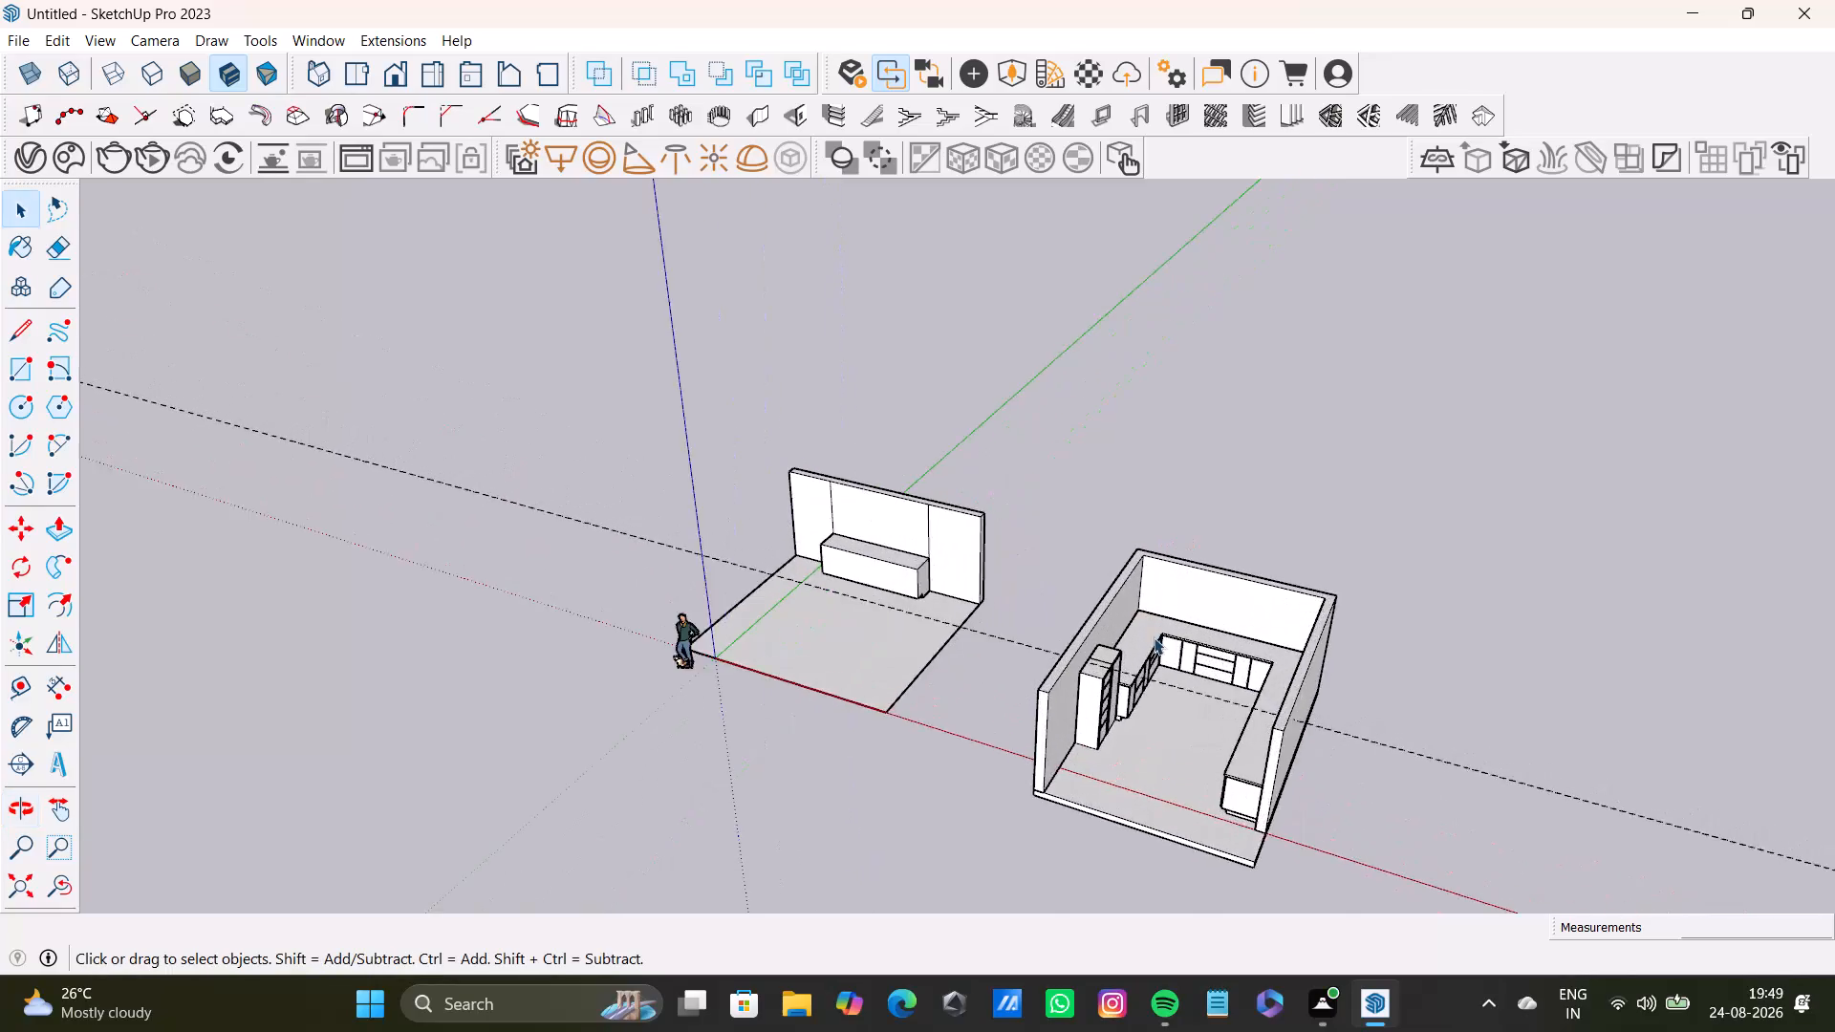
# Examine the tall unit, its fit beside the counter run, and the whole U-shaped kitchen from several angles.
pyautogui.moveTo(1154, 640); pyautogui.dragTo(699, 786, button='middle')
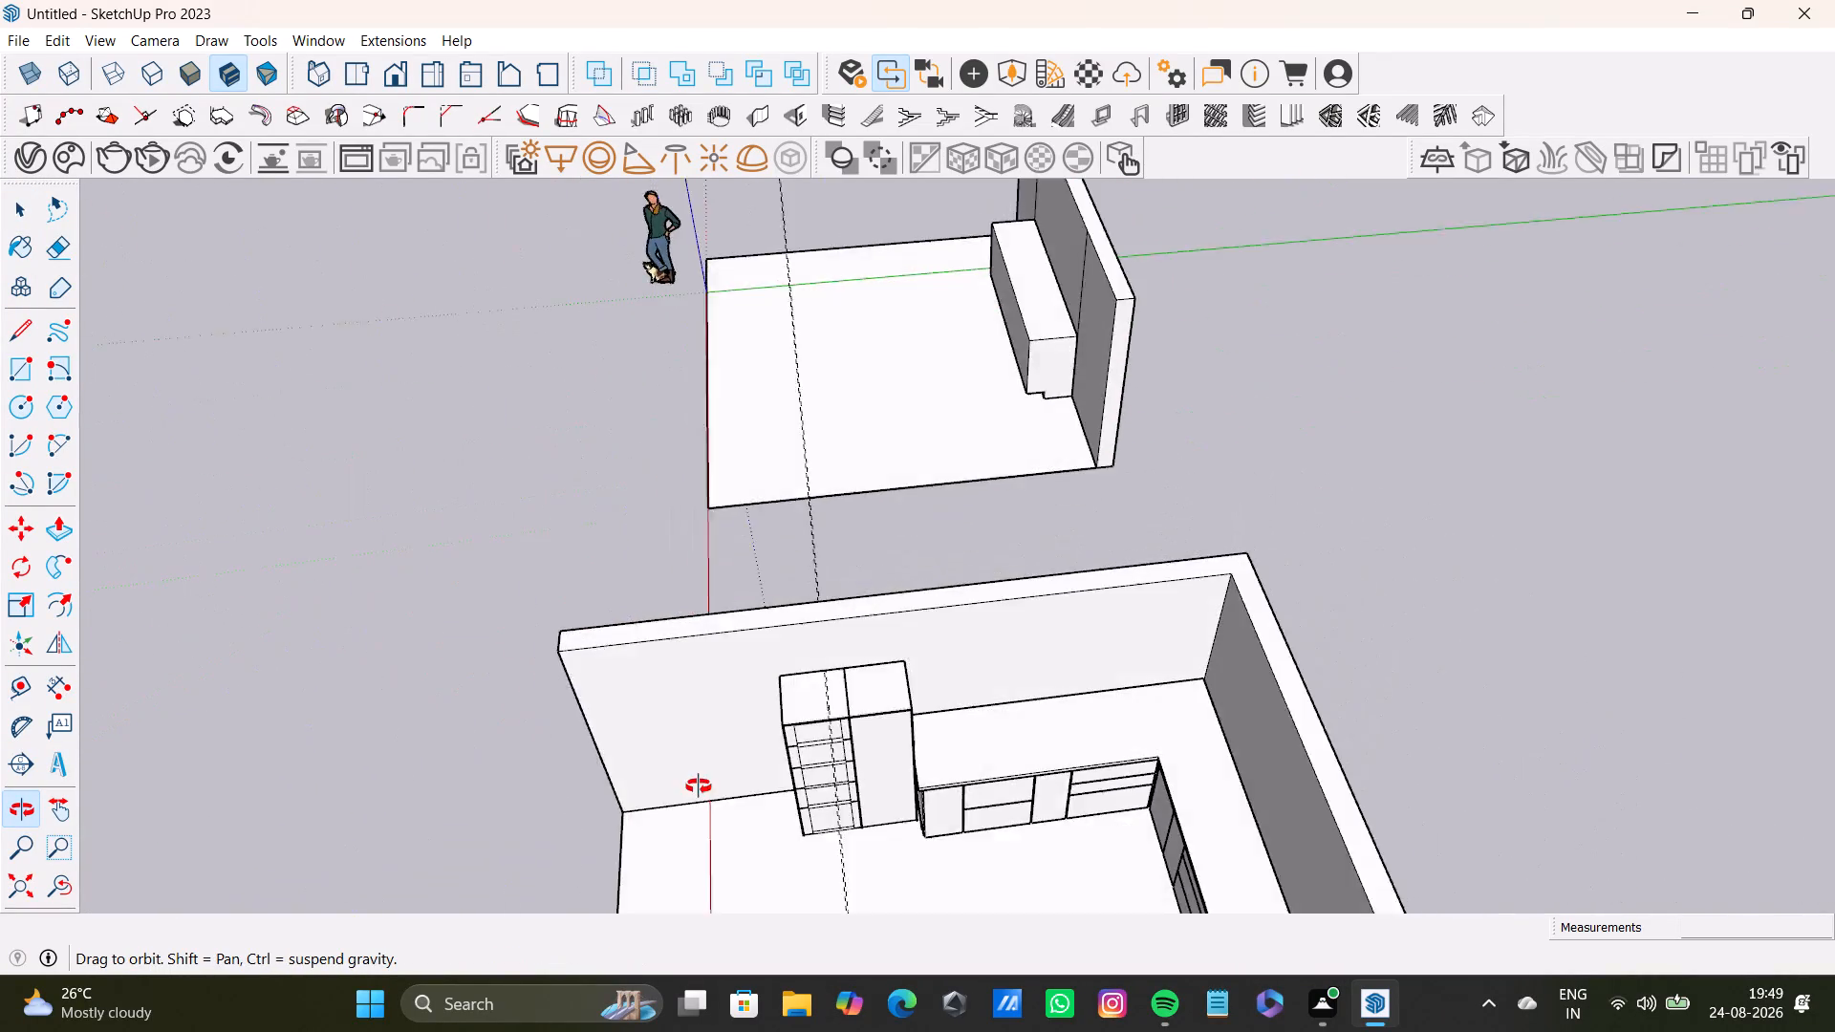
pyautogui.moveTo(699, 786); pyautogui.dragTo(1299, 919, button='middle')
pyautogui.scroll(1, 1251, 770)
pyautogui.scroll(-5, 1230, 692)
pyautogui.scroll(1, 1228, 692)
pyautogui.scroll(-4, 1228, 692)
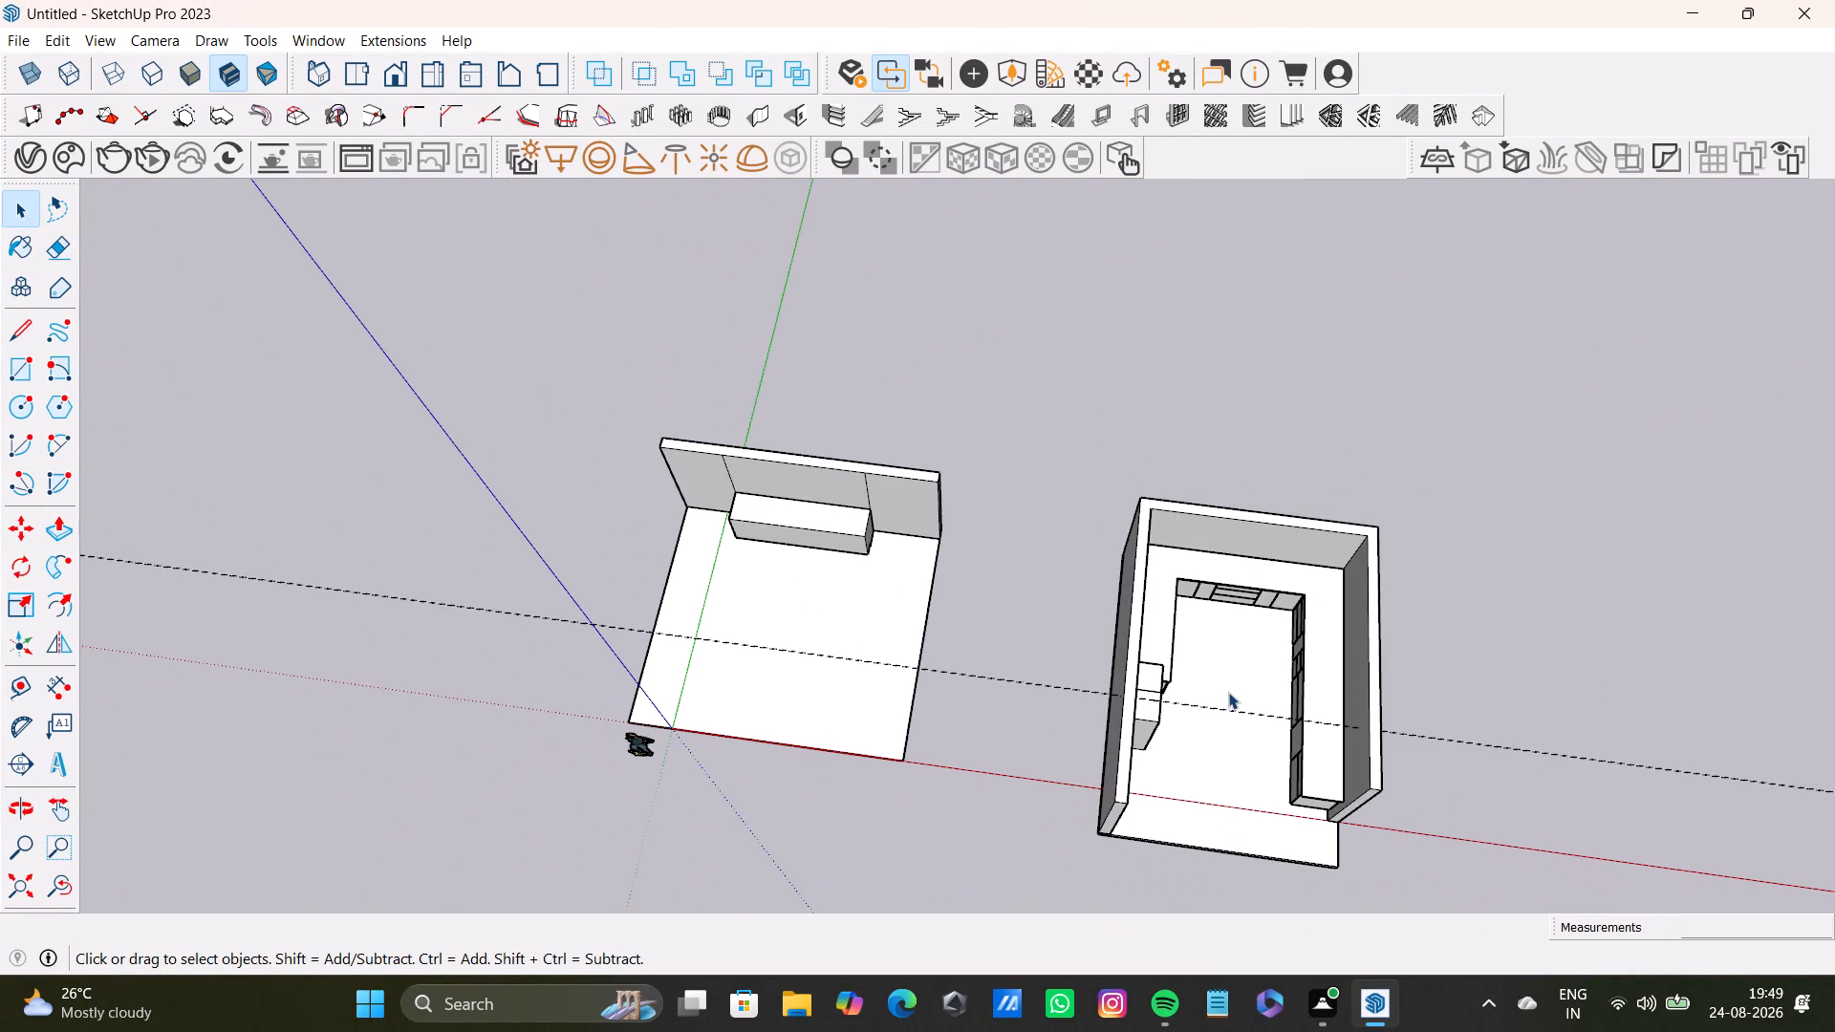
pyautogui.keyDown('shift'); pyautogui.moveTo(1281, 663); pyautogui.dragTo(898, 543, button='middle'); pyautogui.keyUp('shift')
pyautogui.scroll(11, 888, 539)
pyautogui.moveTo(884, 501); pyautogui.dragTo(897, 474, button='middle')
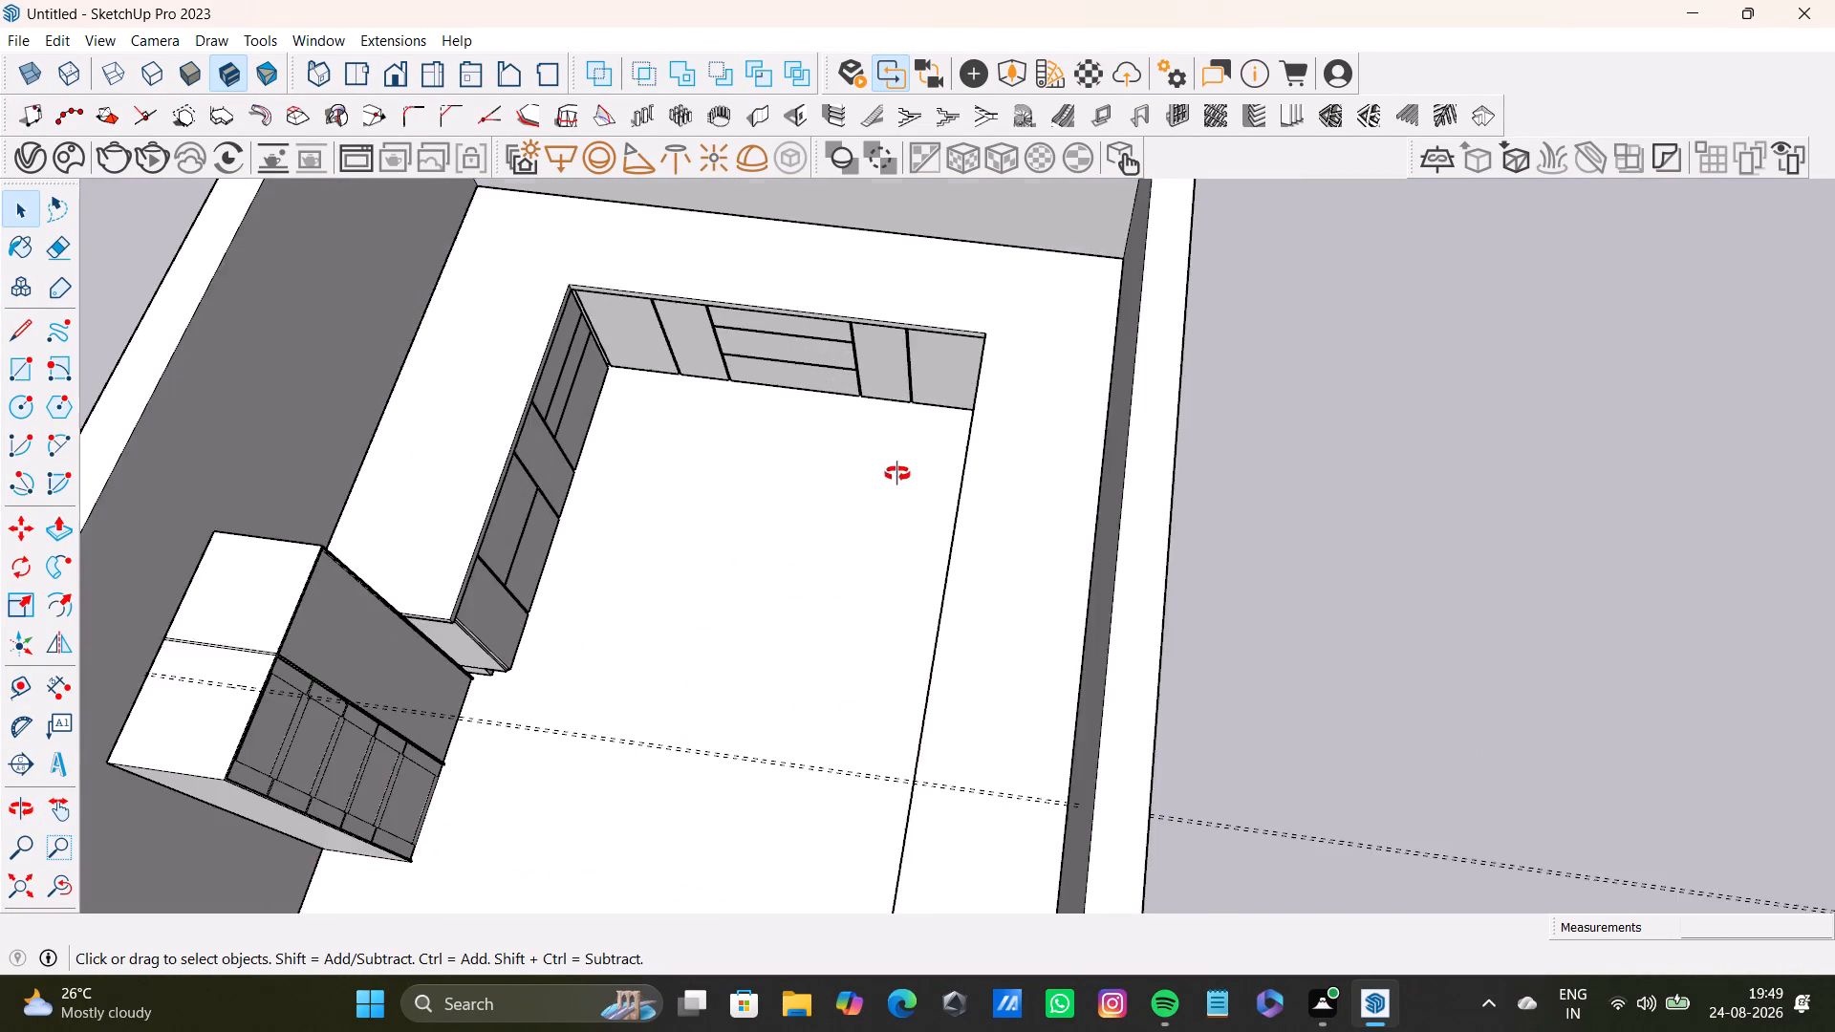
pyautogui.moveTo(897, 474); pyautogui.dragTo(907, 214, button='middle')
pyautogui.moveTo(885, 355); pyautogui.dragTo(641, 430, button='middle')
pyautogui.moveTo(618, 415); pyautogui.dragTo(735, 399, button='middle')
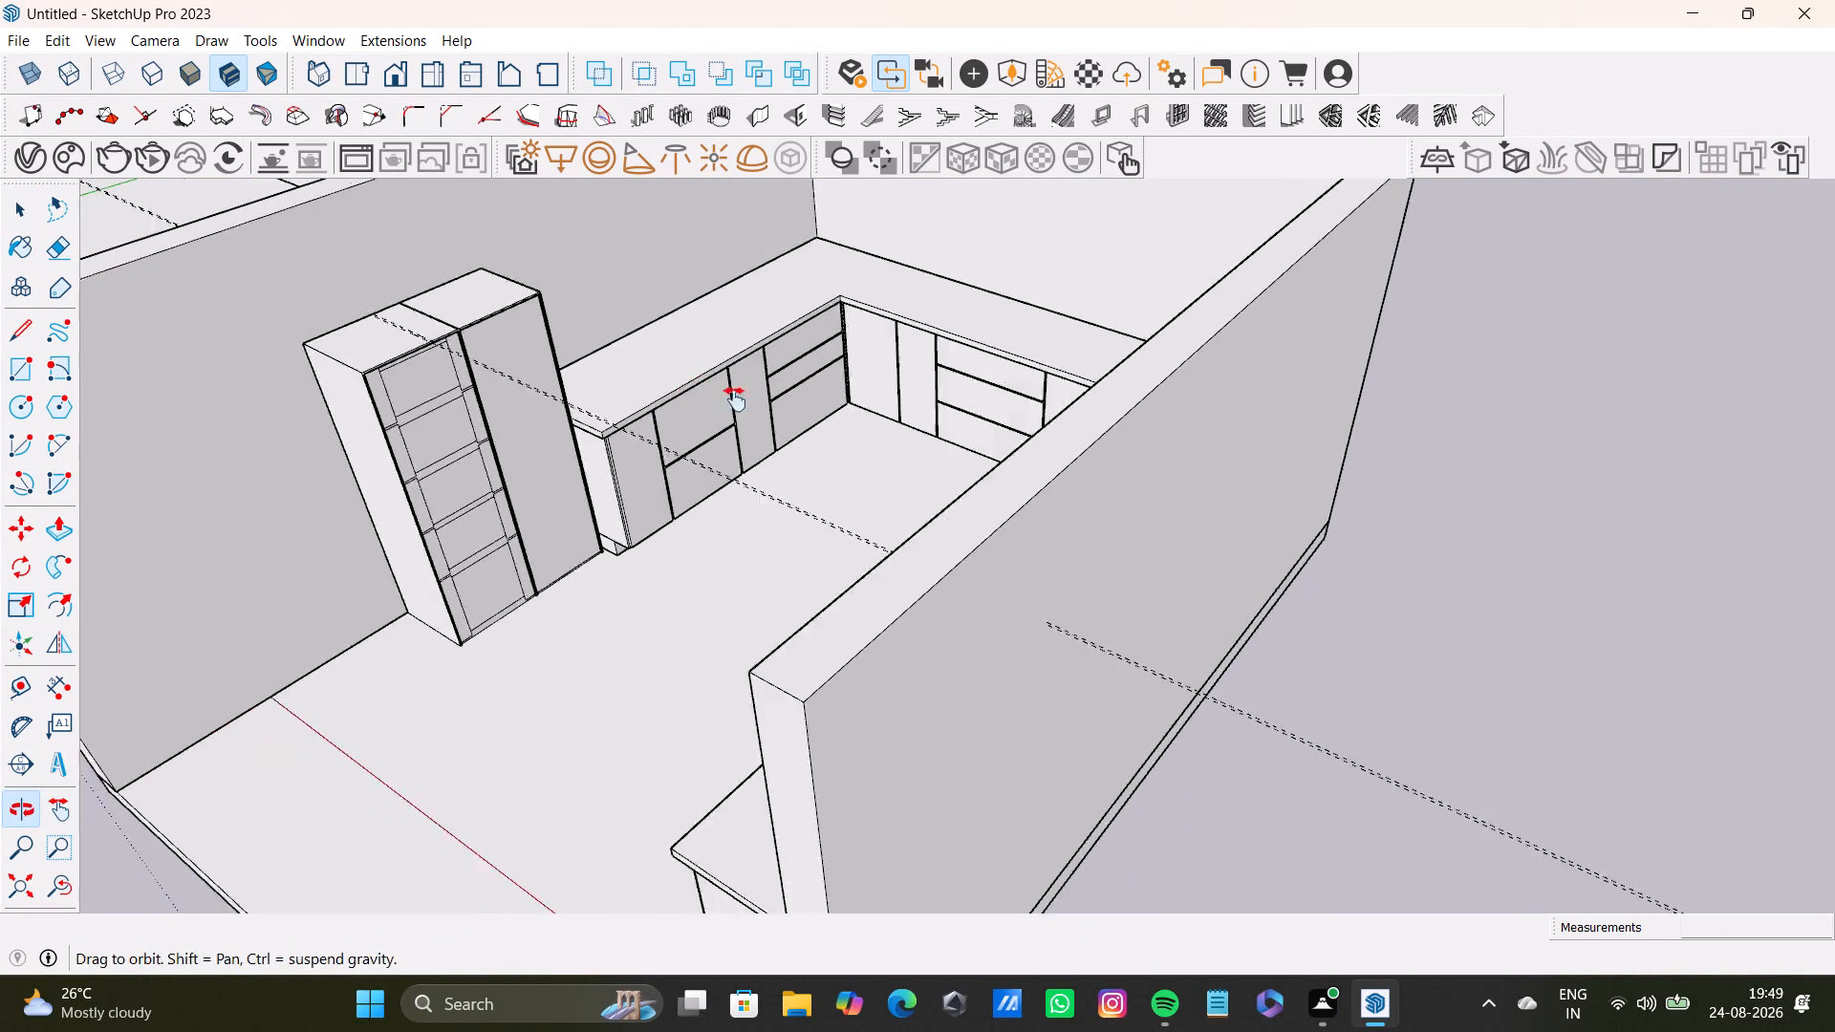
pyautogui.moveTo(735, 399); pyautogui.dragTo(1178, 494, button='middle')
pyautogui.scroll(-1, 1258, 522)
pyautogui.moveTo(1279, 571); pyautogui.dragTo(846, 607, button='middle')
pyautogui.scroll(4, 869, 556)
pyautogui.moveTo(894, 543); pyautogui.dragTo(986, 214, button='middle')
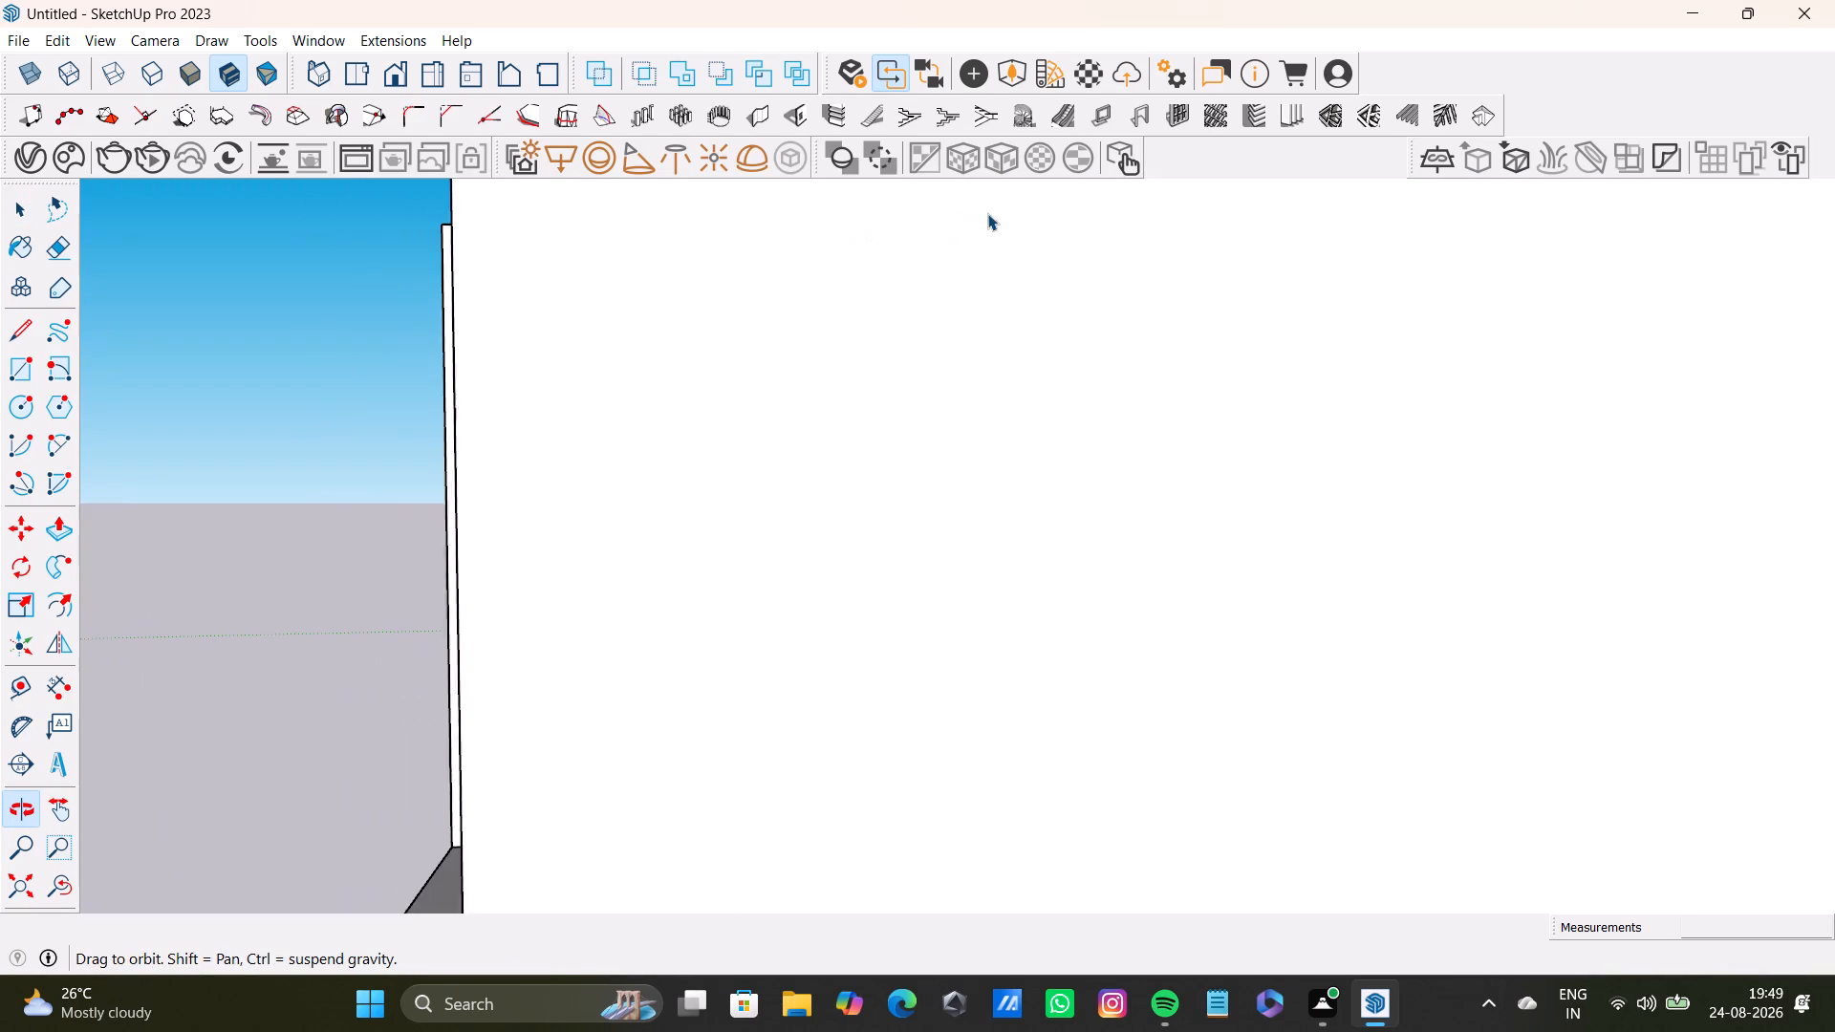
pyautogui.scroll(-1, 836, 433)
pyautogui.moveTo(972, 453); pyautogui.dragTo(1293, 492, button='middle')
pyautogui.scroll(-4, 555, 535)
pyautogui.keyDown('shift'); pyautogui.scroll(1, 555, 535); pyautogui.keyUp('shift')
pyautogui.keyDown('shift'); pyautogui.moveTo(555, 535); pyautogui.dragTo(806, 481, button='middle'); pyautogui.keyUp('shift')
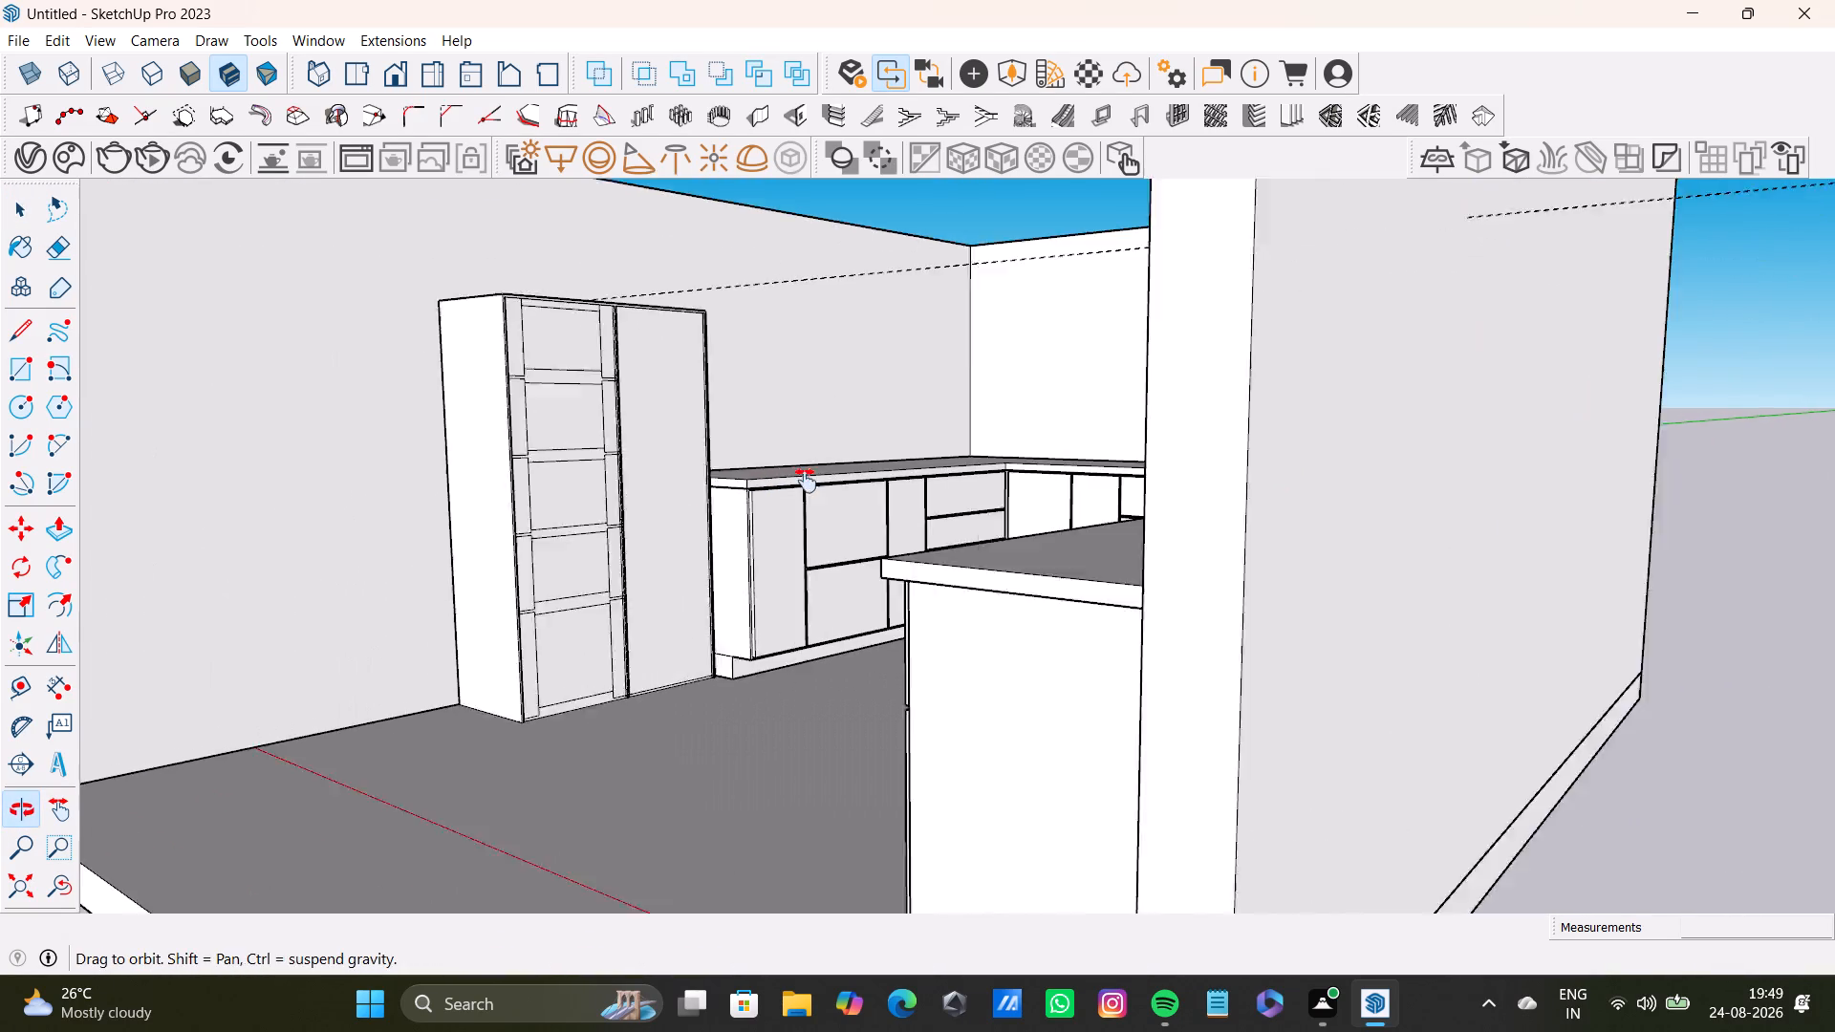
pyautogui.keyDown('shift'); pyautogui.moveTo(806, 481); pyautogui.dragTo(851, 476, button='middle'); pyautogui.keyUp('shift')
pyautogui.moveTo(754, 494); pyautogui.dragTo(990, 522, button='middle')
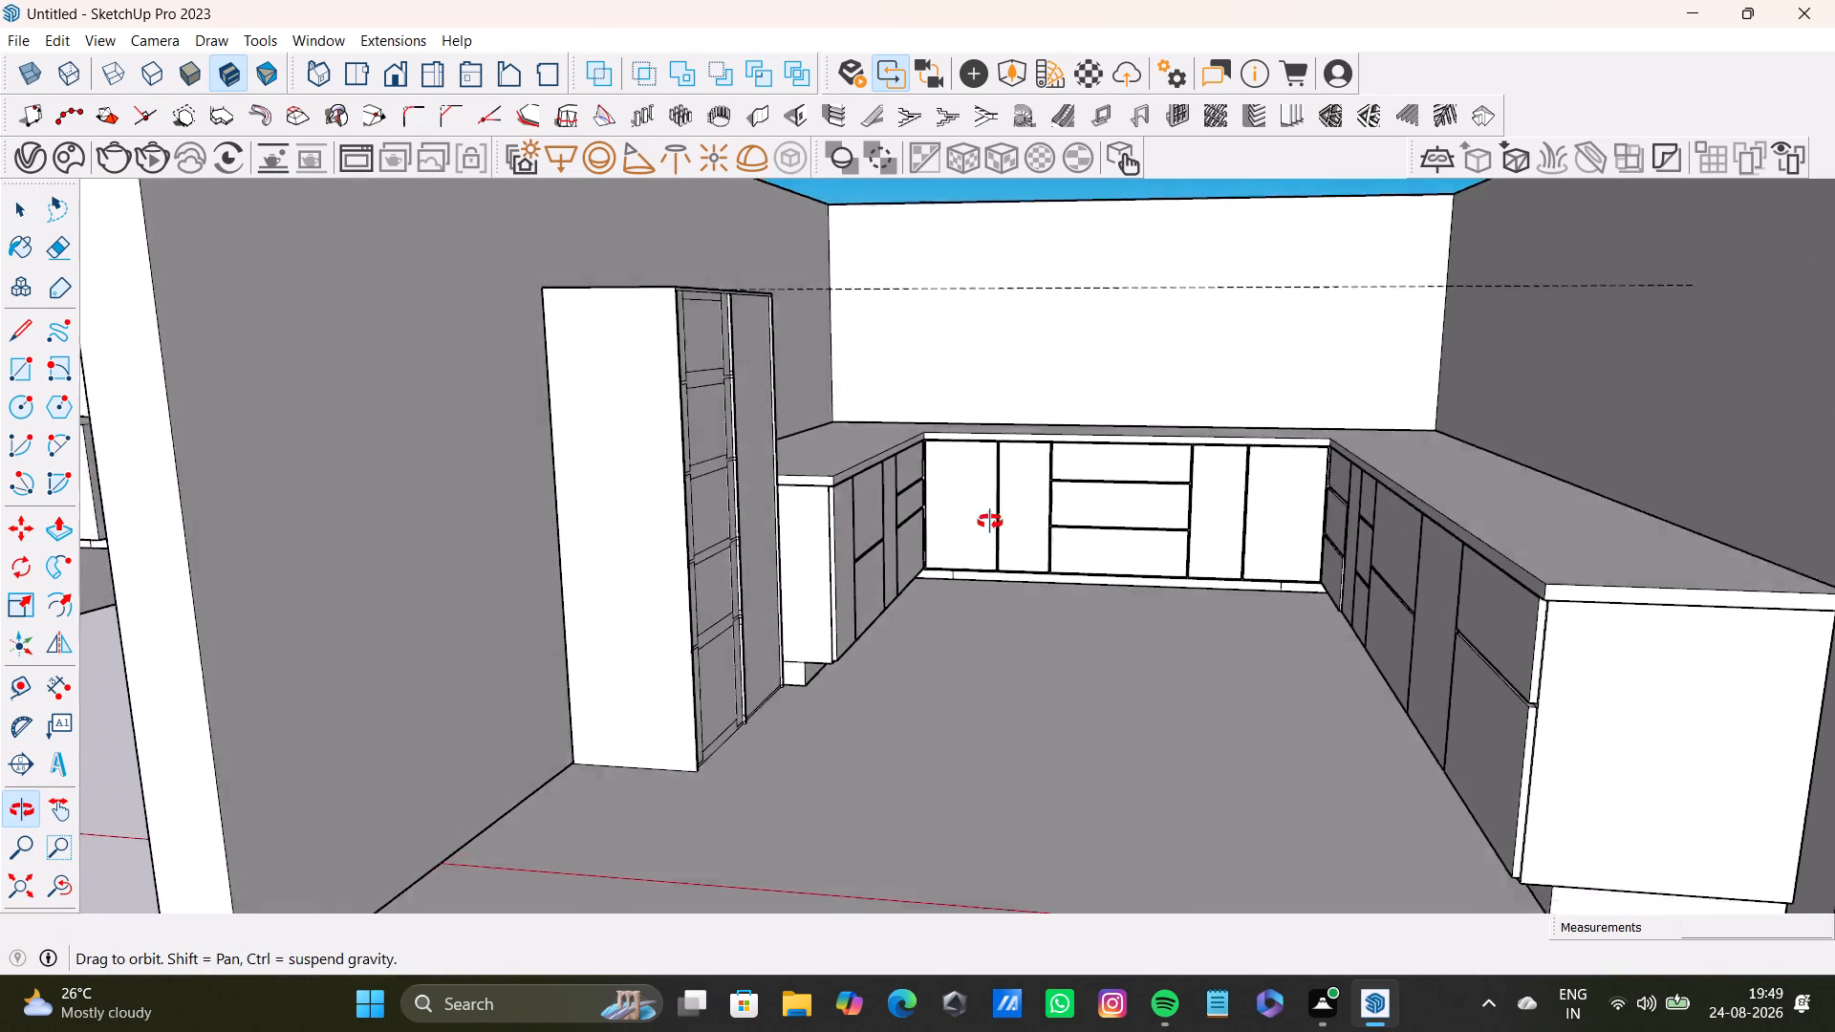
pyautogui.moveTo(990, 522); pyautogui.dragTo(874, 568, button='middle')
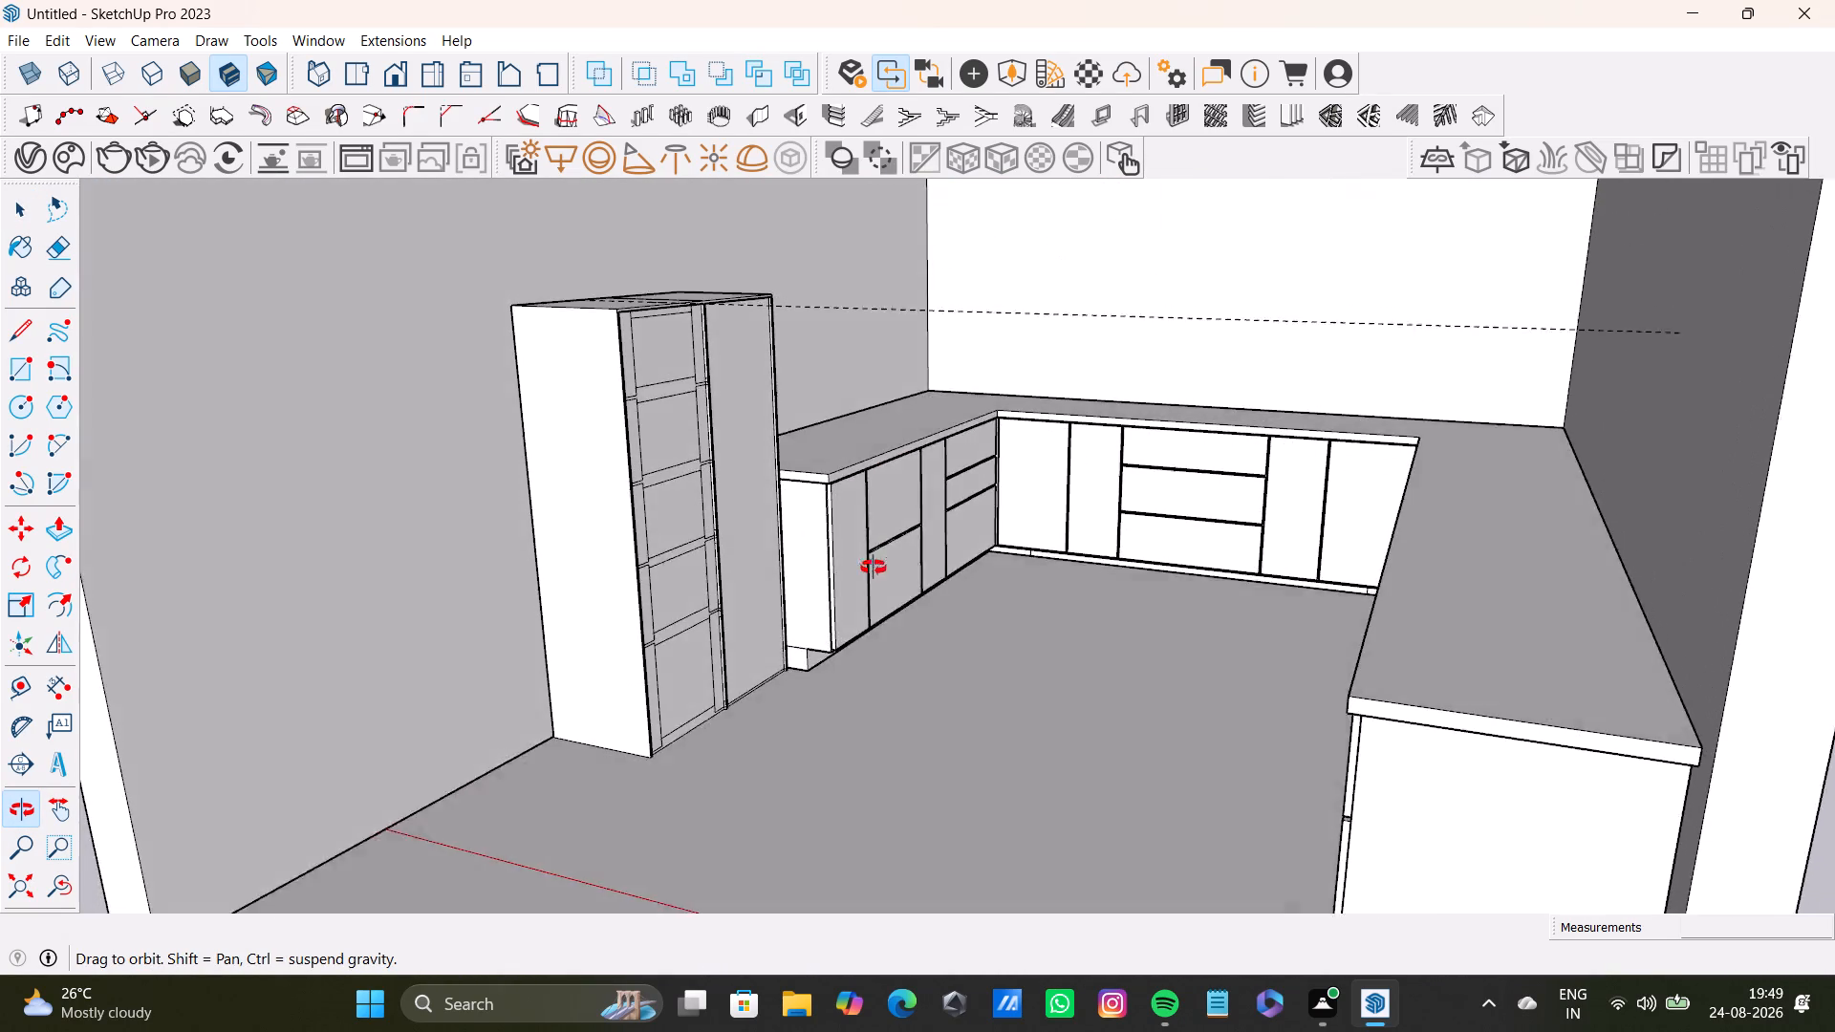
pyautogui.moveTo(874, 568); pyautogui.dragTo(761, 705, button='middle')
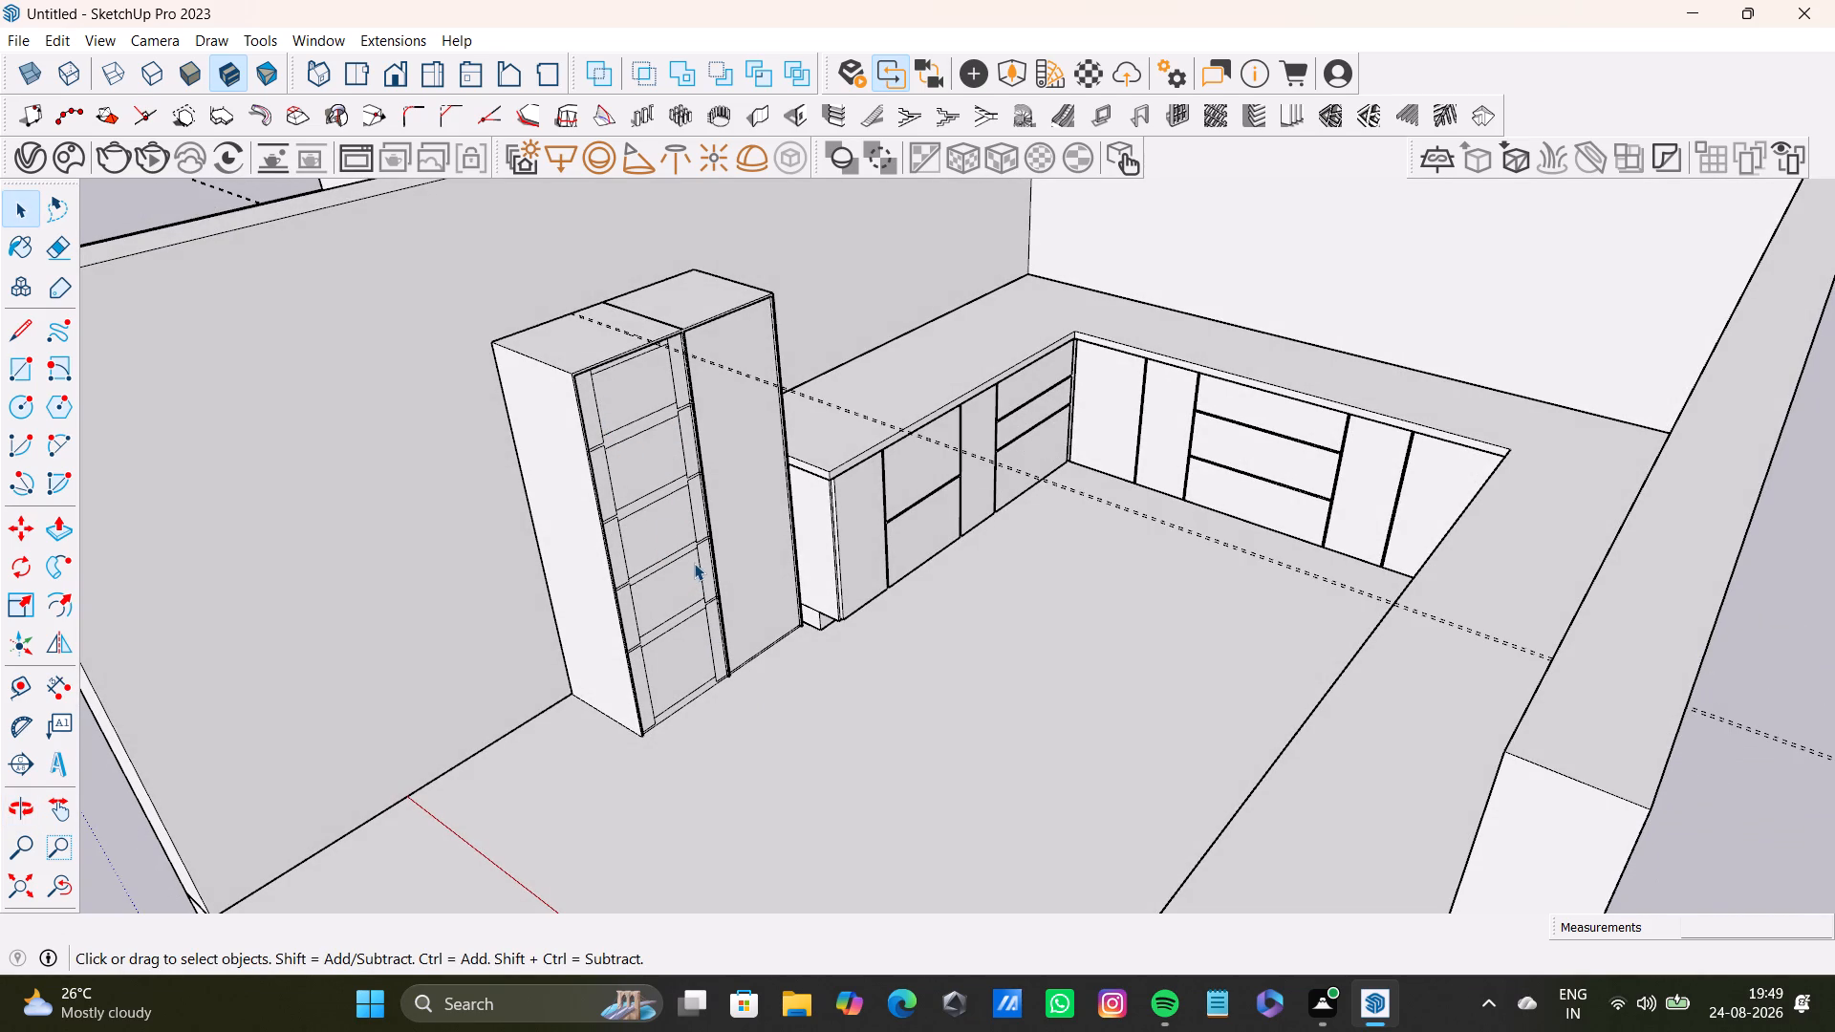
pyautogui.scroll(-5, 690, 532)
pyautogui.moveTo(691, 525); pyautogui.dragTo(449, 661, button='middle')
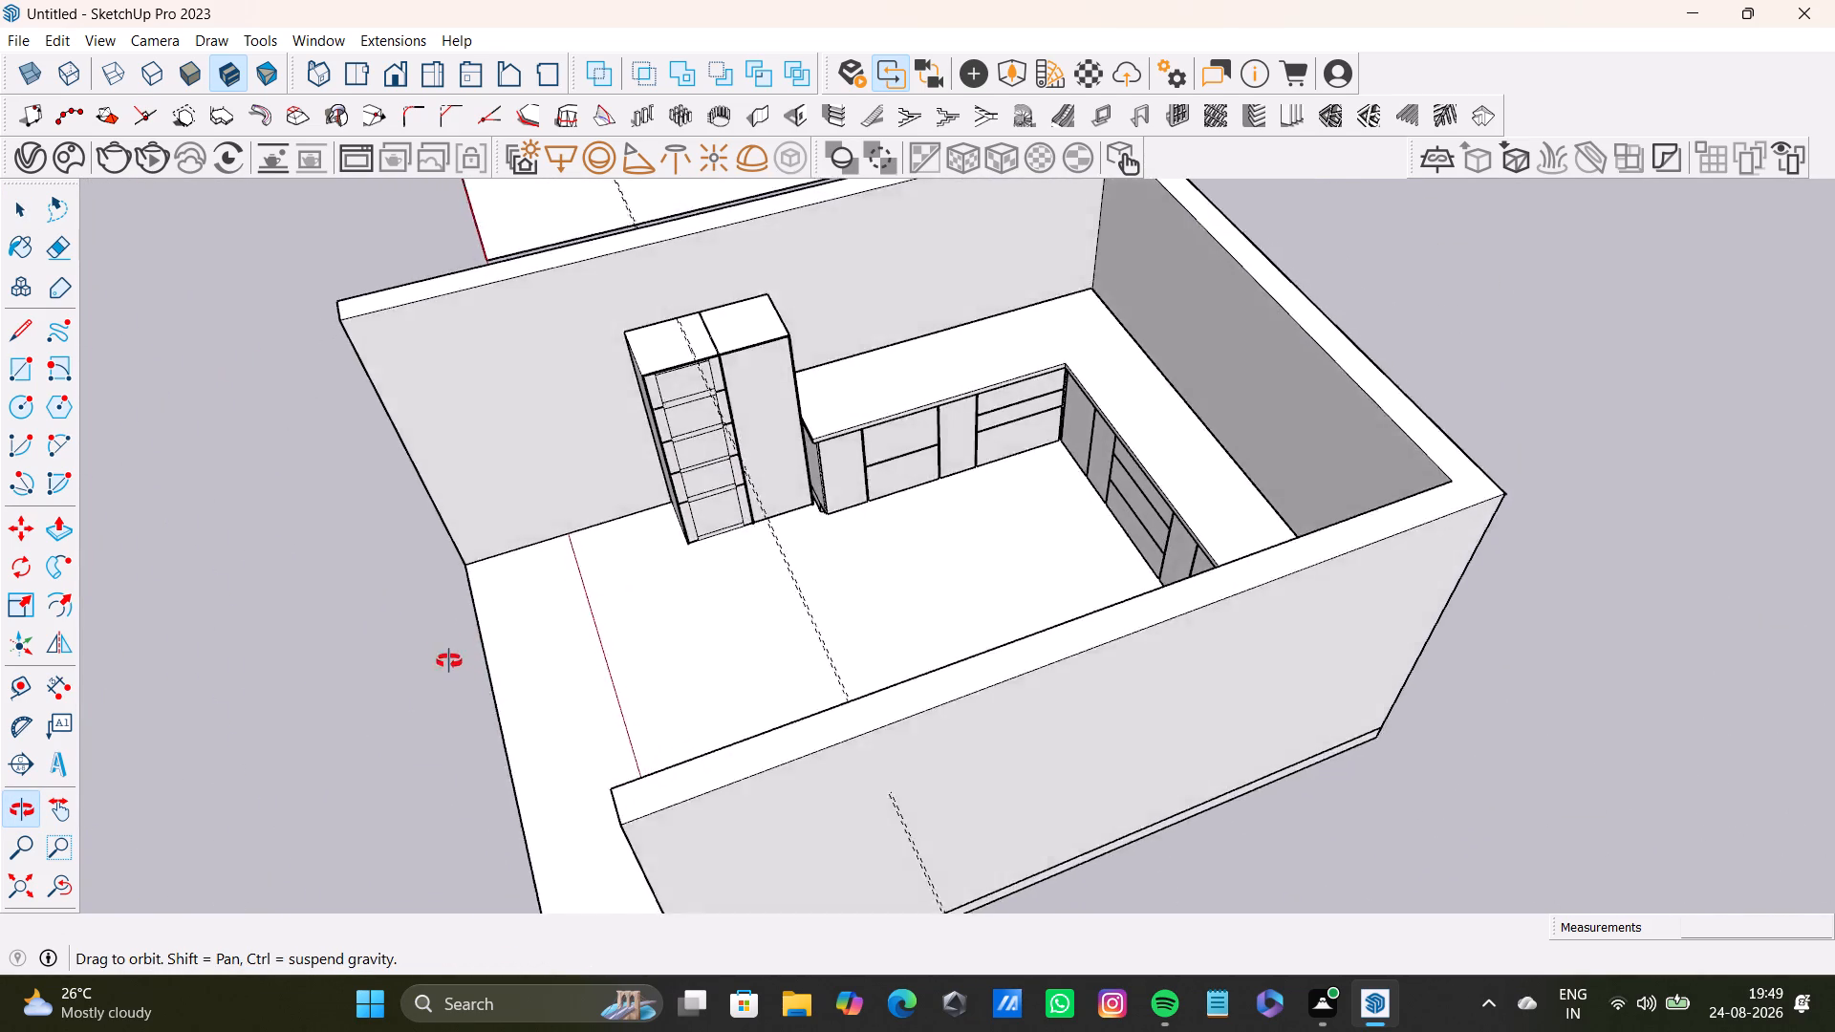
pyautogui.moveTo(449, 661); pyautogui.dragTo(566, 385, button='middle')
pyautogui.scroll(-4, 574, 378)
pyautogui.keyDown('shift'); pyautogui.moveTo(622, 405); pyautogui.dragTo(845, 445, button='middle'); pyautogui.keyUp('shift')
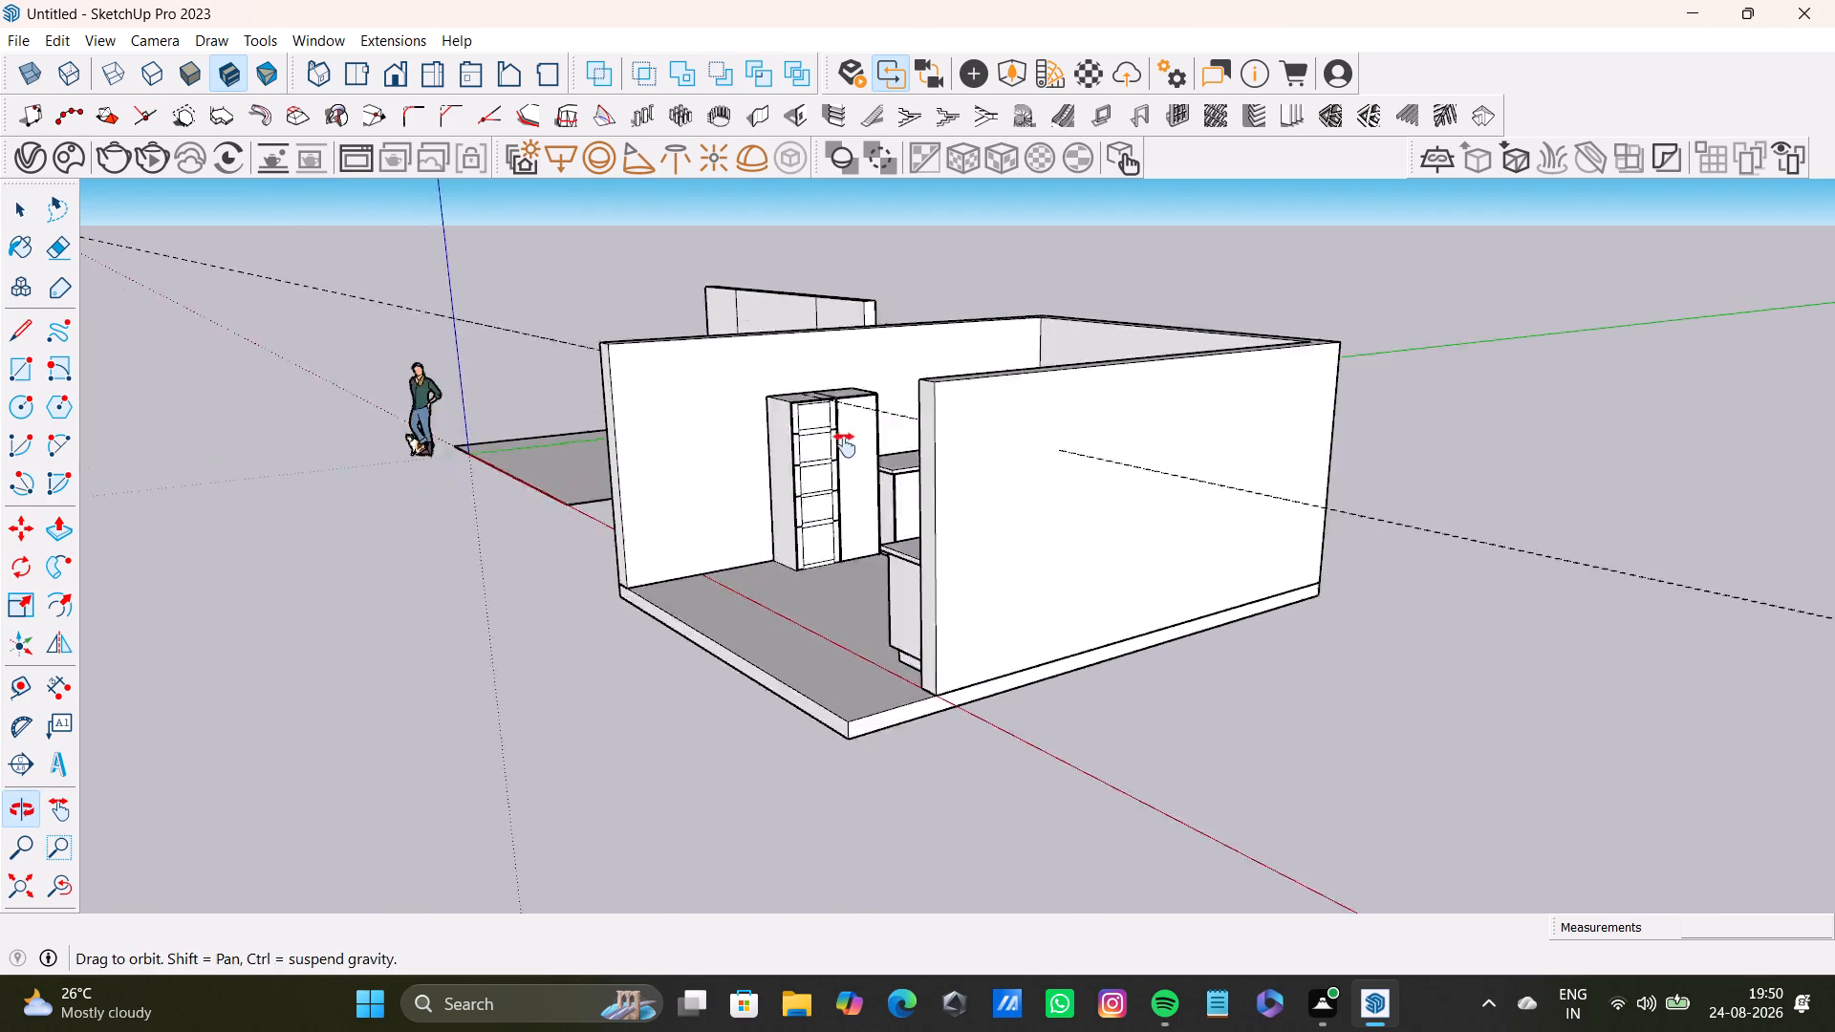
pyautogui.keyDown('shift'); pyautogui.moveTo(845, 445); pyautogui.dragTo(919, 571, button='middle'); pyautogui.keyUp('shift')
pyautogui.moveTo(901, 591); pyautogui.dragTo(476, 679, button='middle')
pyautogui.scroll(11, 788, 579)
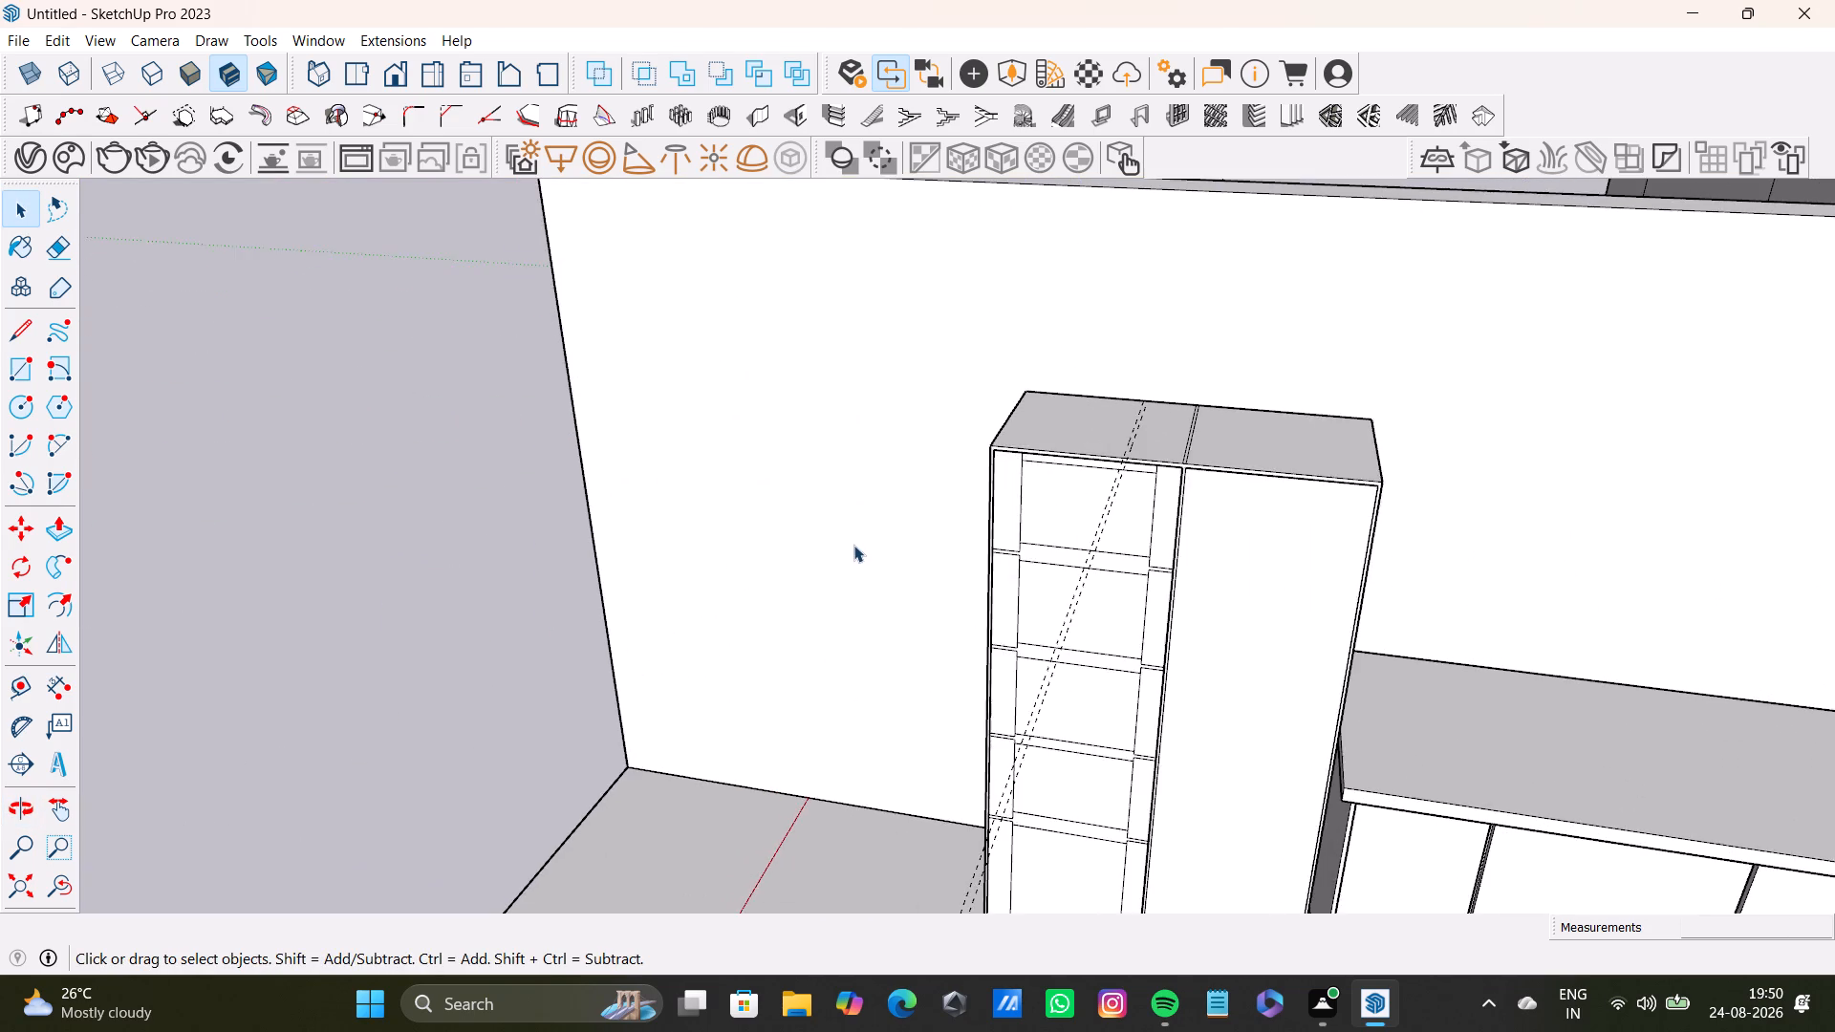
pyautogui.moveTo(853, 545); pyautogui.dragTo(1026, 561, button='middle')
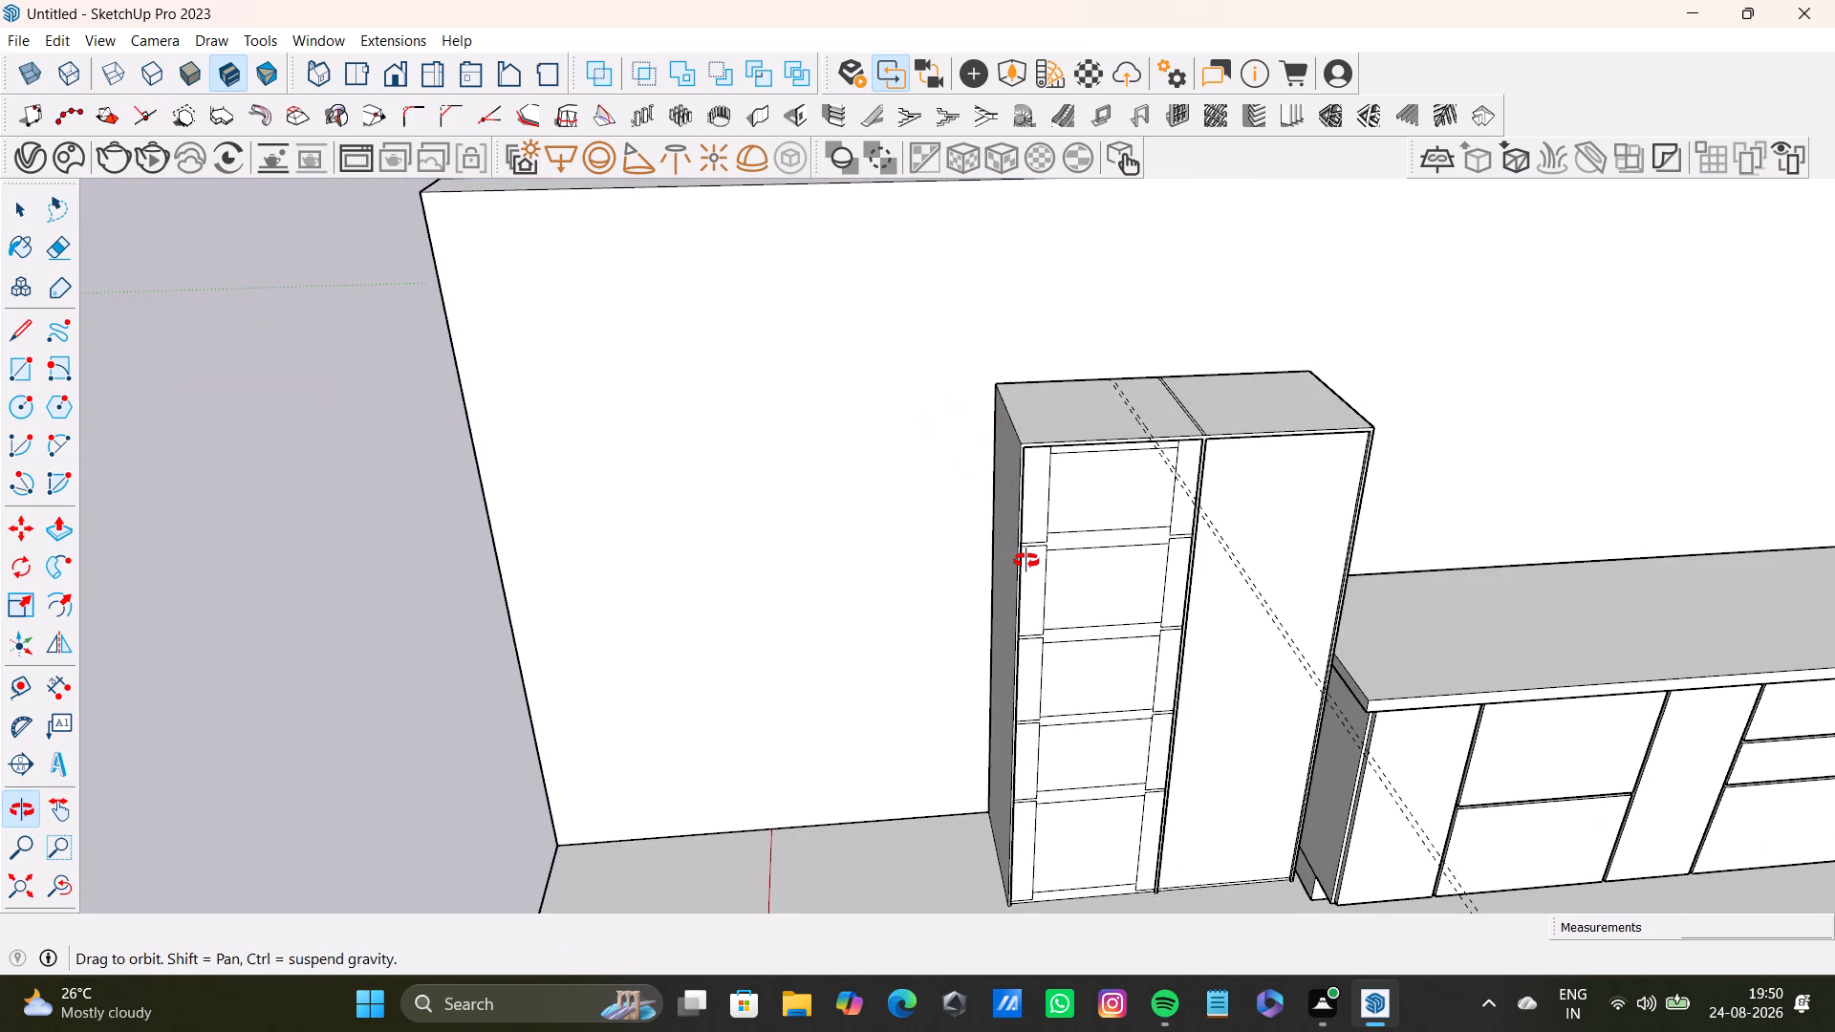
pyautogui.moveTo(1026, 561); pyautogui.dragTo(1157, 532, button='middle')
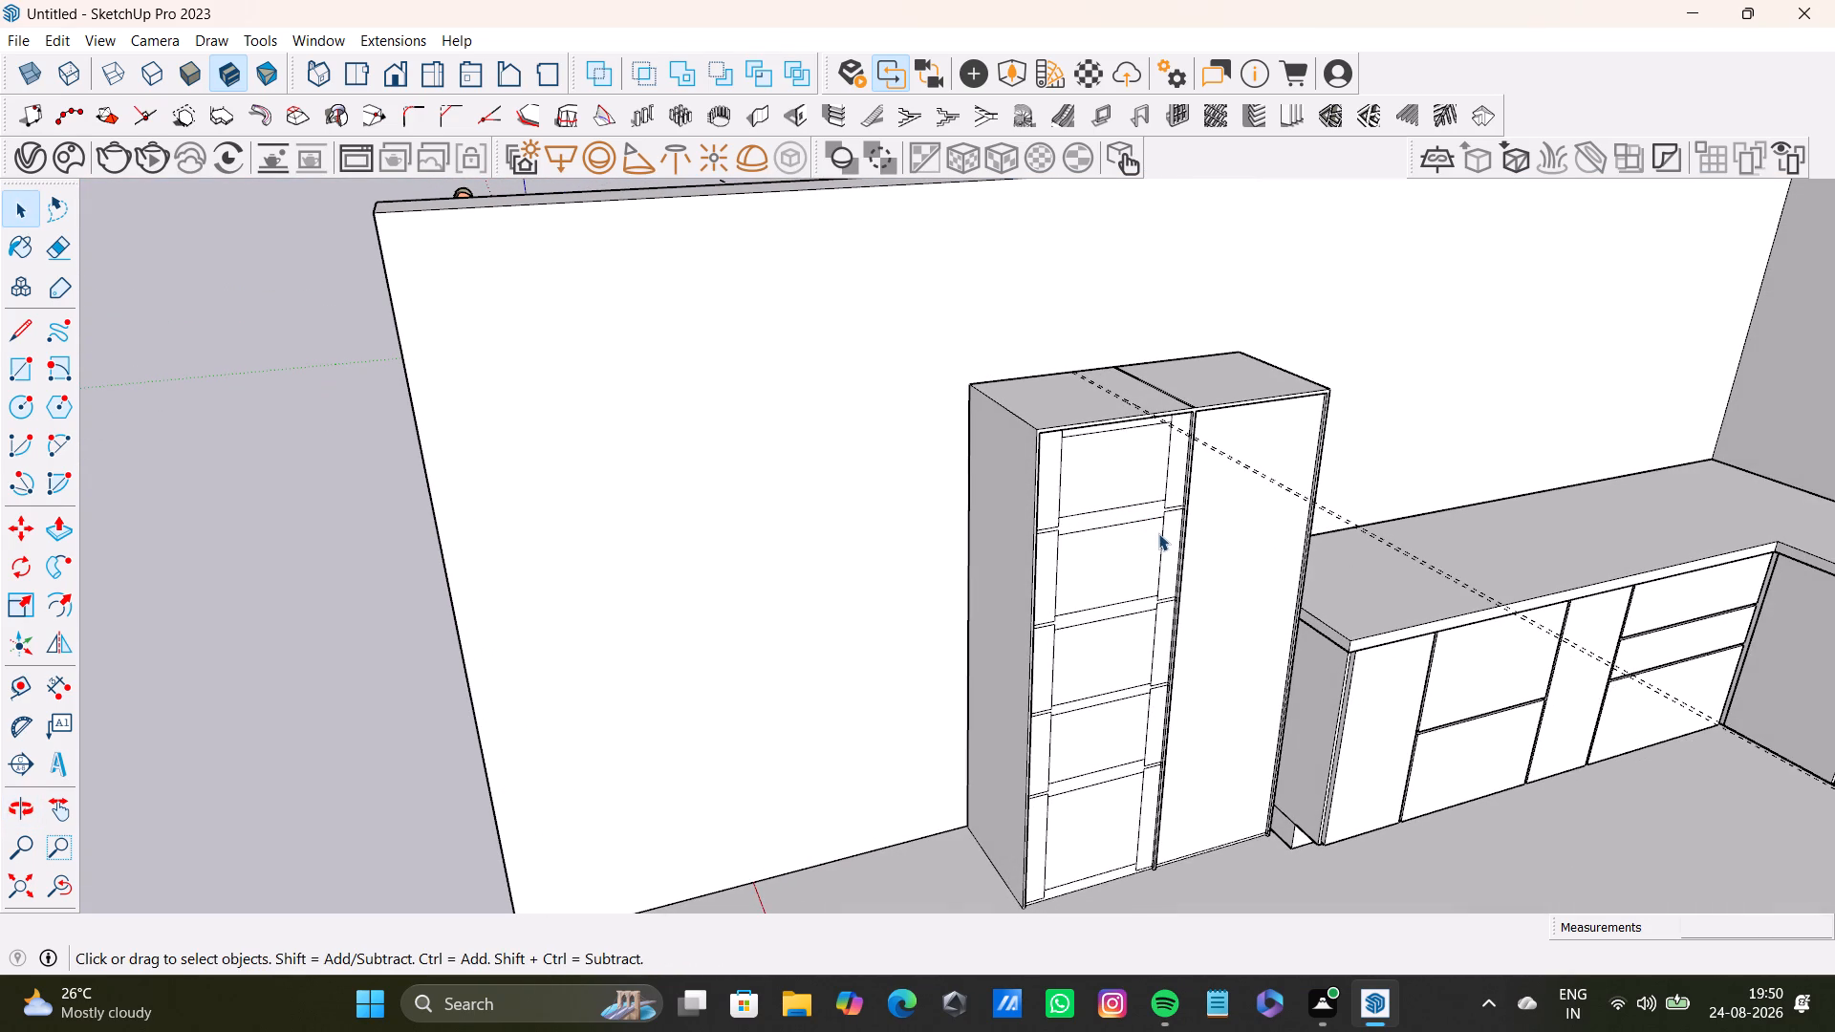
pyautogui.moveTo(1155, 540); pyautogui.dragTo(1094, 581, button='middle')
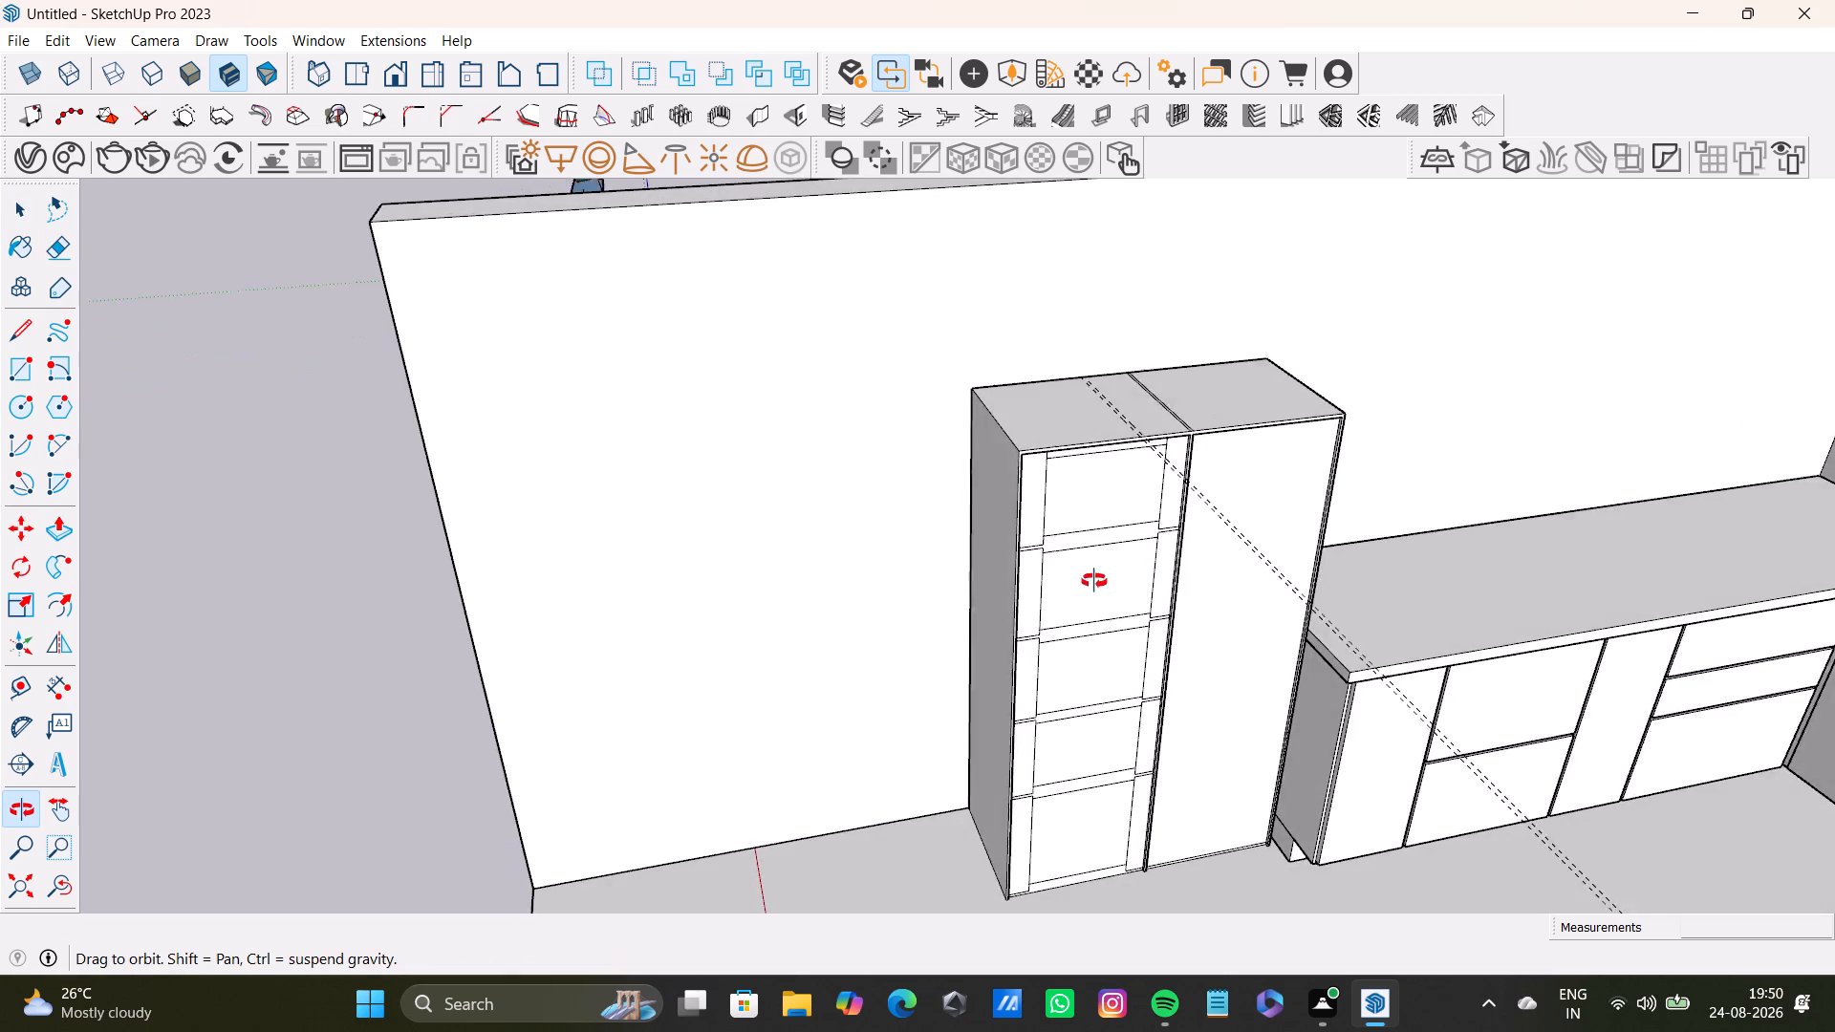
pyautogui.moveTo(1094, 581); pyautogui.dragTo(1145, 676, button='middle')
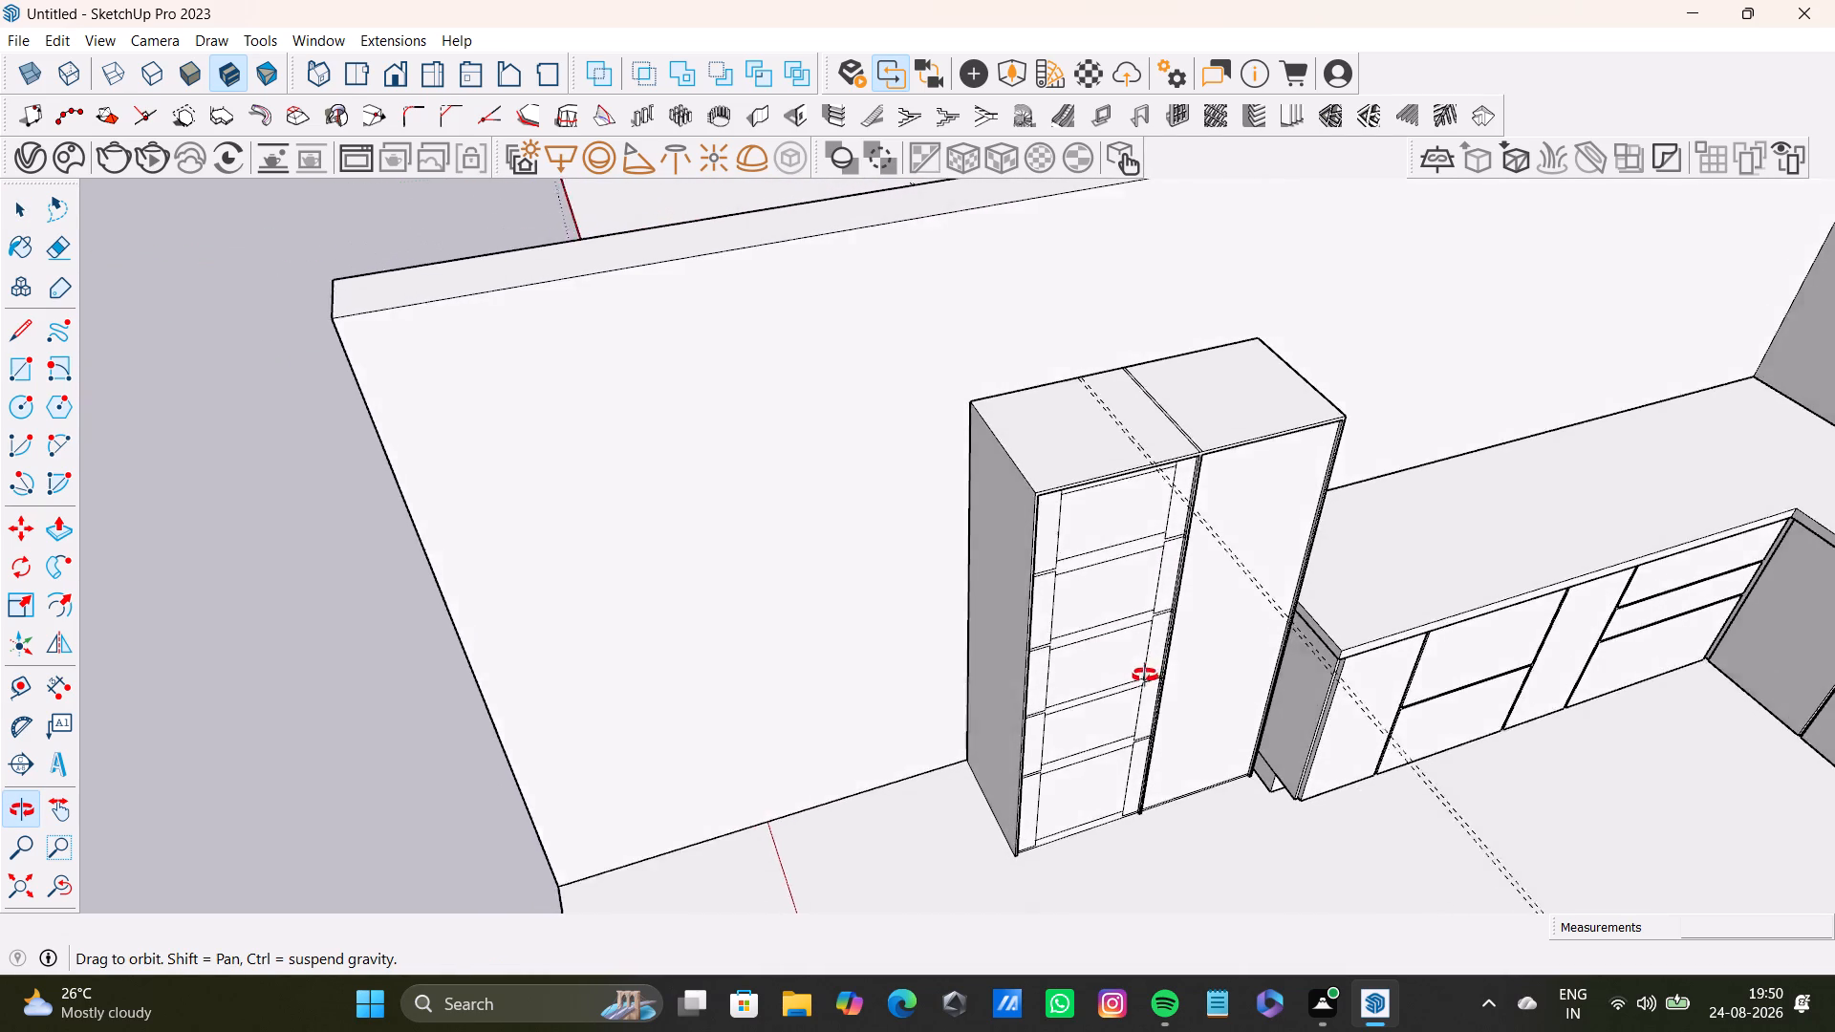
pyautogui.moveTo(1145, 676); pyautogui.dragTo(1254, 679, button='middle')
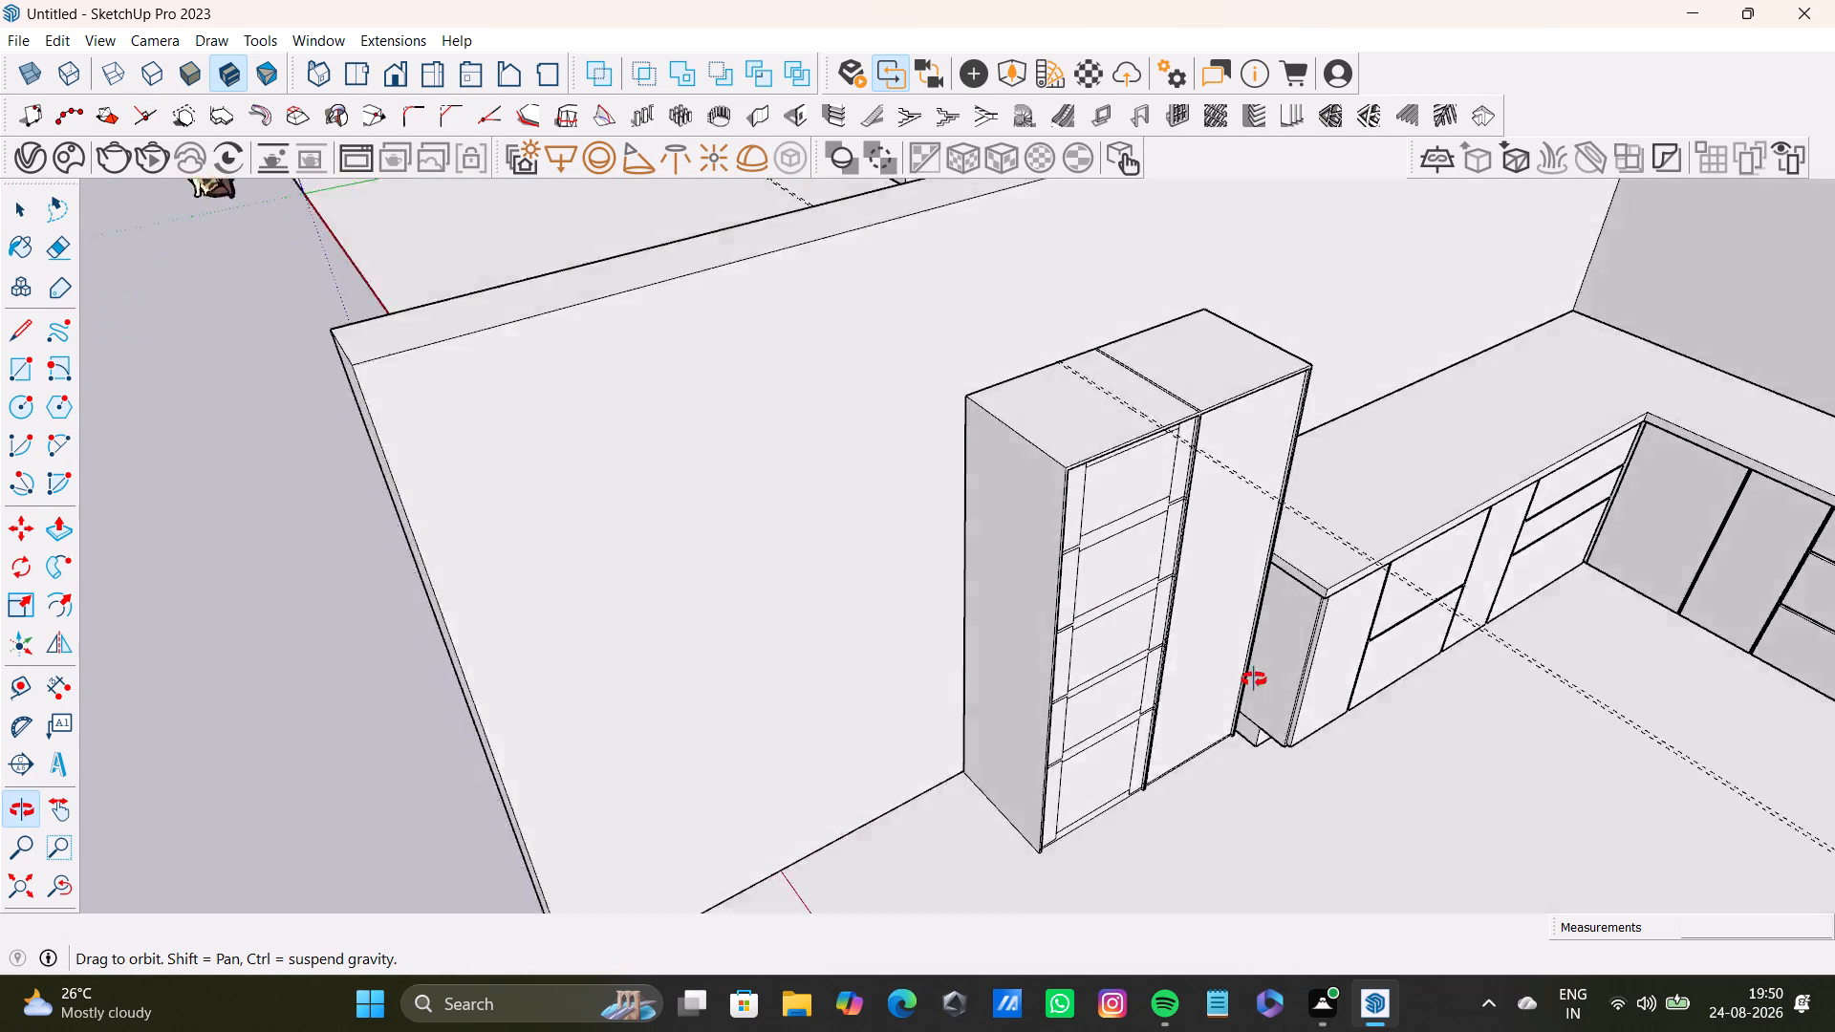
pyautogui.moveTo(1254, 679); pyautogui.dragTo(927, 720, button='middle')
pyautogui.scroll(1, 909, 666)
pyautogui.scroll(-6, 907, 639)
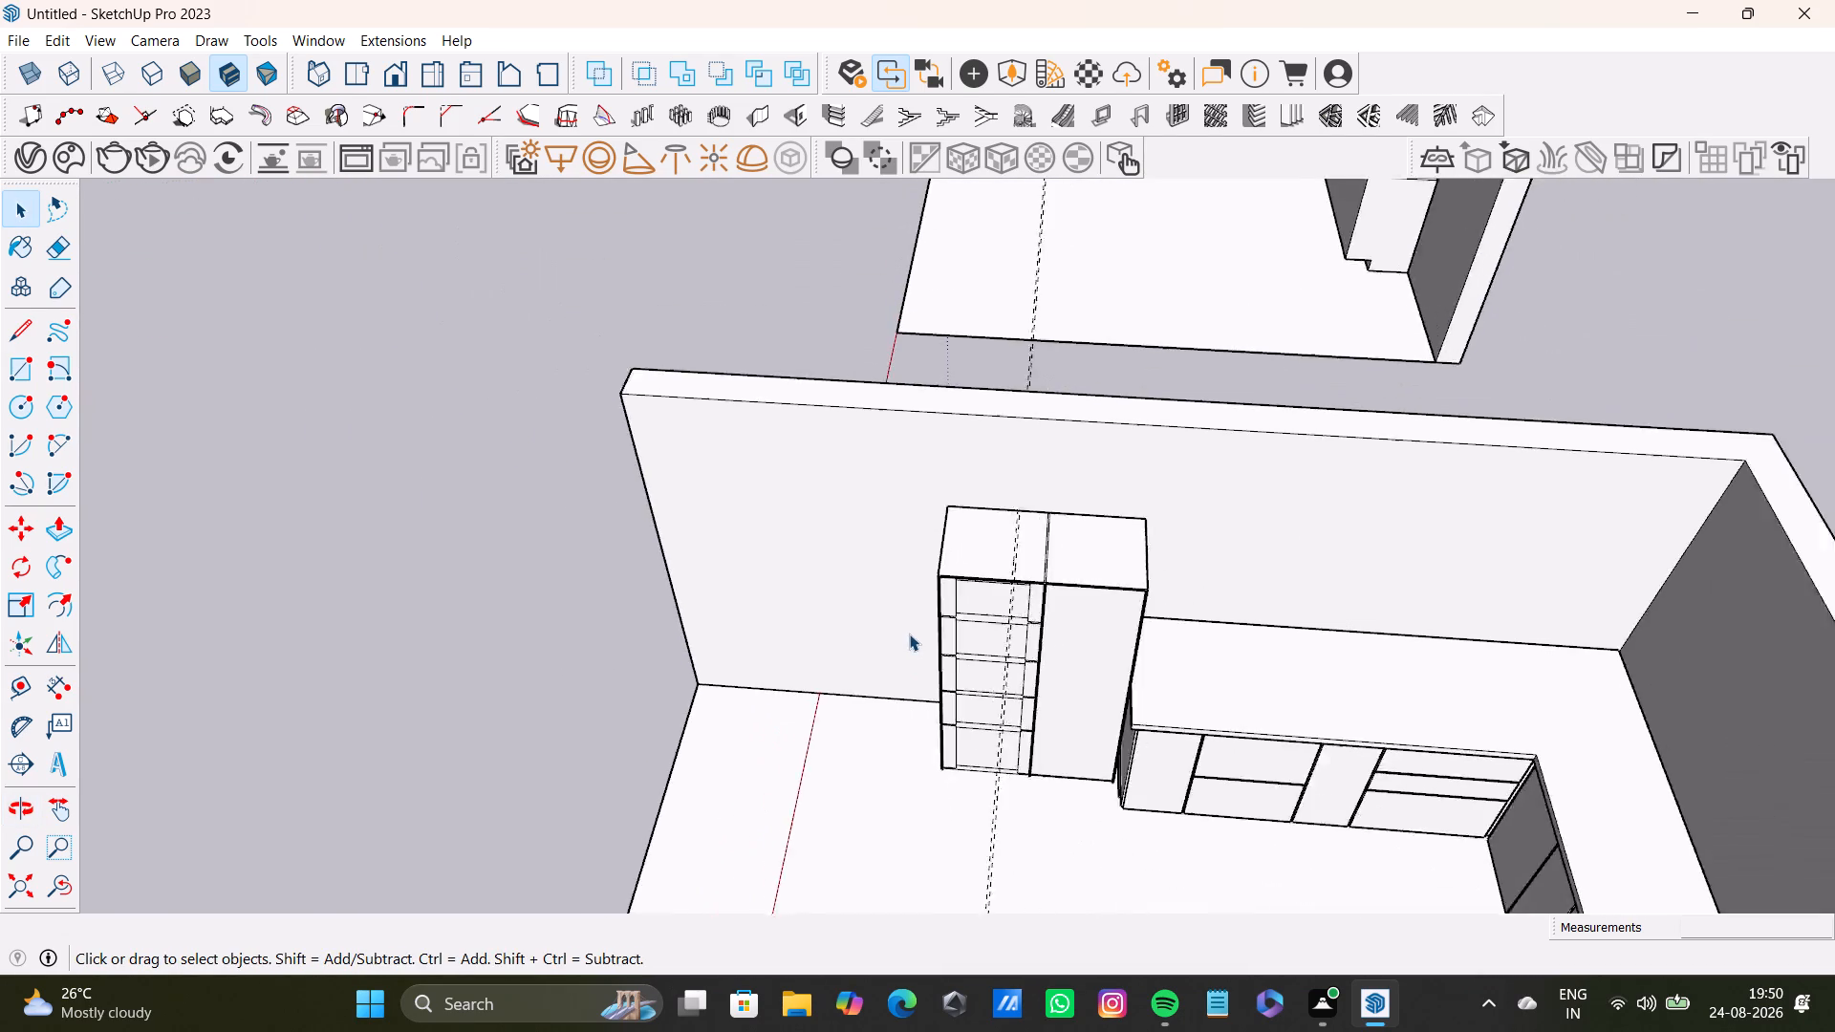
pyautogui.scroll(-6, 909, 634)
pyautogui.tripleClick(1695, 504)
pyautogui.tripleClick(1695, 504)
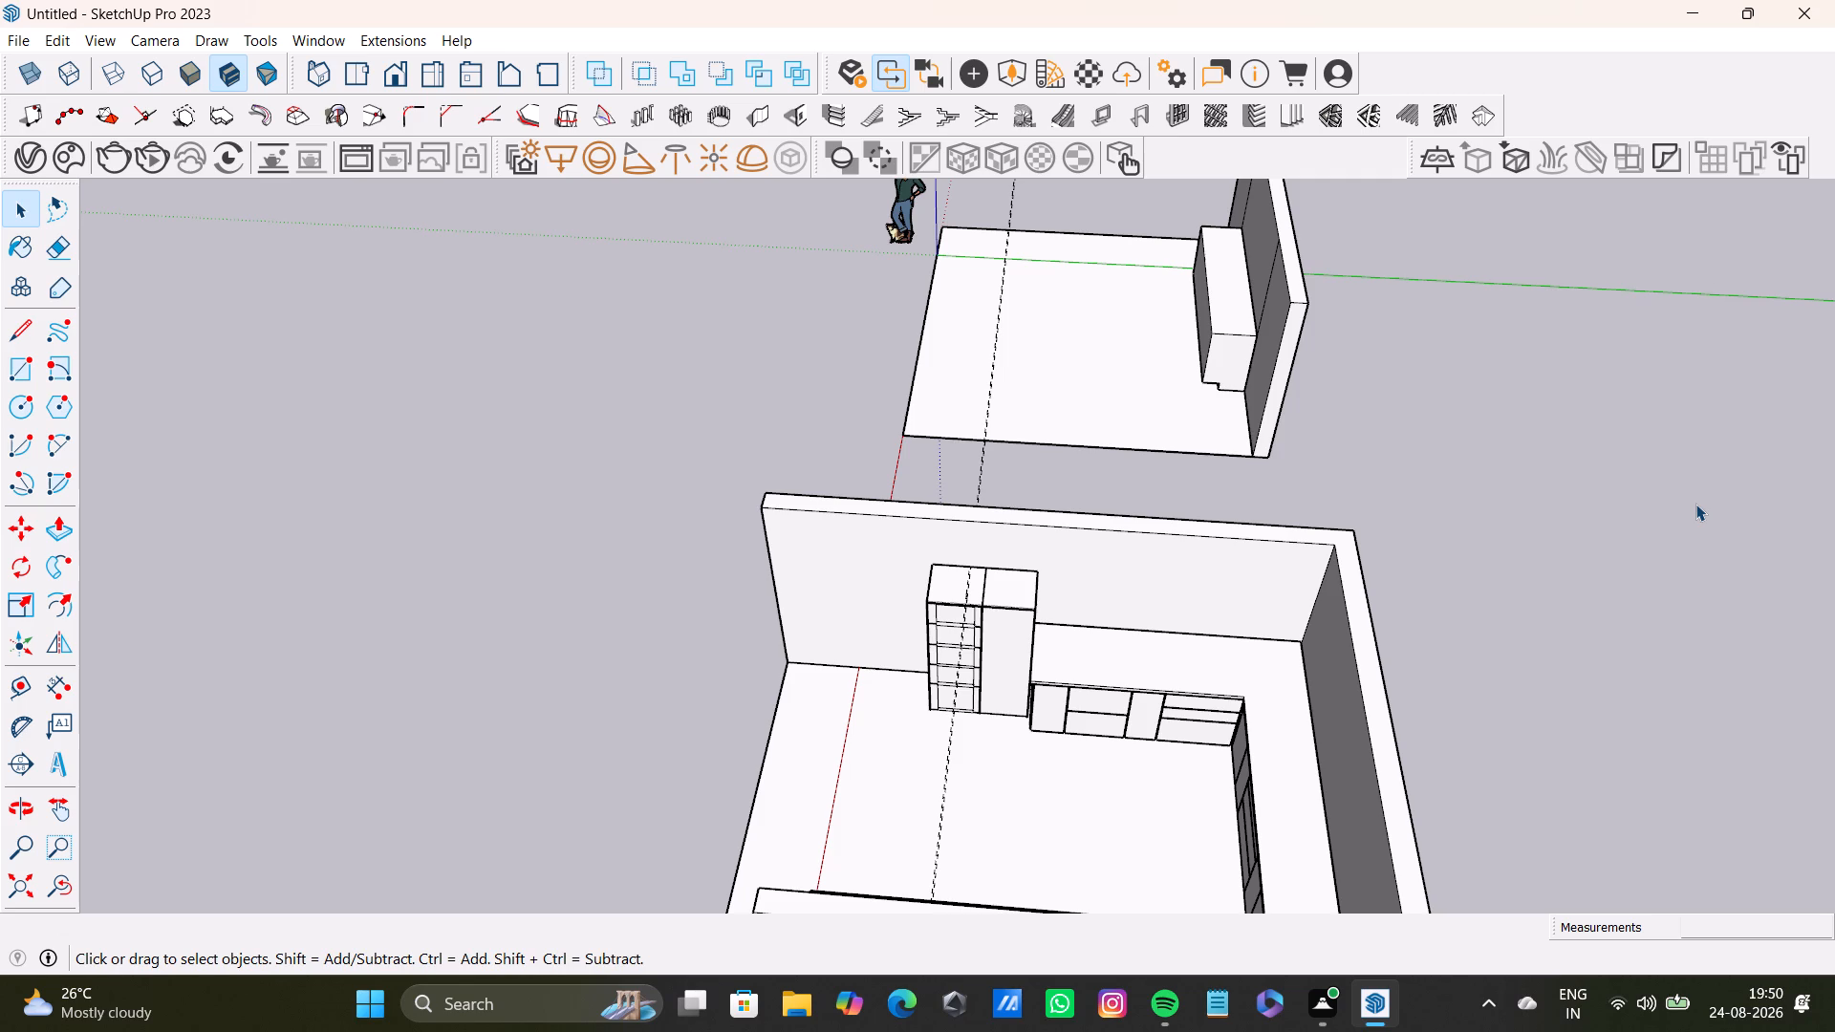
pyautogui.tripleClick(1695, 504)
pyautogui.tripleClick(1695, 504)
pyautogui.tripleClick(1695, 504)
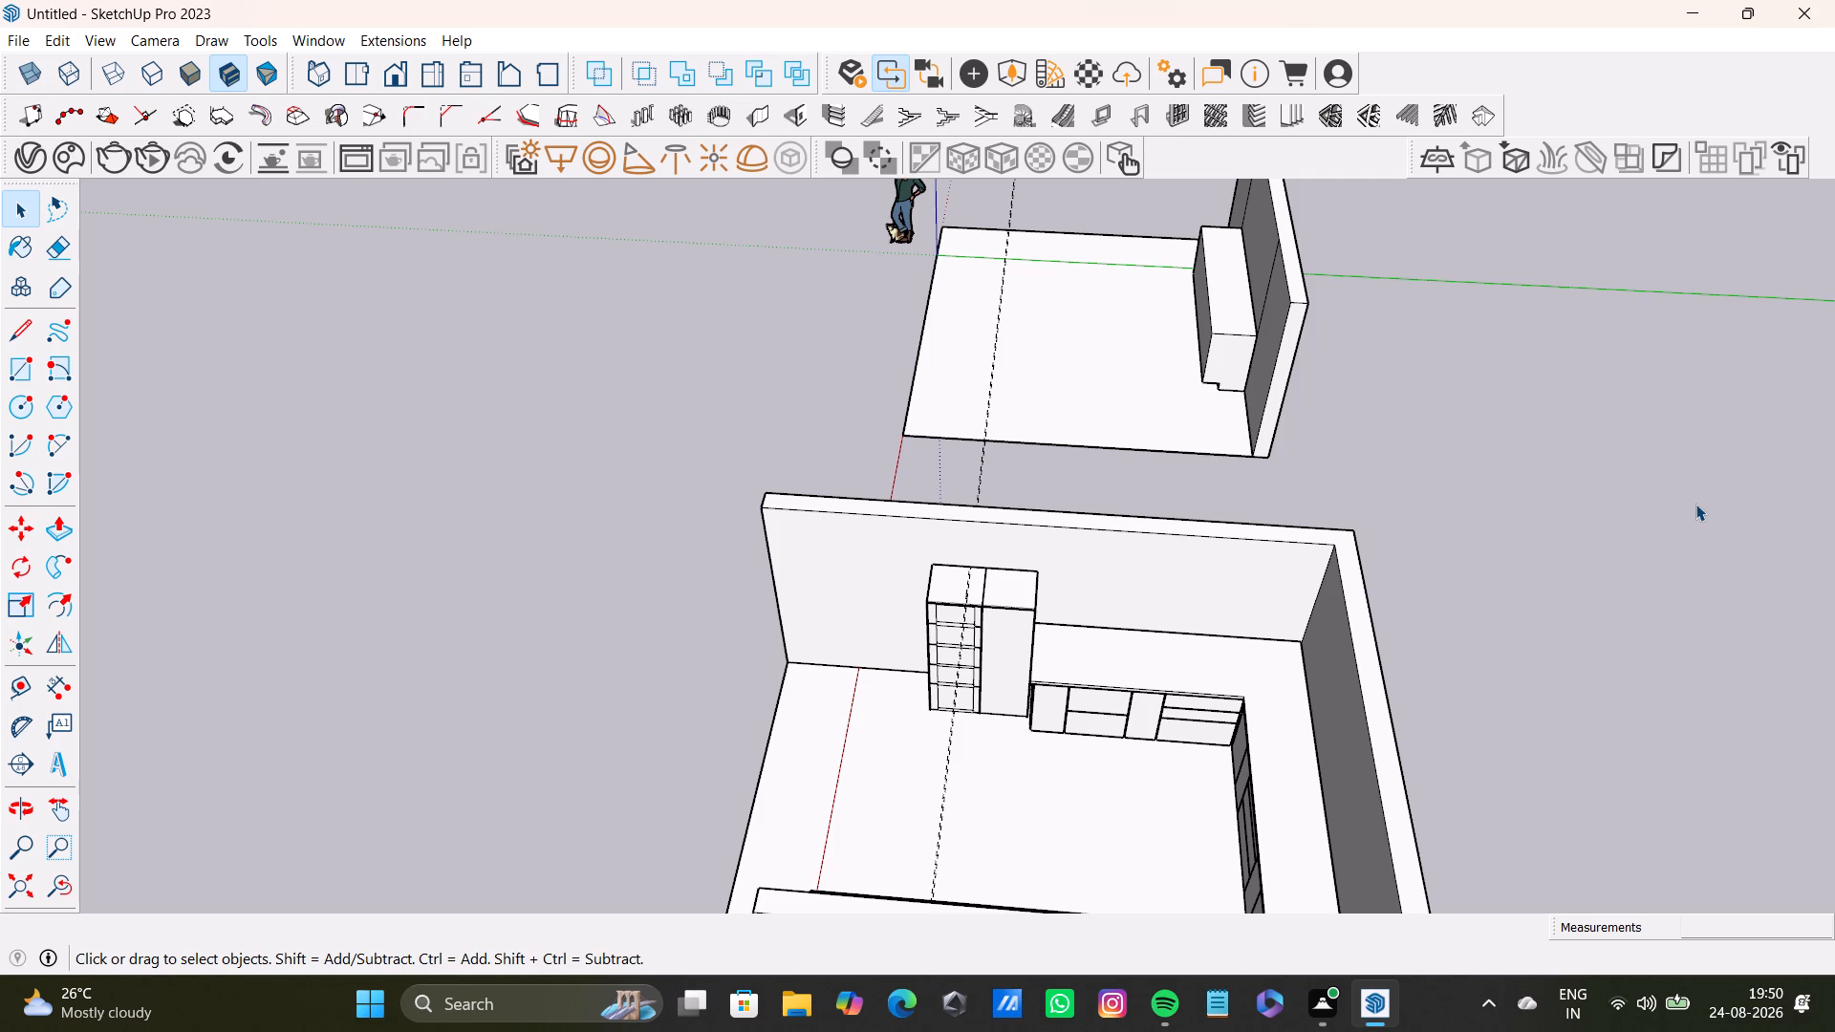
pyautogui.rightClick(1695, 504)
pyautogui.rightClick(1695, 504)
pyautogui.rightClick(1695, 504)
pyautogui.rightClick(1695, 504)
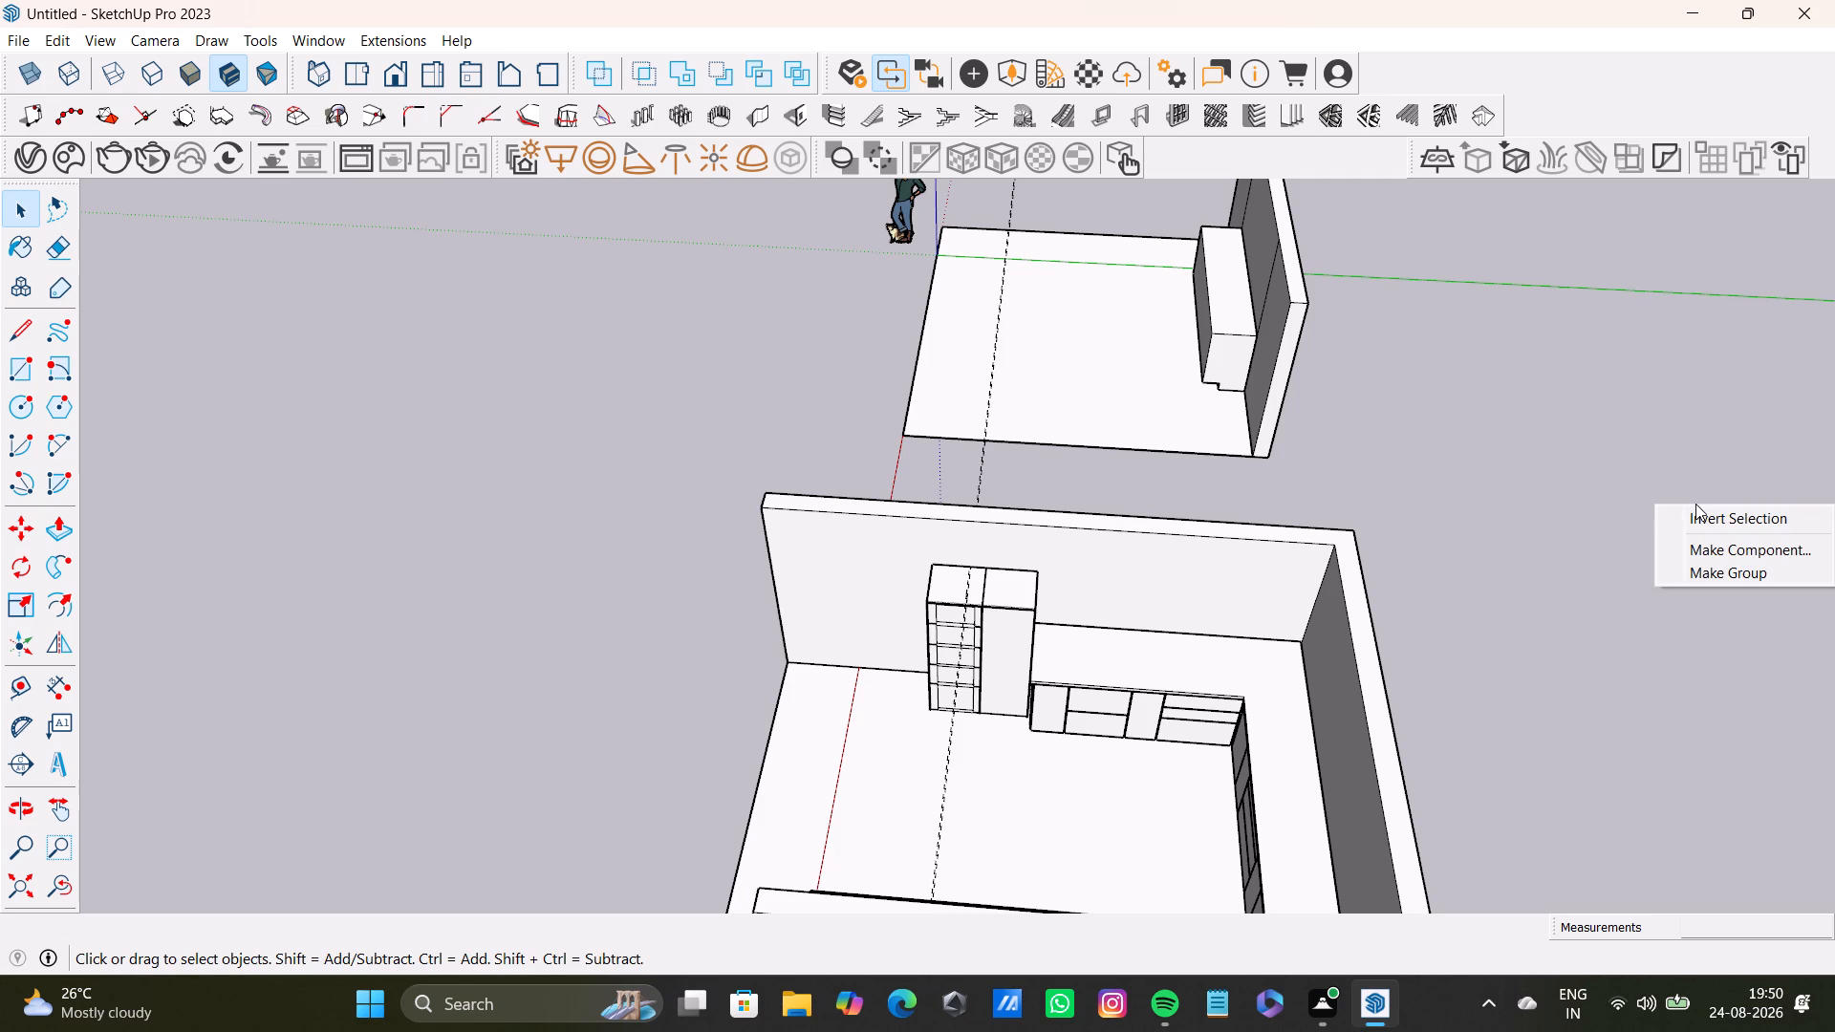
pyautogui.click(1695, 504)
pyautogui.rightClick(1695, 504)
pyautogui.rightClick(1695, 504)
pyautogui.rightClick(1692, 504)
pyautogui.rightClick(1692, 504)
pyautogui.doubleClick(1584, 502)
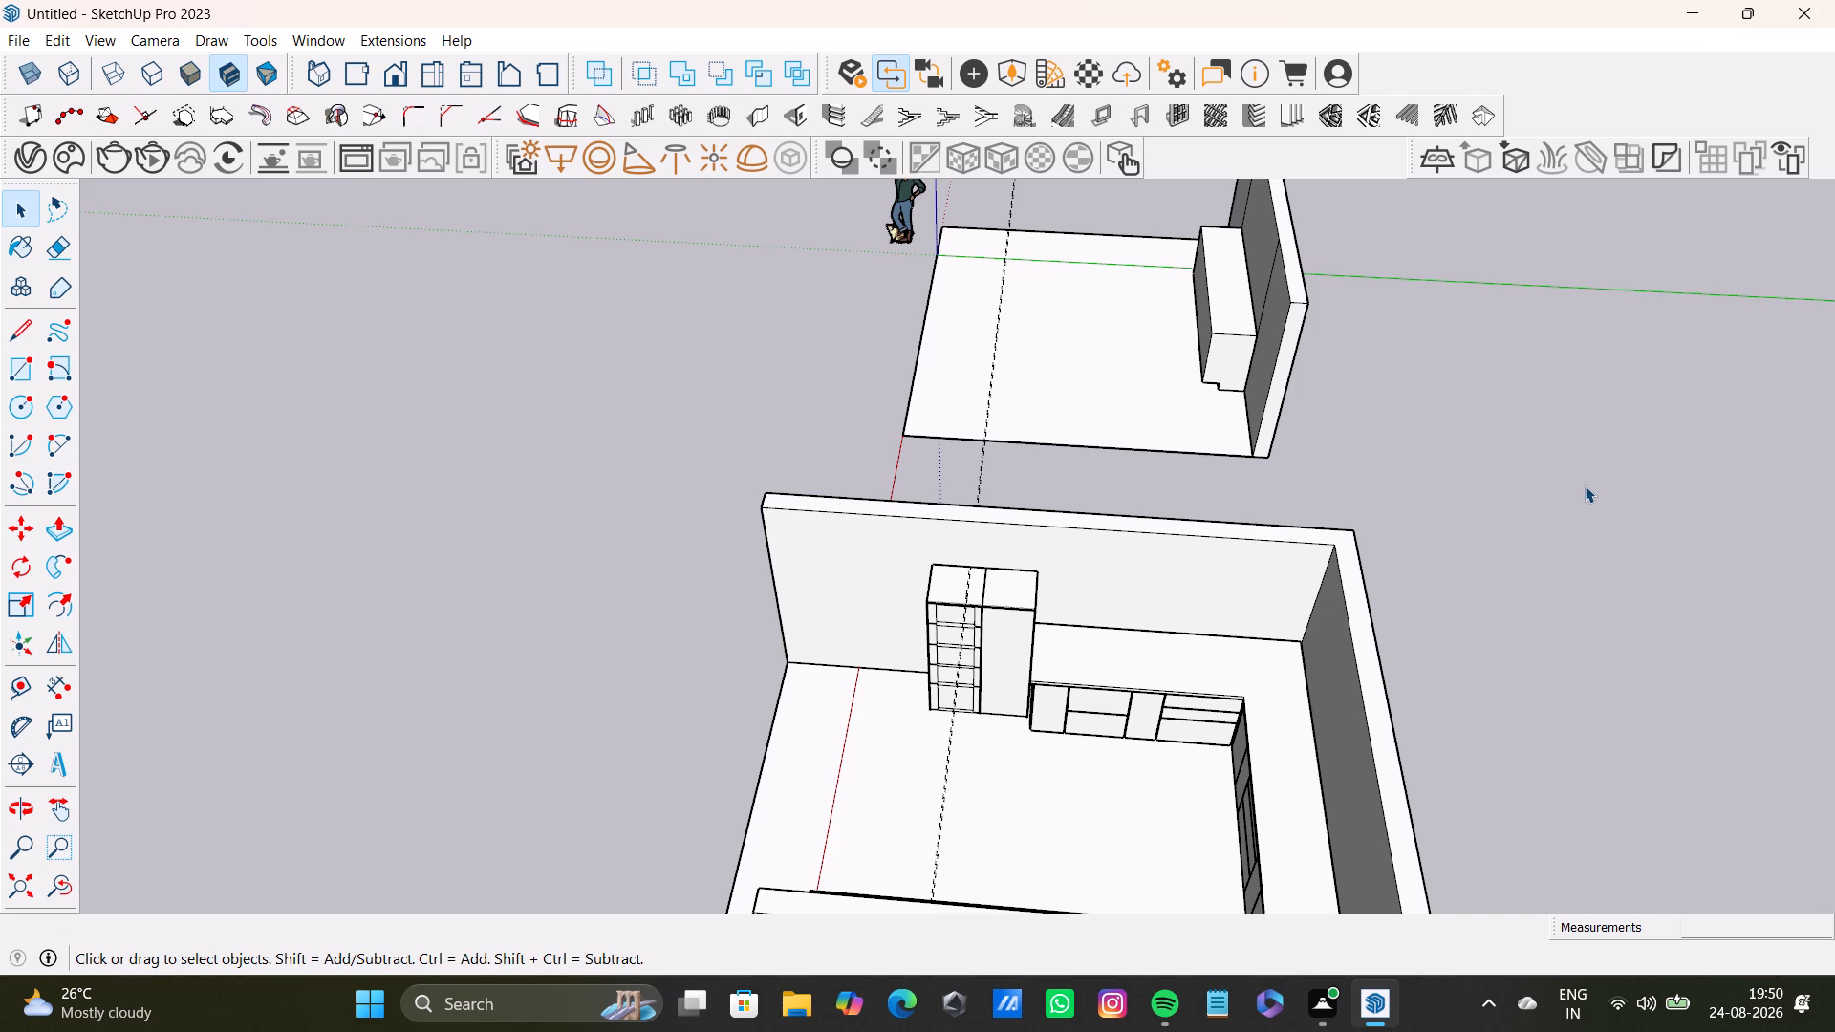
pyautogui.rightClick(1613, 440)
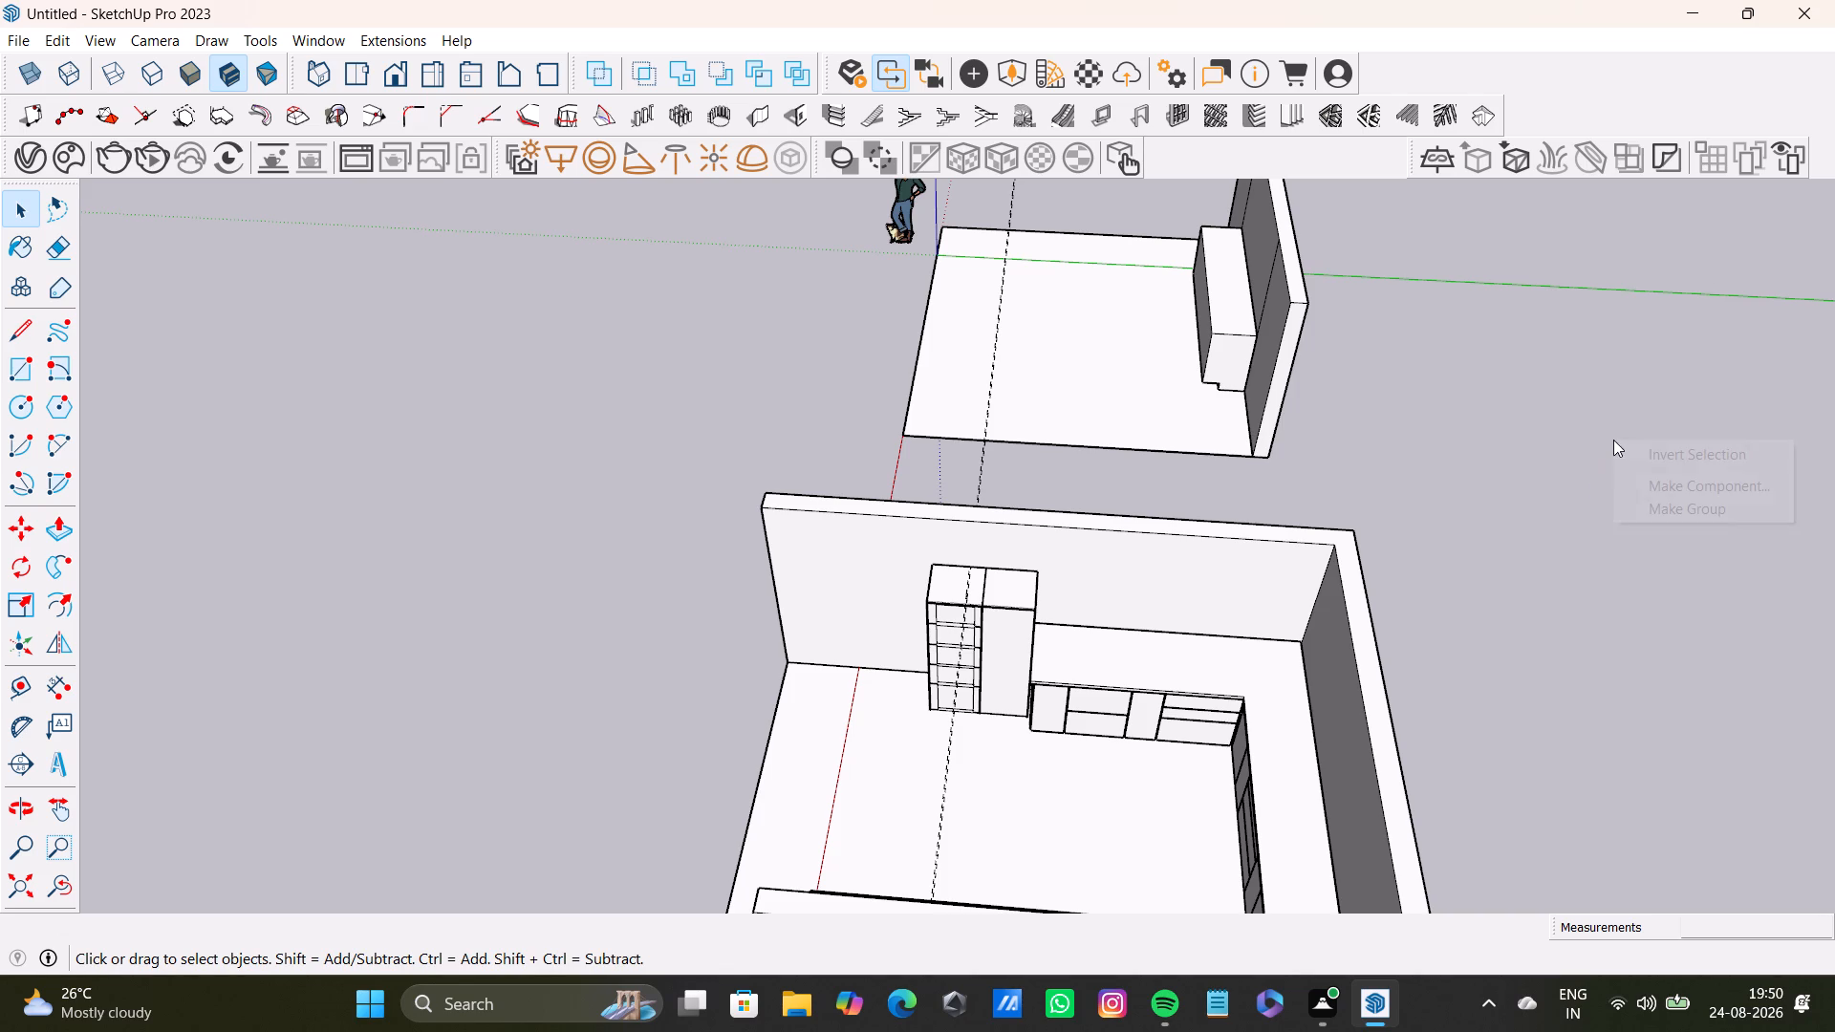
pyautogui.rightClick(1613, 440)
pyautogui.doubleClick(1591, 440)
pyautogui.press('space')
# Delete the dashed guide line nearer the central divider strip on the tall unit's top.
pyautogui.moveTo(1157, 642); pyautogui.dragTo(1479, 581, button='middle')
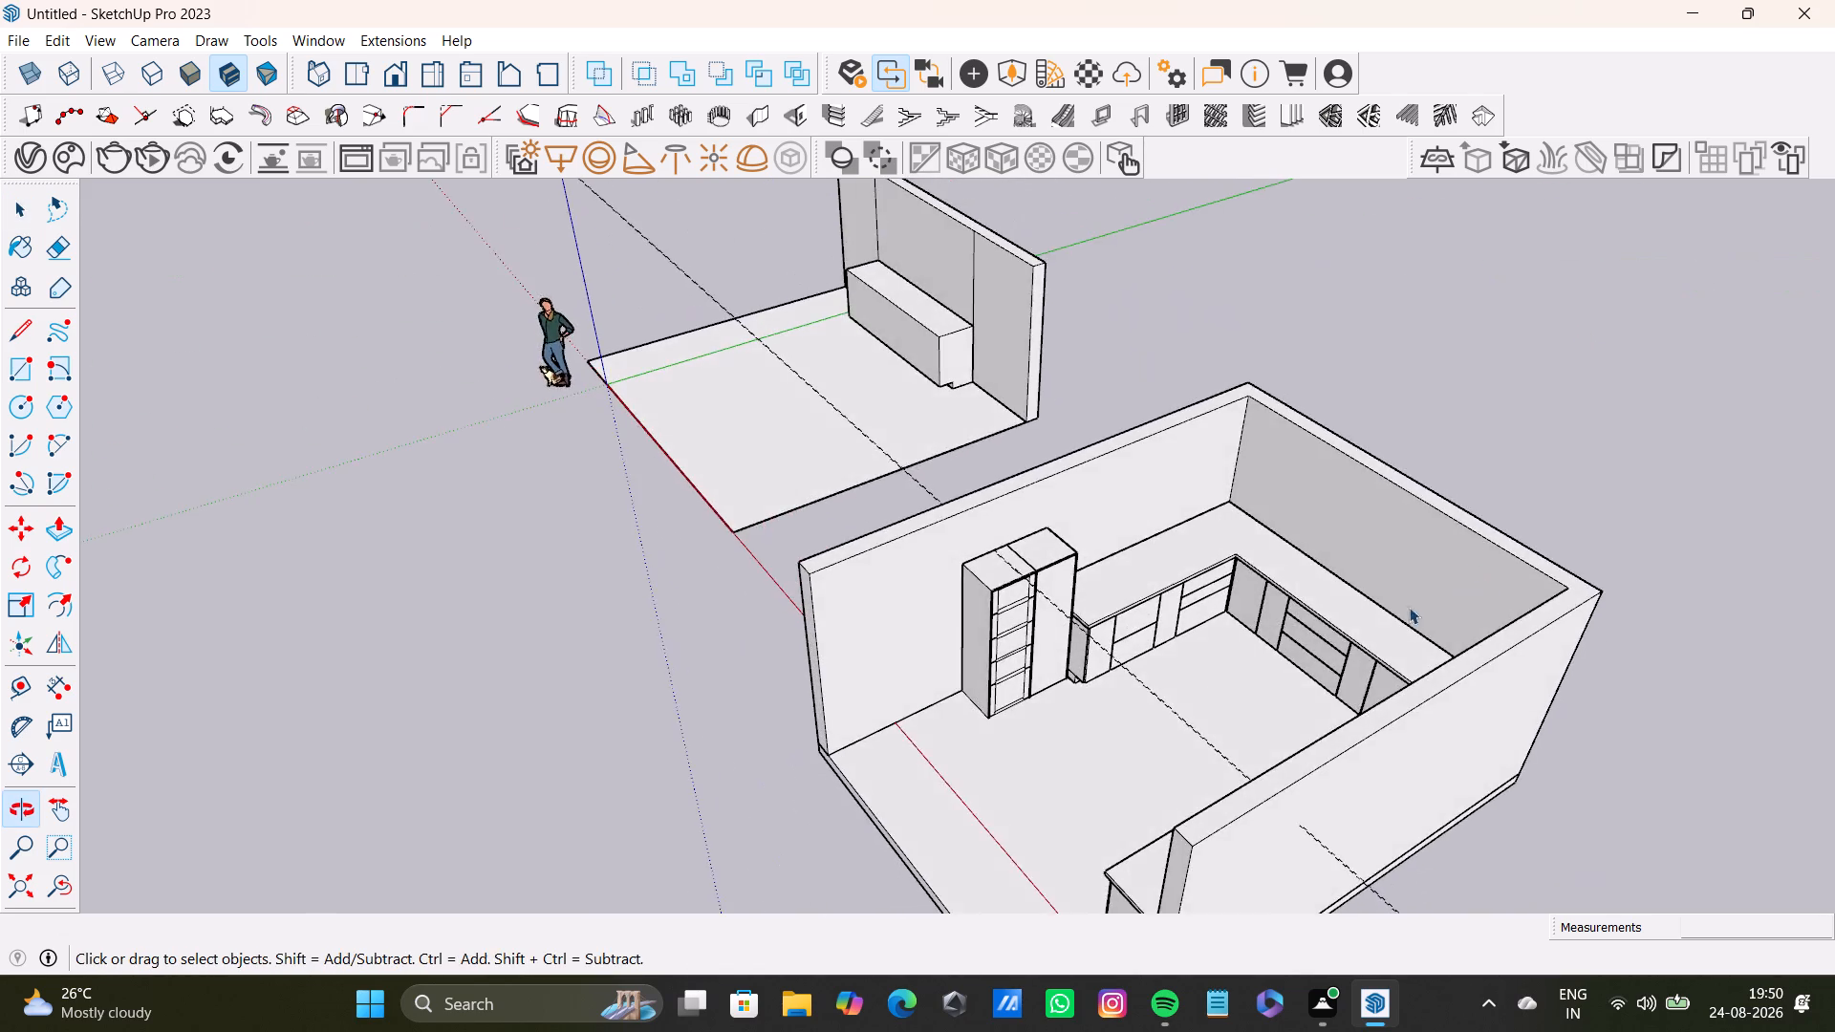
pyautogui.scroll(7, 1069, 769)
pyautogui.moveTo(1009, 673); pyautogui.dragTo(692, 777, button='middle')
pyautogui.scroll(3, 750, 634)
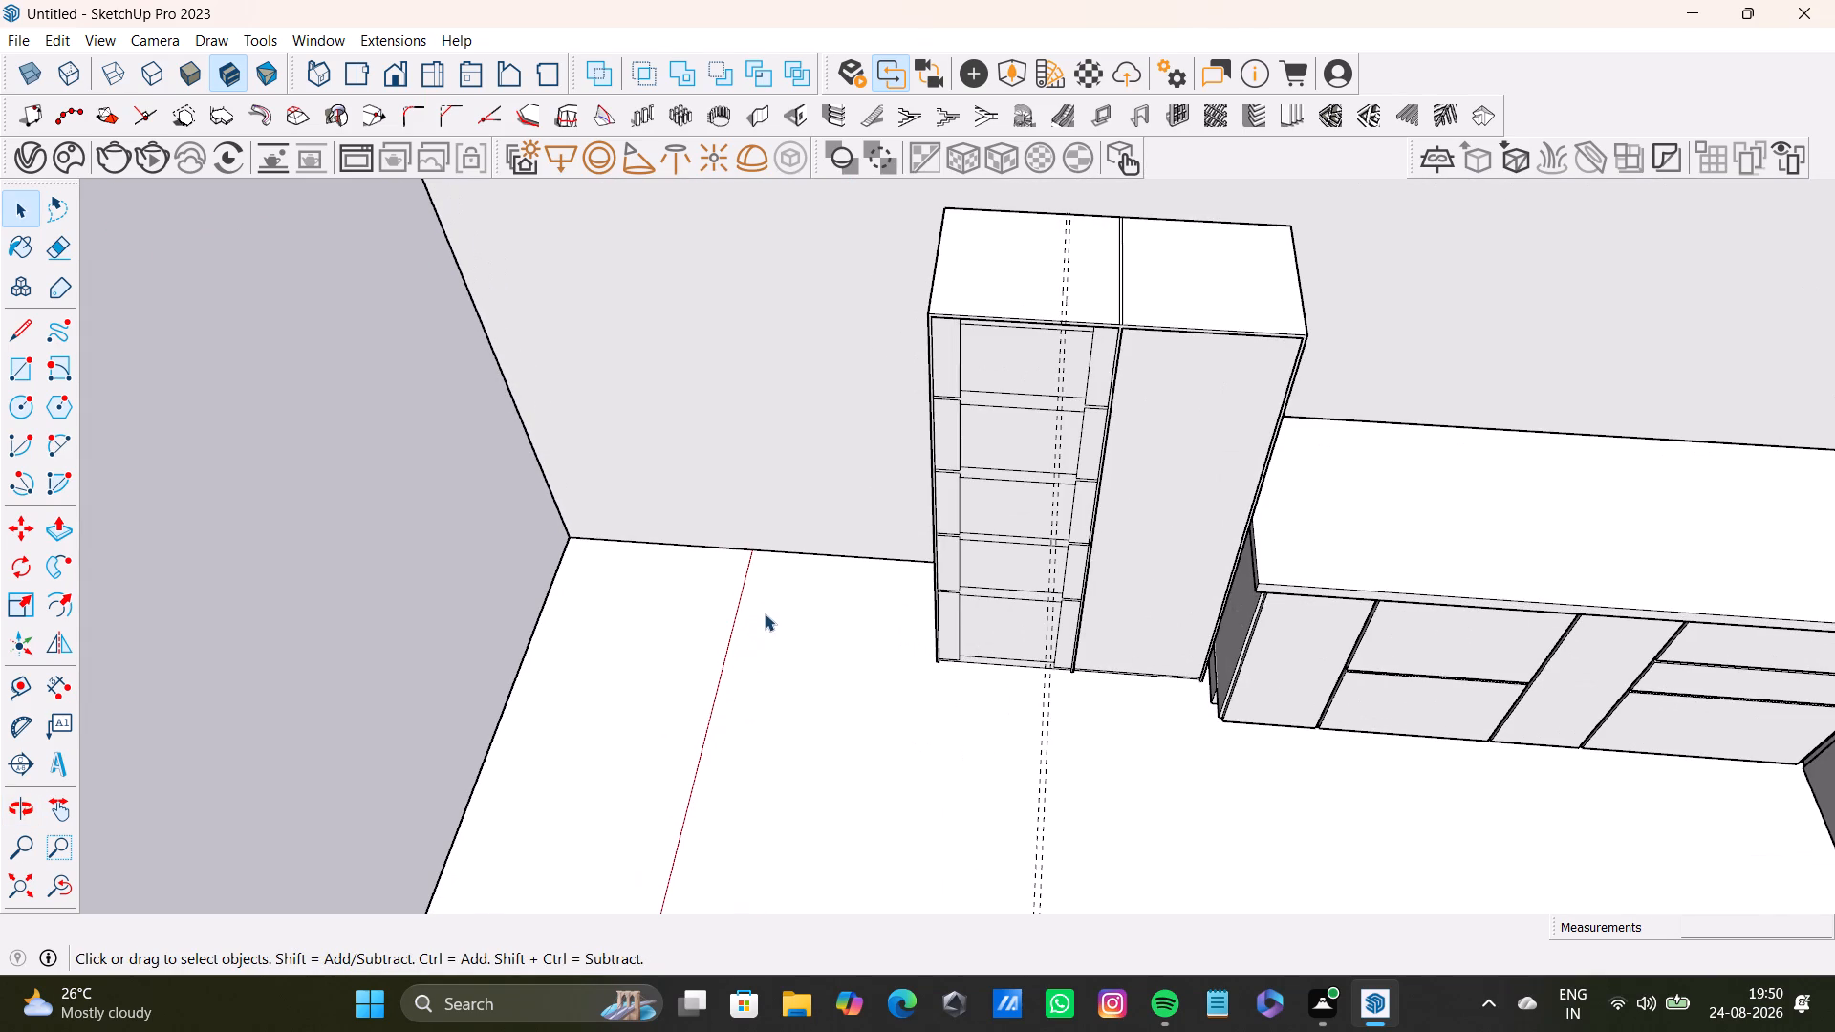
pyautogui.moveTo(1009, 542); pyautogui.dragTo(990, 591, button='middle')
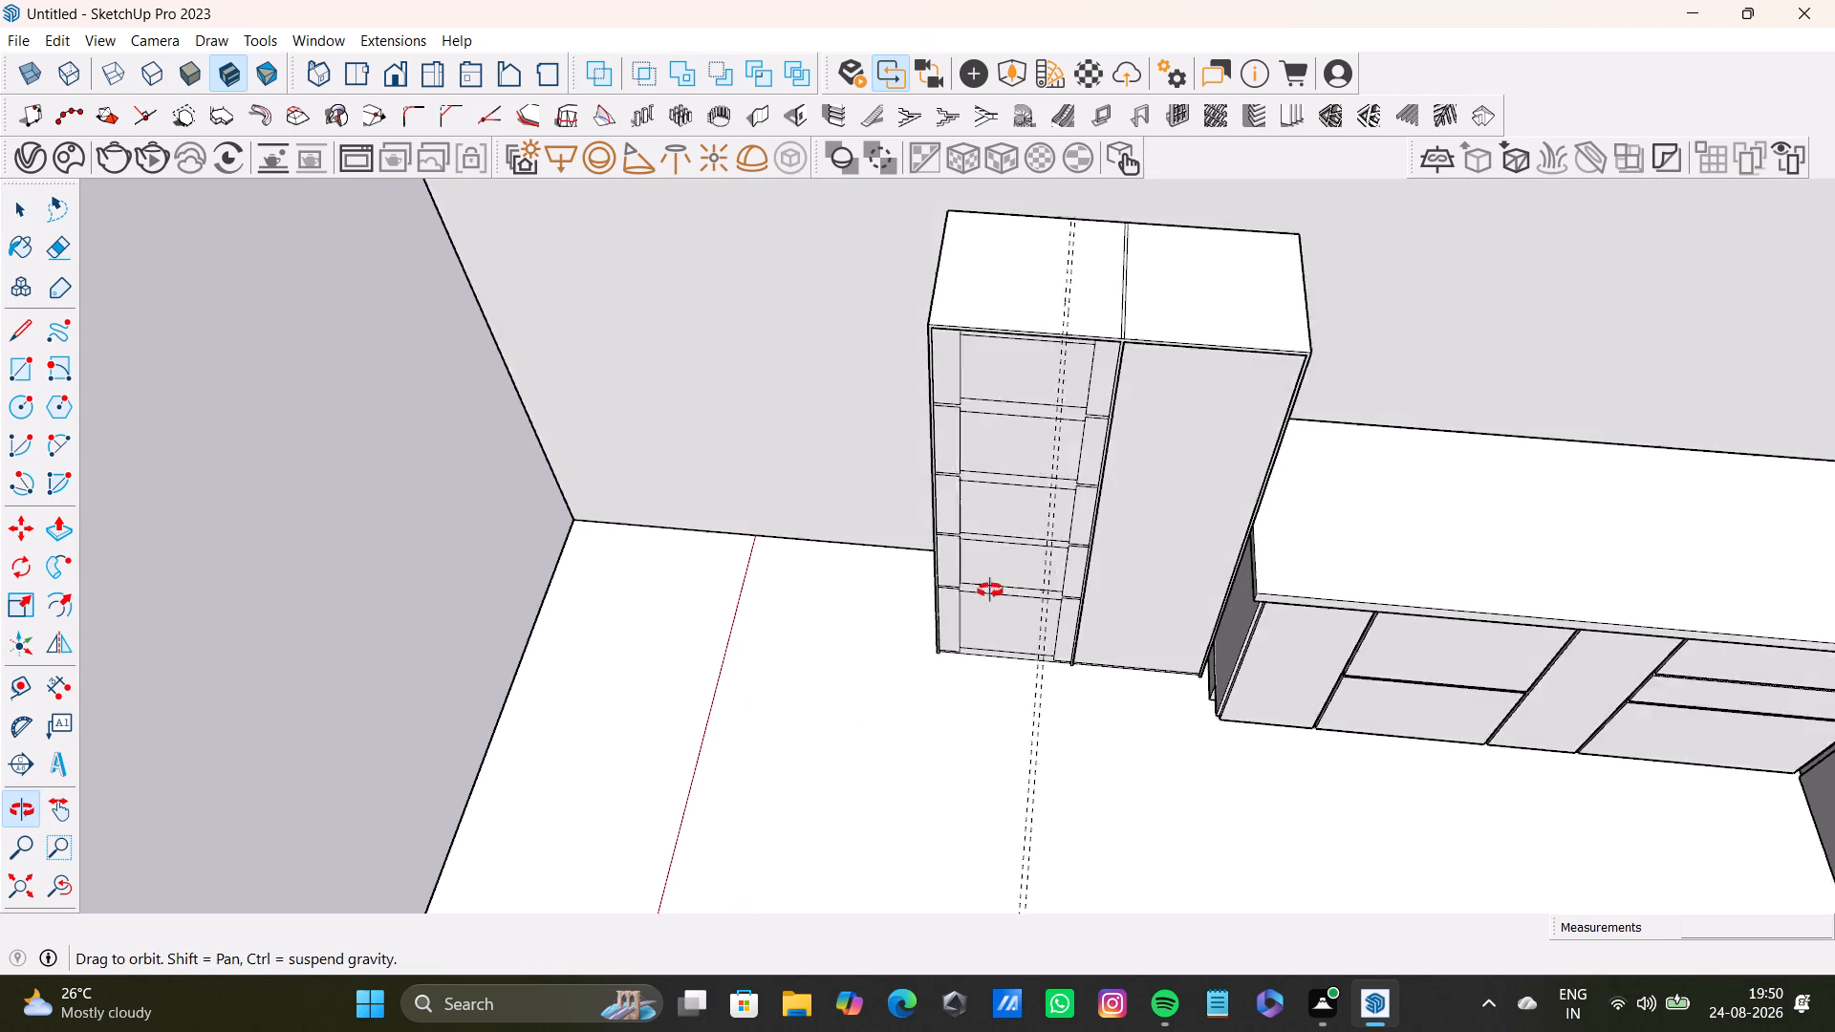
pyautogui.moveTo(990, 591); pyautogui.dragTo(982, 677, button='middle')
pyautogui.scroll(4, 1020, 615)
pyautogui.keyDown('shift'); pyautogui.moveTo(1041, 459); pyautogui.dragTo(774, 778, button='middle'); pyautogui.keyUp('shift')
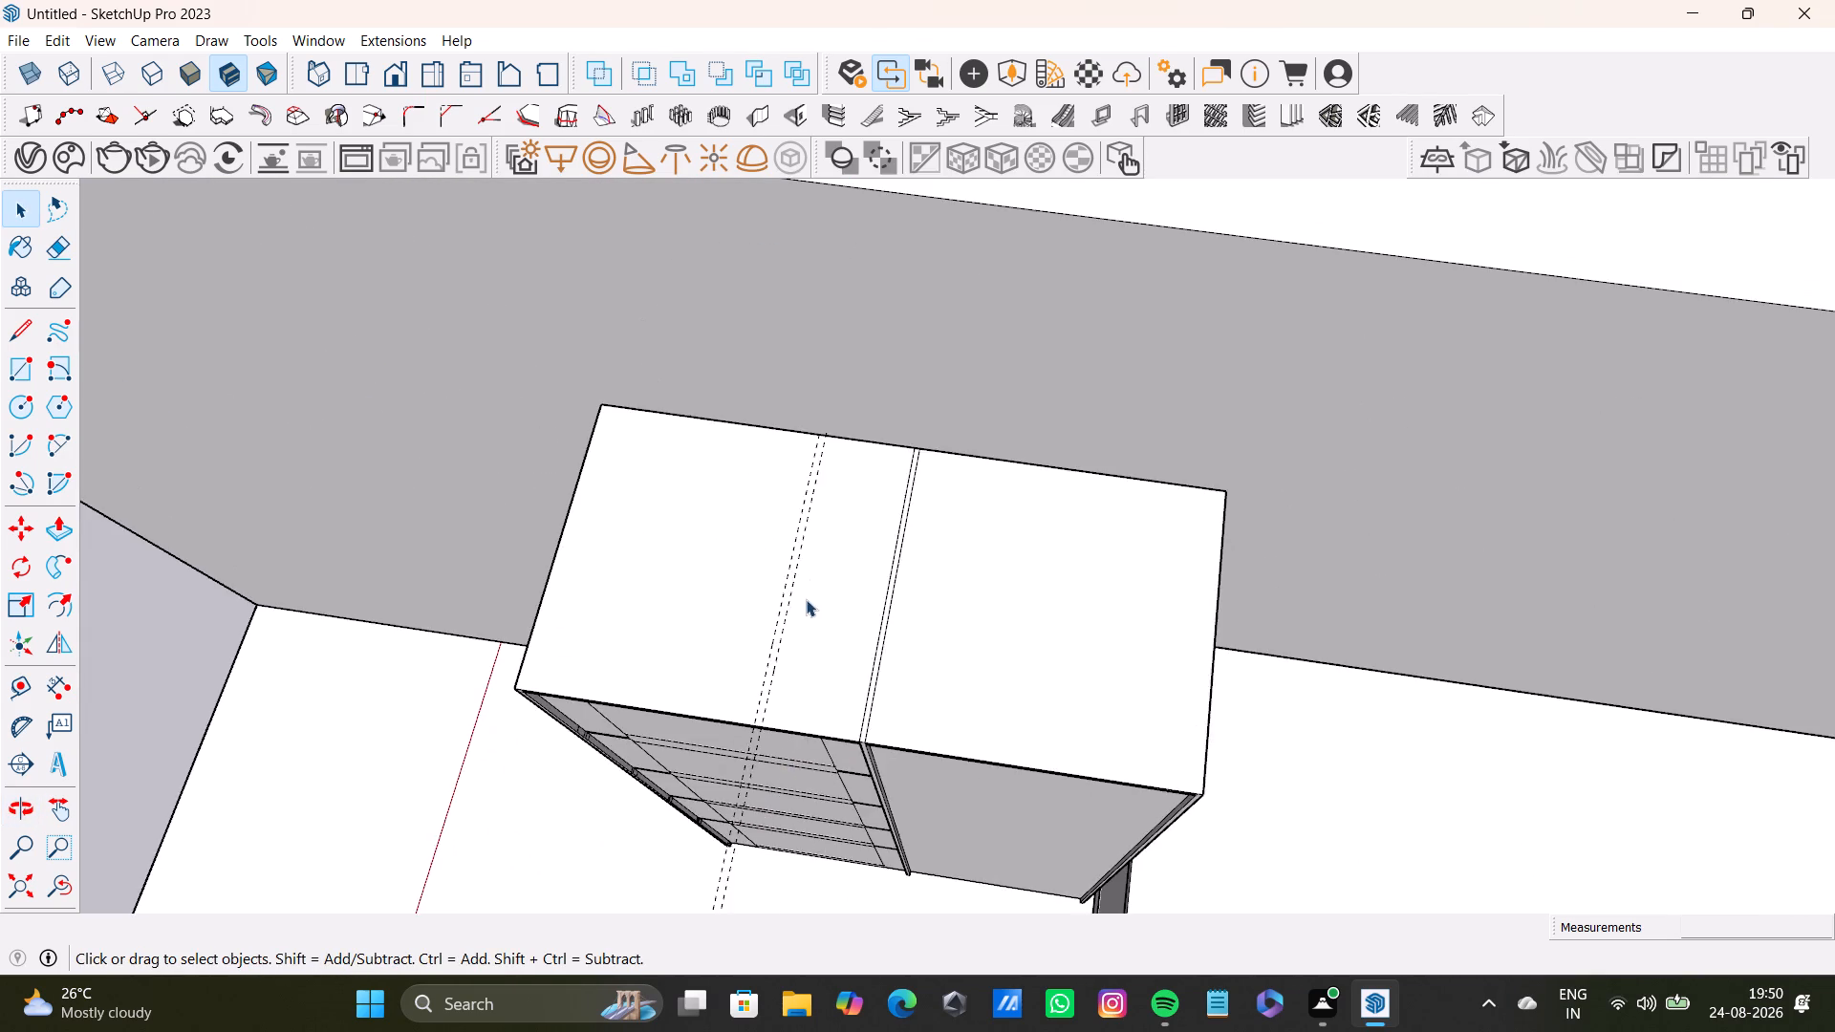
pyautogui.scroll(6, 810, 579)
pyautogui.click(787, 587)
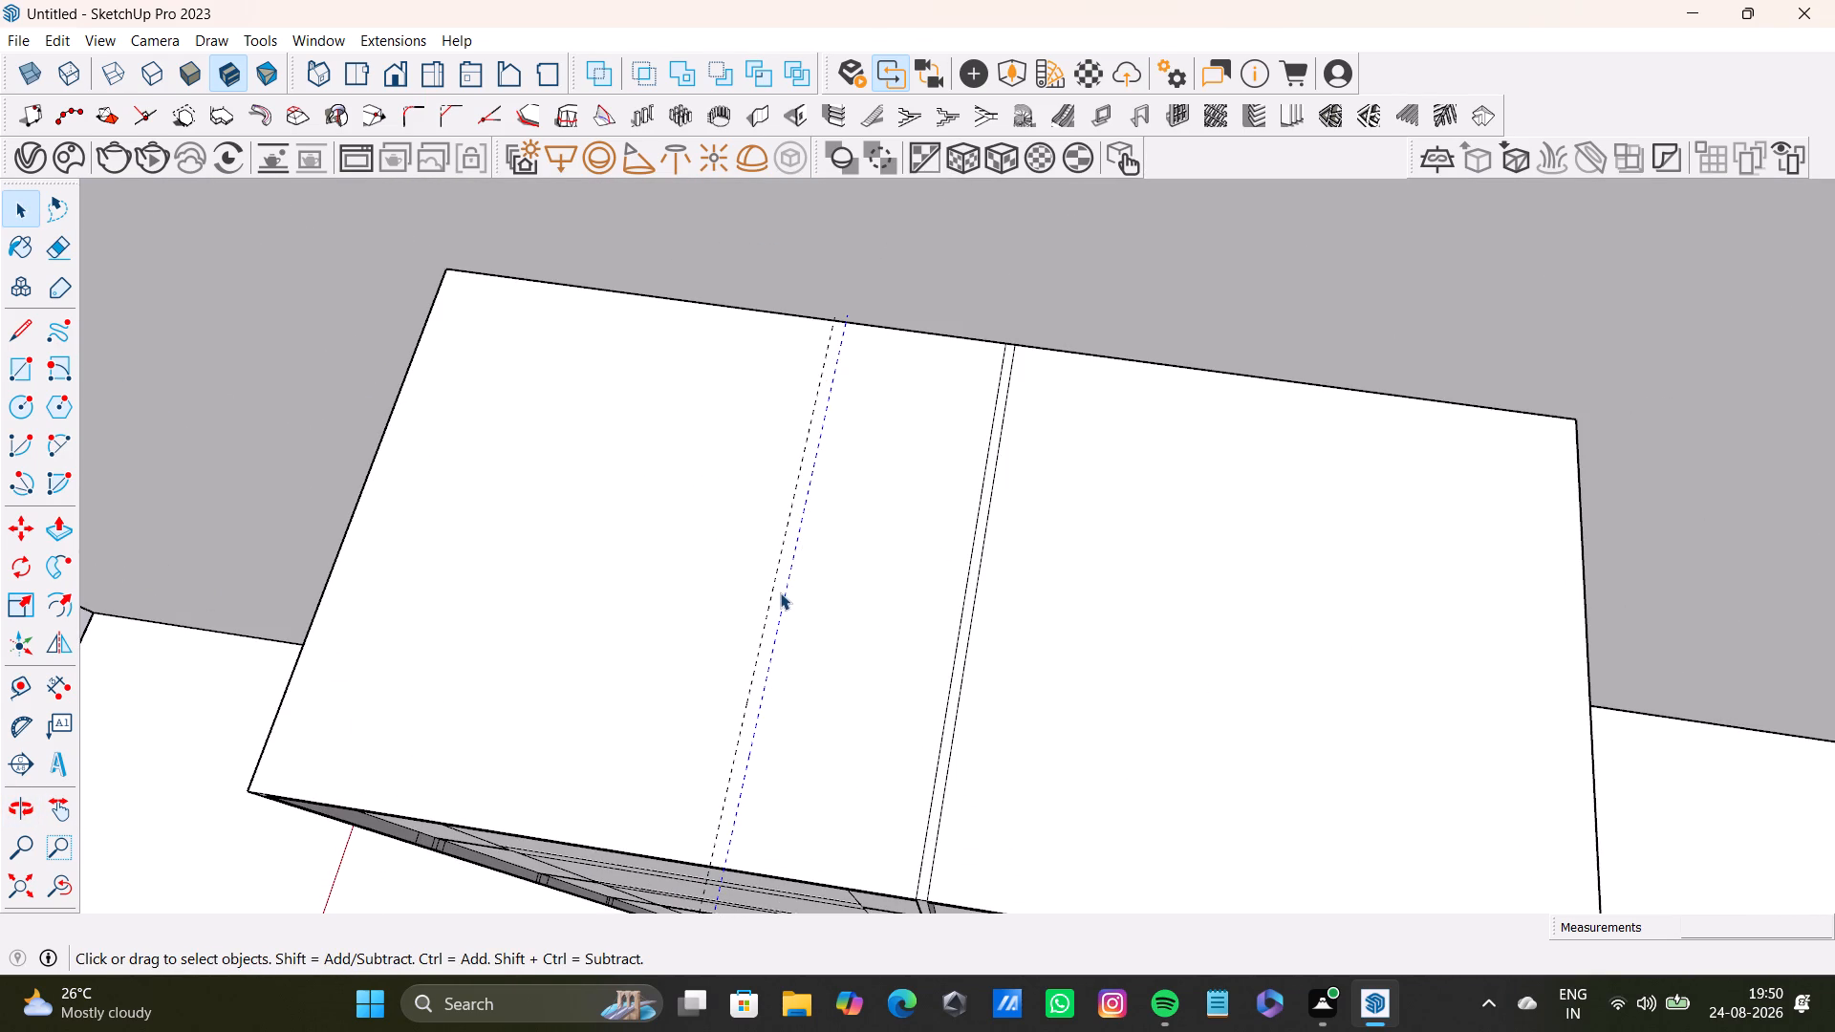
pyautogui.press('F12')
pyautogui.press('Delete')
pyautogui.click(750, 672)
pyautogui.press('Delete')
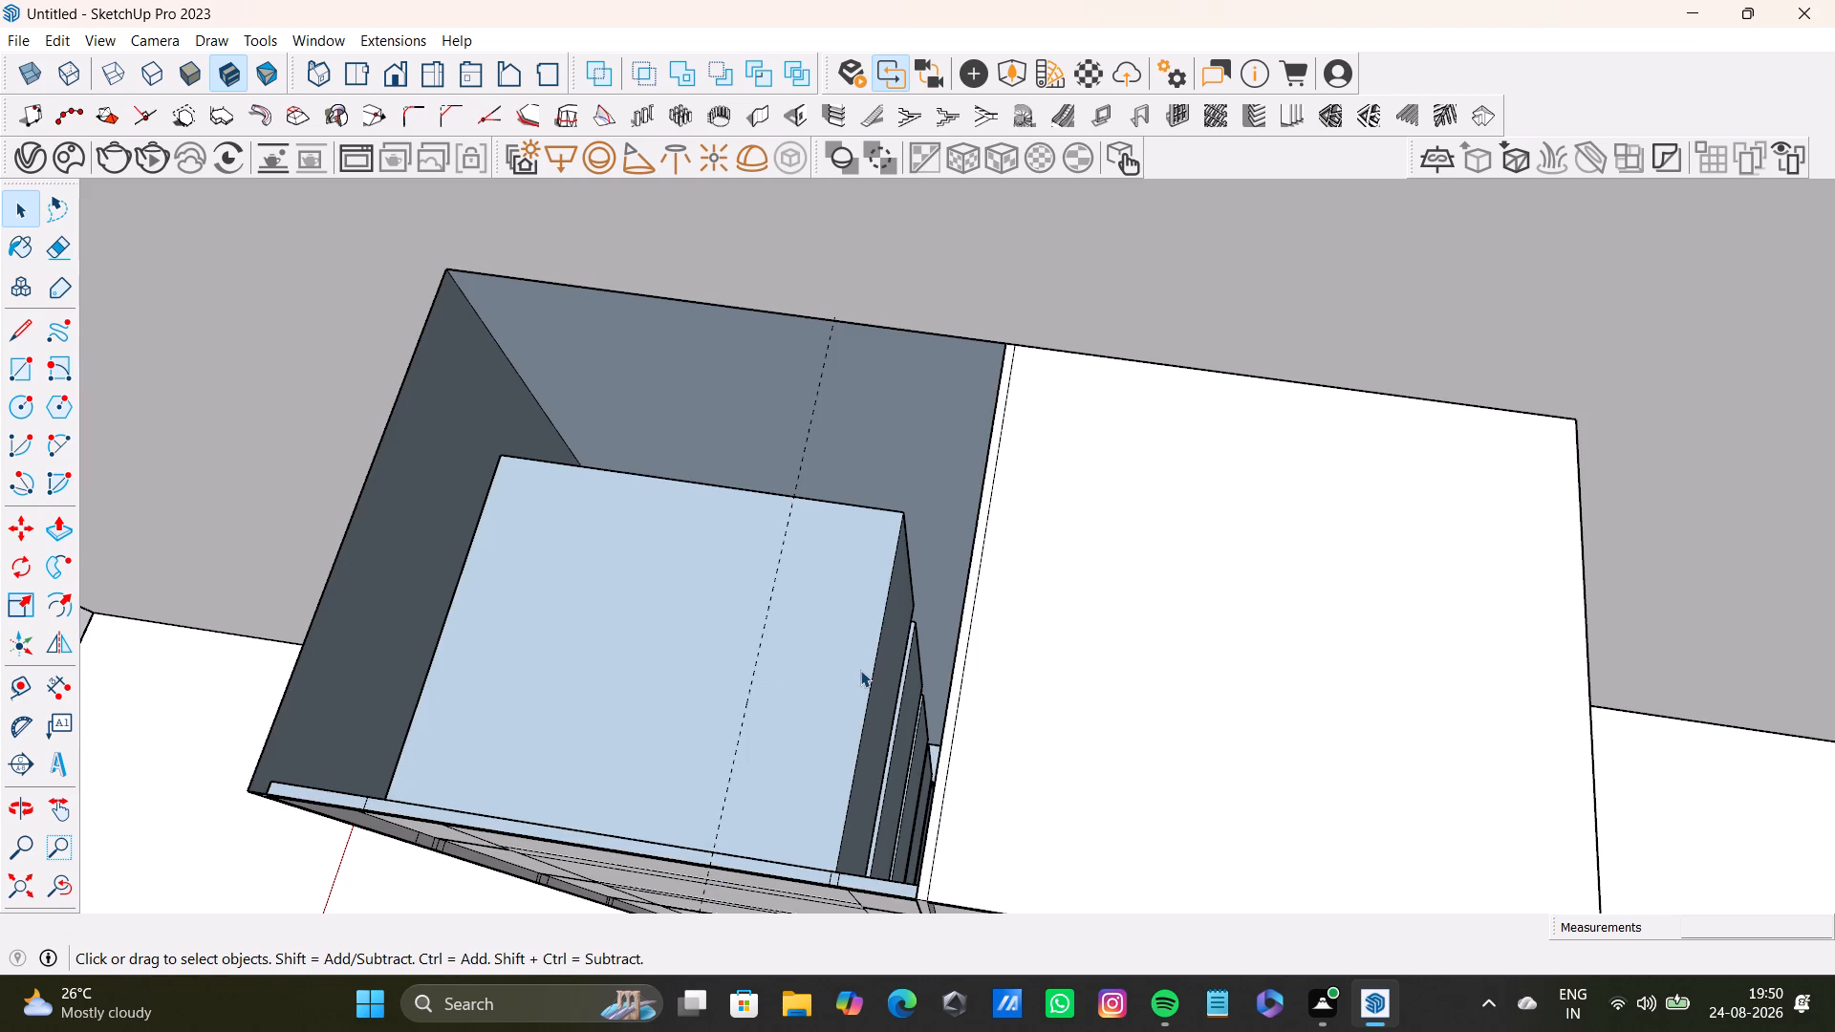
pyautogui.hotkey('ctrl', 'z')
# Delete the remaining dashed guide line crossing the tall unit's top.
pyautogui.click(742, 729)
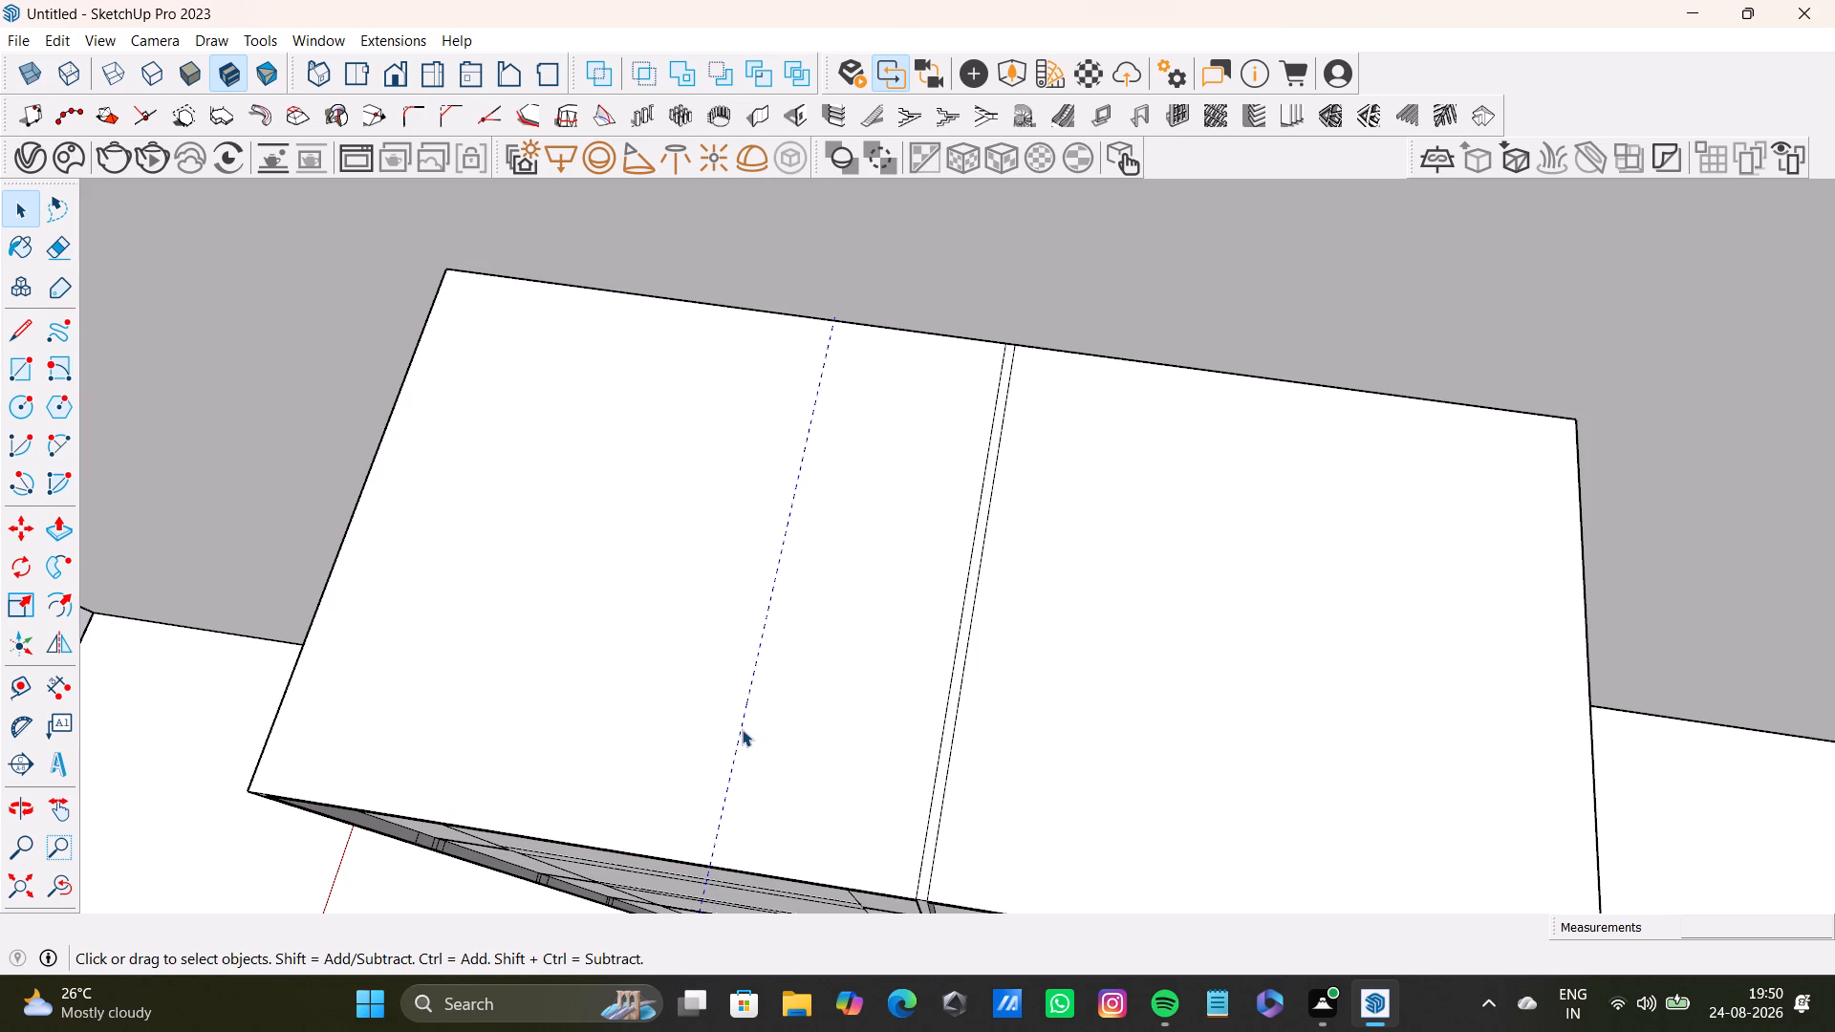
pyautogui.press('Delete')
# Push/Pull the thin divider strip between the two halves of the tall unit's top by 1/4".
pyautogui.scroll(4, 918, 732)
pyautogui.click(961, 769)
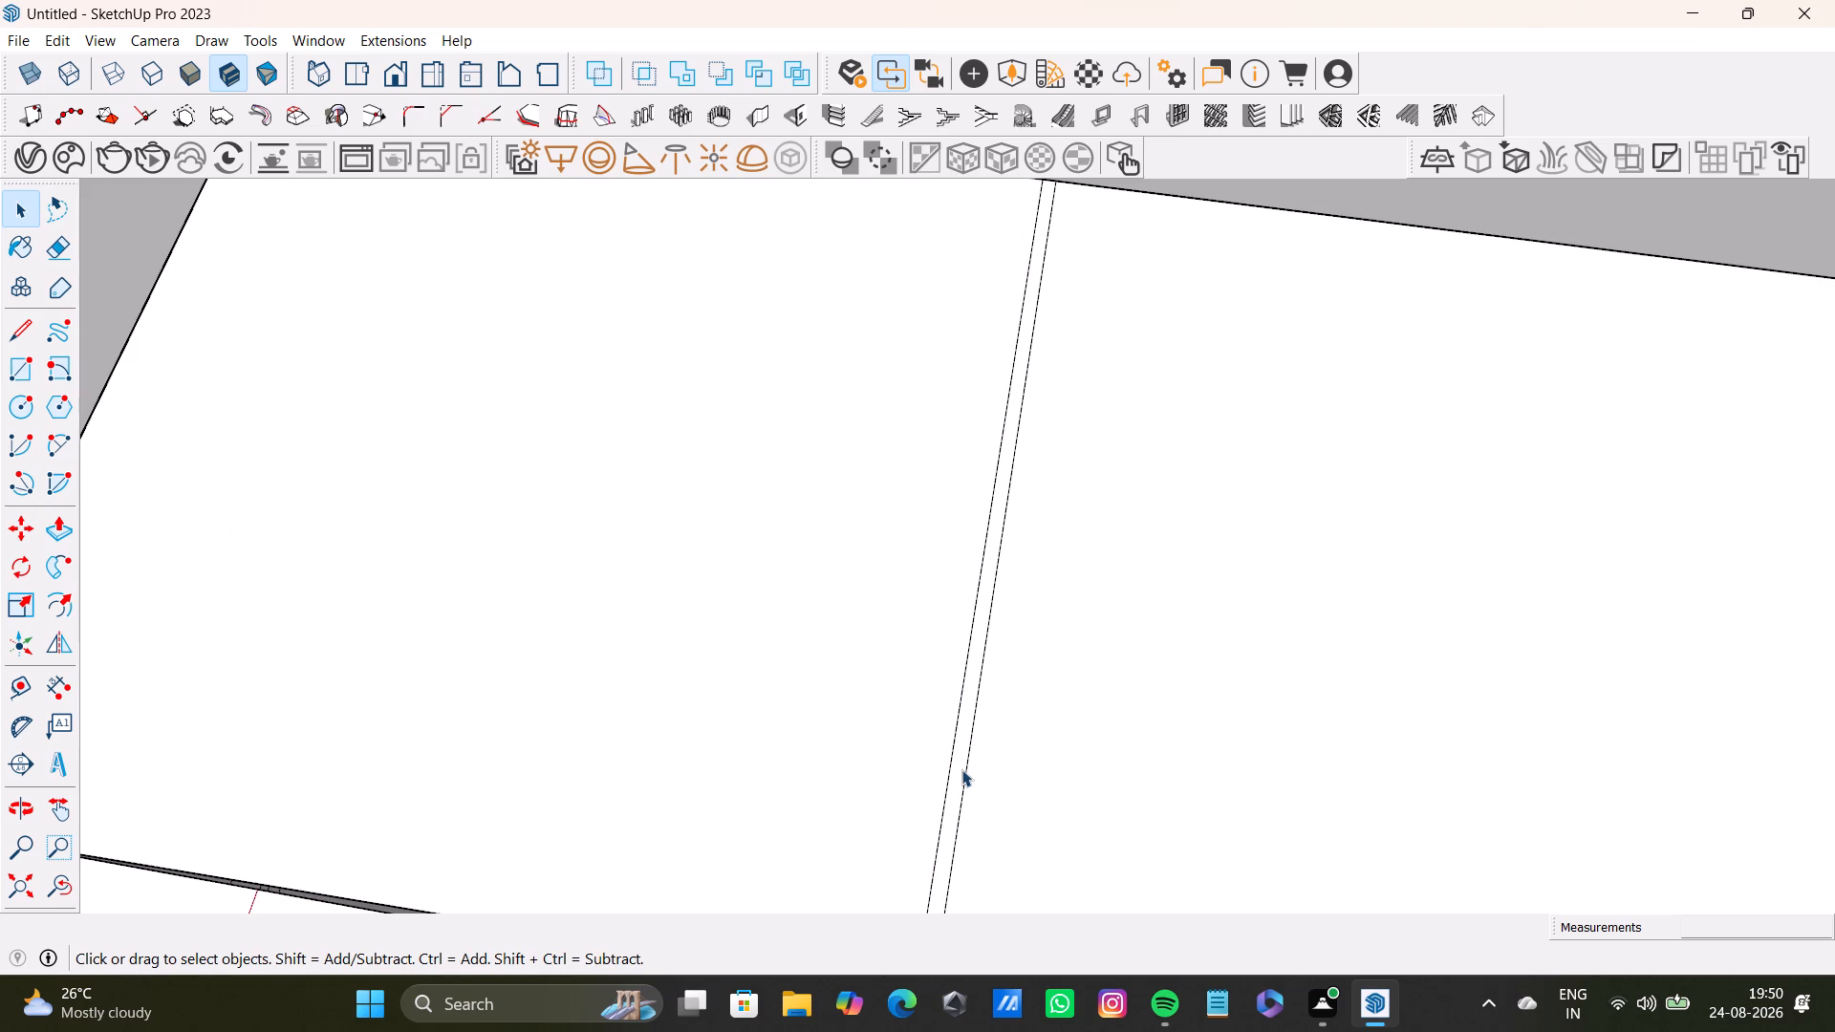
pyautogui.press('p')
pyautogui.click(960, 770)
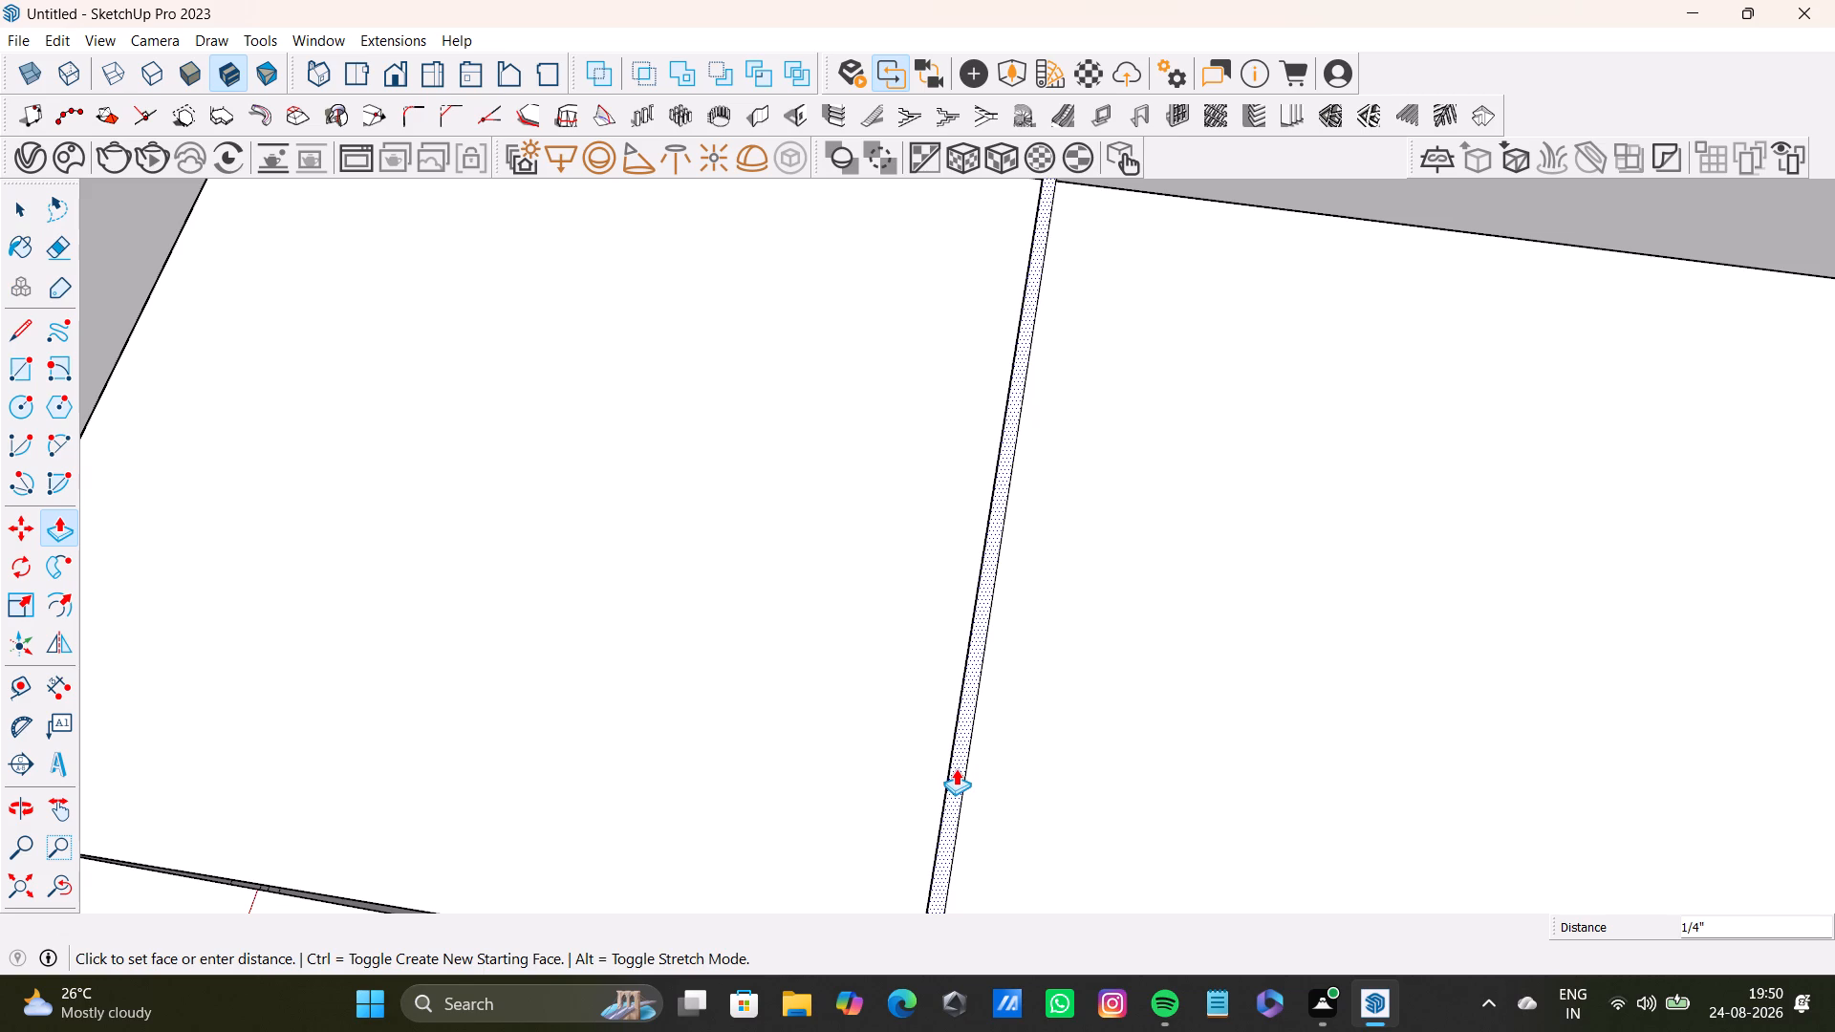
pyautogui.press('space')
pyautogui.scroll(-4, 949, 763)
pyautogui.moveTo(949, 763); pyautogui.dragTo(1049, 393, button='middle')
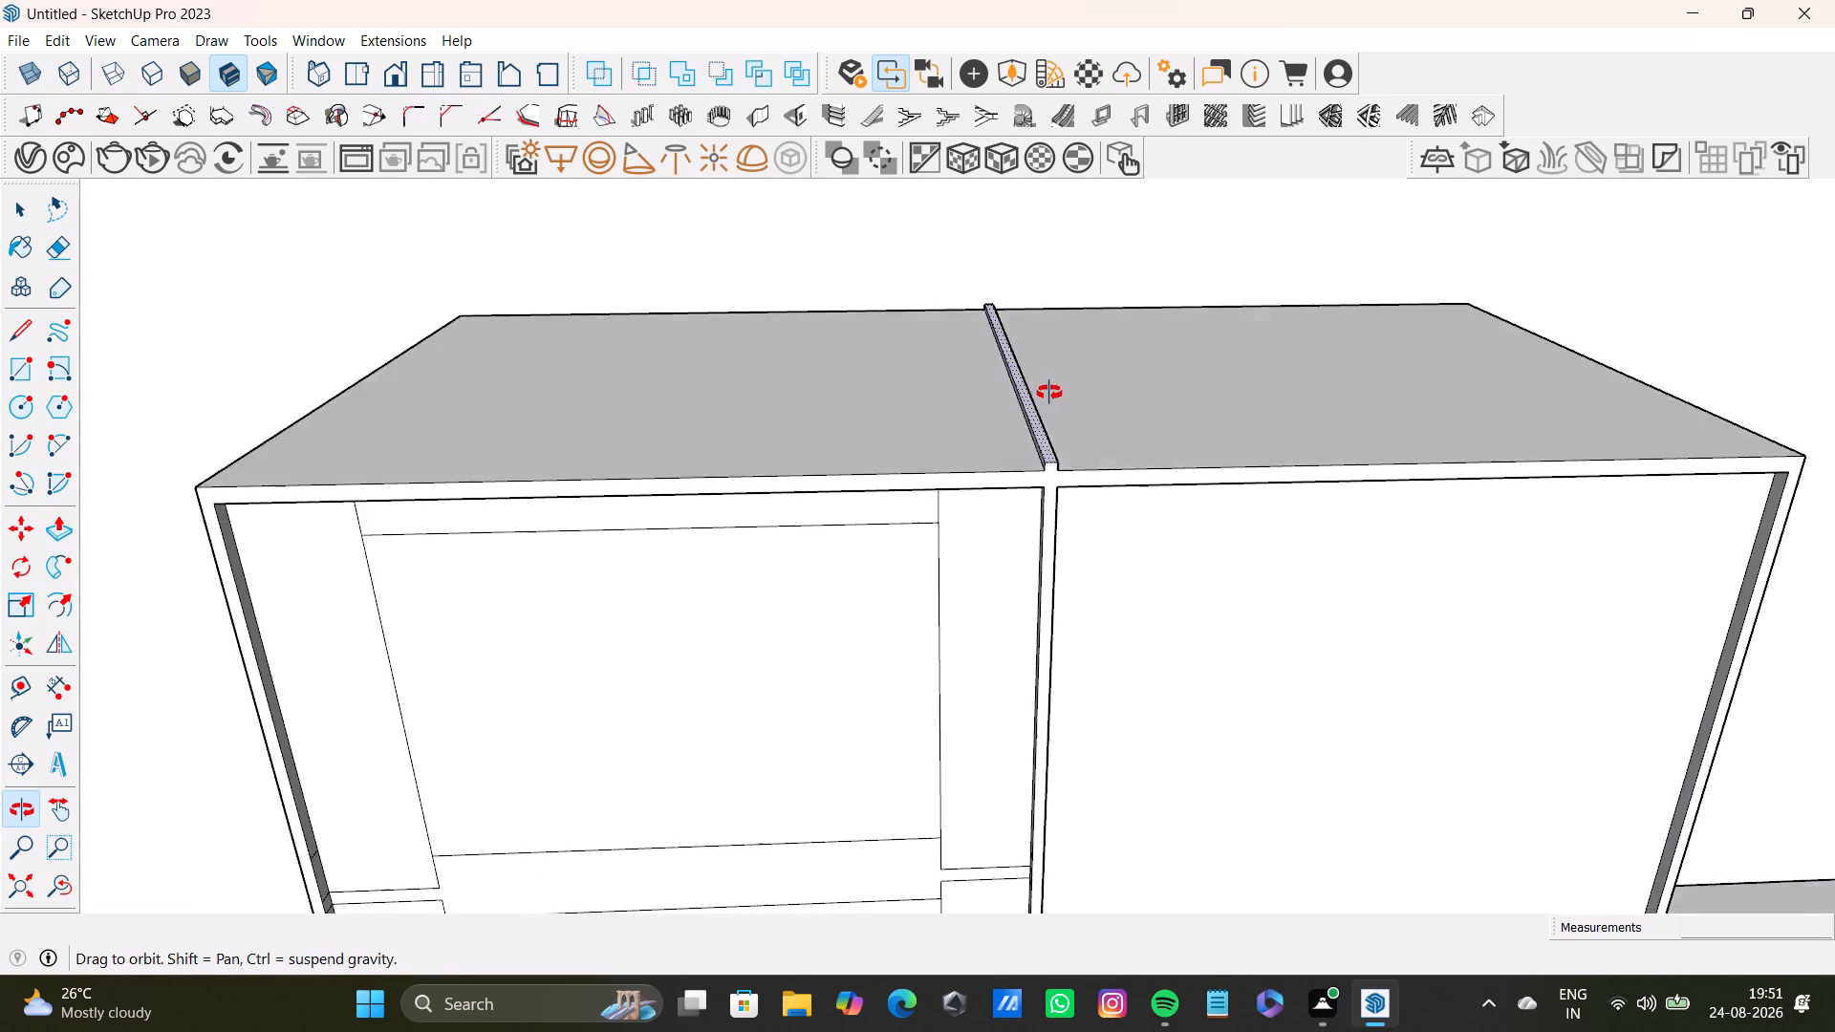
# Draw a rectangle about 2' 2" by 1' 9 3/4" on the floor against the tall unit's free side and the back wall.
pyautogui.moveTo(1049, 393); pyautogui.dragTo(891, 380, button='middle')
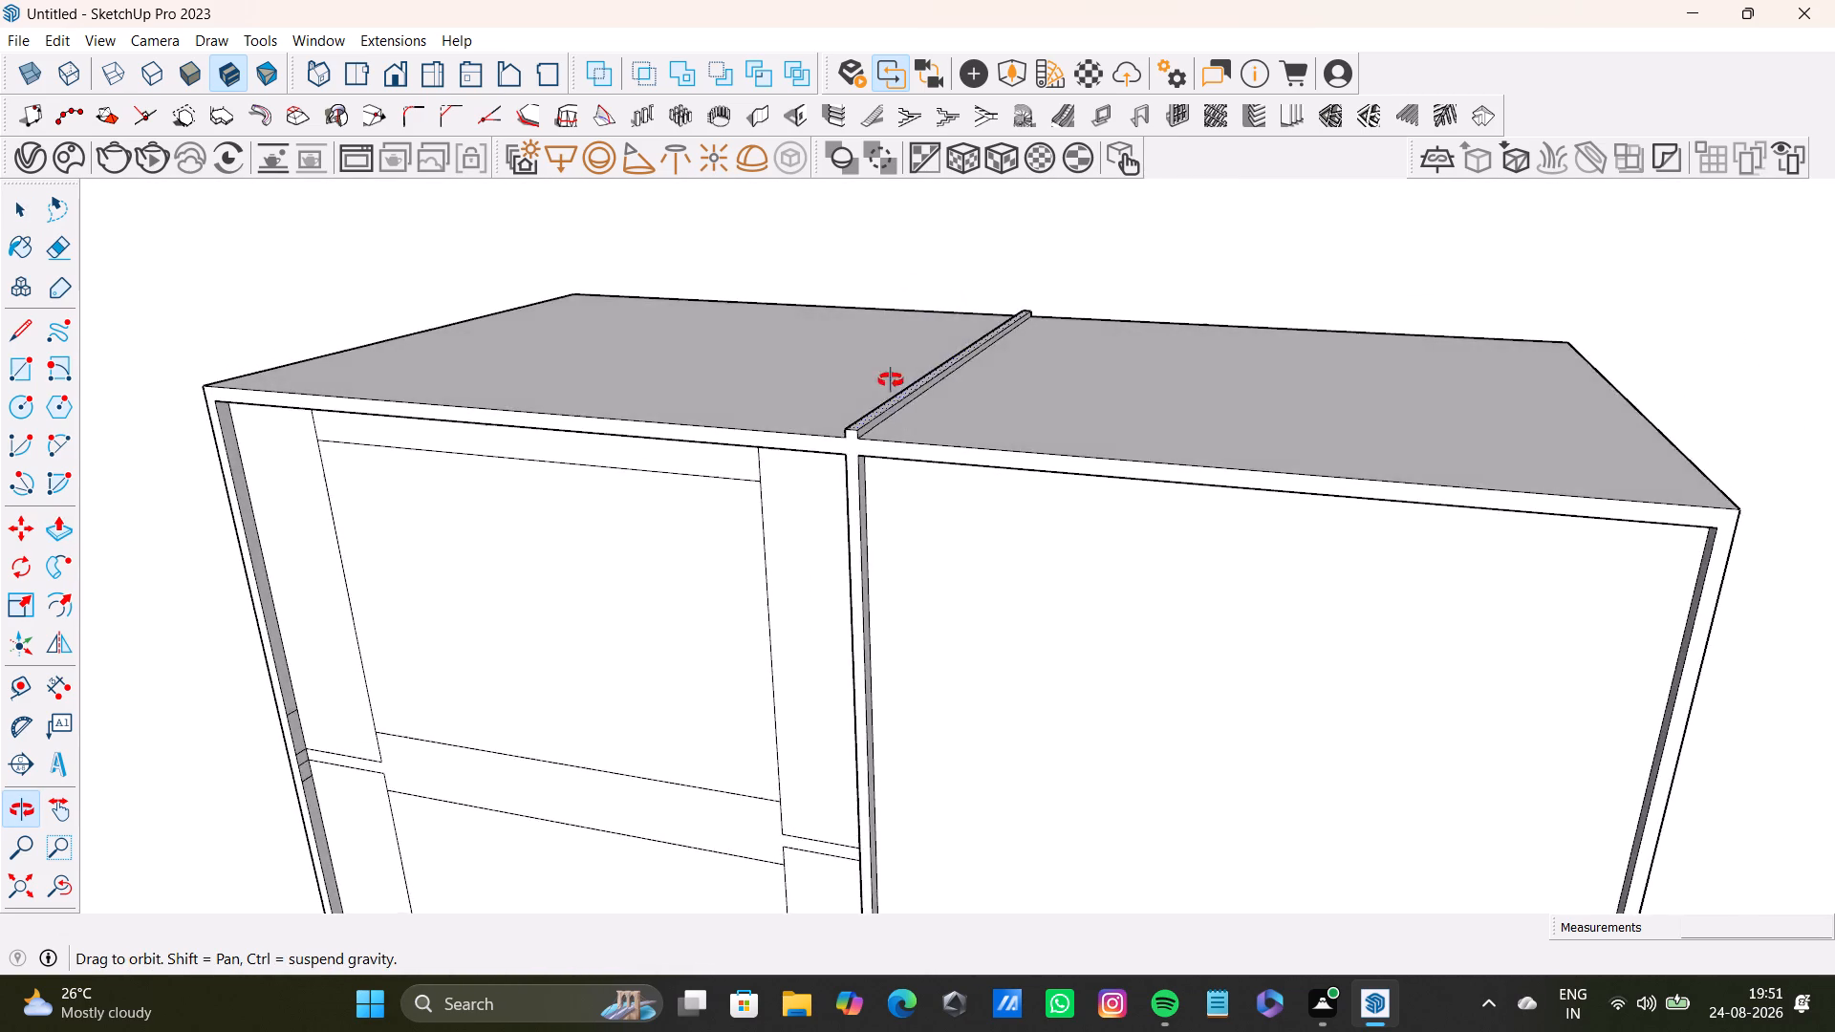
pyautogui.moveTo(891, 380); pyautogui.dragTo(1274, 523, button='middle')
pyautogui.scroll(-10, 626, 598)
pyautogui.moveTo(669, 627); pyautogui.dragTo(934, 418, button='middle')
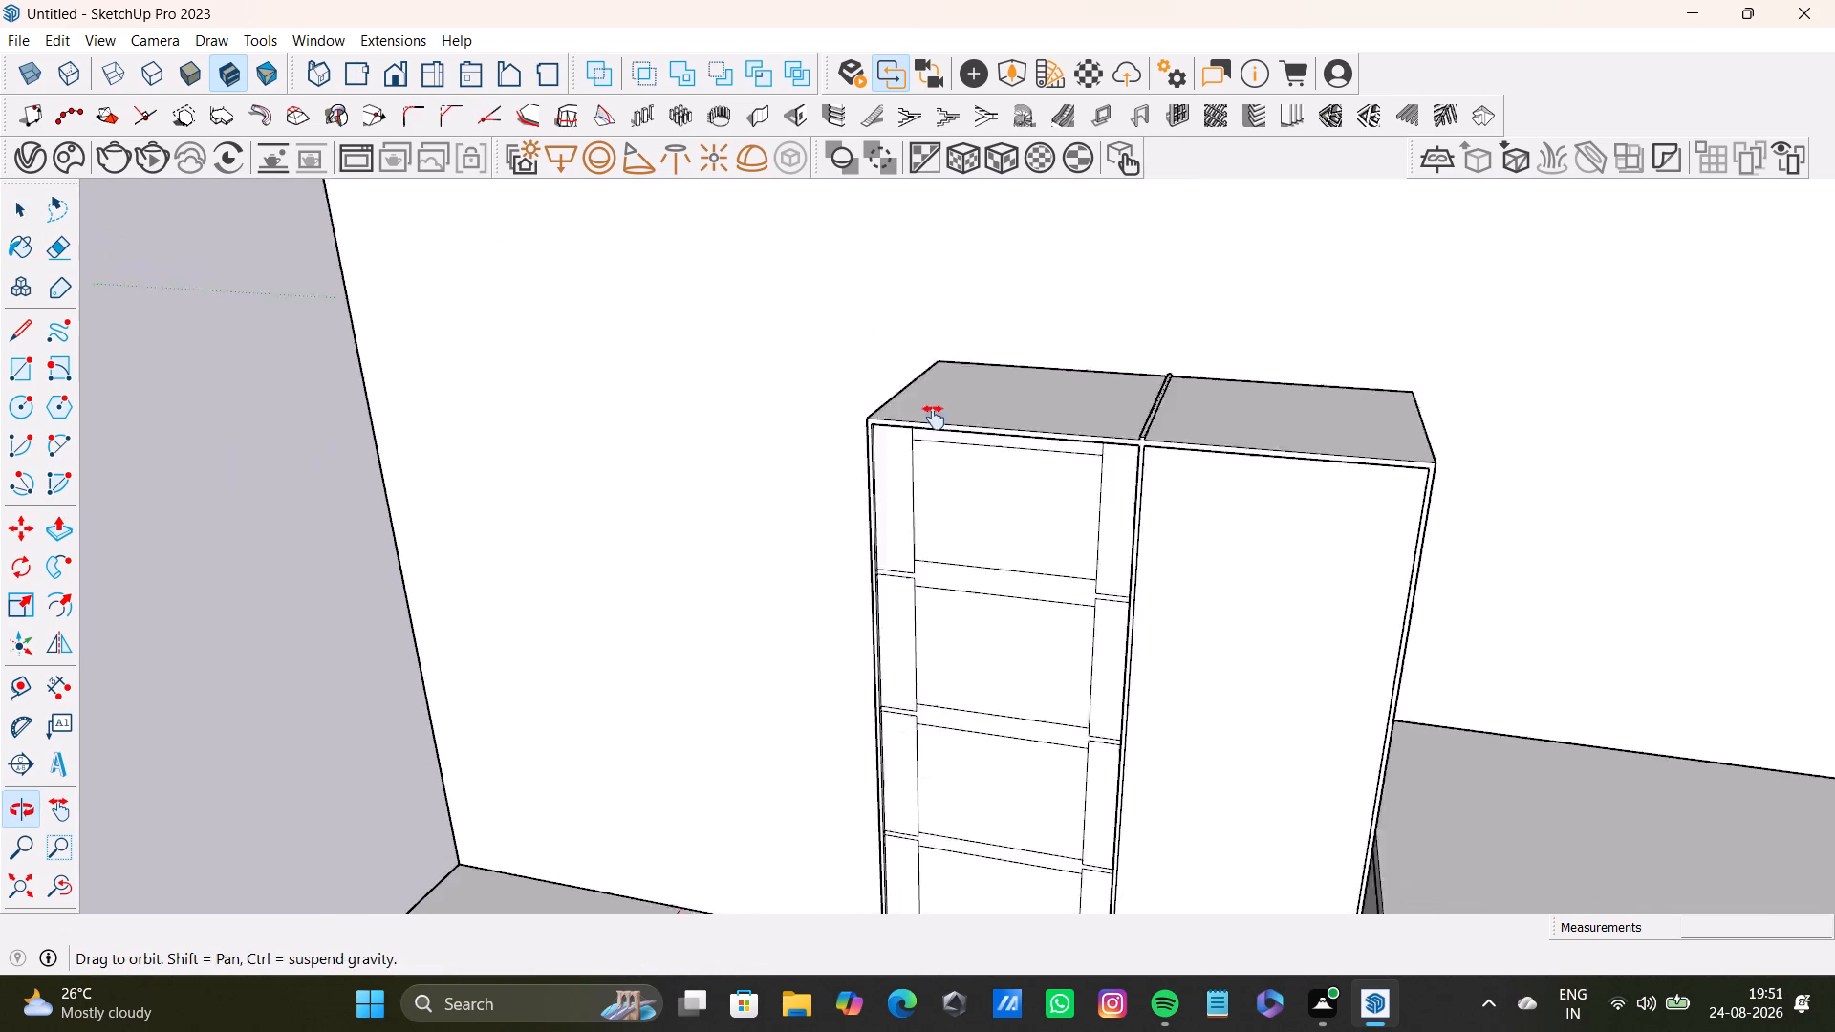
pyautogui.moveTo(934, 418); pyautogui.dragTo(972, 316, button='middle')
pyautogui.moveTo(960, 374); pyautogui.dragTo(1240, 555, button='middle')
pyautogui.click(6, 680)
pyautogui.moveTo(776, 727); pyautogui.dragTo(748, 528, button='middle')
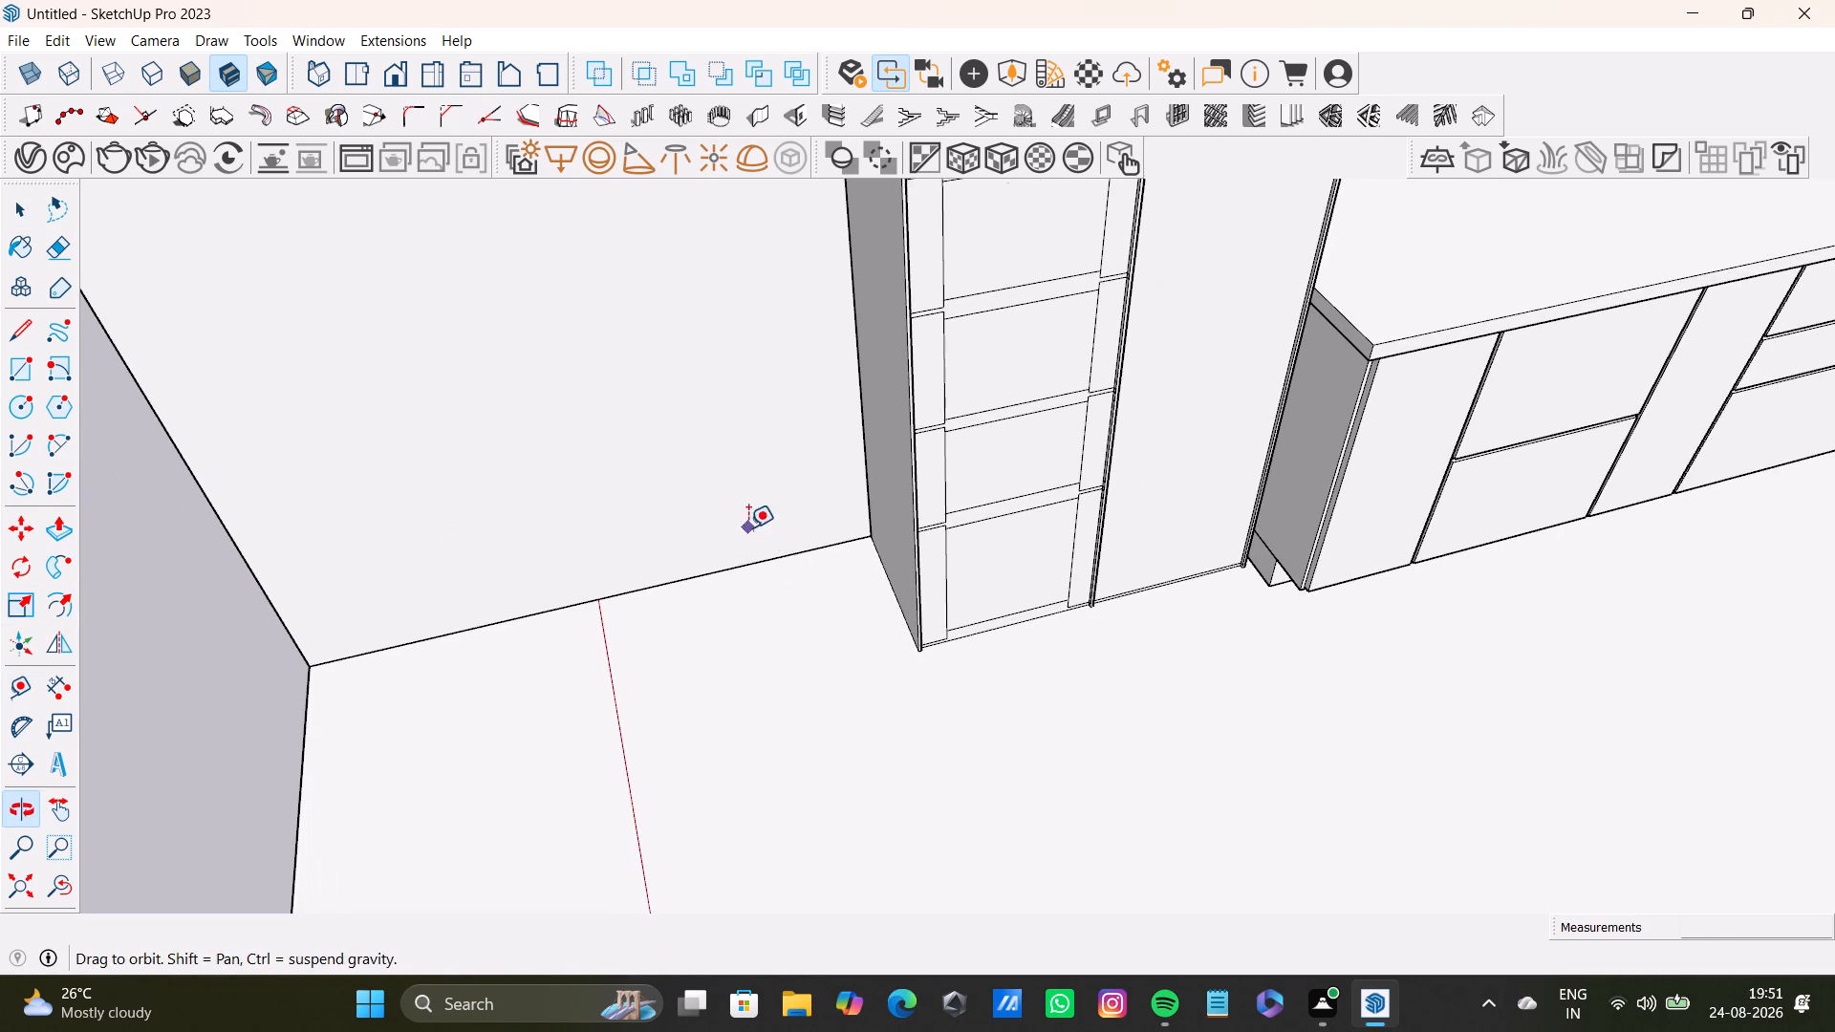
pyautogui.moveTo(17, 373); pyautogui.dragTo(31, 372)
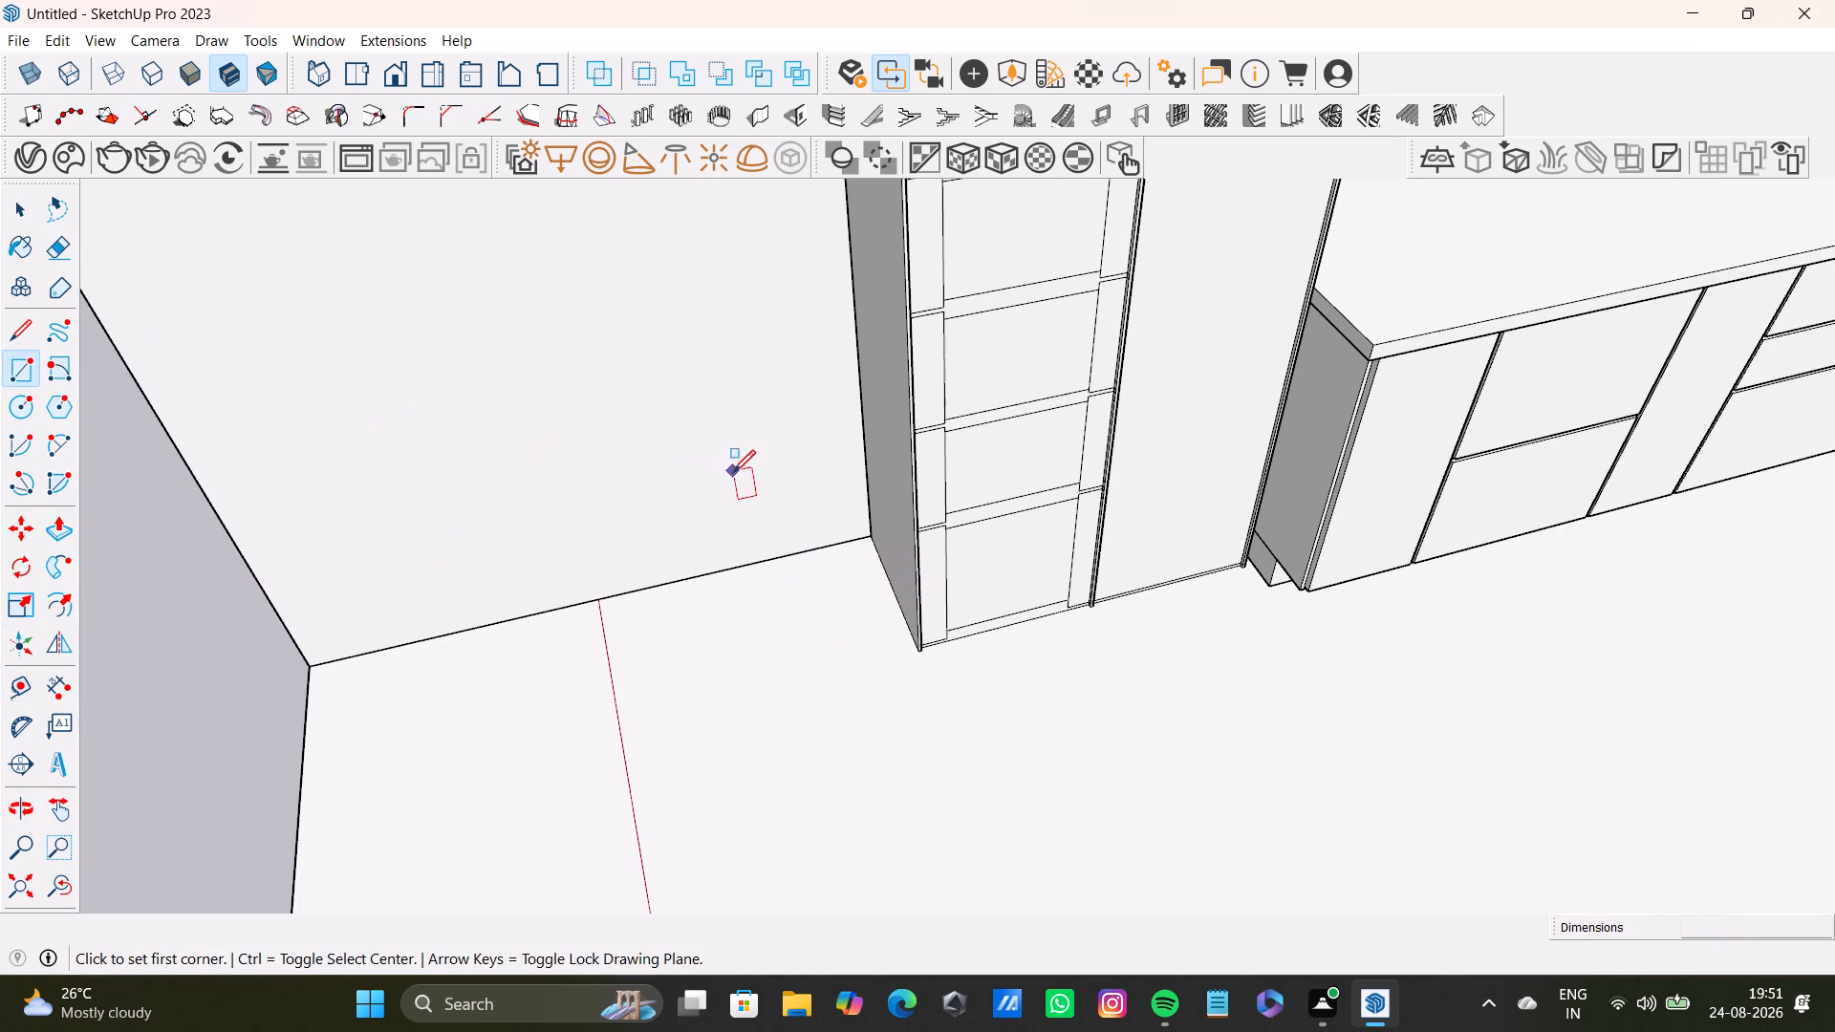
pyautogui.scroll(3, 862, 543)
pyautogui.click(869, 537)
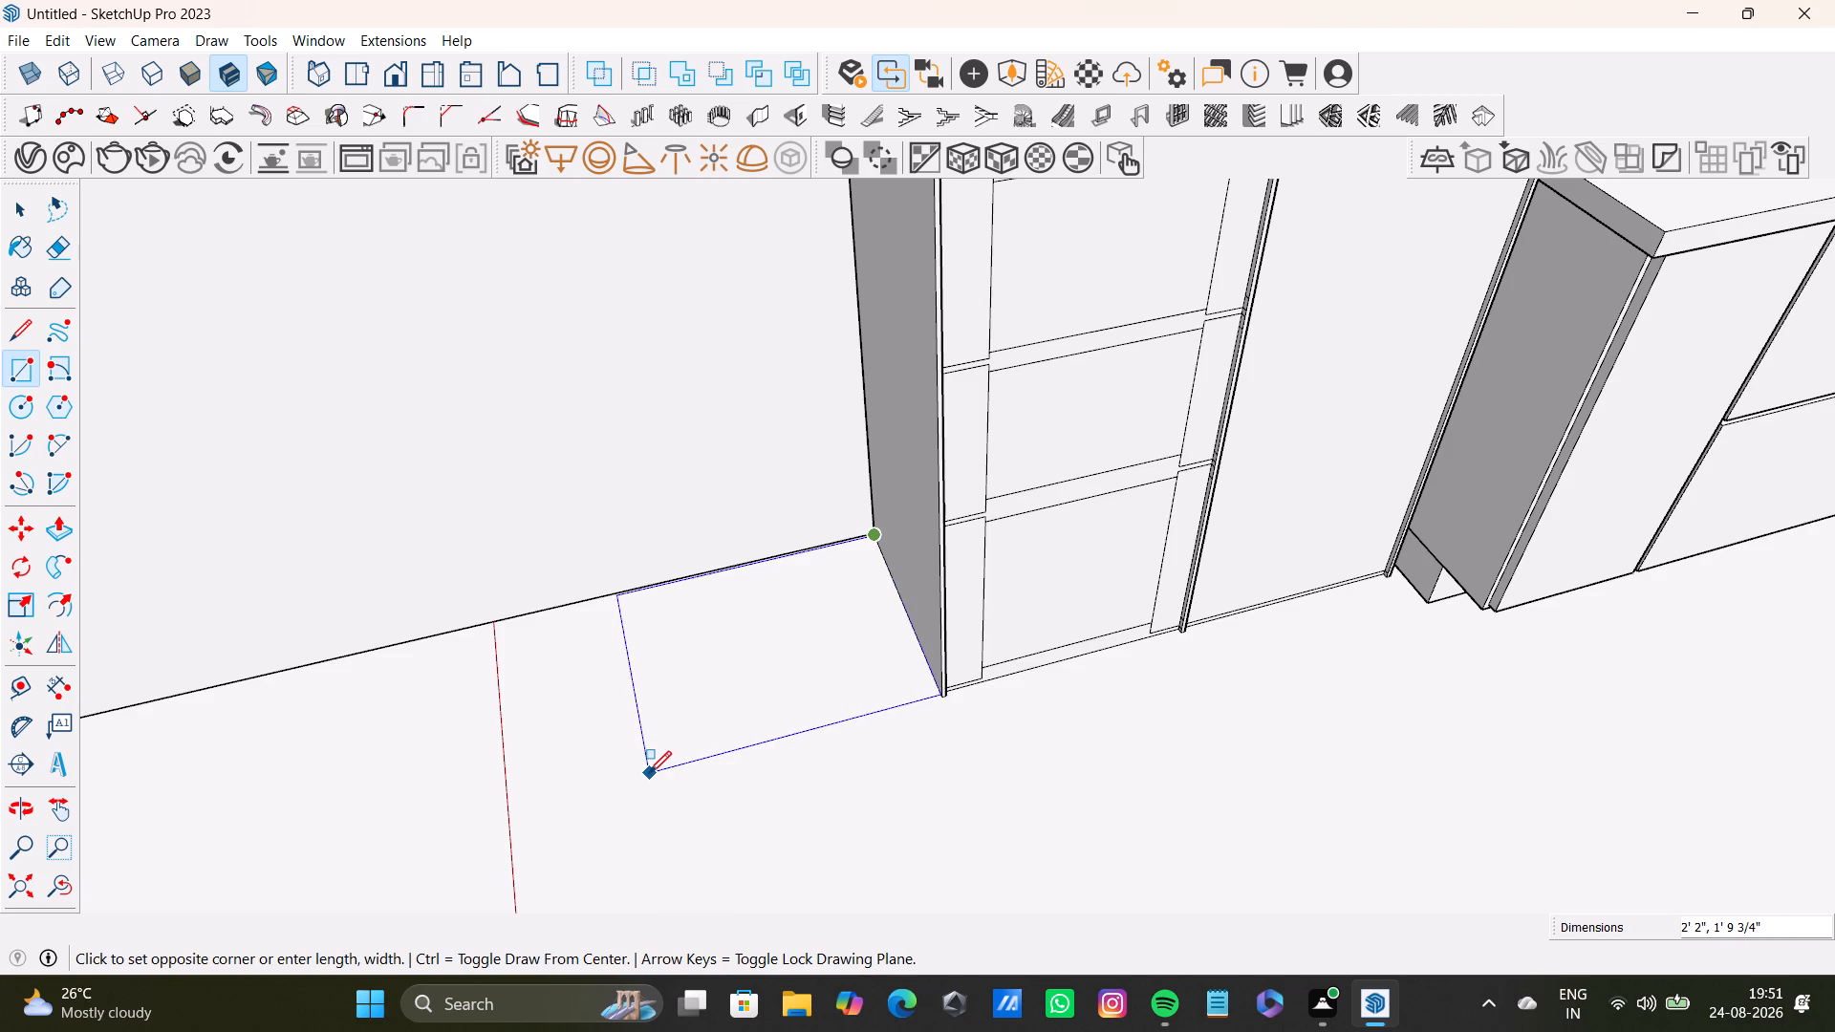
pyautogui.click(649, 772)
pyautogui.press('space')
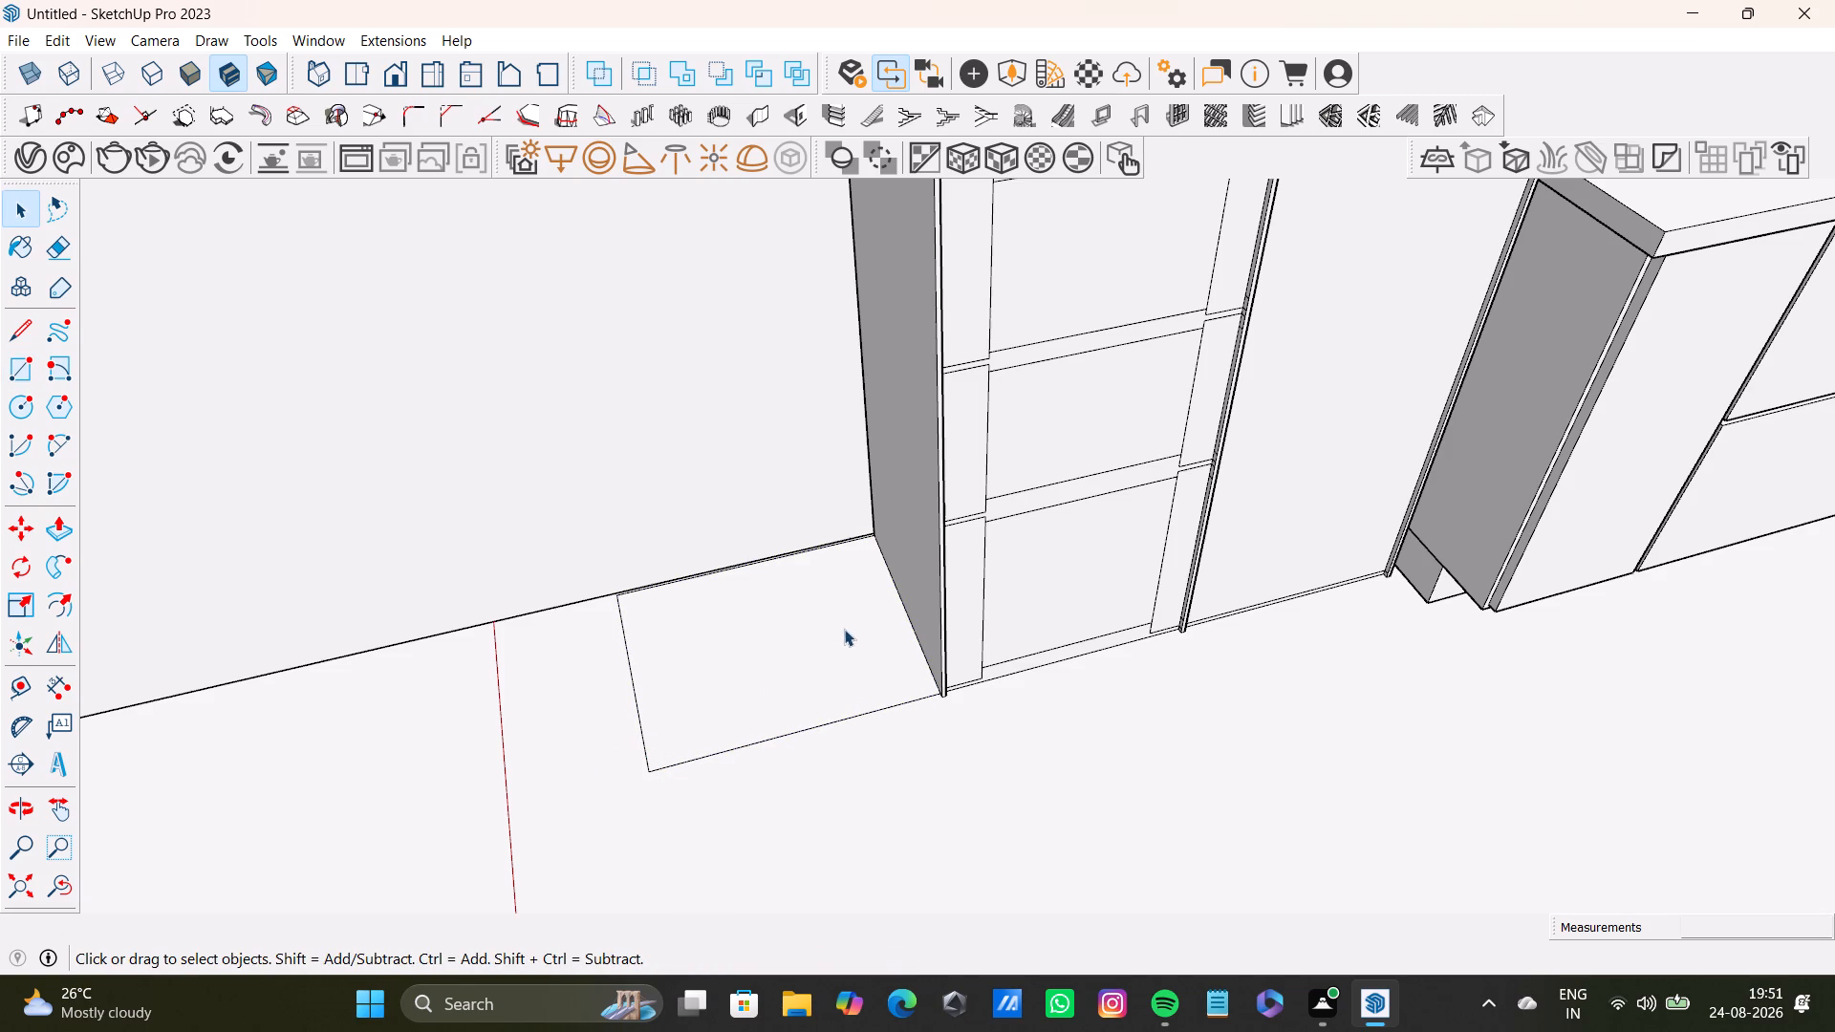
# Push/Pull the floor rectangle up into a block level with the tall unit's top.
pyautogui.moveTo(844, 629); pyautogui.dragTo(680, 691, button='middle')
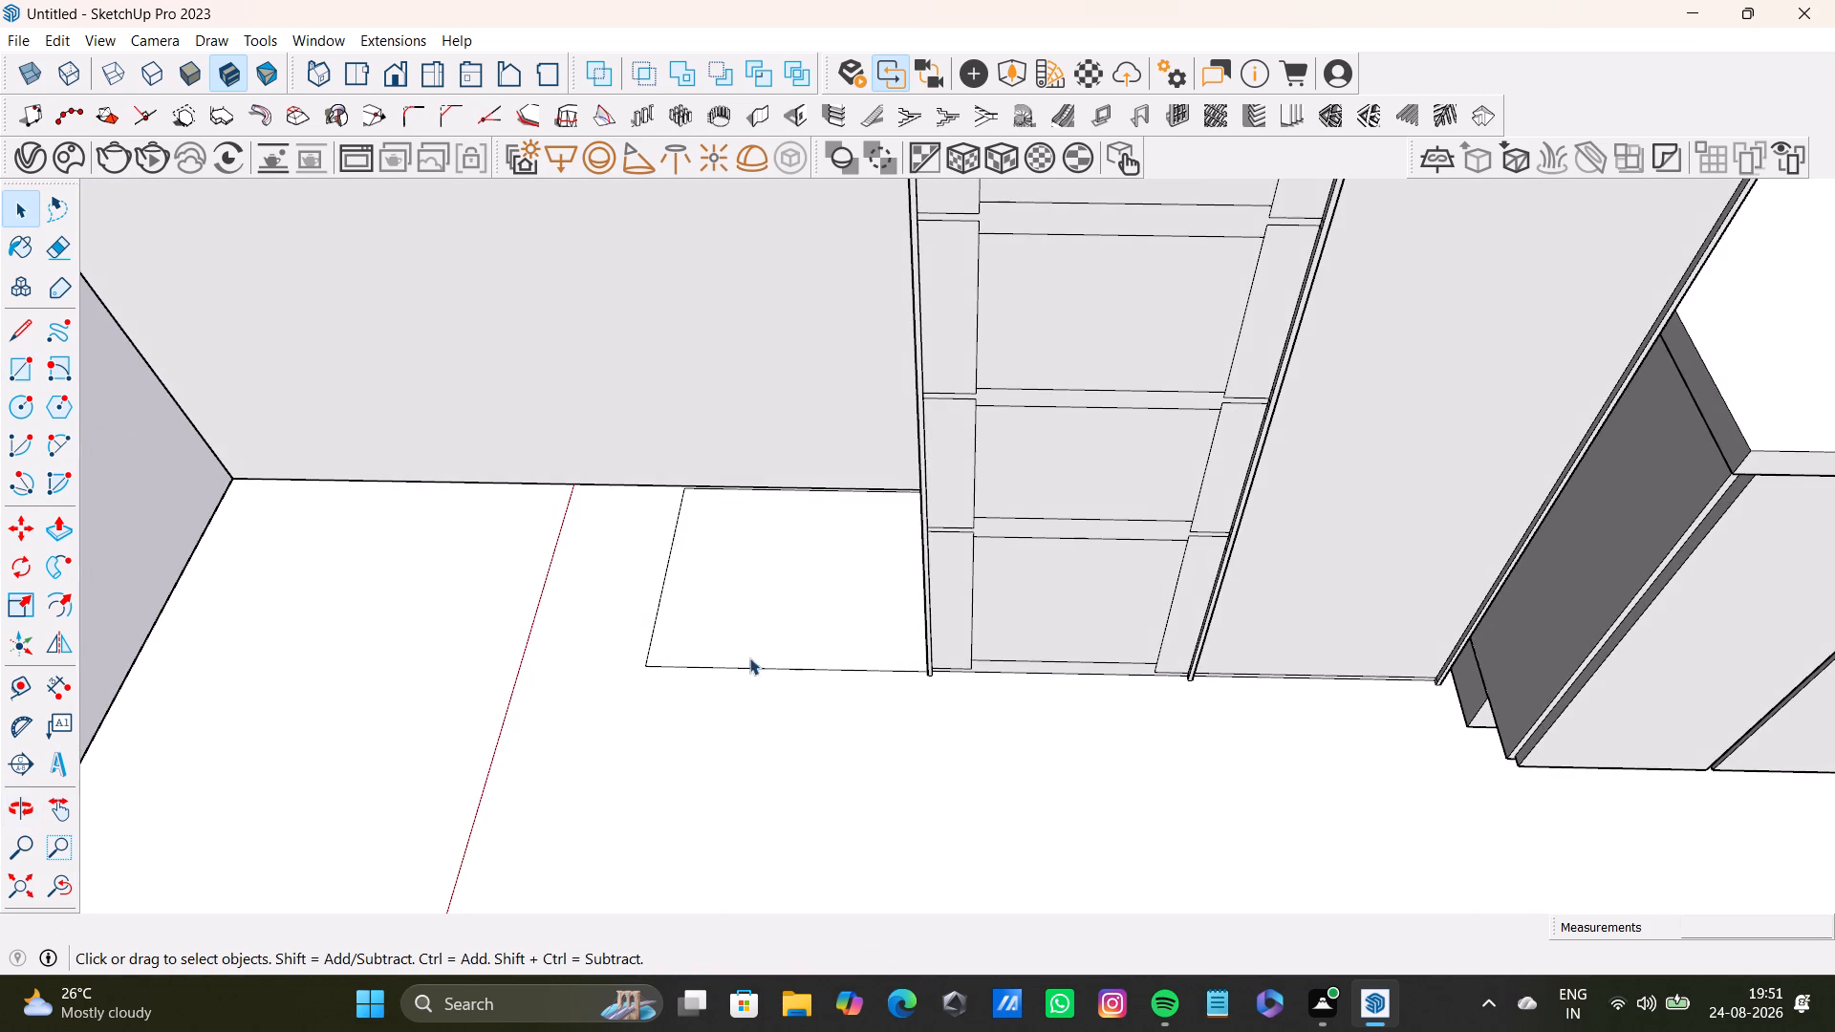
pyautogui.press('space')
pyautogui.click(778, 613)
pyautogui.press('p')
pyautogui.moveTo(778, 613); pyautogui.dragTo(794, 352)
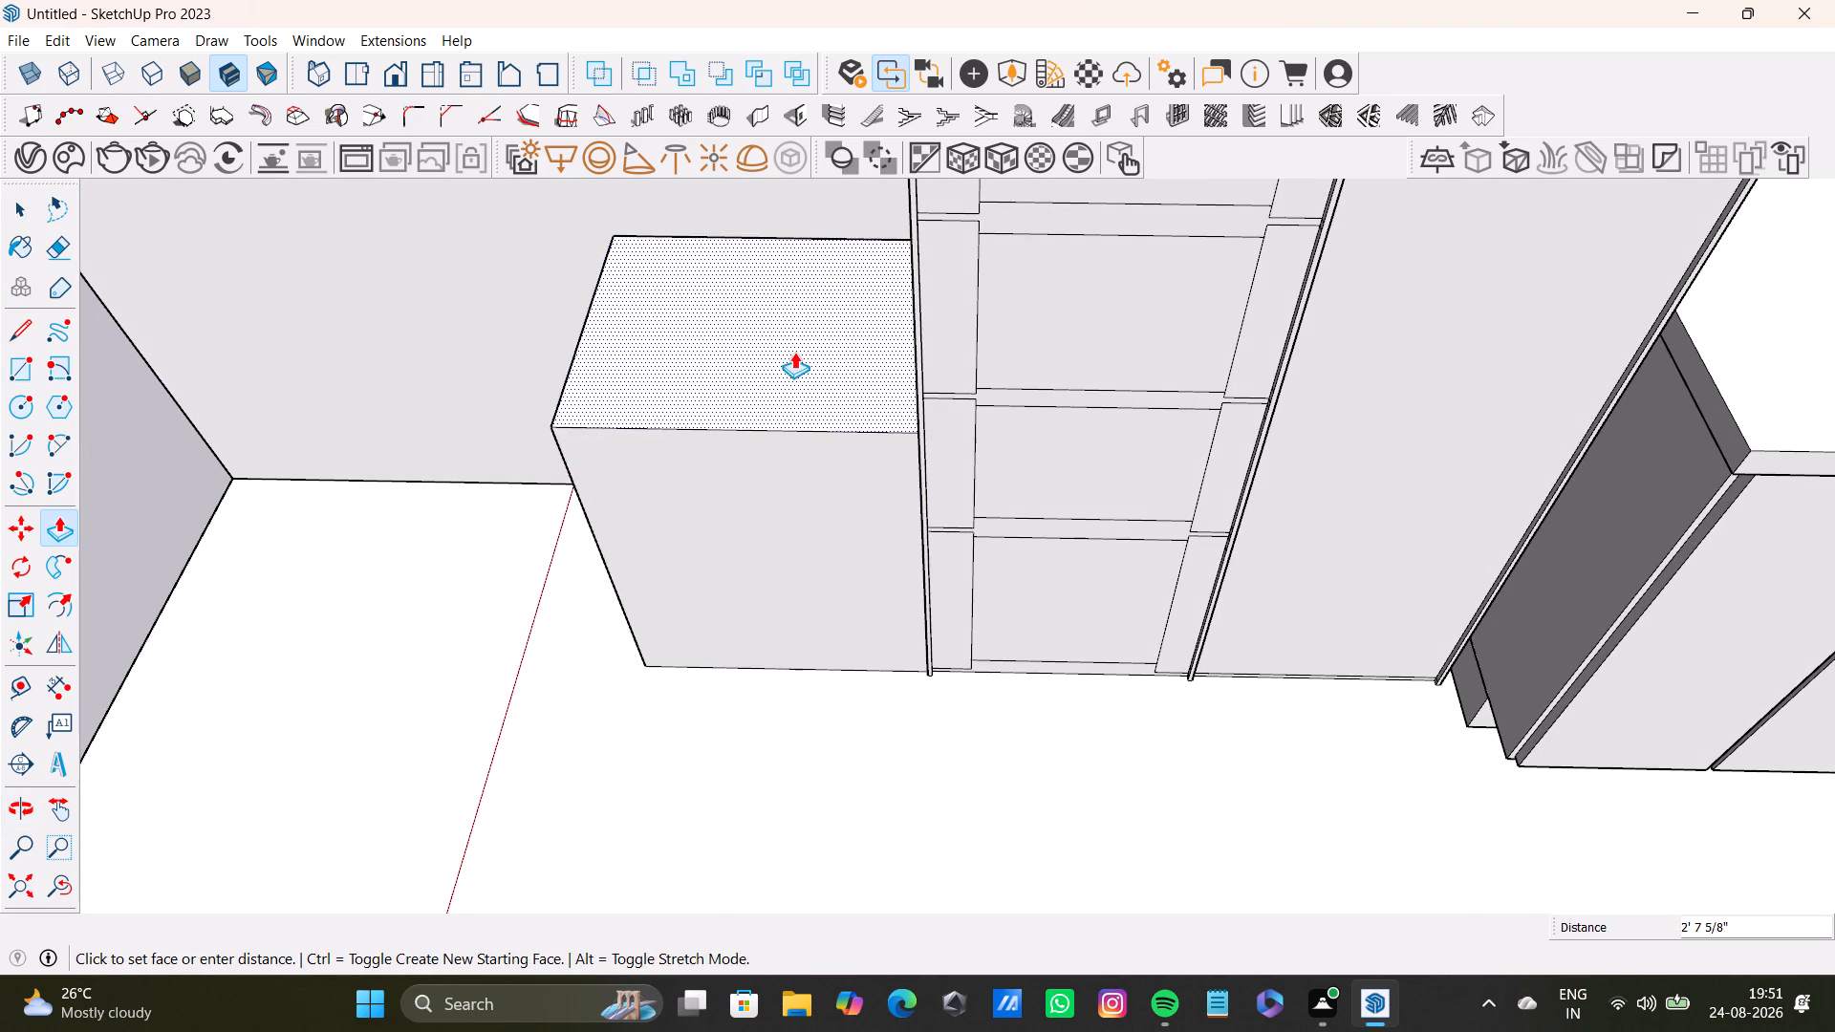
pyautogui.moveTo(794, 352); pyautogui.dragTo(793, 355)
pyautogui.scroll(-2, 795, 355)
pyautogui.keyDown('shift'); pyautogui.moveTo(795, 363); pyautogui.dragTo(817, 681, button='middle'); pyautogui.keyUp('shift')
pyautogui.moveTo(809, 680); pyautogui.dragTo(815, 290)
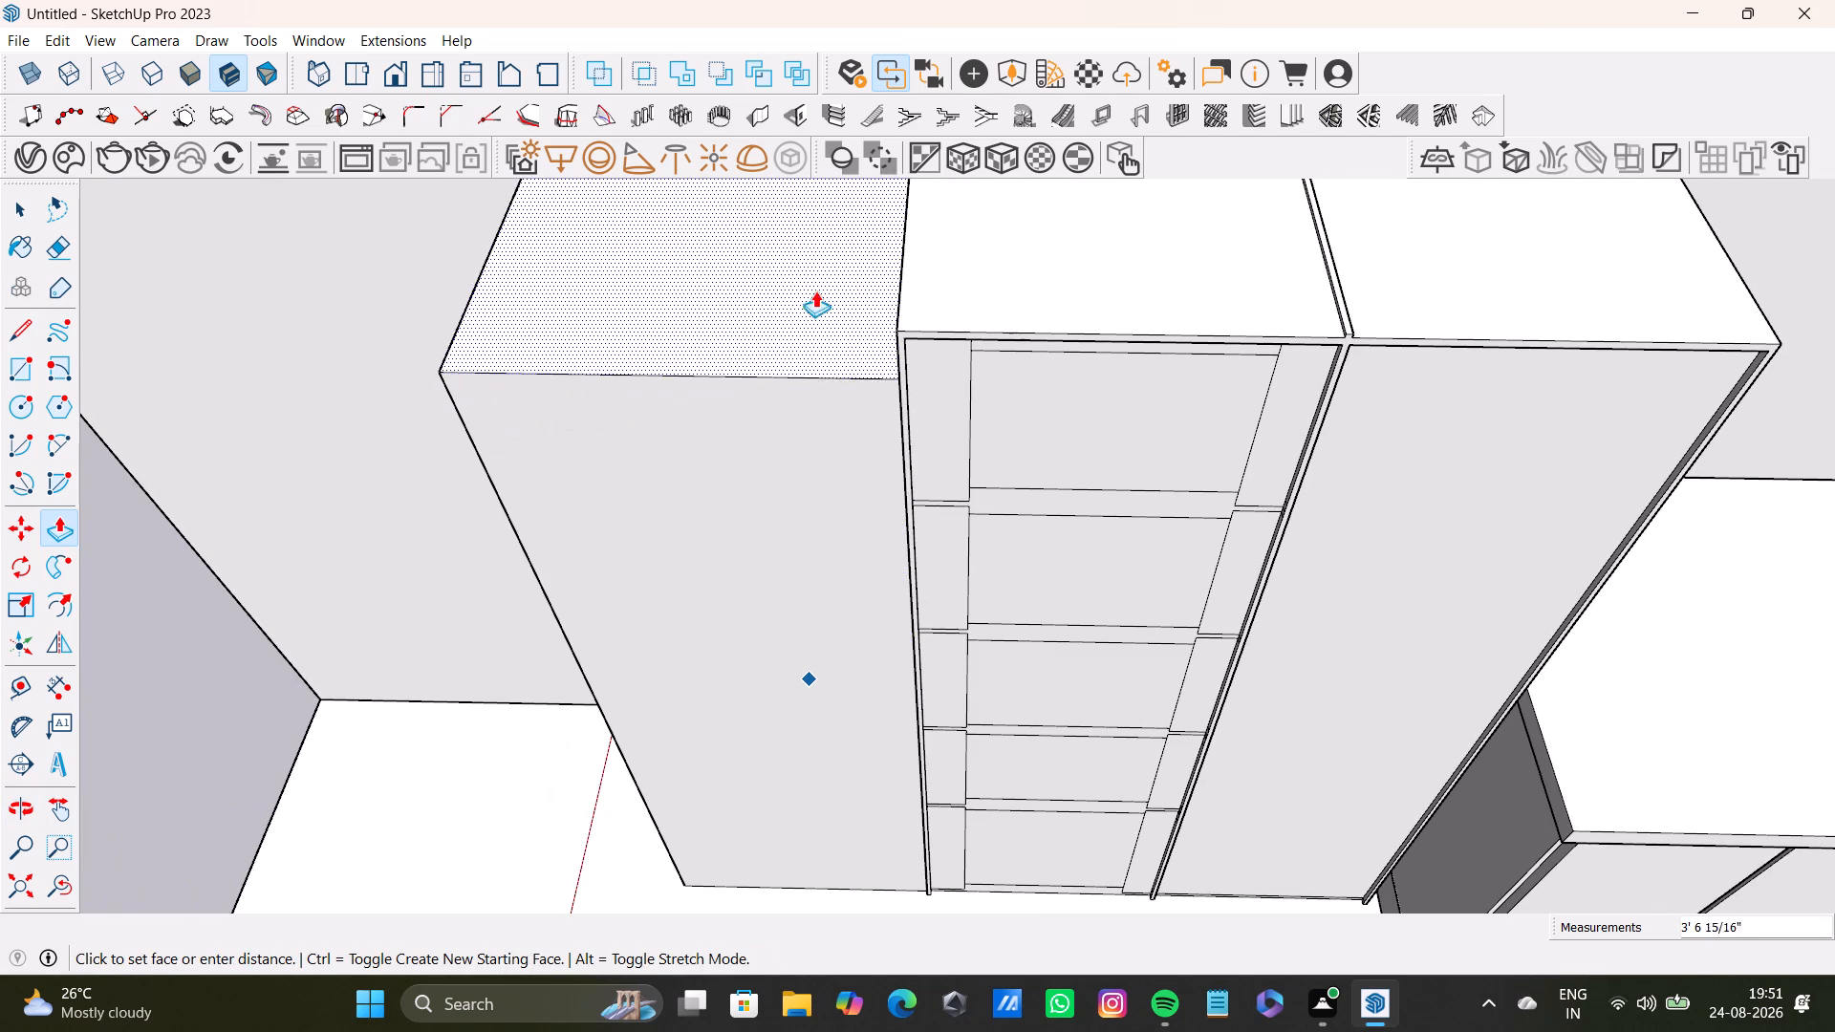
pyautogui.moveTo(815, 290); pyautogui.dragTo(917, 258)
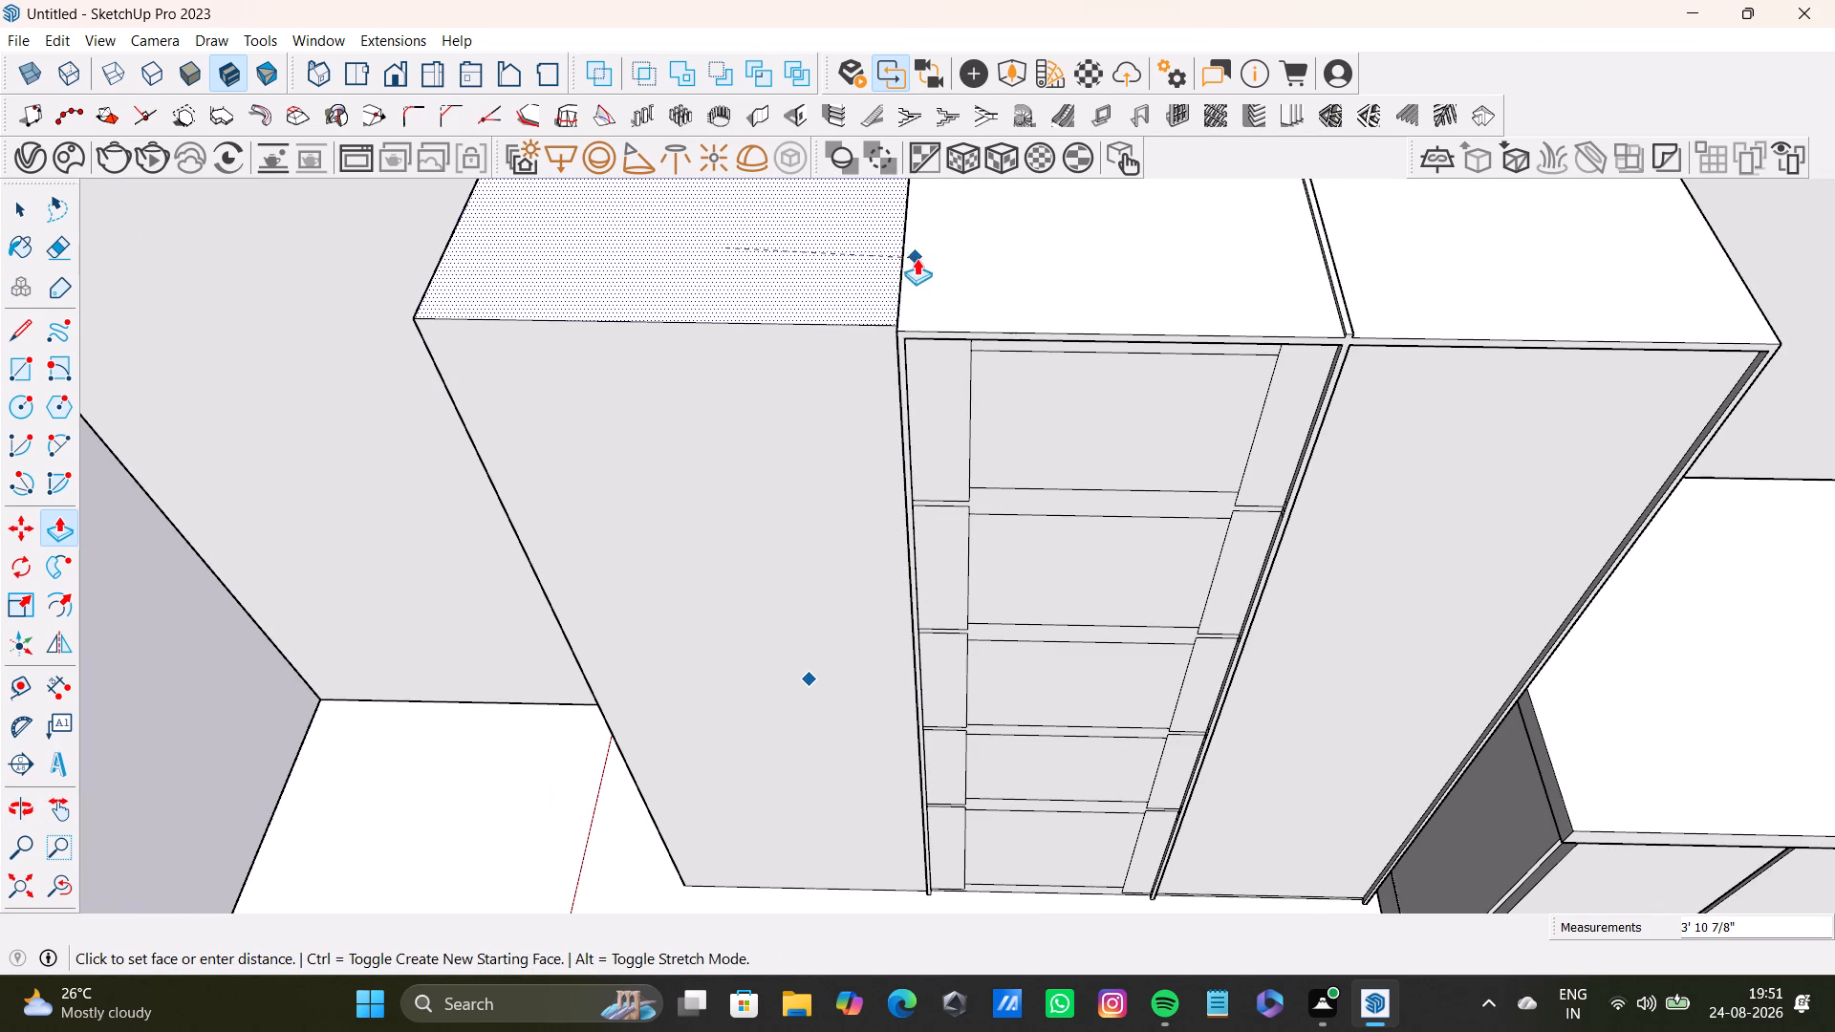
pyautogui.moveTo(917, 258); pyautogui.dragTo(917, 257)
# Place a guide on the new block's front face, 0.5" in from its outer vertical edge.
pyautogui.scroll(3, 792, 416)
pyautogui.moveTo(792, 416); pyautogui.dragTo(1008, 362, button='middle')
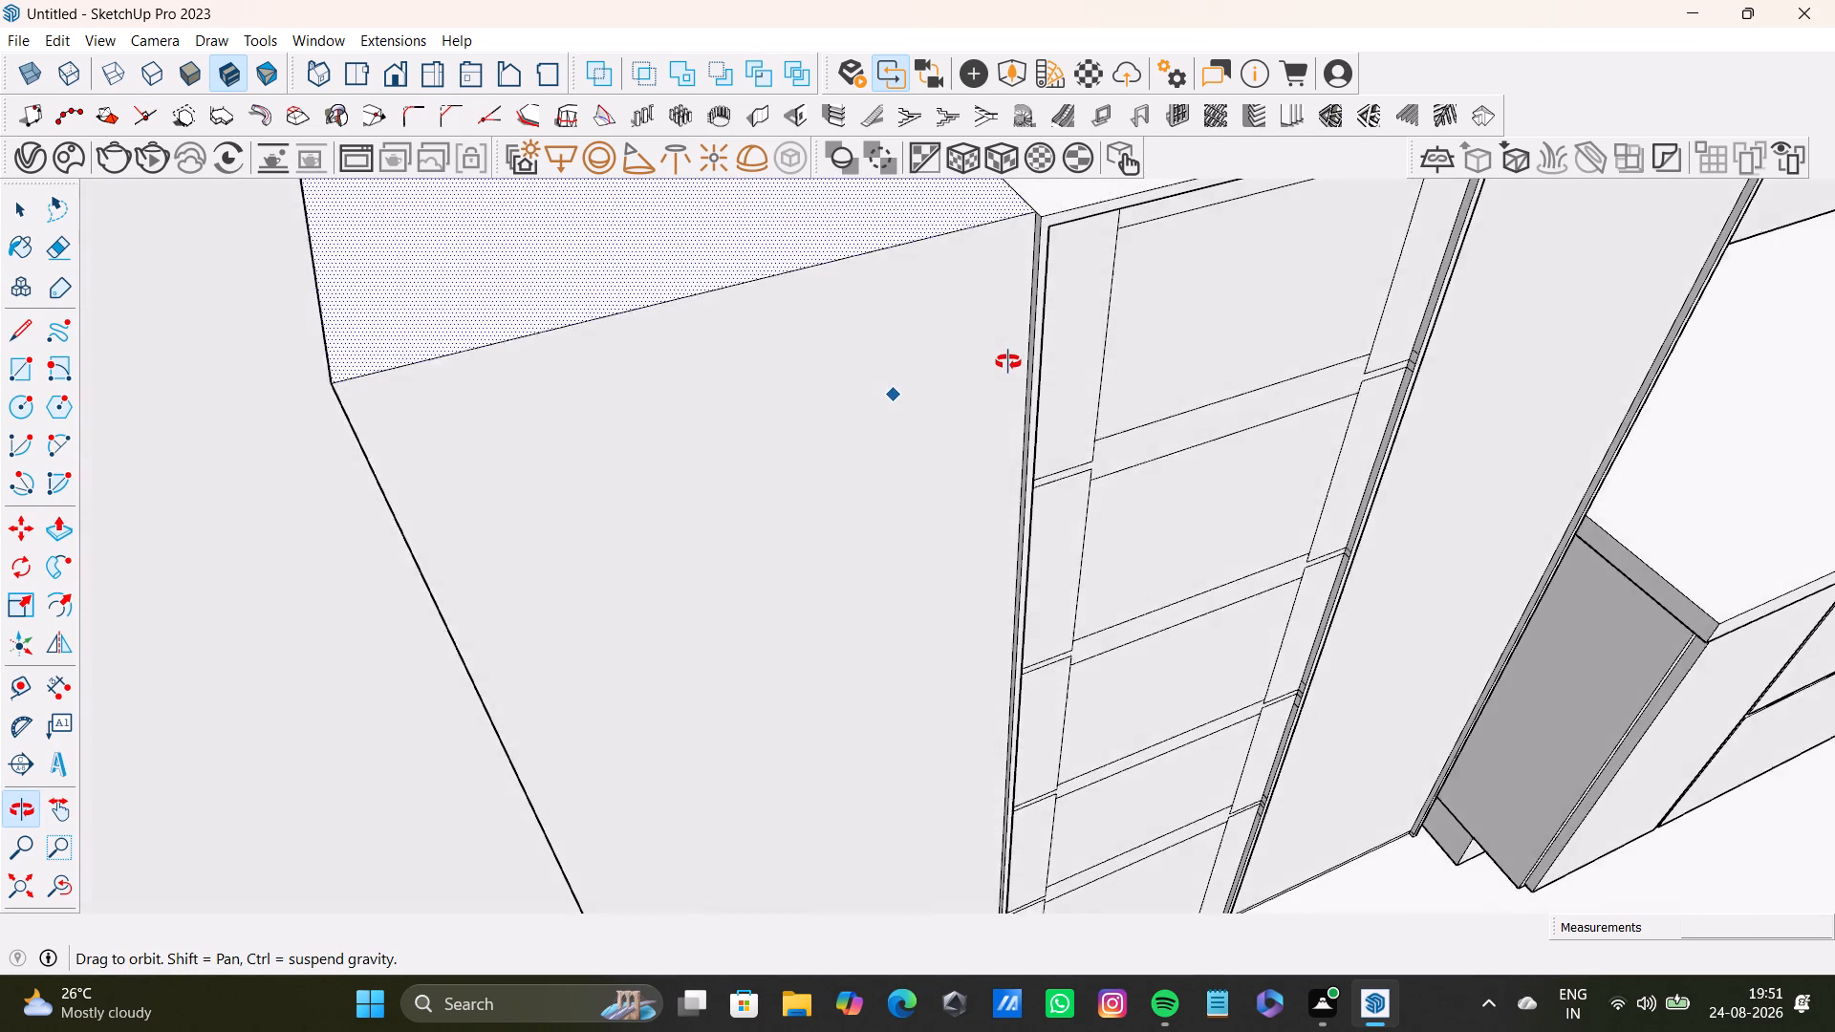
pyautogui.moveTo(1008, 362); pyautogui.dragTo(1004, 376, button='middle')
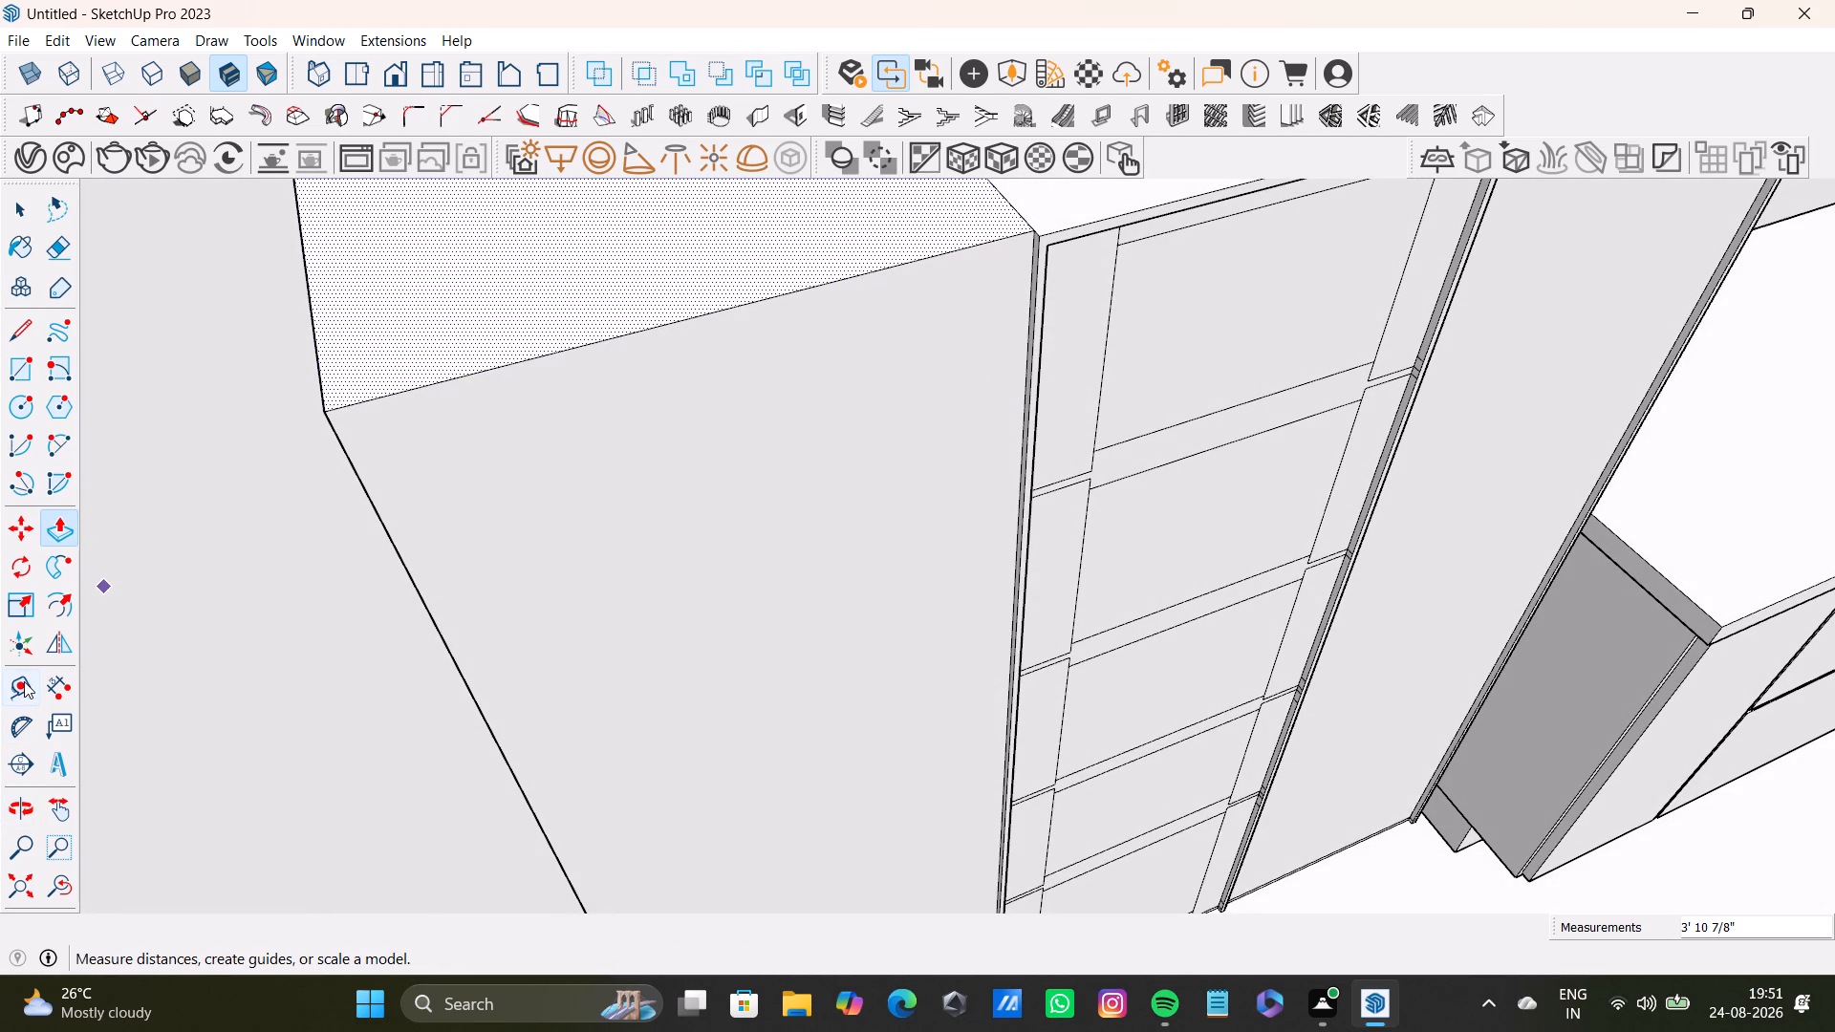
pyautogui.click(22, 681)
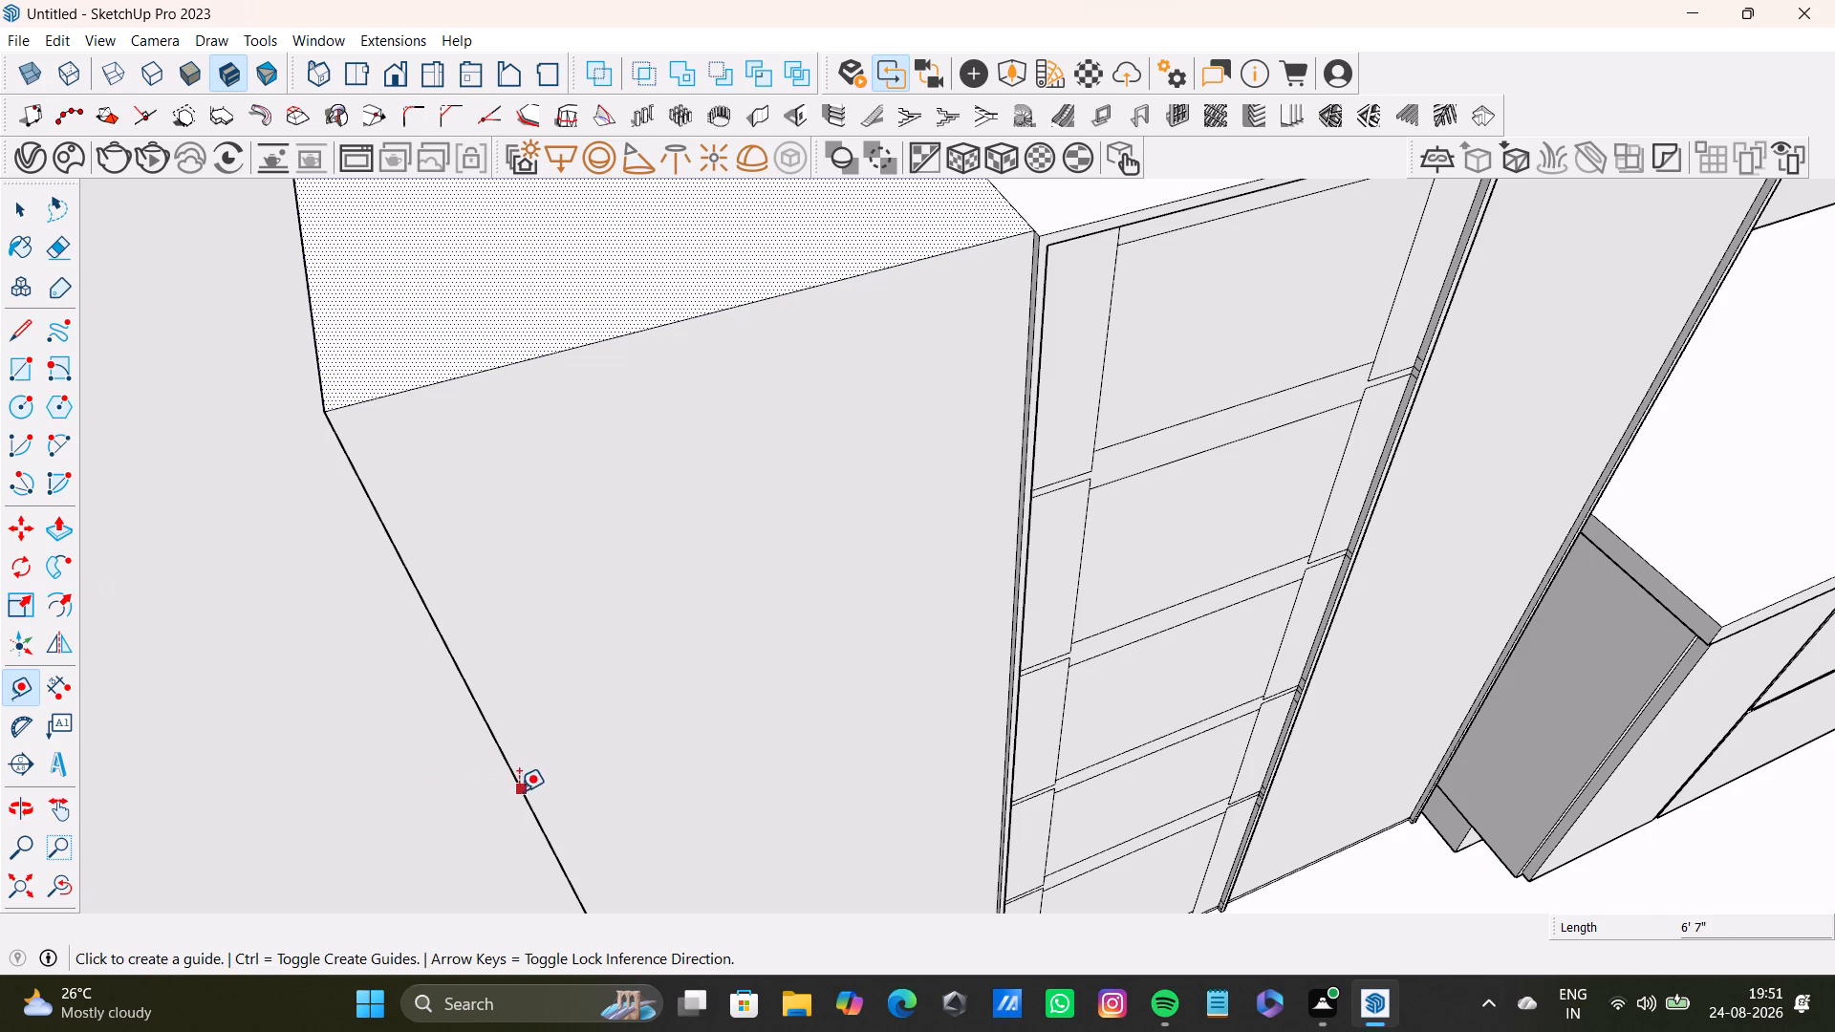
pyautogui.click(519, 791)
pyautogui.write('0.')
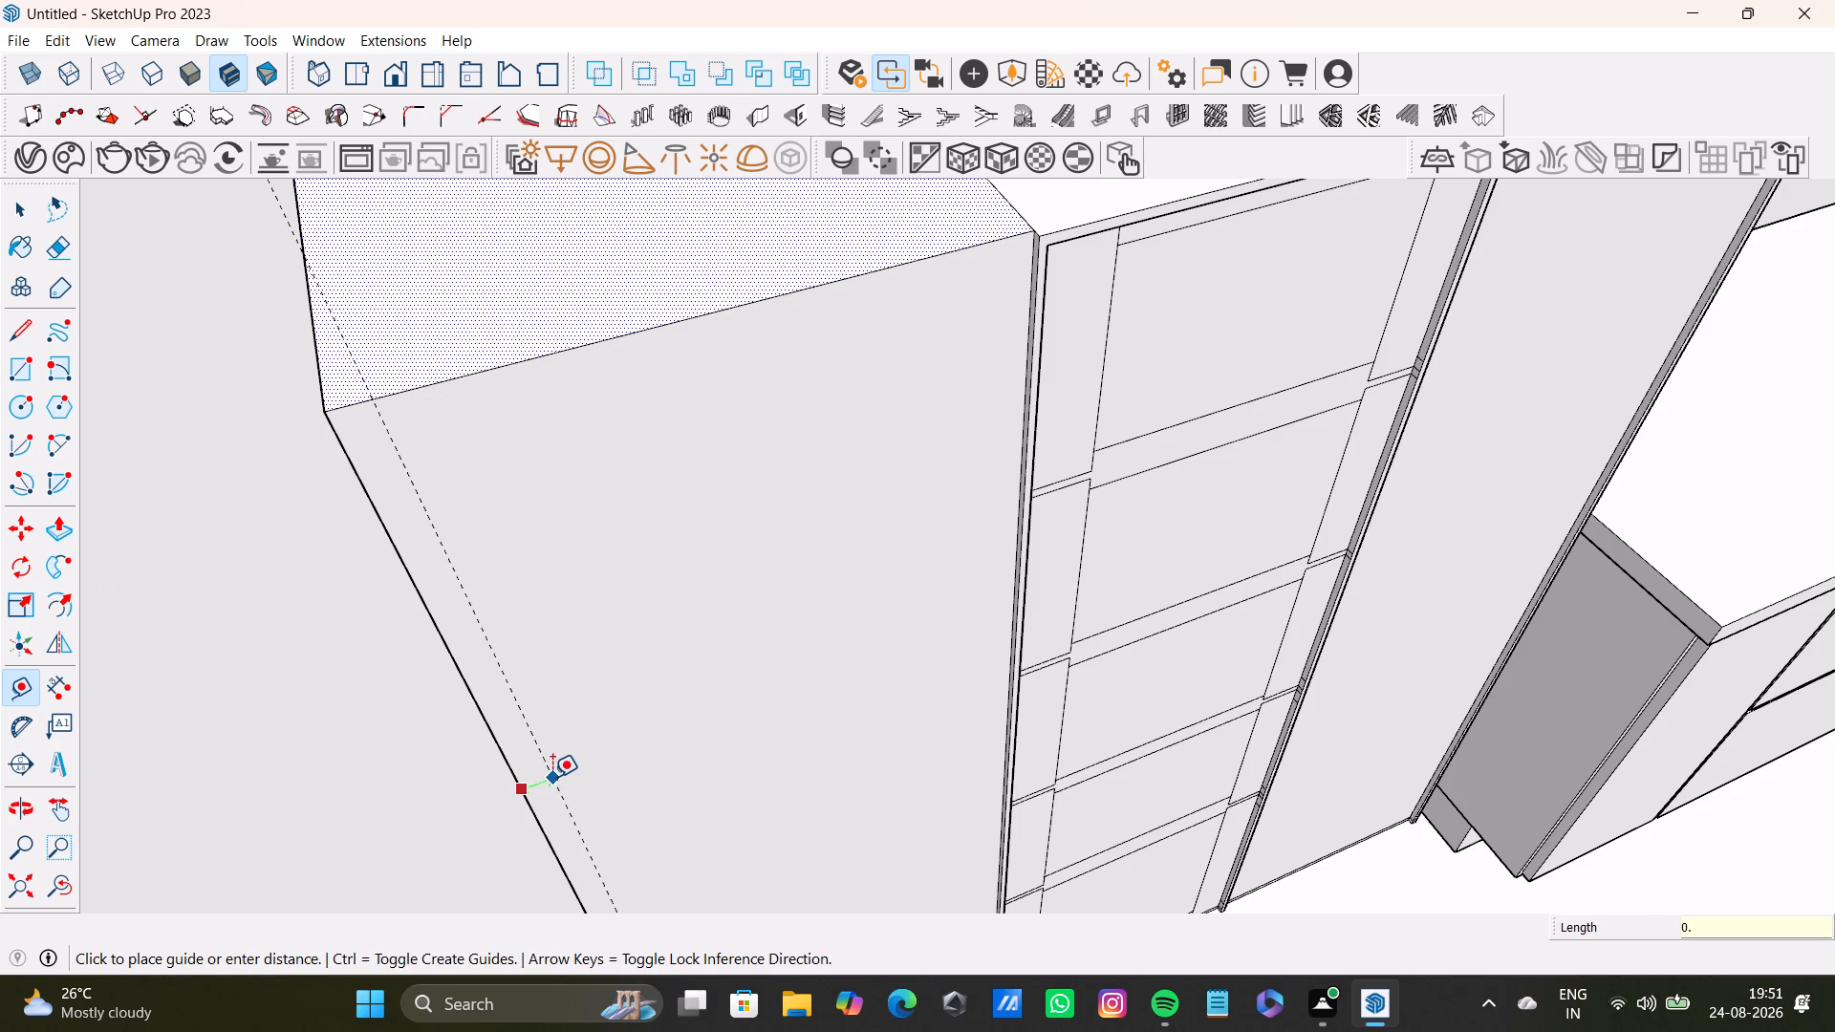
pyautogui.press('5')
pyautogui.hotkey('shift', '"')
pyautogui.press('Return')
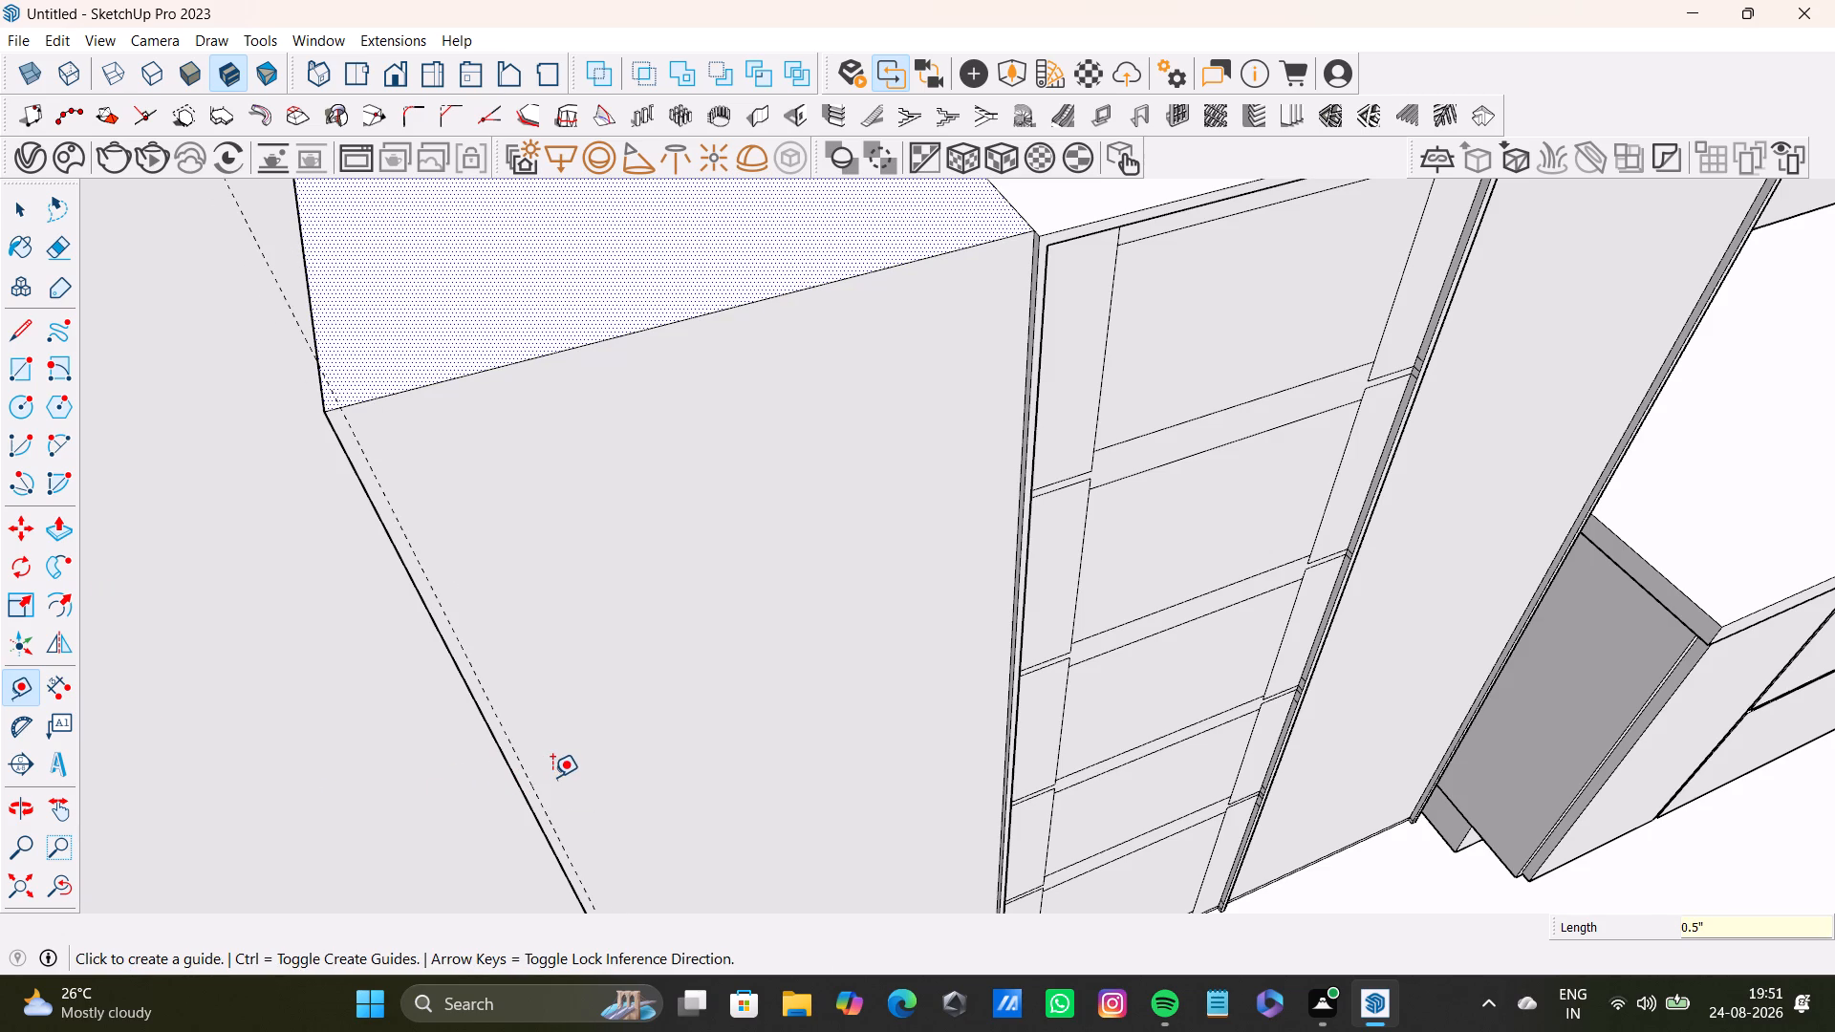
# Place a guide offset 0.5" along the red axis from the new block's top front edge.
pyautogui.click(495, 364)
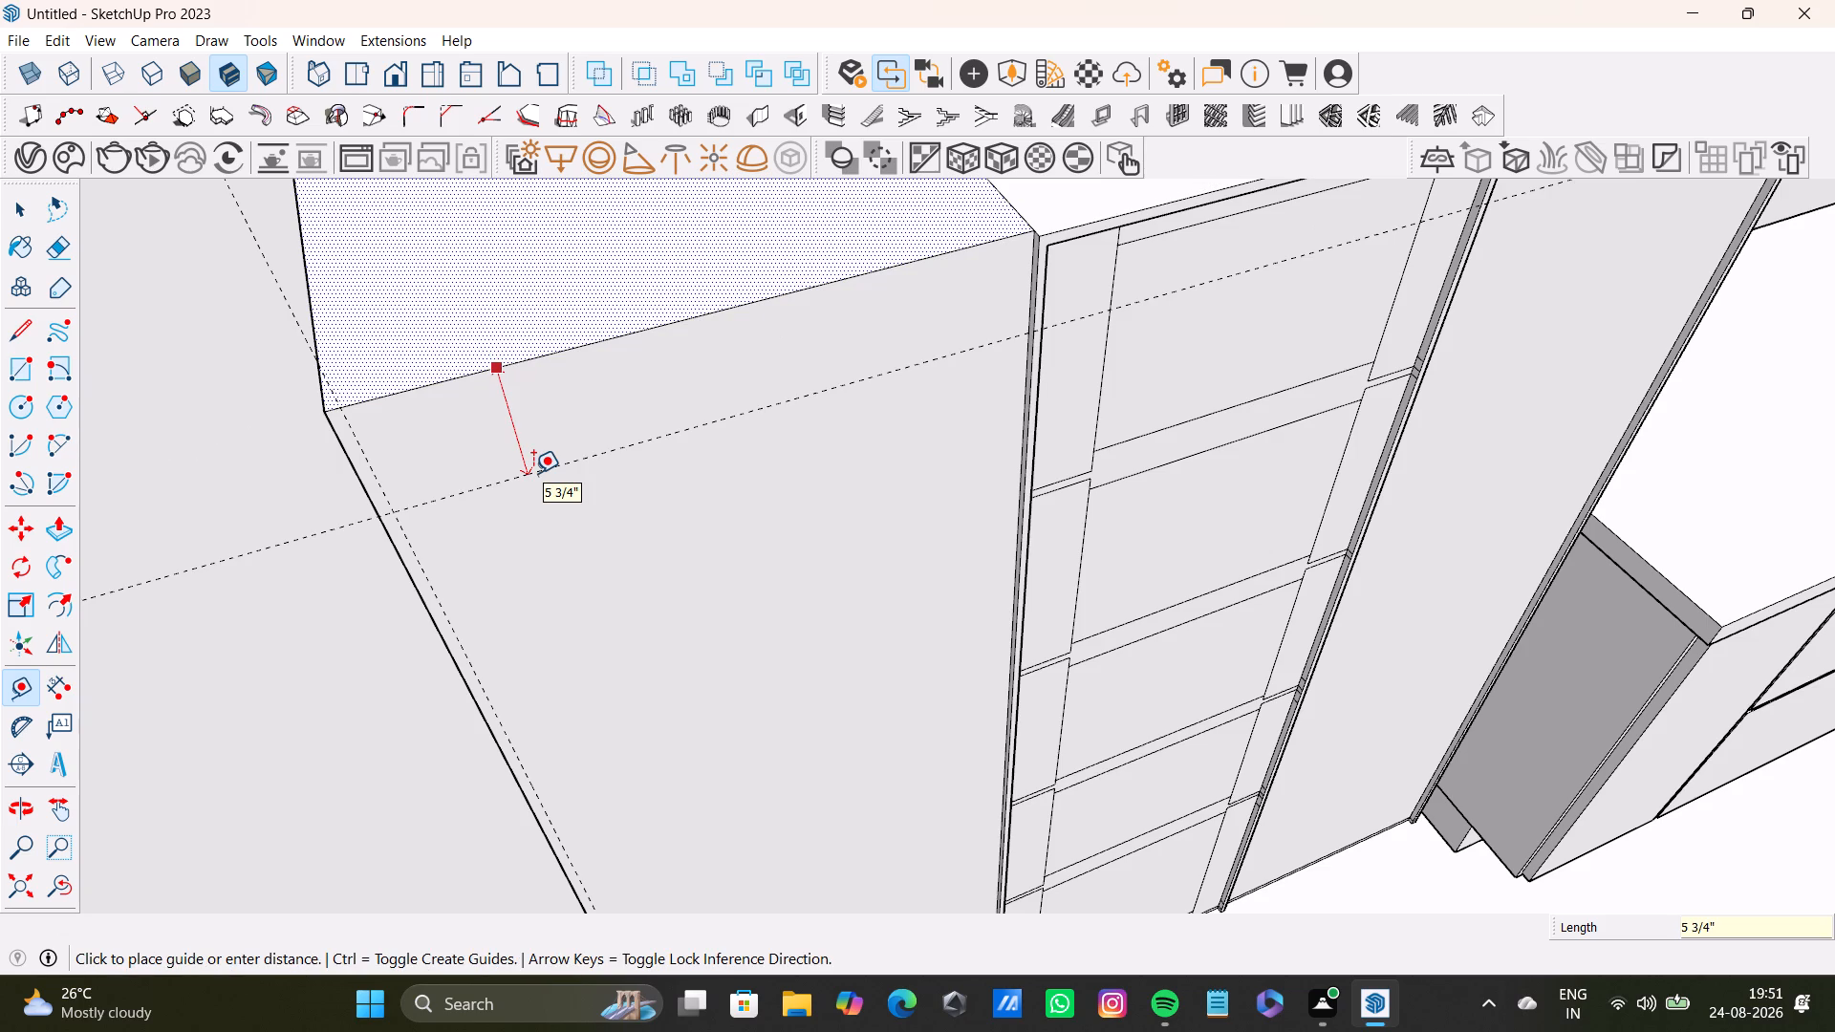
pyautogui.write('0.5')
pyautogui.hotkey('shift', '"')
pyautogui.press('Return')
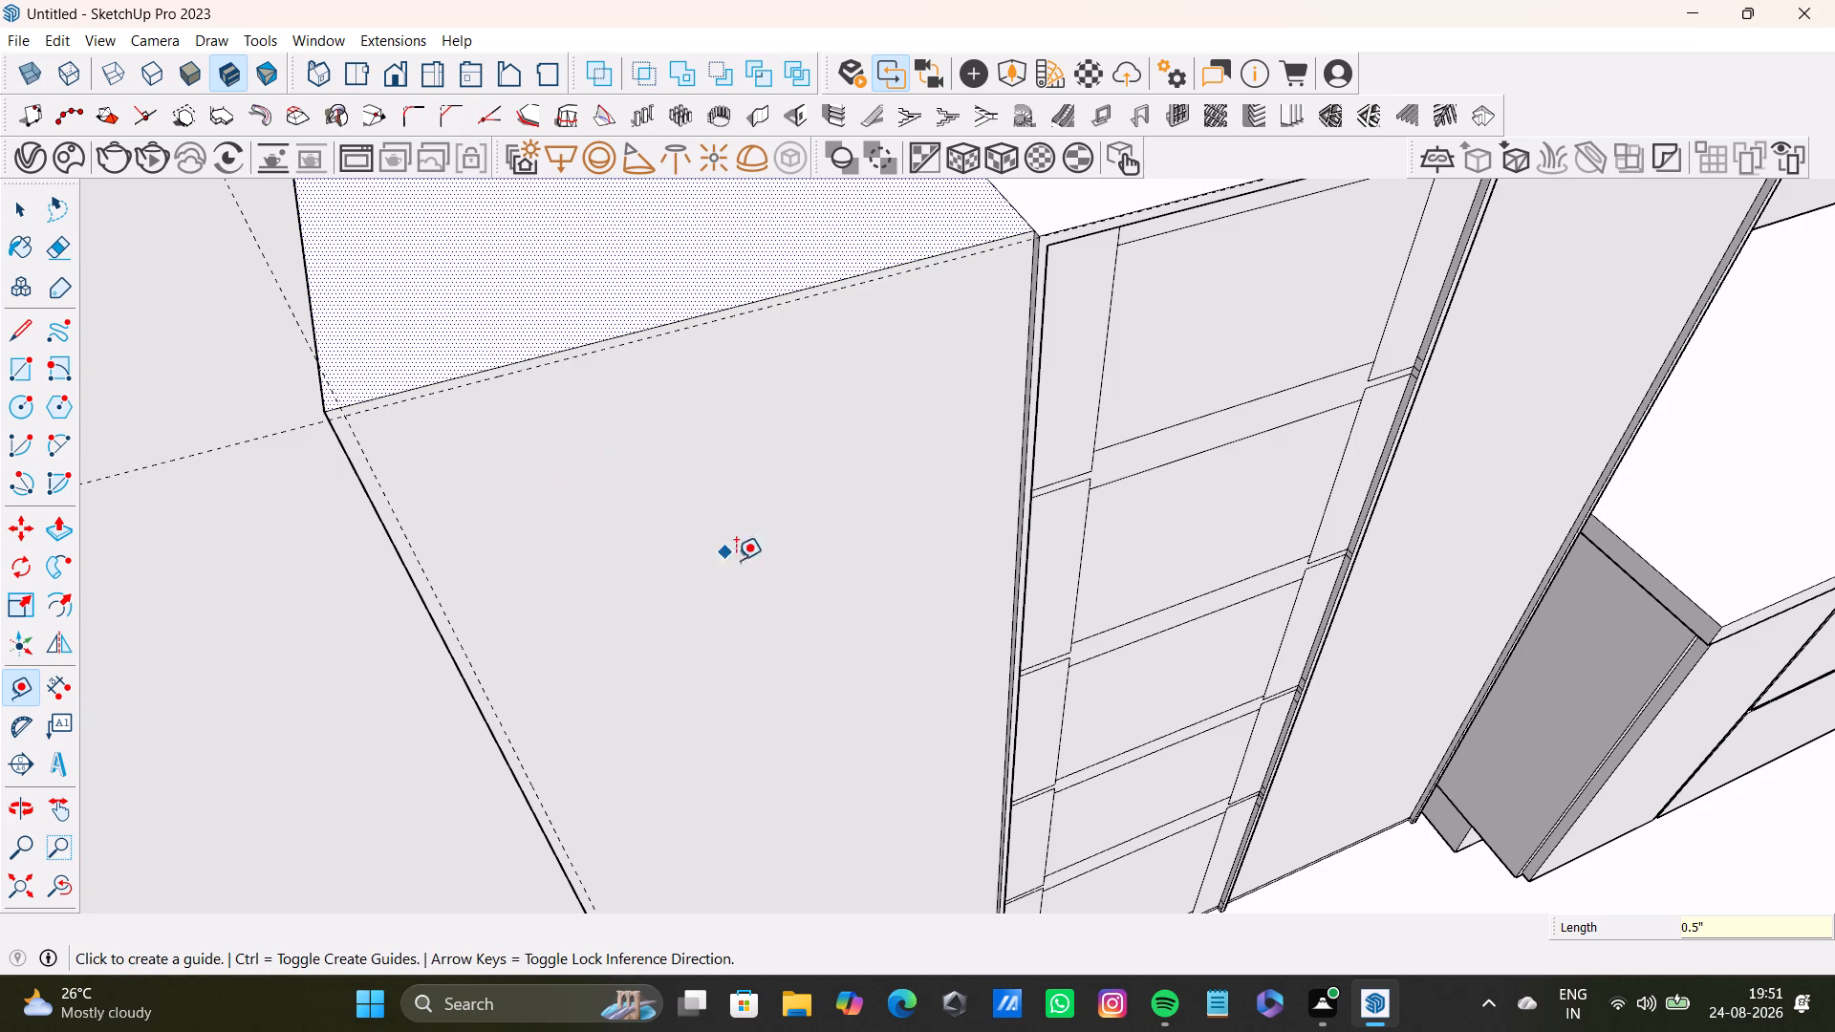
# Place a guide on the block's front face, 0.5" in from the vertical edge adjoining the shelved tall unit.
pyautogui.scroll(10, 929, 200)
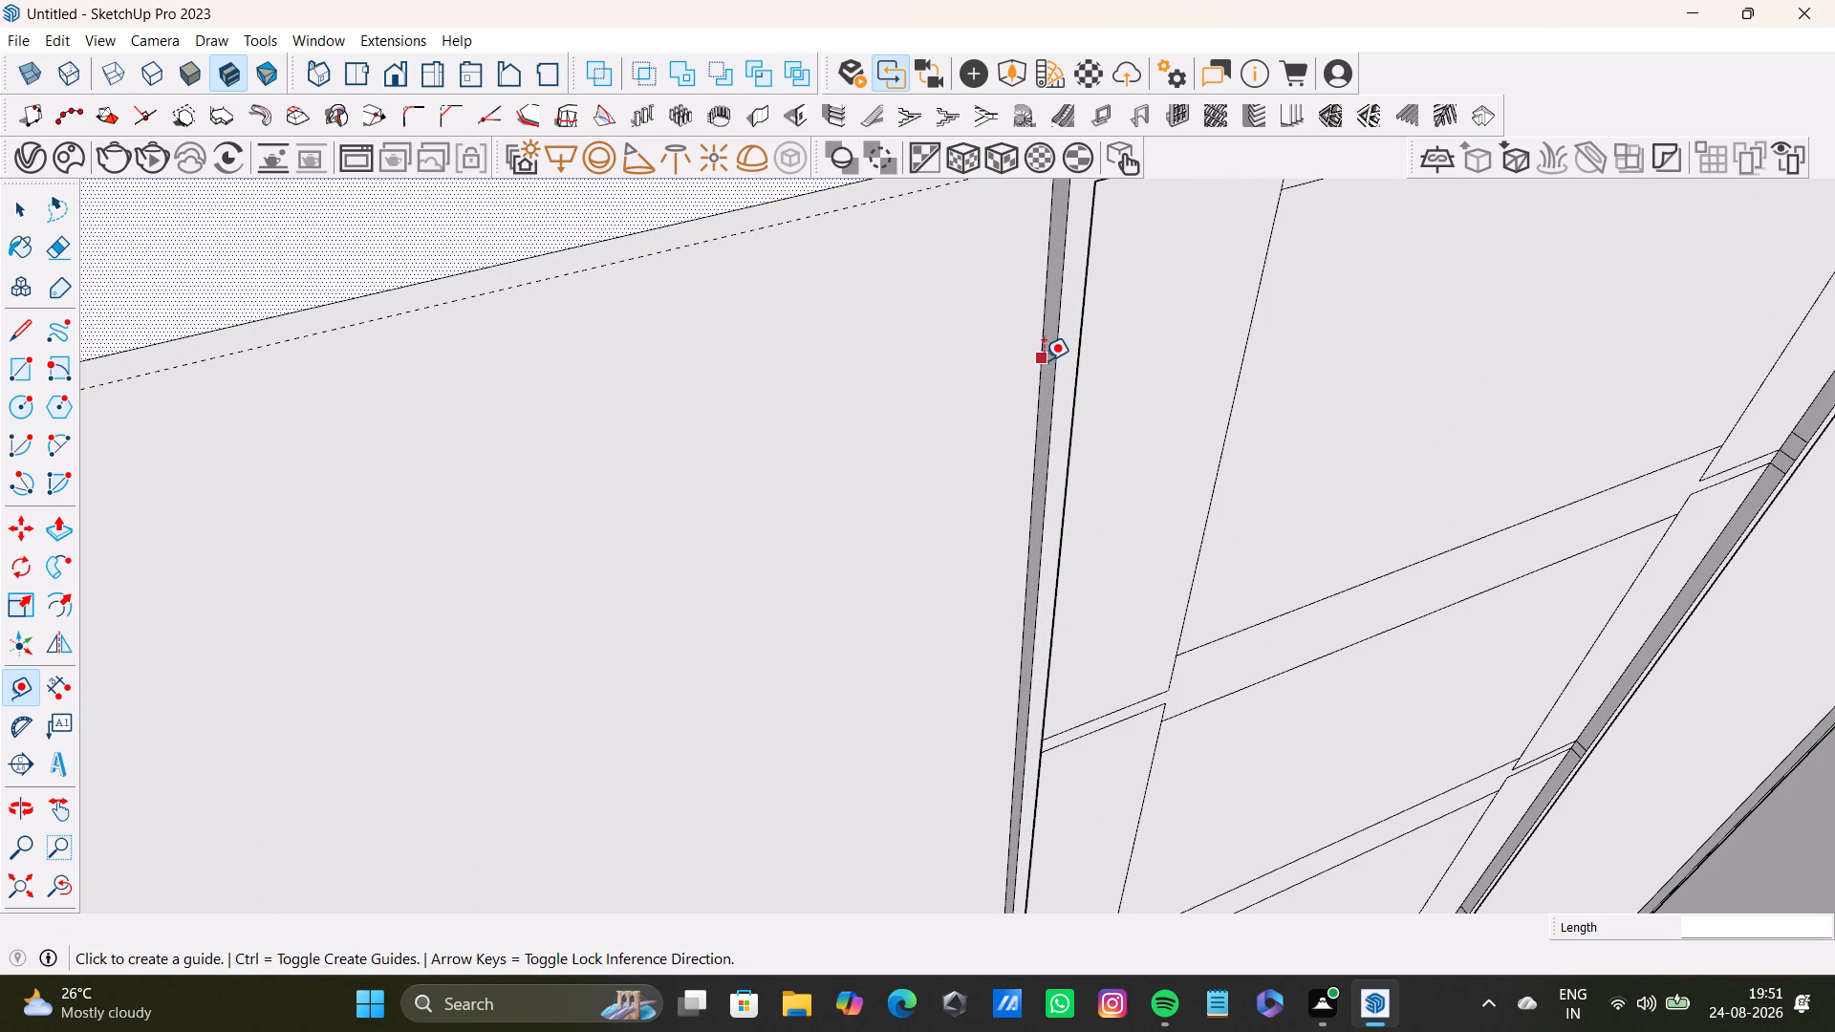
pyautogui.click(1044, 360)
pyautogui.write('0.5')
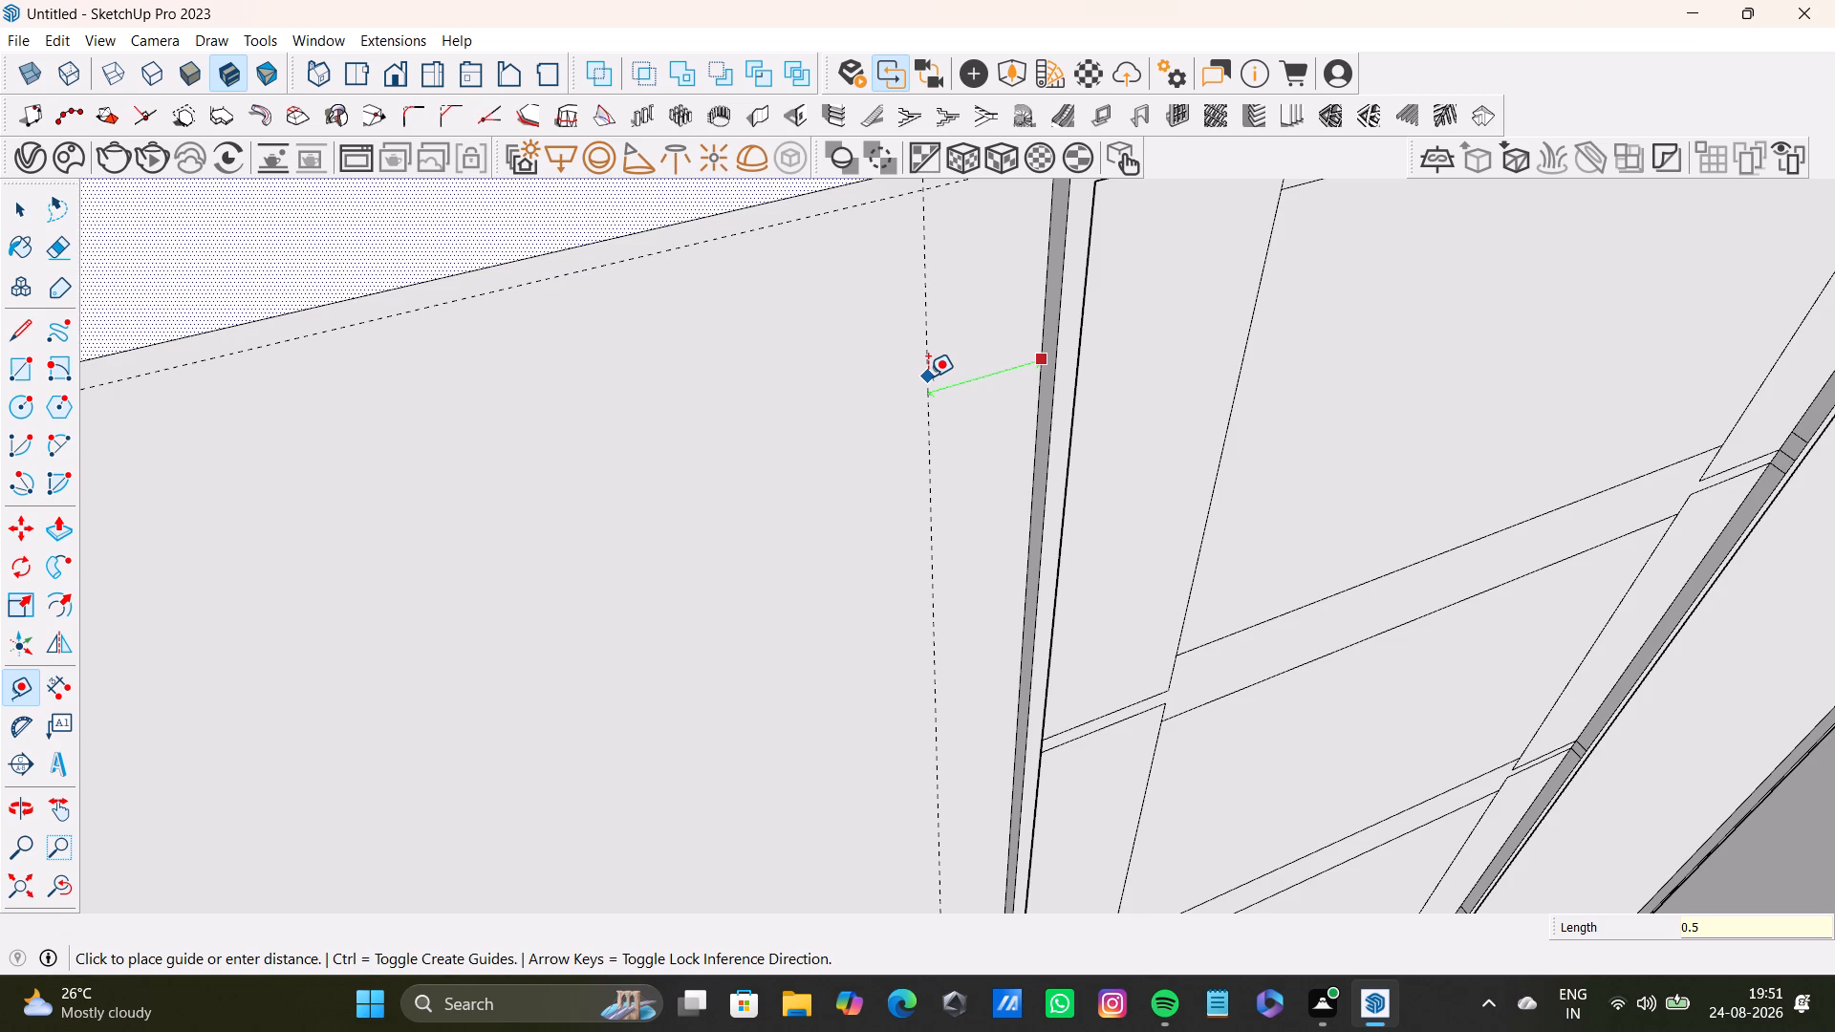
pyautogui.hotkey('shift', '"')
pyautogui.press('Return')
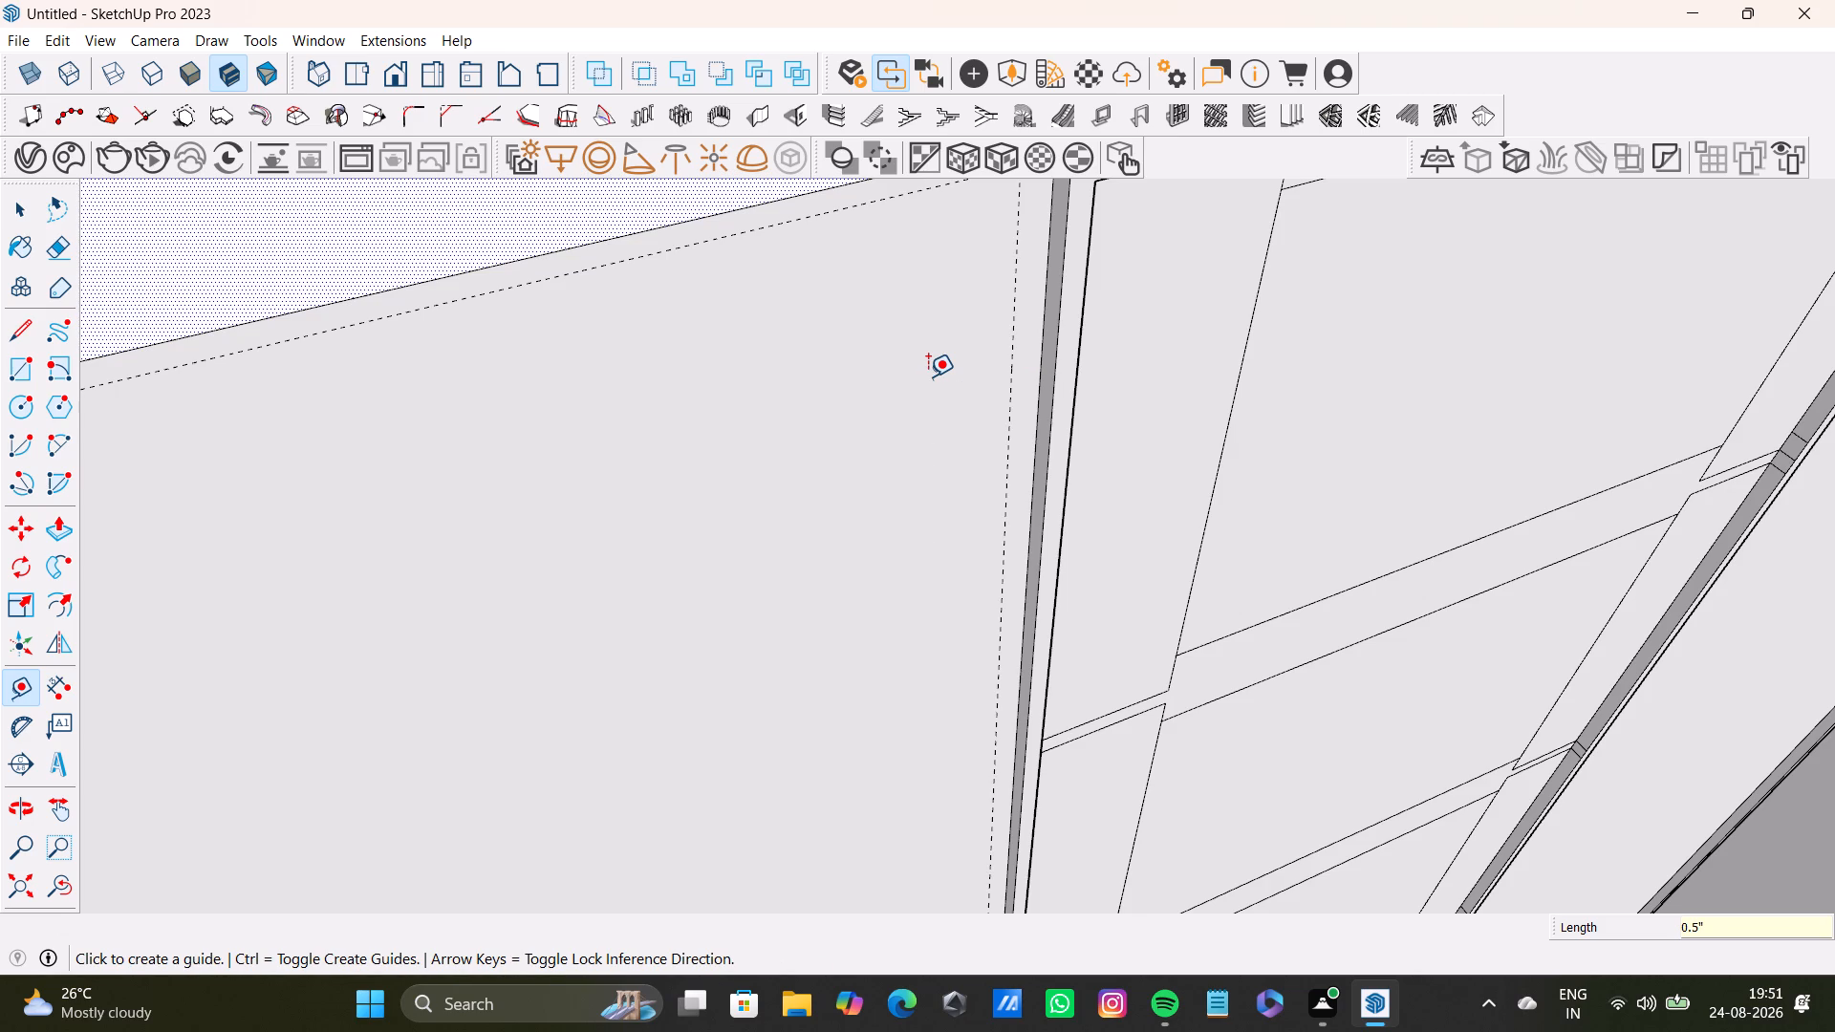
# Place a guide 0.5" from the bottom edge of the new block's front face.
pyautogui.scroll(-10, 927, 396)
pyautogui.keyDown('shift'); pyautogui.moveTo(876, 633); pyautogui.dragTo(856, 358, button='middle'); pyautogui.keyUp('shift')
pyautogui.keyDown('shift'); pyautogui.scroll(1, 856, 437); pyautogui.keyUp('shift')
pyautogui.scroll(-5, 892, 682)
pyautogui.keyDown('shift'); pyautogui.moveTo(896, 727); pyautogui.dragTo(886, 323, button='middle'); pyautogui.keyUp('shift')
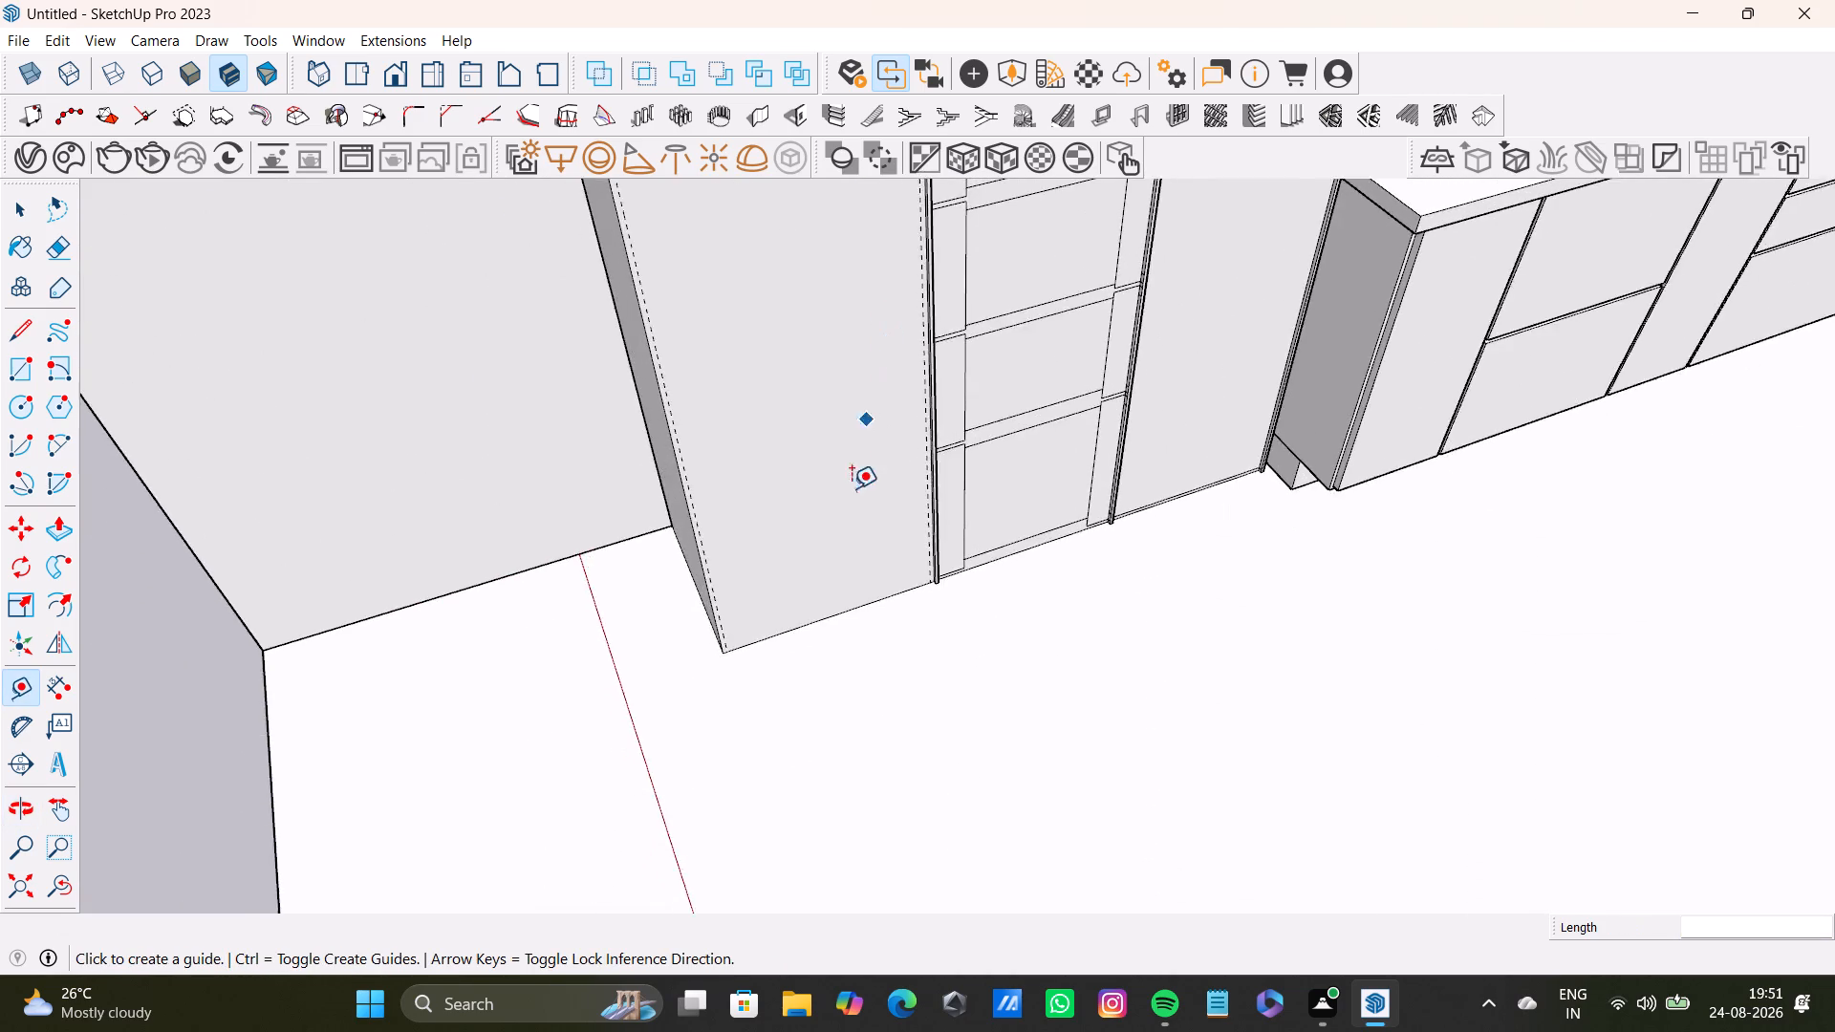
pyautogui.scroll(13, 849, 499)
pyautogui.click(915, 634)
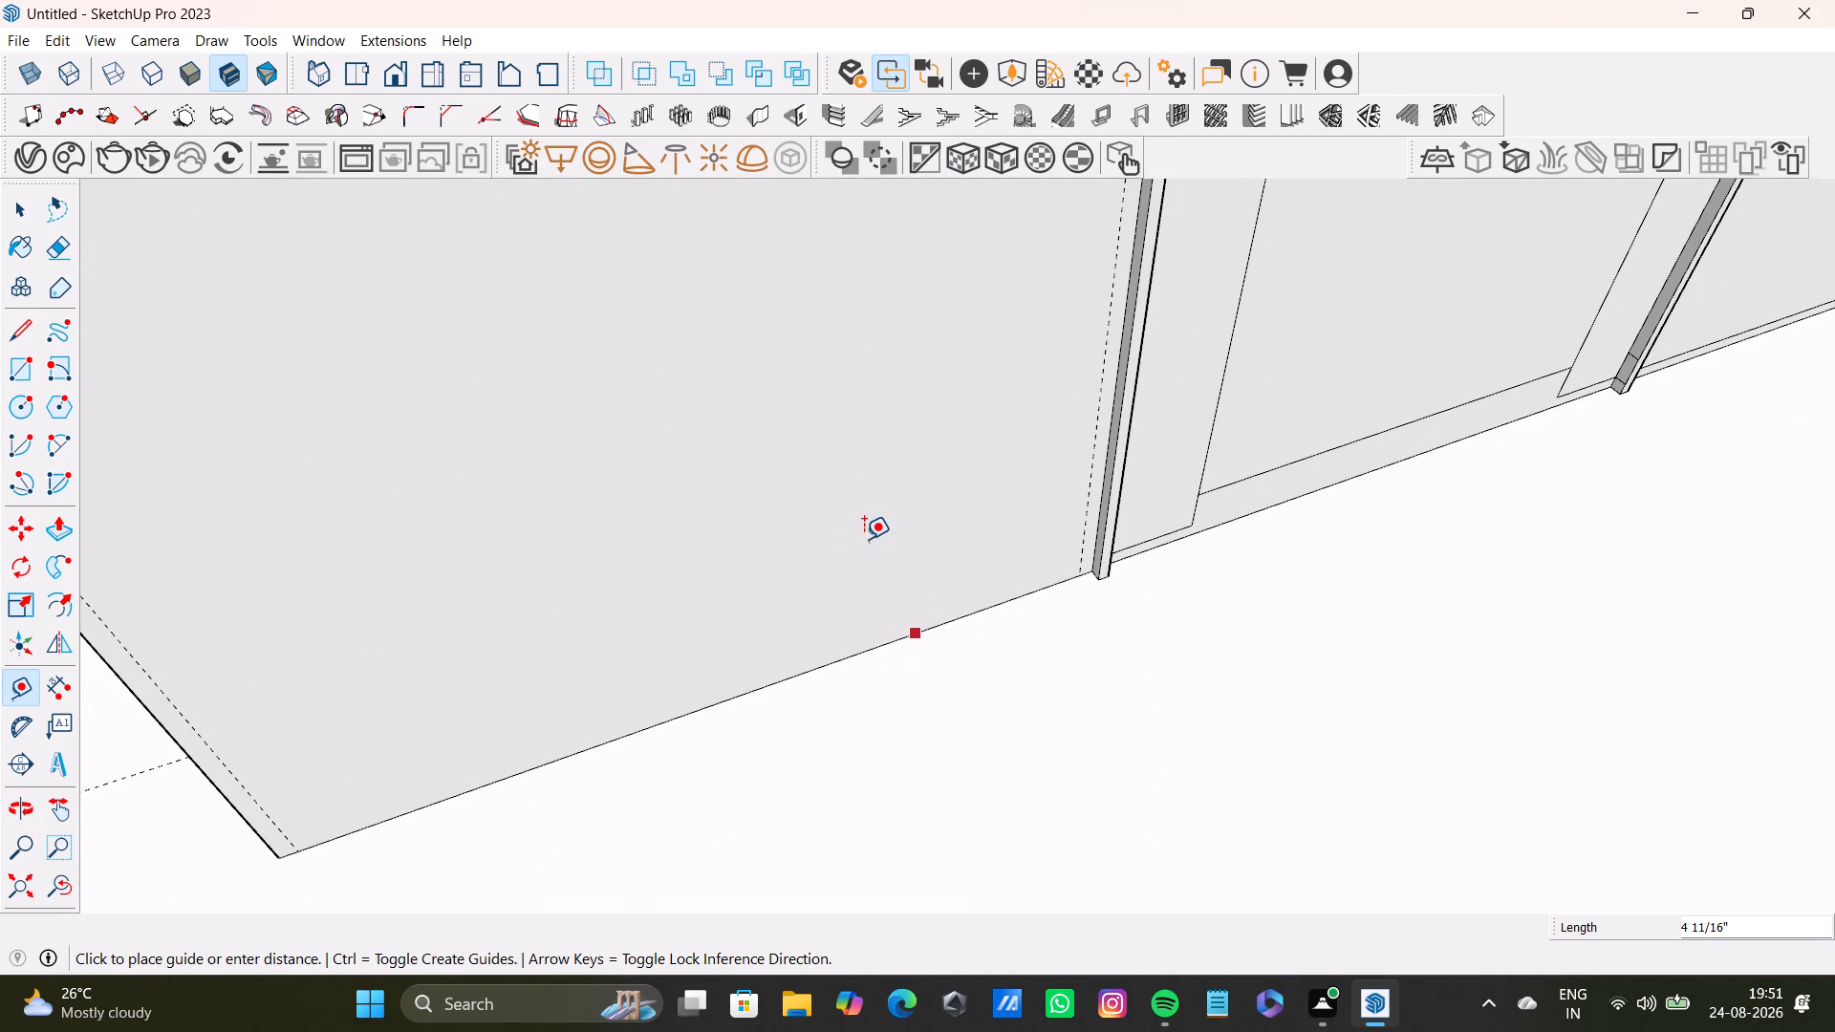
pyautogui.write('0.5')
pyautogui.hotkey('shift', '"')
pyautogui.press('Return')
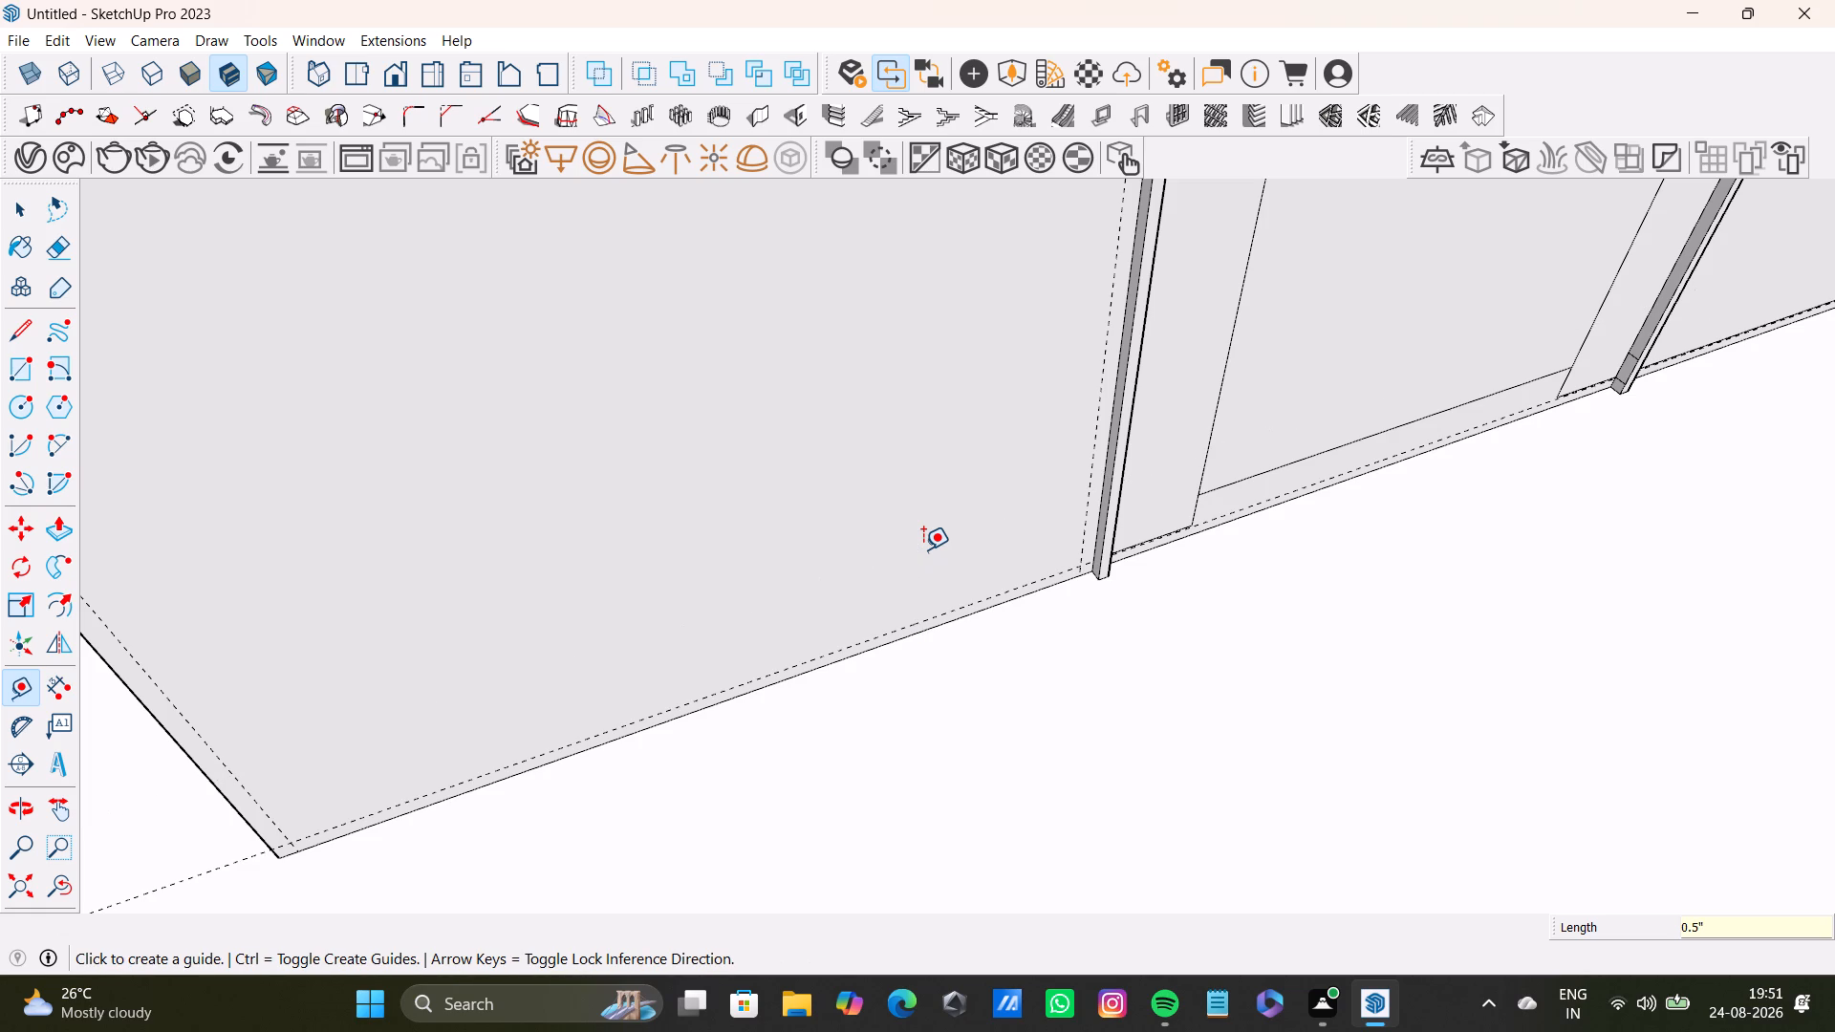
pyautogui.press('space')
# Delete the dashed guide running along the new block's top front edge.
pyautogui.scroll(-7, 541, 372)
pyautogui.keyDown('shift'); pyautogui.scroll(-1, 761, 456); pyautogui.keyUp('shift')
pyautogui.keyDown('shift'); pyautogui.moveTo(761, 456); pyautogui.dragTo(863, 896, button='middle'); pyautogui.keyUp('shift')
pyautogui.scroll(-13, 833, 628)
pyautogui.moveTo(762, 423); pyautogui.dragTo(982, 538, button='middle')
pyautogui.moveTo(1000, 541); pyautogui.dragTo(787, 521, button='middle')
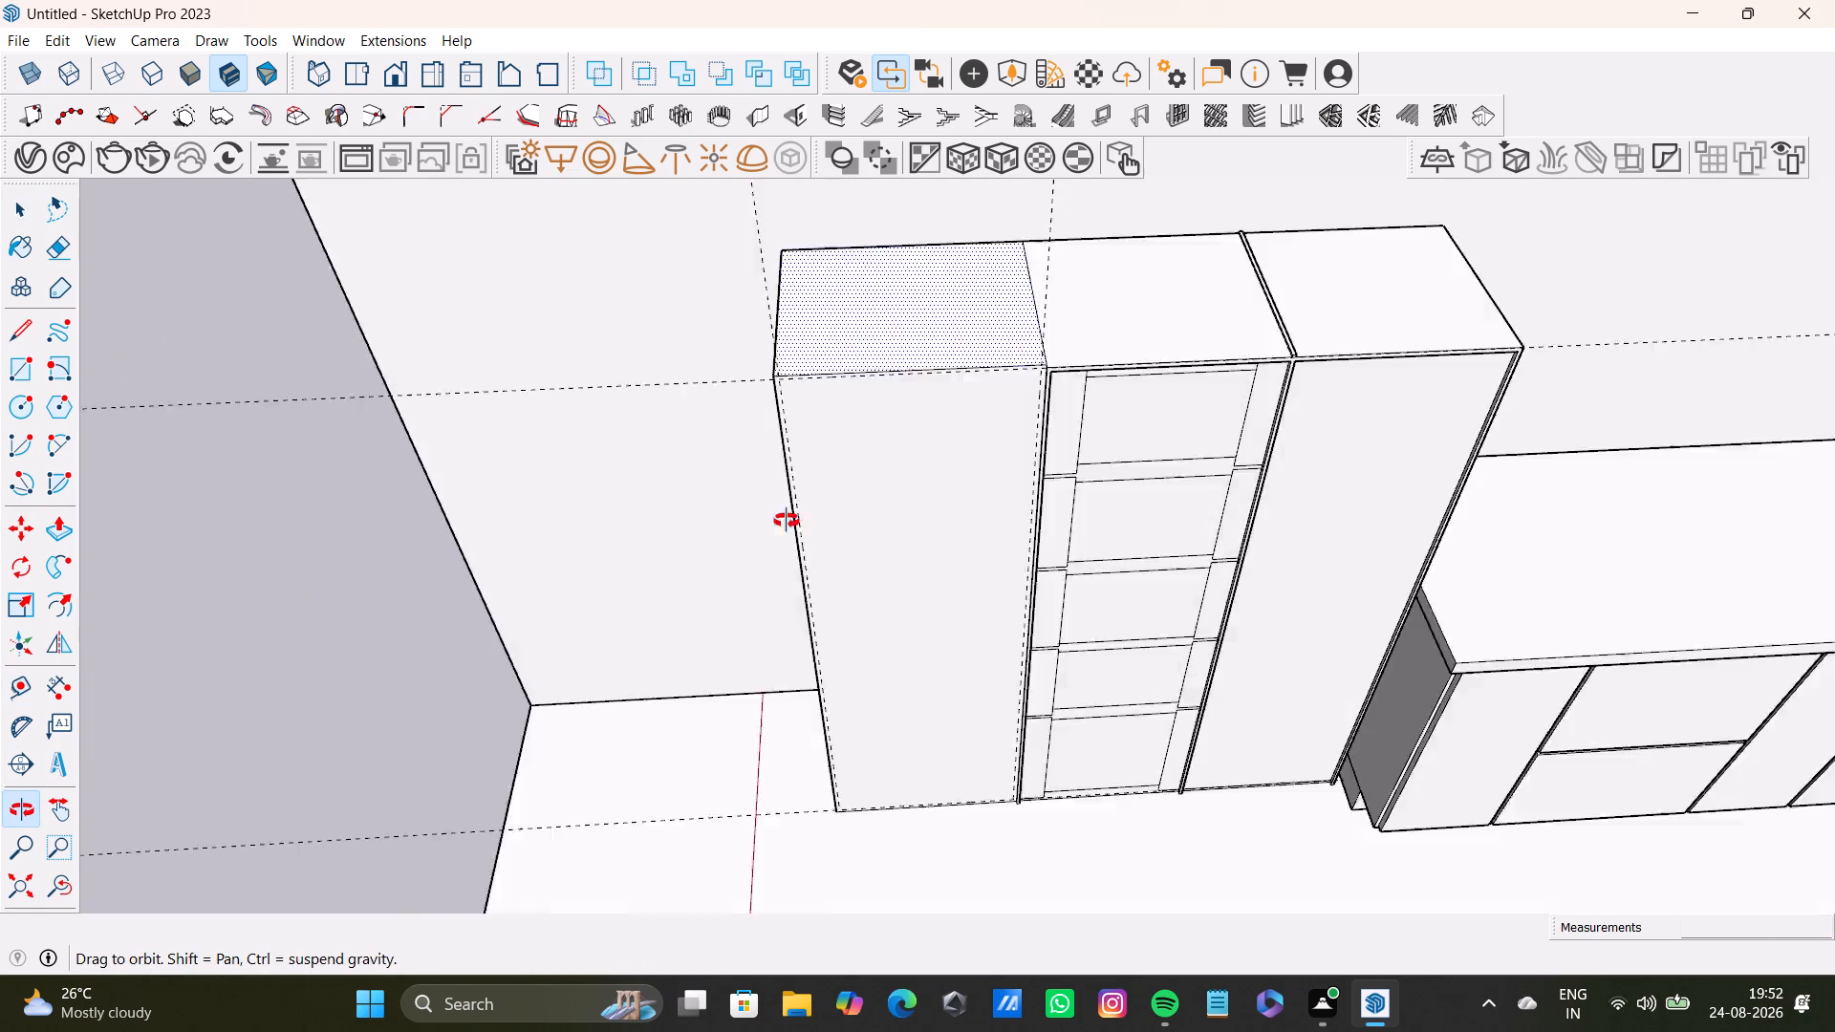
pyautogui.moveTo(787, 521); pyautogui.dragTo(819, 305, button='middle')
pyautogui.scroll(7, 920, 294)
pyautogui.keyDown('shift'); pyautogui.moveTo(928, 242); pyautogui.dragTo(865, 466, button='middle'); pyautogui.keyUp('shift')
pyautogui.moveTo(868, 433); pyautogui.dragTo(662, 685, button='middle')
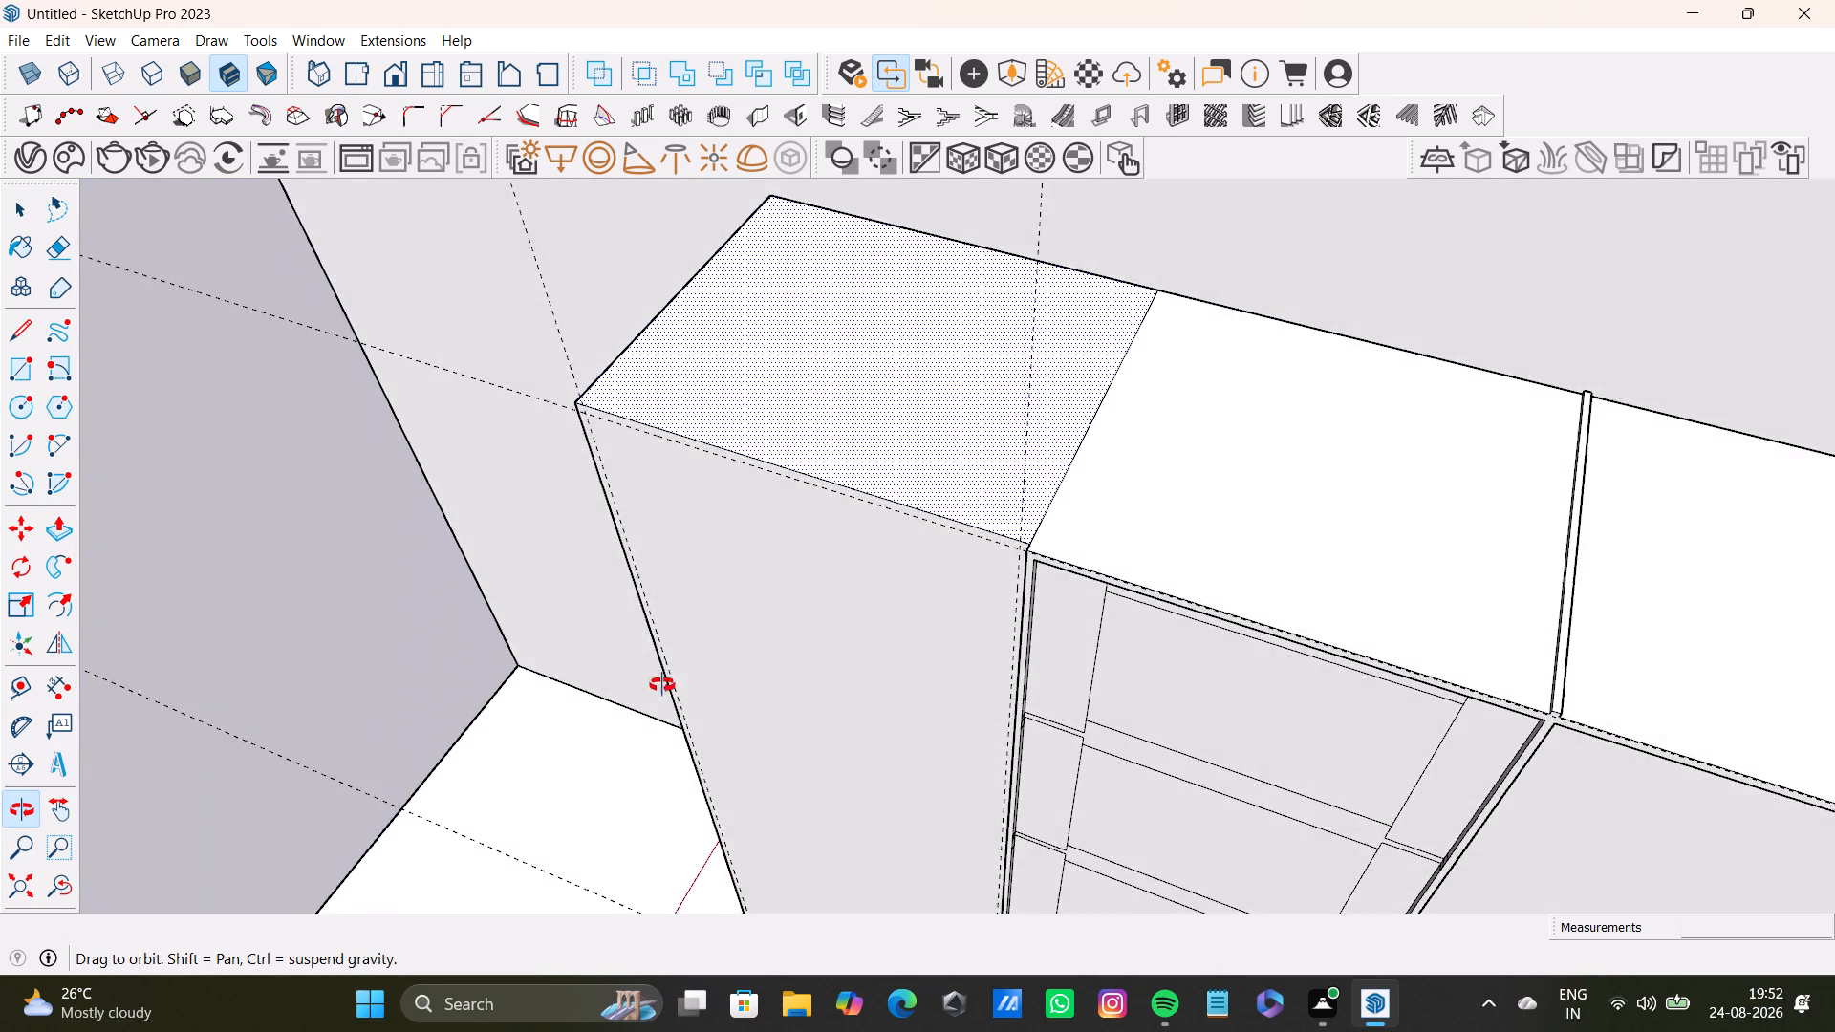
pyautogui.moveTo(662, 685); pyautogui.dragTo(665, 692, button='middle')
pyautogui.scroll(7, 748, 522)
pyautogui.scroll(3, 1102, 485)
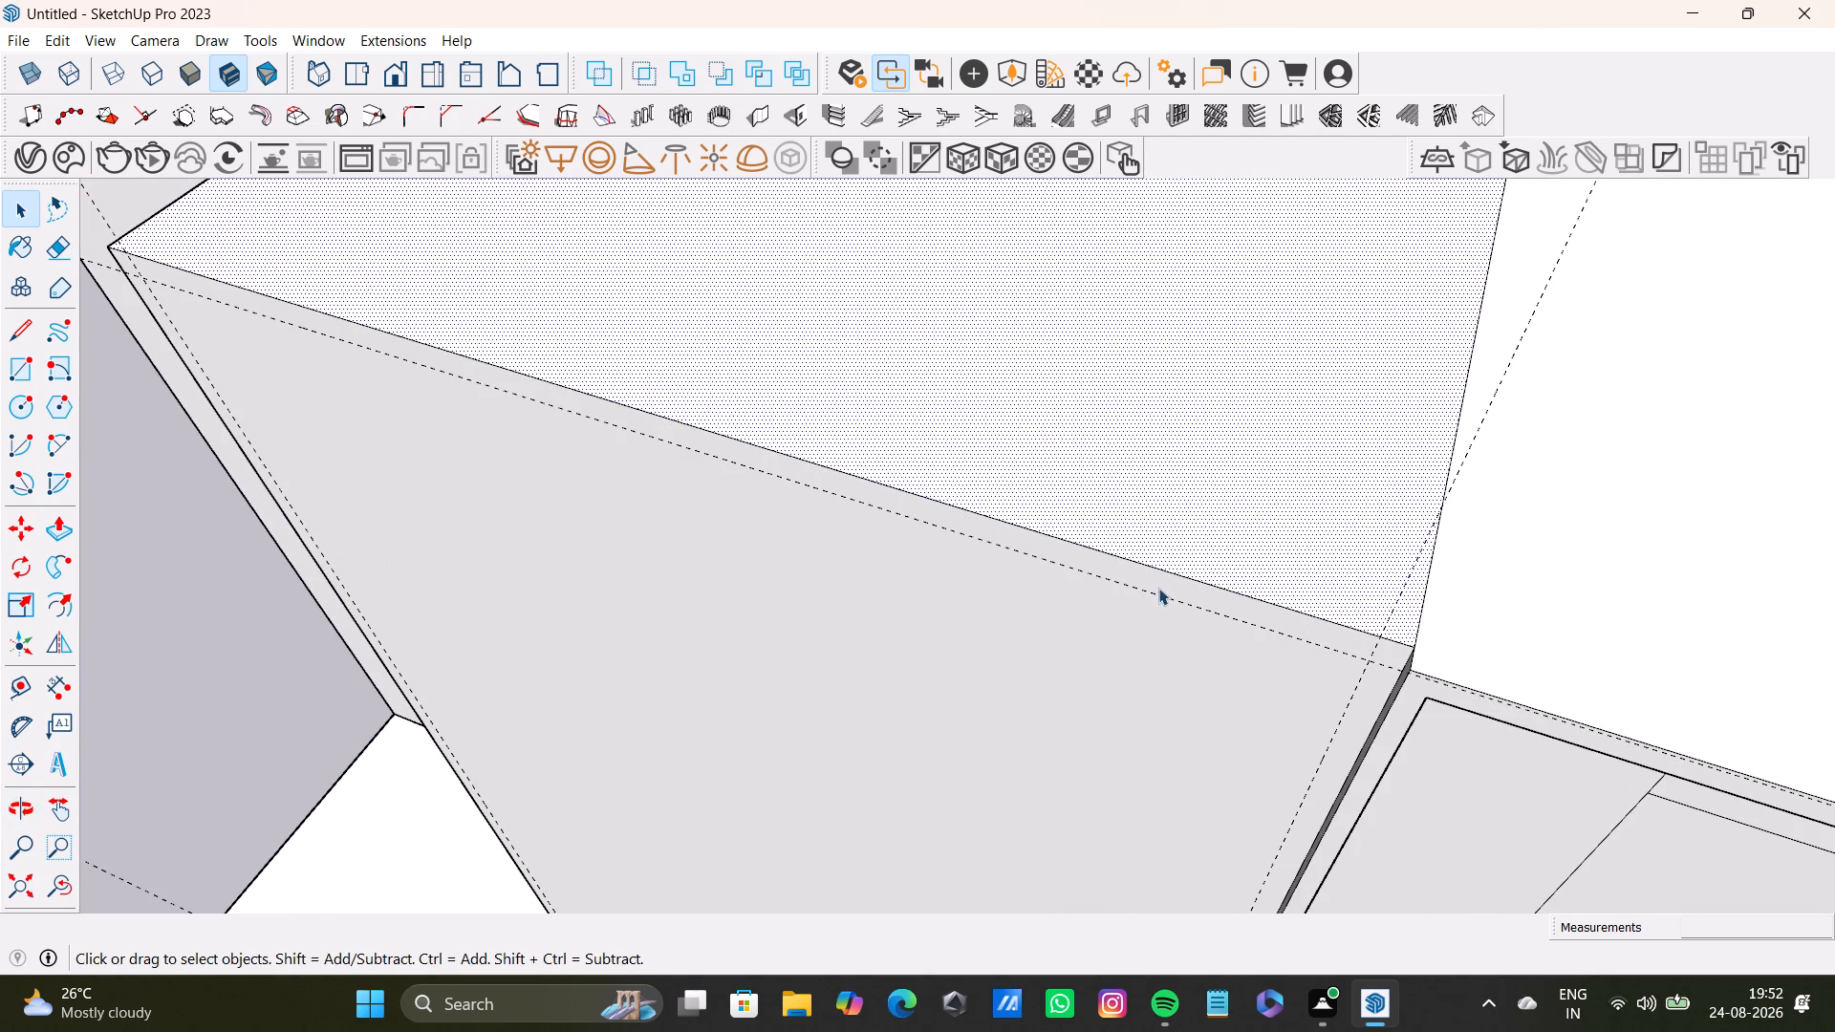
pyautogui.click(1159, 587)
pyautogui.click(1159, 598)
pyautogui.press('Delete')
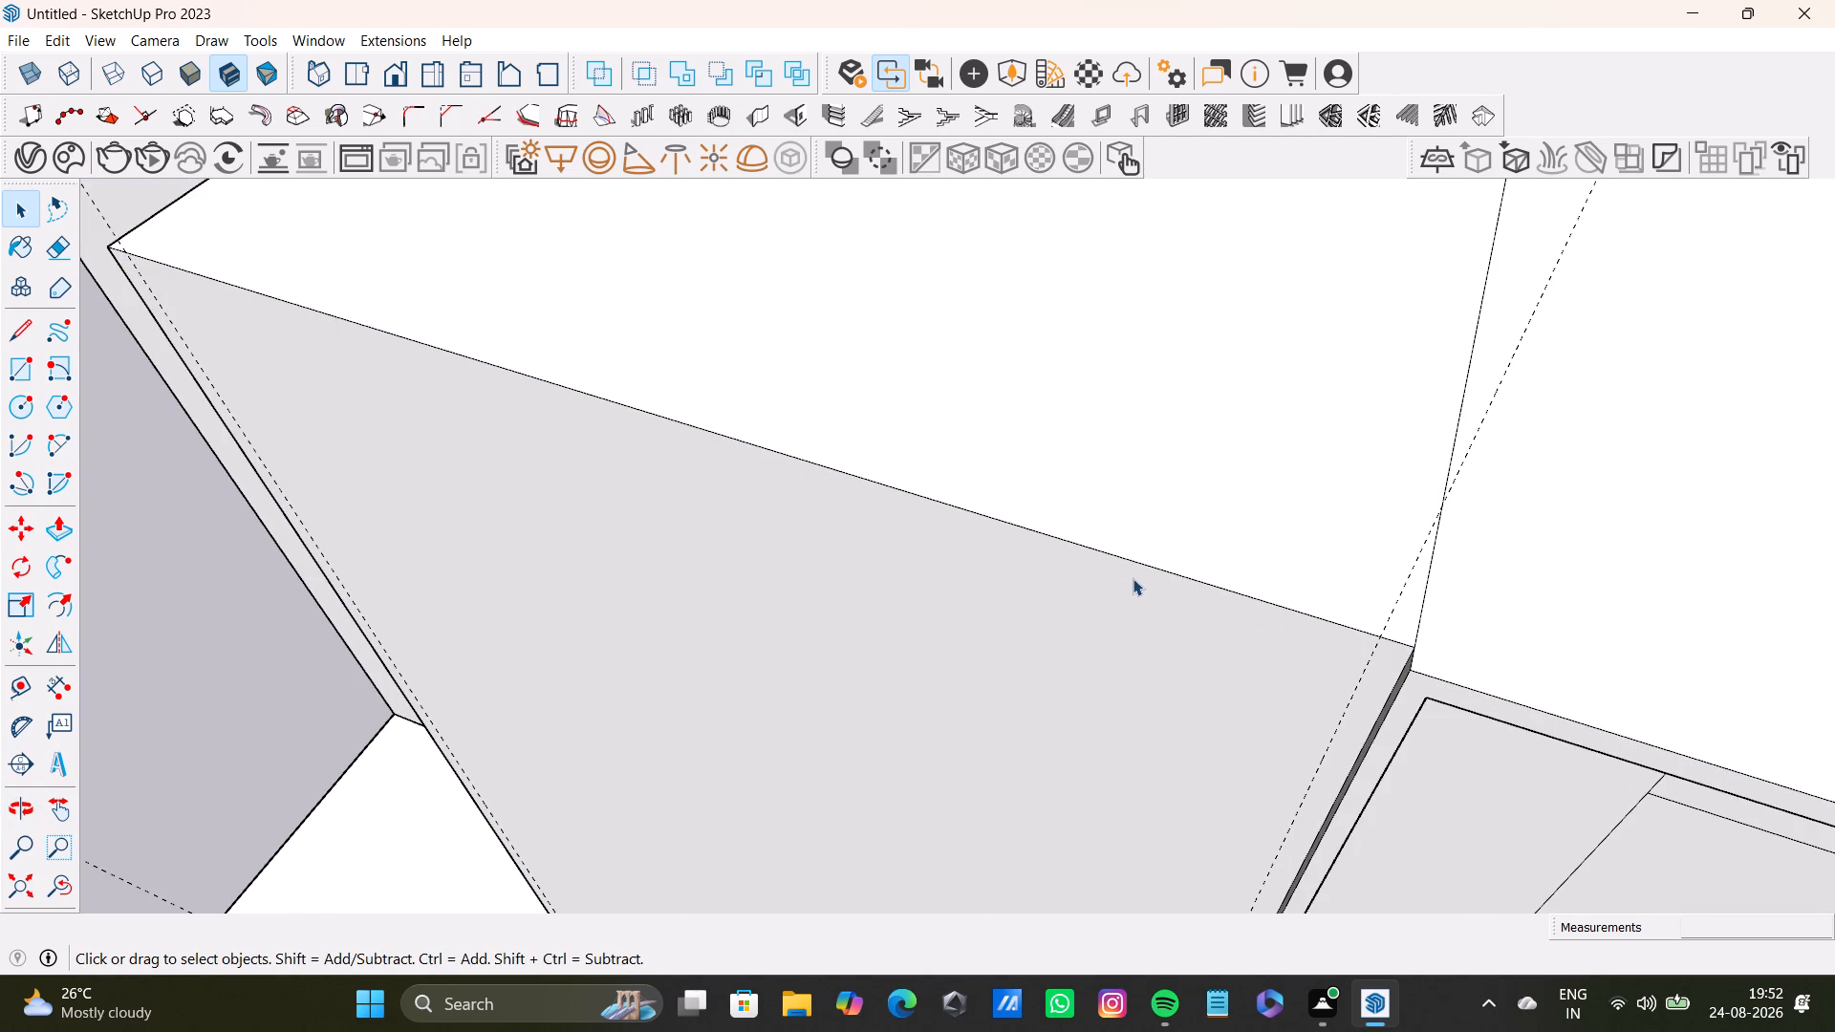
# Place a guide on the new block's front face, 0.5" straight down from its top edge.
pyautogui.click(26, 686)
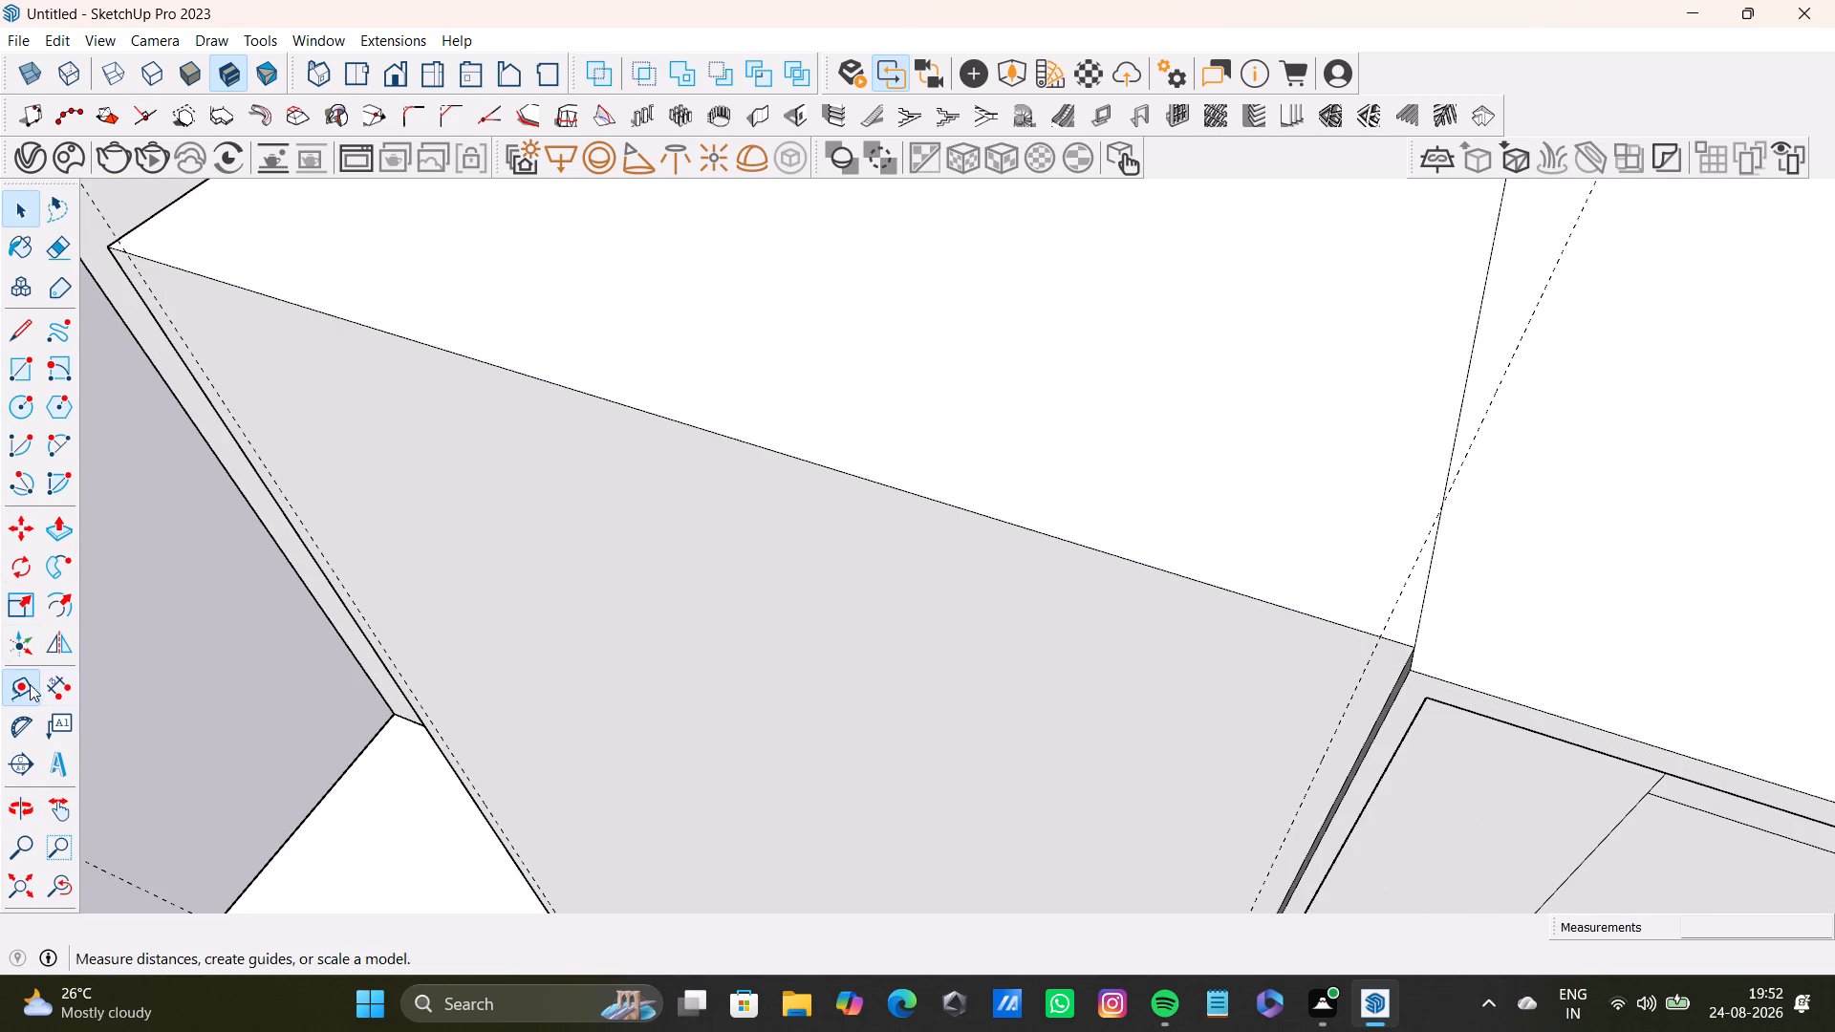
pyautogui.click(1218, 583)
pyautogui.moveTo(1230, 678); pyautogui.dragTo(1347, 441, button='middle')
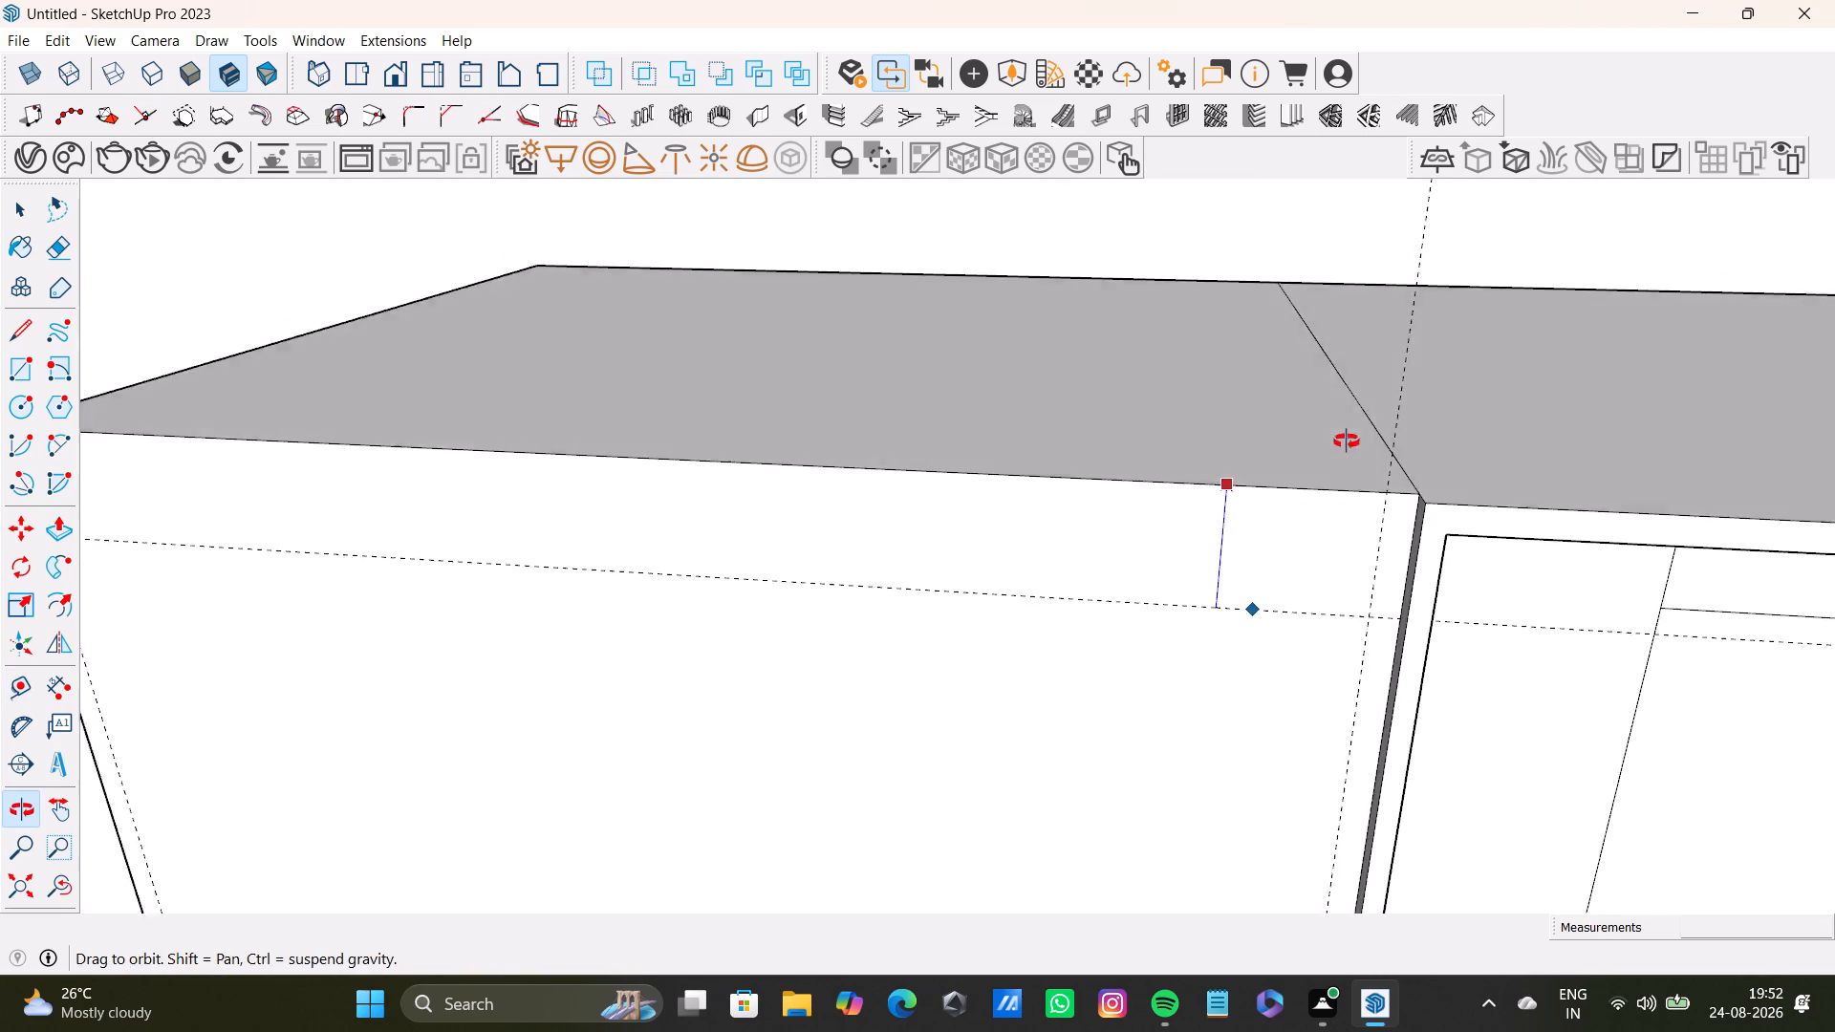
pyautogui.moveTo(1347, 441); pyautogui.dragTo(1347, 432, button='middle')
pyautogui.moveTo(1290, 537); pyautogui.dragTo(1494, 531, button='middle')
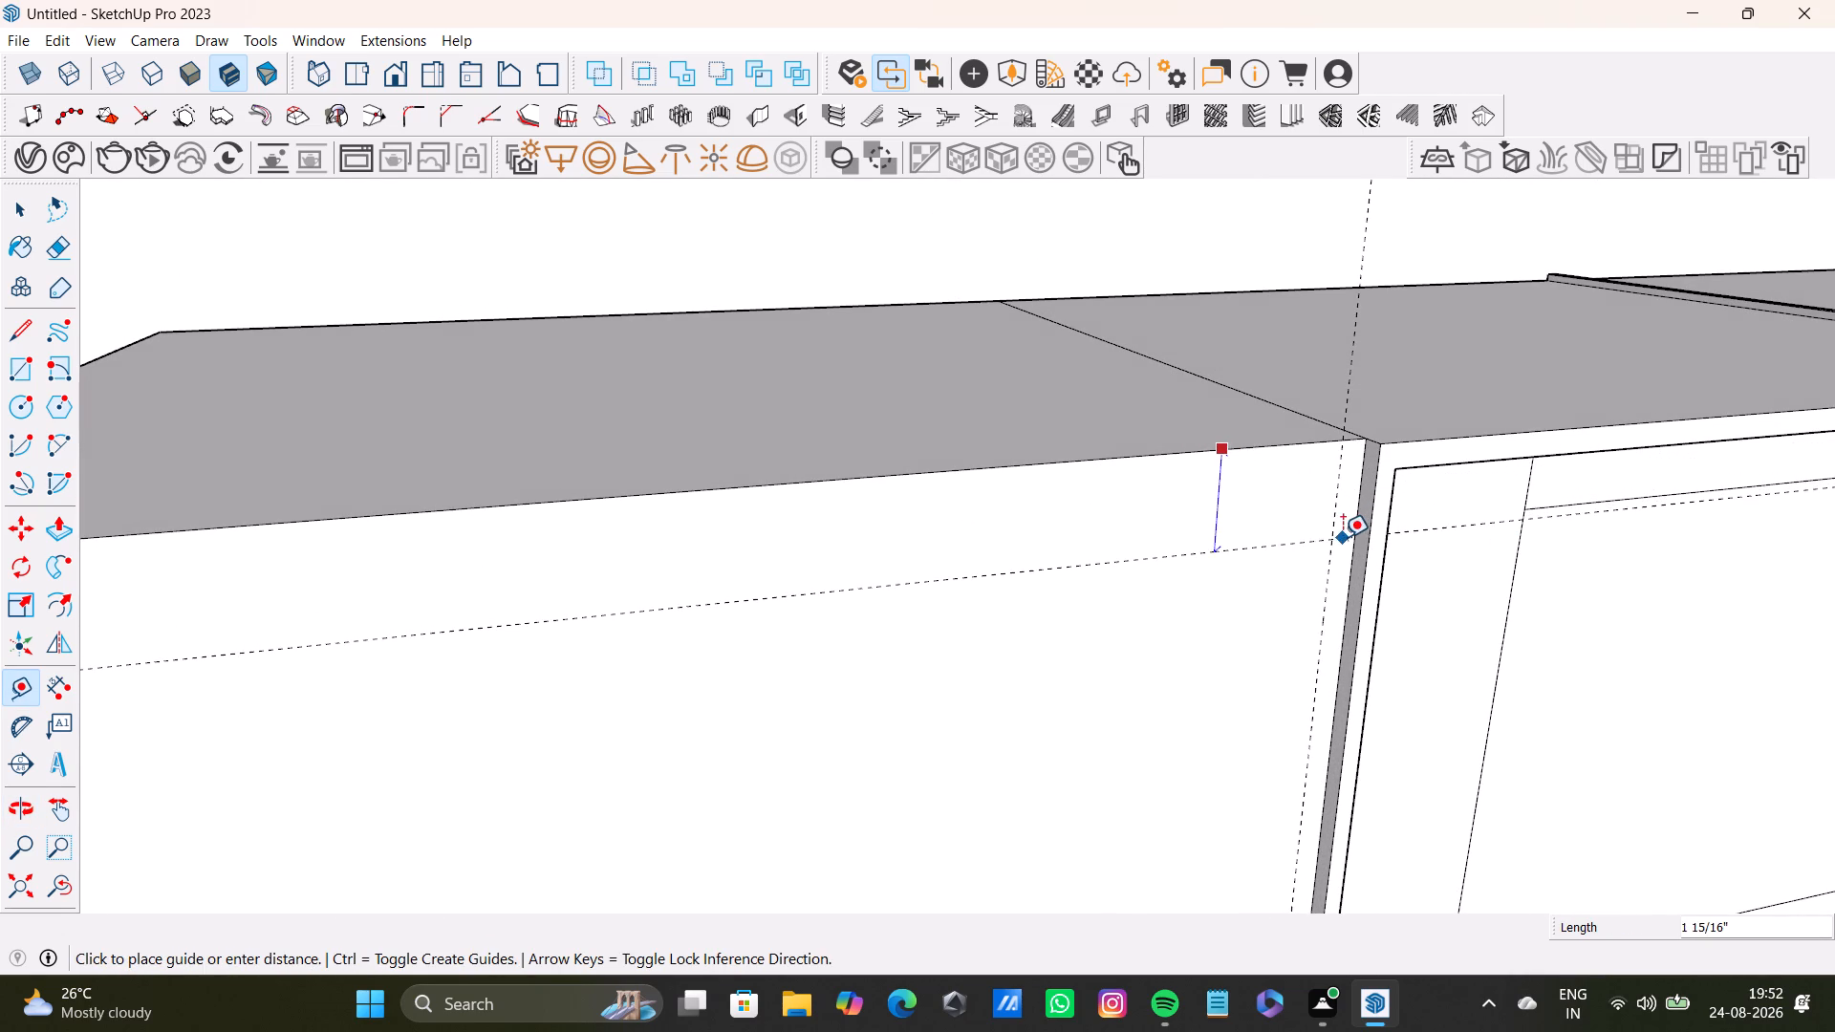
pyautogui.write('0.5')
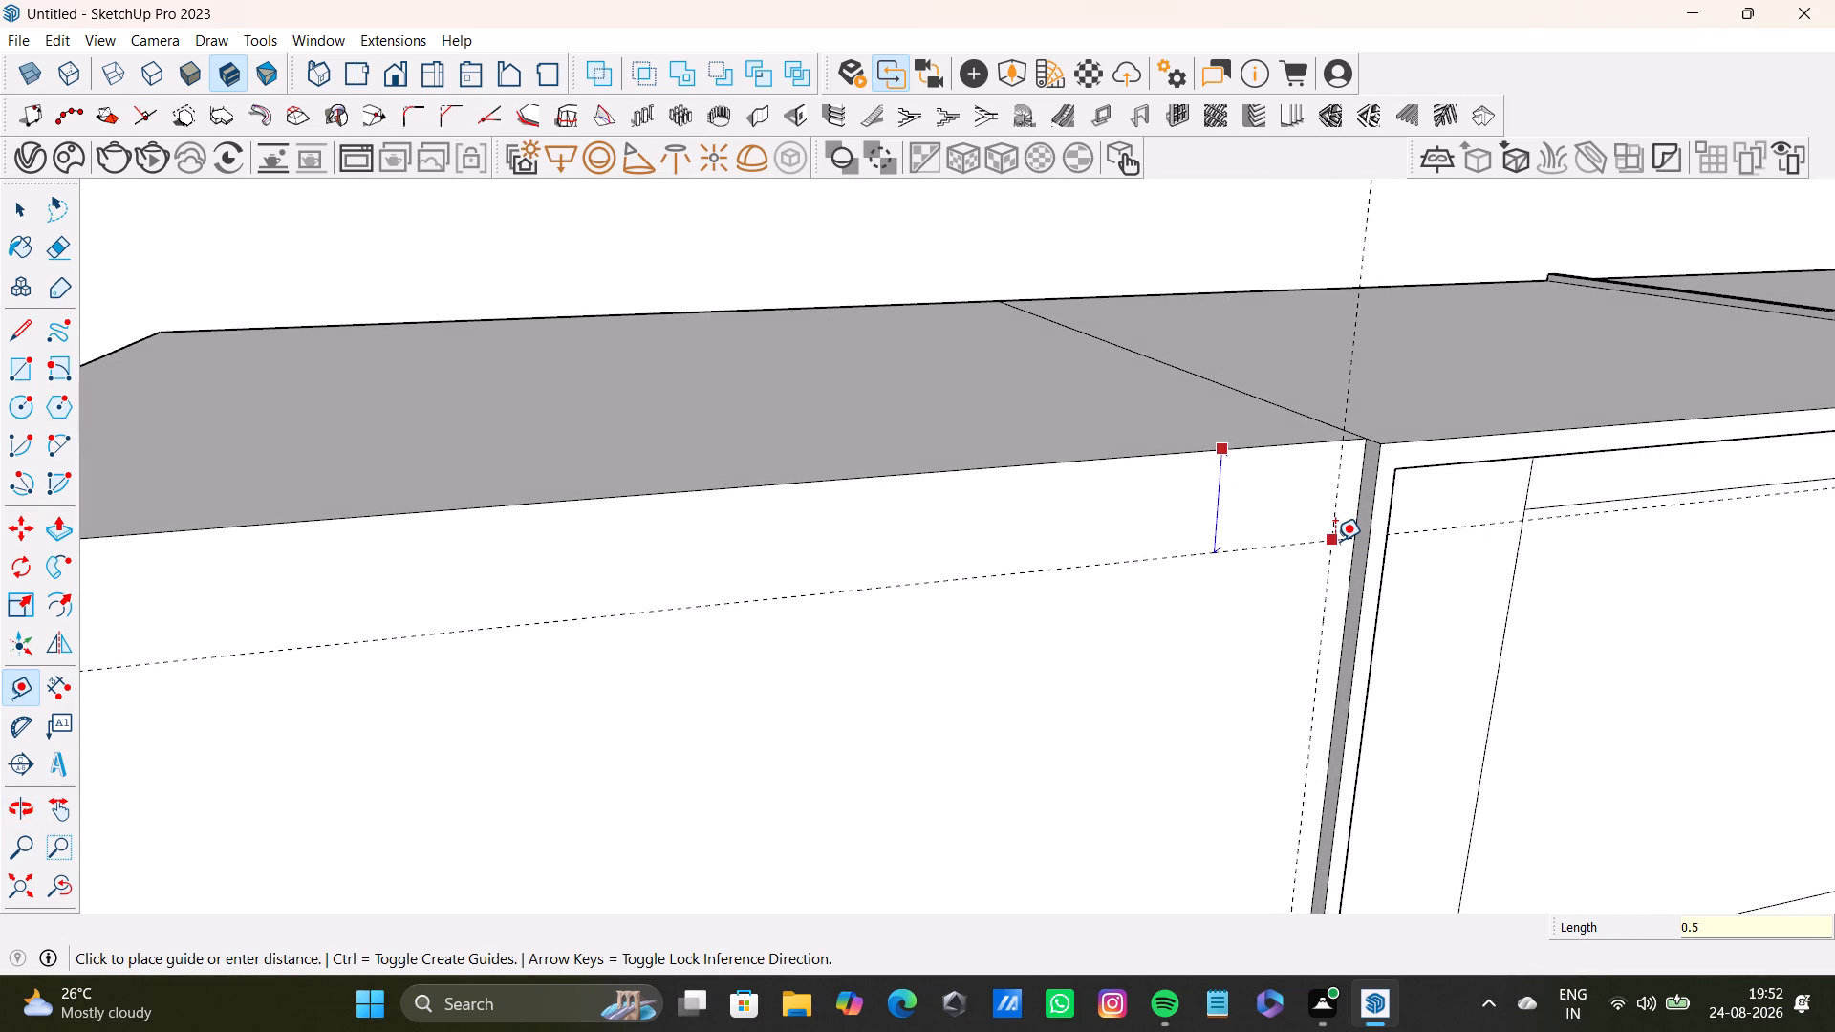
pyautogui.hotkey('shift', '"')
pyautogui.press('Return')
pyautogui.press('space')
pyautogui.scroll(-2, 1335, 541)
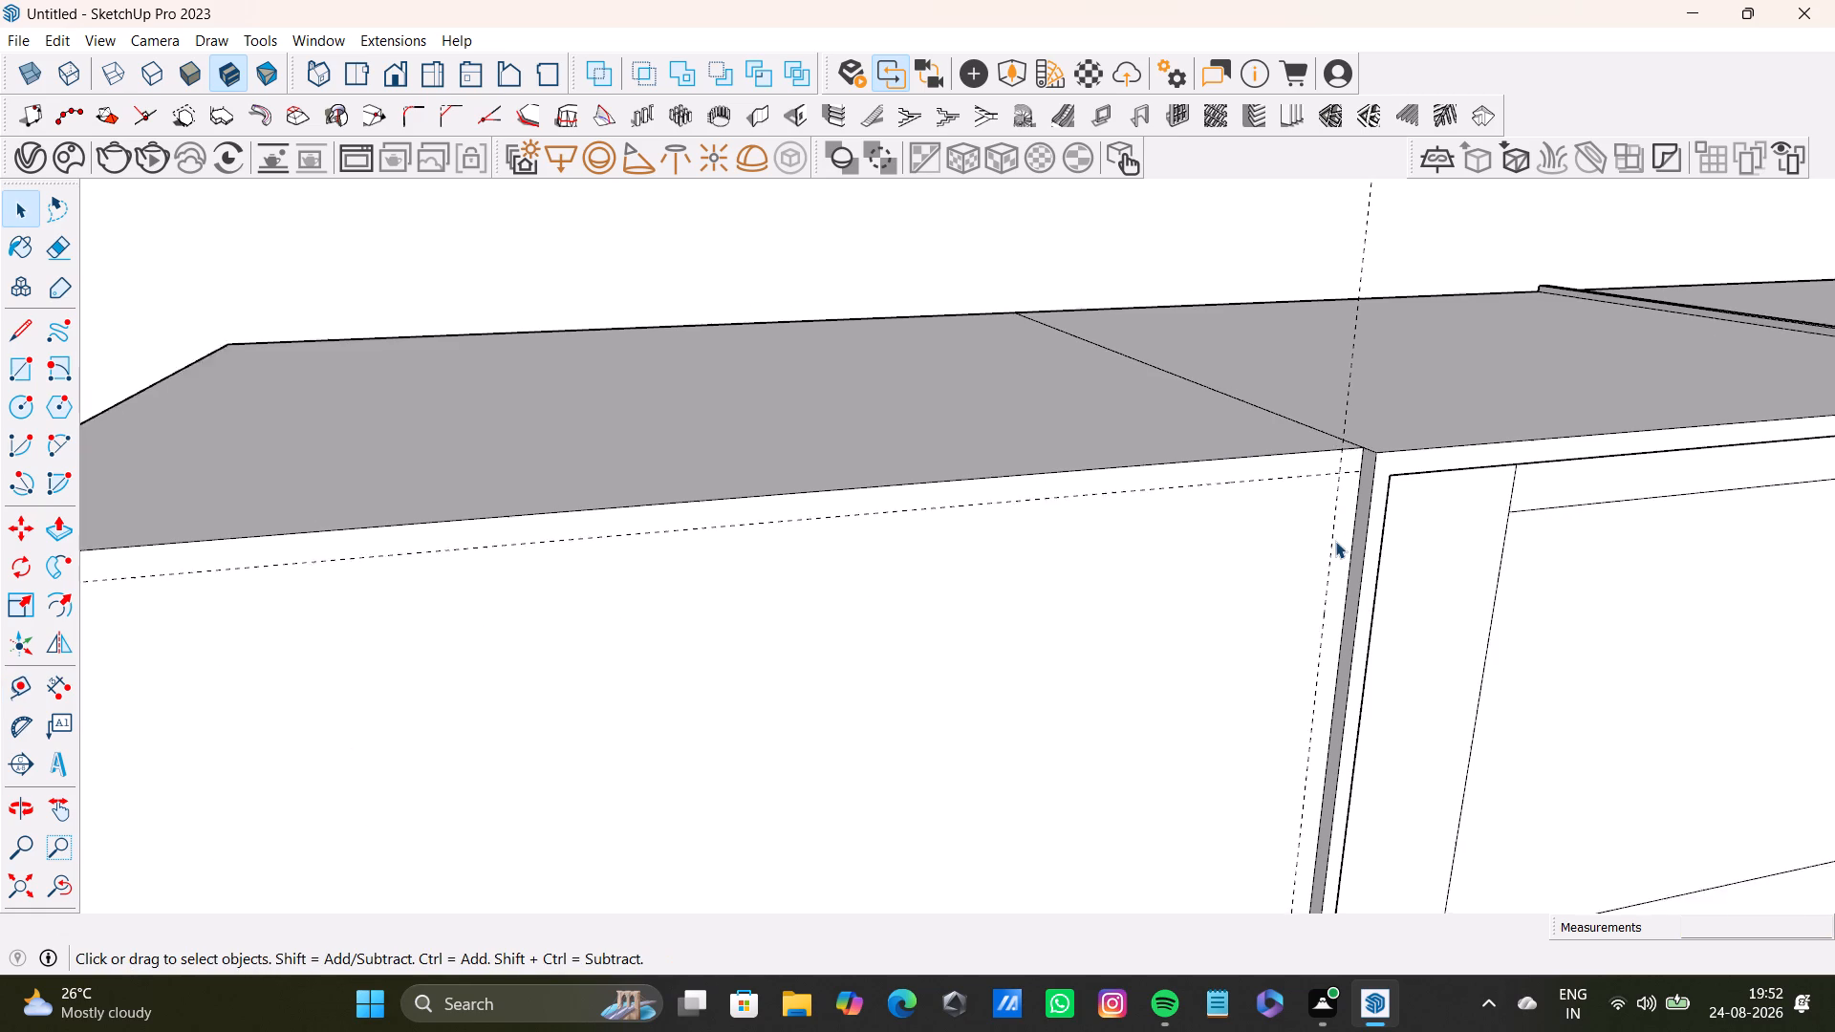
pyautogui.scroll(-6, 1335, 541)
pyautogui.keyDown('shift'); pyautogui.moveTo(1314, 608); pyautogui.dragTo(1345, 396, button='middle'); pyautogui.keyUp('shift')
pyautogui.moveTo(1325, 401); pyautogui.dragTo(1266, 408, button='middle')
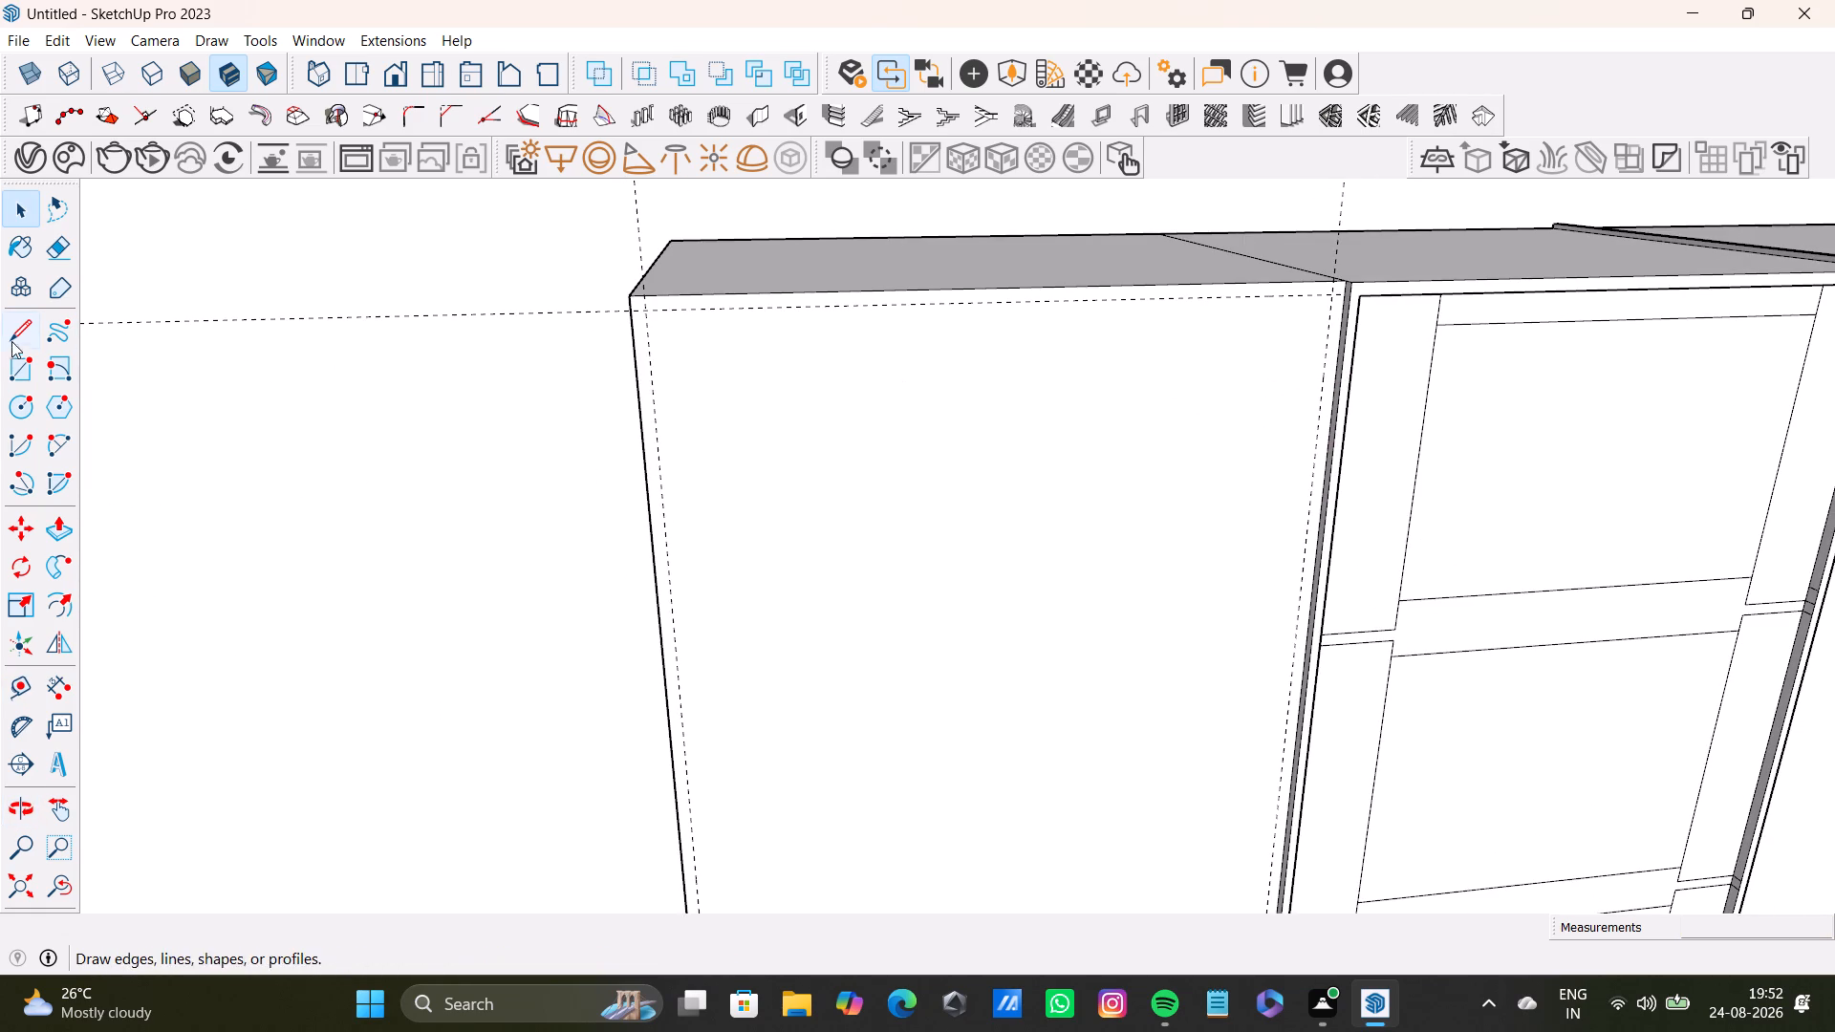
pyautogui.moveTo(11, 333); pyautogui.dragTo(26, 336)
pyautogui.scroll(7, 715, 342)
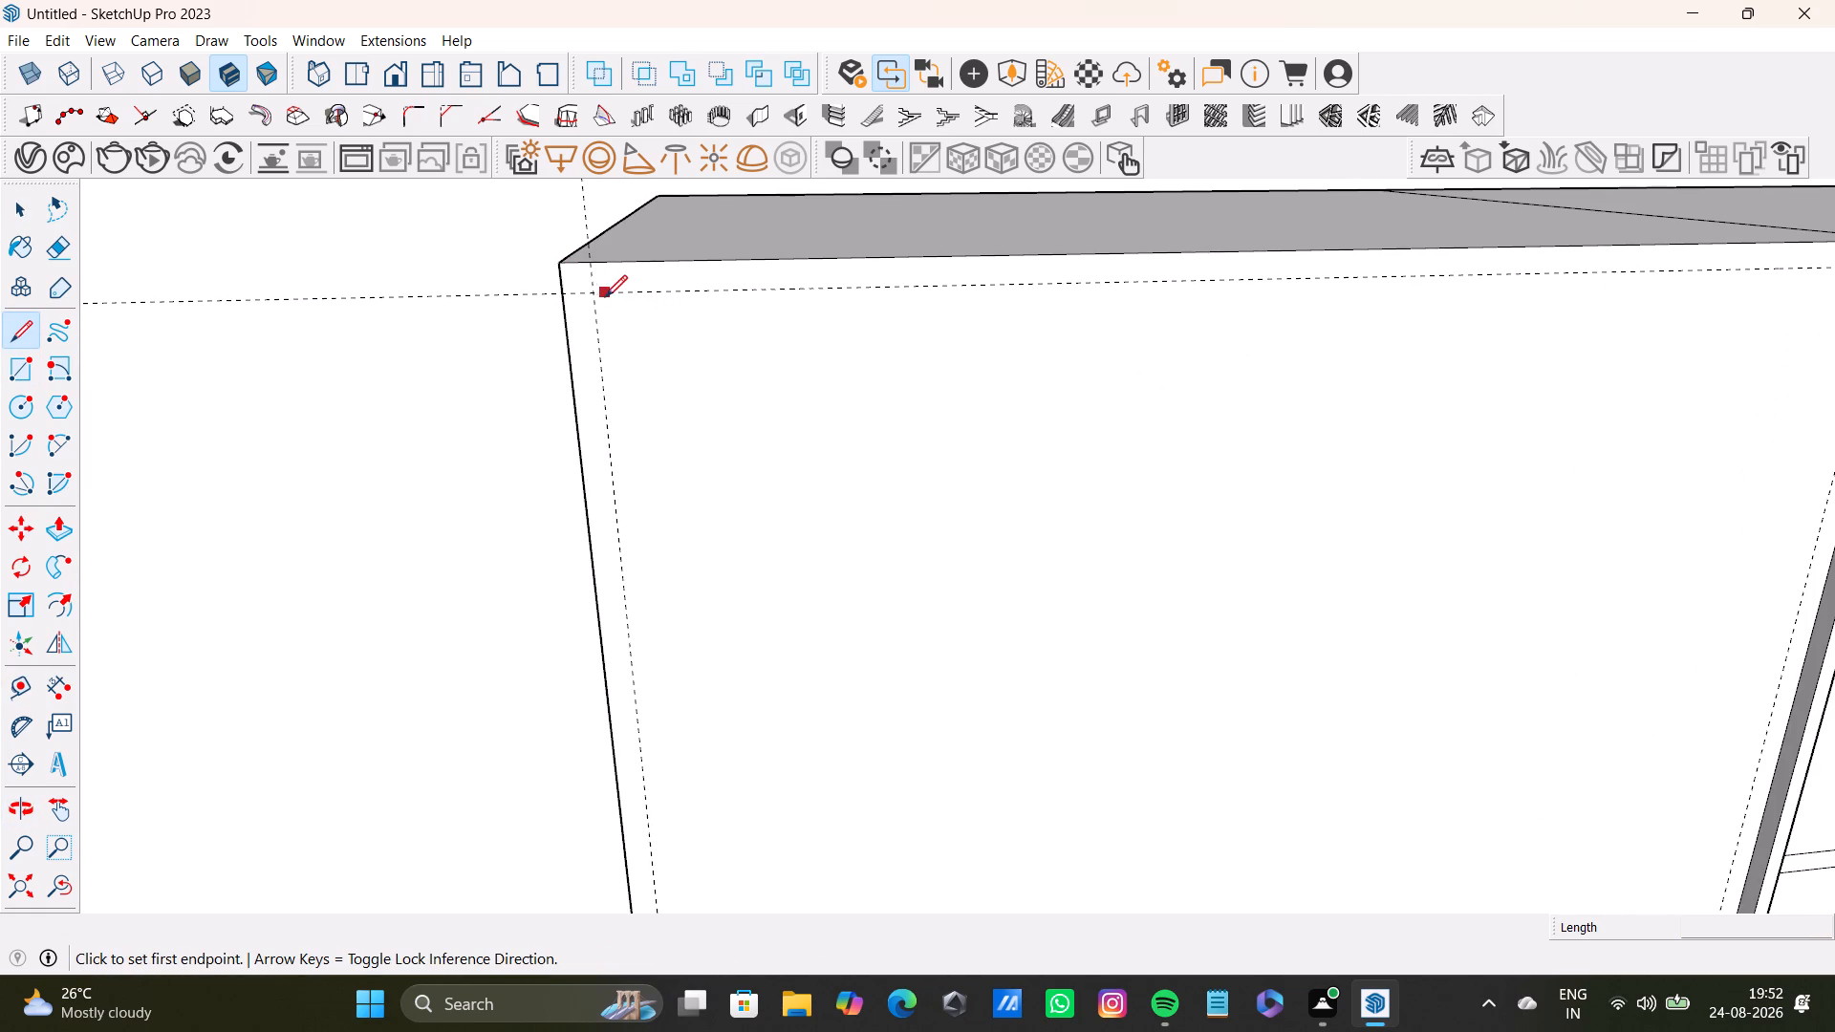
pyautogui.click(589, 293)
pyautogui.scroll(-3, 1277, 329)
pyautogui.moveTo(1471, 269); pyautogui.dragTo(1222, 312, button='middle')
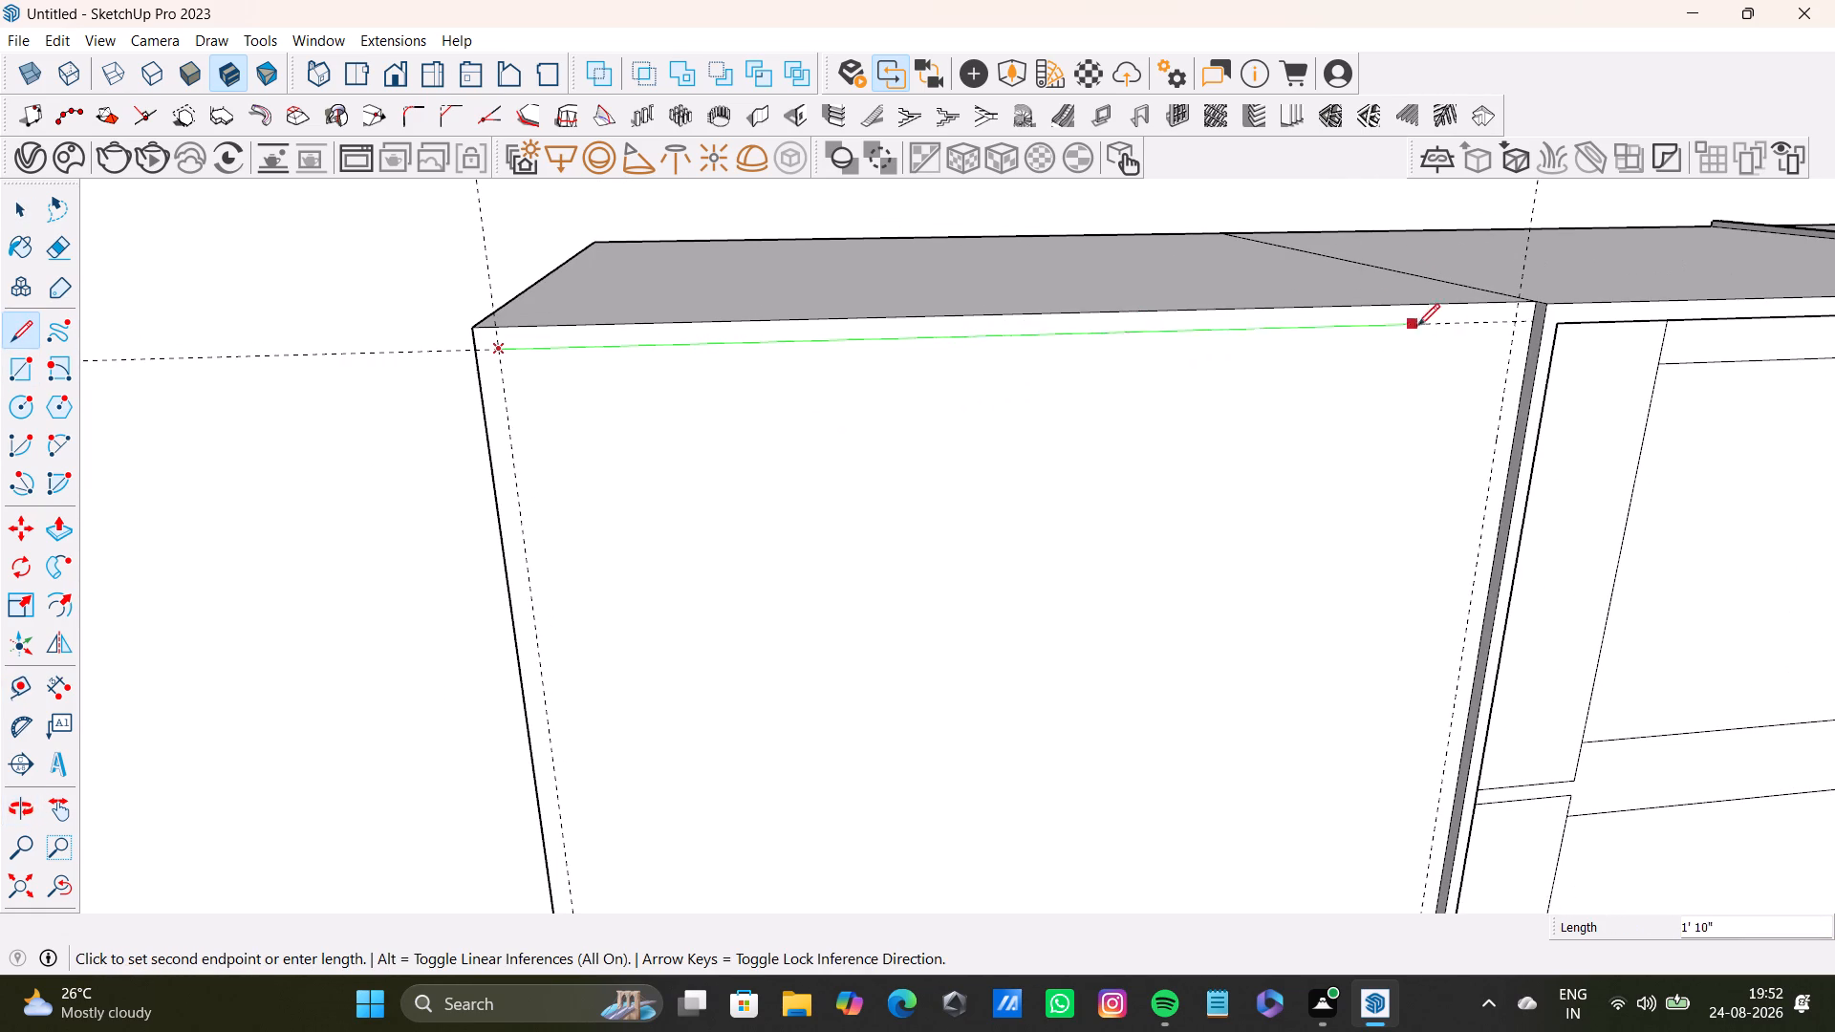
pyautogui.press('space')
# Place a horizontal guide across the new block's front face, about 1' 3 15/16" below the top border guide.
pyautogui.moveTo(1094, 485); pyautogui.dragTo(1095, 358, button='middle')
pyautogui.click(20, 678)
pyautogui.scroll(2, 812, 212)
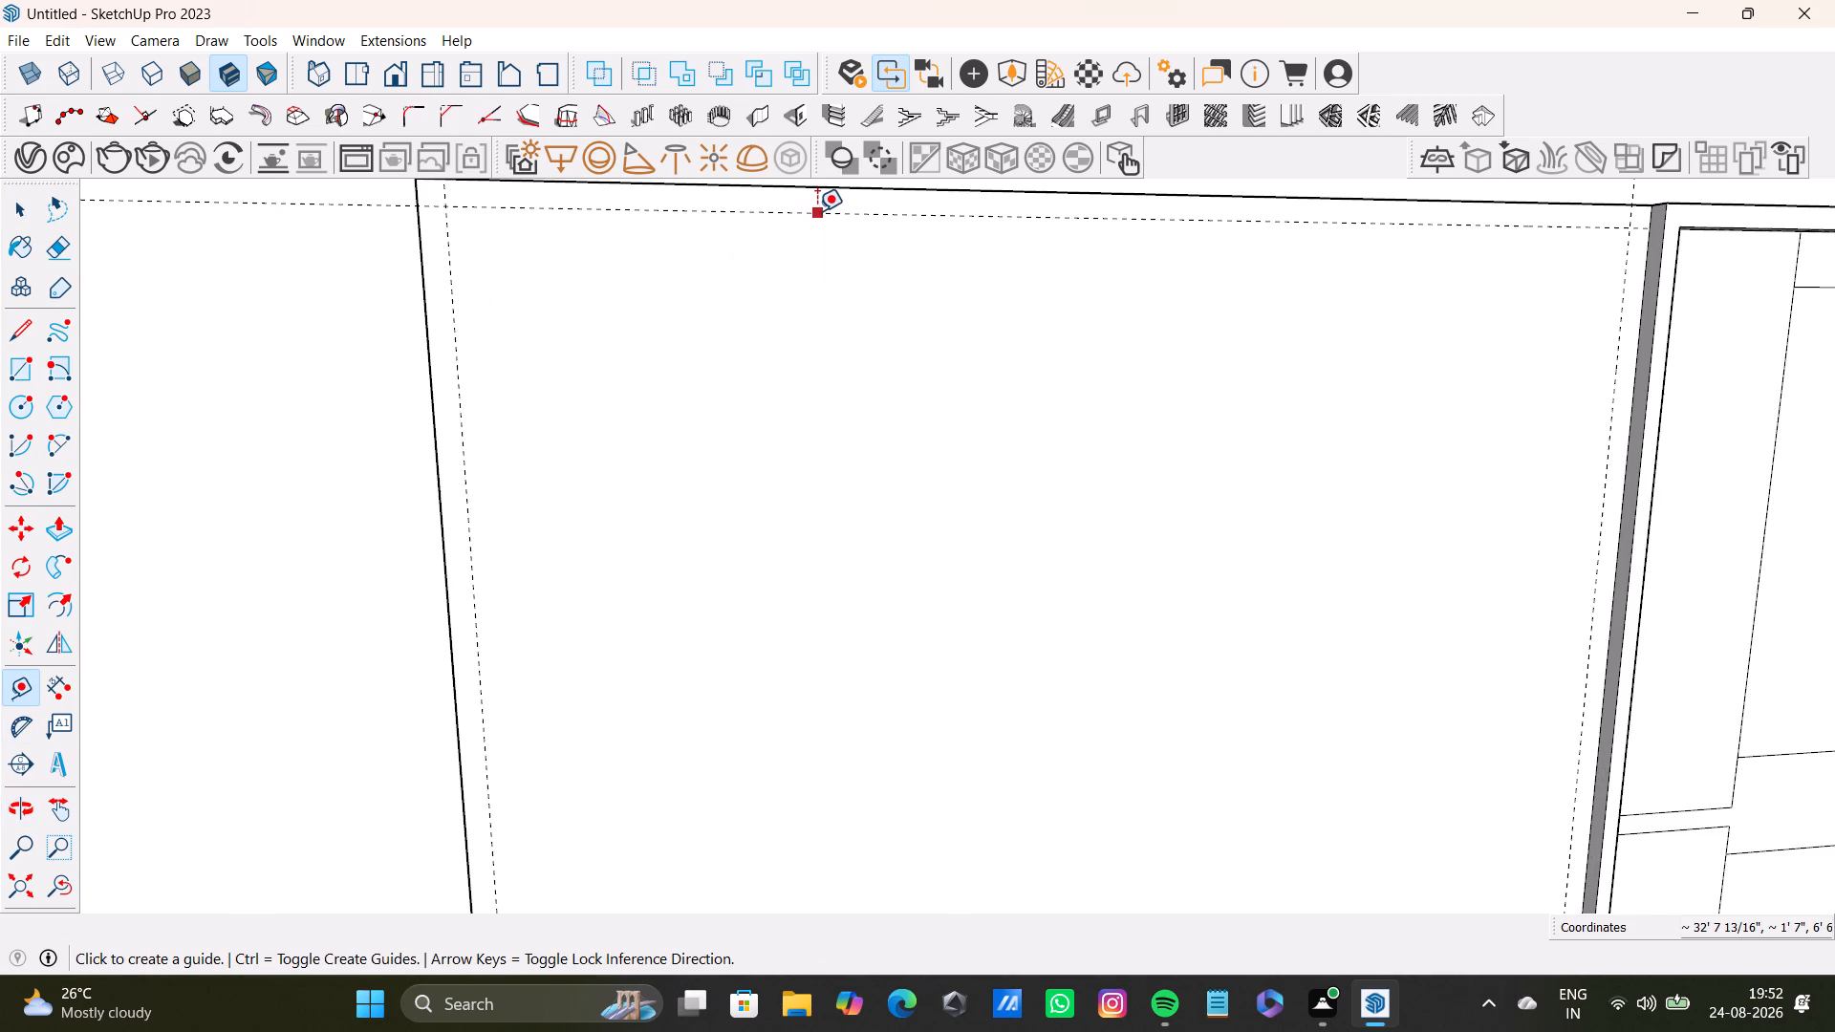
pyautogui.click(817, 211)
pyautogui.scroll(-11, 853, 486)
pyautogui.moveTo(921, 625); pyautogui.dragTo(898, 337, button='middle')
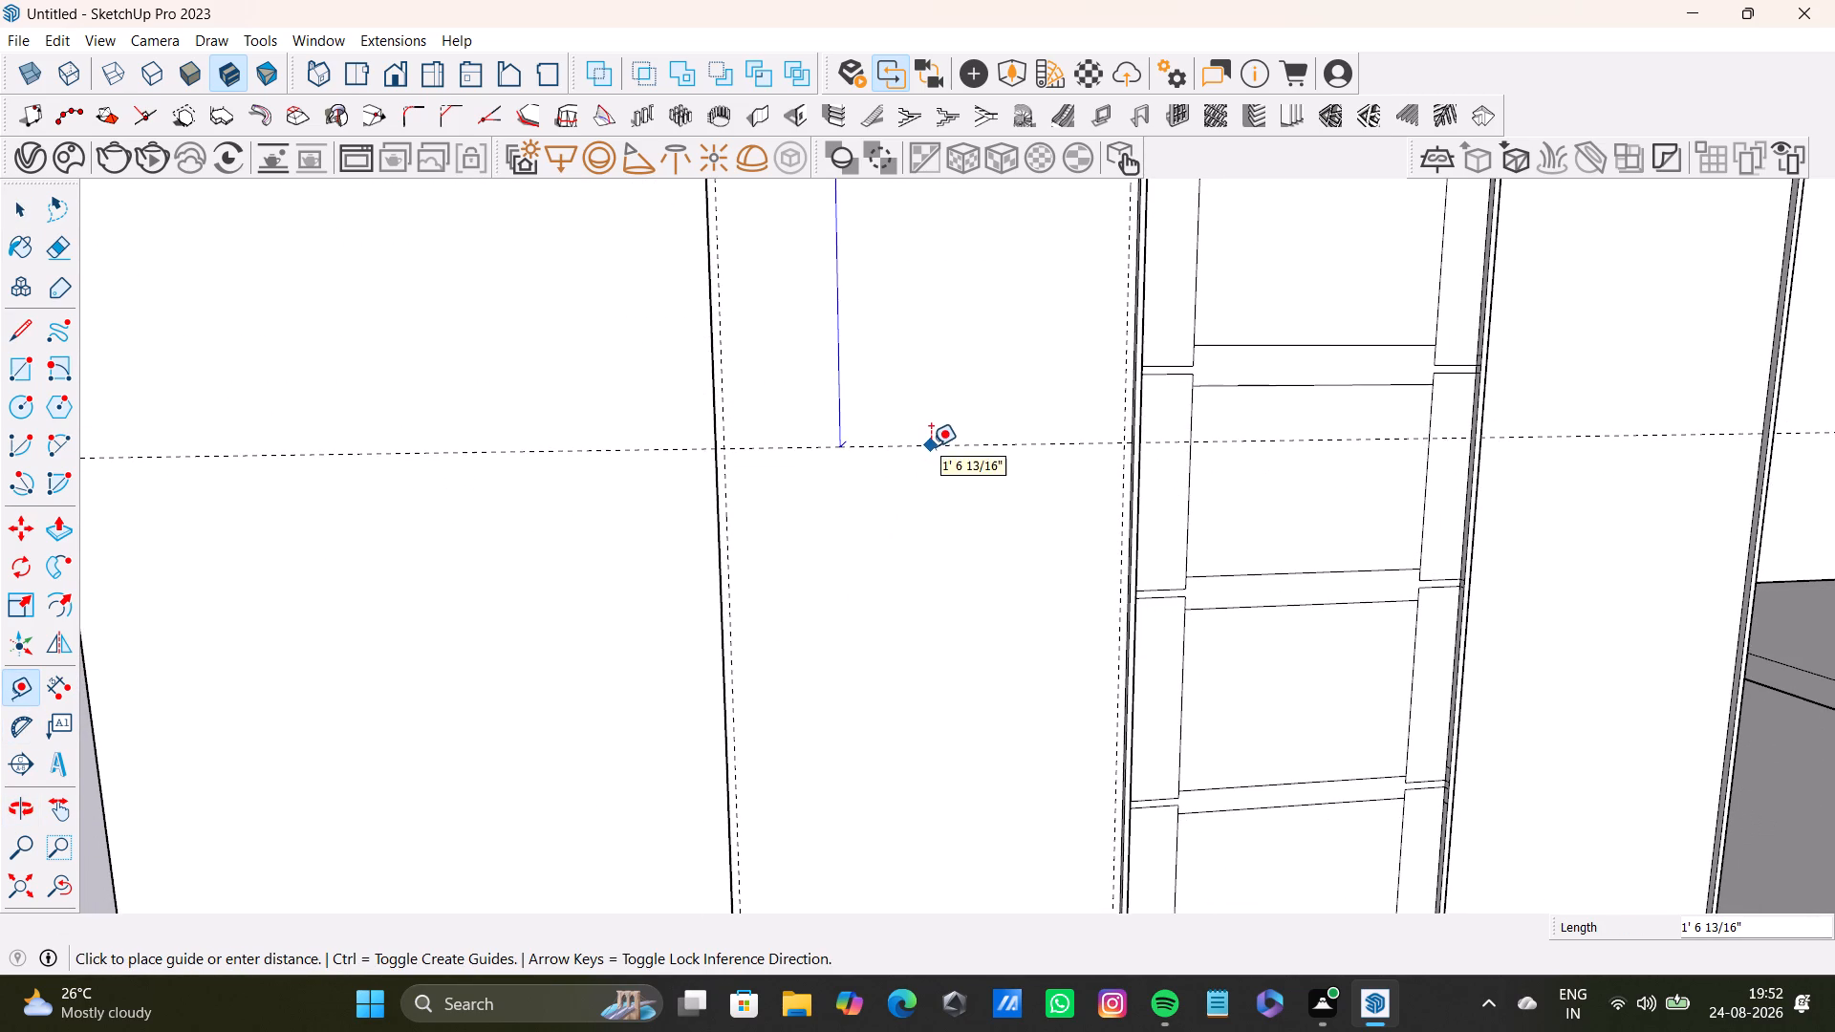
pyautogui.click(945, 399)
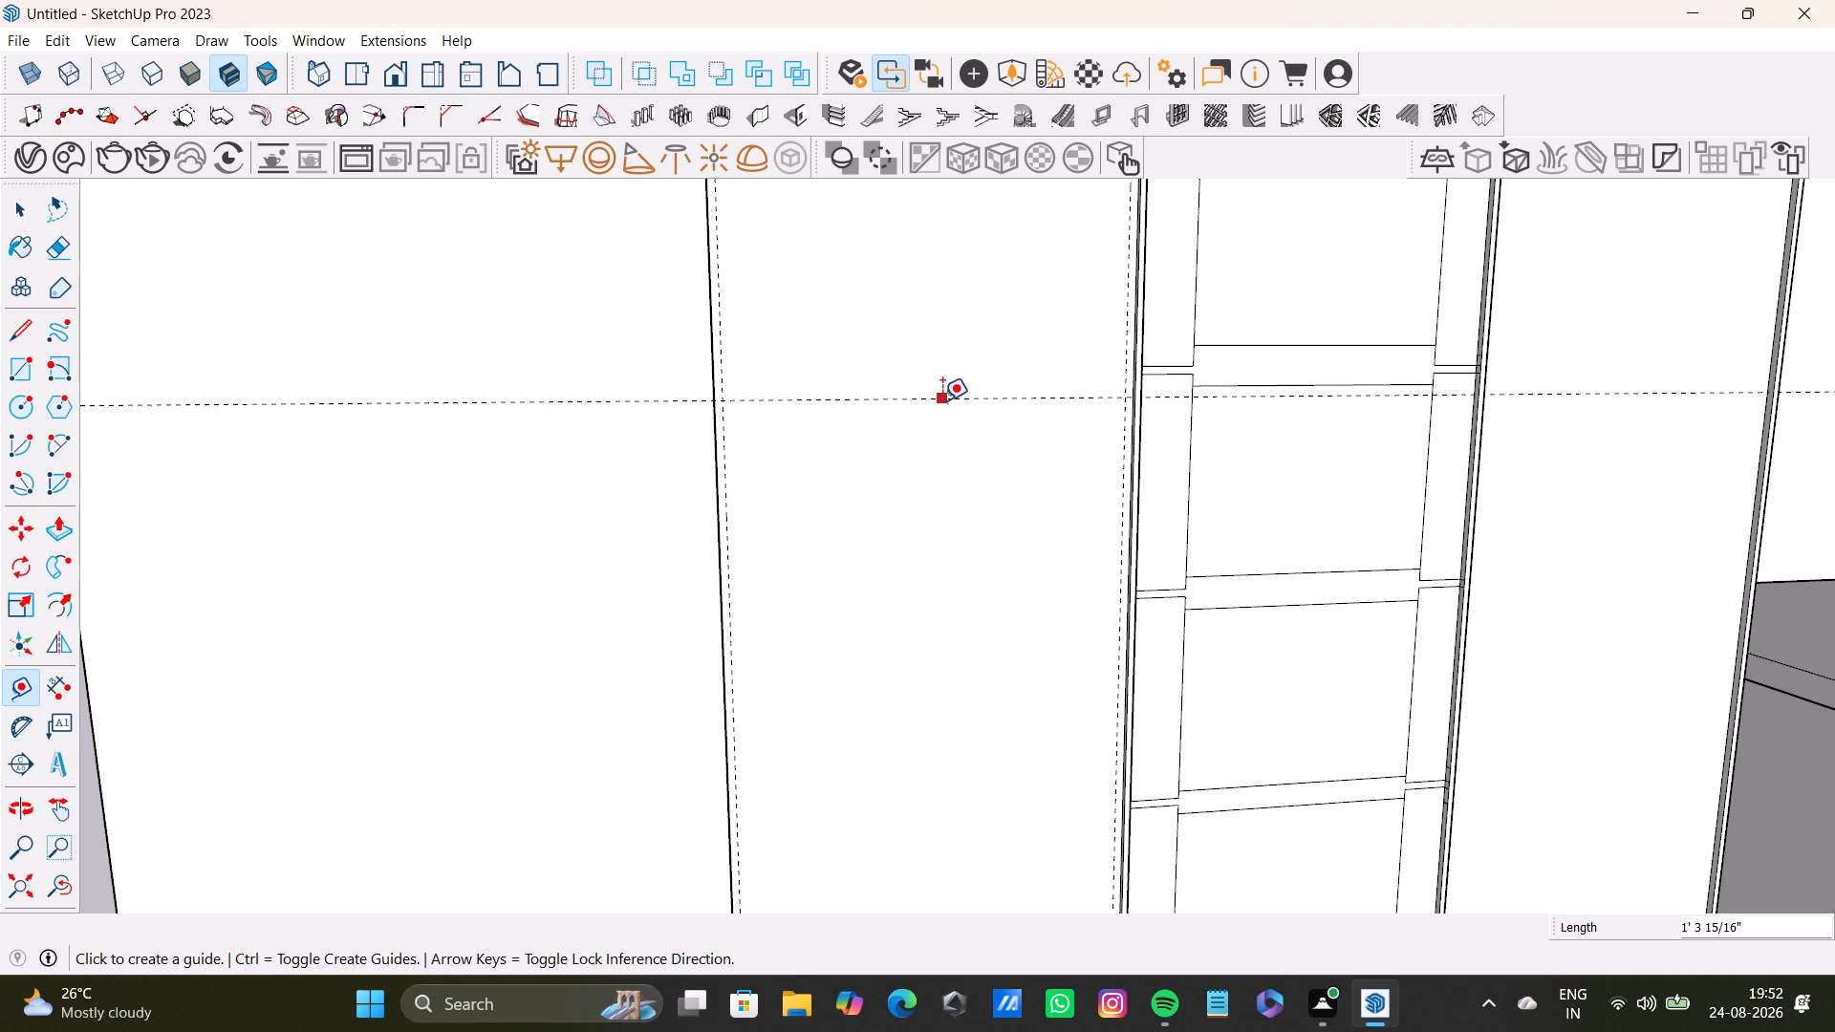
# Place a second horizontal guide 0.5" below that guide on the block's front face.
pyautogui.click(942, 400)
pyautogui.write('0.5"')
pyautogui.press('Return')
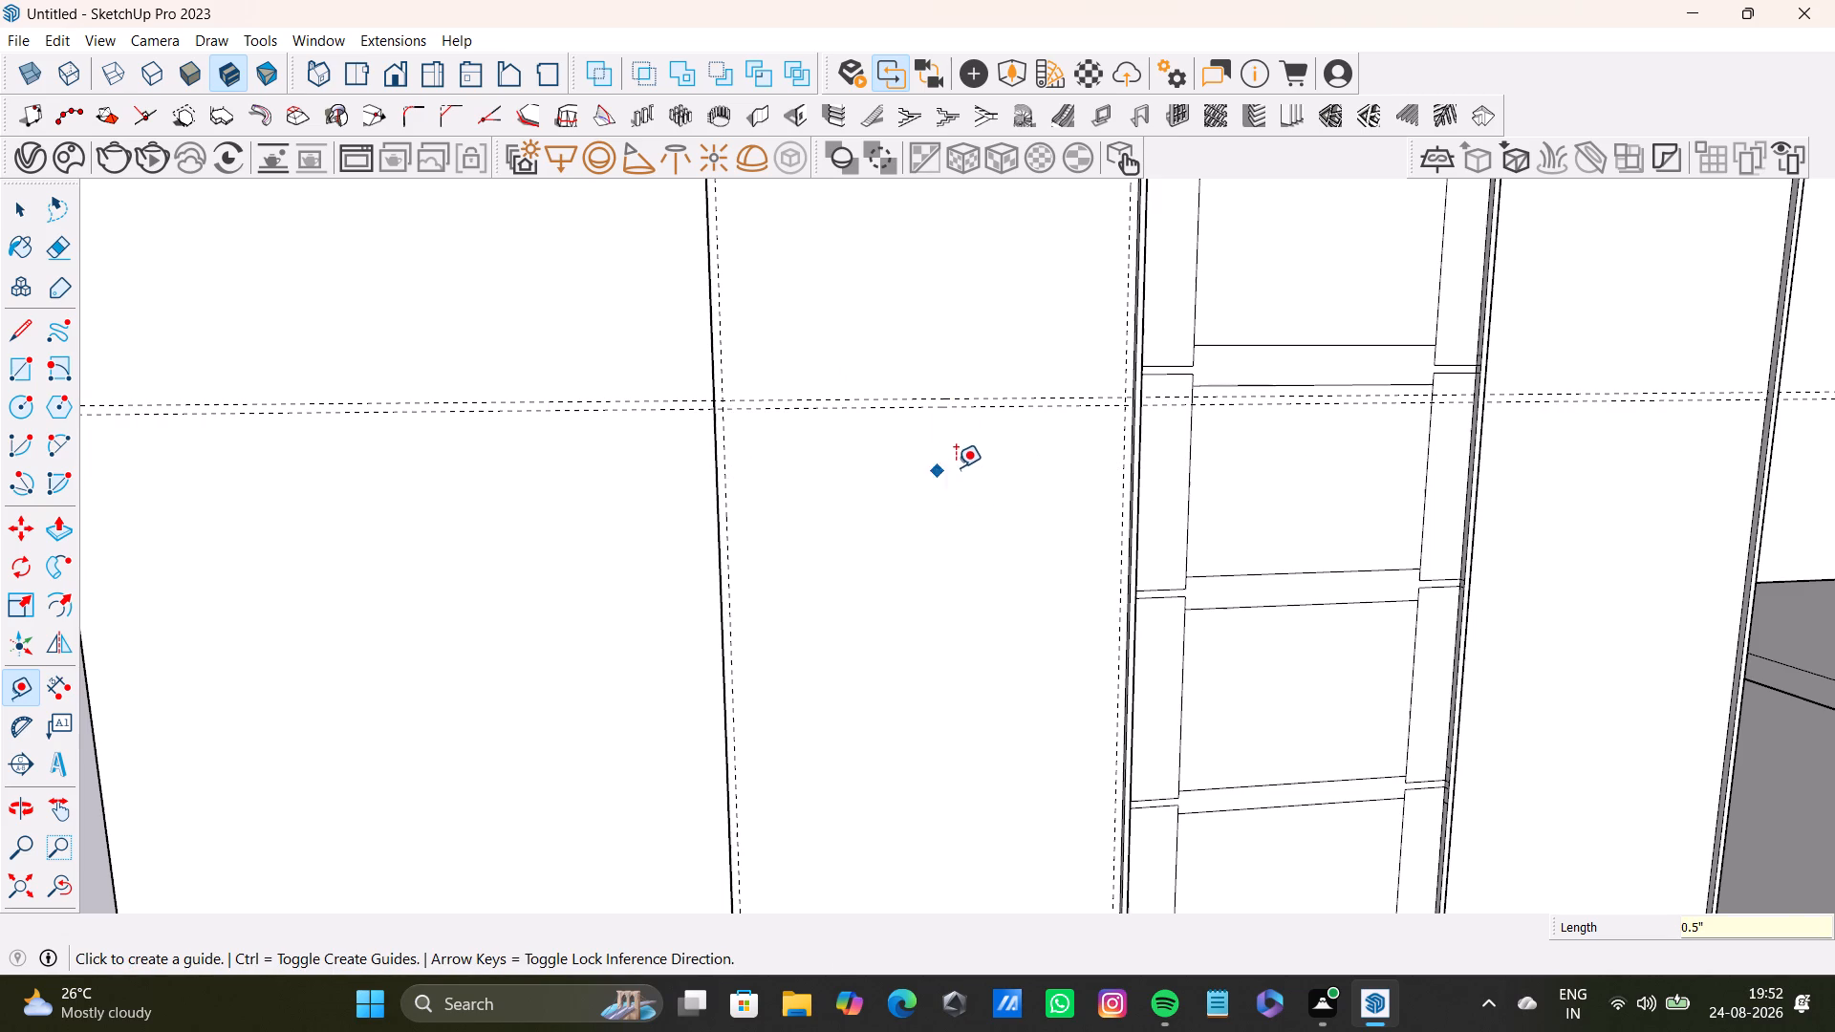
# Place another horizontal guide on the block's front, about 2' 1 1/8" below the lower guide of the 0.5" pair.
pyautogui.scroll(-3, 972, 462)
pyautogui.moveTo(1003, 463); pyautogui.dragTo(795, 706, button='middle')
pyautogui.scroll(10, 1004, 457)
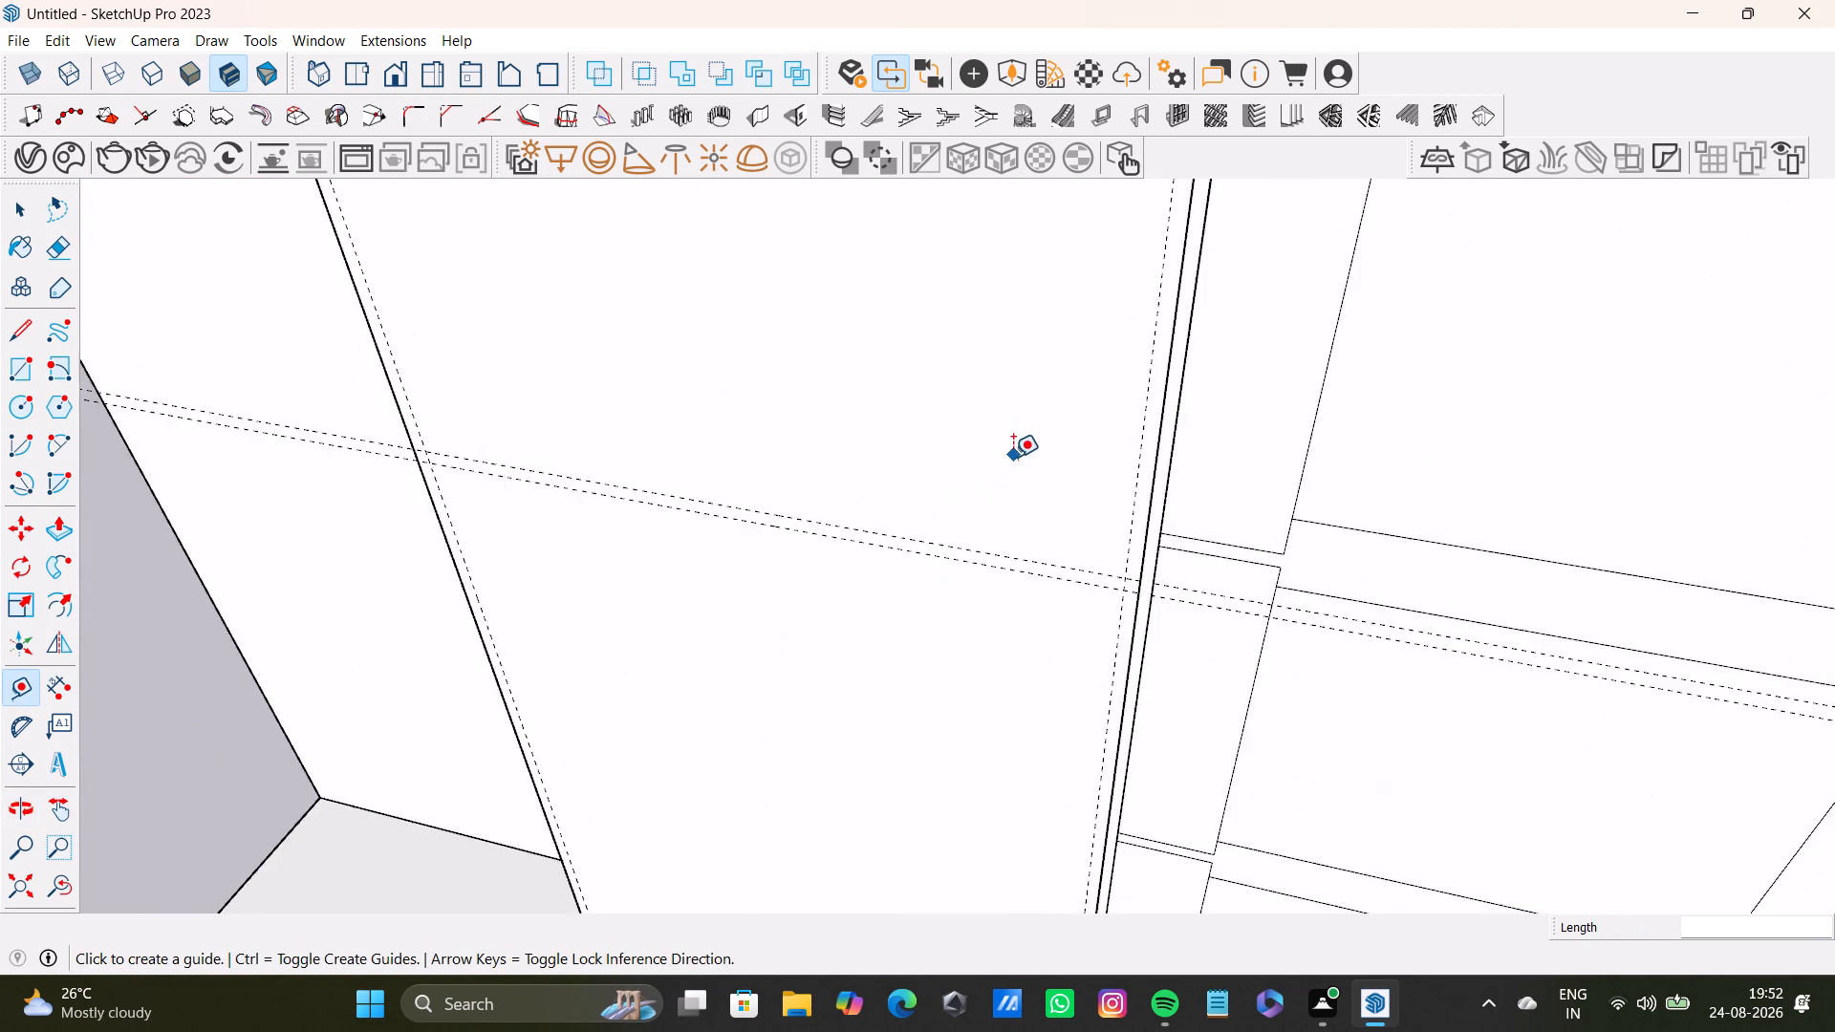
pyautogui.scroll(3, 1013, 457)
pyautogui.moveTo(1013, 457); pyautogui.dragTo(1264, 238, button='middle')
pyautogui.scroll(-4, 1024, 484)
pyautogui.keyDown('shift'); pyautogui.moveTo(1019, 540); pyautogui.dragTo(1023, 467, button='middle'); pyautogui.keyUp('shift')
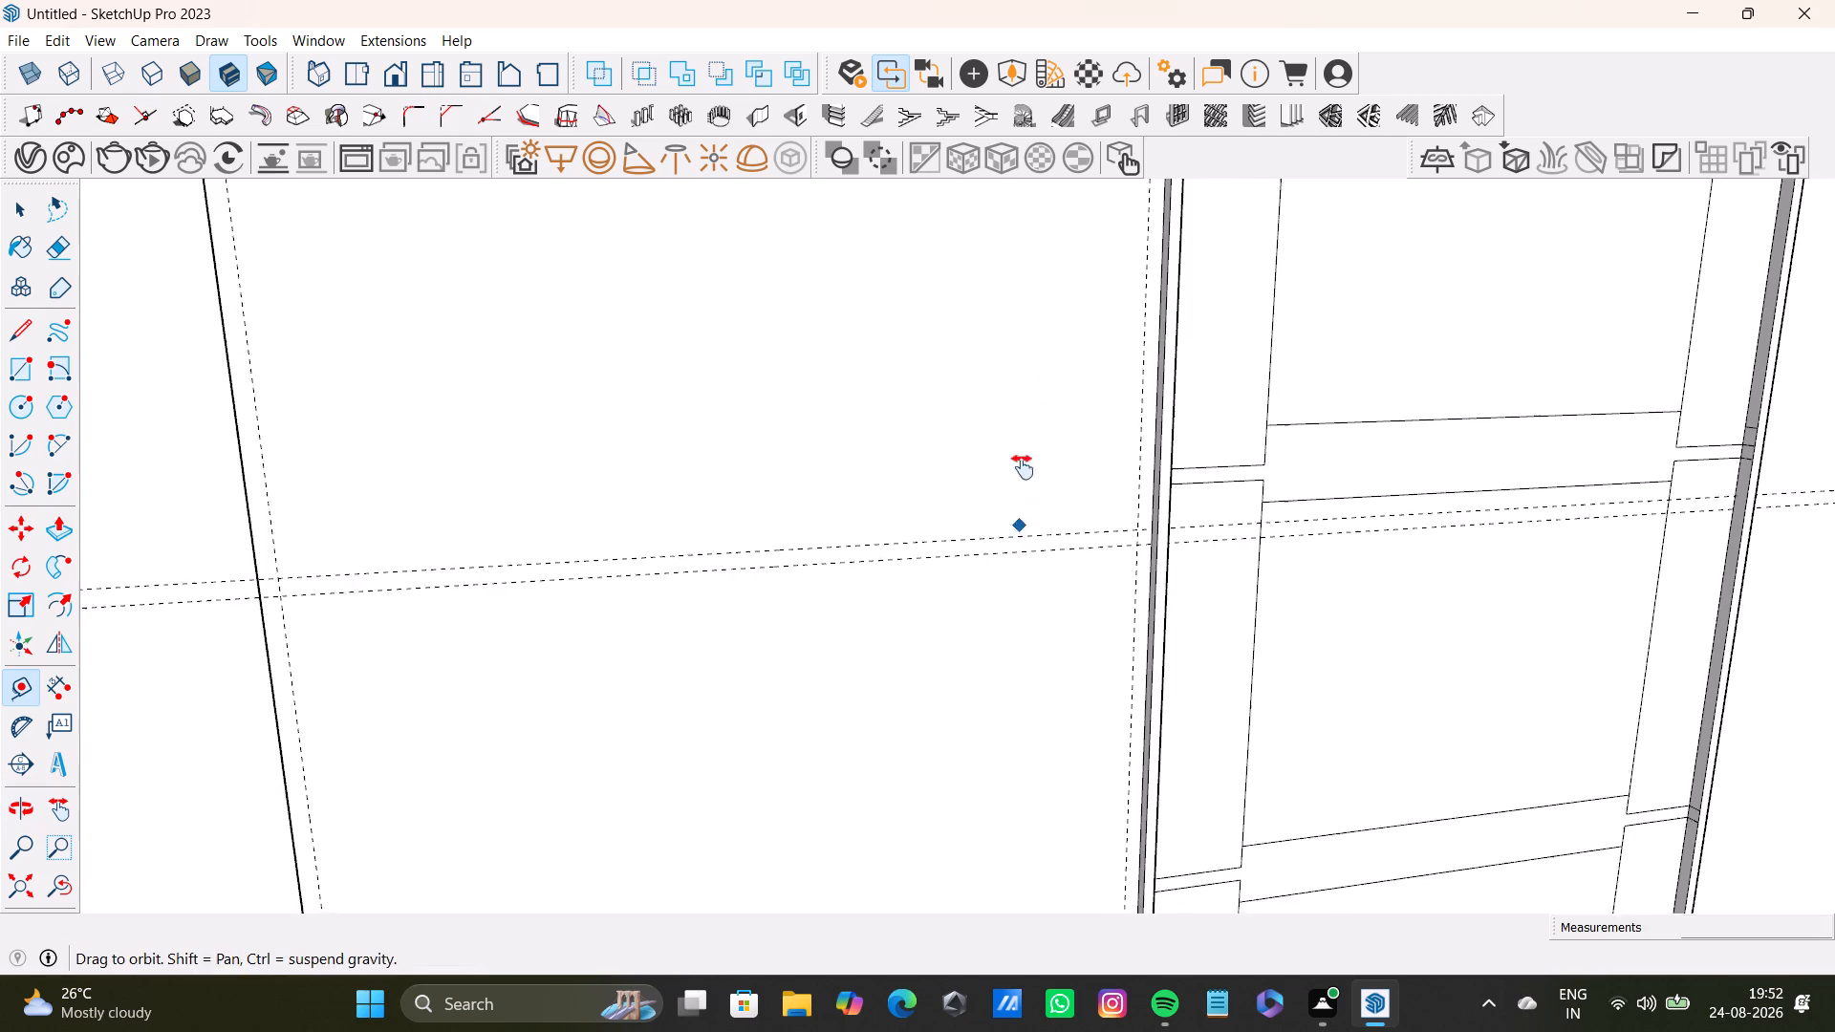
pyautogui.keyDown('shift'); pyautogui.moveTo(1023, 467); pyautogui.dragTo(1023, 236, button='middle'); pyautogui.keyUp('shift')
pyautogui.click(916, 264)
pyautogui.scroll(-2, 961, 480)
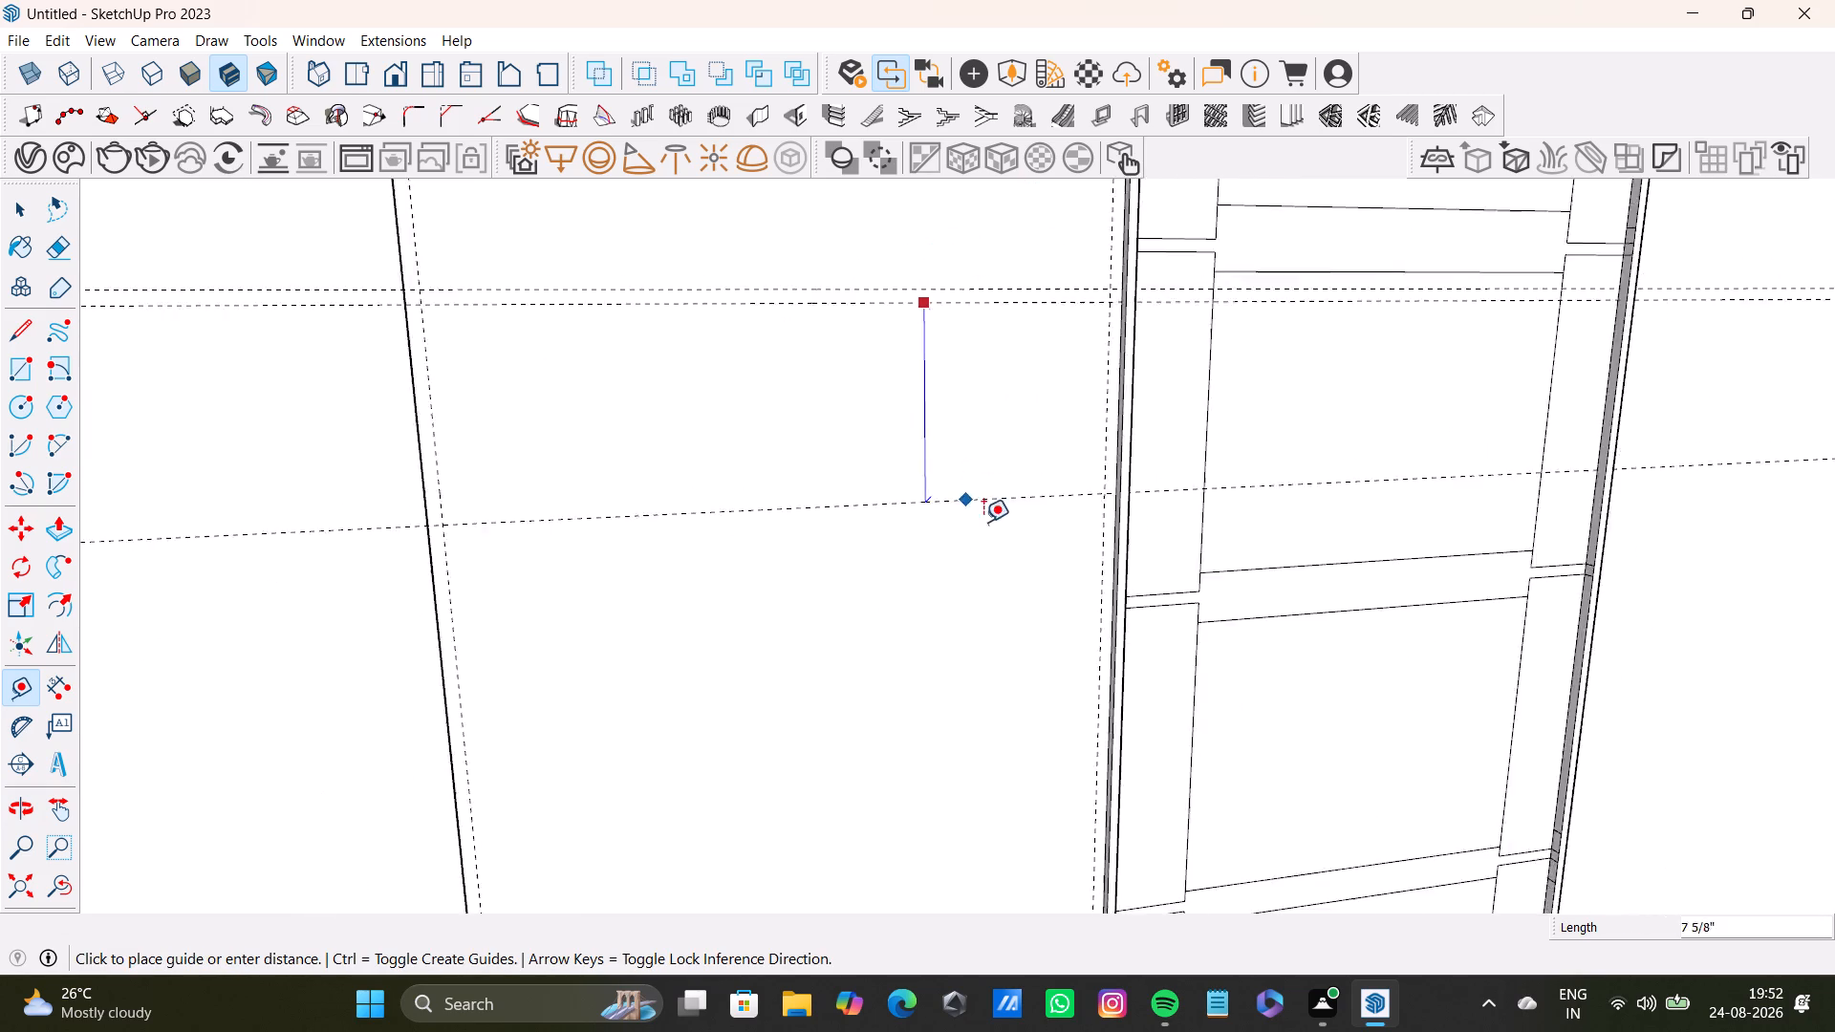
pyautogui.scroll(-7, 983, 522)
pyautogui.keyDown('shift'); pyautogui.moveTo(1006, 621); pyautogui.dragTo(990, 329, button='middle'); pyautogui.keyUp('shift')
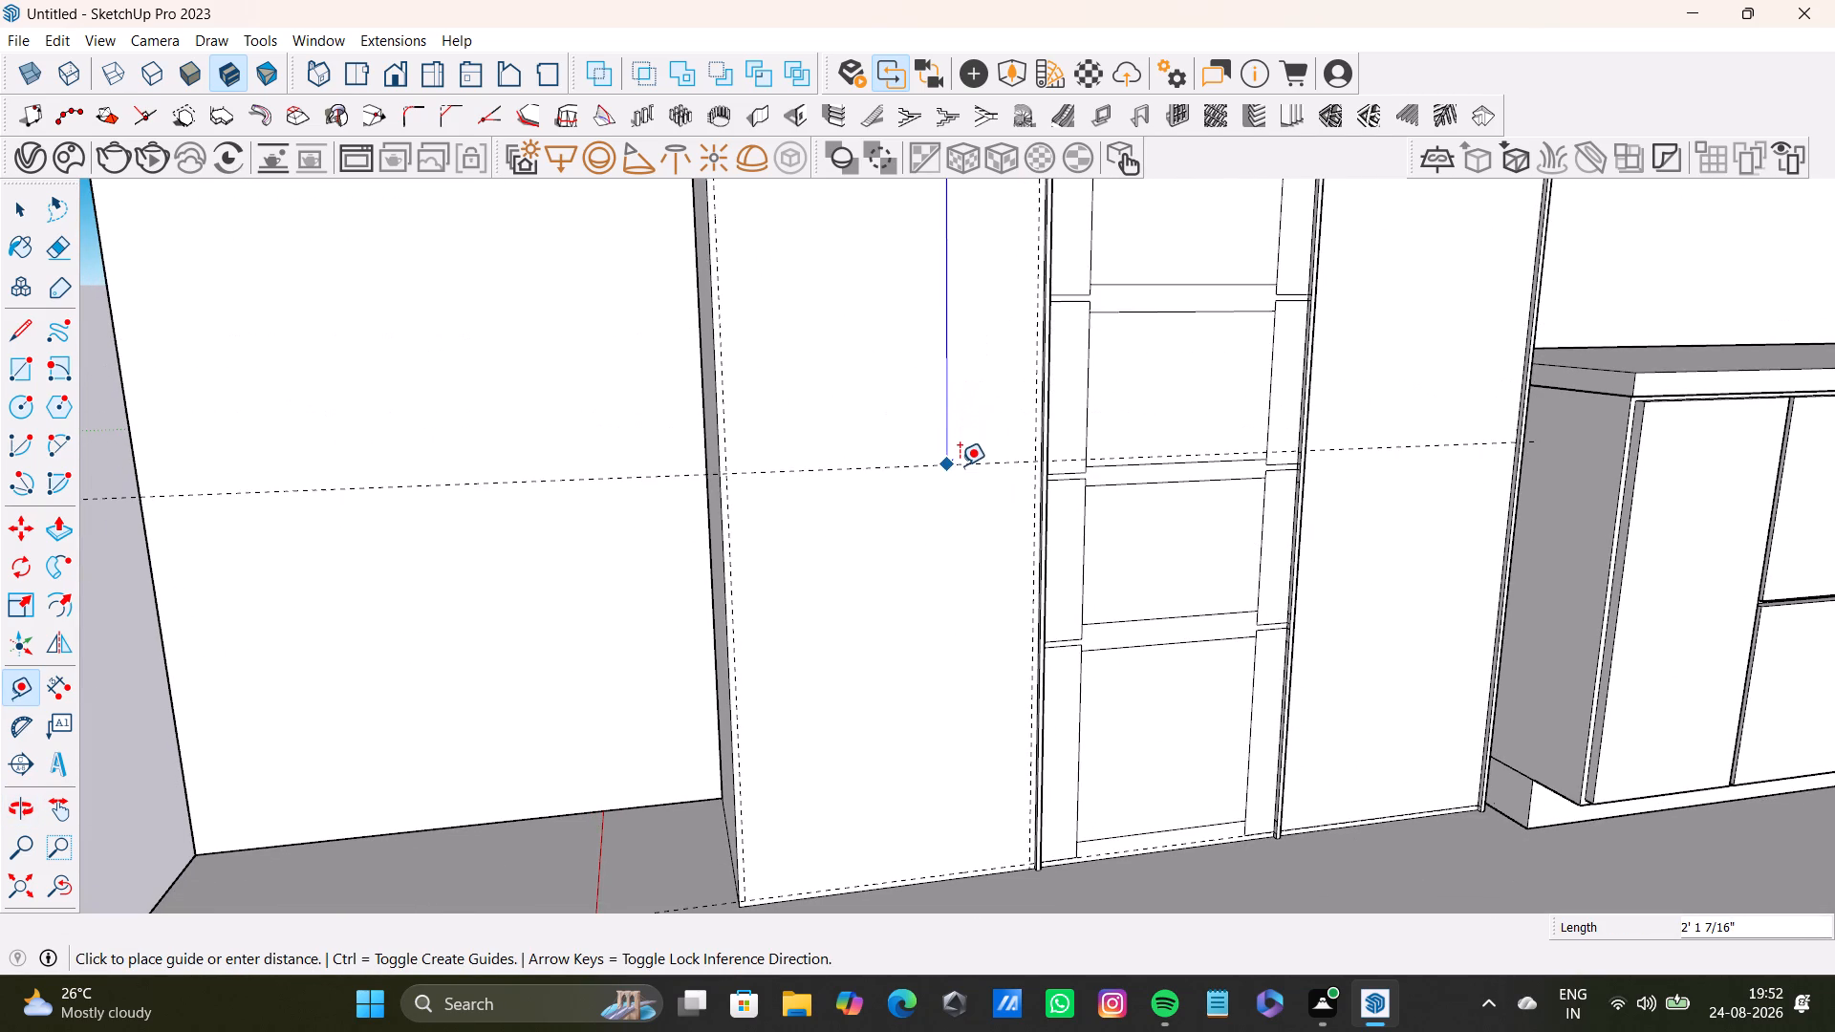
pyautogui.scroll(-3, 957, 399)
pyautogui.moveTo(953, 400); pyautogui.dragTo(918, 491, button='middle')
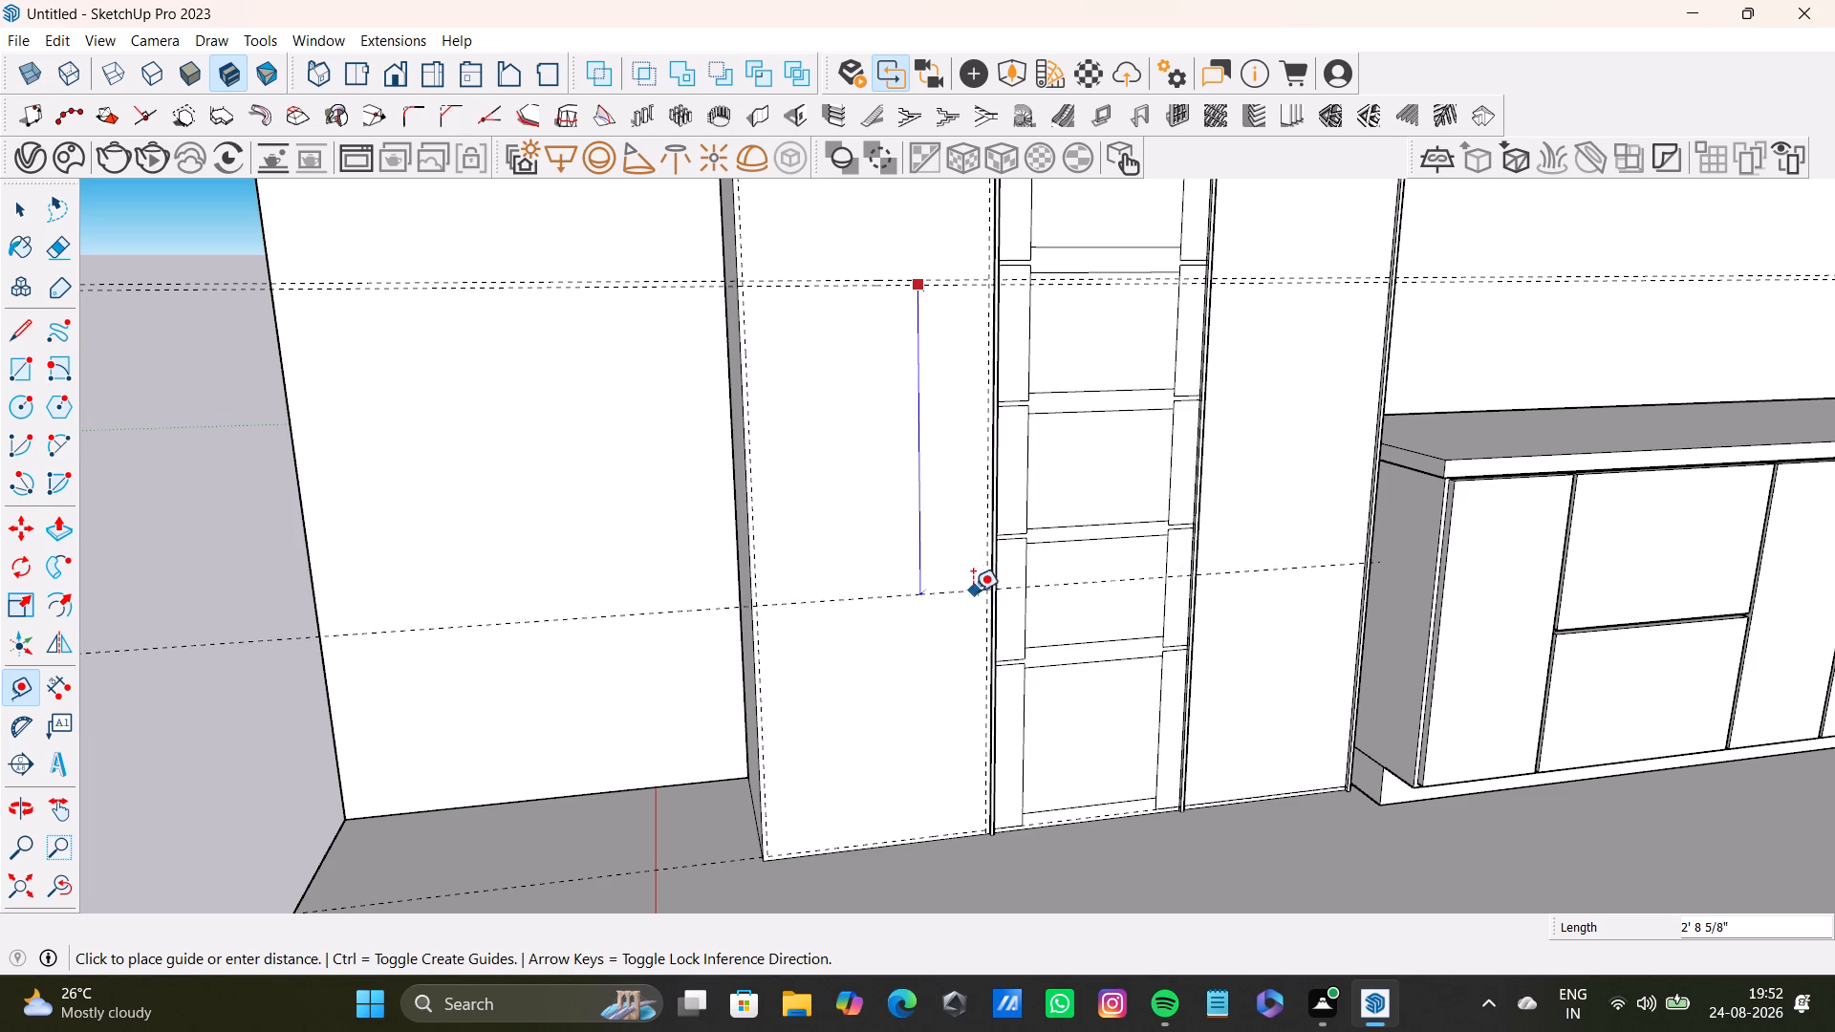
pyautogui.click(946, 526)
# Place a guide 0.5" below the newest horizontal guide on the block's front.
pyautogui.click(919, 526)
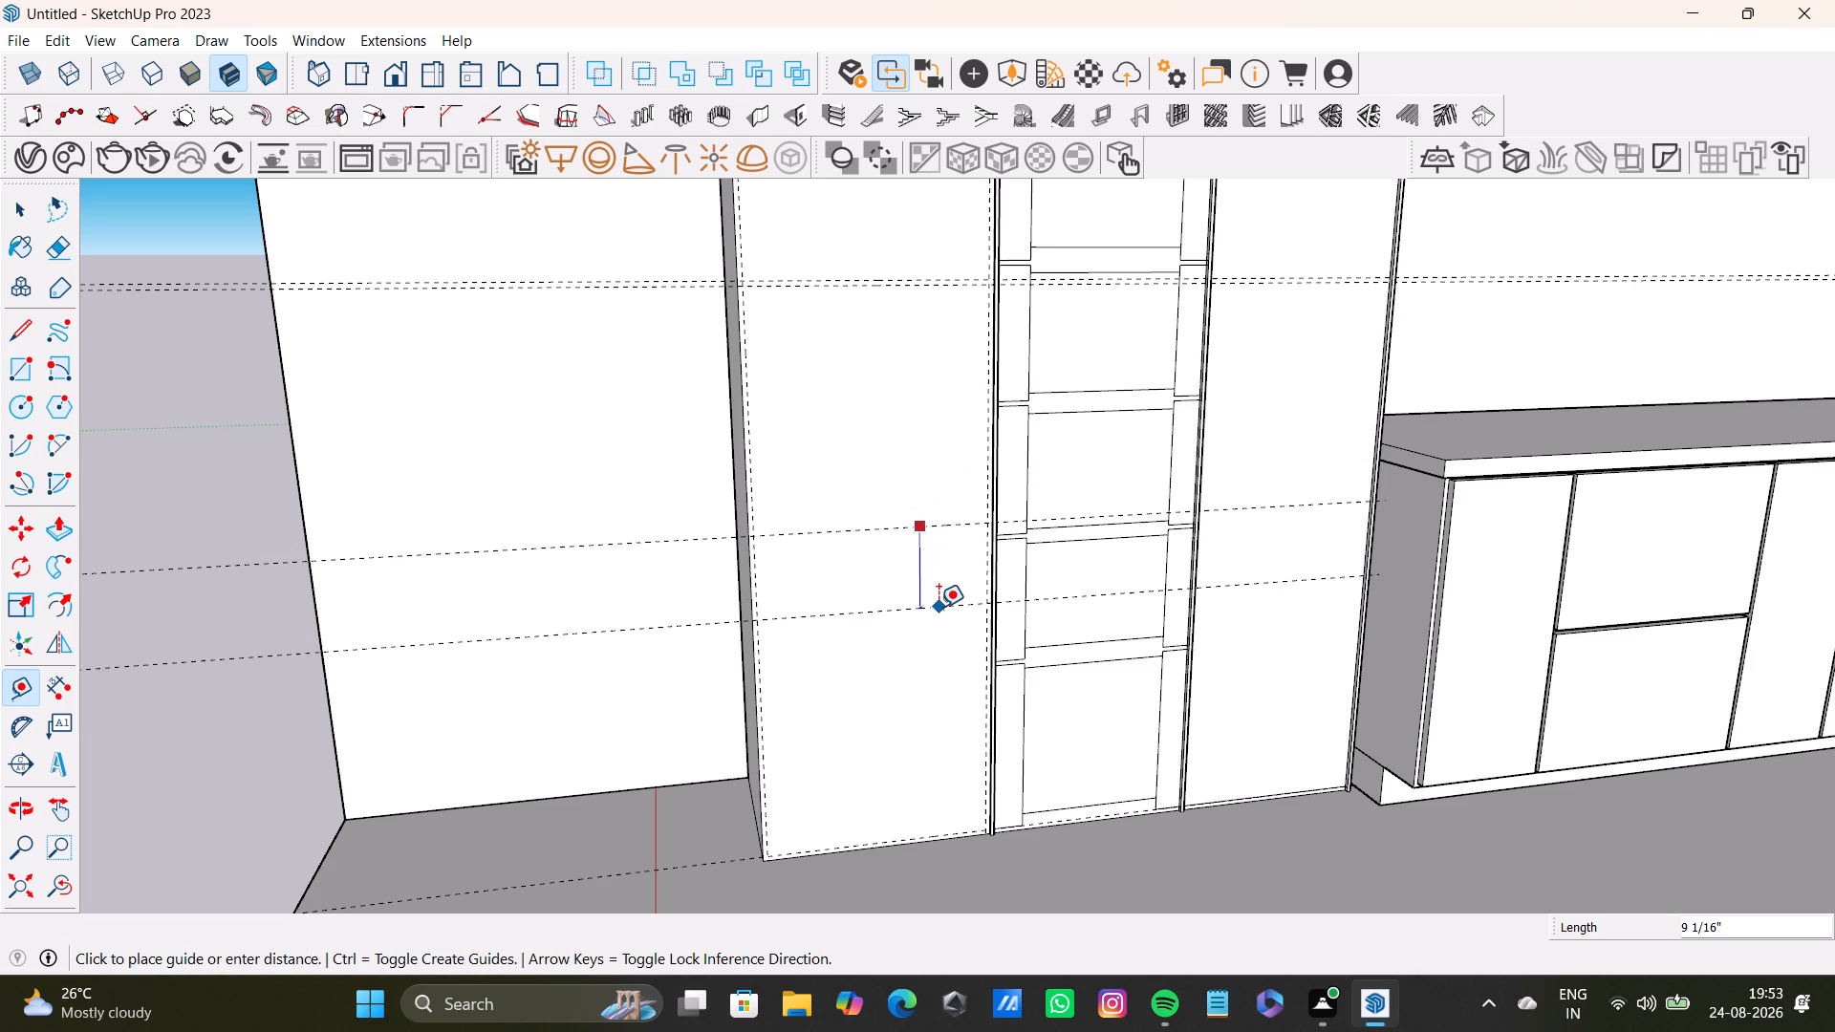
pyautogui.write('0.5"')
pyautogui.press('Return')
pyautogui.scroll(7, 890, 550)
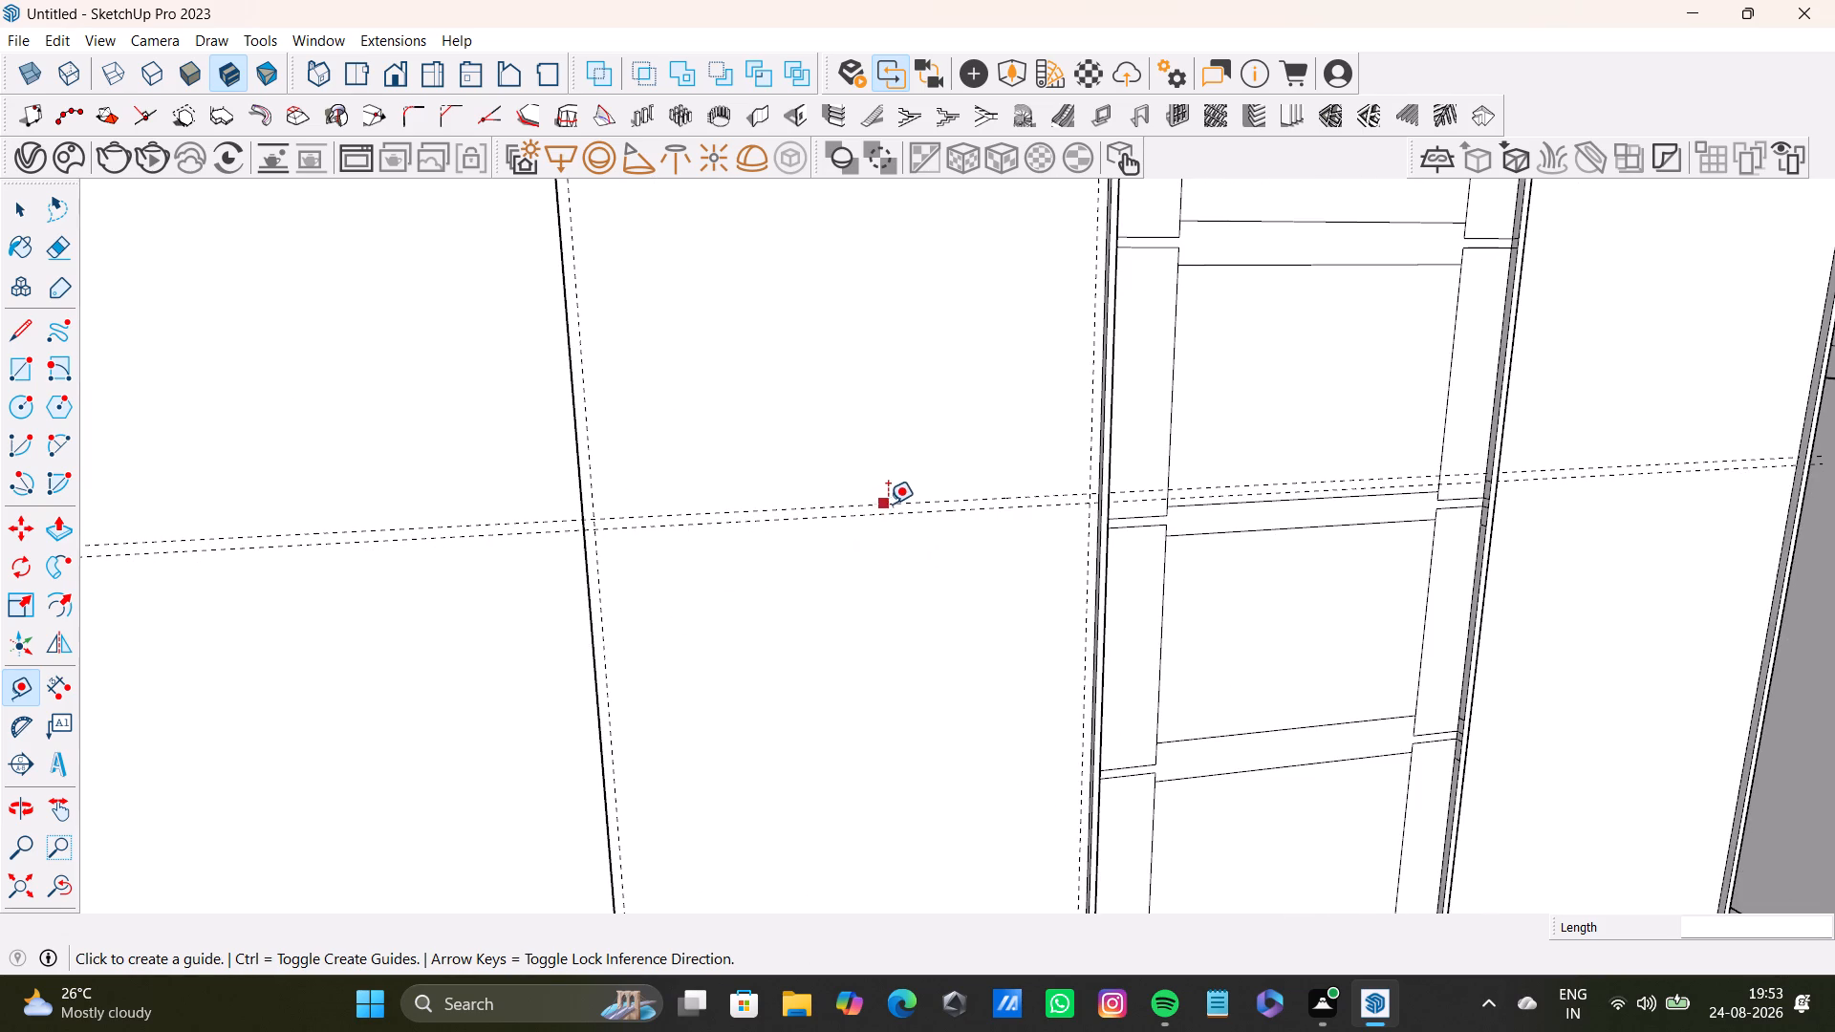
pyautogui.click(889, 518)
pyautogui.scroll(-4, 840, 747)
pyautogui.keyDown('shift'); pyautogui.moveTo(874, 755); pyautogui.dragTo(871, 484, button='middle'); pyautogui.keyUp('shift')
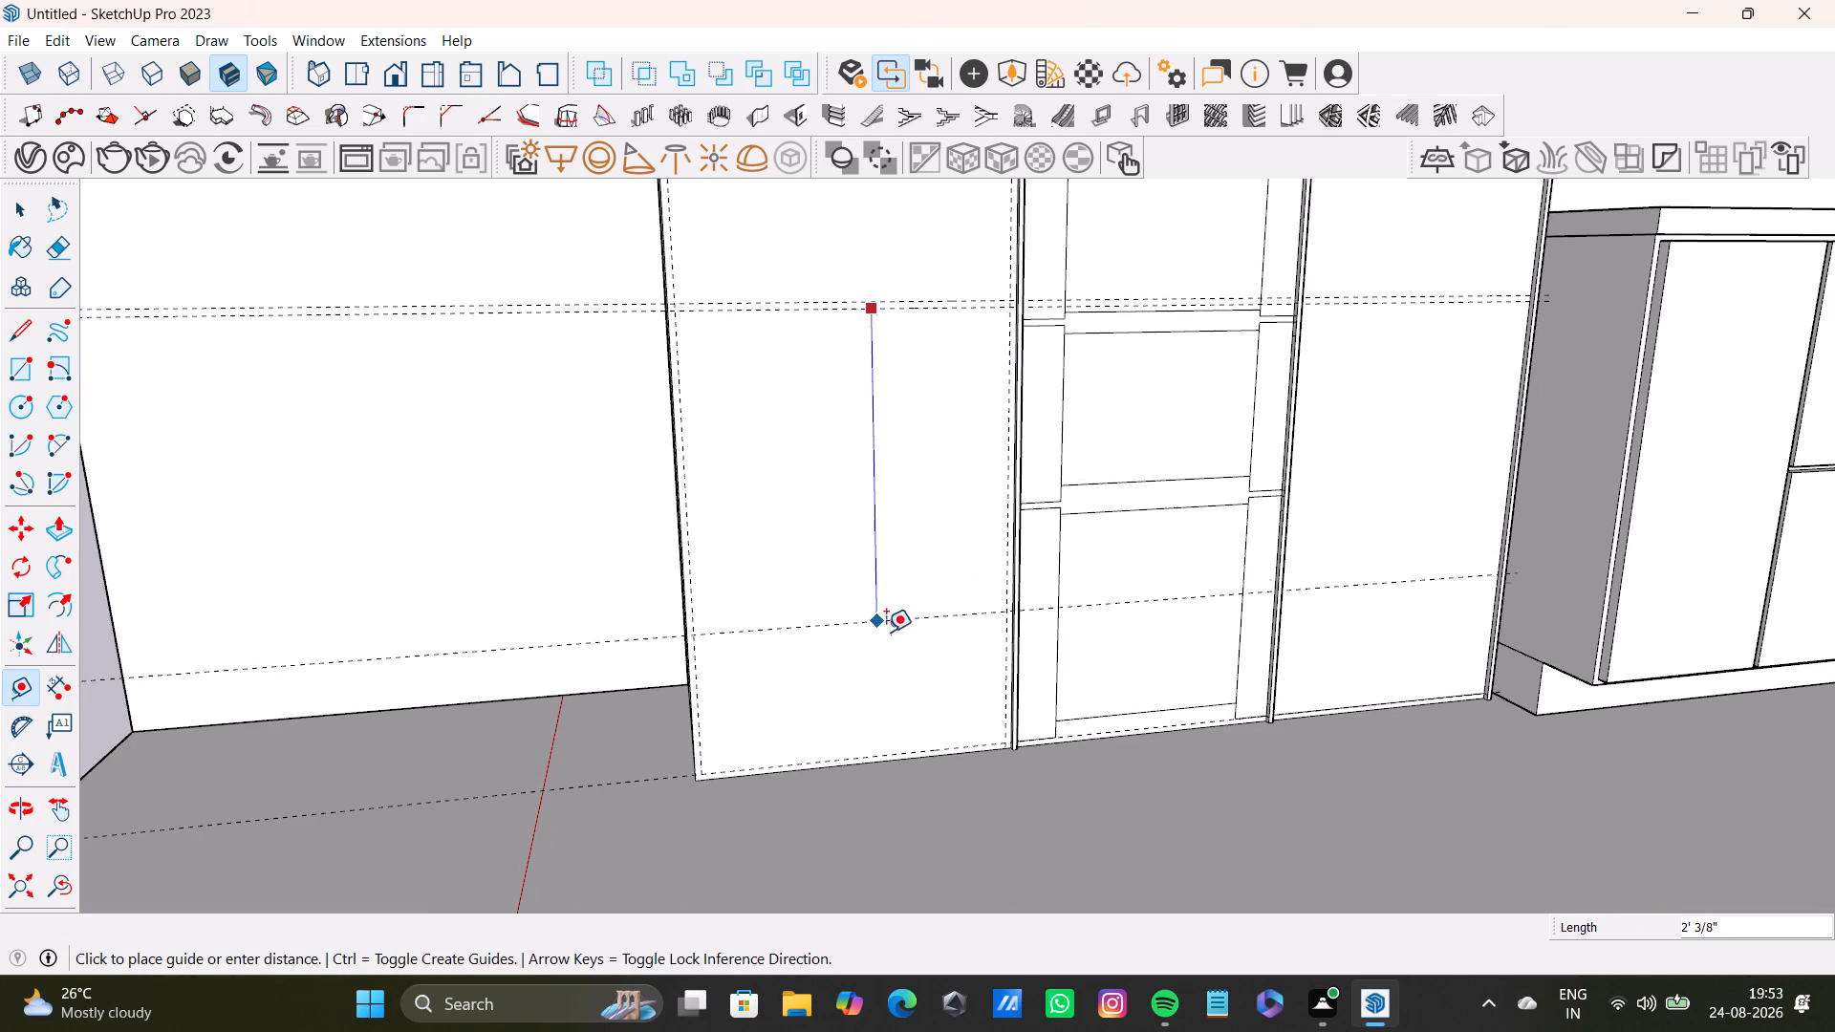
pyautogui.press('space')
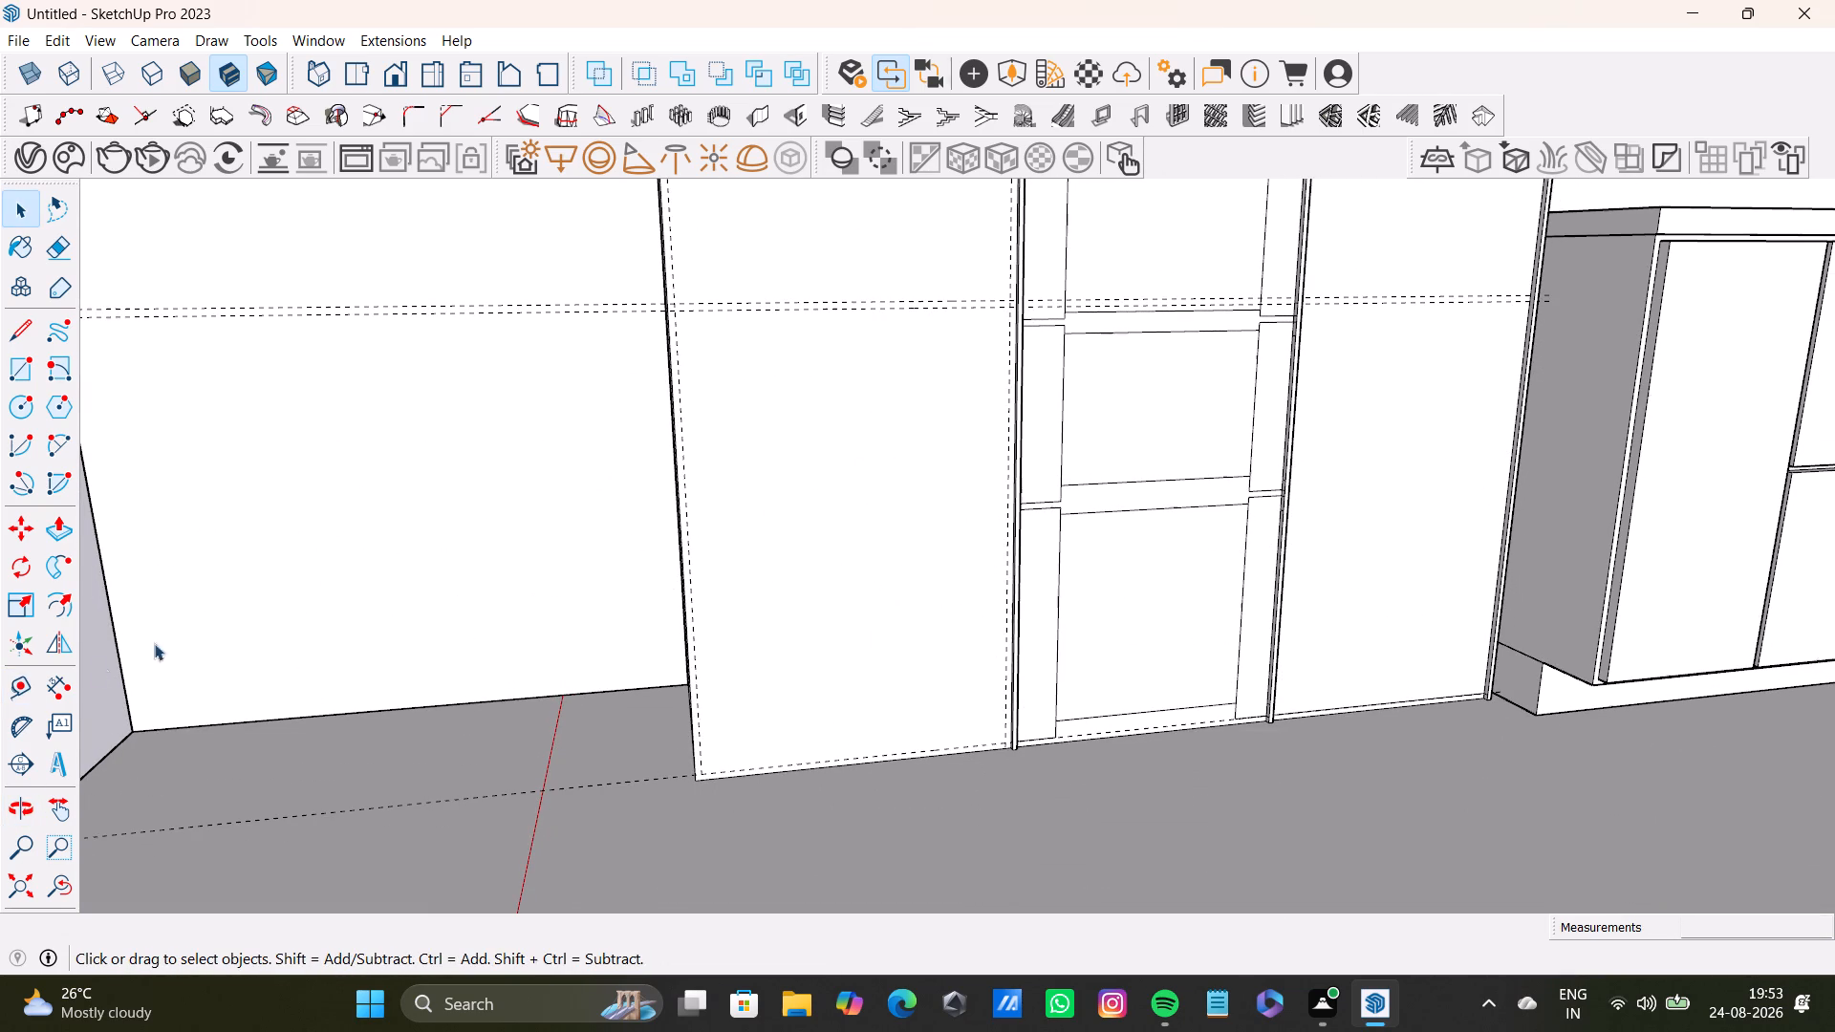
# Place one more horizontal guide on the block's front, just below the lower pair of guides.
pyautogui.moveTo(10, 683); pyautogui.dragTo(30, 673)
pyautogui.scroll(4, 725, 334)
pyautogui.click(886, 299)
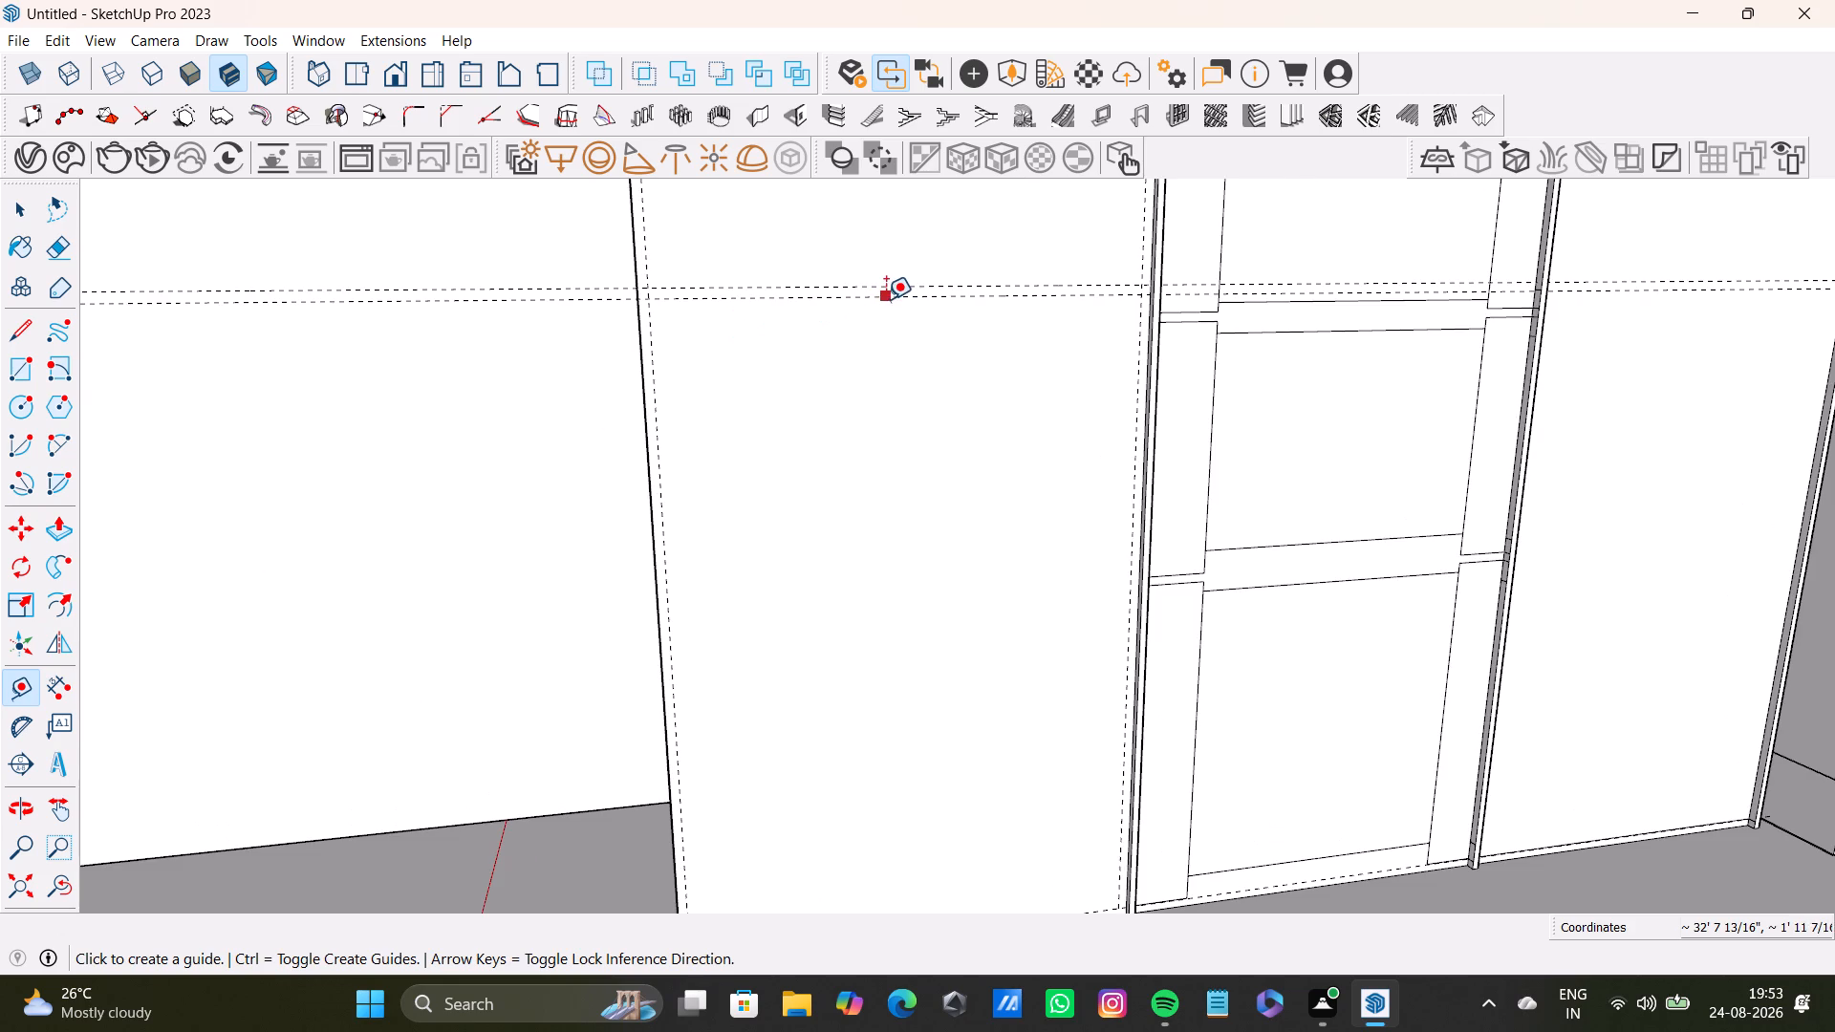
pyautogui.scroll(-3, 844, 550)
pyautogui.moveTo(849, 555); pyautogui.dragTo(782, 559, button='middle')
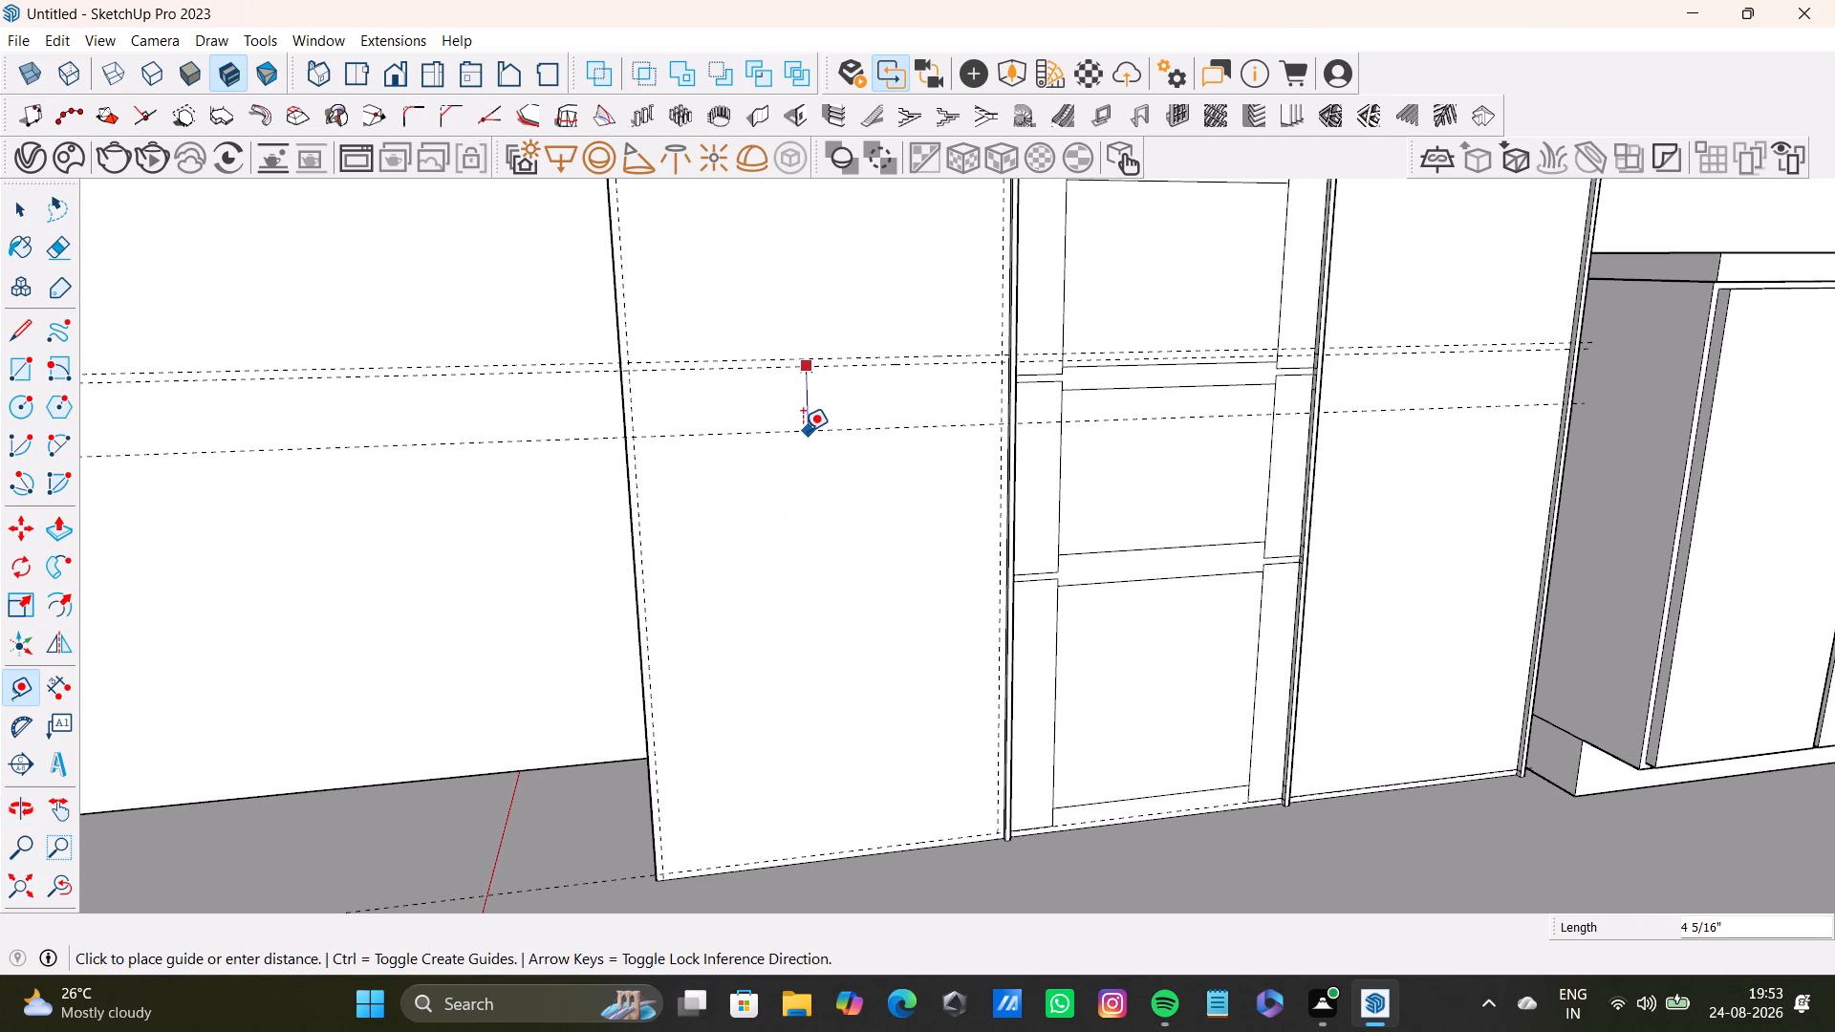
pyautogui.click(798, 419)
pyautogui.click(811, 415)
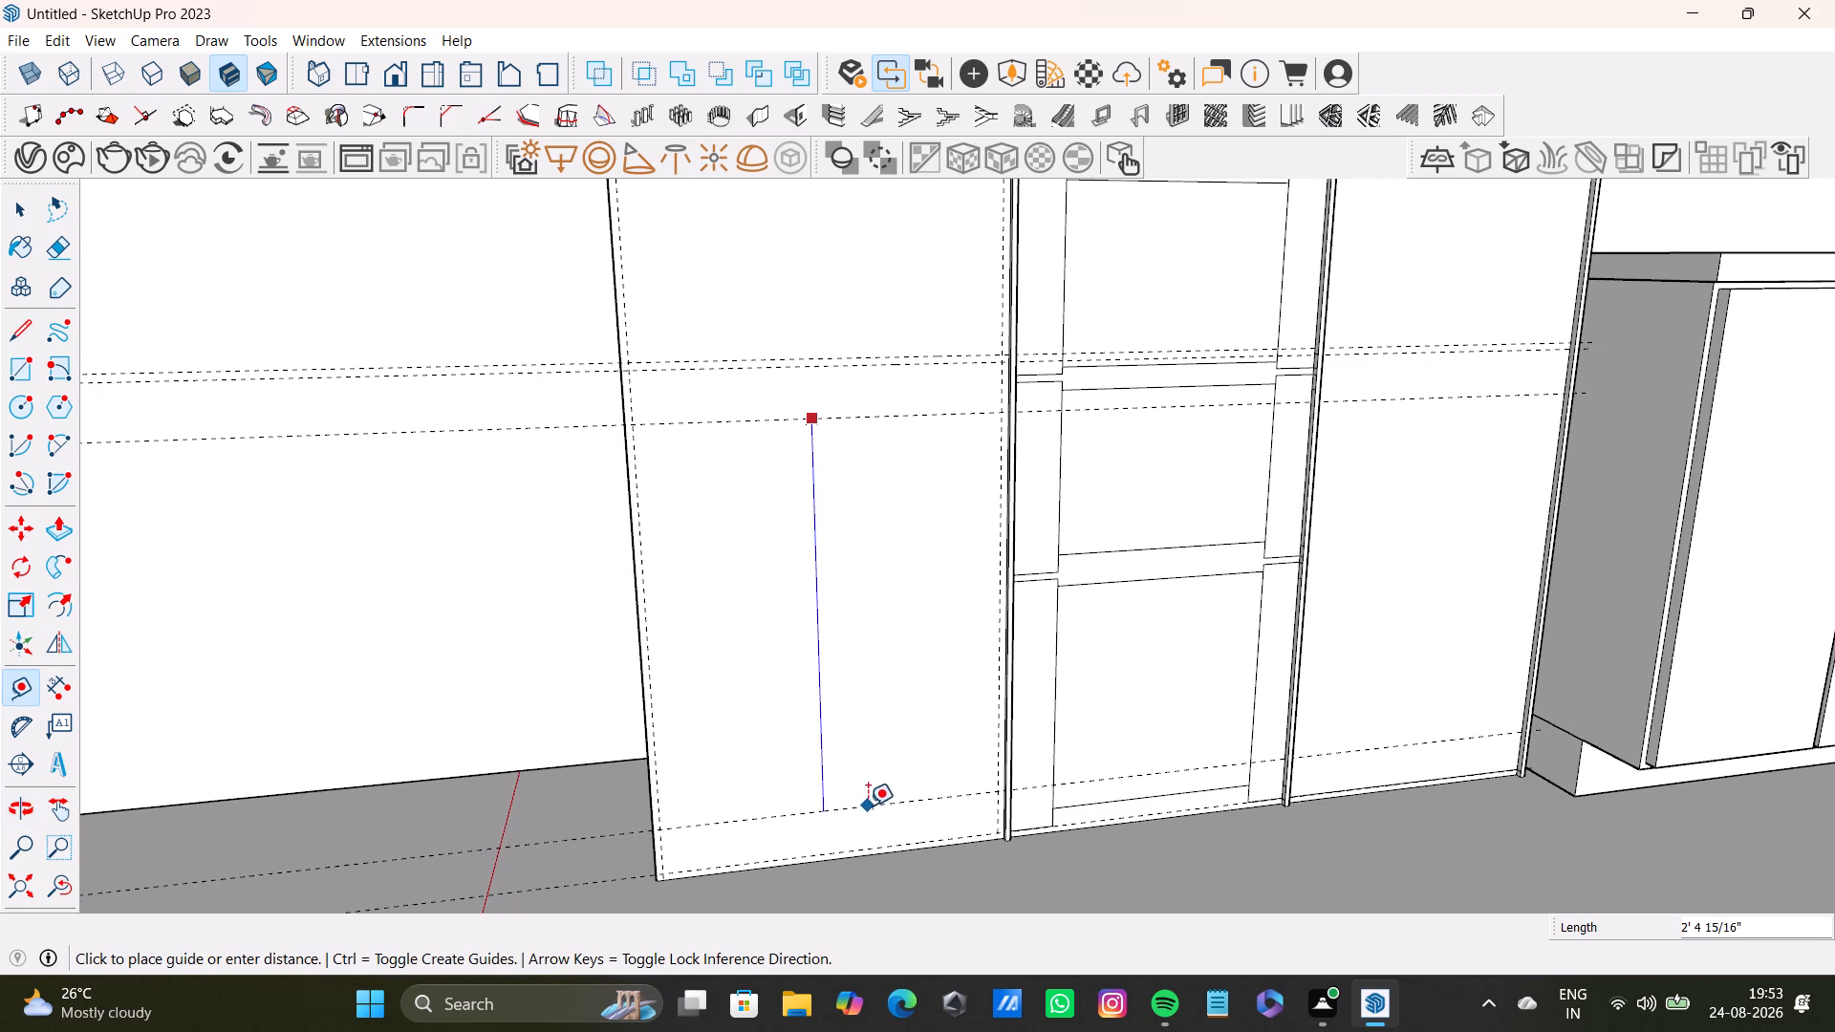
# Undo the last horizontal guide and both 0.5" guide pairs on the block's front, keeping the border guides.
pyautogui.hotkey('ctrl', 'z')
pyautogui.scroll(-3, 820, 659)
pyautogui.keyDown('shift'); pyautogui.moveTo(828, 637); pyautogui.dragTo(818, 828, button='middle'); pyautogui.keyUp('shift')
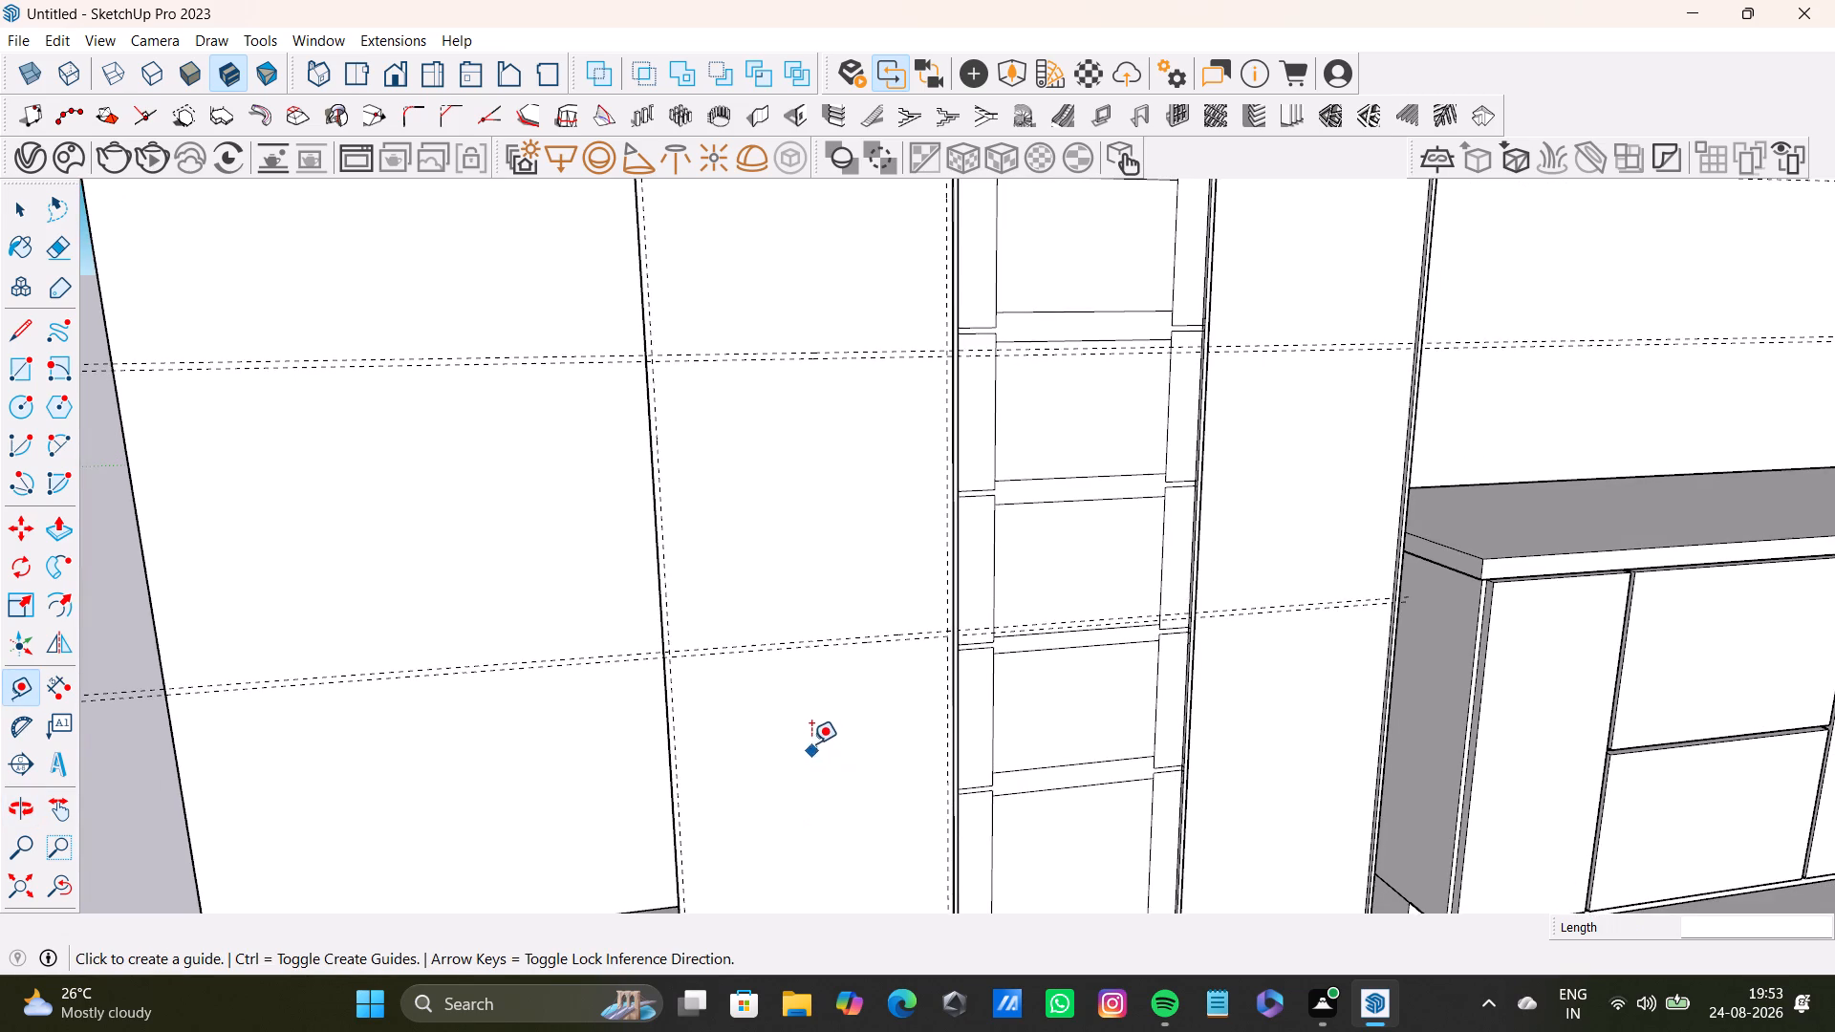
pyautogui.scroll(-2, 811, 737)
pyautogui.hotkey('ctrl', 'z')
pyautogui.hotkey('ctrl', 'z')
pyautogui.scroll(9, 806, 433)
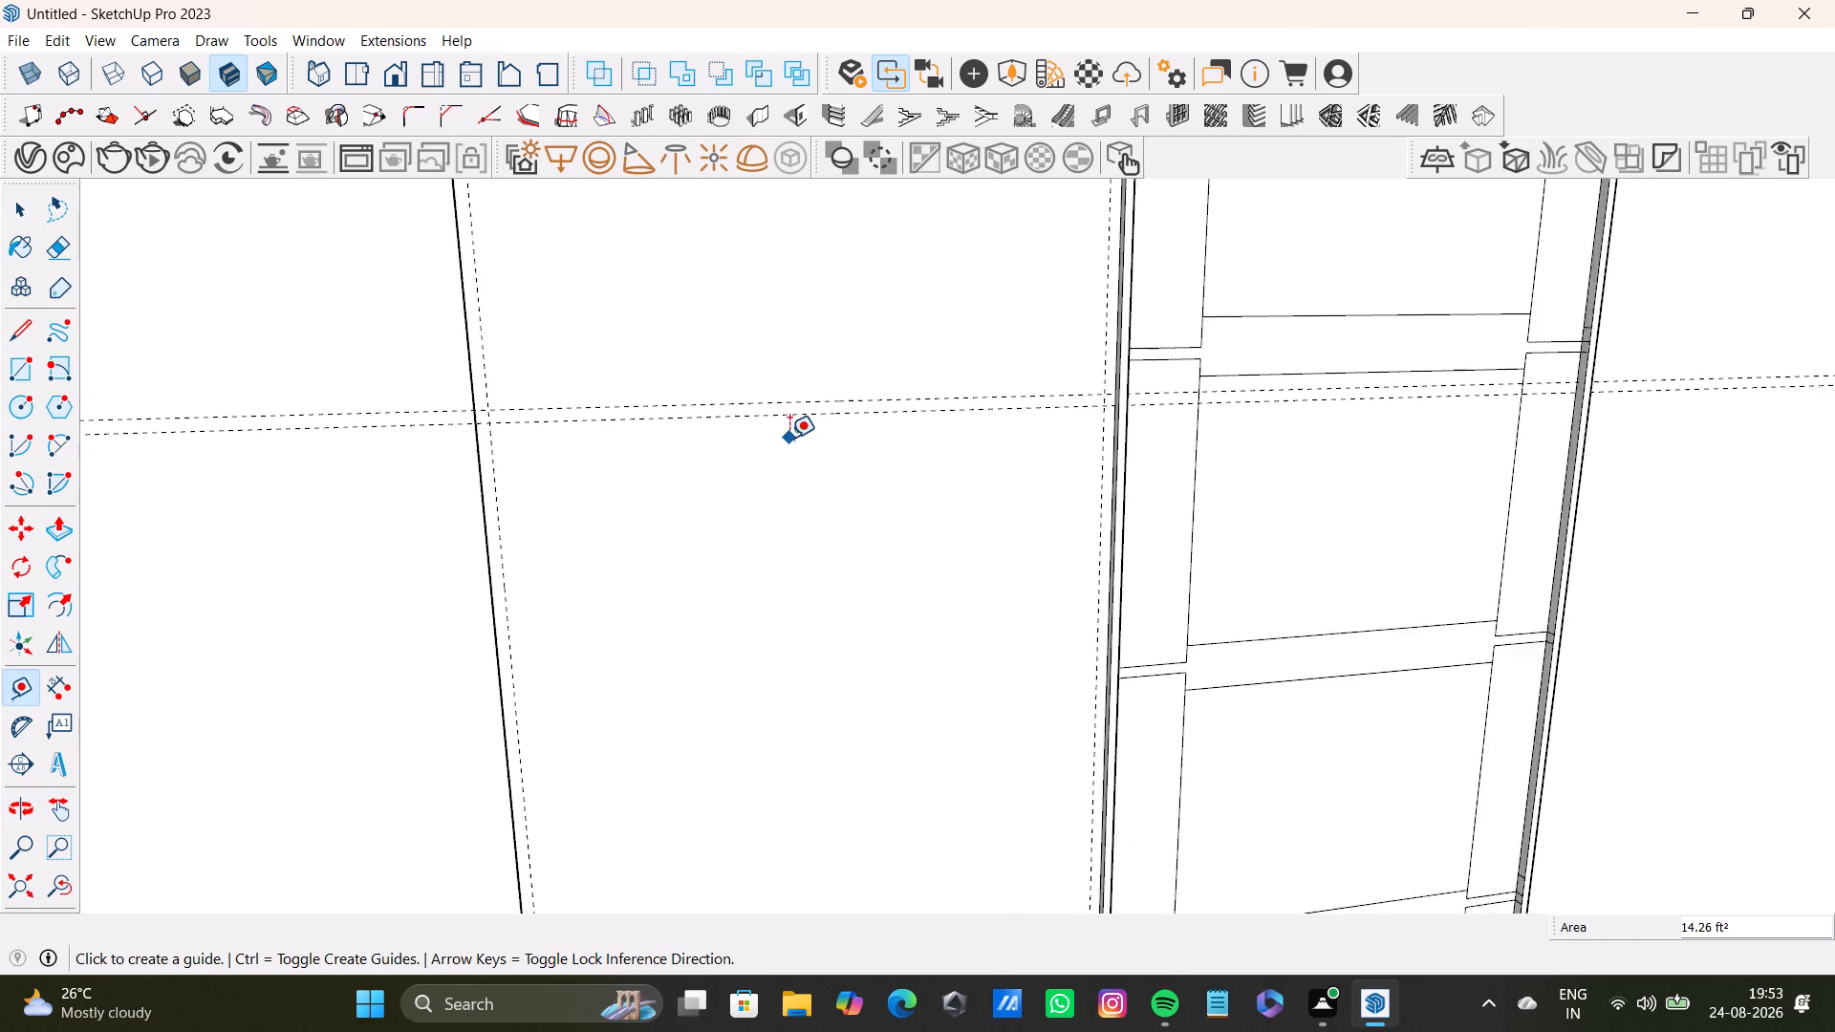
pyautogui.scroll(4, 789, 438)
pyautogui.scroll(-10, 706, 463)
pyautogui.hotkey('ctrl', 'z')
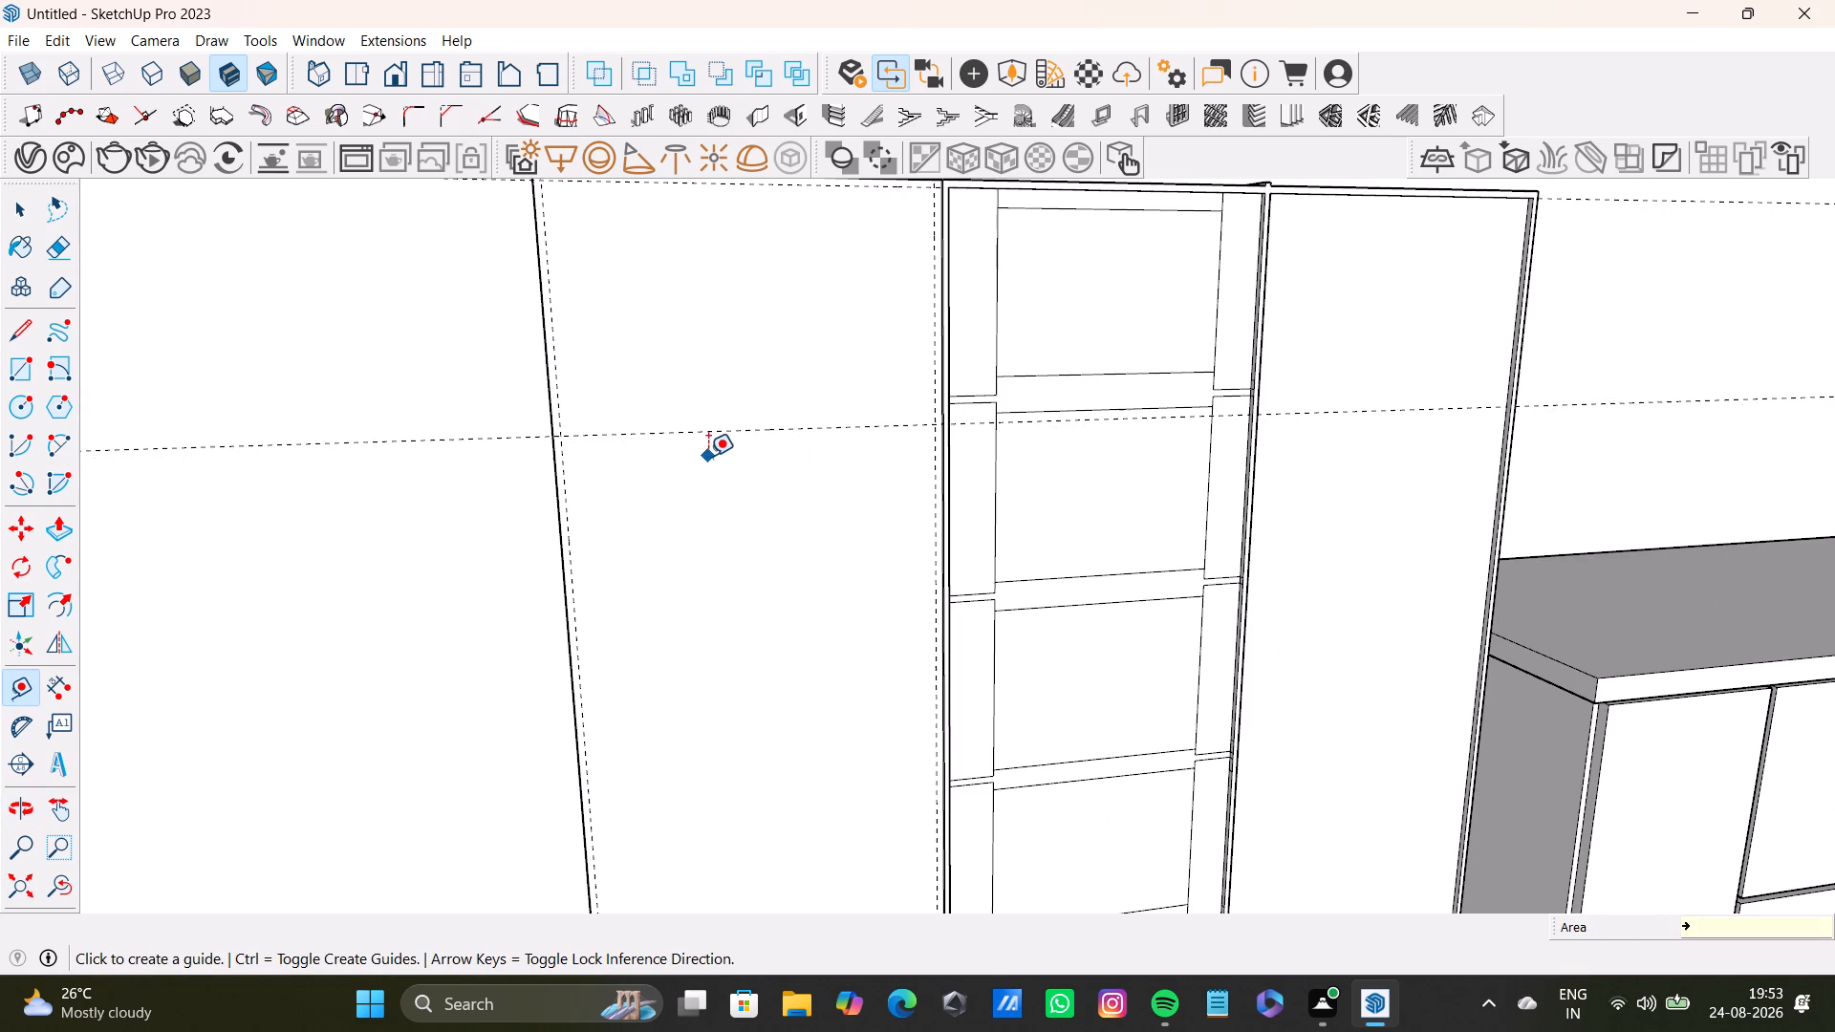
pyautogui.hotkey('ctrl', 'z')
# Place a horizontal guide across the new block's front face, about 2' 4 7/16" below the top border guide.
pyautogui.moveTo(736, 365); pyautogui.dragTo(719, 579, button='middle')
pyautogui.scroll(3, 675, 375)
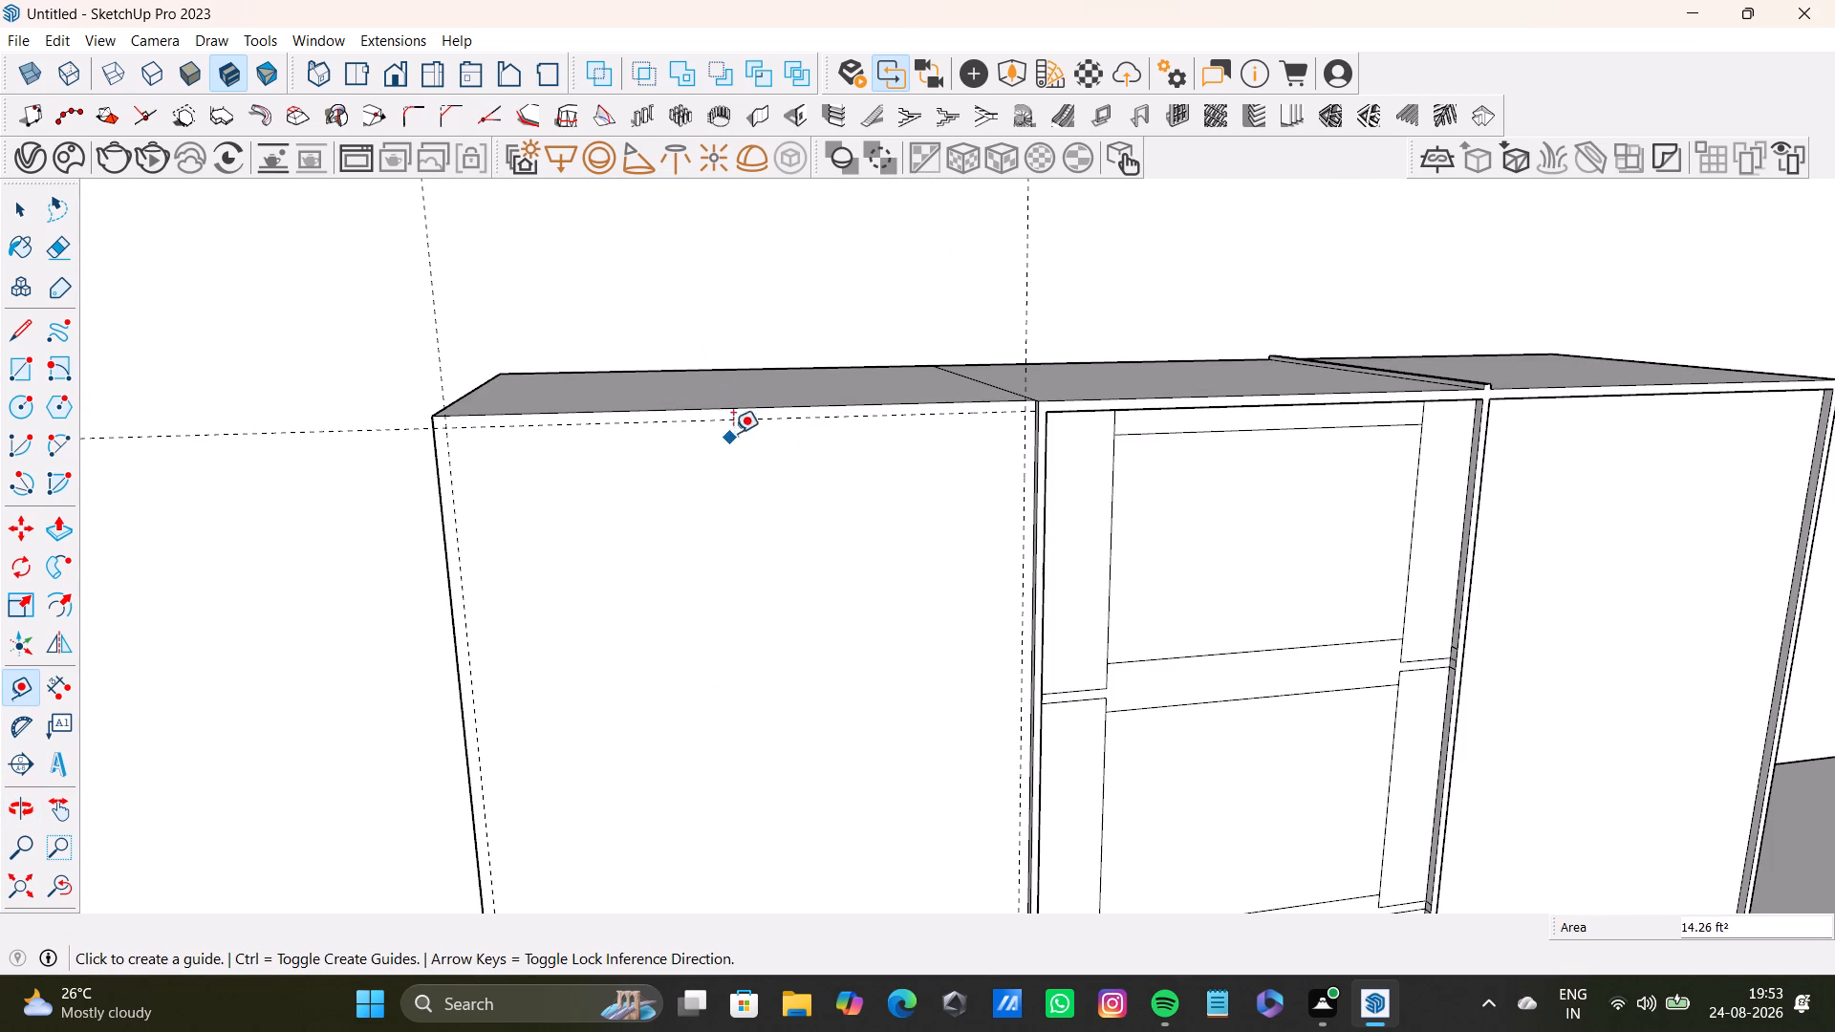
pyautogui.click(738, 417)
pyautogui.scroll(-12, 760, 566)
pyautogui.moveTo(755, 641); pyautogui.dragTo(745, 490, button='middle')
pyautogui.scroll(3, 755, 641)
pyautogui.moveTo(753, 636); pyautogui.dragTo(953, 631, button='middle')
pyautogui.scroll(3, 763, 576)
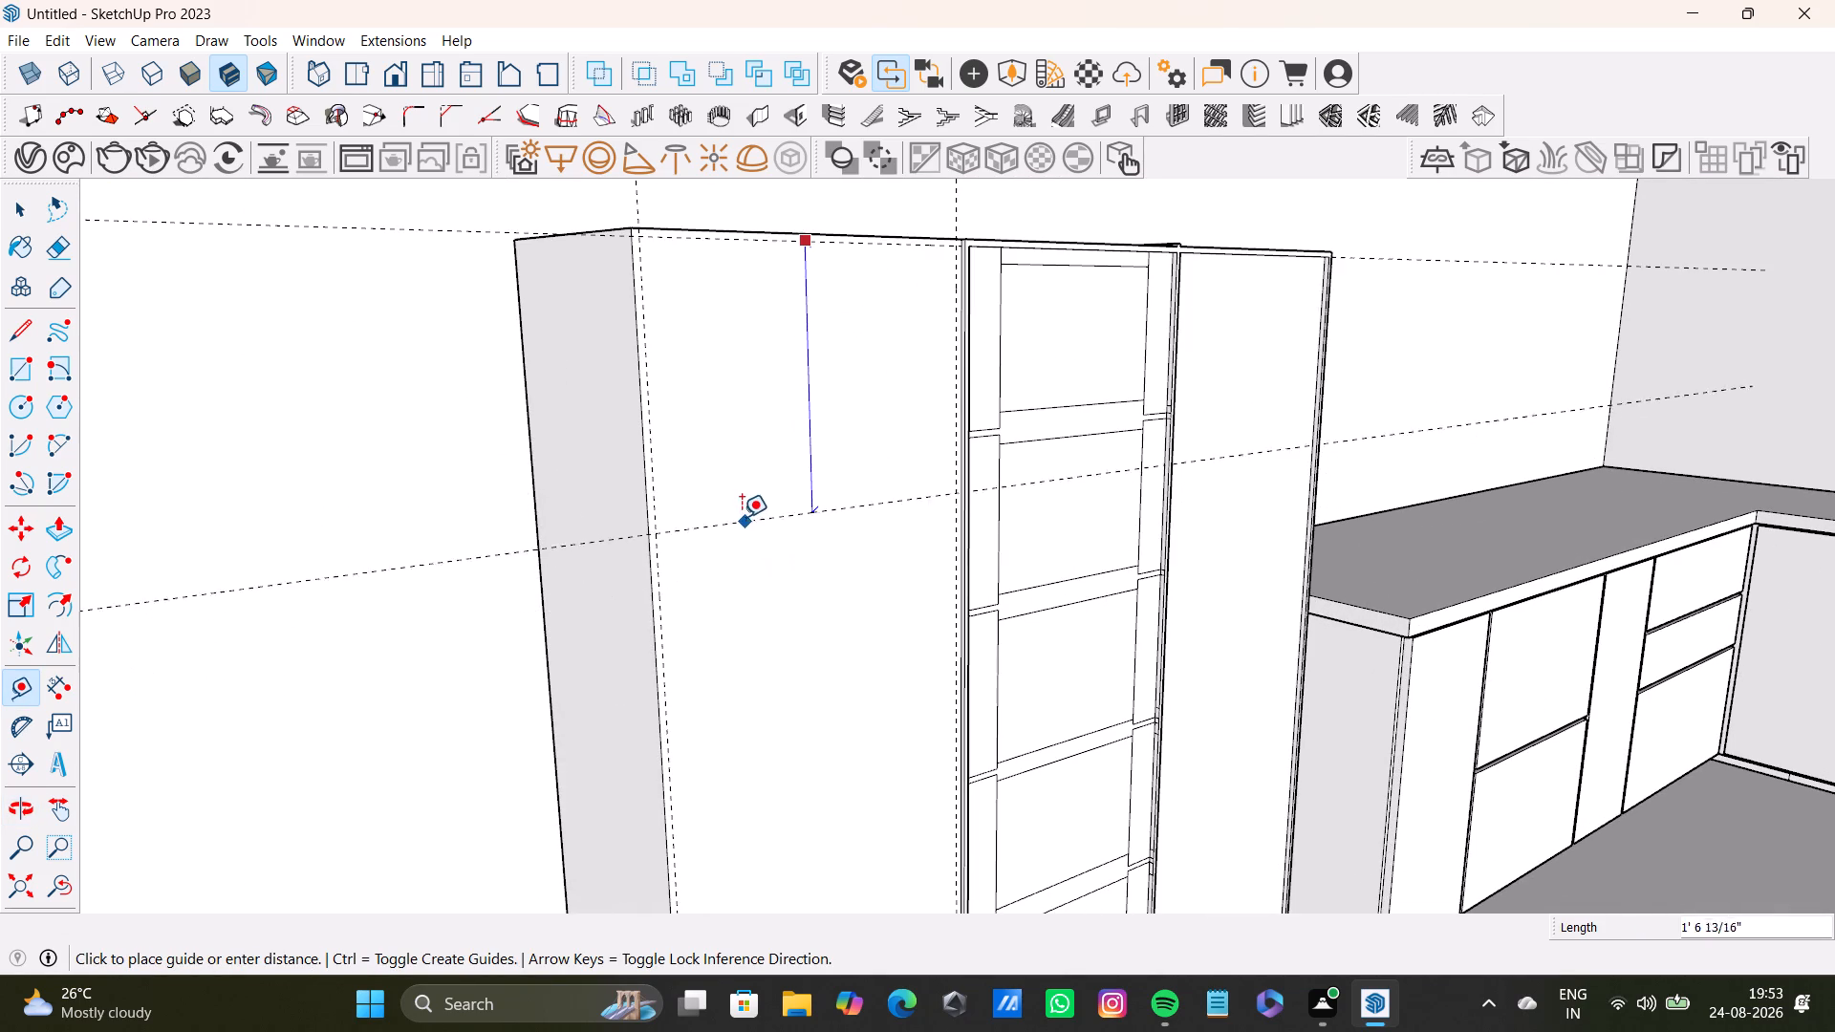
pyautogui.moveTo(831, 466); pyautogui.dragTo(702, 555, button='middle')
pyautogui.scroll(4, 818, 561)
pyautogui.moveTo(826, 558); pyautogui.dragTo(1028, 457, button='middle')
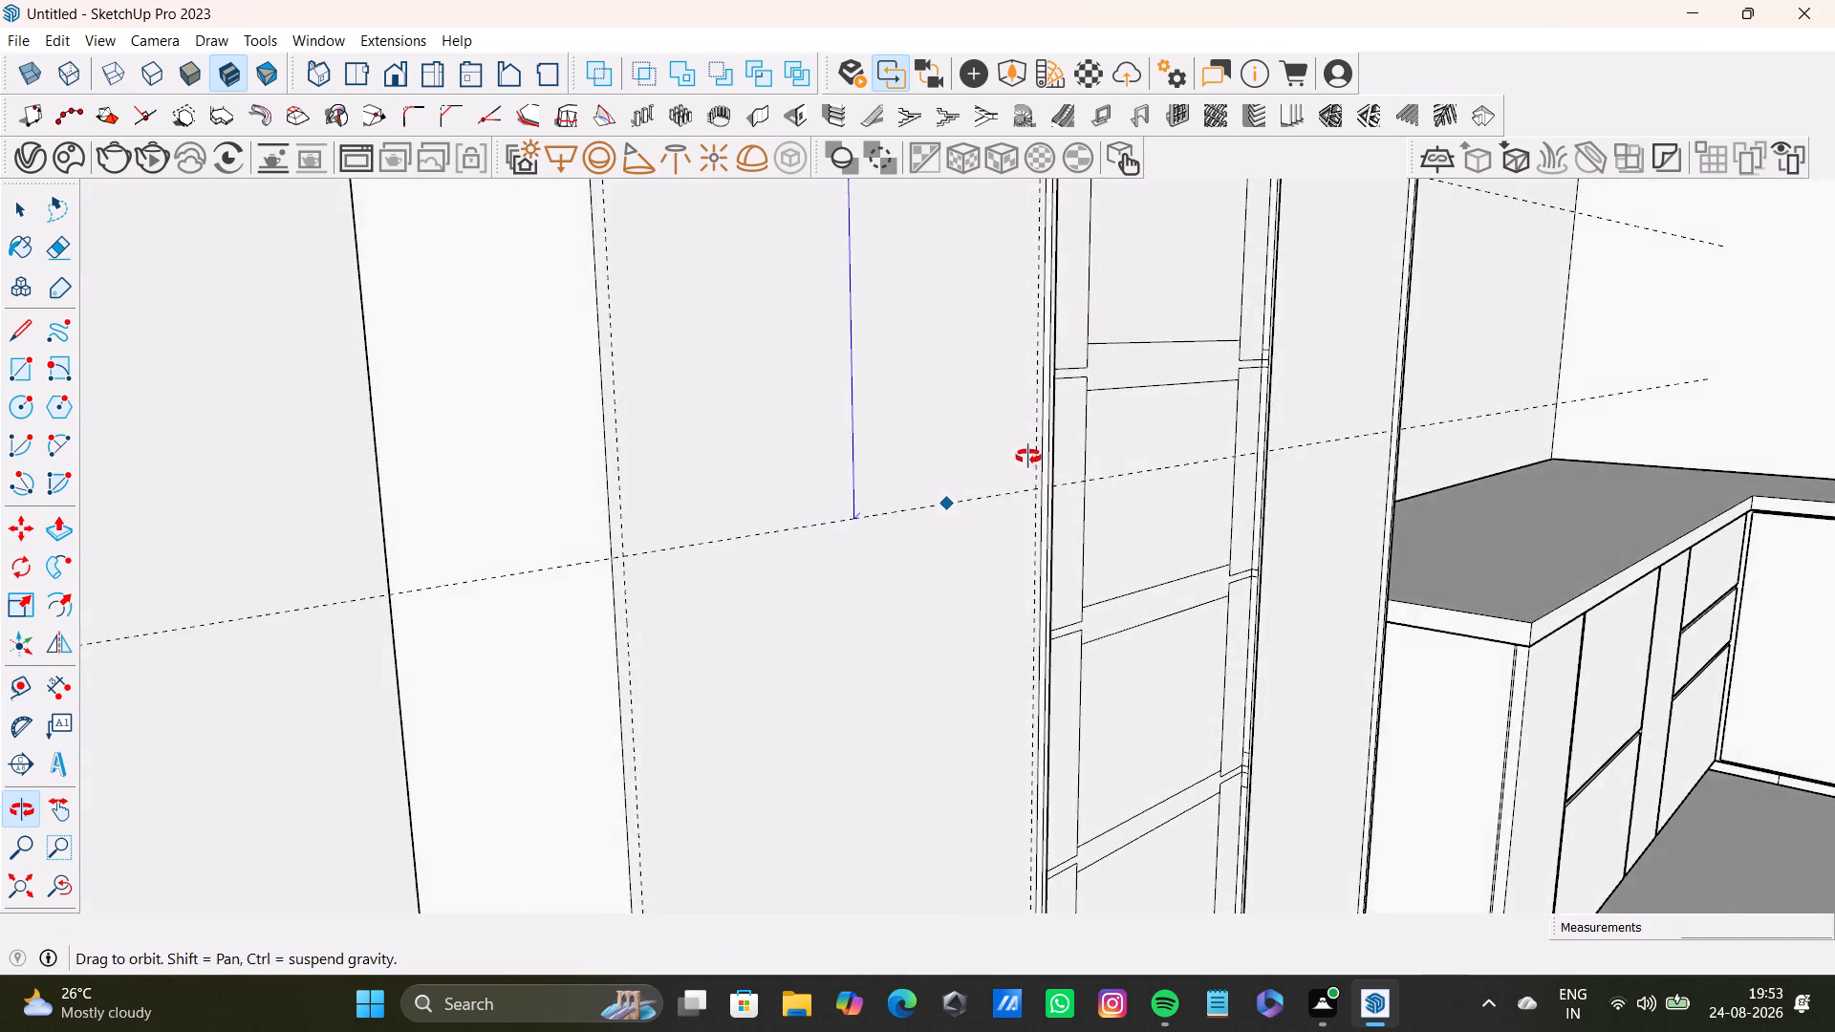
pyautogui.moveTo(1028, 457); pyautogui.dragTo(906, 498, button='middle')
pyautogui.scroll(4, 901, 501)
pyautogui.moveTo(944, 531); pyautogui.dragTo(1004, 598, button='middle')
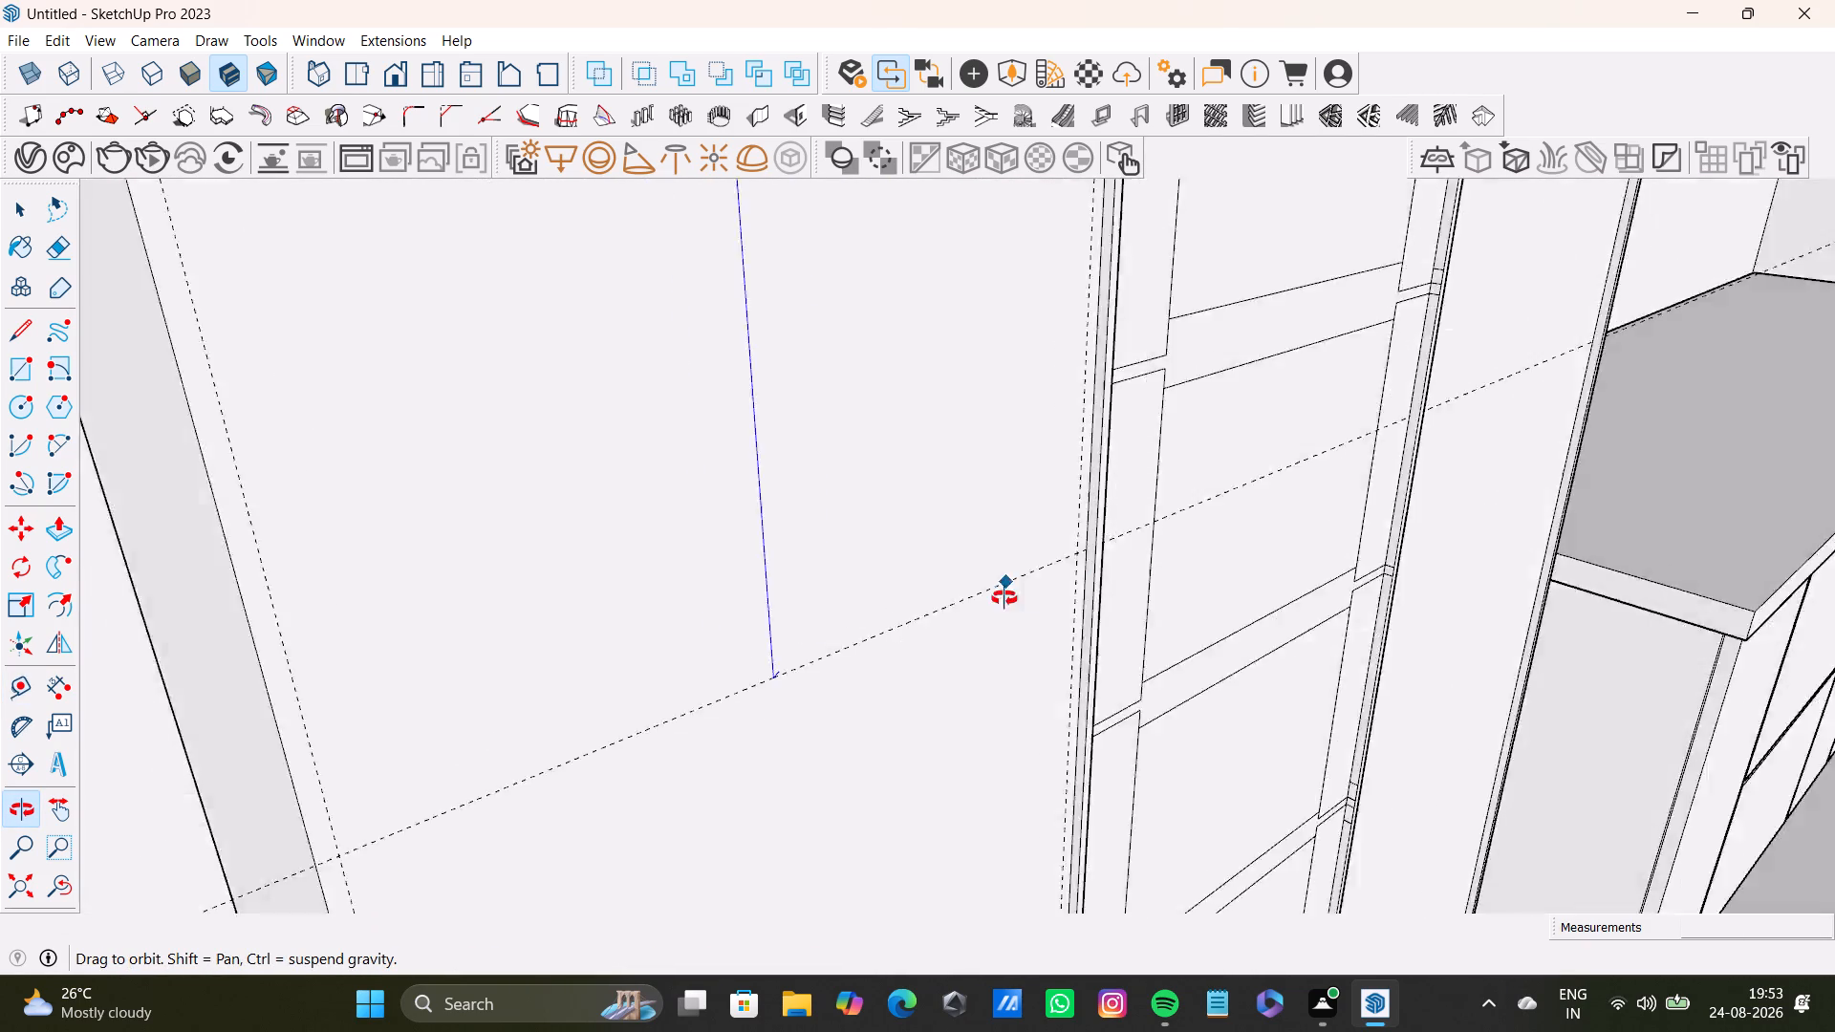
pyautogui.moveTo(1004, 598); pyautogui.dragTo(824, 634, button='middle')
pyautogui.scroll(1, 769, 632)
pyautogui.scroll(-3, 764, 632)
pyautogui.moveTo(763, 627); pyautogui.dragTo(757, 644, button='middle')
pyautogui.keyDown('shift'); pyautogui.scroll(-6, 761, 632); pyautogui.keyUp('shift')
pyautogui.scroll(-1, 755, 642)
pyautogui.moveTo(755, 642); pyautogui.dragTo(841, 524, button='middle')
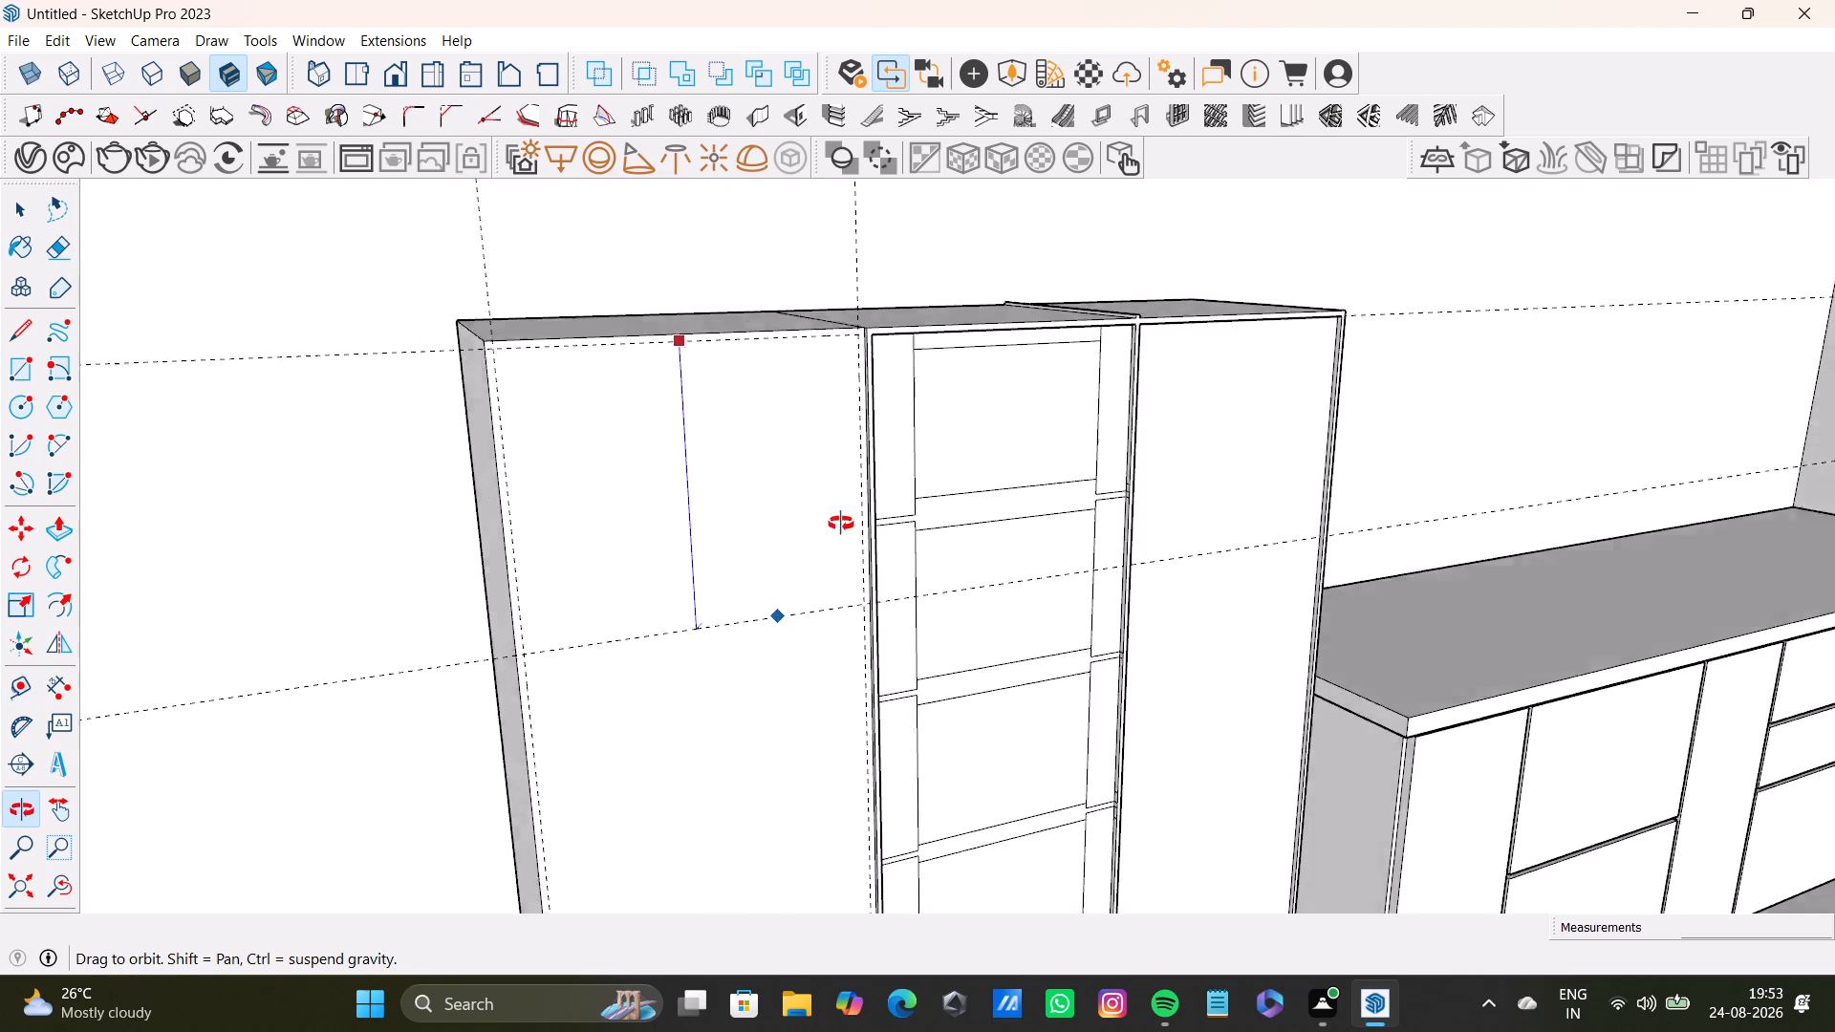
pyautogui.moveTo(841, 524); pyautogui.dragTo(877, 326, button='middle')
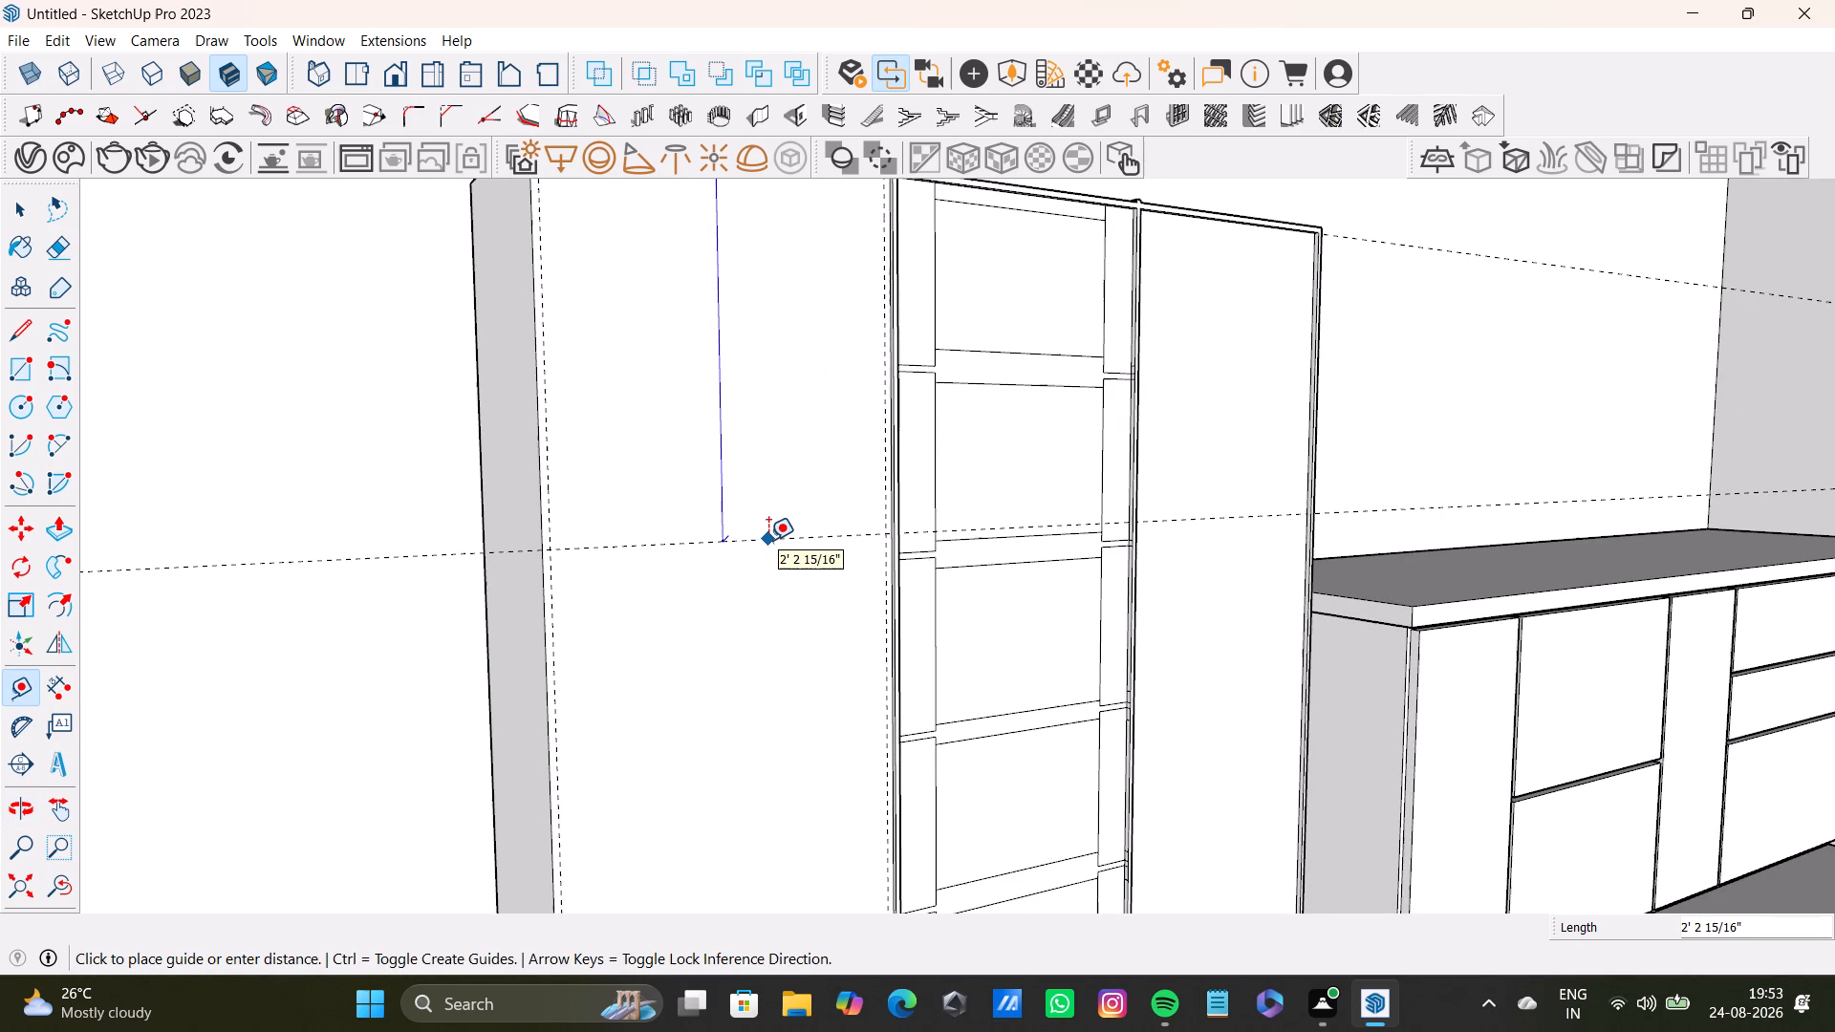
pyautogui.click(768, 560)
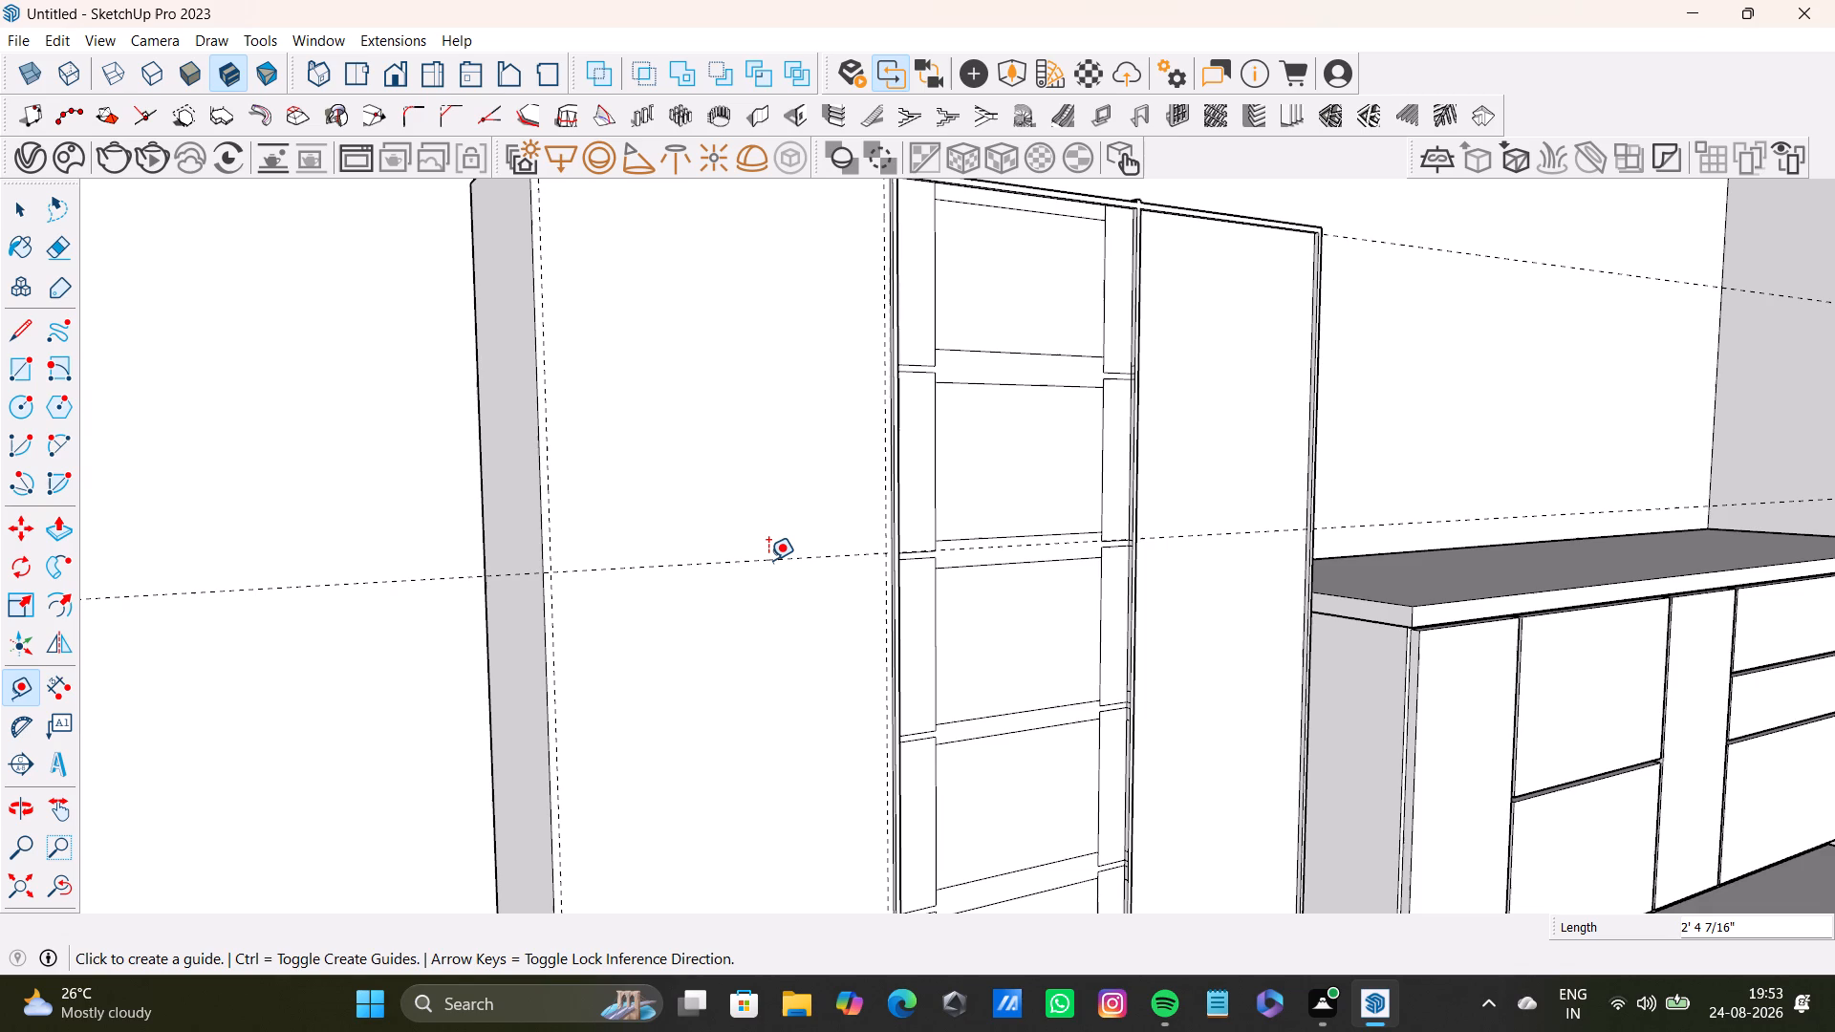
# Place a second horizontal guide 0.5" below that guide to mark the gap between door panels.
pyautogui.click(723, 560)
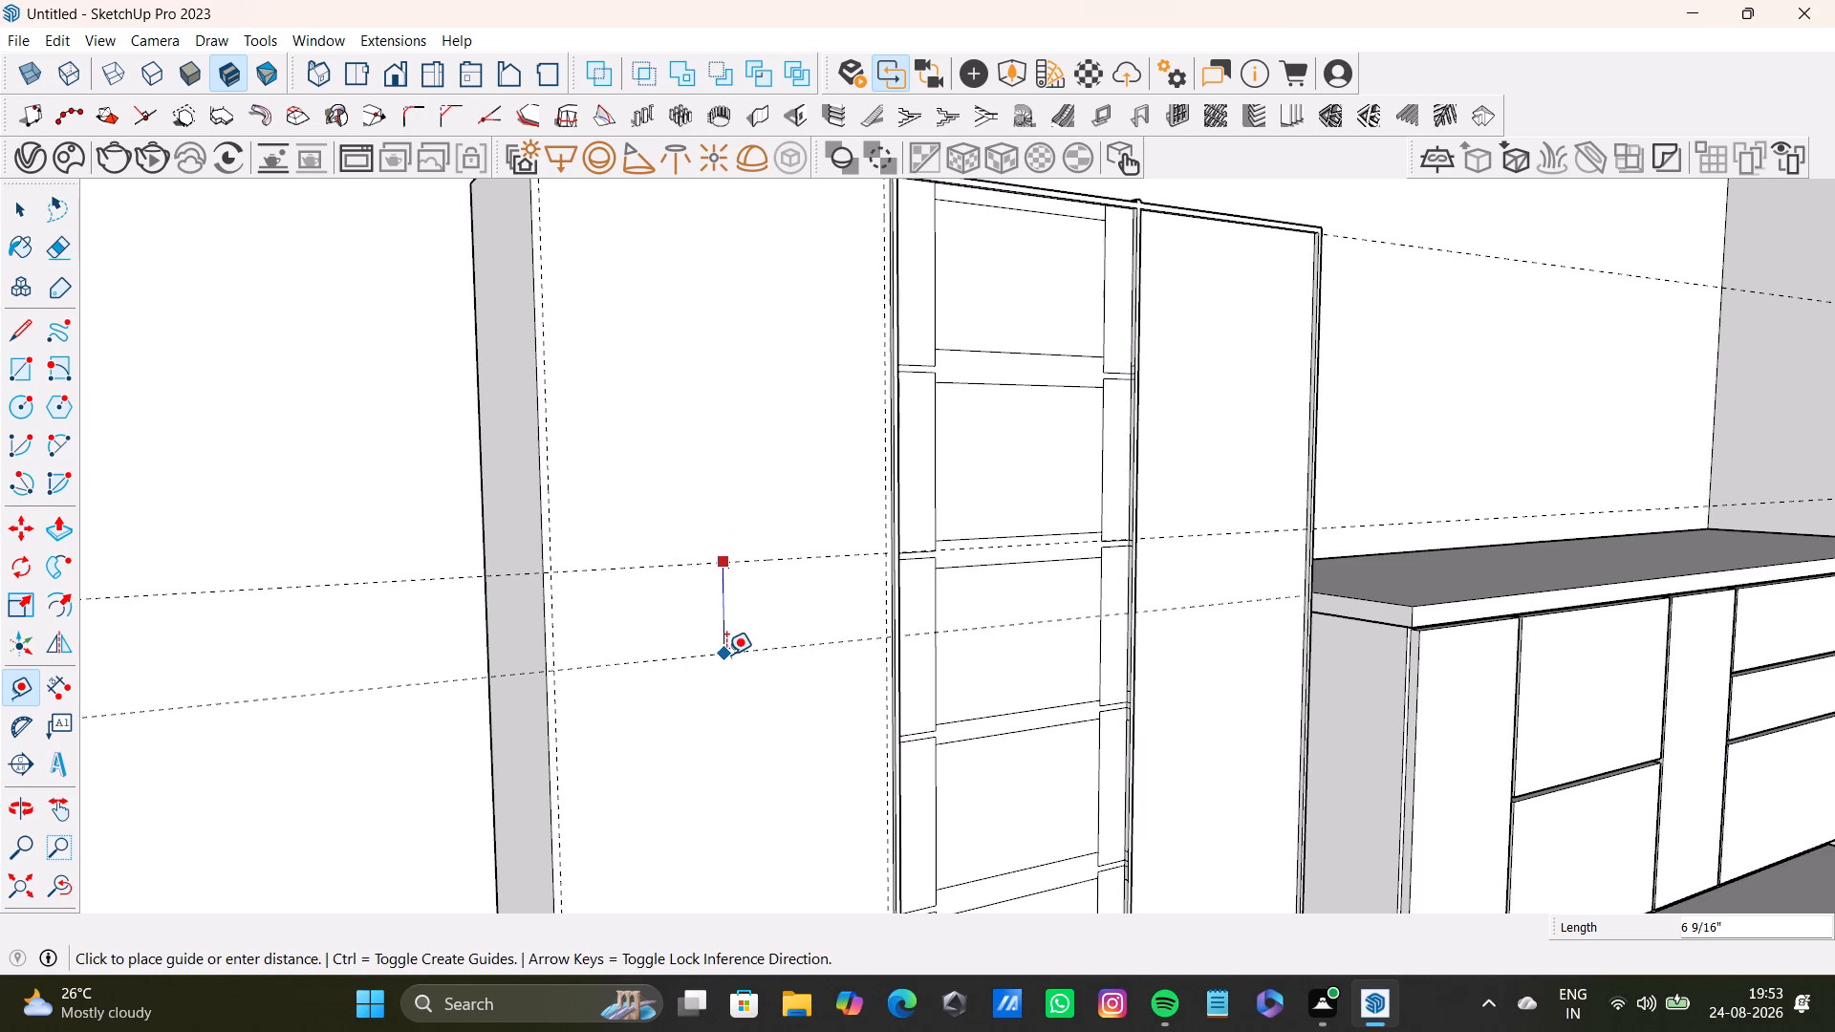
pyautogui.write('0.5')
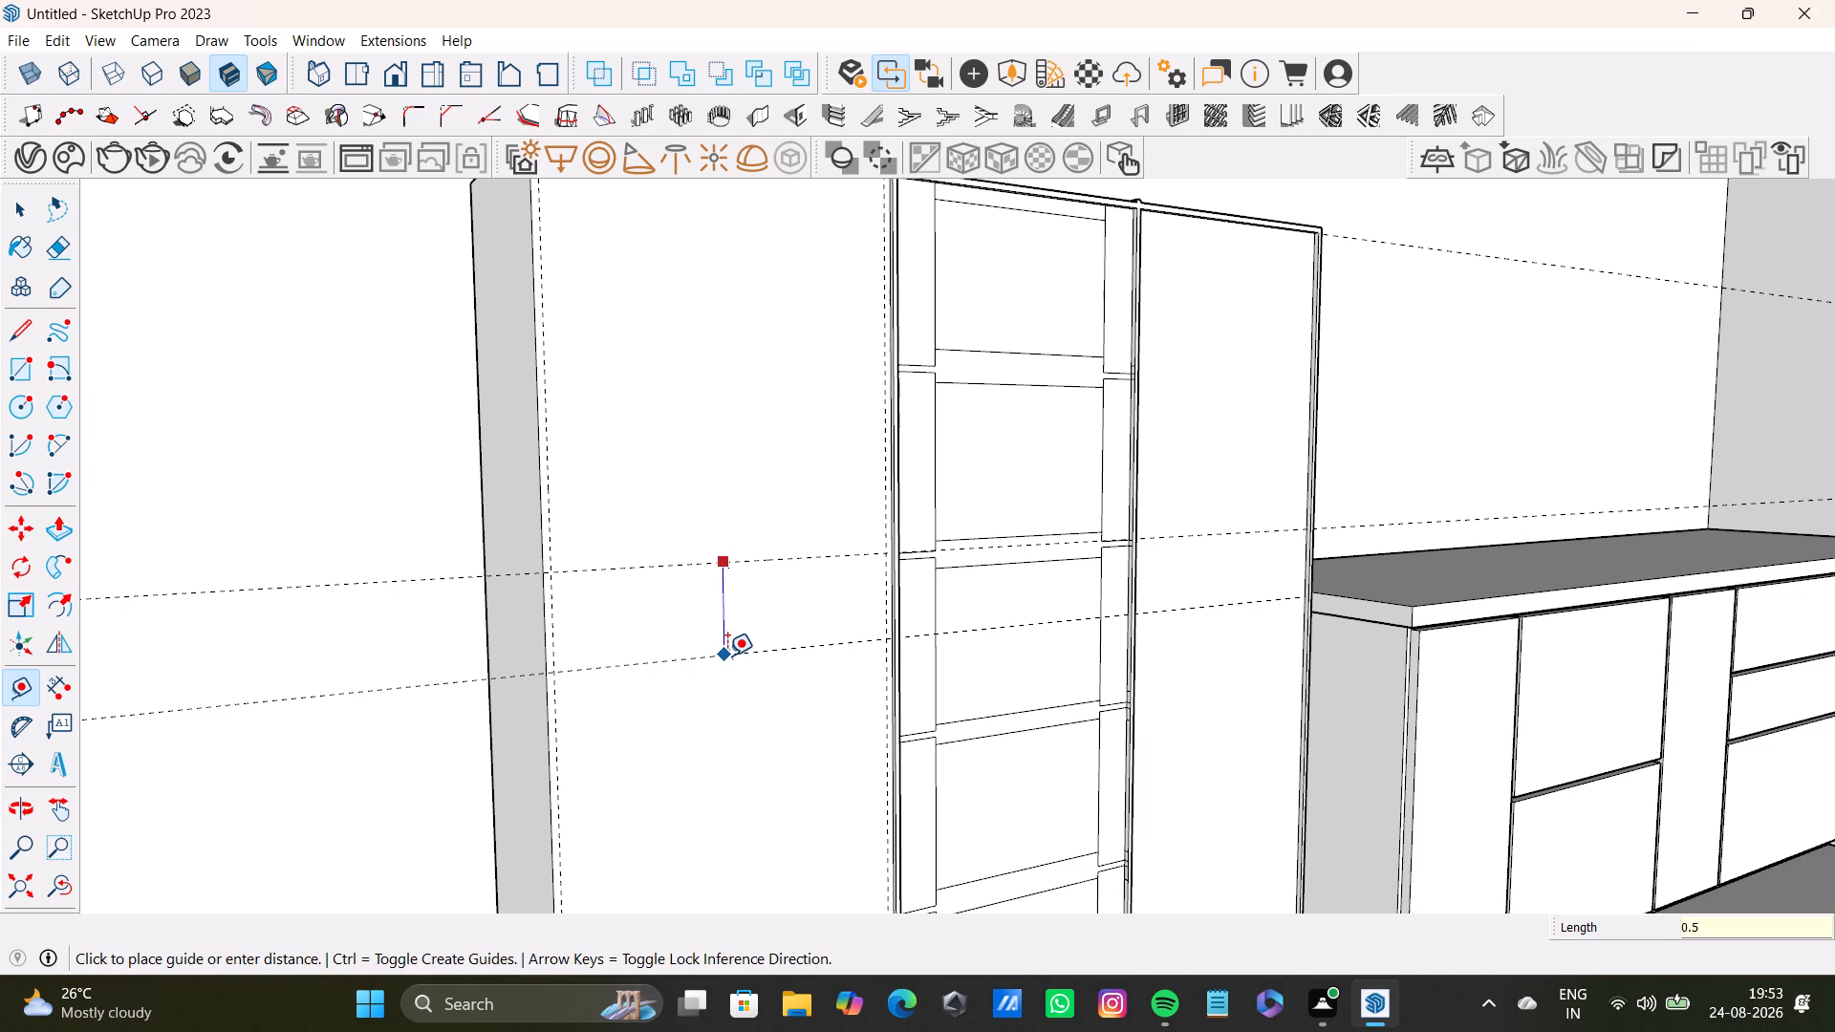
pyautogui.hotkey('shift', '"')
pyautogui.press('Return')
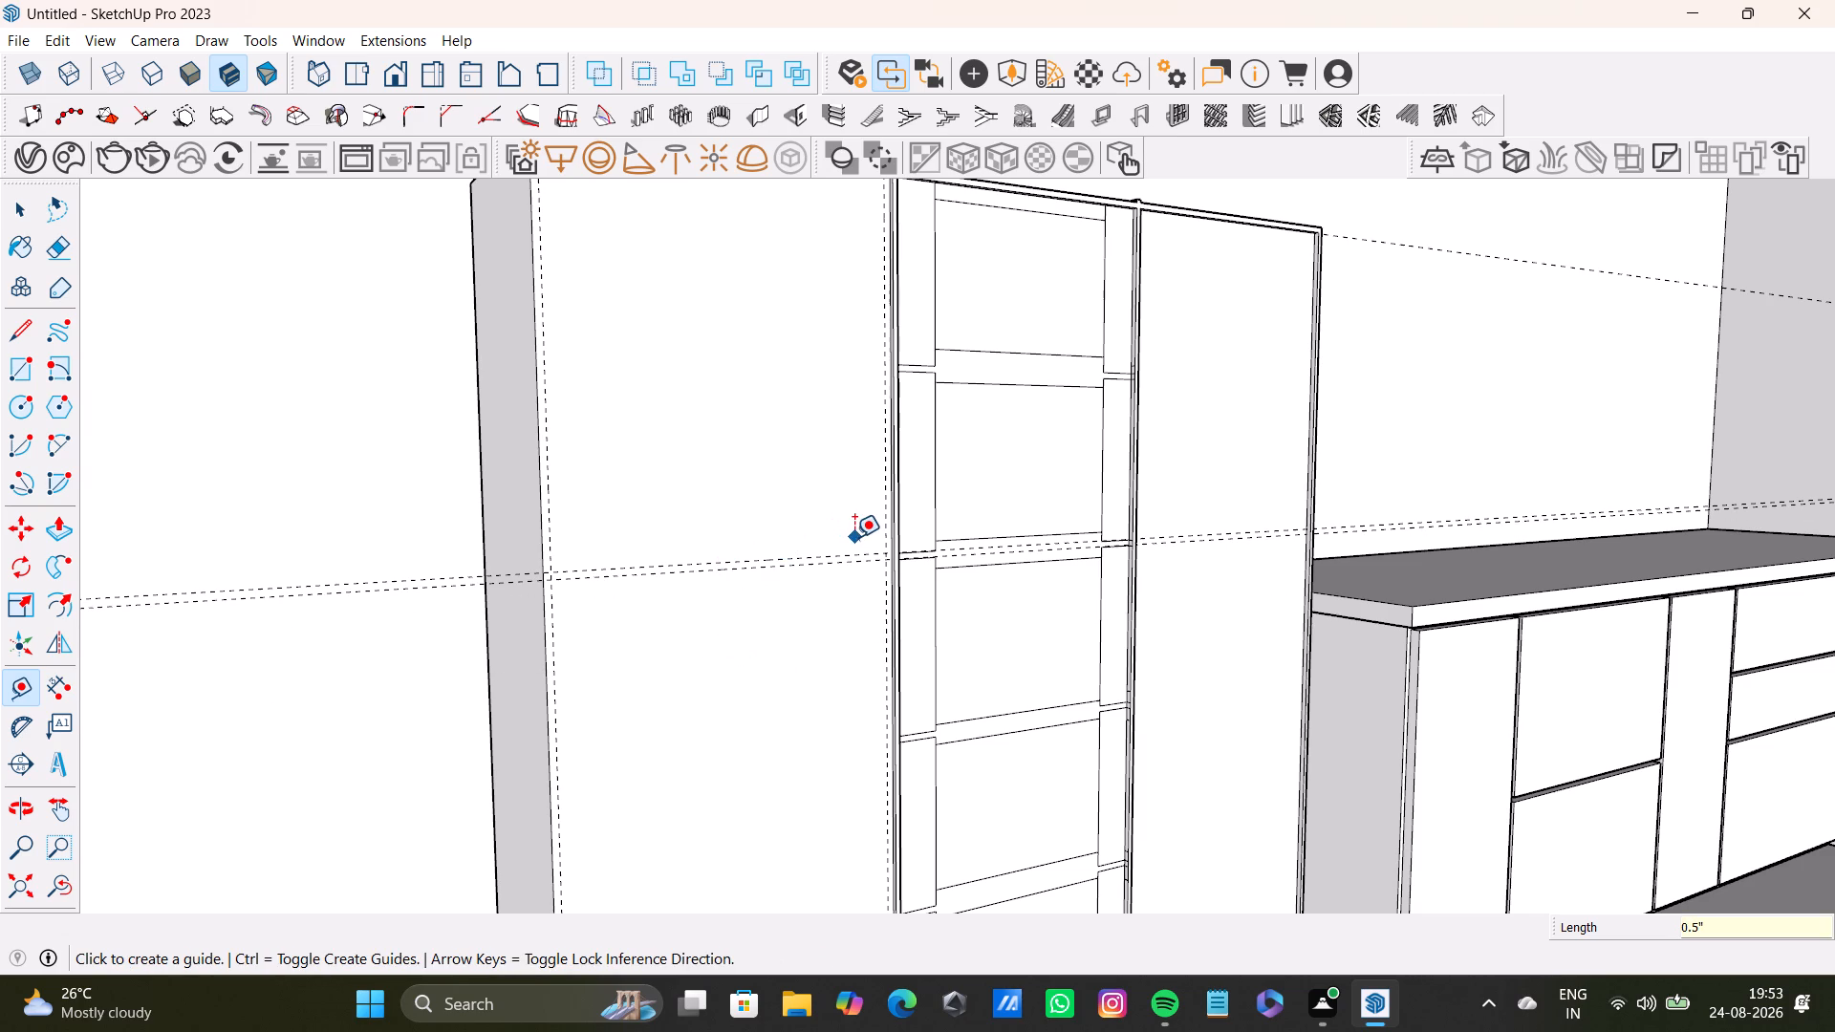
# Place a horizontal guide on the new block's front, about 1' 10" below the existing gap guides.
pyautogui.scroll(20, 854, 537)
pyautogui.scroll(-2, 845, 600)
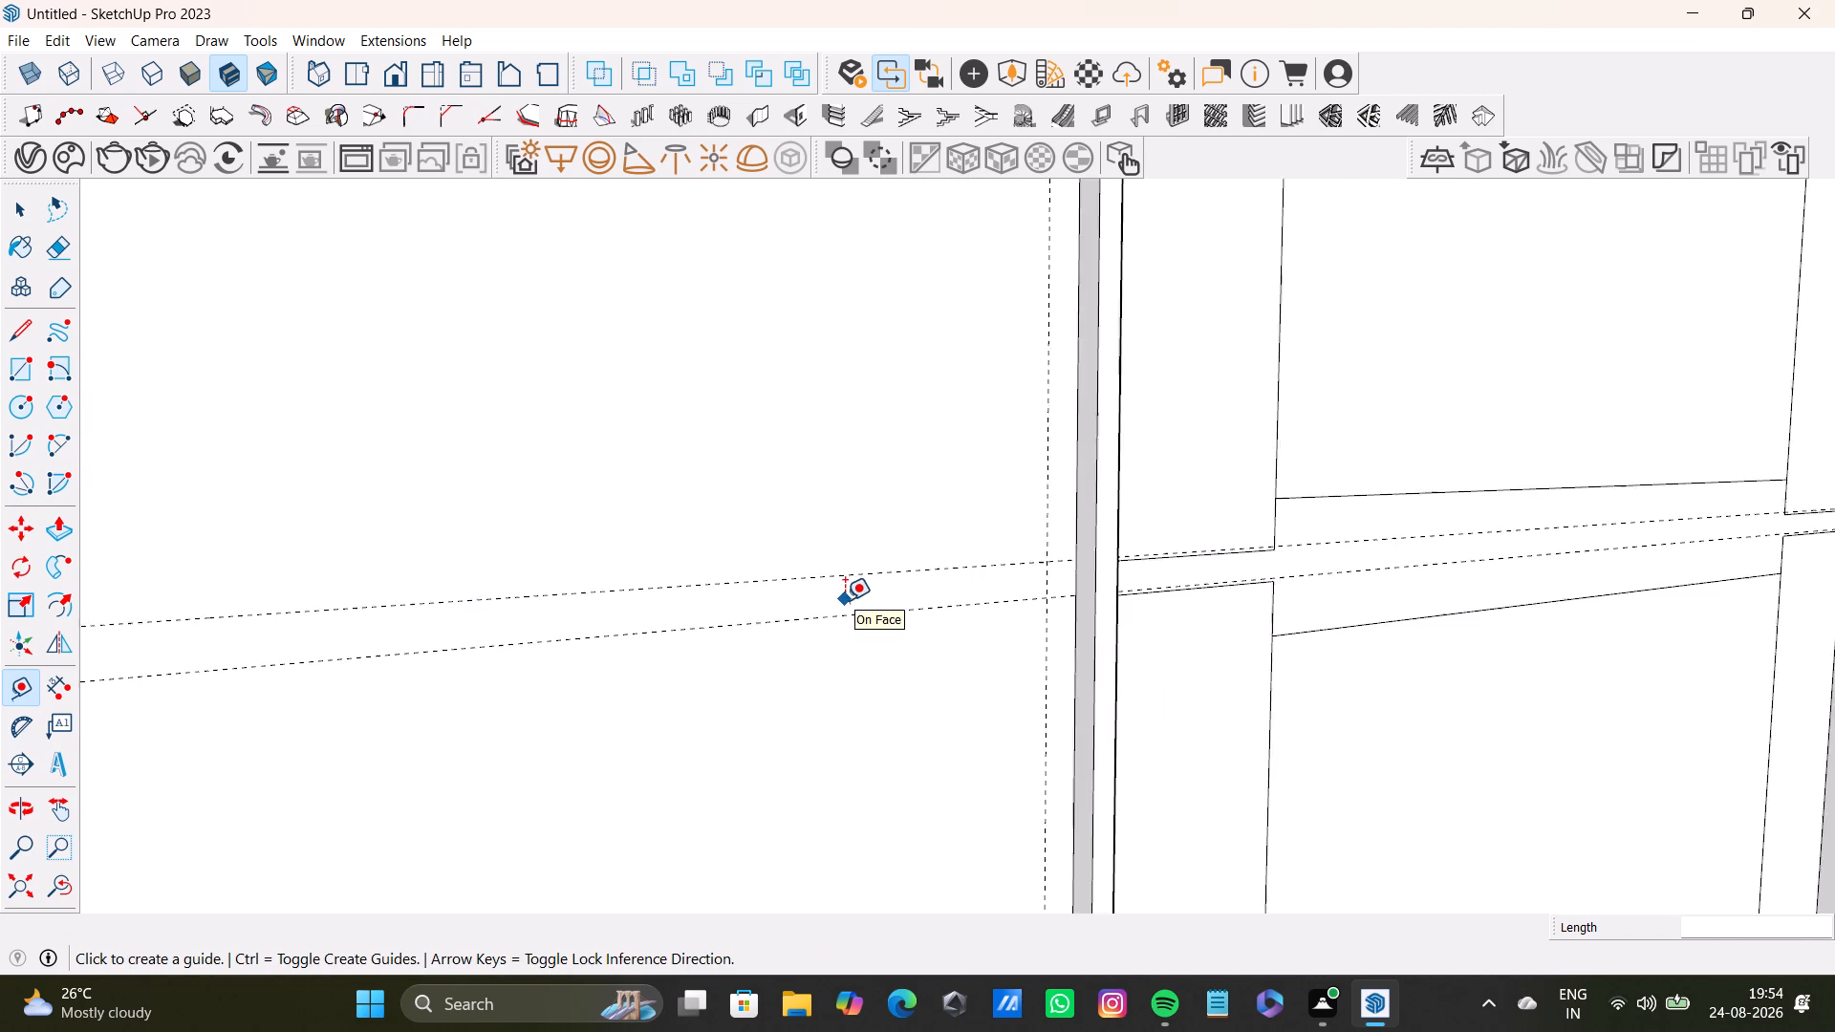
pyautogui.scroll(-17, 845, 600)
pyautogui.scroll(5, 693, 660)
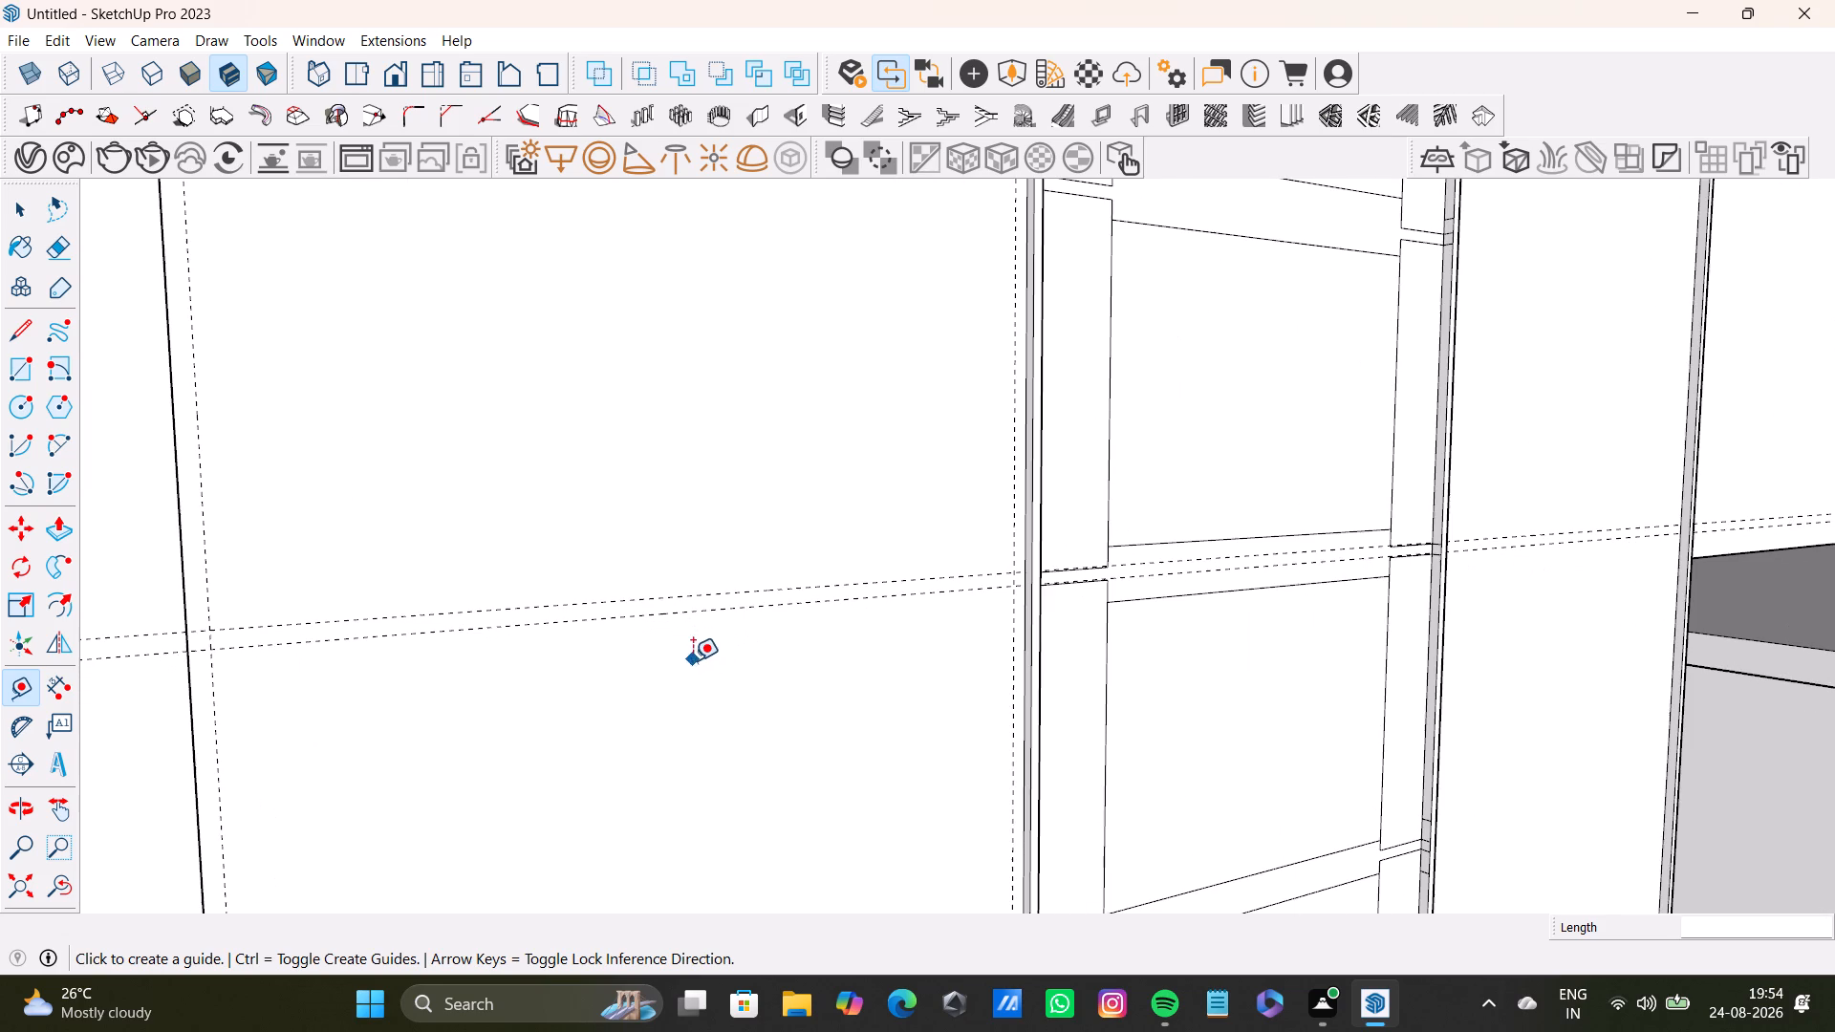
pyautogui.click(691, 609)
pyautogui.scroll(-15, 787, 677)
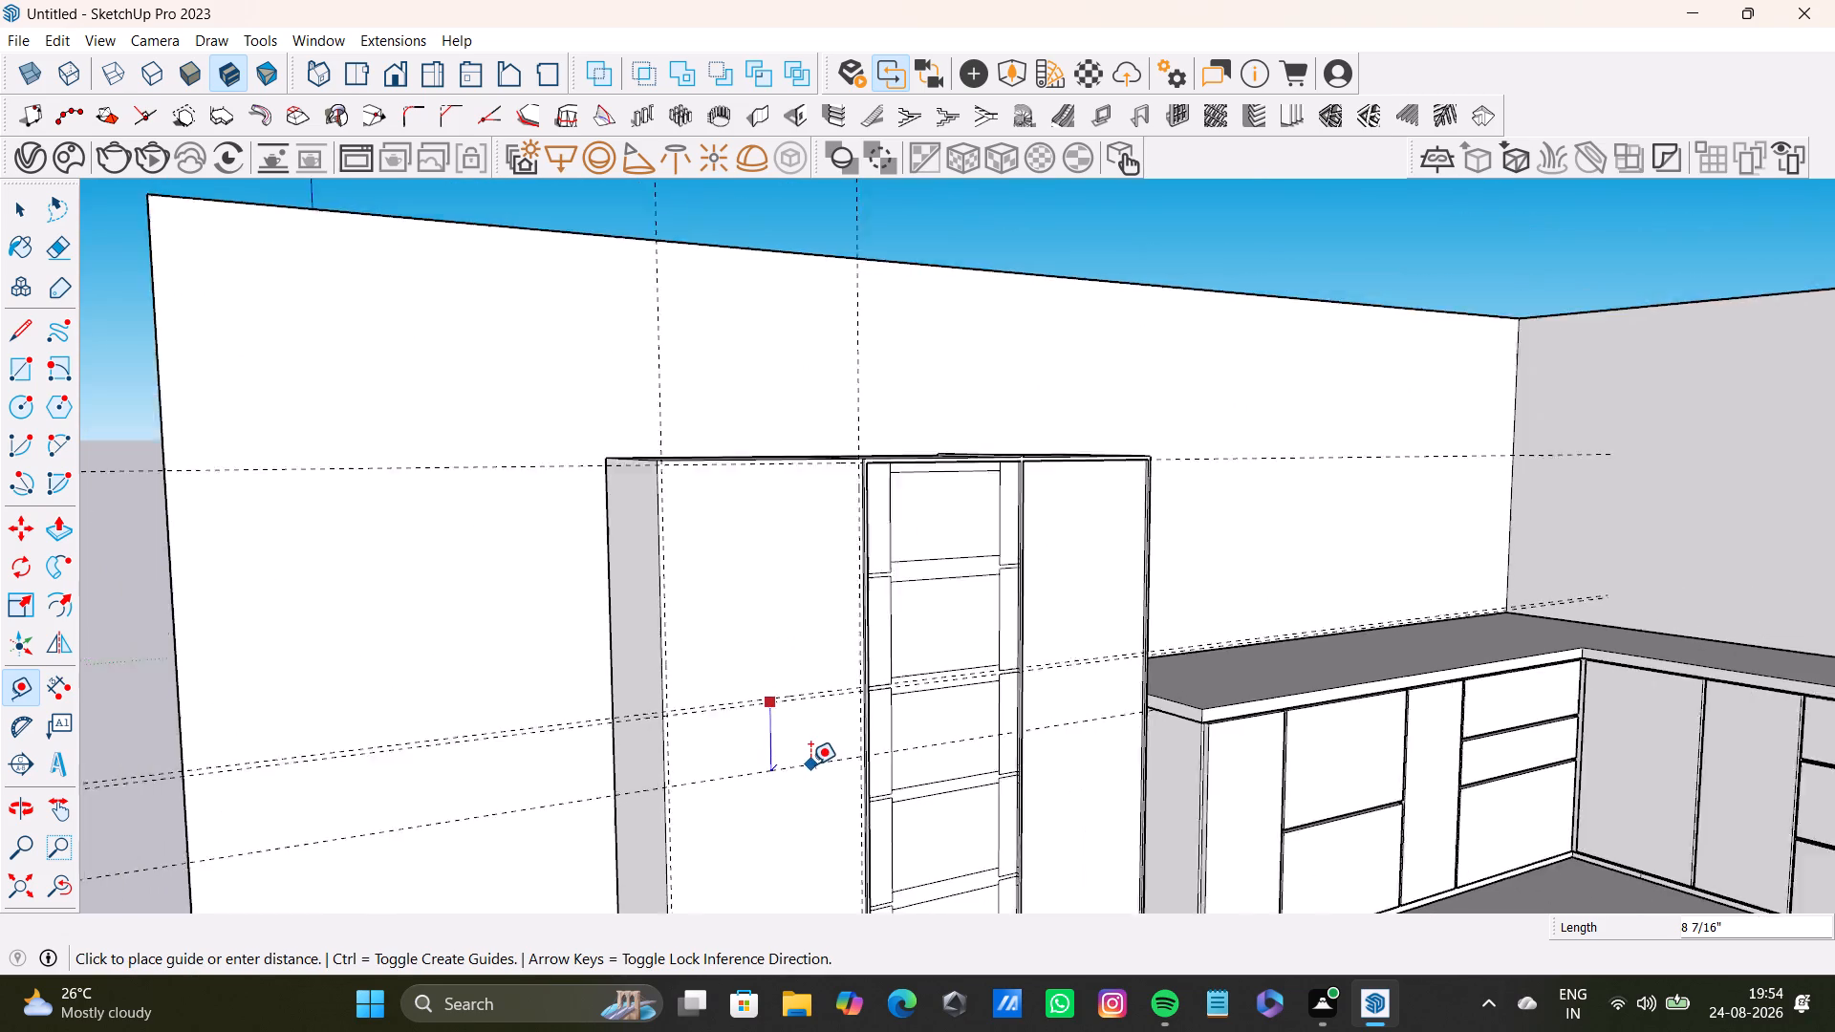
pyautogui.scroll(-1, 810, 764)
pyautogui.moveTo(810, 776); pyautogui.dragTo(805, 388, button='middle')
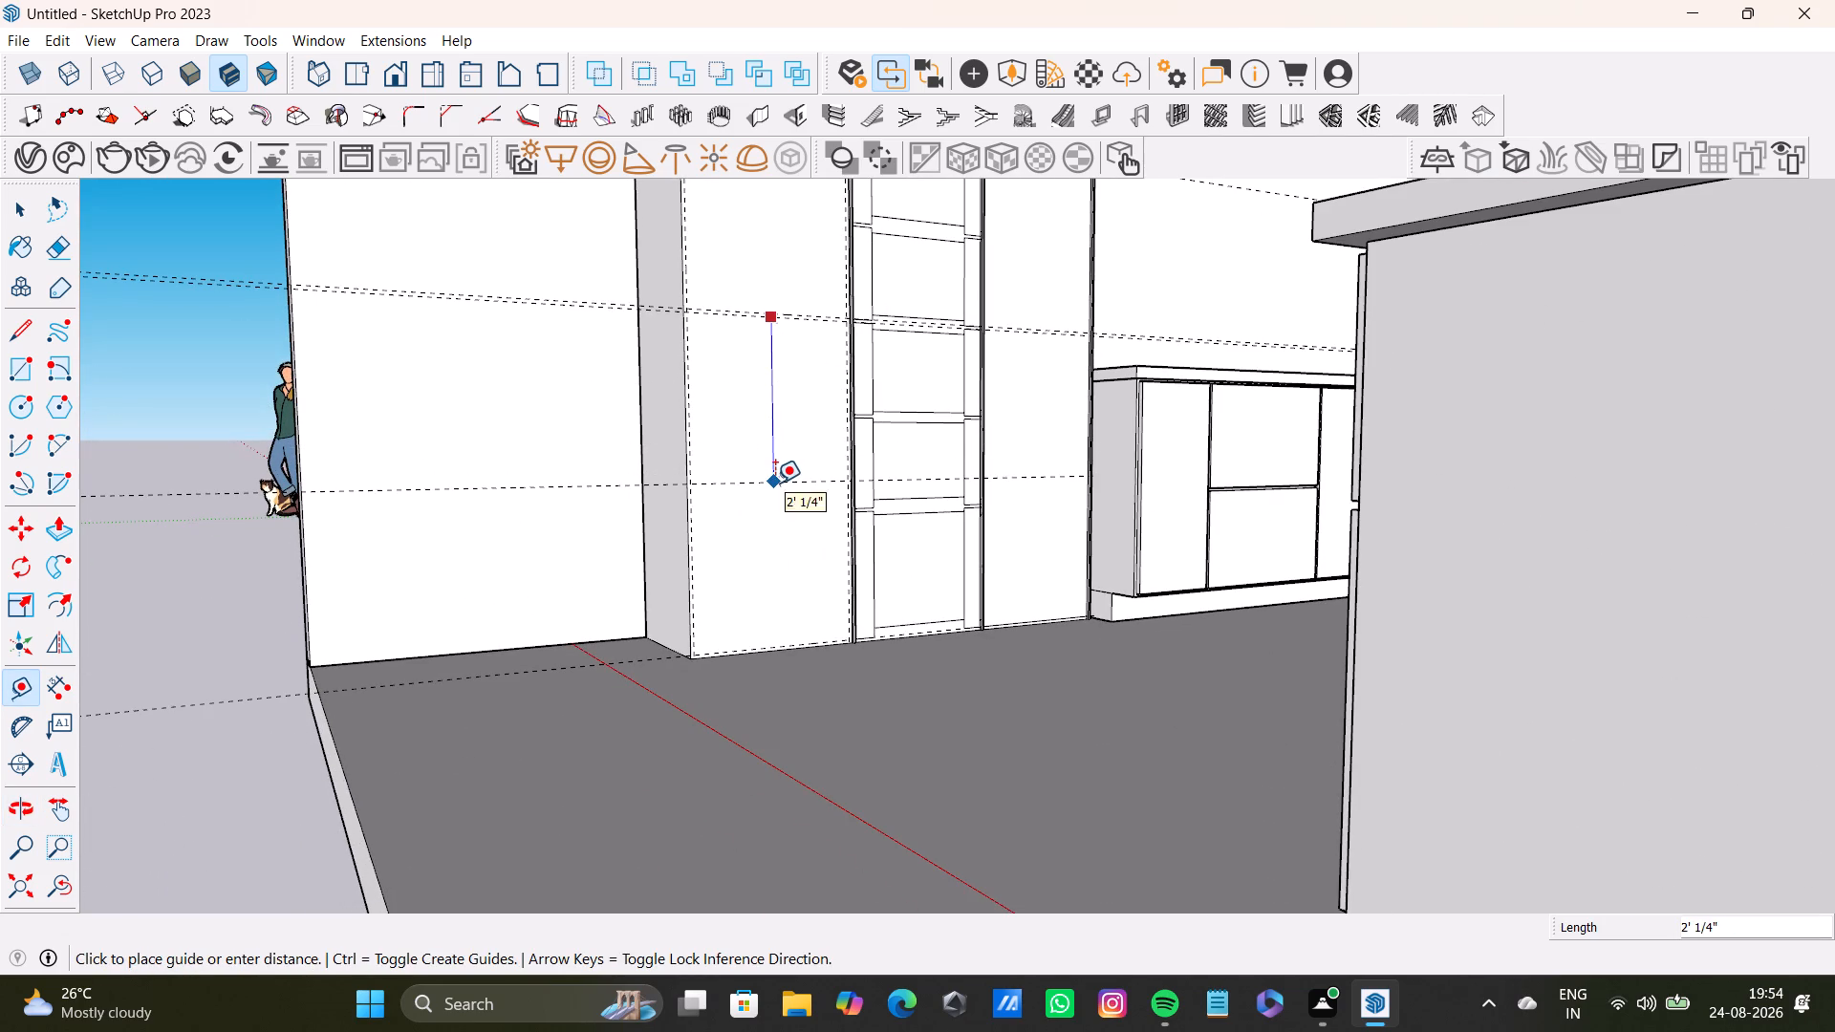
pyautogui.moveTo(773, 471); pyautogui.dragTo(785, 651, button='middle')
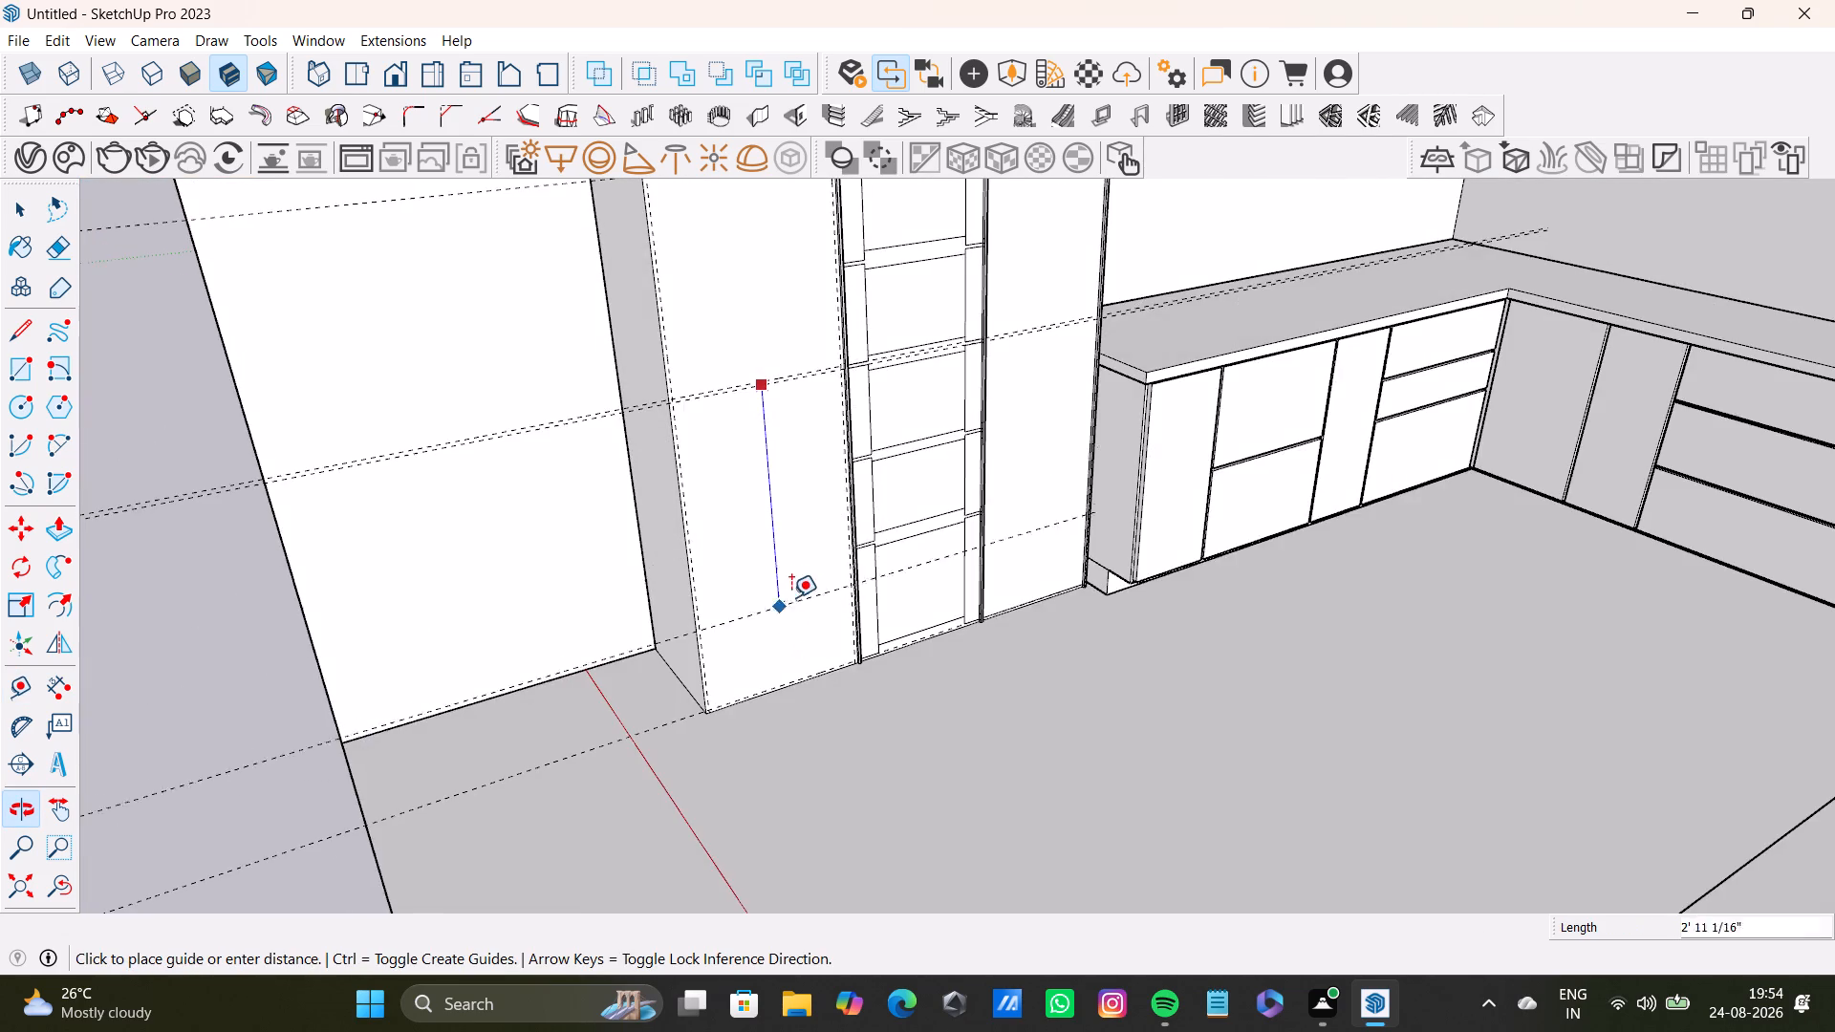
pyautogui.scroll(4, 793, 574)
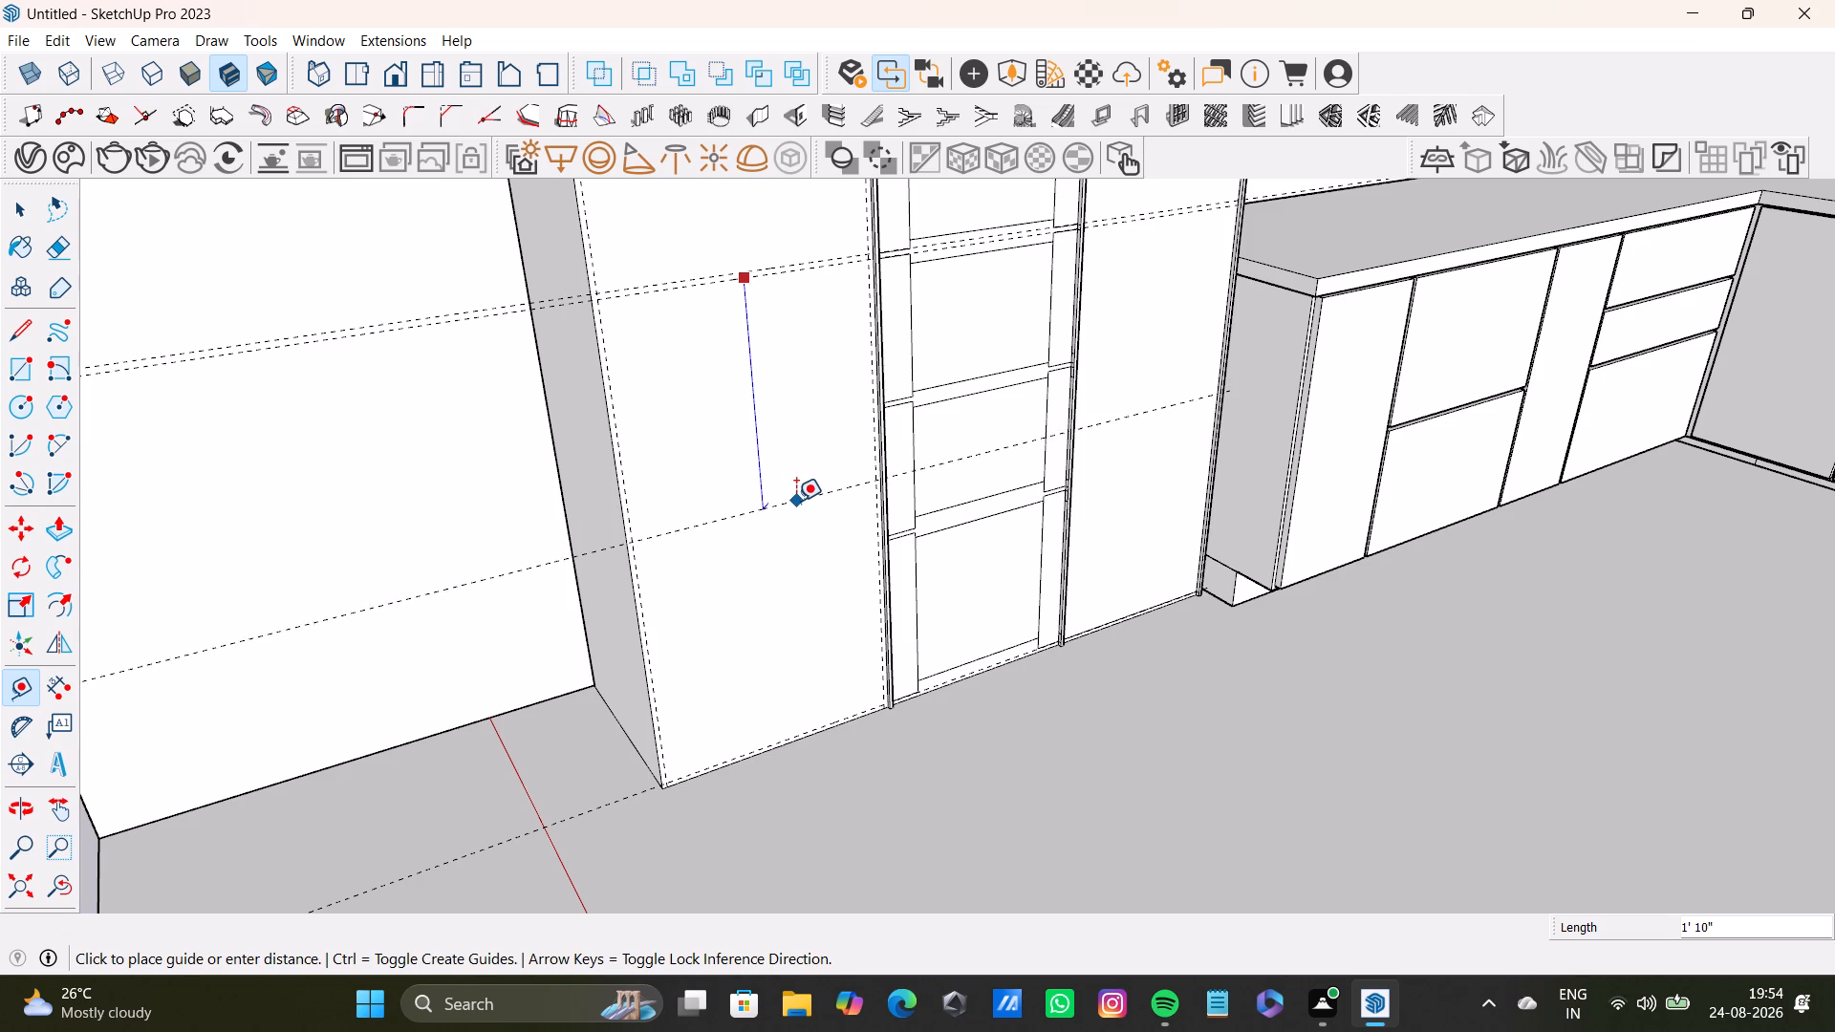
pyautogui.click(800, 508)
pyautogui.click(777, 506)
pyautogui.press('space')
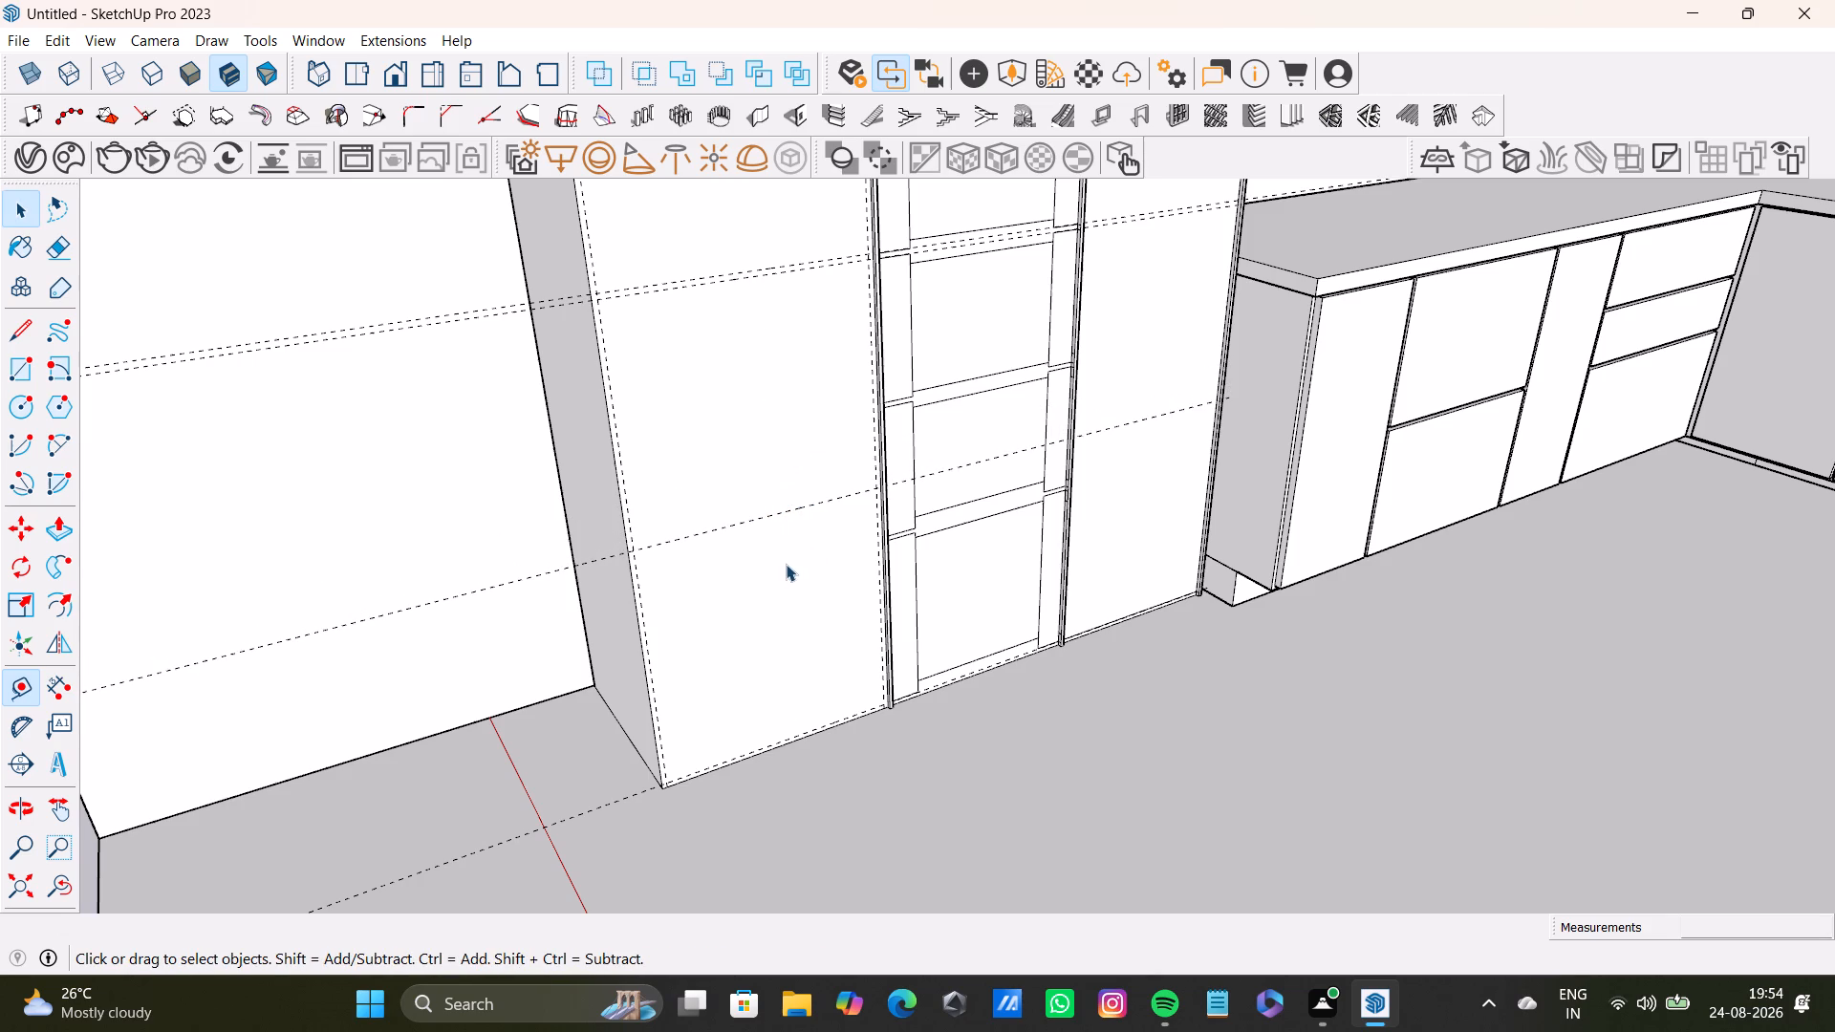
# Place another horizontal guide 0.5" below the new one to mark the lower gap between panels.
pyautogui.press('t')
pyautogui.scroll(9, 801, 510)
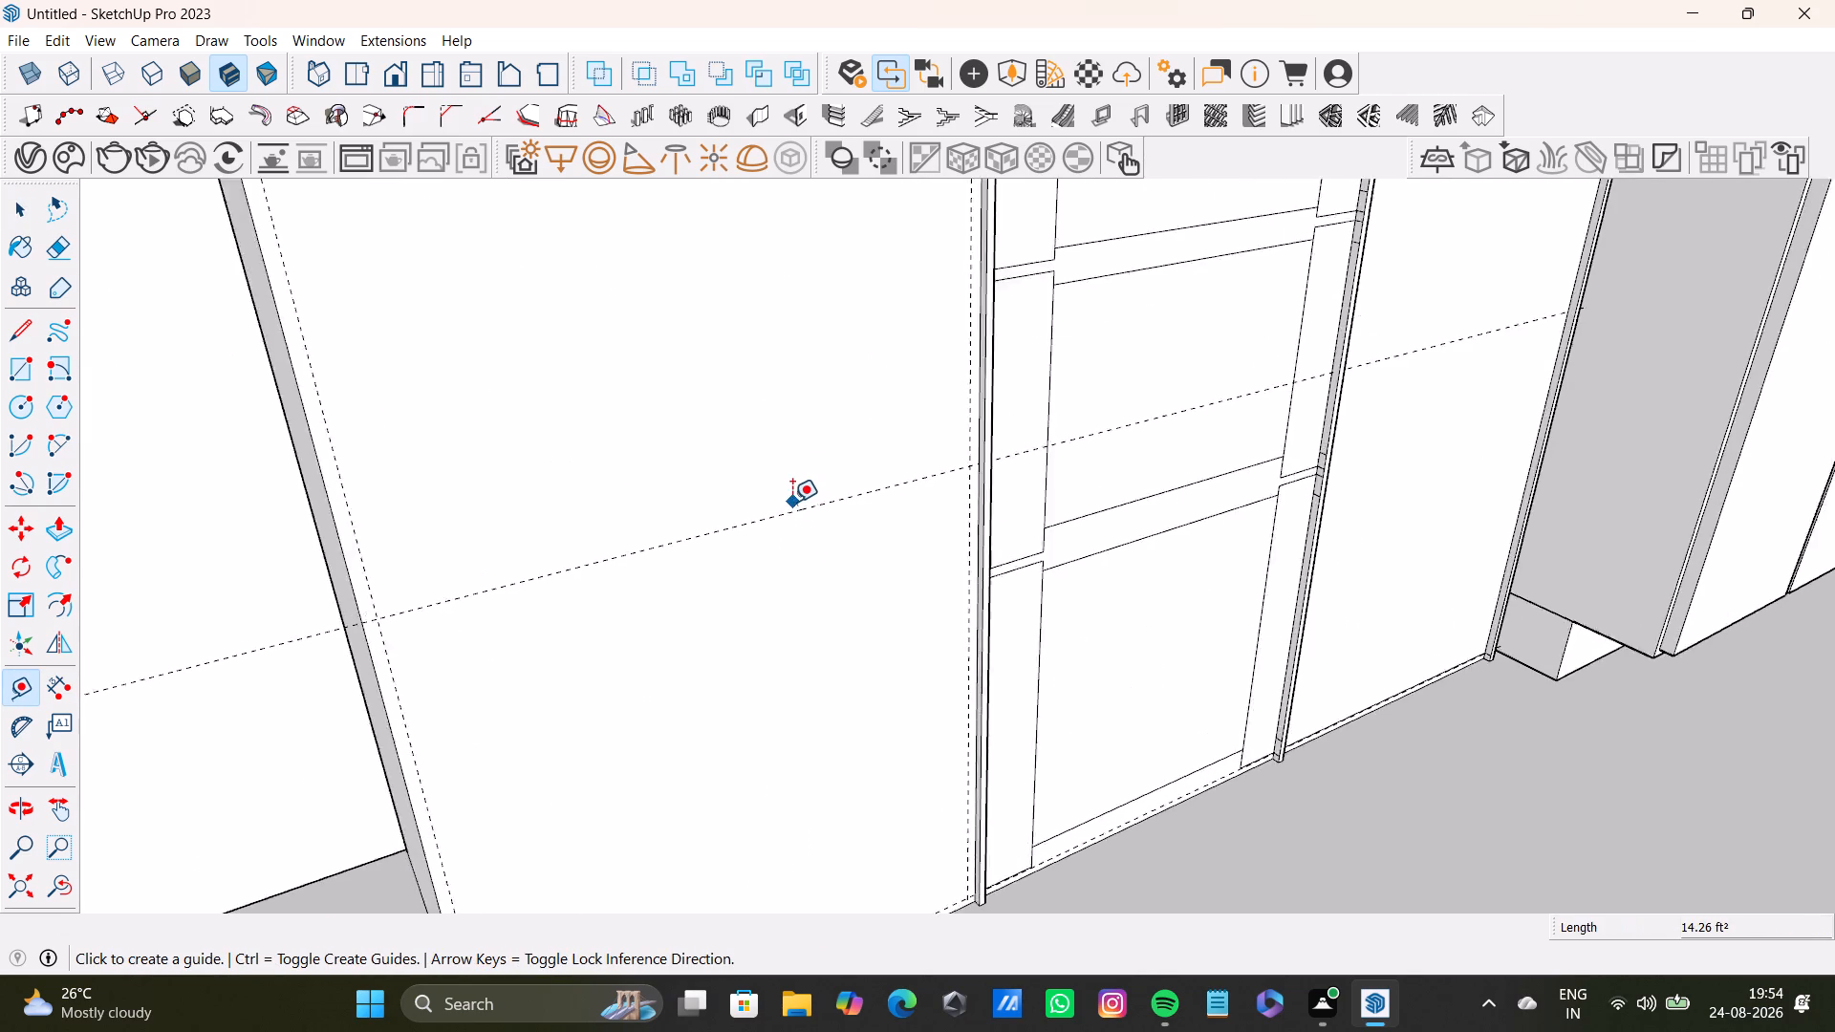
pyautogui.click(797, 509)
pyautogui.write('0.5/"')
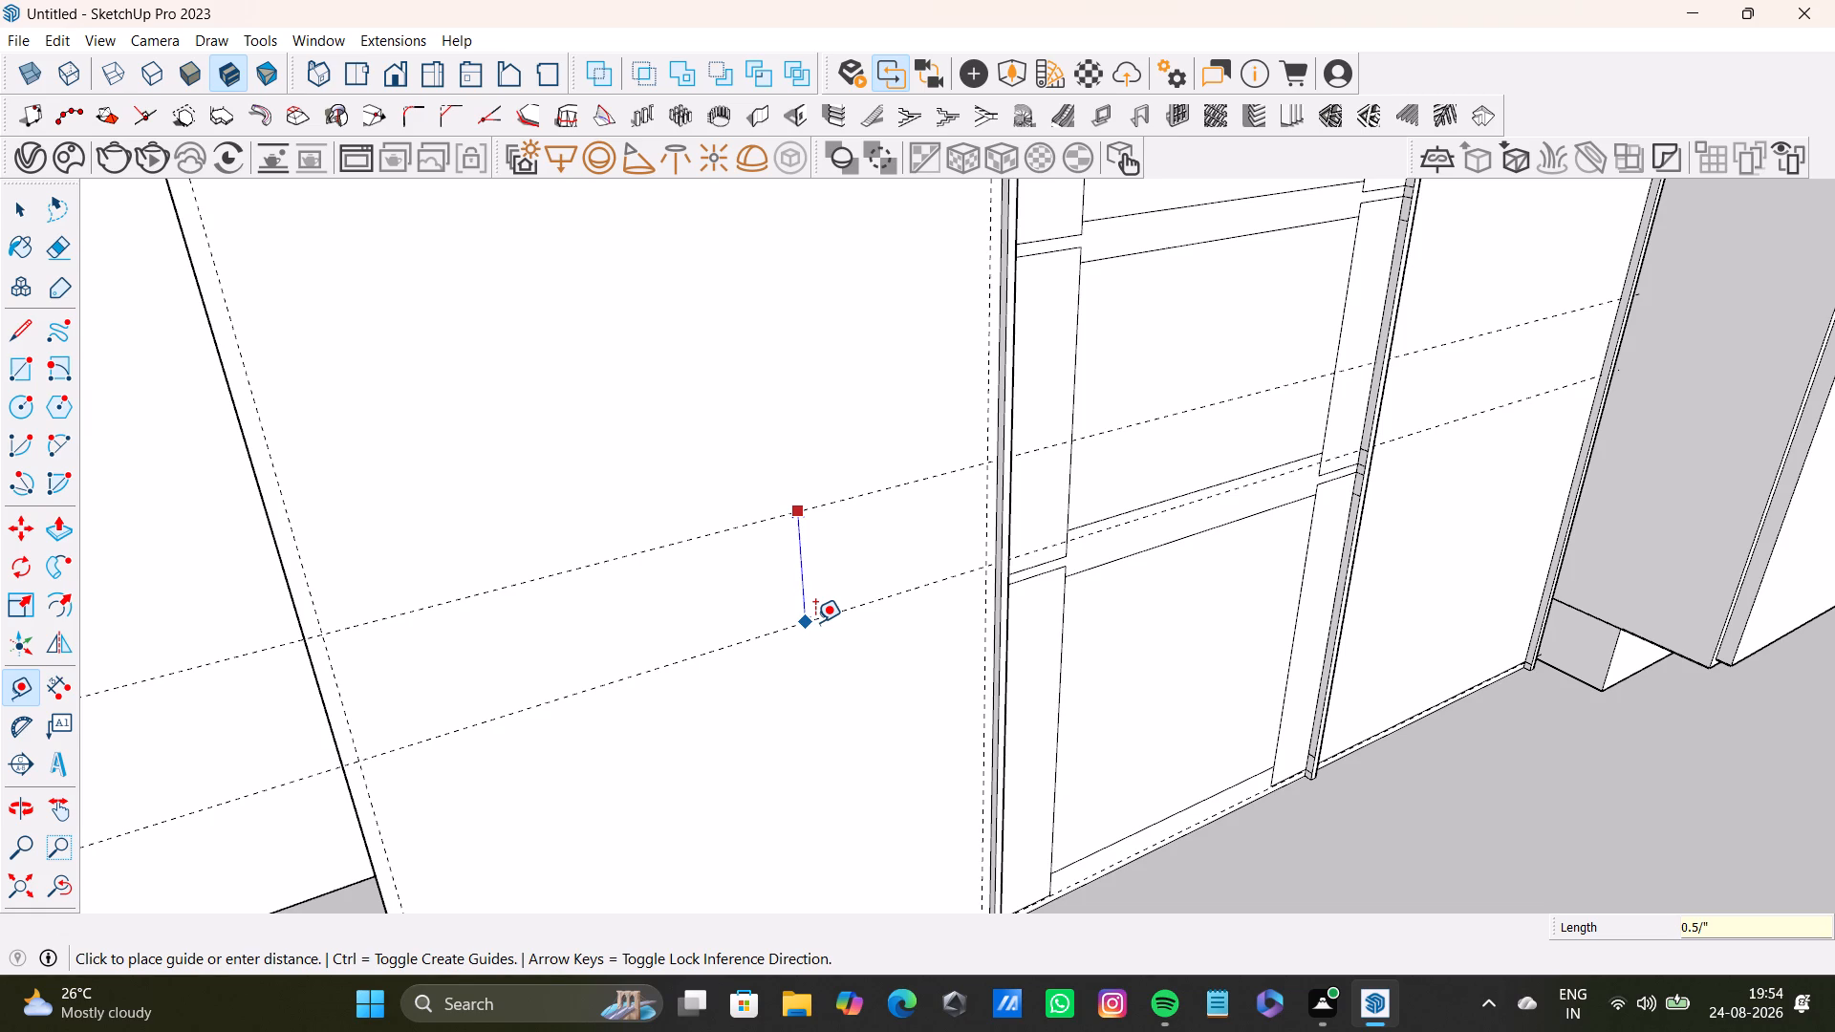
pyautogui.press('BackSpace')
pyautogui.press('BackSpace')
pyautogui.hotkey('shift', '"')
pyautogui.press('Return')
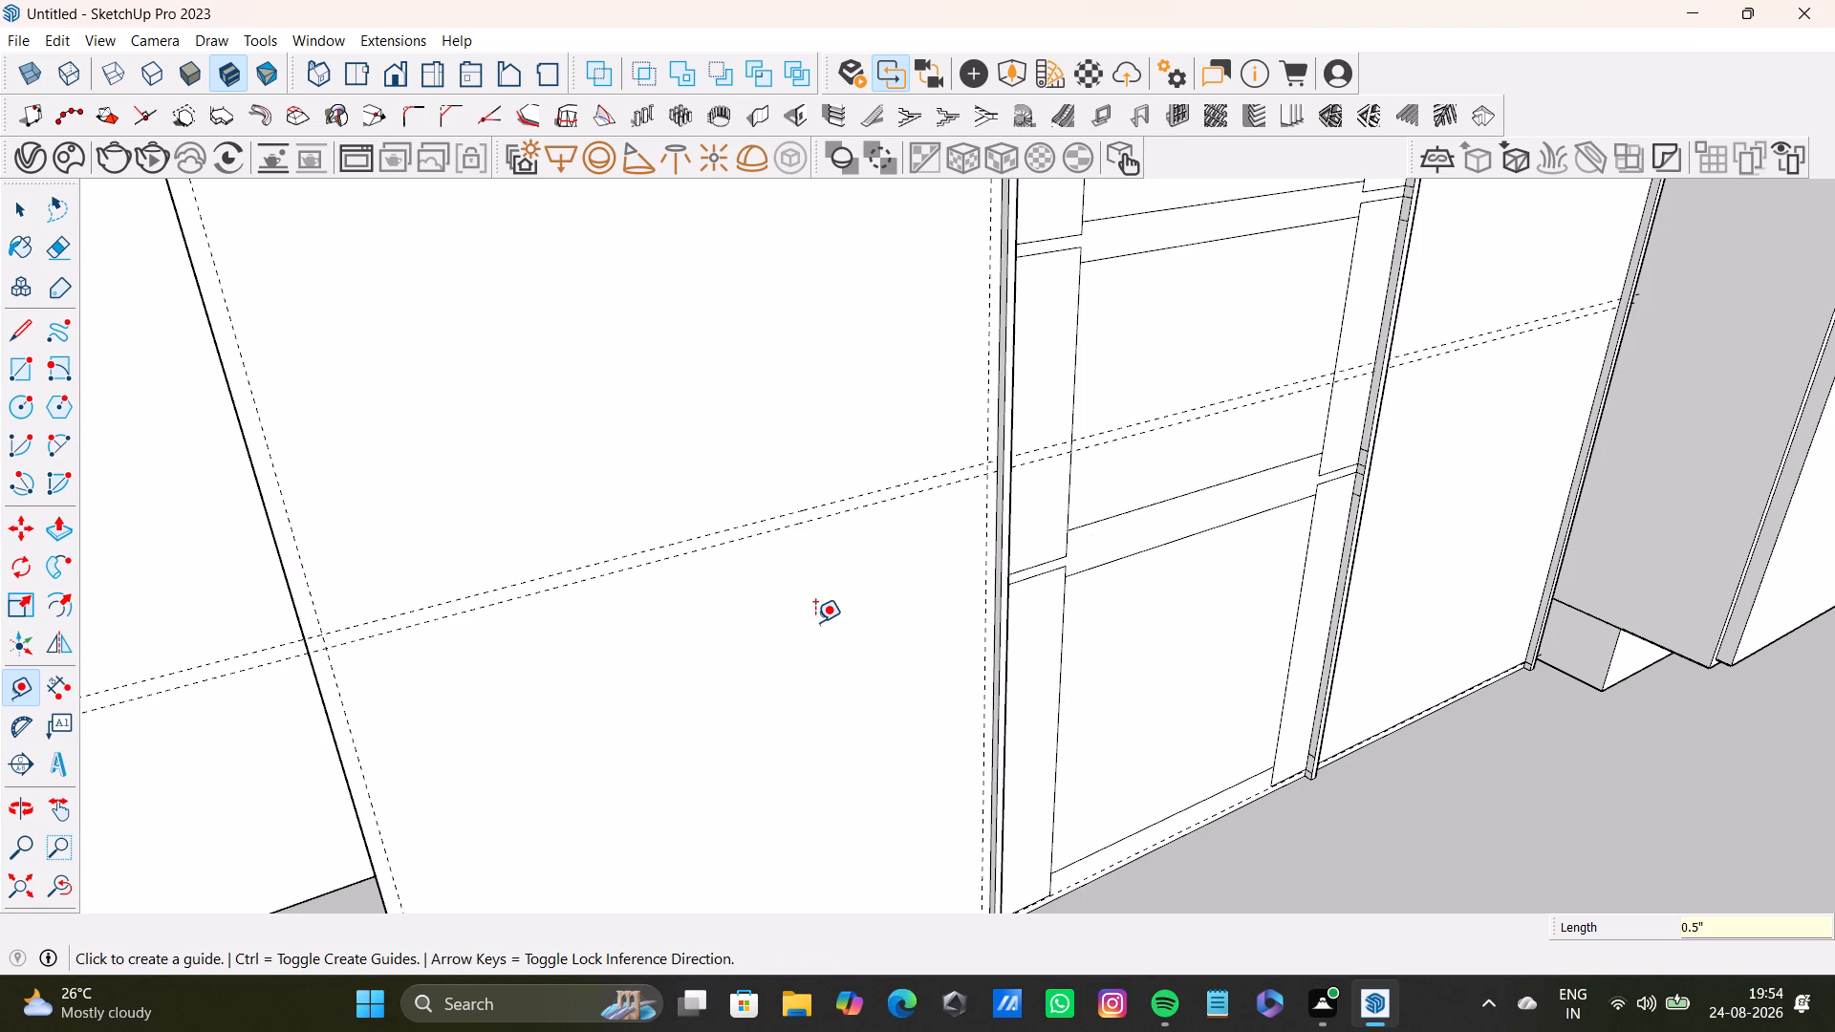
# Draw the upper panel rectangle, 2' 4 7/16" by 2' 1", between the border guides and the upper gap guide.
pyautogui.scroll(-12, 798, 567)
pyautogui.keyDown('shift'); pyautogui.moveTo(805, 554); pyautogui.dragTo(939, 735, button='middle'); pyautogui.keyUp('shift')
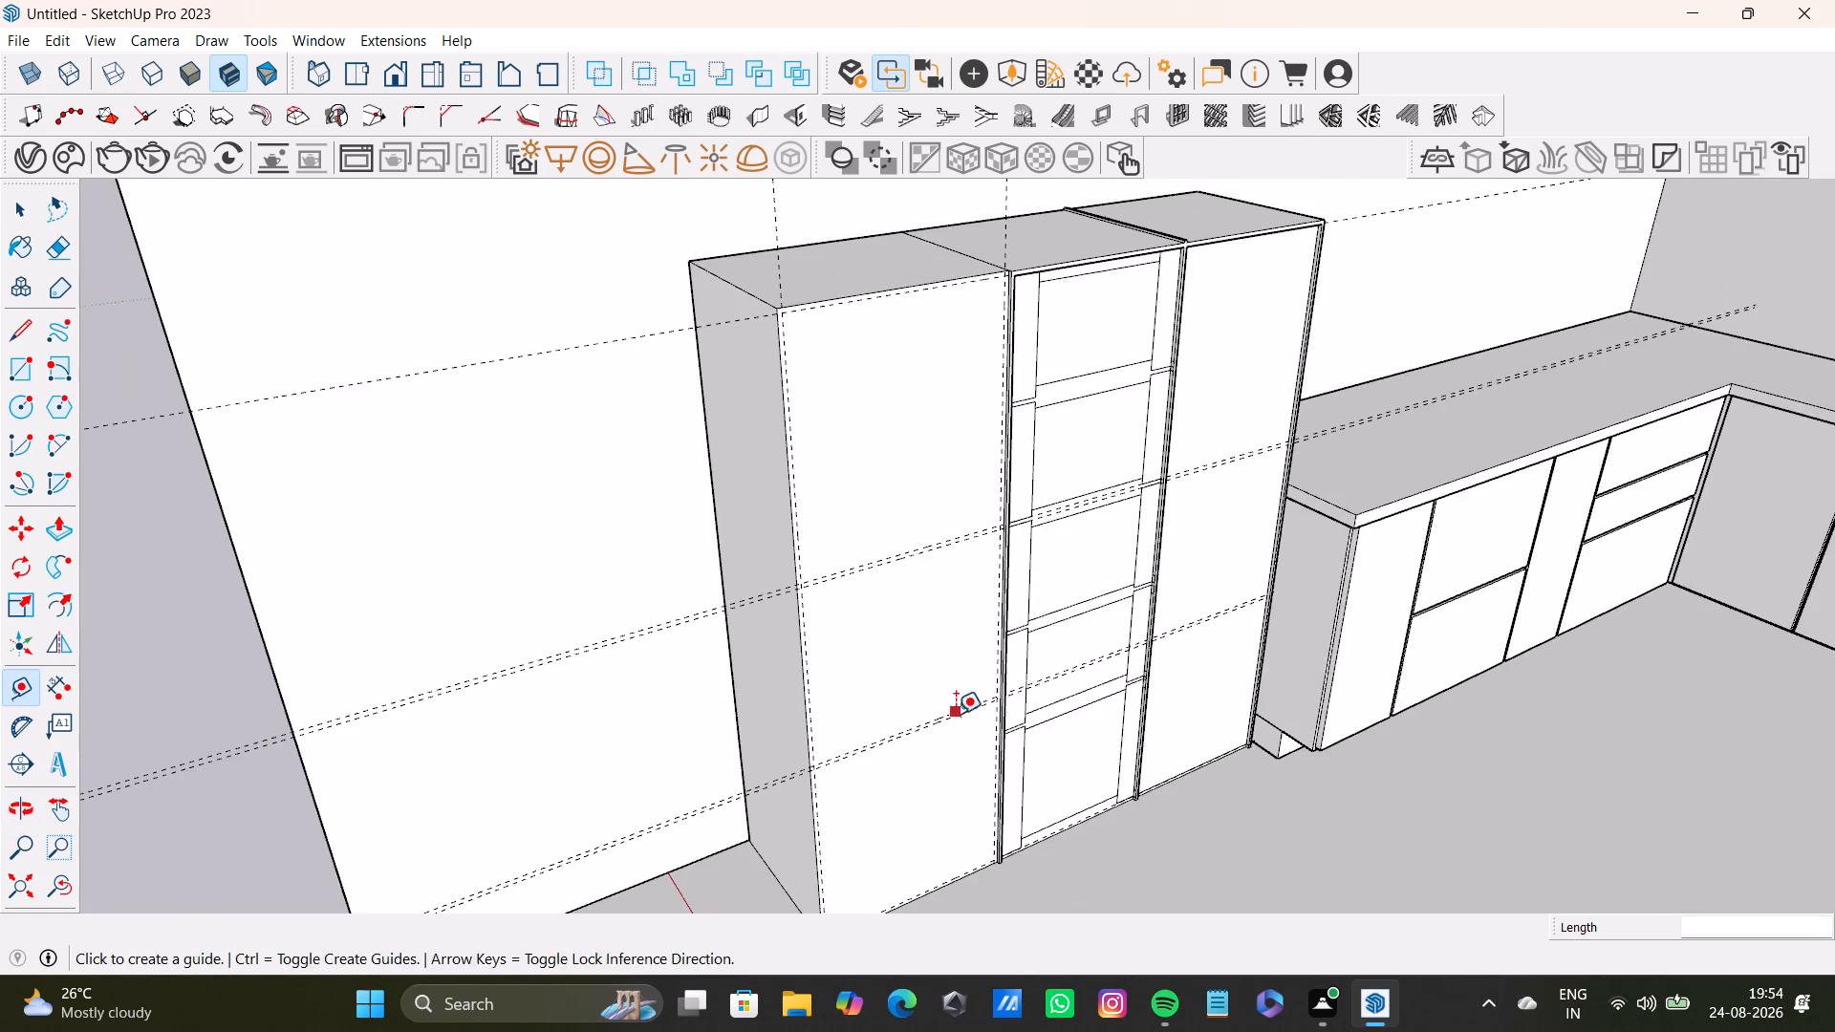
pyautogui.moveTo(956, 714); pyautogui.dragTo(806, 618, button='middle')
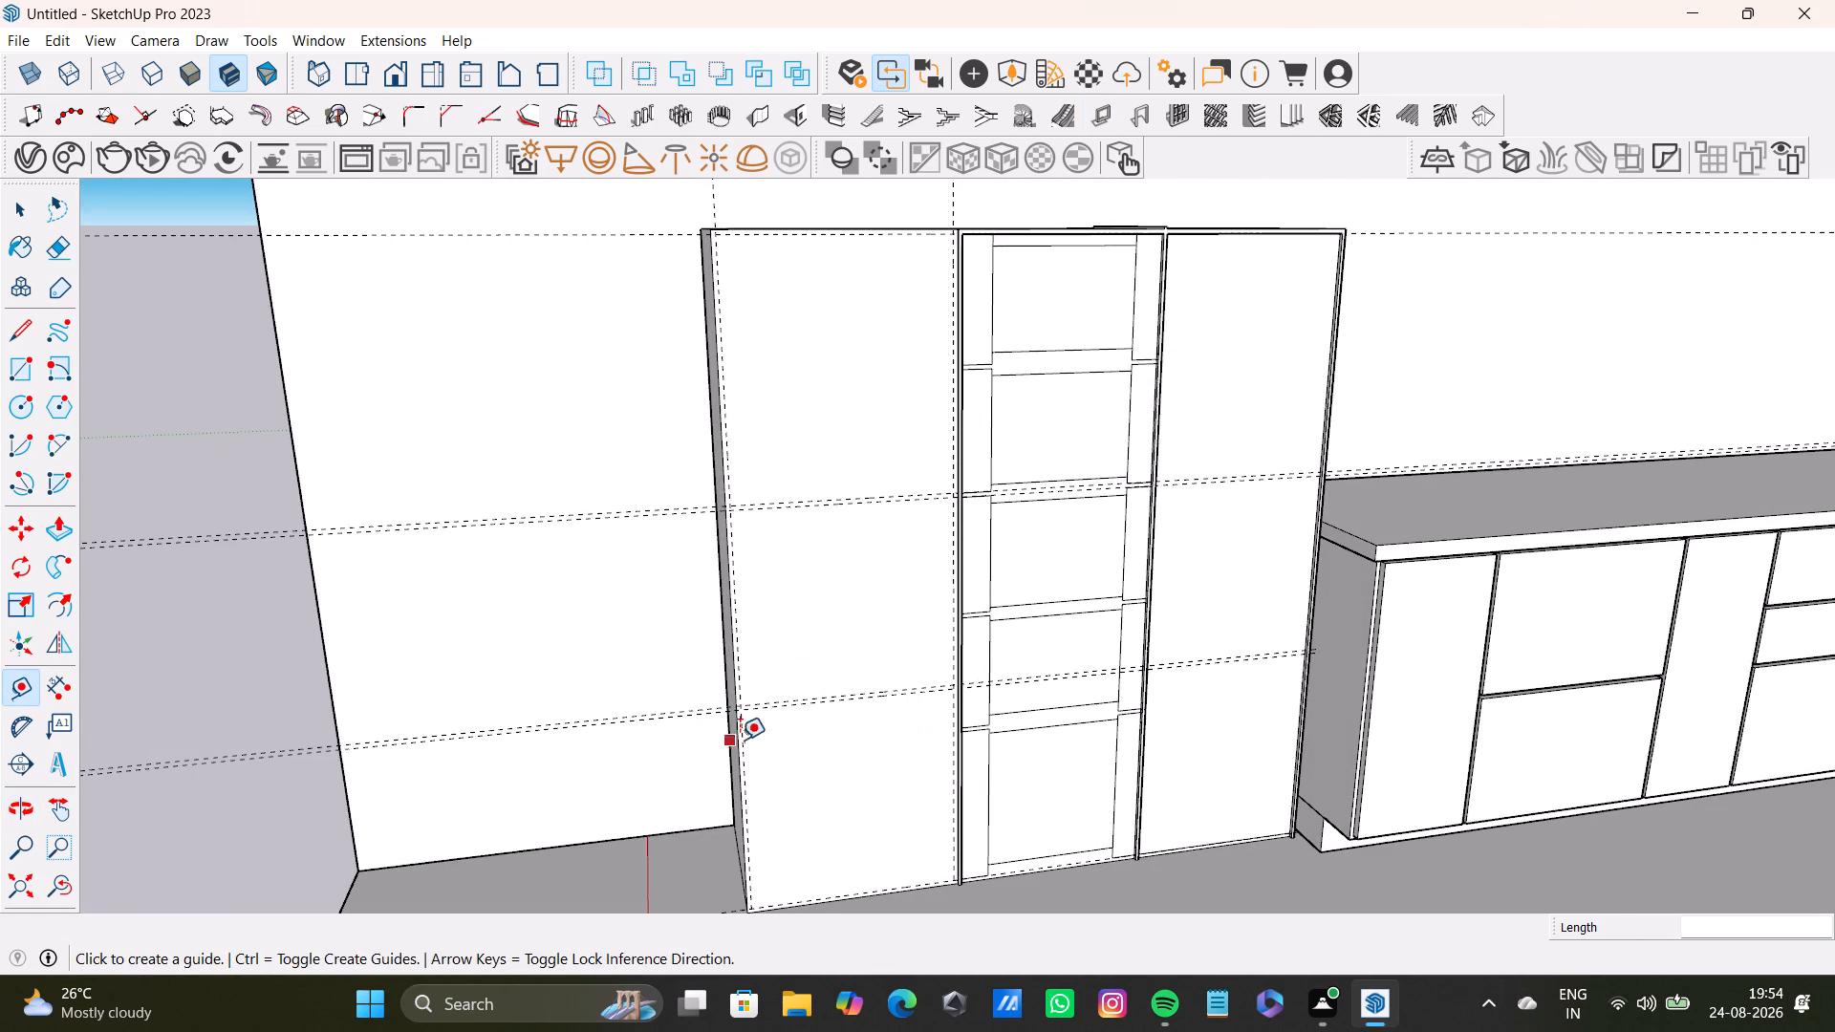
pyautogui.keyDown('shift'); pyautogui.moveTo(766, 720); pyautogui.dragTo(764, 527, button='middle'); pyautogui.keyUp('shift')
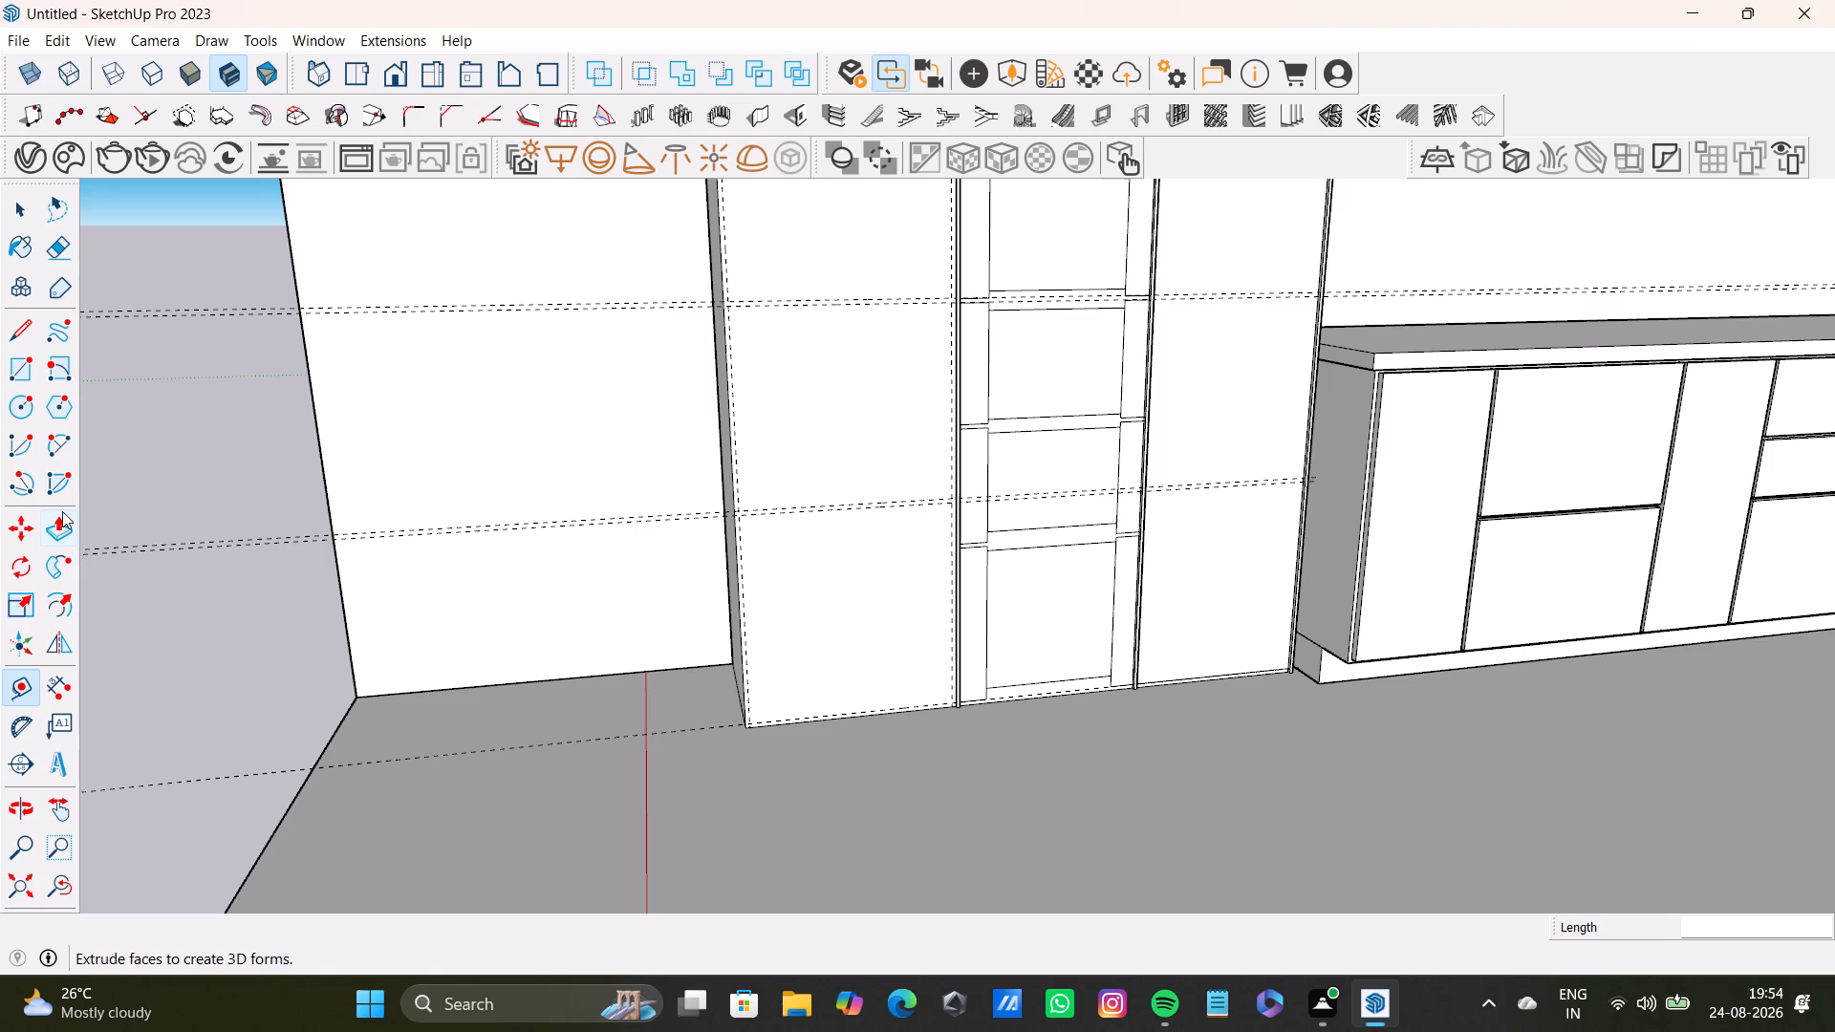
pyautogui.click(11, 371)
pyautogui.scroll(4, 615, 420)
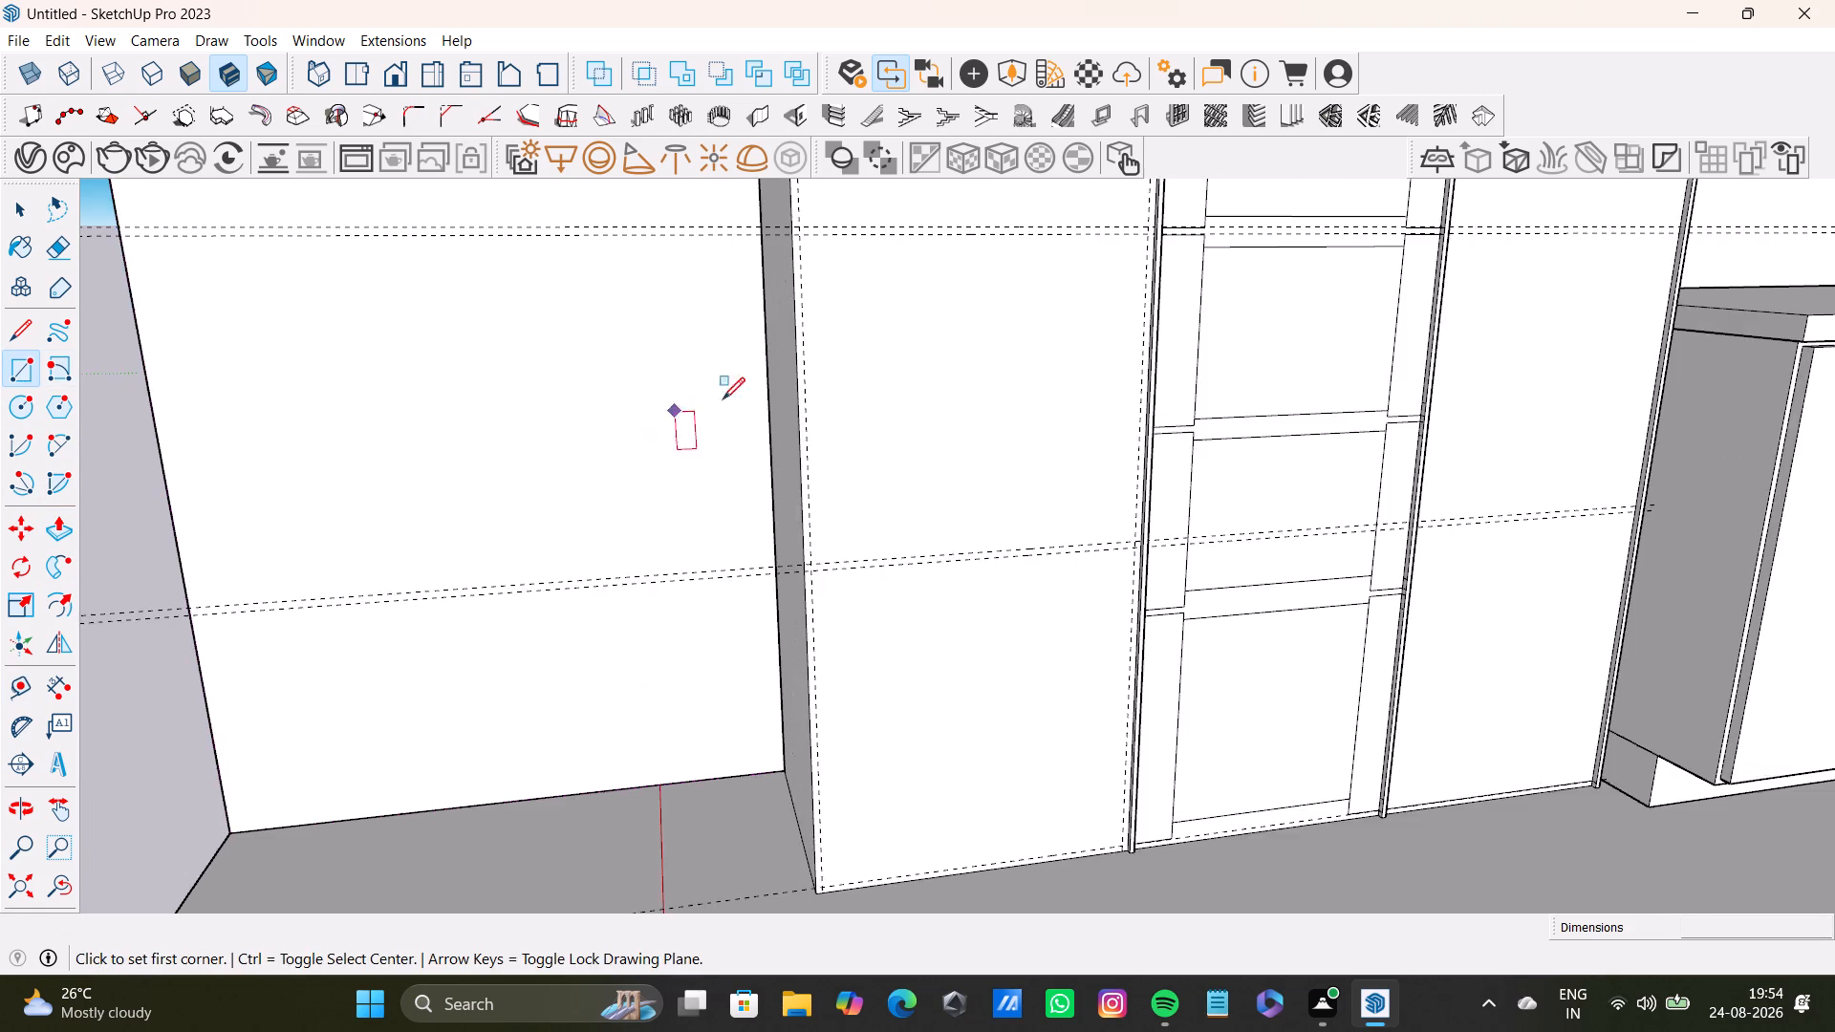
pyautogui.keyDown('shift'); pyautogui.moveTo(756, 379); pyautogui.dragTo(572, 1031, button='middle'); pyautogui.keyUp('shift')
pyautogui.scroll(4, 613, 808)
pyautogui.moveTo(615, 702); pyautogui.dragTo(592, 554, button='middle')
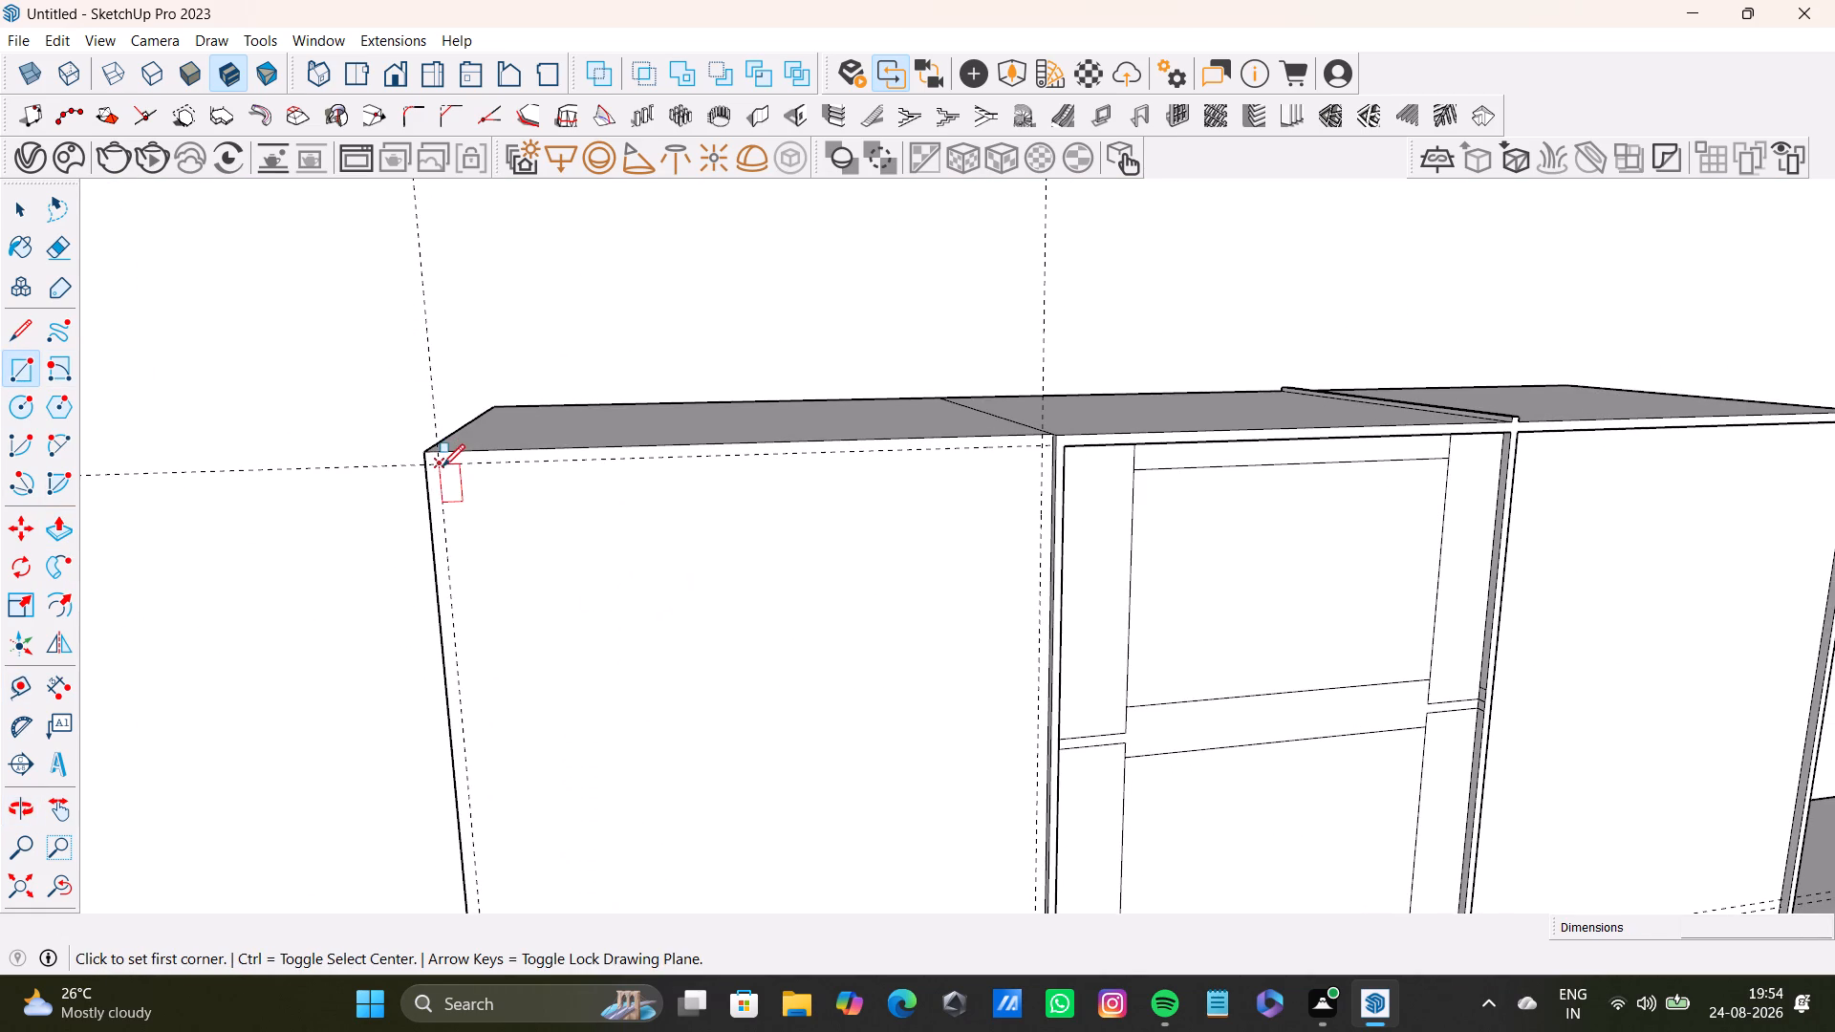
pyautogui.click(443, 466)
pyautogui.scroll(-3, 831, 718)
pyautogui.keyDown('shift'); pyautogui.moveTo(915, 759); pyautogui.dragTo(898, 541, button='middle'); pyautogui.keyUp('shift')
pyautogui.scroll(2, 985, 754)
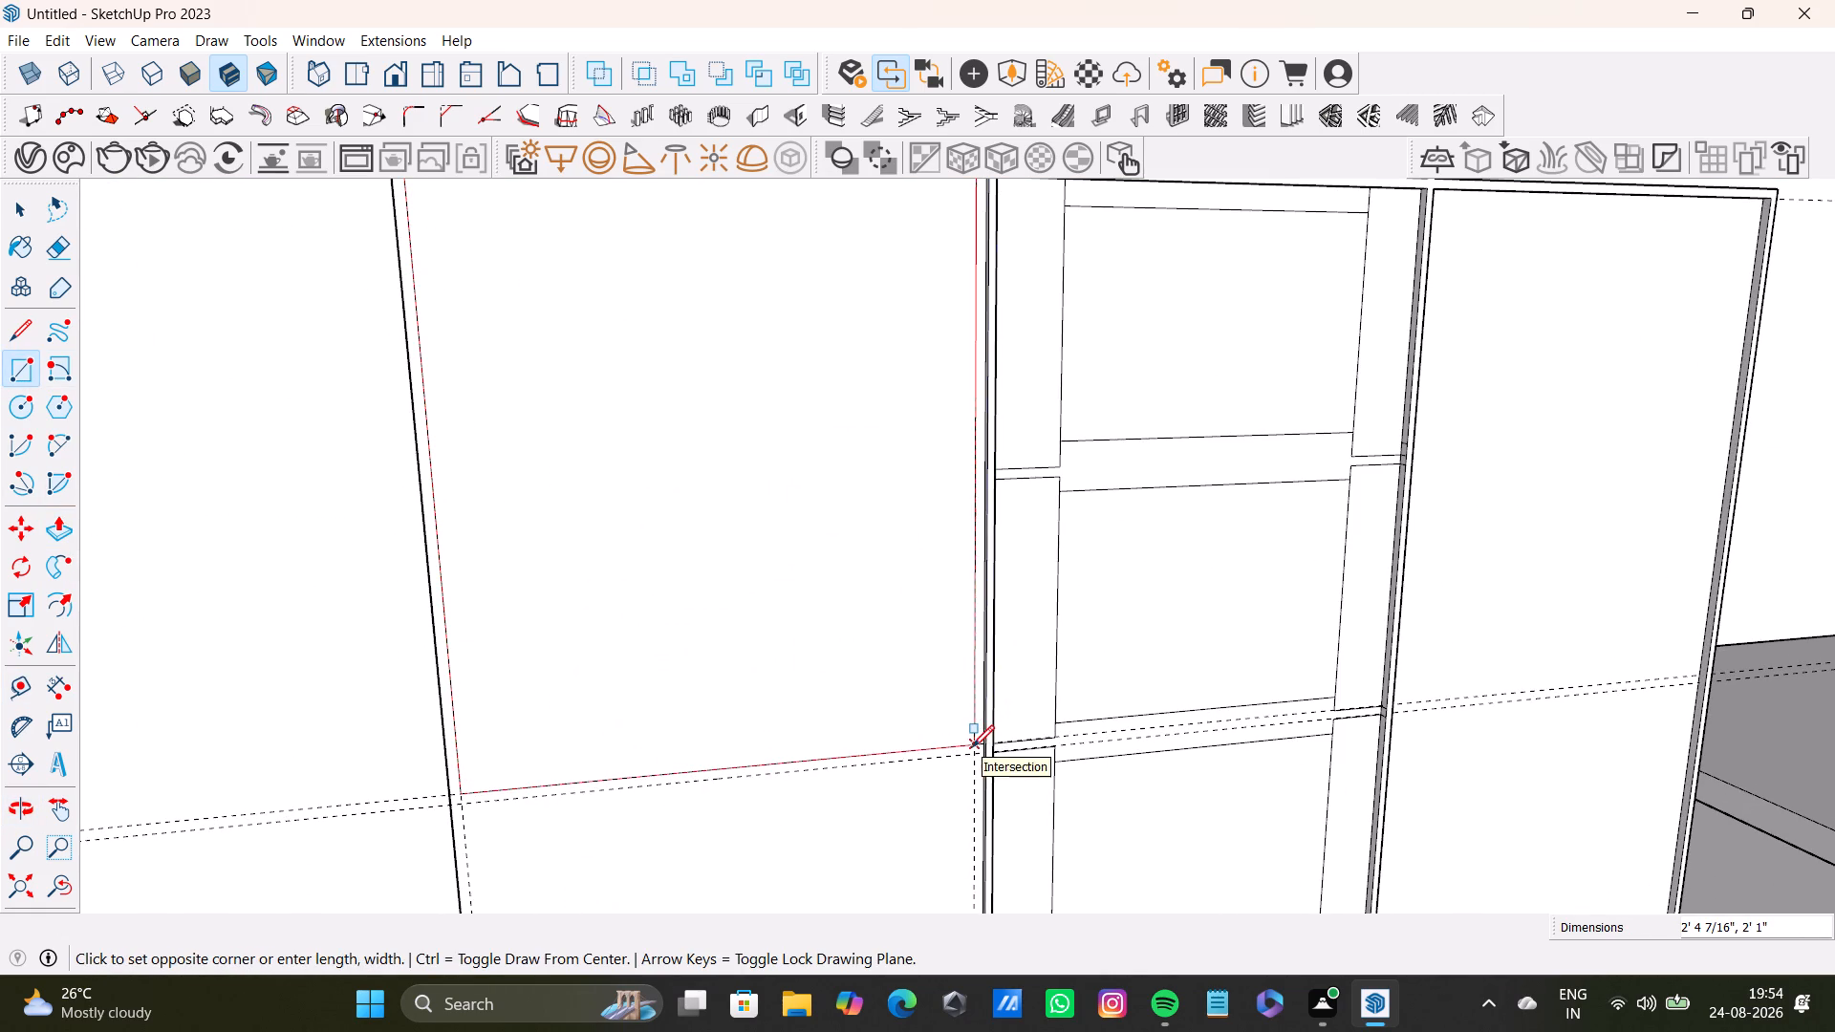
pyautogui.click(972, 747)
# Draw the middle panel rectangle on the block's front, between the two pairs of gap guides and the side border guides.
pyautogui.scroll(-4, 952, 763)
pyautogui.keyDown('shift'); pyautogui.moveTo(952, 763); pyautogui.dragTo(928, 531, button='middle'); pyautogui.keyUp('shift')
pyautogui.scroll(8, 660, 576)
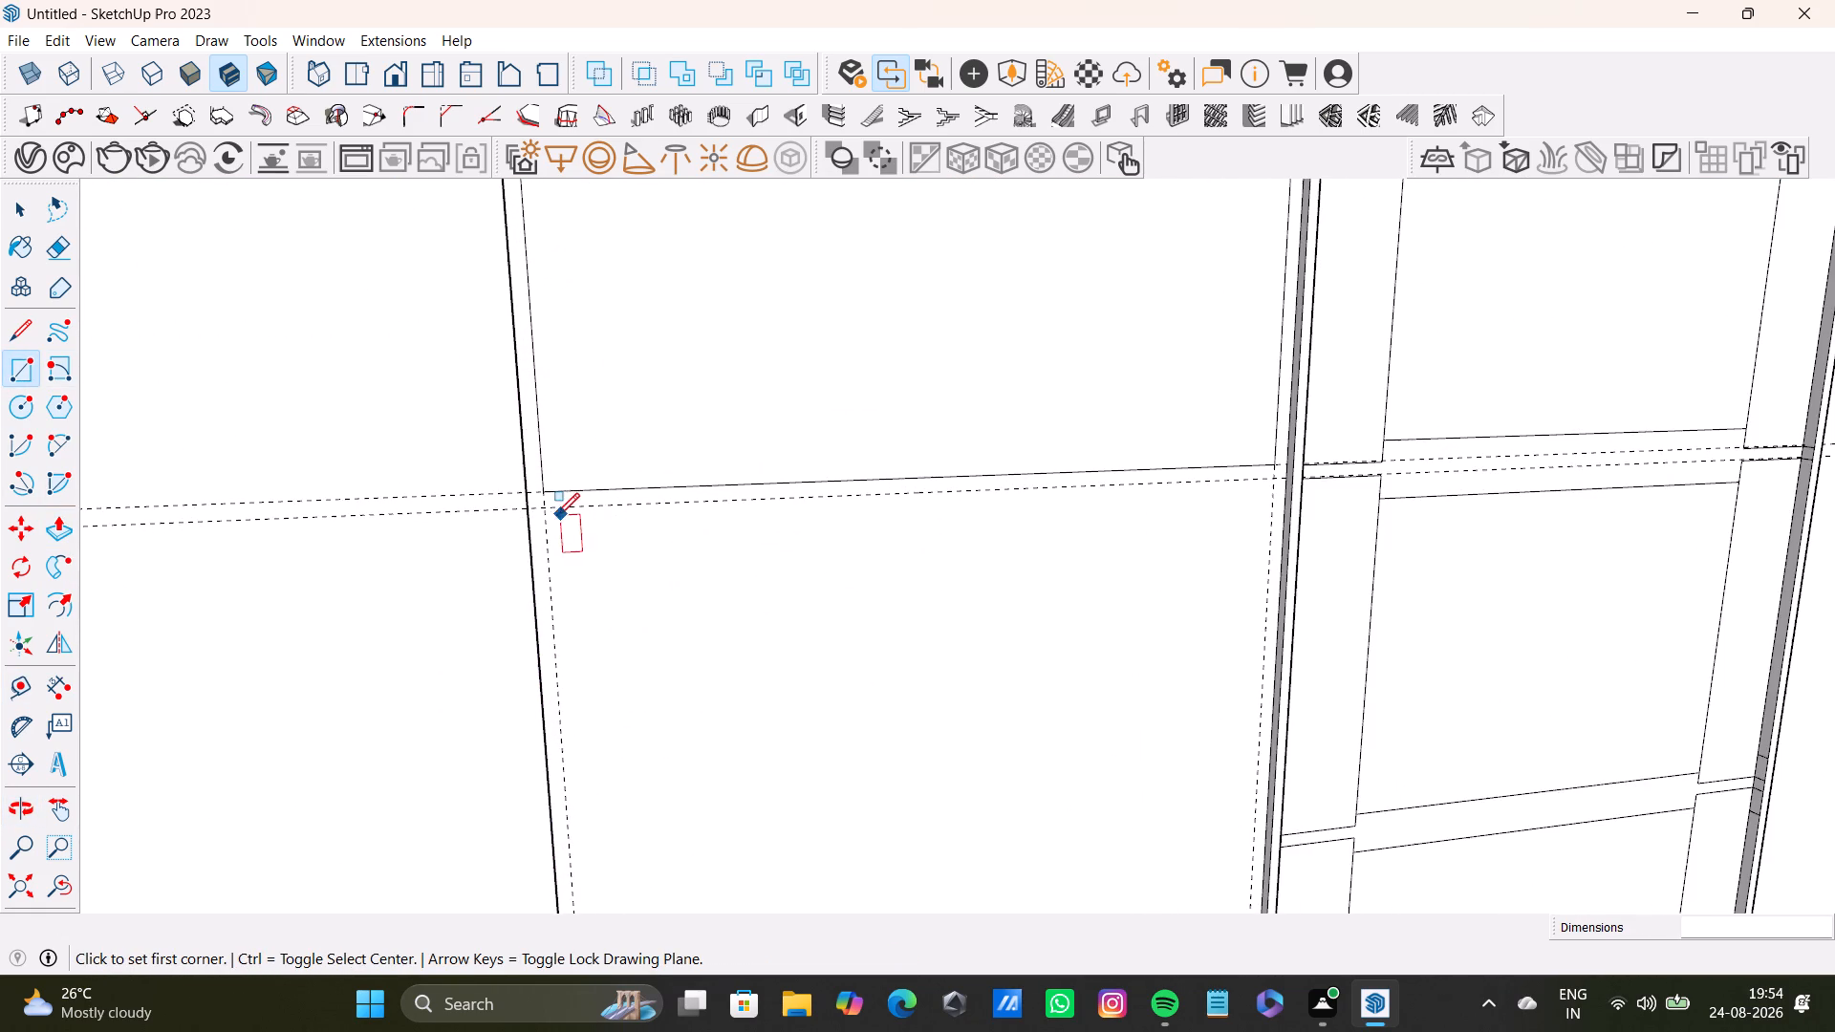
pyautogui.click(548, 506)
pyautogui.scroll(-5, 882, 718)
pyautogui.moveTo(980, 742); pyautogui.dragTo(992, 461, button='middle')
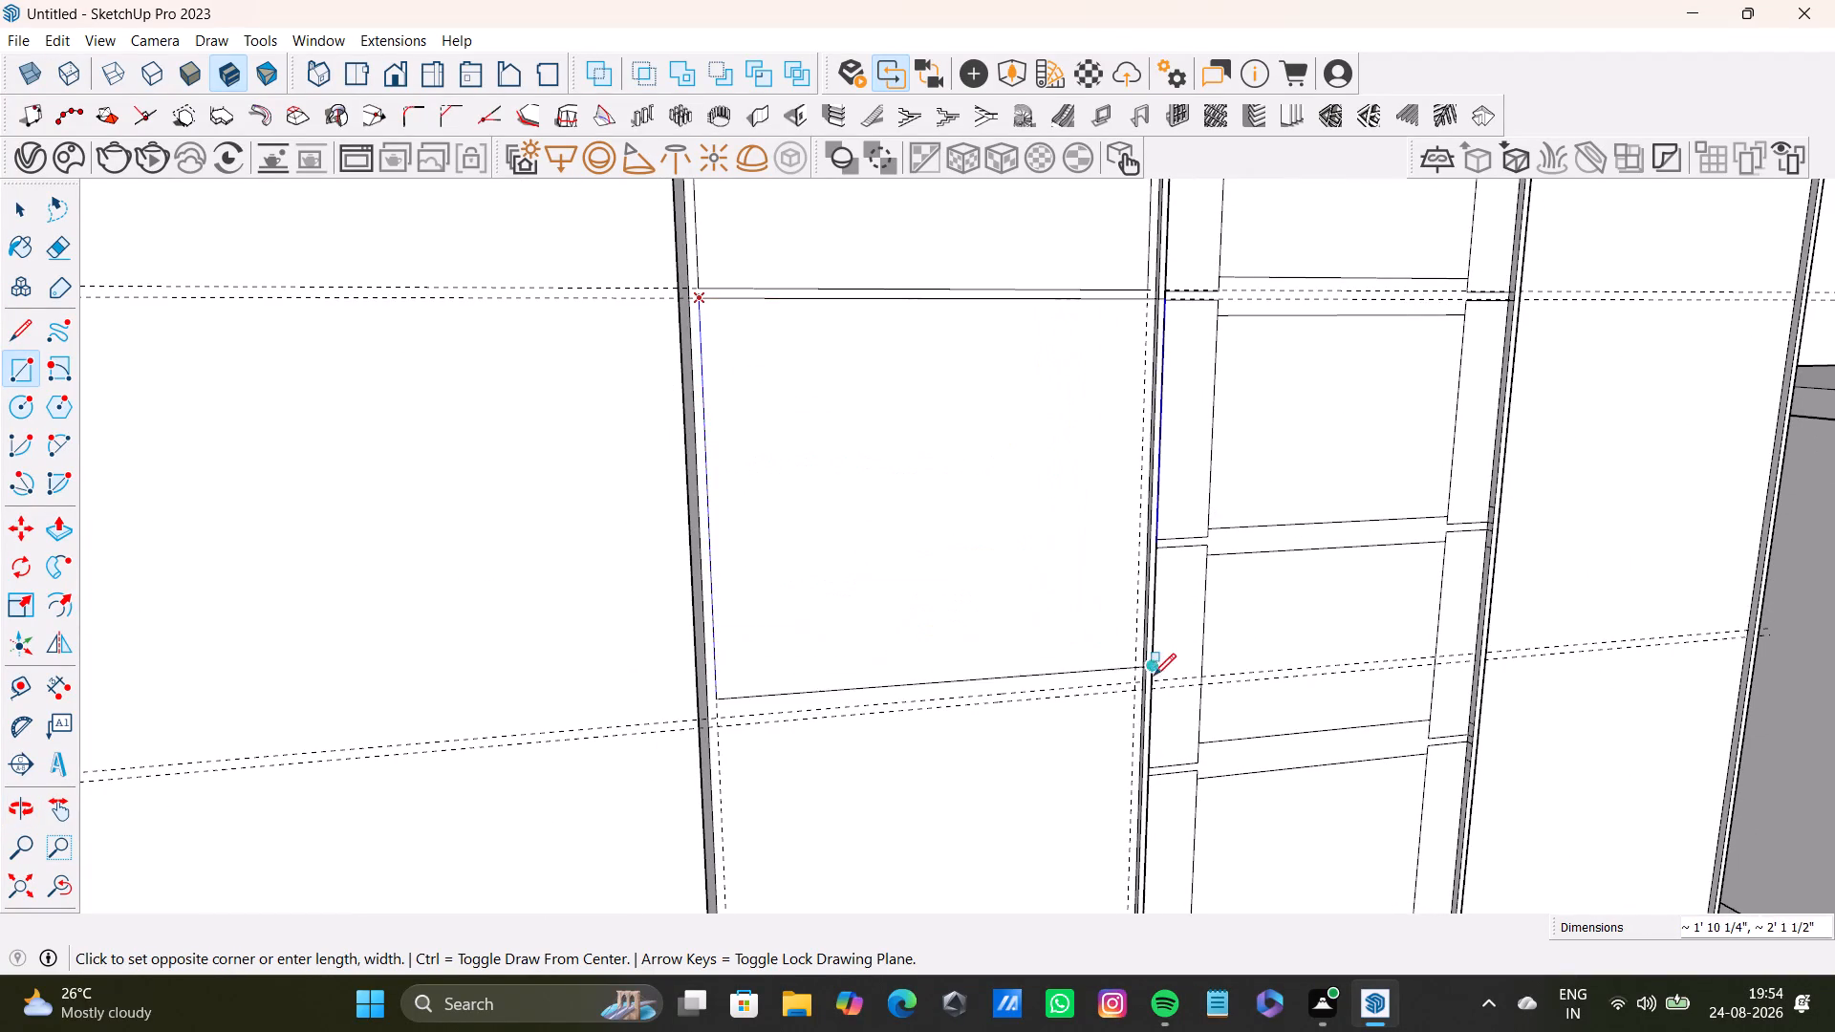
pyautogui.click(1129, 683)
# Draw the bottom panel rectangle, 2' 1 11/16" by 2' 1", from the lower gap guide to the bottom border guide.
pyautogui.scroll(-4, 1051, 707)
pyautogui.keyDown('shift'); pyautogui.moveTo(1048, 722); pyautogui.dragTo(970, 426, button='middle'); pyautogui.keyUp('shift')
pyautogui.scroll(8, 757, 474)
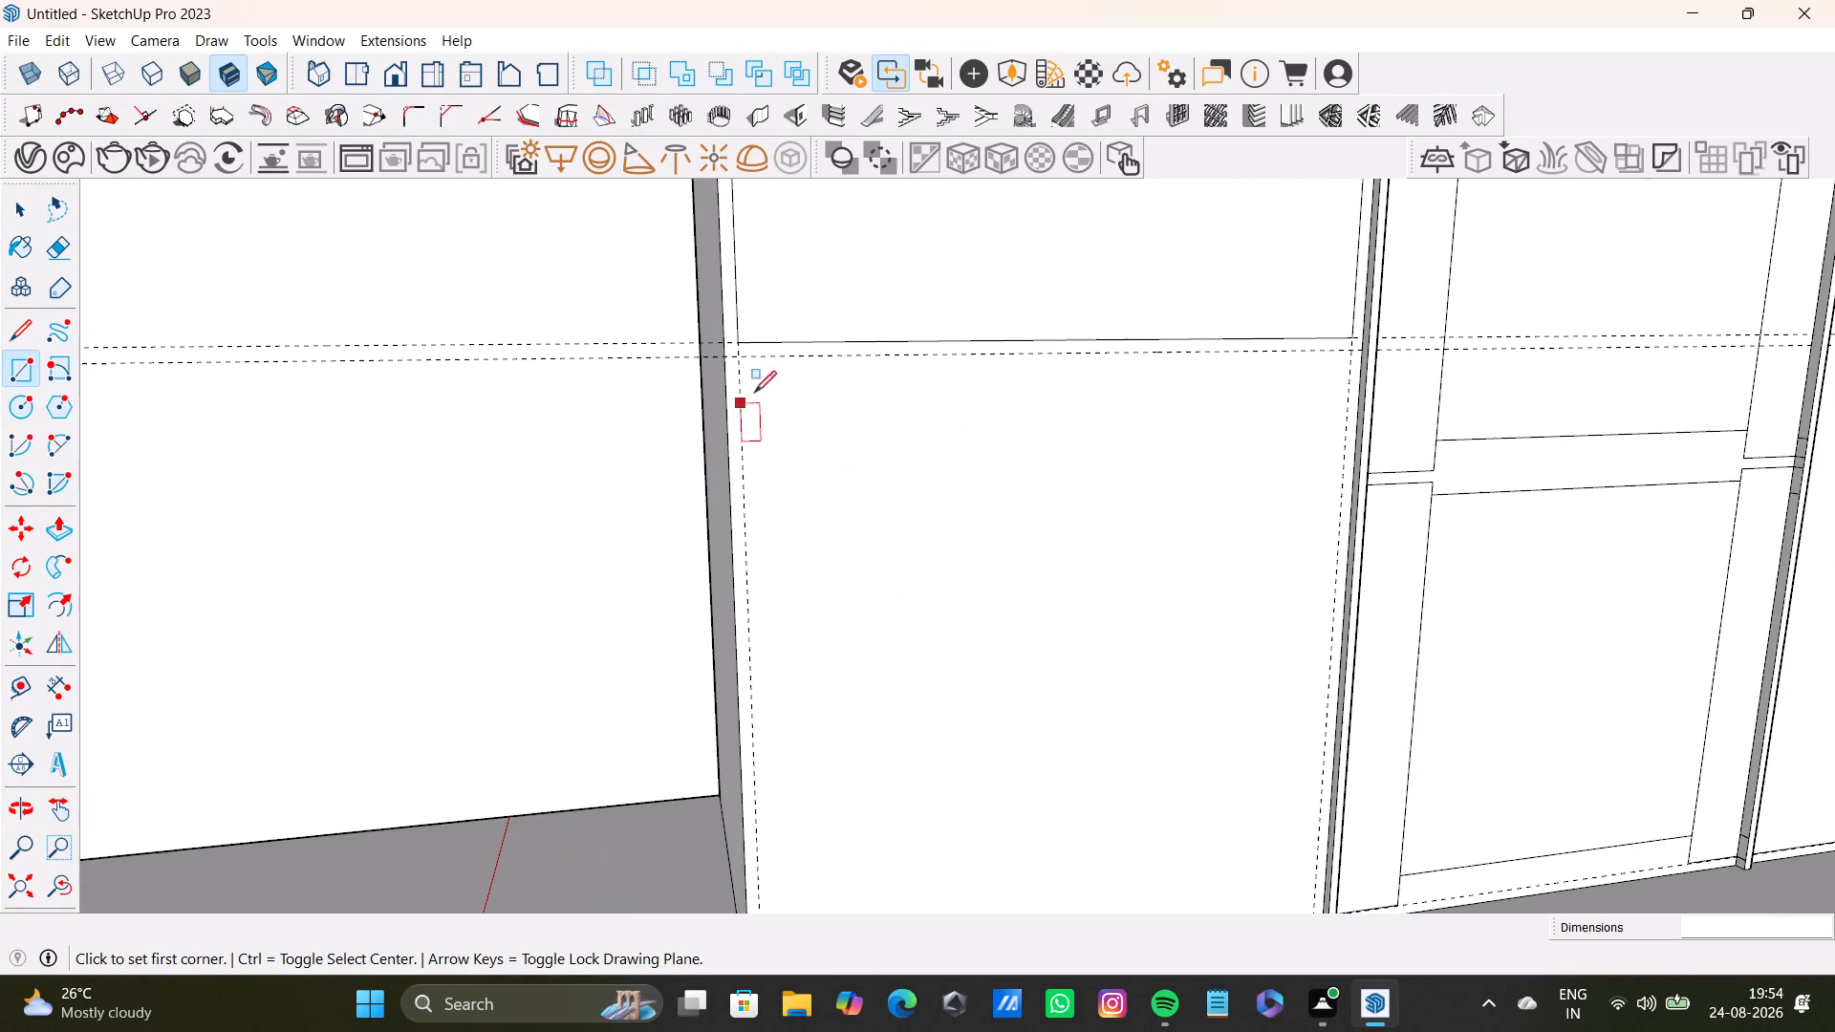
pyautogui.click(739, 355)
pyautogui.scroll(-4, 1112, 602)
pyautogui.scroll(-3, 1178, 763)
pyautogui.keyDown('shift'); pyautogui.moveTo(1182, 780); pyautogui.dragTo(1119, 673, button='middle'); pyautogui.keyUp('shift')
pyautogui.scroll(7, 1119, 681)
pyautogui.click(1213, 725)
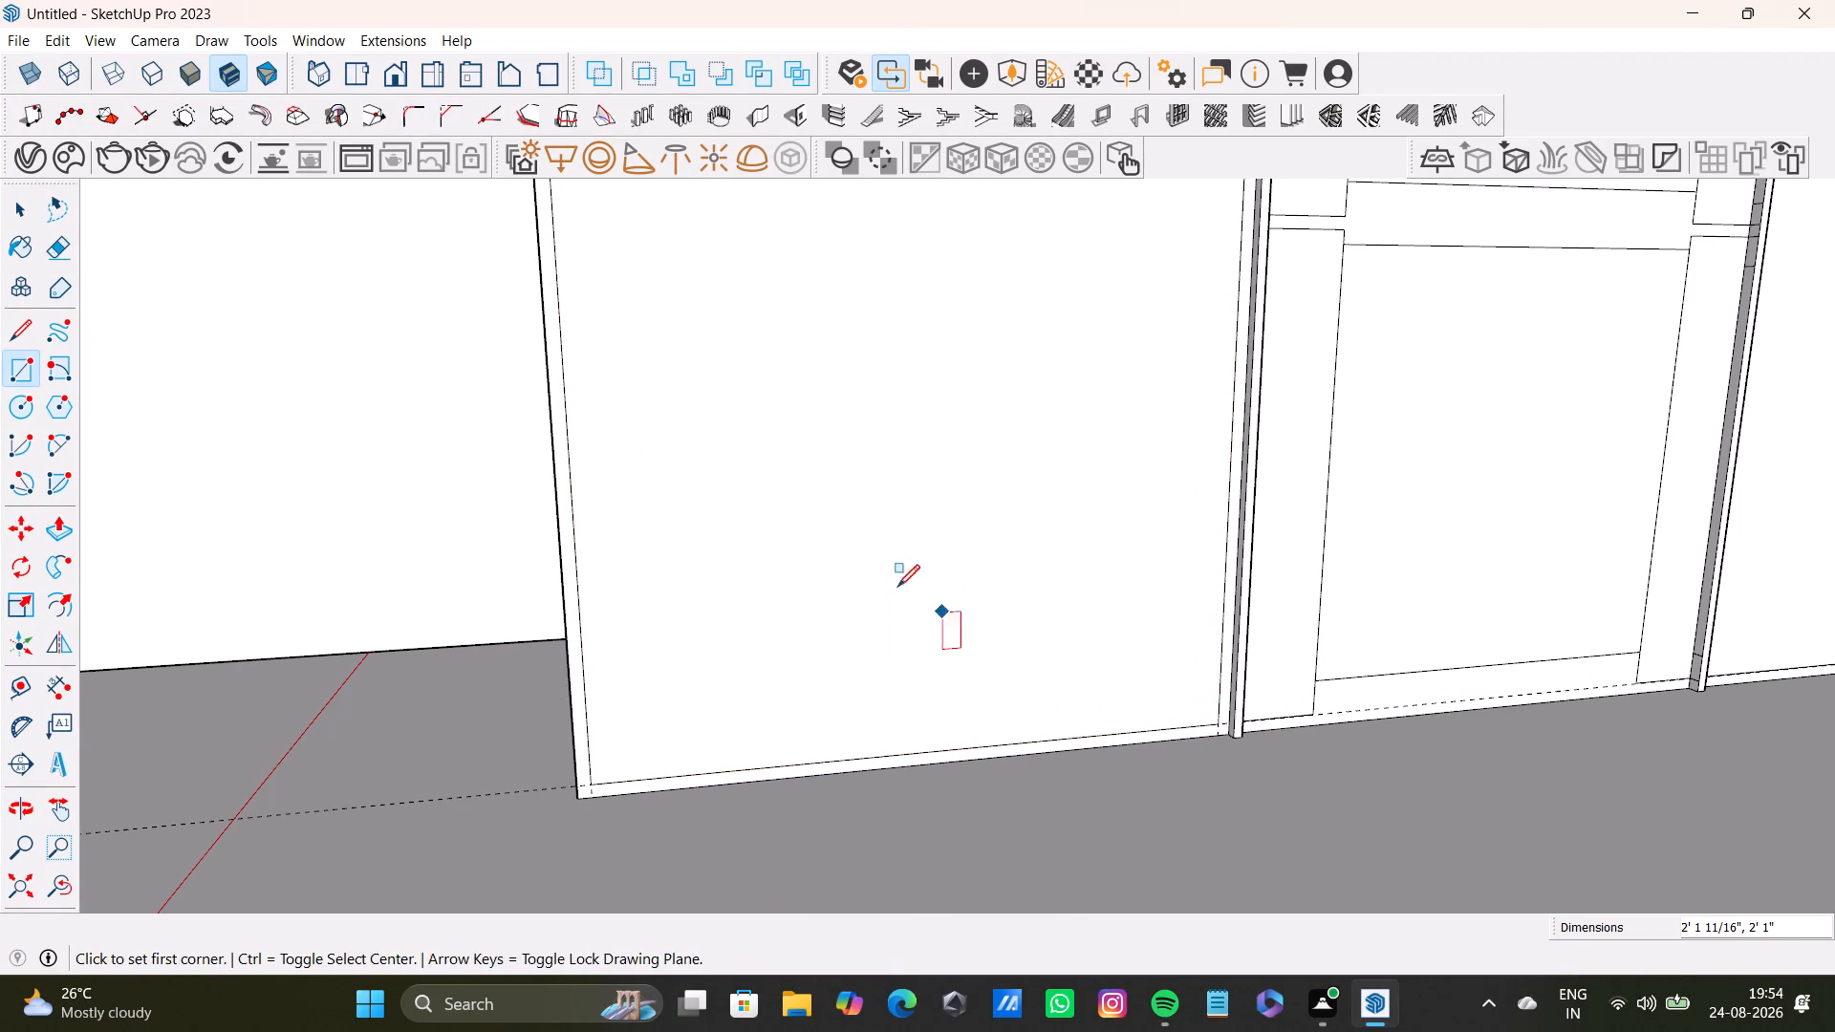
pyautogui.press('space')
# Push/Pull the border and gap frame face slightly outward around the three panels on the tall block's front.
pyautogui.scroll(-5, 878, 571)
pyautogui.moveTo(885, 565); pyautogui.dragTo(883, 843, button='middle')
pyautogui.scroll(-9, 885, 817)
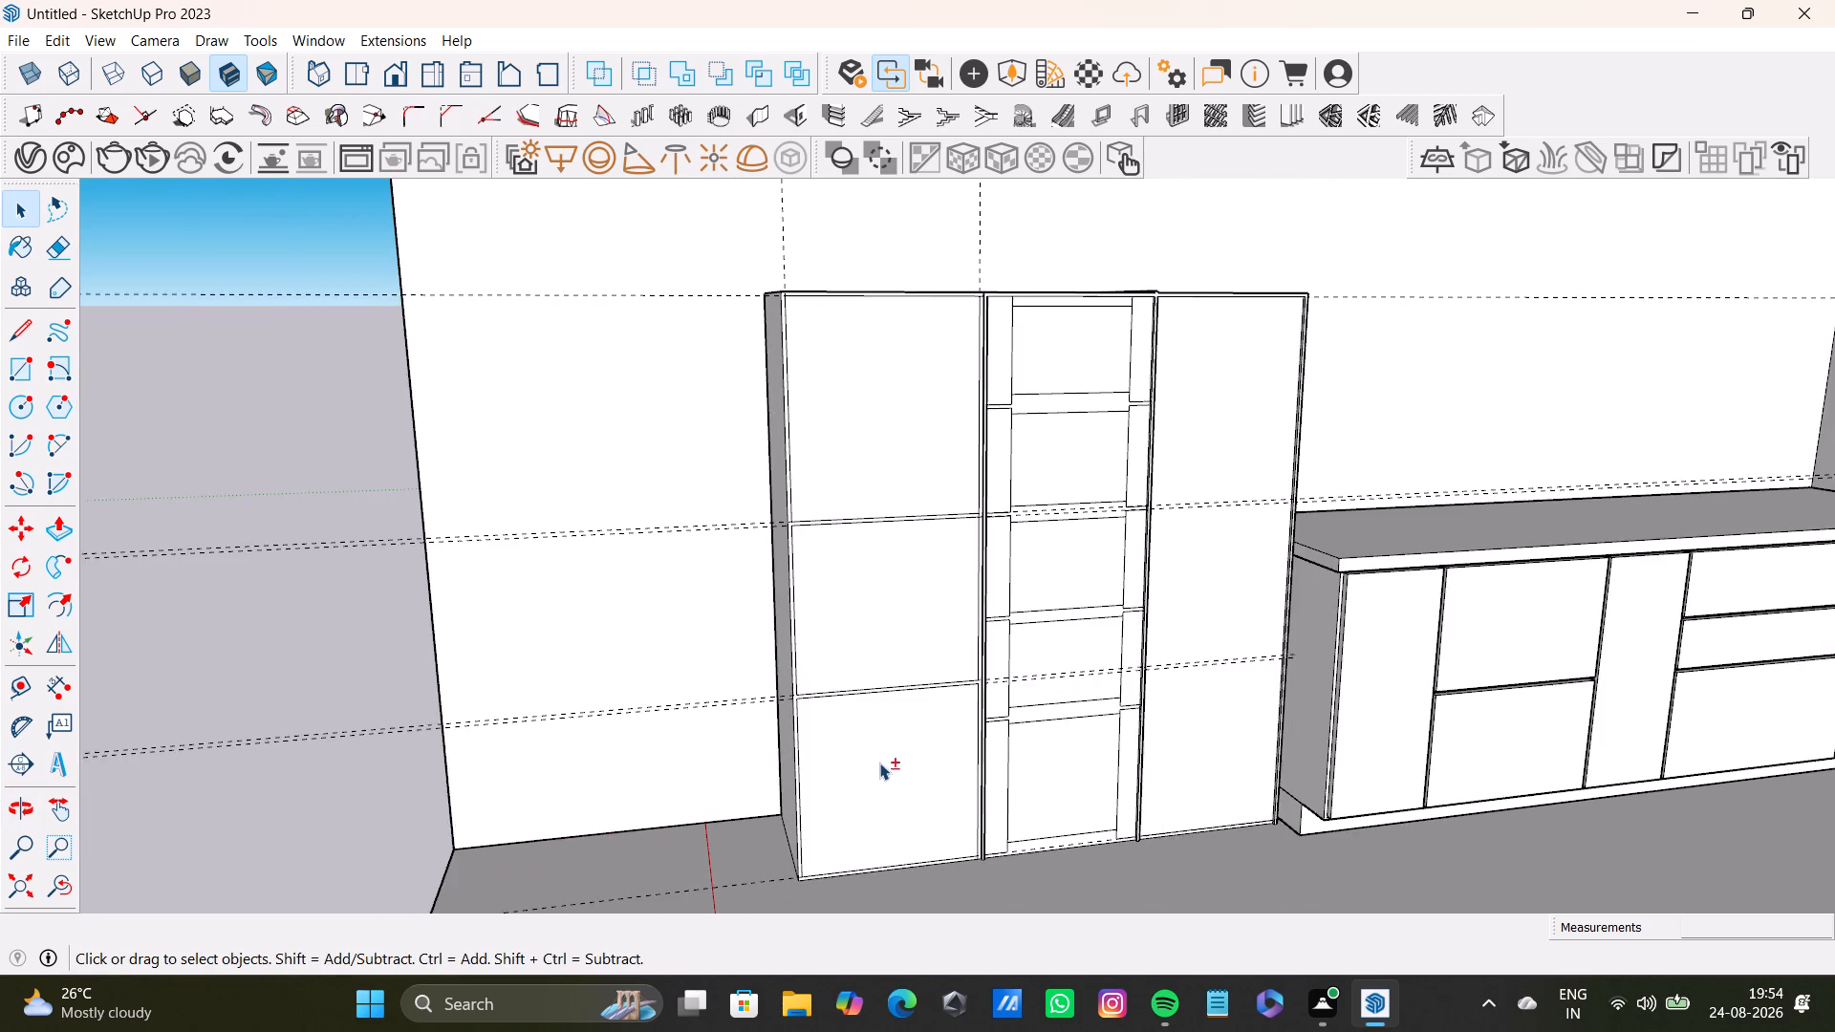
pyautogui.keyDown('shift'); pyautogui.moveTo(888, 761); pyautogui.dragTo(927, 811, button='middle'); pyautogui.keyUp('shift')
pyautogui.moveTo(906, 713); pyautogui.dragTo(986, 878, button='middle')
pyautogui.click(957, 543)
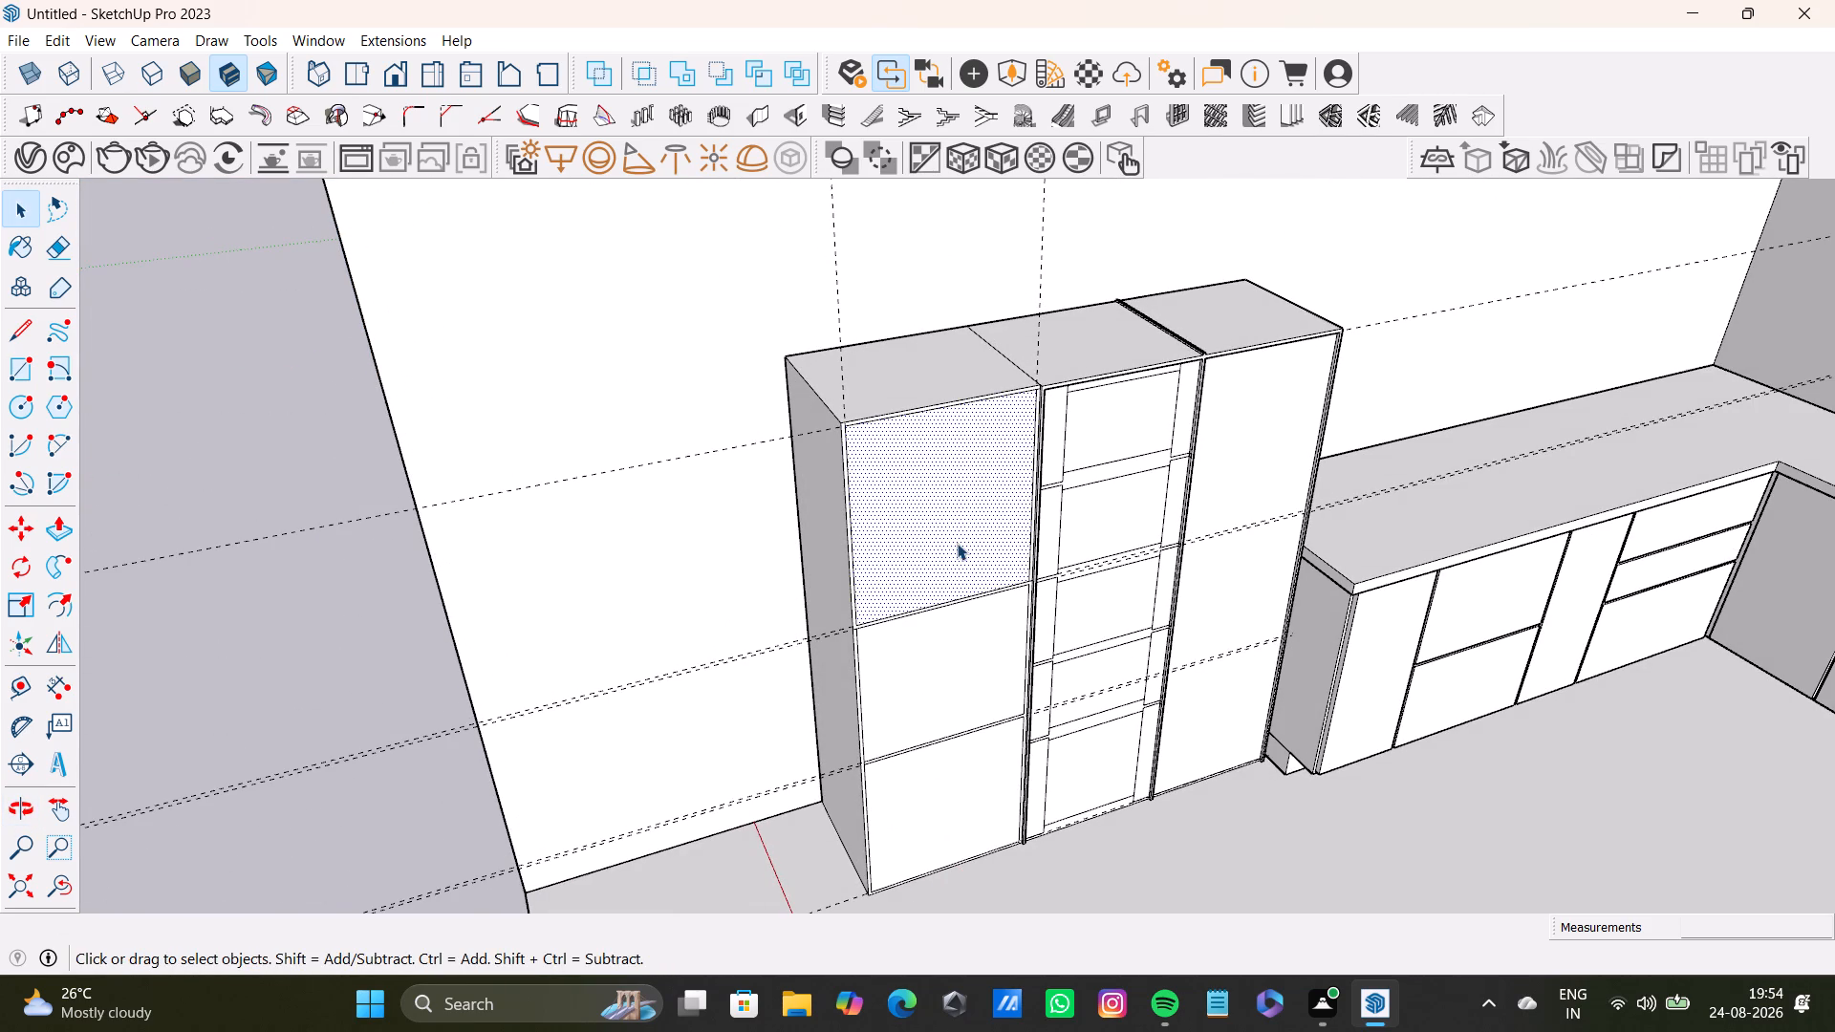
pyautogui.scroll(14, 1020, 525)
pyautogui.moveTo(1019, 463); pyautogui.dragTo(1013, 432, button='middle')
pyautogui.keyDown('shift'); pyautogui.moveTo(982, 388); pyautogui.dragTo(956, 738, button='middle'); pyautogui.keyUp('shift')
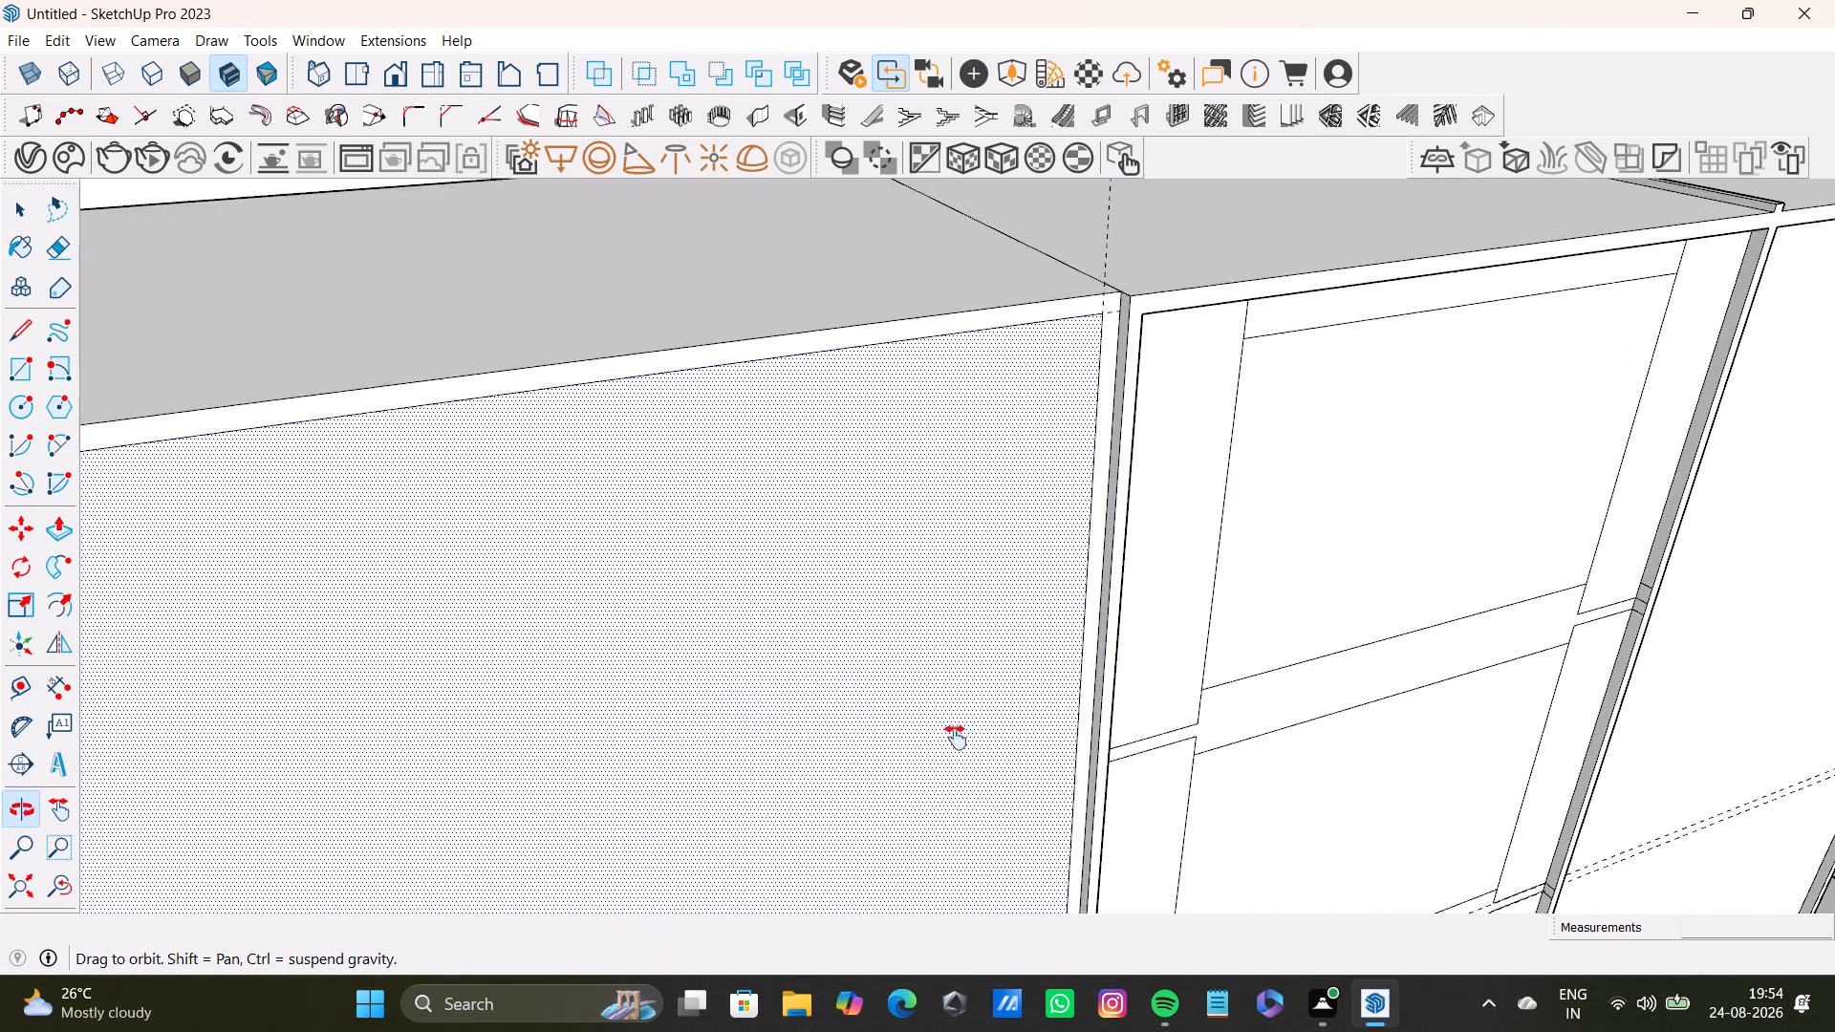
pyautogui.keyDown('shift'); pyautogui.moveTo(956, 738); pyautogui.dragTo(956, 750, button='middle'); pyautogui.keyUp('shift')
pyautogui.scroll(3, 991, 622)
pyautogui.moveTo(1005, 544); pyautogui.dragTo(938, 727, button='middle')
pyautogui.click(1078, 499)
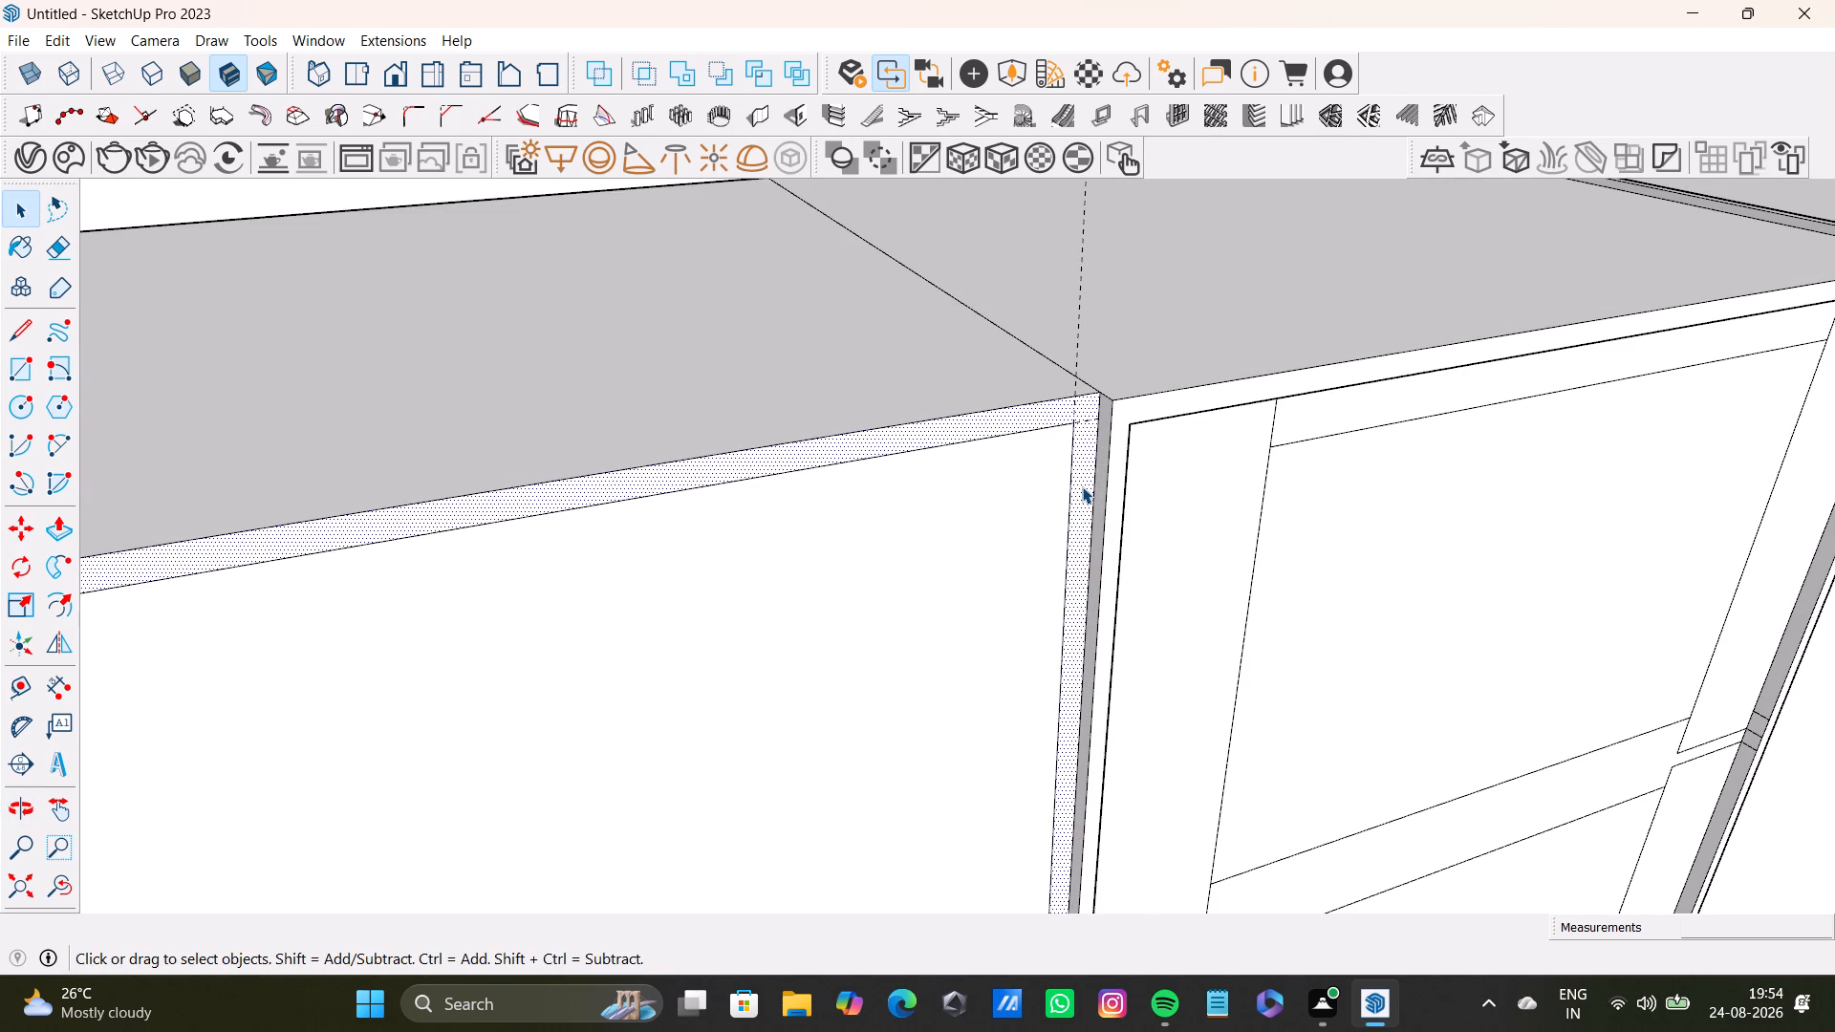
pyautogui.press('o')
pyautogui.click(1082, 486)
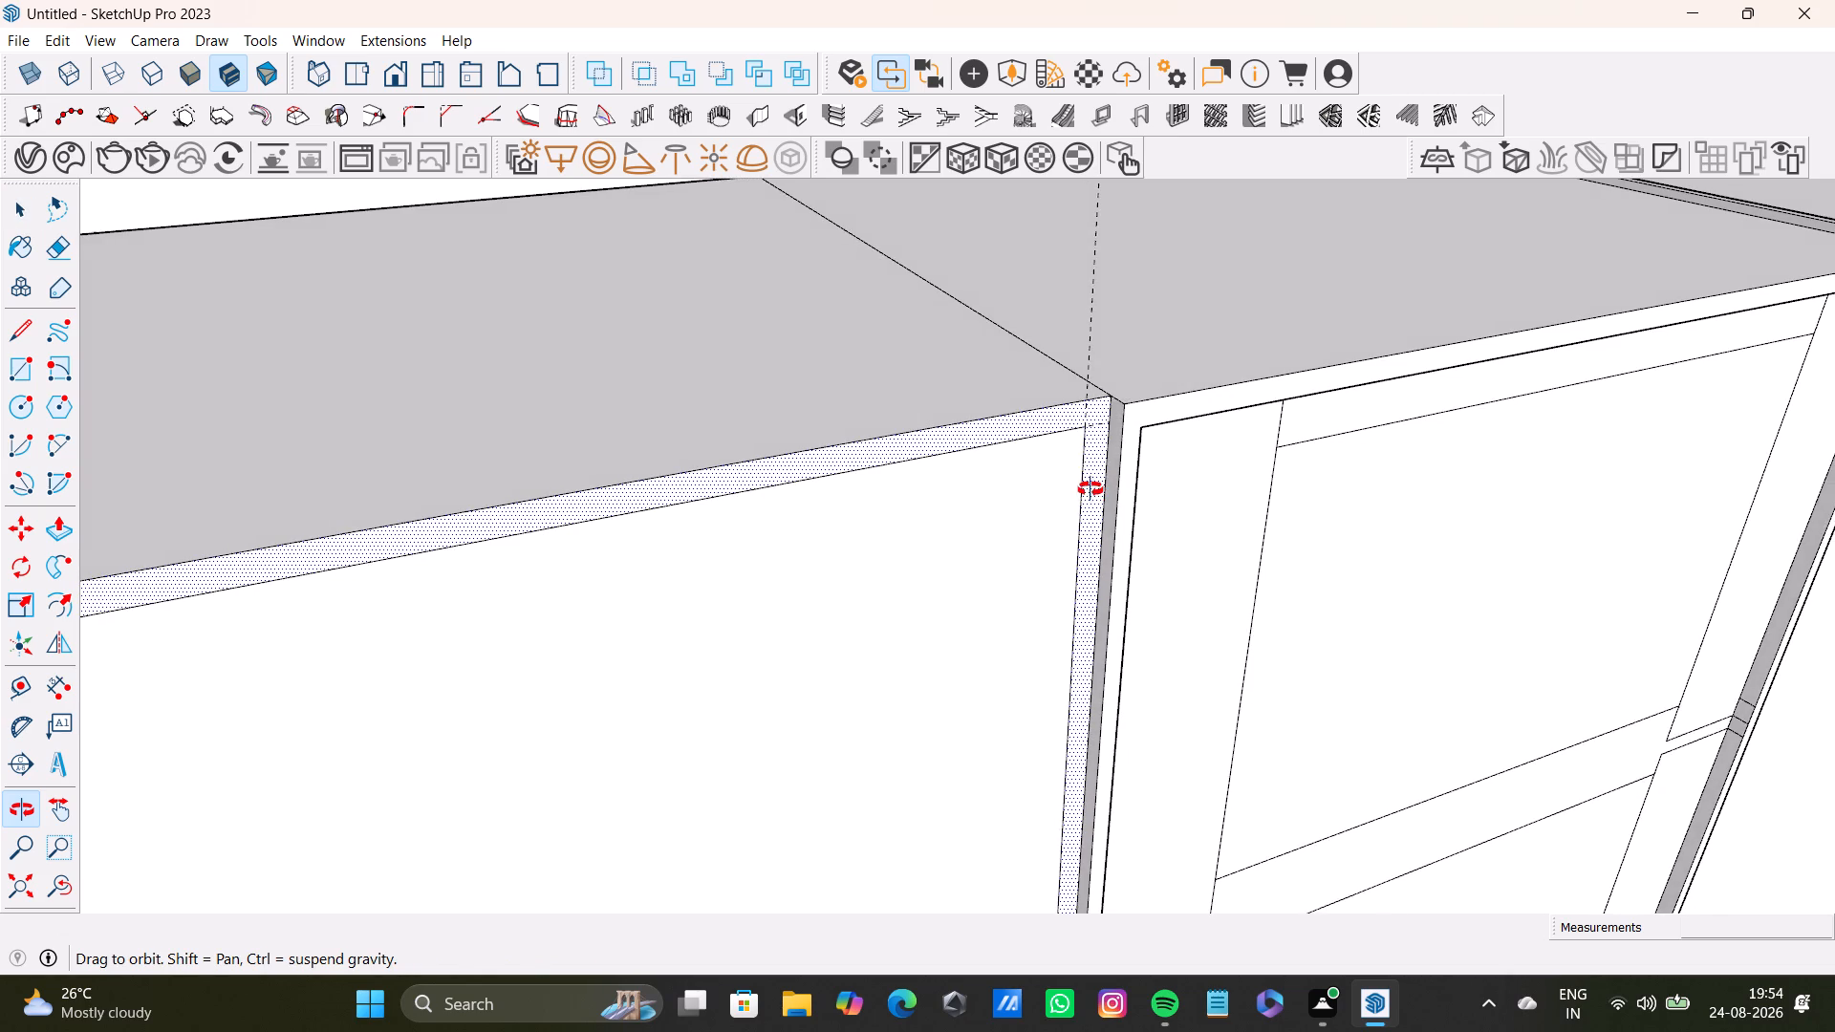
pyautogui.press('p')
pyautogui.moveTo(1079, 479); pyautogui.dragTo(1094, 486)
pyautogui.press('space')
# Push/Pull the upper panel face of the tall block outward by about 1 1/16".
pyautogui.scroll(-7, 1032, 535)
pyautogui.keyDown('shift'); pyautogui.moveTo(1000, 598); pyautogui.dragTo(1014, 311, button='middle'); pyautogui.keyUp('shift')
pyautogui.moveTo(1035, 587); pyautogui.dragTo(853, 567, button='middle')
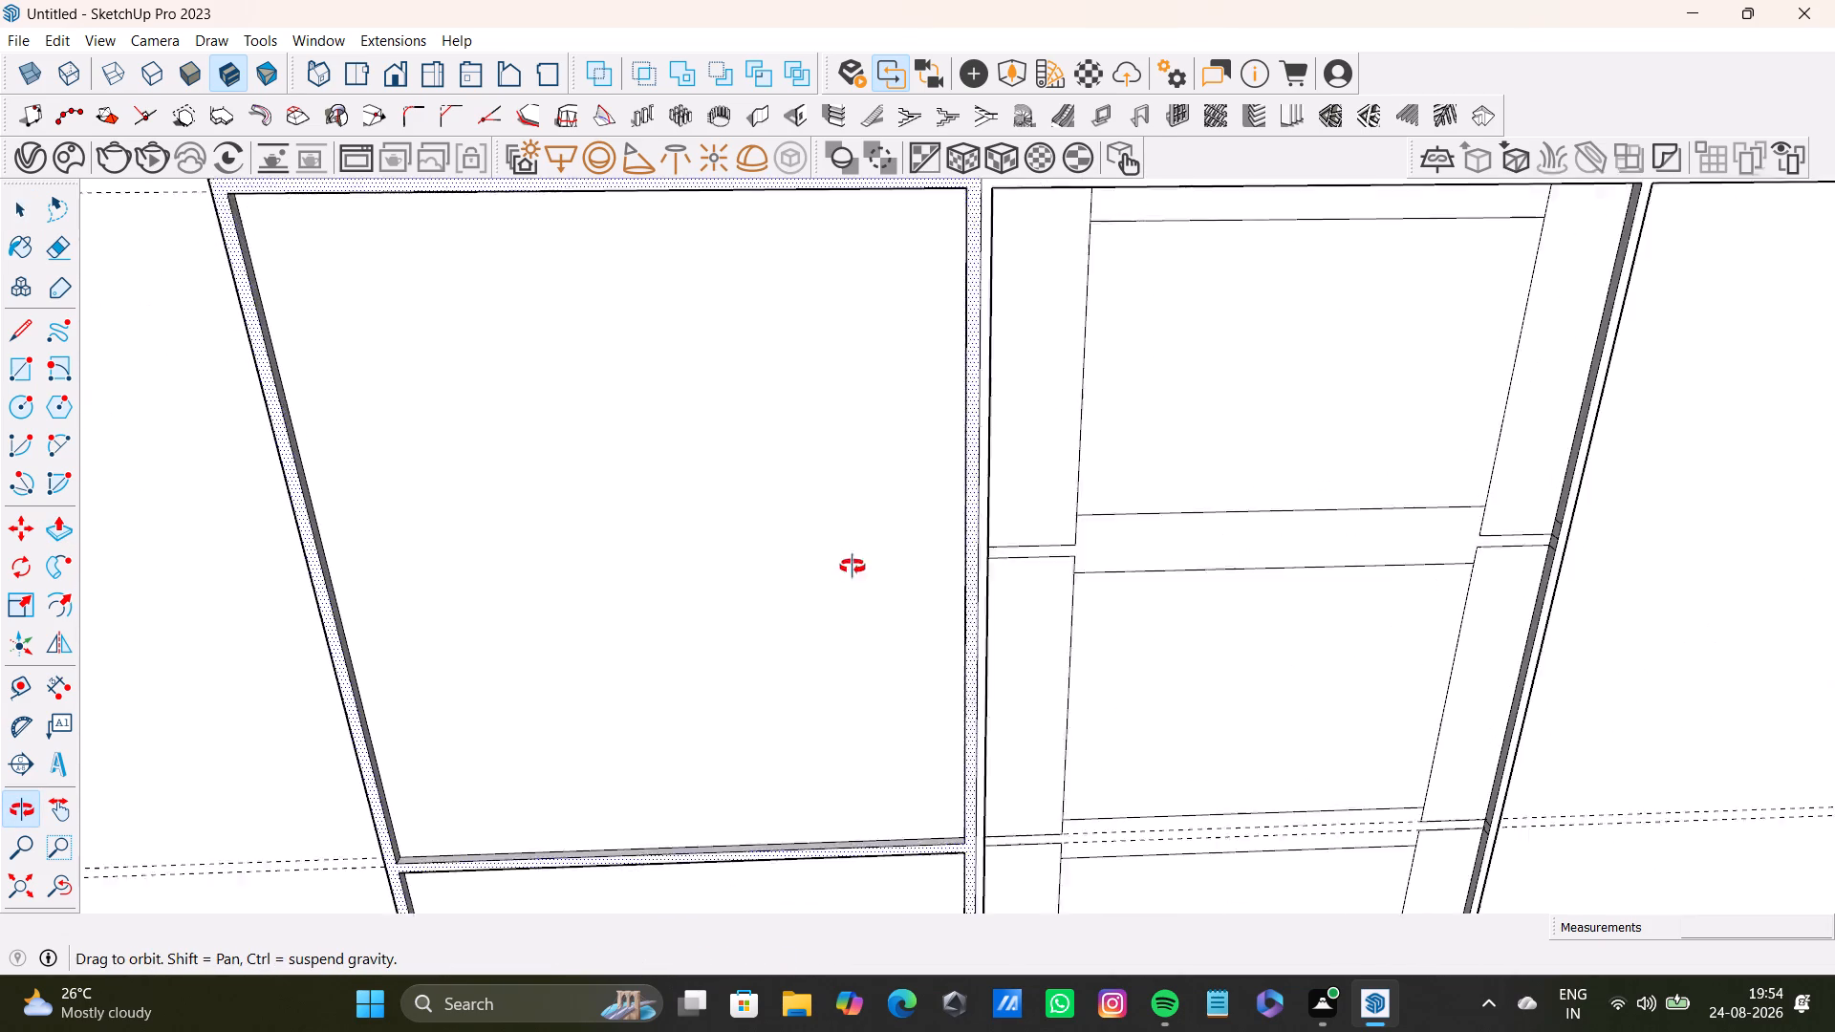
pyautogui.moveTo(853, 567); pyautogui.dragTo(926, 312, button='middle')
pyautogui.scroll(-4, 900, 572)
pyautogui.moveTo(915, 609); pyautogui.dragTo(855, 707, button='middle')
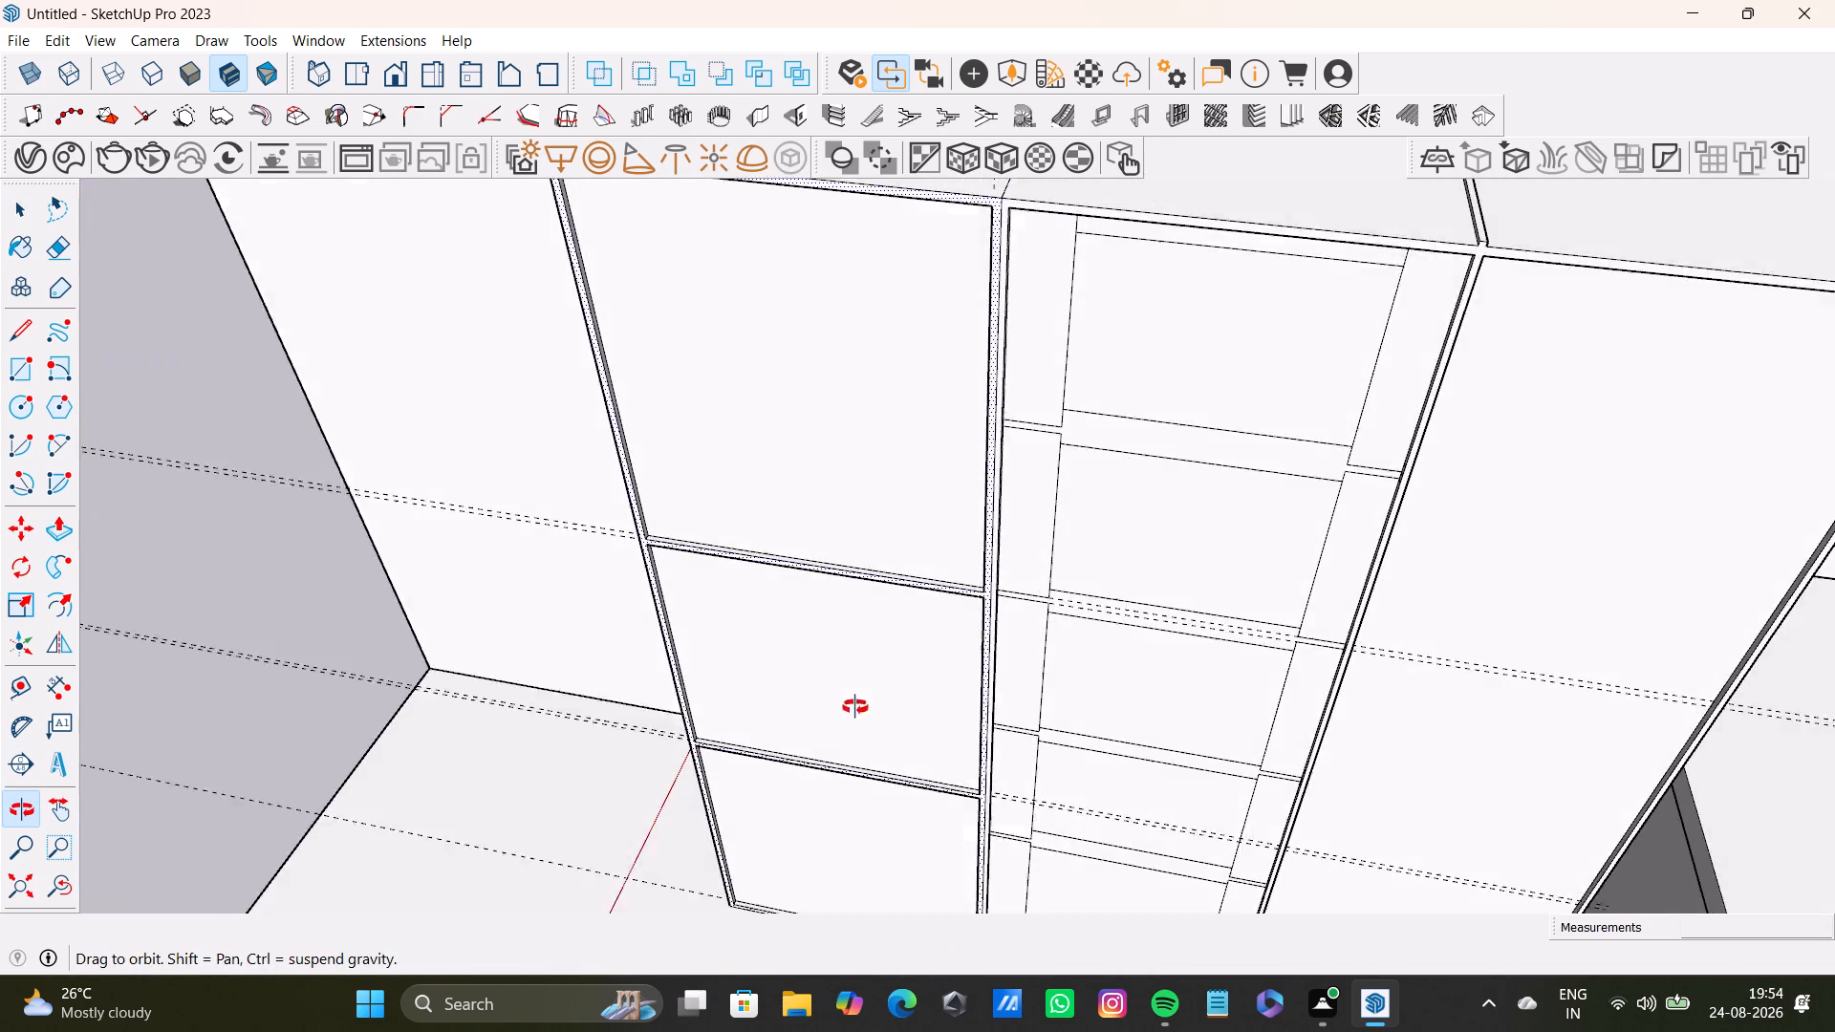
pyautogui.moveTo(855, 707); pyautogui.dragTo(924, 752, button='middle')
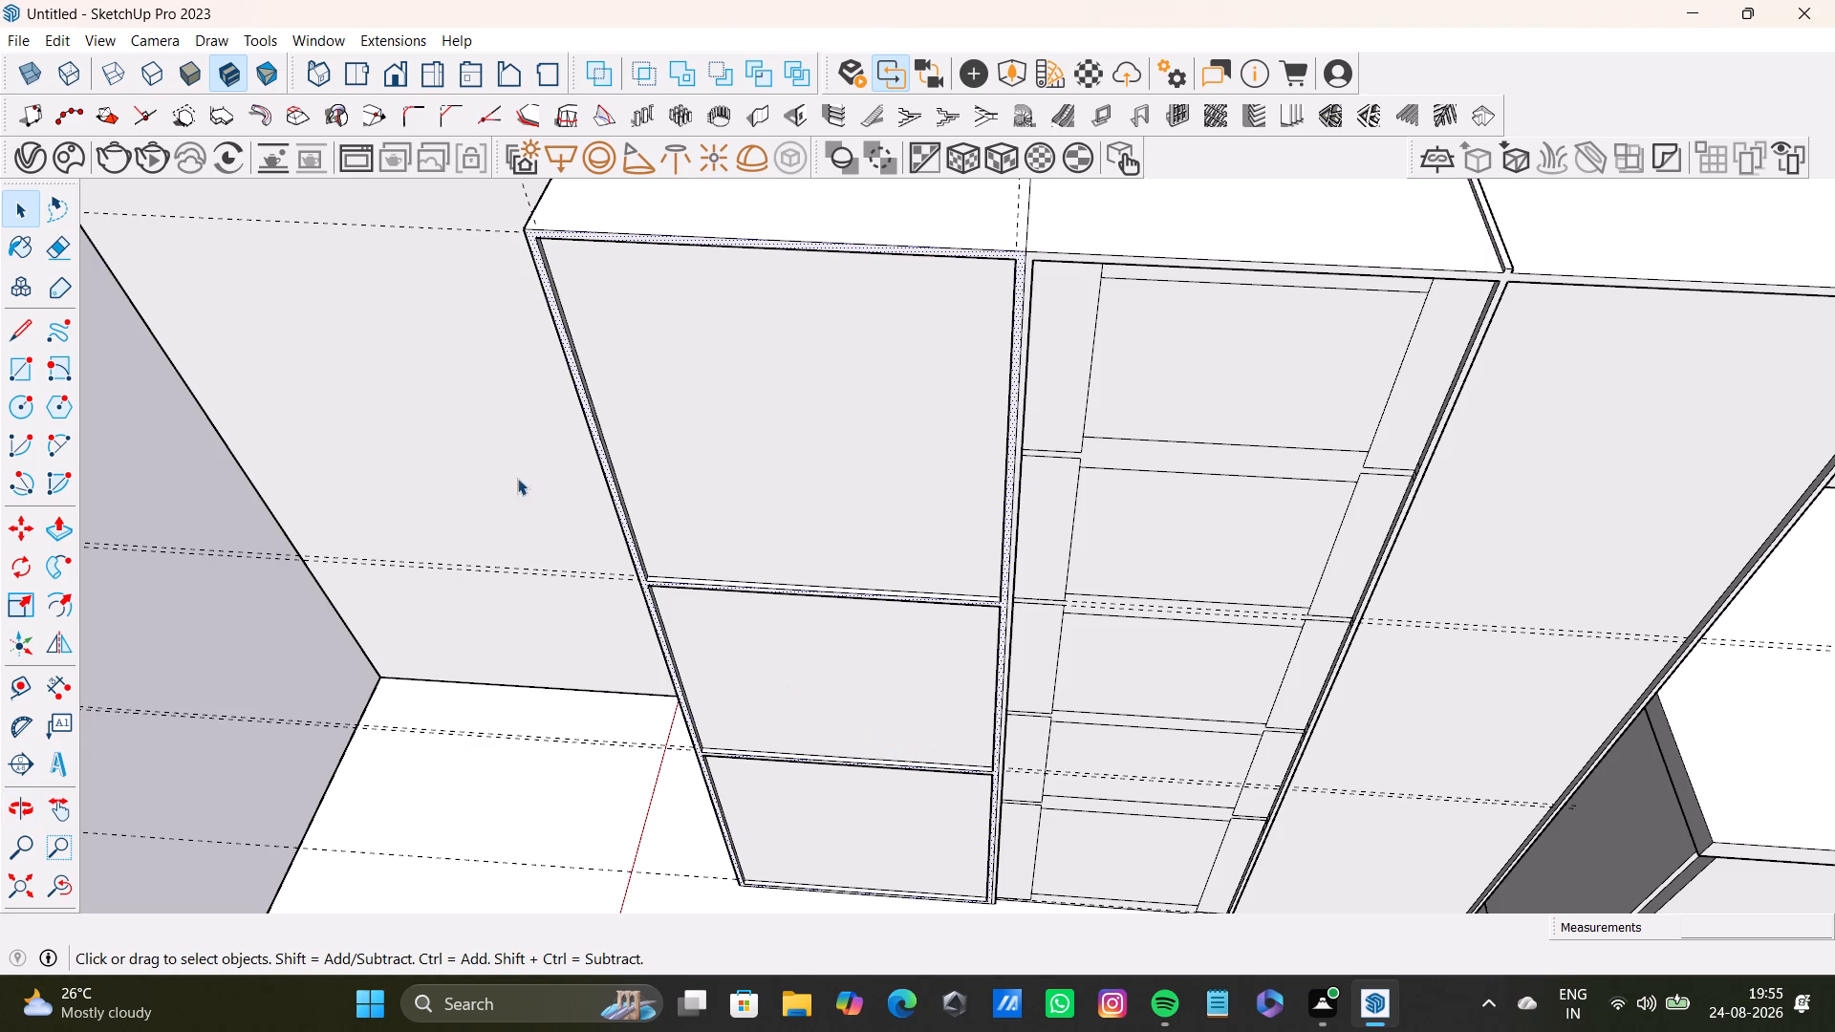
pyautogui.click(799, 481)
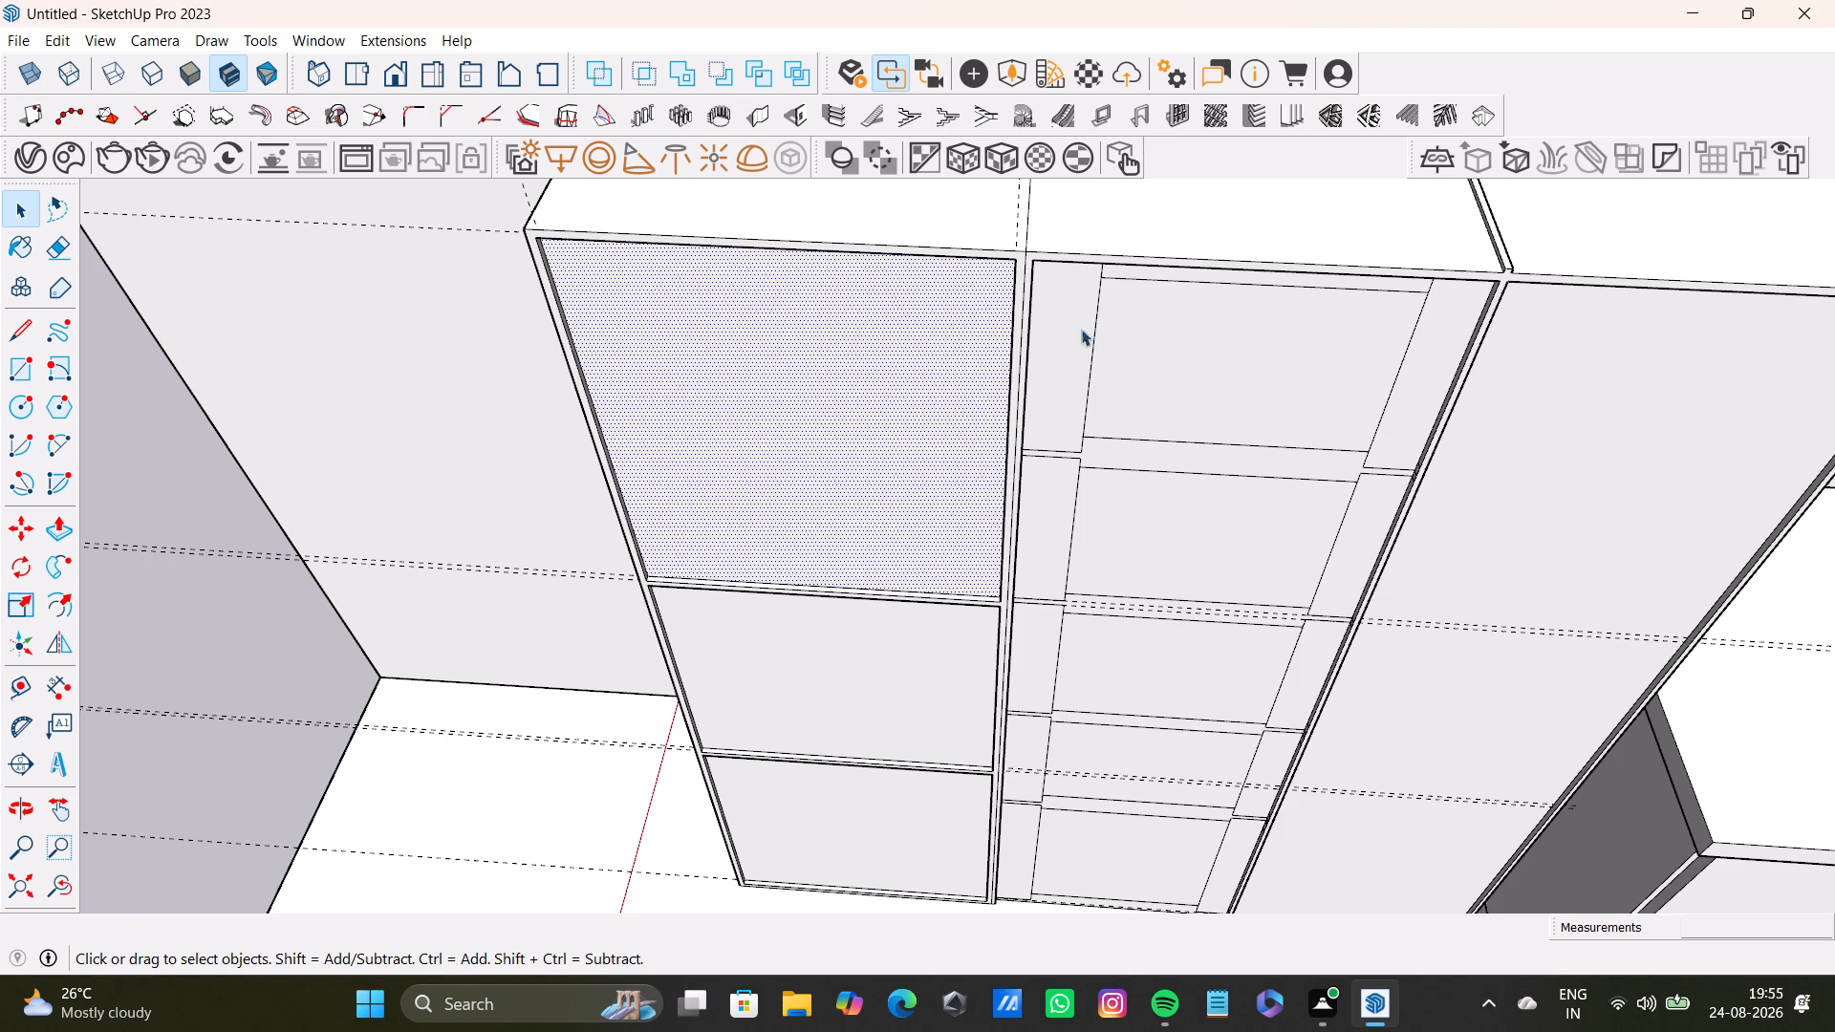
pyautogui.click(863, 494)
pyautogui.press('p')
pyautogui.moveTo(863, 493); pyautogui.dragTo(862, 502)
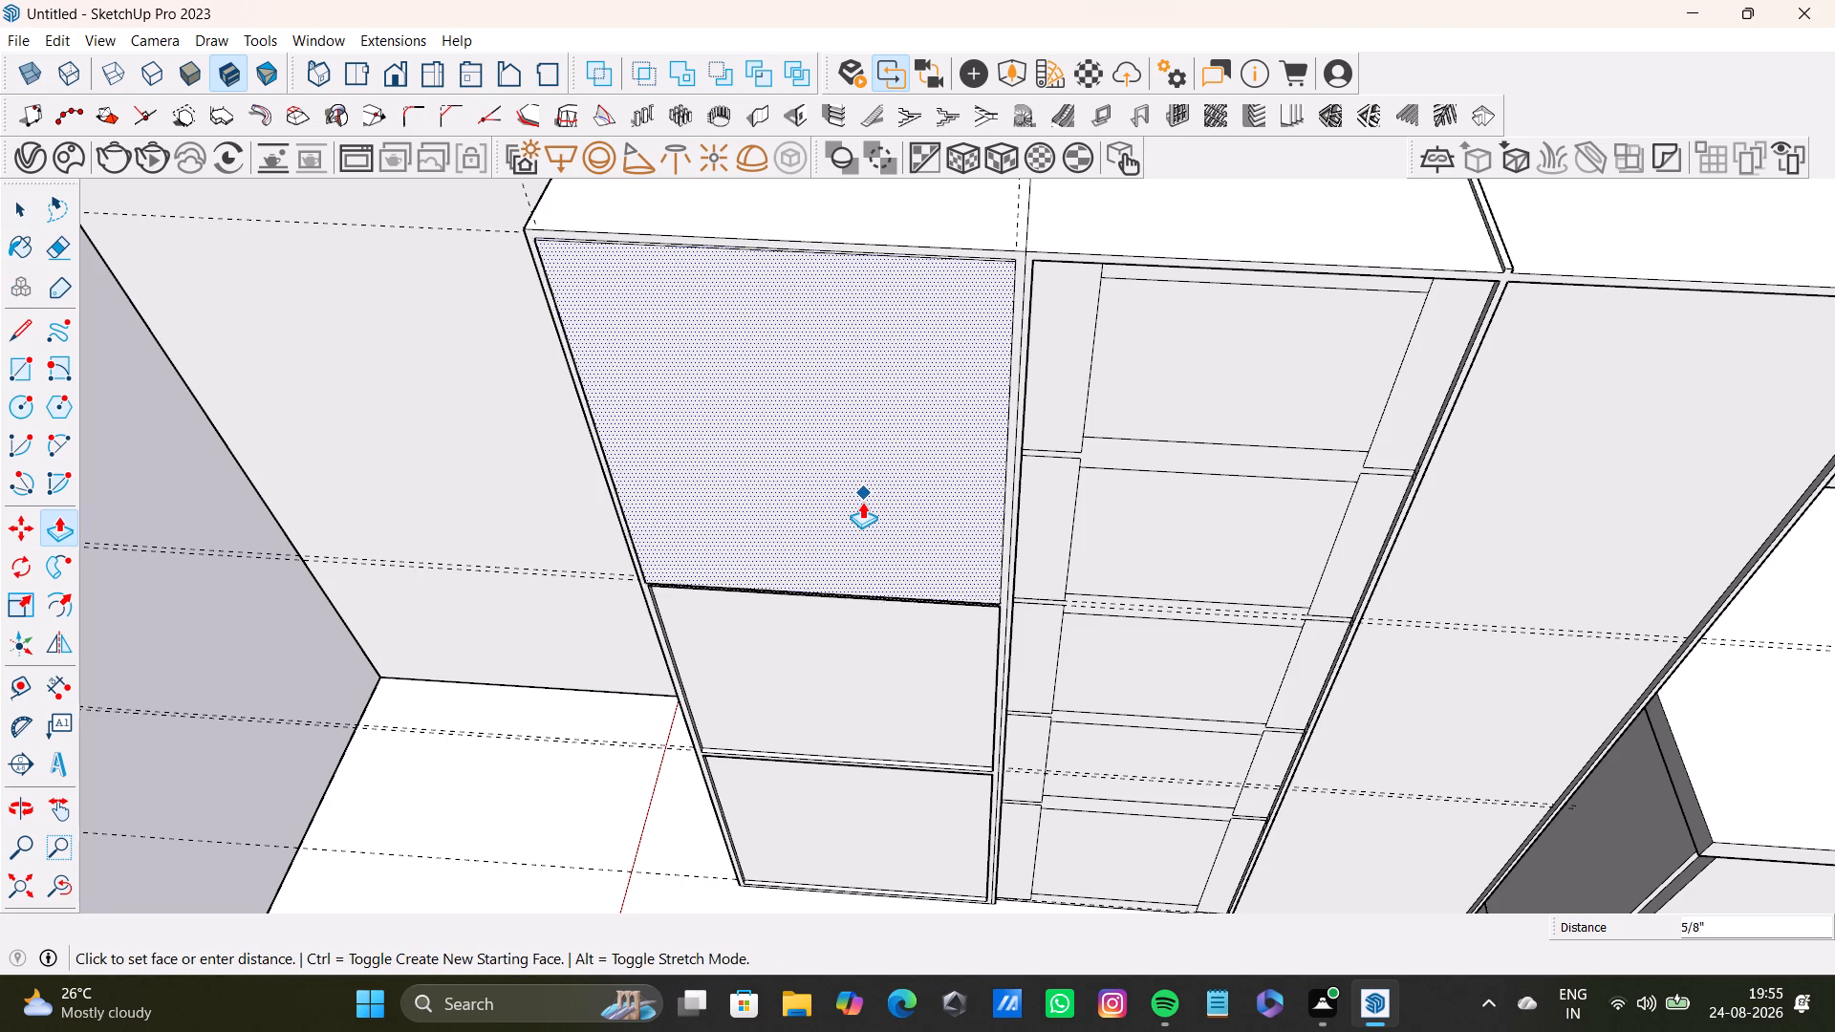
pyautogui.moveTo(862, 502); pyautogui.dragTo(862, 505)
pyautogui.moveTo(972, 650); pyautogui.dragTo(946, 460, button='middle')
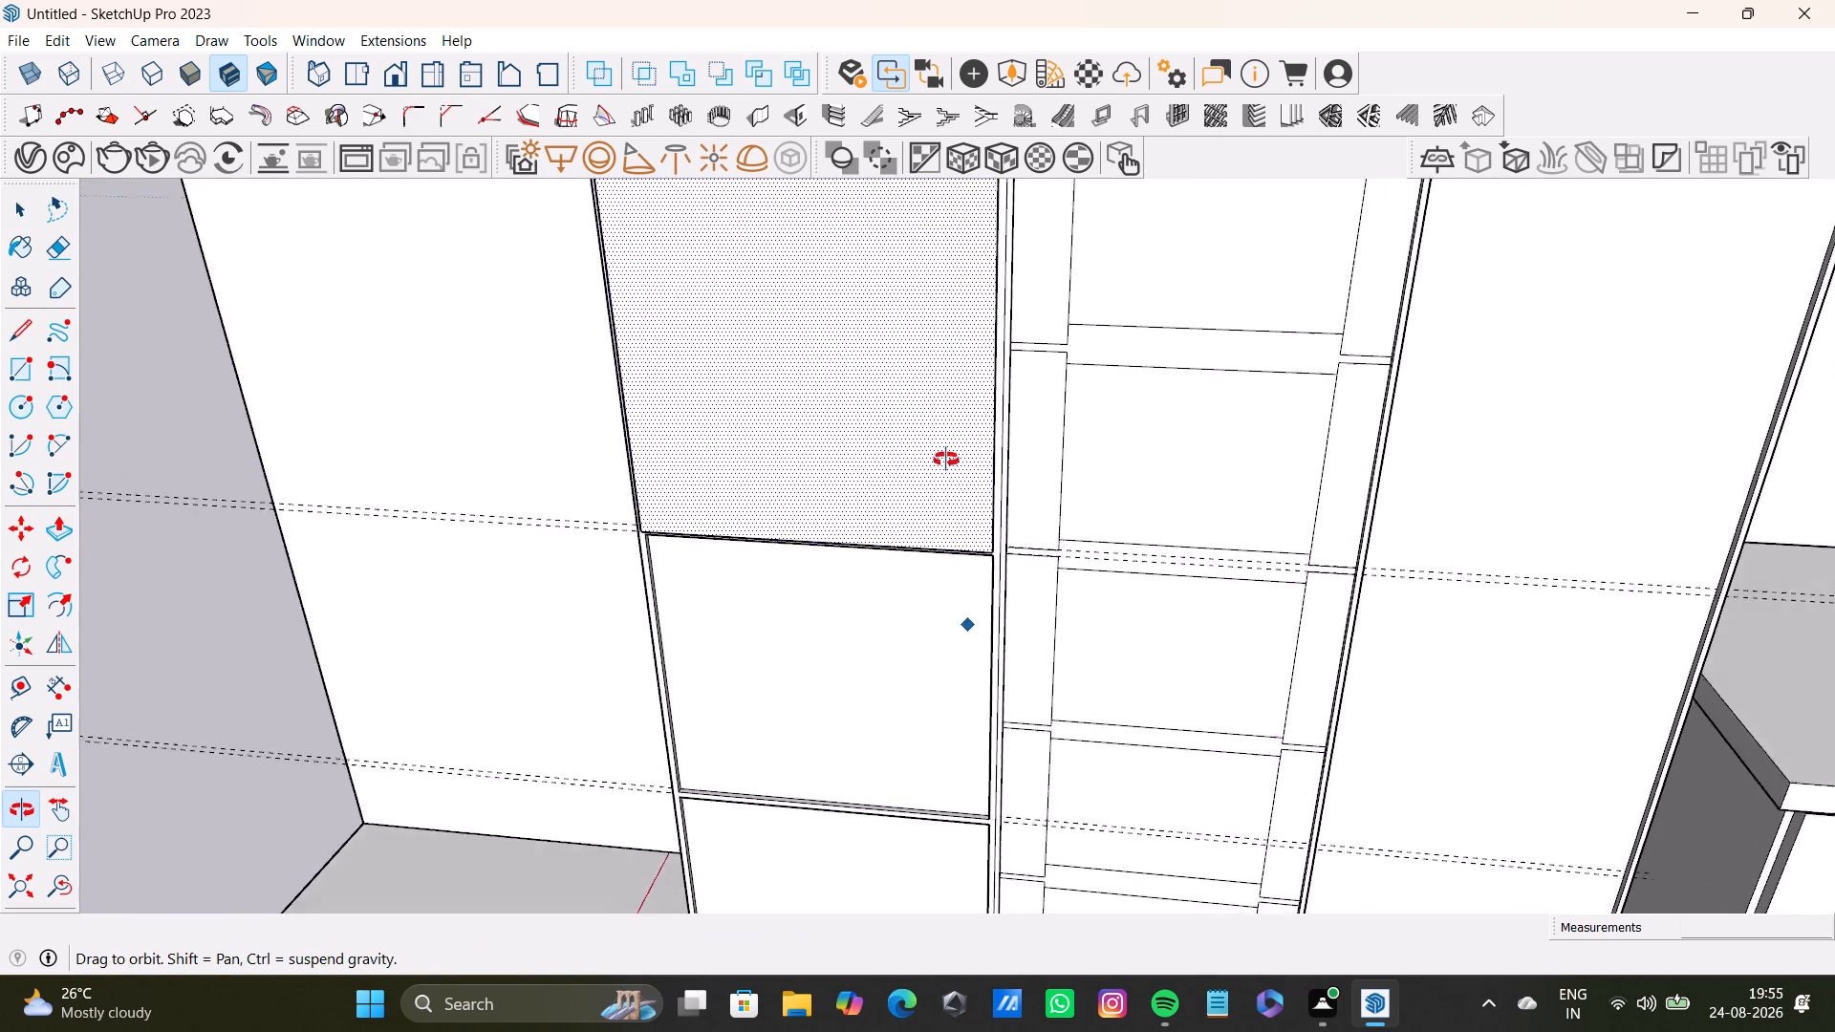
pyautogui.moveTo(946, 460); pyautogui.dragTo(990, 434, button='middle')
pyautogui.scroll(-3, 918, 671)
pyautogui.moveTo(925, 657); pyautogui.dragTo(884, 622, button='middle')
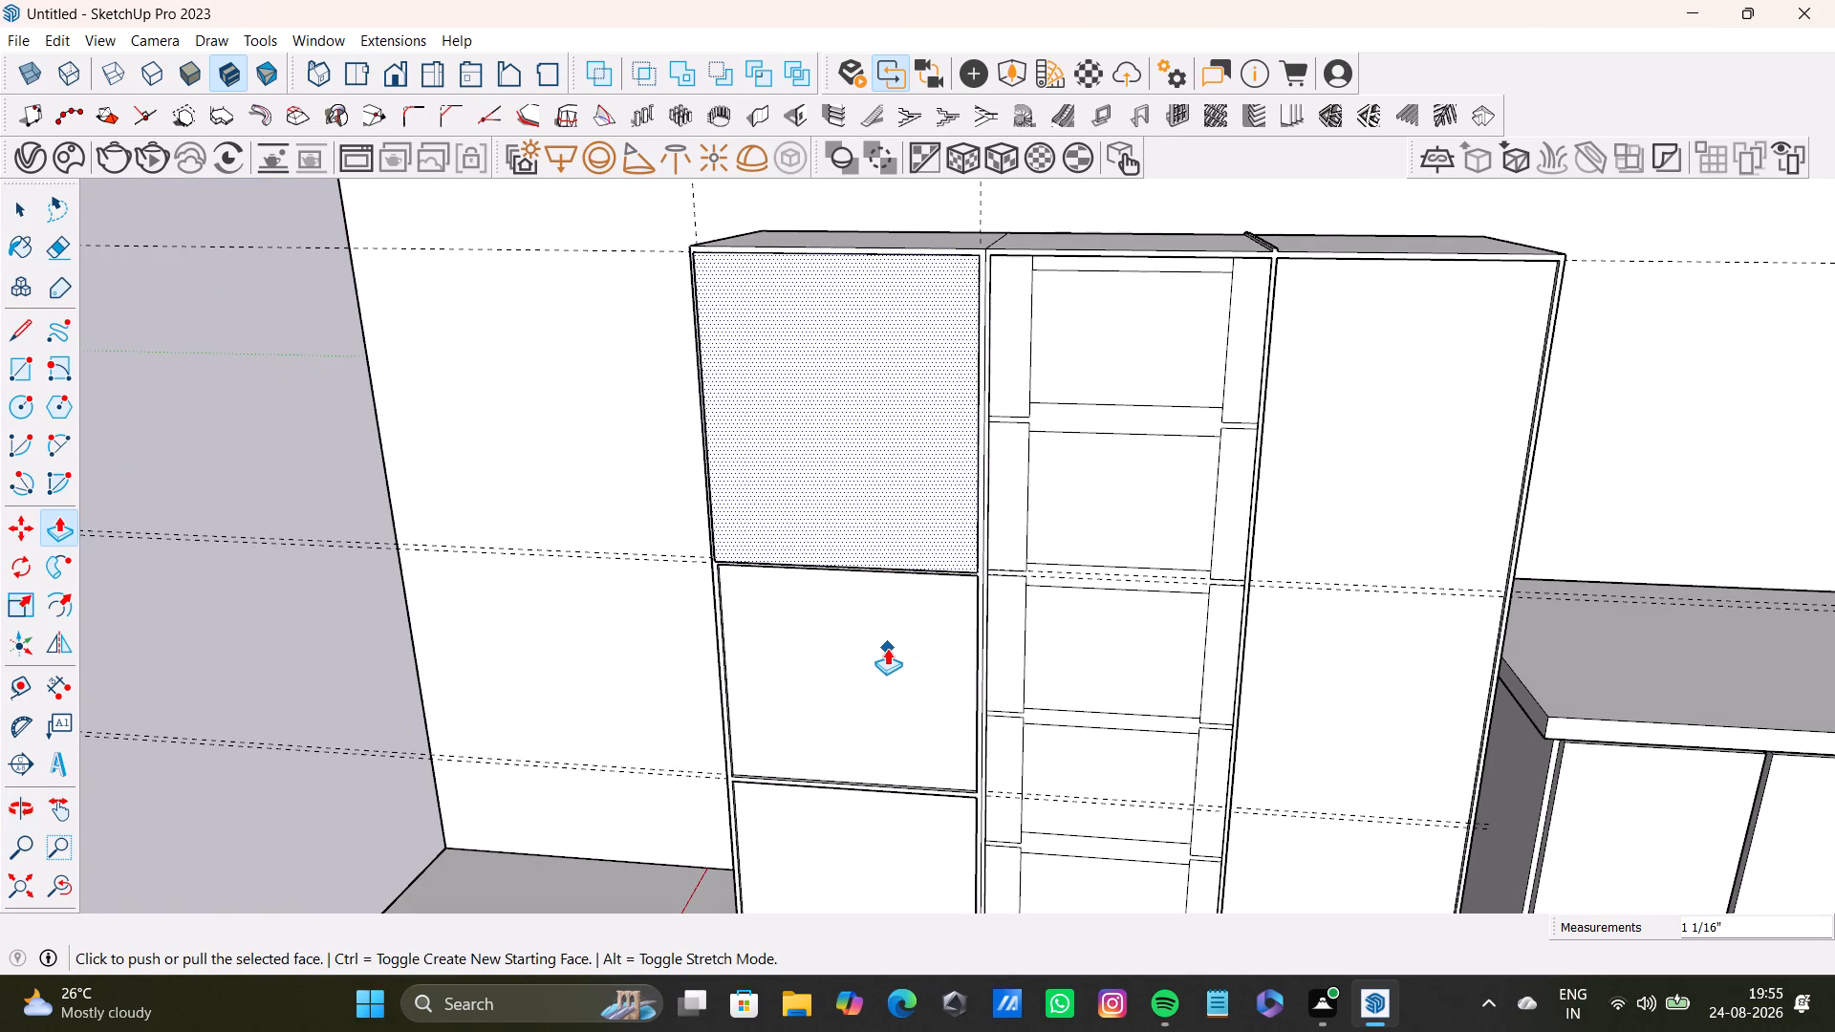
pyautogui.press('space')
# Push/Pull the middle panel face deep into the tall block to form an open niche.
pyautogui.scroll(3, 883, 686)
pyautogui.keyDown('shift'); pyautogui.moveTo(885, 677); pyautogui.dragTo(902, 531, button='middle'); pyautogui.keyUp('shift')
pyautogui.click(902, 529)
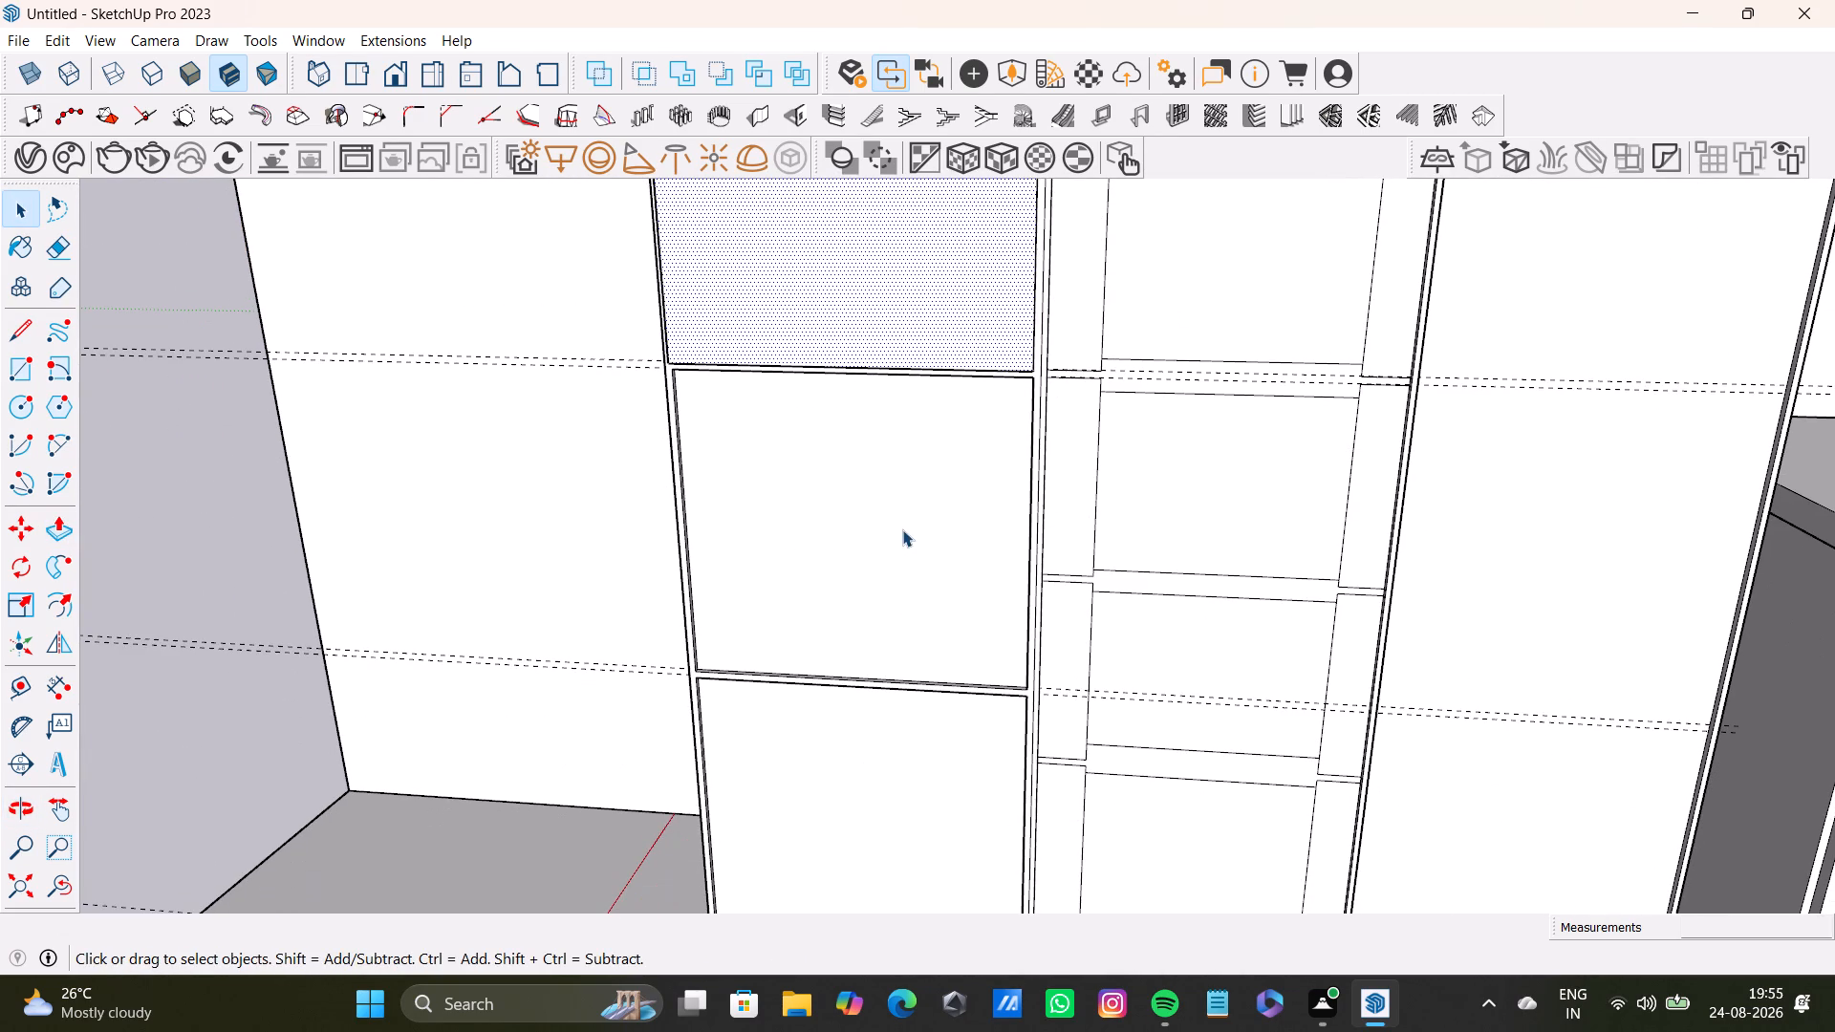
pyautogui.press('p')
pyautogui.moveTo(905, 527); pyautogui.dragTo(934, 453)
pyautogui.press('space')
# Push/Pull the bottom panel face about 1' 7" into the tall block to form a lower open niche.
pyautogui.scroll(-2, 918, 701)
pyautogui.keyDown('shift'); pyautogui.moveTo(920, 700); pyautogui.dragTo(982, 441, button='middle'); pyautogui.keyUp('shift')
pyautogui.click(974, 553)
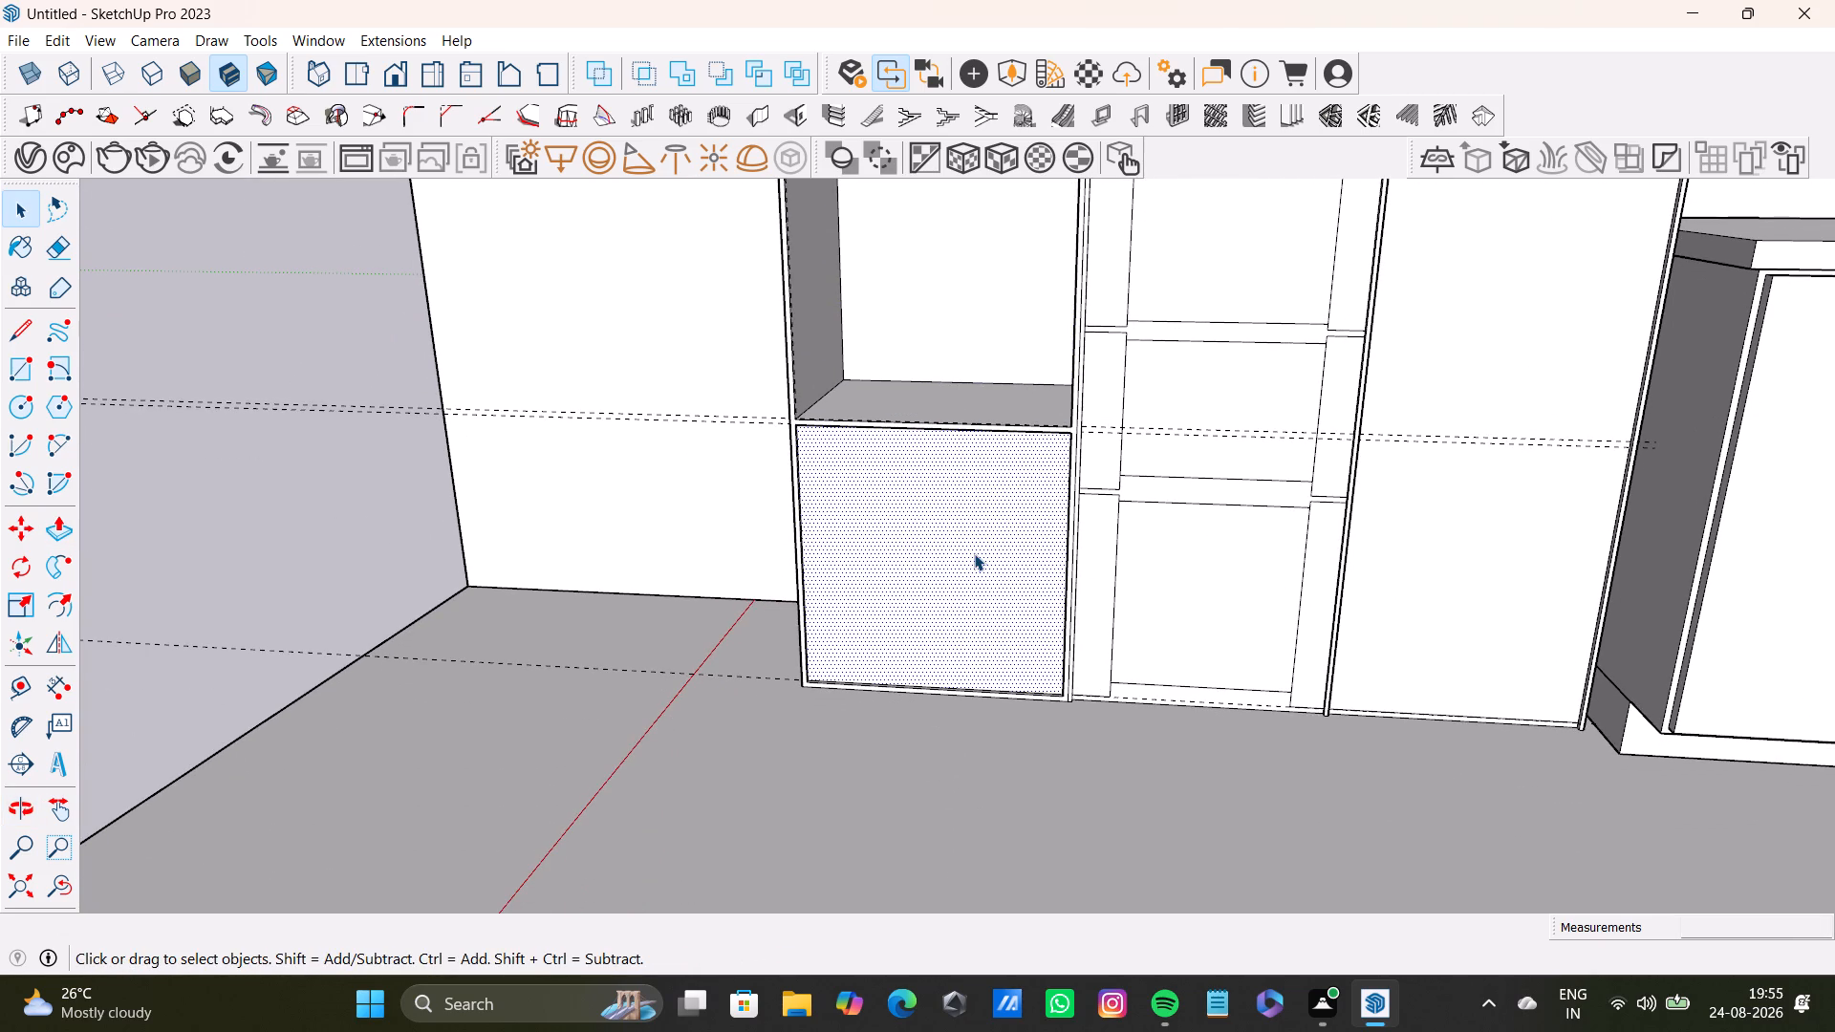
pyautogui.press('p')
pyautogui.moveTo(956, 573); pyautogui.dragTo(968, 510)
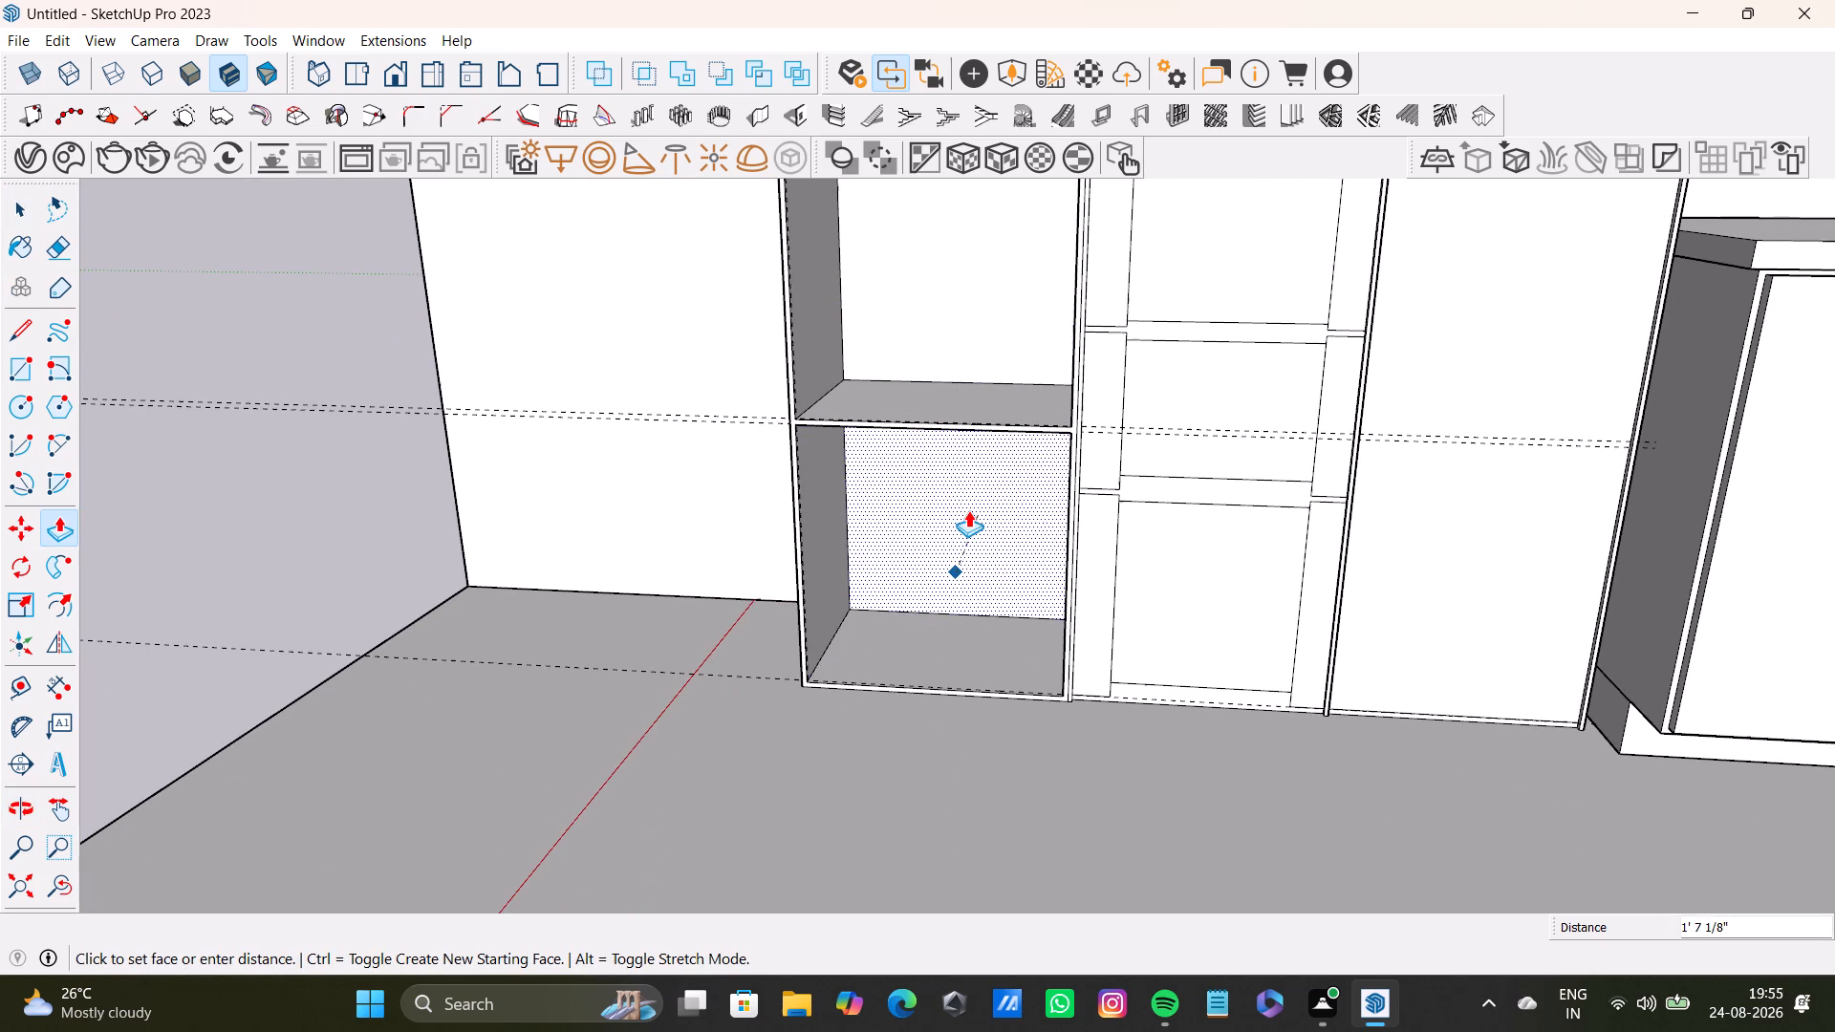
pyautogui.moveTo(968, 510); pyautogui.dragTo(968, 506)
pyautogui.press('space')
# Push/Pull the middle niche's floor face slightly upward to thicken the shelf between the two niches.
pyautogui.moveTo(982, 587); pyautogui.dragTo(955, 536, button='middle')
pyautogui.scroll(-3, 954, 524)
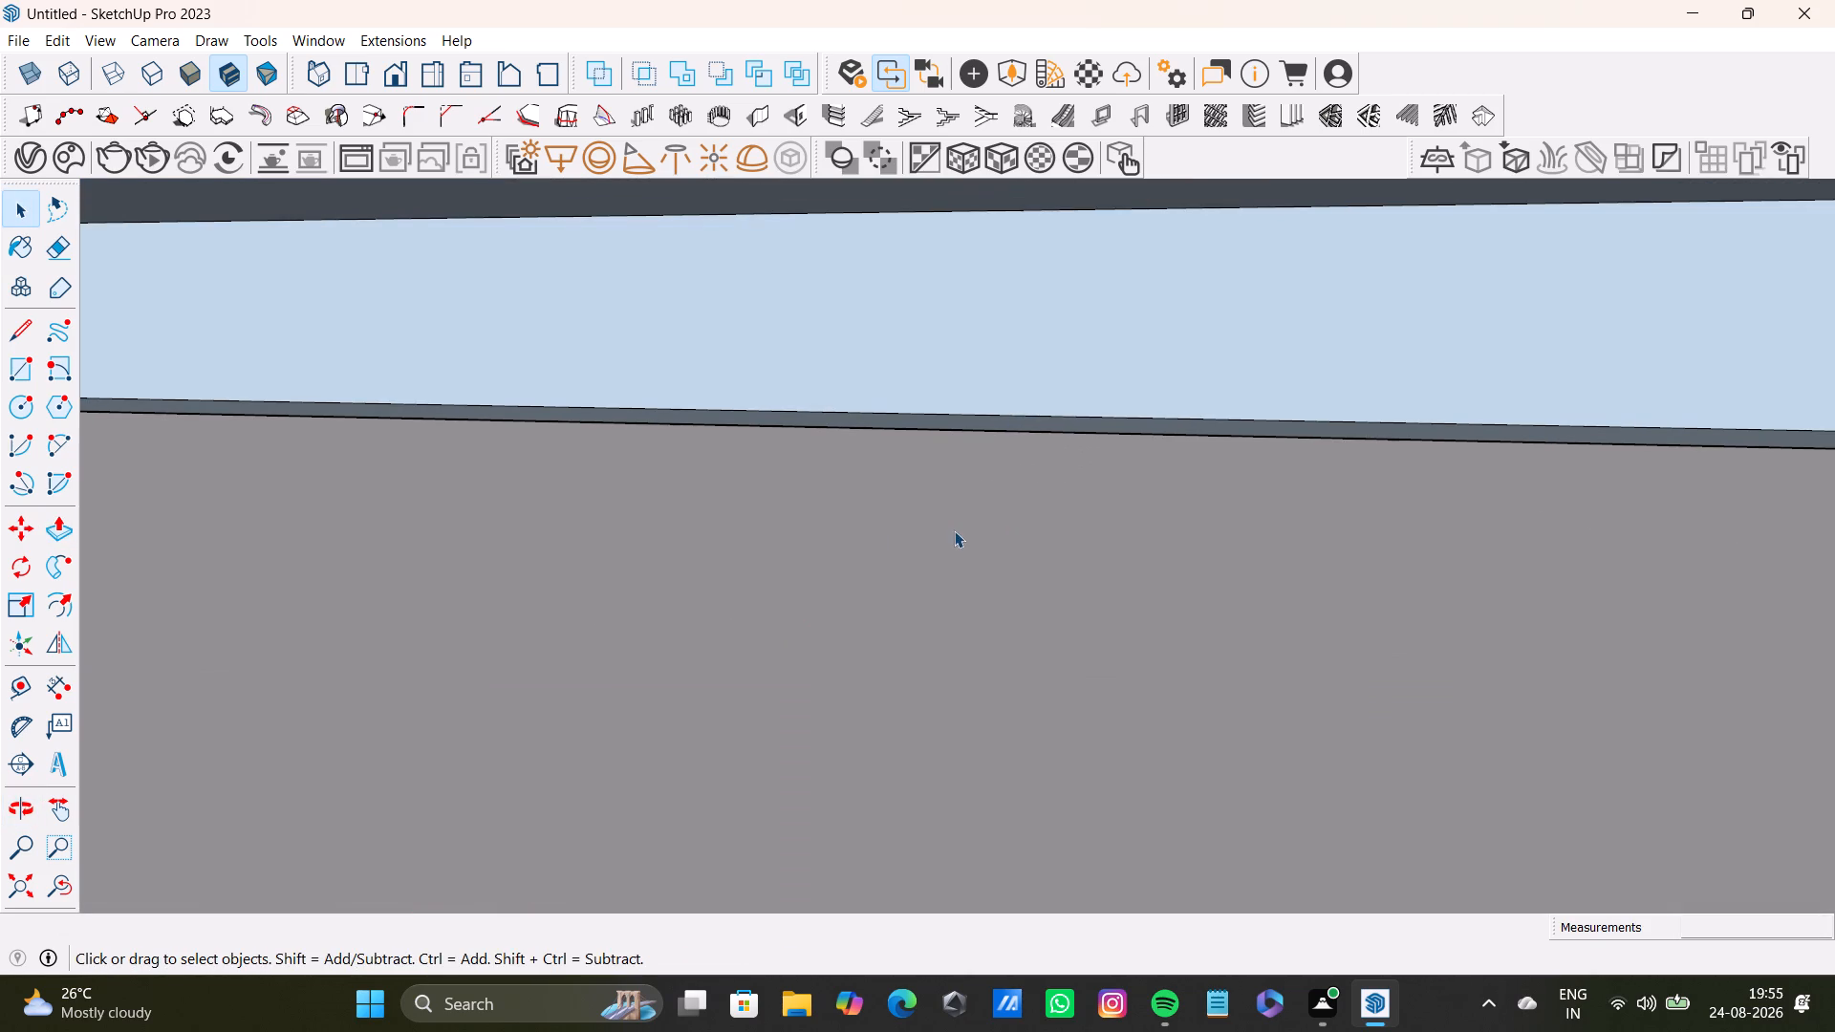
pyautogui.click(58, 889)
pyautogui.keyDown('shift'); pyautogui.moveTo(1035, 484); pyautogui.dragTo(1004, 742, button='middle'); pyautogui.keyUp('shift')
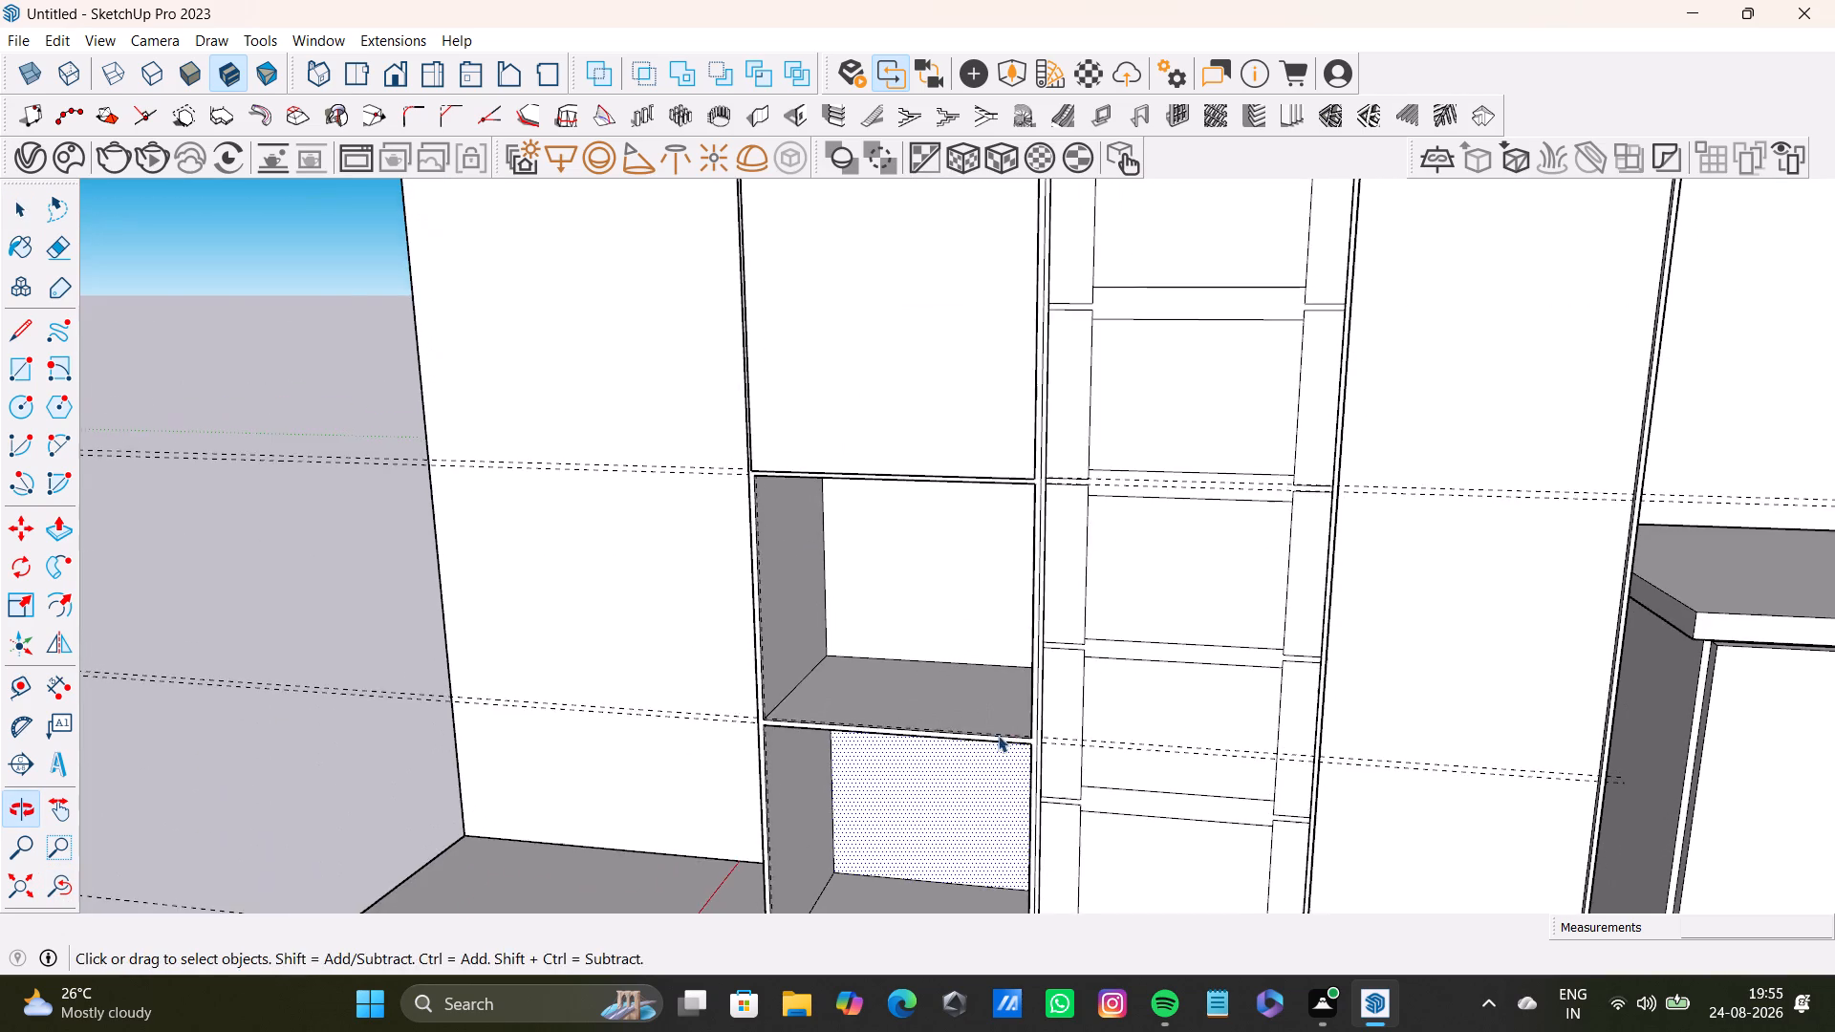
pyautogui.moveTo(998, 727); pyautogui.dragTo(1132, 738, button='middle')
pyautogui.press('space')
pyautogui.click(970, 682)
pyautogui.press('p')
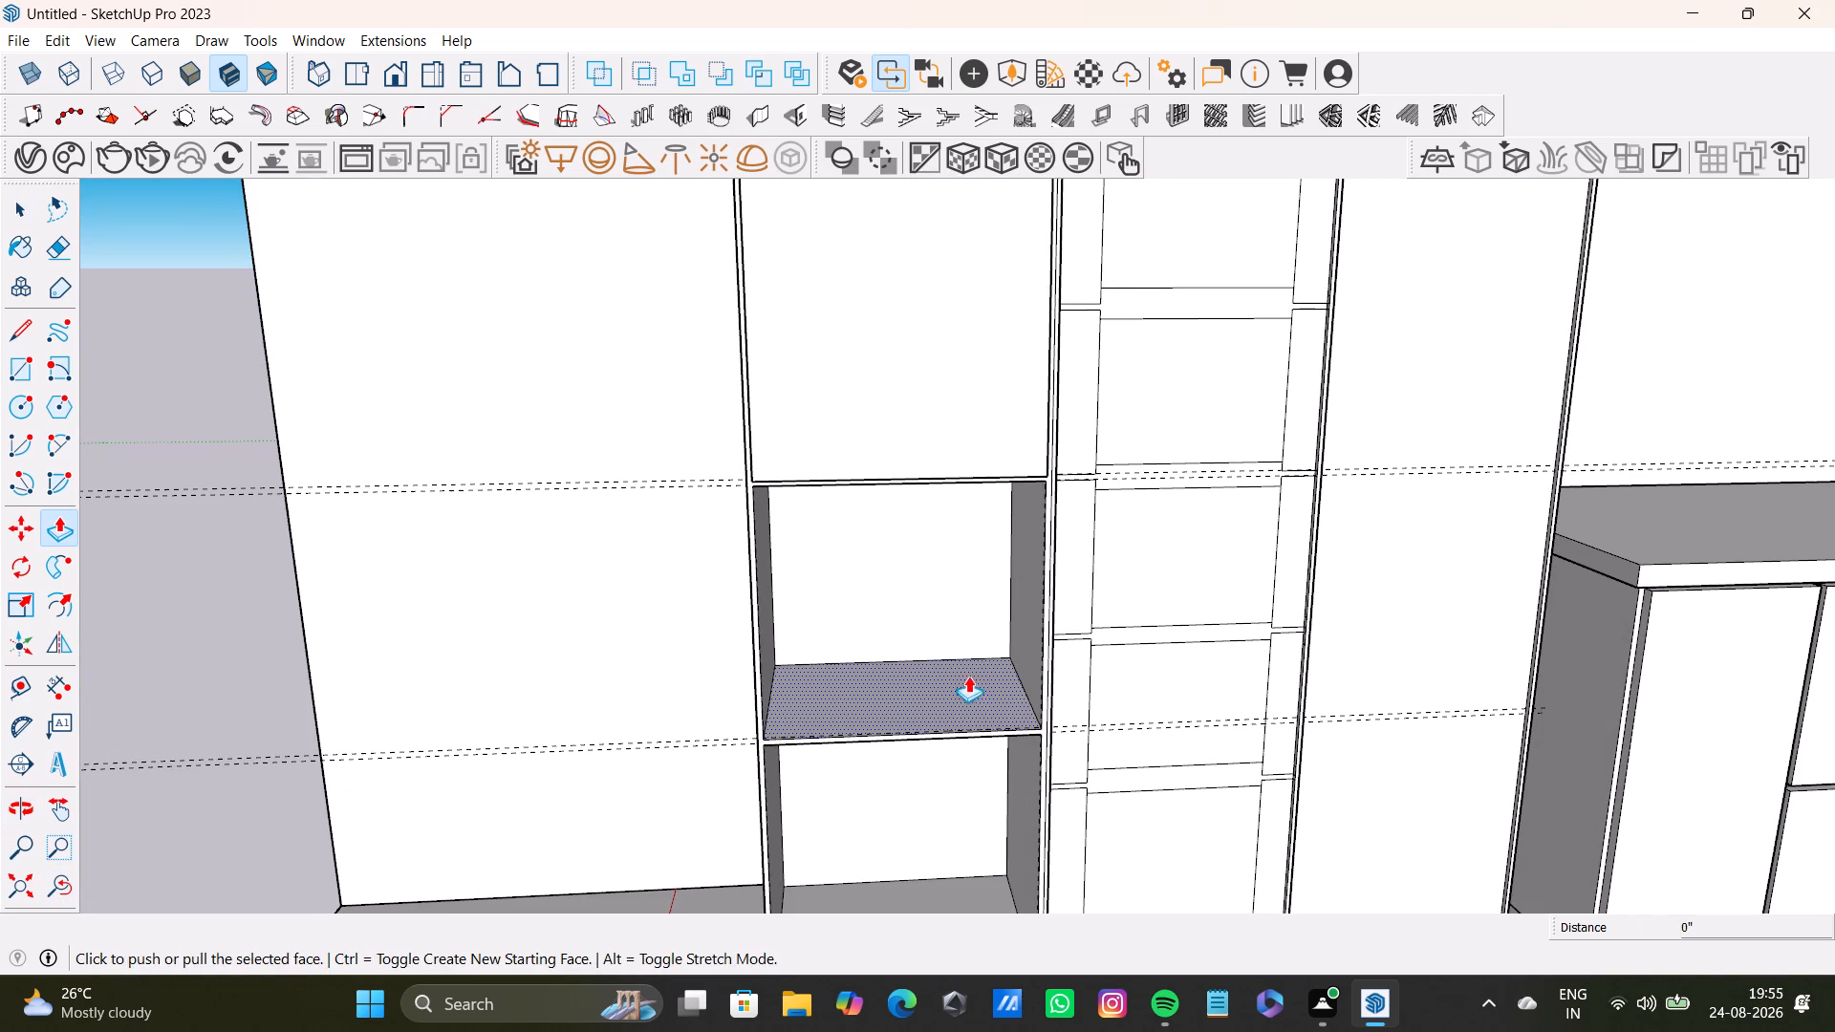
pyautogui.moveTo(968, 673); pyautogui.dragTo(968, 658)
pyautogui.press('space')
# Push/Pull the lower niche's ceiling face upward to slim the shelf between the two niches.
pyautogui.scroll(3, 989, 756)
pyautogui.moveTo(994, 725); pyautogui.dragTo(985, 464, button='middle')
pyautogui.scroll(2, 993, 765)
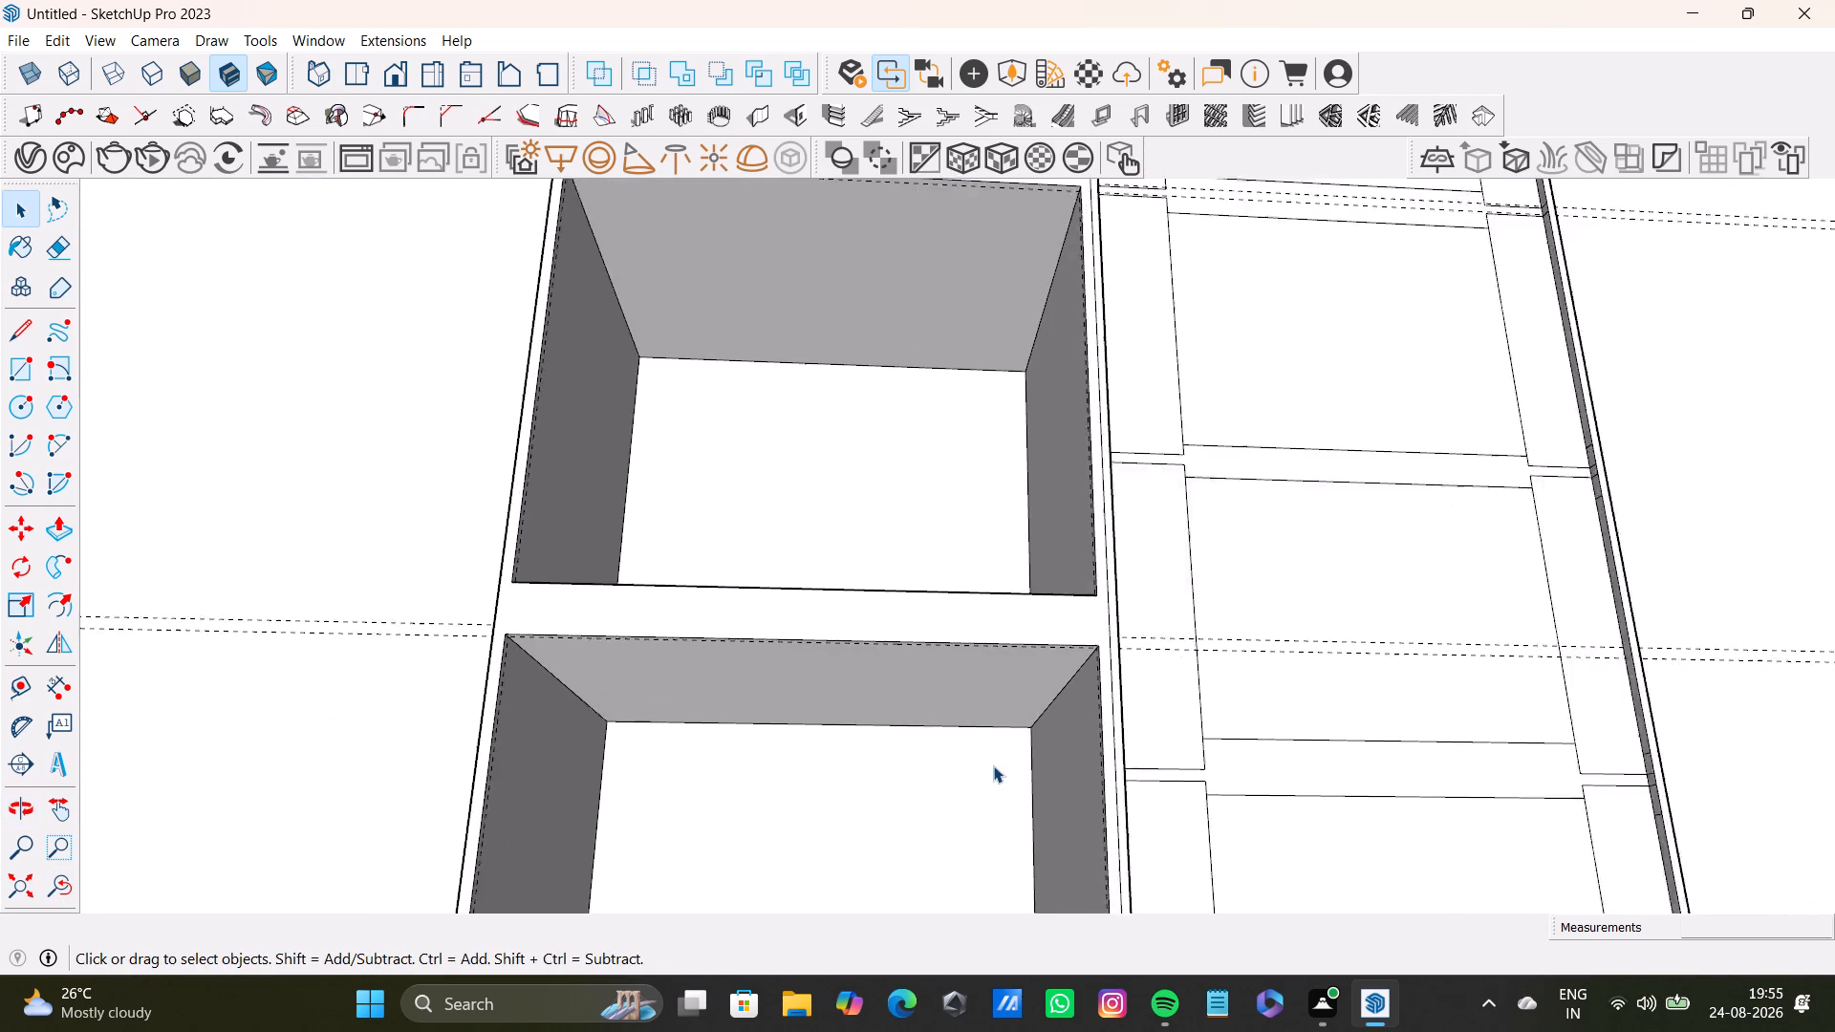
pyautogui.scroll(1, 993, 765)
pyautogui.moveTo(962, 694); pyautogui.dragTo(947, 628, button='middle')
pyautogui.press('space')
pyautogui.click(948, 634)
pyautogui.press('p')
pyautogui.moveTo(948, 634); pyautogui.dragTo(948, 633)
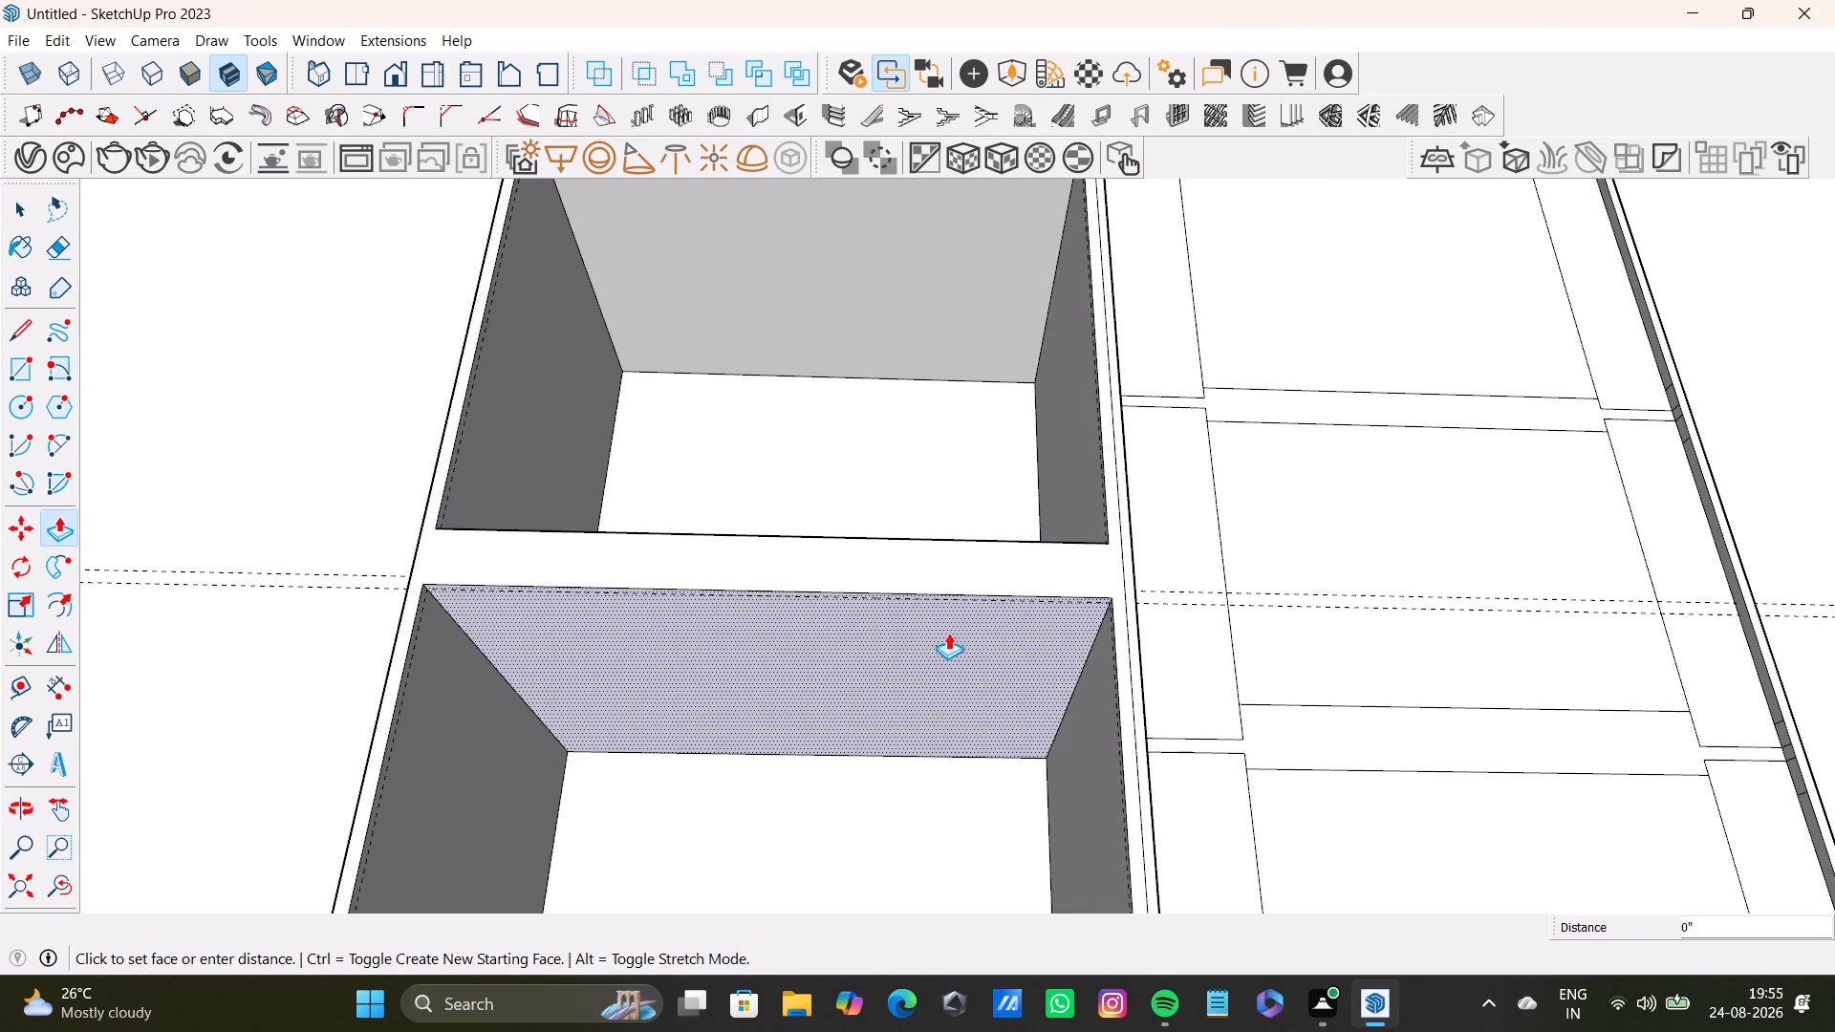
pyautogui.moveTo(948, 633); pyautogui.dragTo(960, 599)
pyautogui.press('space')
# Examine the tall block's front, its upper panel and open niches, and the adjoining tall units from several angles.
pyautogui.scroll(-5, 924, 611)
pyautogui.click(22, 893)
pyautogui.moveTo(956, 627); pyautogui.dragTo(960, 870, button='middle')
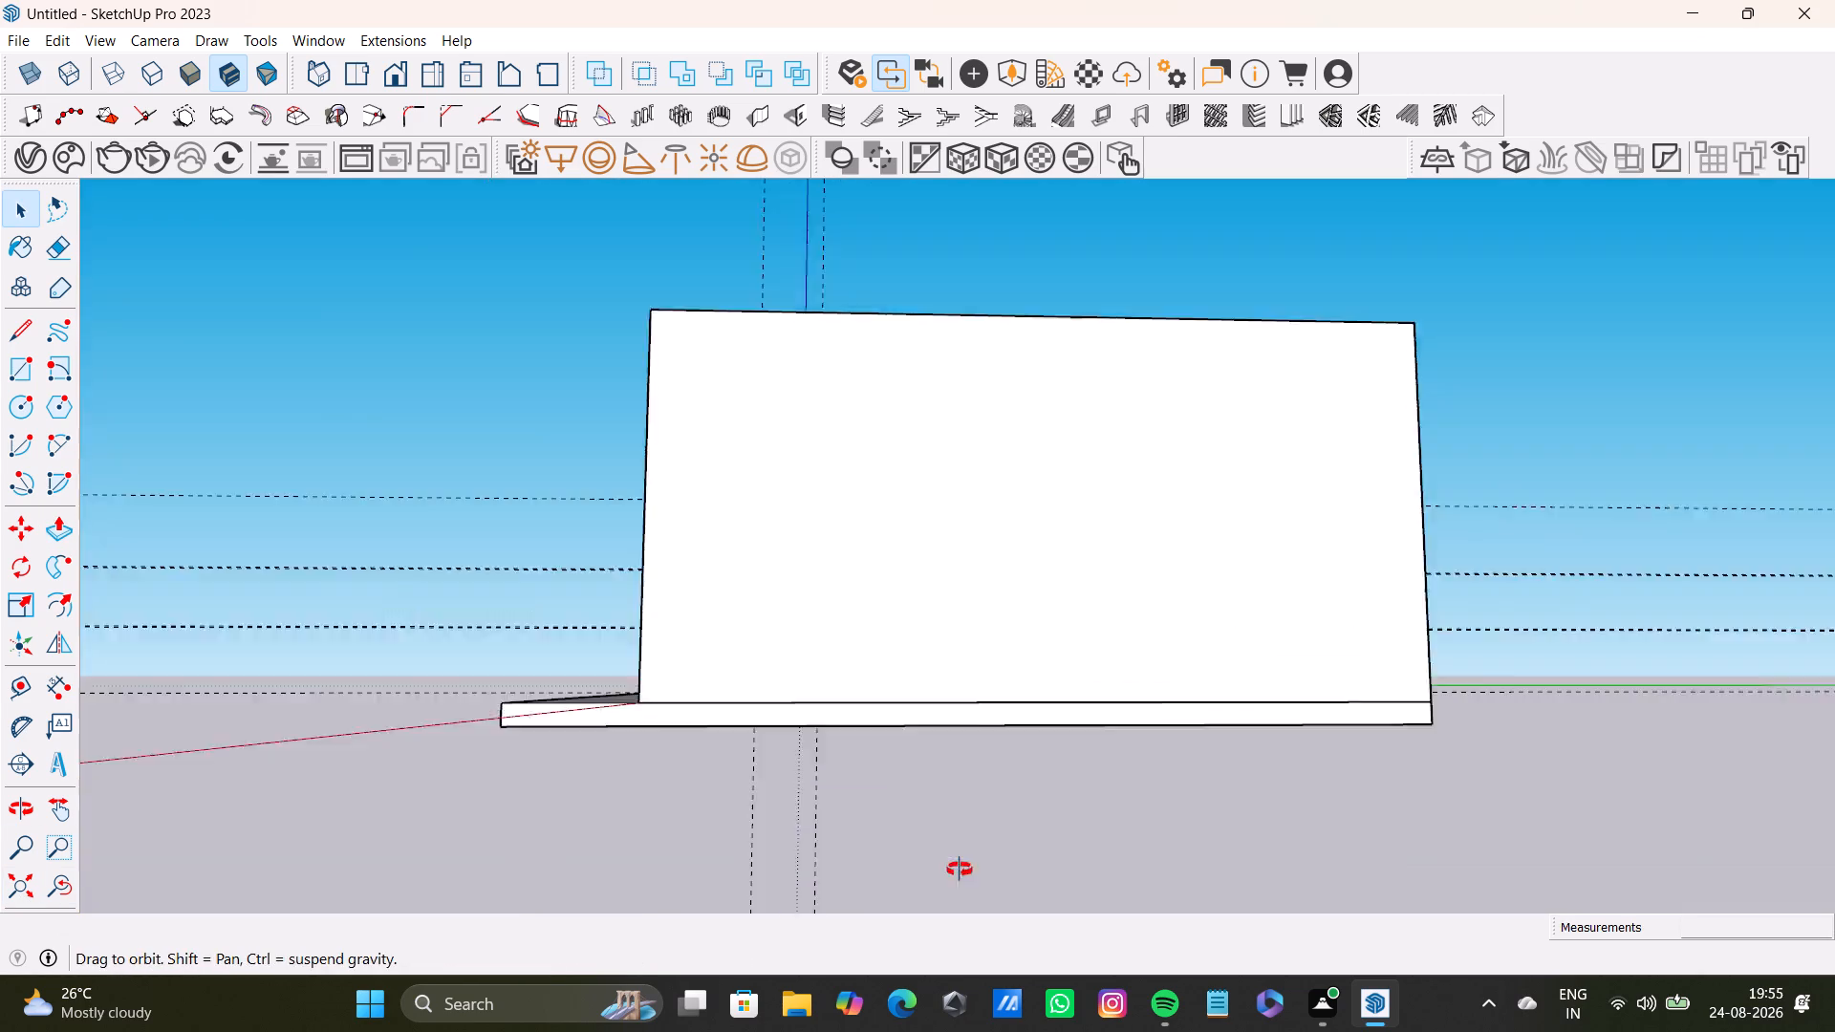
pyautogui.moveTo(960, 870); pyautogui.dragTo(956, 970, button='middle')
pyautogui.scroll(-4, 941, 590)
pyautogui.moveTo(904, 588); pyautogui.dragTo(915, 900, button='middle')
pyautogui.scroll(14, 885, 604)
pyautogui.moveTo(849, 600); pyautogui.dragTo(825, 598, button='middle')
pyautogui.scroll(1, 712, 585)
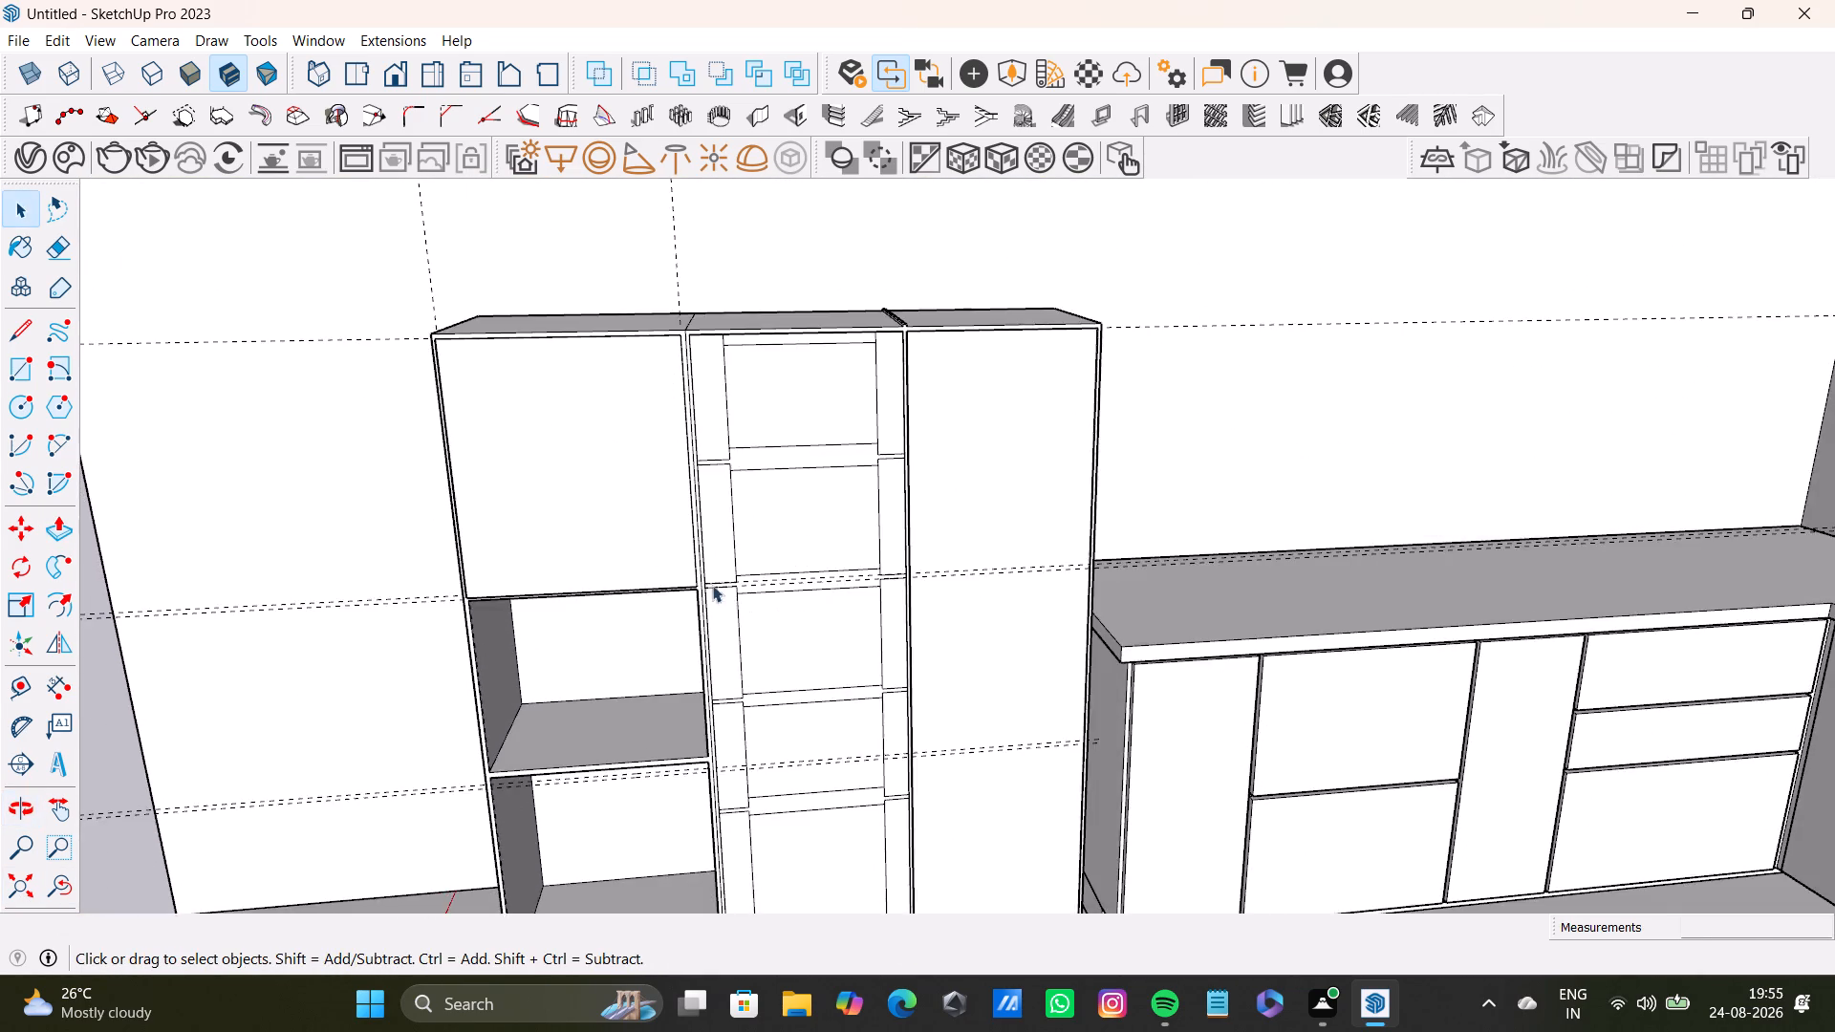
pyautogui.scroll(7, 712, 585)
pyautogui.moveTo(721, 522); pyautogui.dragTo(1044, 634, button='middle')
pyautogui.moveTo(1040, 585); pyautogui.dragTo(1082, 827, button='middle')
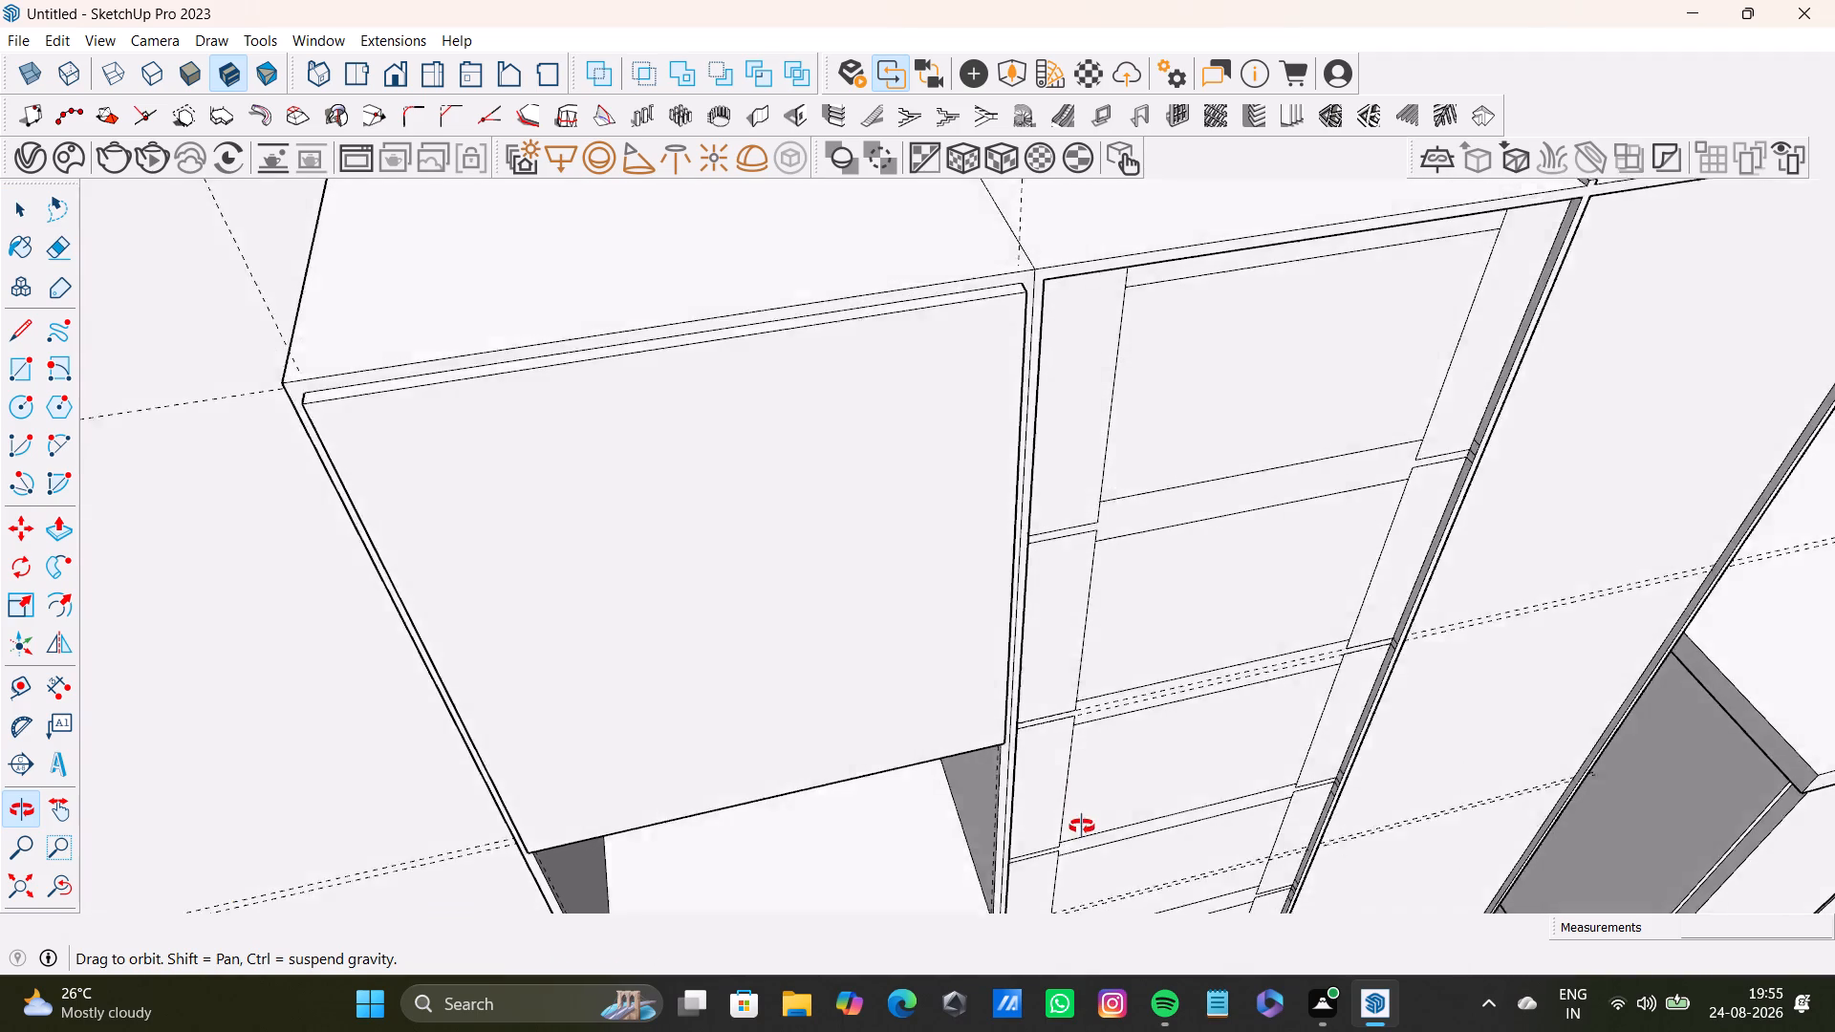
pyautogui.moveTo(1082, 827); pyautogui.dragTo(591, 762, button='middle')
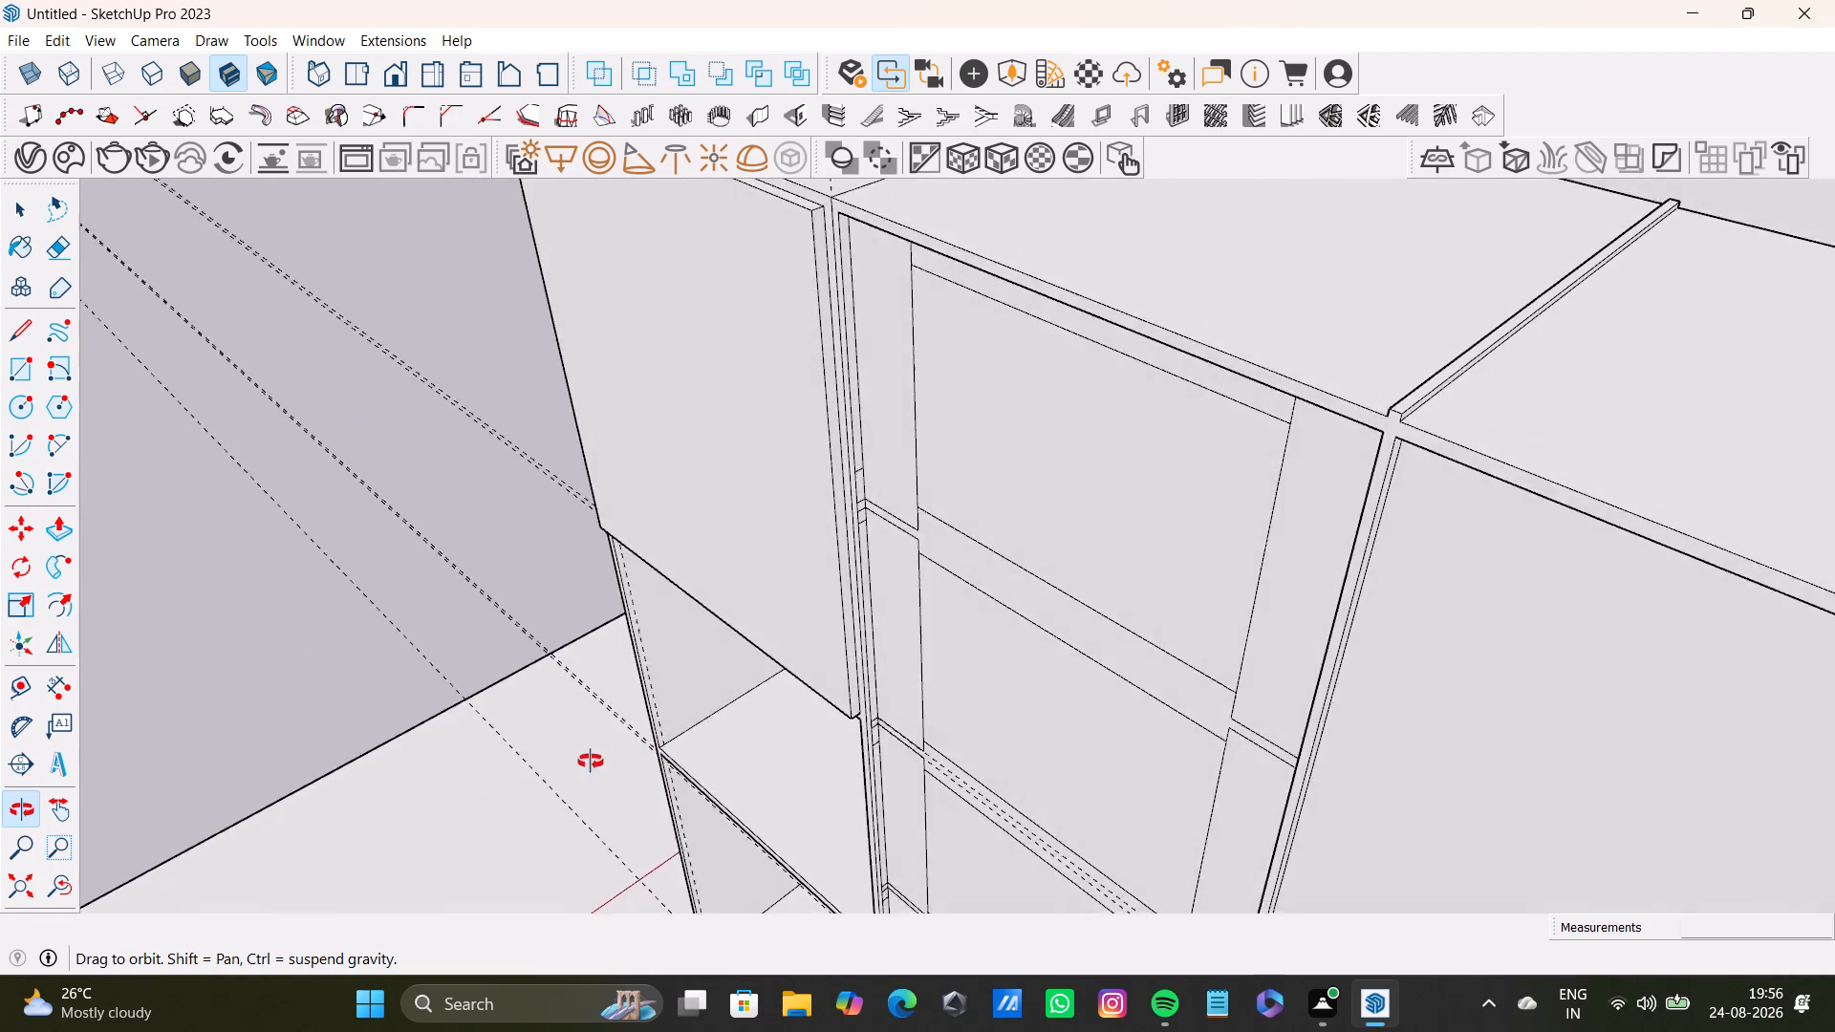
pyautogui.moveTo(591, 762); pyautogui.dragTo(404, 397, button='middle')
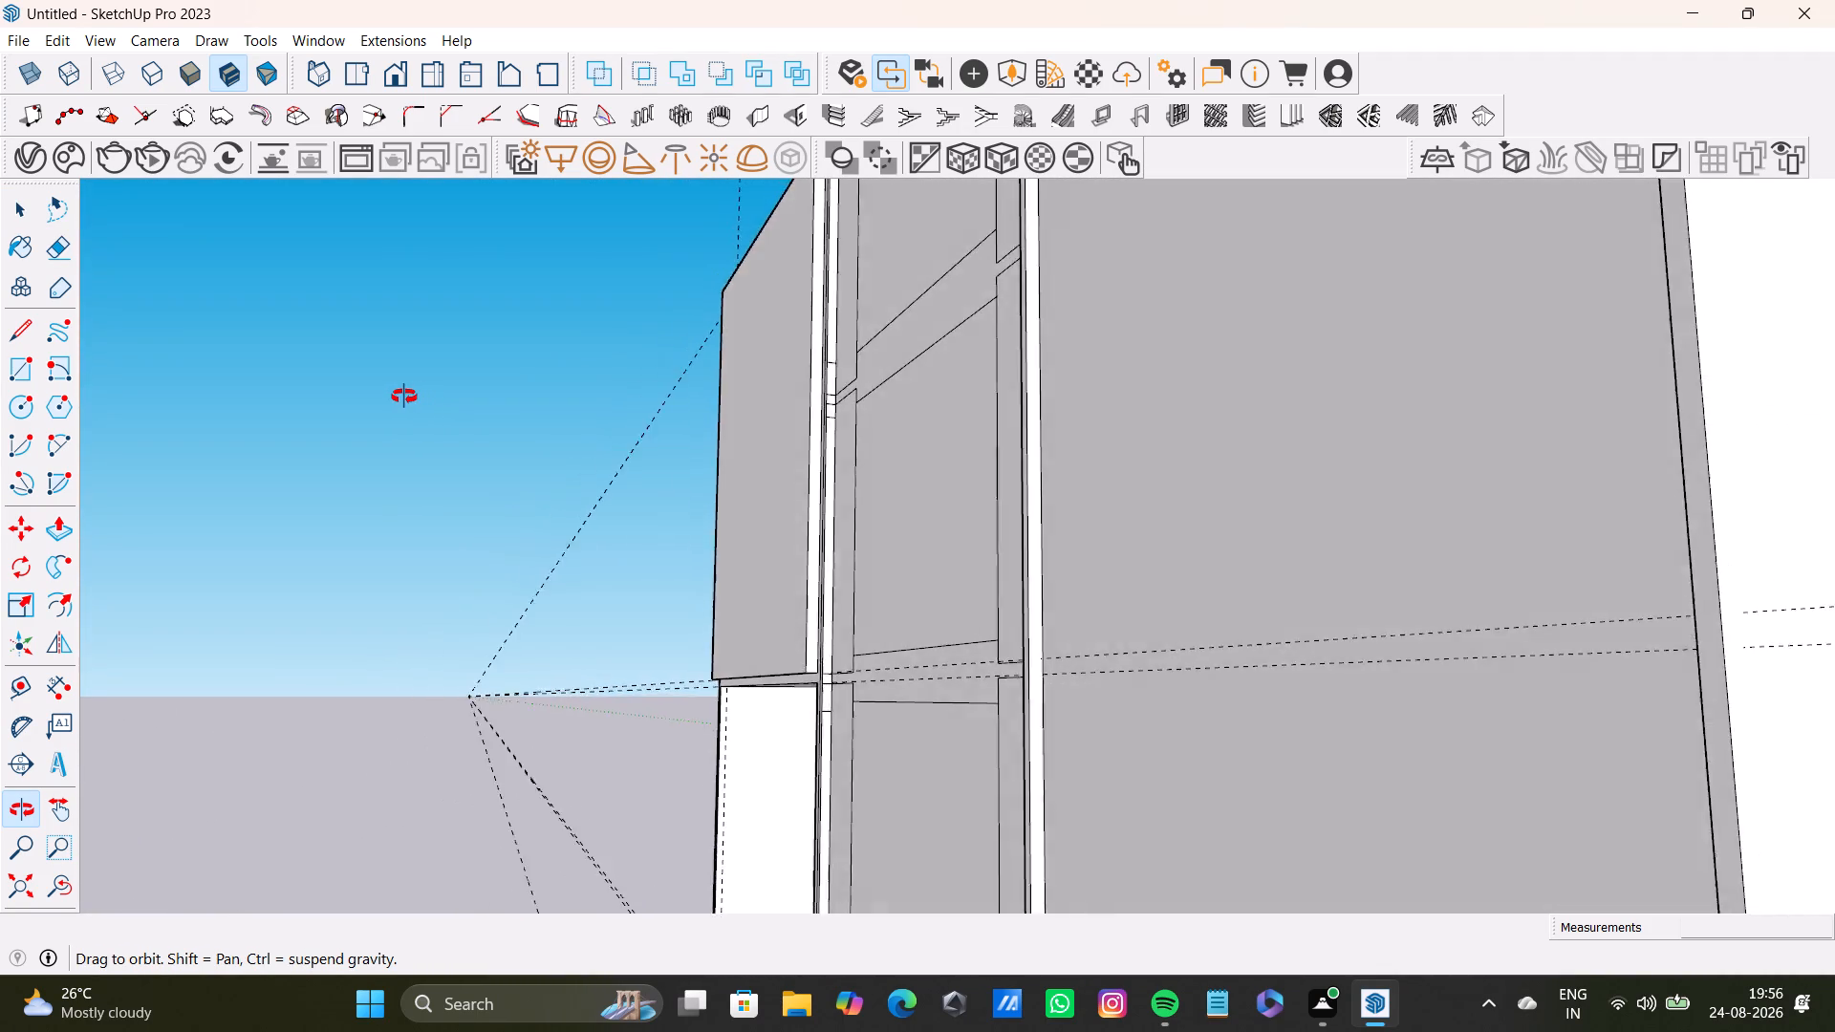
pyautogui.moveTo(404, 397); pyautogui.dragTo(1067, 723, button='middle')
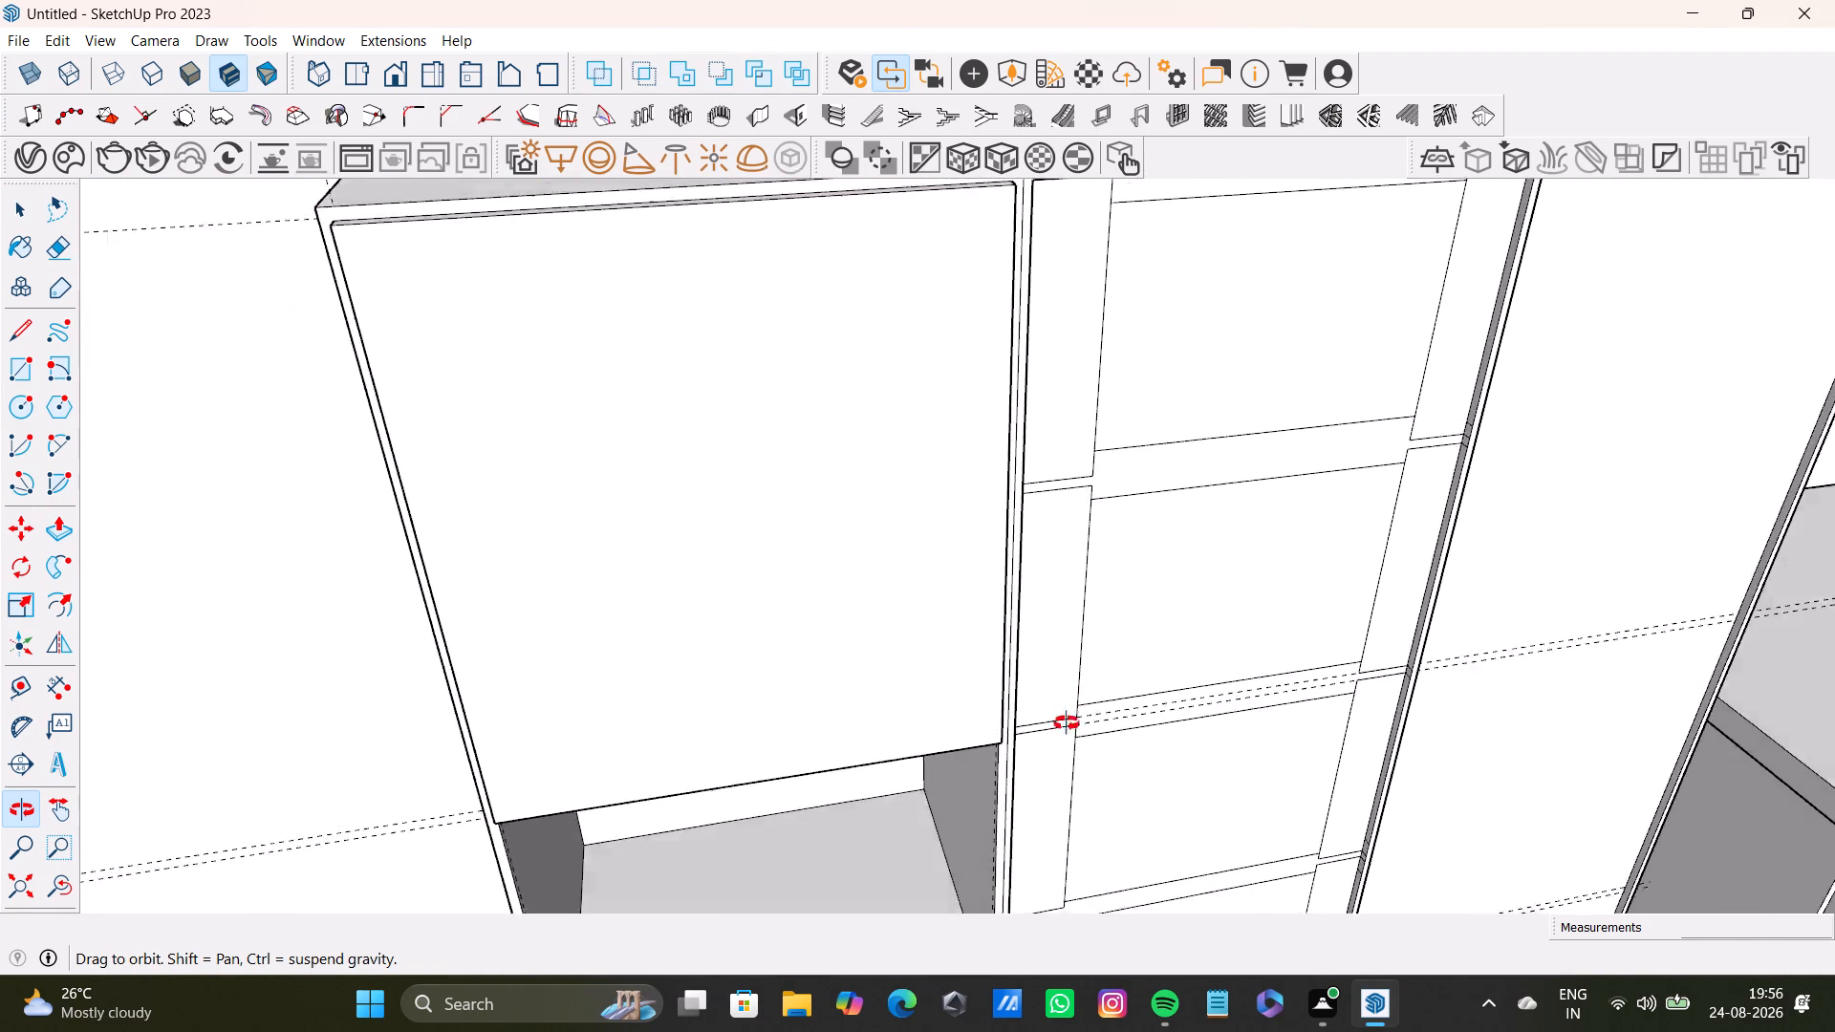
pyautogui.moveTo(1067, 723); pyautogui.dragTo(1079, 875, button='middle')
pyautogui.press('space')
pyautogui.scroll(-3, 625, 437)
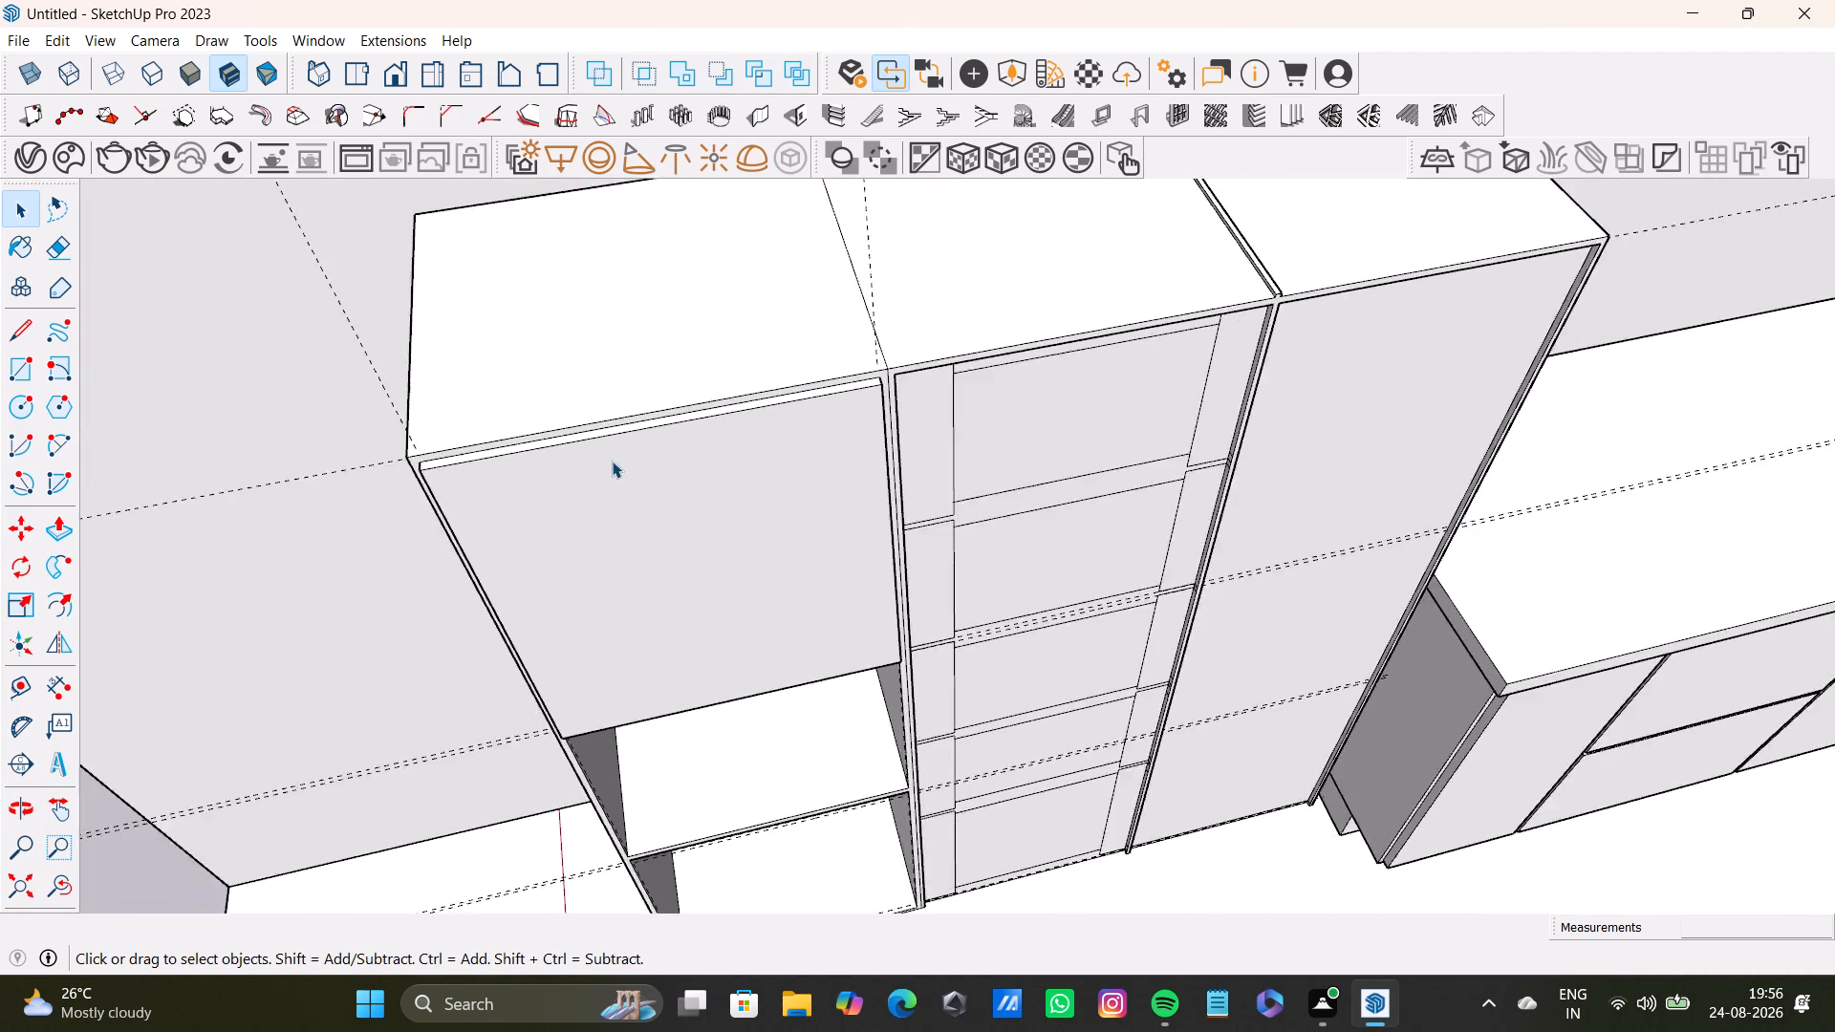
pyautogui.scroll(-10, 612, 461)
# Push/Pull the end face of the floor slab outward at the room's open side to extend the floor.
pyautogui.keyDown('shift'); pyautogui.moveTo(600, 479); pyautogui.dragTo(1246, 467, button='middle'); pyautogui.keyUp('shift')
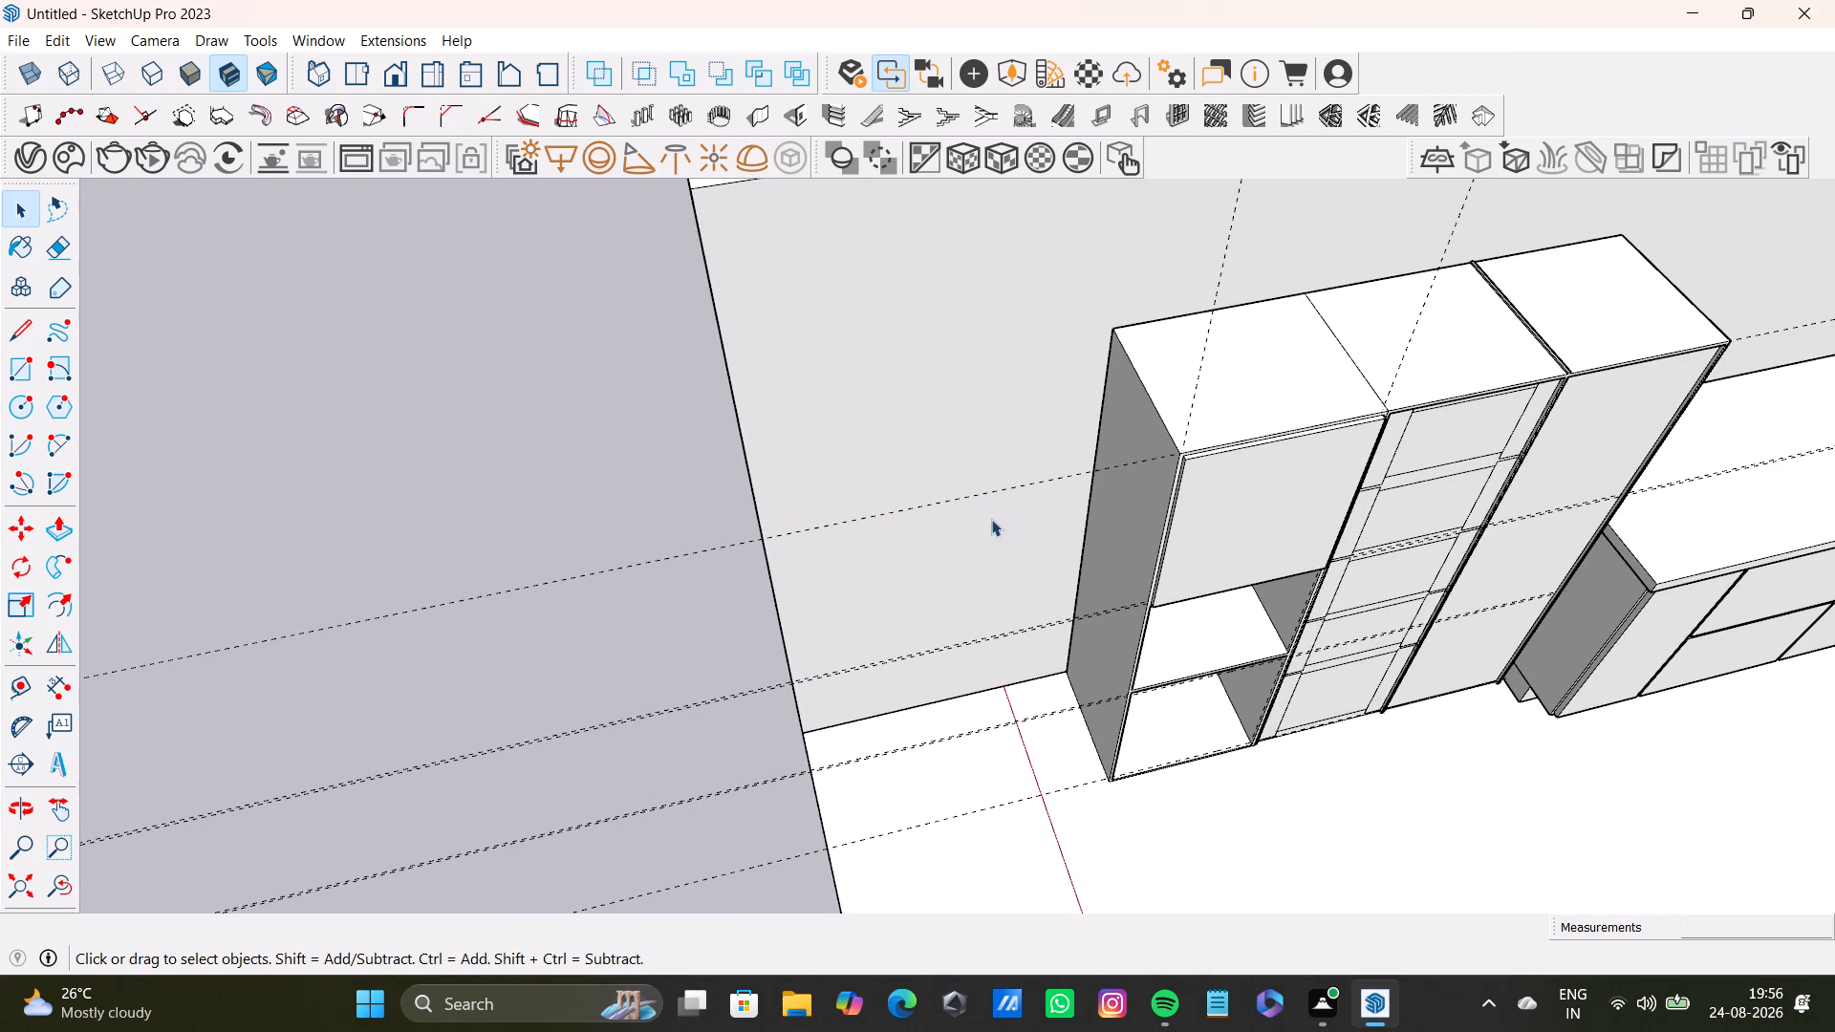
pyautogui.moveTo(936, 613); pyautogui.dragTo(1419, 457, button='middle')
pyautogui.moveTo(1410, 484); pyautogui.dragTo(1306, 170, button='middle')
pyautogui.click(1153, 465)
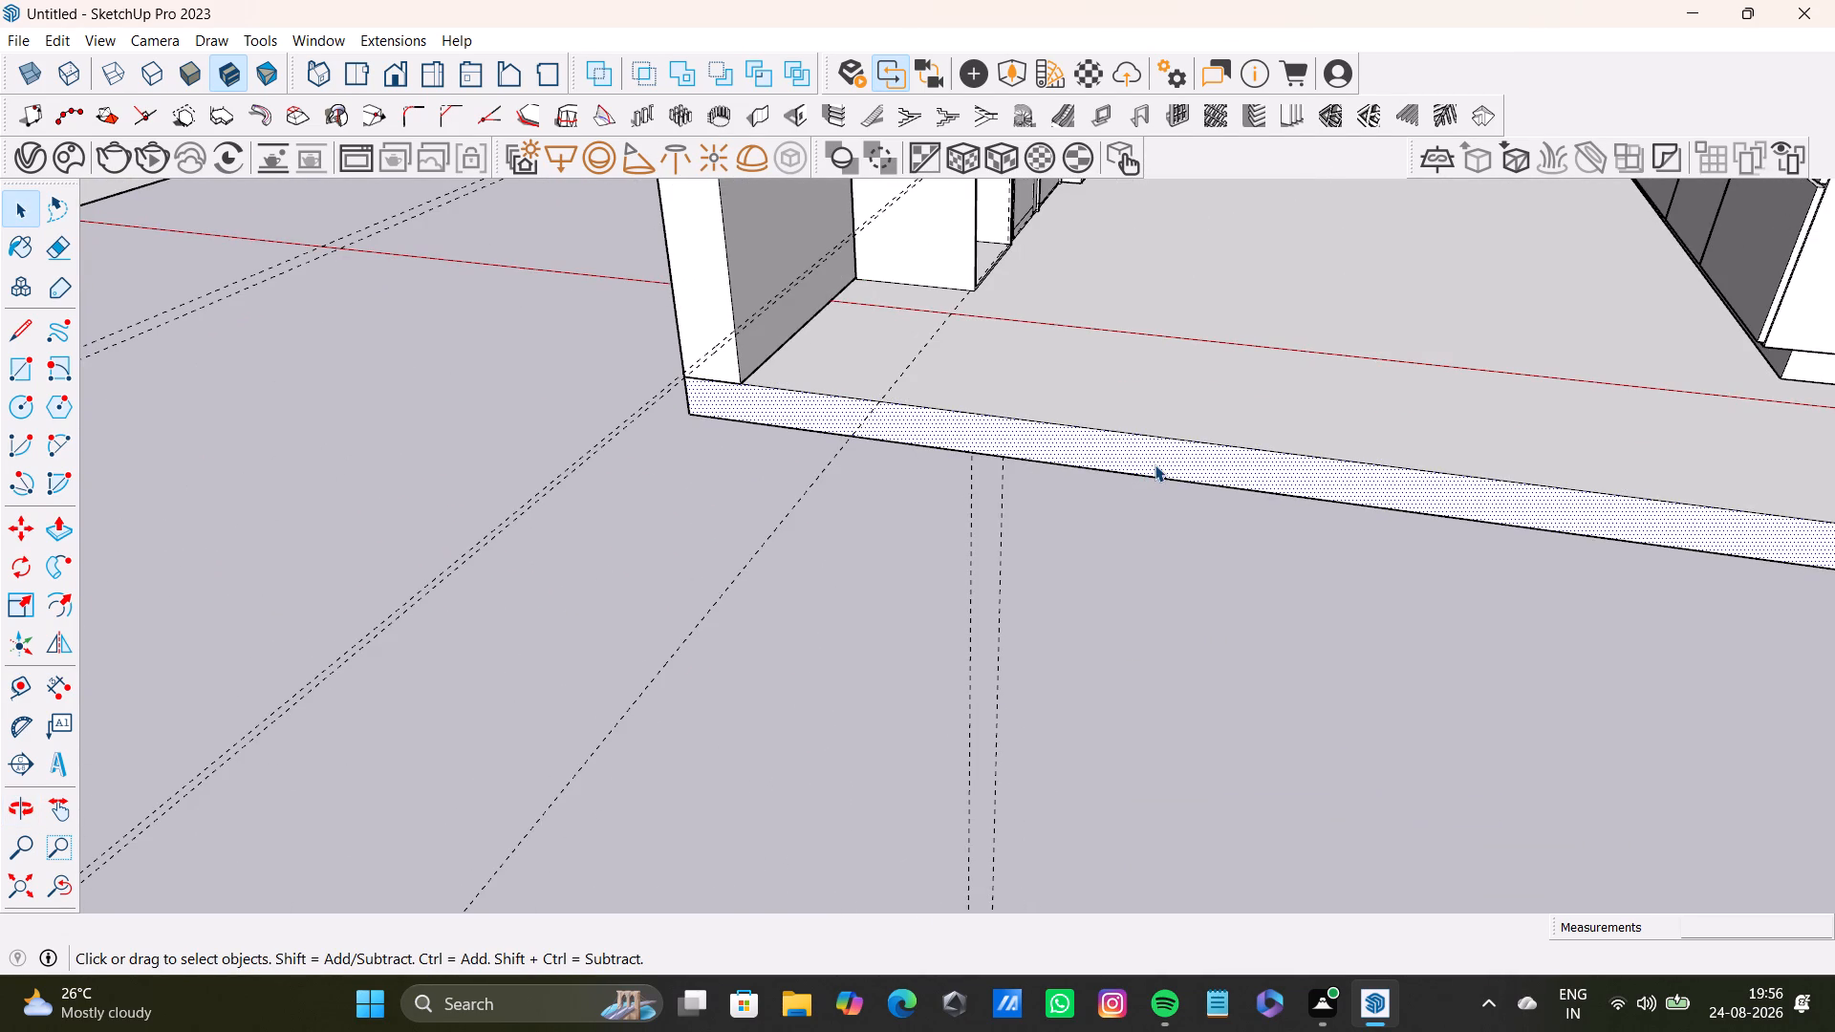
pyautogui.press('p')
pyautogui.moveTo(1155, 464); pyautogui.dragTo(1095, 671)
pyautogui.press('space')
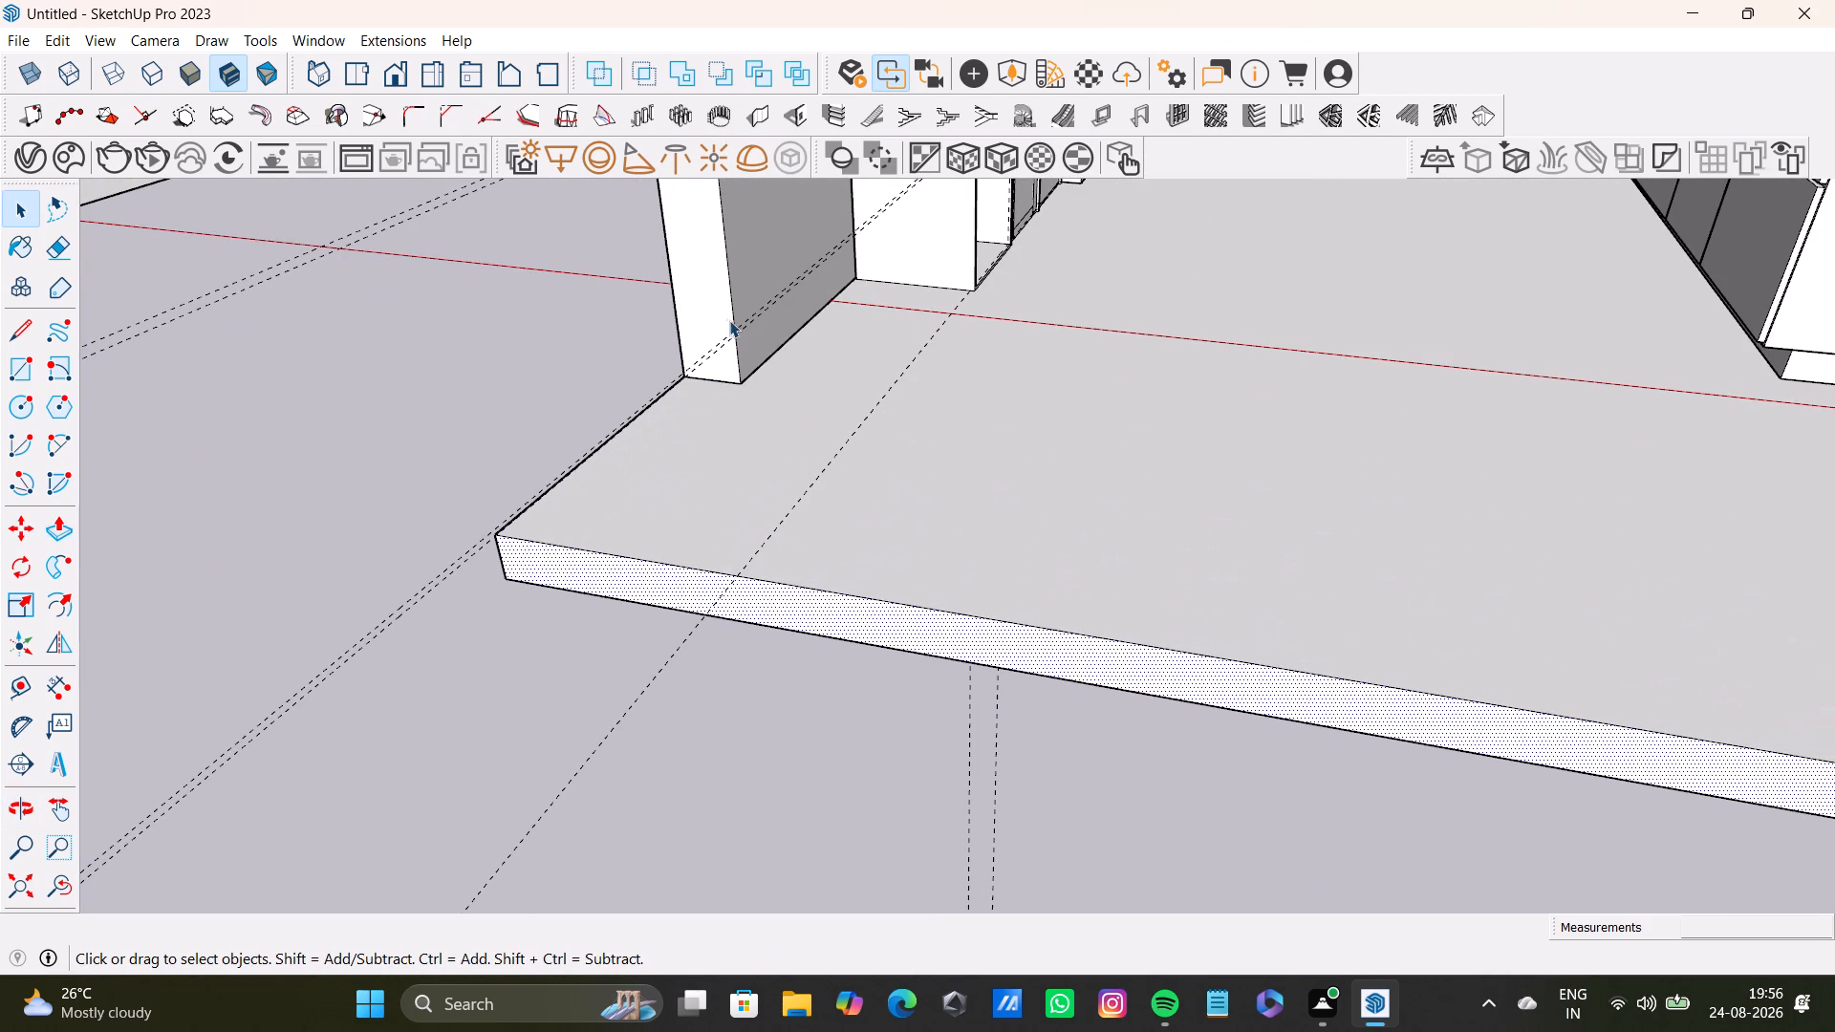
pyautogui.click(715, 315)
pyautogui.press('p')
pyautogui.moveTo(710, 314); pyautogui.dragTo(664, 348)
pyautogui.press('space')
# Open the wall group and Push/Pull the end of the wall behind the tall units about 3' 11" to the extended floor edge, closing the group.
pyautogui.tripleClick(702, 310)
pyautogui.click(706, 312)
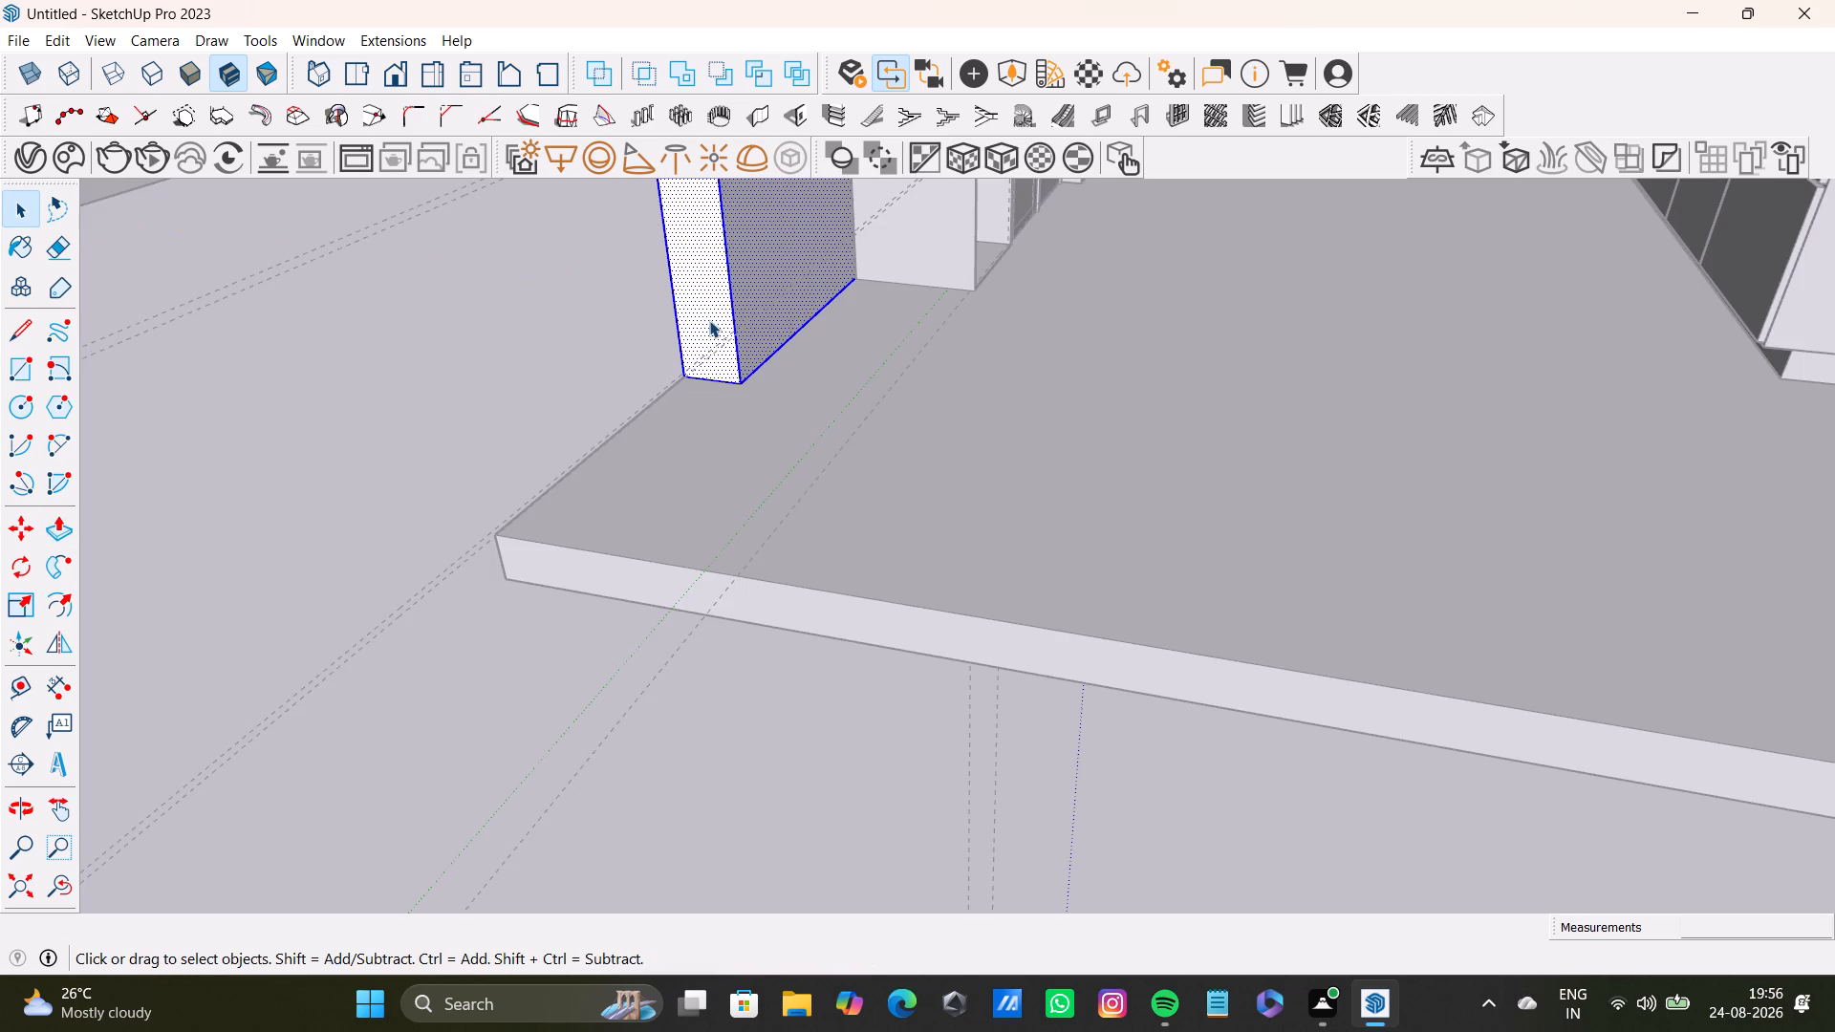
pyautogui.press('p')
pyautogui.moveTo(712, 317); pyautogui.dragTo(528, 476)
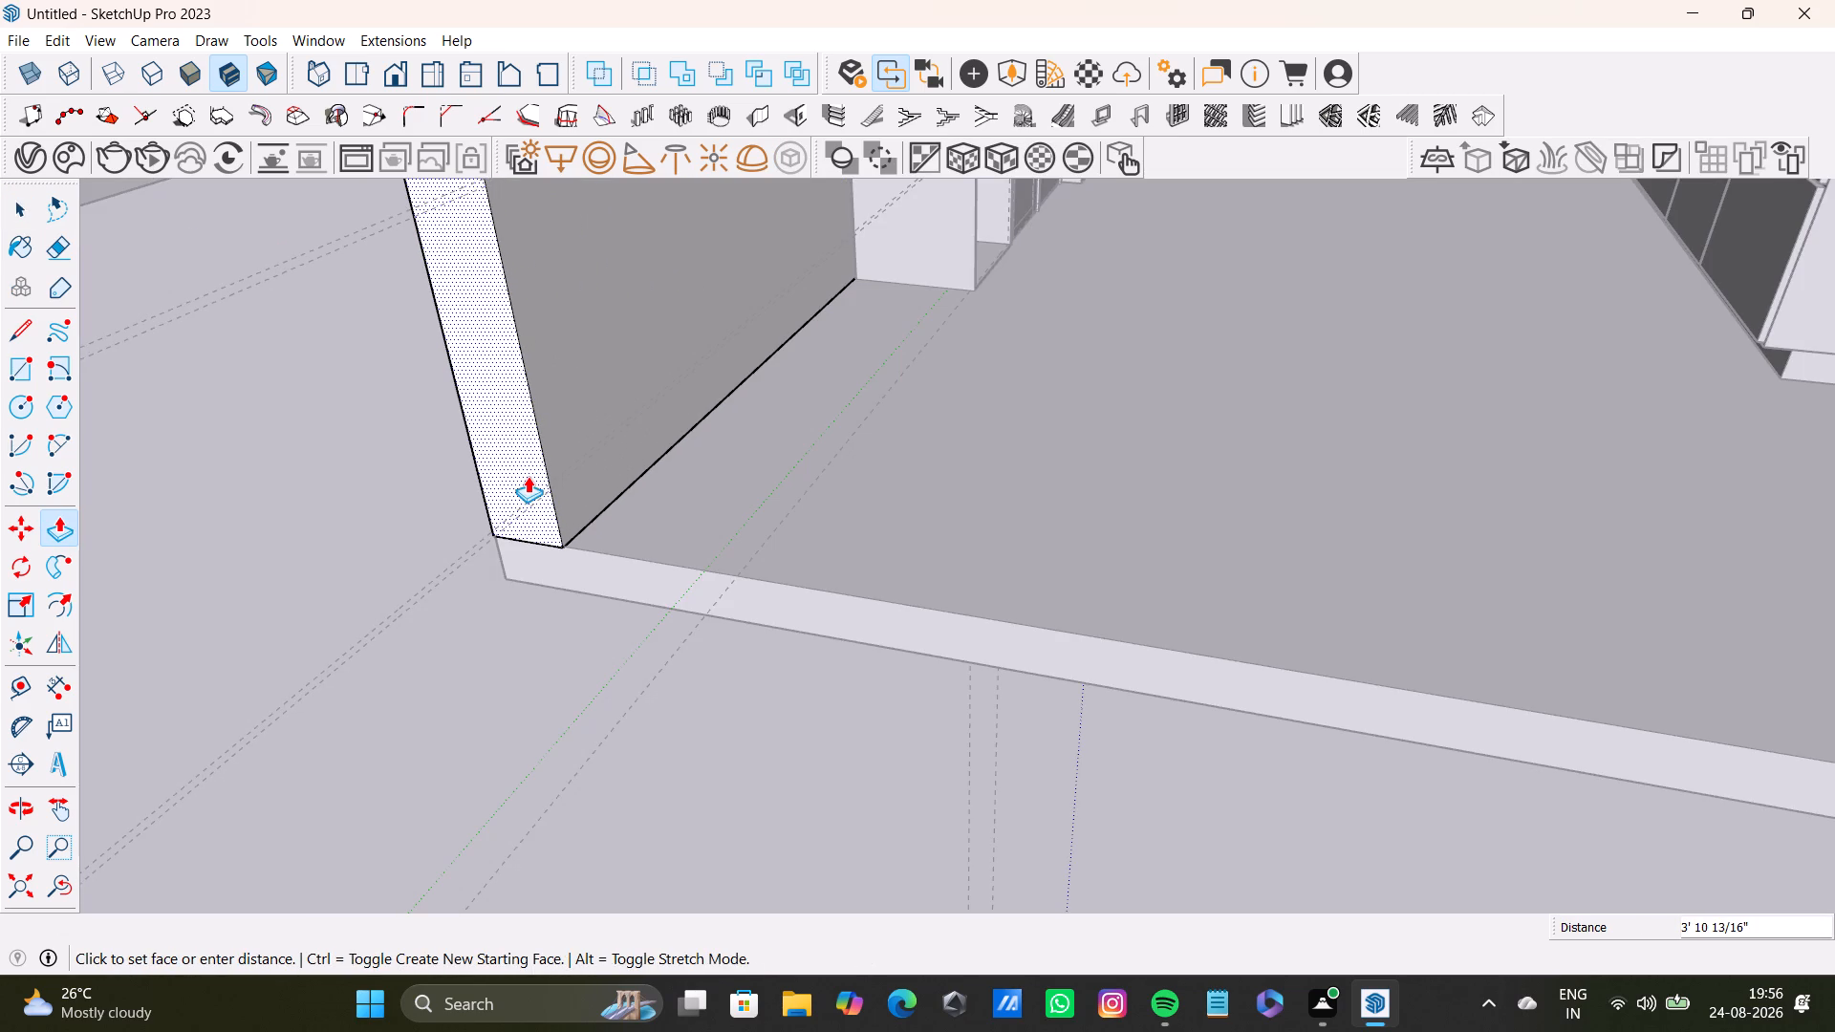
pyautogui.moveTo(528, 476); pyautogui.dragTo(589, 561)
pyautogui.press('space')
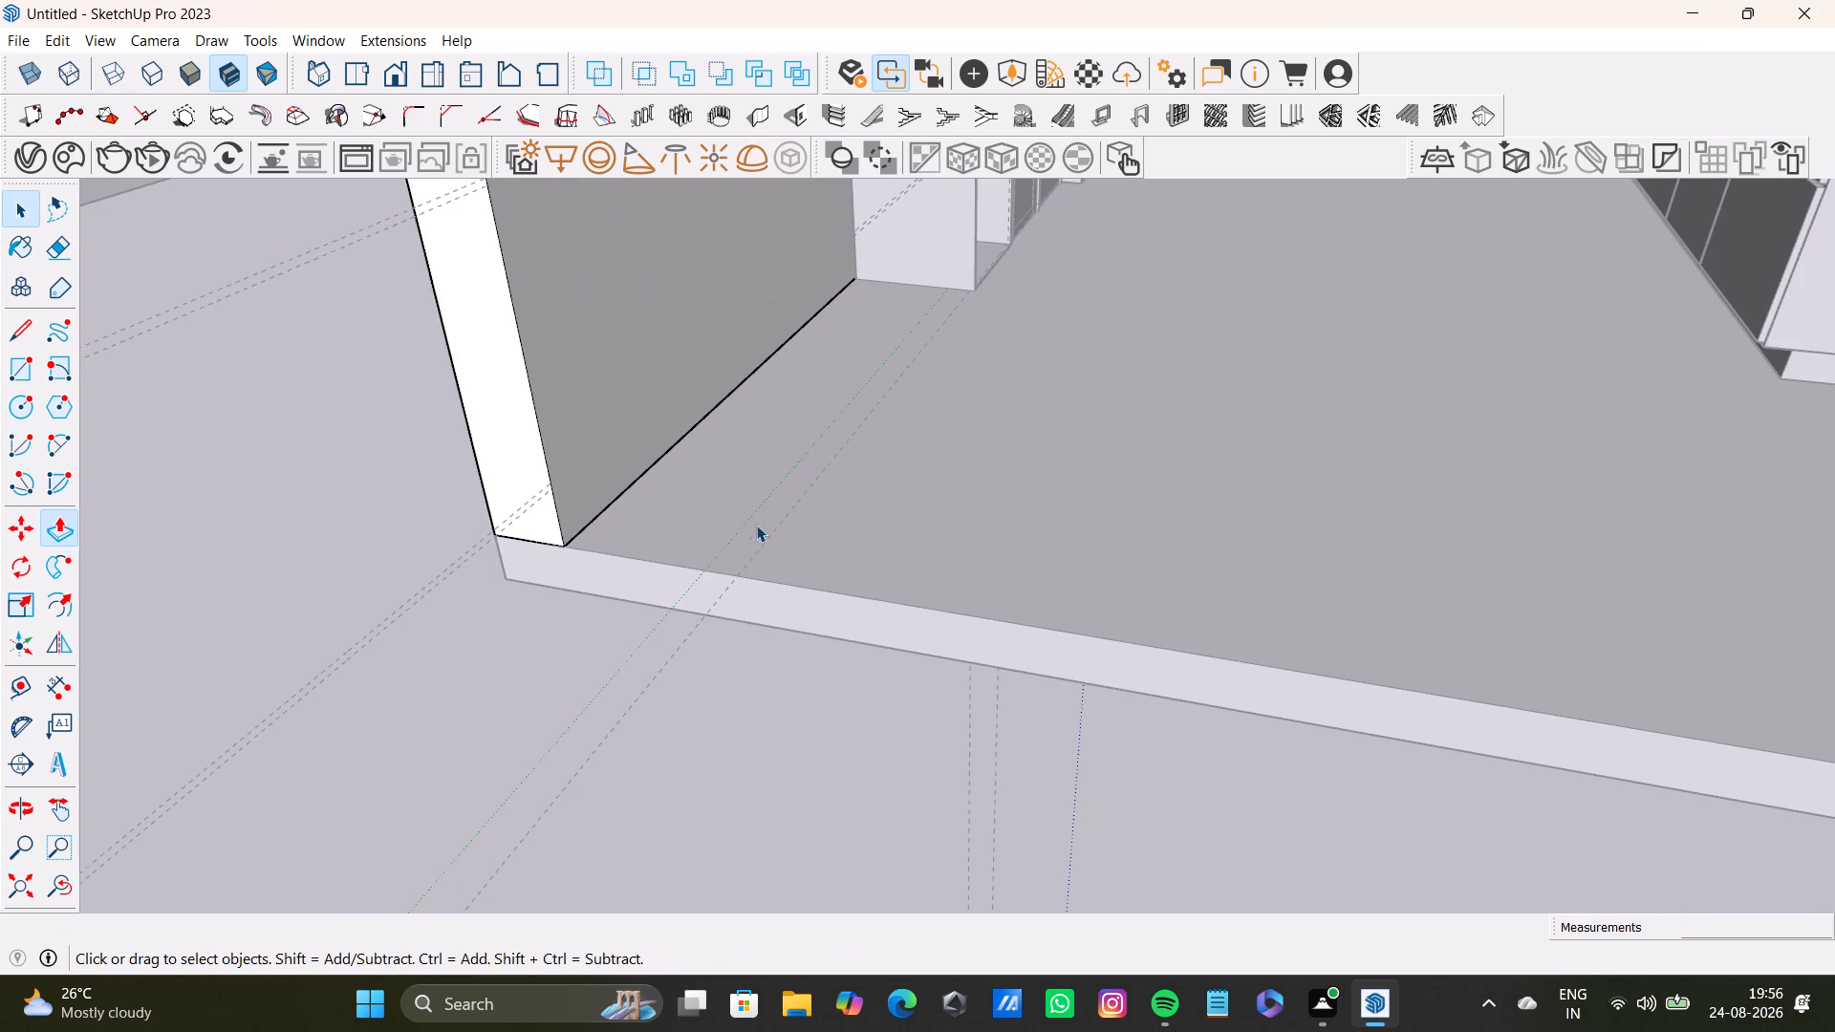
pyautogui.scroll(-9, 765, 530)
pyautogui.keyDown('shift'); pyautogui.moveTo(1205, 621); pyautogui.dragTo(729, 540, button='middle'); pyautogui.keyUp('shift')
pyautogui.scroll(3, 938, 512)
pyautogui.moveTo(961, 502); pyautogui.dragTo(1160, 678, button='middle')
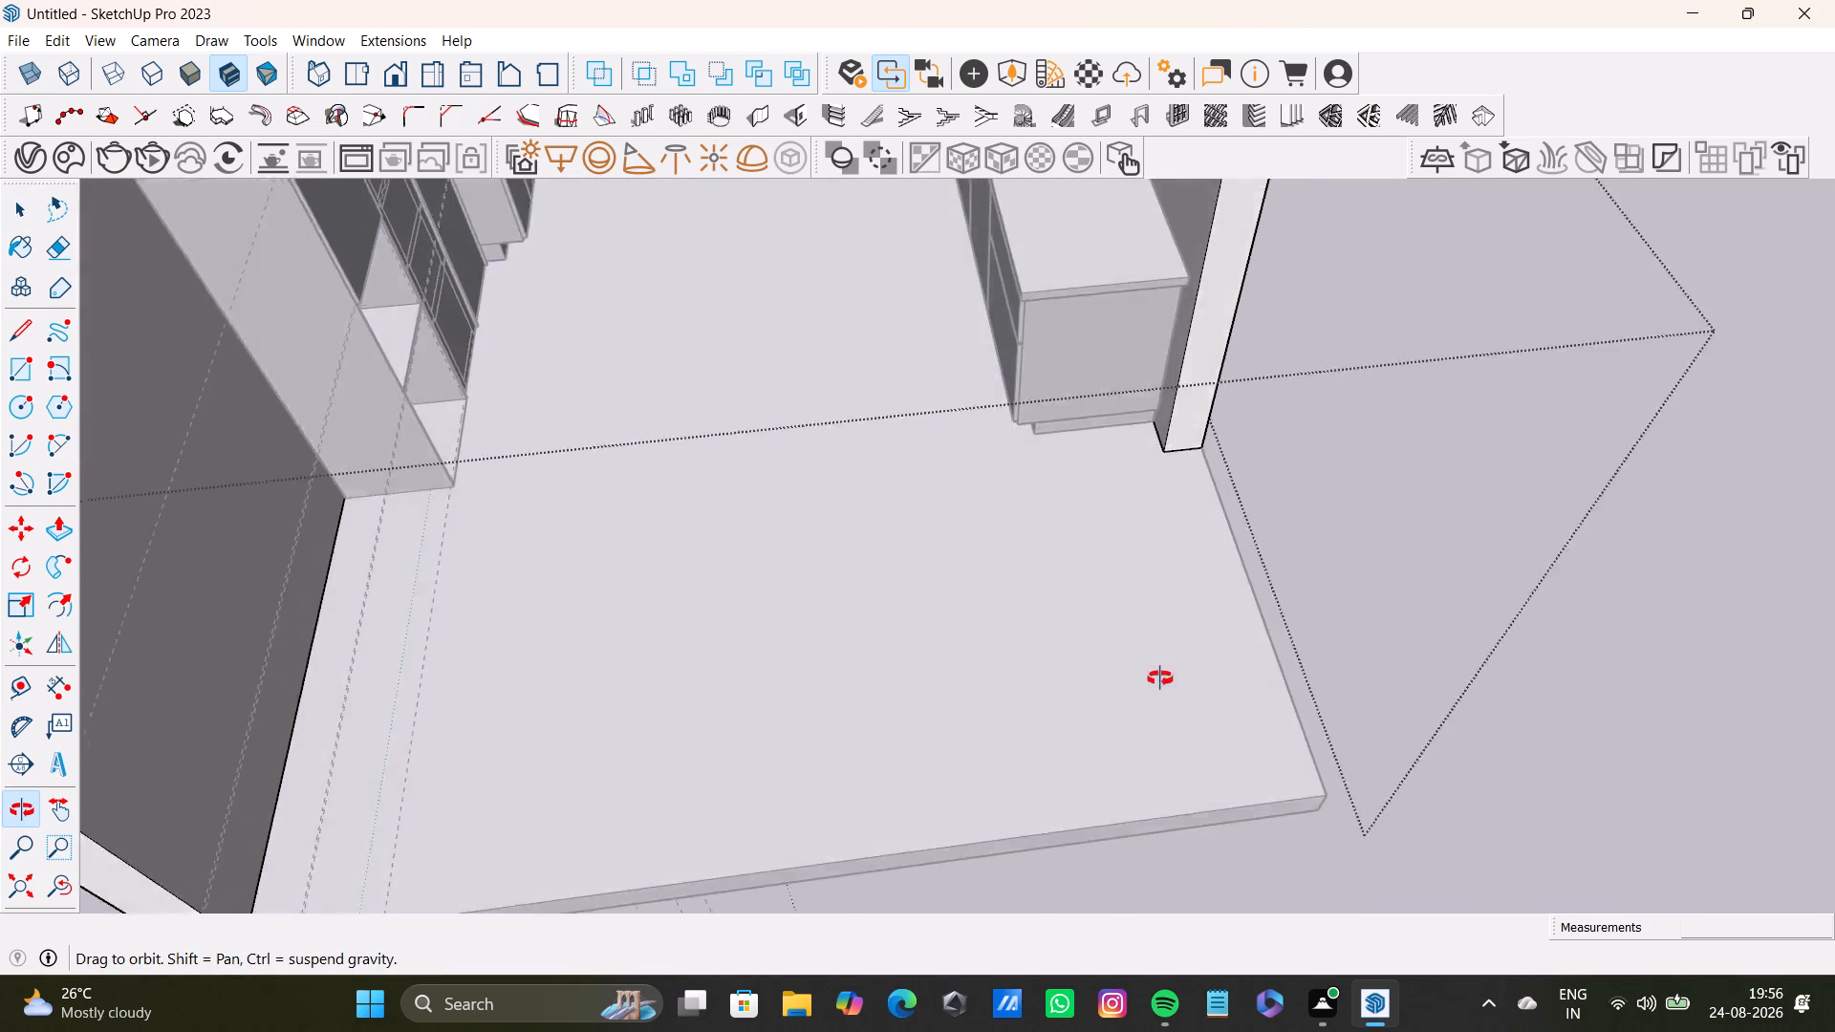
pyautogui.moveTo(1160, 678); pyautogui.dragTo(1102, 737, button='middle')
pyautogui.scroll(-7, 1103, 681)
pyautogui.moveTo(1122, 663); pyautogui.dragTo(612, 685, button='middle')
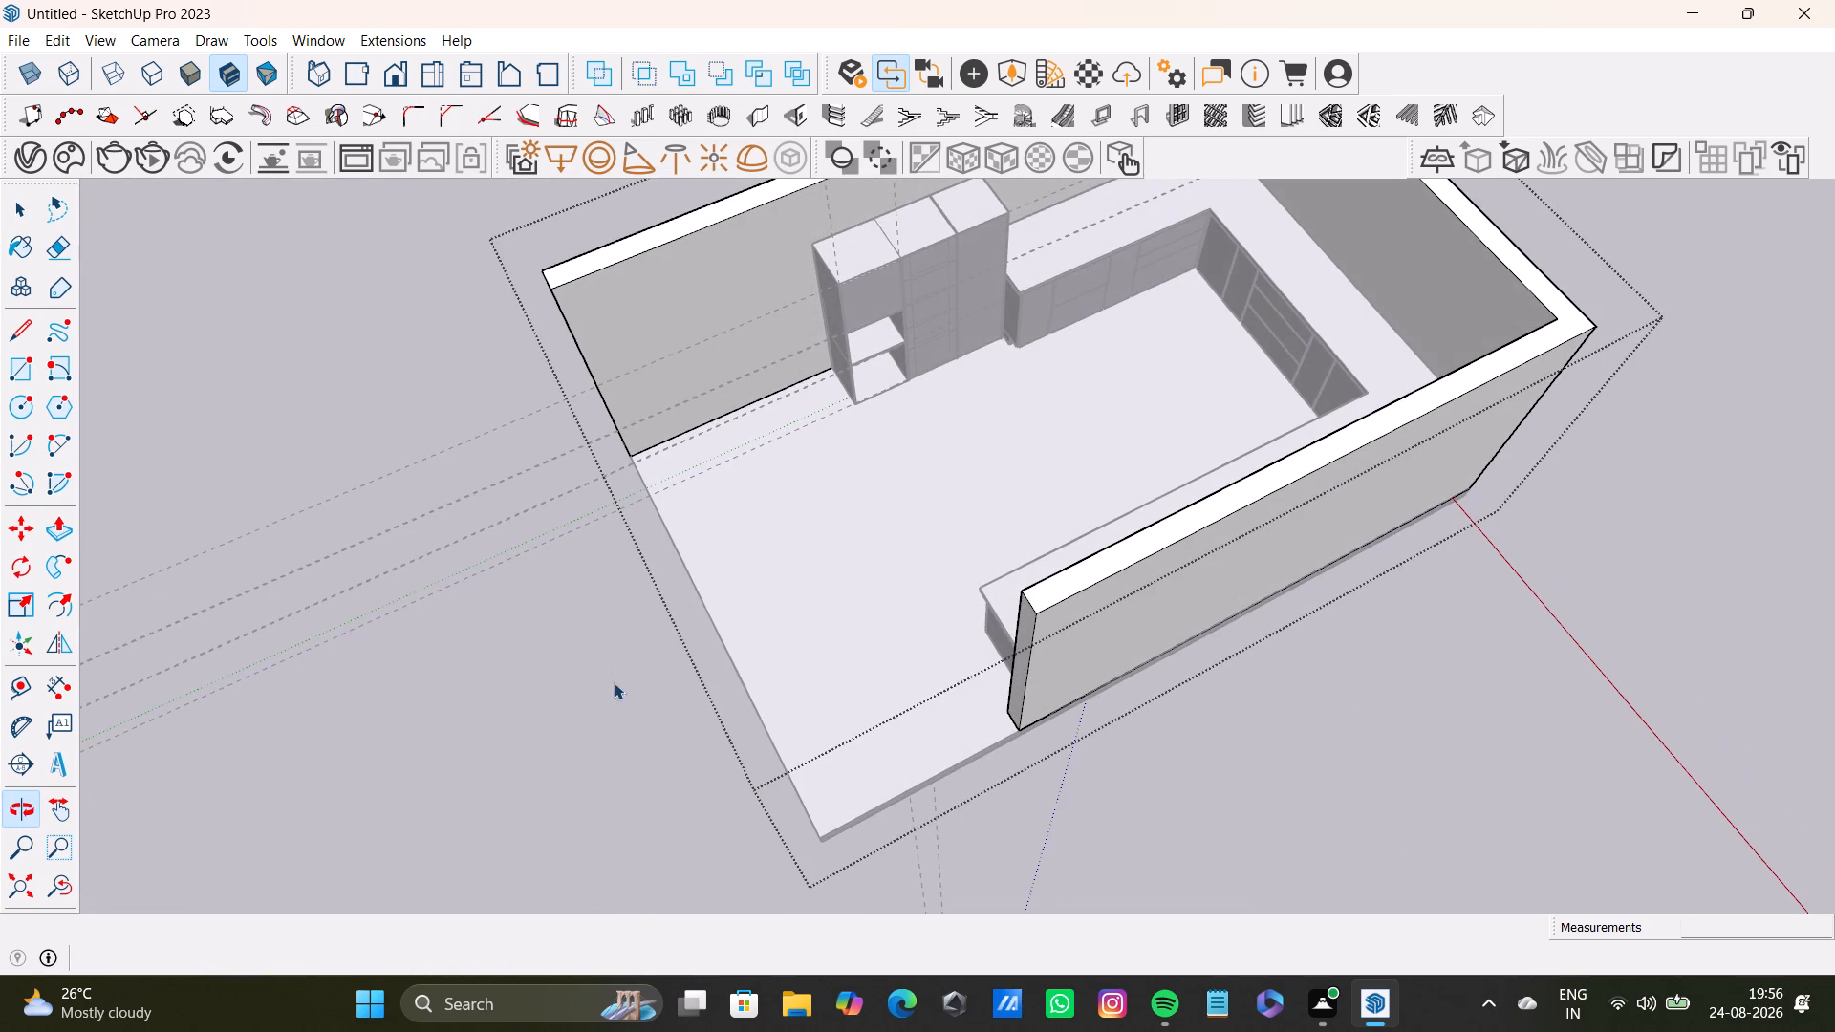
pyautogui.click(1562, 661)
pyautogui.press('space')
# Examine the extended floor and wall, the cabinet layout and the leftover guides around the whole room.
pyautogui.moveTo(1052, 603); pyautogui.dragTo(1305, 603, button='middle')
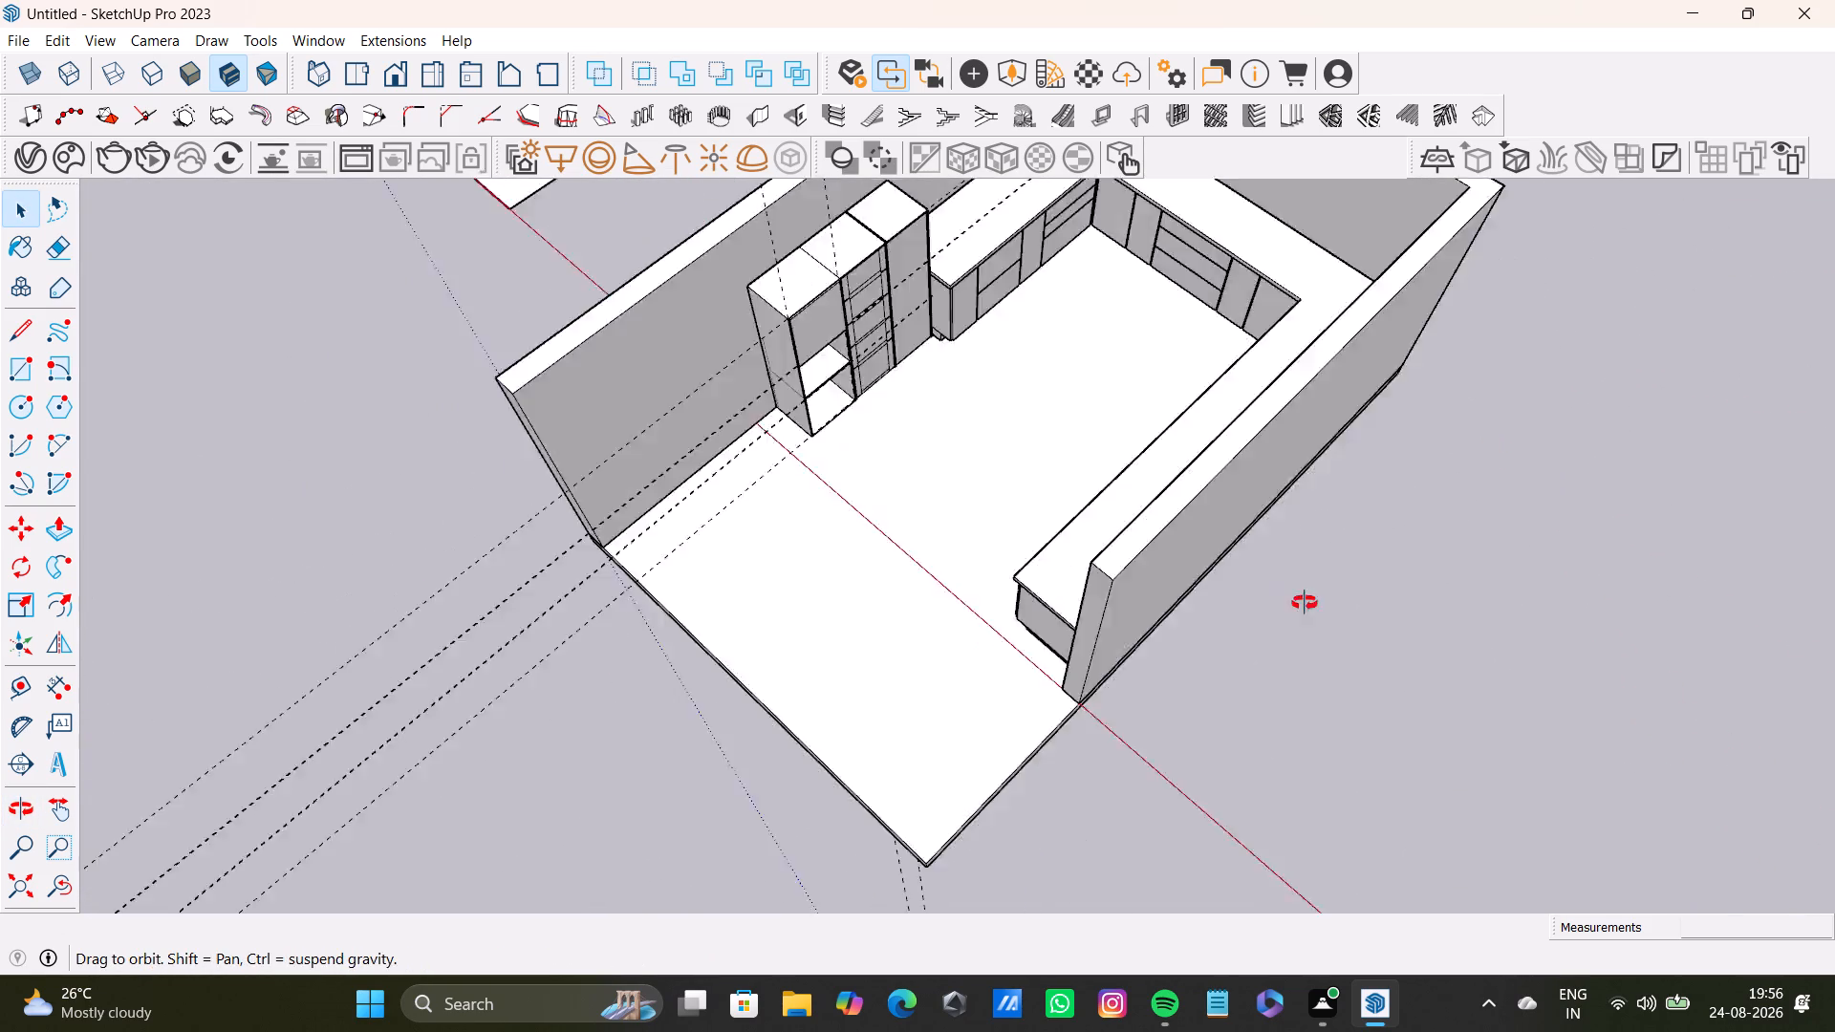
pyautogui.moveTo(1305, 603); pyautogui.dragTo(1539, 613, button='middle')
pyautogui.scroll(5, 1152, 548)
pyautogui.moveTo(1070, 551); pyautogui.dragTo(913, 365, button='middle')
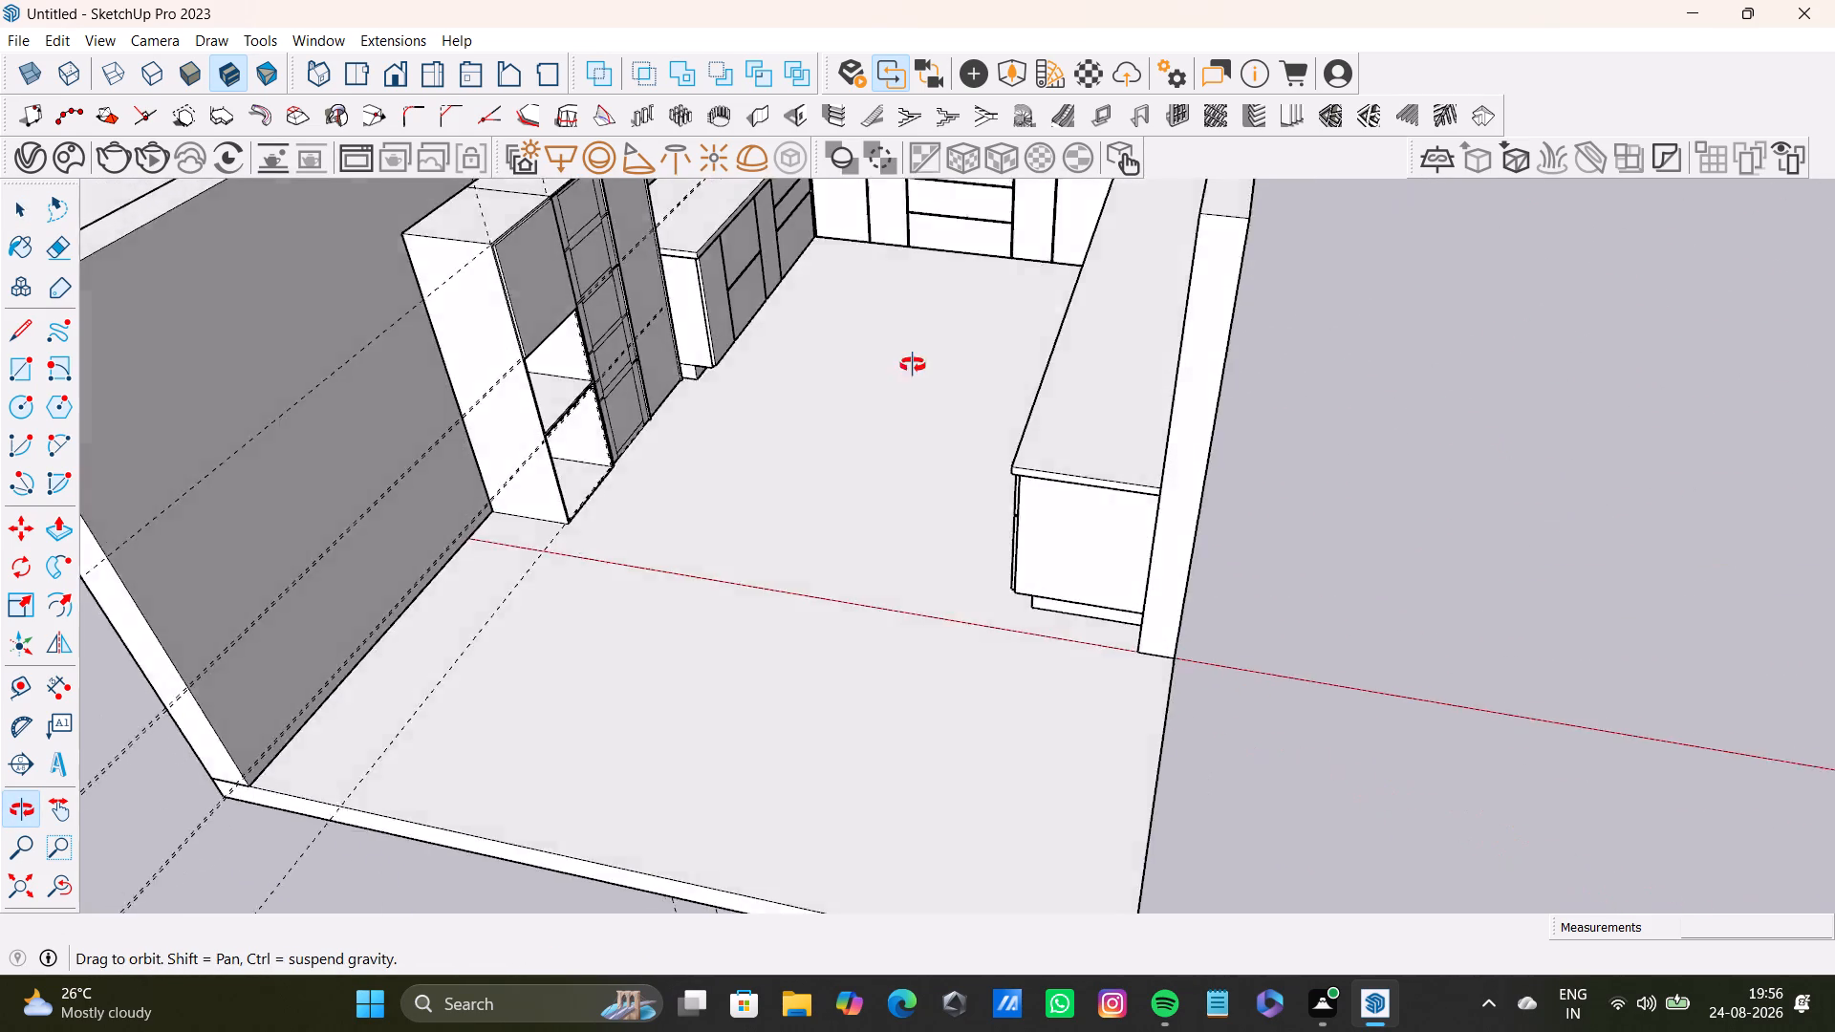
pyautogui.moveTo(913, 365); pyautogui.dragTo(1004, 606, button='middle')
pyautogui.moveTo(1043, 591); pyautogui.dragTo(729, 361, button='middle')
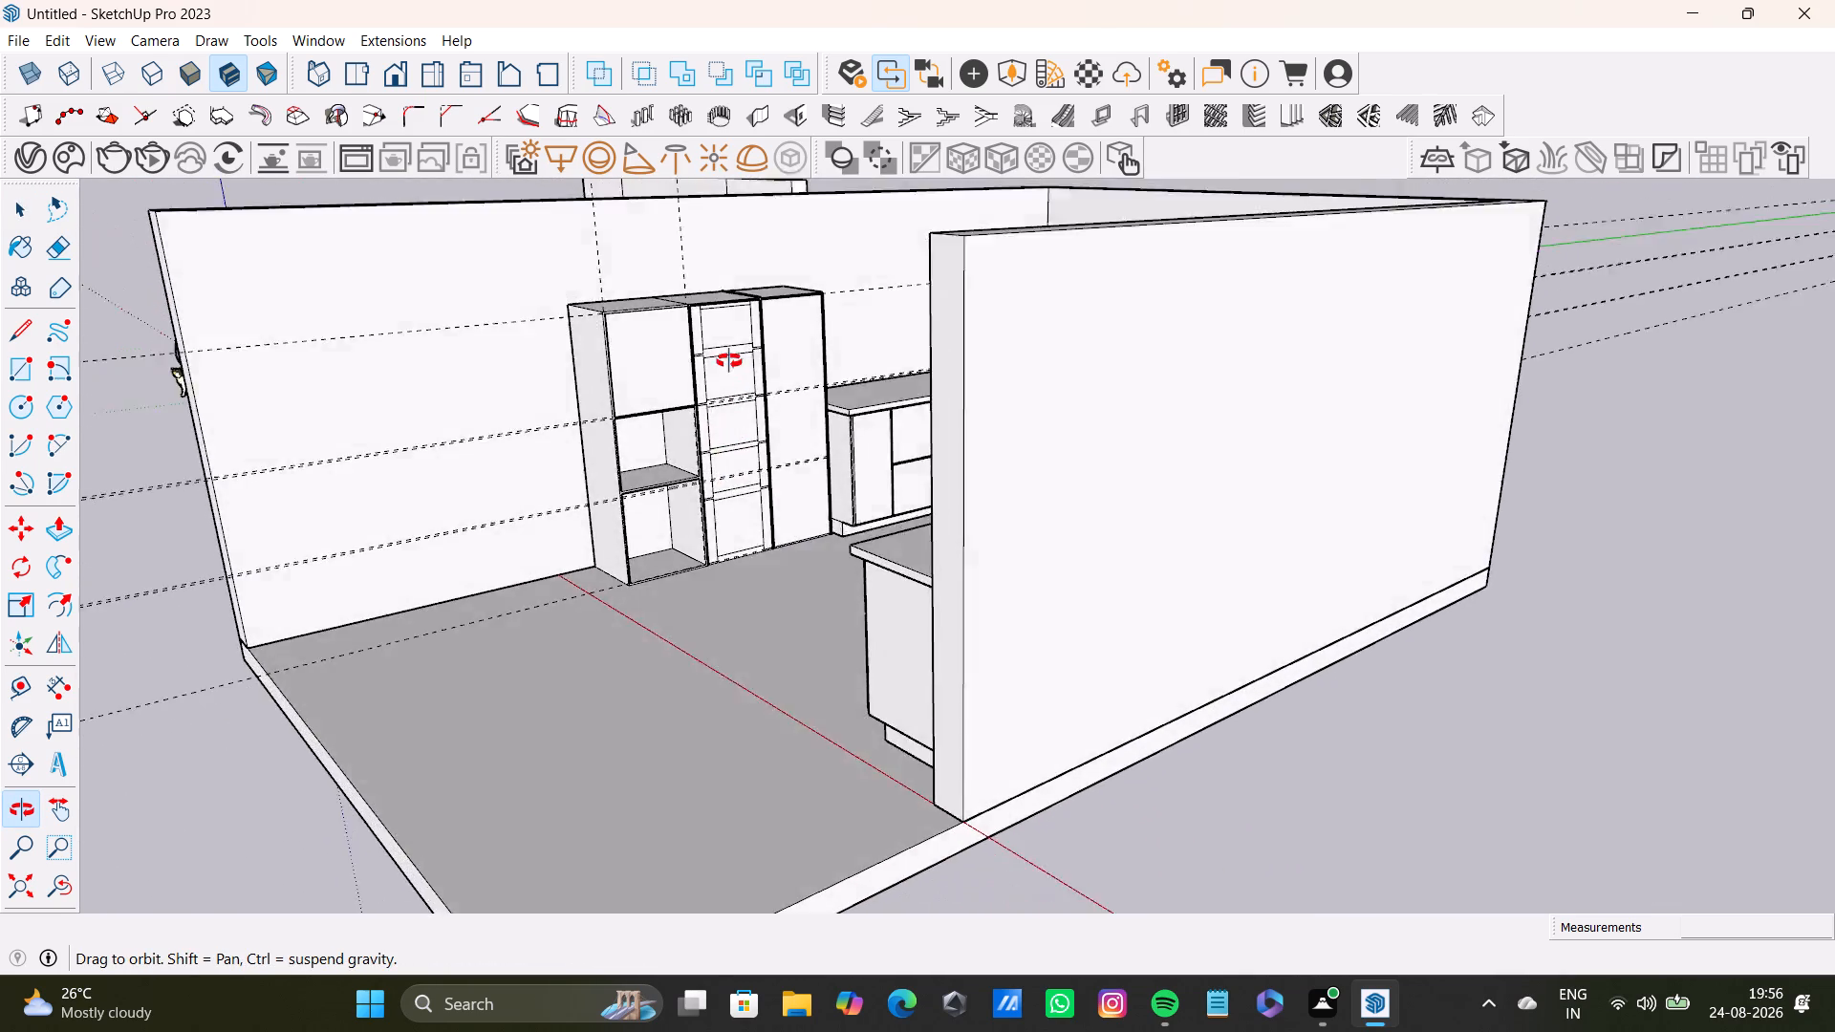
pyautogui.moveTo(729, 361); pyautogui.dragTo(672, 510, button='middle')
pyautogui.keyDown('shift'); pyautogui.scroll(-4, 750, 445); pyautogui.keyUp('shift')
pyautogui.keyDown('shift'); pyautogui.moveTo(782, 466); pyautogui.dragTo(915, 719, button='middle'); pyautogui.keyUp('shift')
pyautogui.scroll(13, 1129, 453)
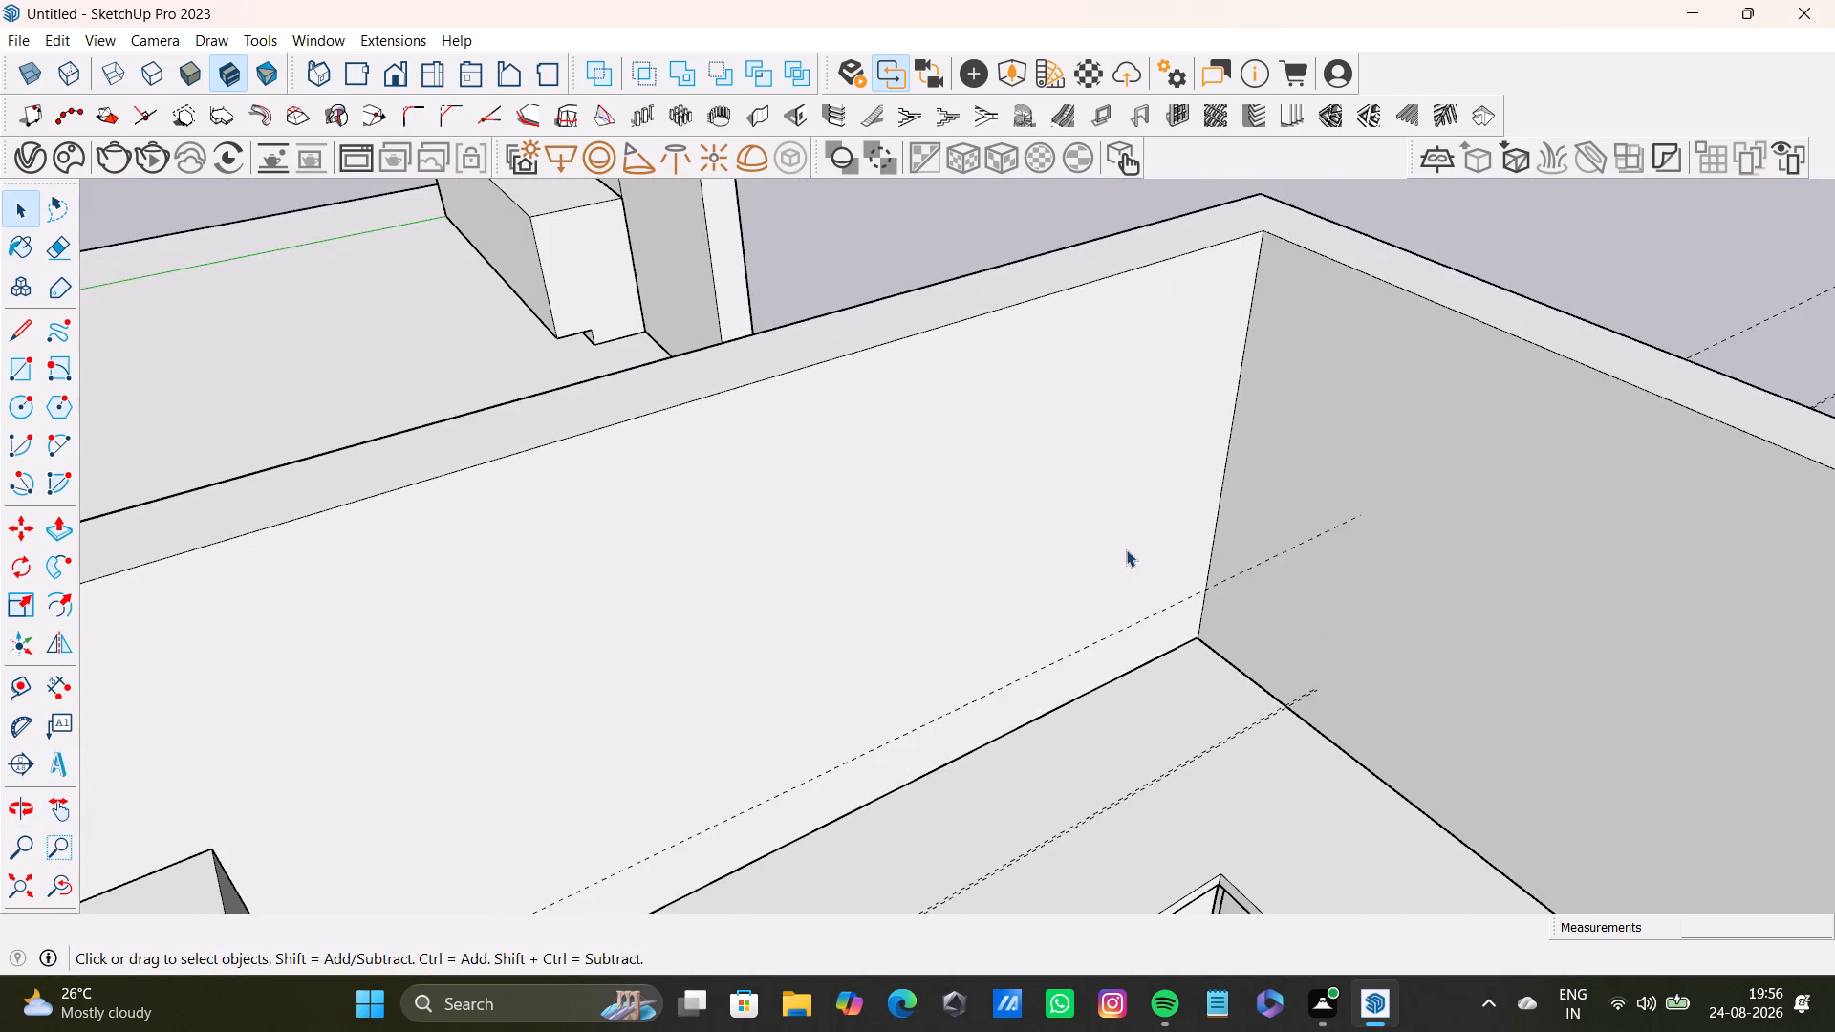
pyautogui.moveTo(1126, 549); pyautogui.dragTo(979, 620, button='middle')
# Delete all construction guides from the model.
pyautogui.click(88, 36)
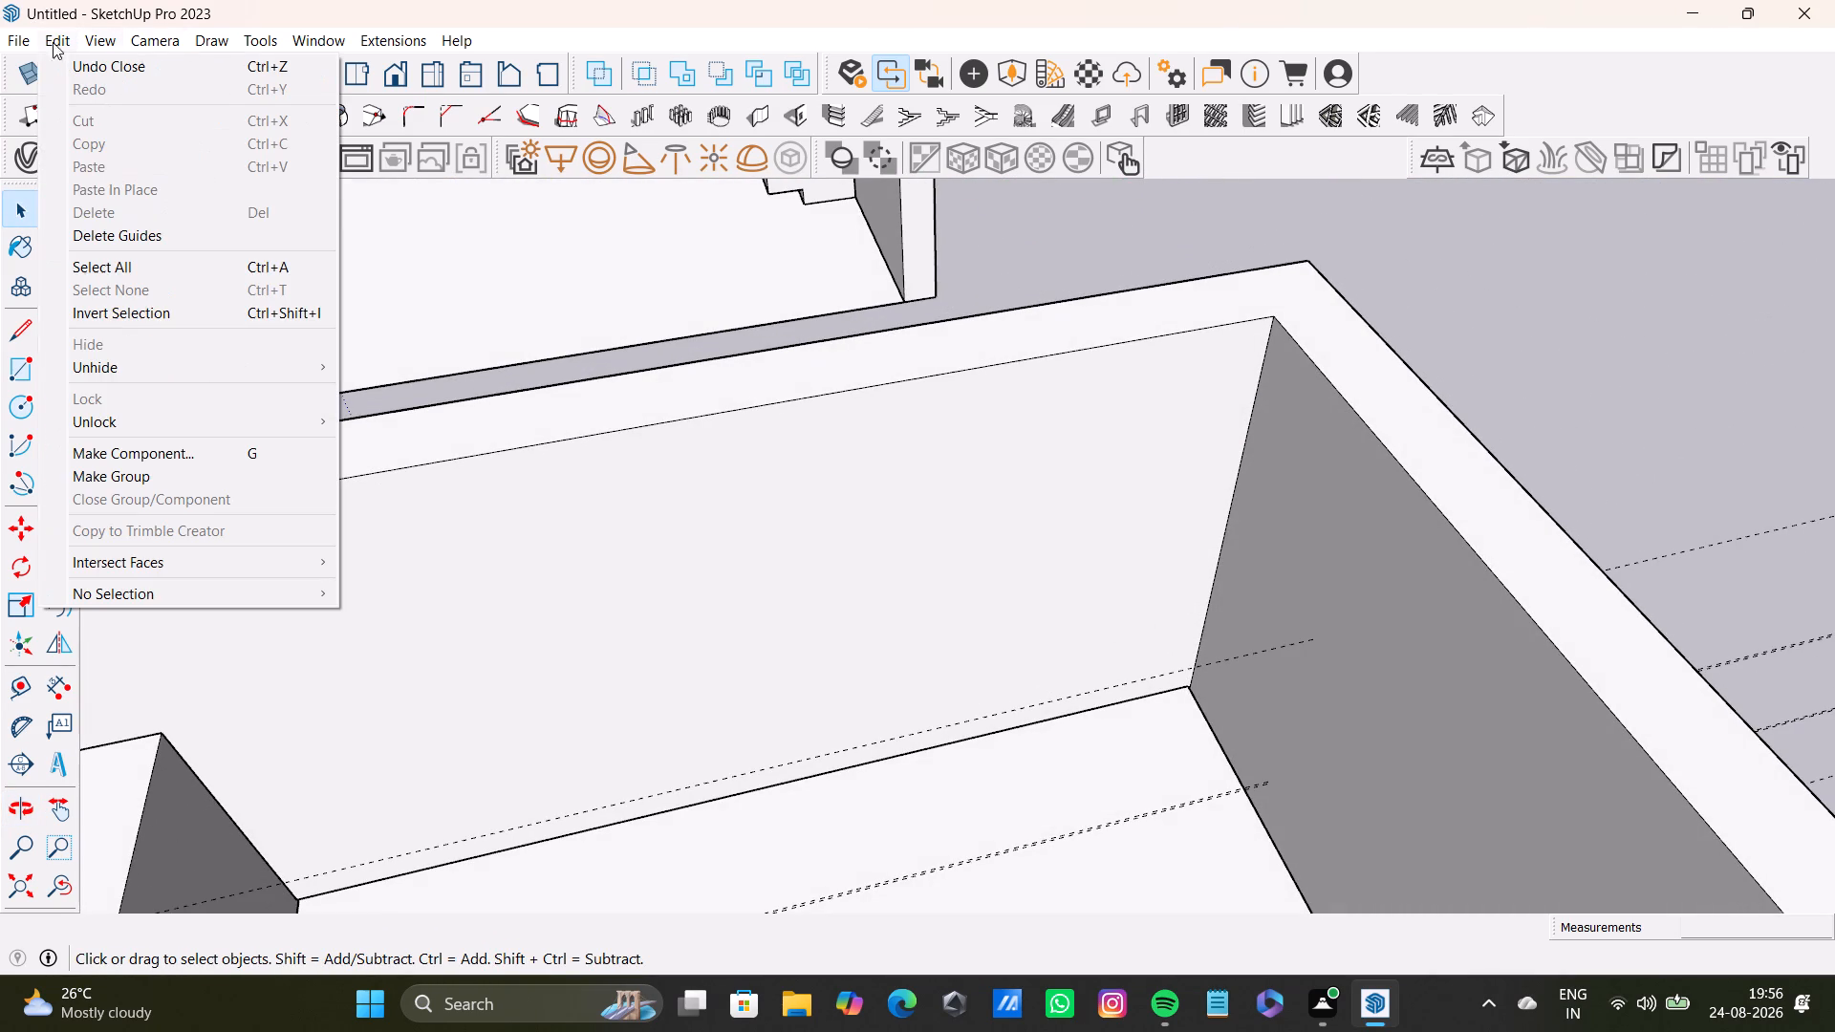
pyautogui.click(153, 243)
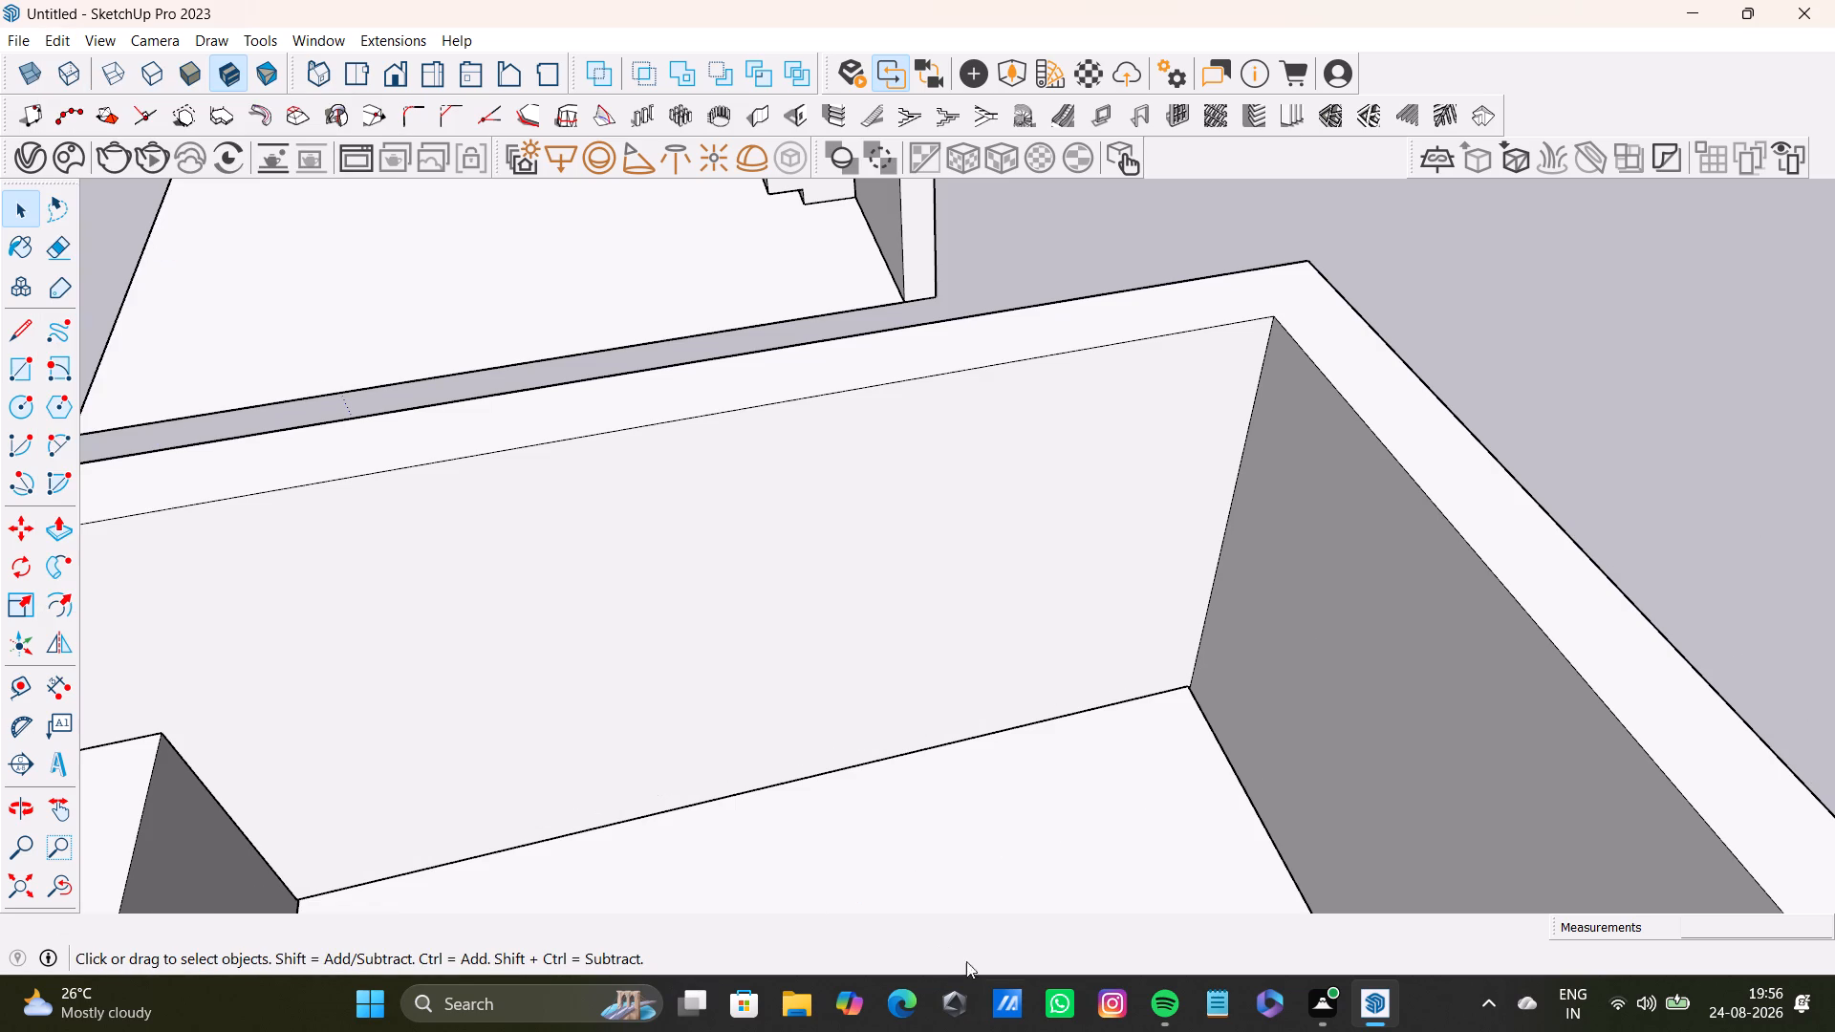
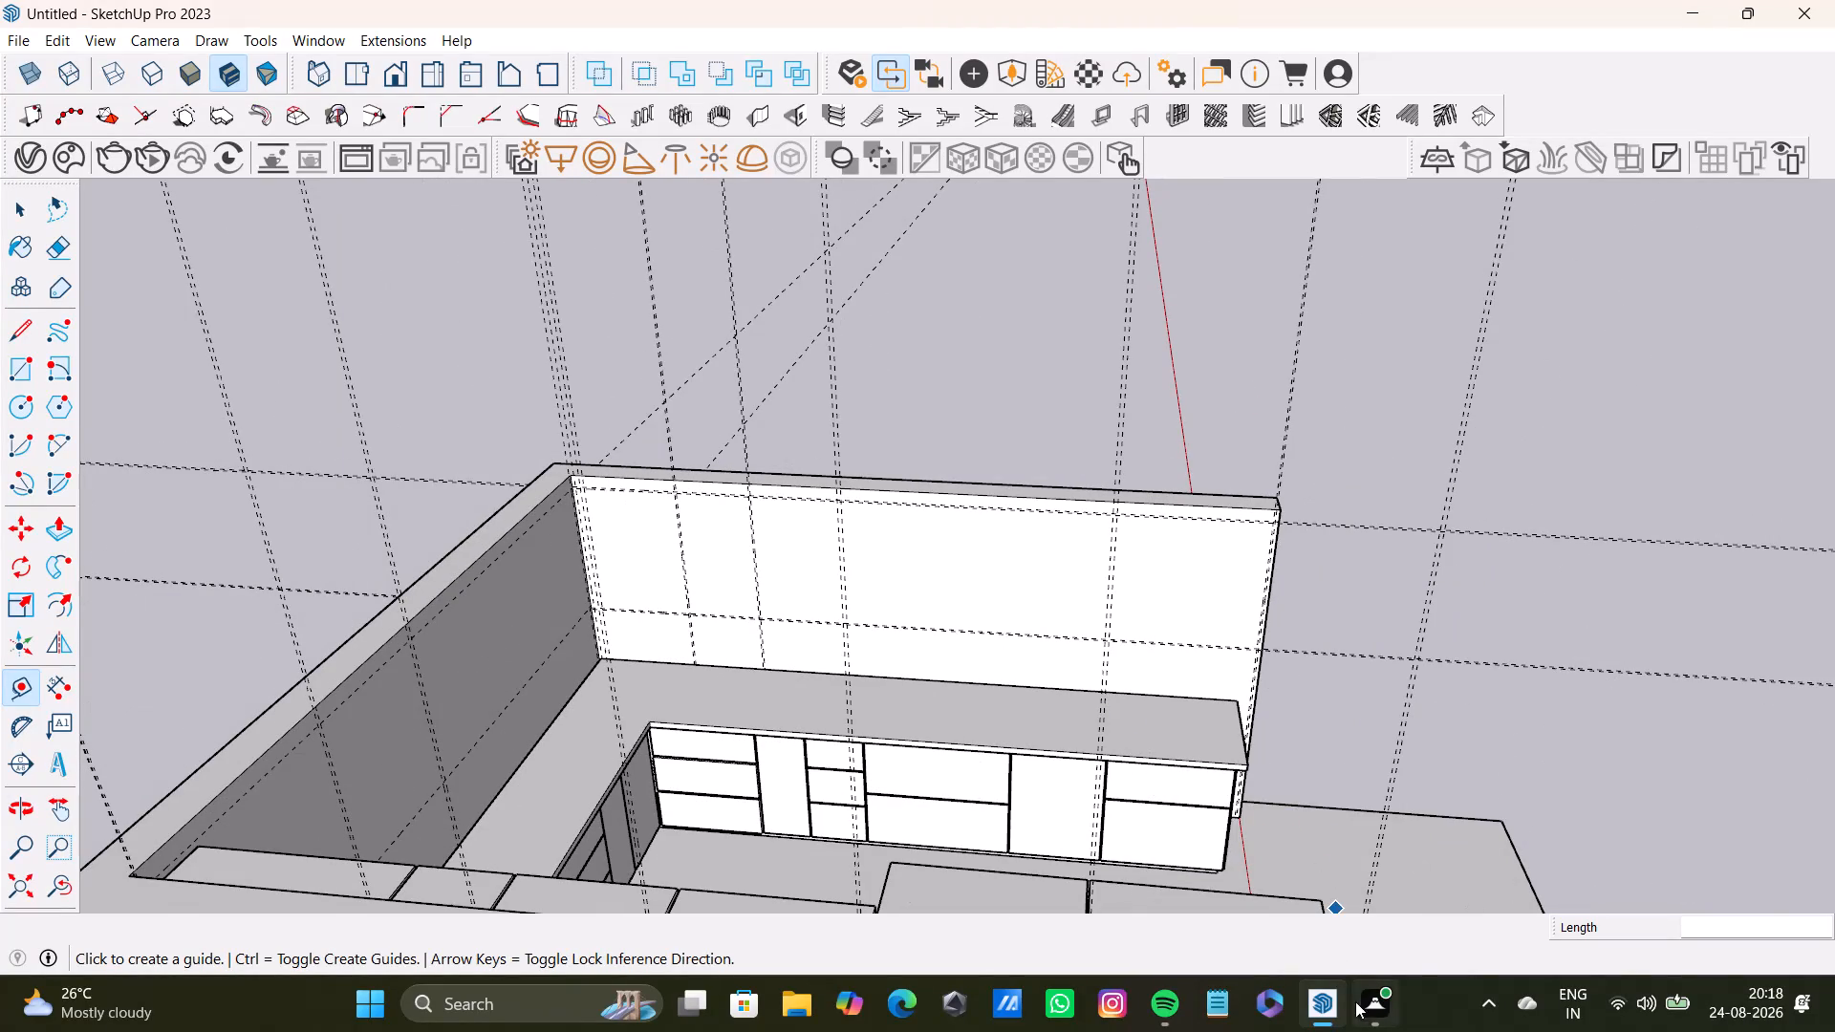
# Place a vertical guide on the white back wall, about 2' 4 3/4" beyond the second guide pair out from the corner pair.
pyautogui.moveTo(917, 590); pyautogui.dragTo(885, 582, button='middle')
pyautogui.scroll(7, 823, 524)
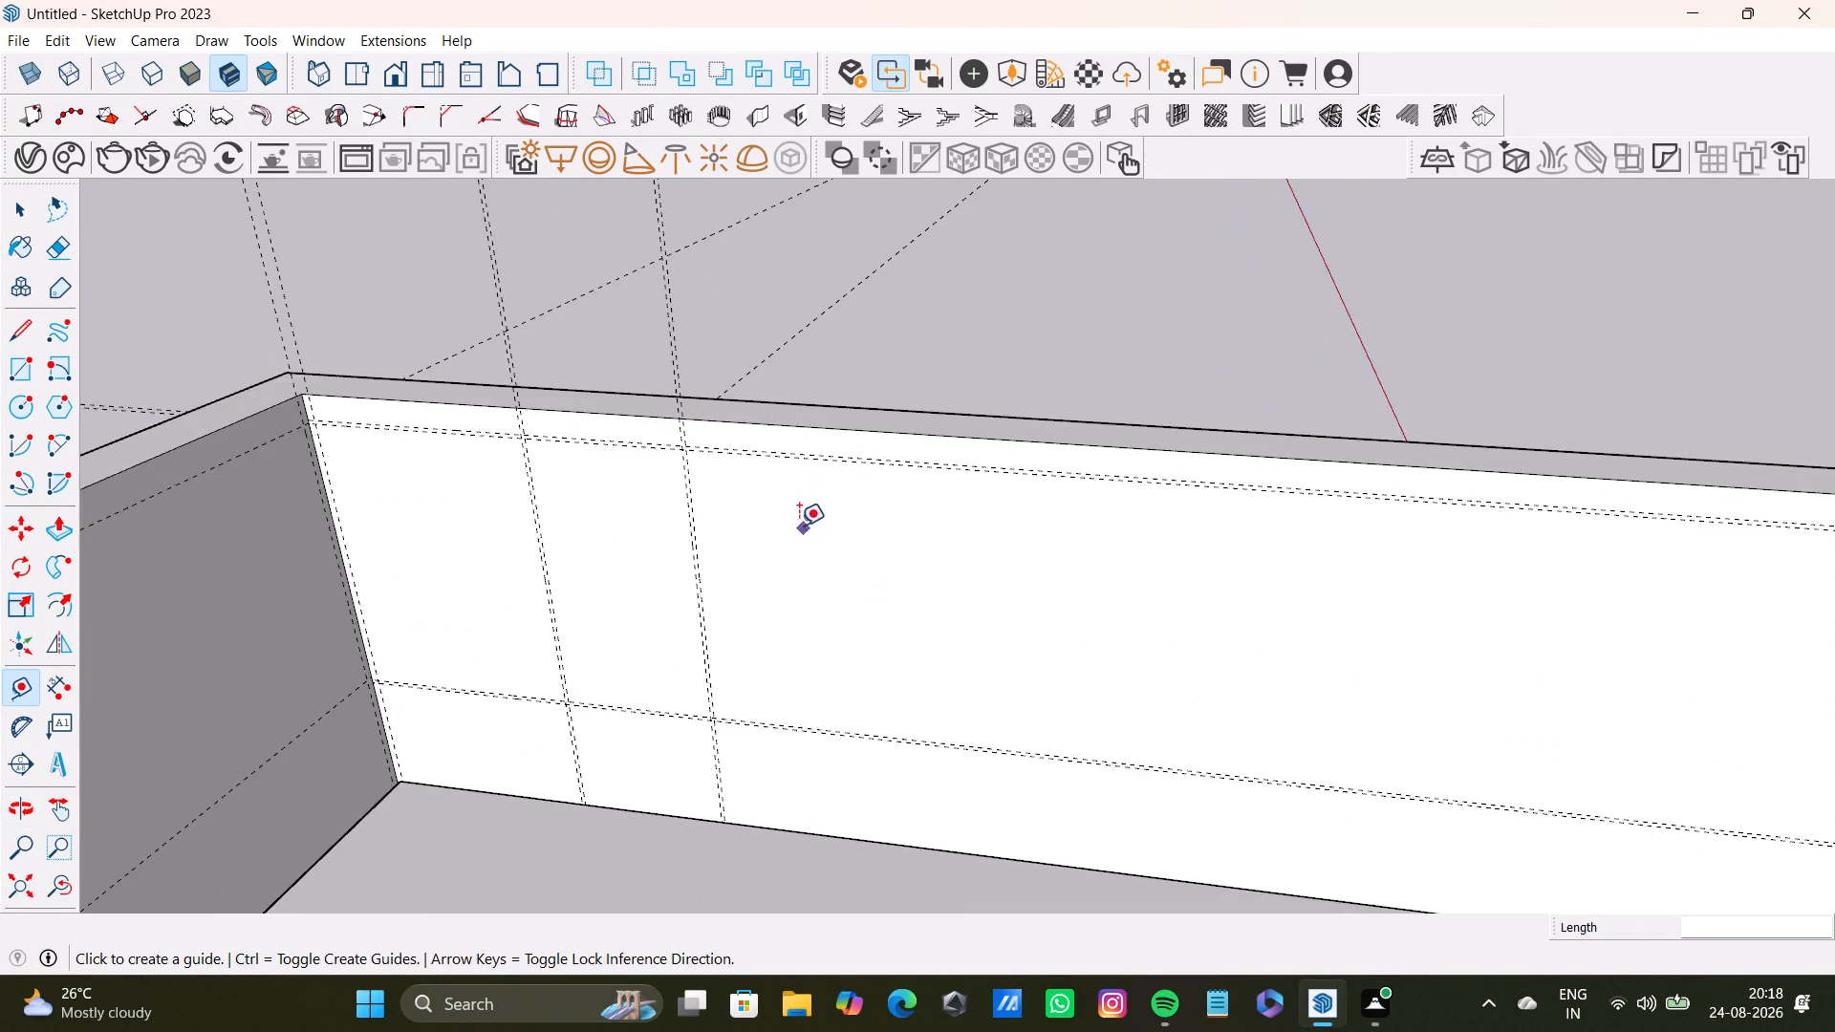
pyautogui.scroll(4, 799, 526)
pyautogui.moveTo(820, 533); pyautogui.dragTo(868, 422, button='middle')
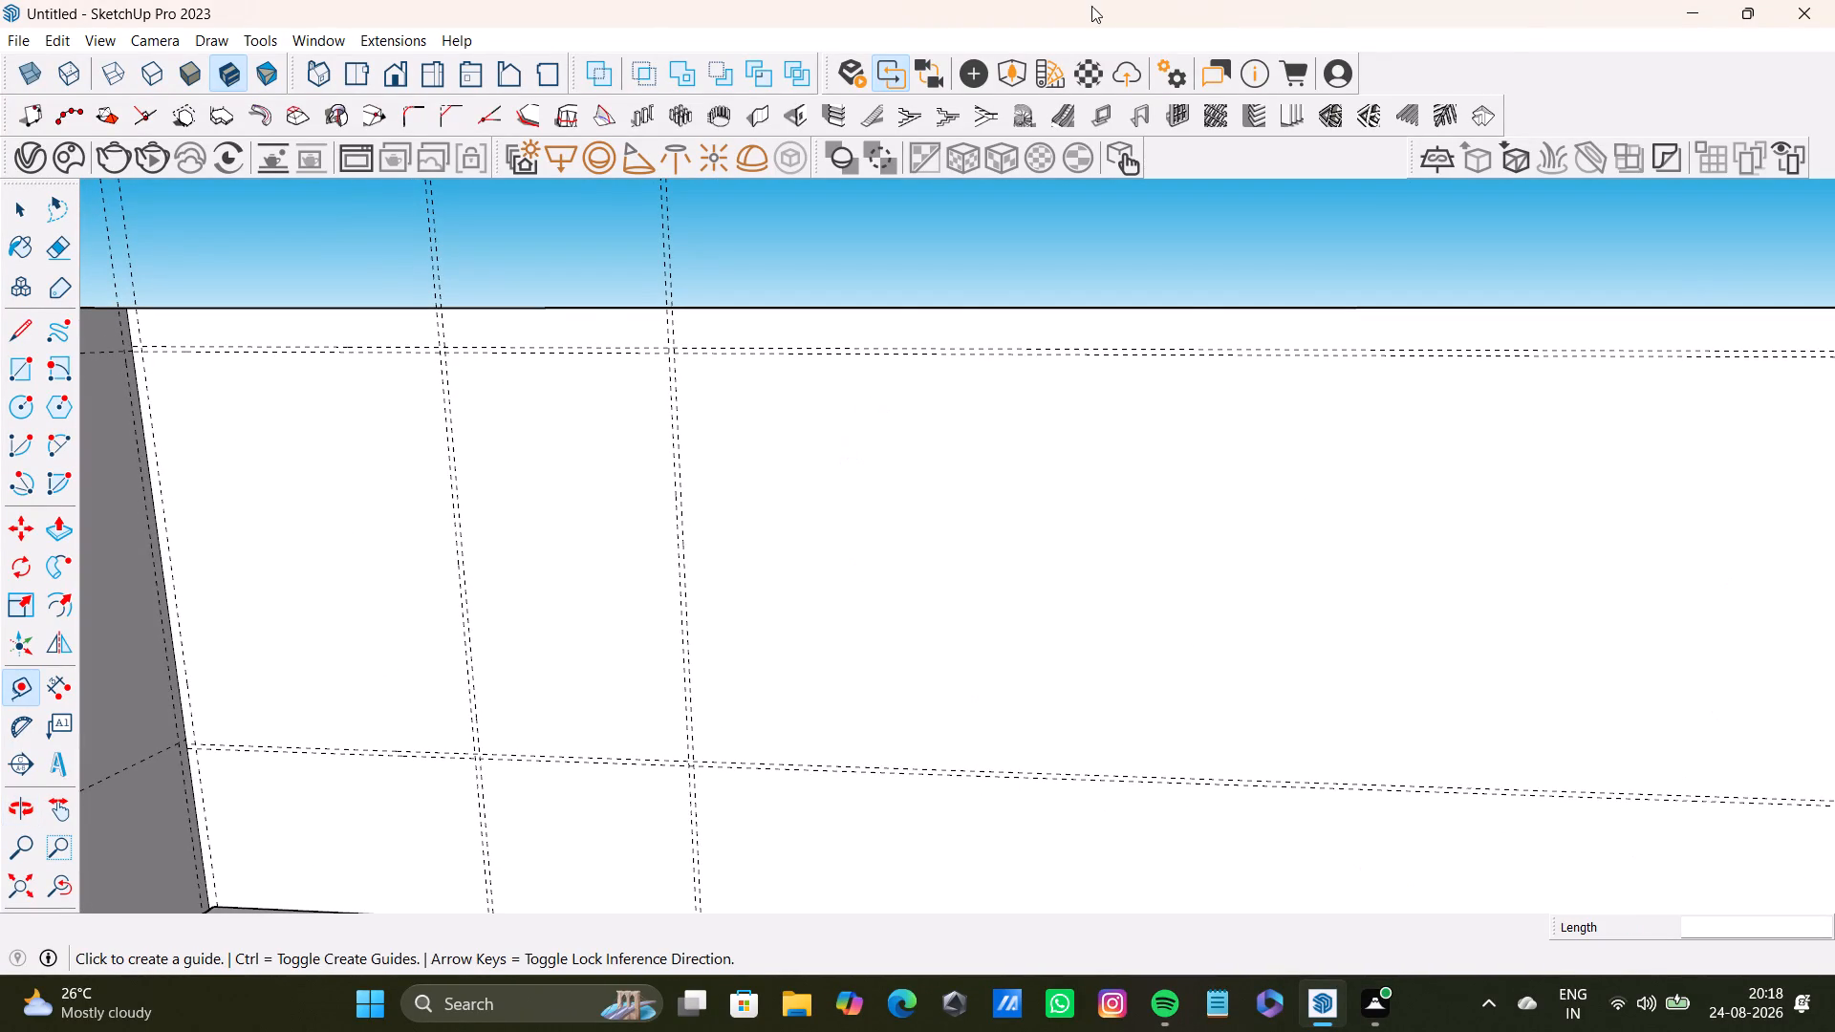
pyautogui.scroll(6, 694, 627)
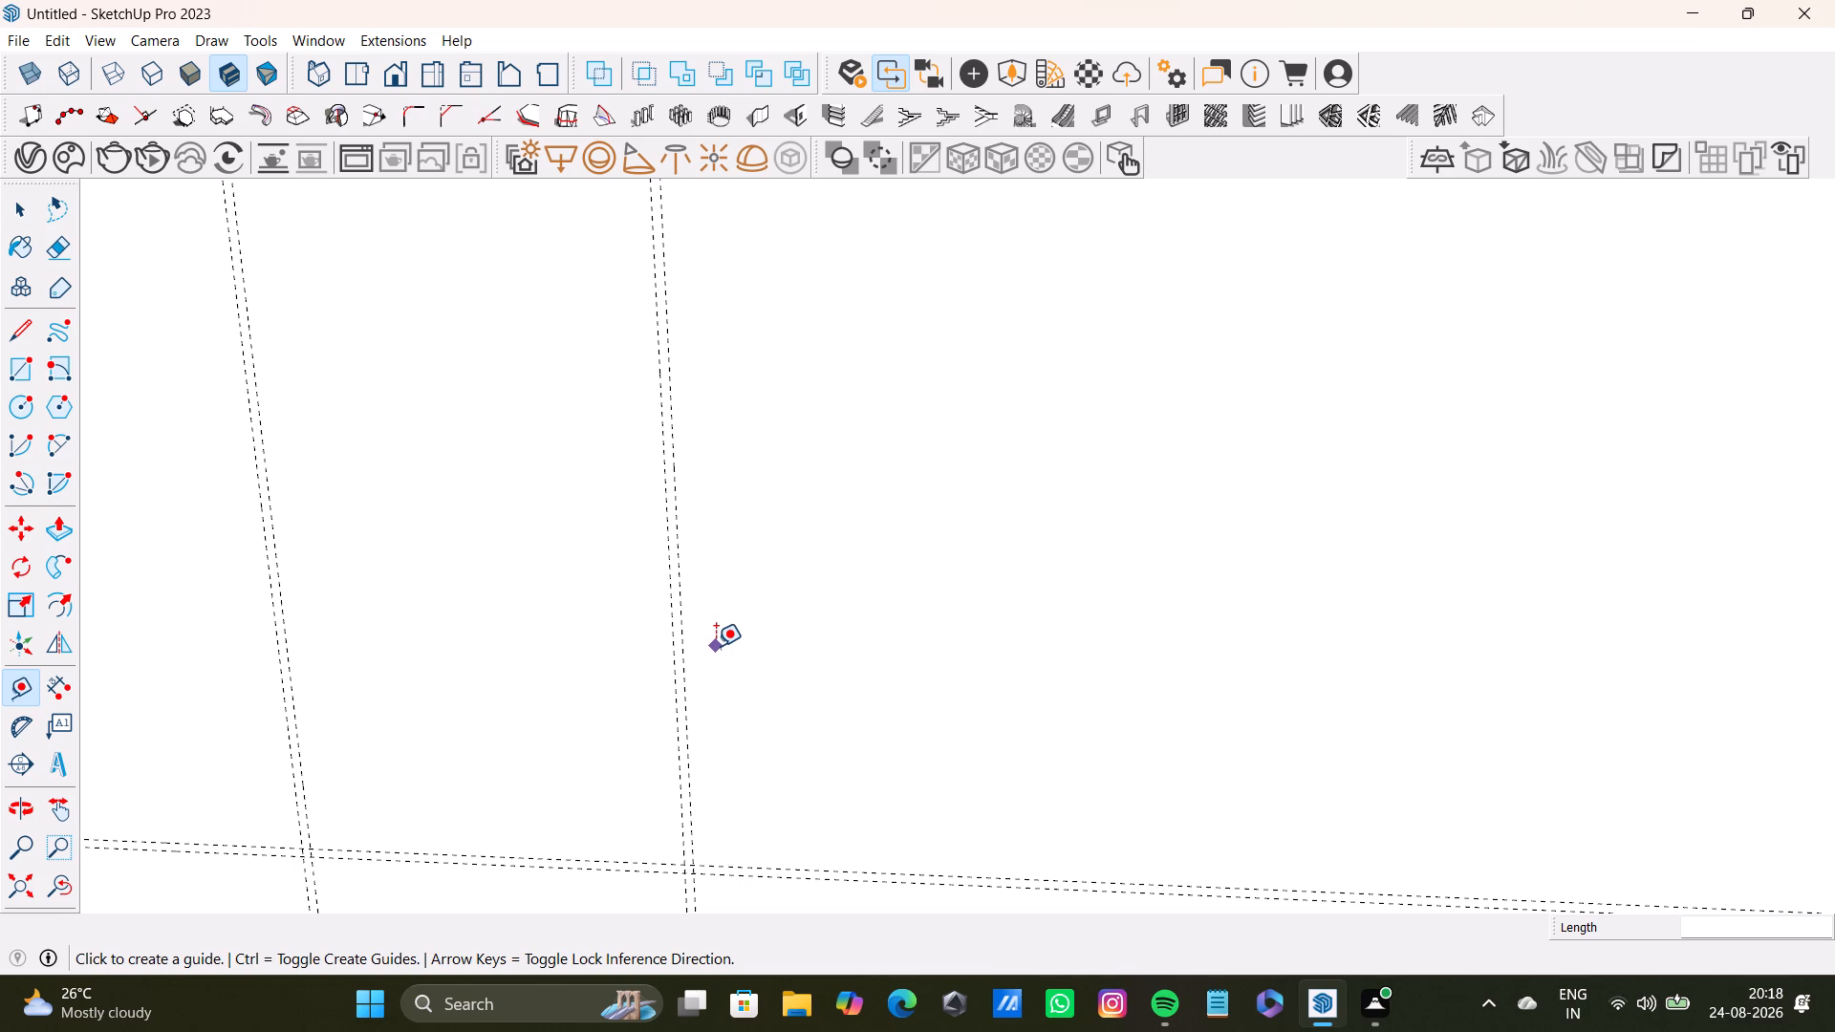
pyautogui.scroll(-8, 773, 614)
pyautogui.keyDown('shift'); pyautogui.moveTo(807, 604); pyautogui.dragTo(810, 604, button='middle'); pyautogui.keyUp('shift')
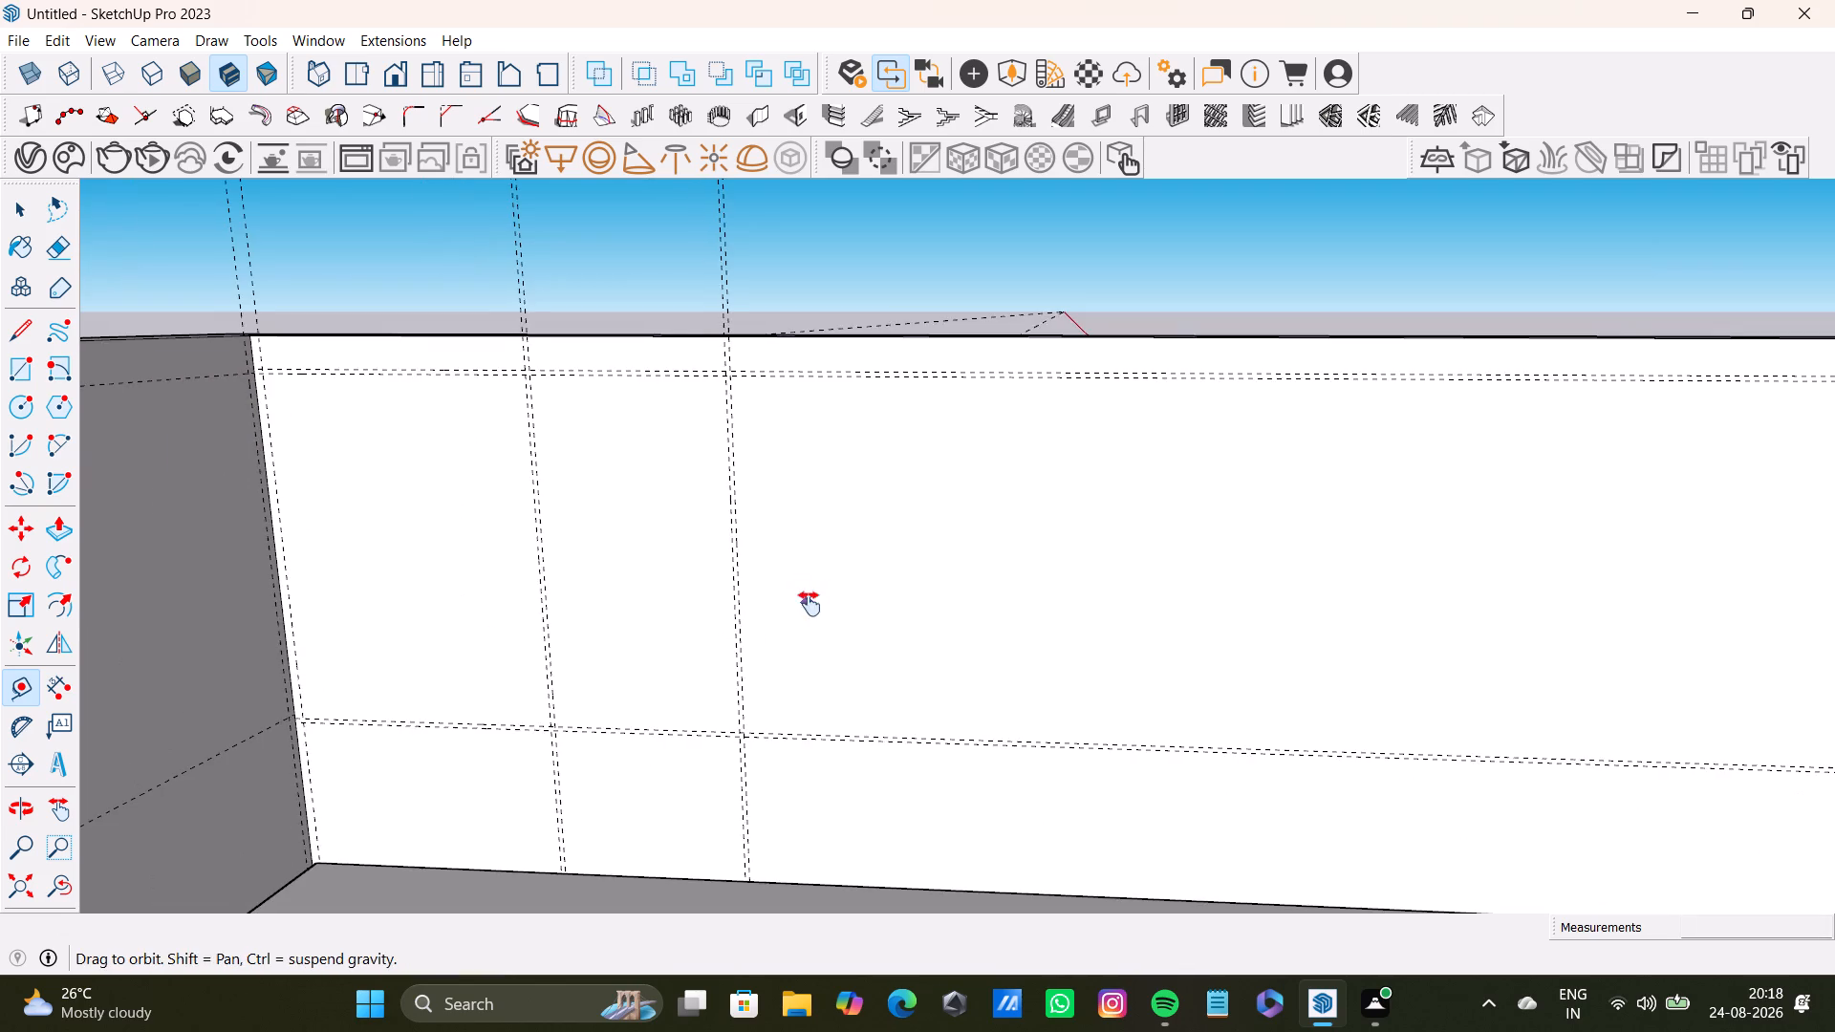
pyautogui.keyDown('shift'); pyautogui.moveTo(810, 604); pyautogui.dragTo(824, 589, button='middle'); pyautogui.keyUp('shift')
pyautogui.scroll(6, 762, 604)
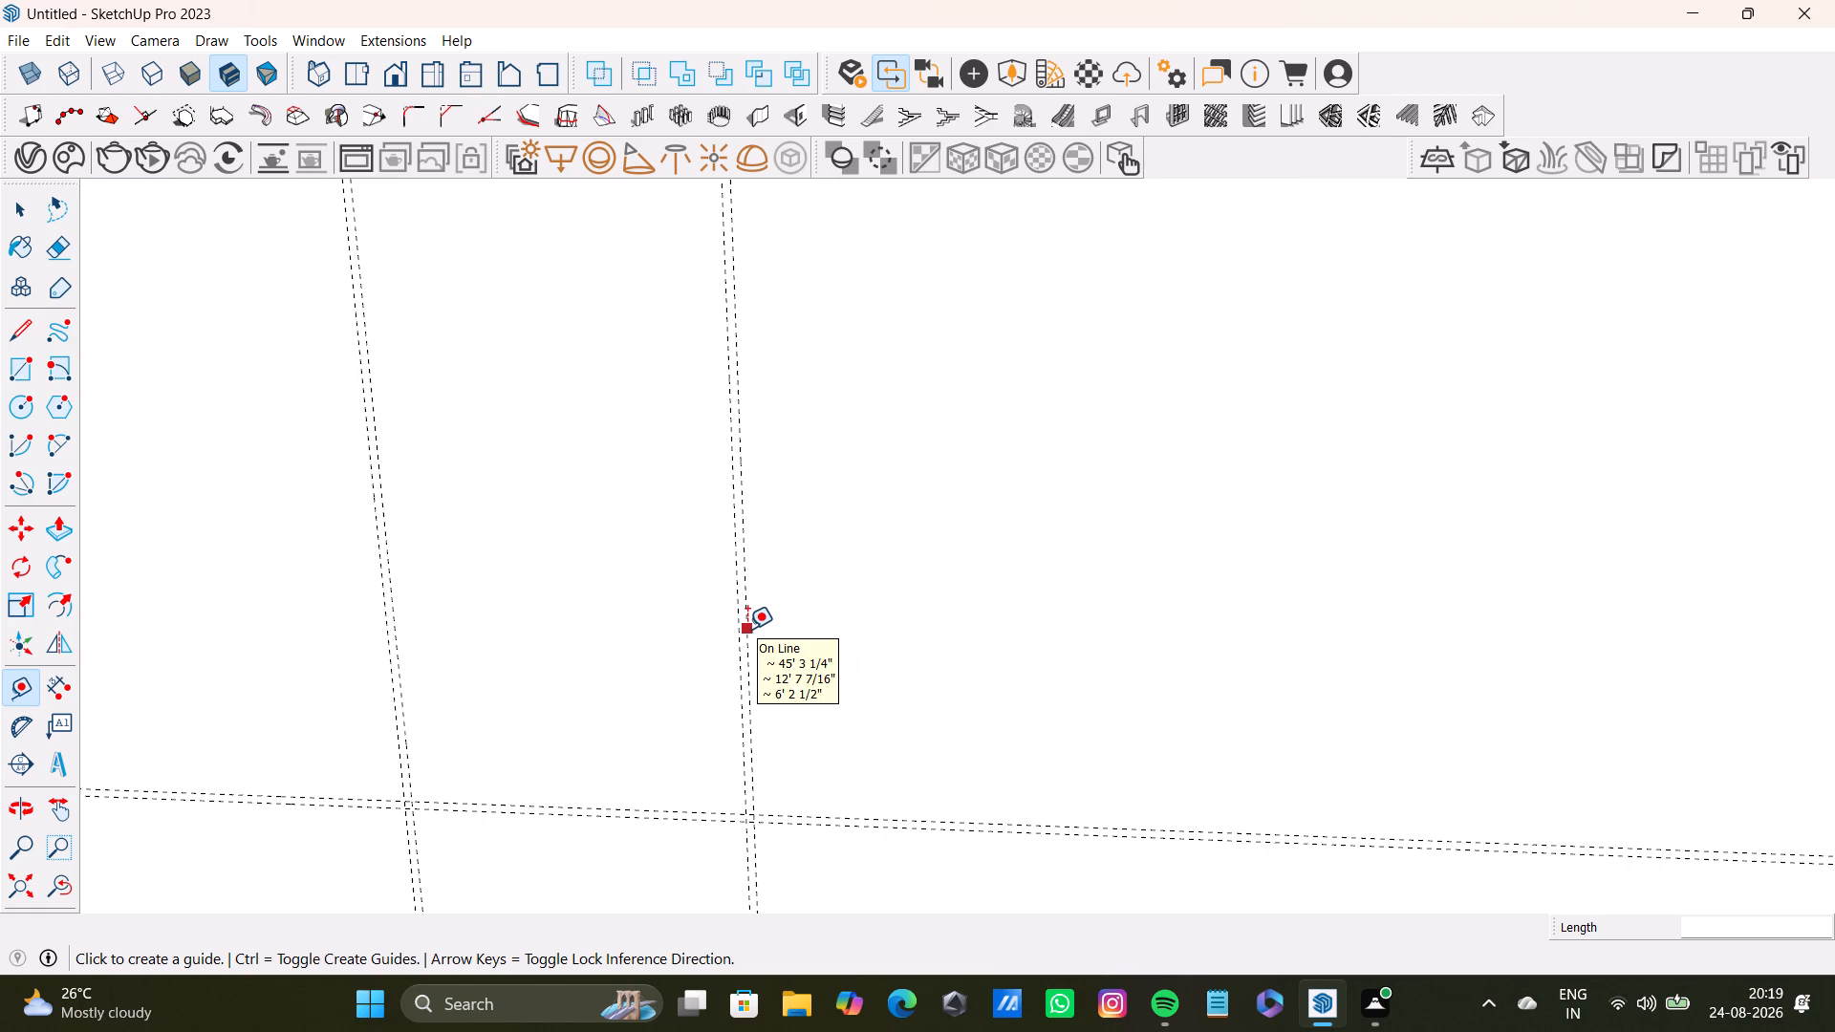
pyautogui.click(747, 629)
pyautogui.scroll(-7, 1195, 732)
pyautogui.moveTo(1195, 720); pyautogui.dragTo(876, 572, button='middle')
pyautogui.moveTo(874, 583); pyautogui.dragTo(876, 603, button='middle')
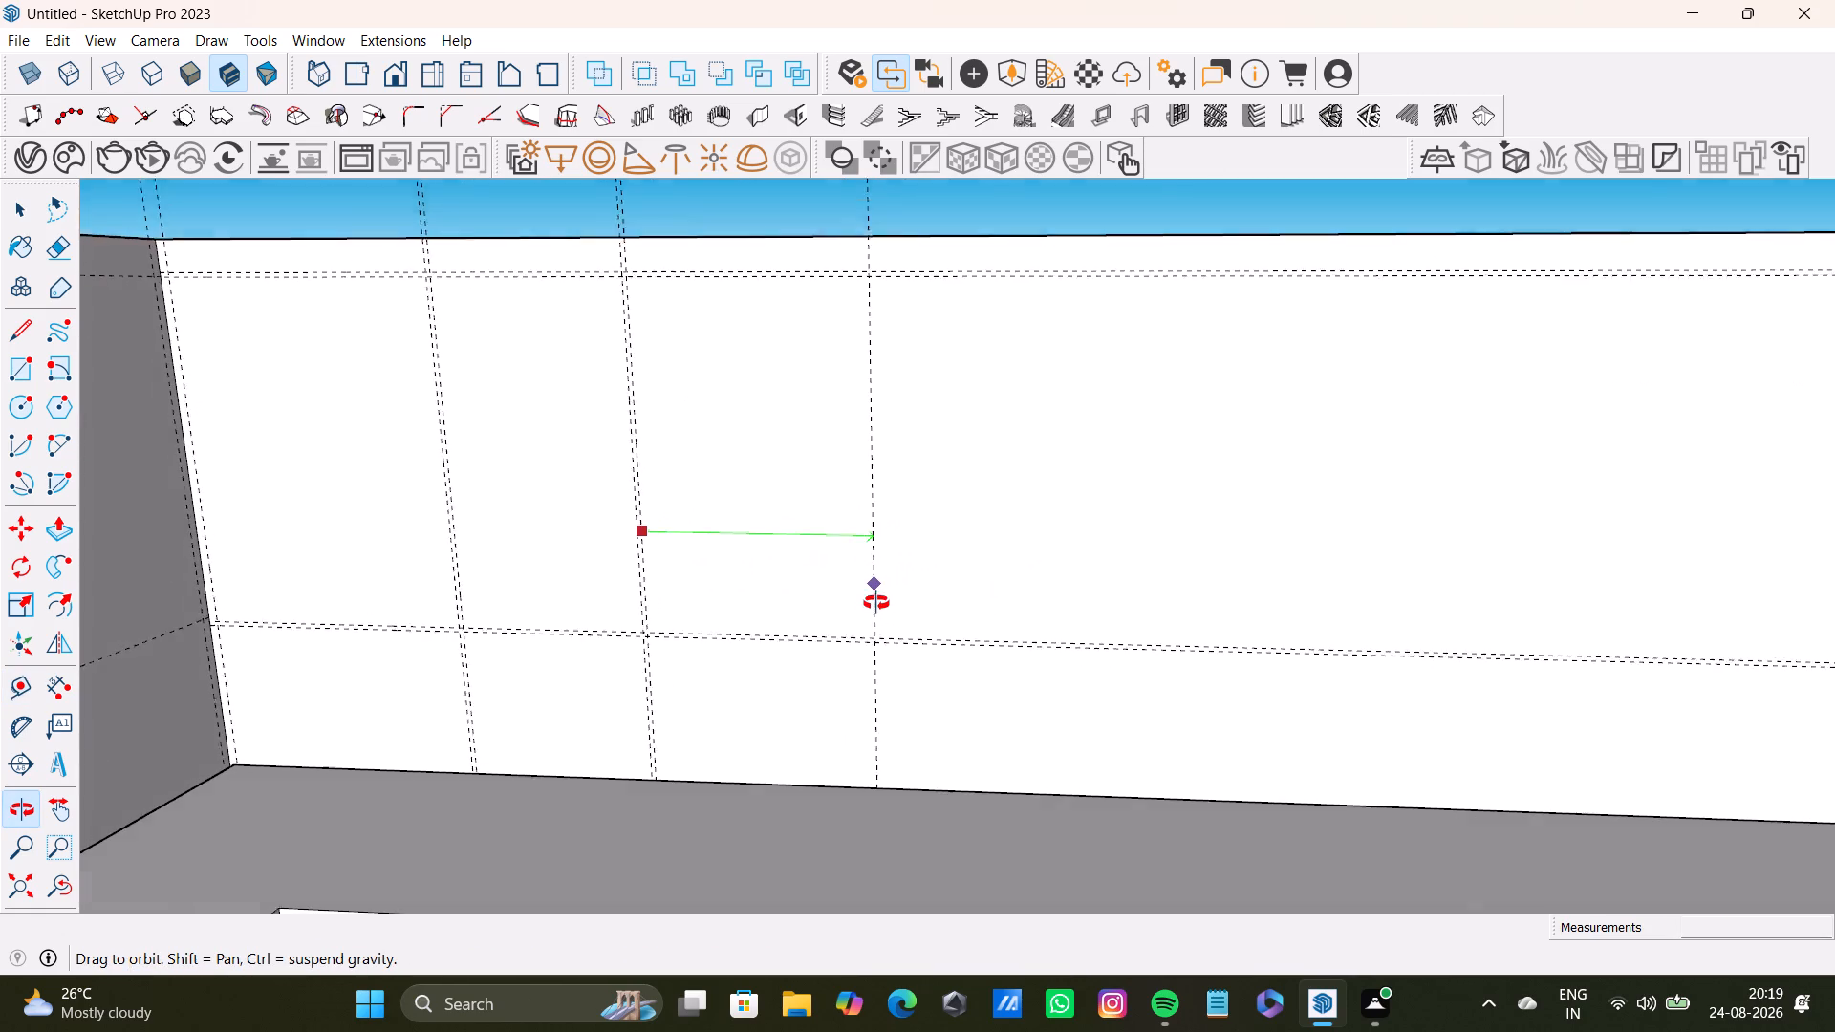
pyautogui.moveTo(876, 603); pyautogui.dragTo(880, 616, button='middle')
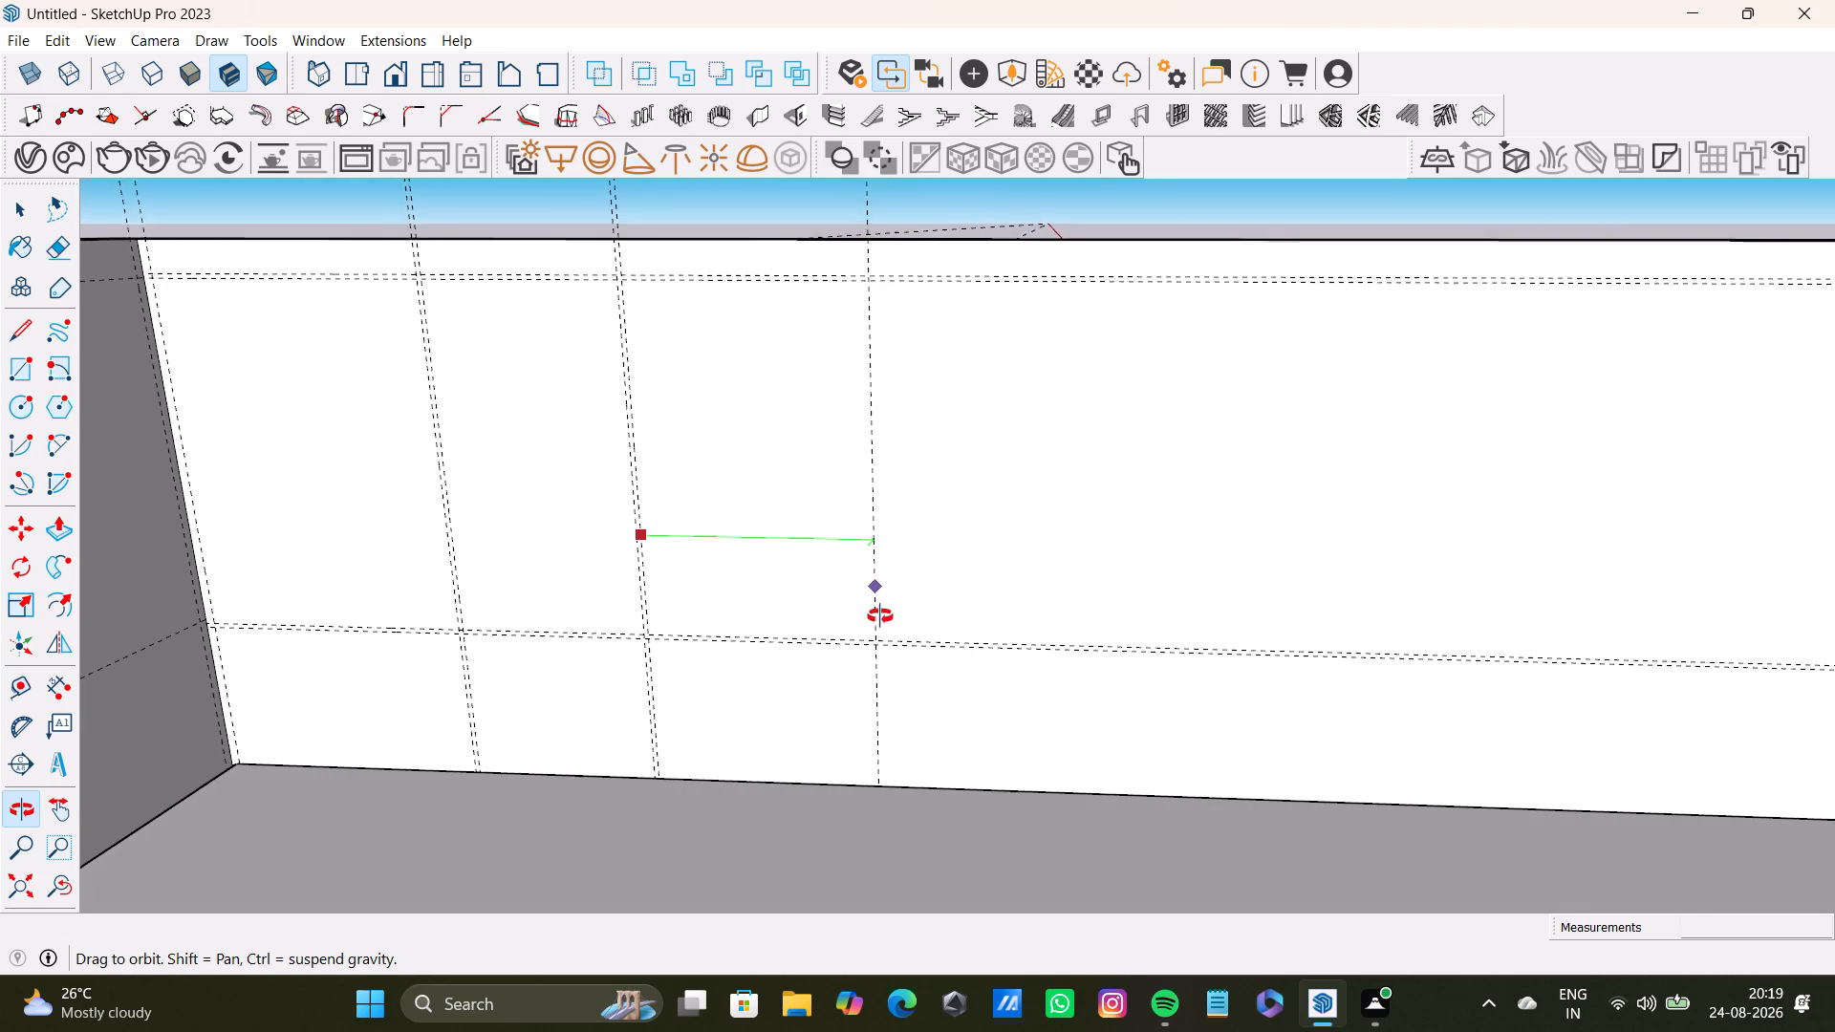
pyautogui.moveTo(880, 616); pyautogui.dragTo(879, 614, button='middle')
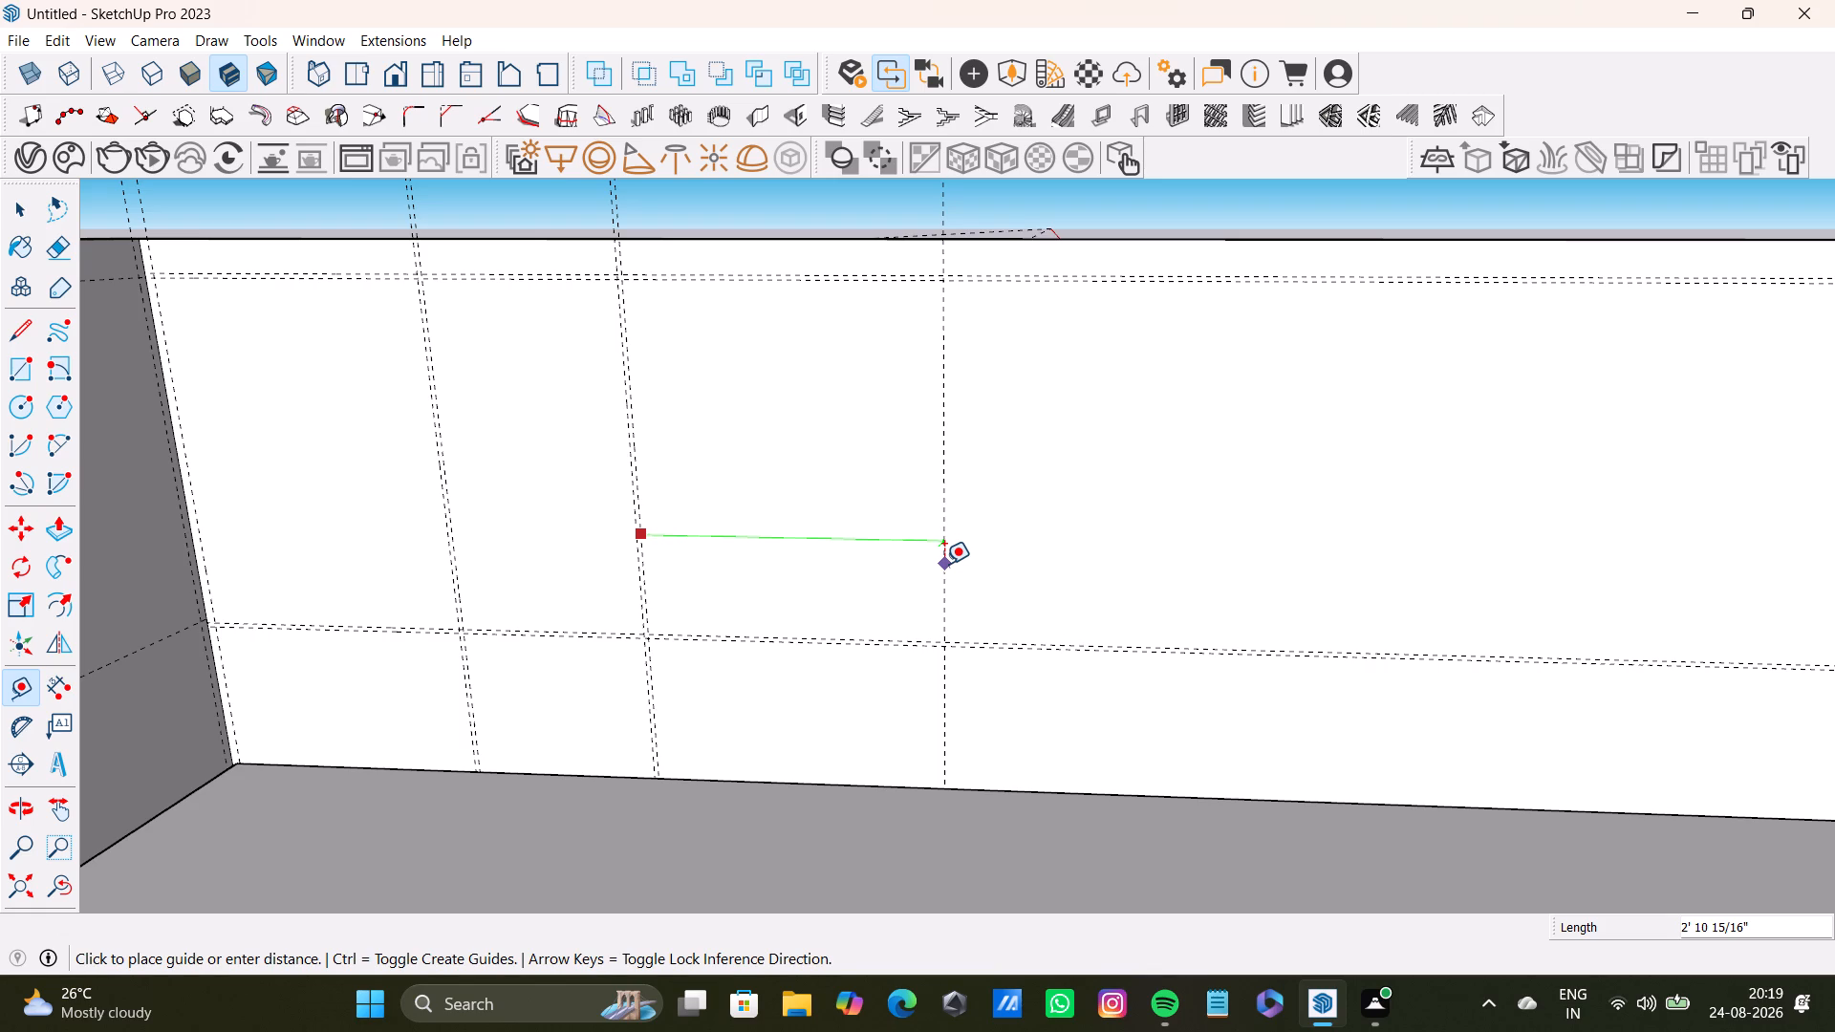
pyautogui.scroll(-3, 940, 570)
pyautogui.keyDown('shift'); pyautogui.moveTo(940, 571); pyautogui.dragTo(944, 614, button='middle'); pyautogui.keyUp('shift')
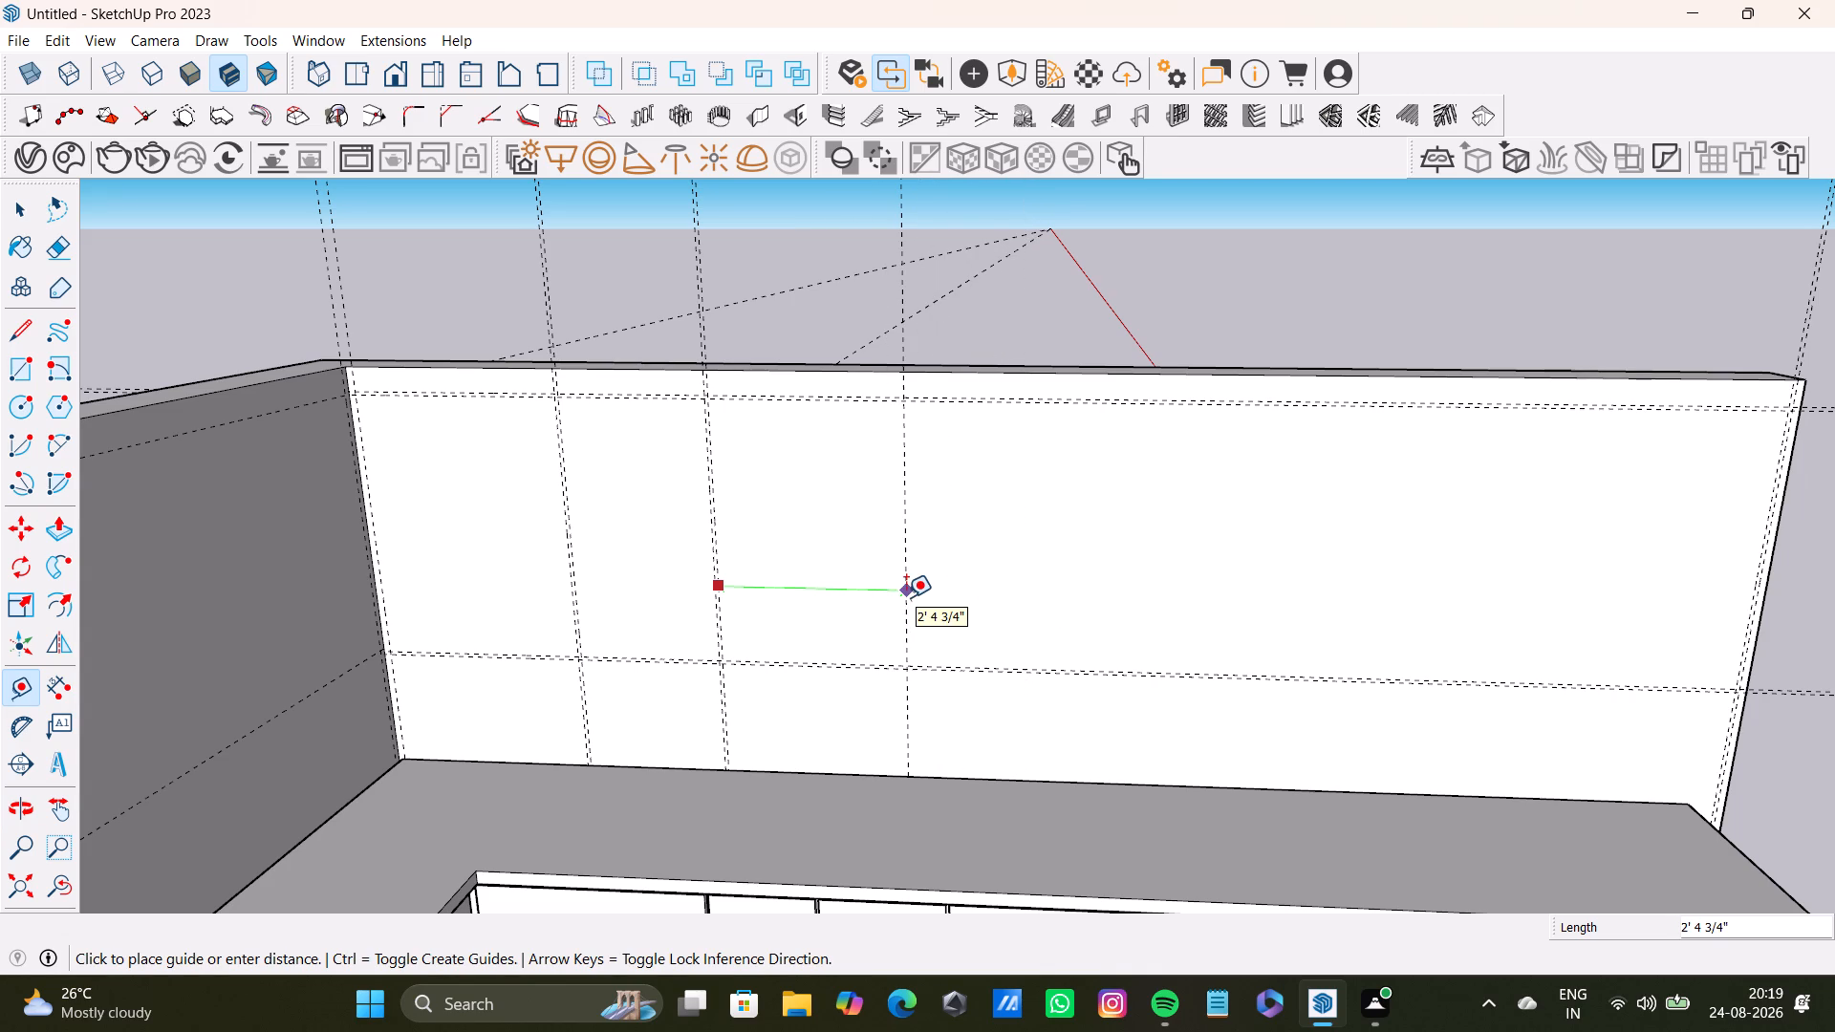
pyautogui.click(906, 597)
# Add a parallel vertical guide 0.5" beyond the new single guide on the back wall.
pyautogui.click(906, 611)
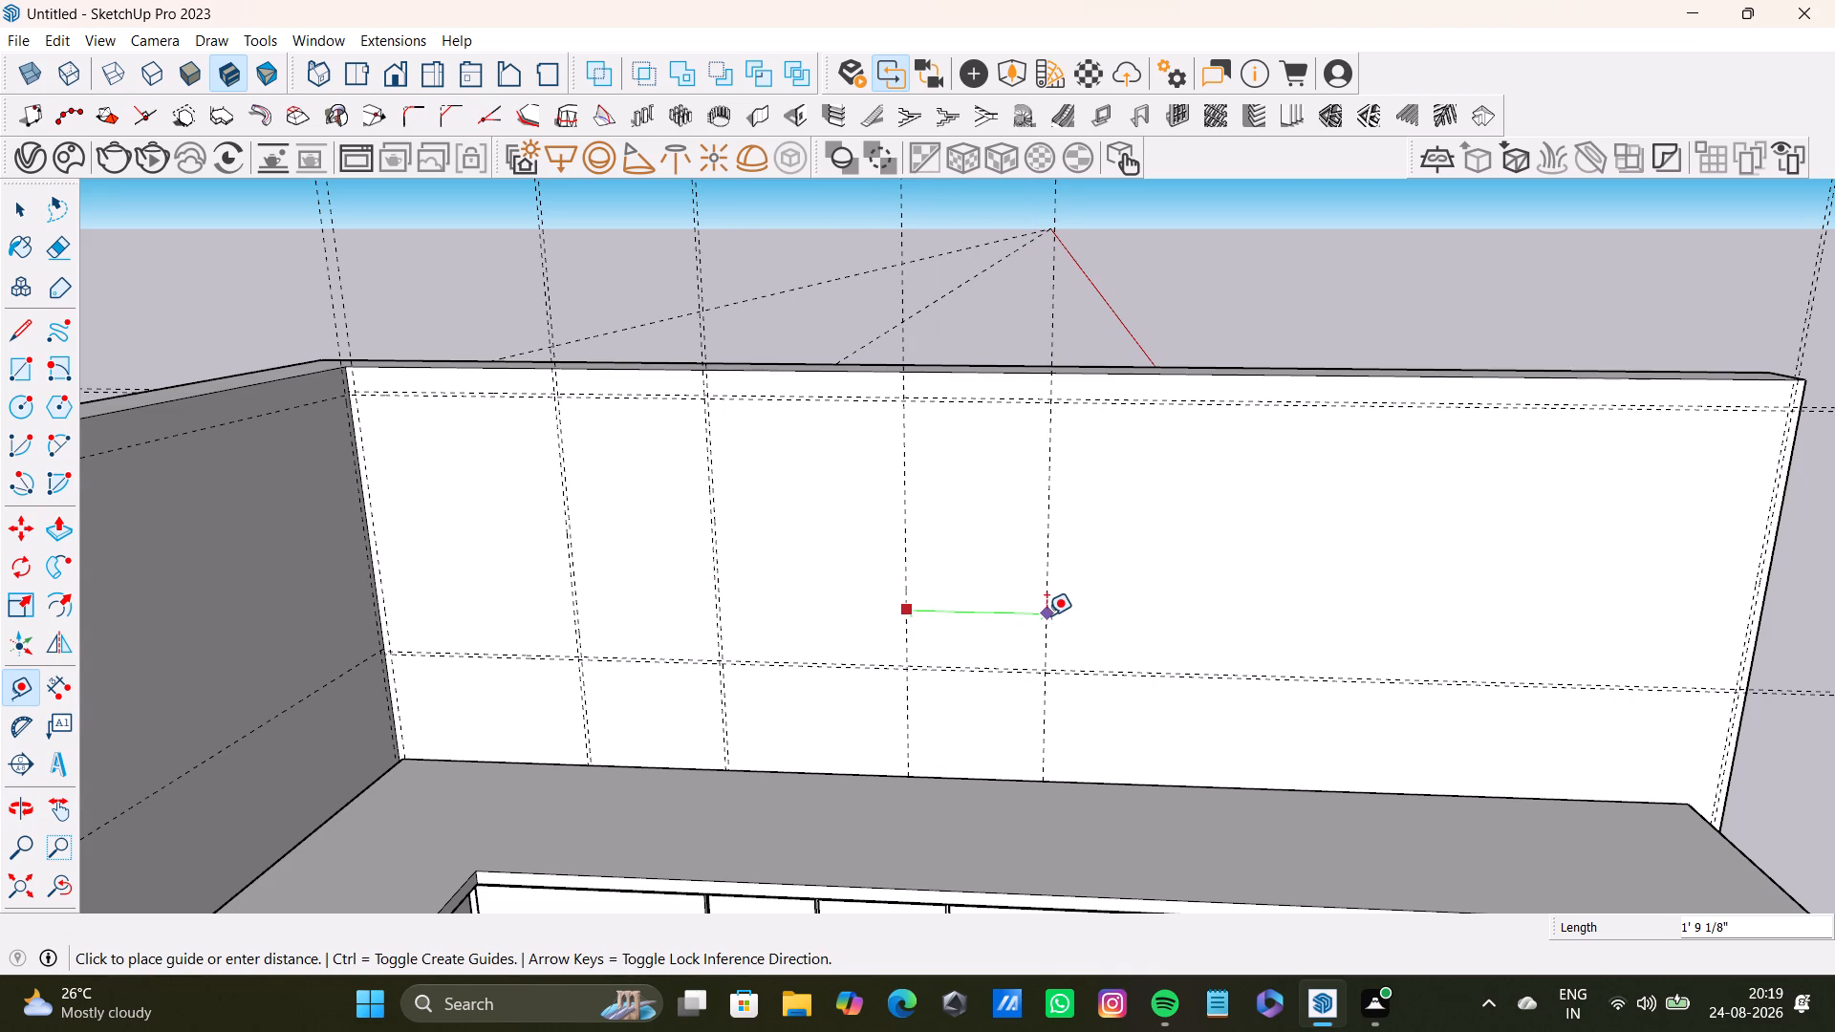
pyautogui.write('0.5')
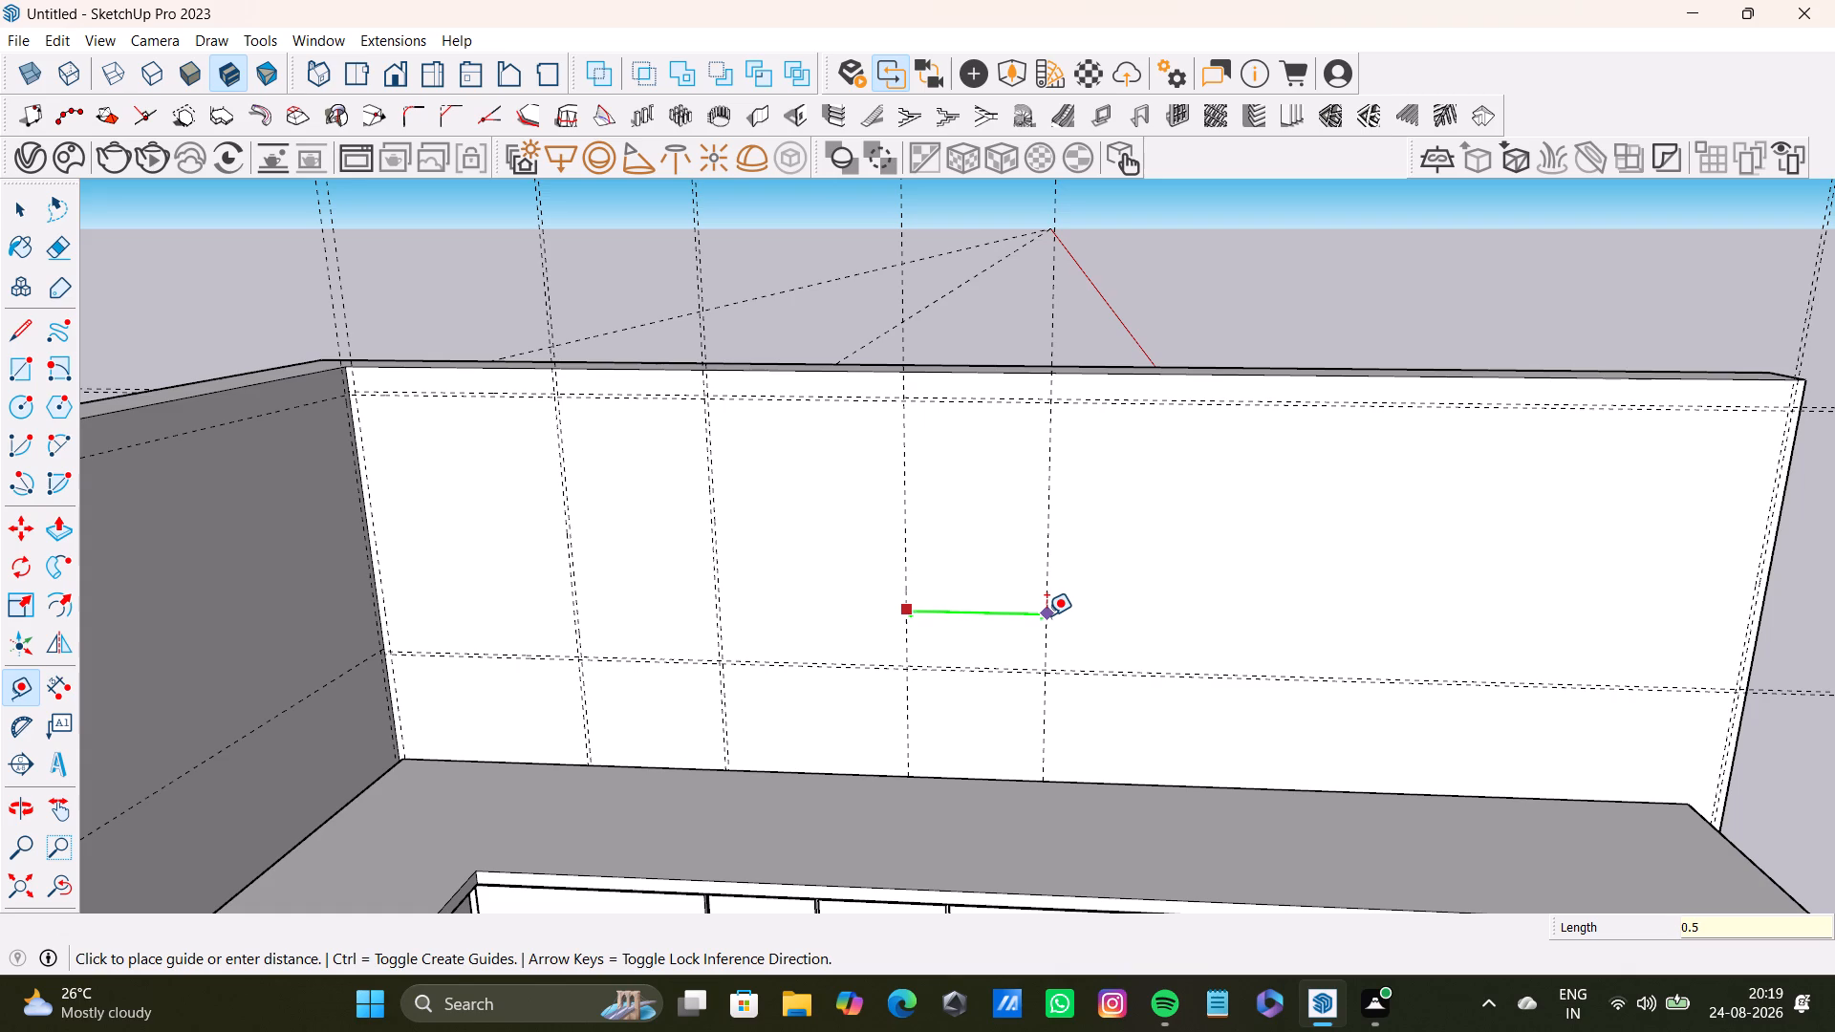
pyautogui.hotkey('shift', '"')
pyautogui.press('Return')
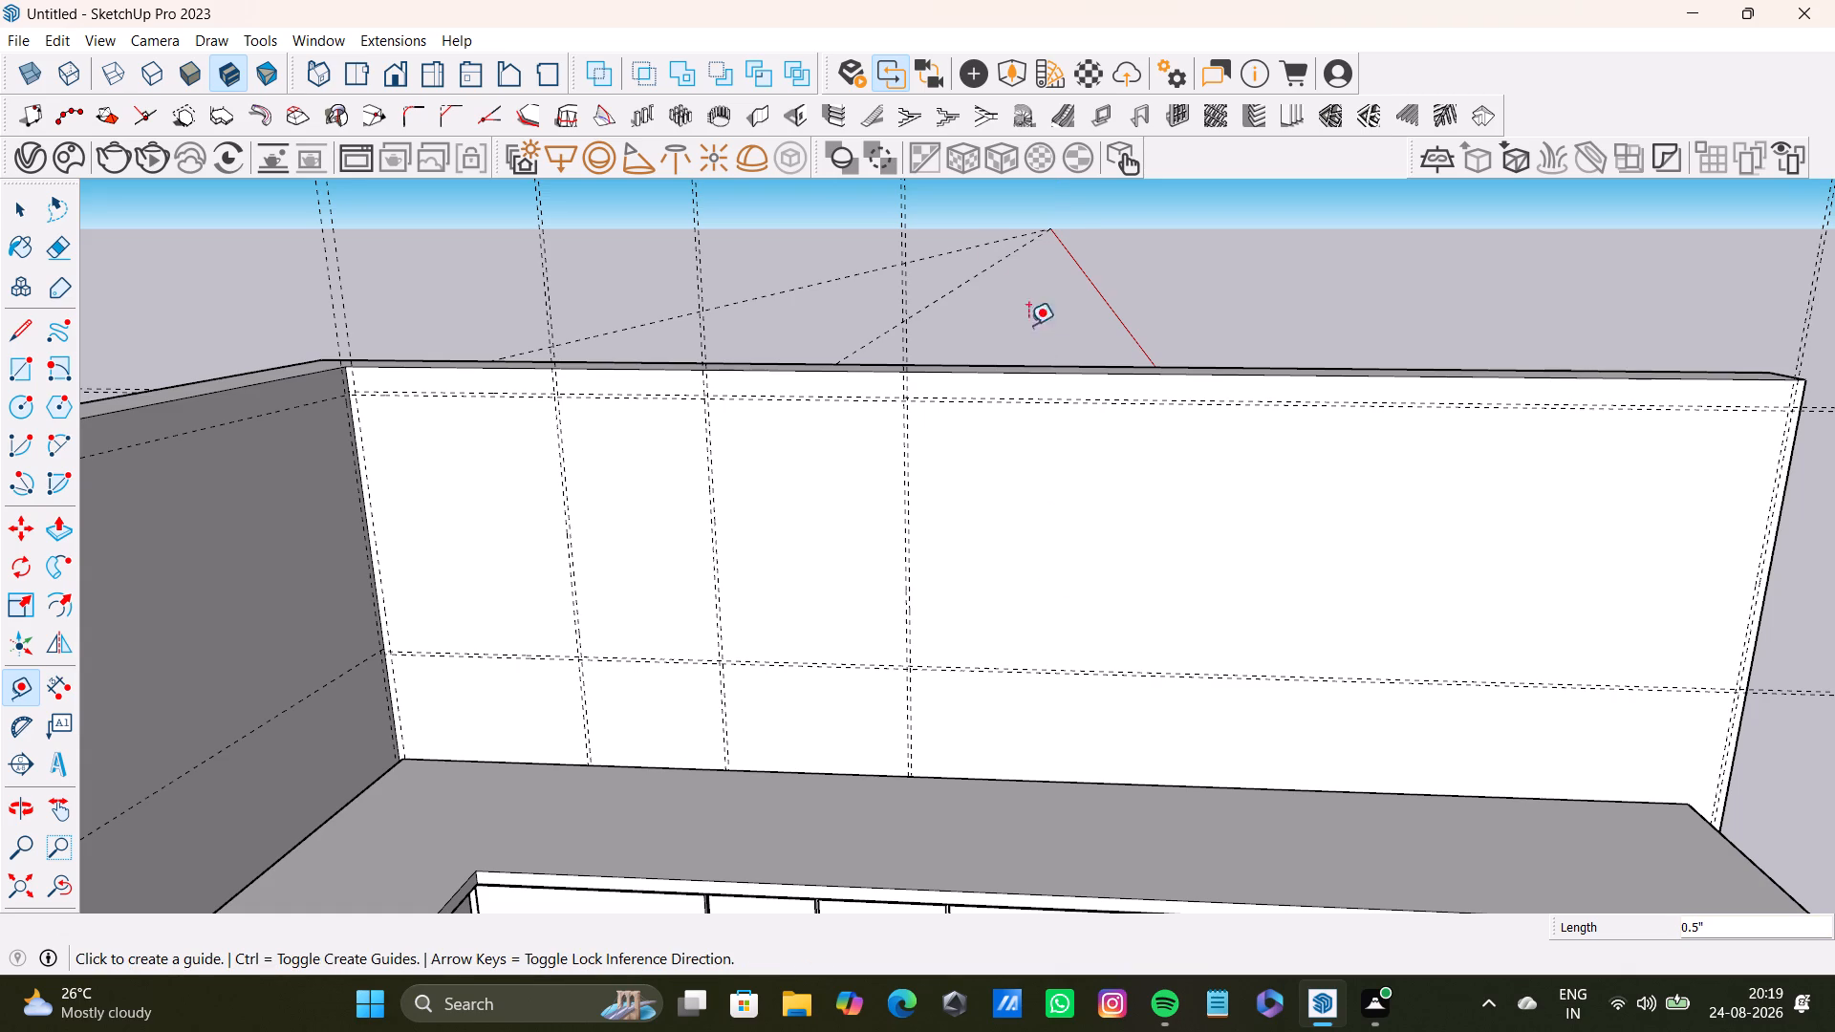
# Place another vertical guide on the back wall, about 2' 2 1/8" beyond the newest guide pair, toward the wall's free end.
pyautogui.scroll(3, 912, 531)
pyautogui.scroll(-4, 909, 582)
pyautogui.scroll(4, 911, 629)
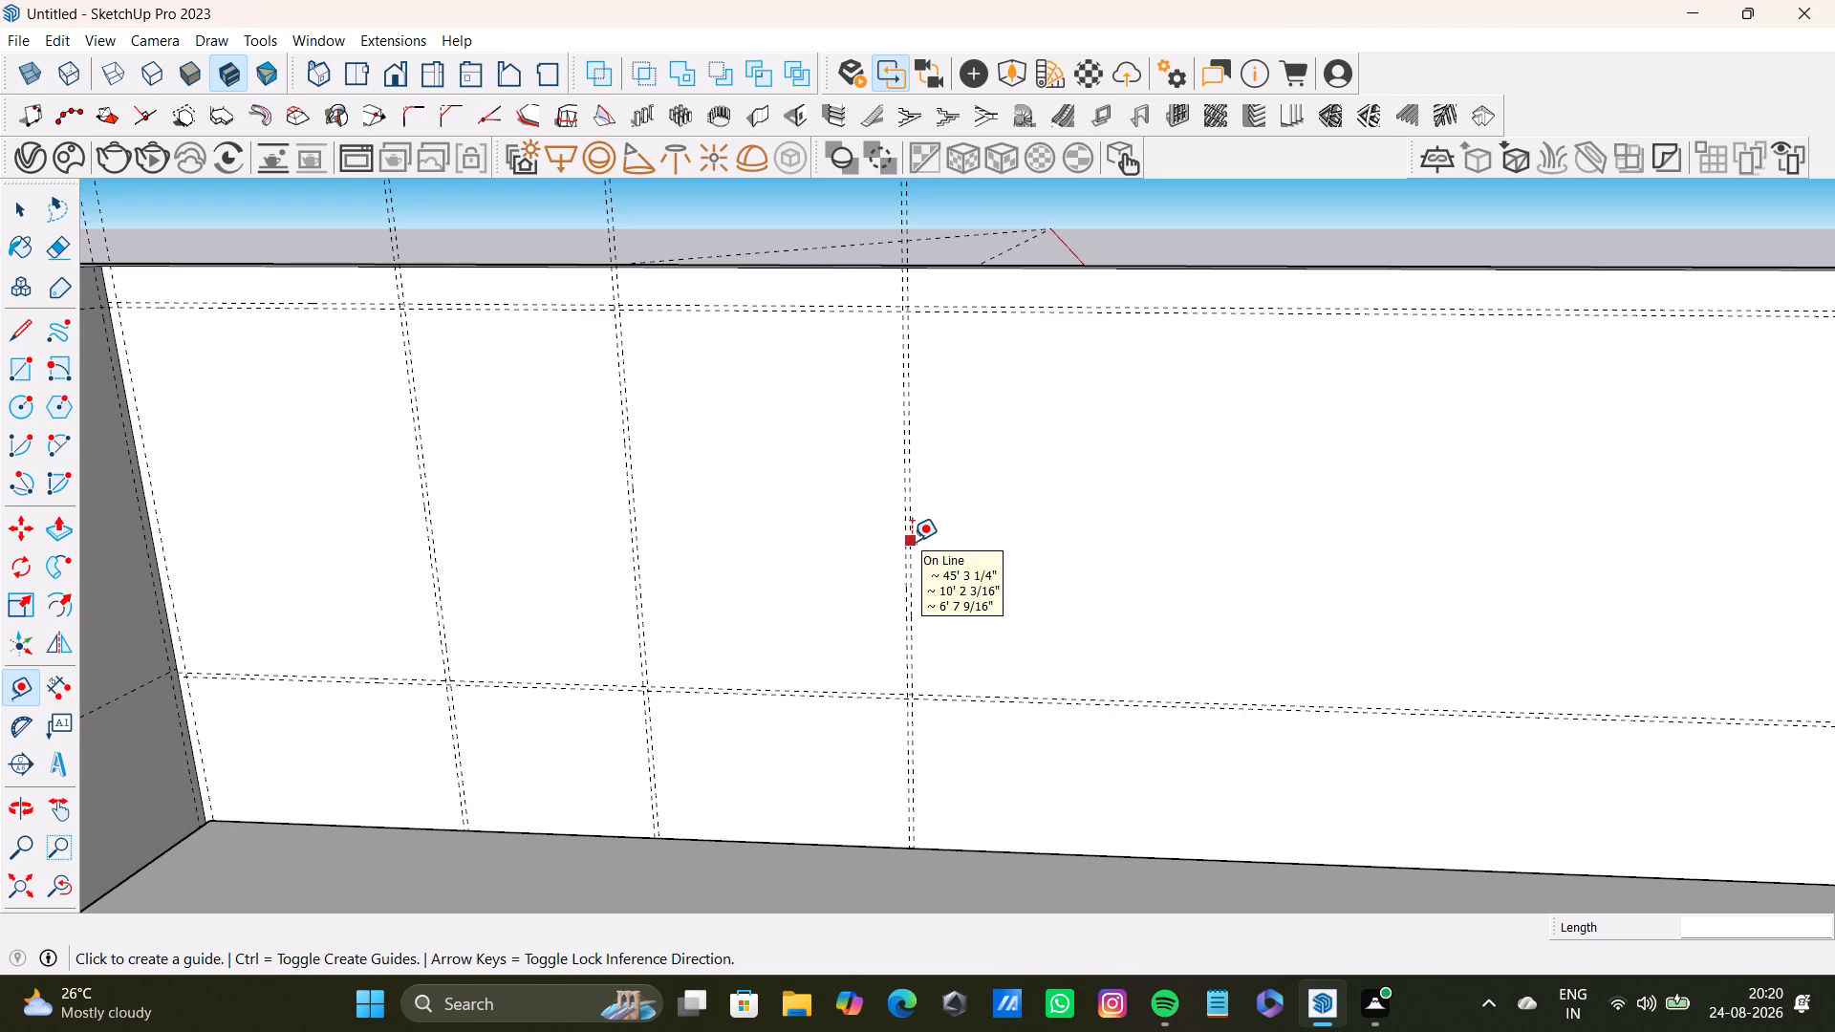
pyautogui.scroll(-3, 652, 522)
pyautogui.moveTo(717, 557); pyautogui.dragTo(737, 581, button='middle')
pyautogui.scroll(4, 884, 547)
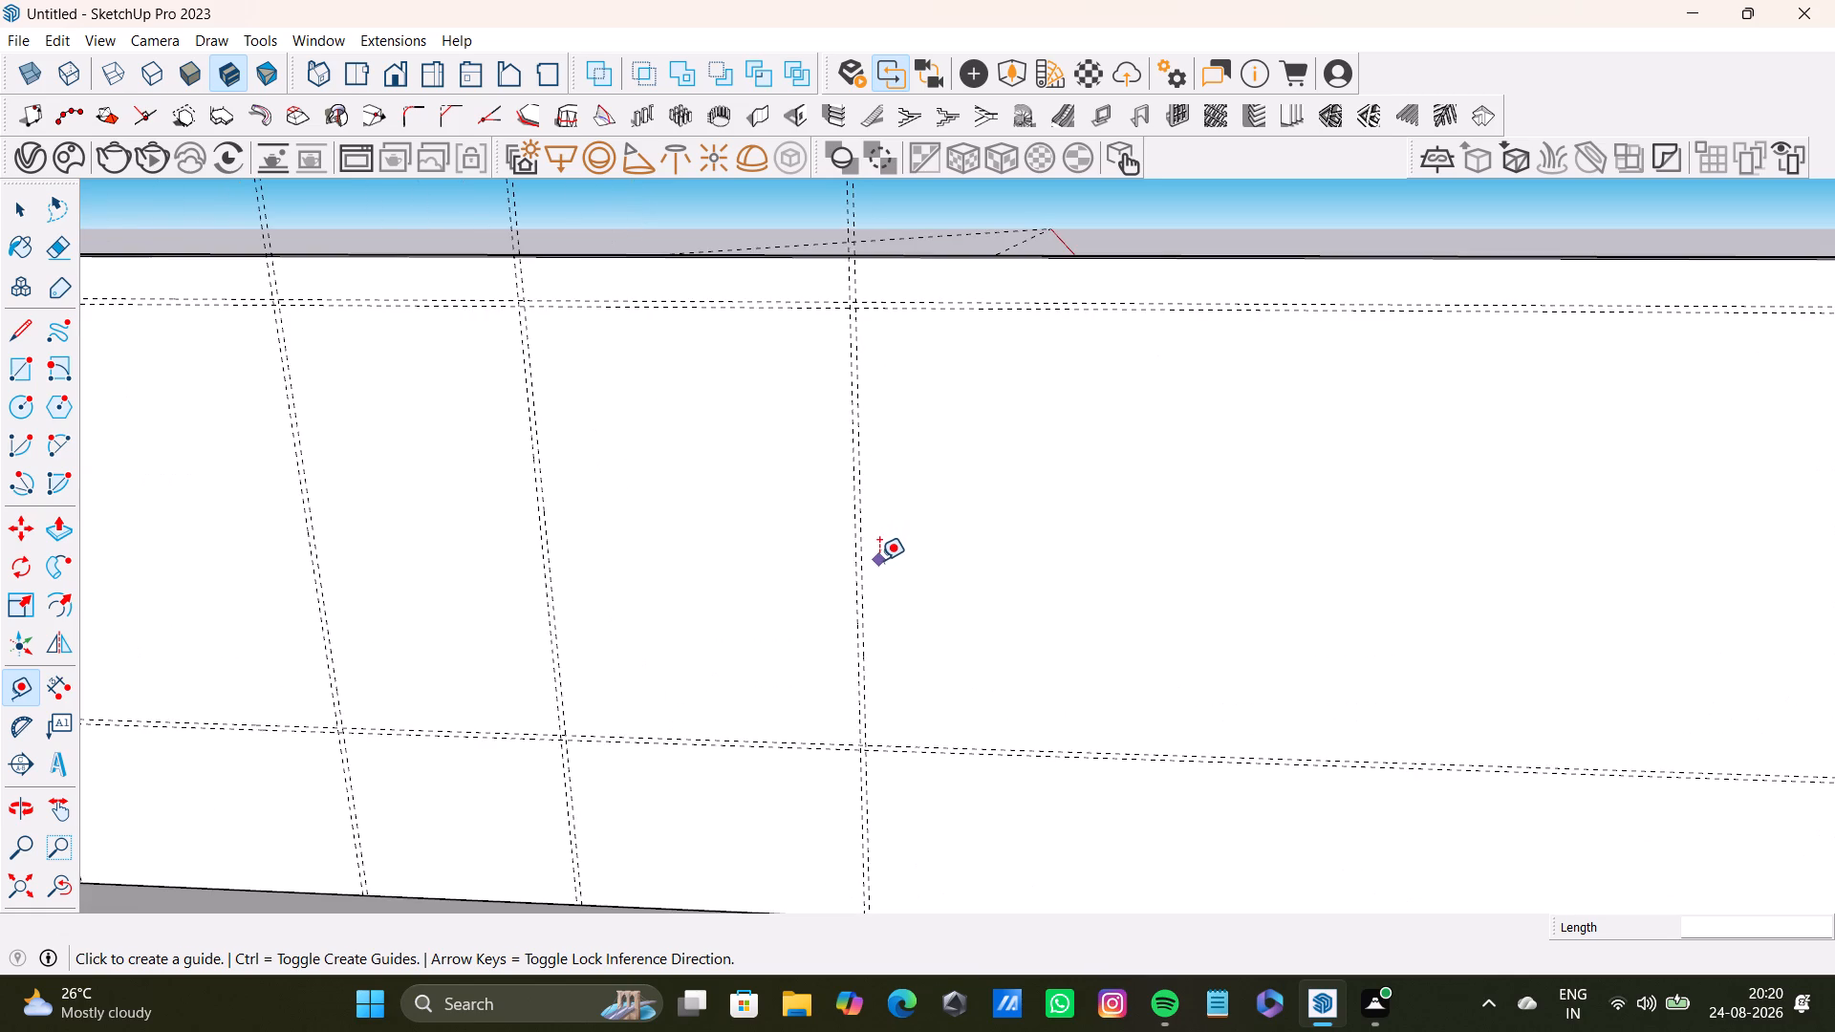
pyautogui.scroll(-4, 880, 560)
pyautogui.scroll(14, 871, 619)
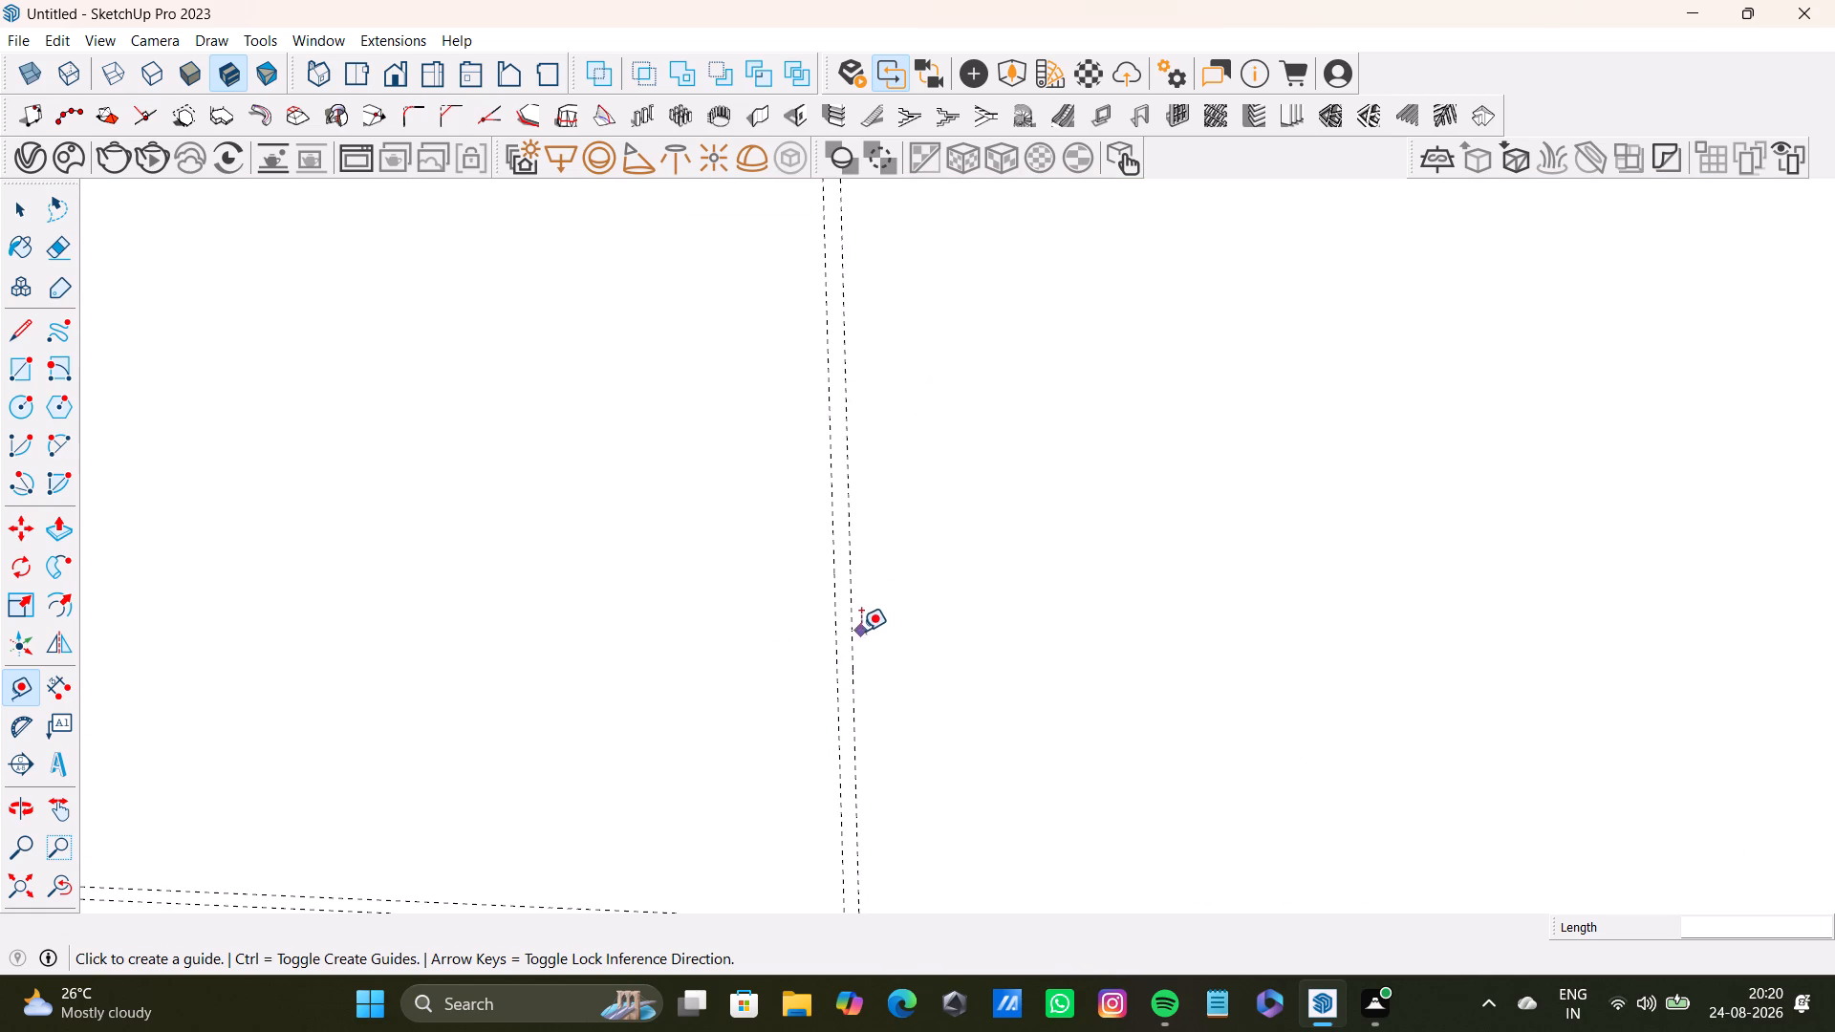
pyautogui.click(854, 644)
pyautogui.scroll(-9, 1349, 650)
pyautogui.moveTo(1347, 644); pyautogui.dragTo(1008, 630, button='middle')
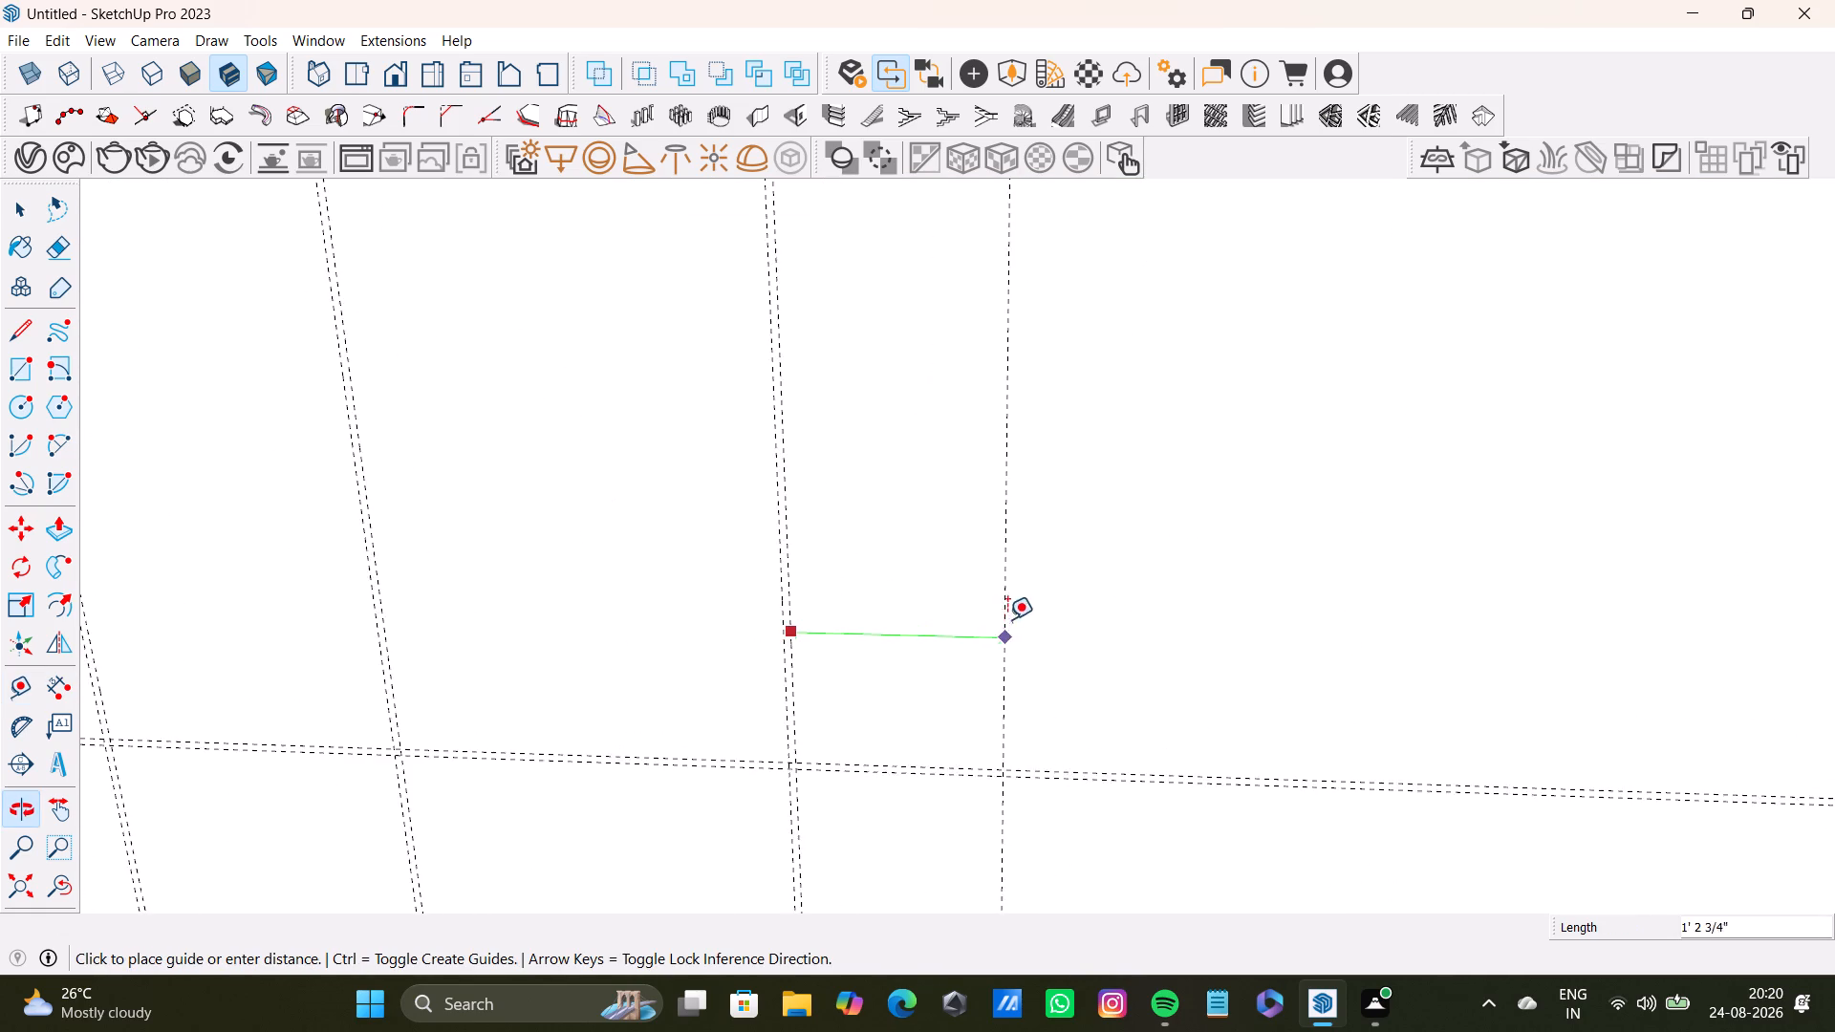
pyautogui.scroll(-9, 1008, 618)
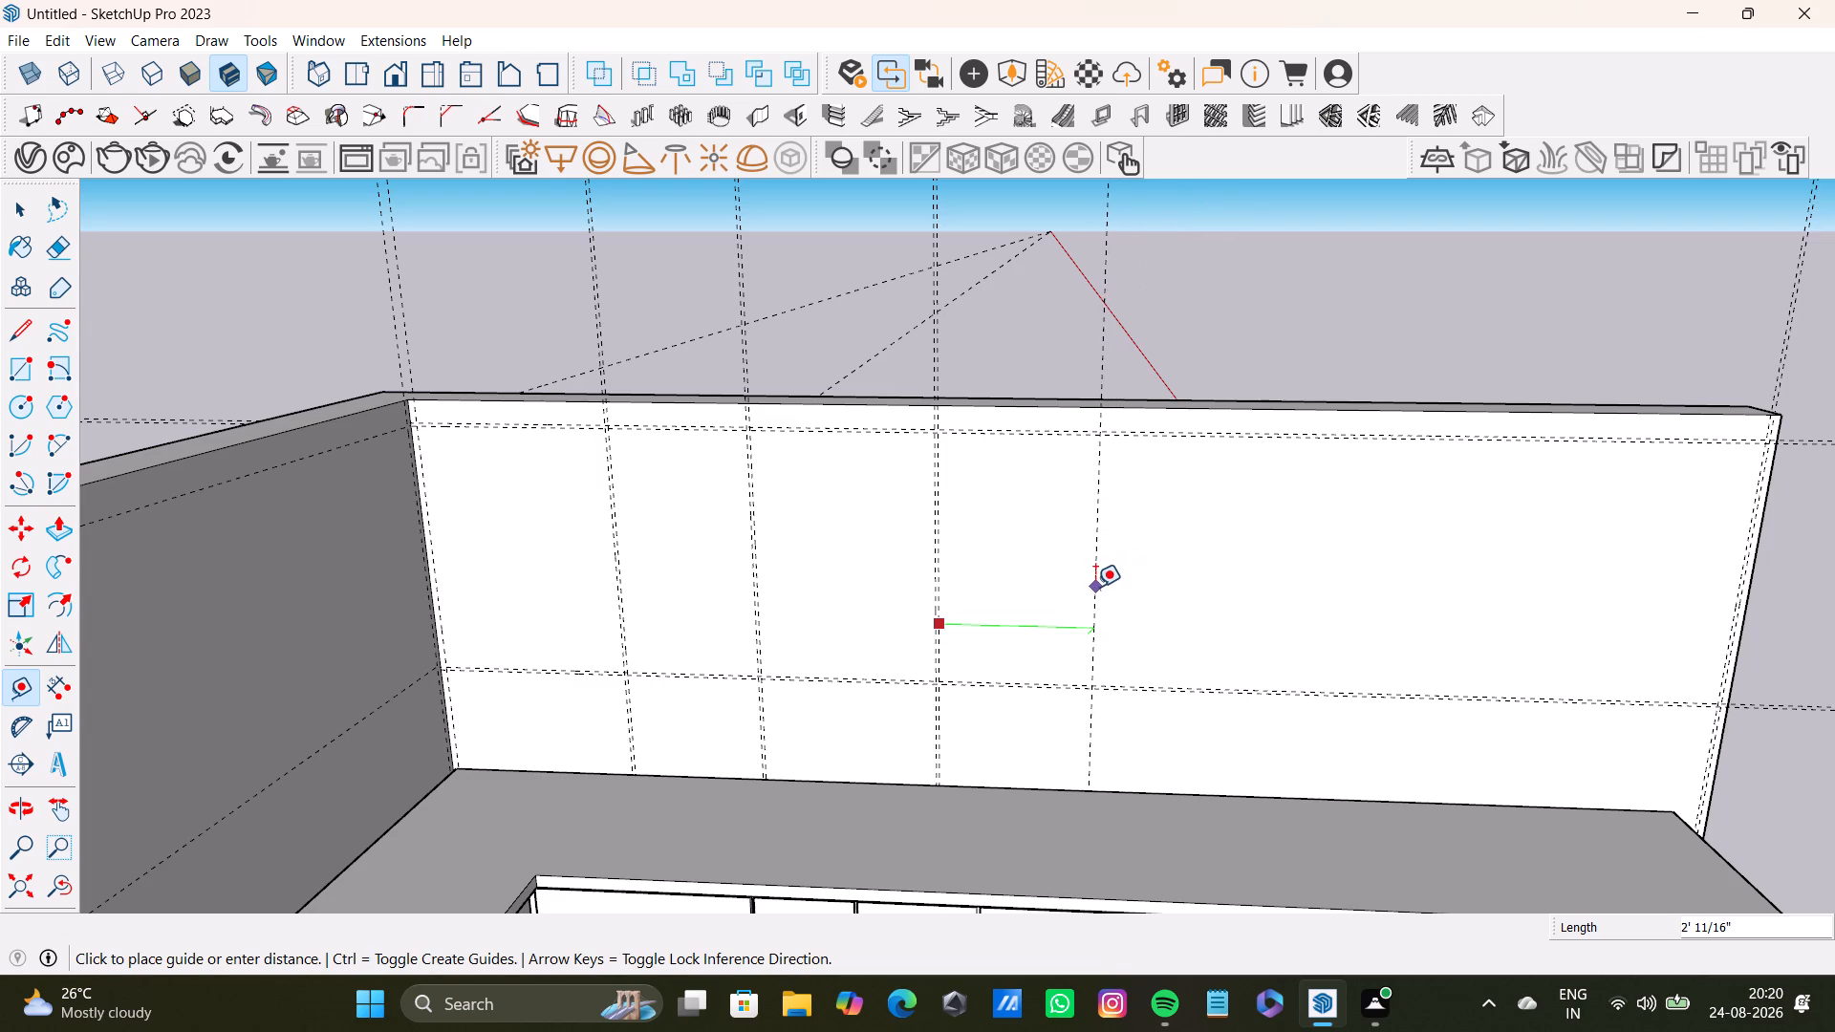
pyautogui.click(1105, 576)
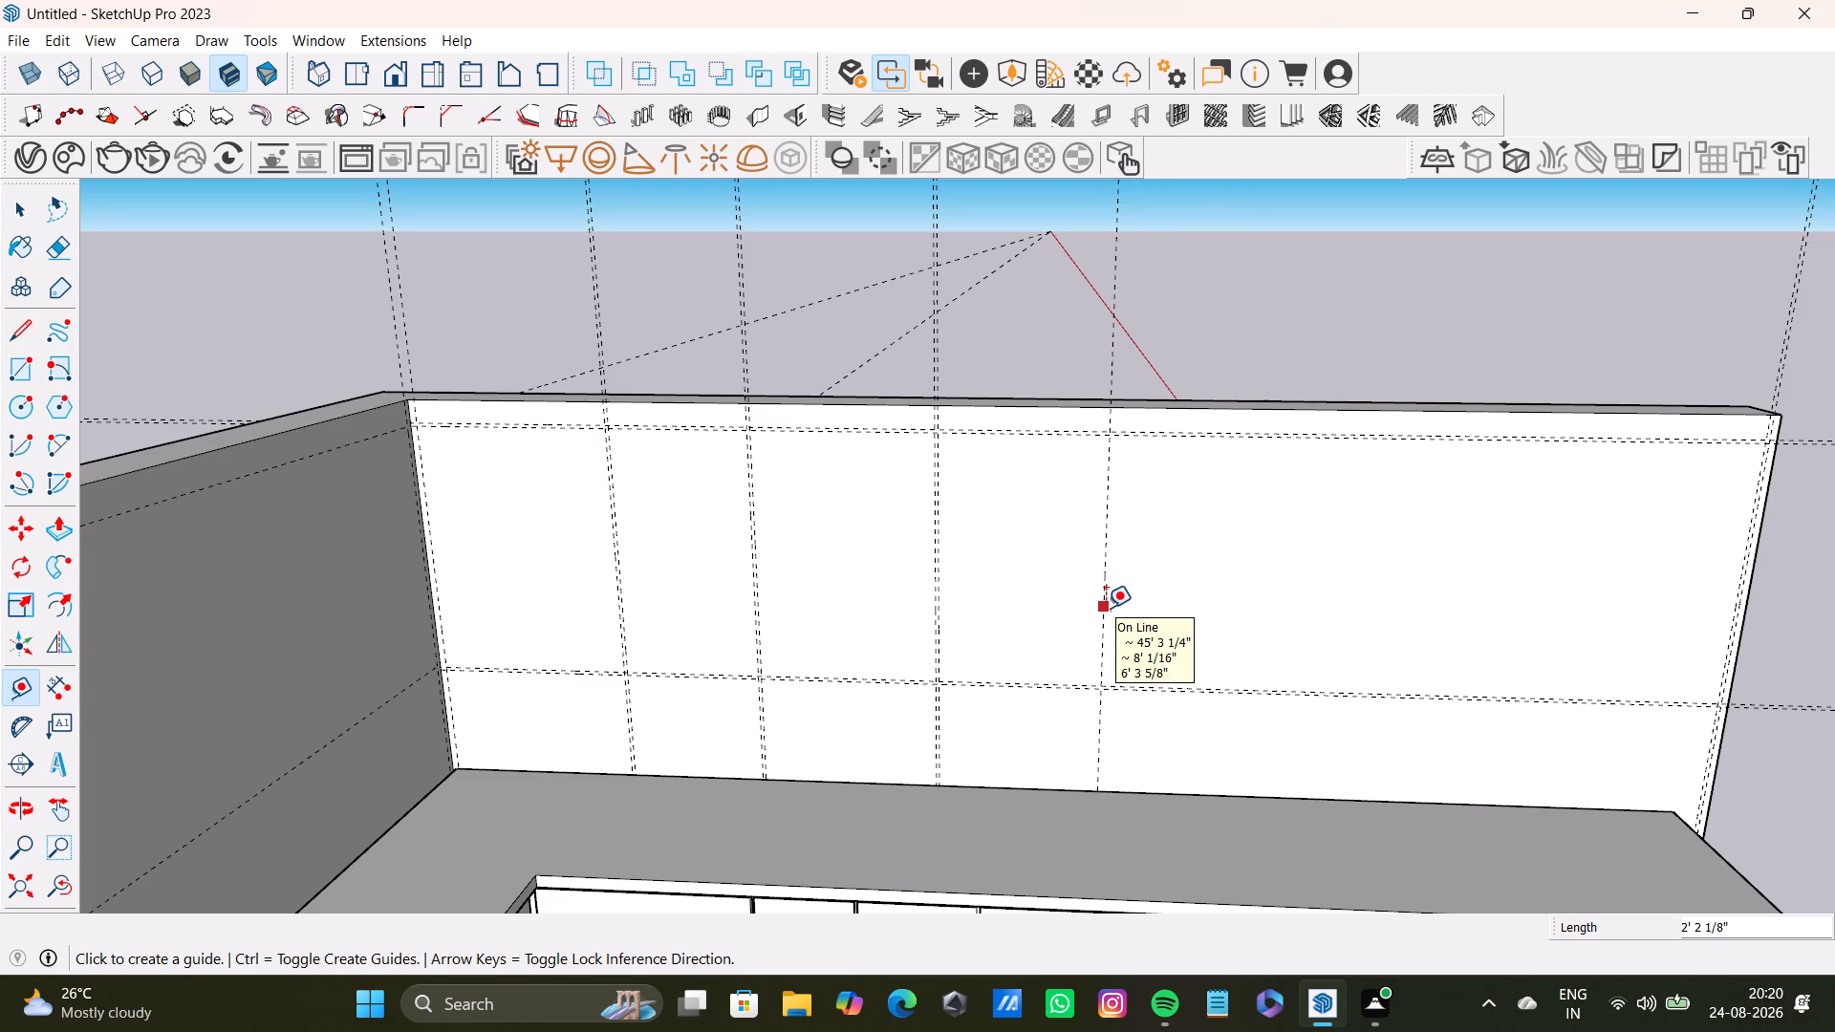
# Pair the latest vertical guide on the back wall with a parallel guide offset 0.5" toward the free end.
pyautogui.click(1104, 632)
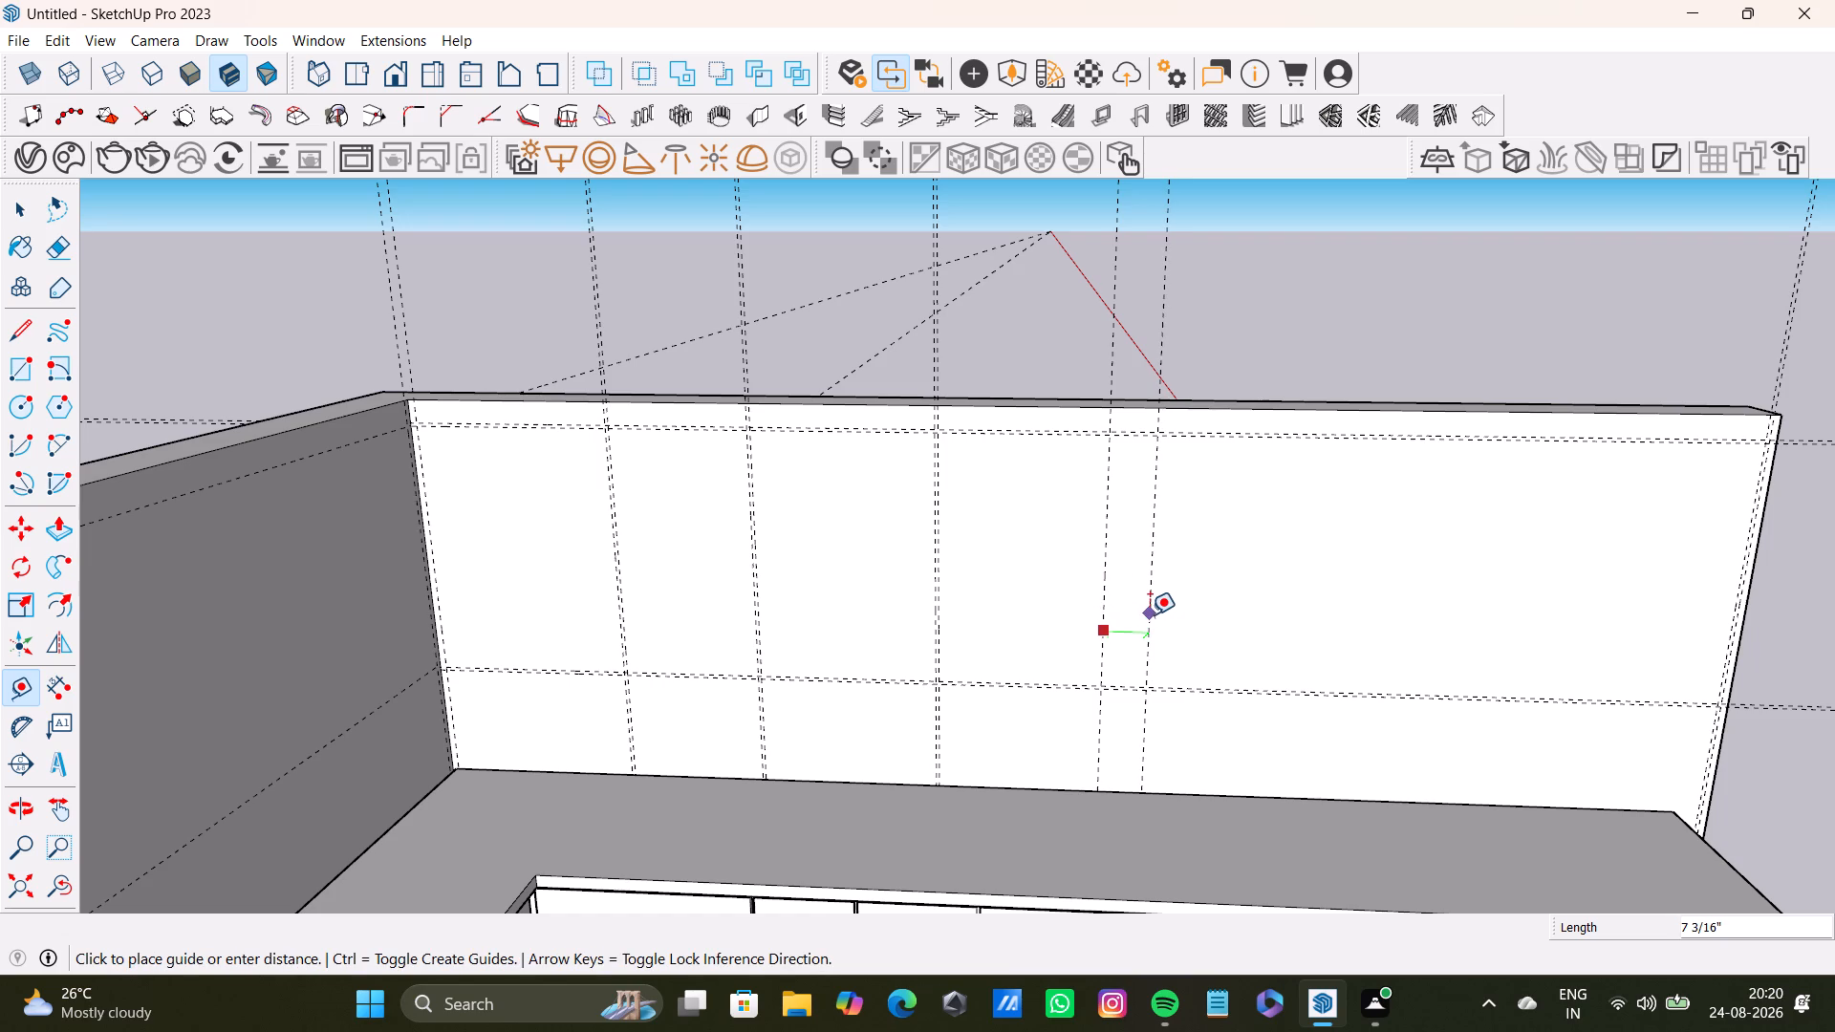
pyautogui.write('0.5')
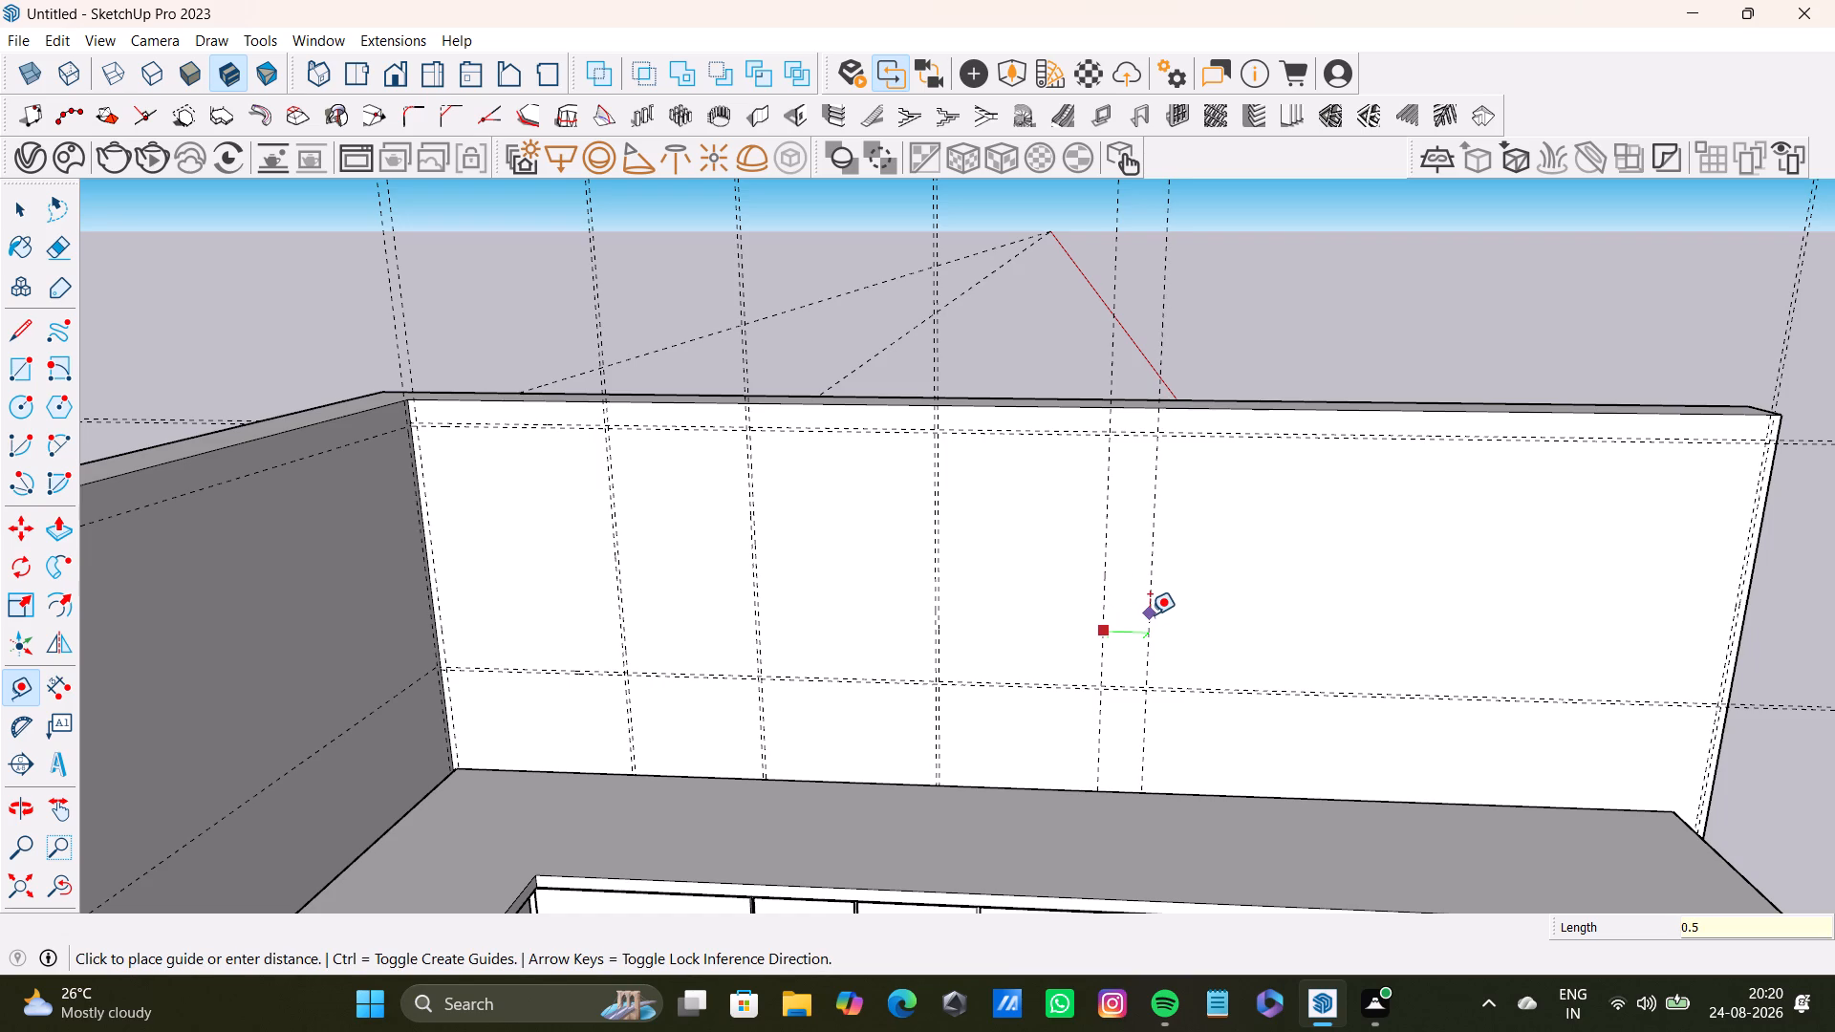
pyautogui.hotkey('shift', '"')
pyautogui.press('Return')
# Start one more vertical guide from the outer line of the newest guide pair, toward the back wall's free end.
pyautogui.scroll(4, 1115, 623)
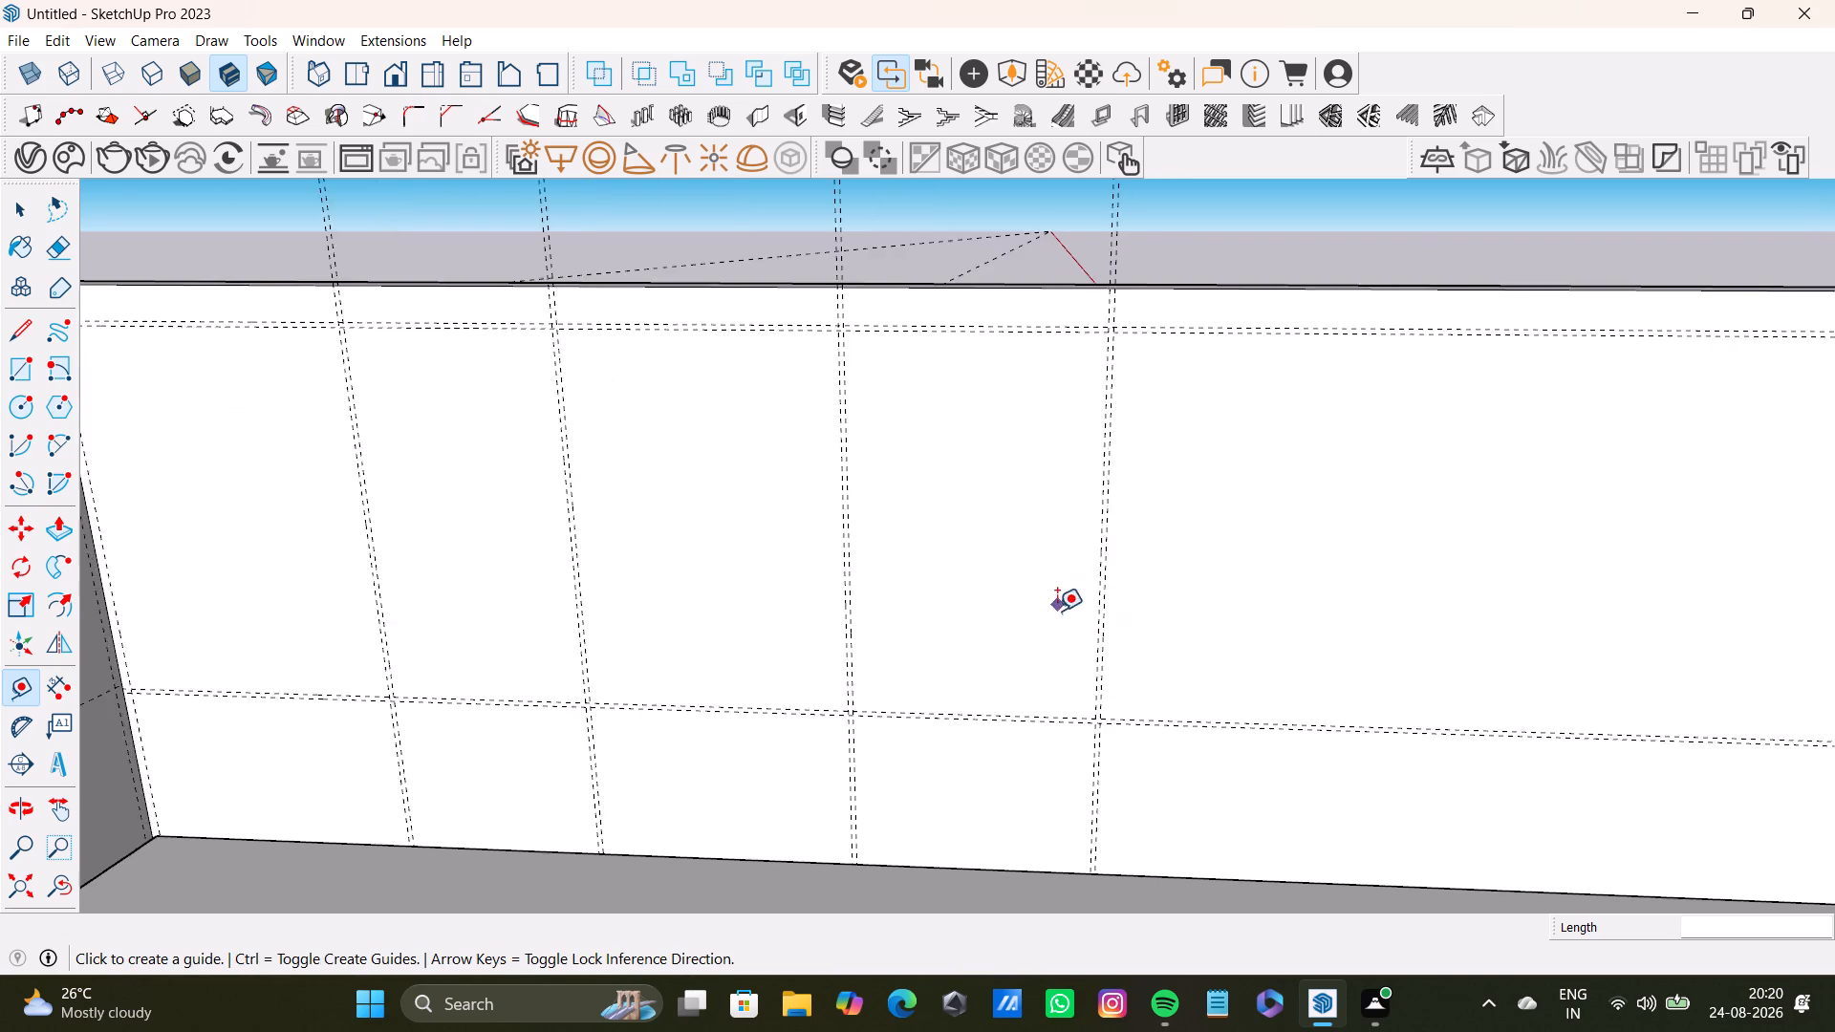
pyautogui.scroll(4, 1057, 611)
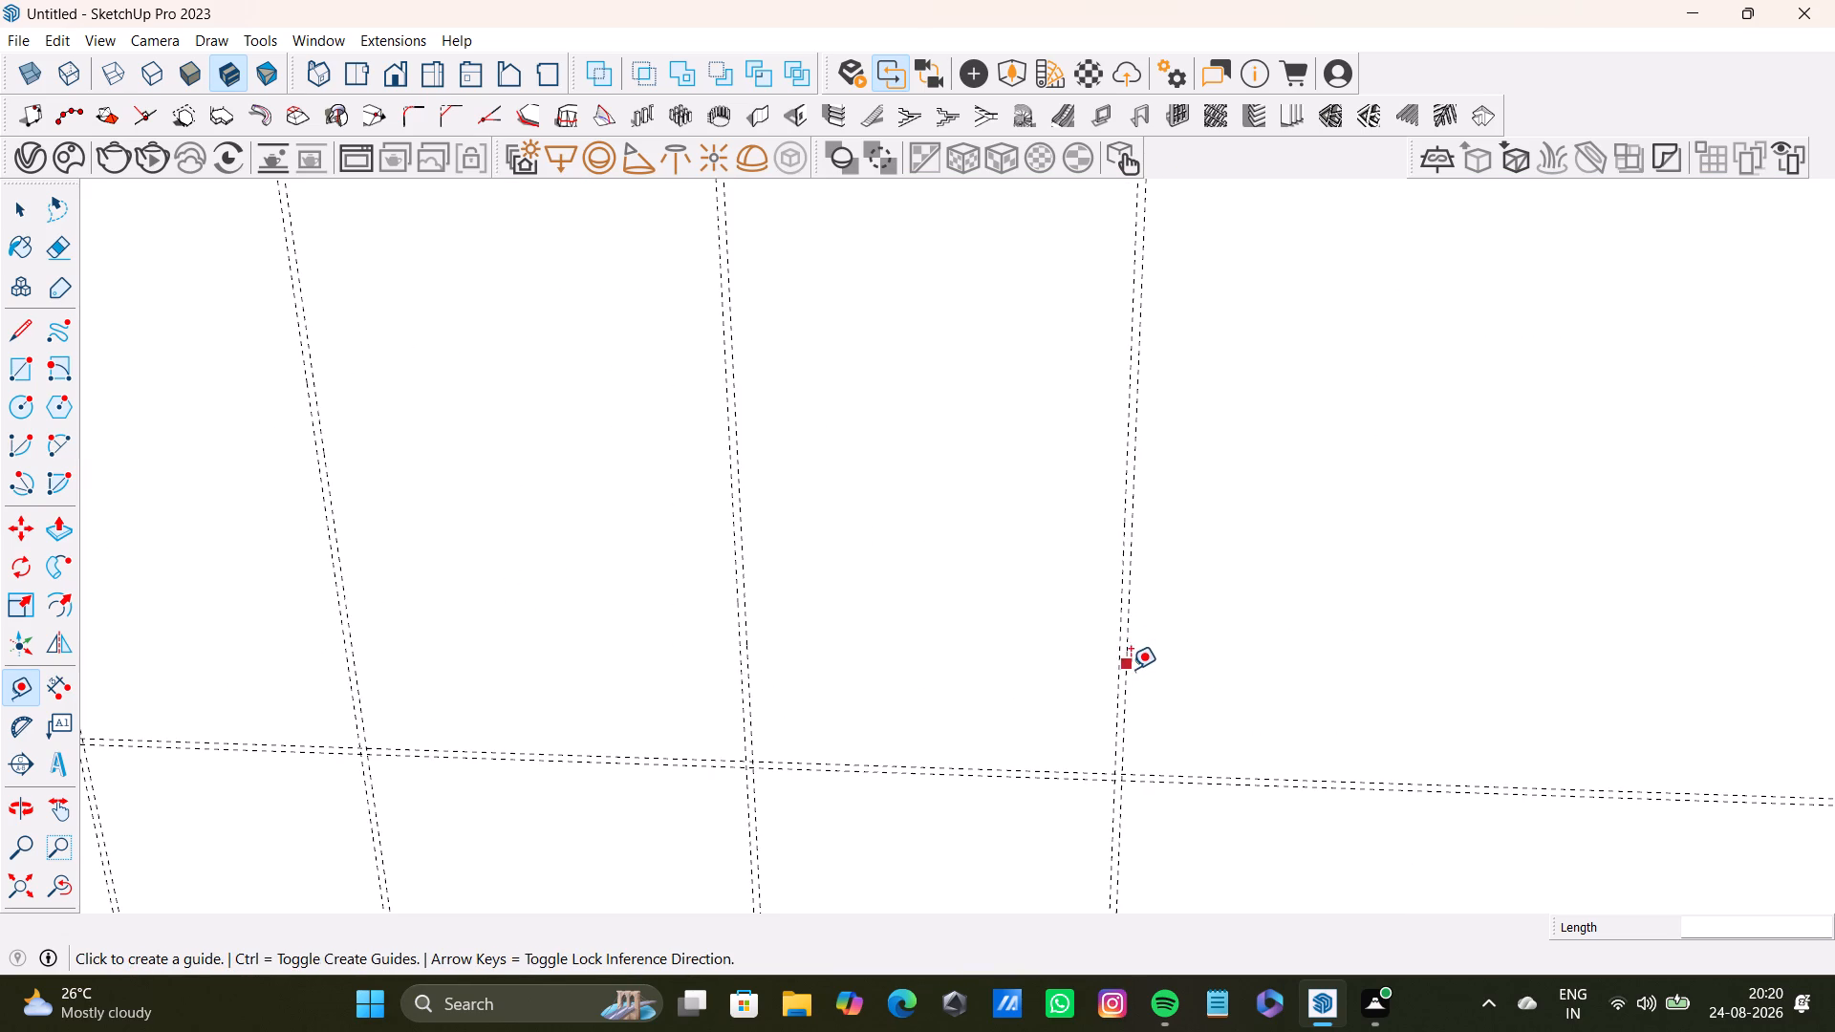
pyautogui.moveTo(1128, 672); pyautogui.dragTo(1136, 672)
pyautogui.scroll(-7, 1425, 710)
pyautogui.moveTo(1423, 685); pyautogui.dragTo(1308, 652, button='middle')
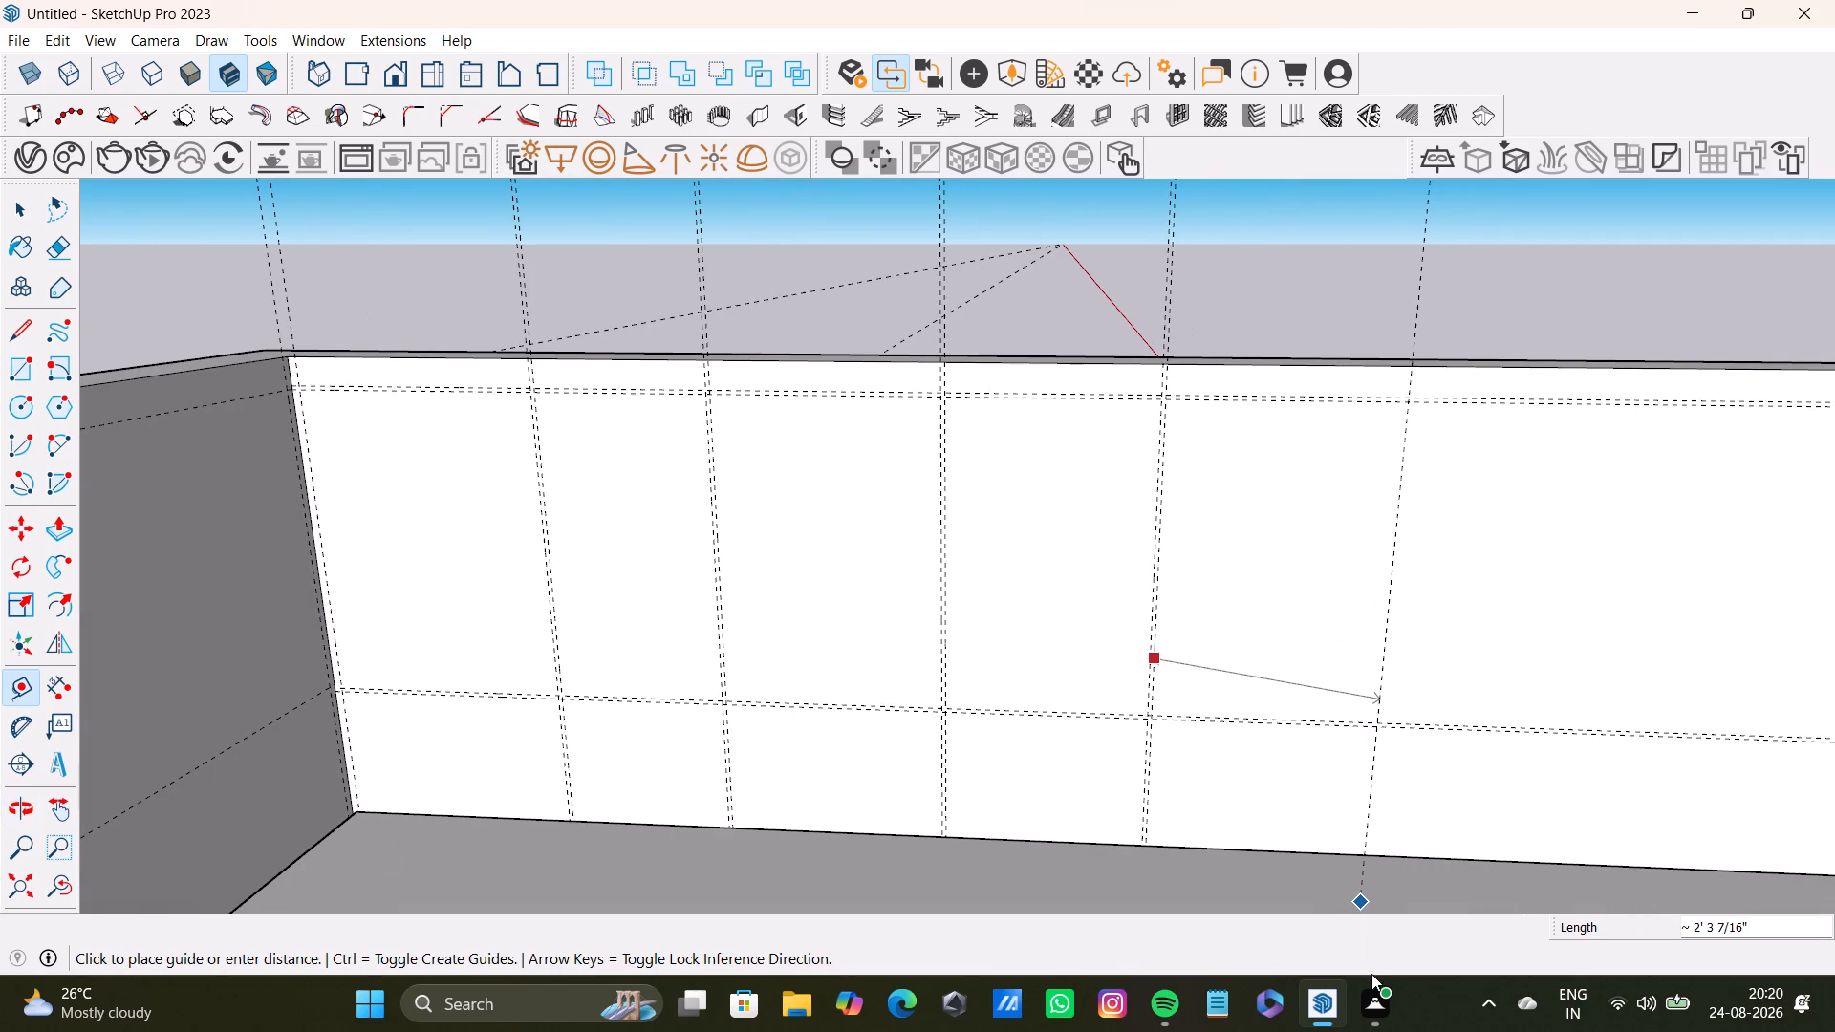
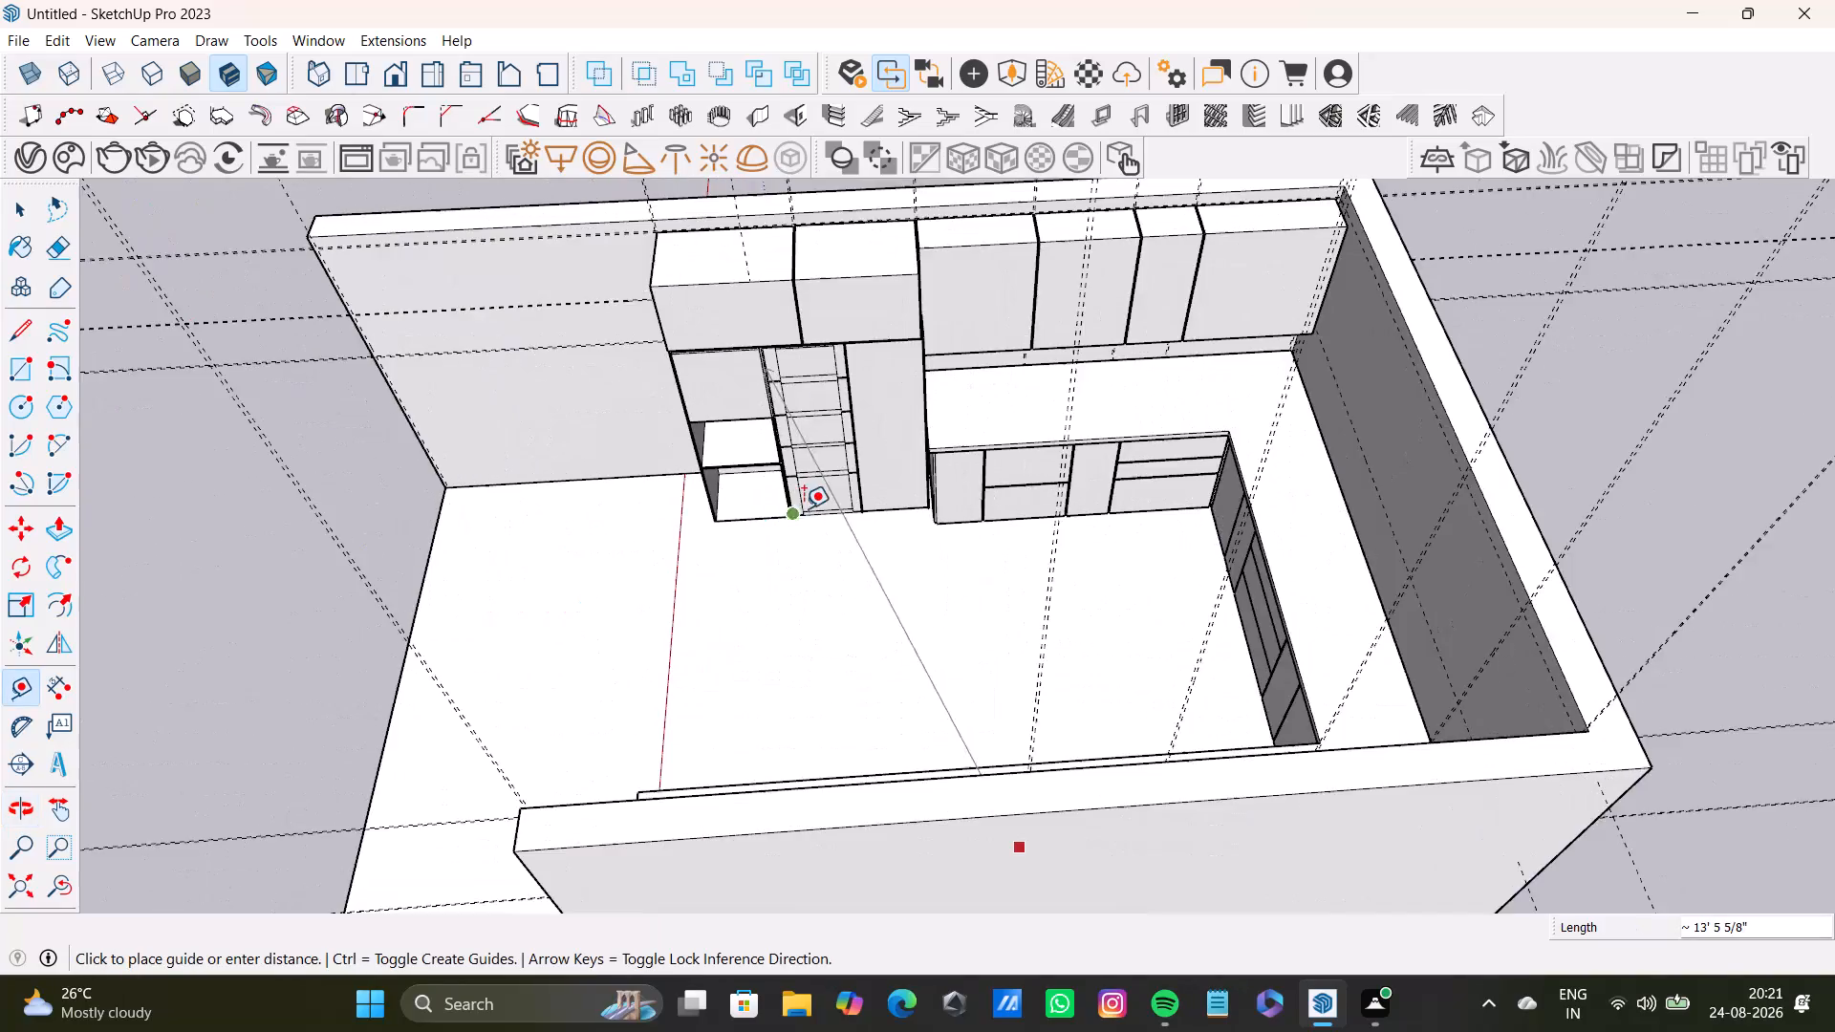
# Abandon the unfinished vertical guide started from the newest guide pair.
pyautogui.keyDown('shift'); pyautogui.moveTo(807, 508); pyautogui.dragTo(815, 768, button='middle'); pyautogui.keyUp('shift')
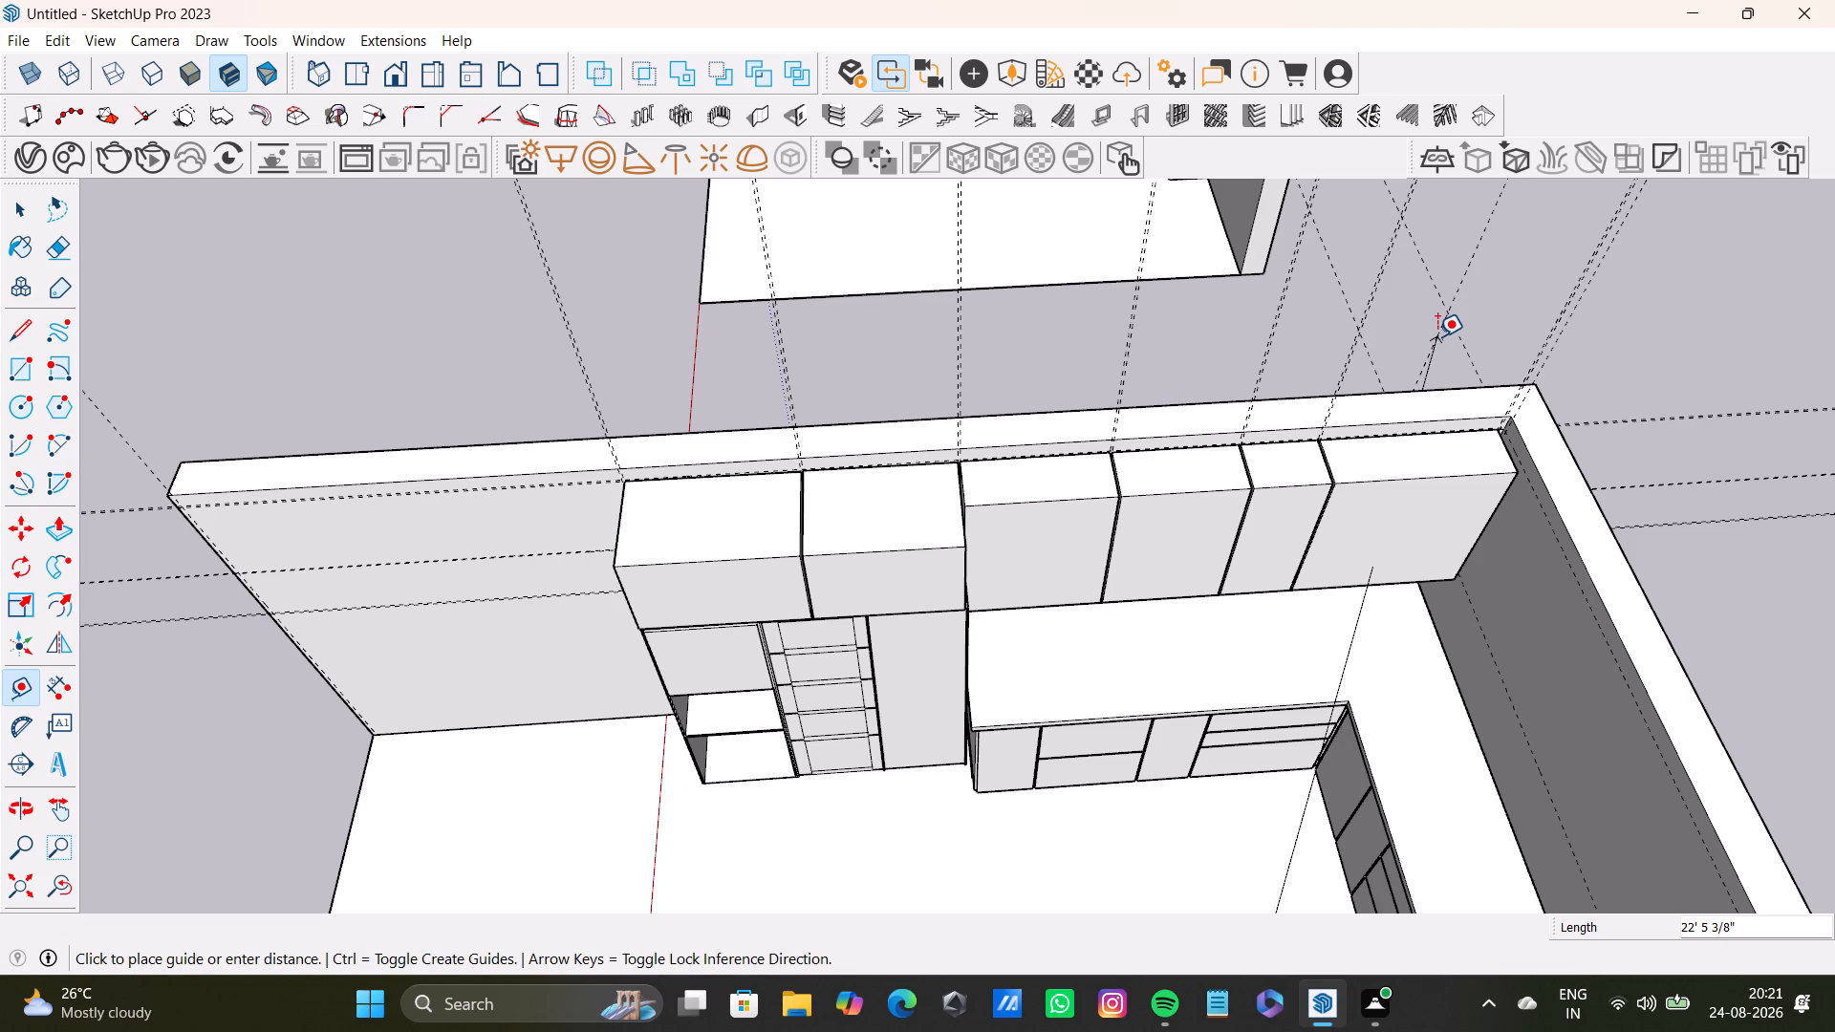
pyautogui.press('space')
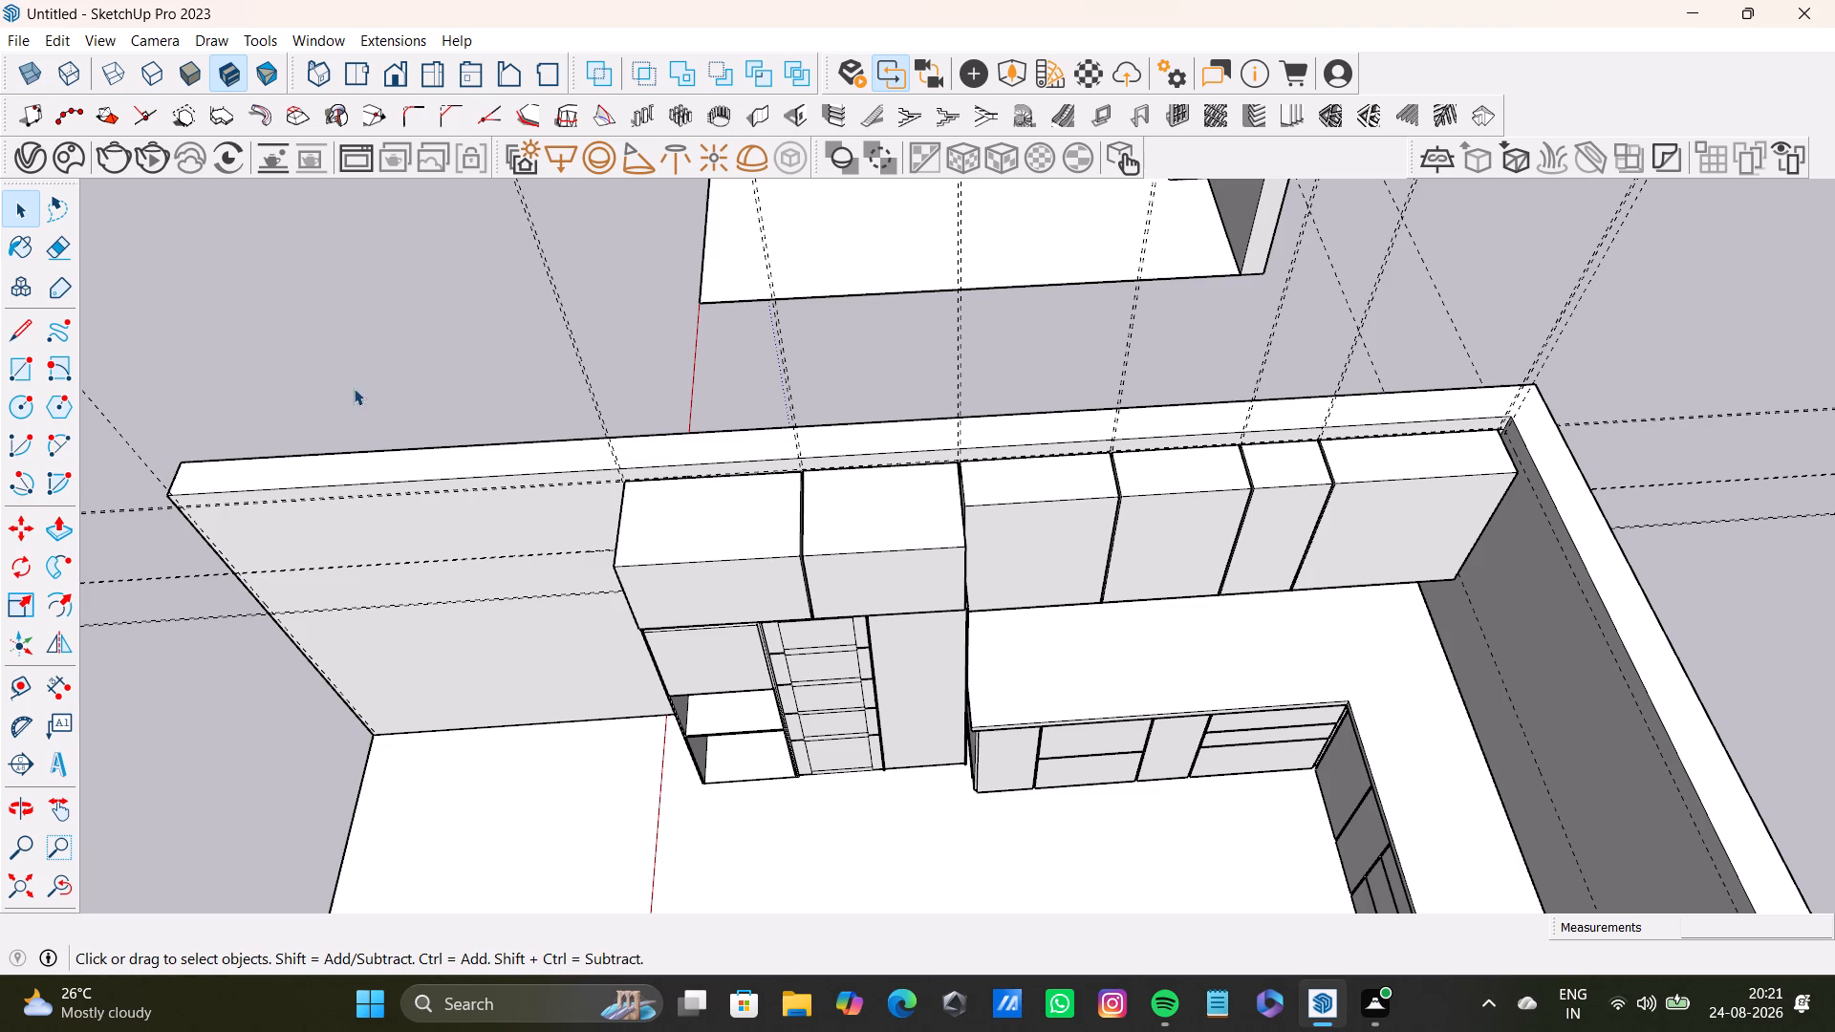
# Examine the cabinet runs around the kitchen and the paired guide layout on the back wall near its corner.
pyautogui.scroll(-6, 668, 506)
pyautogui.moveTo(705, 593); pyautogui.dragTo(1220, 546, button='middle')
pyautogui.scroll(7, 1077, 563)
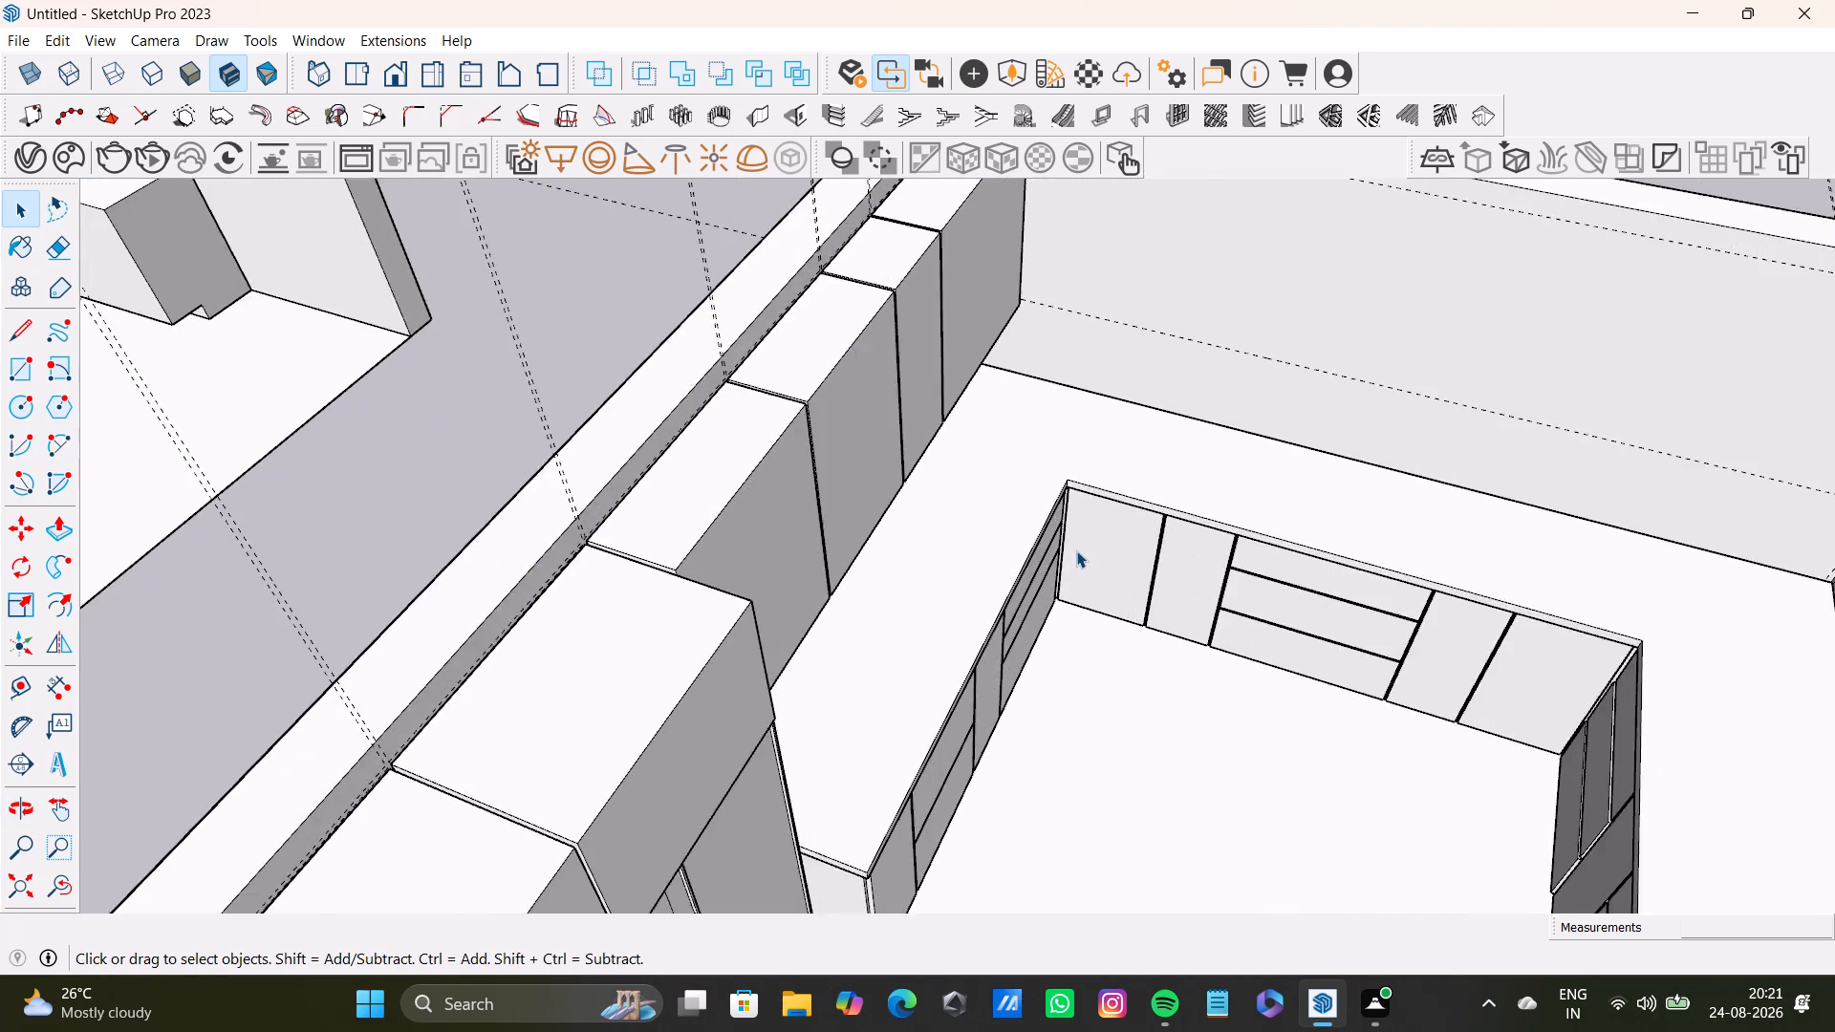
pyautogui.scroll(-18, 1076, 550)
pyautogui.scroll(1, 1096, 552)
pyautogui.moveTo(1096, 560); pyautogui.dragTo(1366, 576, button='middle')
pyautogui.scroll(5, 936, 531)
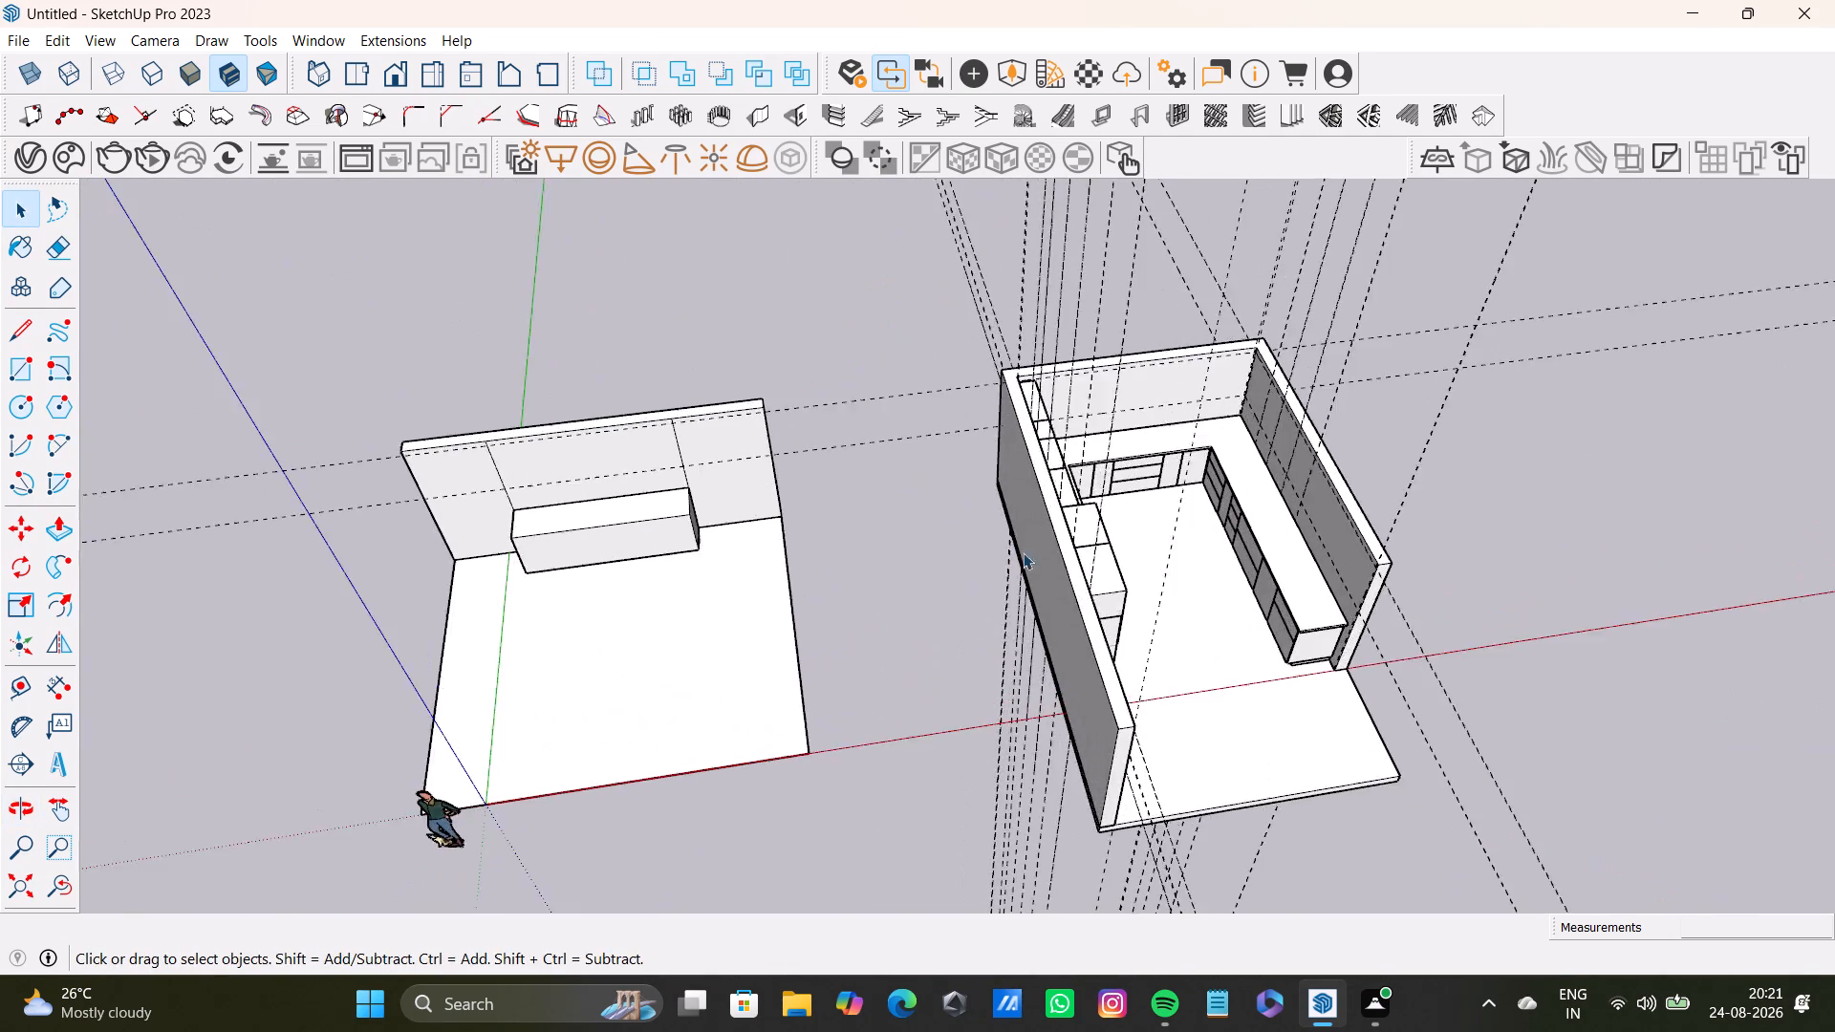
pyautogui.moveTo(1247, 591); pyautogui.dragTo(1547, 583, button='middle')
pyautogui.keyDown('shift'); pyautogui.scroll(1, 984, 401); pyautogui.keyUp('shift')
pyautogui.keyDown('shift'); pyautogui.moveTo(984, 401); pyautogui.dragTo(774, 605, button='middle'); pyautogui.keyUp('shift')
pyautogui.moveTo(798, 572); pyautogui.dragTo(1045, 506, button='middle')
pyautogui.scroll(2, 914, 569)
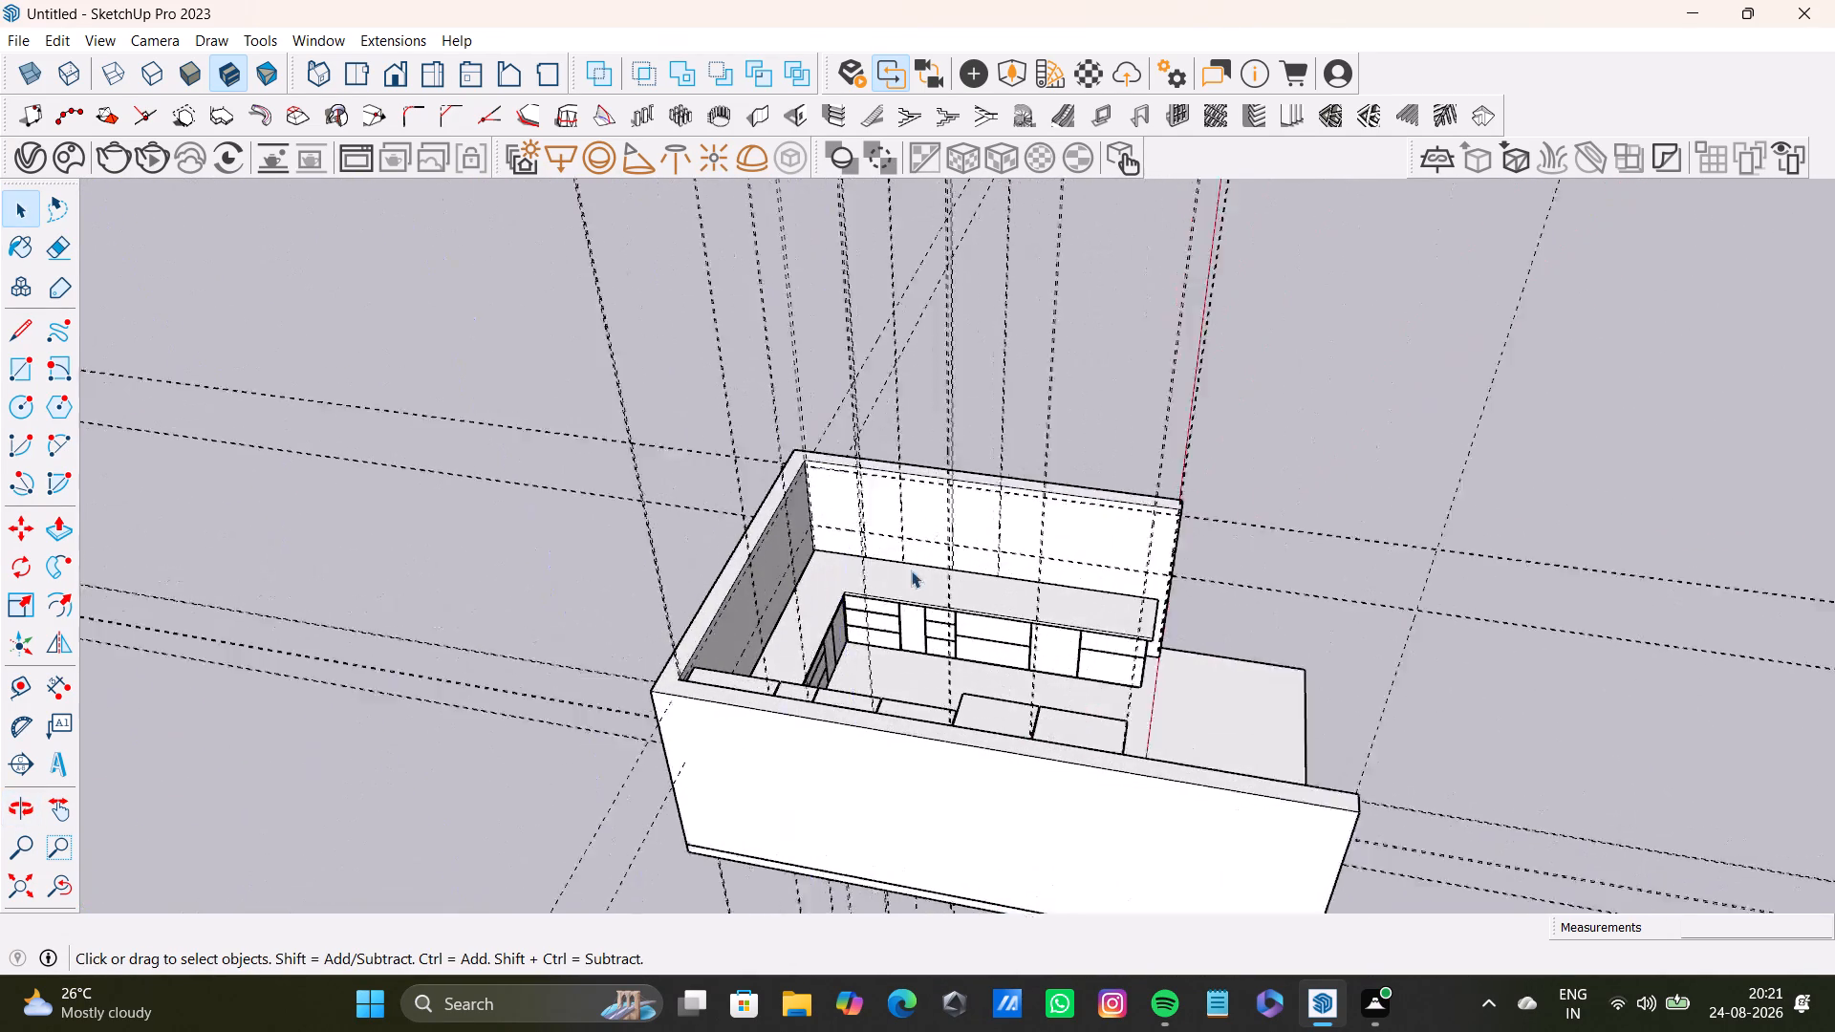
pyautogui.scroll(8, 911, 570)
pyautogui.scroll(9, 689, 385)
pyautogui.moveTo(699, 415); pyautogui.dragTo(699, 382, button='middle')
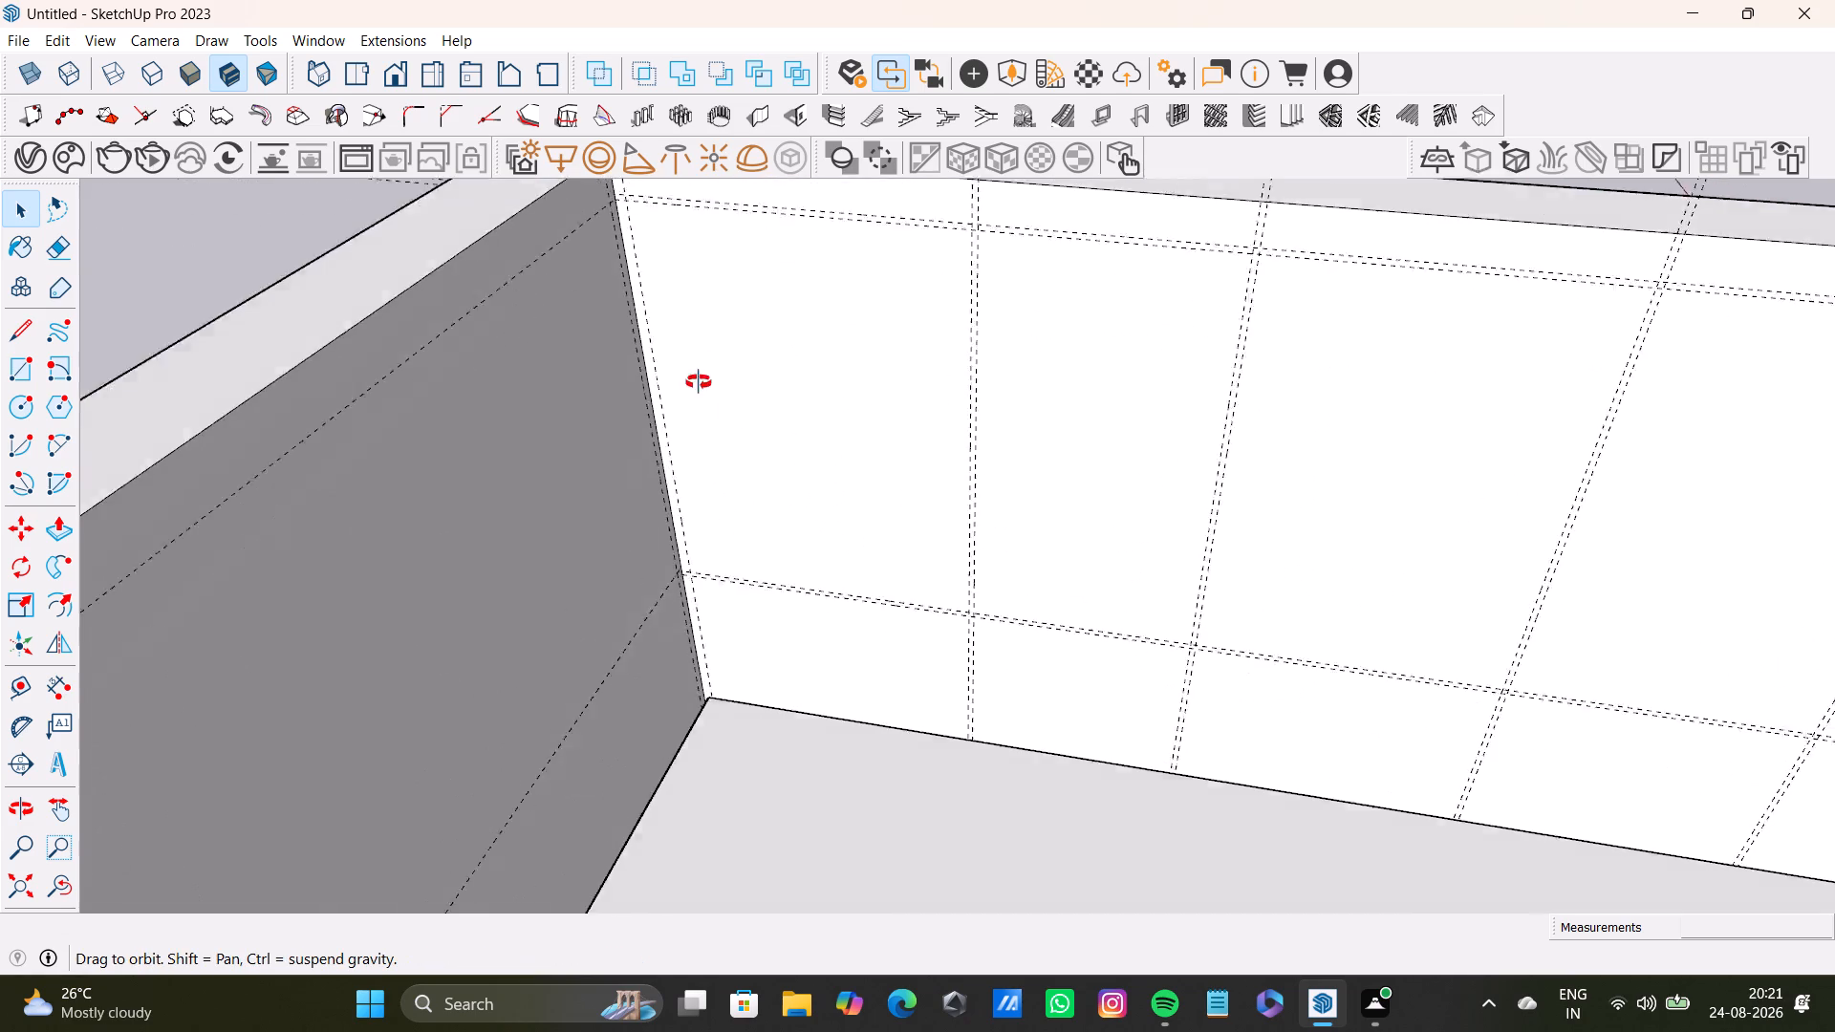
pyautogui.moveTo(699, 382); pyautogui.dragTo(676, 551, button='middle')
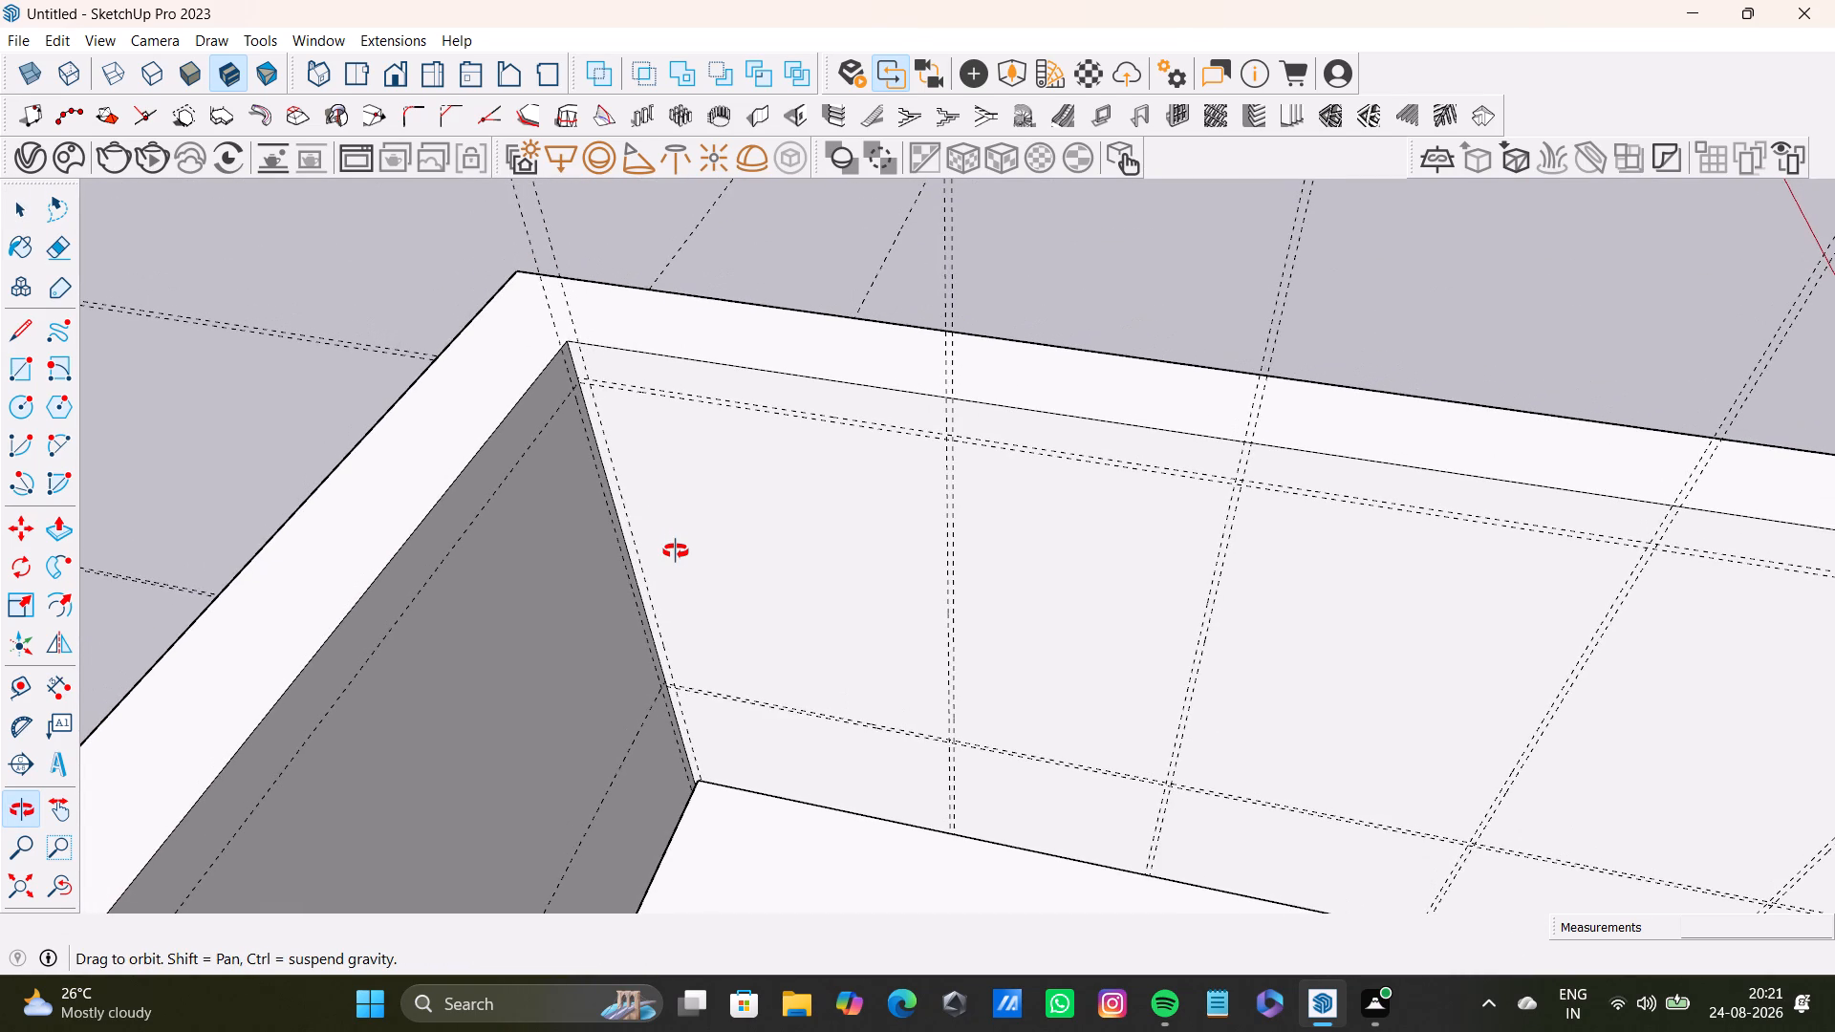
pyautogui.moveTo(676, 551); pyautogui.dragTo(674, 552, button='middle')
pyautogui.moveTo(686, 530); pyautogui.dragTo(565, 498, button='middle')
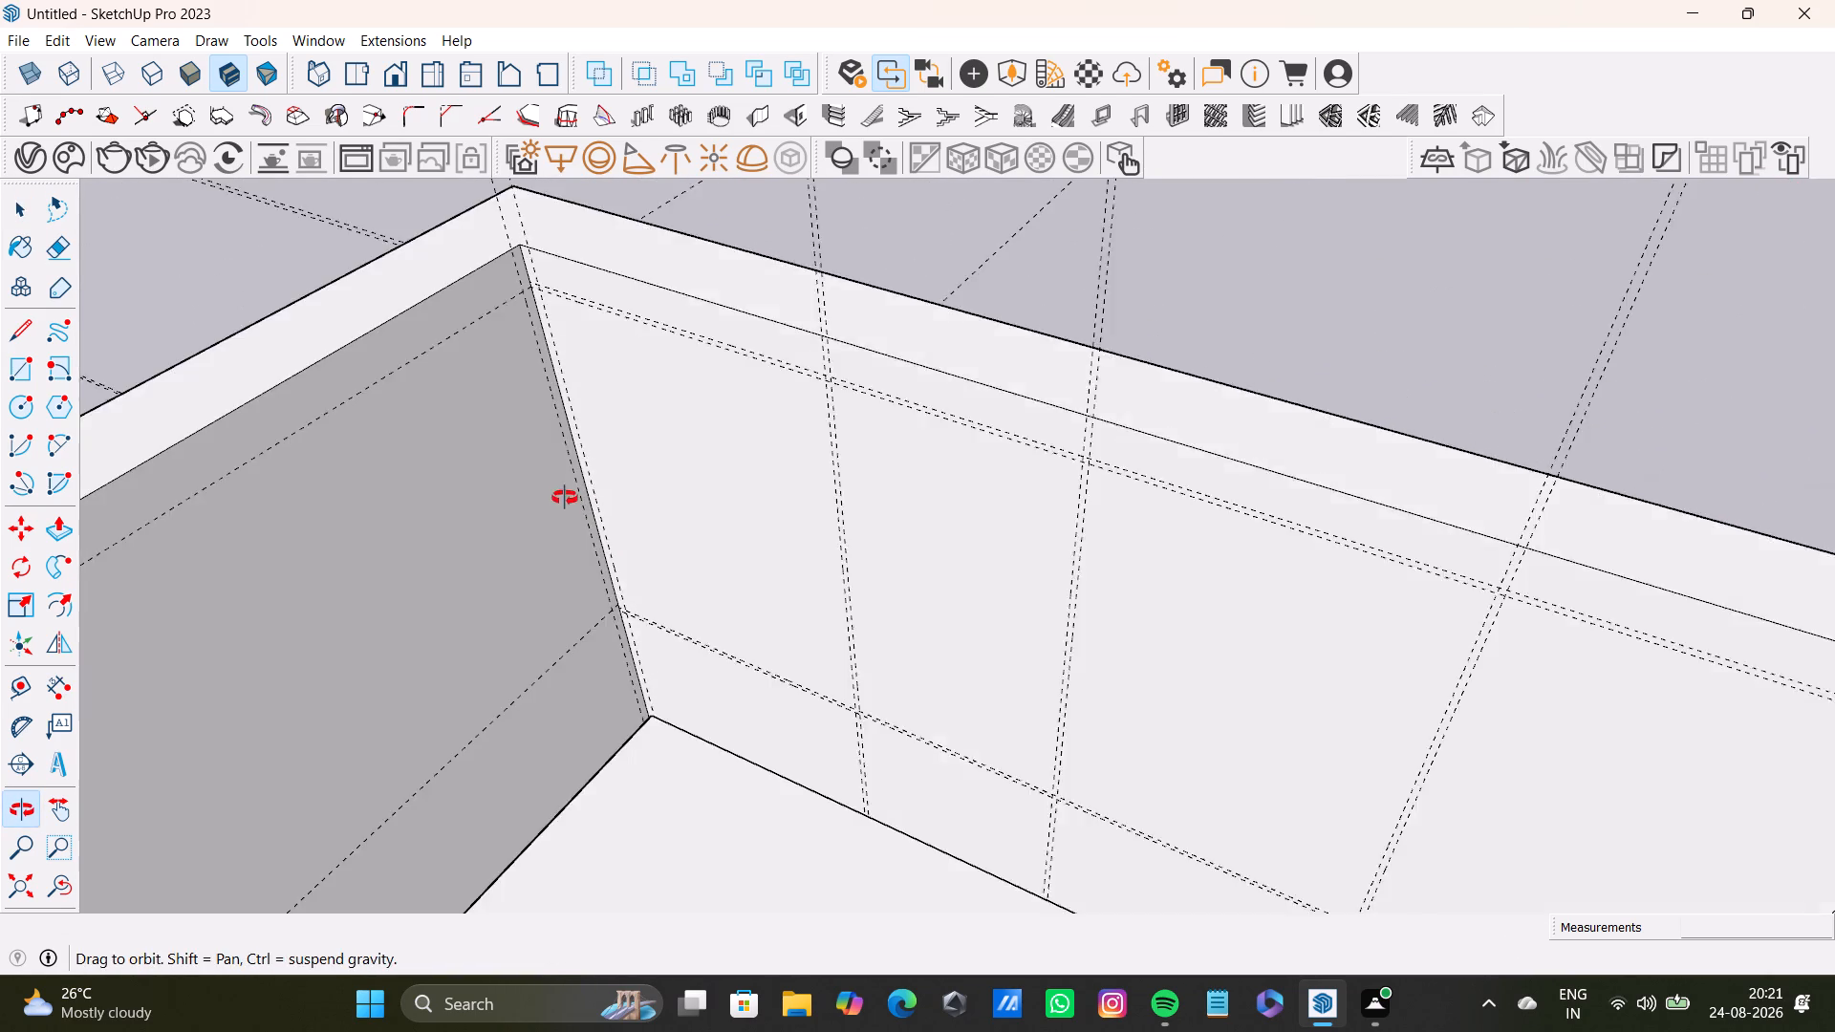
pyautogui.moveTo(565, 498); pyautogui.dragTo(596, 458, button='middle')
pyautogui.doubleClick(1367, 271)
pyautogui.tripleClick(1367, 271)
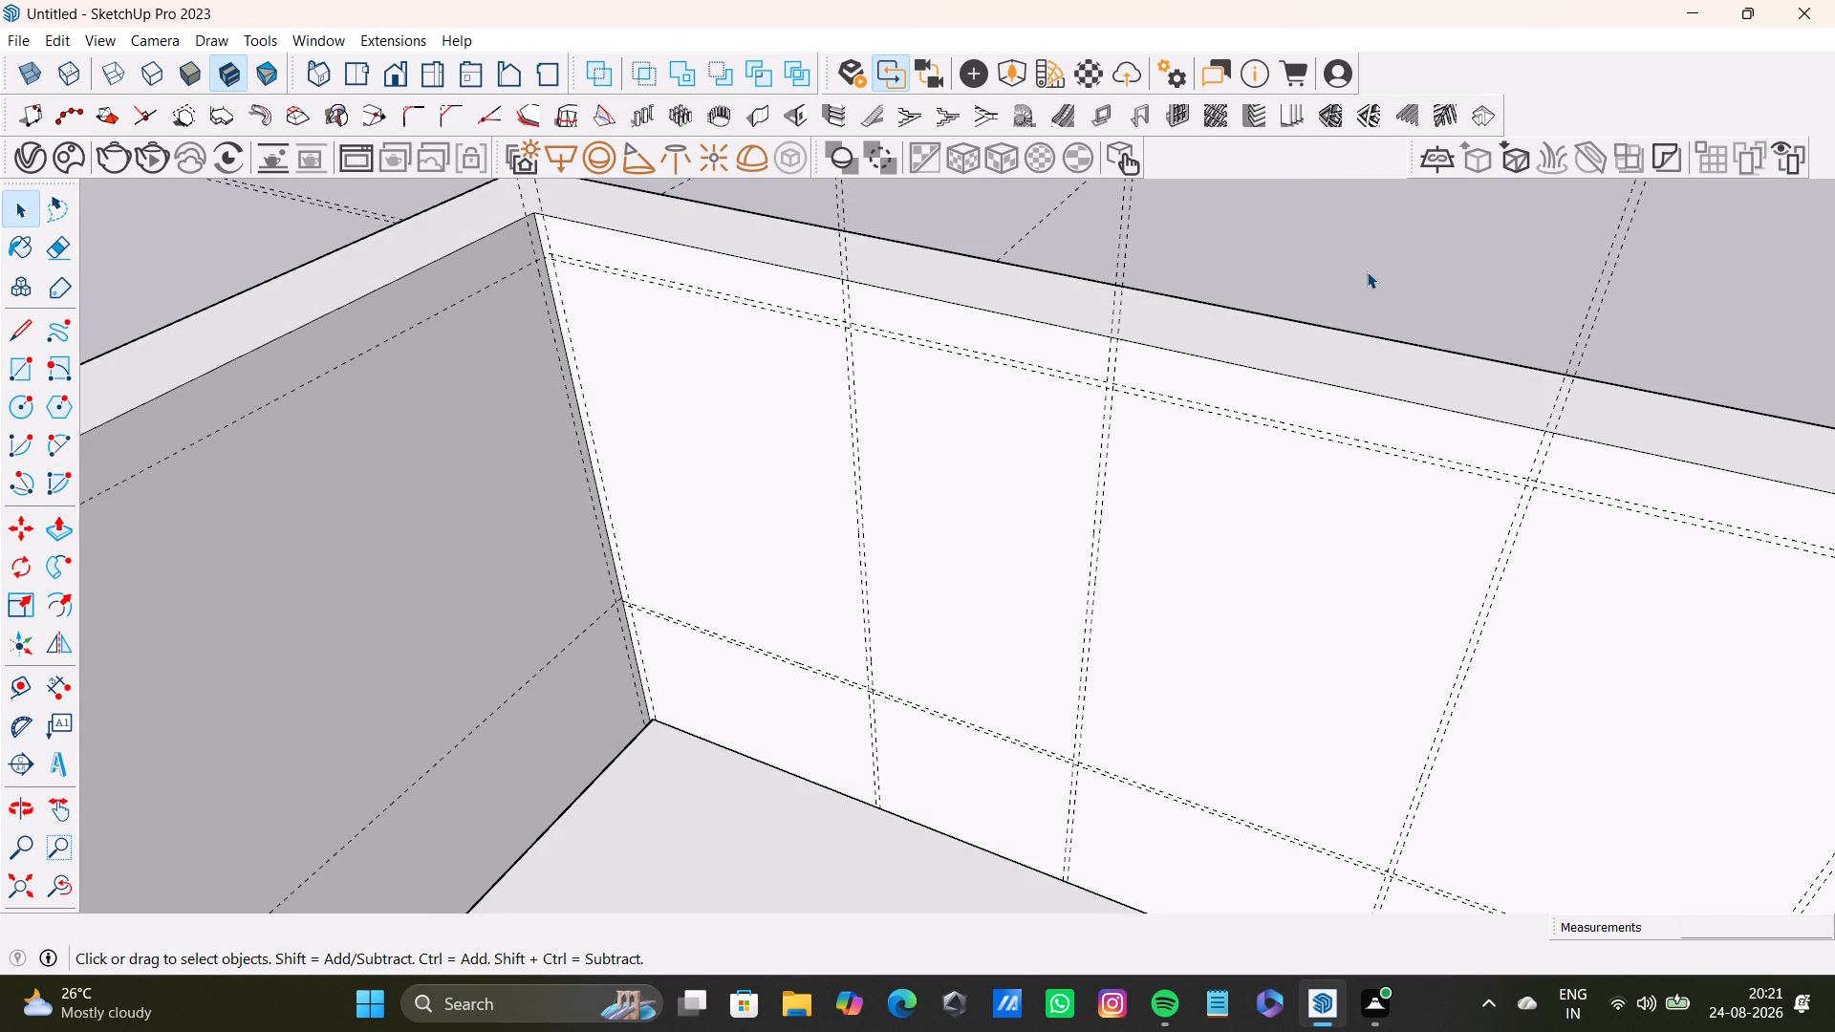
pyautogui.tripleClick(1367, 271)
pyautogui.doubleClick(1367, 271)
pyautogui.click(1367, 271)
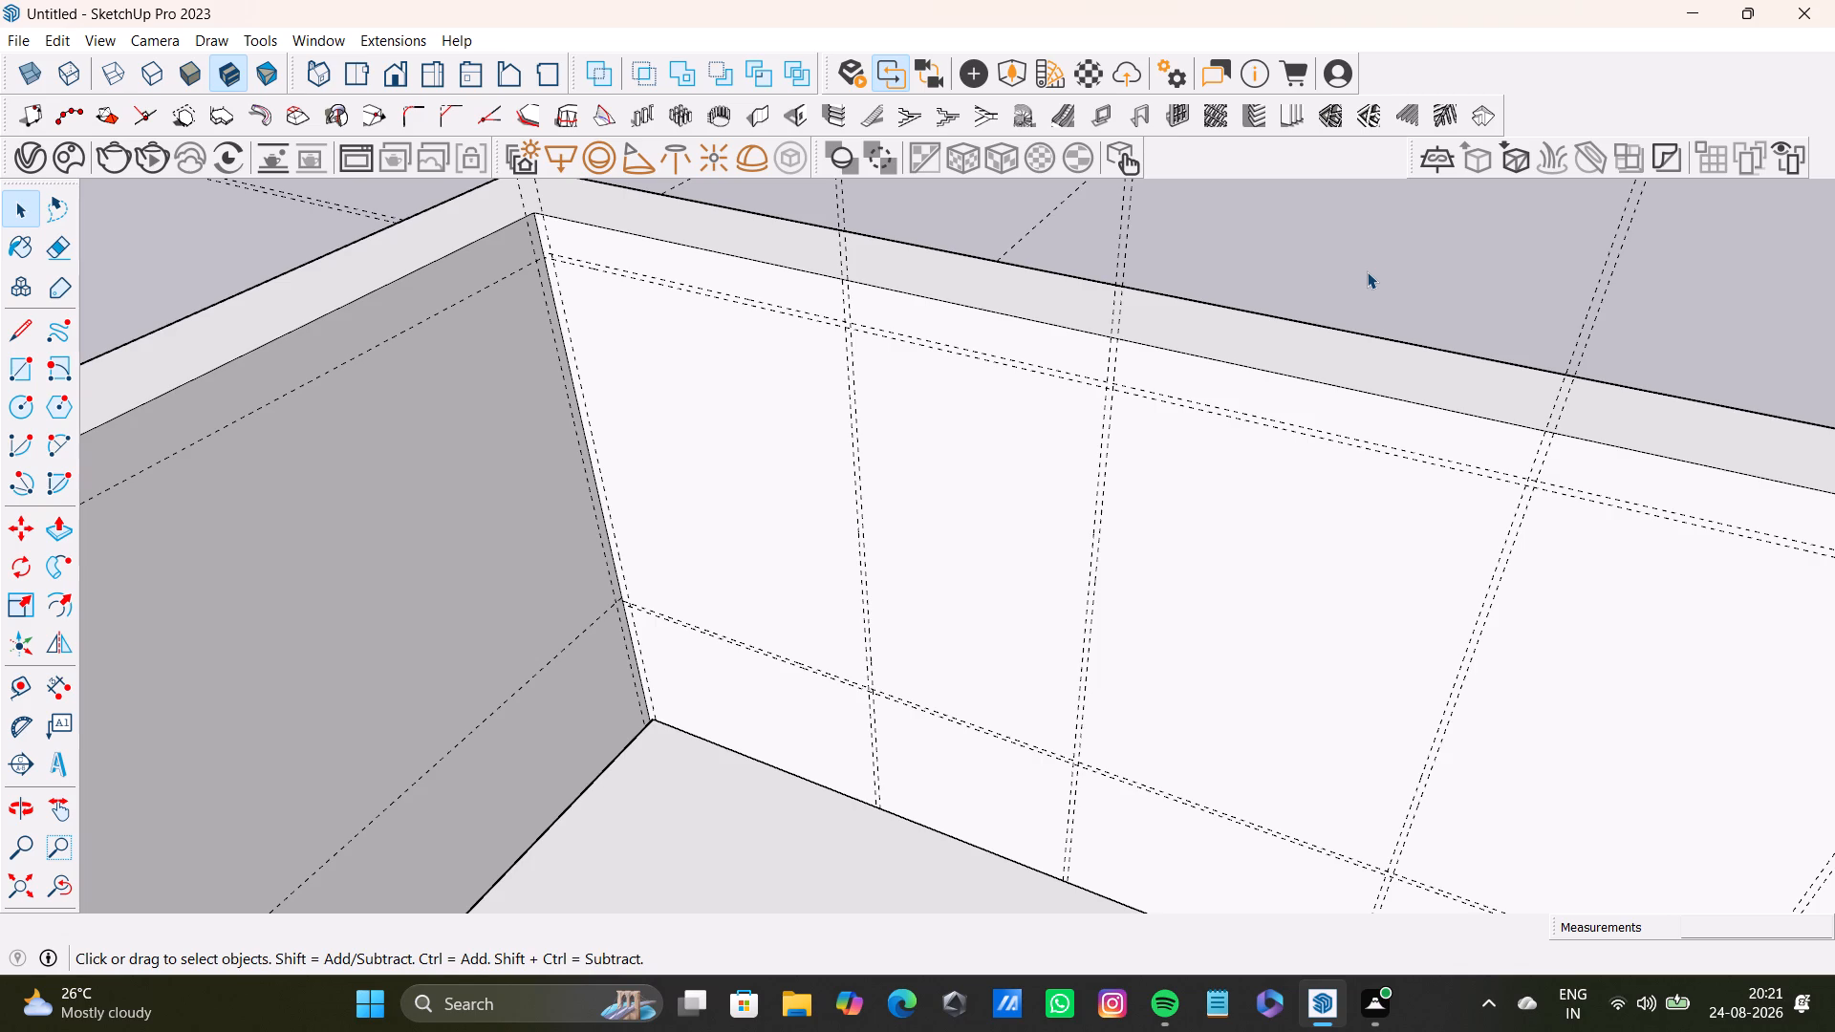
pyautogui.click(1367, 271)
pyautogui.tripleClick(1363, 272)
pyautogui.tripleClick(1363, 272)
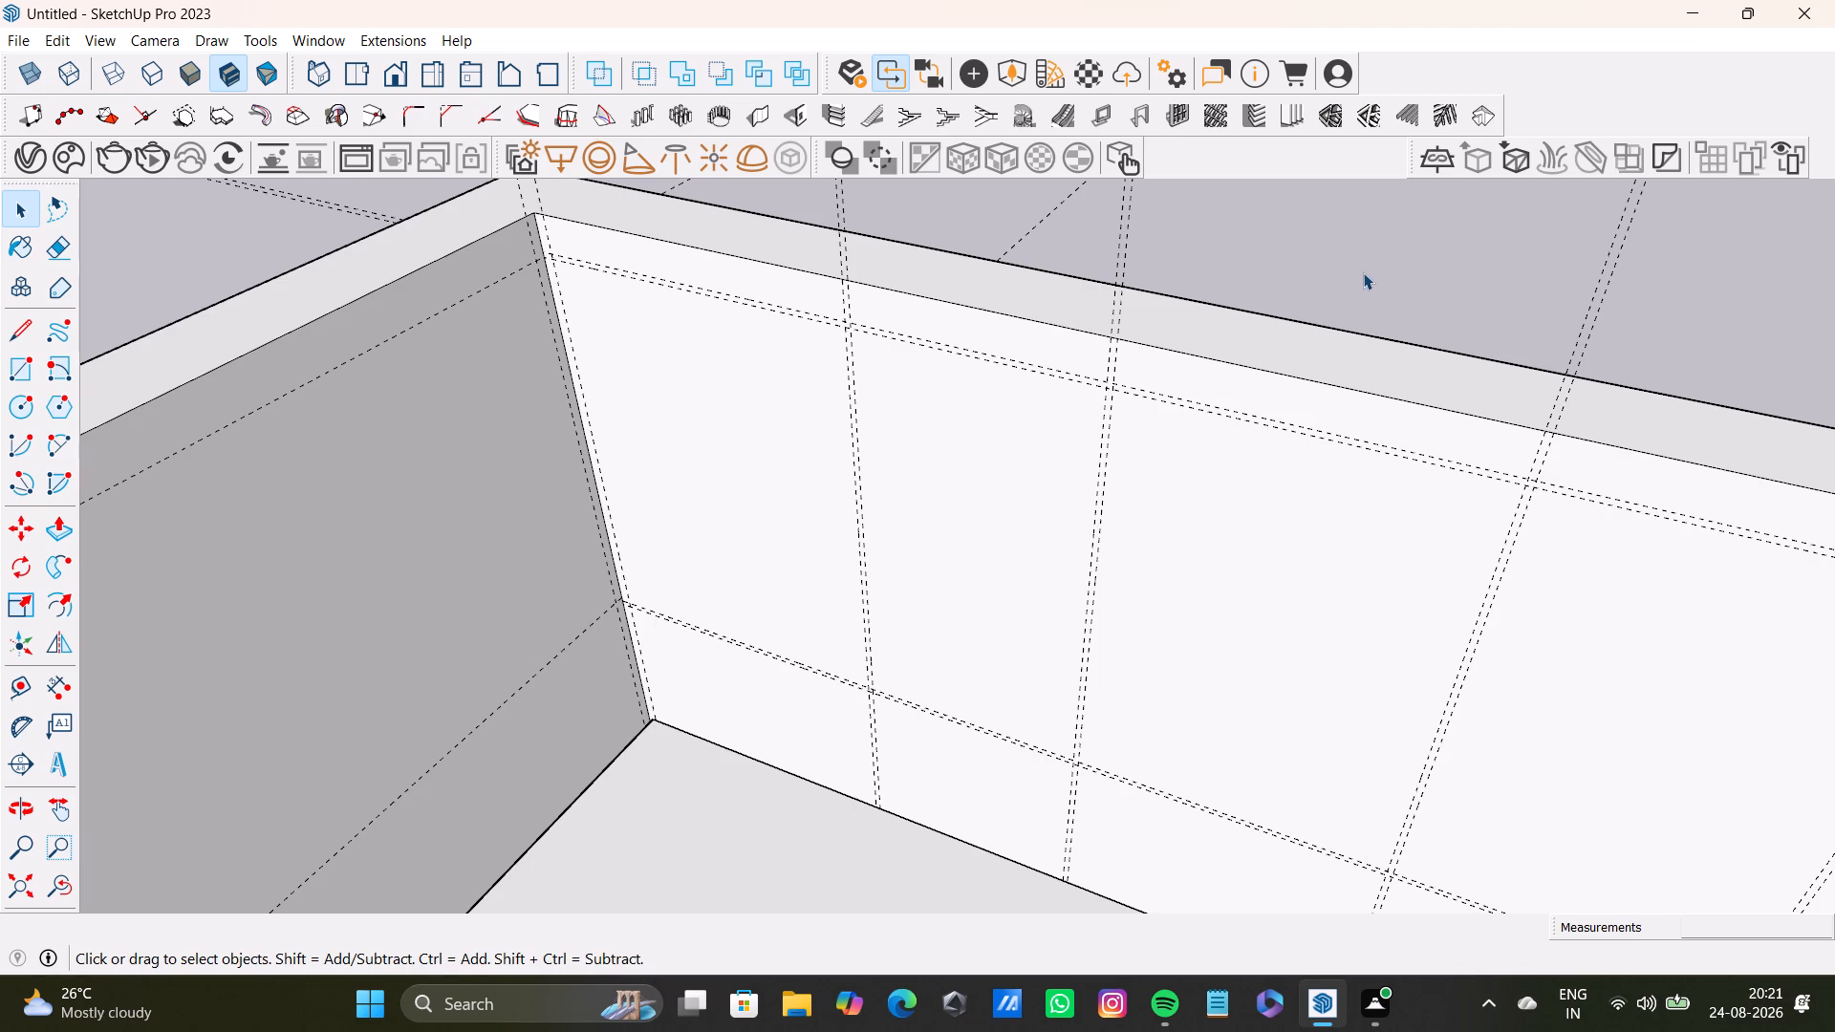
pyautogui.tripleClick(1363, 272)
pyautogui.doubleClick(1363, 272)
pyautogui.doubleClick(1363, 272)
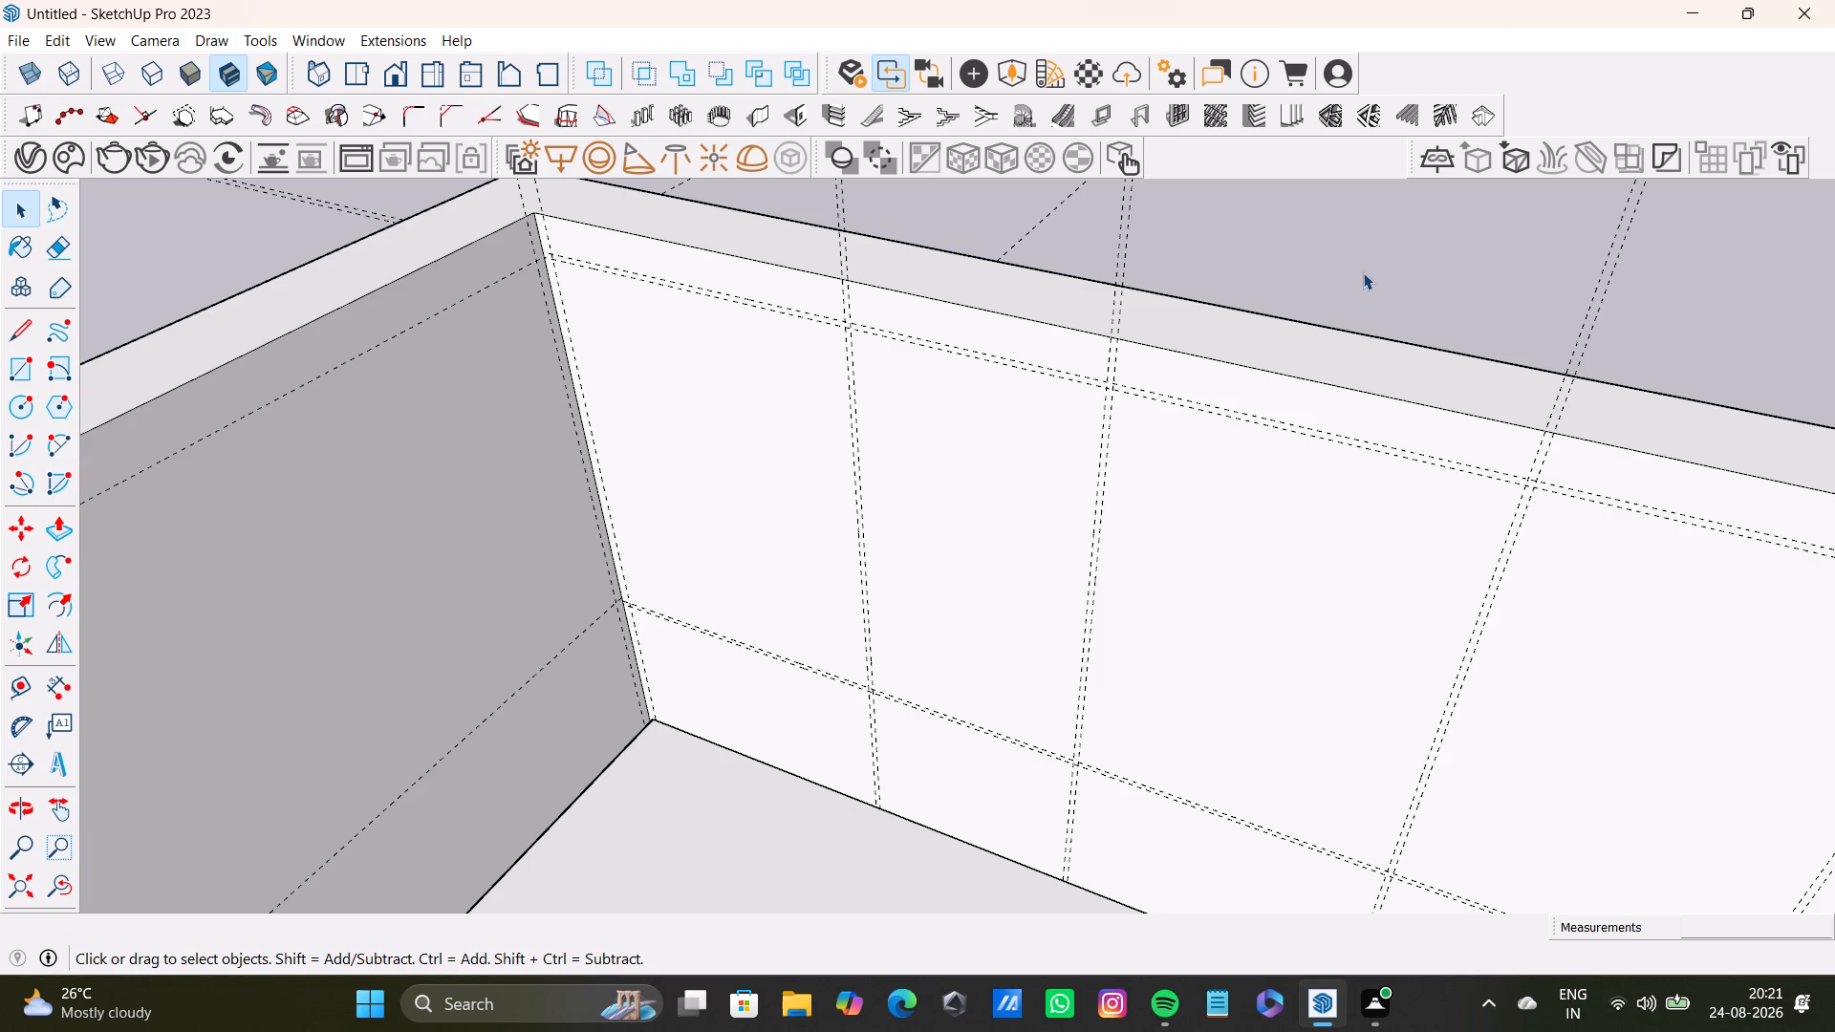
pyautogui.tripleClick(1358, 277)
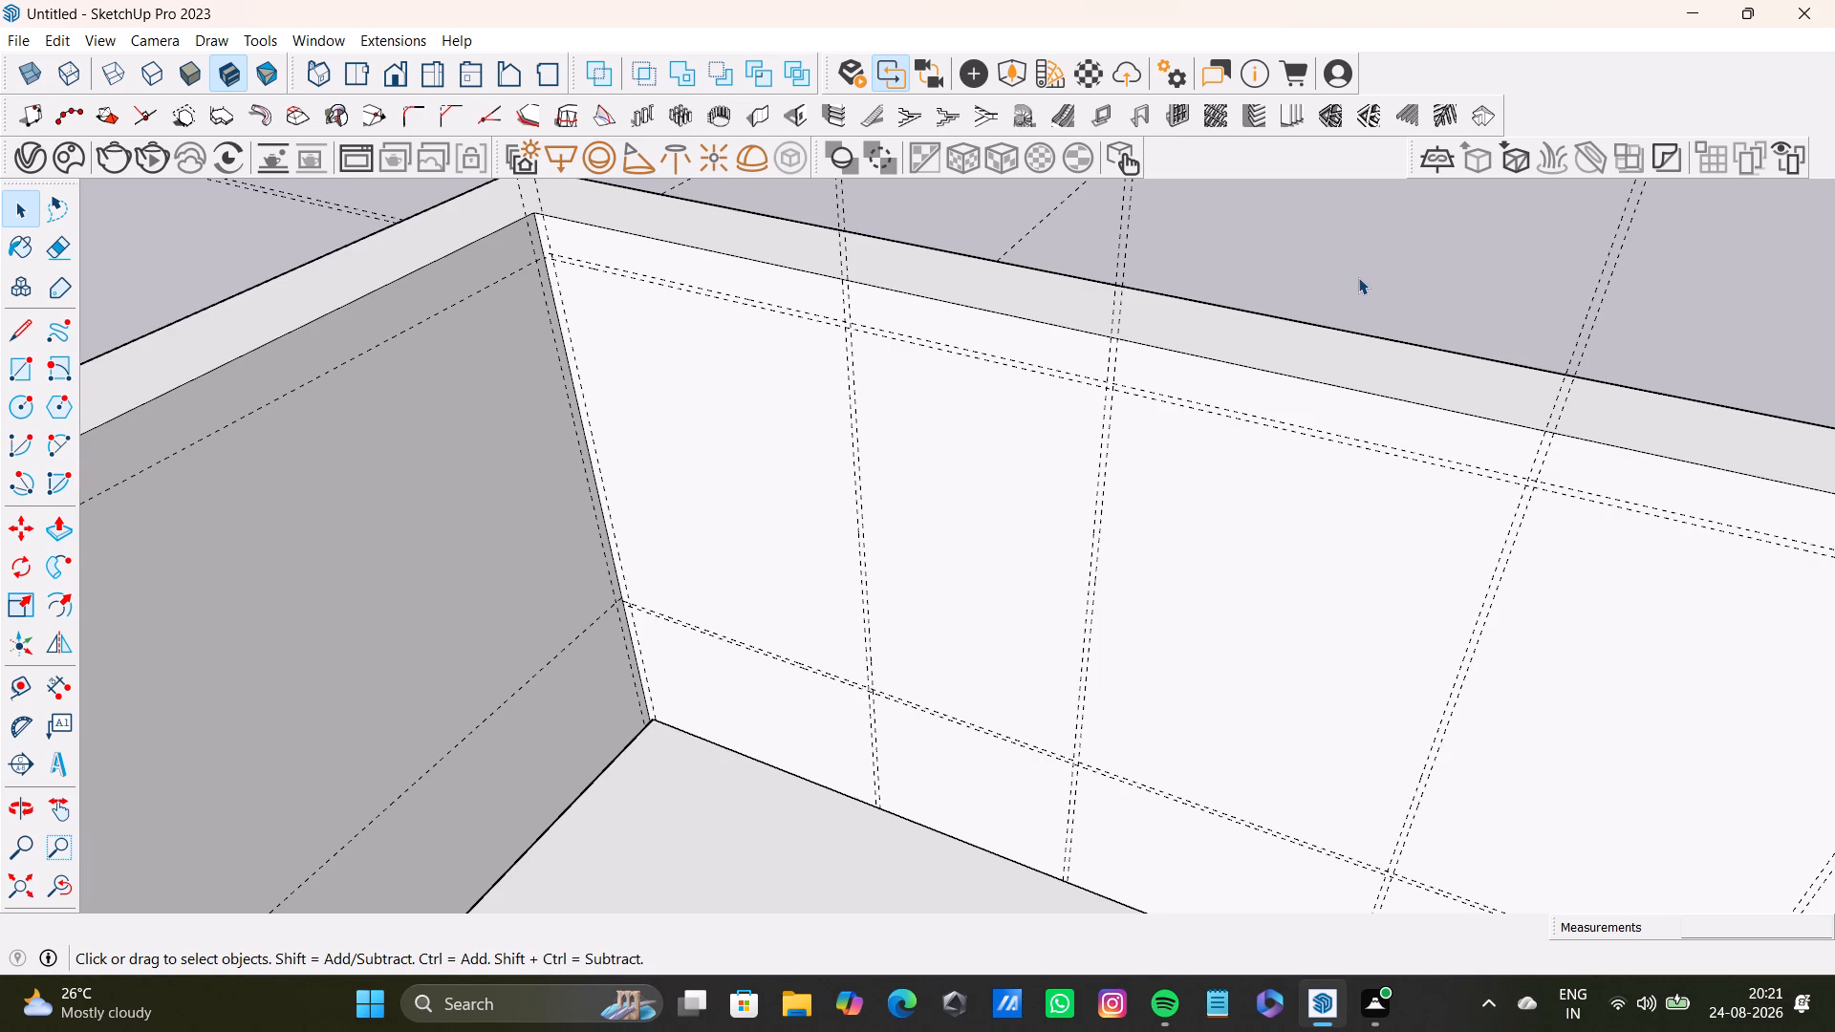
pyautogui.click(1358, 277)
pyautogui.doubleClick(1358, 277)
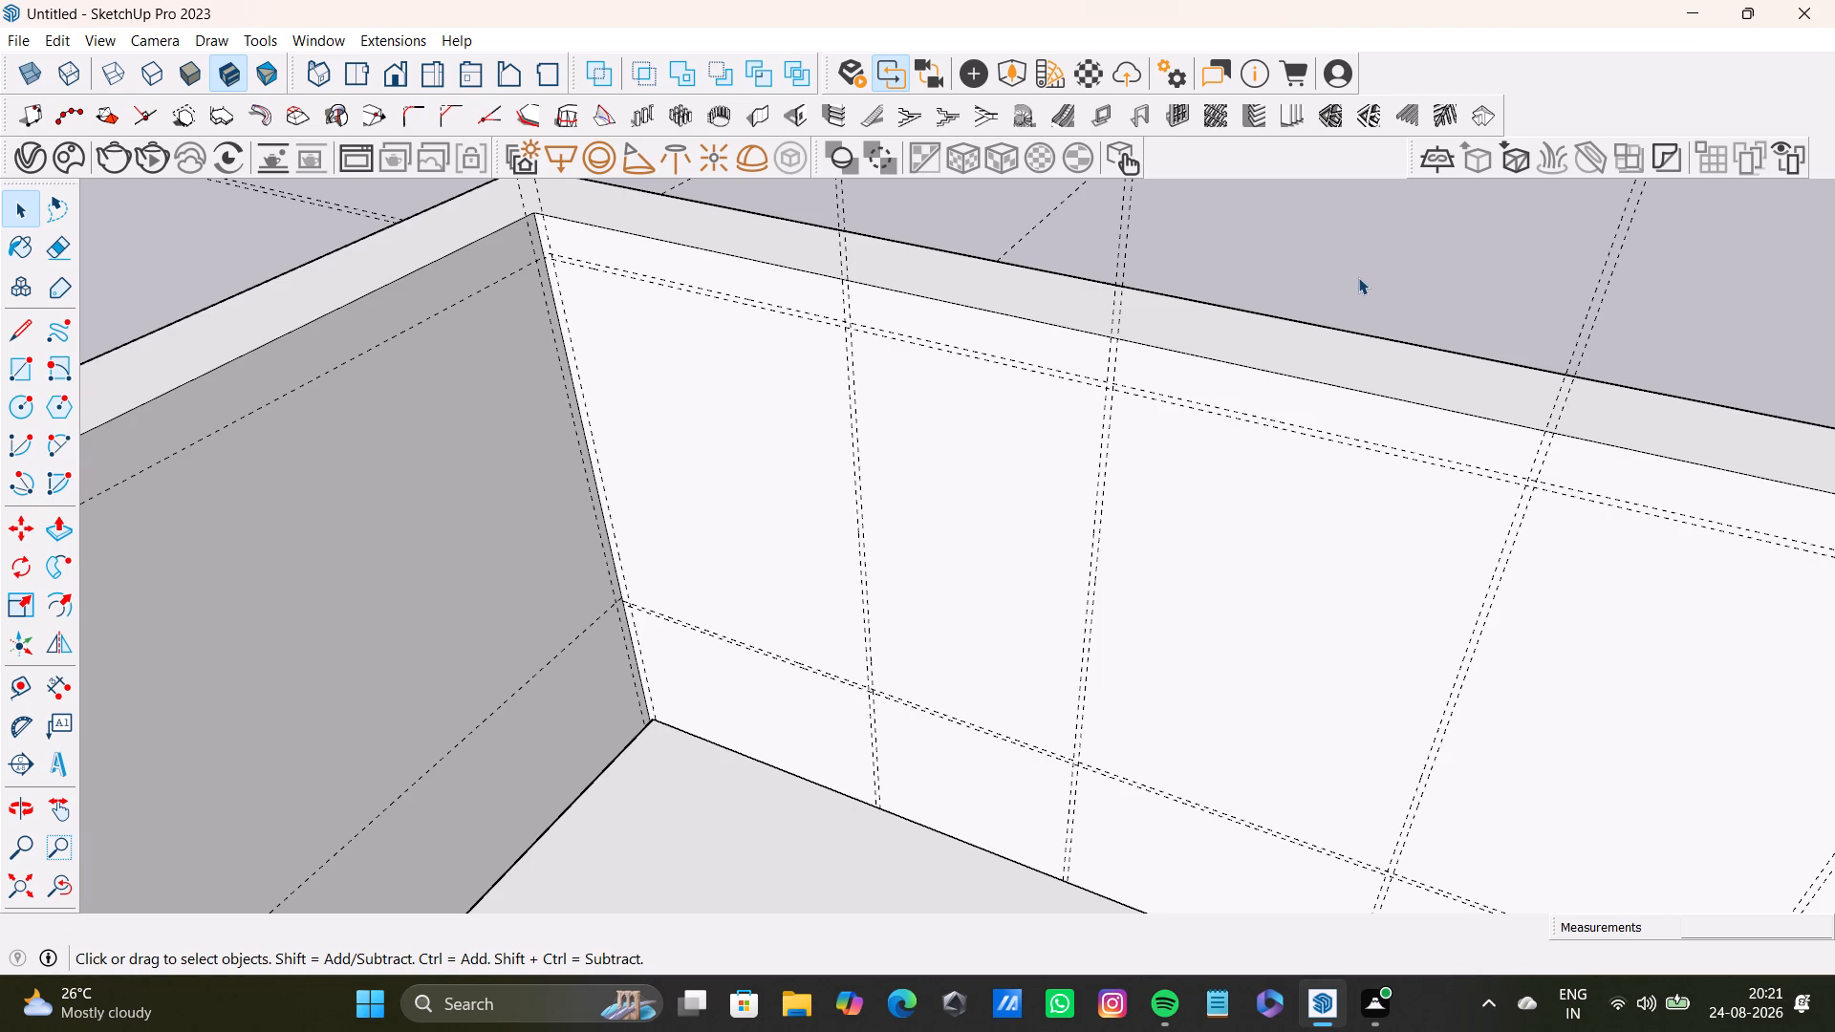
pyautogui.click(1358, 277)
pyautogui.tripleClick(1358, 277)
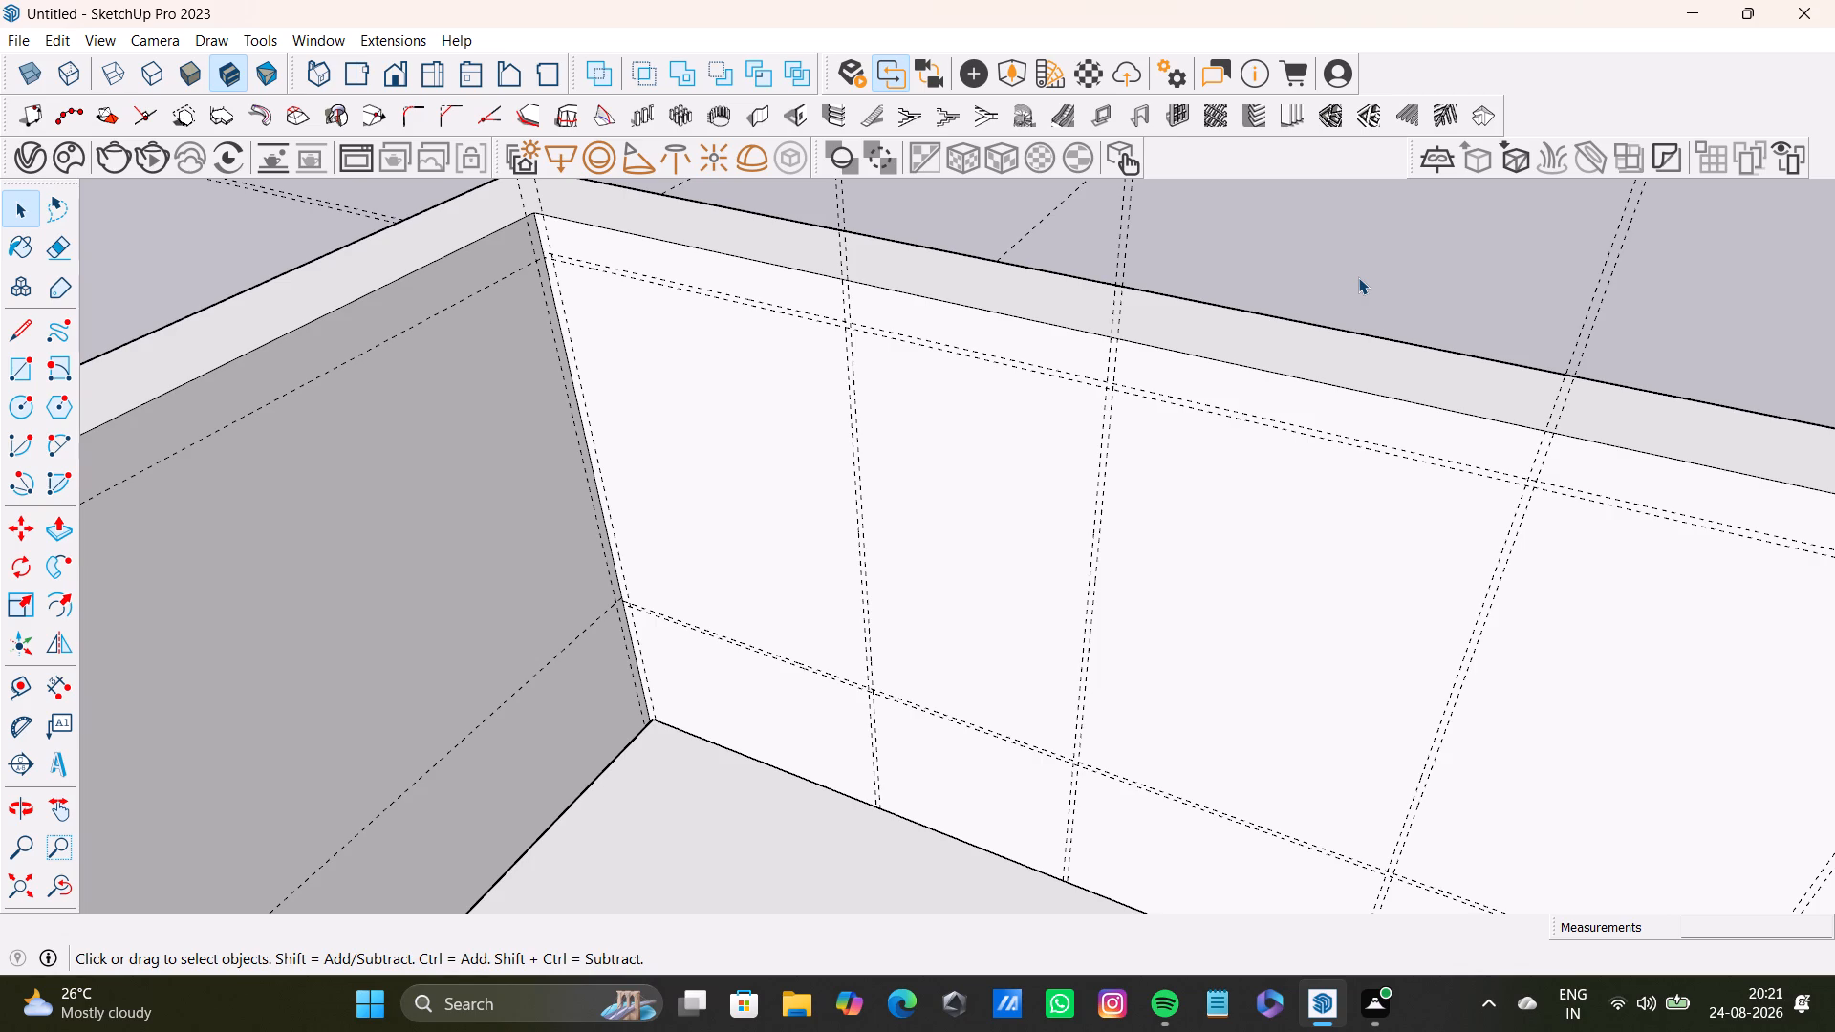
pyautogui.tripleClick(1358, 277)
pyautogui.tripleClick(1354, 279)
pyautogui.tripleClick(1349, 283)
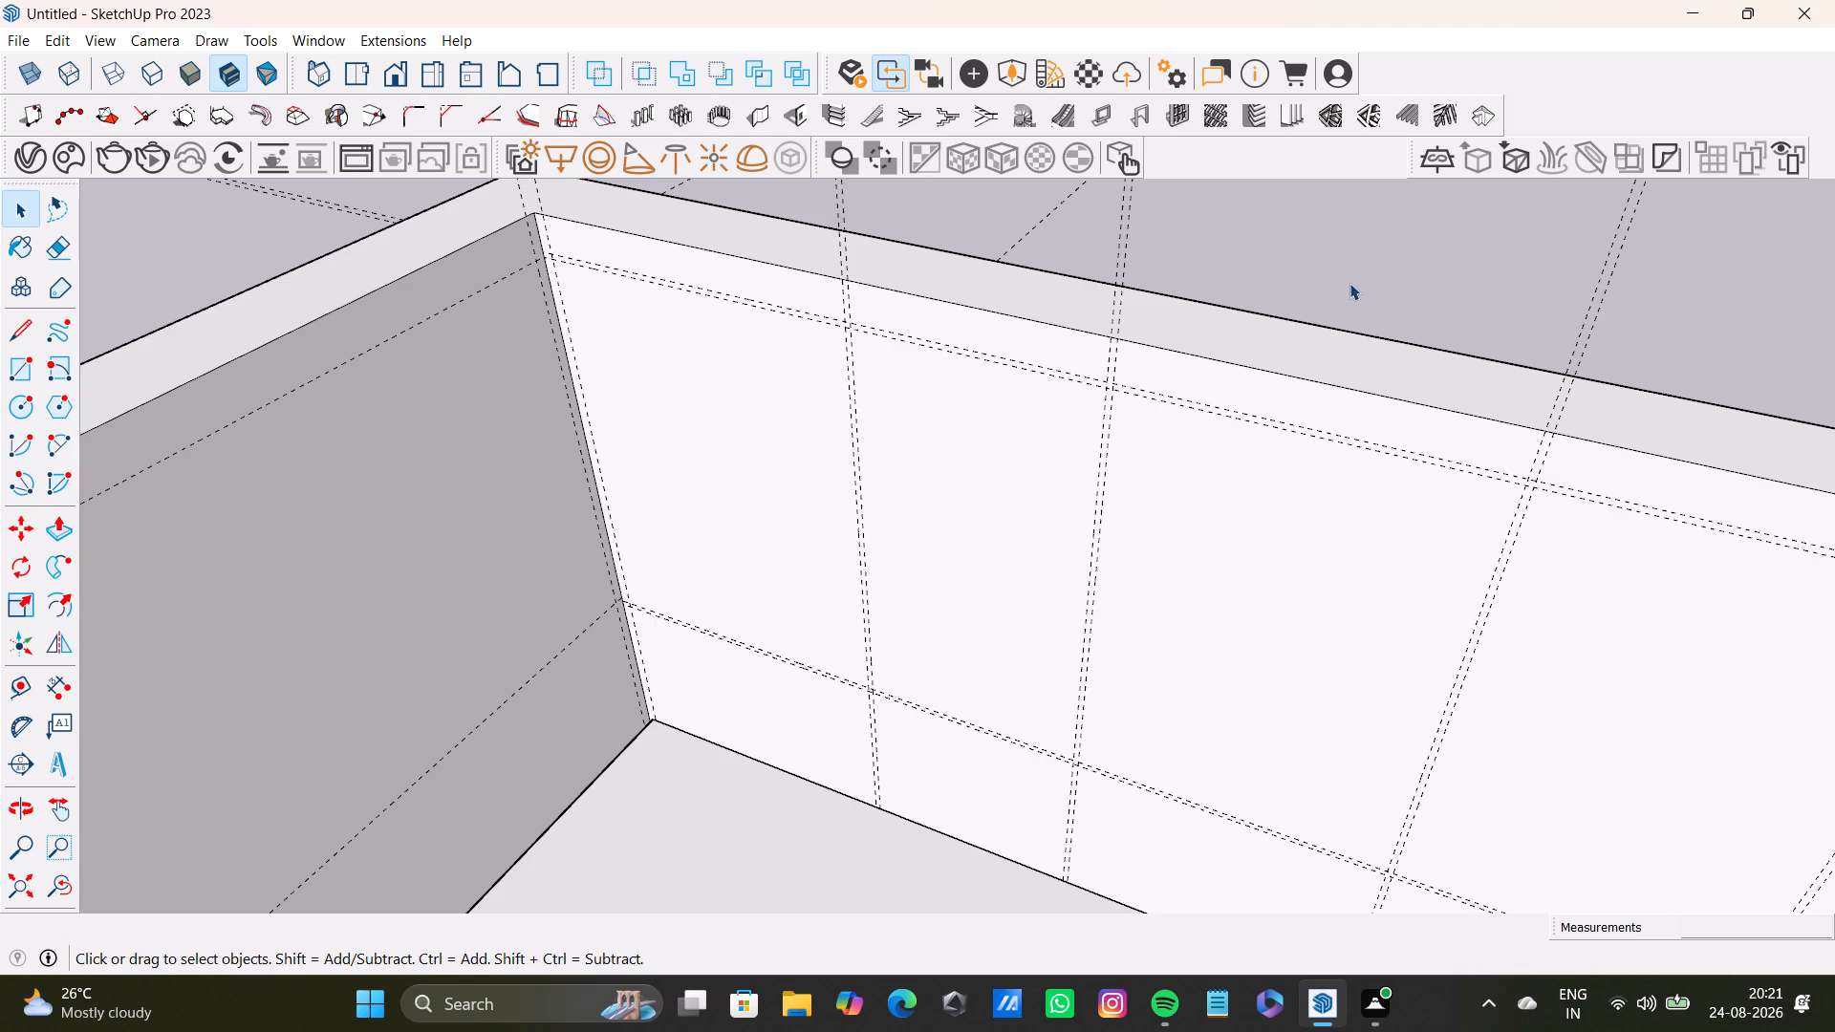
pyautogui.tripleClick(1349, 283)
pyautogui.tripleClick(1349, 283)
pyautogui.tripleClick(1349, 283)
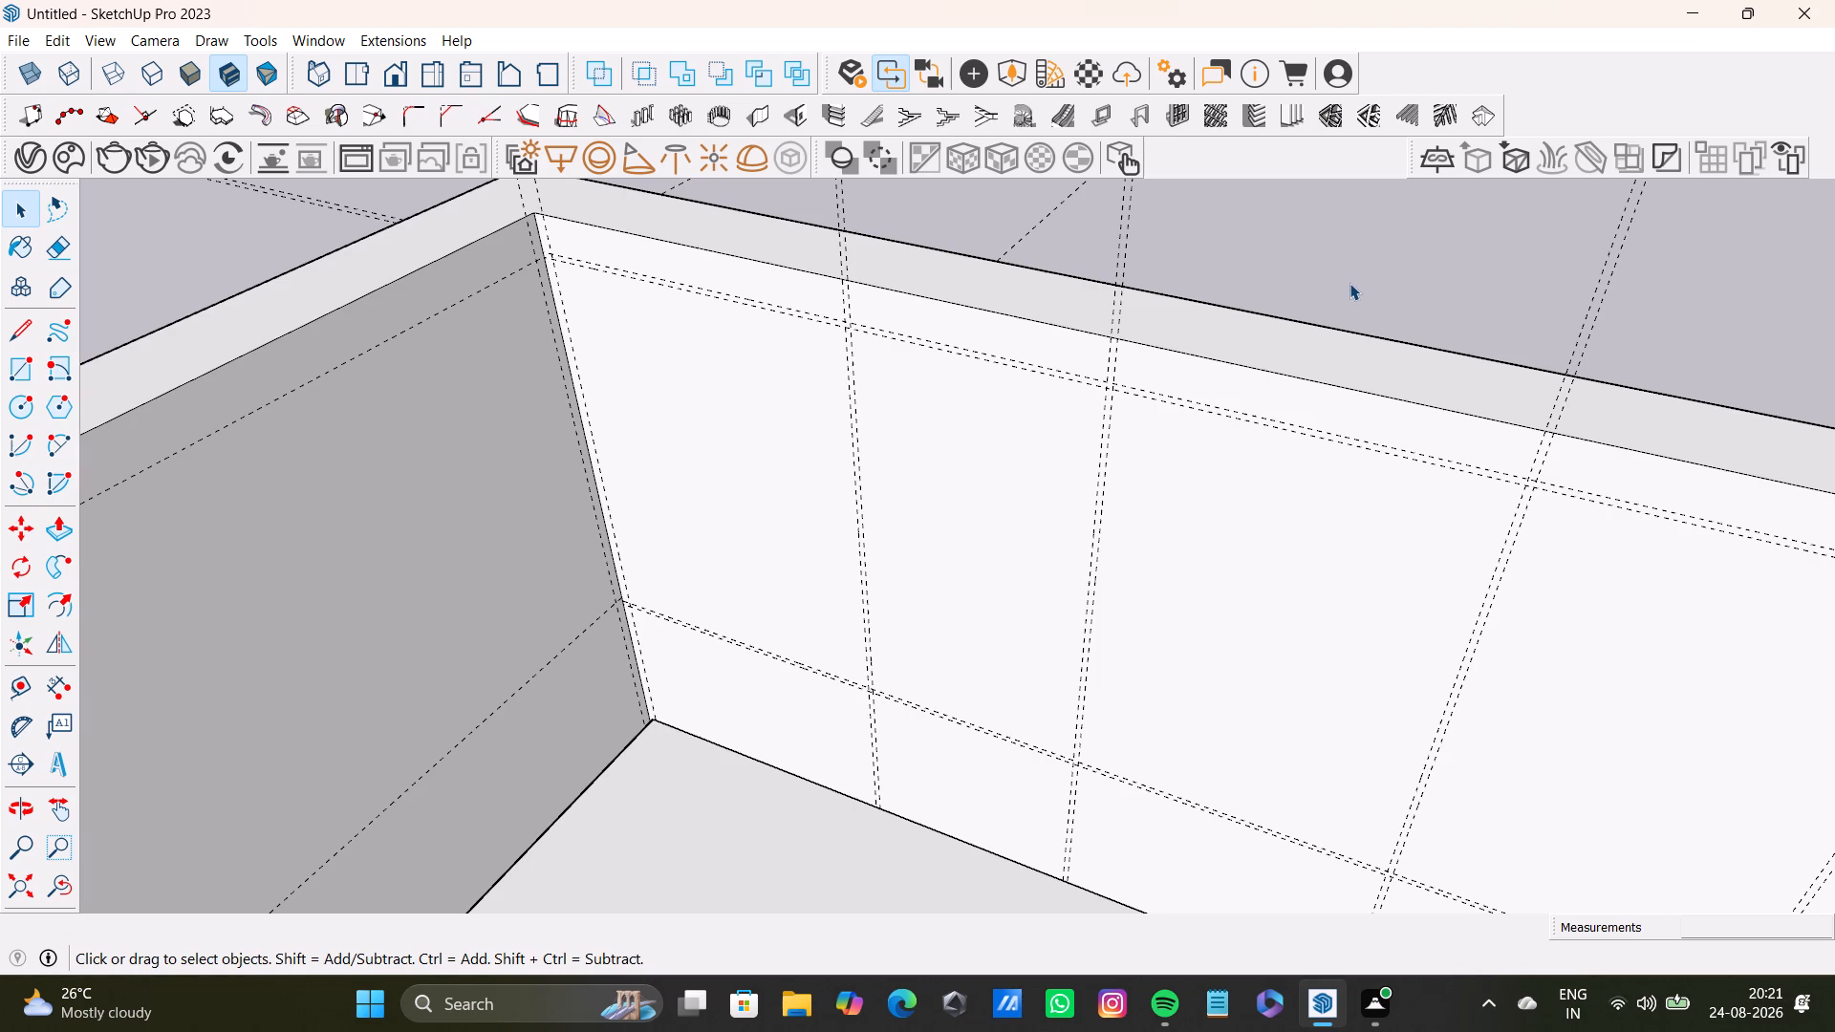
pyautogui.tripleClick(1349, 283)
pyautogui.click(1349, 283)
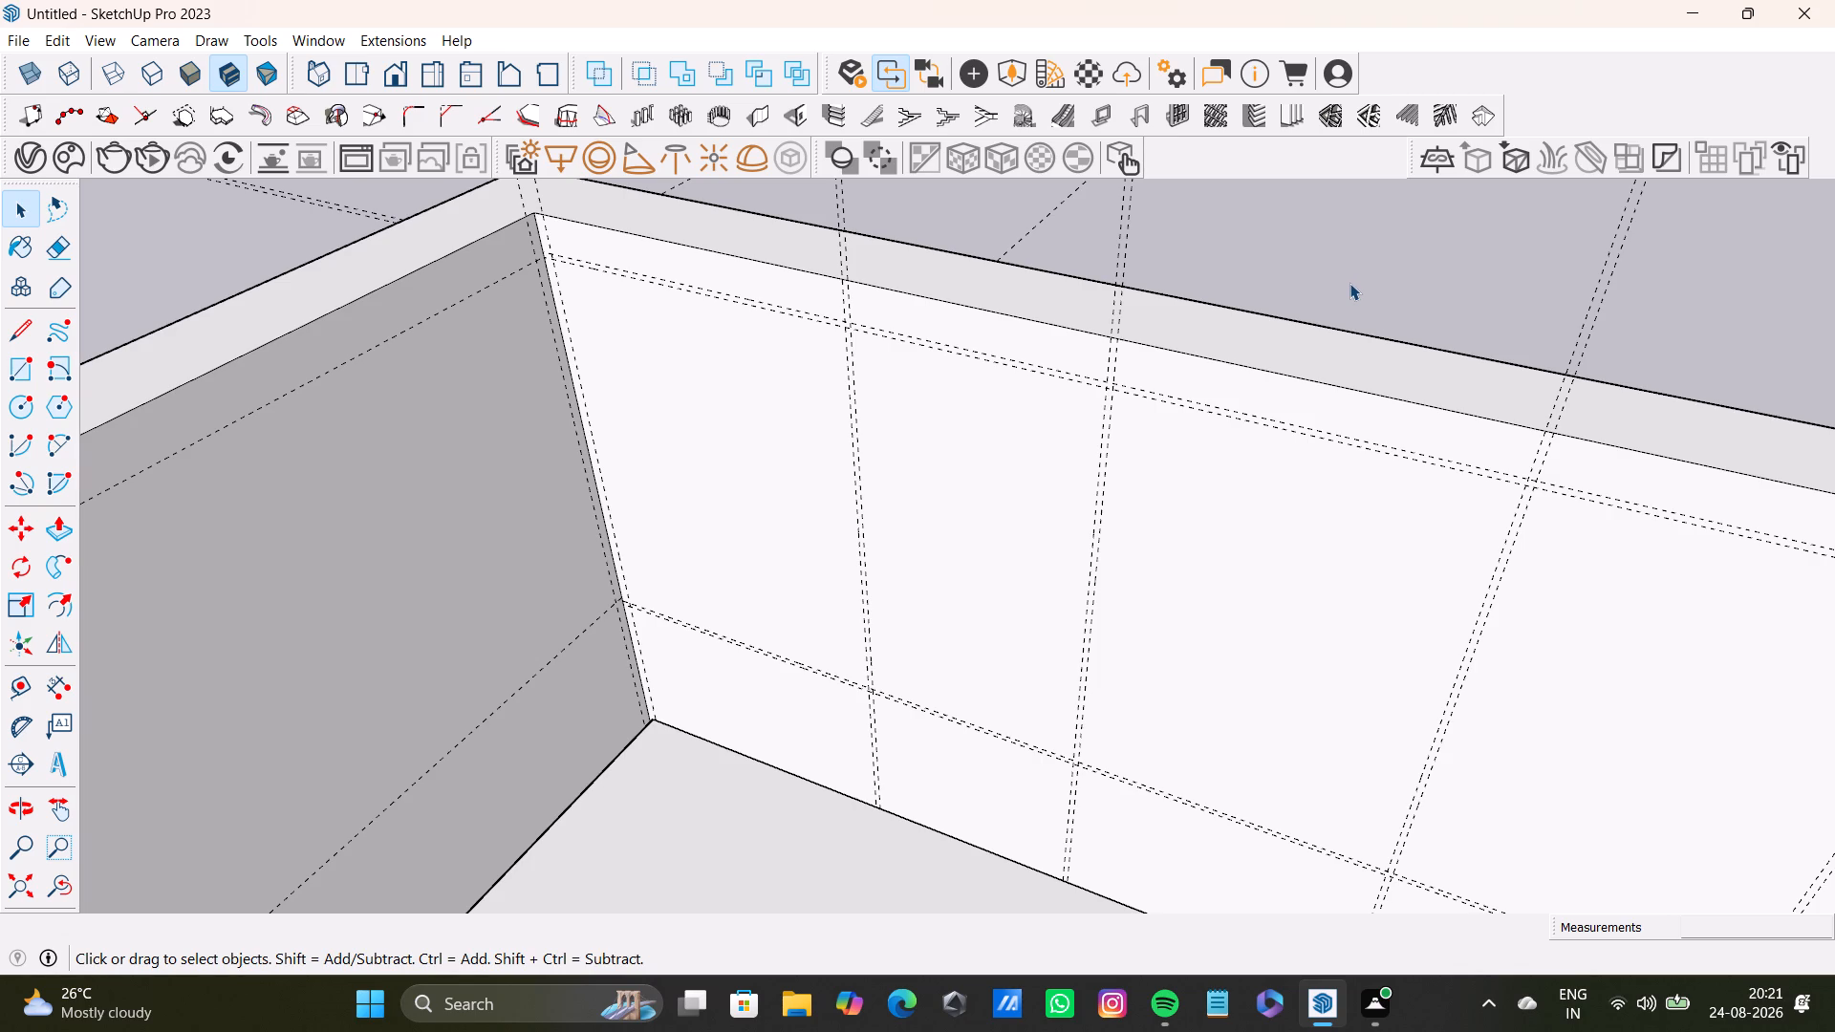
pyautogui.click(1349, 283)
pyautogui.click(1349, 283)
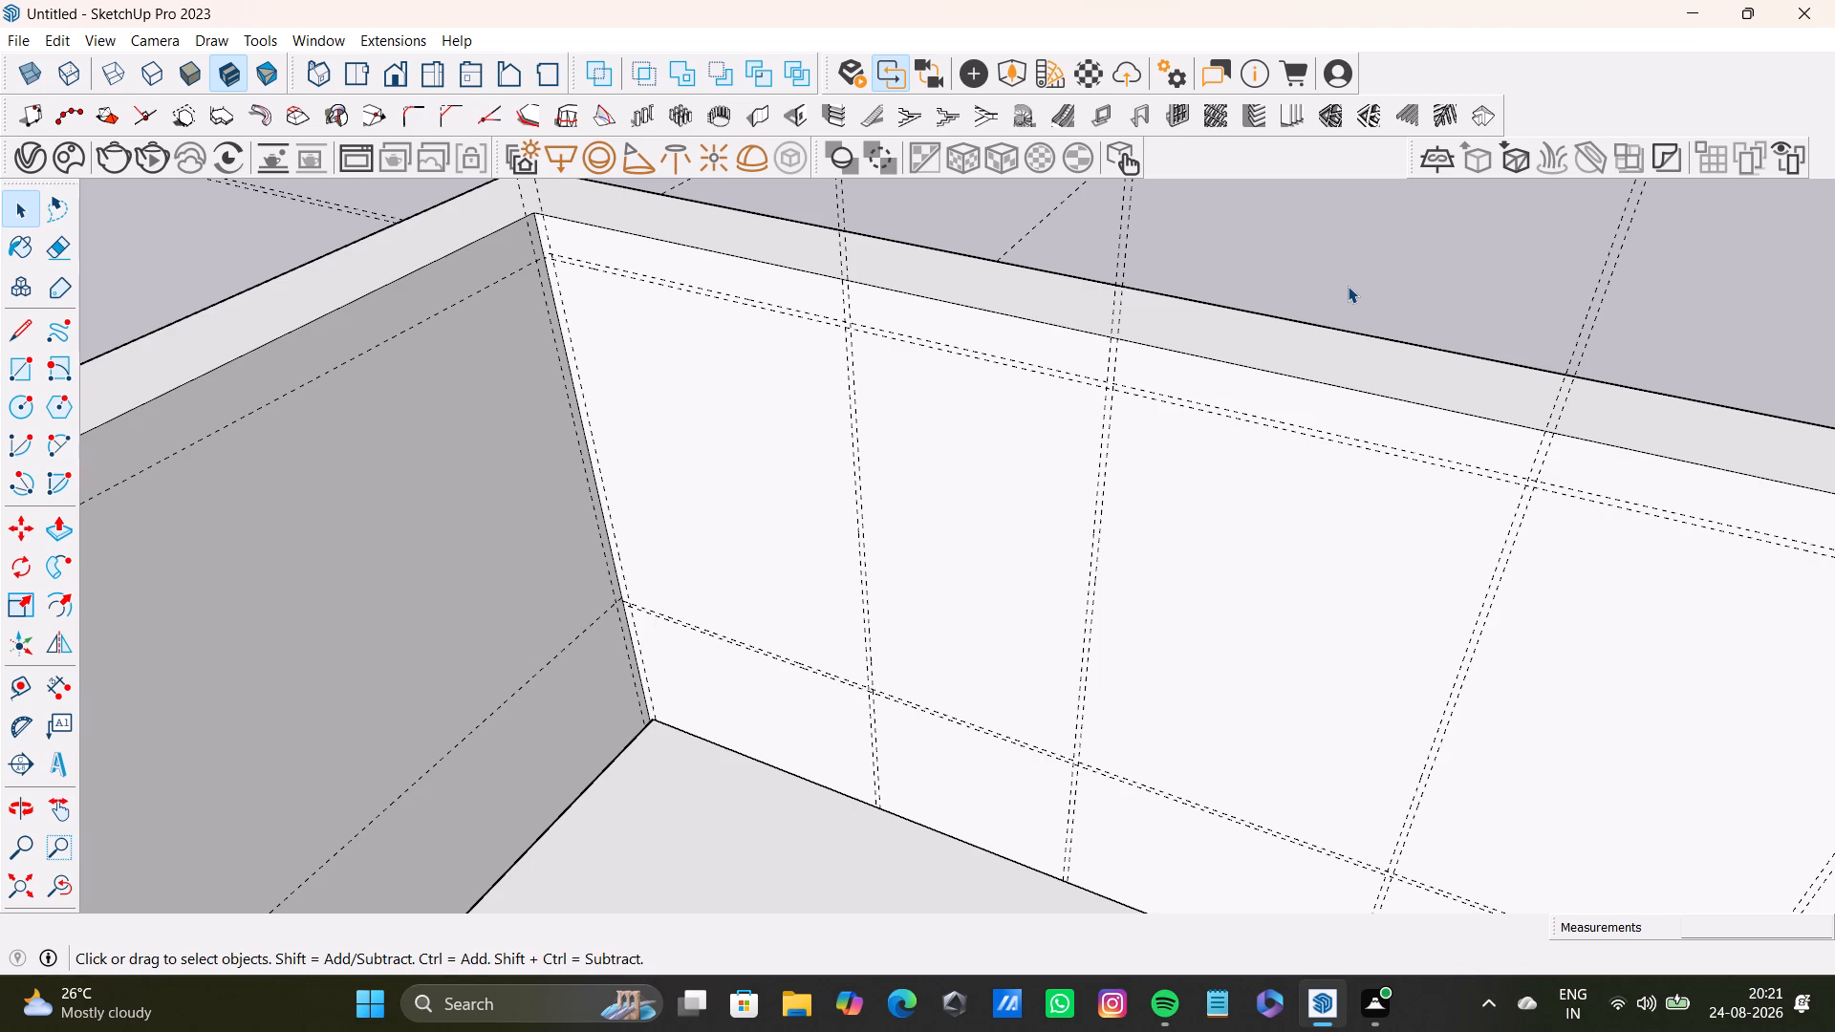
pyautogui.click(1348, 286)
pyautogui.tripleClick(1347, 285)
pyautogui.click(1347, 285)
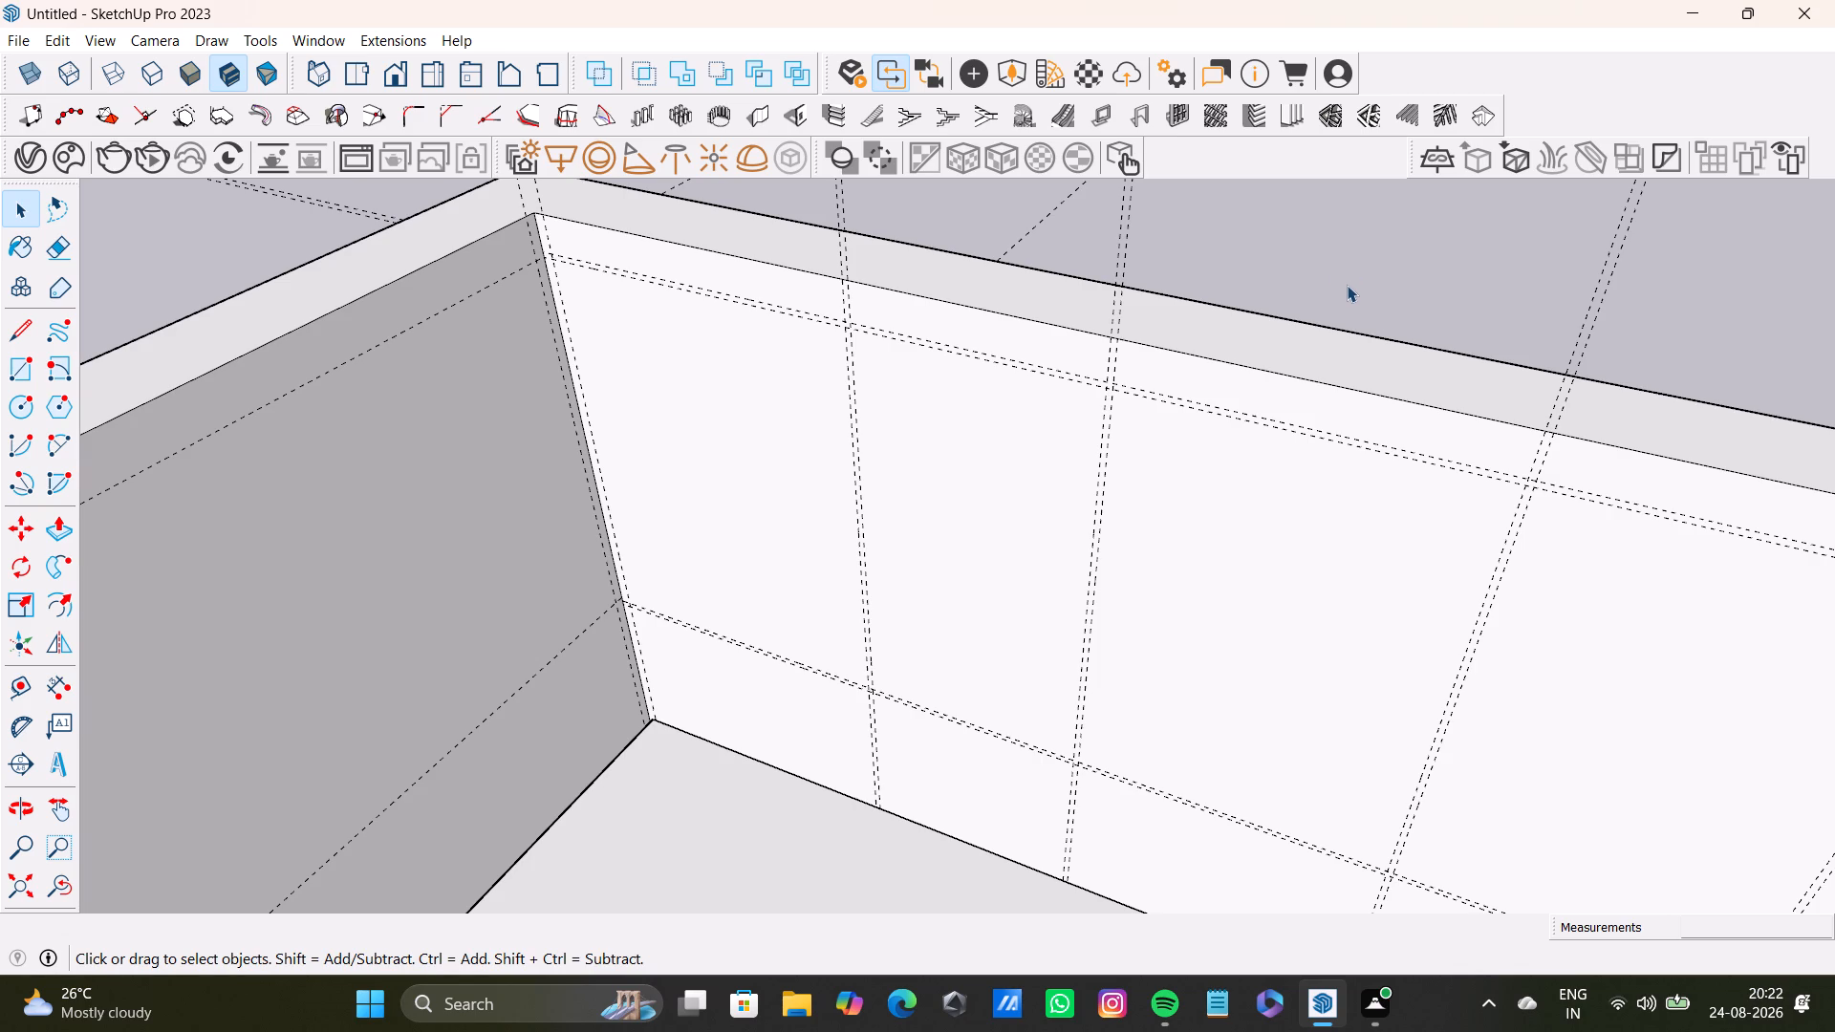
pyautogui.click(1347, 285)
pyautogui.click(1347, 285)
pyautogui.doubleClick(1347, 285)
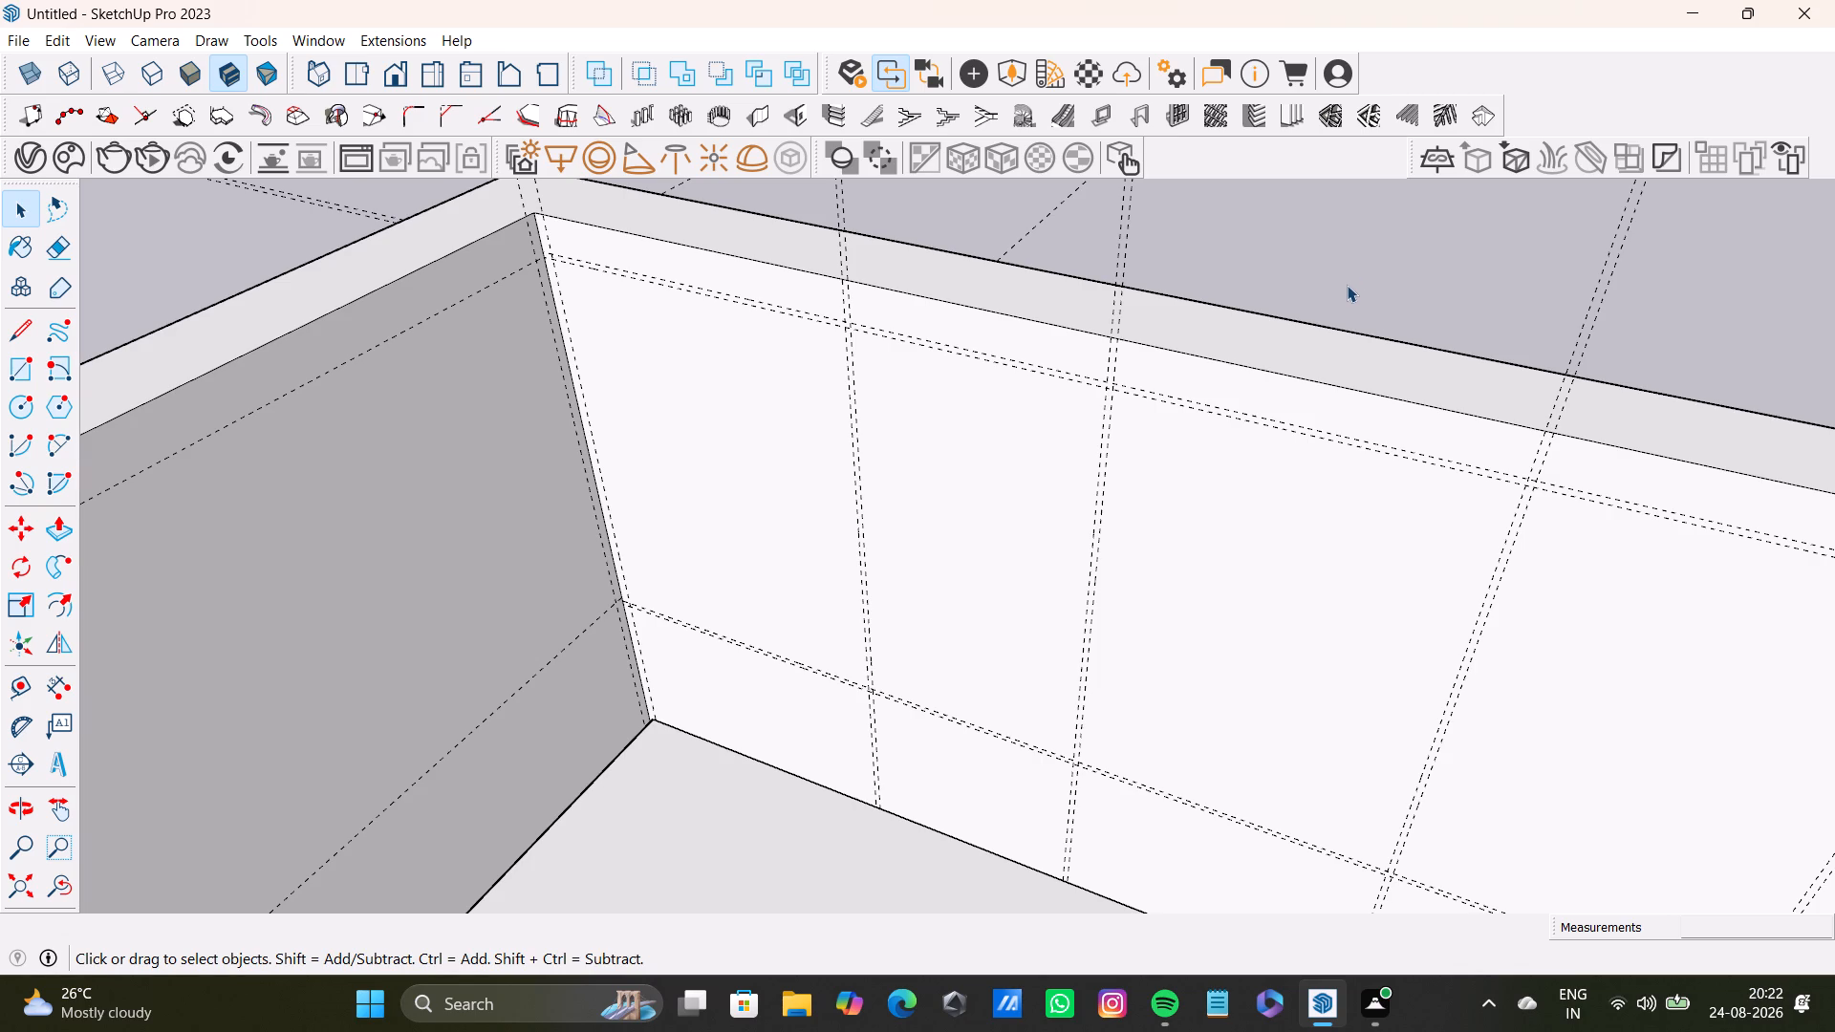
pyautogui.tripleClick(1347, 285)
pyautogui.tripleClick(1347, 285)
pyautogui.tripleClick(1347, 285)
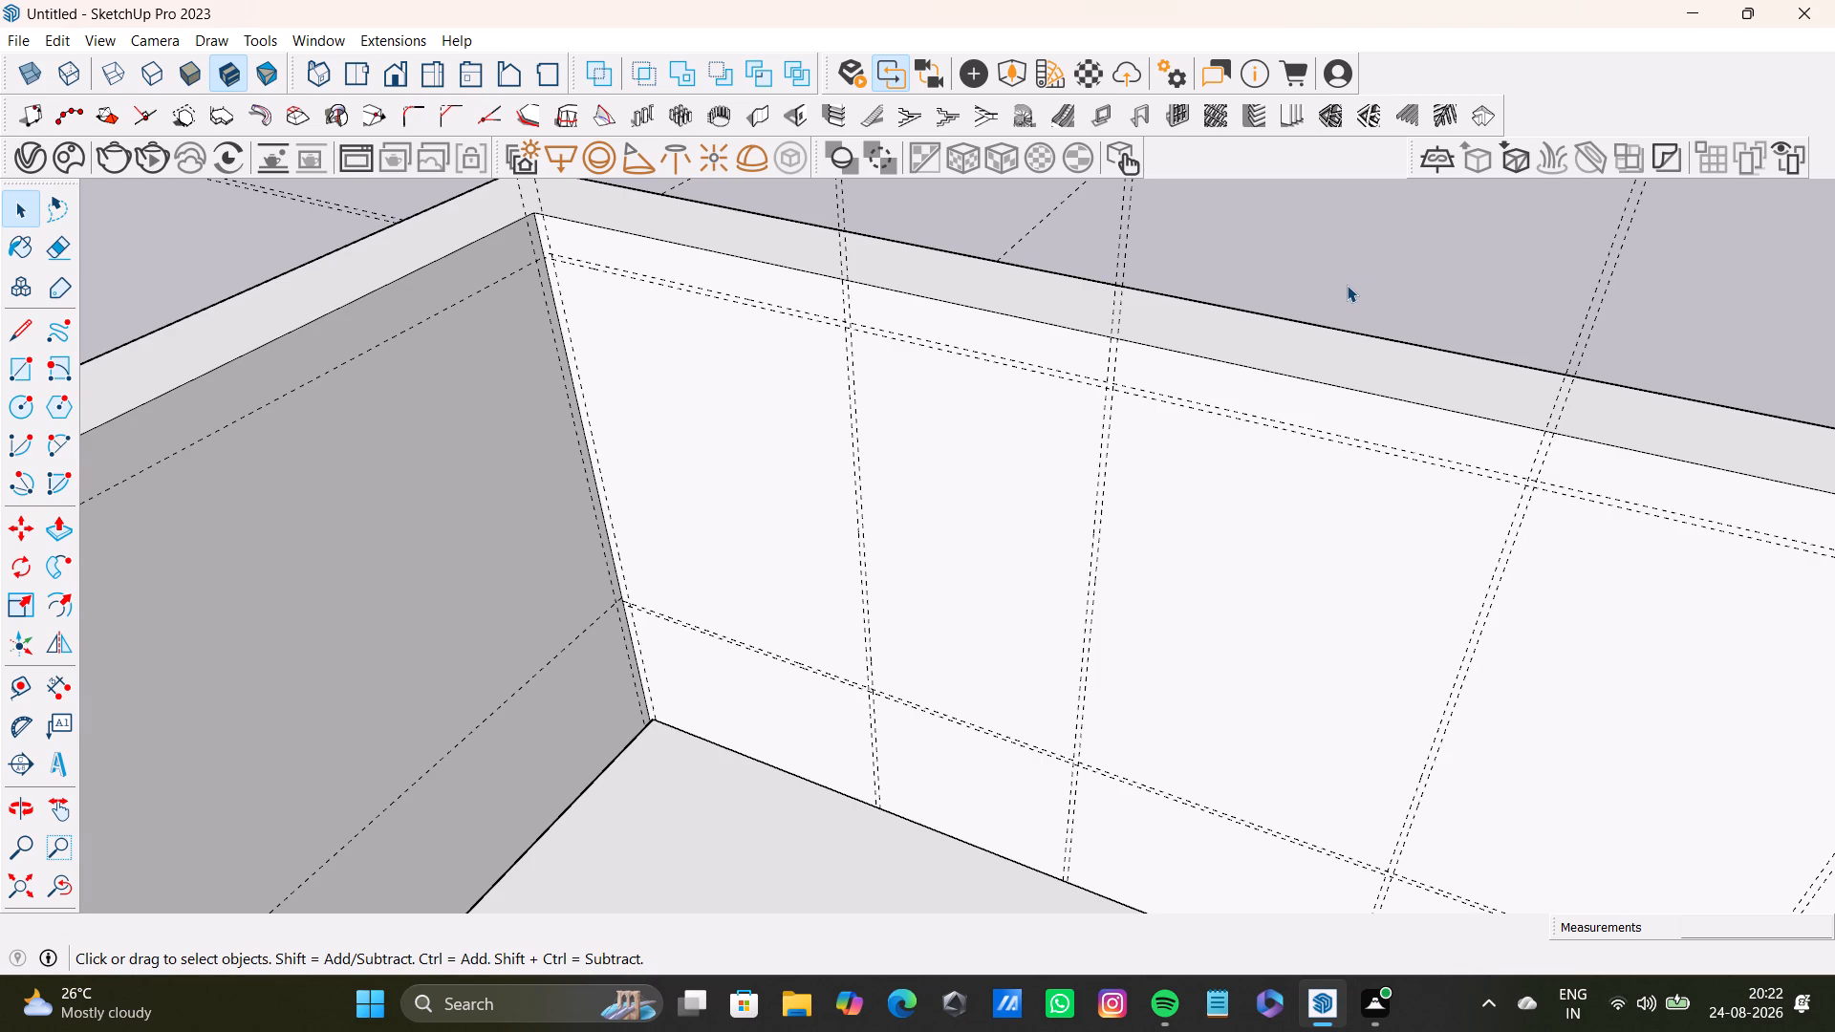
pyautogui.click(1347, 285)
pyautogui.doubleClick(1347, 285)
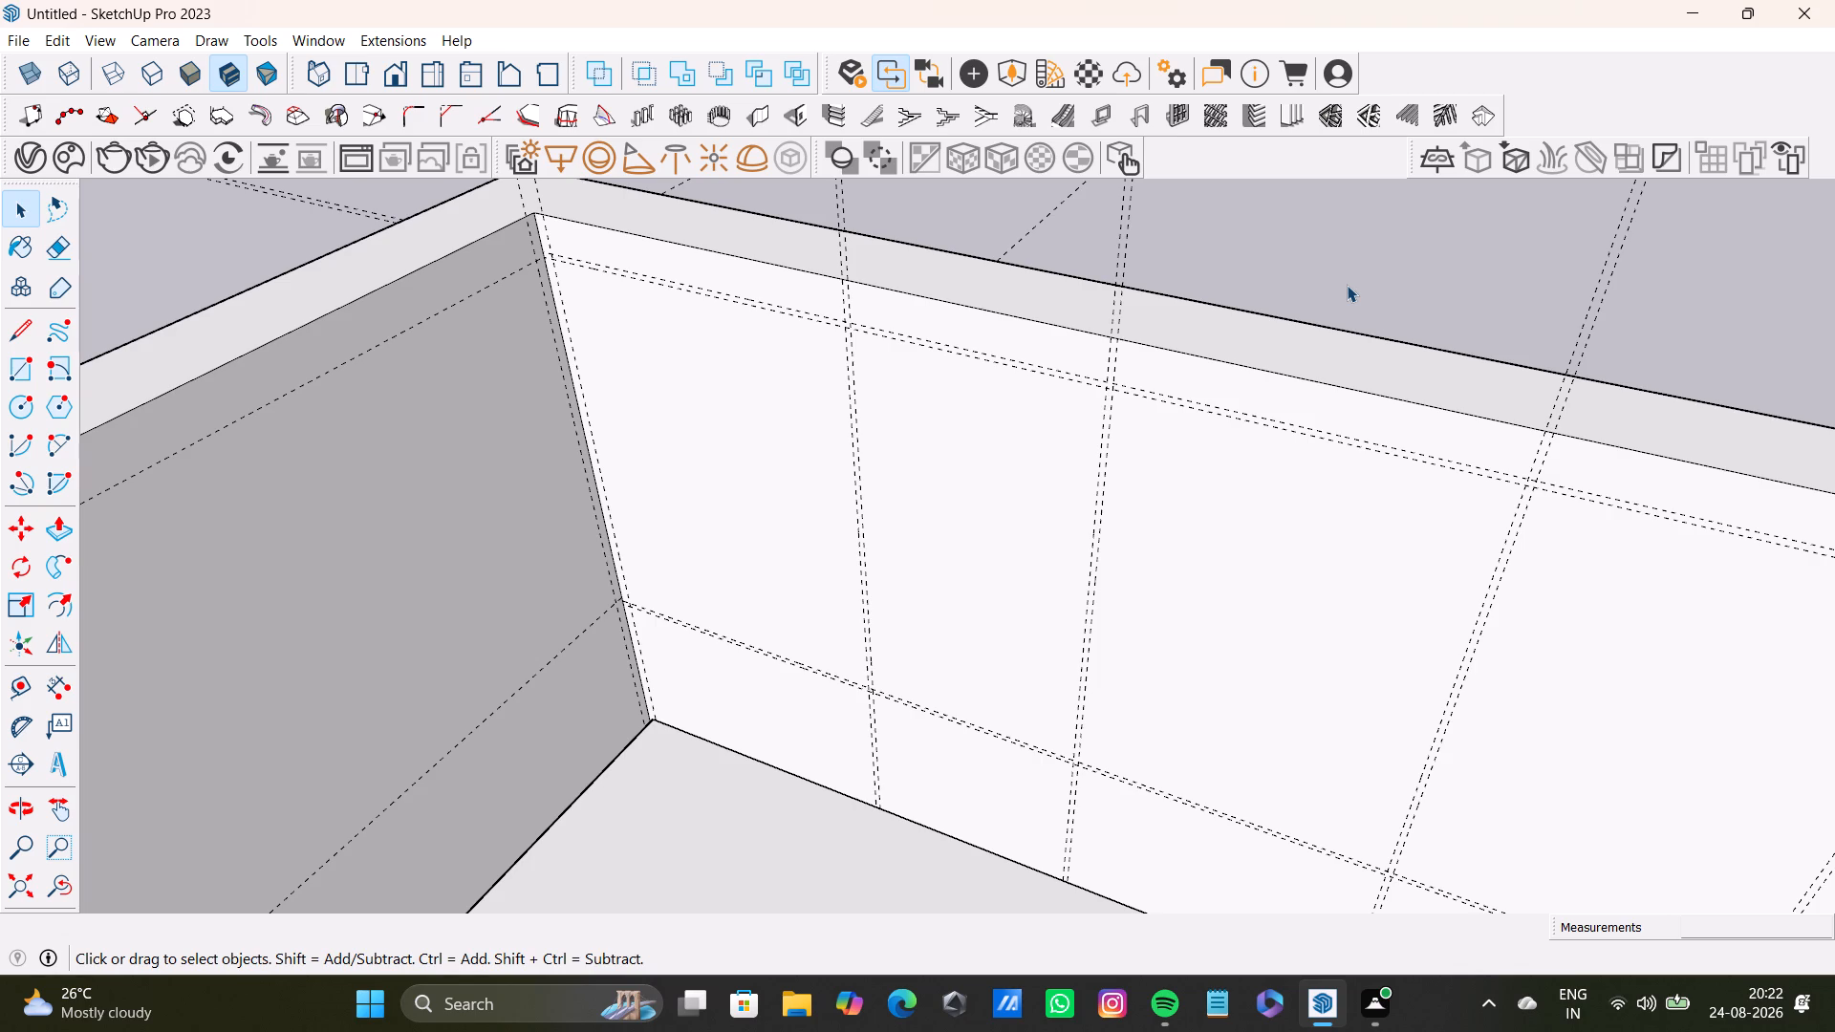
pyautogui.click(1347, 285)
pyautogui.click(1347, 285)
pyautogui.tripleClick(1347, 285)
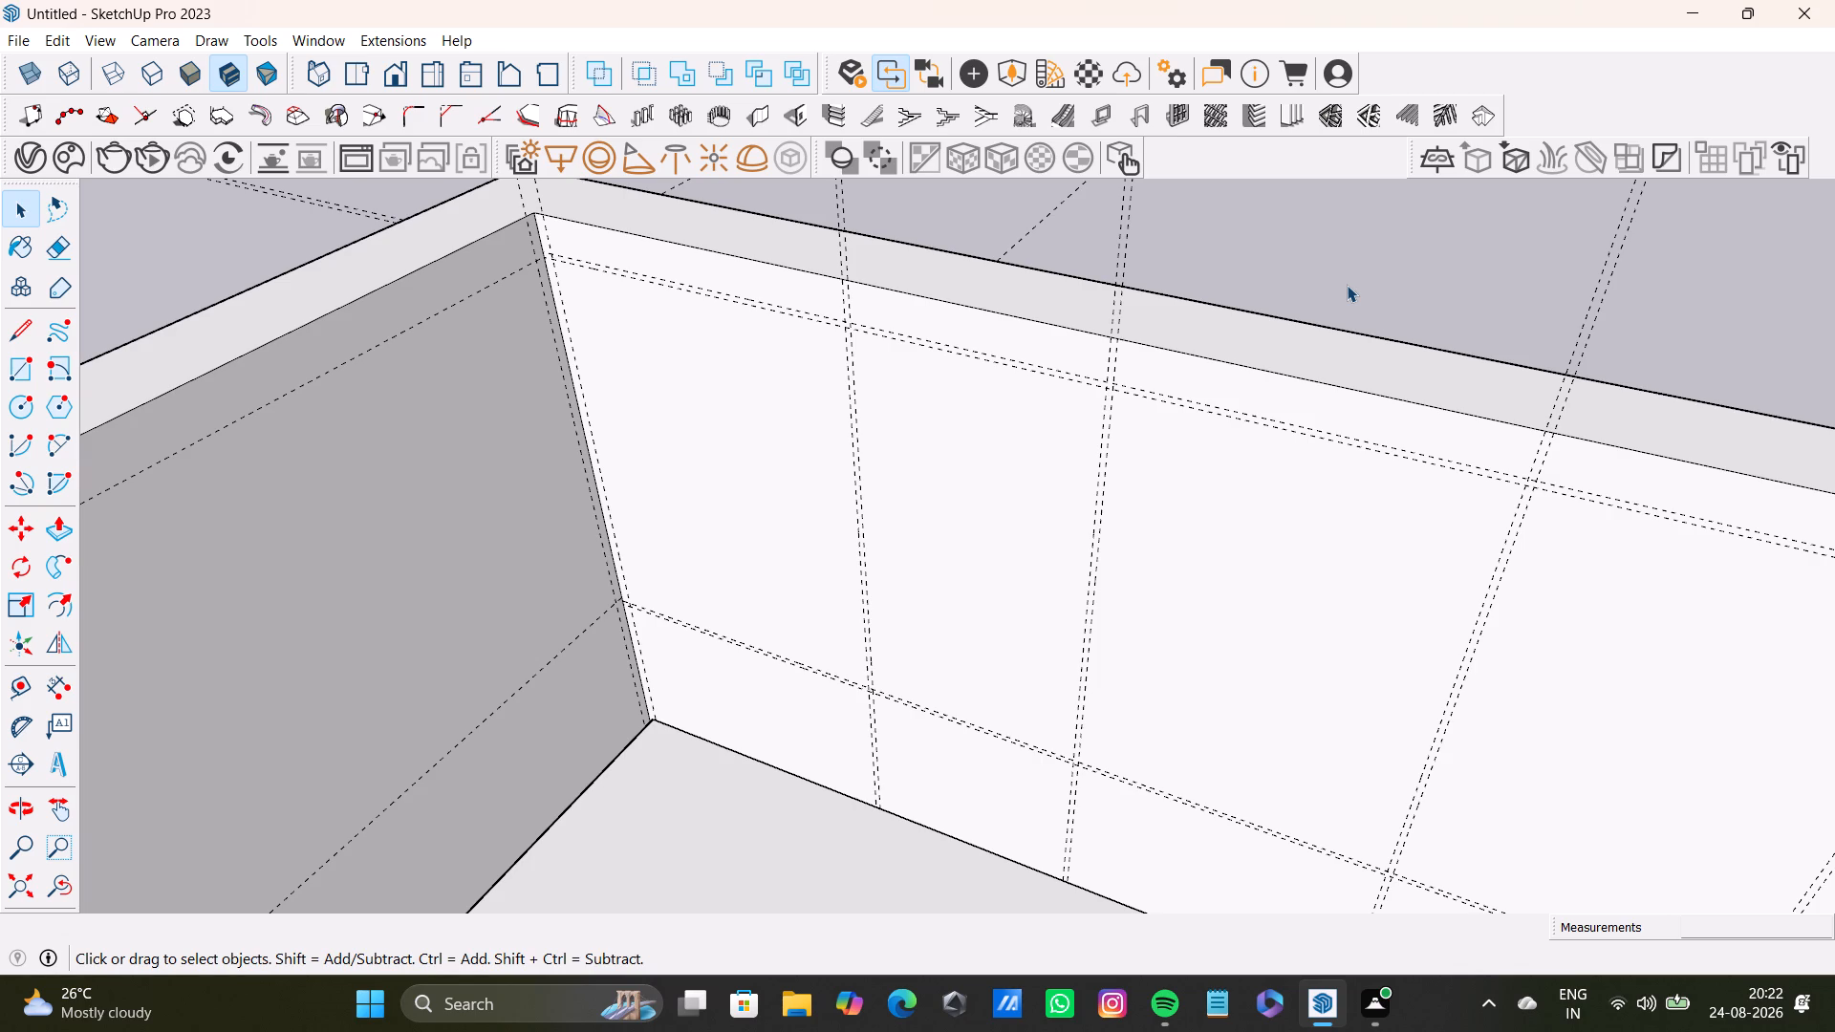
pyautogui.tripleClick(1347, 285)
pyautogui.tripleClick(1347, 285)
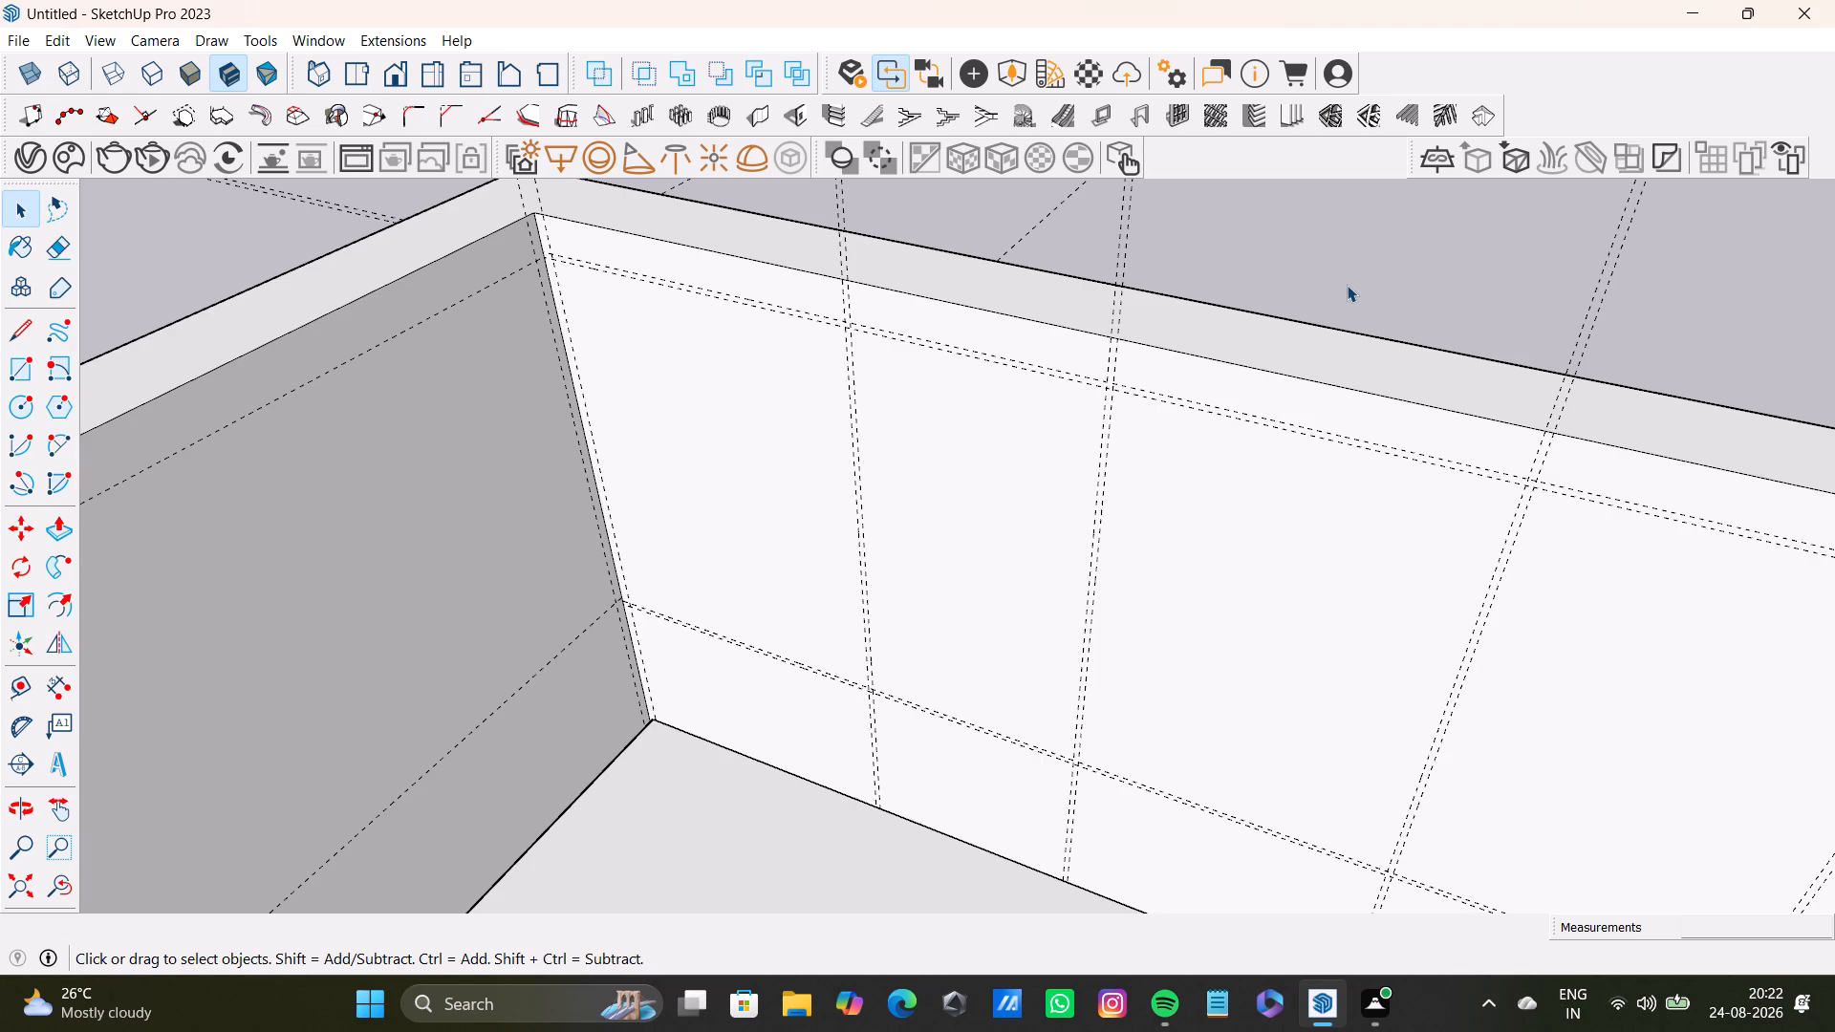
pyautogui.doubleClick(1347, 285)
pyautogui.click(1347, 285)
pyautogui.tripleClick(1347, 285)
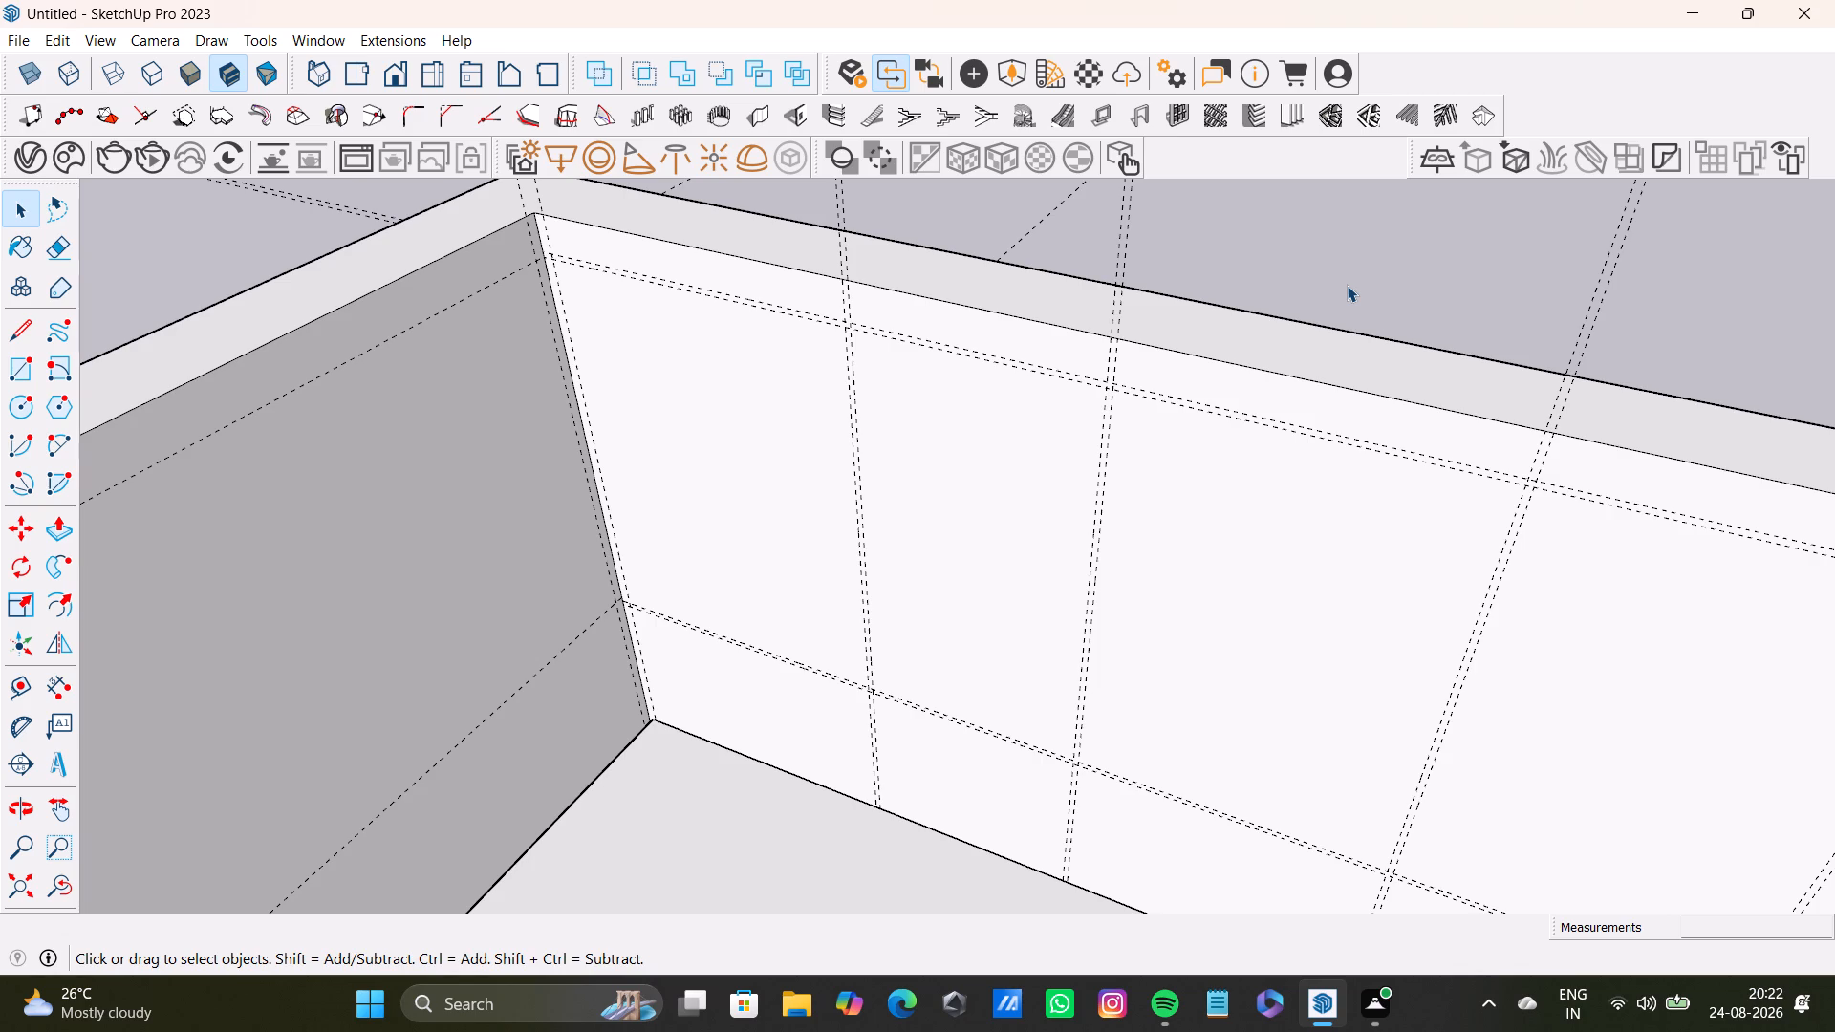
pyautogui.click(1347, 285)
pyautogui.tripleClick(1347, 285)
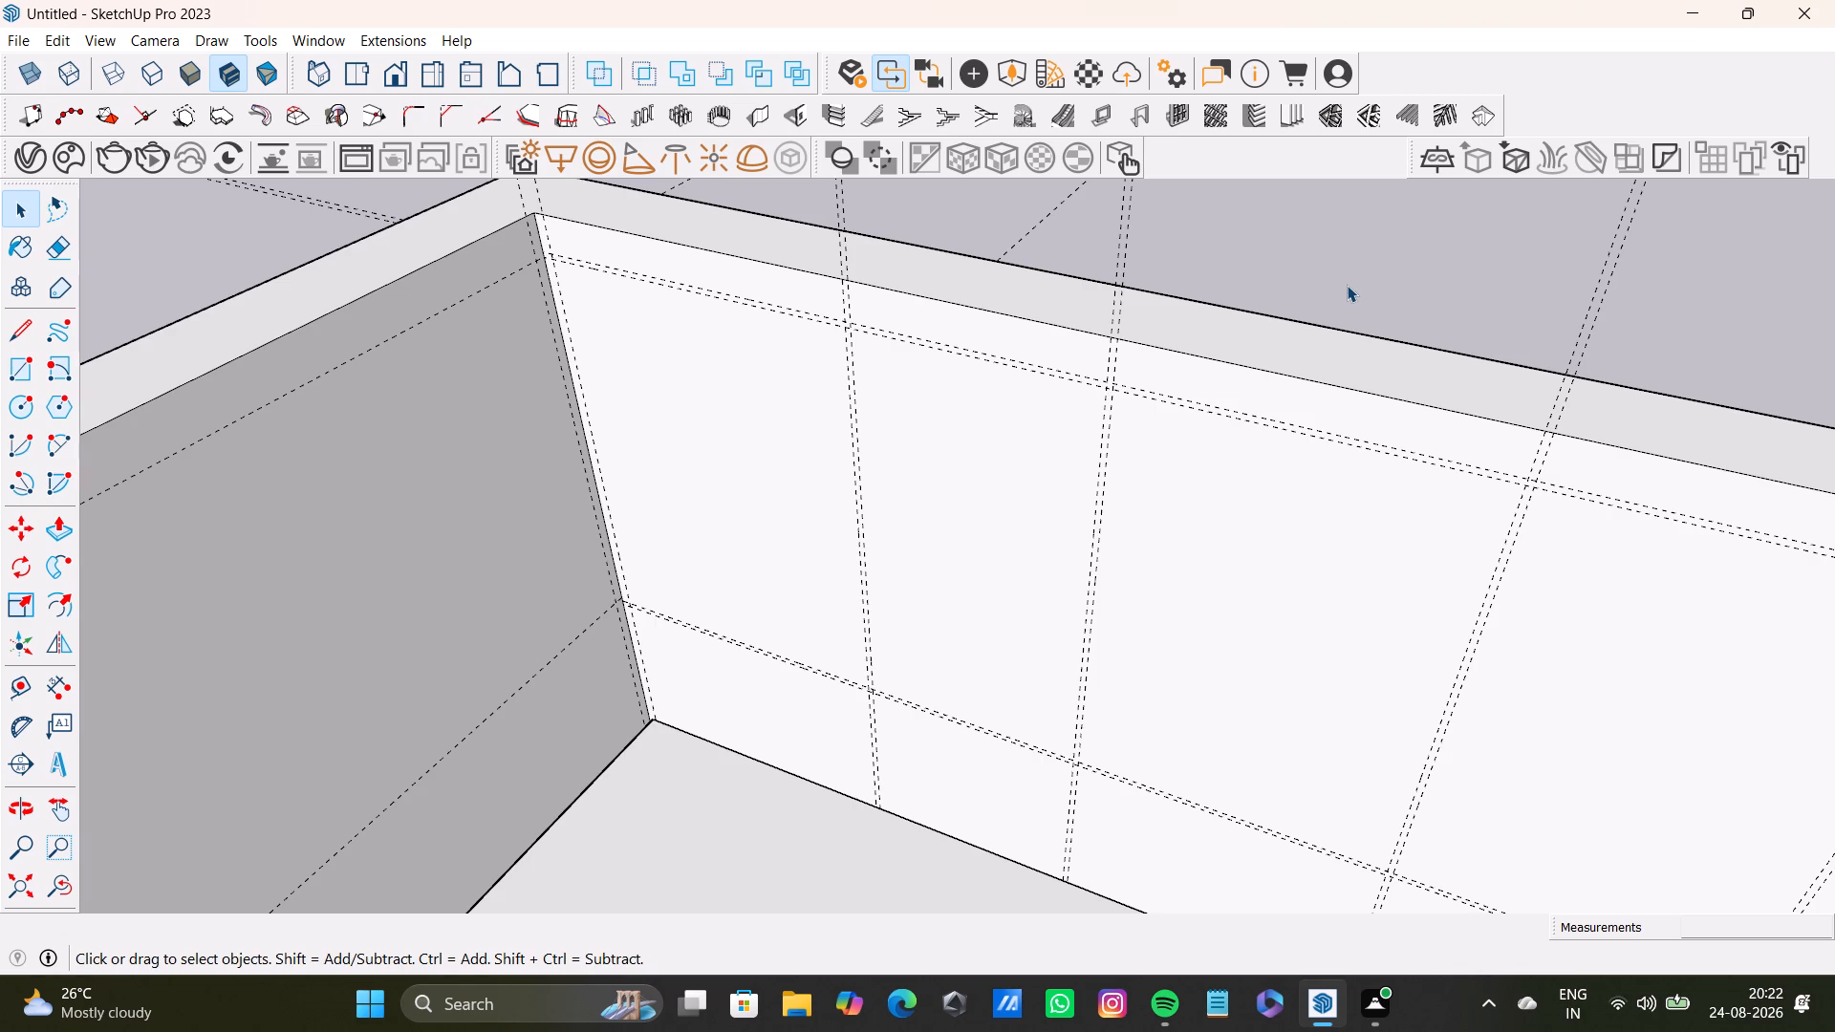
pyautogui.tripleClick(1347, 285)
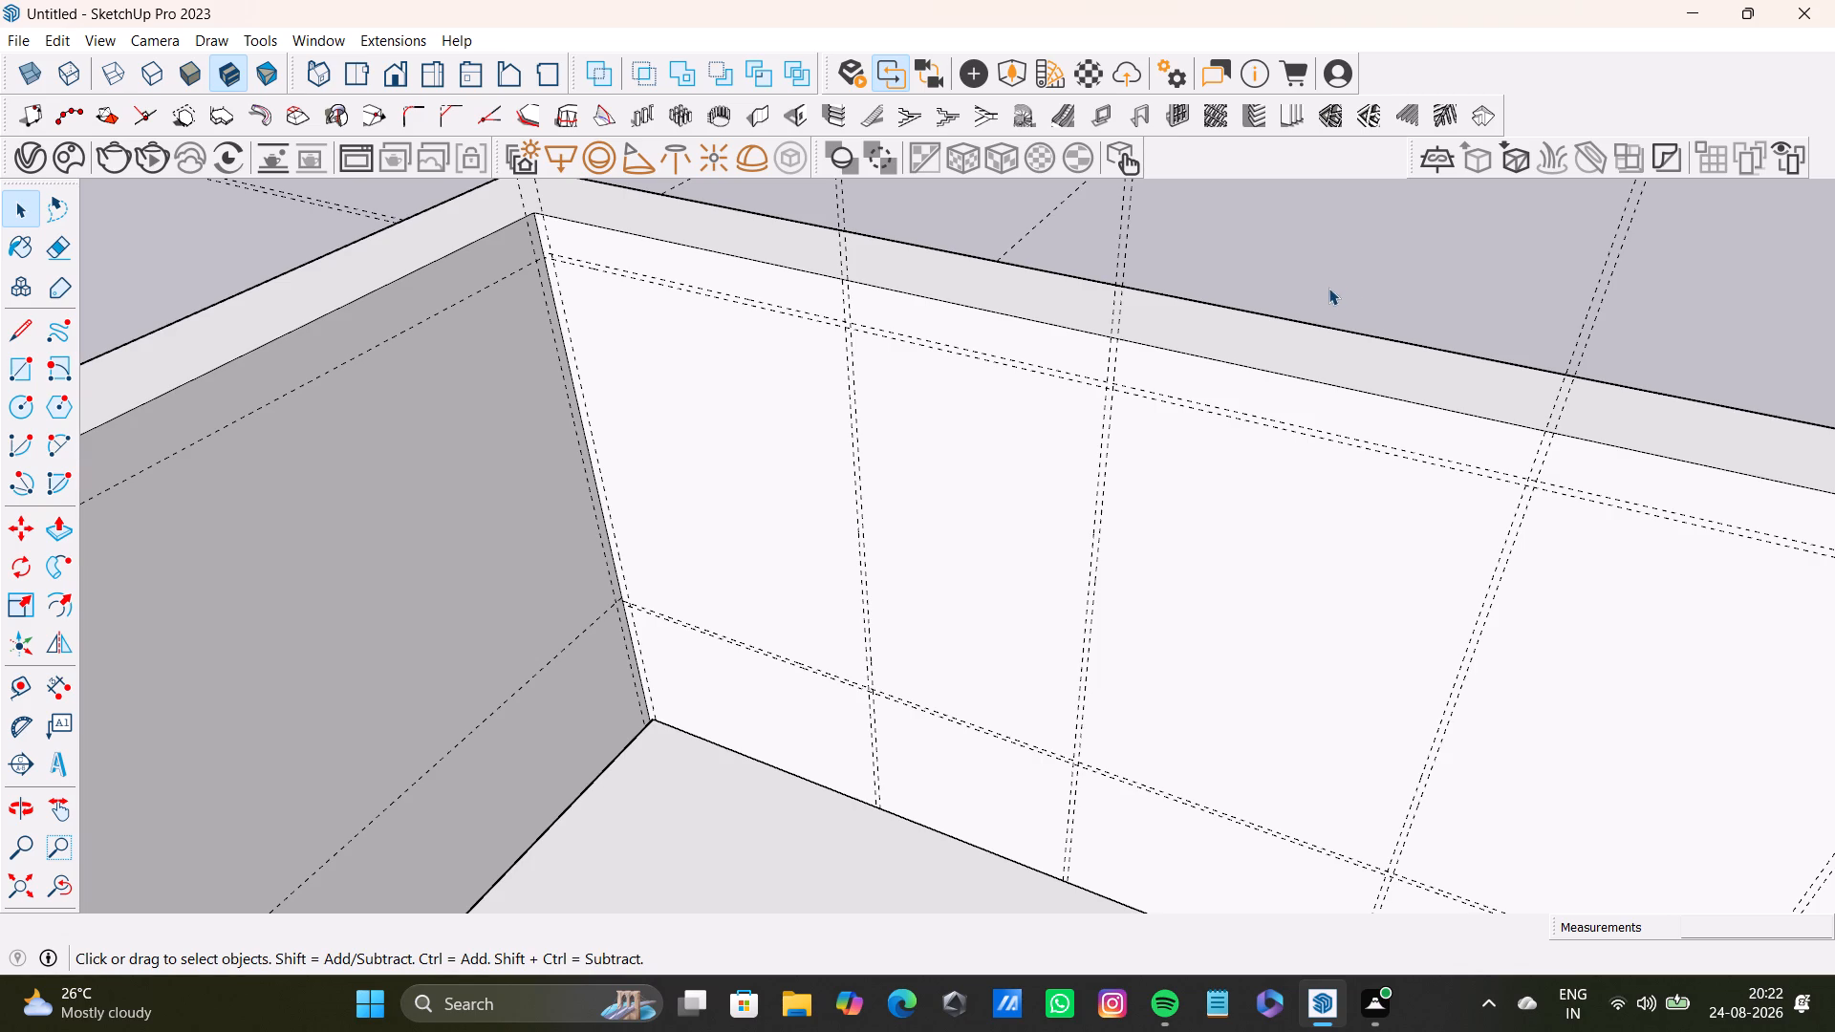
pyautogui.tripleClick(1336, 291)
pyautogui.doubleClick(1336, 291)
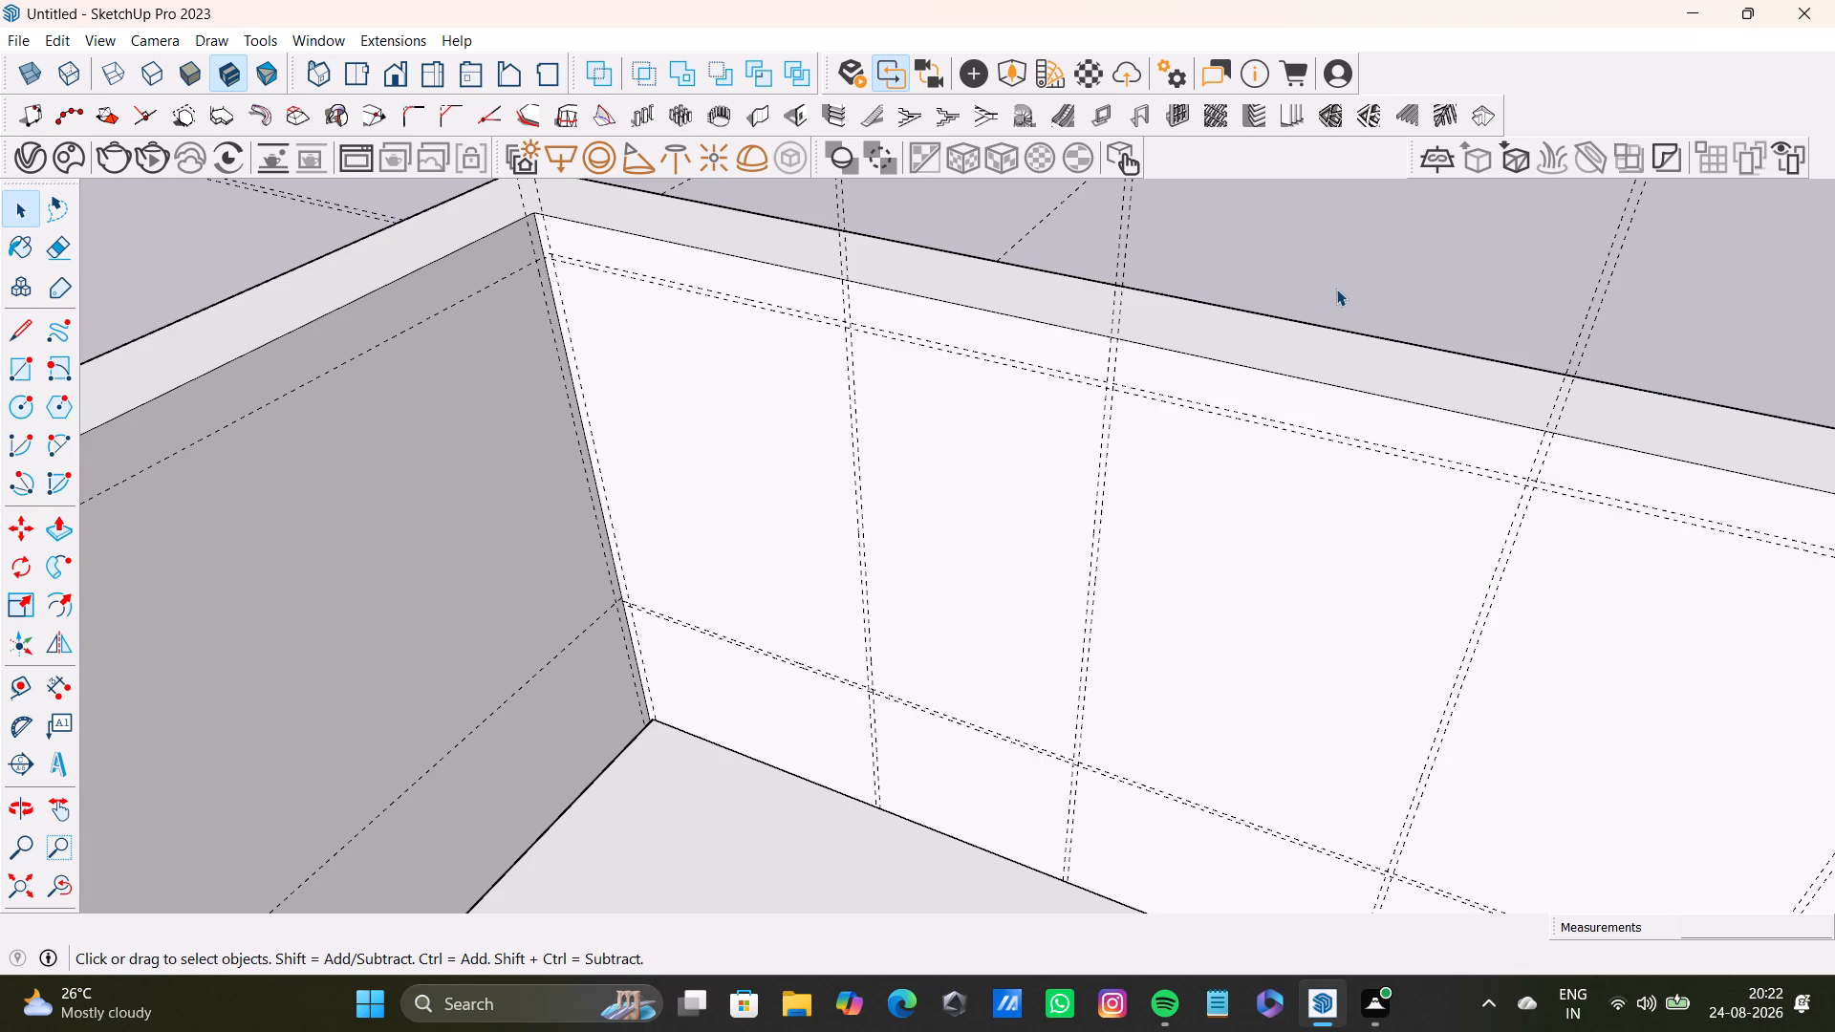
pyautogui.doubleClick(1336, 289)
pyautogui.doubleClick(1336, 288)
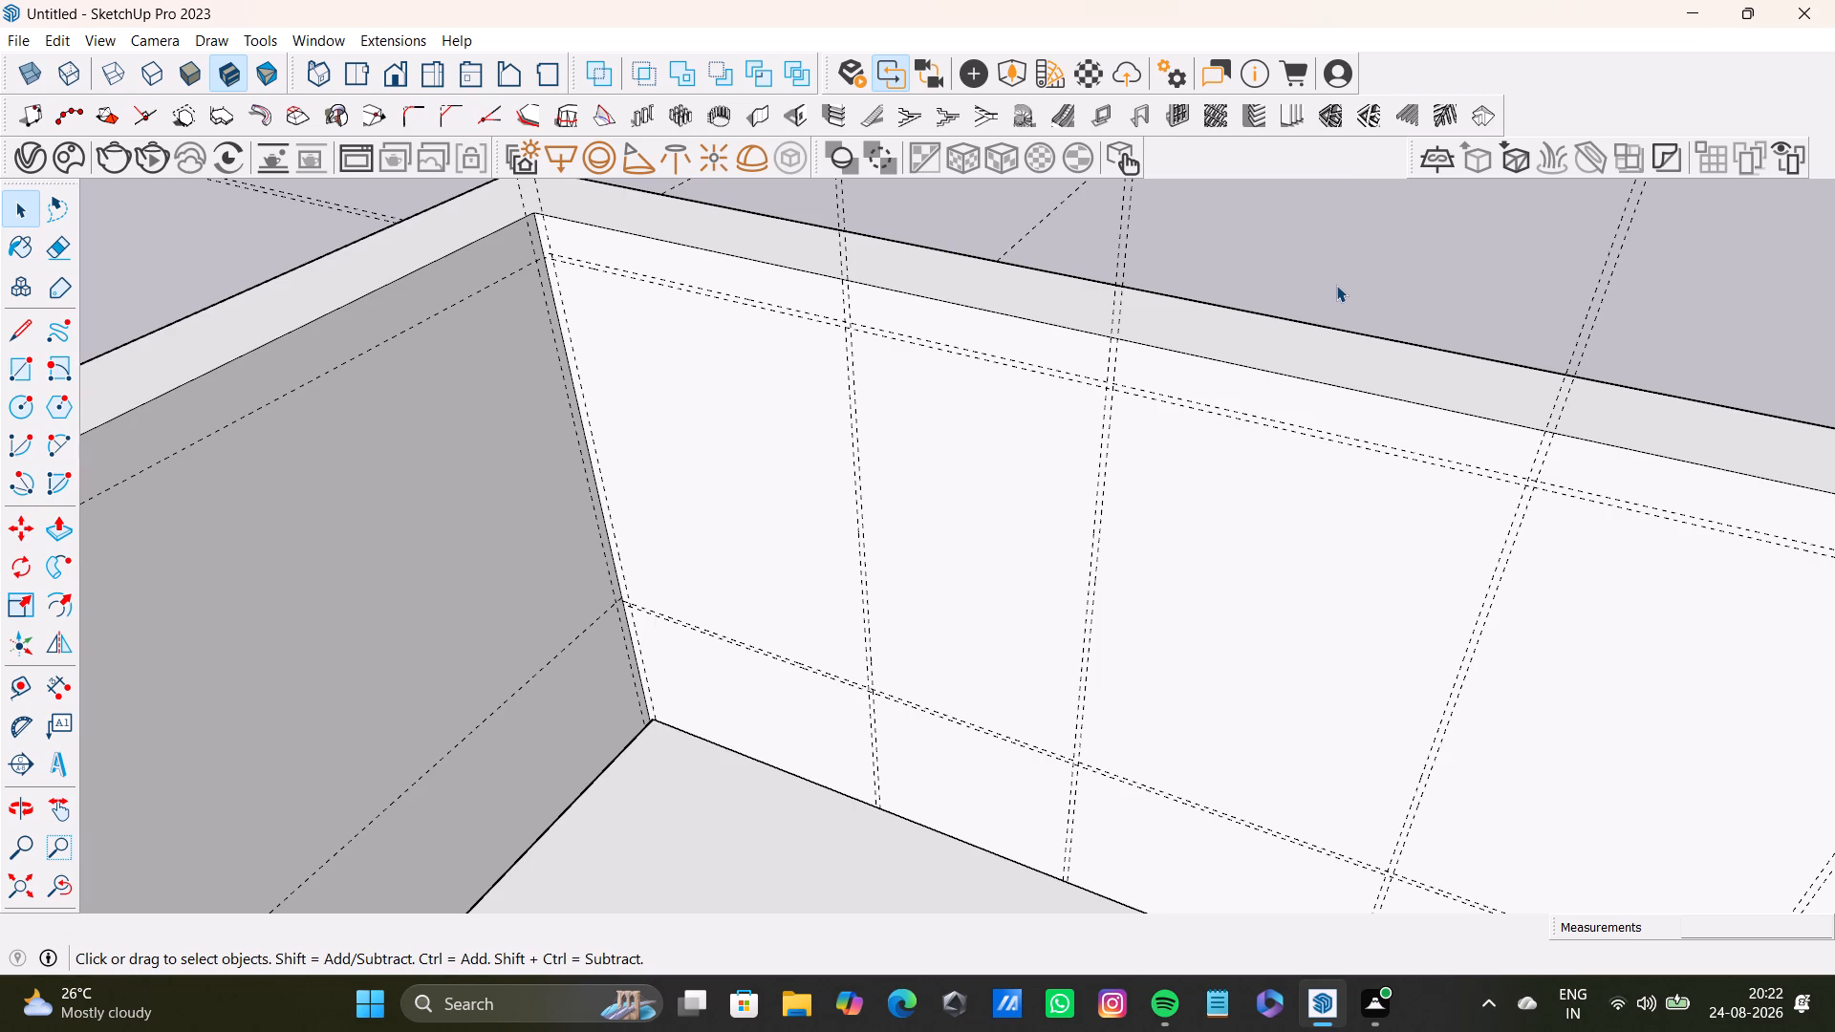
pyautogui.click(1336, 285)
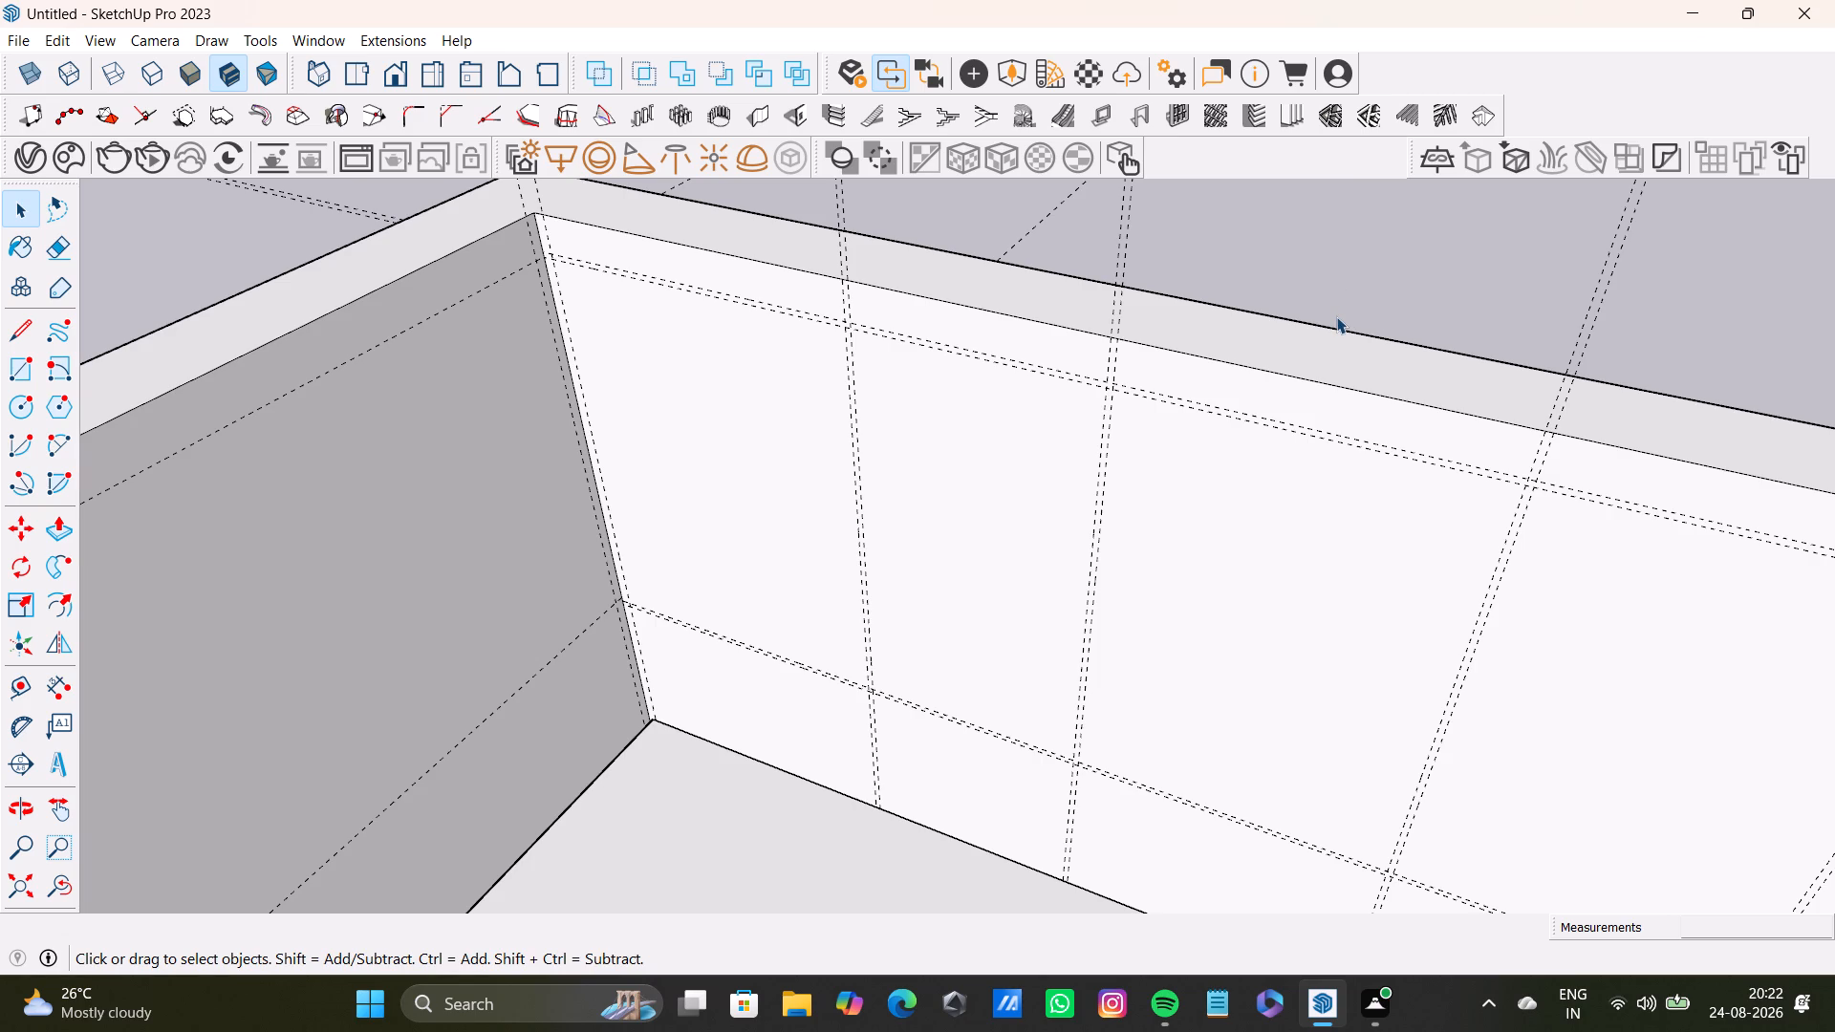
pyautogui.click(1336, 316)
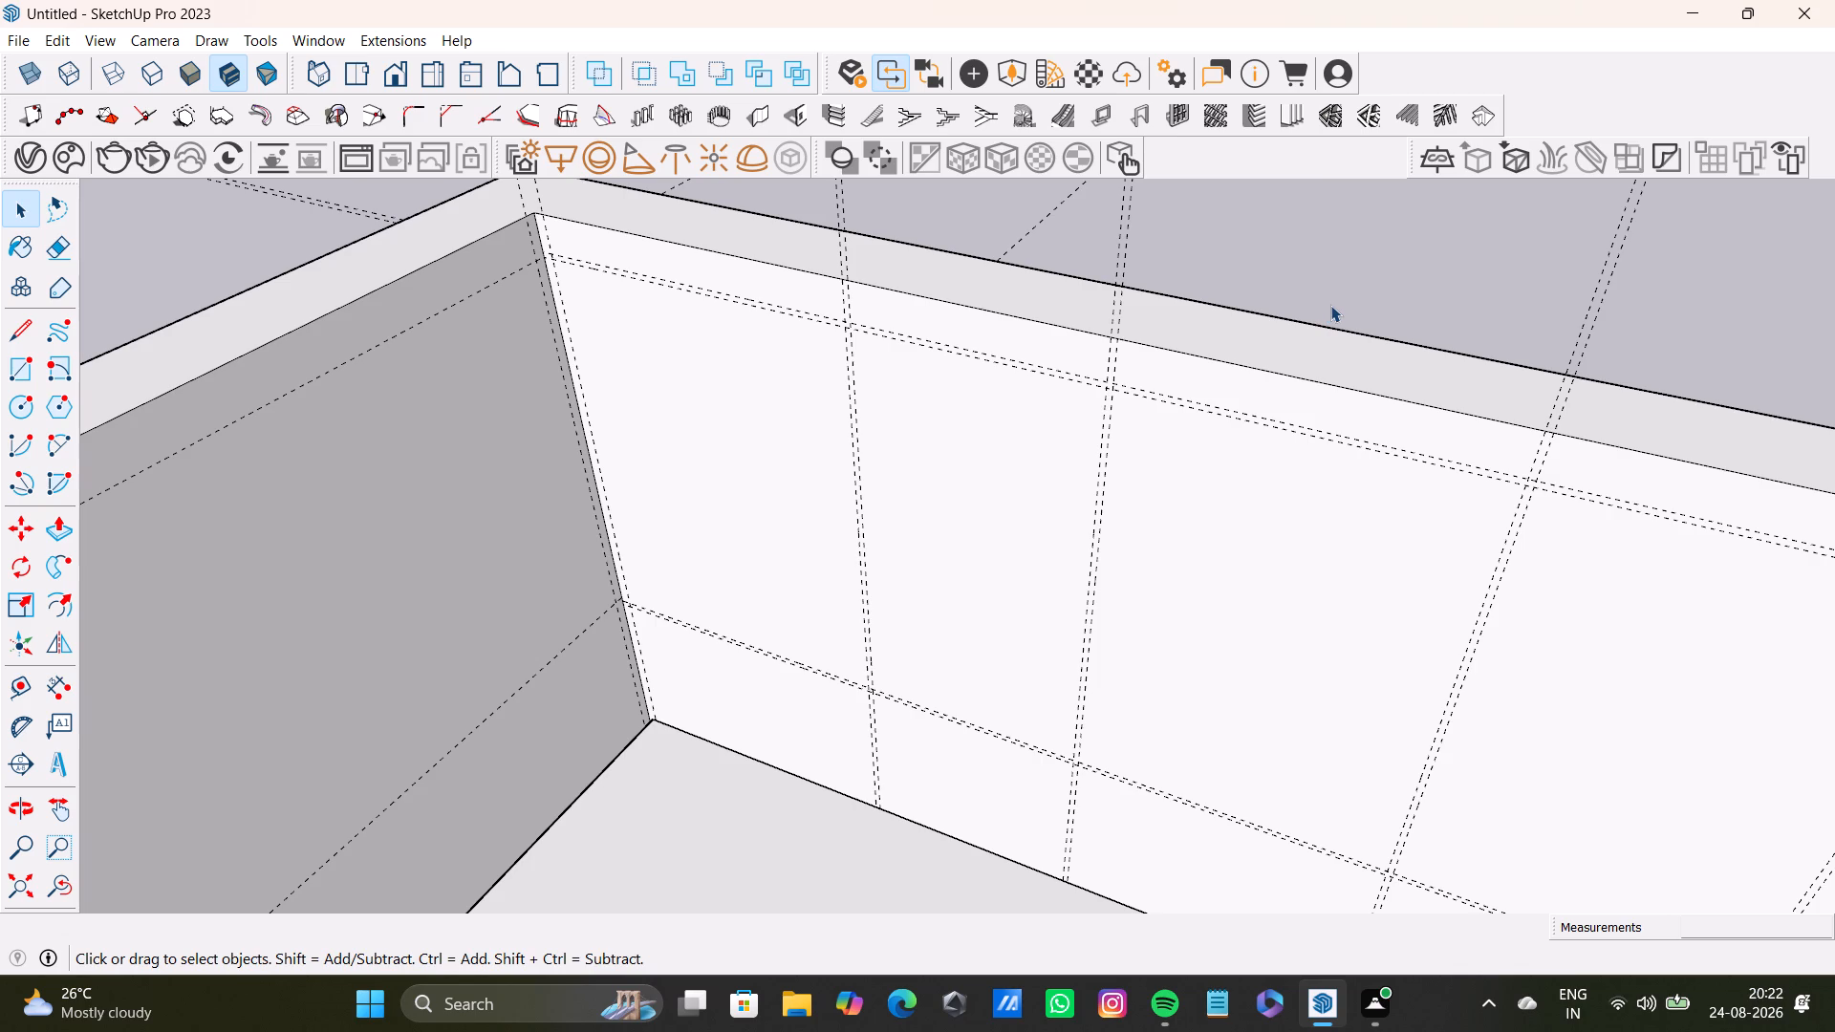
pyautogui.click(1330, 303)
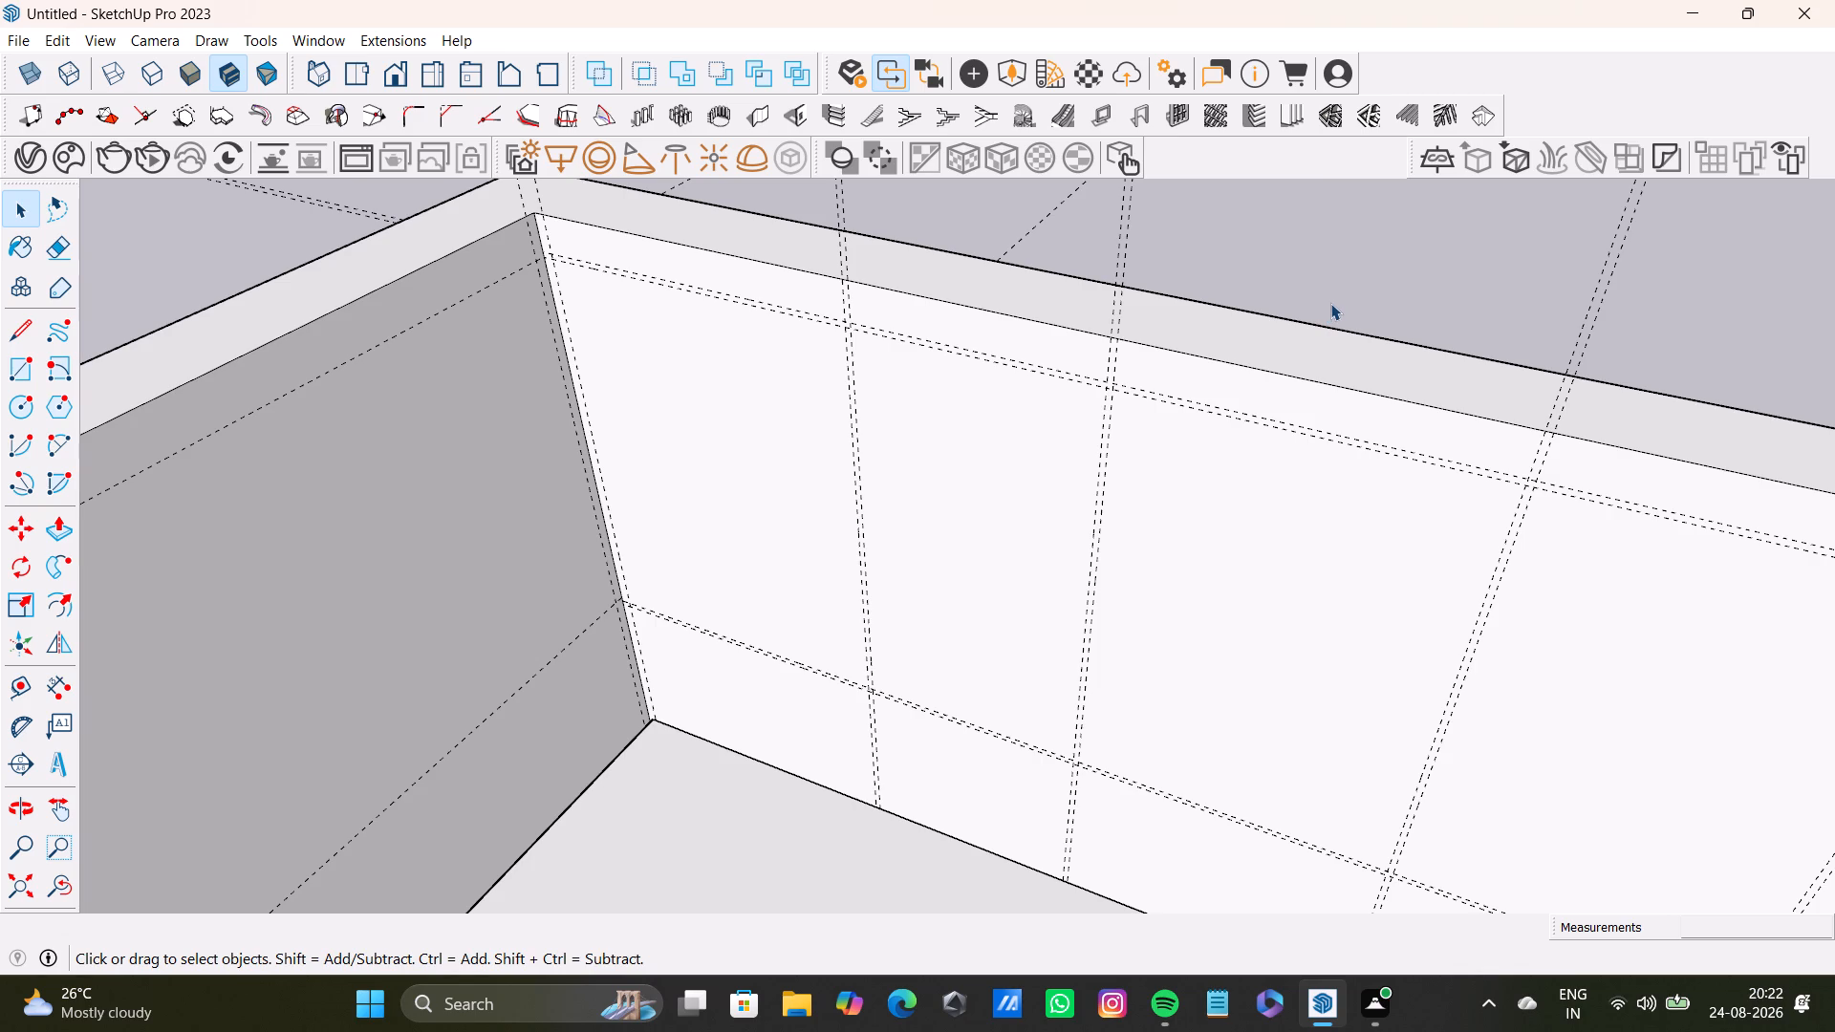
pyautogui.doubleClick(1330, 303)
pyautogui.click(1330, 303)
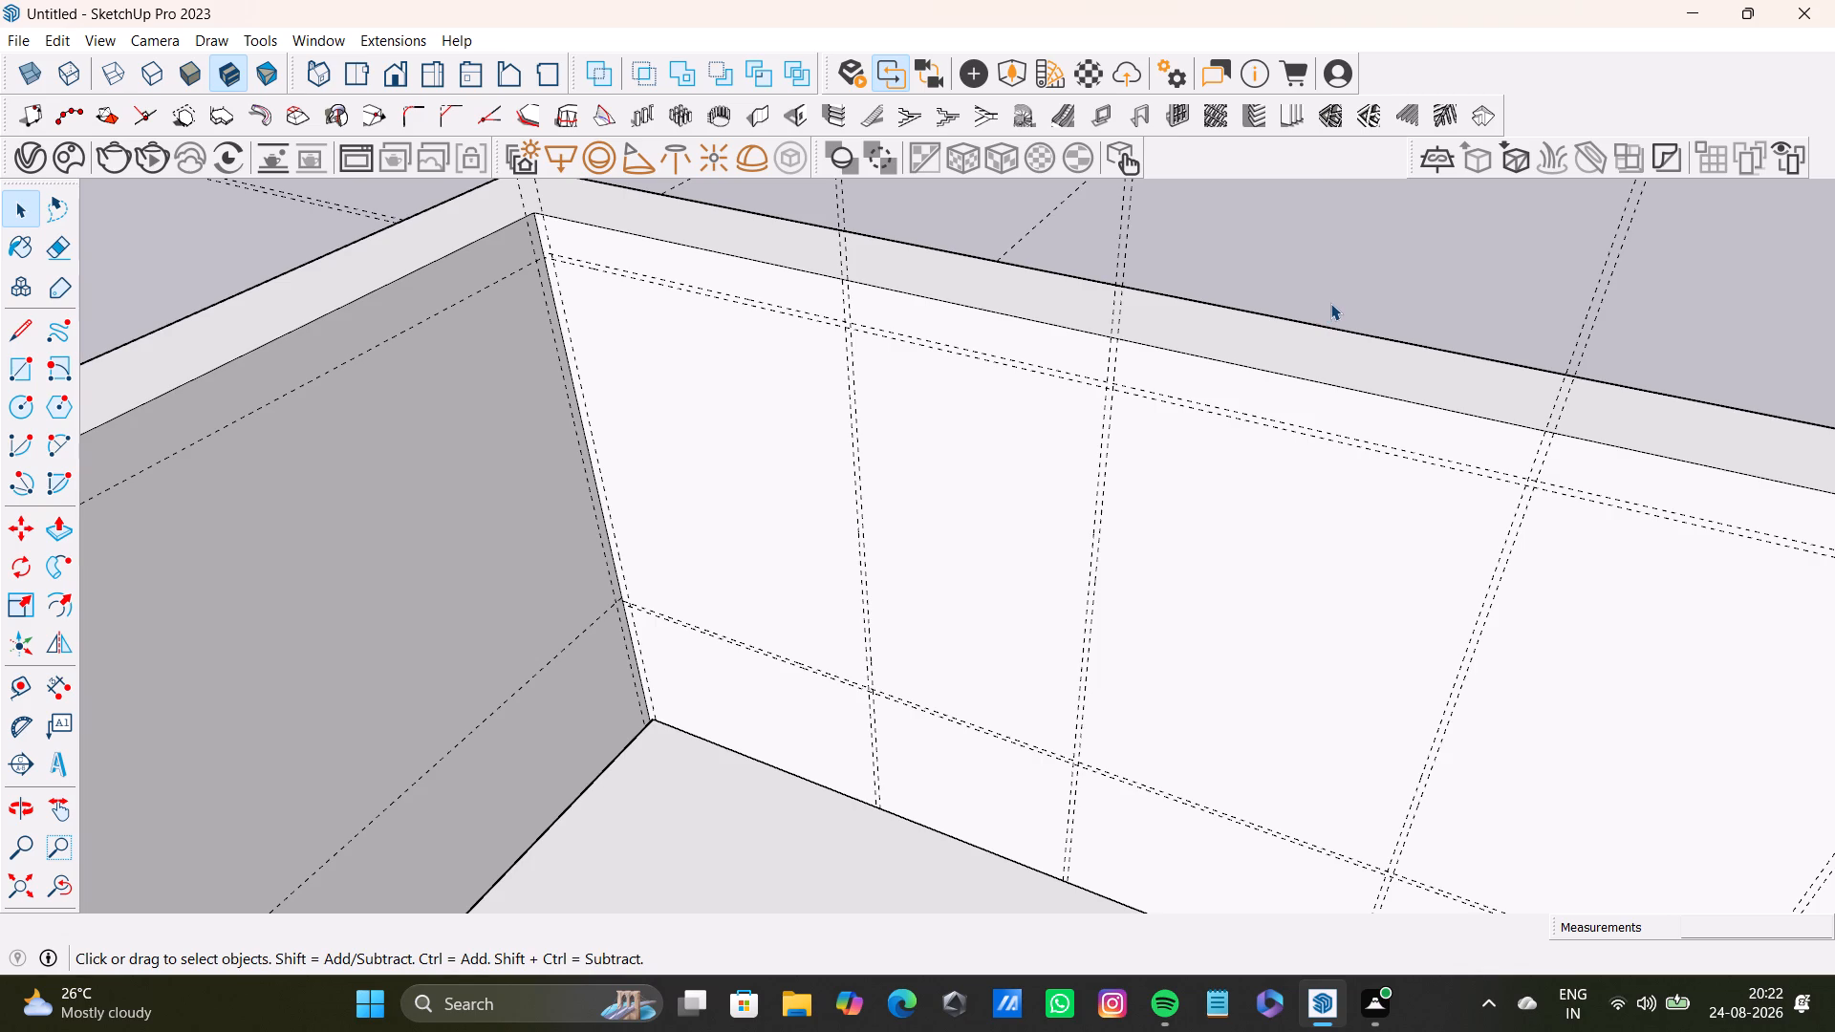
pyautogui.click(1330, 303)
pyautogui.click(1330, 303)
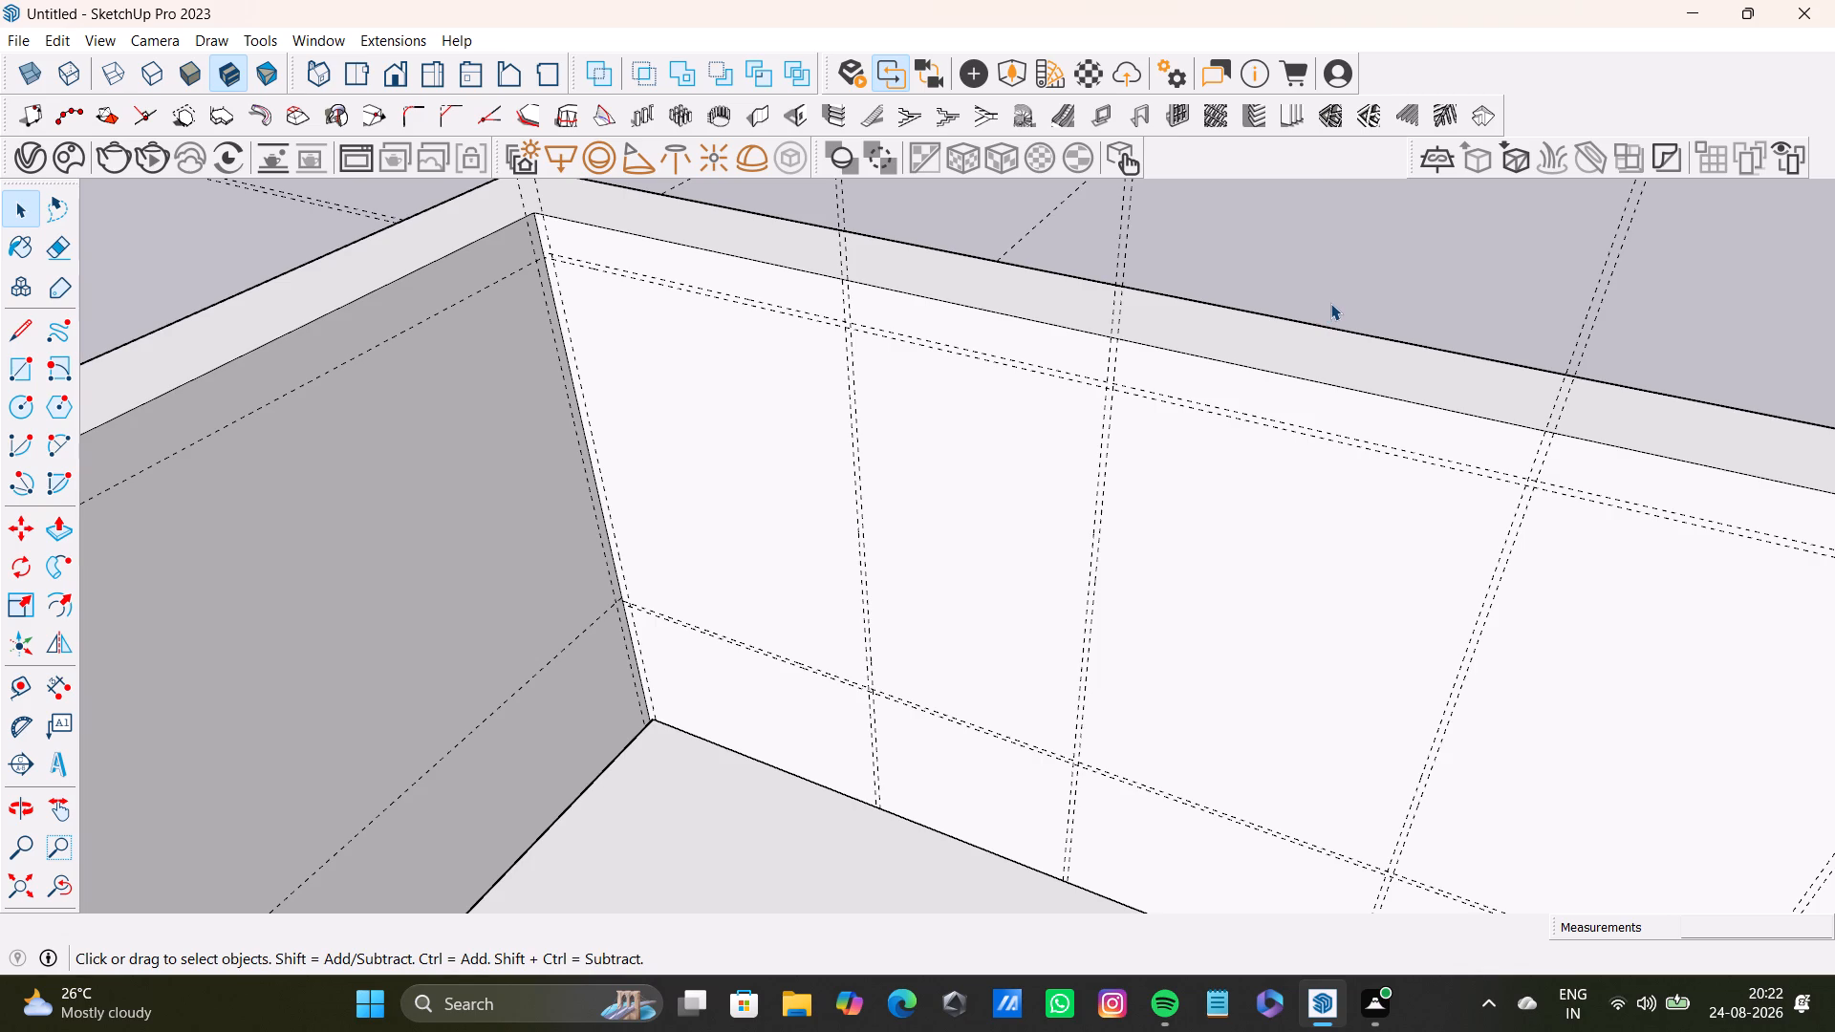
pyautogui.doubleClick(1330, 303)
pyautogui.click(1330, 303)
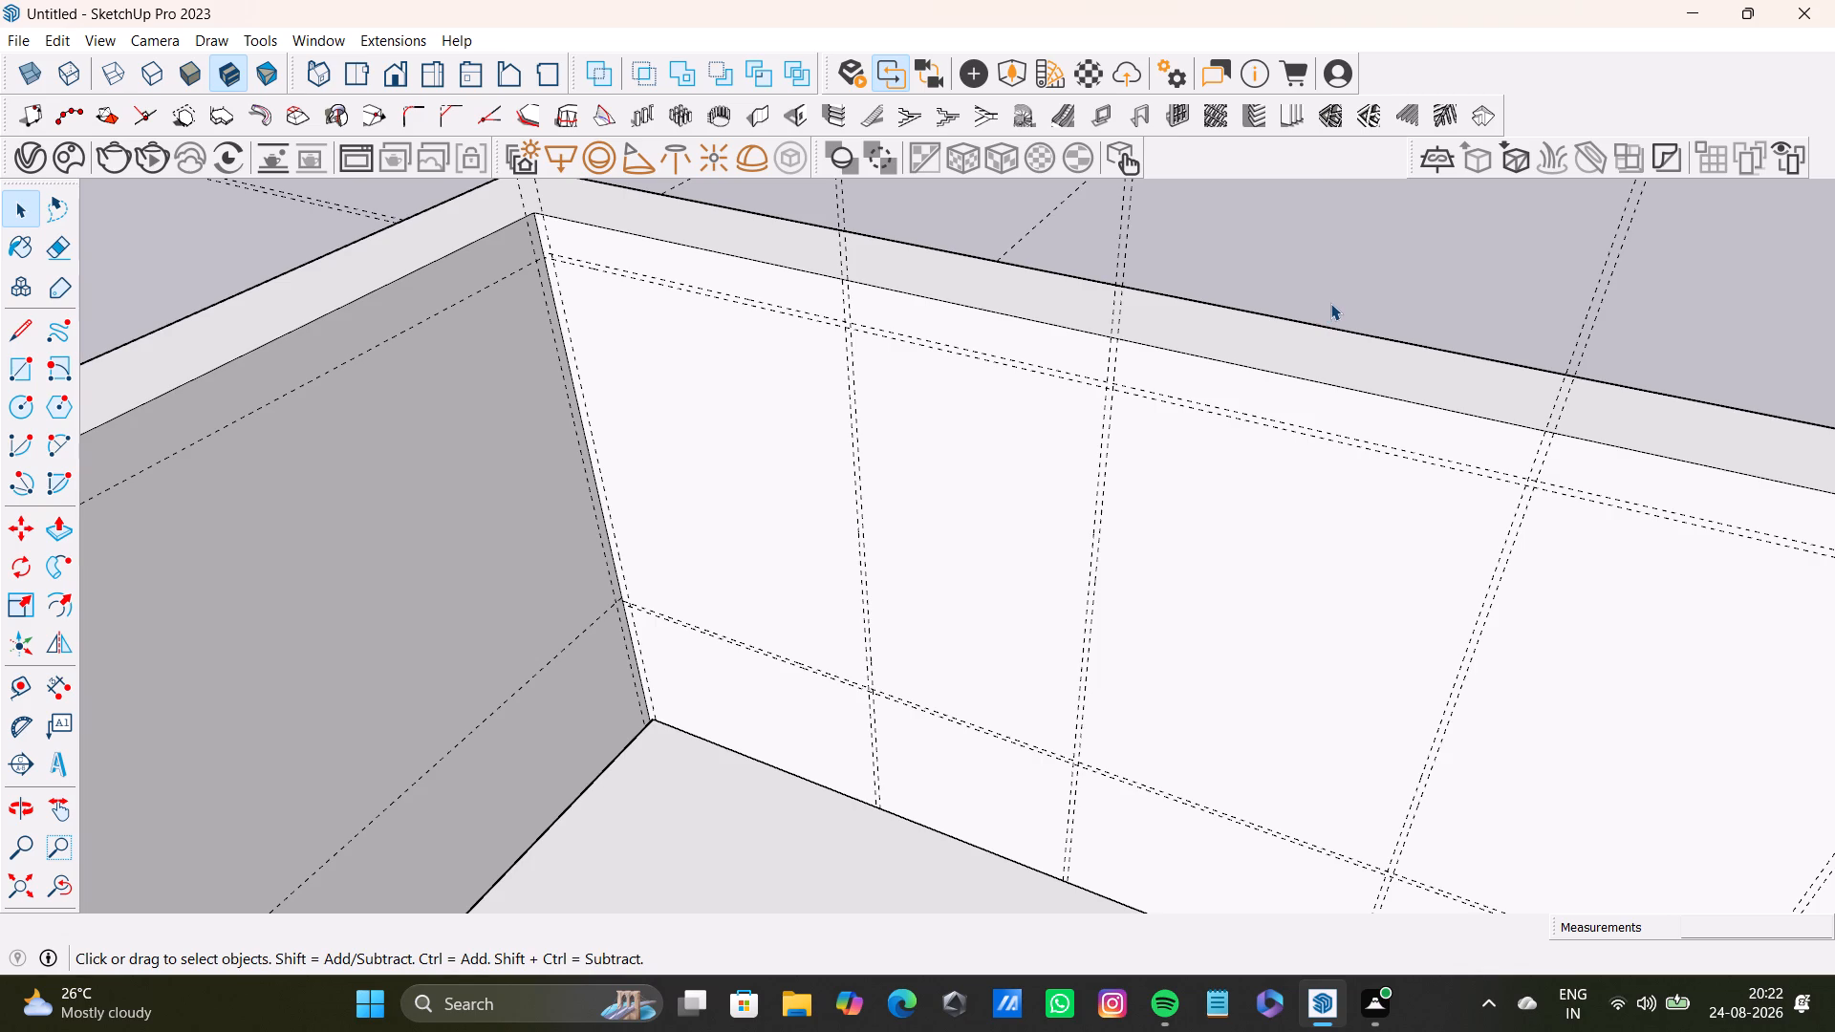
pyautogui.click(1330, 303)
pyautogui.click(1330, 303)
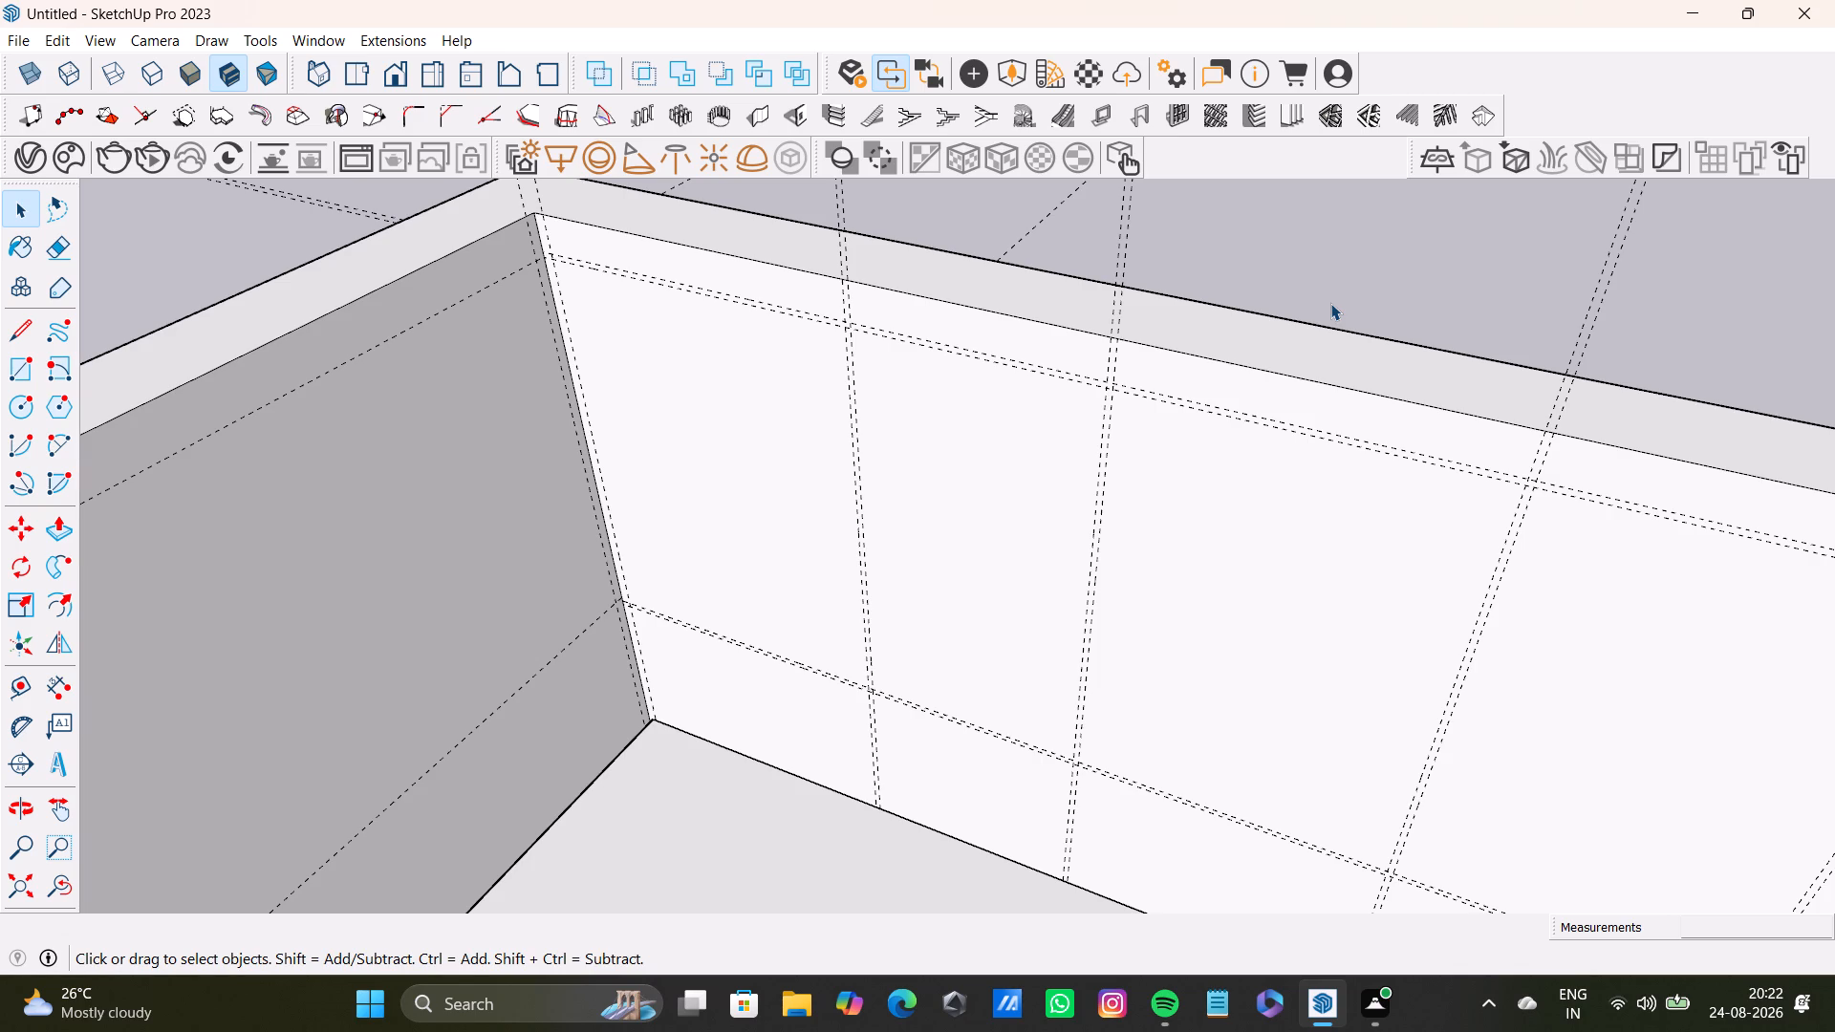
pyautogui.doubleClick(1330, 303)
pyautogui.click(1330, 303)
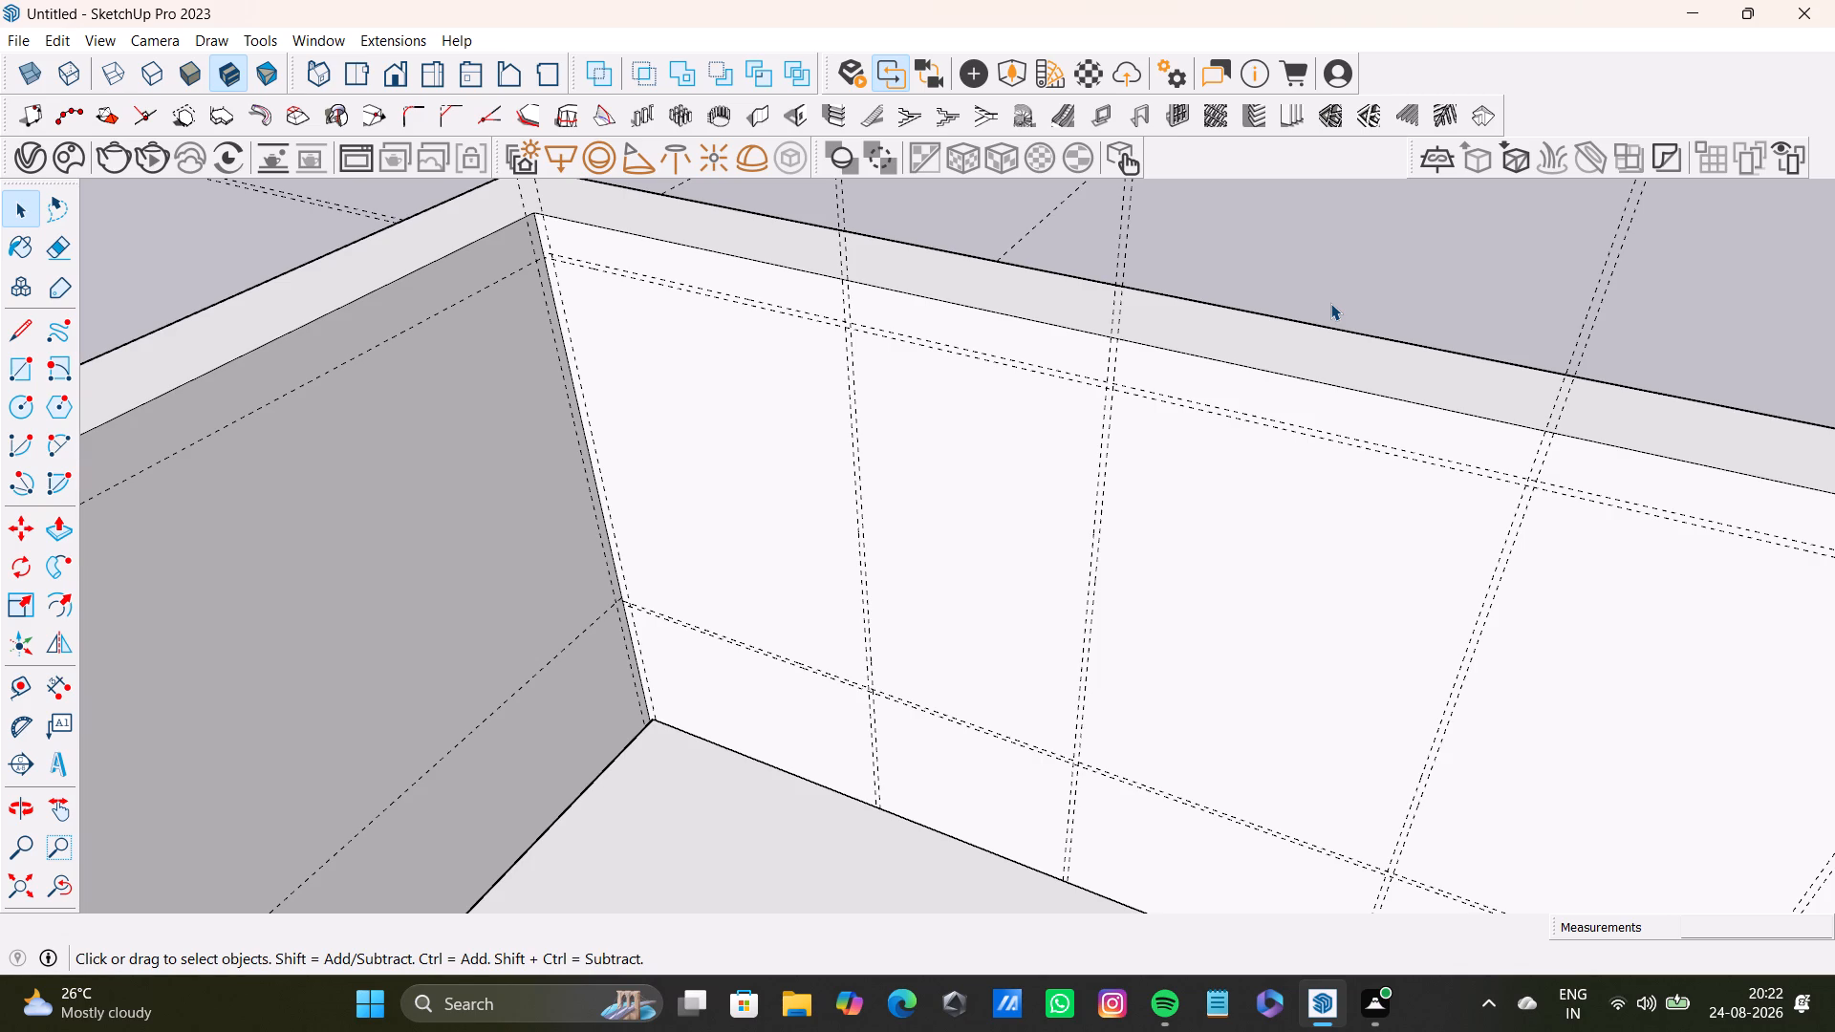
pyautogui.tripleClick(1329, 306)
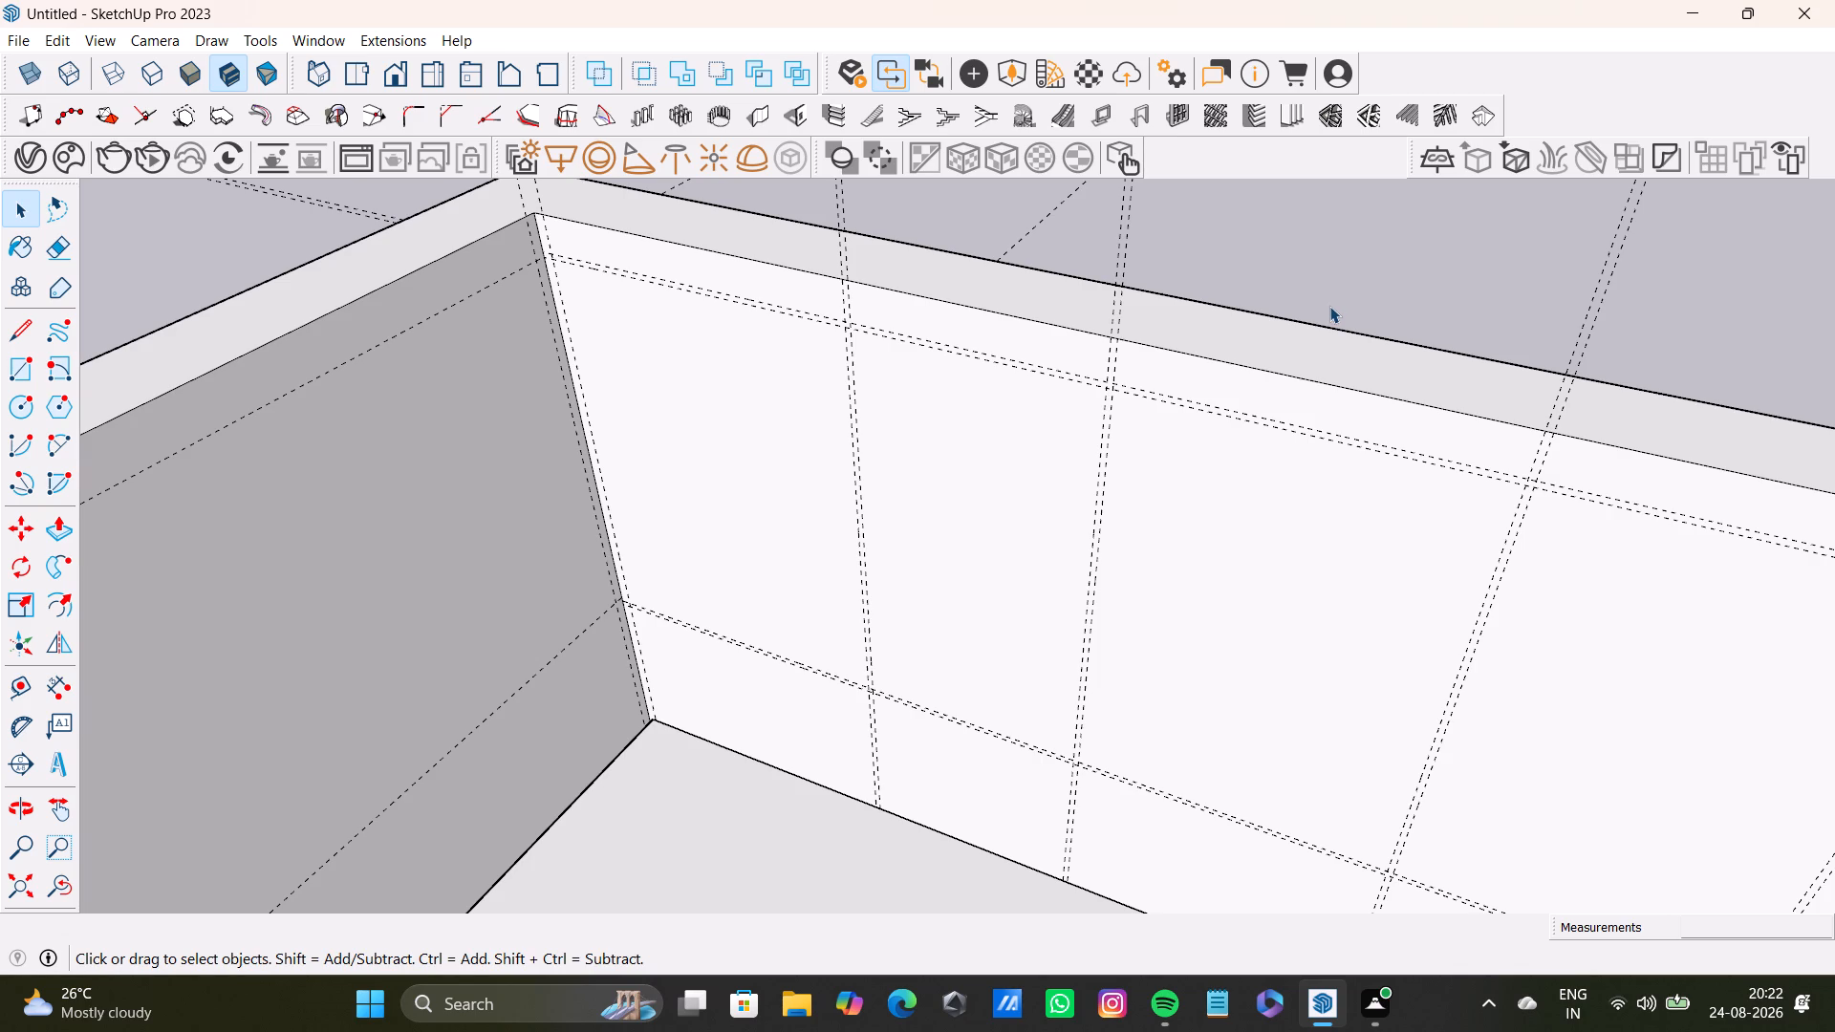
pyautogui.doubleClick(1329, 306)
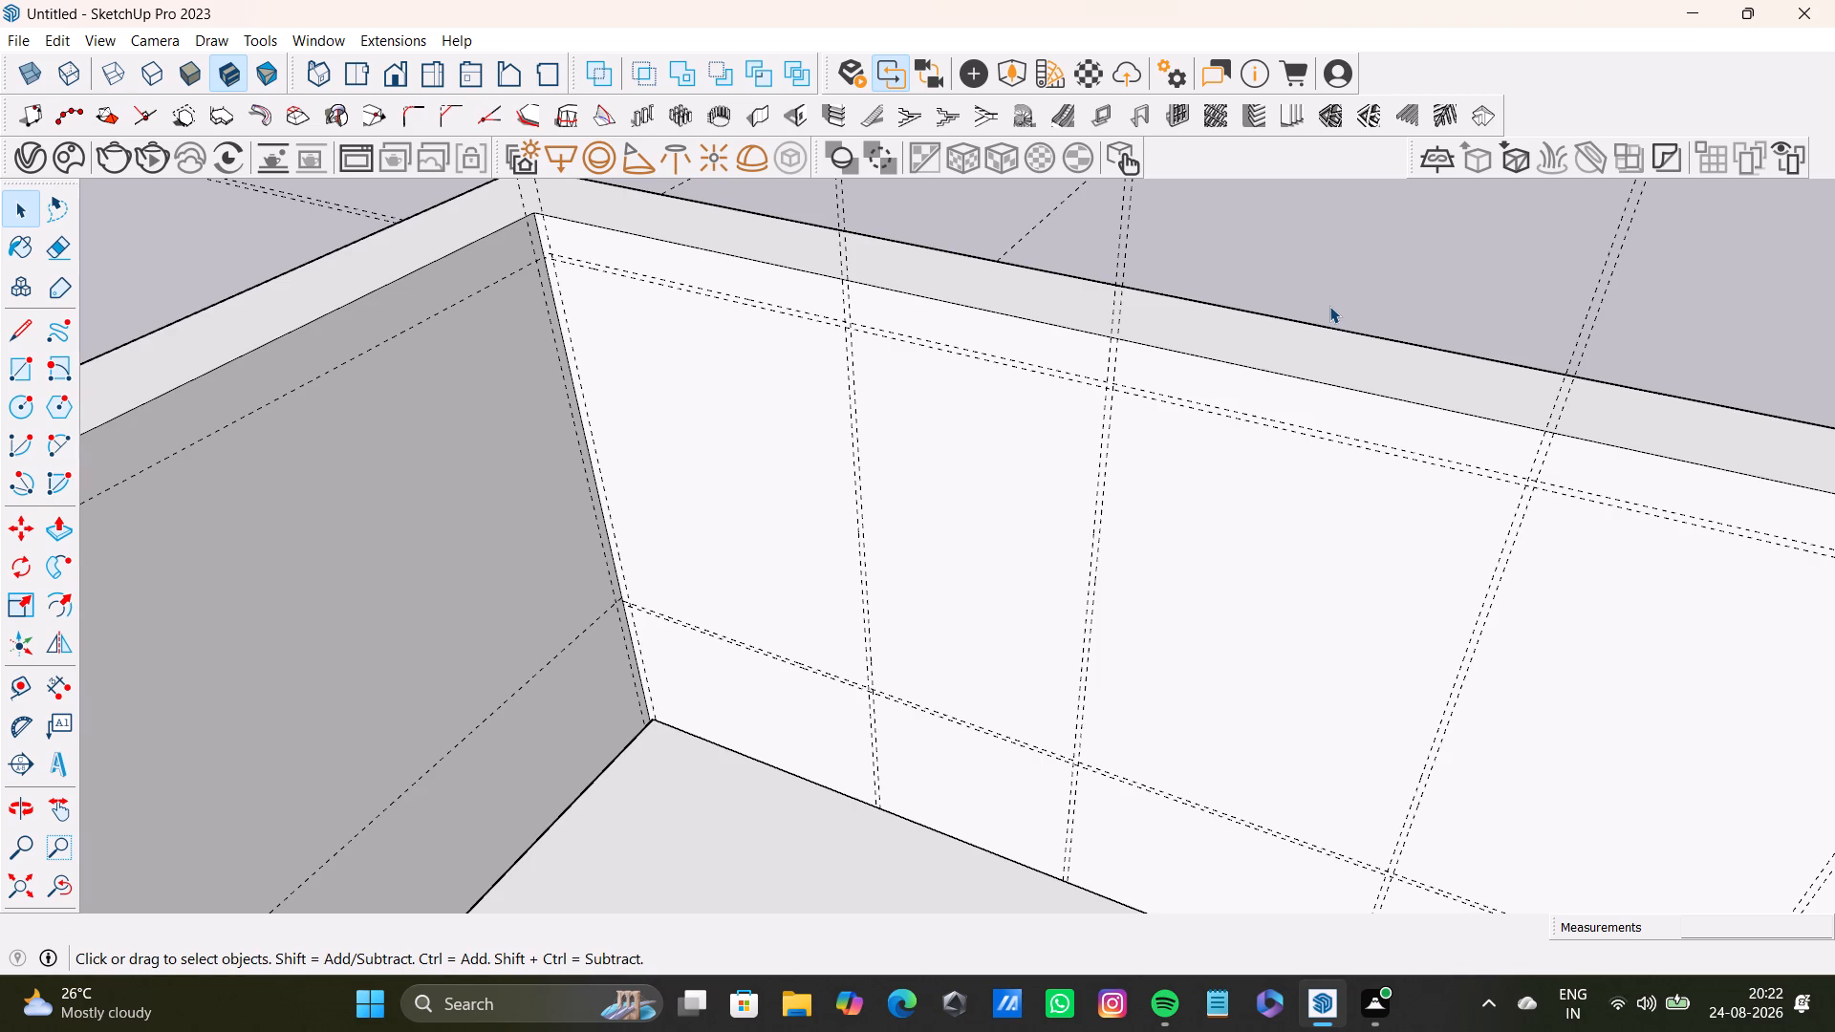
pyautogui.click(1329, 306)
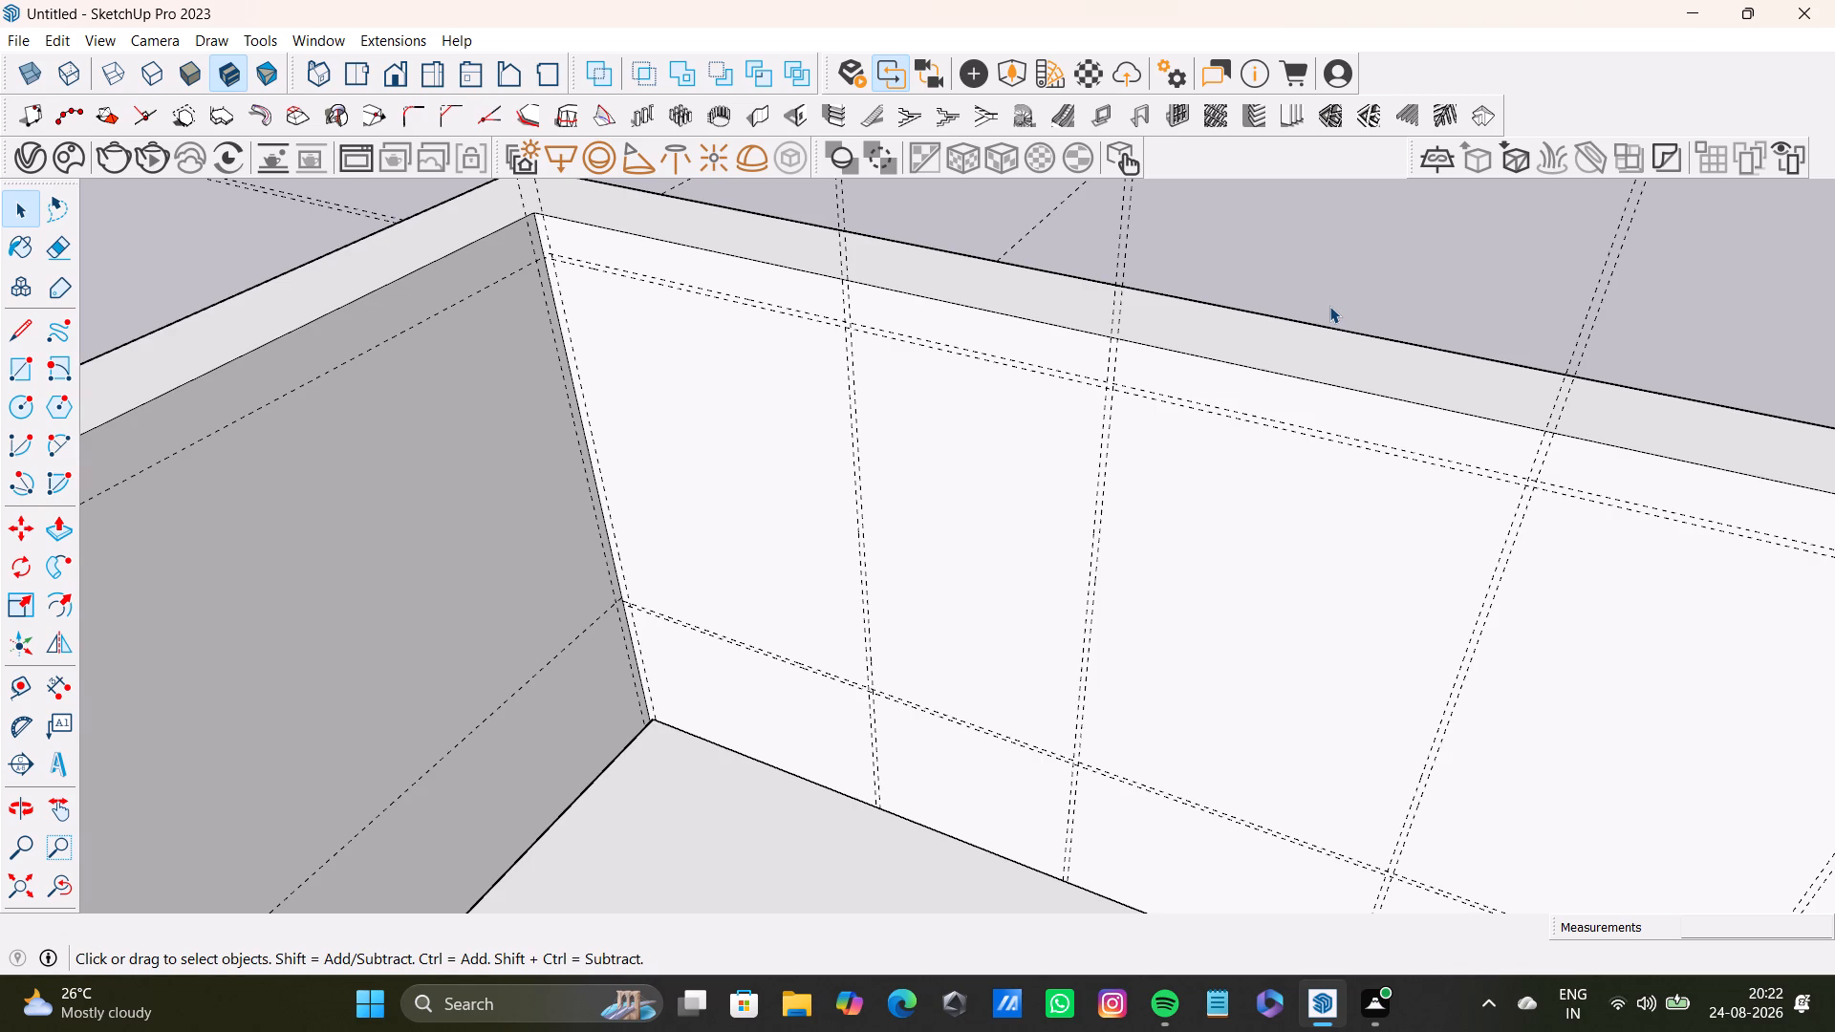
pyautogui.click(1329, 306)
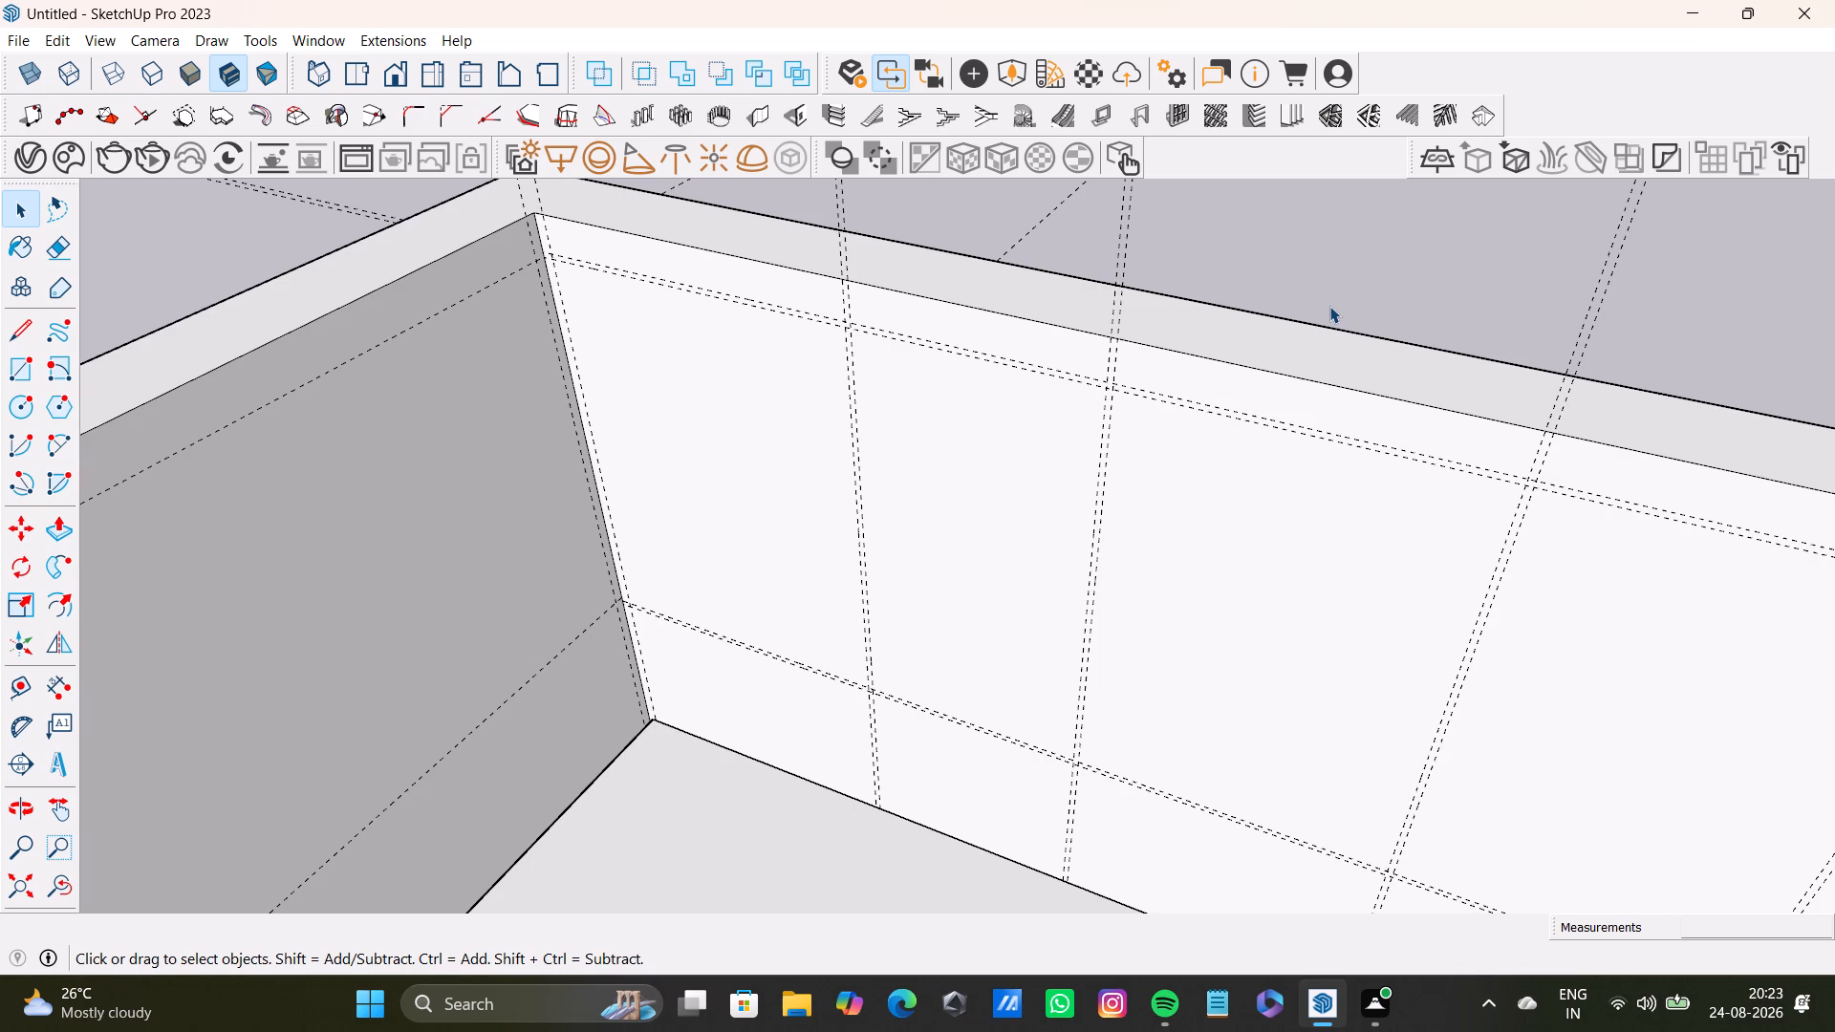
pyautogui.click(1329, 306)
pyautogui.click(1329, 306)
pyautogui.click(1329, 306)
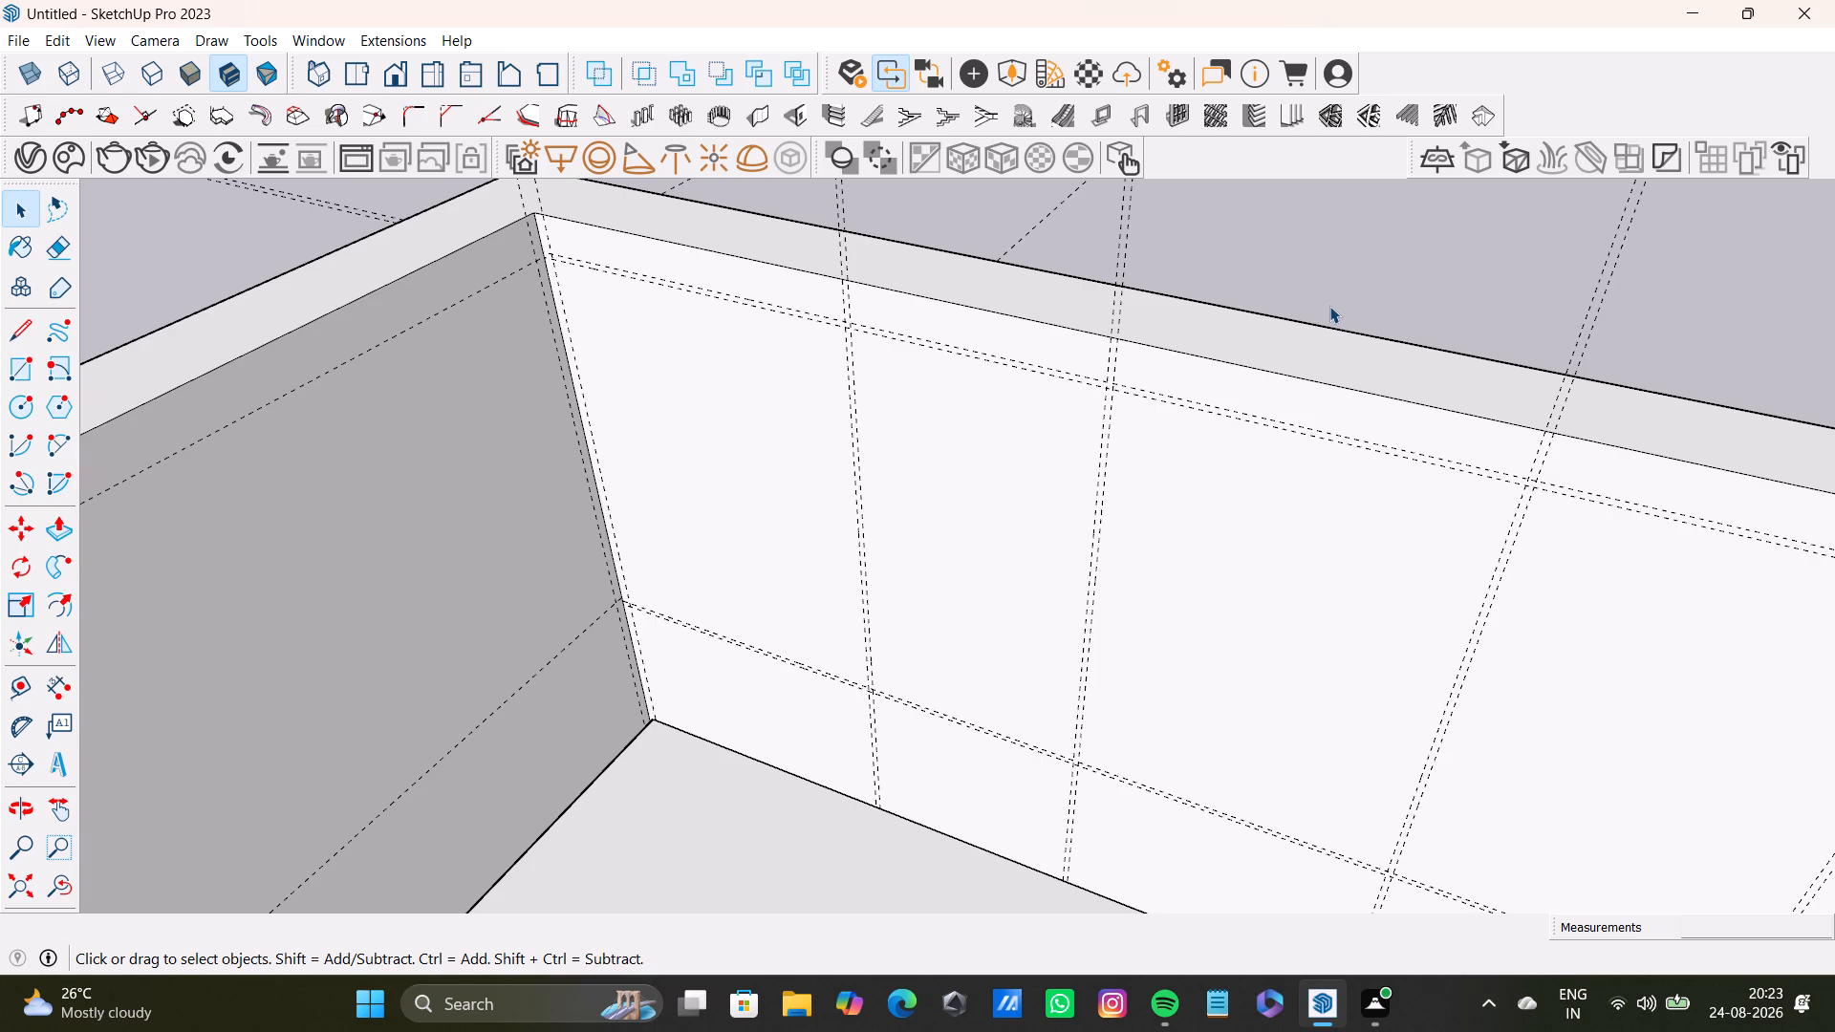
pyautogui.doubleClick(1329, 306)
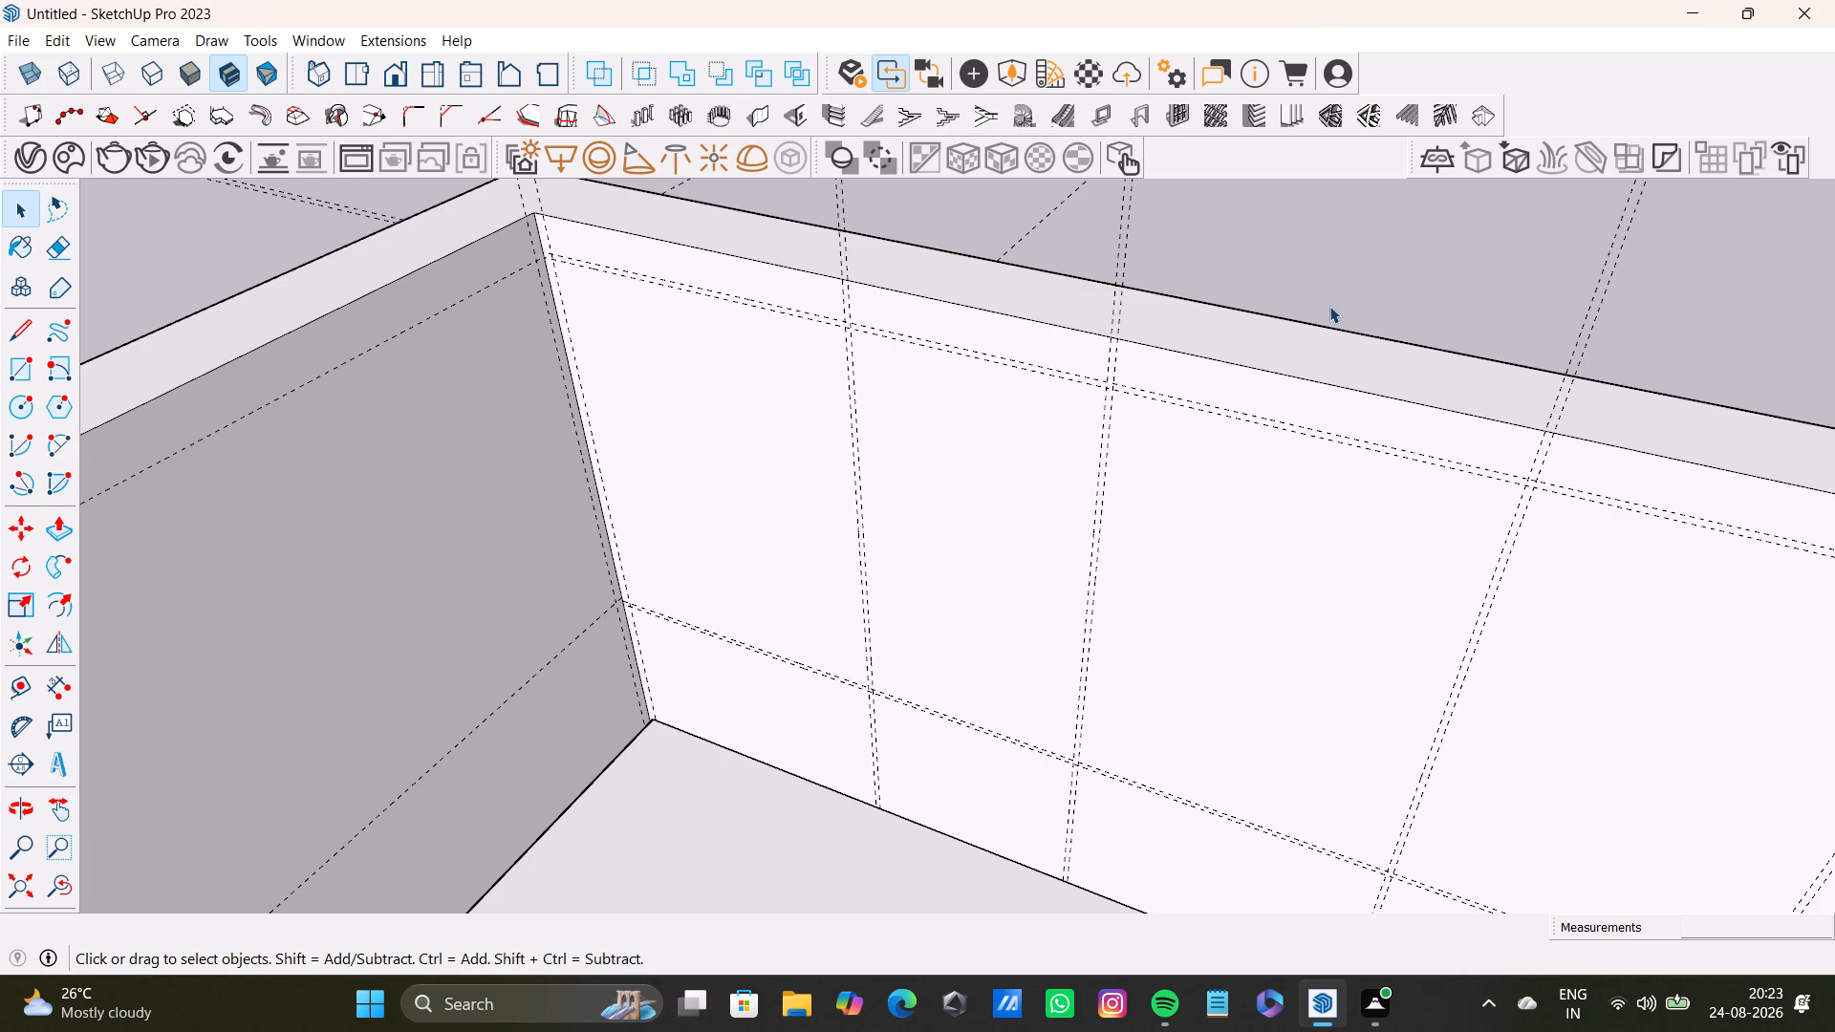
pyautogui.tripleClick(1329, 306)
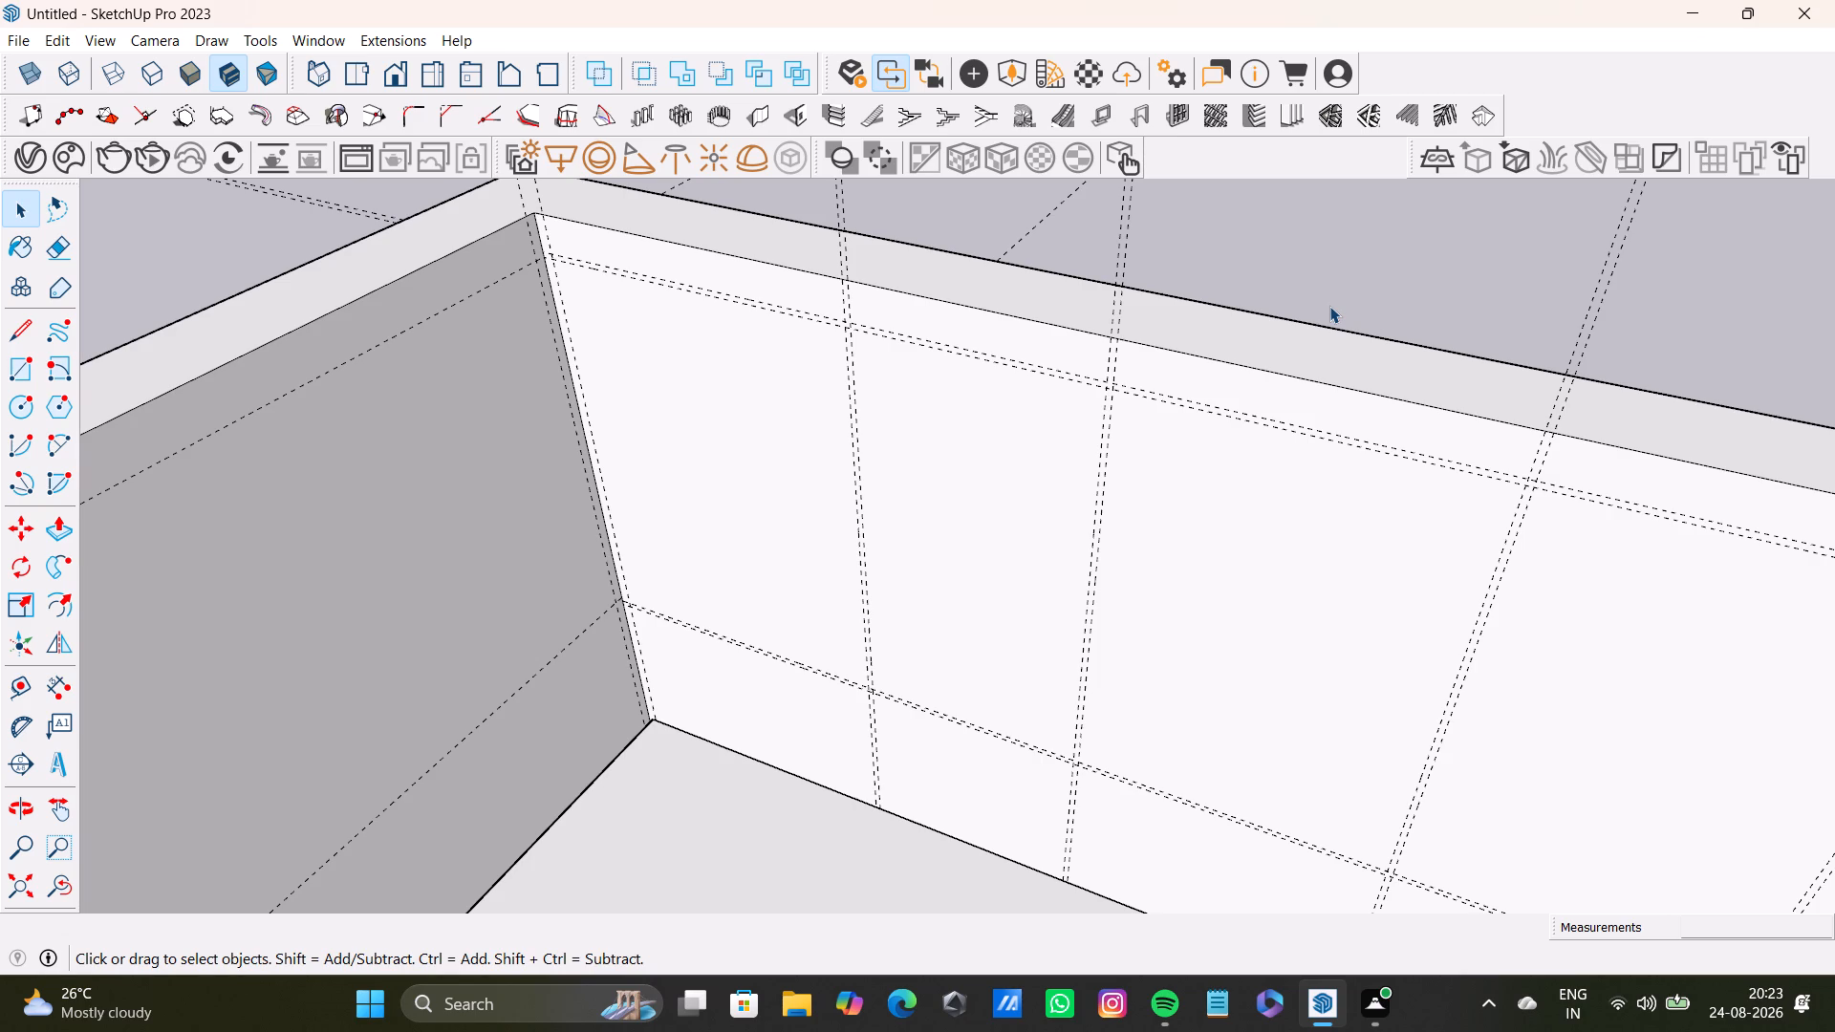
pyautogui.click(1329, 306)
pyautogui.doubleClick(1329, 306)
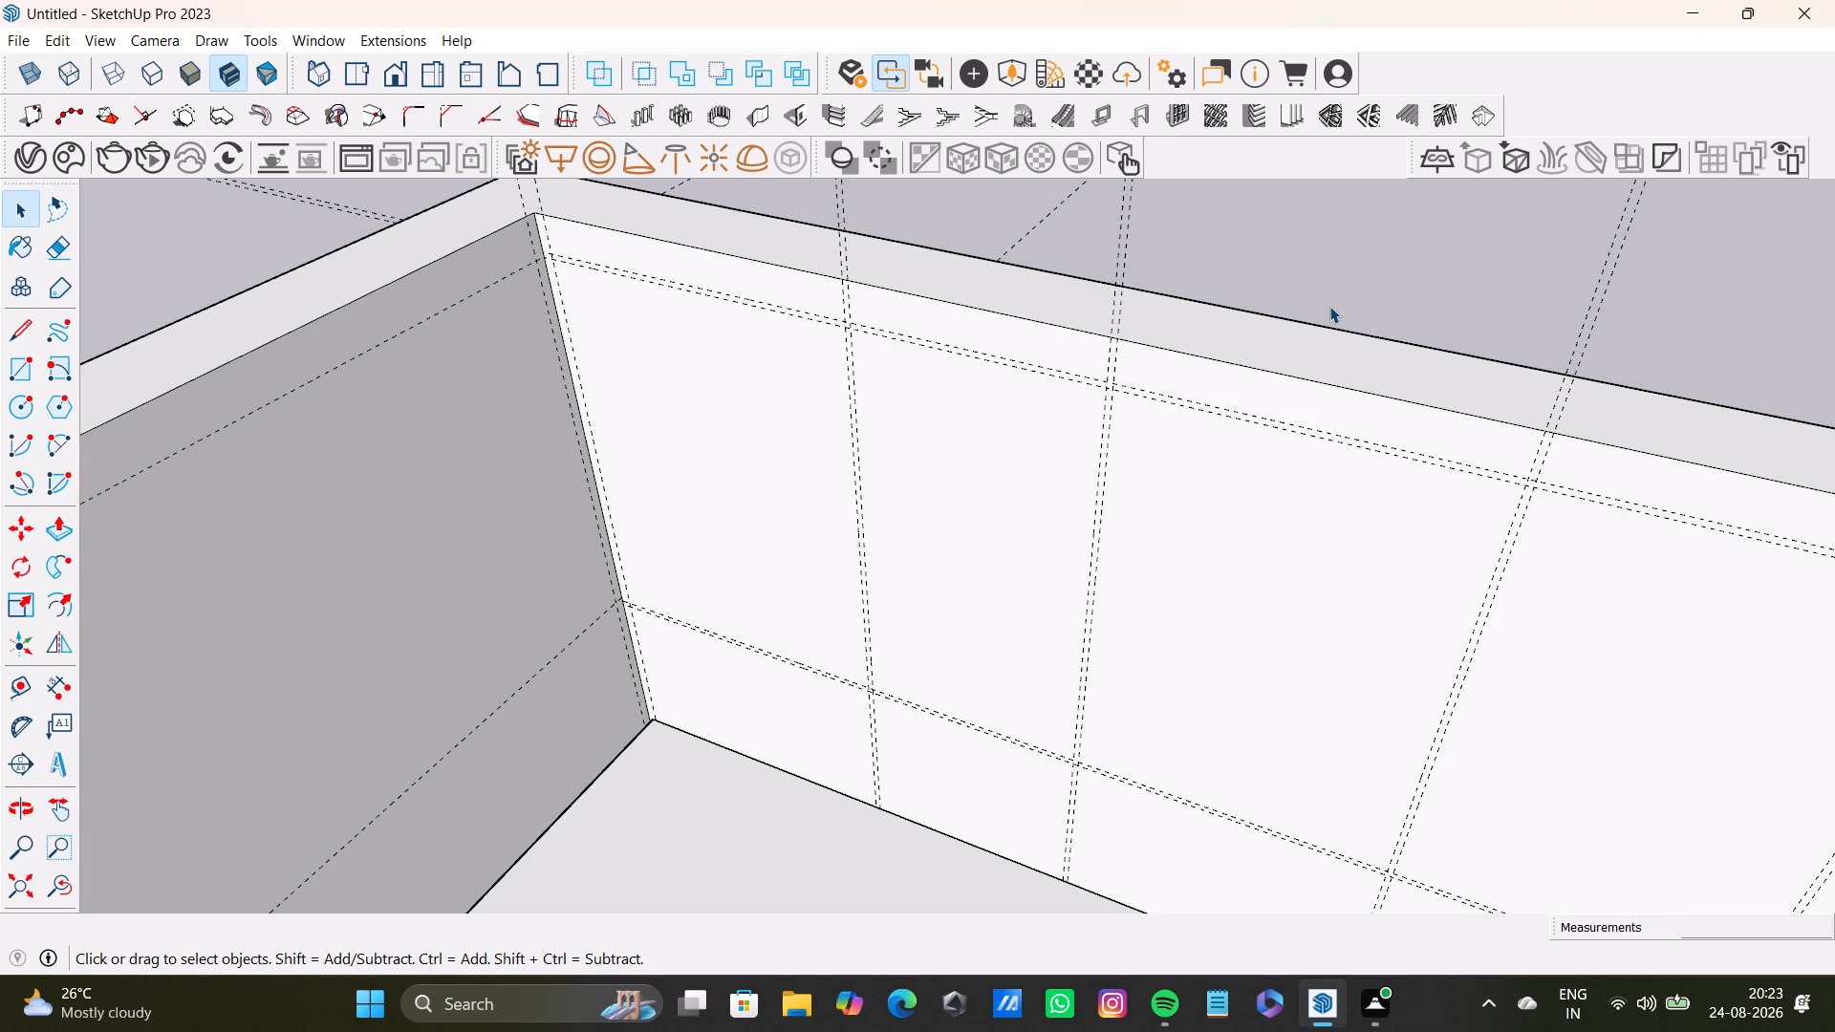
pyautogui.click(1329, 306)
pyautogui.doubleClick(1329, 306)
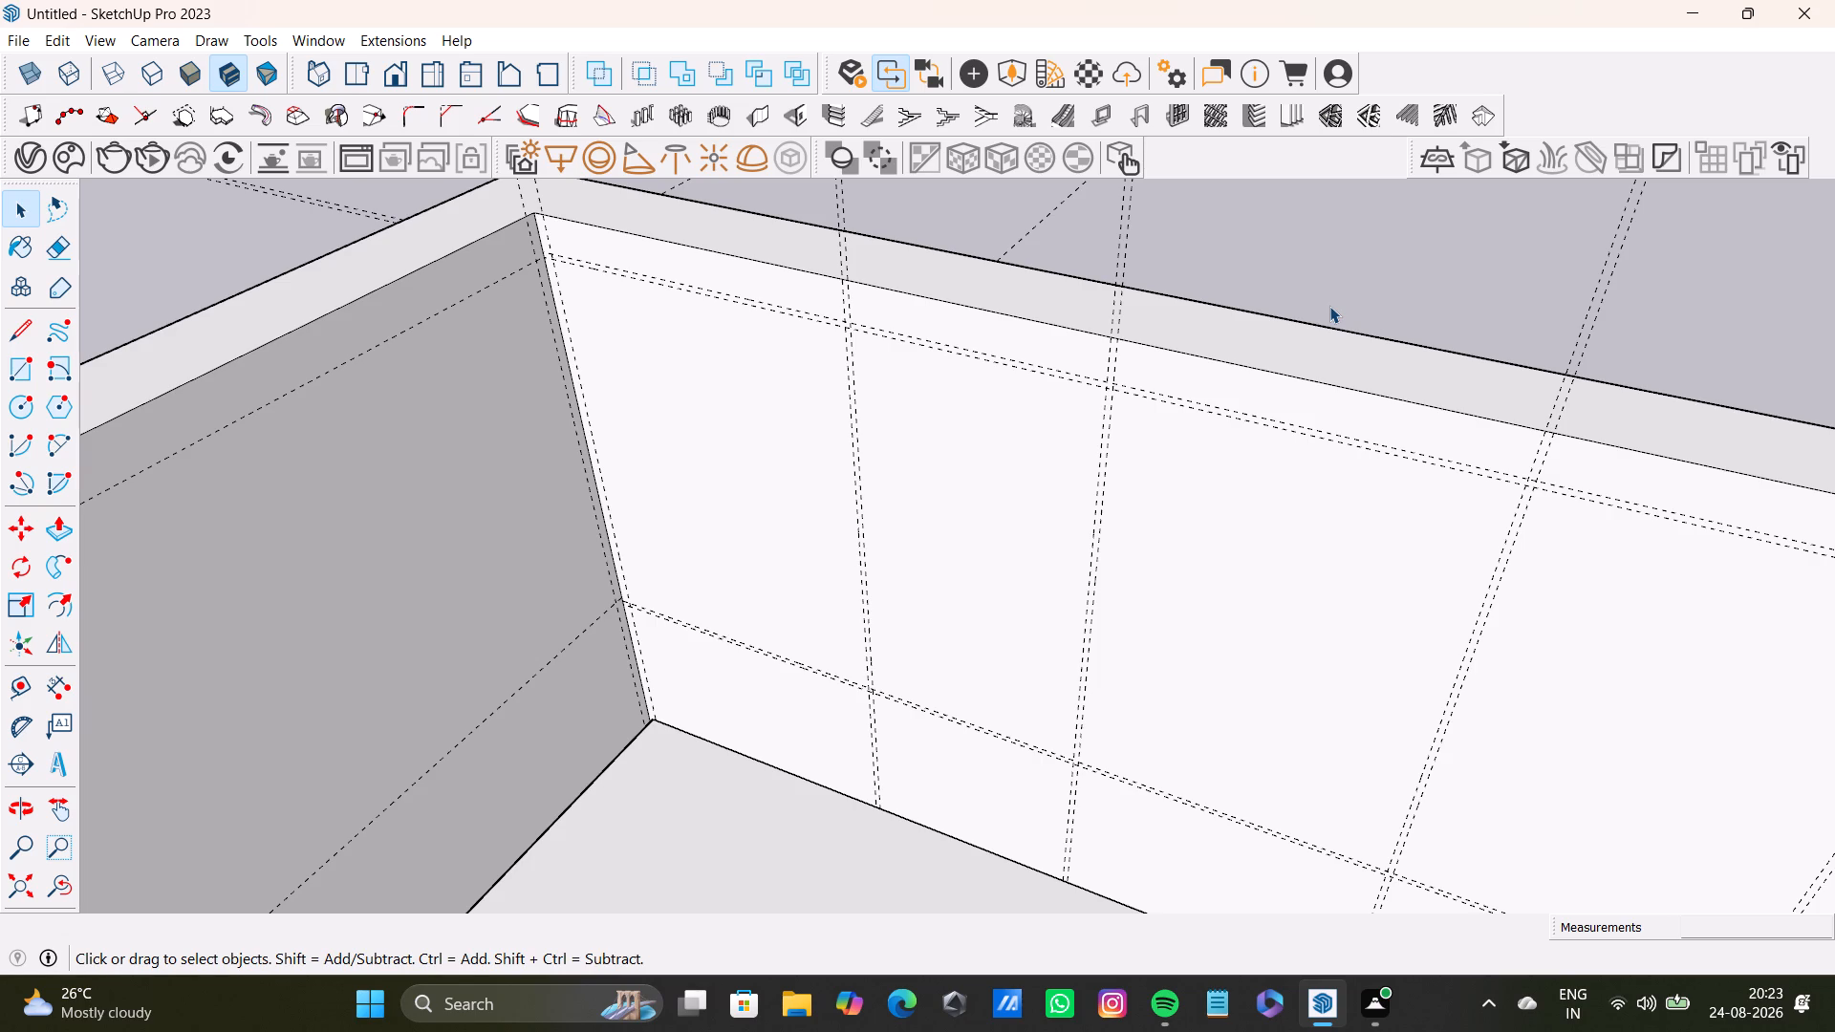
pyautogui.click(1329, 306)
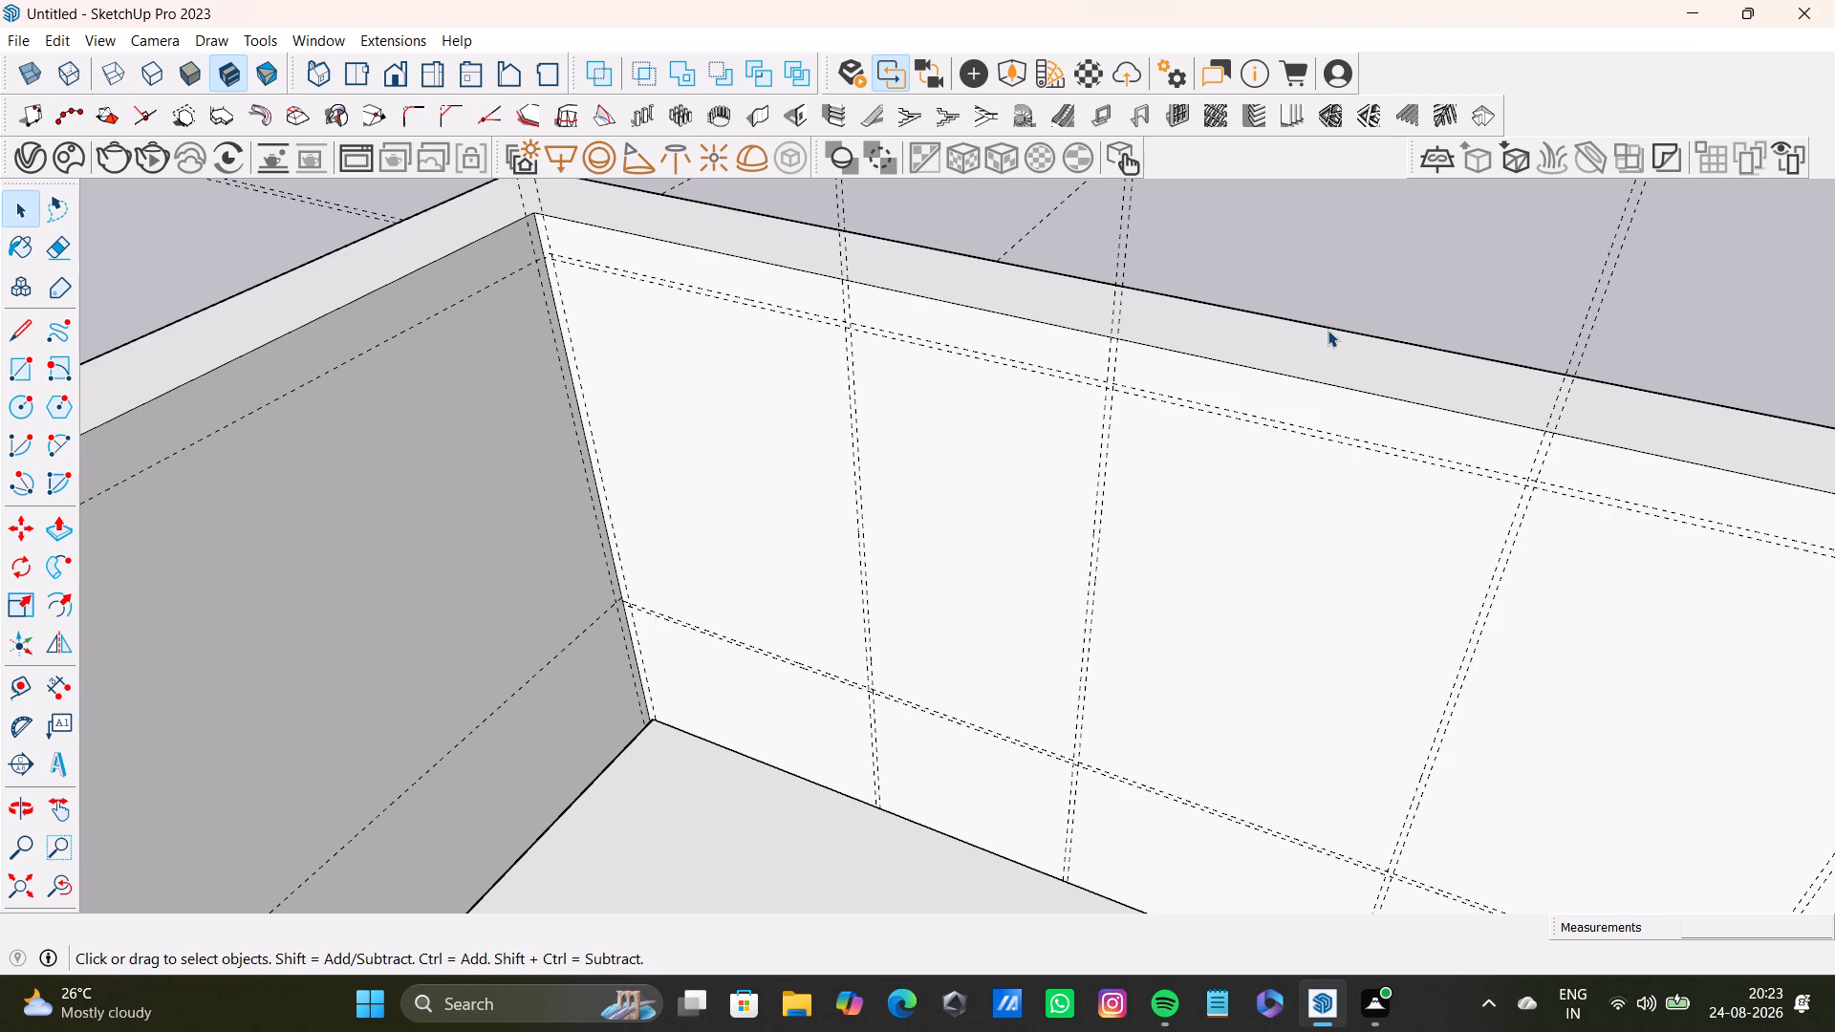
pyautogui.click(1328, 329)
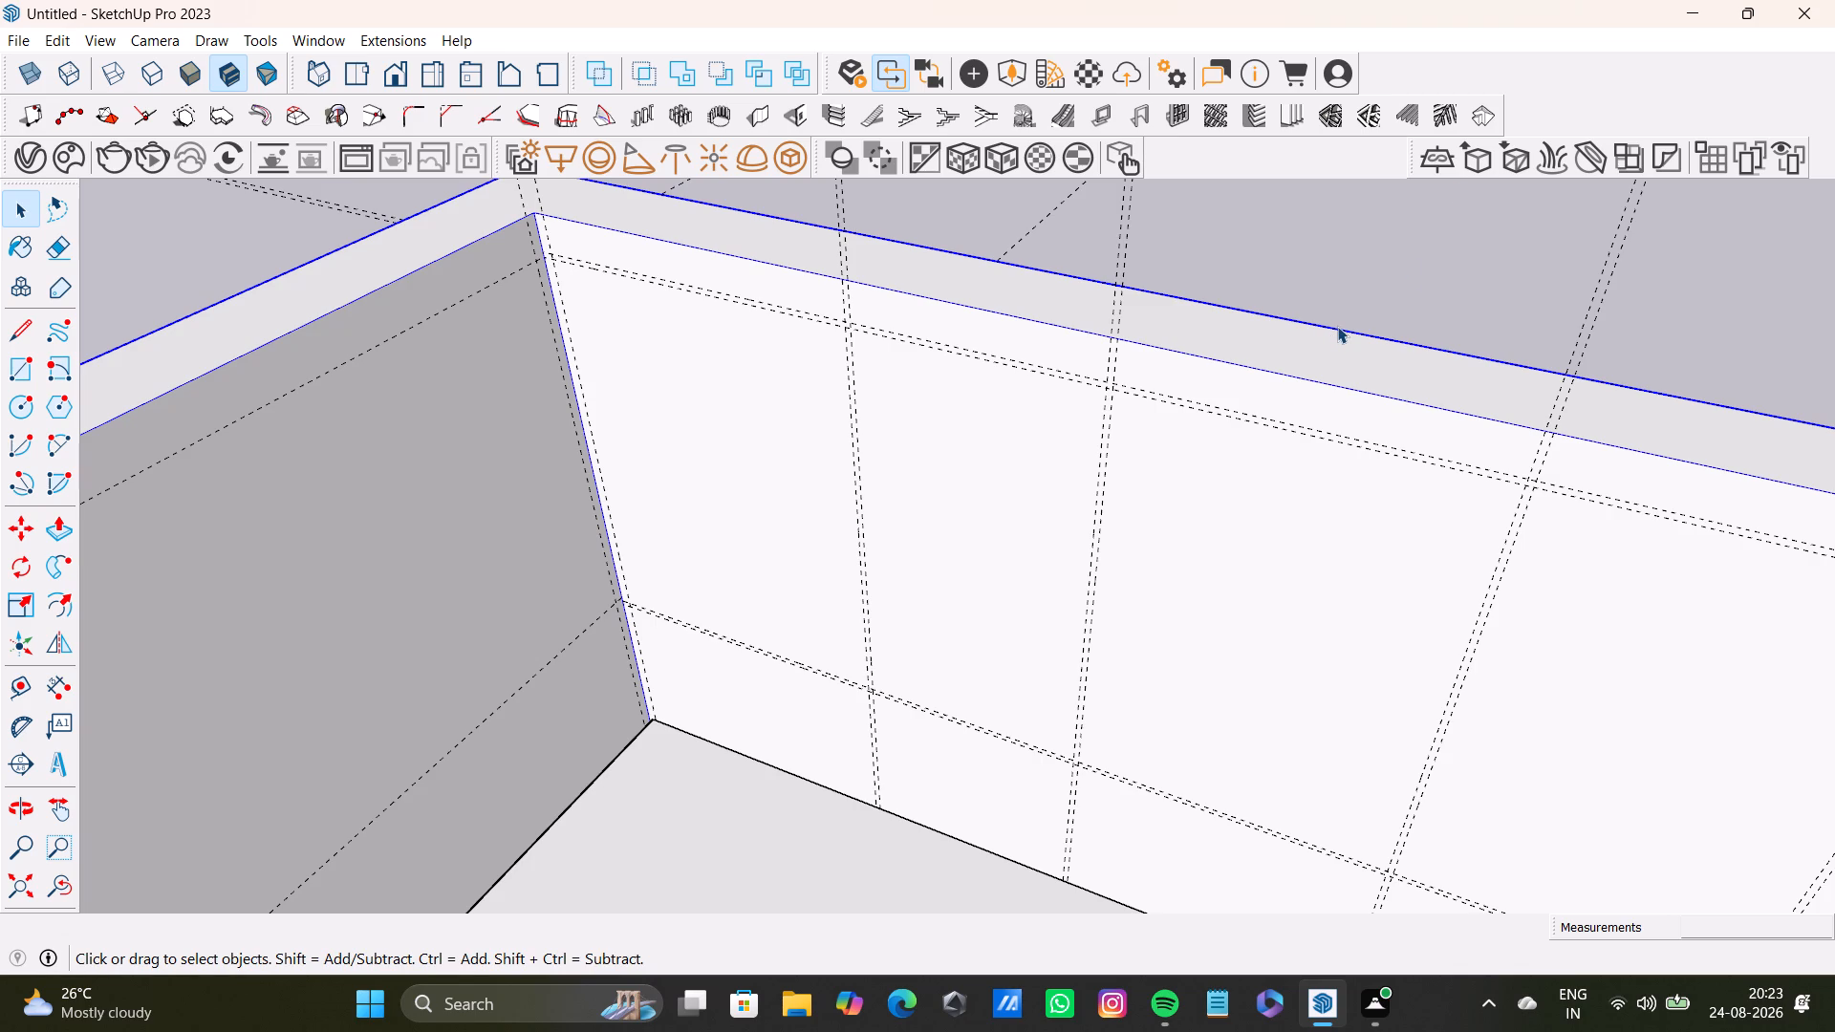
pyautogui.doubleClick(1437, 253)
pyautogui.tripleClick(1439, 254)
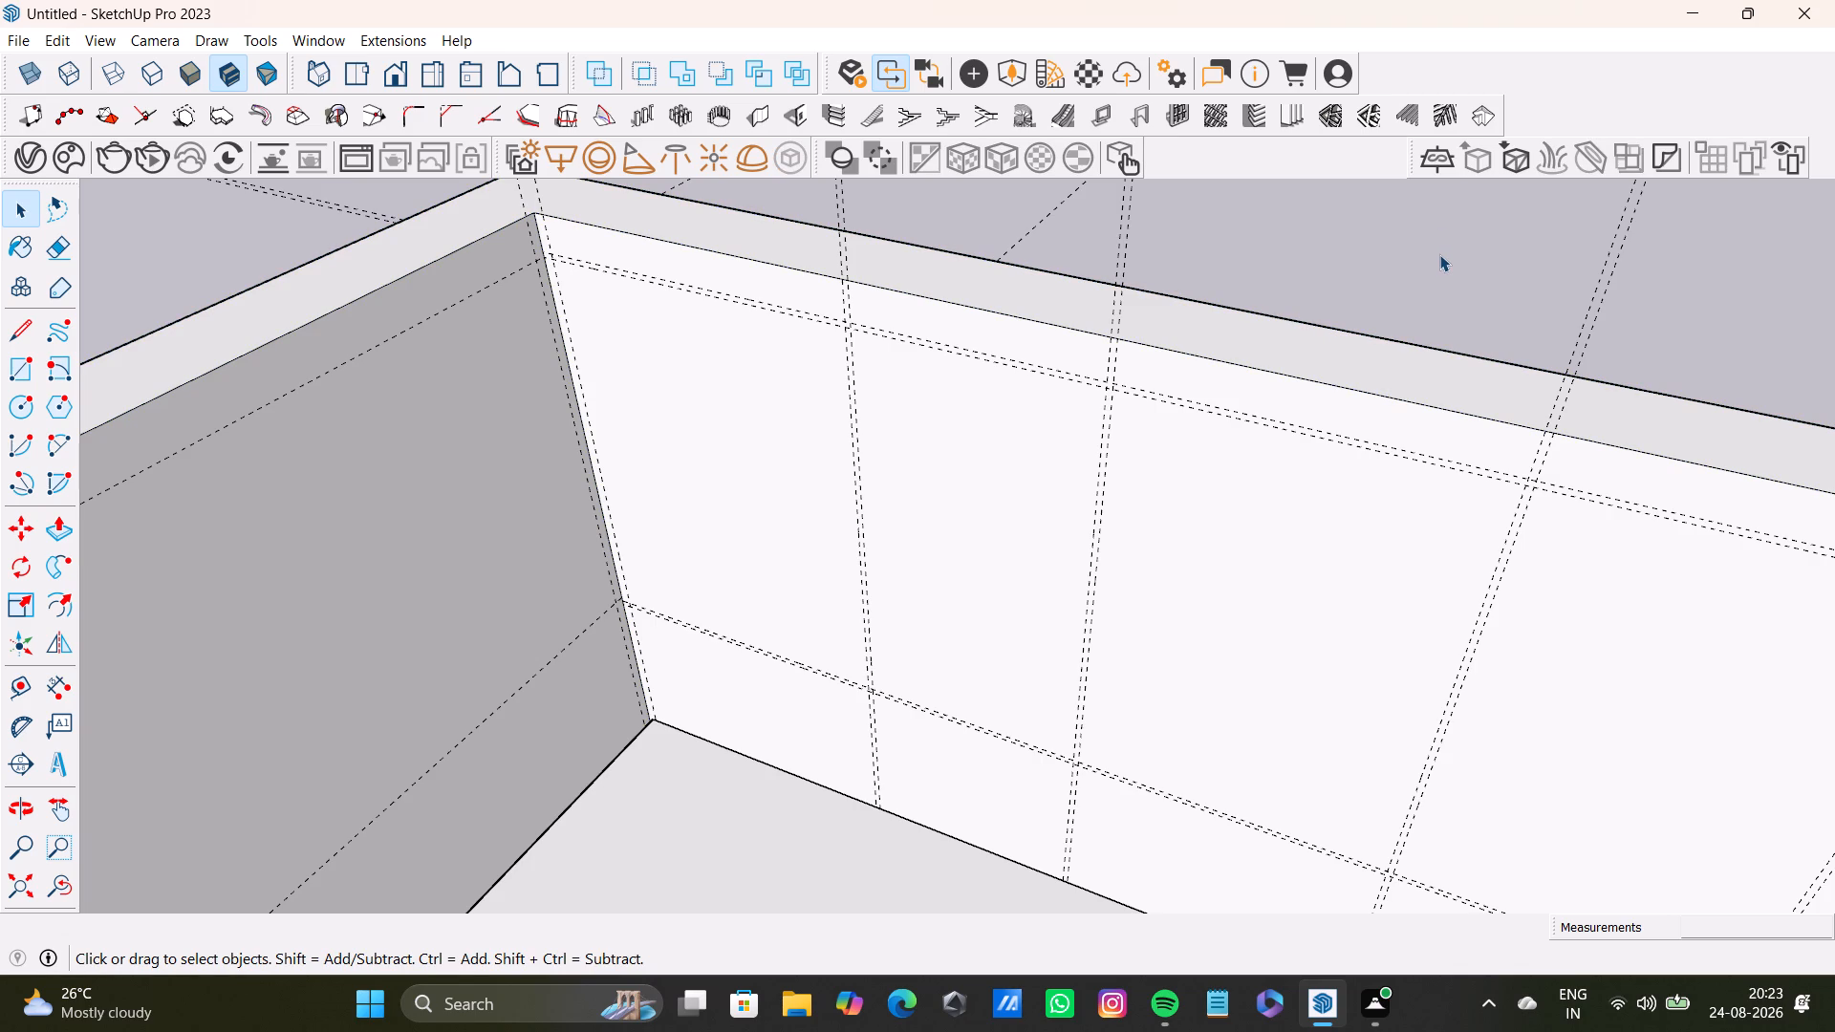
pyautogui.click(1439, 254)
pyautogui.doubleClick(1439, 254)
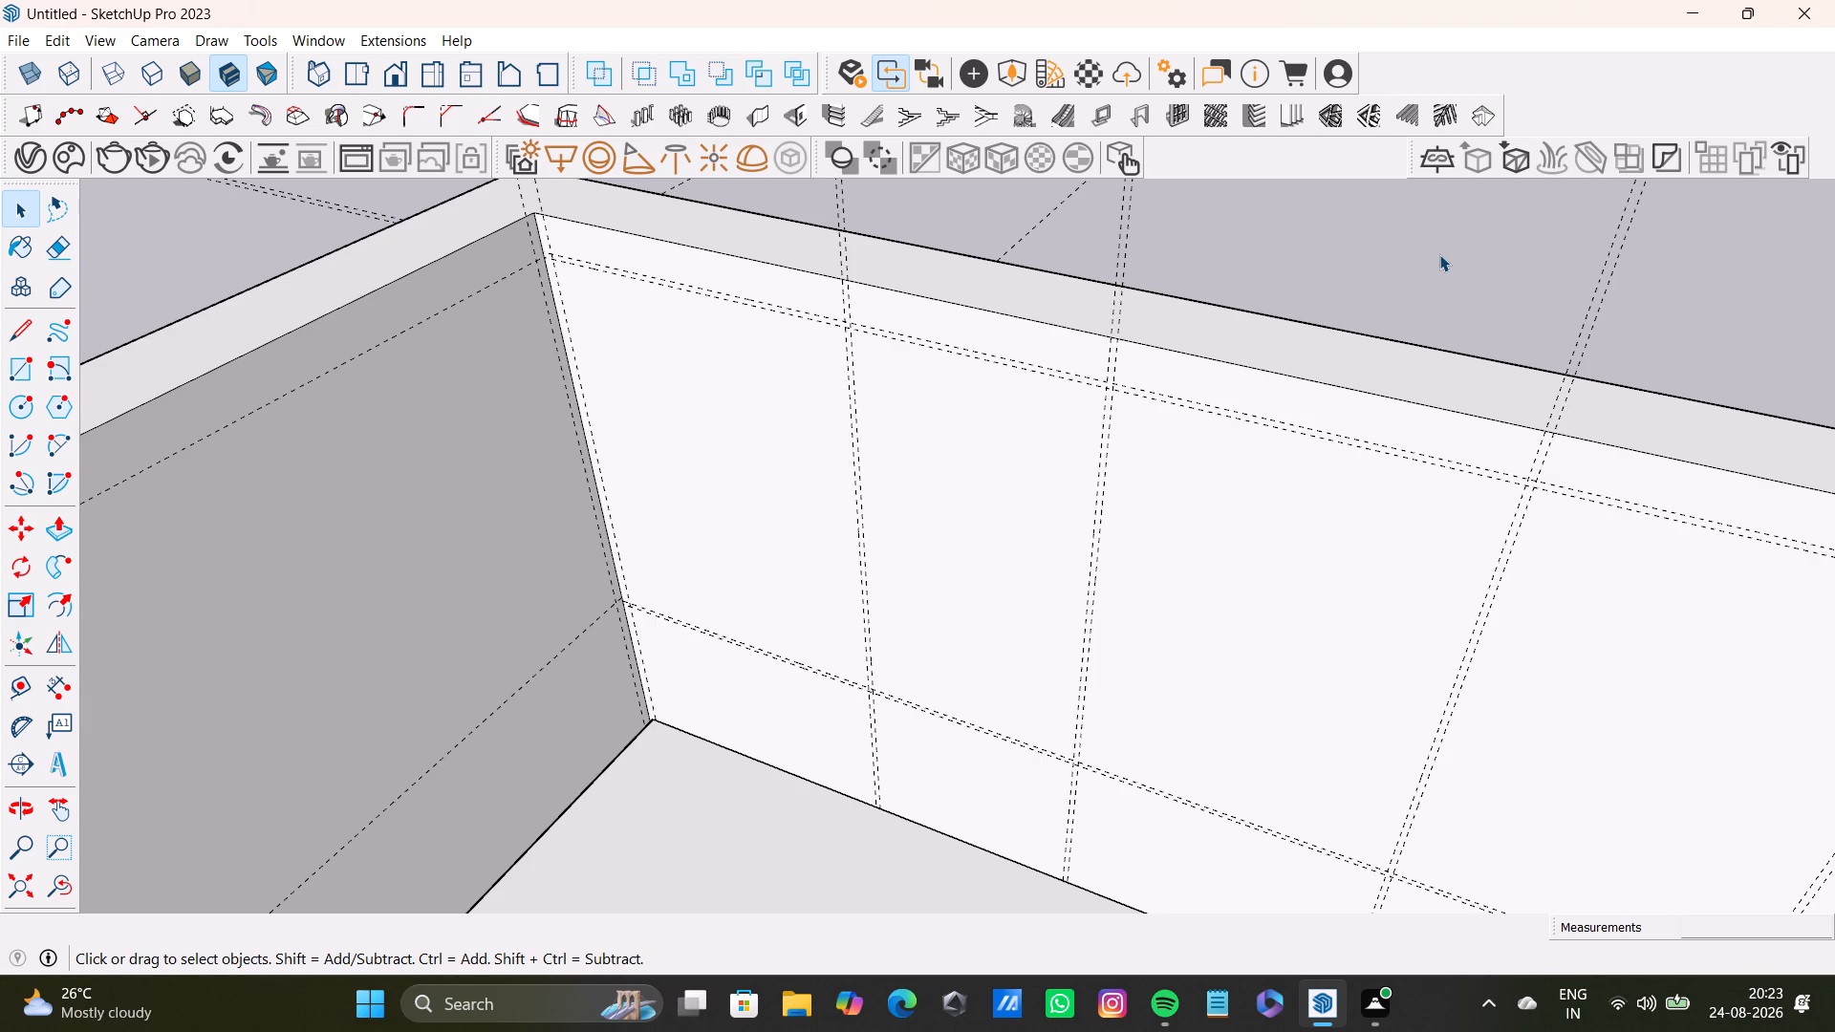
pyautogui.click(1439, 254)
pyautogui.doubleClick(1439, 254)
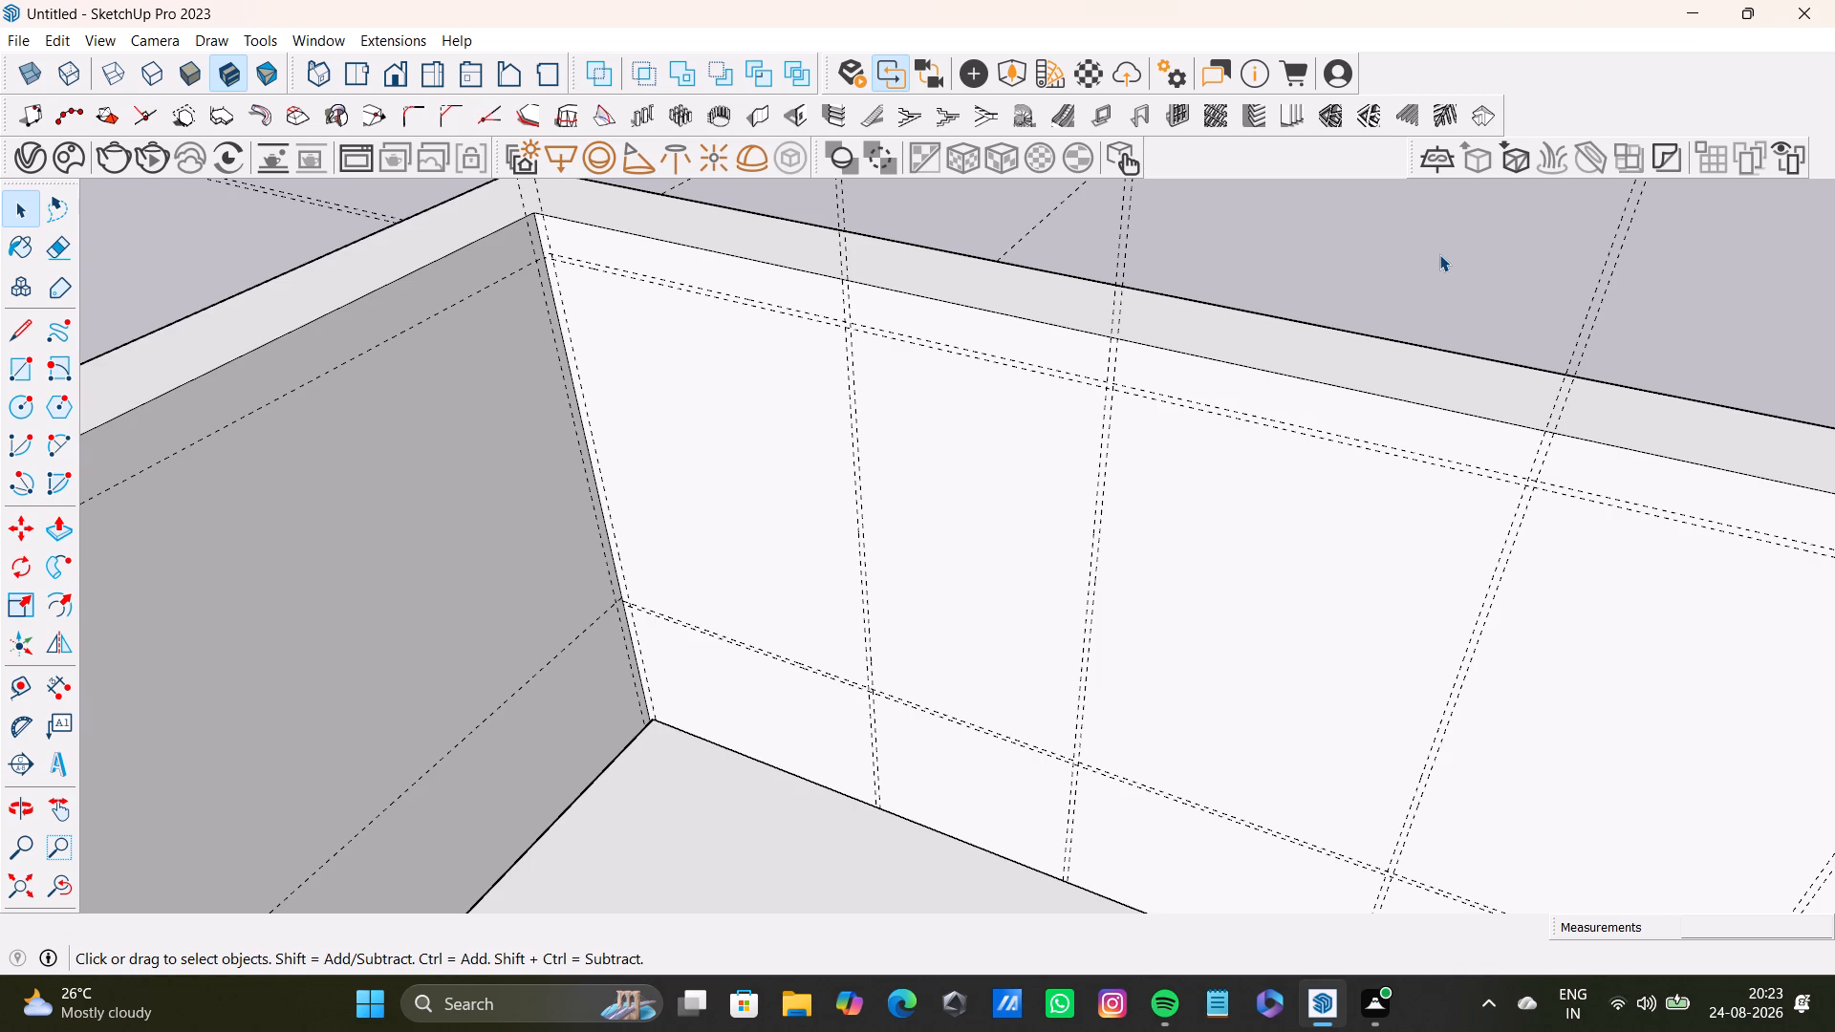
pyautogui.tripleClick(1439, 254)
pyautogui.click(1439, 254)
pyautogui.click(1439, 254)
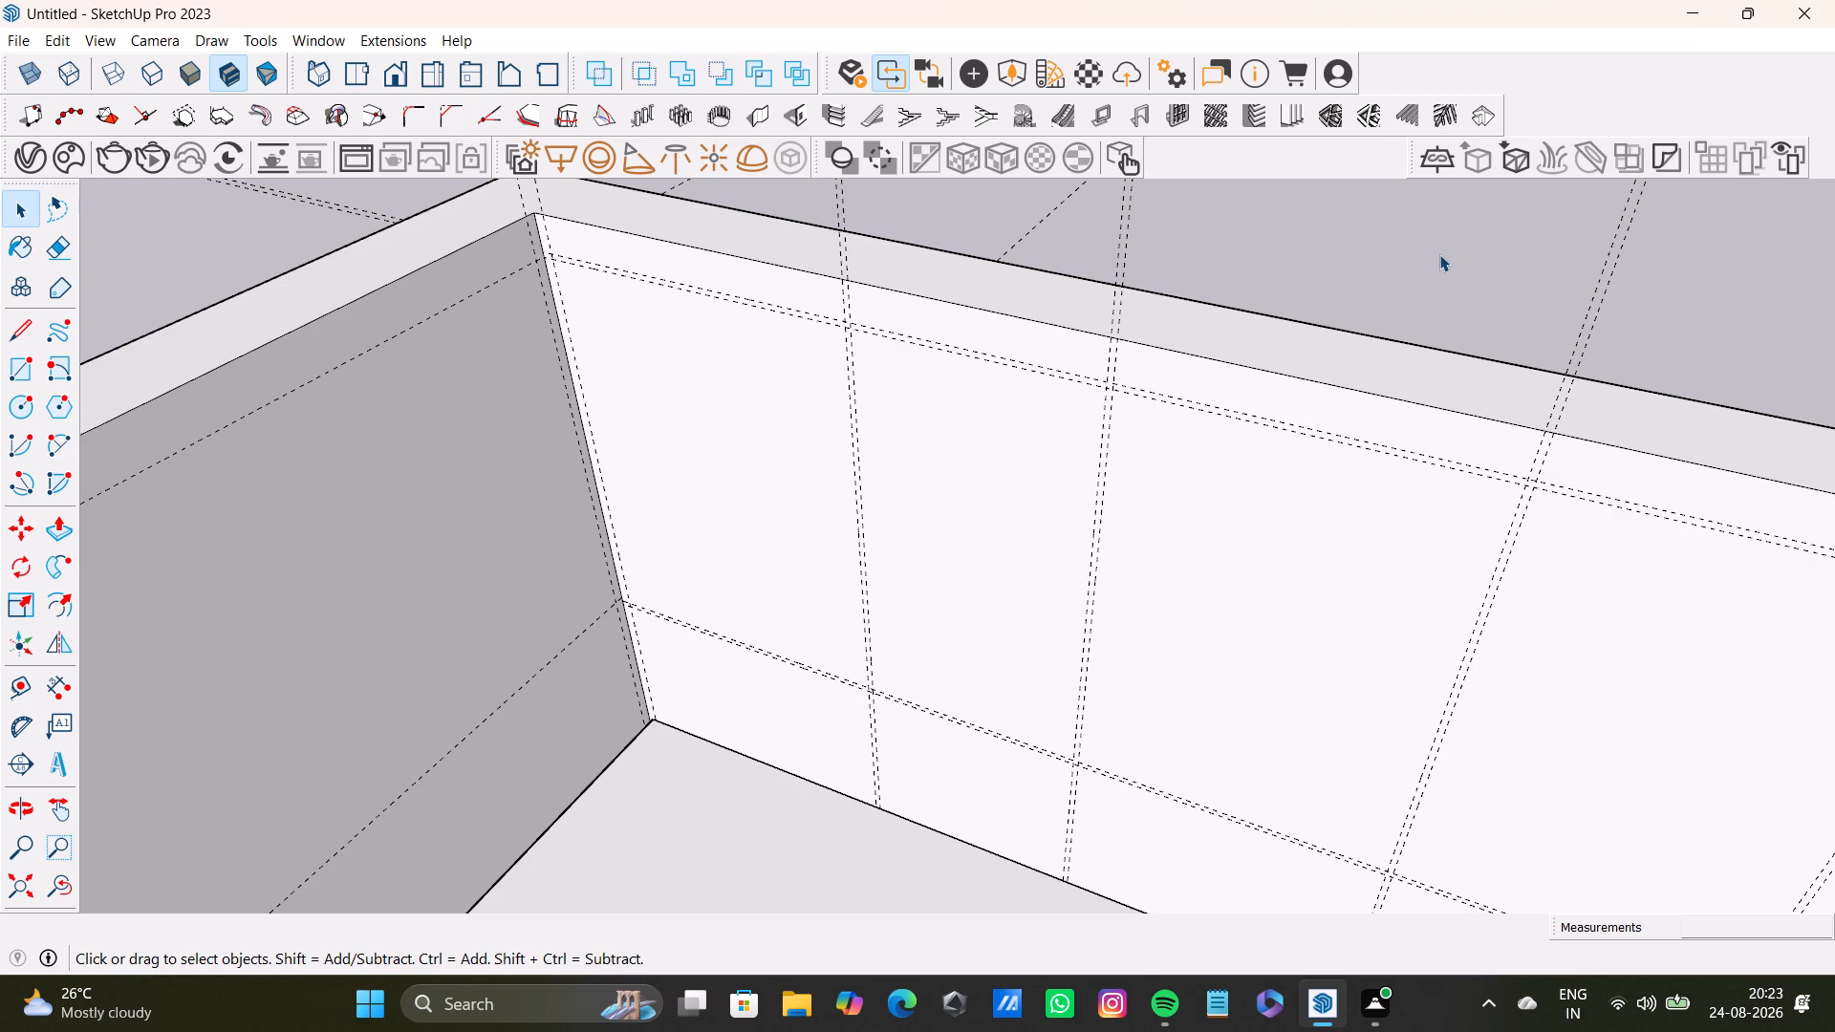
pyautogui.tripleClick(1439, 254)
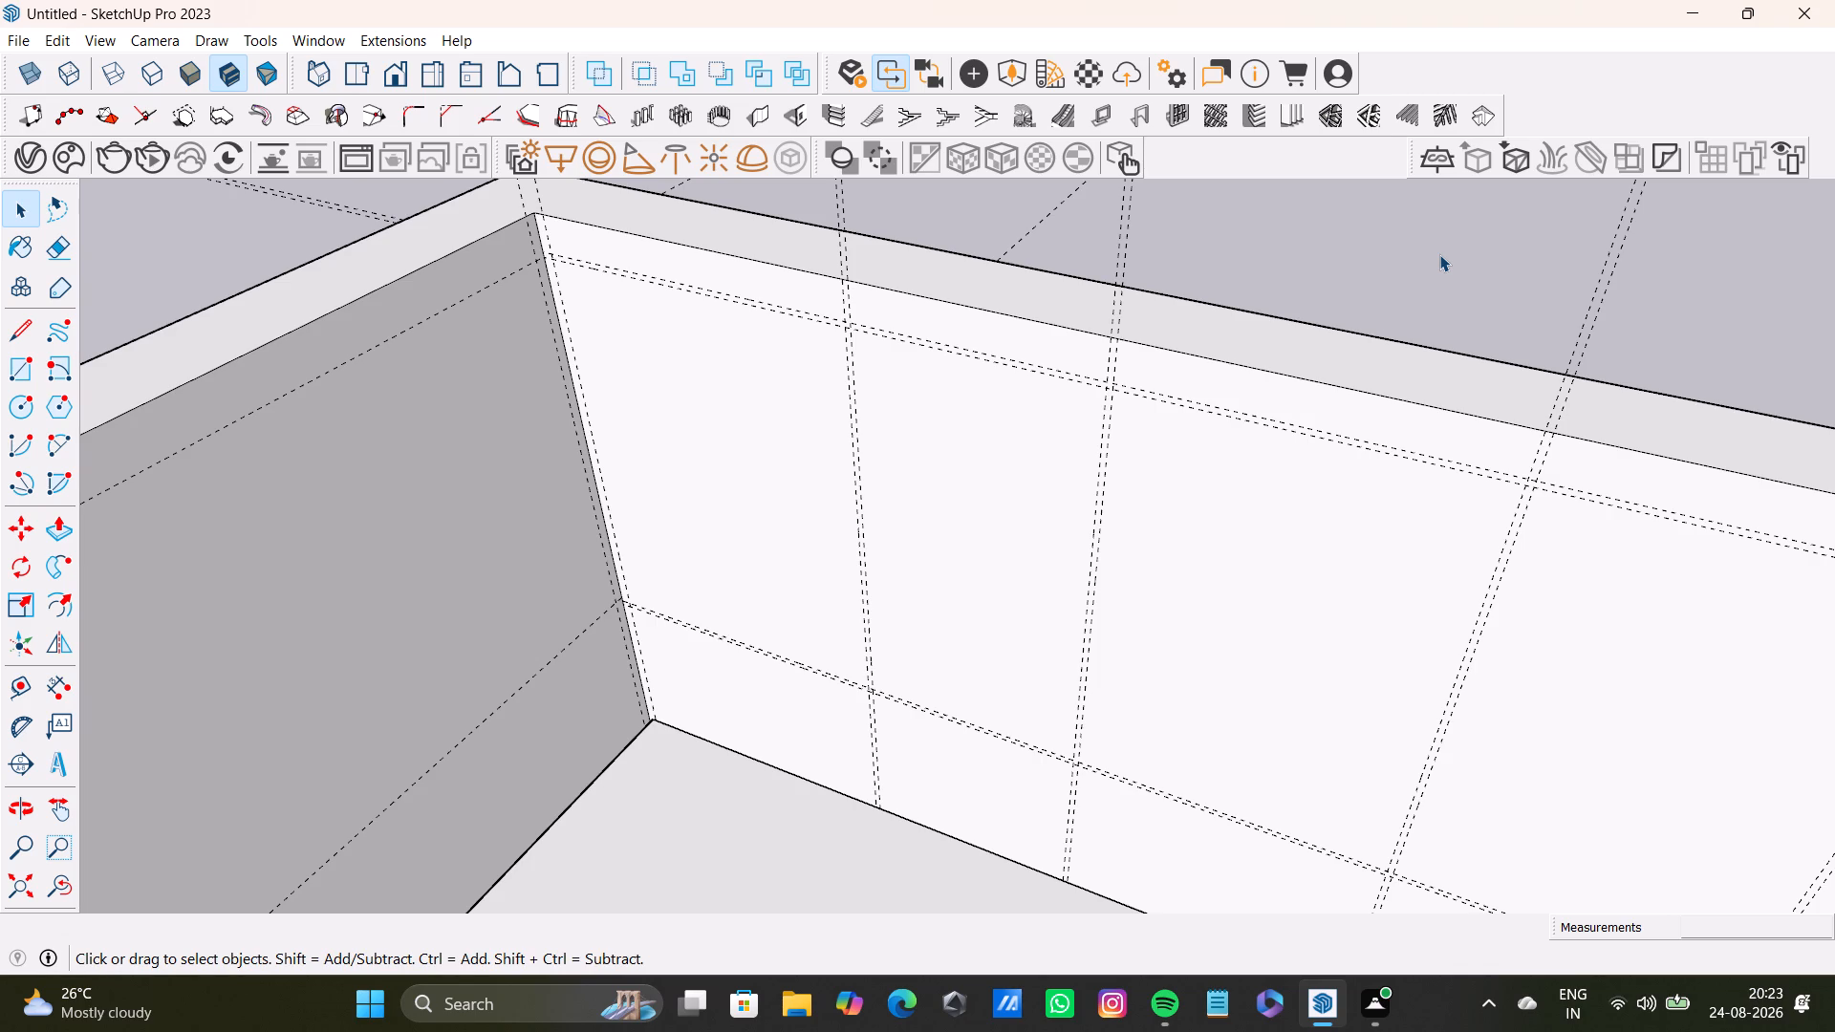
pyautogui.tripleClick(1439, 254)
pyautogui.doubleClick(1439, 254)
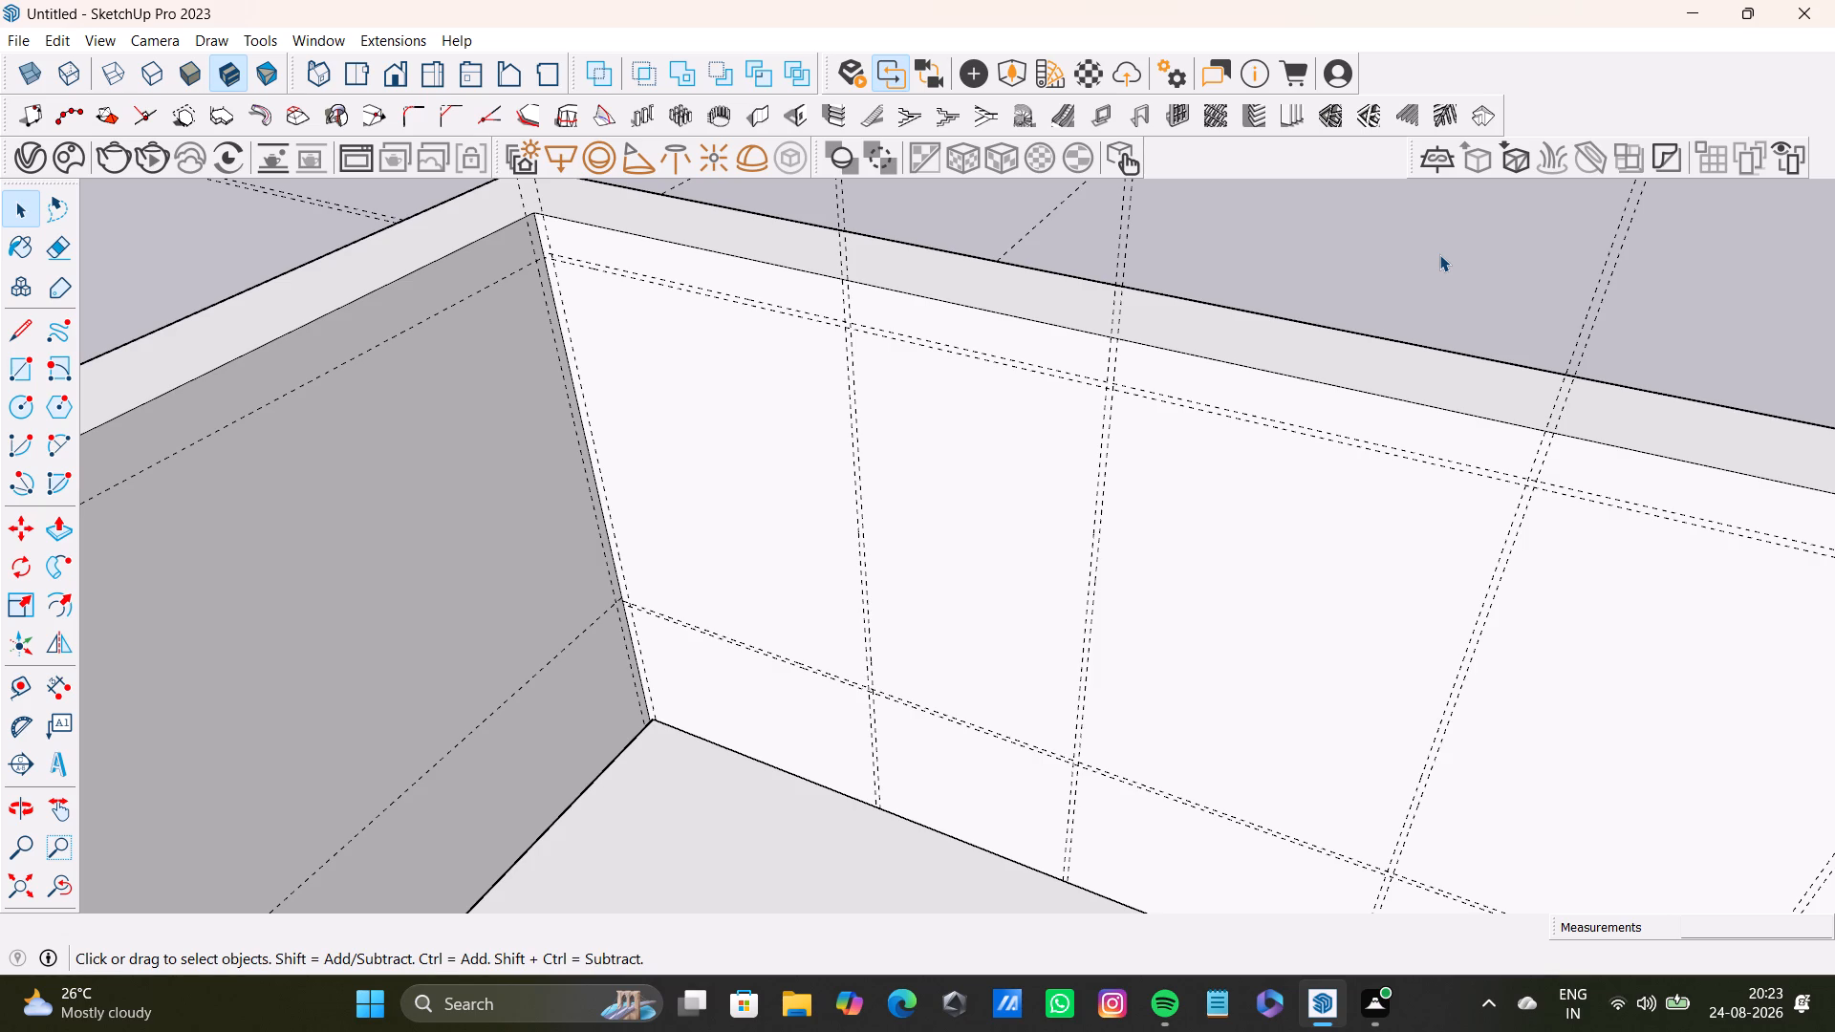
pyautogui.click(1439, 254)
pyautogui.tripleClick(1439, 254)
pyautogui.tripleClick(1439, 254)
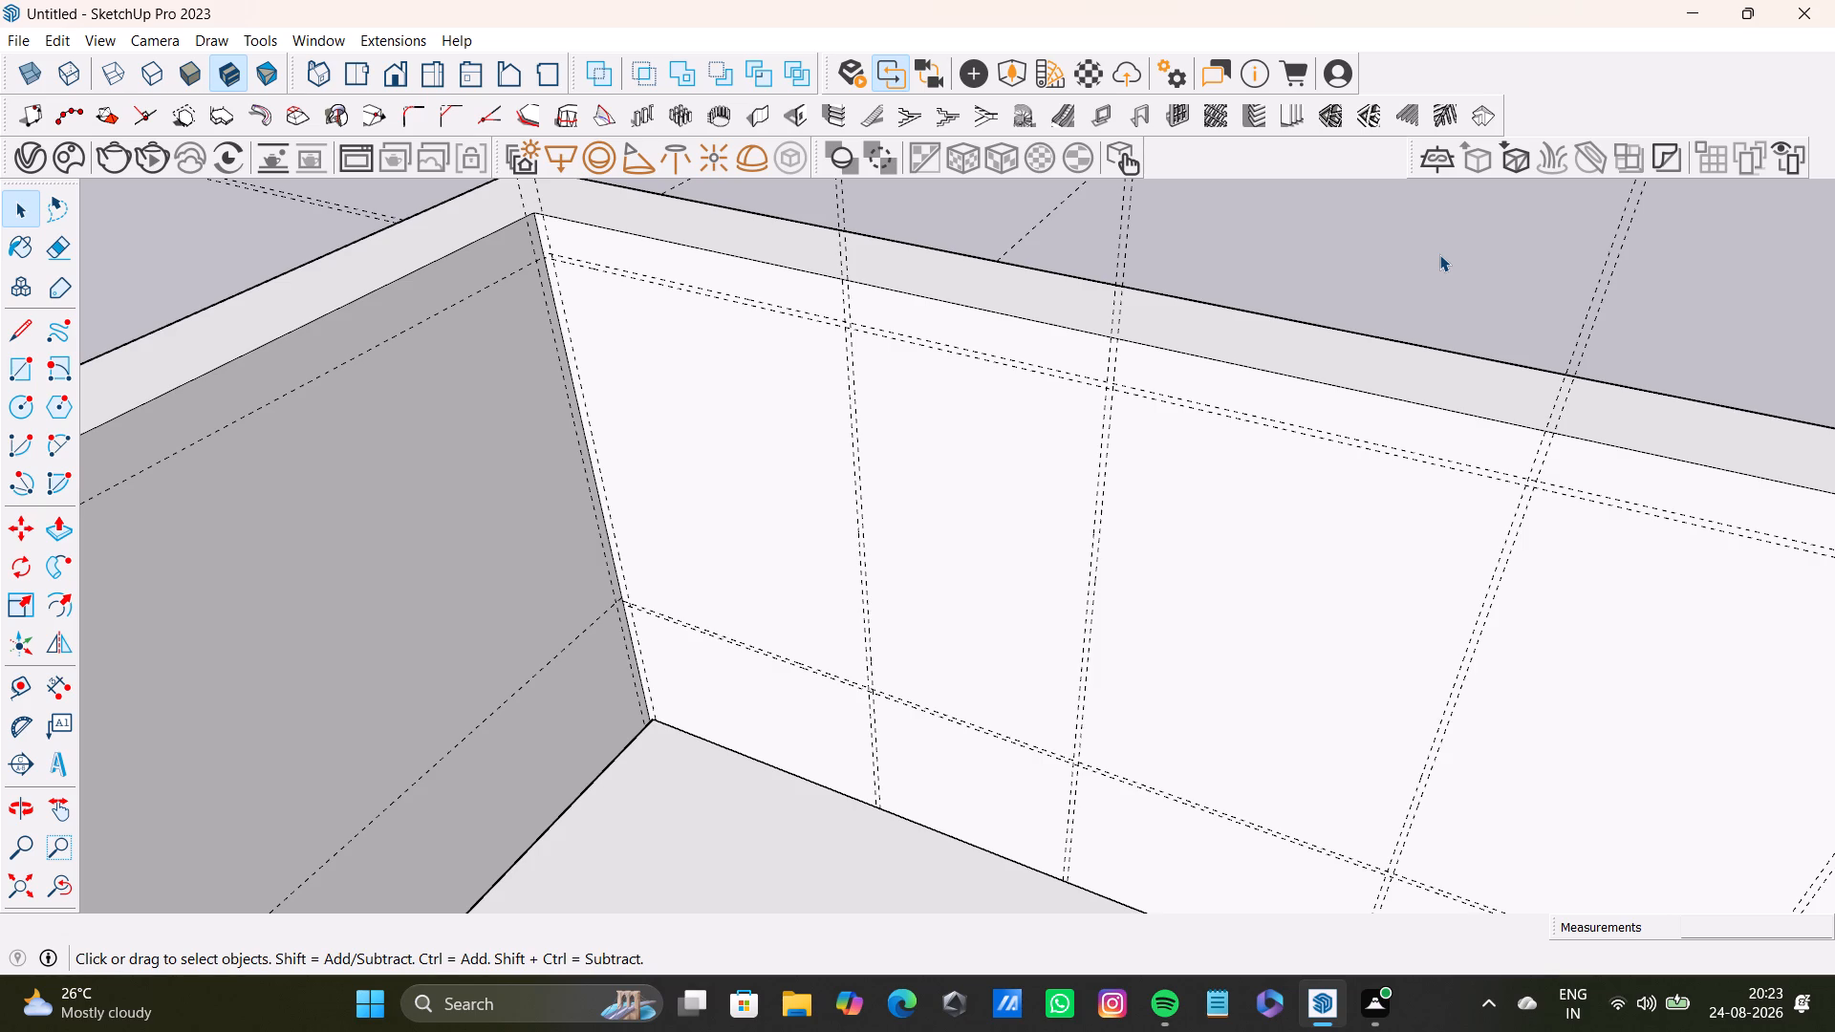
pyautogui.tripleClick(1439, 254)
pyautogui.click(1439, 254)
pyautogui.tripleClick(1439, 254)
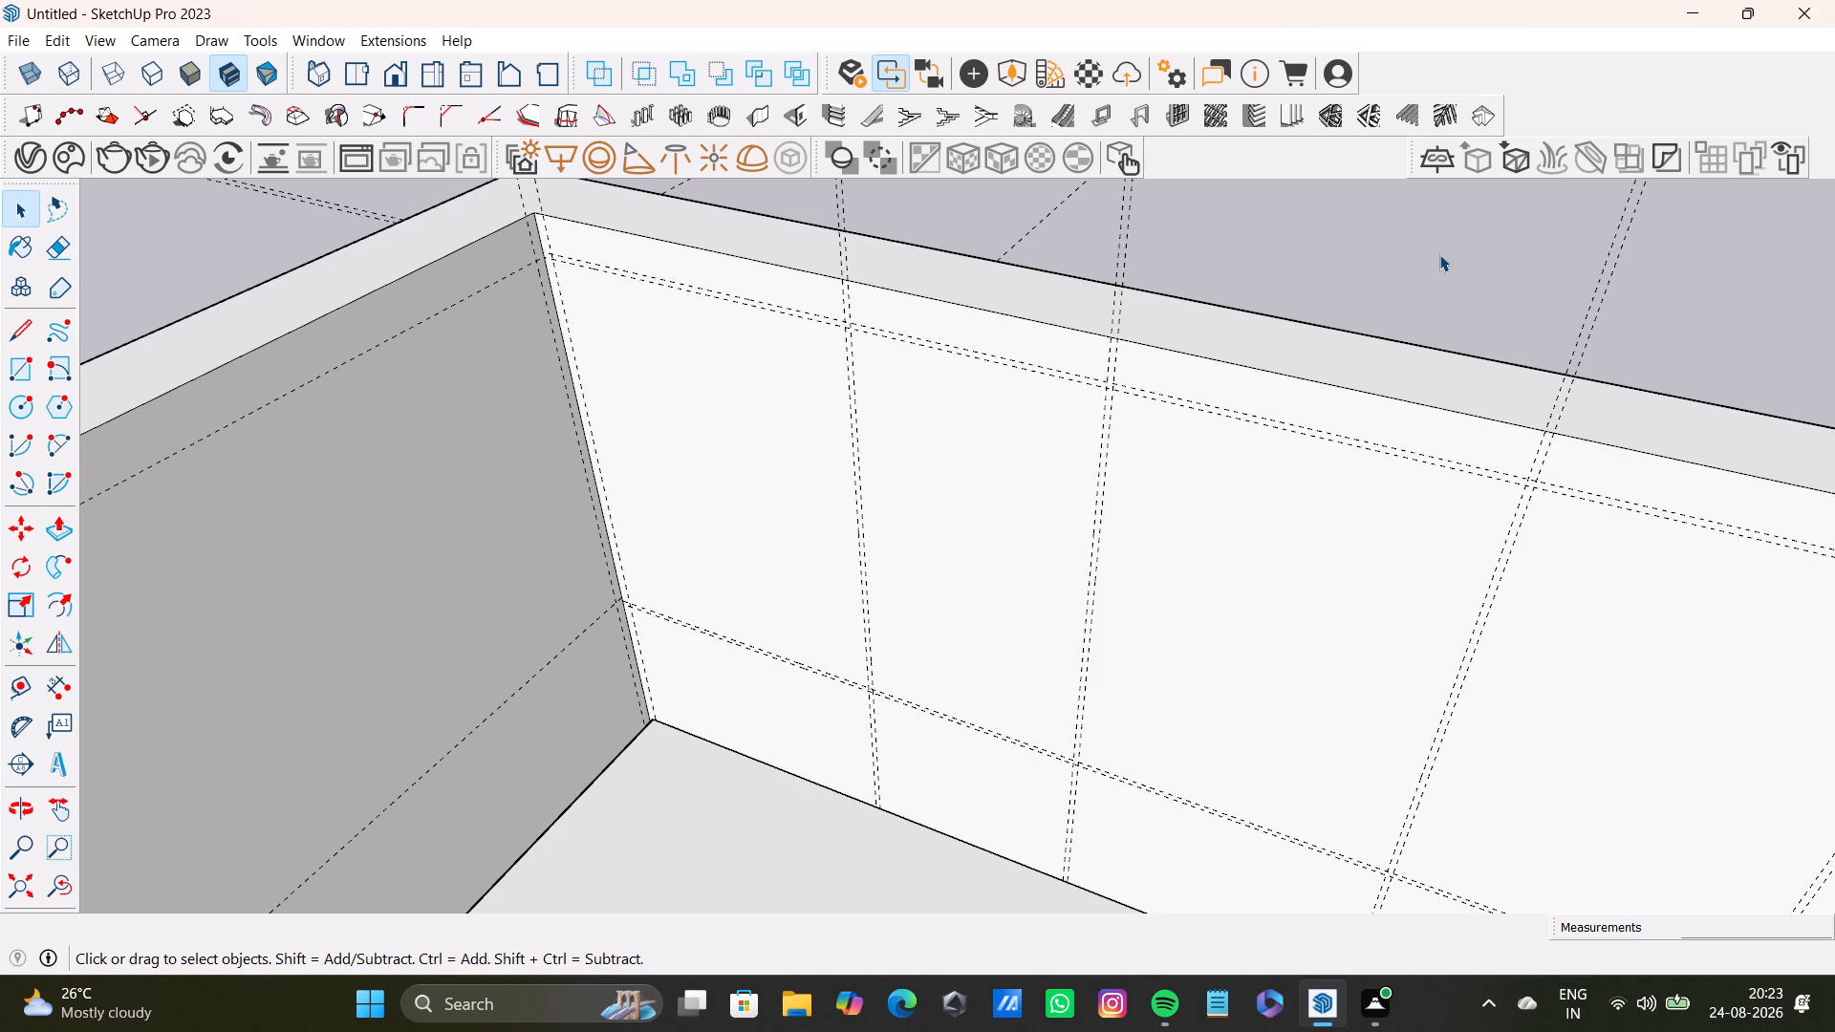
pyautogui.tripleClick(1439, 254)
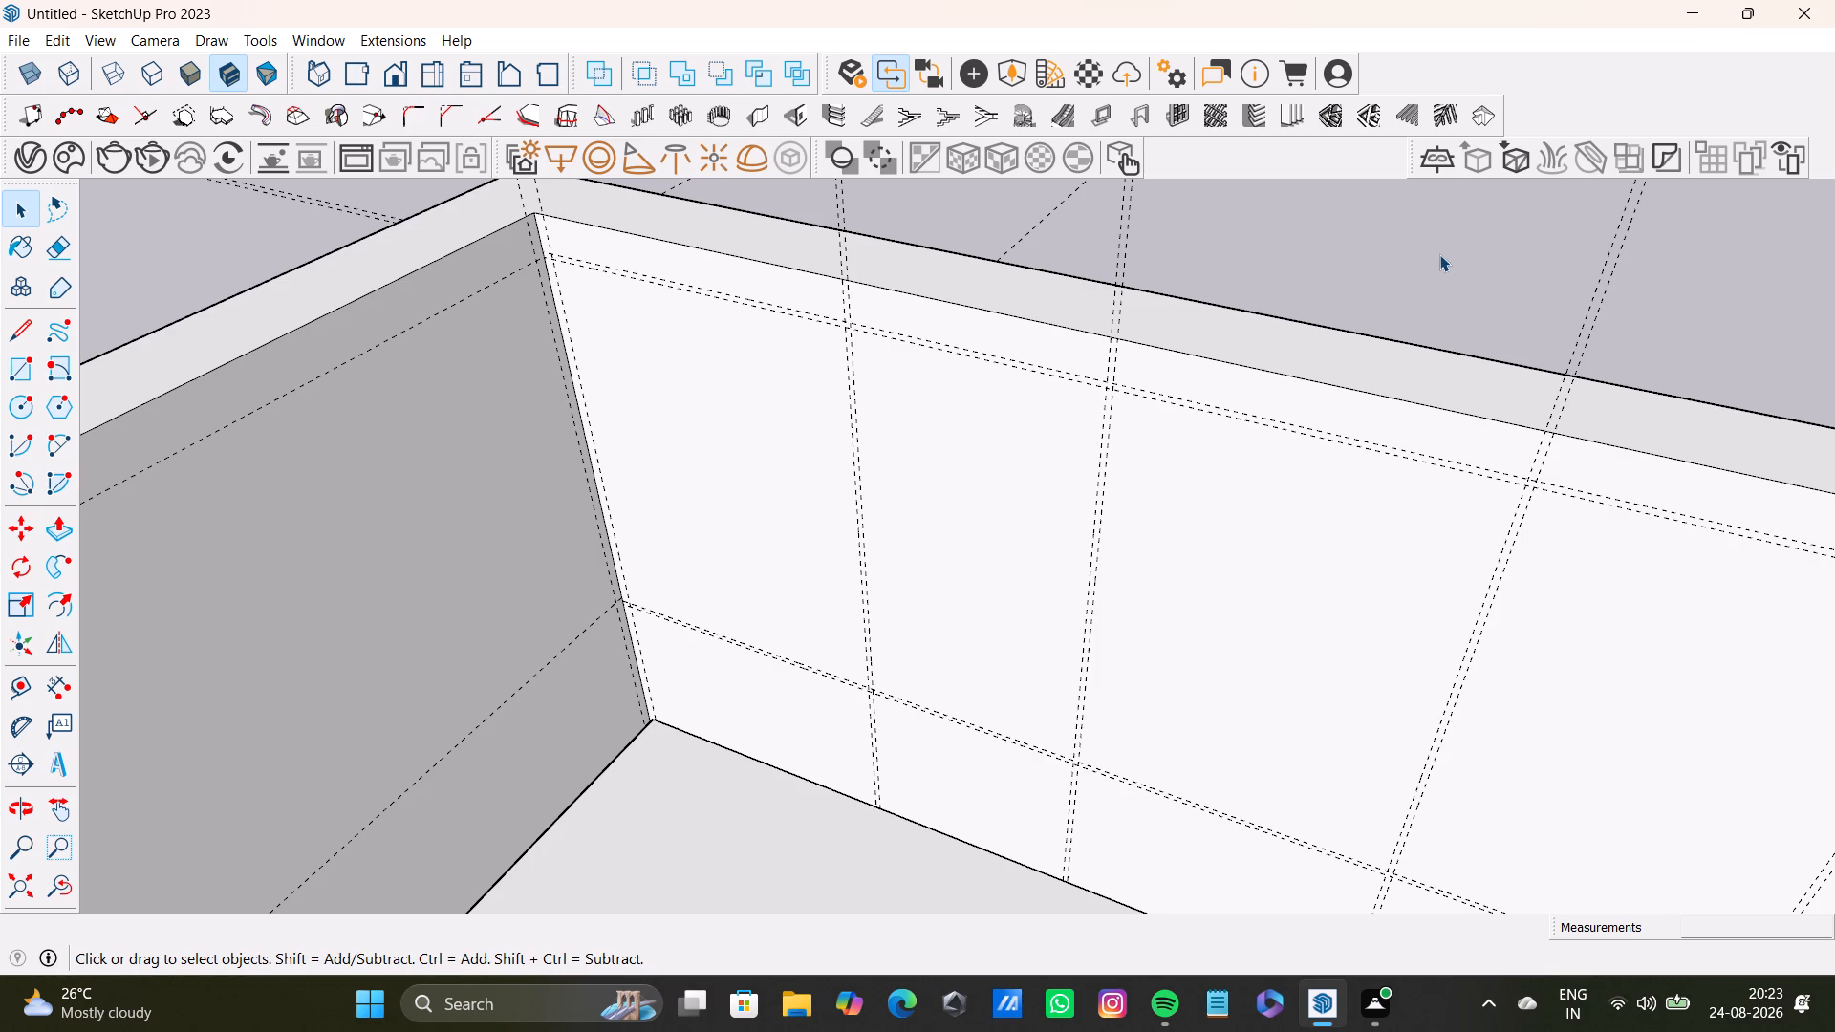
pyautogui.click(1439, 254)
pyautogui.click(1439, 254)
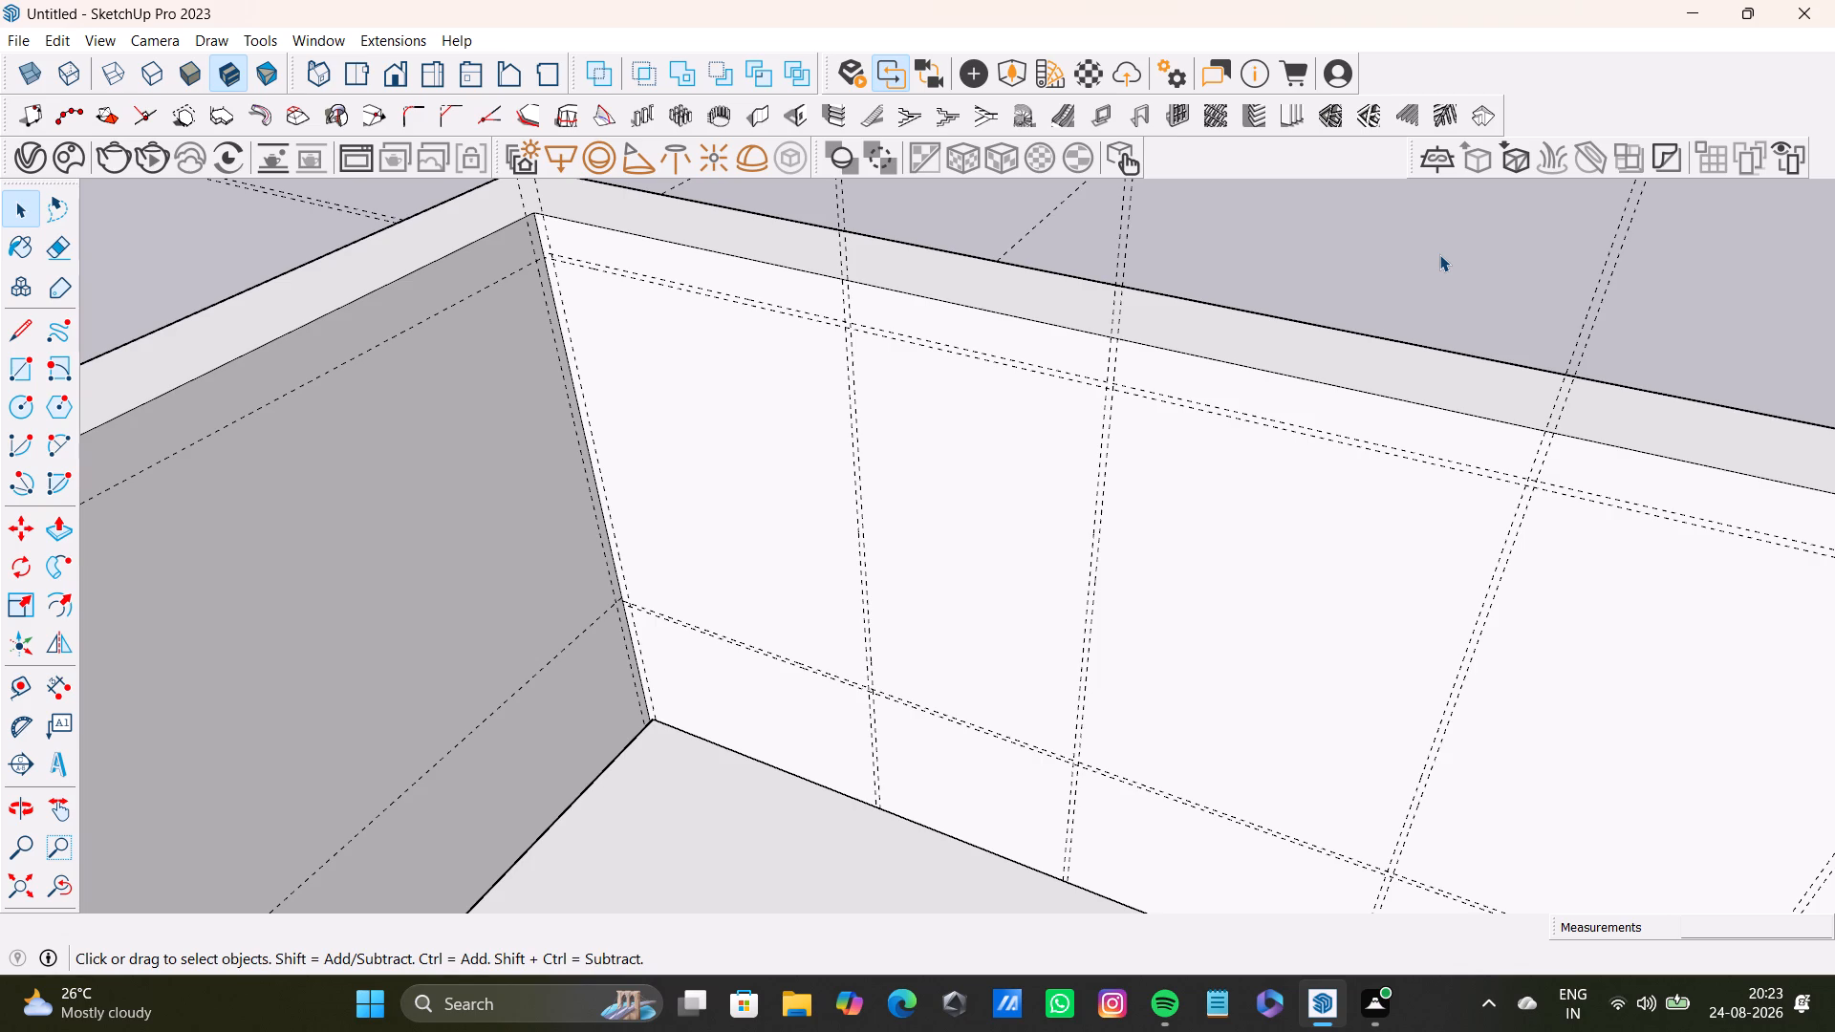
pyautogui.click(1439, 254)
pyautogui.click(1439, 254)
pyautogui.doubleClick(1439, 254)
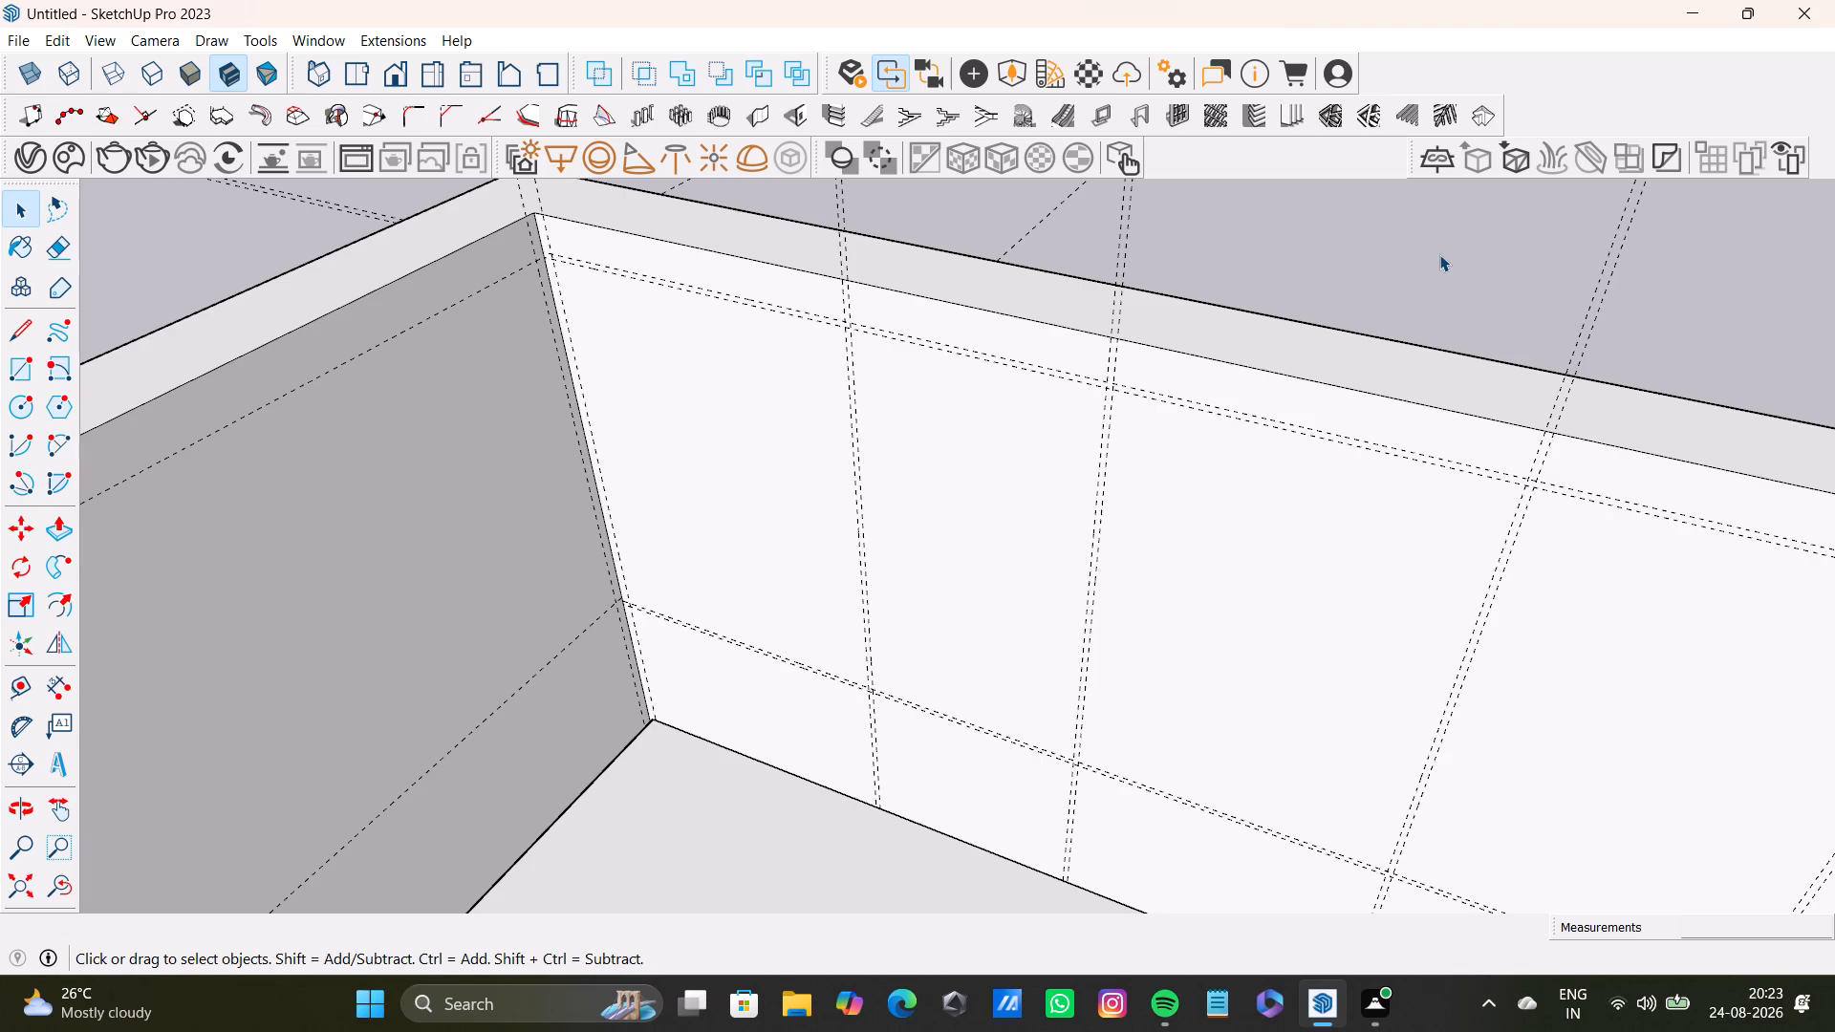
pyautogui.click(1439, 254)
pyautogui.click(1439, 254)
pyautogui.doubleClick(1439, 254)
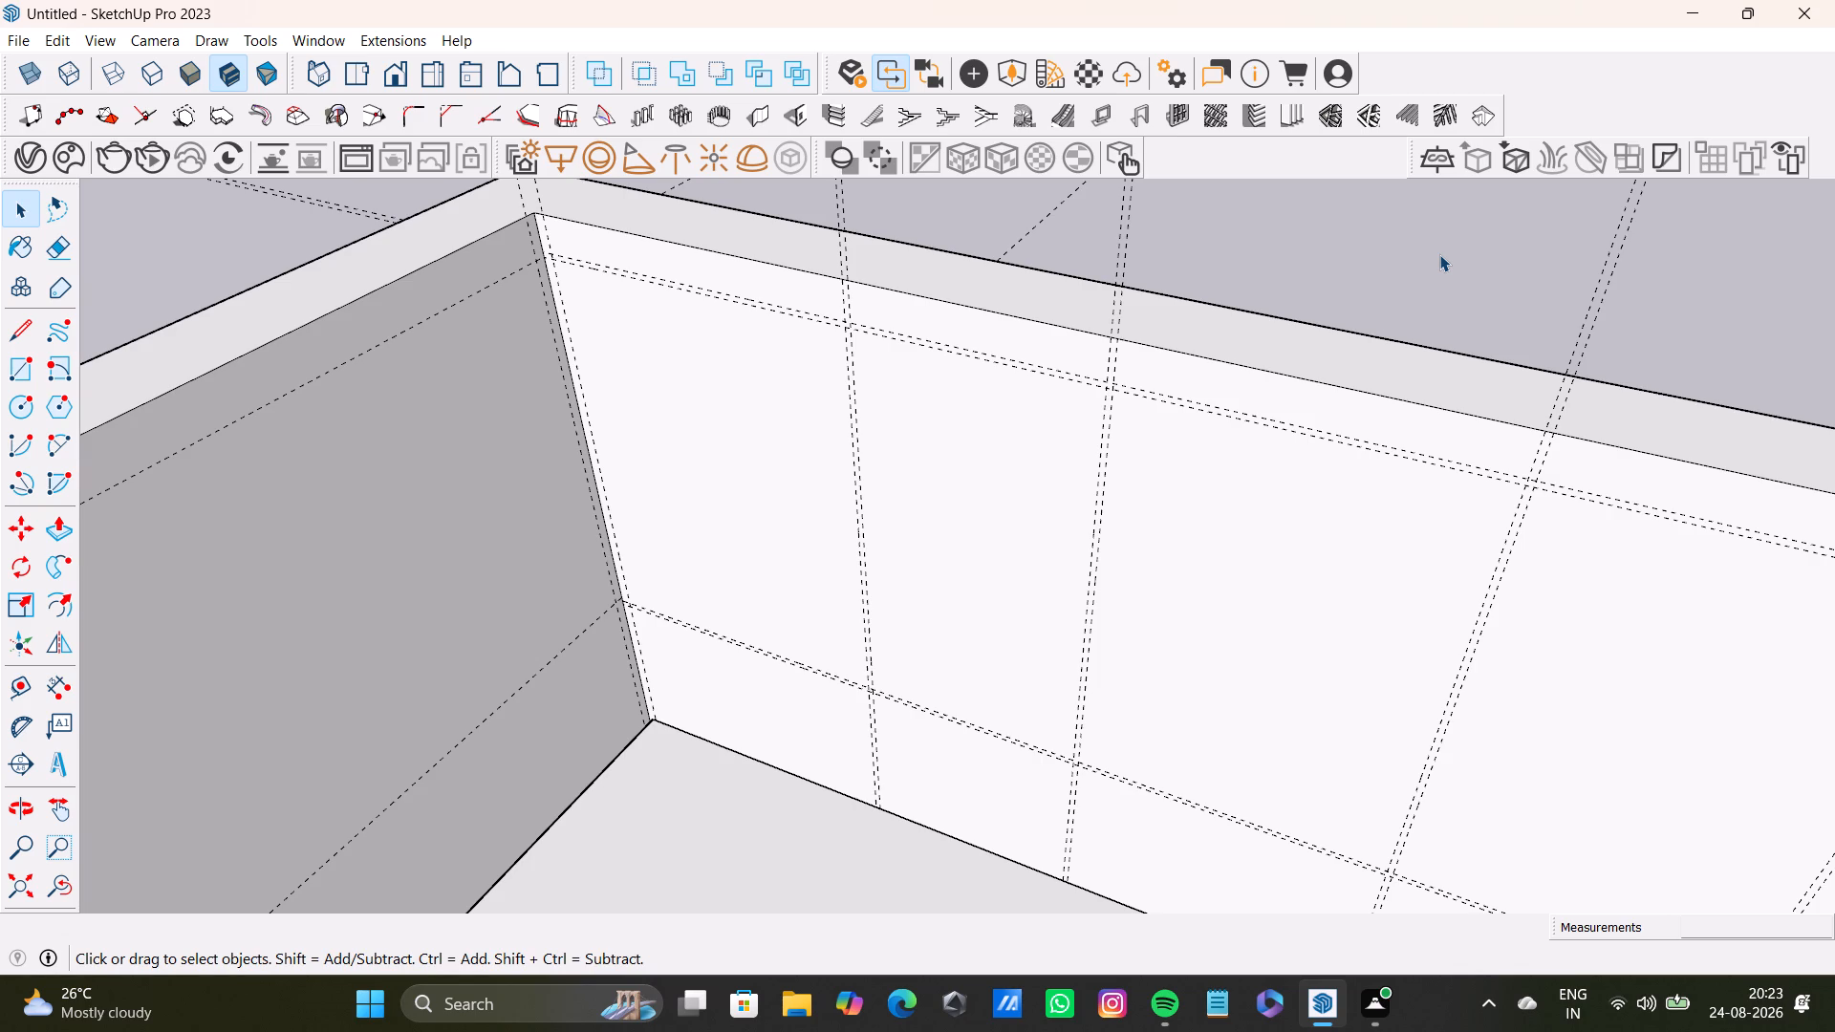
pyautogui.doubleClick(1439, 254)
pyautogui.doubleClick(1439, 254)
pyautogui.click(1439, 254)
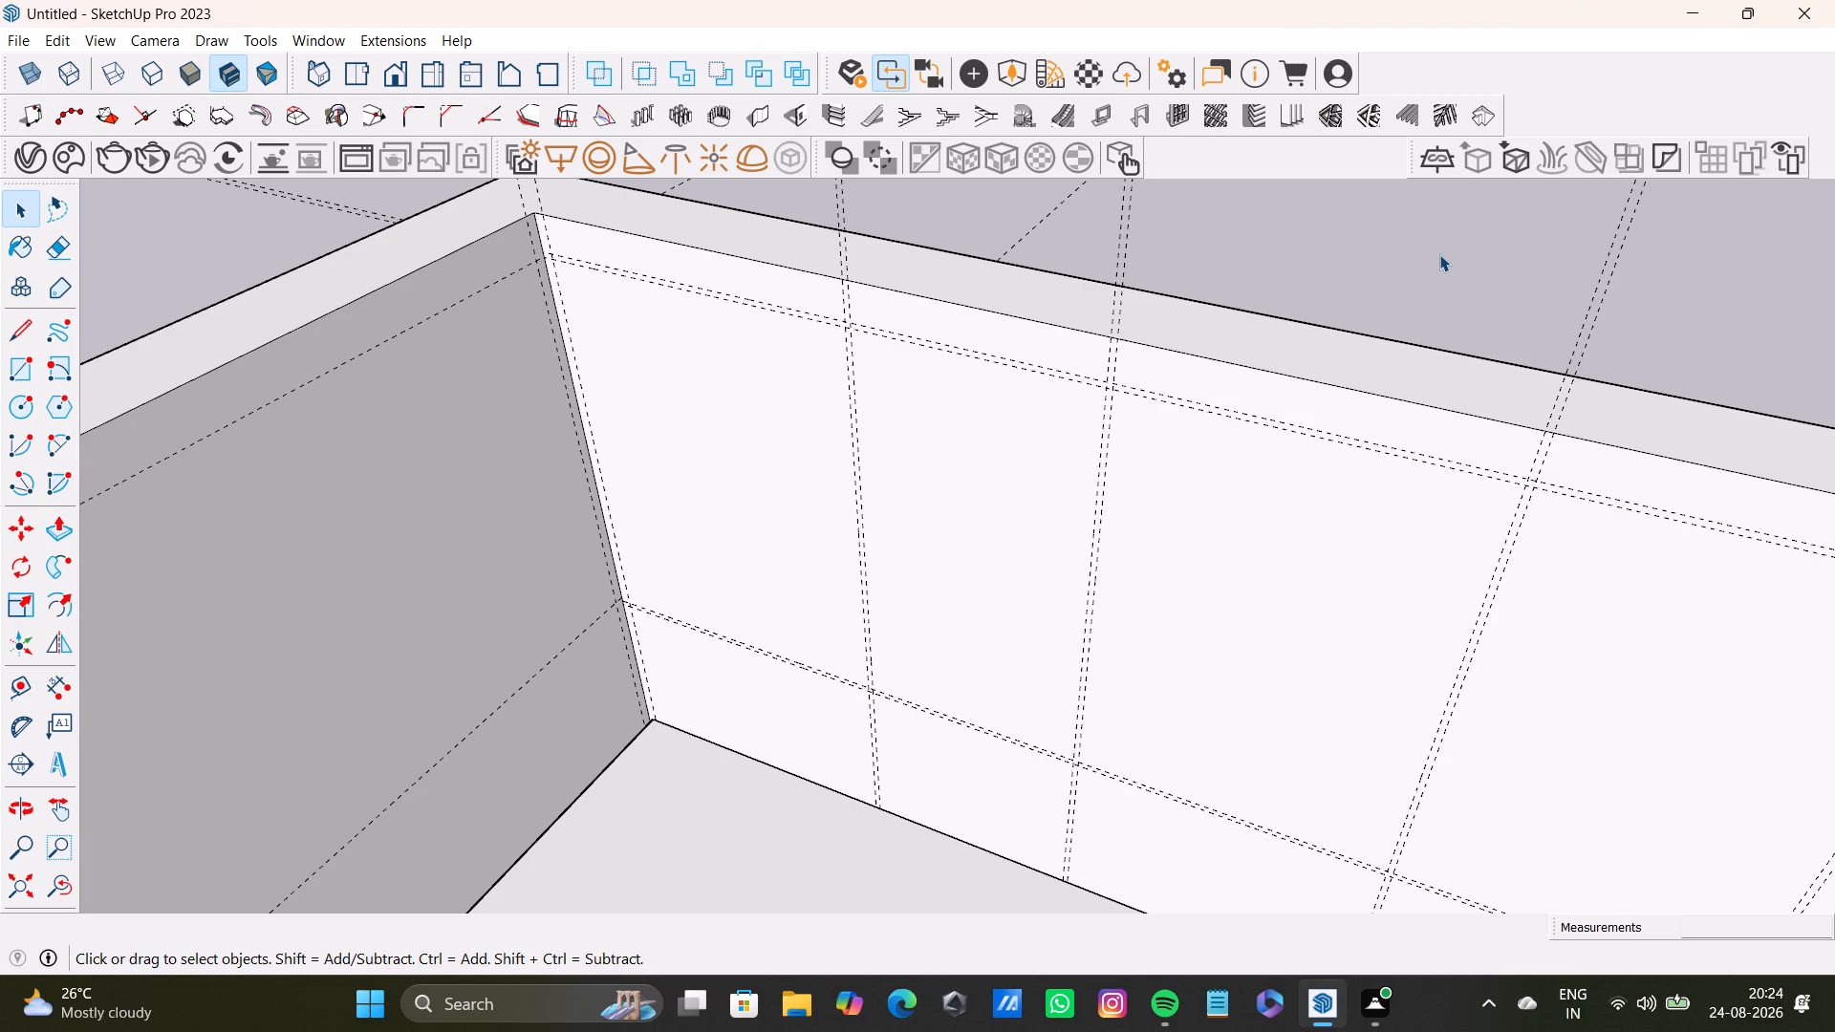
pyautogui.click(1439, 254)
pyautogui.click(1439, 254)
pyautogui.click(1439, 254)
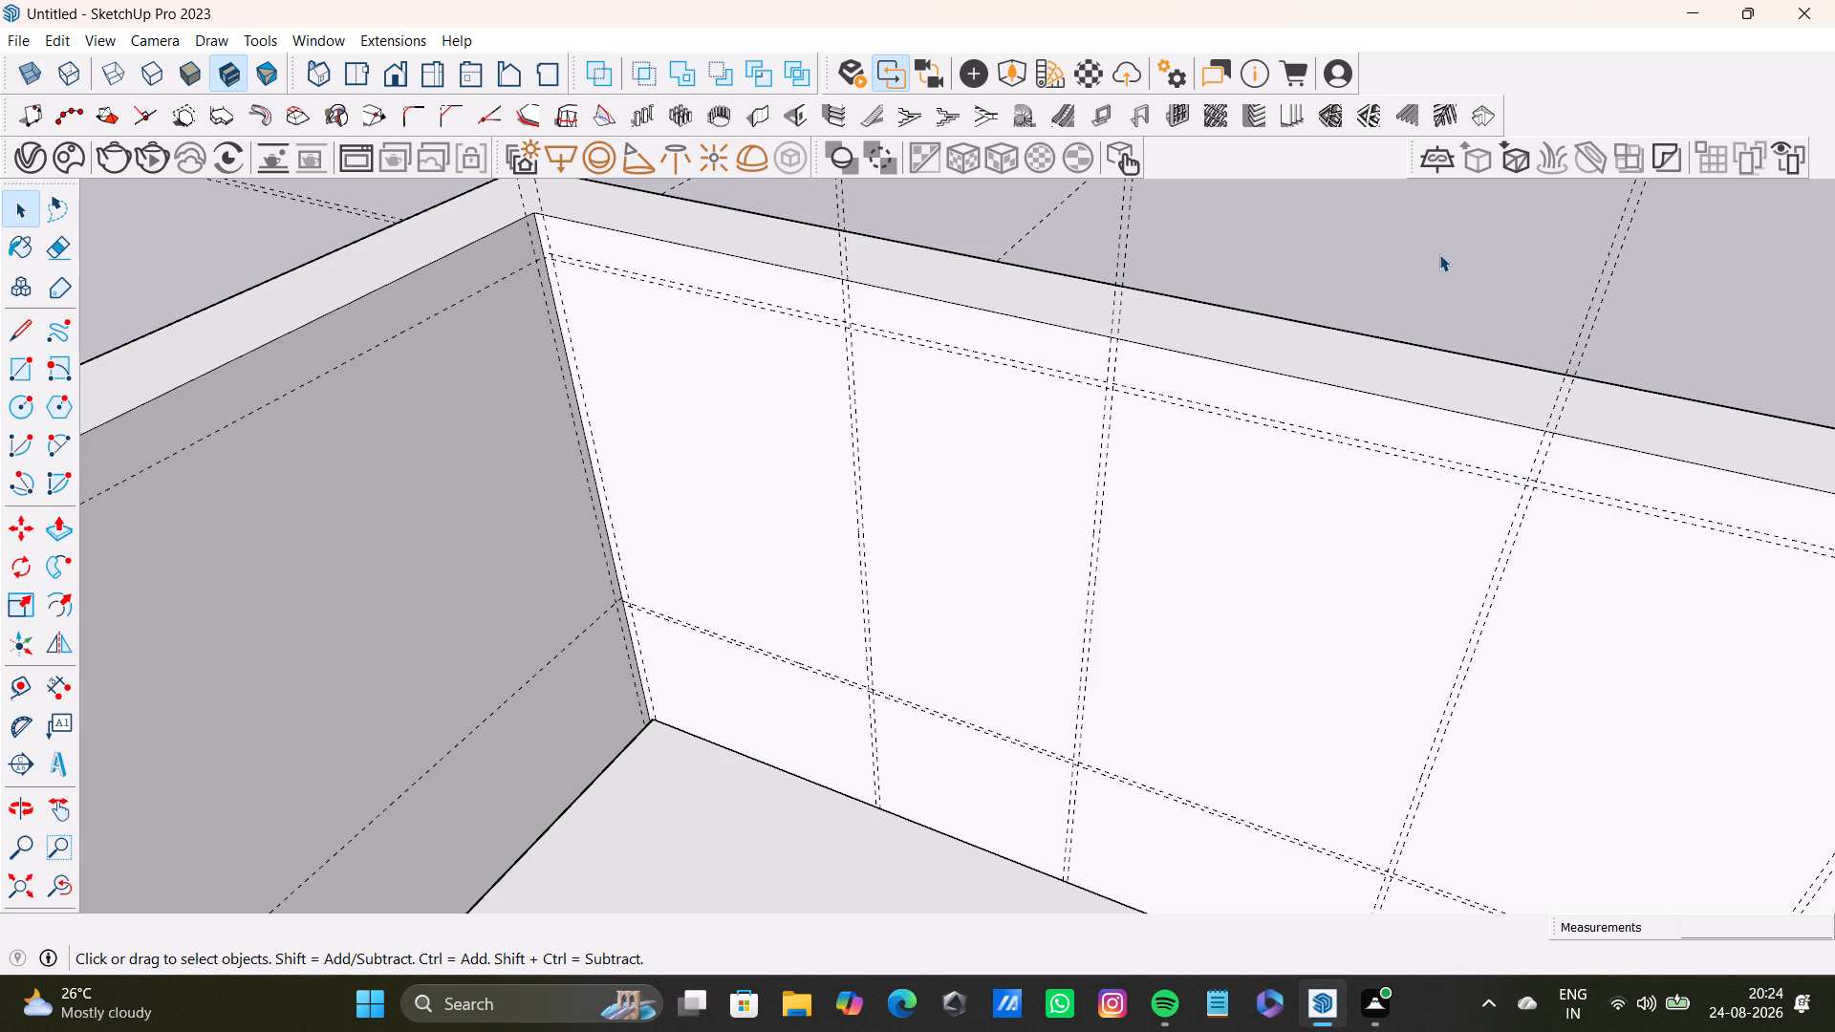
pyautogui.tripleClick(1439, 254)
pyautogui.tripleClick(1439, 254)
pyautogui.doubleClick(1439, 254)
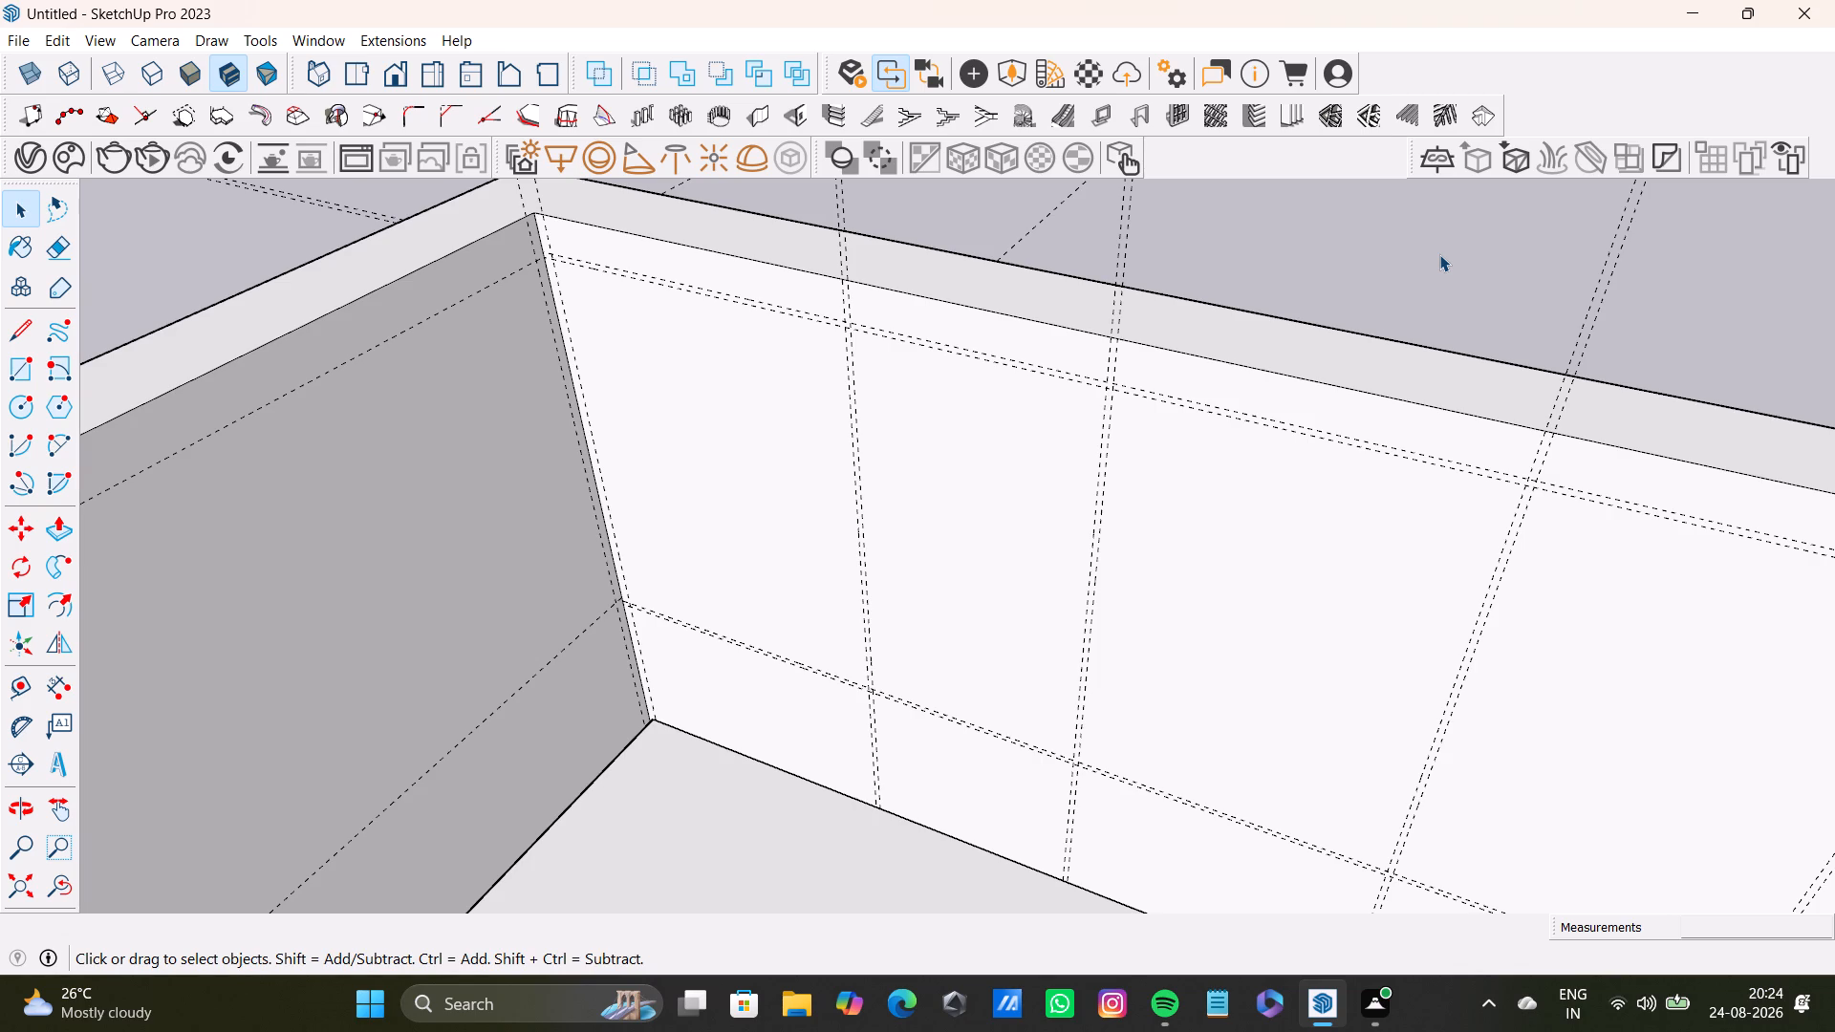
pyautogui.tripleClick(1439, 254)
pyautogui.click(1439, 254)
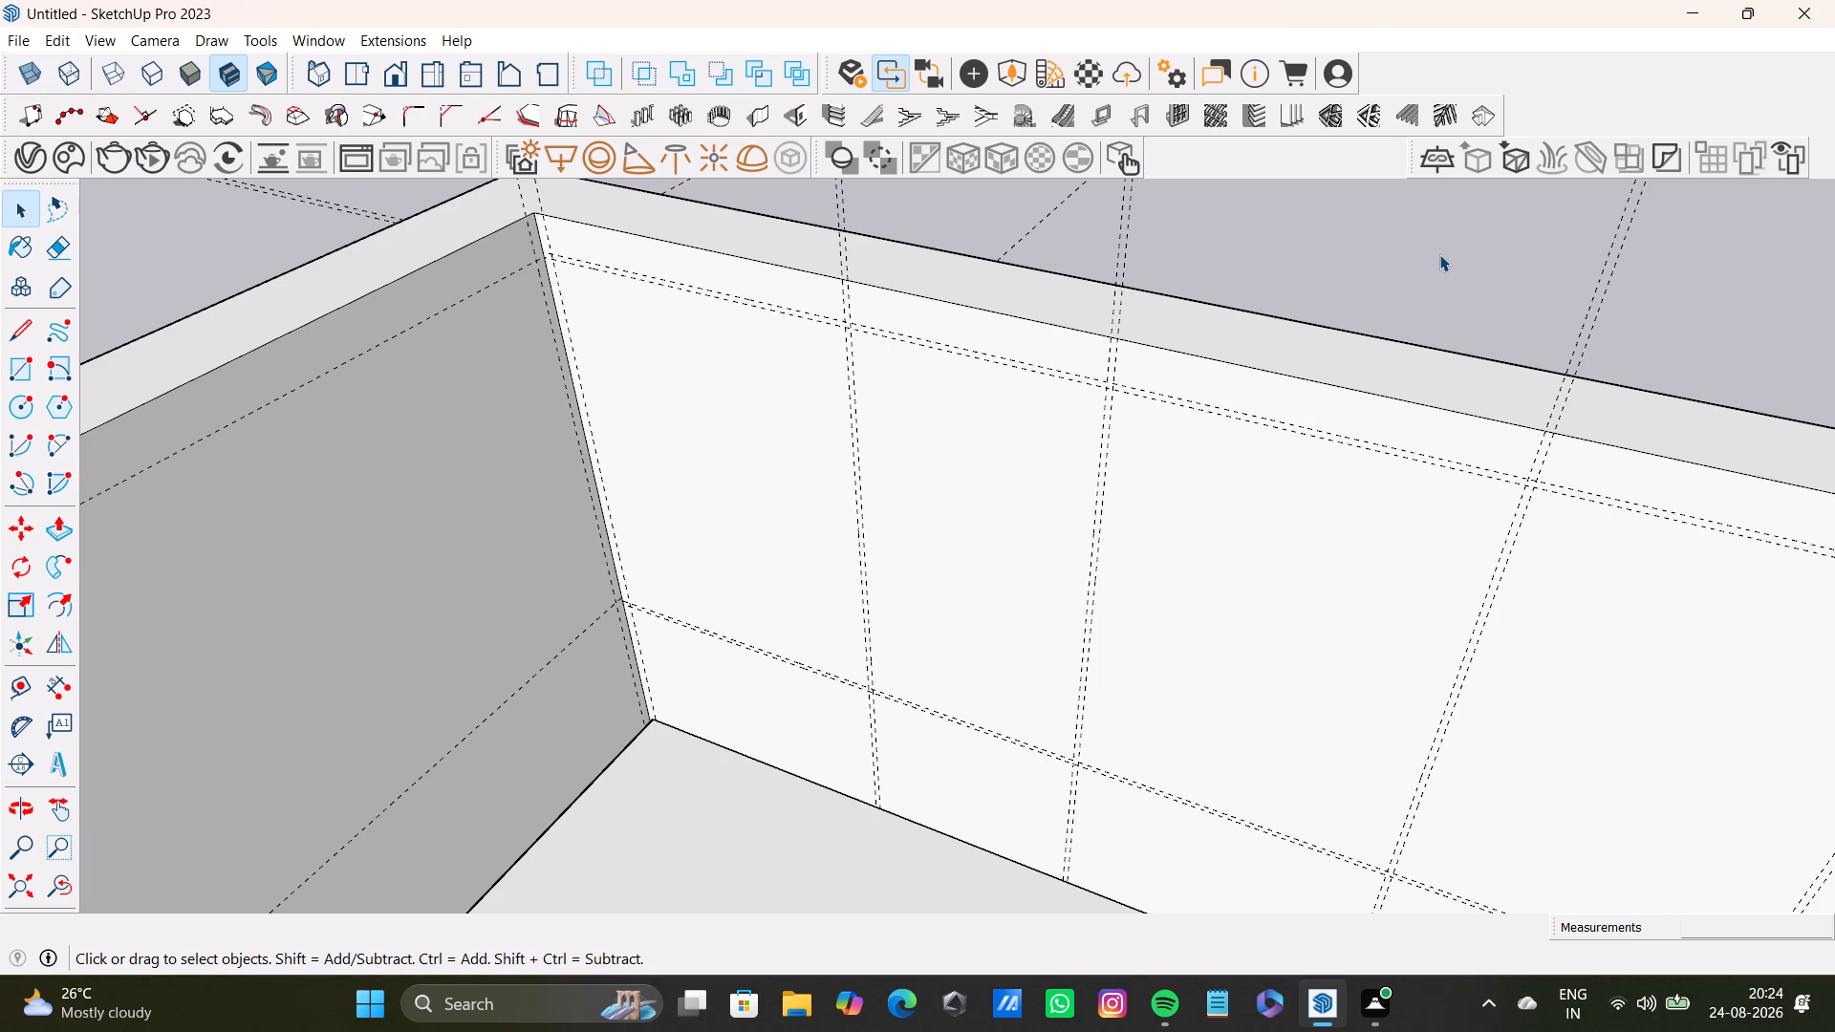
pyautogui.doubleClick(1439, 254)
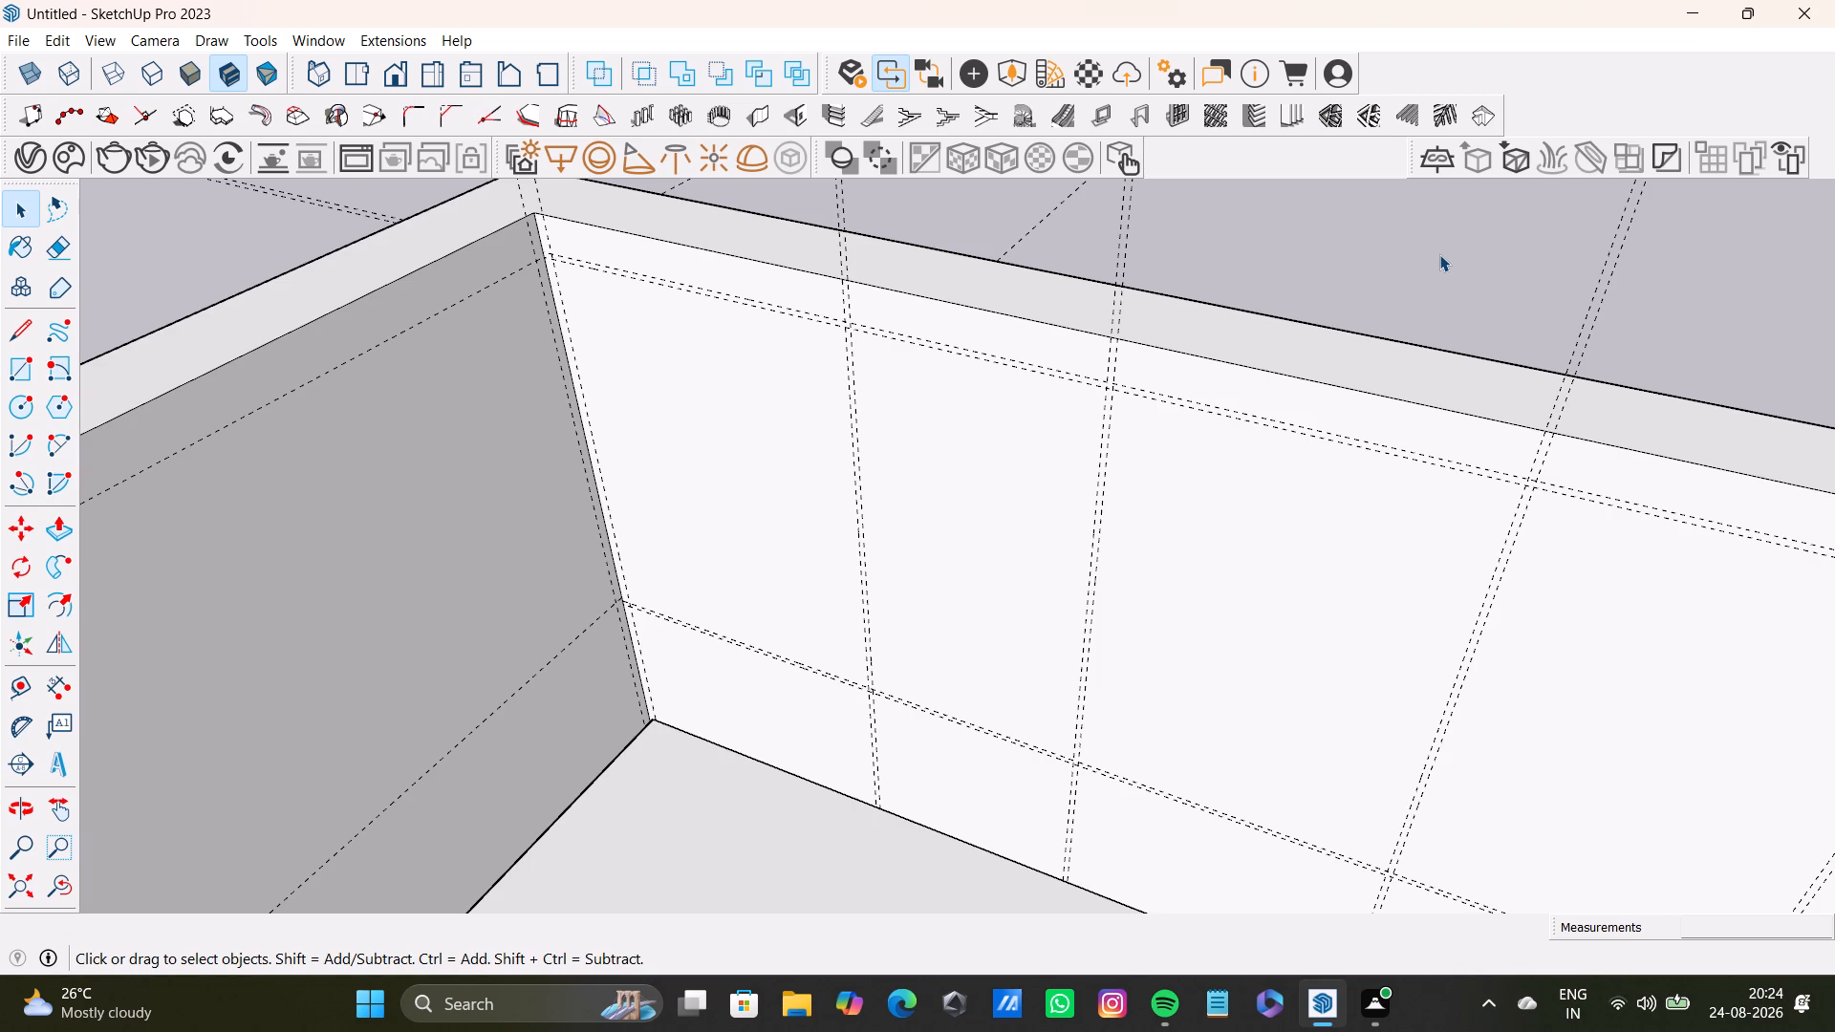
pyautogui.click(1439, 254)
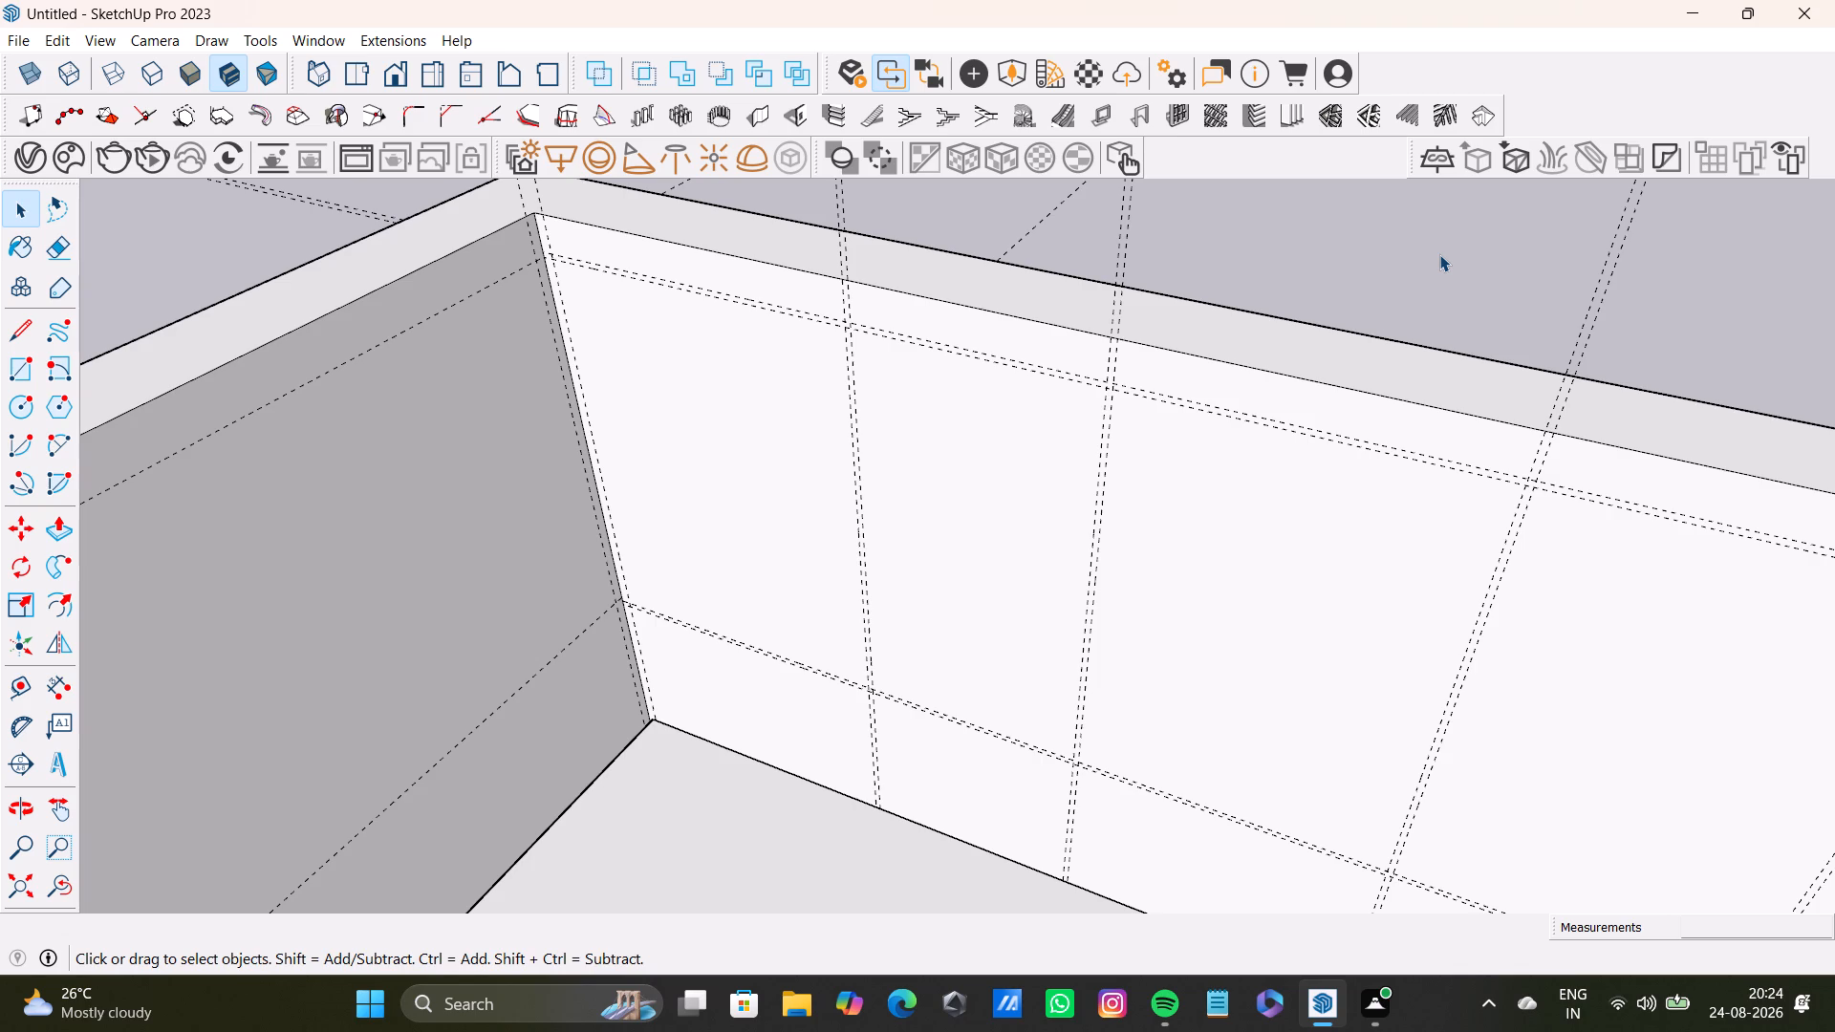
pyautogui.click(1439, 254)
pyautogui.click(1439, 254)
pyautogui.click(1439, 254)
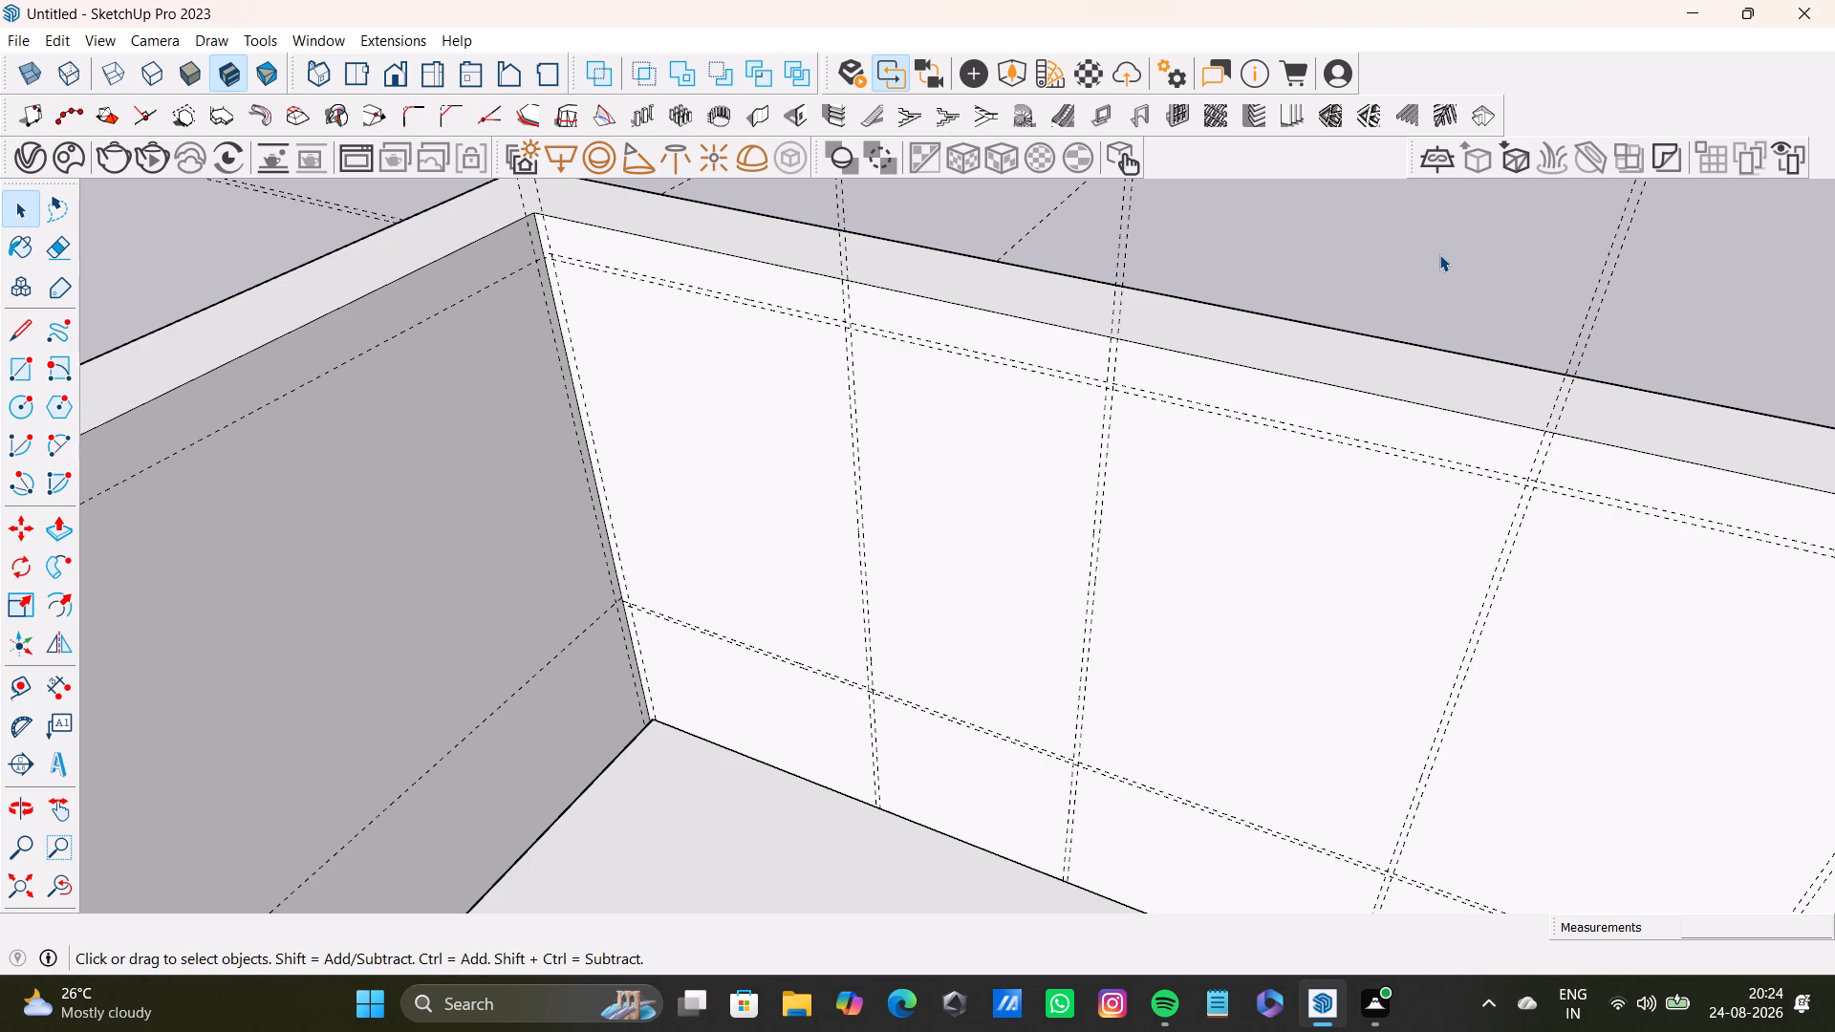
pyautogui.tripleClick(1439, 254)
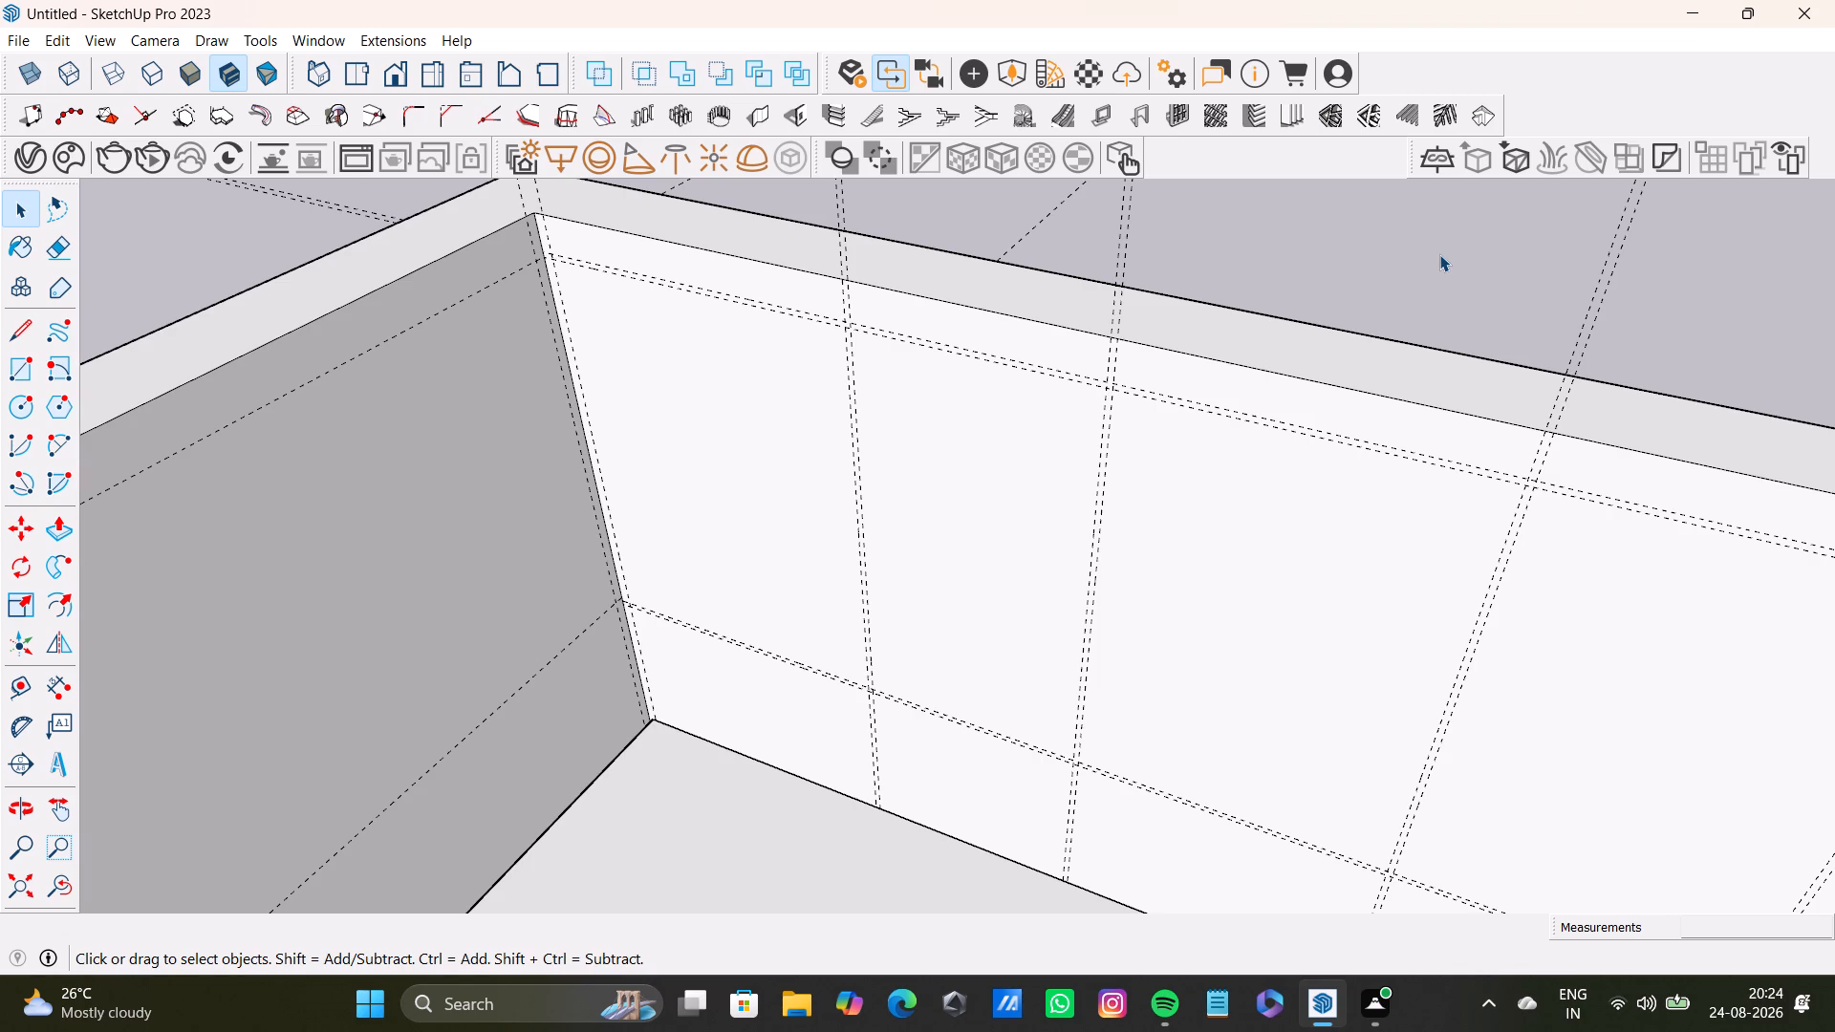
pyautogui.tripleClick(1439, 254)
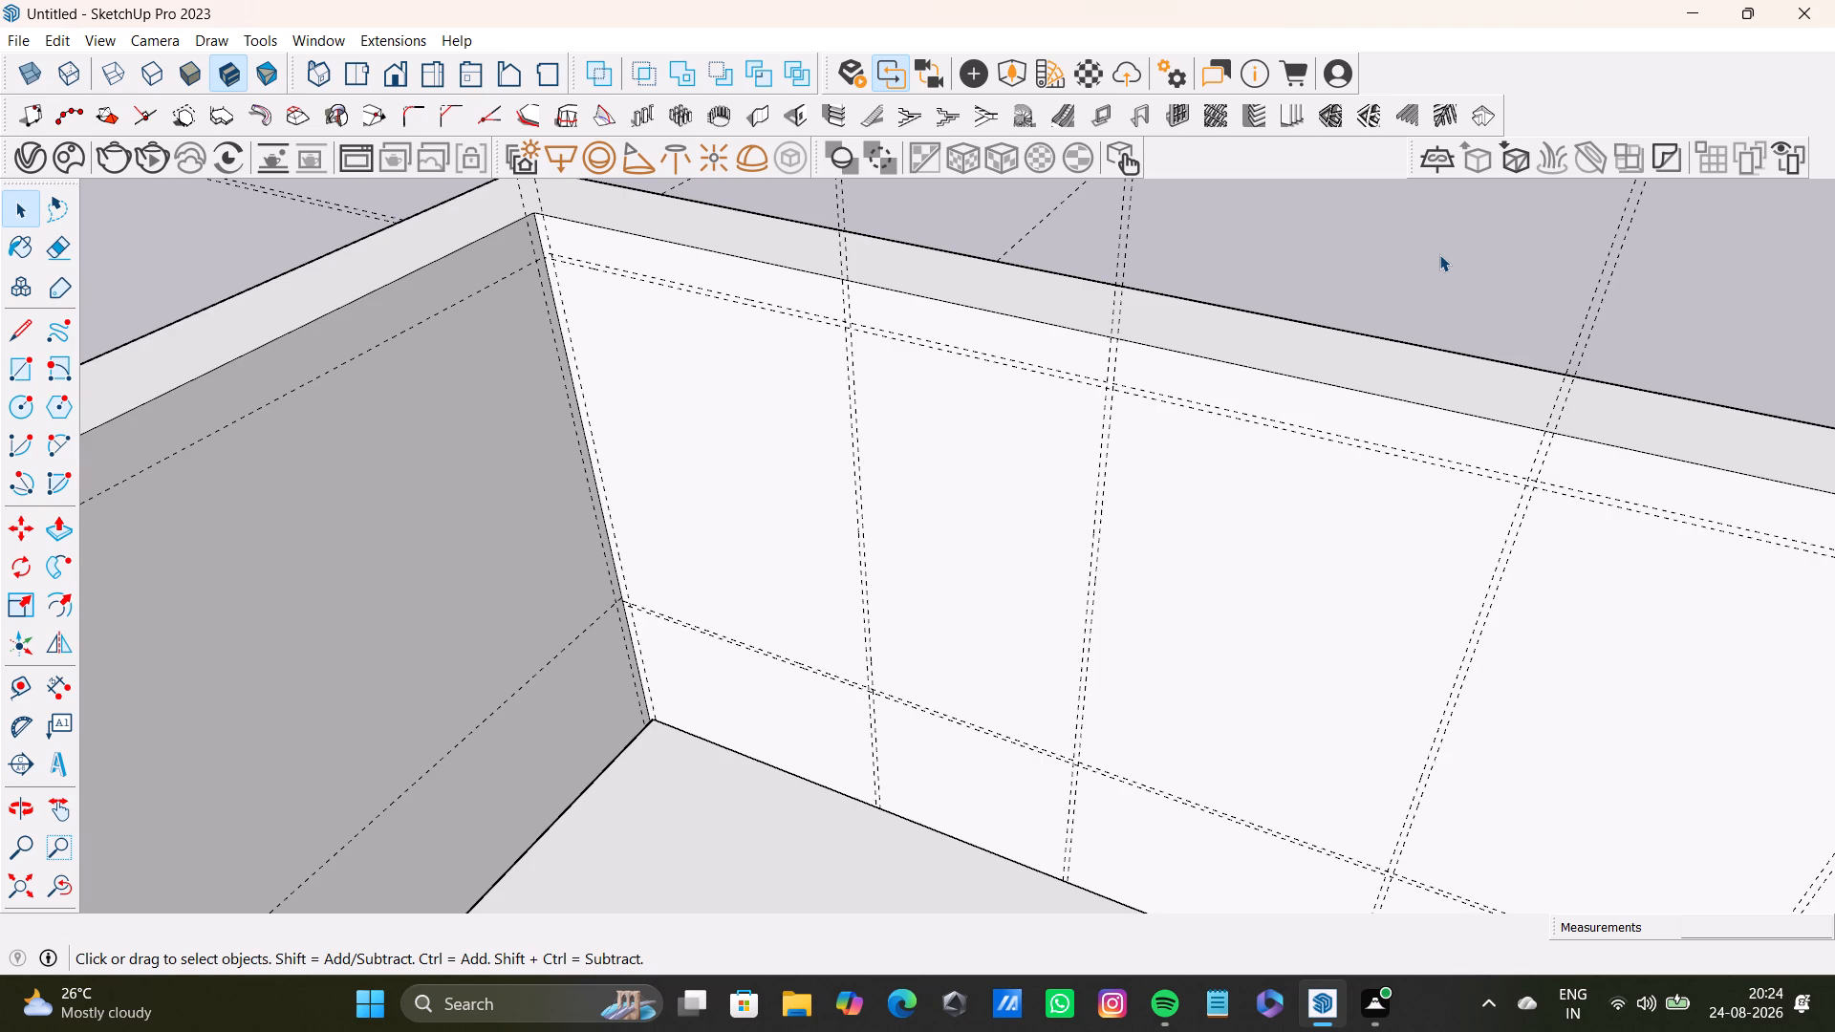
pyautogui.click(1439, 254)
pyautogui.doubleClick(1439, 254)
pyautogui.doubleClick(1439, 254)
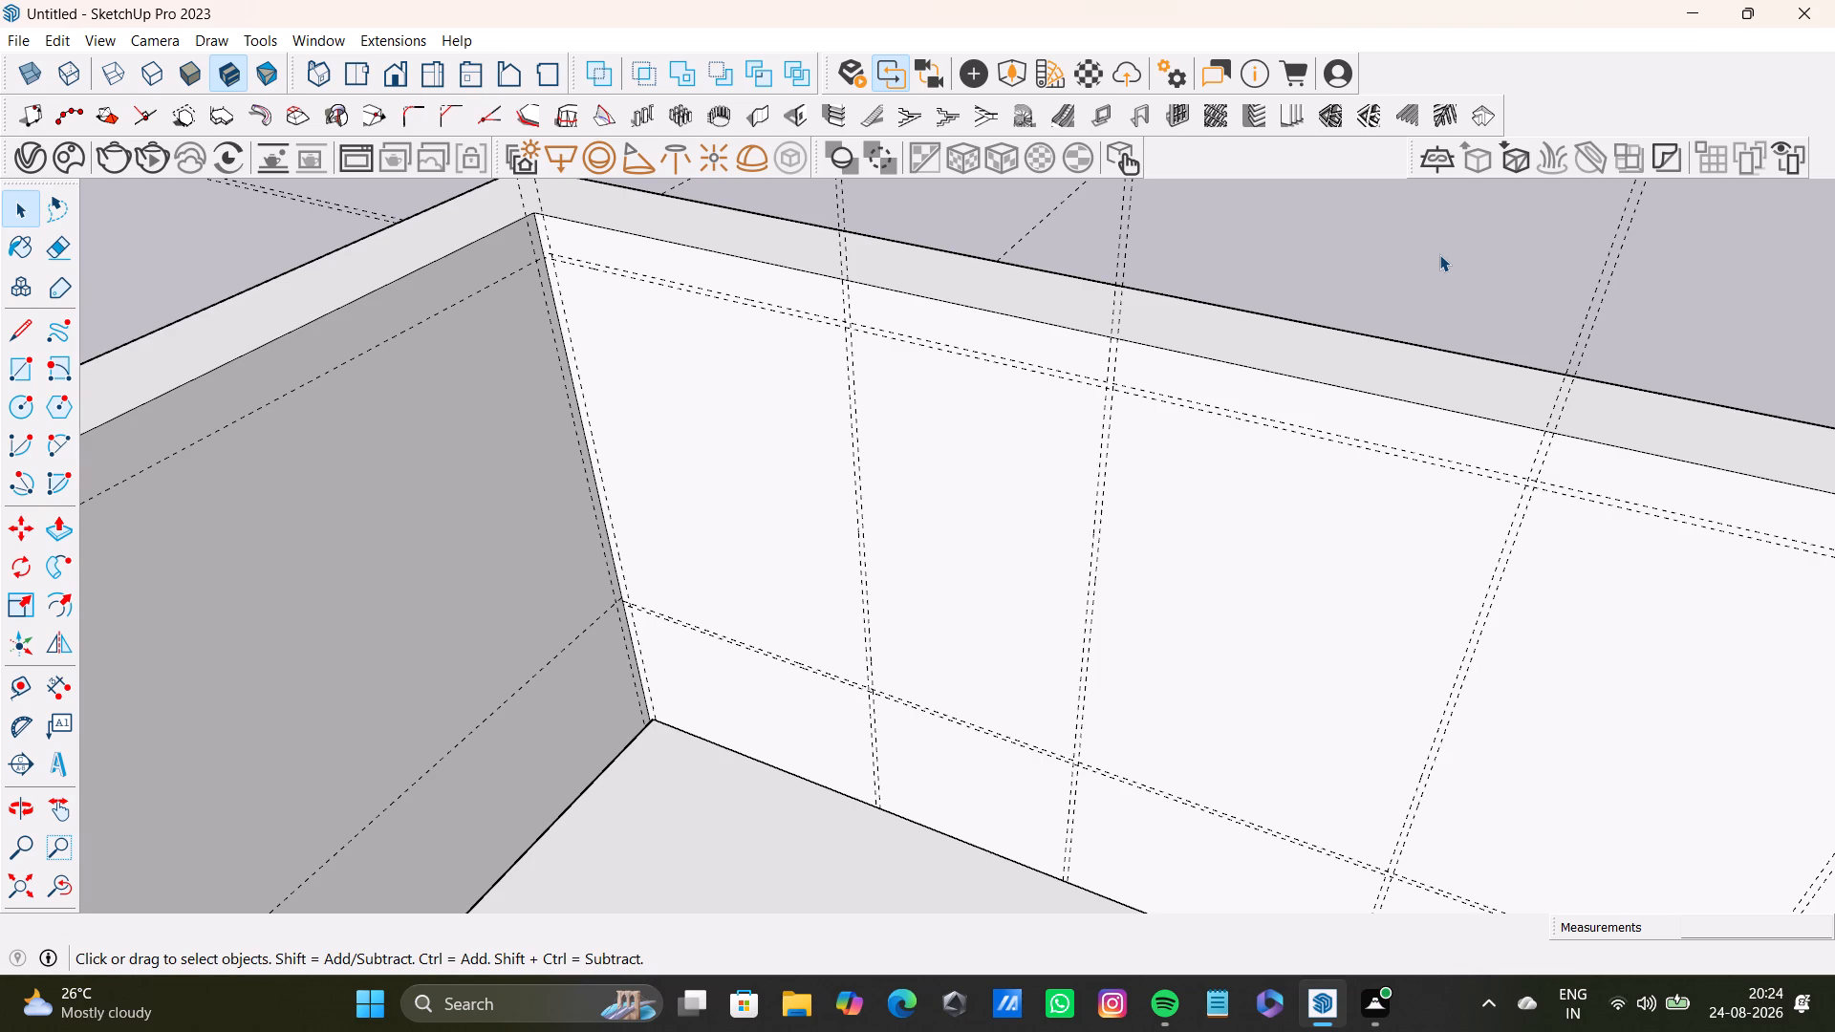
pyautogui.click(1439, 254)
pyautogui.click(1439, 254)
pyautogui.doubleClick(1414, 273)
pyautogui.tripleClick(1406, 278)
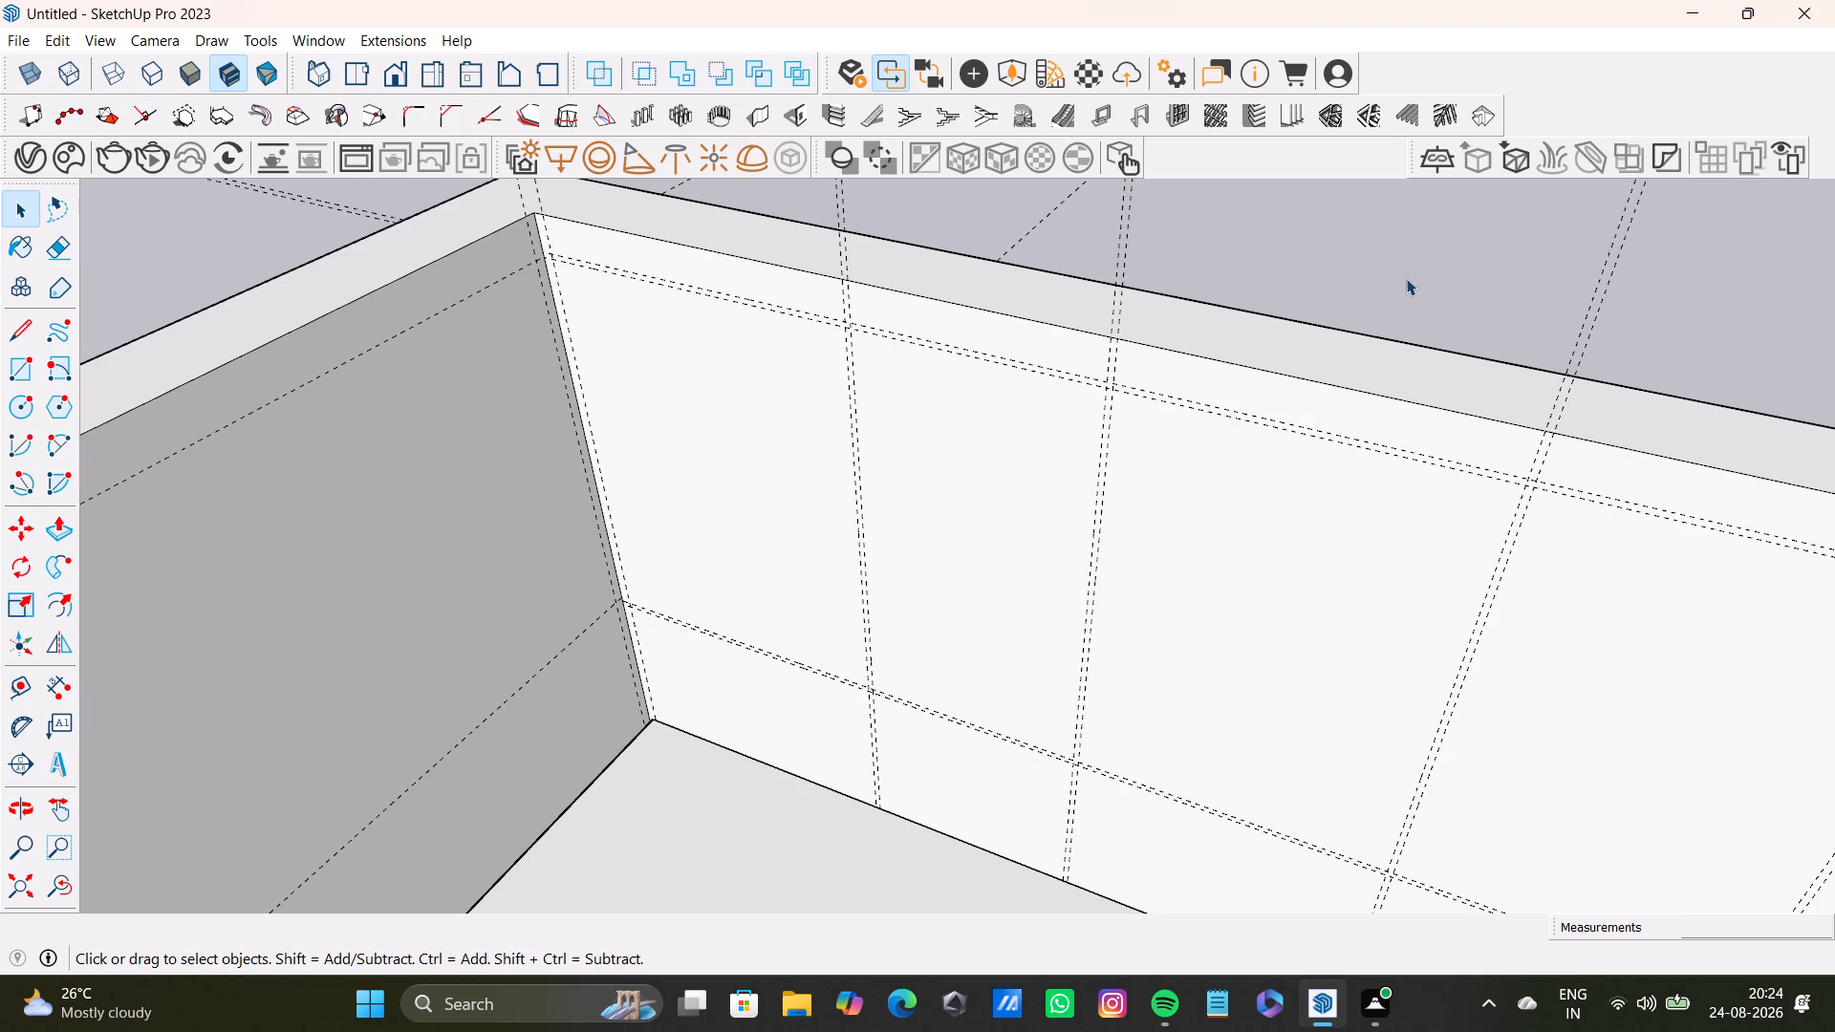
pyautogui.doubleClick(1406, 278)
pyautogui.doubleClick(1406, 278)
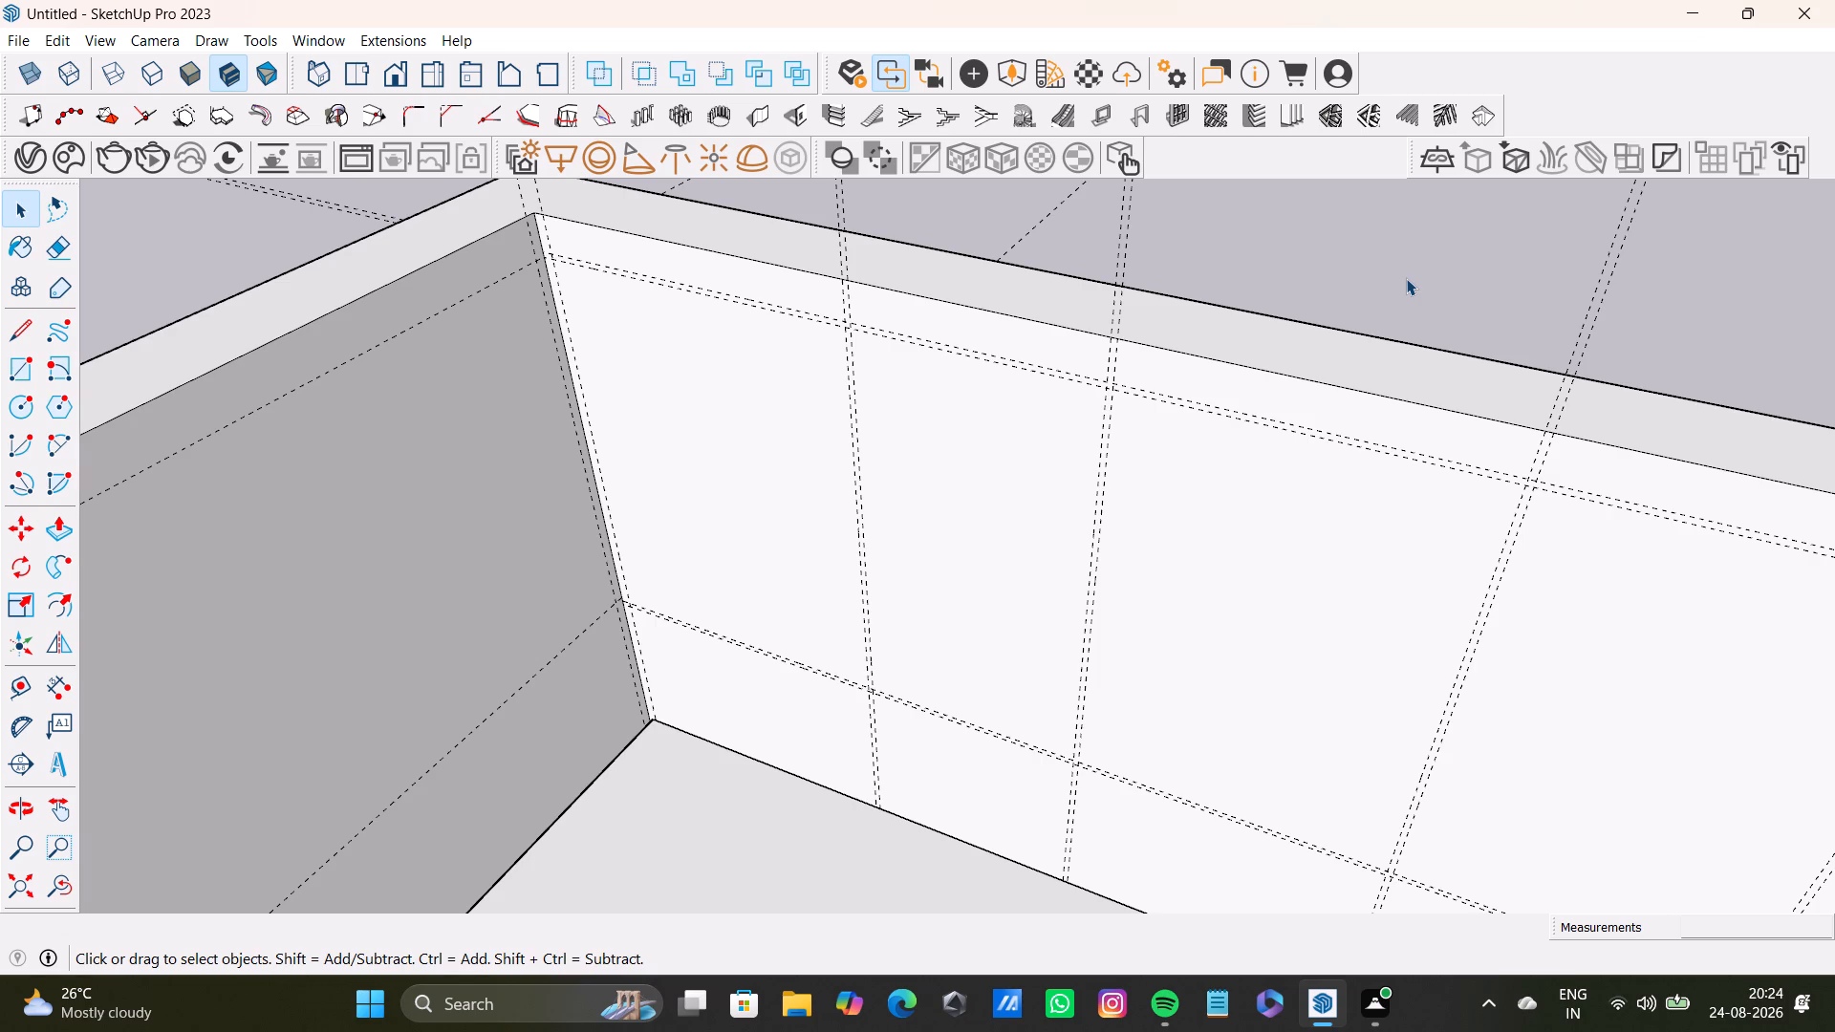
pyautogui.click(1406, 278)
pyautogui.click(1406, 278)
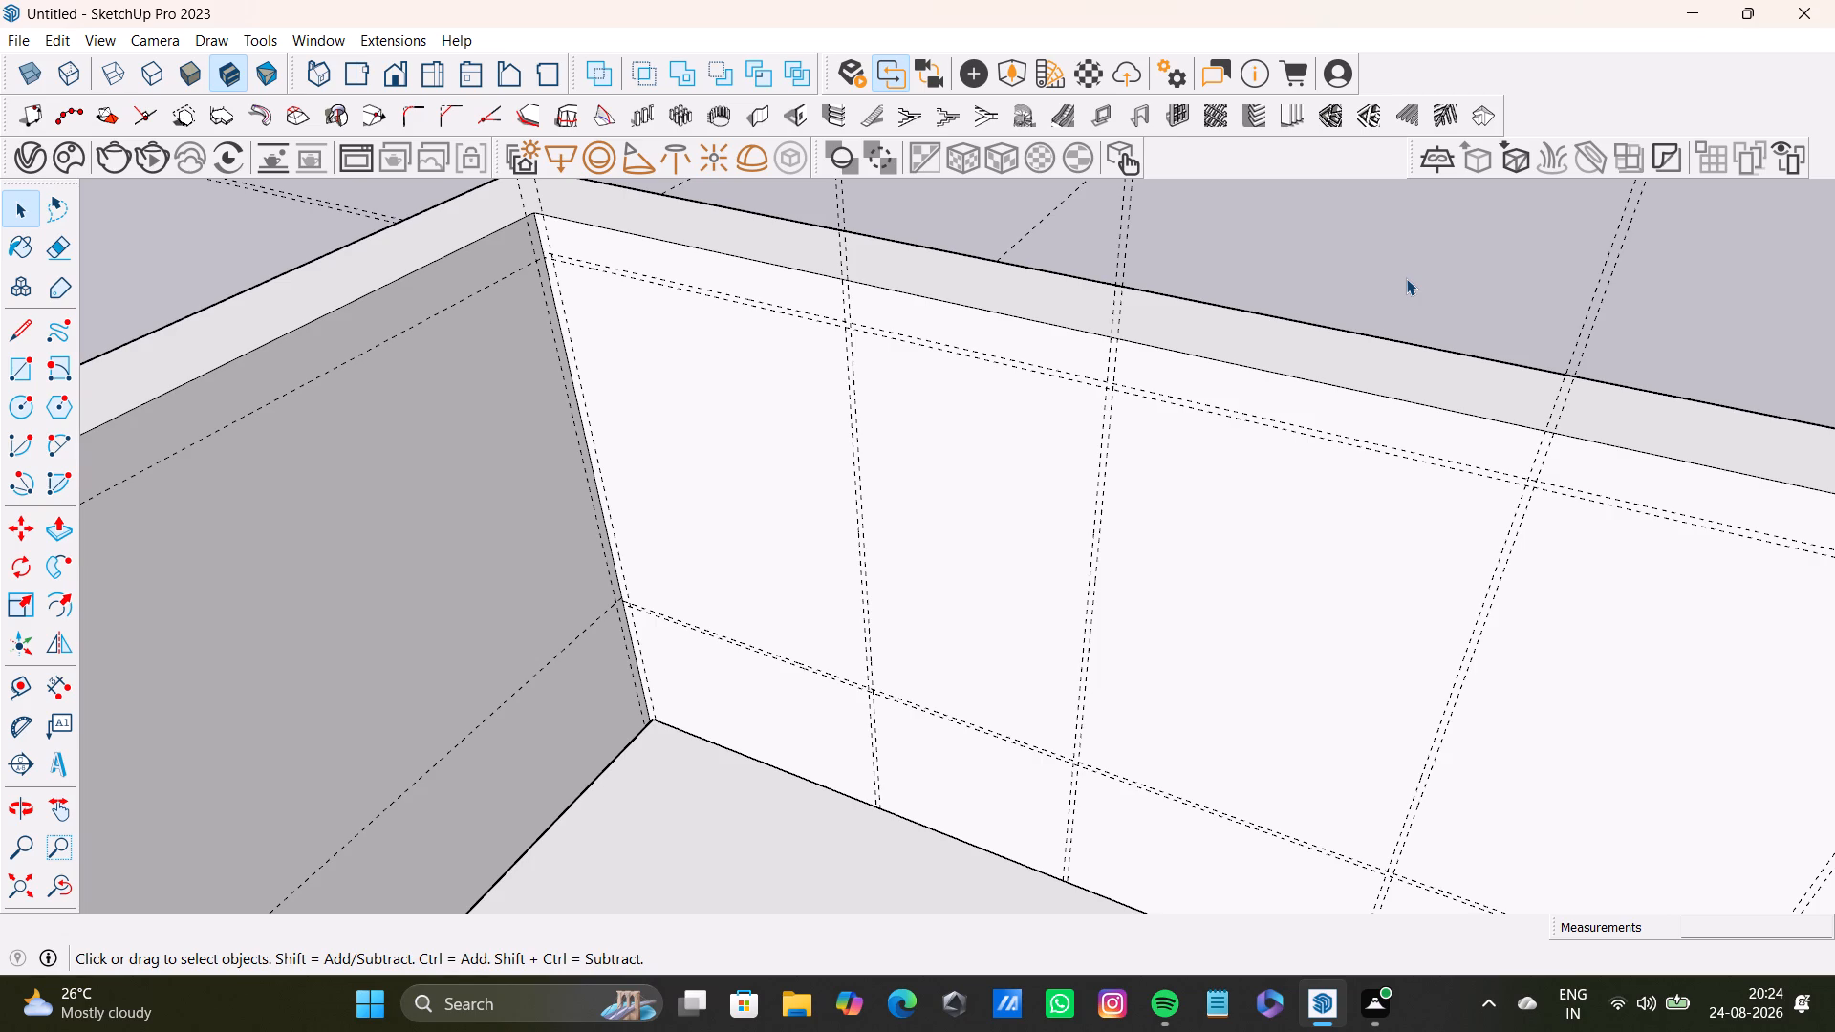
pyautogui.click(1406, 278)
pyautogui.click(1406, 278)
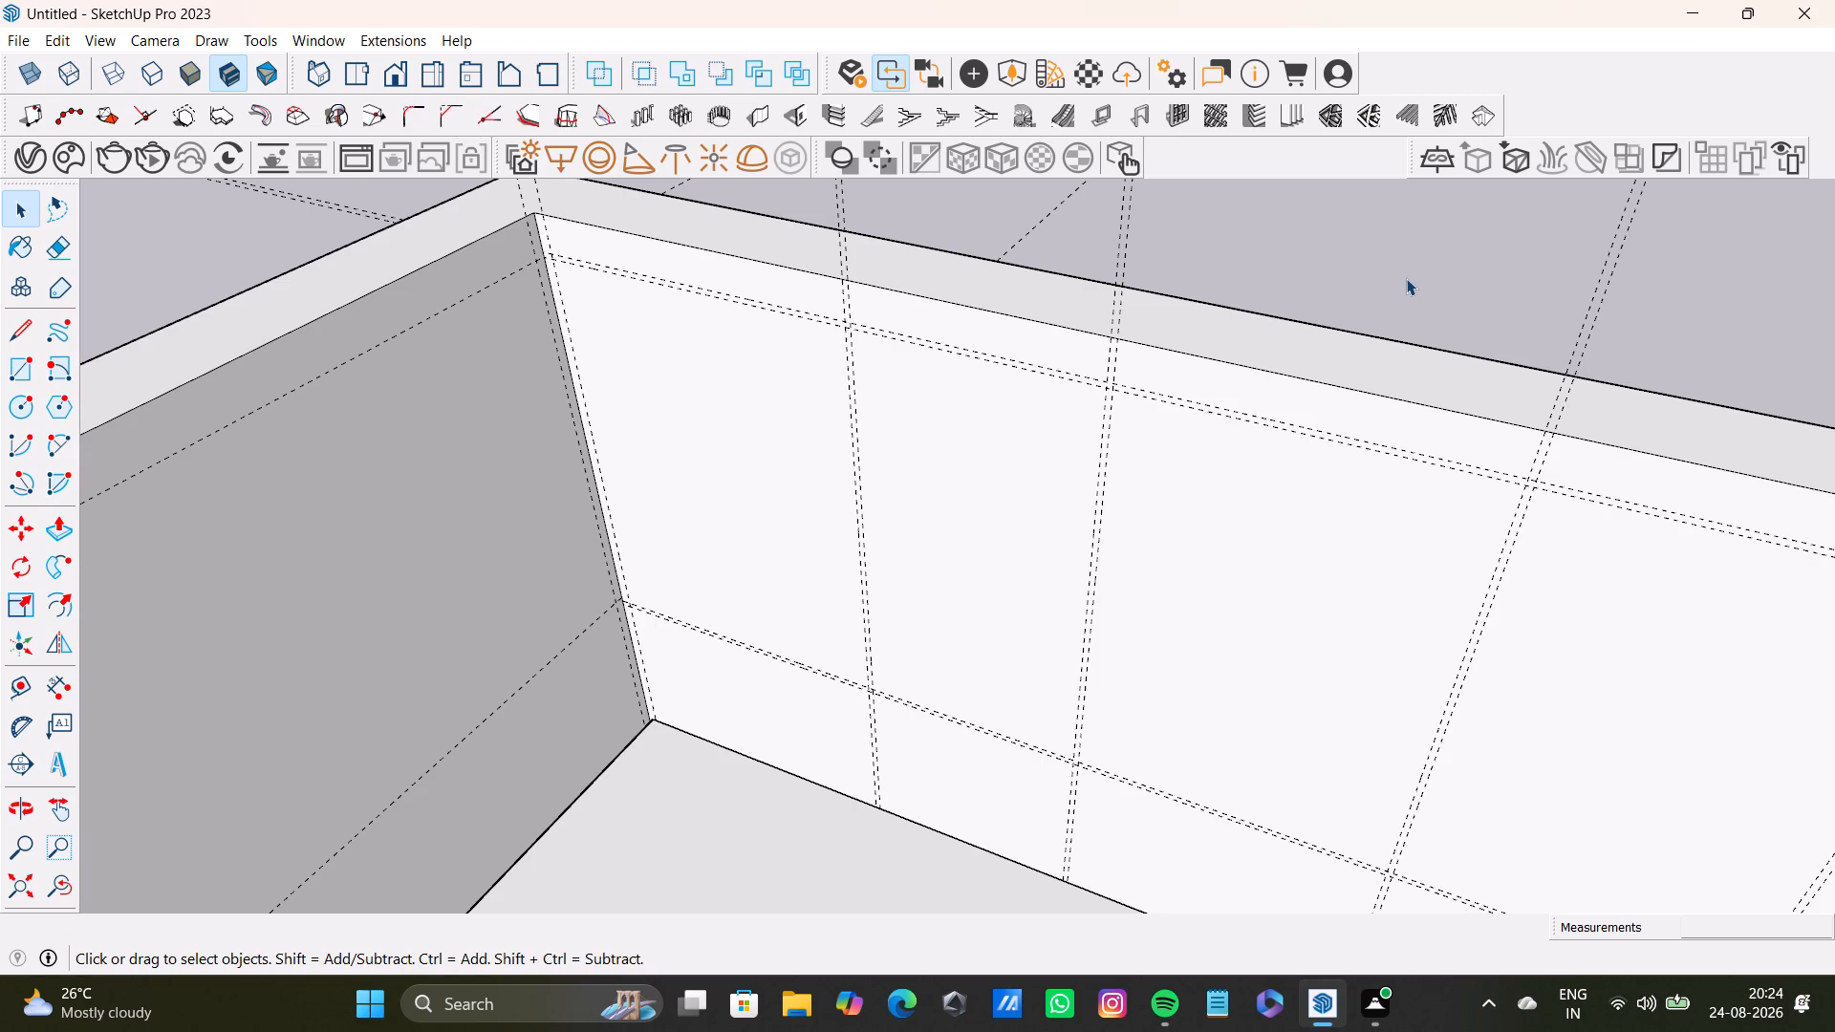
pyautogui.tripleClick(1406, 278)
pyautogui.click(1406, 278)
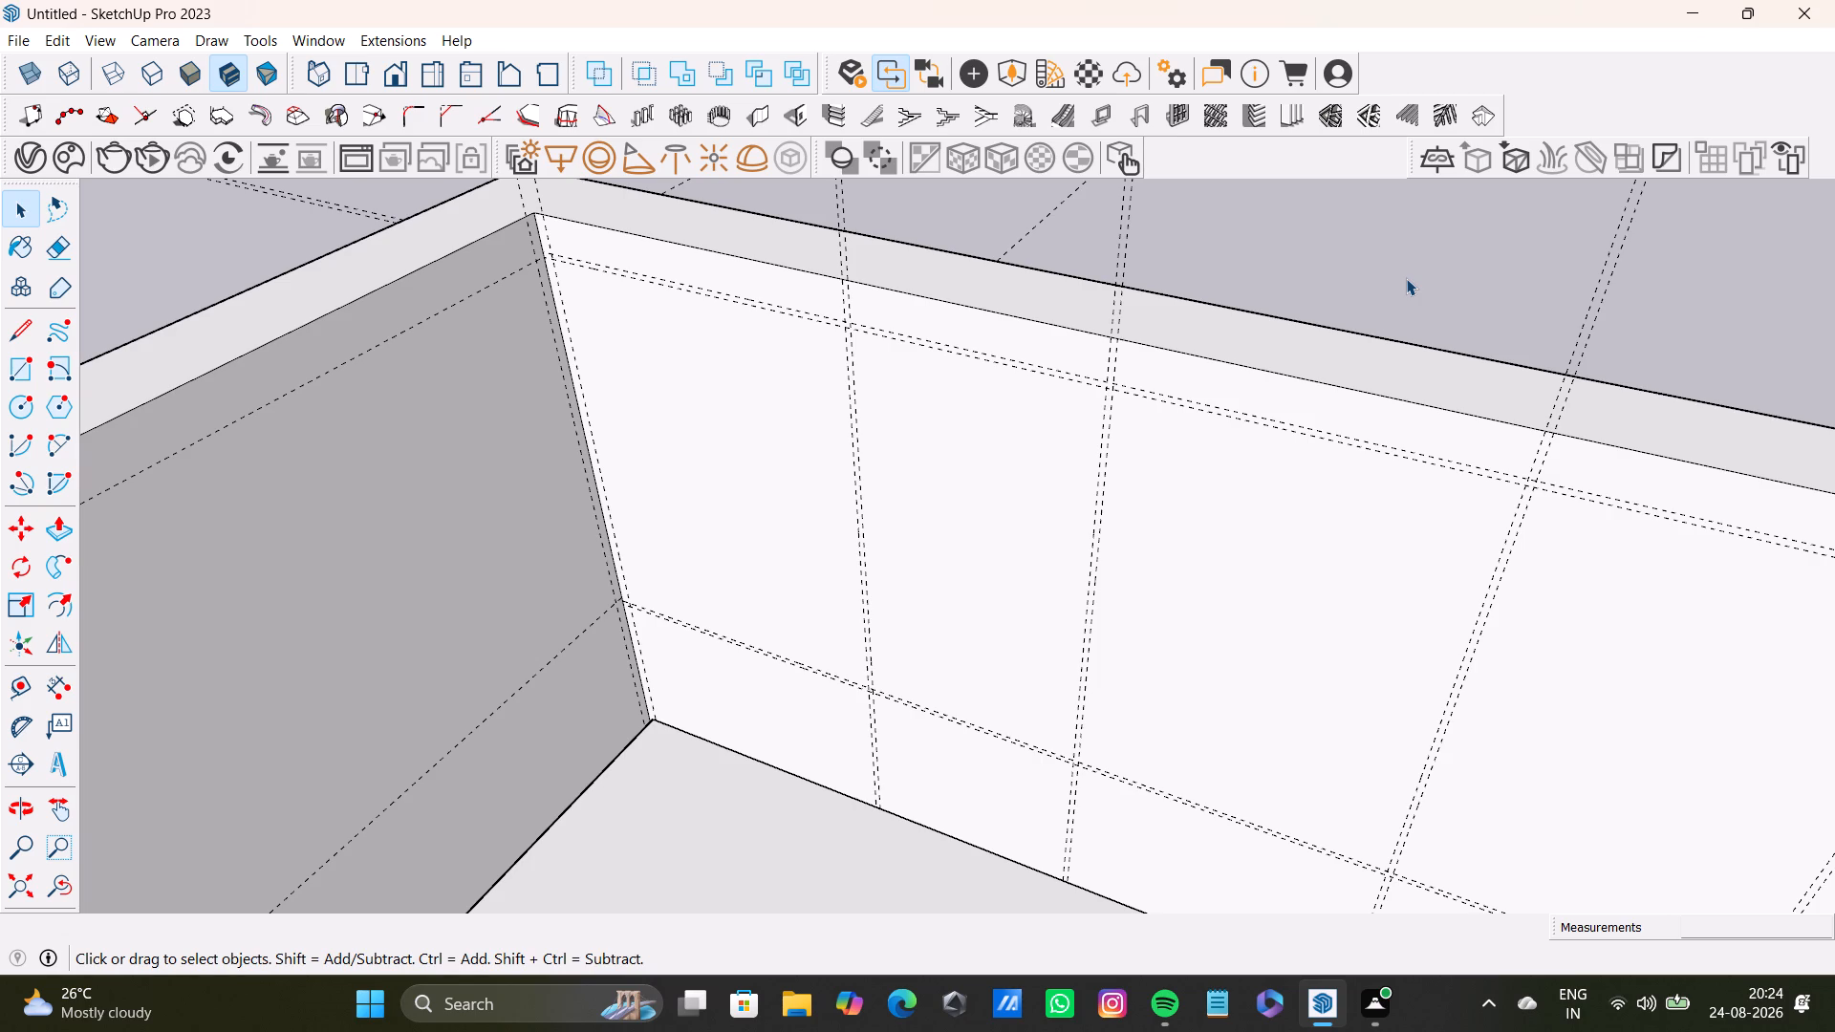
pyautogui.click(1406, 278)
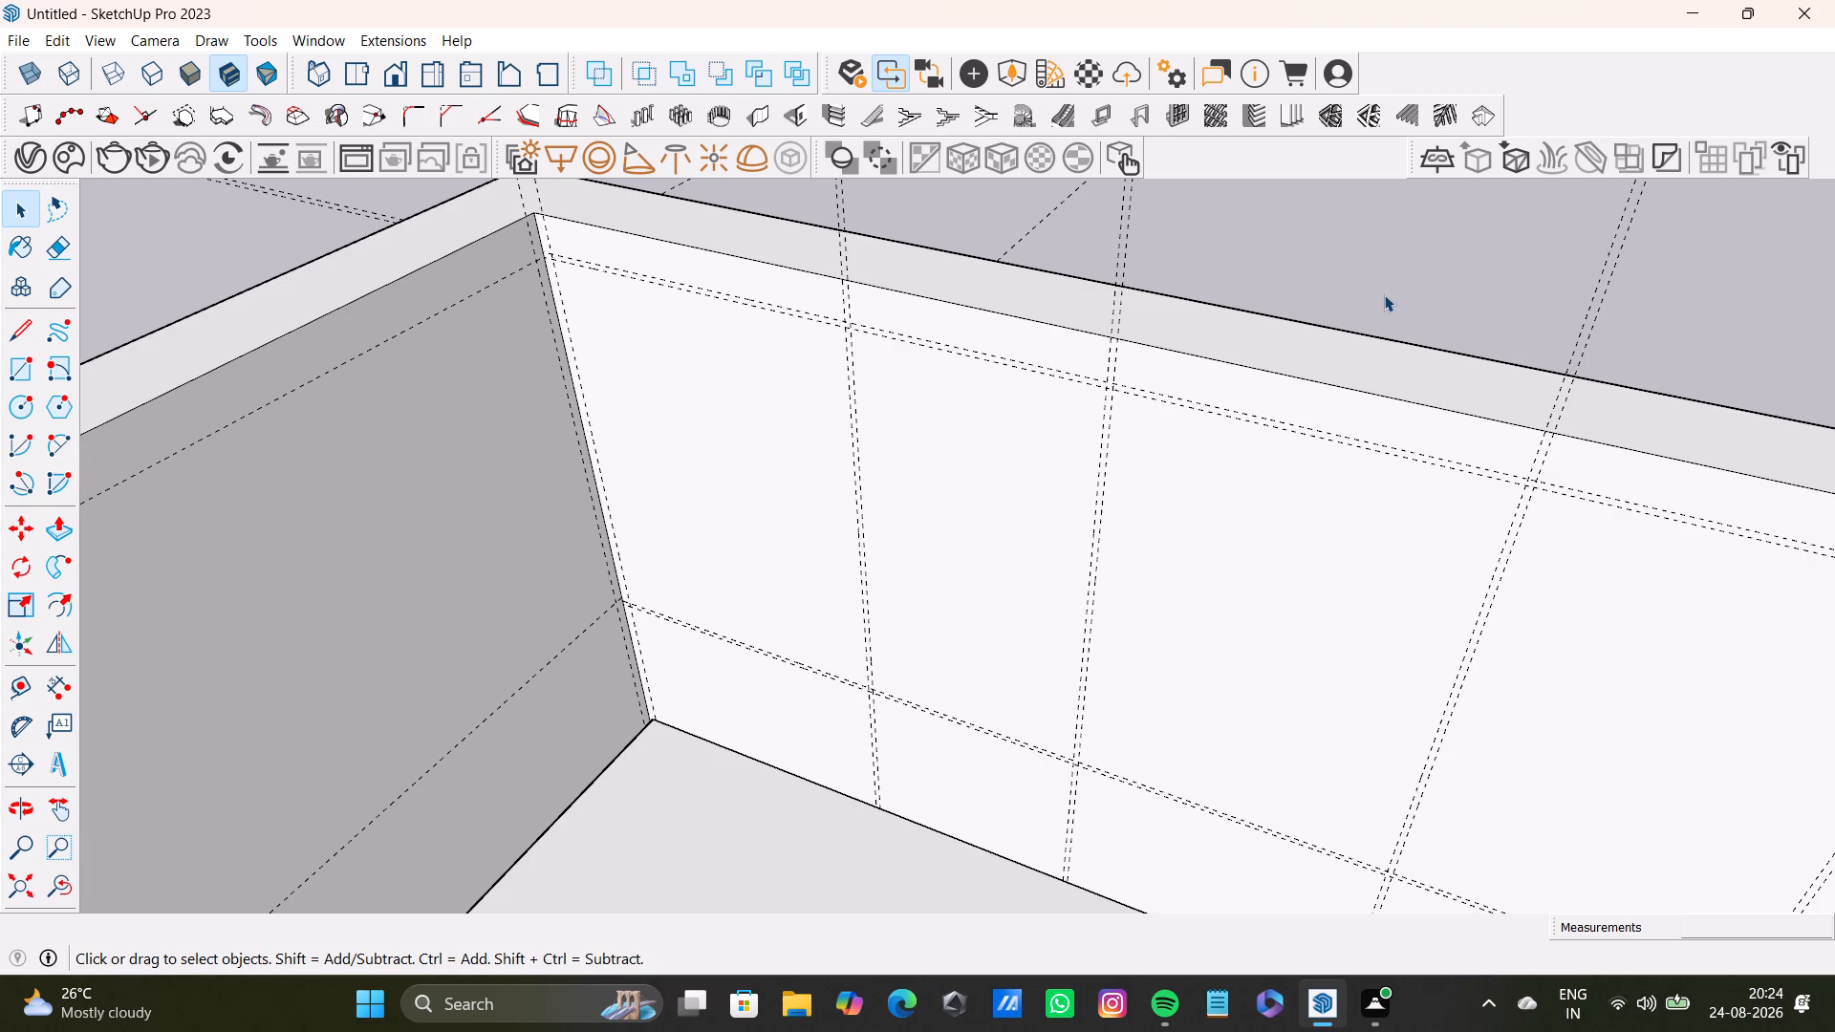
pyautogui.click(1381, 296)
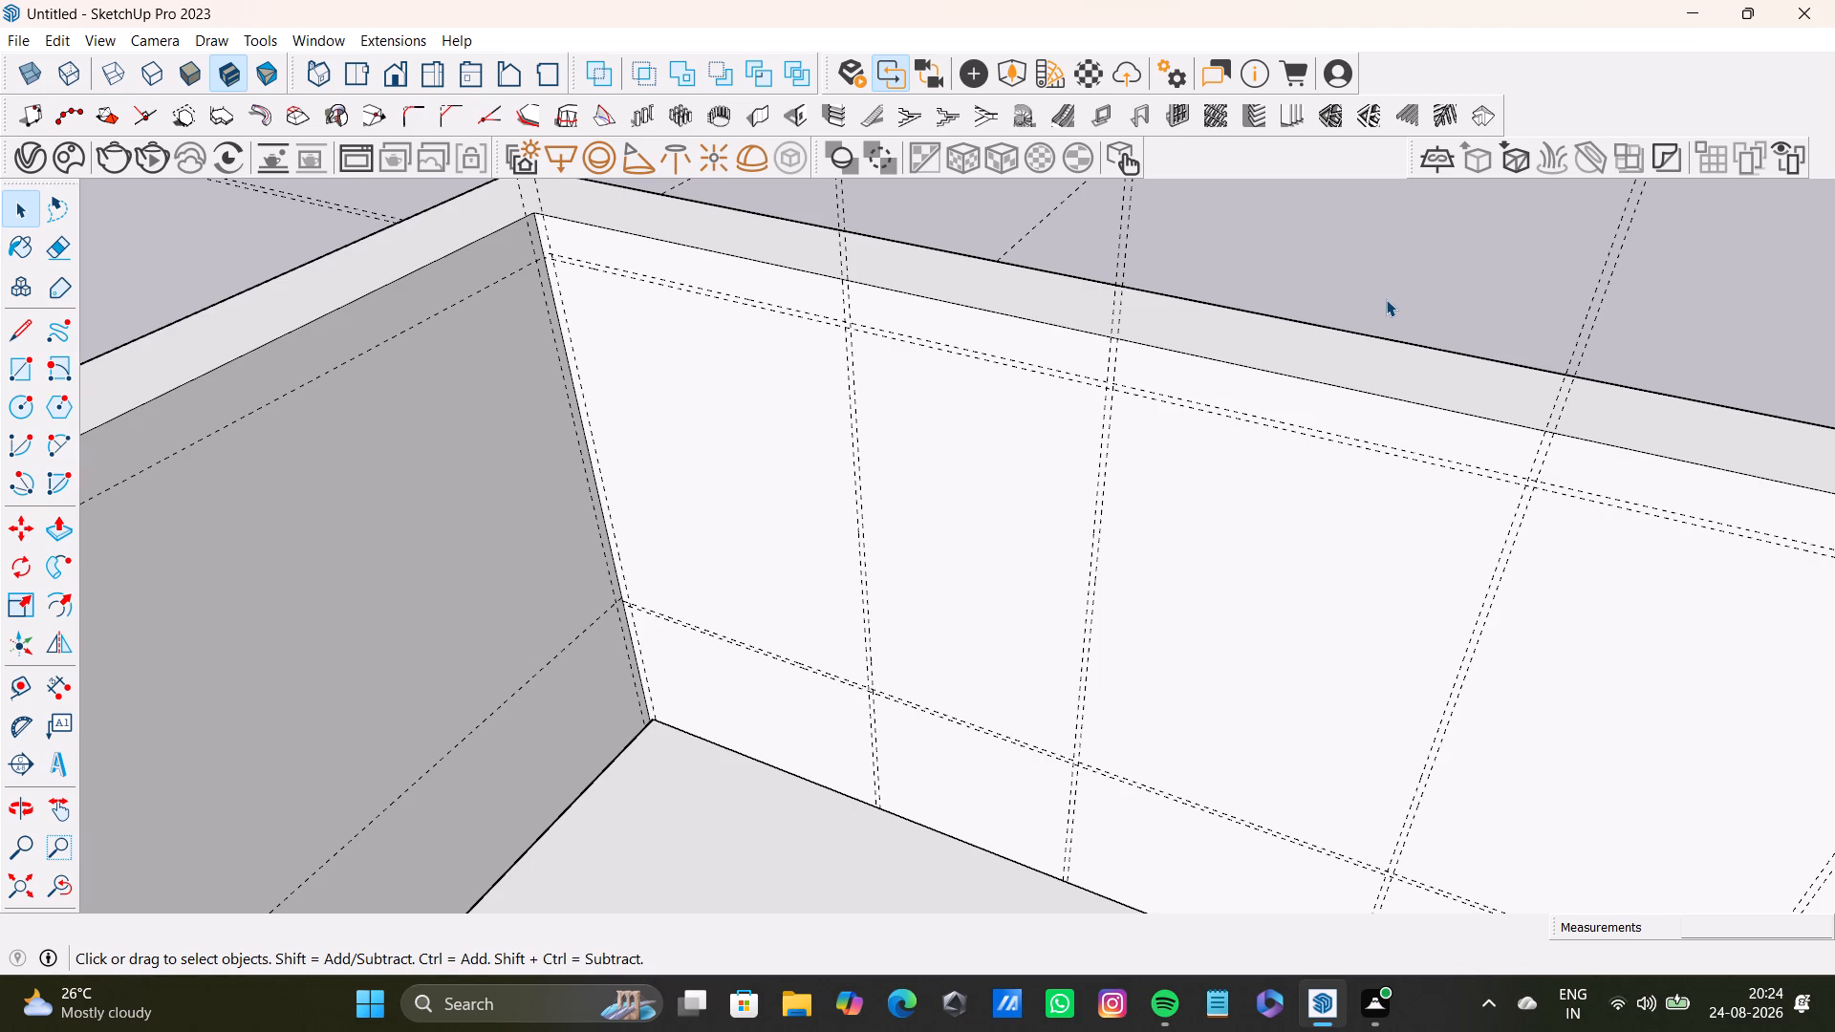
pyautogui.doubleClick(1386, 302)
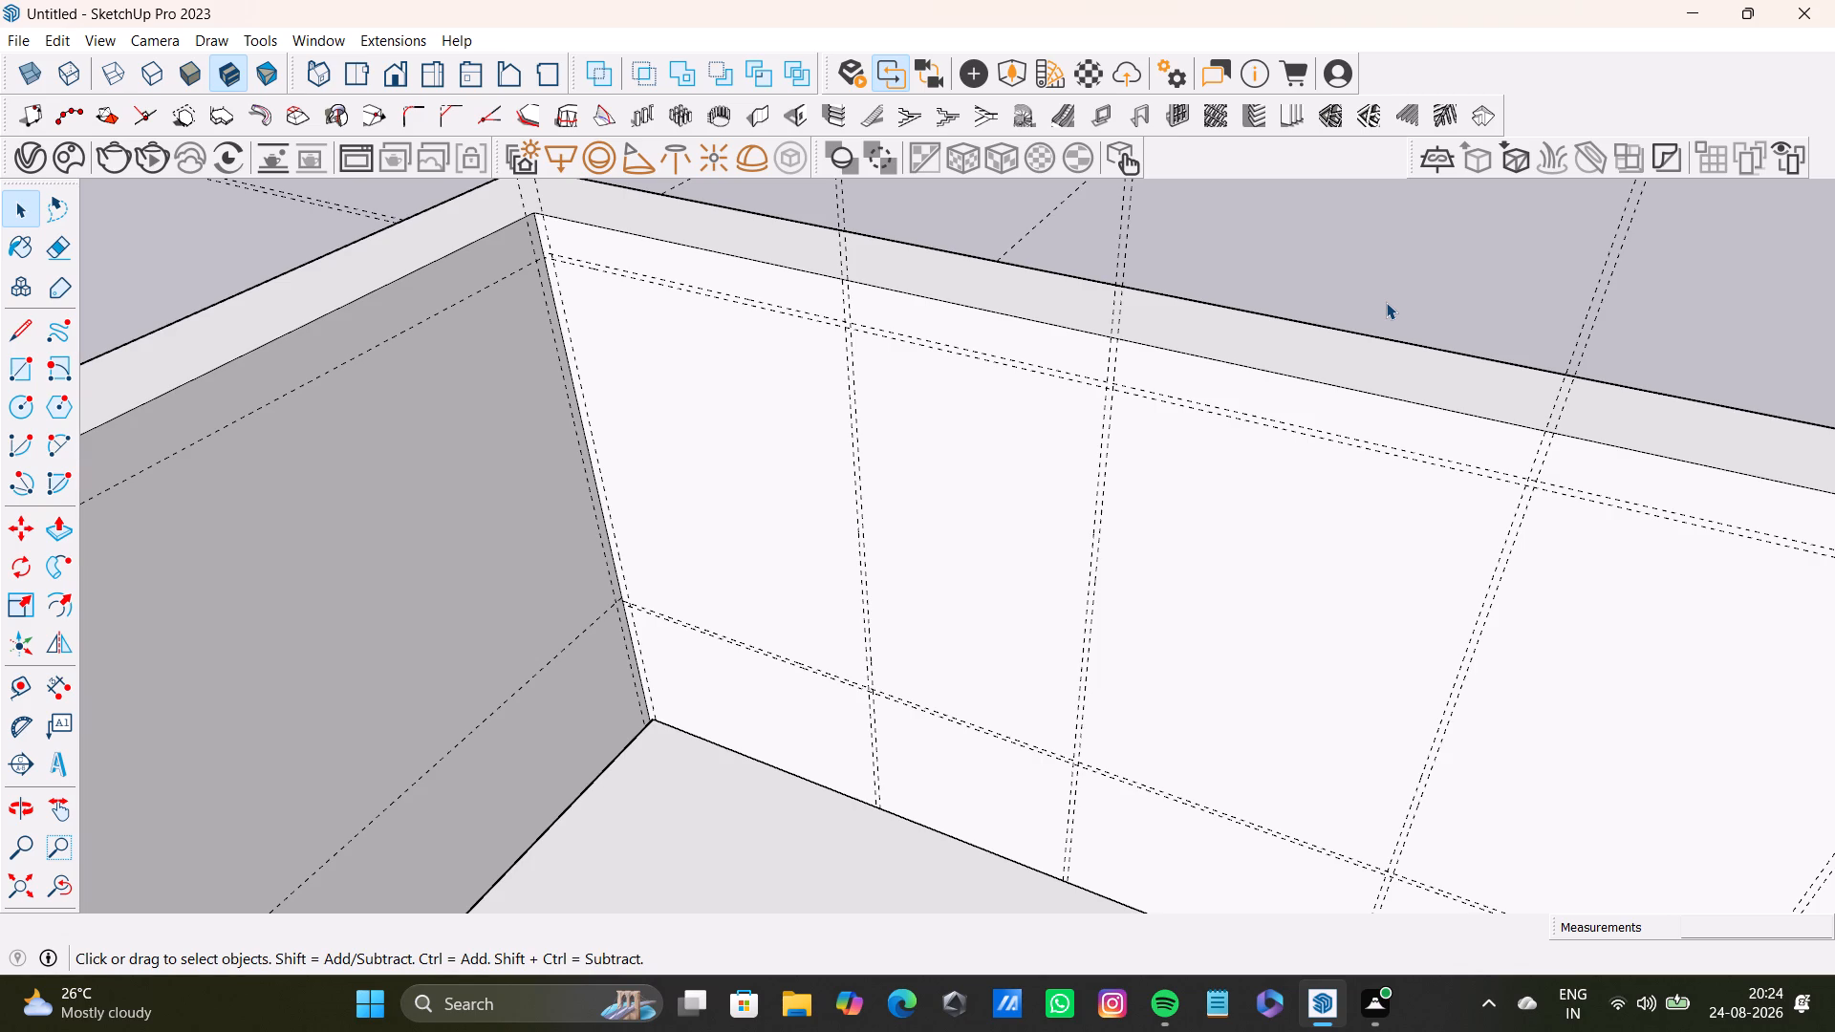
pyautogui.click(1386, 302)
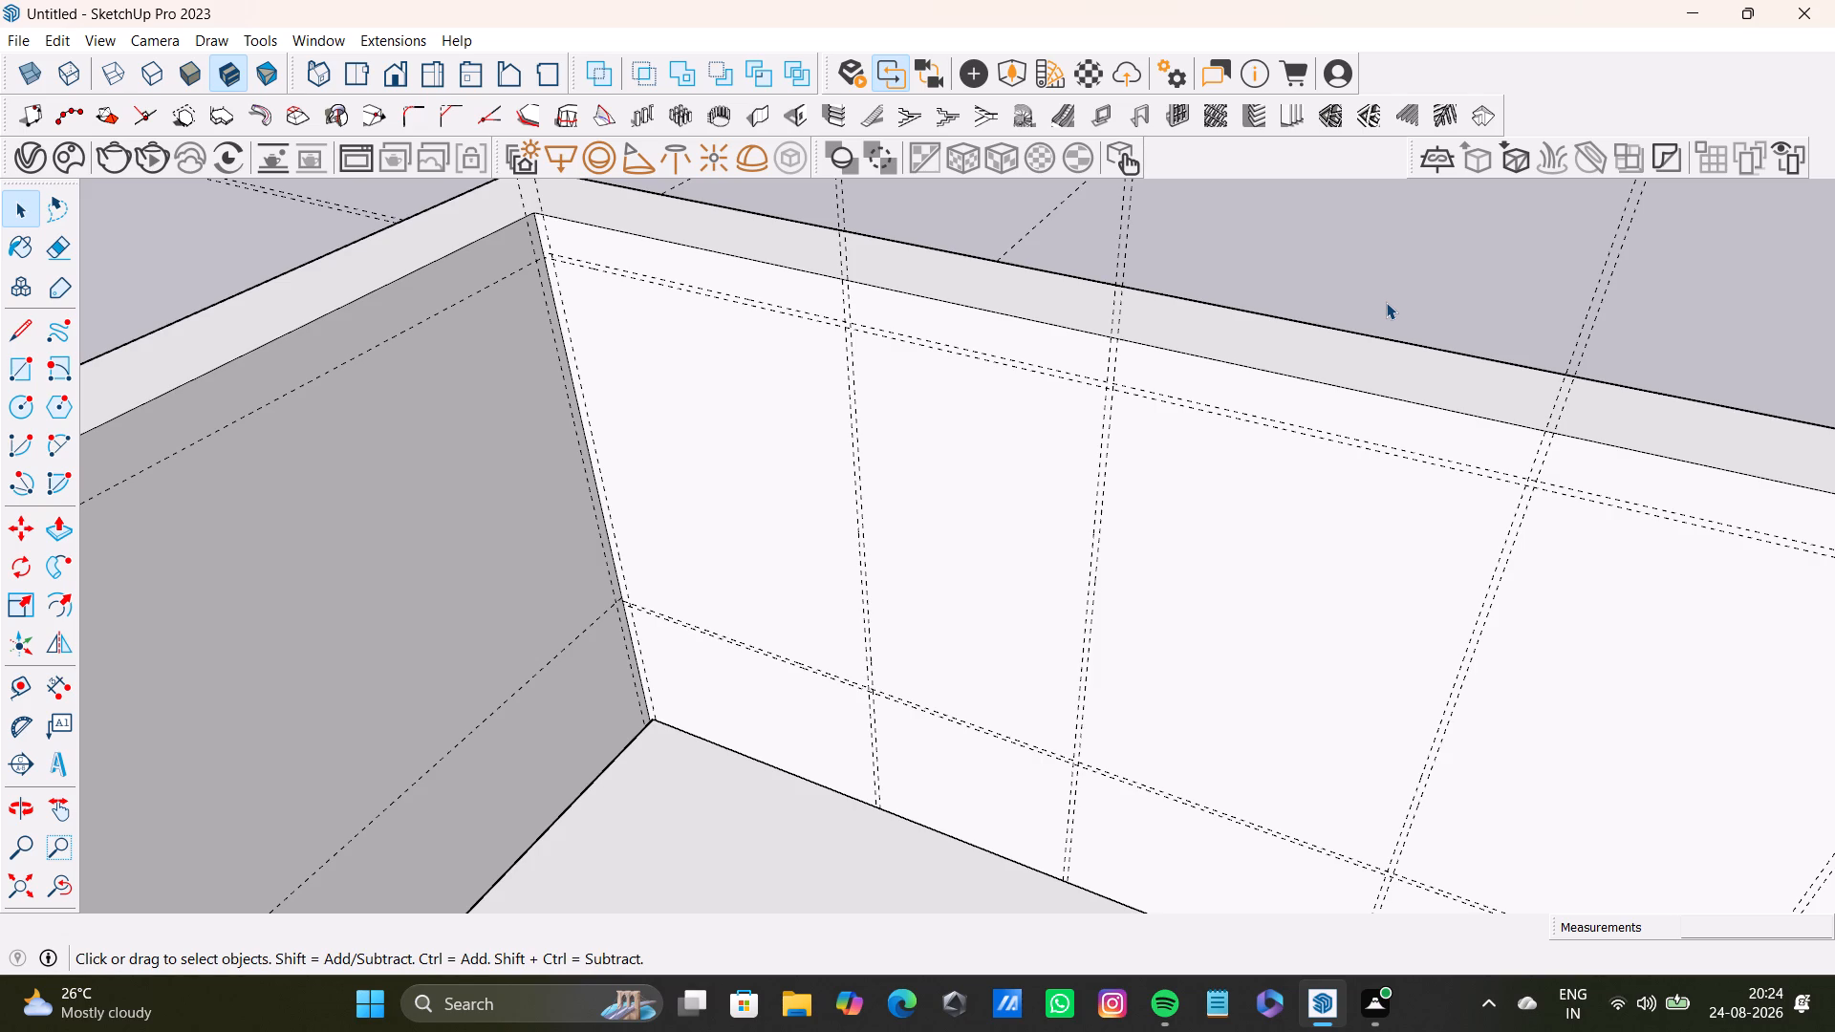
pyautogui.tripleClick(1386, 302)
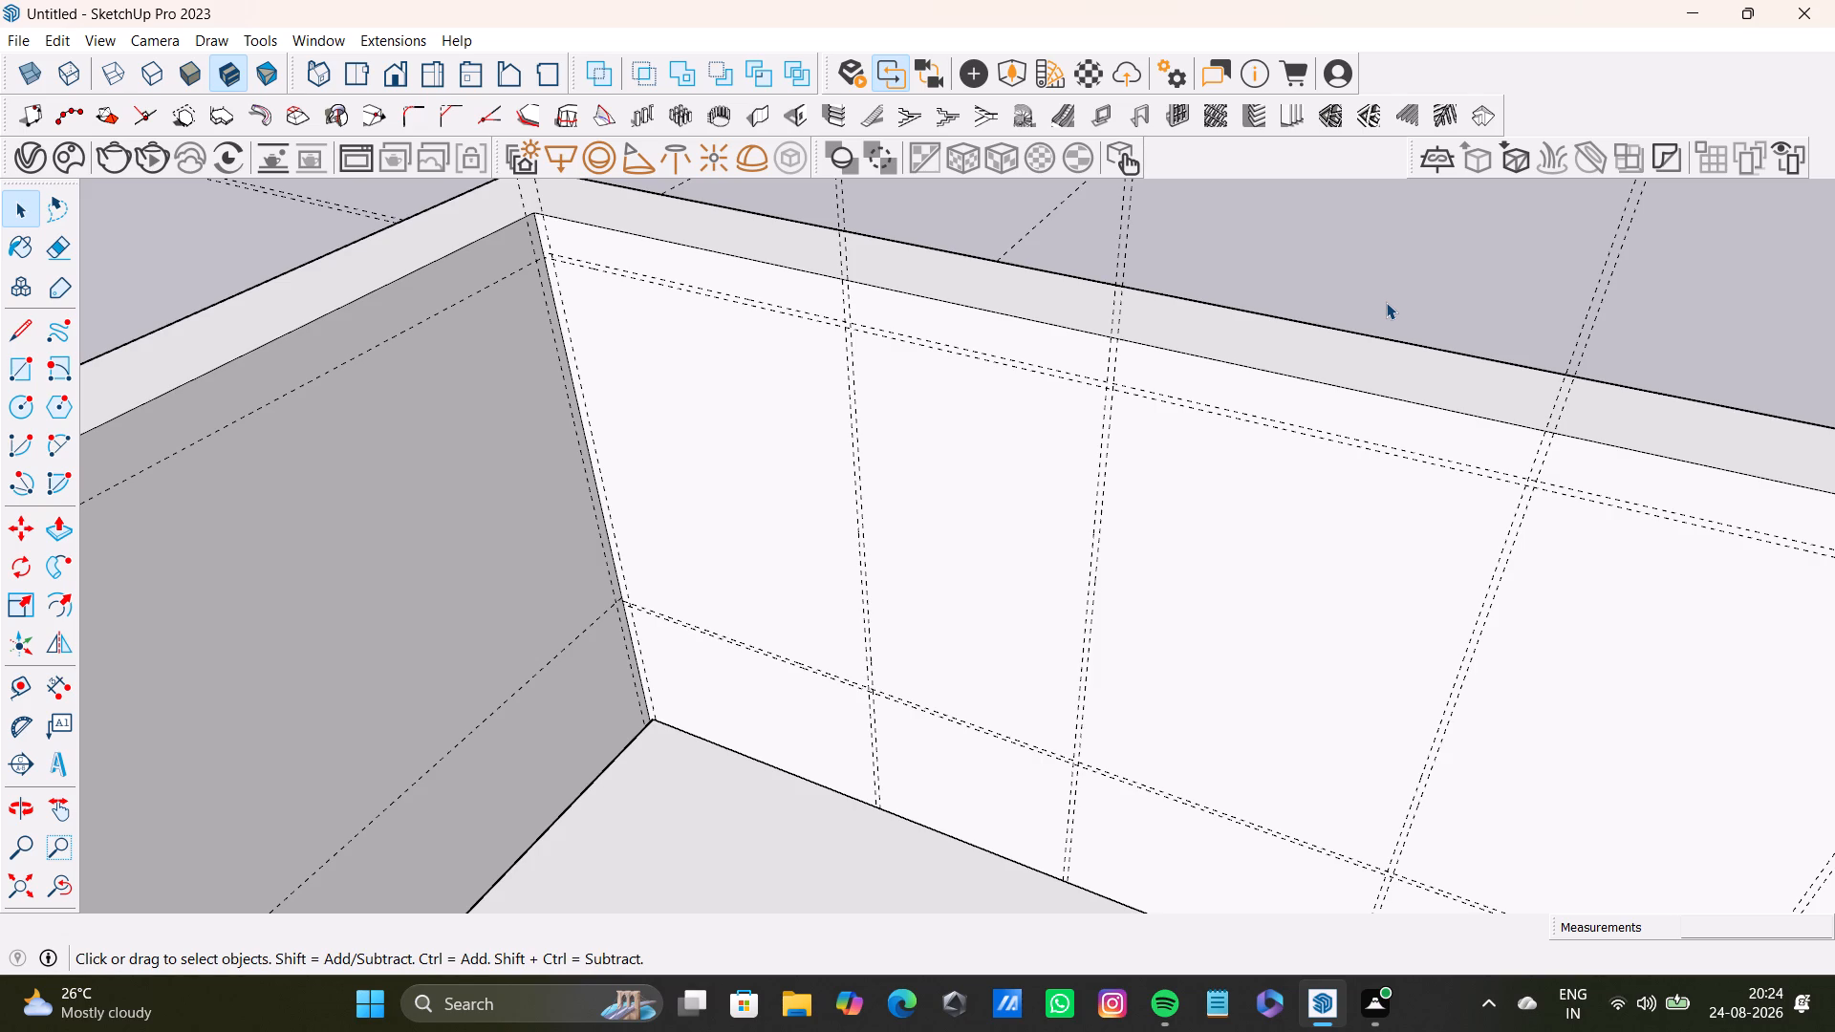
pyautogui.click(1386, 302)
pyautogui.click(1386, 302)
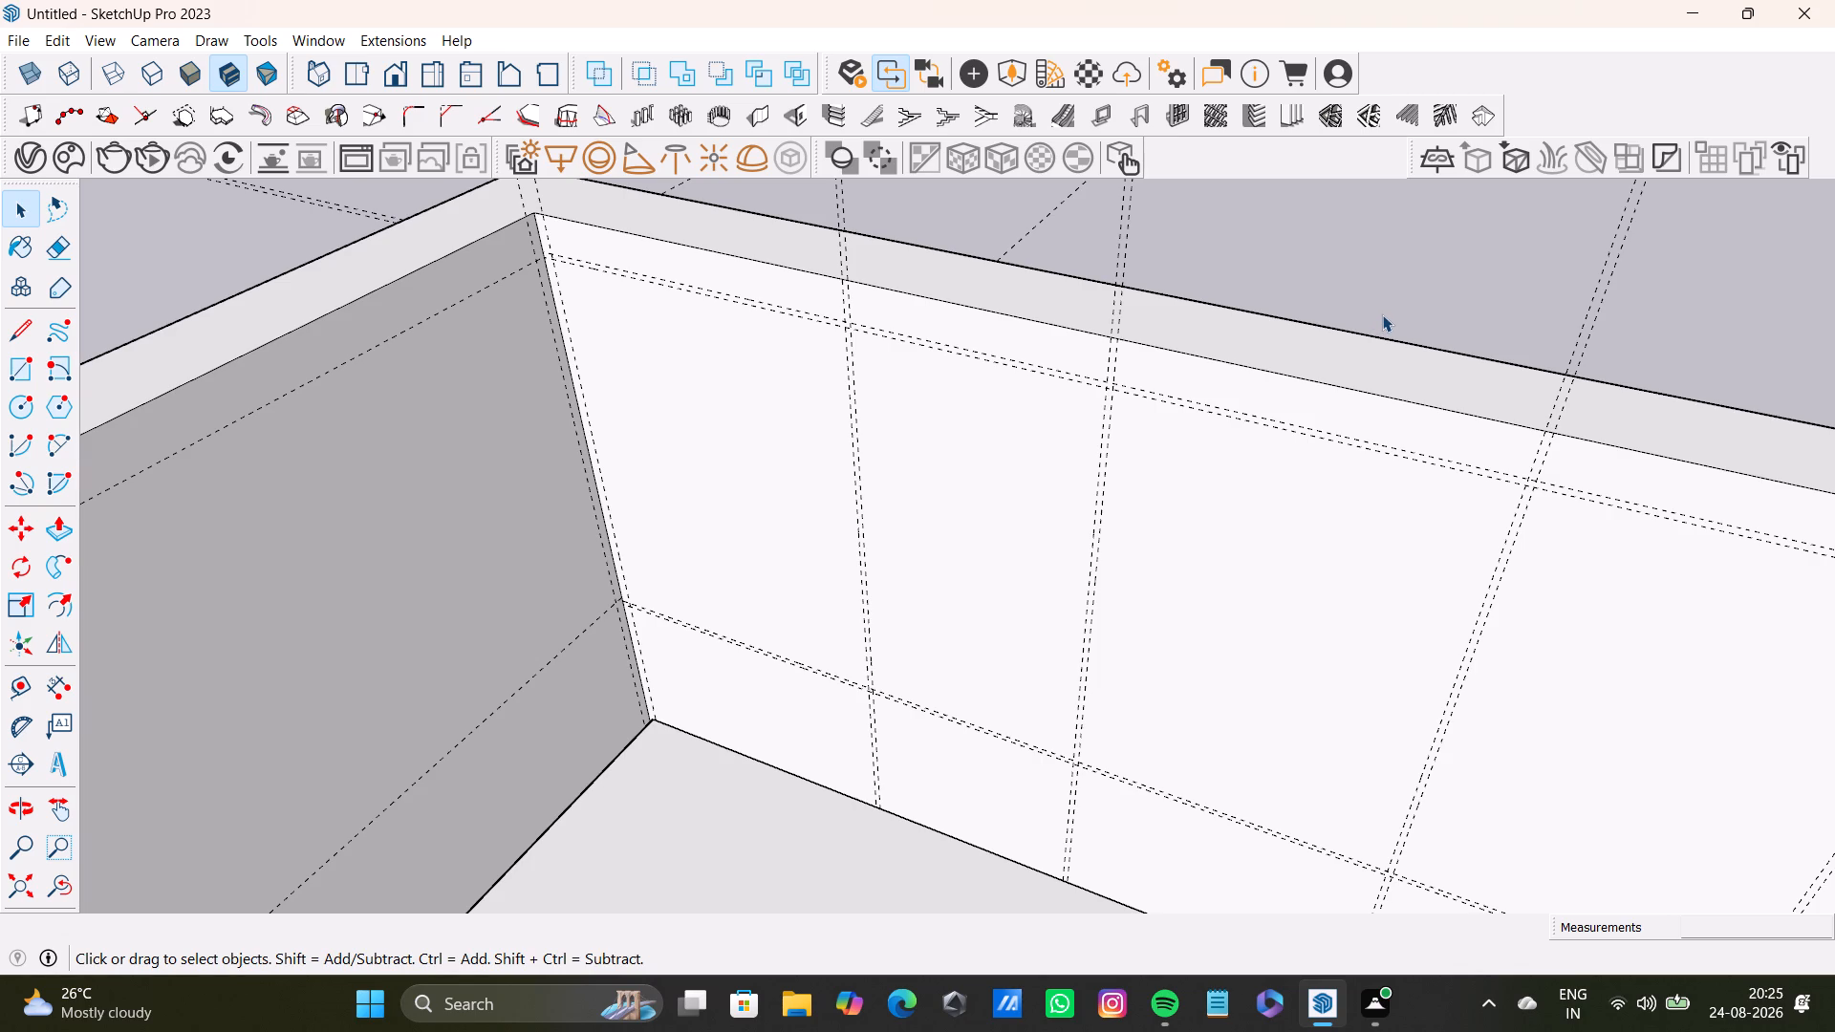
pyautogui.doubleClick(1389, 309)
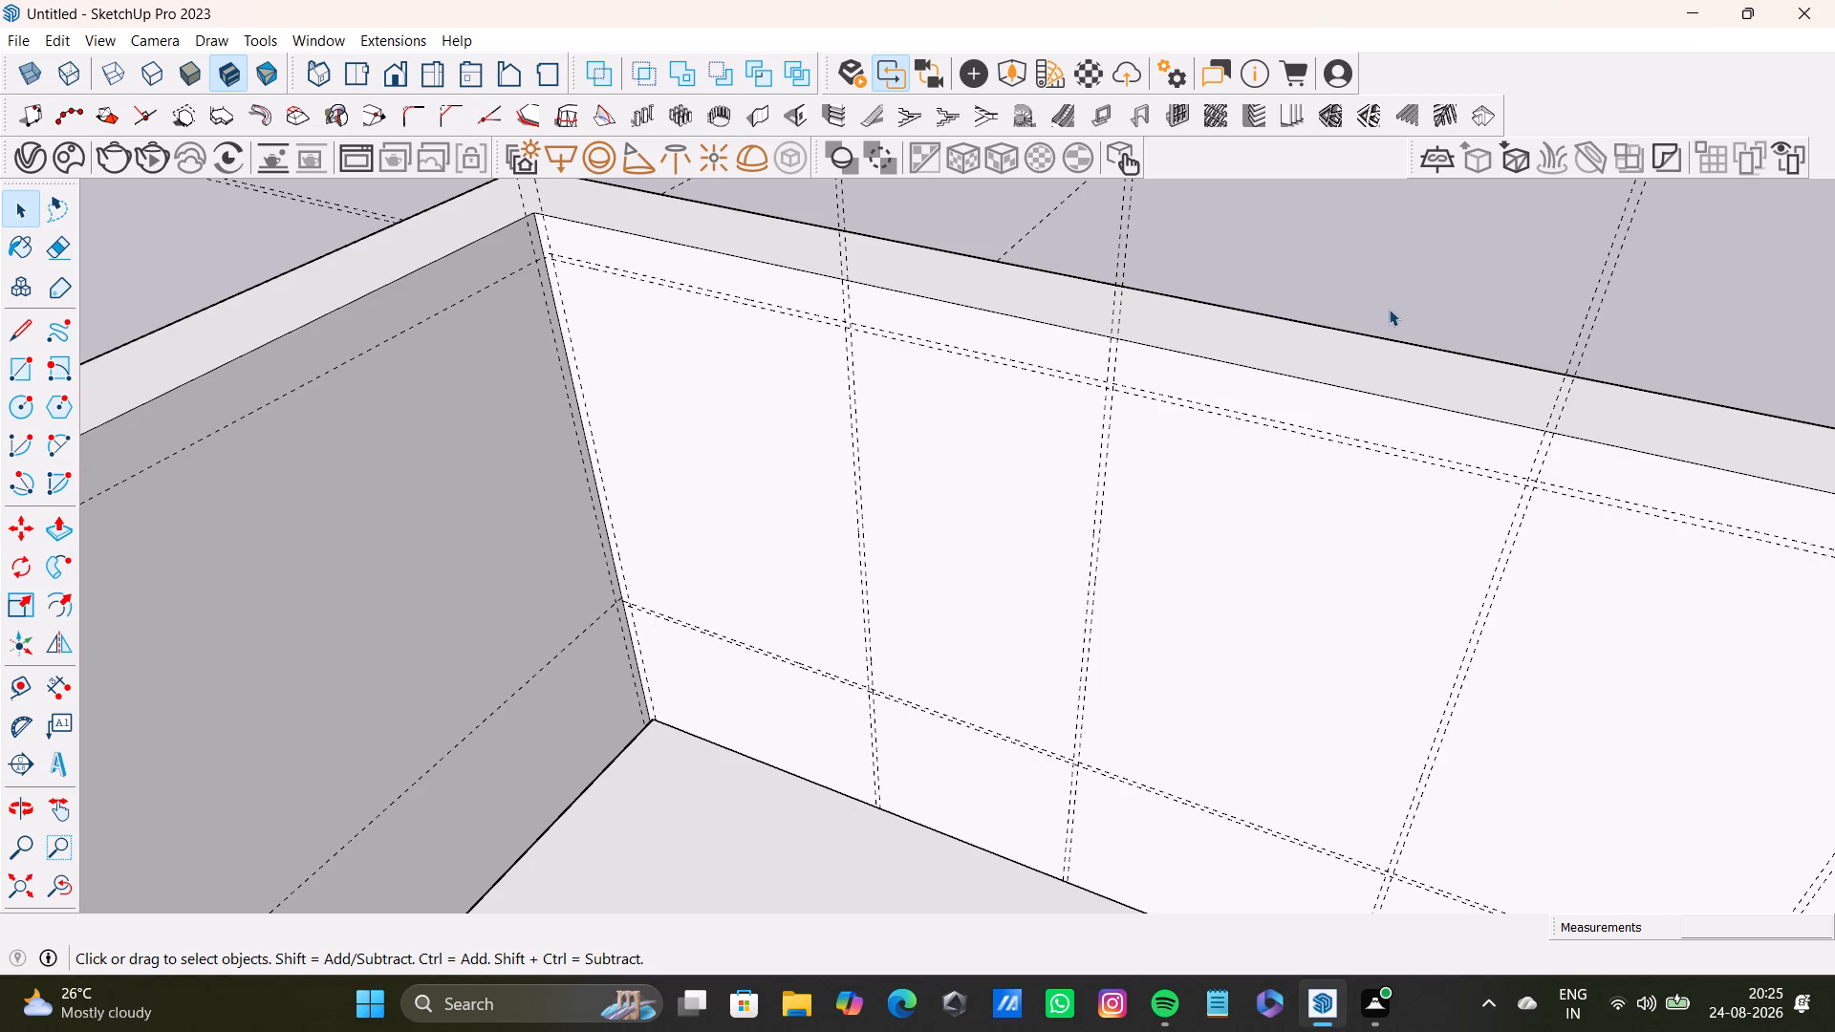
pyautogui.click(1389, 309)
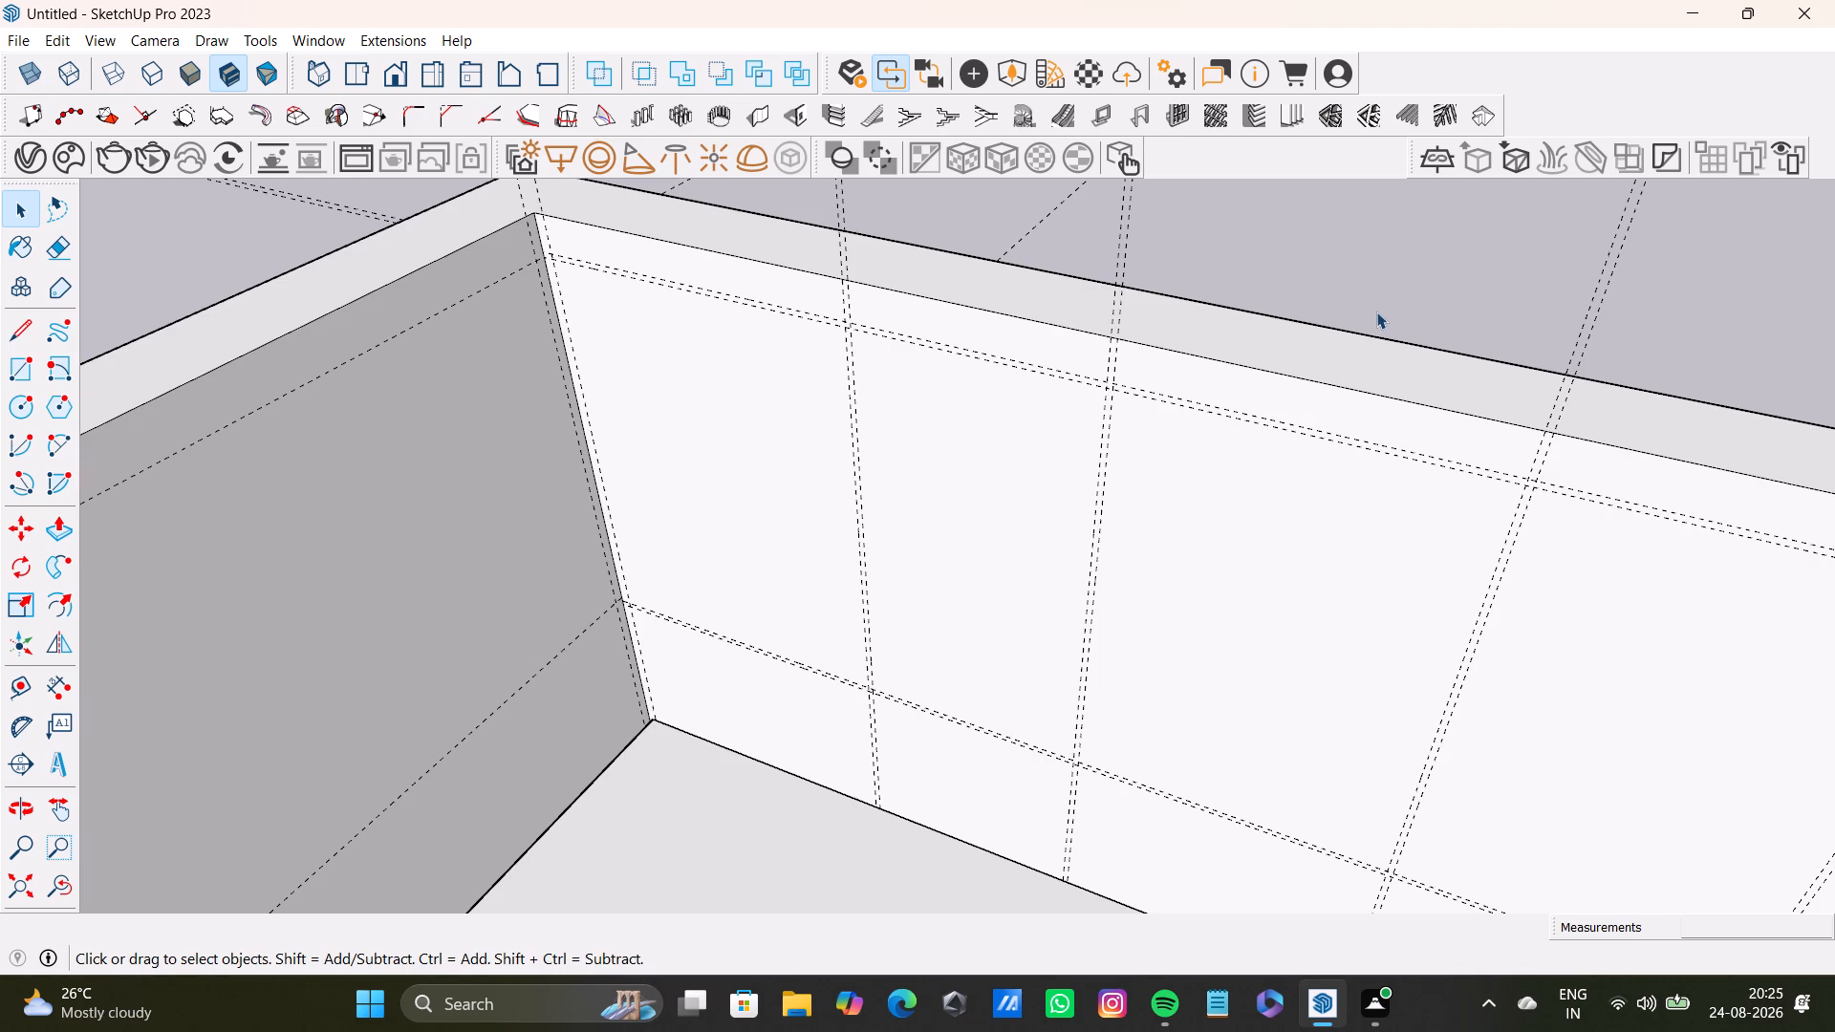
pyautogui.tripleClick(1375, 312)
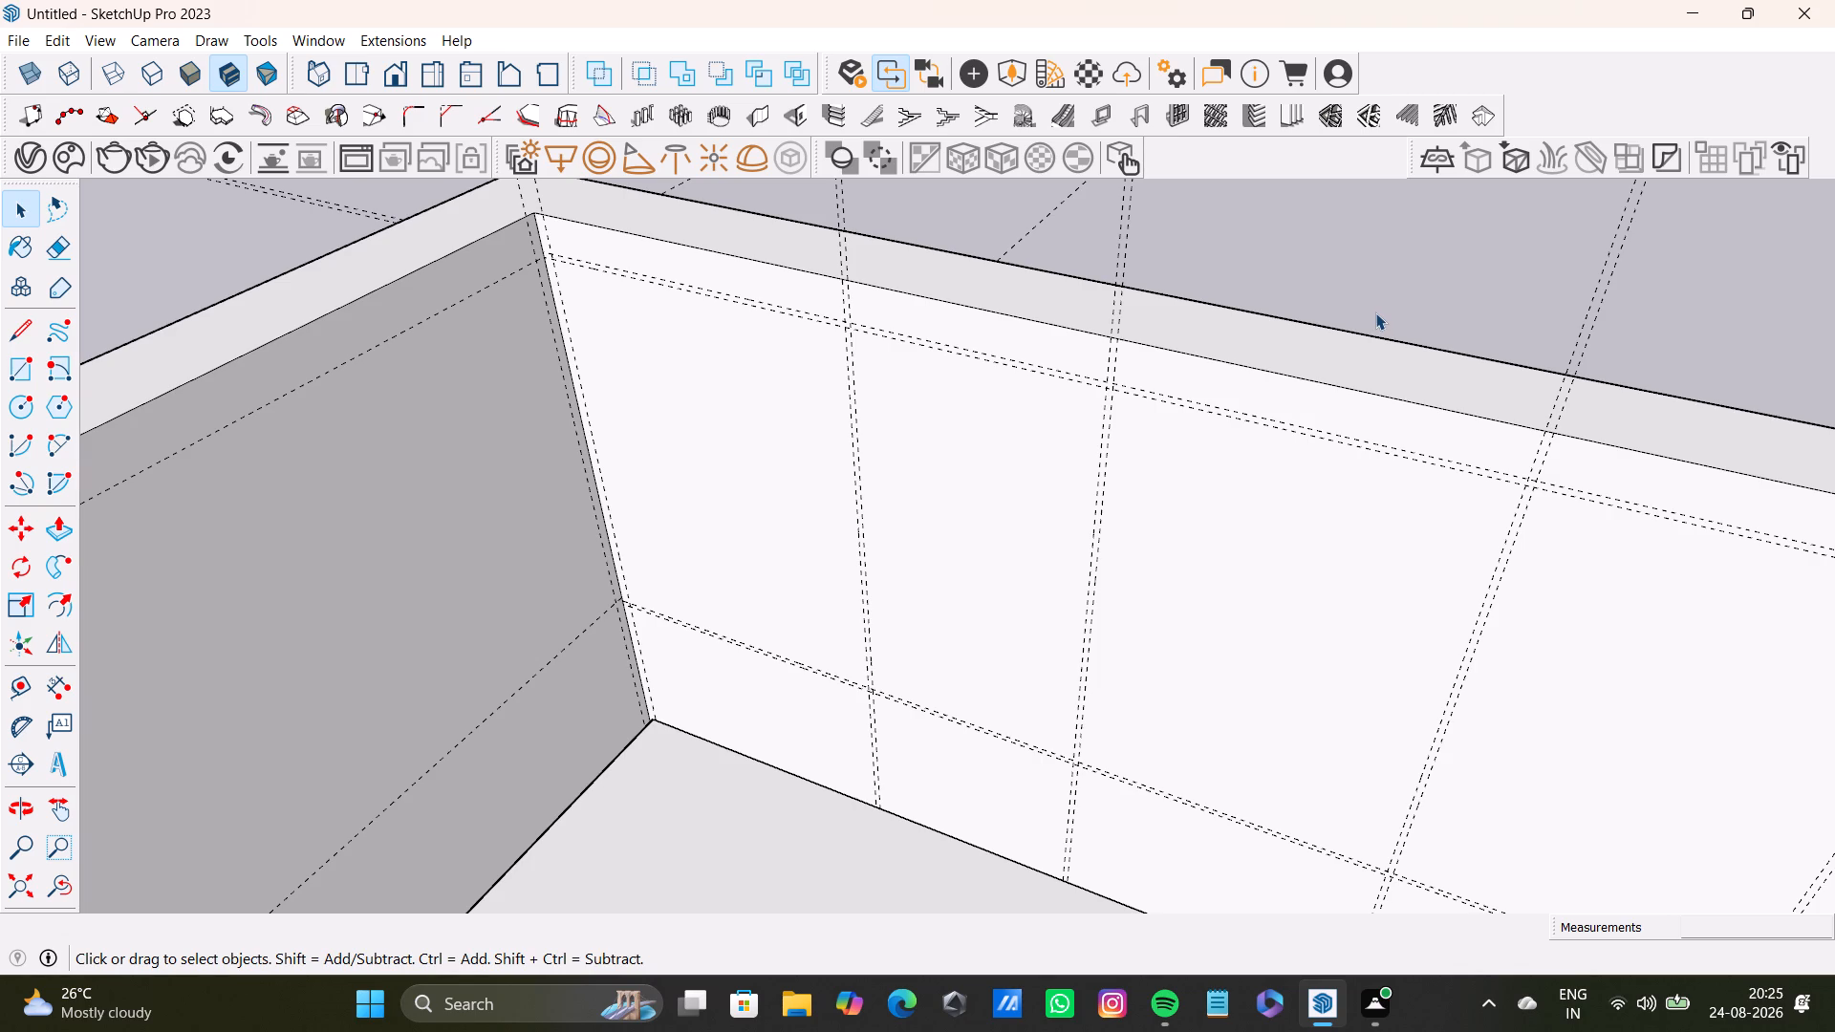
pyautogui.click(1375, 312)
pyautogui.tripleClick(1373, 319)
# Examine the guide layout on the kitchen's walls together with the cabinet runs below.
pyautogui.scroll(1, 1371, 308)
pyautogui.press('space')
pyautogui.scroll(-11, 1135, 438)
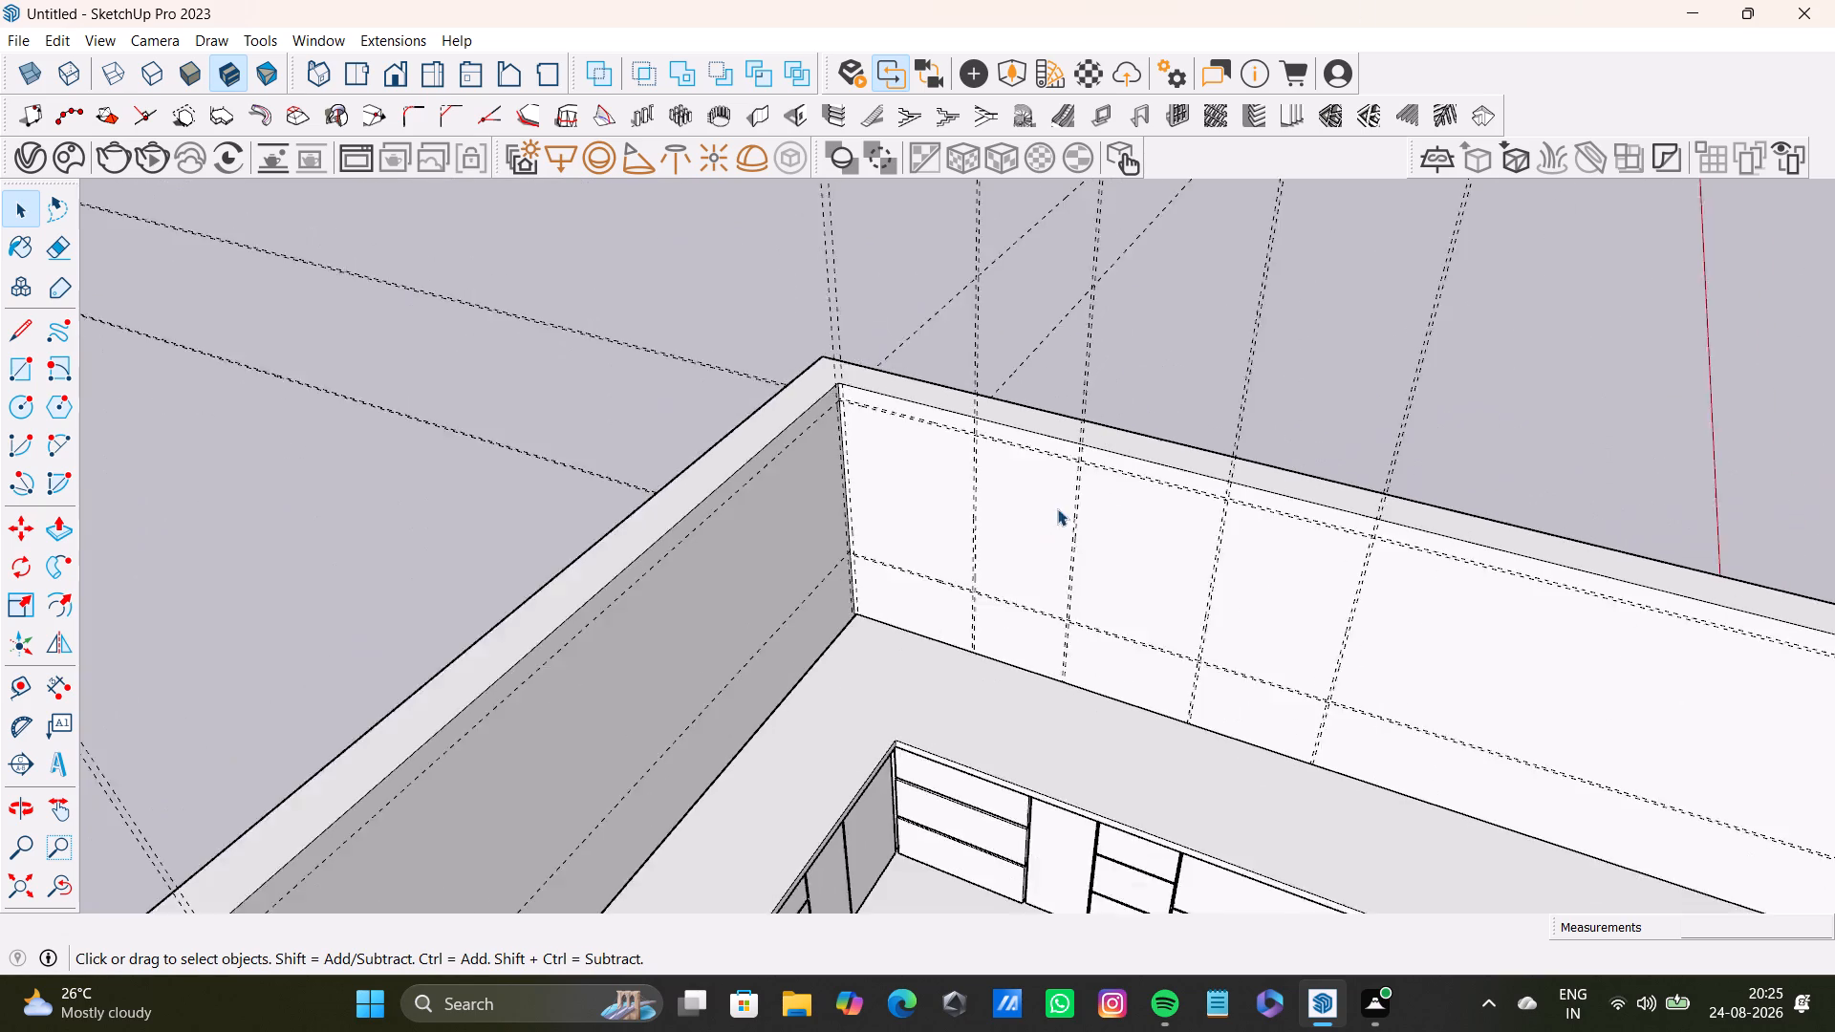
pyautogui.scroll(-7, 1057, 508)
pyautogui.moveTo(1279, 680); pyautogui.dragTo(1090, 512, button='middle')
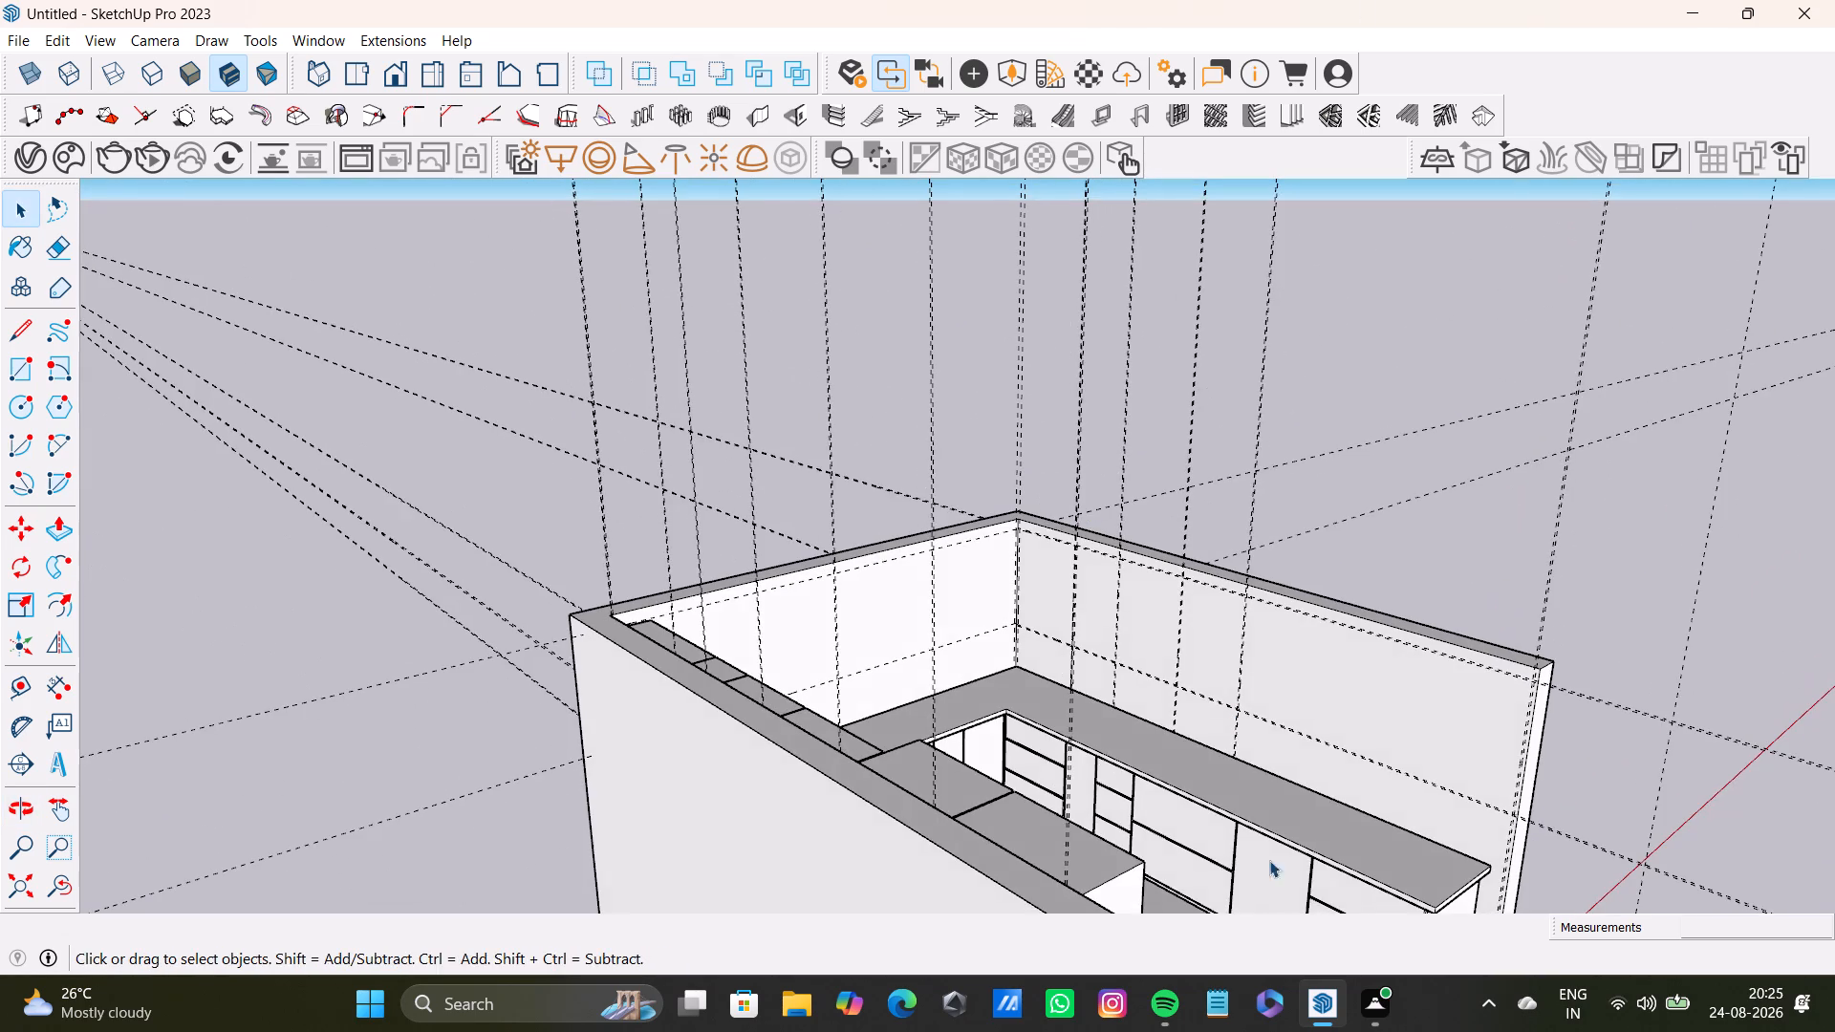
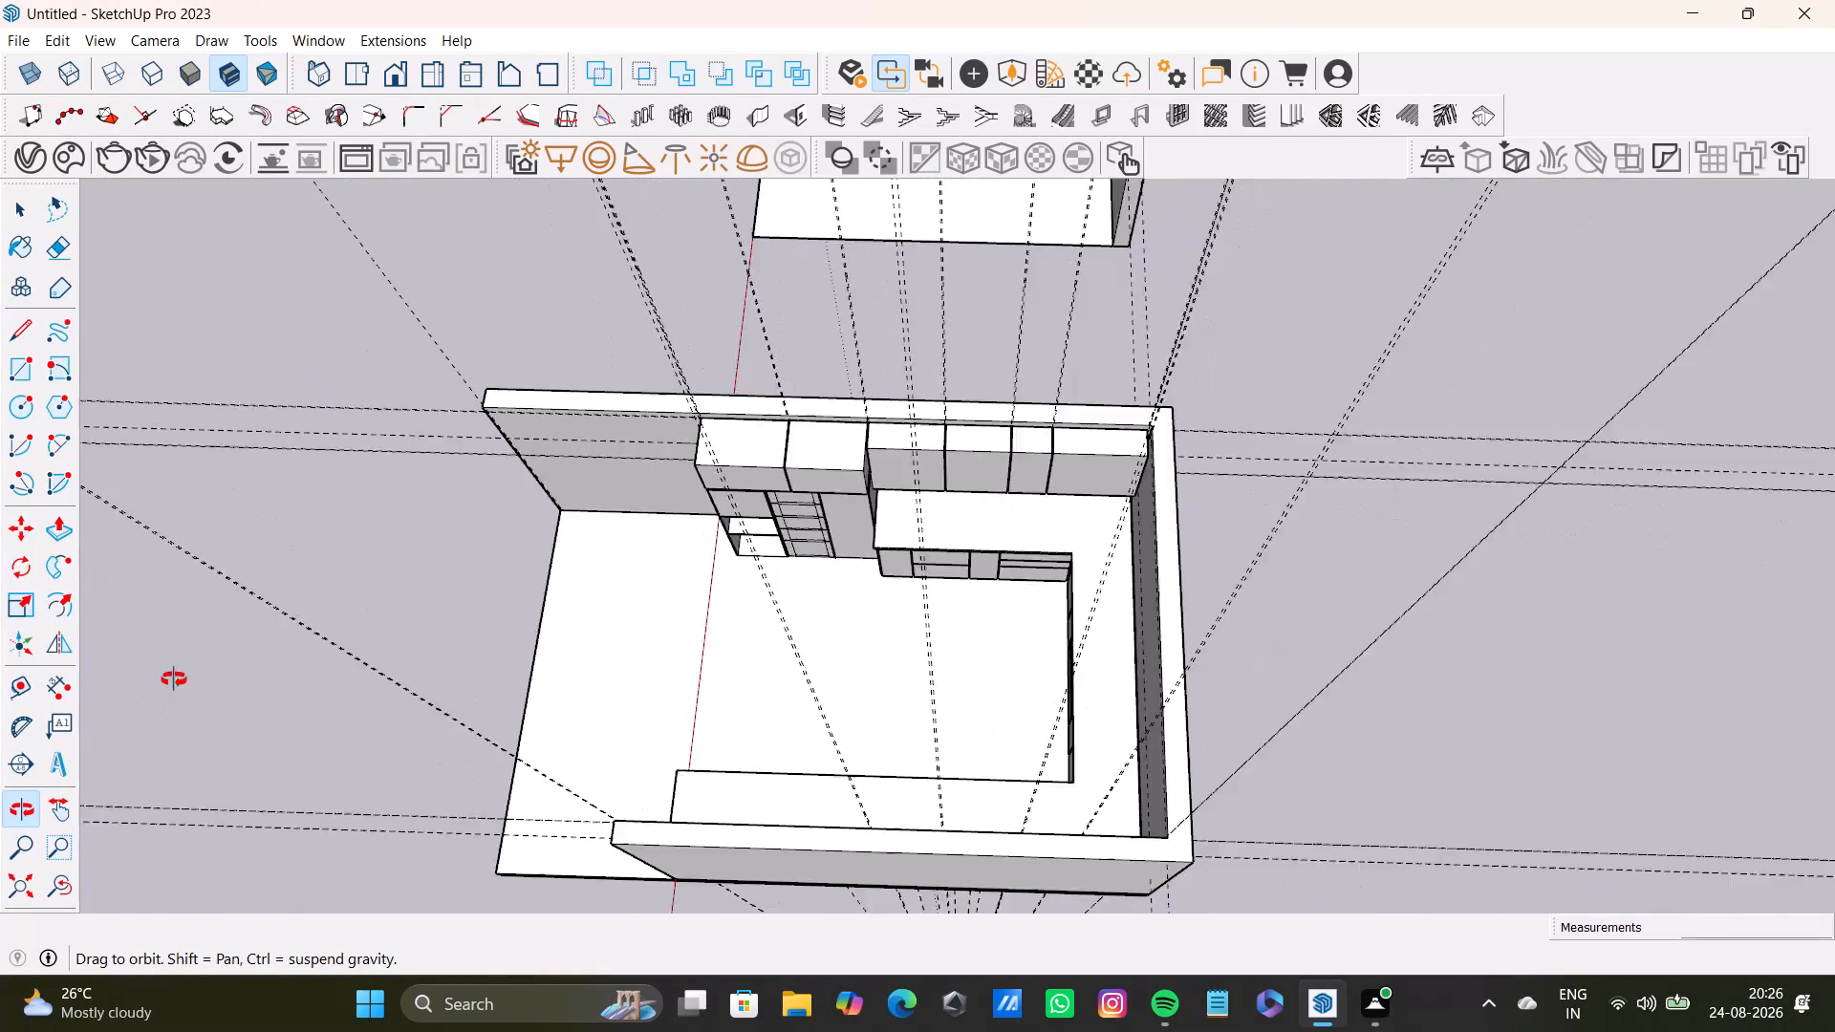
# Examine the cabinet runs and the back wall's paired guide layout from several viewpoints around the kitchen.
pyautogui.scroll(7, 921, 505)
pyautogui.moveTo(897, 445); pyautogui.dragTo(888, 418, button='middle')
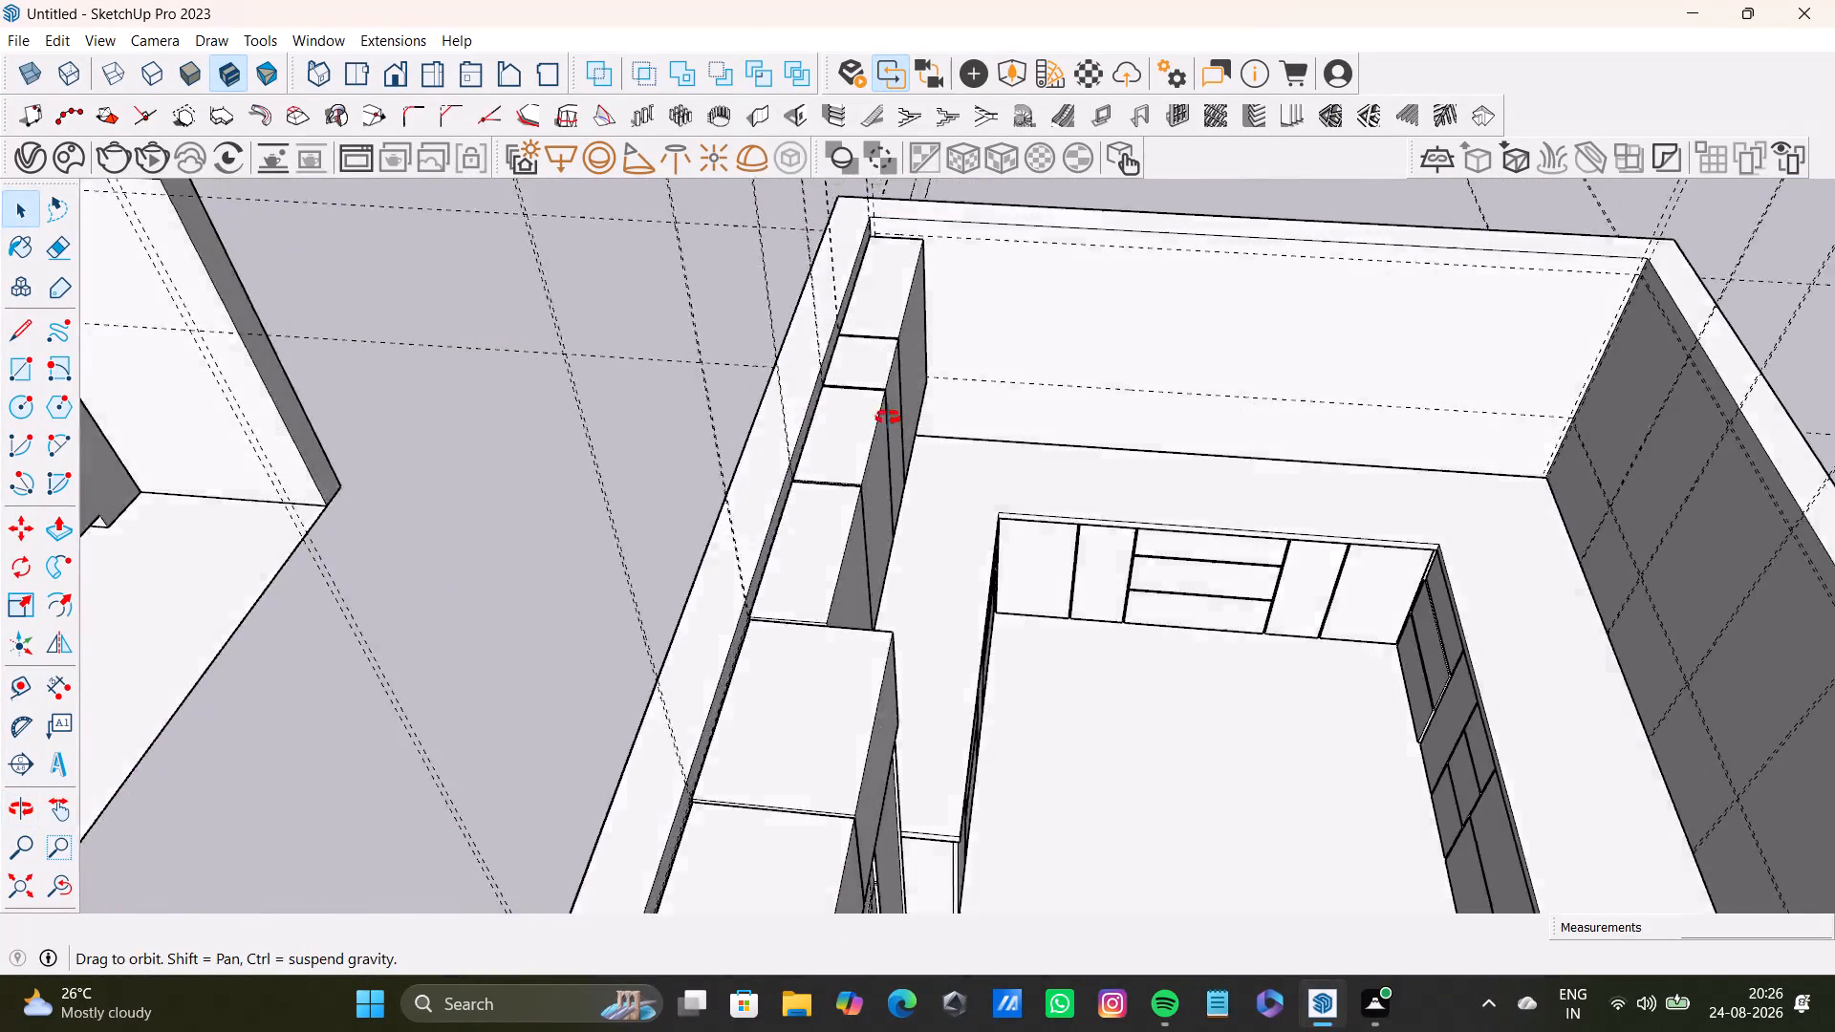
pyautogui.moveTo(888, 418); pyautogui.dragTo(775, 360, button='middle')
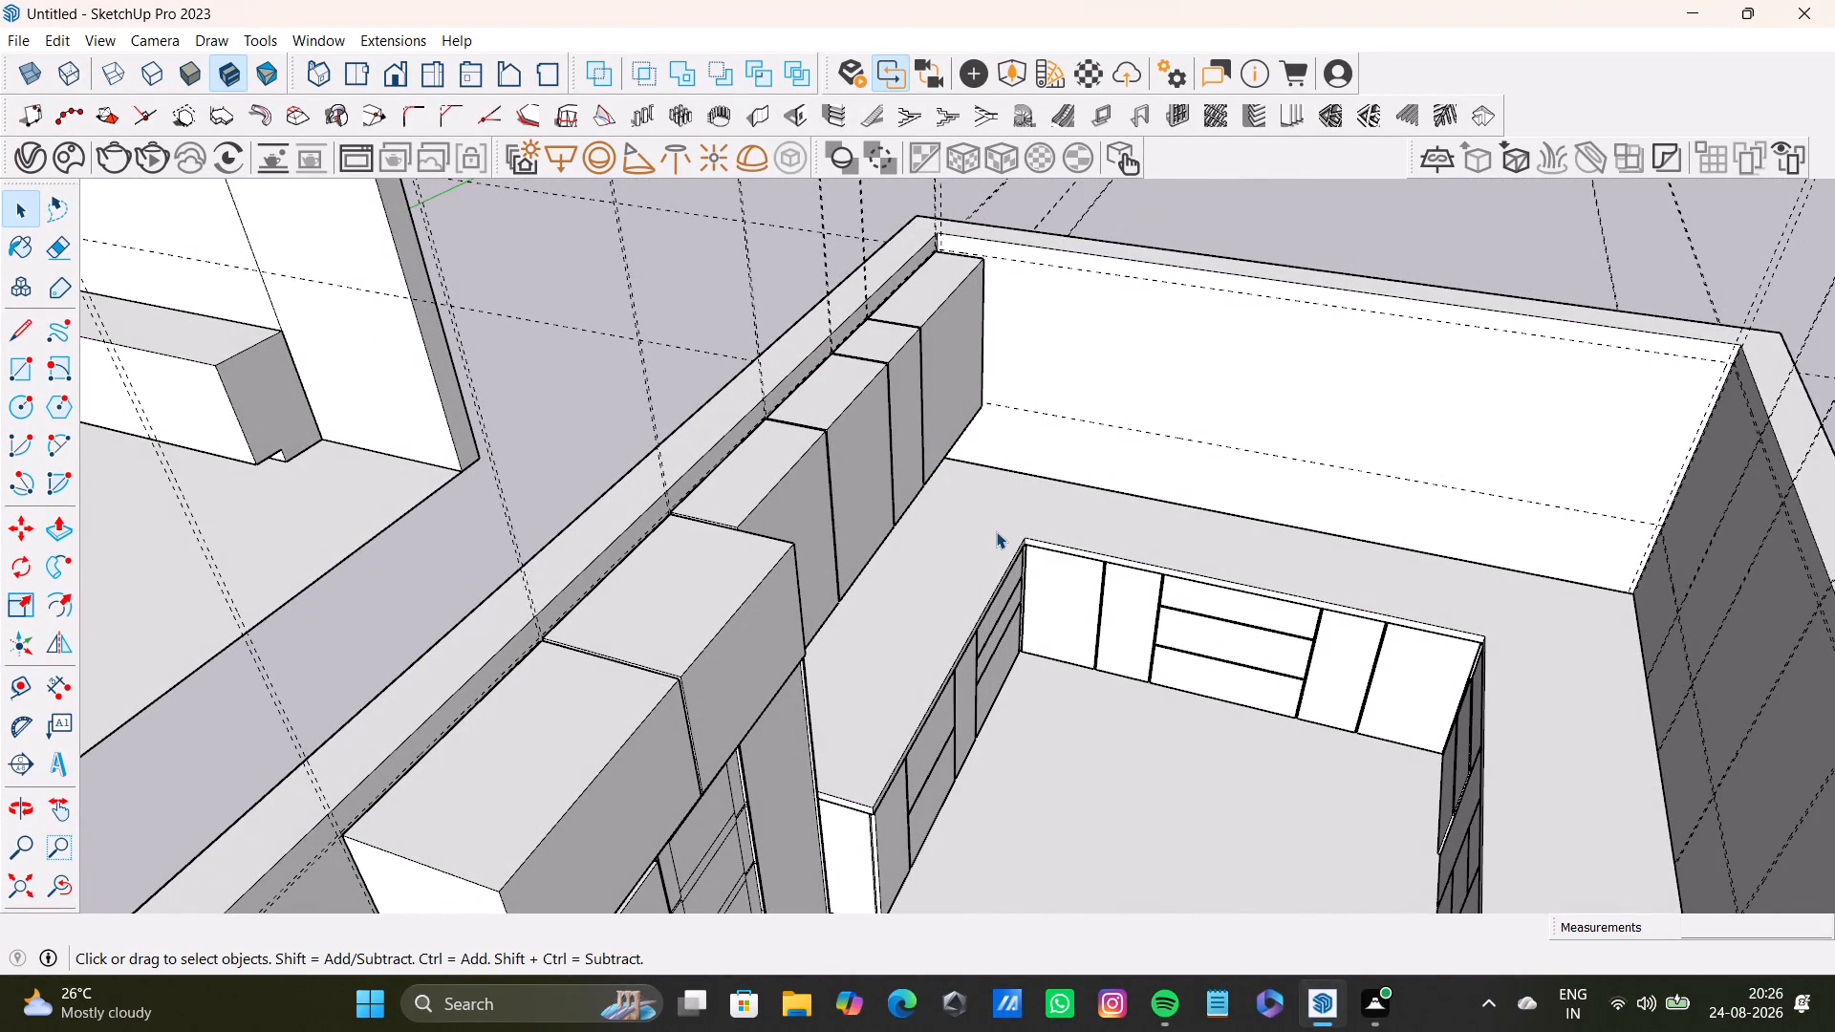
pyautogui.moveTo(979, 622); pyautogui.dragTo(1086, 564, button='middle')
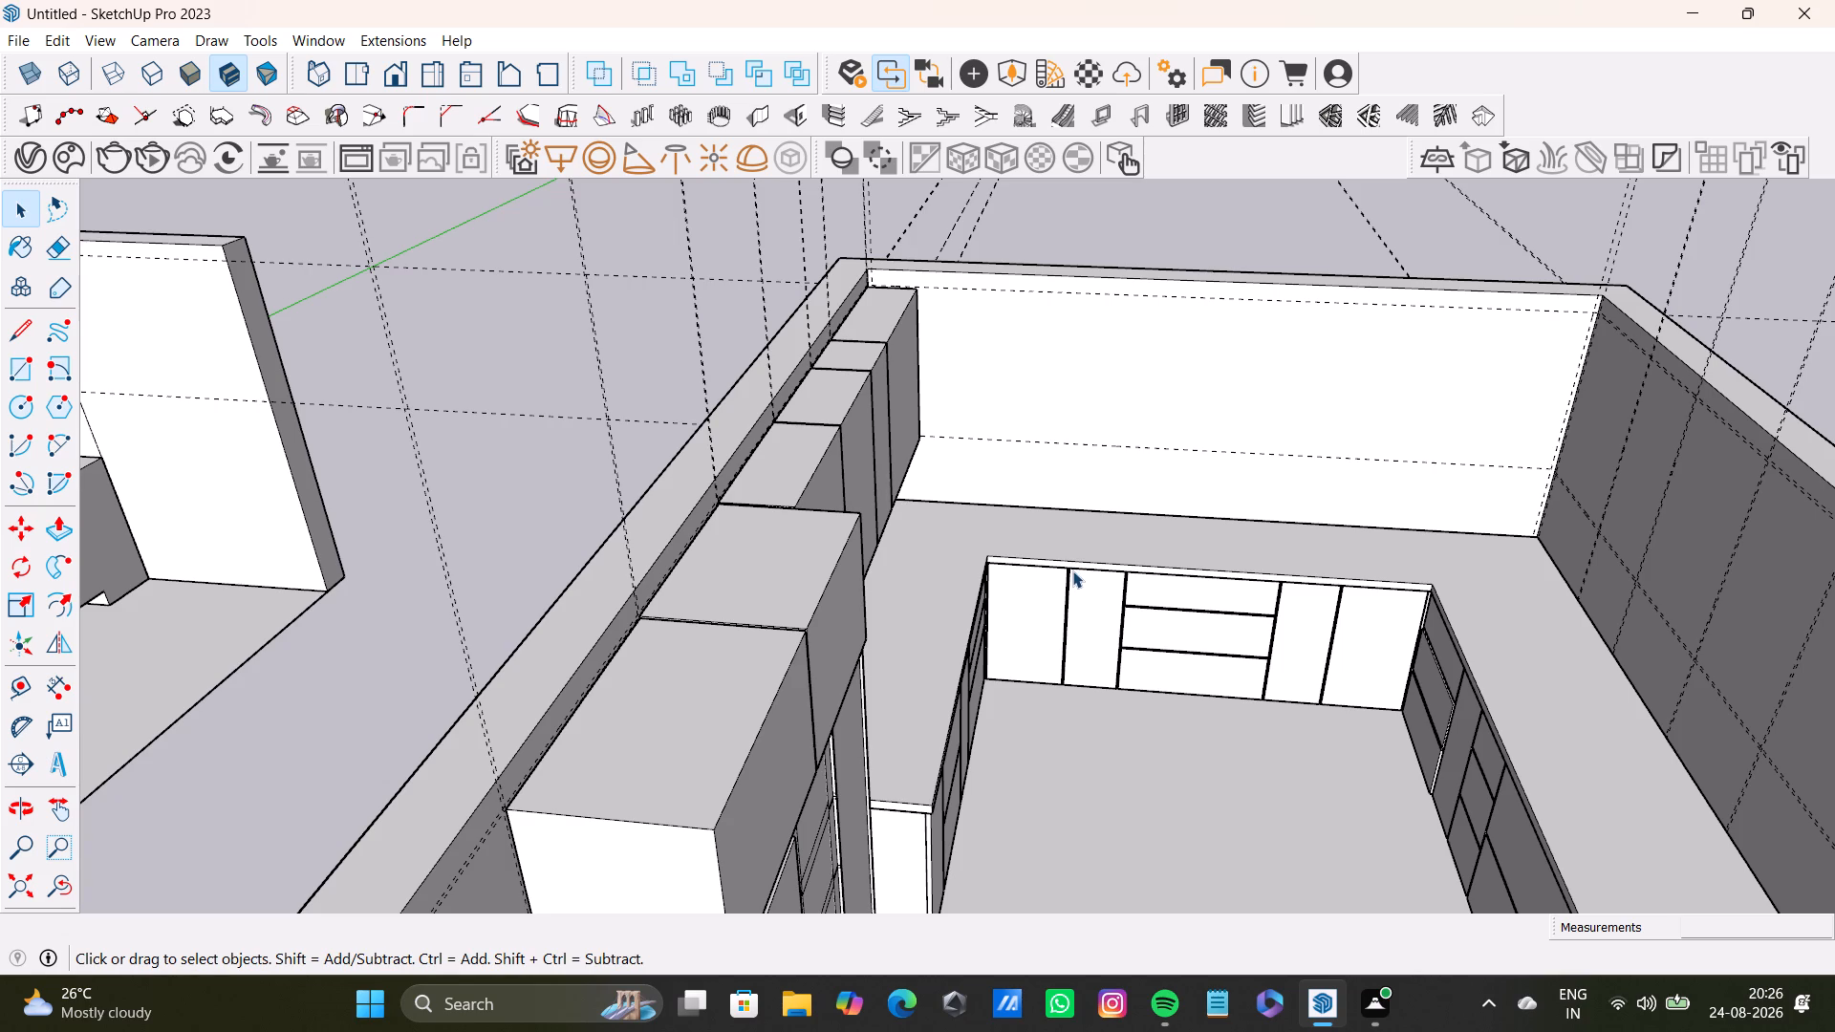
pyautogui.press('space')
pyautogui.scroll(-2, 1306, 546)
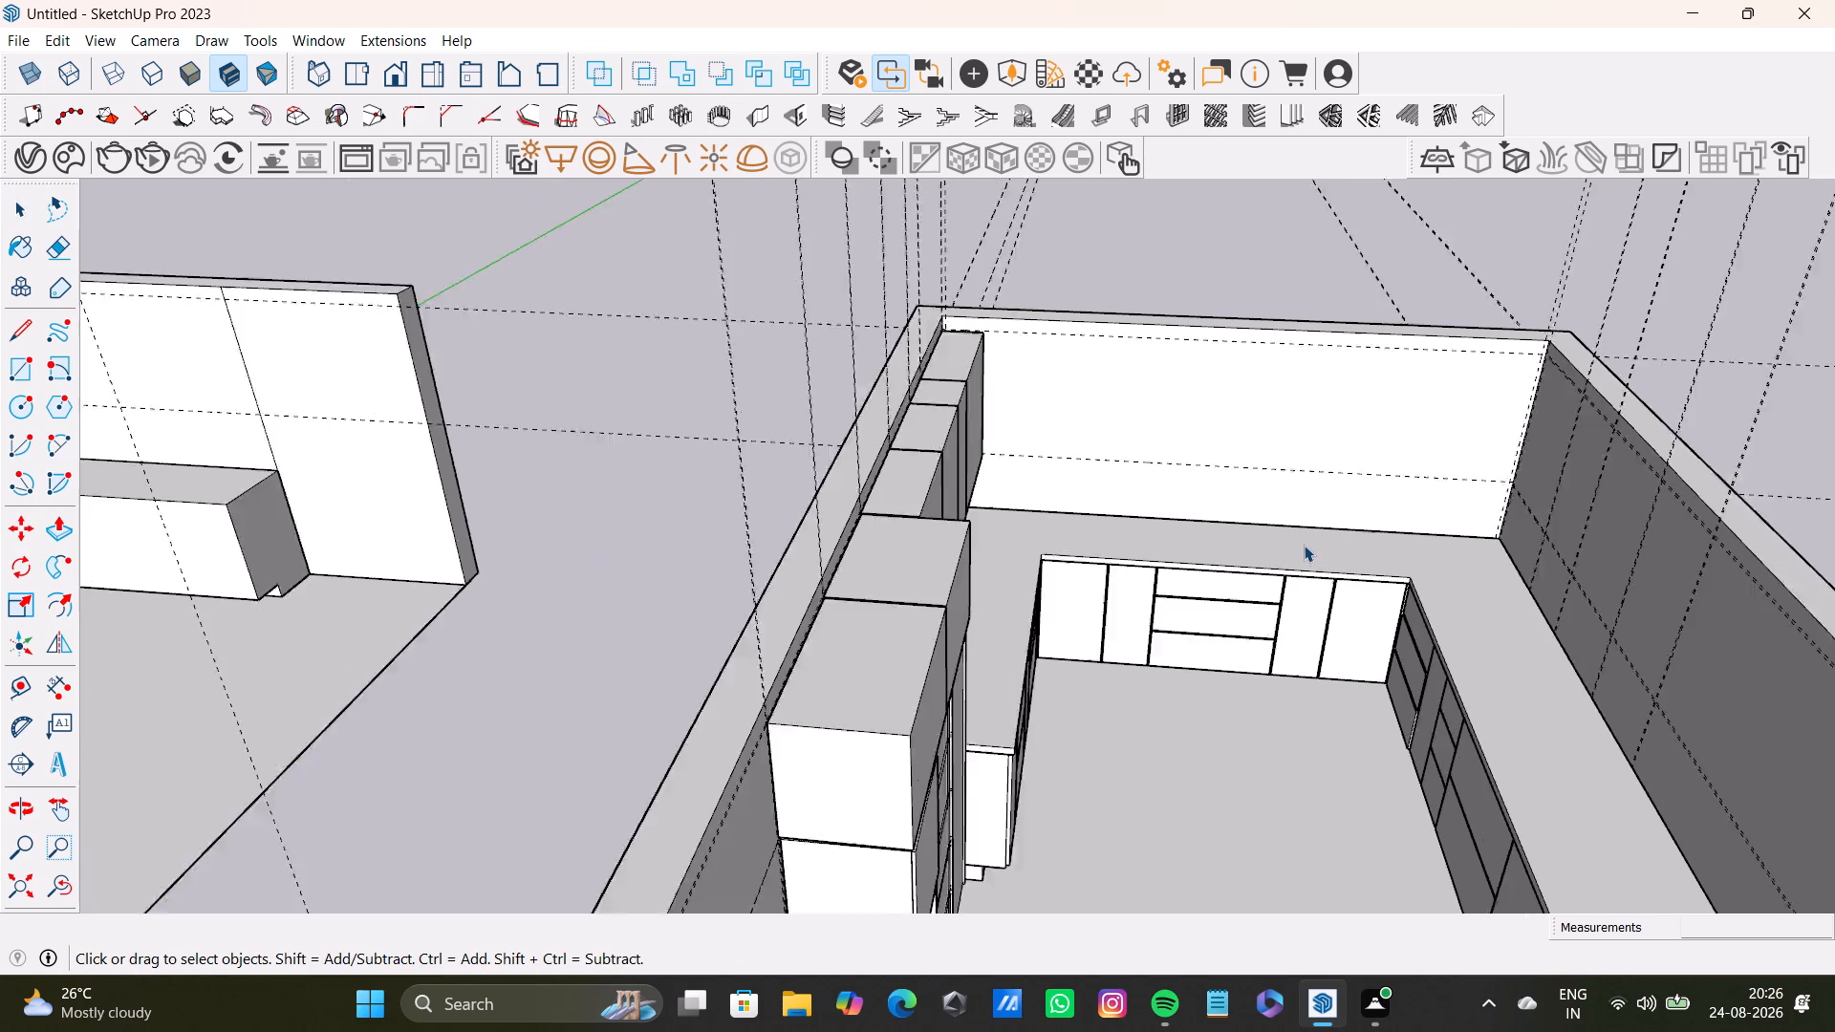
pyautogui.scroll(-5, 1304, 545)
pyautogui.moveTo(1296, 512); pyautogui.dragTo(1158, 508, button='middle')
pyautogui.moveTo(1159, 507); pyautogui.dragTo(1432, 471, button='middle')
pyautogui.scroll(11, 1307, 460)
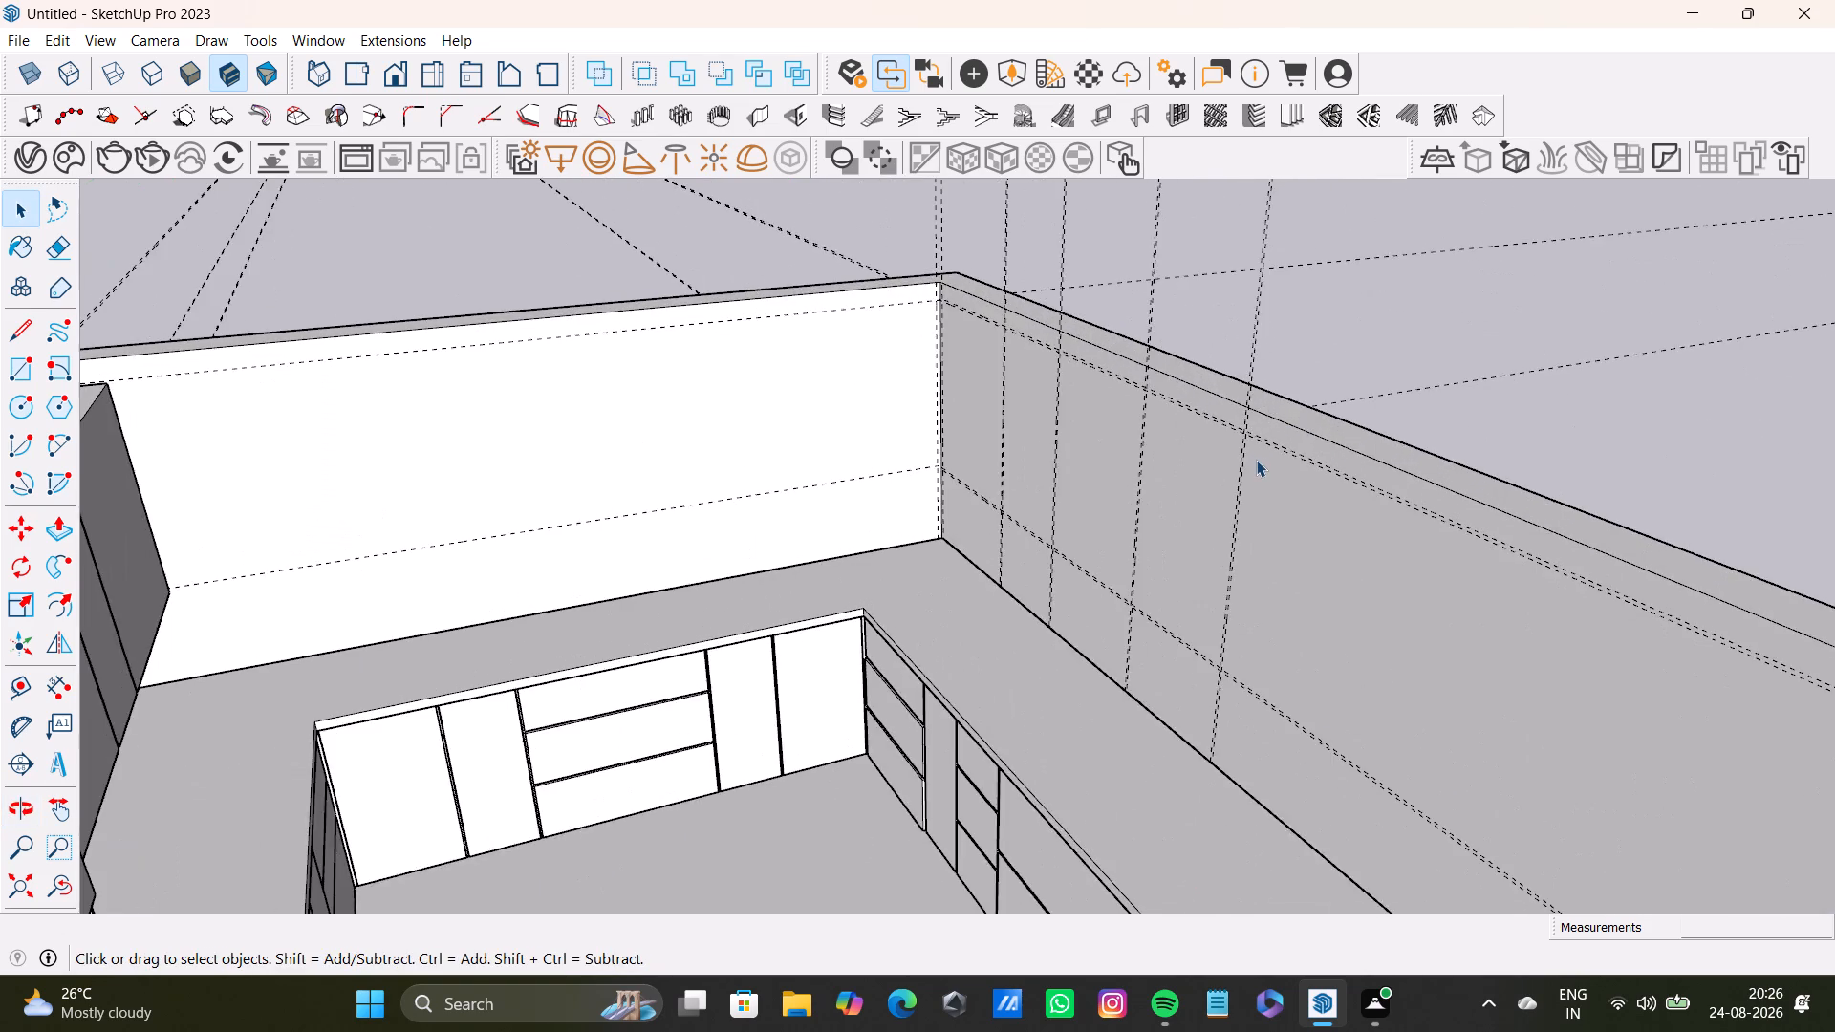
pyautogui.moveTo(1256, 460); pyautogui.dragTo(1565, 623, button='middle')
pyautogui.scroll(4, 1302, 547)
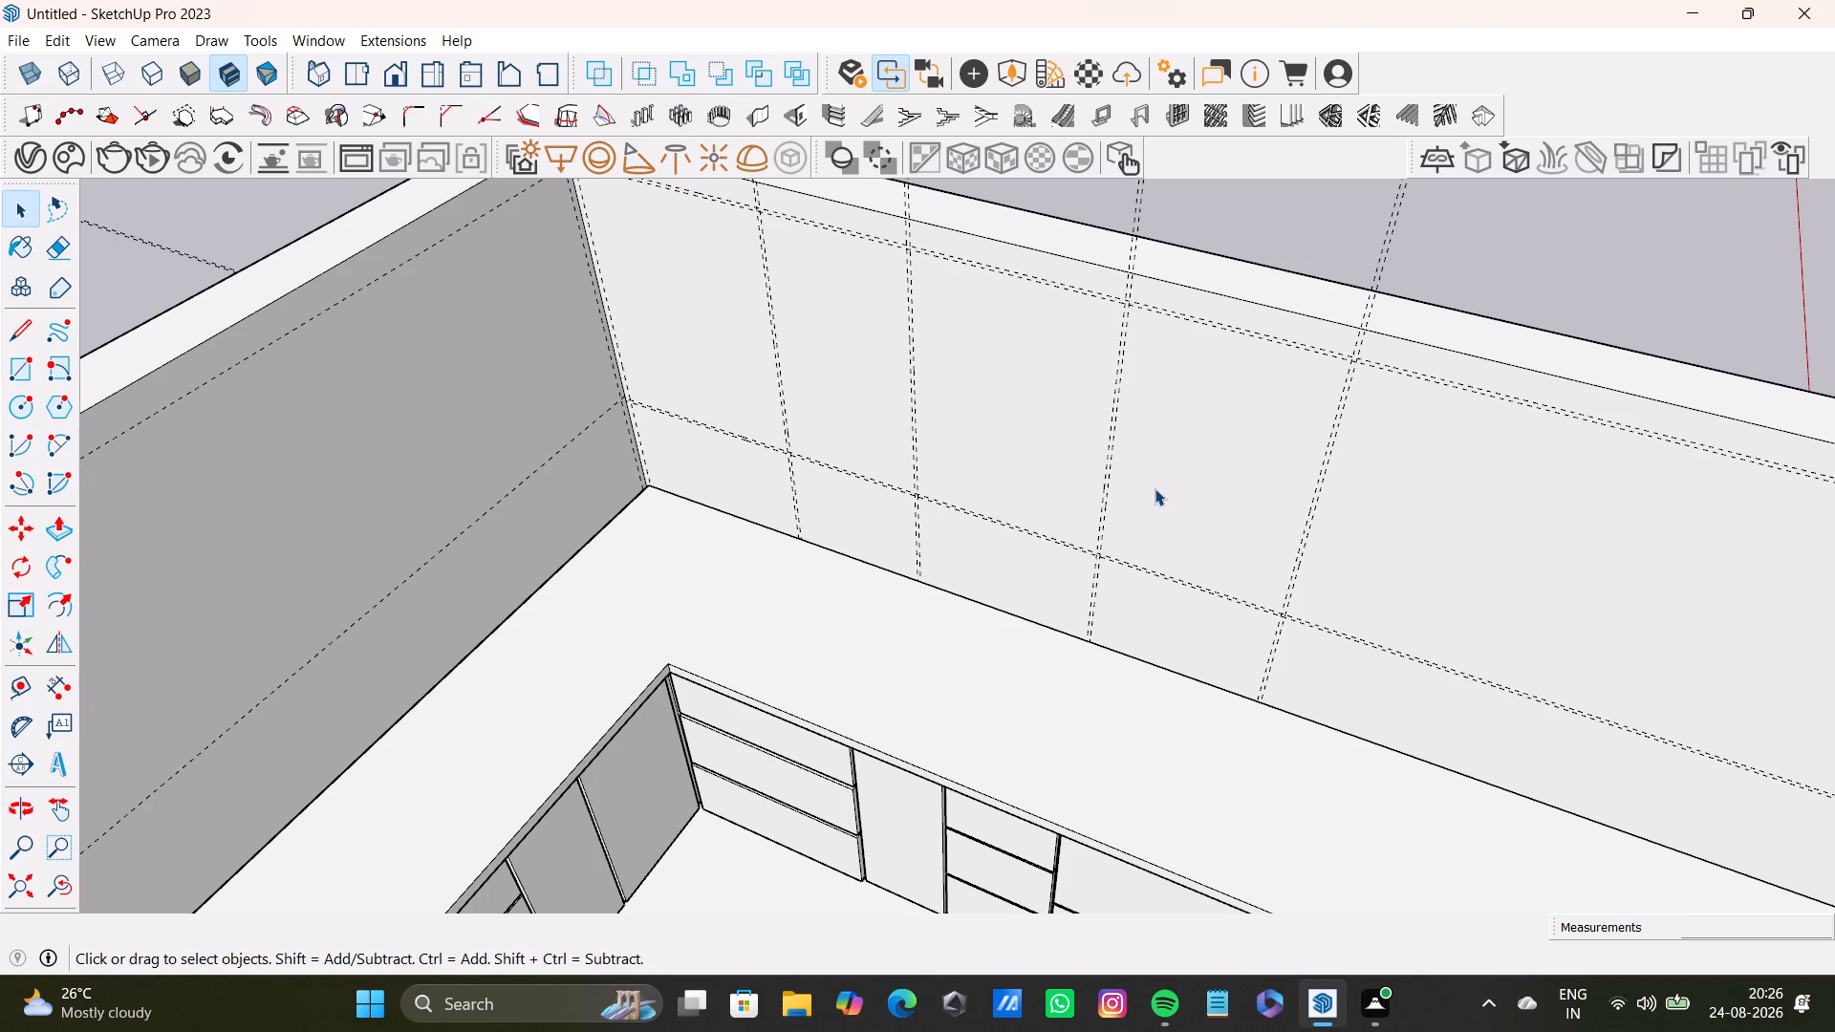
pyautogui.scroll(-6, 1155, 488)
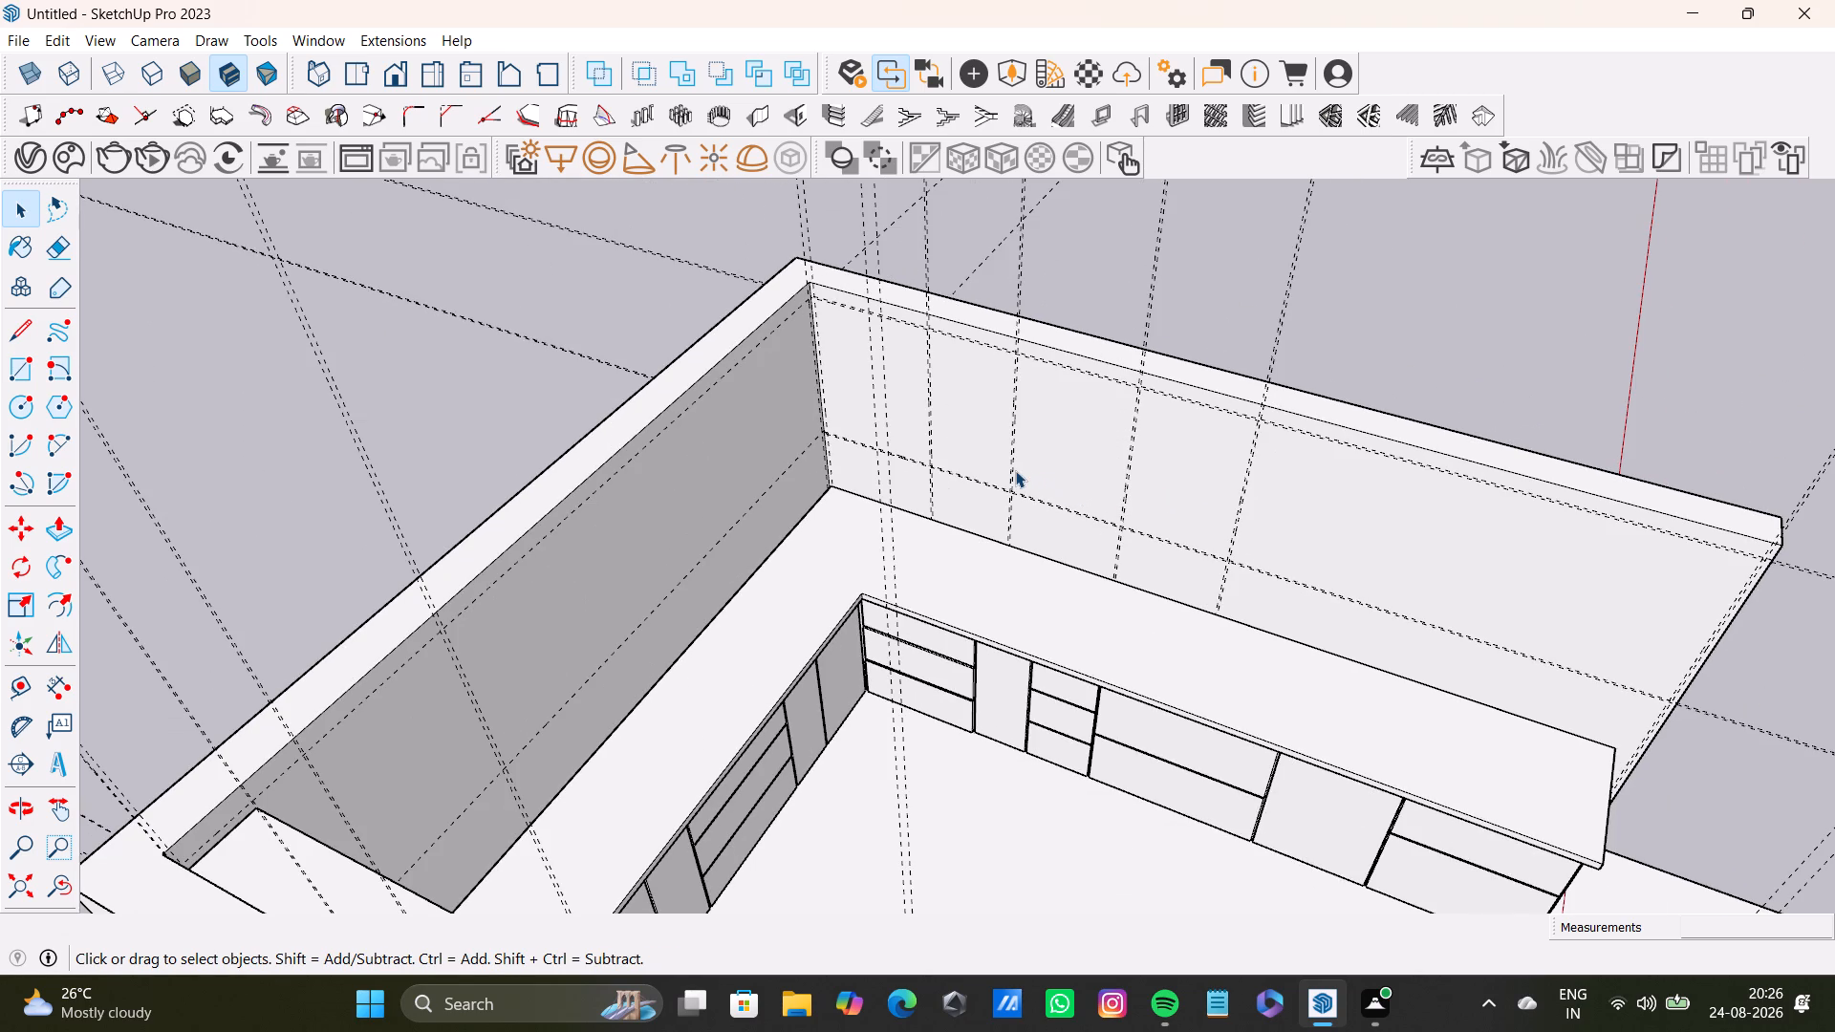
pyautogui.moveTo(997, 491); pyautogui.dragTo(1078, 326, button='middle')
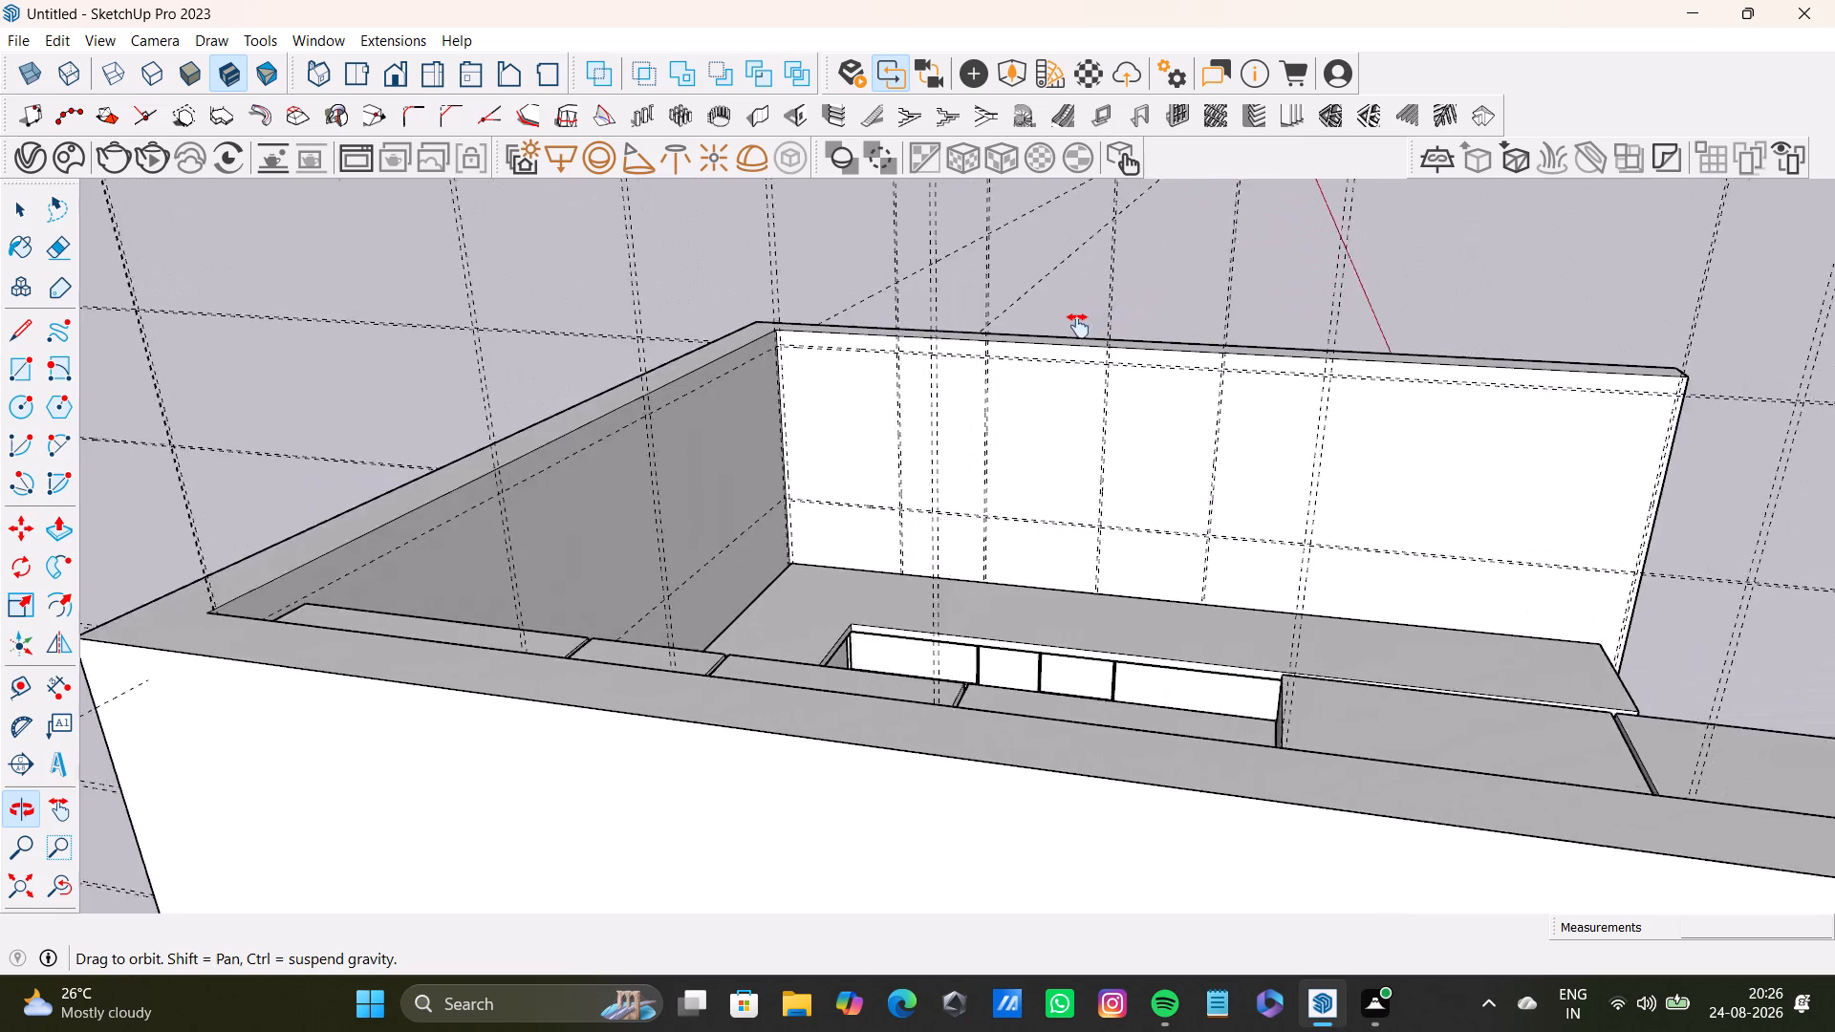
pyautogui.moveTo(1078, 326); pyautogui.dragTo(913, 595, button='middle')
pyautogui.scroll(5, 915, 595)
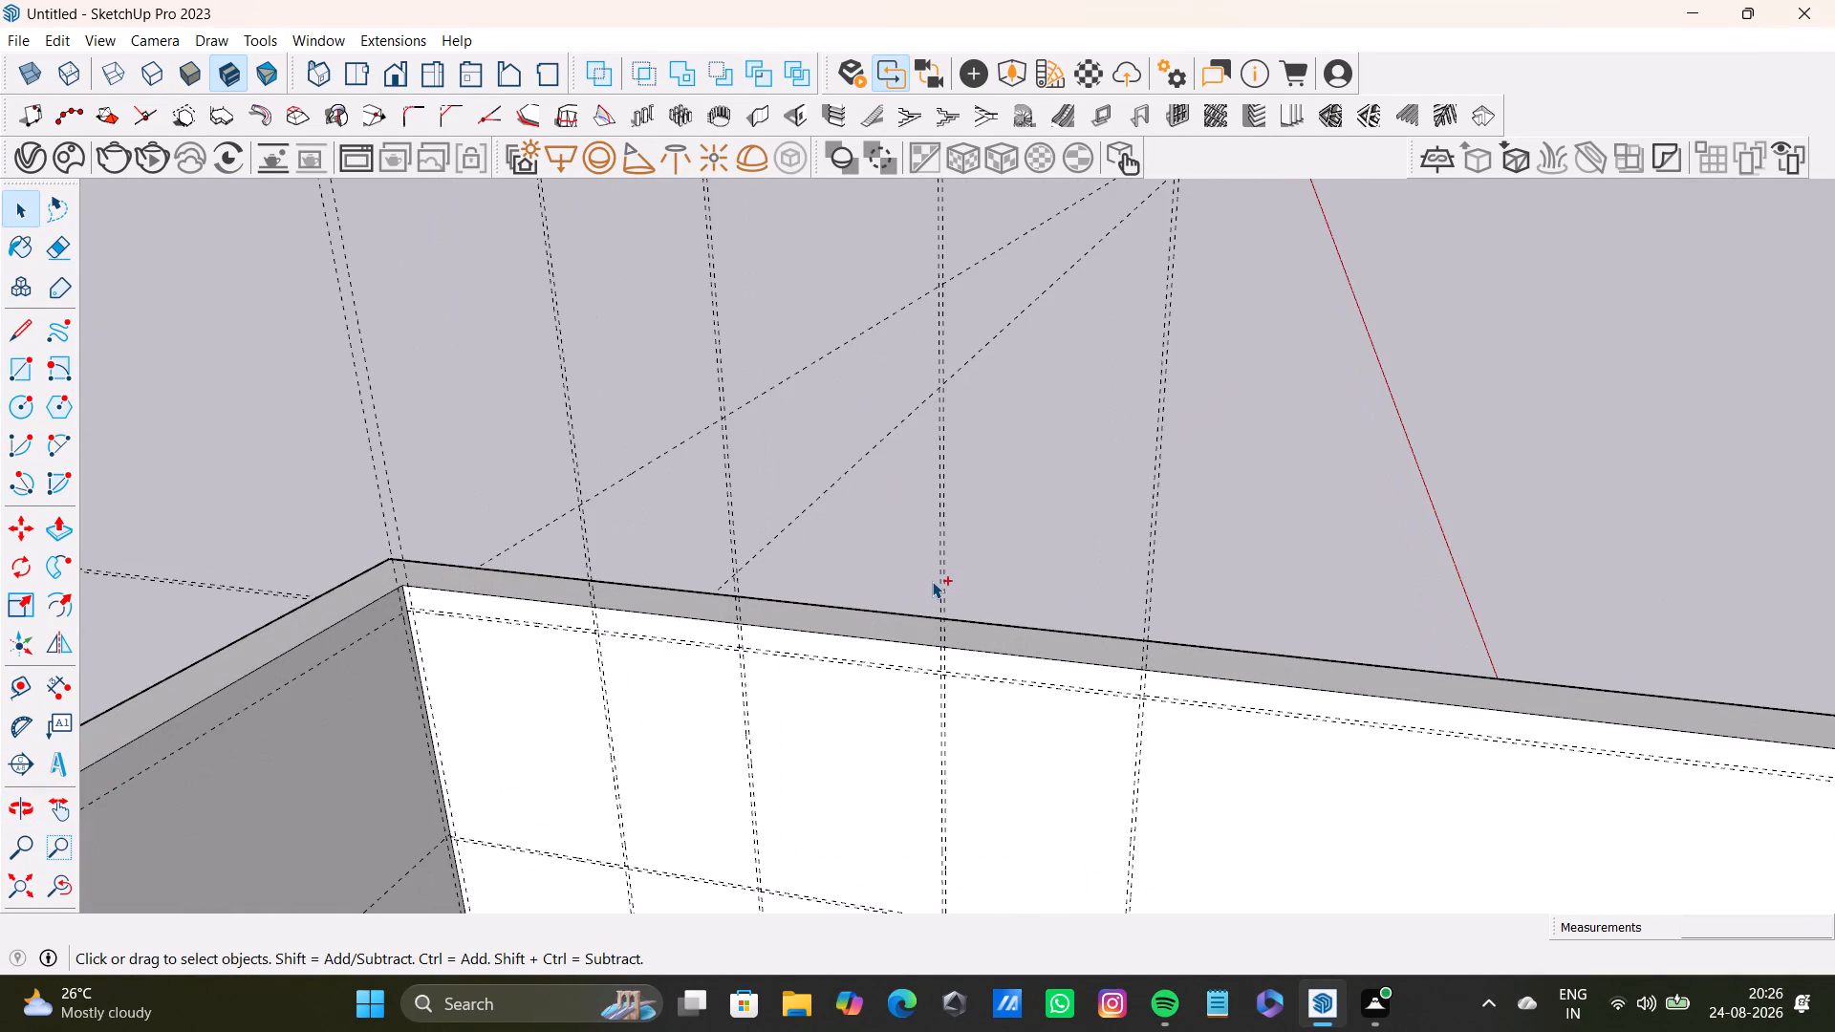
# Undo the vertical guide pairs and doubled horizontal guides on the back wall, back to a single vertical guide near the corner.
pyautogui.hotkey('ctrl', 'z')
pyautogui.hotkey('ctrl', 'z')
pyautogui.hotkey('ctrl', 'z')
pyautogui.hotkey('ctrl', 'z')
pyautogui.hotkey('ctrl', 'z')
pyautogui.hotkey('ctrl', 'z')
pyautogui.hotkey('ctrl', 'z')
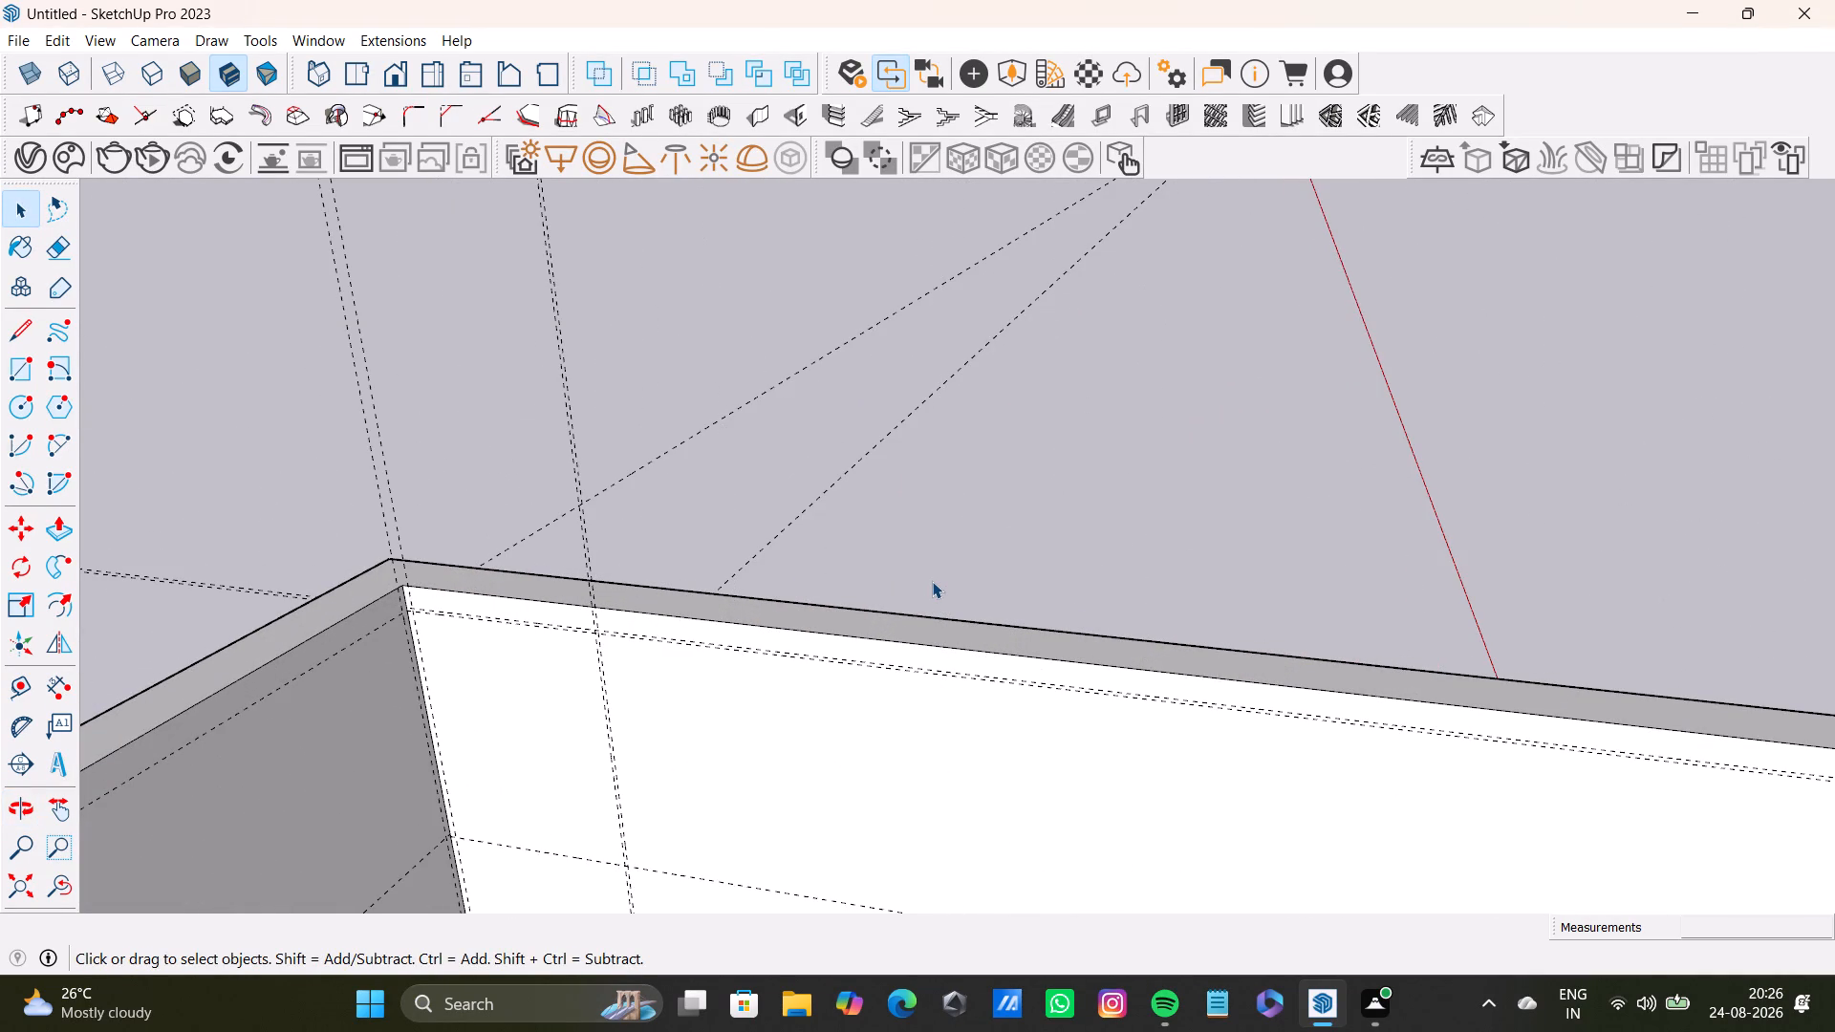
pyautogui.hotkey('ctrl', 'z')
pyautogui.hotkey('ctrl', 'z')
# Delete the remaining vertical guide on the back wall beyond the guide at the corner.
pyautogui.scroll(-3, 923, 586)
pyautogui.moveTo(920, 588); pyautogui.dragTo(920, 446, button='middle')
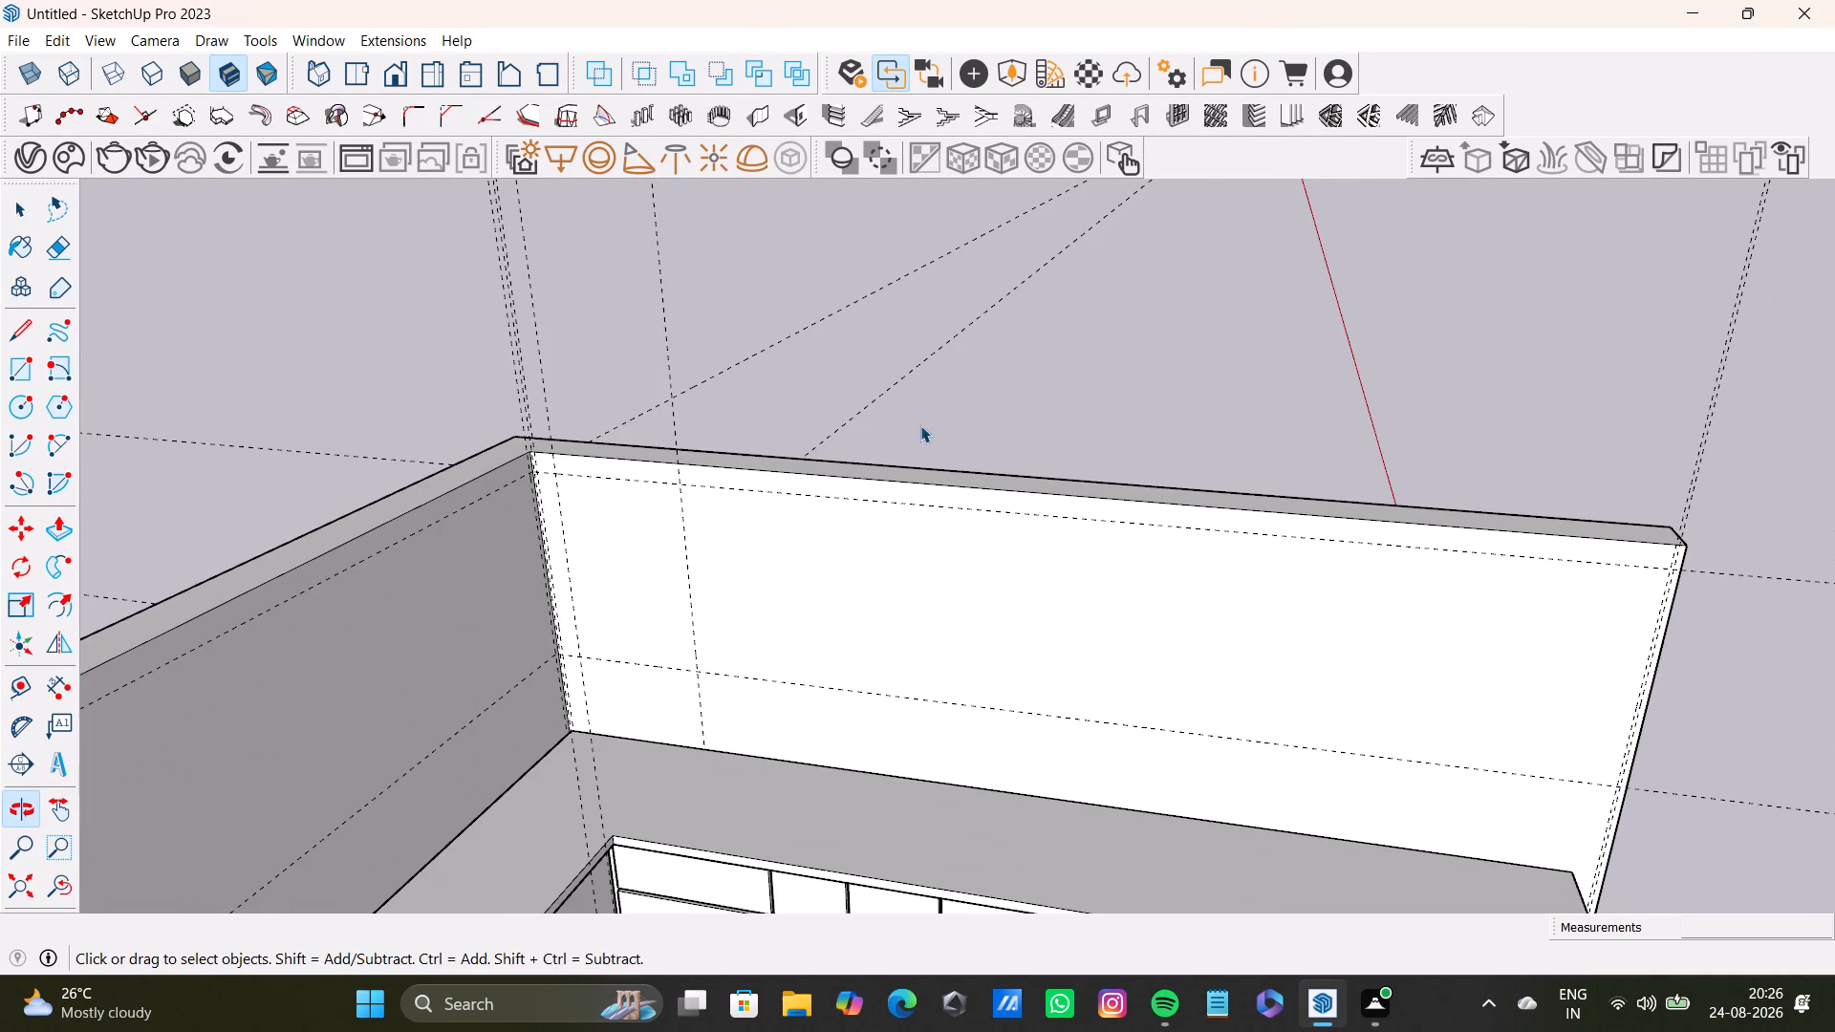
pyautogui.scroll(7, 390, 694)
pyautogui.moveTo(589, 639); pyautogui.dragTo(609, 691, button='middle')
pyautogui.click(839, 745)
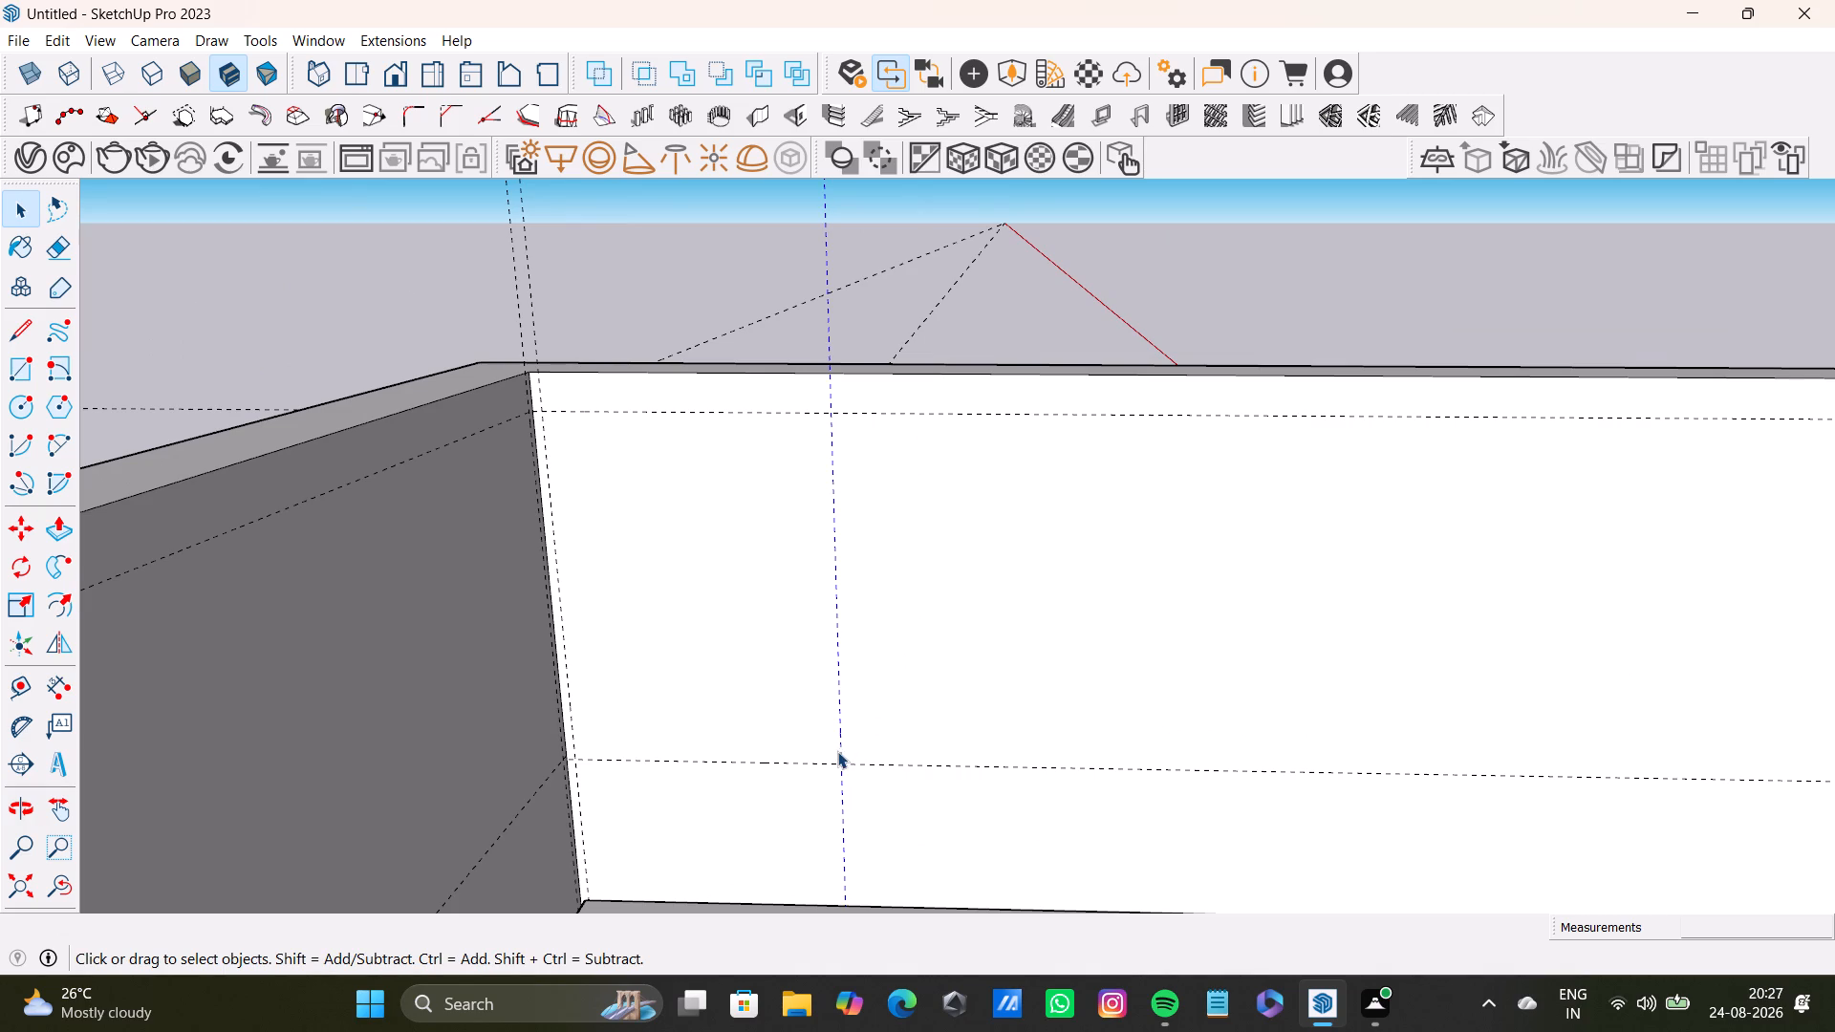
pyautogui.press('Delete')
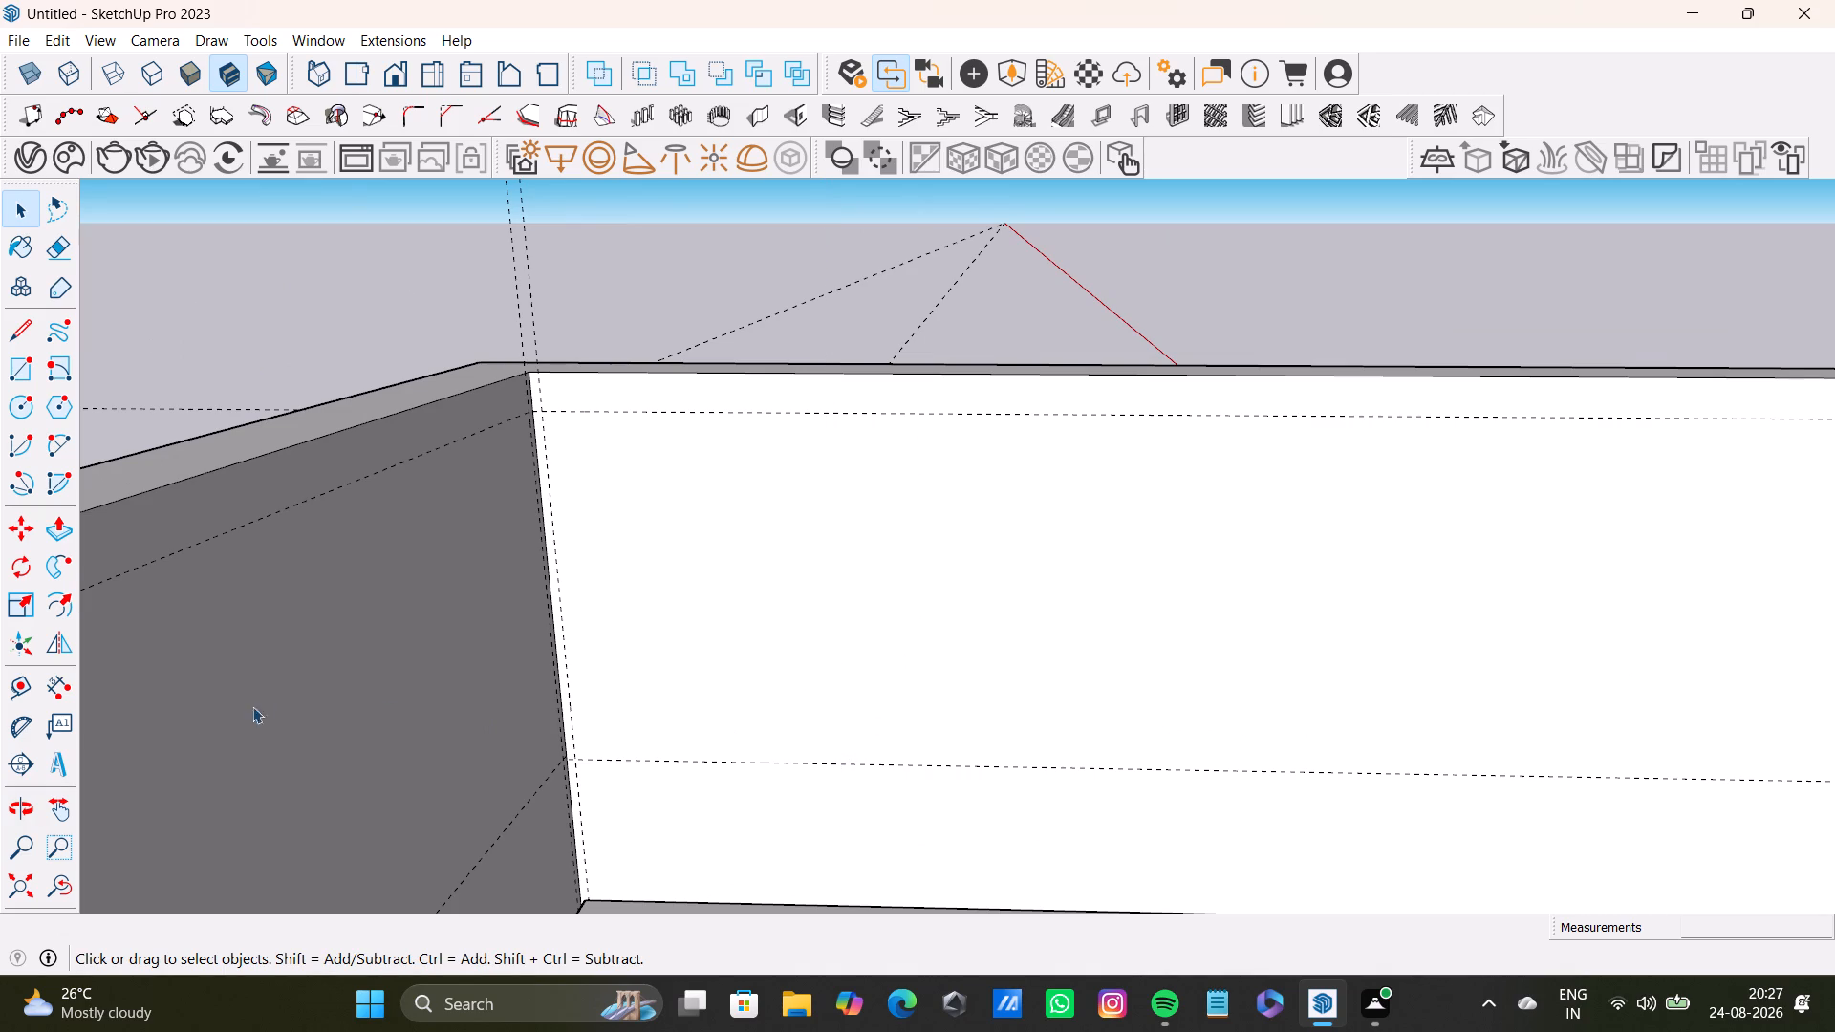
# Place a vertical guide 1' 11" from the back wall's corner guide and another 3' 5" beyond it.
pyautogui.moveTo(22, 692); pyautogui.dragTo(38, 680)
pyautogui.scroll(3, 674, 716)
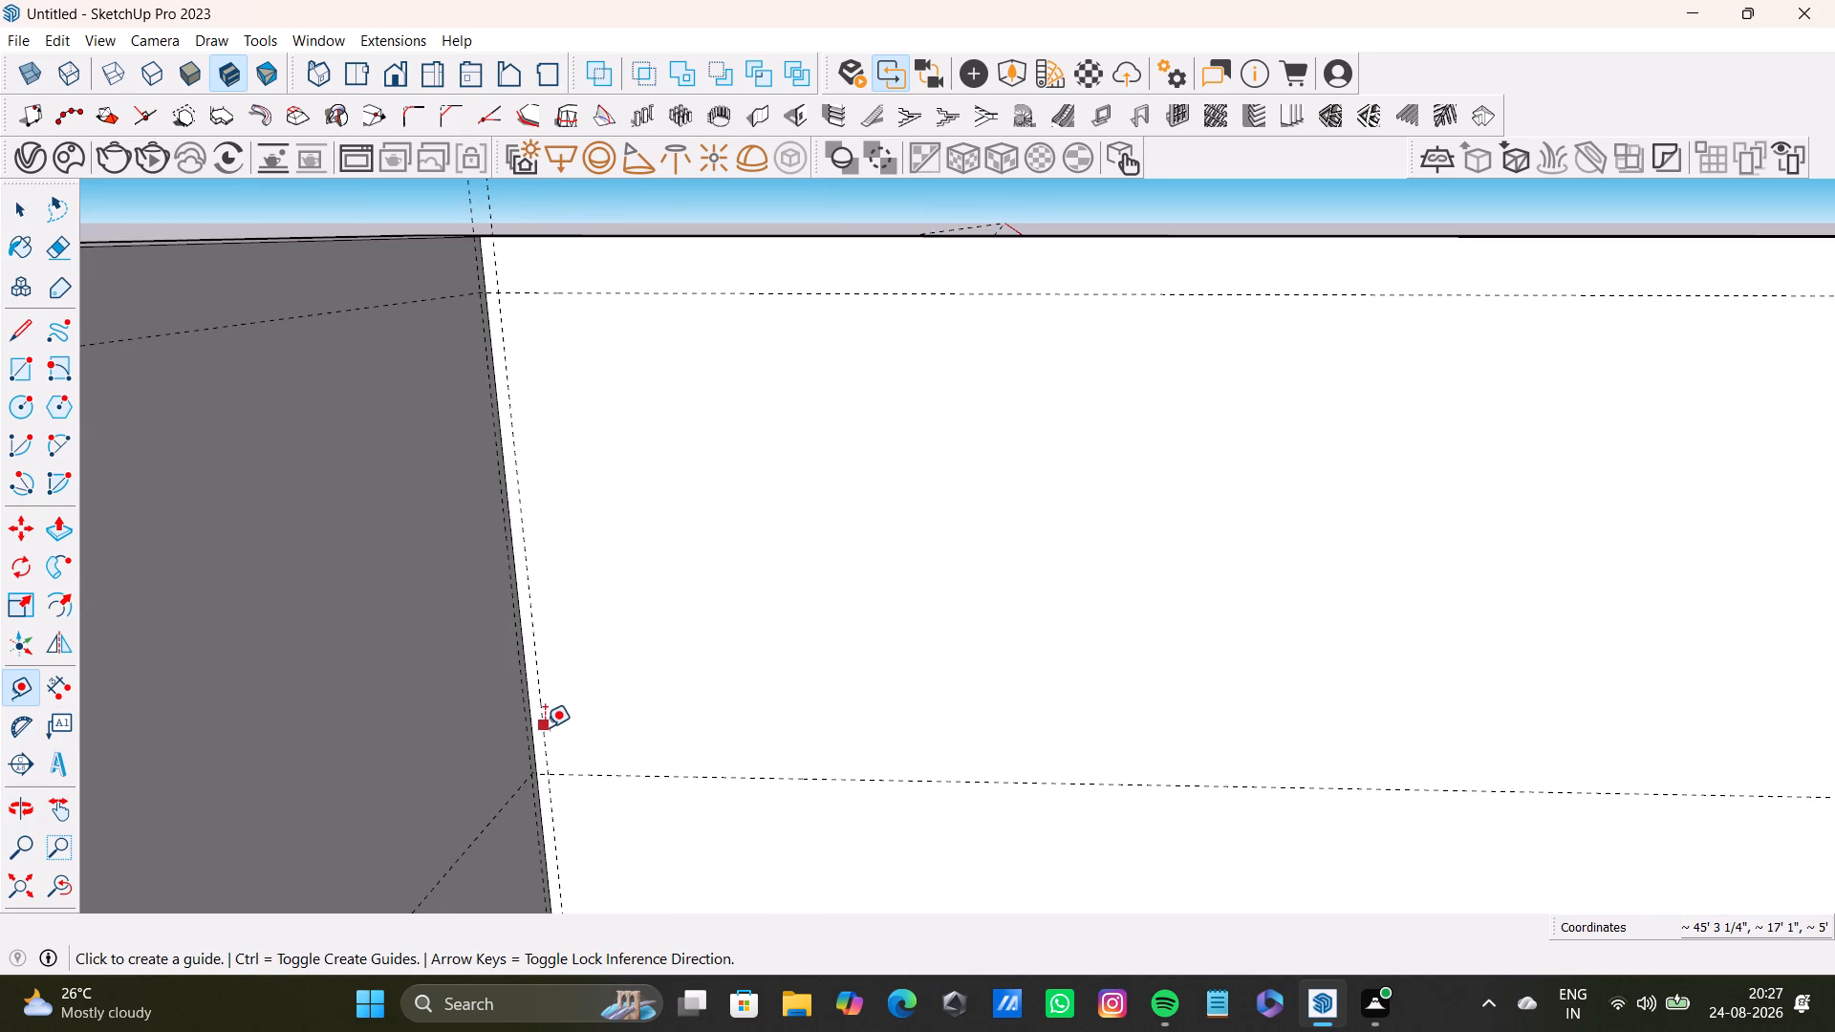
pyautogui.click(545, 728)
pyautogui.scroll(-3, 924, 748)
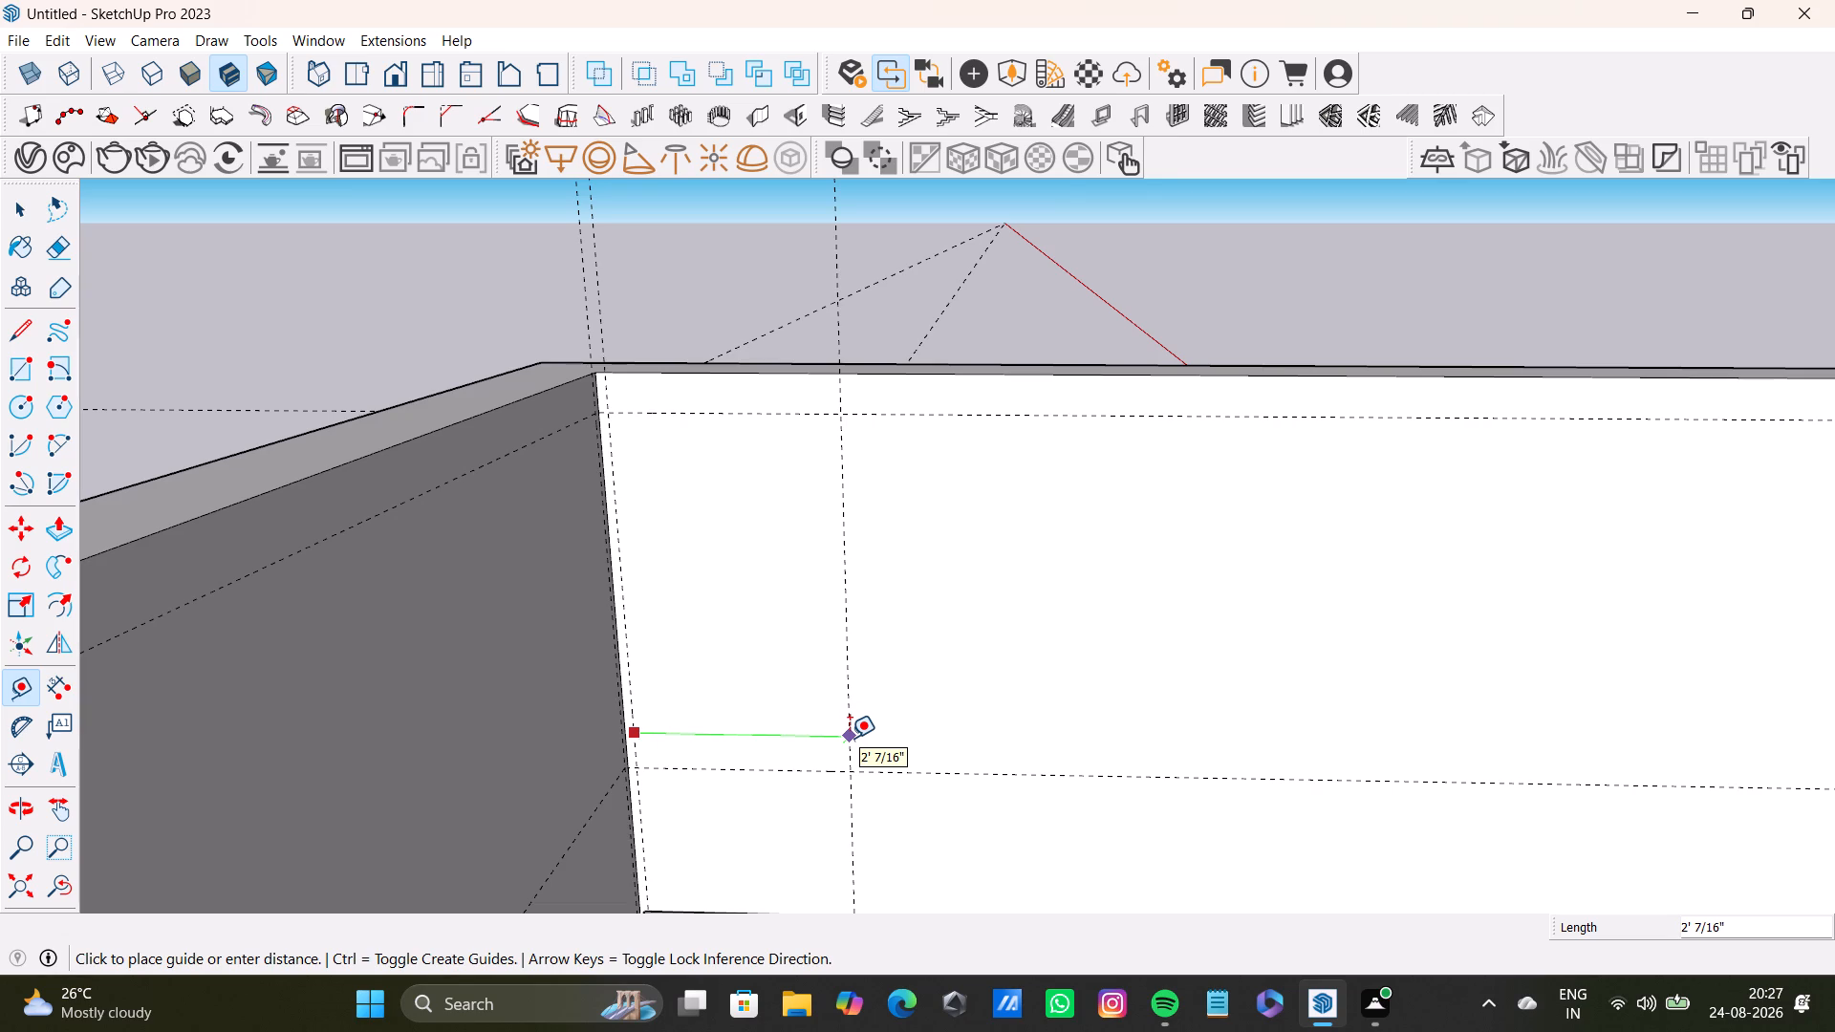
pyautogui.click(836, 715)
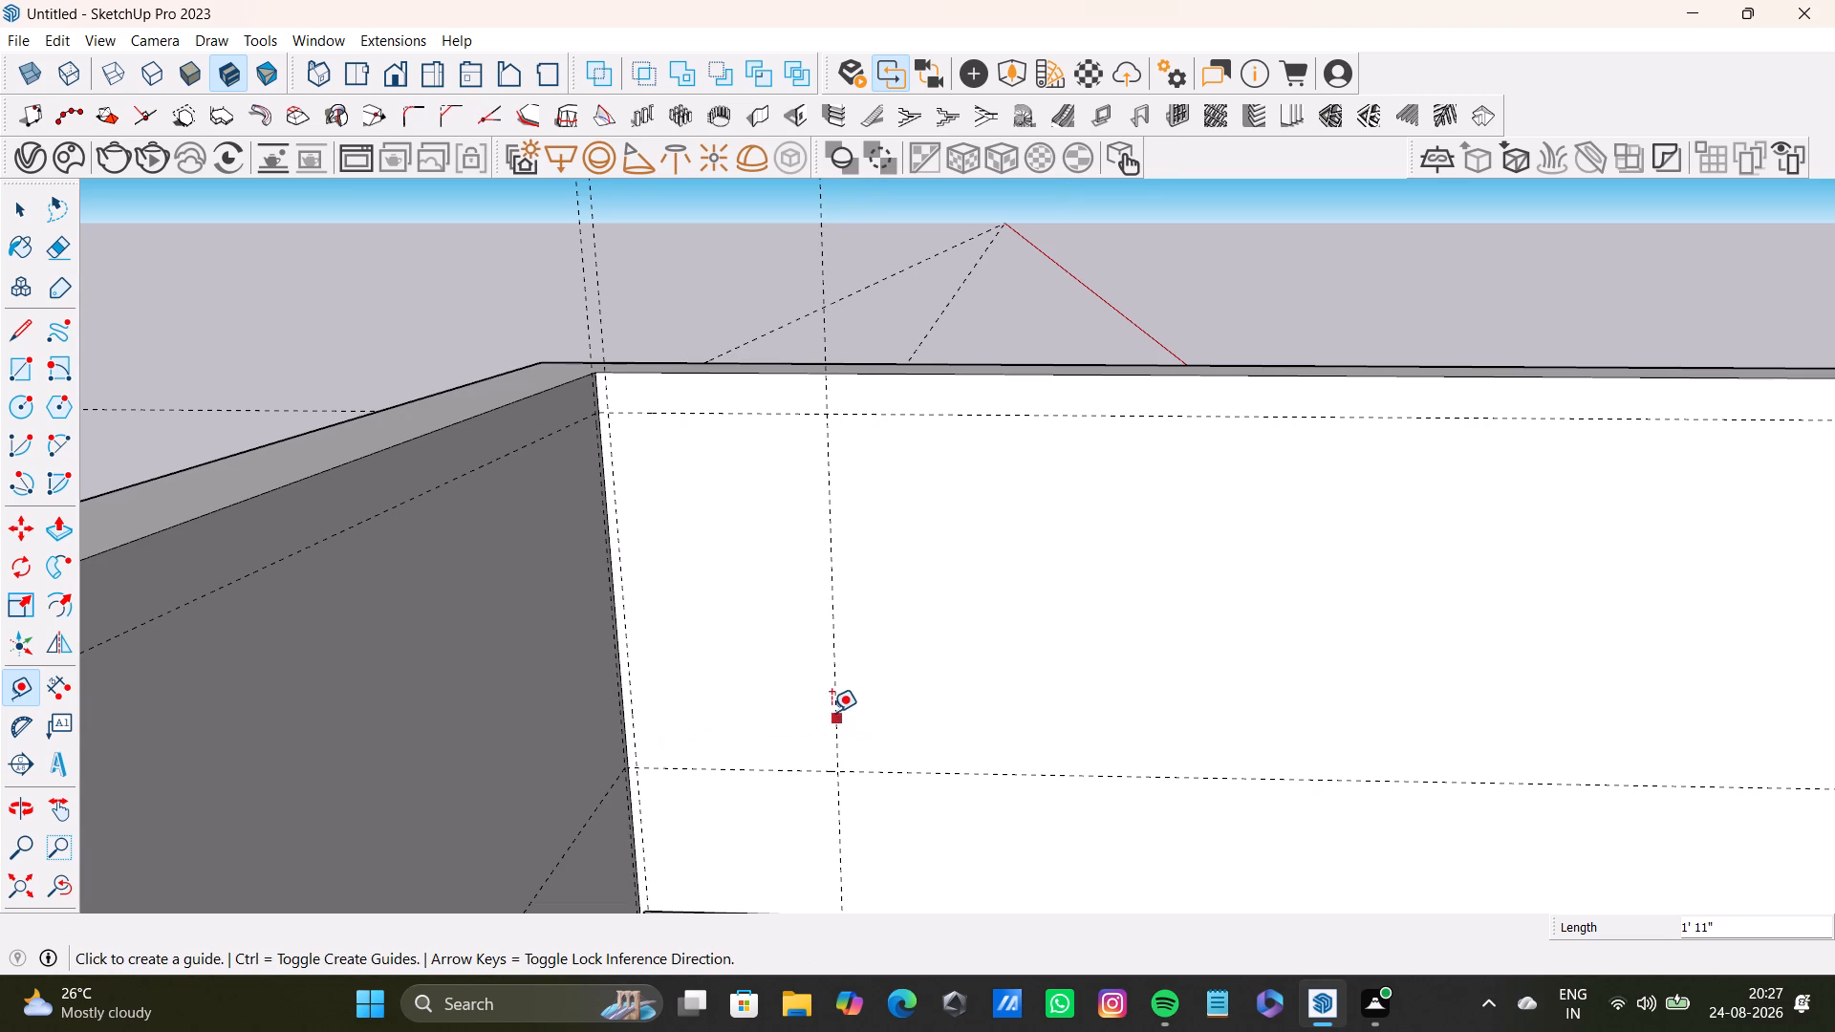
pyautogui.click(831, 550)
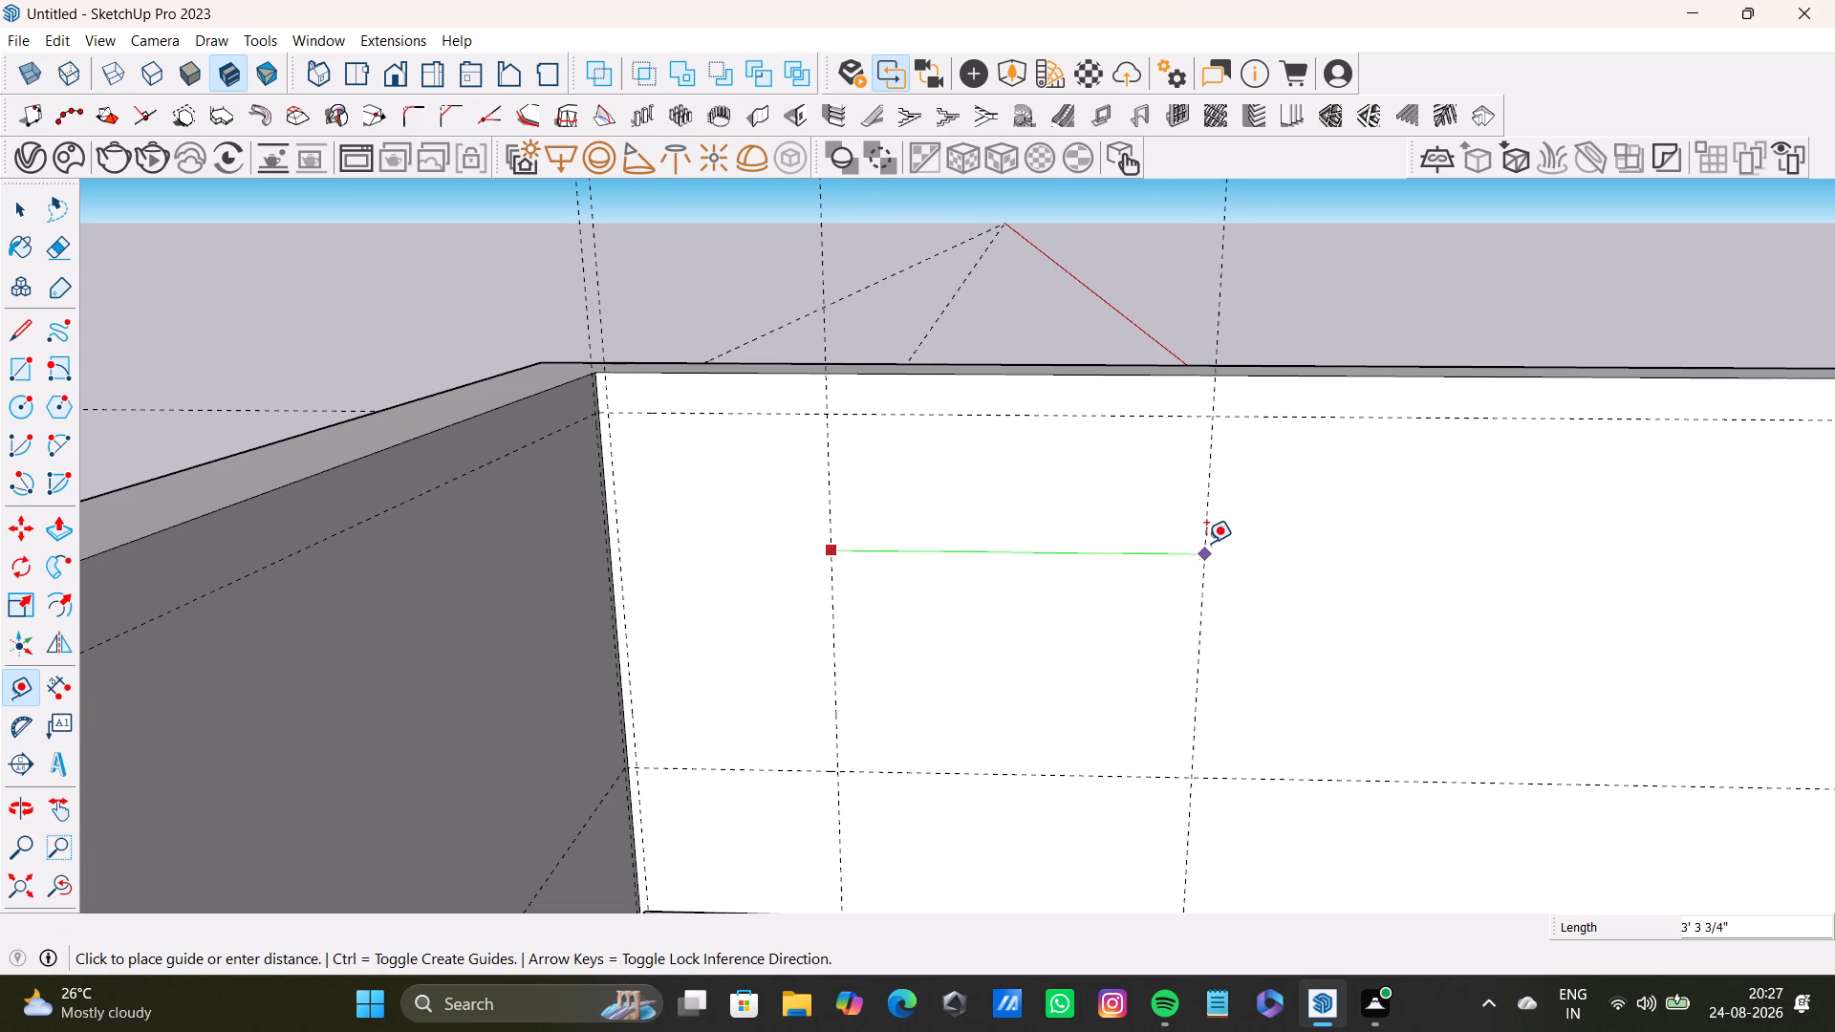
pyautogui.click(1217, 543)
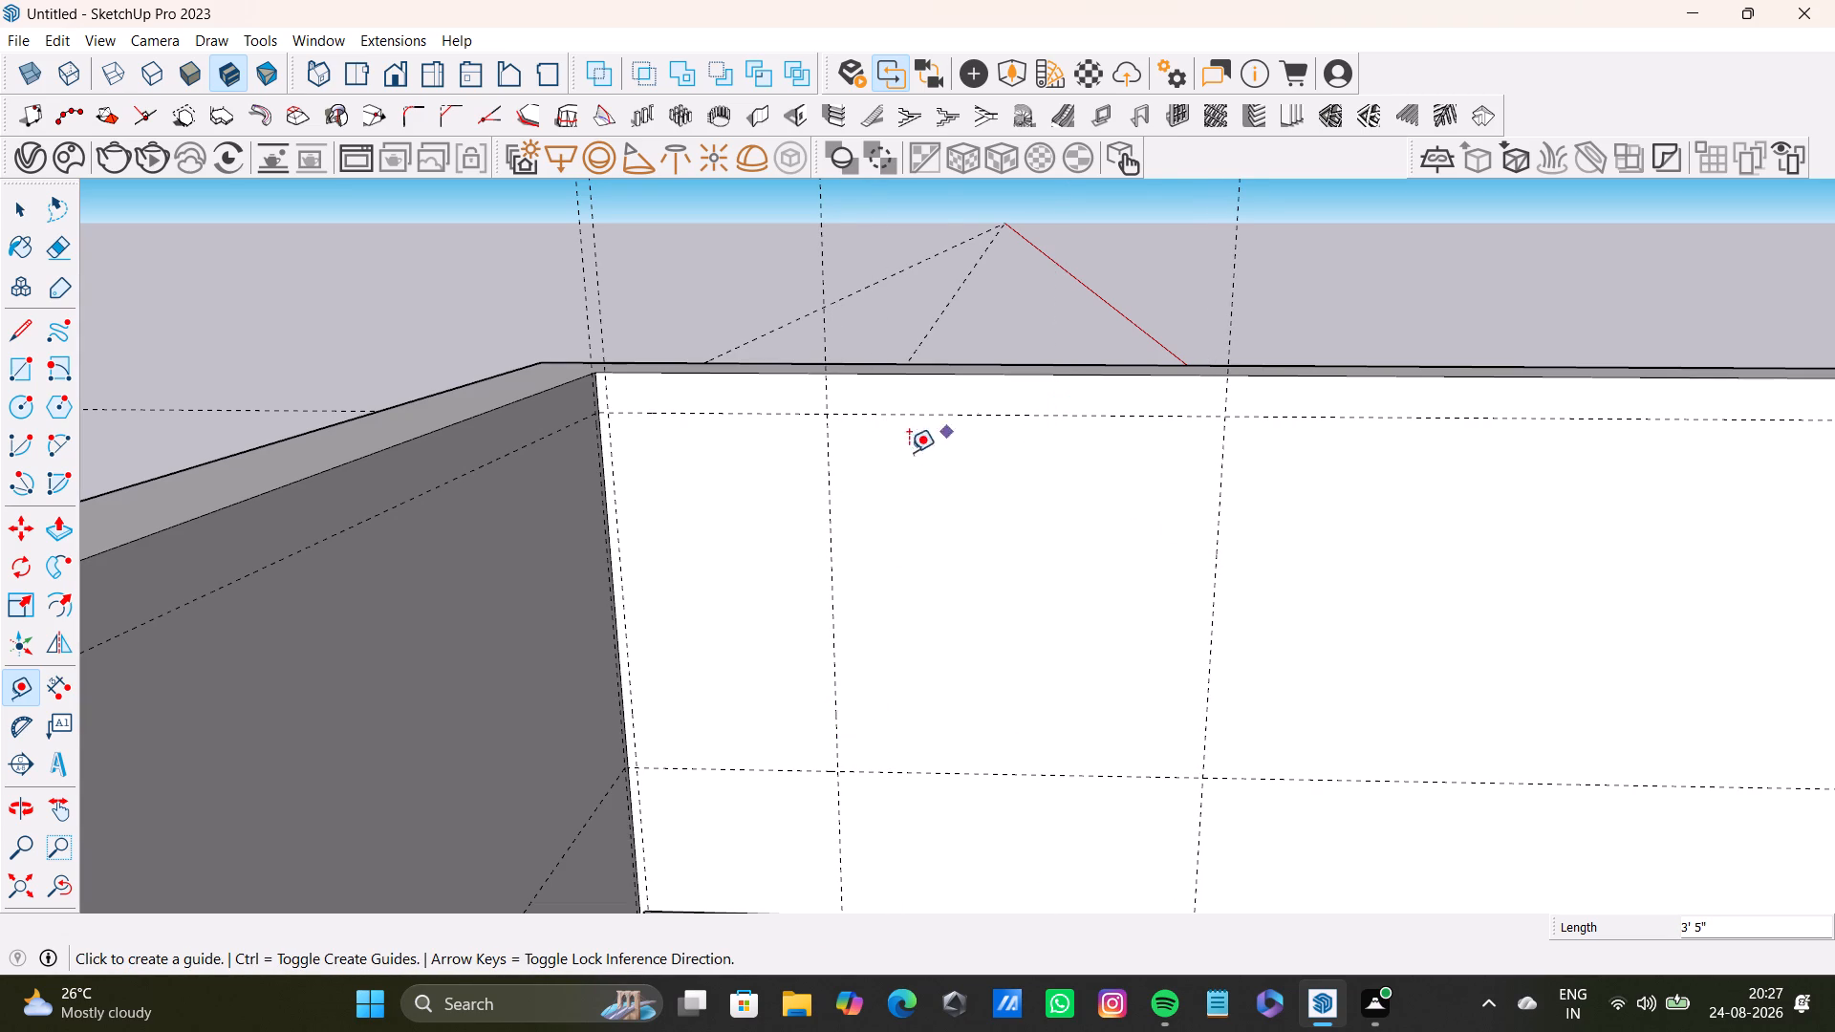
# Add a parallel guide 0.5" beyond the vertical guide nearest the back wall's corner guide.
pyautogui.click(831, 593)
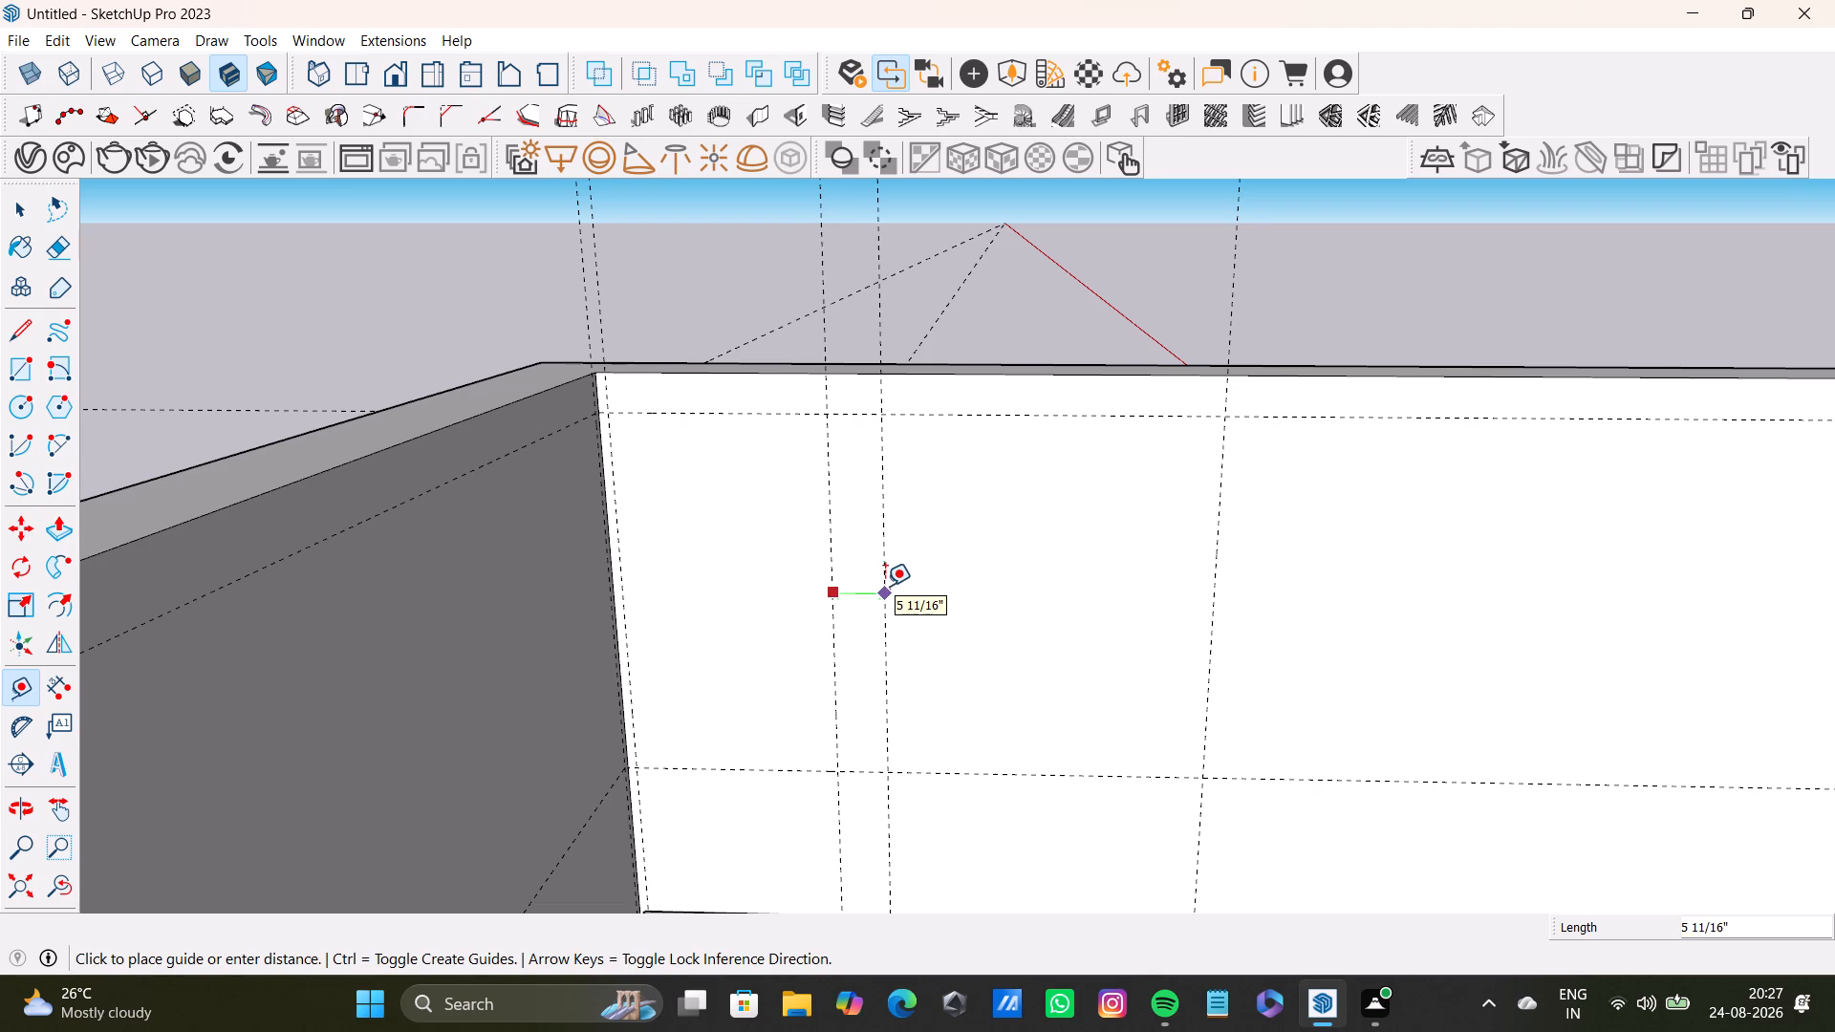
pyautogui.write('0.5')
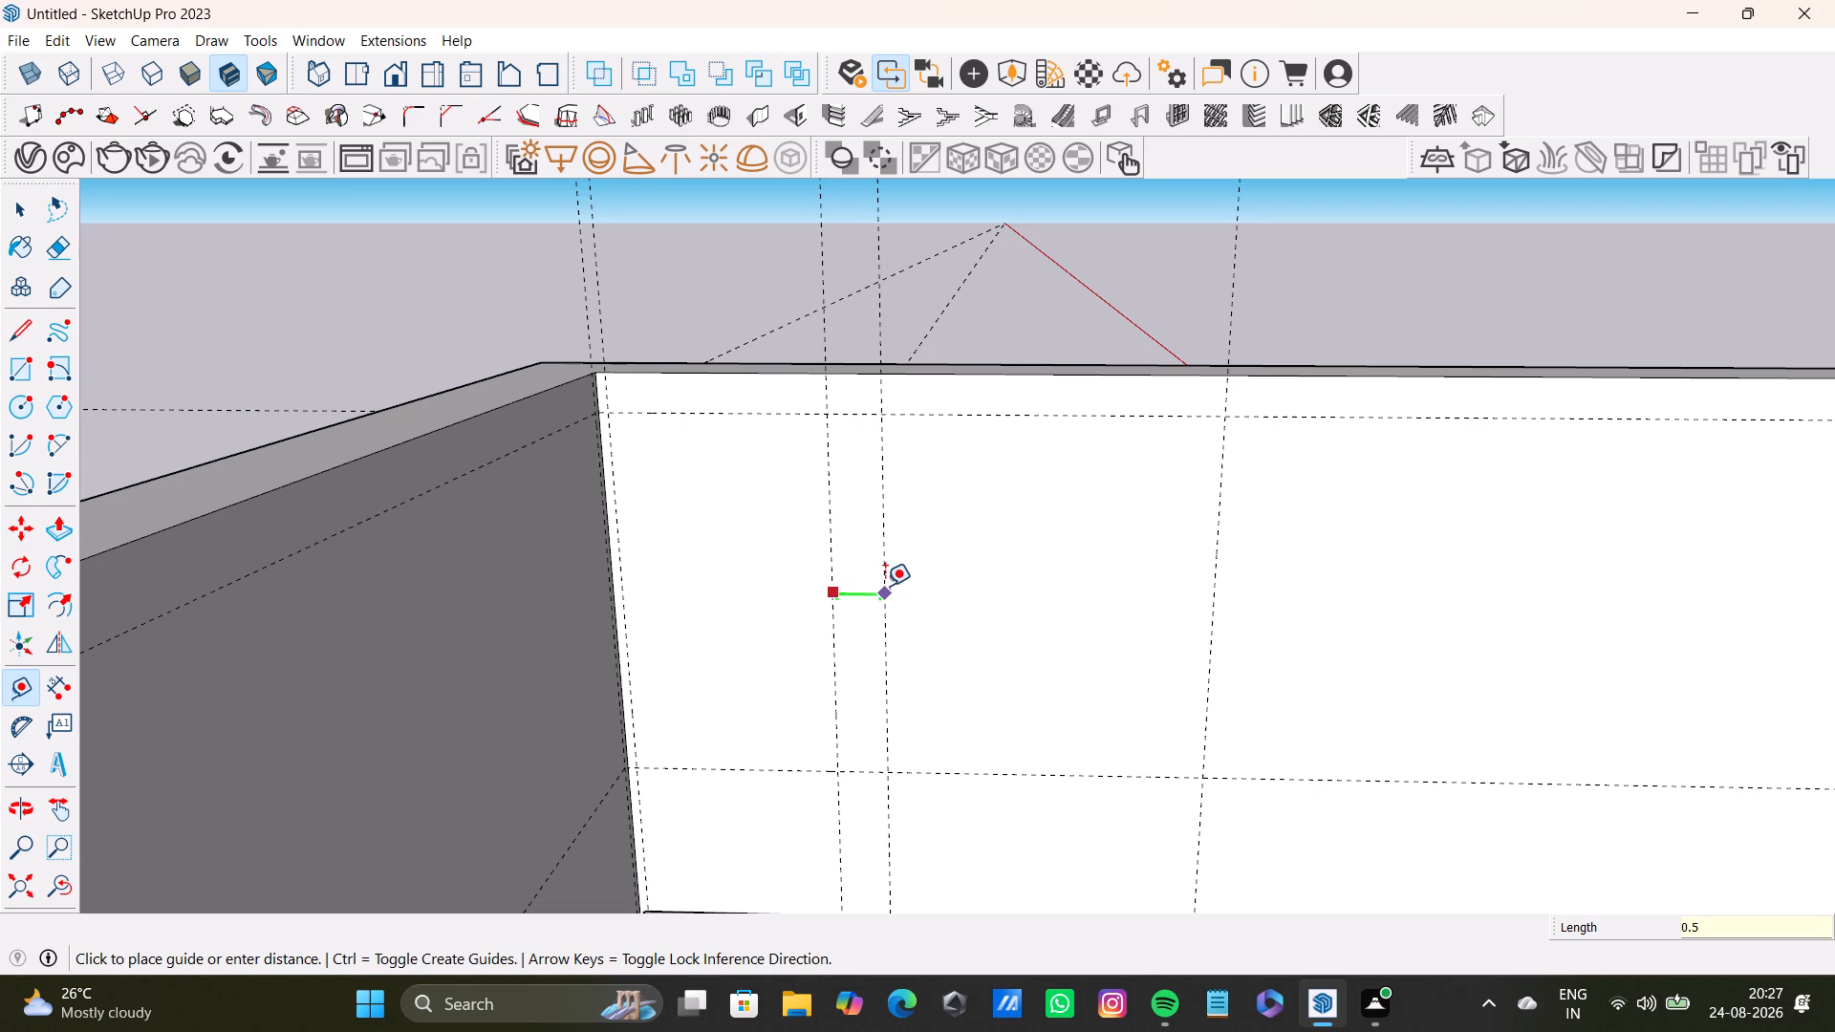
pyautogui.hotkey('shift', '"')
pyautogui.press('Return')
# Add a parallel guide 0.5" above the upper horizontal guide on the back wall.
pyautogui.click(1122, 413)
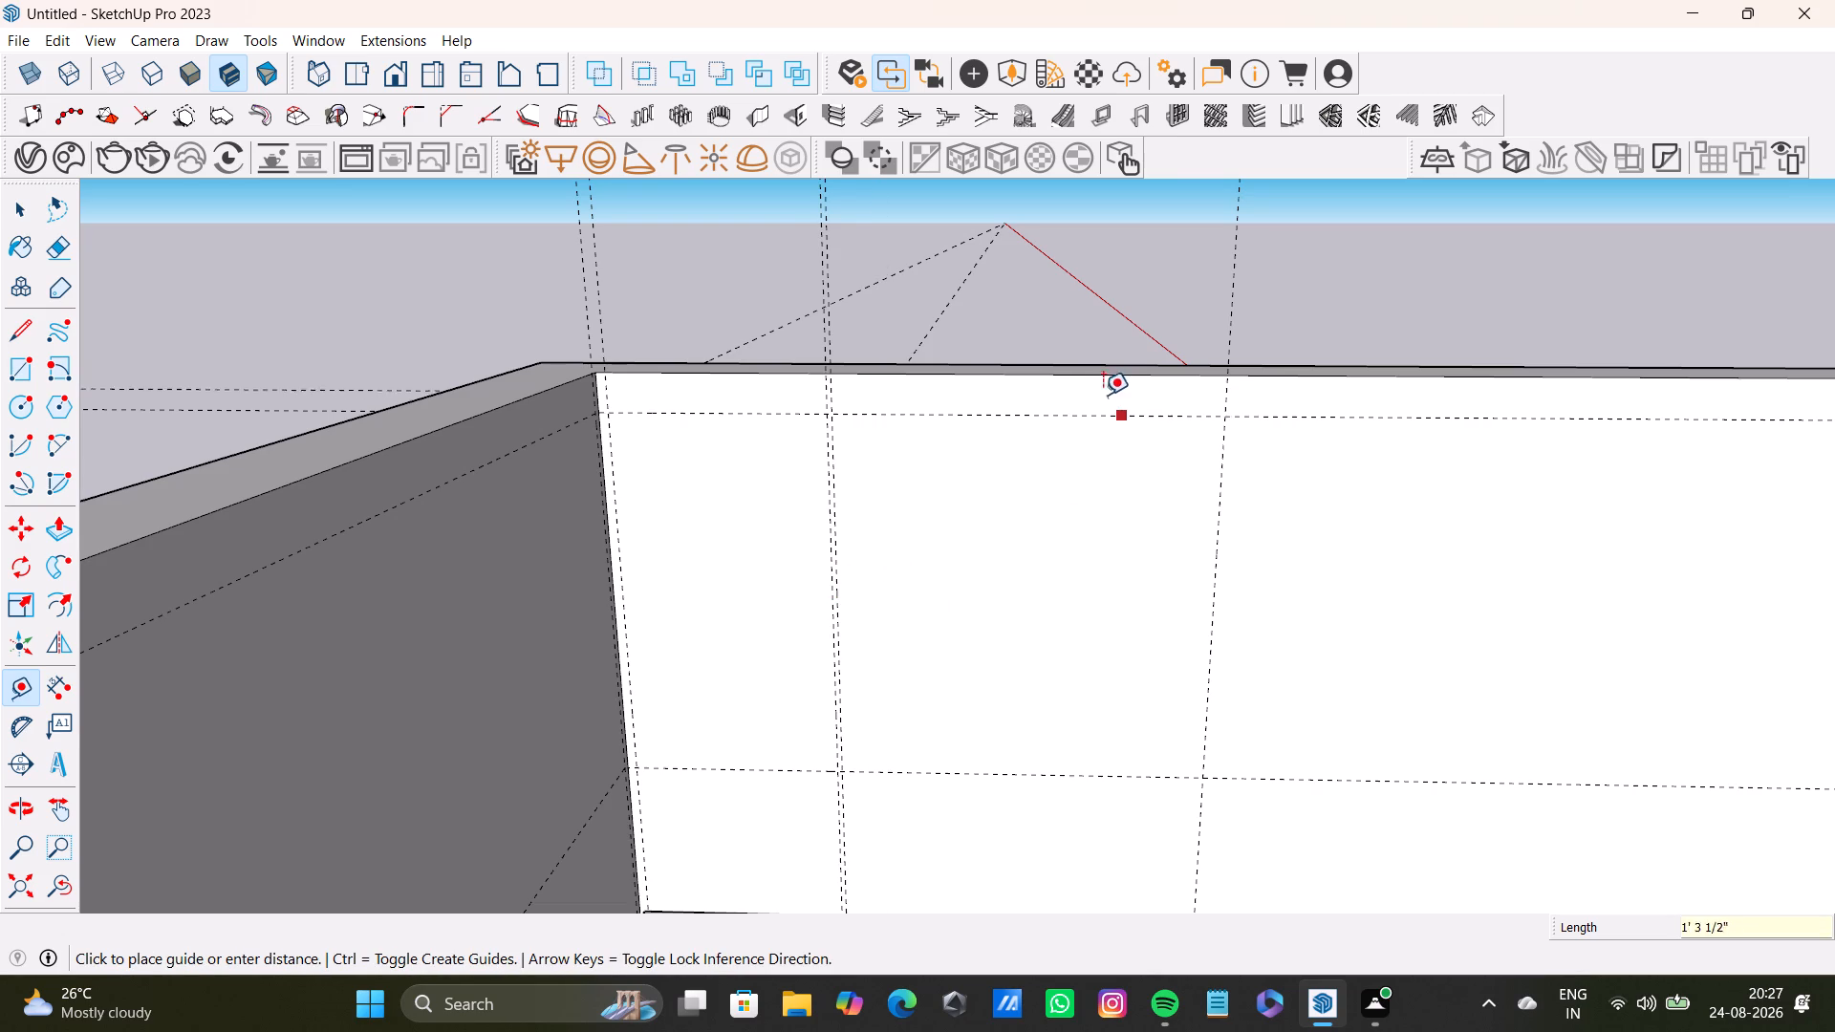
pyautogui.scroll(6, 975, 386)
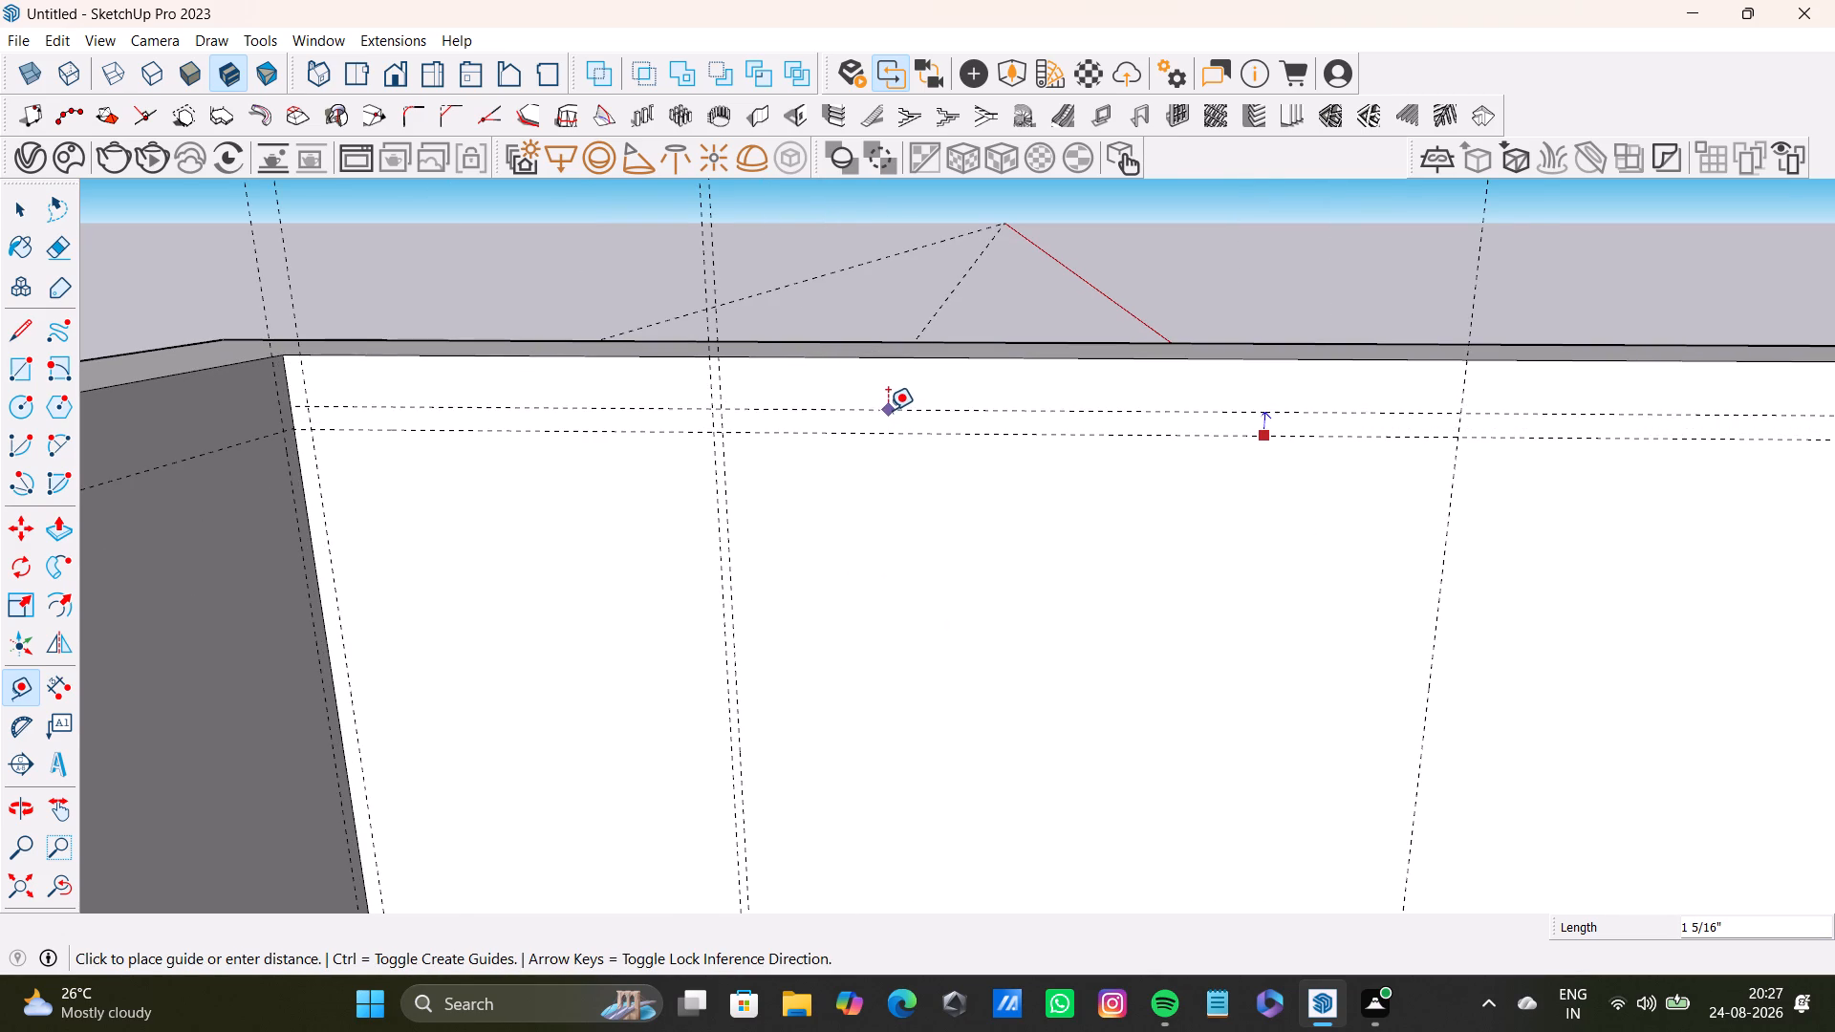
pyautogui.press('0')
pyautogui.write('.5')
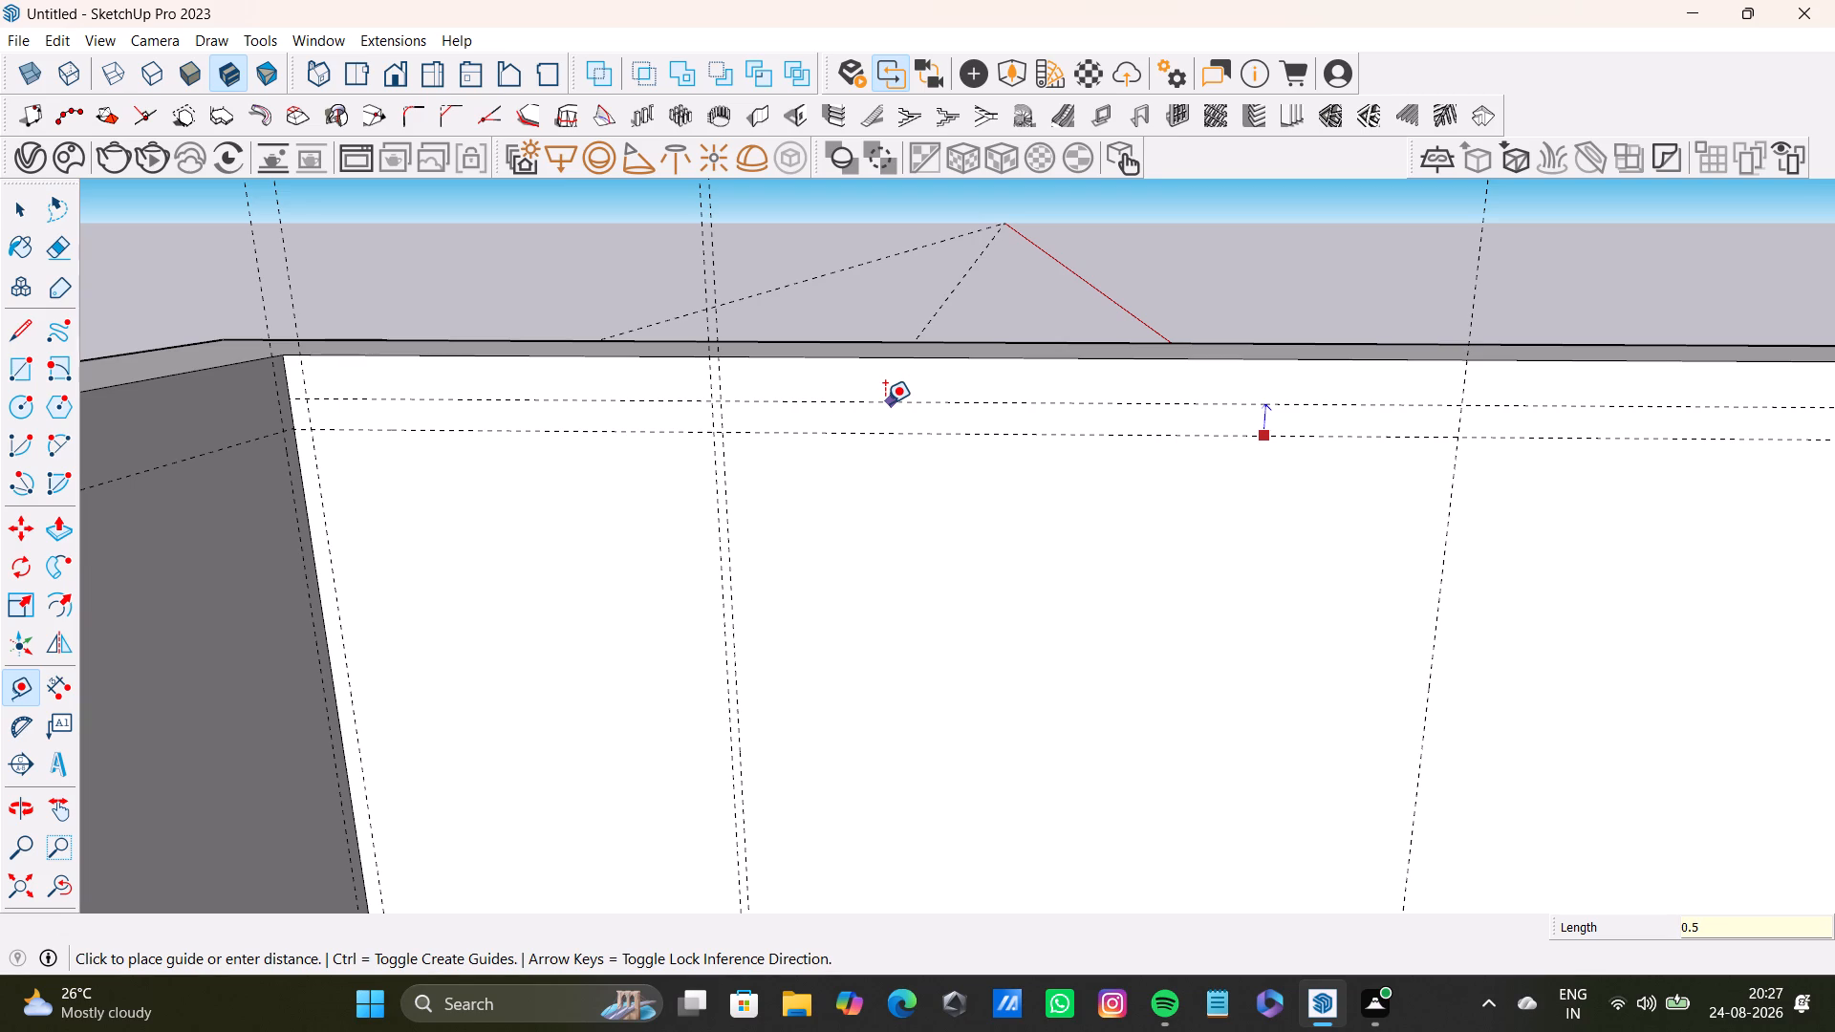
pyautogui.hotkey('shift', '"')
pyautogui.press('Return')
# Add a parallel guide 0.5" from the vertical guide farther from the back wall's corner.
pyautogui.scroll(1, 1346, 636)
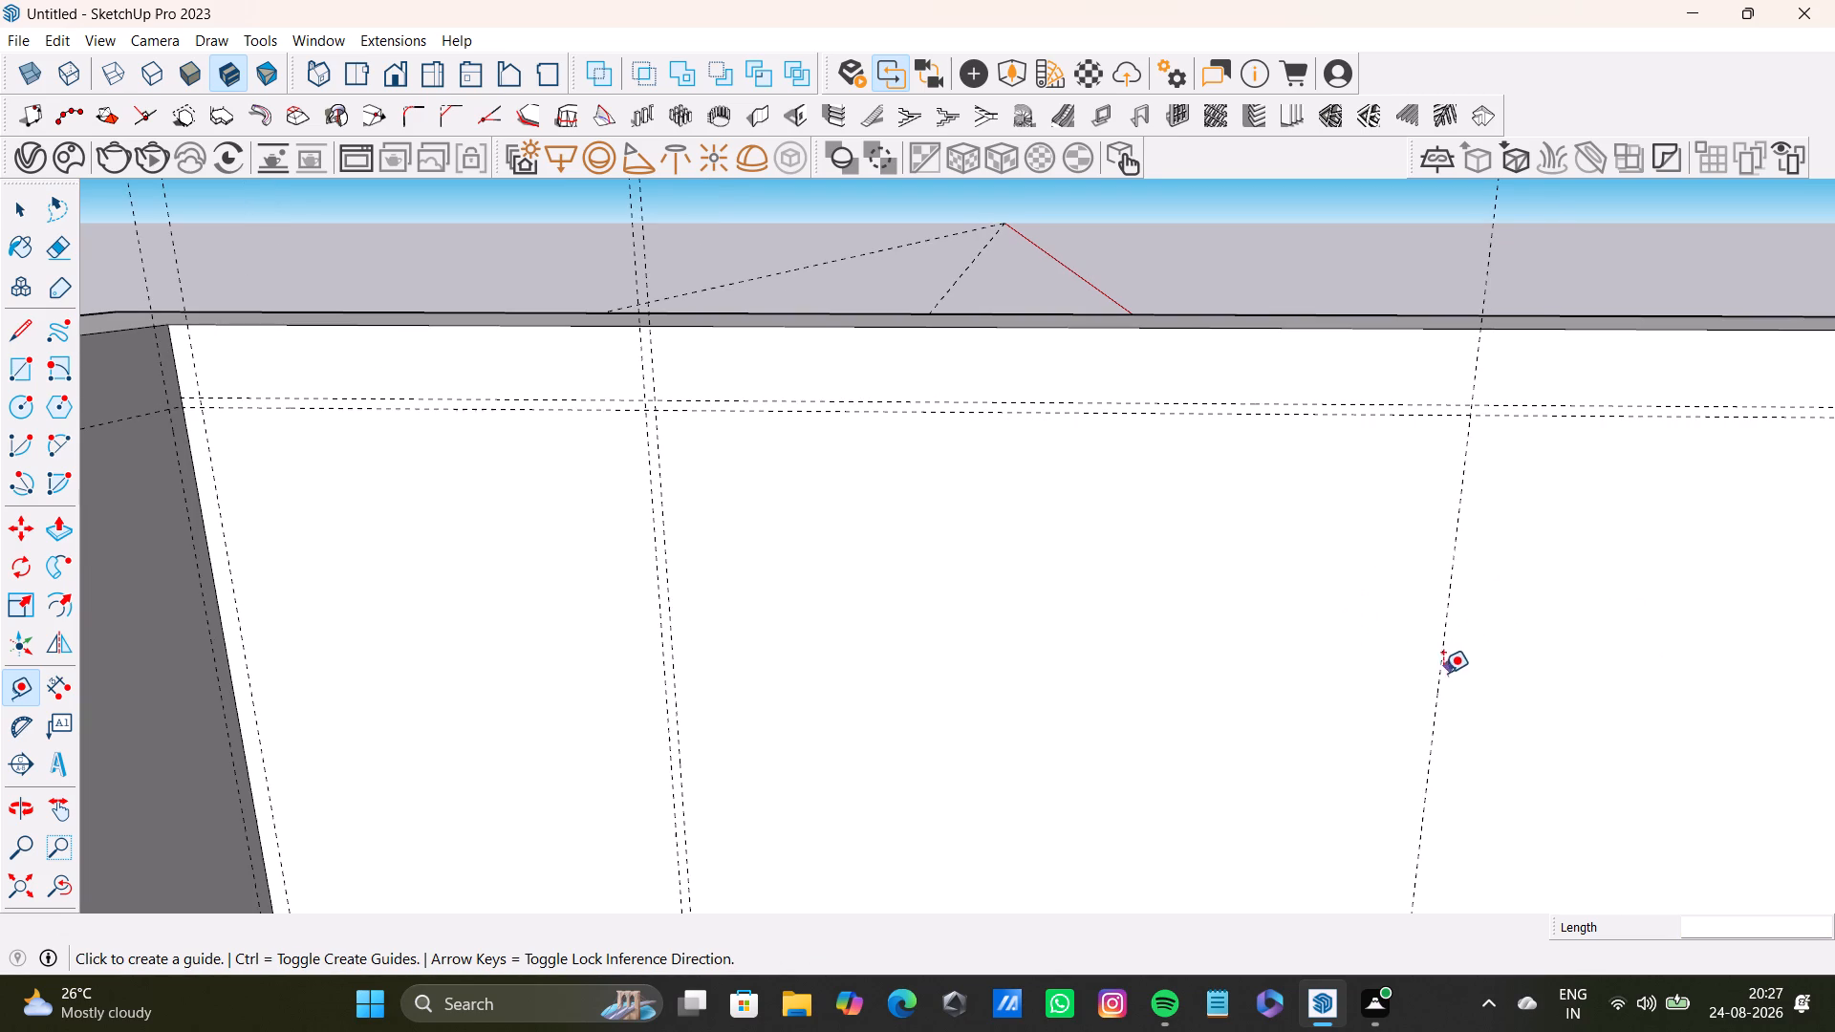
pyautogui.click(1442, 674)
pyautogui.write('0.5')
pyautogui.hotkey('shift', '"')
pyautogui.press('Return')
# Place a horizontal guide 1' 8 7/8" below the back wall's upper guide pair, locked to the vertical direction.
pyautogui.scroll(-6, 1088, 623)
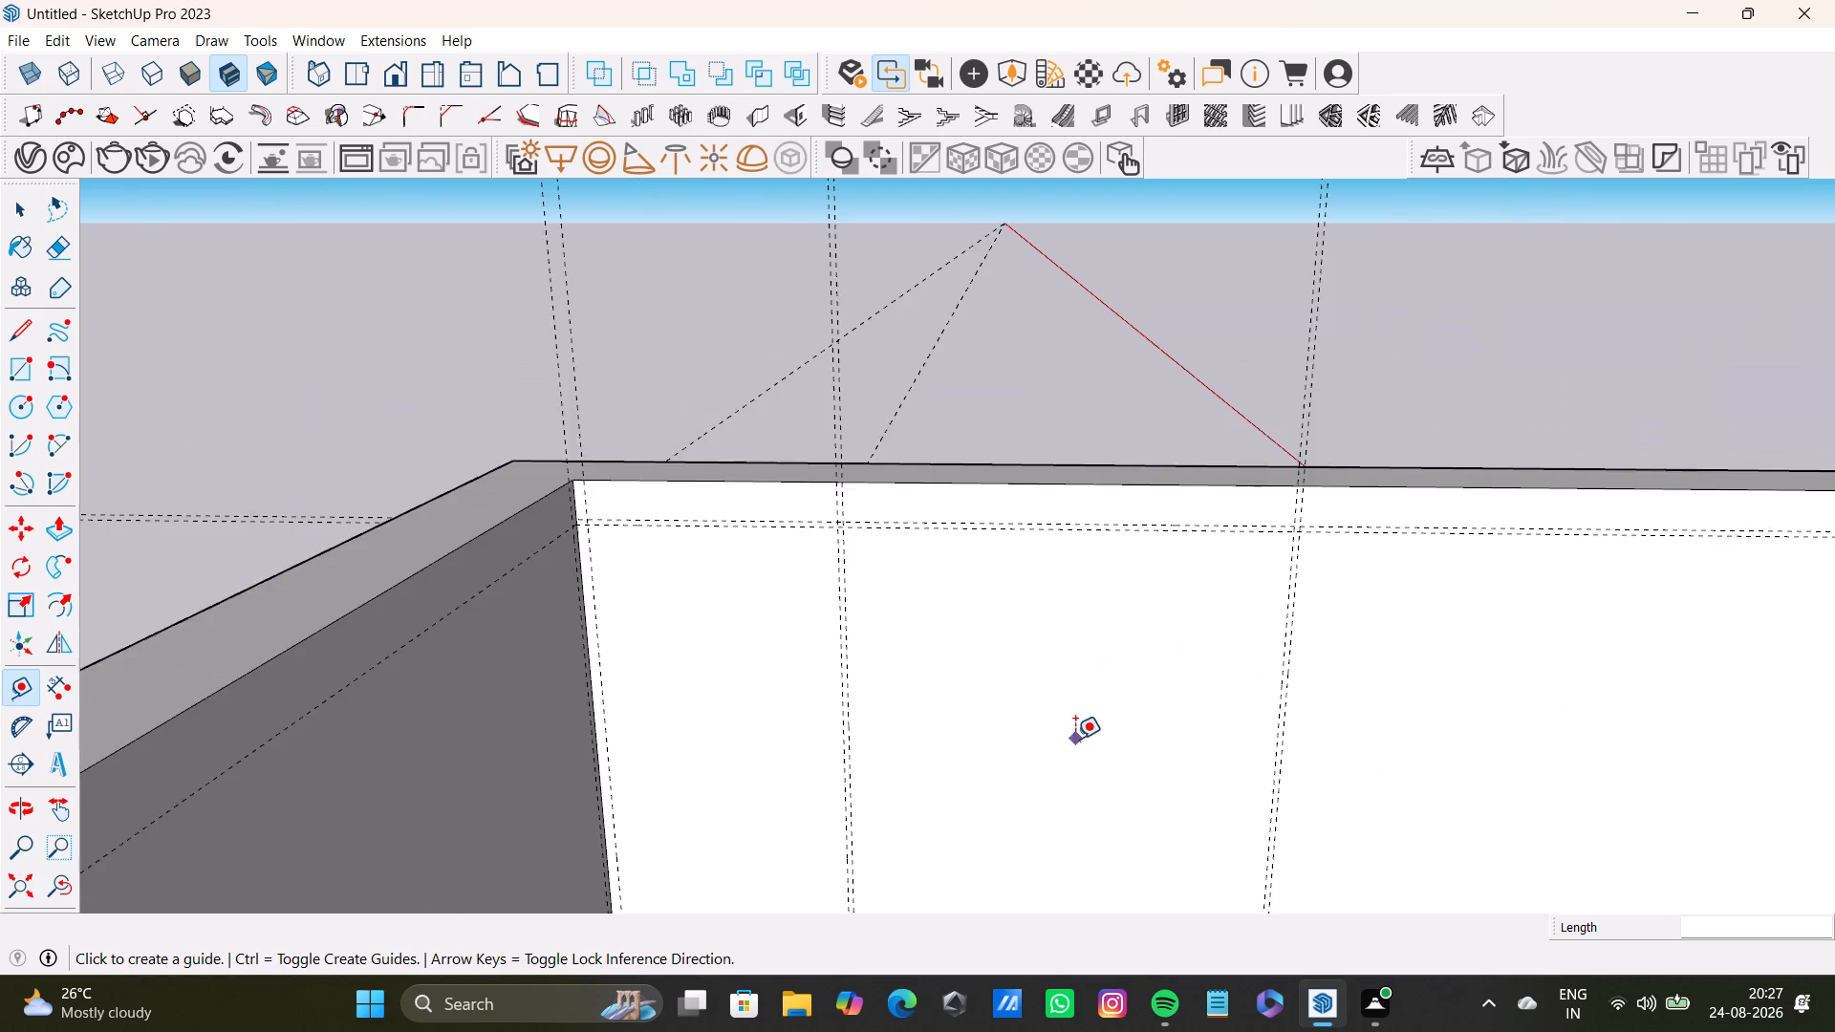
pyautogui.keyDown('shift'); pyautogui.moveTo(1078, 711); pyautogui.dragTo(1081, 577, button='middle'); pyautogui.keyUp('shift')
pyautogui.scroll(2, 997, 815)
pyautogui.scroll(-7, 994, 792)
pyautogui.keyDown('shift'); pyautogui.moveTo(1007, 757); pyautogui.dragTo(982, 677, button='middle'); pyautogui.keyUp('shift')
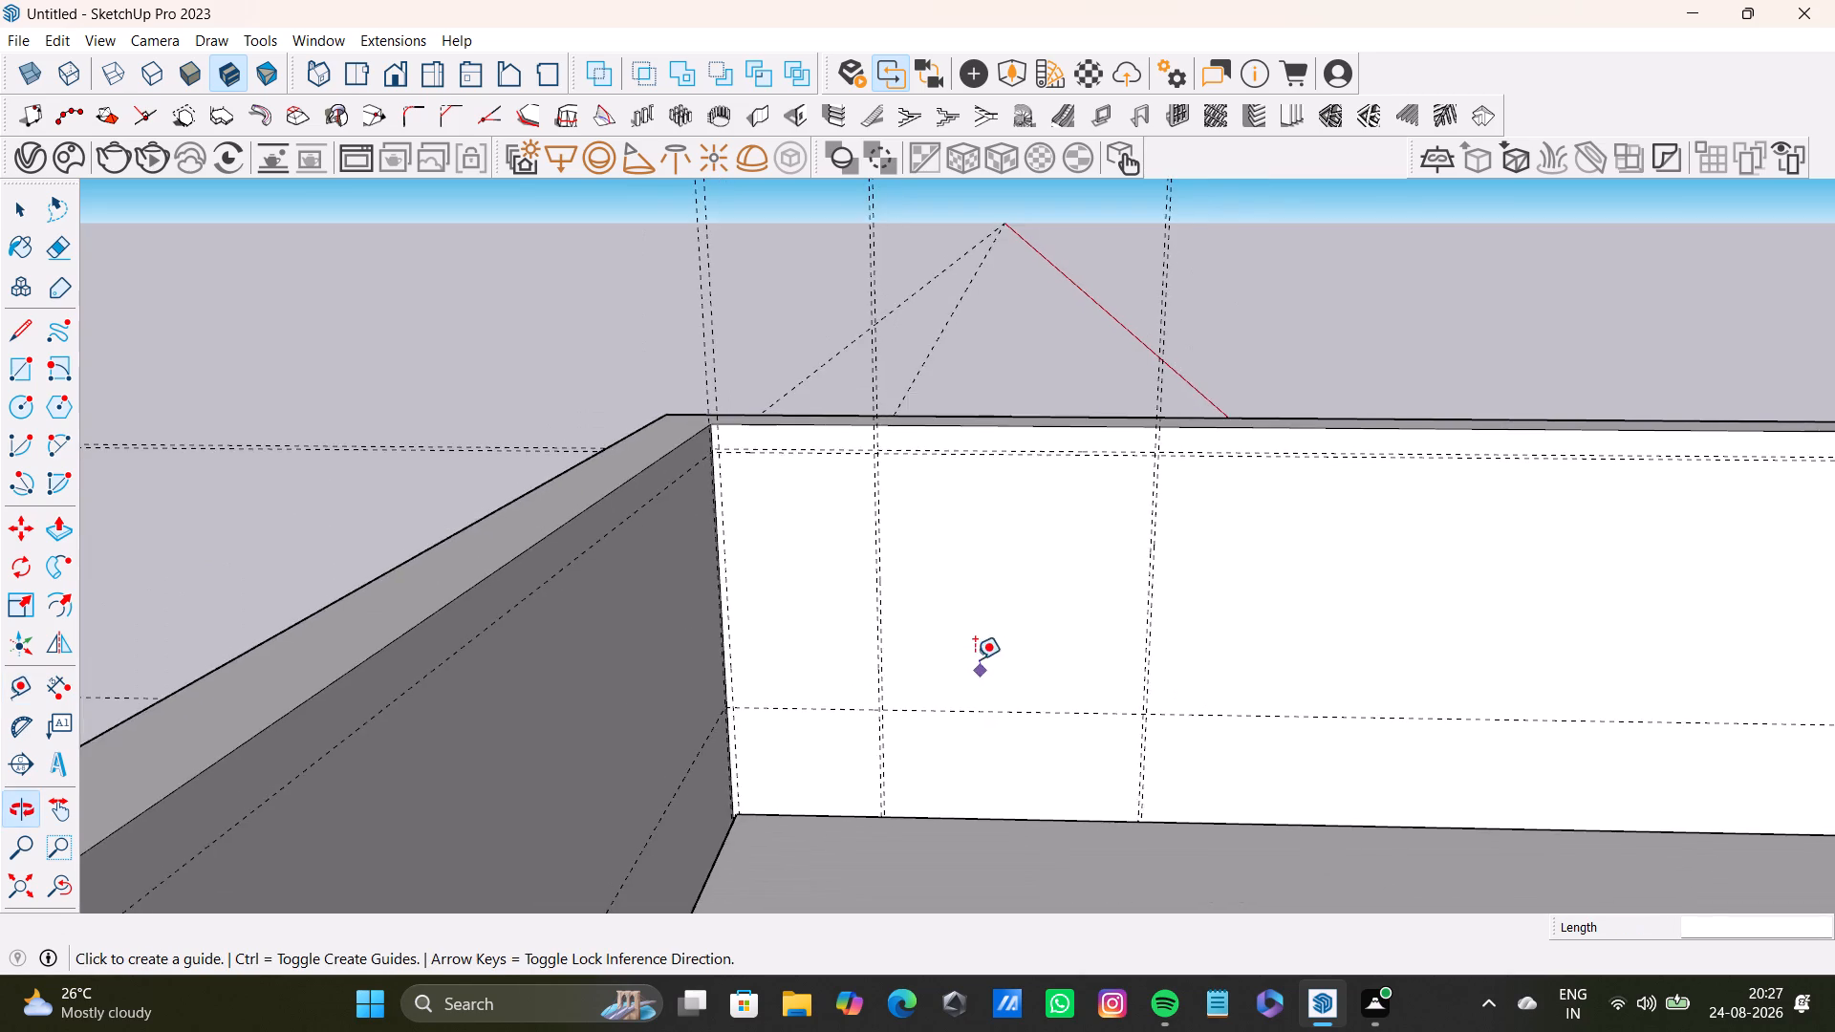
pyautogui.scroll(7, 939, 505)
pyautogui.click(1032, 407)
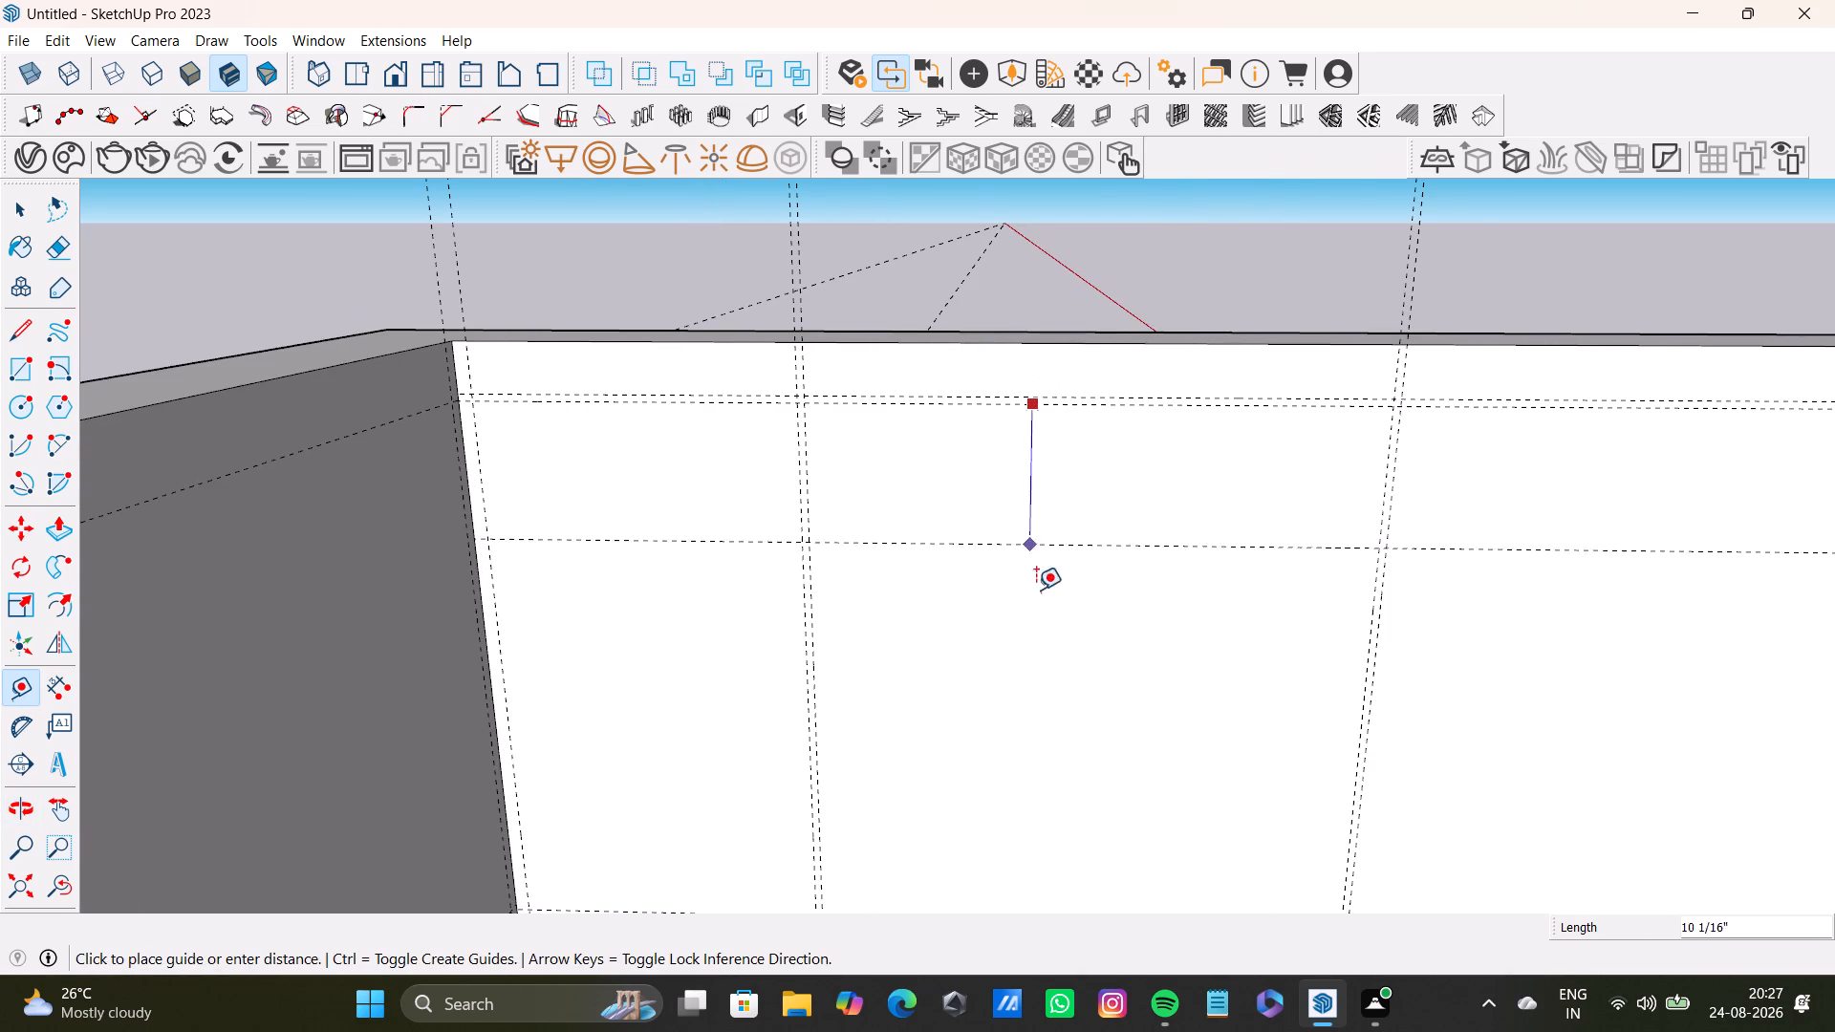
pyautogui.scroll(-3, 1059, 674)
pyautogui.moveTo(1049, 659); pyautogui.dragTo(977, 575, button='middle')
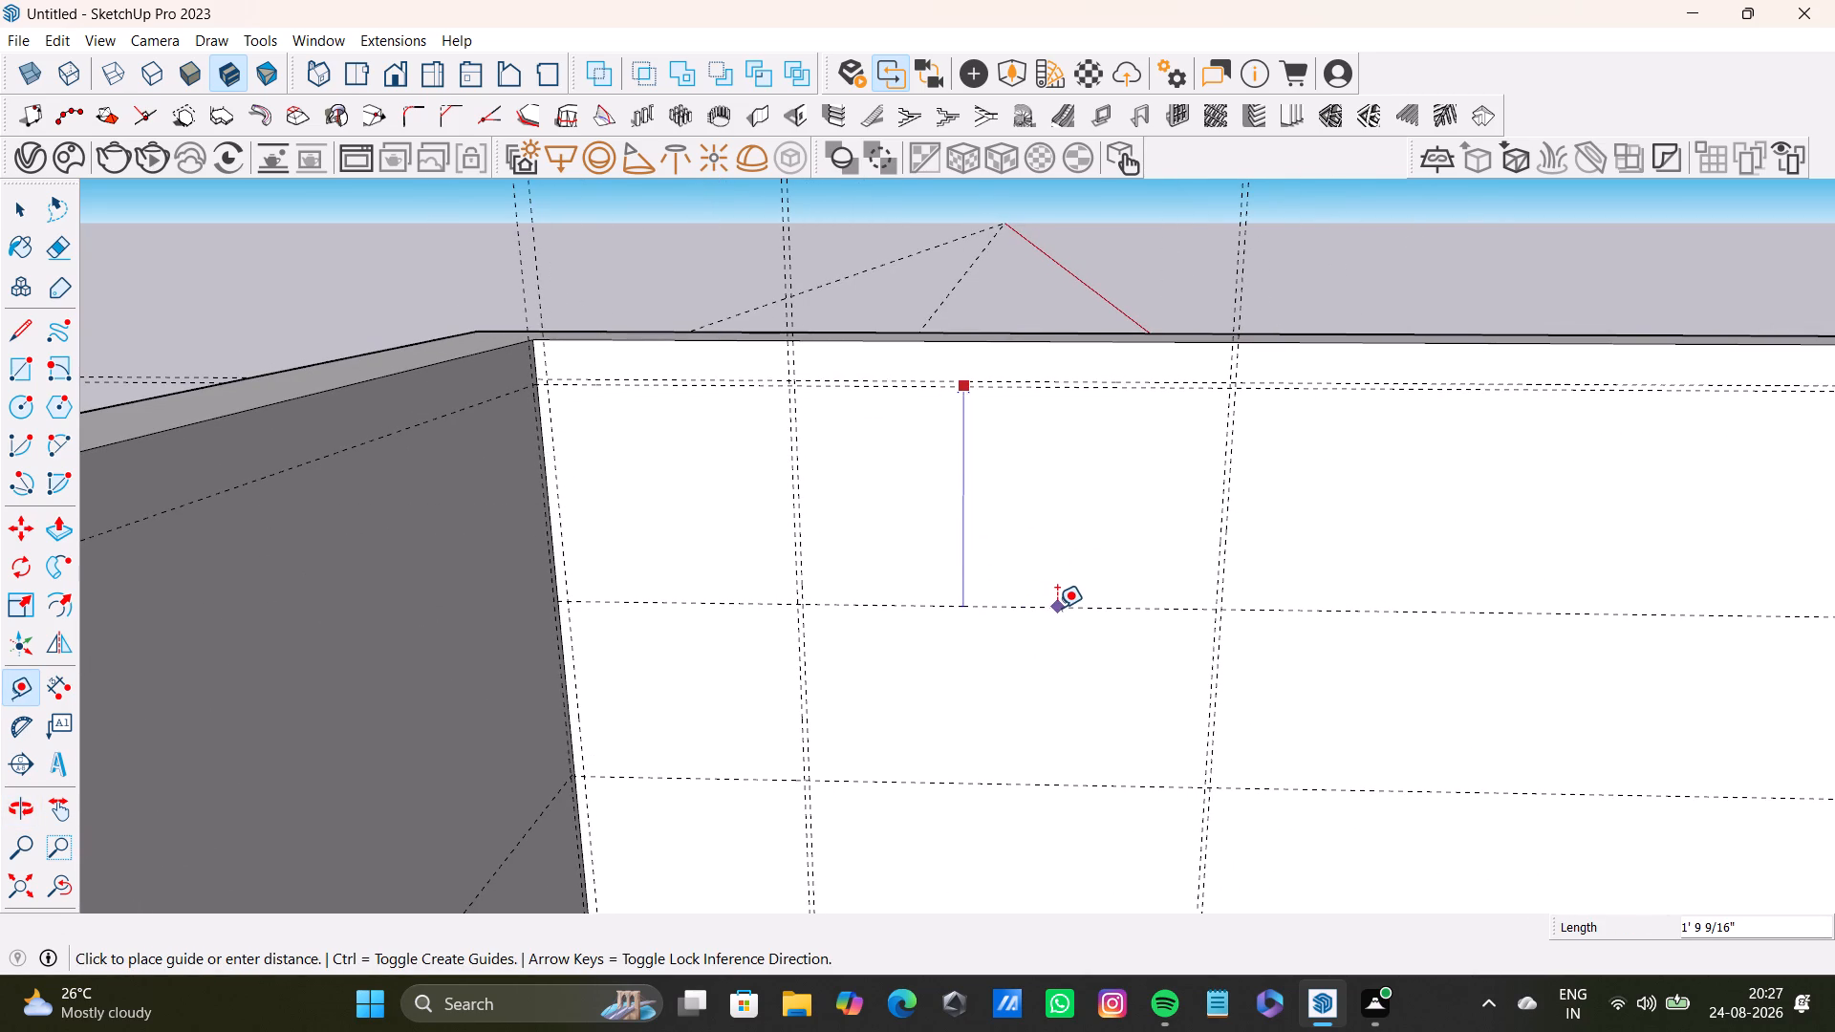
pyautogui.press('Up')
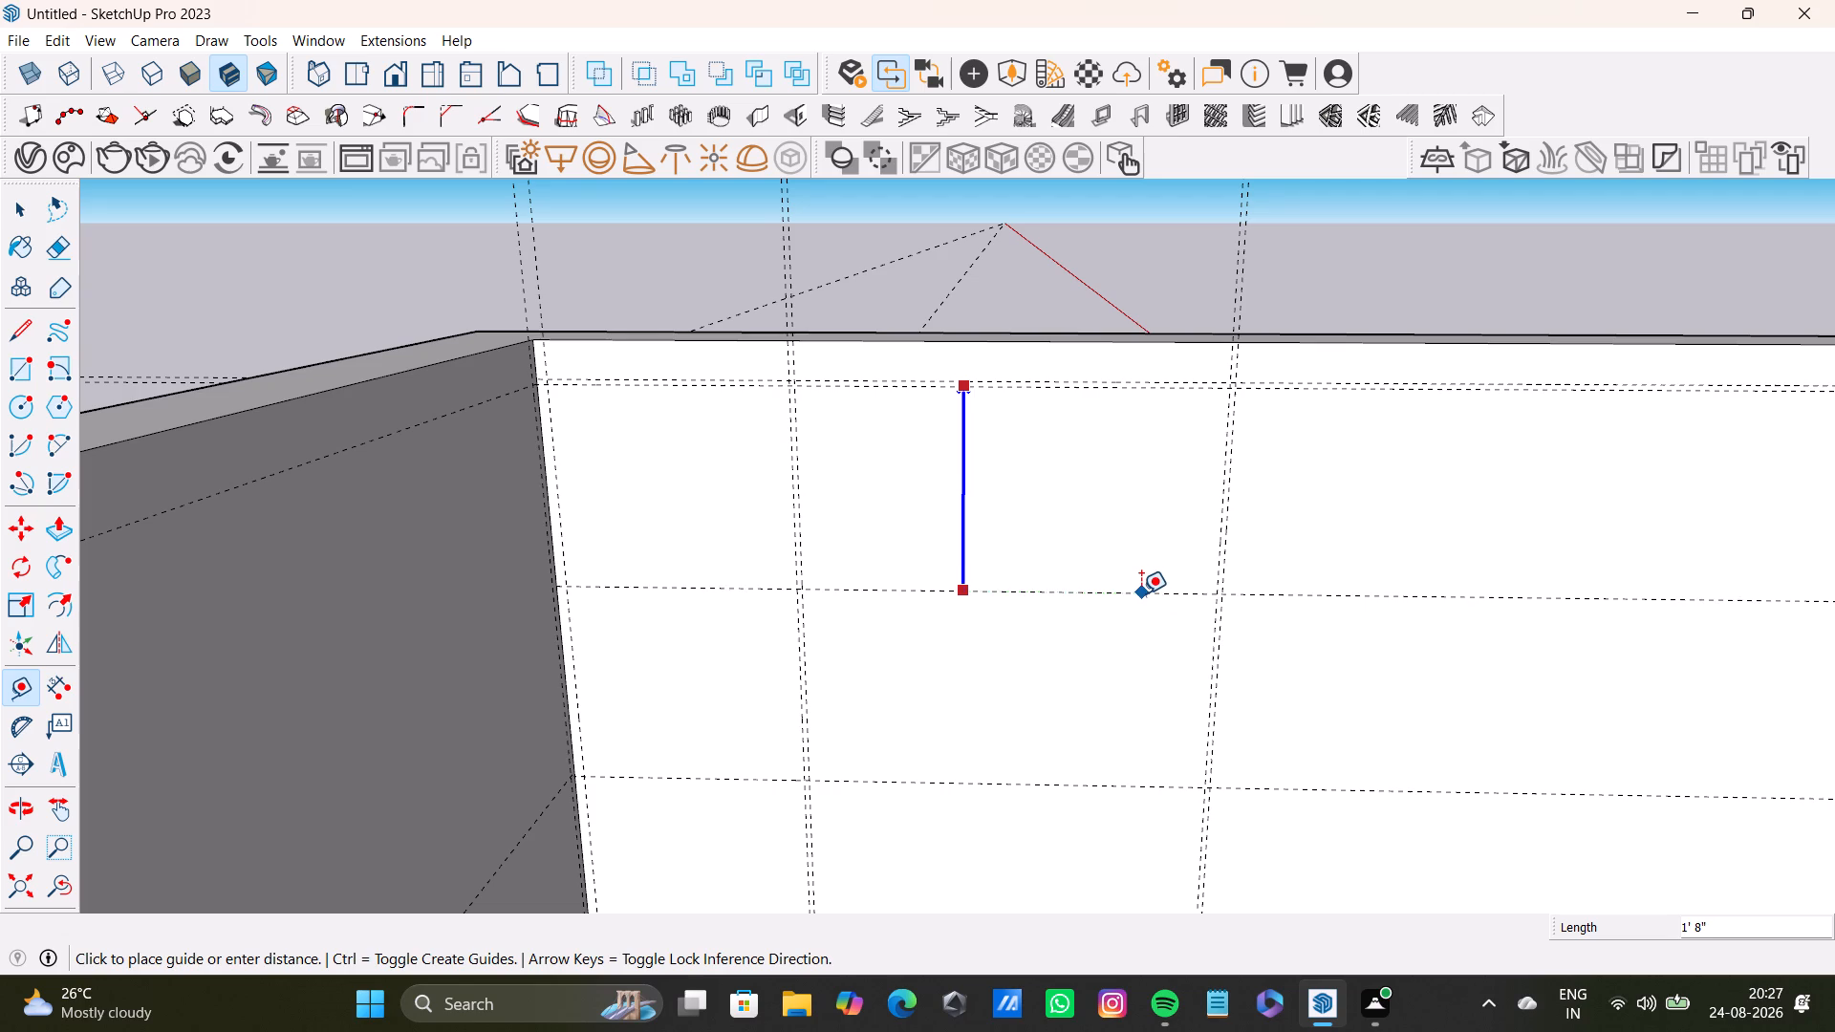
pyautogui.click(1147, 602)
# Add a parallel guide 0.5" below the new middle horizontal guide on the back wall.
pyautogui.click(1157, 601)
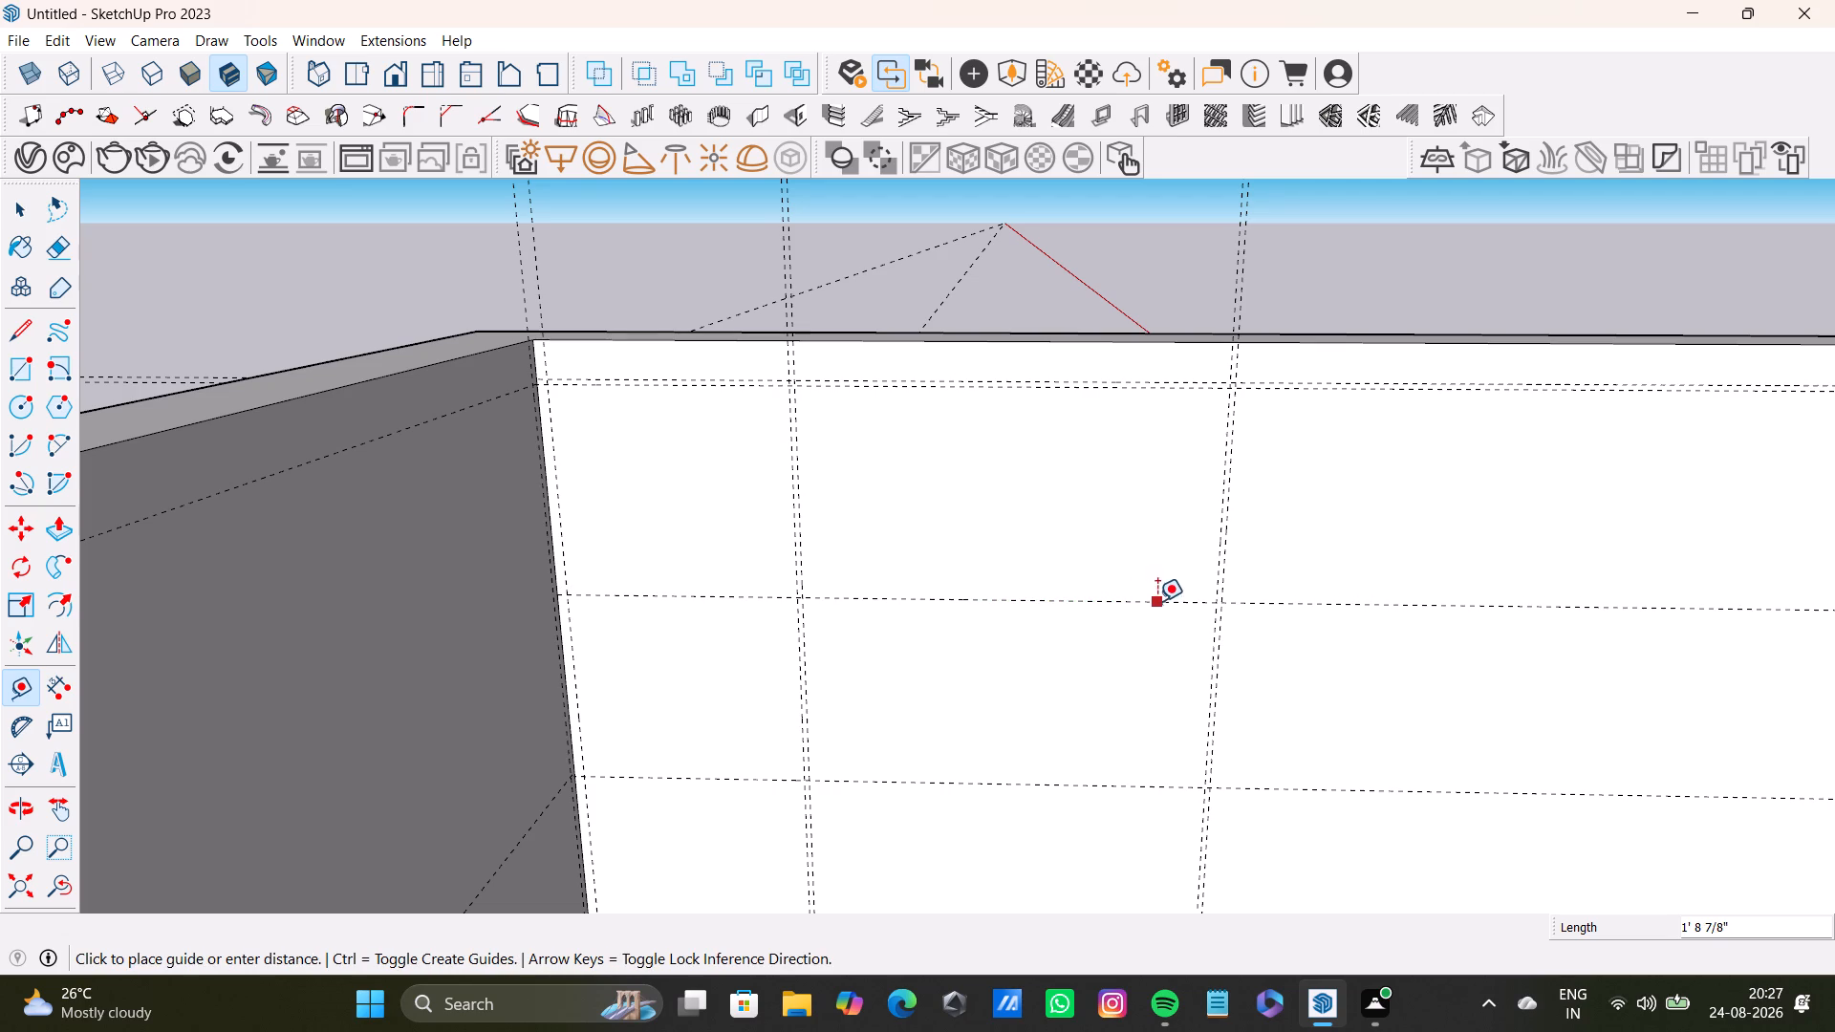
pyautogui.write('0.5')
pyautogui.hotkey('shift', '"')
pyautogui.press('Return')
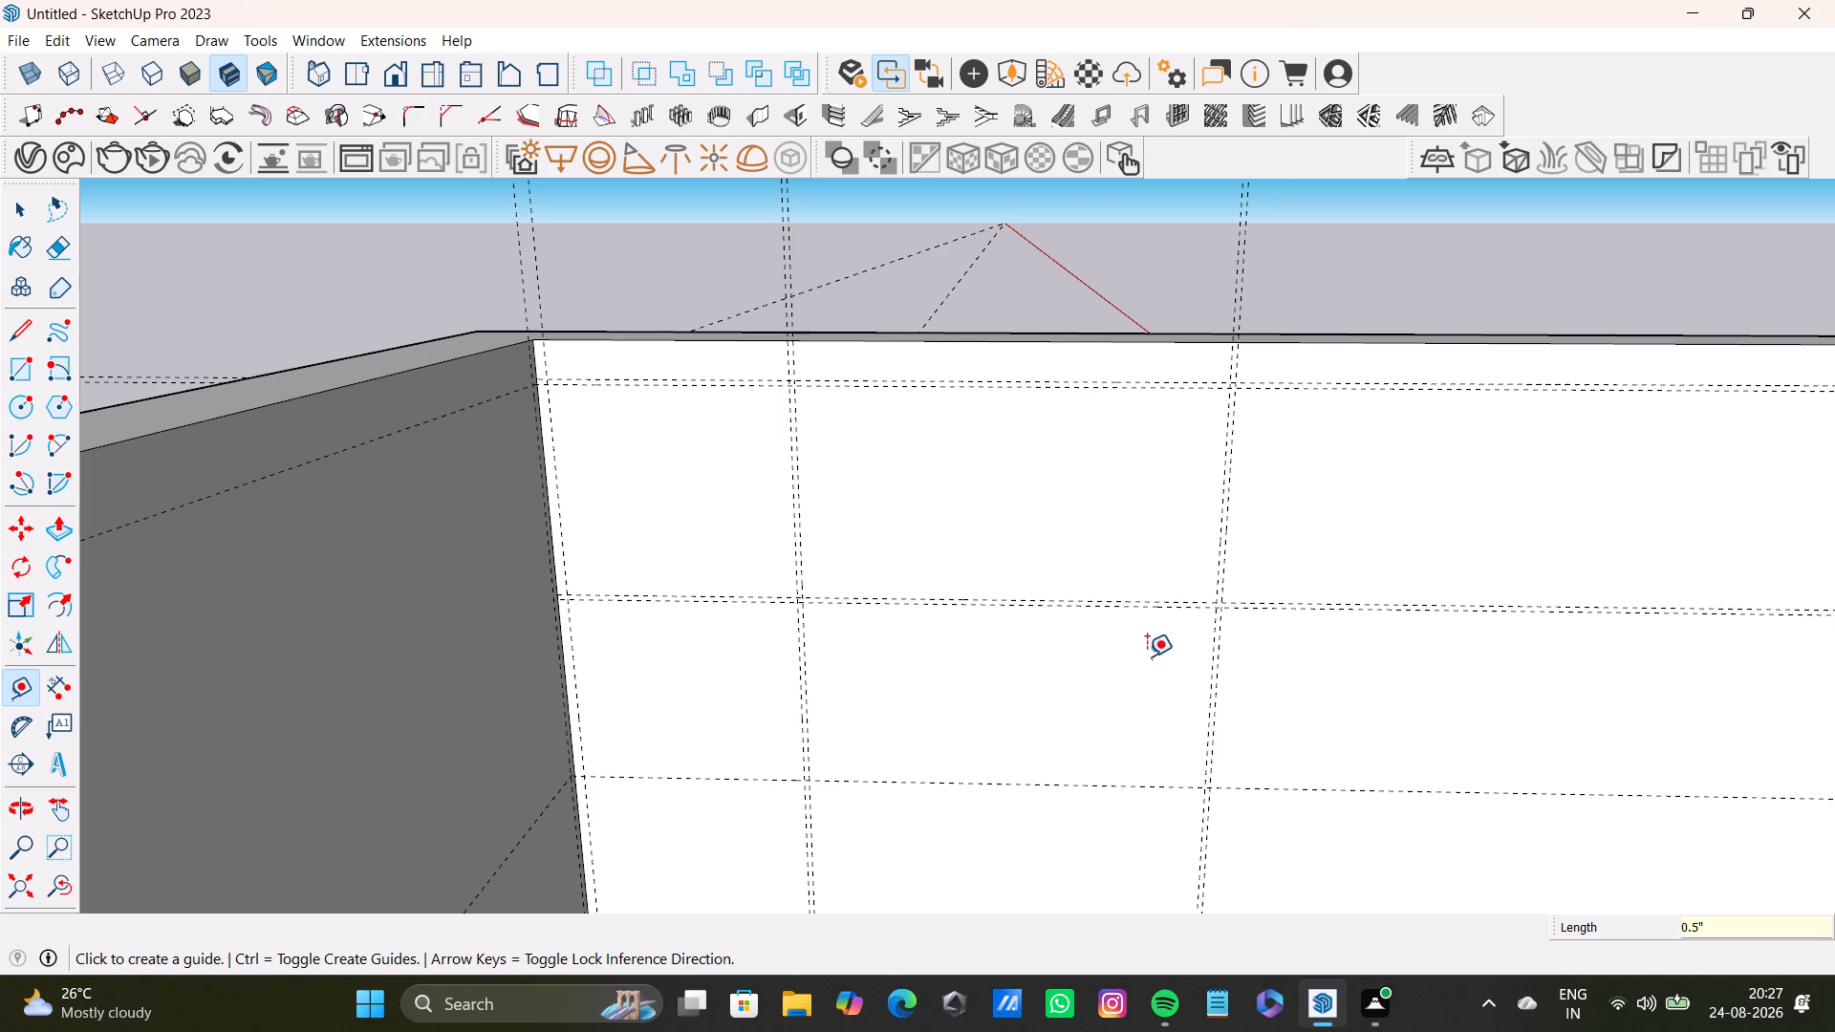
# Add a parallel guide 0.5" from the back wall's lower horizontal guide, on its lower side.
pyautogui.click(1151, 786)
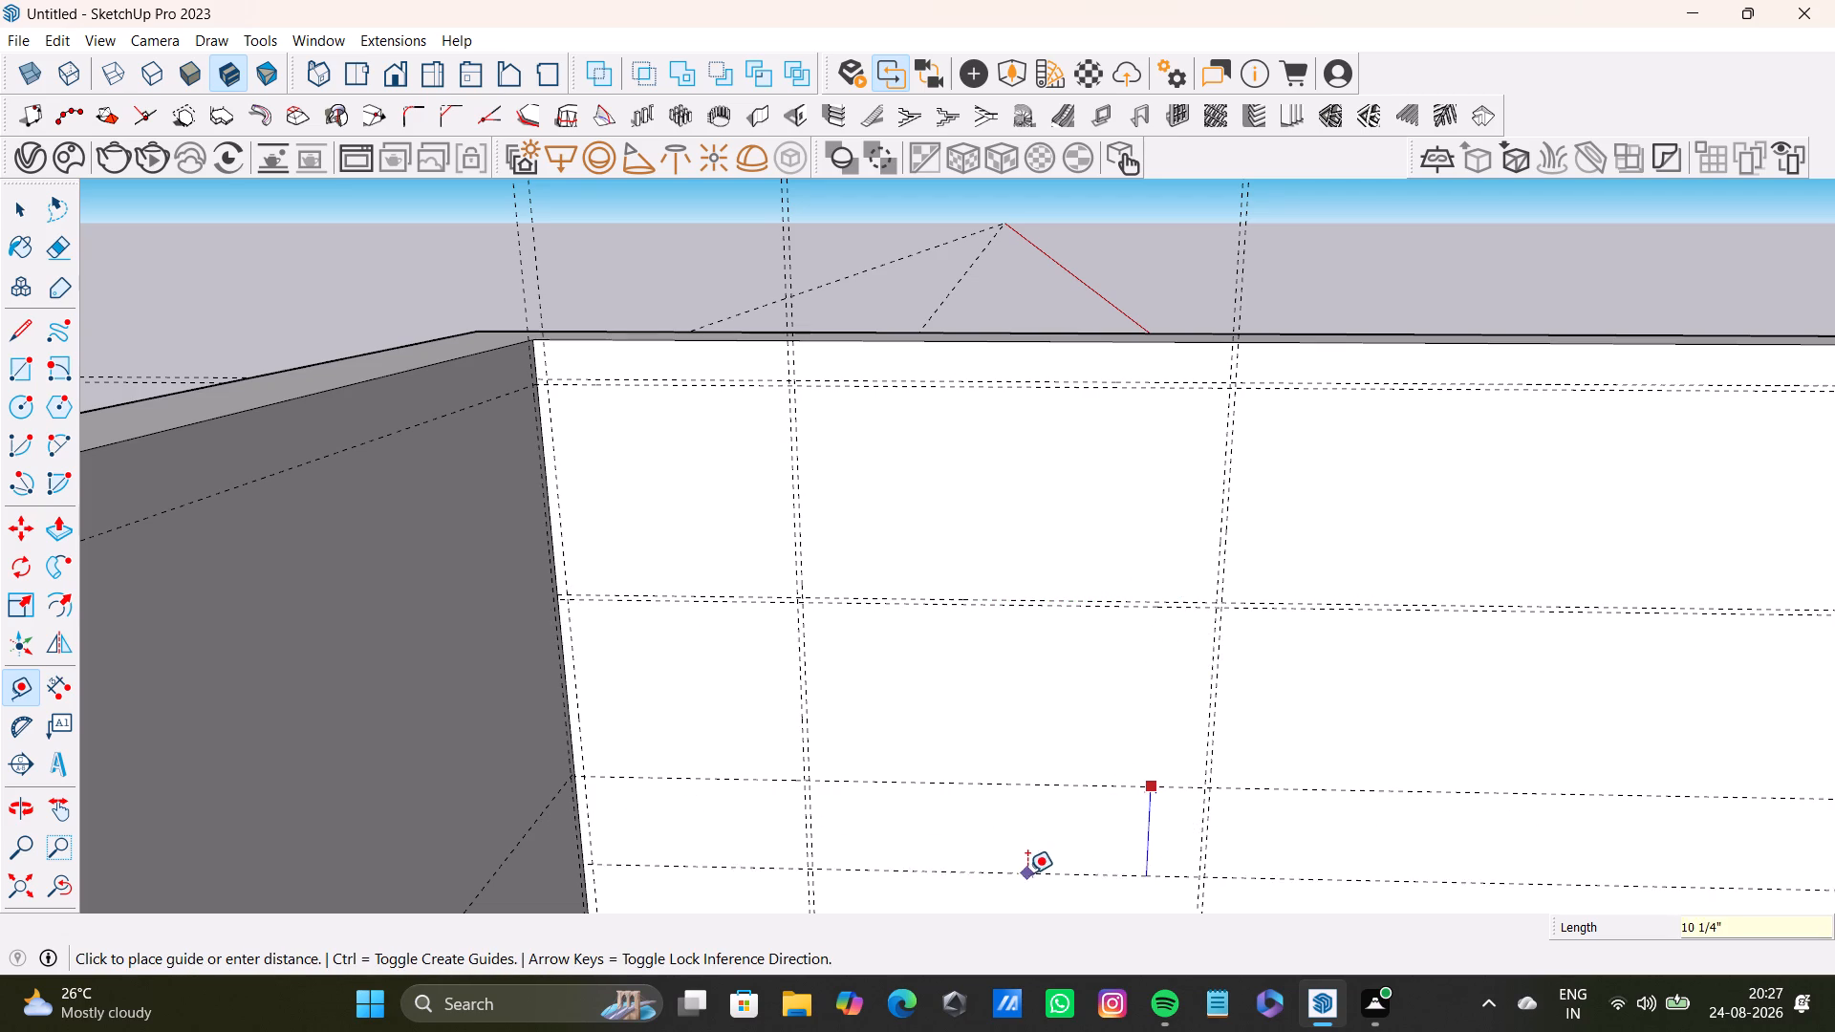
pyautogui.write('0.5')
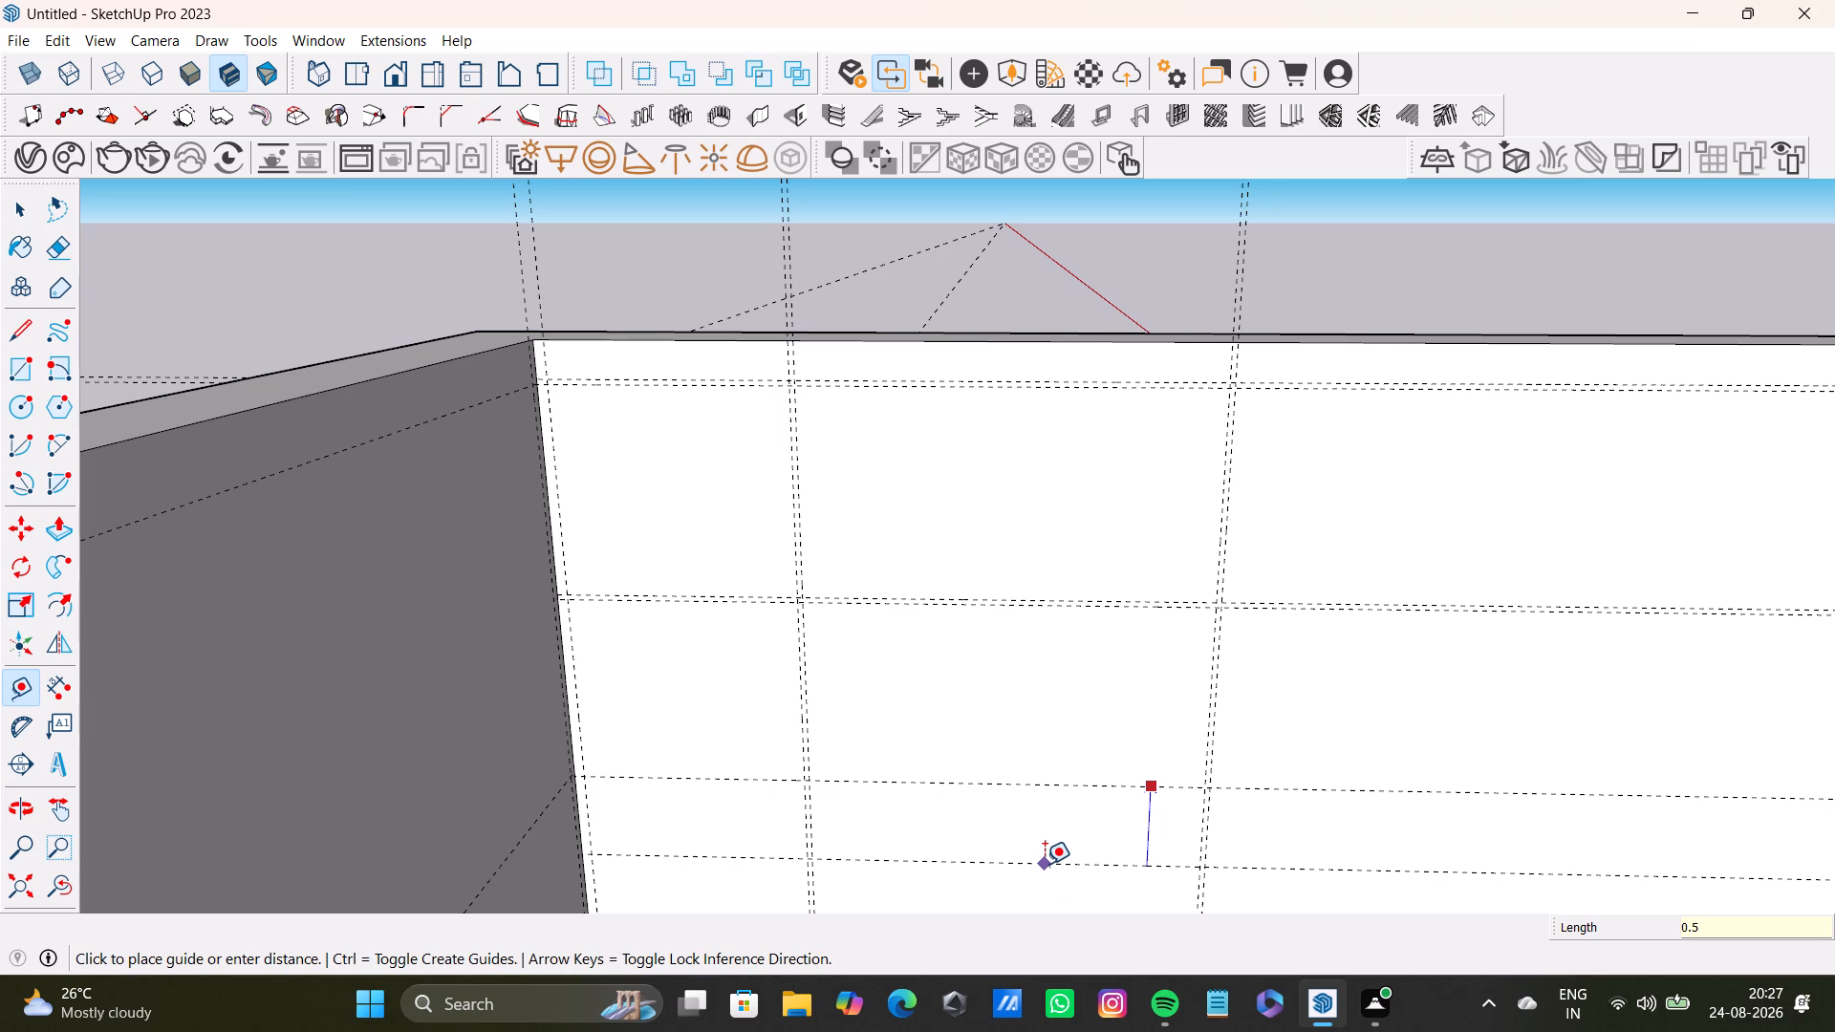
pyautogui.hotkey('shift', 'Return')
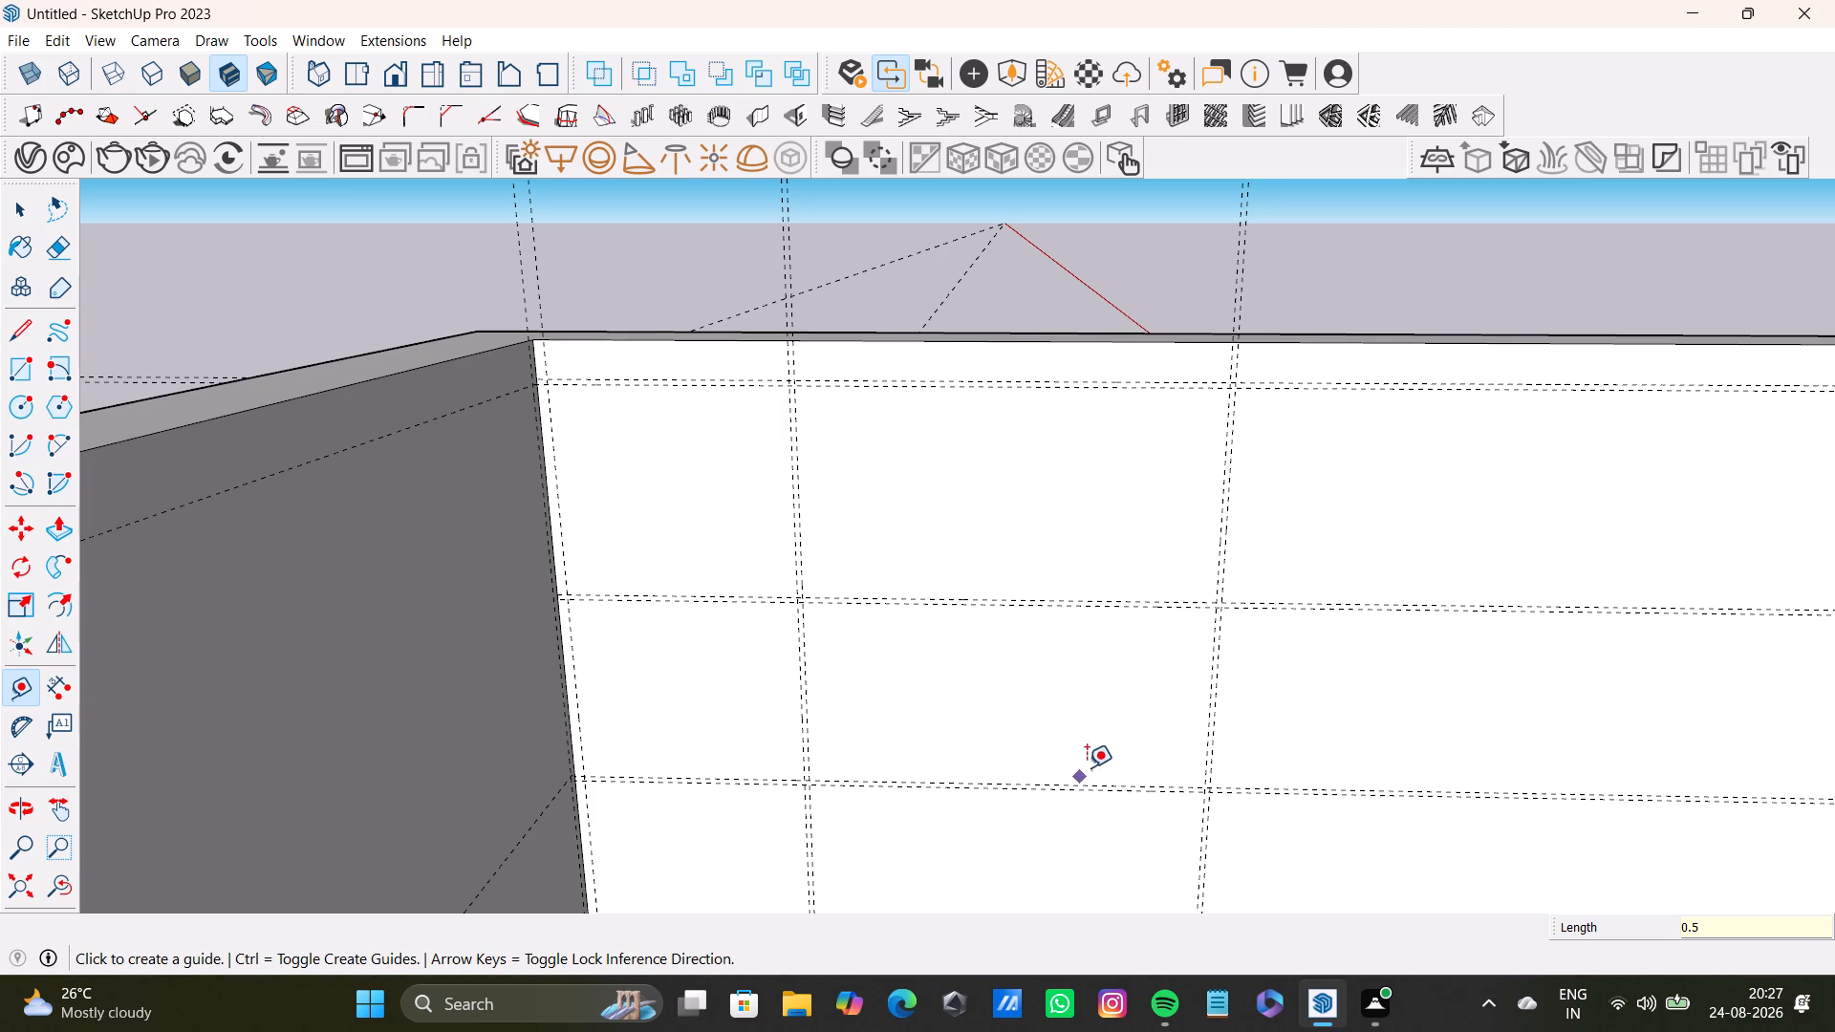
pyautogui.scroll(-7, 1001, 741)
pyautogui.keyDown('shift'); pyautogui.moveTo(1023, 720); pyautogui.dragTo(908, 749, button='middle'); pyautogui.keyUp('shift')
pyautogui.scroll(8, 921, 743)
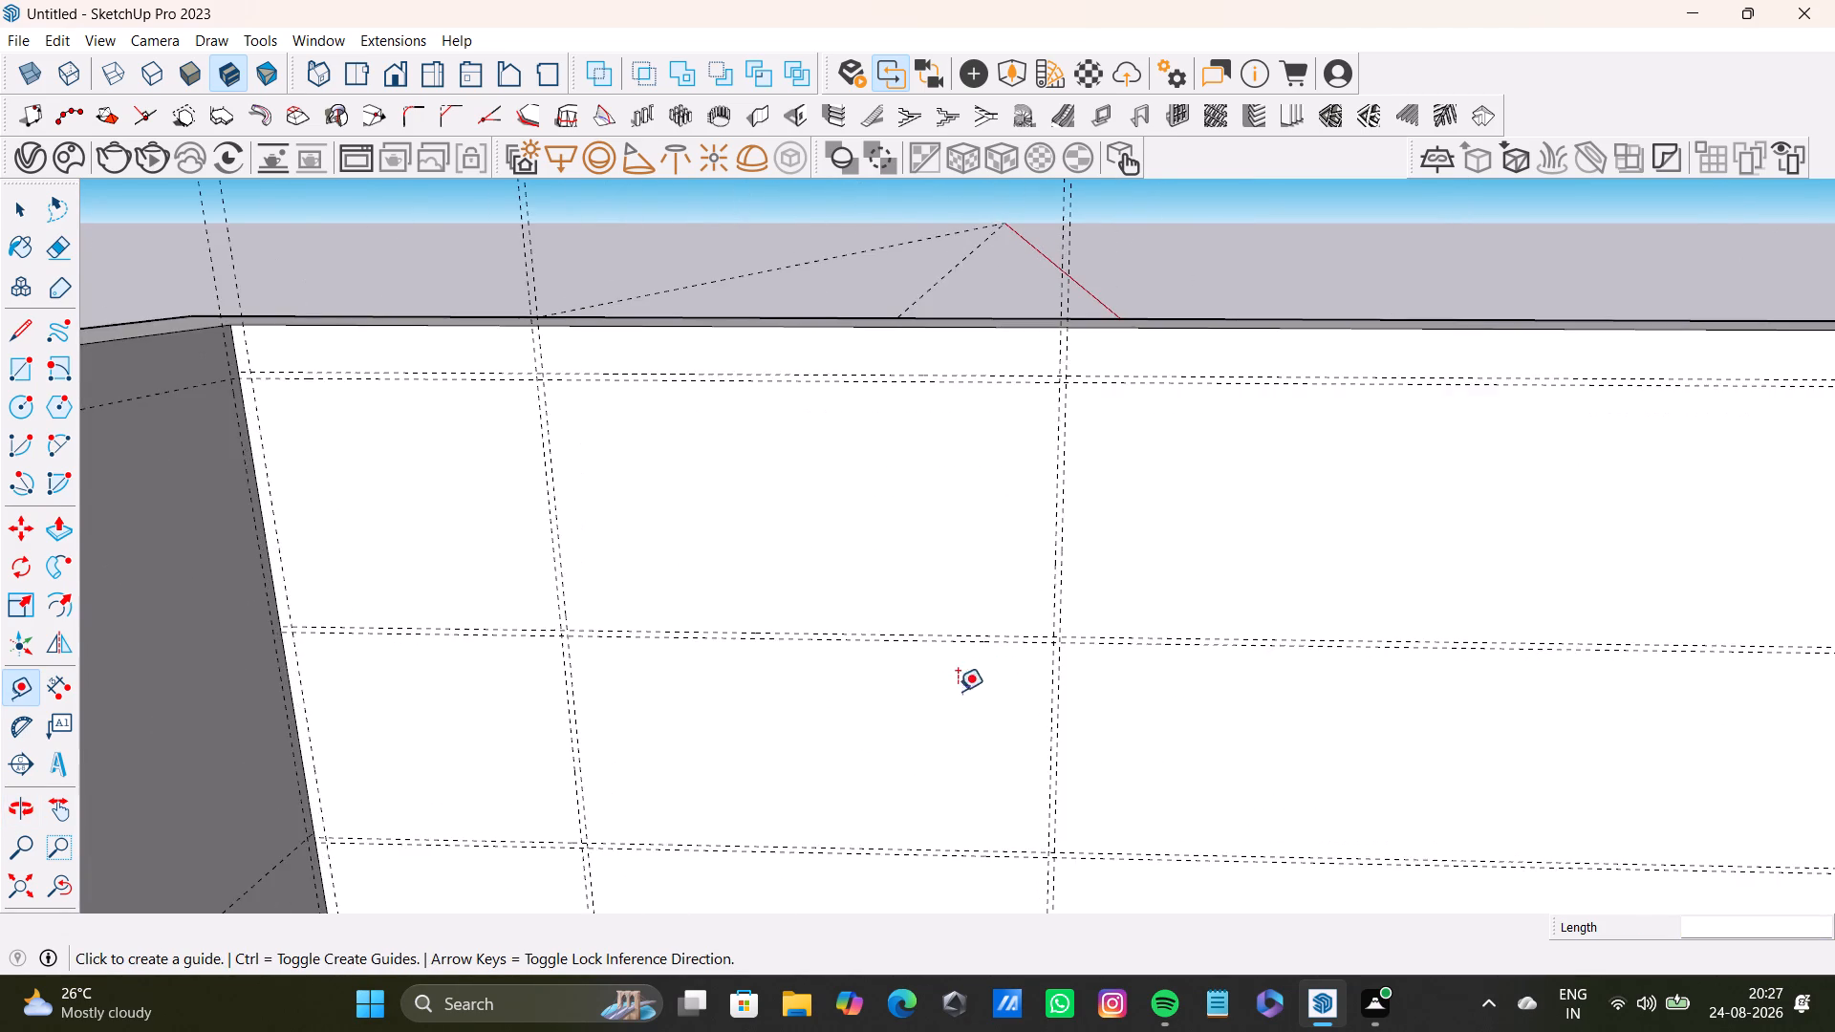
# Place a vertical guide 1'11" beyond the back wall's vertical guide pair farthest from the dark side wall's corner.
pyautogui.scroll(-5, 935, 709)
pyautogui.keyDown('shift'); pyautogui.moveTo(1050, 612); pyautogui.dragTo(948, 620, button='middle'); pyautogui.keyUp('shift')
pyautogui.scroll(5, 898, 677)
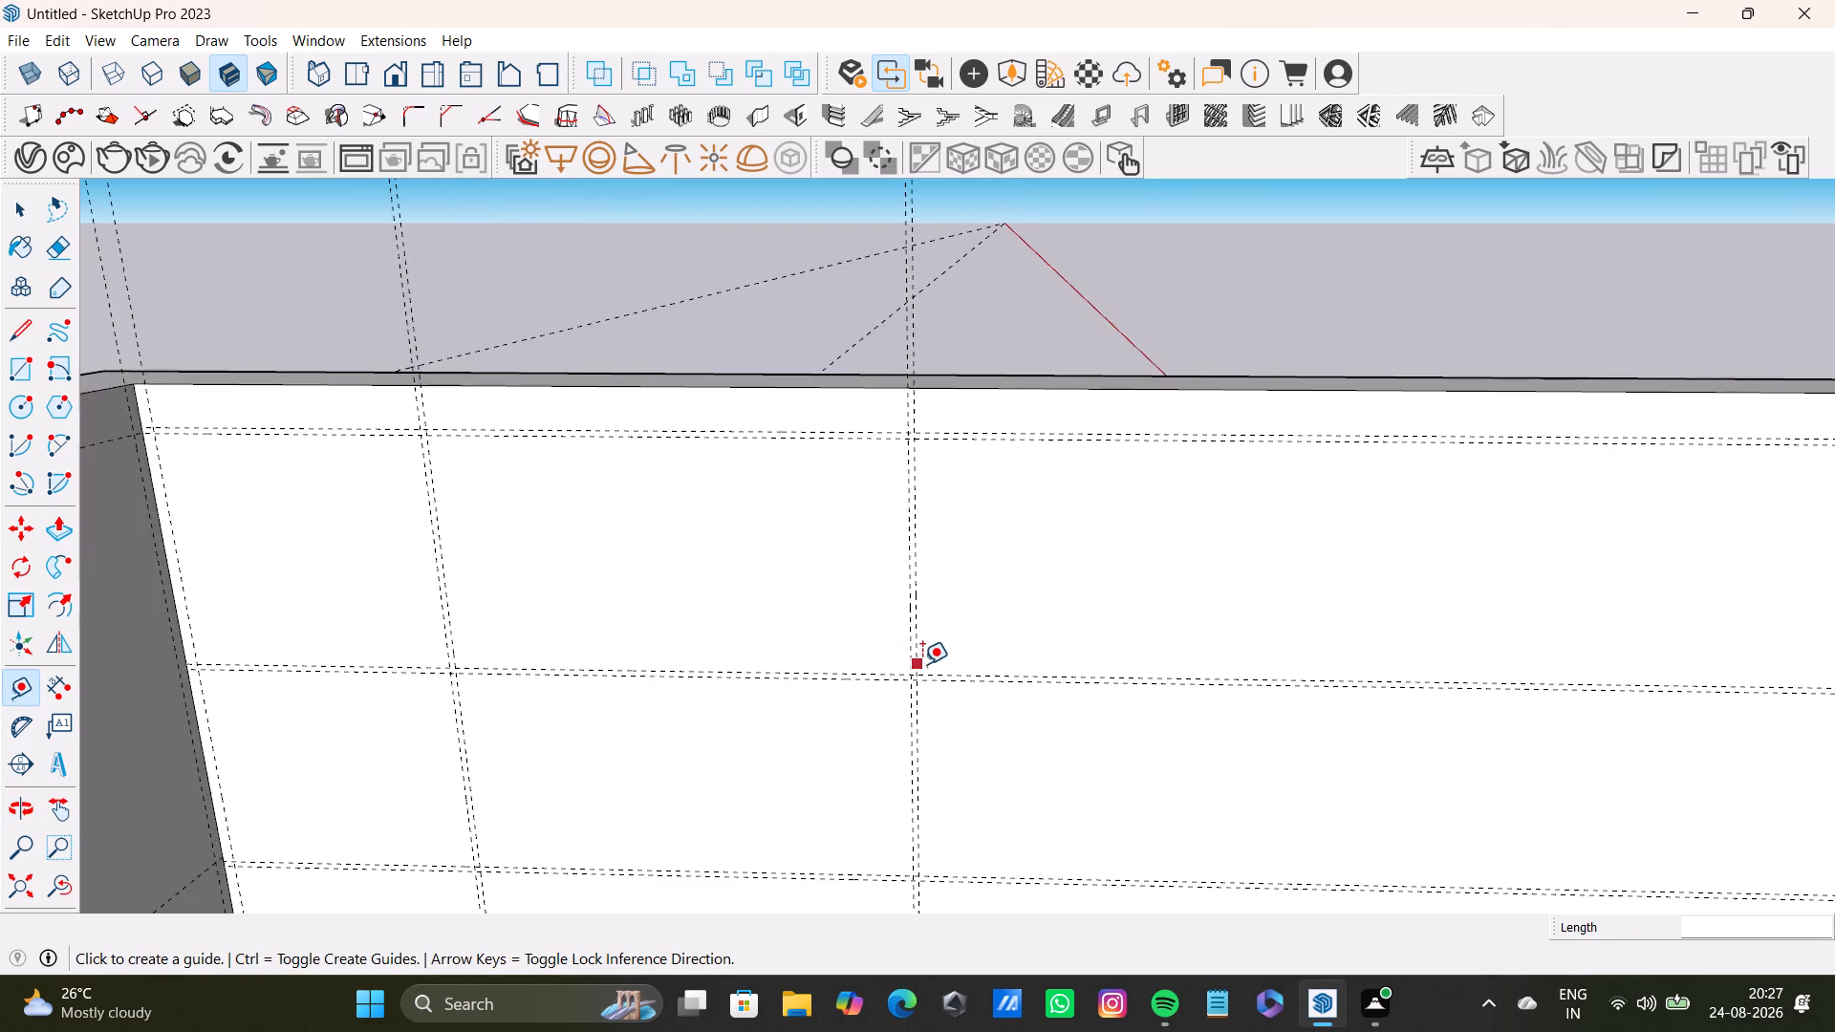
pyautogui.scroll(3, 922, 664)
pyautogui.click(915, 662)
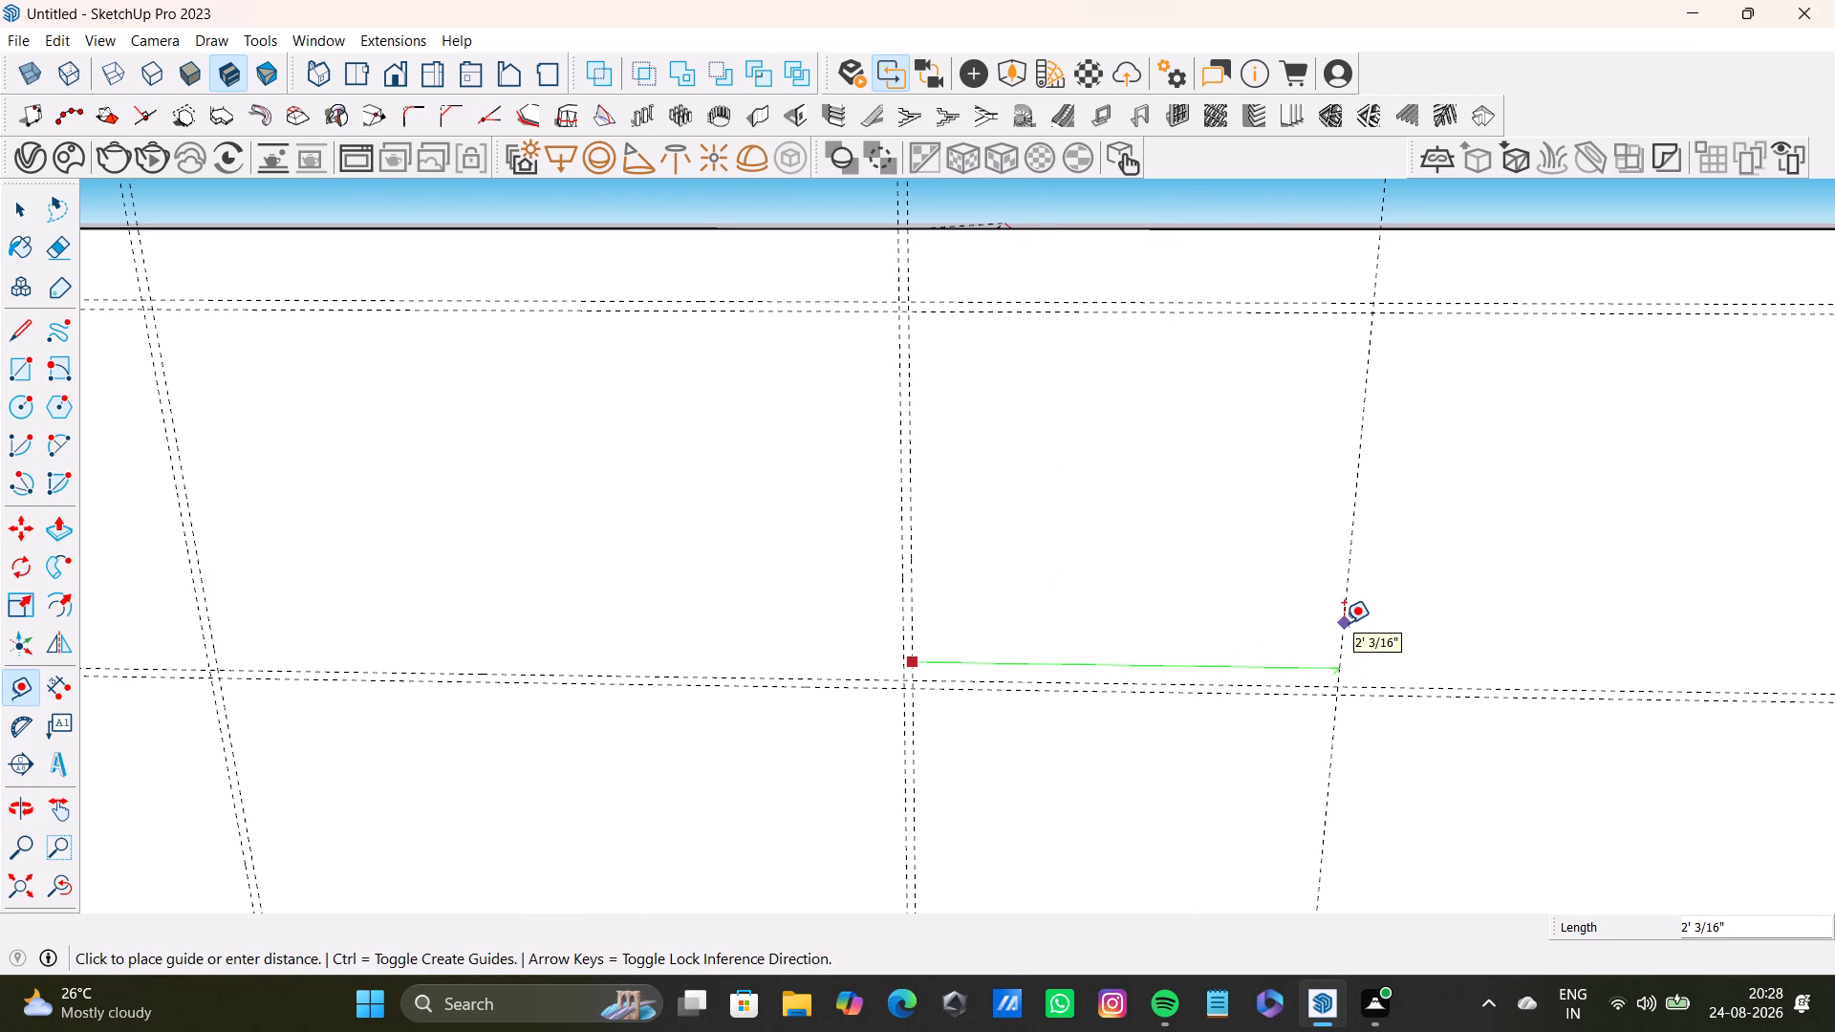
pyautogui.write("1'11")
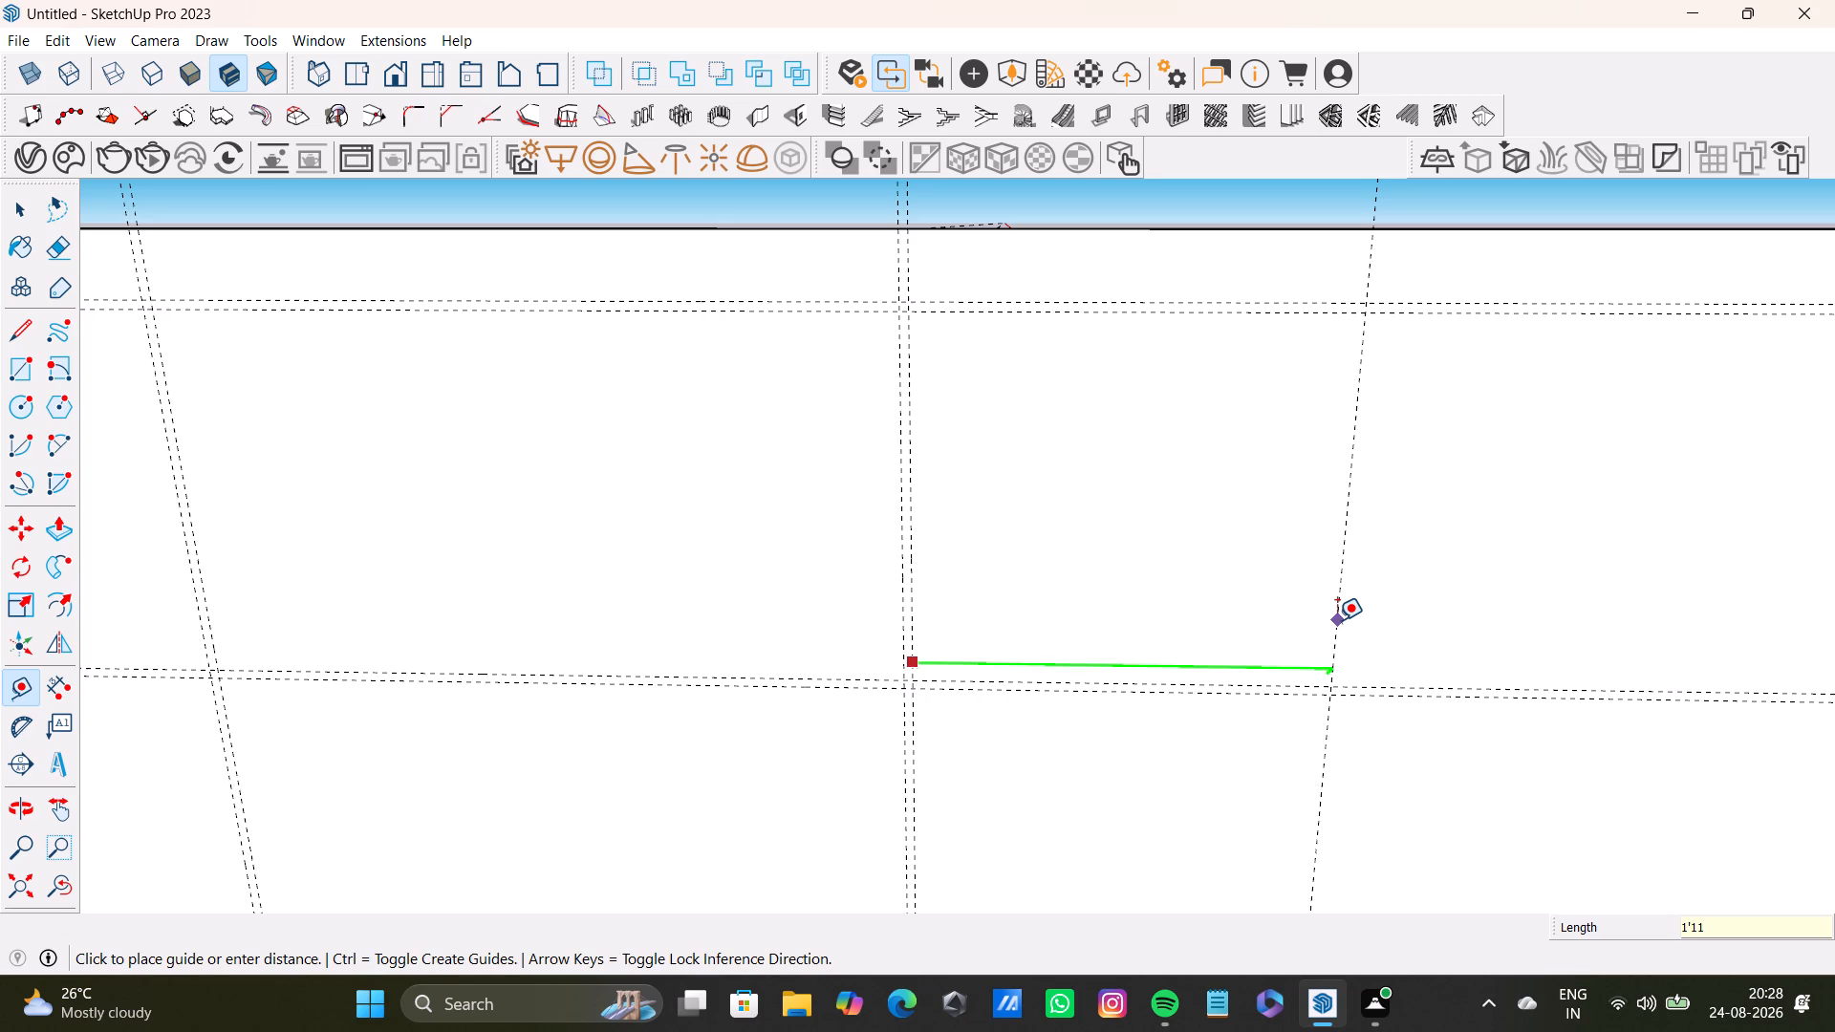
pyautogui.hotkey('shift', '"')
pyautogui.press('Return')
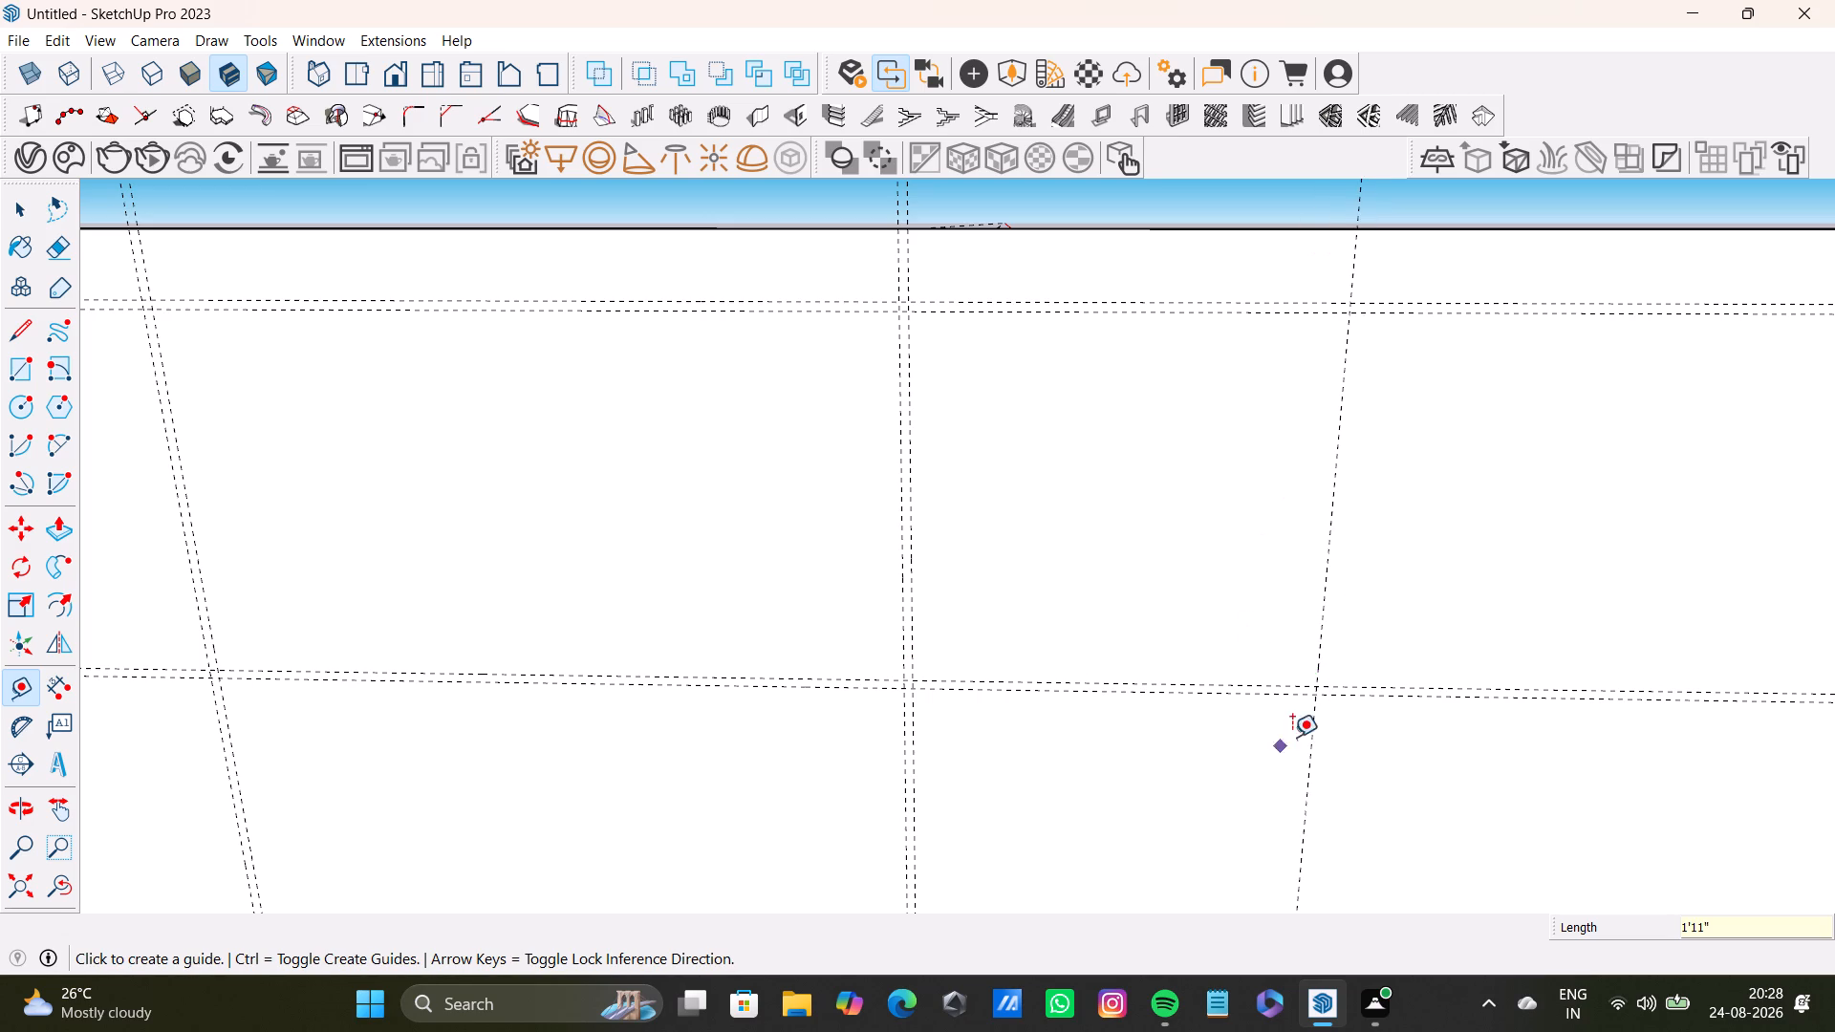
# Add a parallel guide 0.5" from the new vertical guide, on its side away from the dark side wall.
pyautogui.click(1323, 663)
pyautogui.write('0.5"')
pyautogui.press('Return')
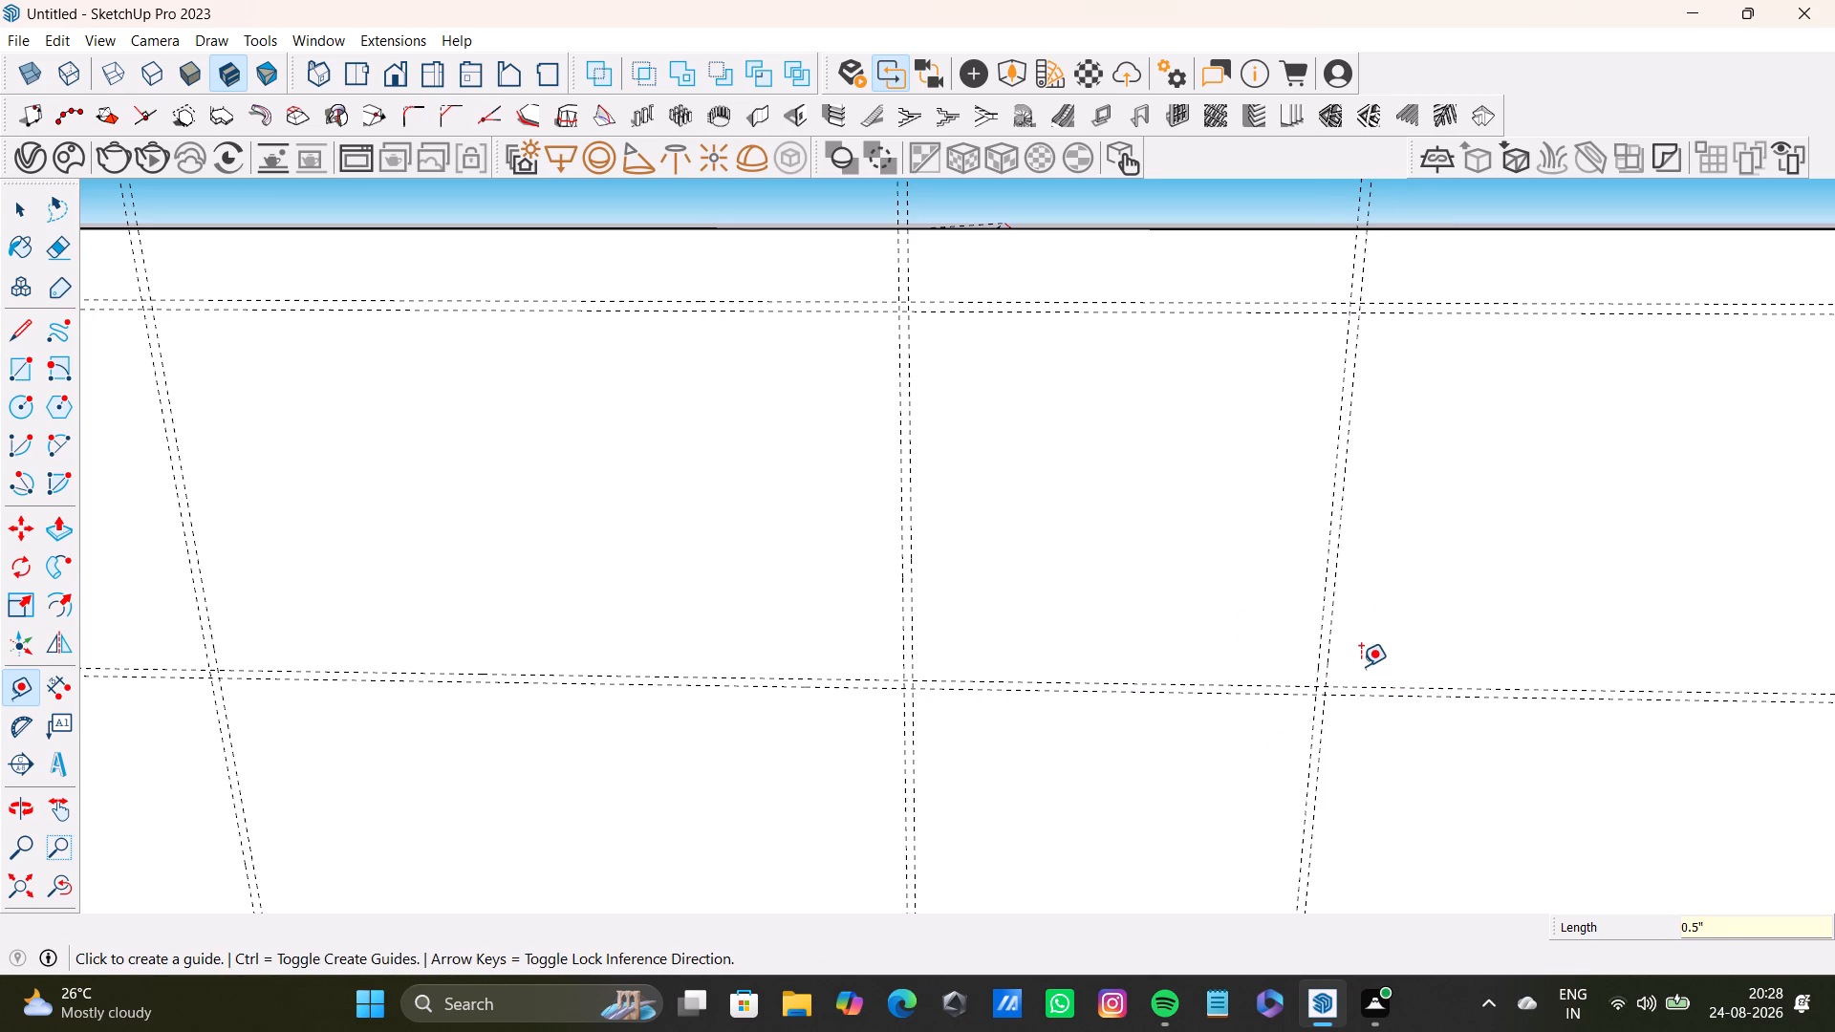
# Place another vertical guide 1'11" beyond the newest vertical guide pair, continuing along the back wall.
pyautogui.scroll(3, 1344, 586)
pyautogui.scroll(-12, 1344, 584)
pyautogui.keyDown('shift'); pyautogui.moveTo(1333, 577); pyautogui.dragTo(1039, 551, button='middle'); pyautogui.keyUp('shift')
pyautogui.scroll(4, 1036, 557)
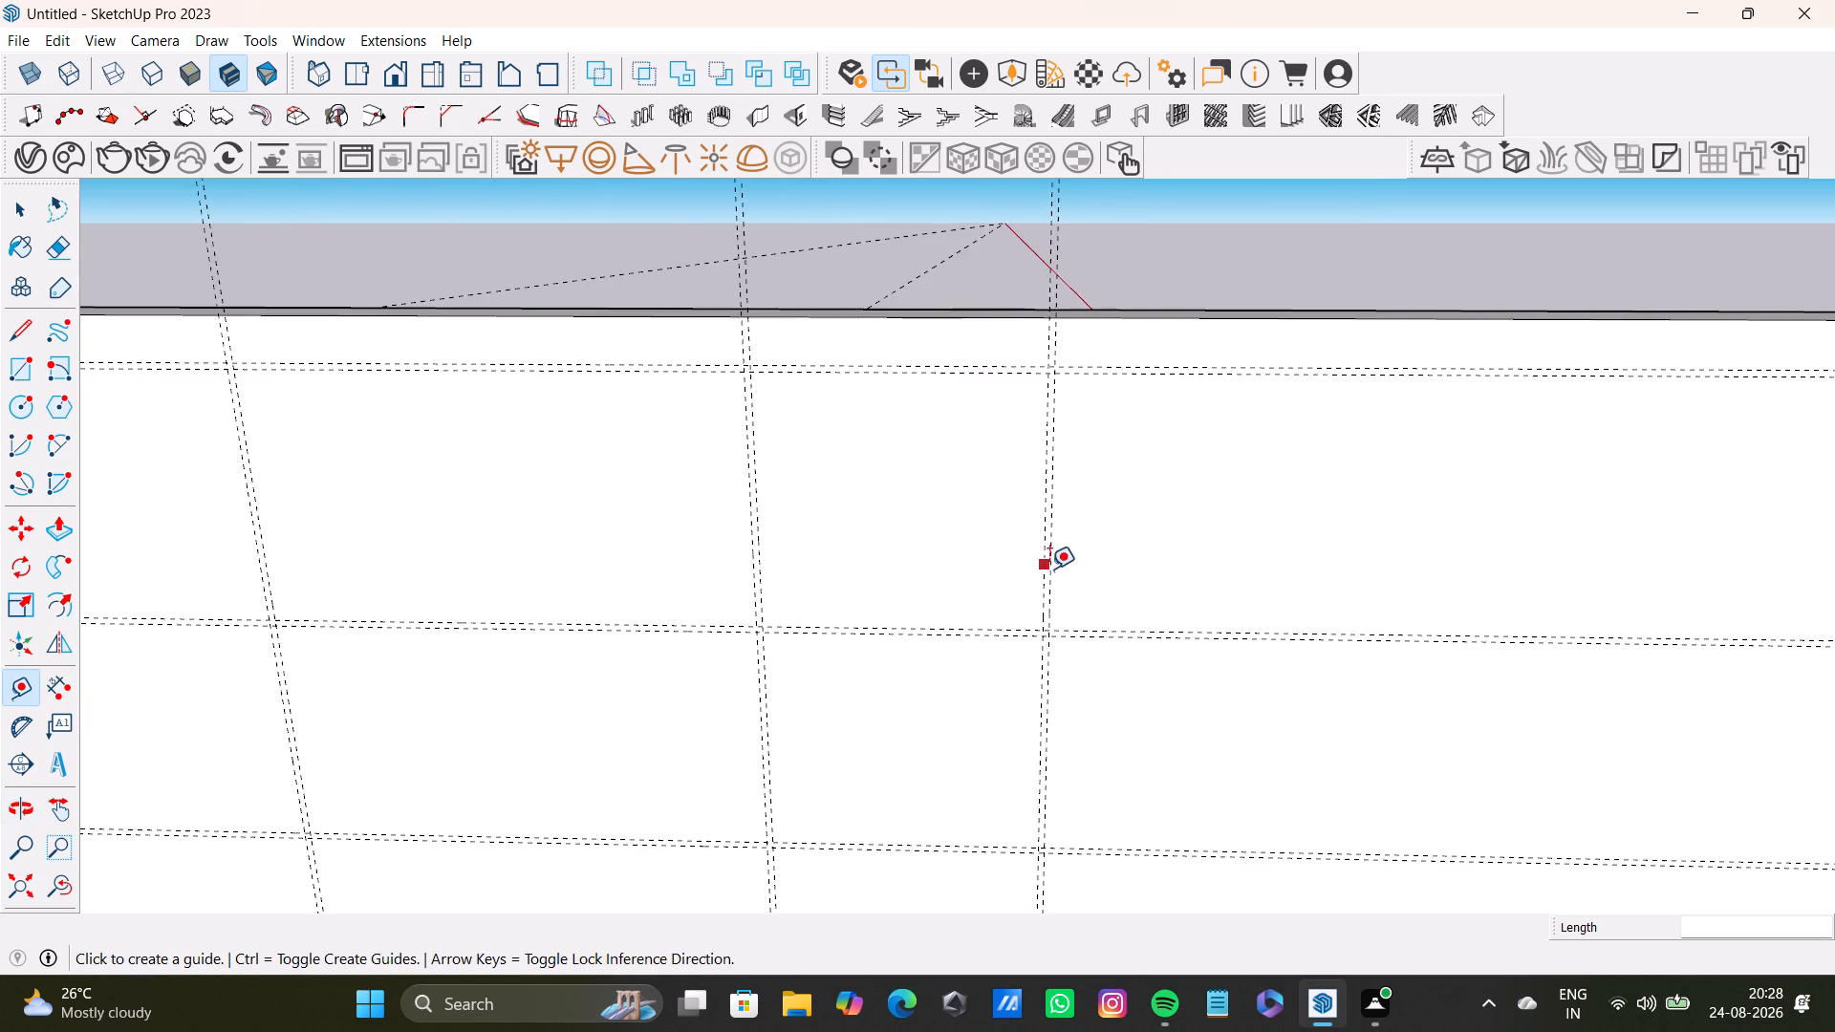
pyautogui.scroll(4, 1049, 569)
pyautogui.moveTo(1053, 594); pyautogui.dragTo(1069, 594)
pyautogui.scroll(-4, 1407, 600)
pyautogui.moveTo(1405, 600); pyautogui.dragTo(1120, 550, button='middle')
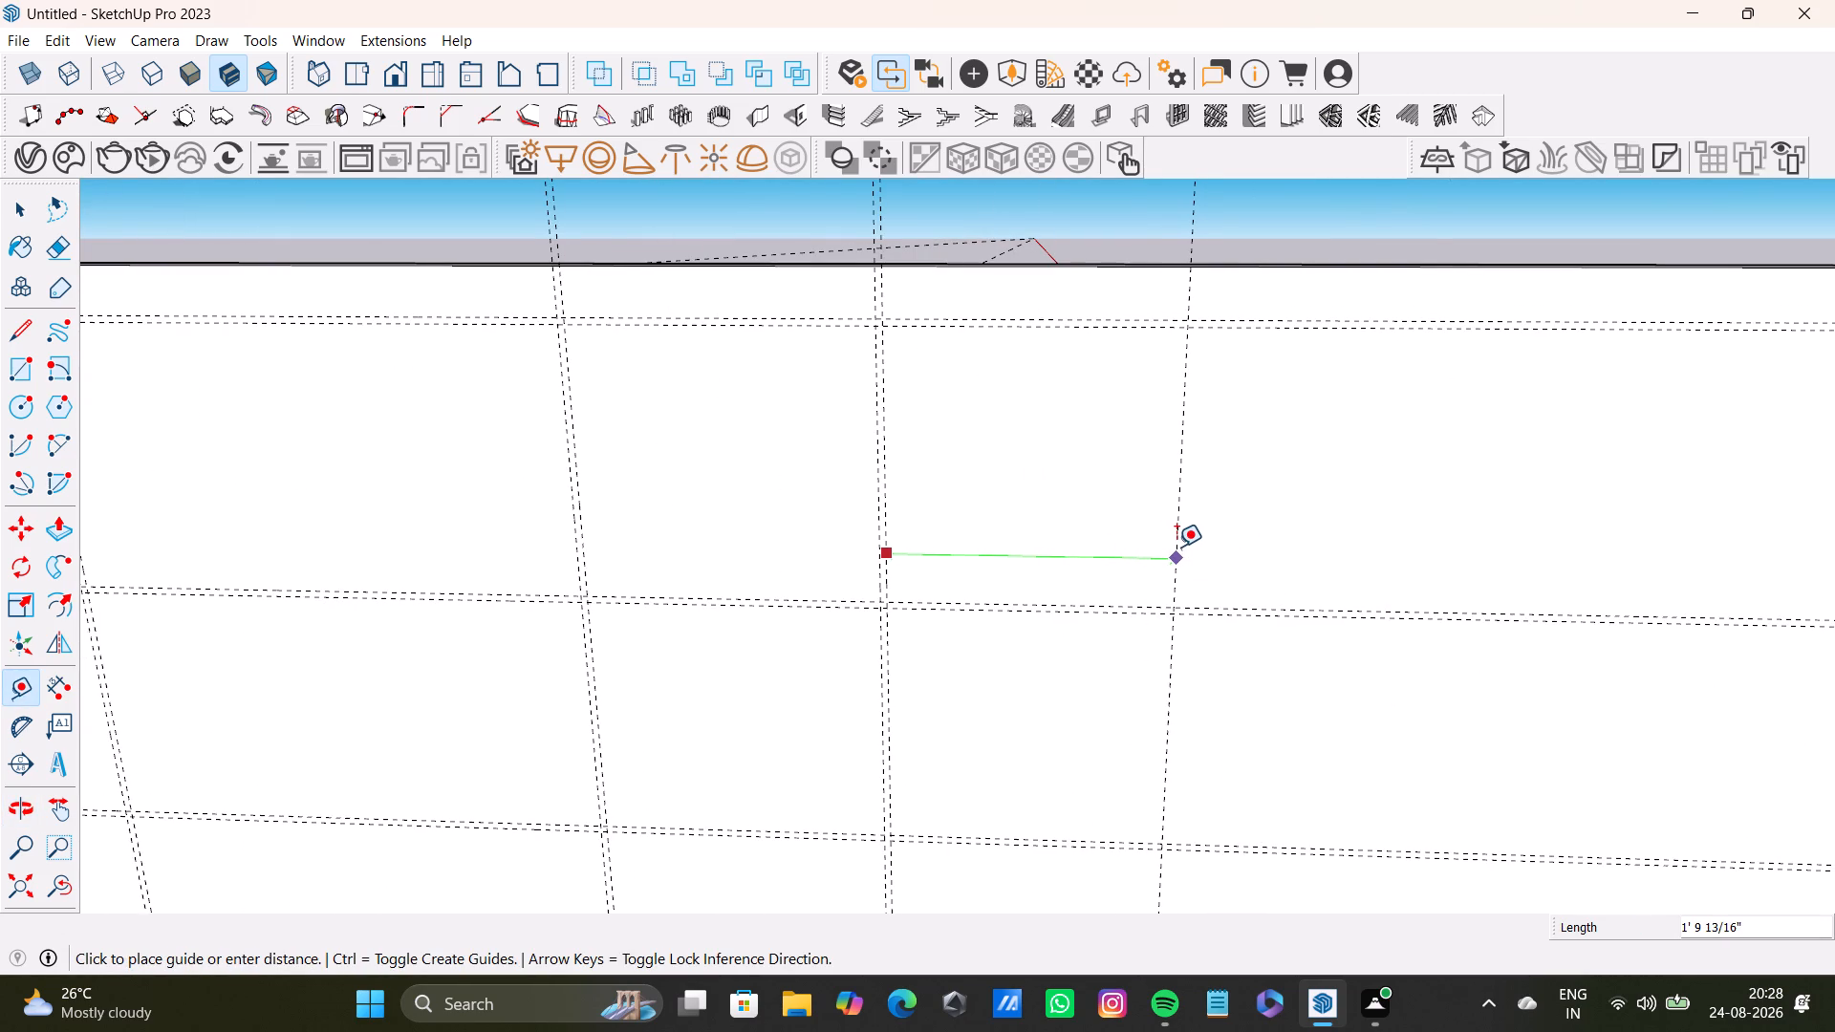
pyautogui.press('1')
pyautogui.write("'11")
pyautogui.hotkey('shift', '"')
pyautogui.press('Return')
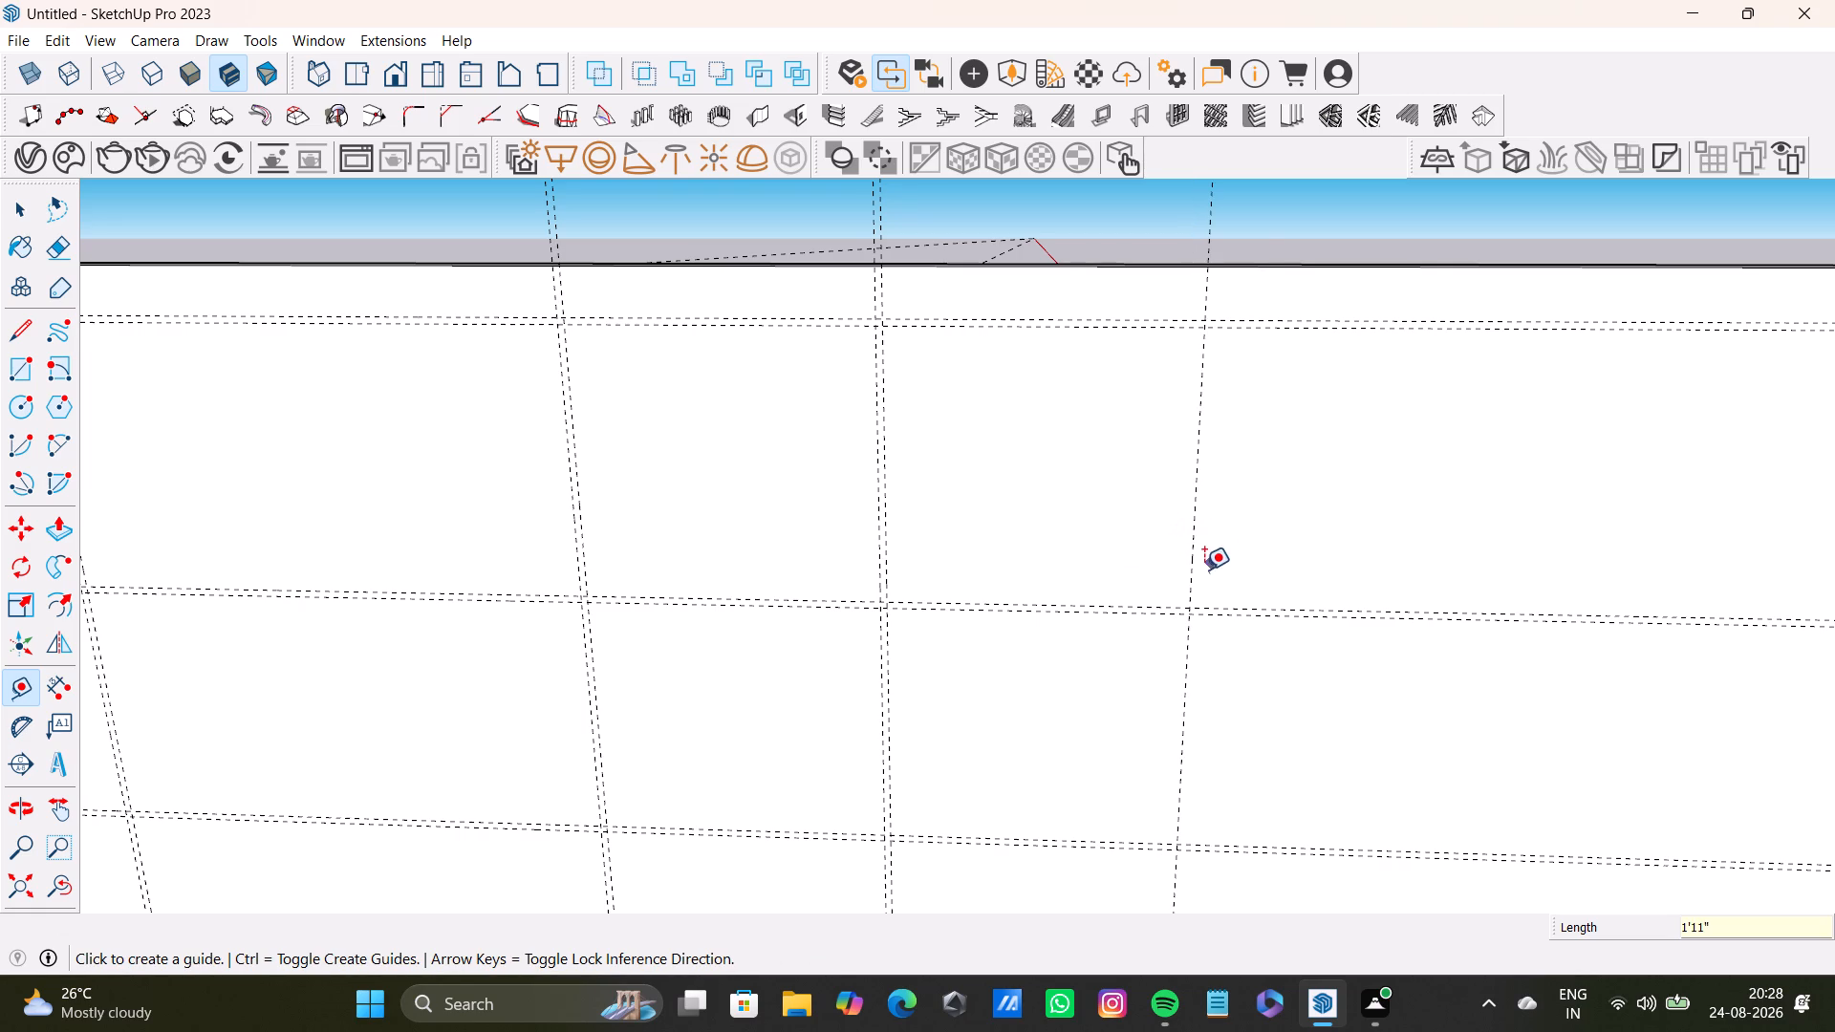
# Pair that vertical guide with a parallel guide 0.5" farther along the back wall.
pyautogui.click(1192, 588)
pyautogui.write('0.5')
pyautogui.hotkey('shift', '"')
pyautogui.press('Return')
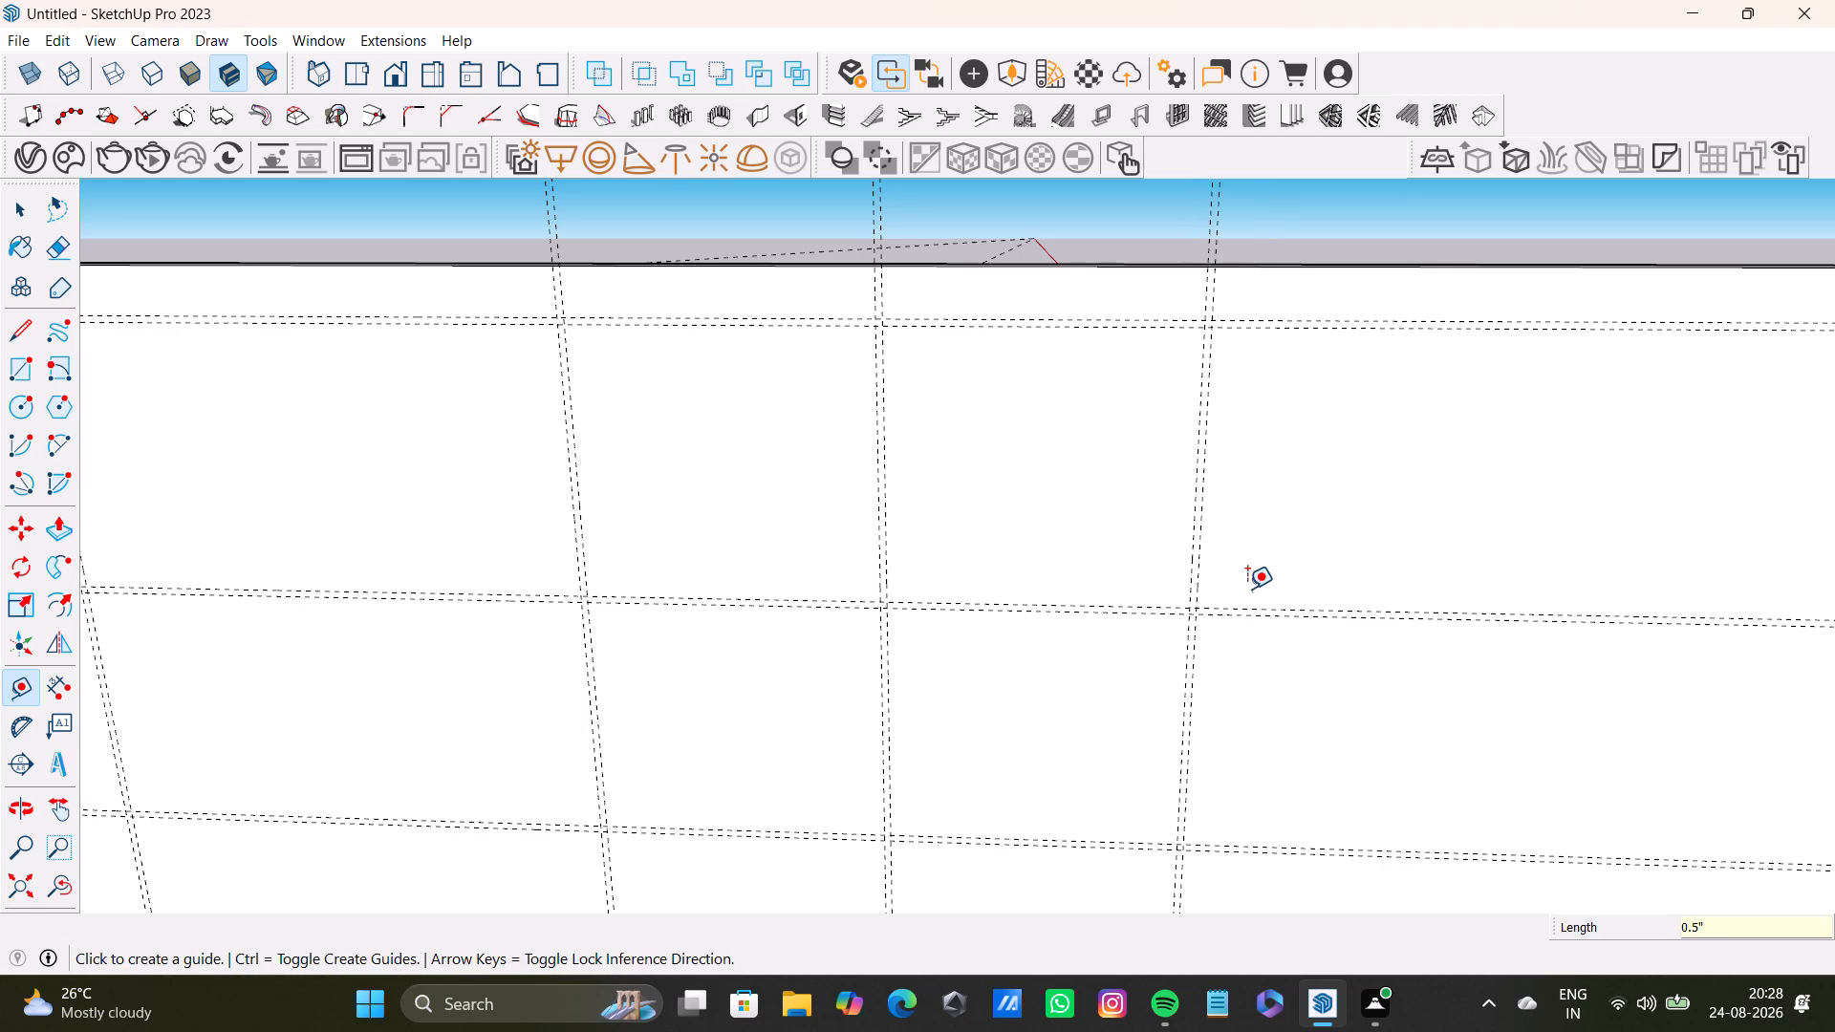
# Place one more vertical guide 1'11" beyond the newest vertical guide pair on the back wall.
pyautogui.scroll(7, 1201, 556)
pyautogui.click(1191, 619)
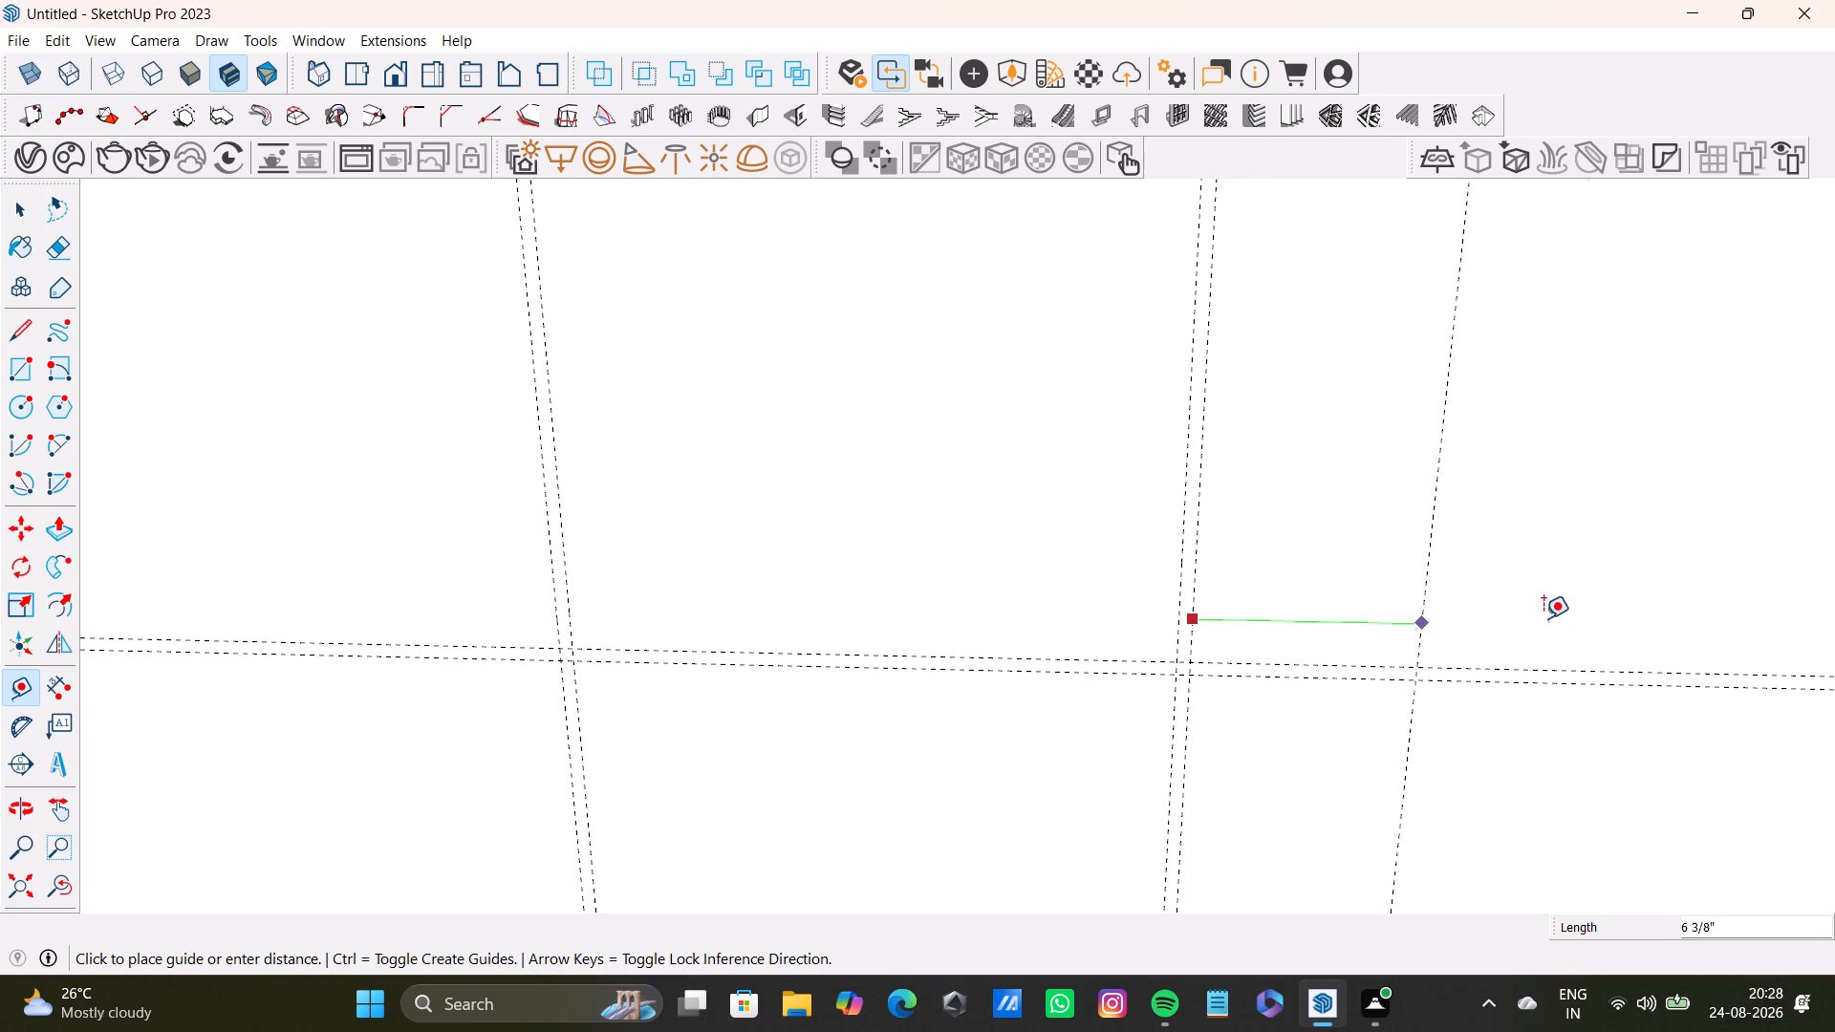
pyautogui.scroll(-7, 1521, 625)
pyautogui.moveTo(1562, 602); pyautogui.dragTo(1285, 558, button='middle')
pyautogui.write("1'11")
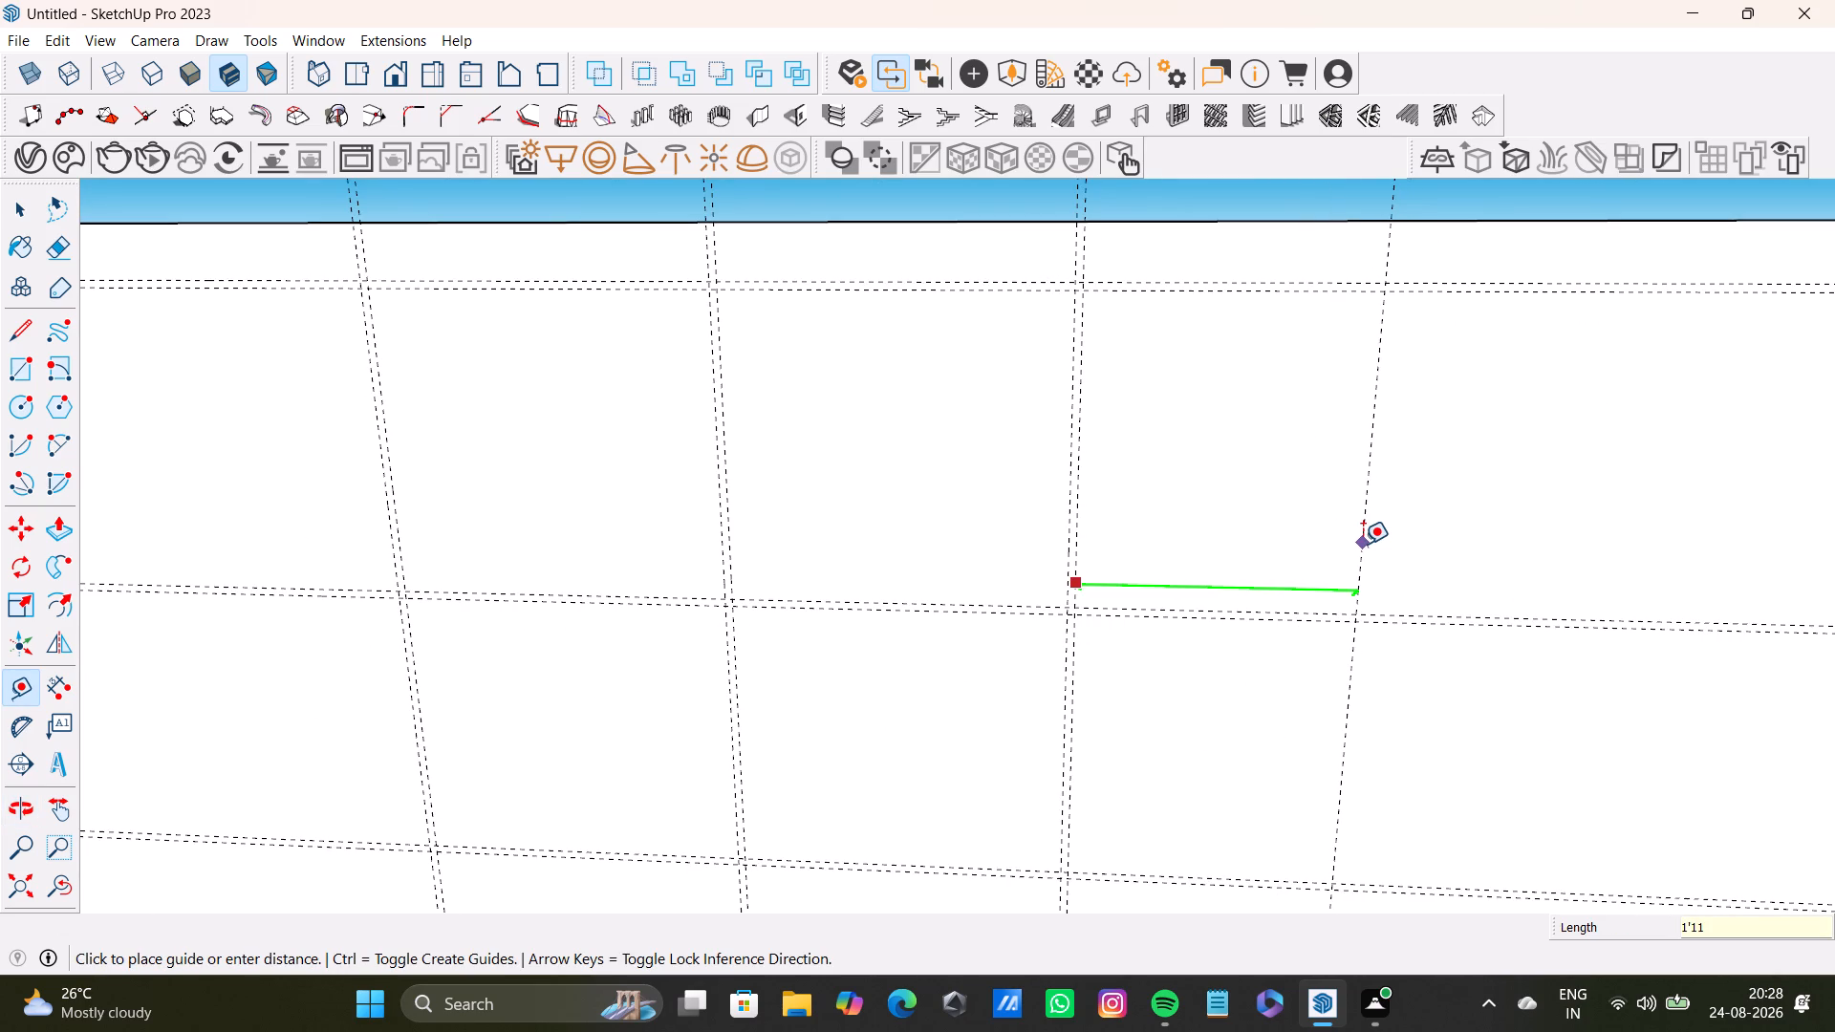
pyautogui.hotkey('shift', '"')
pyautogui.press('Return')
# Add a parallel guide 0.5" beyond this vertical guide.
pyautogui.click(1431, 598)
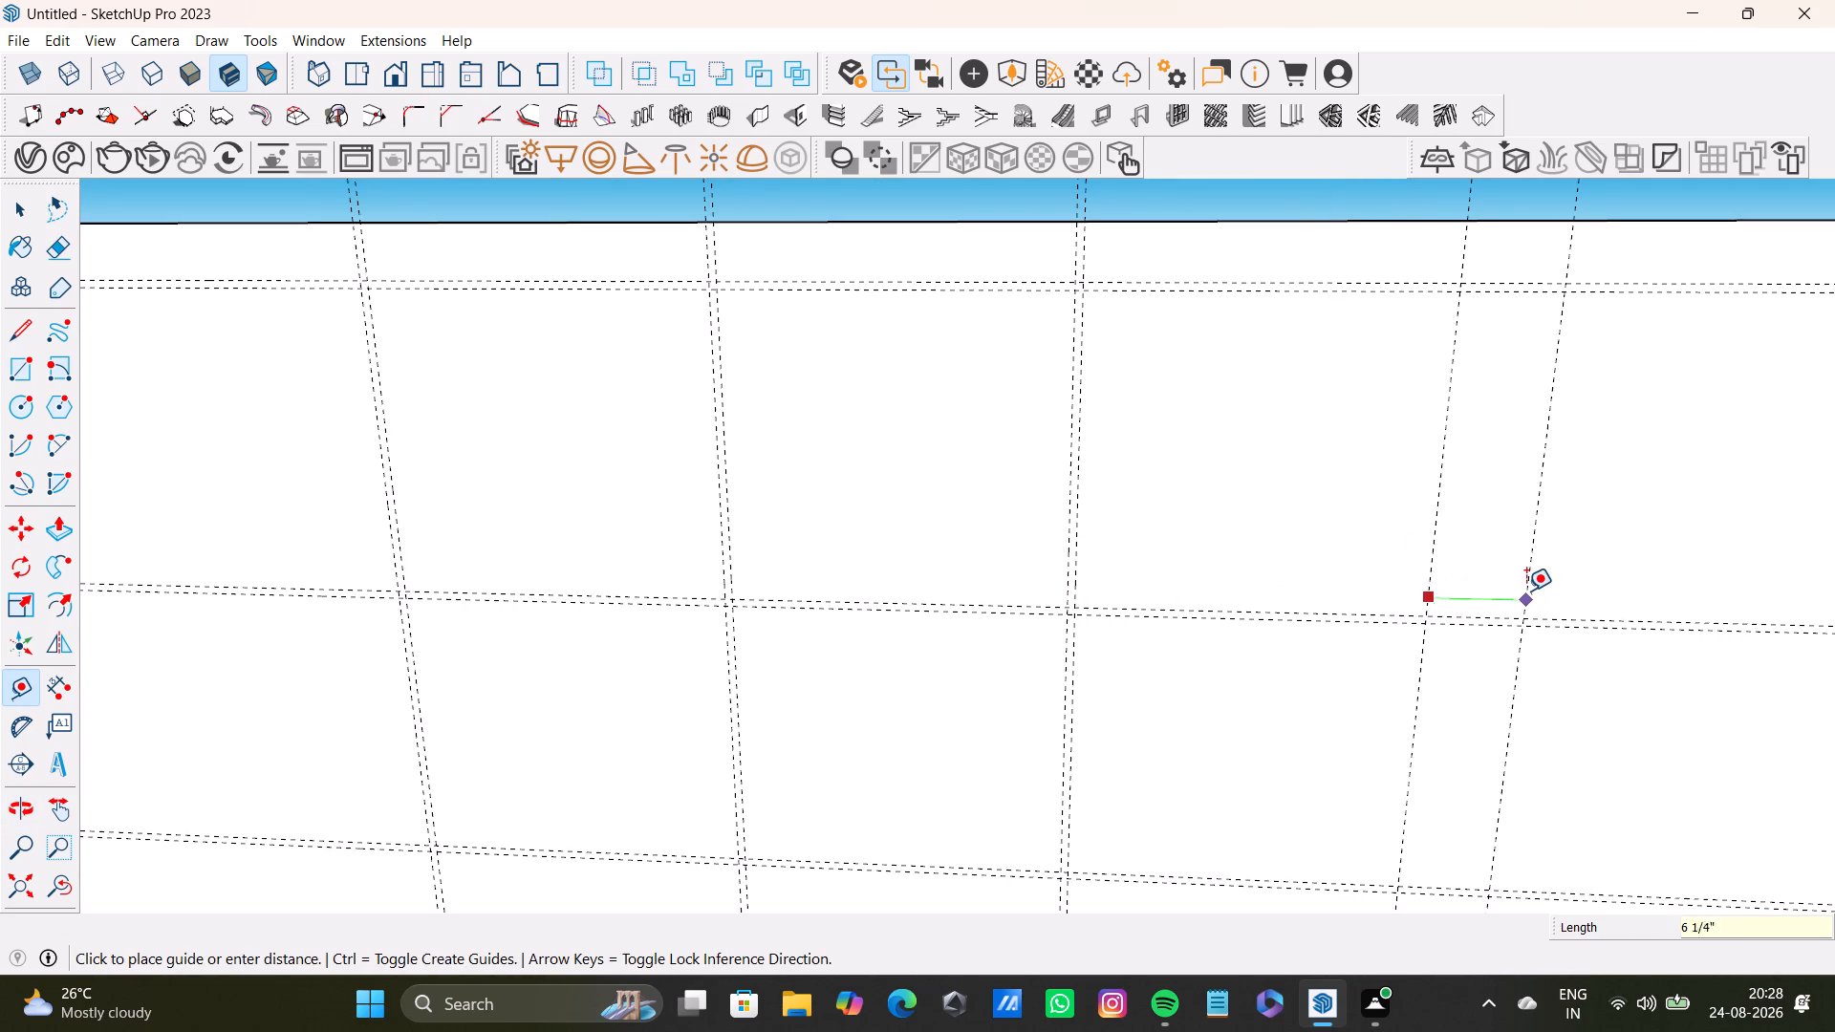
pyautogui.press('1')
pyautogui.press('BackSpace')
pyautogui.write('0.5"')
pyautogui.press('Return')
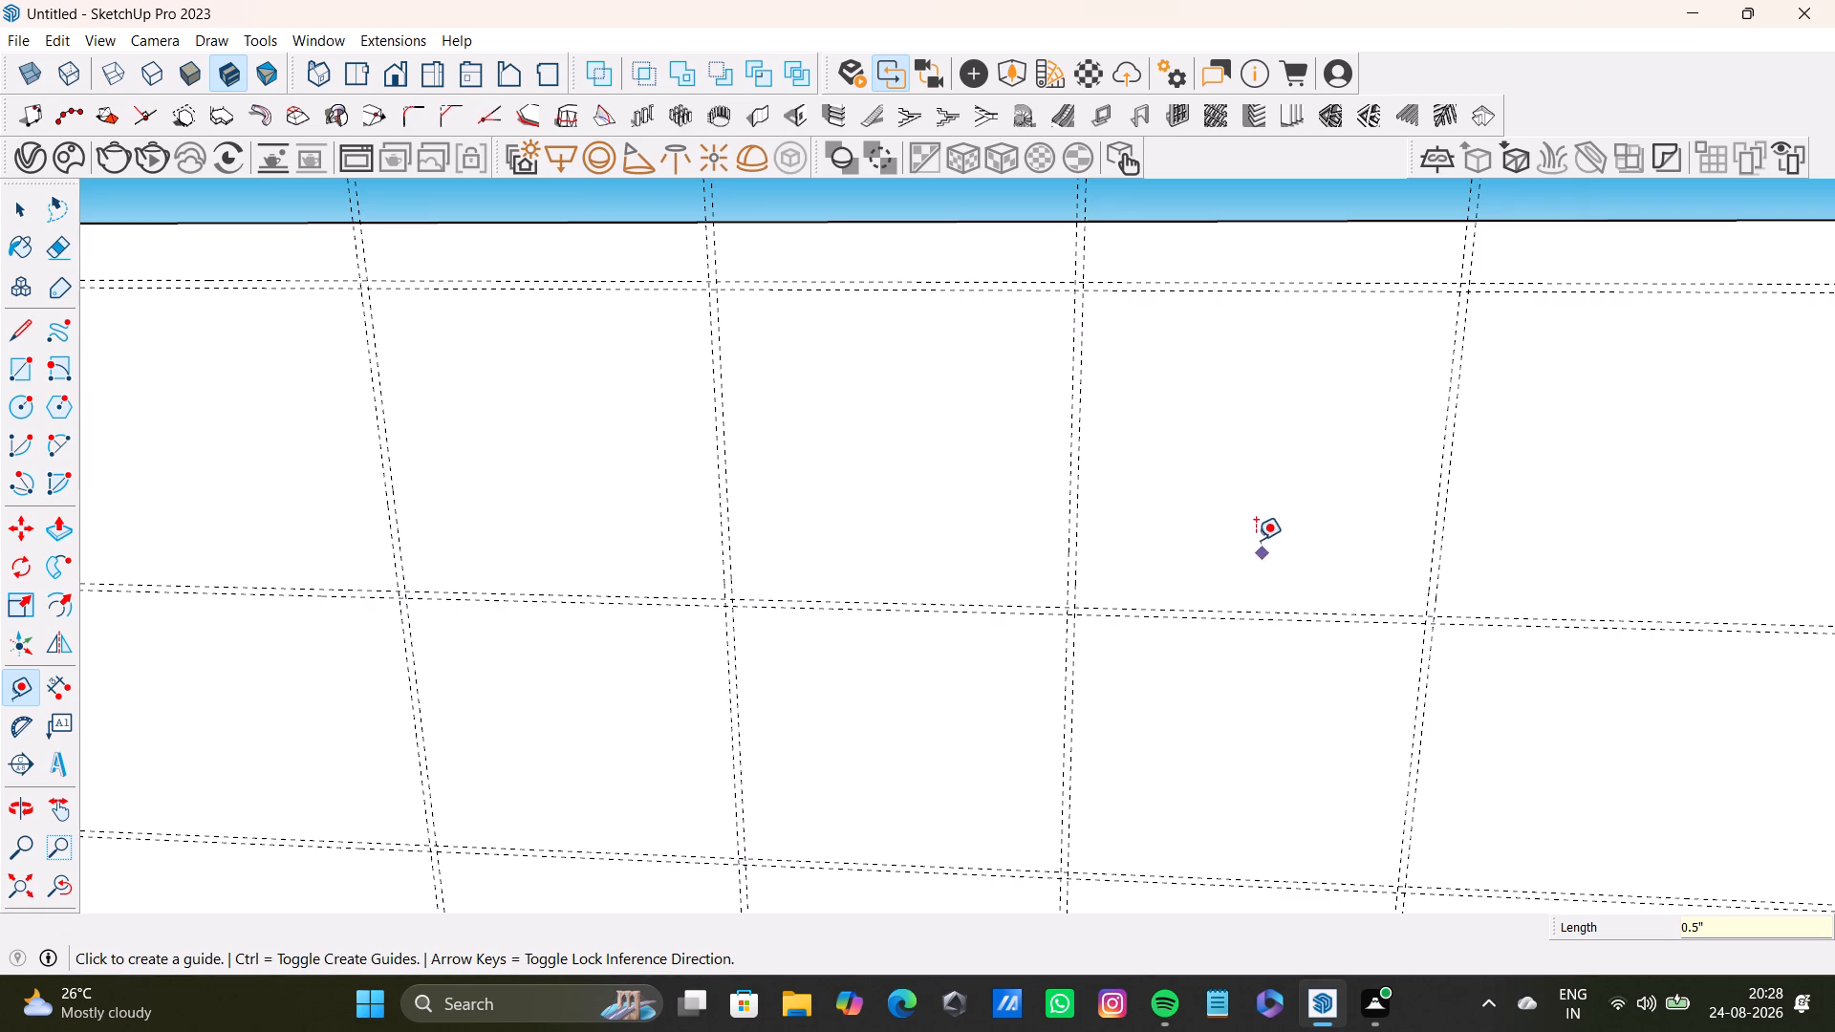
# Place a vertical guide about 3' 8 1/8" beyond the newest pair, toward the back wall's far end.
pyautogui.scroll(-8, 1281, 488)
pyautogui.keyDown('shift'); pyautogui.moveTo(1282, 578); pyautogui.dragTo(921, 573, button='middle'); pyautogui.keyUp('shift')
pyautogui.scroll(8, 989, 548)
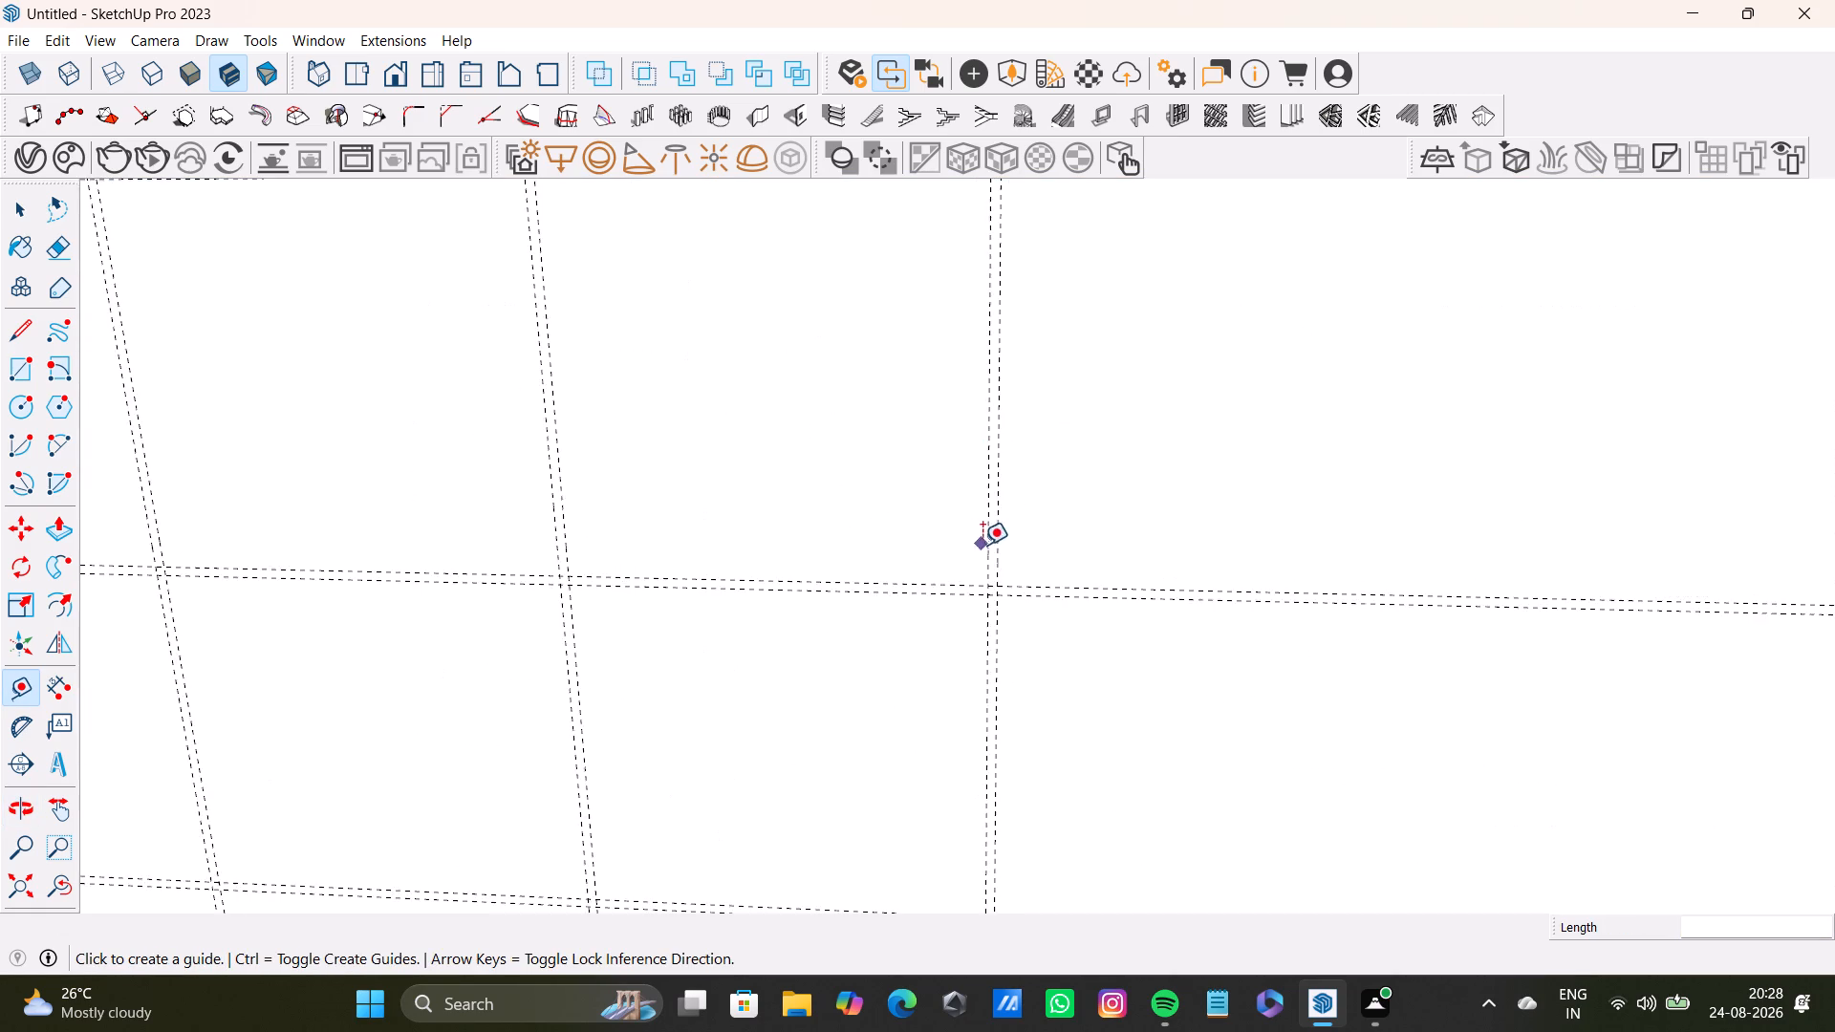
pyautogui.scroll(5, 982, 545)
pyautogui.click(1002, 574)
pyautogui.scroll(-13, 1257, 607)
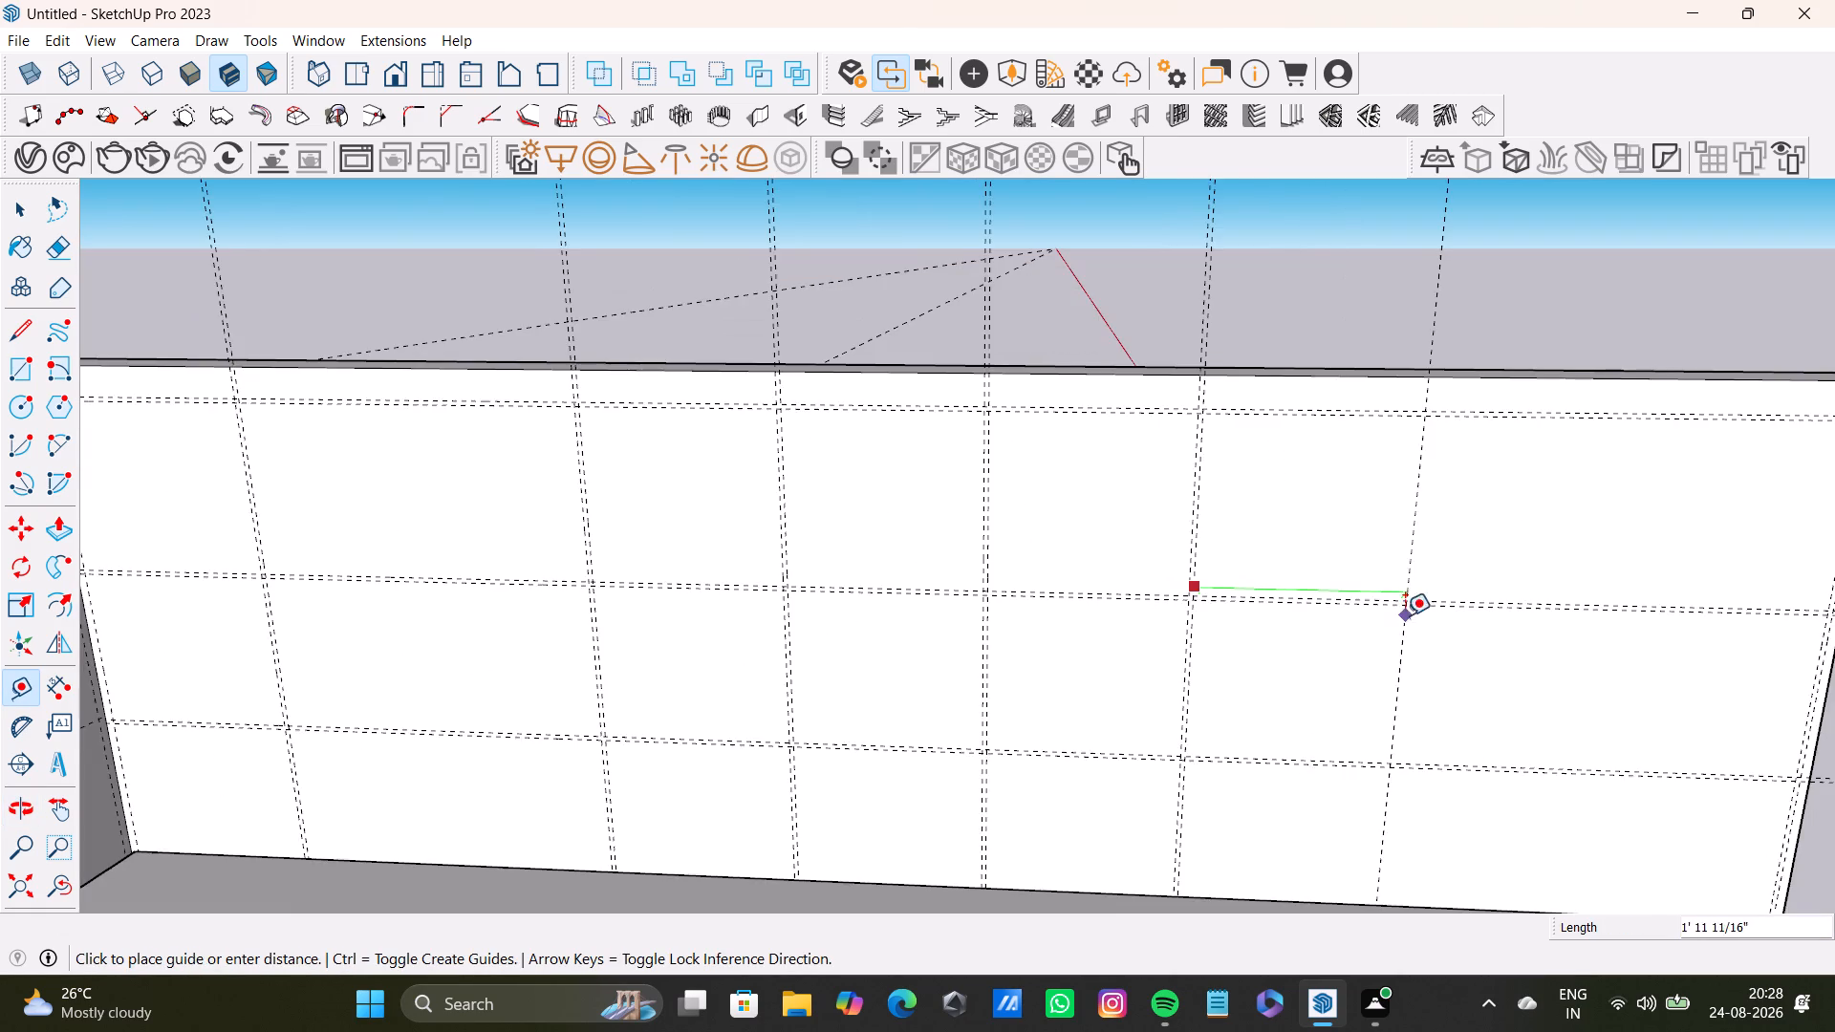
pyautogui.moveTo(1405, 615); pyautogui.dragTo(1217, 575, button='middle')
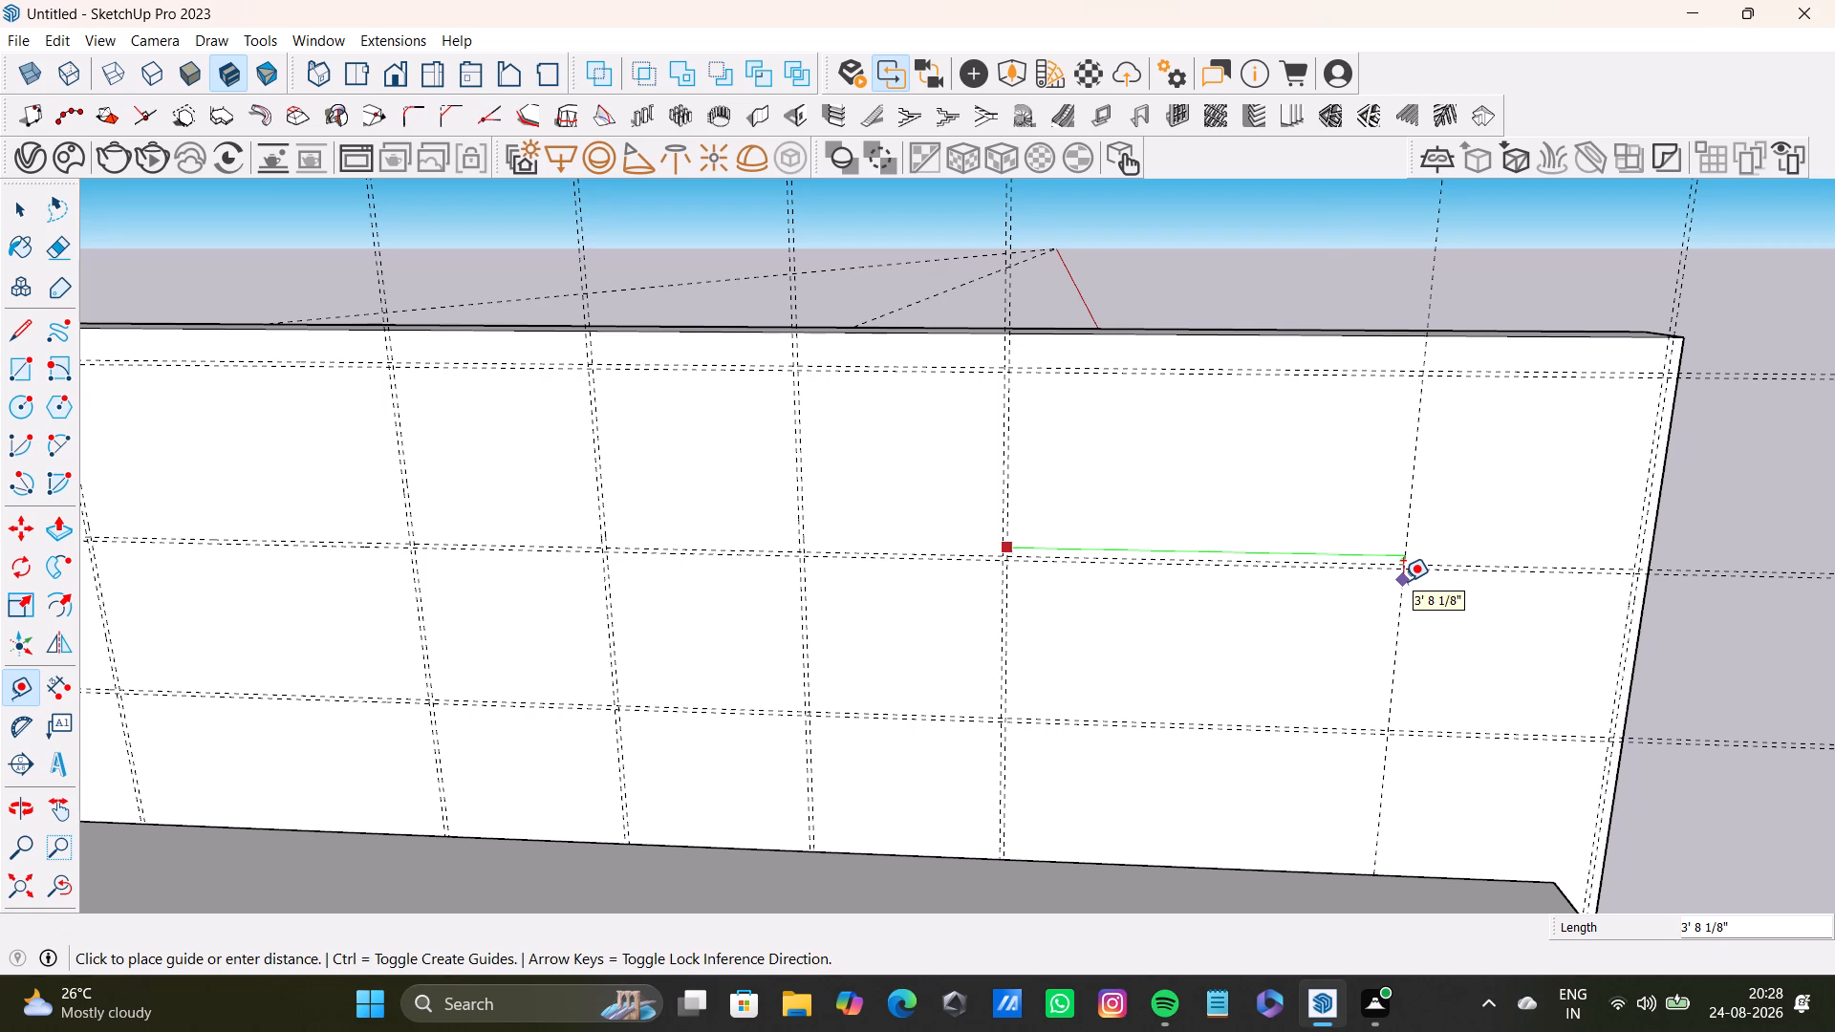
pyautogui.click(1403, 581)
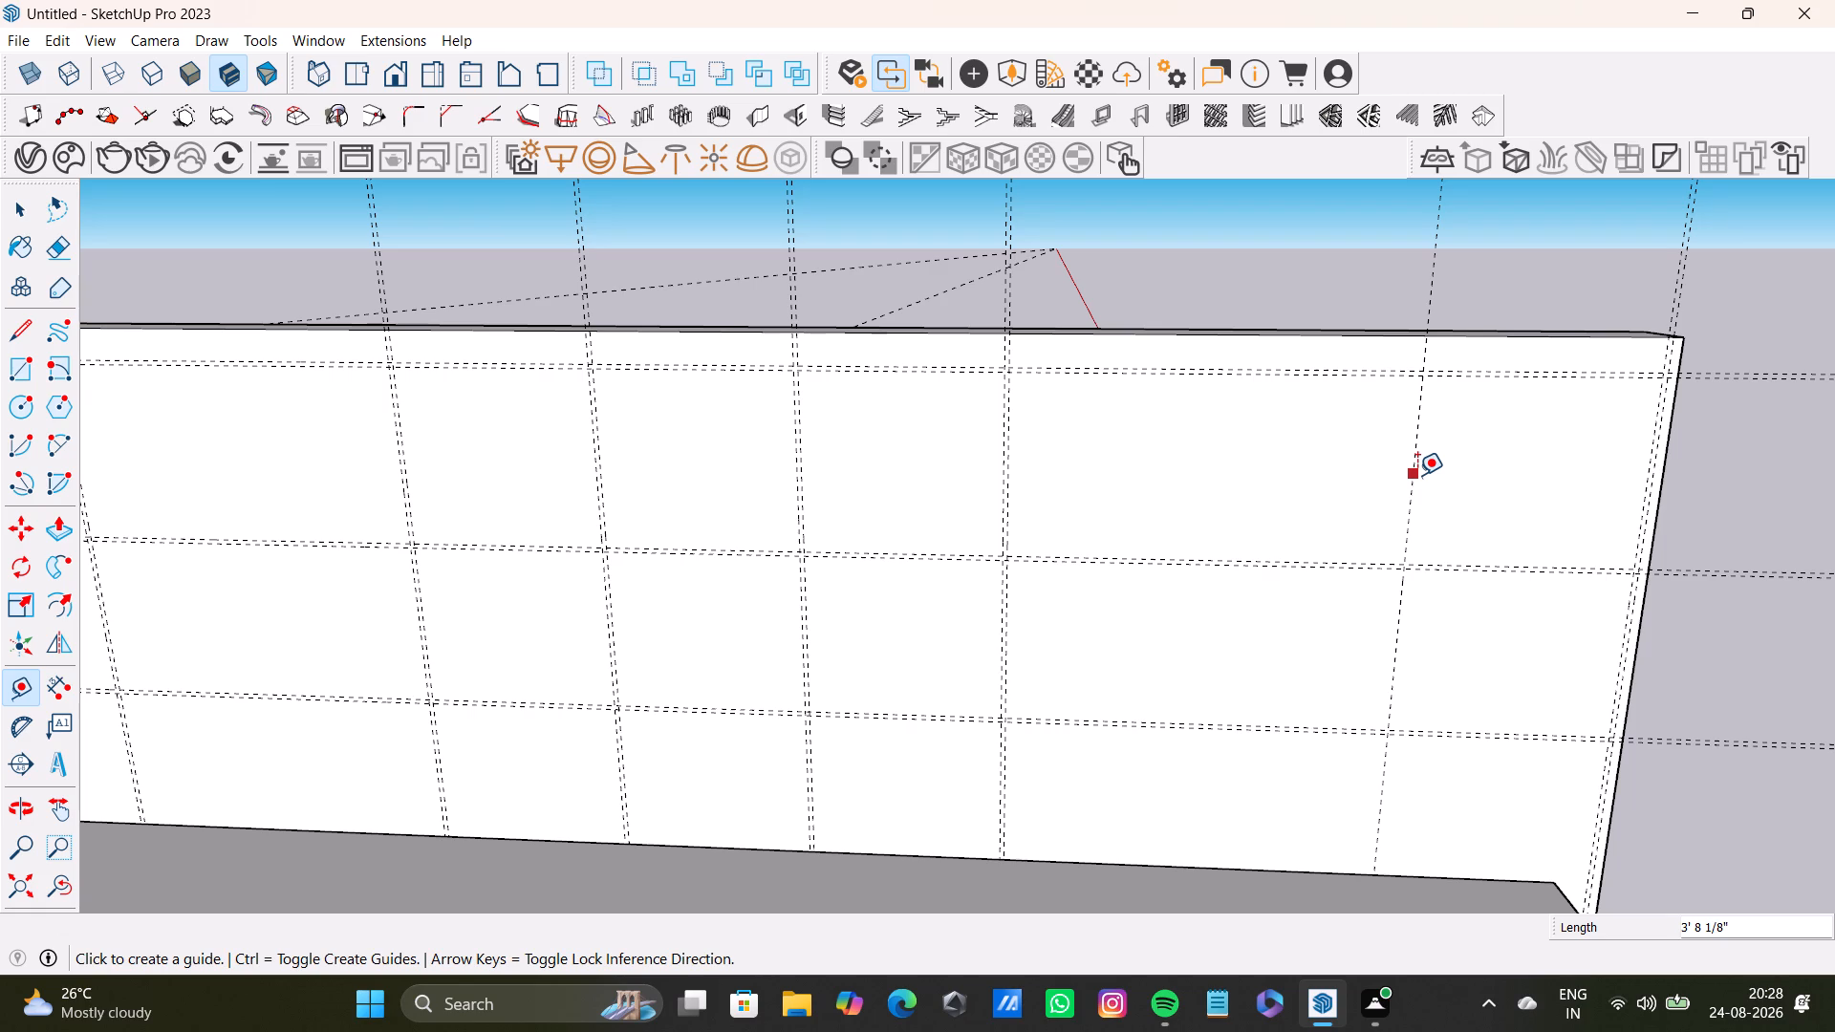
# Add a parallel guide 0.5" from the last vertical guide, on the side facing the earlier guide pairs.
pyautogui.click(1411, 502)
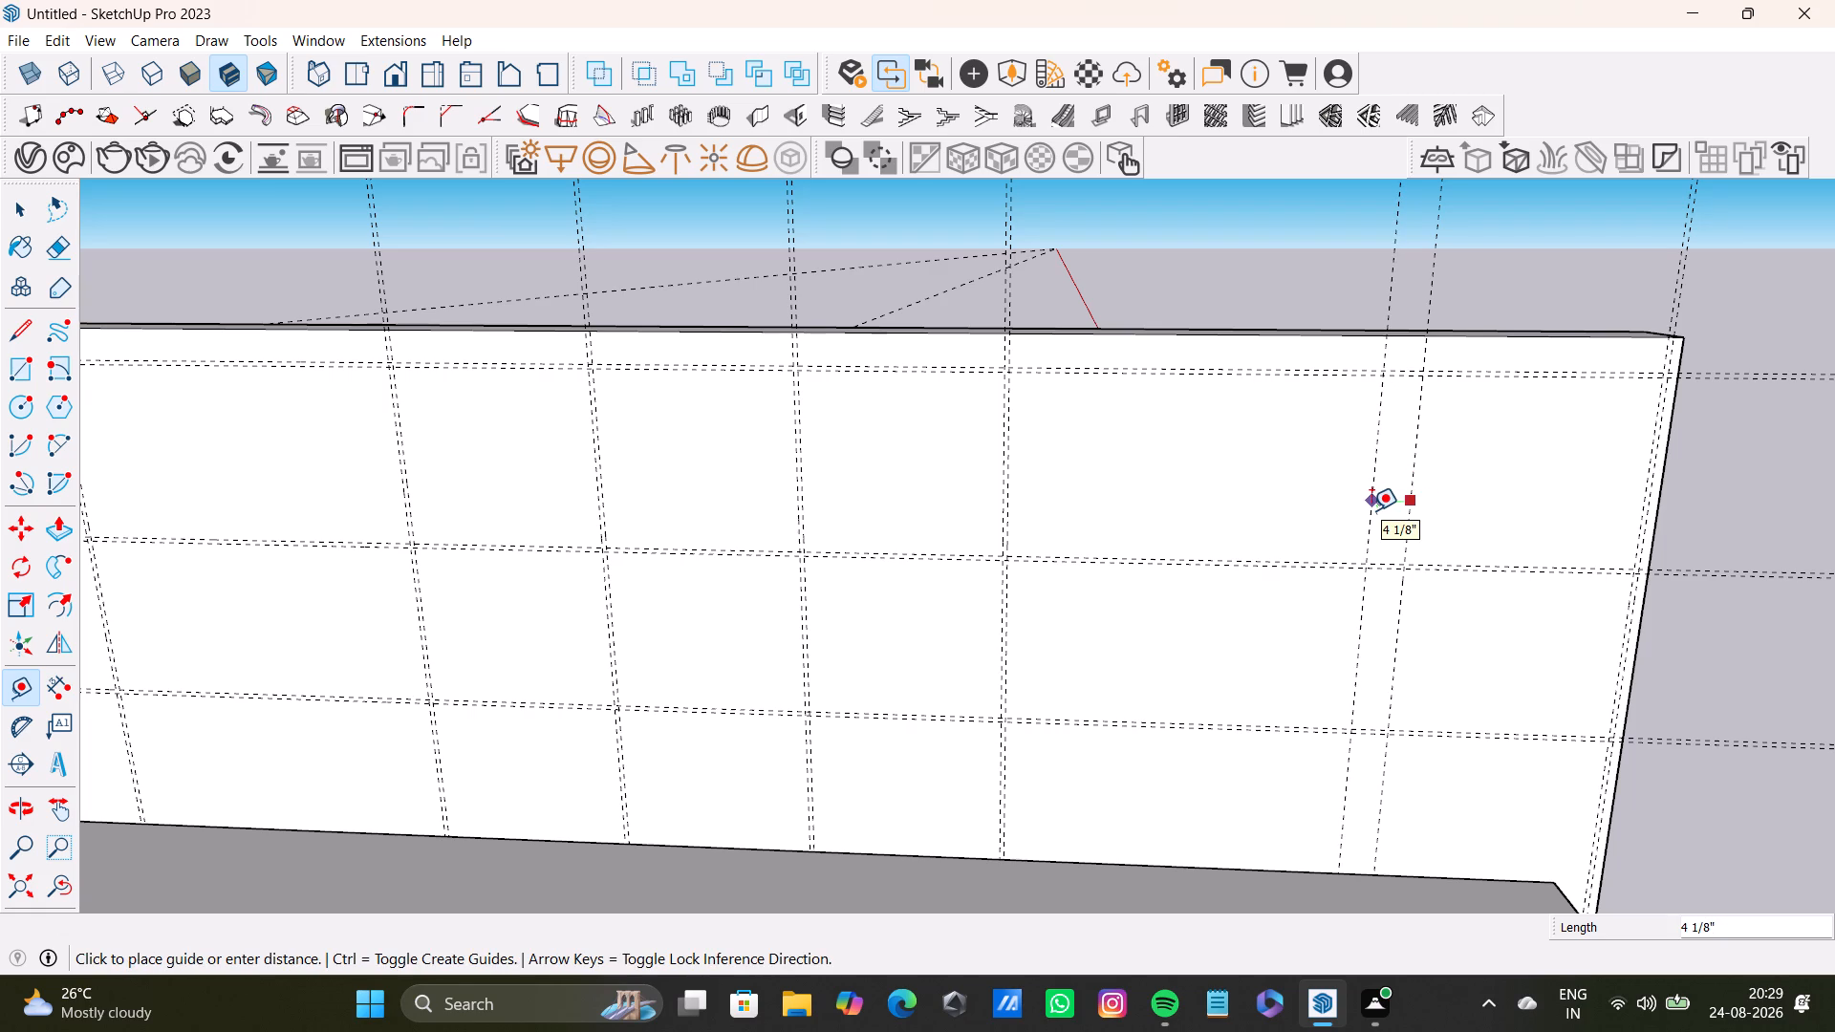
pyautogui.write('0.5')
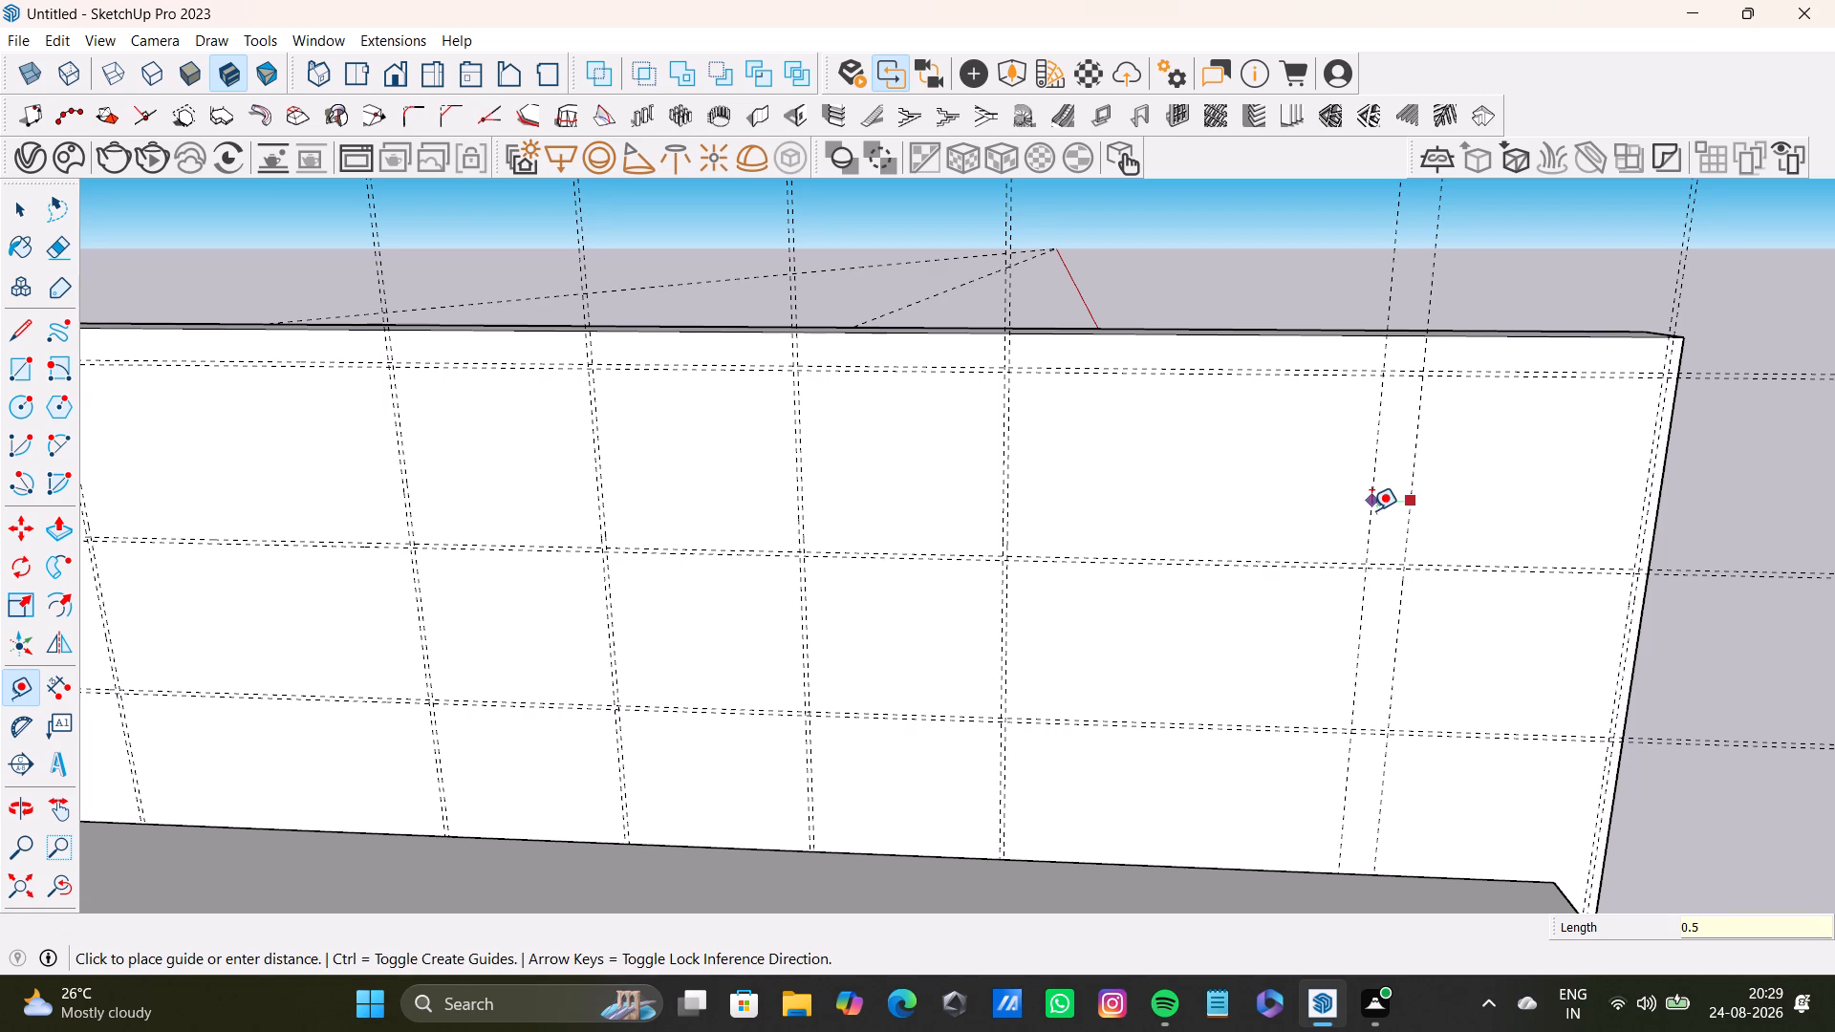
pyautogui.hotkey('shift', '"')
pyautogui.press('Return')
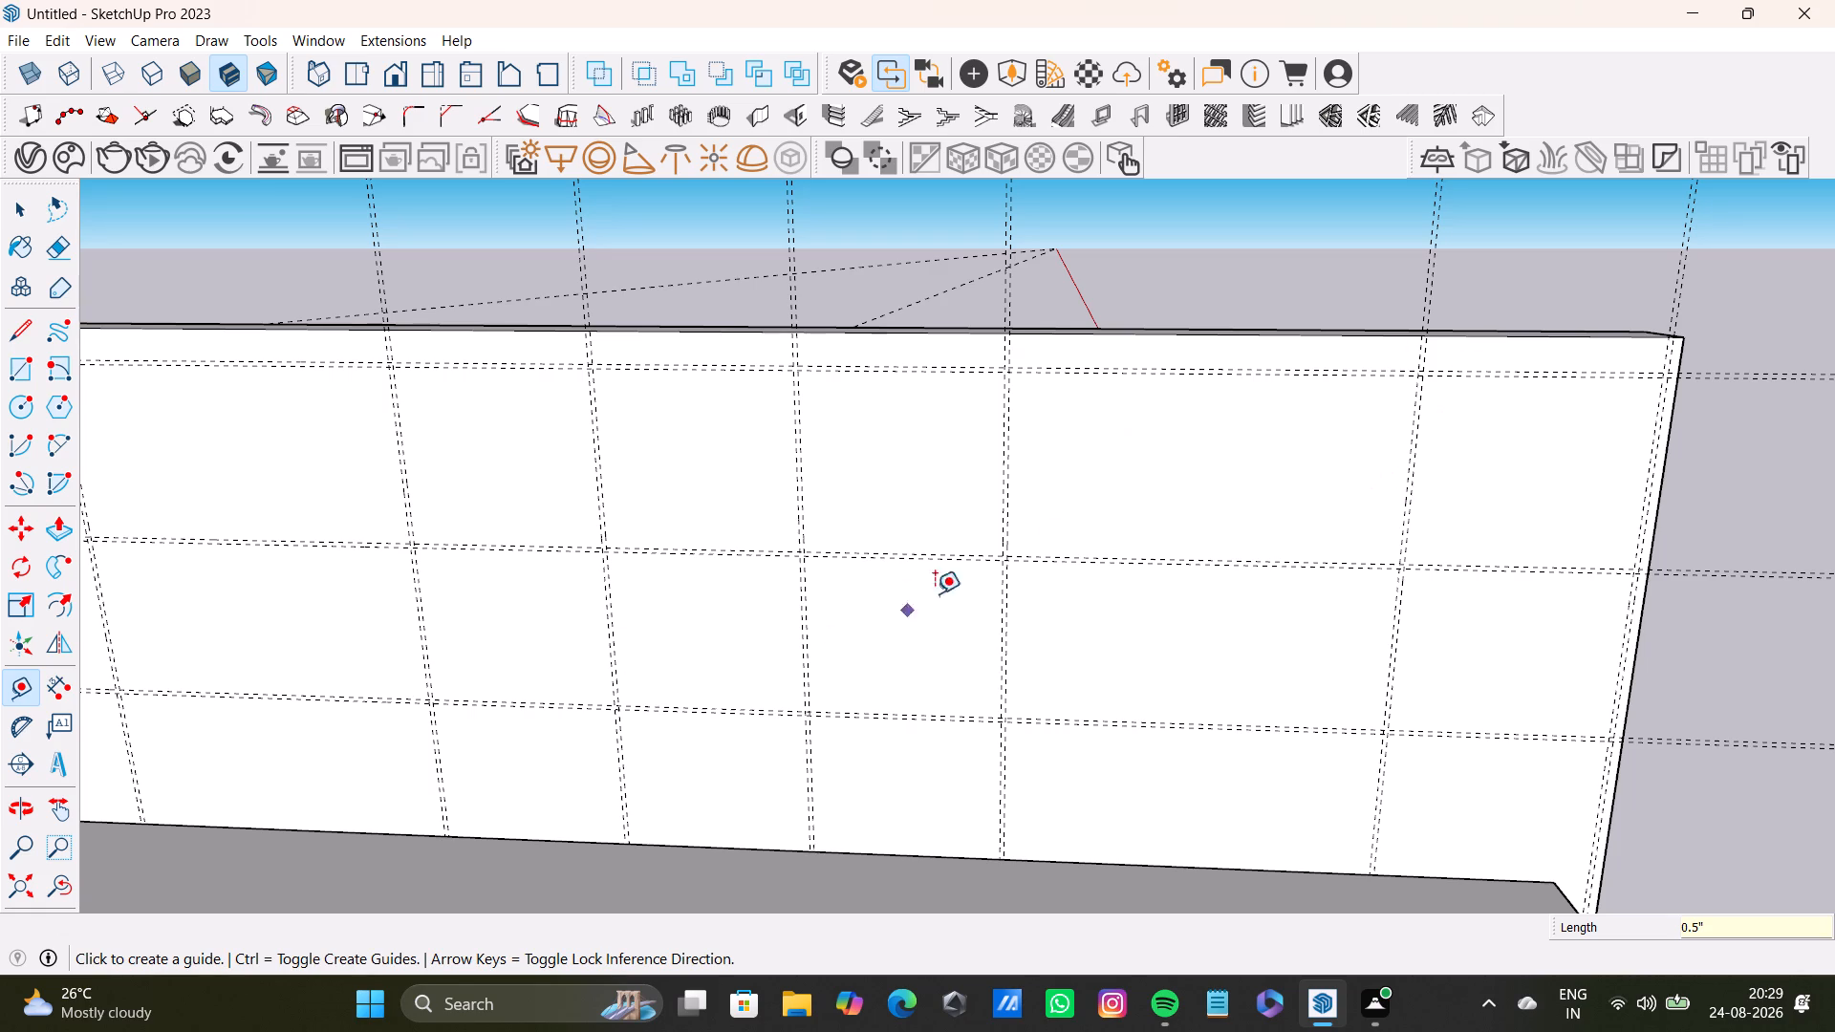
# Examine the guide grid along the whole back wall, from the dark side wall's corner to the far end.
pyautogui.scroll(-7, 1075, 534)
pyautogui.keyDown('shift'); pyautogui.moveTo(1066, 552); pyautogui.dragTo(1379, 543, button='middle'); pyautogui.keyUp('shift')
pyautogui.scroll(3, 894, 545)
pyautogui.moveTo(911, 527); pyautogui.dragTo(1029, 725, button='middle')
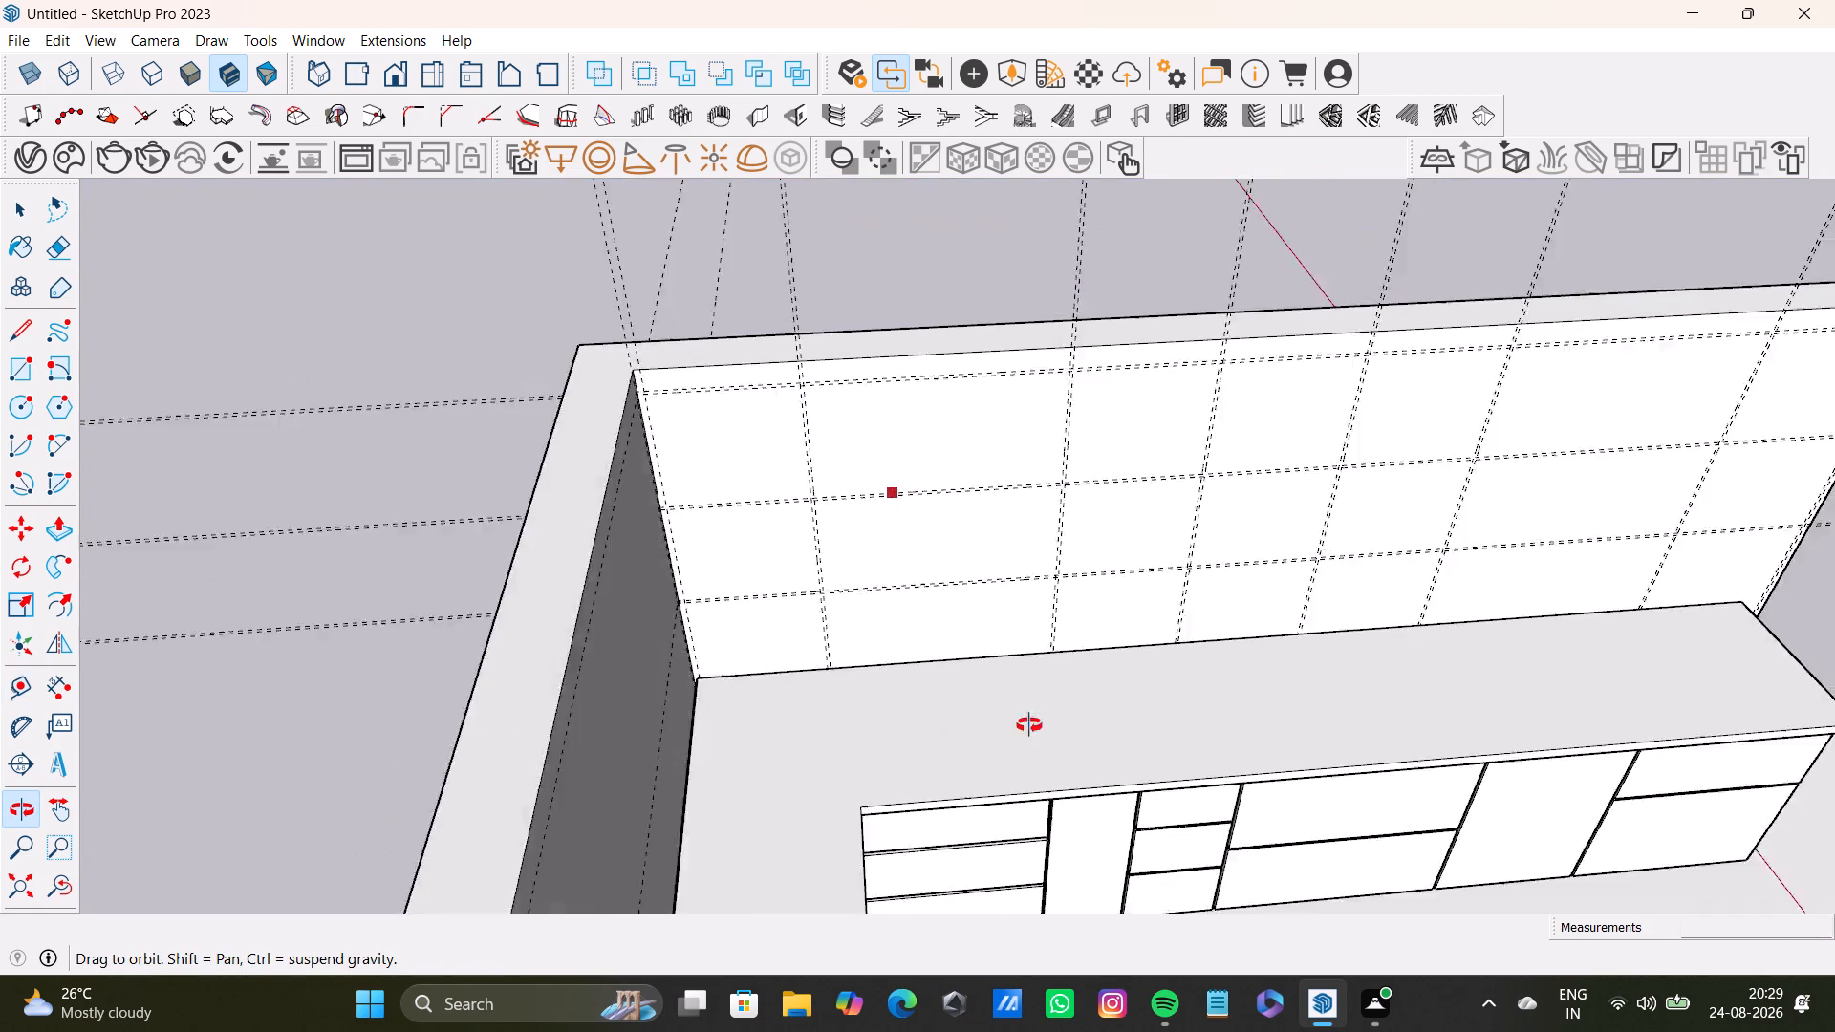
pyautogui.moveTo(1029, 725); pyautogui.dragTo(510, 609, button='middle')
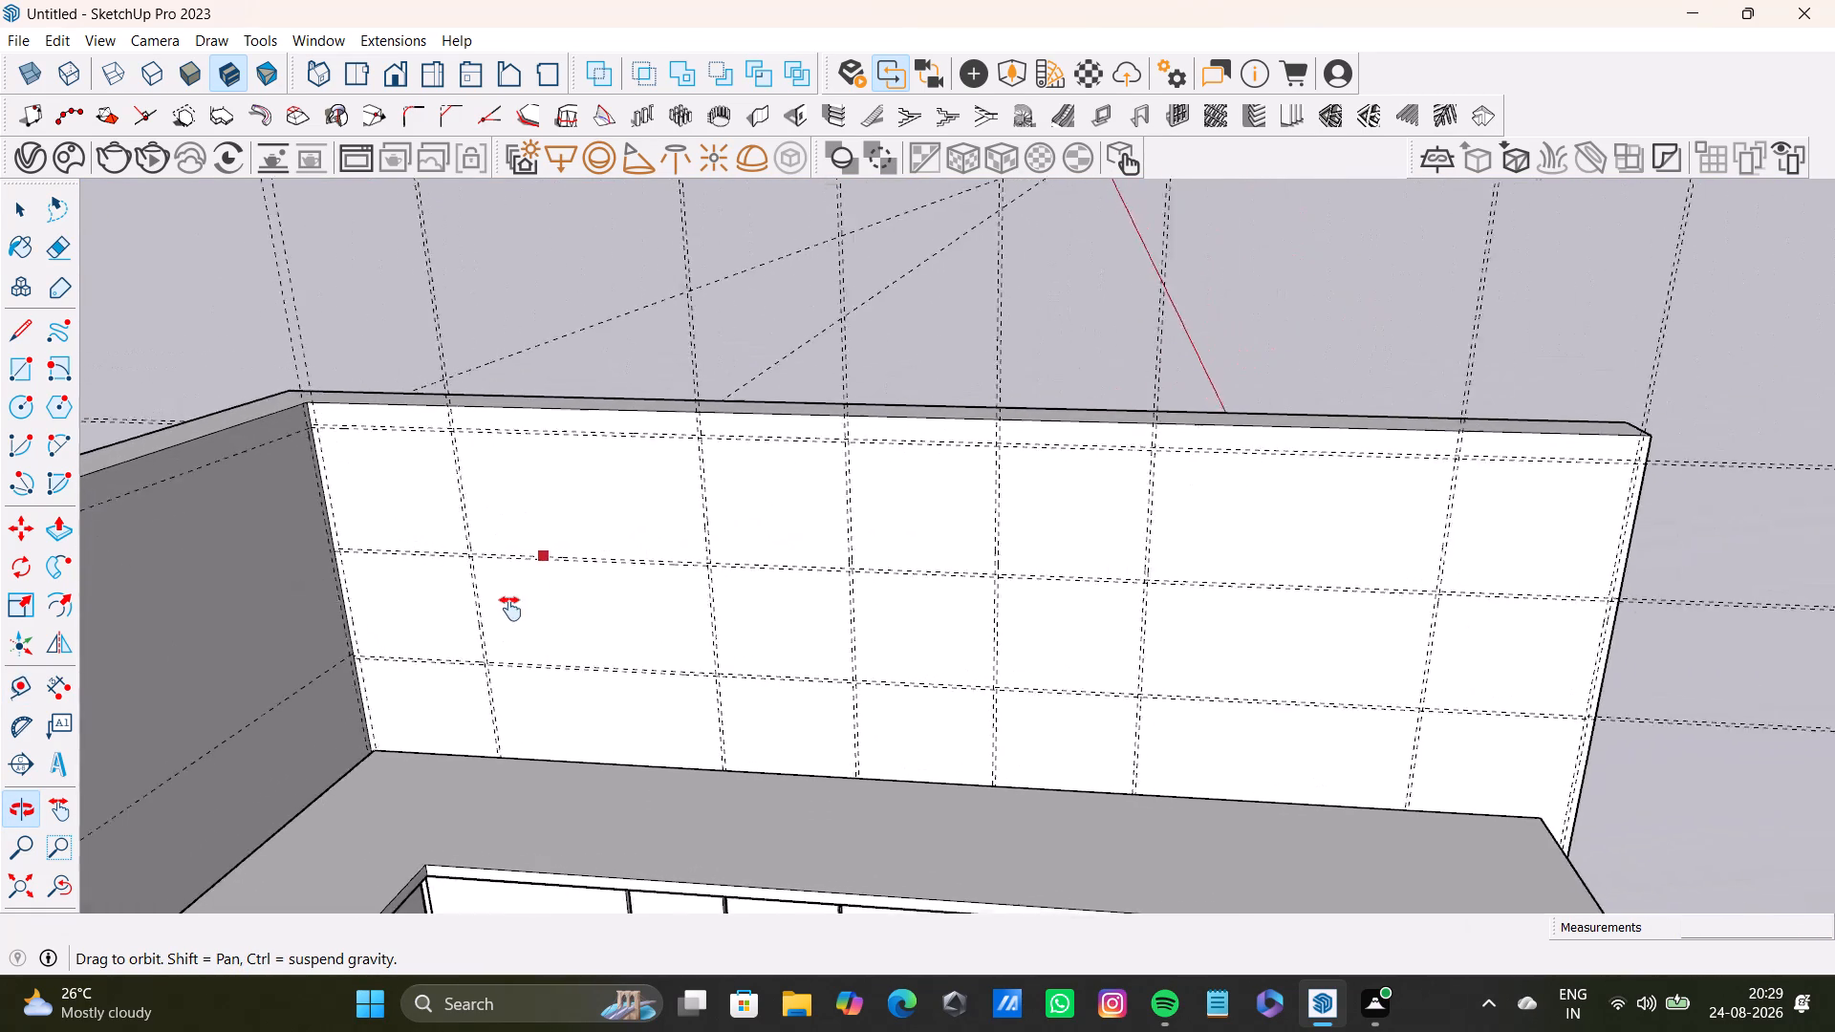
pyautogui.moveTo(510, 609); pyautogui.dragTo(507, 611, button='middle')
pyautogui.scroll(3, 1393, 599)
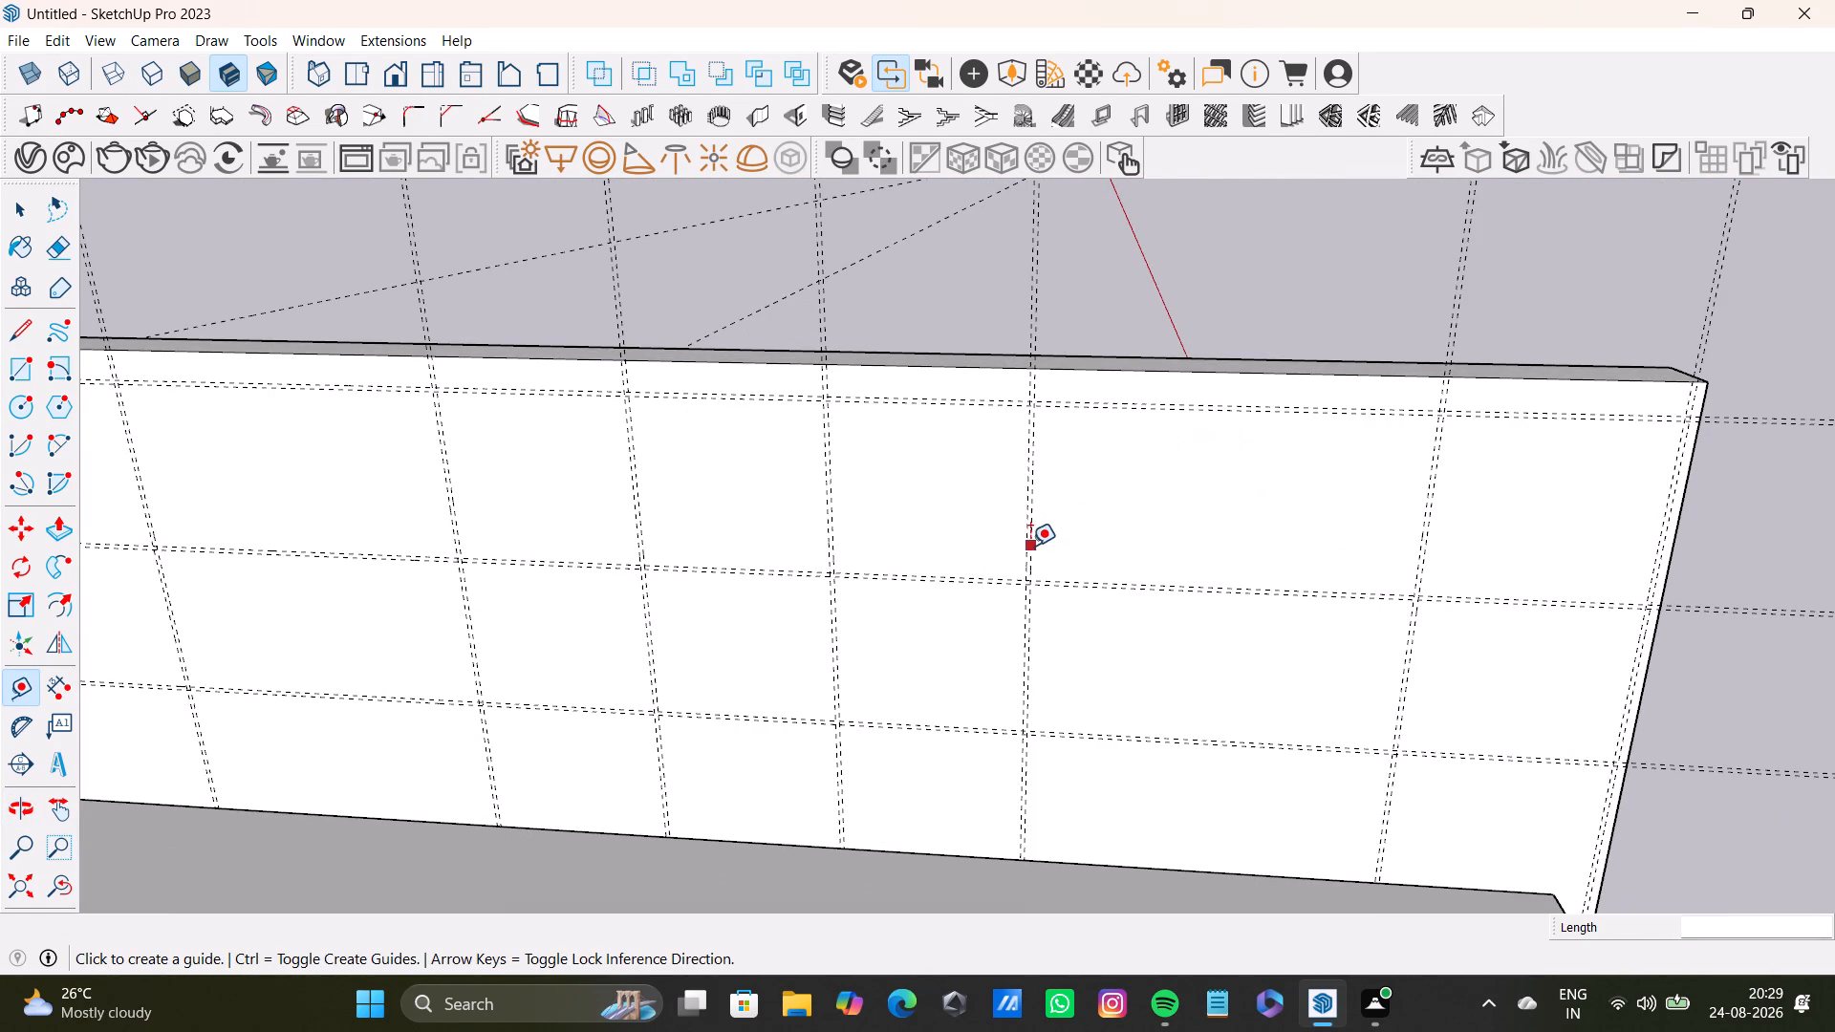
pyautogui.press('space')
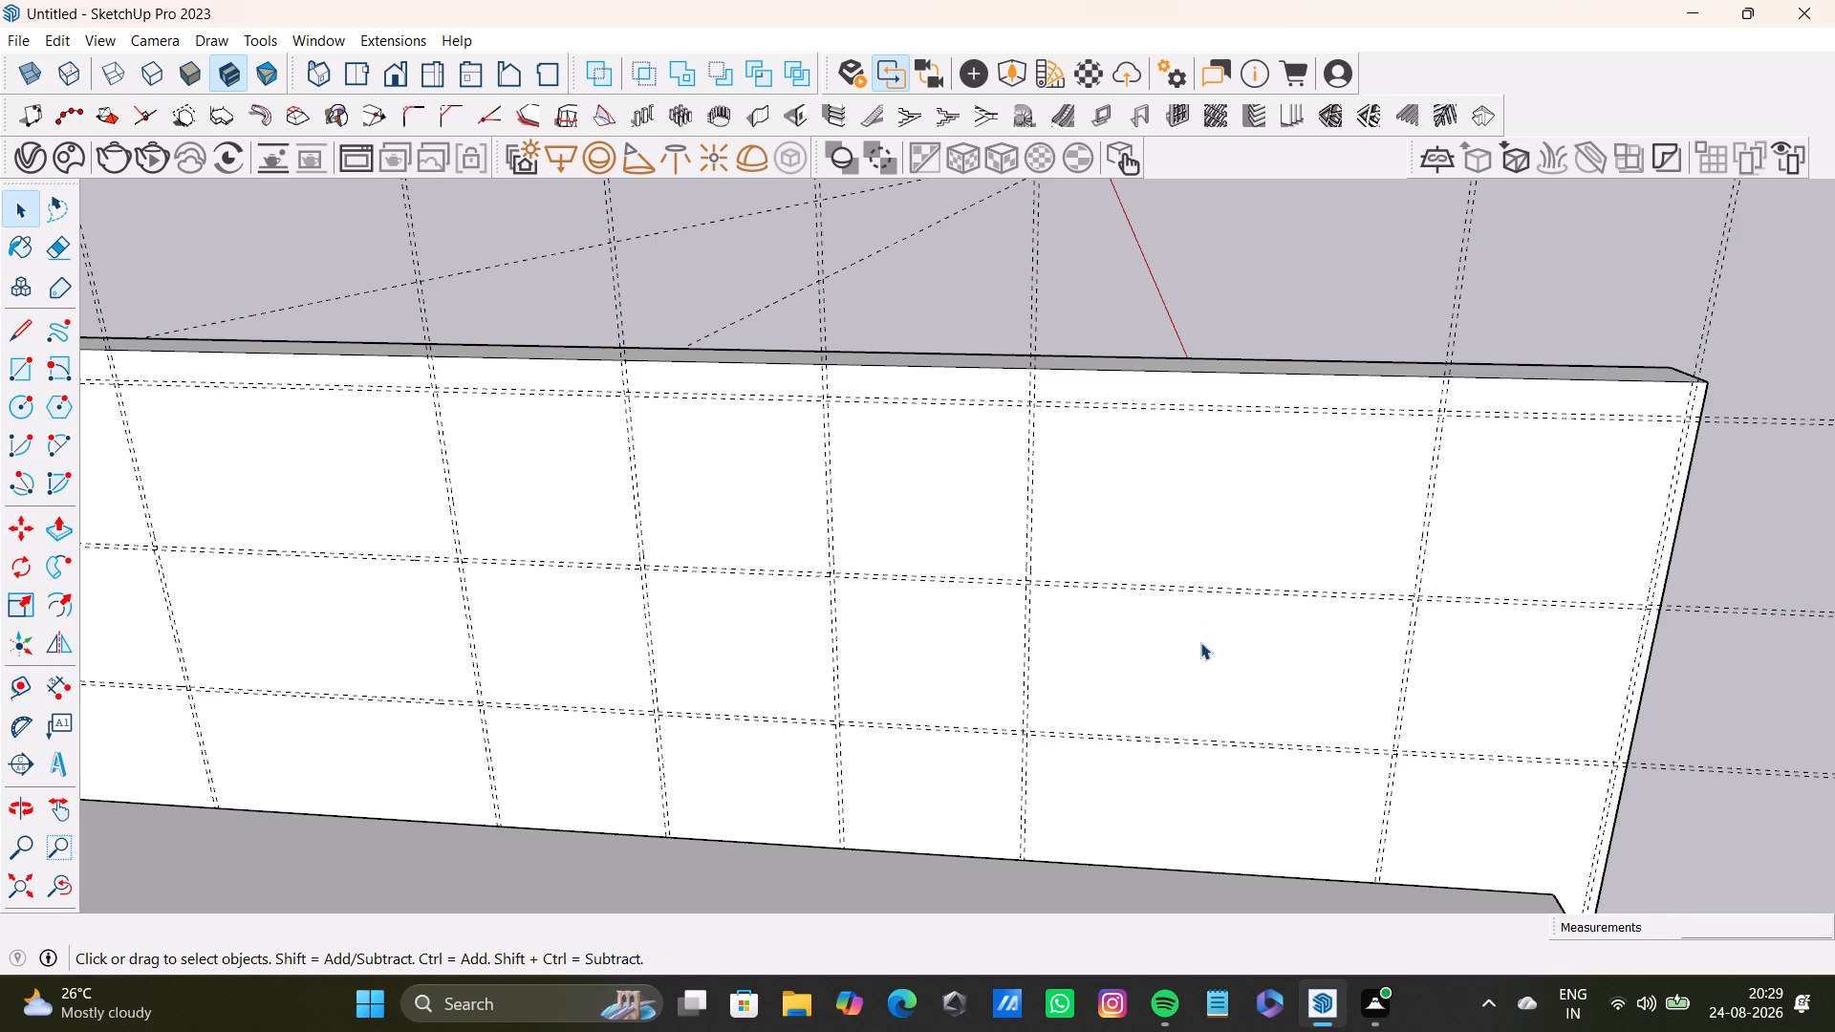
pyautogui.scroll(-4, 1212, 635)
pyautogui.moveTo(1285, 656); pyautogui.dragTo(1057, 634, button='middle')
pyautogui.scroll(6, 1236, 541)
pyautogui.moveTo(1228, 541); pyautogui.dragTo(1404, 534, button='middle')
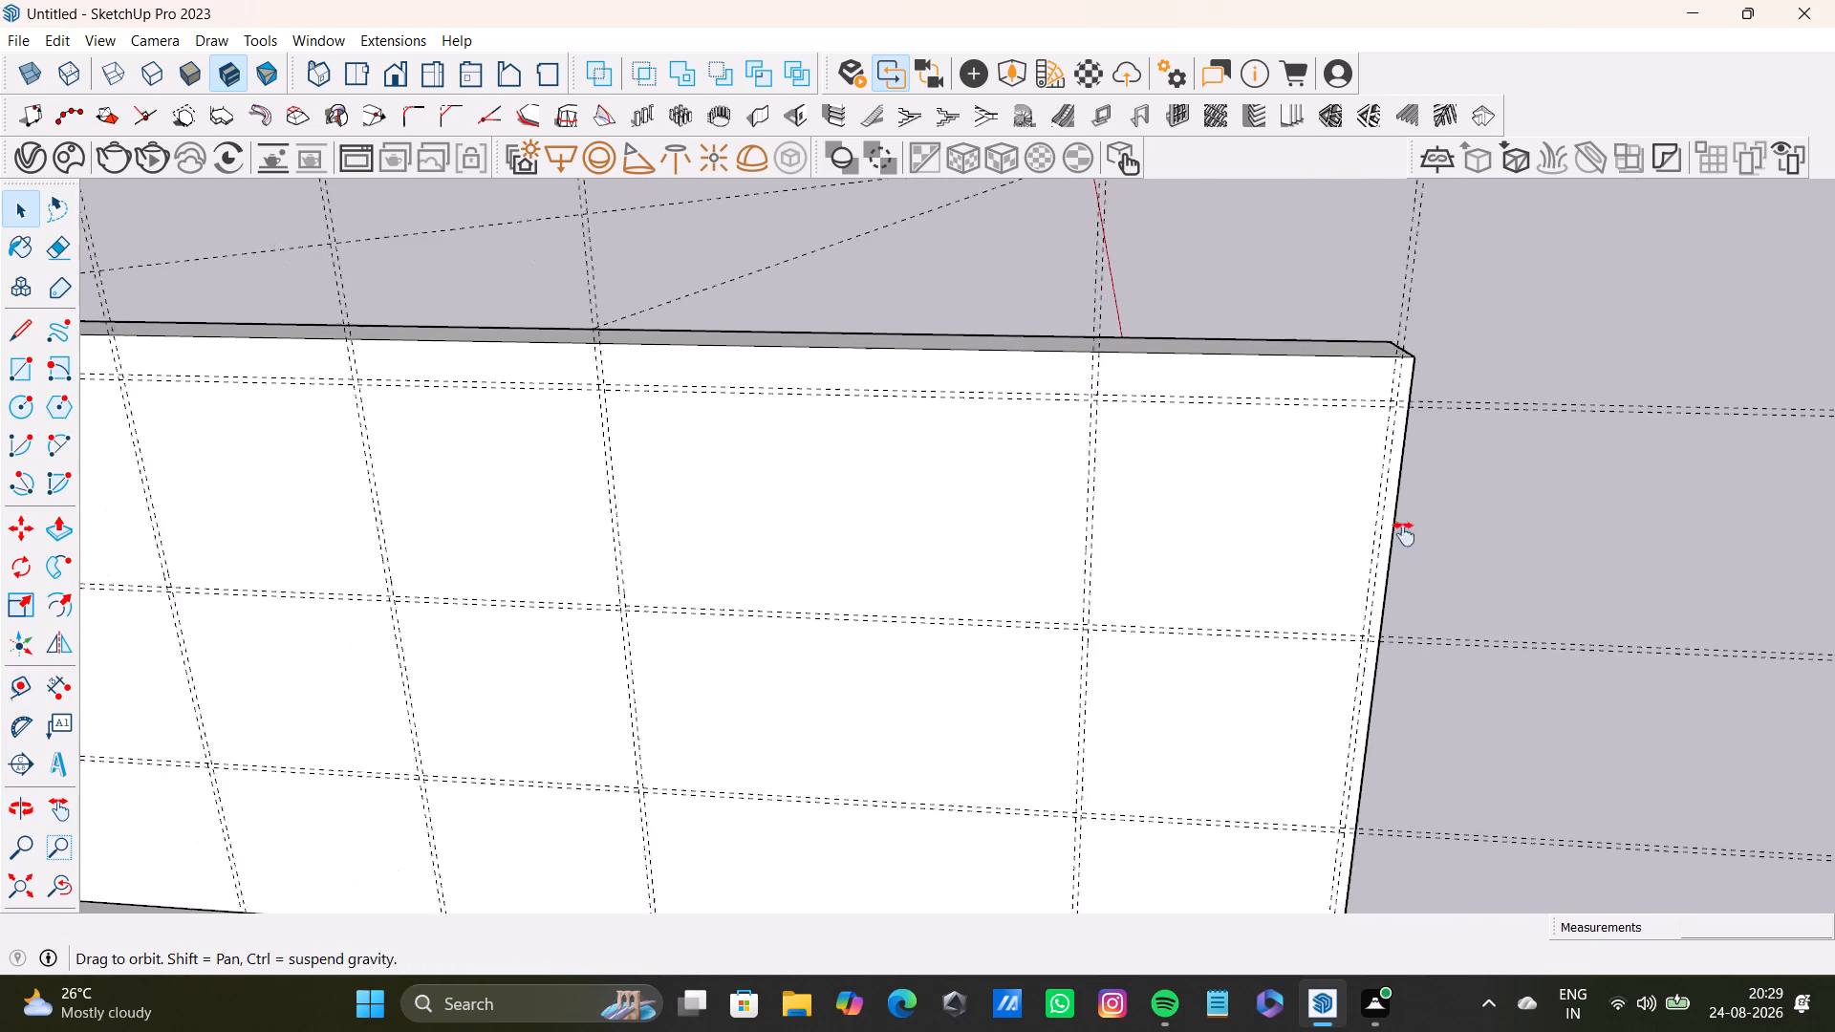
pyautogui.moveTo(1404, 534); pyautogui.dragTo(1611, 527, button='middle')
pyautogui.scroll(-9, 701, 563)
pyautogui.keyDown('shift'); pyautogui.moveTo(702, 567); pyautogui.dragTo(1186, 598, button='middle'); pyautogui.keyUp('shift')
pyautogui.scroll(4, 856, 605)
pyautogui.moveTo(863, 568); pyautogui.dragTo(872, 491, button='middle')
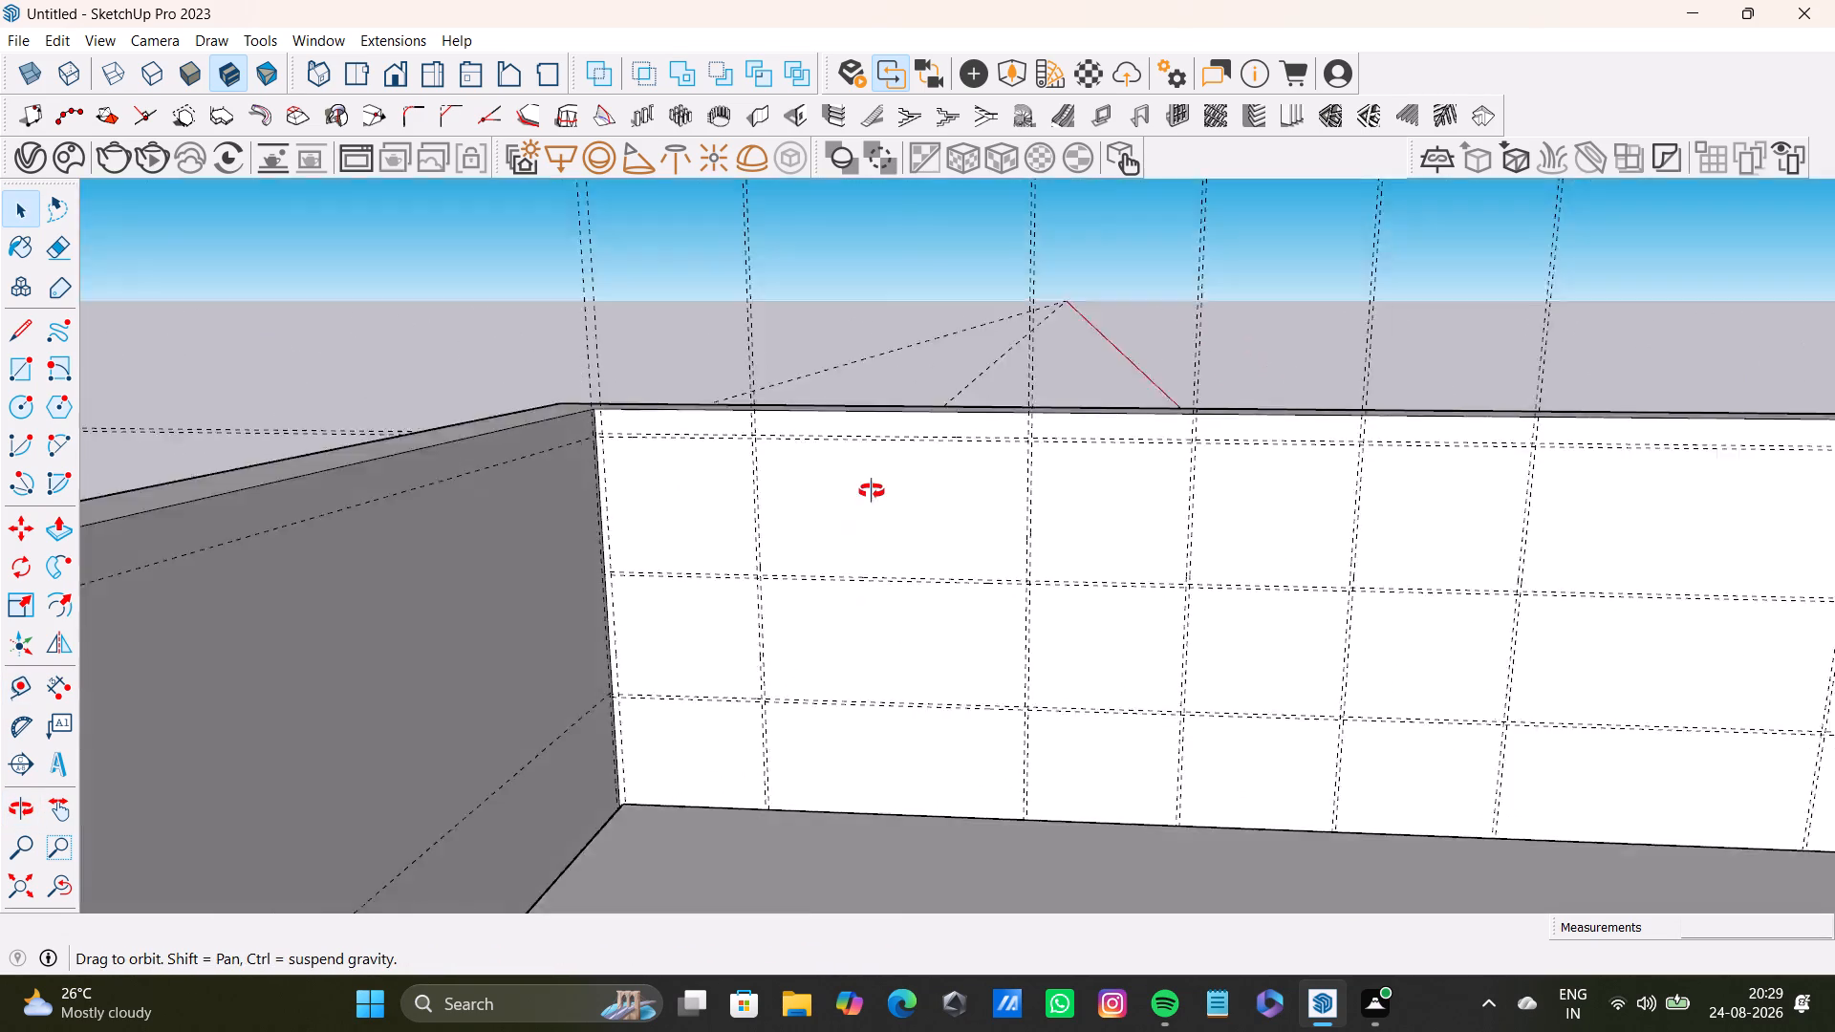
pyautogui.moveTo(872, 491); pyautogui.dragTo(838, 655, button='middle')
pyautogui.scroll(6, 777, 645)
pyautogui.moveTo(677, 619); pyautogui.dragTo(694, 579, button='middle')
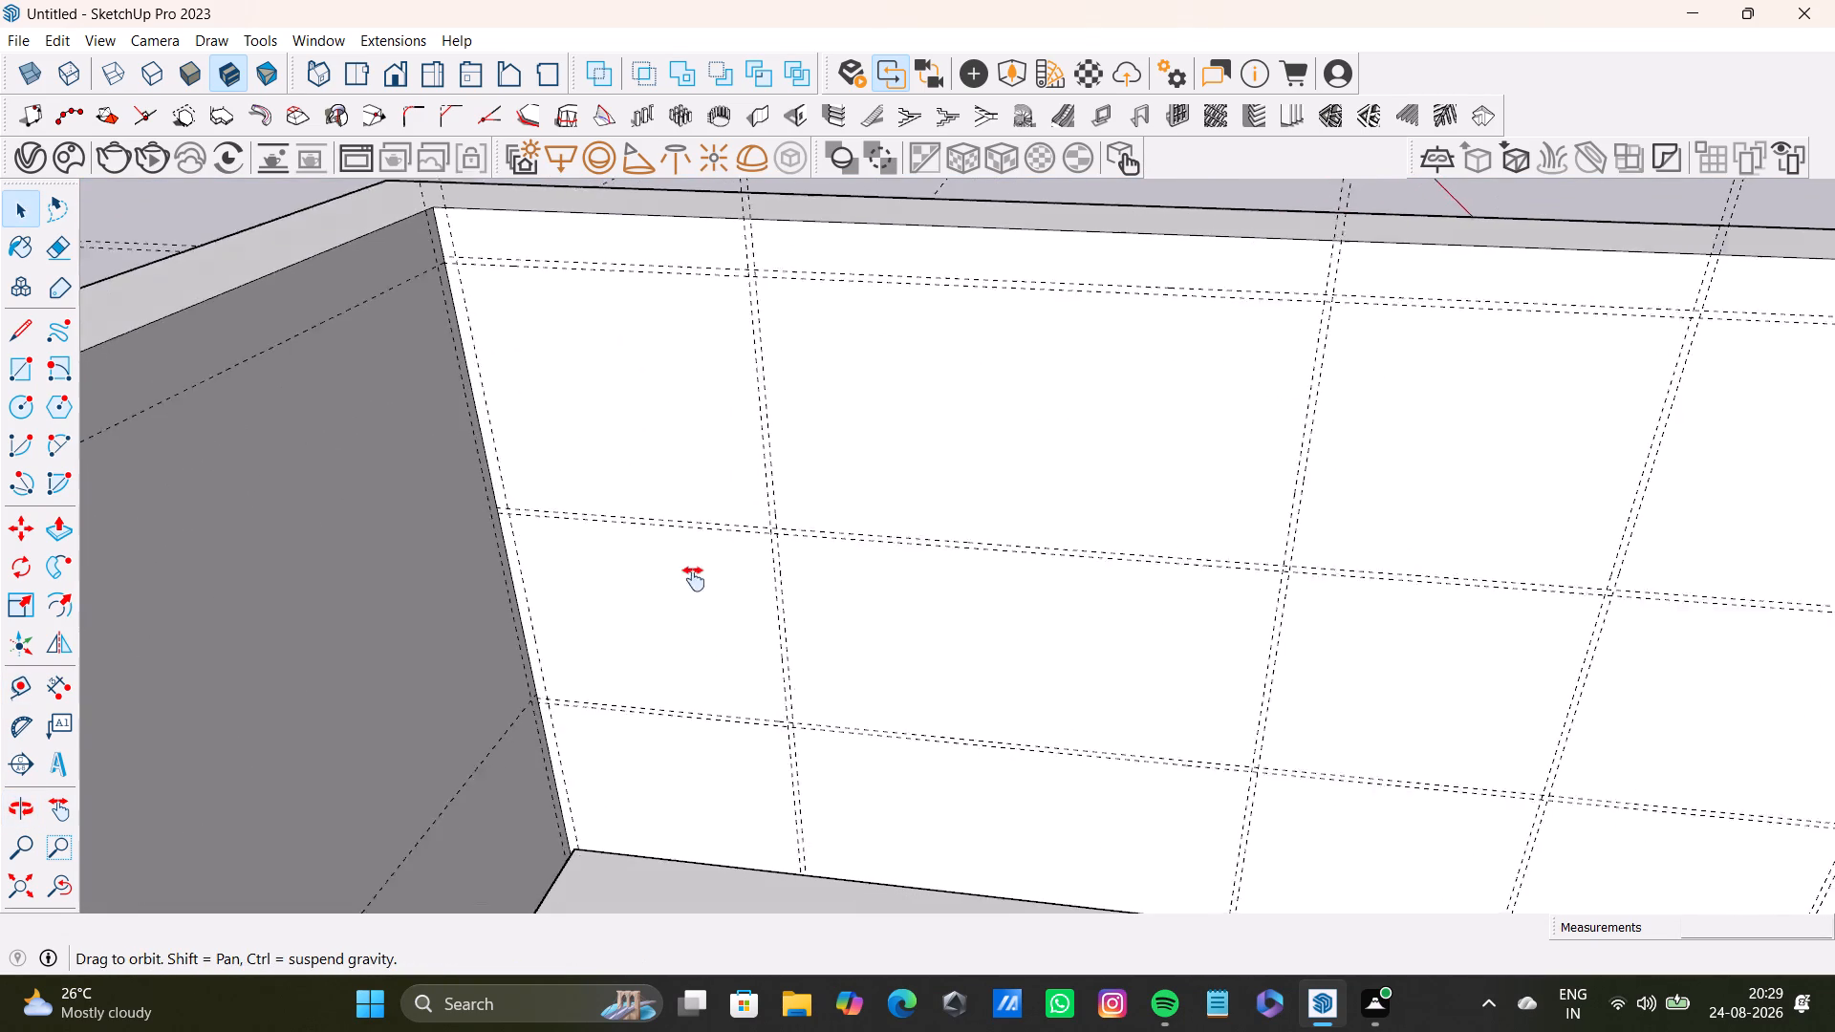
pyautogui.moveTo(694, 579); pyautogui.dragTo(702, 643, button='middle')
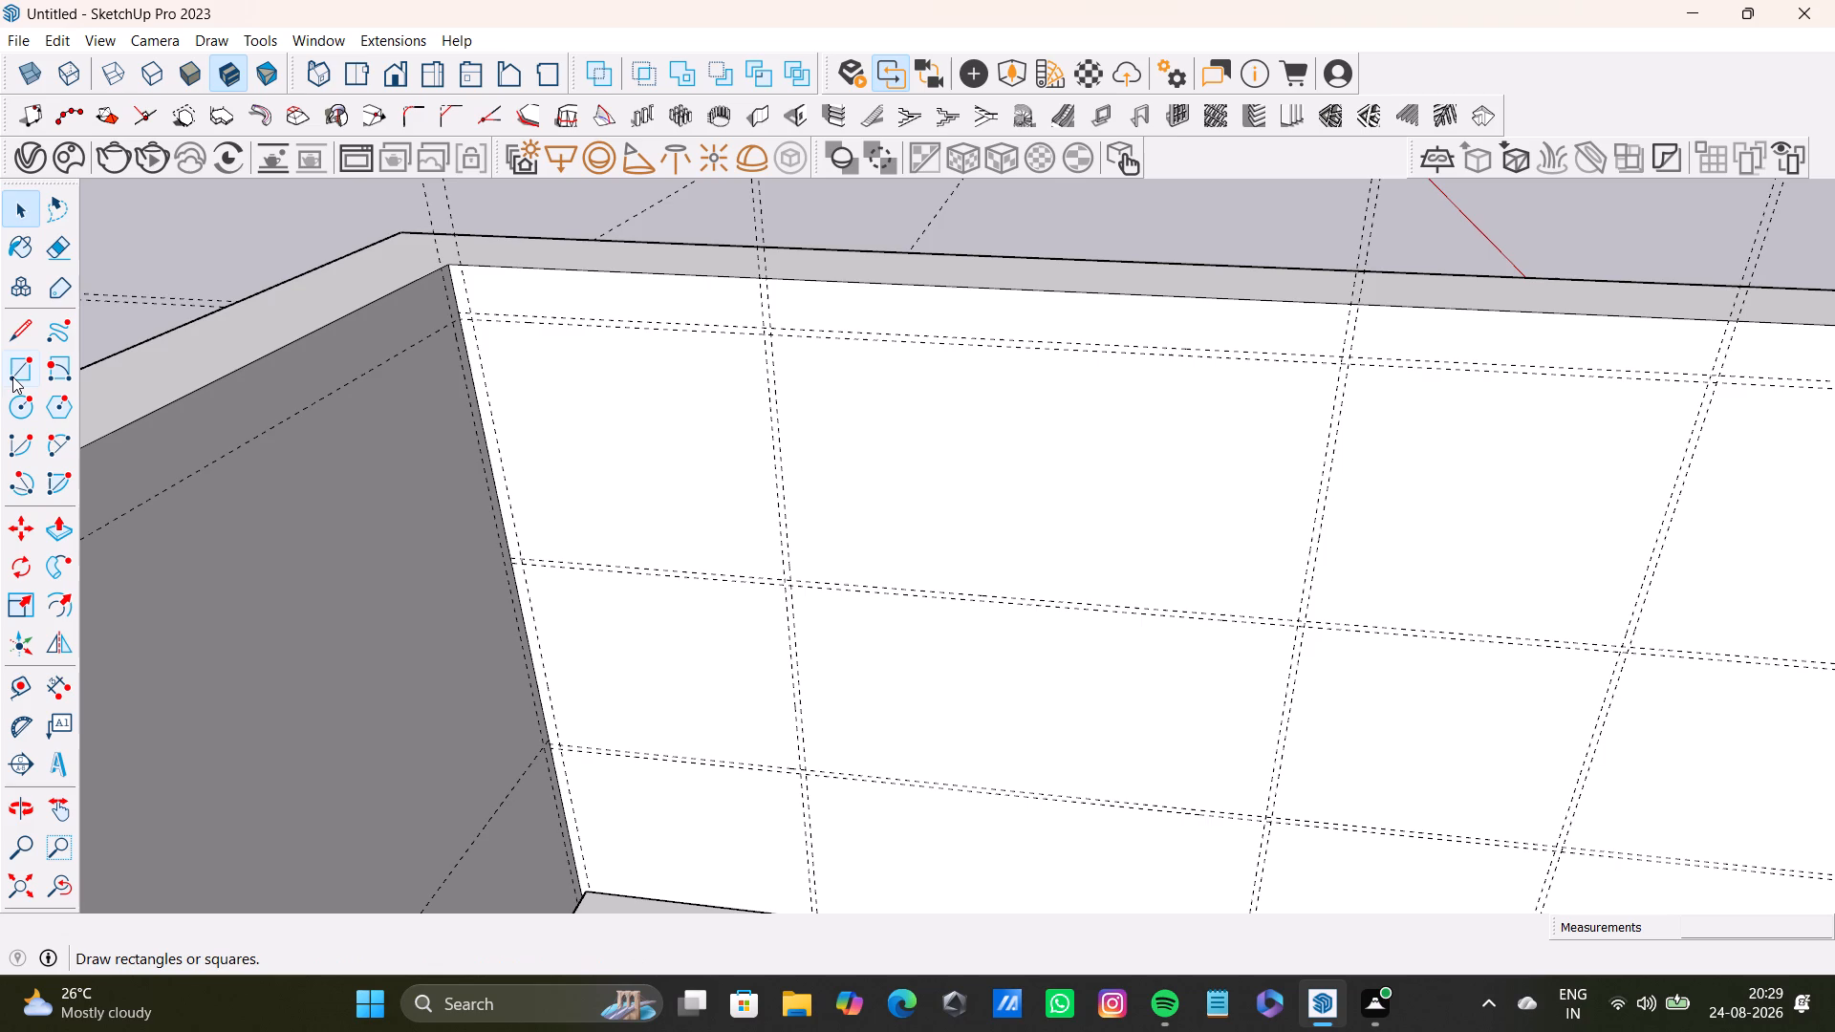
# Draw a 3' 4 11/16" by 1' 11" rectangle in the corner bay, spanning both rows between the upper and lower guide pairs.
pyautogui.click(12, 376)
pyautogui.scroll(7, 647, 359)
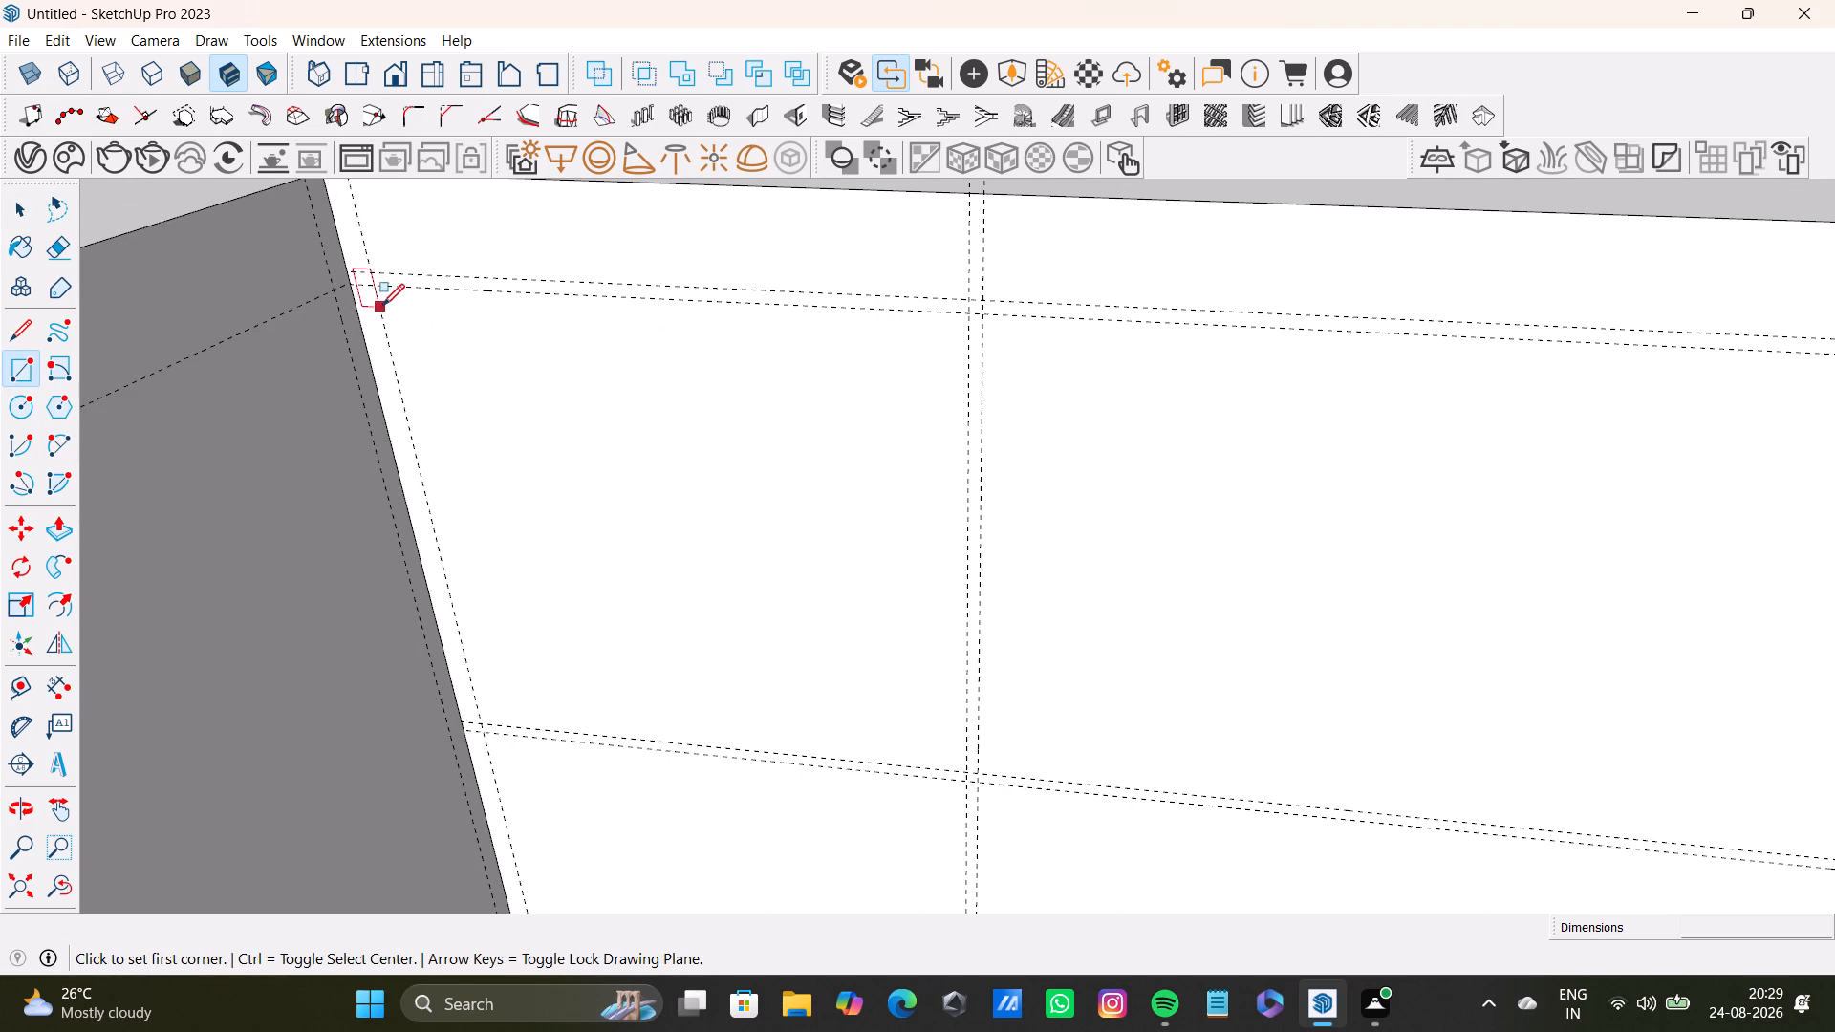
pyautogui.moveTo(374, 290); pyautogui.dragTo(386, 294)
pyautogui.scroll(-3, 769, 730)
pyautogui.keyDown('shift'); pyautogui.moveTo(855, 756); pyautogui.dragTo(875, 353, button='middle'); pyautogui.keyUp('shift')
pyautogui.scroll(3, 939, 773)
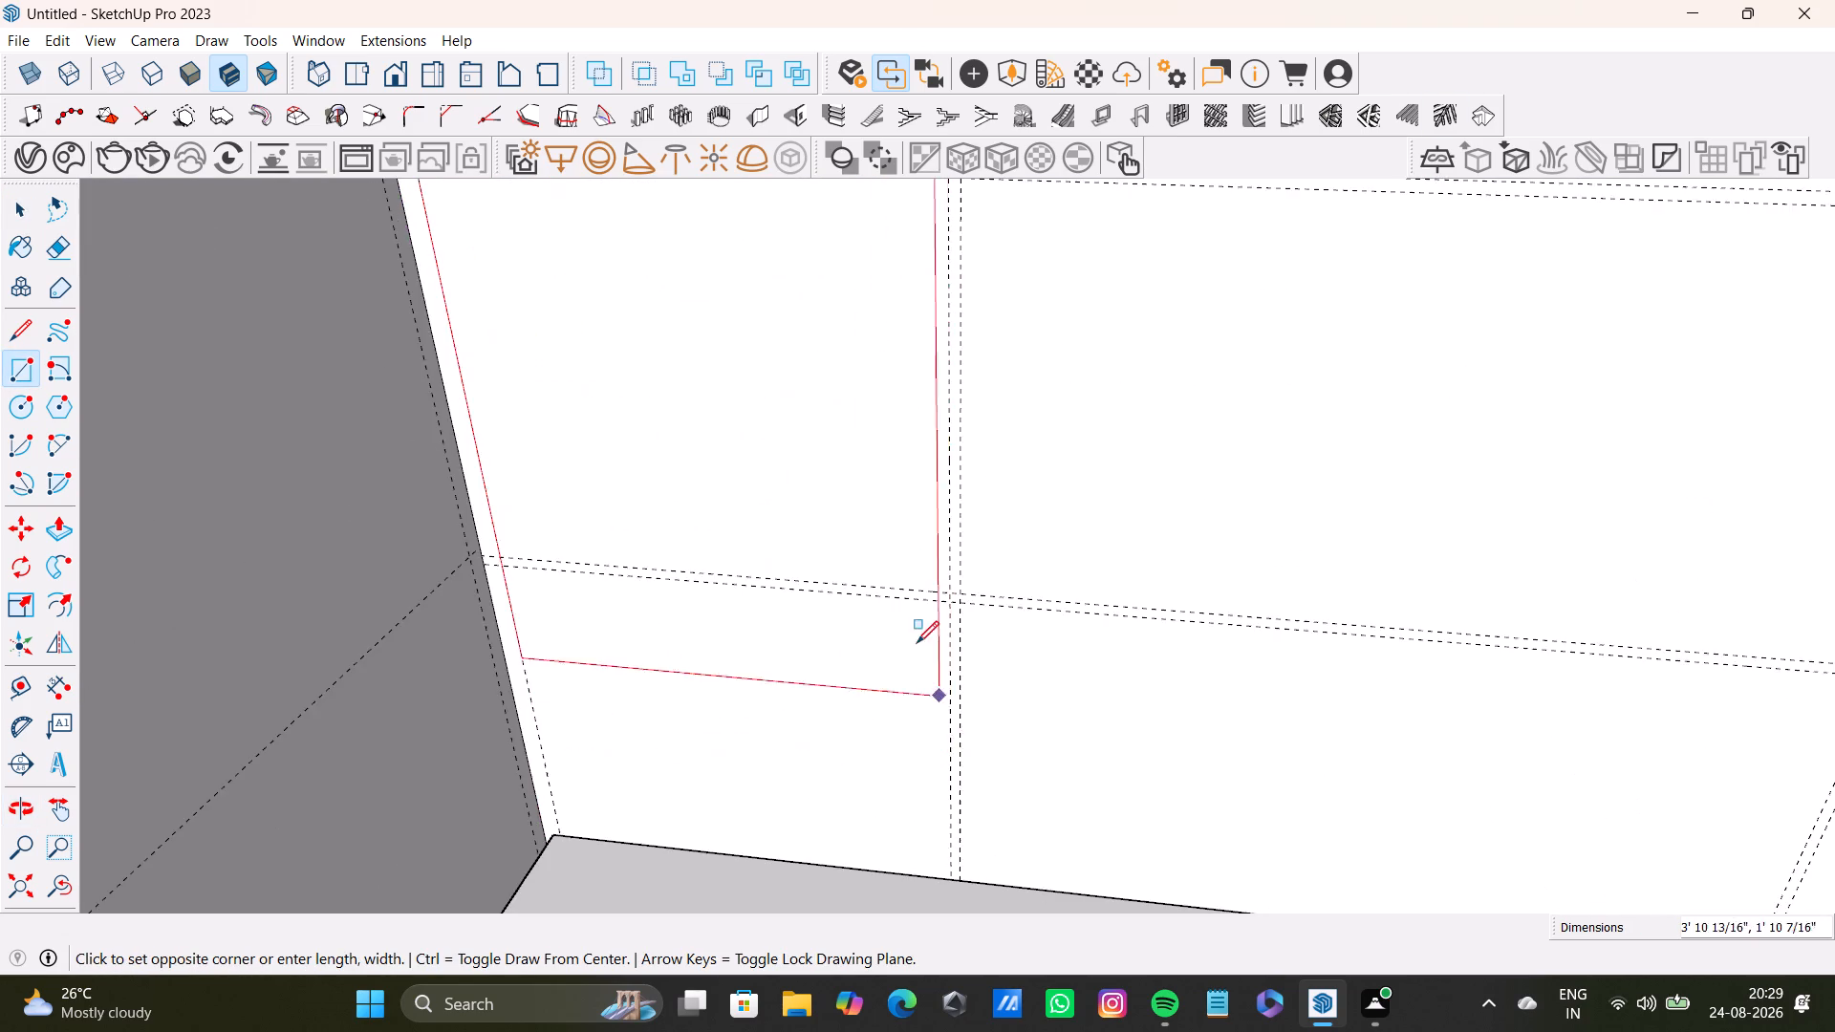
pyautogui.scroll(3, 917, 643)
pyautogui.click(961, 570)
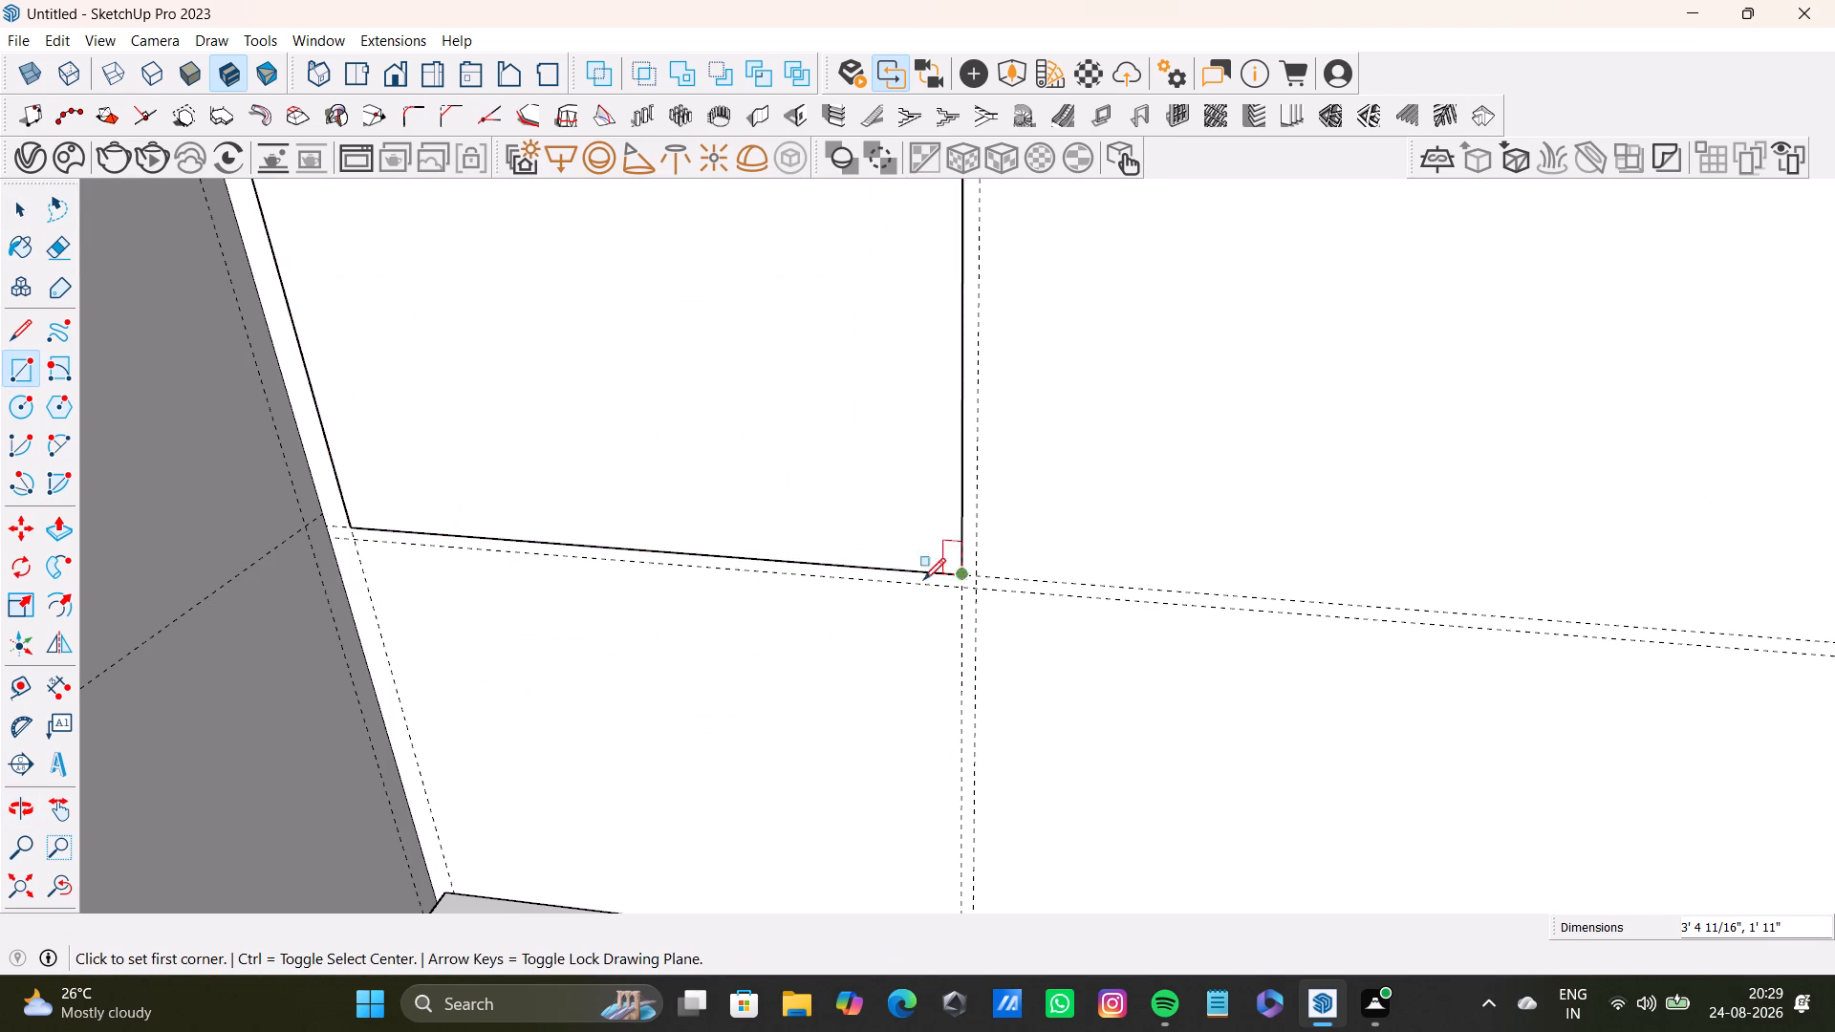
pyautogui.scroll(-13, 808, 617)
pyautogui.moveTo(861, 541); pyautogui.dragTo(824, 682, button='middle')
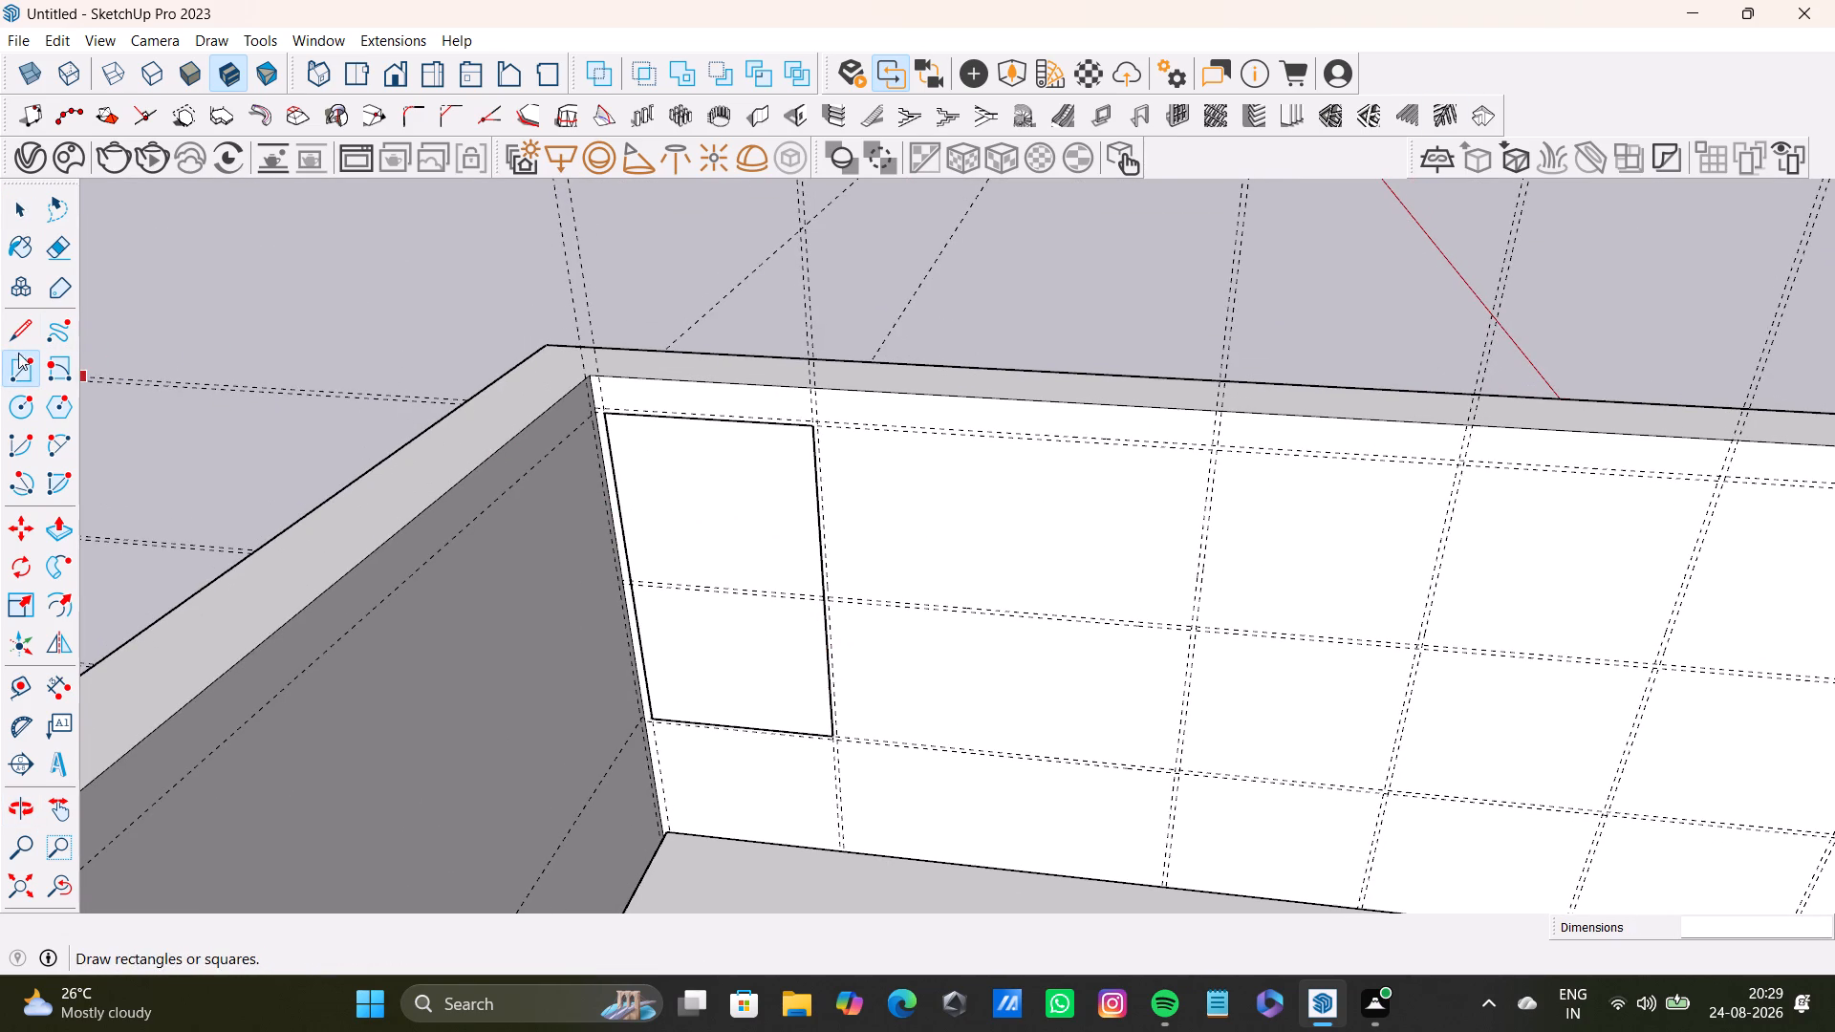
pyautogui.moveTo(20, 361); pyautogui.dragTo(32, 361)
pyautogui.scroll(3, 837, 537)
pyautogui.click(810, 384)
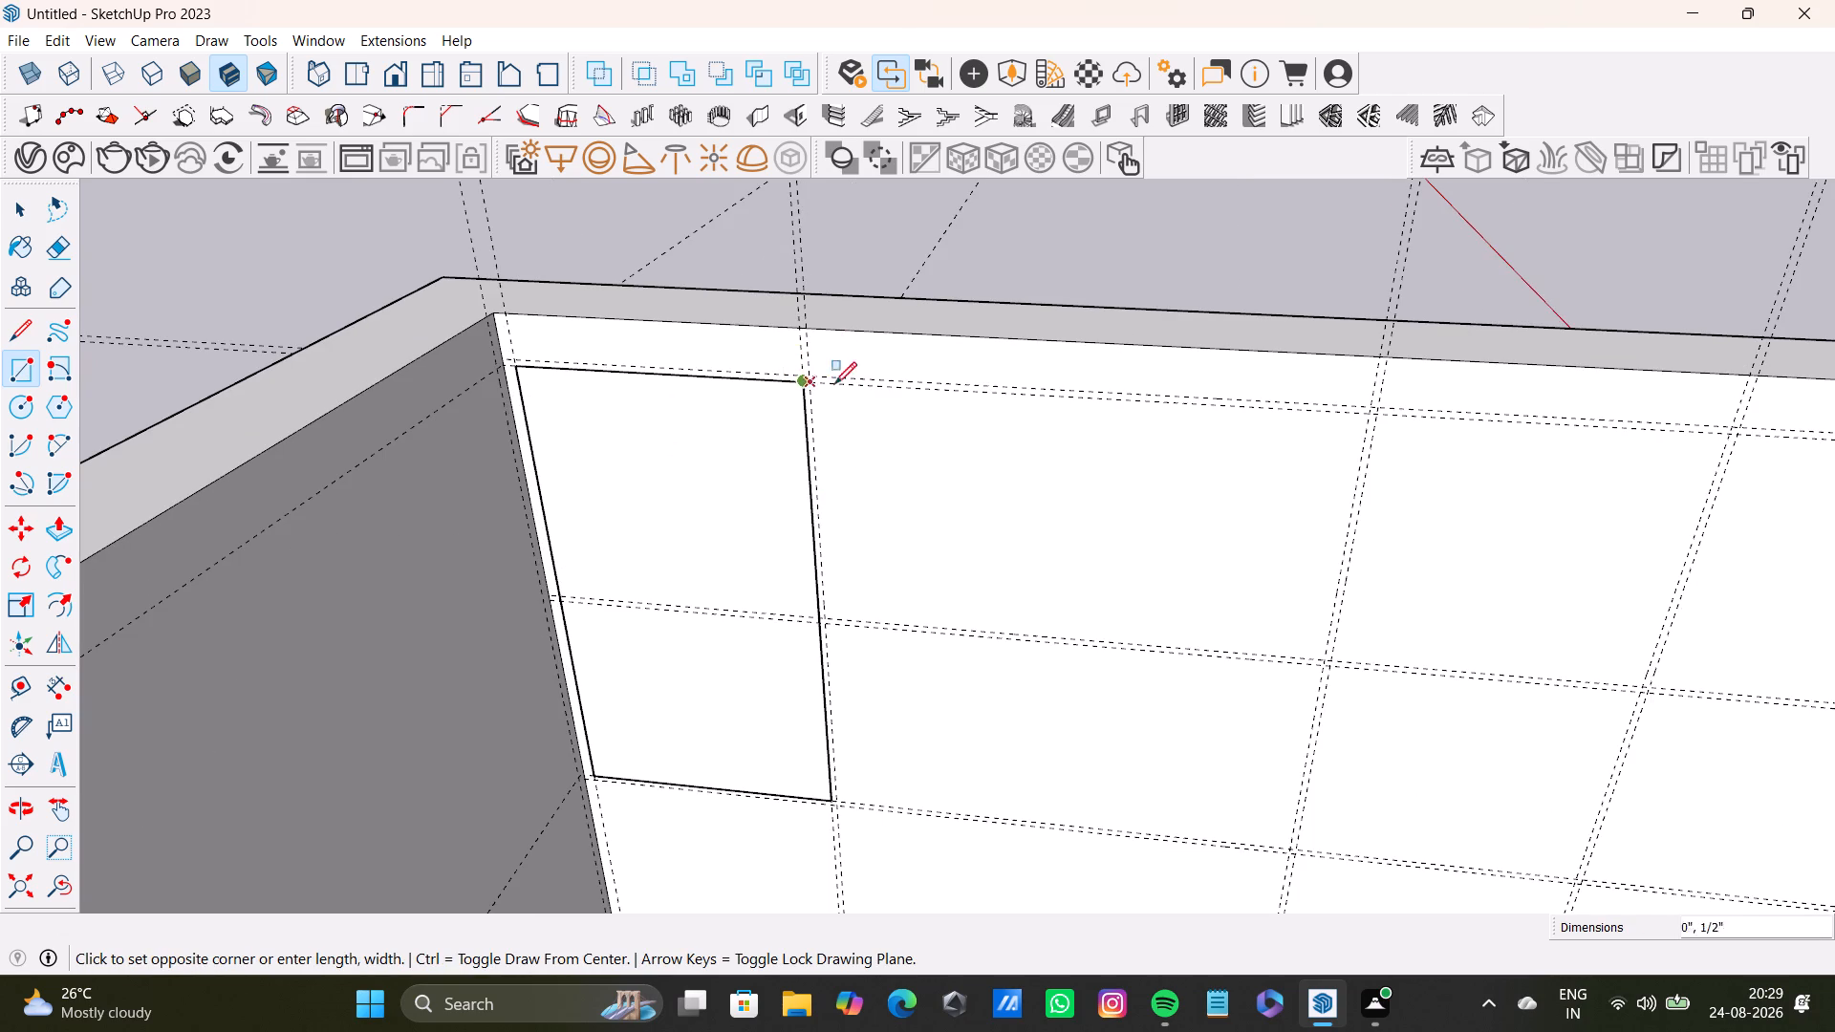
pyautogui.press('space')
# Draw a front rectangle in the upper row of the second bay from the corner, filling the space between its guides.
pyautogui.press('r')
pyautogui.scroll(3, 855, 500)
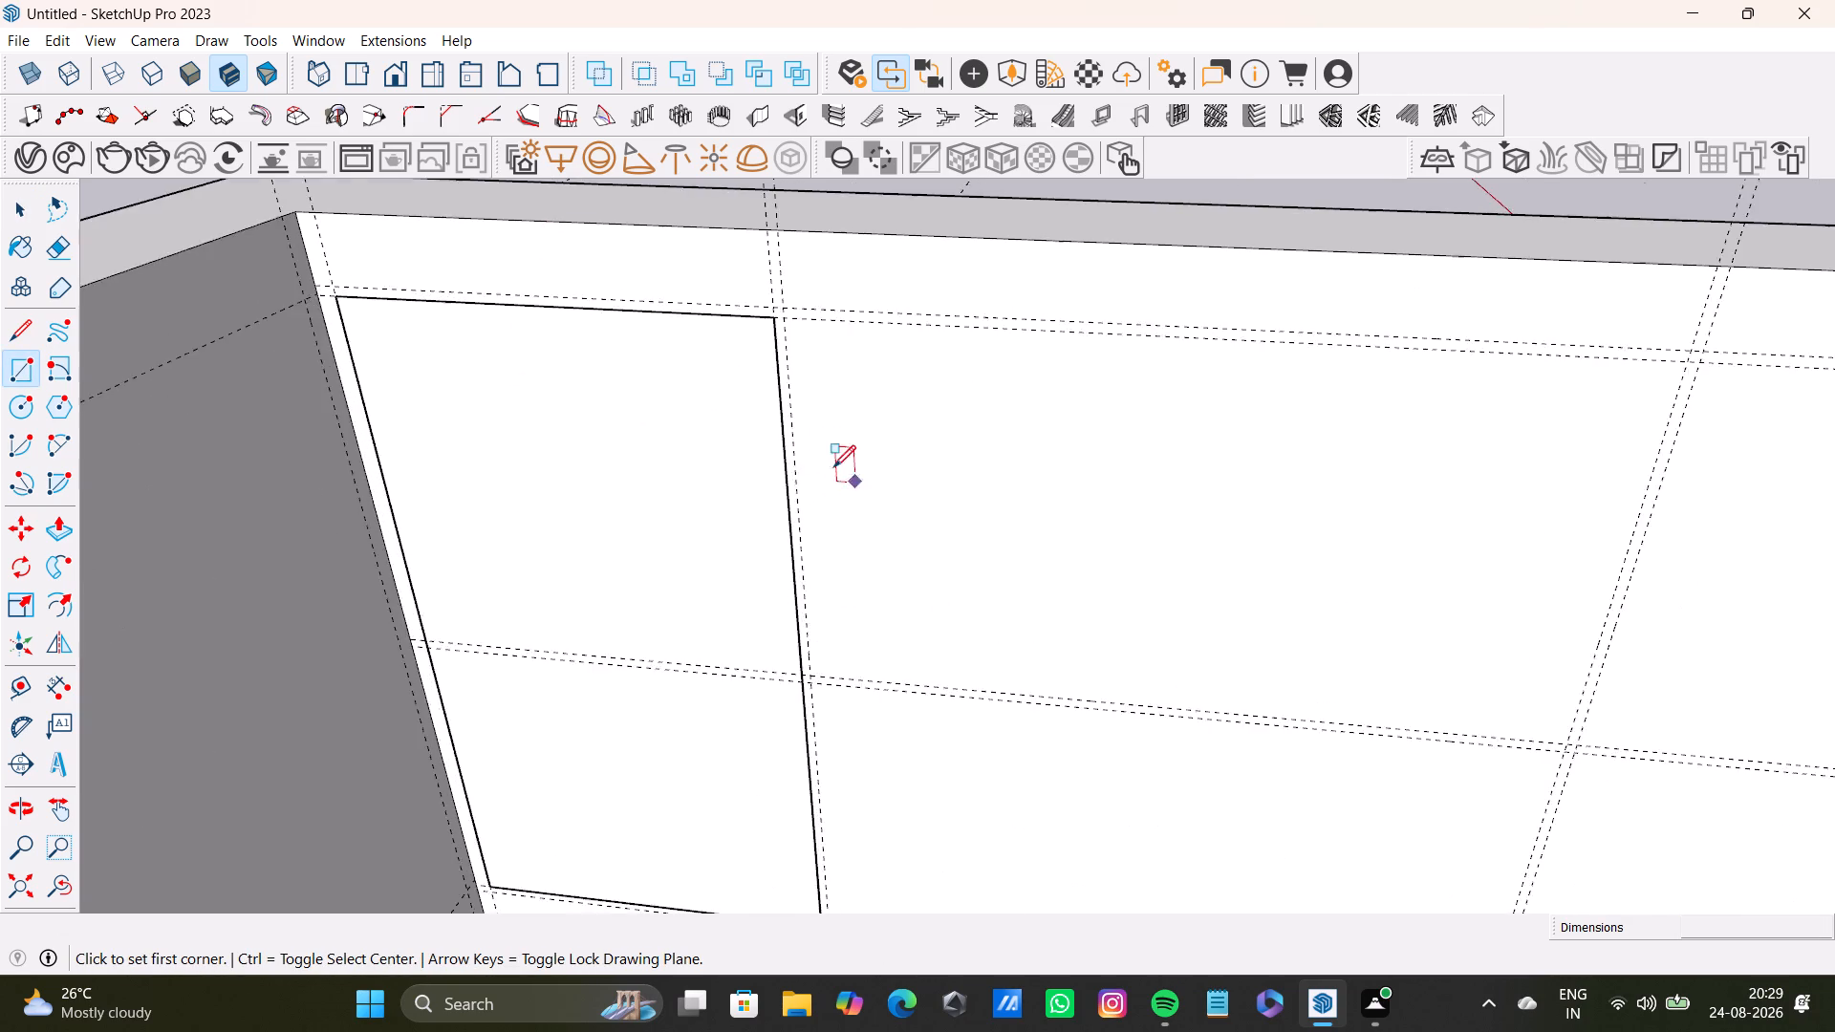
pyautogui.scroll(4, 833, 467)
pyautogui.click(770, 267)
pyautogui.scroll(-4, 1230, 650)
pyautogui.keyDown('shift'); pyautogui.moveTo(1394, 671); pyautogui.dragTo(1155, 591, button='middle'); pyautogui.keyUp('shift')
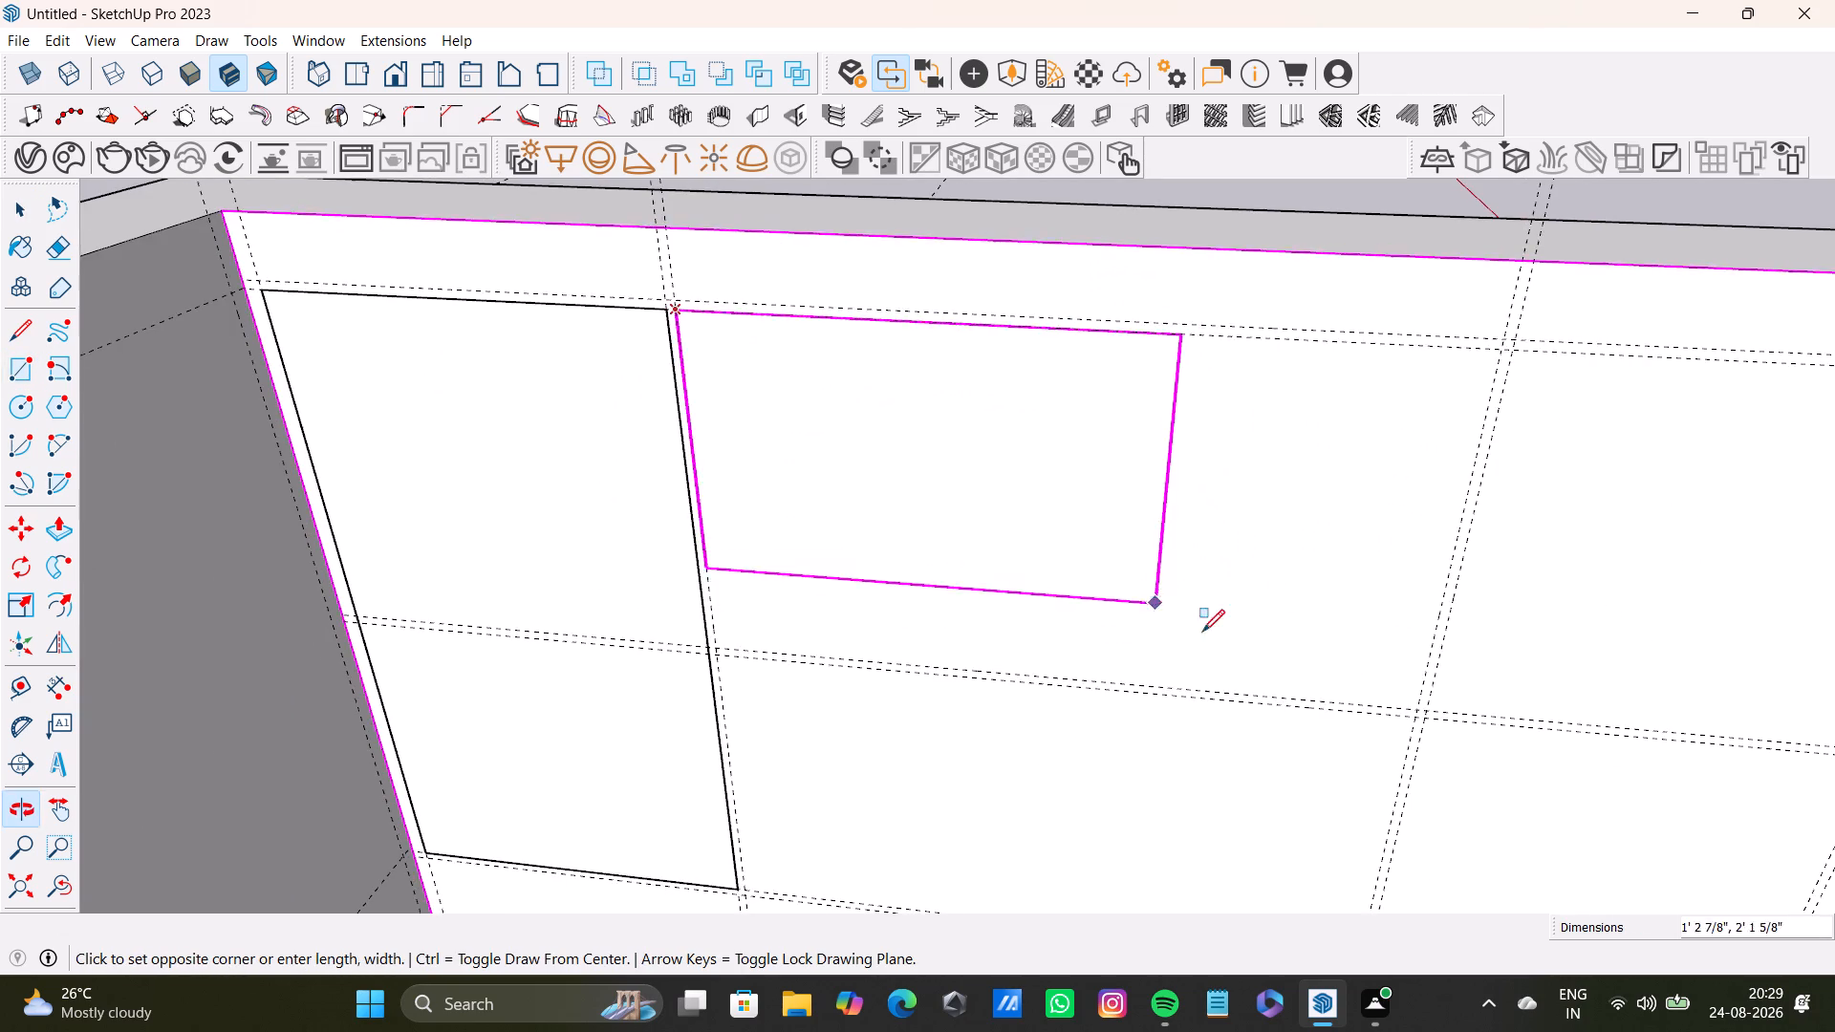
pyautogui.scroll(1, 1431, 704)
pyautogui.click(1417, 706)
# Draw a matching front rectangle in the lower row of the second bay, directly below the upper one.
pyautogui.scroll(-4, 1367, 725)
pyautogui.keyDown('shift'); pyautogui.moveTo(1362, 733); pyautogui.dragTo(1350, 560, button='middle'); pyautogui.keyUp('shift')
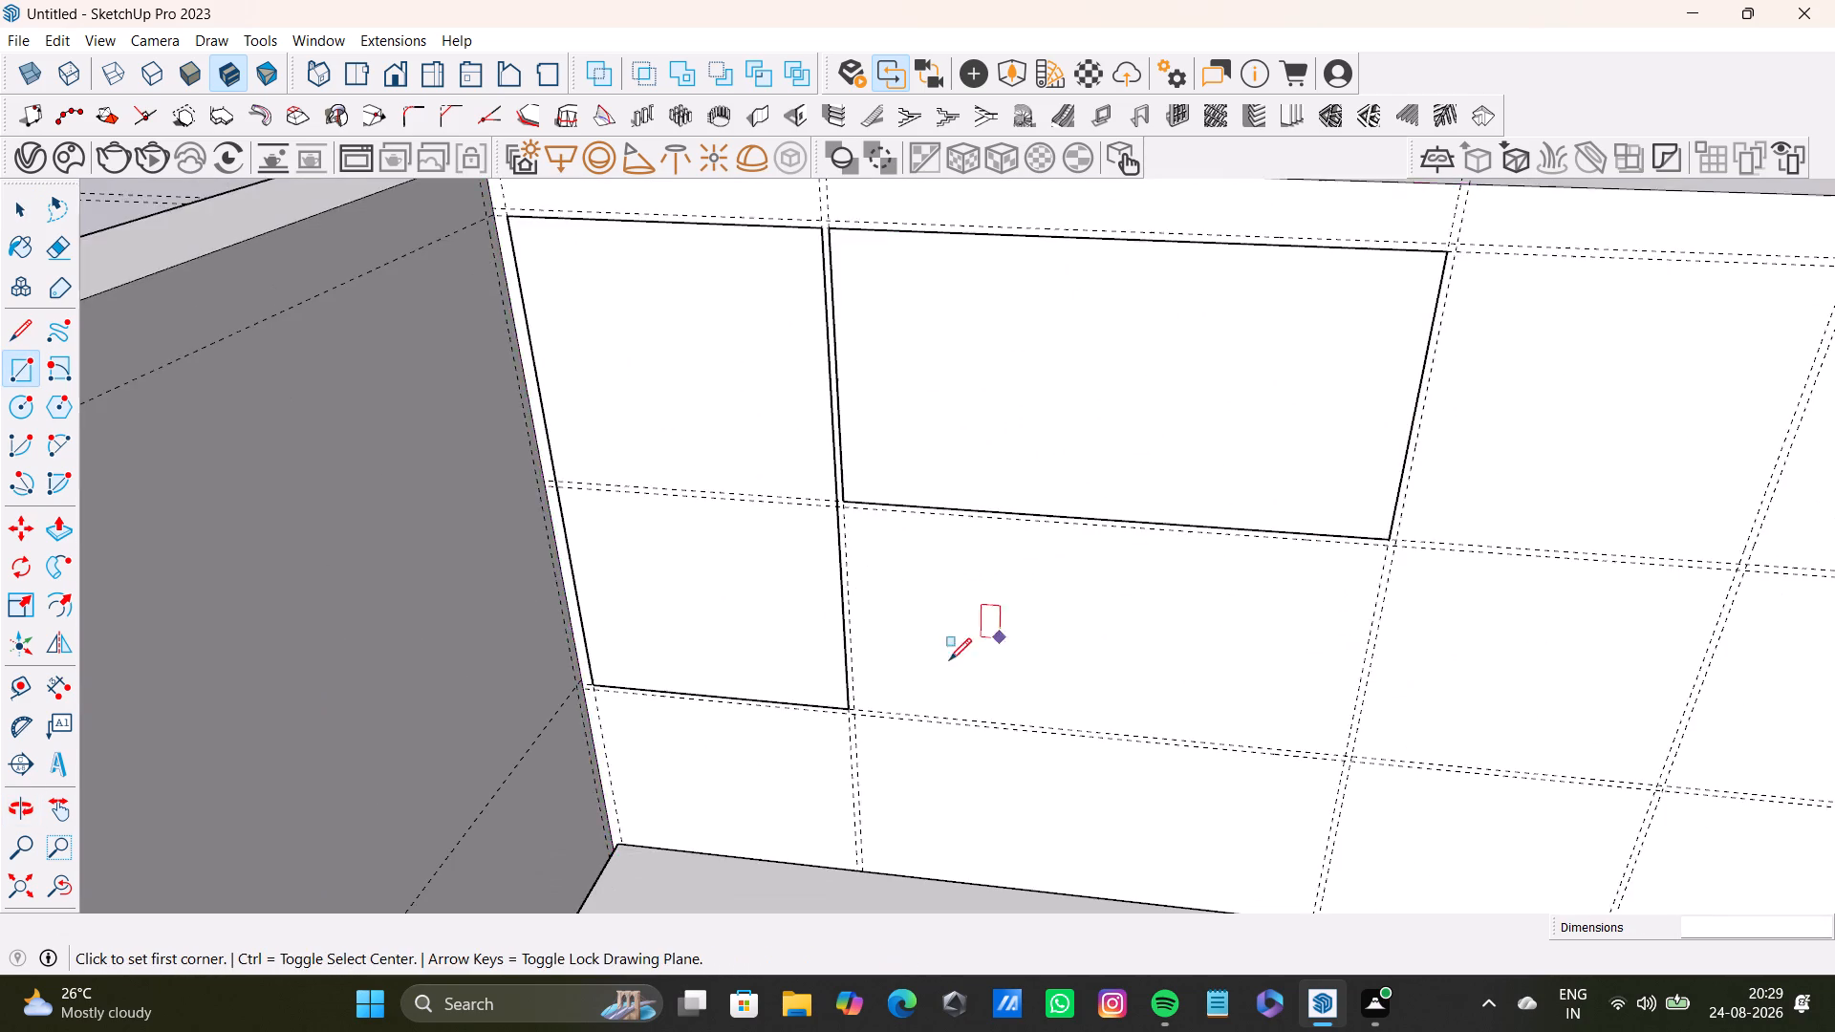
pyautogui.scroll(2, 898, 671)
pyautogui.moveTo(897, 660); pyautogui.dragTo(893, 531, button='middle')
pyautogui.scroll(7, 840, 452)
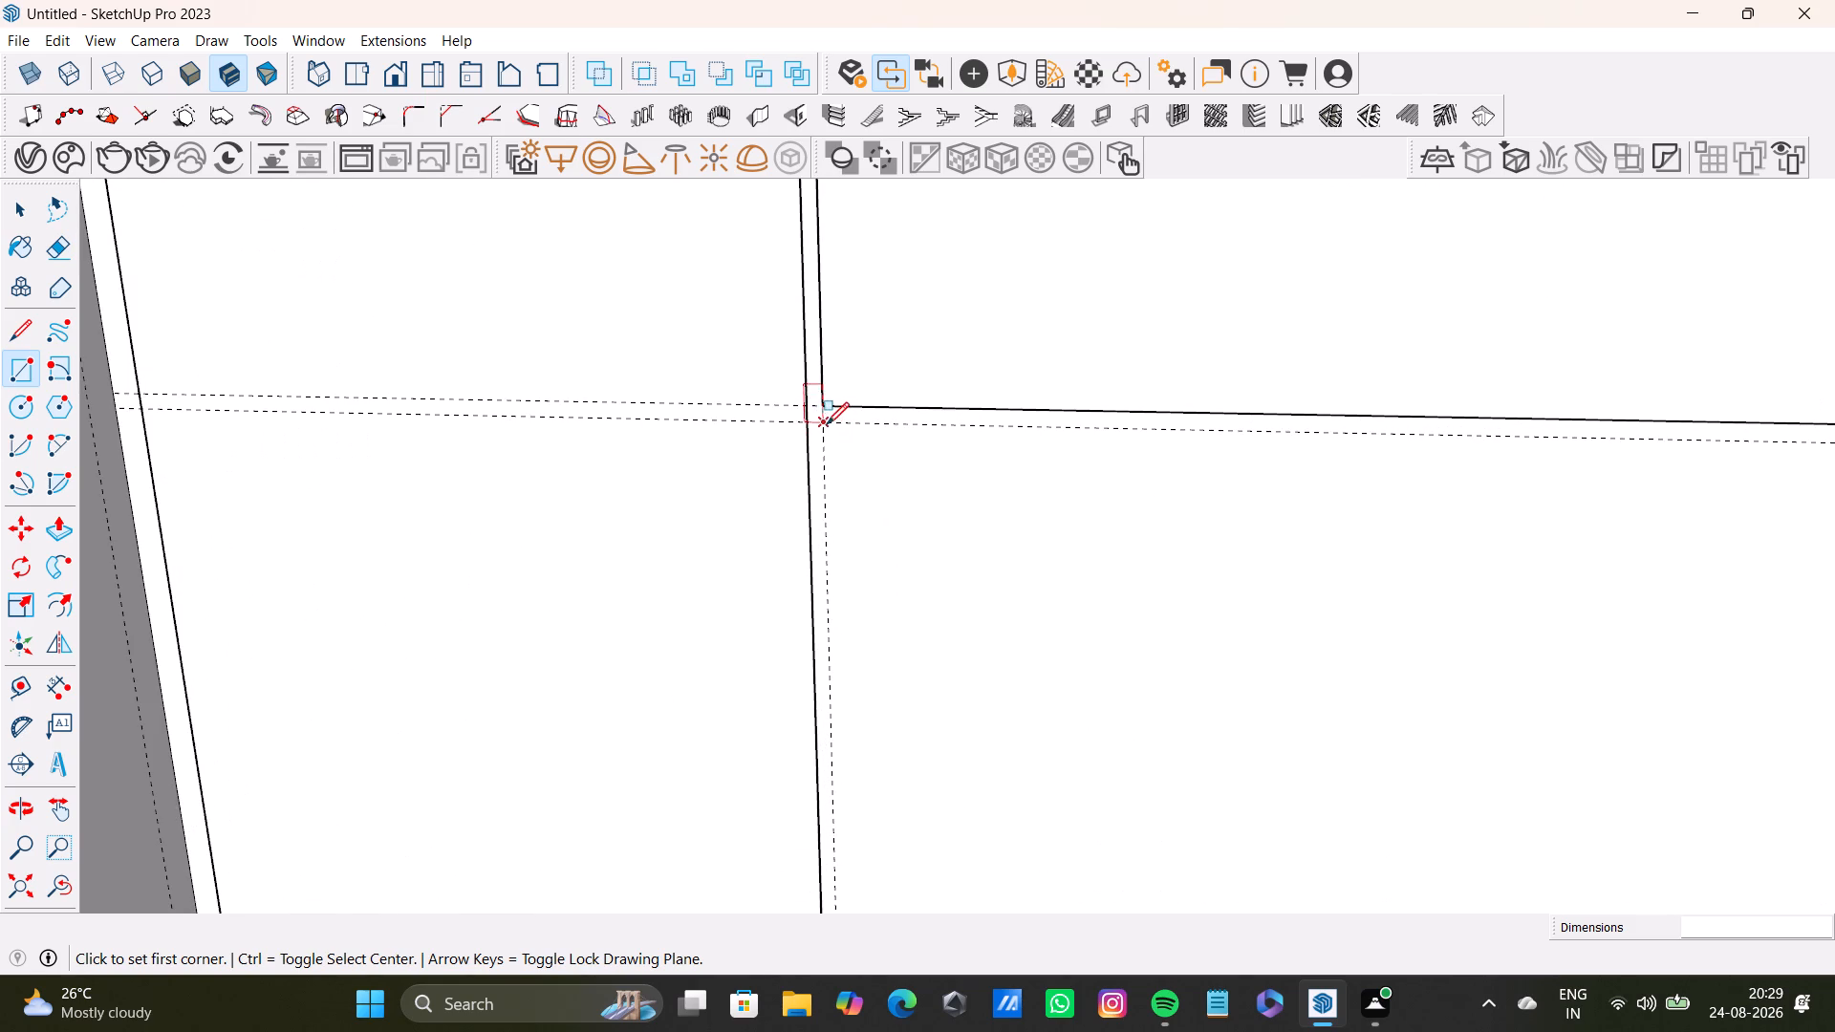
pyautogui.moveTo(826, 424); pyautogui.dragTo(833, 434)
pyautogui.scroll(-4, 1186, 617)
pyautogui.keyDown('shift'); pyautogui.moveTo(1295, 700); pyautogui.dragTo(1064, 534, button='middle'); pyautogui.keyUp('shift')
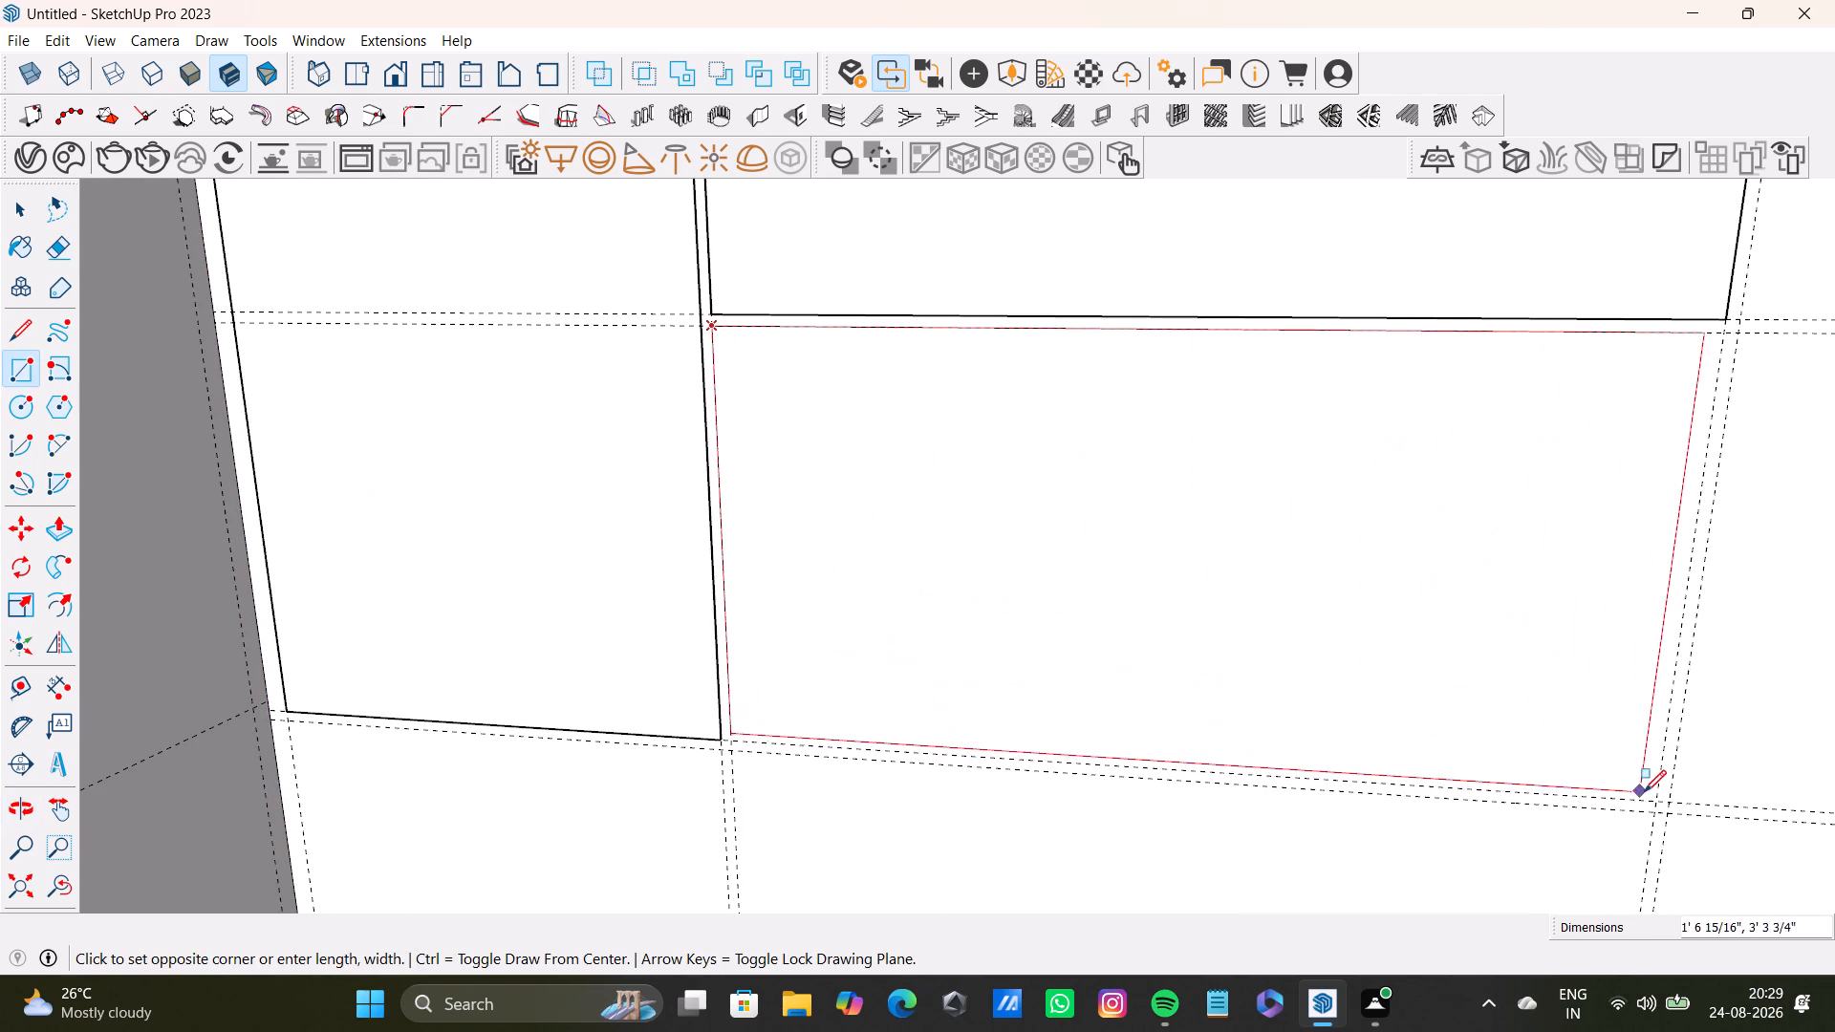
pyautogui.click(1657, 799)
# Draw a 3' 4 11/16" by 1' 11" front rectangle in the third bay, spanning both rows.
pyautogui.scroll(-9, 1567, 793)
pyautogui.keyDown('shift'); pyautogui.scroll(1, 1562, 745); pyautogui.keyUp('shift')
pyautogui.keyDown('shift'); pyautogui.moveTo(1546, 732); pyautogui.dragTo(872, 768, button='middle'); pyautogui.keyUp('shift')
pyautogui.scroll(4, 957, 525)
pyautogui.moveTo(939, 232); pyautogui.dragTo(949, 249)
pyautogui.scroll(-4, 1268, 586)
pyautogui.keyDown('shift'); pyautogui.moveTo(1295, 669); pyautogui.dragTo(1301, 531, button='middle'); pyautogui.keyUp('shift')
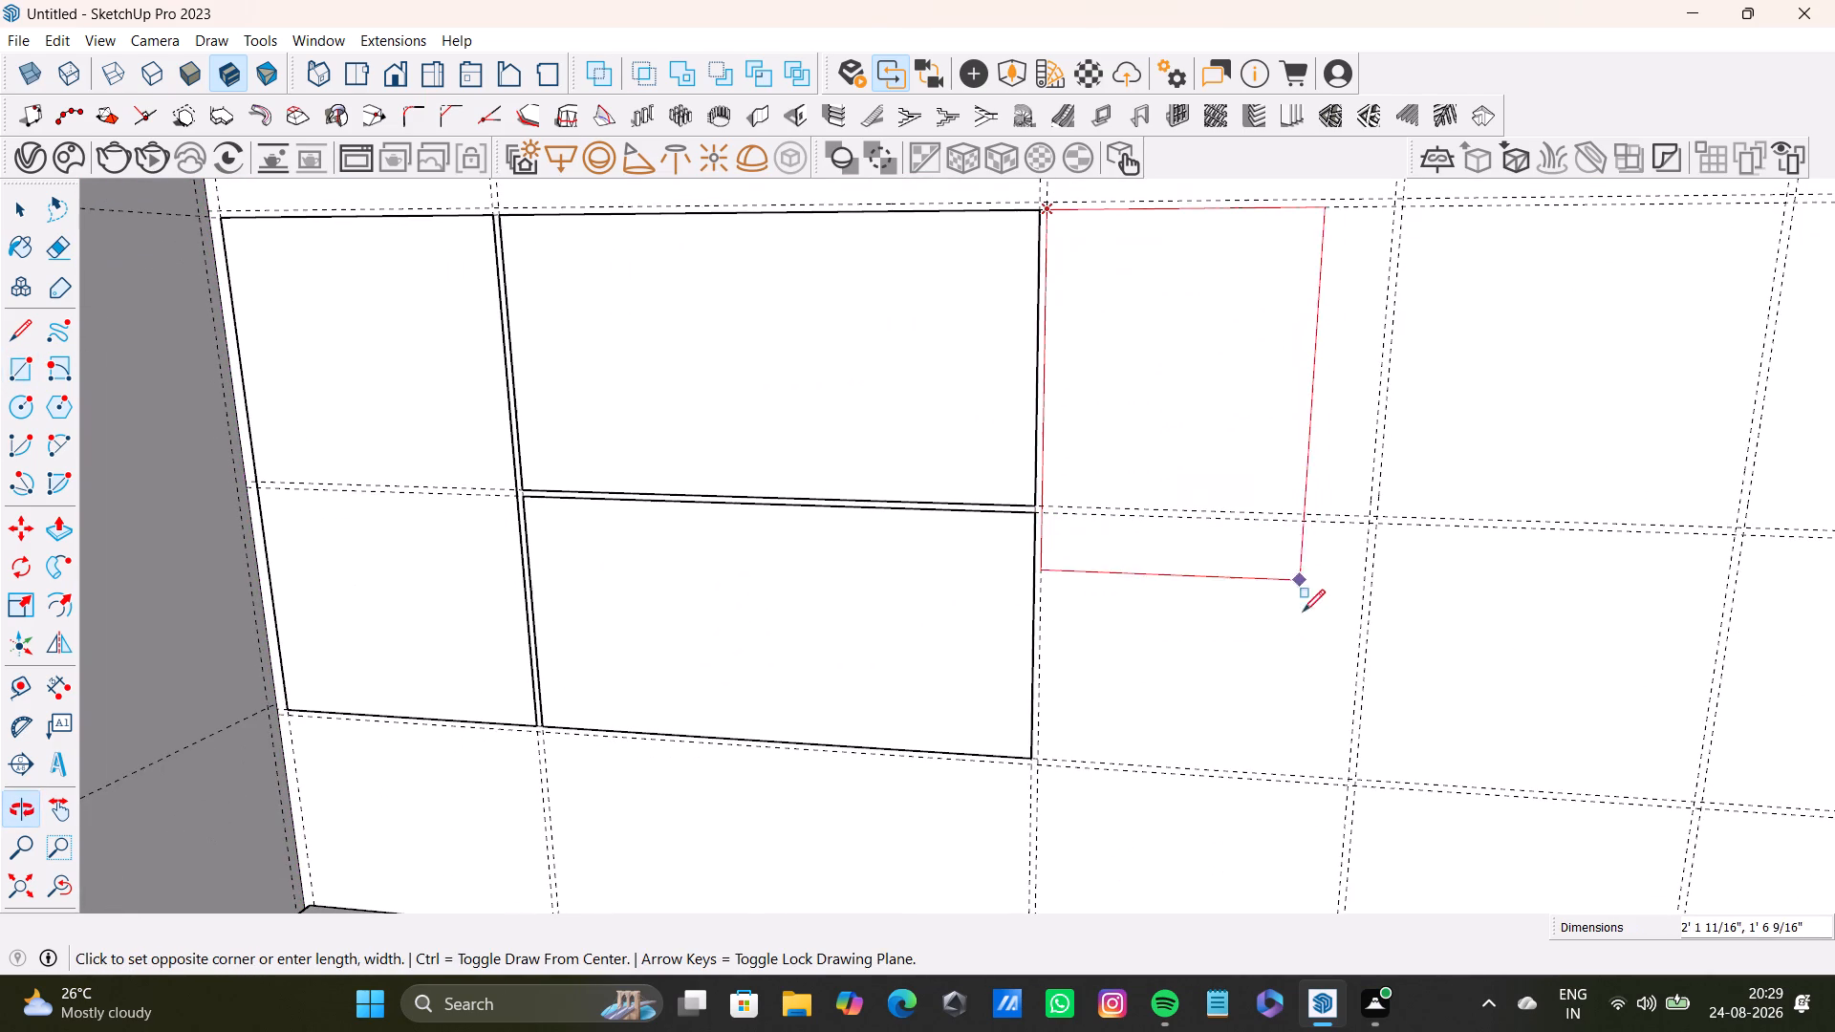
pyautogui.click(1350, 775)
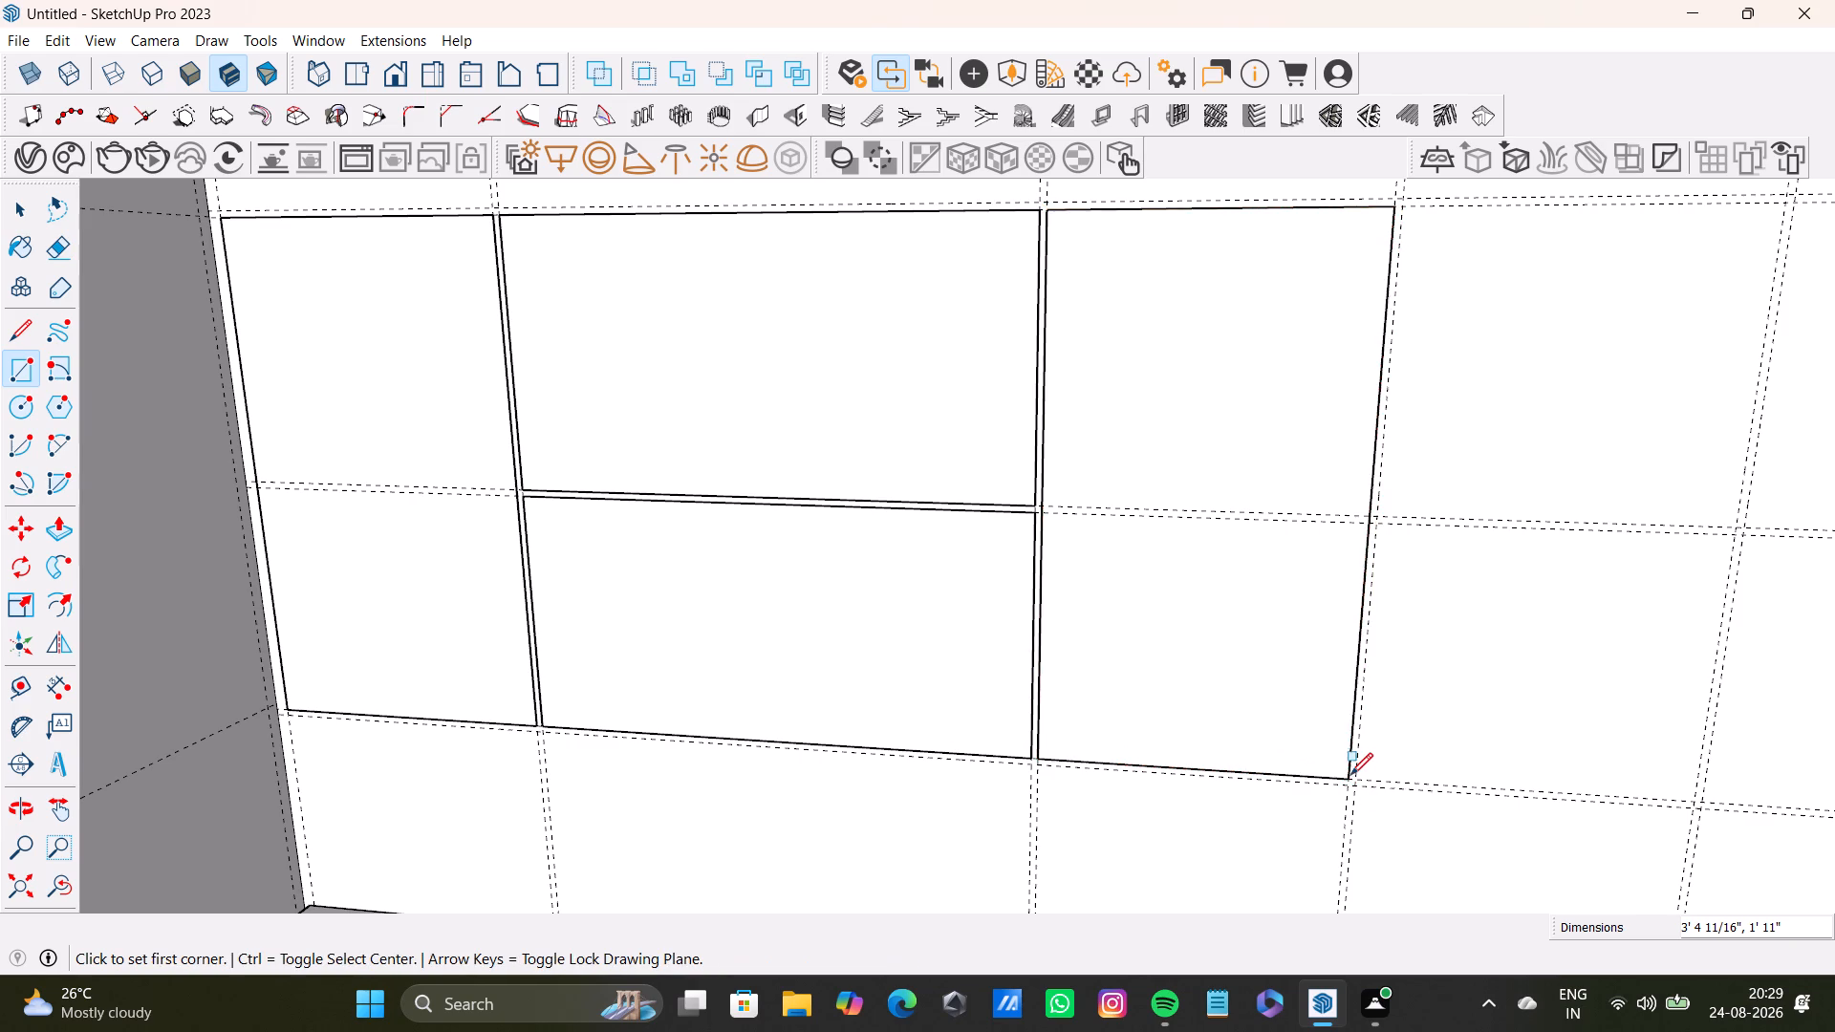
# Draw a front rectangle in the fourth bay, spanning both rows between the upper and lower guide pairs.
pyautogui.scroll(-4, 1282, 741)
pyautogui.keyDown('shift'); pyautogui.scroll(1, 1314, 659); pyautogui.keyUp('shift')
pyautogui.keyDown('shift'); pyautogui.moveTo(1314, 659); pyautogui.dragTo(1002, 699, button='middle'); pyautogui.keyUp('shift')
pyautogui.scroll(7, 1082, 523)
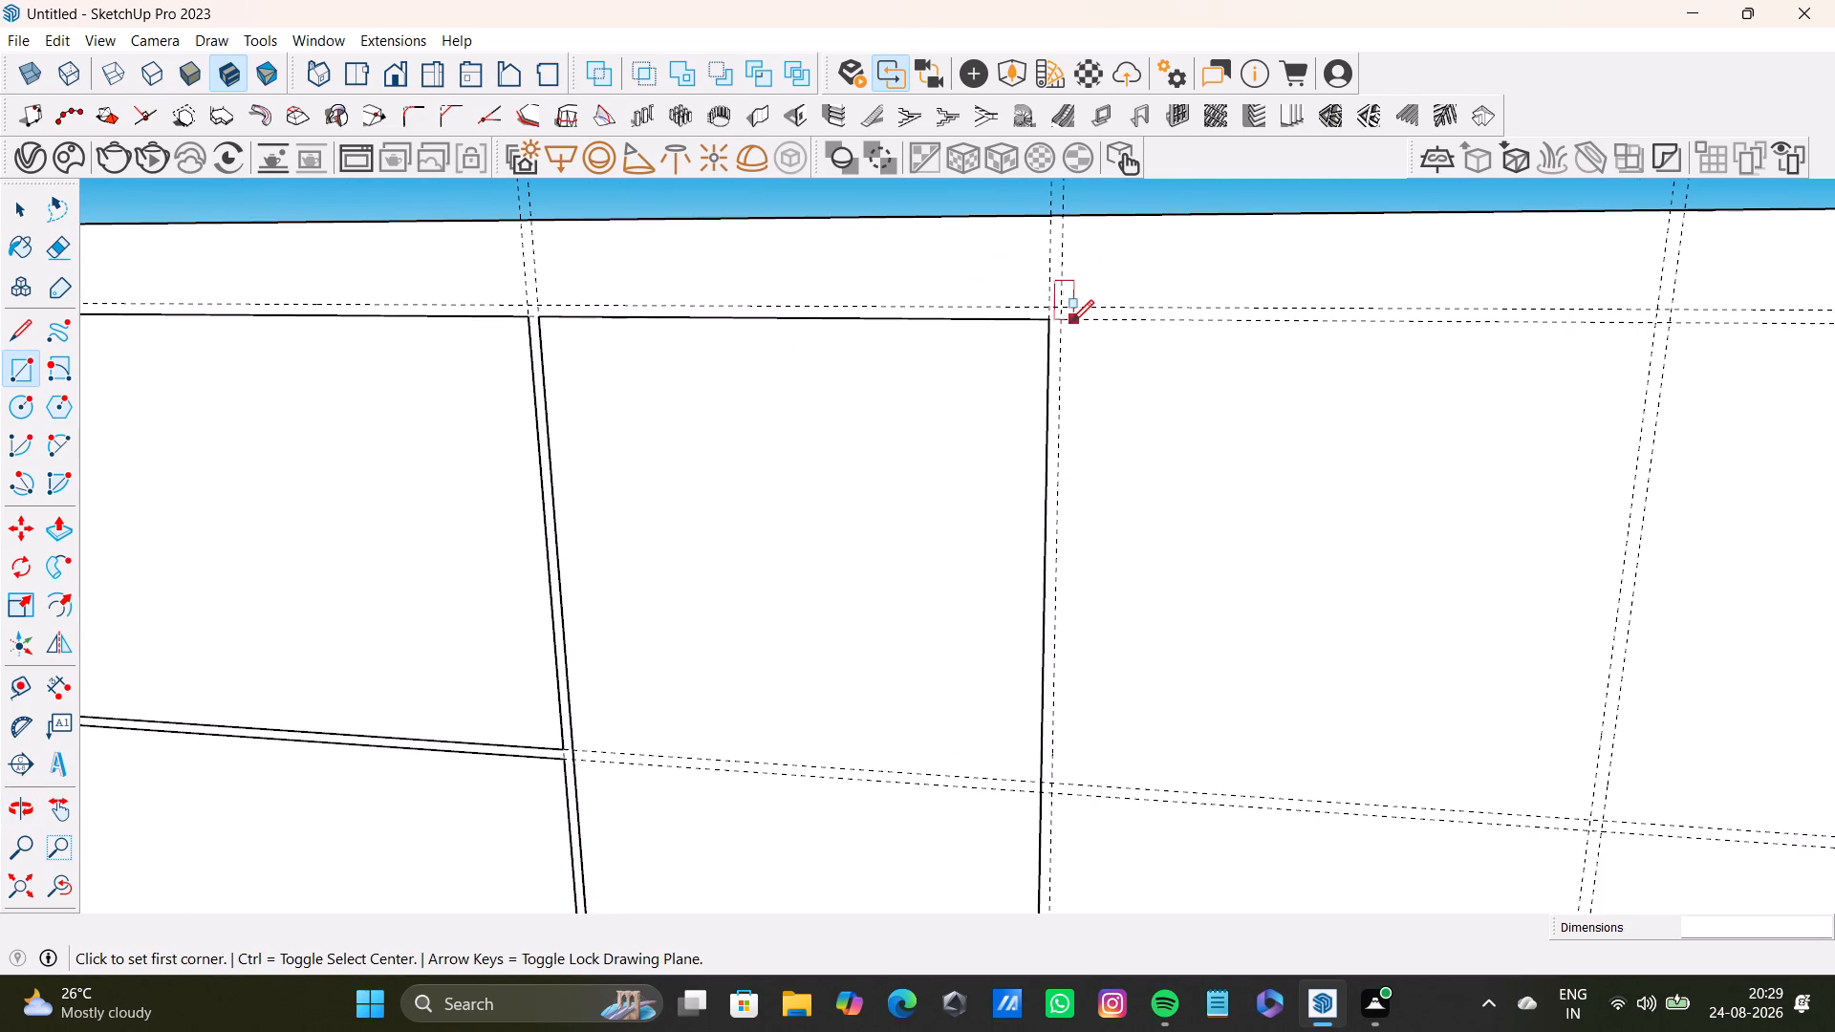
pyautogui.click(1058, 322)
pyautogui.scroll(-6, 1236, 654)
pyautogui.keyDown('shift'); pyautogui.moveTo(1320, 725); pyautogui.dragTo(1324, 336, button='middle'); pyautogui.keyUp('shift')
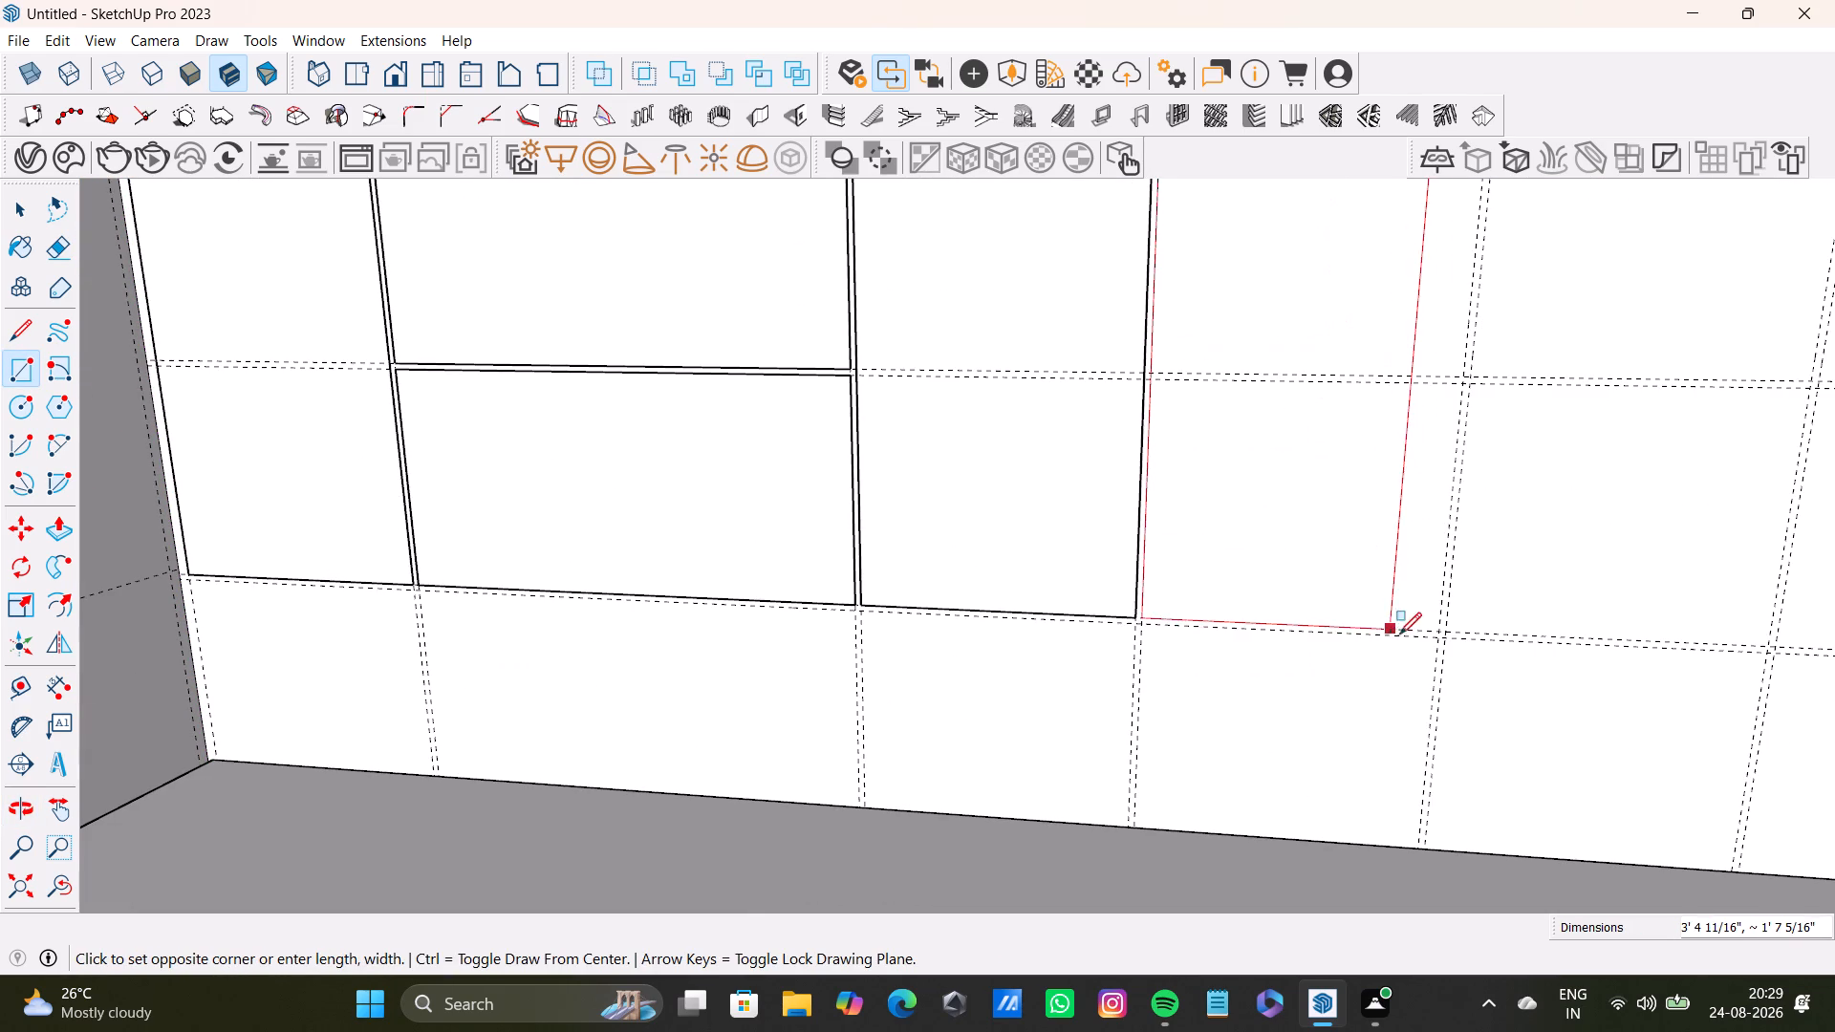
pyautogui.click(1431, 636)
# Draw a front rectangle in the fifth bay, spanning both rows between the upper and lower guide pairs.
pyautogui.scroll(-8, 1261, 613)
pyautogui.keyDown('shift'); pyautogui.moveTo(1257, 574); pyautogui.dragTo(870, 699, button='middle'); pyautogui.keyUp('shift')
pyautogui.scroll(1, 999, 540)
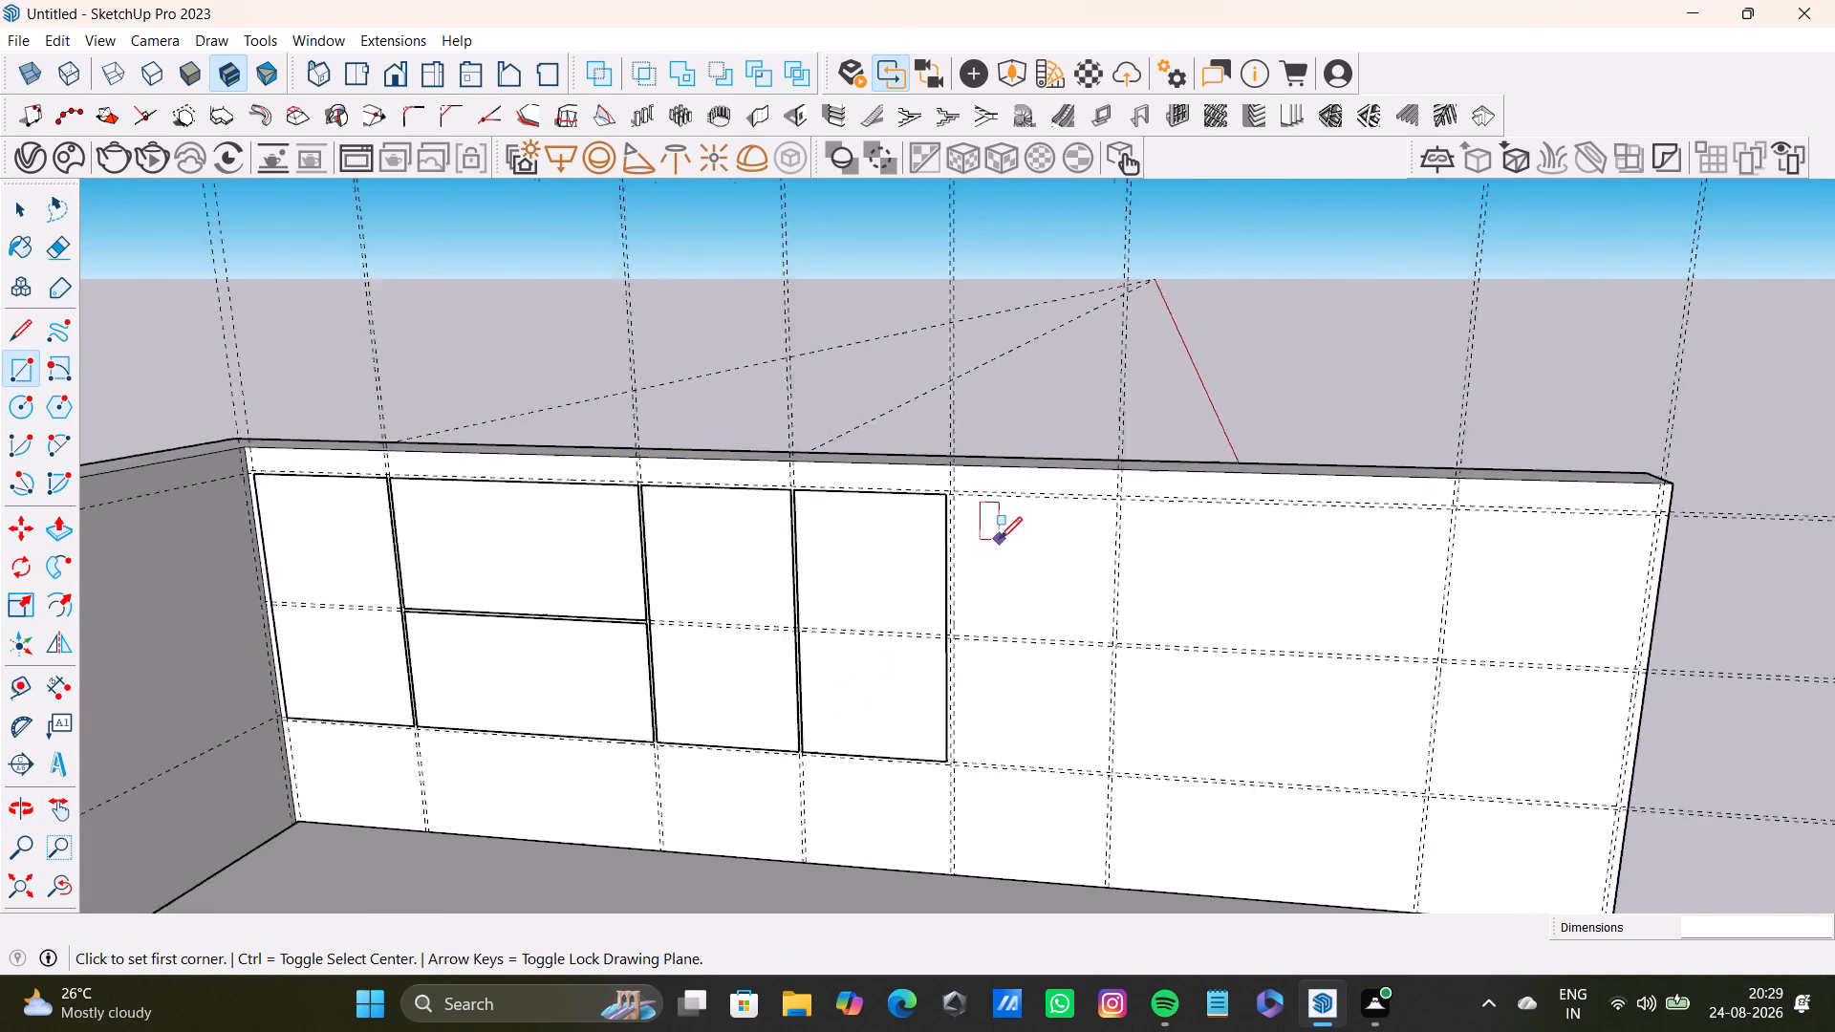
pyautogui.scroll(7, 1000, 539)
pyautogui.click(914, 444)
pyautogui.scroll(-4, 1036, 684)
pyautogui.keyDown('shift'); pyautogui.moveTo(1107, 763); pyautogui.dragTo(1115, 554, button='middle'); pyautogui.keyUp('shift')
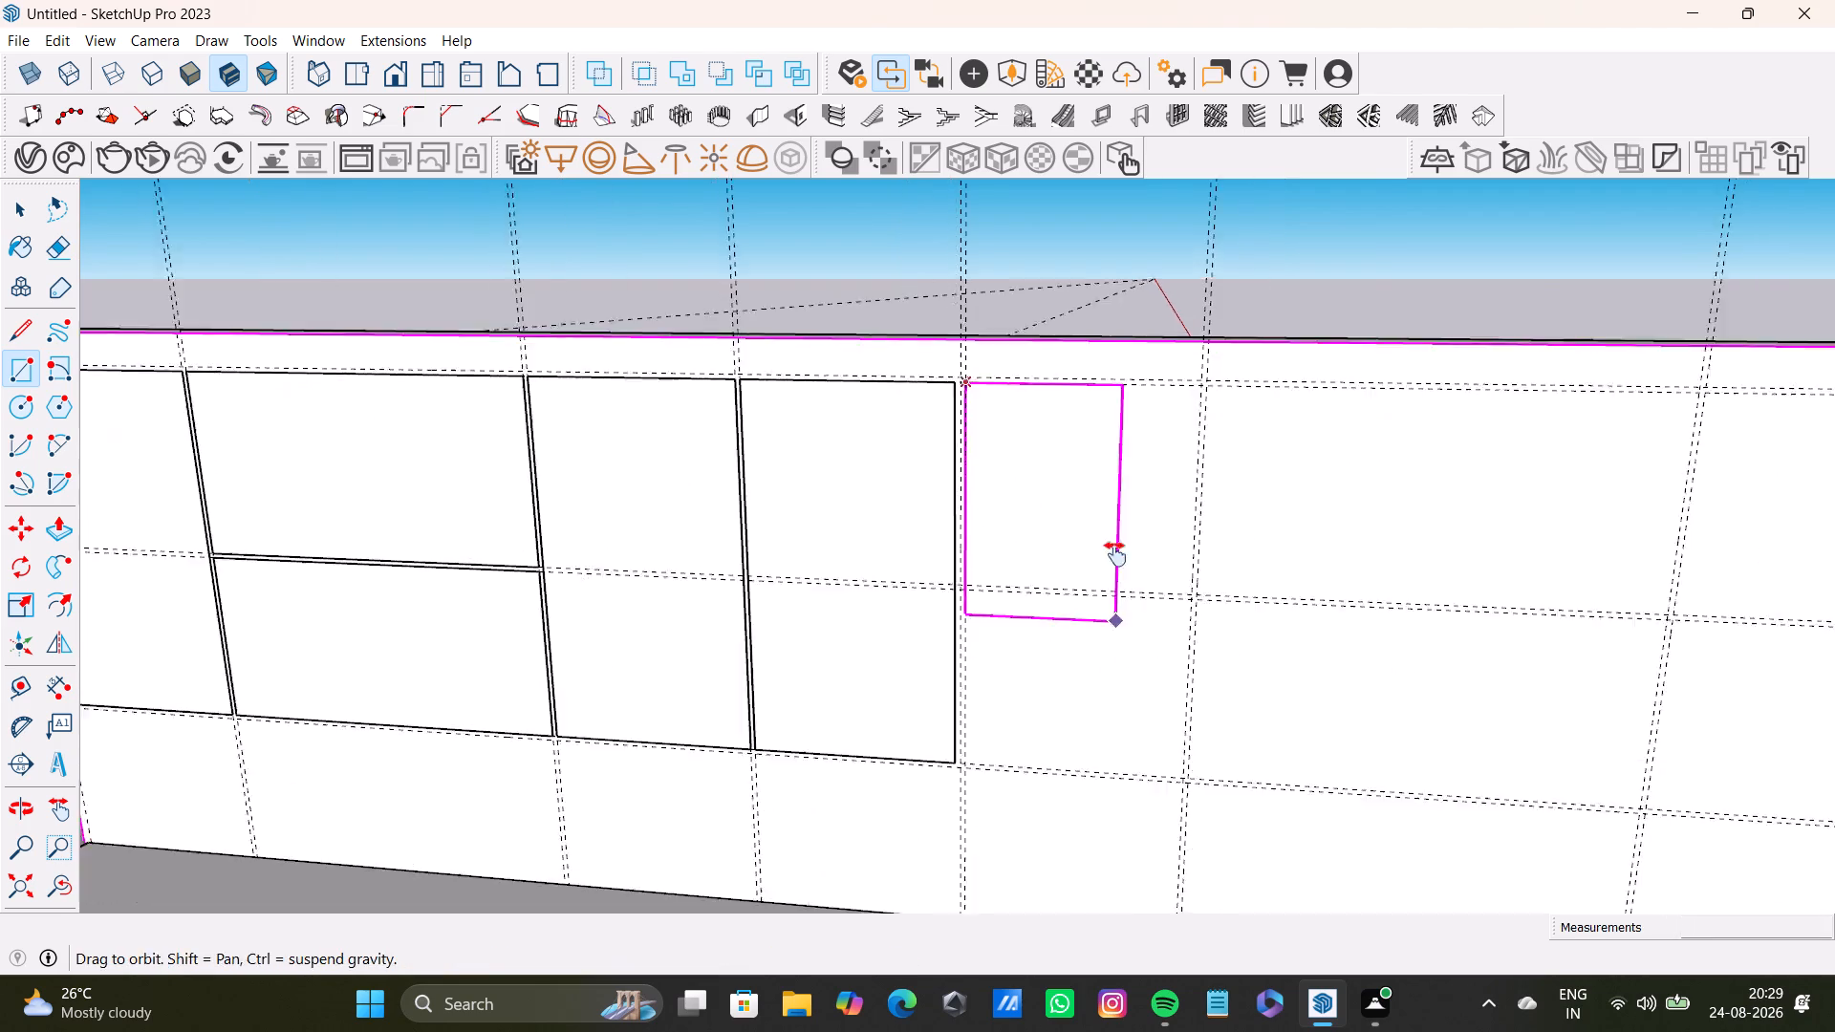
pyautogui.keyDown('shift'); pyautogui.moveTo(1115, 554); pyautogui.dragTo(1115, 532, button='middle'); pyautogui.keyUp('shift')
pyautogui.scroll(4, 1131, 659)
pyautogui.click(1207, 721)
# Draw a front rectangle filling the upper row of the wide sixth bay.
pyautogui.scroll(-9, 1174, 670)
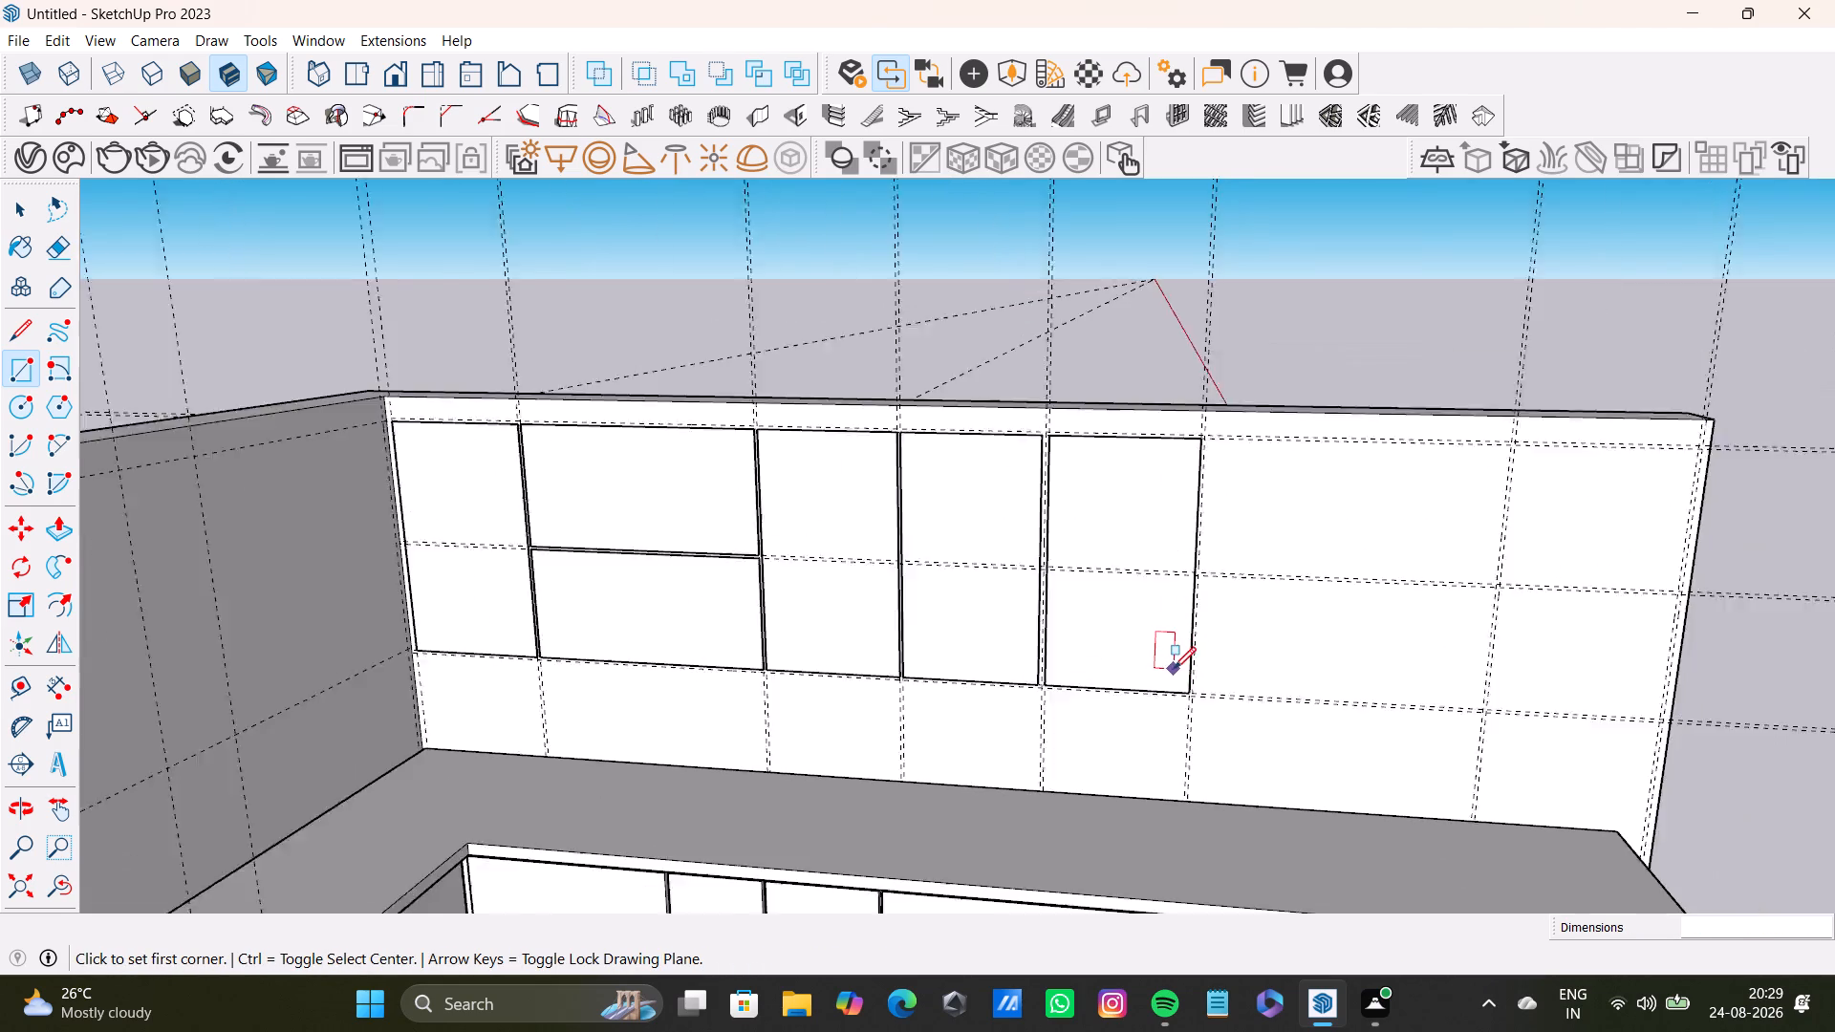
pyautogui.scroll(-1, 1174, 669)
pyautogui.keyDown('shift'); pyautogui.moveTo(1197, 656); pyautogui.dragTo(959, 676, button='middle'); pyautogui.keyUp('shift')
pyautogui.scroll(8, 978, 564)
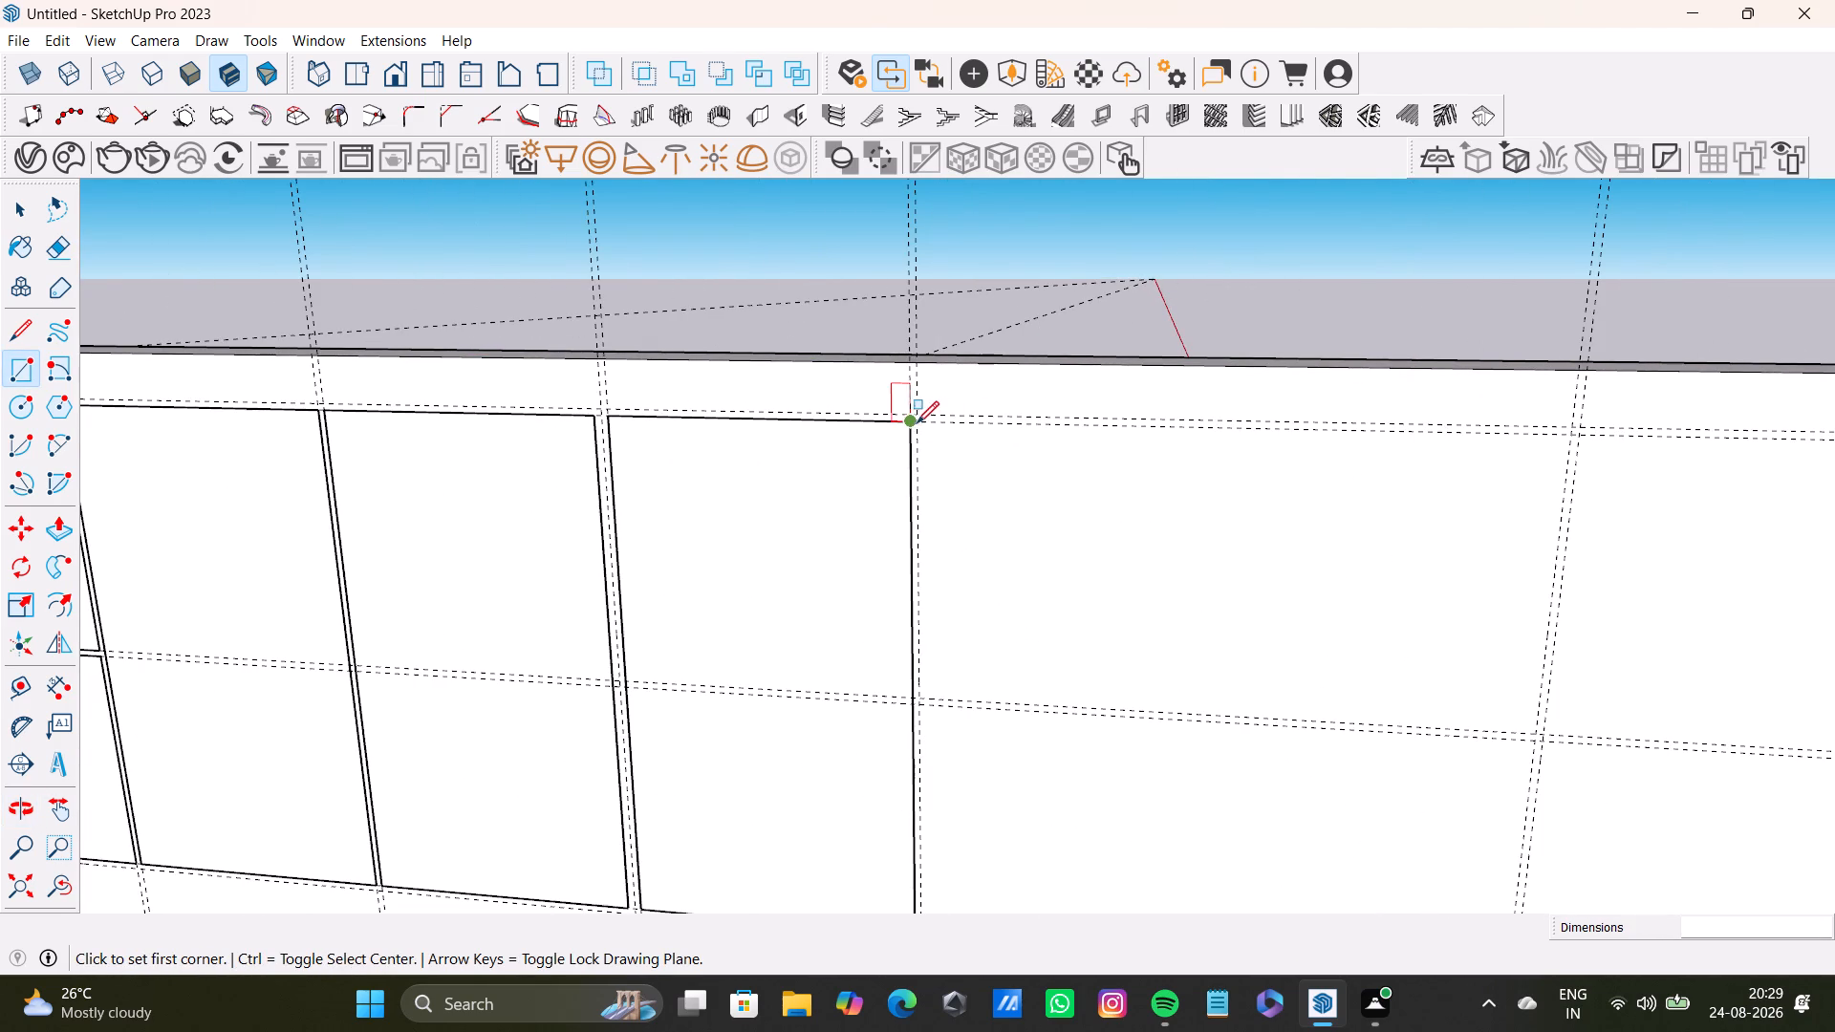
pyautogui.click(922, 423)
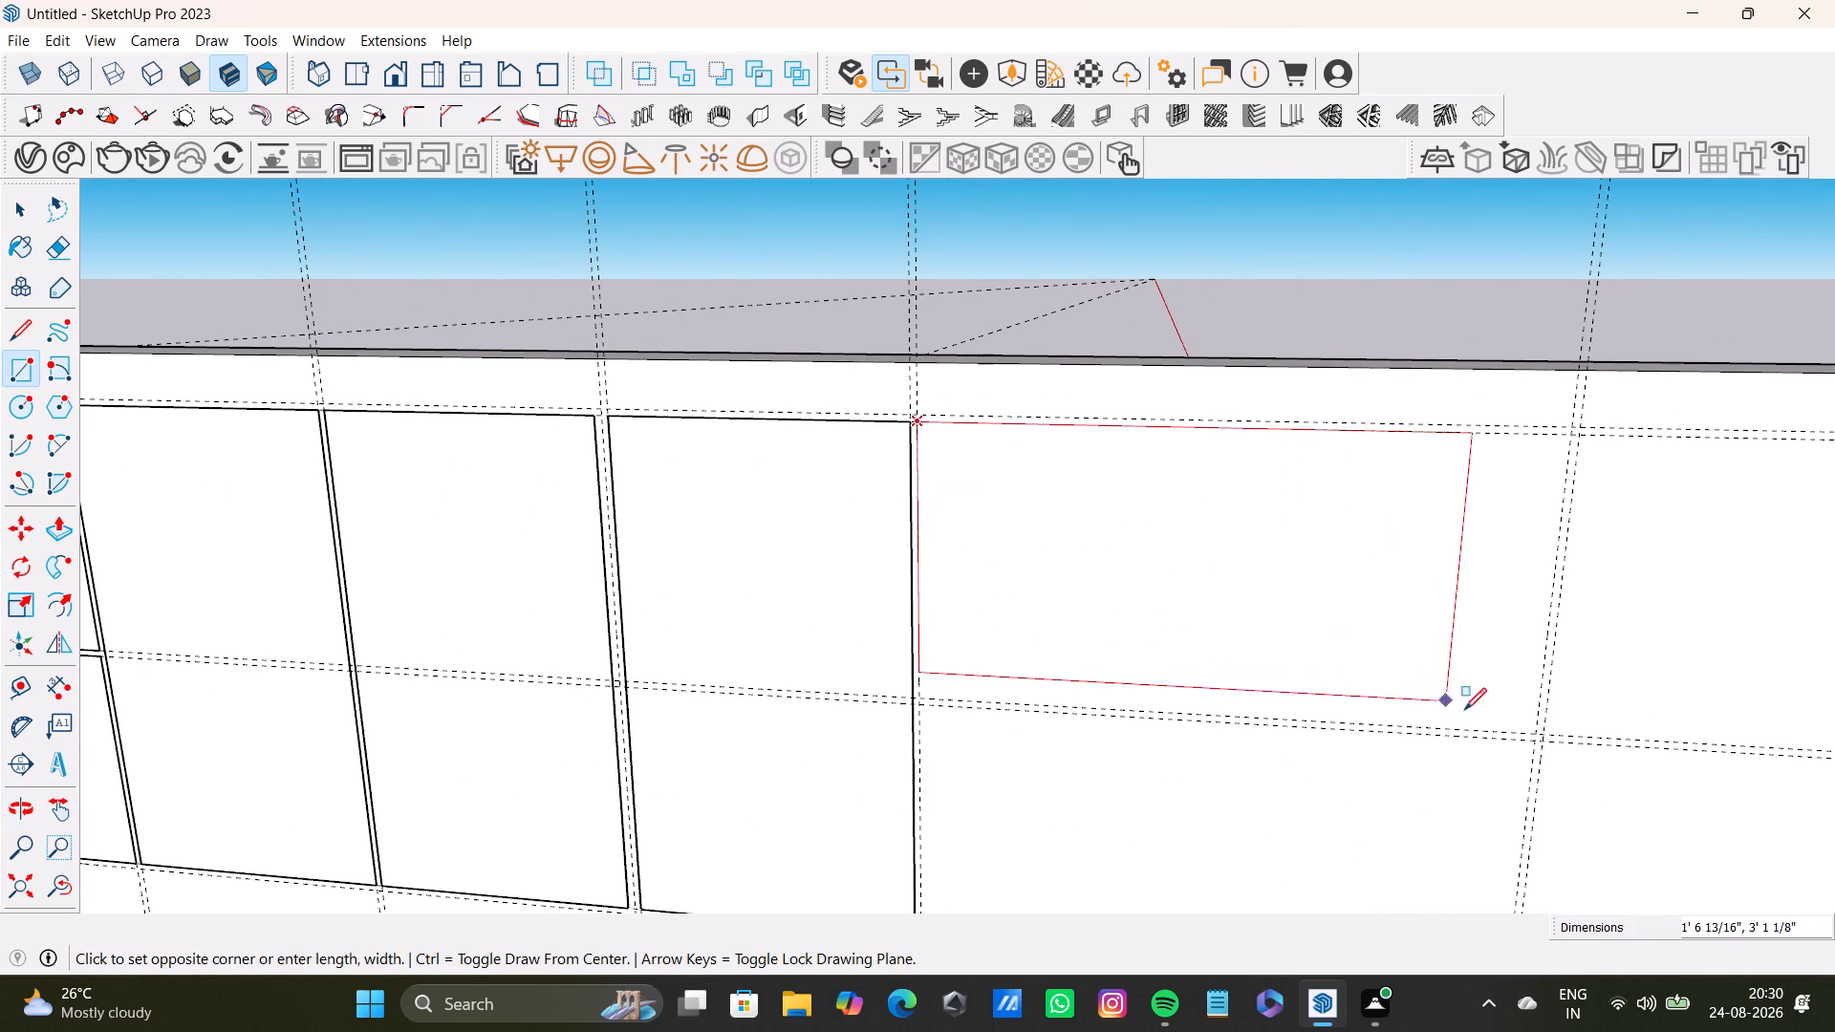
pyautogui.click(1535, 732)
# Draw a front rectangle filling the lower row of the wide sixth bay, below the upper one.
pyautogui.scroll(-4, 1462, 761)
pyautogui.keyDown('shift'); pyautogui.moveTo(1453, 767); pyautogui.dragTo(1390, 619, button='middle'); pyautogui.keyUp('shift')
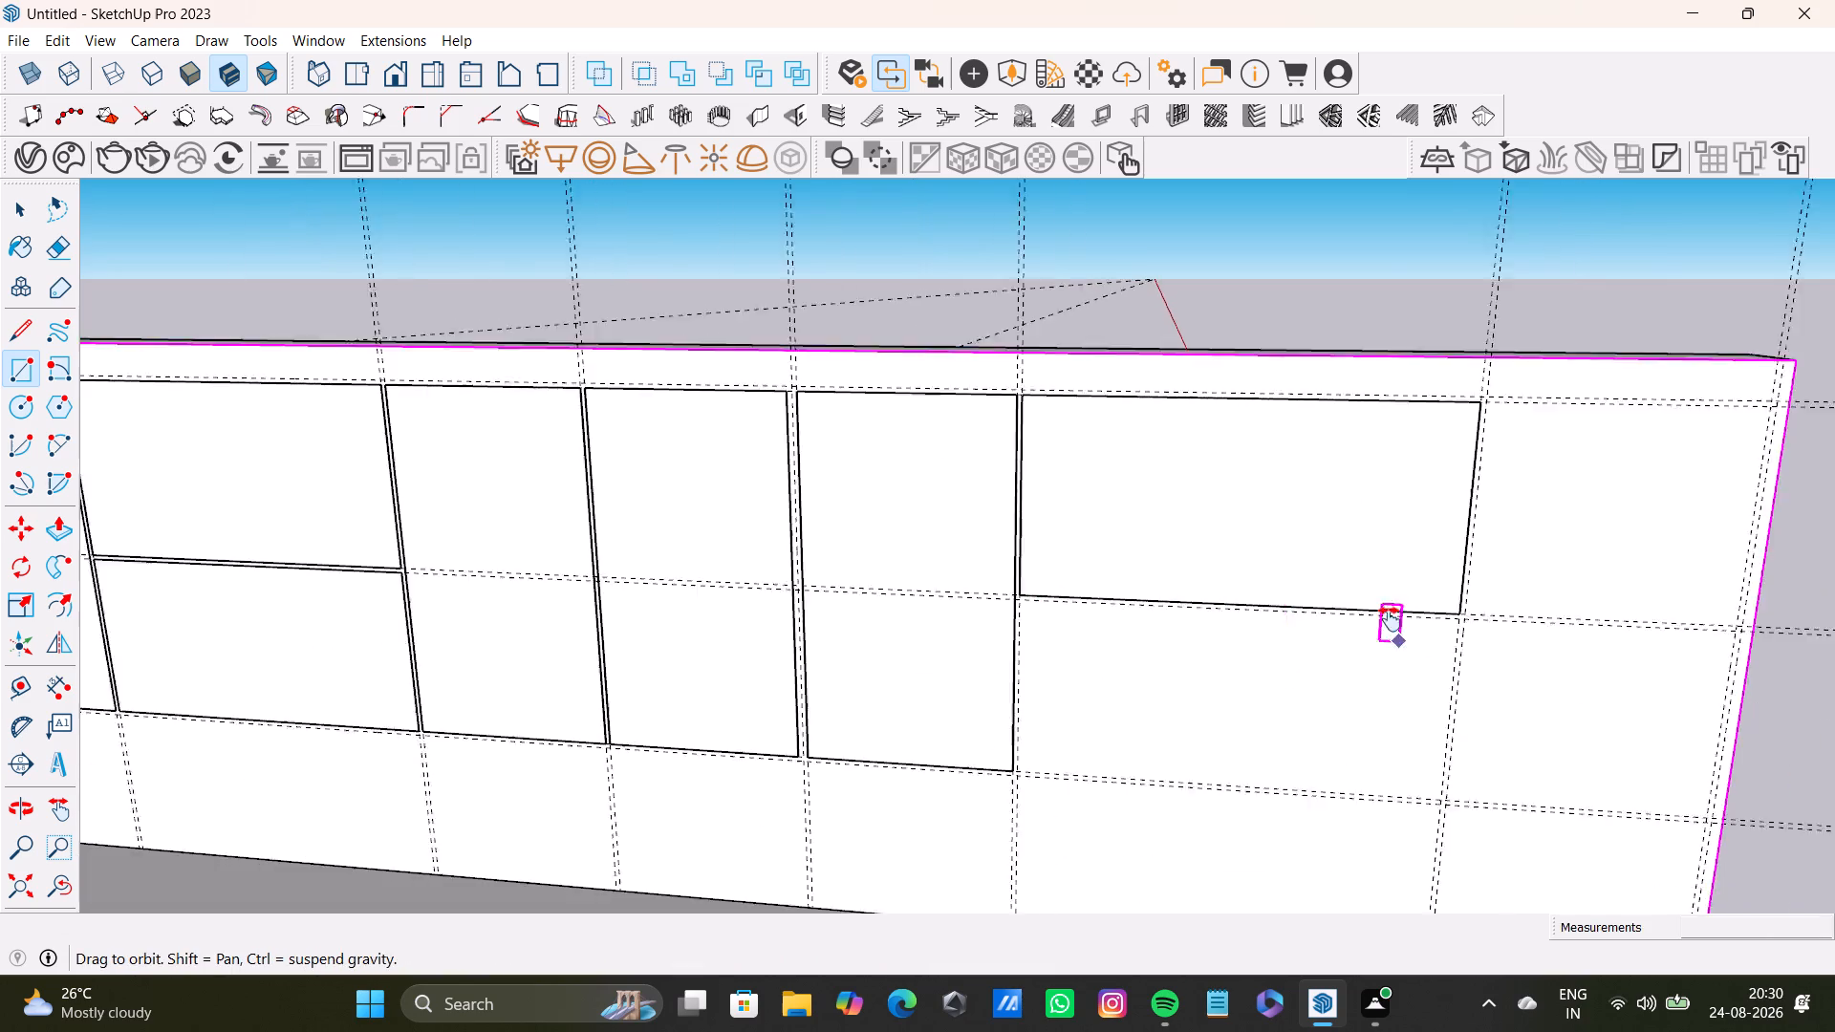
pyautogui.keyDown('shift'); pyautogui.moveTo(1390, 619); pyautogui.dragTo(1369, 579, button='middle'); pyautogui.keyUp('shift')
pyautogui.scroll(8, 1007, 610)
pyautogui.click(967, 458)
pyautogui.scroll(-4, 1250, 742)
pyautogui.moveTo(1495, 792); pyautogui.dragTo(1463, 725, button='middle')
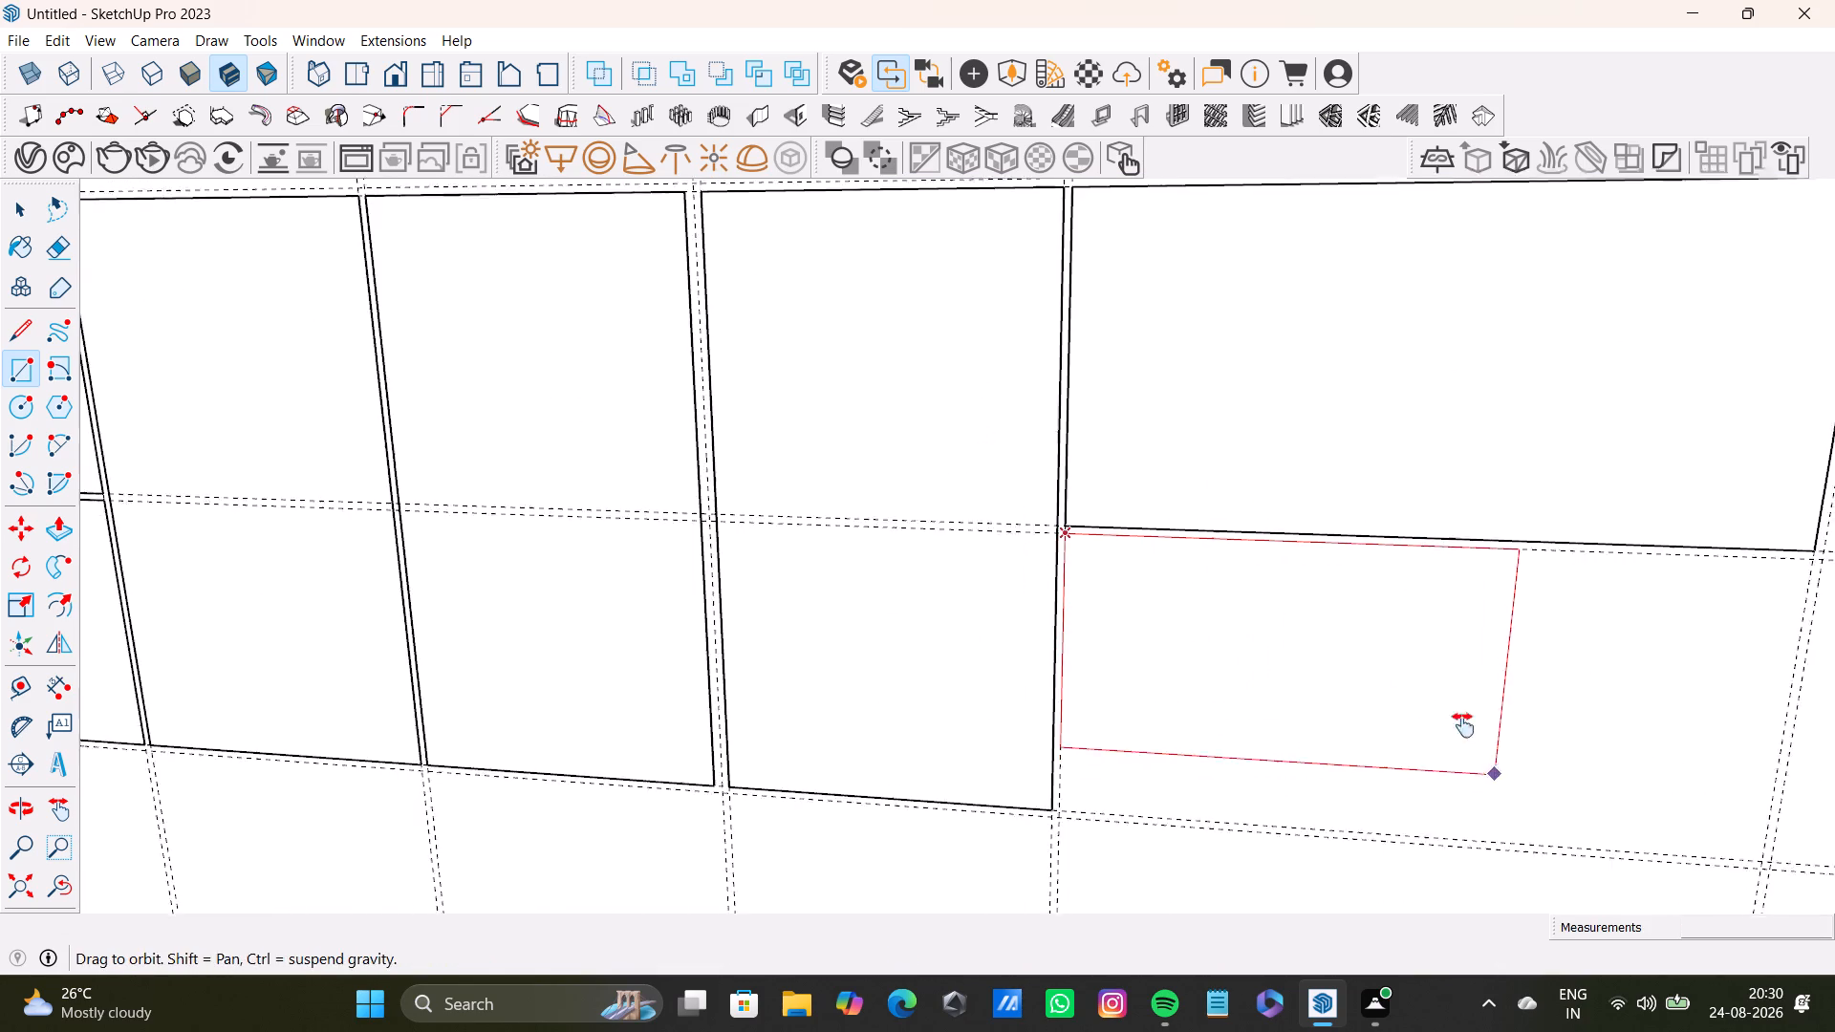
pyautogui.moveTo(1463, 725); pyautogui.dragTo(1313, 614, button='middle')
pyautogui.click(1574, 699)
# Draw a 1' 8 7/8" by 2' 1/2" front rectangle in the upper row of the last bay at the wall's far end.
pyautogui.scroll(-8, 1527, 707)
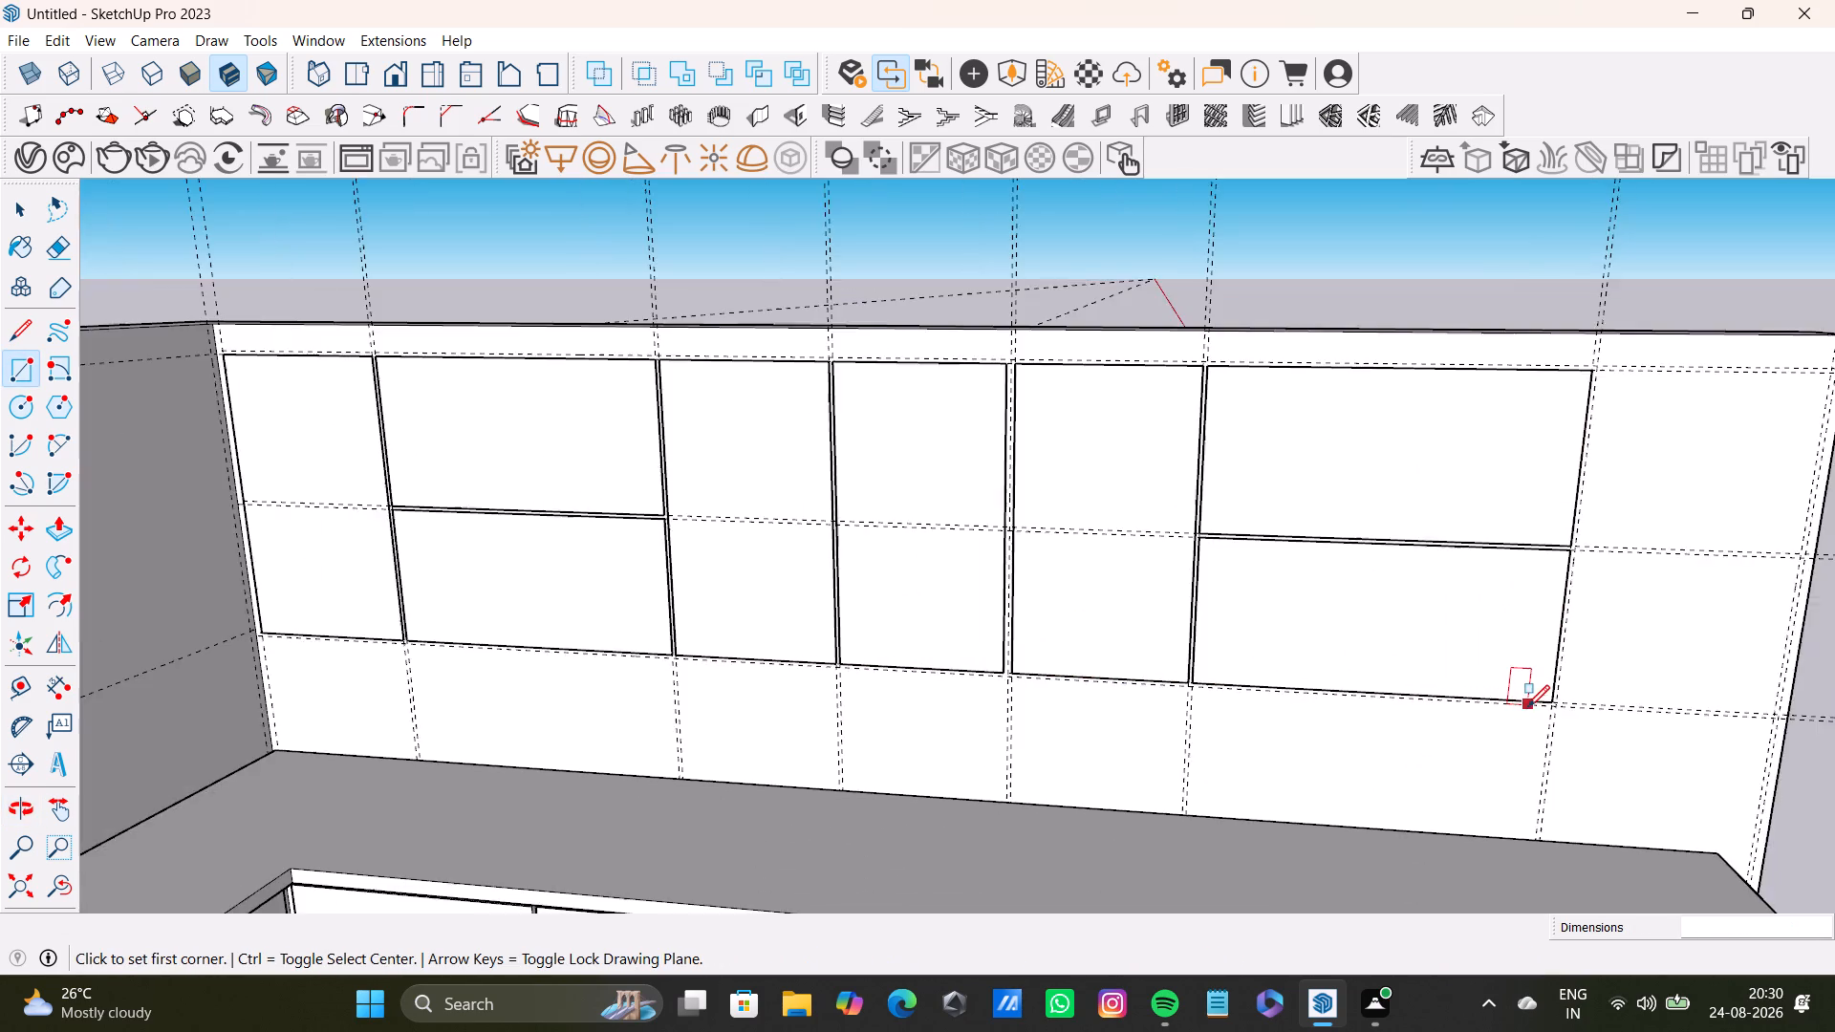
pyautogui.keyDown('shift'); pyautogui.moveTo(1516, 699); pyautogui.dragTo(966, 662, button='middle'); pyautogui.keyUp('shift')
pyautogui.scroll(5, 1001, 538)
pyautogui.moveTo(1045, 341); pyautogui.dragTo(1012, 555, button='middle')
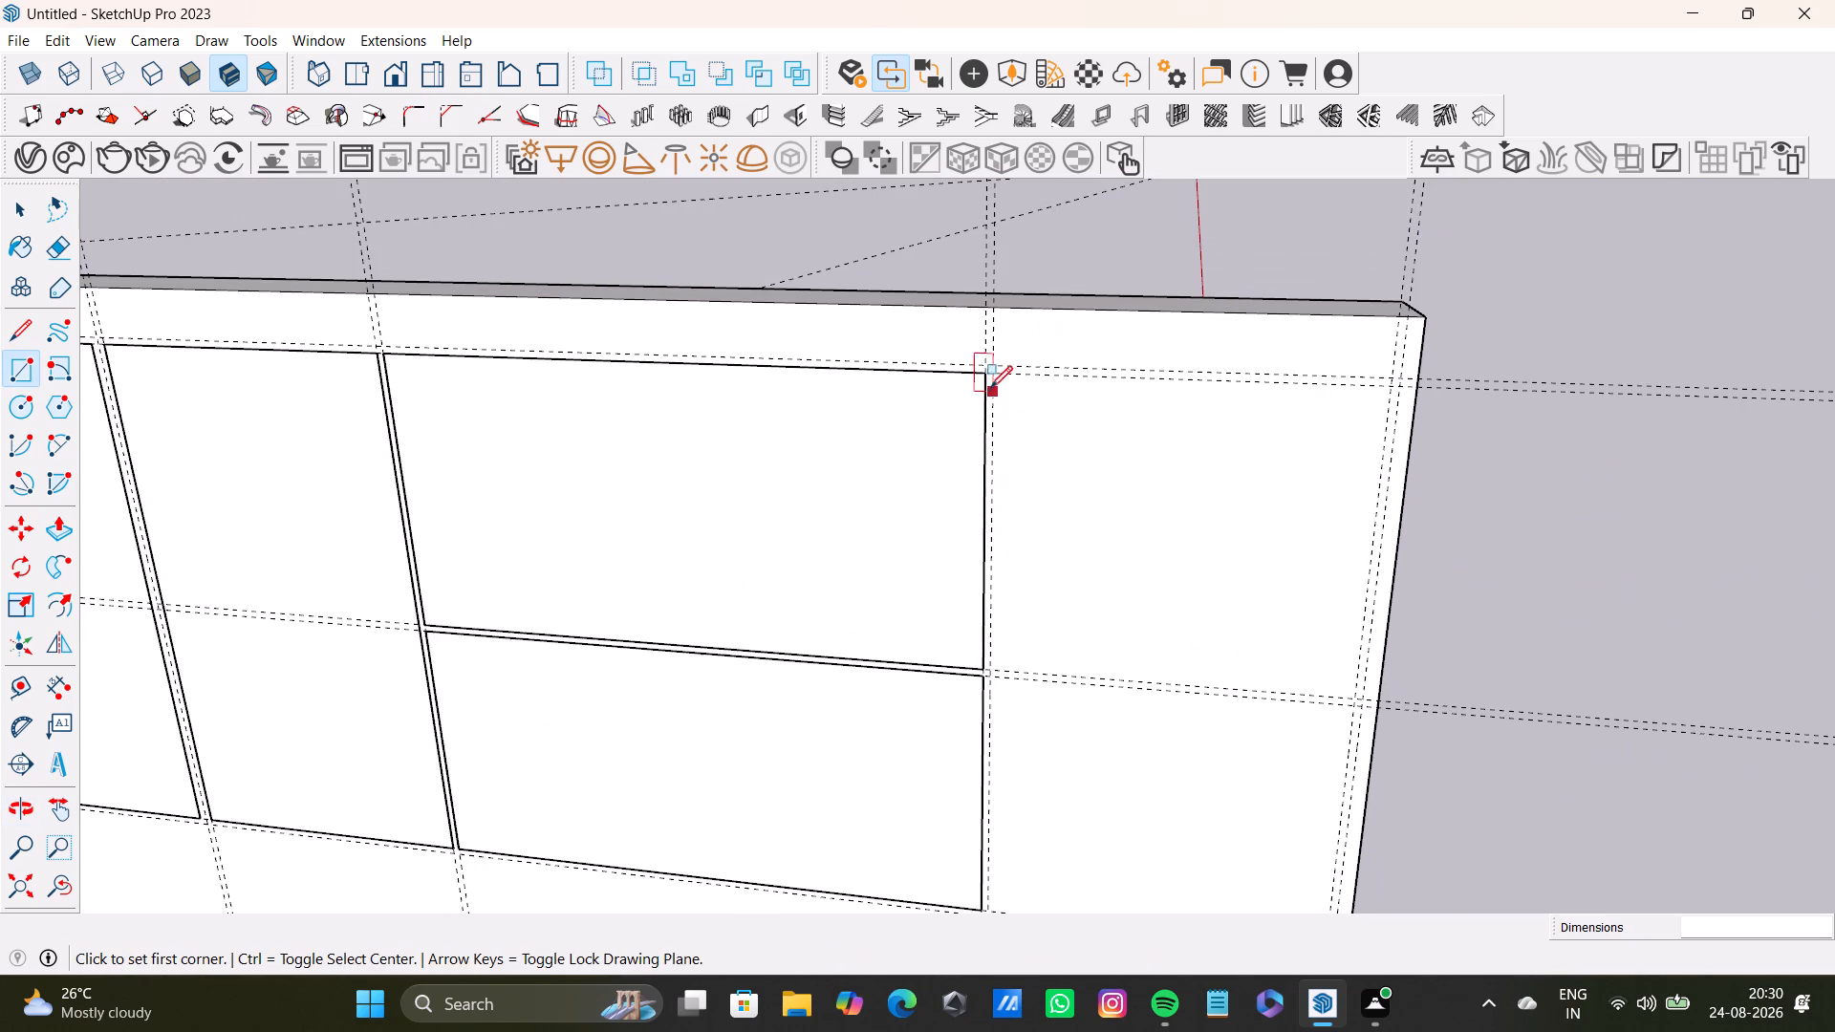
pyautogui.click(993, 376)
pyautogui.click(1349, 699)
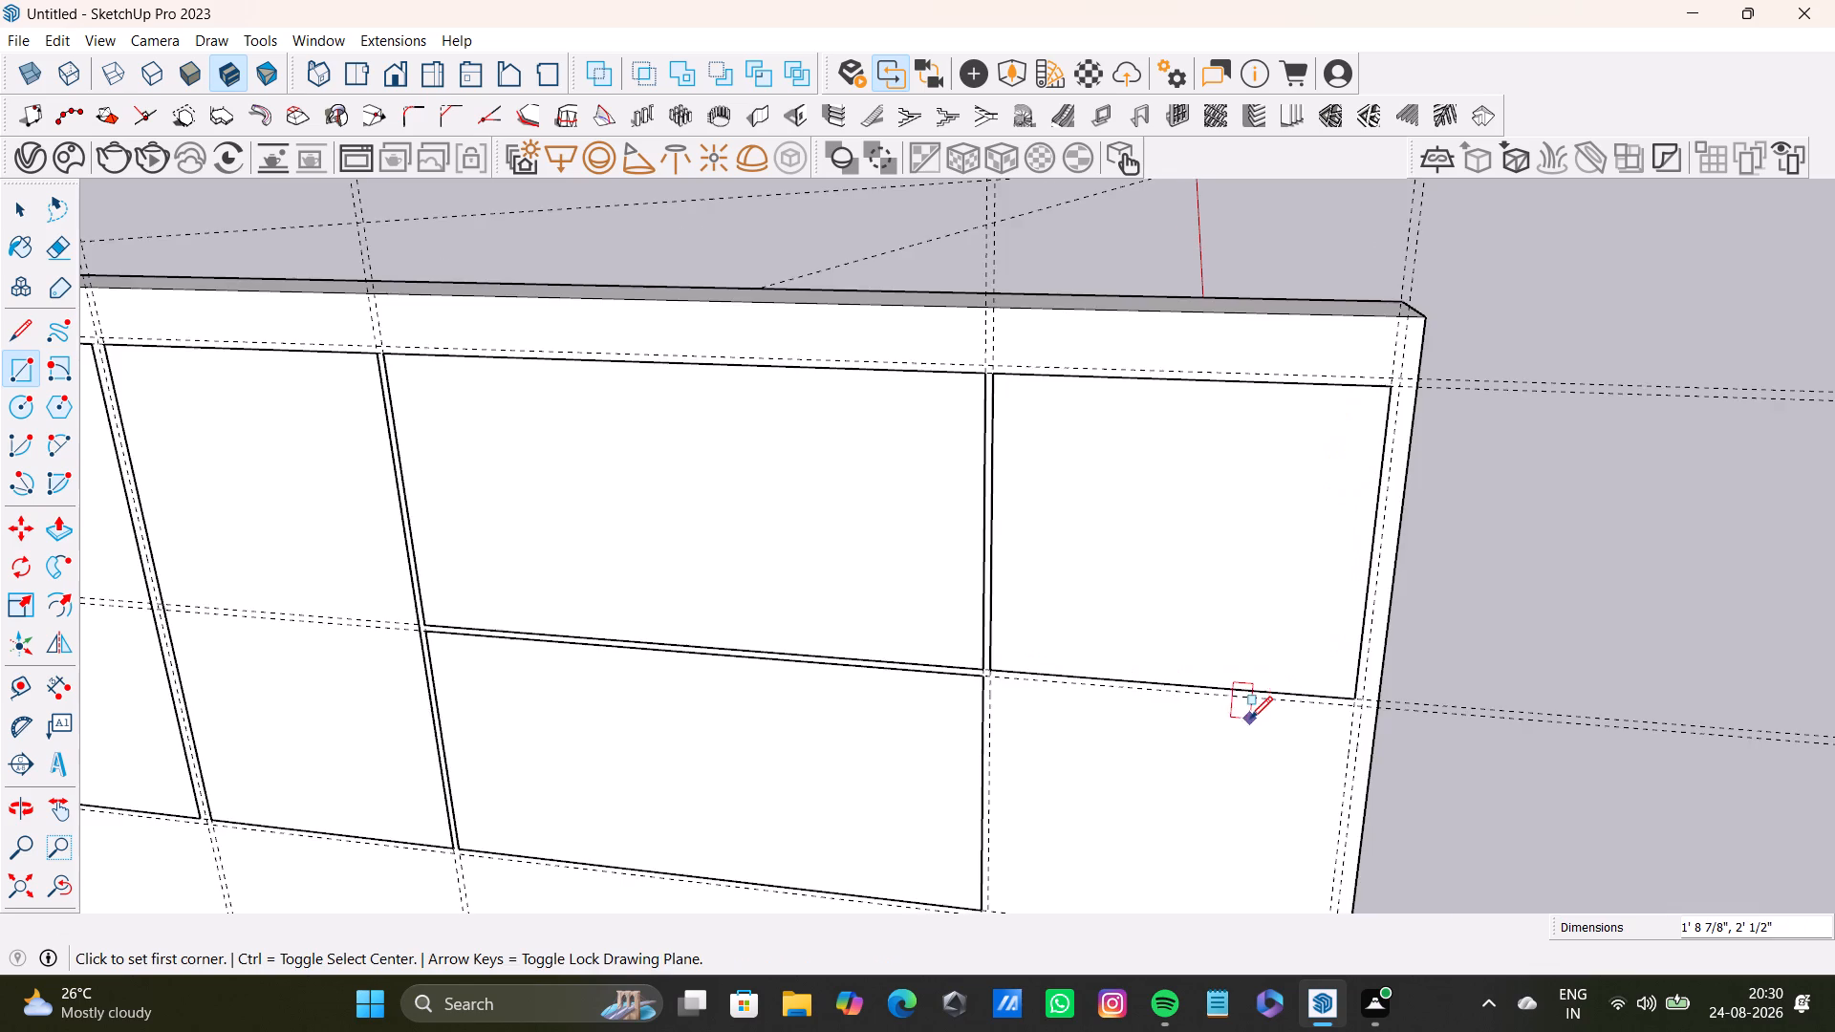
# Draw a front rectangle in the lower row of the last bay at the wall's far end.
pyautogui.scroll(-4, 1250, 719)
pyautogui.keyDown('shift'); pyautogui.moveTo(1241, 723); pyautogui.dragTo(1225, 603, button='middle'); pyautogui.keyUp('shift')
pyautogui.scroll(4, 1106, 624)
pyautogui.moveTo(1096, 595); pyautogui.dragTo(1084, 522, button='middle')
pyautogui.scroll(7, 1009, 562)
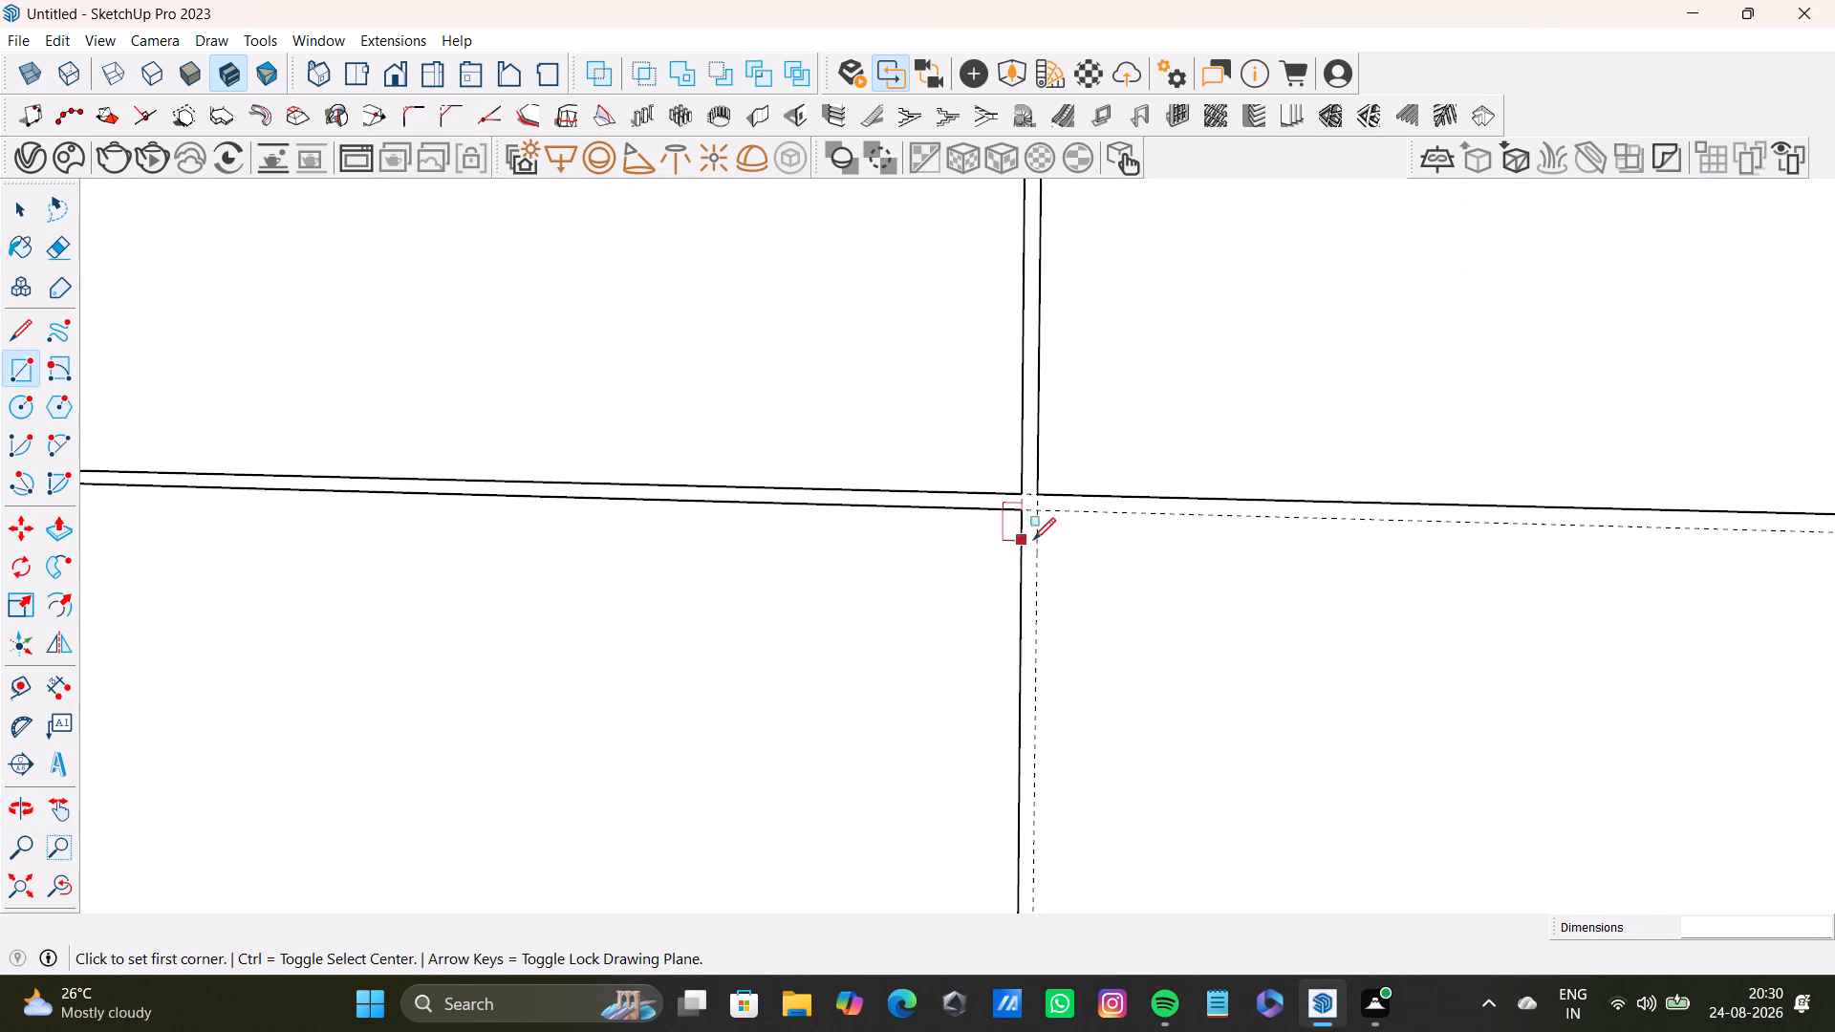
pyautogui.click(1040, 506)
pyautogui.scroll(-4, 1470, 742)
pyautogui.keyDown('shift'); pyautogui.moveTo(1491, 752); pyautogui.dragTo(1384, 496, button='middle'); pyautogui.keyUp('shift')
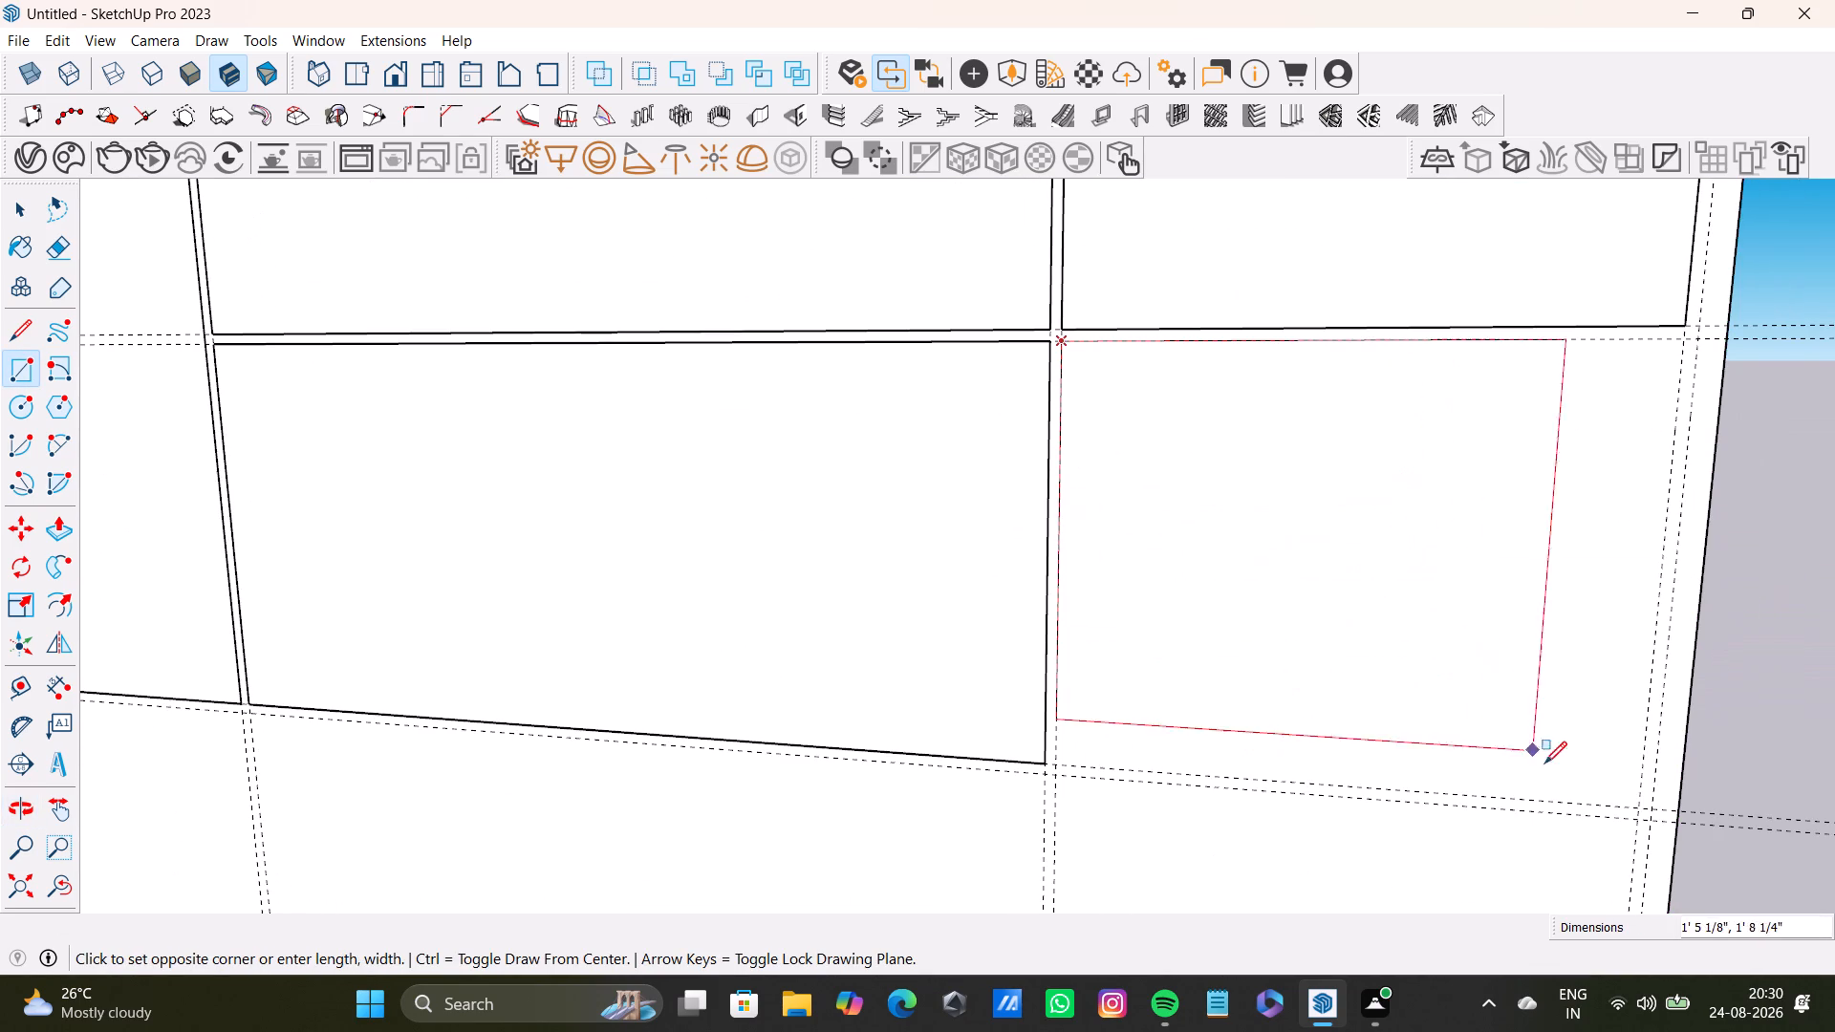
pyautogui.click(1634, 808)
# Examine the drawn fronts and the gaps between them, from the dark side wall to the middle bays.
pyautogui.scroll(-9, 919, 651)
pyautogui.keyDown('shift'); pyautogui.moveTo(733, 551); pyautogui.dragTo(1424, 648, button='middle'); pyautogui.keyUp('shift')
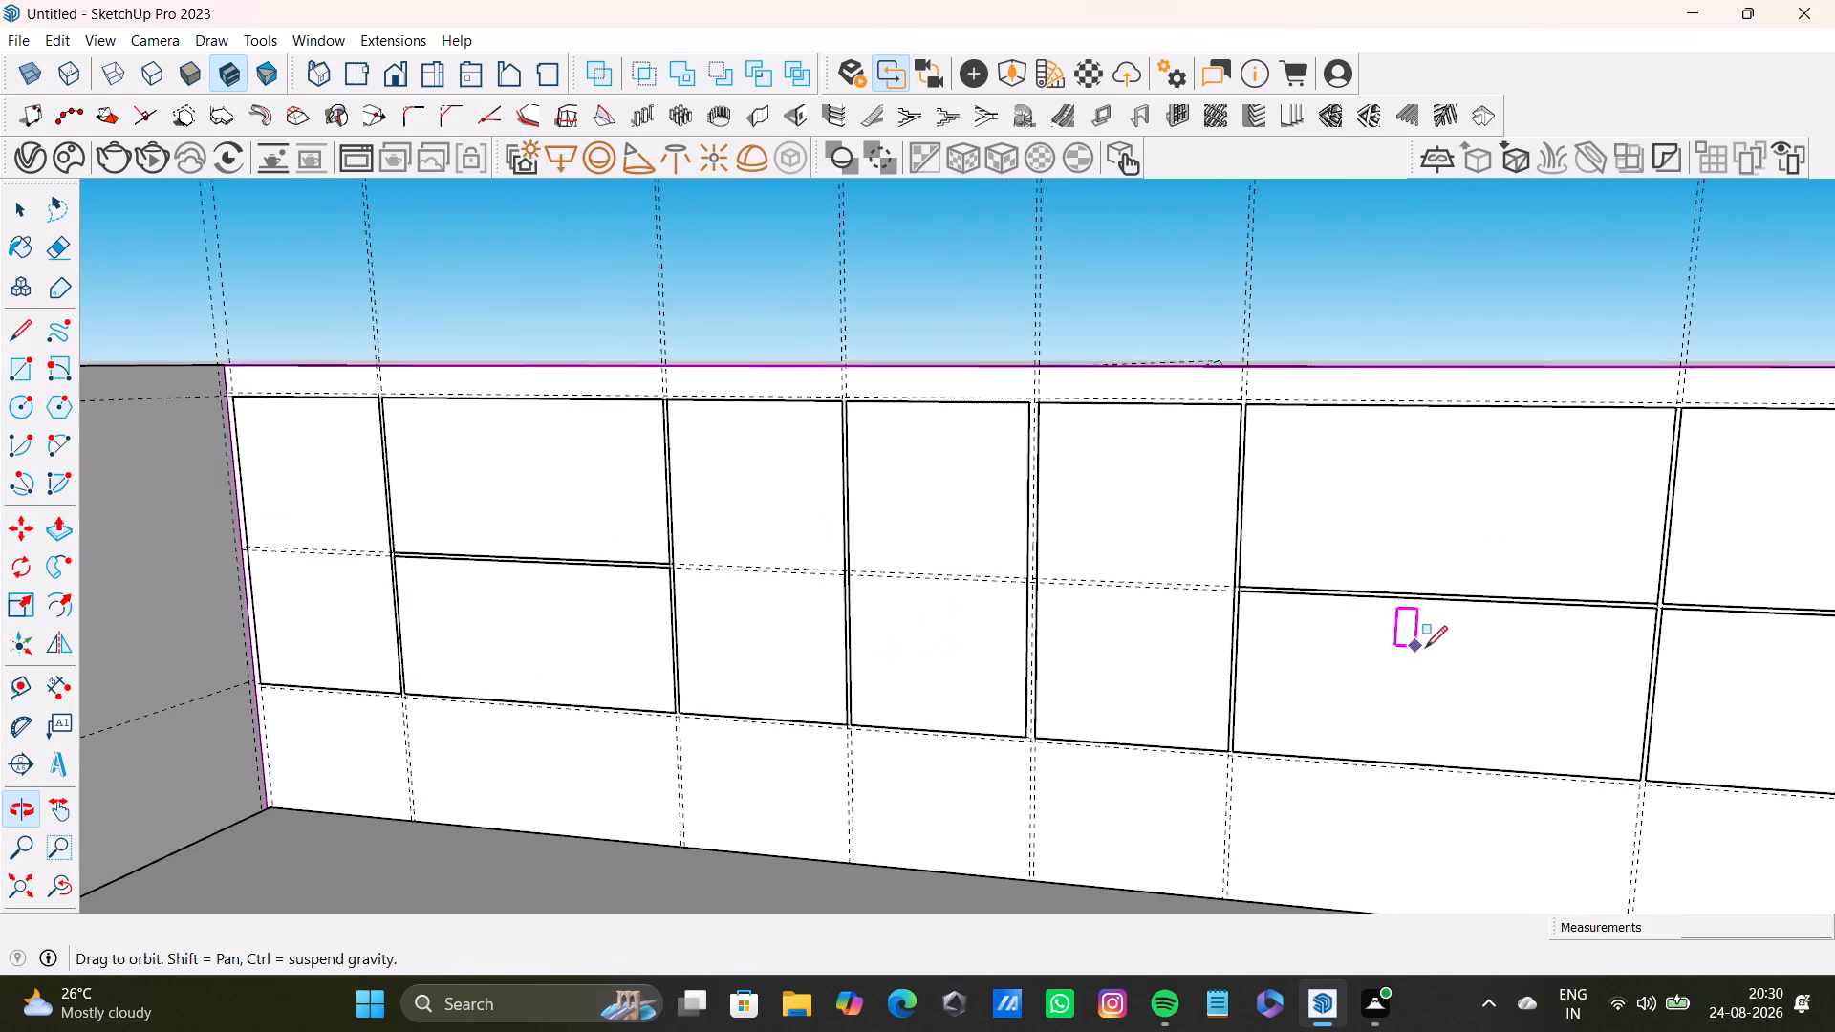
pyautogui.moveTo(814, 594); pyautogui.dragTo(784, 682, button='middle')
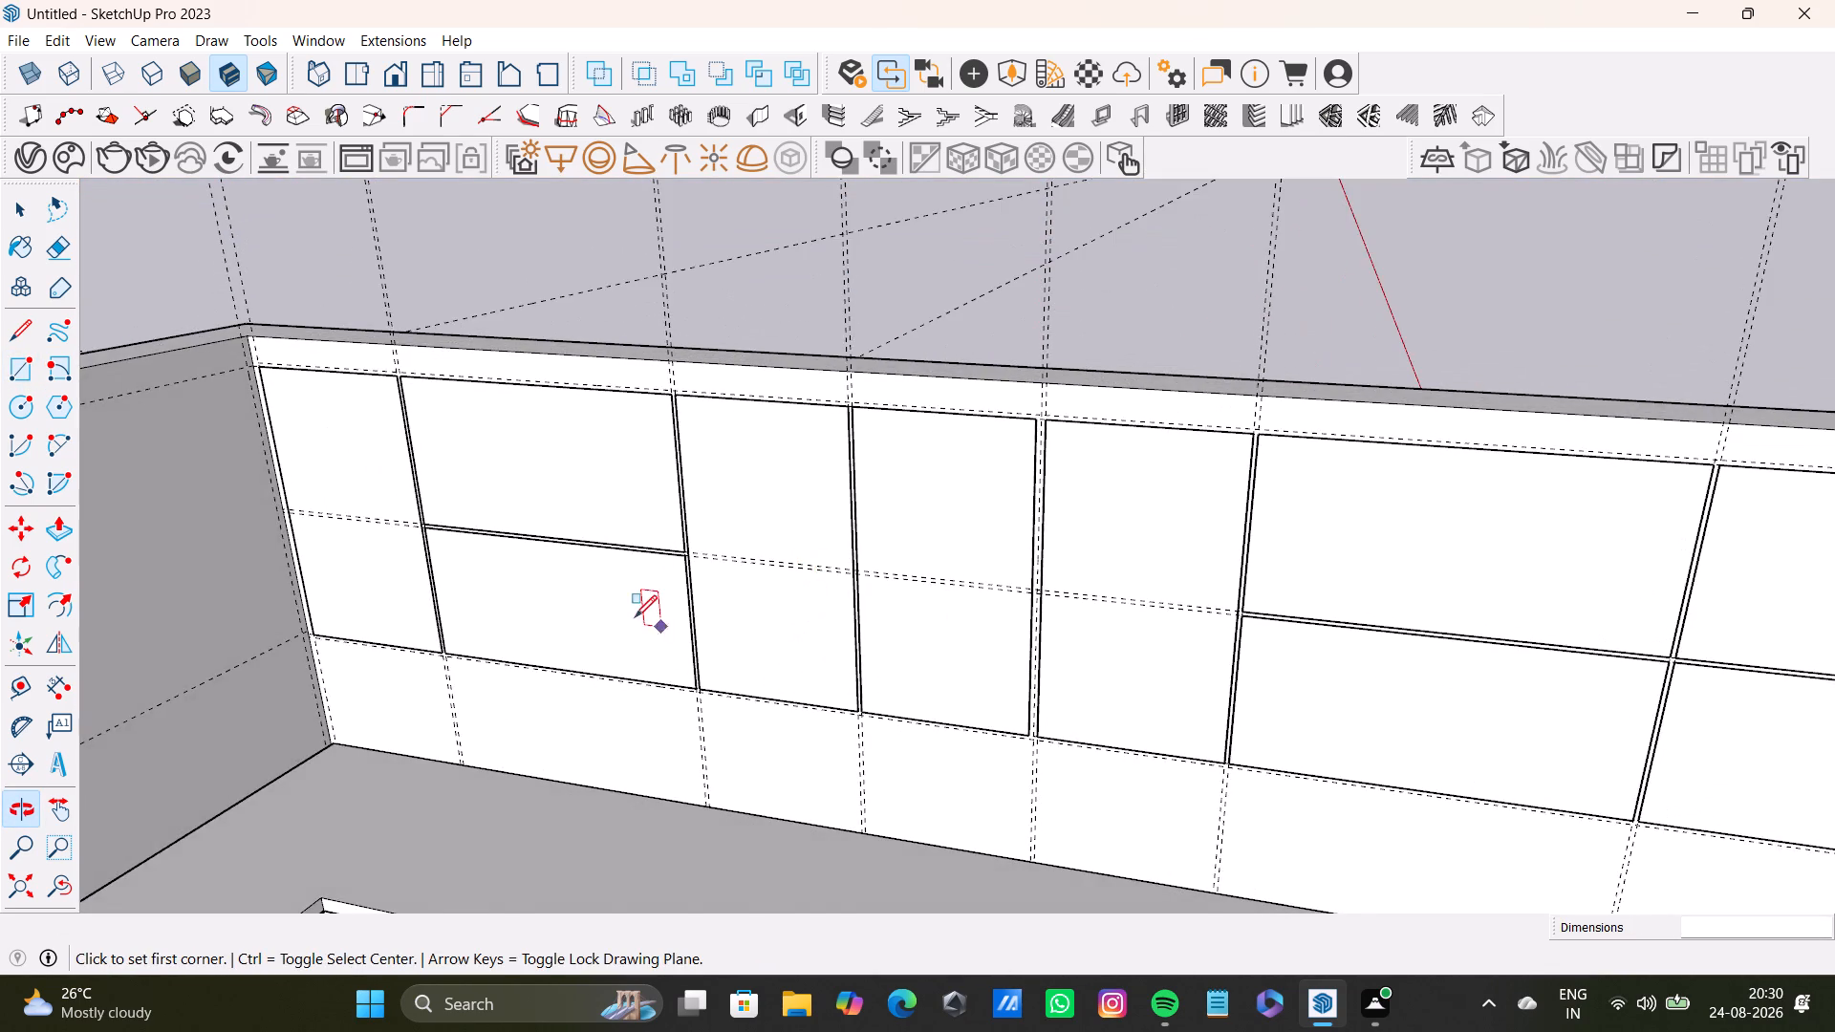
pyautogui.scroll(-3, 635, 616)
pyautogui.moveTo(645, 613); pyautogui.dragTo(1003, 634, button='middle')
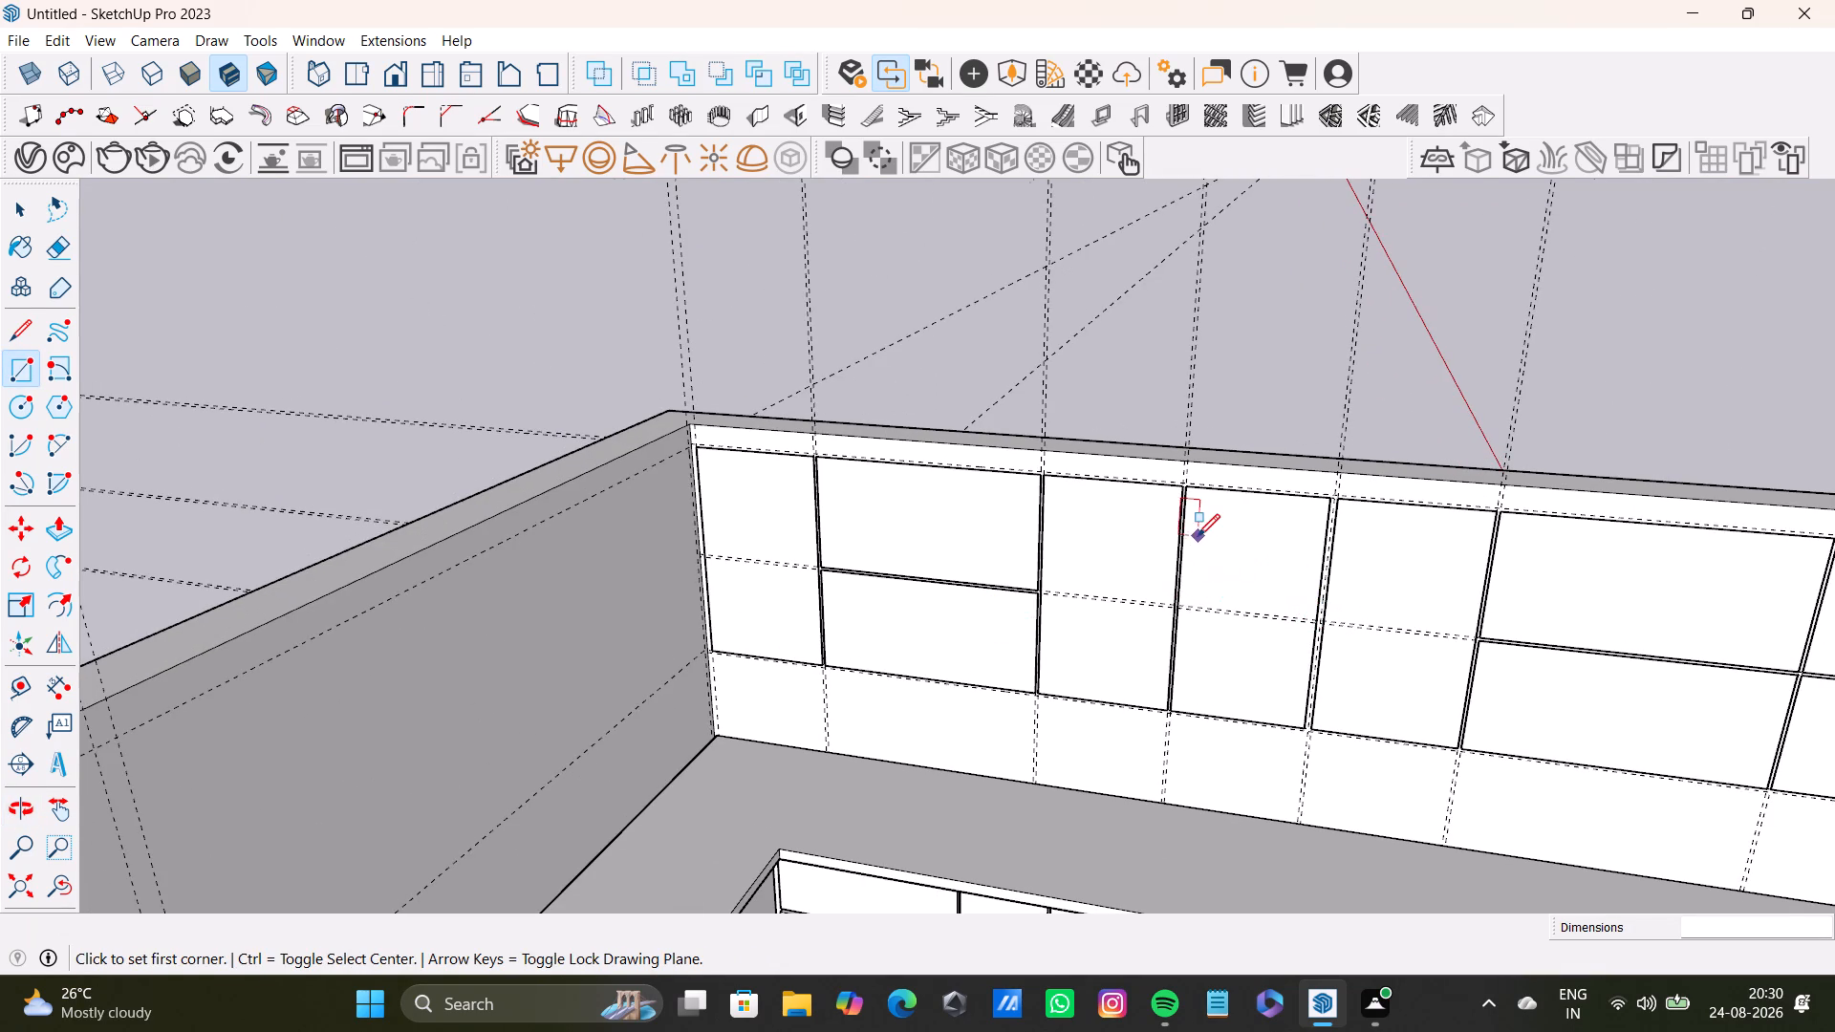
pyautogui.scroll(9, 1198, 536)
pyautogui.scroll(8, 1190, 742)
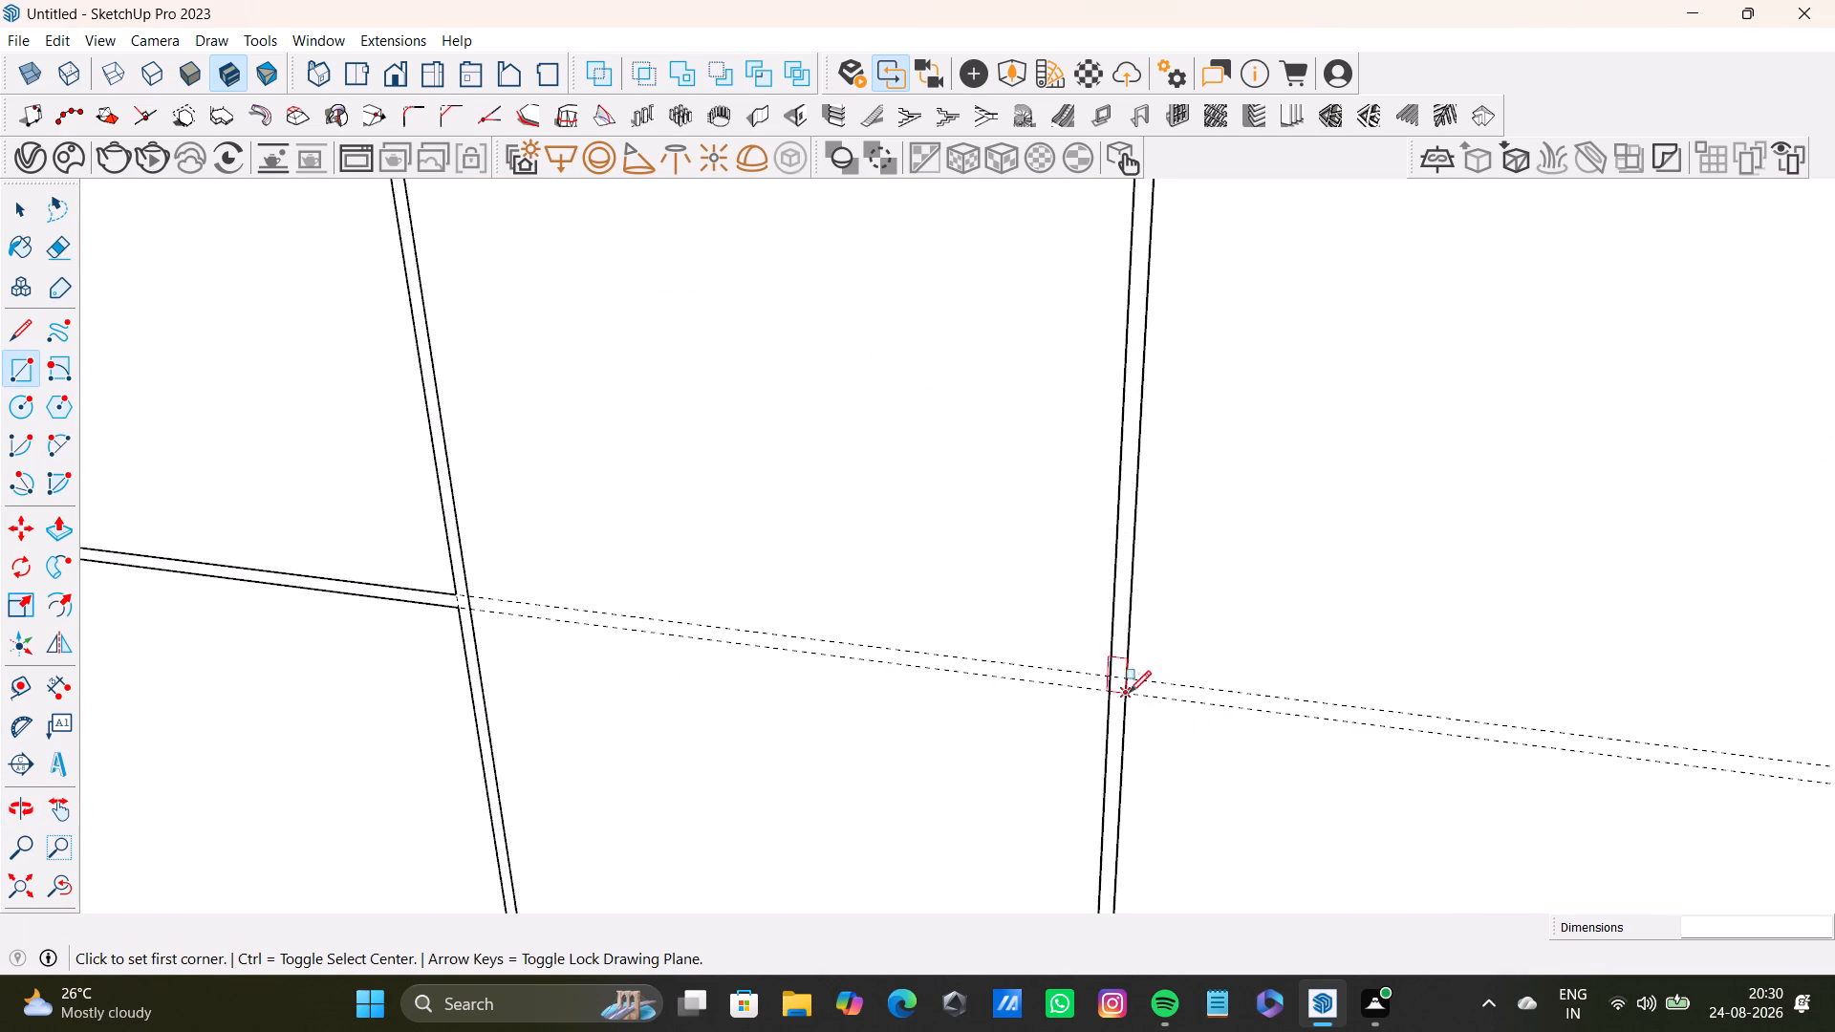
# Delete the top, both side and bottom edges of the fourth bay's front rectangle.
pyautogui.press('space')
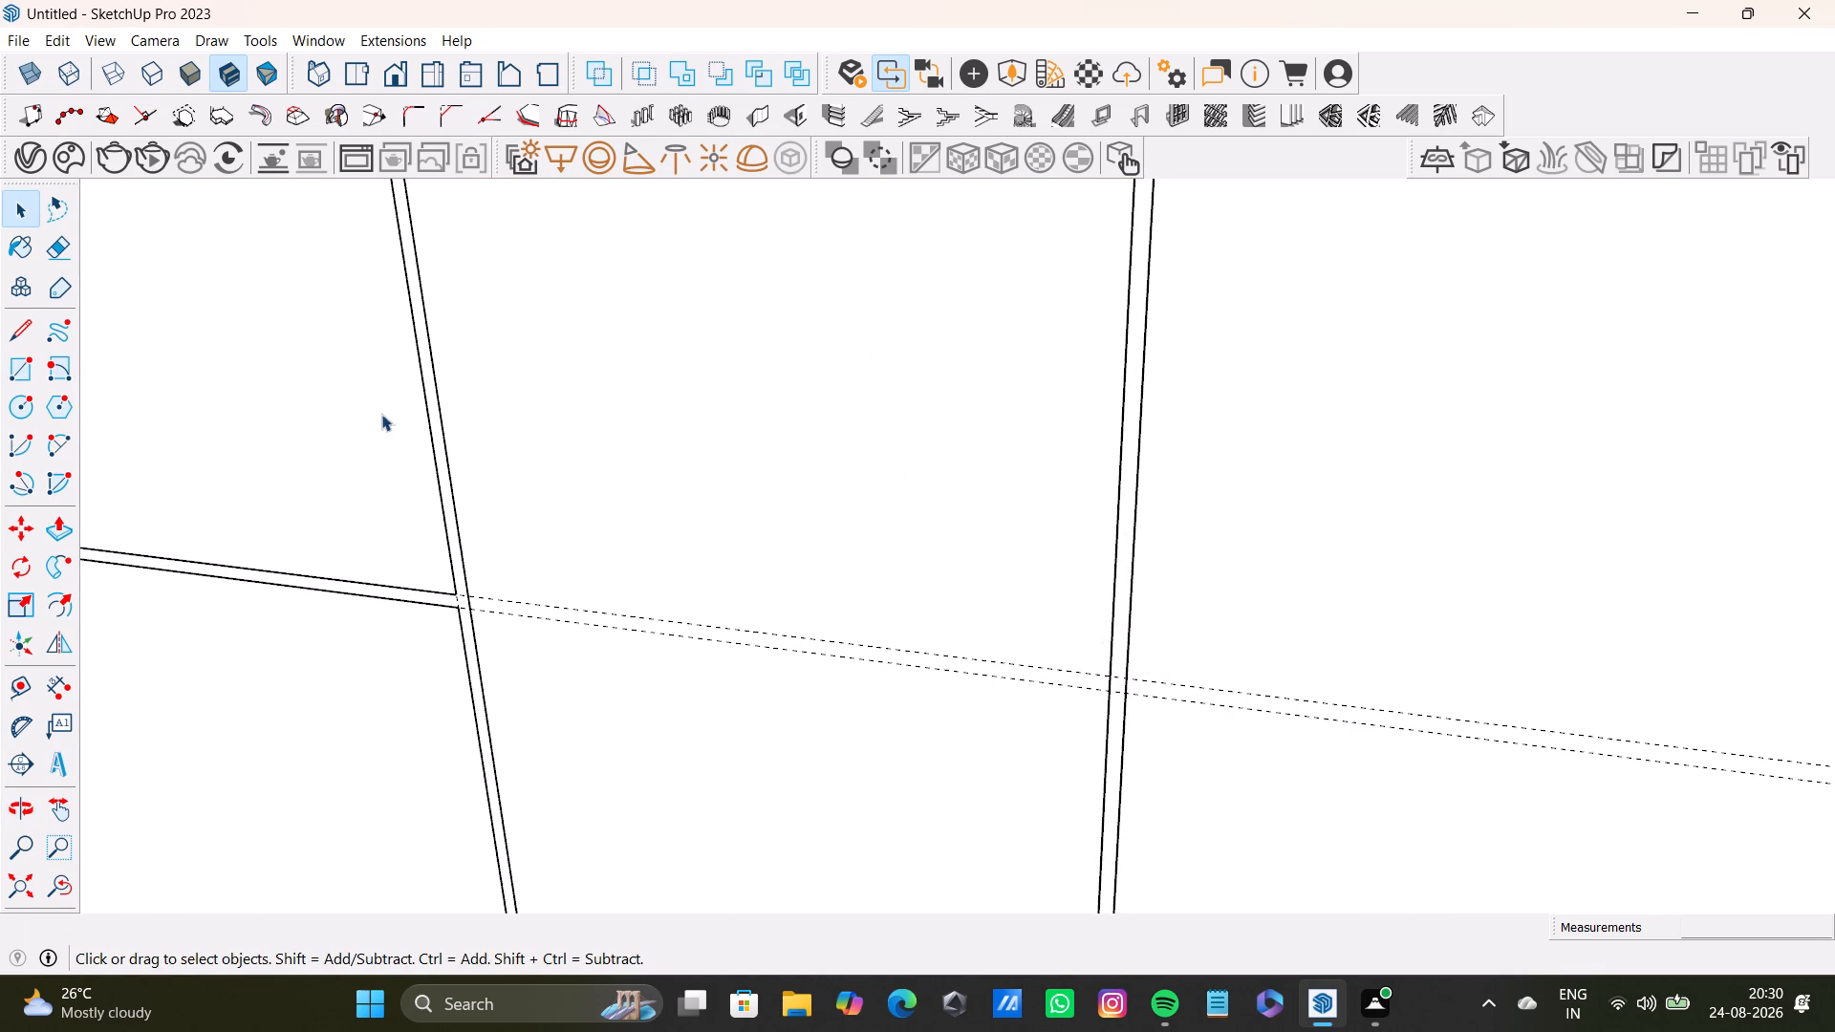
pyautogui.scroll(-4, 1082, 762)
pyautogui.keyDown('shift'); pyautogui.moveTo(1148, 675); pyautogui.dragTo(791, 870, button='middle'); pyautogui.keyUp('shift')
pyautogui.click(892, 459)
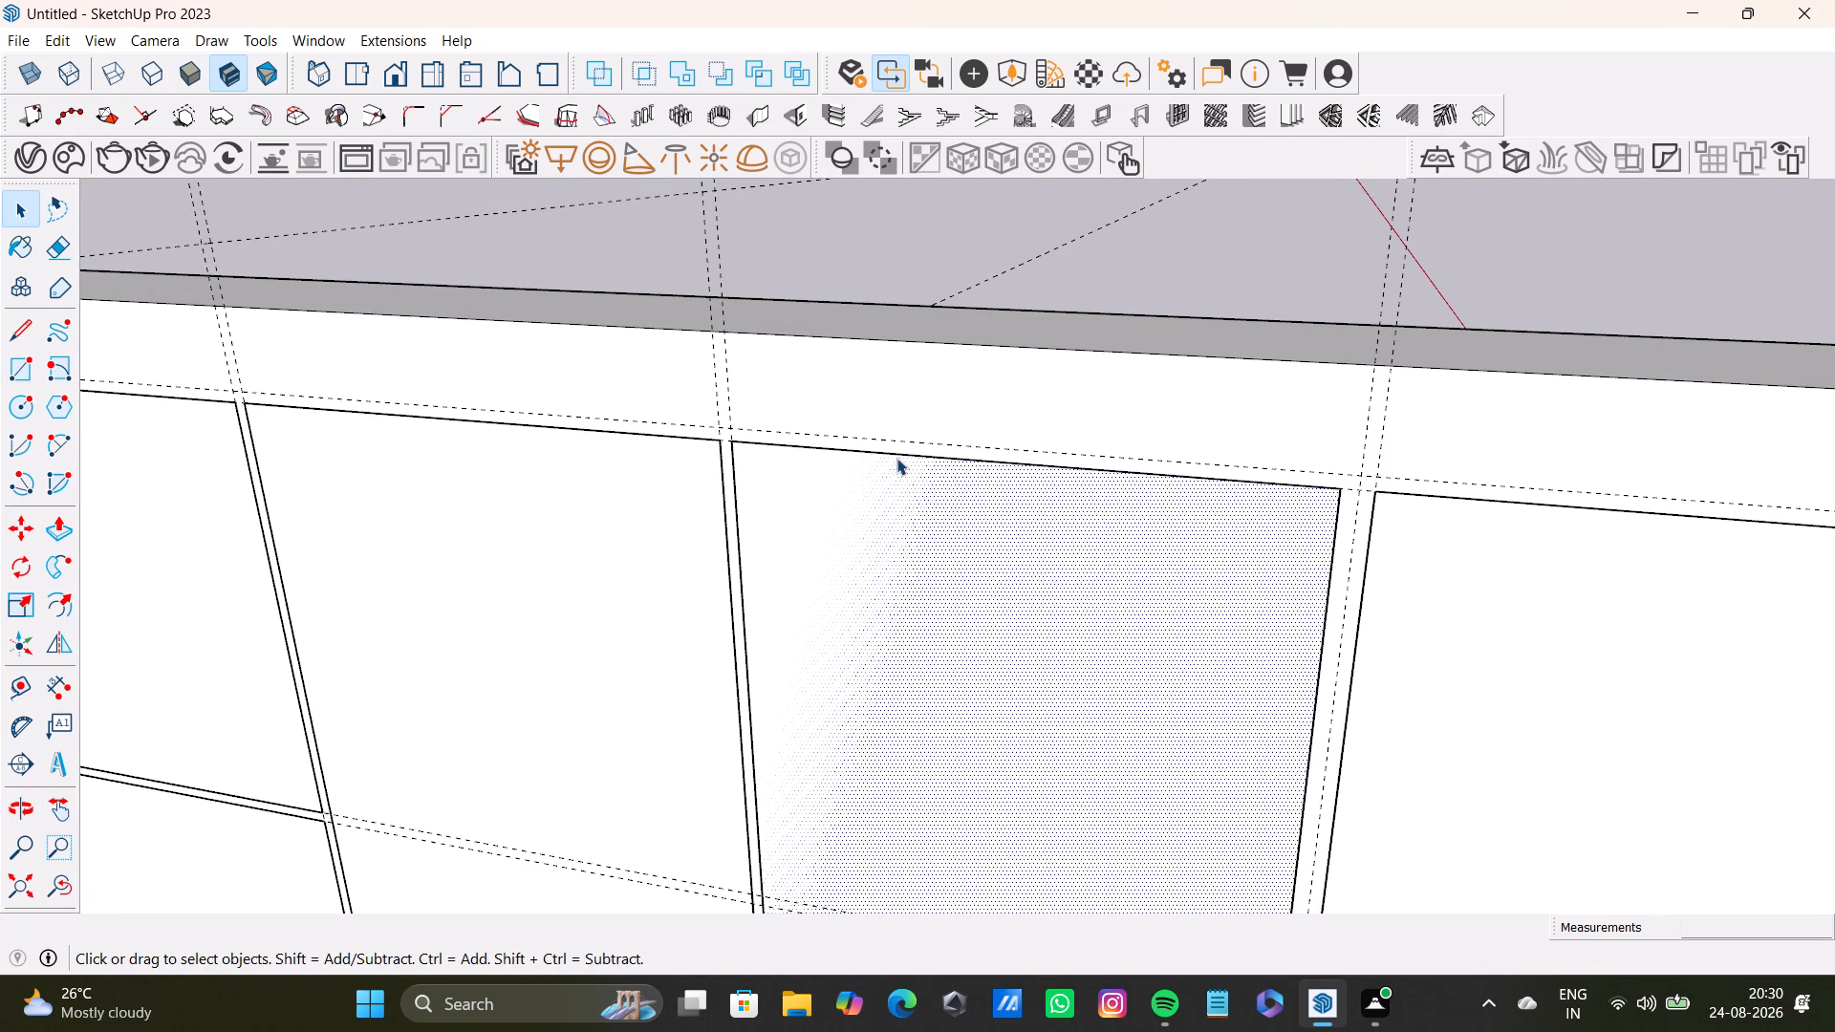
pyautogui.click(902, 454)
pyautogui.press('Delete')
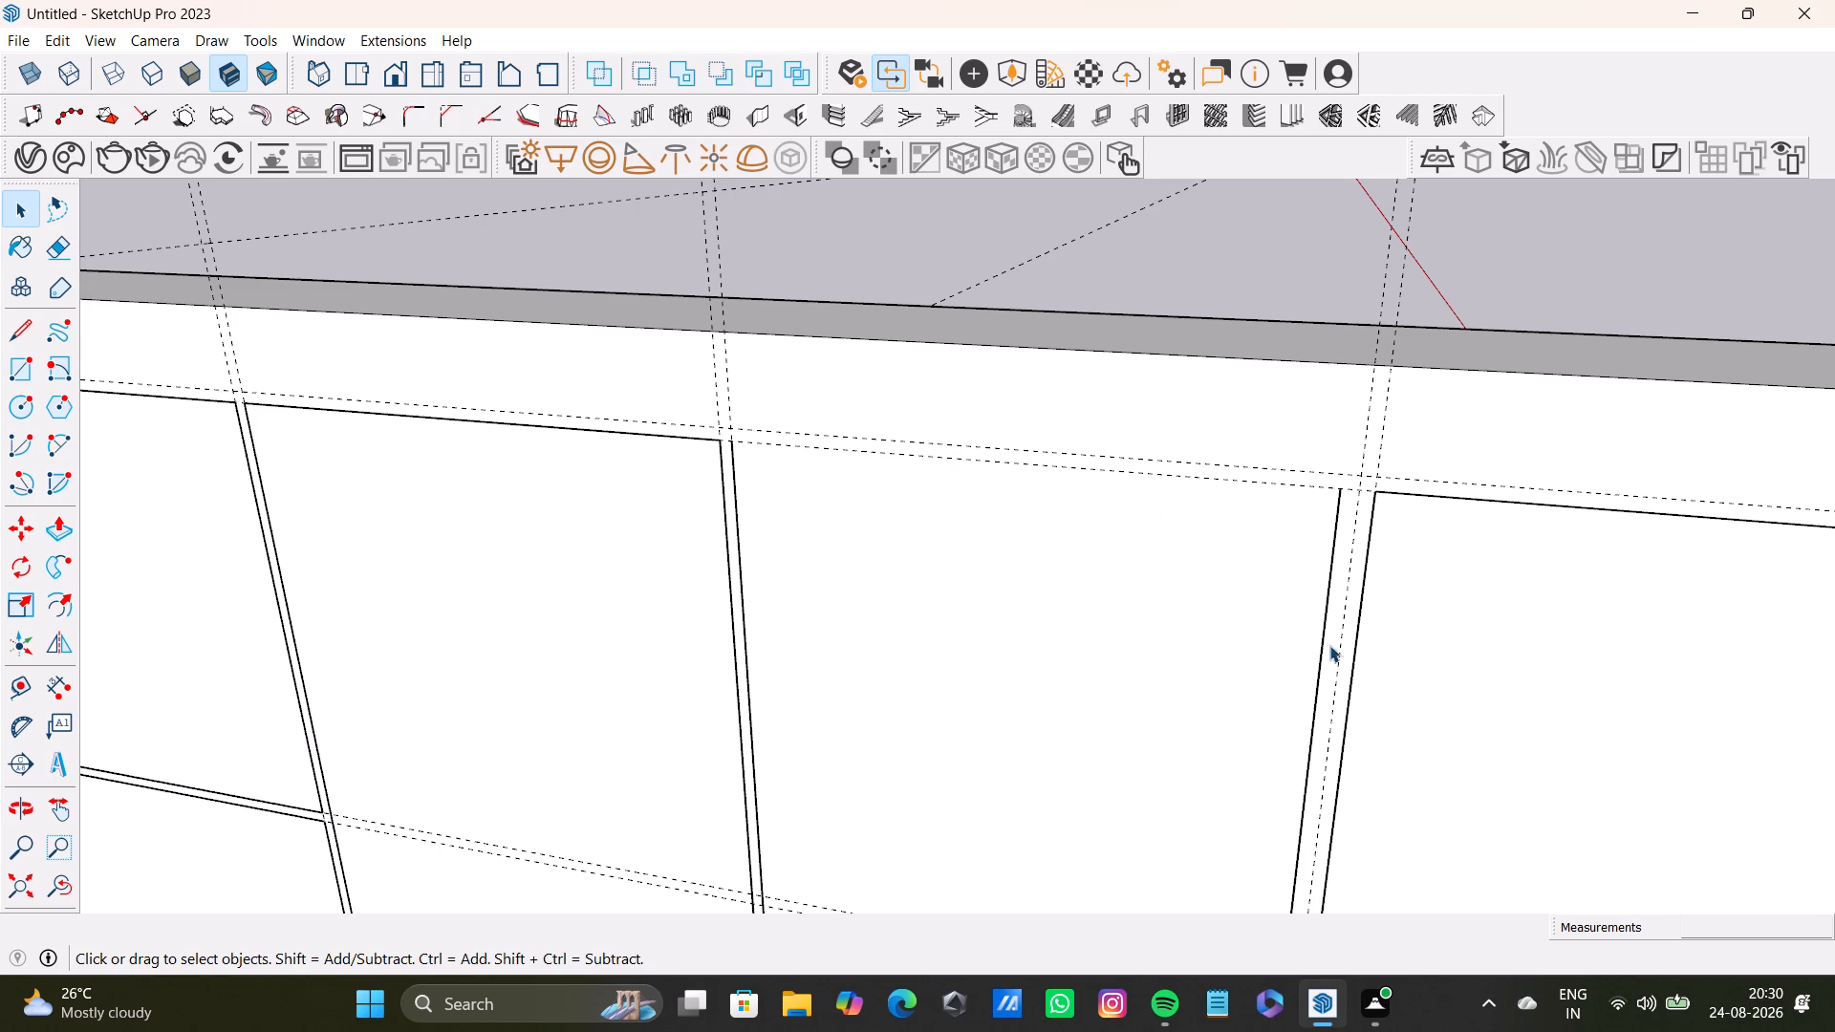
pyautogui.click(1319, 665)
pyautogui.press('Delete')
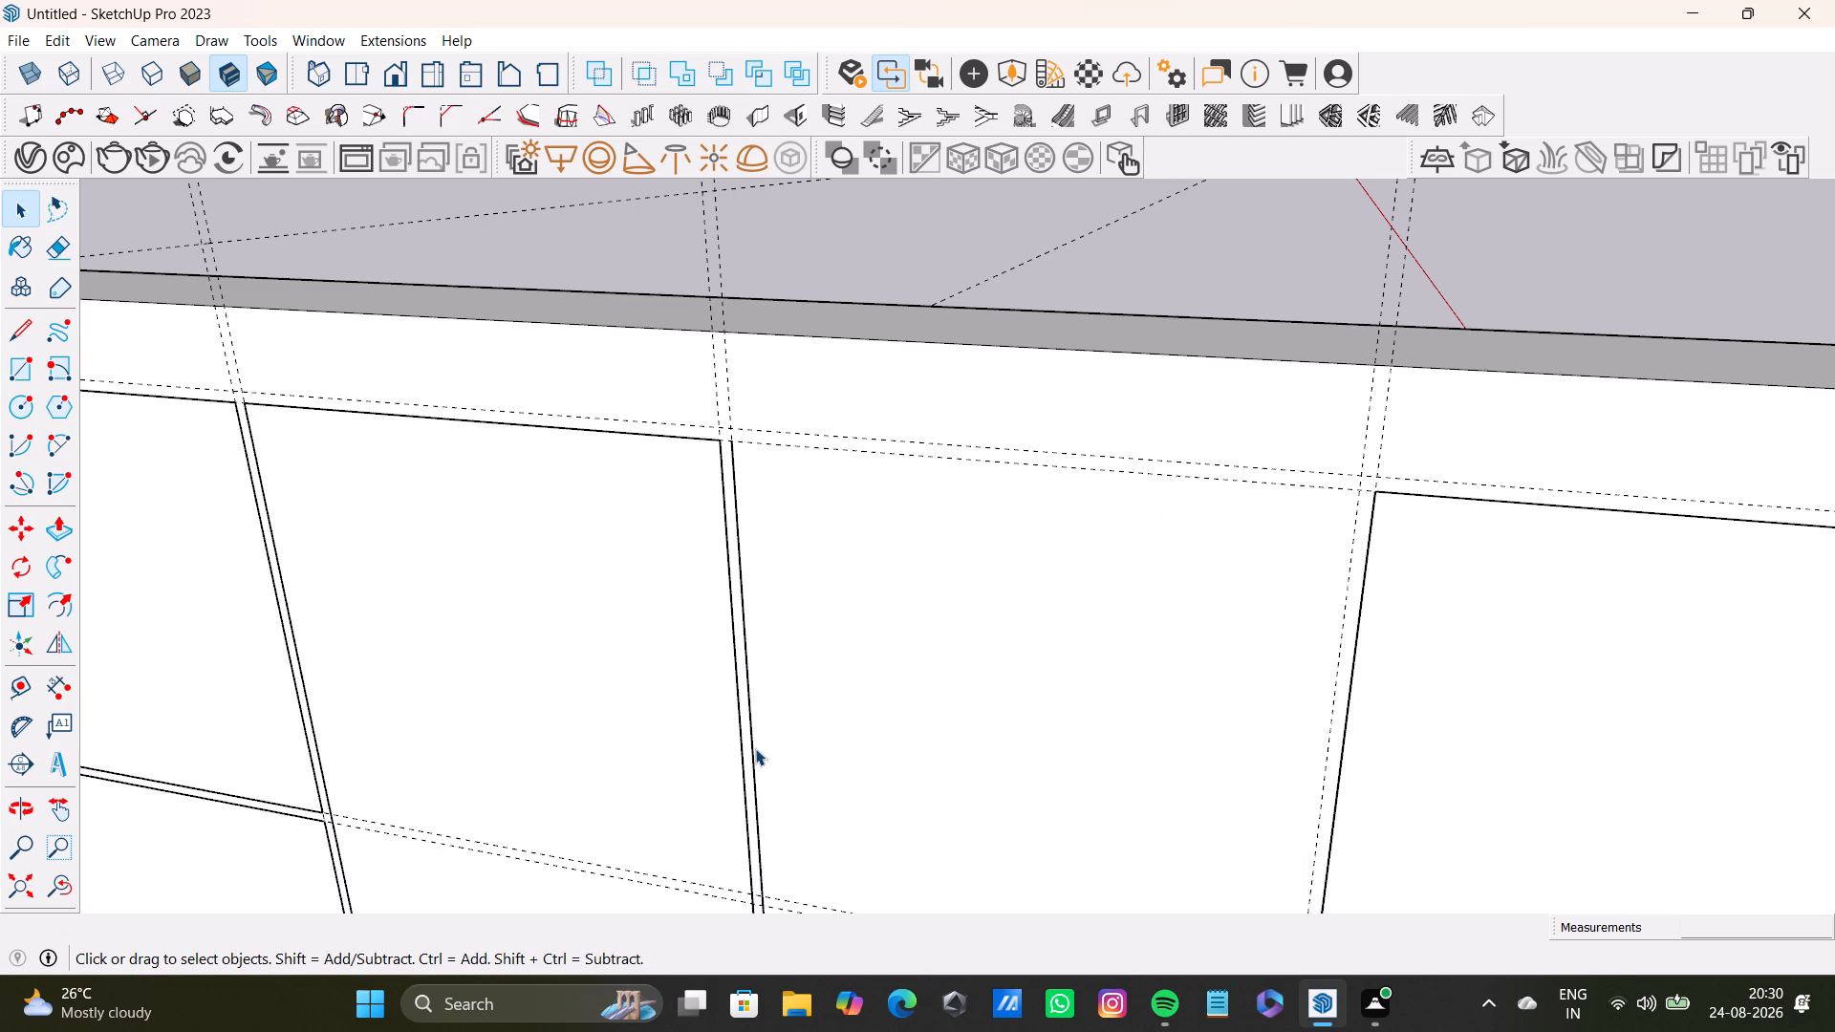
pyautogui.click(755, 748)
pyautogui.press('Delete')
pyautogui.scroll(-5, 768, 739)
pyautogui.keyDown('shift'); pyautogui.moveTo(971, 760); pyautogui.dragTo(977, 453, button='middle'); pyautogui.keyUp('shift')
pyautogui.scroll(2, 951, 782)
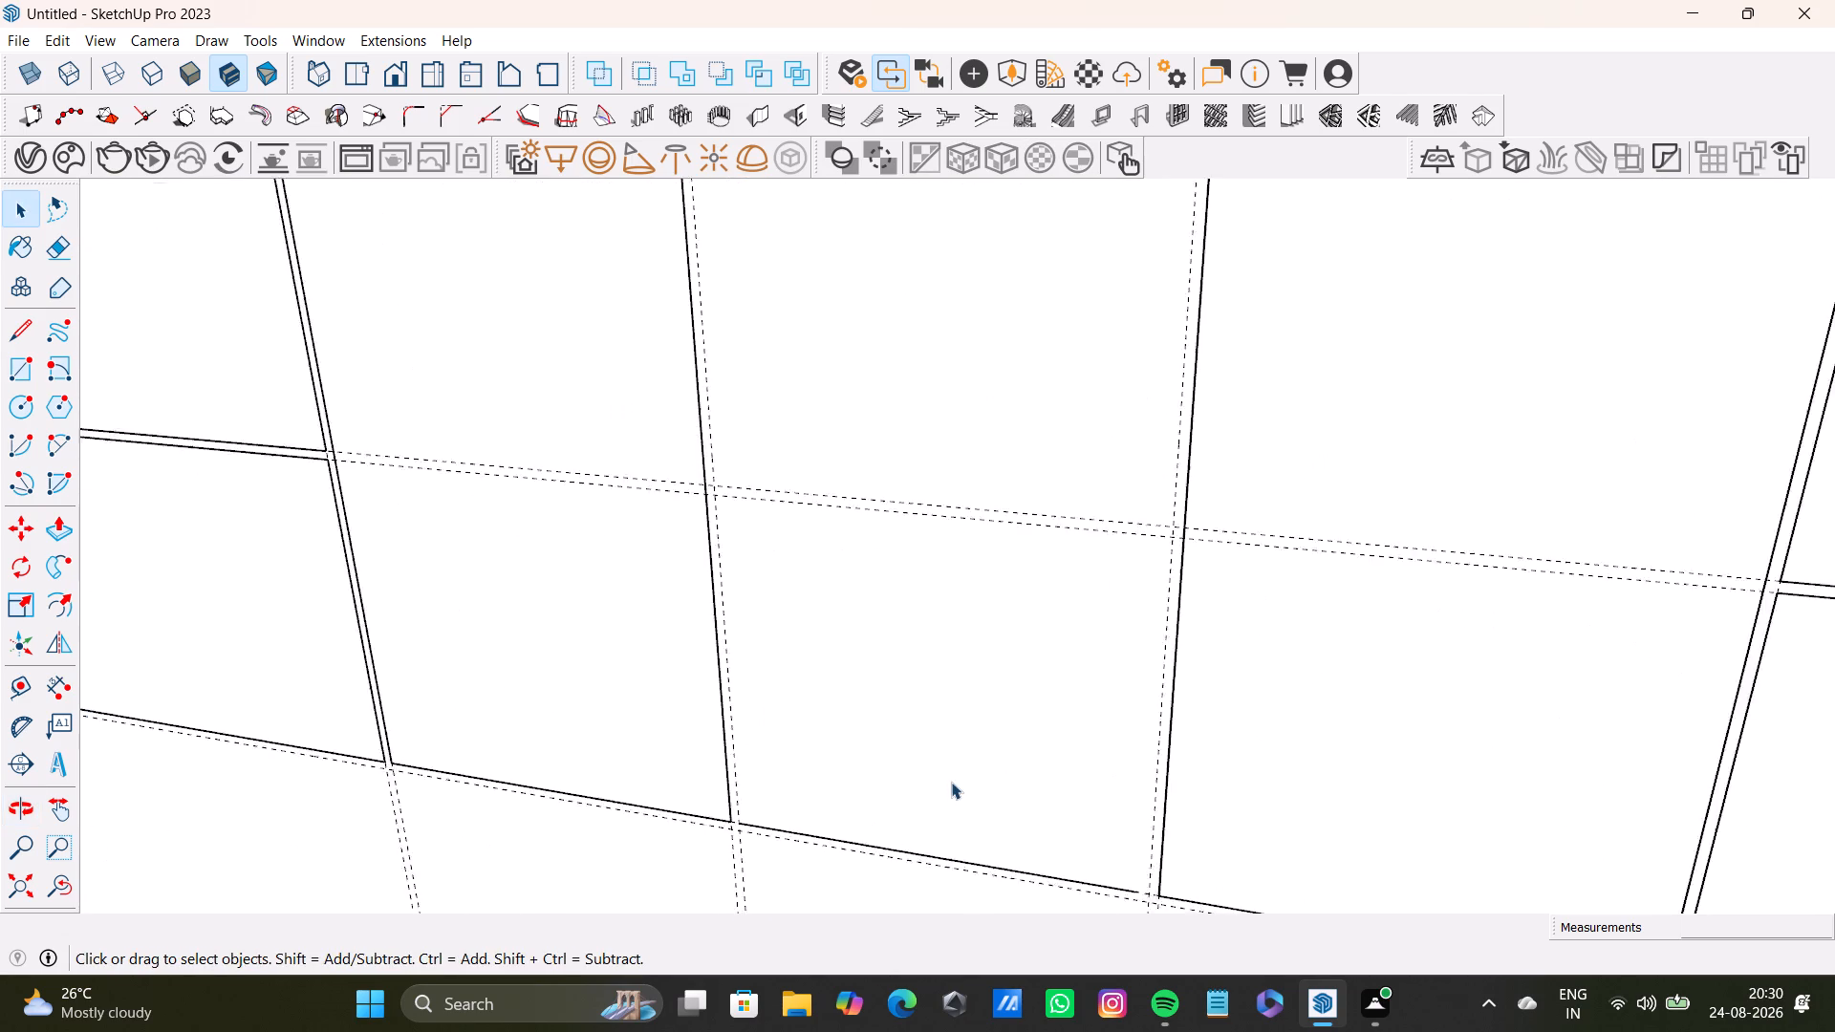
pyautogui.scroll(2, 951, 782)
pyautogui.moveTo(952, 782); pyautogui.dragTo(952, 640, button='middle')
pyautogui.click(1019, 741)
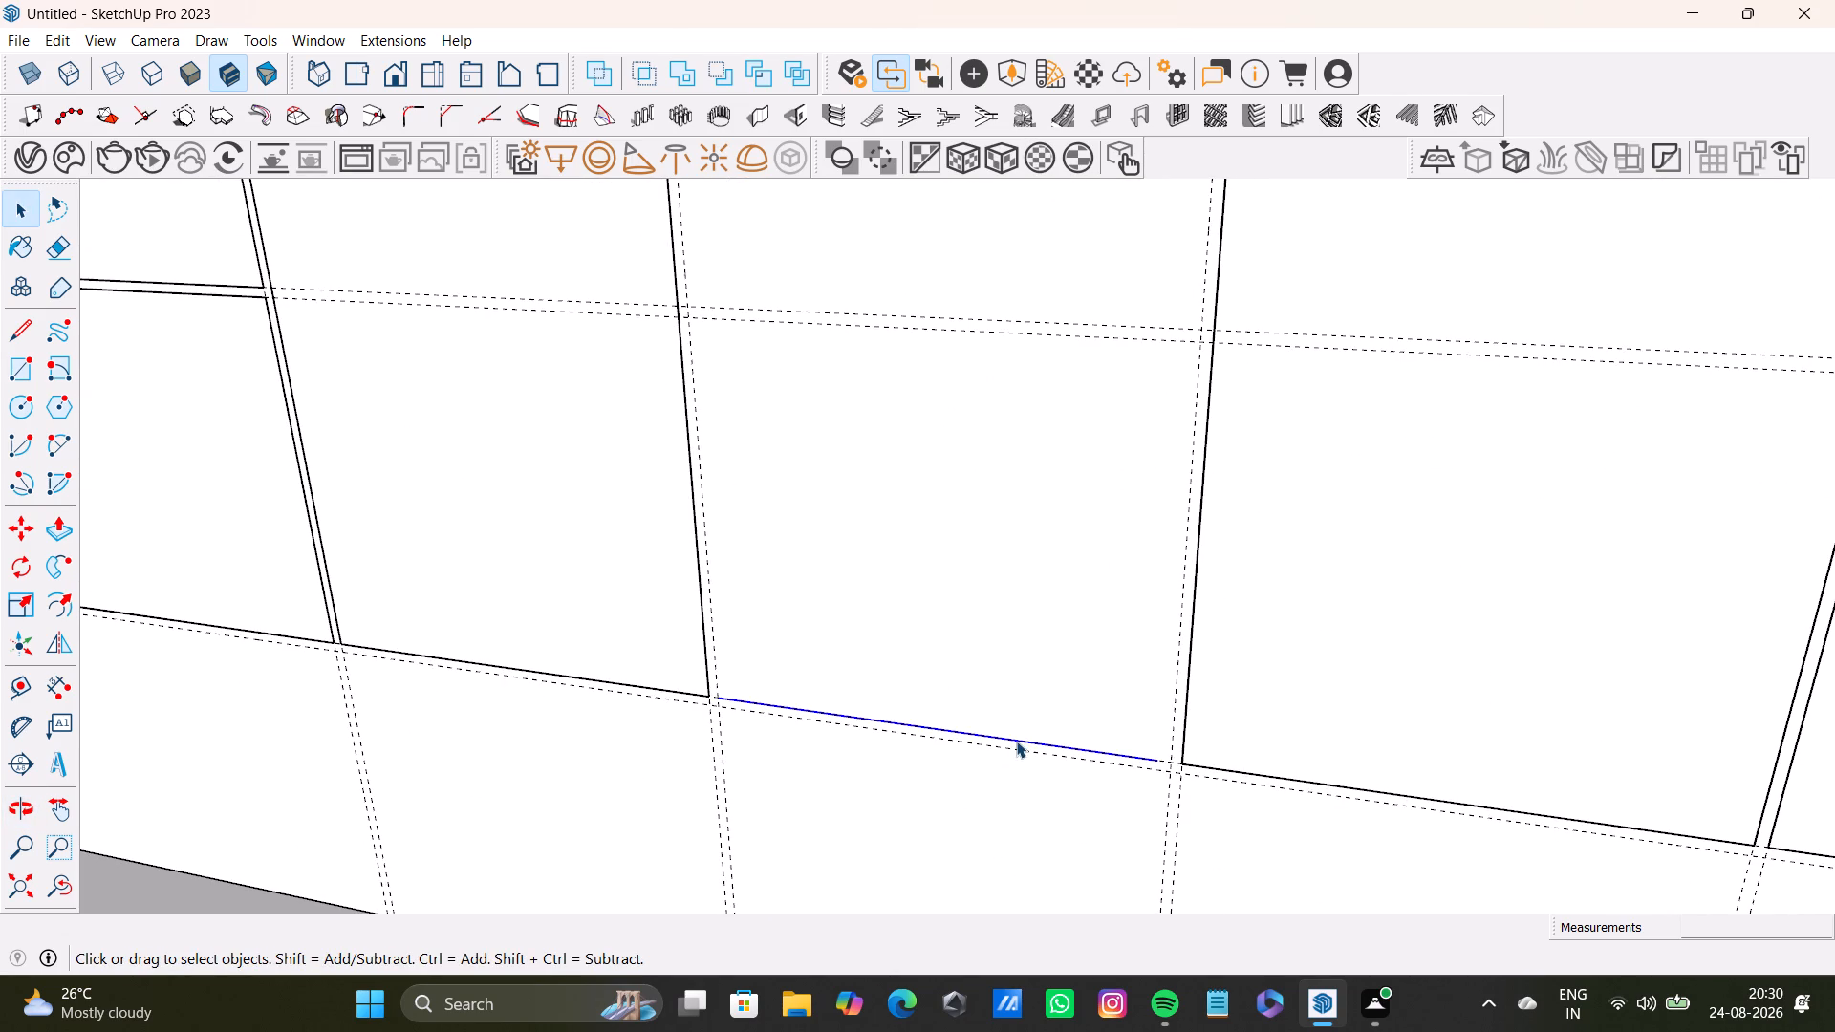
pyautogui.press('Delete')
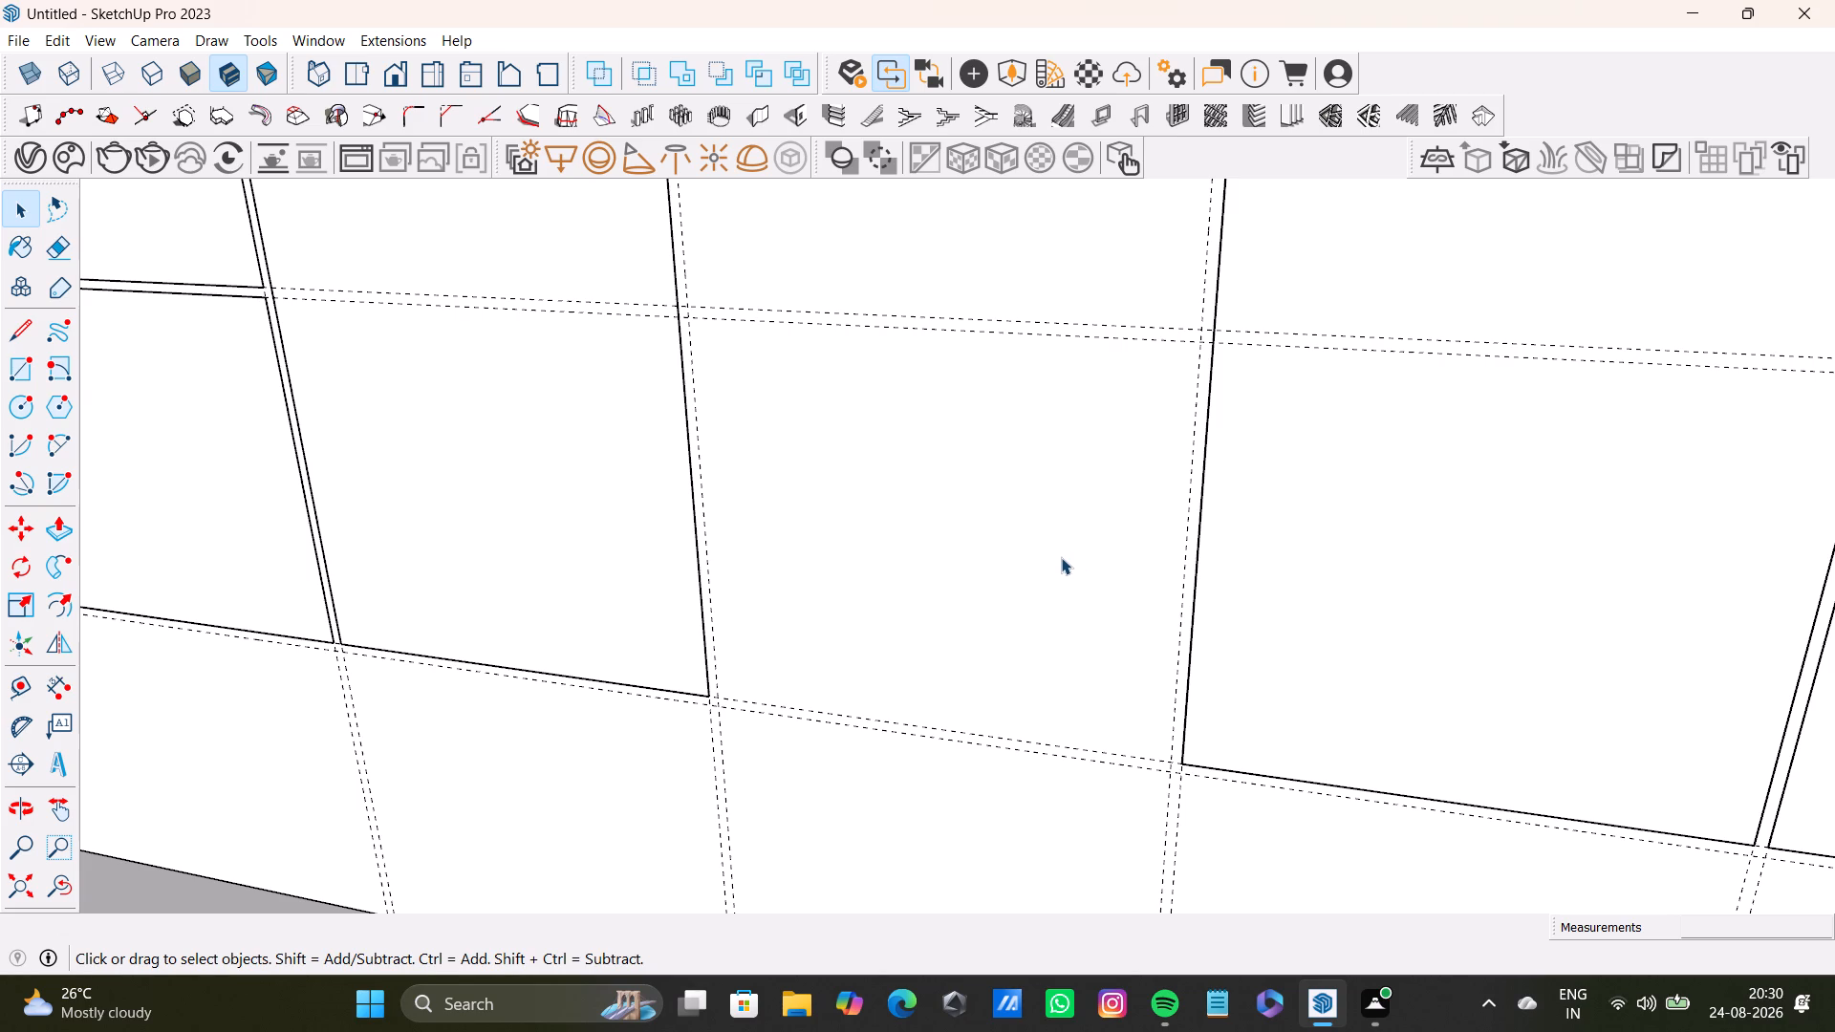
# Draw a front rectangle in the upper row of the fourth bay, between the guide intersections.
pyautogui.scroll(-7, 611, 459)
pyautogui.scroll(1, 689, 494)
pyautogui.keyDown('shift'); pyautogui.moveTo(690, 493); pyautogui.dragTo(832, 786, button='middle'); pyautogui.keyUp('shift')
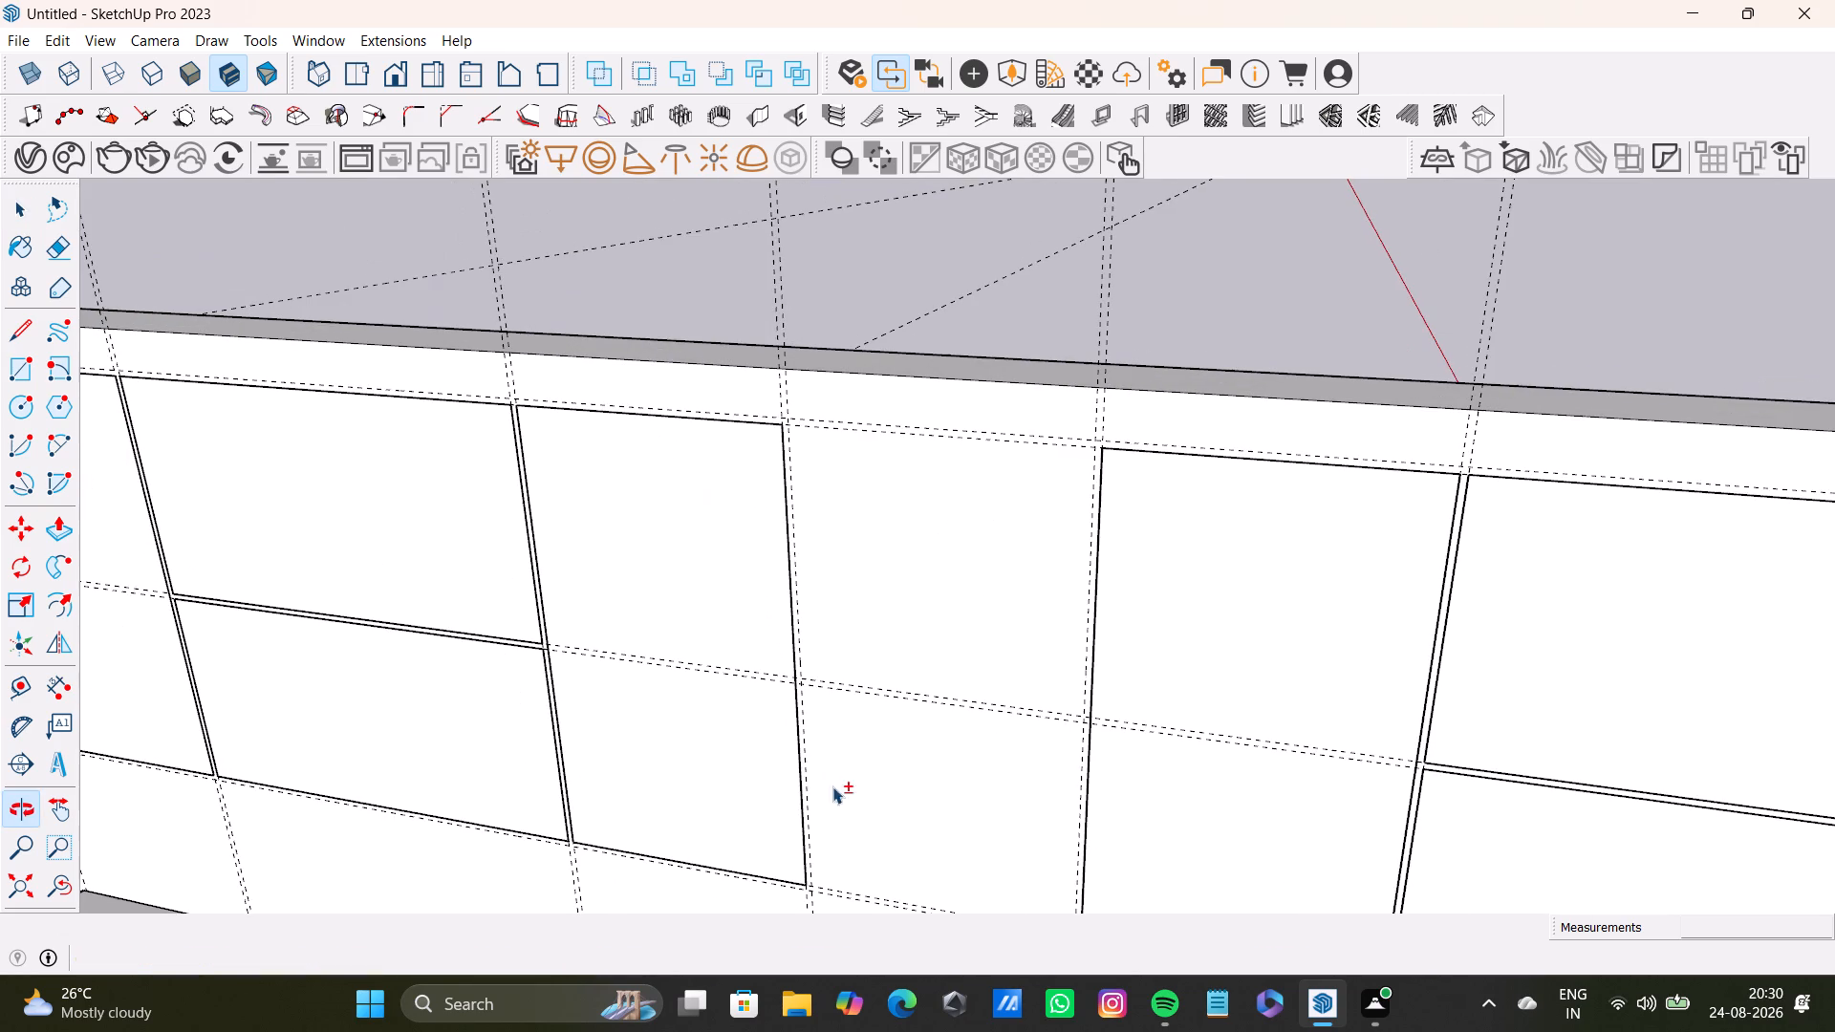
pyautogui.click(24, 374)
pyautogui.scroll(9, 727, 411)
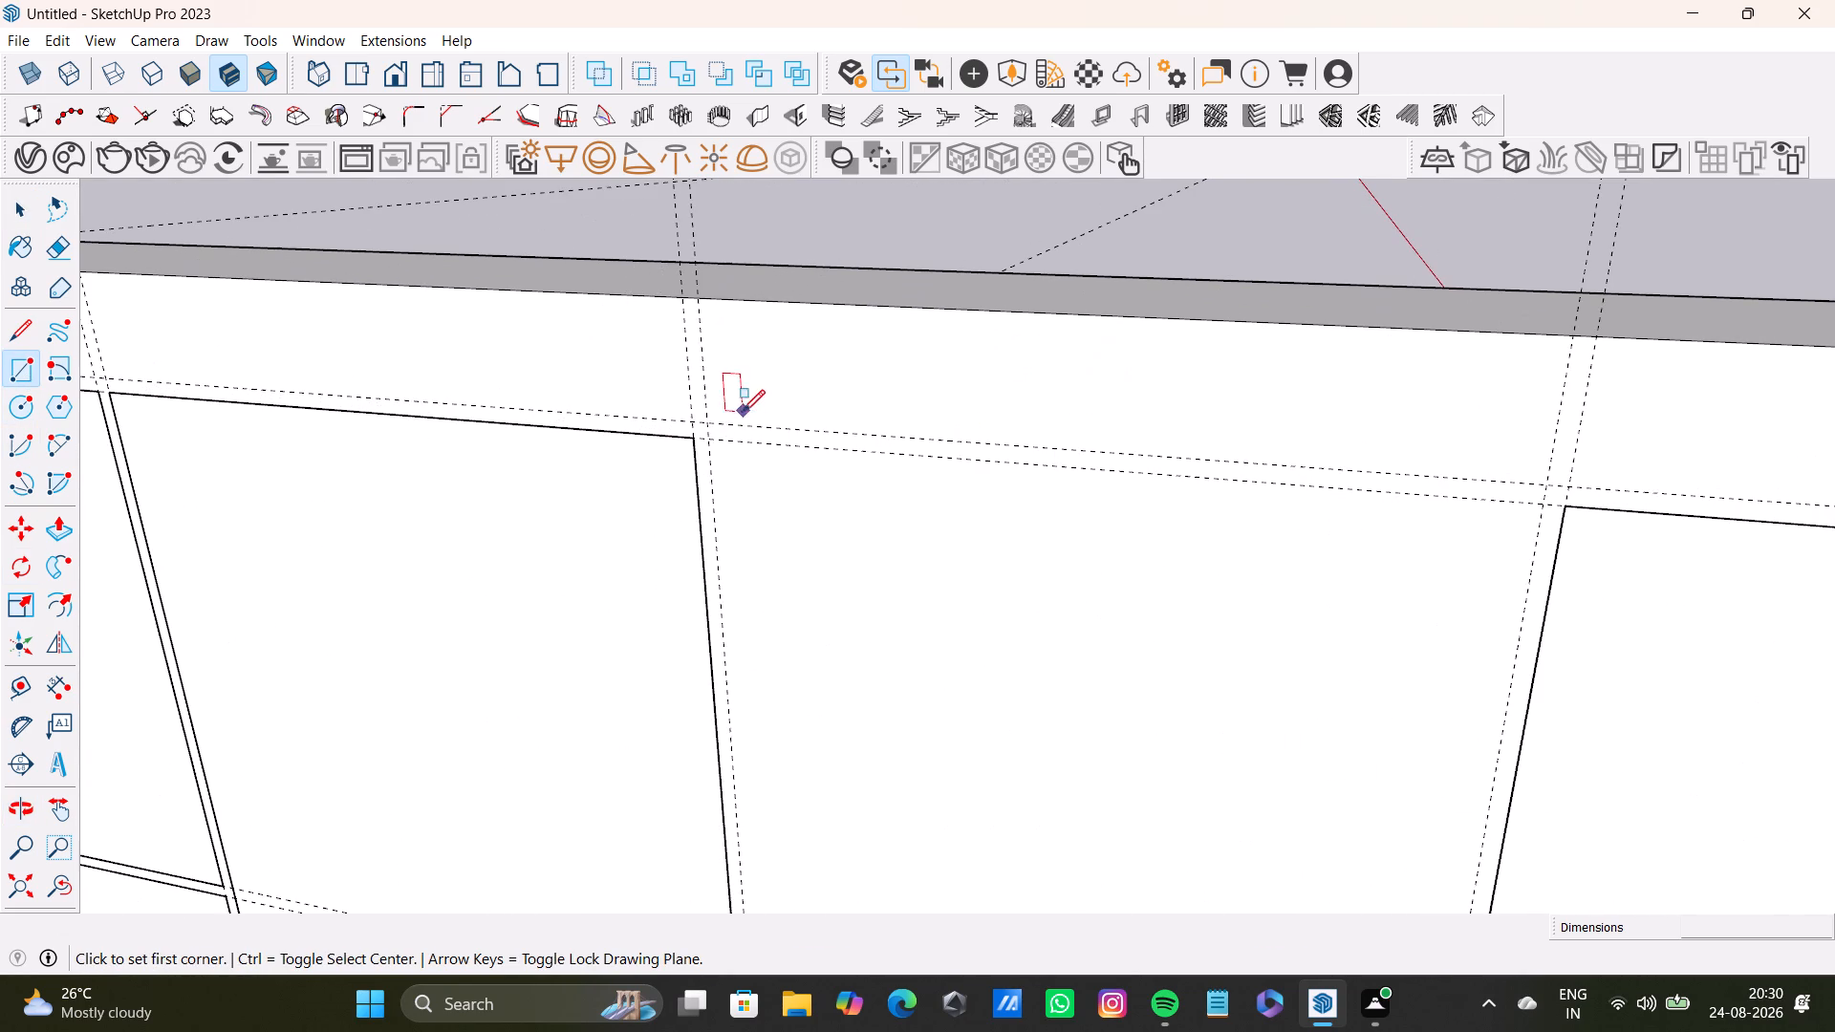
pyautogui.click(713, 441)
pyautogui.scroll(-4, 1012, 614)
pyautogui.keyDown('shift'); pyautogui.moveTo(1206, 696); pyautogui.dragTo(1191, 256, button='middle'); pyautogui.keyUp('shift')
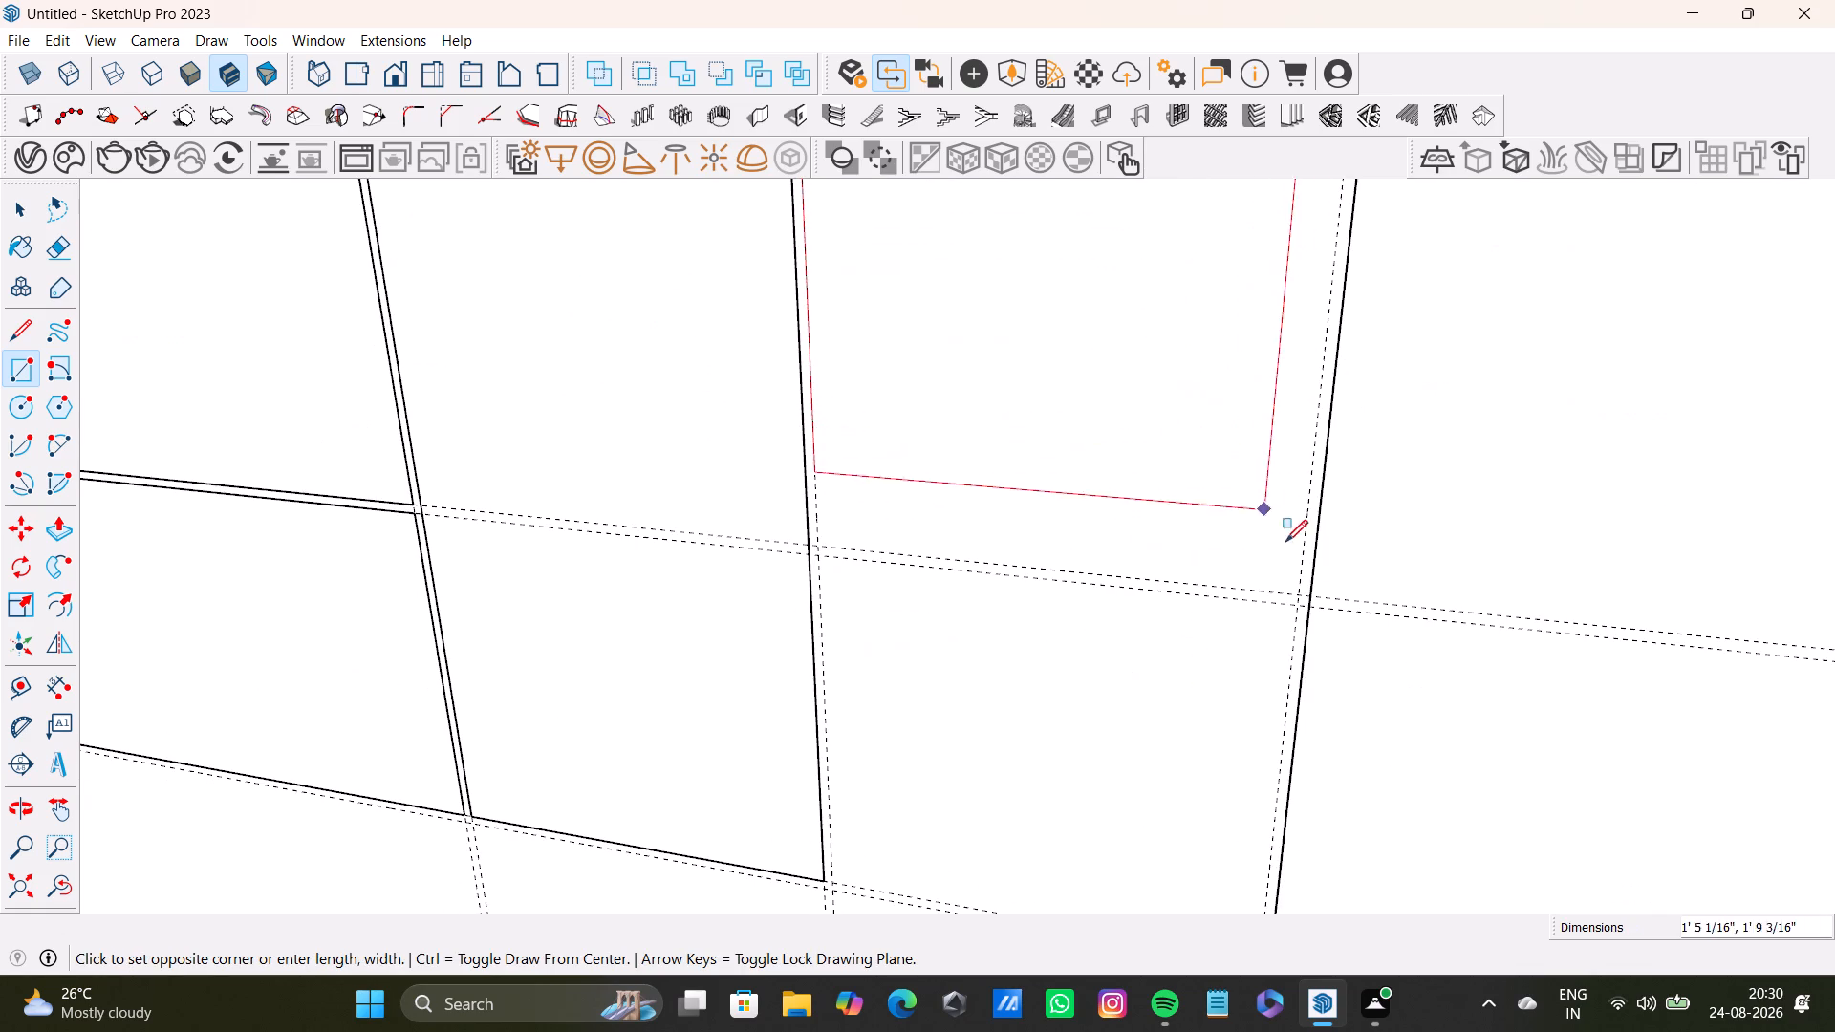
pyautogui.click(1297, 593)
# Draw a 1' 7 5/16" by 1' 11" front rectangle in the lower row of the fourth bay.
pyautogui.scroll(-3, 1183, 629)
pyautogui.keyDown('shift'); pyautogui.moveTo(1182, 633); pyautogui.dragTo(1200, 545, button='middle'); pyautogui.keyUp('shift')
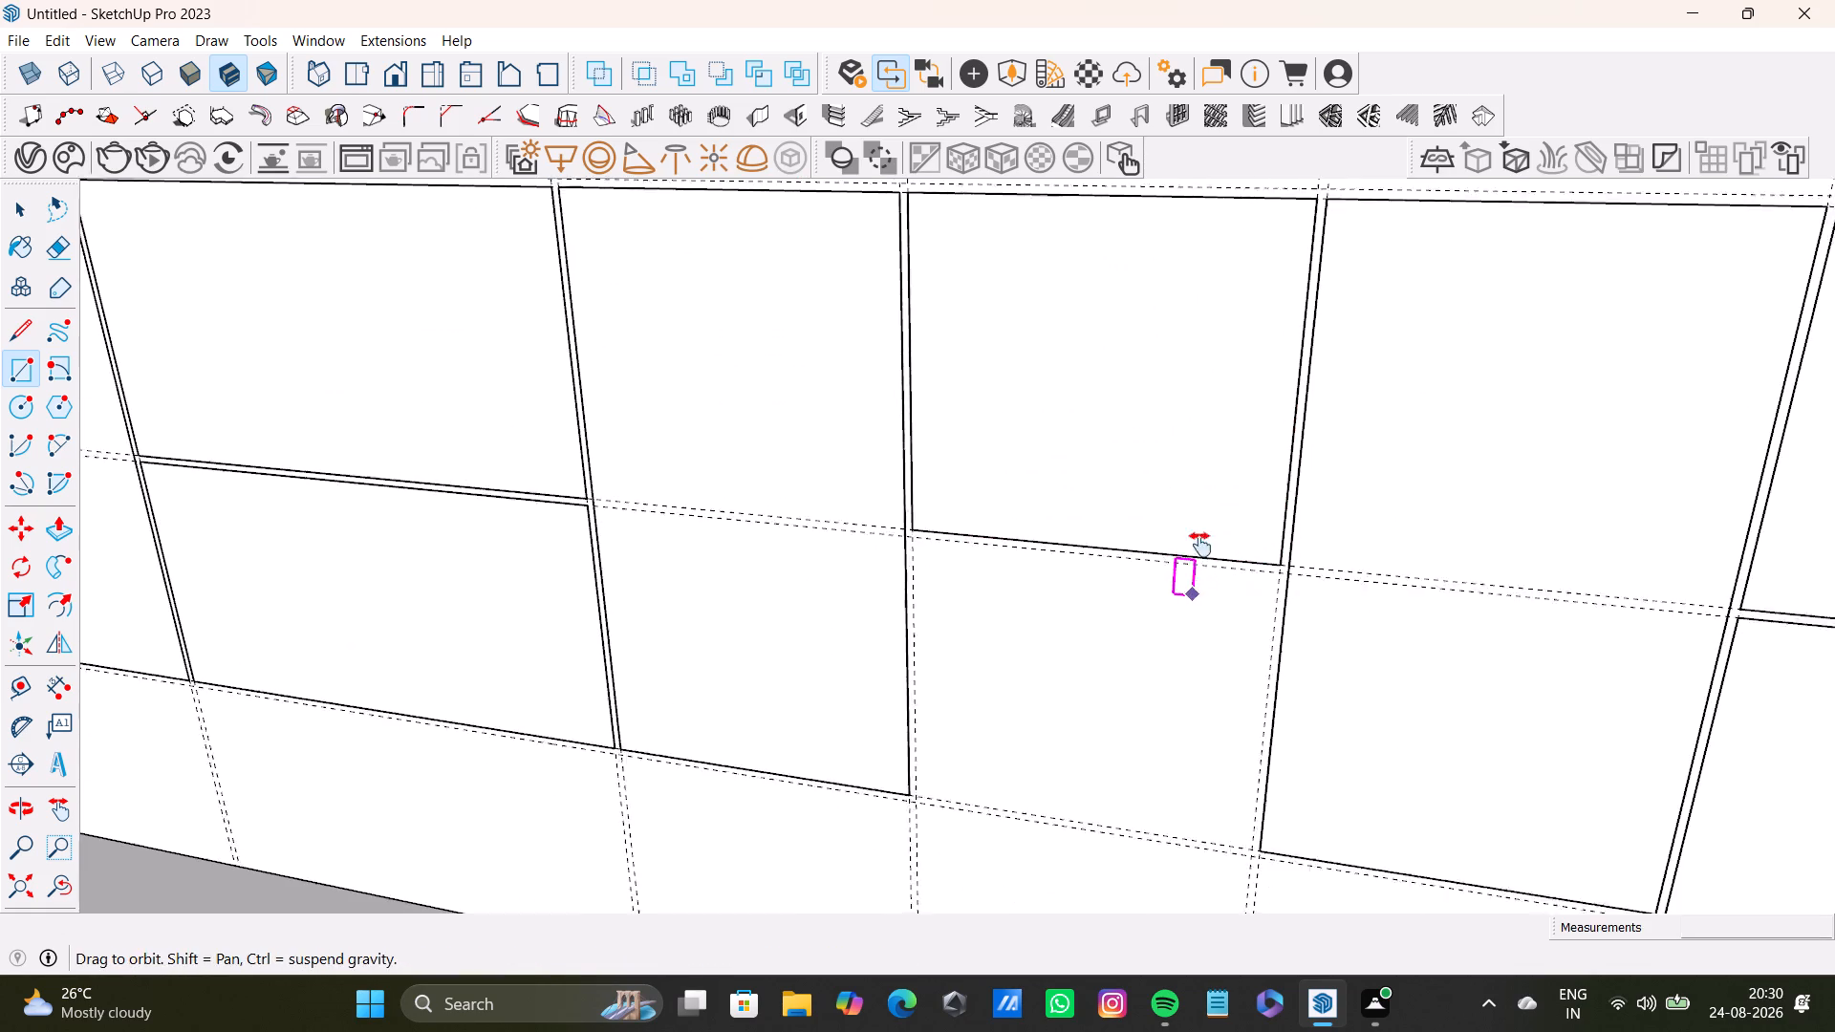
pyautogui.keyDown('shift'); pyautogui.moveTo(1200, 545); pyautogui.dragTo(1200, 501, button='middle'); pyautogui.keyUp('shift')
pyautogui.moveTo(1156, 577); pyautogui.dragTo(1165, 491, button='middle')
pyautogui.scroll(7, 748, 442)
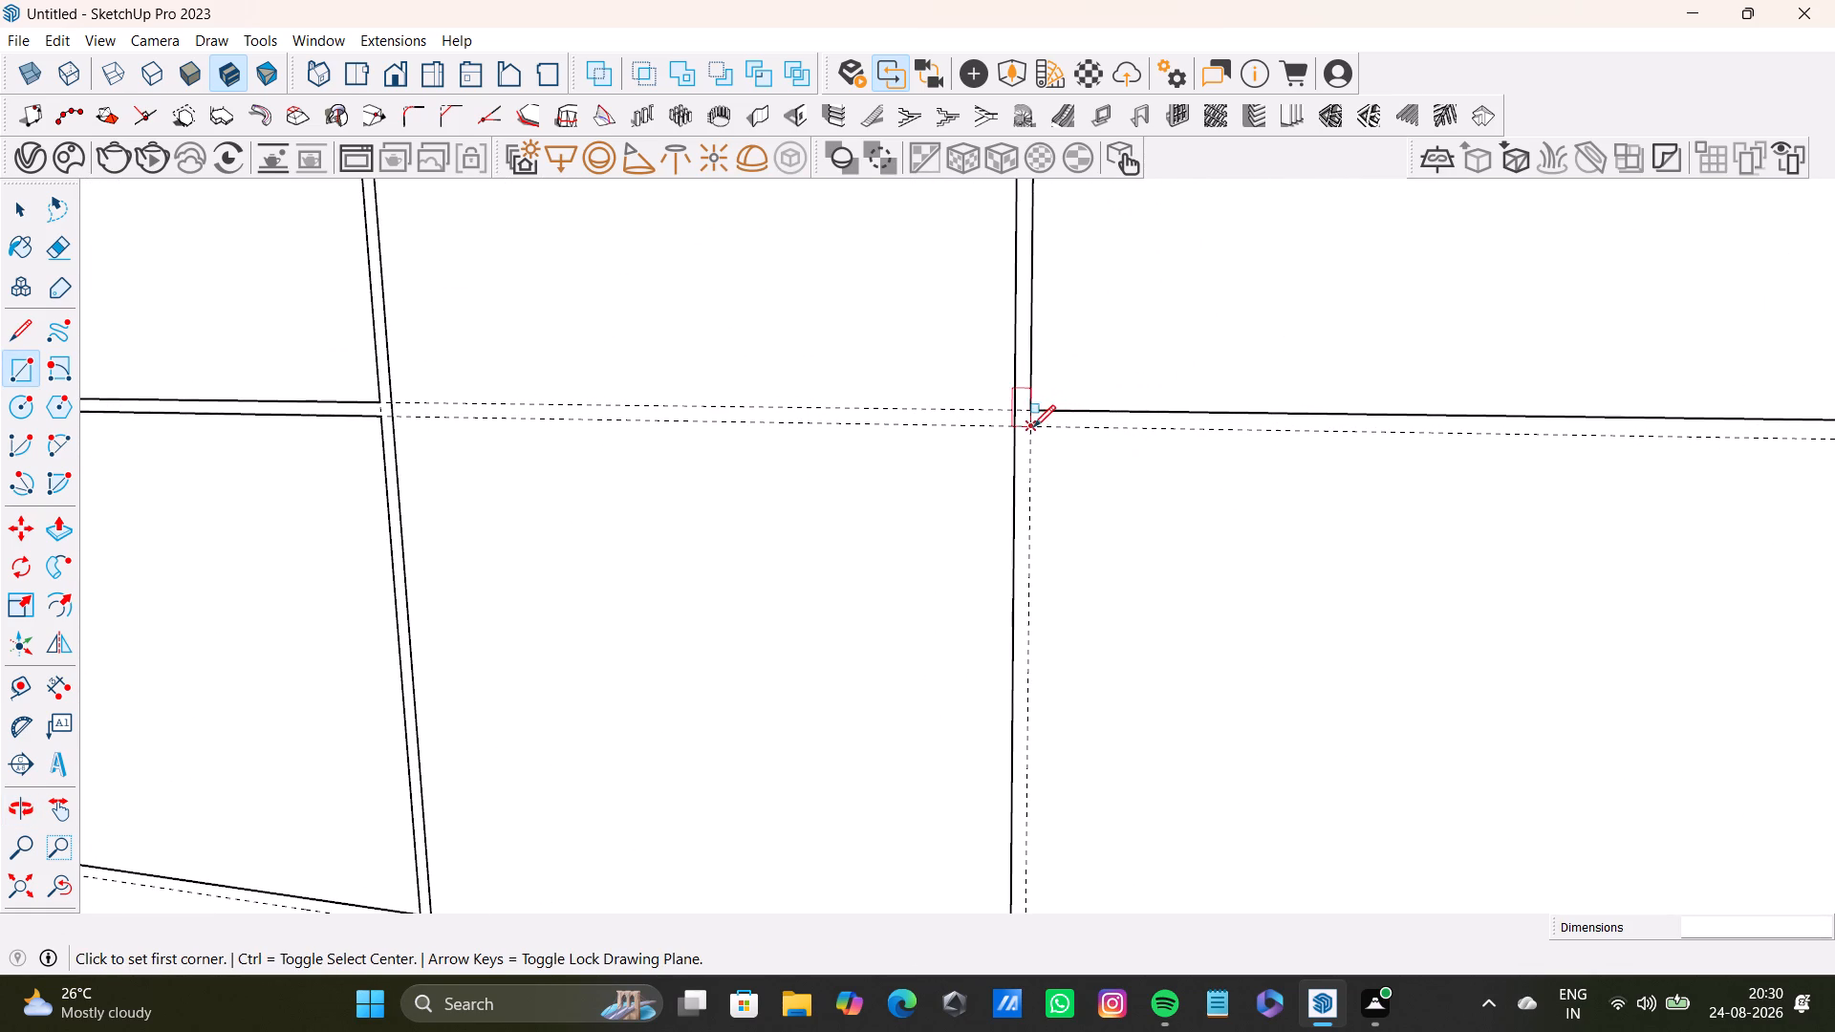
pyautogui.click(1033, 427)
pyautogui.scroll(-4, 1301, 619)
pyautogui.moveTo(1401, 676); pyautogui.dragTo(1243, 460, button='middle')
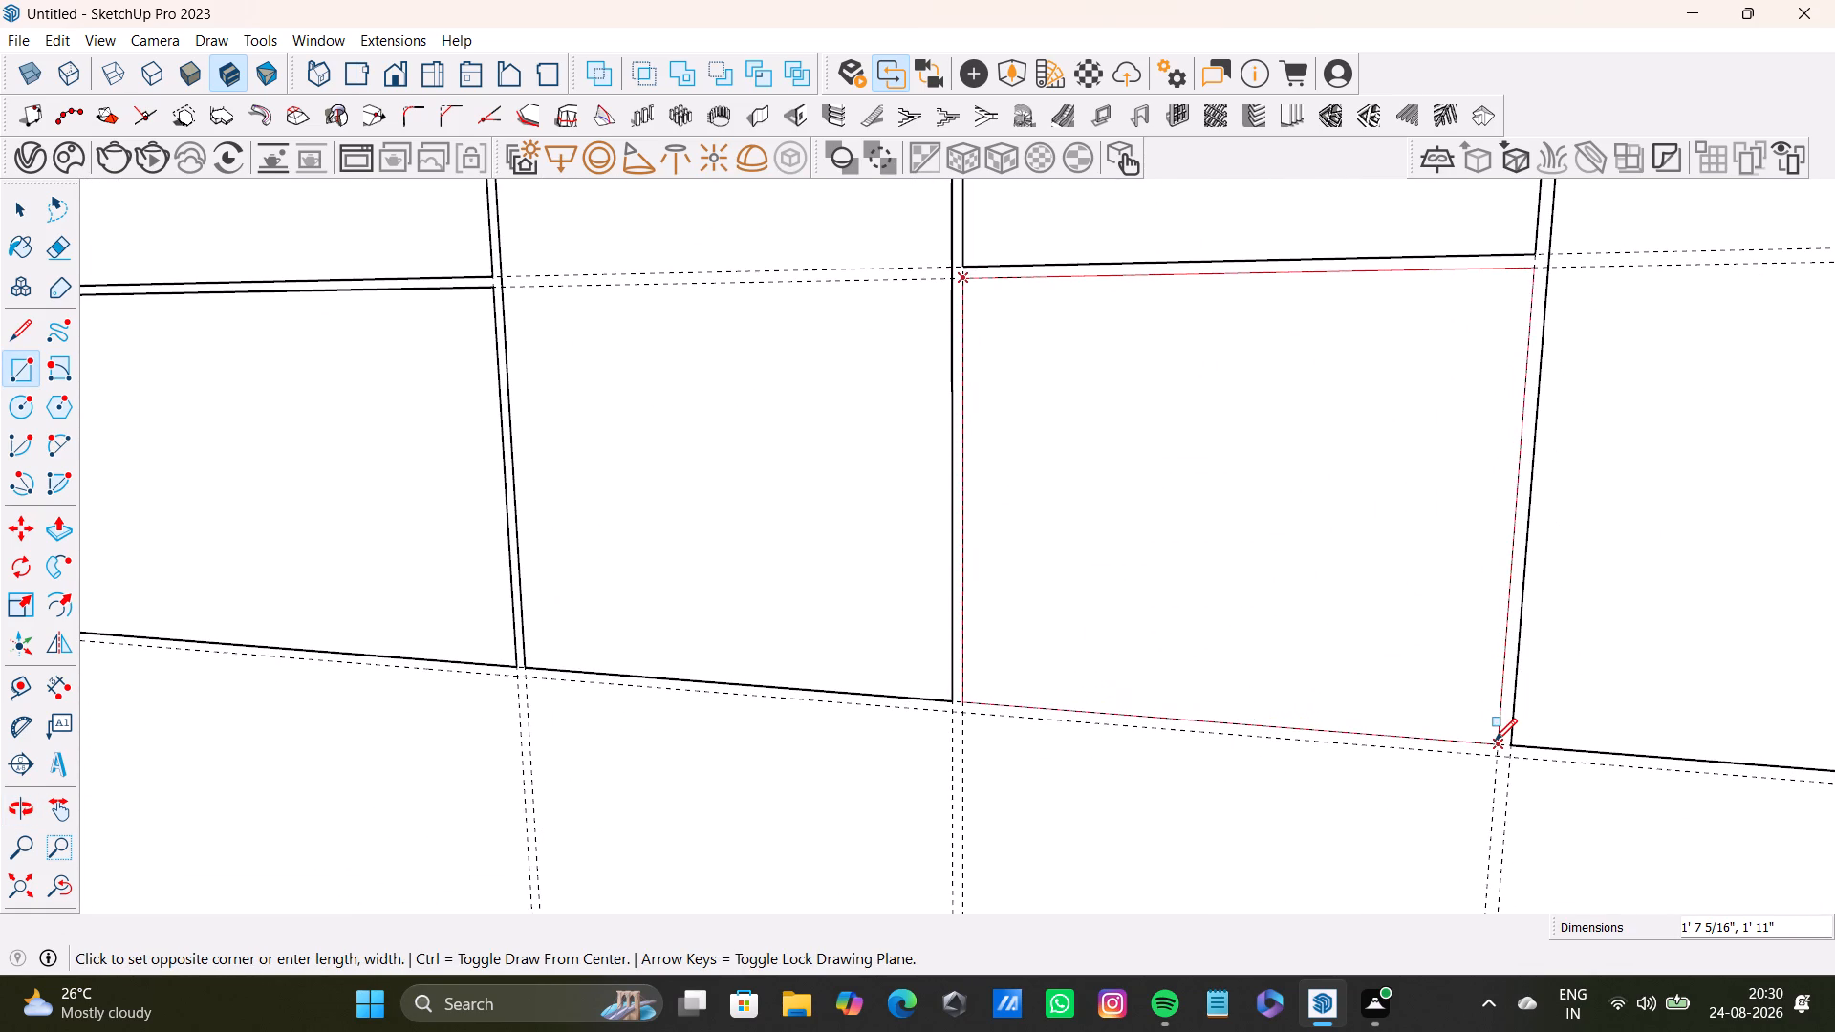
pyautogui.click(1495, 741)
pyautogui.press('space')
# Push/Pull the full-height front in the first bay beside the dark side wall out about 1' 1 13/16".
pyautogui.scroll(-10, 1005, 536)
pyautogui.moveTo(990, 518); pyautogui.dragTo(1097, 677, button='middle')
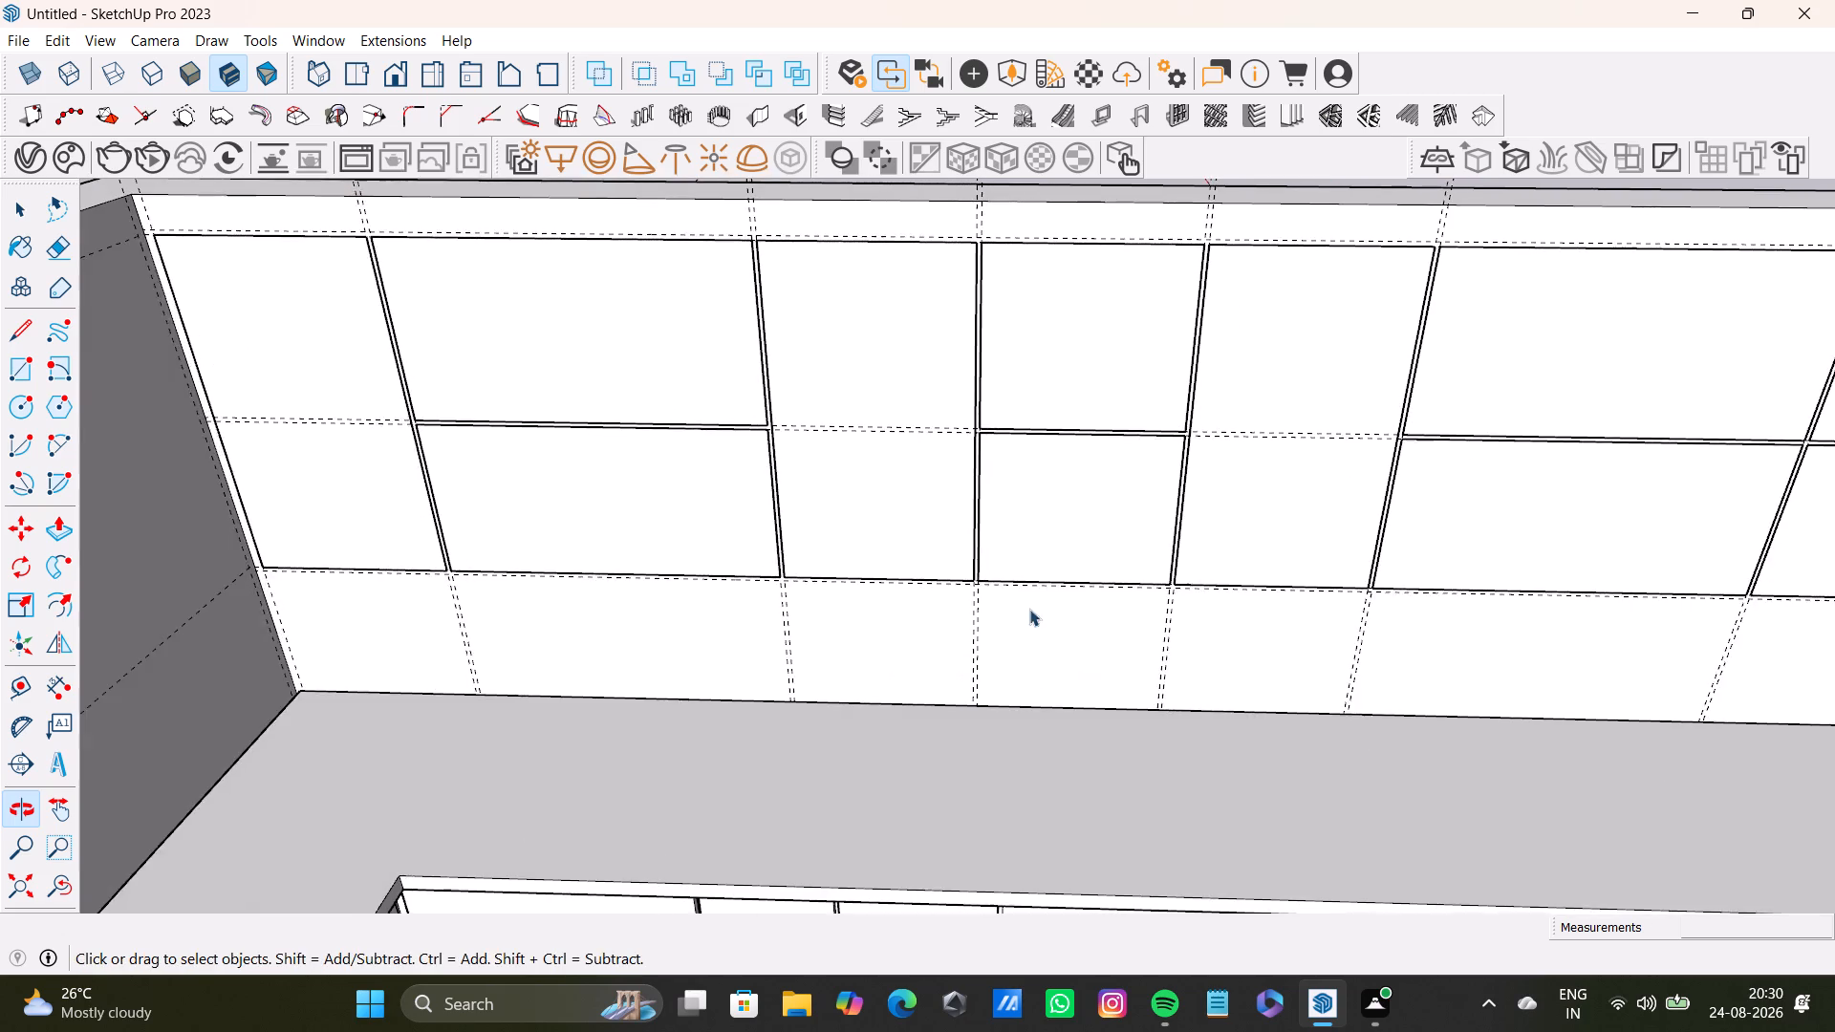
pyautogui.scroll(-9, 990, 582)
pyautogui.keyDown('shift'); pyautogui.moveTo(986, 584); pyautogui.dragTo(1189, 723, button='middle'); pyautogui.keyUp('shift')
pyautogui.moveTo(1198, 720); pyautogui.dragTo(1082, 566, button='middle')
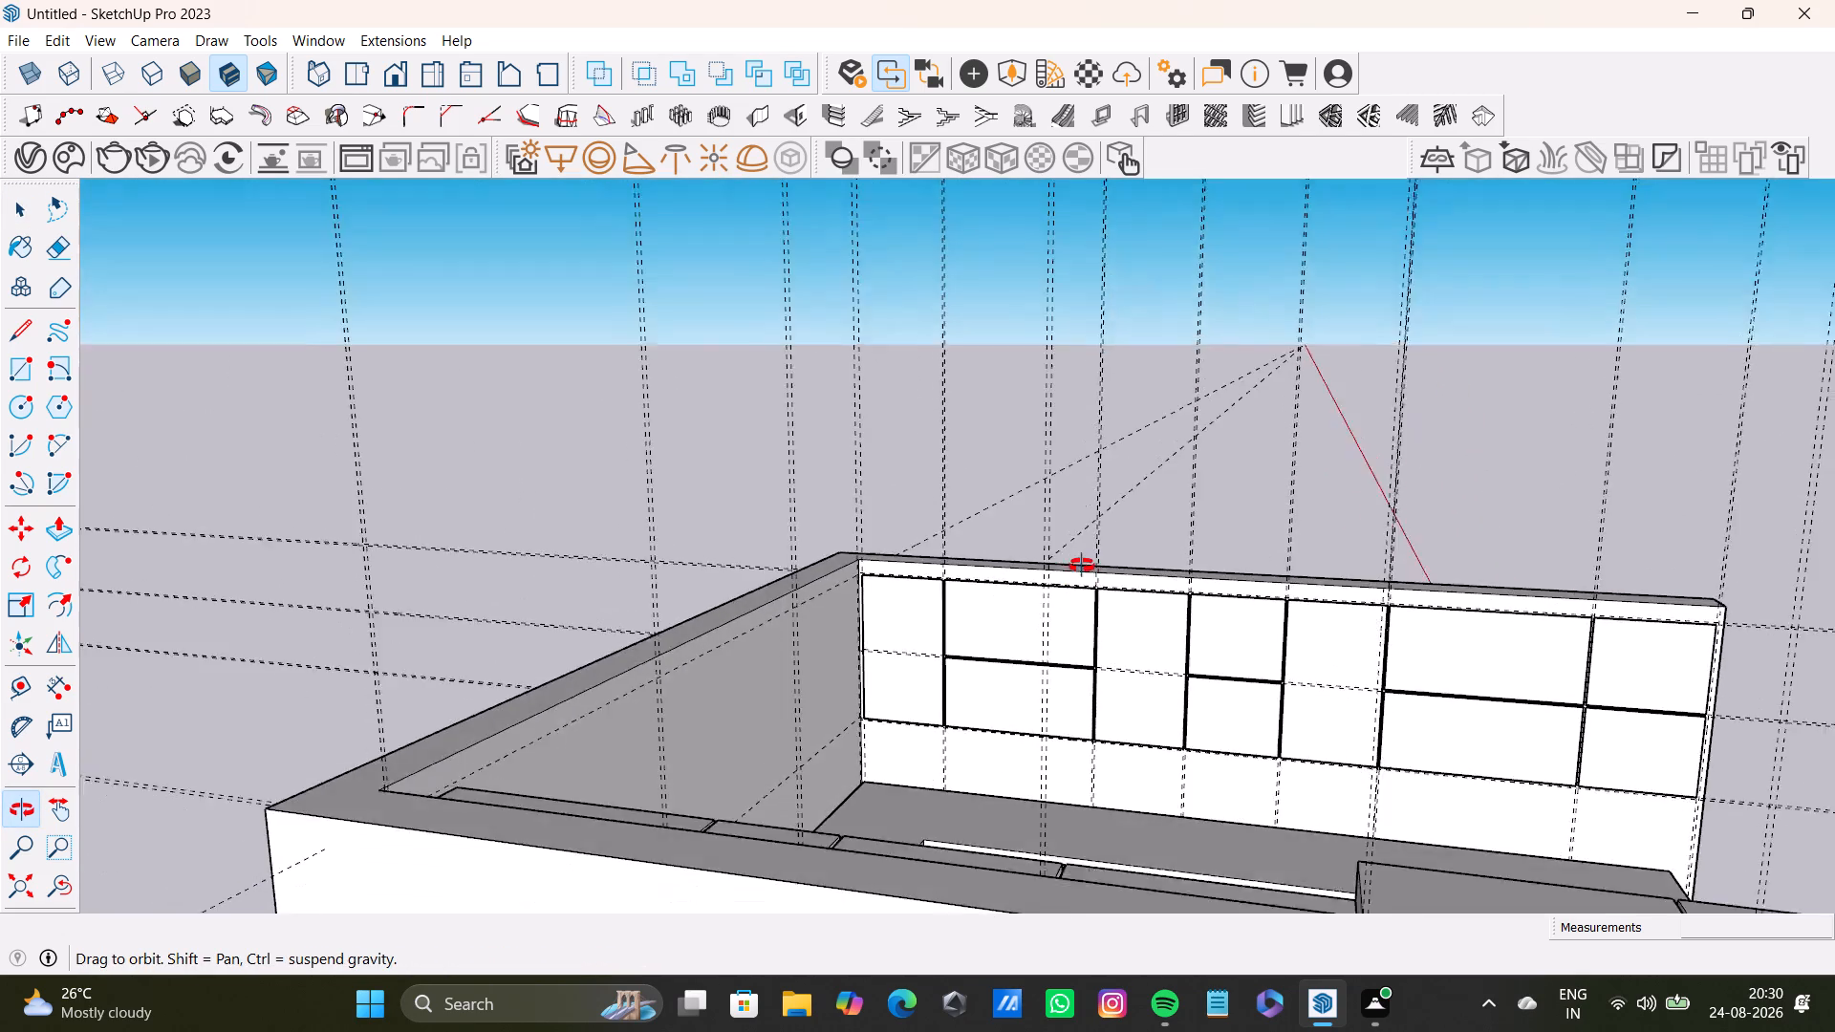
pyautogui.moveTo(1082, 566); pyautogui.dragTo(1201, 766, button='middle')
pyautogui.scroll(10, 1069, 723)
pyautogui.click(769, 551)
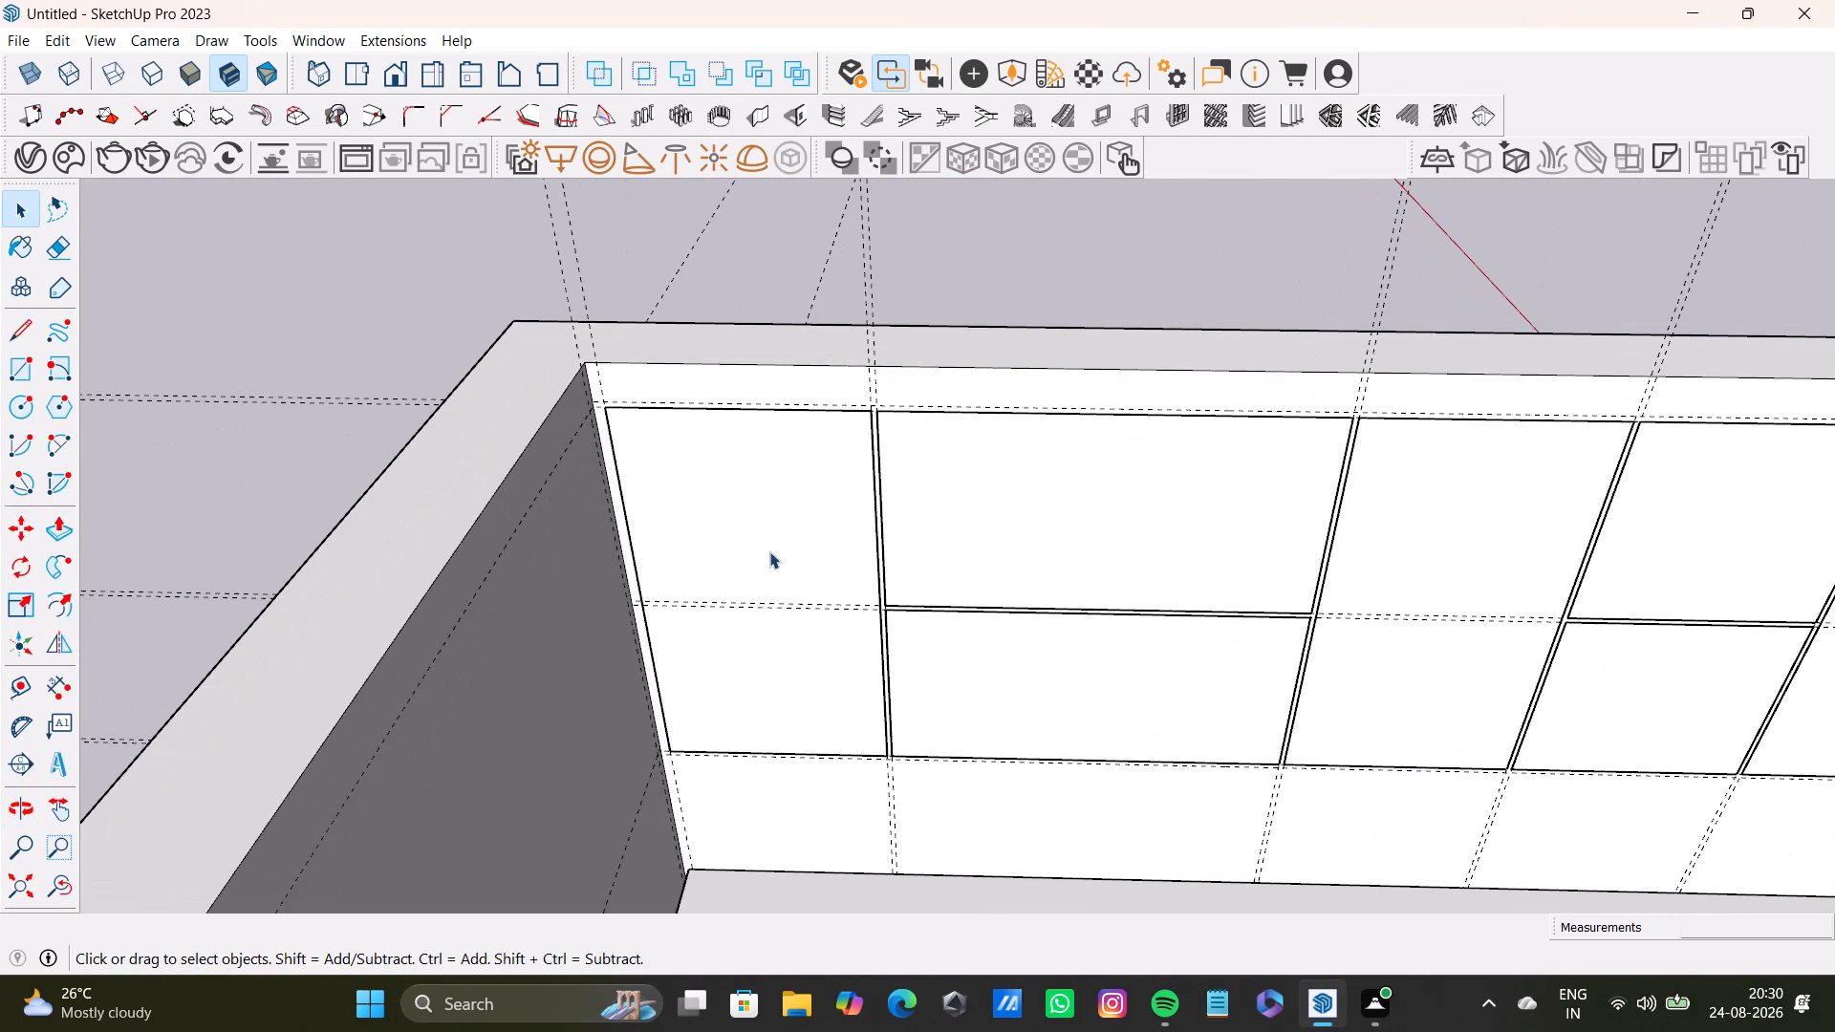
pyautogui.press('p')
pyautogui.moveTo(768, 556); pyautogui.dragTo(765, 580)
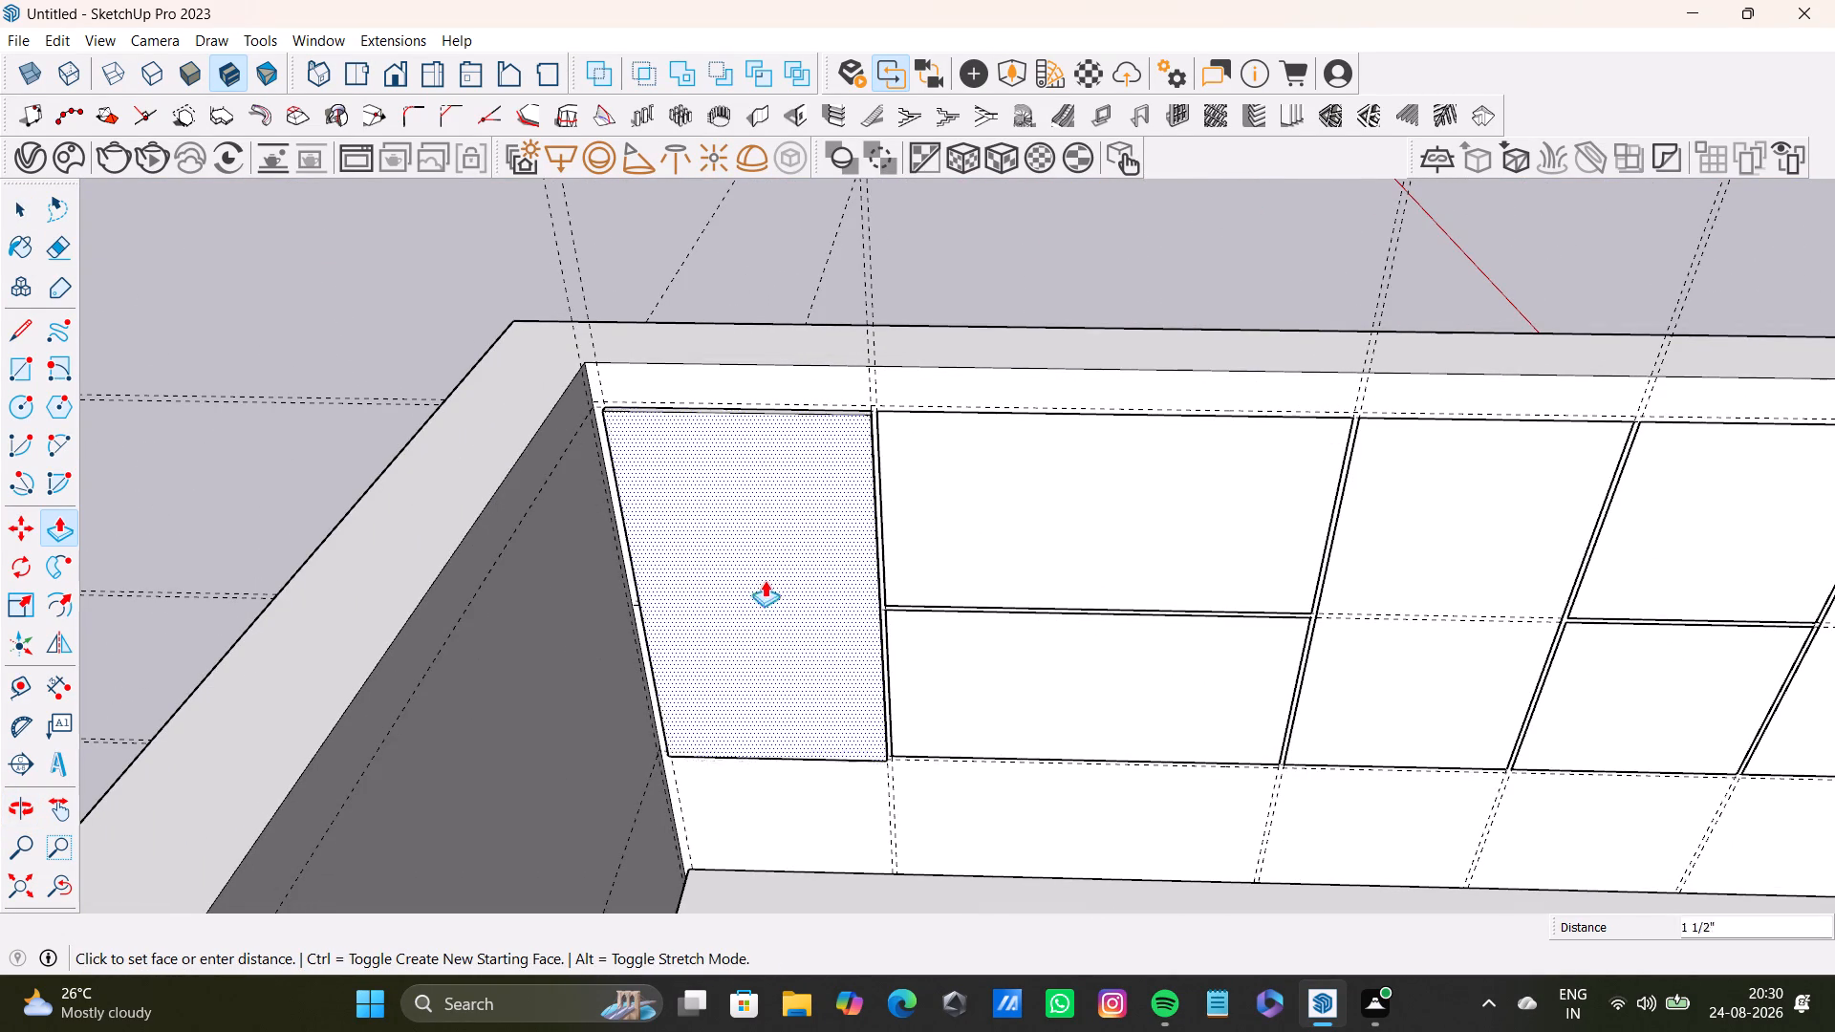
pyautogui.moveTo(765, 580); pyautogui.dragTo(728, 656)
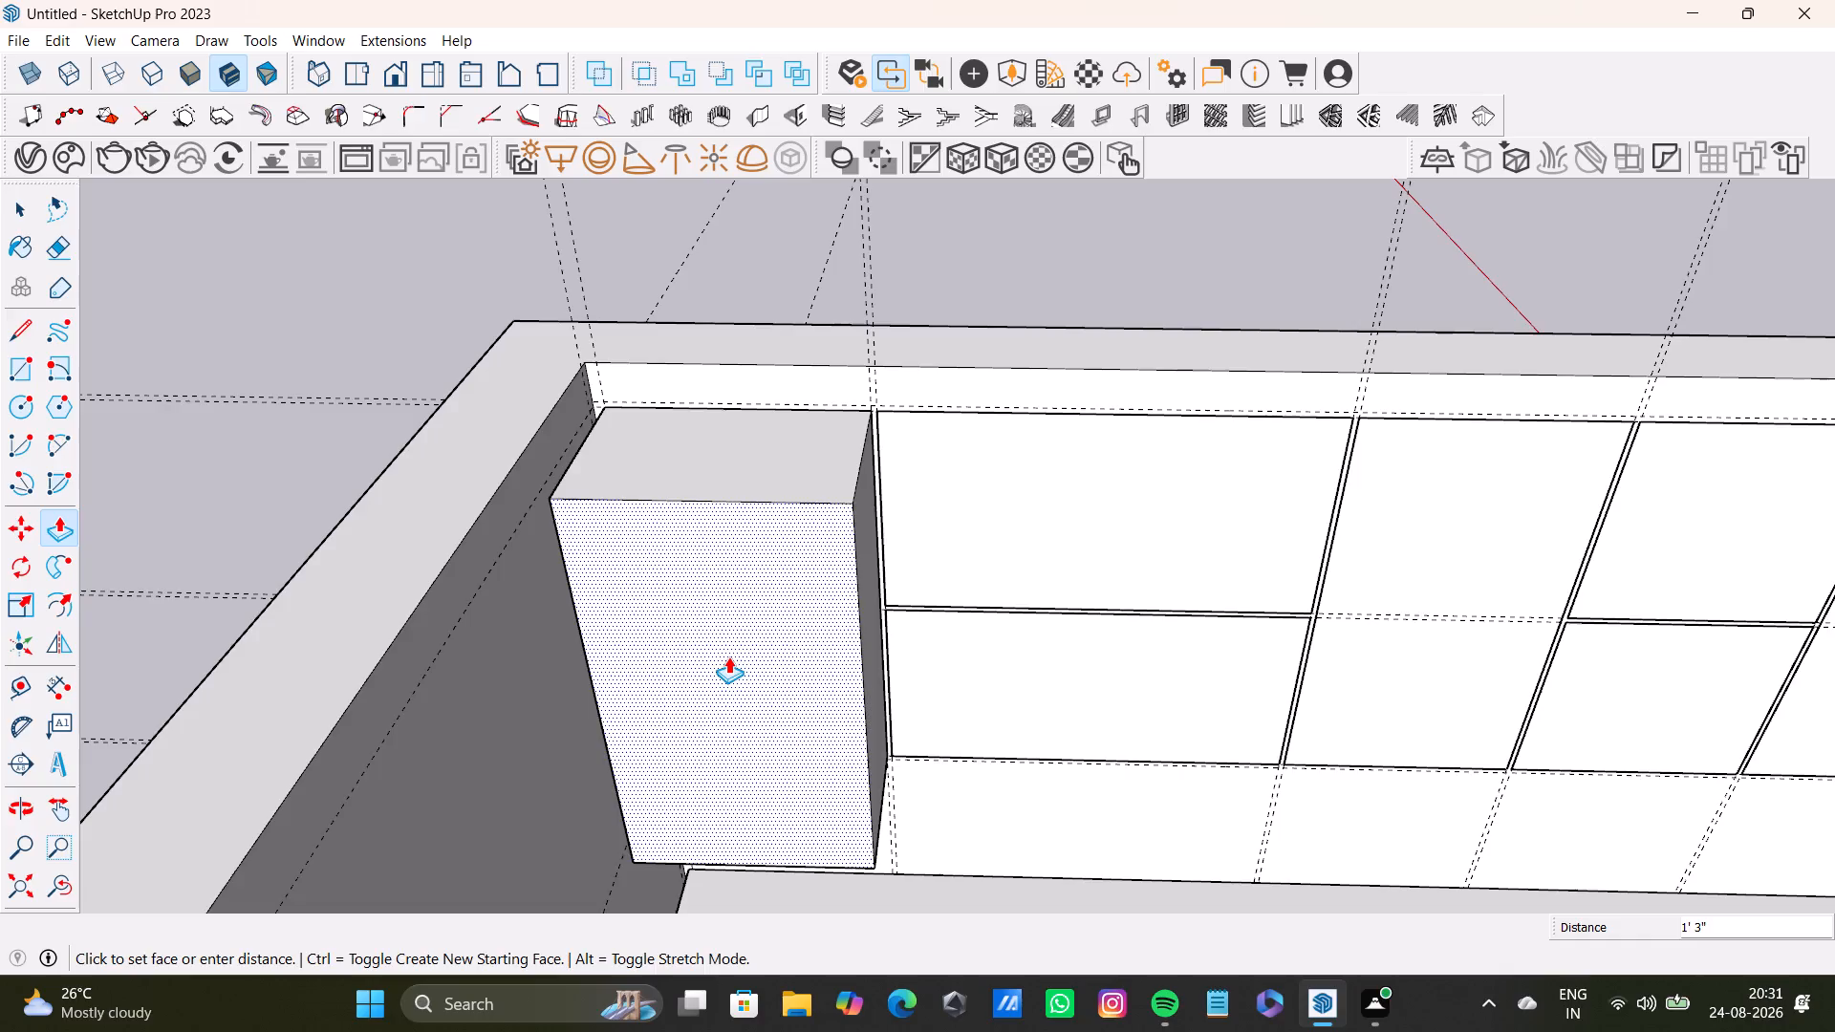
pyautogui.moveTo(728, 656); pyautogui.dragTo(748, 652)
pyautogui.press('space')
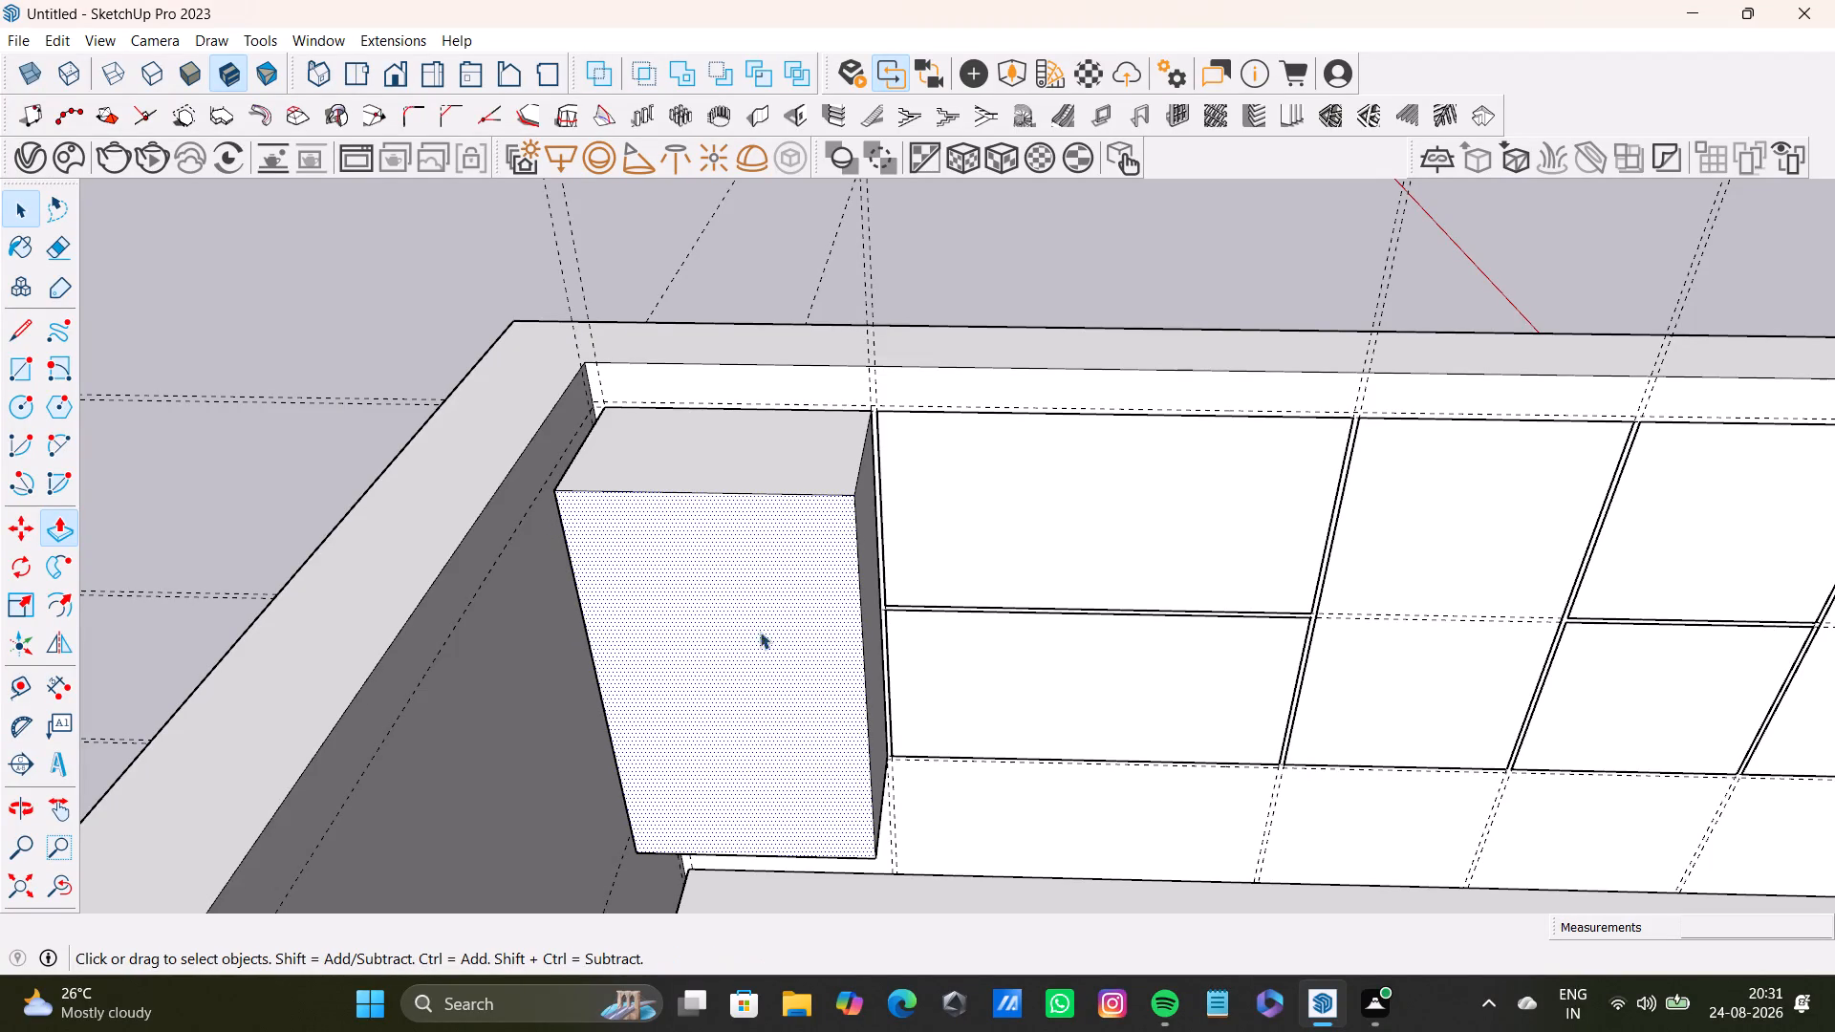
# Push/Pull the second bay's upper and lower fronts out 1' 1 13/16", flush with the first cabinet.
pyautogui.click(1030, 535)
pyautogui.press('p')
pyautogui.moveTo(1027, 526); pyautogui.dragTo(823, 551)
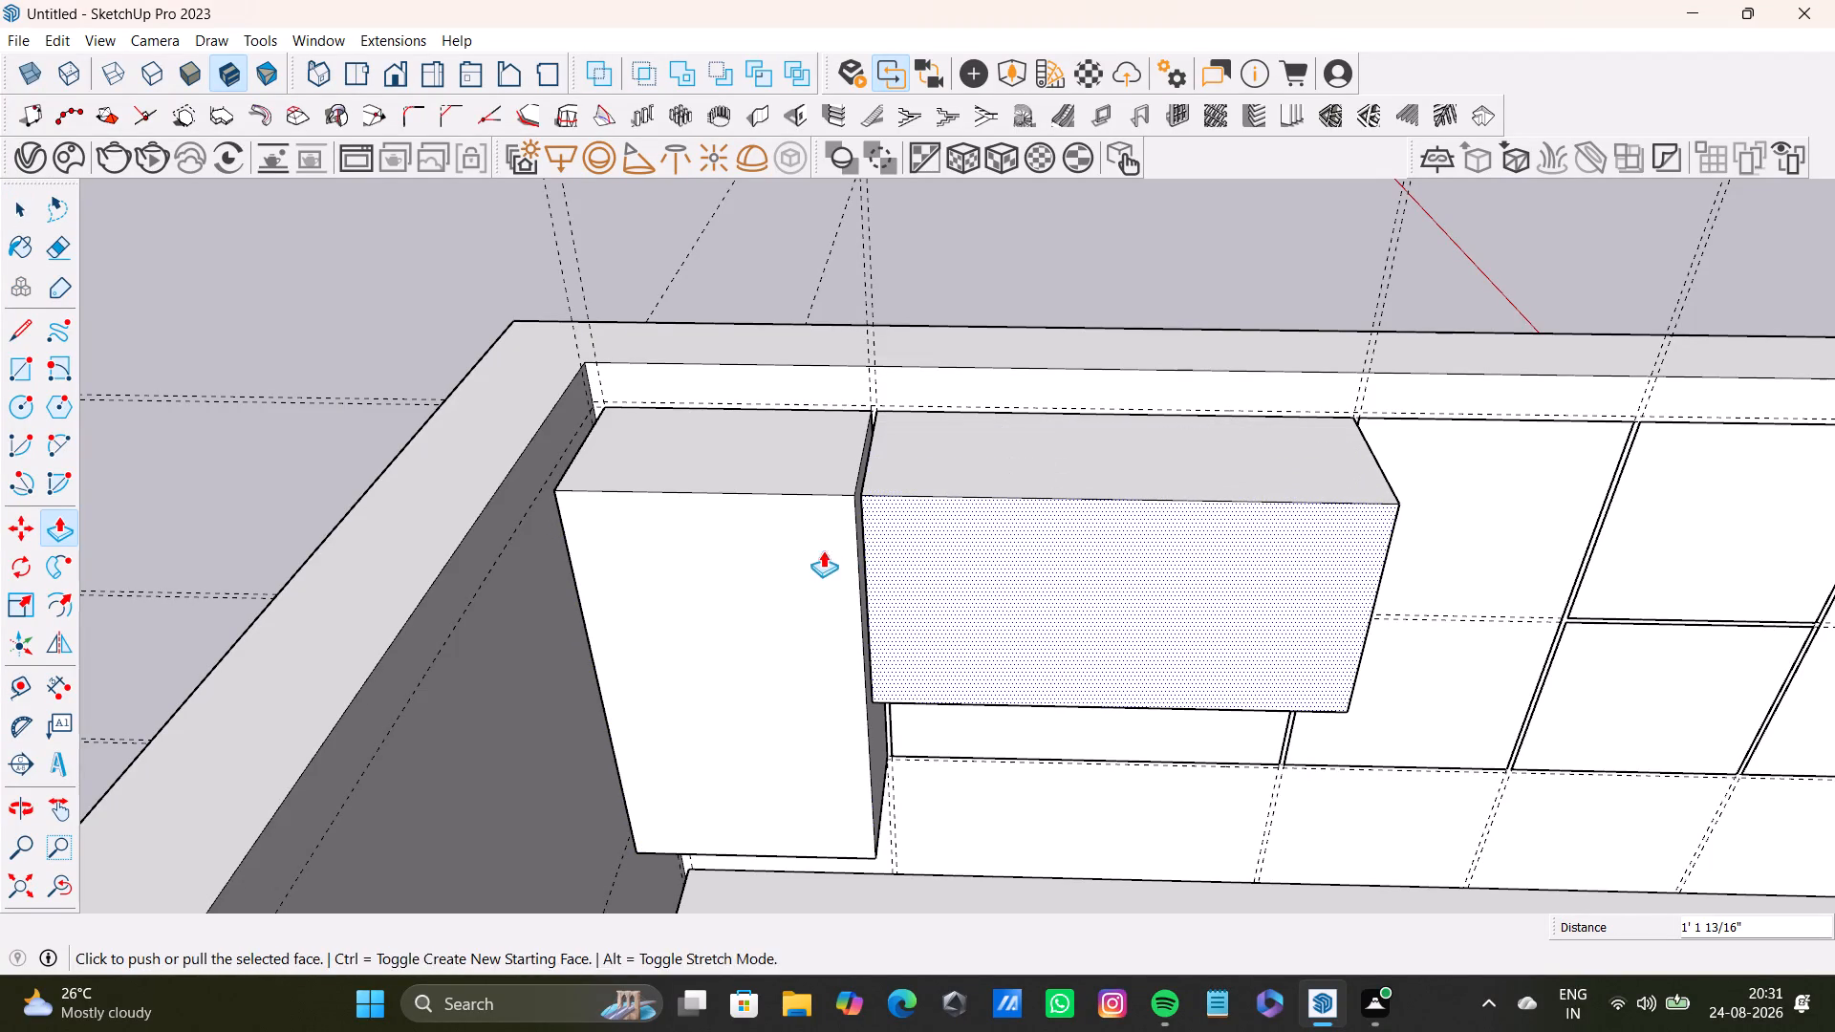
pyautogui.press('space')
pyautogui.moveTo(1021, 714); pyautogui.dragTo(992, 573, button='middle')
pyautogui.click(994, 767)
pyautogui.press('p')
pyautogui.moveTo(995, 767); pyautogui.dragTo(936, 769)
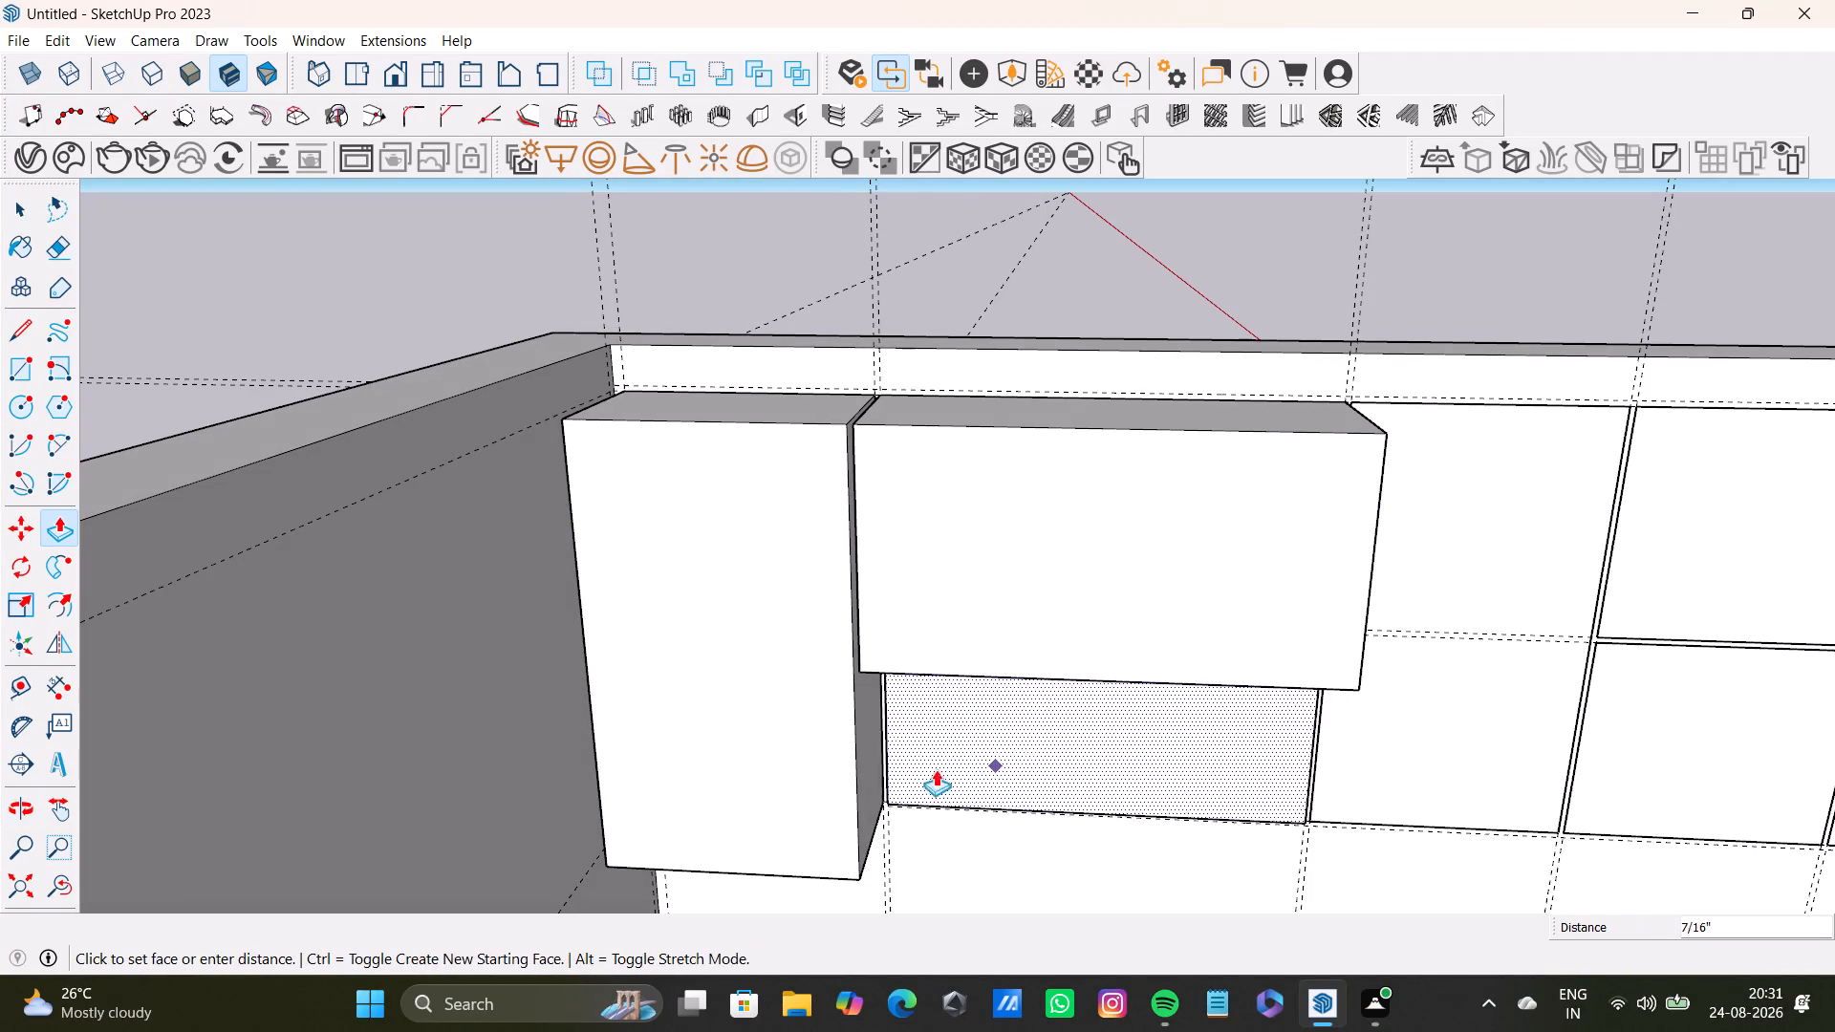
pyautogui.moveTo(936, 769); pyautogui.dragTo(811, 760)
pyautogui.press('space')
# Push/Pull the third bay's full-height front out flush with the second bay's cabinets.
pyautogui.scroll(-4, 832, 757)
pyautogui.keyDown('shift'); pyautogui.moveTo(936, 714); pyautogui.dragTo(862, 697, button='middle'); pyautogui.keyUp('shift')
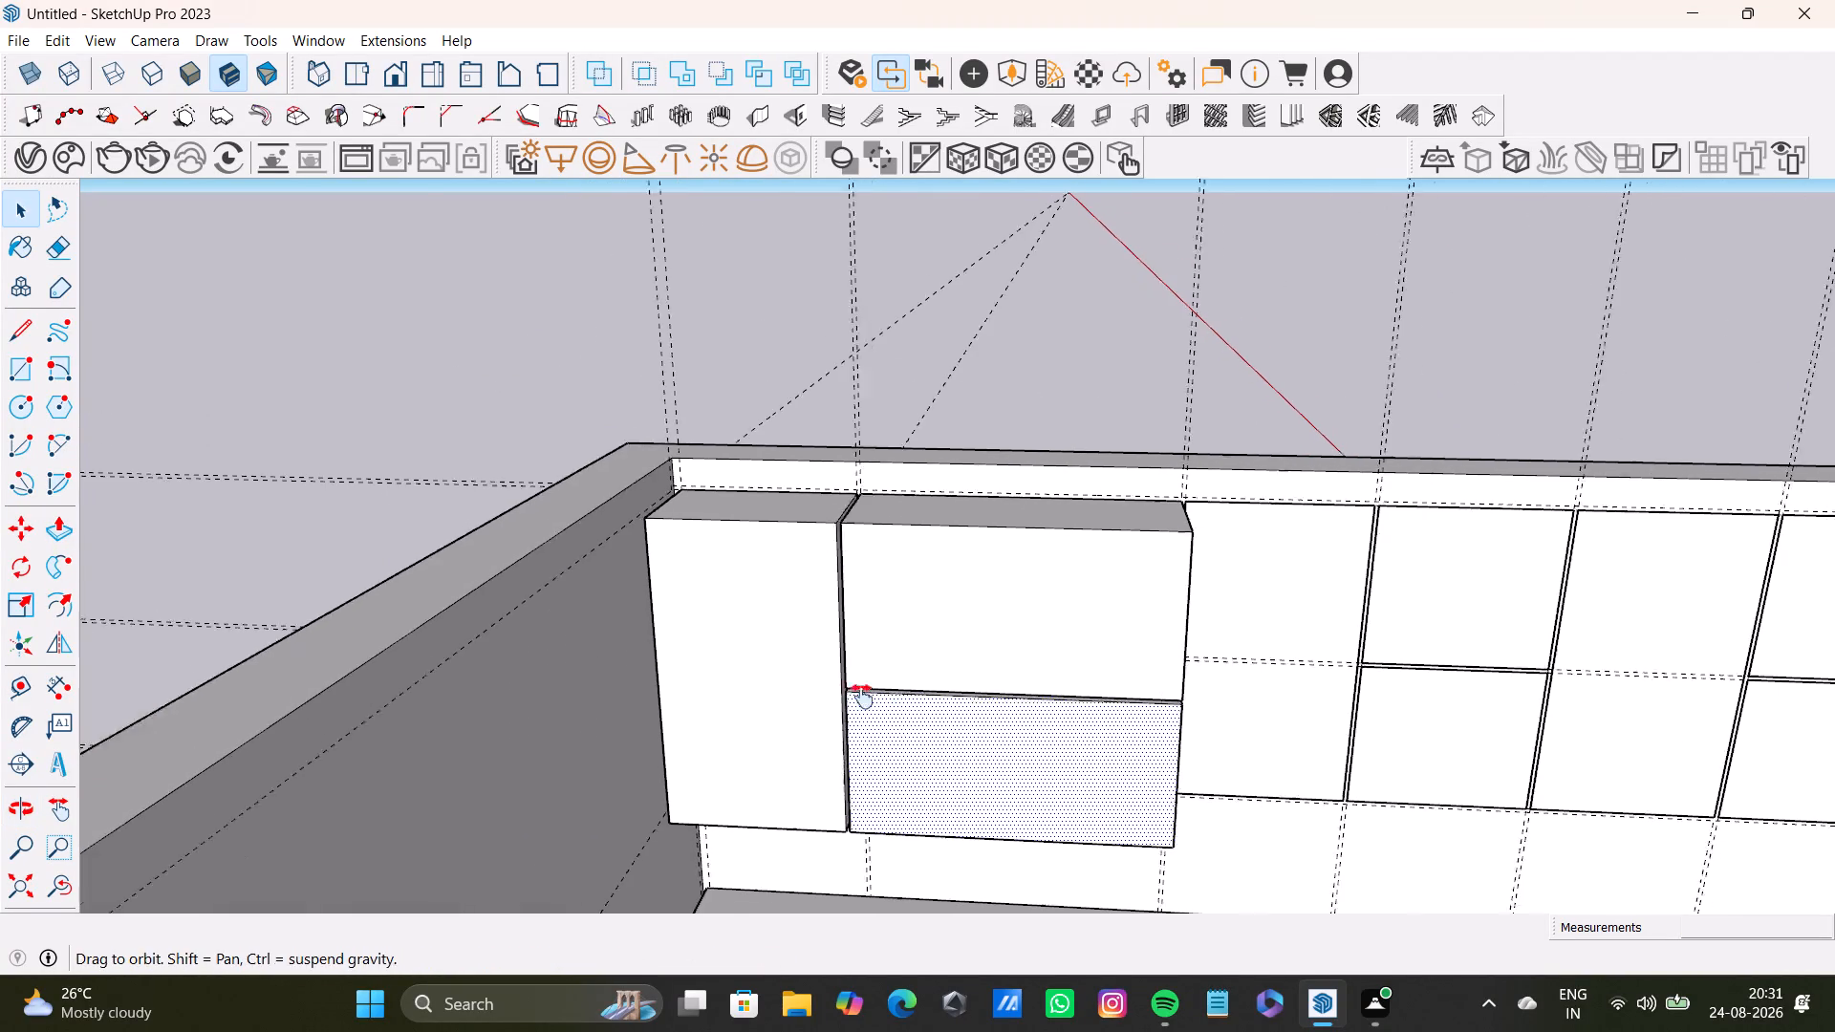
pyautogui.keyDown('shift'); pyautogui.moveTo(862, 697); pyautogui.dragTo(533, 669, button='middle'); pyautogui.keyUp('shift')
pyautogui.click(912, 550)
pyautogui.press('p')
pyautogui.moveTo(912, 542); pyautogui.dragTo(732, 540)
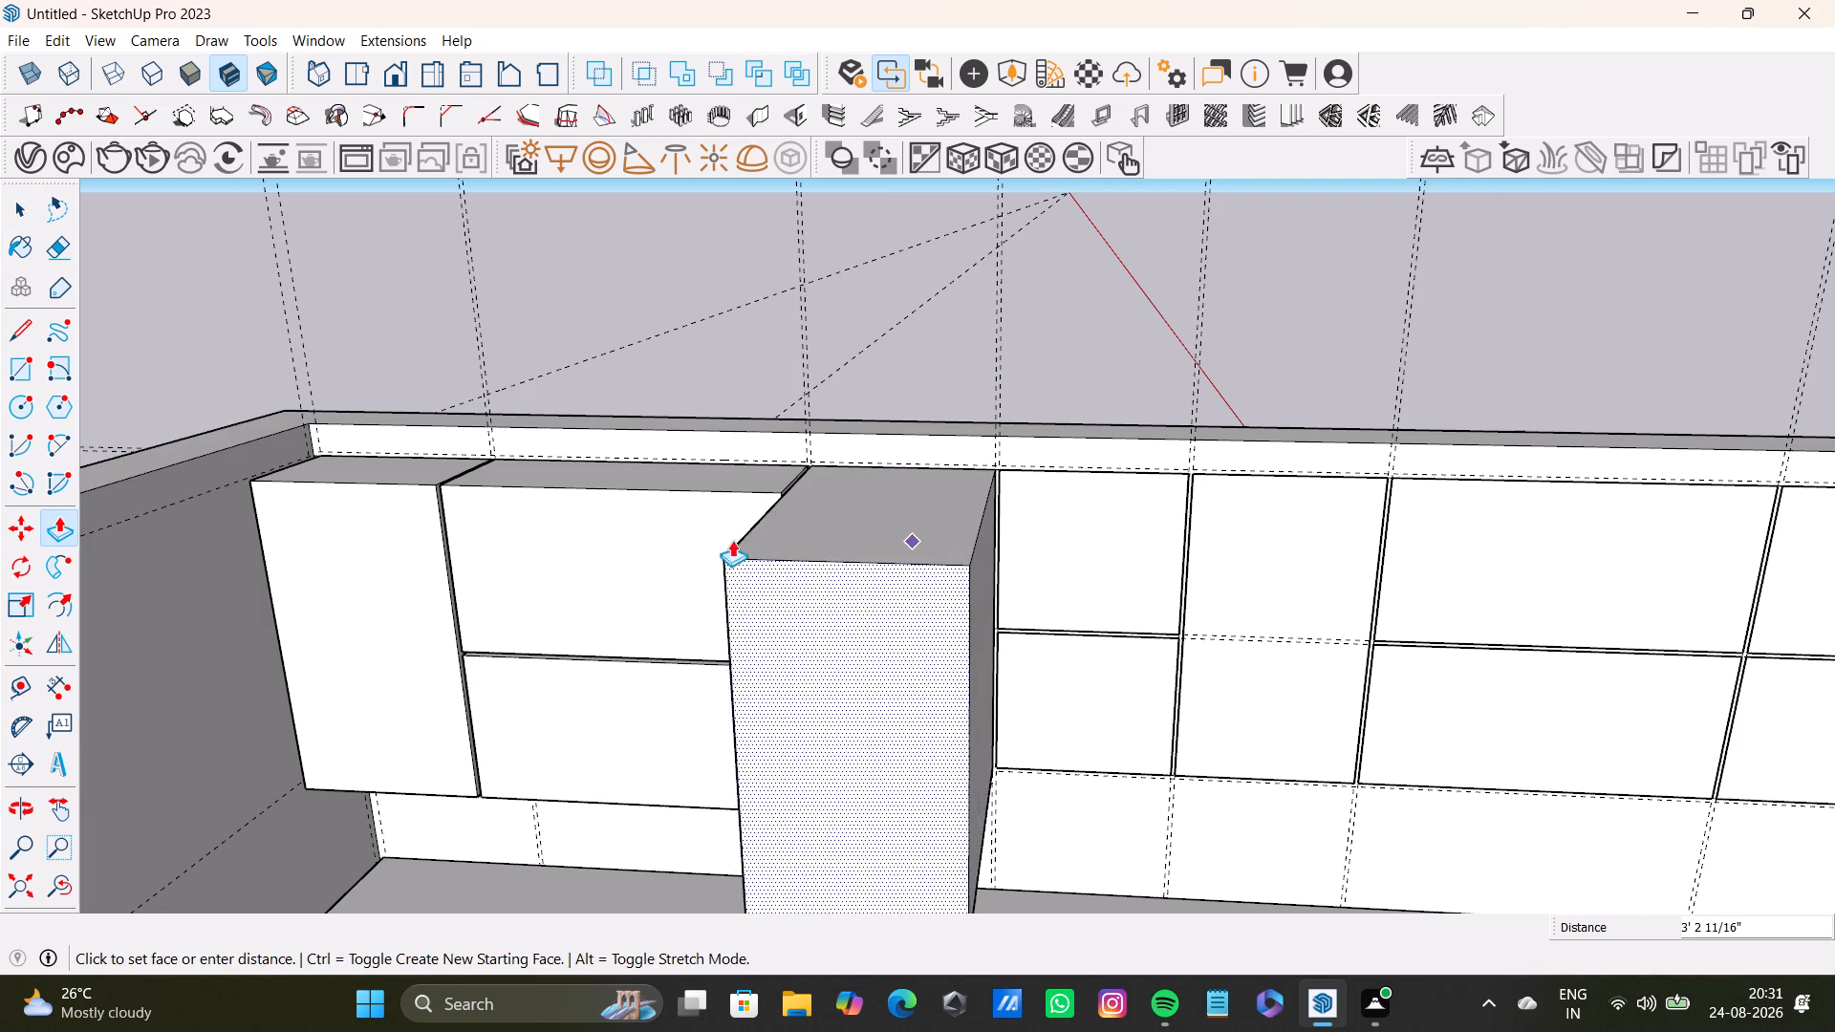
pyautogui.moveTo(732, 540); pyautogui.dragTo(728, 508)
pyautogui.press('space')
# Push/Pull the fourth bay's upper and lower fronts out to the depth of the third bay's cabinet.
pyautogui.click(1178, 564)
pyautogui.press('p')
pyautogui.moveTo(1155, 560); pyautogui.dragTo(935, 541)
pyautogui.press('space')
pyautogui.click(1067, 726)
pyautogui.press('p')
pyautogui.moveTo(1047, 676); pyautogui.dragTo(916, 689)
pyautogui.press('space')
# Correct the depth of the fourth bay's lower cabinet so its front sits flush with the neighbouring fronts.
pyautogui.moveTo(1054, 755); pyautogui.dragTo(736, 623, button='middle')
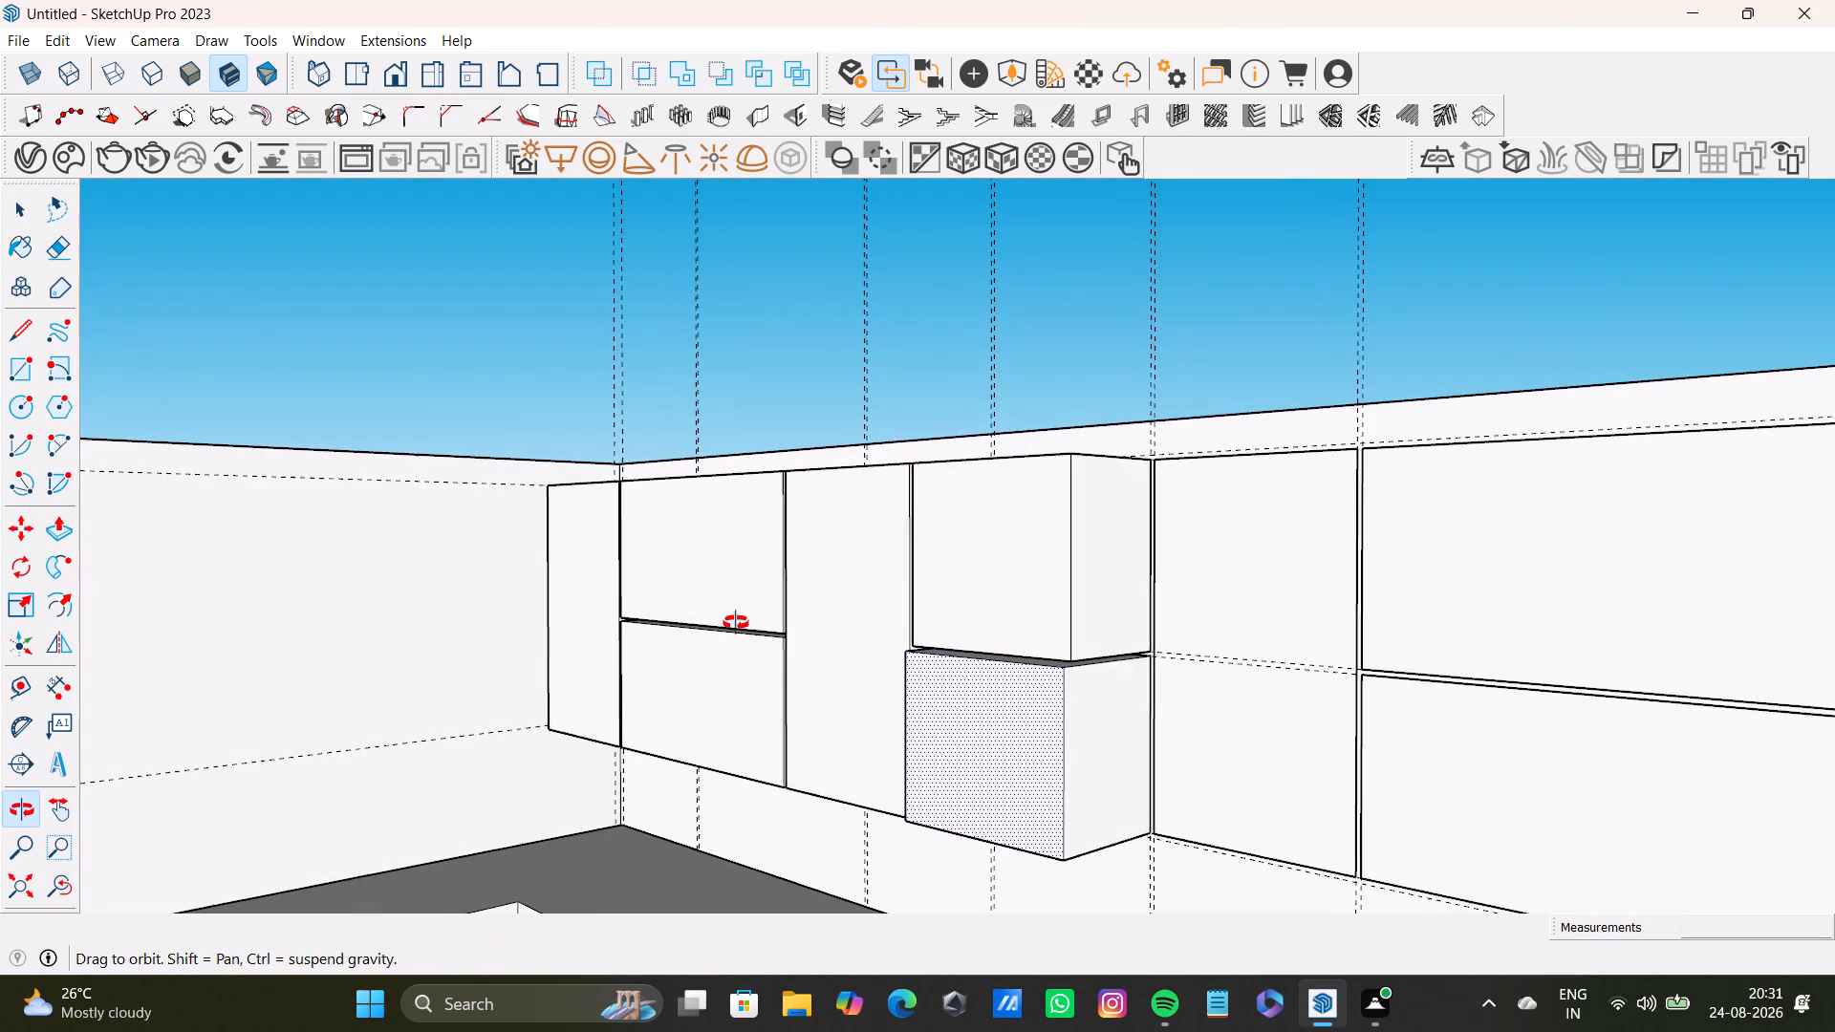
pyautogui.moveTo(736, 623); pyautogui.dragTo(738, 622, button='middle')
pyautogui.click(1025, 760)
pyautogui.press('p')
pyautogui.moveTo(921, 760); pyautogui.dragTo(897, 637)
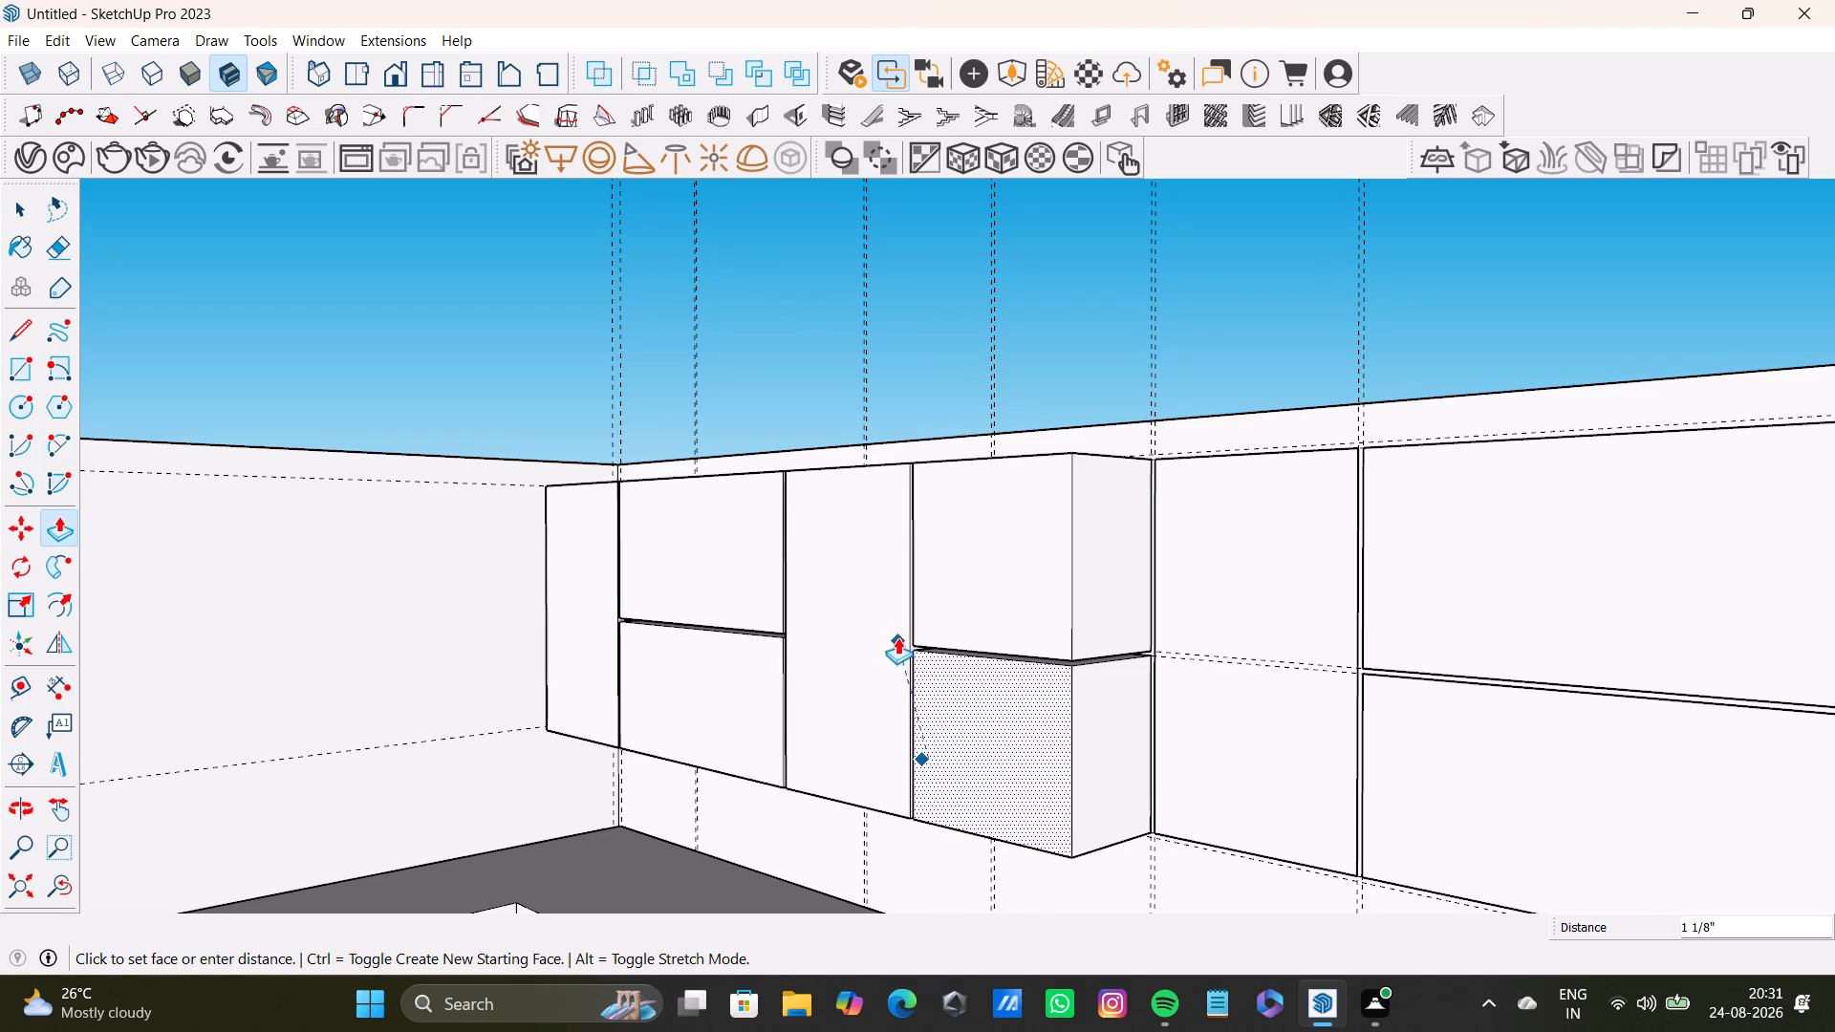
pyautogui.moveTo(897, 637); pyautogui.dragTo(887, 582)
pyautogui.press('space')
# Push/Pull the fifth bay's full-height front out flush with the neighbouring cabinets.
pyautogui.scroll(-1, 977, 677)
pyautogui.moveTo(1012, 706); pyautogui.dragTo(766, 660, button='middle')
pyautogui.moveTo(830, 682); pyautogui.dragTo(1081, 722, button='middle')
pyautogui.press('space')
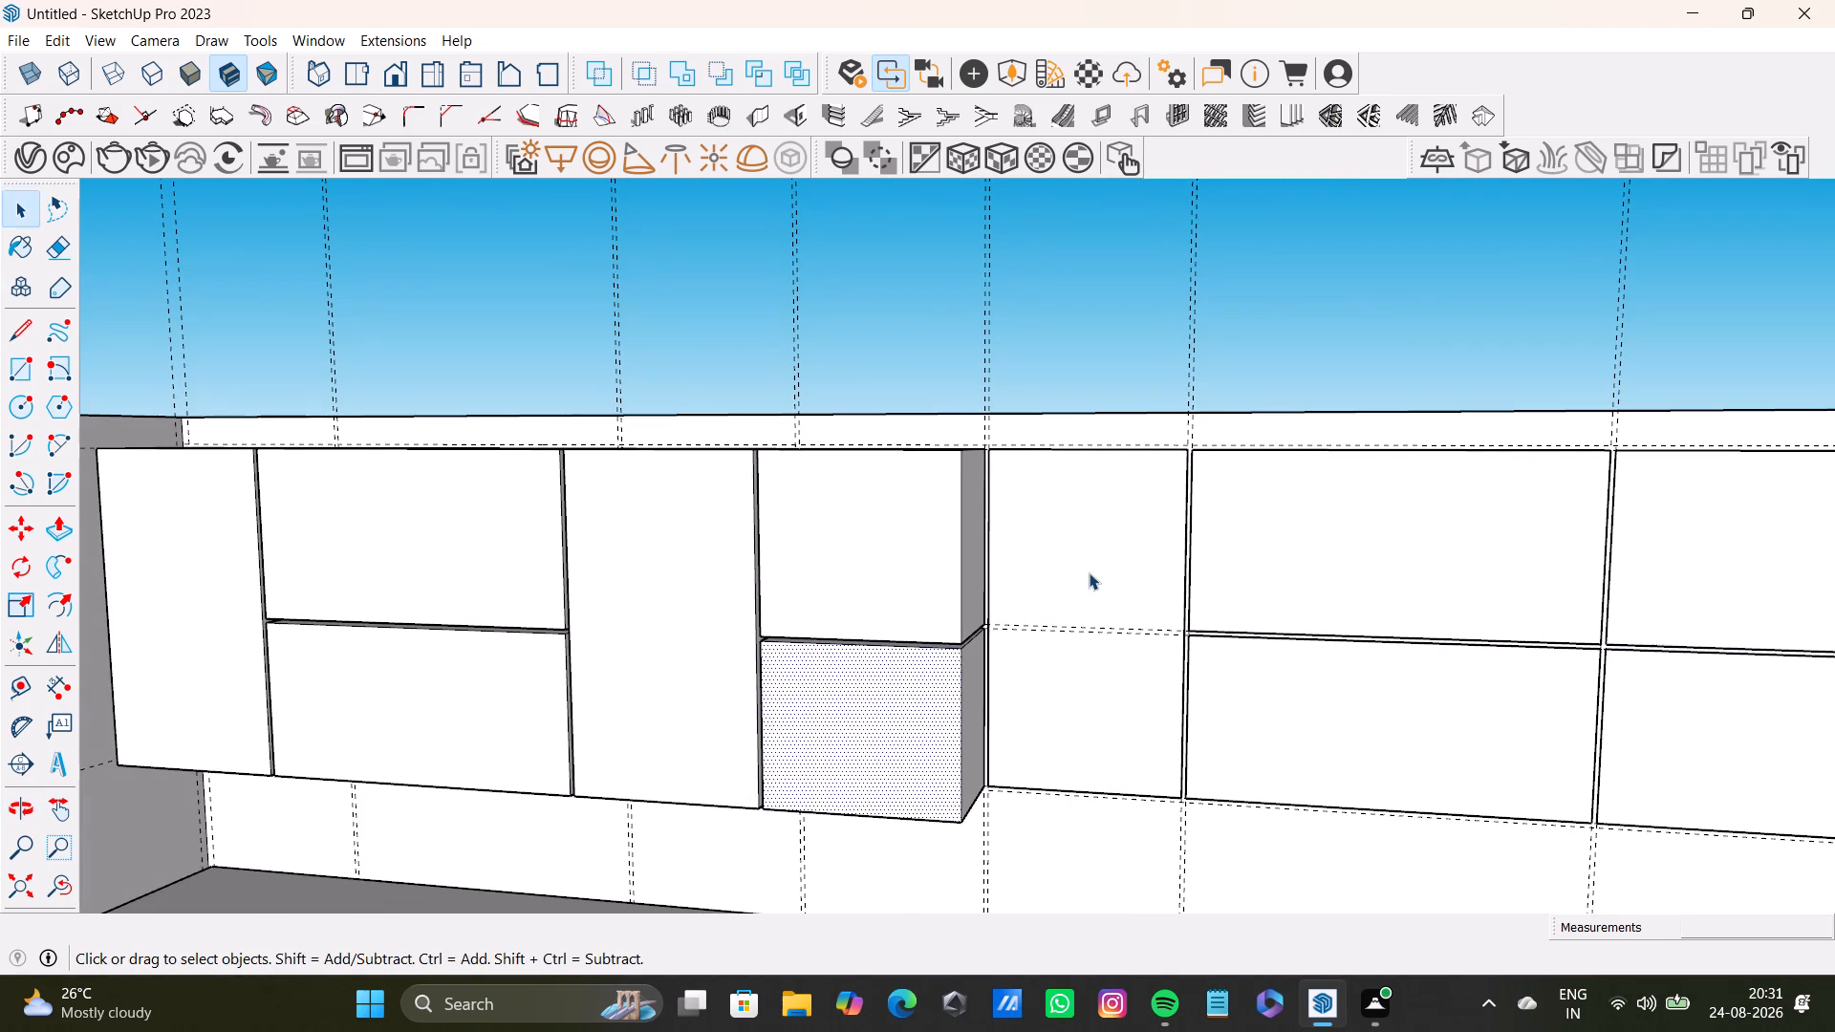
pyautogui.click(1084, 555)
pyautogui.press('p')
pyautogui.moveTo(1084, 555); pyautogui.dragTo(913, 481)
pyautogui.moveTo(912, 484); pyautogui.dragTo(971, 511, button='middle')
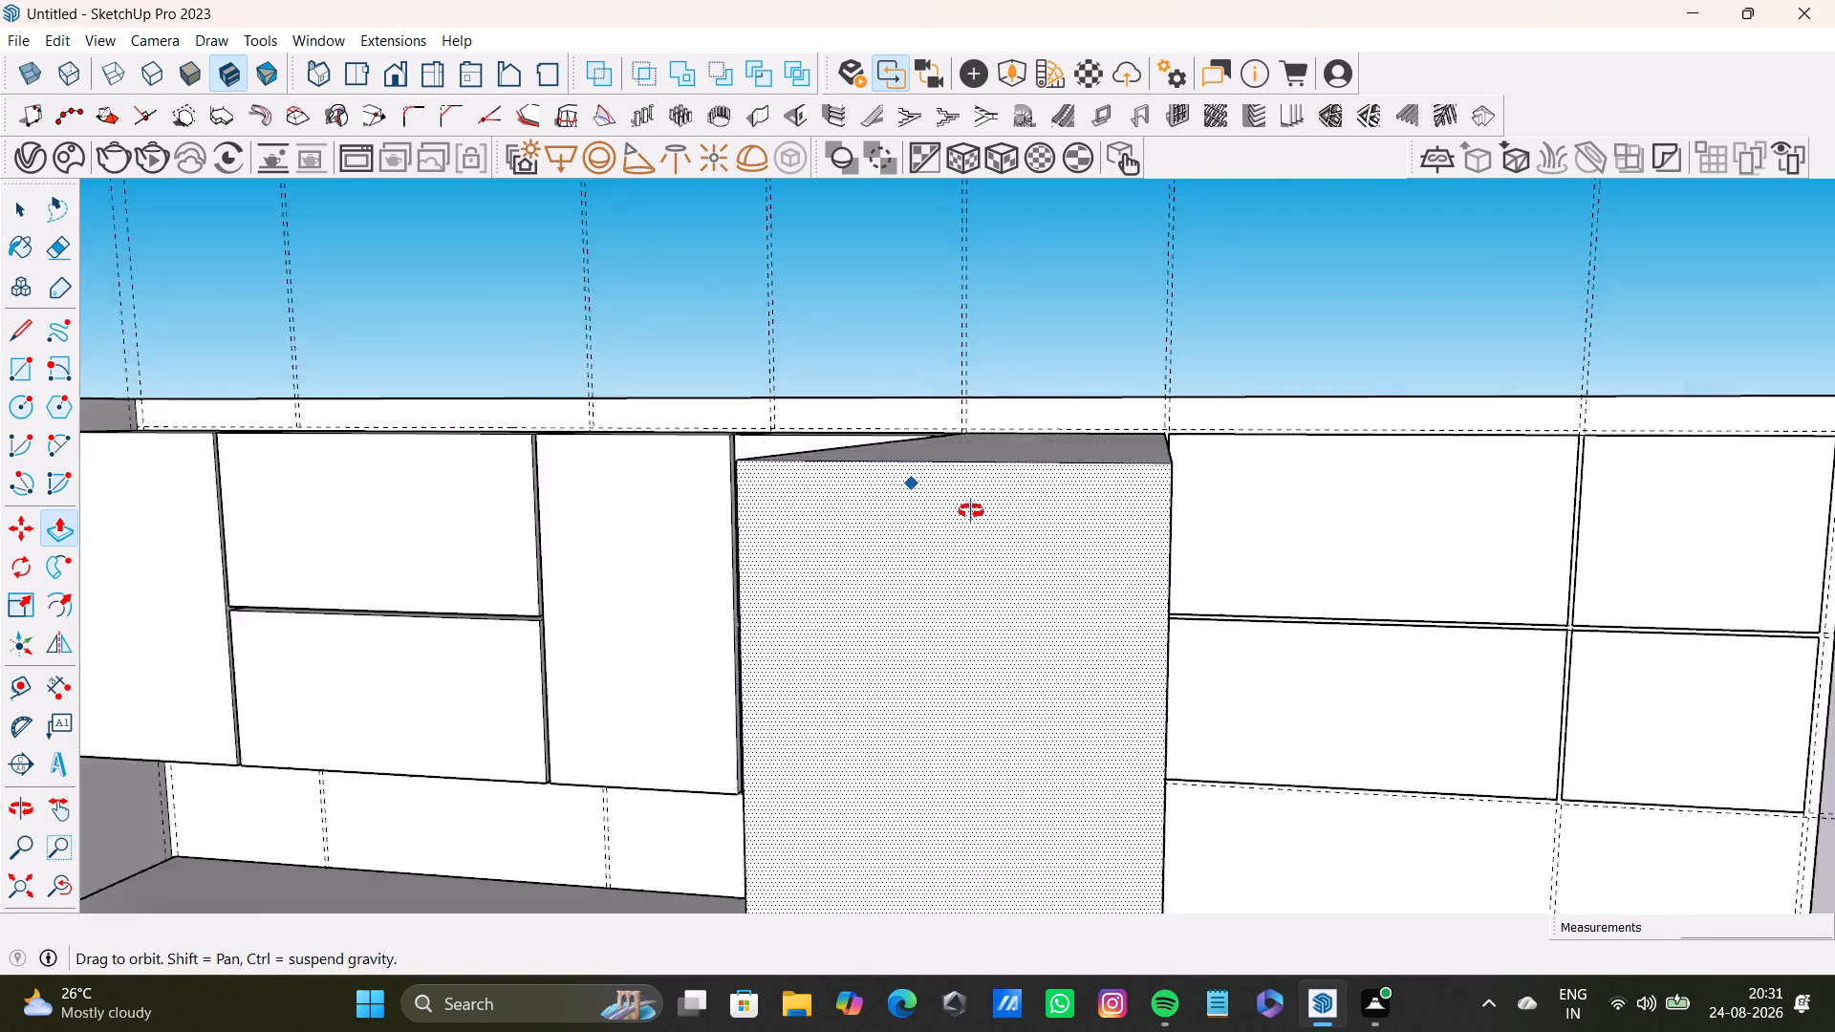
pyautogui.moveTo(971, 511); pyautogui.dragTo(1215, 557, button='middle')
pyautogui.moveTo(833, 564); pyautogui.dragTo(521, 457)
pyautogui.press('space')
# Push/Pull the upper front of the wide sixth bay out flush with the fifth bay's cabinet.
pyautogui.scroll(-4, 734, 536)
pyautogui.moveTo(821, 585); pyautogui.dragTo(847, 585, button='middle')
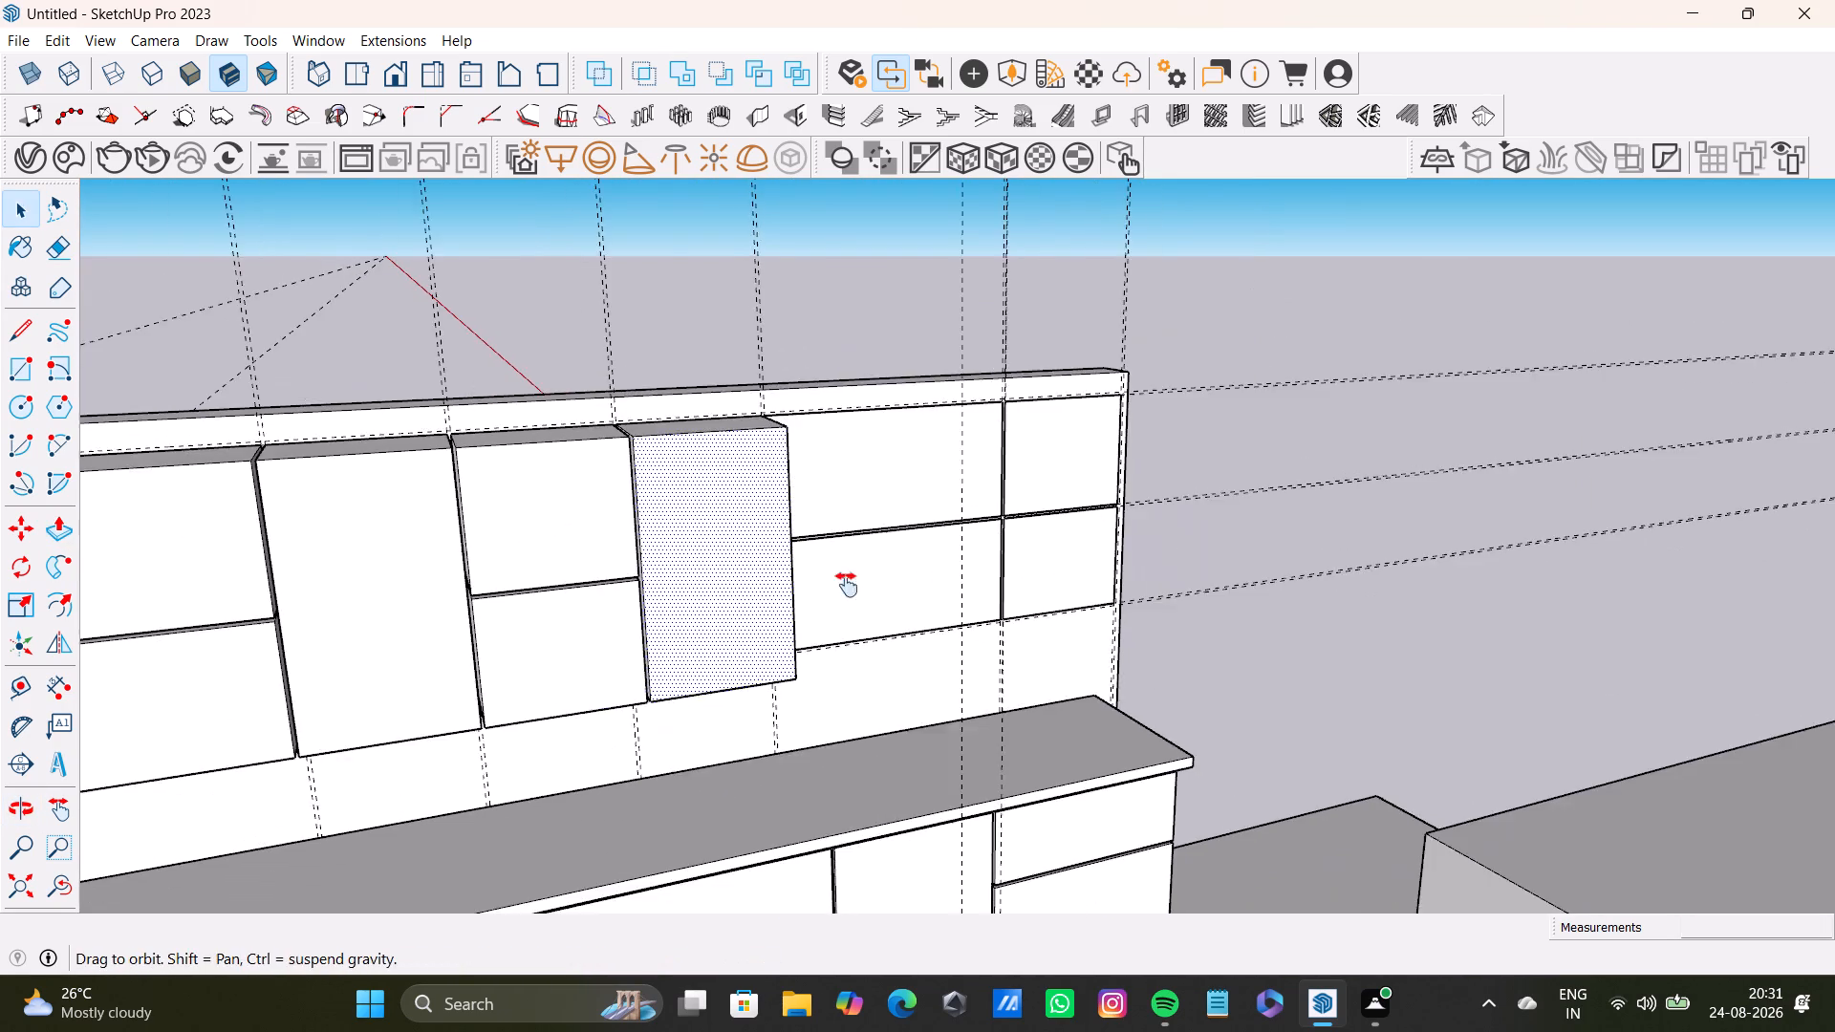
pyautogui.moveTo(847, 585); pyautogui.dragTo(1452, 731, button='middle')
pyautogui.moveTo(1442, 740); pyautogui.dragTo(1268, 1001, button='middle')
pyautogui.scroll(3, 1356, 796)
pyautogui.keyDown('shift'); pyautogui.moveTo(1353, 786); pyautogui.dragTo(1138, 627, button='middle'); pyautogui.keyUp('shift')
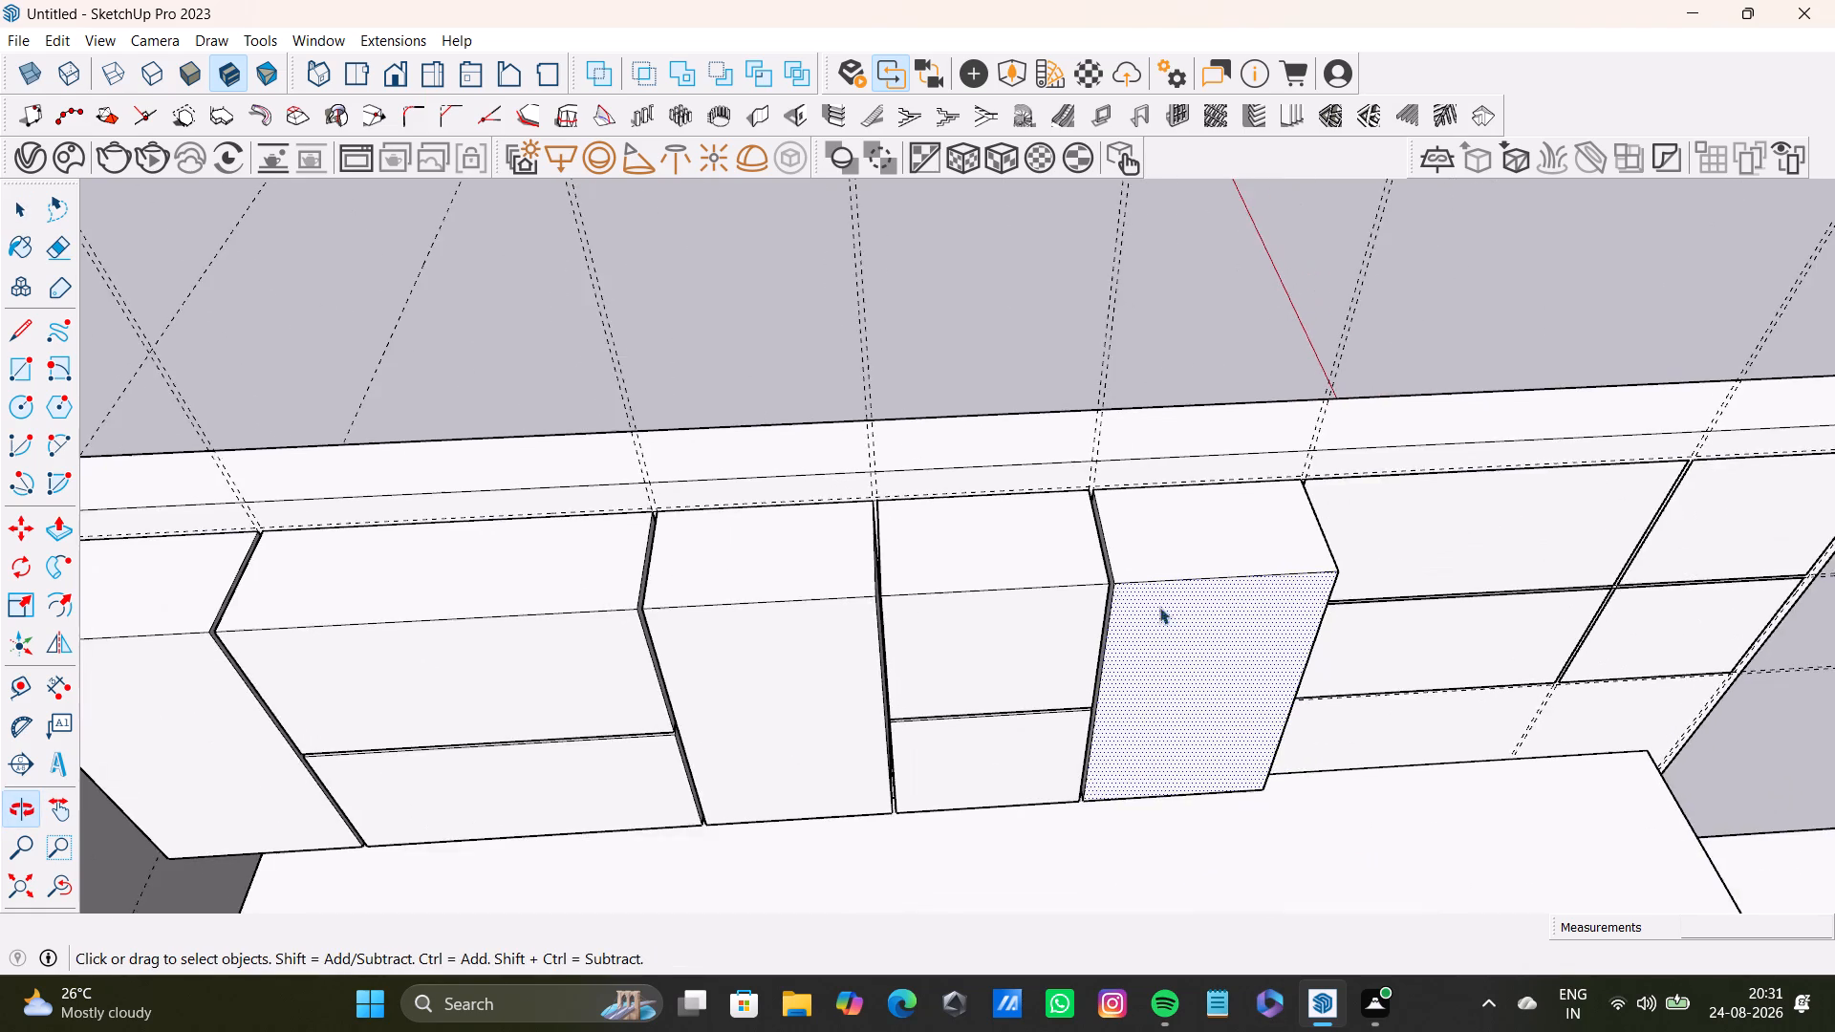
pyautogui.scroll(3, 1240, 694)
pyautogui.moveTo(1226, 679); pyautogui.dragTo(1112, 551, button='middle')
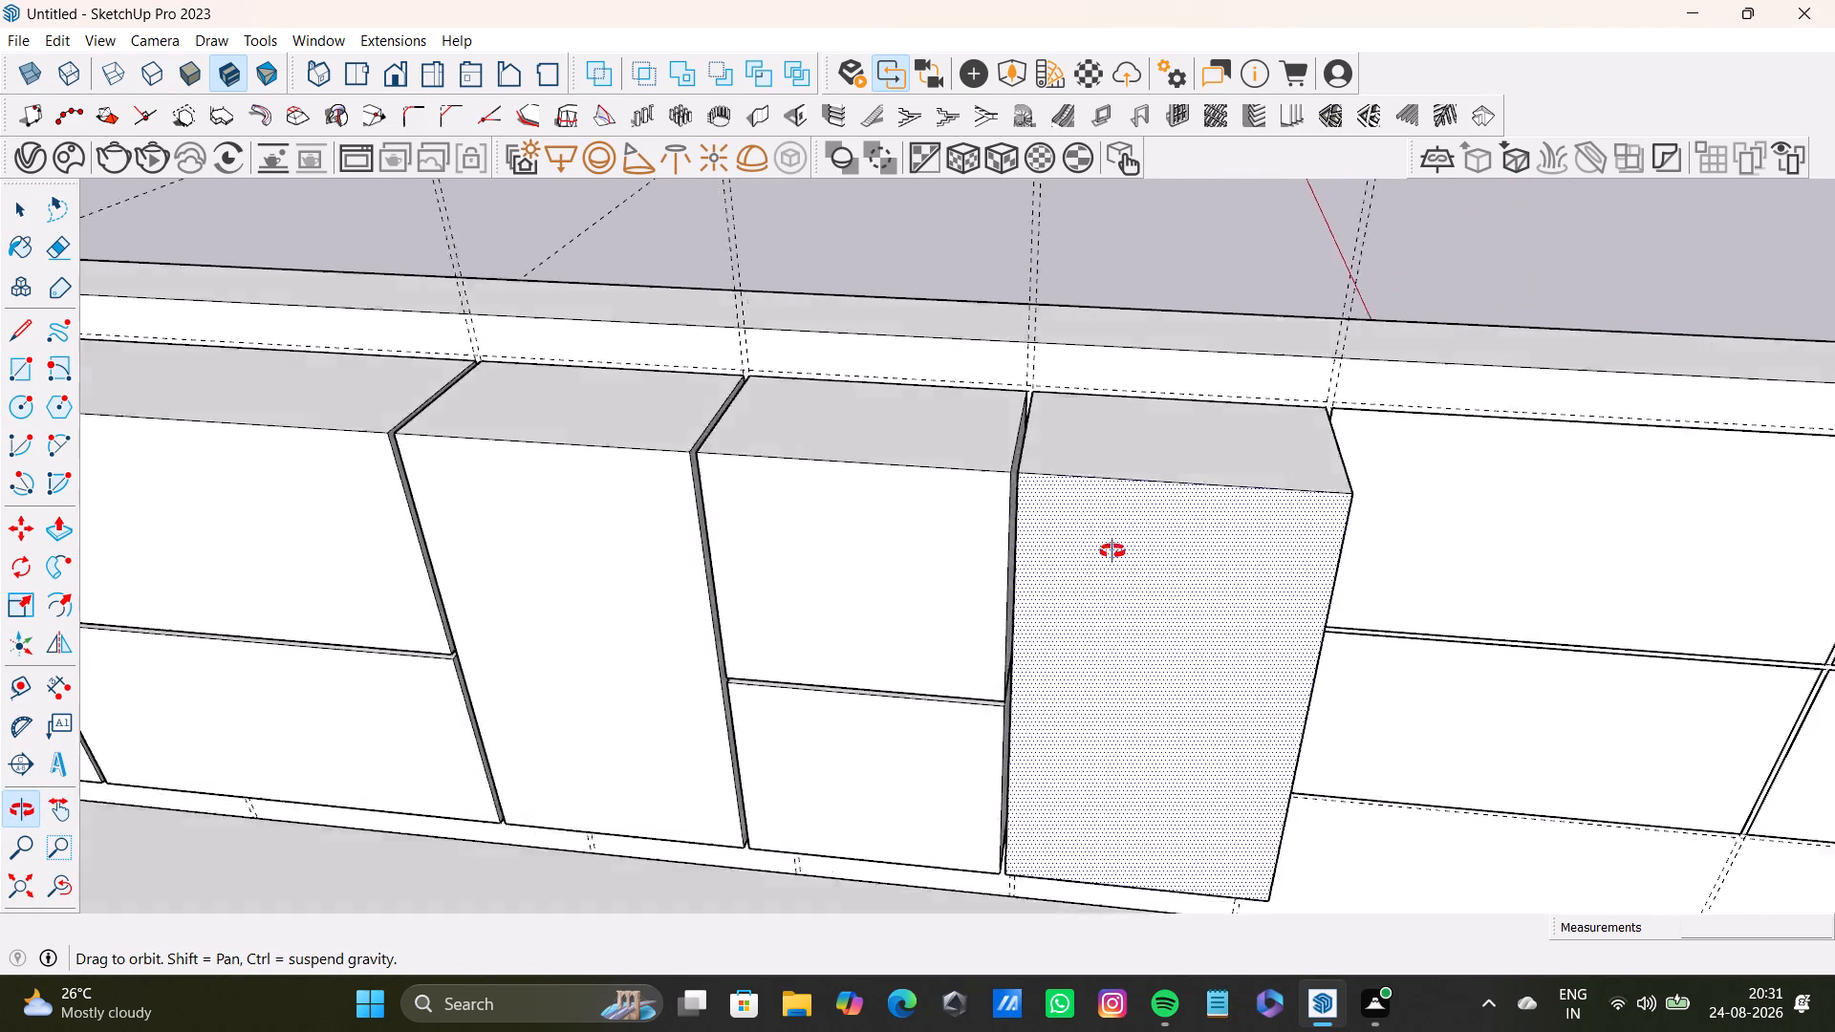
pyautogui.moveTo(1112, 551); pyautogui.dragTo(1092, 521, button='middle')
pyautogui.moveTo(1146, 501); pyautogui.dragTo(821, 423, button='middle')
pyautogui.click(1324, 488)
pyautogui.press('space')
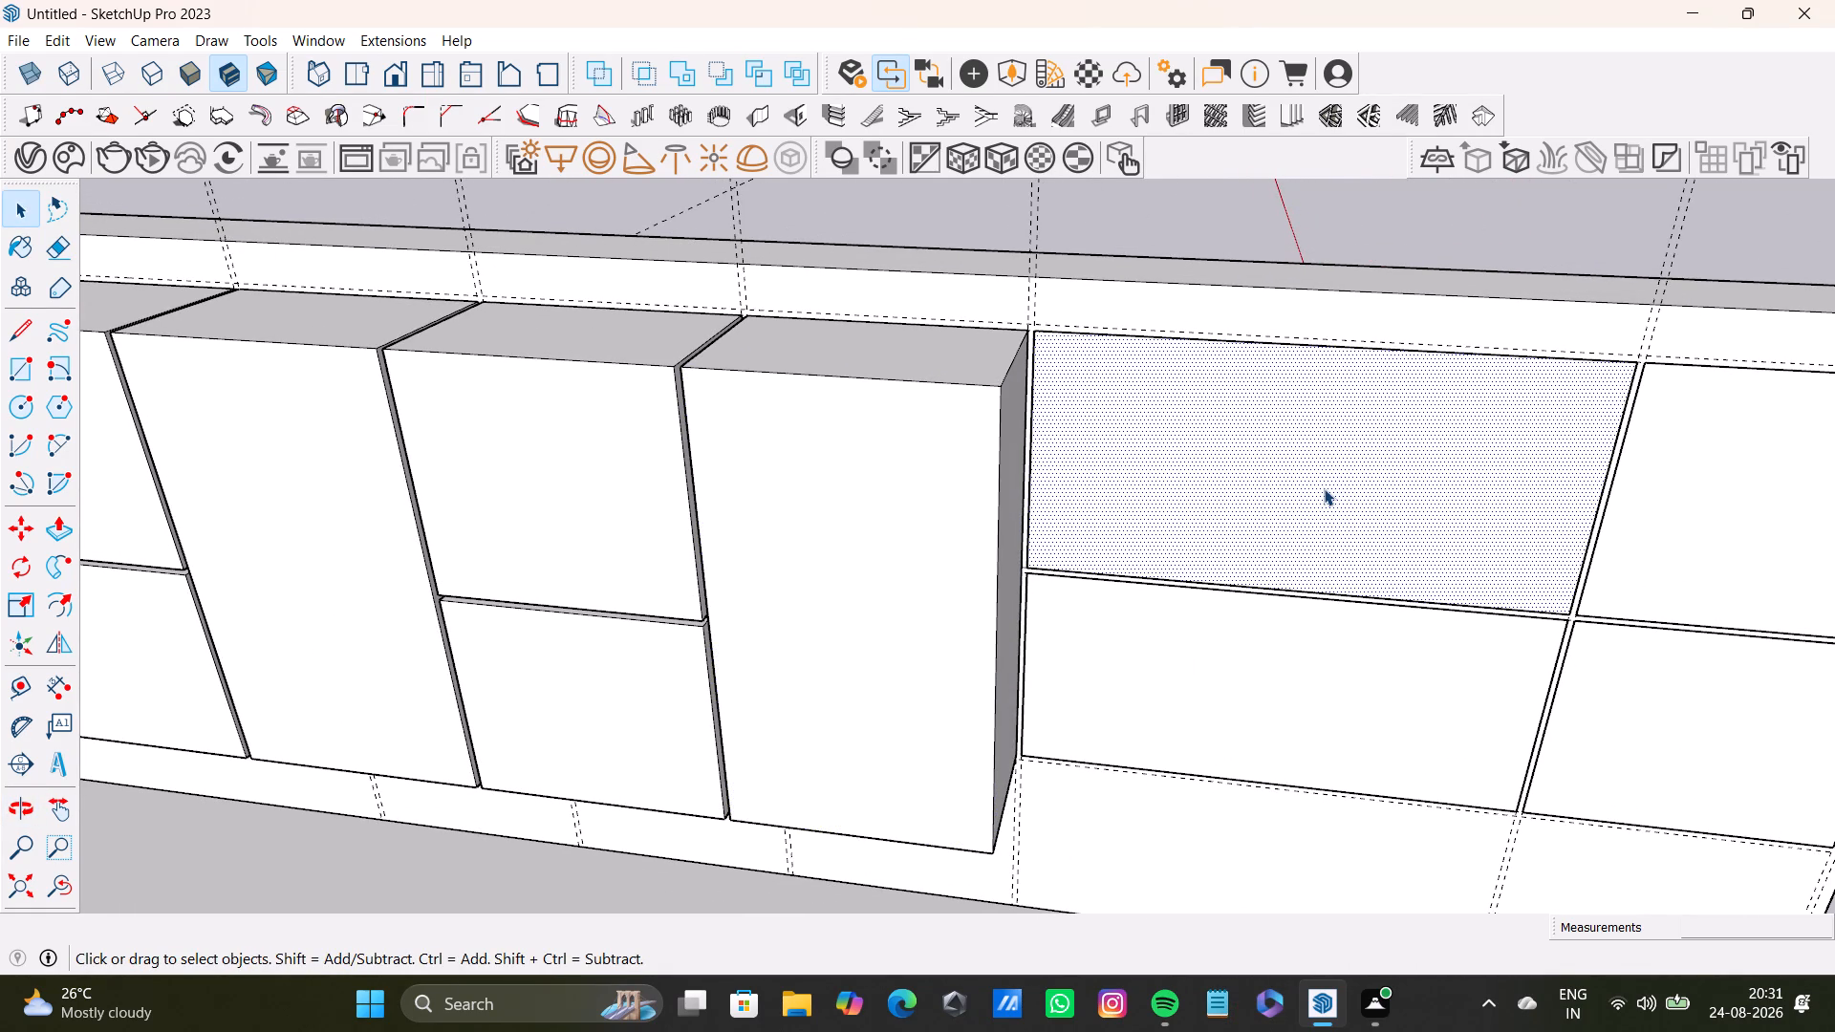
pyautogui.press('p')
pyautogui.moveTo(1321, 488); pyautogui.dragTo(976, 452)
pyautogui.press('space')
# Push/Pull the lower front of the wide sixth bay out flush with the adjacent cabinets.
pyautogui.moveTo(1210, 716); pyautogui.dragTo(1134, 501, button='middle')
pyautogui.click(1143, 613)
pyautogui.press('p')
pyautogui.moveTo(1147, 606); pyautogui.dragTo(891, 532)
pyautogui.press('space')
# Push/Pull the upper and lower fronts of the last bay out flush with the sixth bay's cabinets.
pyautogui.scroll(-3, 1206, 707)
pyautogui.moveTo(1309, 645); pyautogui.dragTo(1175, 703, button='middle')
pyautogui.click(1436, 453)
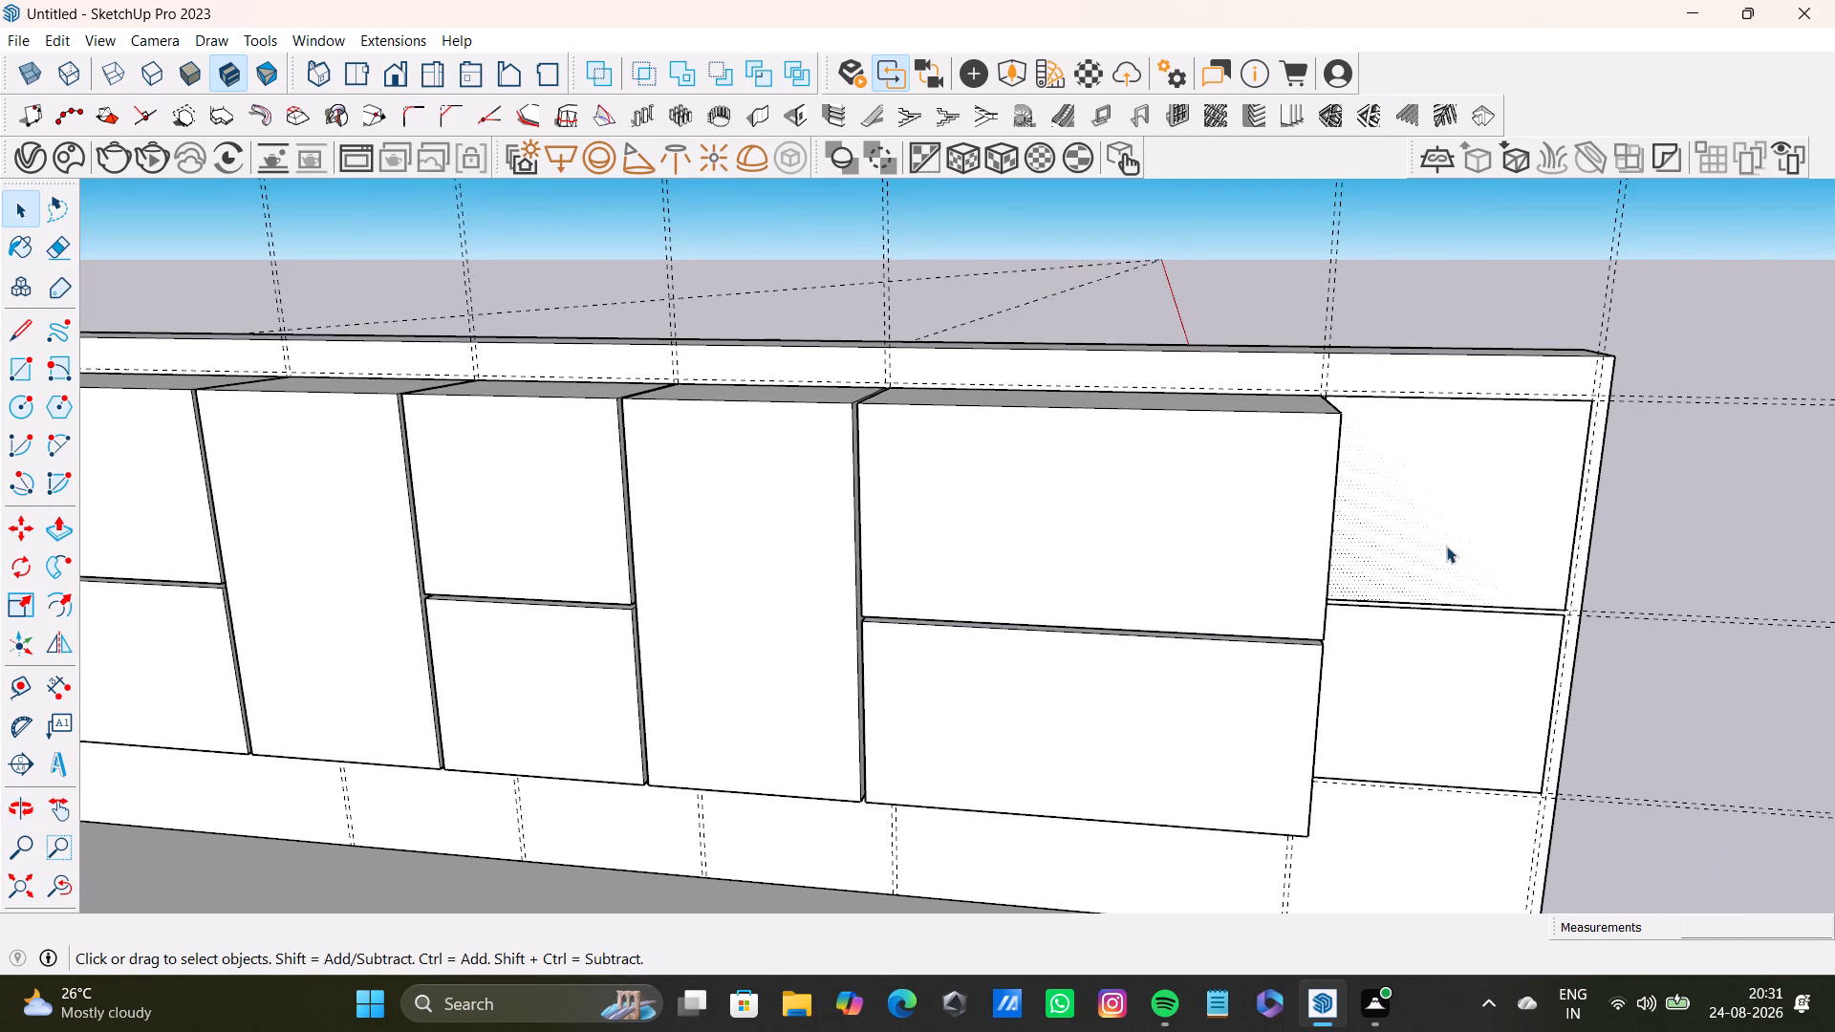
pyautogui.press('p')
pyautogui.moveTo(1446, 546); pyautogui.dragTo(1257, 519)
pyautogui.press('space')
pyautogui.click(1415, 704)
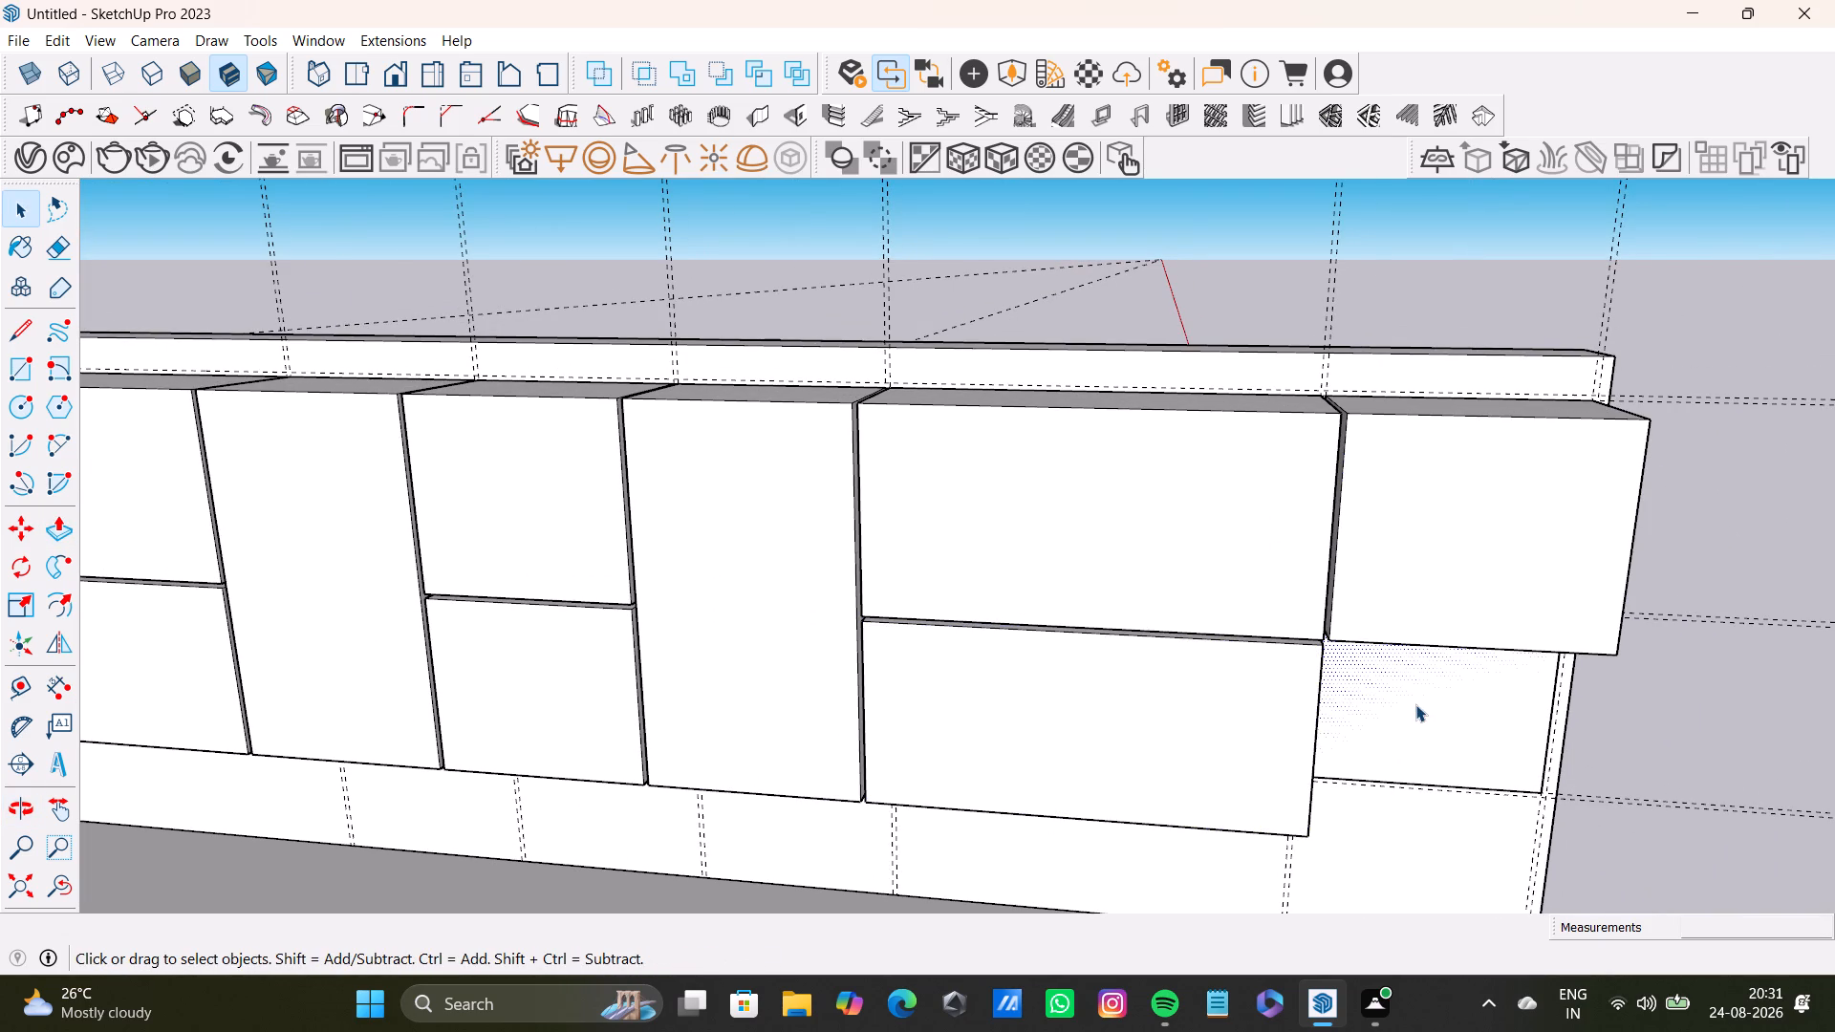
pyautogui.press('p')
pyautogui.moveTo(1413, 703); pyautogui.dragTo(1235, 731)
pyautogui.press('space')
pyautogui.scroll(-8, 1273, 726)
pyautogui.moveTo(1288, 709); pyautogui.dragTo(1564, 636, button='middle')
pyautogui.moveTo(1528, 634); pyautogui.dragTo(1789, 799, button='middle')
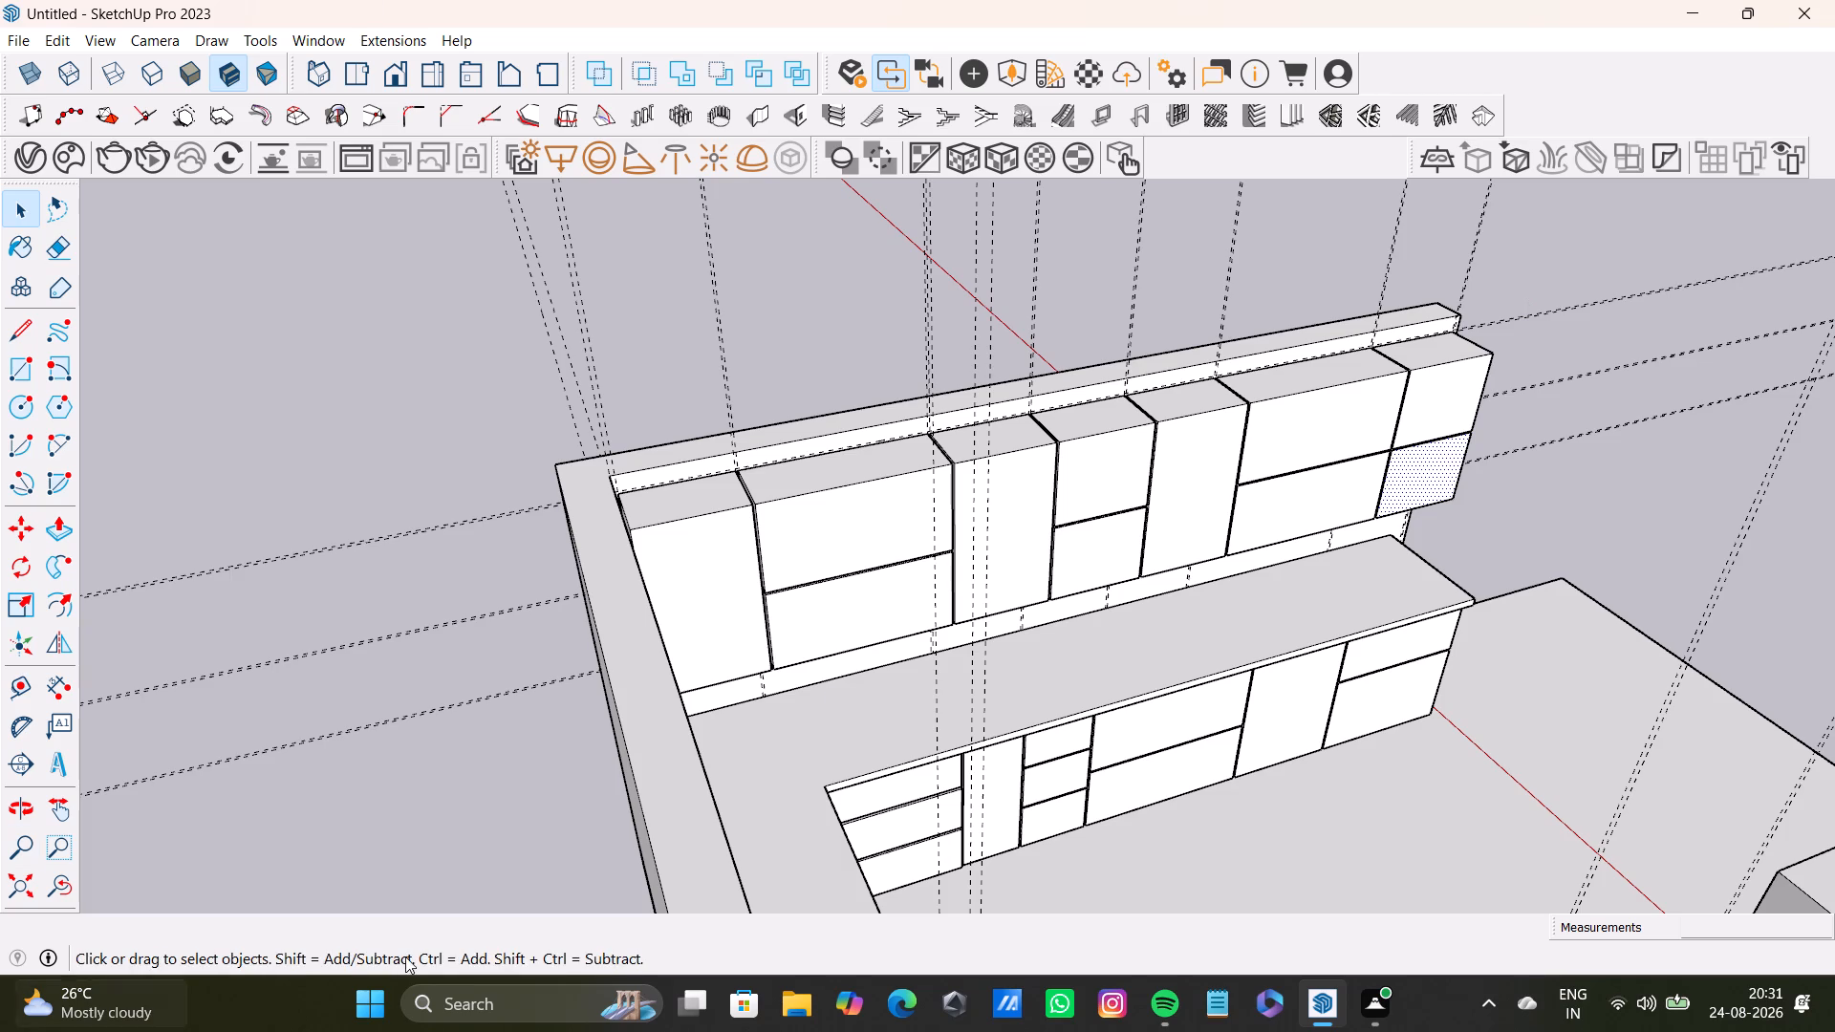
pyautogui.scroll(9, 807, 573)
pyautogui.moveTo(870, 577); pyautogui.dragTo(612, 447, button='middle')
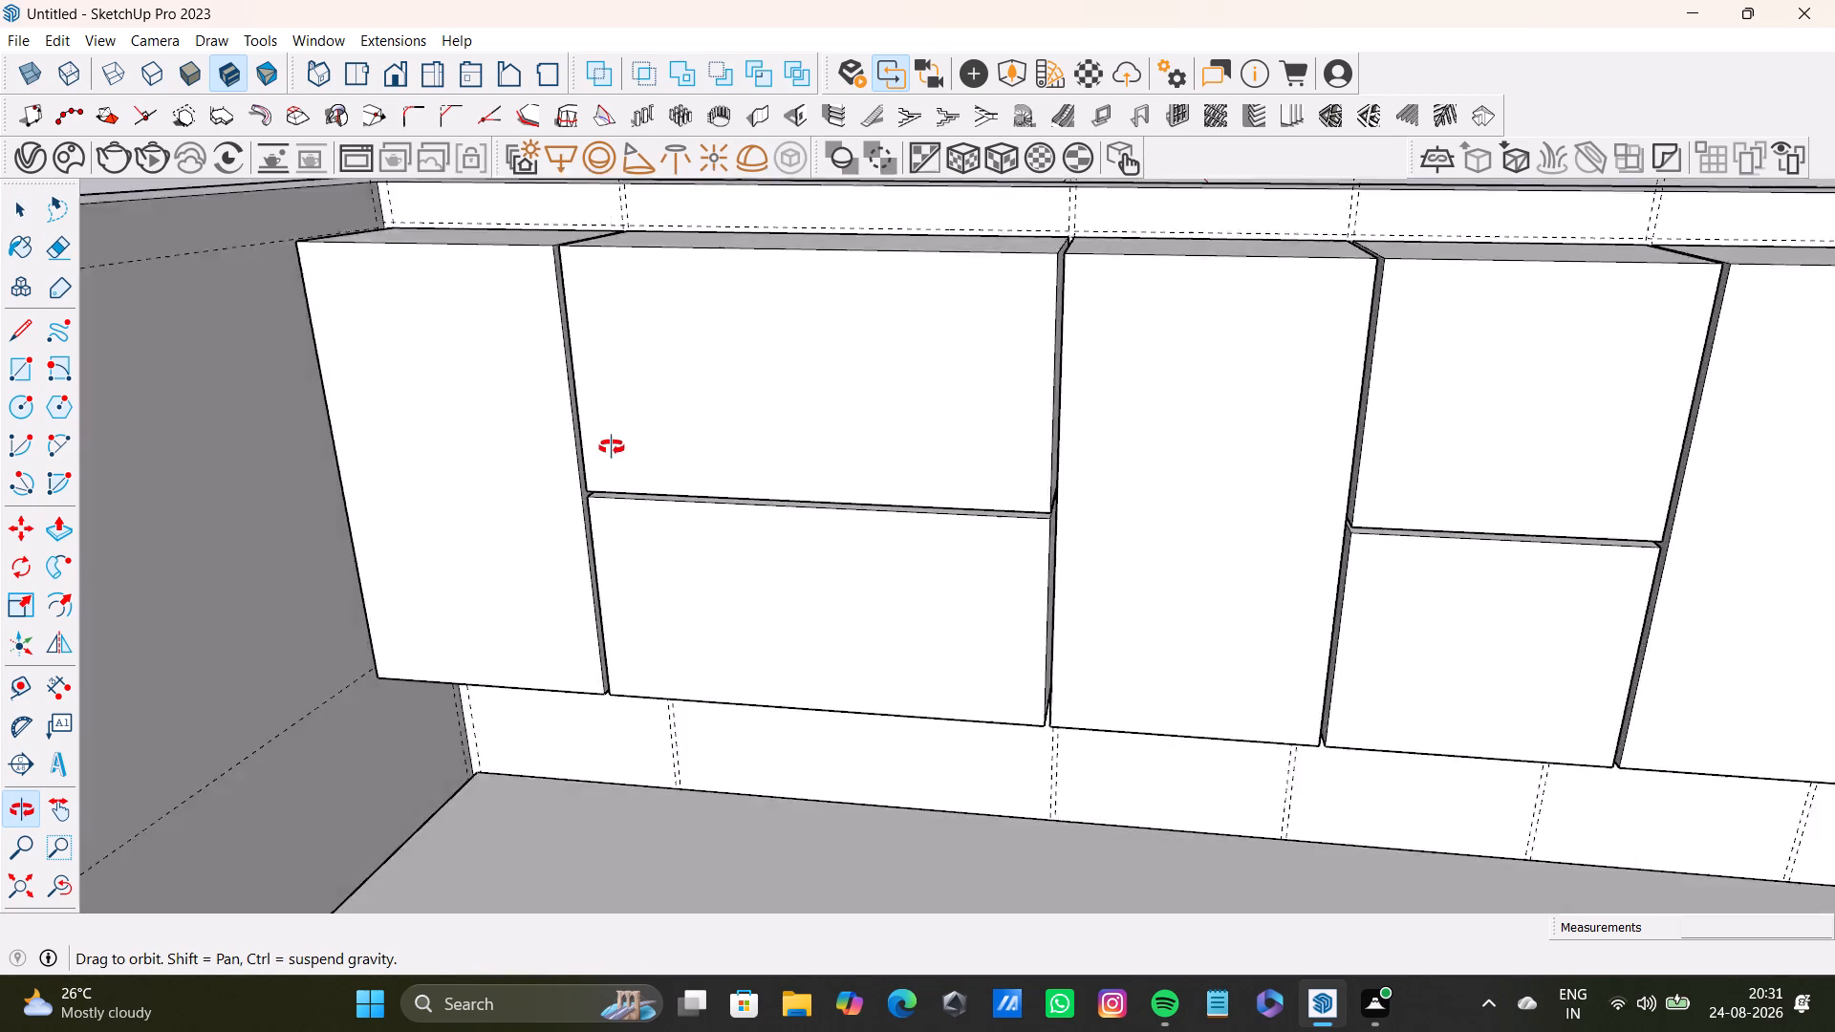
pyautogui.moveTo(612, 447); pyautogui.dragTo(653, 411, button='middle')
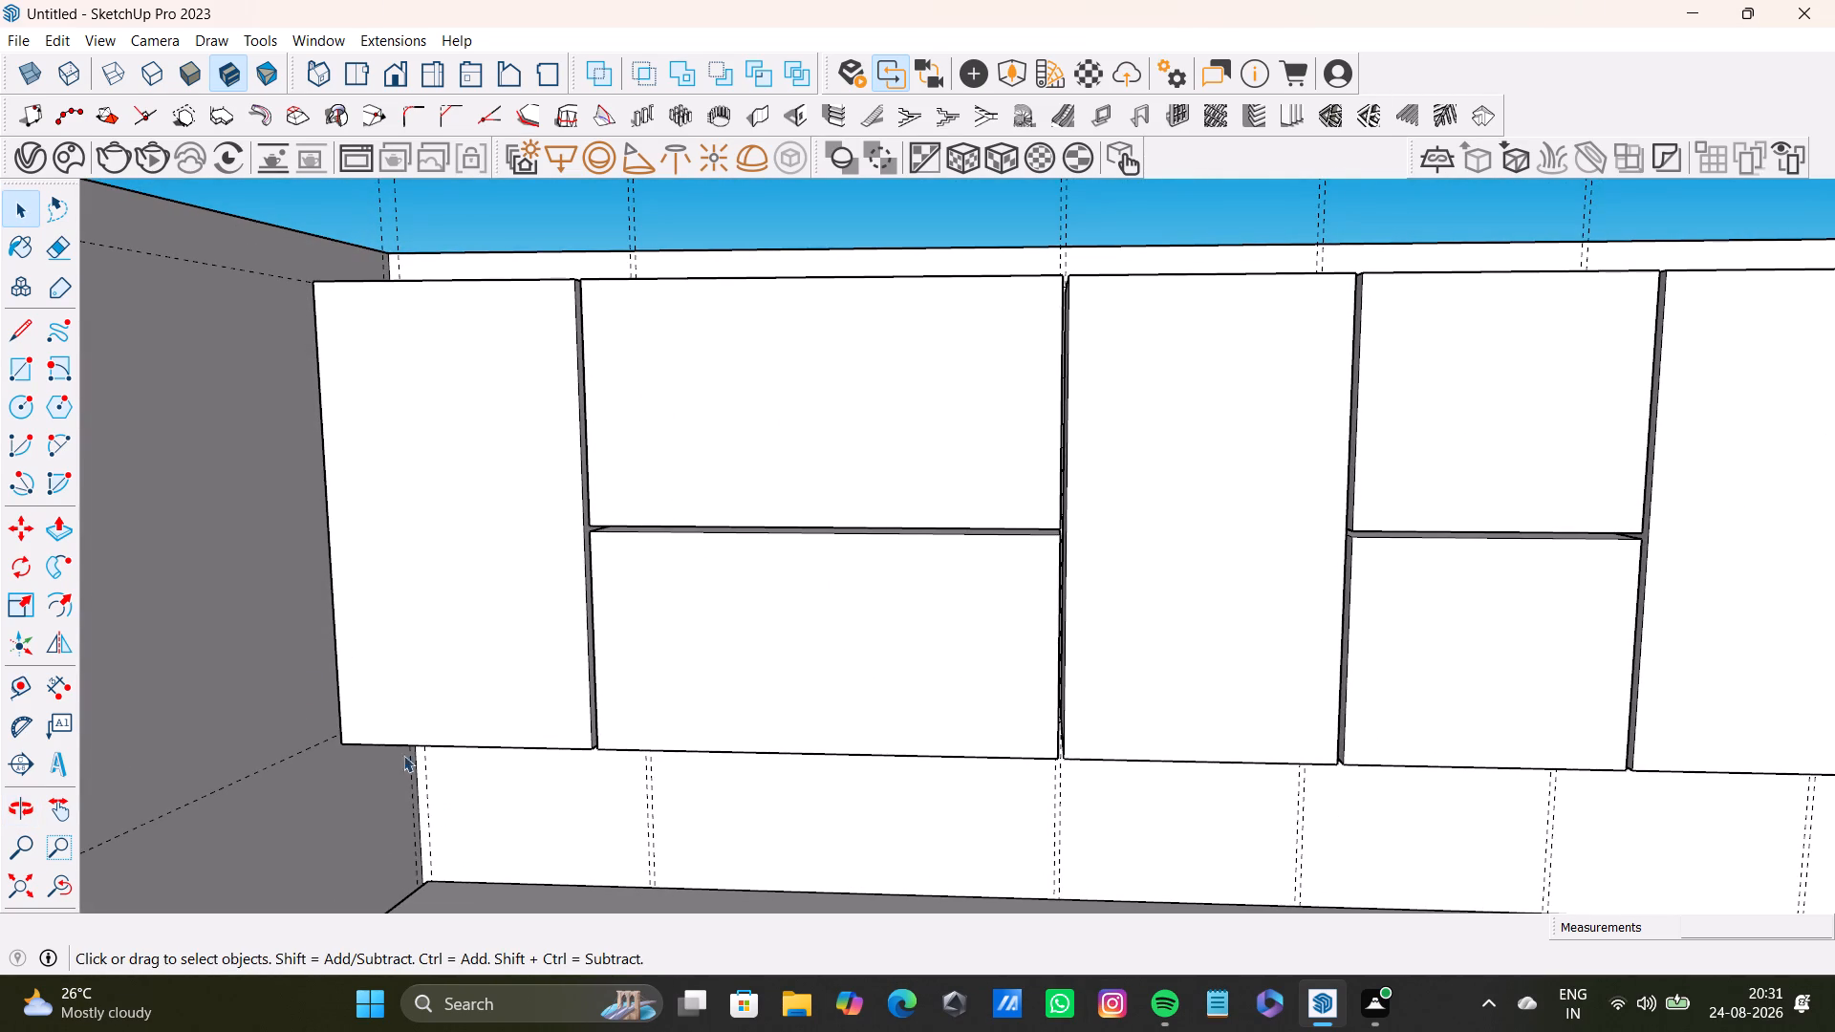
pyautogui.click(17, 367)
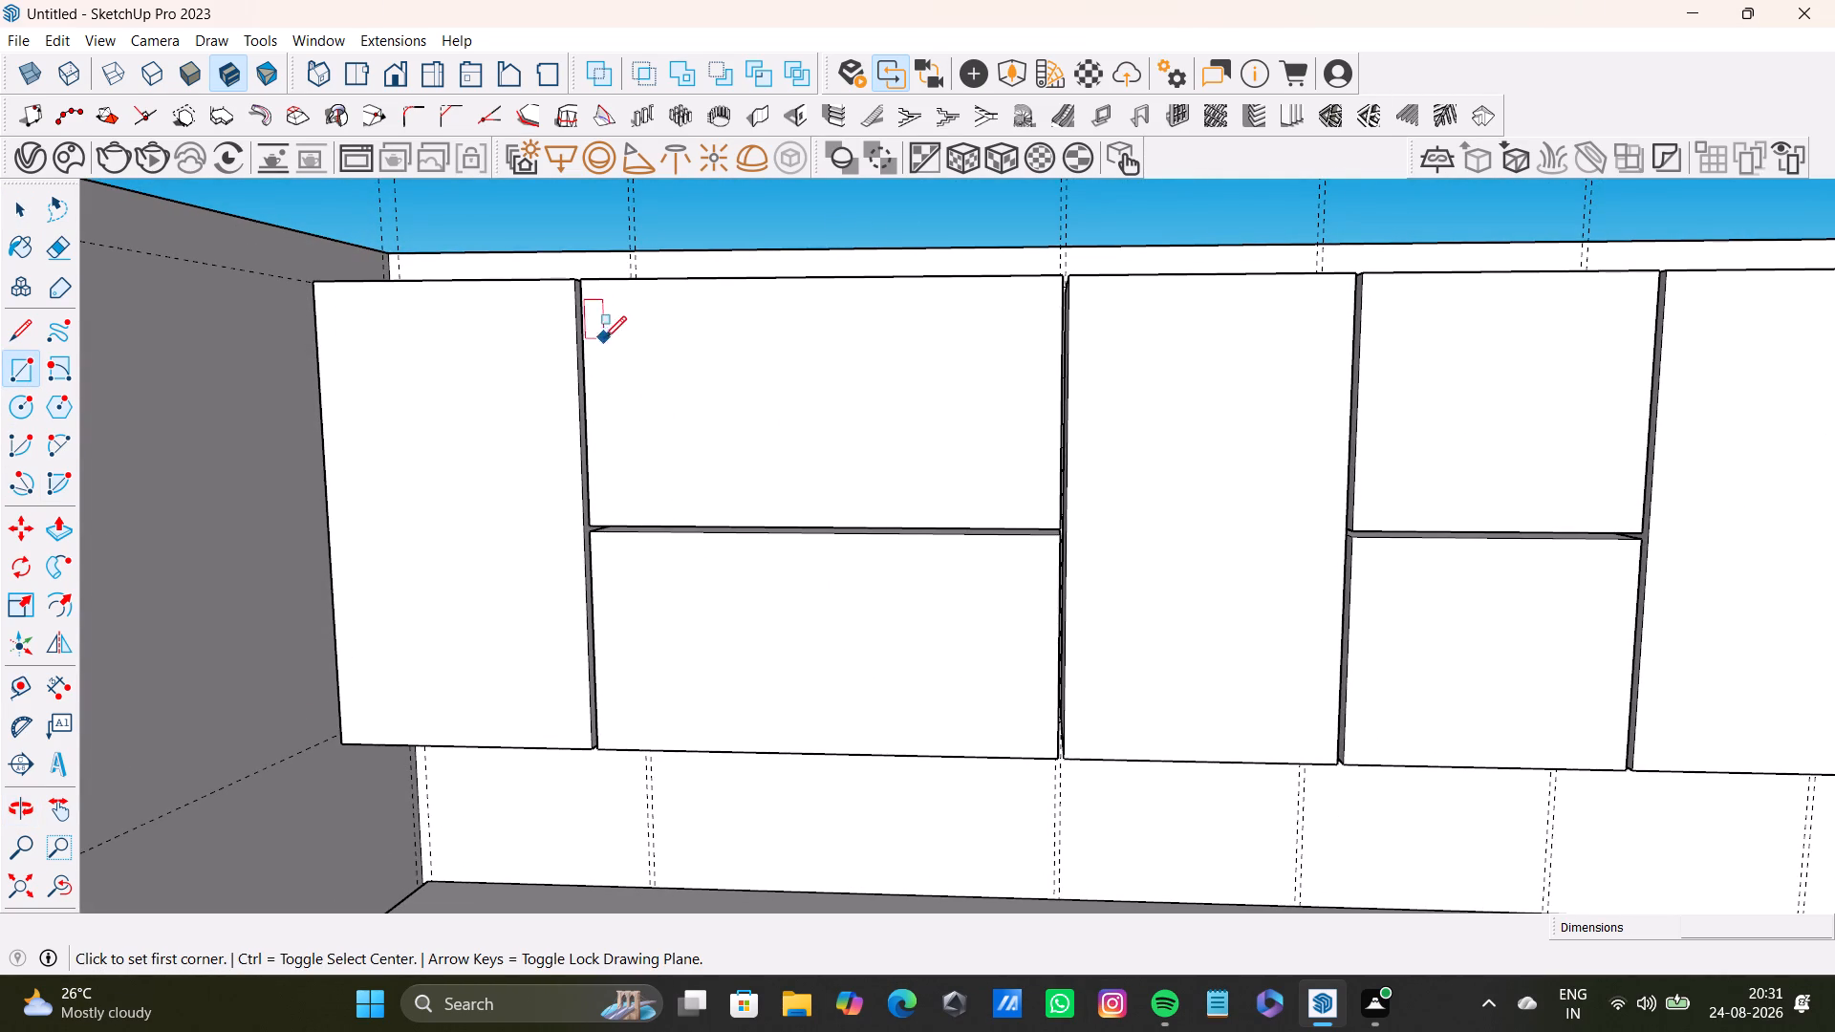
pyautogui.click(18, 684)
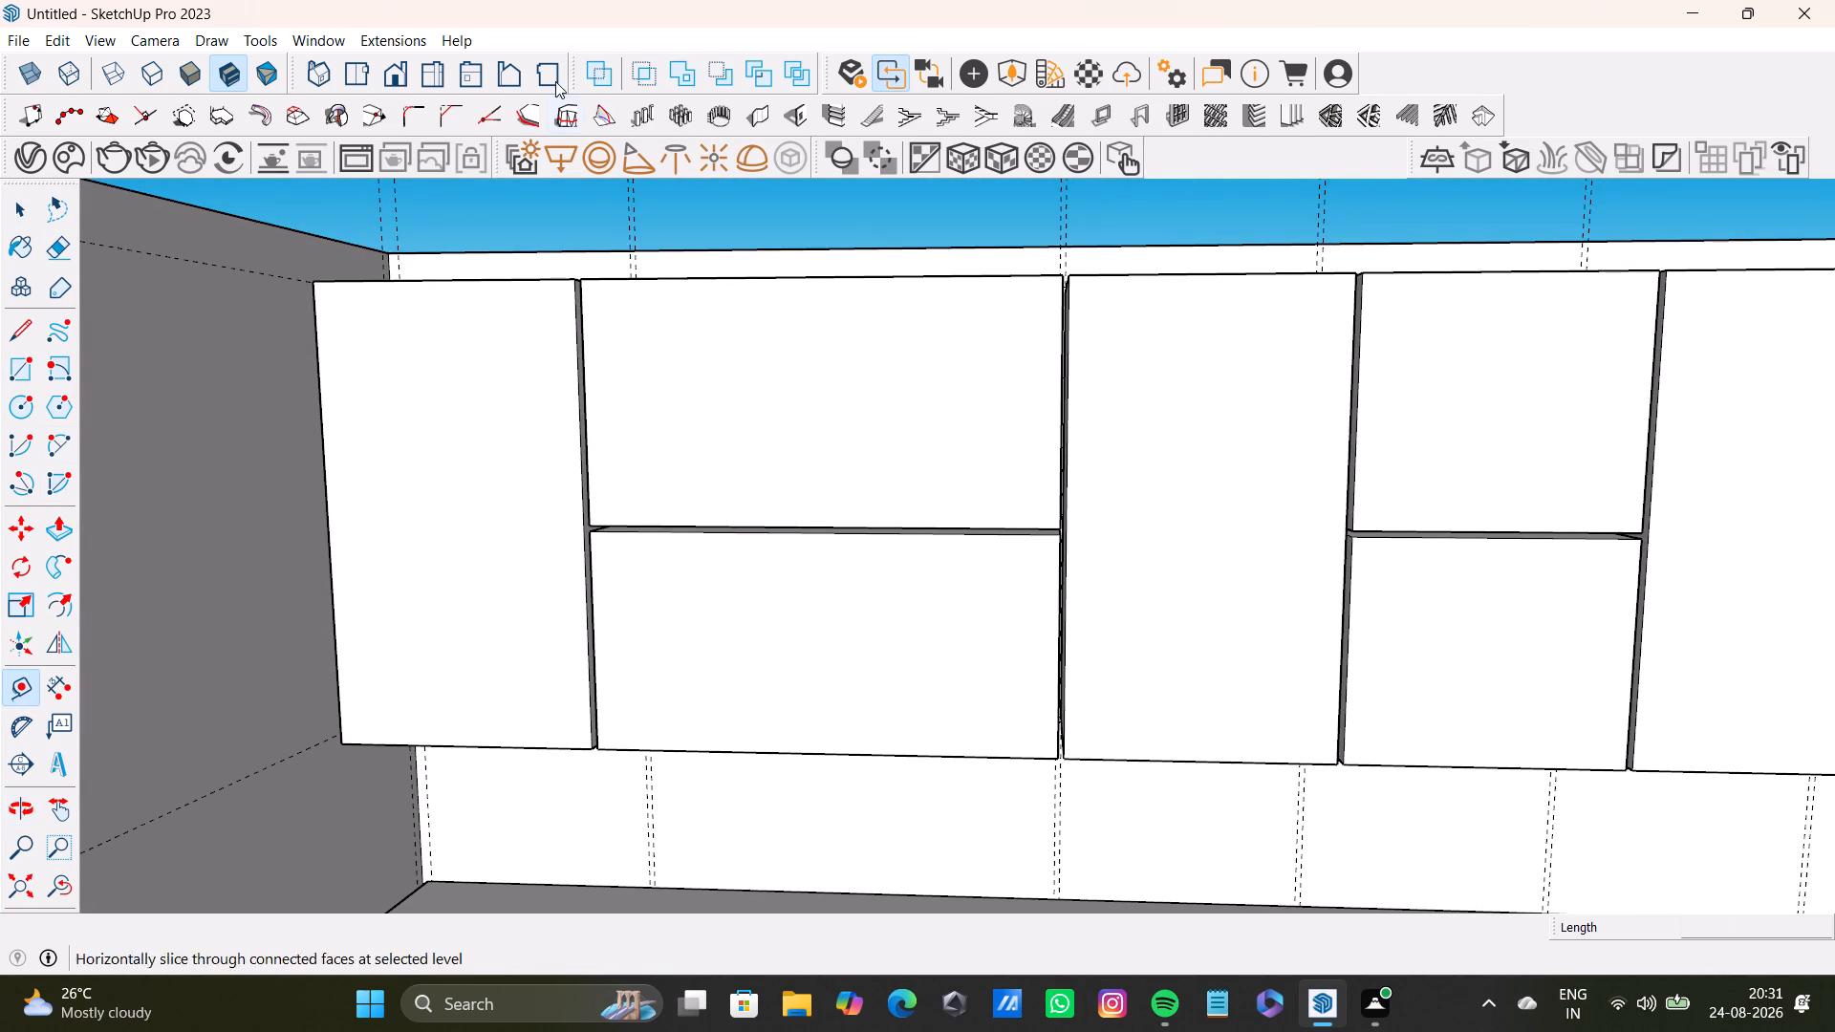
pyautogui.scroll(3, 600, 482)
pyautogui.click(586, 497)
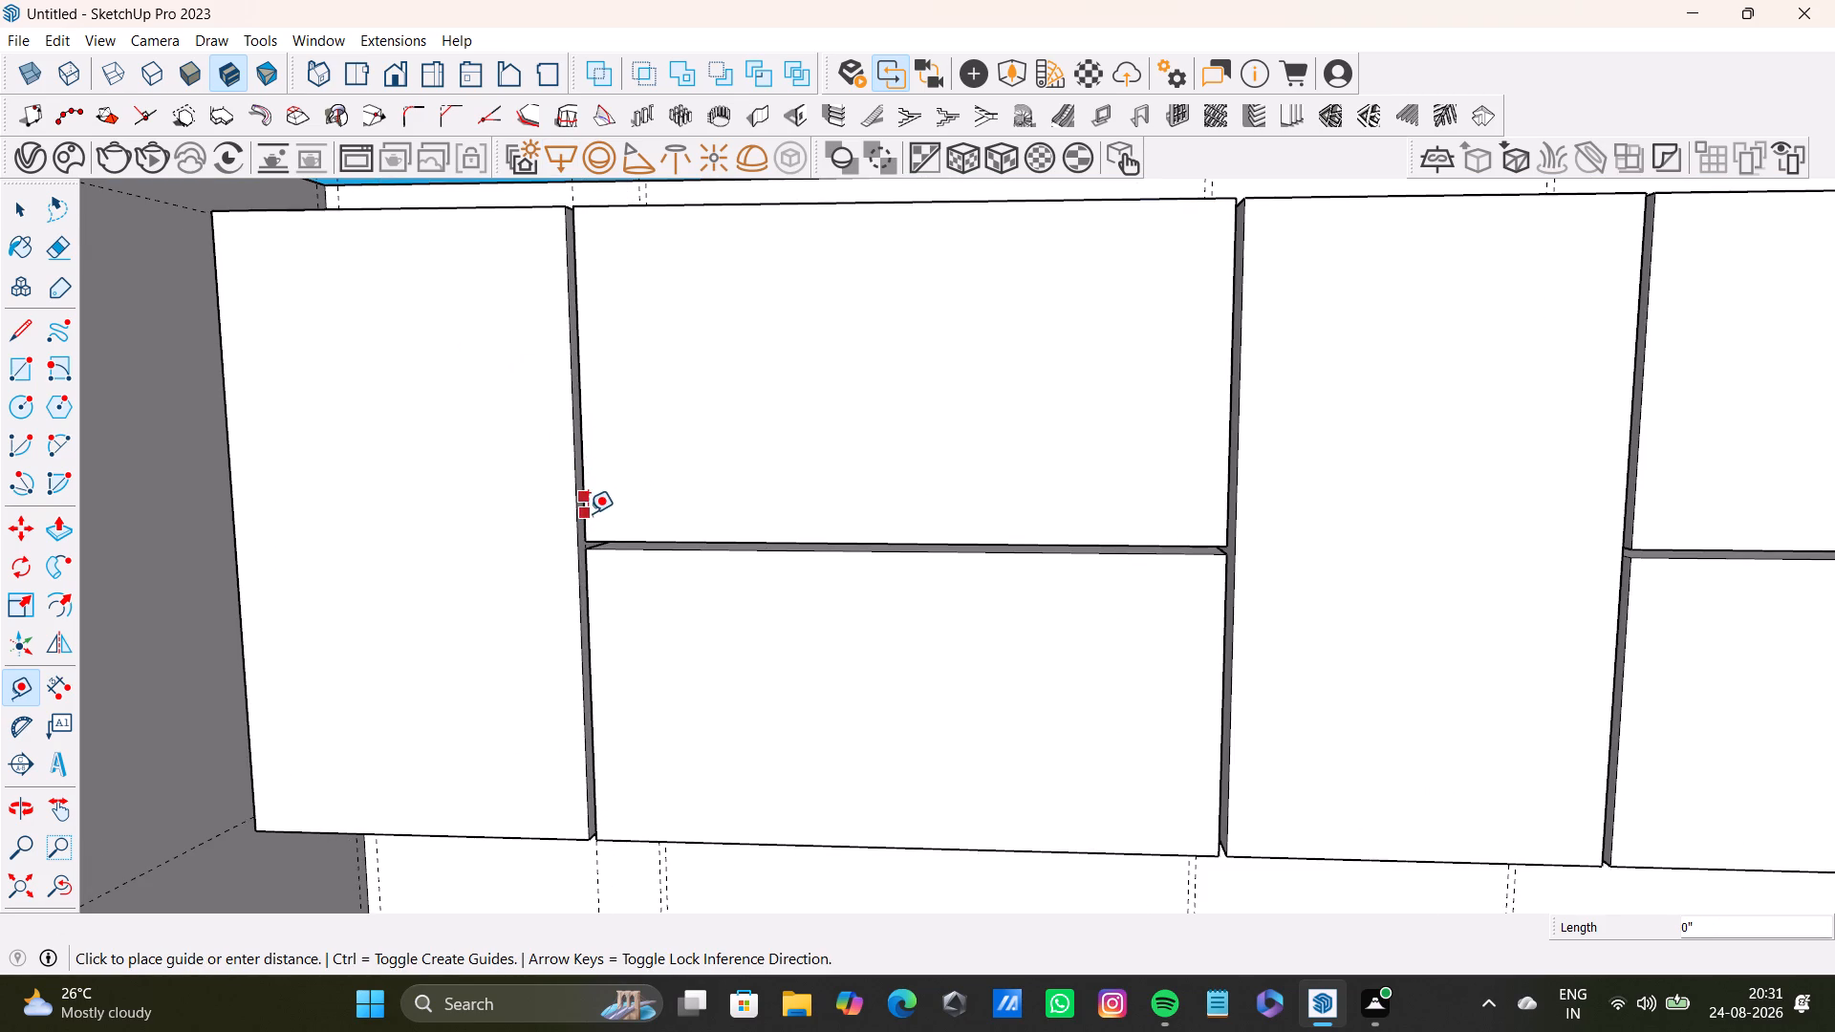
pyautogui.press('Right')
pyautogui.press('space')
# Place guides 1" inside the left and top edges of the second bay's upper front.
pyautogui.doubleClick(651, 471)
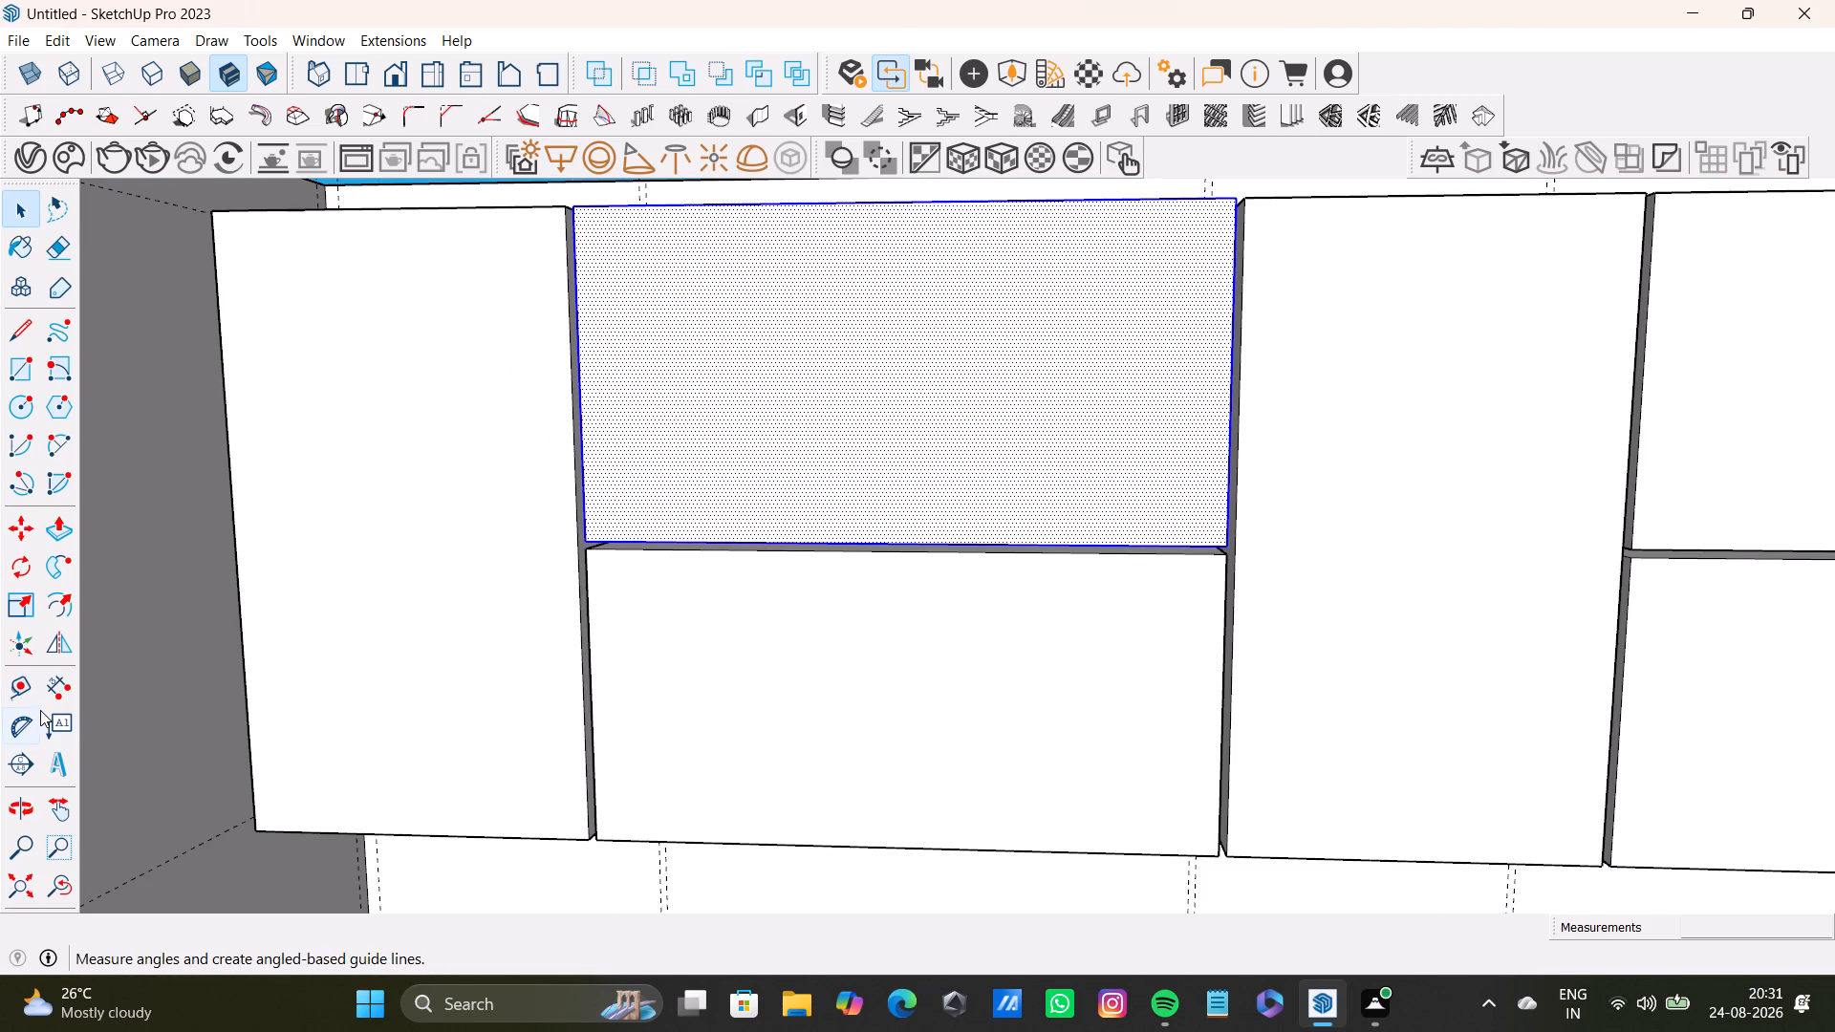
pyautogui.press('t')
pyautogui.click(580, 503)
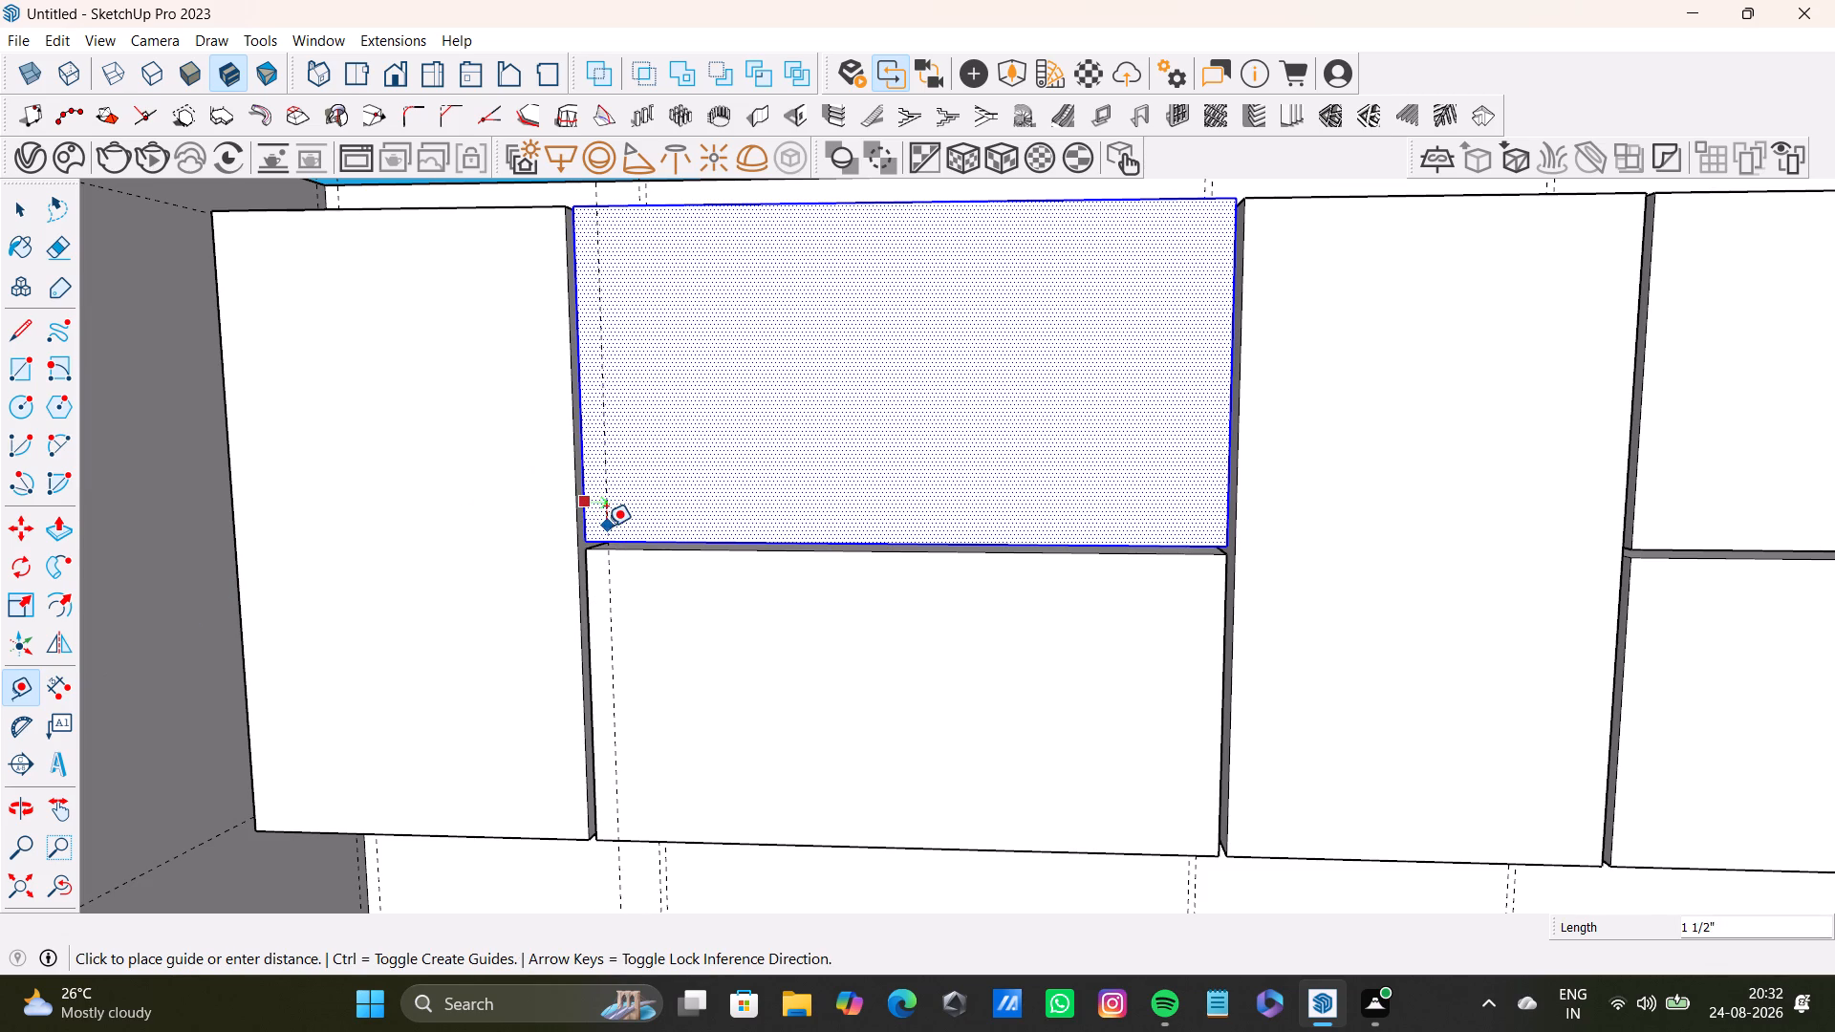
pyautogui.press('1')
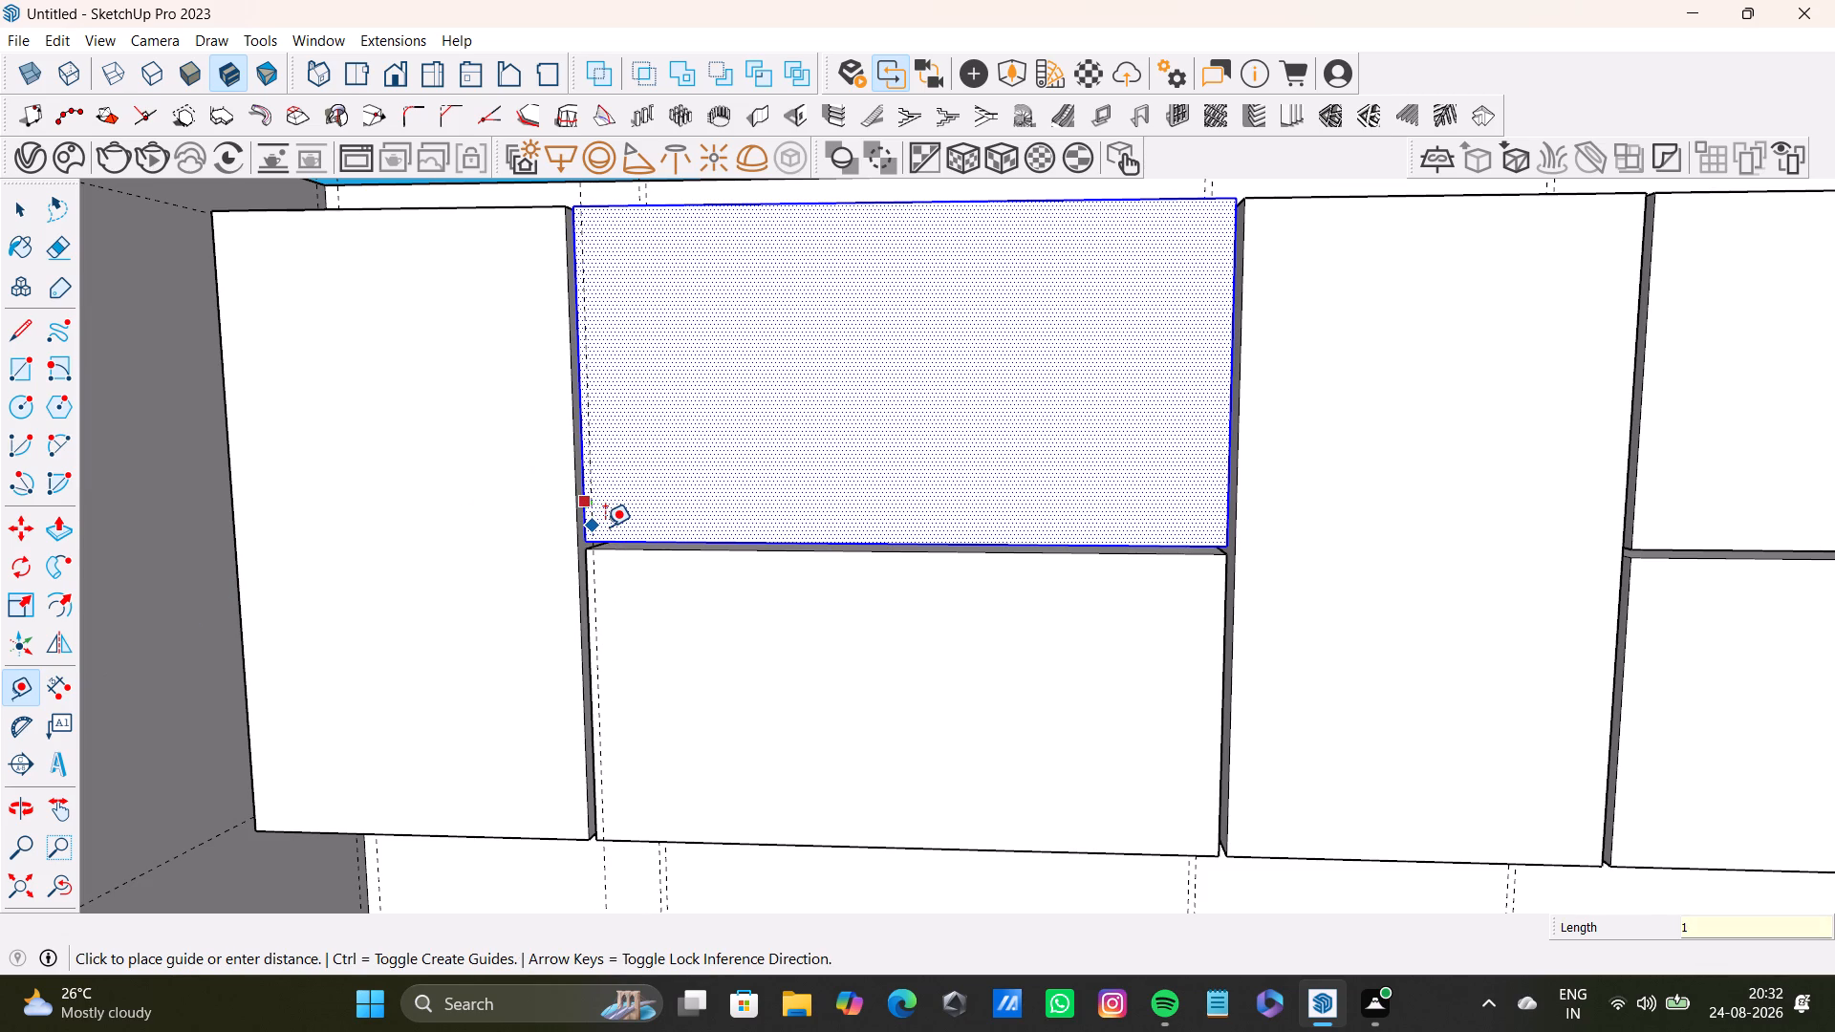
pyautogui.hotkey('shift', '"')
pyautogui.press('Return')
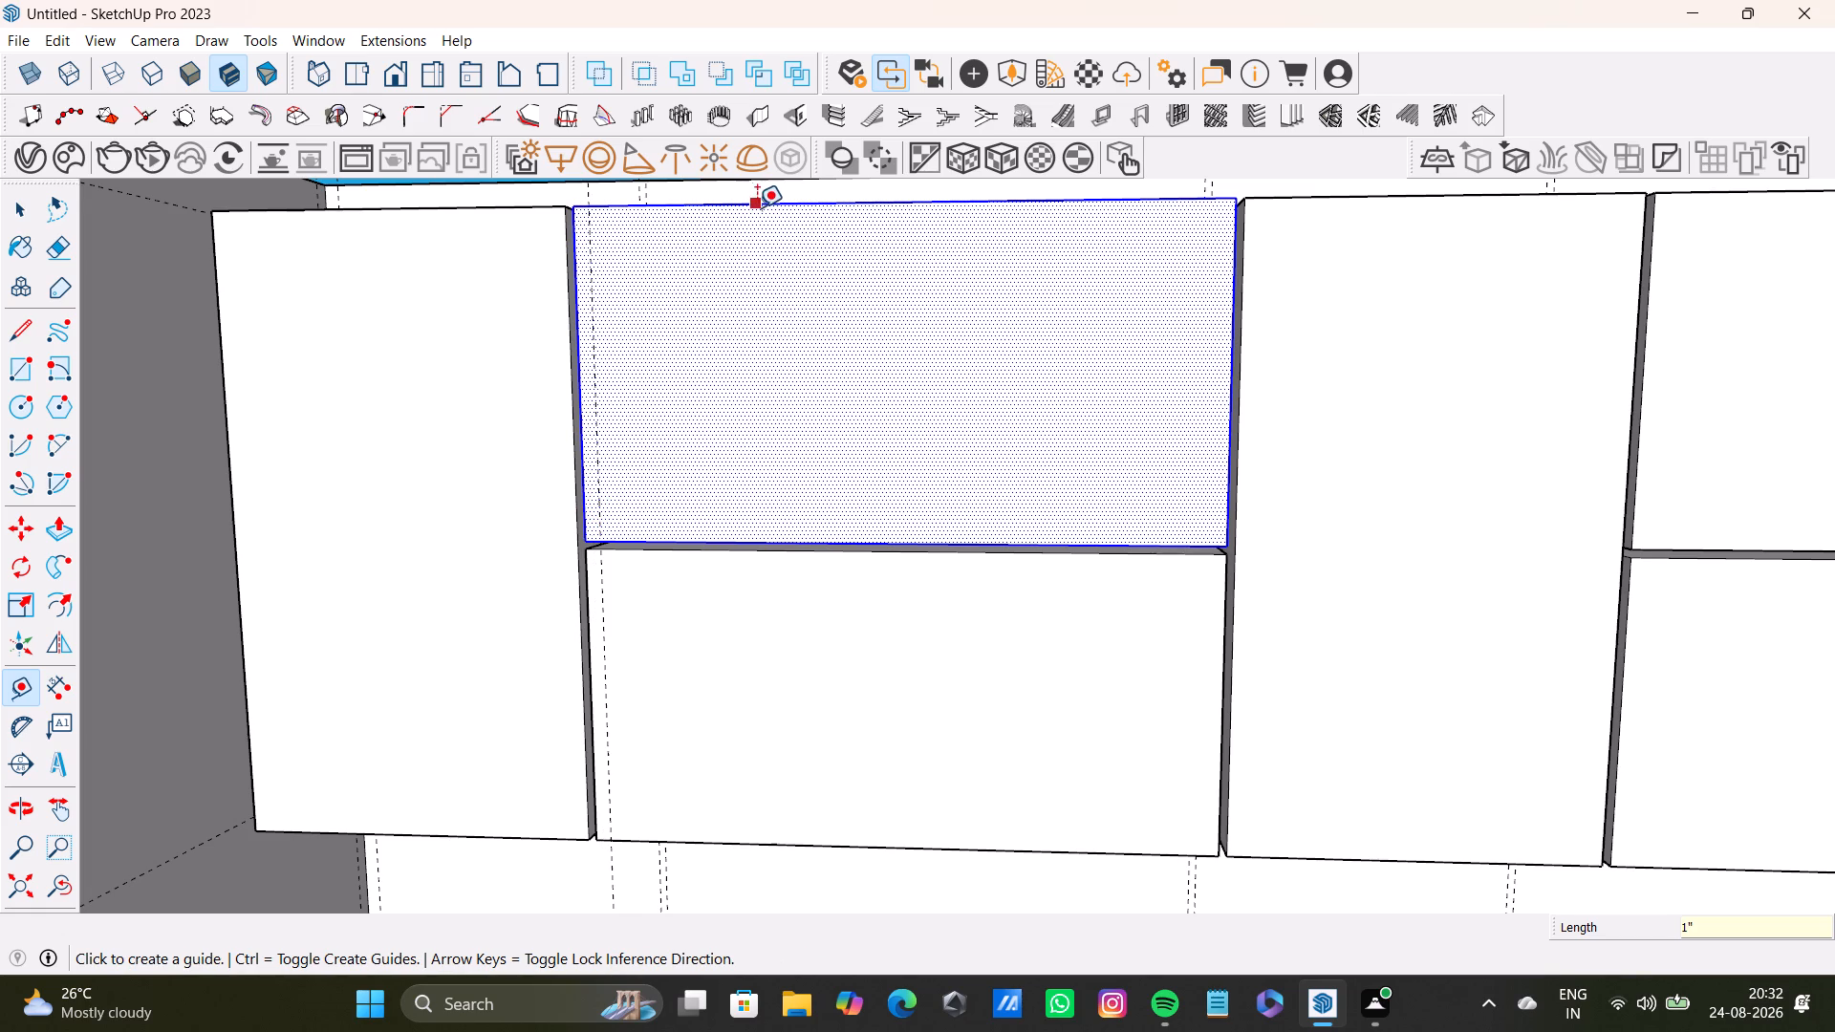
pyautogui.scroll(2, 757, 207)
pyautogui.click(777, 204)
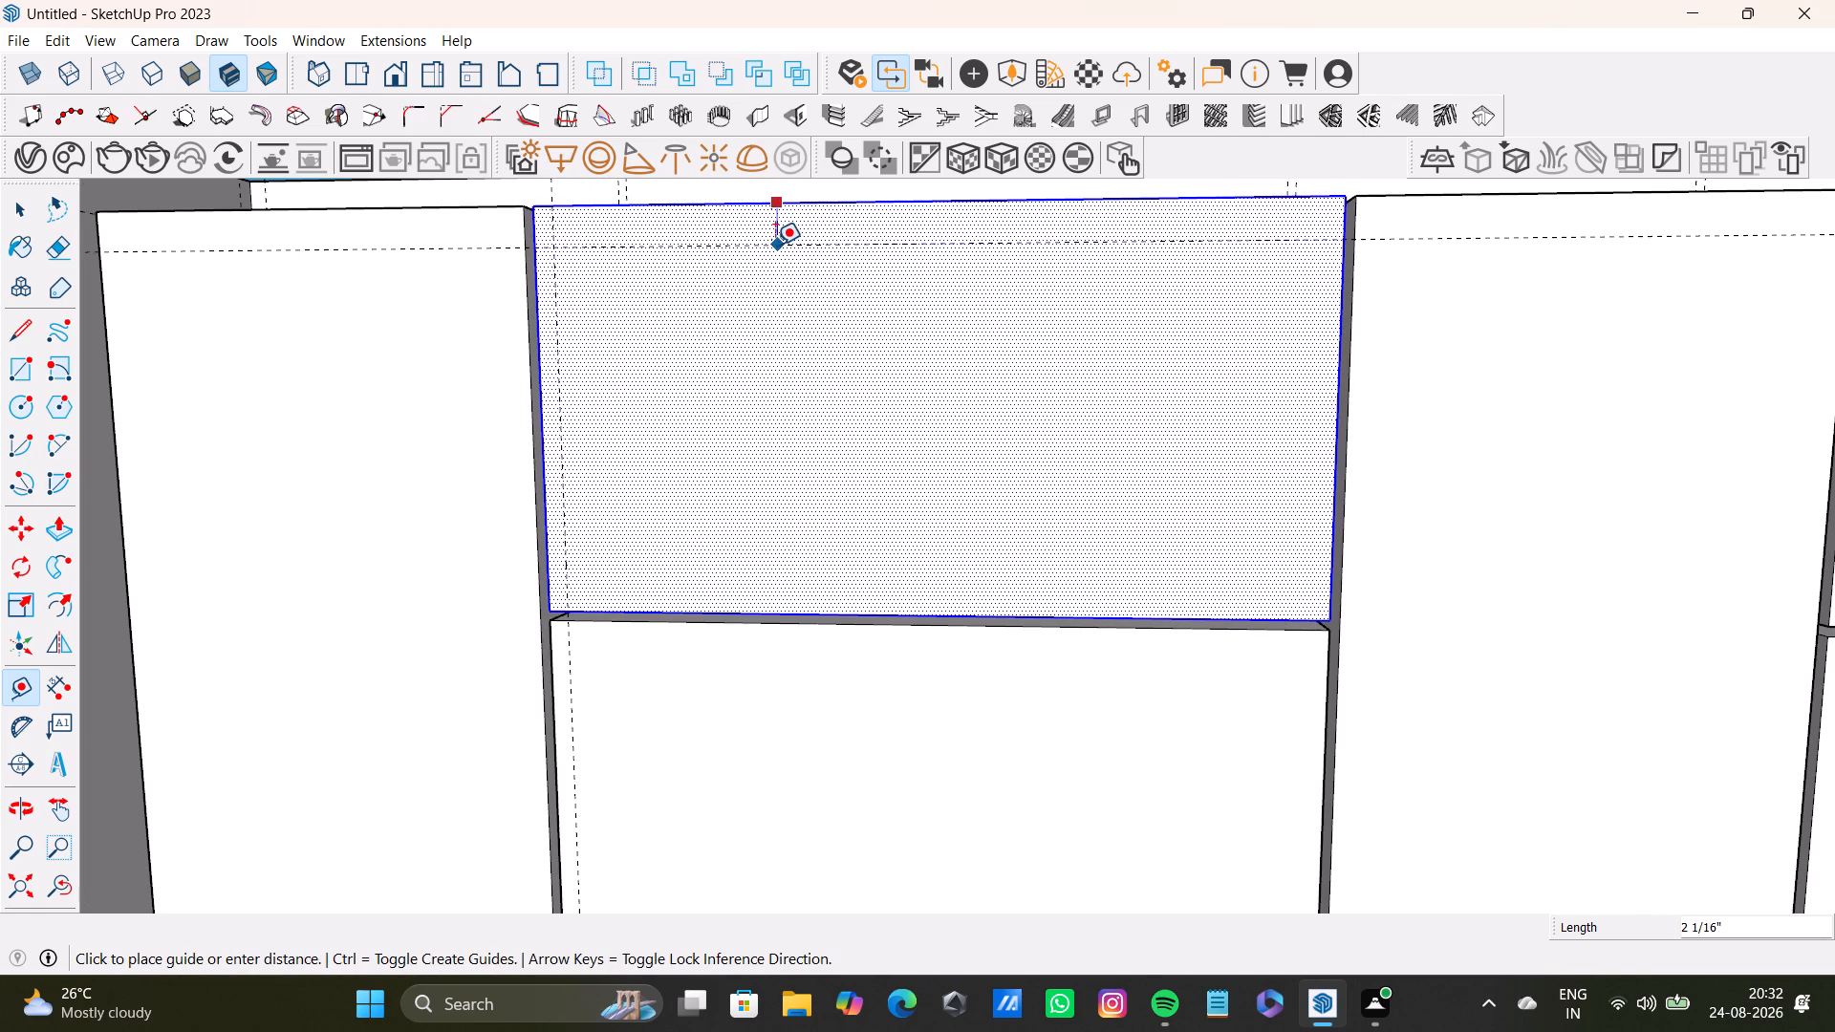
pyautogui.write('1"')
pyautogui.press('Return')
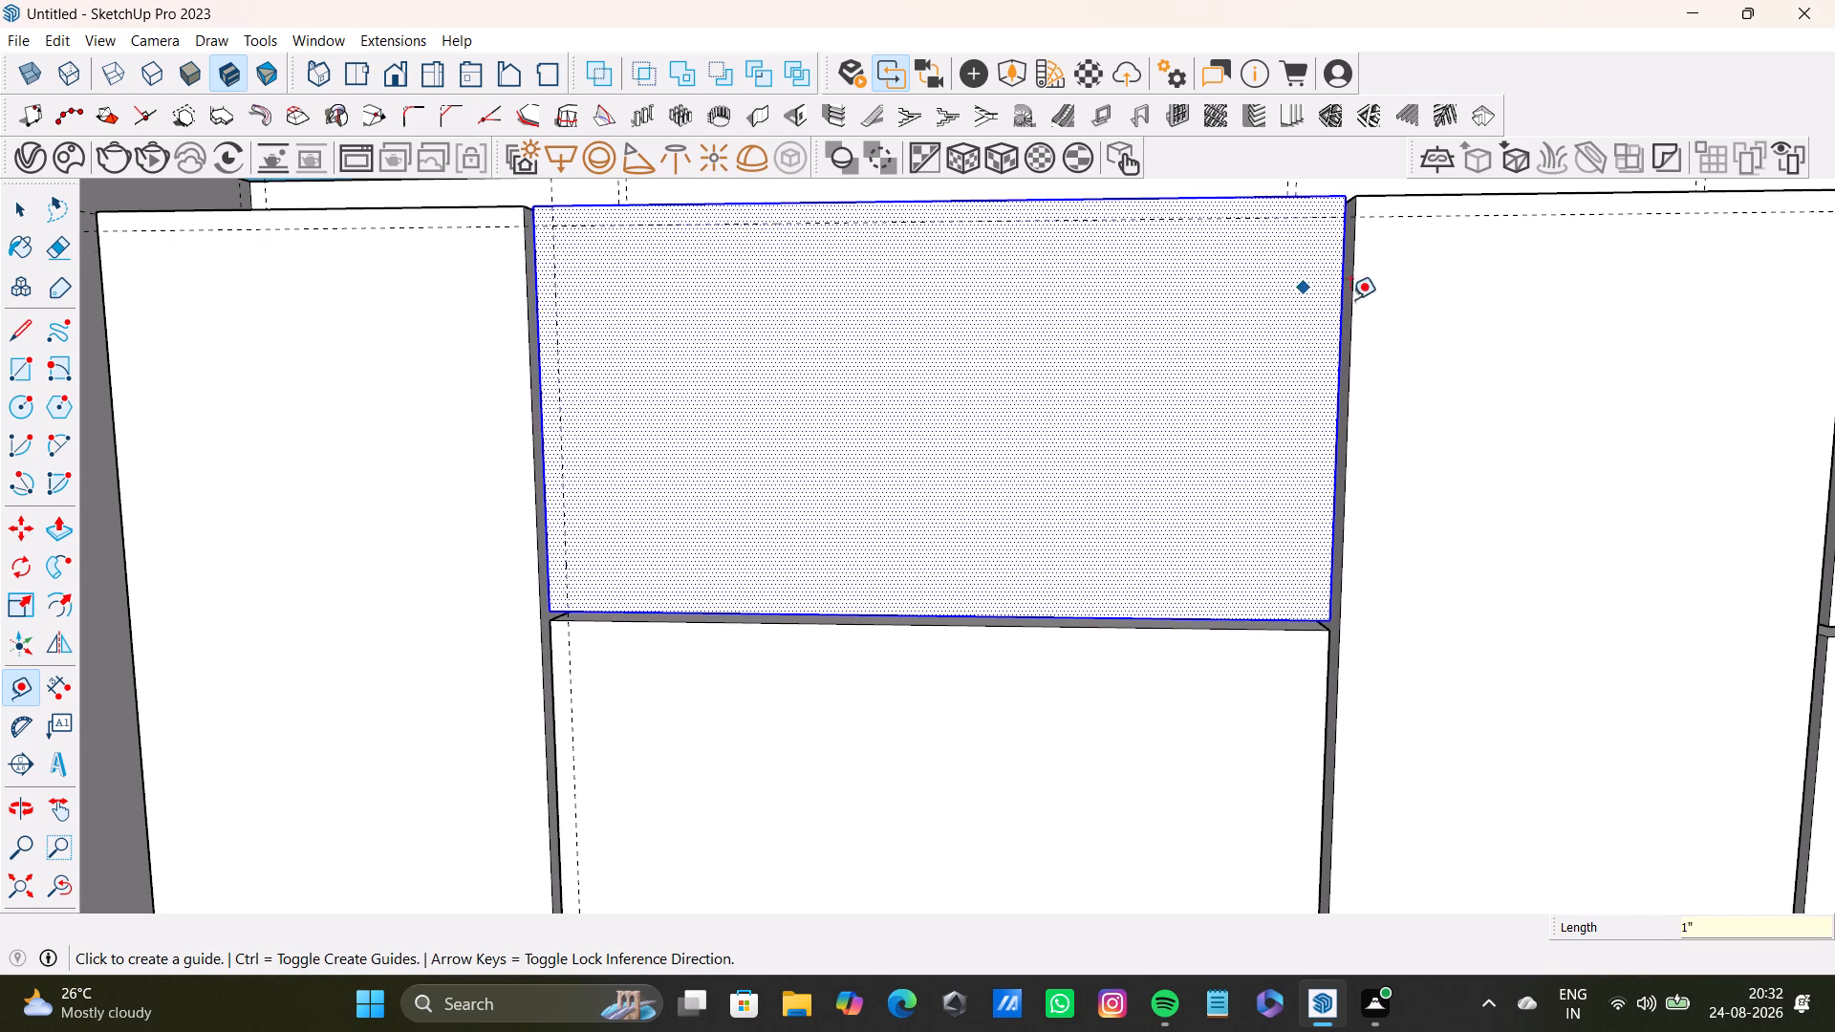
# Place guides 1" inside the right and bottom edges of the second bay's upper front.
pyautogui.click(1336, 434)
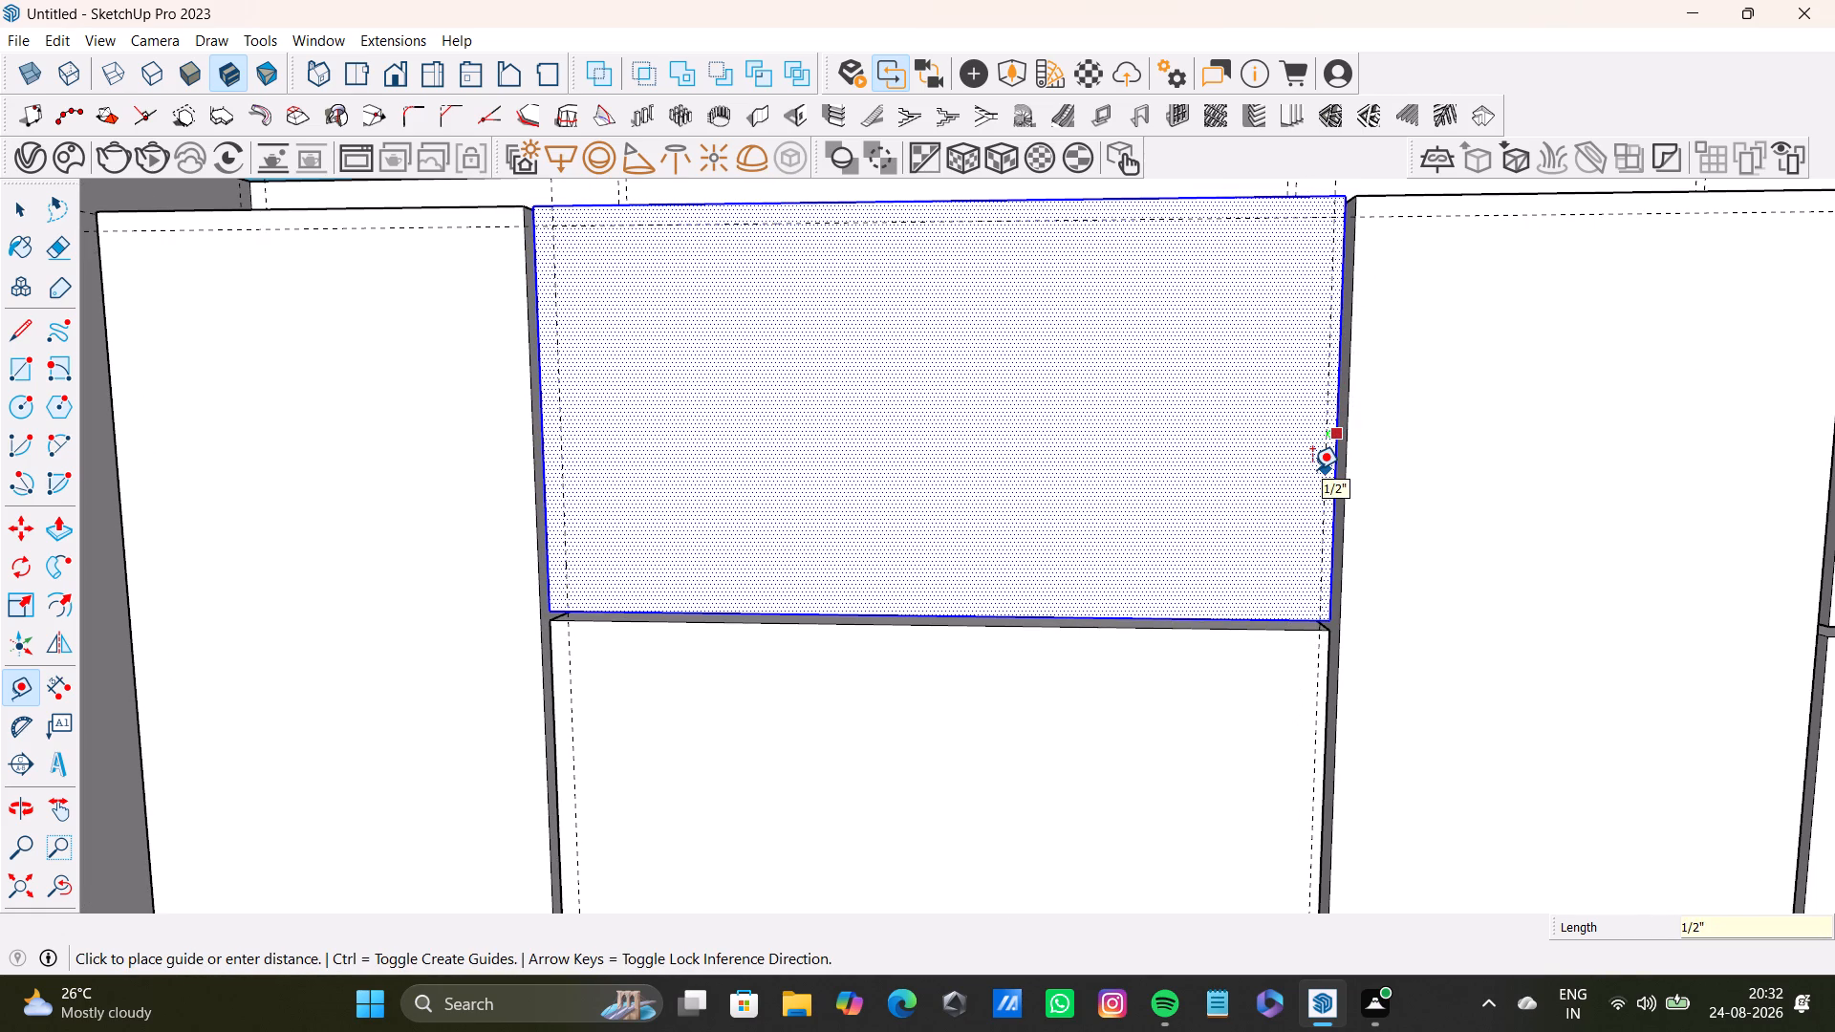
pyautogui.write('1"')
pyautogui.press('Return')
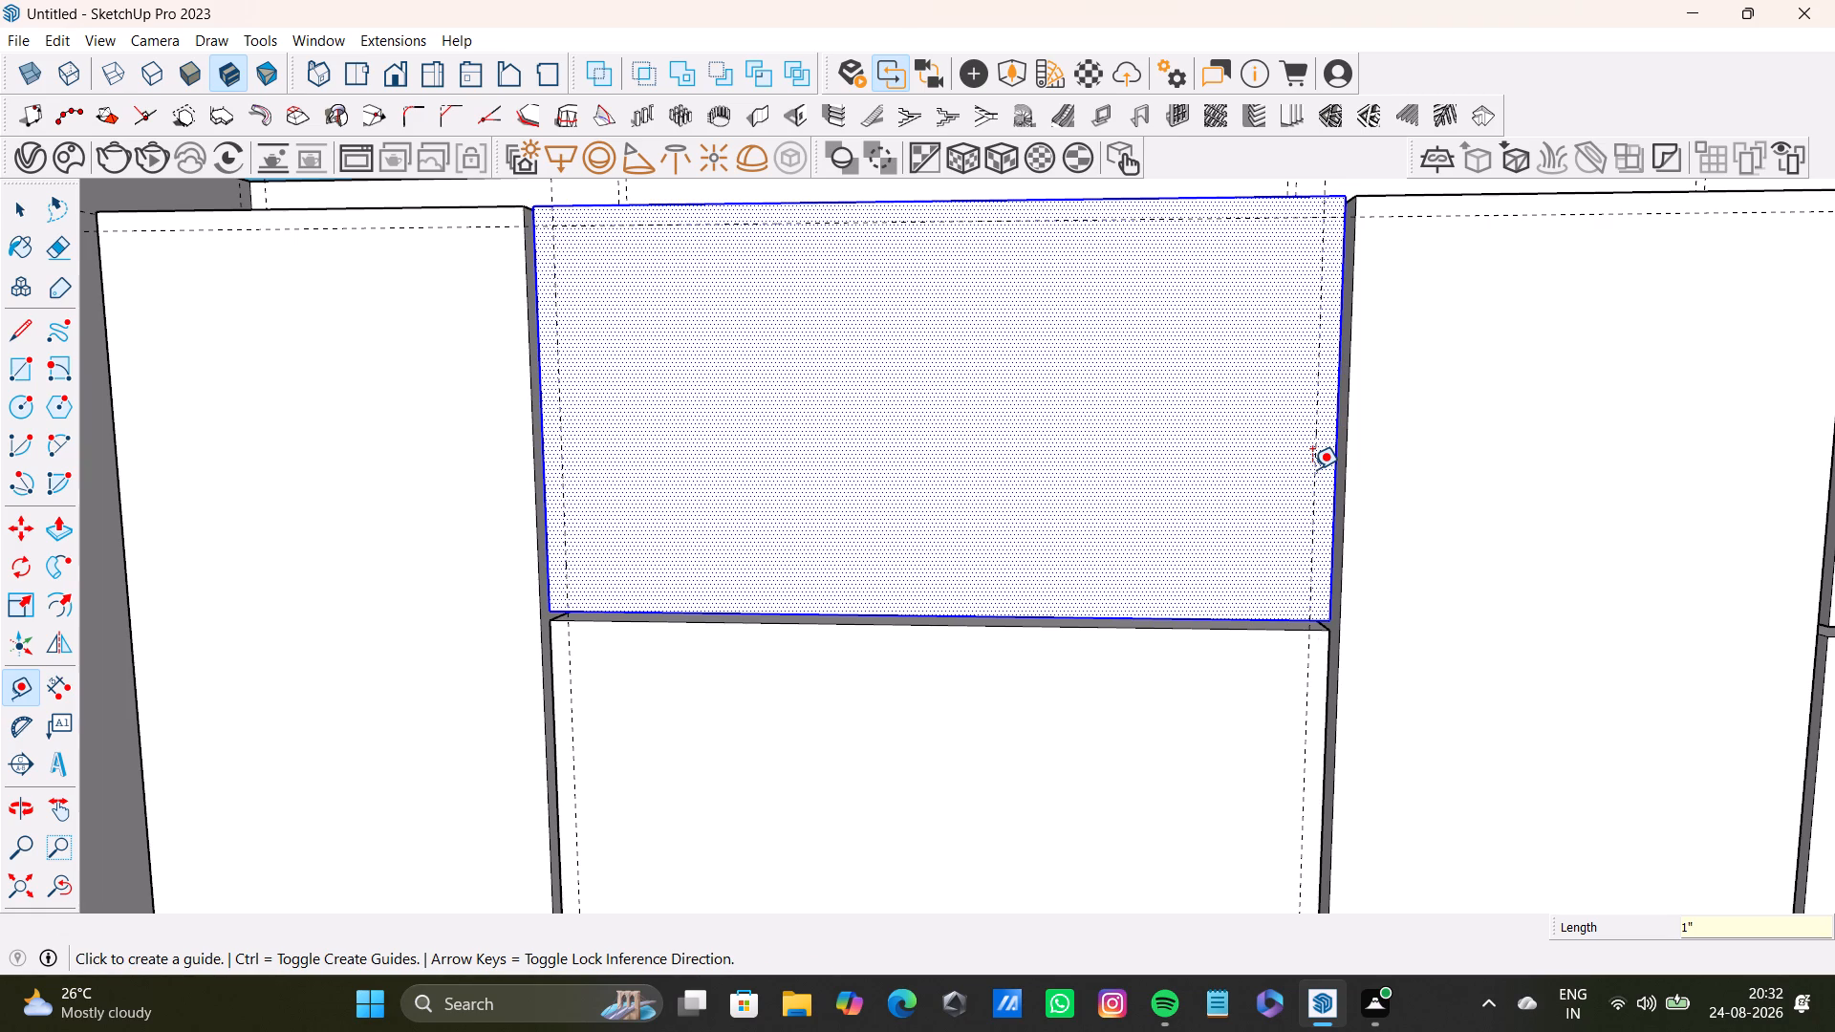
pyautogui.click(1154, 618)
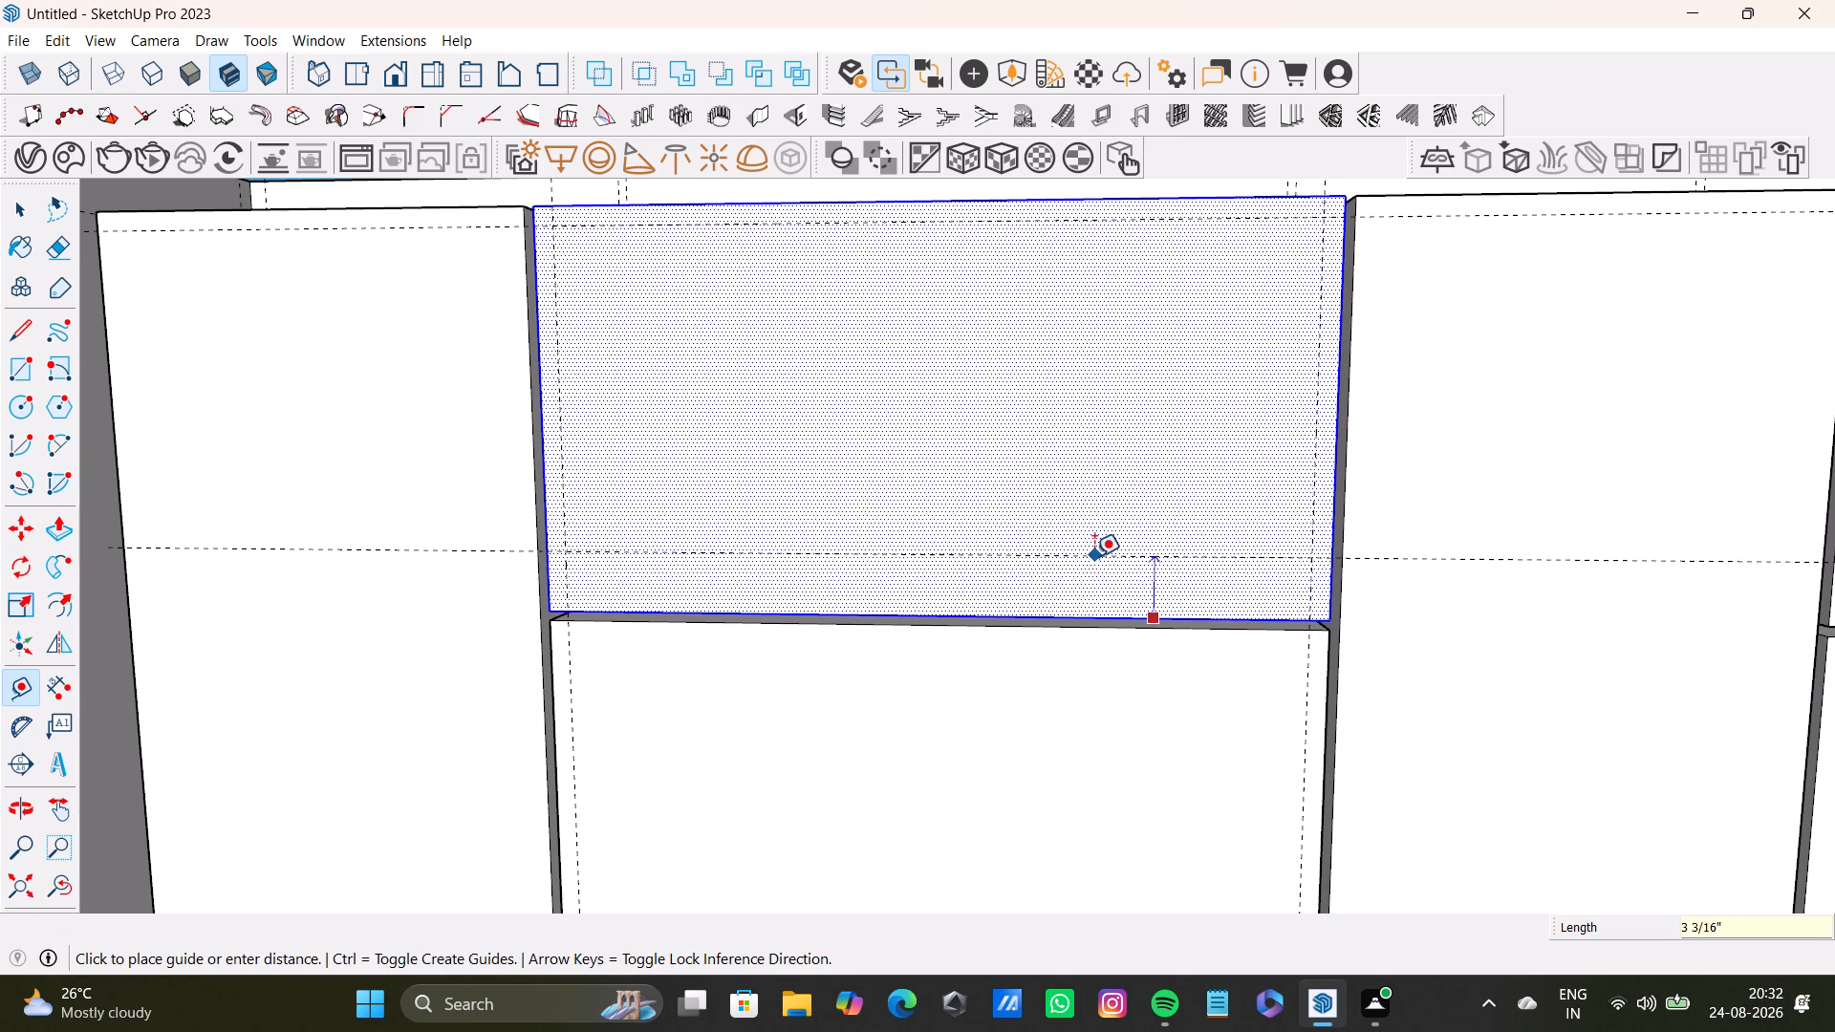
pyautogui.press('1')
pyautogui.hotkey('shift', '"')
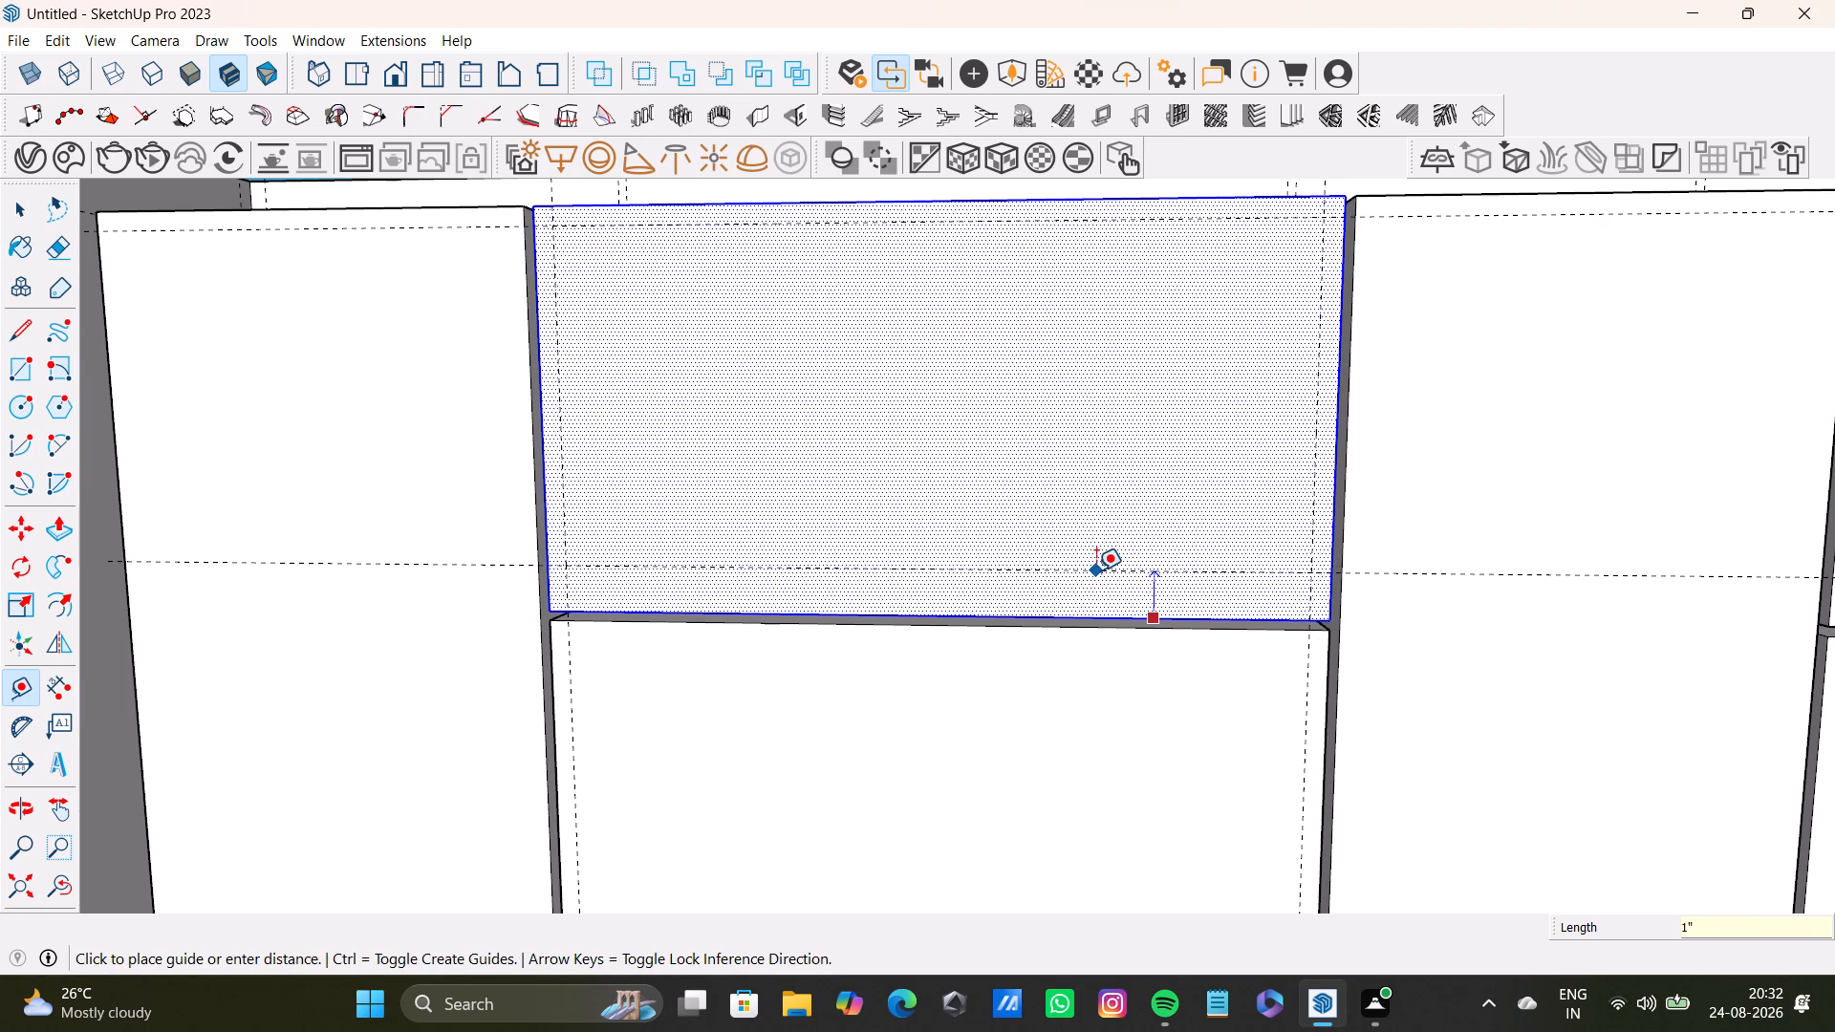
pyautogui.press('Return')
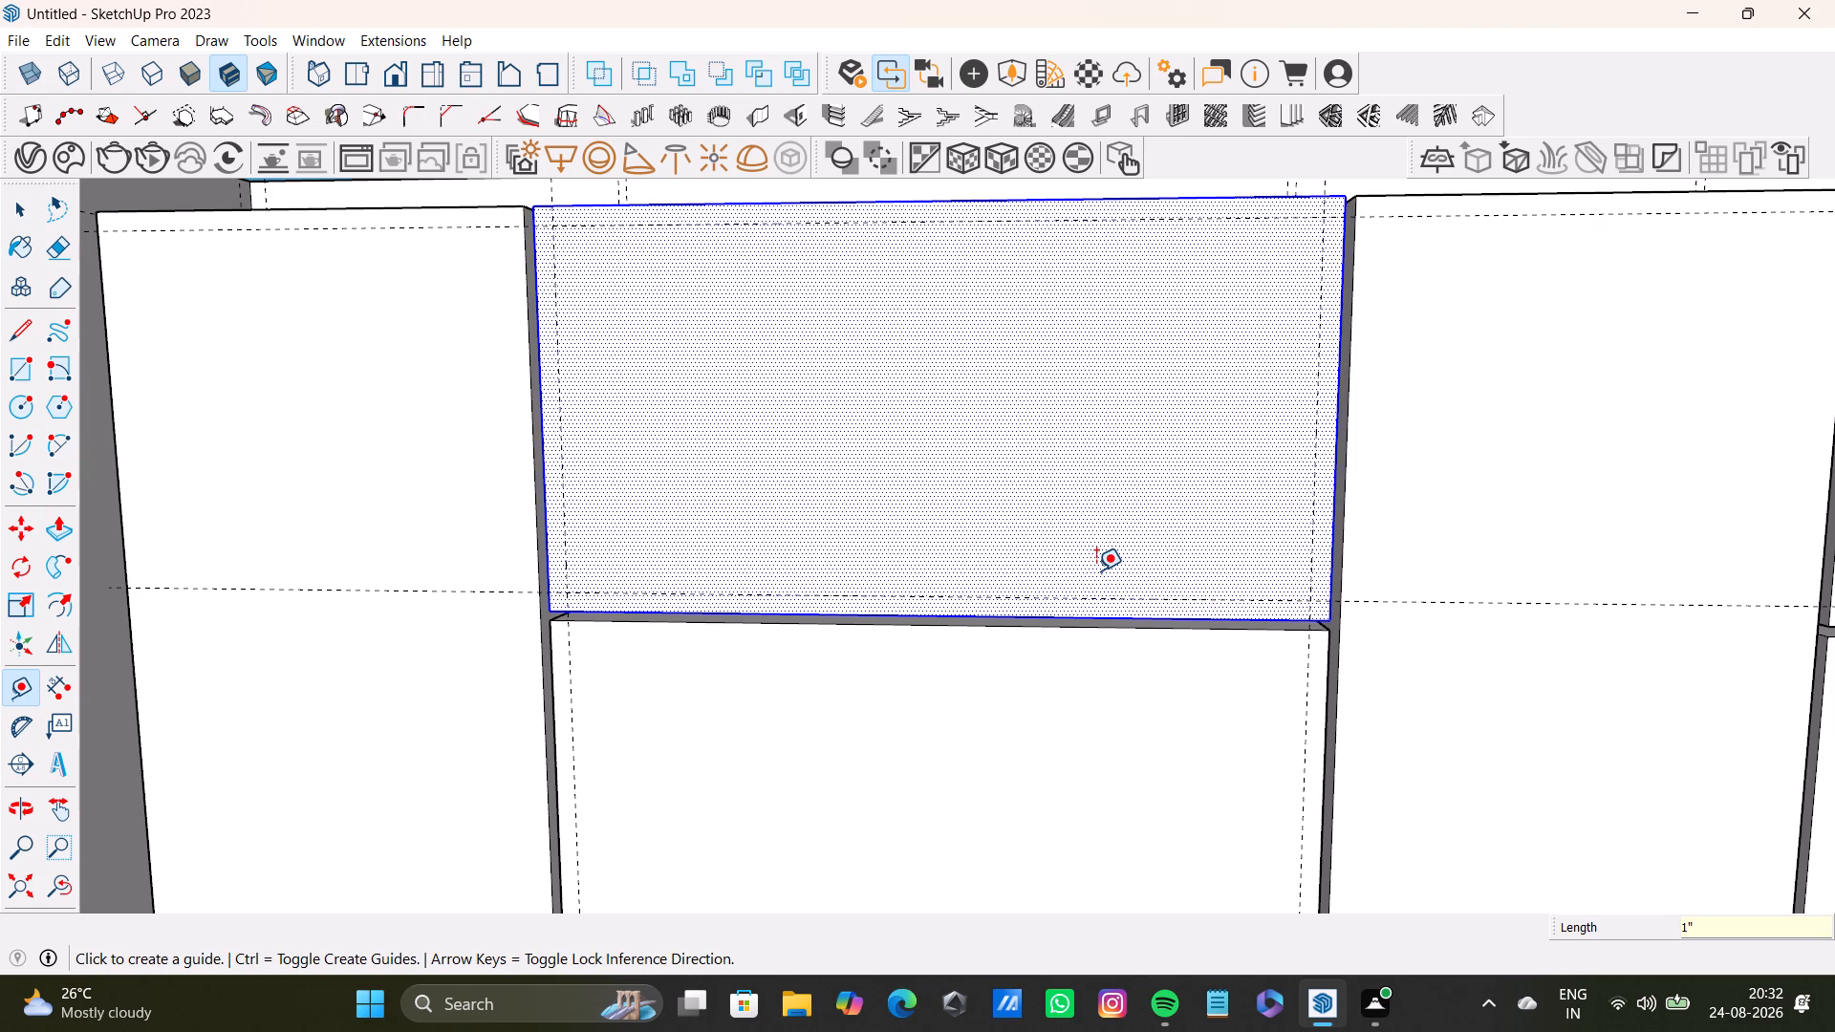
# Place guides 1" inside the top and bottom edges of the second bay's lower front.
pyautogui.scroll(-3, 1084, 550)
pyautogui.keyDown('shift'); pyautogui.moveTo(1096, 526); pyautogui.dragTo(1106, 390, button='middle'); pyautogui.keyUp('shift')
pyautogui.scroll(3, 766, 540)
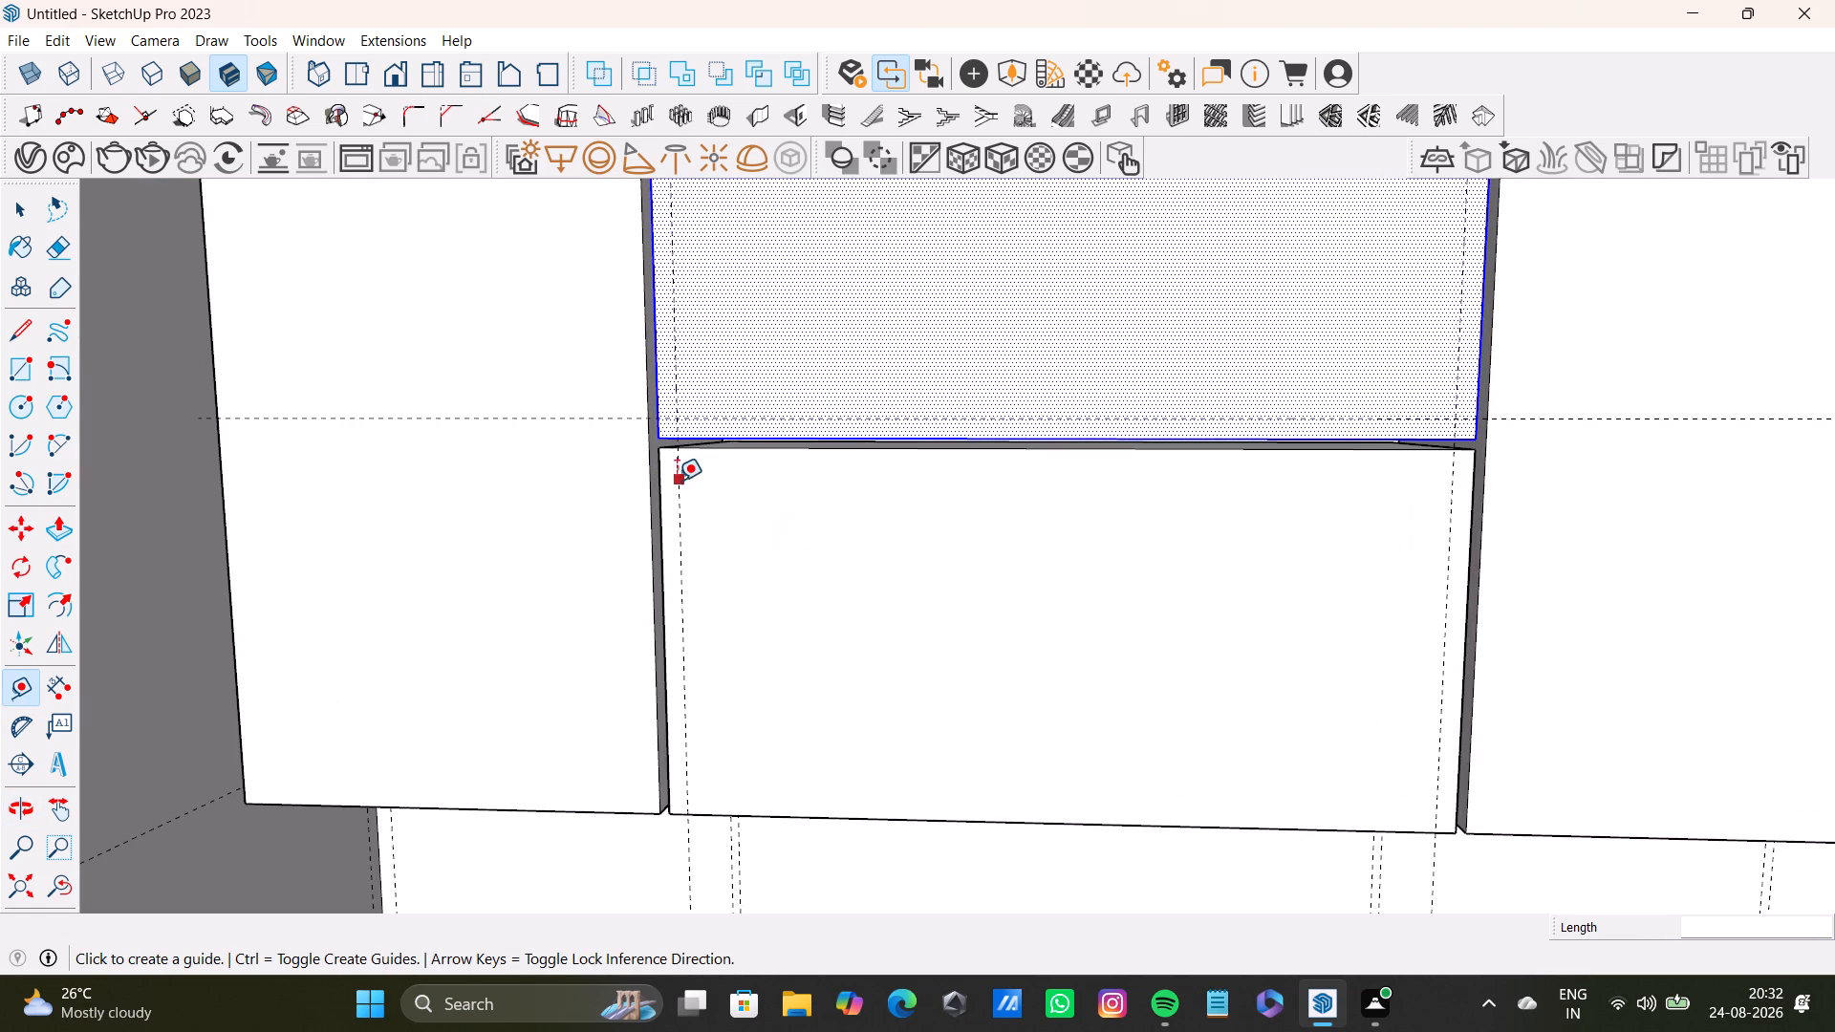
pyautogui.scroll(4, 679, 468)
pyautogui.click(770, 442)
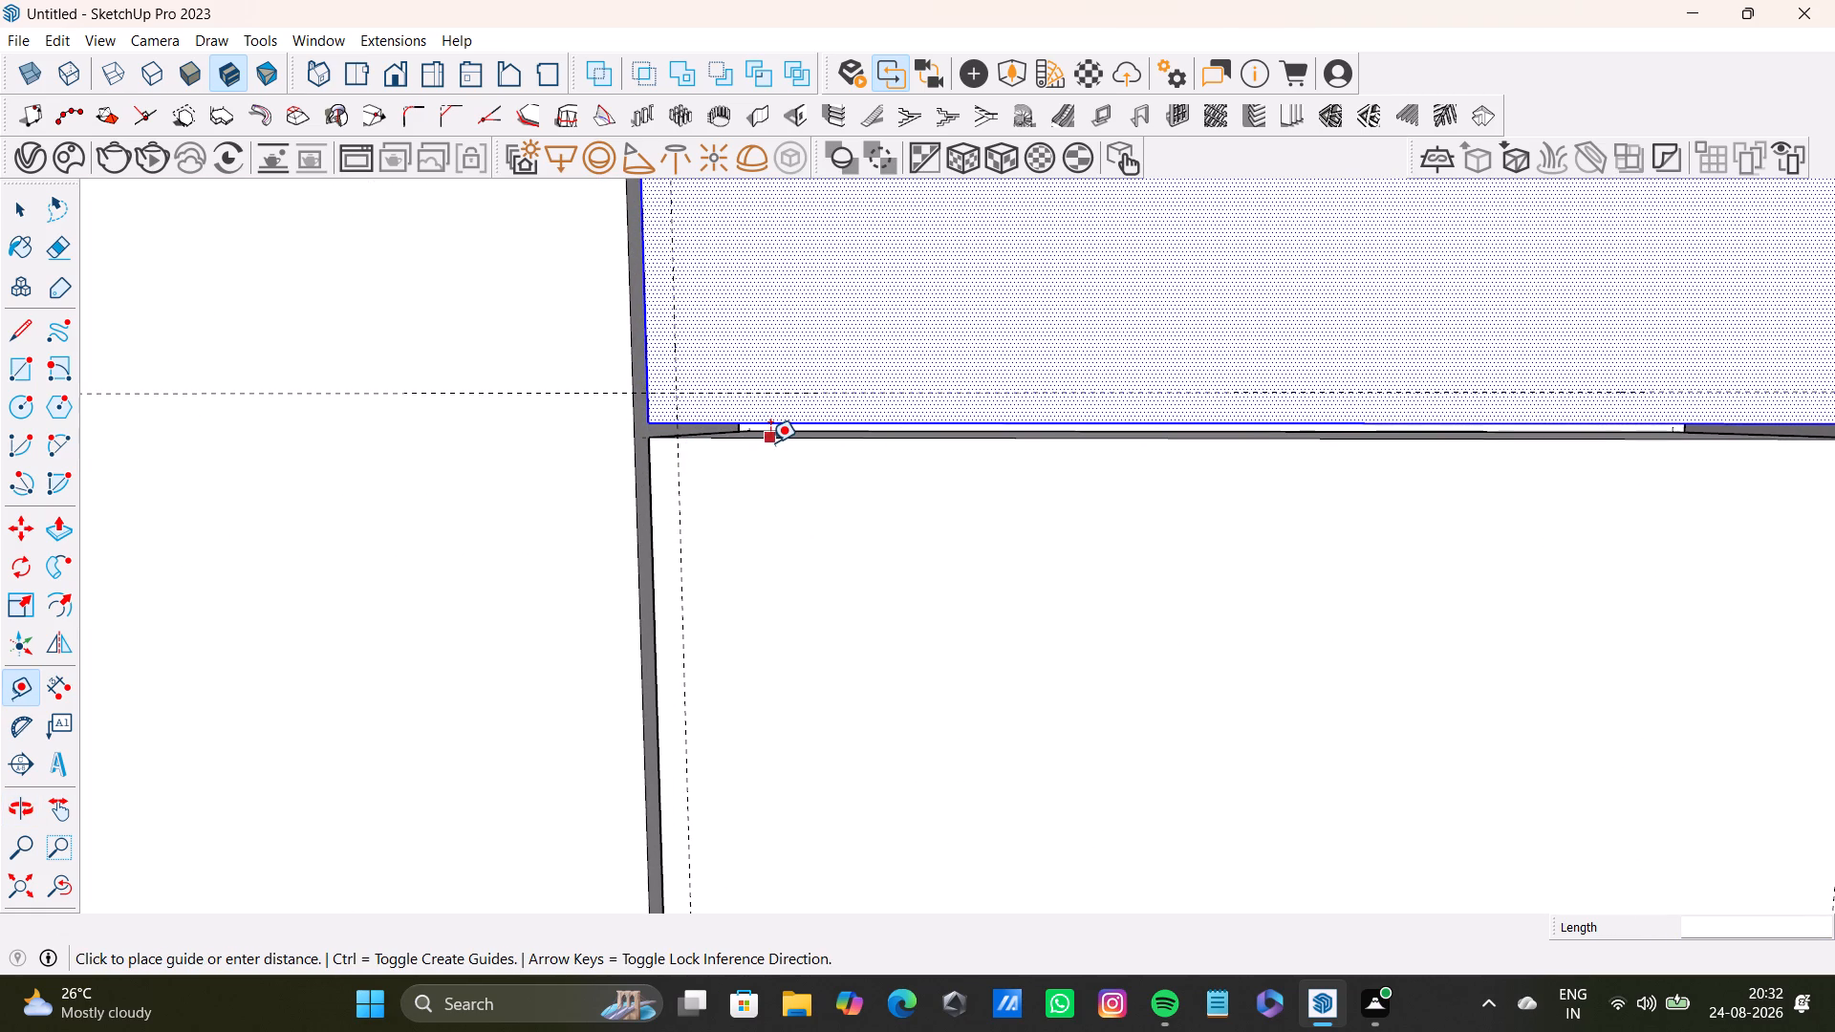
pyautogui.press('1')
pyautogui.hotkey('shift', '"')
pyautogui.press('Return')
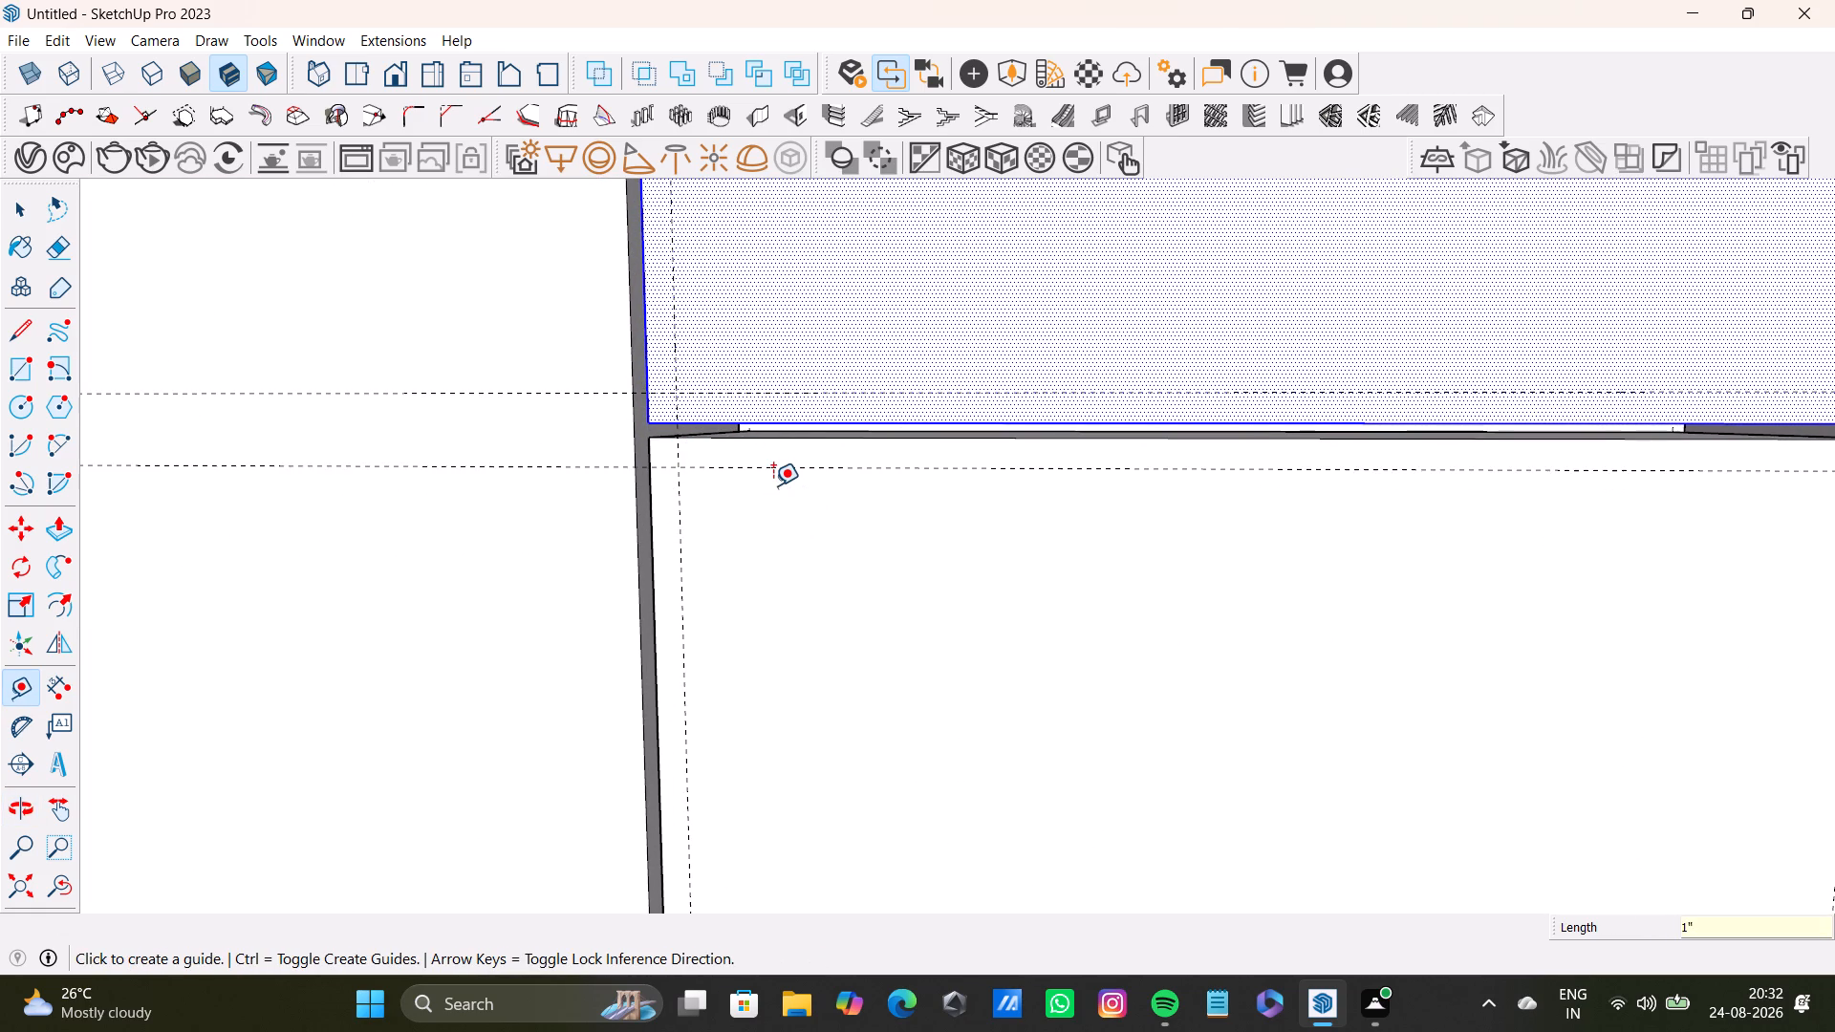
pyautogui.scroll(-4, 778, 487)
pyautogui.keyDown('shift'); pyautogui.moveTo(936, 612); pyautogui.dragTo(722, 505, button='middle'); pyautogui.keyUp('shift')
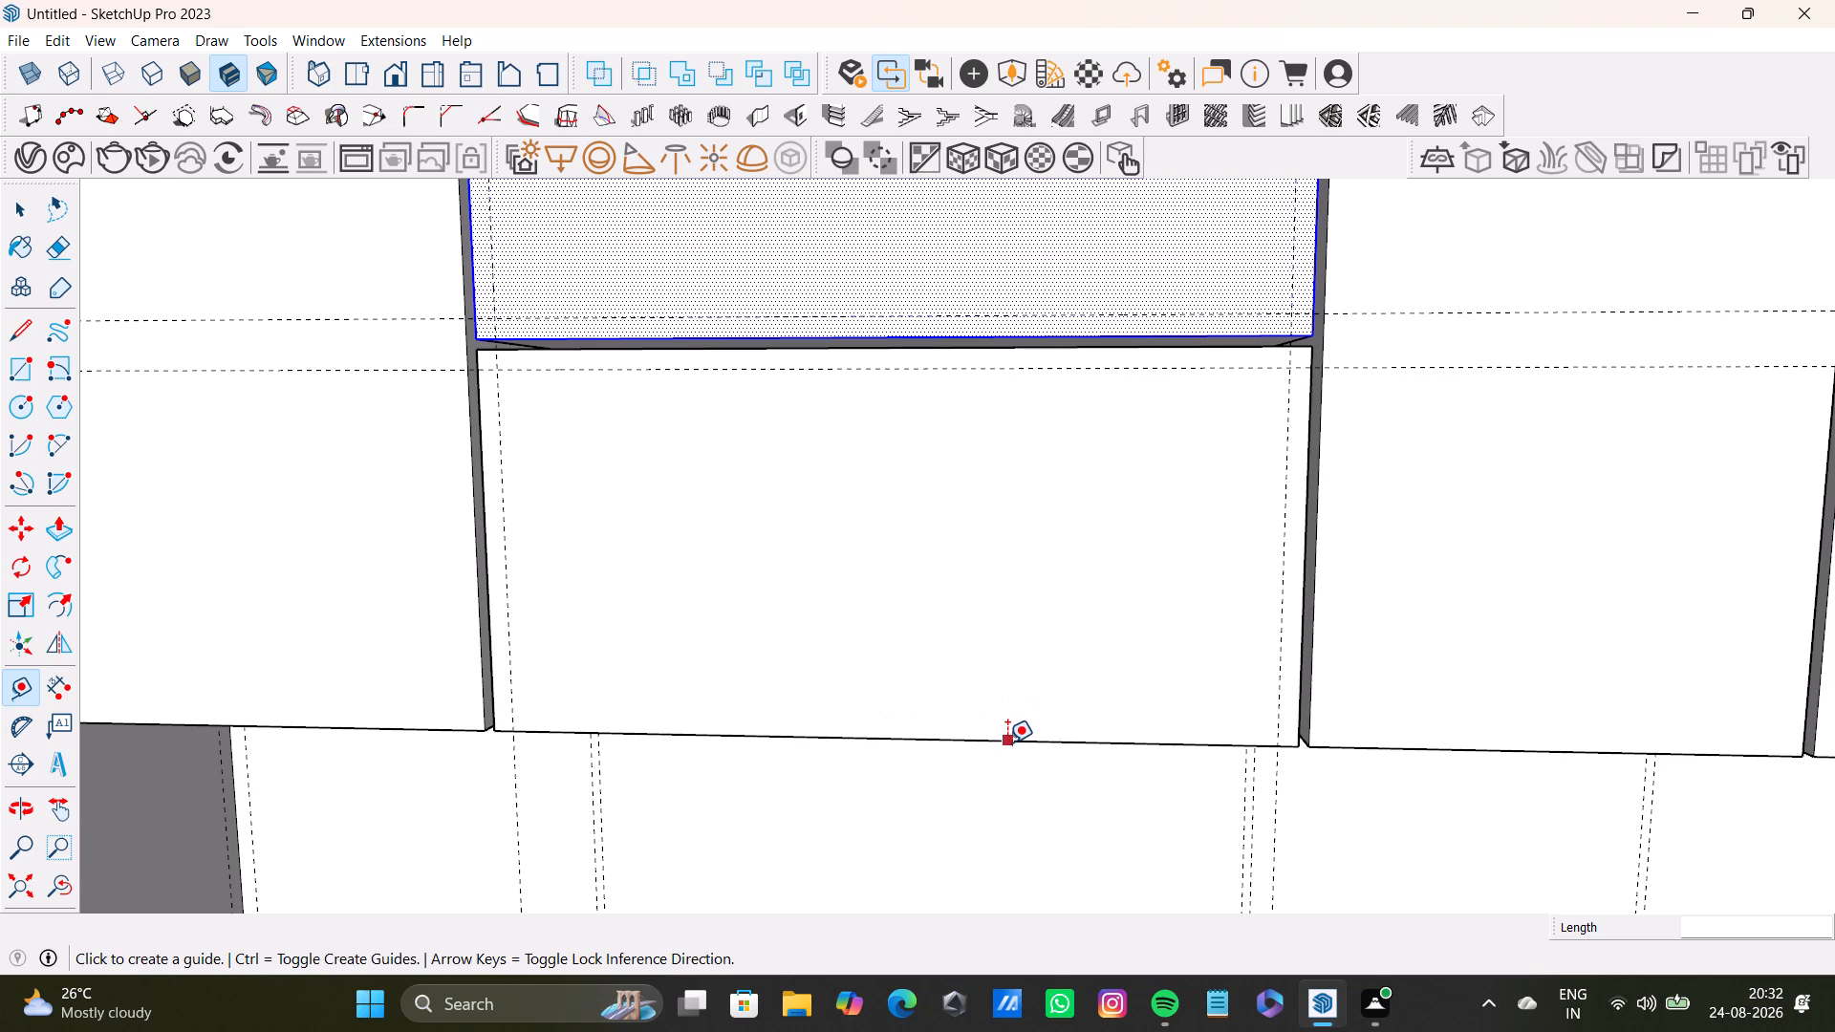
pyautogui.click(1007, 742)
pyautogui.press('1')
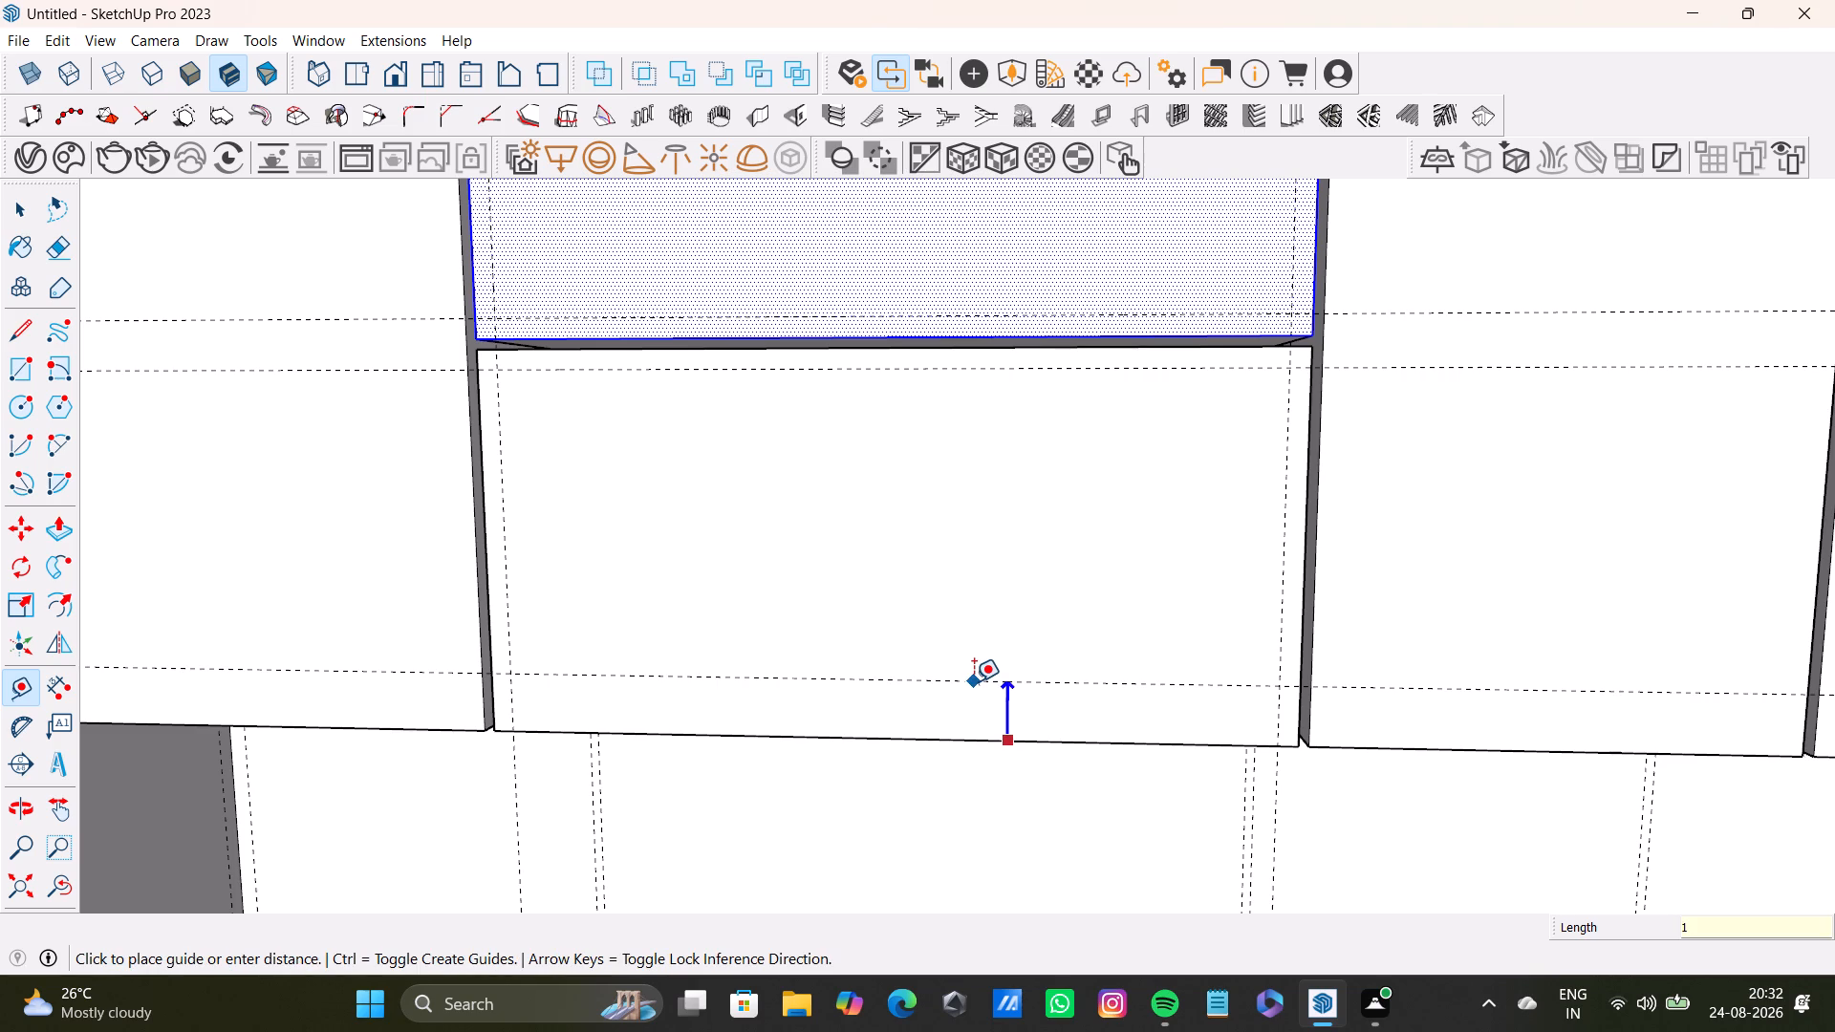
pyautogui.hotkey('shift', '"')
pyautogui.press('Return')
# Place a vertical guide 1" inside the left edge of the fourth bay's upper front.
pyautogui.scroll(-7, 987, 673)
pyautogui.keyDown('shift'); pyautogui.moveTo(1056, 648); pyautogui.dragTo(746, 684, button='middle'); pyautogui.keyUp('shift')
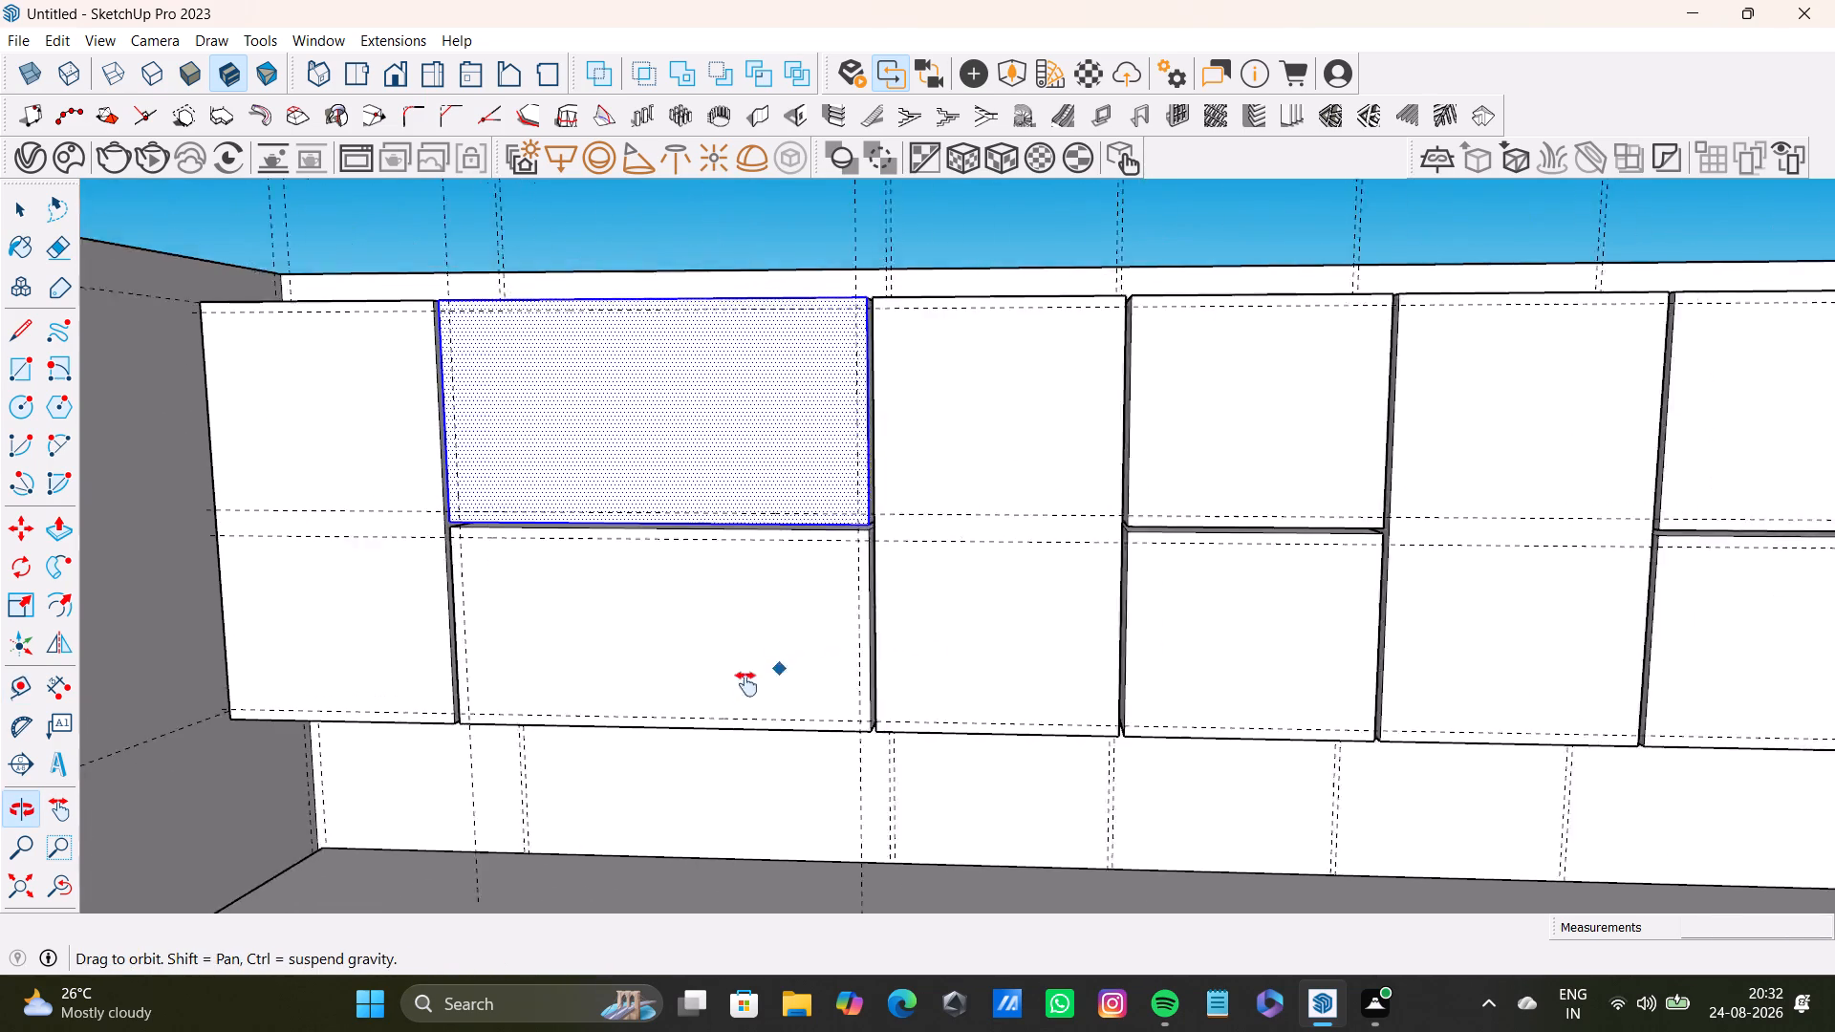
pyautogui.keyDown('shift'); pyautogui.moveTo(746, 684); pyautogui.dragTo(652, 720, button='middle'); pyautogui.keyUp('shift')
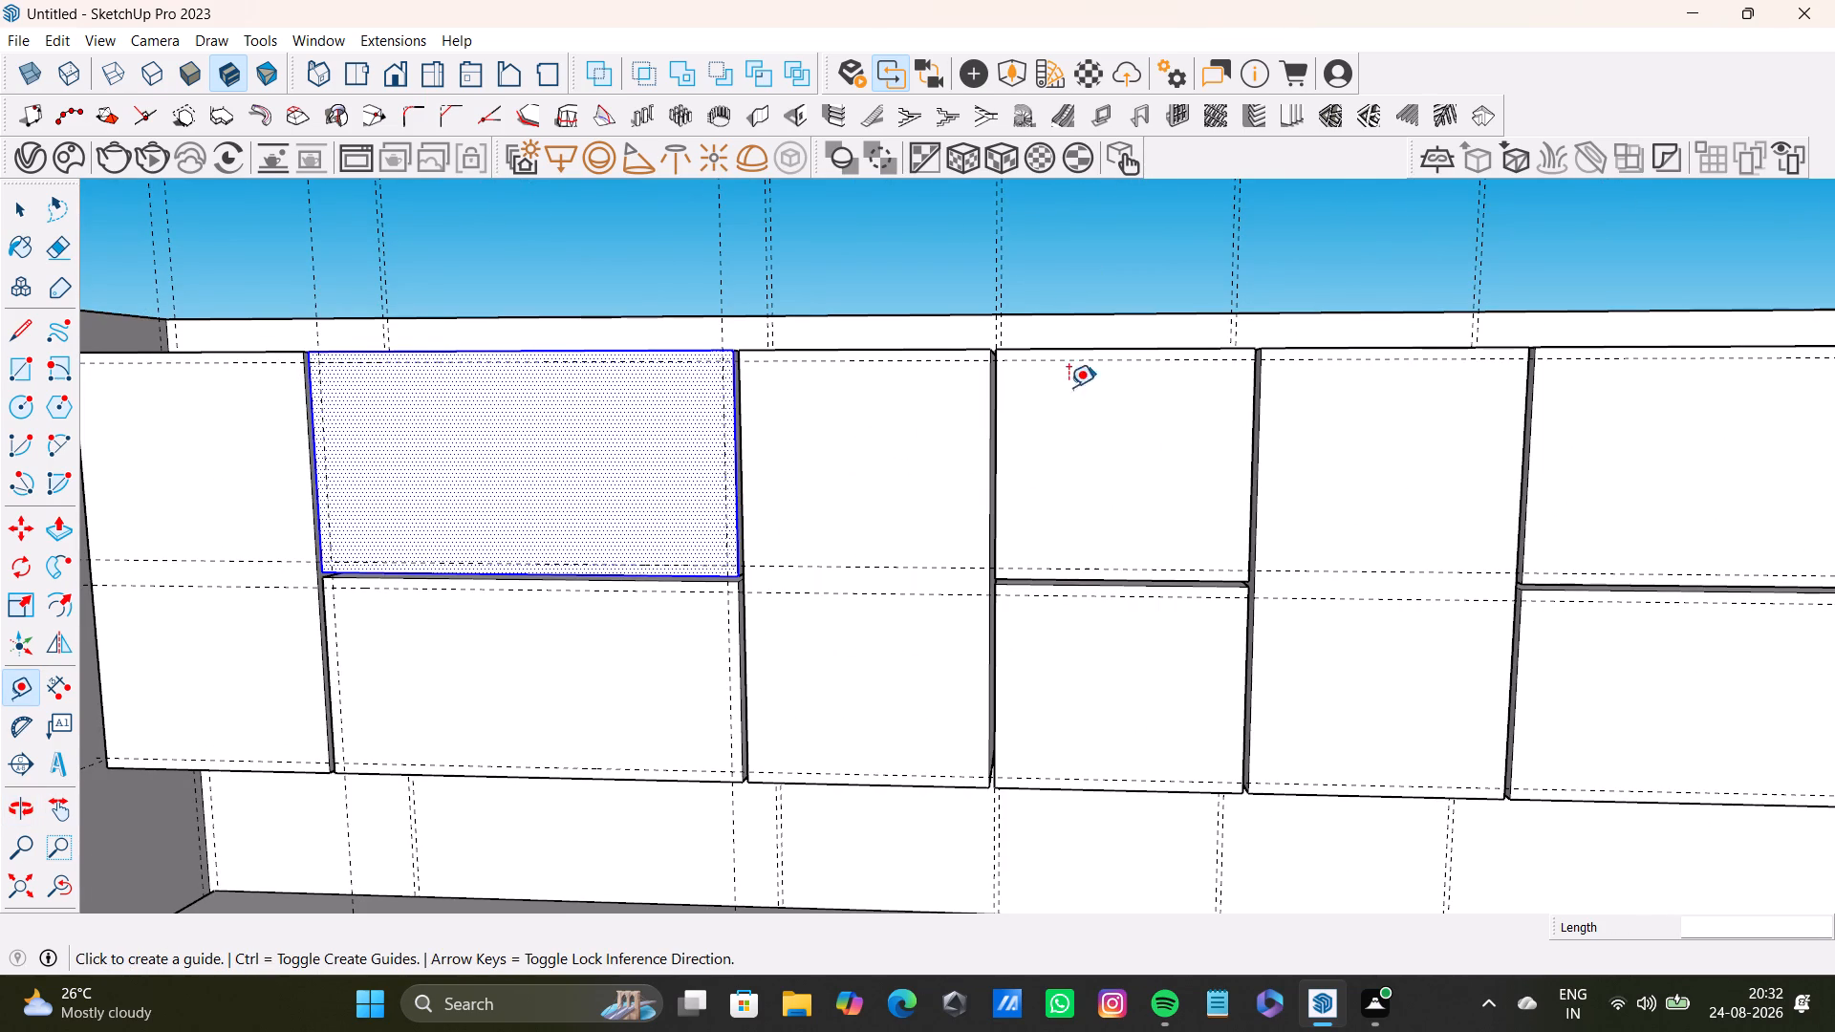
pyautogui.scroll(7, 1025, 383)
pyautogui.click(982, 445)
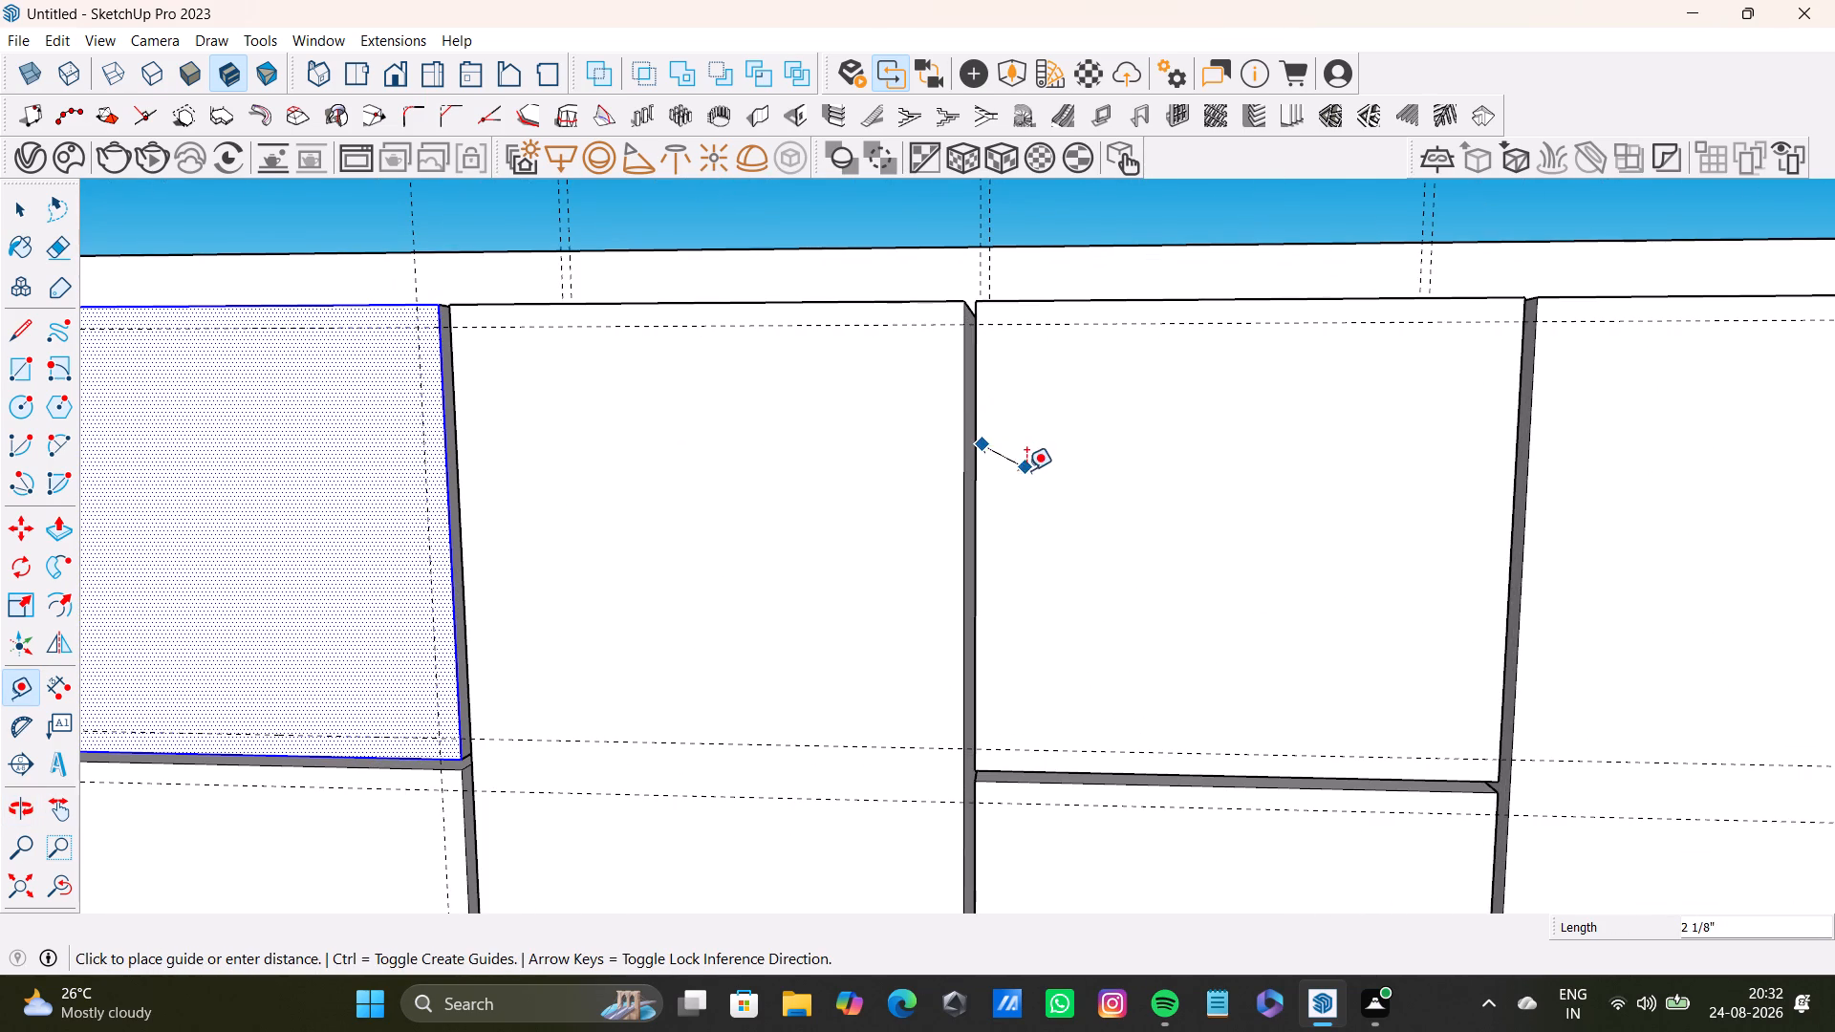
pyautogui.press('space')
pyautogui.press('y')
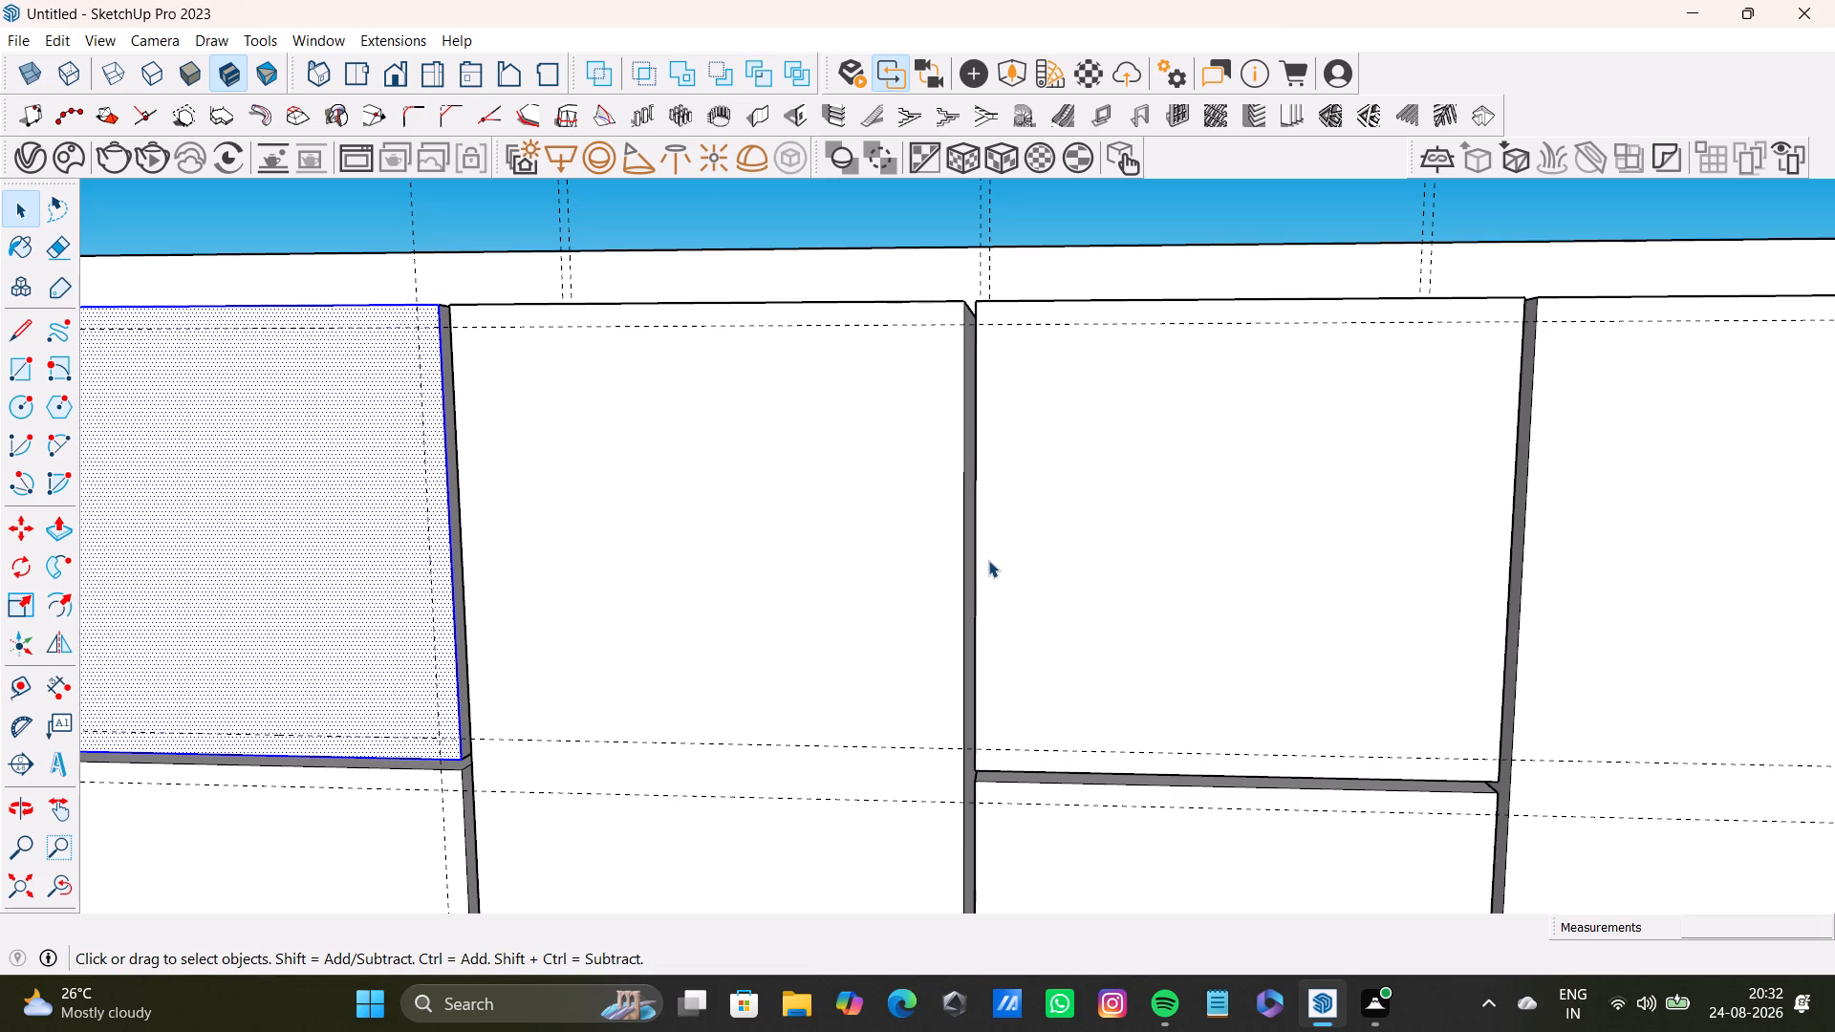
pyautogui.press('t')
pyautogui.scroll(3, 982, 632)
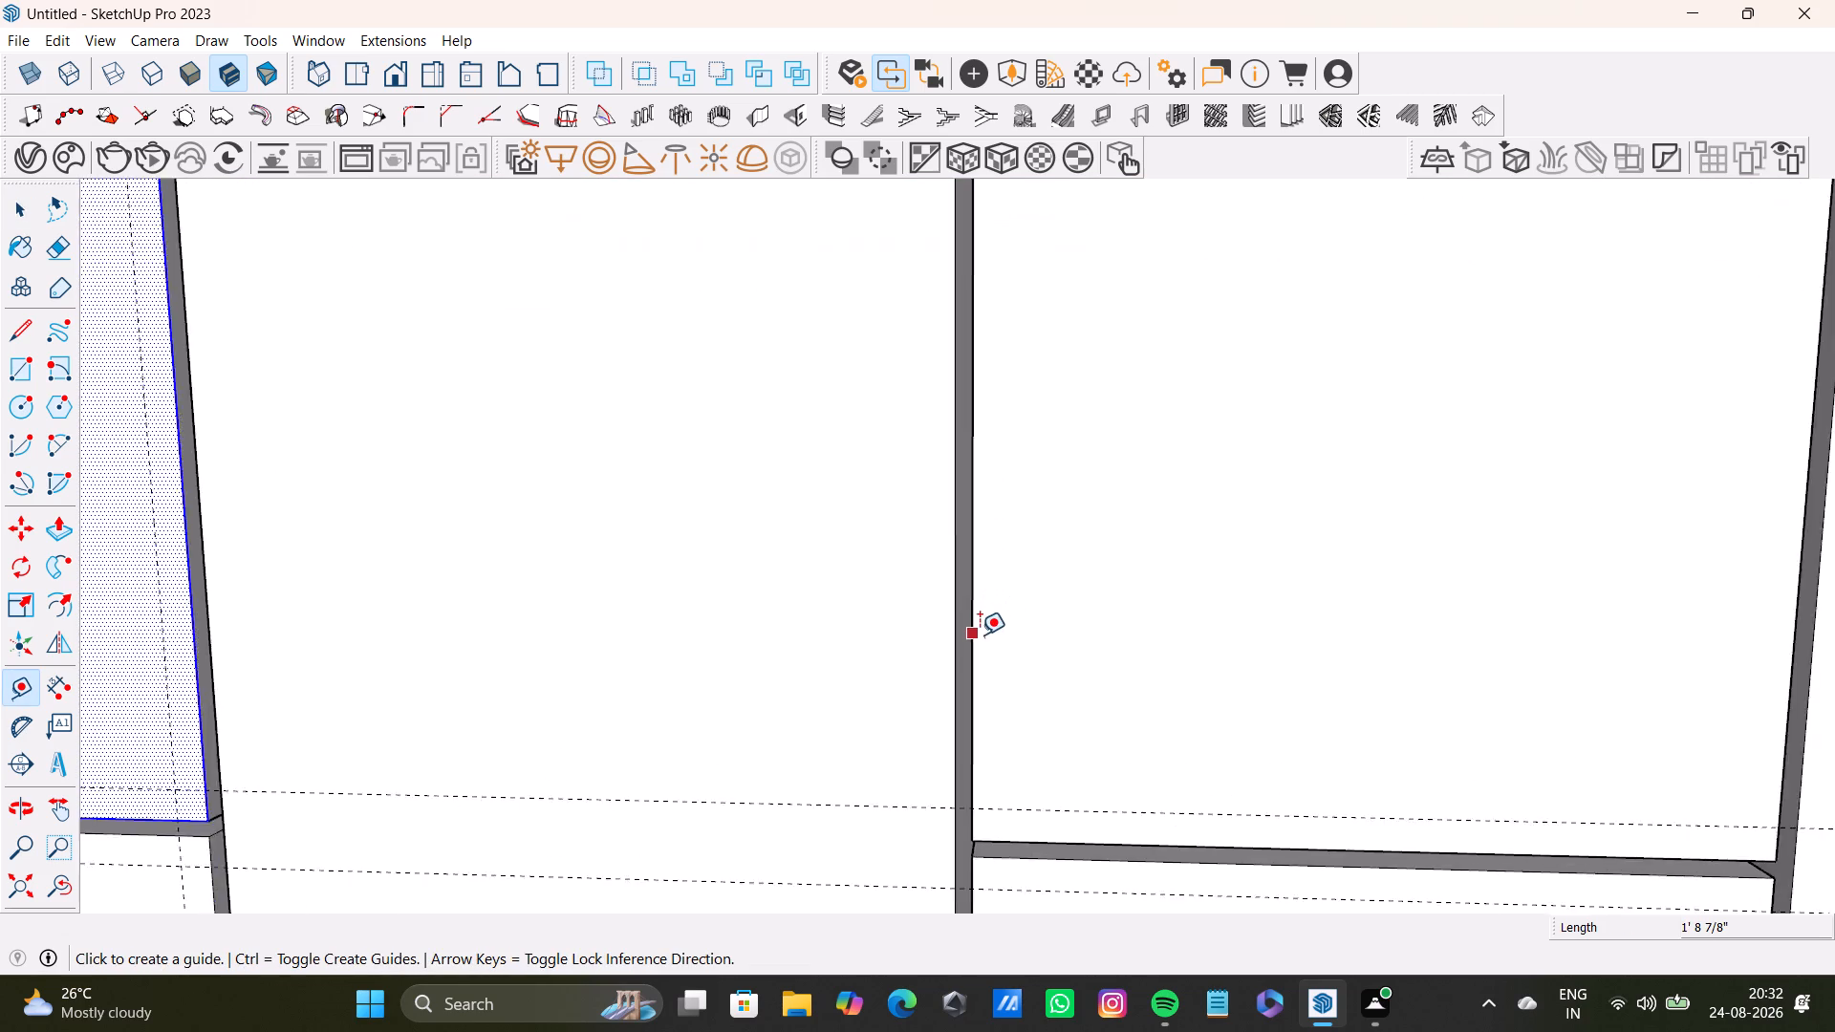
pyautogui.scroll(4, 980, 634)
pyautogui.click(977, 651)
pyautogui.press('1')
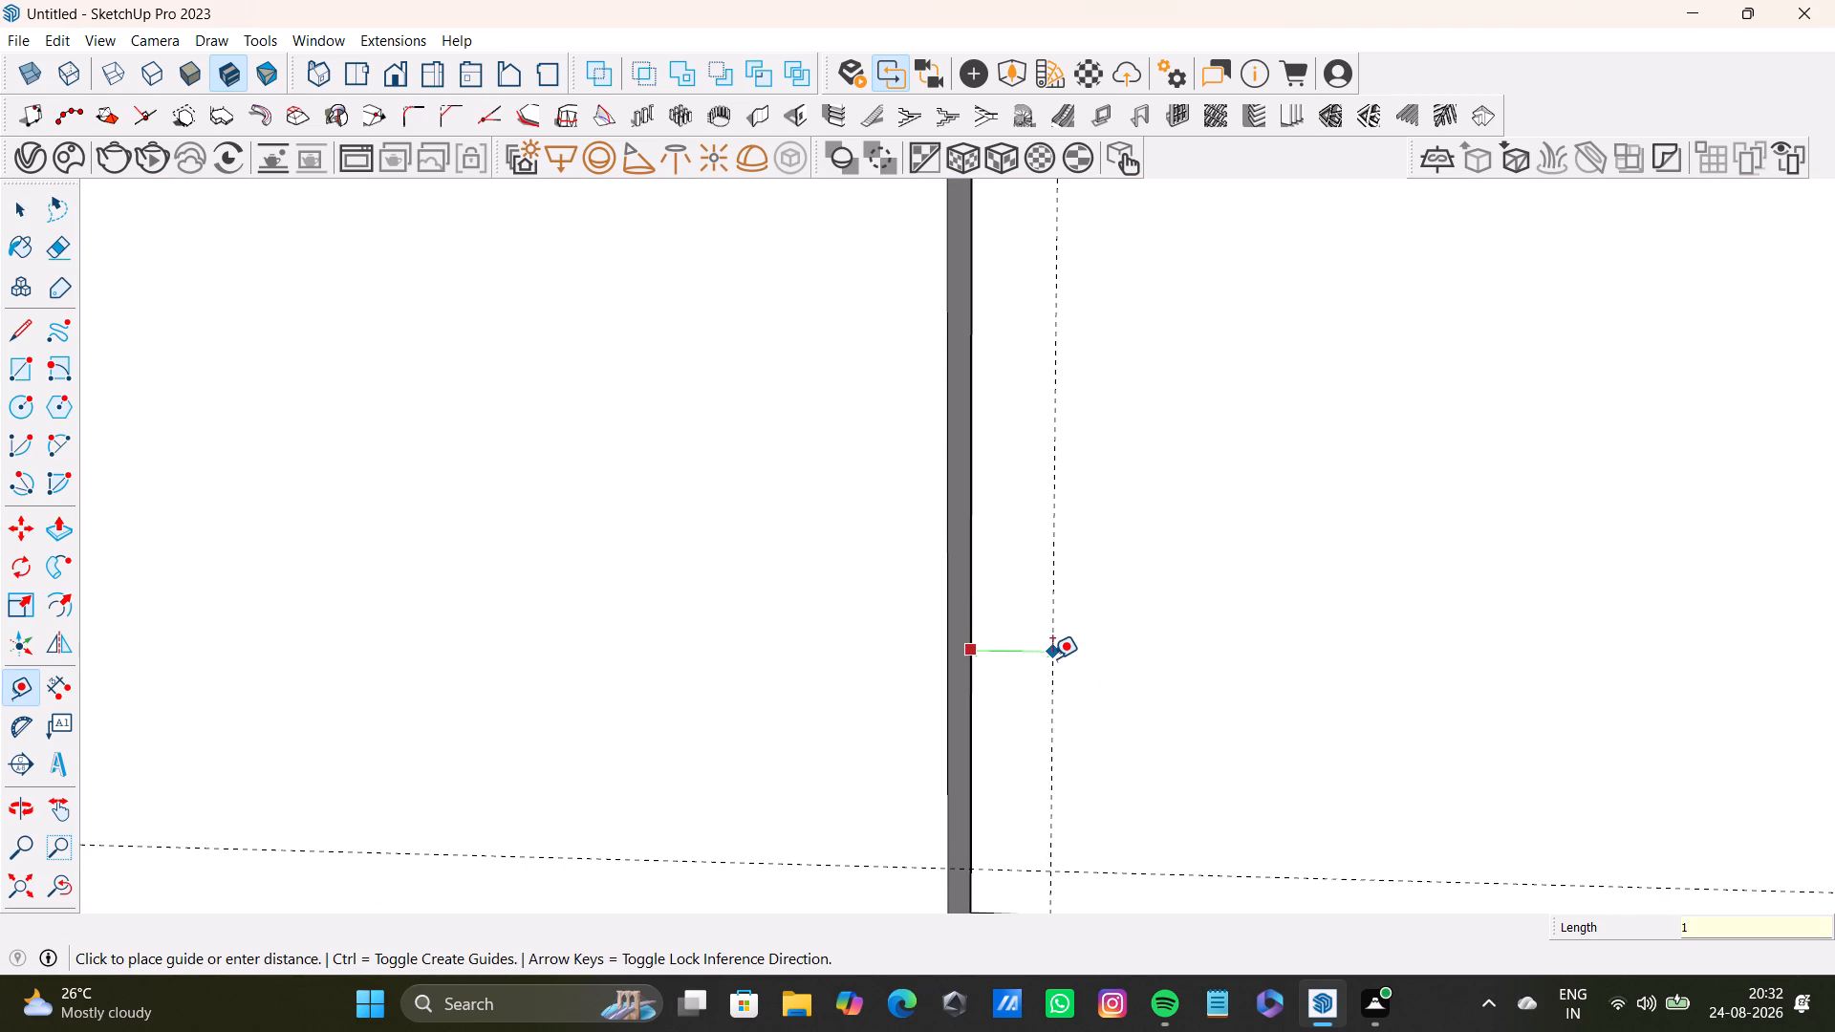
pyautogui.hotkey('shift', '"')
pyautogui.press('Return')
# Place a vertical guide 1" inside the right edge of the fourth bay's upper front.
pyautogui.scroll(-9, 1043, 659)
pyautogui.keyDown('shift'); pyautogui.moveTo(1004, 561); pyautogui.dragTo(843, 615, button='middle'); pyautogui.keyUp('shift')
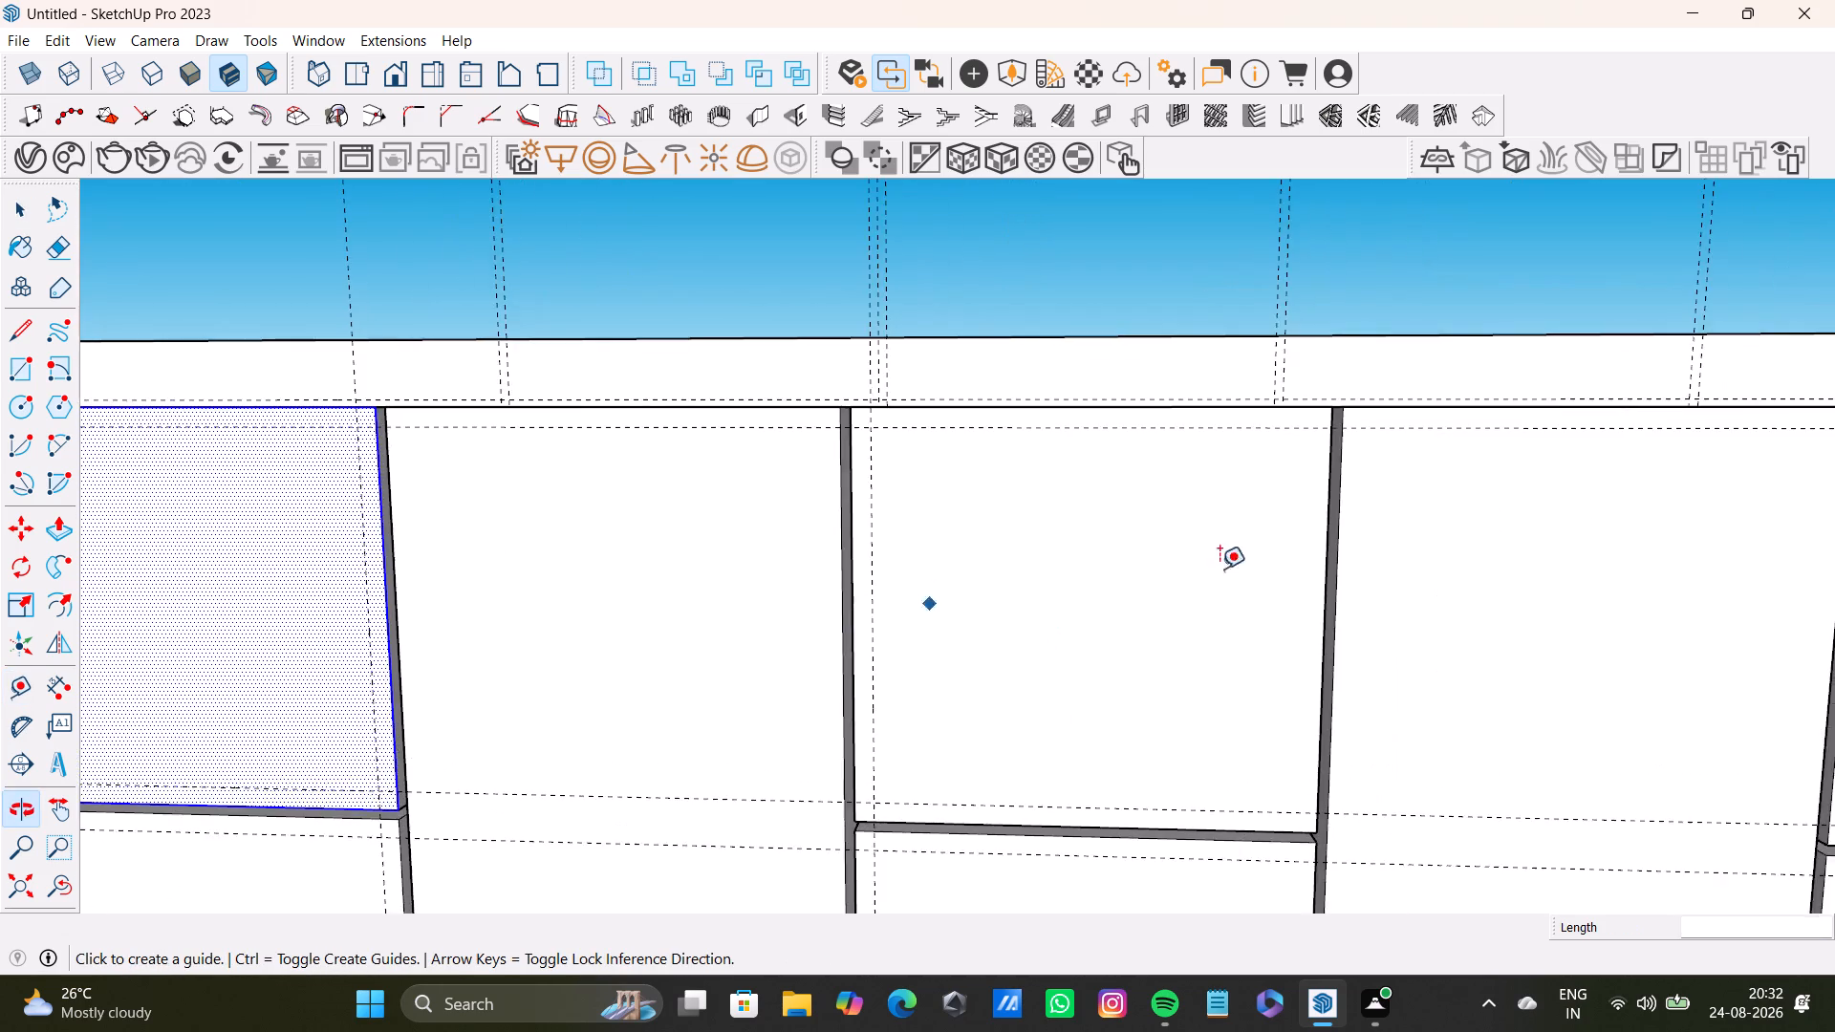
pyautogui.scroll(8, 1301, 573)
pyautogui.click(1328, 639)
pyautogui.press('space')
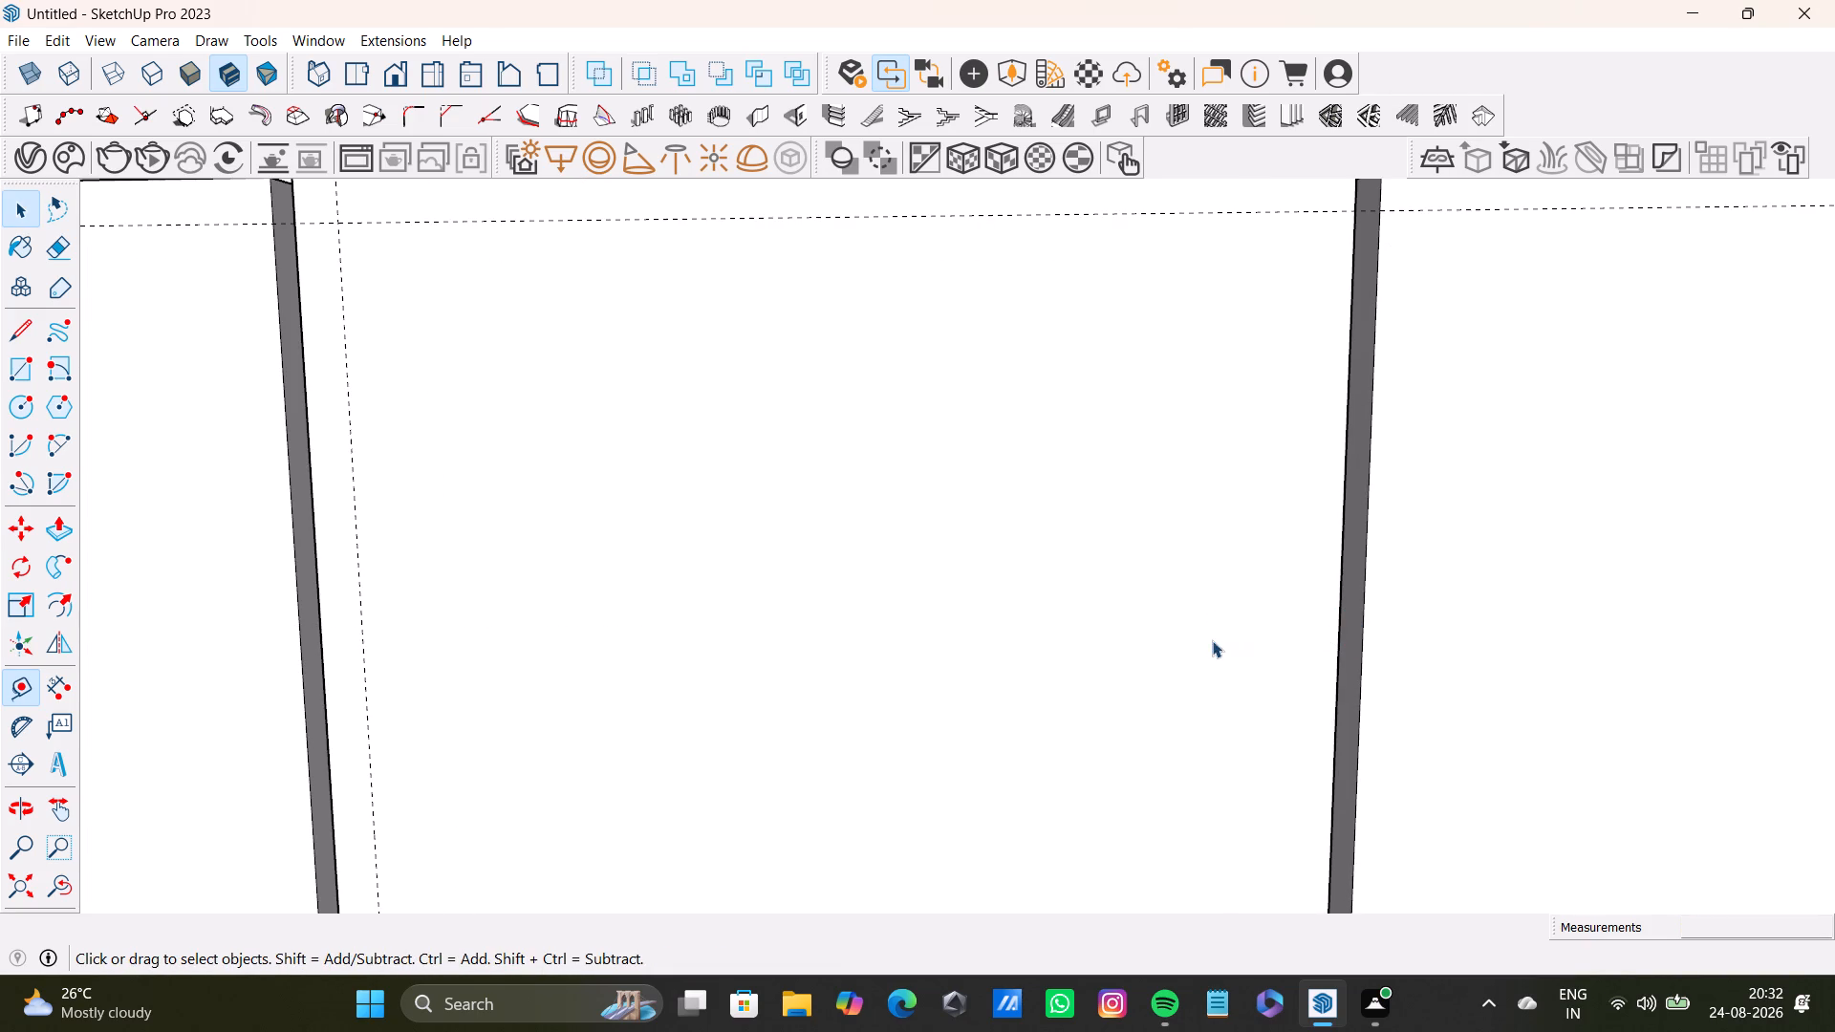
pyautogui.press('t')
pyautogui.click(1338, 692)
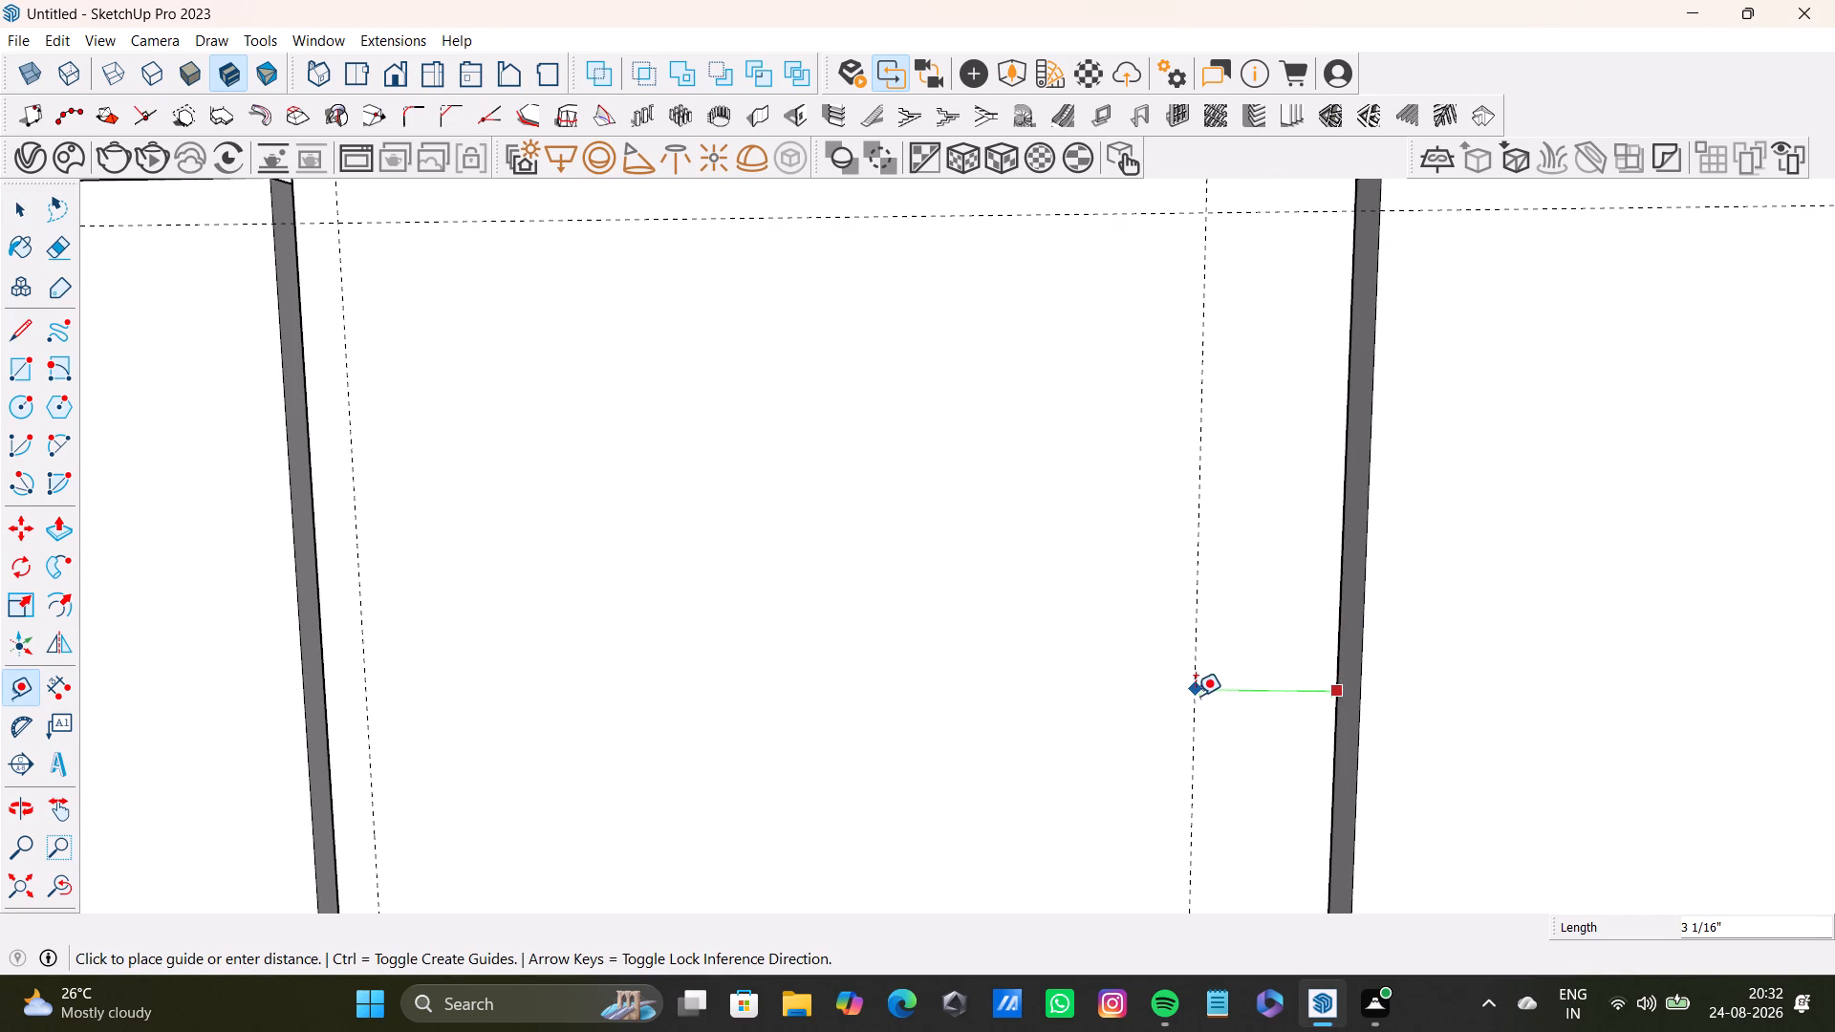
pyautogui.write('1"')
pyautogui.press('Return')
# Place a vertical guide 1" inside the left edge of the wide sixth bay's upper front.
pyautogui.scroll(-5, 1191, 667)
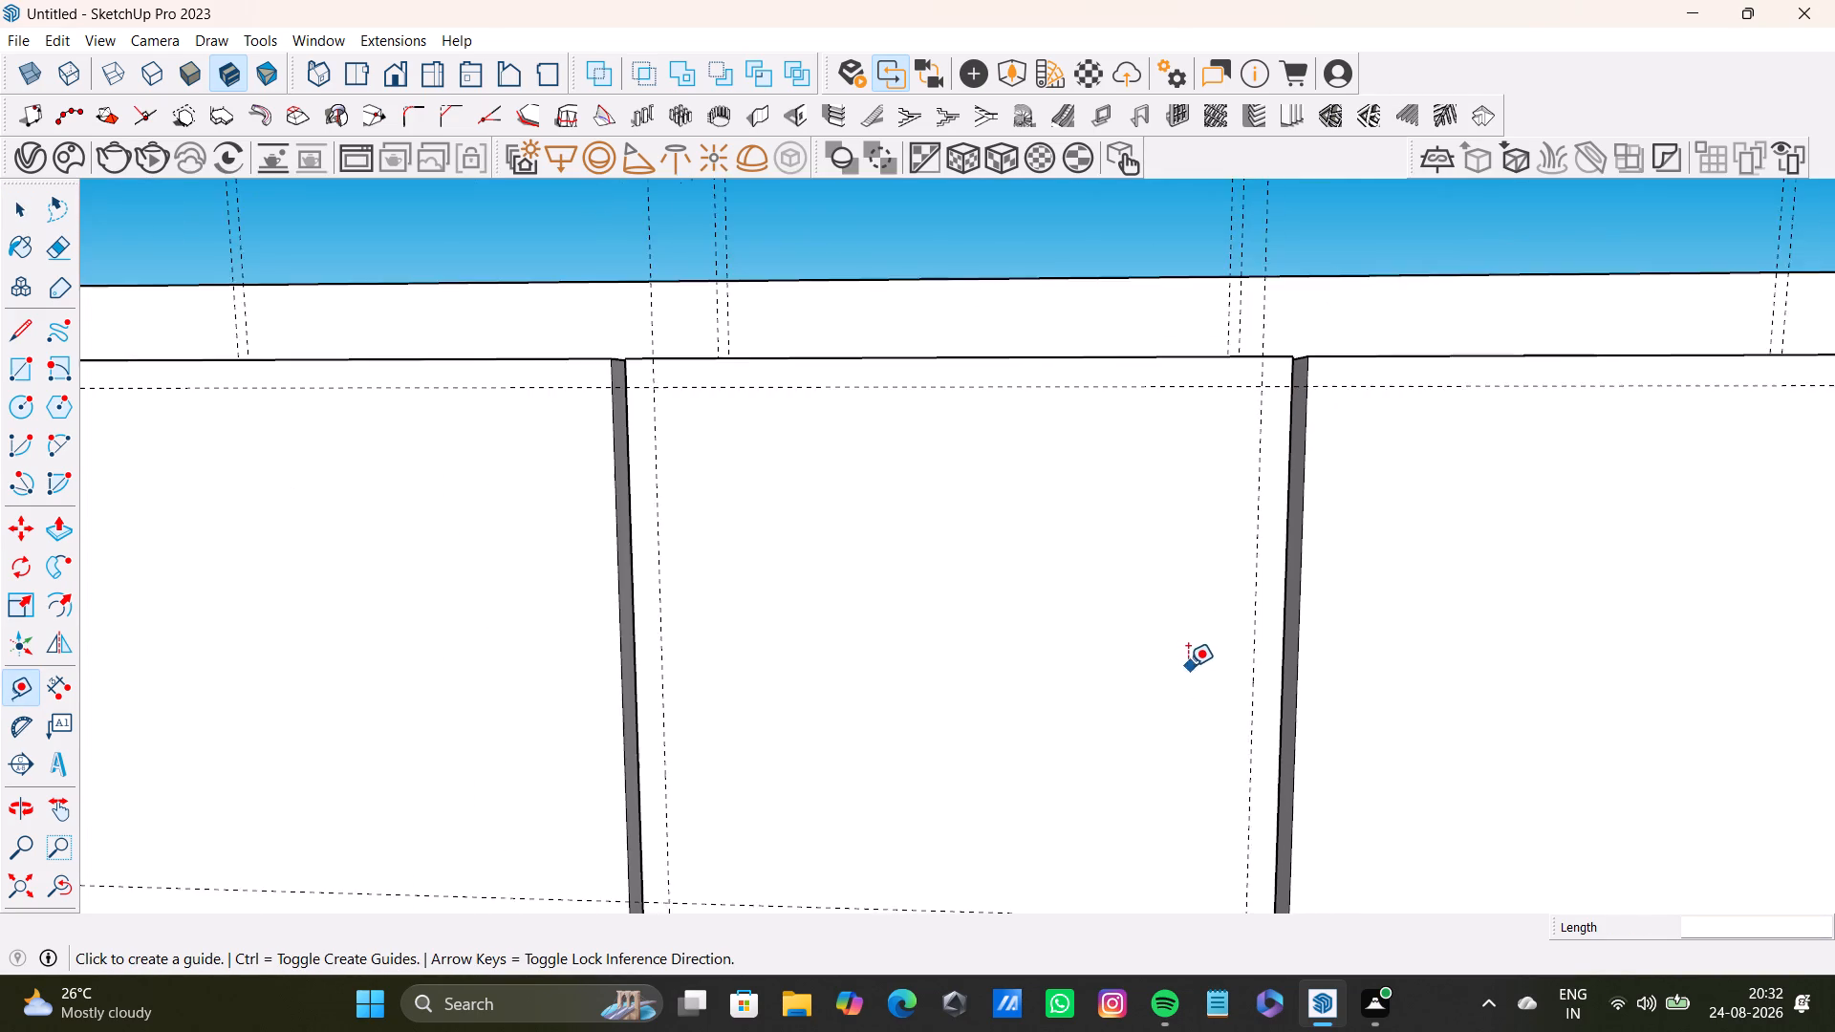
pyautogui.keyDown('shift'); pyautogui.moveTo(1183, 667); pyautogui.dragTo(1171, 408, button='middle'); pyautogui.keyUp('shift')
pyautogui.scroll(4, 1045, 651)
pyautogui.scroll(-9, 1018, 684)
pyautogui.moveTo(1036, 702); pyautogui.dragTo(1089, 377, button='middle')
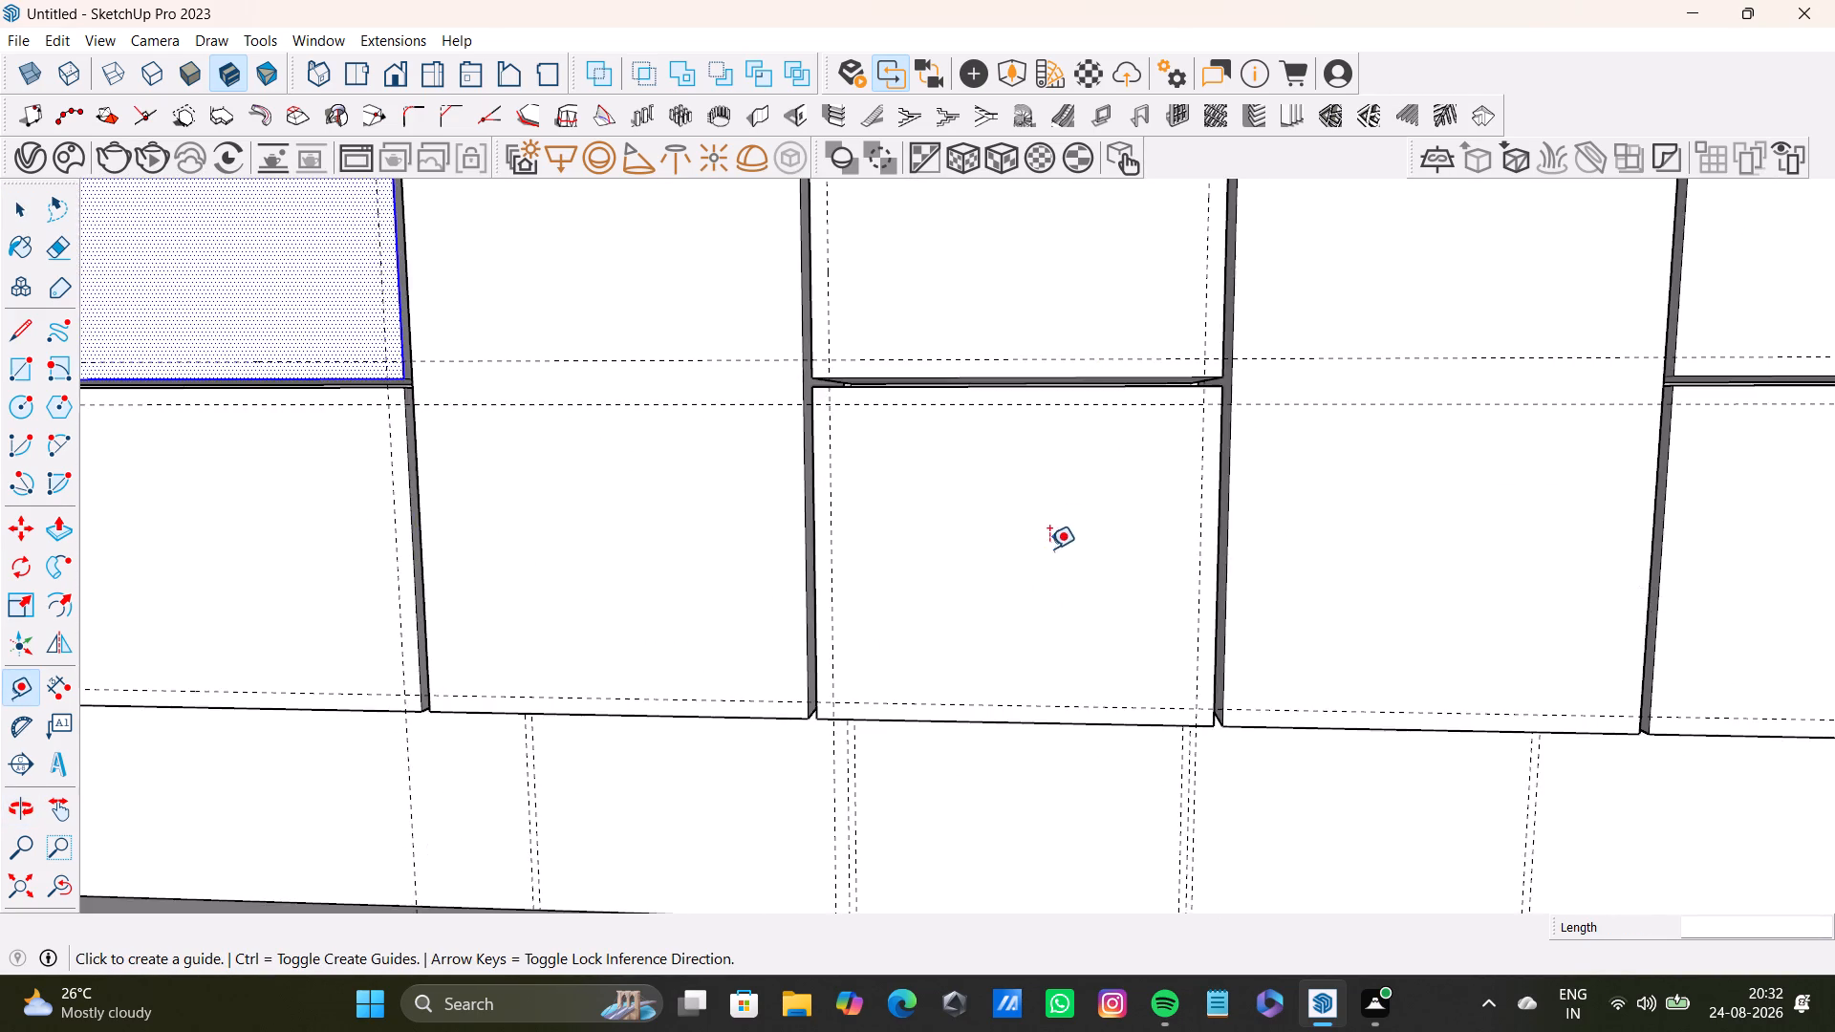
pyautogui.scroll(4, 1045, 551)
pyautogui.scroll(-6, 1025, 636)
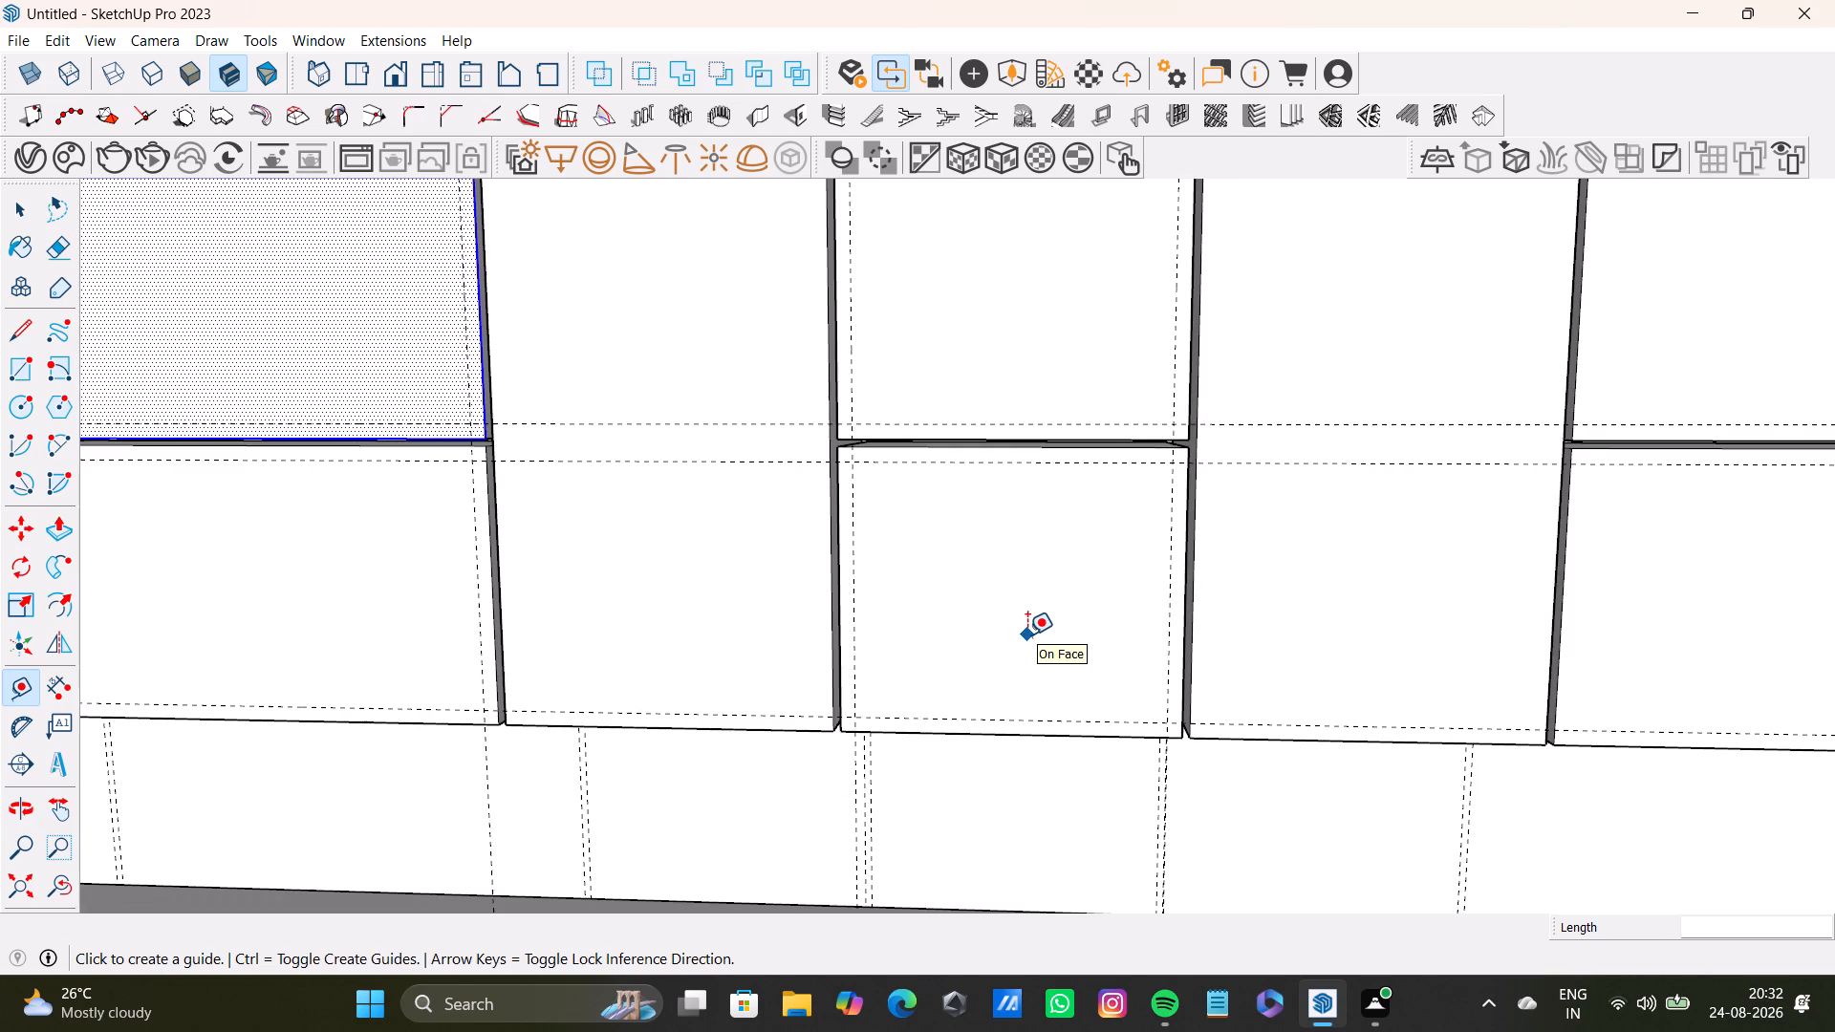
pyautogui.scroll(-4, 1049, 623)
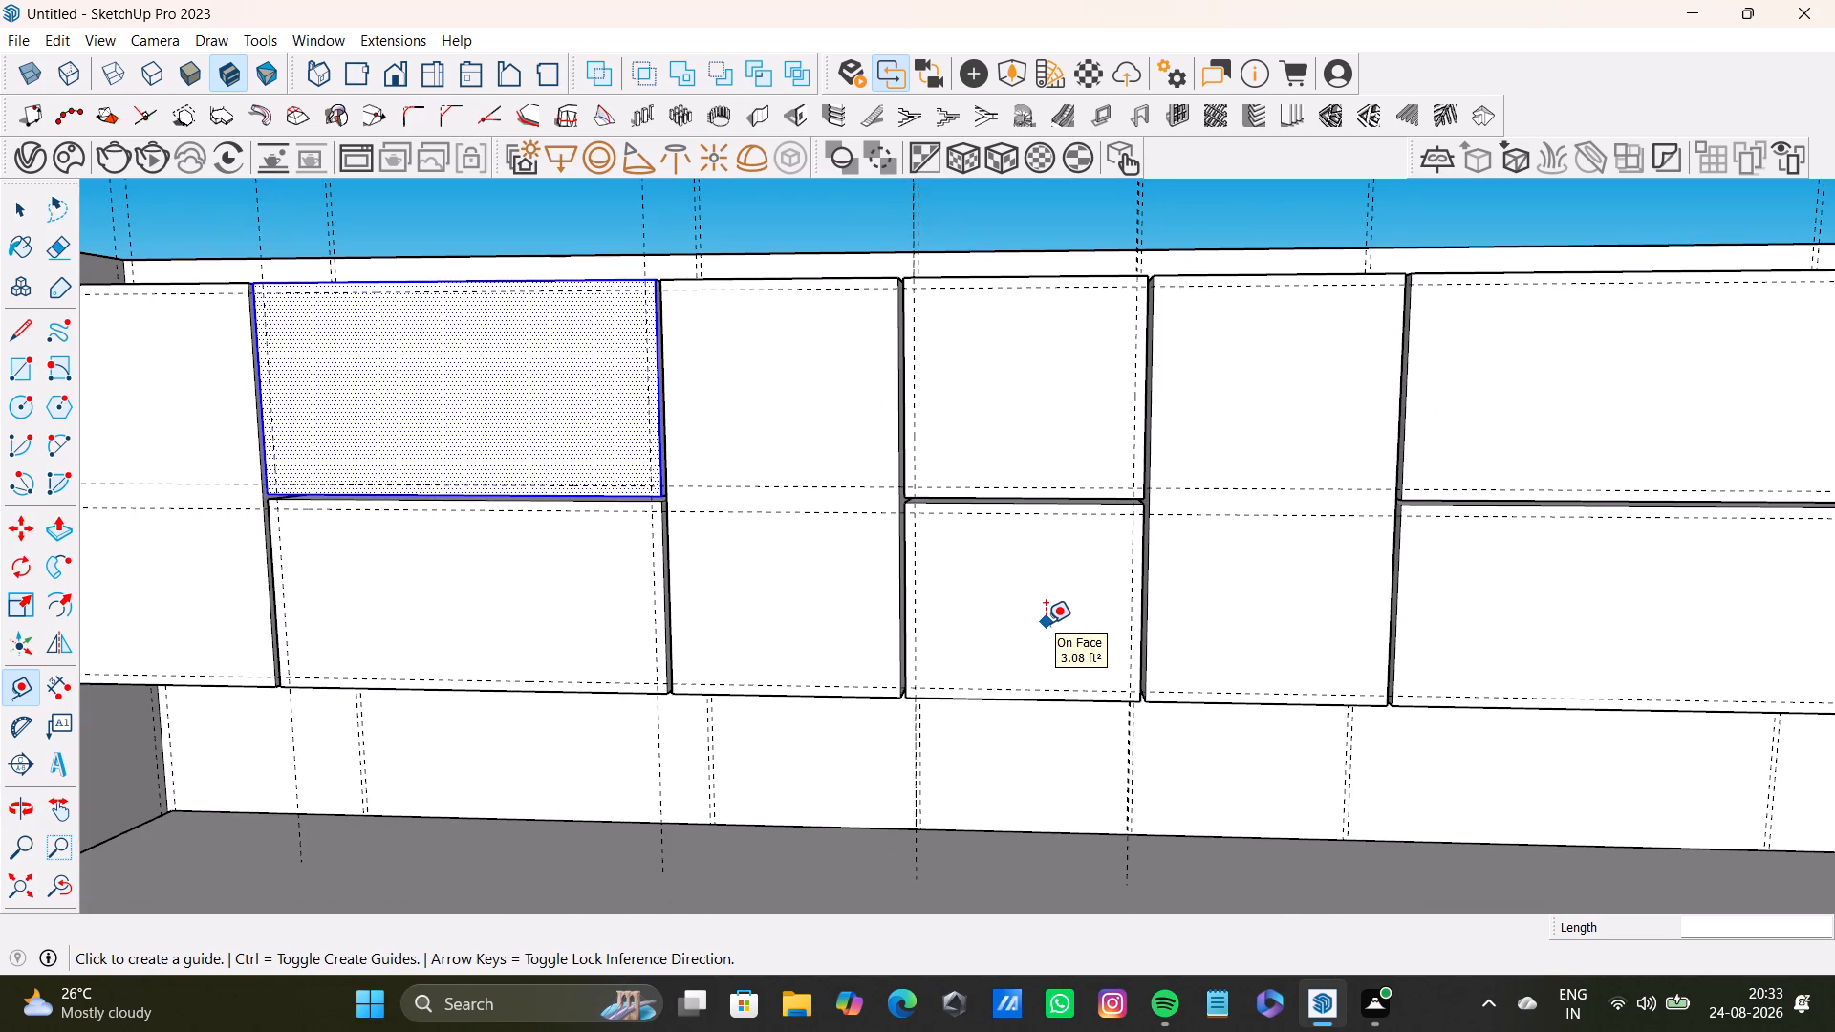
pyautogui.keyDown('shift'); pyautogui.moveTo(1022, 591); pyautogui.dragTo(666, 614, button='middle'); pyautogui.keyUp('shift')
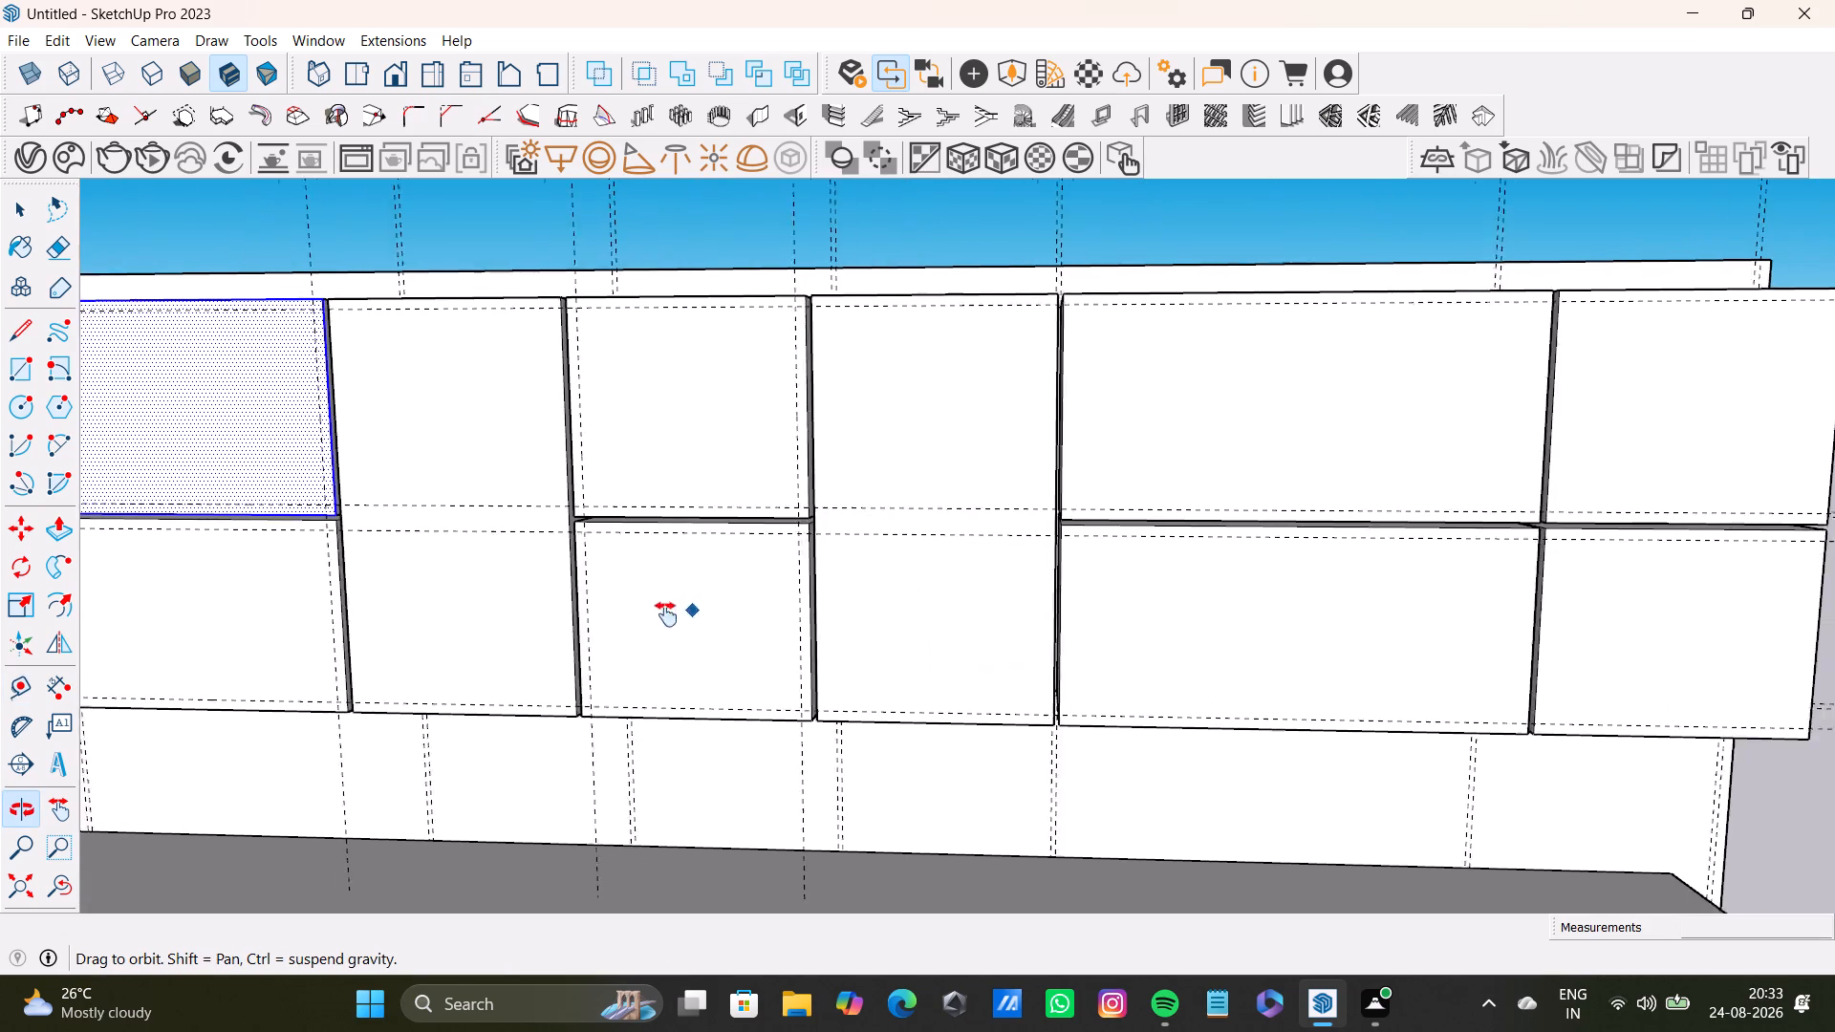
pyautogui.keyDown('shift'); pyautogui.moveTo(666, 614); pyautogui.dragTo(614, 625, button='middle'); pyautogui.keyUp('shift')
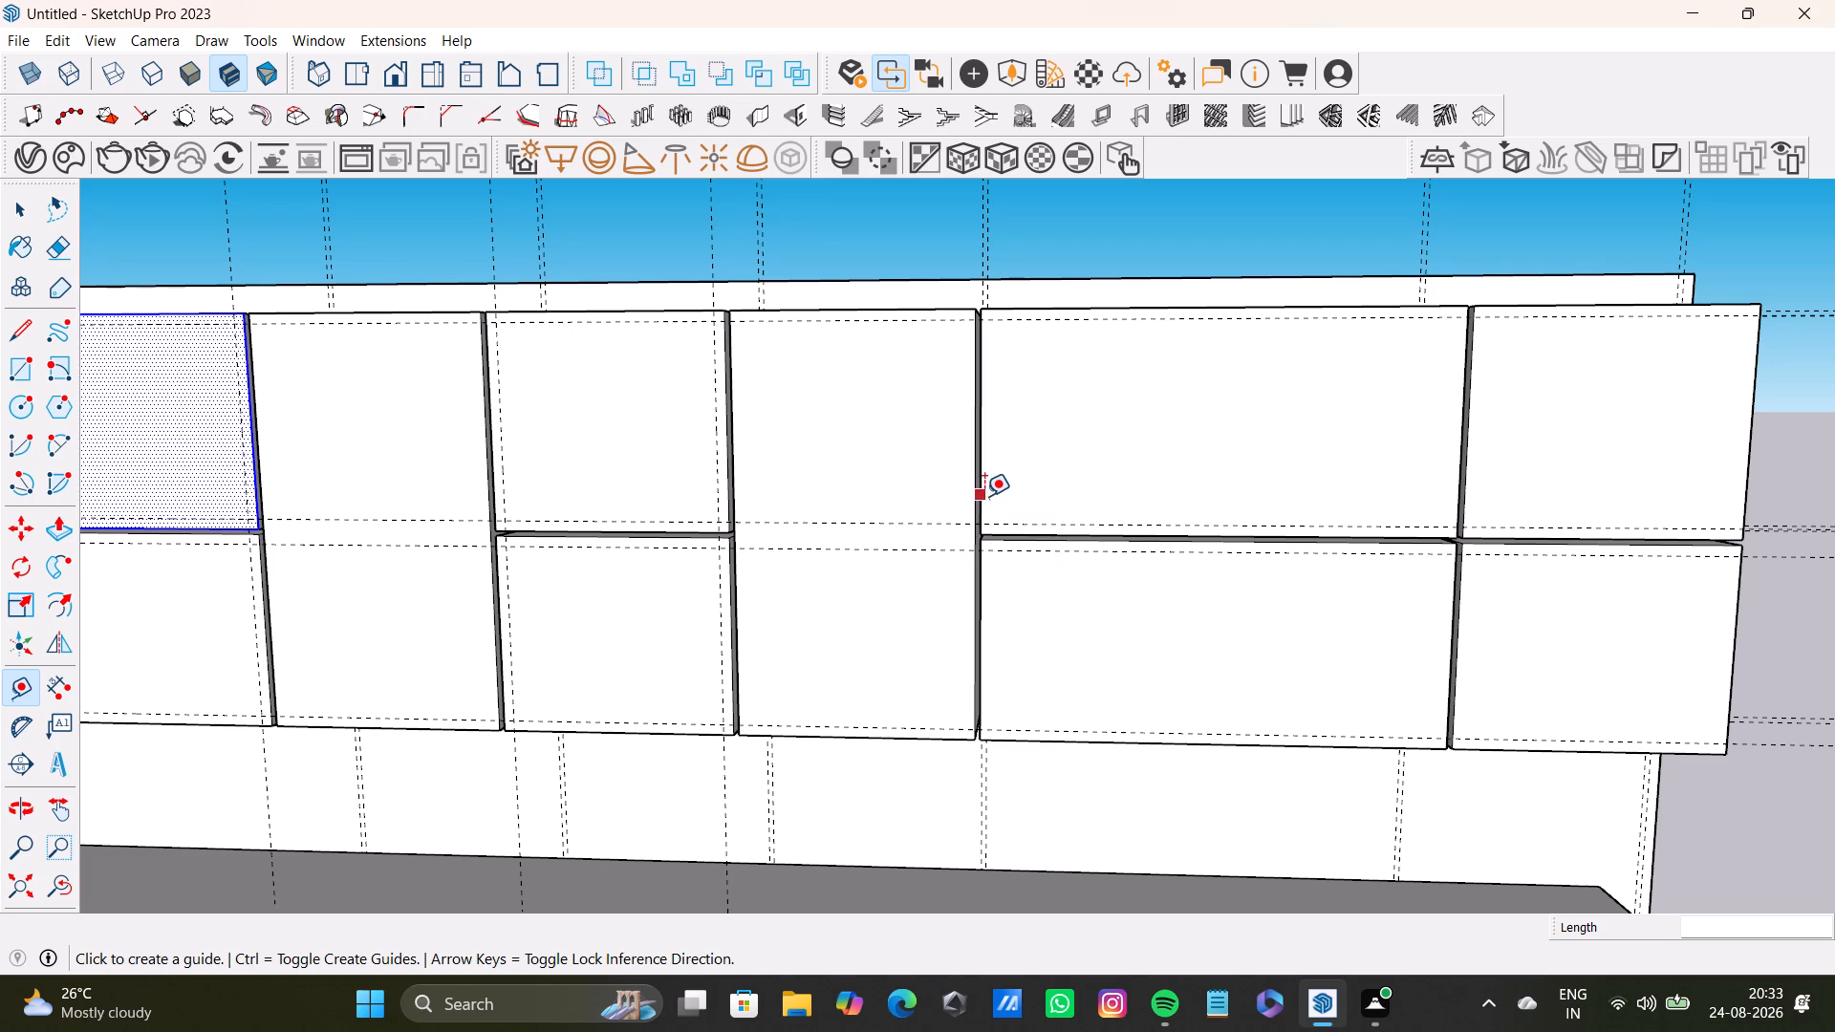
pyautogui.scroll(3, 984, 496)
pyautogui.moveTo(978, 504); pyautogui.dragTo(994, 504)
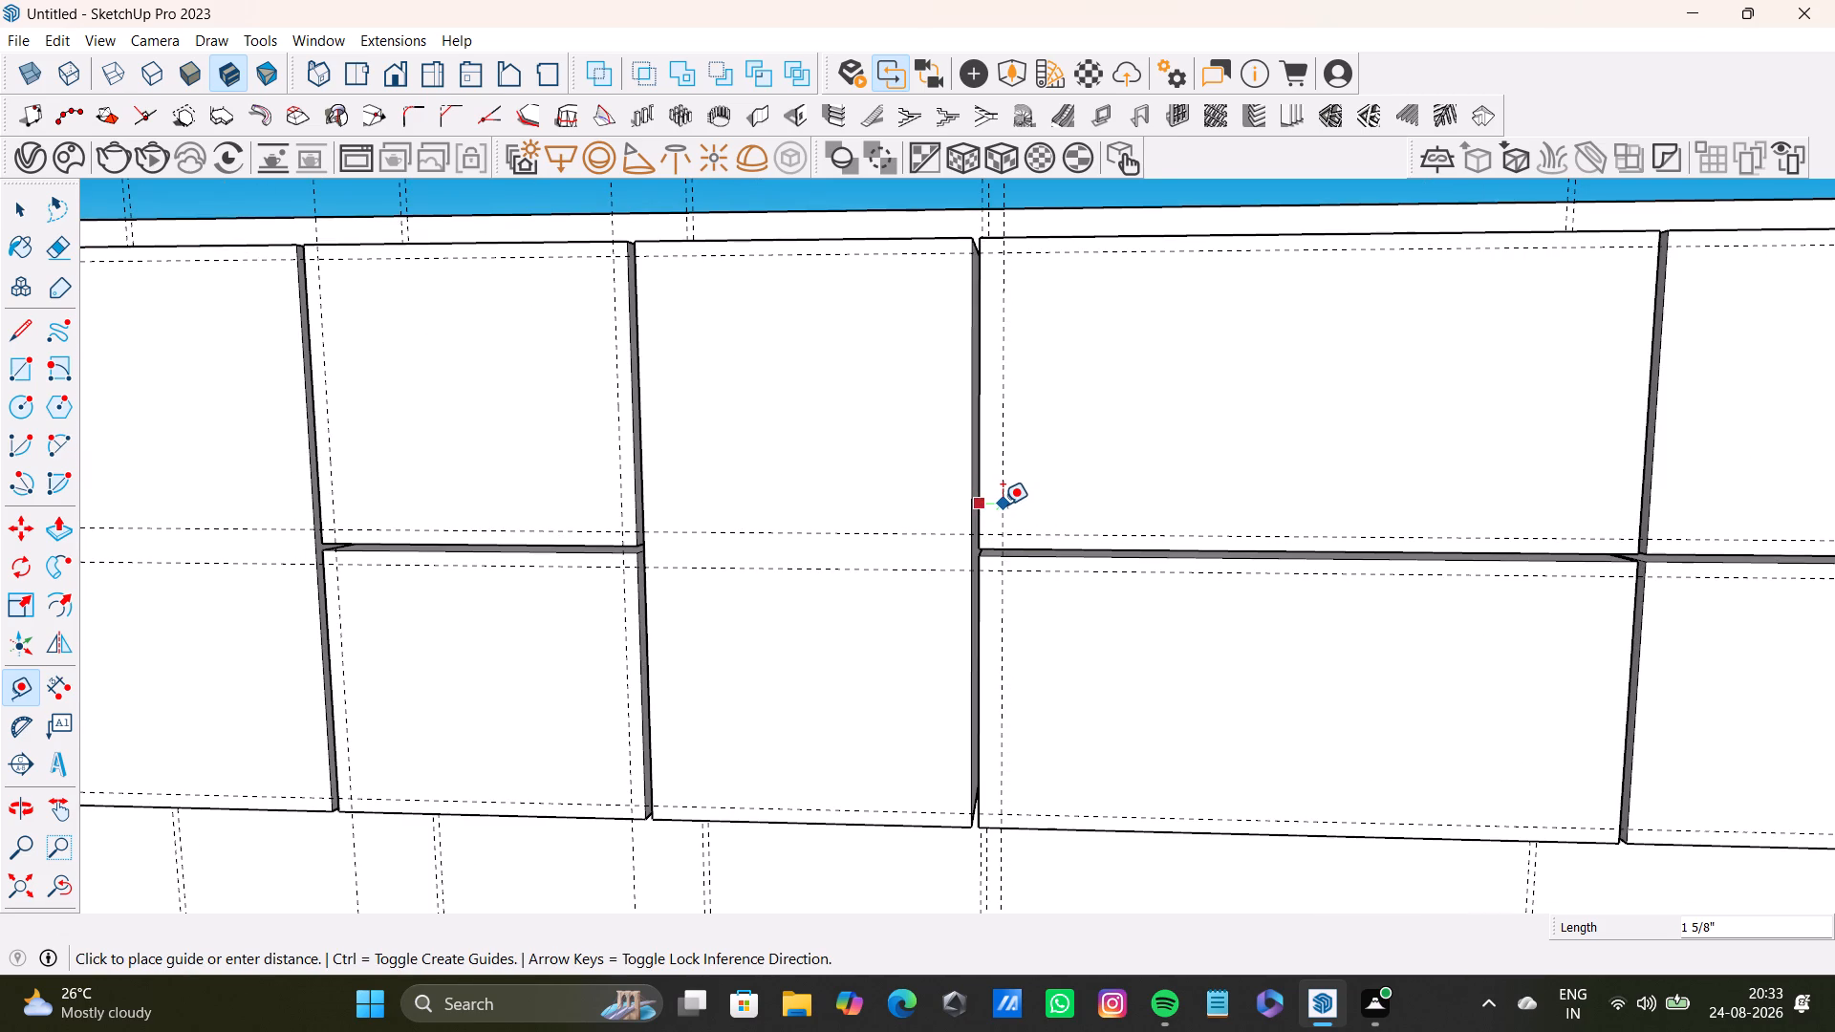
pyautogui.press('1')
pyautogui.hotkey('shift', '"')
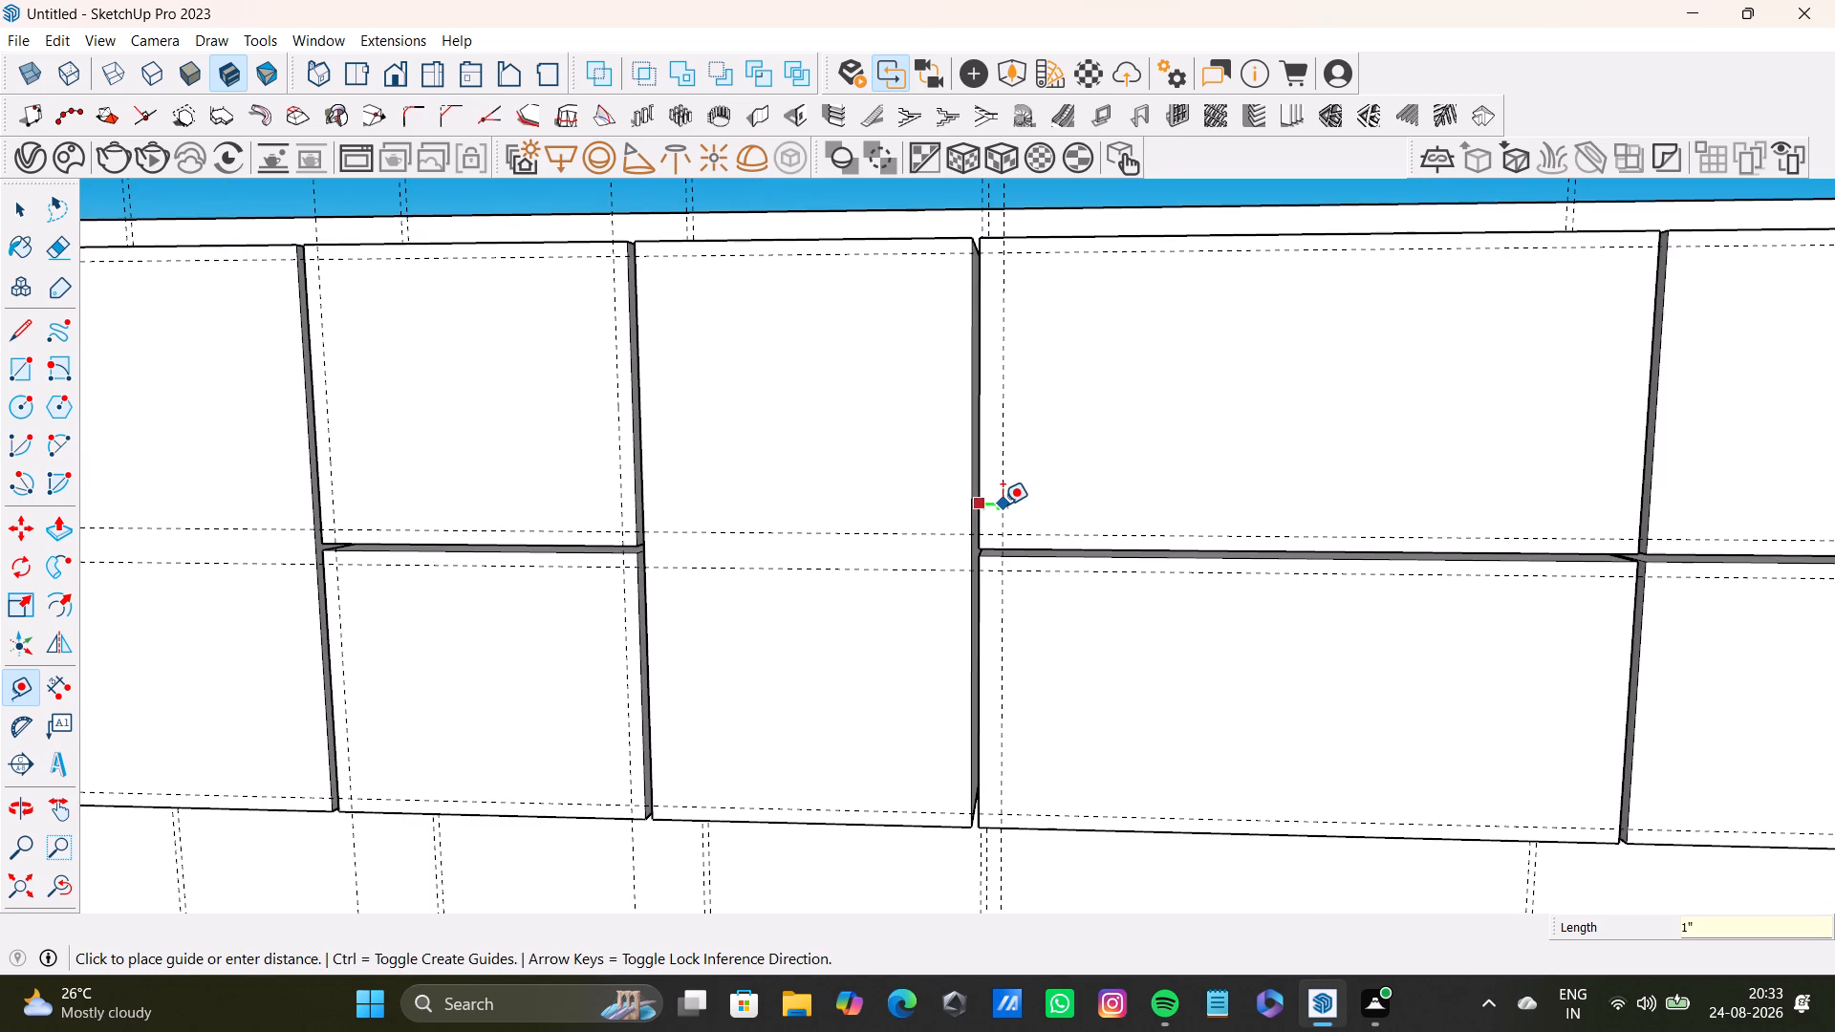
pyautogui.press('Return')
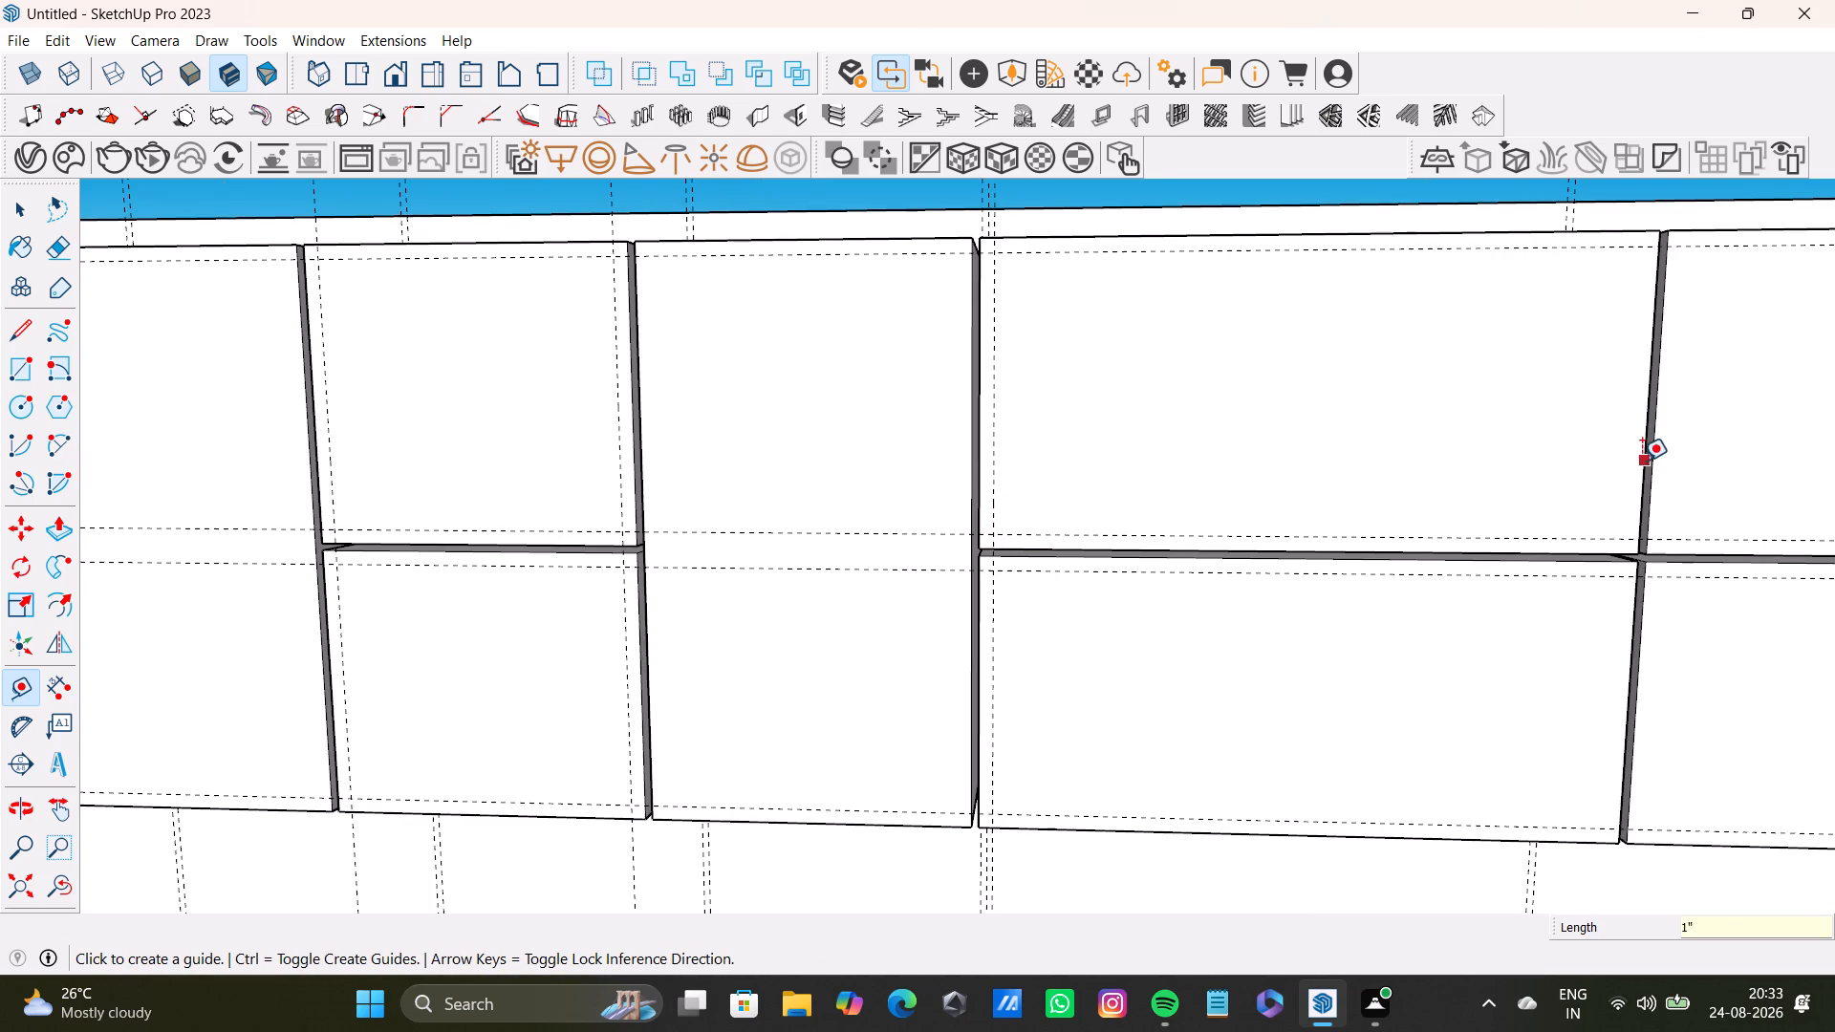
# Place a vertical guide 1" inside the right edge of the wide sixth bay's upper front.
pyautogui.click(1642, 461)
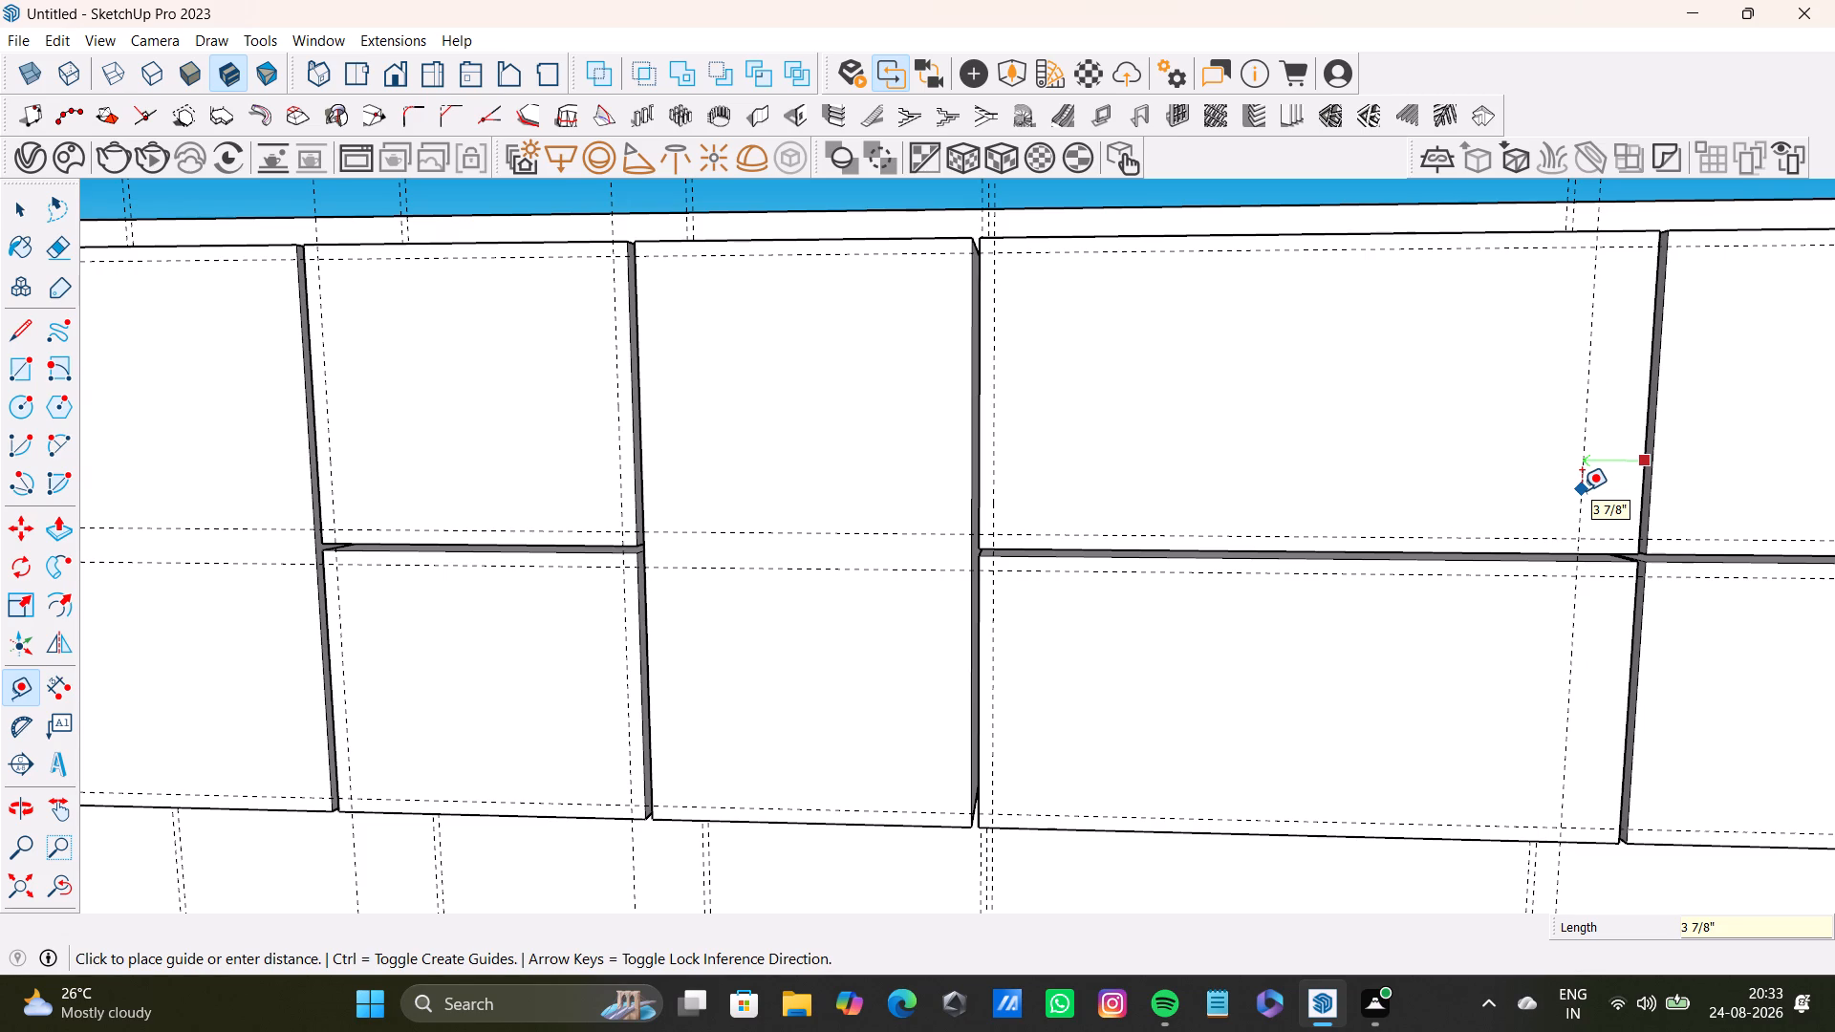
pyautogui.press('1')
pyautogui.hotkey('shift', '"')
pyautogui.press('Return')
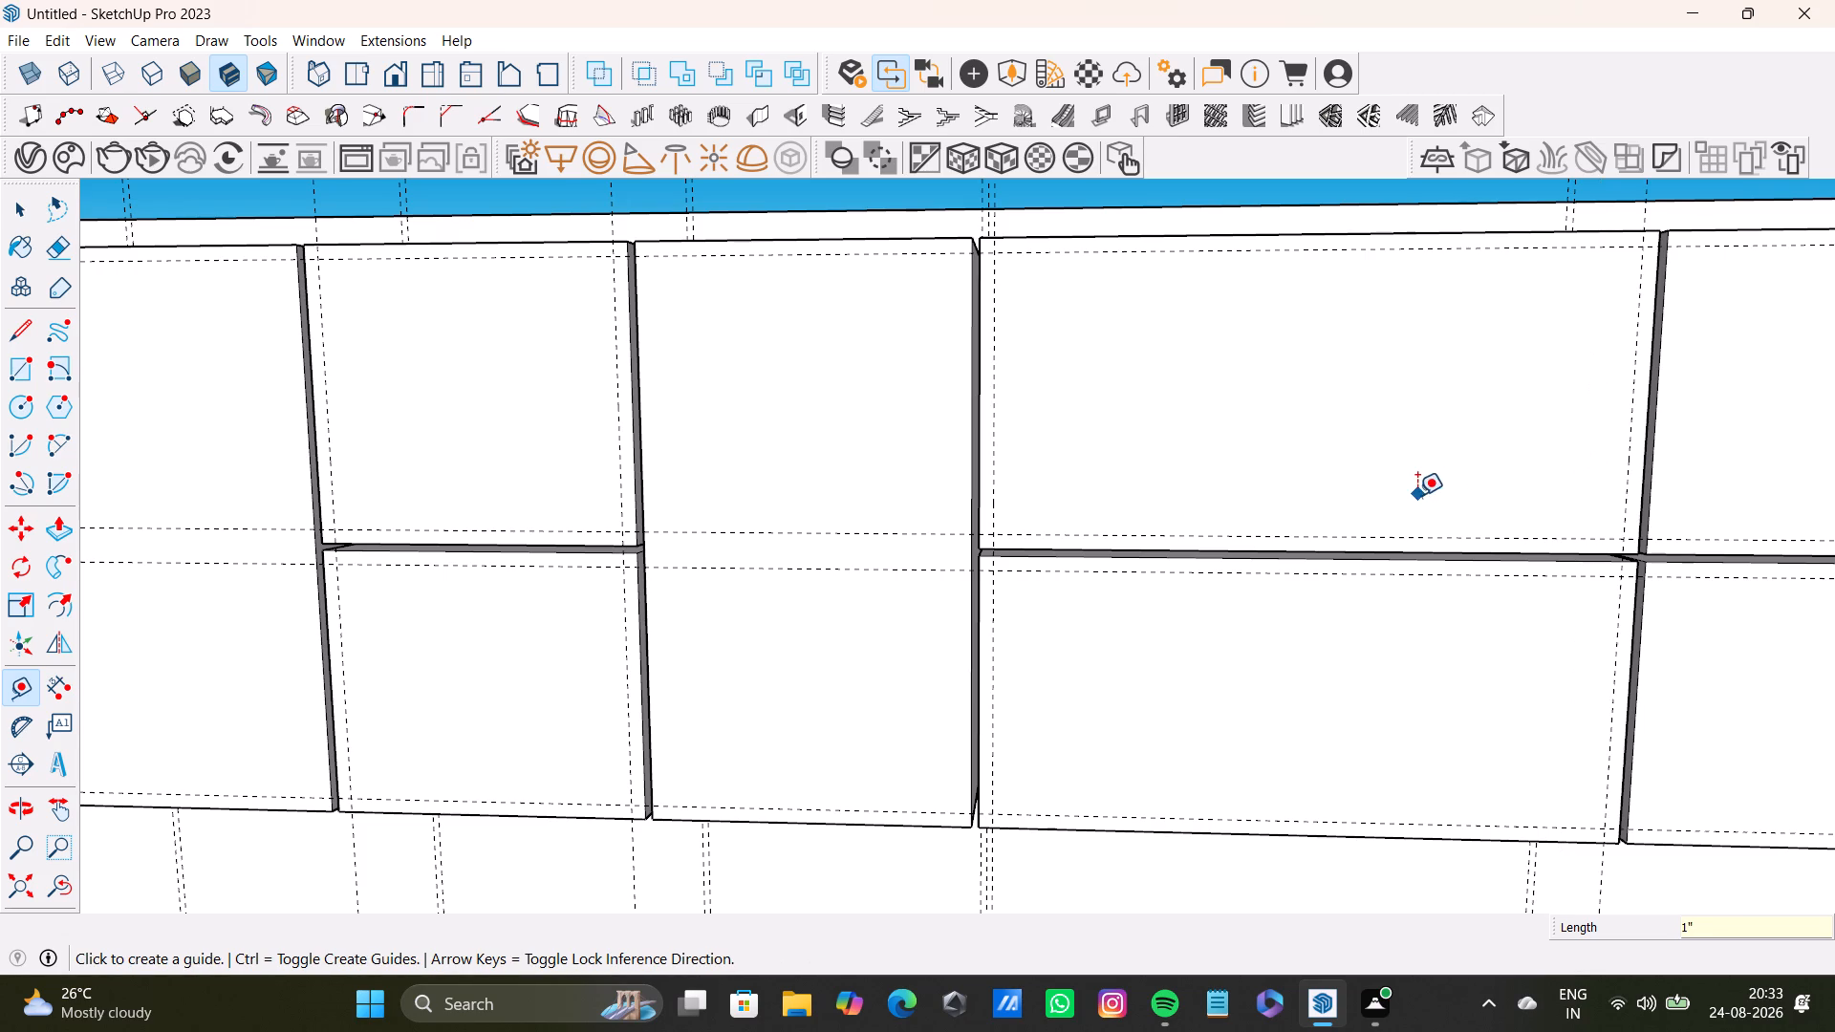
# Place vertical guides 1" inside the left and right edges of the seventh bay's upper front.
pyautogui.scroll(-4, 1417, 495)
pyautogui.keyDown('shift'); pyautogui.moveTo(1434, 480); pyautogui.dragTo(759, 454, button='middle'); pyautogui.keyUp('shift')
pyautogui.scroll(7, 830, 436)
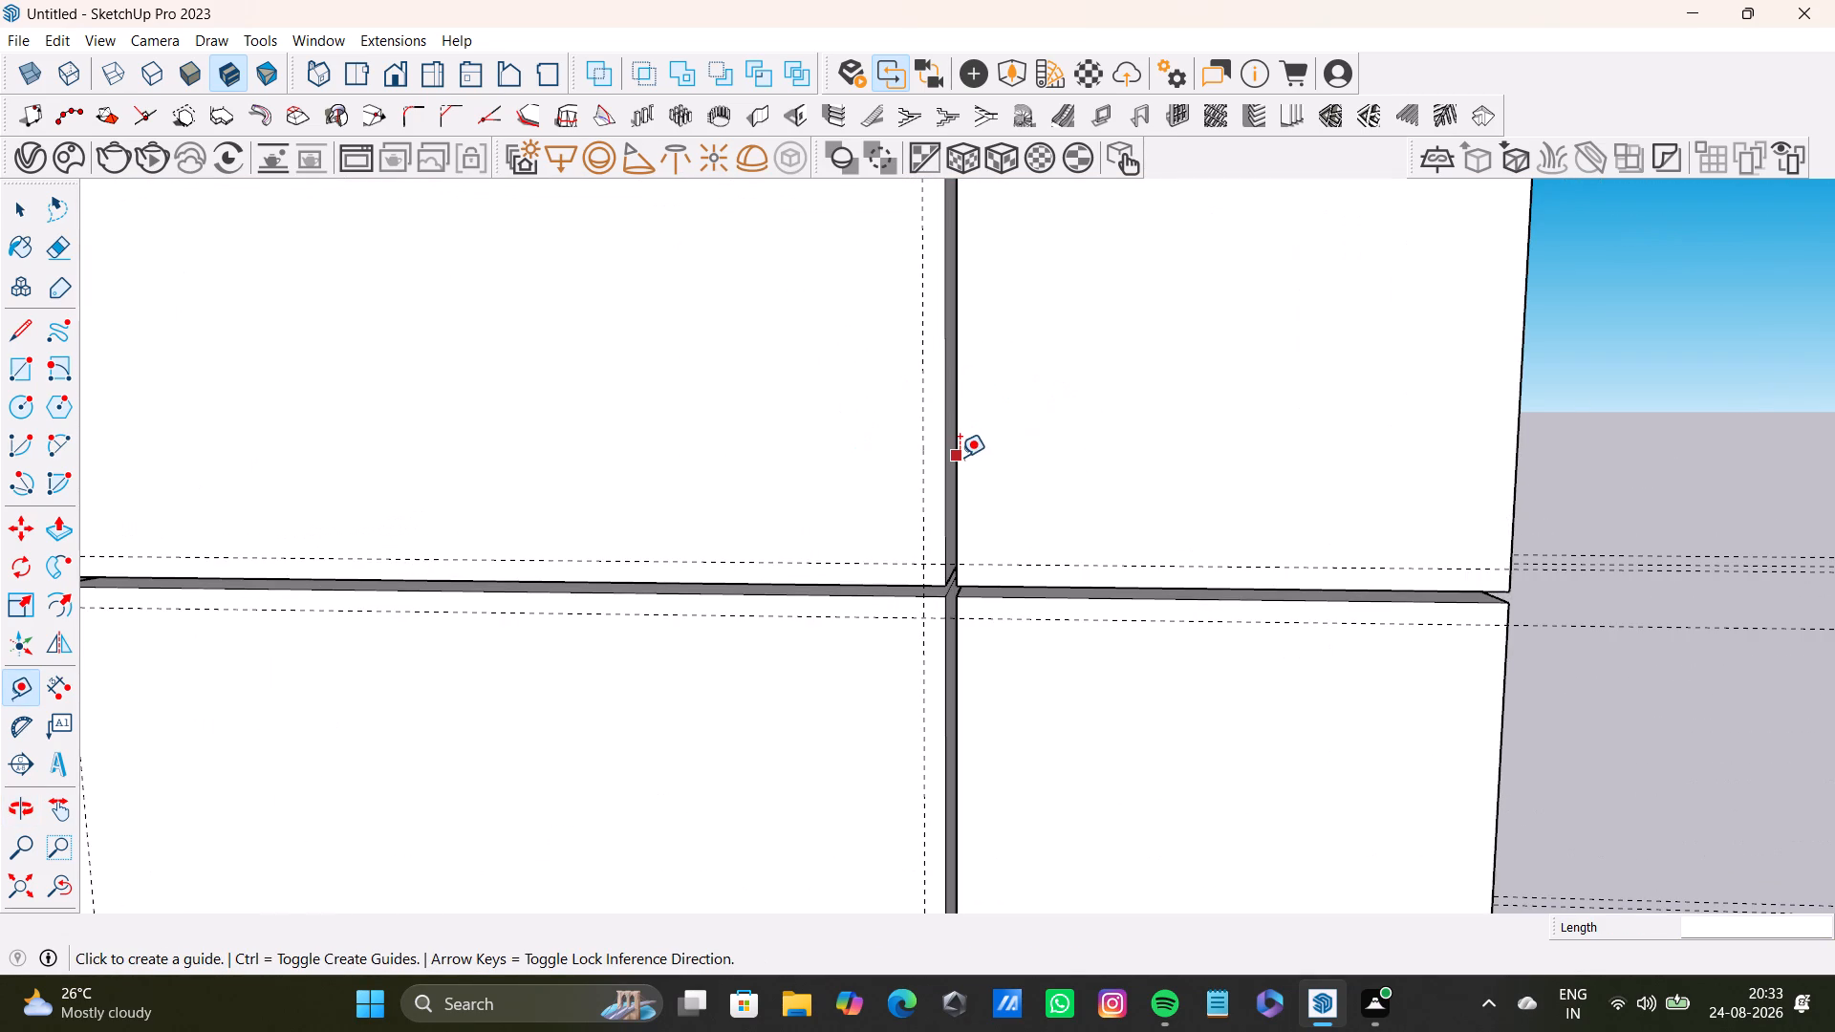
pyautogui.moveTo(959, 457); pyautogui.dragTo(974, 459)
pyautogui.moveTo(1042, 480); pyautogui.dragTo(798, 593, button='middle')
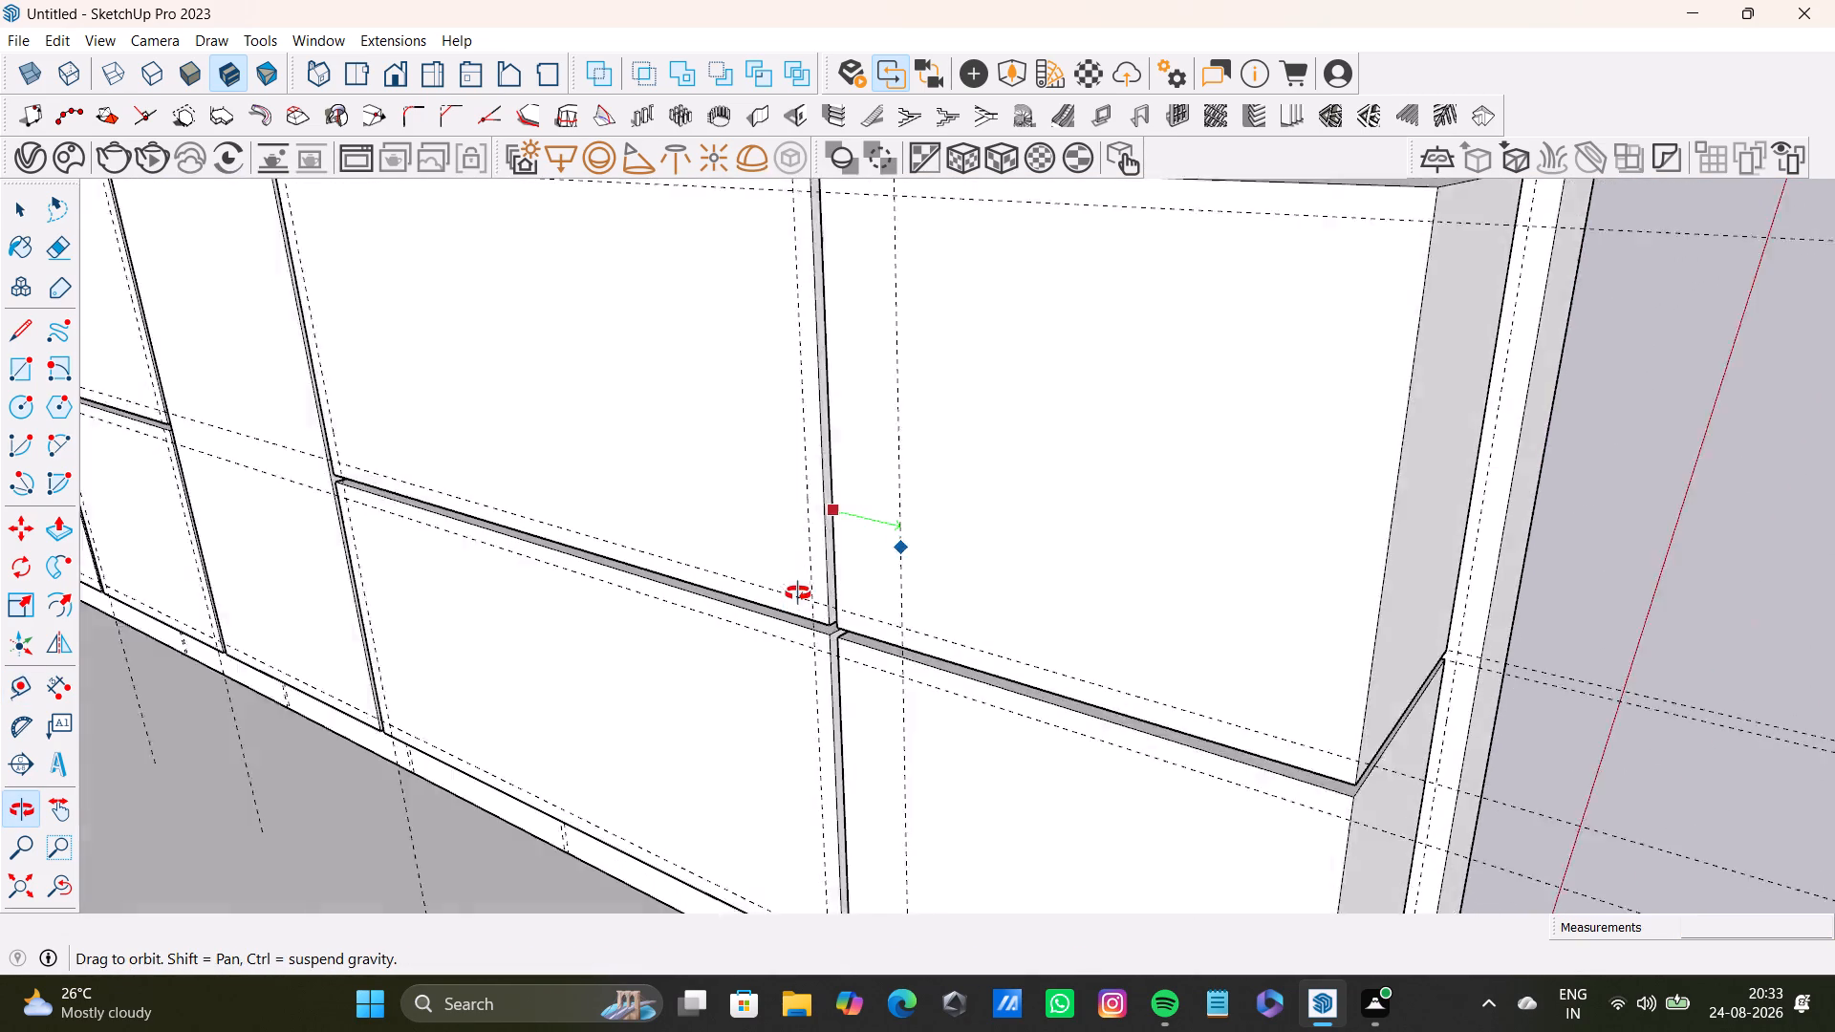
pyautogui.moveTo(798, 593); pyautogui.dragTo(873, 577, button='middle')
pyautogui.write('1"')
pyautogui.press('Return')
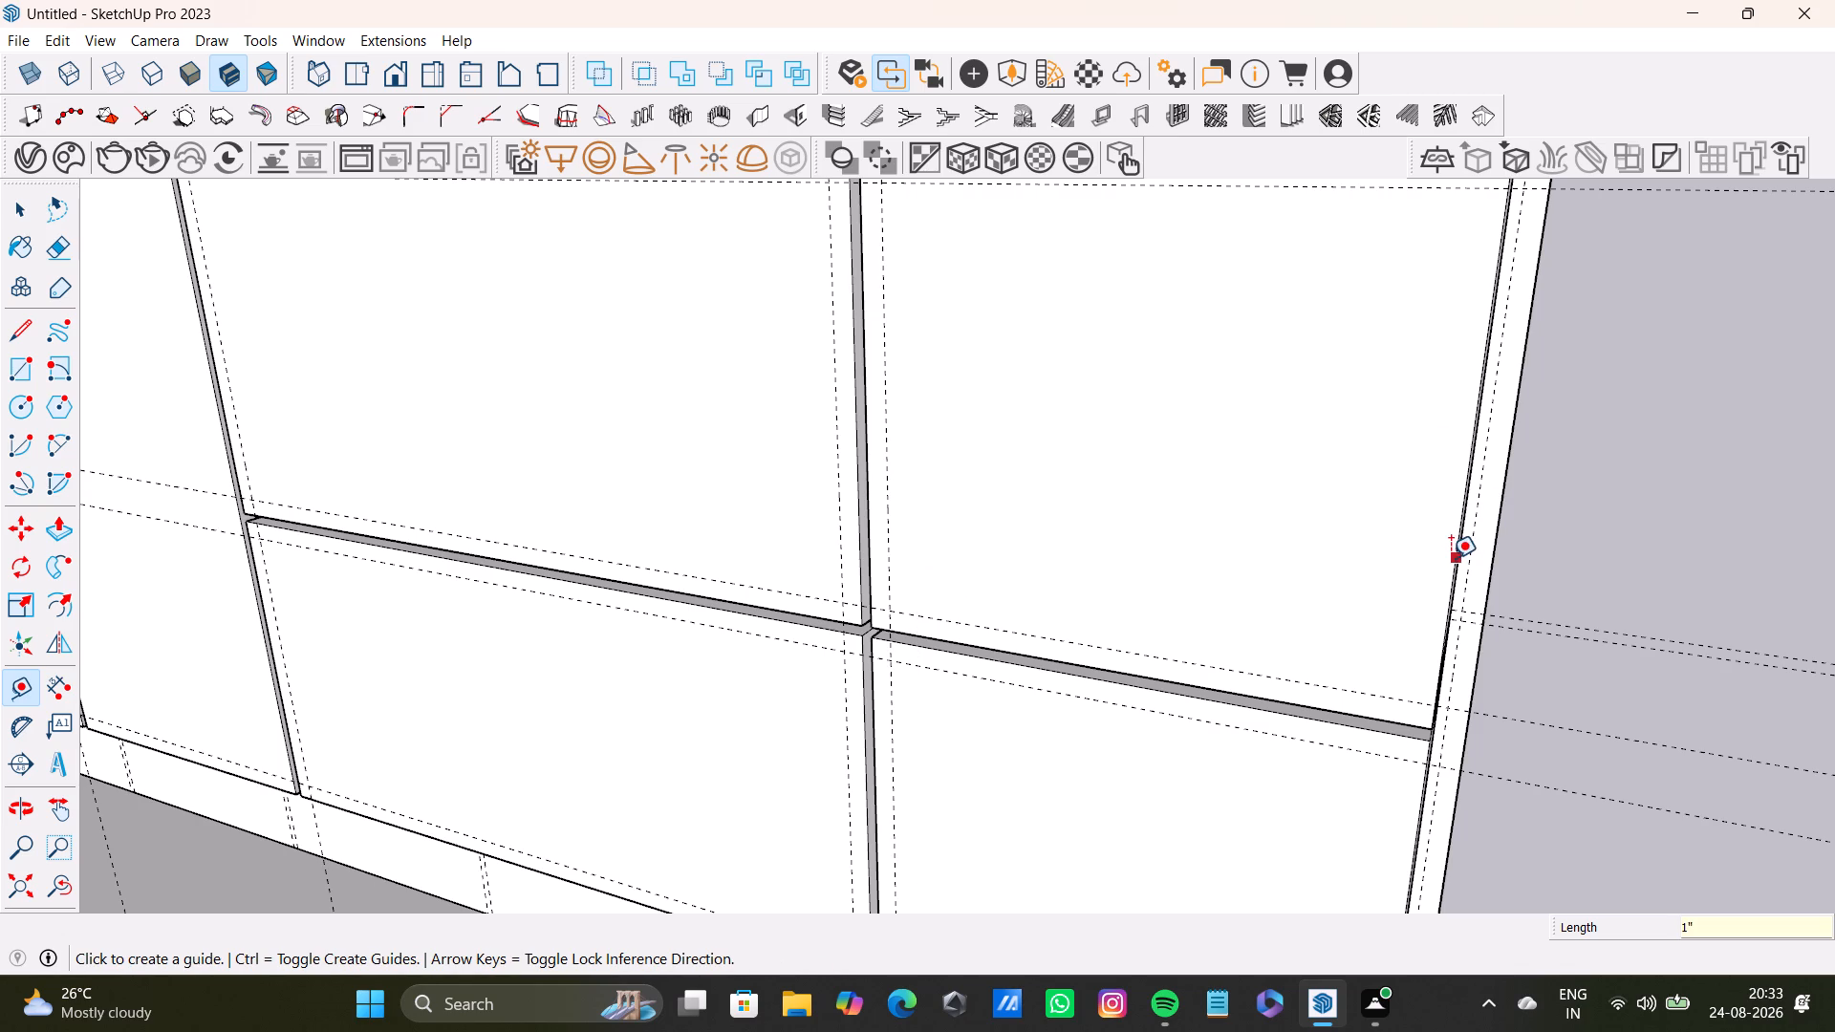
pyautogui.click(1451, 558)
pyautogui.press('1')
pyautogui.hotkey('shift', '"')
pyautogui.press('Return')
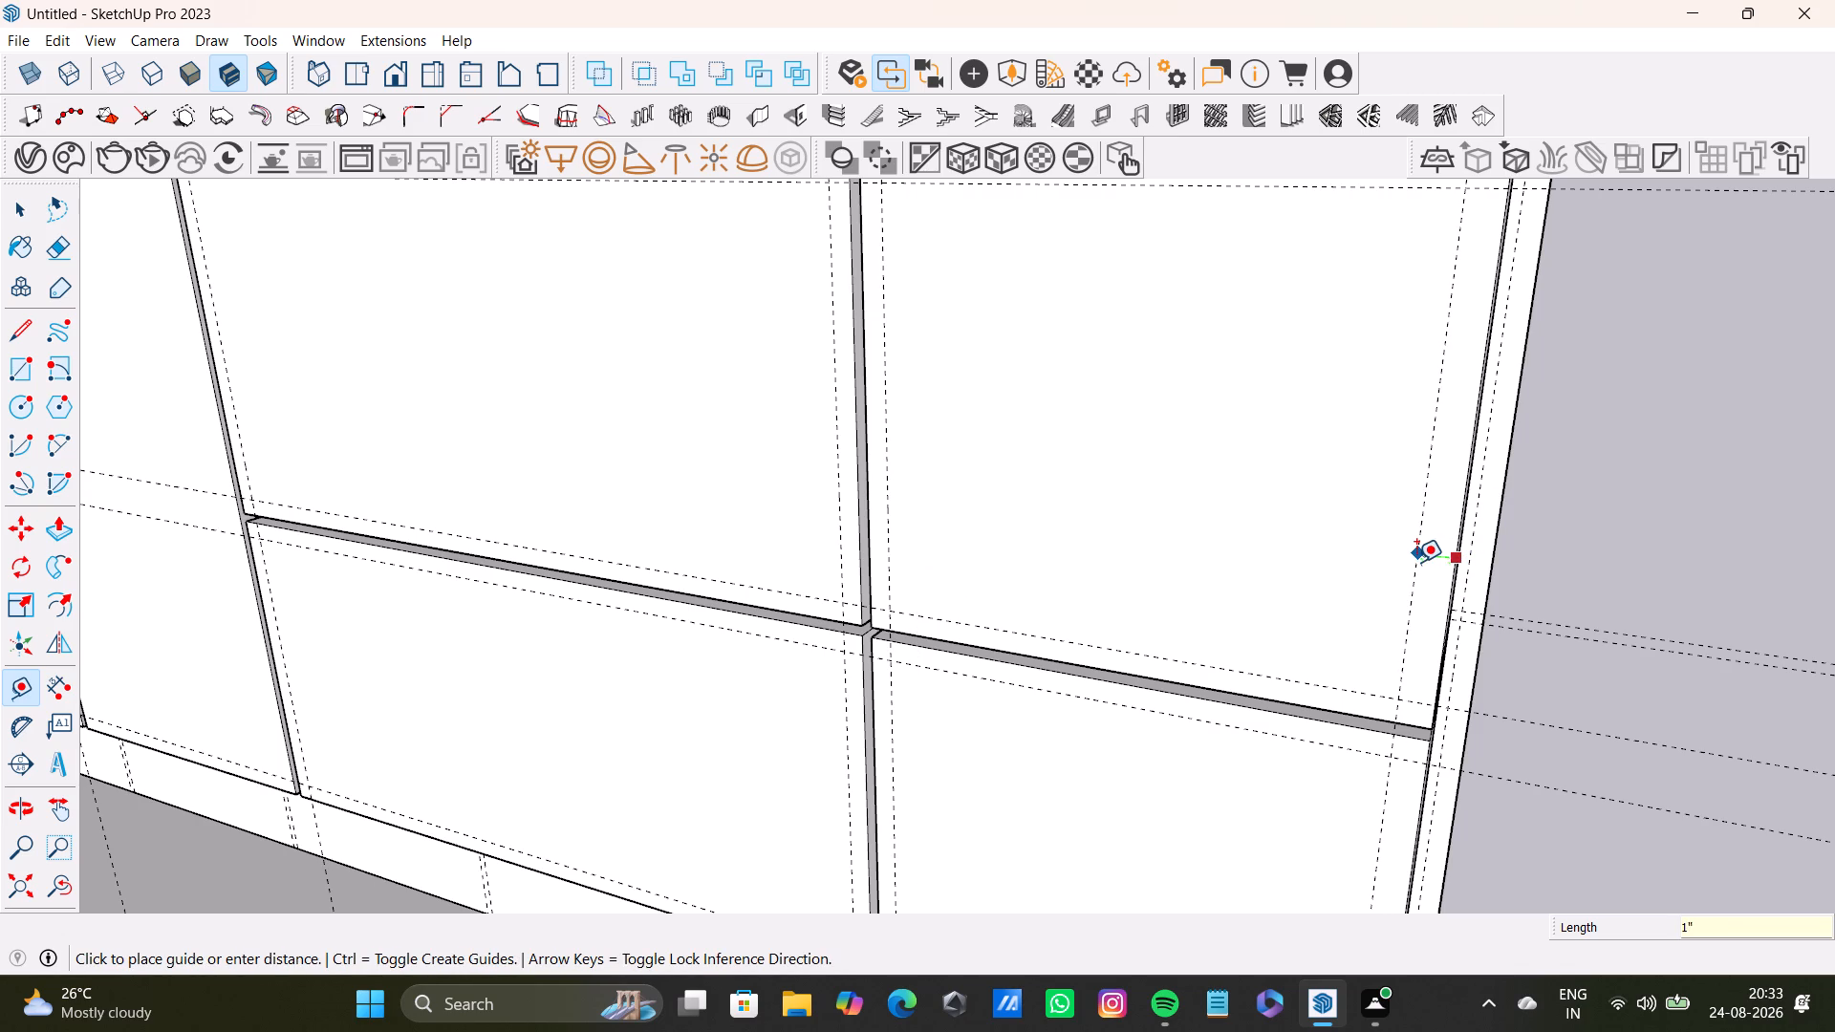
pyautogui.scroll(-7, 1393, 597)
pyautogui.moveTo(1324, 712); pyautogui.dragTo(1367, 657, button='middle')
pyautogui.press('space')
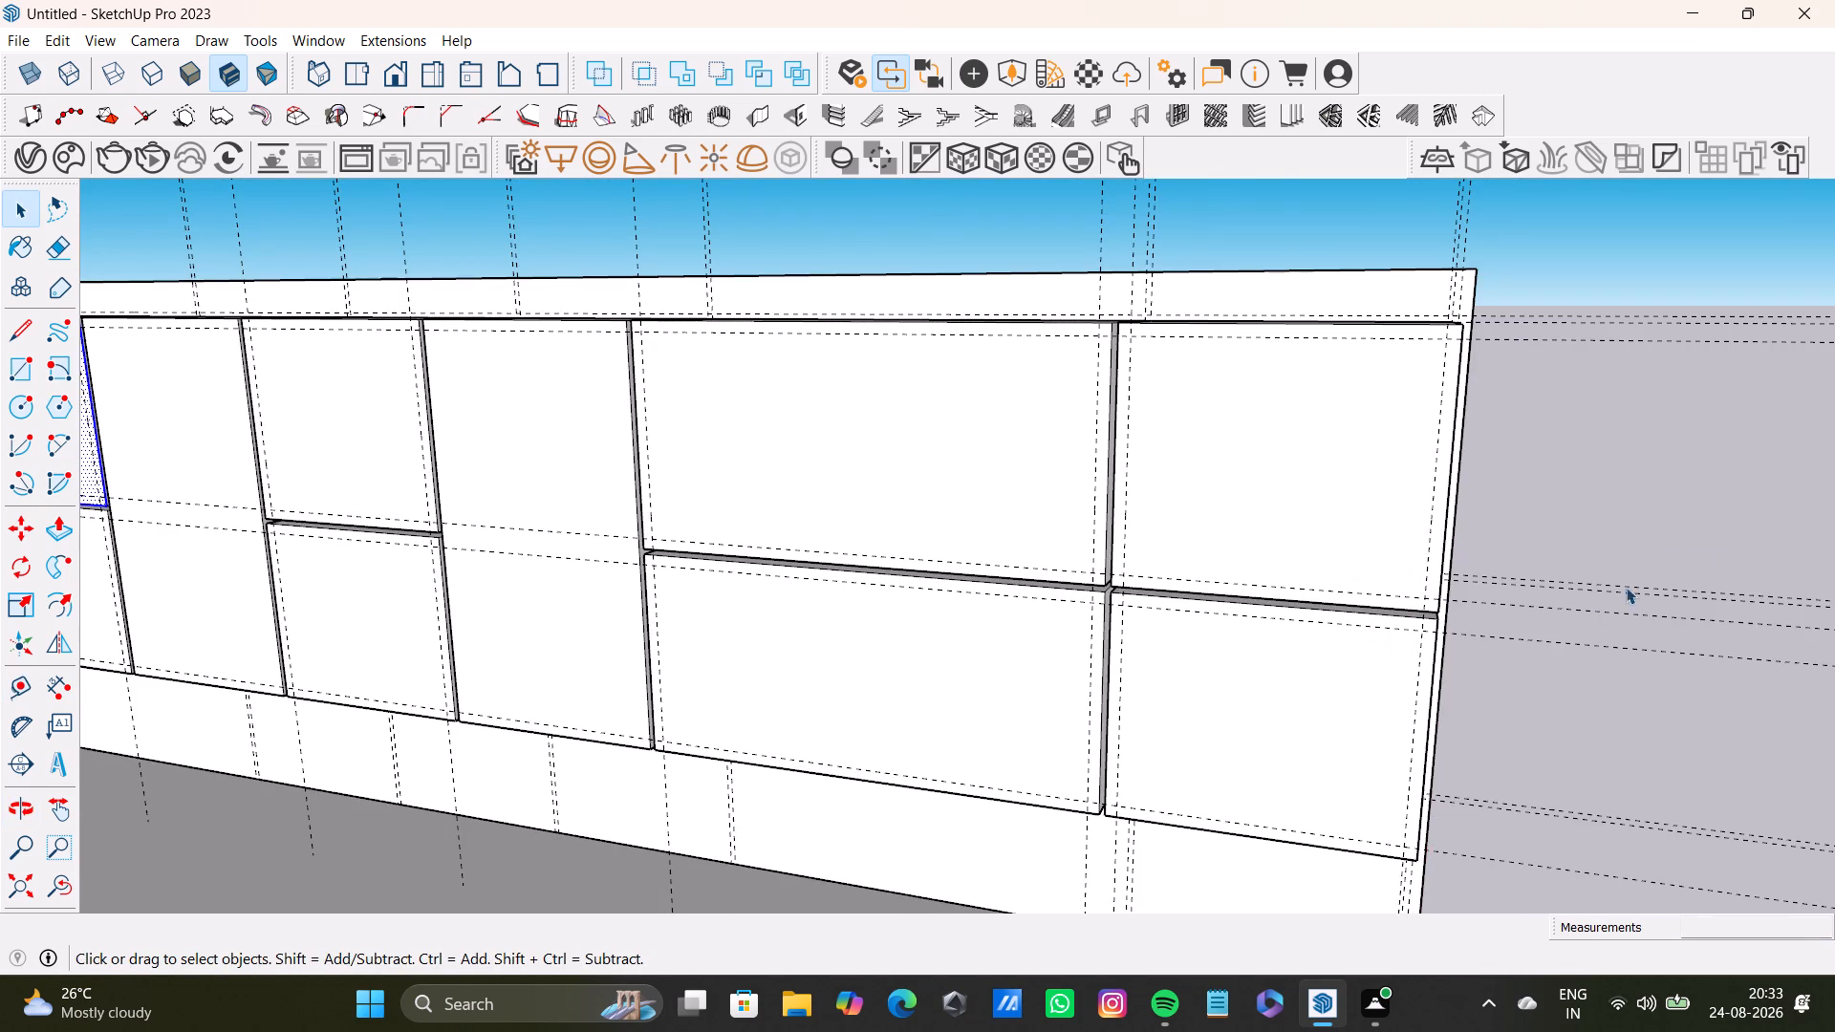
# Draw an inset rectangle on the second bay's upper front between its 1" guide intersections.
pyautogui.scroll(-2, 1608, 599)
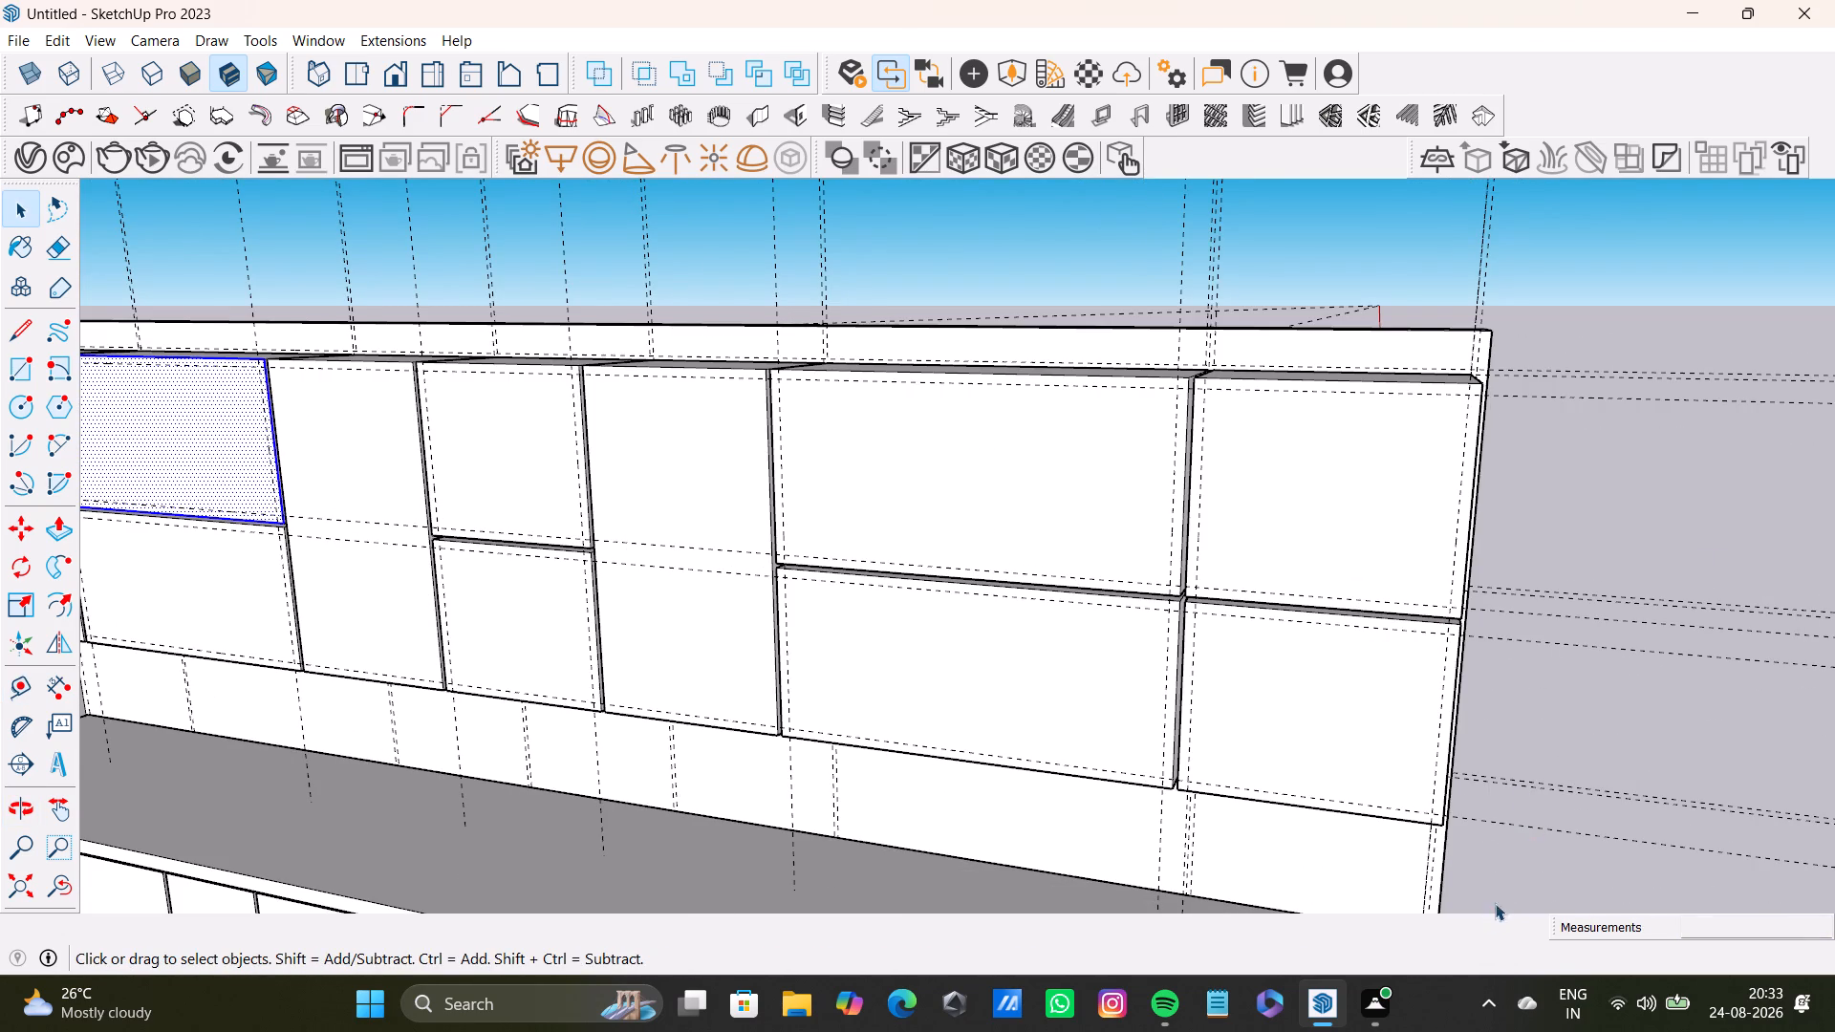
pyautogui.scroll(-5, 833, 513)
pyautogui.keyDown('shift'); pyautogui.moveTo(802, 541); pyautogui.dragTo(1272, 604, button='middle'); pyautogui.keyUp('shift')
pyautogui.scroll(11, 707, 526)
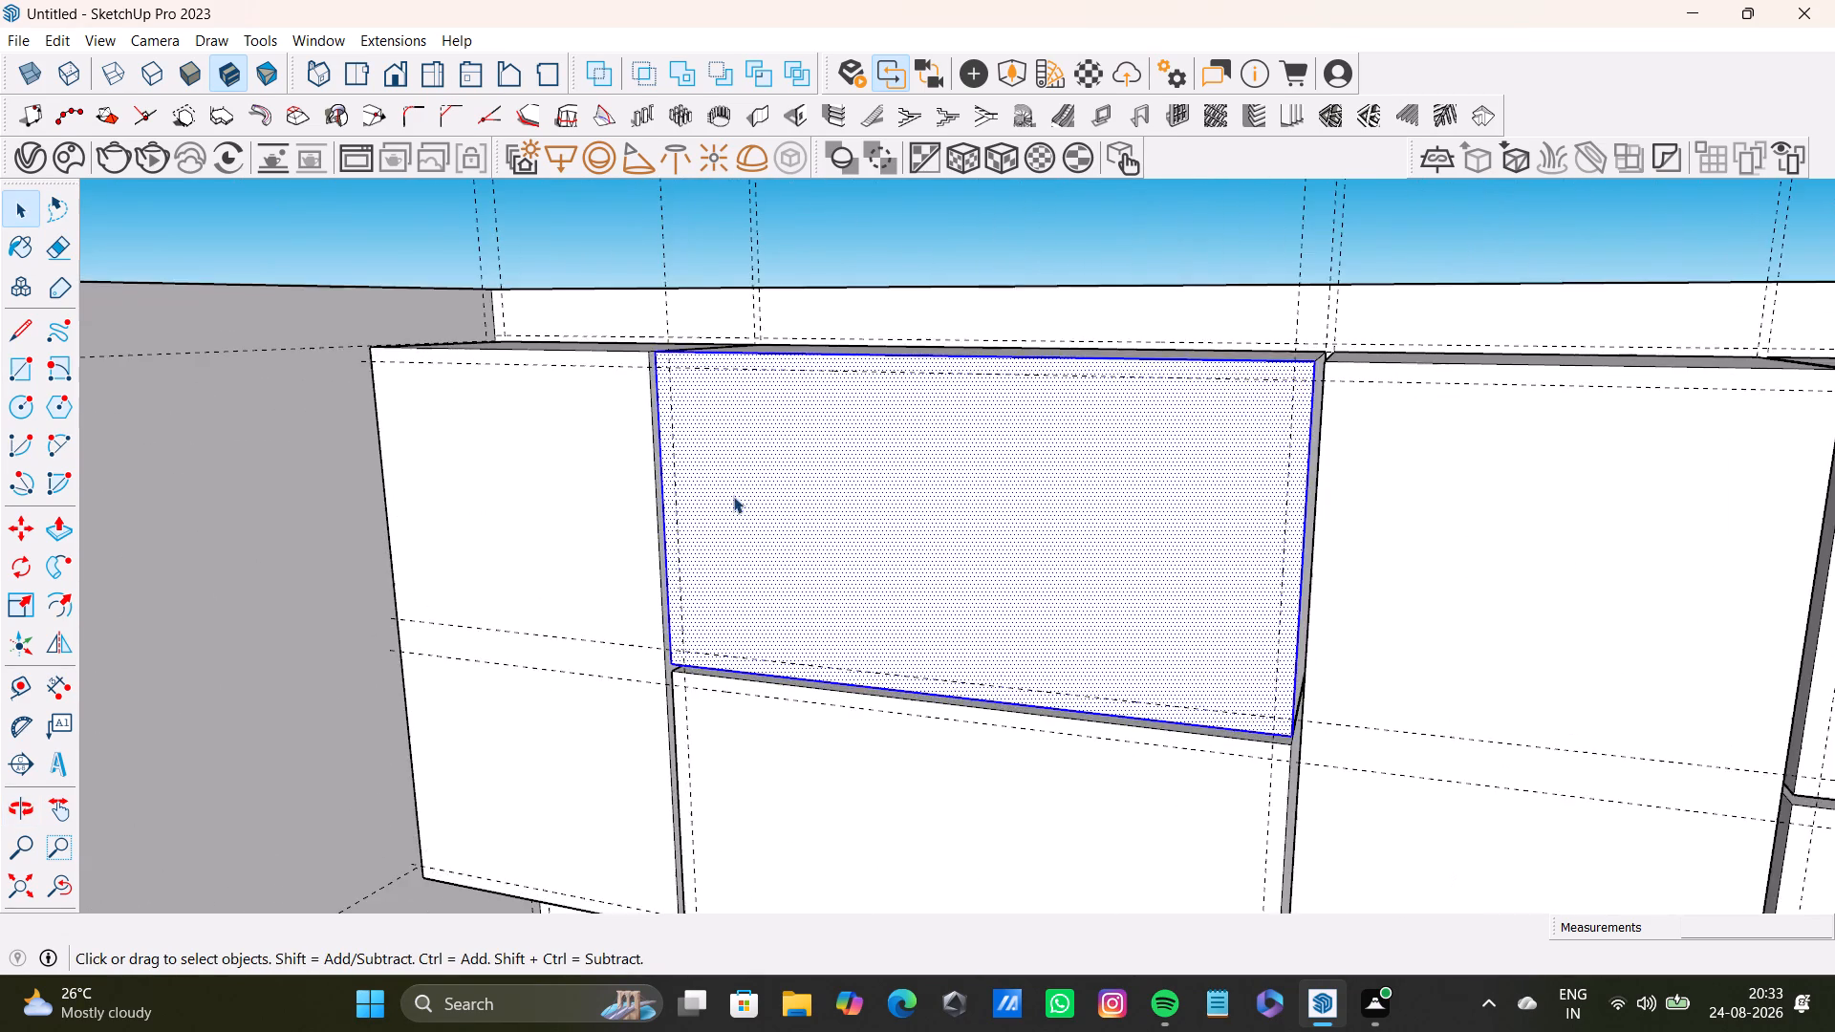
pyautogui.moveTo(745, 488); pyautogui.dragTo(827, 497, button='middle')
pyautogui.click(25, 368)
pyautogui.scroll(2, 615, 370)
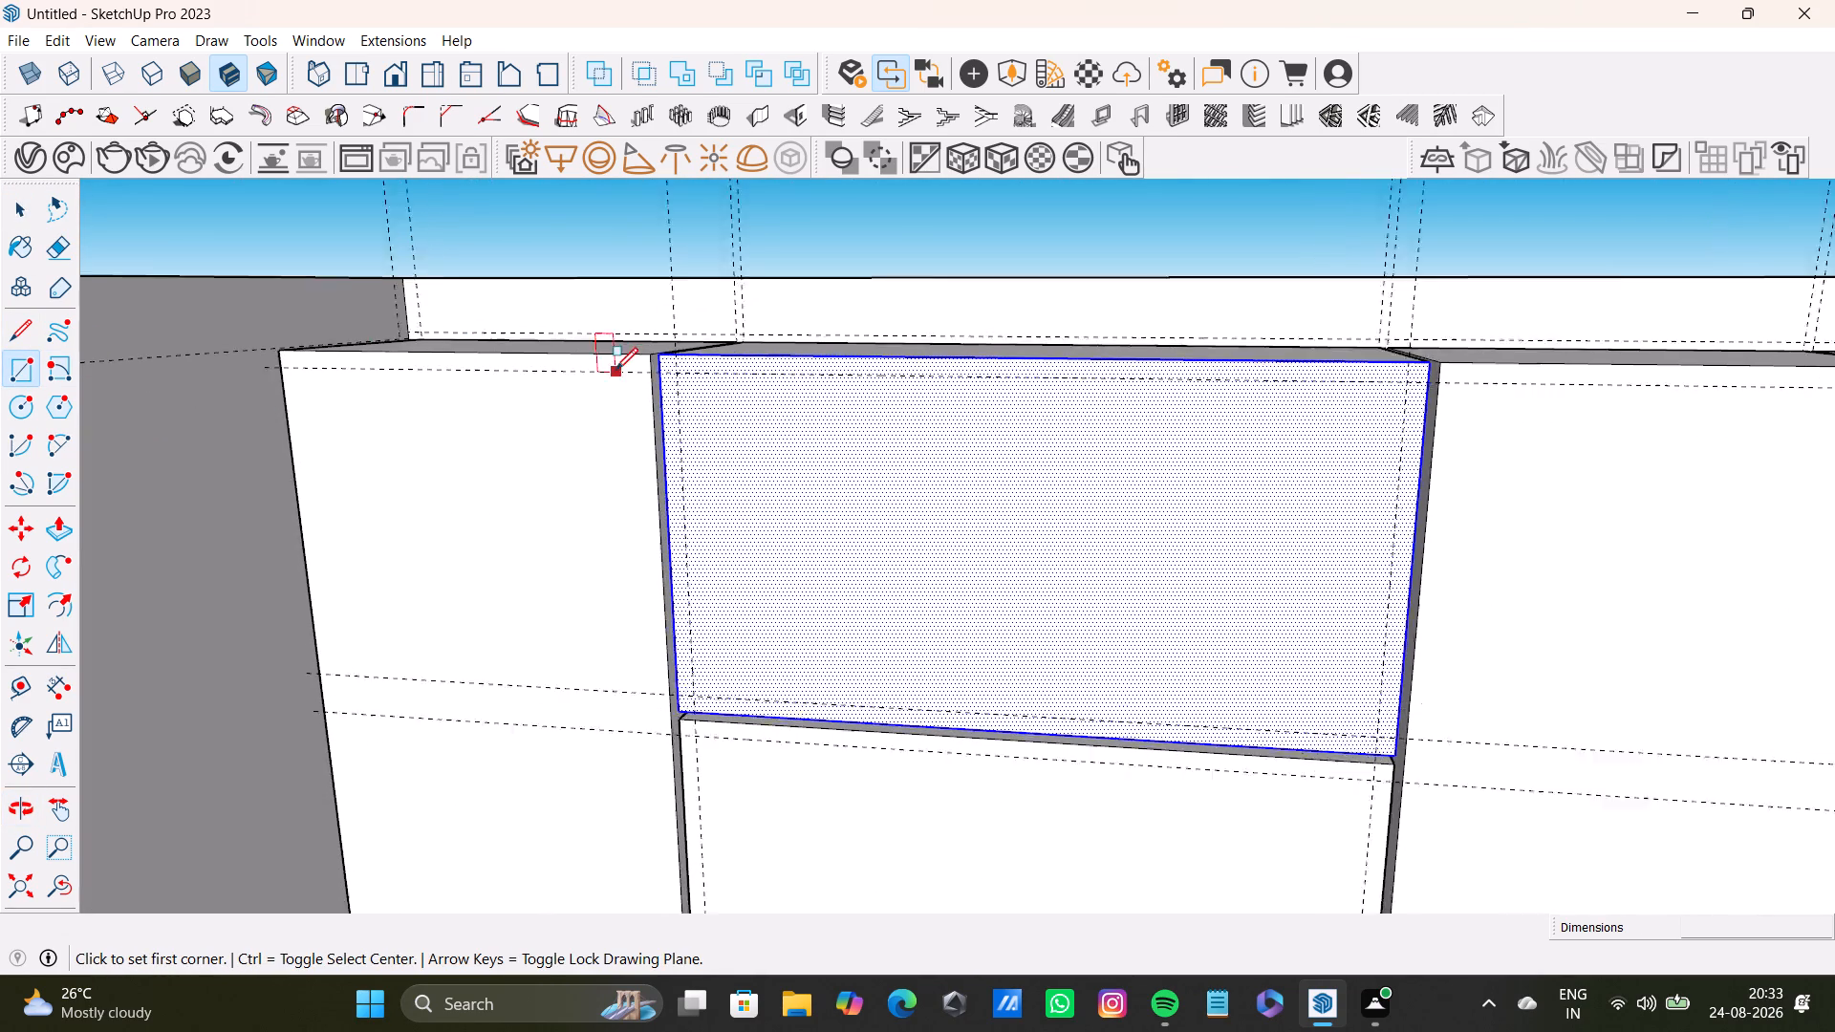
pyautogui.scroll(5, 615, 370)
pyautogui.click(689, 354)
pyautogui.scroll(-5, 1022, 533)
pyautogui.keyDown('shift'); pyautogui.moveTo(1235, 577); pyautogui.dragTo(1120, 333, button='middle'); pyautogui.keyUp('shift')
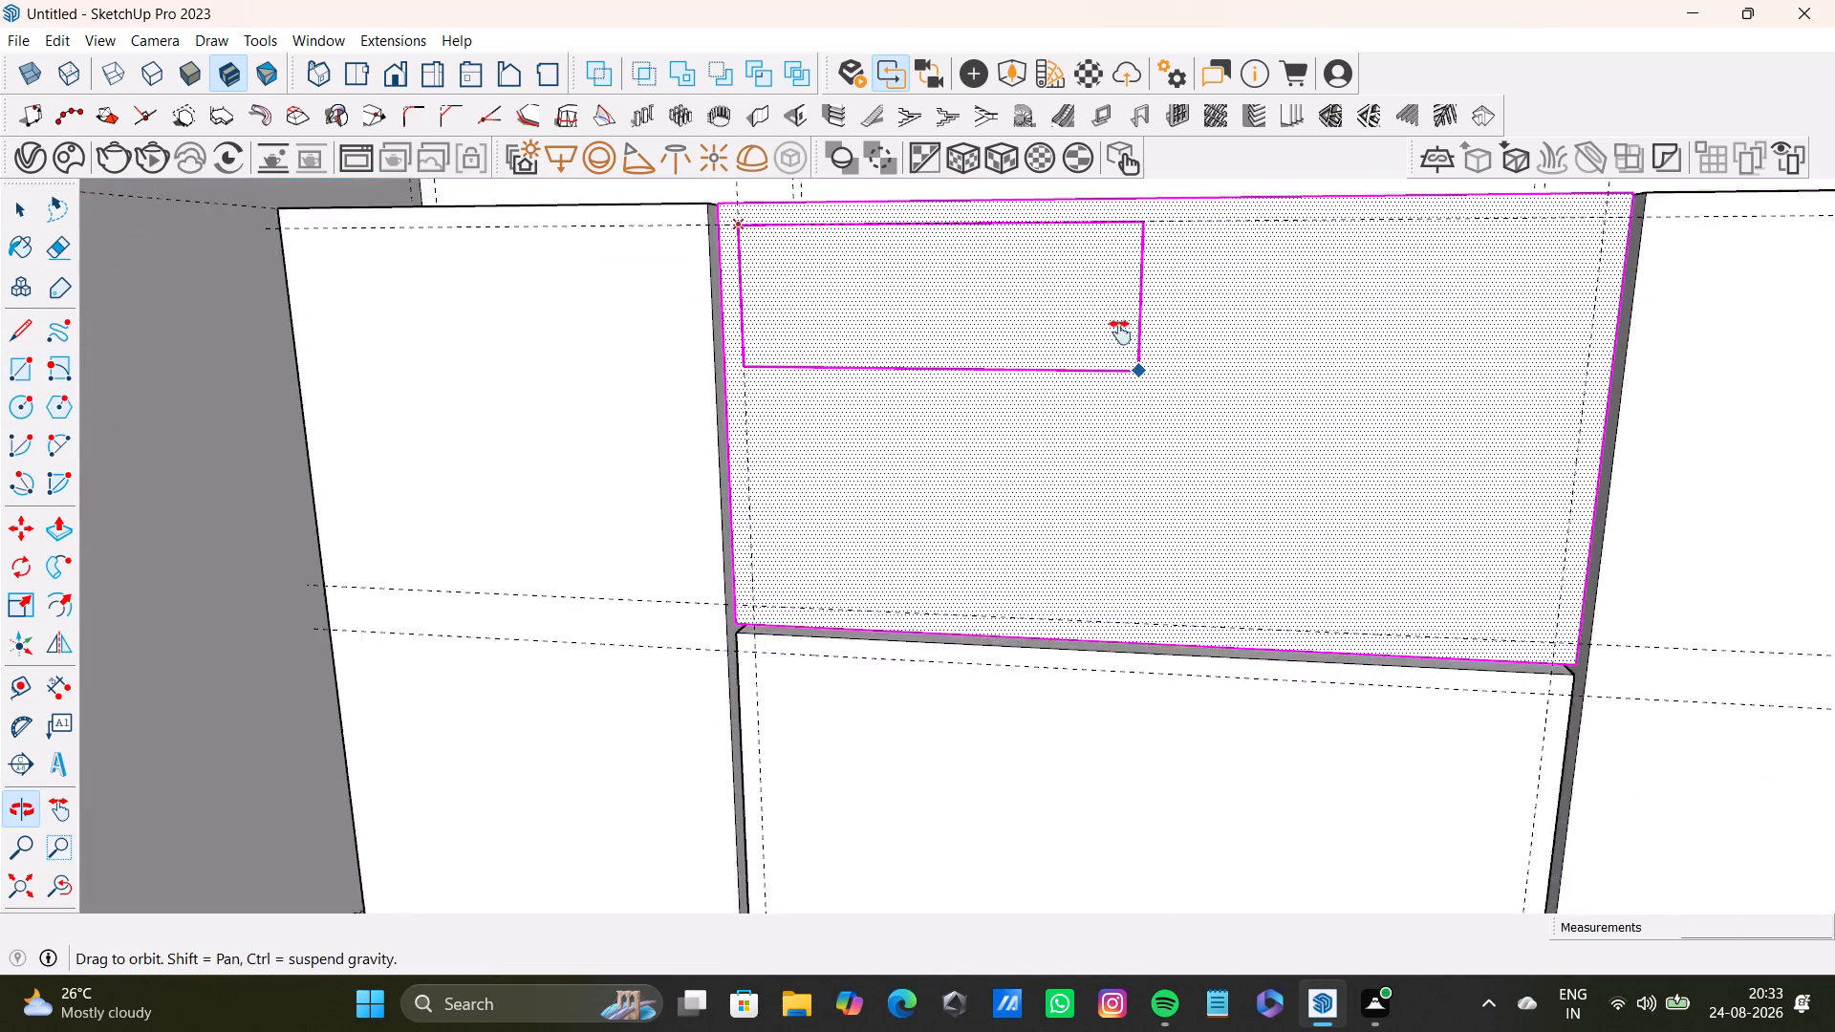
pyautogui.keyDown('shift'); pyautogui.moveTo(1120, 333); pyautogui.dragTo(1099, 296, button='middle'); pyautogui.keyUp('shift')
pyautogui.click(1519, 568)
# Draw an inset rectangle on the second bay's lower front between its 1" guide intersections.
pyautogui.scroll(-3, 1351, 639)
pyautogui.keyDown('shift'); pyautogui.moveTo(1351, 633); pyautogui.dragTo(1265, 364, button='middle'); pyautogui.keyUp('shift')
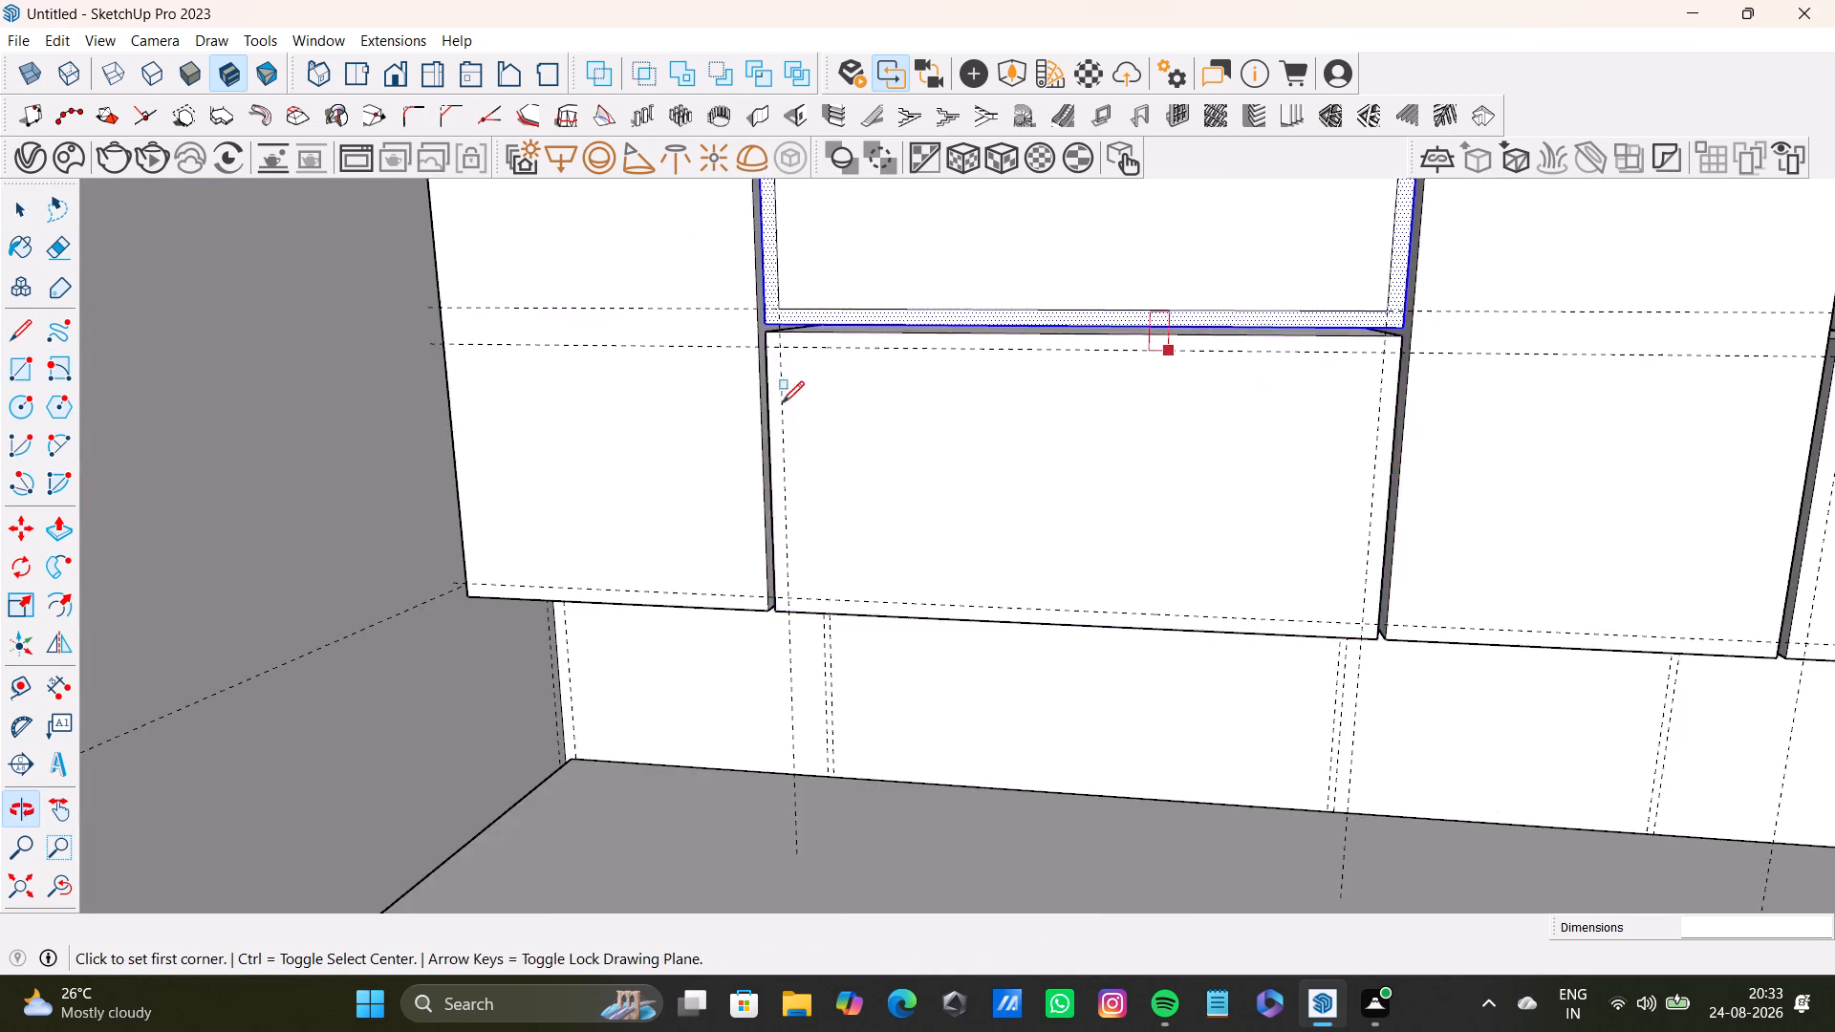
pyautogui.scroll(4, 620, 424)
pyautogui.click(861, 313)
pyautogui.scroll(-3, 1224, 555)
pyautogui.moveTo(1653, 613); pyautogui.dragTo(1441, 527, button='middle')
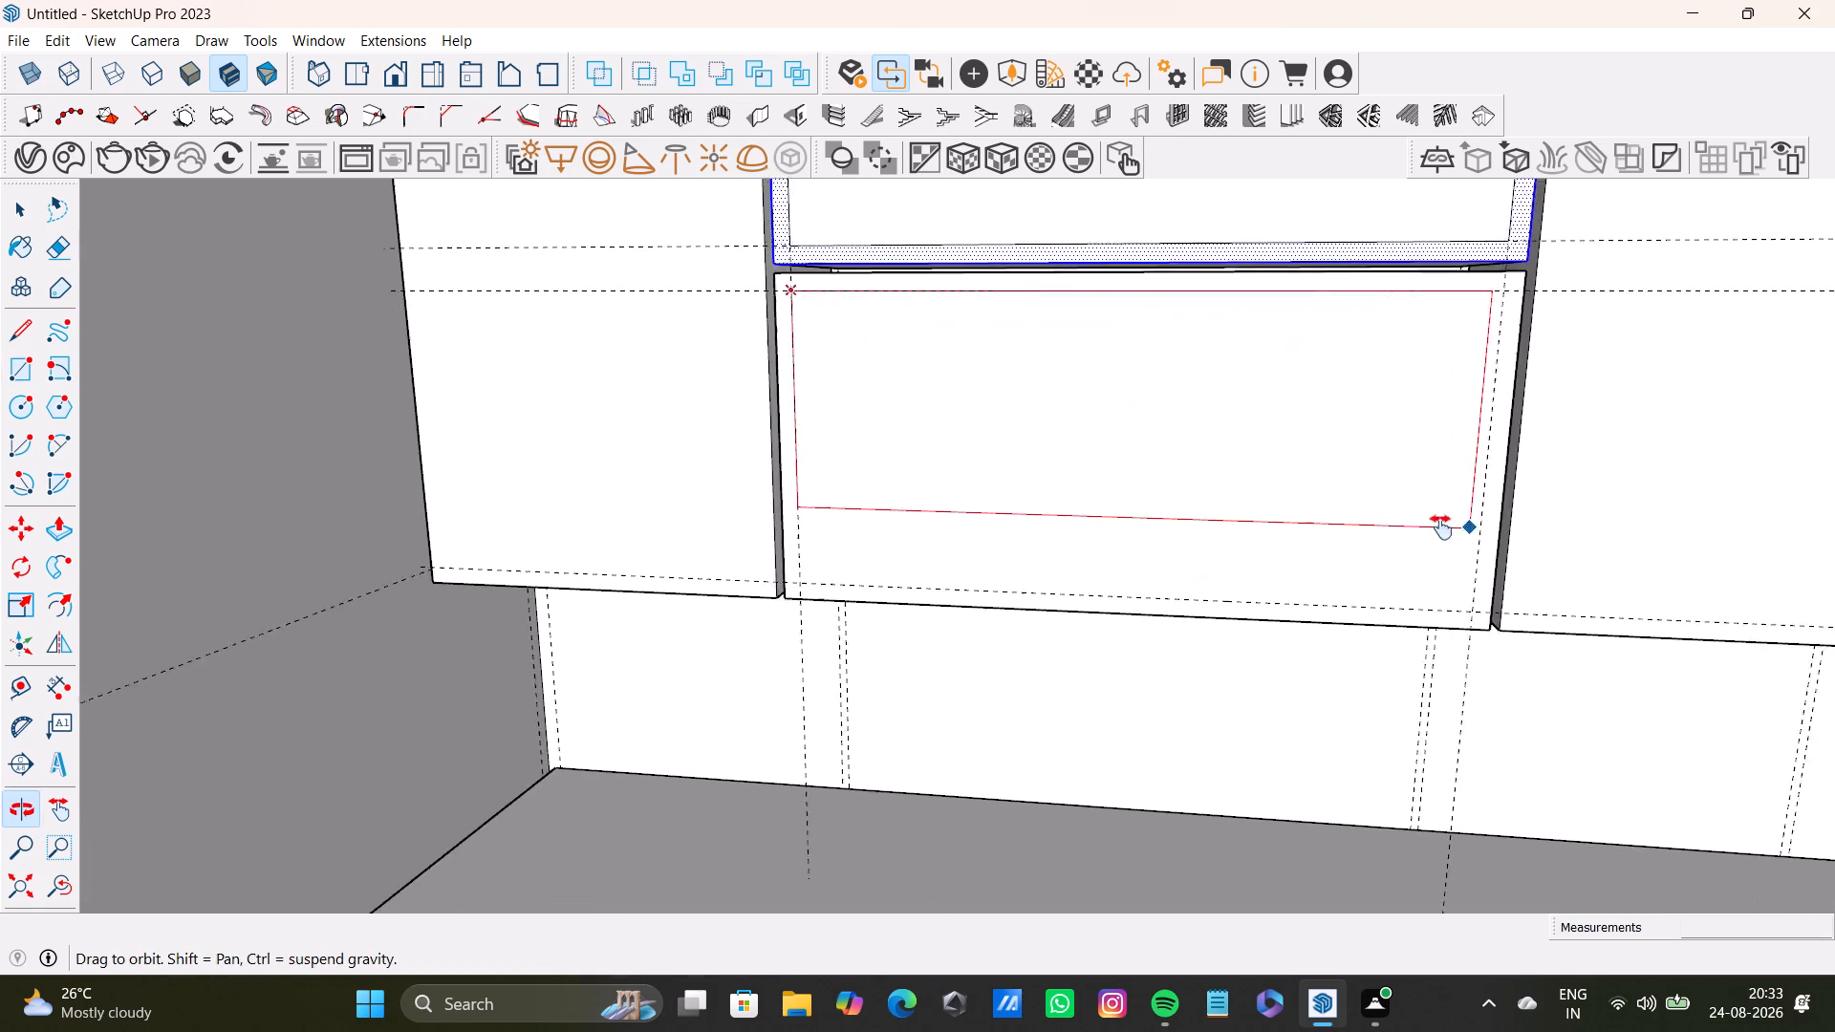
pyautogui.moveTo(1441, 527); pyautogui.dragTo(1403, 560, button='middle')
pyautogui.click(1414, 648)
# Draw an inset rectangle on the fourth bay's upper front between its 1" guide intersections.
pyautogui.scroll(-5, 1306, 552)
pyautogui.moveTo(1315, 503); pyautogui.dragTo(761, 772, button='middle')
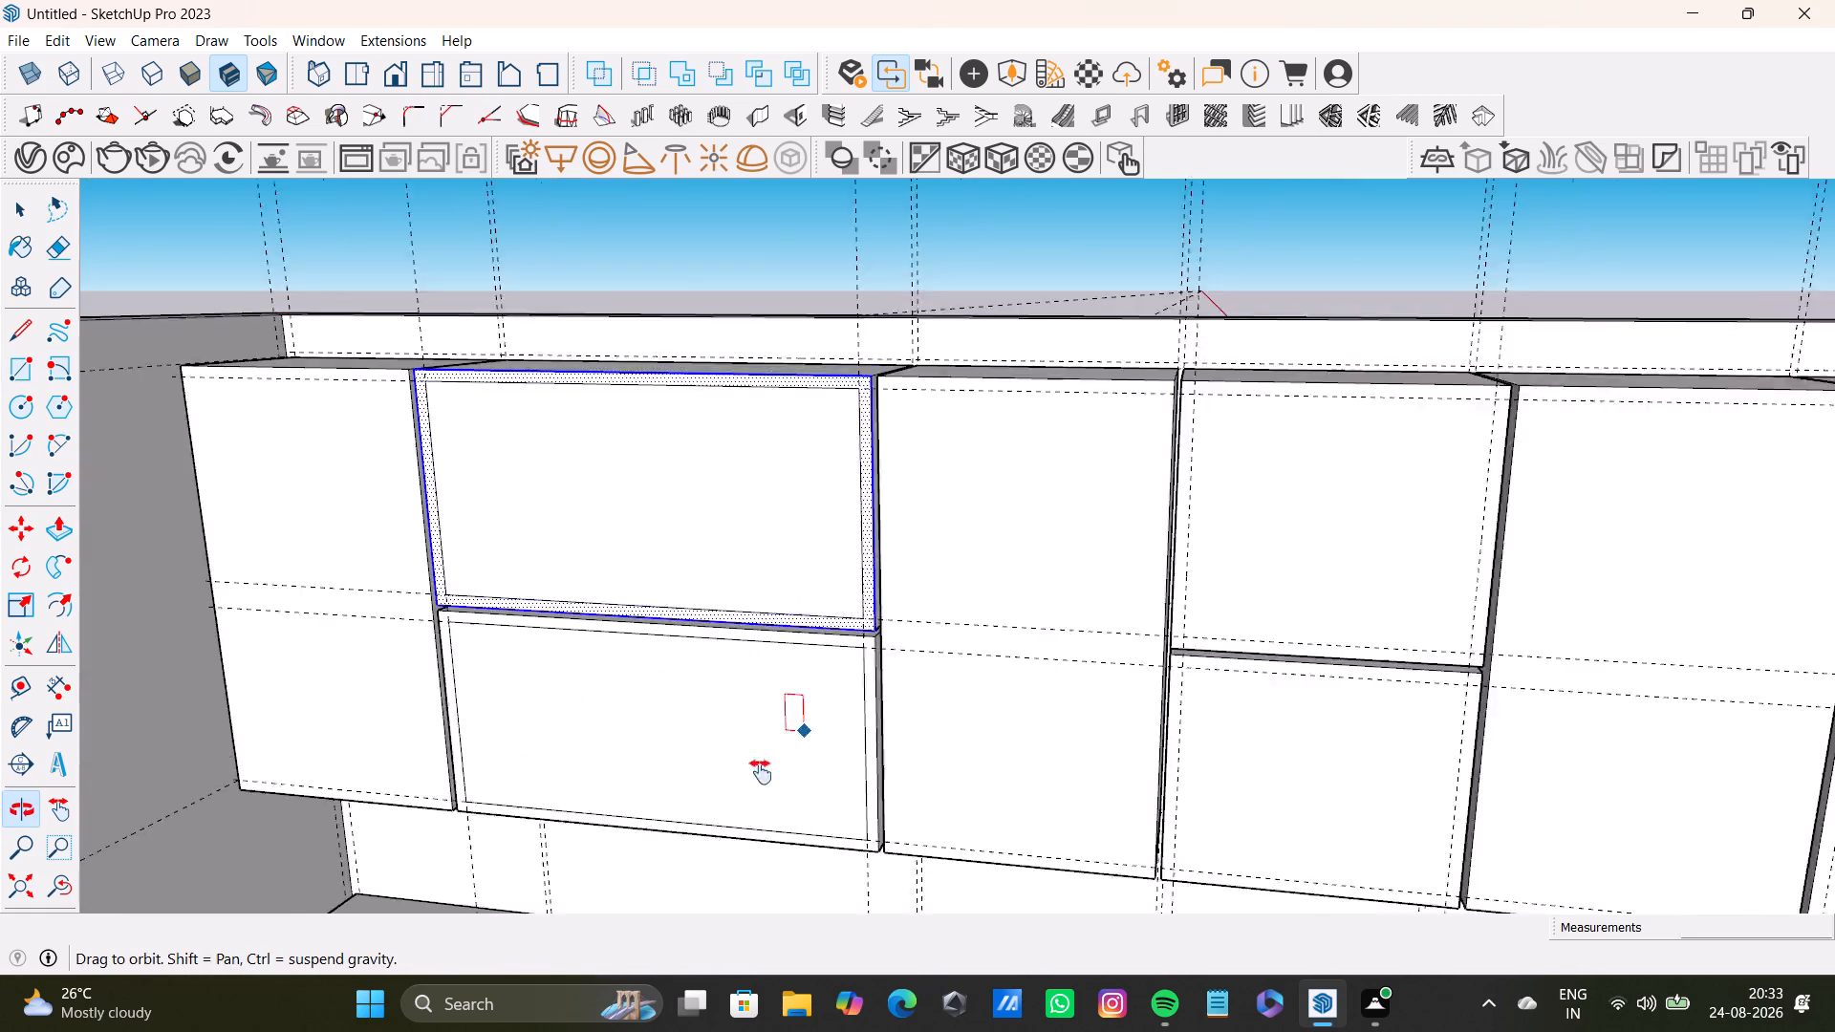
pyautogui.moveTo(761, 772); pyautogui.dragTo(758, 781, button='middle')
pyautogui.scroll(8, 1215, 481)
pyautogui.click(1136, 433)
pyautogui.scroll(-4, 1424, 589)
pyautogui.keyDown('shift'); pyautogui.moveTo(1457, 660); pyautogui.dragTo(1297, 380, button='middle'); pyautogui.keyUp('shift')
pyautogui.click(1512, 618)
# Draw an inset rectangle on the fourth bay's lower front between its 1" guide intersections.
pyautogui.keyDown('shift'); pyautogui.scroll(-3, 1426, 674); pyautogui.keyUp('shift')
pyautogui.keyDown('shift'); pyautogui.moveTo(1426, 674); pyautogui.dragTo(1334, 429, button='middle'); pyautogui.keyUp('shift')
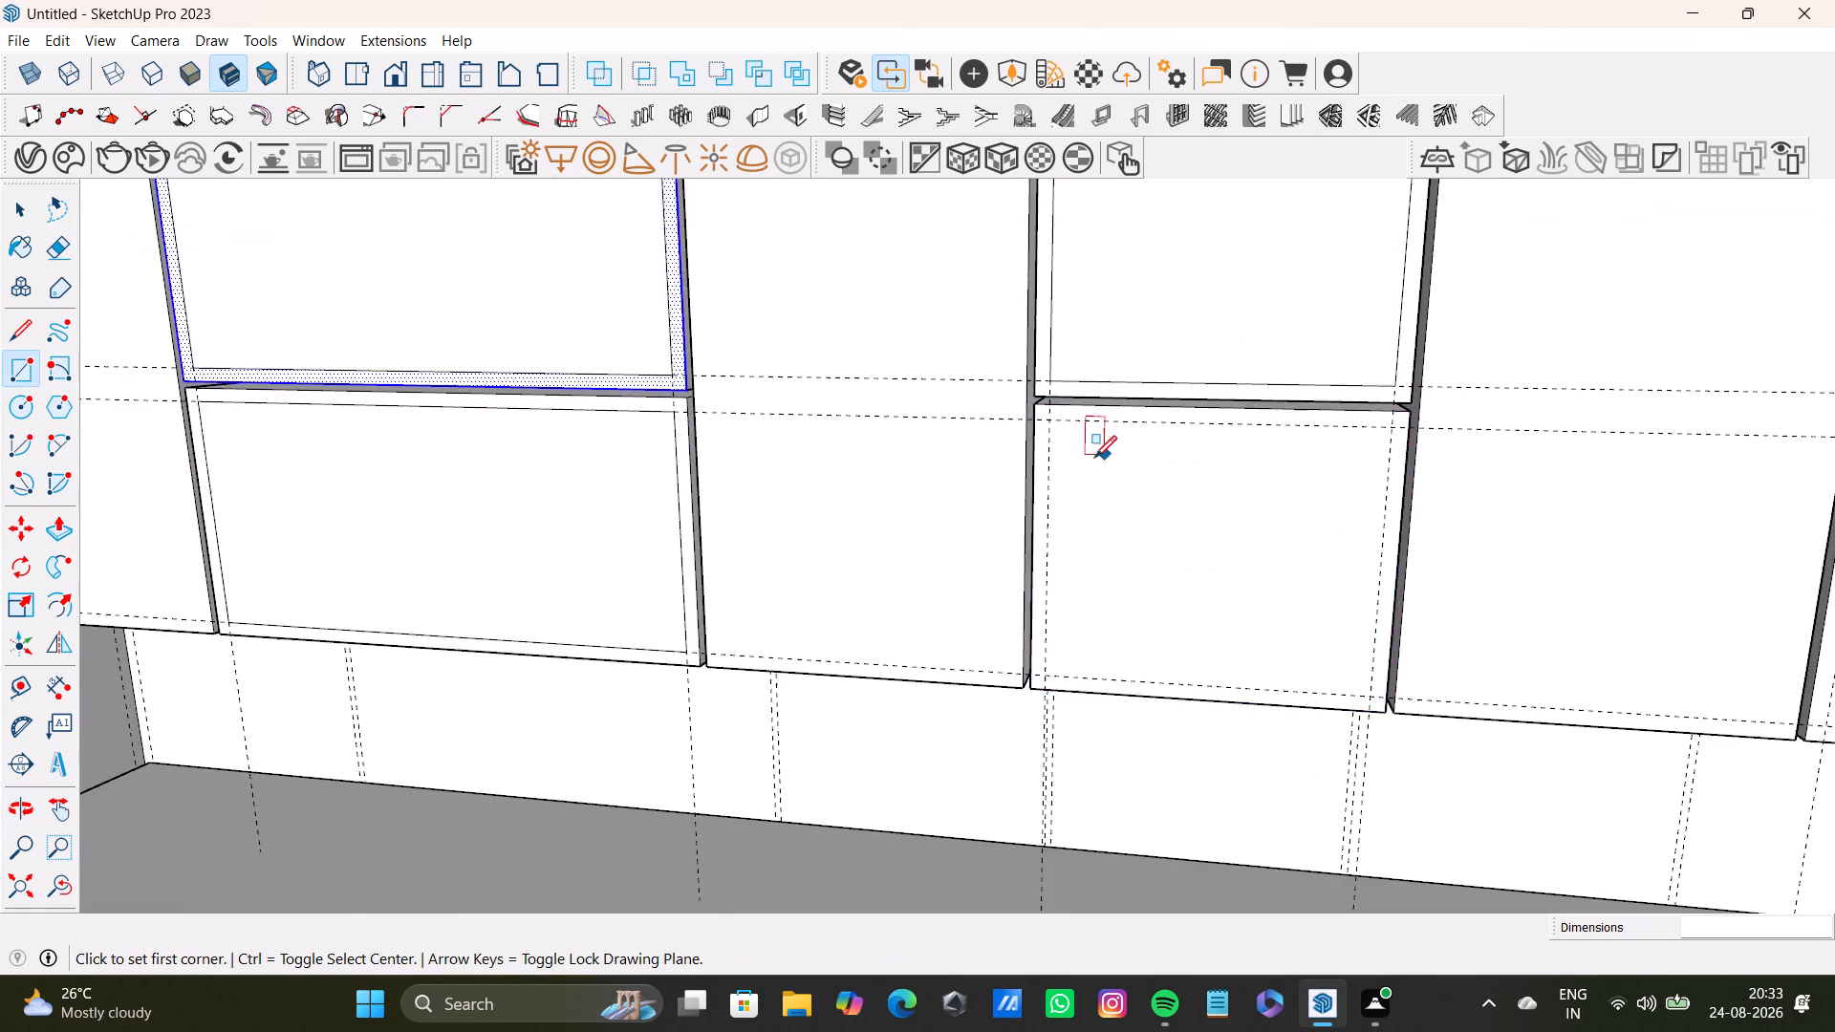
pyautogui.scroll(7, 1094, 458)
pyautogui.click(1026, 387)
pyautogui.scroll(-3, 1474, 664)
pyautogui.keyDown('shift'); pyautogui.moveTo(1498, 686); pyautogui.dragTo(1426, 512, button='middle'); pyautogui.keyUp('shift')
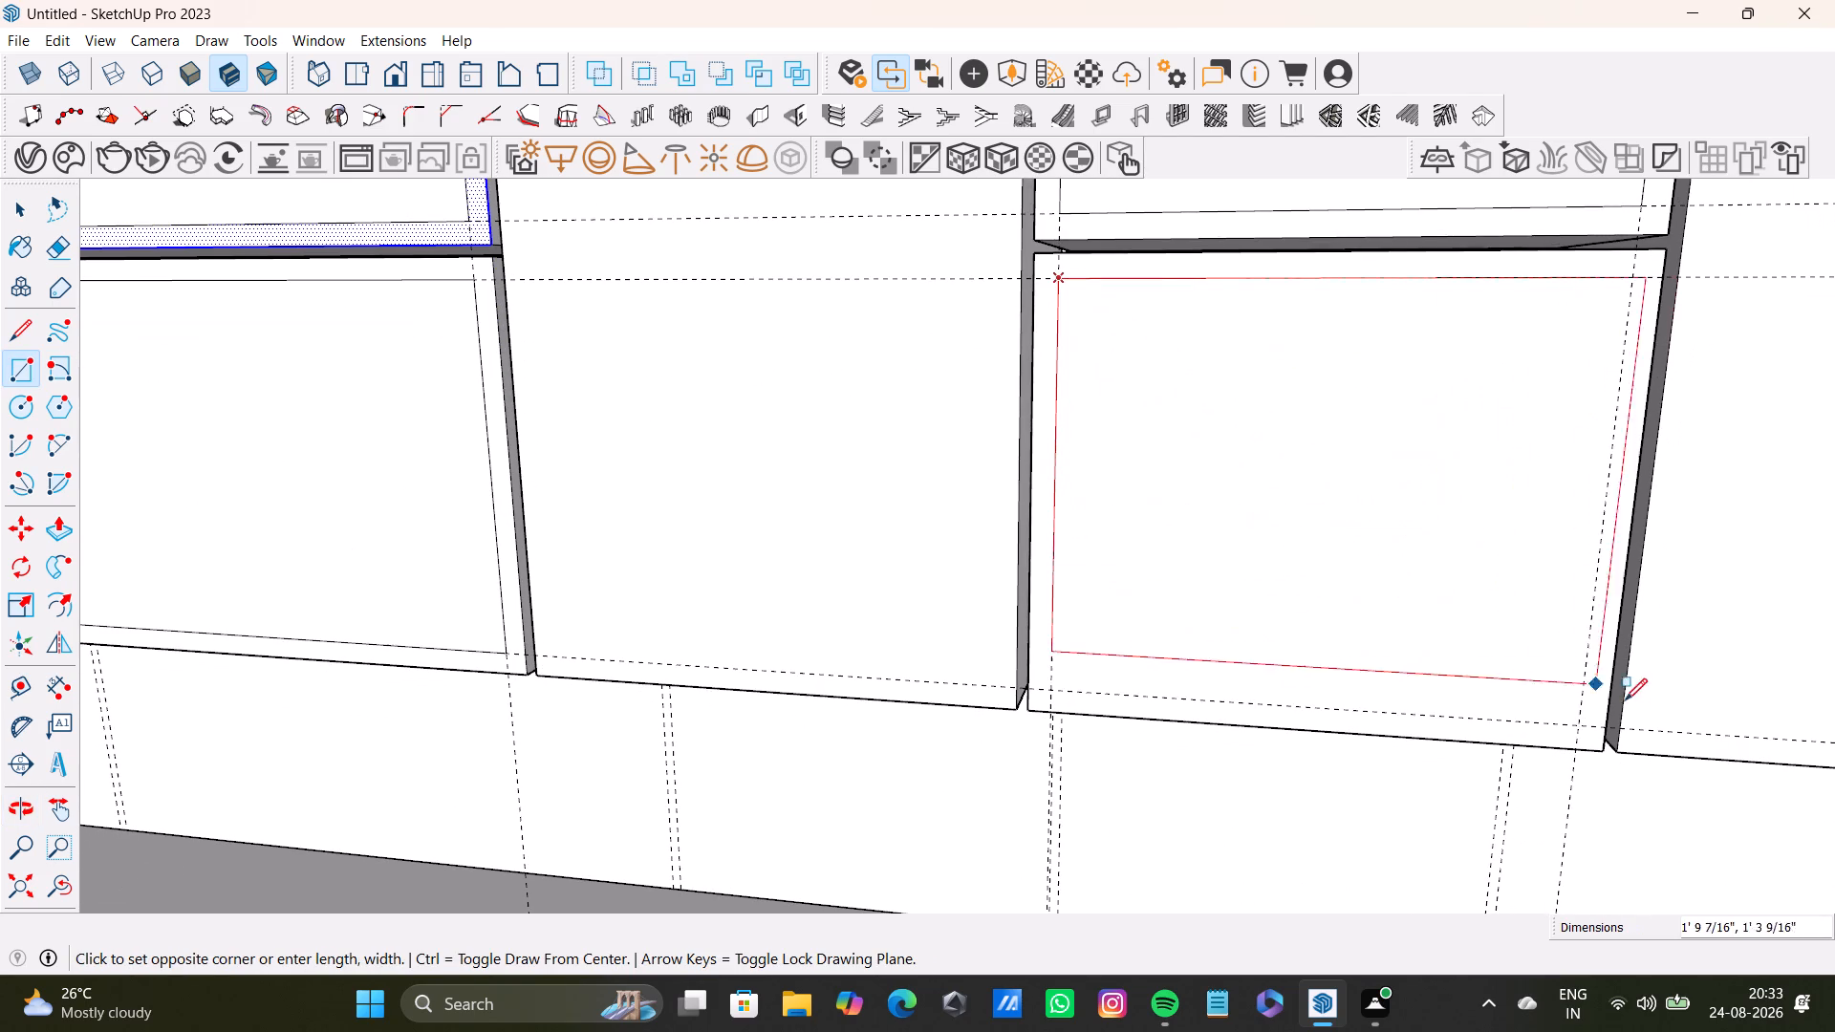
pyautogui.click(1580, 728)
# Draw an inset rectangle on the wide sixth bay's upper front between its 1" guide intersections.
pyautogui.scroll(-7, 1423, 651)
pyautogui.keyDown('shift'); pyautogui.moveTo(1434, 619); pyautogui.dragTo(781, 677, button='middle'); pyautogui.keyUp('shift')
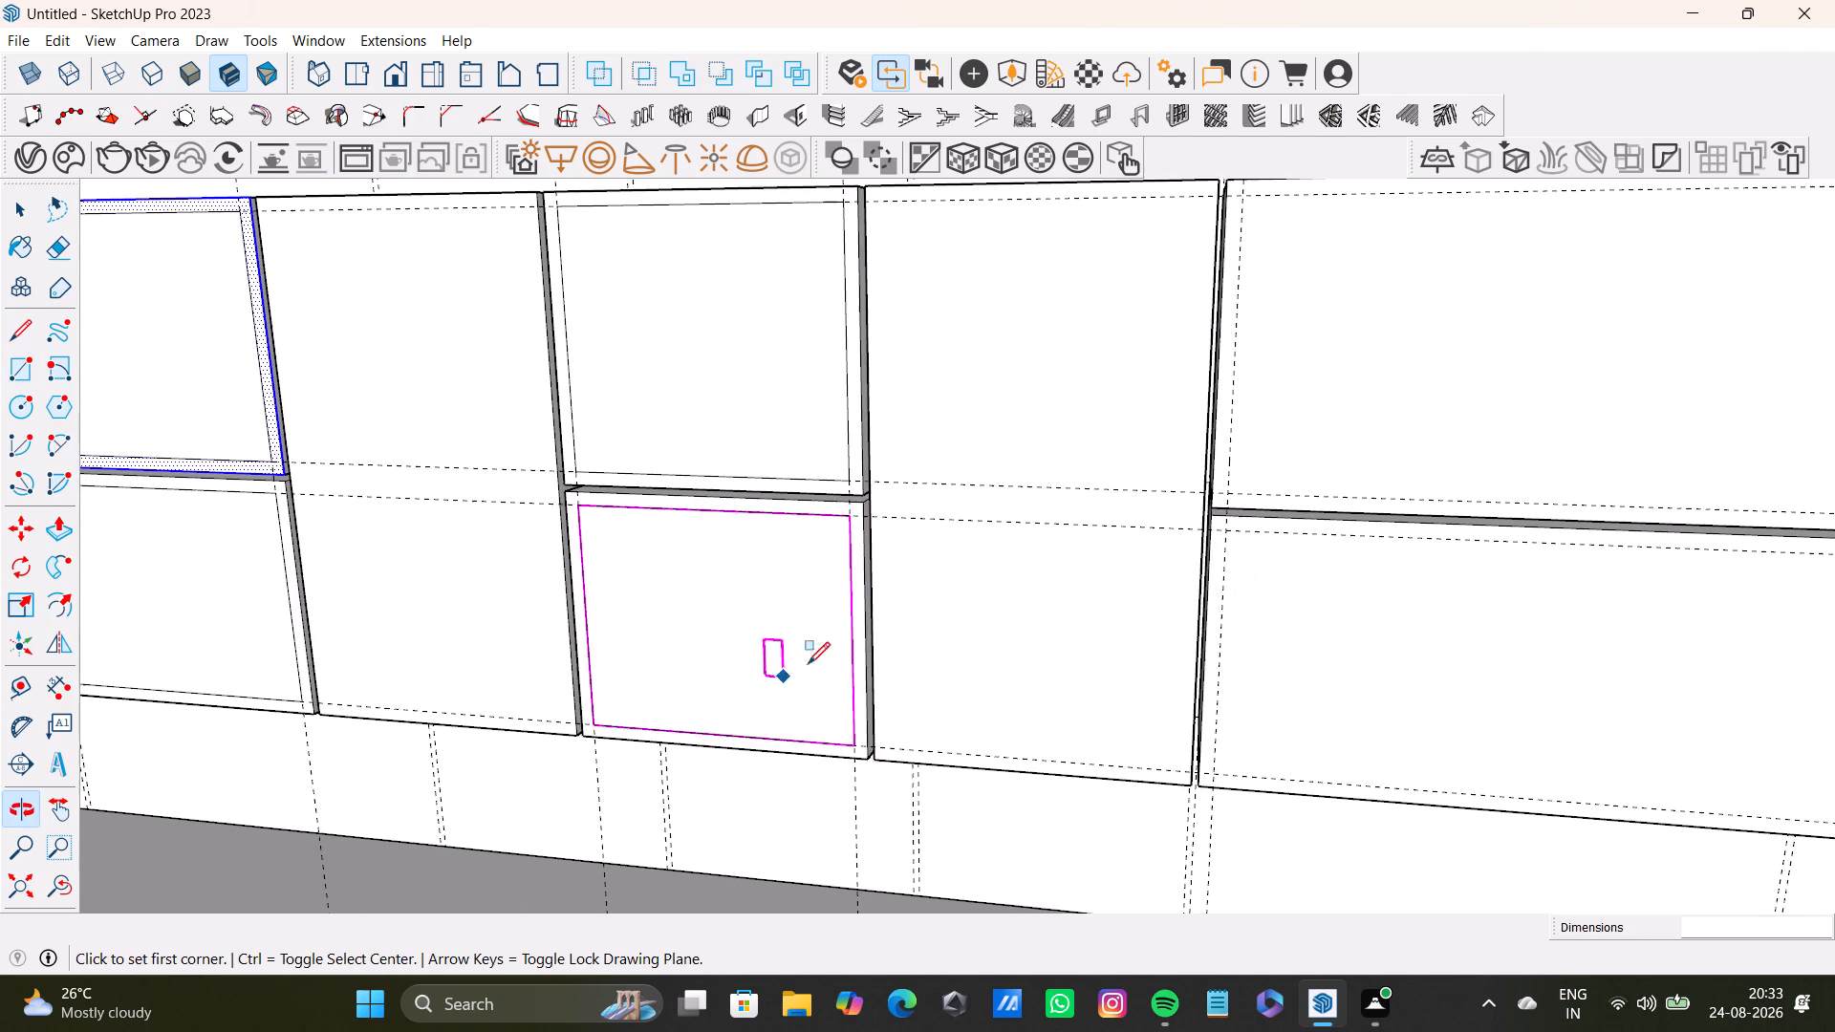
pyautogui.scroll(-4, 1031, 497)
pyautogui.keyDown('shift'); pyautogui.moveTo(1160, 512); pyautogui.dragTo(884, 634, button='middle'); pyautogui.keyUp('shift')
pyautogui.scroll(6, 898, 301)
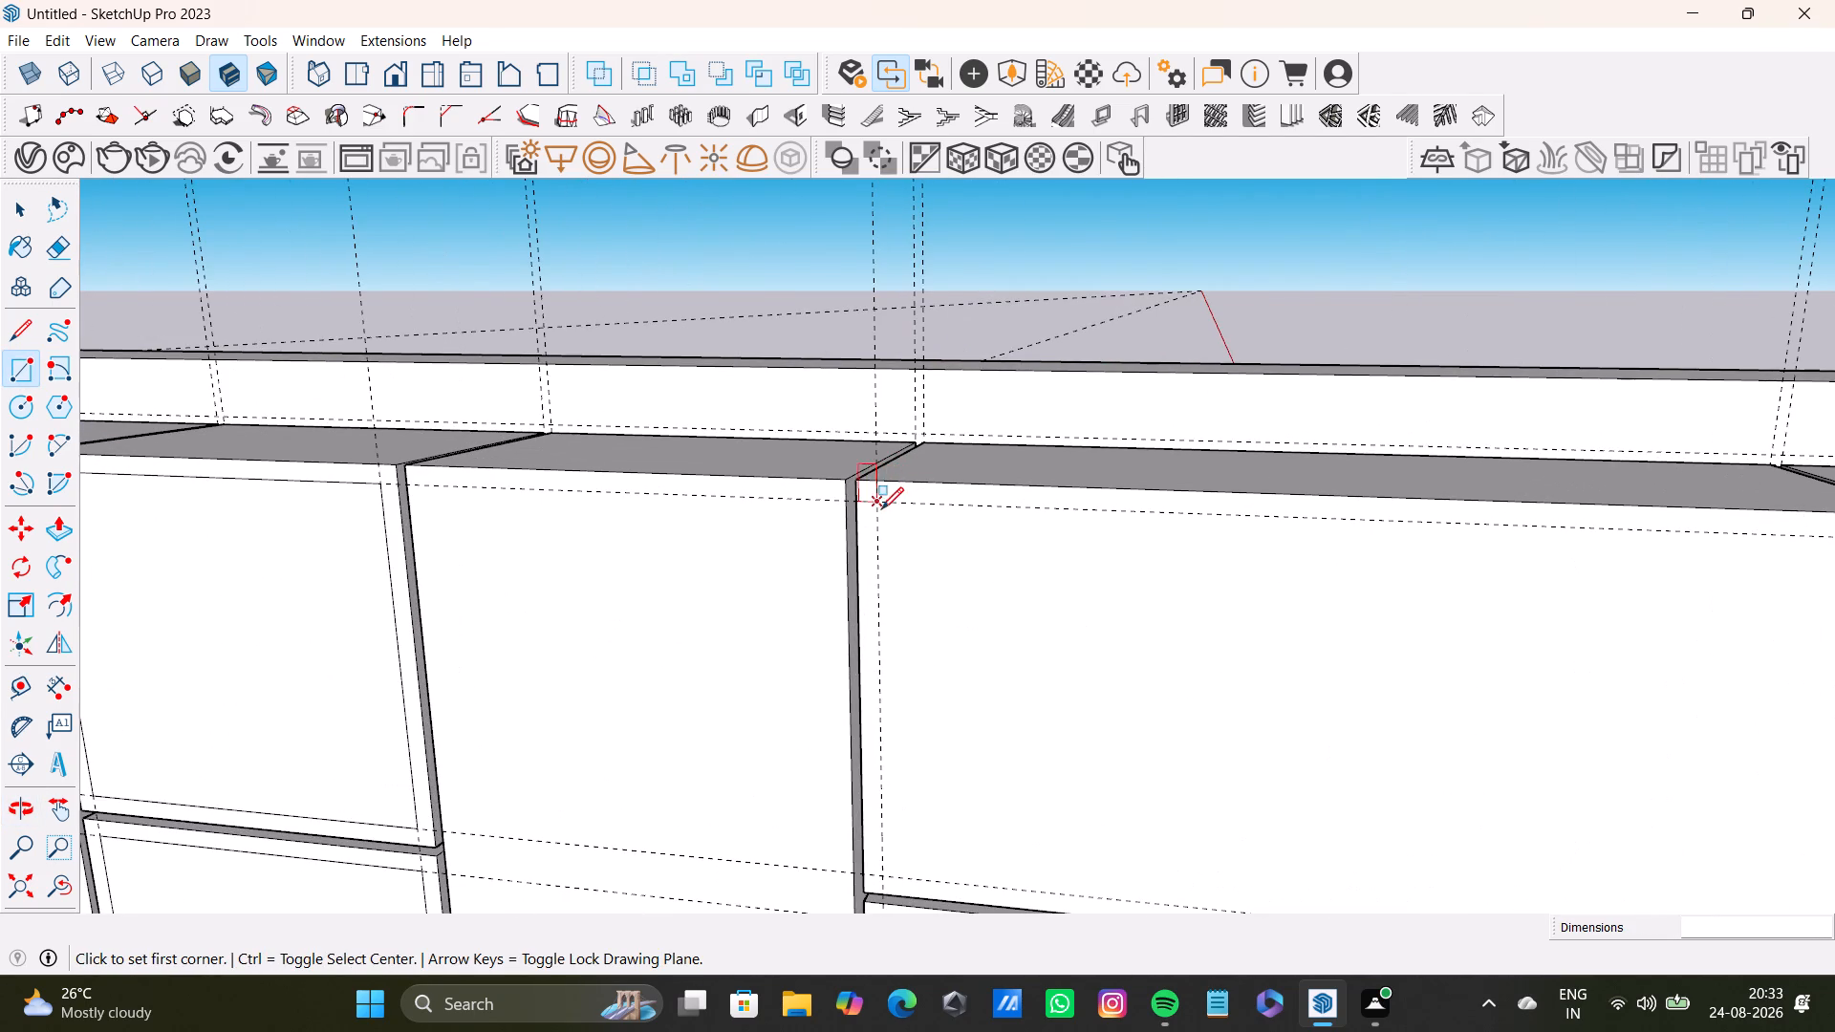
pyautogui.click(881, 509)
pyautogui.press('space')
pyautogui.press('r')
pyautogui.scroll(3, 850, 511)
pyautogui.click(893, 494)
pyautogui.scroll(-4, 1225, 712)
pyautogui.moveTo(1415, 747); pyautogui.dragTo(1194, 387, button='middle')
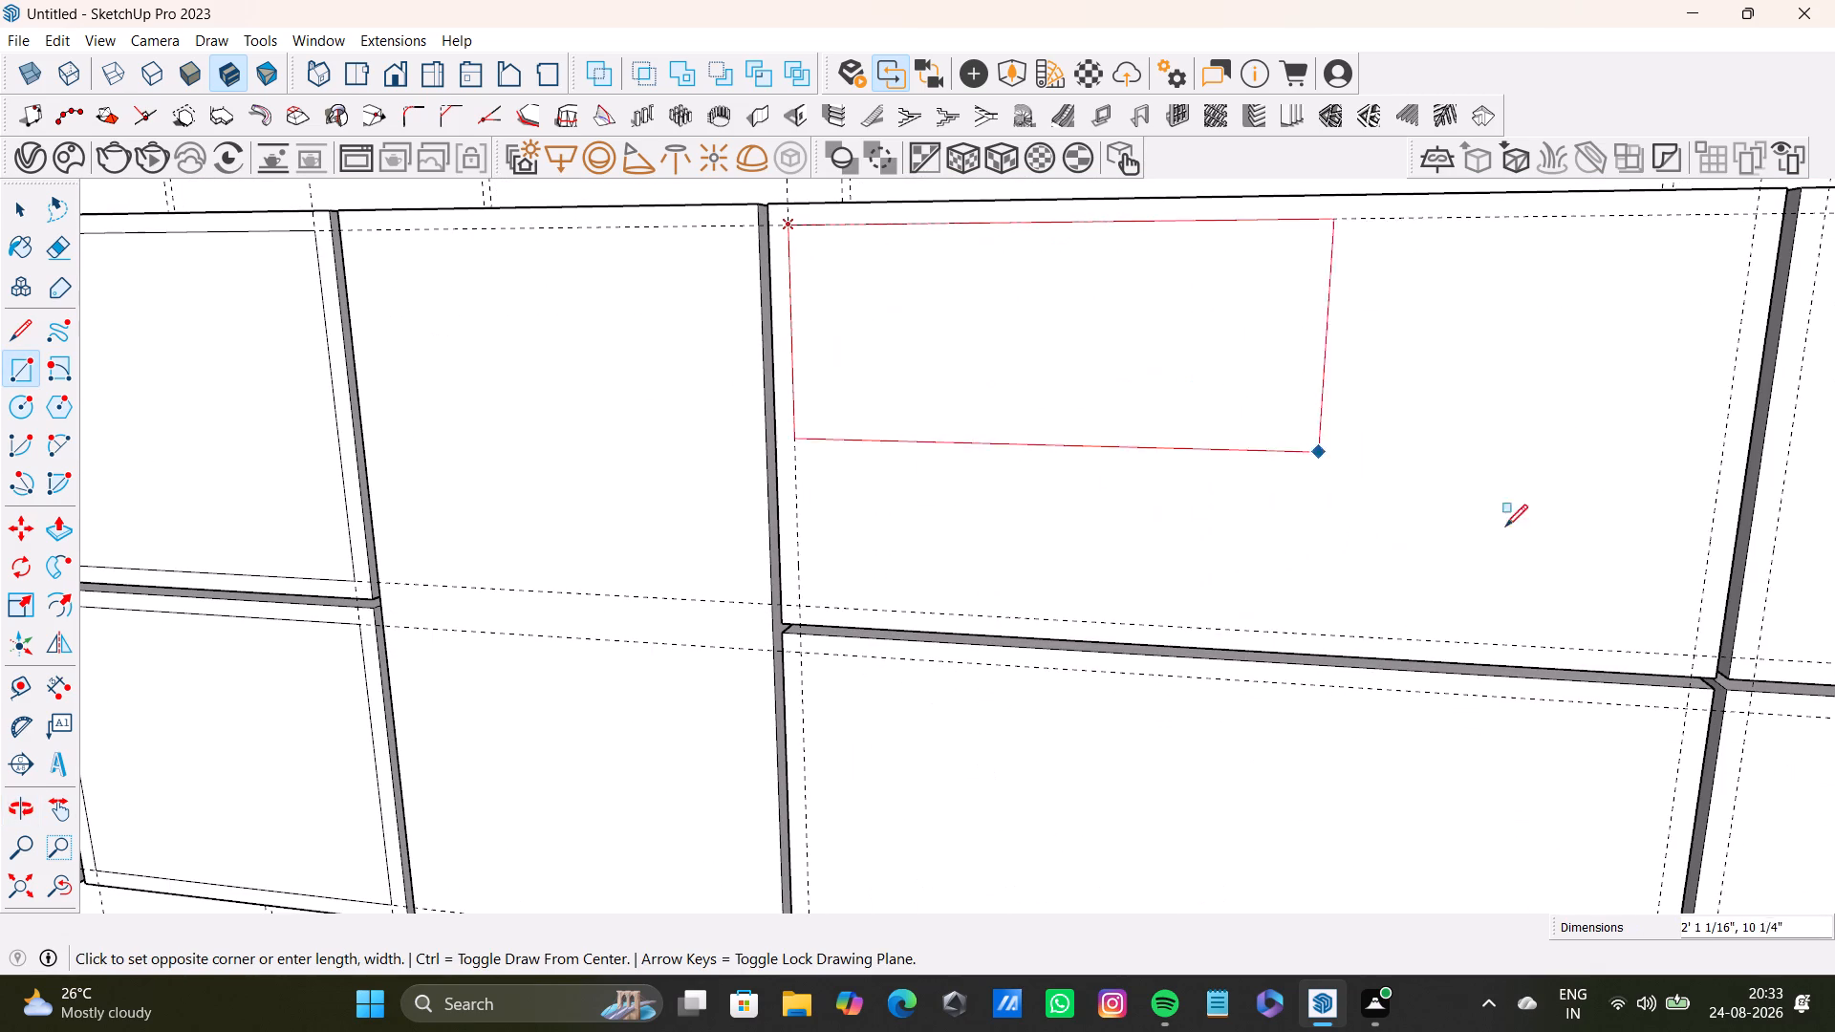
pyautogui.click(1696, 655)
# Draw an inset rectangle of about 3' 5 5/8" by 1' 5 3/4" on the sixth bay's lower front, following the guides.
pyautogui.scroll(-4, 1566, 661)
pyautogui.keyDown('shift'); pyautogui.moveTo(1549, 681); pyautogui.dragTo(1420, 460, button='middle'); pyautogui.keyUp('shift')
pyautogui.scroll(5, 905, 511)
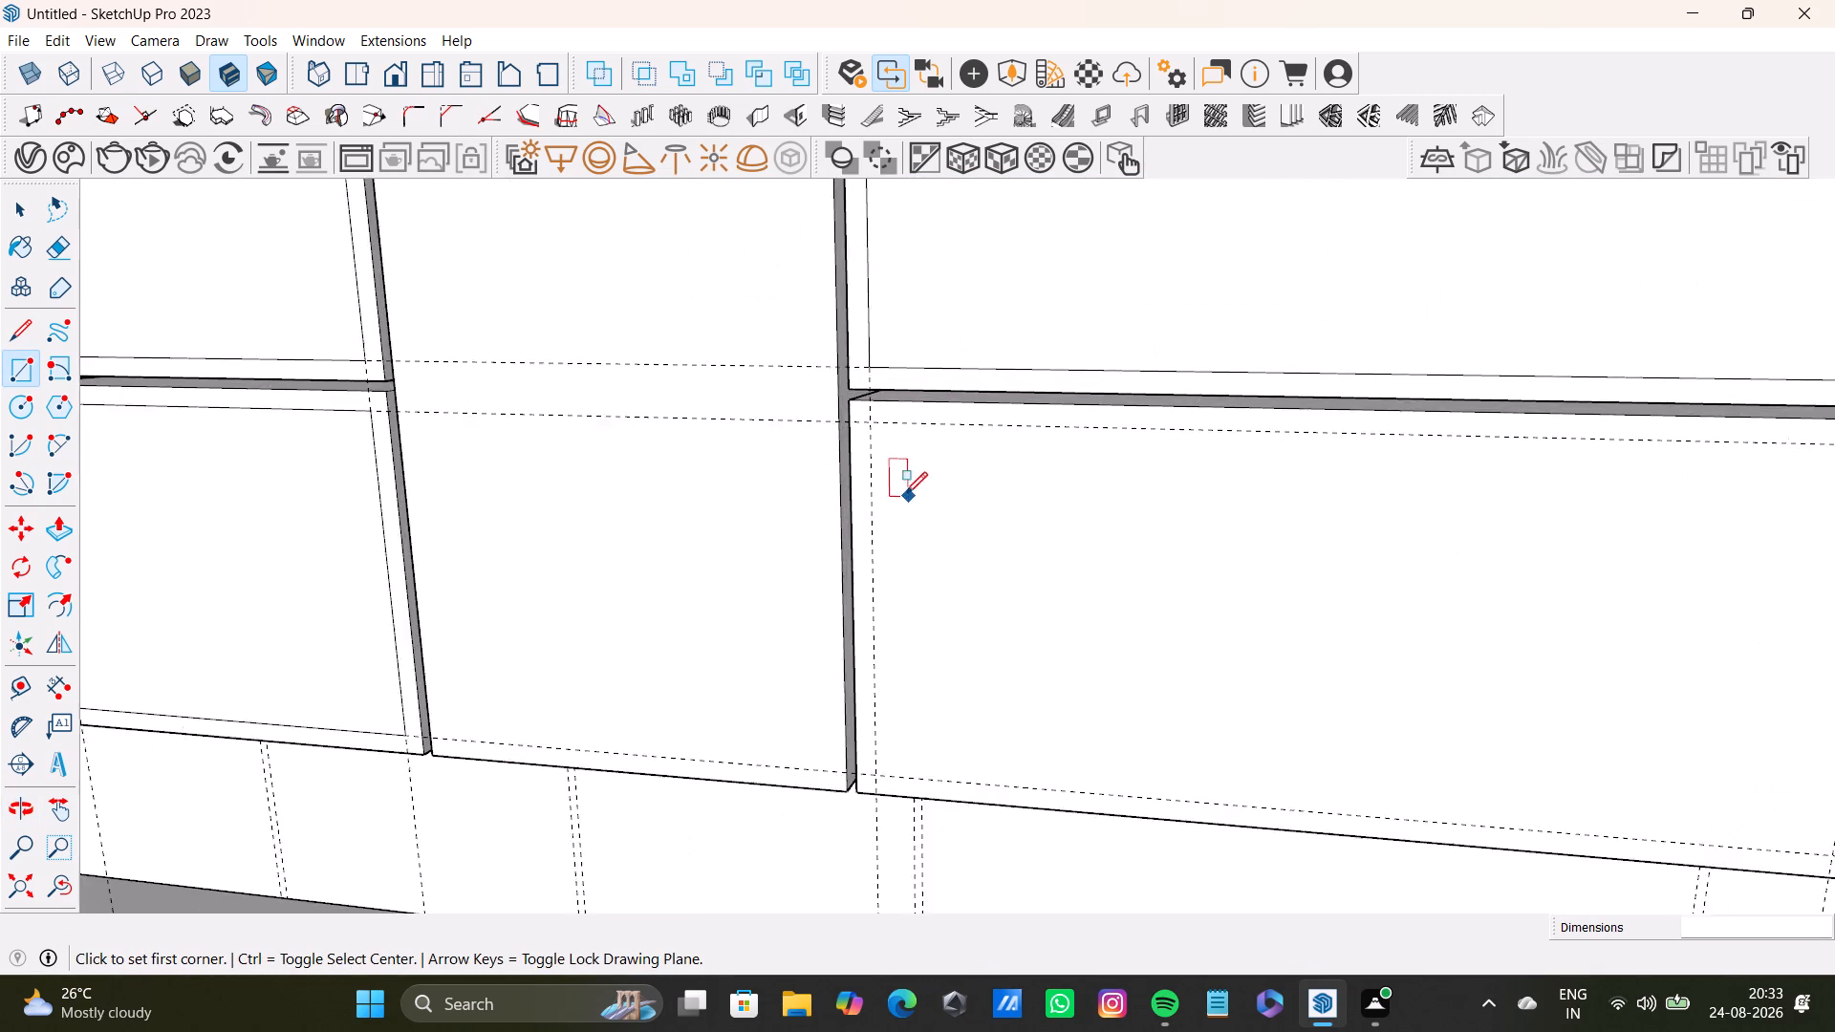
pyautogui.scroll(2, 905, 494)
pyautogui.click(858, 401)
pyautogui.press('Right')
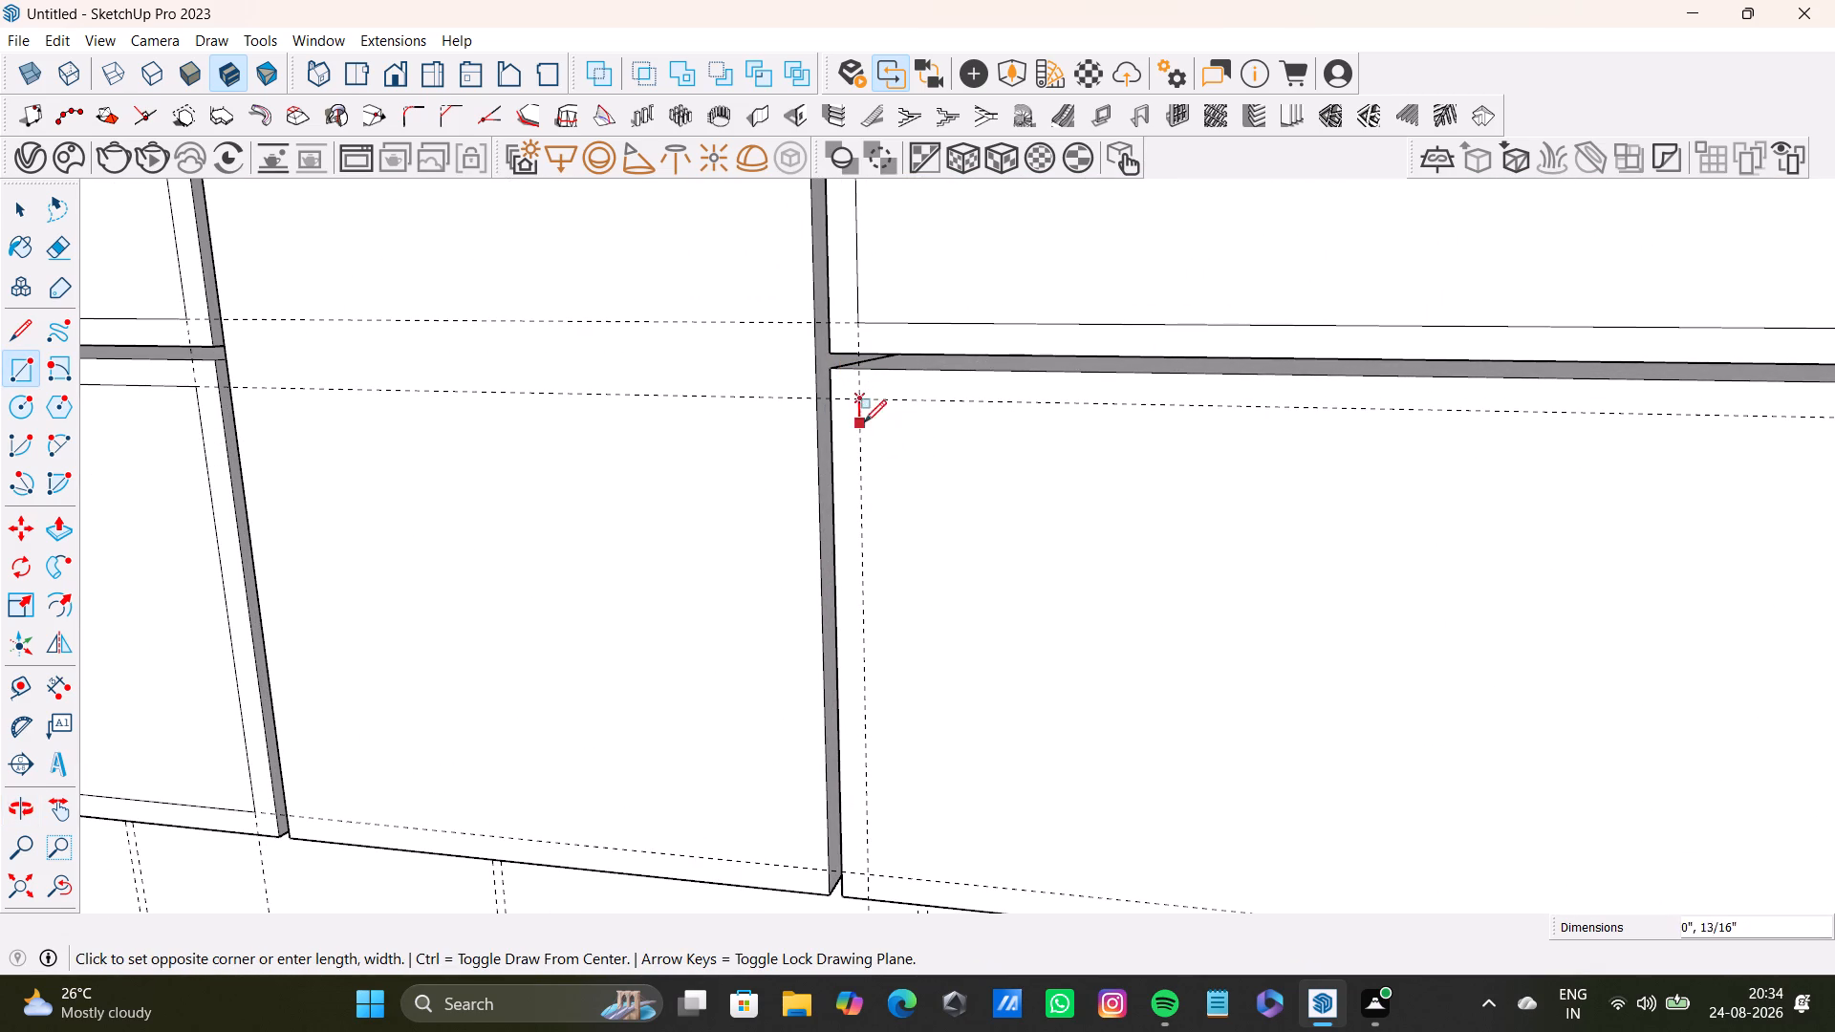
pyautogui.scroll(-6, 1420, 709)
pyautogui.moveTo(1558, 739); pyautogui.dragTo(1261, 469, button='middle')
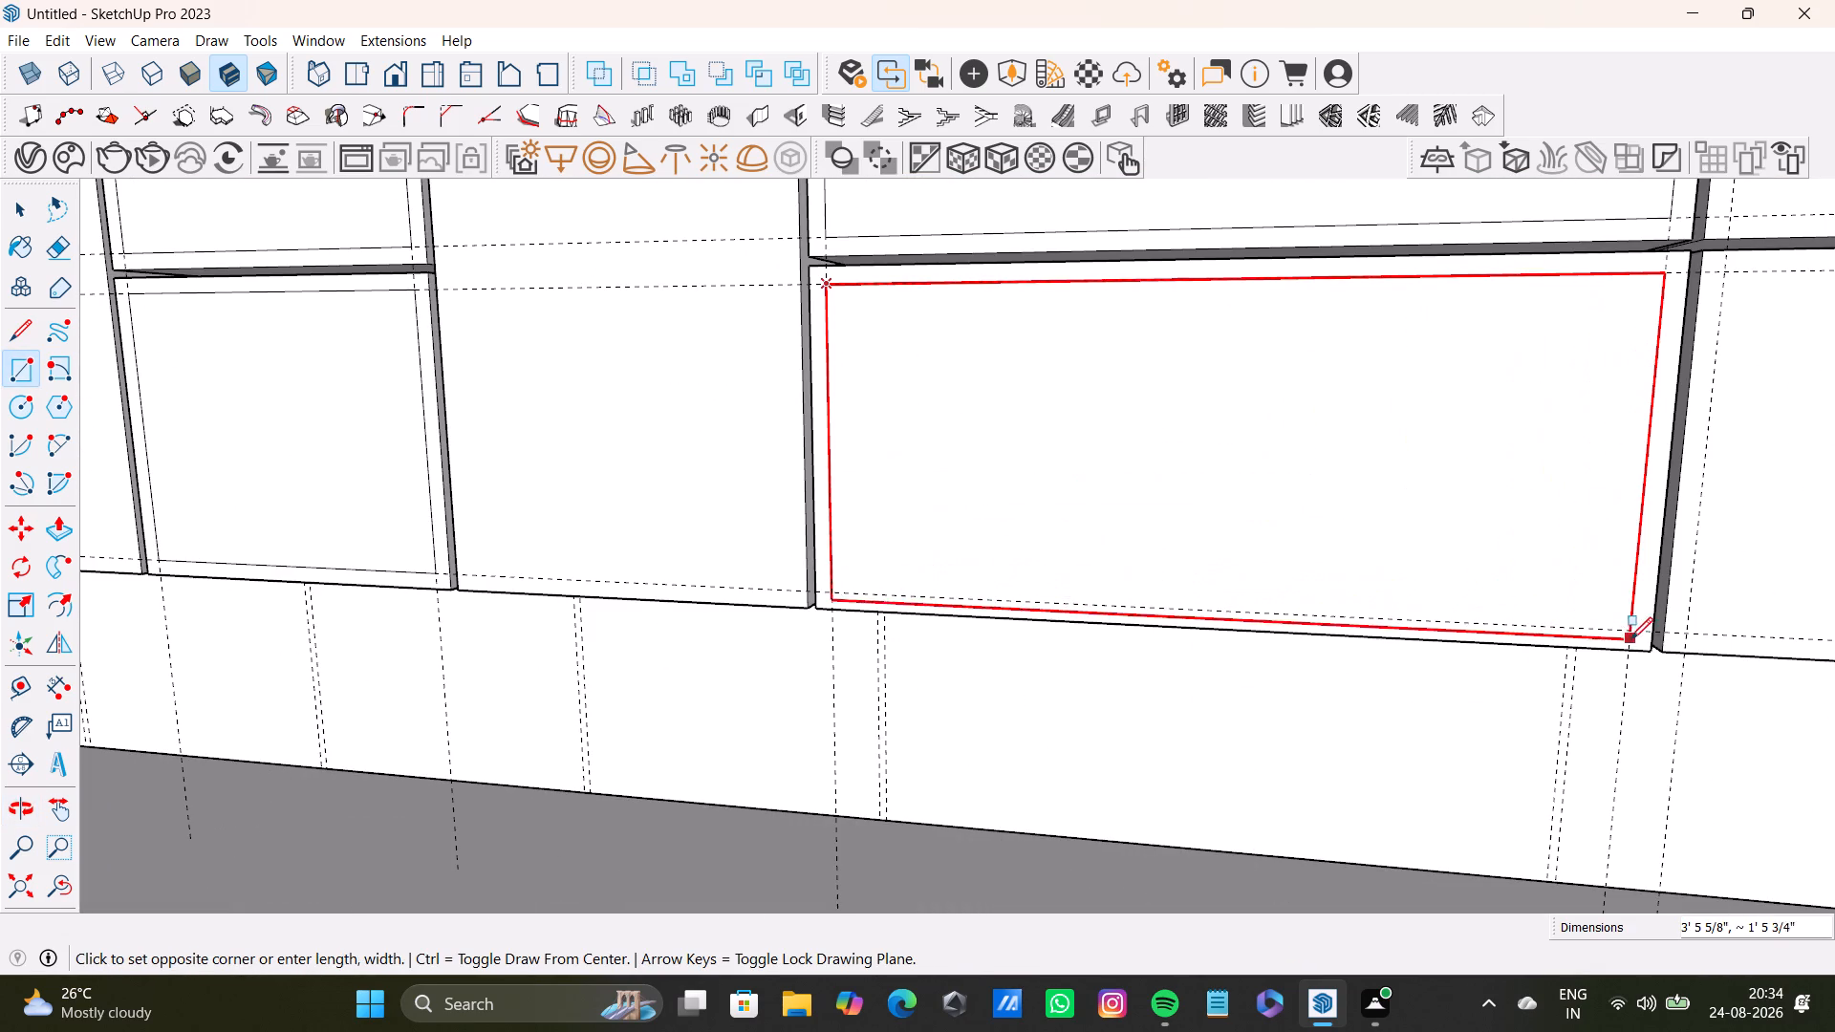
pyautogui.click(1628, 632)
# Draw an inset rectangle of about 1' 10 1/2" by 1' 6 7/8" on the seventh bay's upper front, following the guides.
pyautogui.scroll(-4, 1377, 579)
pyautogui.moveTo(1359, 496); pyautogui.dragTo(661, 600, button='middle')
pyautogui.scroll(4, 878, 450)
pyautogui.keyDown('shift'); pyautogui.moveTo(906, 415); pyautogui.dragTo(913, 427, button='middle'); pyautogui.keyUp('shift')
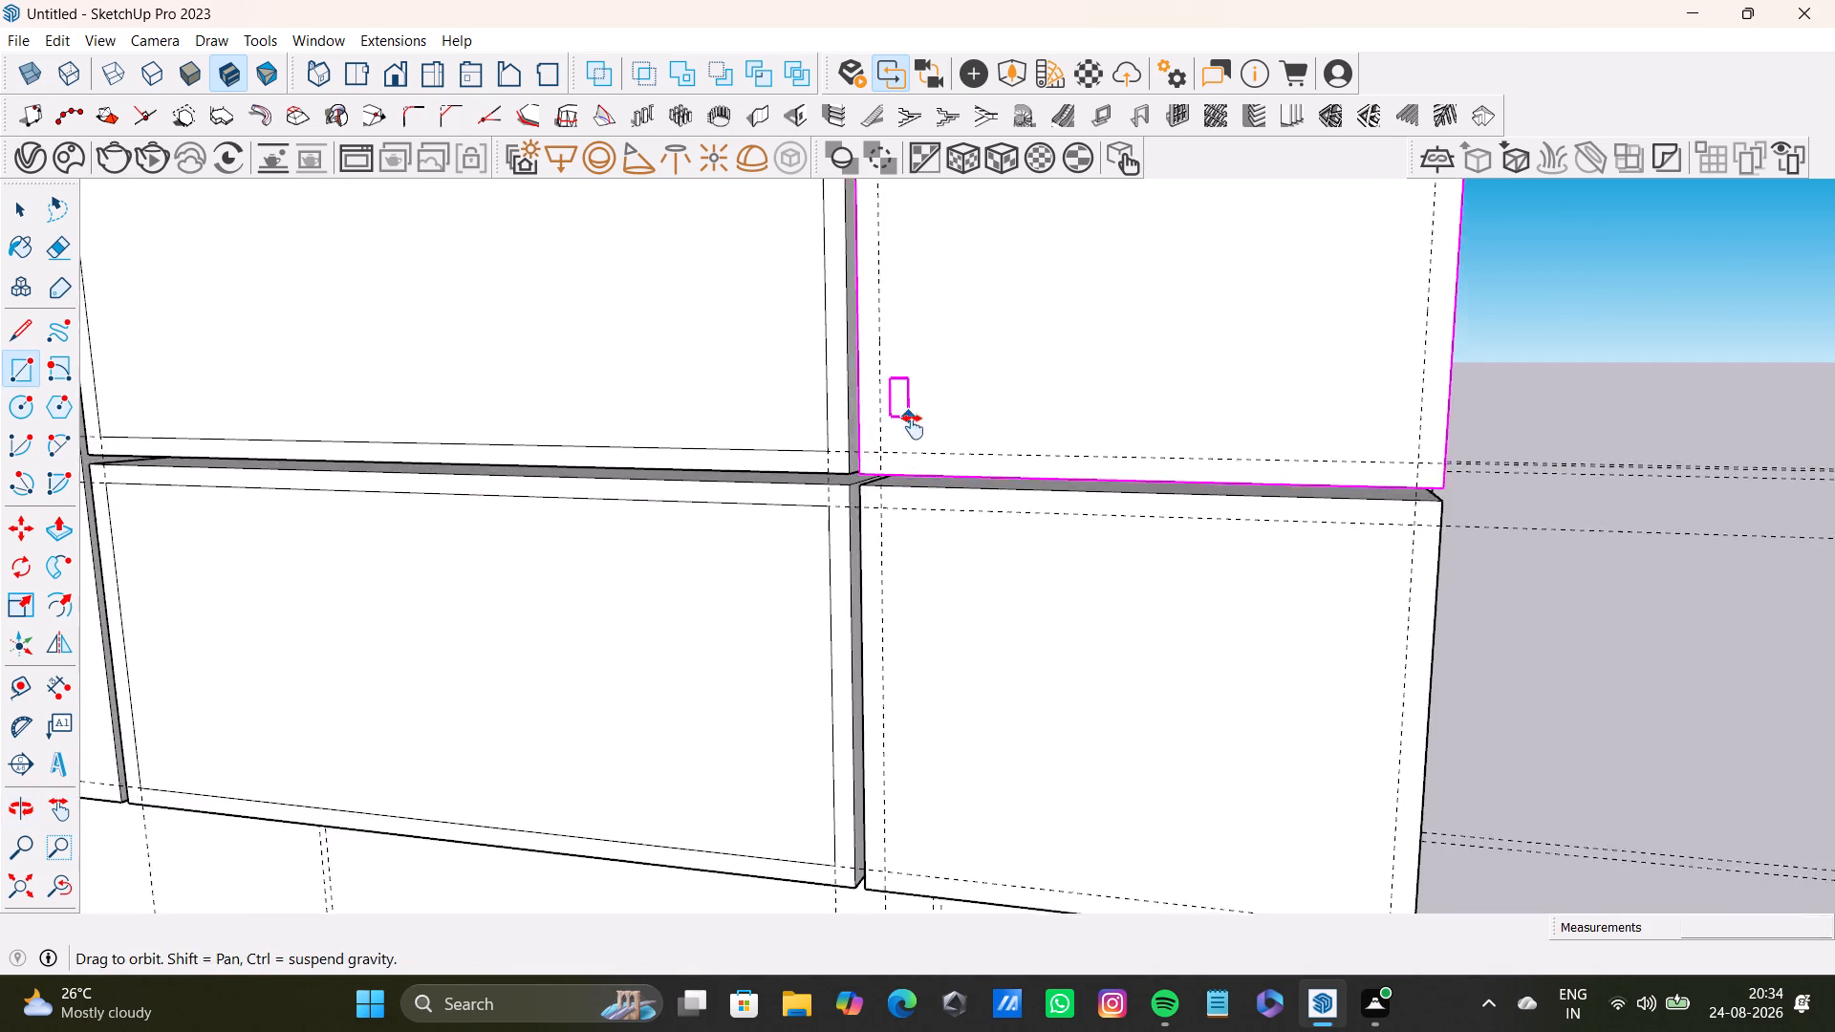
pyautogui.keyDown('shift'); pyautogui.moveTo(913, 427); pyautogui.dragTo(985, 818, button='middle'); pyautogui.keyUp('shift')
pyautogui.scroll(4, 955, 469)
pyautogui.click(958, 396)
pyautogui.scroll(-4, 1233, 532)
pyautogui.moveTo(1426, 646); pyautogui.dragTo(1183, 391, button='middle')
pyautogui.press('Right')
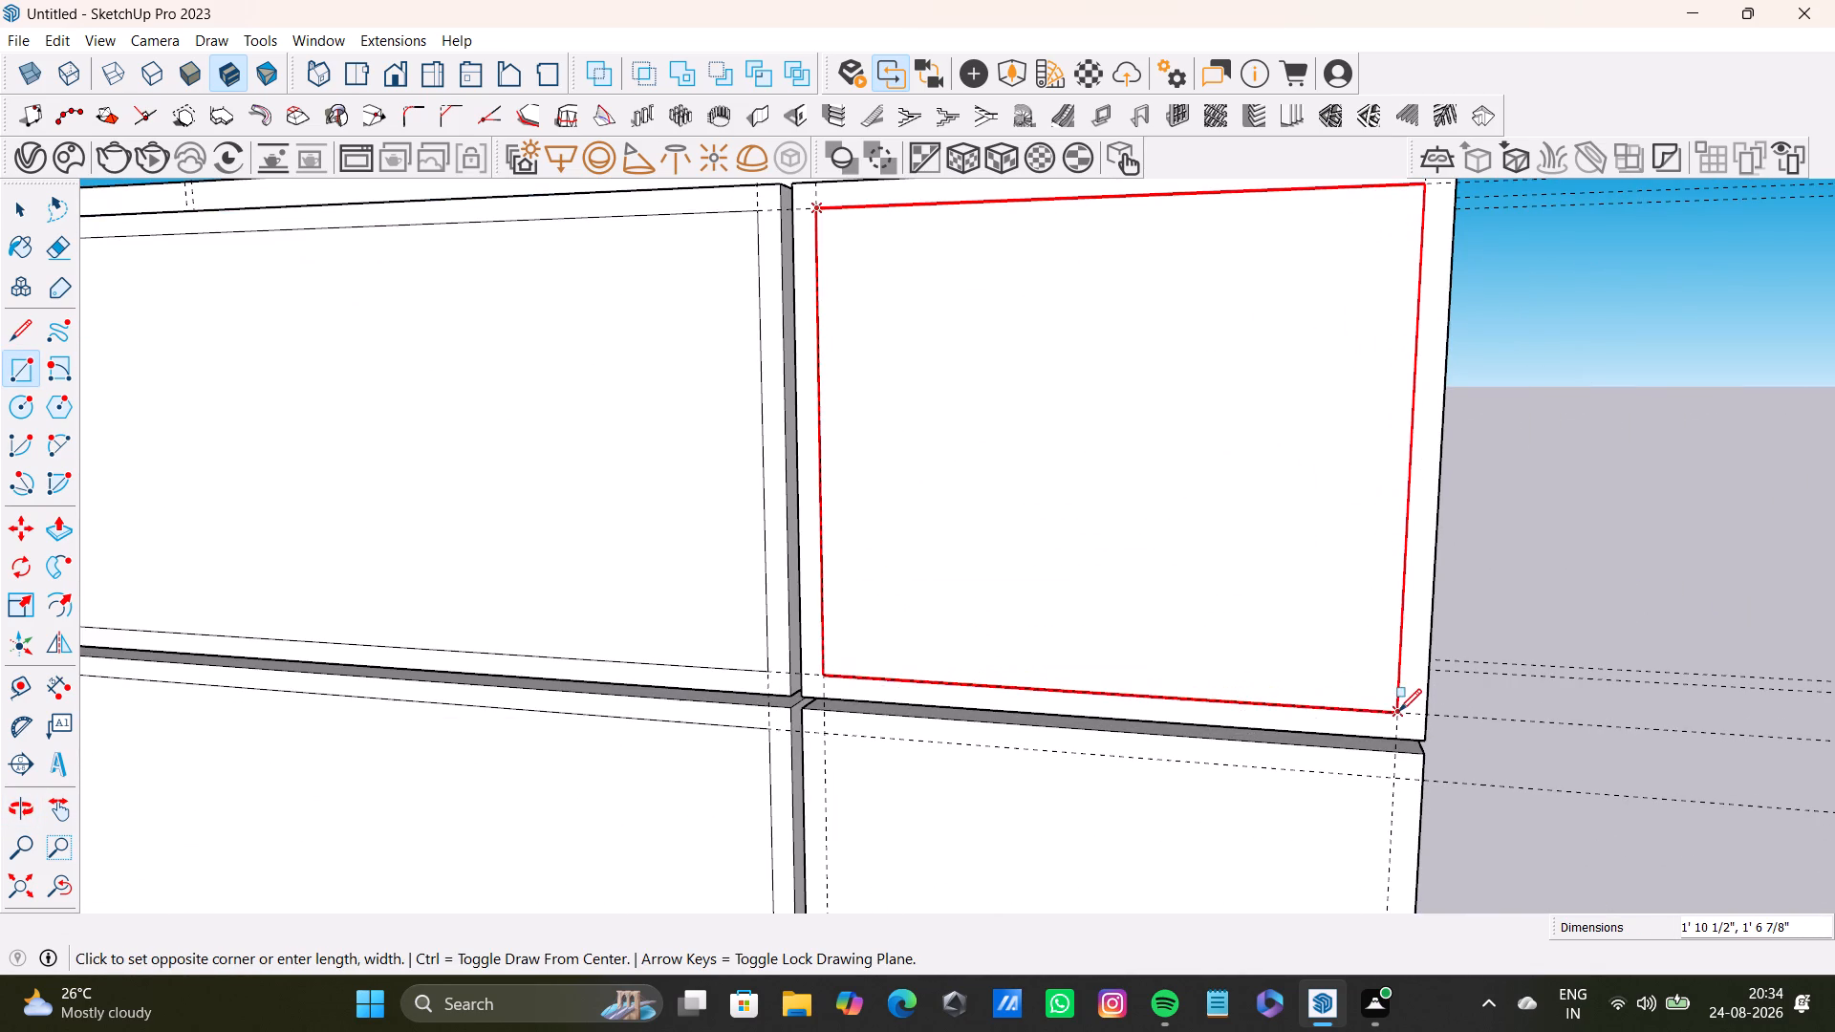
pyautogui.click(1399, 711)
# Draw an inset rectangle of about 1' 10 1/2" by 1' 5 5/16" on the seventh bay's lower front, following the guides.
pyautogui.scroll(-3, 1349, 692)
pyautogui.keyDown('shift'); pyautogui.moveTo(1349, 692); pyautogui.dragTo(1281, 388, button='middle'); pyautogui.keyUp('shift')
pyautogui.scroll(4, 961, 398)
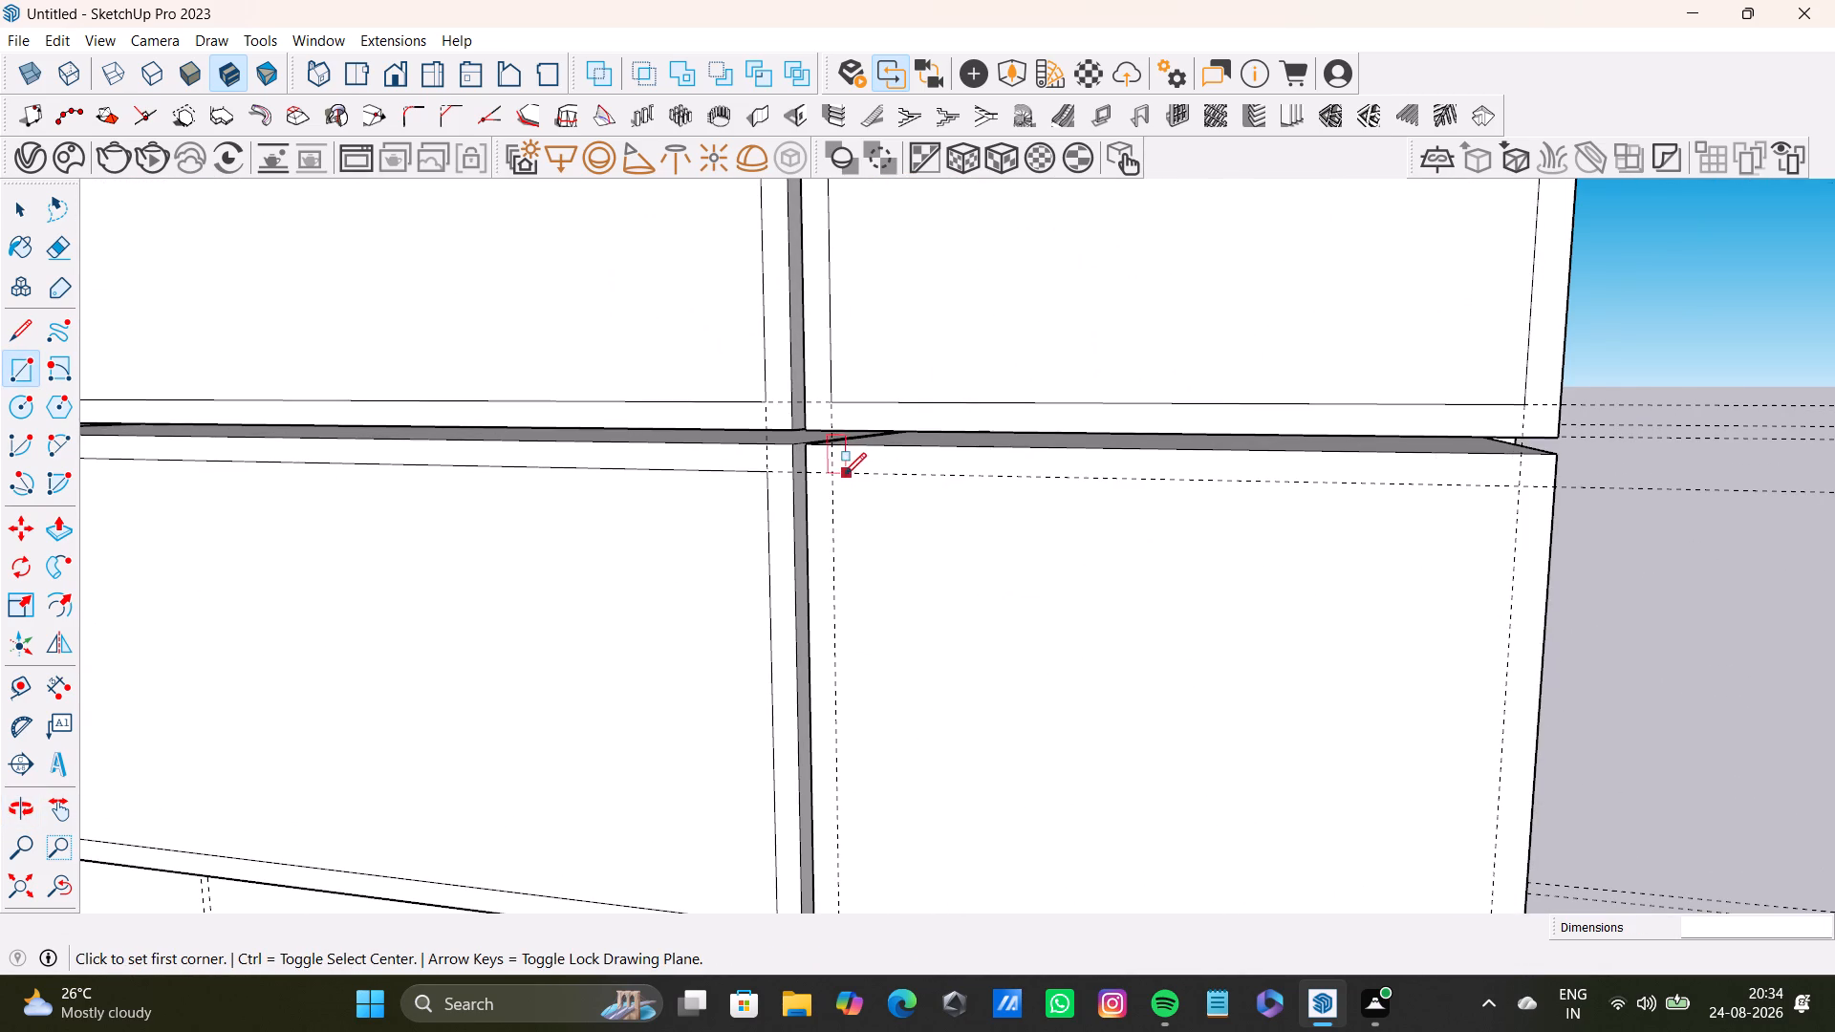
pyautogui.click(836, 474)
pyautogui.scroll(-4, 1145, 581)
pyautogui.keyDown('shift'); pyautogui.moveTo(1188, 624); pyautogui.dragTo(1168, 267, button='middle'); pyautogui.keyUp('shift')
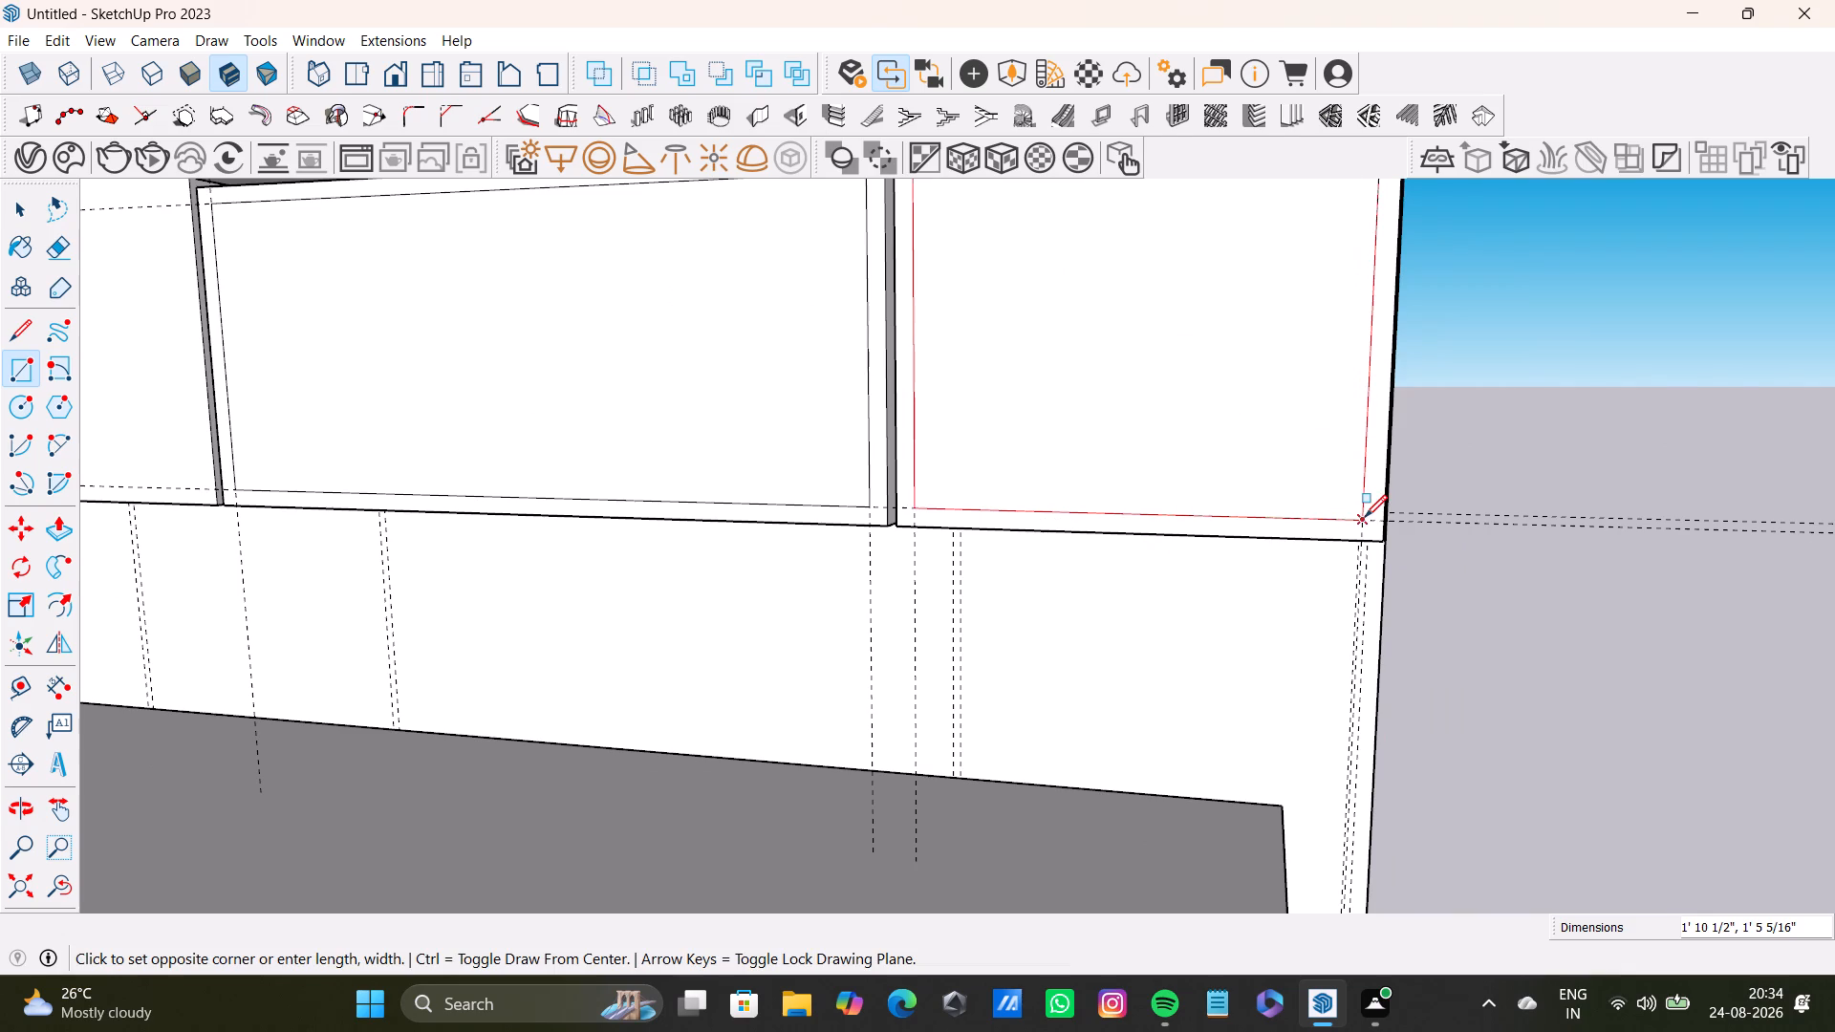
pyautogui.click(1365, 517)
pyautogui.press('space')
# Push the inset face of the second bay's upper front inward to hollow out an open compartment.
pyautogui.scroll(-5, 1034, 400)
pyautogui.moveTo(1019, 421); pyautogui.dragTo(1361, 686, button='middle')
pyautogui.scroll(-9, 1267, 639)
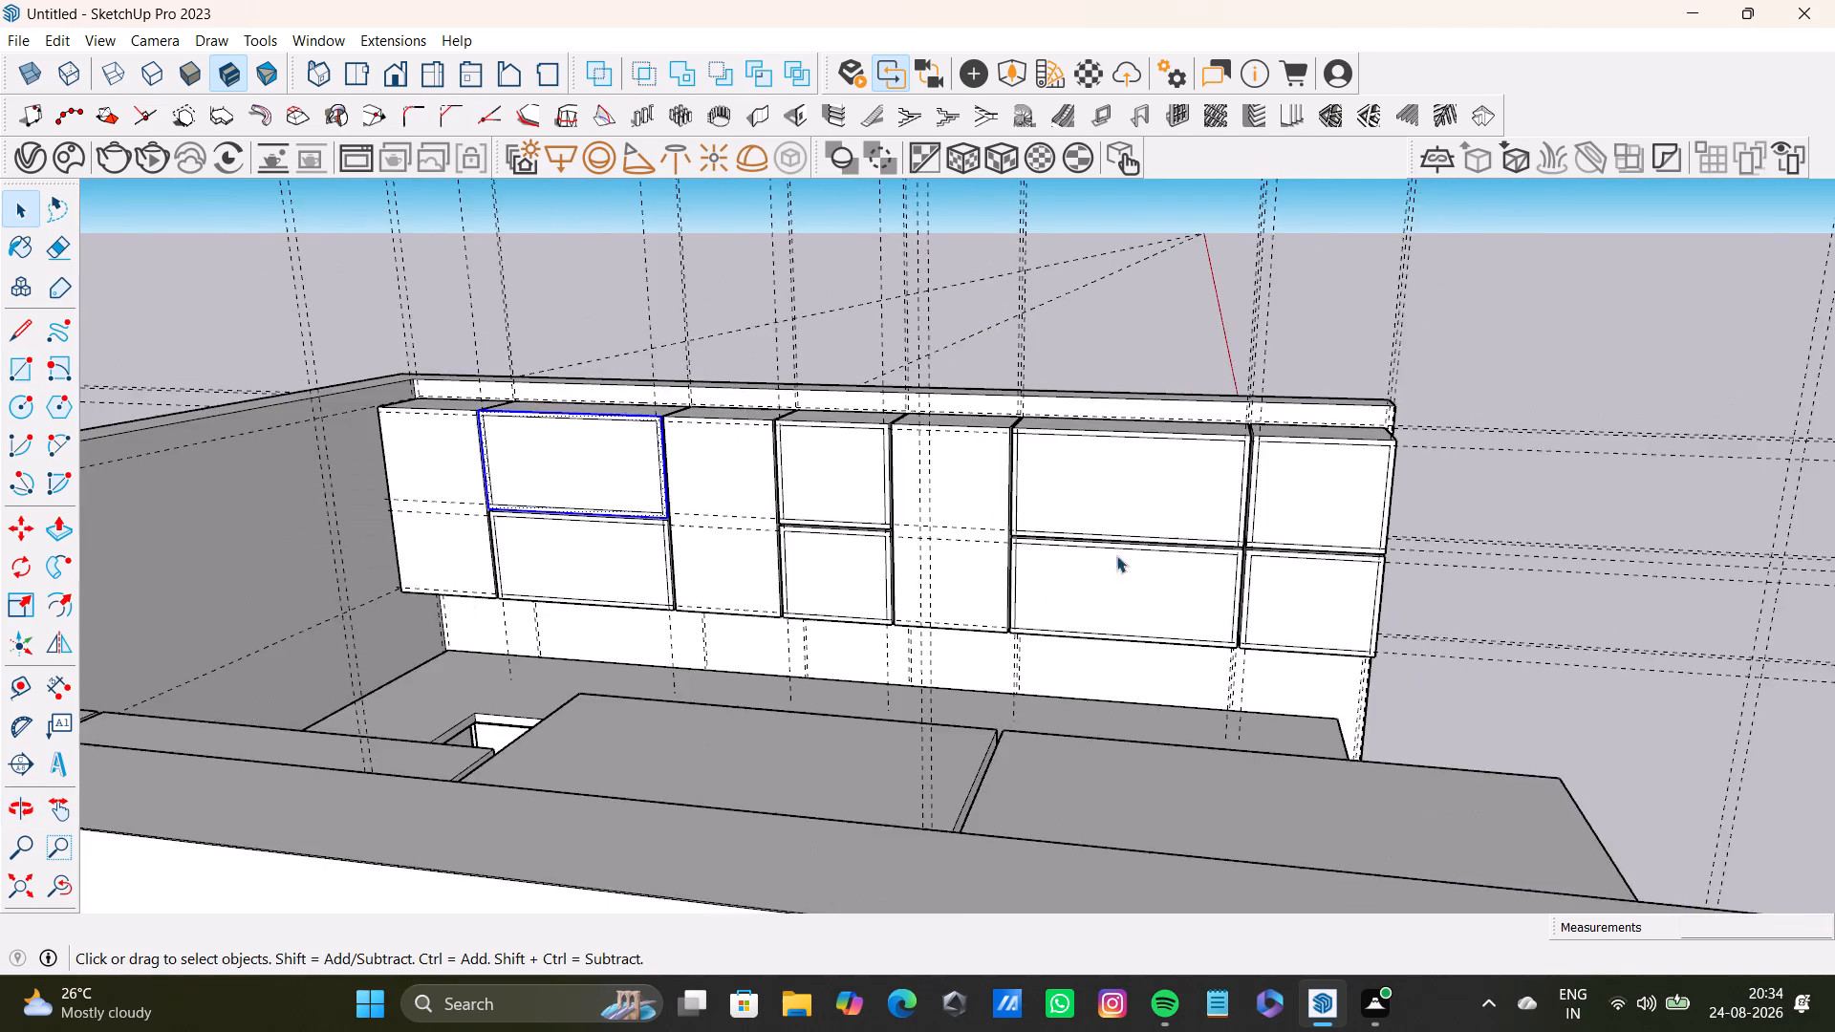
pyautogui.keyDown('shift'); pyautogui.moveTo(983, 530); pyautogui.dragTo(1384, 679, button='middle'); pyautogui.keyUp('shift')
pyautogui.moveTo(1156, 636); pyautogui.dragTo(1125, 638, button='middle')
pyautogui.scroll(7, 917, 570)
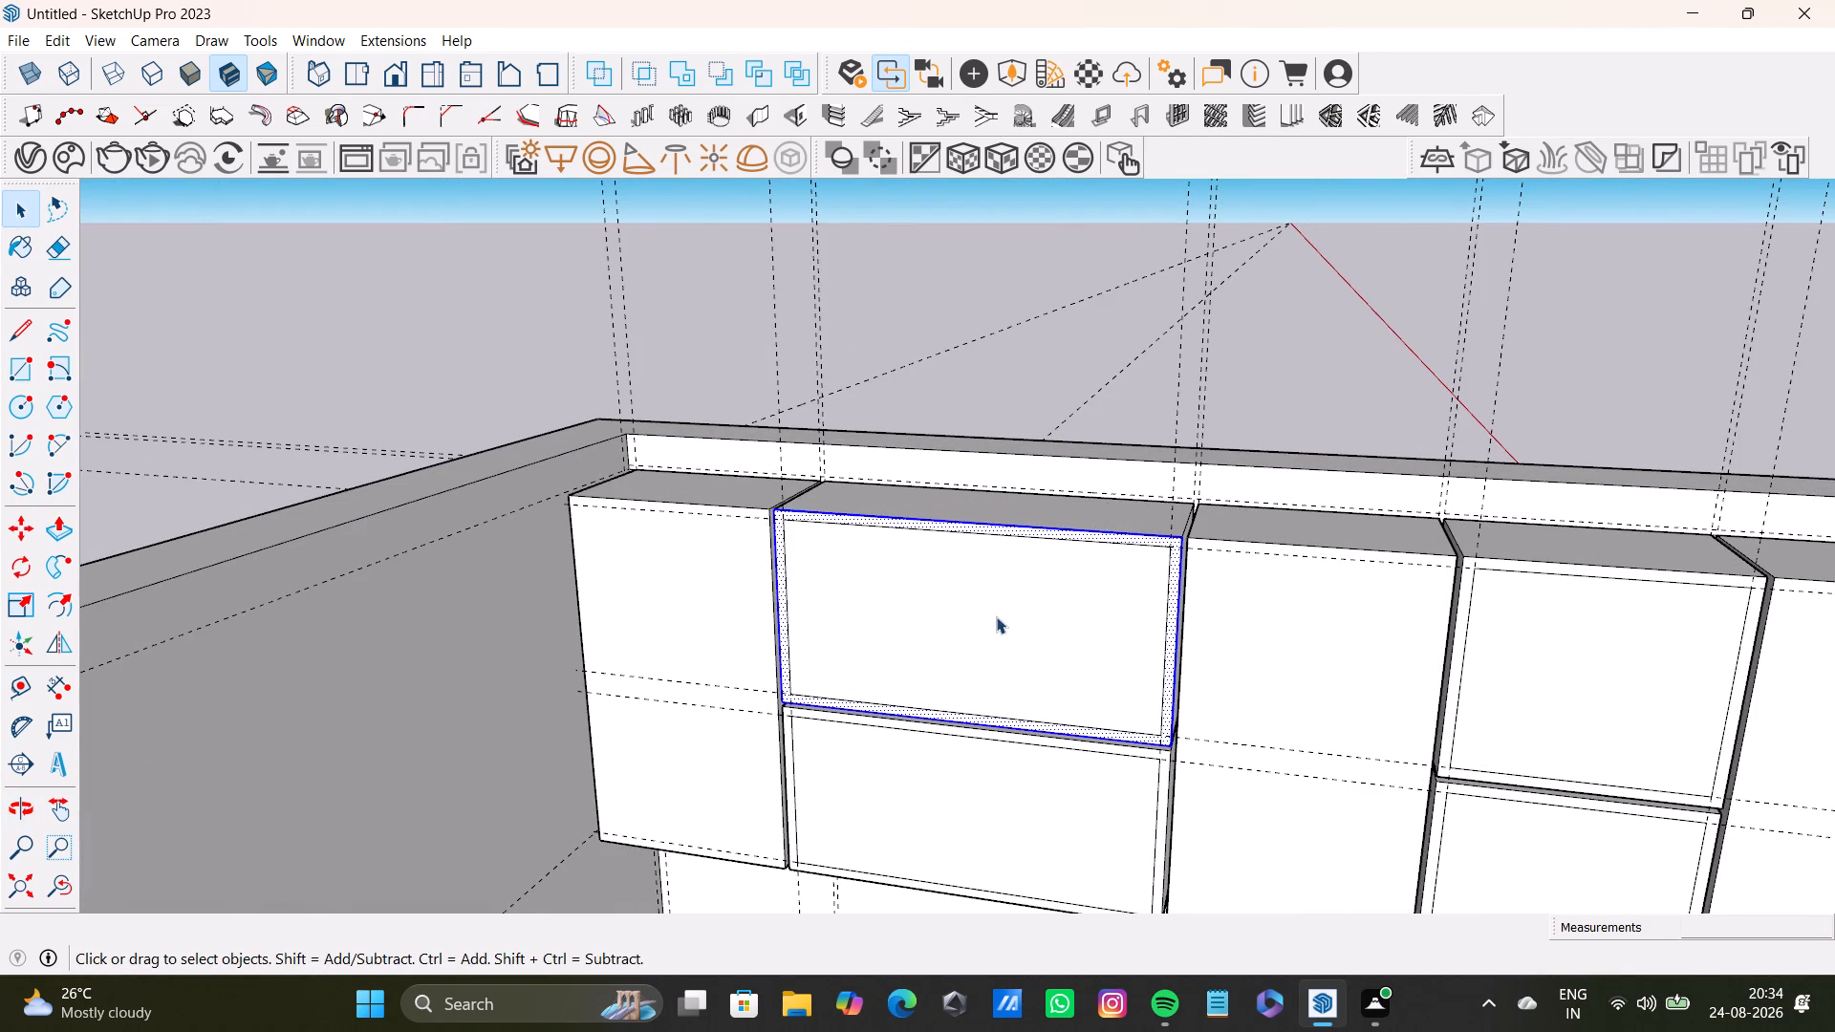
pyautogui.click(996, 616)
pyautogui.press('p')
pyautogui.moveTo(995, 617); pyautogui.dragTo(1025, 589)
pyautogui.press('space')
# Push the inset face of the second bay's lower front inward to hollow out an open compartment.
pyautogui.moveTo(1043, 720); pyautogui.dragTo(984, 487, button='middle')
pyautogui.click(921, 595)
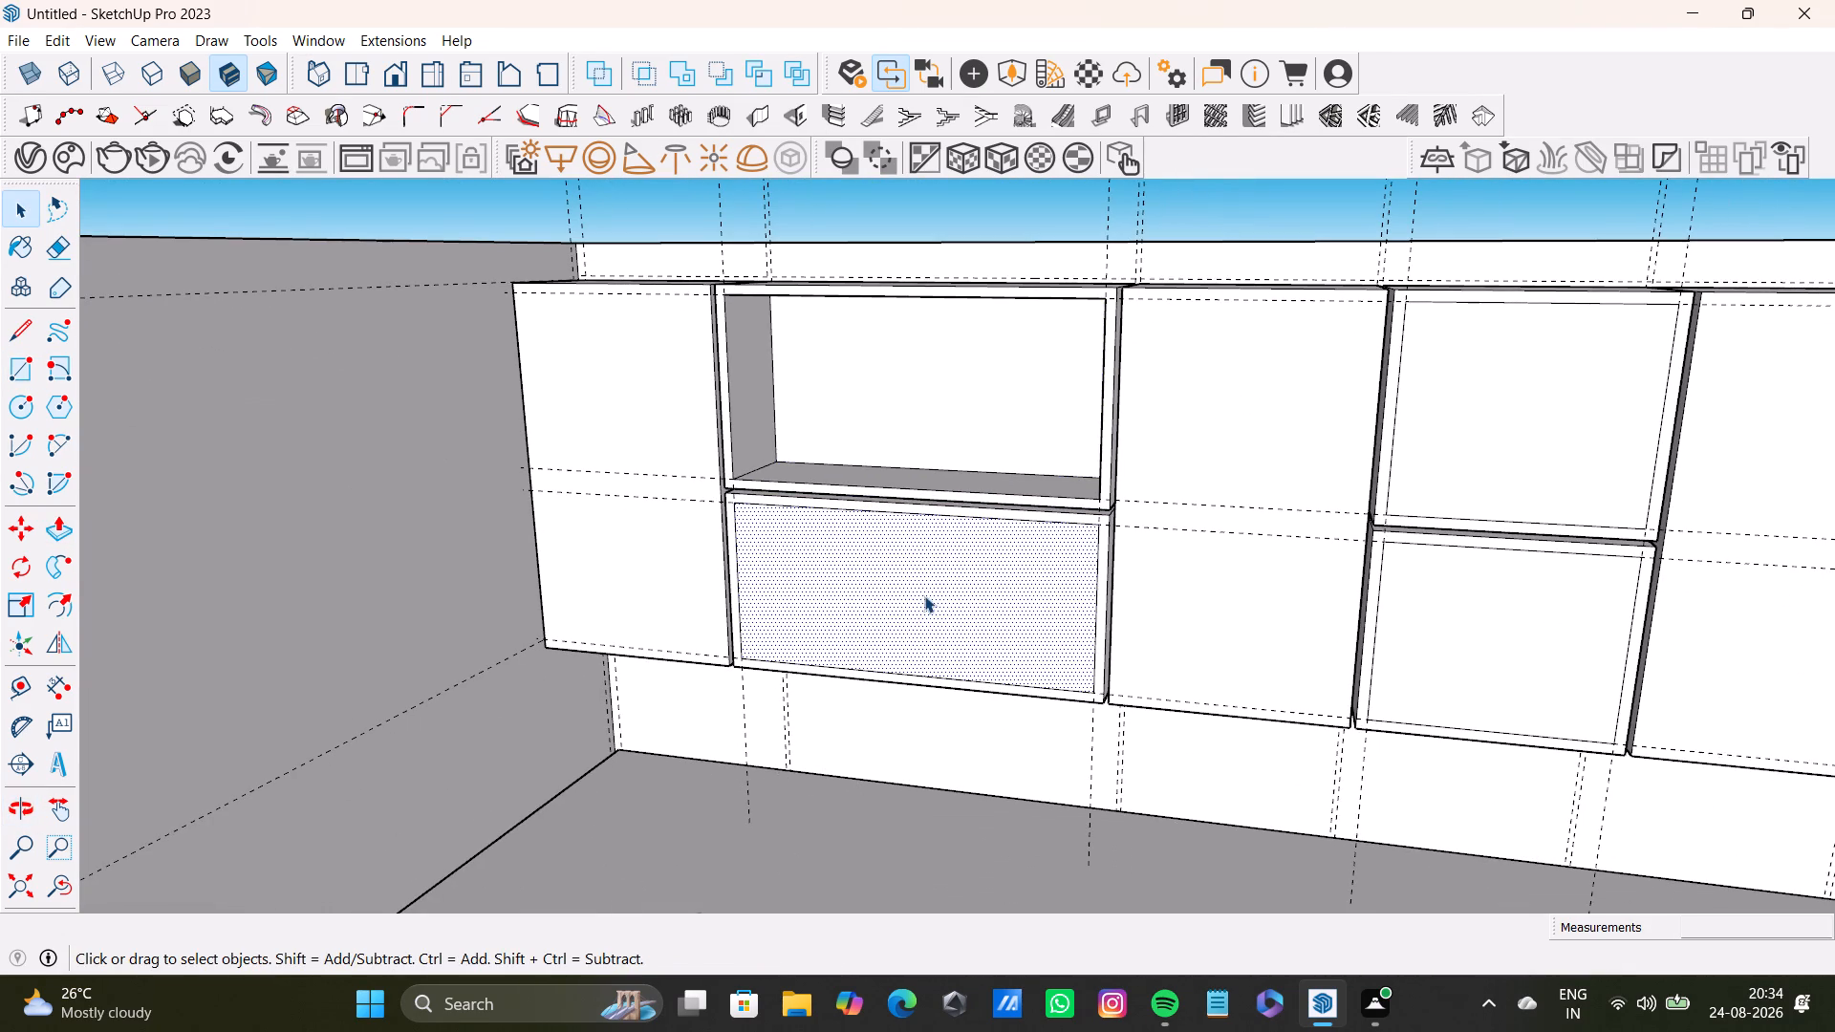
pyautogui.press('p')
pyautogui.moveTo(924, 596); pyautogui.dragTo(955, 572)
pyautogui.press('space')
# Push the inset face of the fourth bay's upper front inward to hollow out an open compartment.
pyautogui.moveTo(1049, 563); pyautogui.dragTo(732, 602, button='middle')
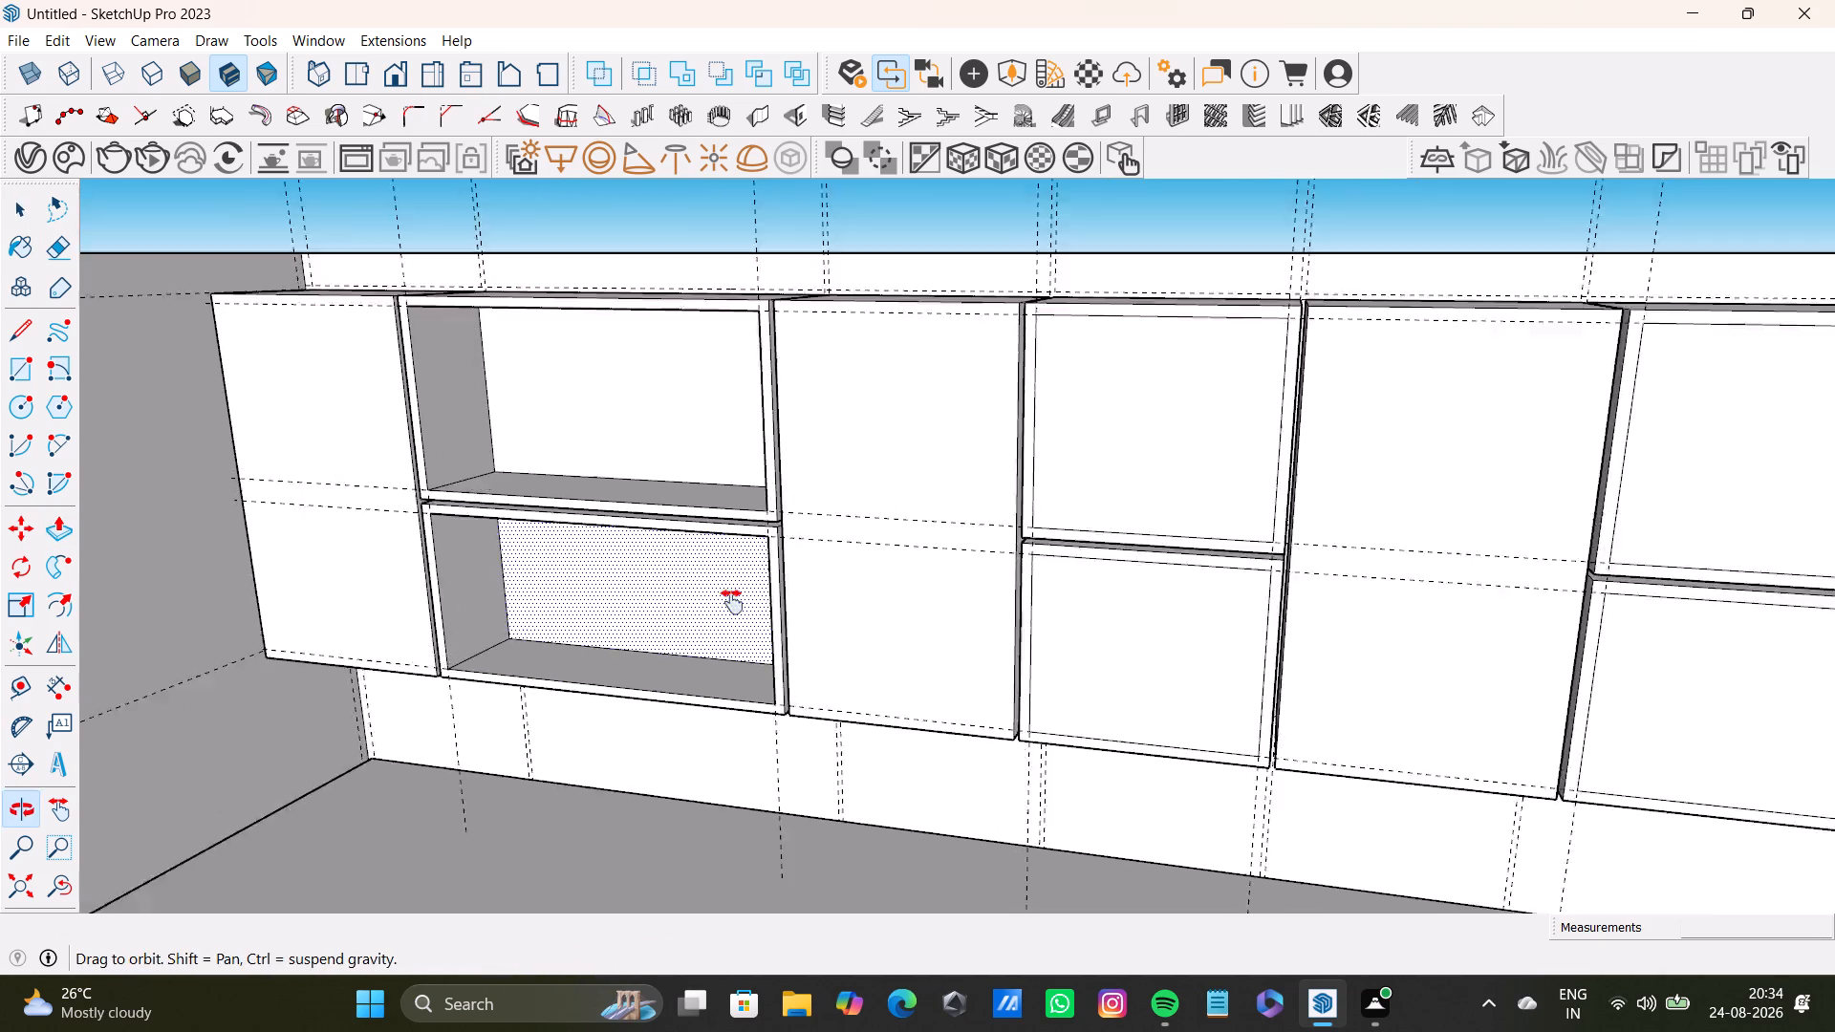
pyautogui.moveTo(732, 602); pyautogui.dragTo(712, 664, button='middle')
pyautogui.click(1144, 534)
pyautogui.press('p')
pyautogui.moveTo(1124, 534); pyautogui.dragTo(1149, 503)
pyautogui.press('space')
# Push the inset face of the fourth bay's lower front inward to hollow out an open compartment.
pyautogui.moveTo(1111, 698); pyautogui.dragTo(1067, 567, button='middle')
pyautogui.press('space')
pyautogui.click(1064, 618)
pyautogui.press('p')
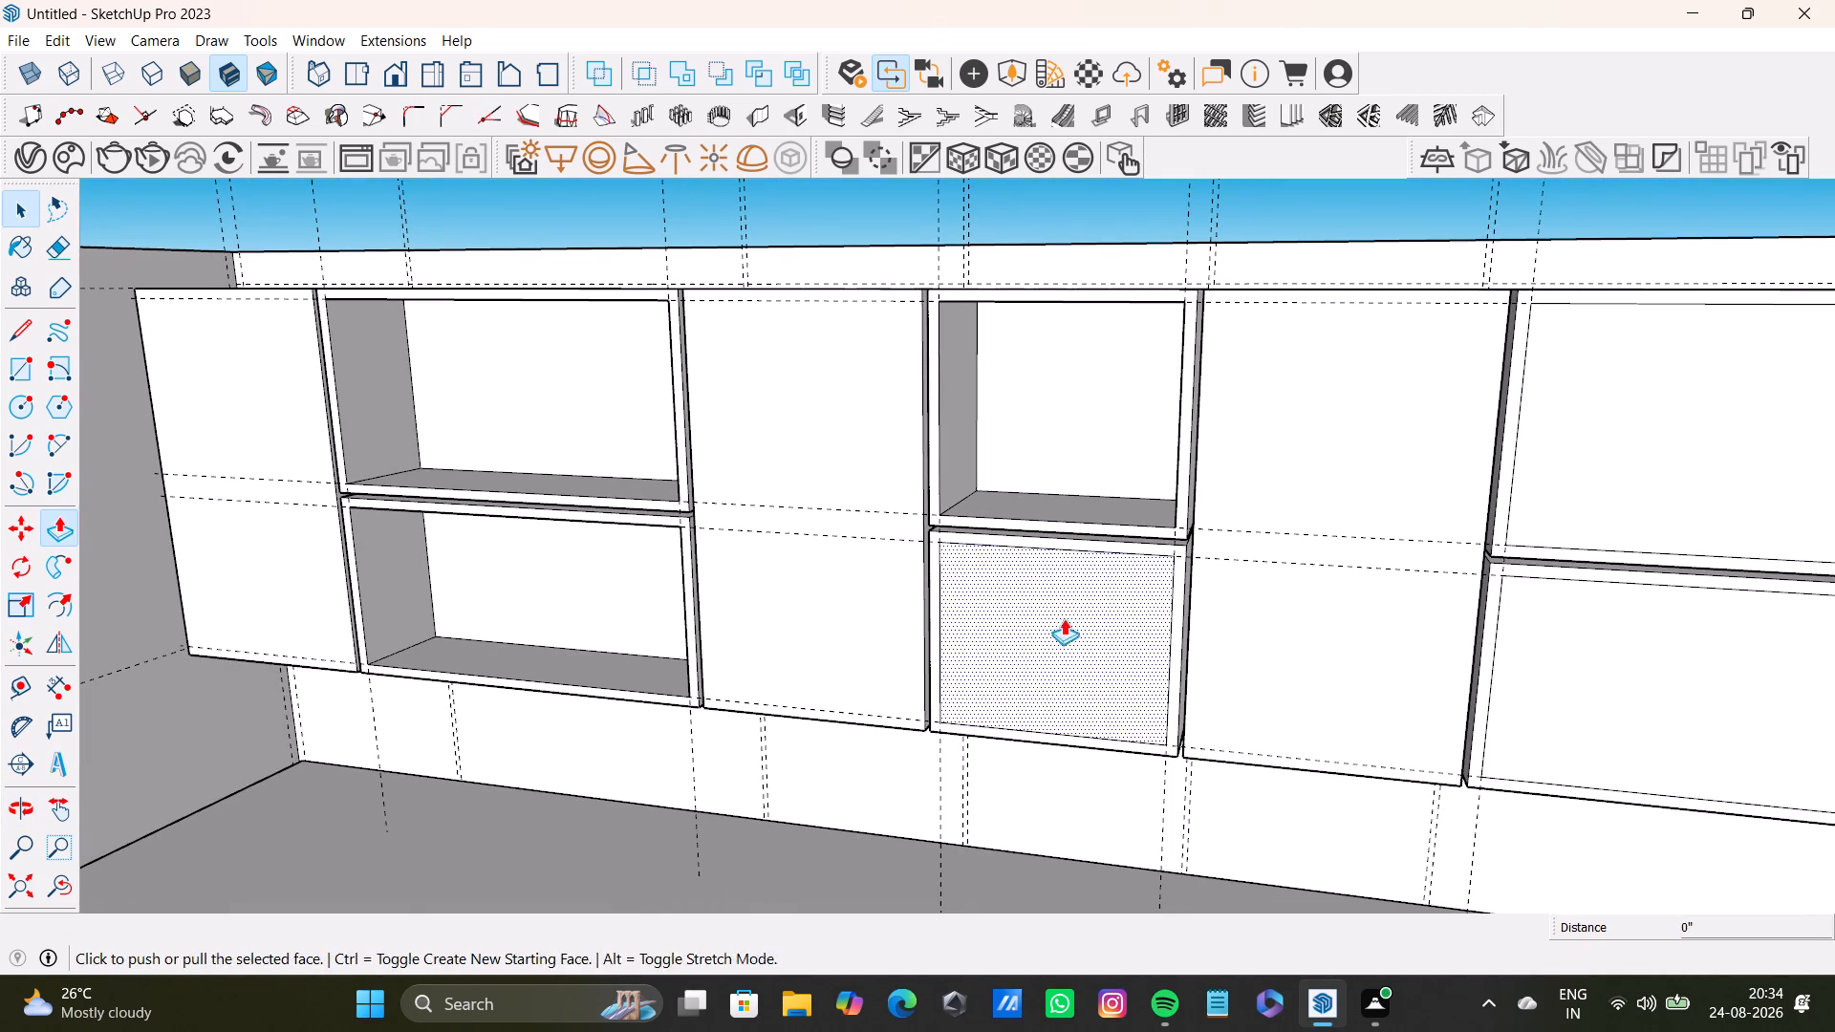
pyautogui.moveTo(1064, 616); pyautogui.dragTo(1100, 589)
pyautogui.press('space')
# Push the inset face of the wide sixth bay's upper front inward to hollow out an open compartment.
pyautogui.scroll(-3, 1101, 623)
pyautogui.keyDown('shift'); pyautogui.moveTo(1073, 594); pyautogui.dragTo(865, 559, button='middle'); pyautogui.keyUp('shift')
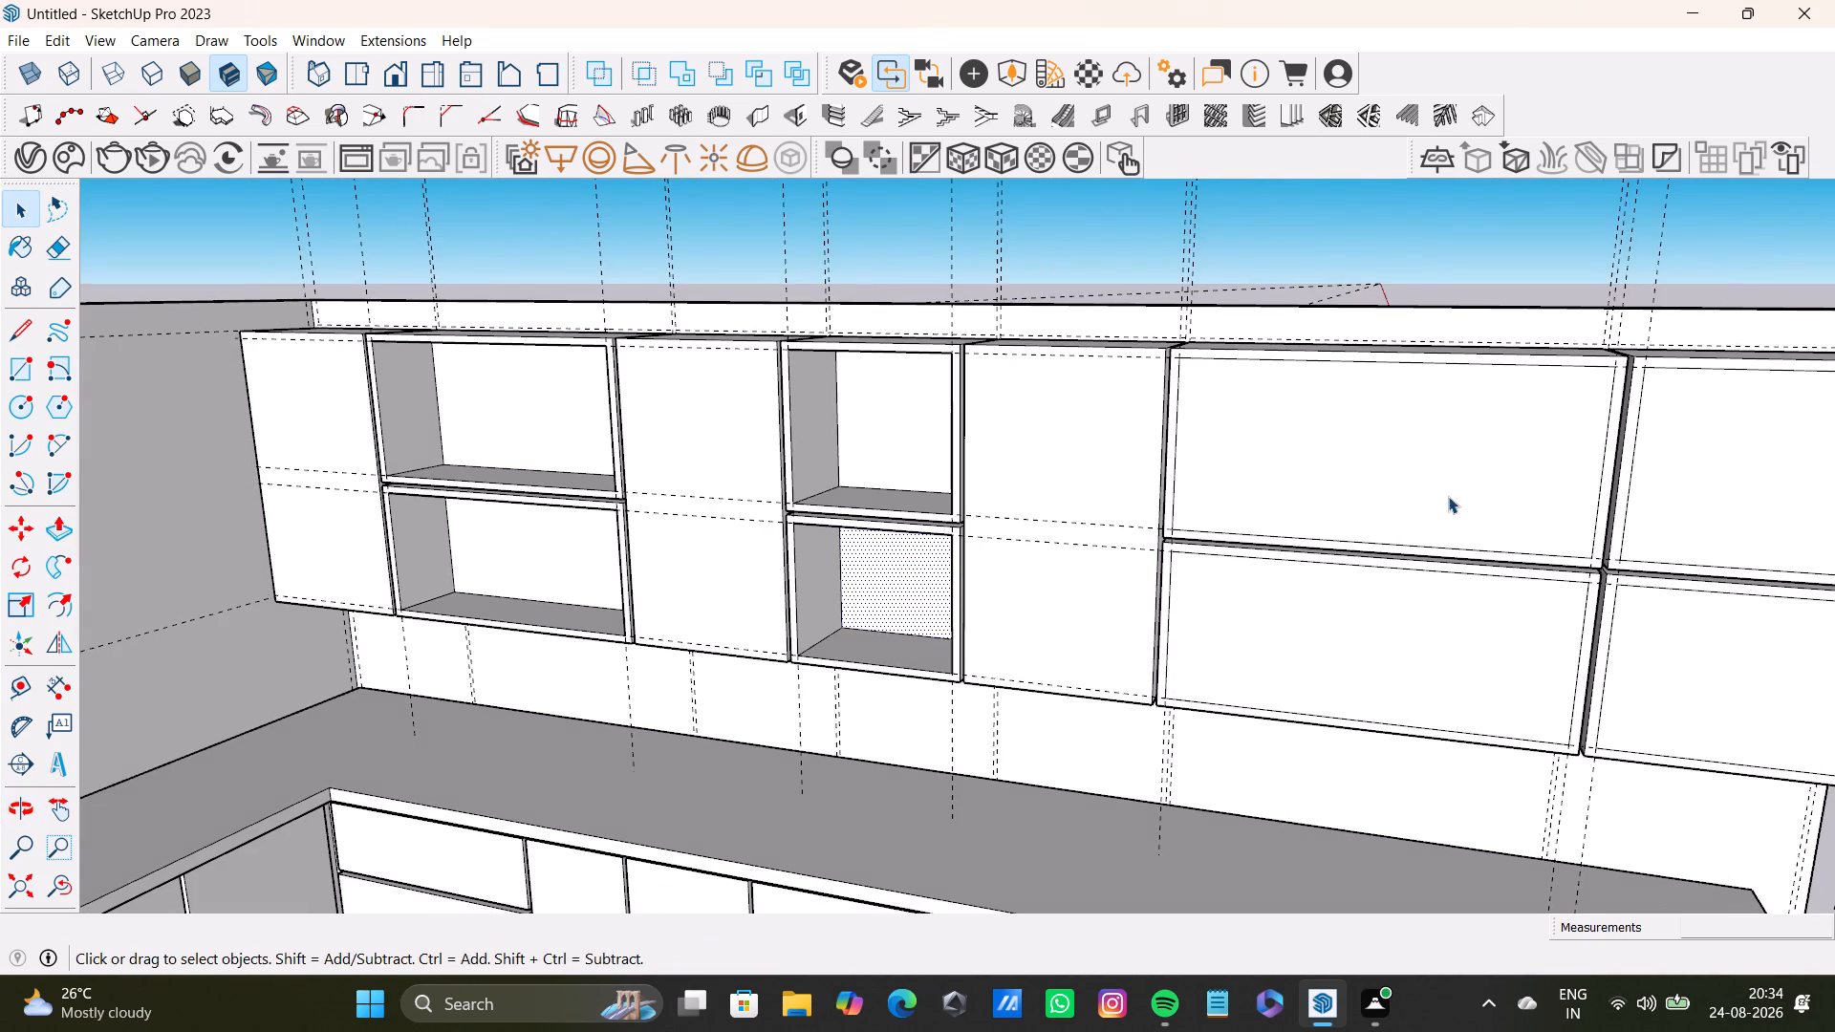
pyautogui.click(1448, 496)
pyautogui.moveTo(1378, 579); pyautogui.dragTo(1420, 577, button='middle')
pyautogui.press('p')
pyautogui.moveTo(1311, 465); pyautogui.dragTo(1224, 412)
pyautogui.press('space')
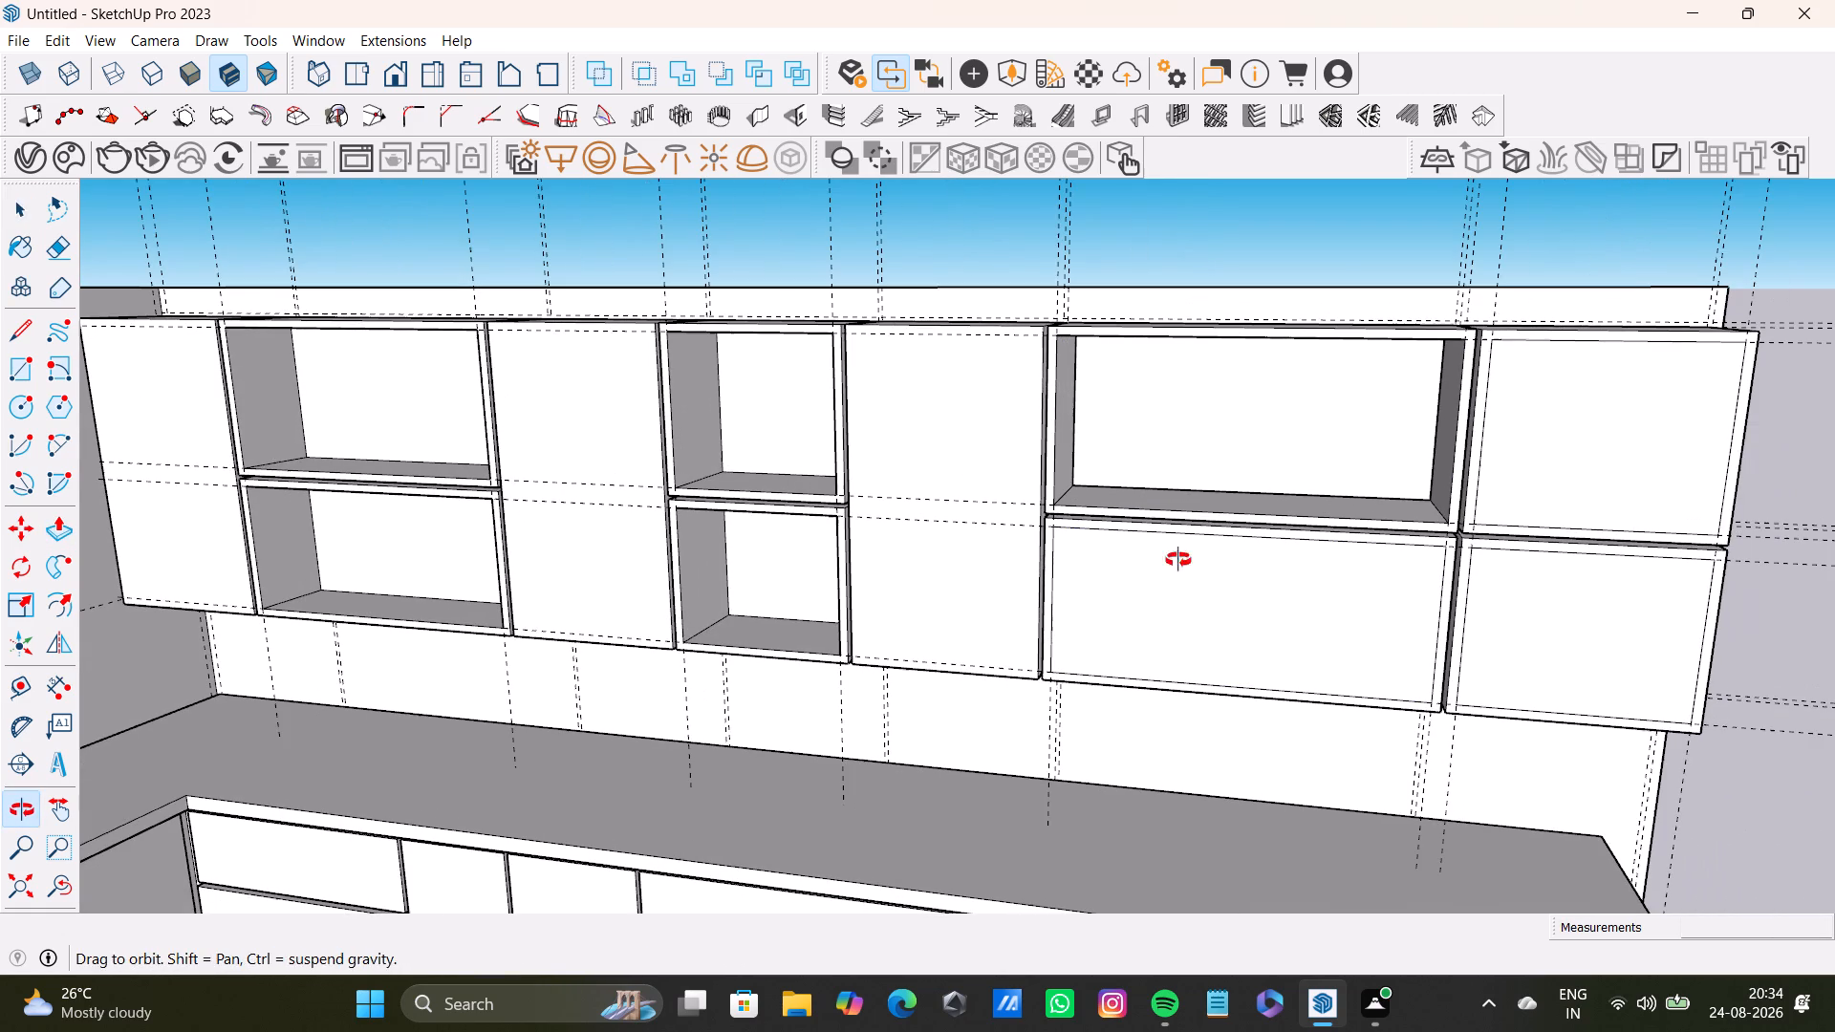
# Push the inset face of the sixth bay's lower front inward about 2' 7/8" to hollow out an open compartment.
pyautogui.click(1215, 614)
pyautogui.press('p')
pyautogui.moveTo(1215, 614); pyautogui.dragTo(1213, 563)
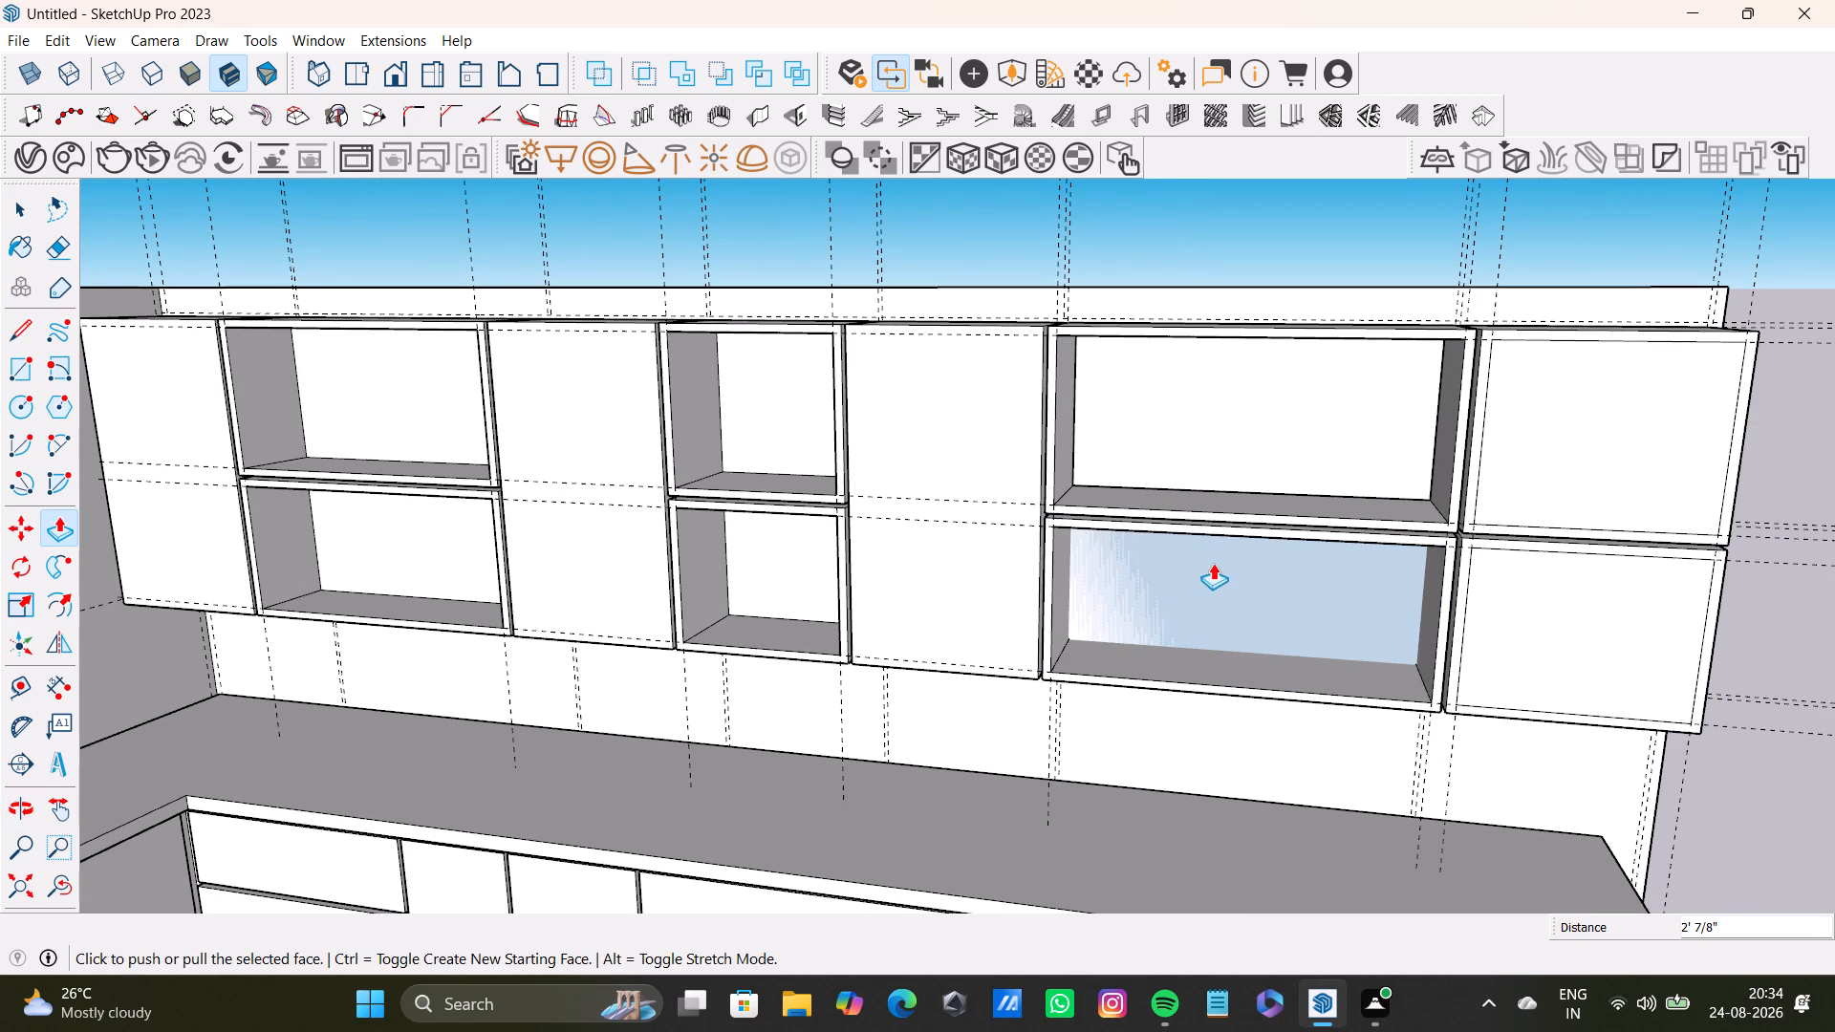
# Undo the push on the sixth bay's lower front and push its inset face inward again to hollow out the compartment.
pyautogui.press('space')
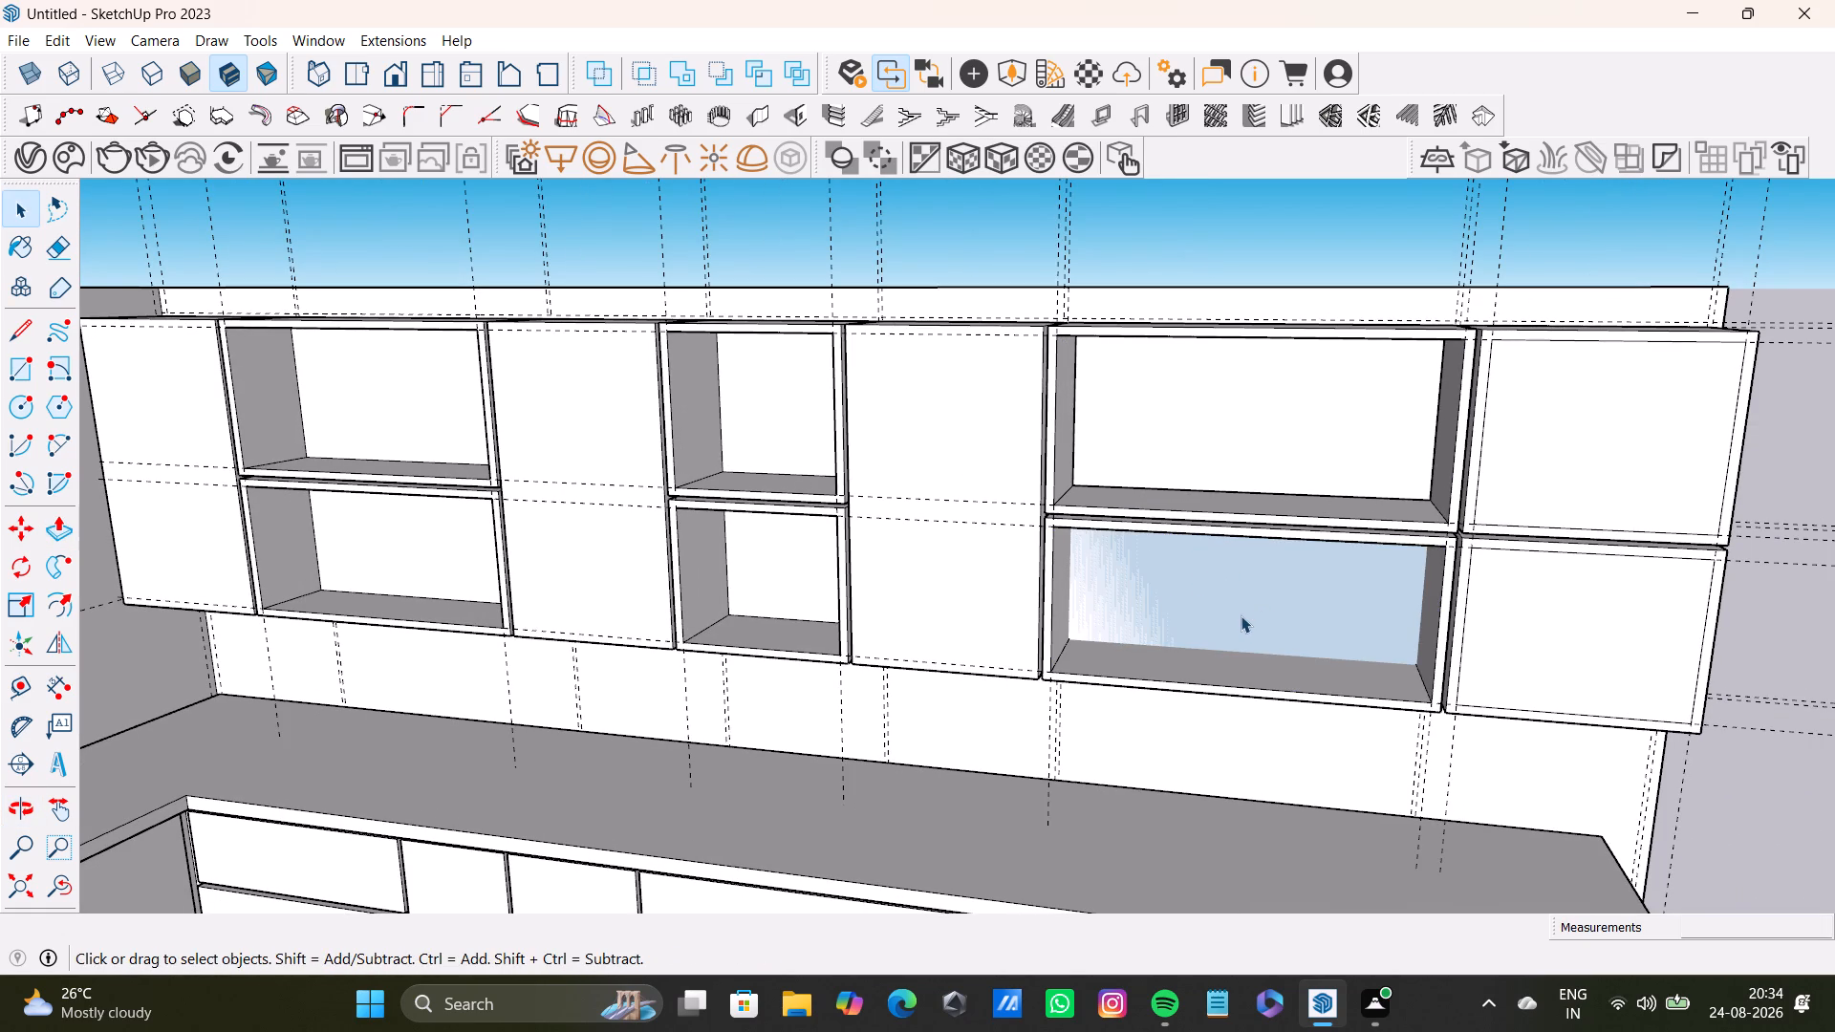
pyautogui.hotkey('ctrl', 'z')
pyautogui.press('p')
pyautogui.moveTo(1234, 615); pyautogui.dragTo(1235, 600)
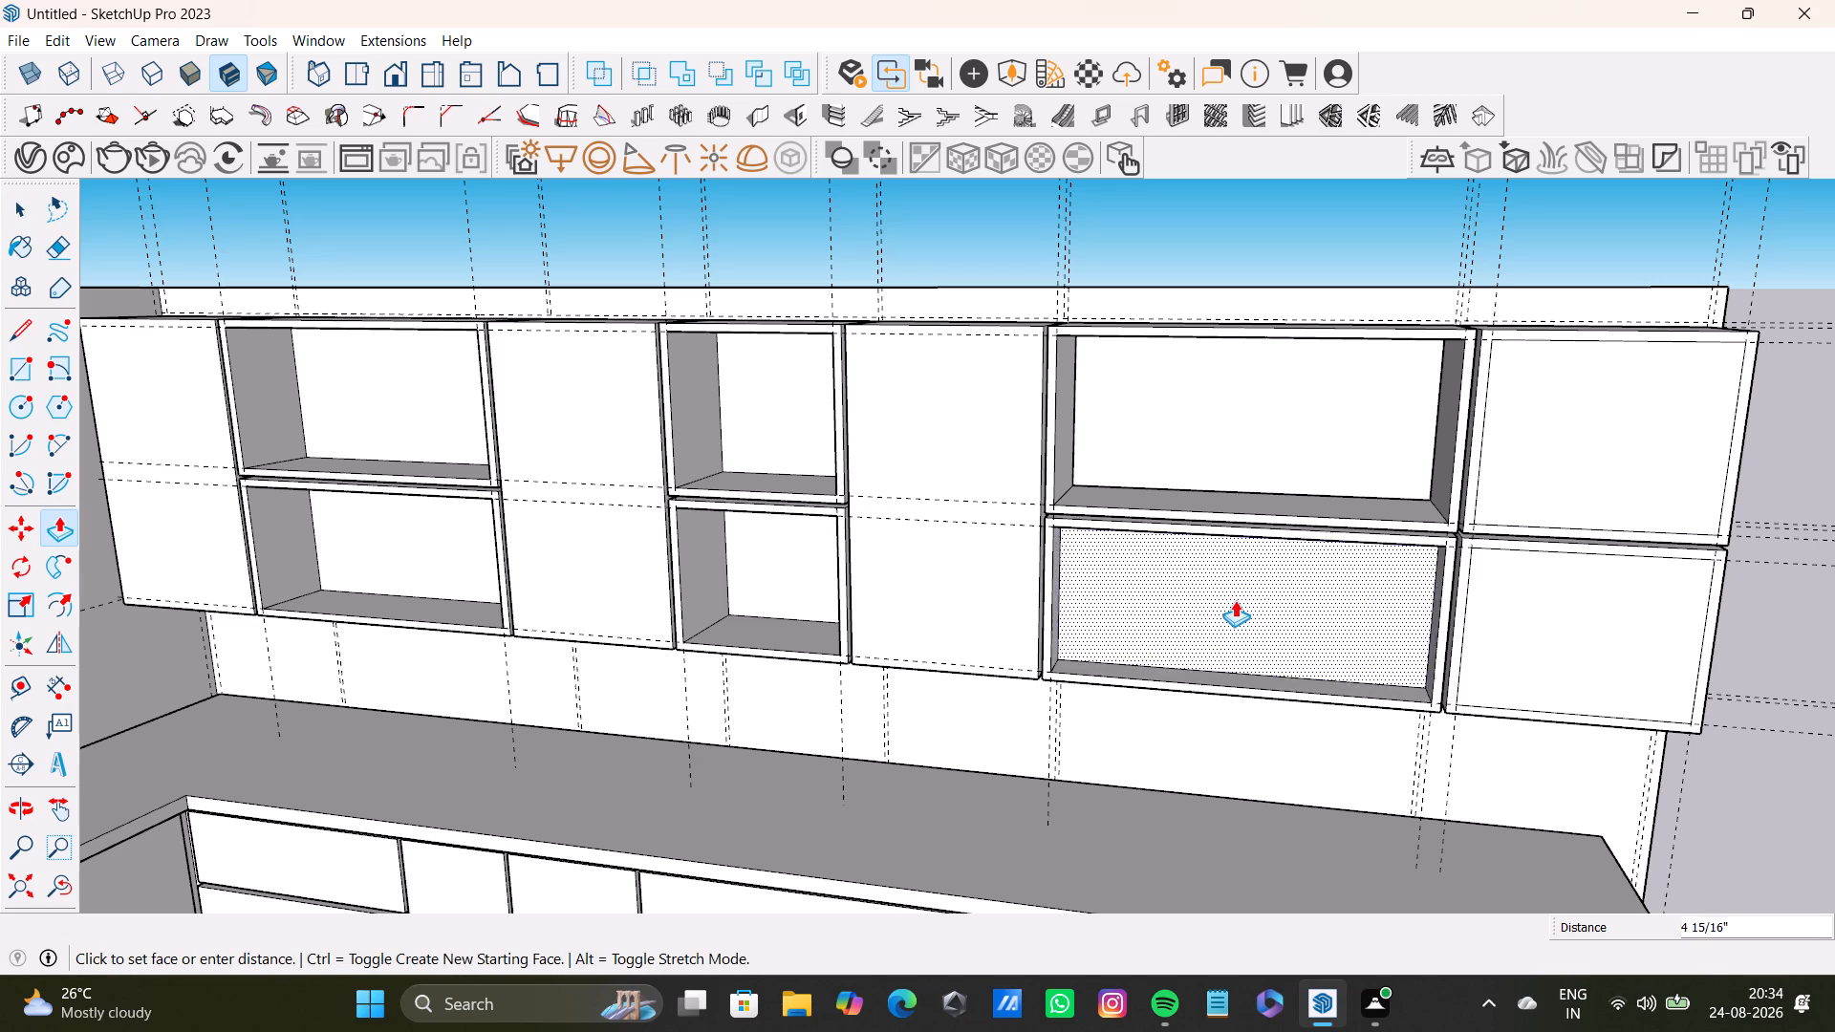
pyautogui.moveTo(1235, 600); pyautogui.dragTo(1244, 586)
pyautogui.press('space')
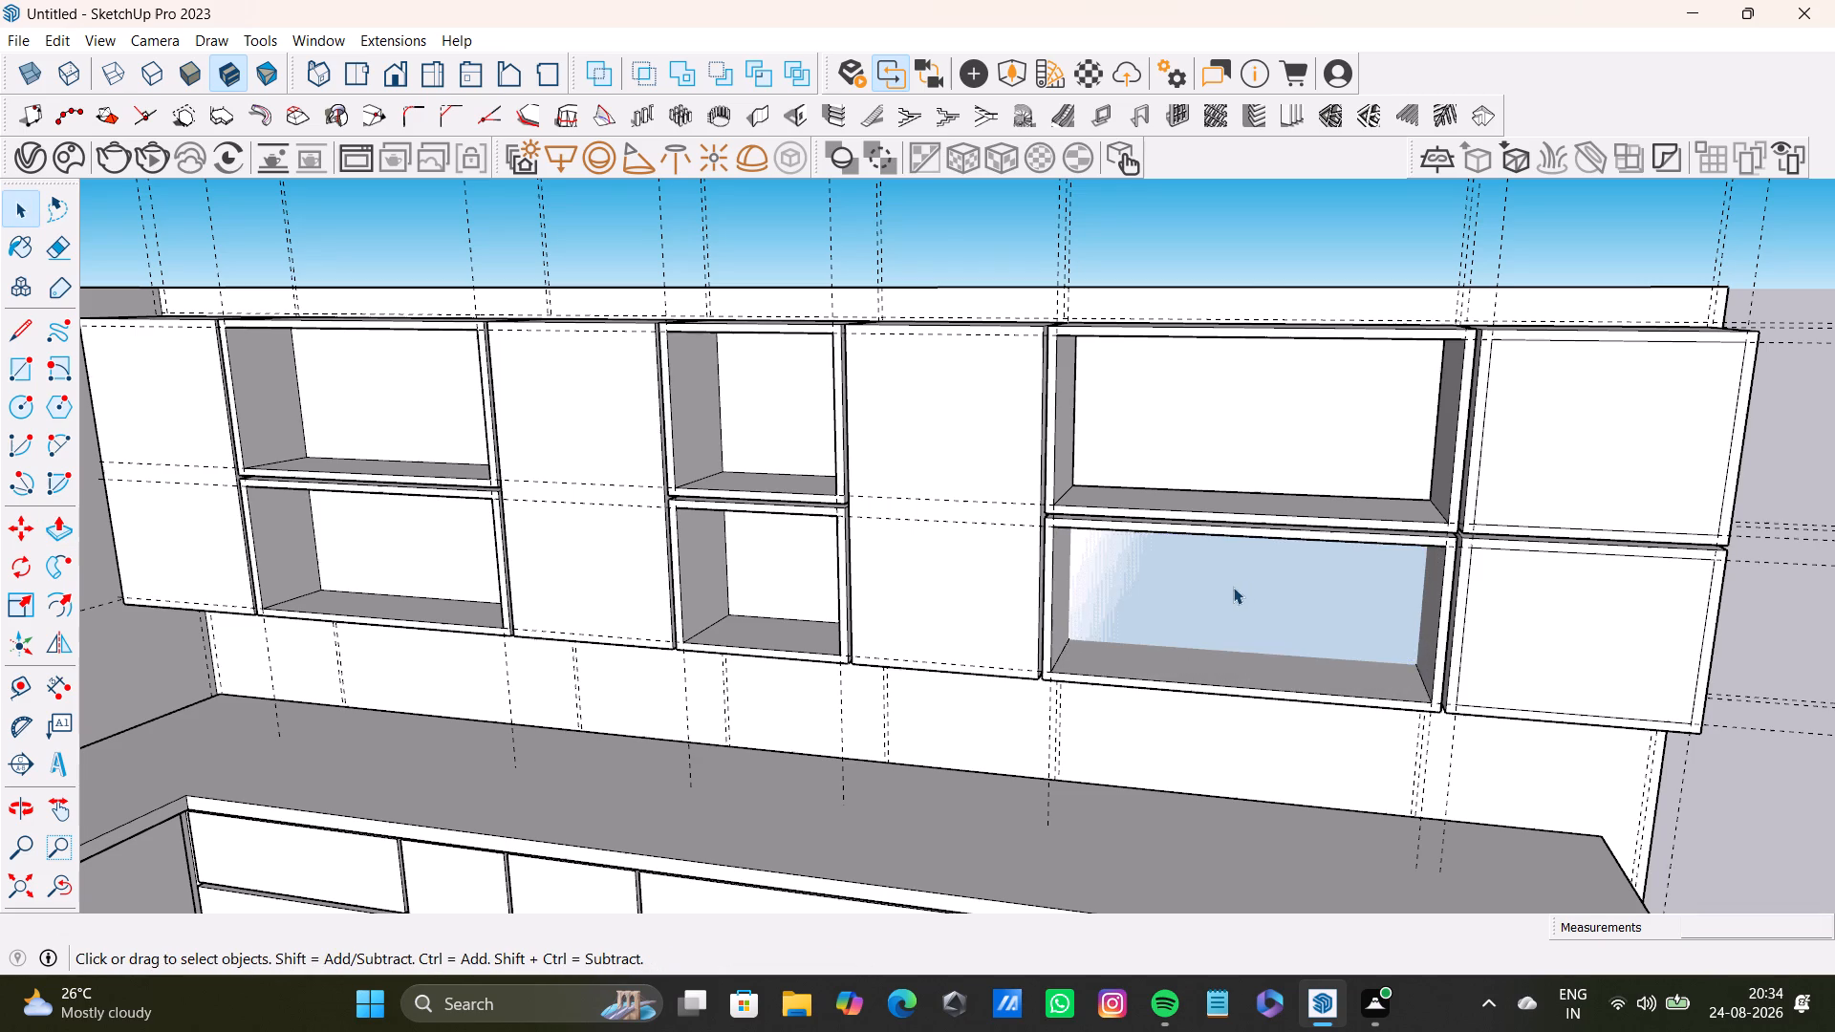
# Push the inset face of the last bay's upper front inward about 1' 5/8" to hollow out an open compartment.
pyautogui.scroll(-3, 1235, 587)
pyautogui.moveTo(1325, 521); pyautogui.dragTo(936, 661, button='middle')
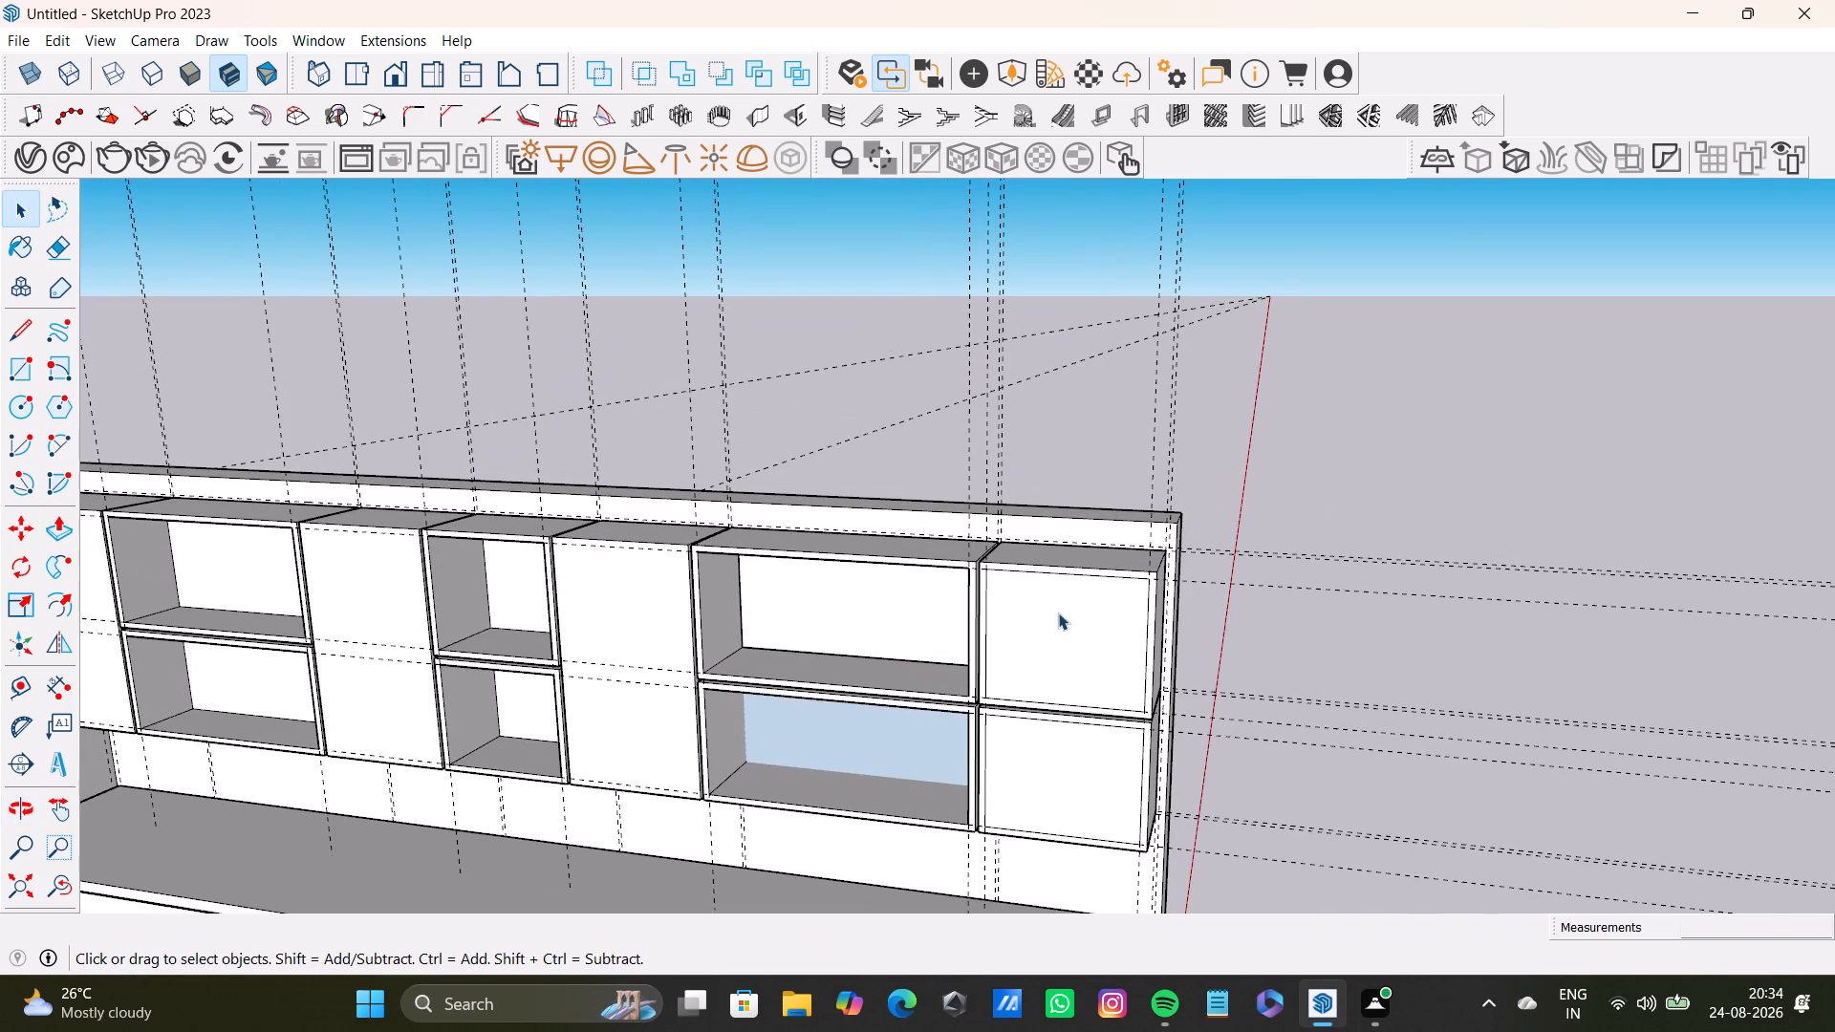
pyautogui.click(1060, 611)
pyautogui.press('p')
pyautogui.moveTo(1064, 610); pyautogui.dragTo(1089, 594)
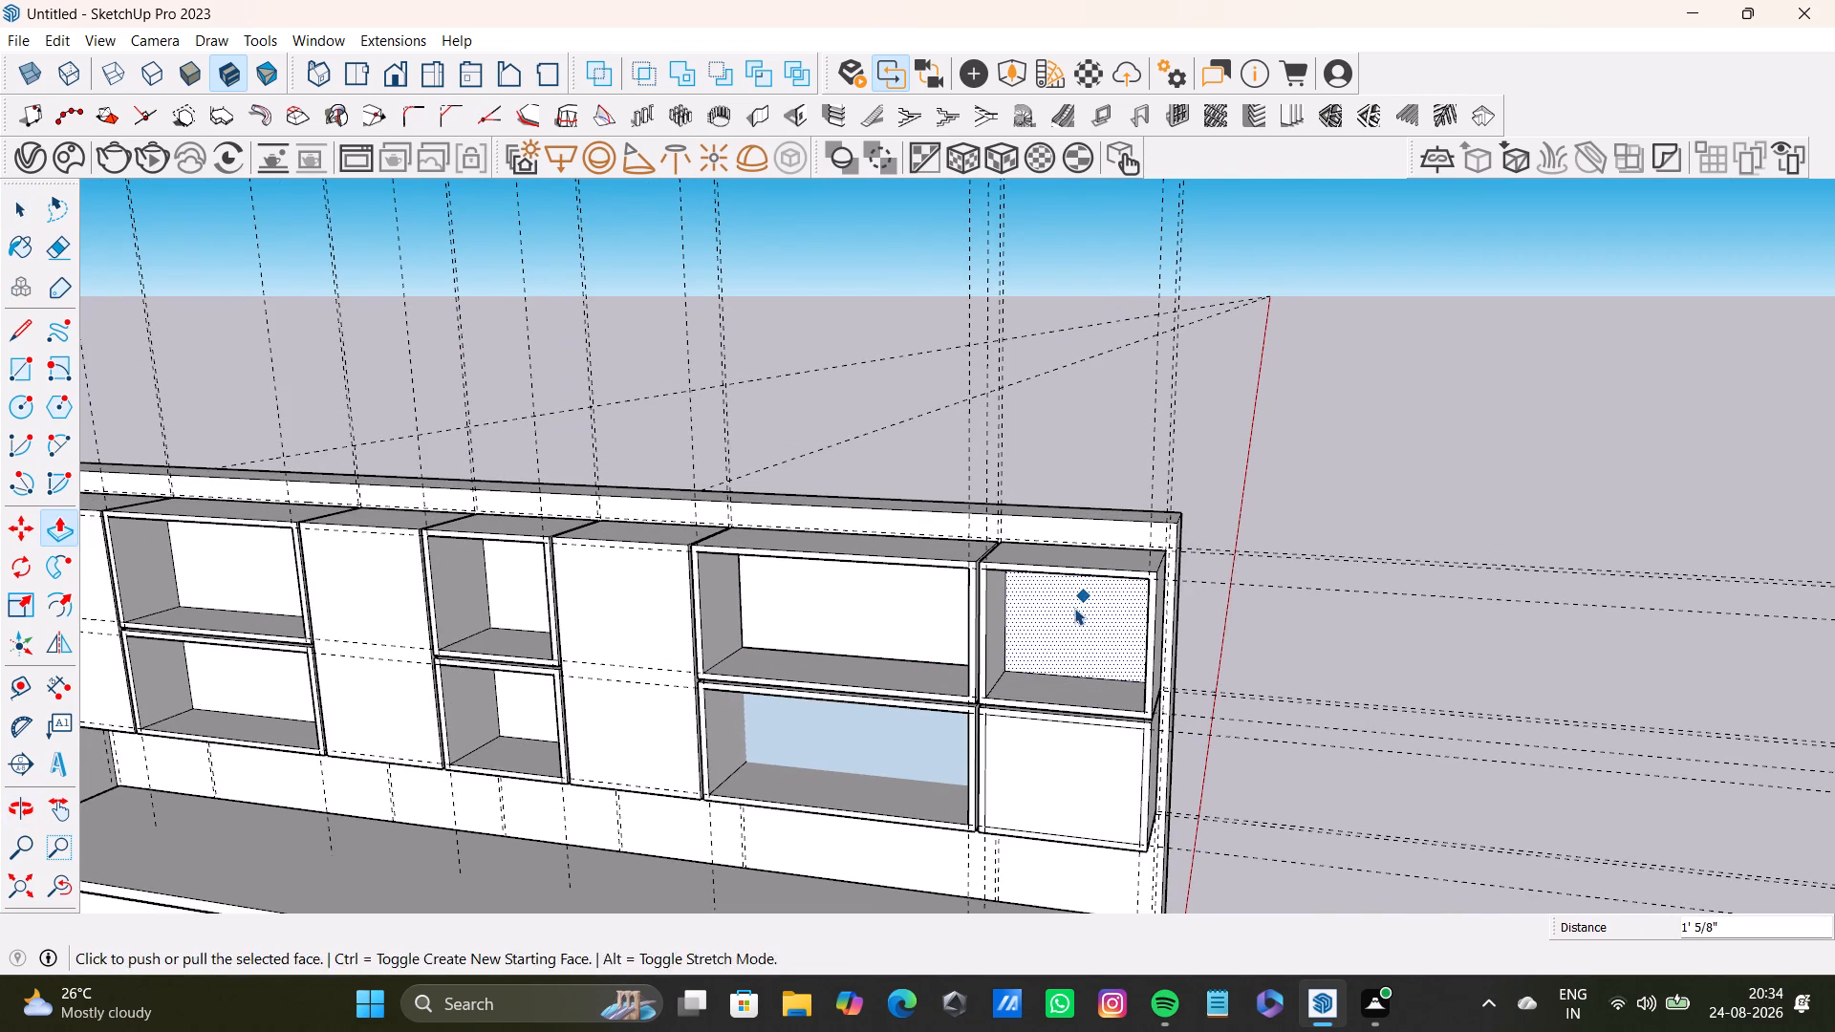
pyautogui.press('space')
# Push the inset face of the last bay's lower front inward to hollow out an open compartment.
pyautogui.click(1049, 798)
pyautogui.press('p')
pyautogui.moveTo(1067, 789); pyautogui.dragTo(1071, 784)
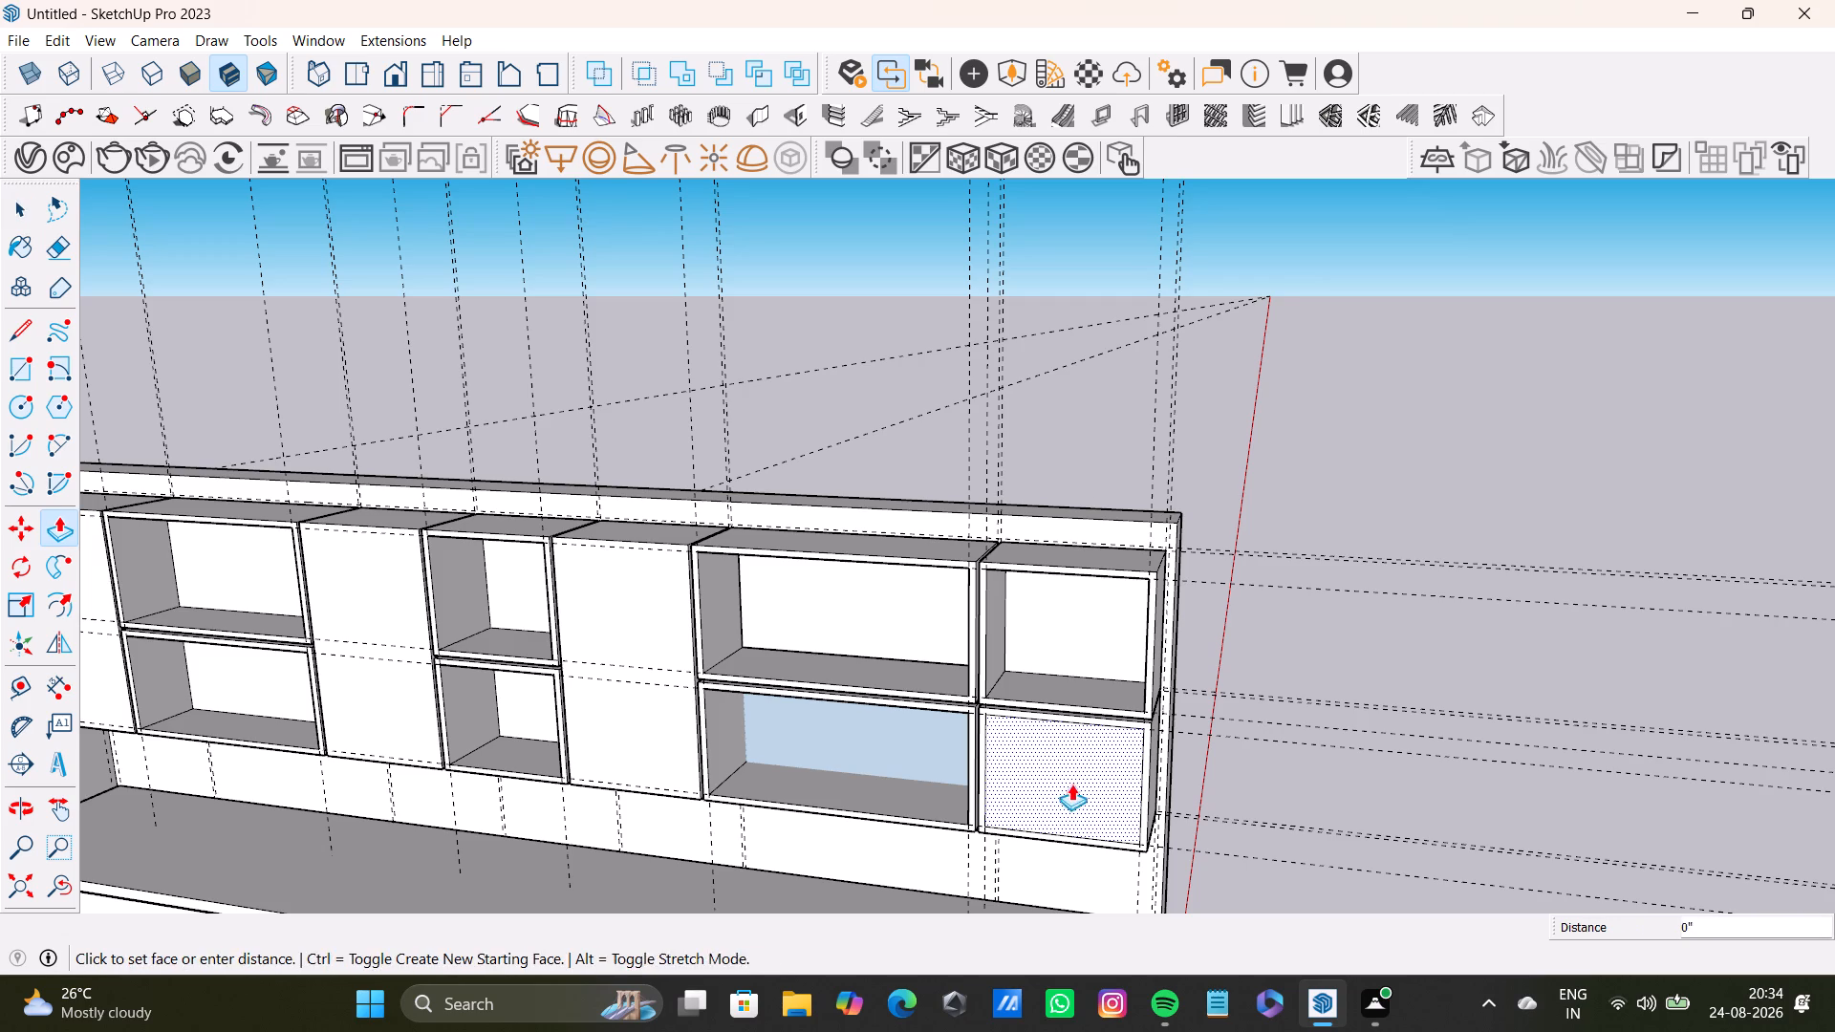
pyautogui.moveTo(1071, 784); pyautogui.dragTo(1094, 767)
pyautogui.press('space')
# Place a horizontal guide 10 3/8" below the top edge on the left inner side of the second bay's upper compartment.
pyautogui.scroll(-4, 1084, 769)
pyautogui.keyDown('shift'); pyautogui.moveTo(1051, 758); pyautogui.dragTo(1374, 719, button='middle'); pyautogui.keyUp('shift')
pyautogui.scroll(7, 922, 666)
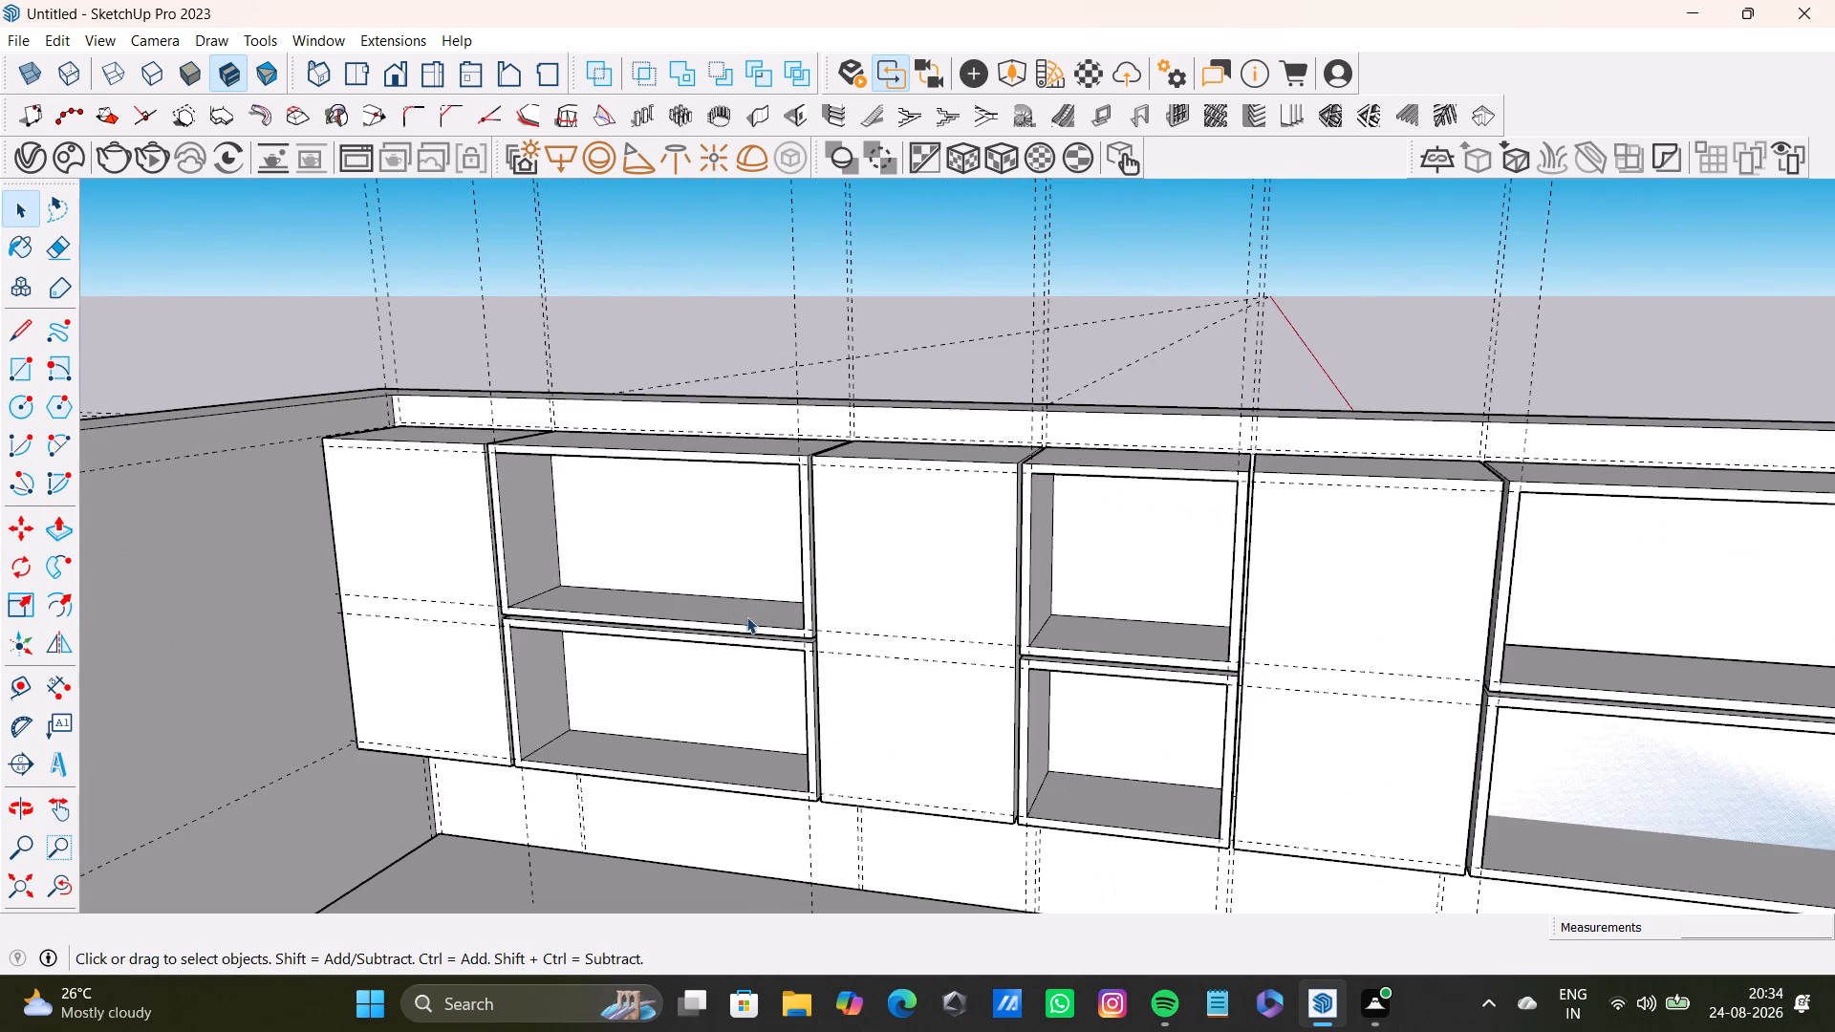
pyautogui.moveTo(746, 616); pyautogui.dragTo(691, 675, button='middle')
pyautogui.scroll(6, 691, 571)
pyautogui.moveTo(758, 512); pyautogui.dragTo(1070, 738, button='middle')
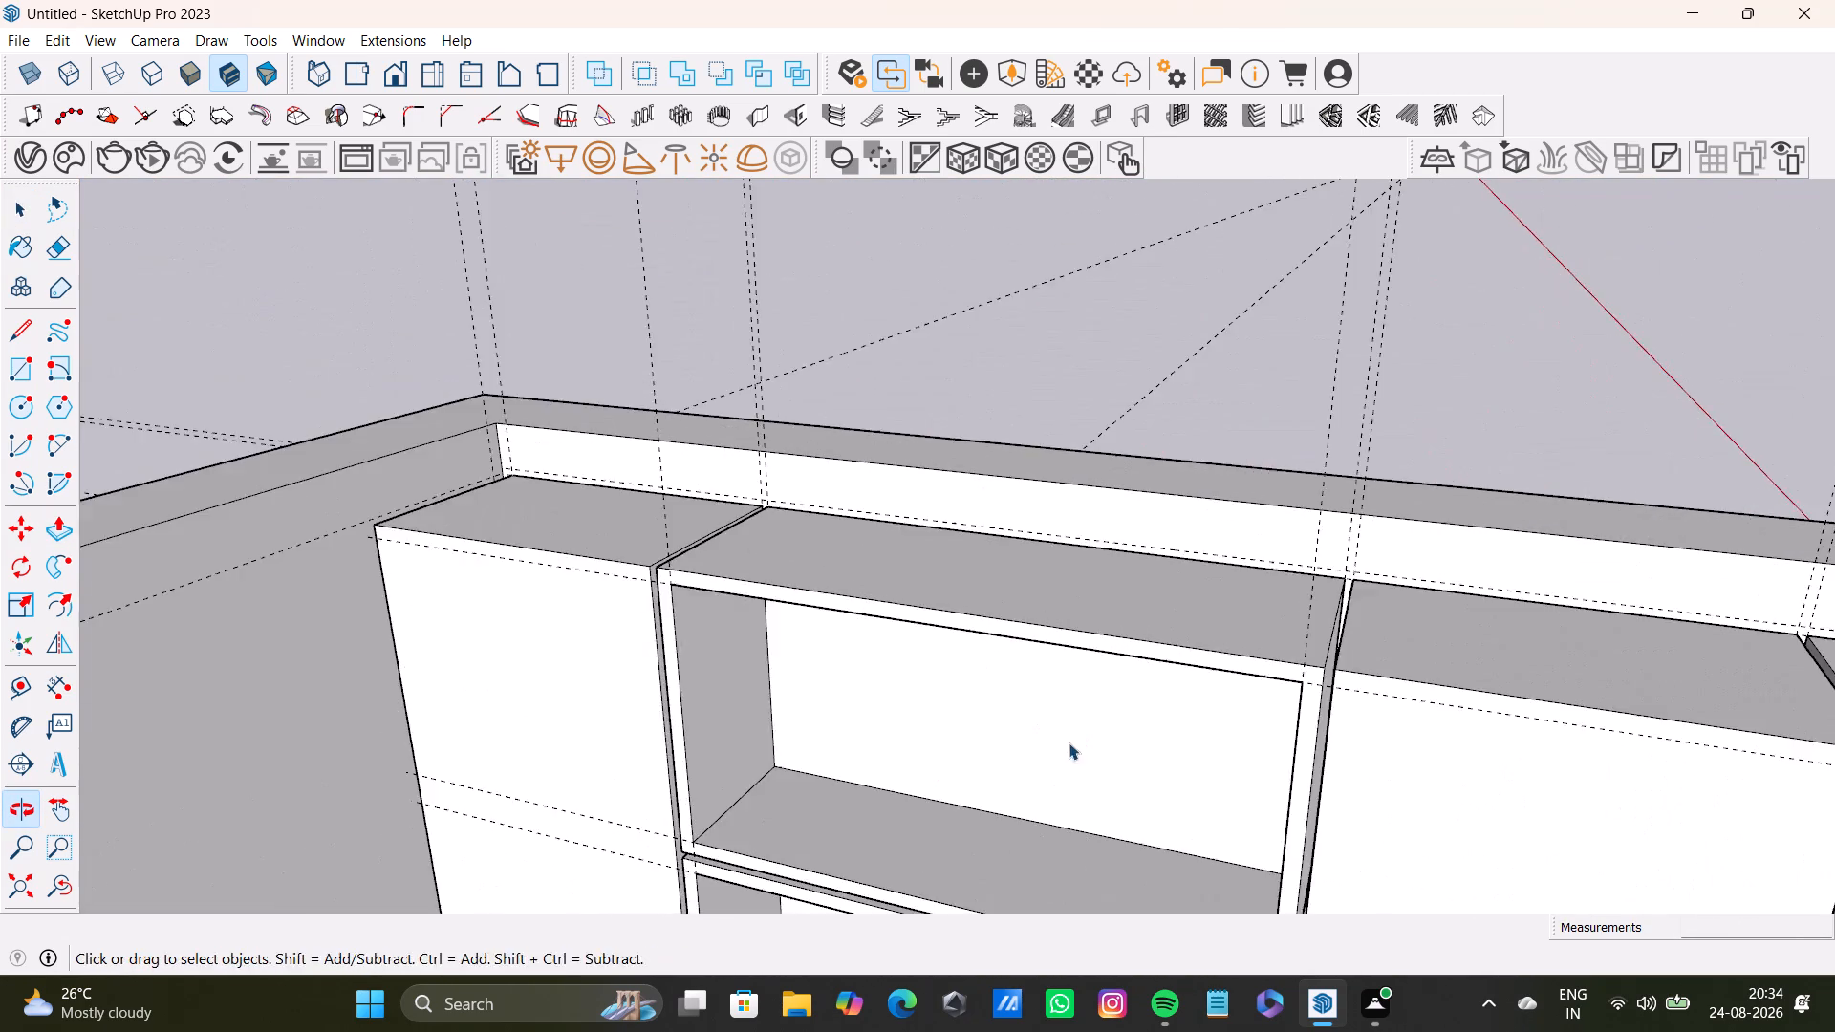
pyautogui.moveTo(1039, 733); pyautogui.dragTo(914, 441, button='middle')
pyautogui.click(750, 624)
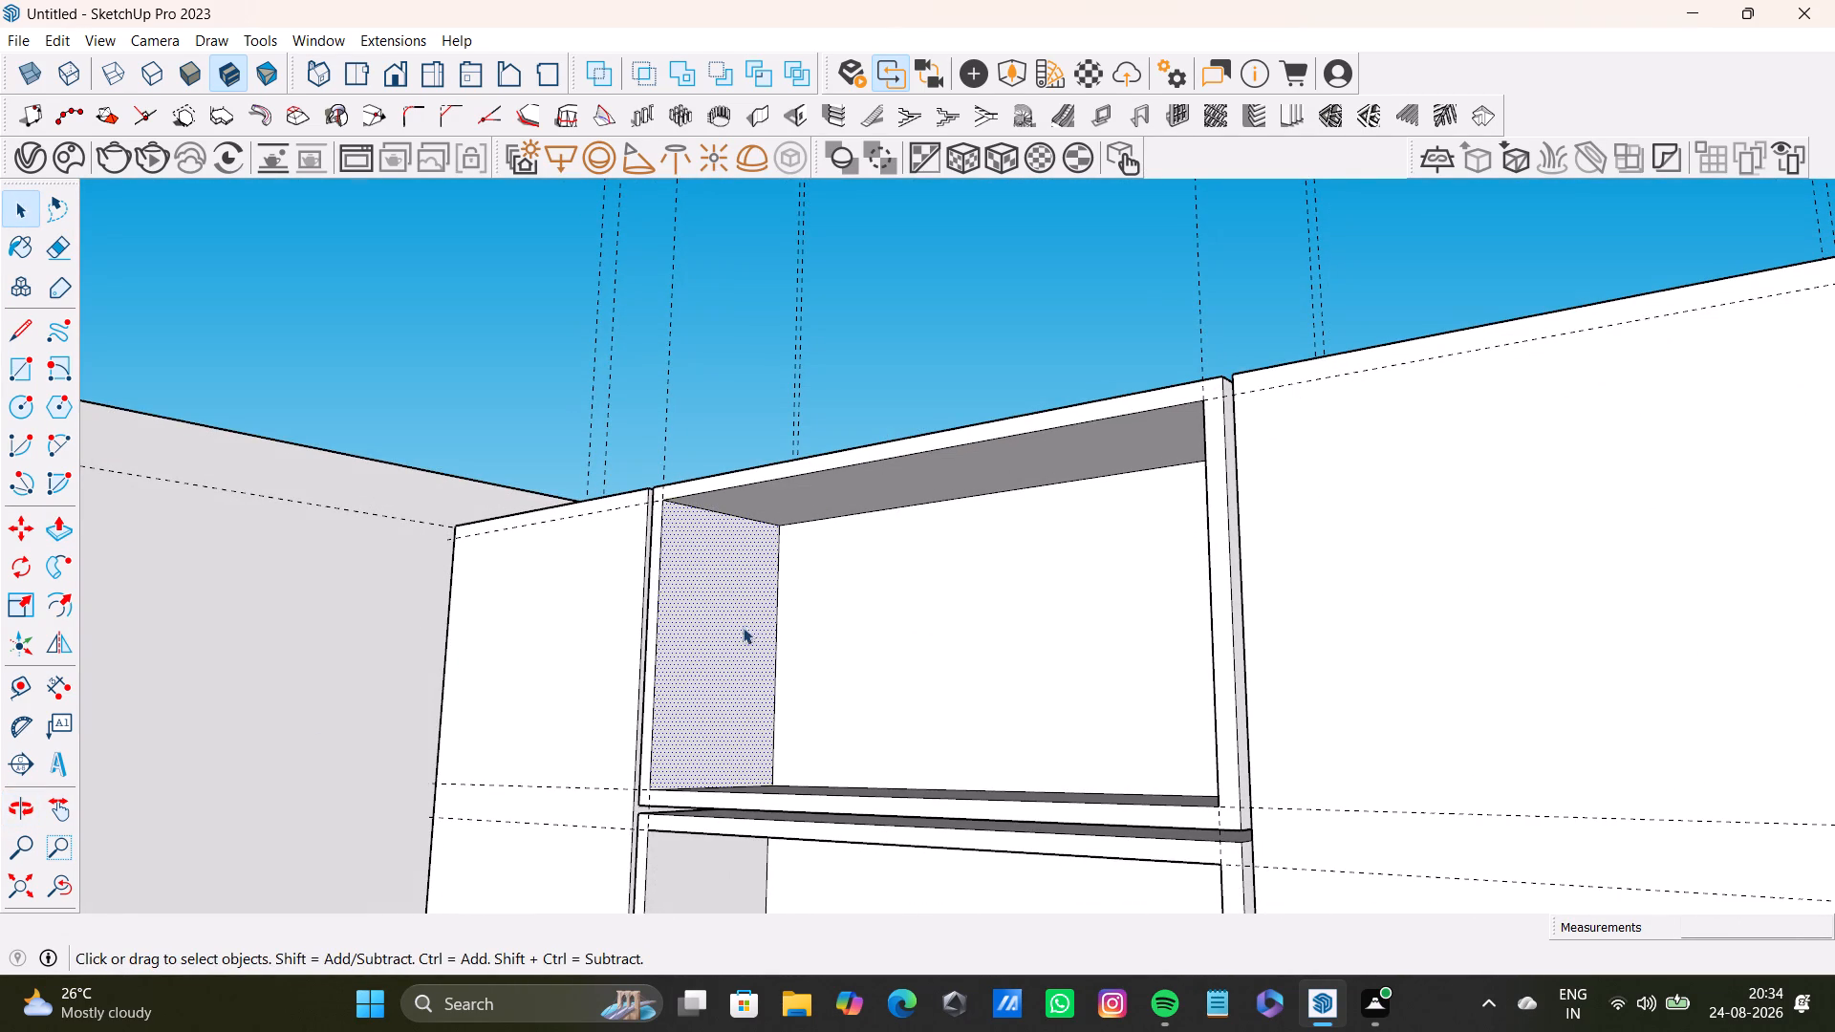
pyautogui.moveTo(16, 697); pyautogui.dragTo(31, 688)
pyautogui.scroll(3, 536, 510)
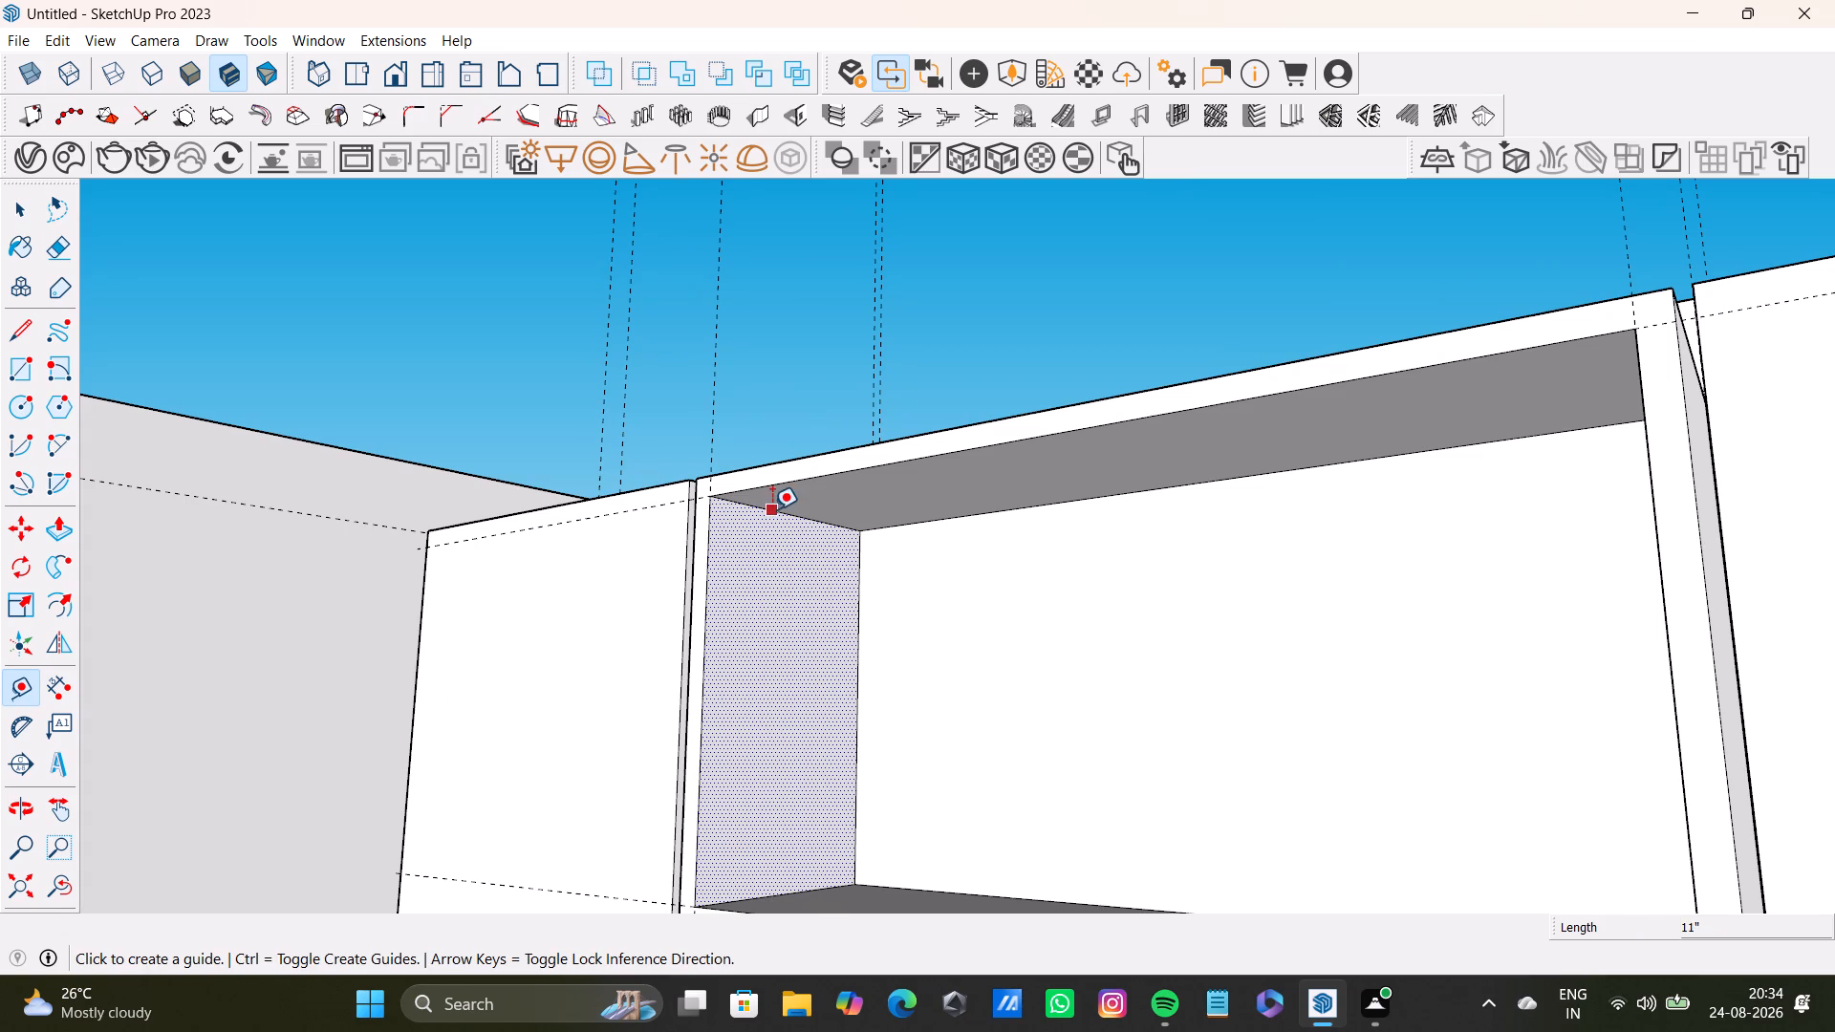
pyautogui.click(772, 509)
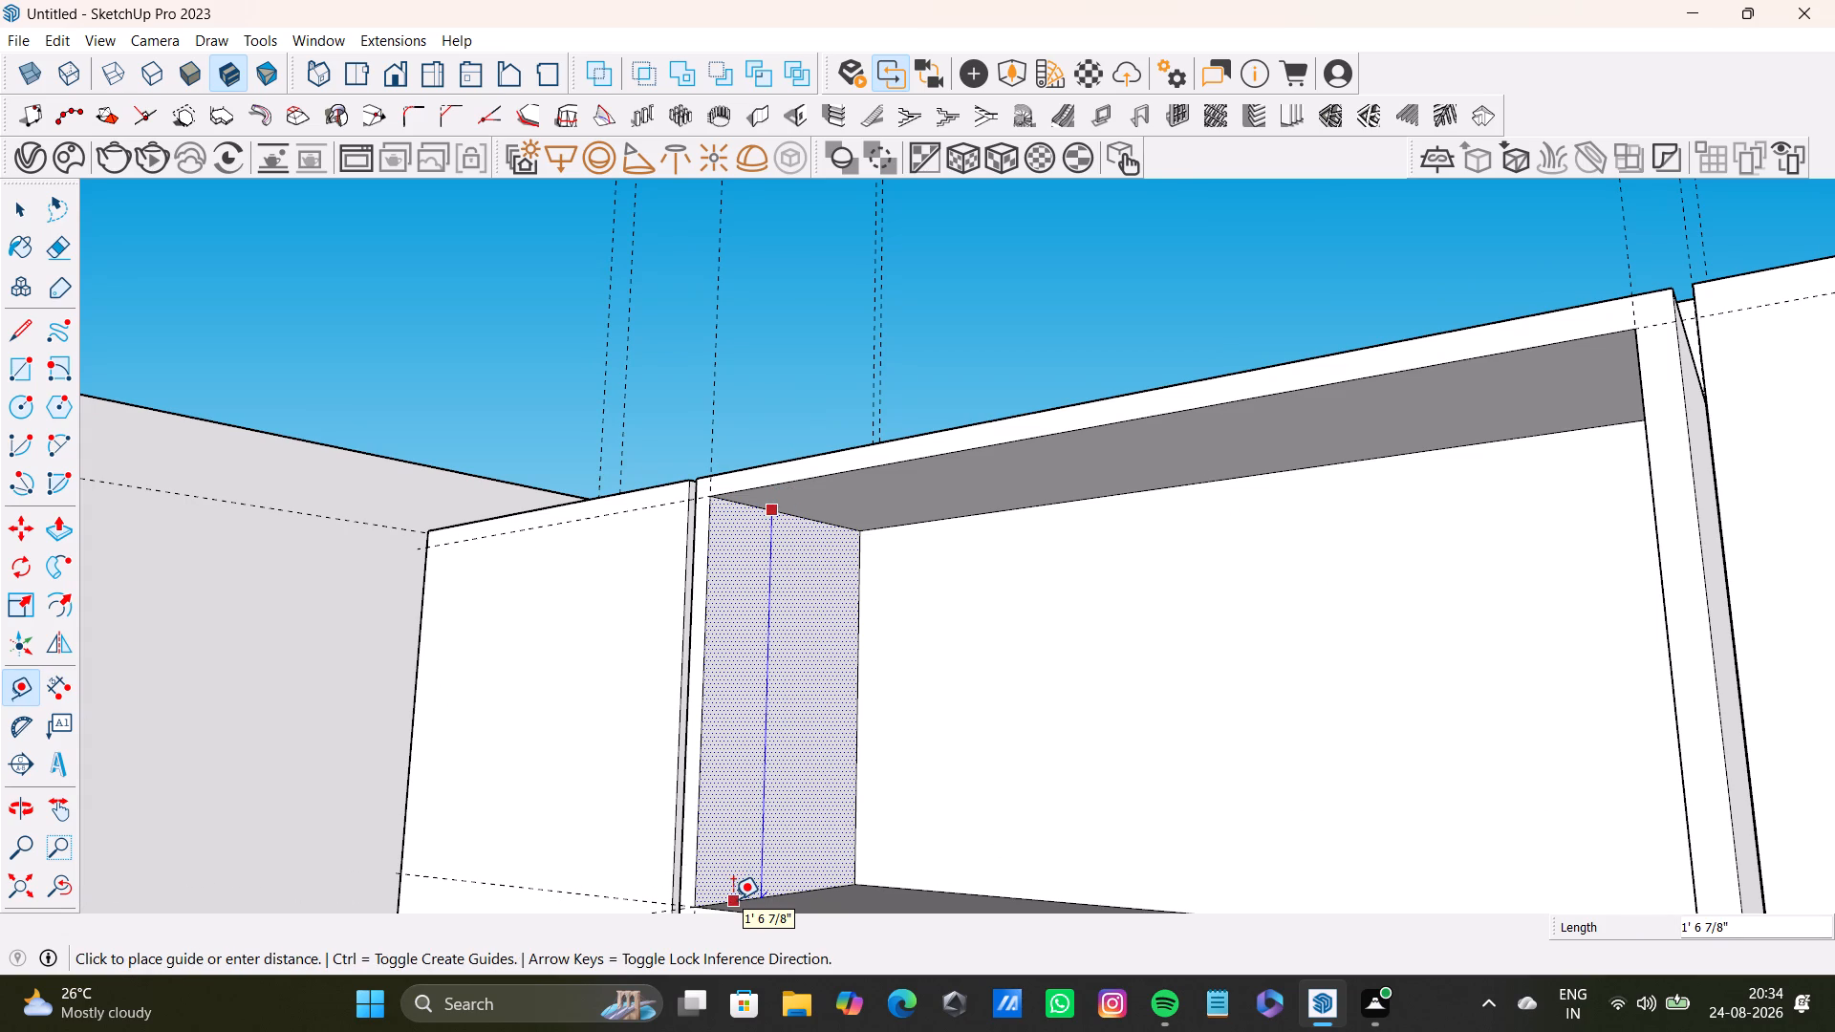
pyautogui.click(828, 720)
# Add guides 0.3" above and 0.3" below the middle guide on the upper compartment's inner side.
pyautogui.click(794, 716)
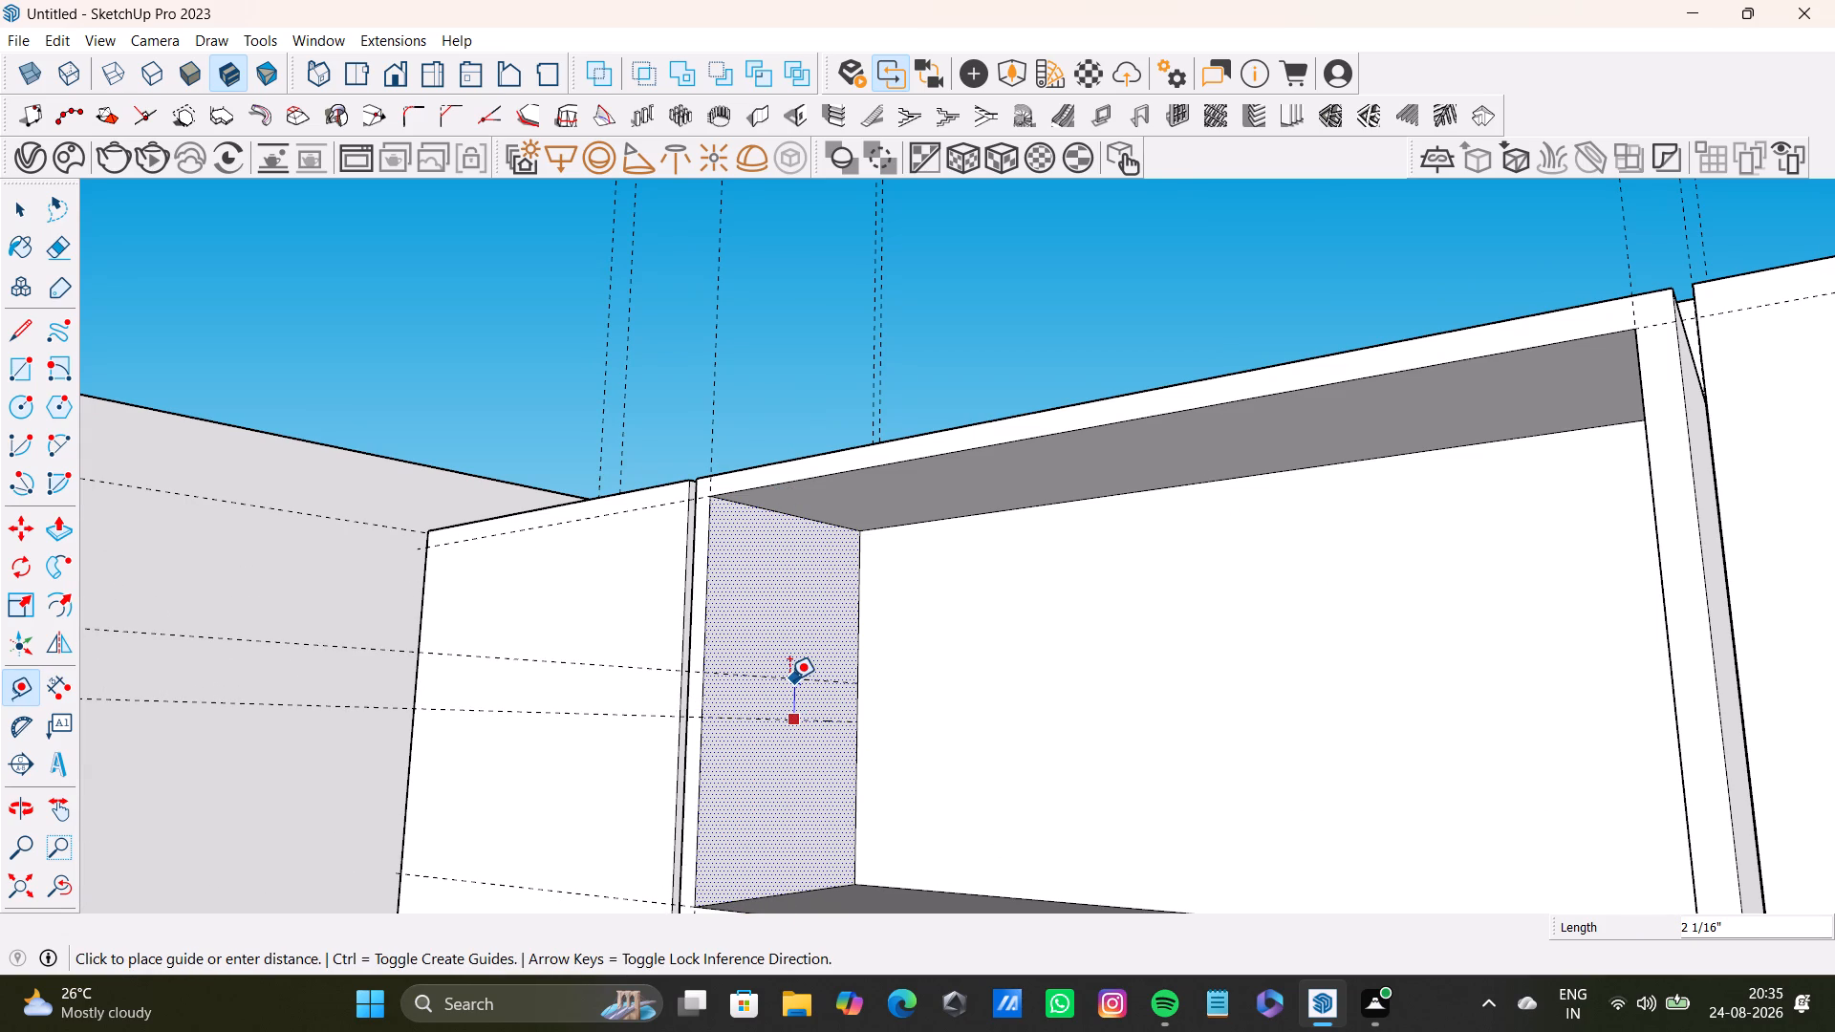
pyautogui.write('0.')
pyautogui.press('3')
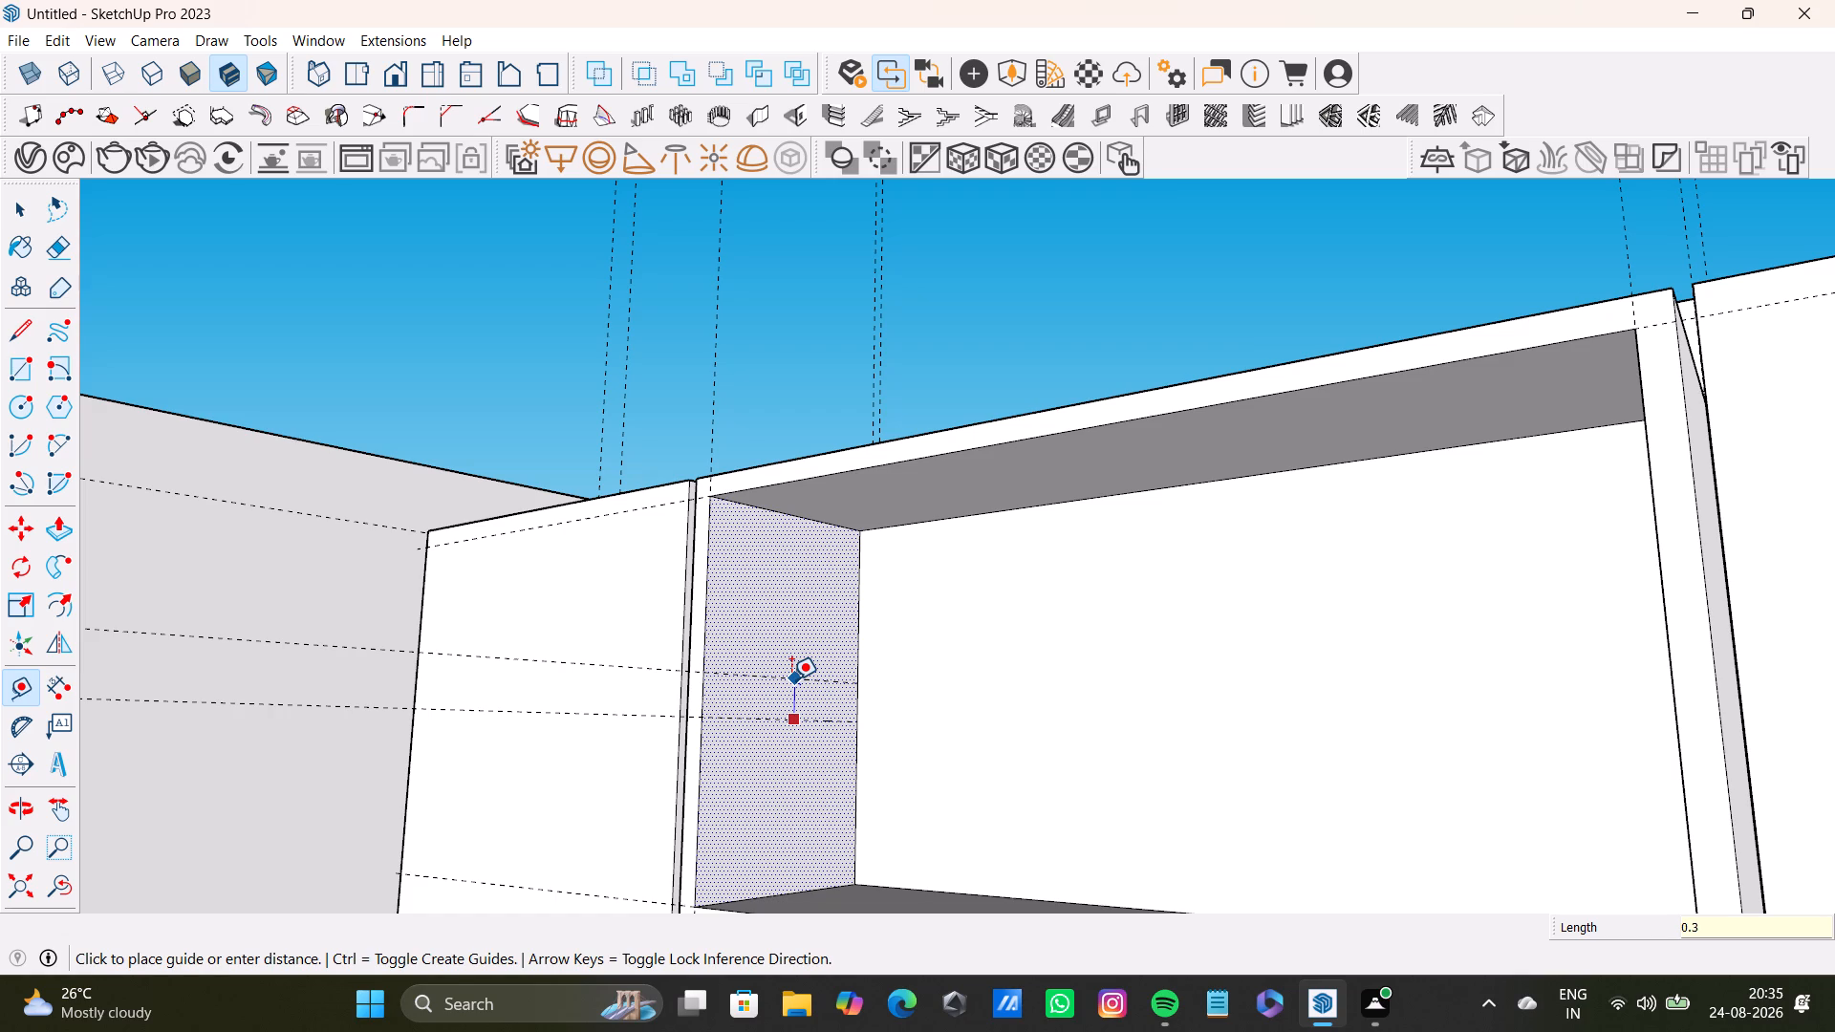
pyautogui.hotkey('shift', '"')
pyautogui.press('Return')
pyautogui.scroll(3, 799, 742)
pyautogui.keyDown('shift'); pyautogui.scroll(-1, 812, 724); pyautogui.keyUp('shift')
pyautogui.keyDown('shift'); pyautogui.moveTo(812, 724); pyautogui.dragTo(795, 614, button='middle'); pyautogui.keyUp('shift')
pyautogui.scroll(8, 771, 604)
pyautogui.click(771, 594)
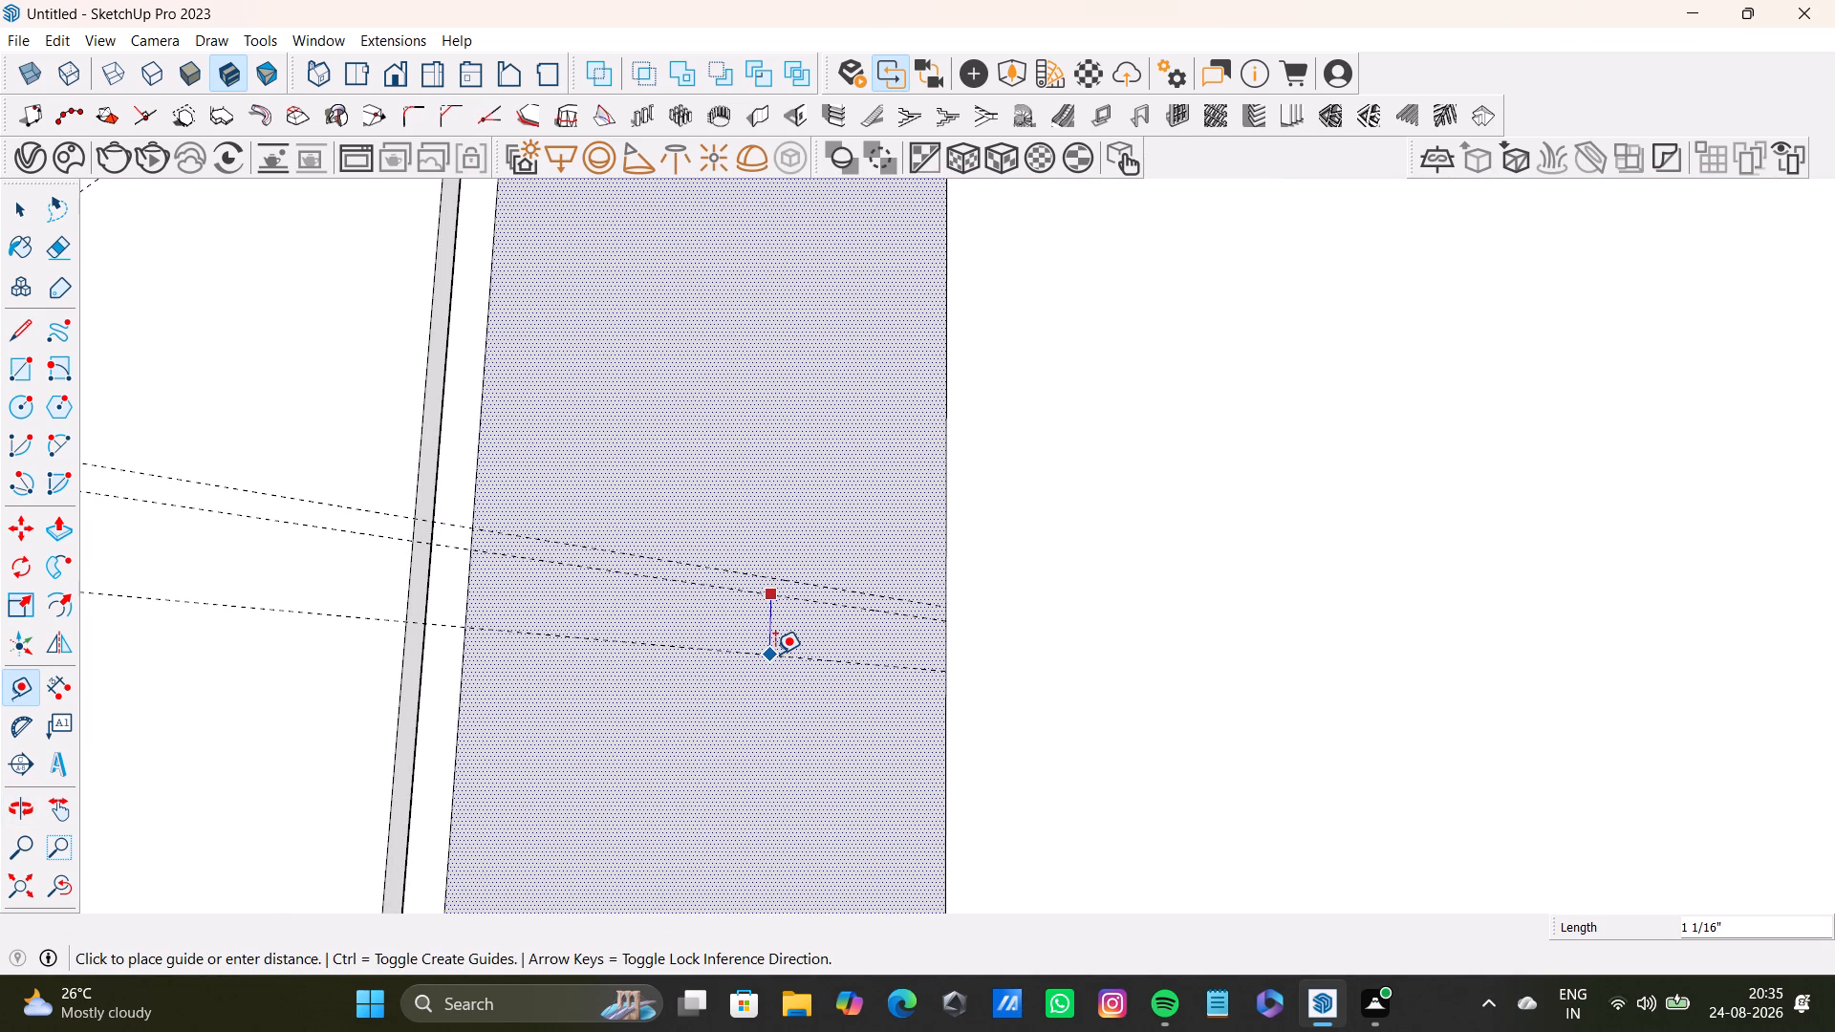
pyautogui.write('0.3"')
pyautogui.press('Return')
pyautogui.press('space')
# Place a horizontal guide 9 3/8" below the top edge on the left inner side of the second bay's lower compartment.
pyautogui.scroll(-3, 590, 612)
pyautogui.moveTo(599, 611); pyautogui.dragTo(612, 735, button='middle')
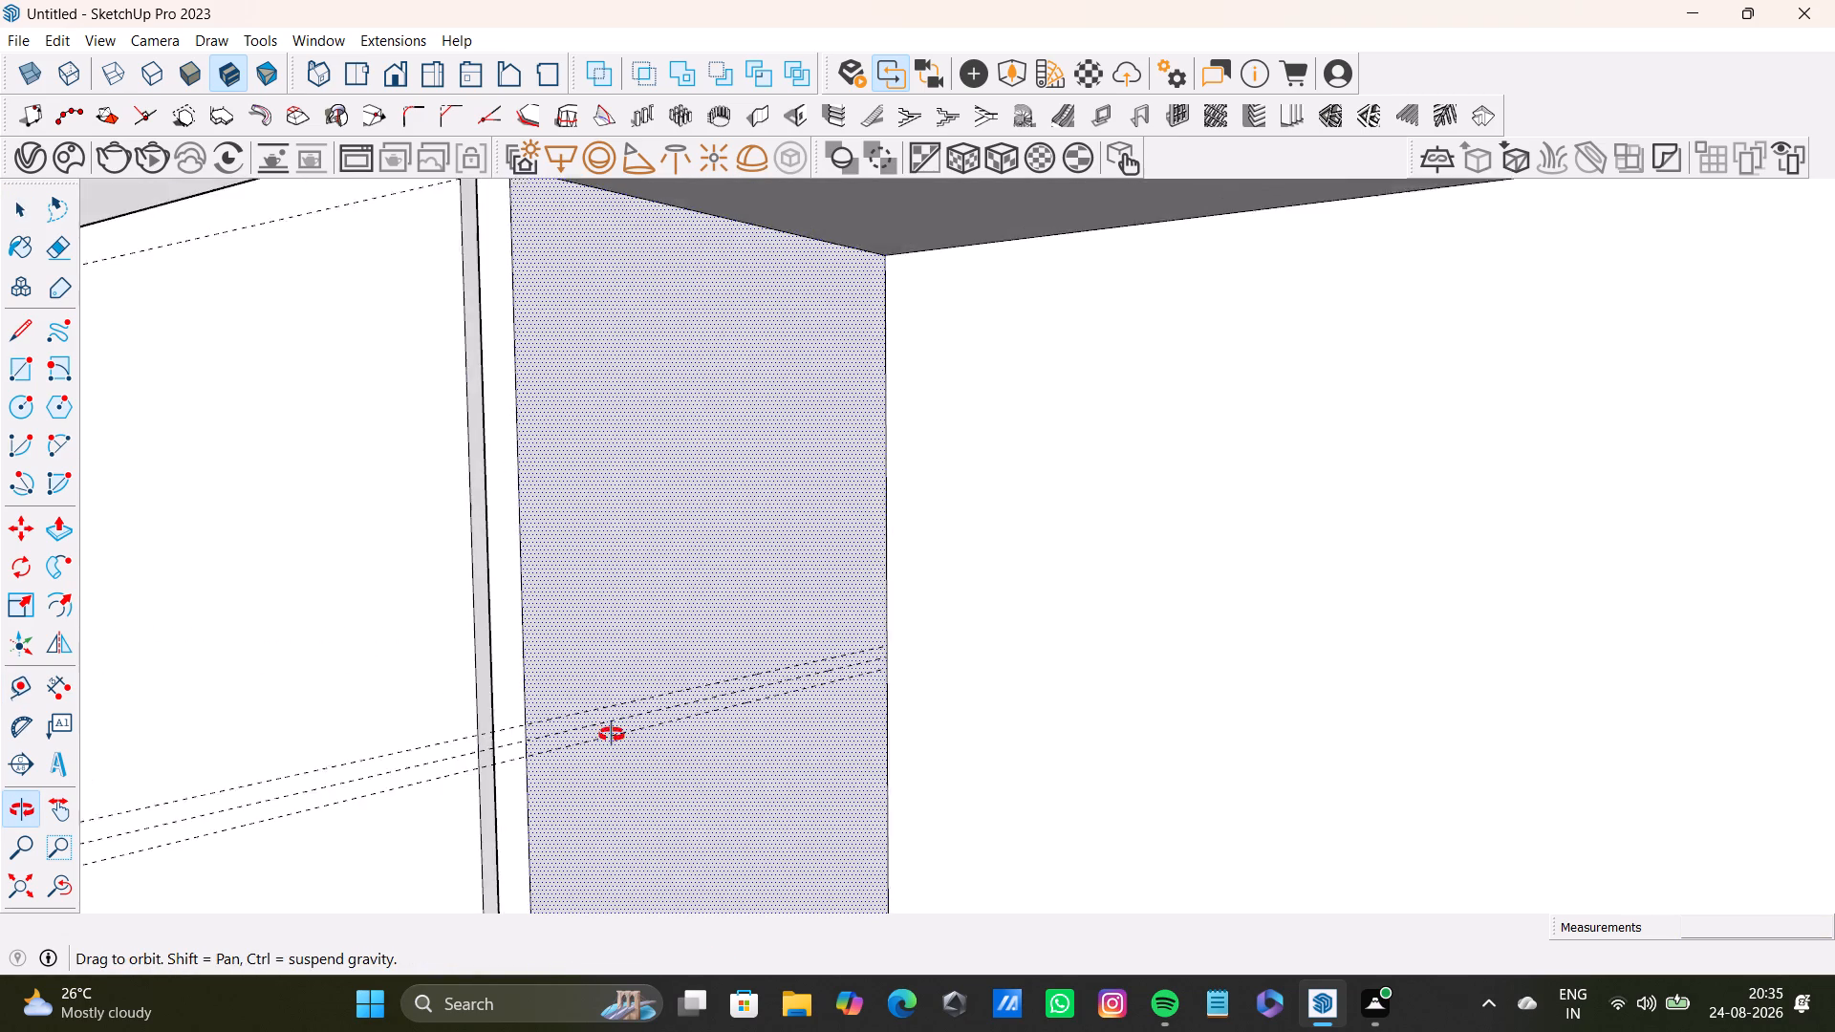
pyautogui.moveTo(612, 735); pyautogui.dragTo(583, 753, button='middle')
pyautogui.scroll(3, 581, 748)
pyautogui.scroll(-6, 604, 740)
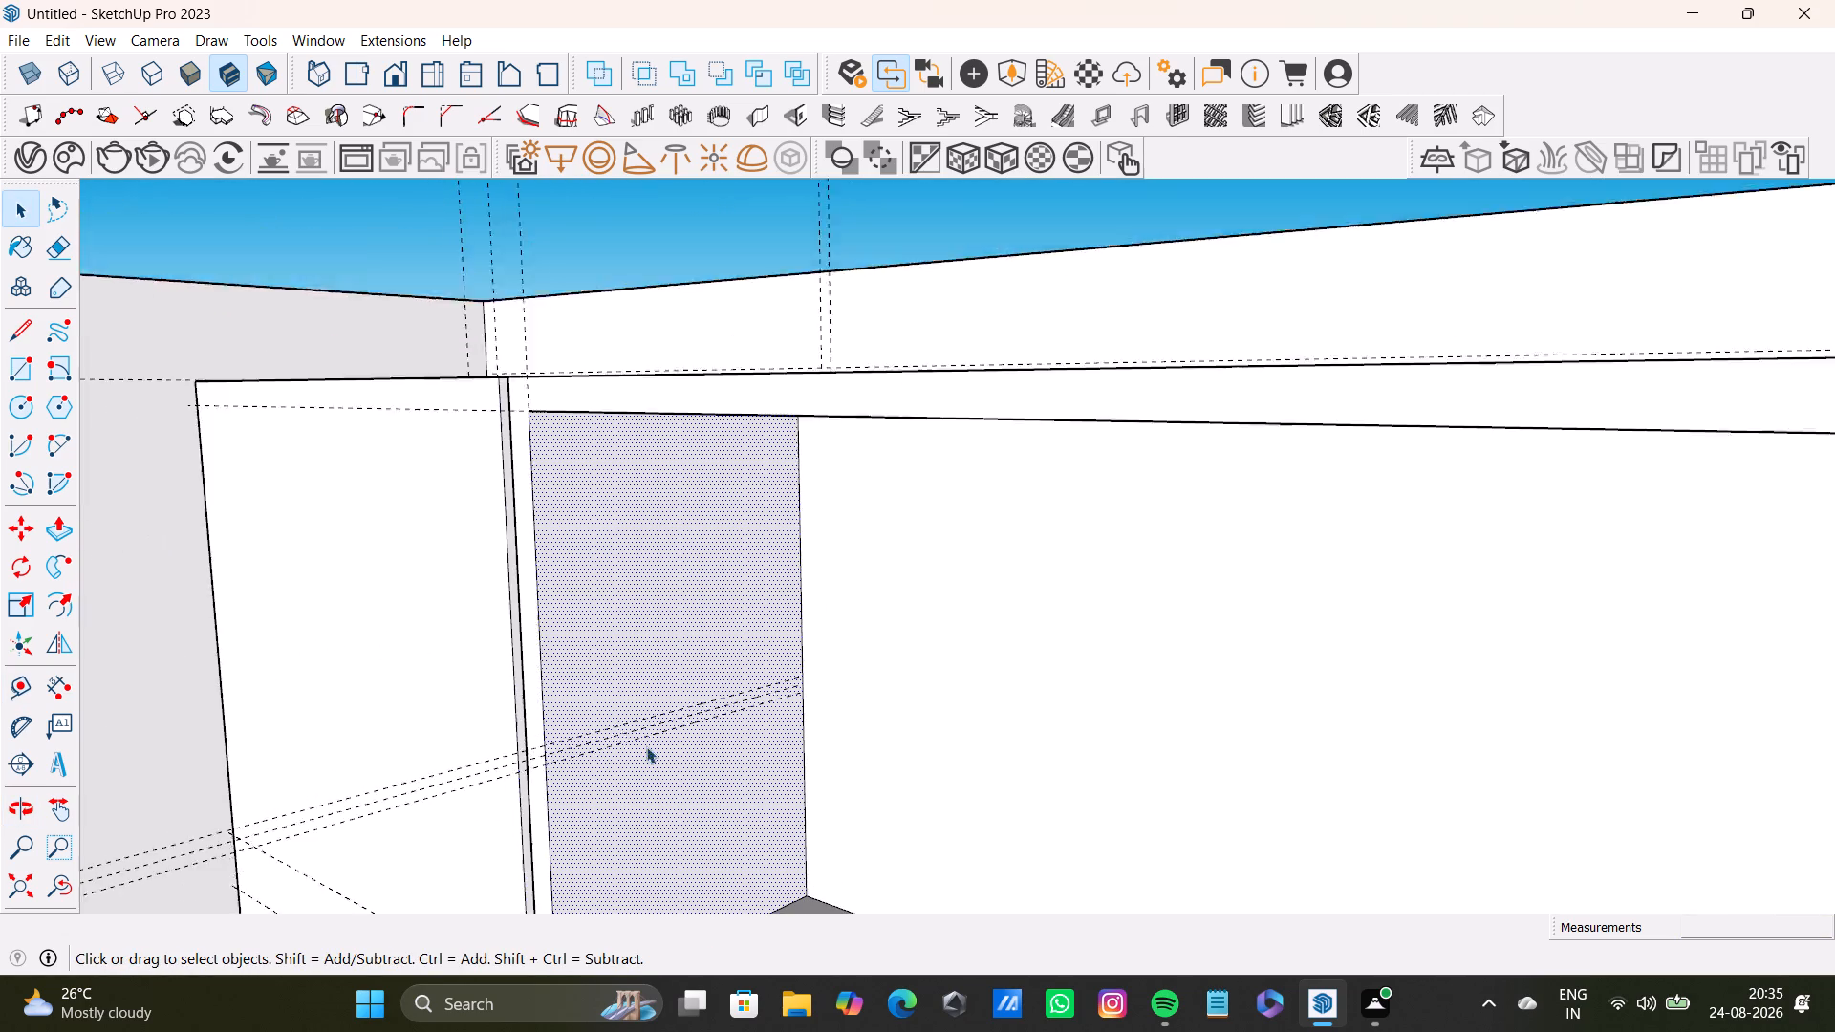
pyautogui.scroll(-9, 646, 746)
pyautogui.keyDown('shift'); pyautogui.moveTo(729, 759); pyautogui.dragTo(754, 497, button='middle'); pyautogui.keyUp('shift')
pyautogui.scroll(4, 740, 645)
pyautogui.moveTo(735, 688); pyautogui.dragTo(746, 532, button='middle')
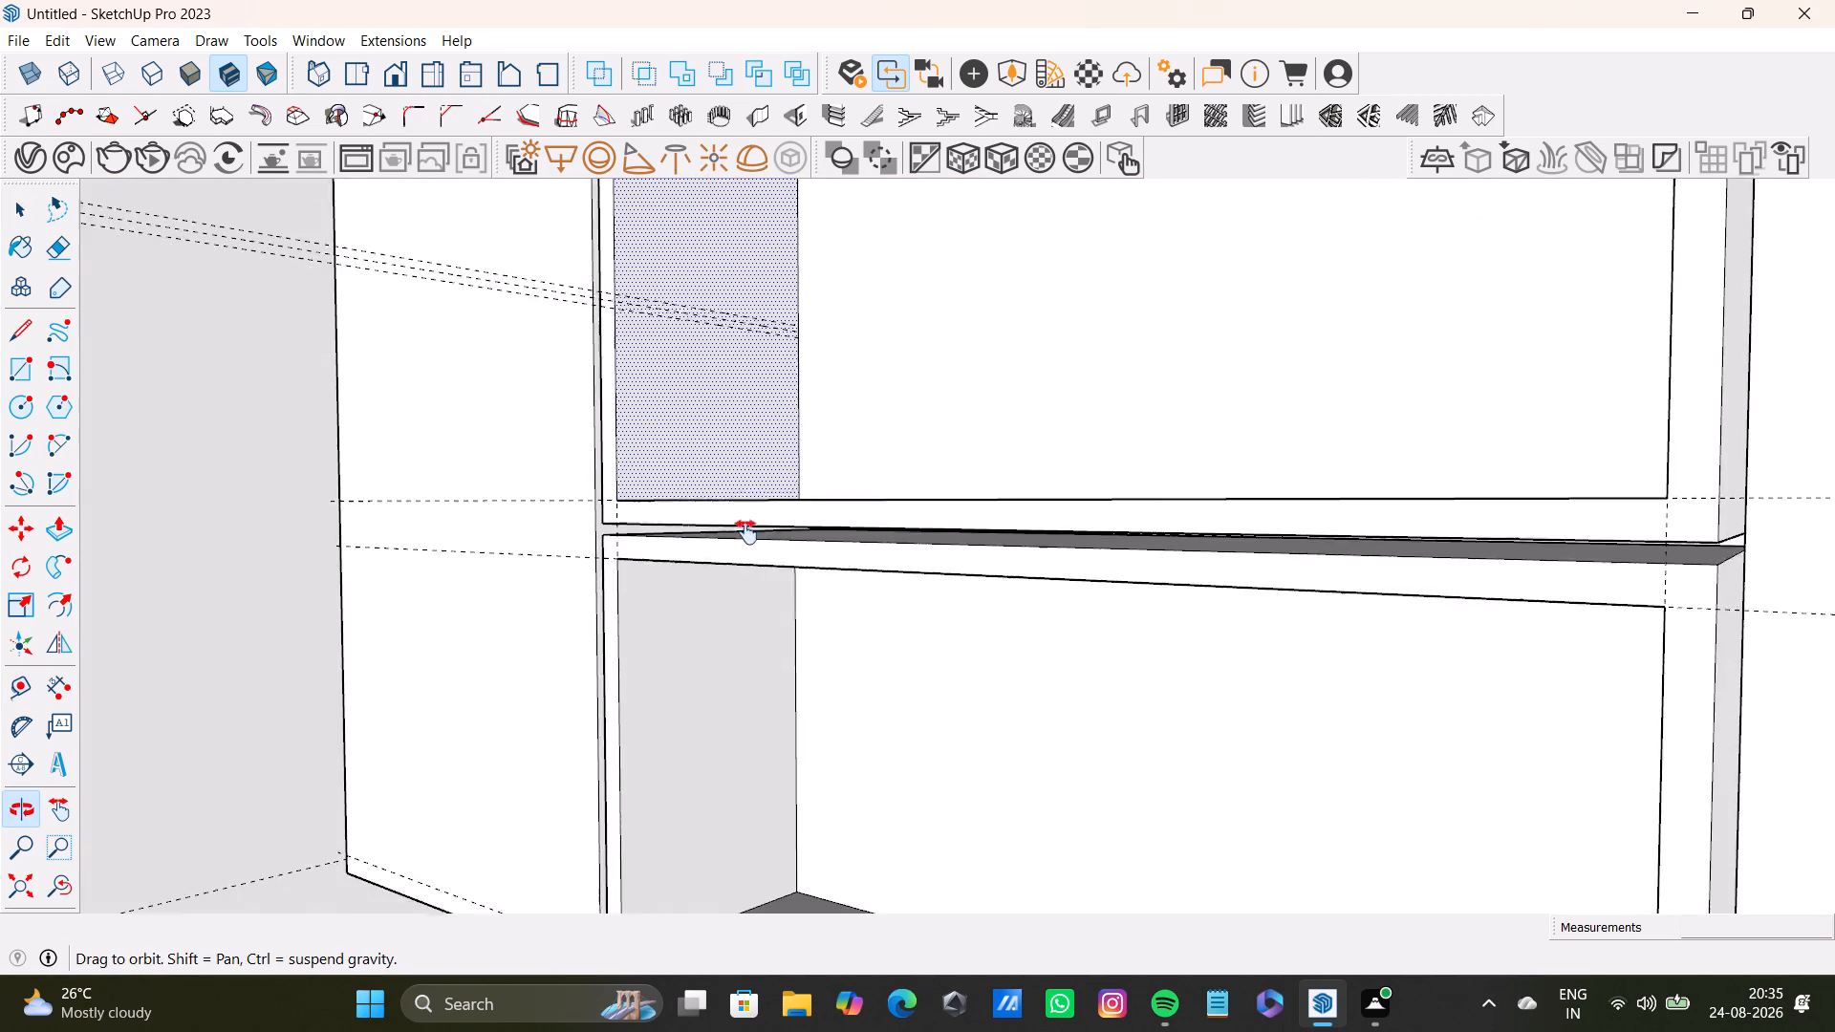
pyautogui.moveTo(746, 532); pyautogui.dragTo(749, 464, button='middle')
pyautogui.moveTo(748, 628); pyautogui.dragTo(750, 464, button='middle')
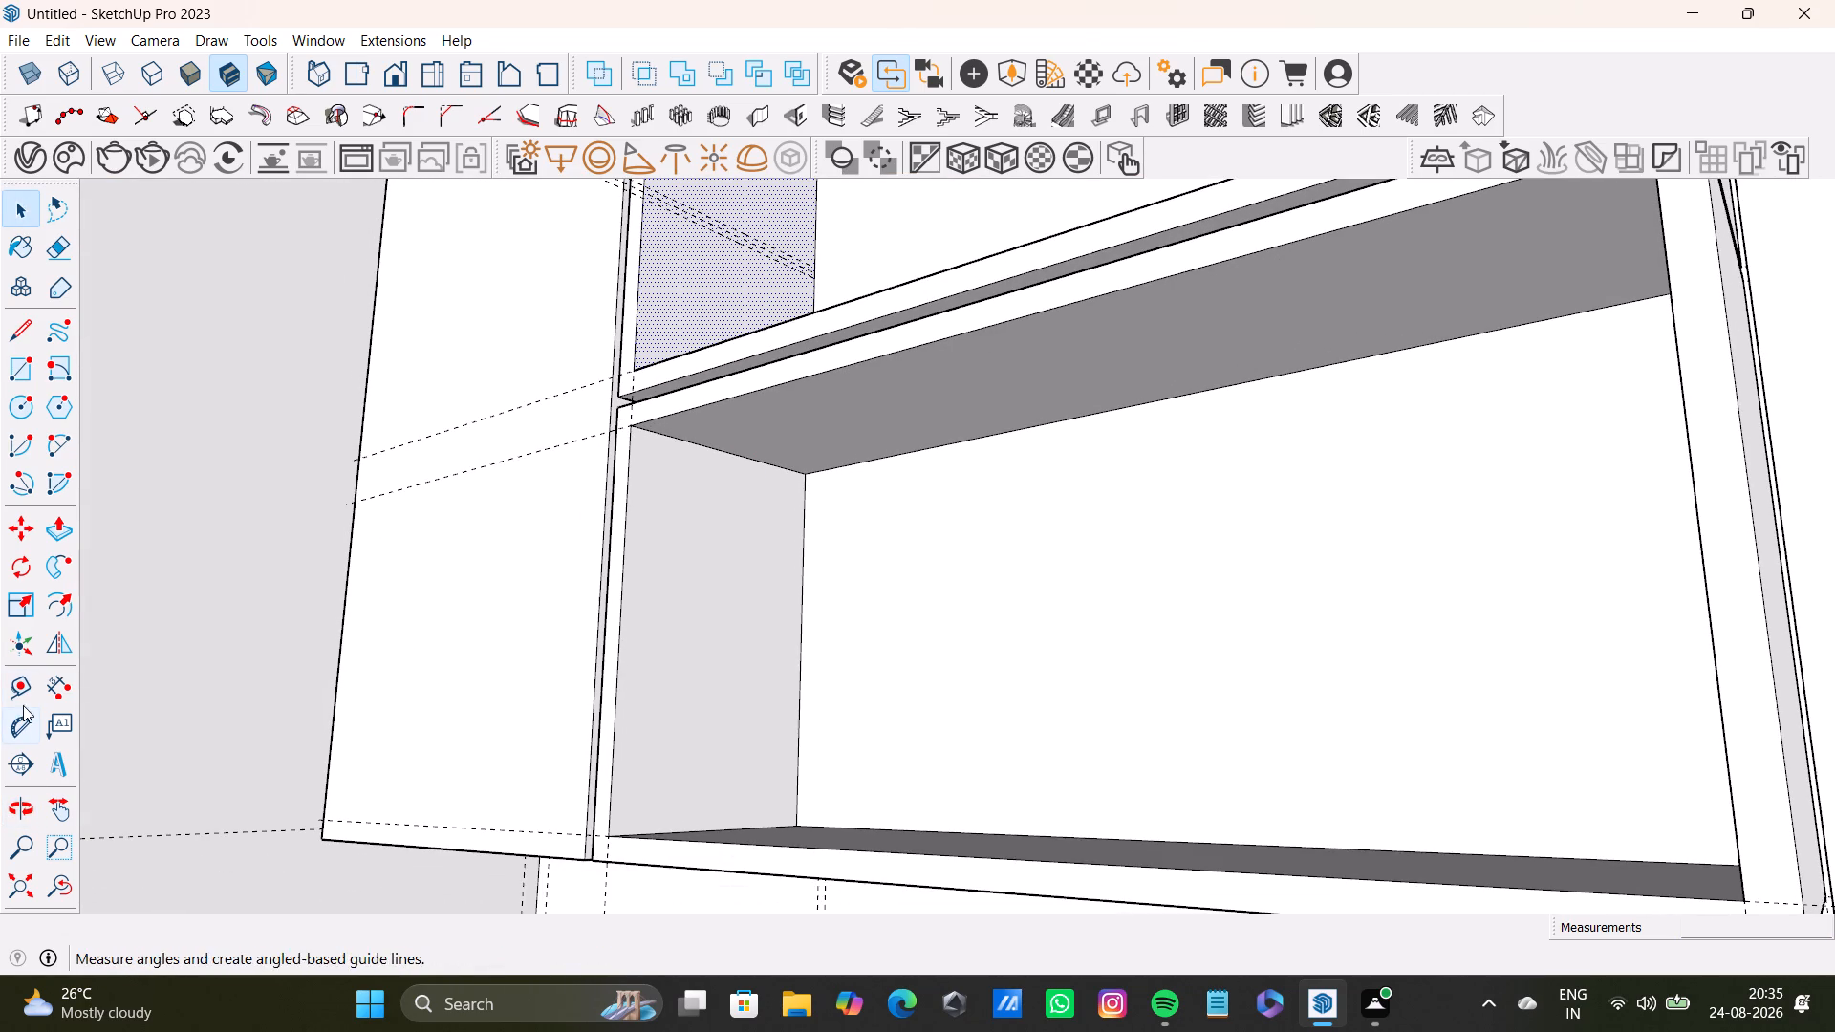
pyautogui.click(26, 681)
pyautogui.scroll(4, 512, 527)
pyautogui.click(806, 412)
pyautogui.scroll(-4, 800, 673)
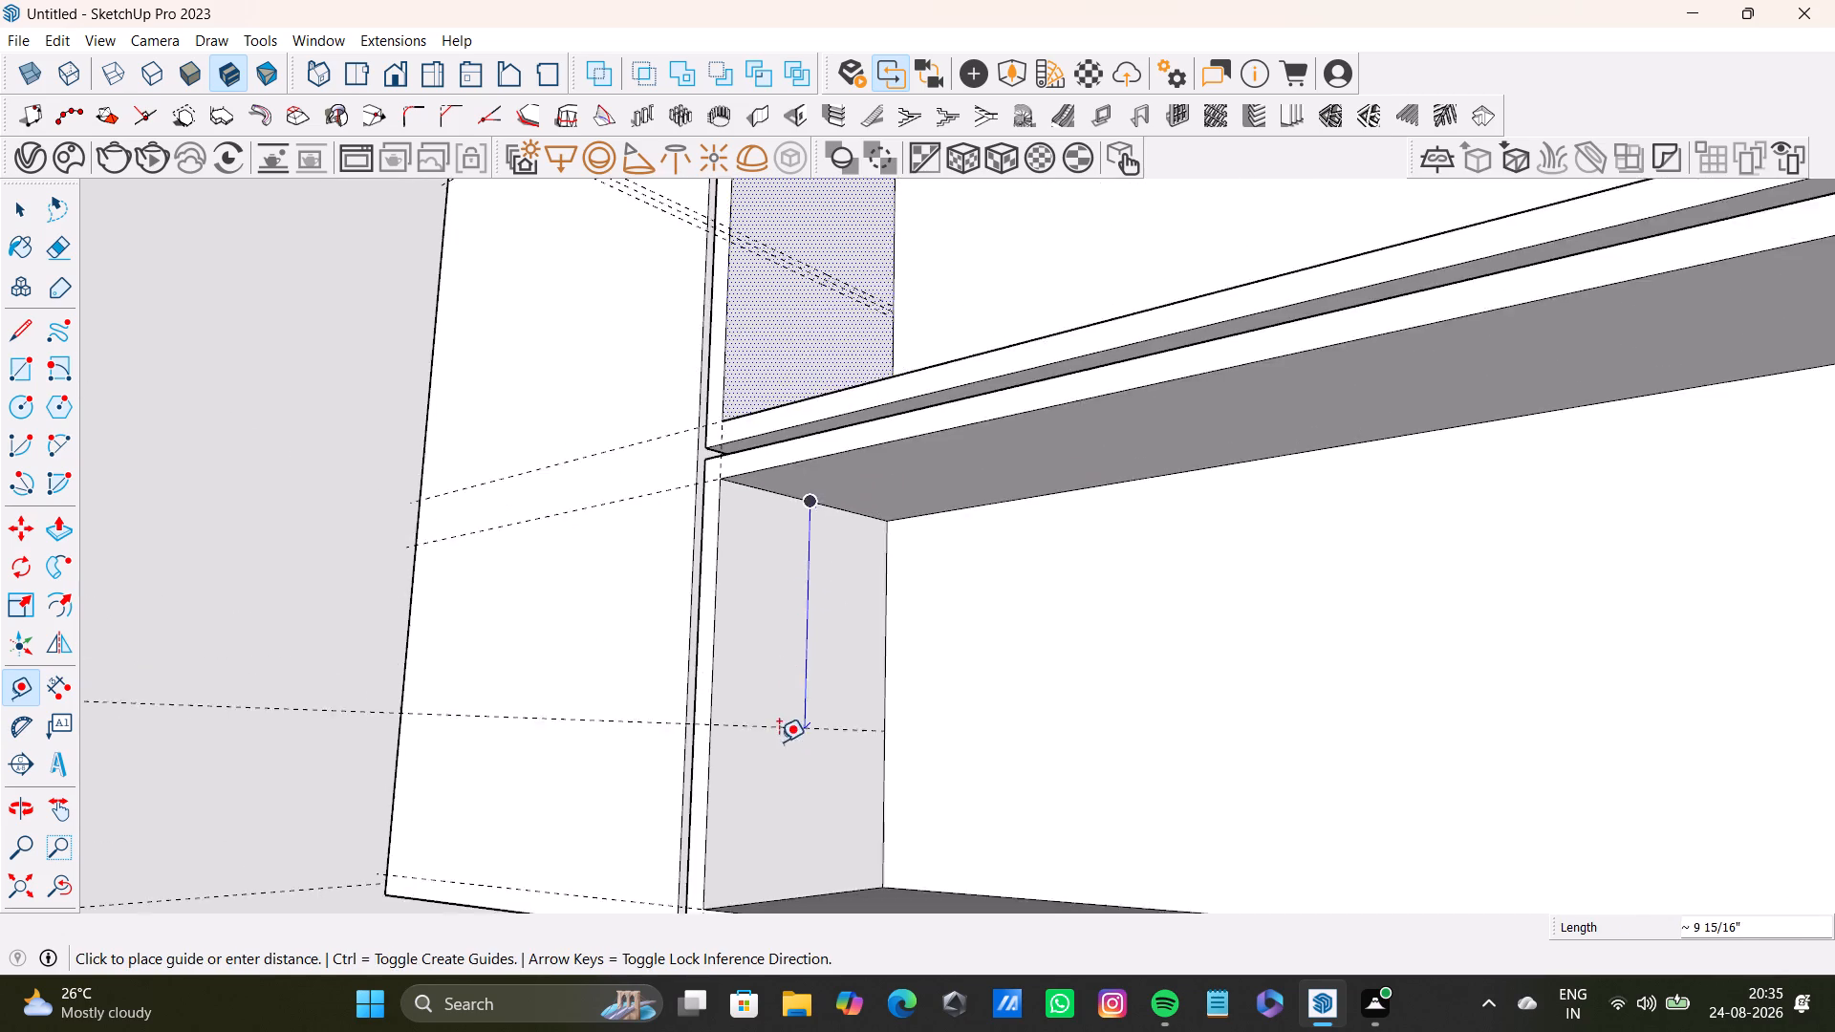
pyautogui.keyDown('shift'); pyautogui.moveTo(779, 736); pyautogui.dragTo(784, 573, button='middle'); pyautogui.keyUp('shift')
pyautogui.moveTo(800, 734); pyautogui.dragTo(762, 862, button='middle')
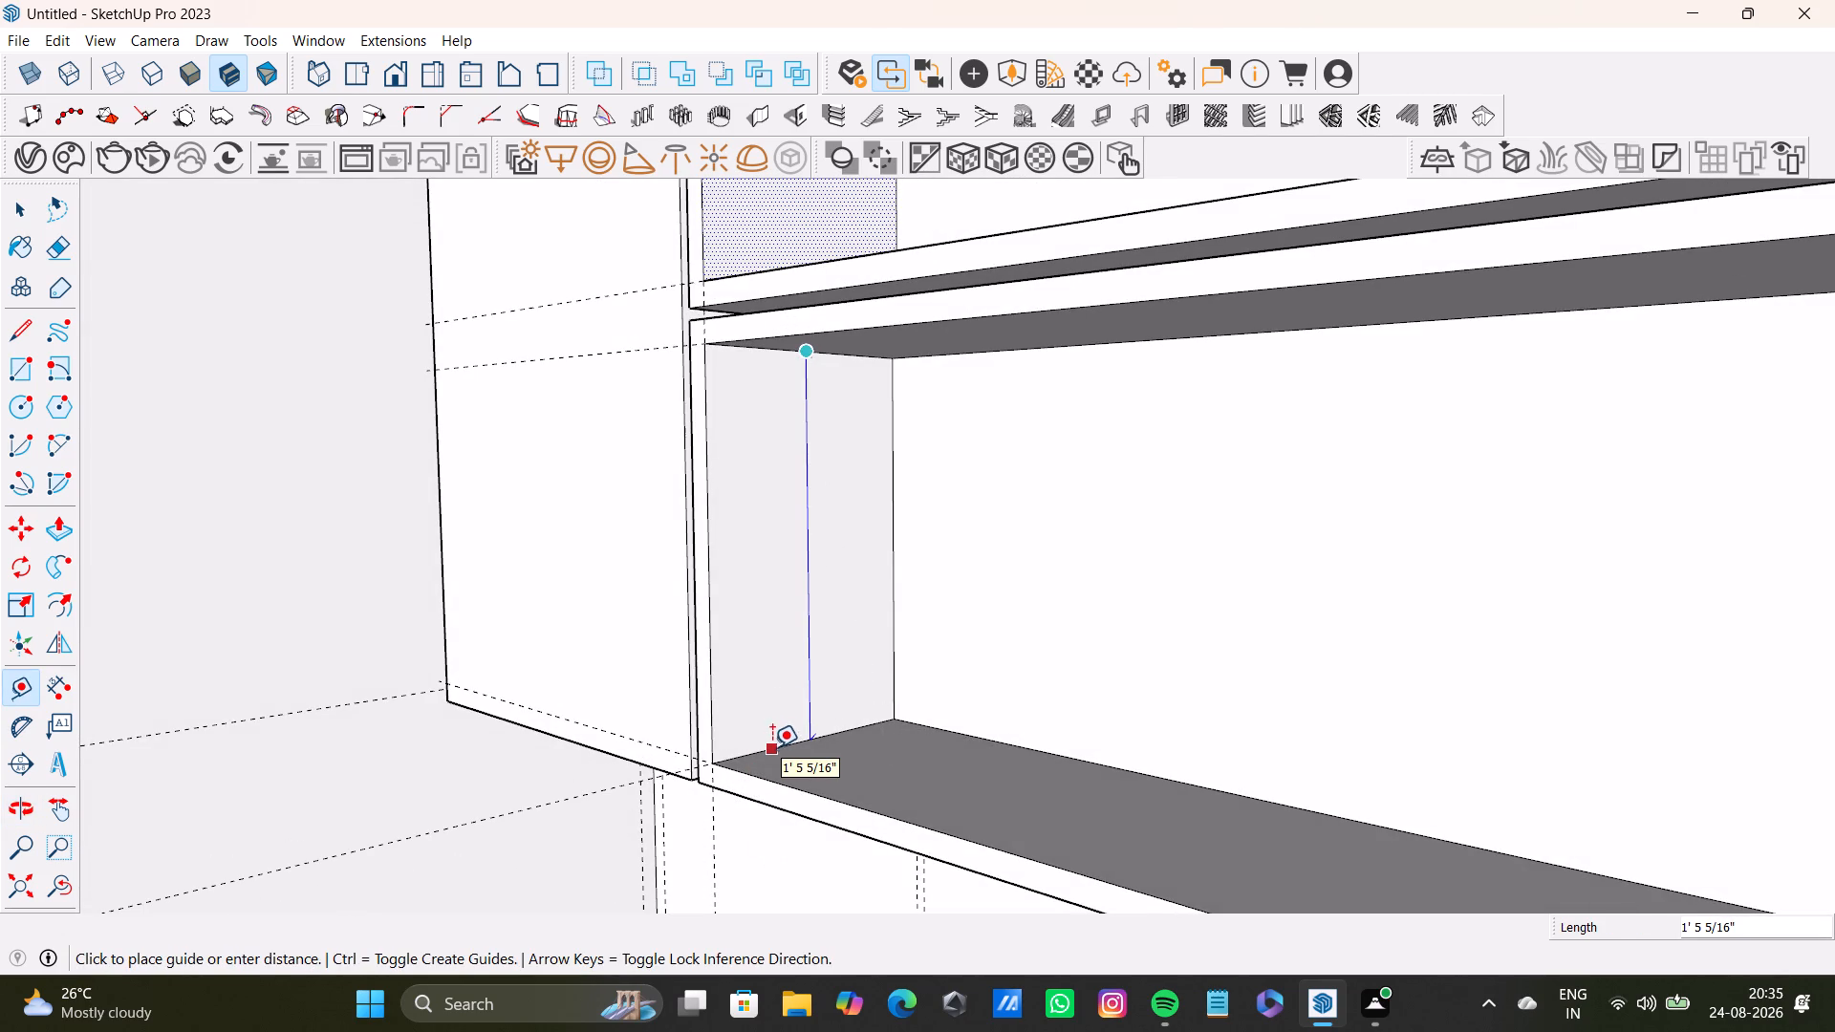
pyautogui.click(871, 558)
pyautogui.press('space')
# Add guides 0.3" above and 0.3" below the middle guide on the lower compartment's inner side.
pyautogui.moveTo(19, 679); pyautogui.dragTo(39, 679)
pyautogui.scroll(4, 699, 599)
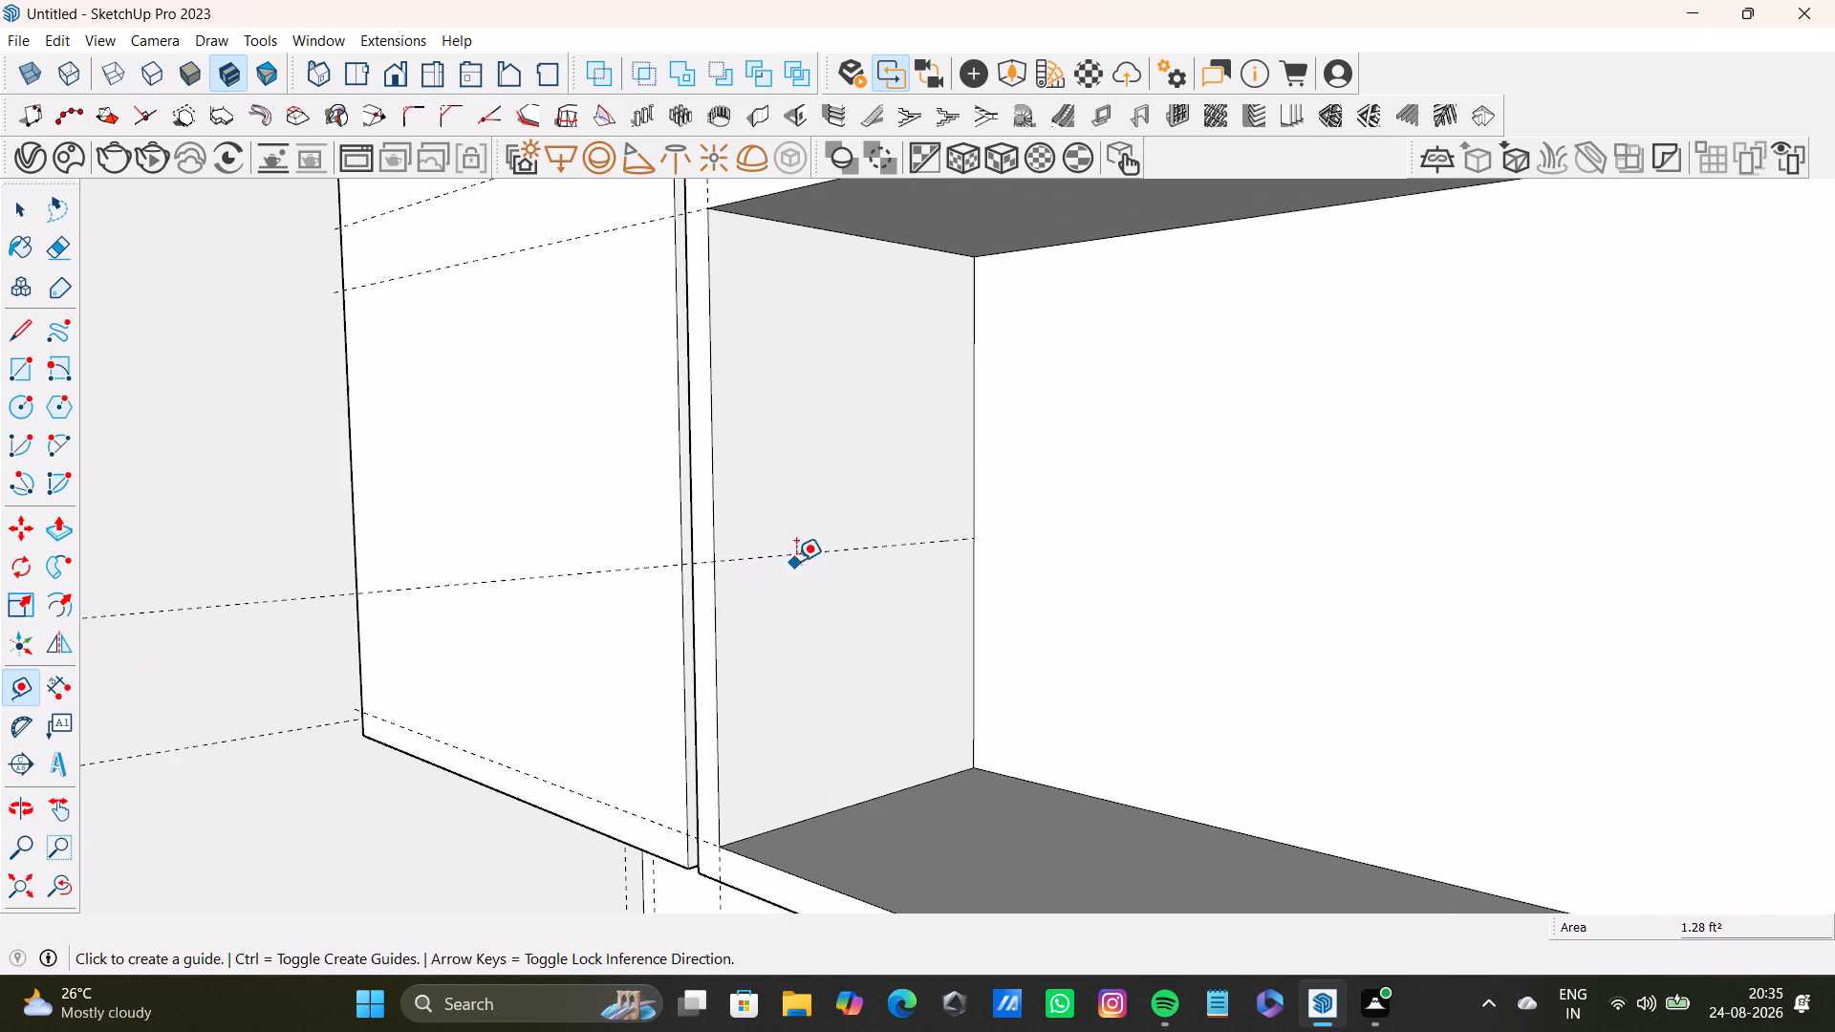
pyautogui.click(809, 553)
pyautogui.write('0.4')
pyautogui.press('BackSpace')
pyautogui.press('3')
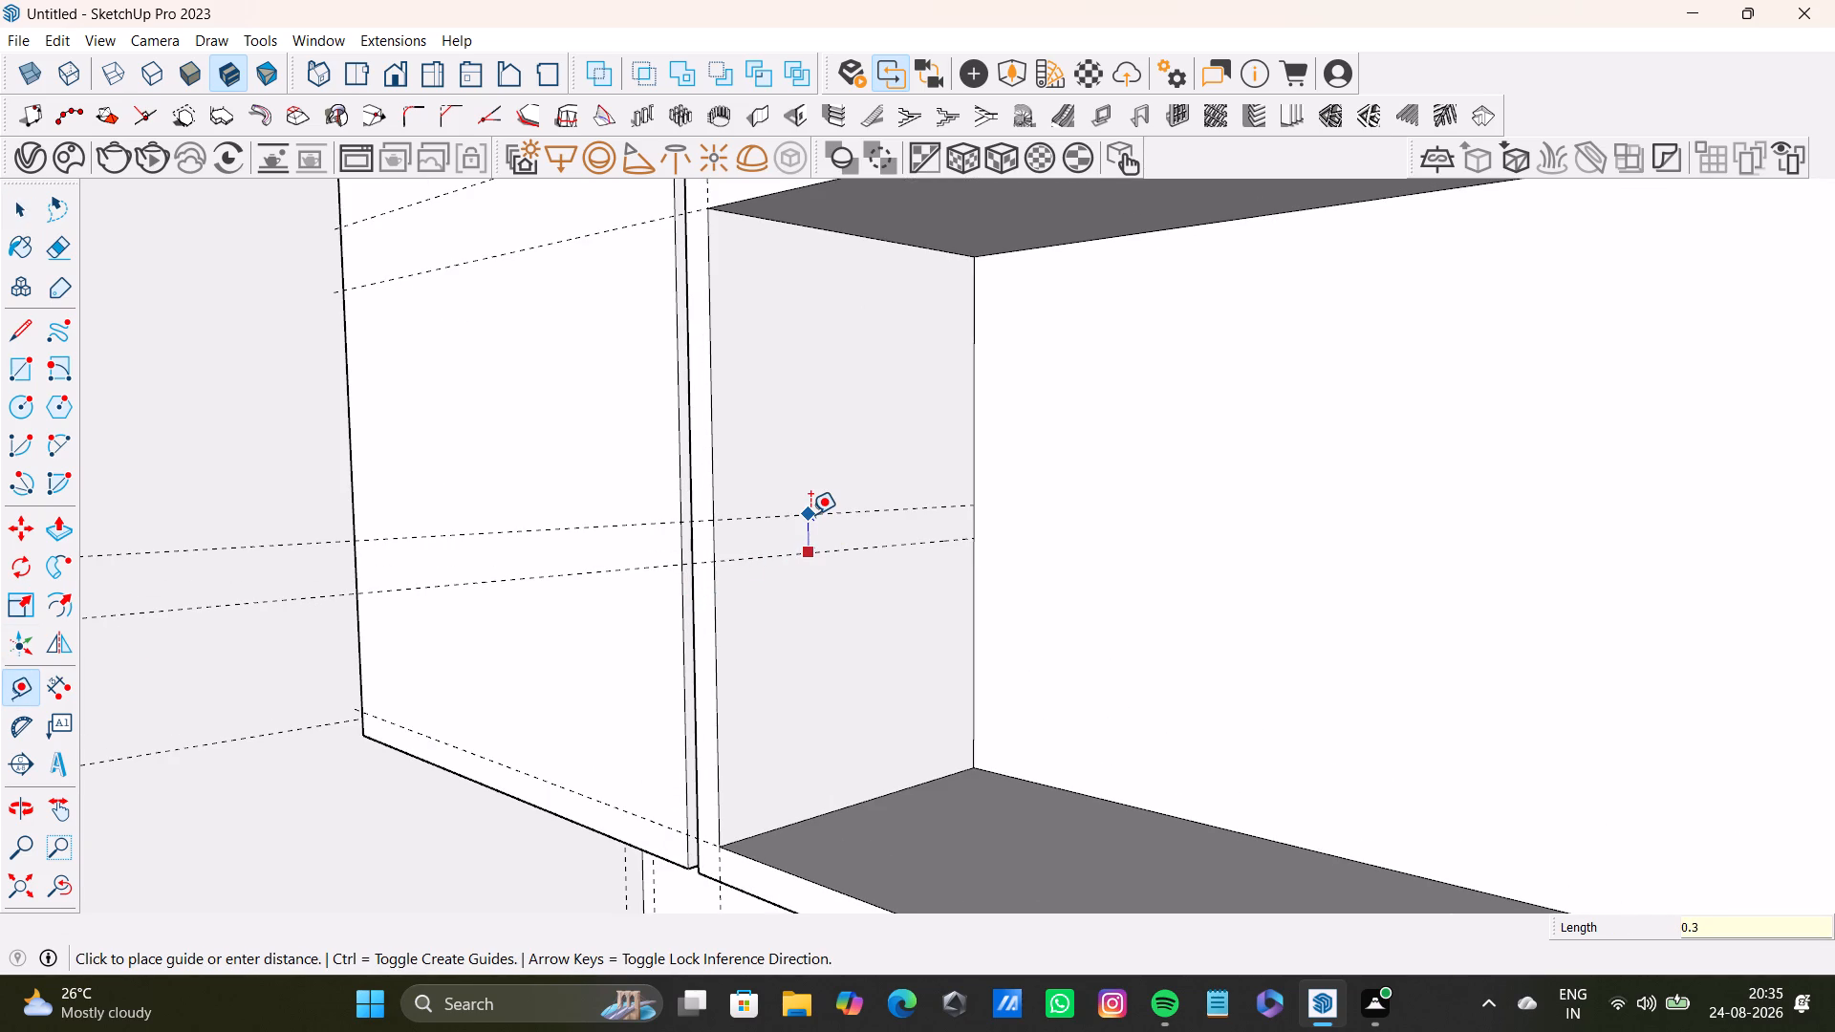
pyautogui.hotkey('shift', '"')
pyautogui.press('Return')
pyautogui.scroll(8, 811, 578)
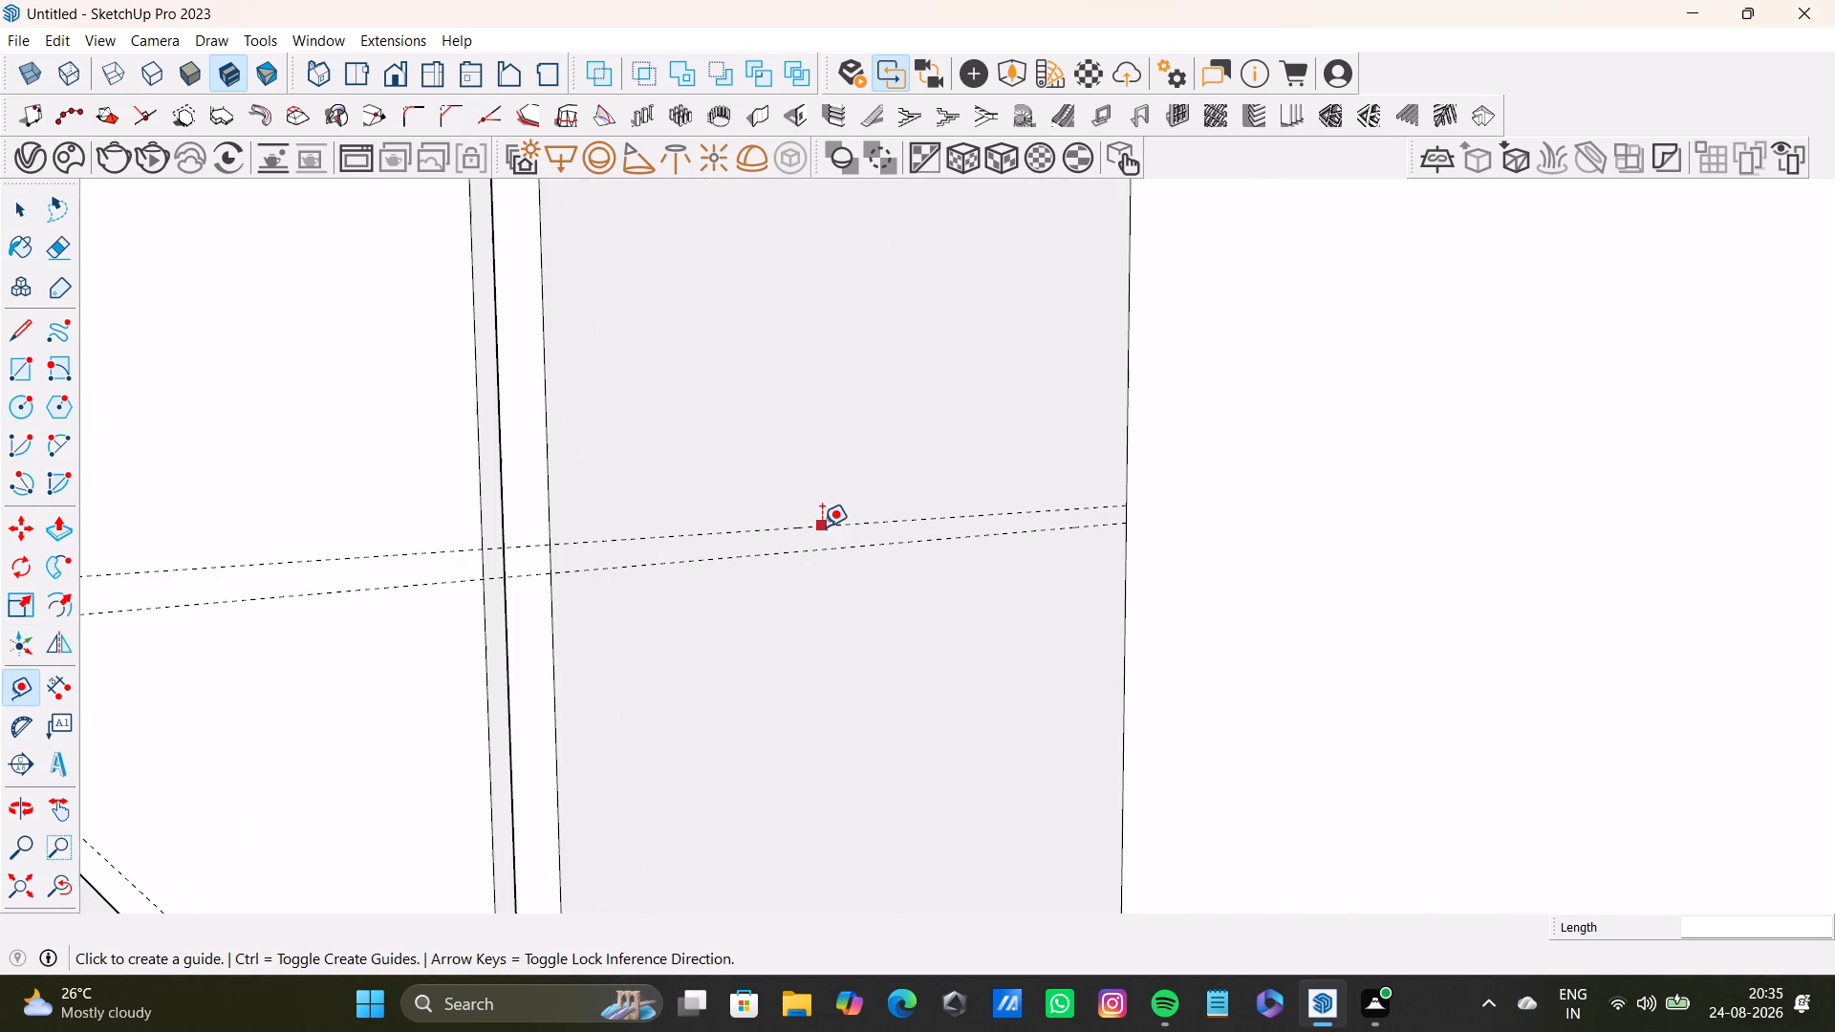
pyautogui.click(828, 543)
pyautogui.write('0.3')
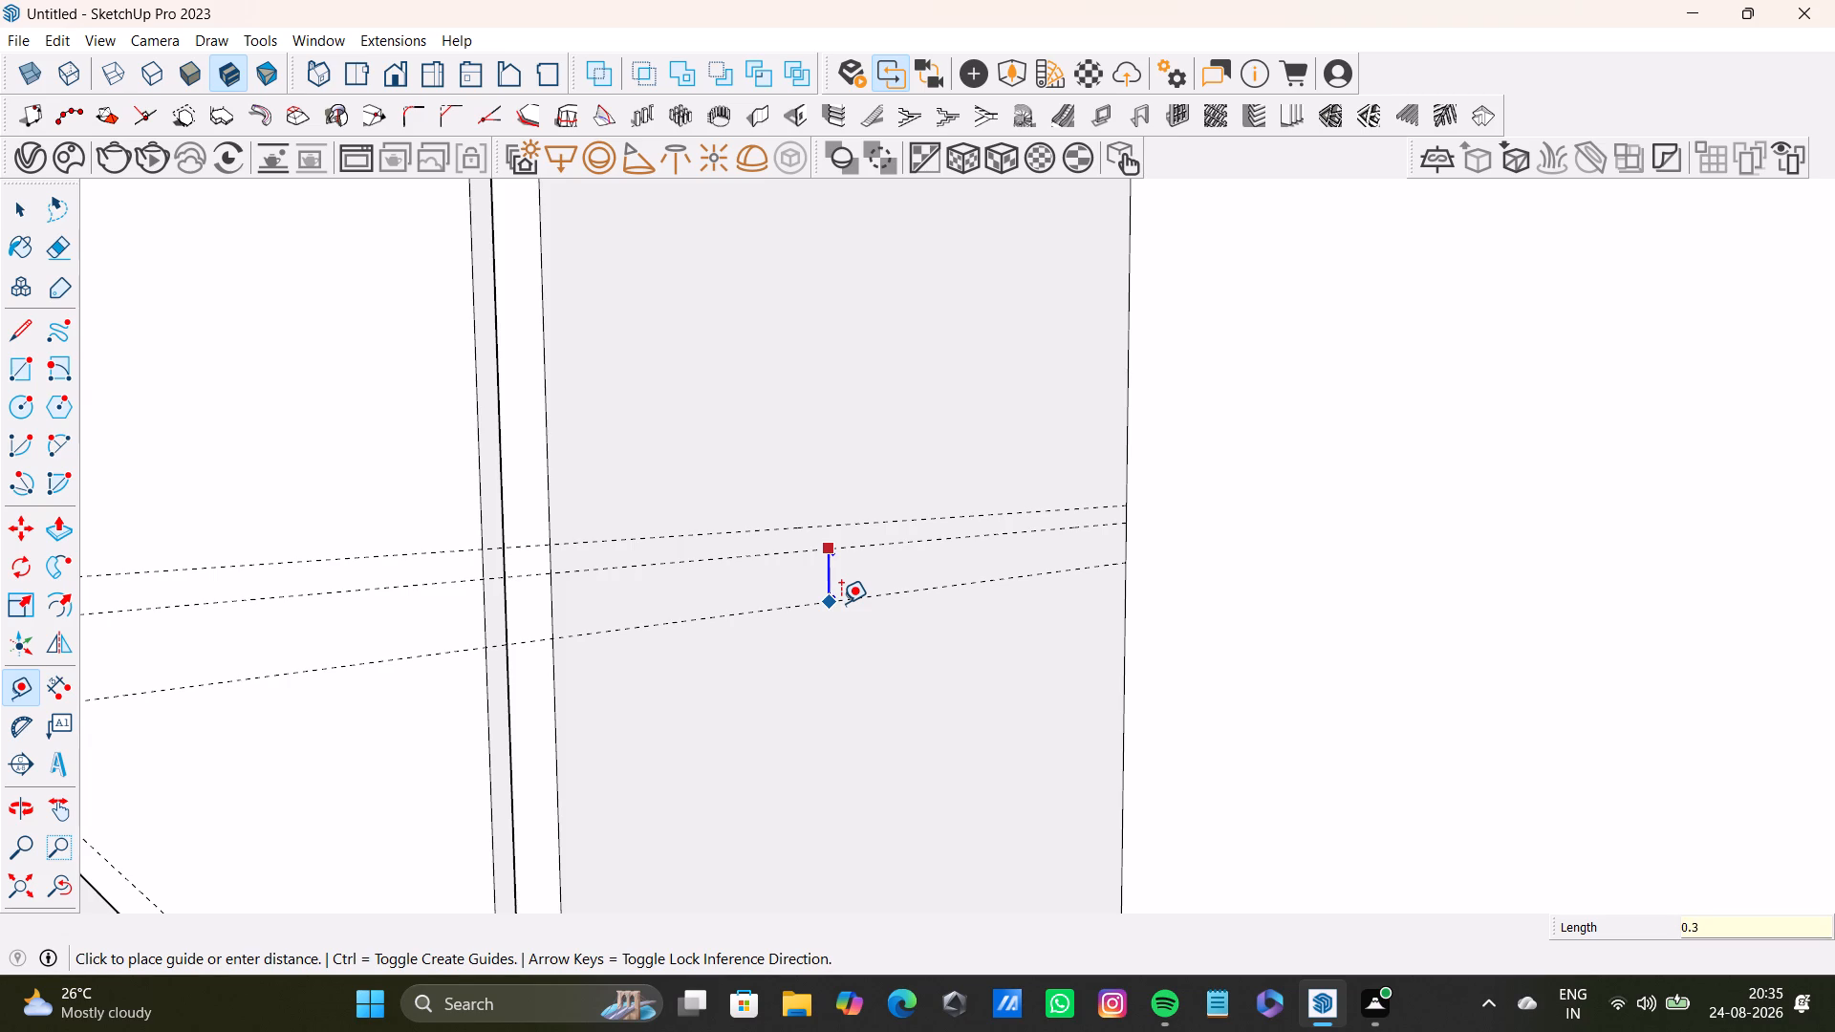
pyautogui.hotkey('shift', '"')
pyautogui.press('Return')
pyautogui.press('space')
# Delete the middle one of the three guides on the left inner side of the second bay's upper compartment.
pyautogui.scroll(-12, 724, 518)
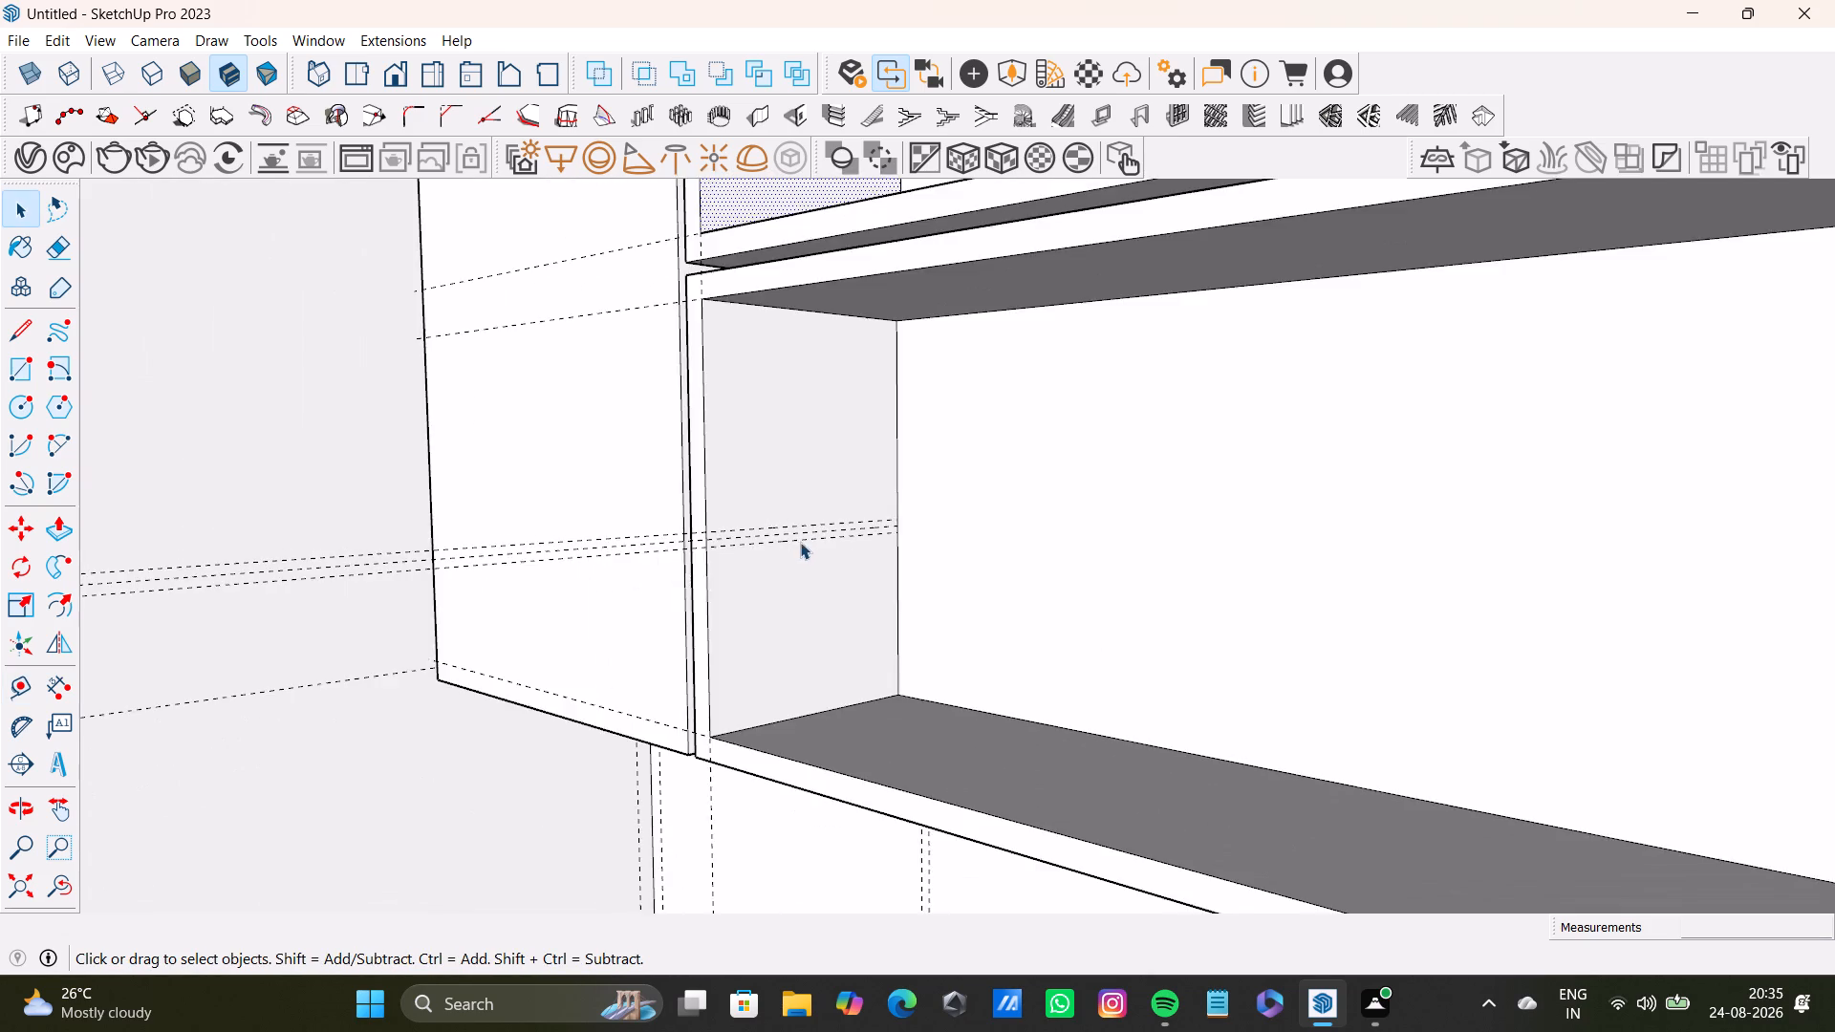
pyautogui.scroll(-9, 800, 542)
pyautogui.keyDown('shift'); pyautogui.scroll(1, 810, 423); pyautogui.keyUp('shift')
pyautogui.keyDown('shift'); pyautogui.moveTo(810, 423); pyautogui.dragTo(646, 658, button='middle'); pyautogui.keyUp('shift')
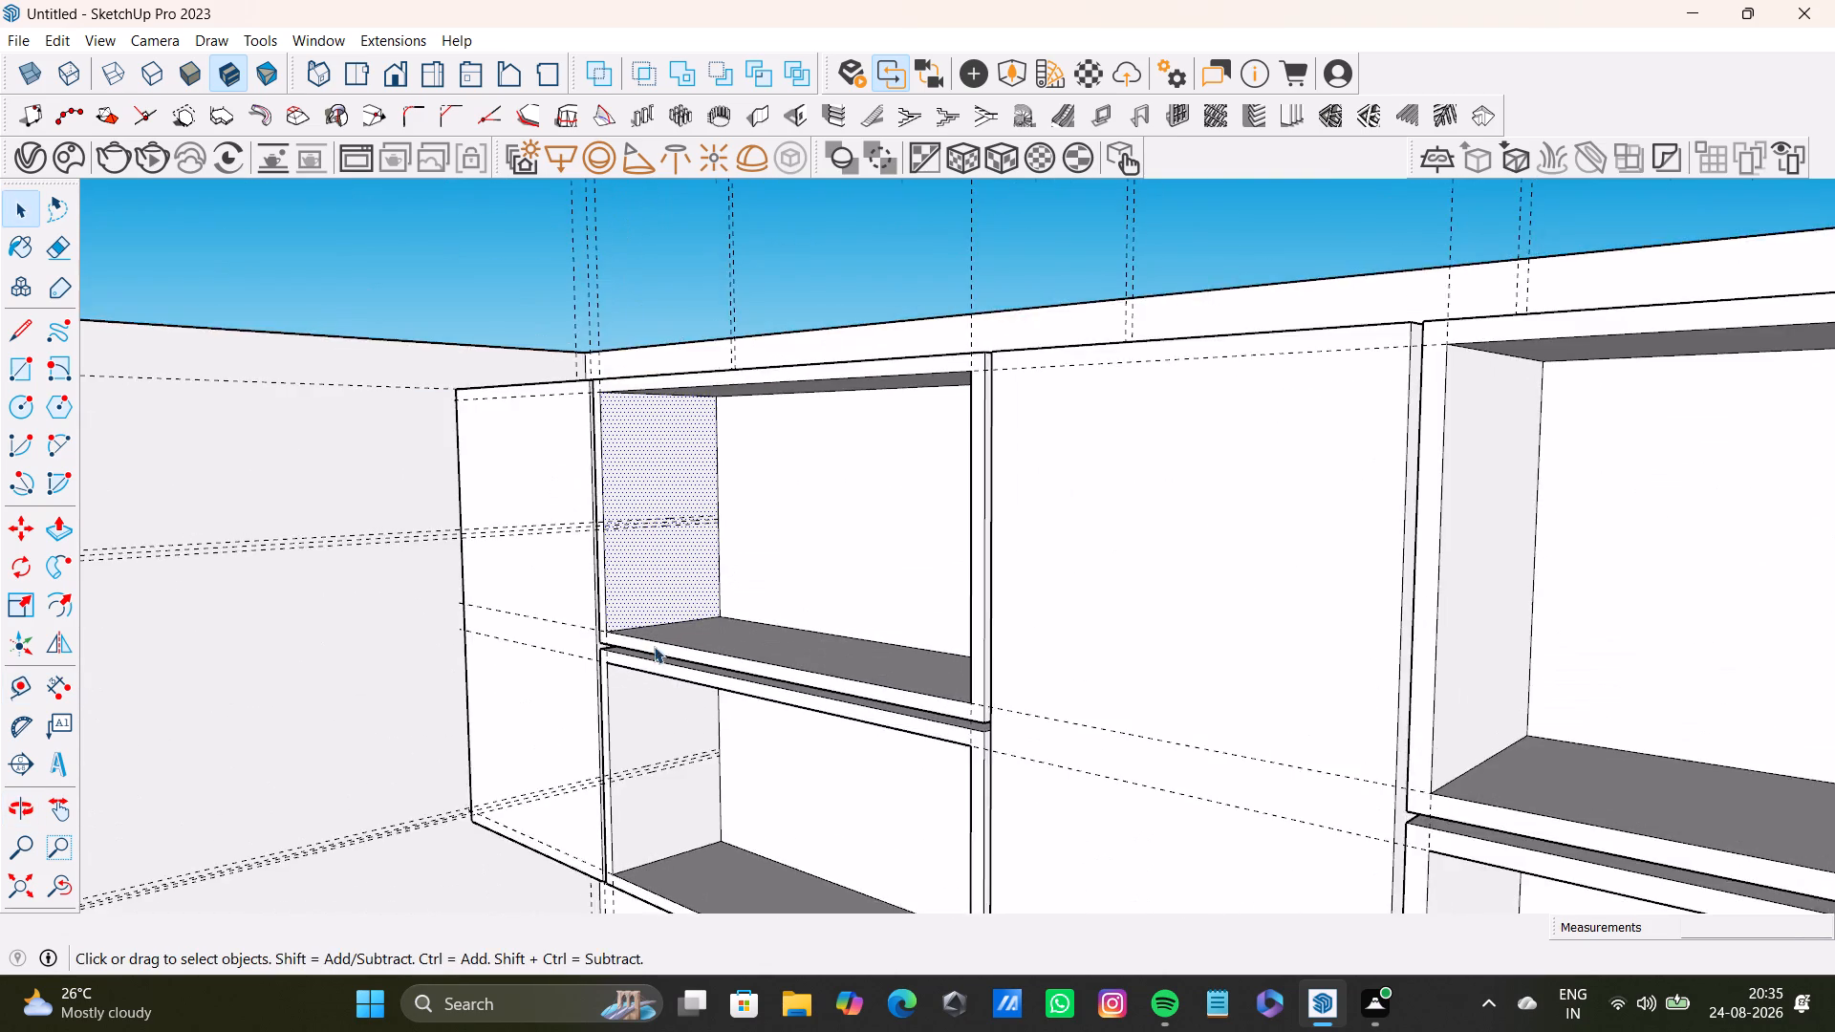
pyautogui.scroll(-4, 654, 646)
pyautogui.moveTo(663, 641); pyautogui.dragTo(491, 641, button='middle')
pyautogui.scroll(4, 927, 608)
pyautogui.scroll(-9, 930, 614)
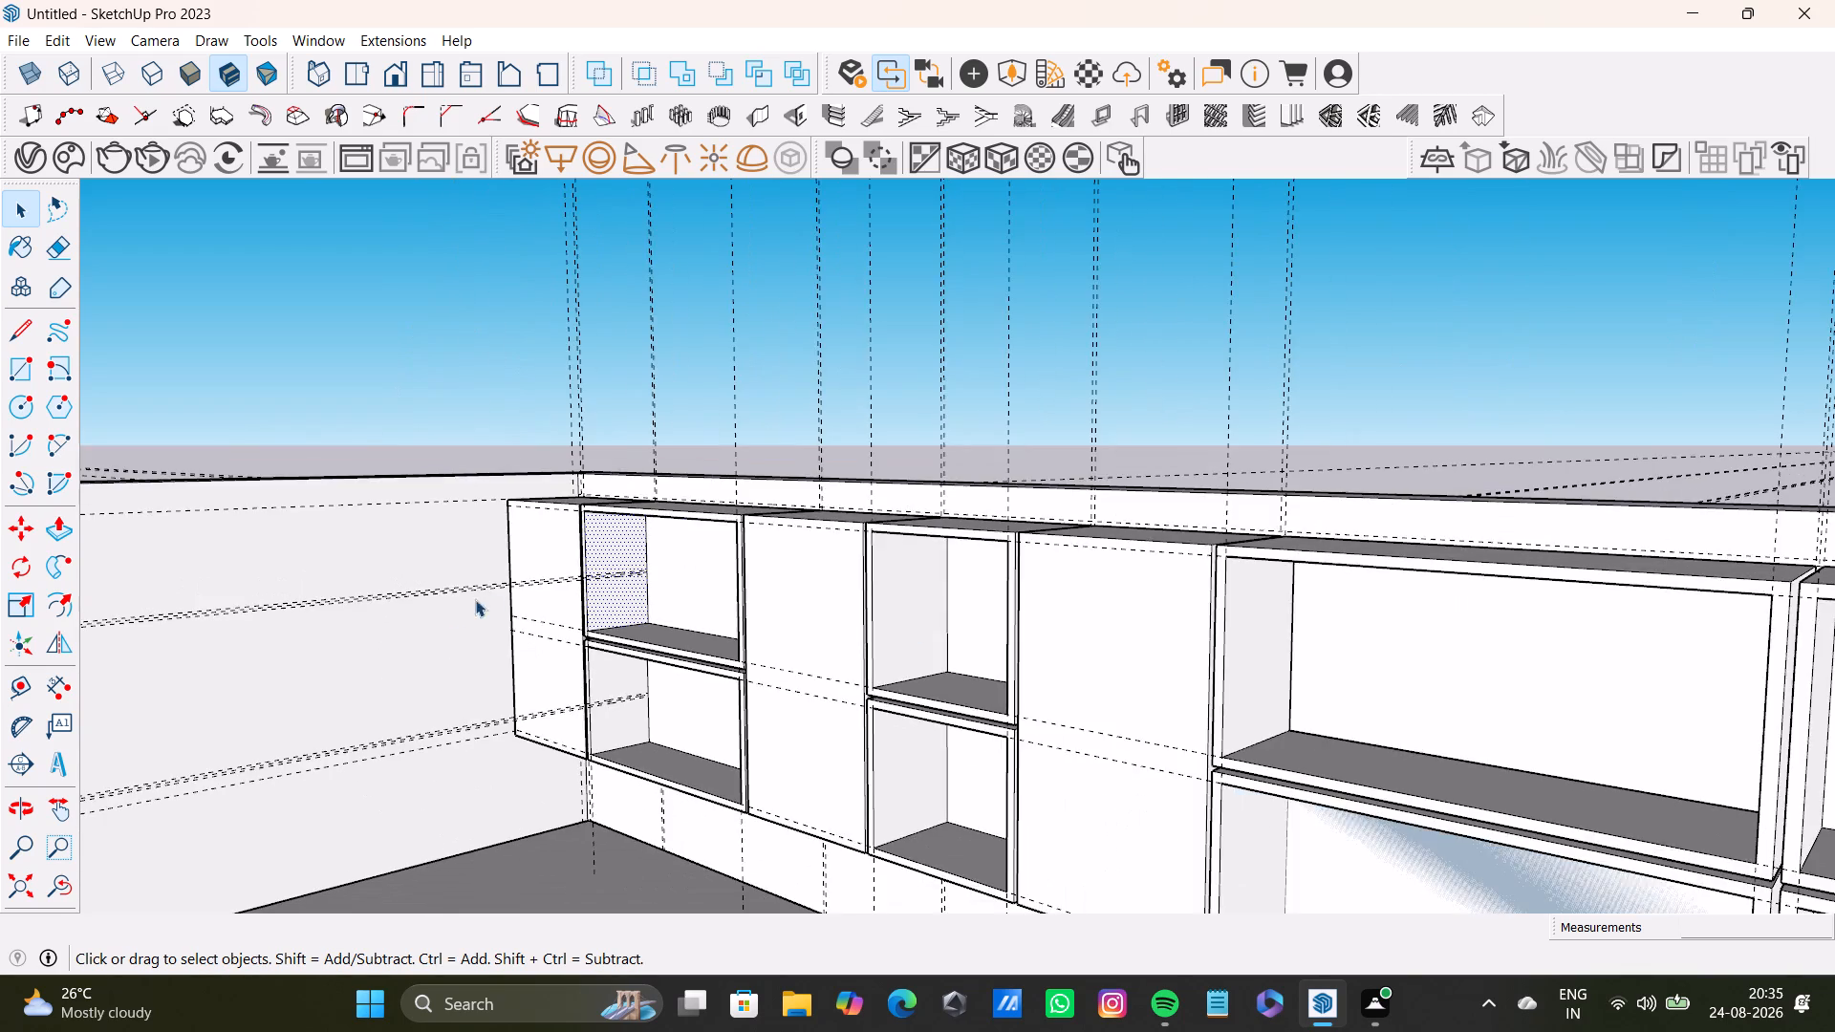
pyautogui.scroll(14, 527, 591)
pyautogui.moveTo(649, 562); pyautogui.dragTo(842, 602, button='middle')
pyautogui.scroll(10, 794, 645)
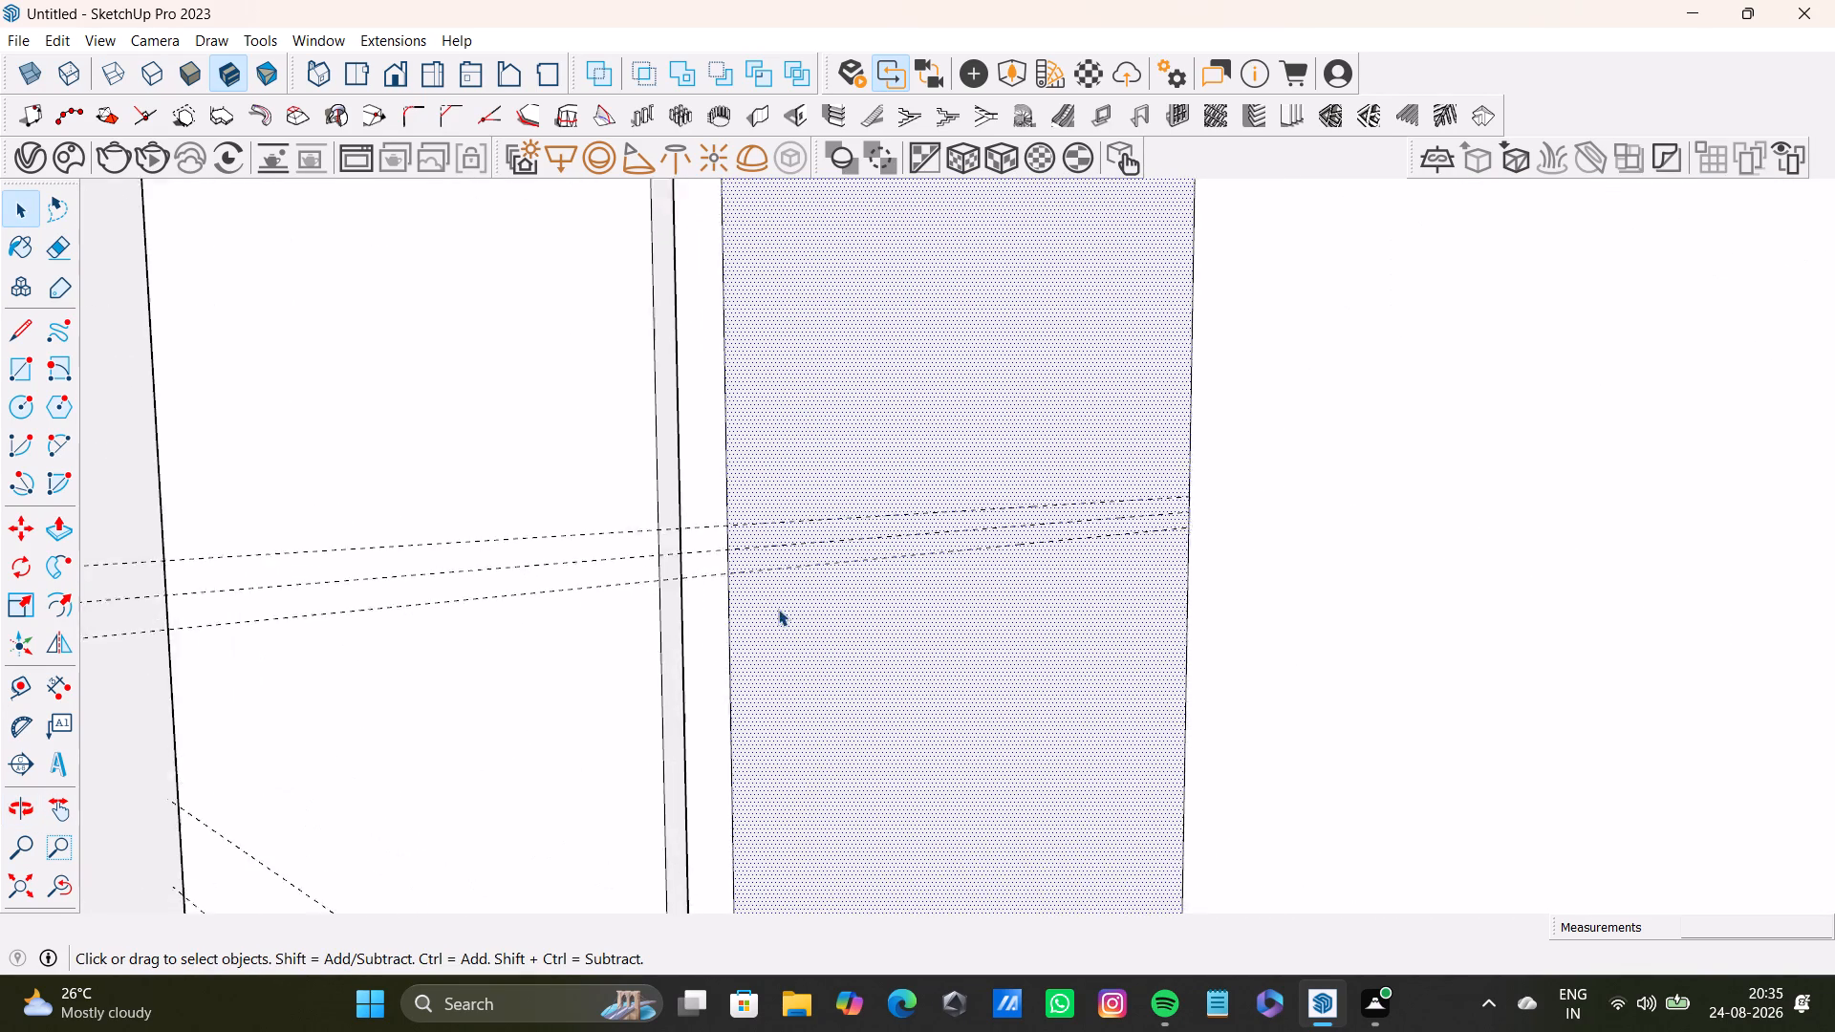
pyautogui.scroll(6, 778, 609)
pyautogui.scroll(1, 501, 485)
pyautogui.scroll(-1, 0, 473)
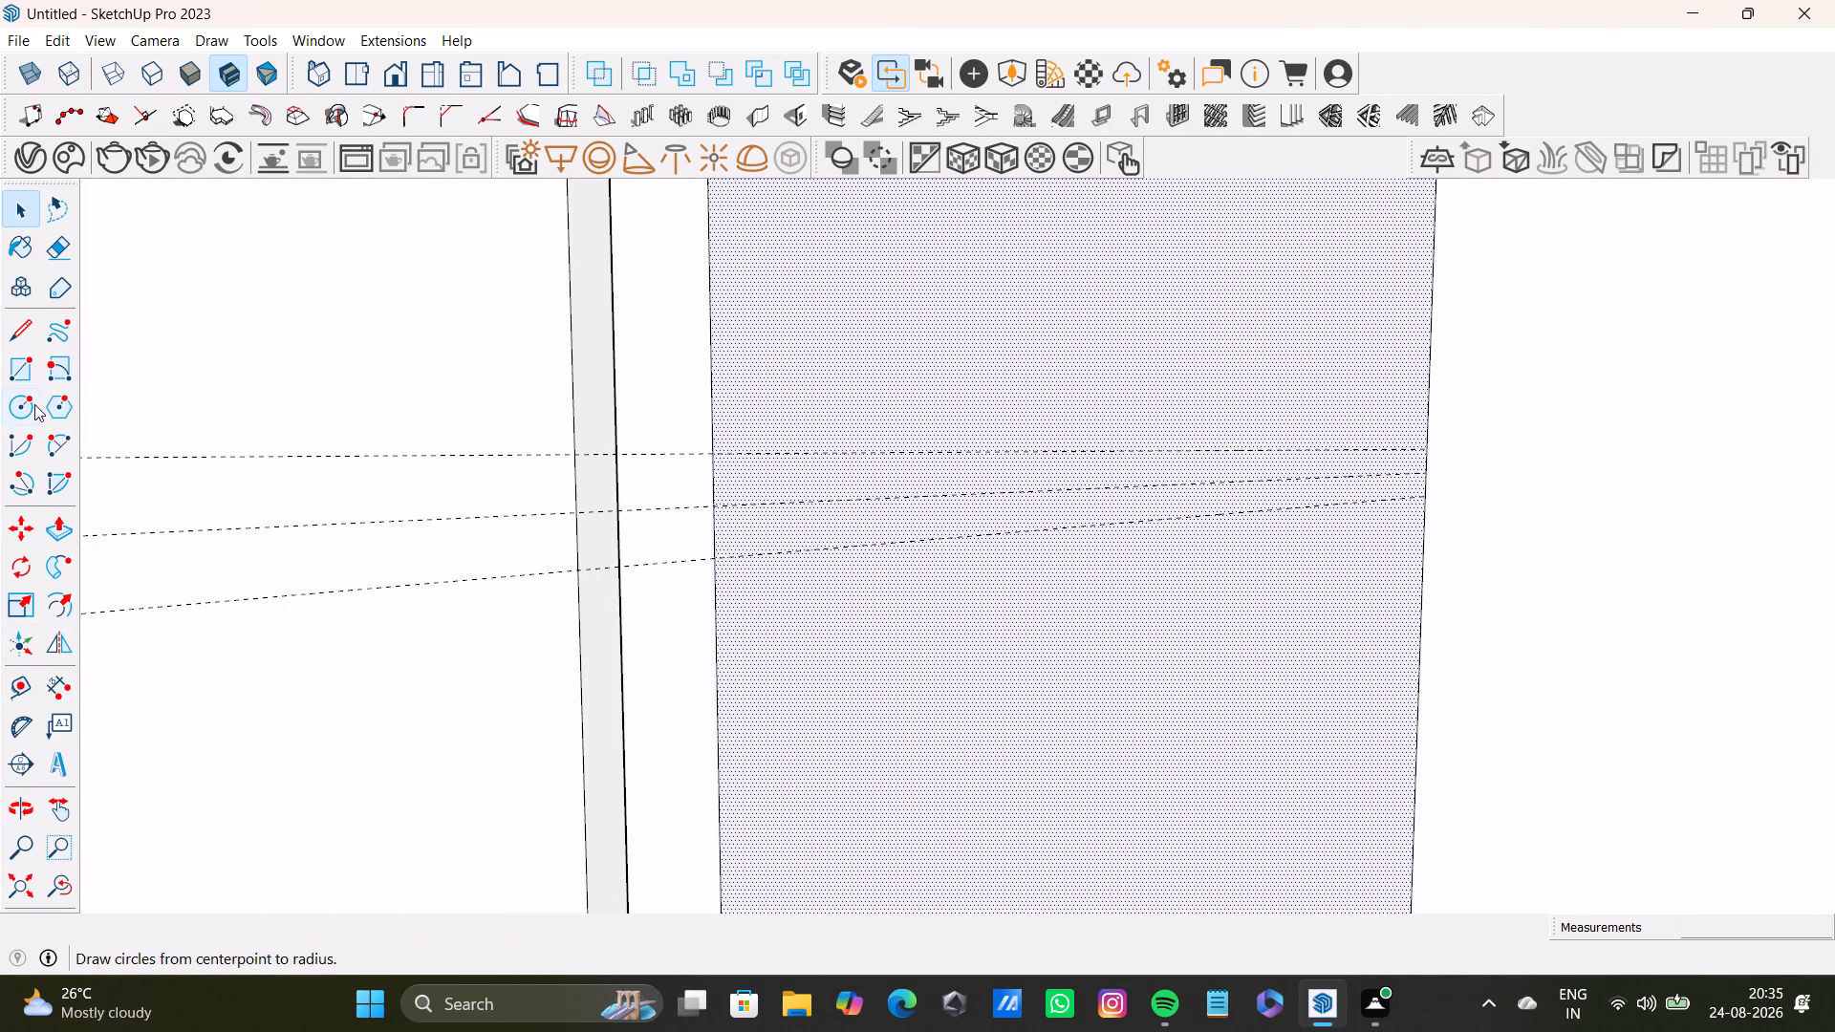
pyautogui.click(29, 374)
pyautogui.scroll(3, 784, 455)
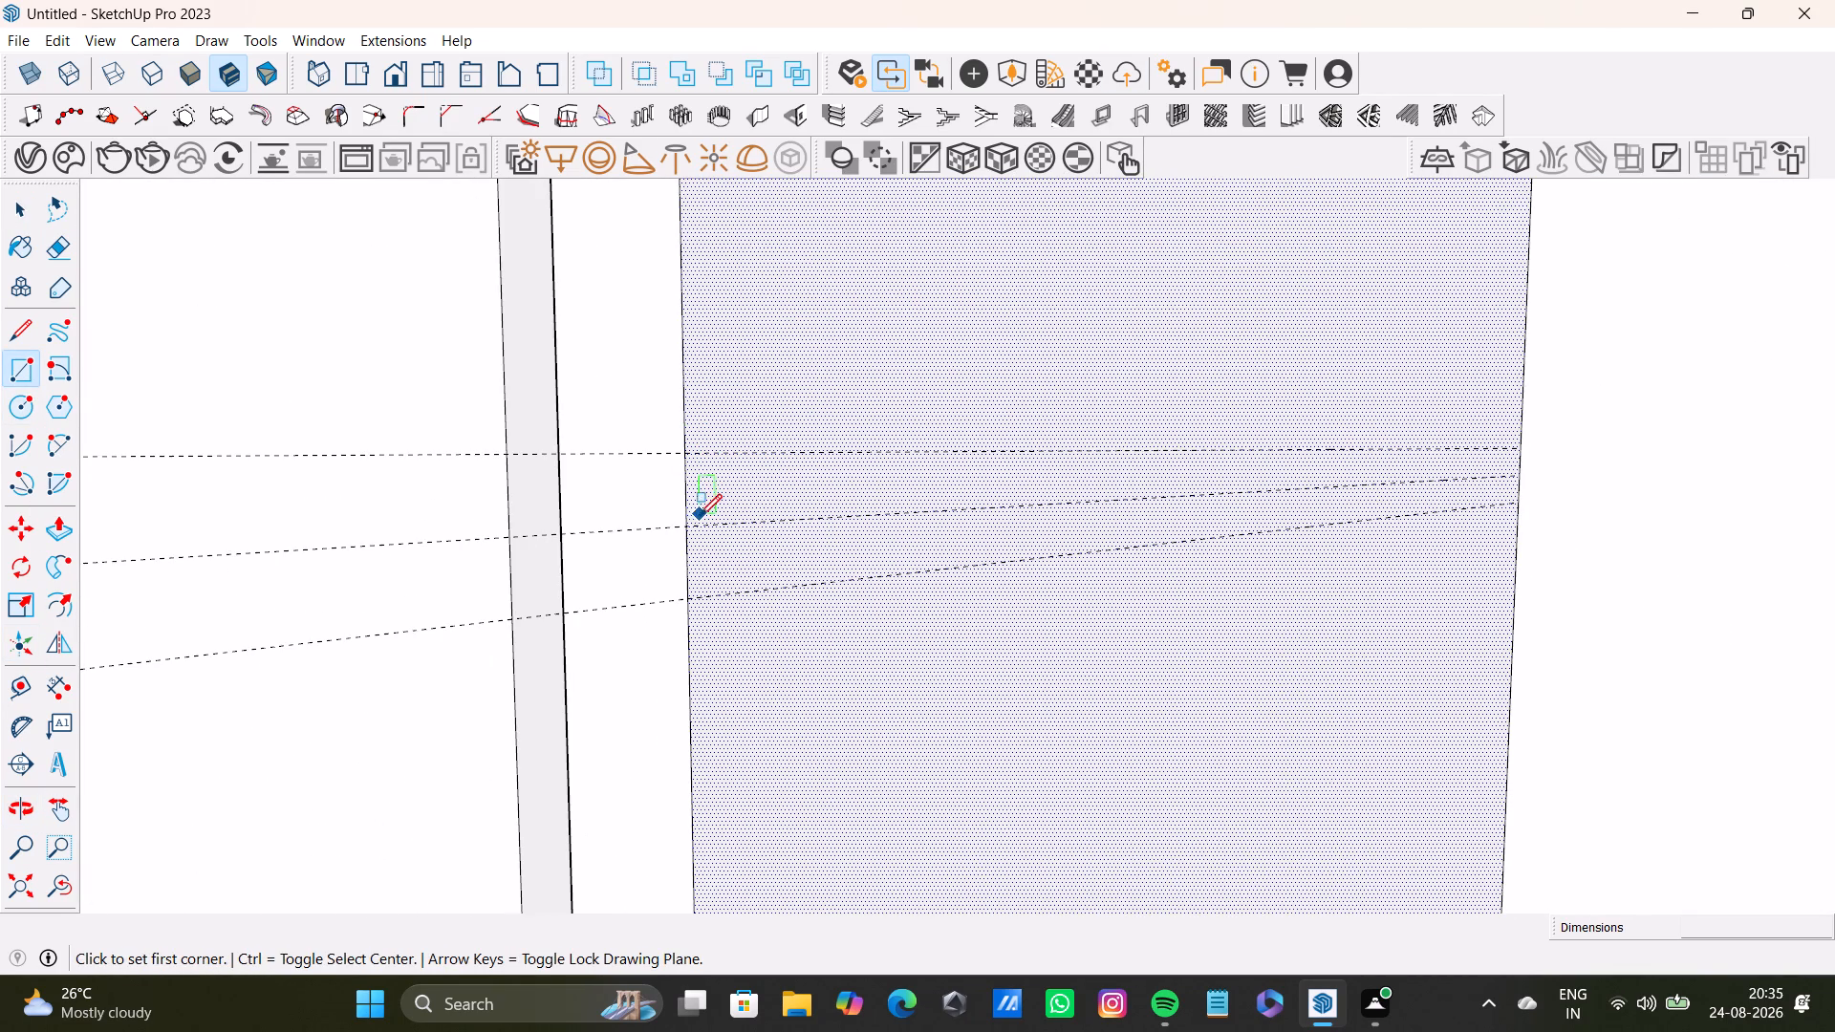
pyautogui.press('space')
pyautogui.click(733, 525)
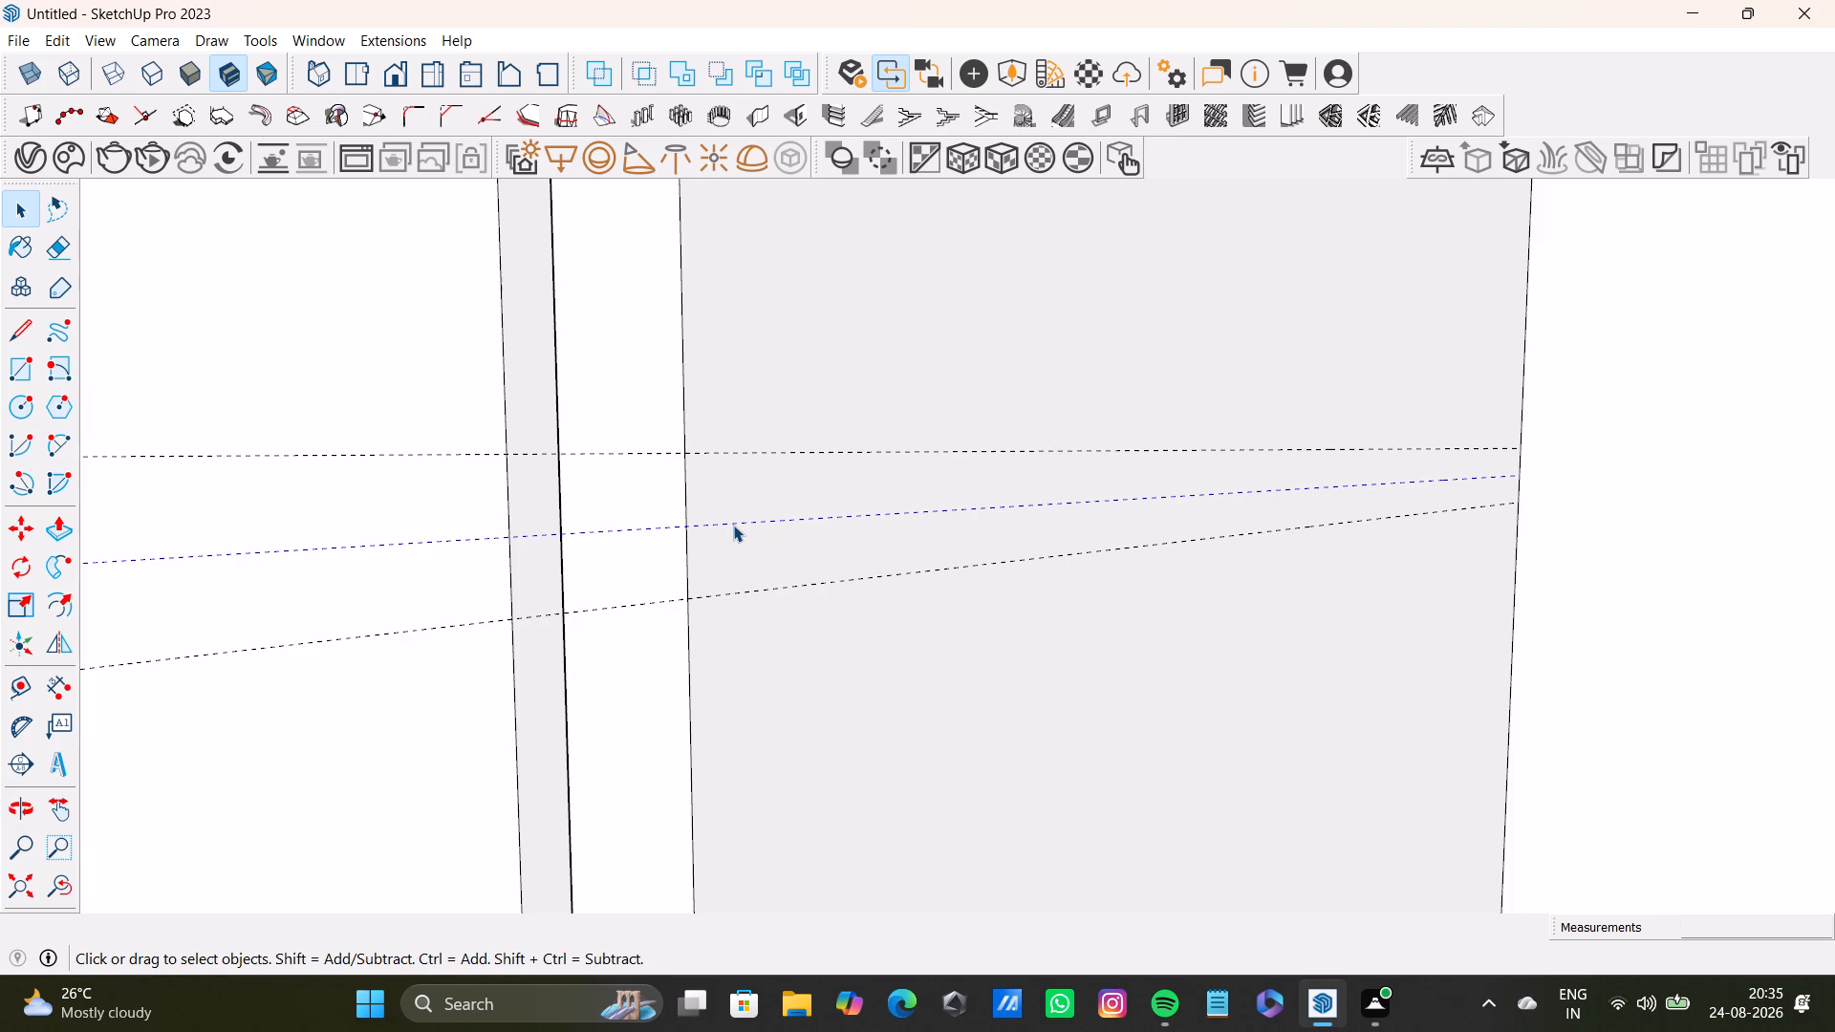
pyautogui.press('Delete')
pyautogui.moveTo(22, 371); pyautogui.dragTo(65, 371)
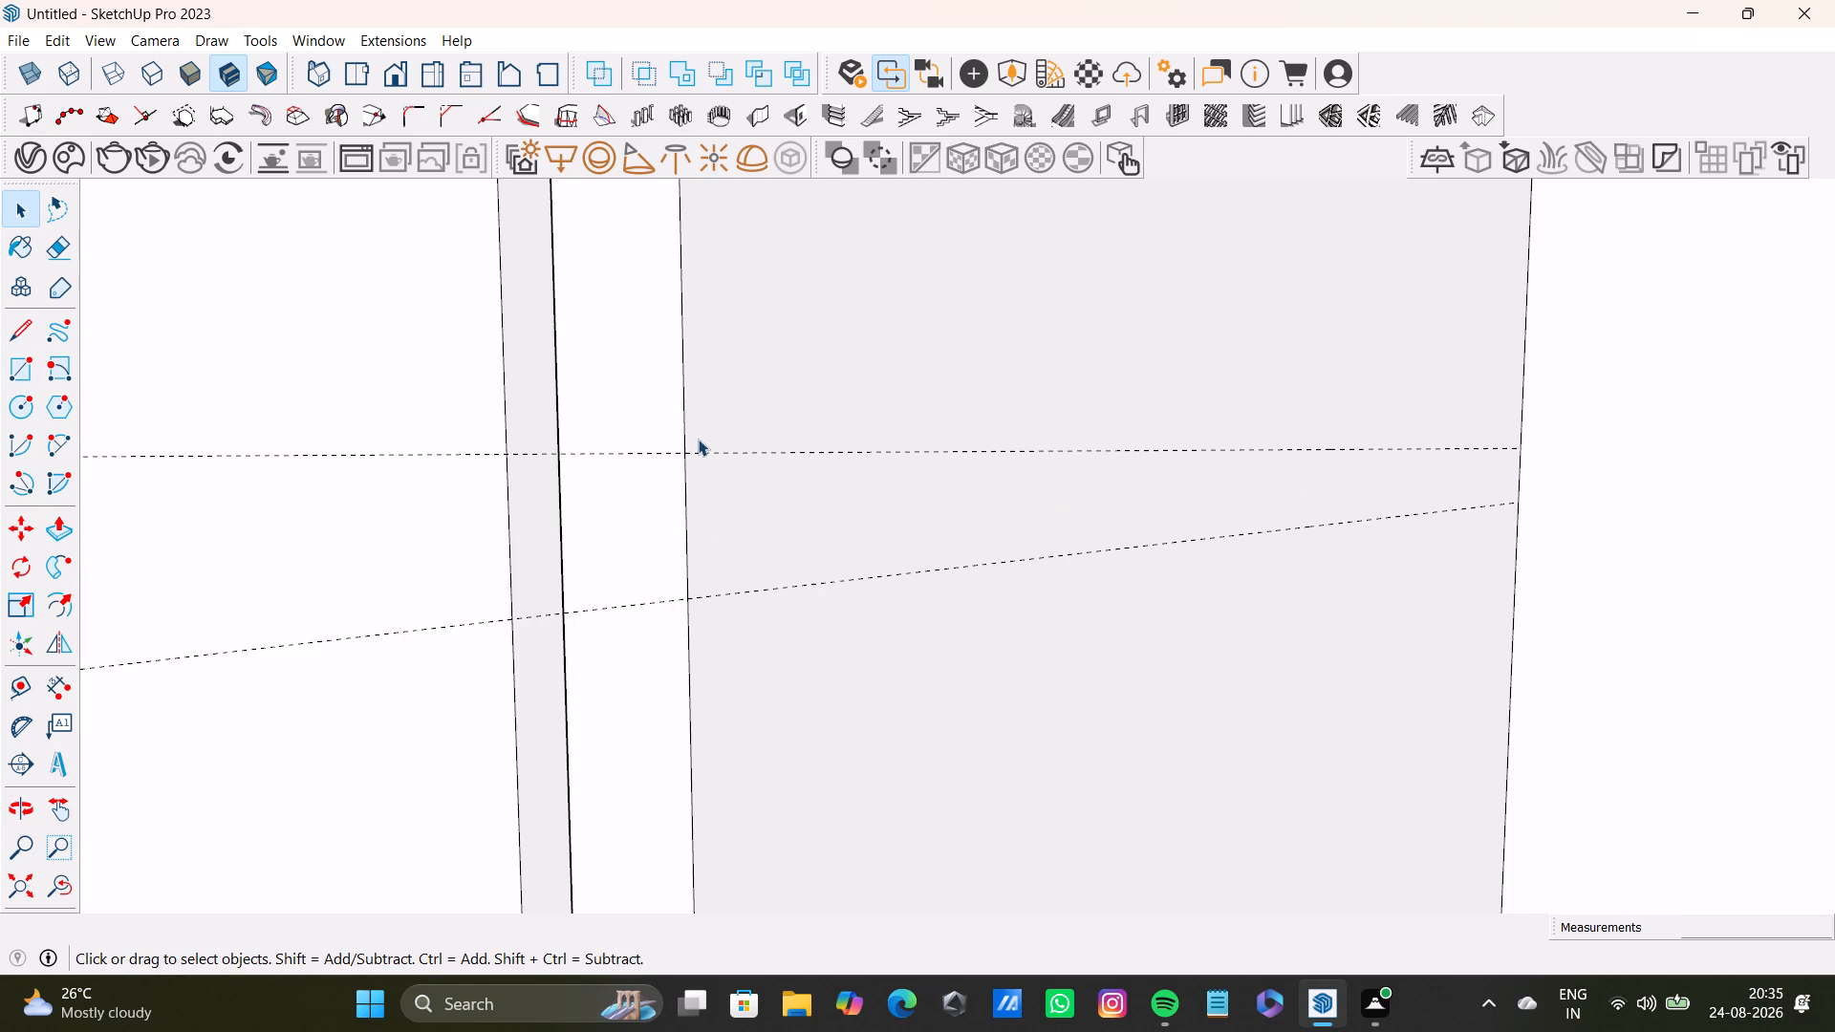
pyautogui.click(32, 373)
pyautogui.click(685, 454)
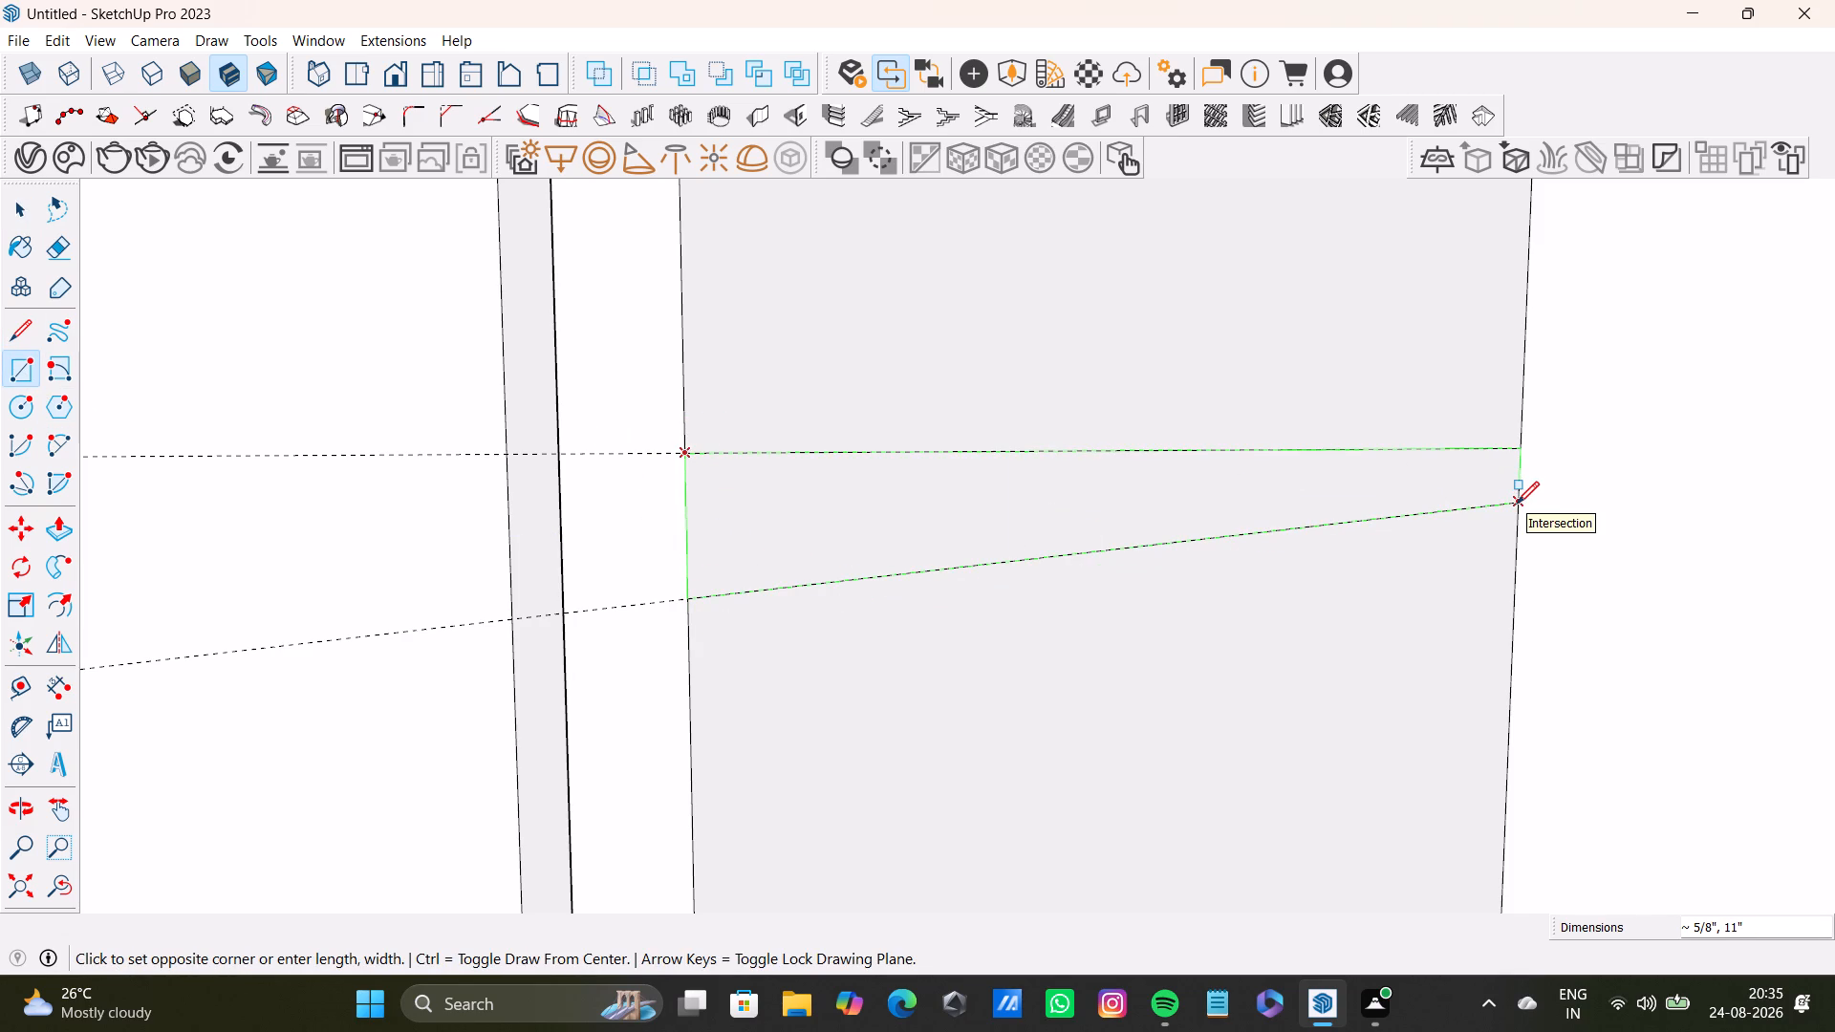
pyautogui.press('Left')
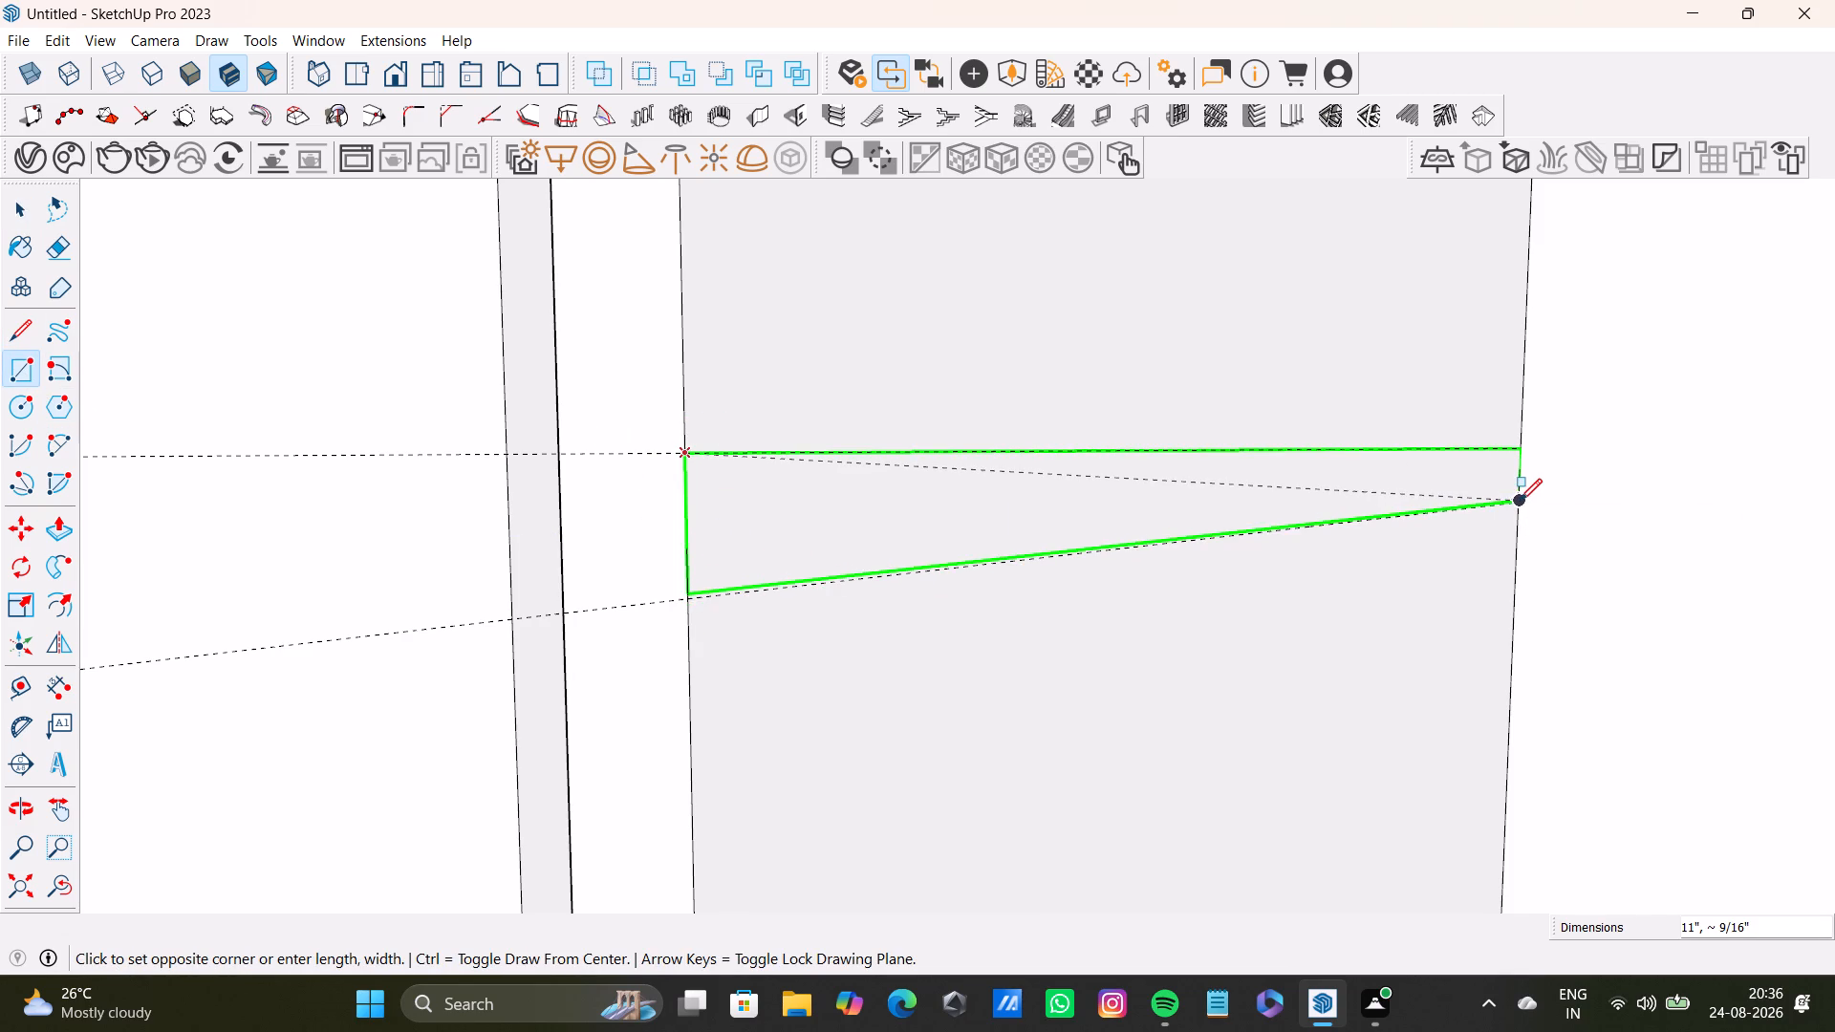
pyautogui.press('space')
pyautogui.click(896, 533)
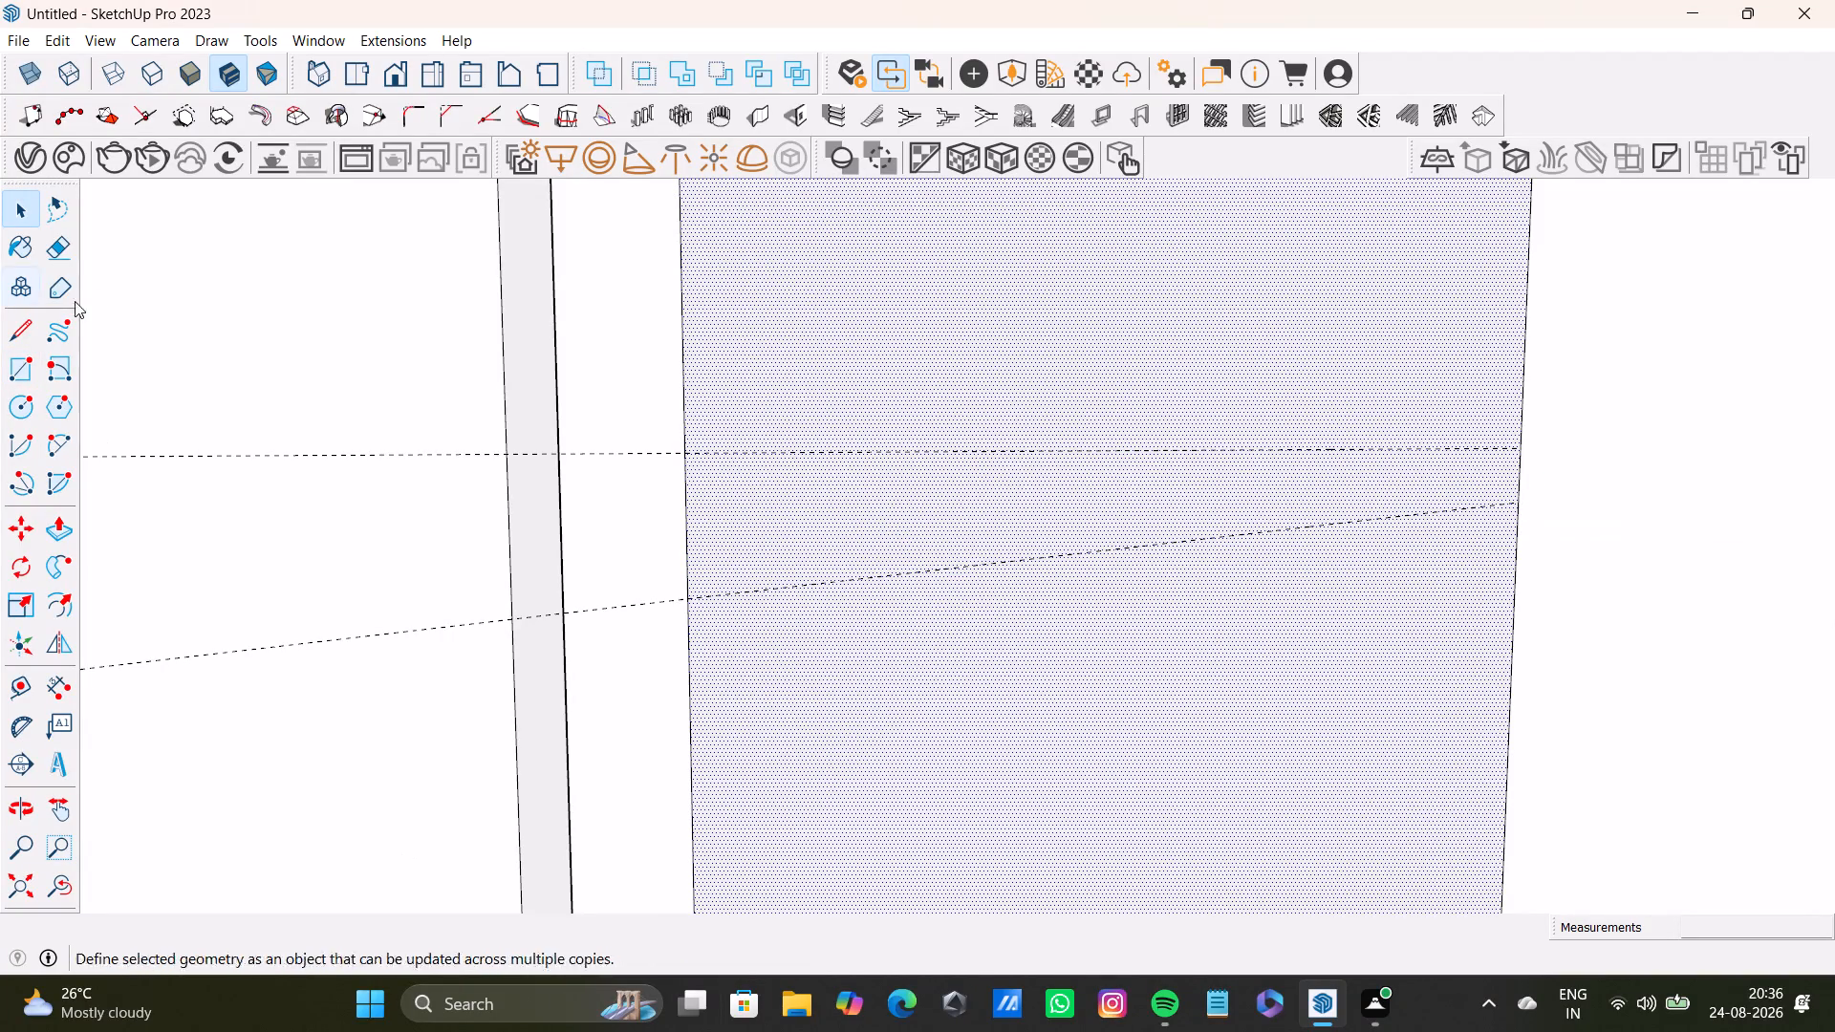
# Draw a shelf rectangle about 11" by 5/8" between the two guides on the left inner side of the second bay's upper compartment.
pyautogui.moveTo(20, 368); pyautogui.dragTo(229, 414)
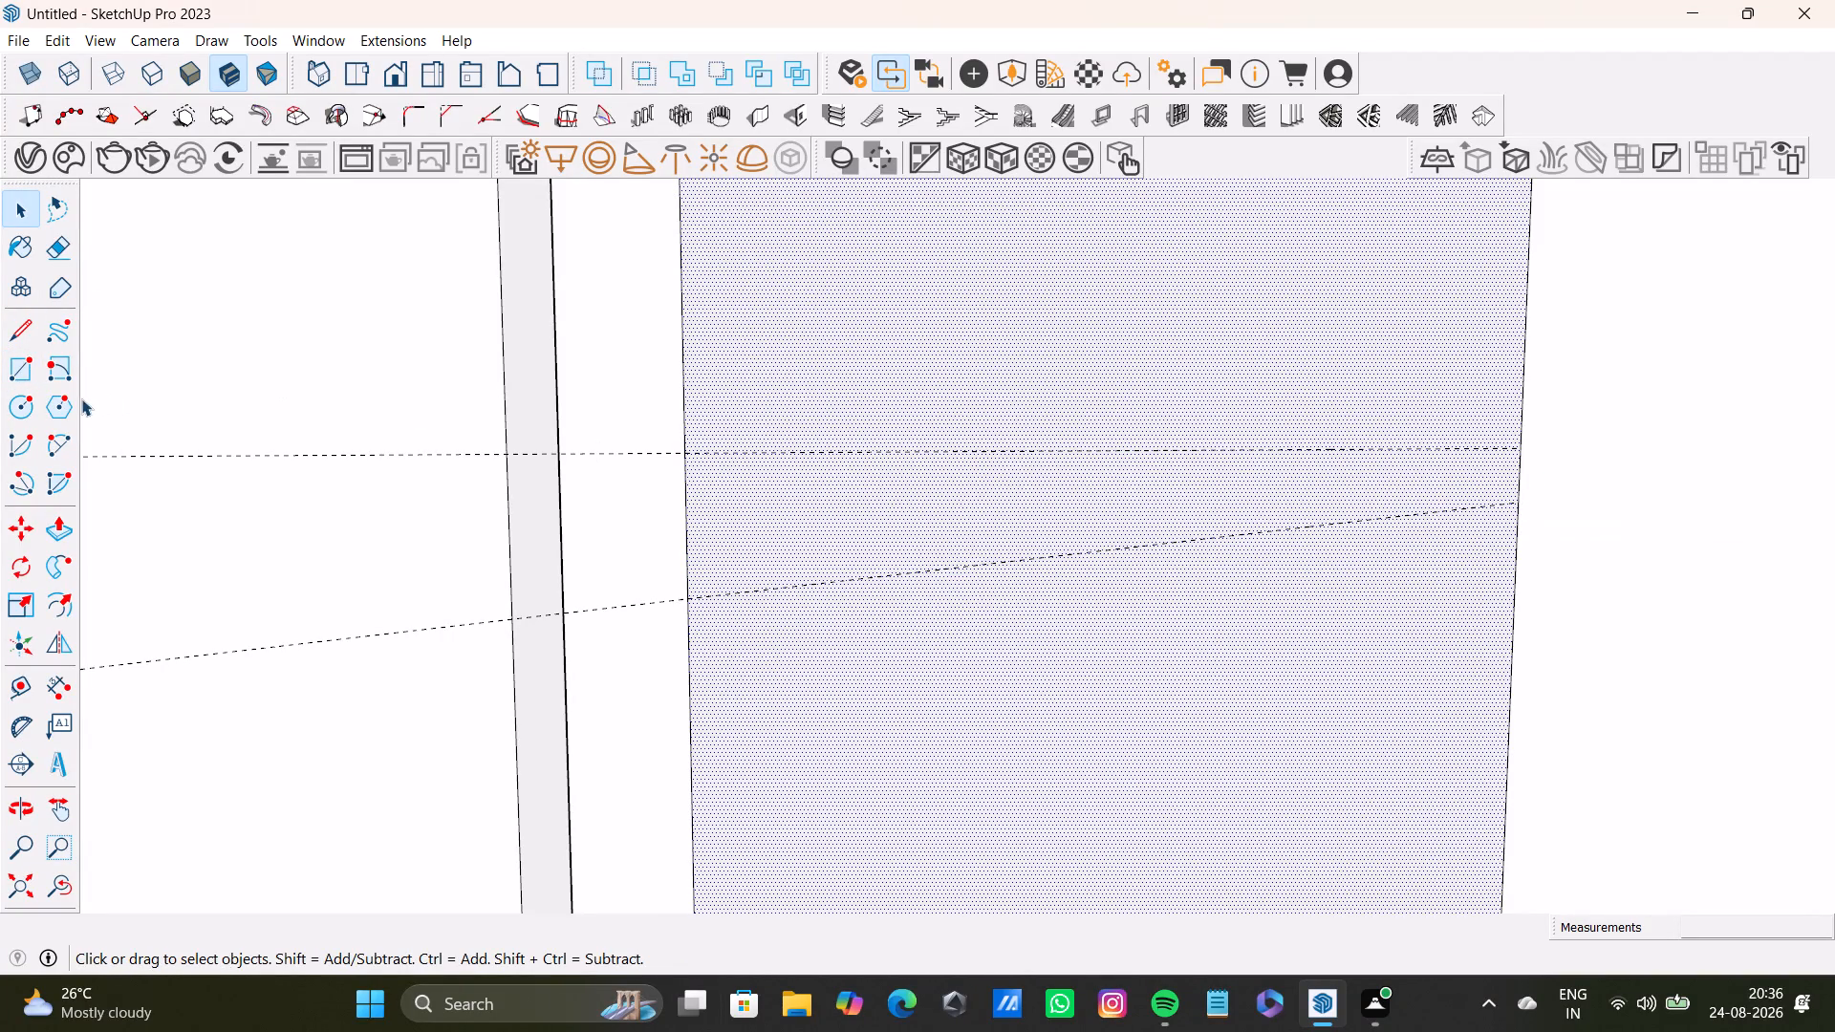
pyautogui.press('r')
pyautogui.click(687, 459)
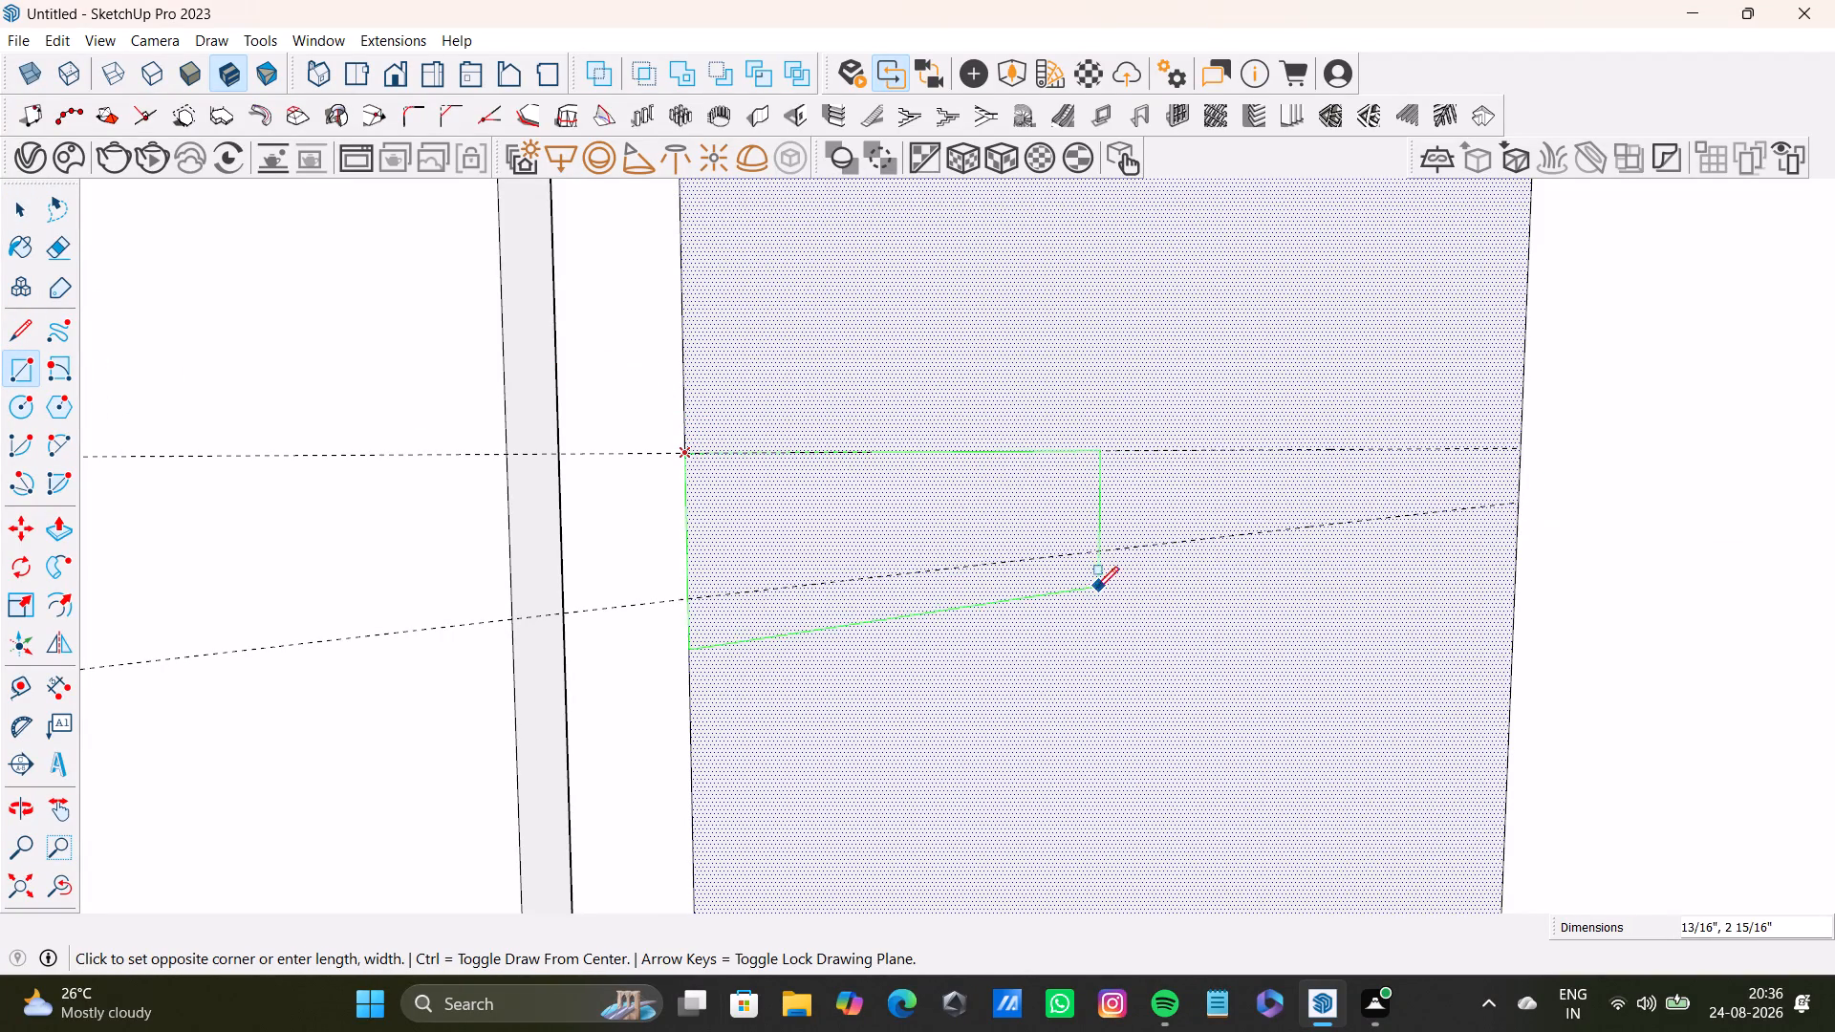
pyautogui.scroll(2, 1509, 512)
pyautogui.moveTo(1509, 512); pyautogui.dragTo(1362, 539, button='middle')
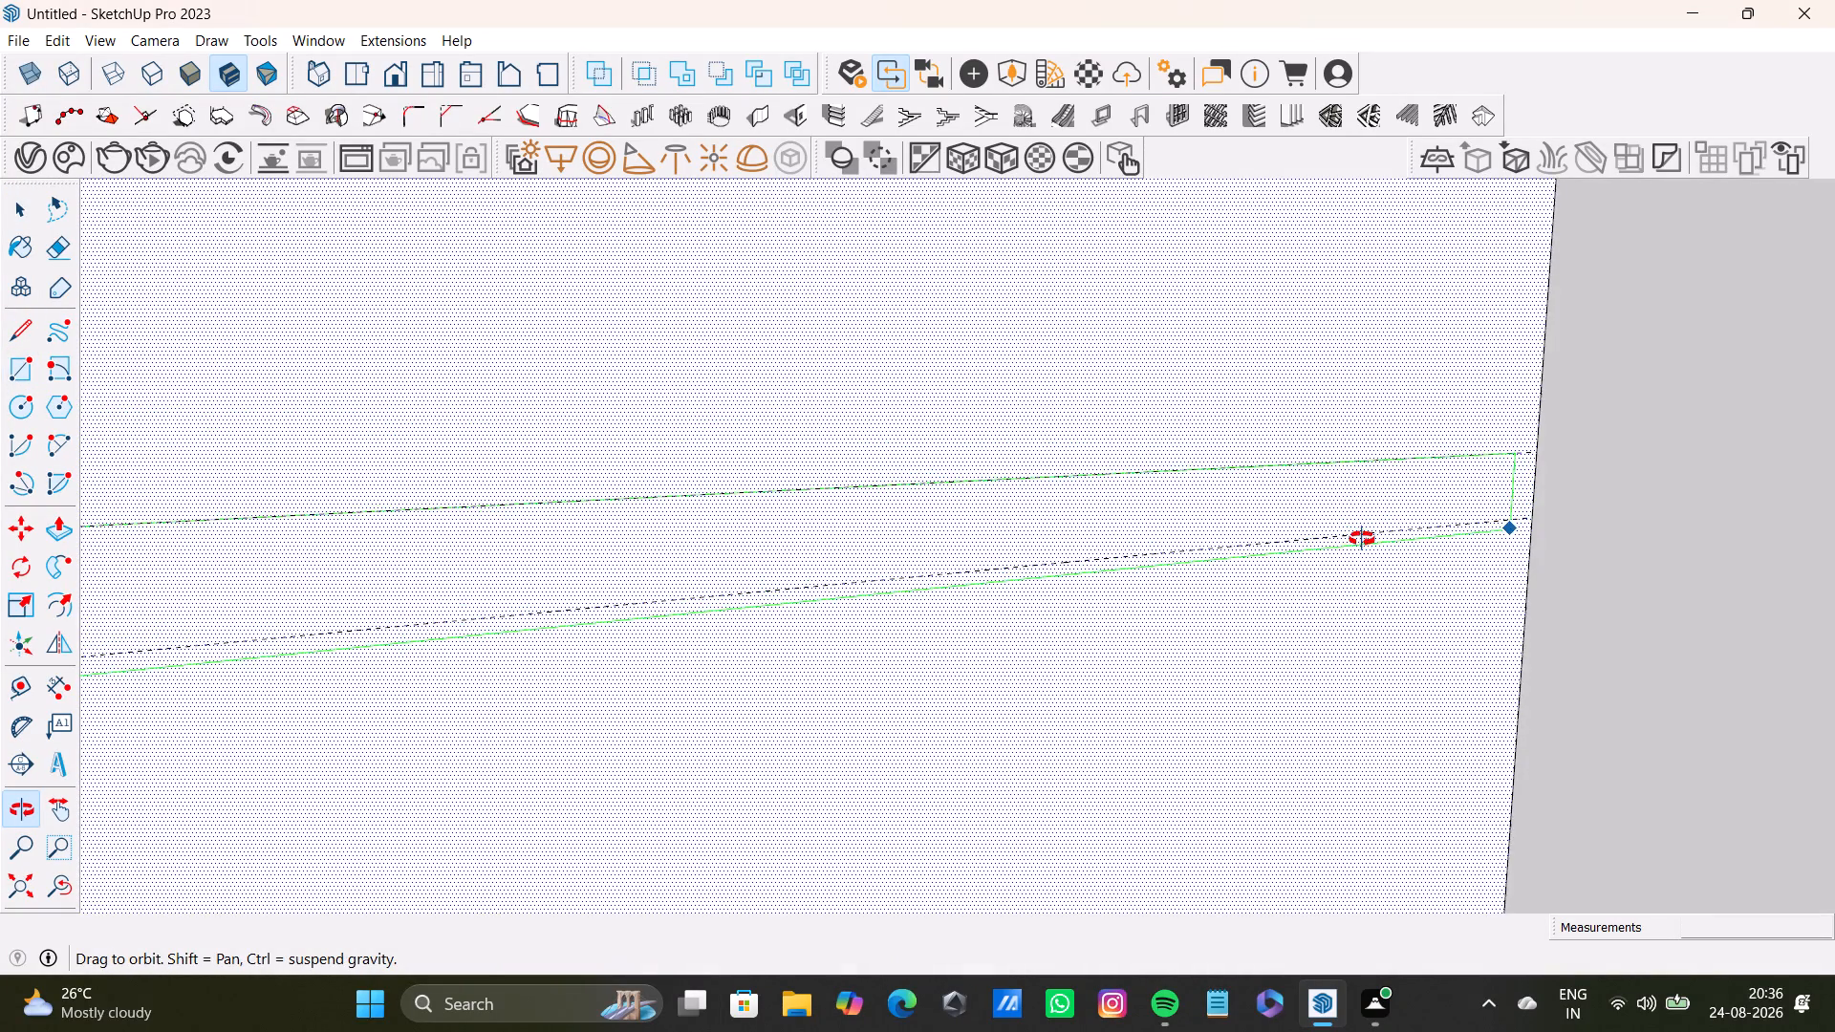
pyautogui.moveTo(1362, 539); pyautogui.dragTo(1361, 540, button='middle')
pyautogui.scroll(-3, 1355, 532)
pyautogui.keyDown('shift'); pyautogui.moveTo(1353, 533); pyautogui.dragTo(1308, 552, button='middle'); pyautogui.keyUp('shift')
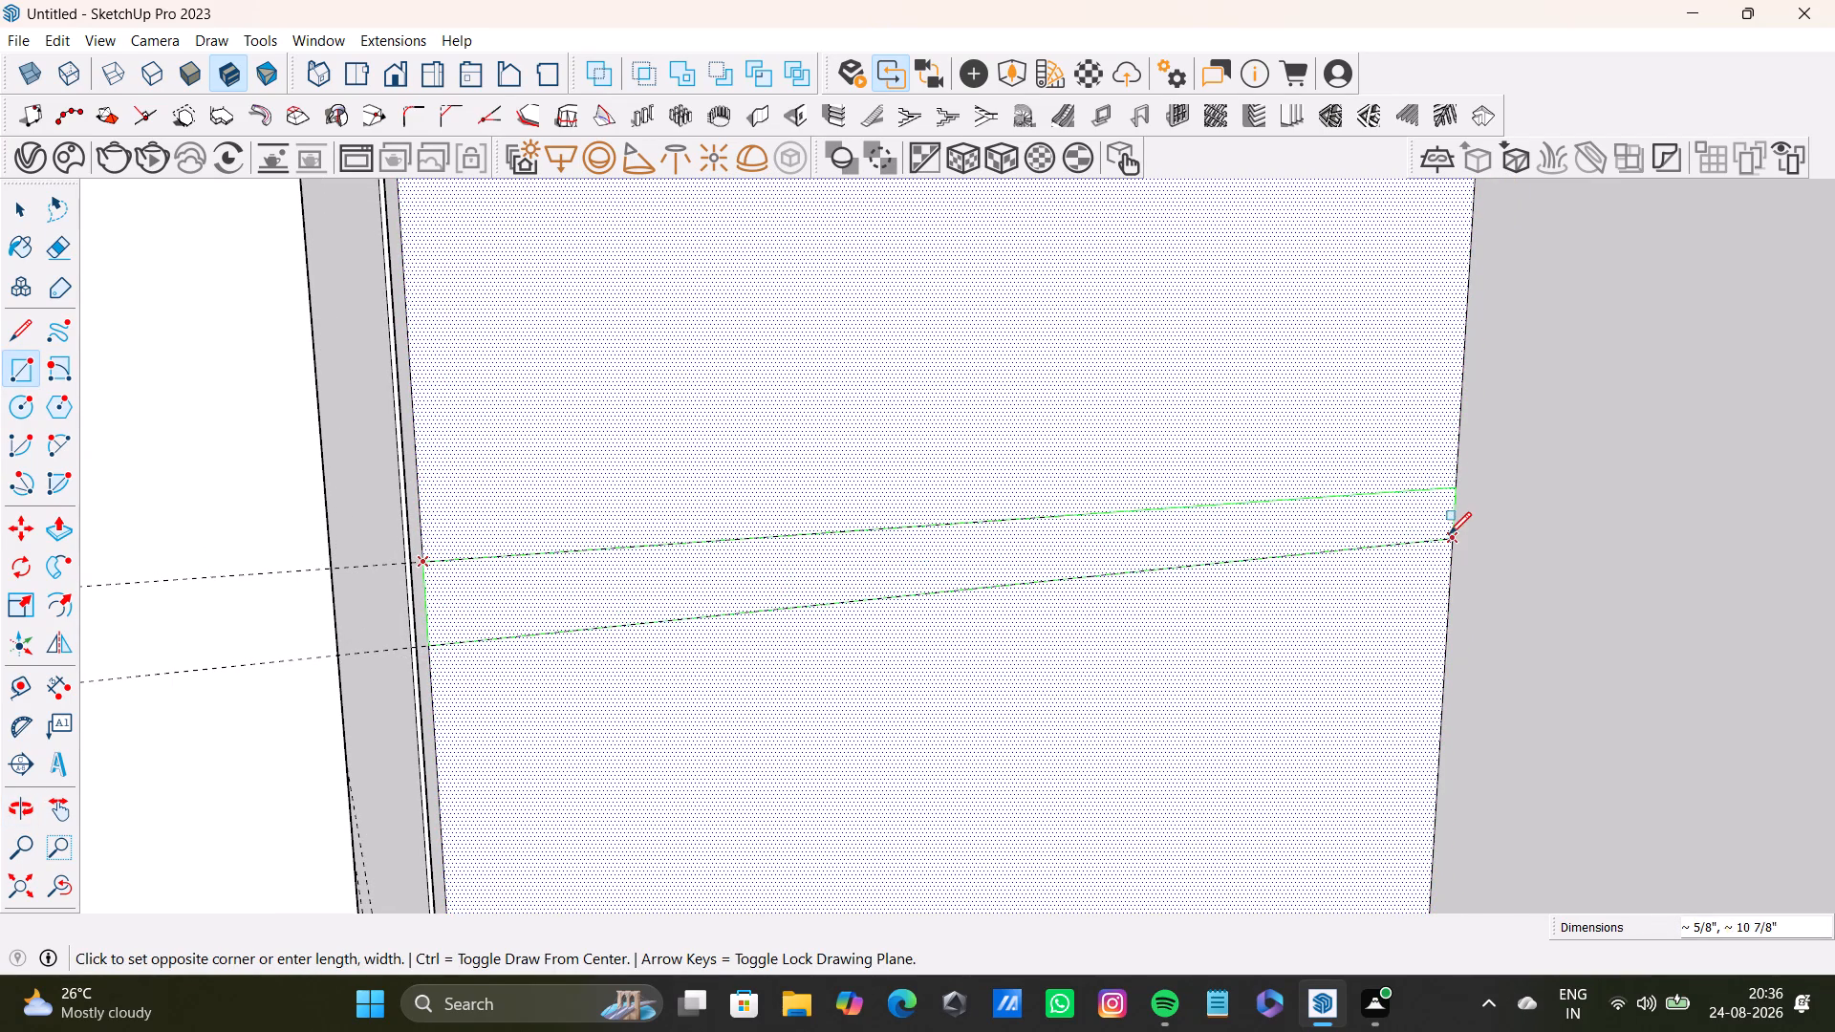
pyautogui.press('Left')
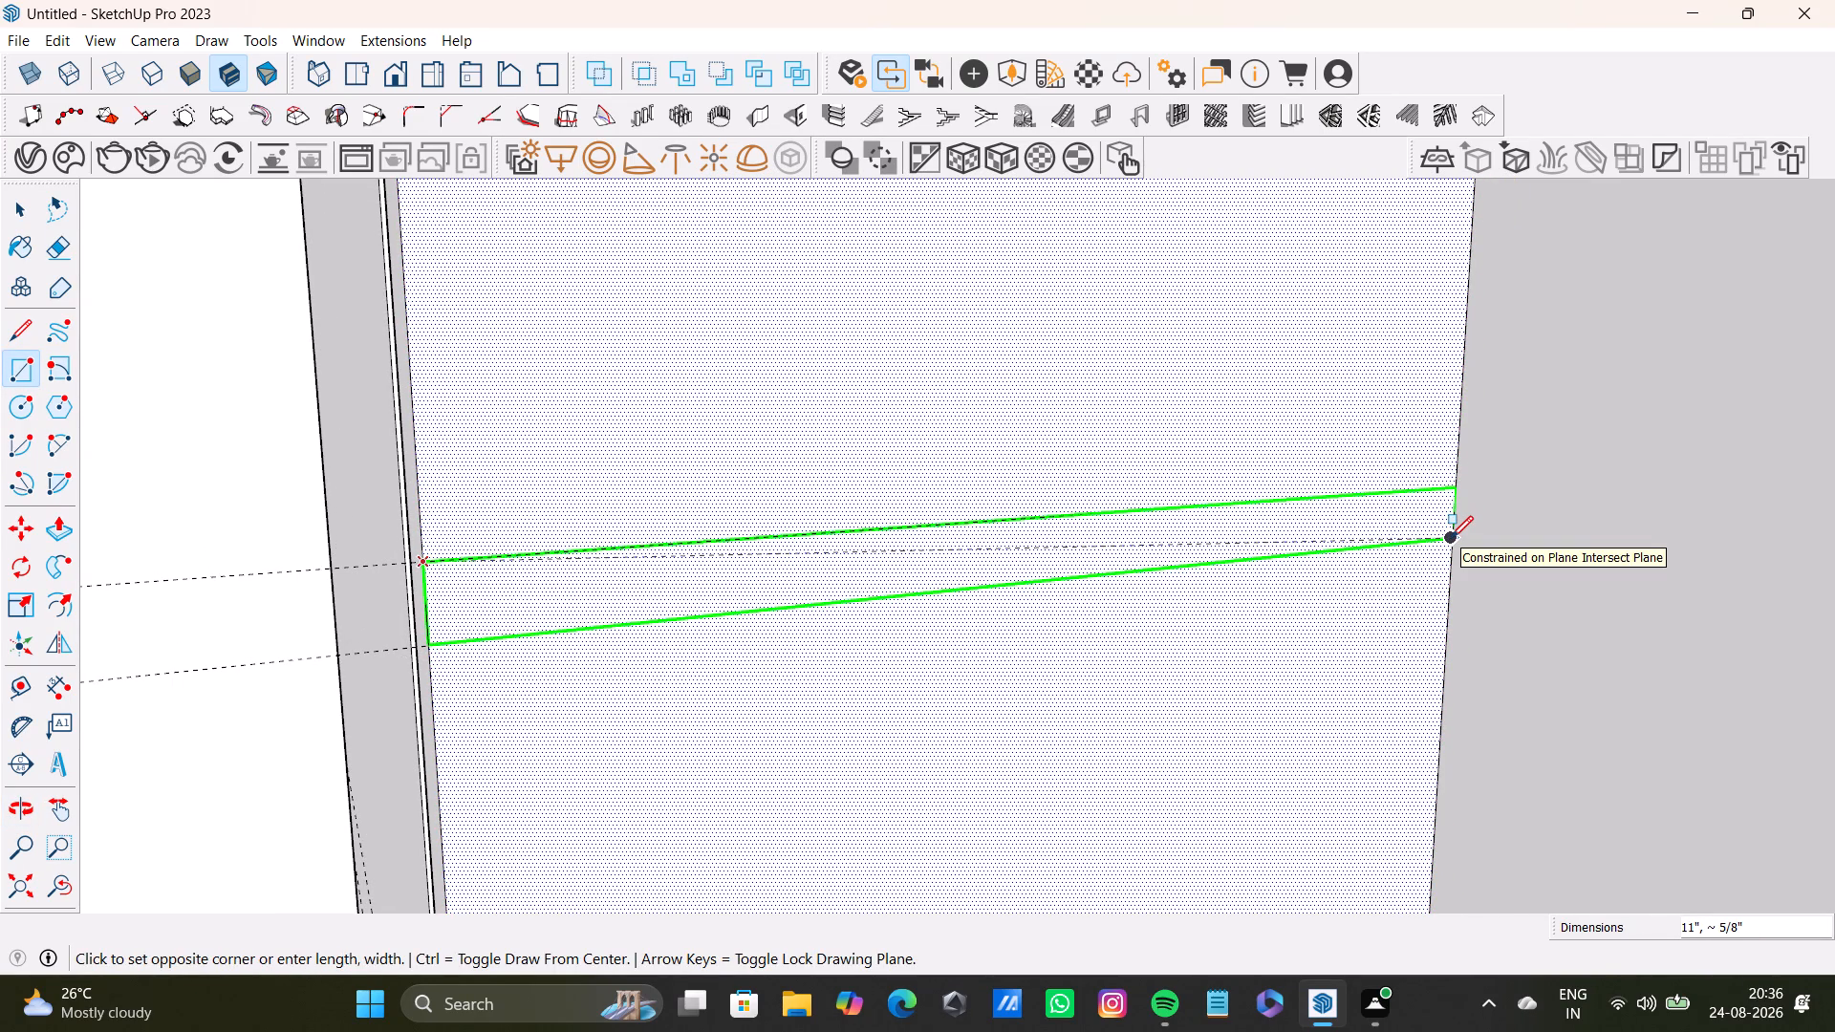
pyautogui.click(1451, 538)
pyautogui.press('space')
# Delete the middle one of the three guides on the left inner side of the second bay's lower compartment.
pyautogui.scroll(-3, 878, 634)
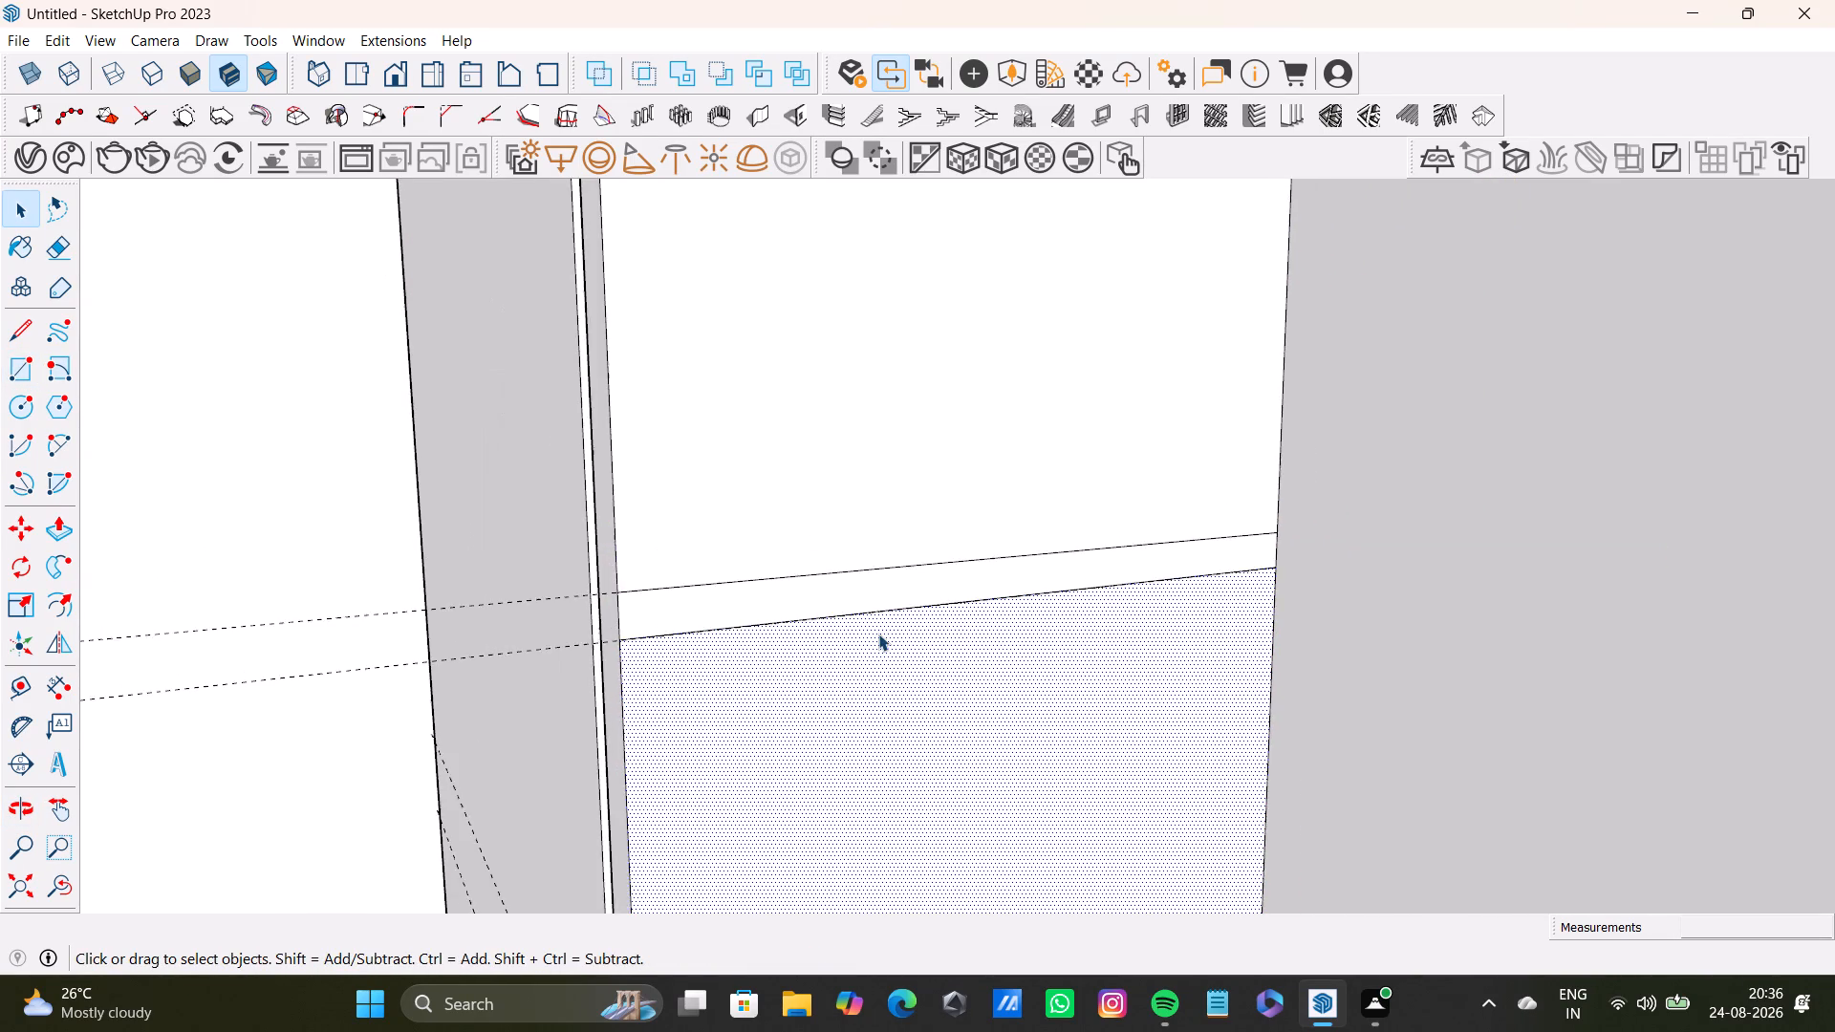
pyautogui.scroll(-11, 878, 634)
pyautogui.moveTo(950, 677); pyautogui.dragTo(1038, 334, button='middle')
pyautogui.scroll(-4, 1047, 555)
pyautogui.keyDown('shift'); pyautogui.moveTo(1043, 621); pyautogui.dragTo(1047, 421, button='middle'); pyautogui.keyUp('shift')
pyautogui.scroll(4, 1024, 638)
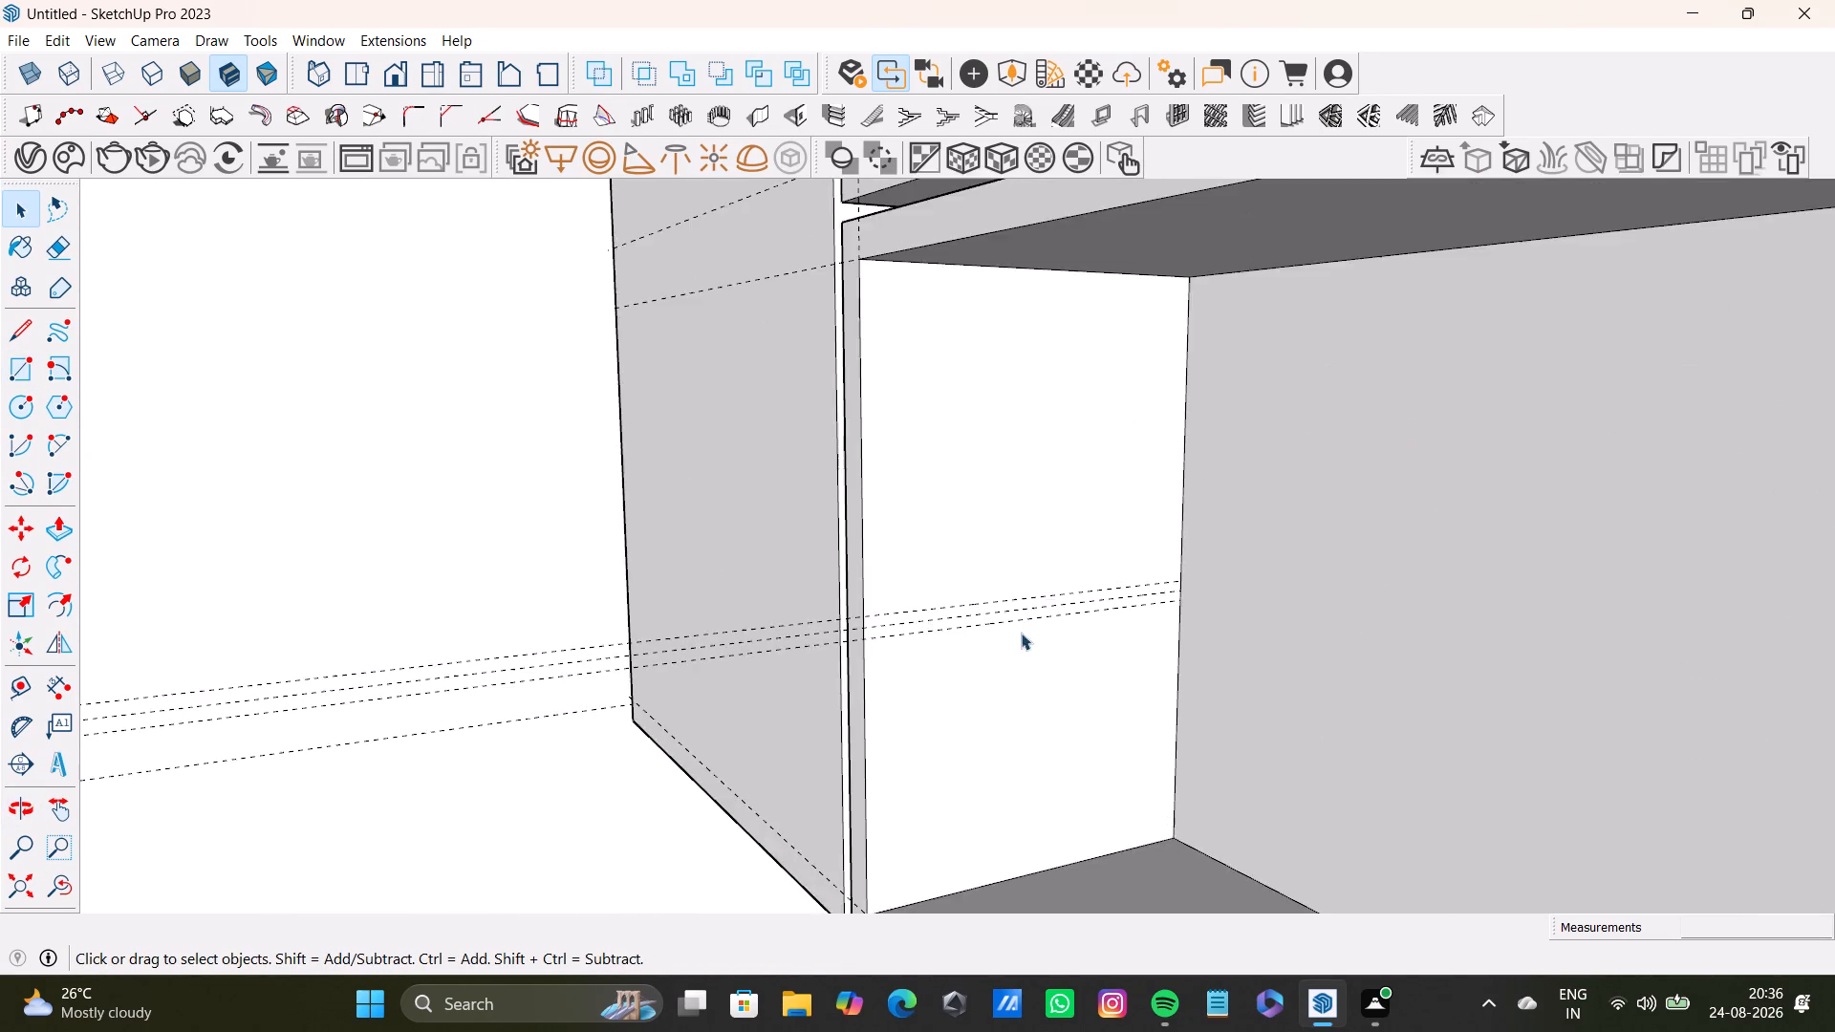
pyautogui.scroll(9, 1021, 633)
pyautogui.click(1014, 588)
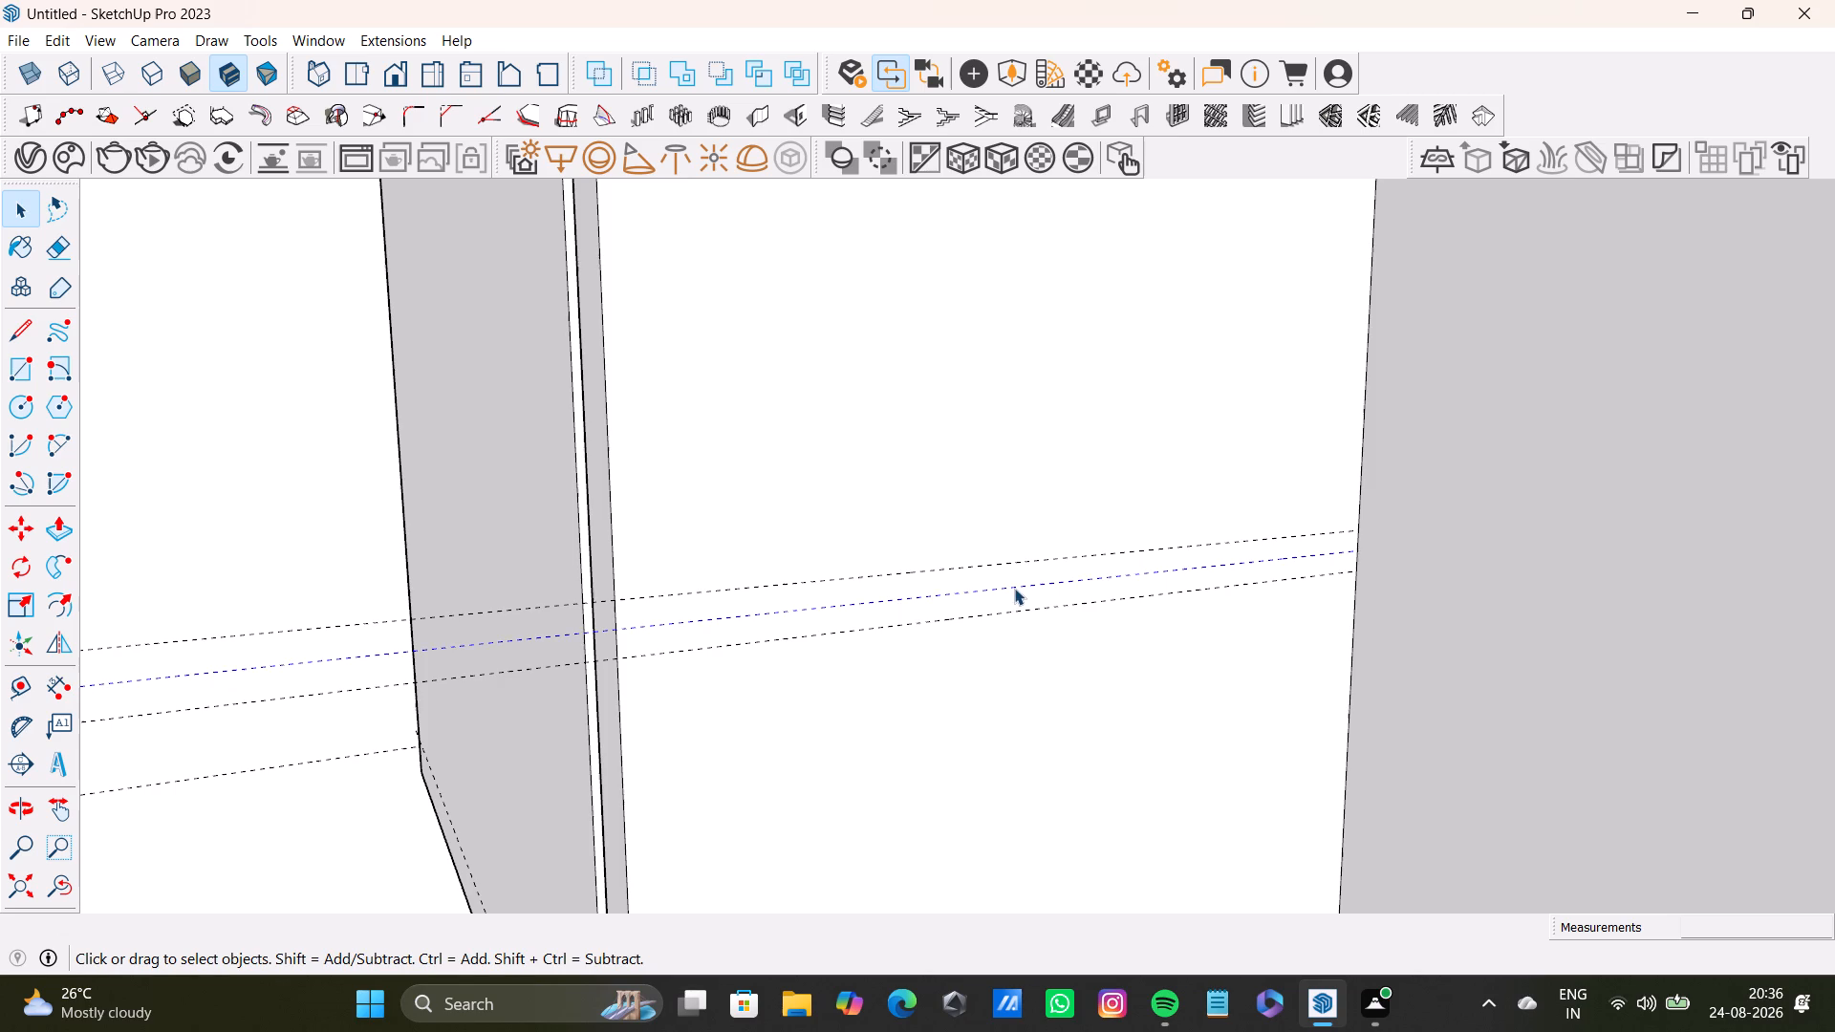
pyautogui.press('Delete')
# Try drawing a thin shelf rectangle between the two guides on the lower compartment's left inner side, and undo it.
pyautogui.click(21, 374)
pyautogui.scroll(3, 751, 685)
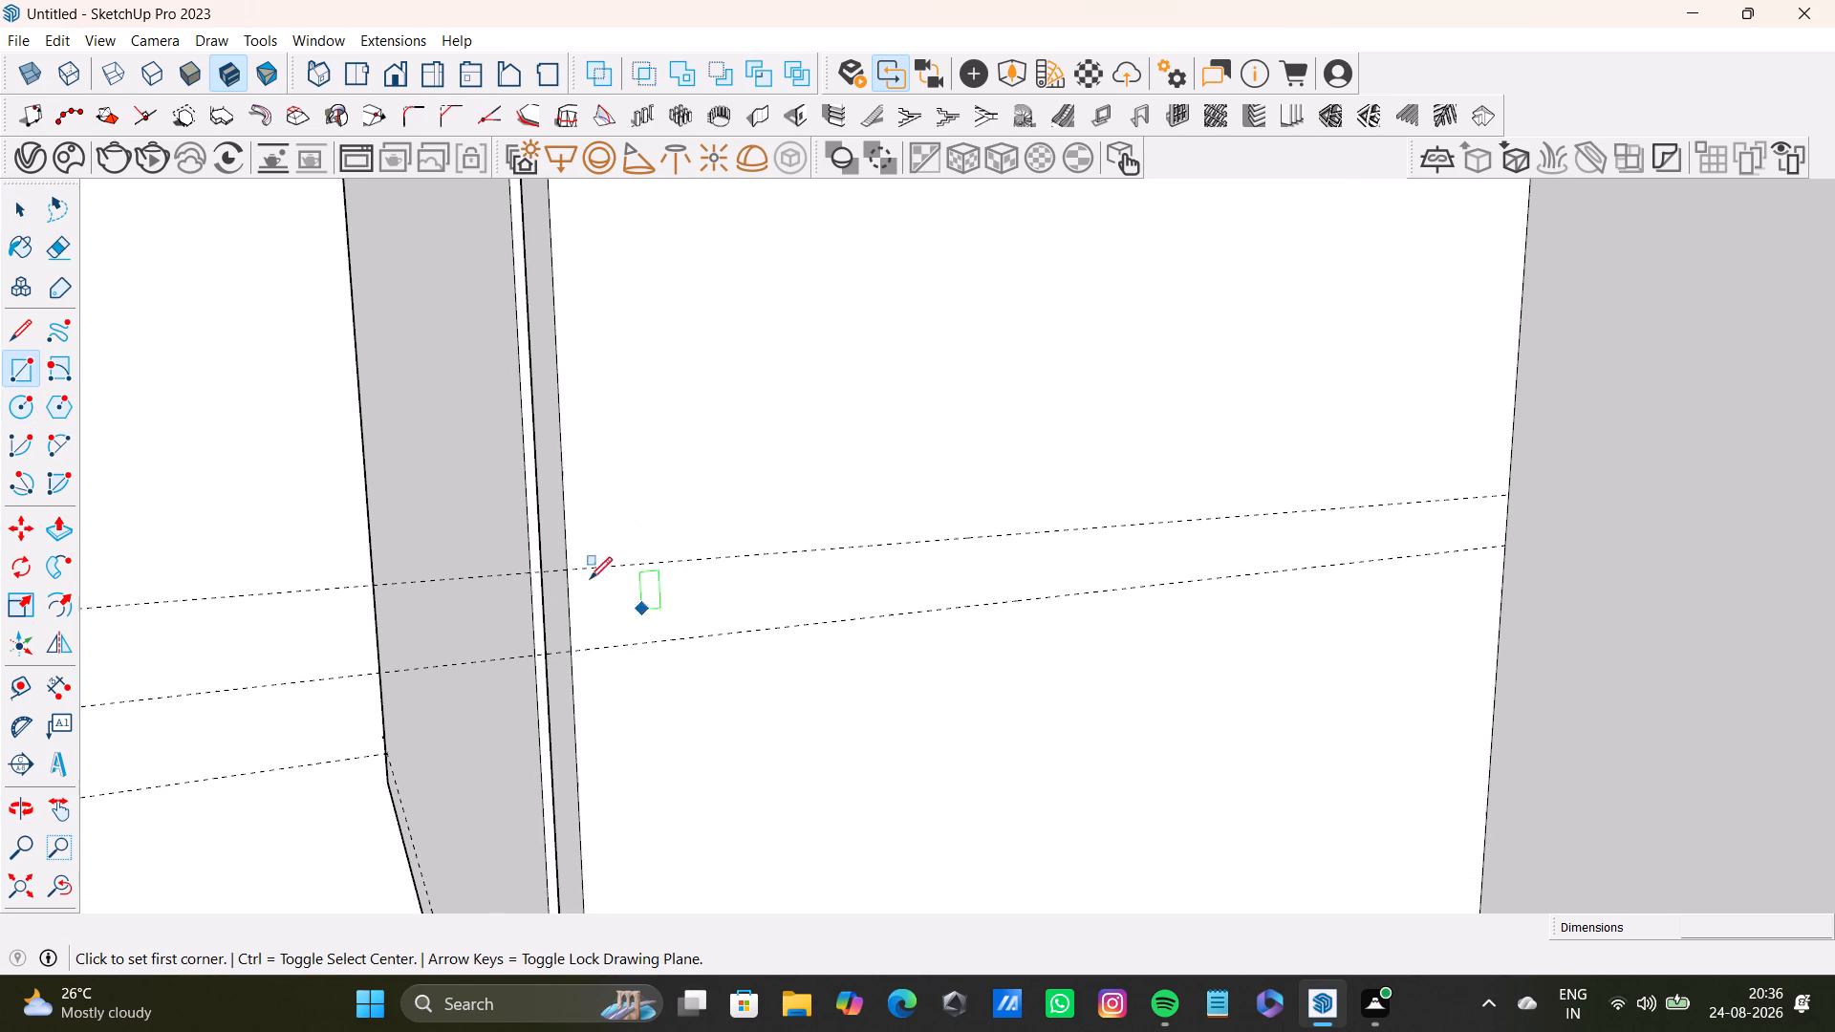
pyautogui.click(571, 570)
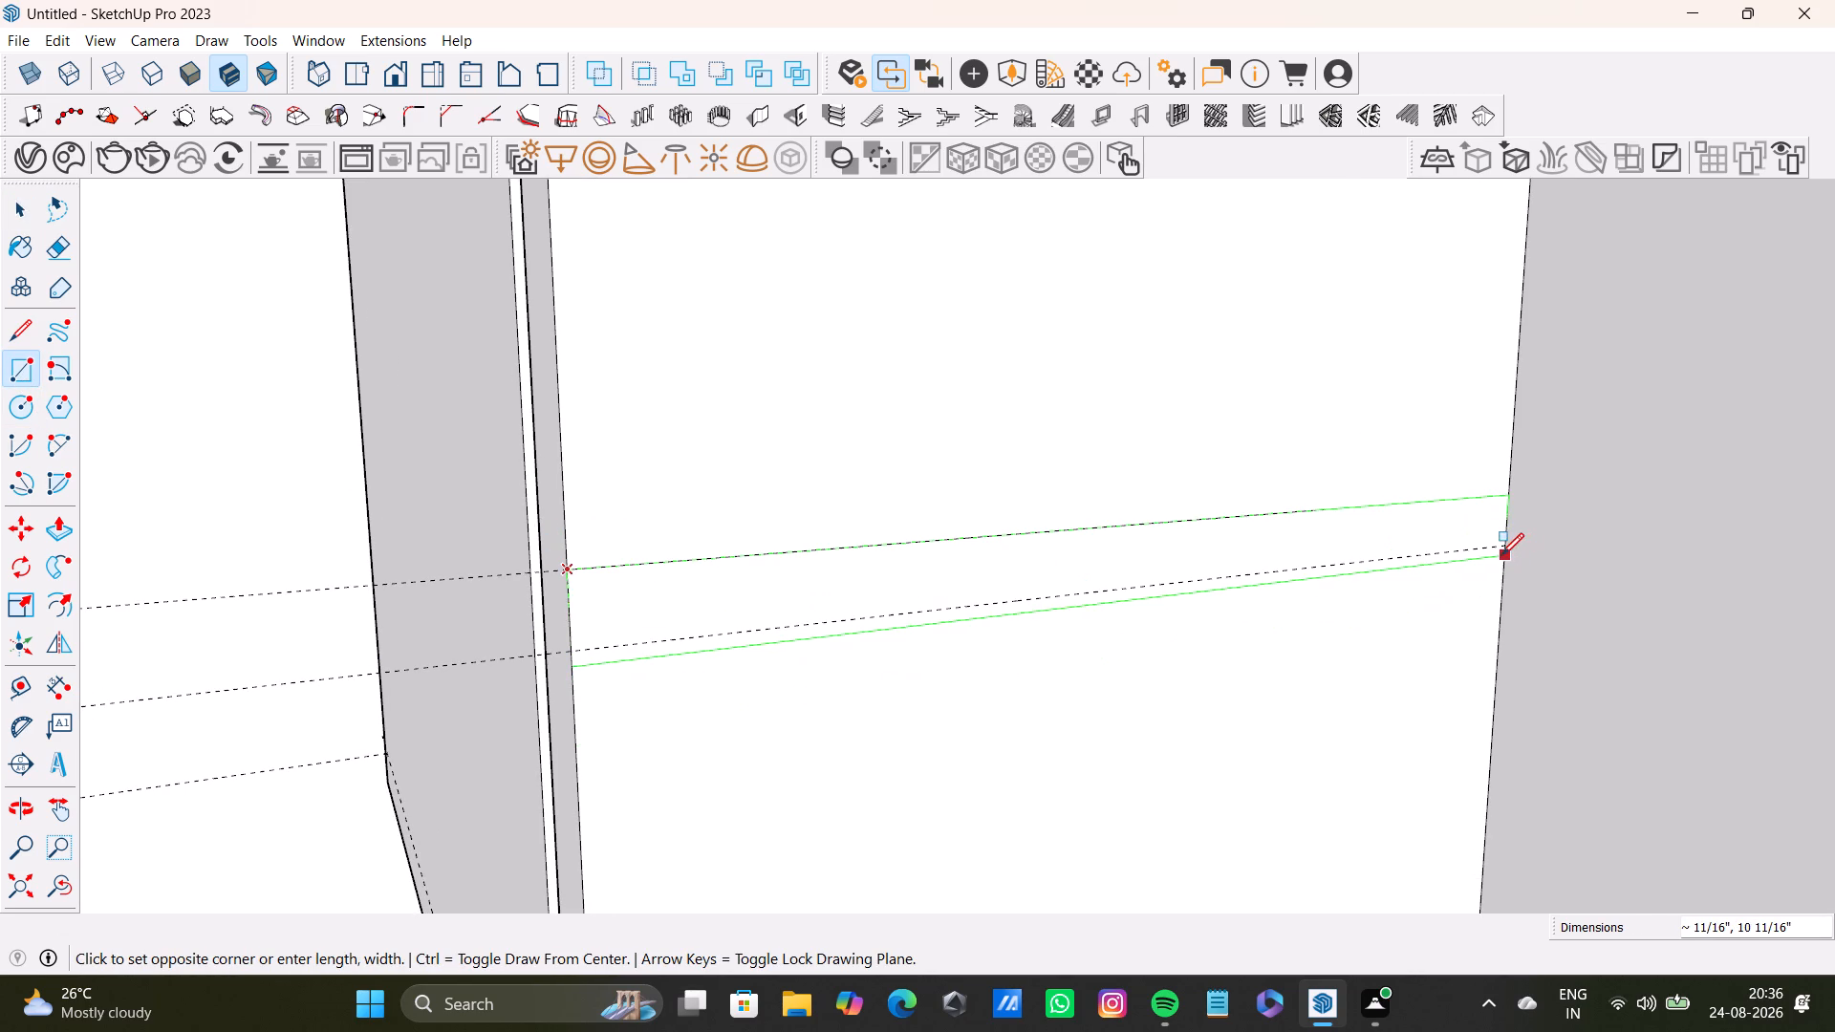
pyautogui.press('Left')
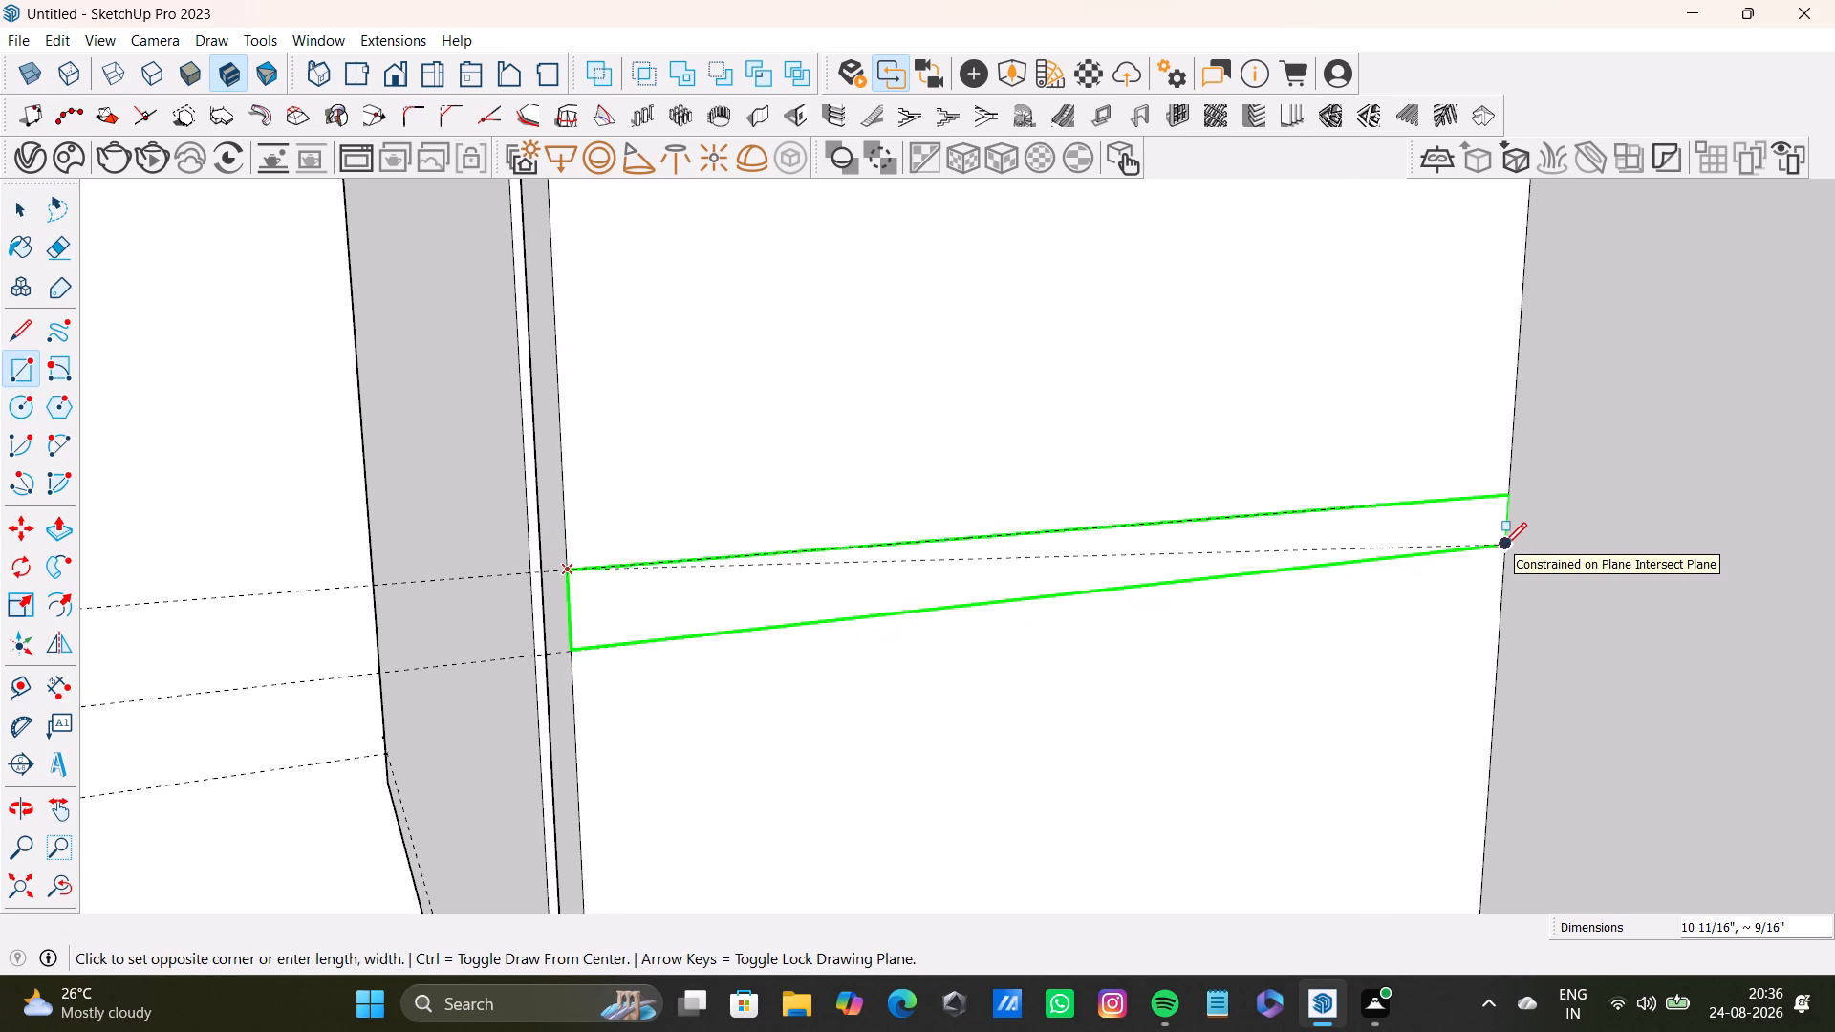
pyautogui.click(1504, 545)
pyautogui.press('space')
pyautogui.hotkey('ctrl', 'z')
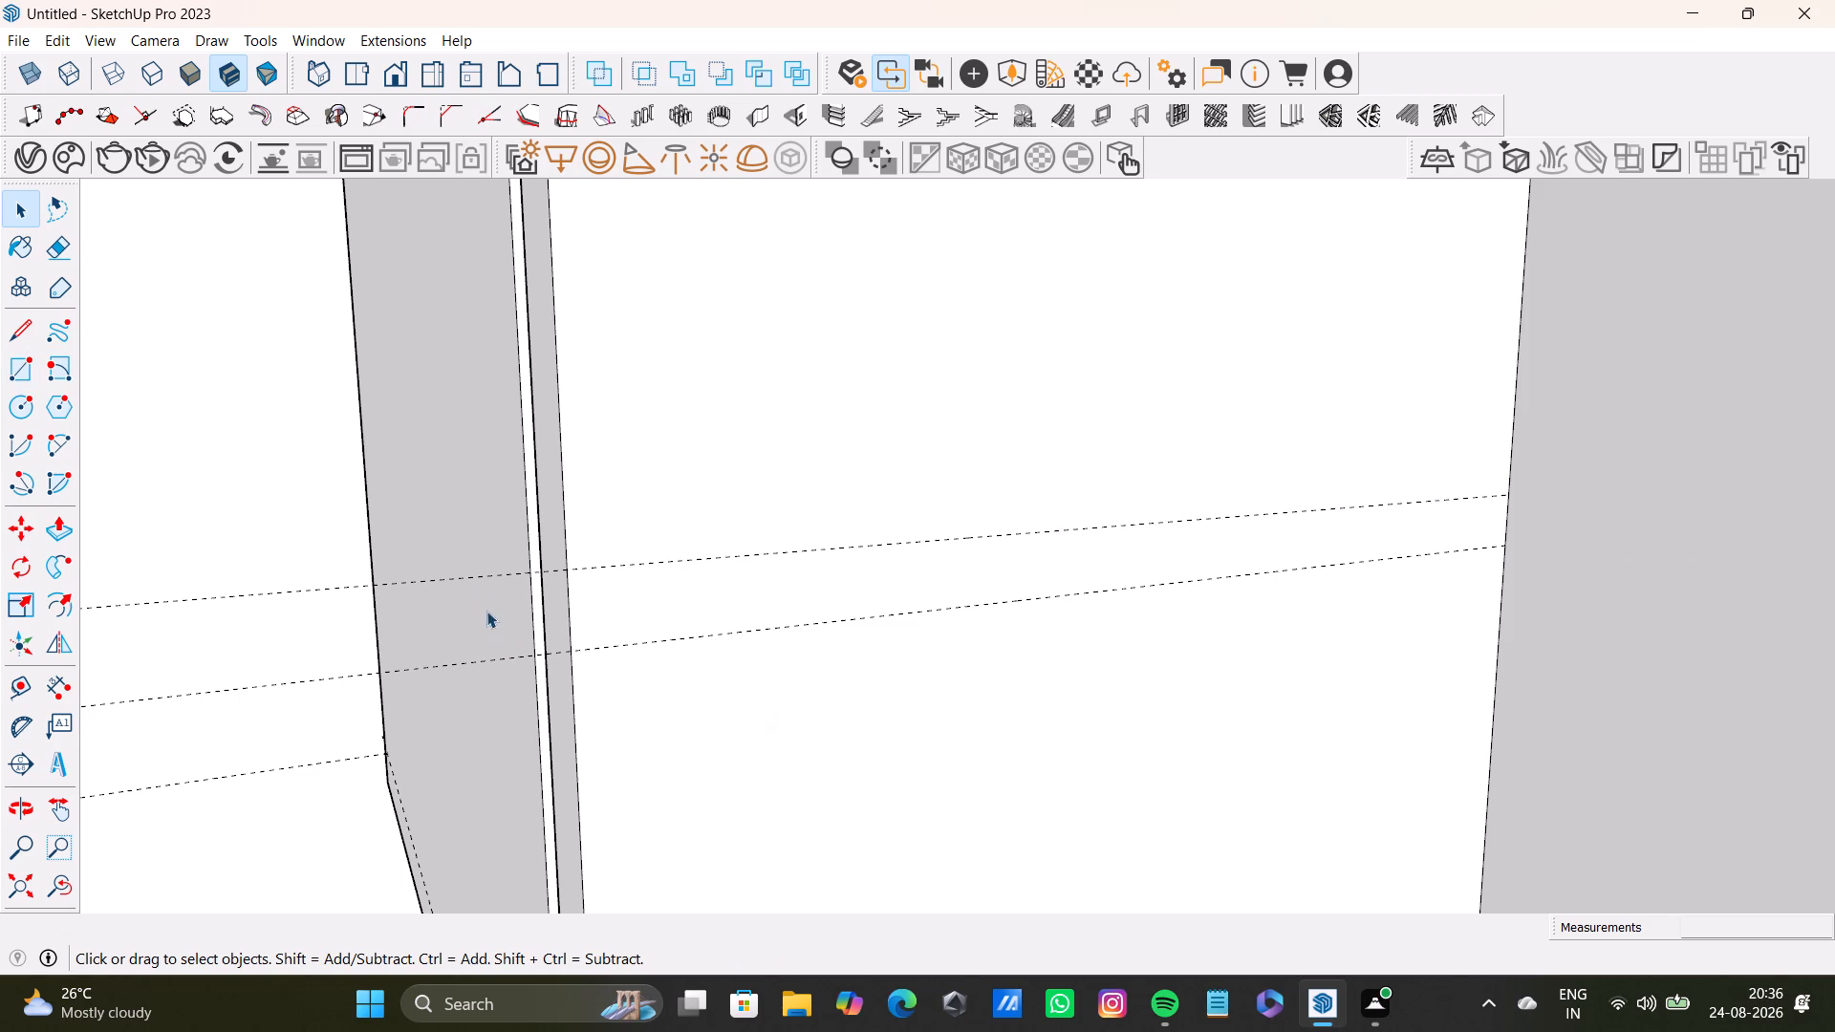
# Draw a shelf rectangle about 10 11/16" by 9/16" between the two guides on the lower compartment's left inner side.
pyautogui.click(11, 367)
pyautogui.scroll(3, 571, 605)
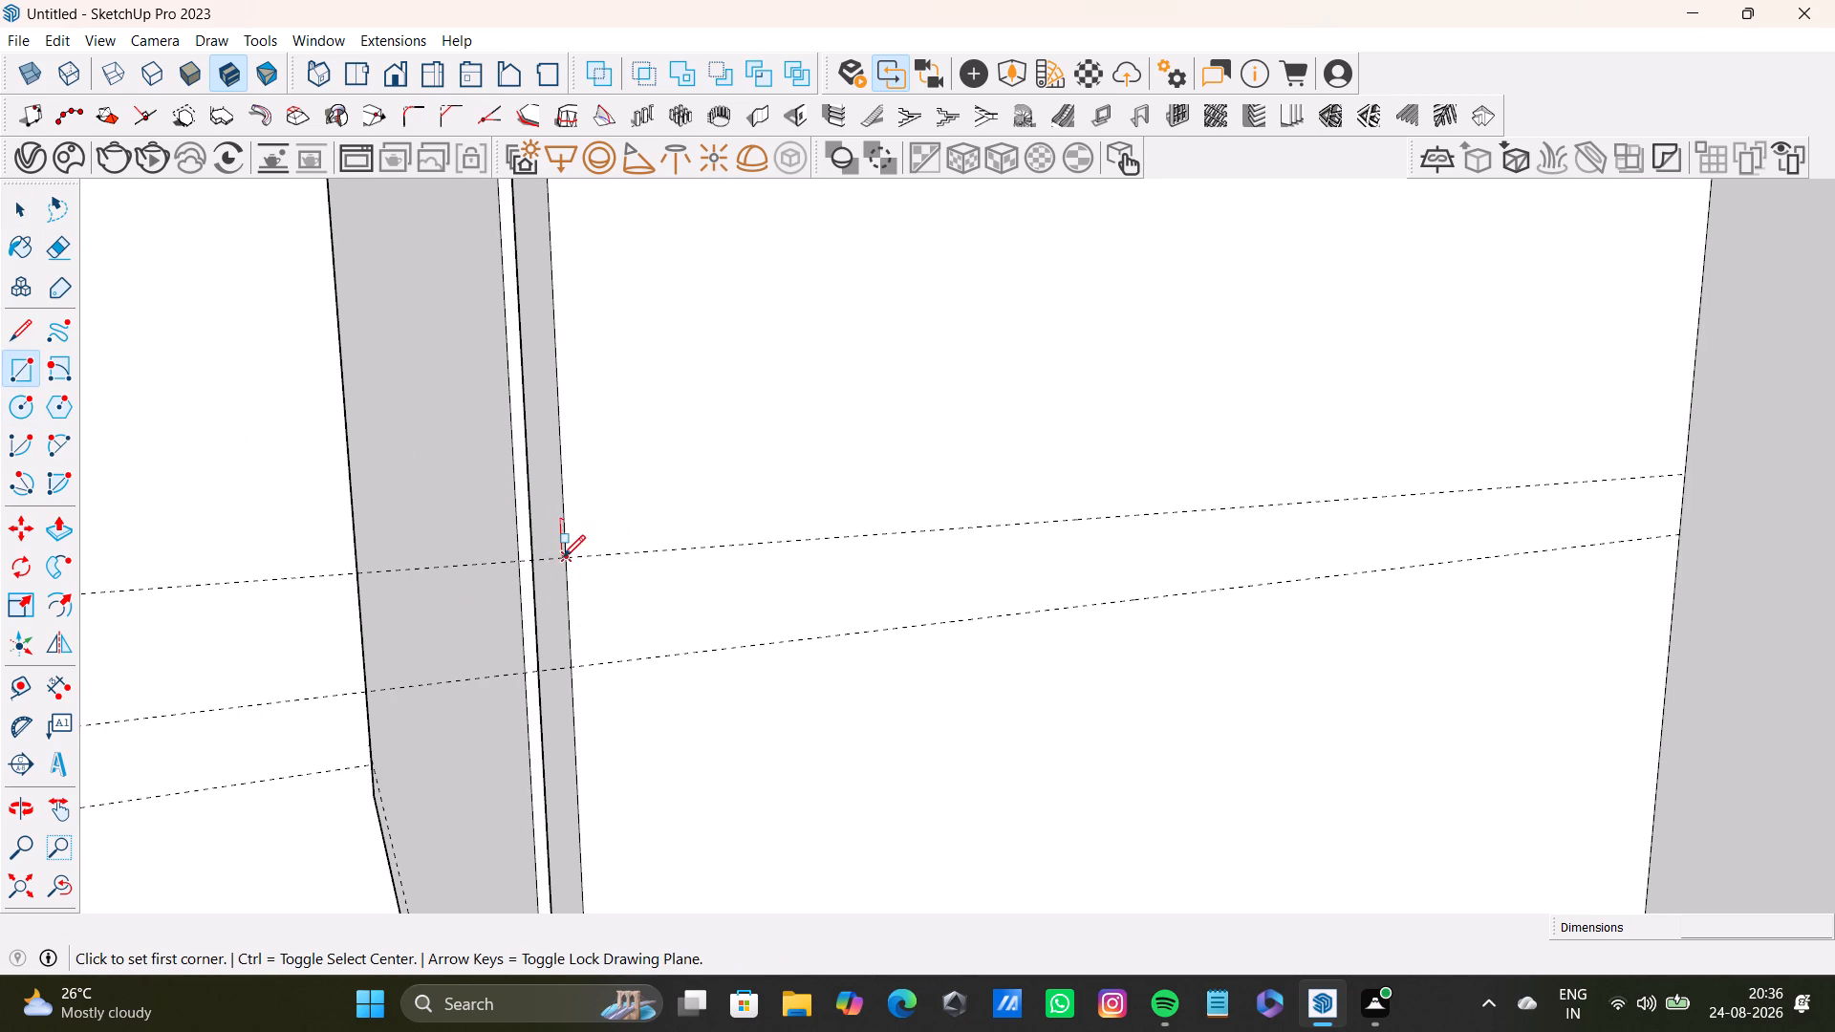
pyautogui.moveTo(563, 557); pyautogui.dragTo(582, 557)
pyautogui.press('Left')
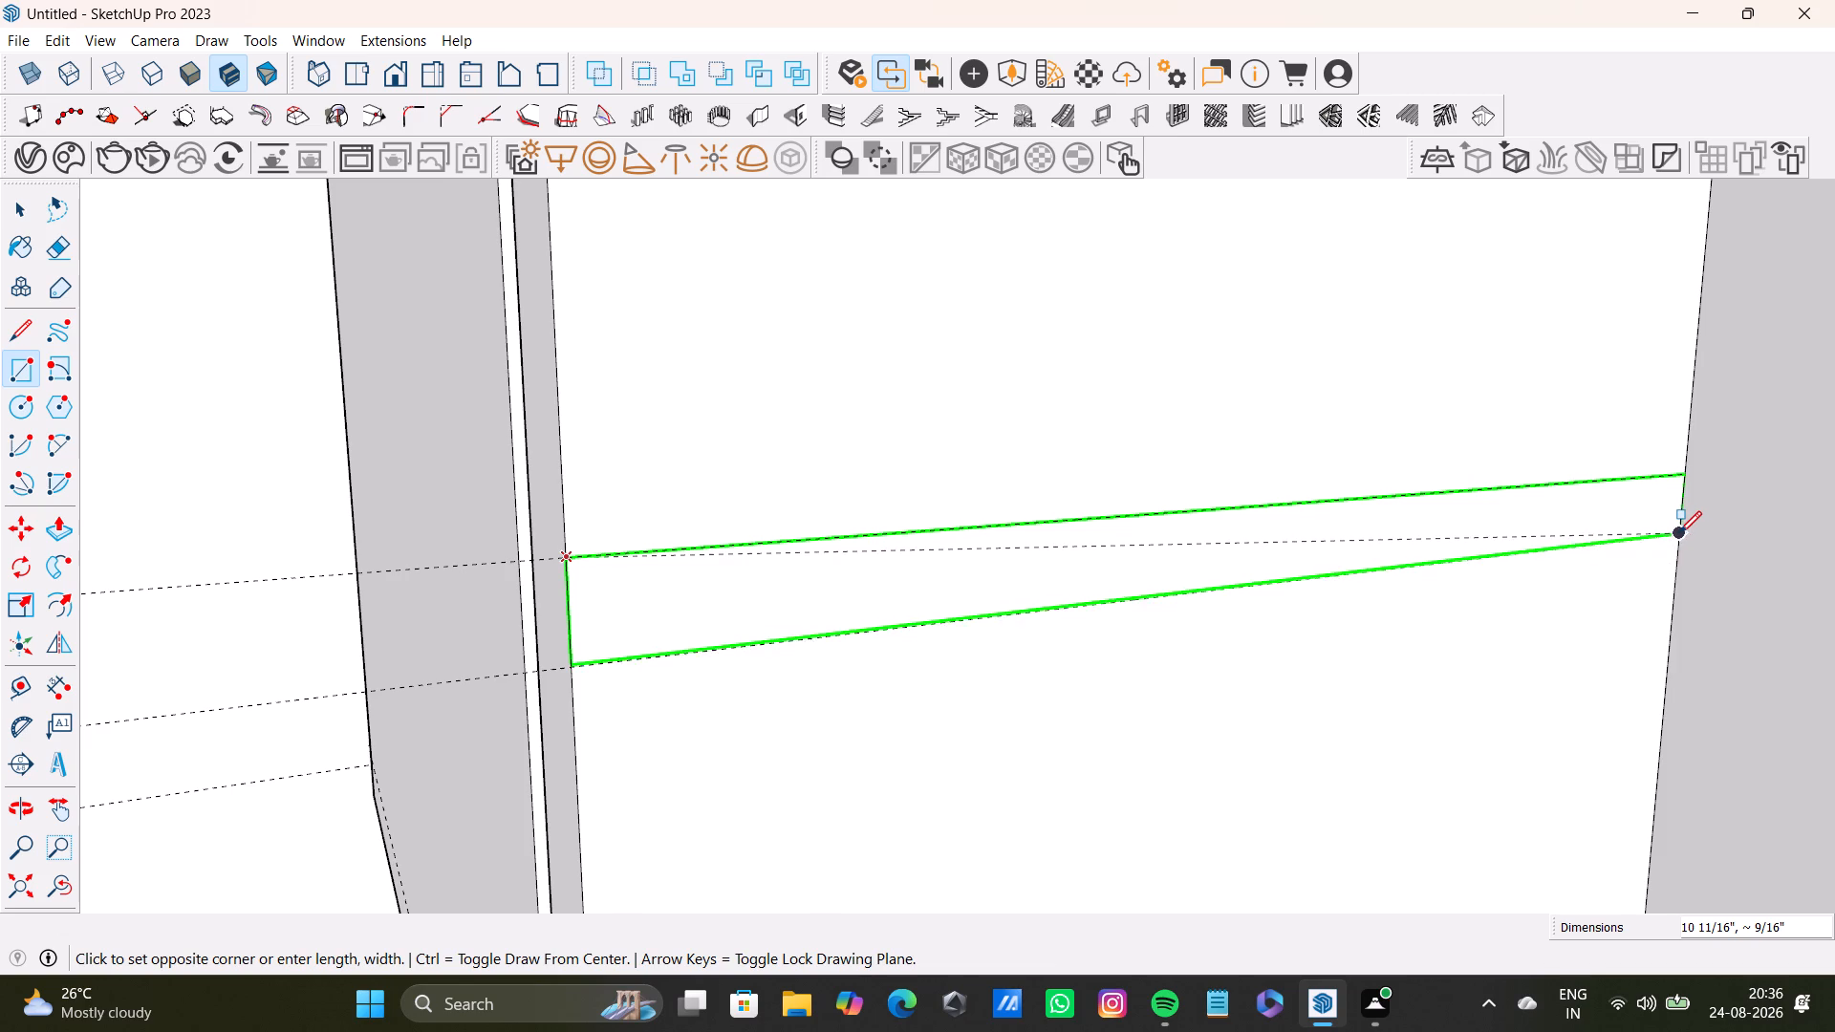
pyautogui.click(1679, 534)
pyautogui.press('space')
# Measure the height of the left inner side of the wide open bay's upper compartment.
pyautogui.scroll(-13, 1193, 681)
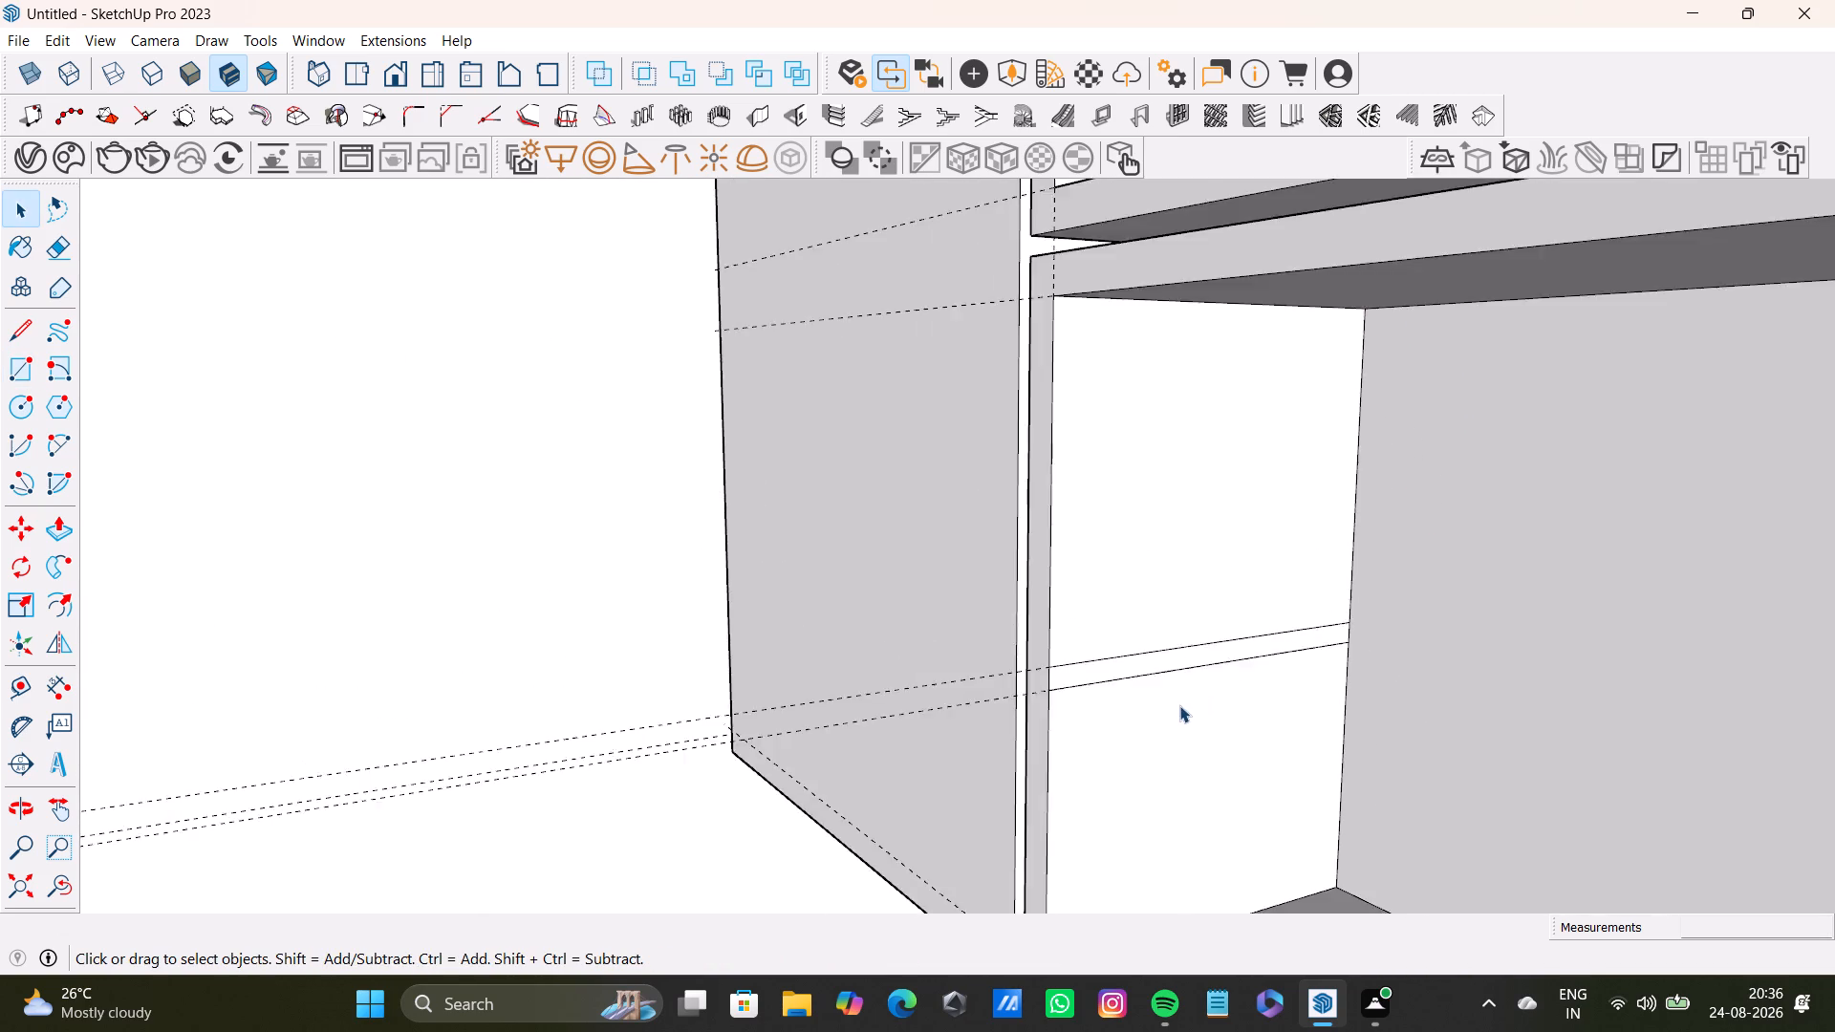
pyautogui.scroll(-14, 1179, 705)
pyautogui.keyDown('shift'); pyautogui.moveTo(1196, 706); pyautogui.dragTo(852, 513, button='middle'); pyautogui.keyUp('shift')
pyautogui.scroll(-8, 885, 533)
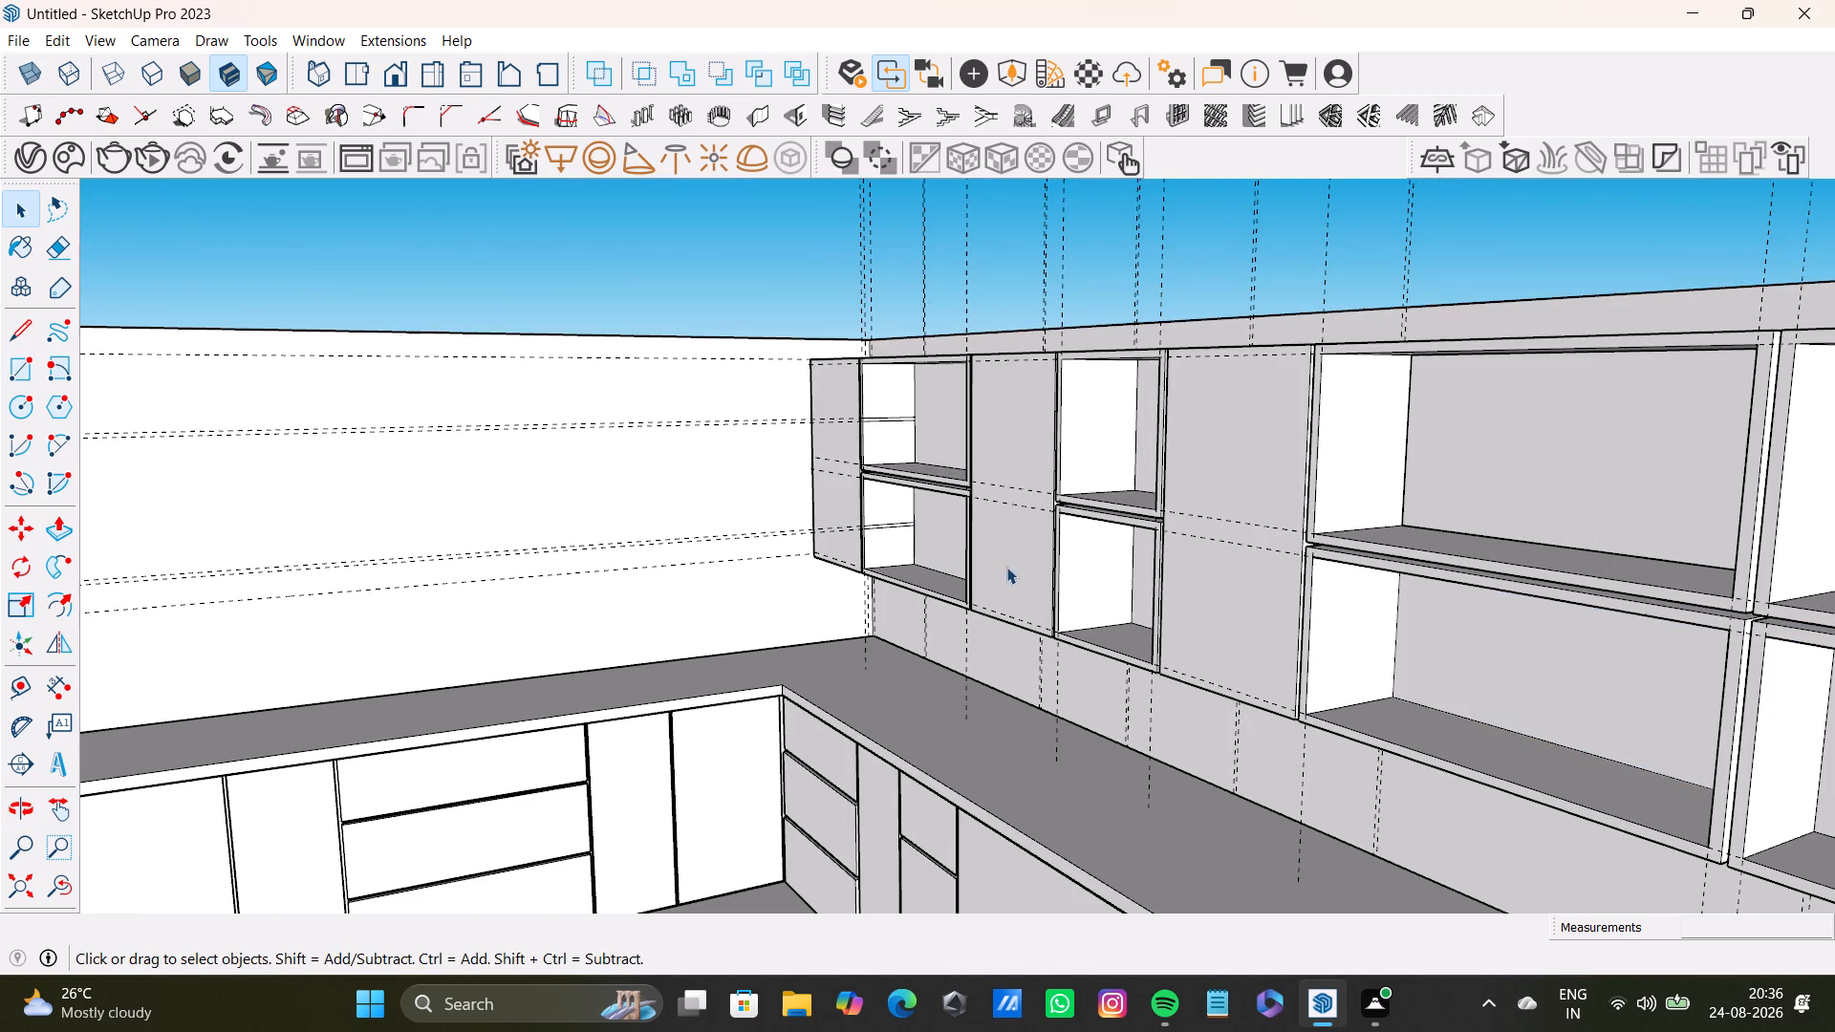
pyautogui.keyDown('shift'); pyautogui.moveTo(1267, 557); pyautogui.dragTo(1038, 696, button='middle'); pyautogui.keyUp('shift')
pyautogui.scroll(3, 1104, 637)
pyautogui.moveTo(1133, 612); pyautogui.dragTo(1134, 581, button='middle')
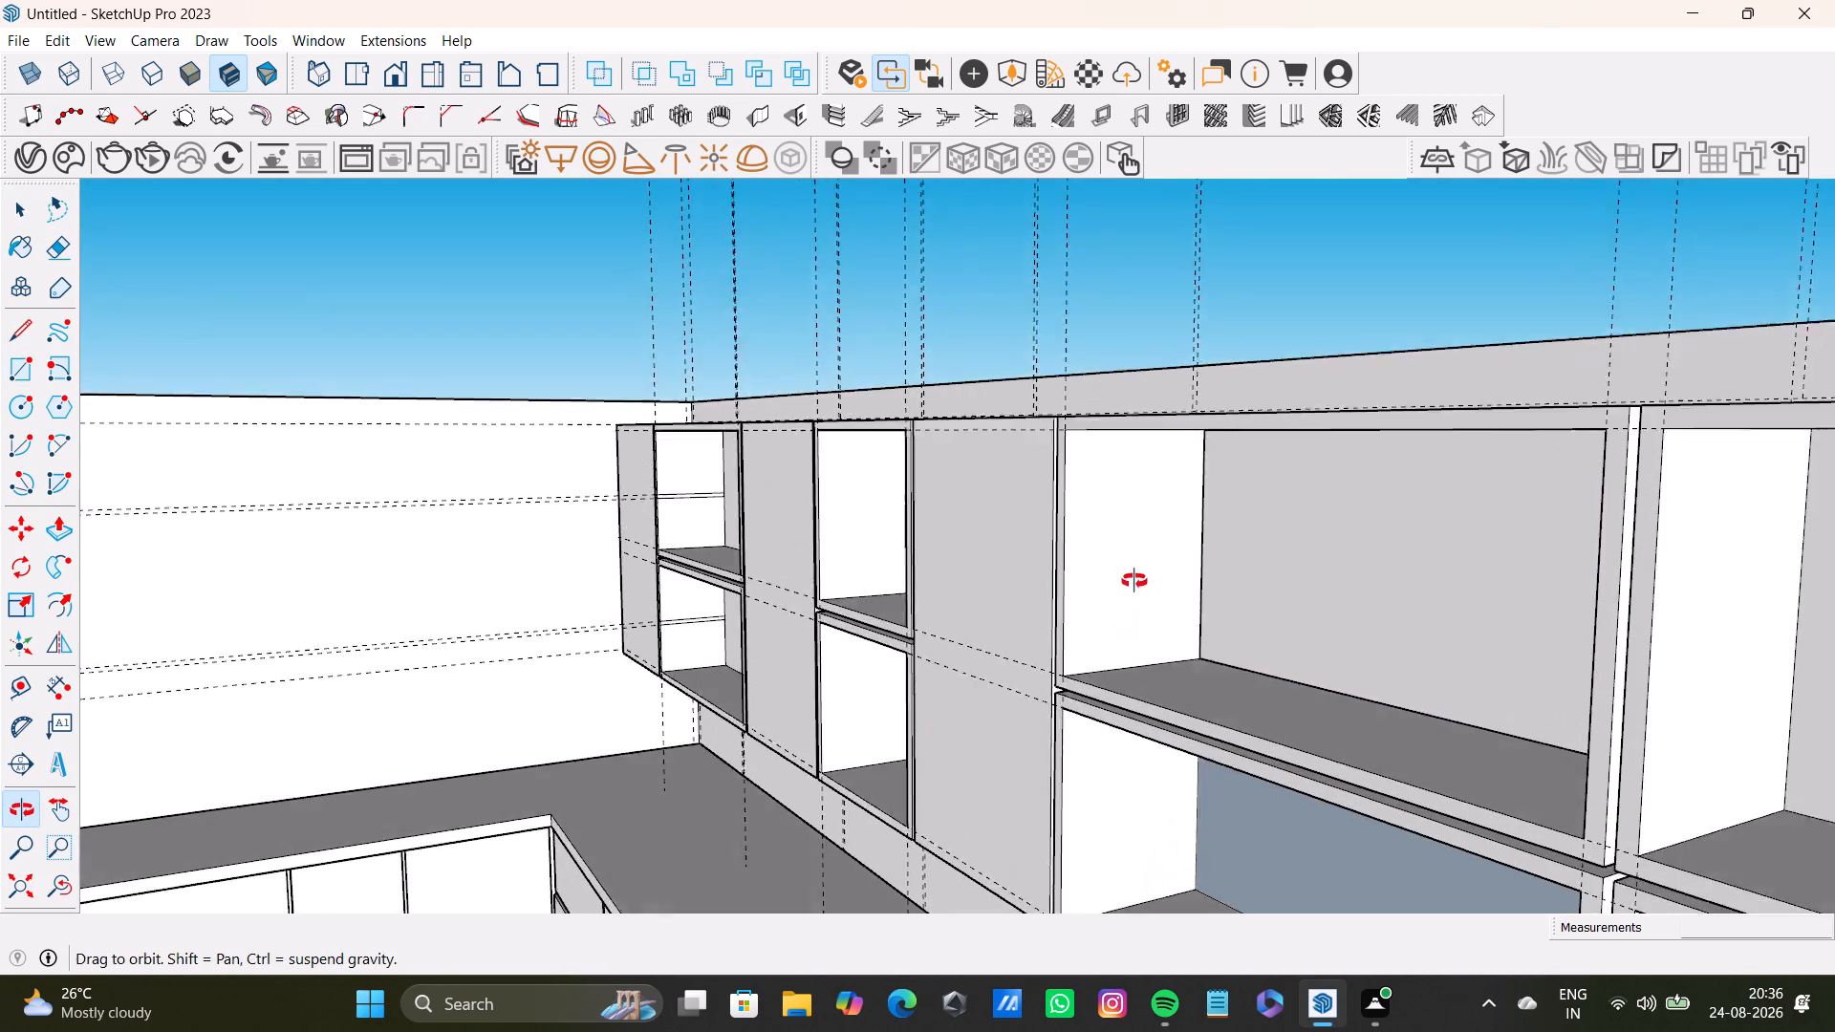
pyautogui.moveTo(1134, 581); pyautogui.dragTo(1048, 570, button='middle')
pyautogui.scroll(-9, 1245, 683)
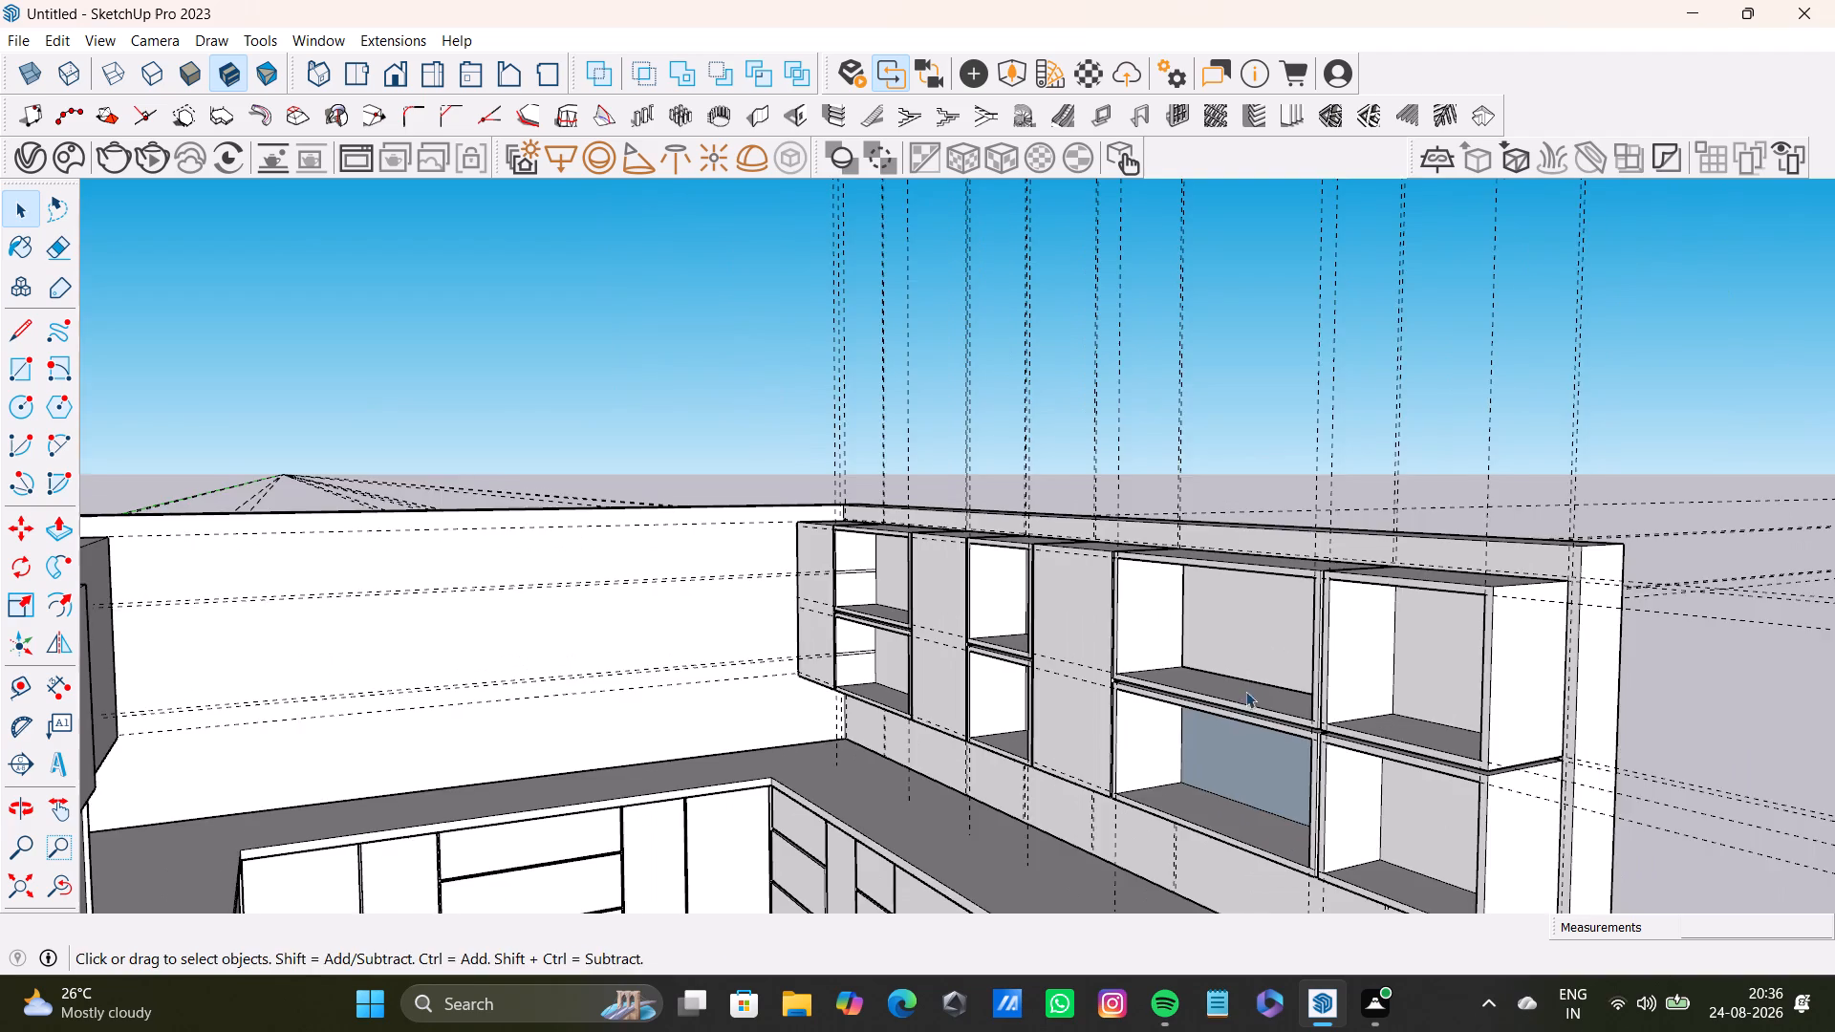
pyautogui.moveTo(1248, 686); pyautogui.dragTo(1271, 788, button='middle')
pyautogui.moveTo(1234, 727); pyautogui.dragTo(1161, 657, button='middle')
pyautogui.scroll(6, 1149, 662)
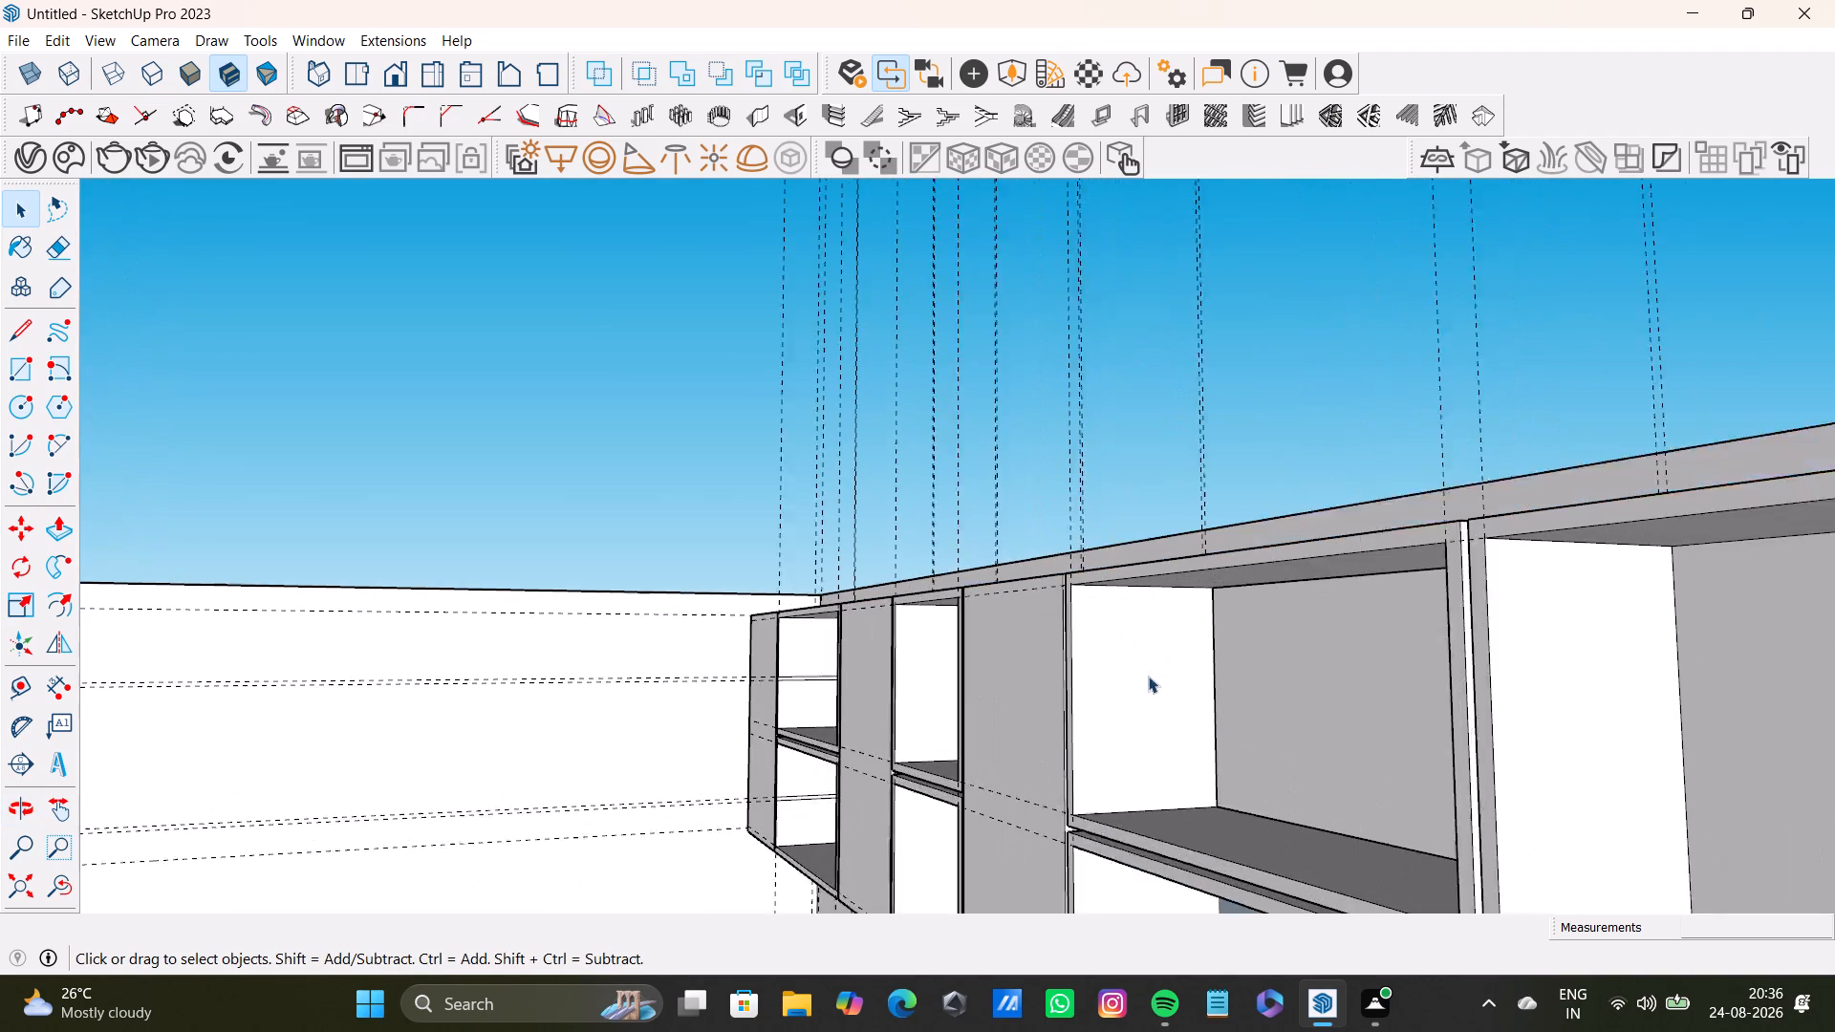
pyautogui.scroll(2, 1148, 676)
pyautogui.click(1145, 676)
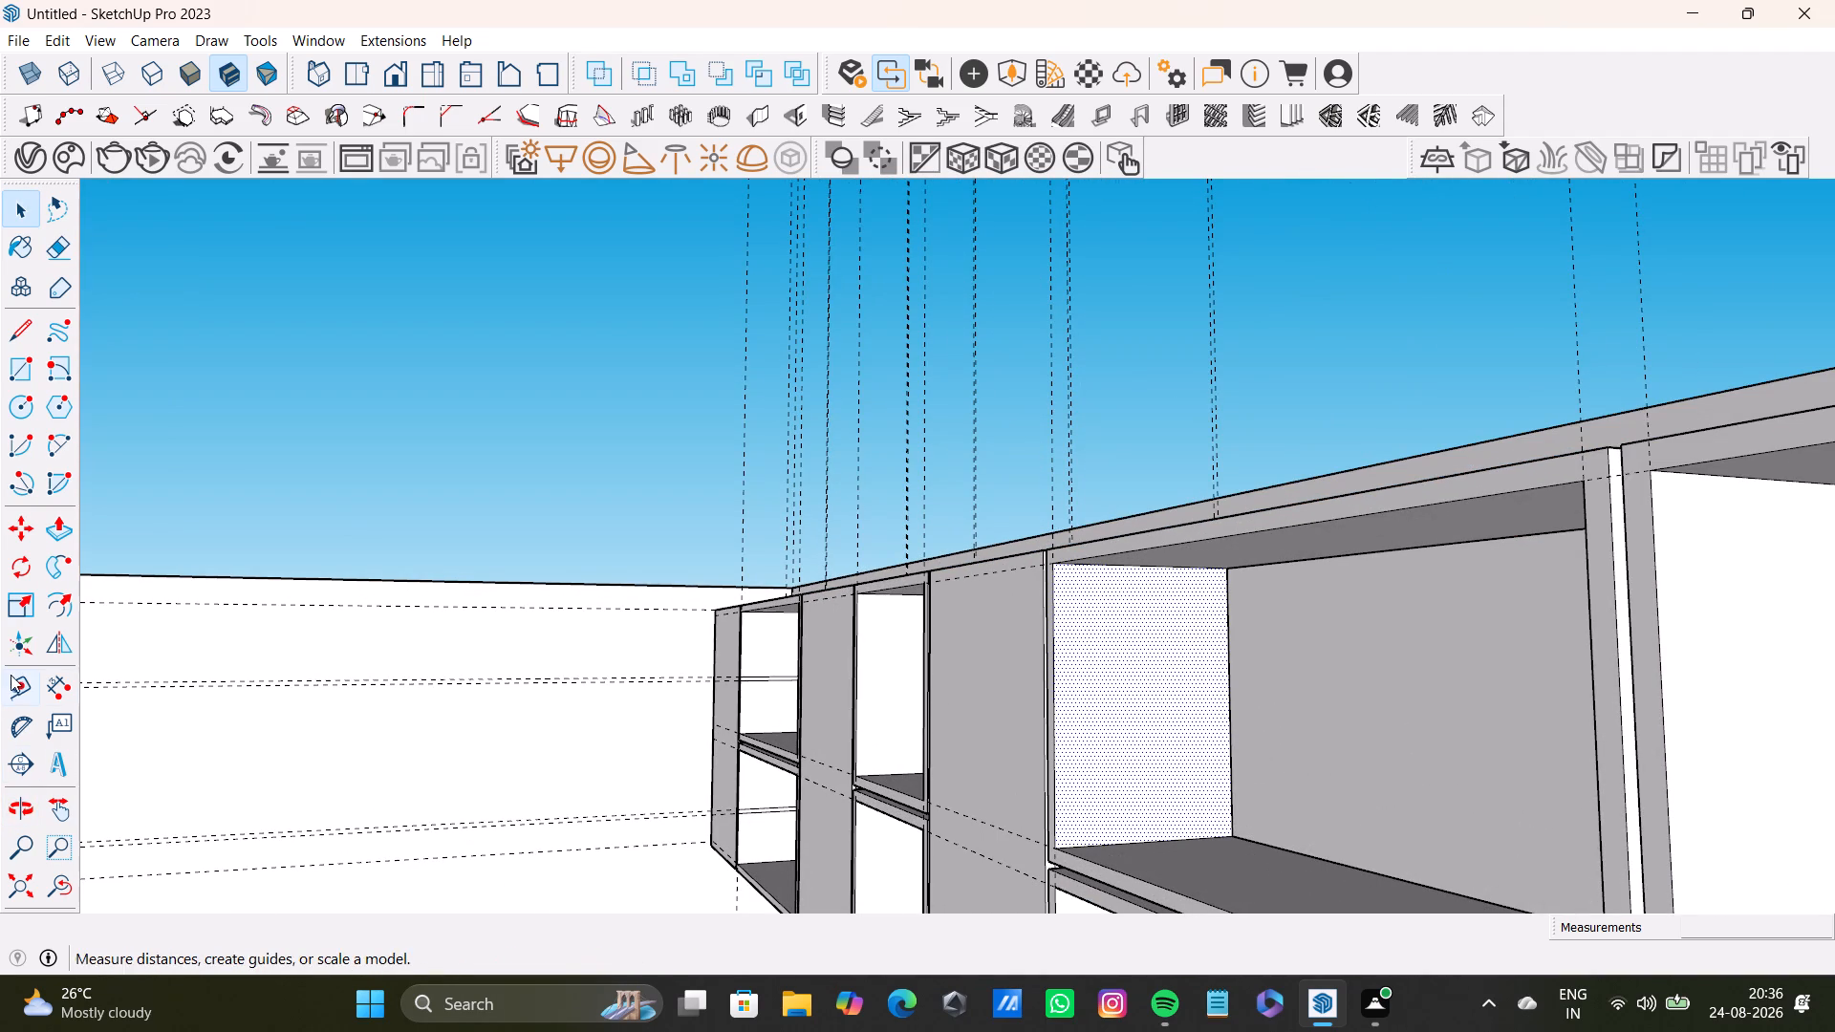
pyautogui.moveTo(14, 684); pyautogui.dragTo(32, 678)
pyautogui.scroll(3, 1161, 656)
pyautogui.keyDown('shift'); pyautogui.moveTo(1108, 605); pyautogui.dragTo(1077, 476, button='middle'); pyautogui.keyUp('shift')
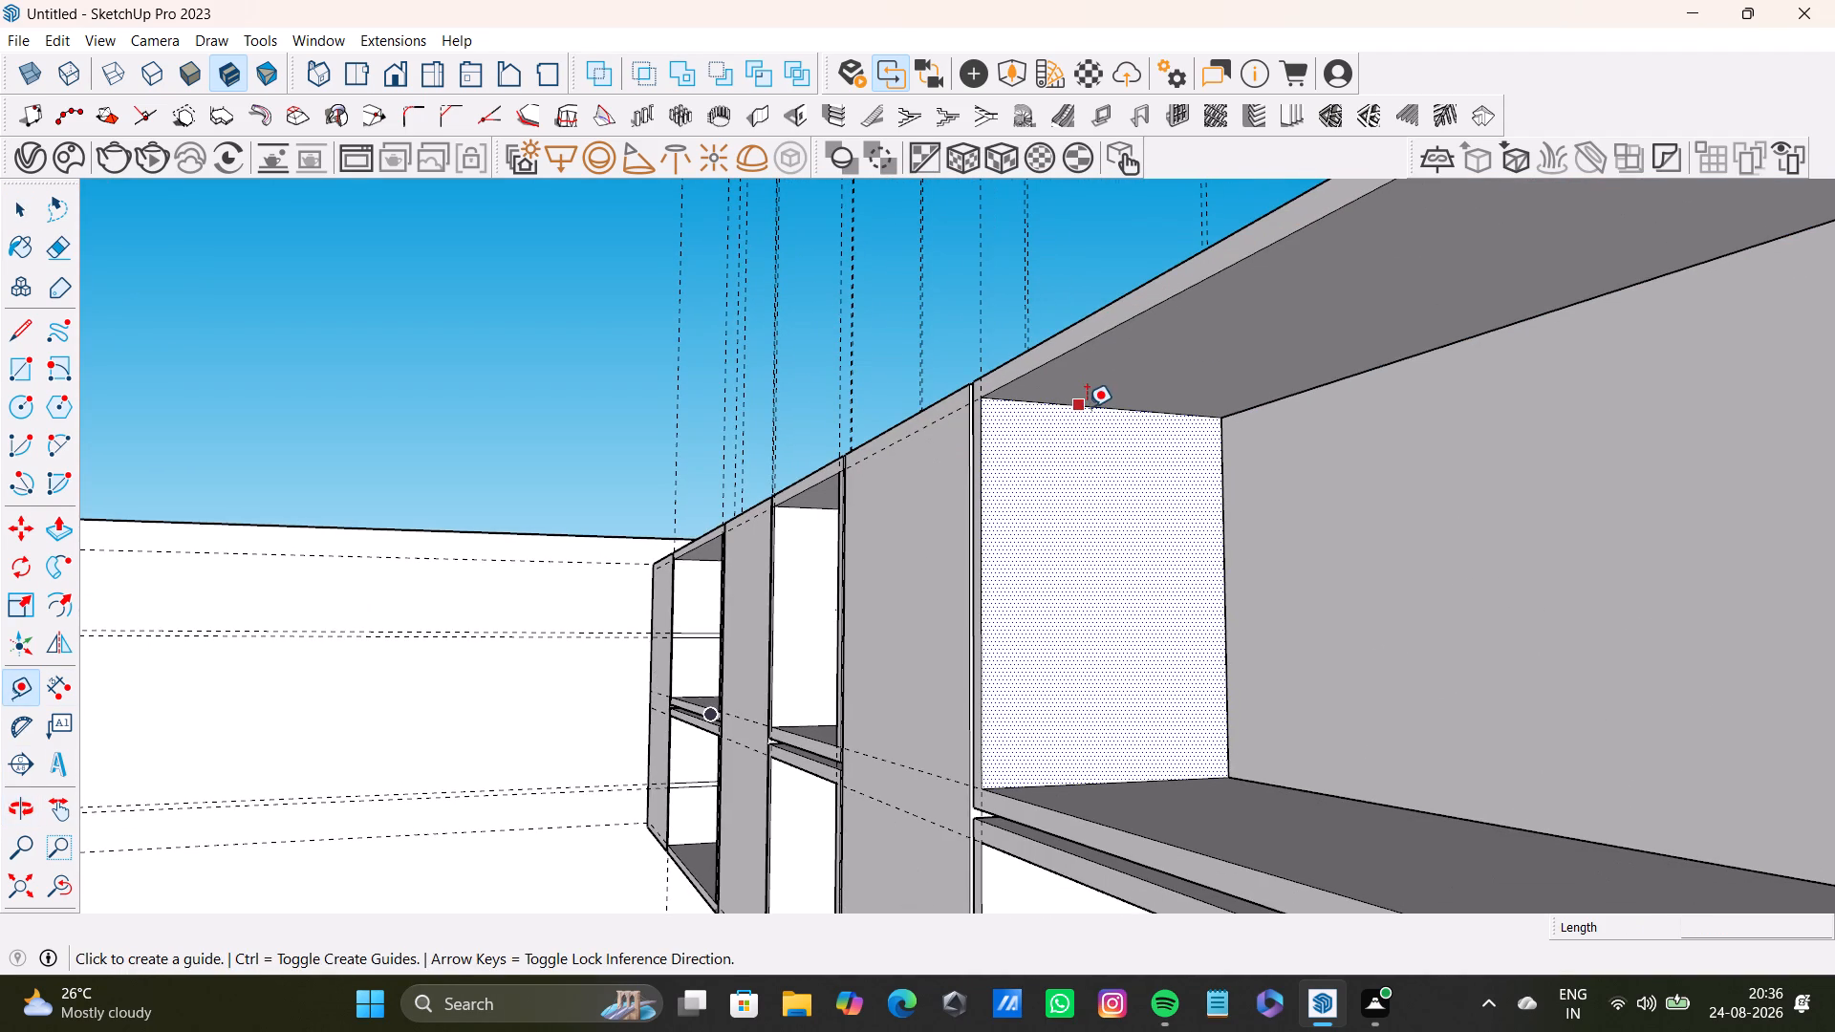
pyautogui.click(1087, 407)
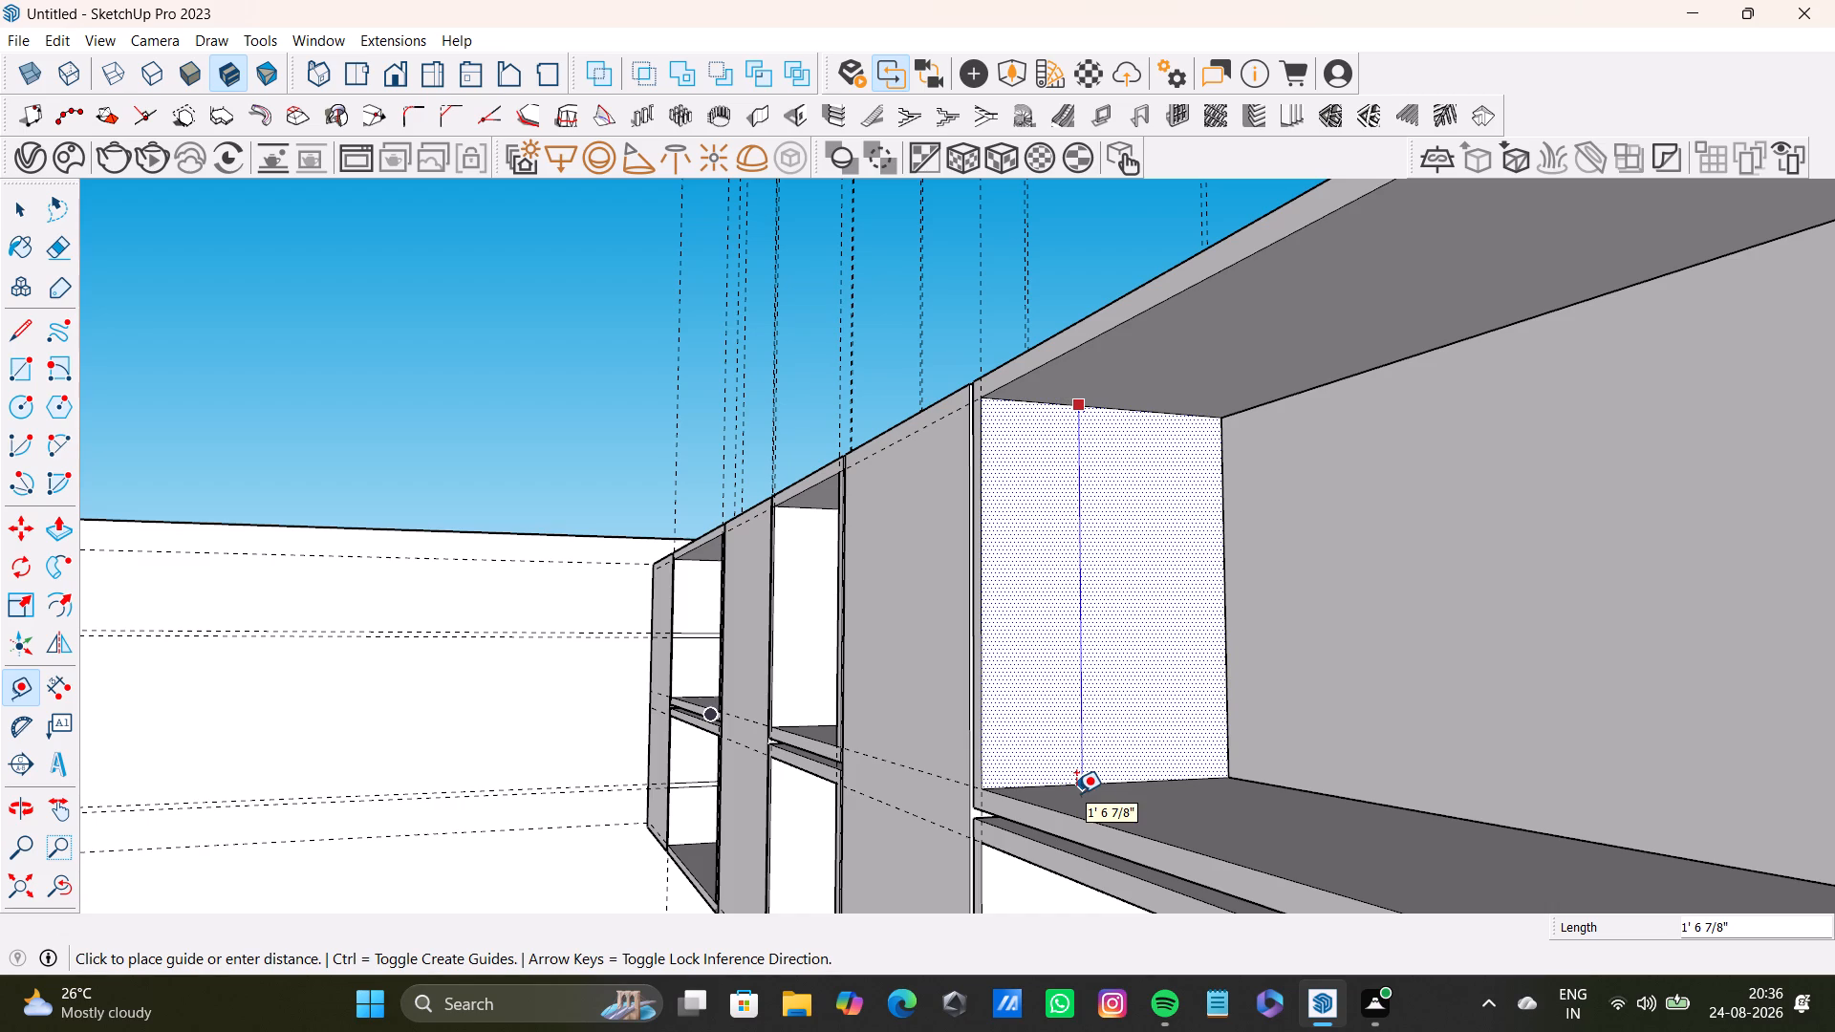
pyautogui.press('space')
# Place a horizontal guide about 10 3/4" below the top edge on the left inner side of the wide bay's upper compartment.
pyautogui.moveTo(22, 692); pyautogui.dragTo(36, 686)
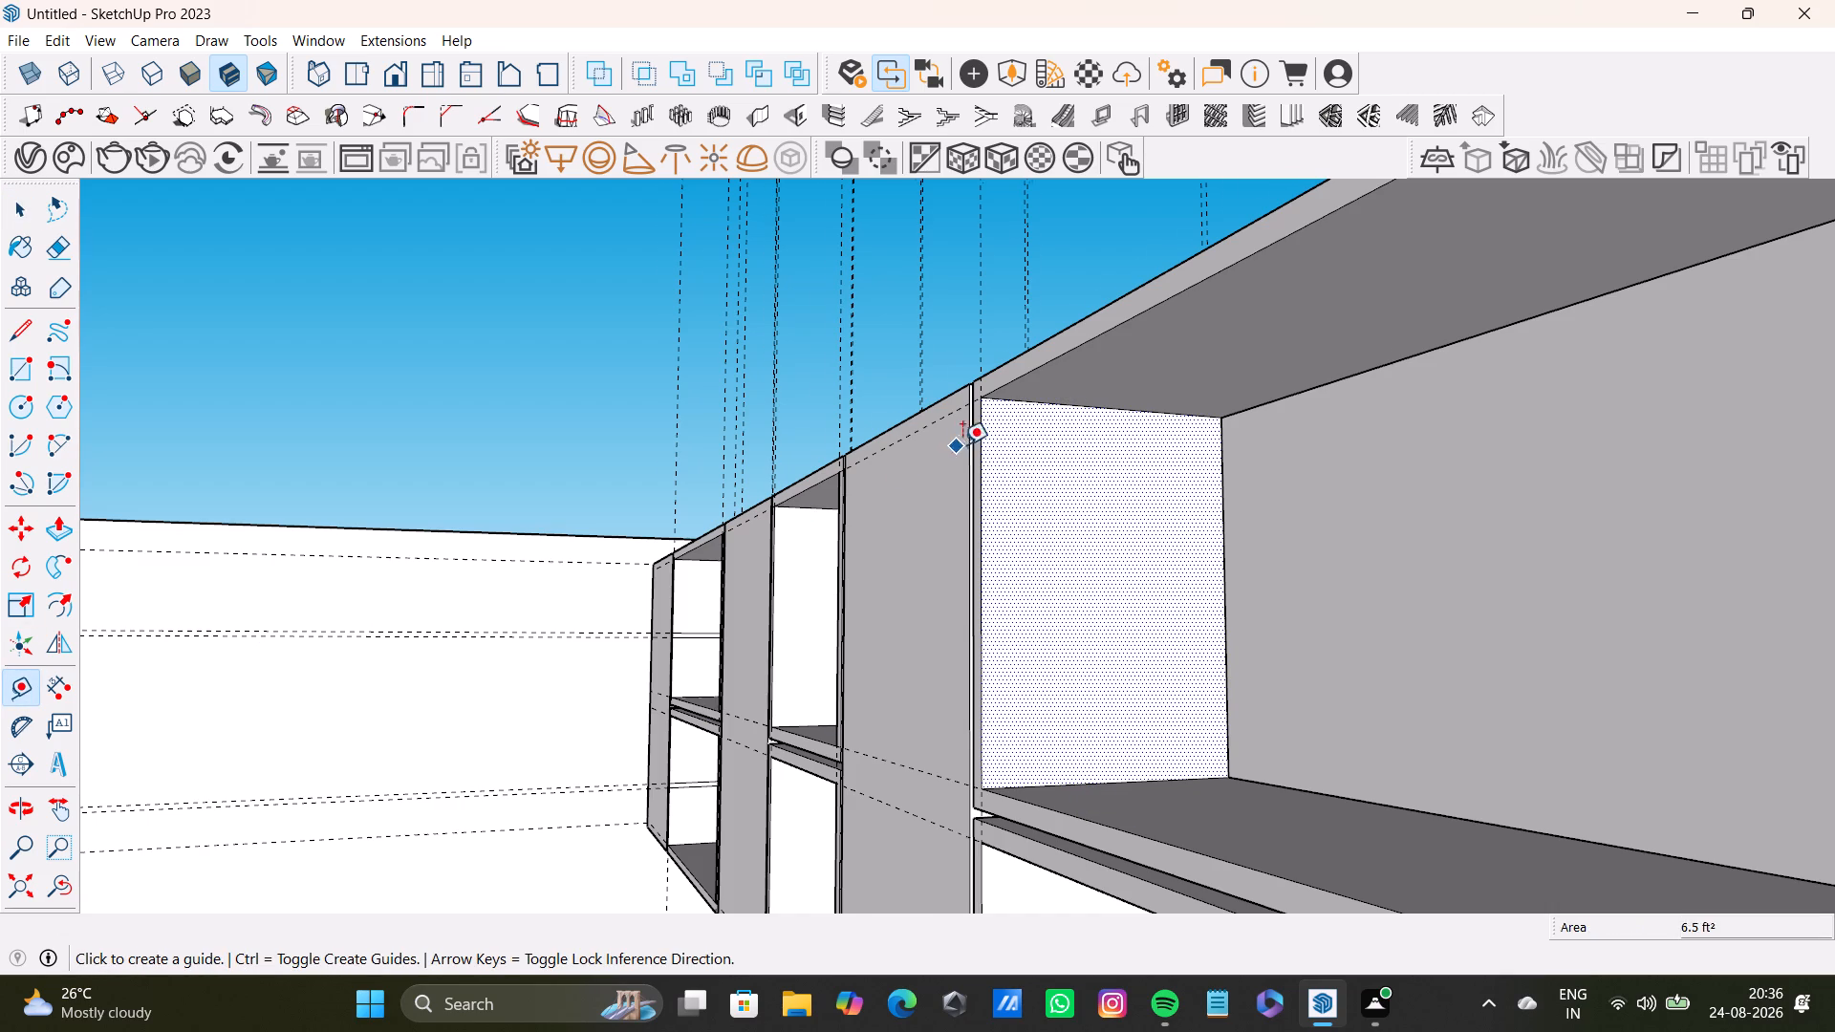
pyautogui.scroll(3, 961, 446)
pyautogui.click(1101, 389)
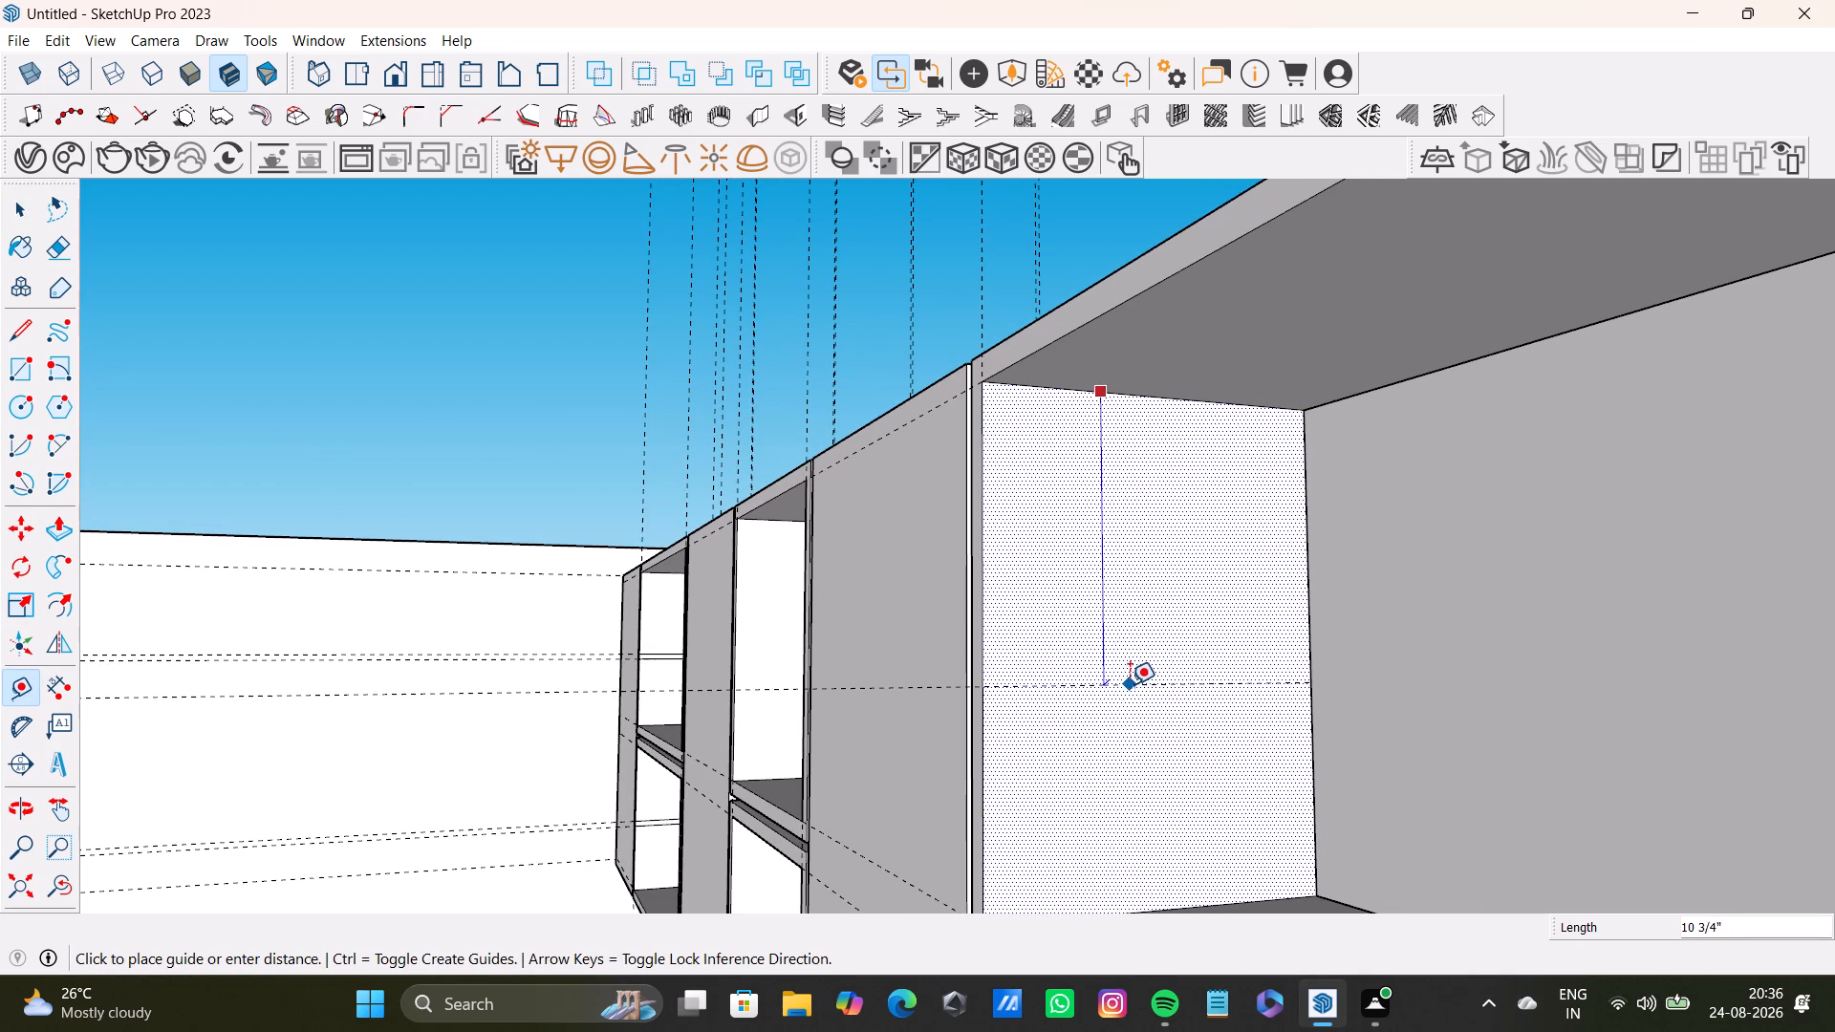
pyautogui.click(1129, 679)
# Add guides 0.3" above and 0.3" below the new guide on the wide bay's upper compartment side.
pyautogui.scroll(-4, 1128, 680)
pyautogui.keyDown('shift'); pyautogui.moveTo(1128, 680); pyautogui.dragTo(1117, 523, button='middle'); pyautogui.keyUp('shift')
pyautogui.moveTo(1118, 540); pyautogui.dragTo(1252, 699, button='middle')
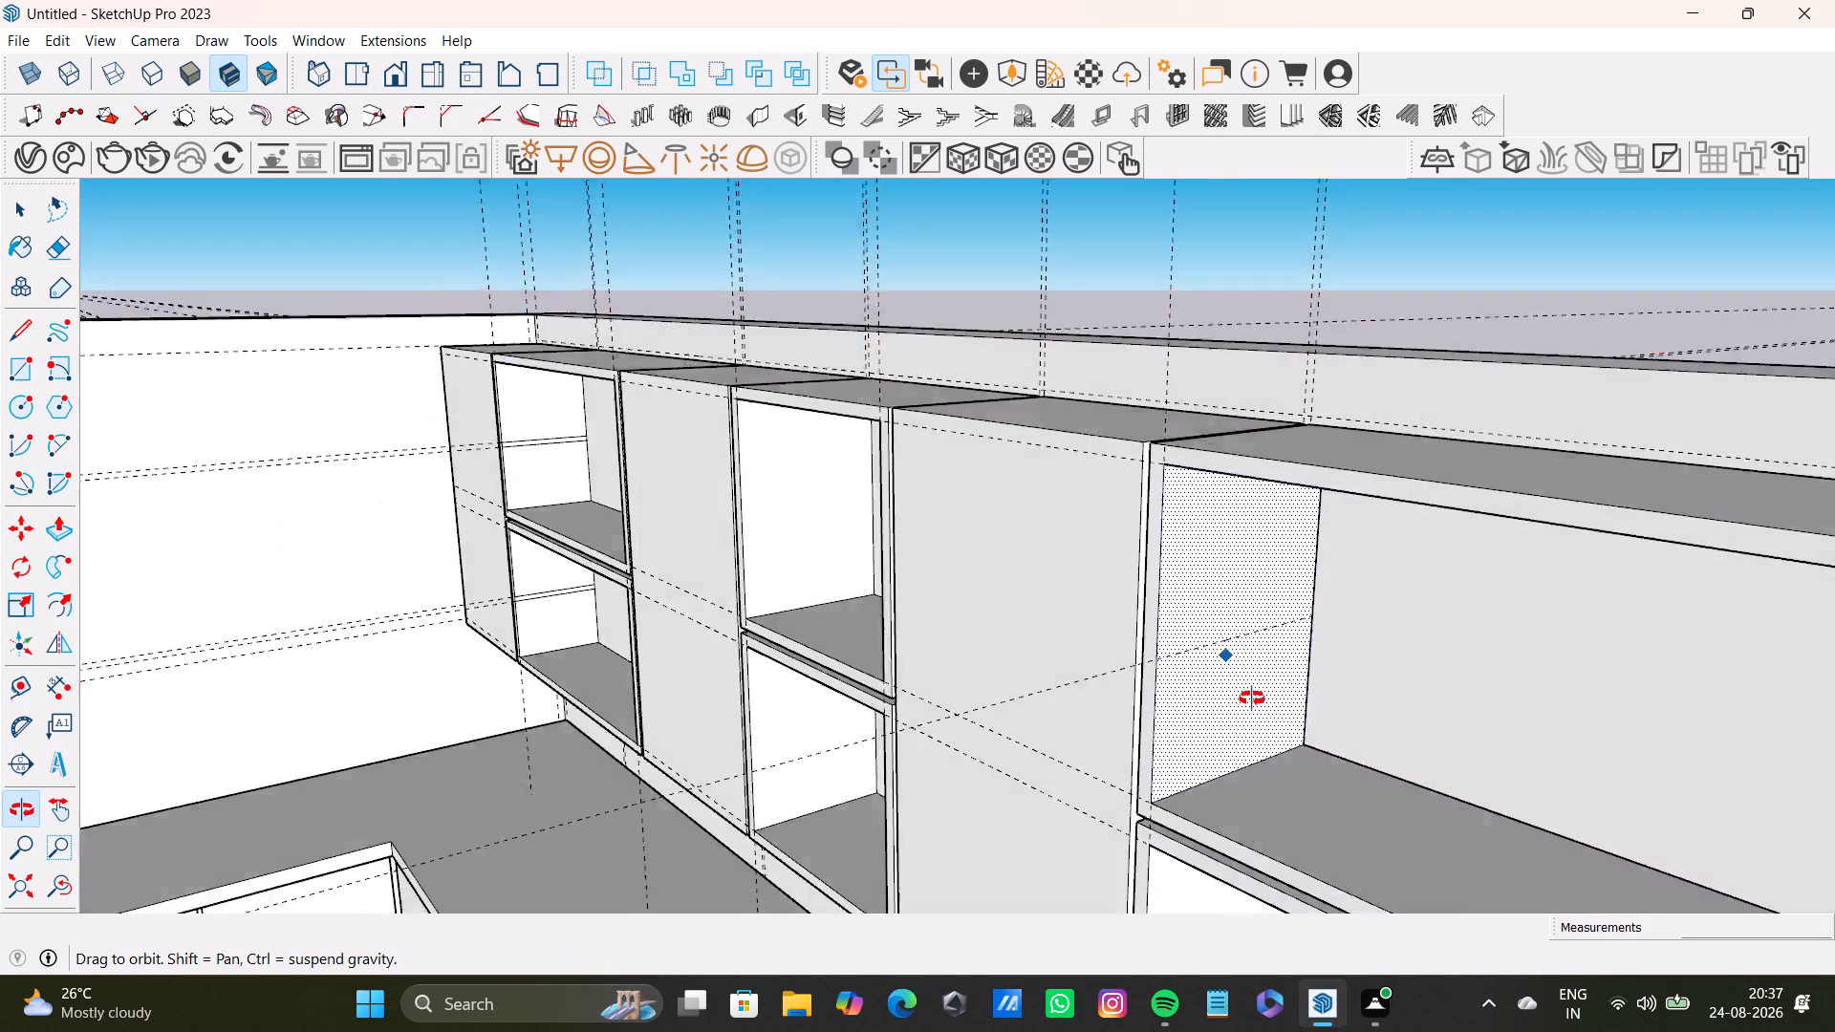
pyautogui.moveTo(1252, 699); pyautogui.dragTo(1064, 576, button='middle')
pyautogui.click(31, 687)
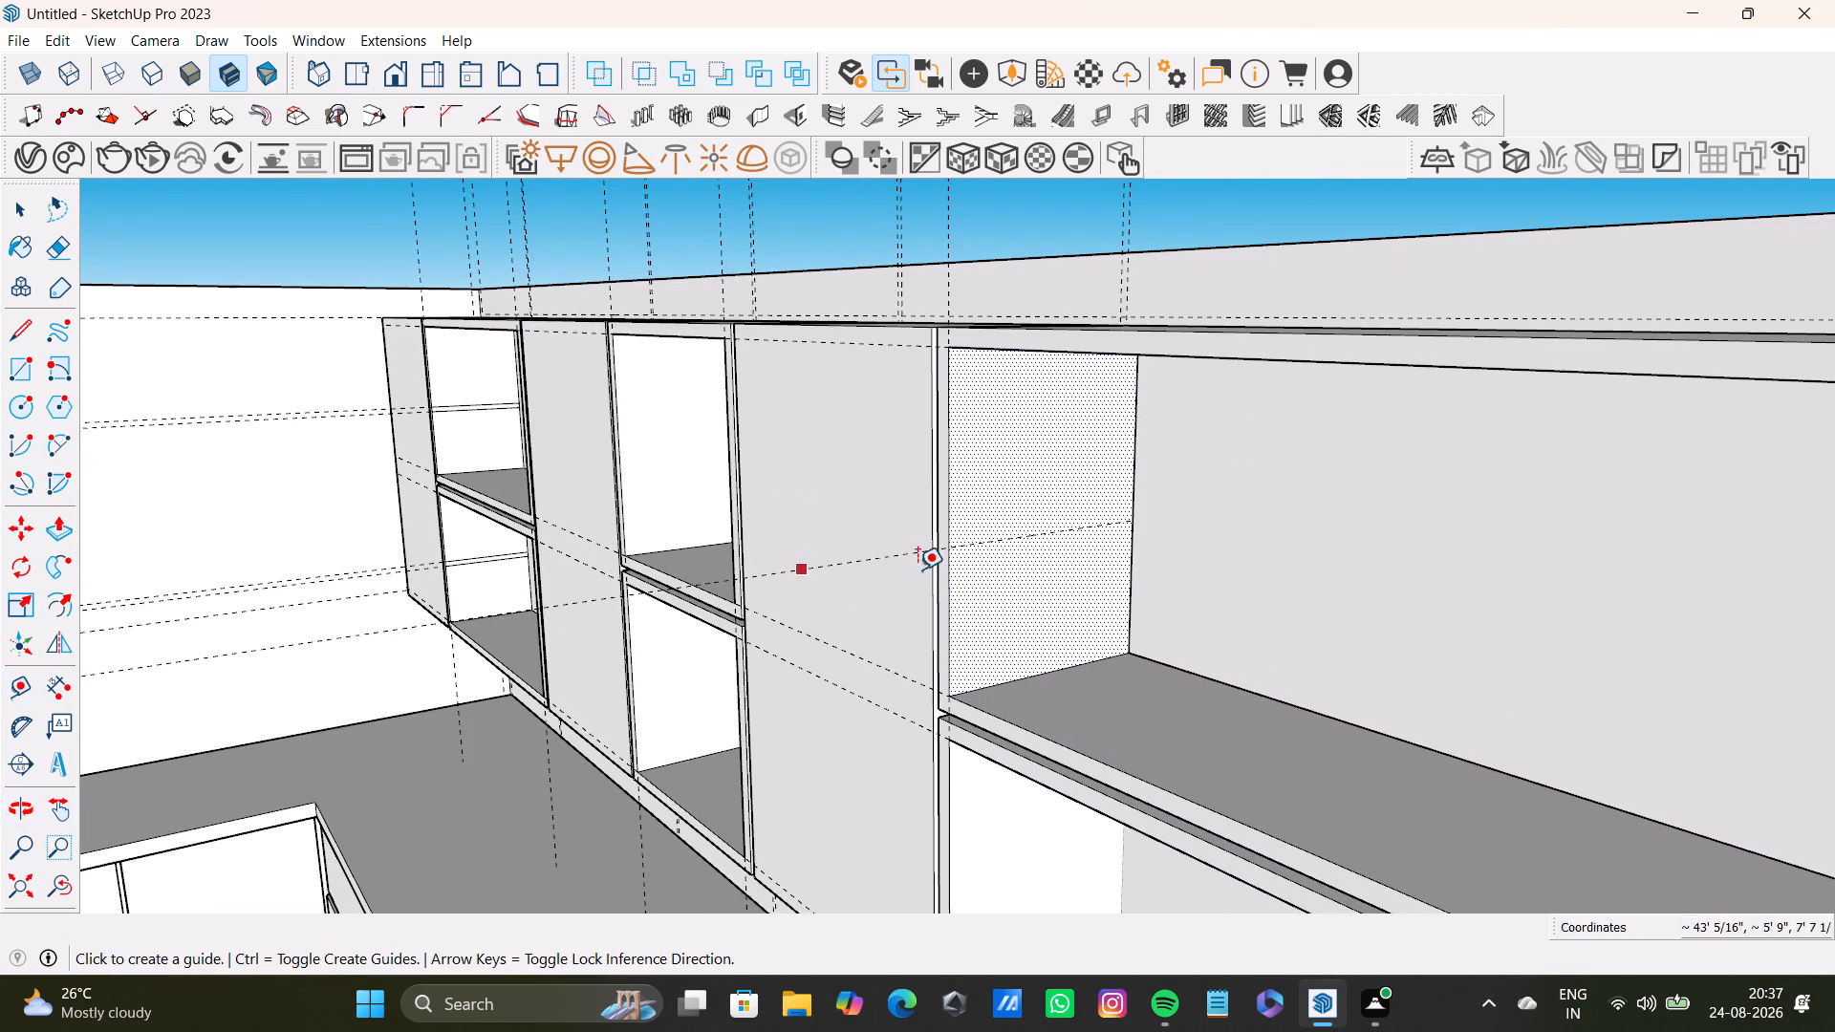
pyautogui.scroll(4, 1142, 596)
pyautogui.click(1015, 497)
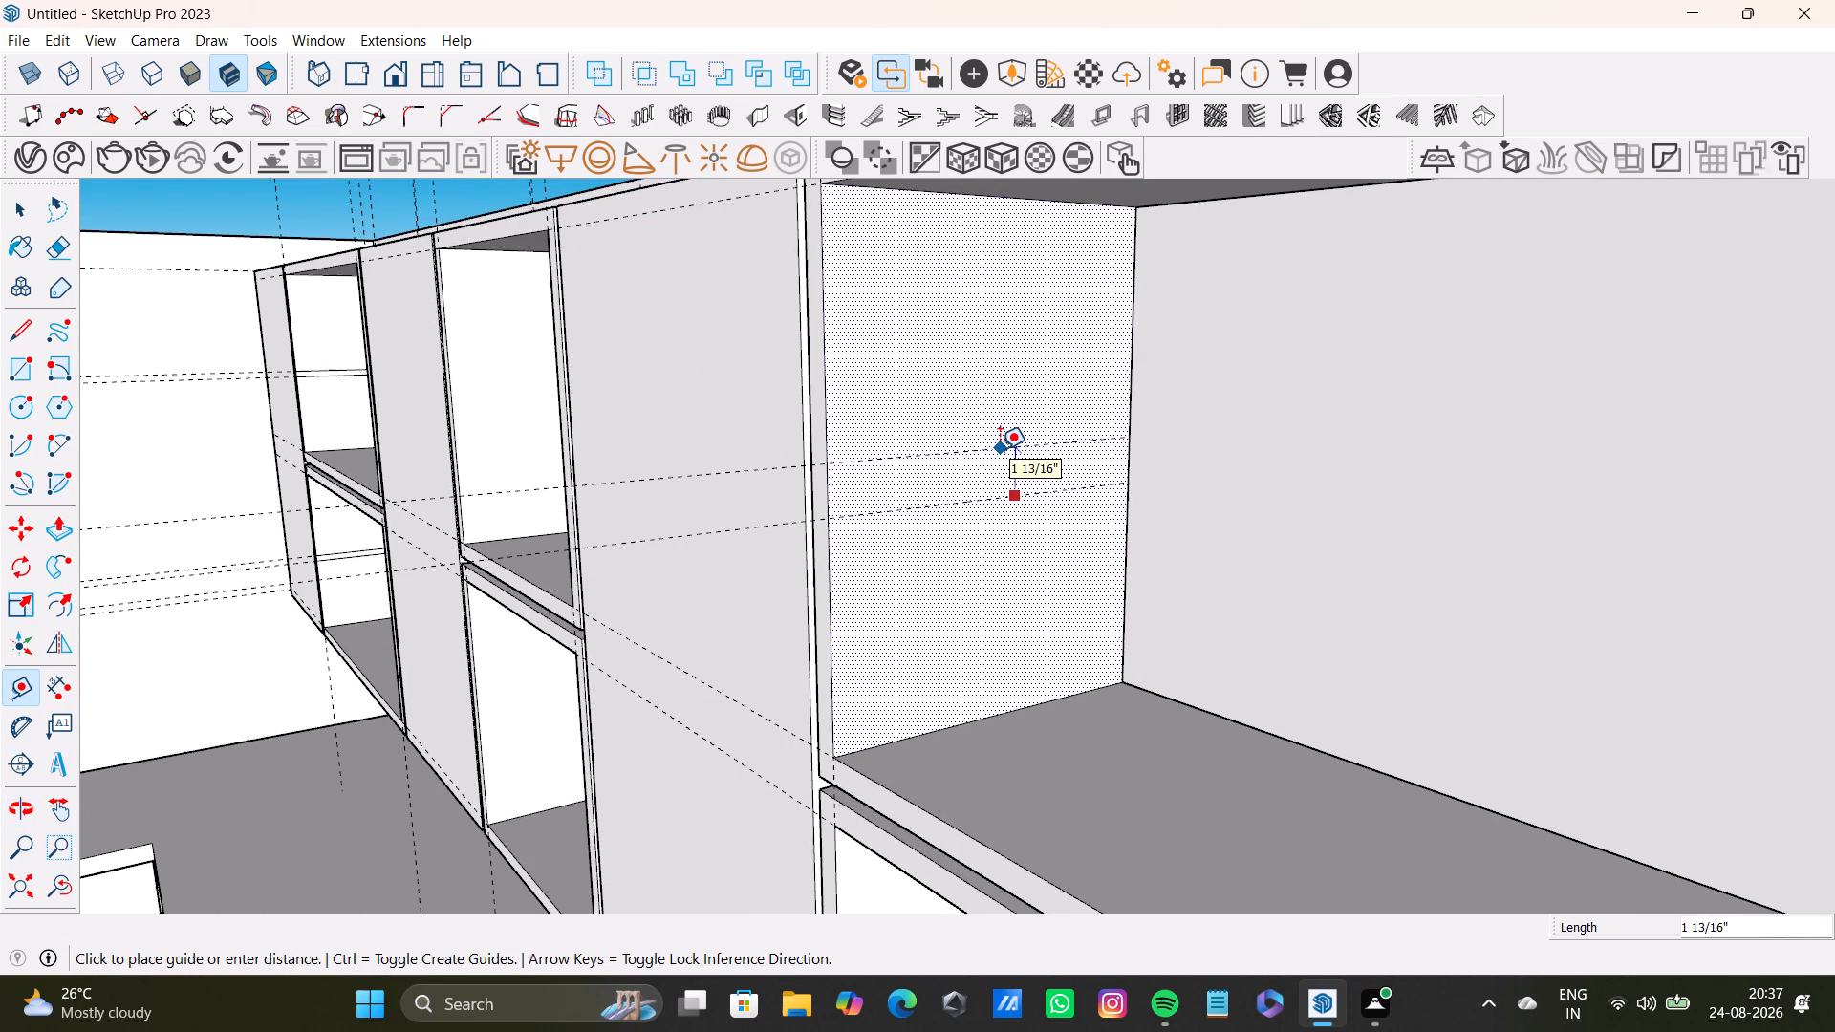
pyautogui.write('0.3"')
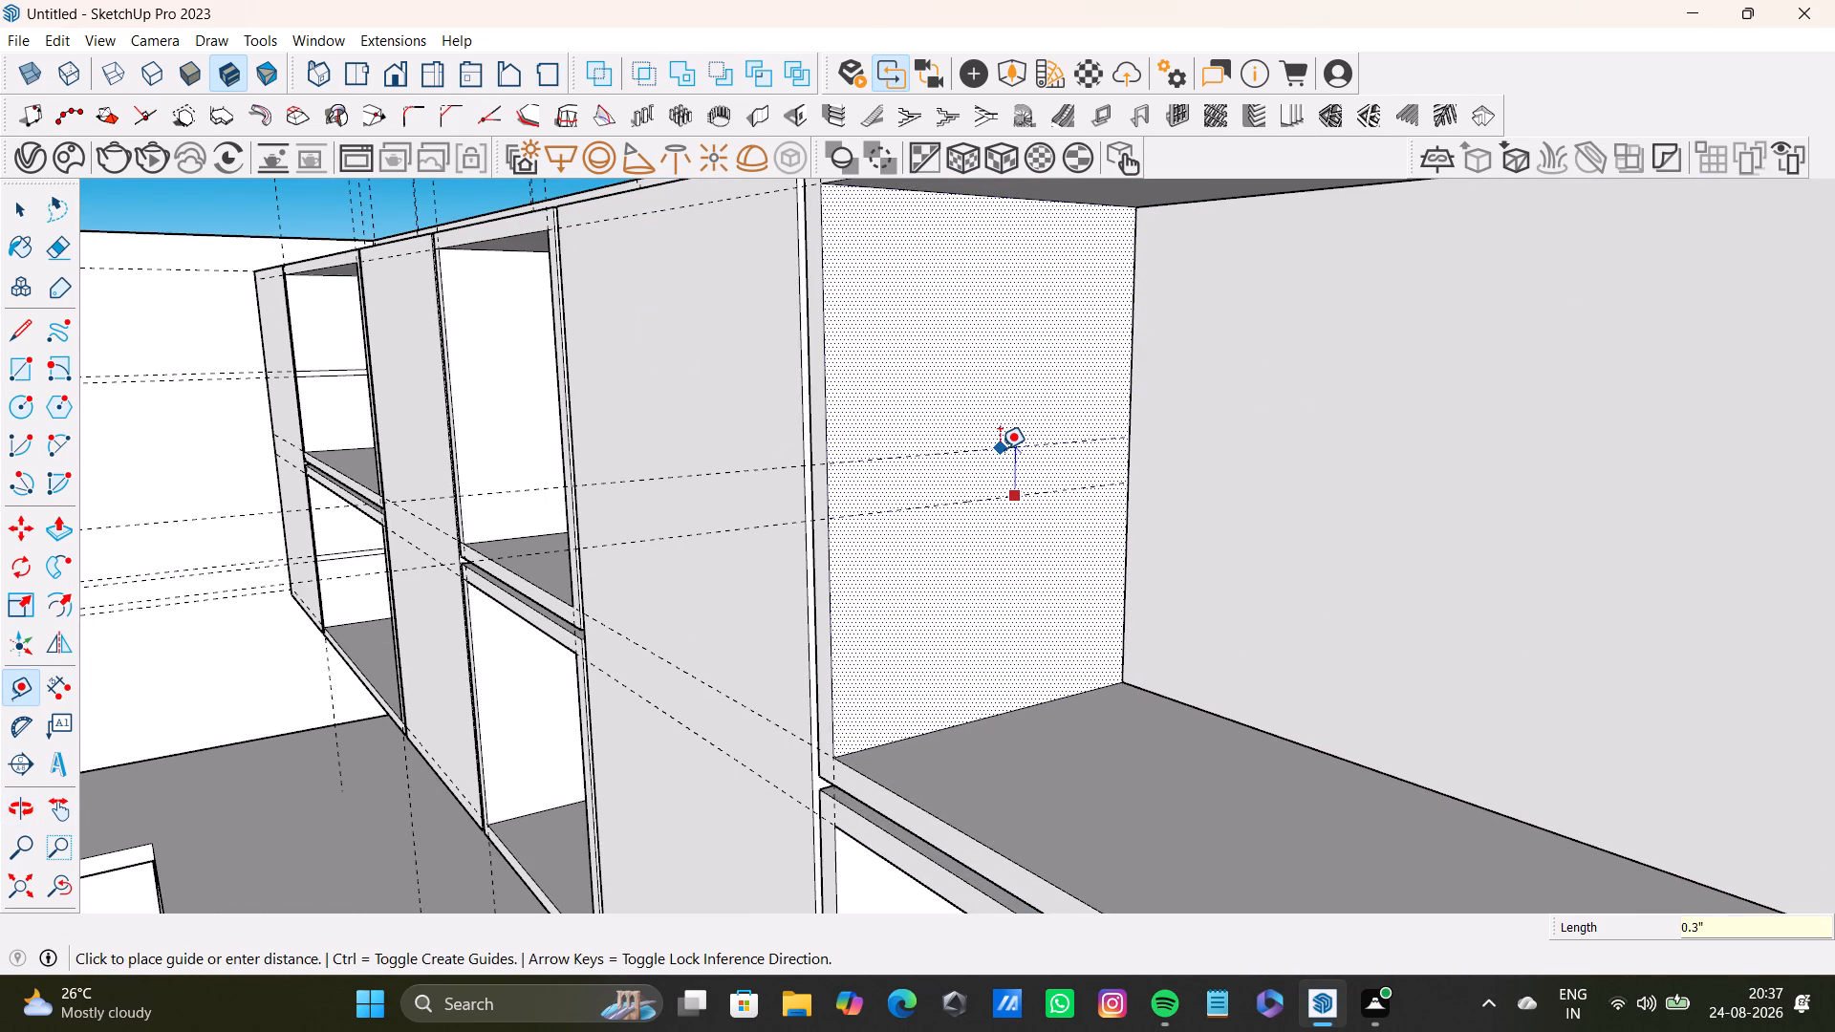
pyautogui.press('Return')
pyautogui.scroll(7, 981, 547)
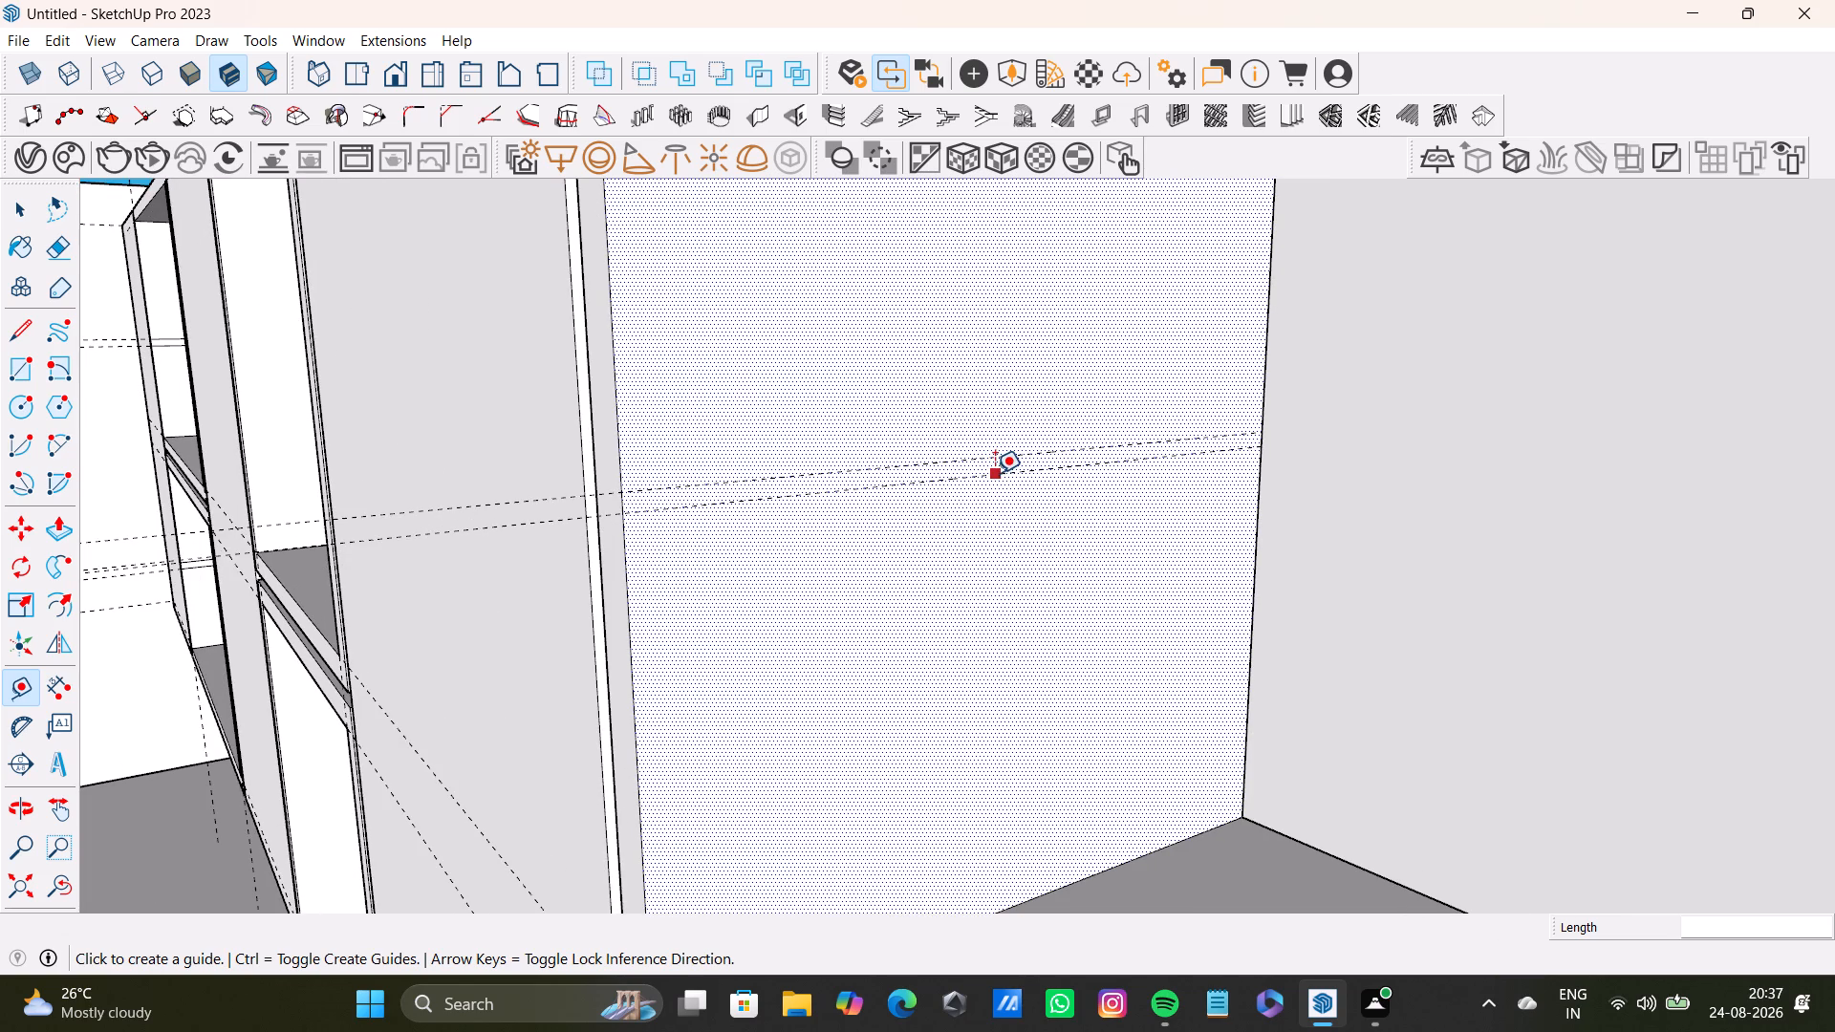
pyautogui.click(995, 473)
pyautogui.write('0.3')
pyautogui.hotkey('shift', '"')
pyautogui.press('Return')
# Select the left inner side face of the wide open bay's lower compartment.
pyautogui.scroll(-4, 928, 582)
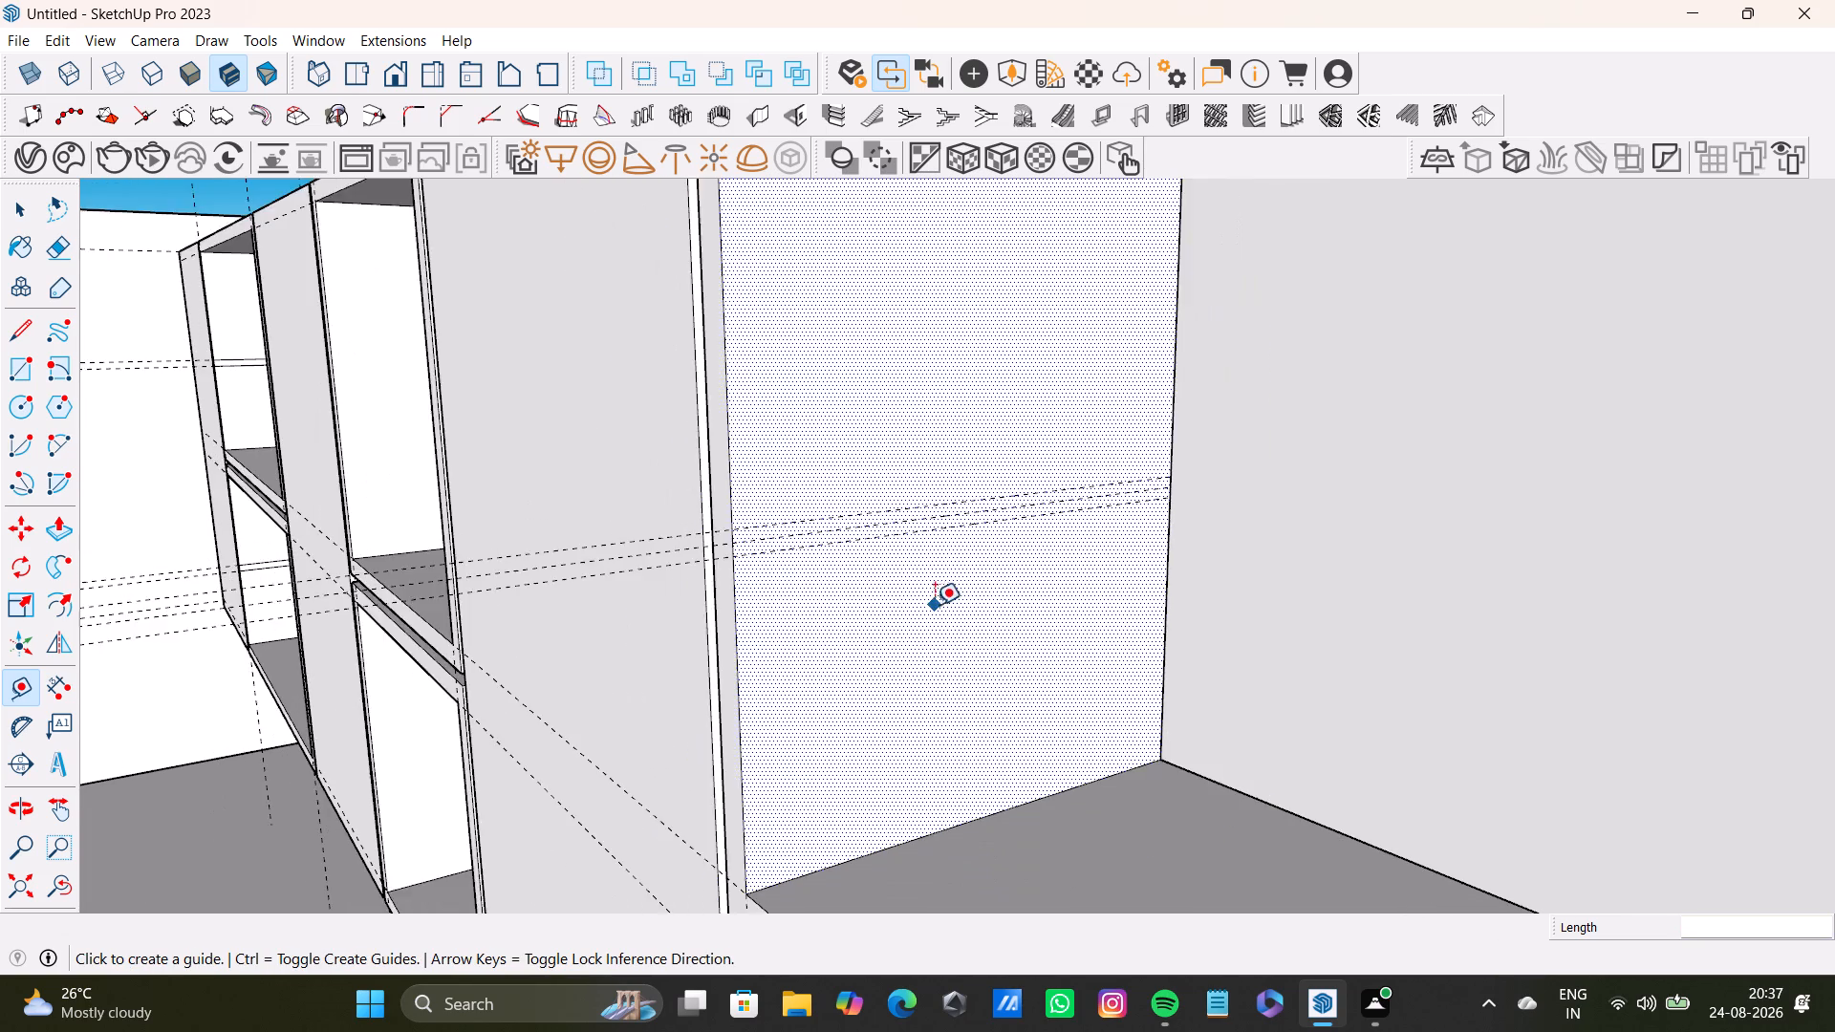
pyautogui.scroll(-3, 935, 605)
pyautogui.keyDown('shift'); pyautogui.moveTo(974, 639); pyautogui.dragTo(959, 374, button='middle'); pyautogui.keyUp('shift')
pyautogui.scroll(-3, 953, 596)
pyautogui.moveTo(947, 646); pyautogui.dragTo(936, 347, button='middle')
pyautogui.press('space')
pyautogui.click(913, 536)
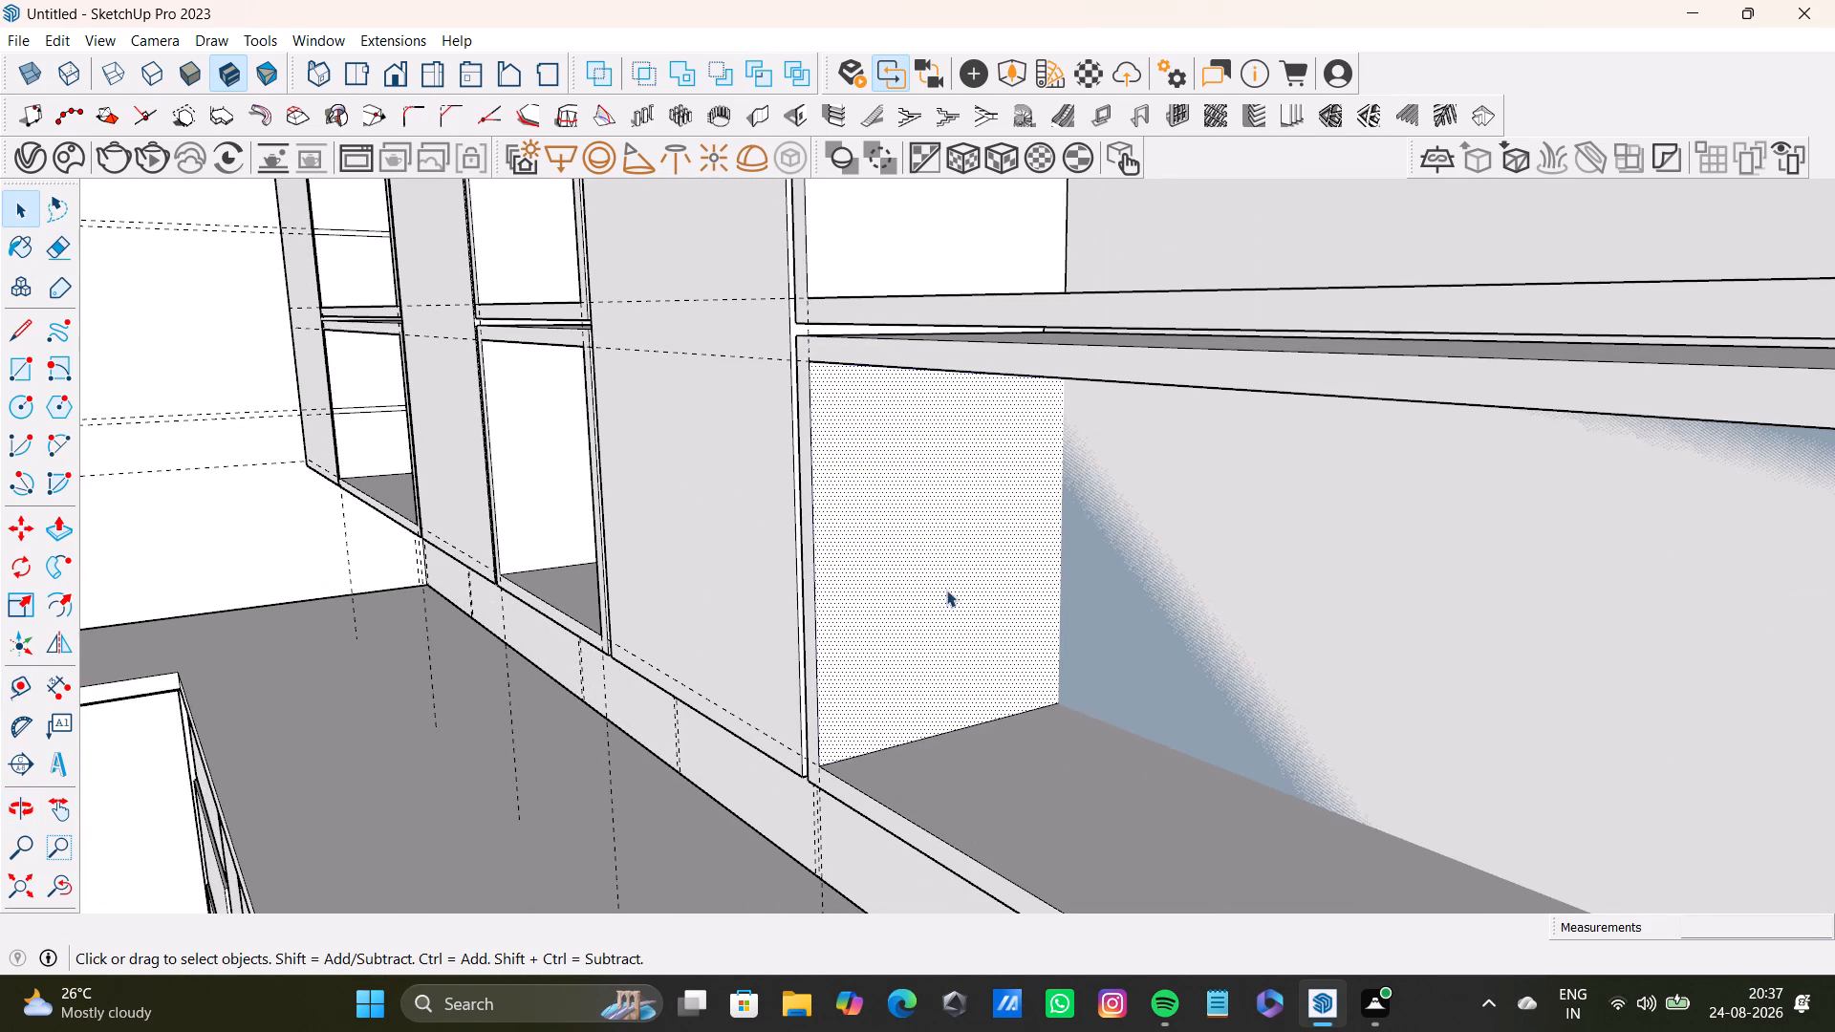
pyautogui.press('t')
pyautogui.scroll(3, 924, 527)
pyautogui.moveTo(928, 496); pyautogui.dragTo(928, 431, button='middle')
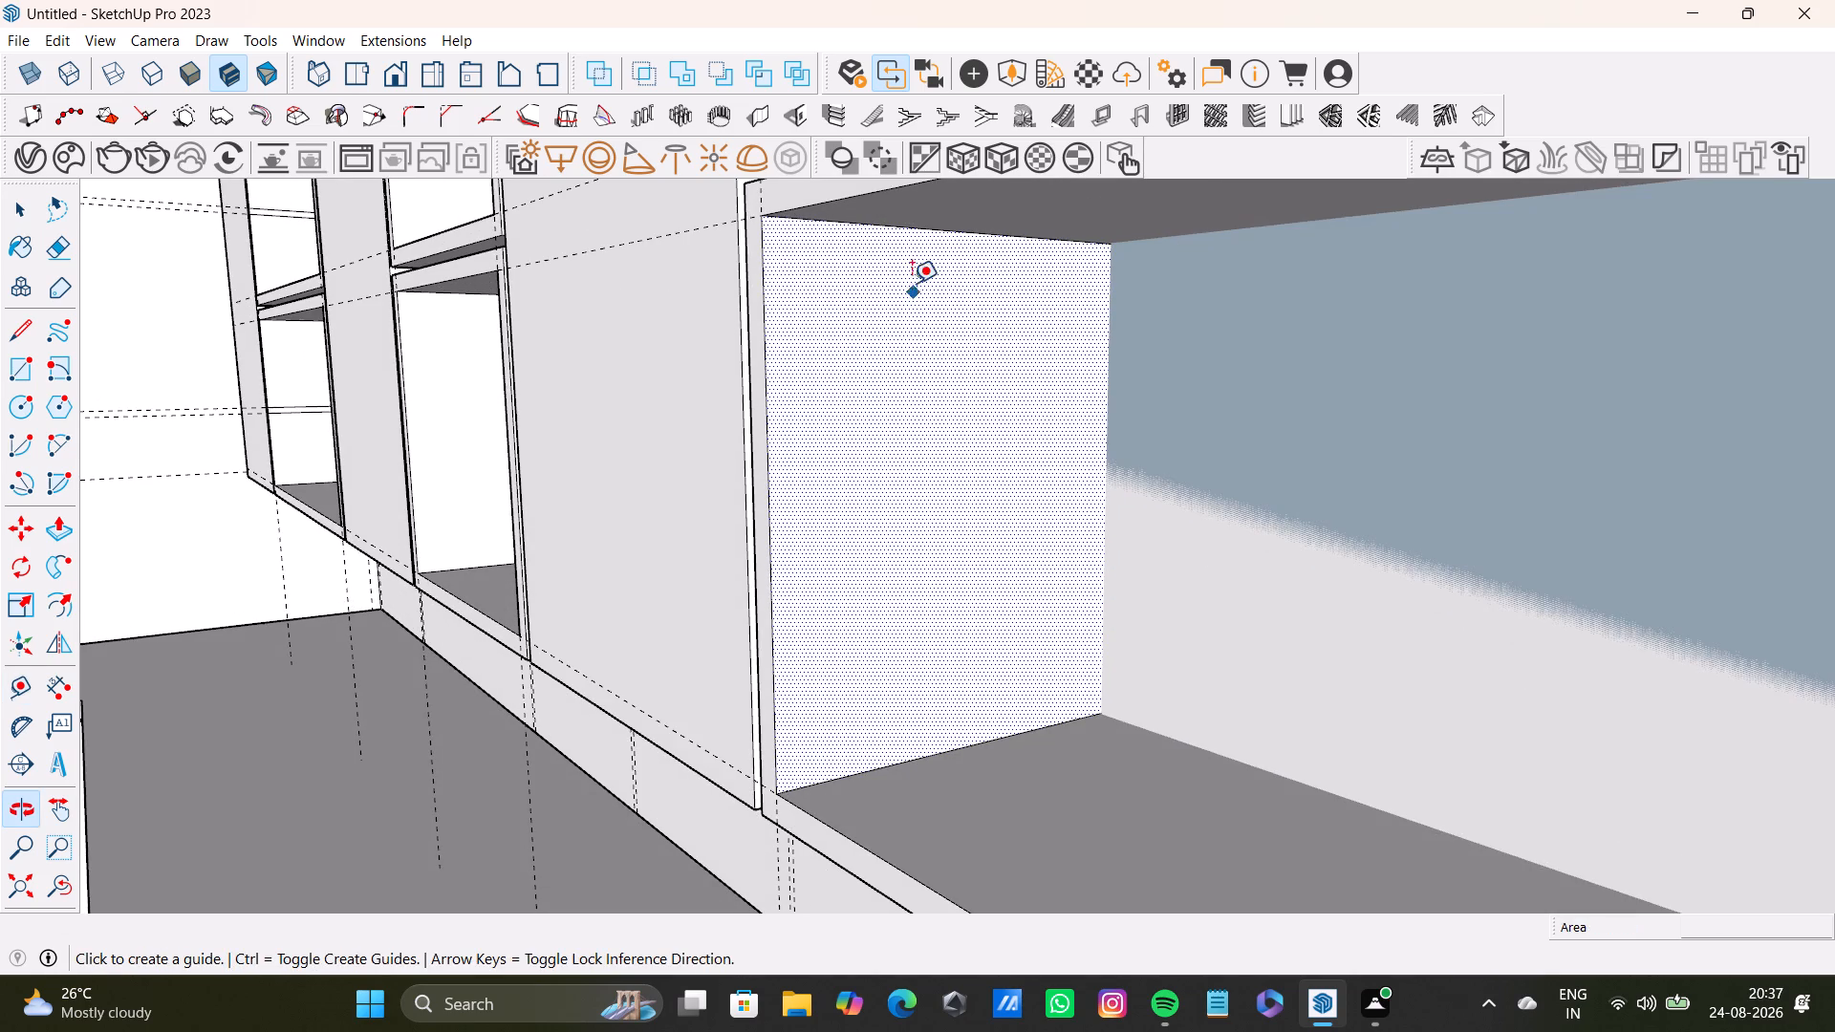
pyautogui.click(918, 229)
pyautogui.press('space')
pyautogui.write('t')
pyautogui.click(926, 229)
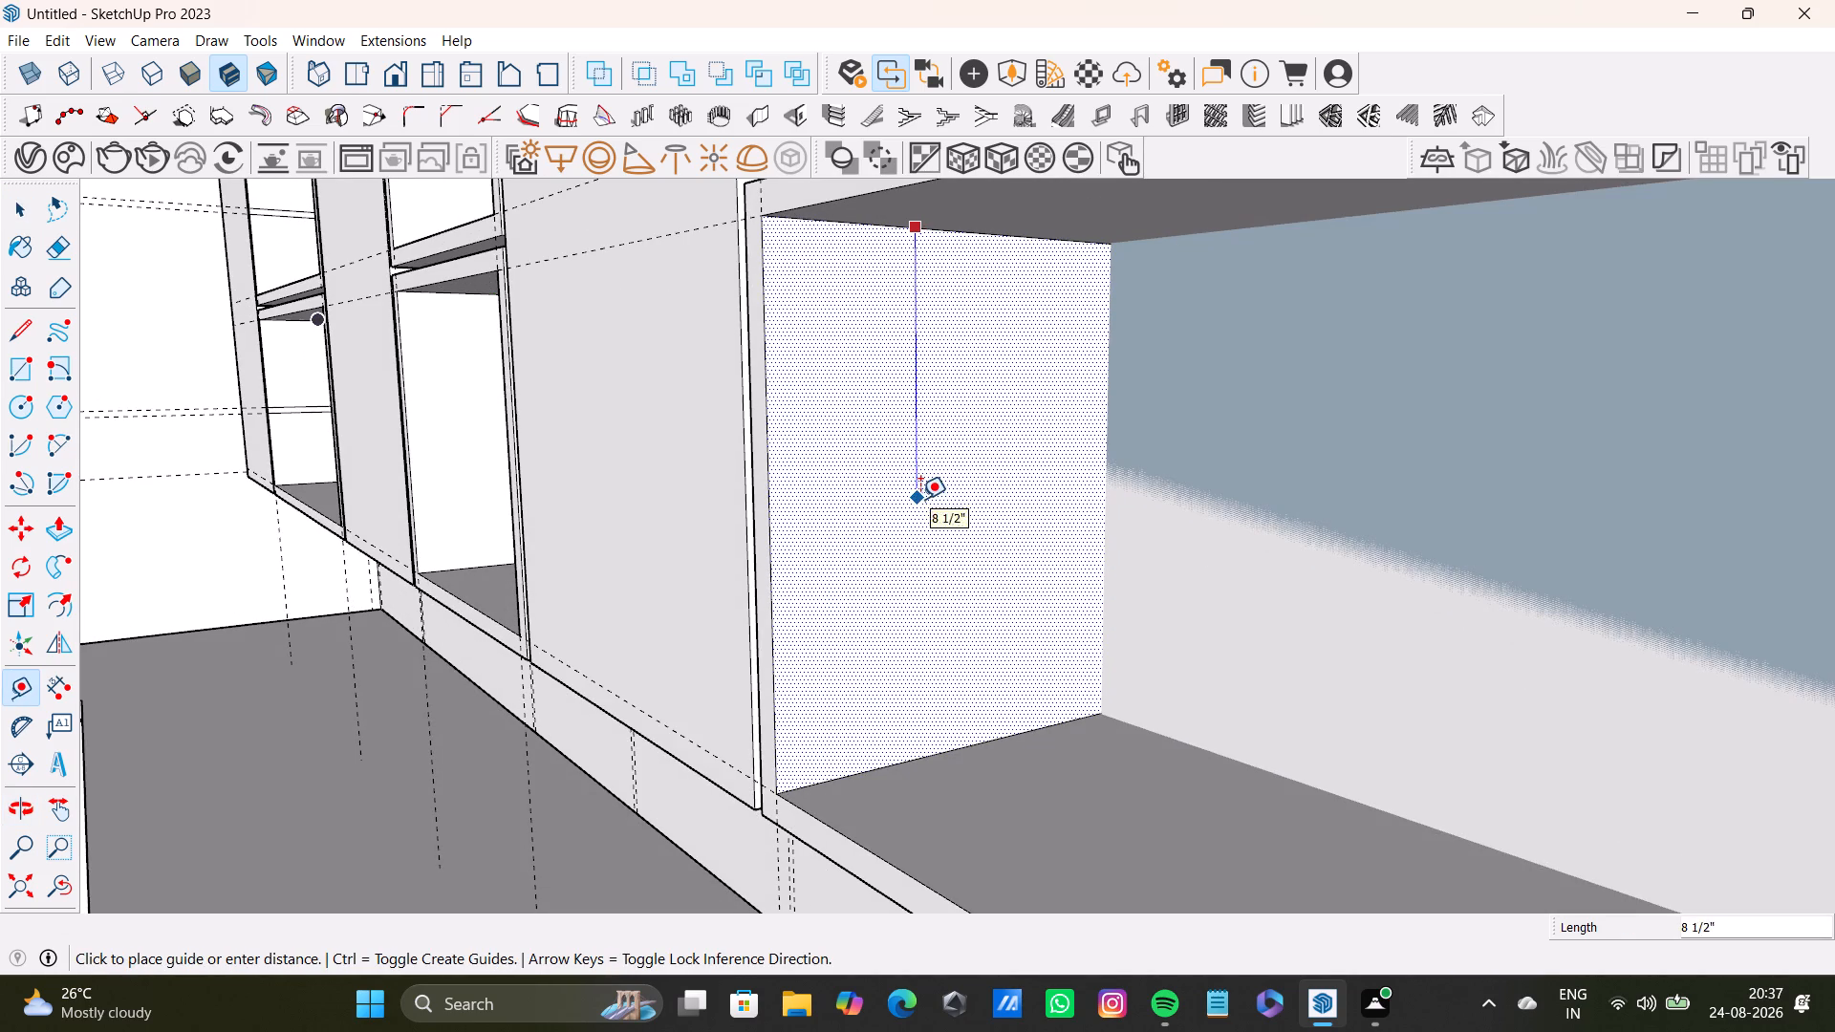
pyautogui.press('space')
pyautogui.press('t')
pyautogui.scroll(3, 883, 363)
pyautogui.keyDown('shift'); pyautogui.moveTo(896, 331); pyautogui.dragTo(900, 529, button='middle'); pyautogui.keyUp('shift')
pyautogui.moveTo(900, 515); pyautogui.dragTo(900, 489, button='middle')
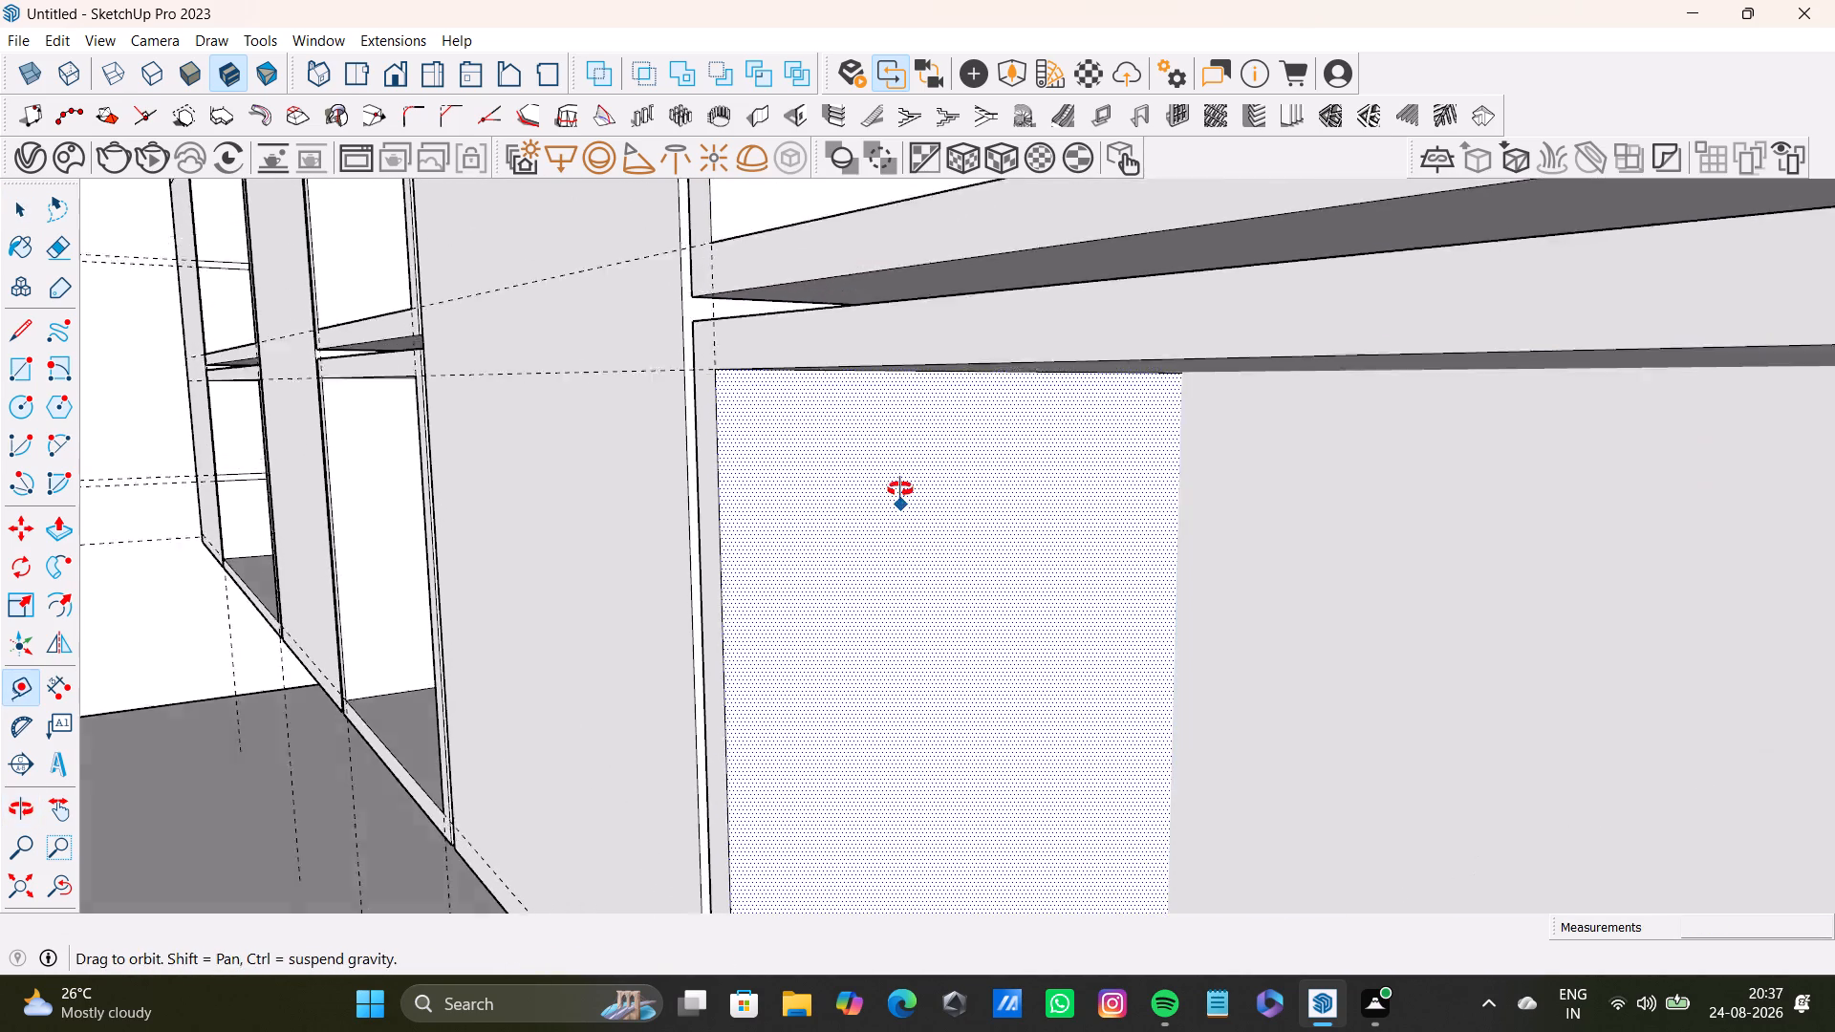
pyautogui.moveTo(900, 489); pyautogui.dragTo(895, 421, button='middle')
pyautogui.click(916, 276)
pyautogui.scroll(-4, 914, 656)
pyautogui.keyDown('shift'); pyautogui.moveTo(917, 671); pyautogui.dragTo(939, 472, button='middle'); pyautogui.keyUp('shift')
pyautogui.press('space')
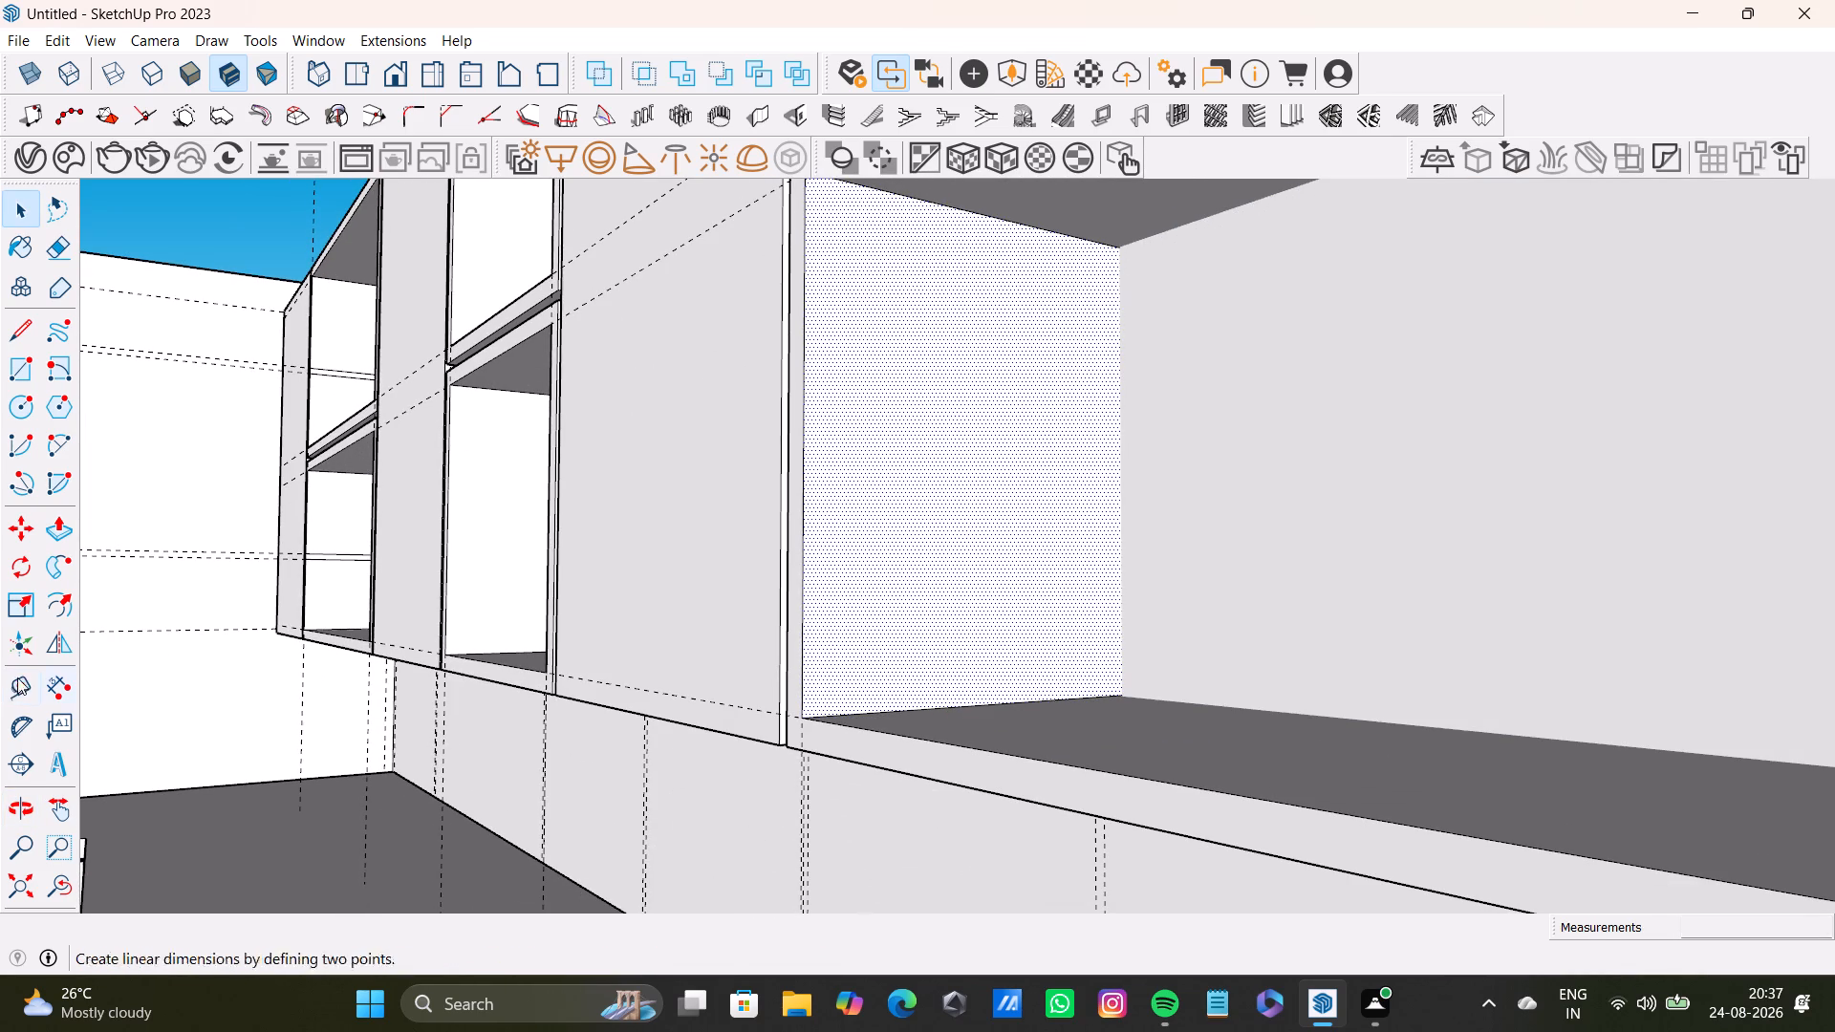
# Place a horizontal guide about 9 3/16" below the top edge on the left inner side of the wide bay's lower compartment.
pyautogui.moveTo(13, 686); pyautogui.dragTo(27, 683)
pyautogui.scroll(1, 1009, 198)
pyautogui.click(975, 209)
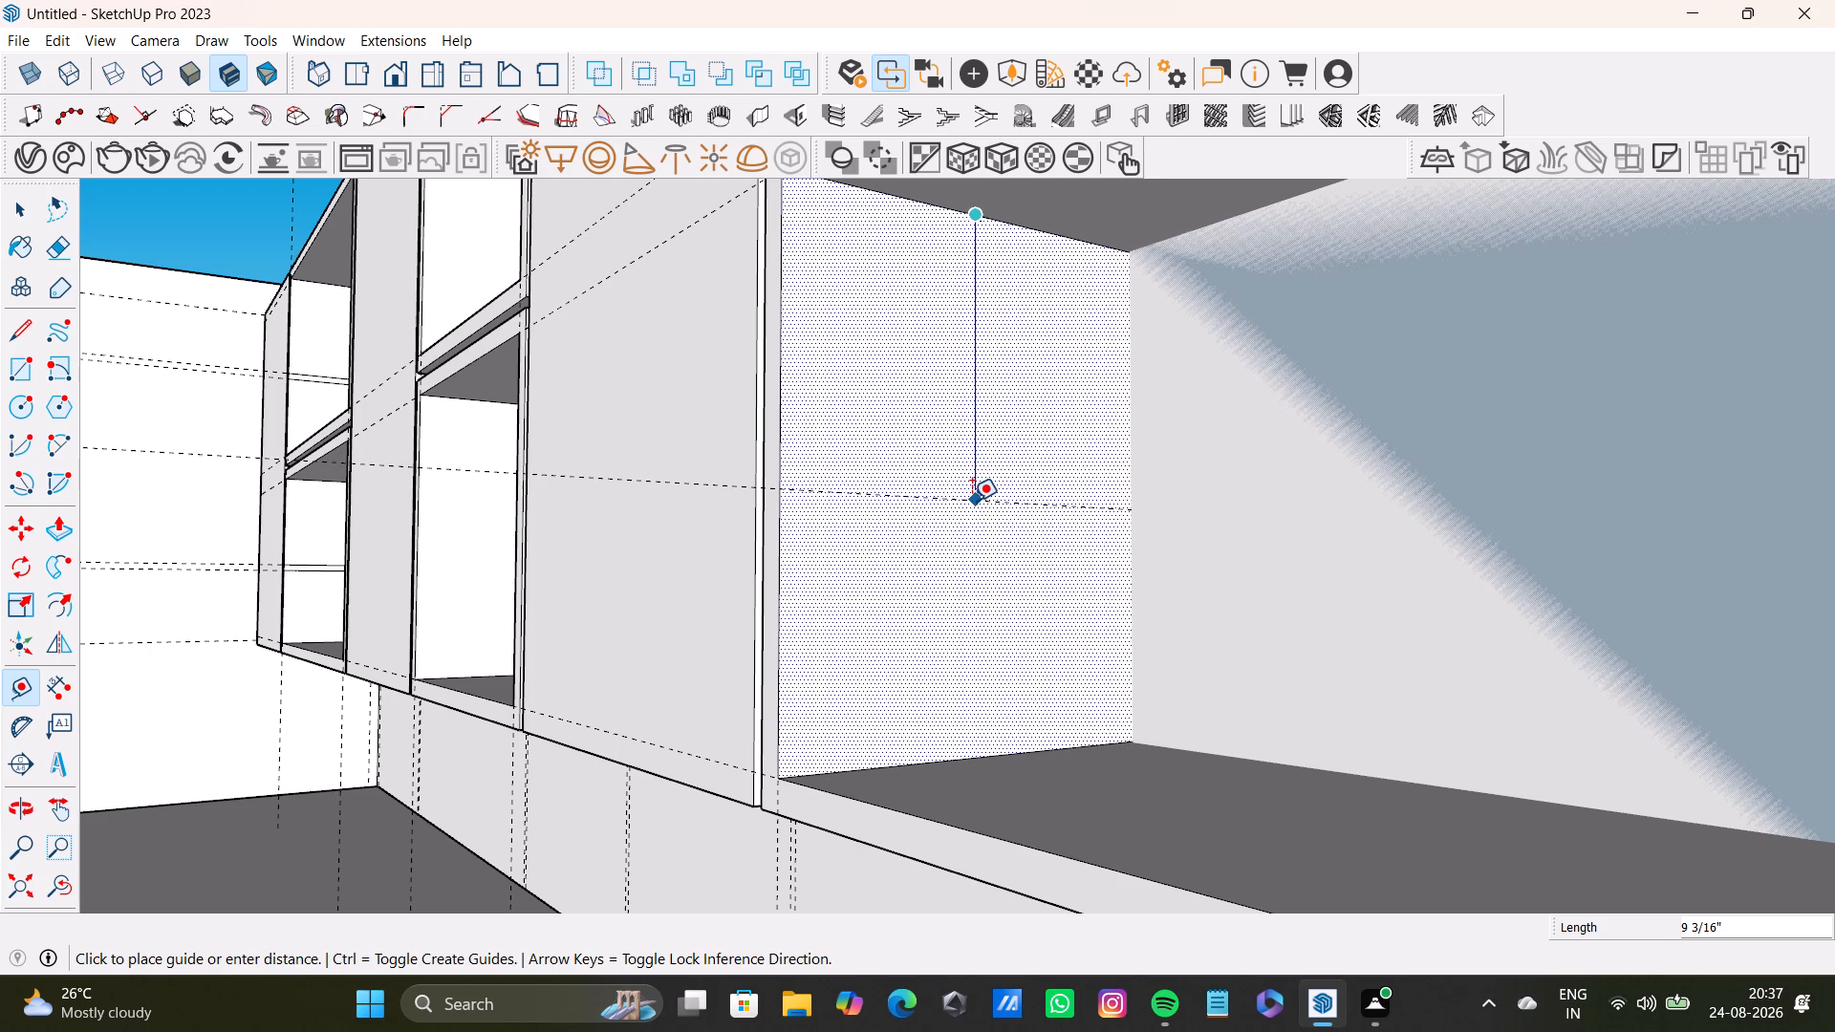
pyautogui.click(980, 487)
# Add guides 0.3" below and 0.3" above the new guide on the wide bay's lower compartment side.
pyautogui.click(980, 487)
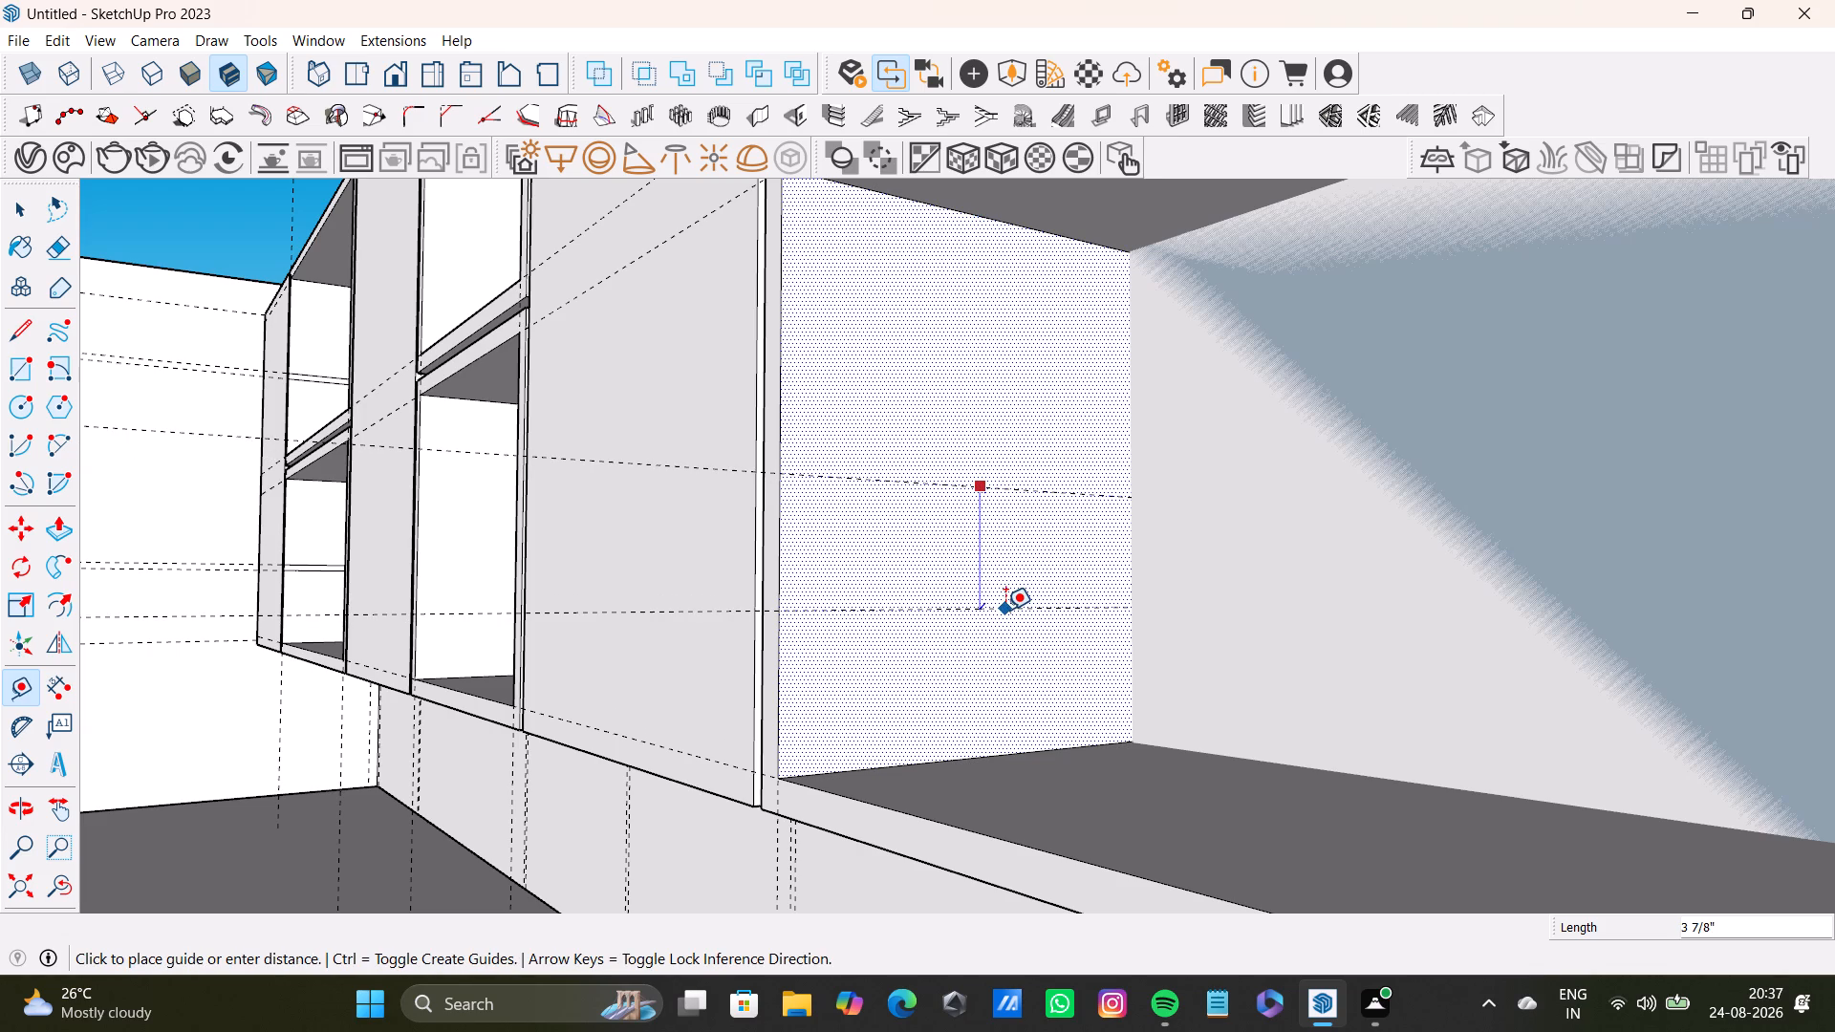
pyautogui.write('0.')
pyautogui.write('3"')
pyautogui.press('Return')
pyautogui.scroll(7, 980, 487)
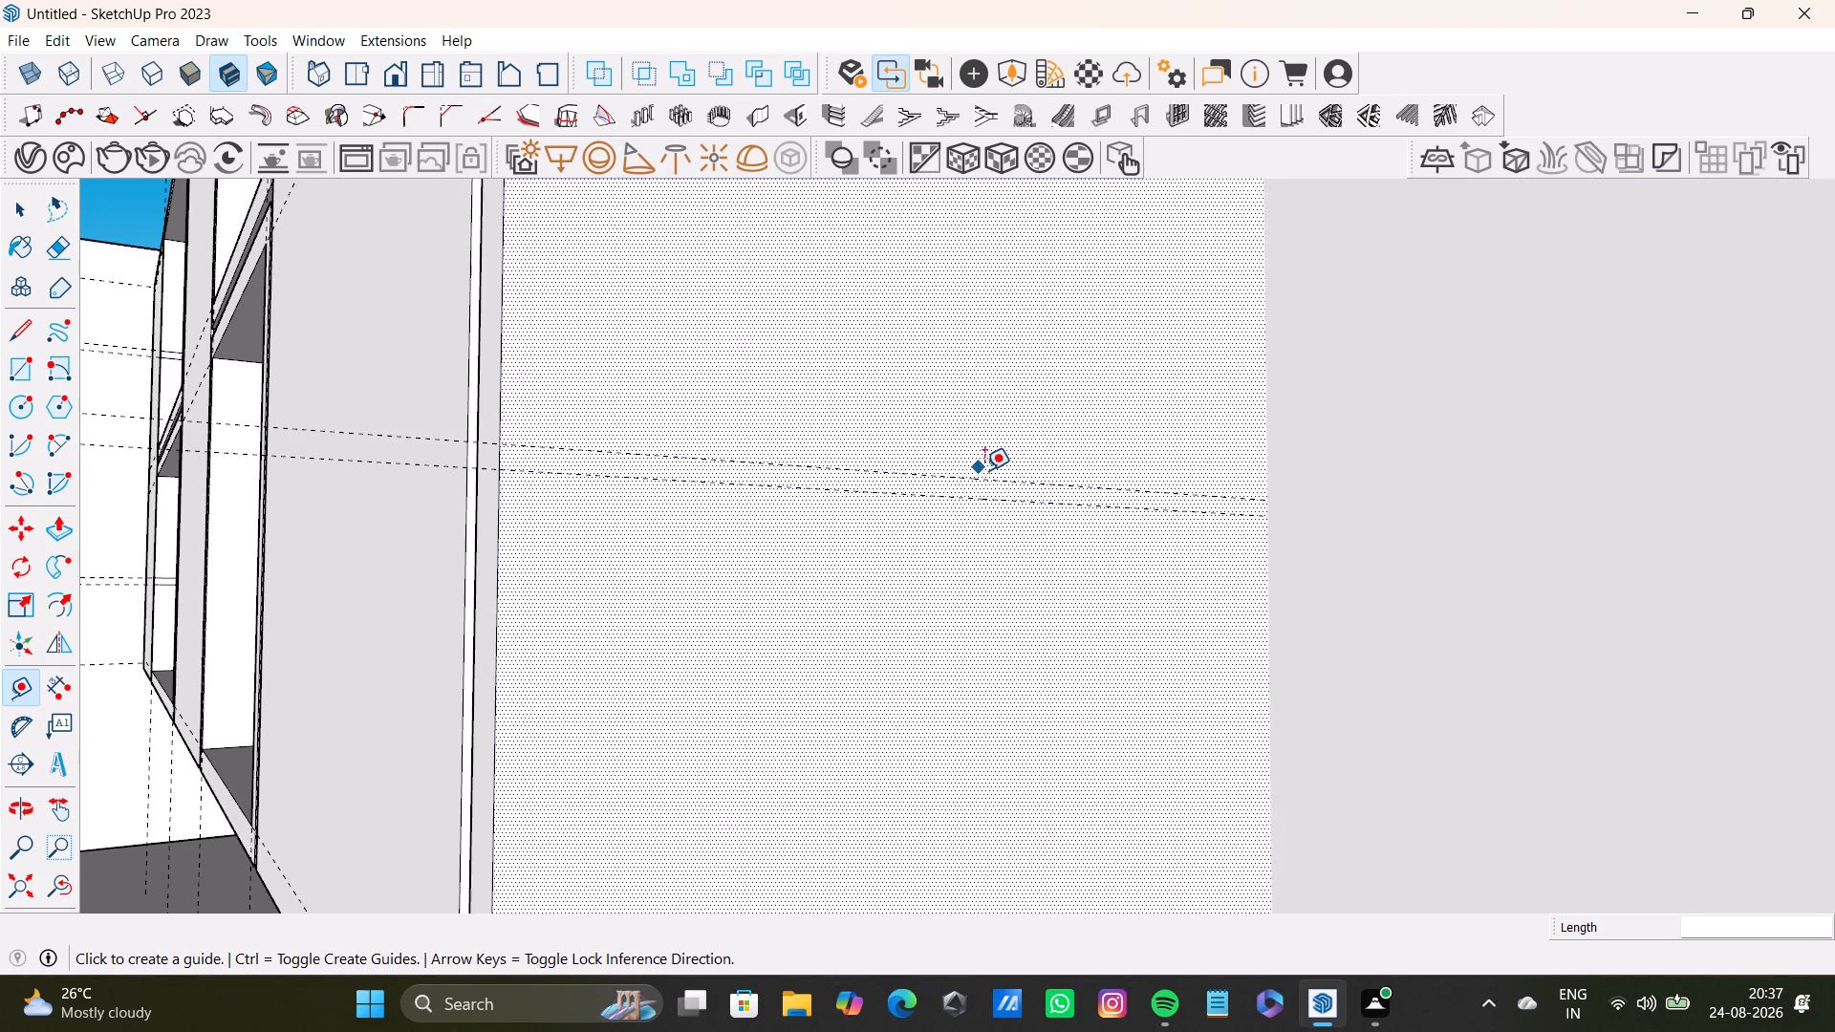
pyautogui.click(990, 474)
pyautogui.write('0.3')
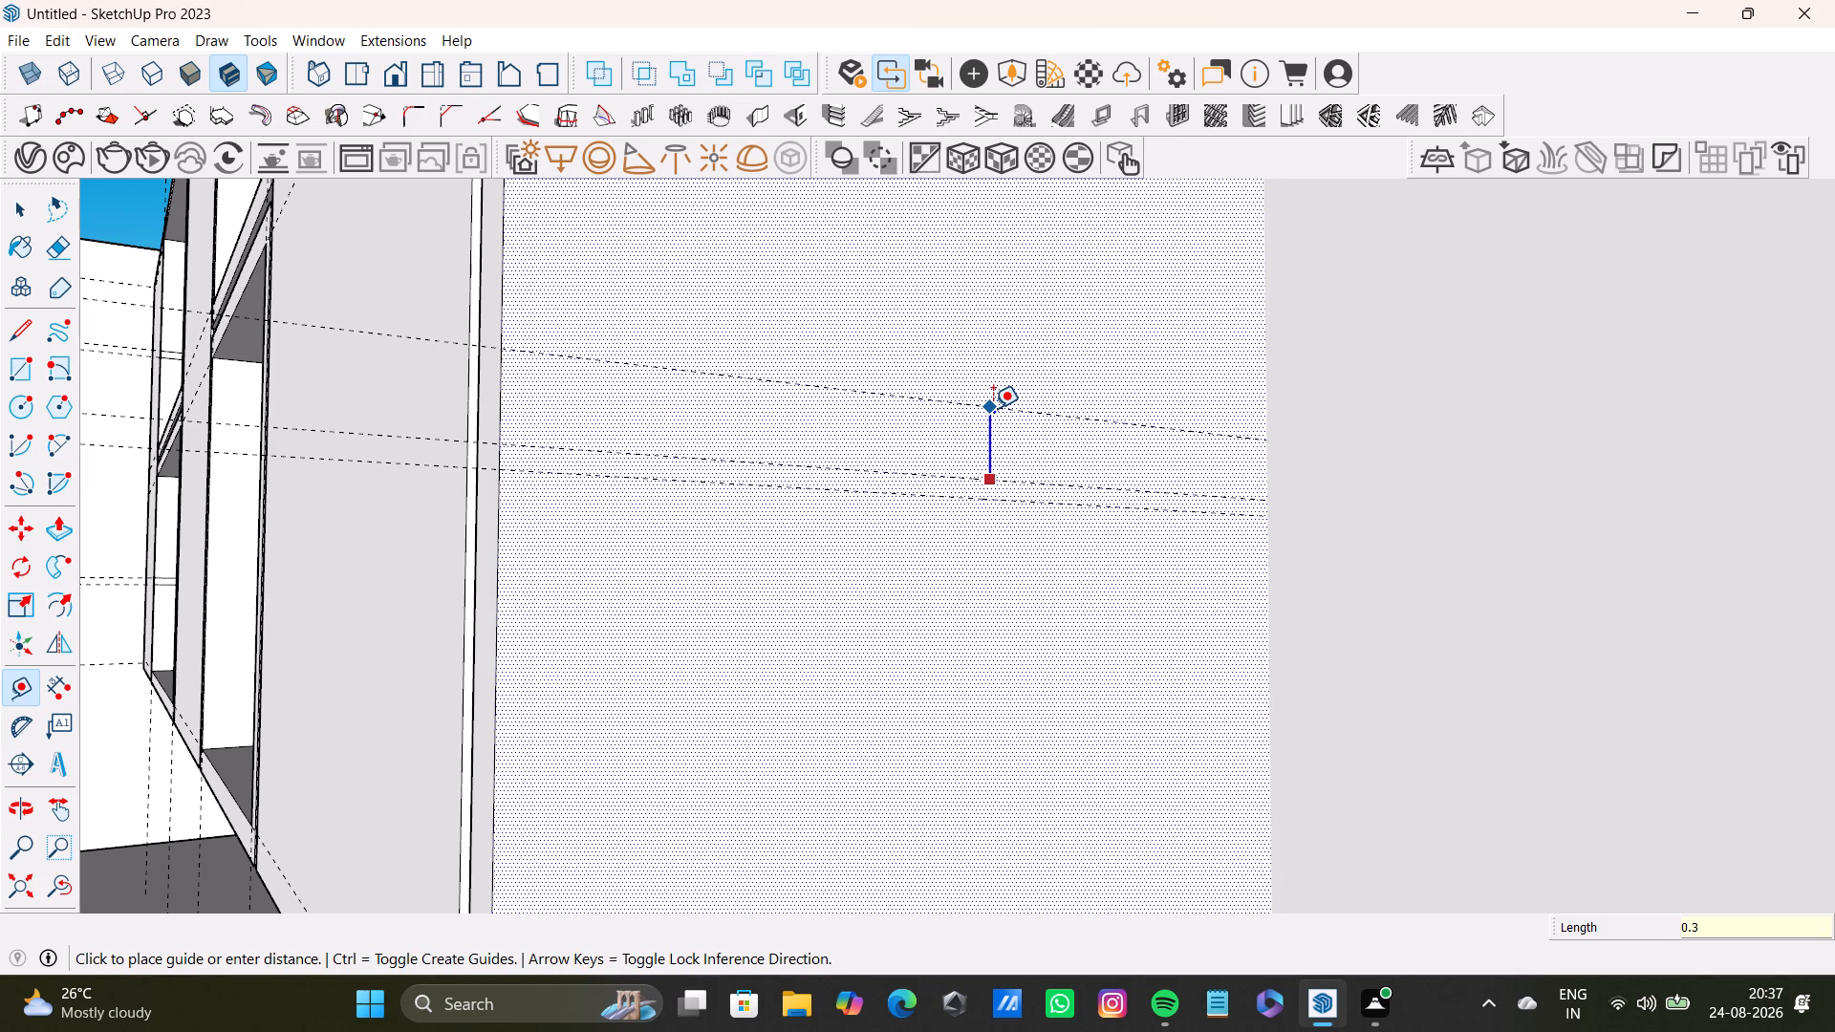
pyautogui.hotkey('shift', '"')
pyautogui.press('Return')
pyautogui.press('space')
# Delete the middle guide of the three on the left inner side of the wide bay's lower and upper compartments.
pyautogui.scroll(-6, 1036, 512)
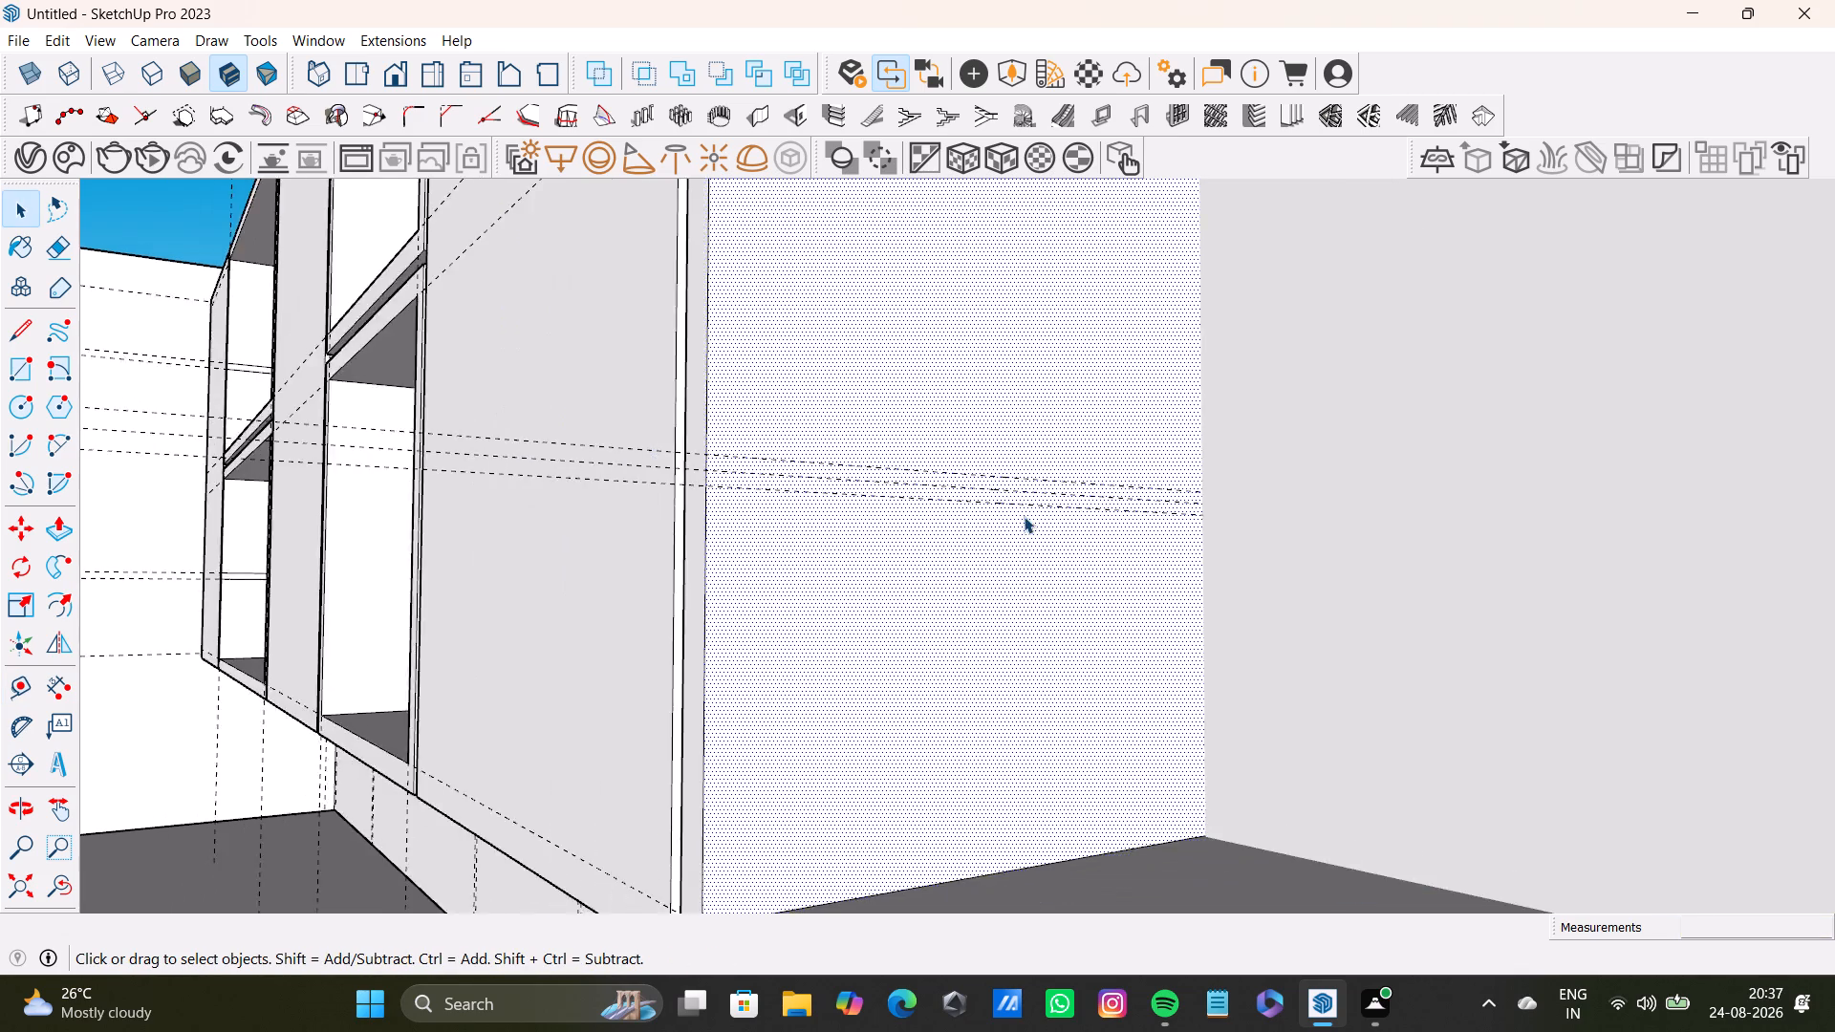
pyautogui.scroll(-2, 1024, 516)
pyautogui.moveTo(1013, 529); pyautogui.dragTo(1064, 696, button='middle')
pyautogui.scroll(7, 1062, 693)
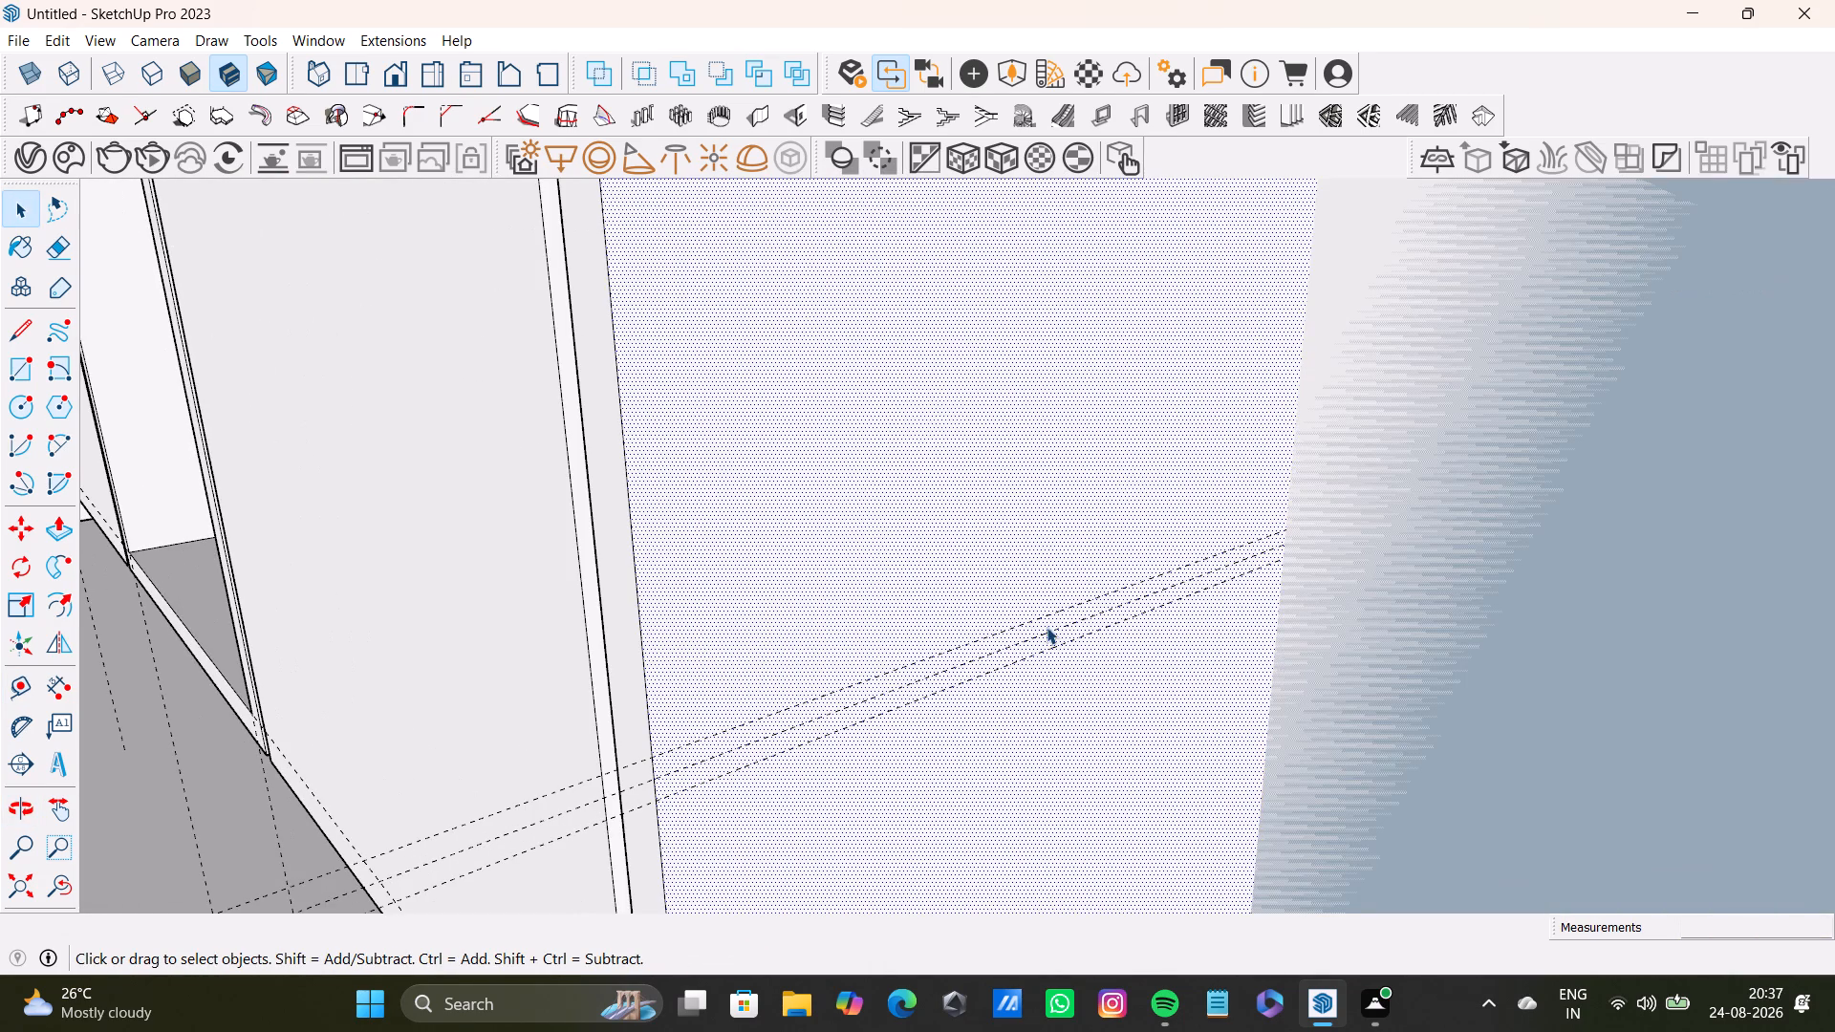
pyautogui.click(1048, 627)
pyautogui.click(1053, 633)
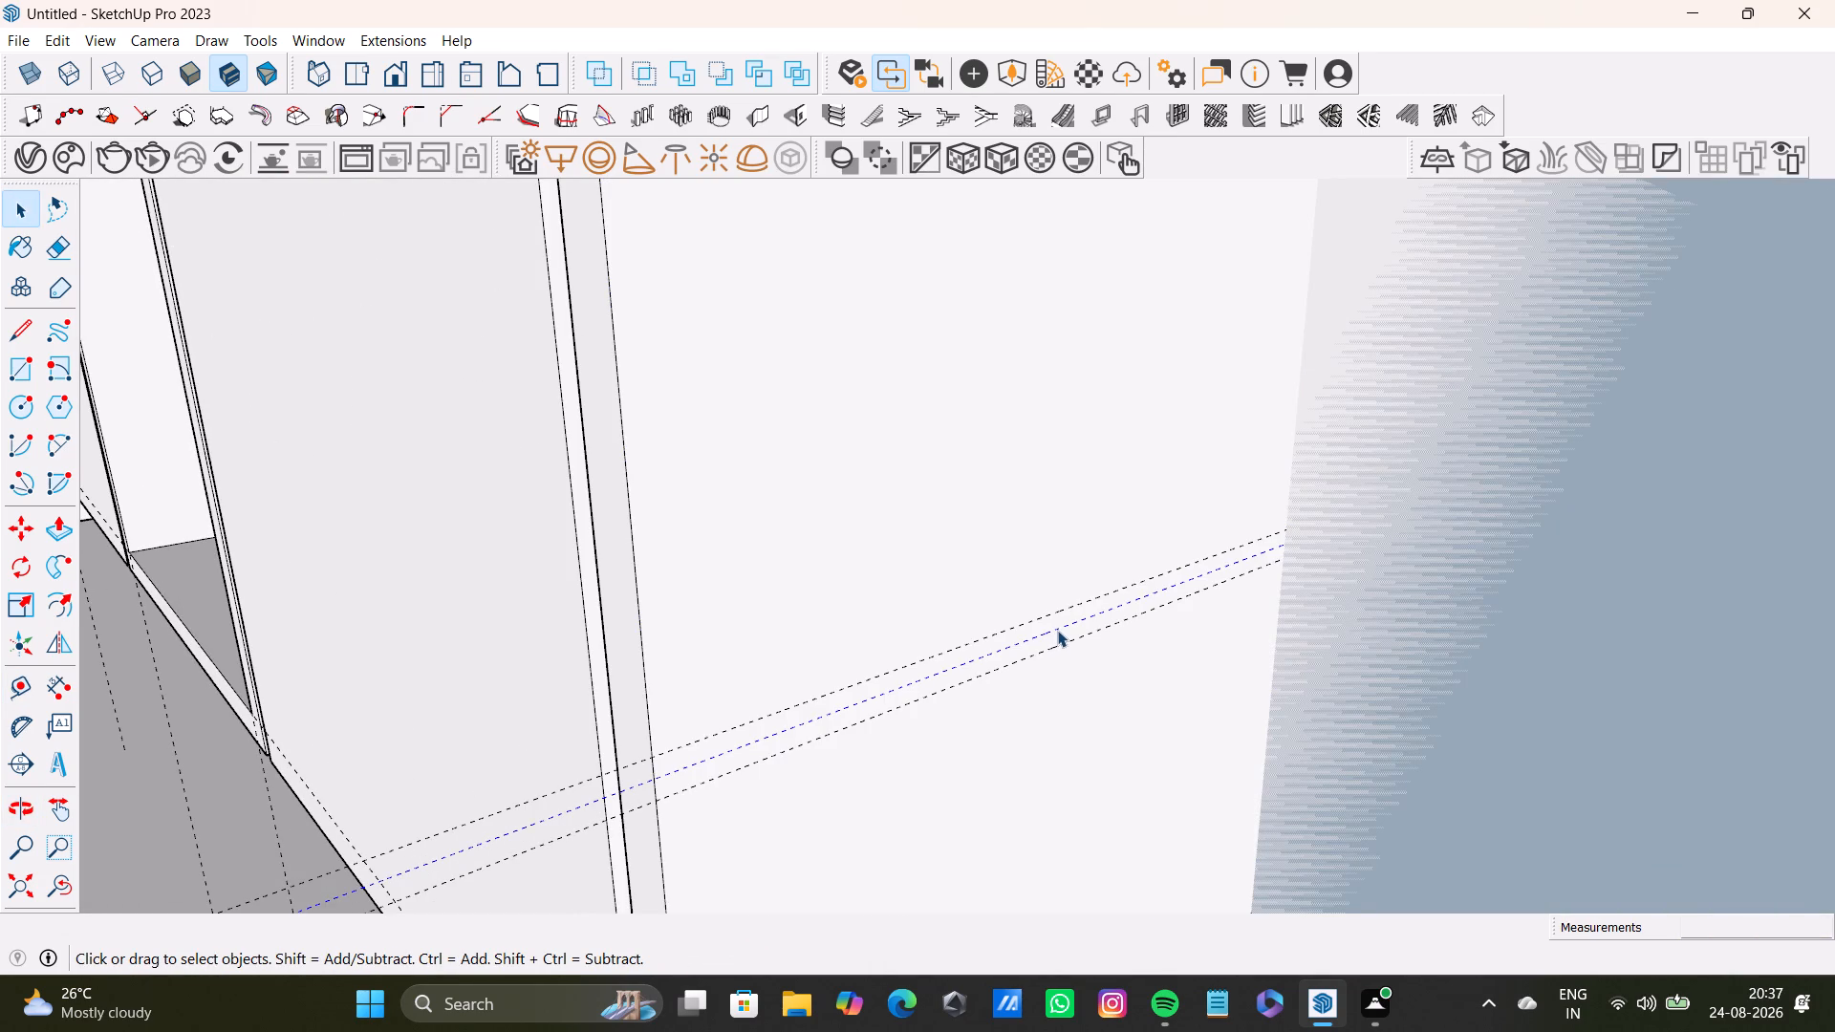
pyautogui.press('Delete')
pyautogui.scroll(-12, 1029, 591)
pyautogui.keyDown('shift'); pyautogui.moveTo(1046, 548); pyautogui.dragTo(998, 891, button='middle'); pyautogui.keyUp('shift')
pyautogui.scroll(11, 1008, 663)
pyautogui.click(1031, 527)
pyautogui.press('Delete')
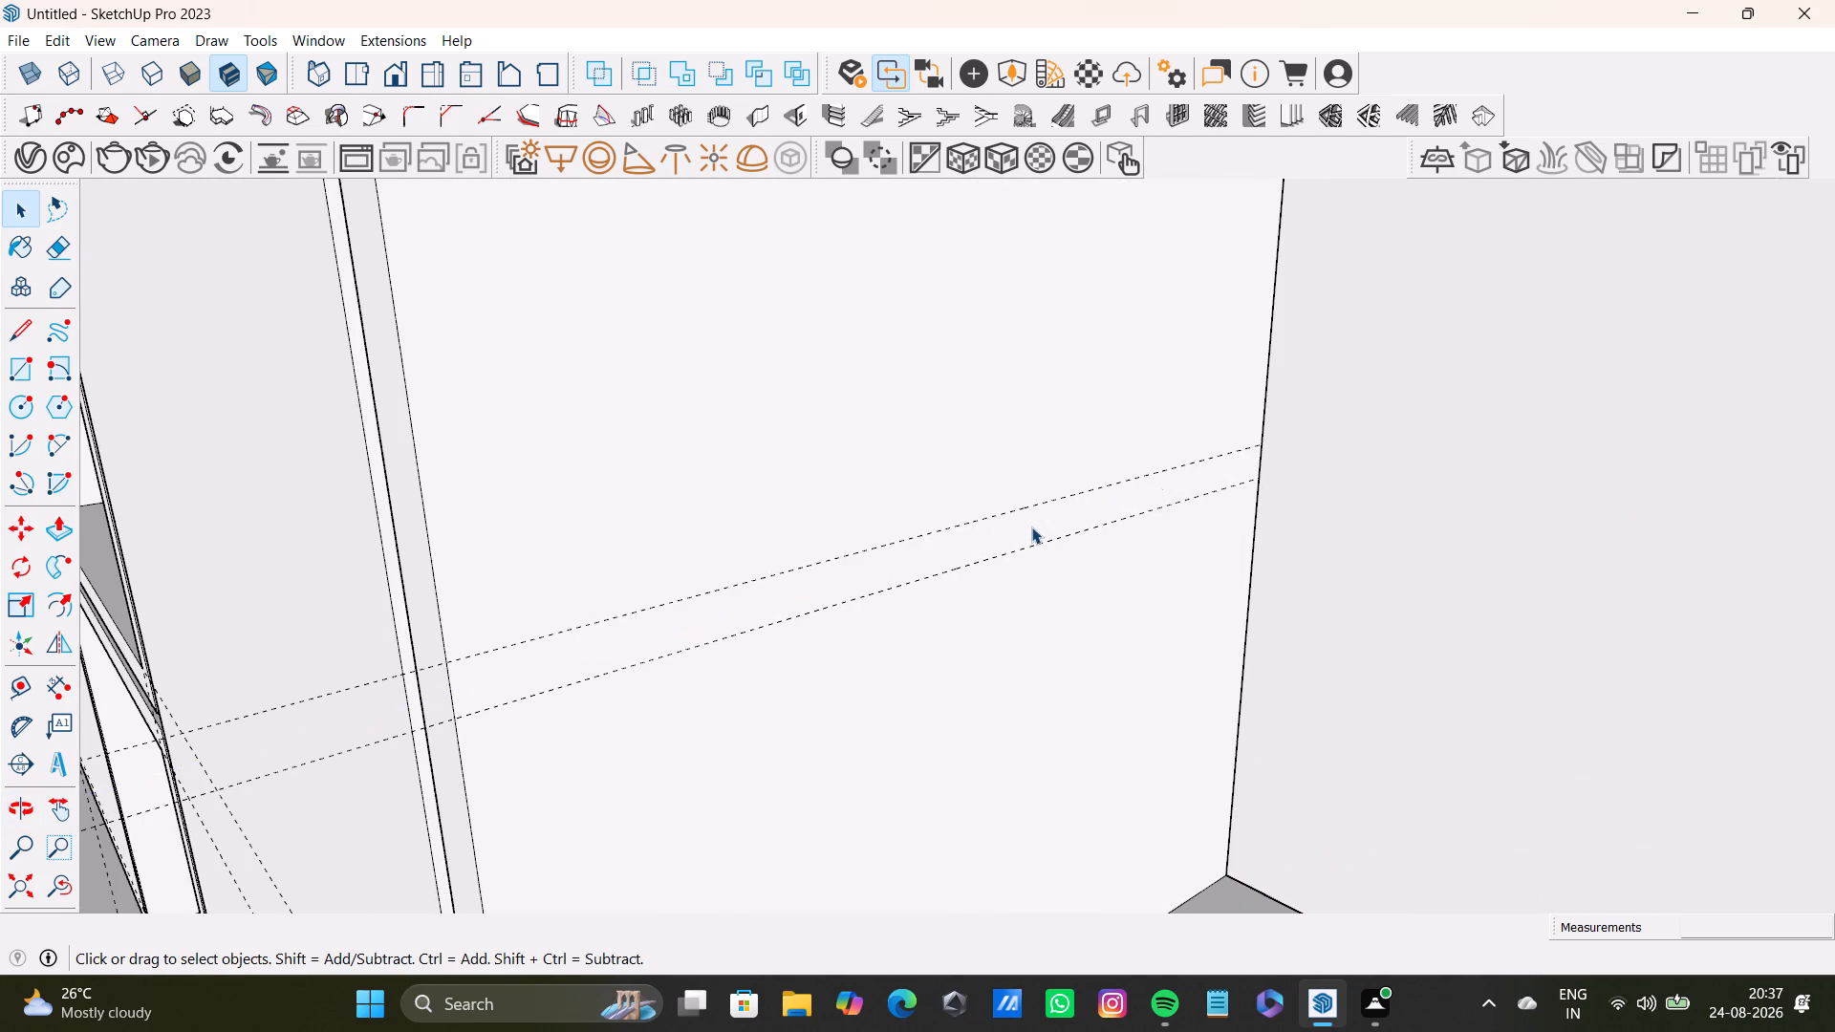
# Draw a shelf rectangle about 1' 1 13/16" by 5/8" between the two guides on the wide bay's upper compartment left inner side.
pyautogui.scroll(-8, 988, 590)
pyautogui.moveTo(1014, 616); pyautogui.dragTo(925, 616, button='middle')
pyautogui.press('space')
pyautogui.click(902, 493)
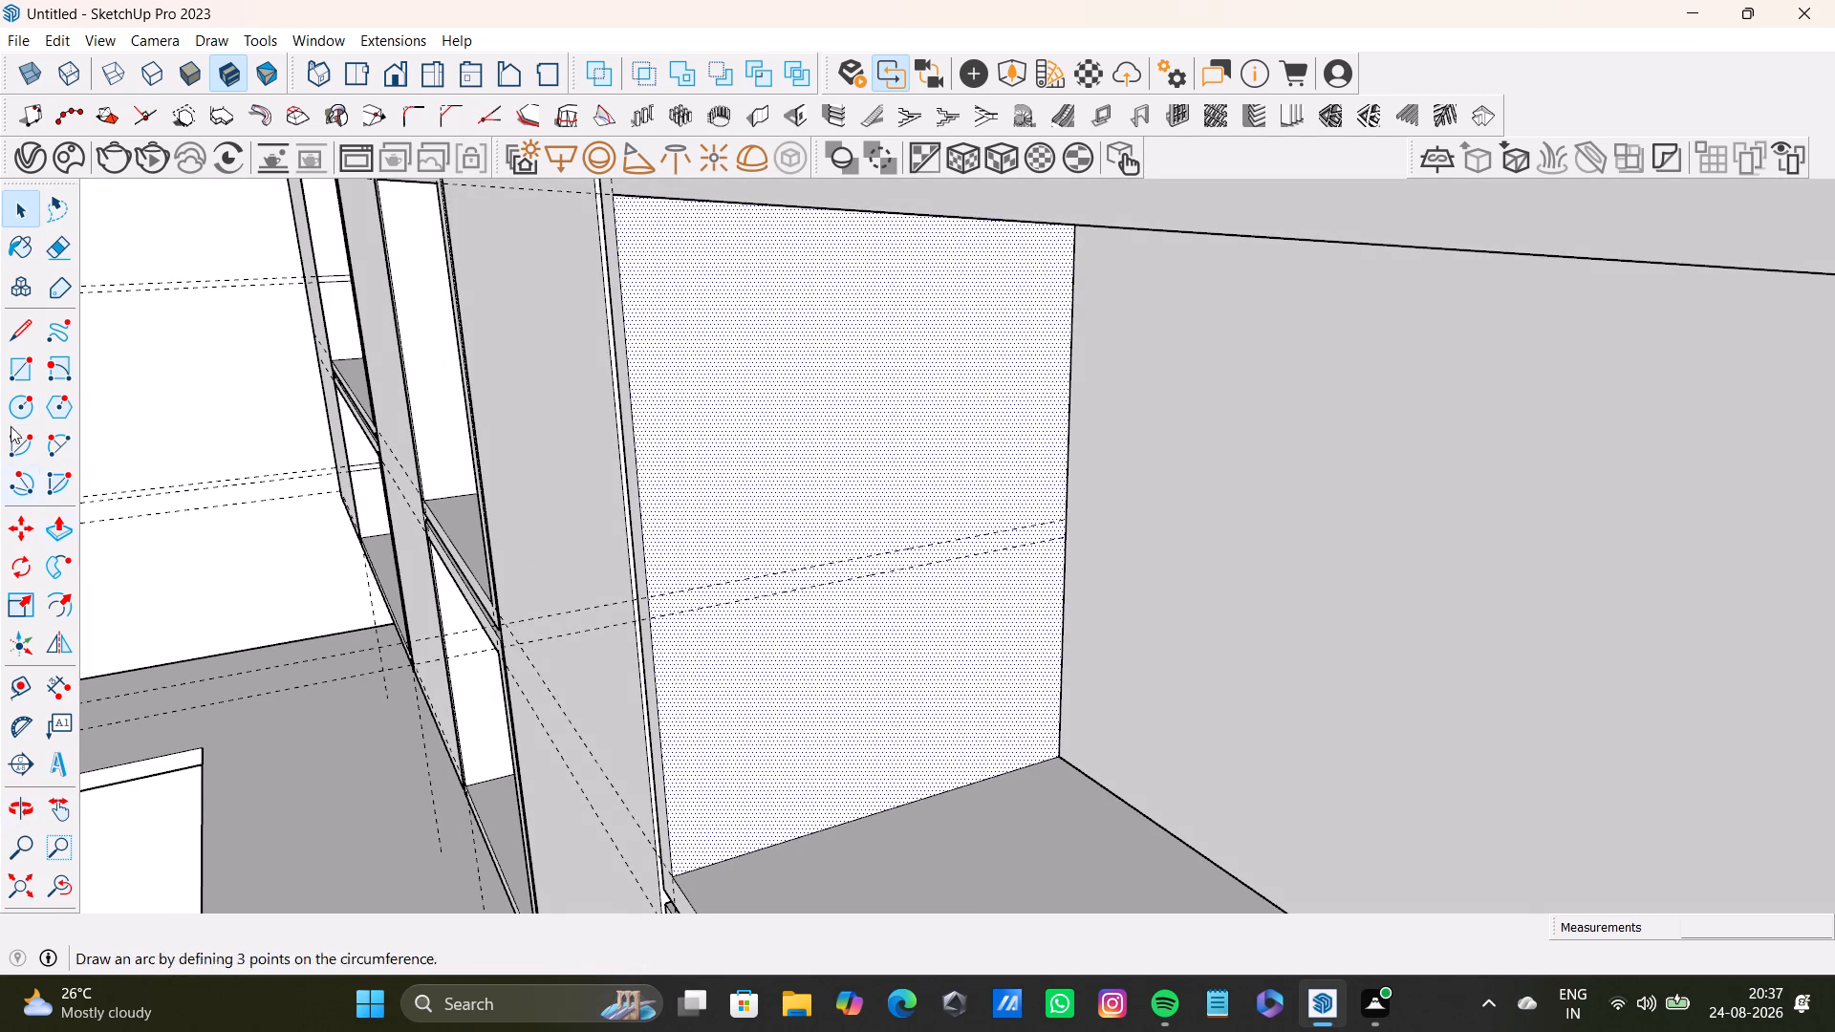
pyautogui.click(22, 374)
pyautogui.scroll(10, 690, 603)
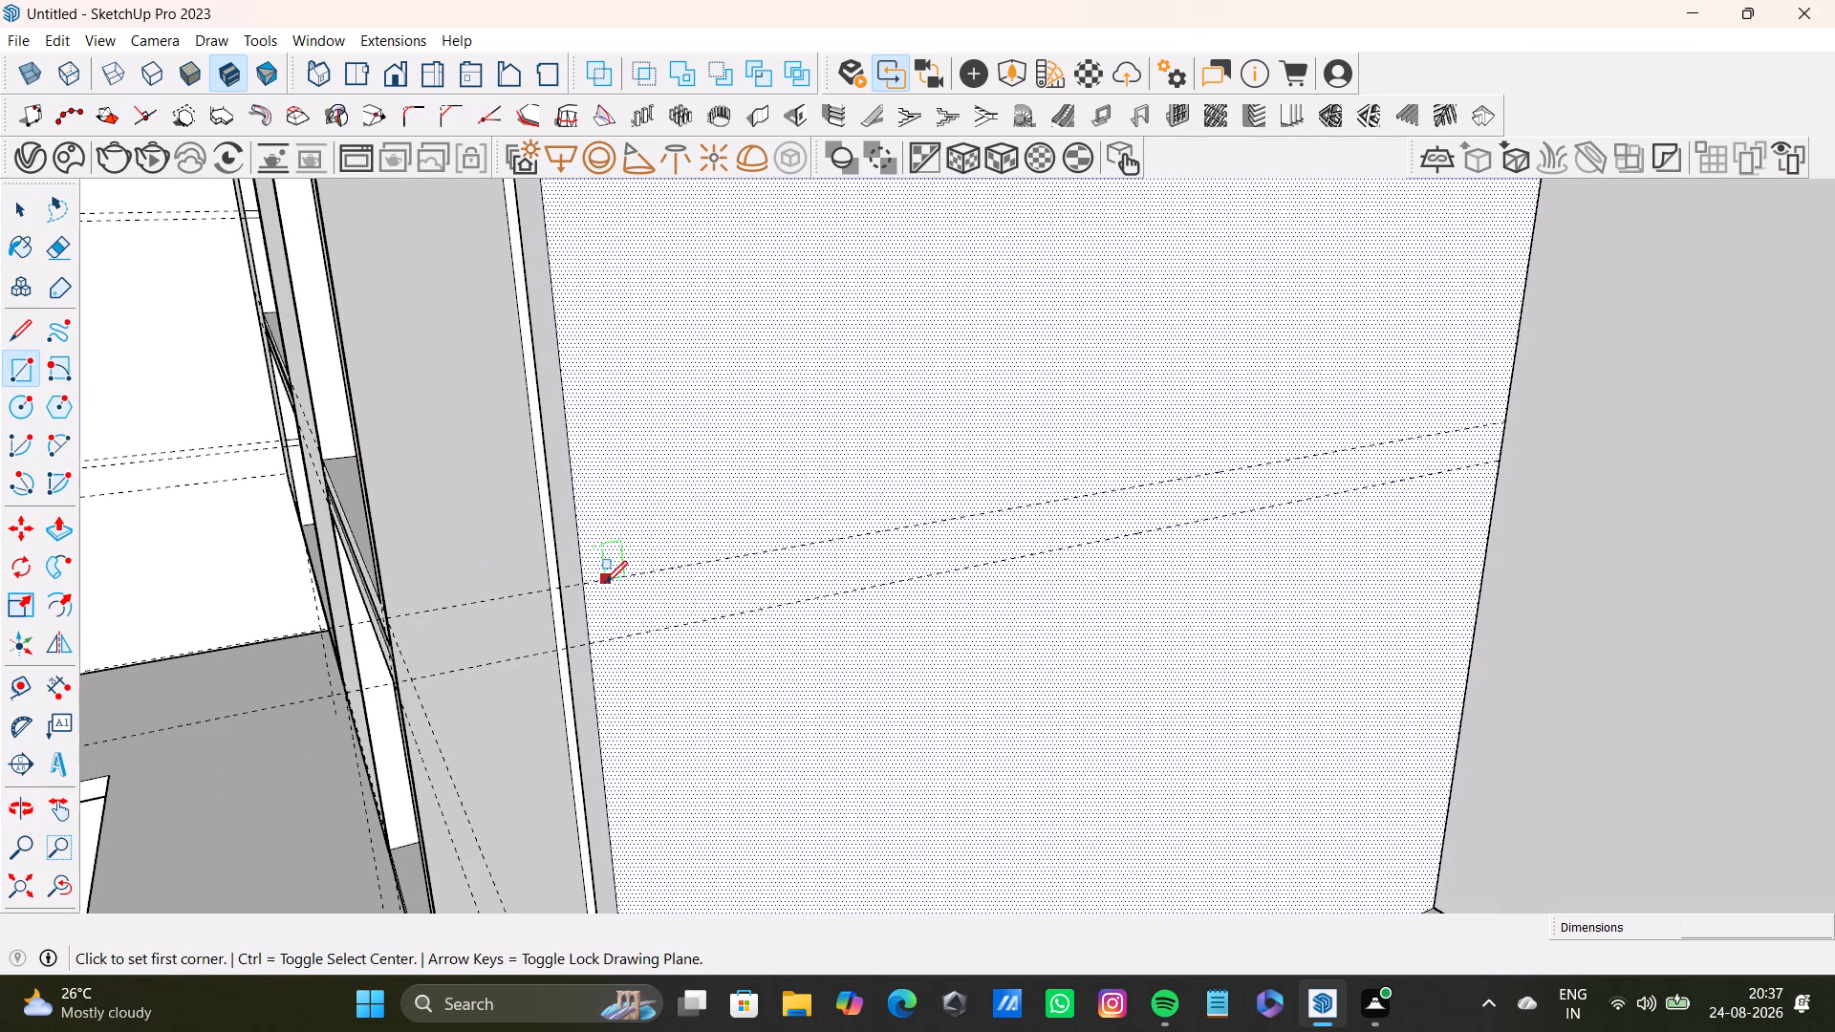
pyautogui.click(588, 581)
pyautogui.press('Left')
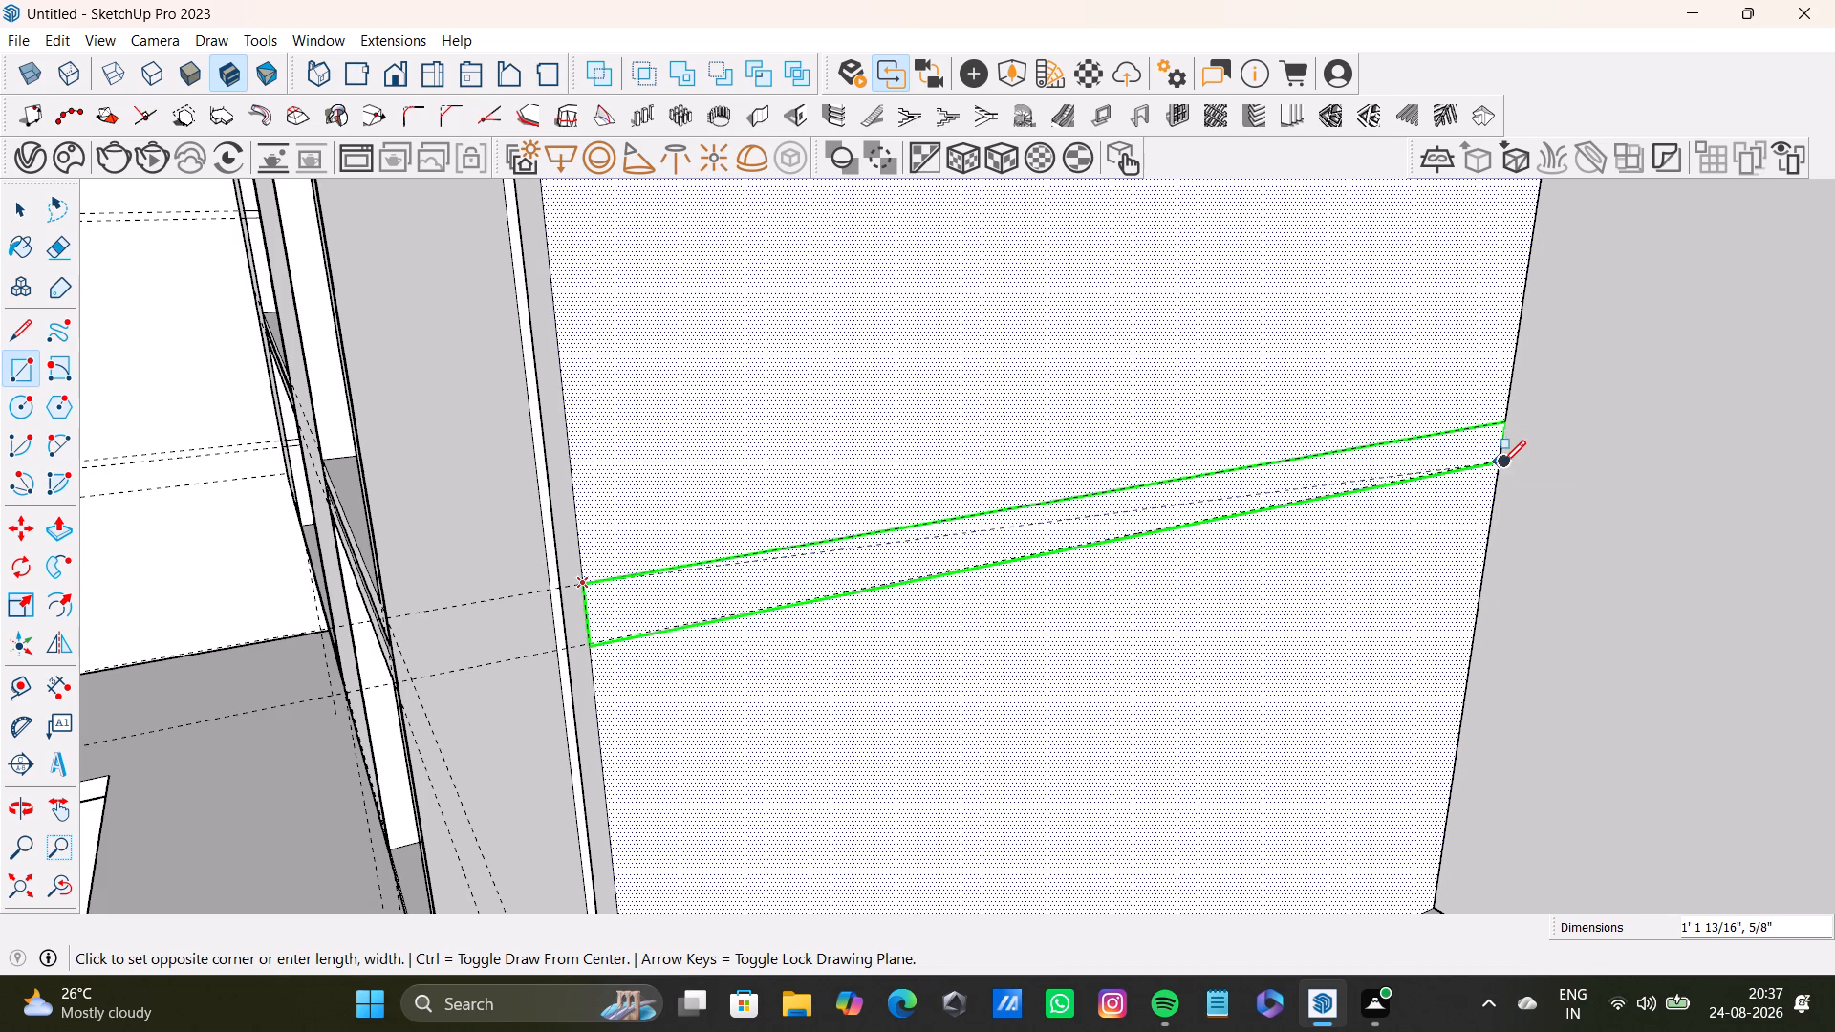
pyautogui.scroll(7, 1497, 463)
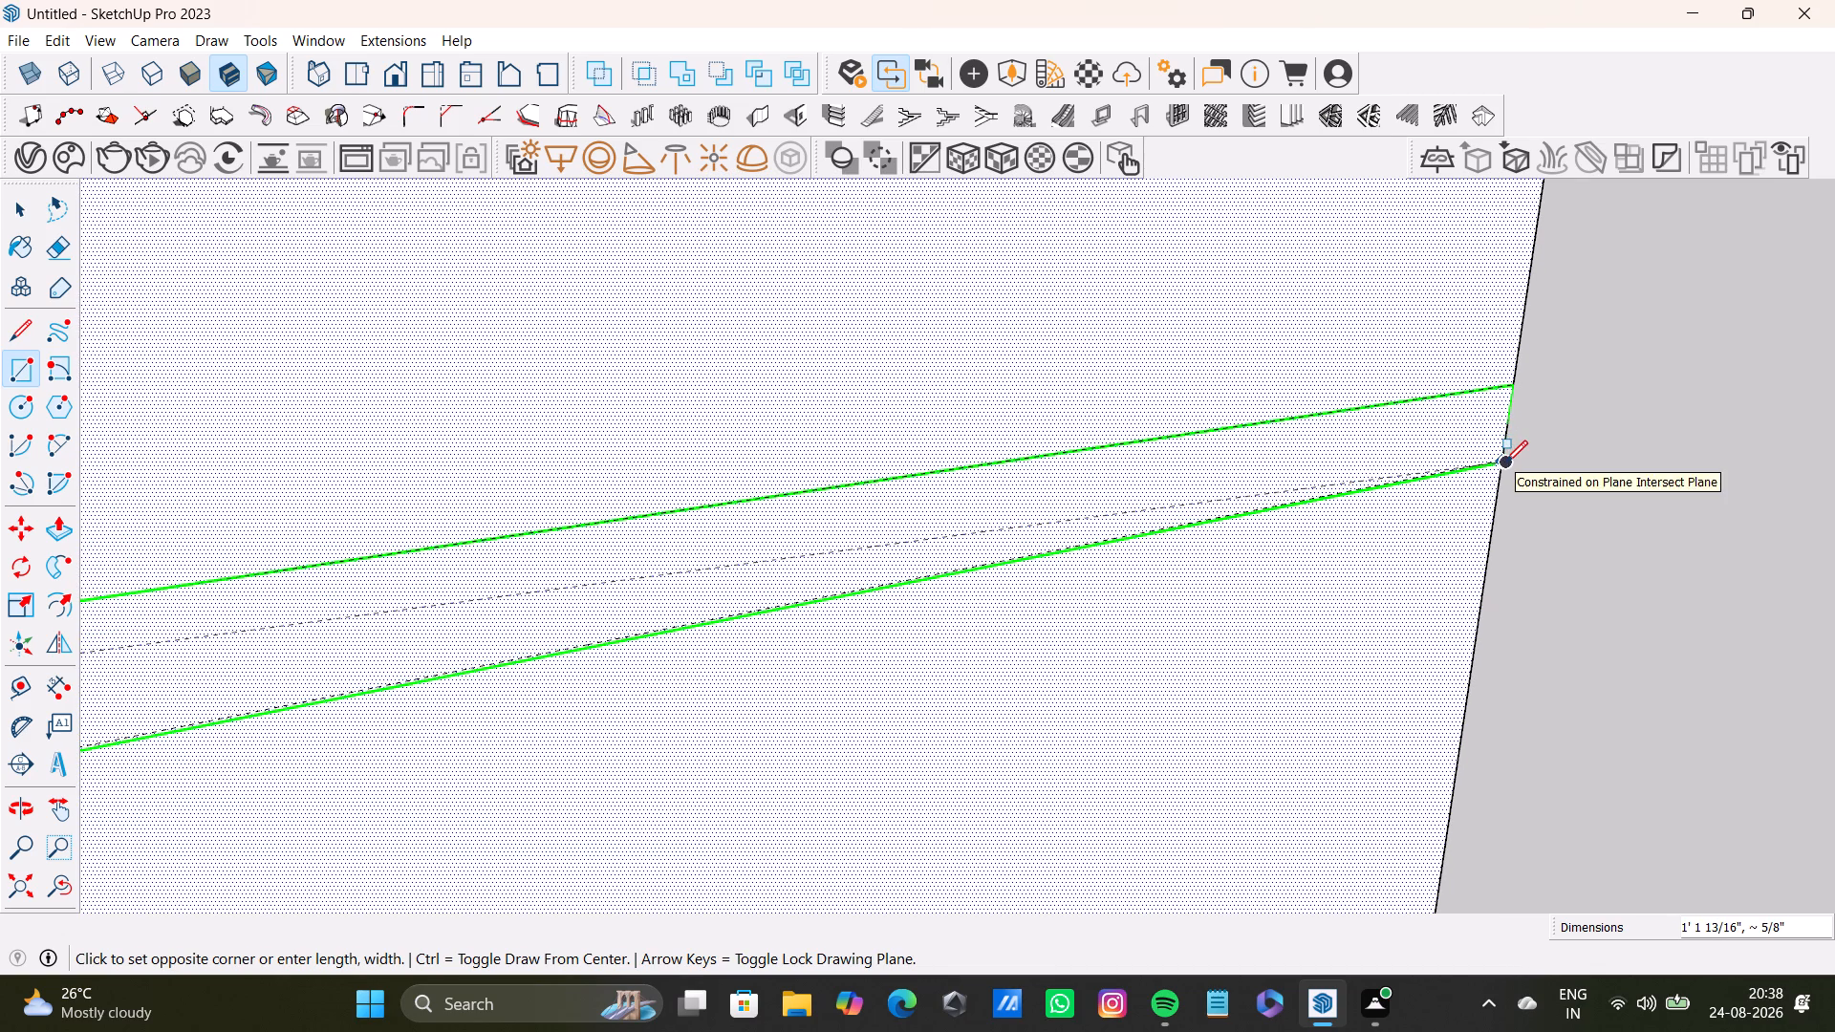
pyautogui.click(1499, 462)
# Draw a shelf rectangle about 1' 1 13/16" by 9/16" between the two guides on the wide bay's lower compartment left inner side.
pyautogui.scroll(-8, 1119, 594)
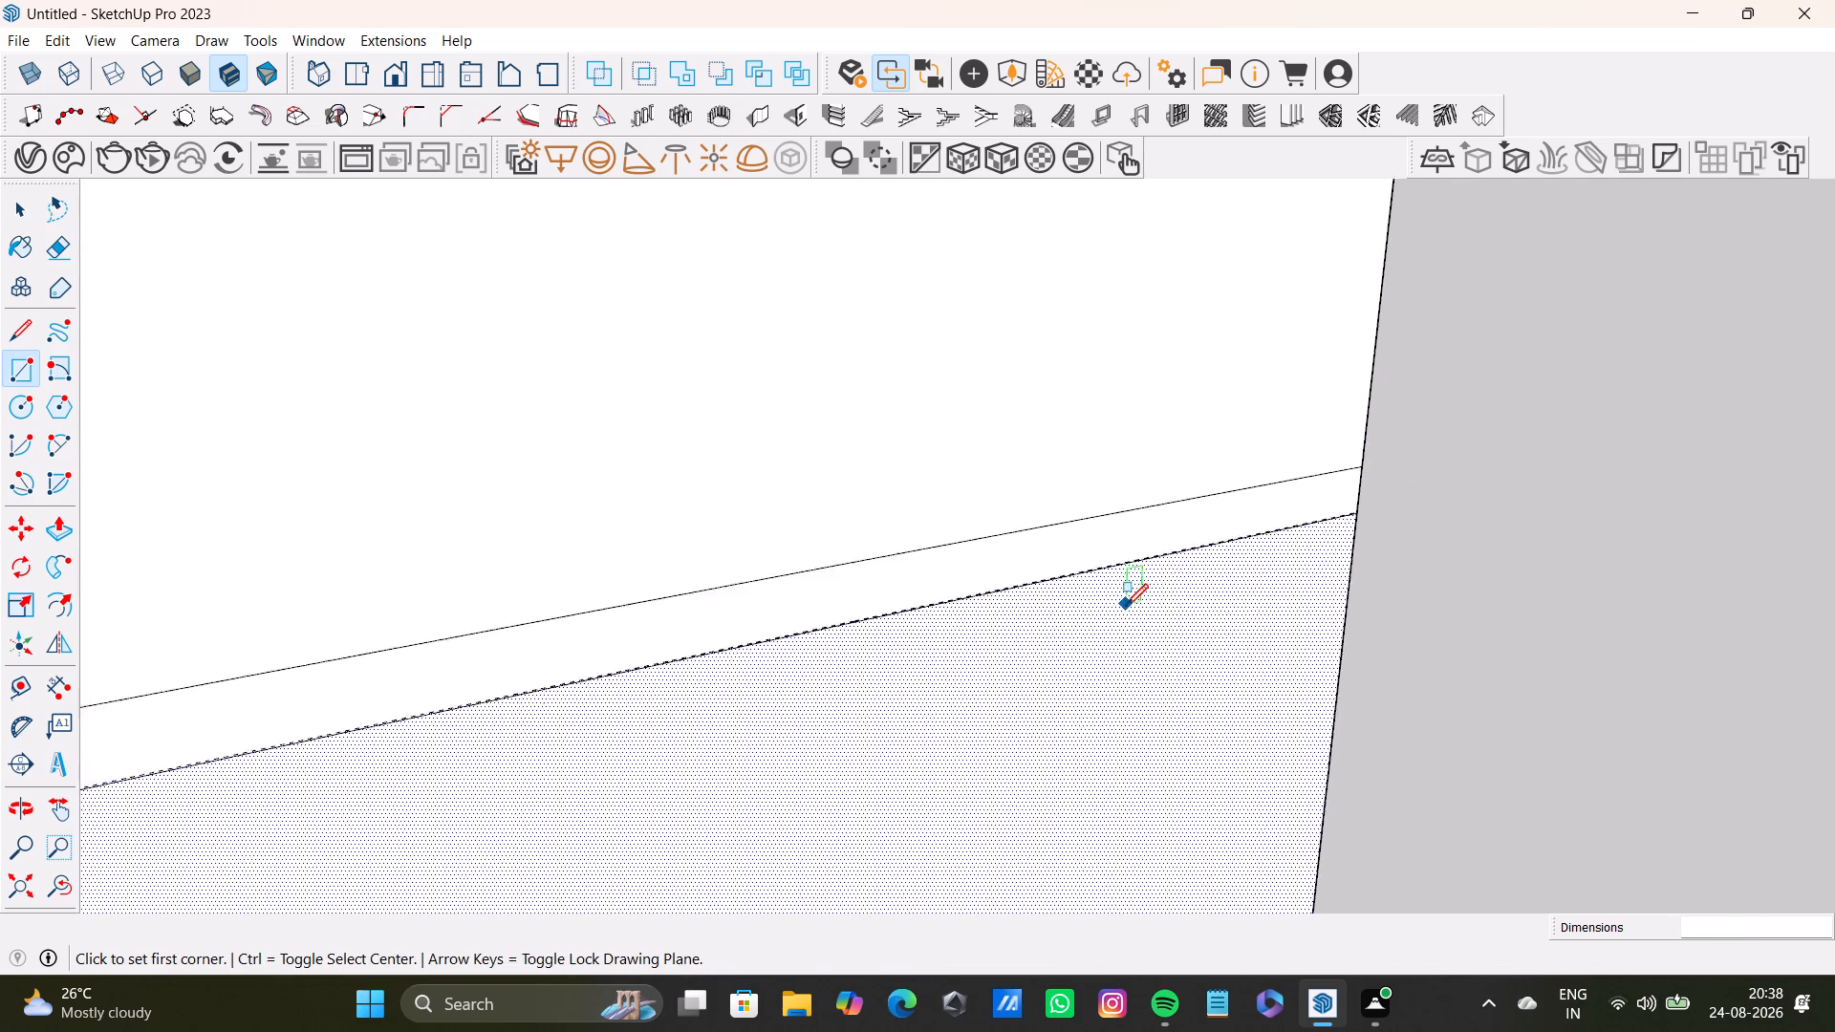
pyautogui.scroll(-11, 1126, 606)
pyautogui.keyDown('shift'); pyautogui.moveTo(1119, 688); pyautogui.dragTo(1140, 295, button='middle'); pyautogui.keyUp('shift')
pyautogui.moveTo(1166, 558); pyautogui.dragTo(1173, 309, button='middle')
pyautogui.scroll(2, 1073, 645)
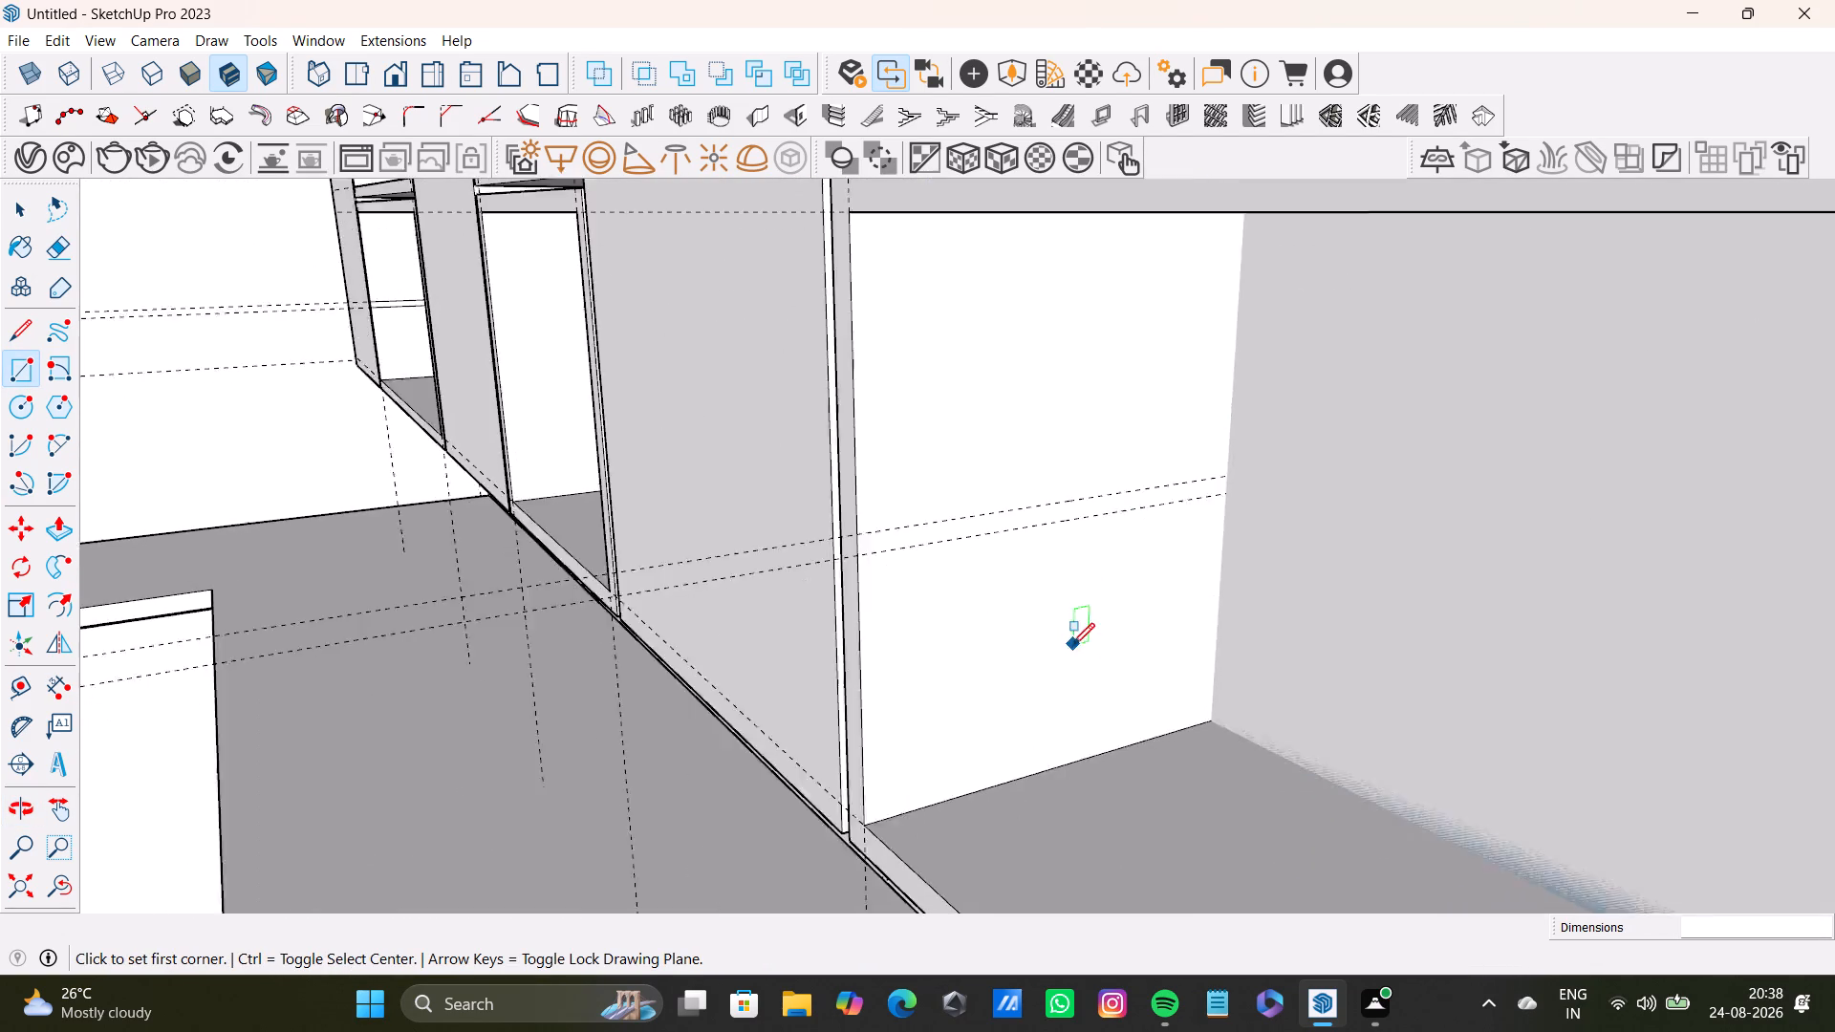
pyautogui.scroll(9, 1072, 645)
pyautogui.moveTo(669, 391); pyautogui.dragTo(701, 391)
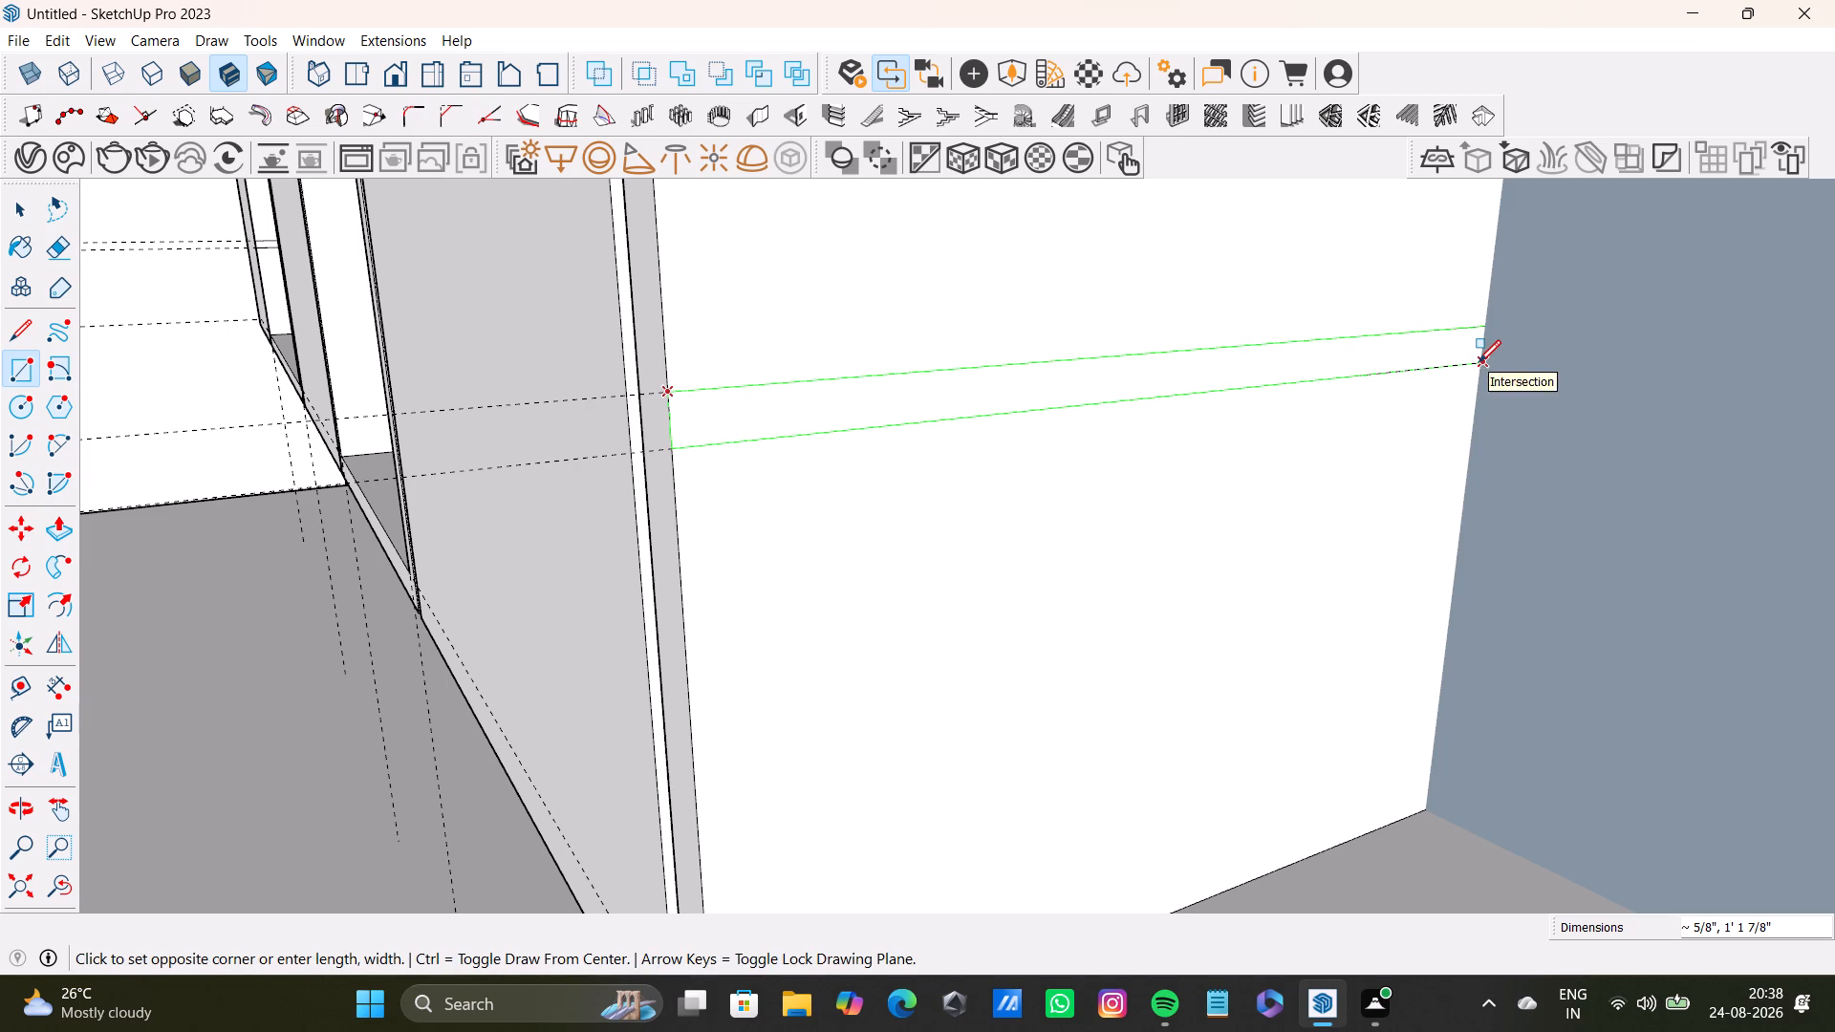
pyautogui.press('Left')
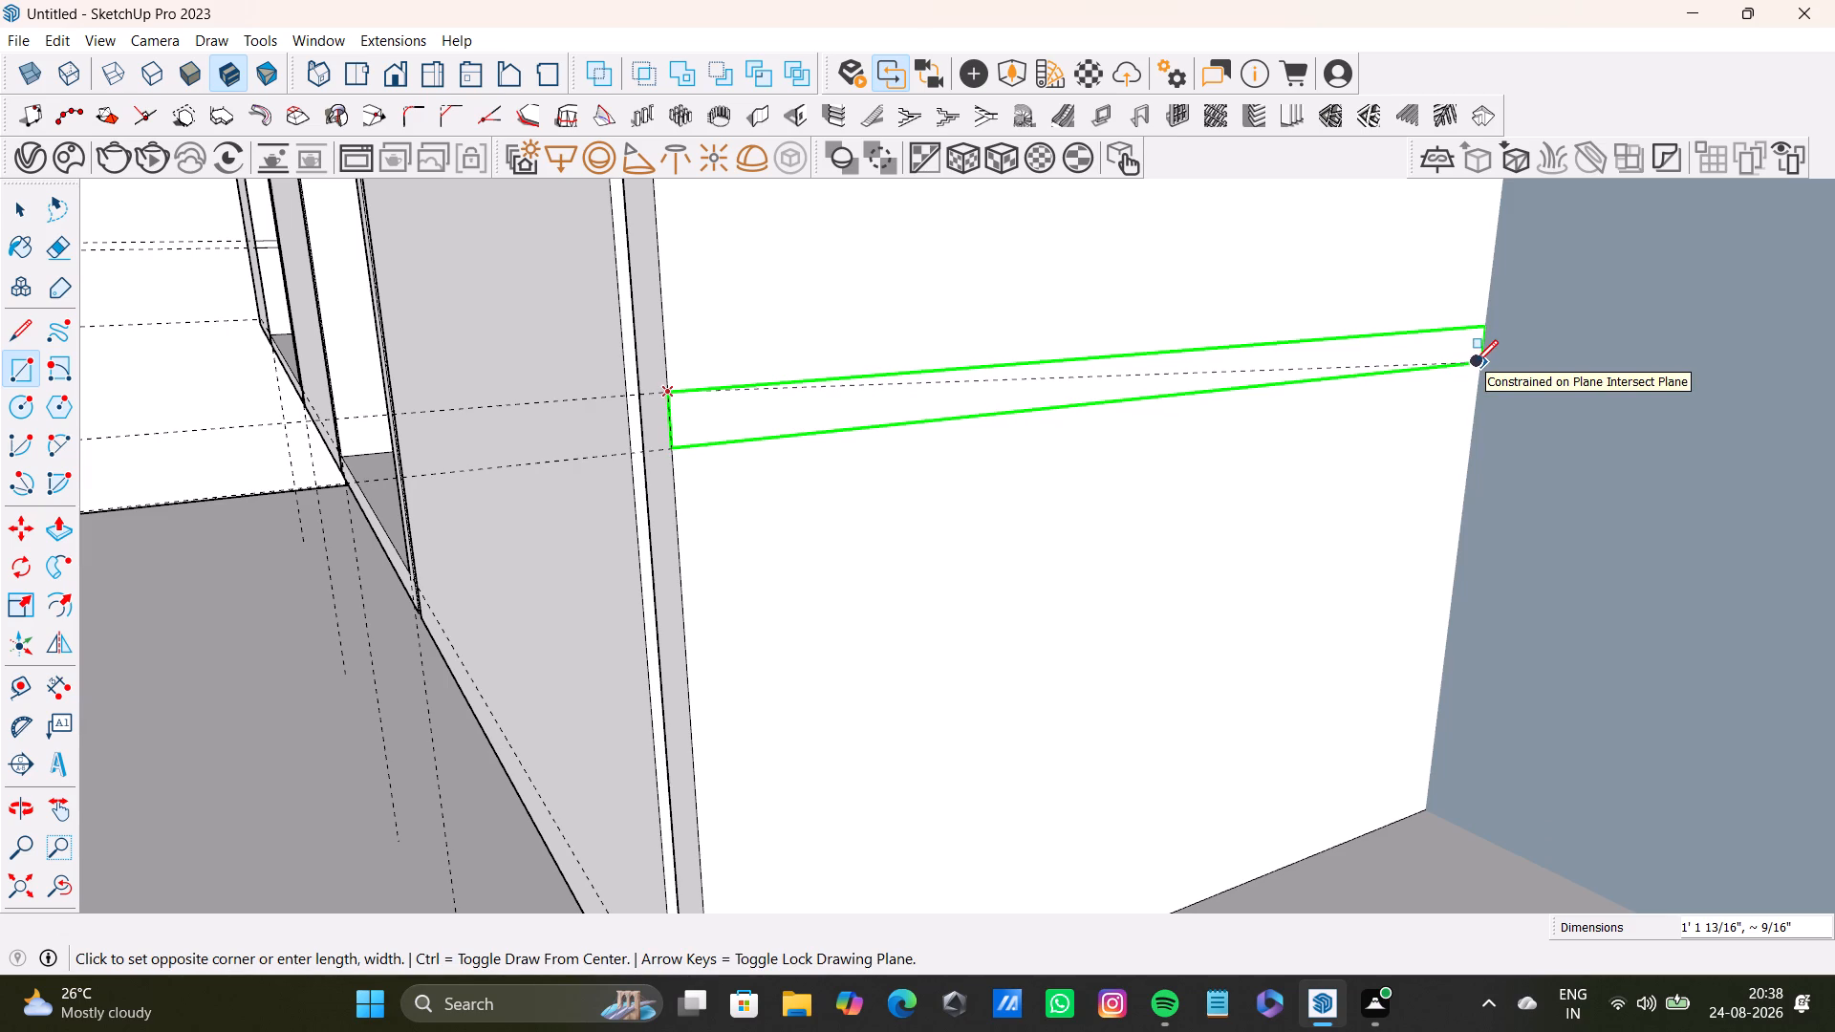
pyautogui.click(1476, 362)
pyautogui.press('space')
# Push/Pull the upper compartment's shelf profile about 1' 1 5/8" outward in the open bay nearest the room corner.
pyautogui.scroll(-18, 1177, 531)
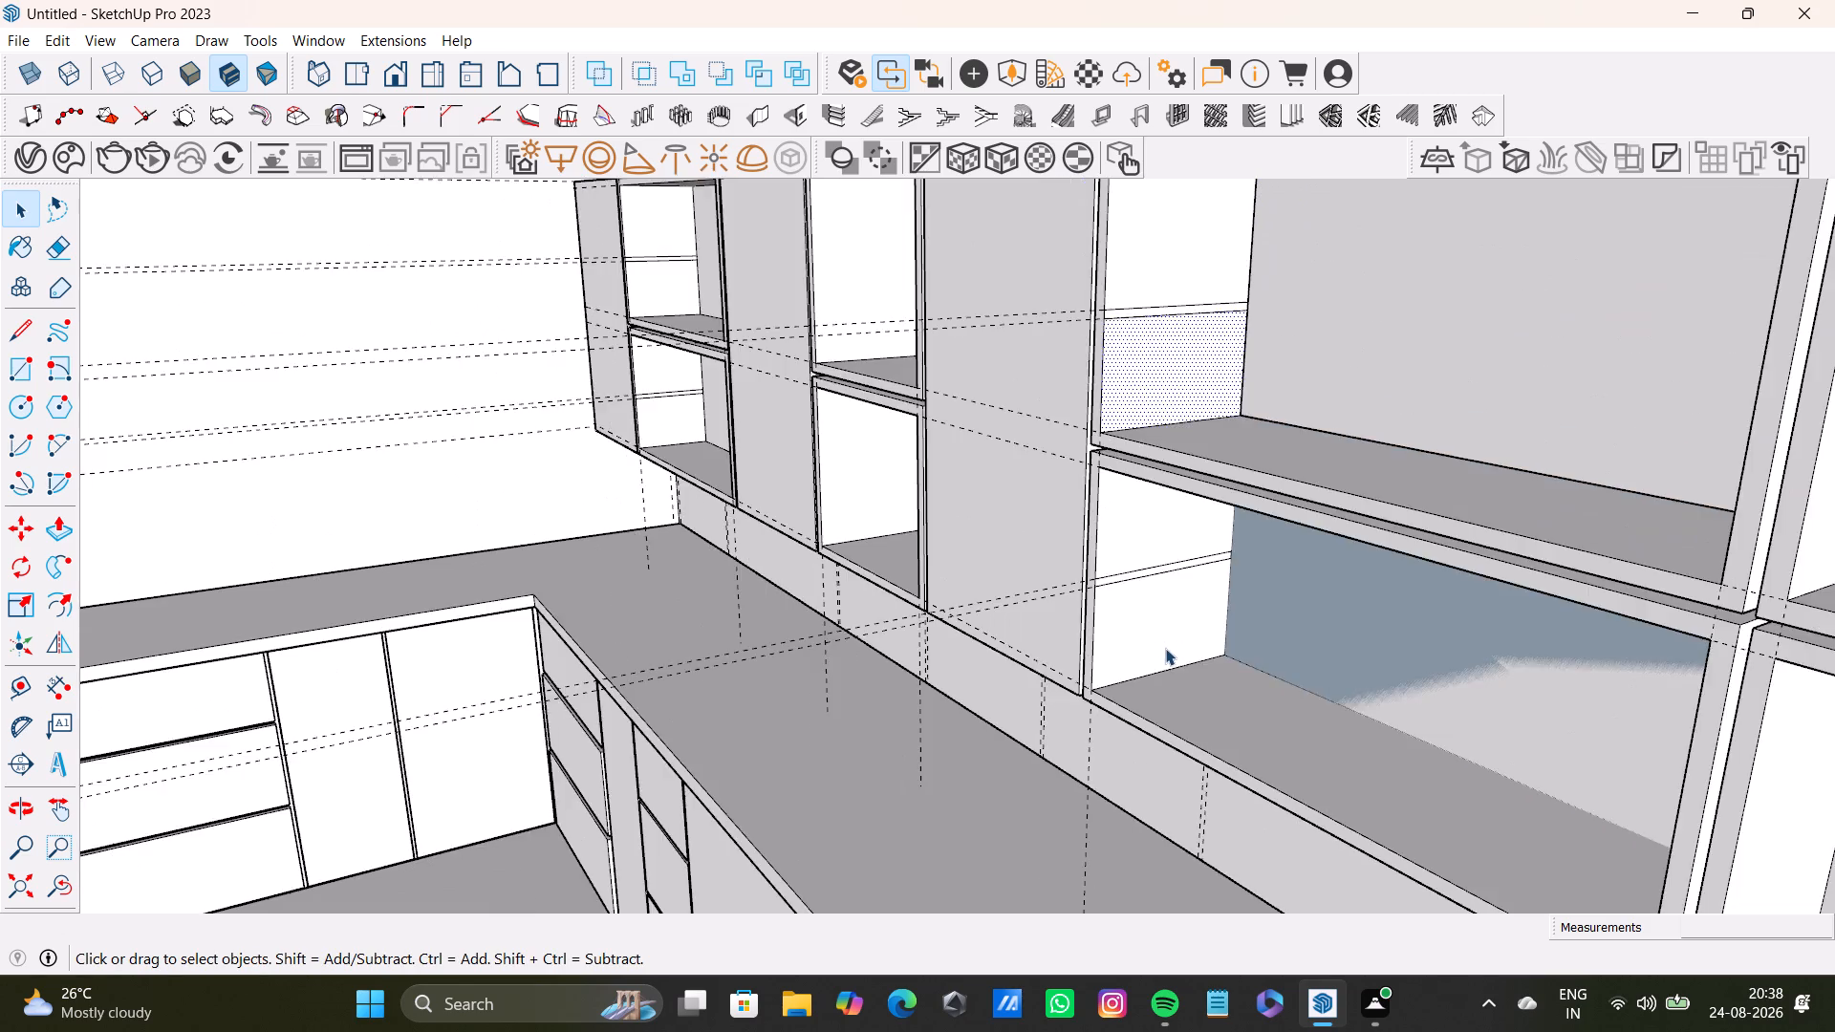
pyautogui.moveTo(1165, 648); pyautogui.dragTo(981, 657, button='middle')
pyautogui.scroll(-5, 1181, 559)
pyautogui.moveTo(1213, 550); pyautogui.dragTo(1357, 537, button='middle')
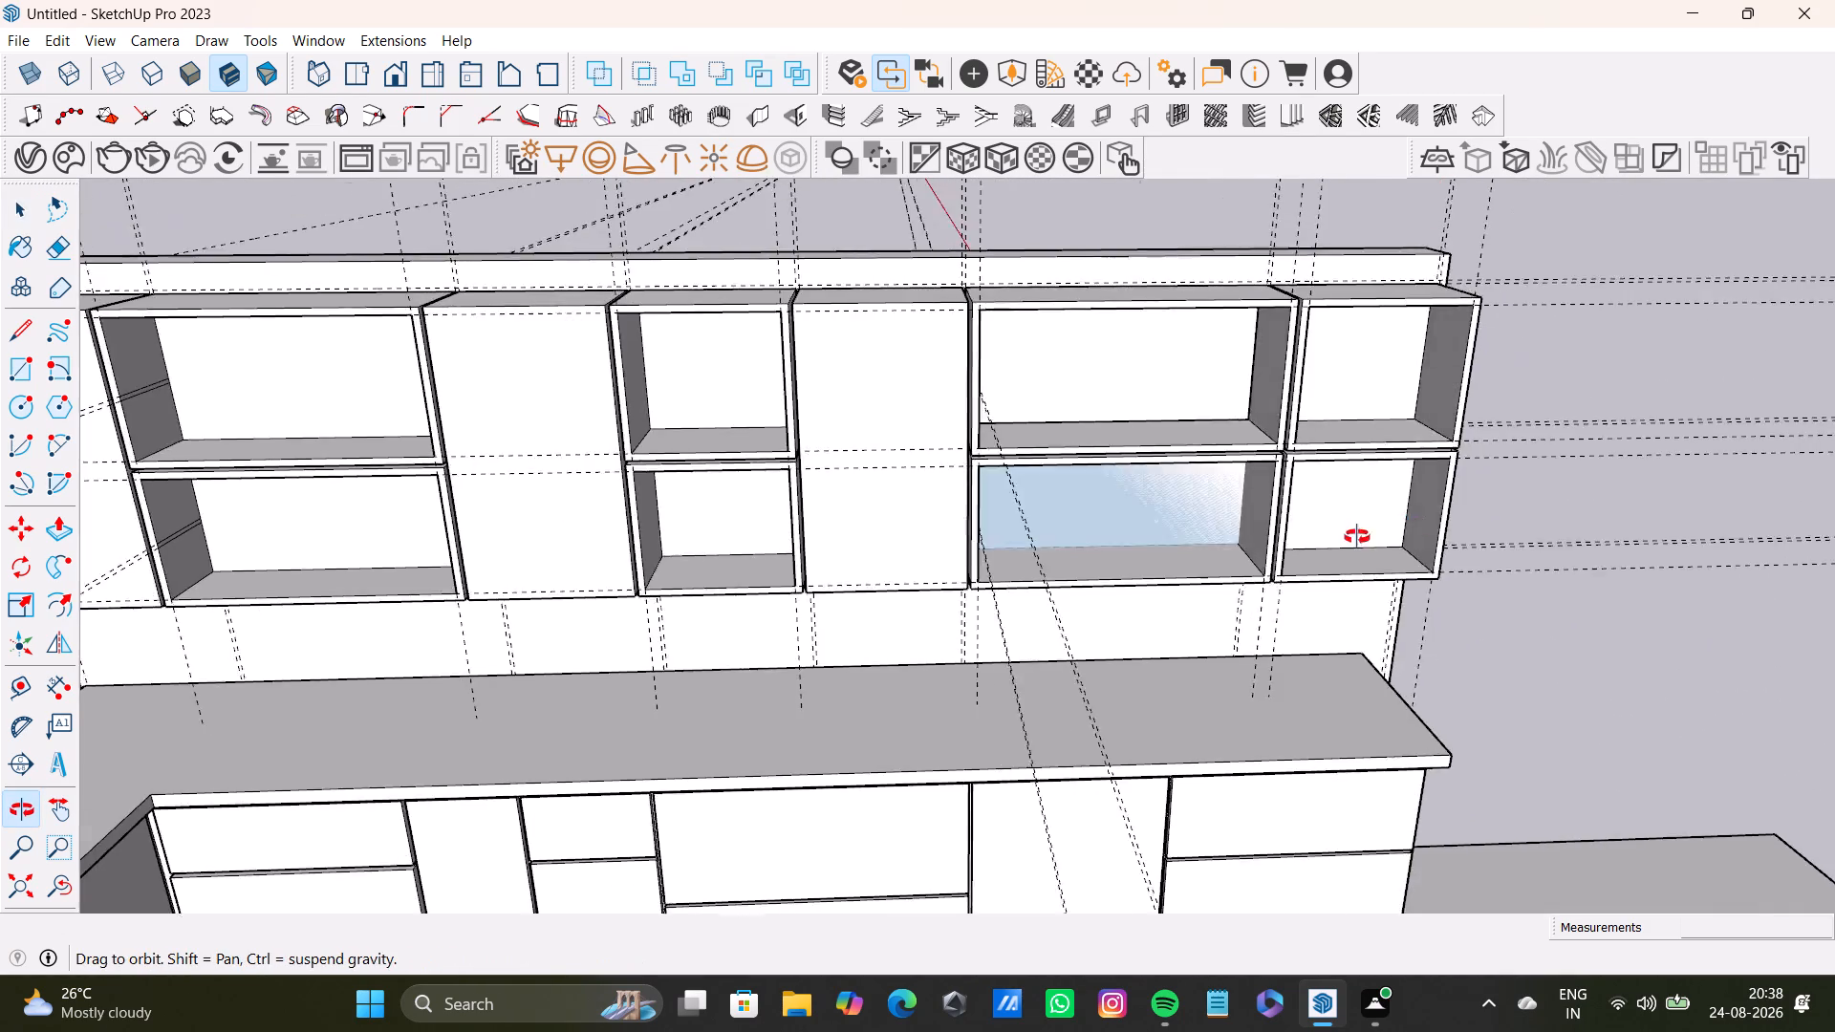
pyautogui.moveTo(1357, 537); pyautogui.dragTo(817, 565, button='middle')
pyautogui.scroll(9, 893, 485)
pyautogui.press('space')
pyautogui.moveTo(889, 404); pyautogui.dragTo(1541, 709, button='middle')
pyautogui.scroll(3, 851, 446)
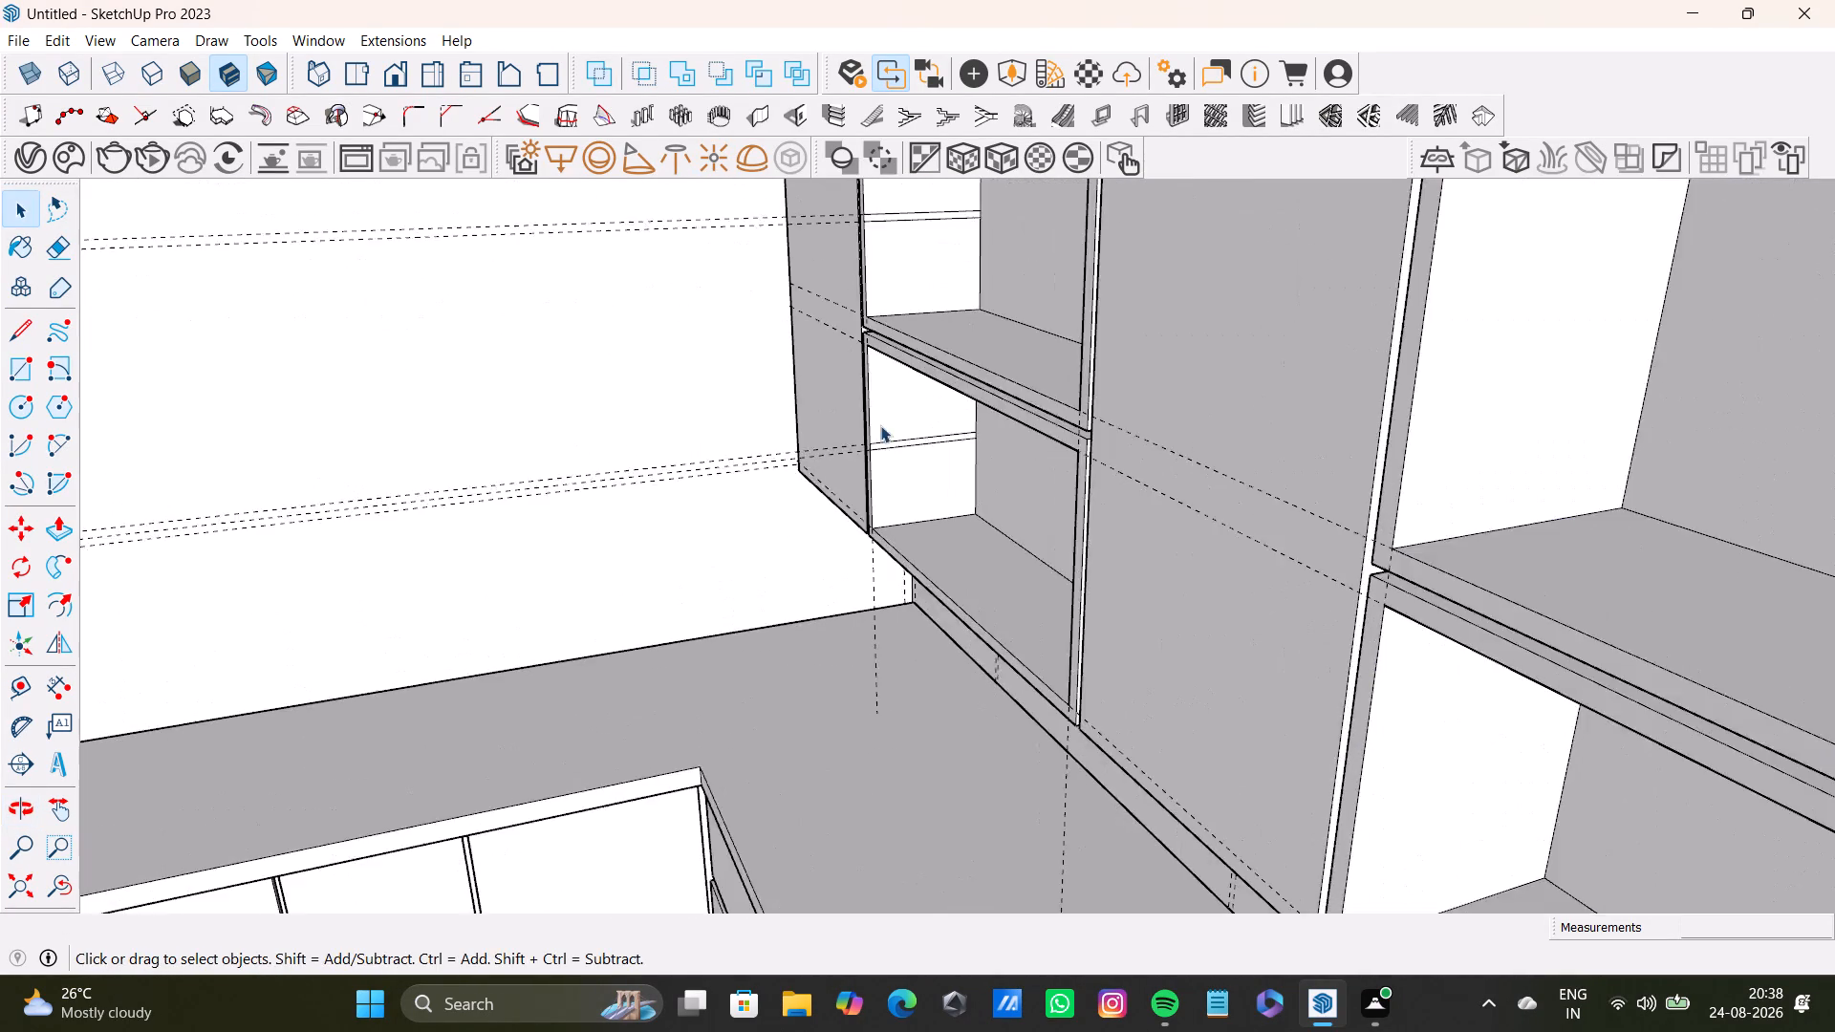
pyautogui.scroll(4, 880, 425)
pyautogui.keyDown('shift'); pyautogui.moveTo(908, 398); pyautogui.dragTo(990, 766, button='middle'); pyautogui.keyUp('shift')
pyautogui.scroll(8, 961, 590)
pyautogui.click(981, 517)
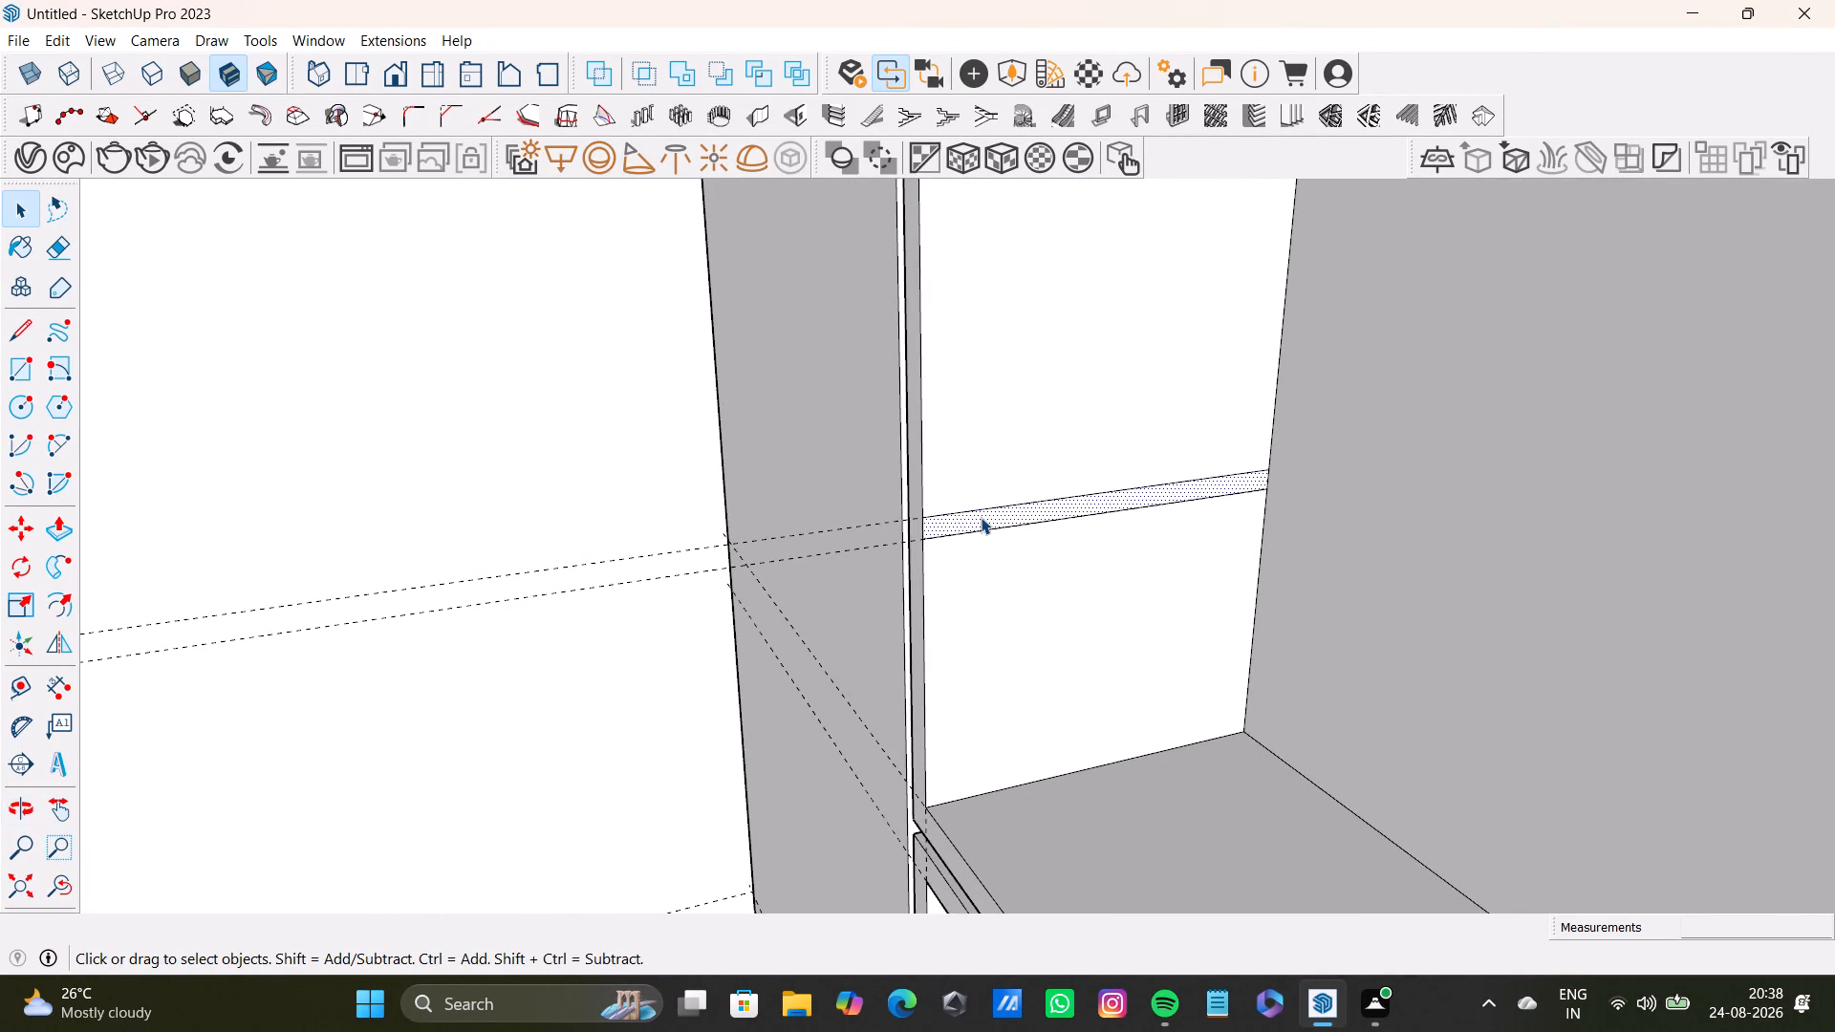
pyautogui.press('p')
pyautogui.moveTo(989, 517); pyautogui.dragTo(1408, 635)
# Extend that shelf's end face across the upper compartment until it meets the bay's right side panel.
pyautogui.scroll(-4, 1415, 703)
pyautogui.keyDown('shift'); pyautogui.moveTo(1426, 708); pyautogui.dragTo(1259, 388, button='middle'); pyautogui.keyUp('shift')
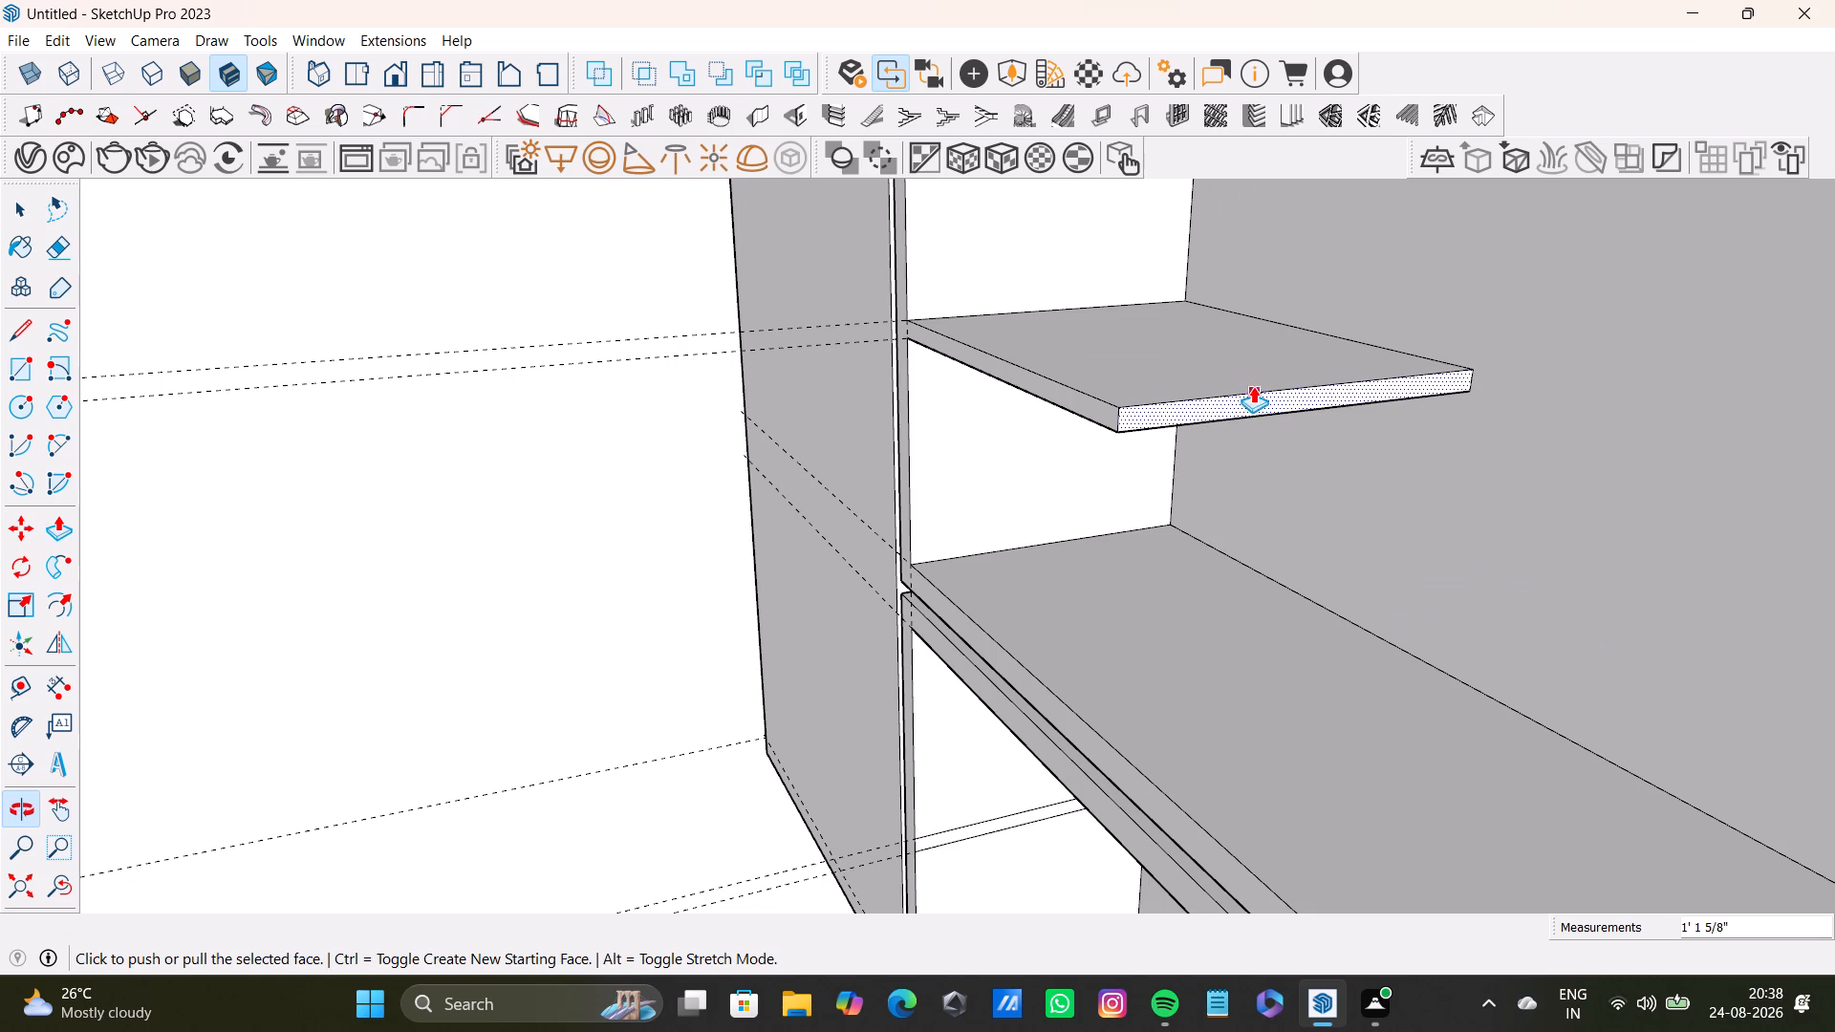
pyautogui.moveTo(1249, 405); pyautogui.dragTo(1788, 586)
pyautogui.scroll(-4, 1793, 606)
pyautogui.moveTo(1793, 609); pyautogui.dragTo(1148, 394, button='middle')
pyautogui.moveTo(896, 429); pyautogui.dragTo(897, 429, button='middle')
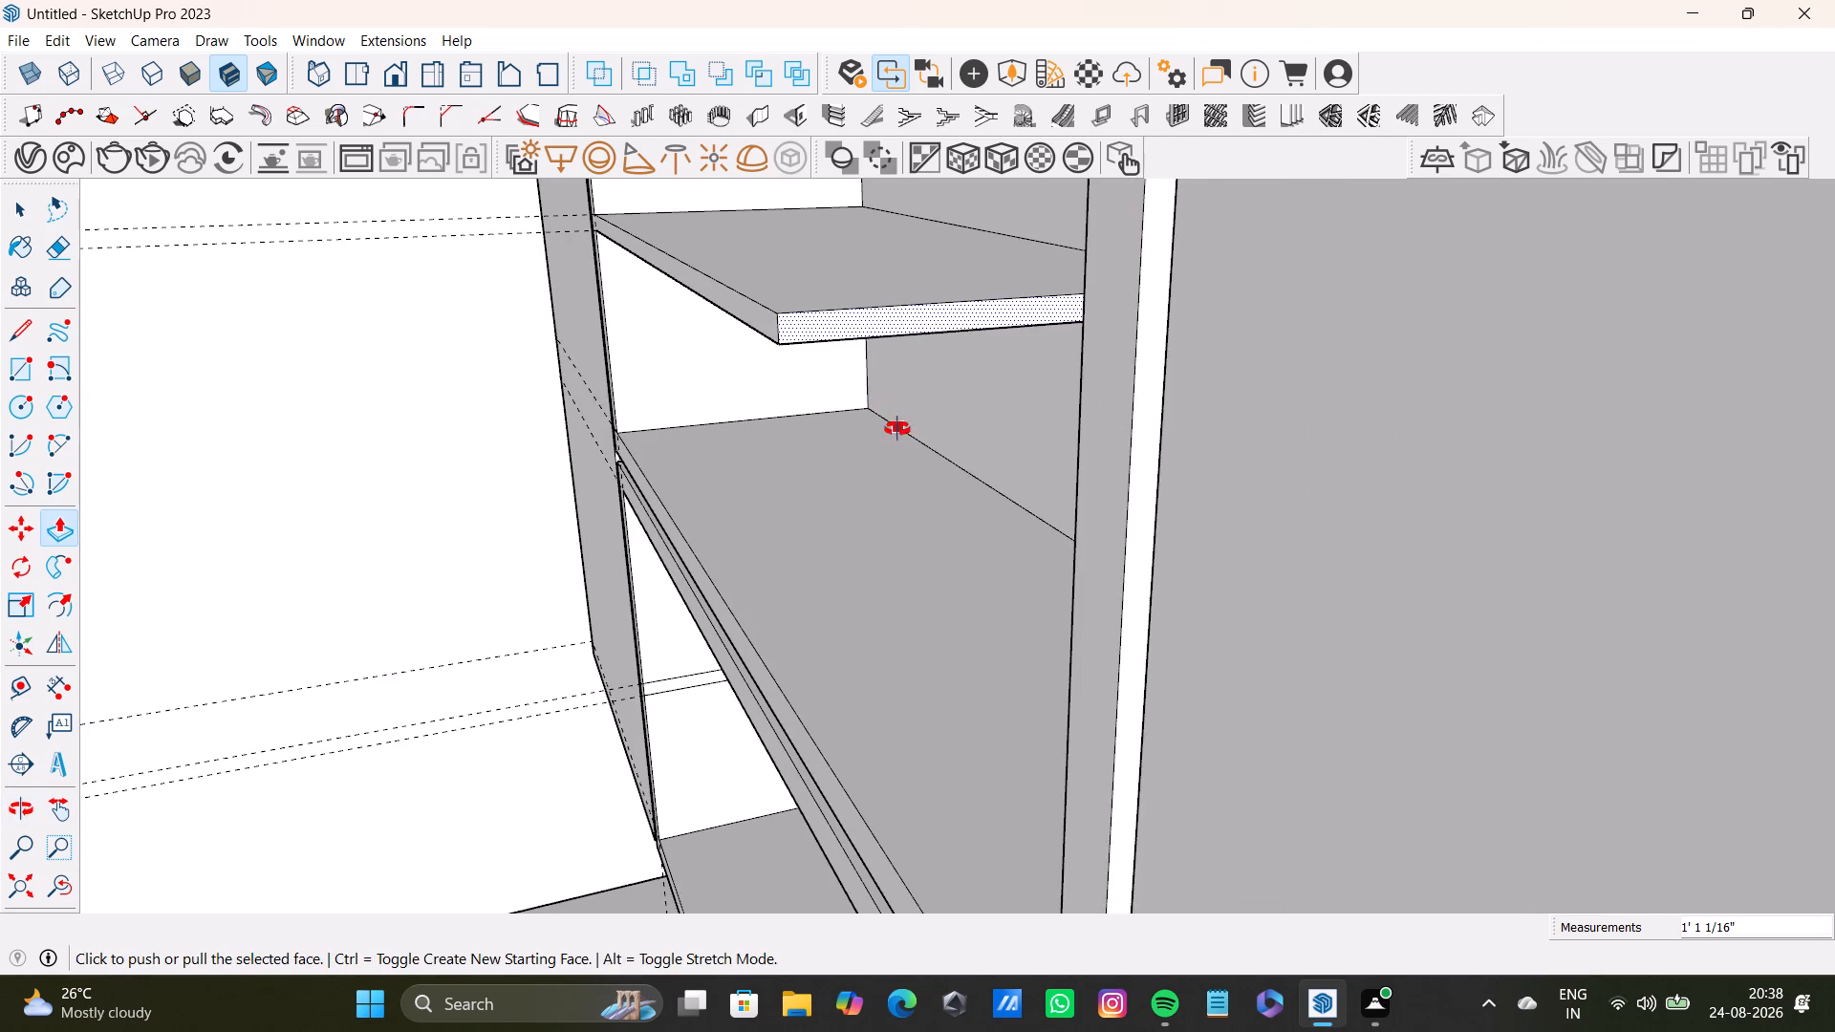
pyautogui.moveTo(897, 429); pyautogui.dragTo(1036, 424, button='middle')
pyautogui.moveTo(1220, 310); pyautogui.dragTo(1691, 458)
pyautogui.scroll(-3, 1793, 529)
pyautogui.keyDown('shift'); pyautogui.moveTo(1680, 478); pyautogui.dragTo(1086, 469, button='middle'); pyautogui.keyUp('shift')
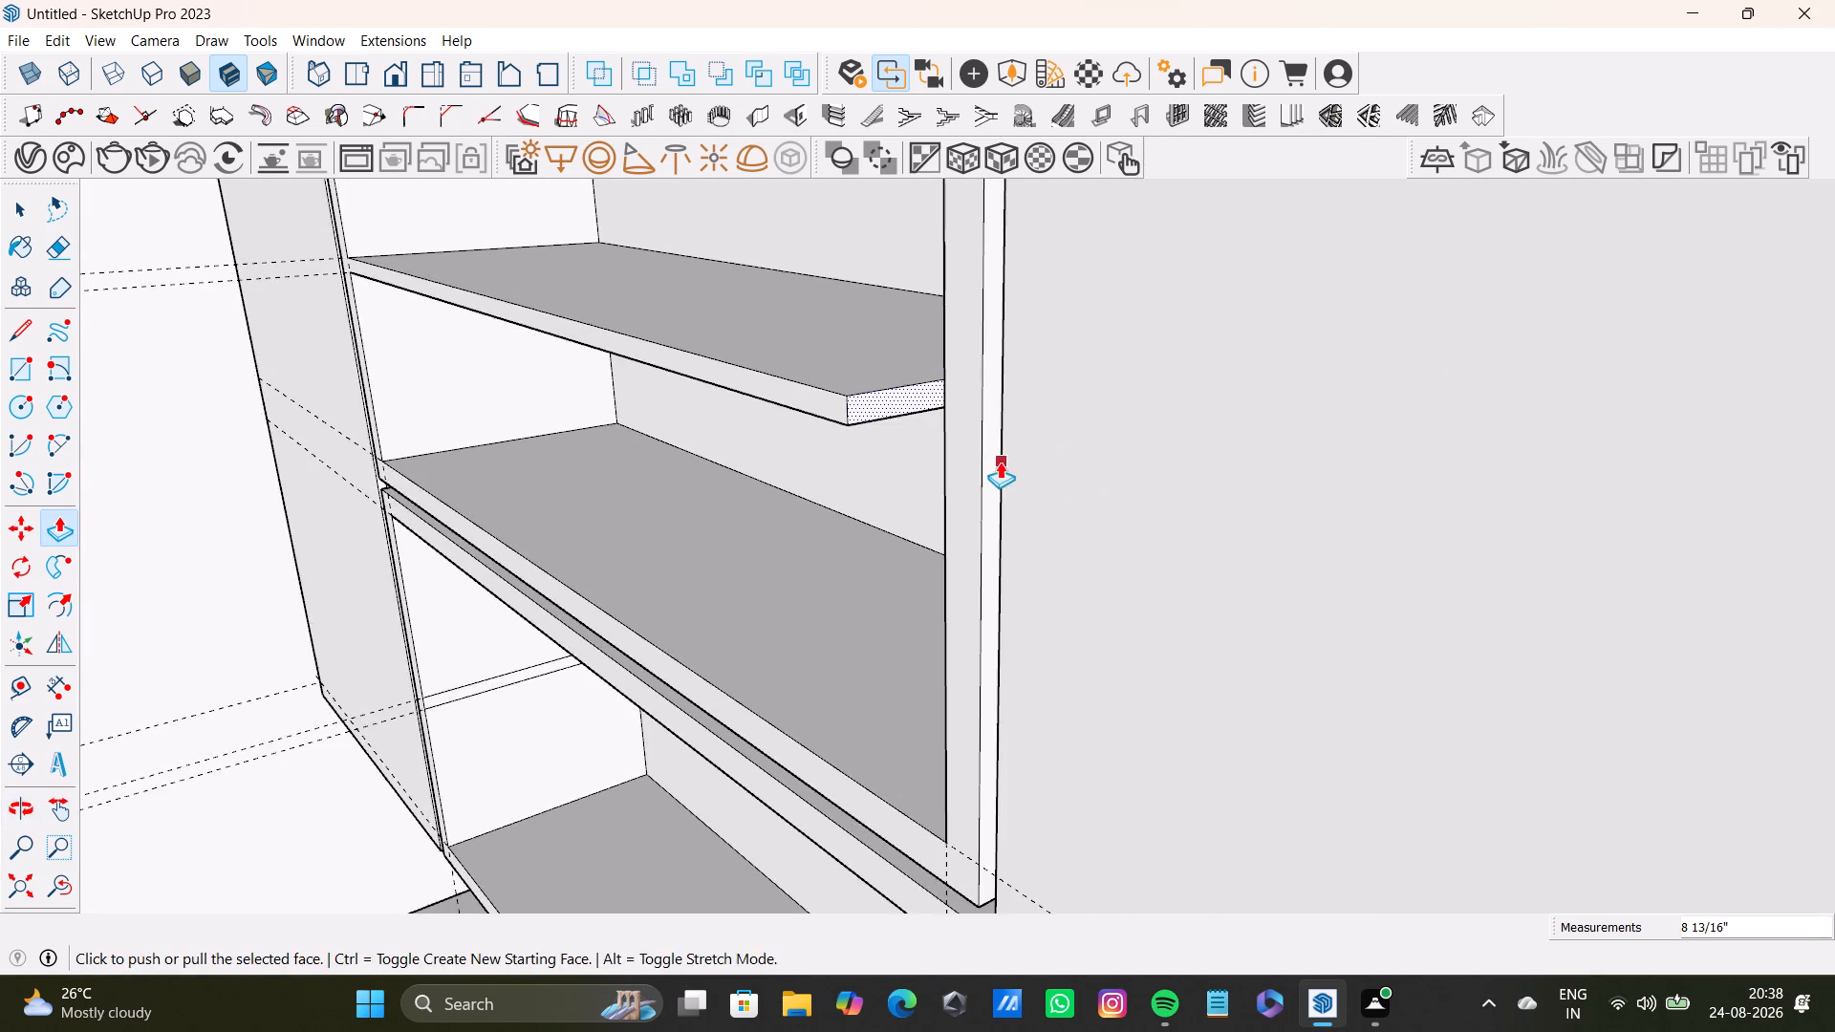
pyautogui.moveTo(1003, 462); pyautogui.dragTo(1174, 463, button='middle')
pyautogui.moveTo(972, 398); pyautogui.dragTo(1091, 410)
pyautogui.click(1095, 411)
pyautogui.moveTo(1061, 427); pyautogui.dragTo(1093, 434)
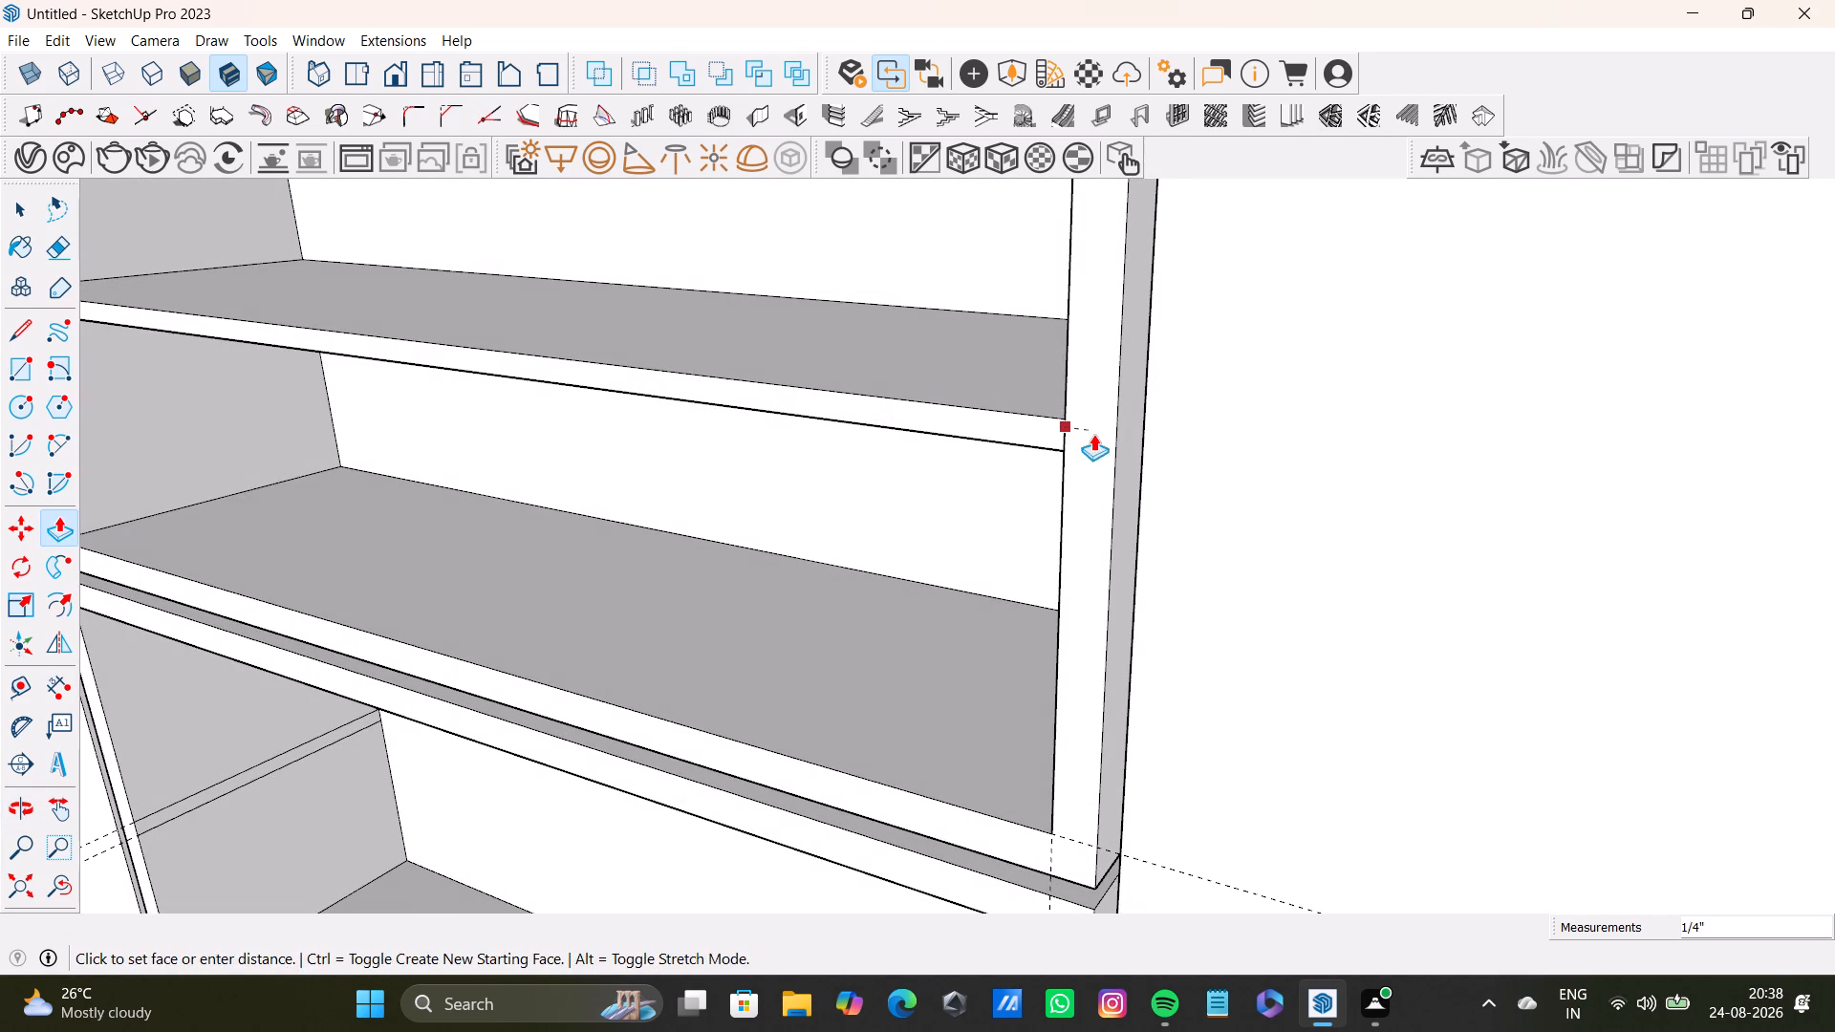
pyautogui.moveTo(1093, 434); pyautogui.dragTo(1102, 437)
# Push/Pull the lower compartment's shelf profile in the same bay across to its right side panel.
pyautogui.scroll(-4, 1021, 512)
pyautogui.keyDown('shift'); pyautogui.moveTo(965, 555); pyautogui.dragTo(1173, 236, button='middle'); pyautogui.keyUp('shift')
pyautogui.keyDown('shift'); pyautogui.scroll(-1, 1009, 521); pyautogui.keyUp('shift')
pyautogui.scroll(7, 509, 559)
pyautogui.press('space')
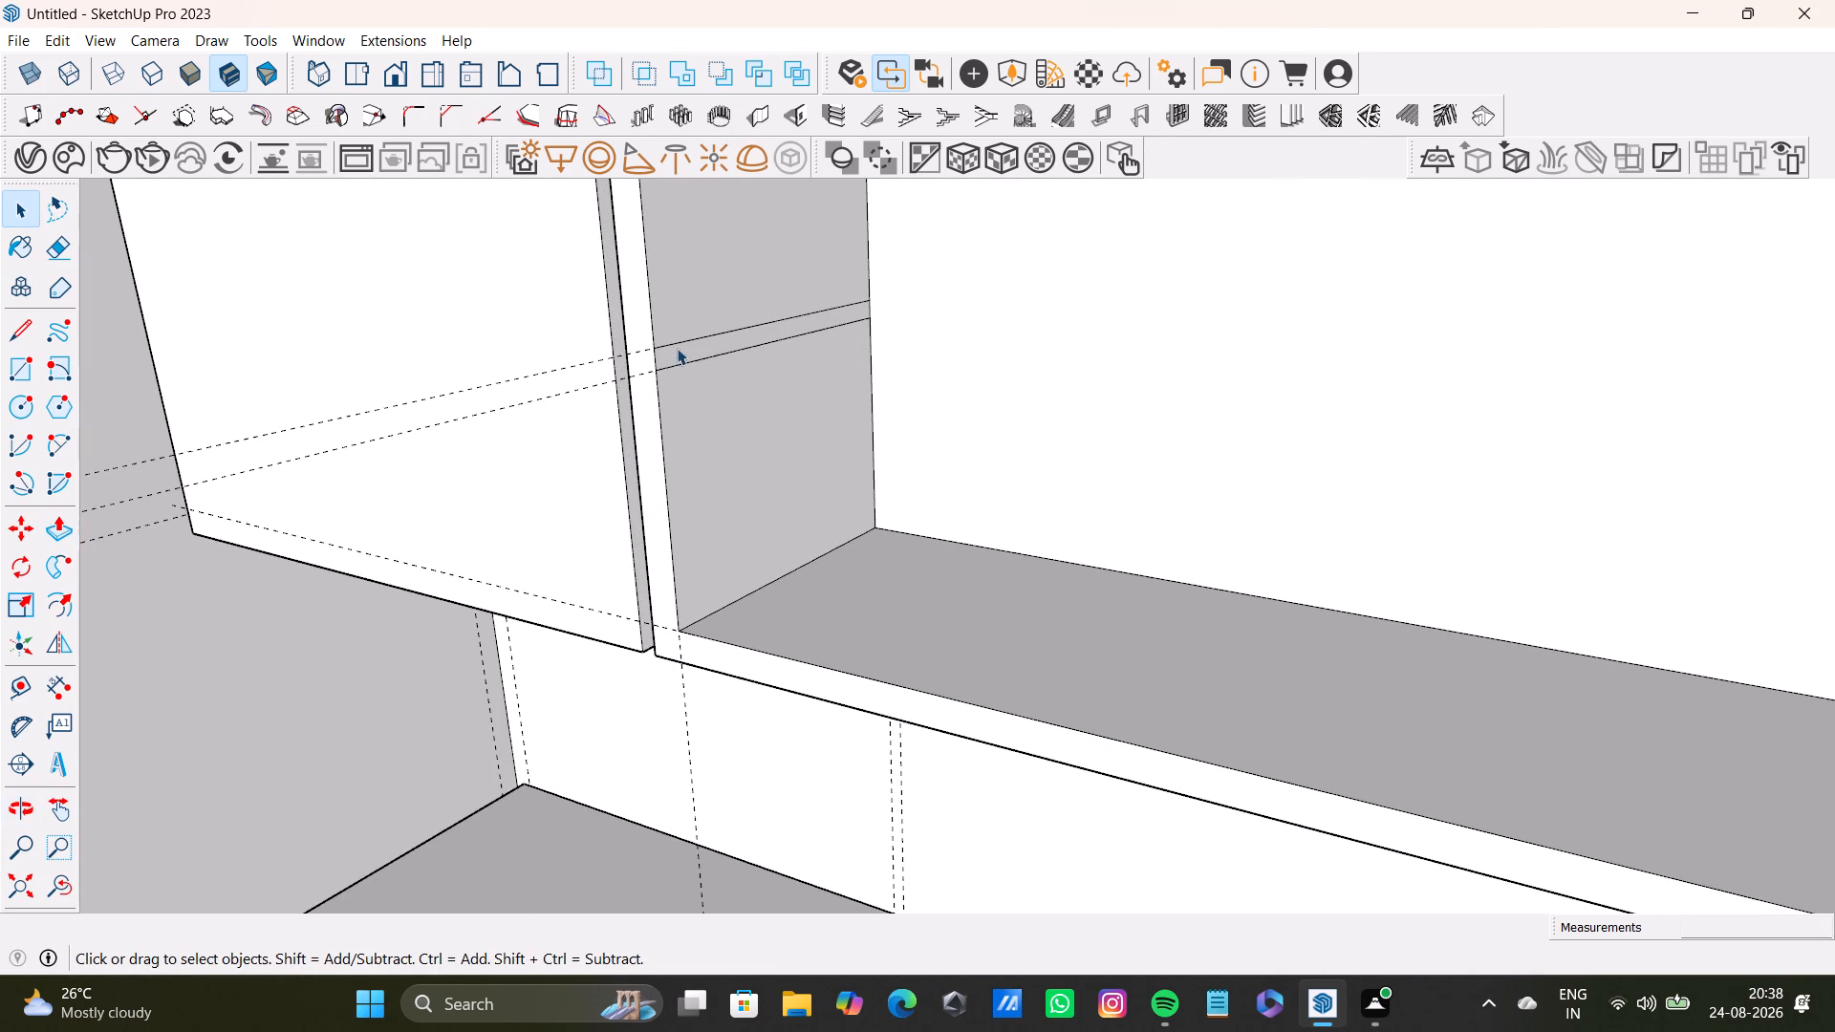
pyautogui.click(680, 352)
pyautogui.press('p')
pyautogui.moveTo(682, 357); pyautogui.dragTo(1382, 591)
pyautogui.scroll(-5, 1392, 620)
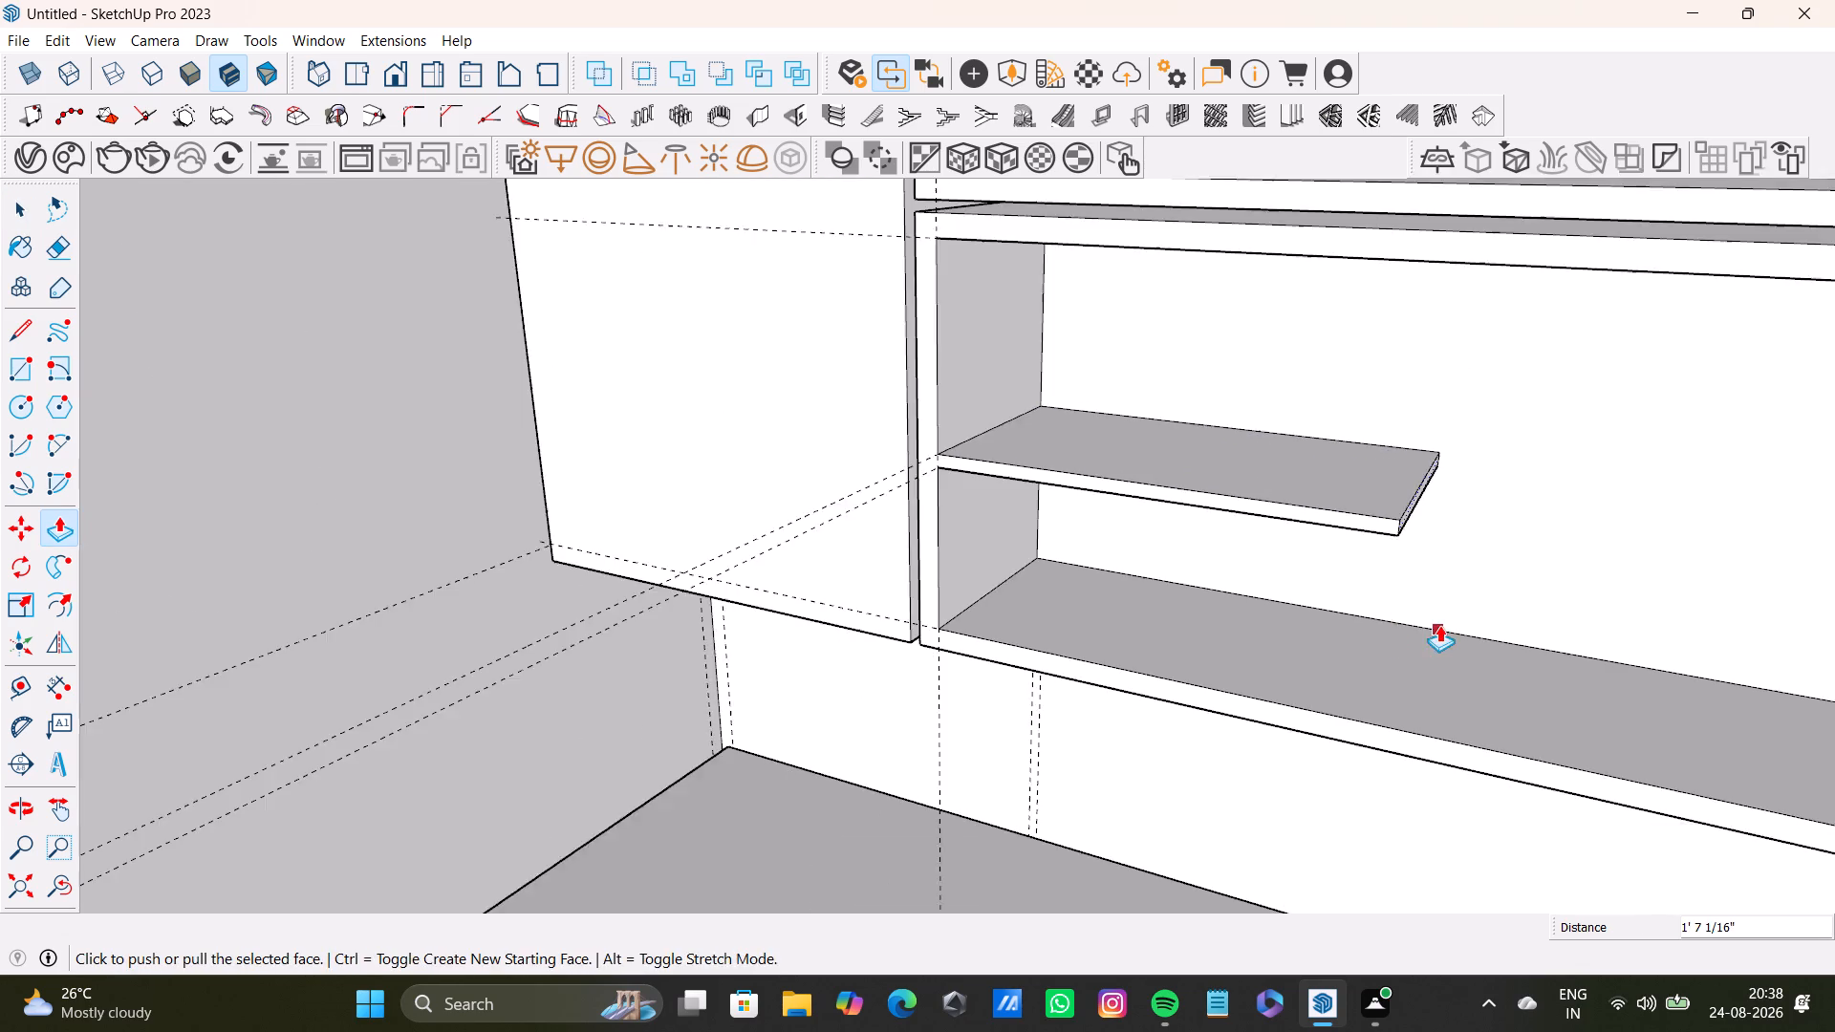
pyautogui.keyDown('shift'); pyautogui.moveTo(1439, 624); pyautogui.dragTo(1033, 520, button='middle'); pyautogui.keyUp('shift')
pyautogui.scroll(3, 939, 393)
pyautogui.moveTo(925, 373); pyautogui.dragTo(1834, 553)
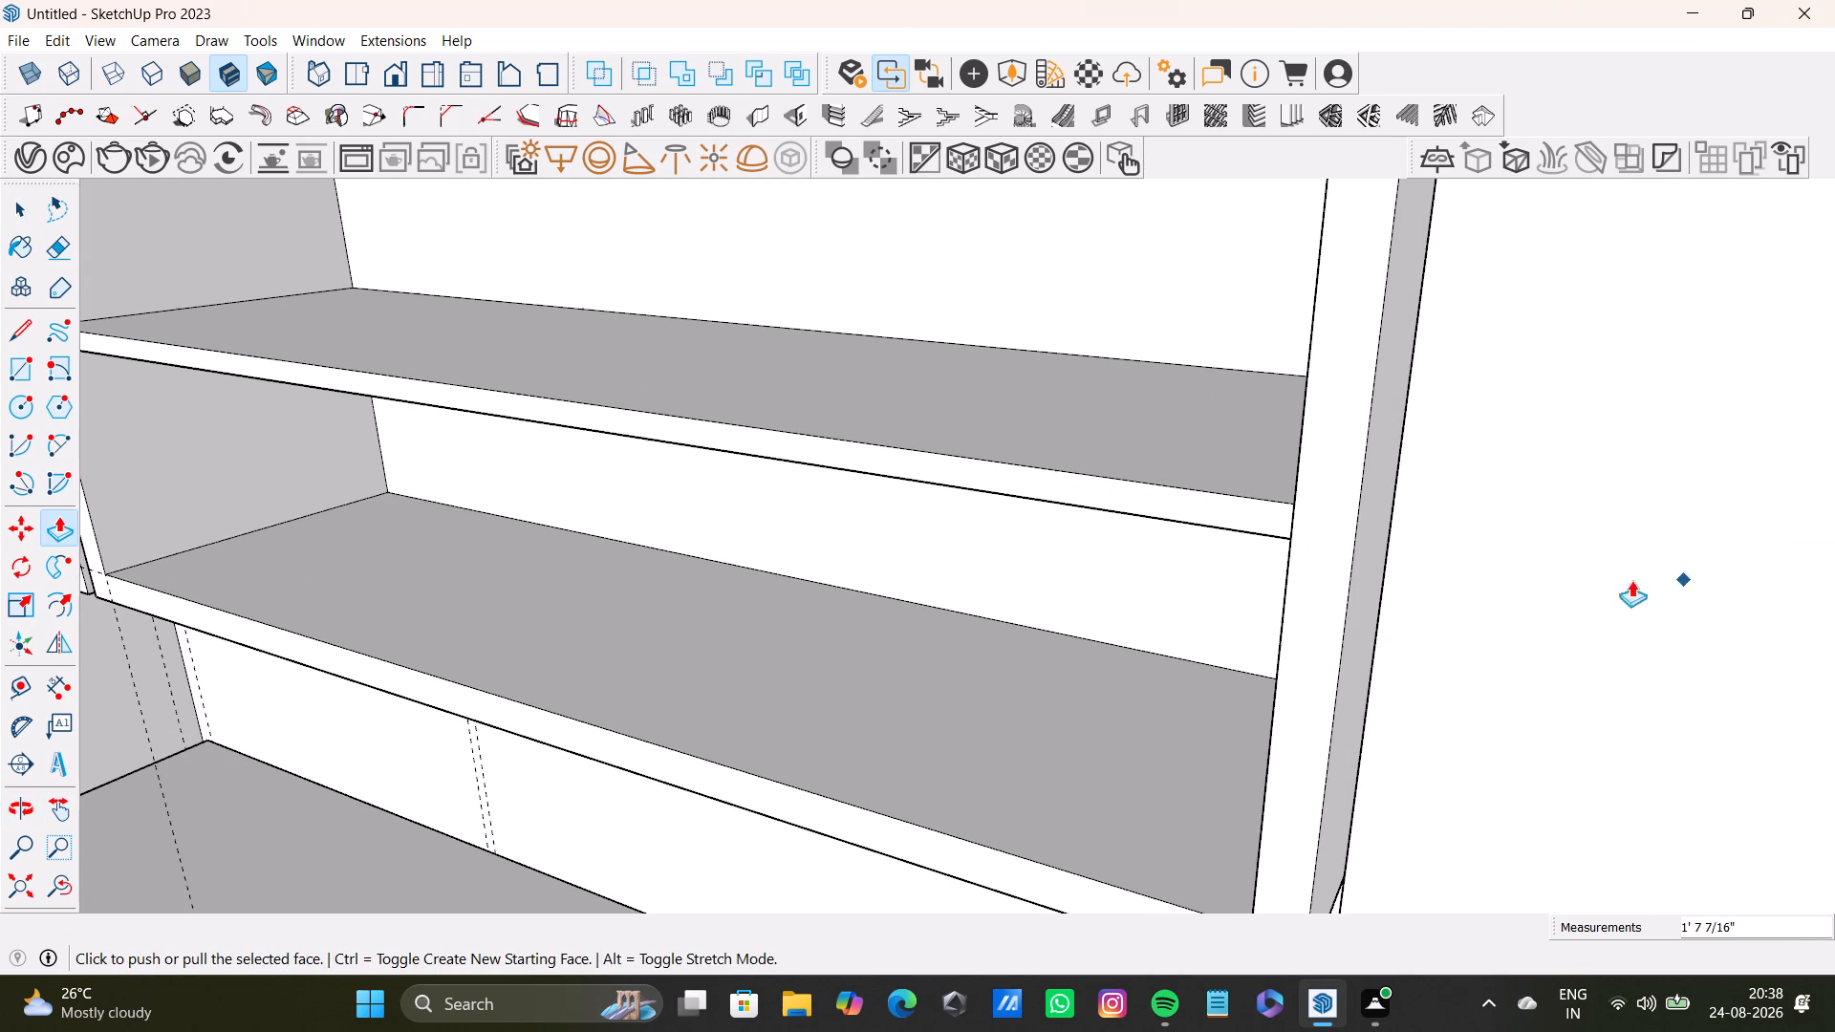
pyautogui.press('space')
# Push/Pull the wide bay's upper compartment shelf profile outward from the left inner side, partway across the compartment.
pyautogui.scroll(-9, 1179, 620)
pyautogui.moveTo(1190, 646); pyautogui.dragTo(1328, 673, button='middle')
pyautogui.scroll(1, 1328, 674)
pyautogui.scroll(-12, 1298, 653)
pyautogui.keyDown('shift'); pyautogui.moveTo(1364, 611); pyautogui.dragTo(682, 657, button='middle'); pyautogui.keyUp('shift')
pyautogui.scroll(-3, 1182, 651)
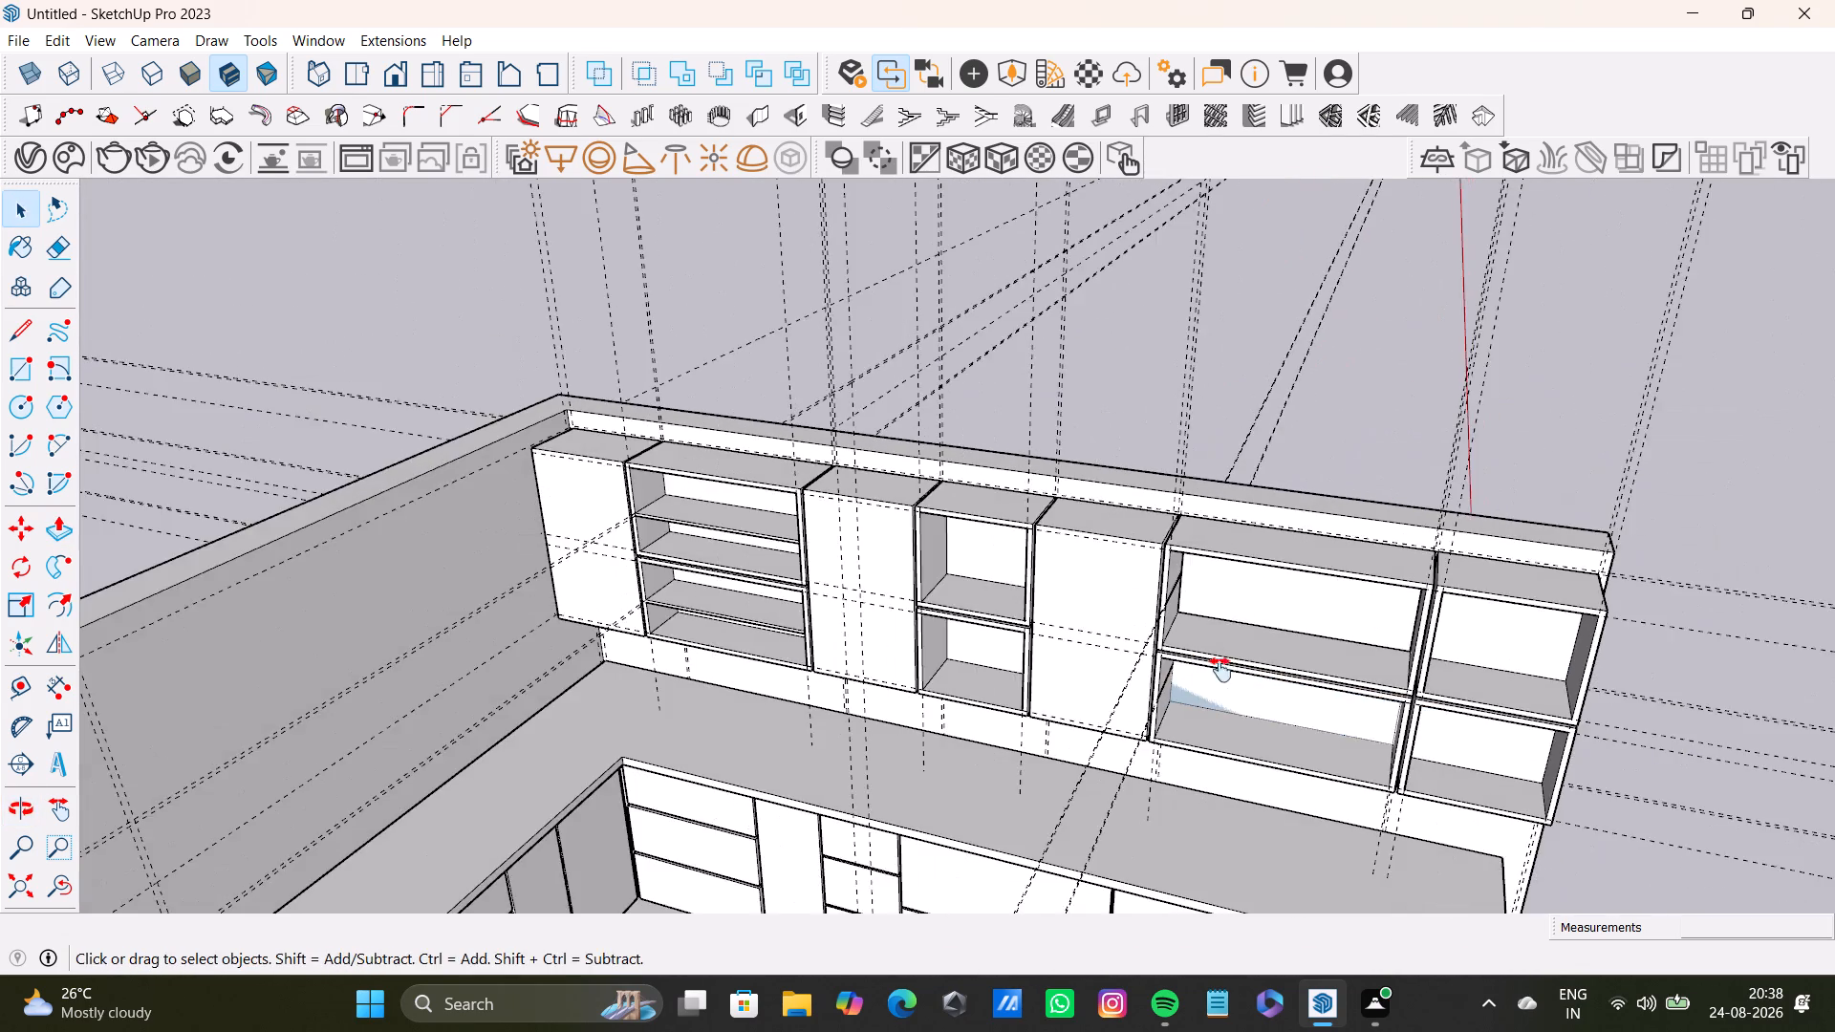
pyautogui.keyDown('shift'); pyautogui.moveTo(1220, 670); pyautogui.dragTo(916, 657, button='middle'); pyautogui.keyUp('shift')
pyautogui.scroll(12, 898, 617)
pyautogui.moveTo(894, 603); pyautogui.dragTo(810, 603, button='middle')
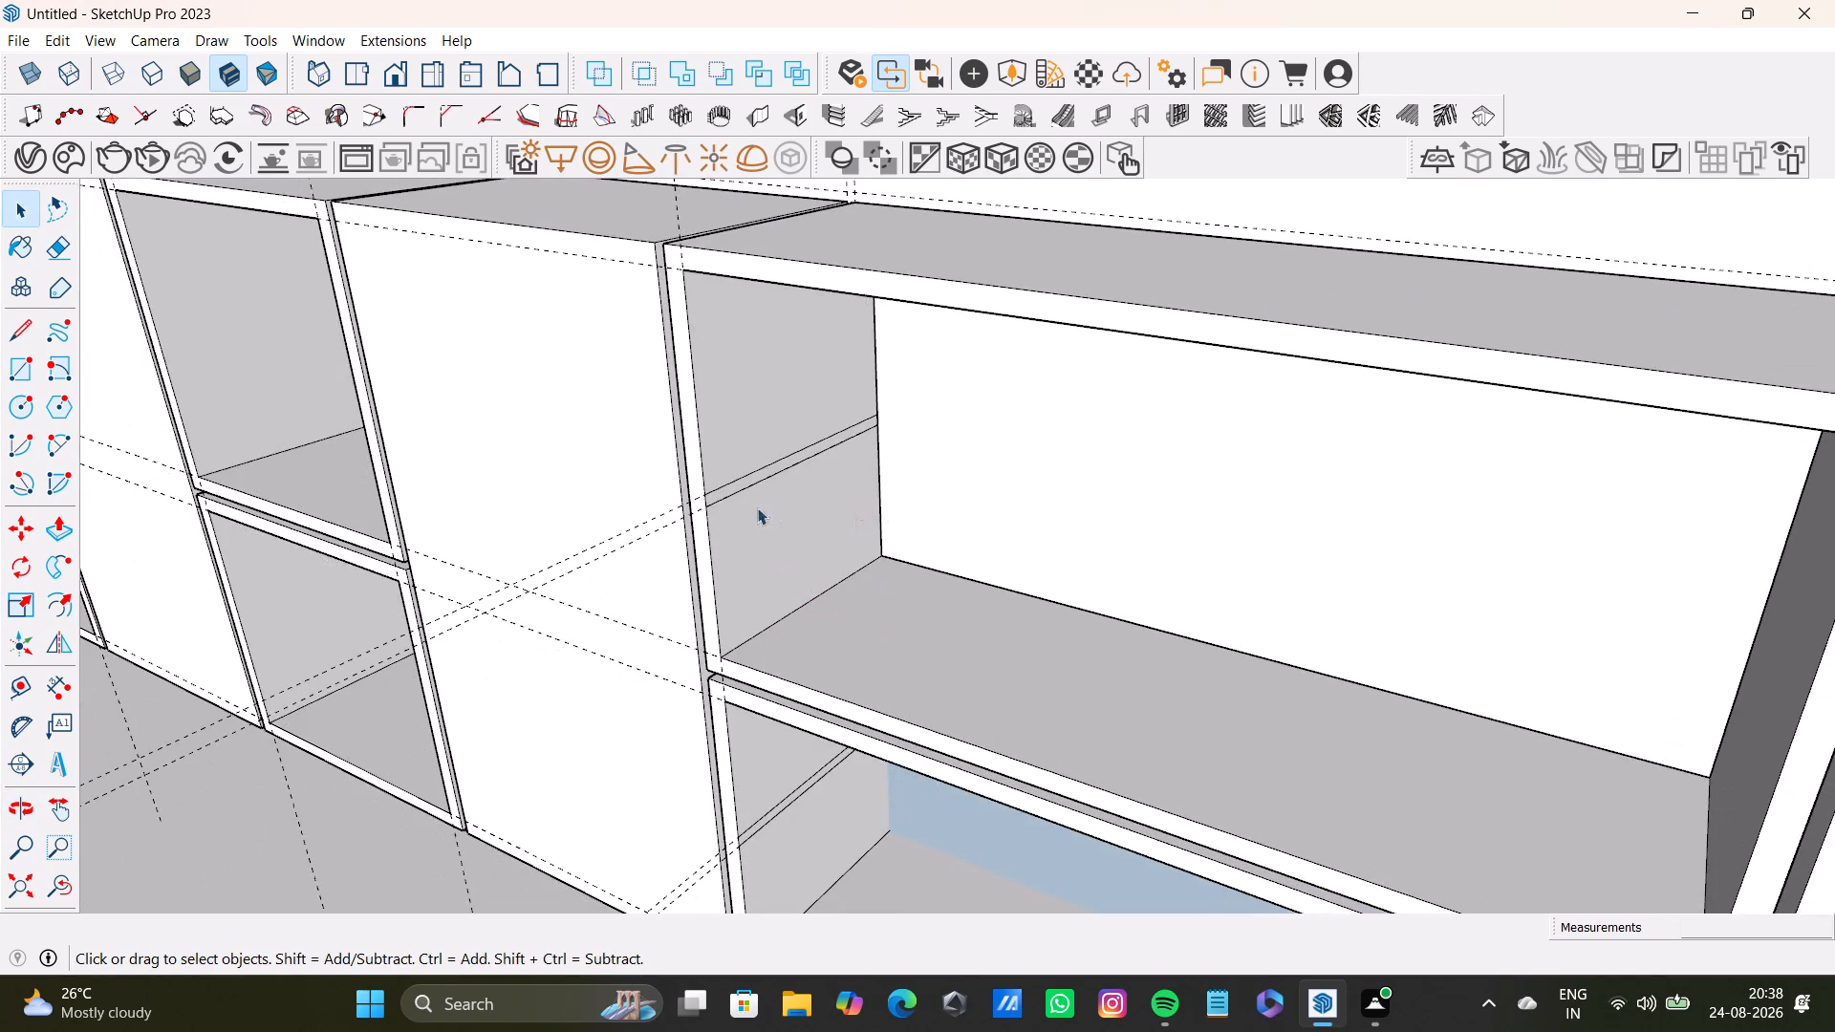
pyautogui.scroll(3, 842, 545)
pyautogui.moveTo(824, 511); pyautogui.dragTo(706, 441, button='middle')
pyautogui.click(678, 347)
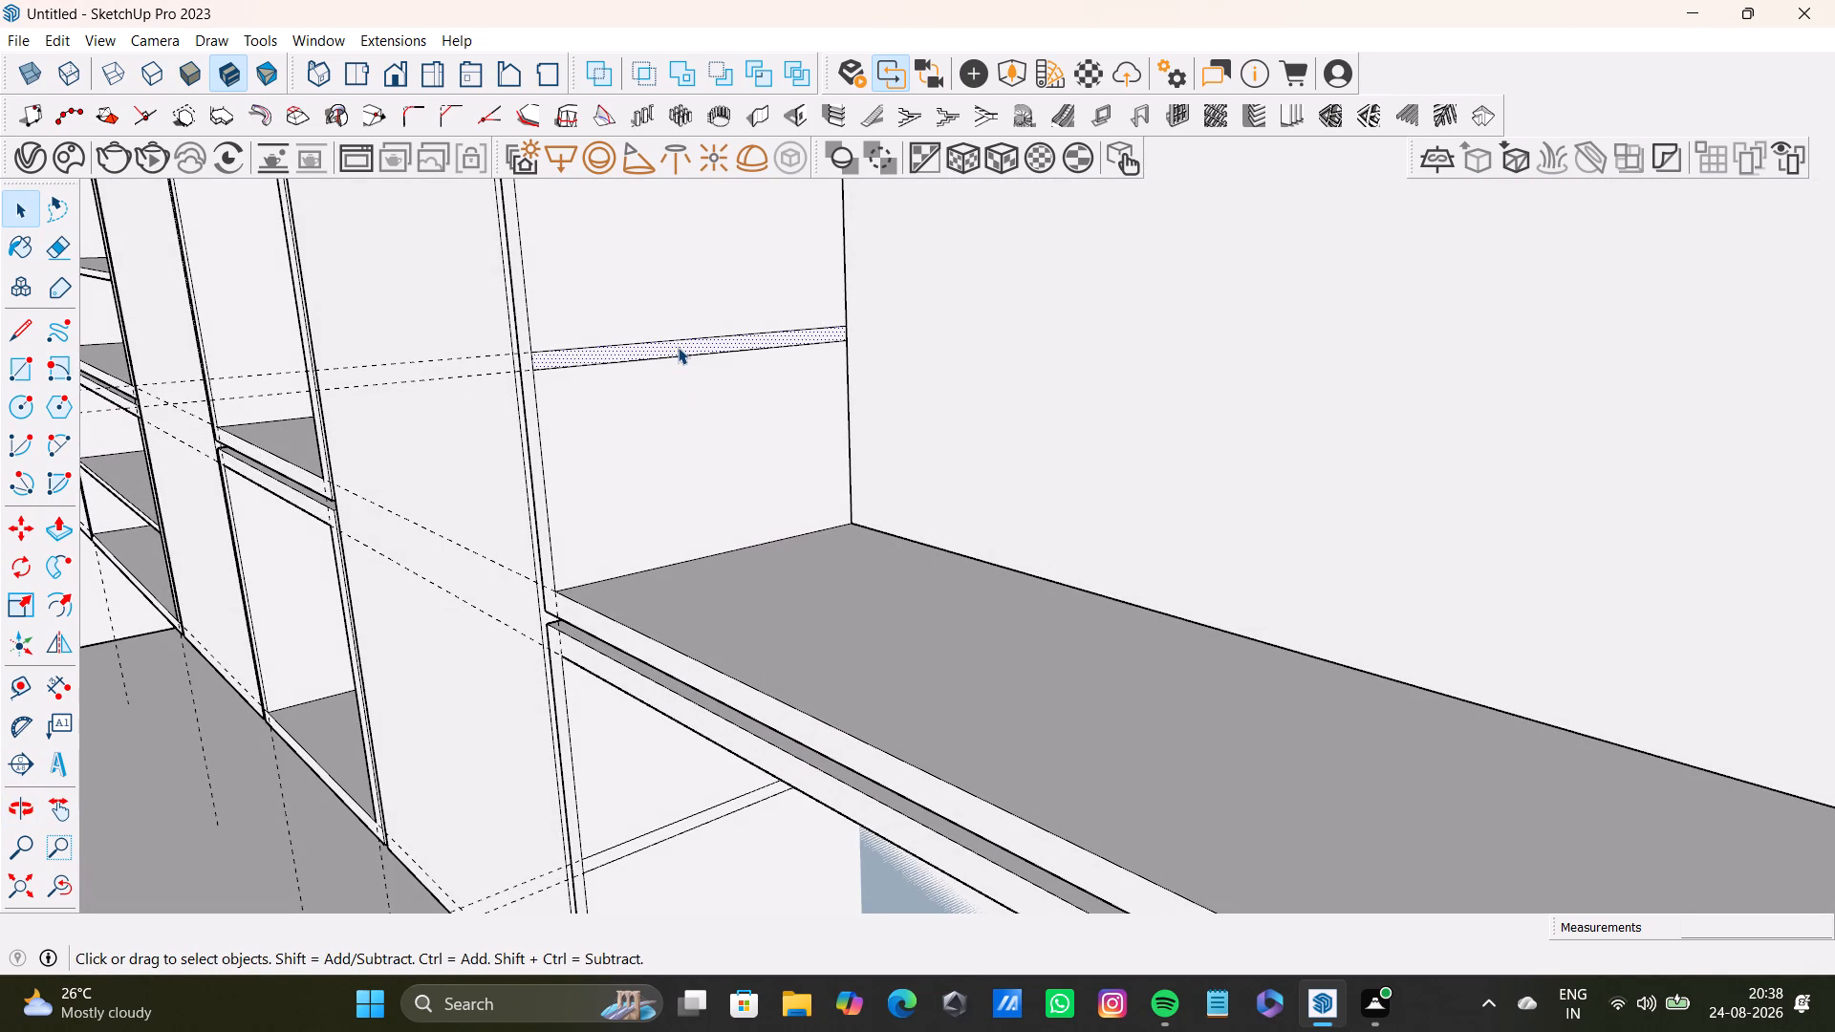
pyautogui.press('p')
pyautogui.moveTo(680, 347); pyautogui.dragTo(1417, 695)
pyautogui.scroll(-4, 1385, 752)
pyautogui.keyDown('shift'); pyautogui.moveTo(1388, 731); pyautogui.dragTo(1249, 679, button='middle'); pyautogui.keyUp('shift')
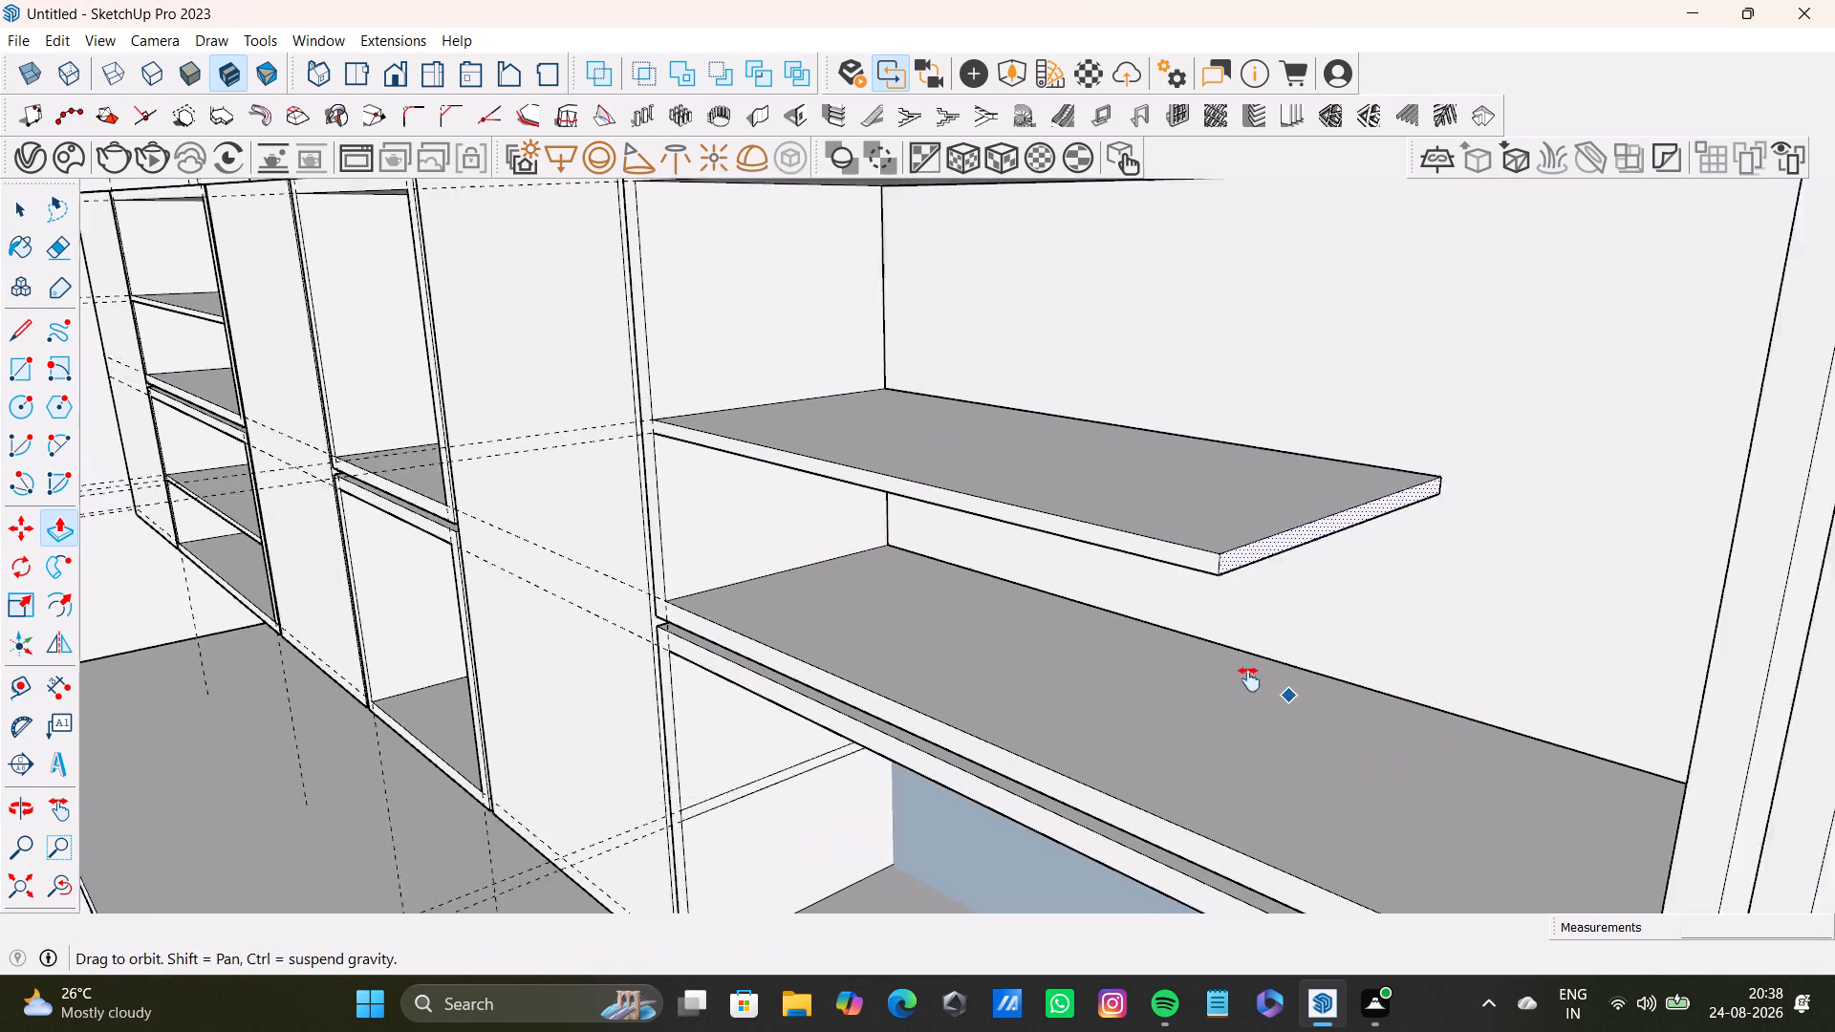
# Extend that shelf's end face across the upper compartment until it meets the wide bay's right side panel.
pyautogui.keyDown('shift'); pyautogui.moveTo(1249, 679); pyautogui.dragTo(1134, 646, button='middle'); pyautogui.keyUp('shift')
pyautogui.moveTo(1045, 483); pyautogui.dragTo(1434, 589)
pyautogui.scroll(-3, 1320, 636)
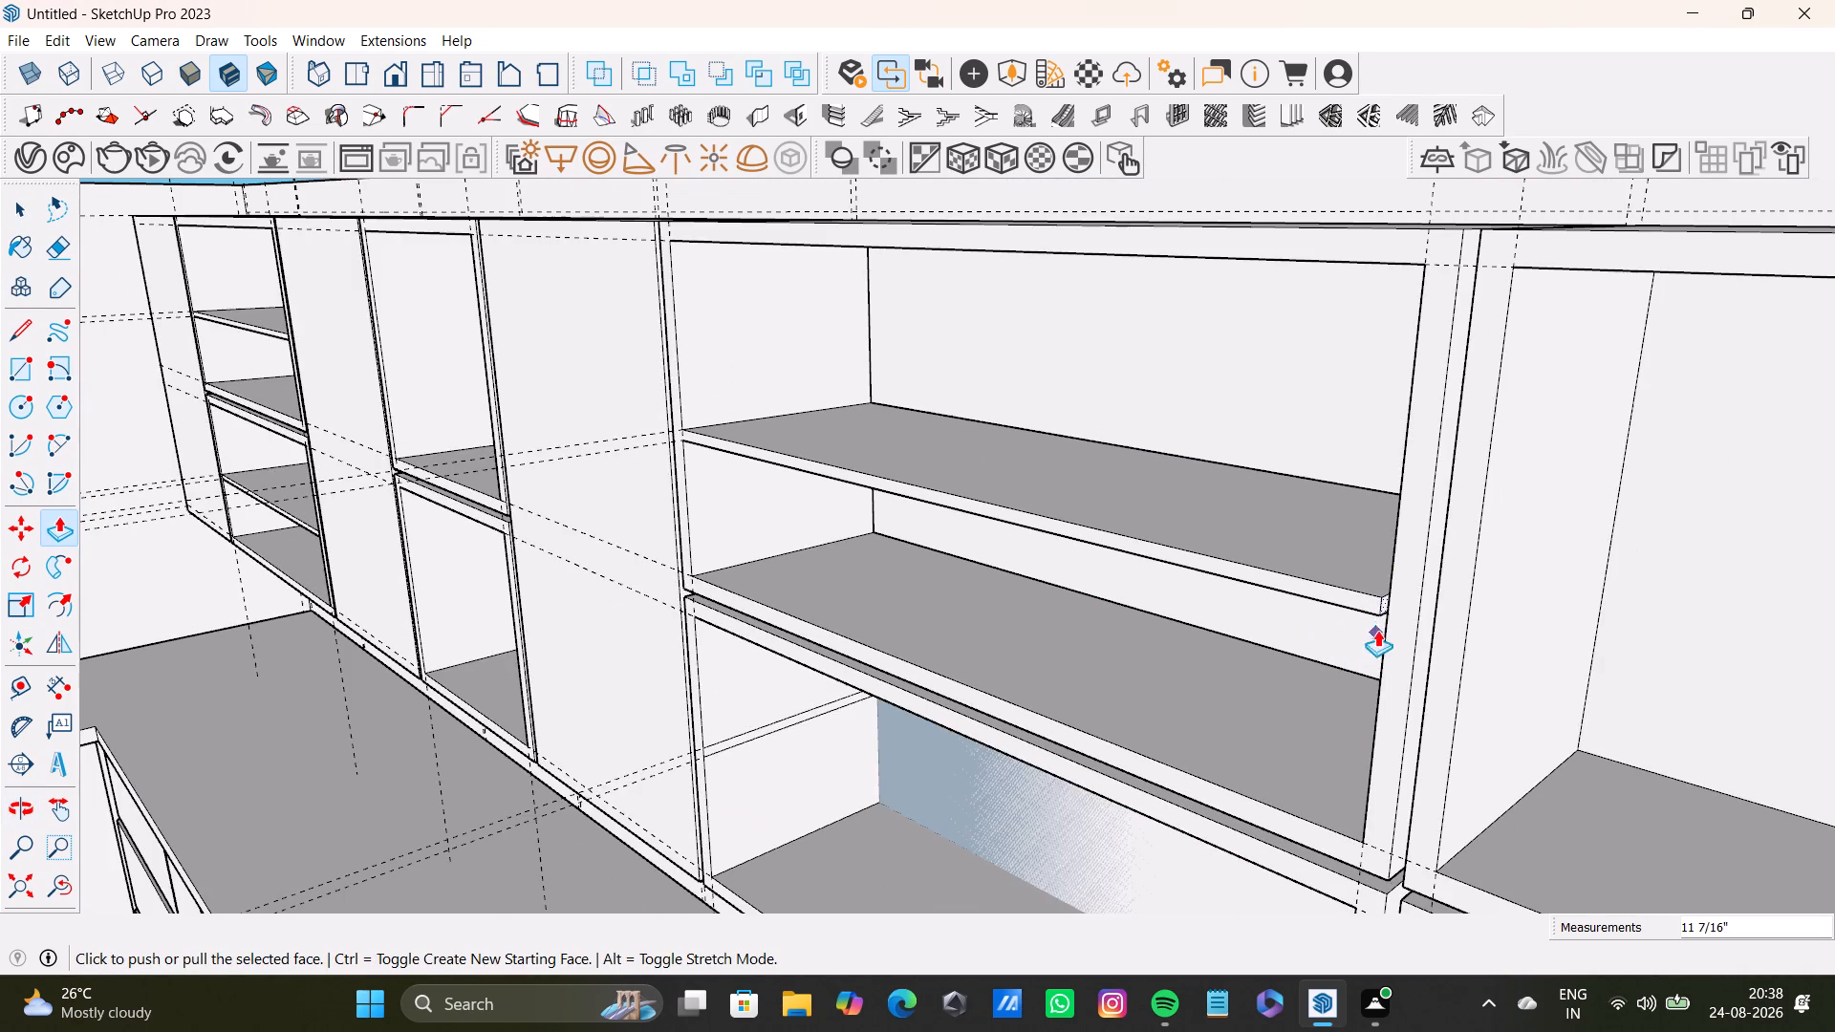
pyautogui.scroll(8, 1370, 627)
pyautogui.moveTo(1401, 570); pyautogui.dragTo(1446, 581)
pyautogui.scroll(-2, 1380, 644)
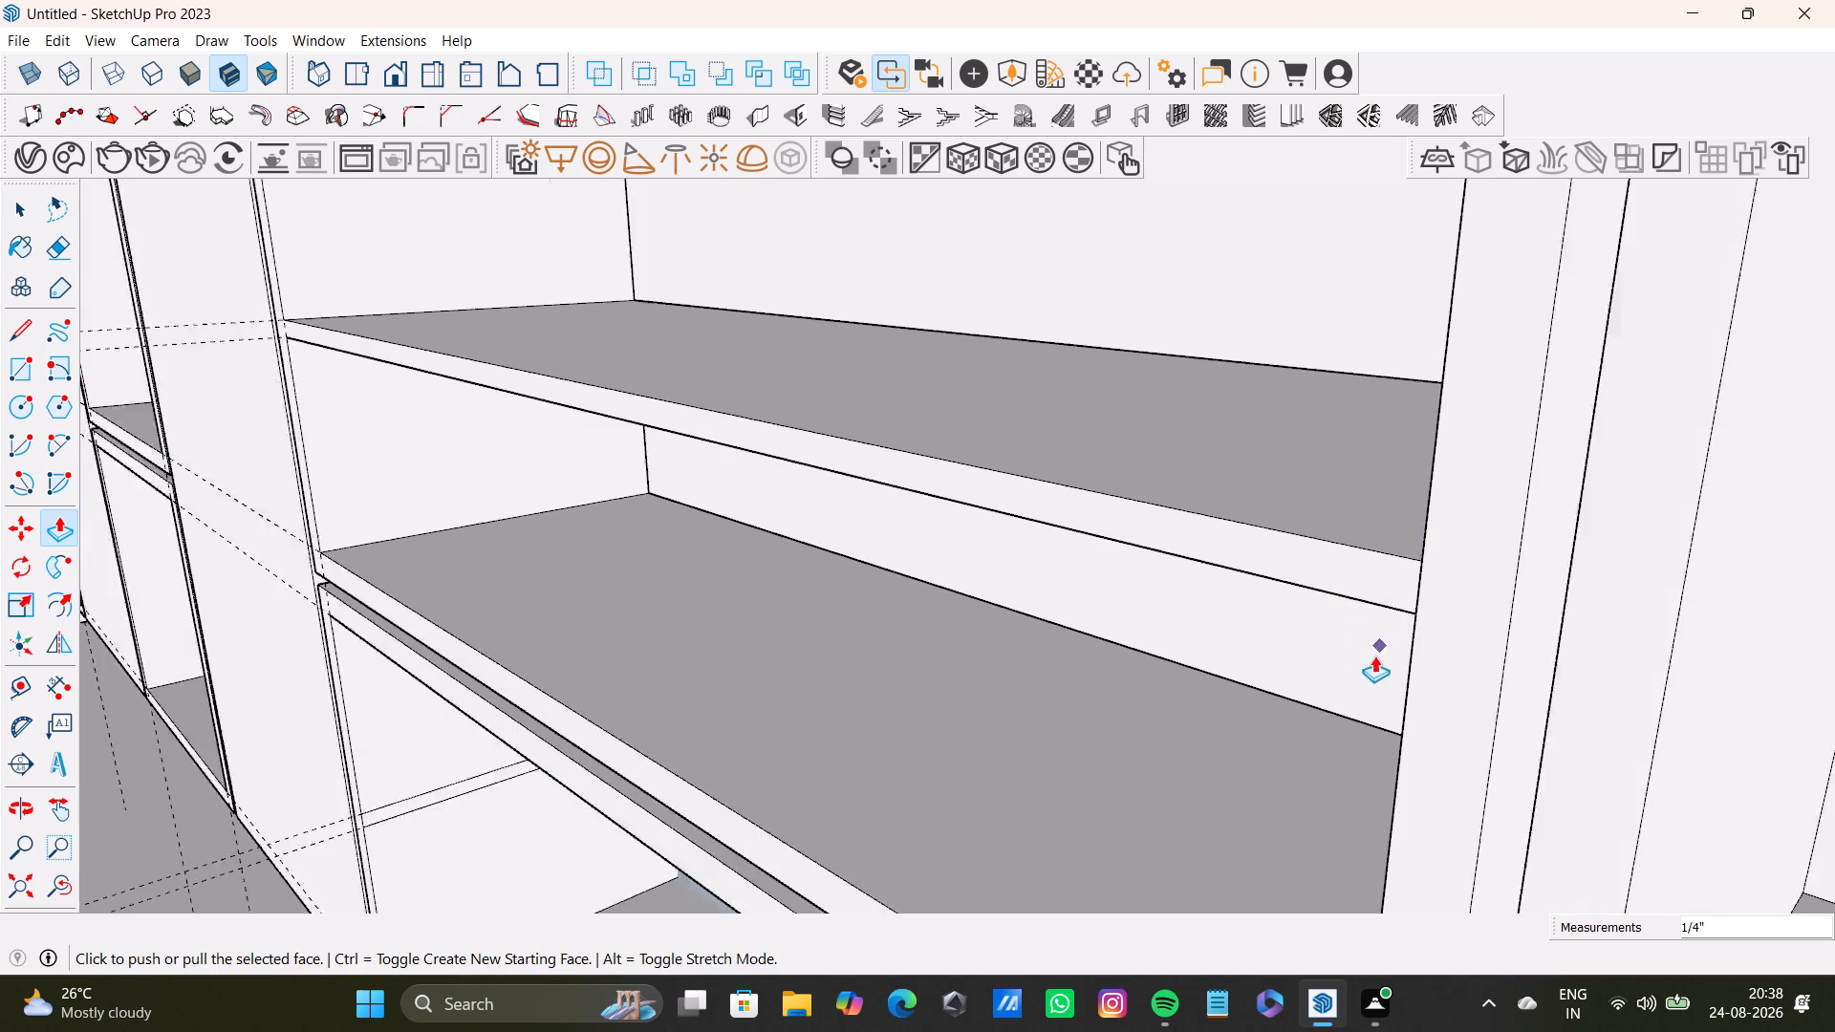
# Push/Pull the wide bay's lower compartment shelf profile outward from the left inner side, partway across the compartment.
pyautogui.scroll(-7, 1374, 656)
pyautogui.moveTo(1202, 728); pyautogui.dragTo(1202, 485, button='middle')
pyautogui.scroll(9, 632, 665)
pyautogui.press('space')
pyautogui.click(821, 485)
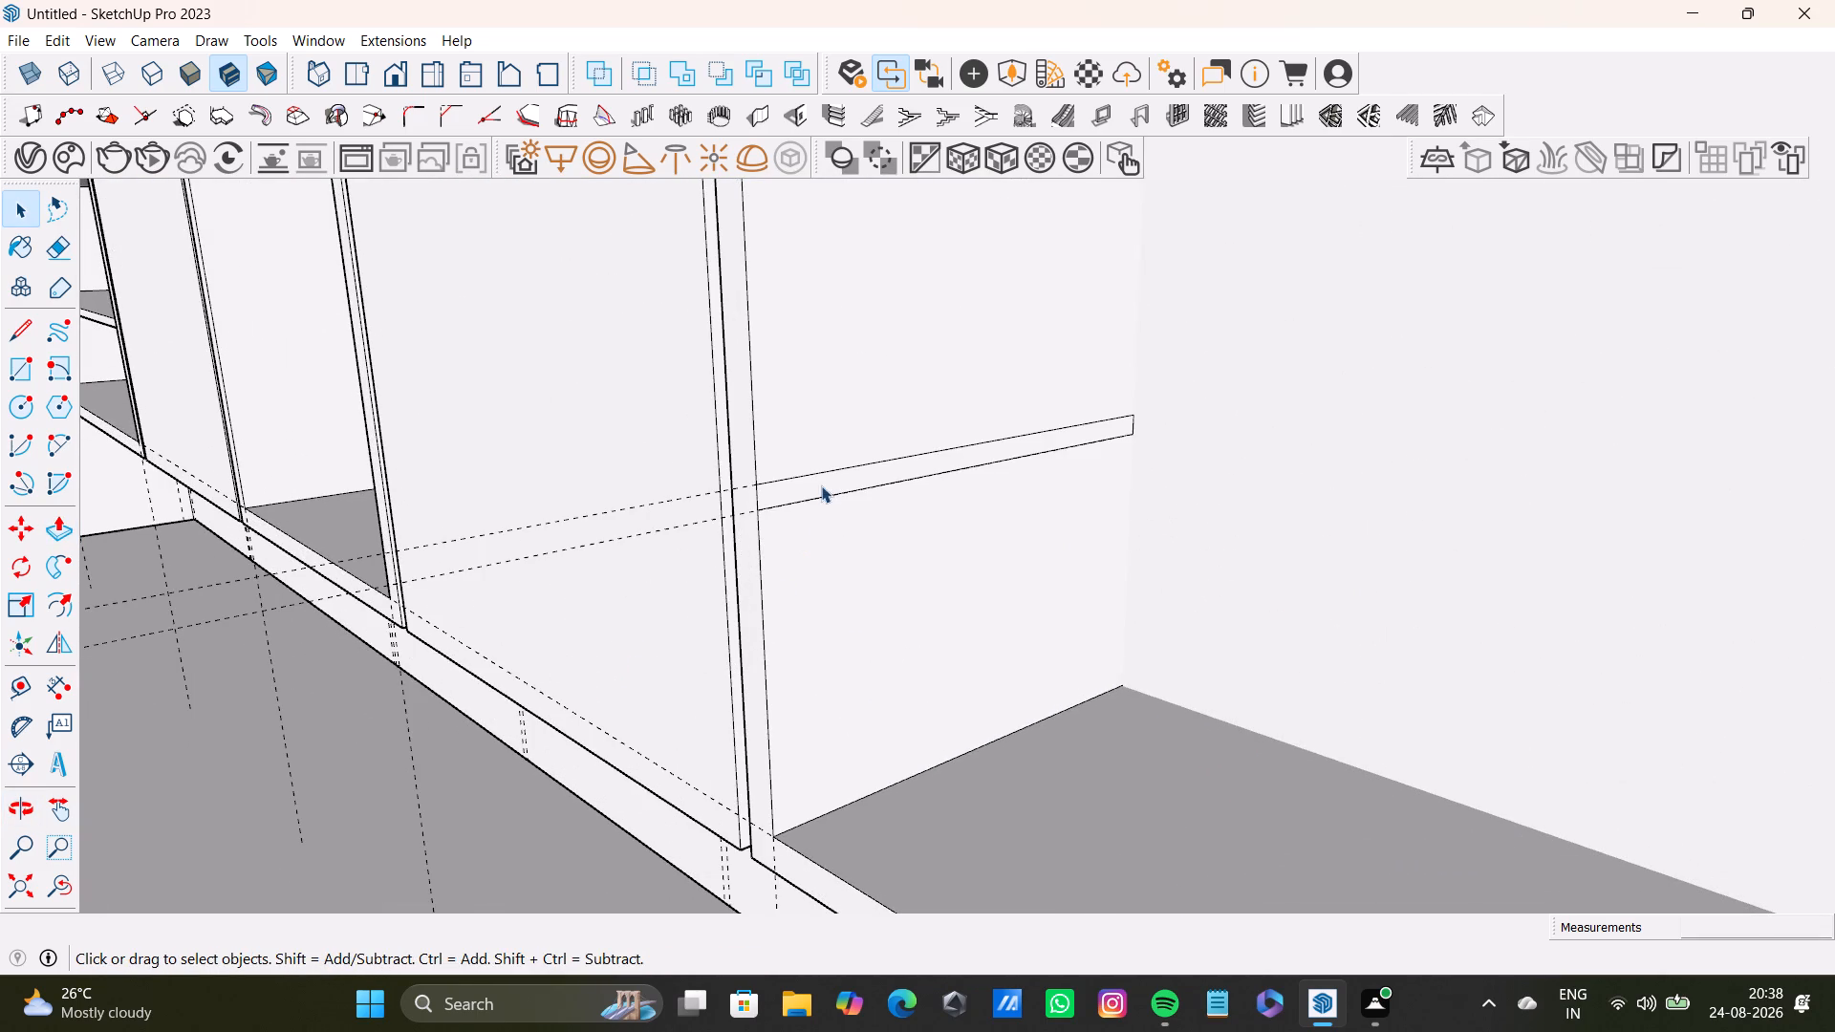
pyautogui.press('p')
pyautogui.moveTo(821, 484); pyautogui.dragTo(1409, 853)
pyautogui.scroll(-4, 1404, 856)
pyautogui.moveTo(1407, 769); pyautogui.dragTo(1392, 761, button='middle')
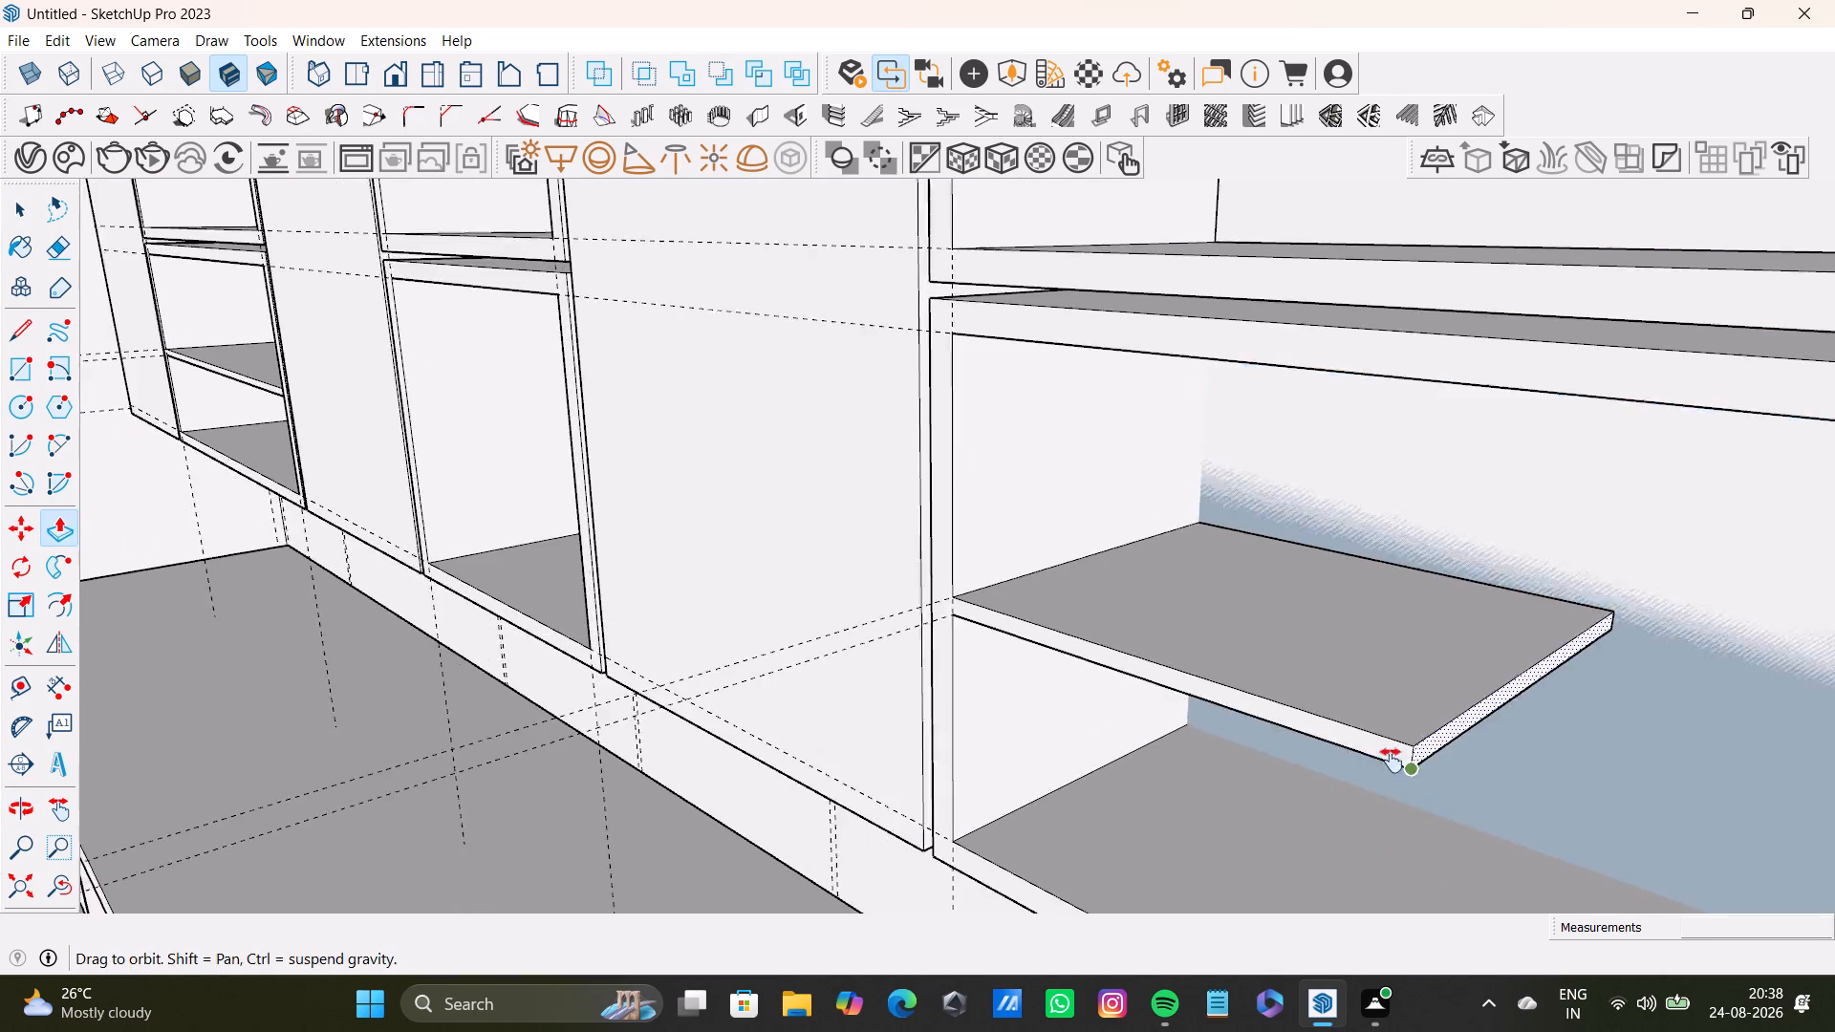
# Extend the lower shelf's end face across the compartment until it meets the wide bay's right side panel.
pyautogui.moveTo(1392, 761); pyautogui.dragTo(1176, 542, button='middle')
pyautogui.moveTo(1213, 516); pyautogui.dragTo(1834, 723)
pyautogui.scroll(-3, 1747, 729)
pyautogui.keyDown('shift'); pyautogui.moveTo(1617, 653); pyautogui.dragTo(1117, 533, button='middle'); pyautogui.keyUp('shift')
pyautogui.scroll(-5, 1262, 619)
pyautogui.scroll(2, 1264, 622)
pyautogui.scroll(-7, 1264, 622)
pyautogui.moveTo(1295, 633); pyautogui.dragTo(956, 618, button='middle')
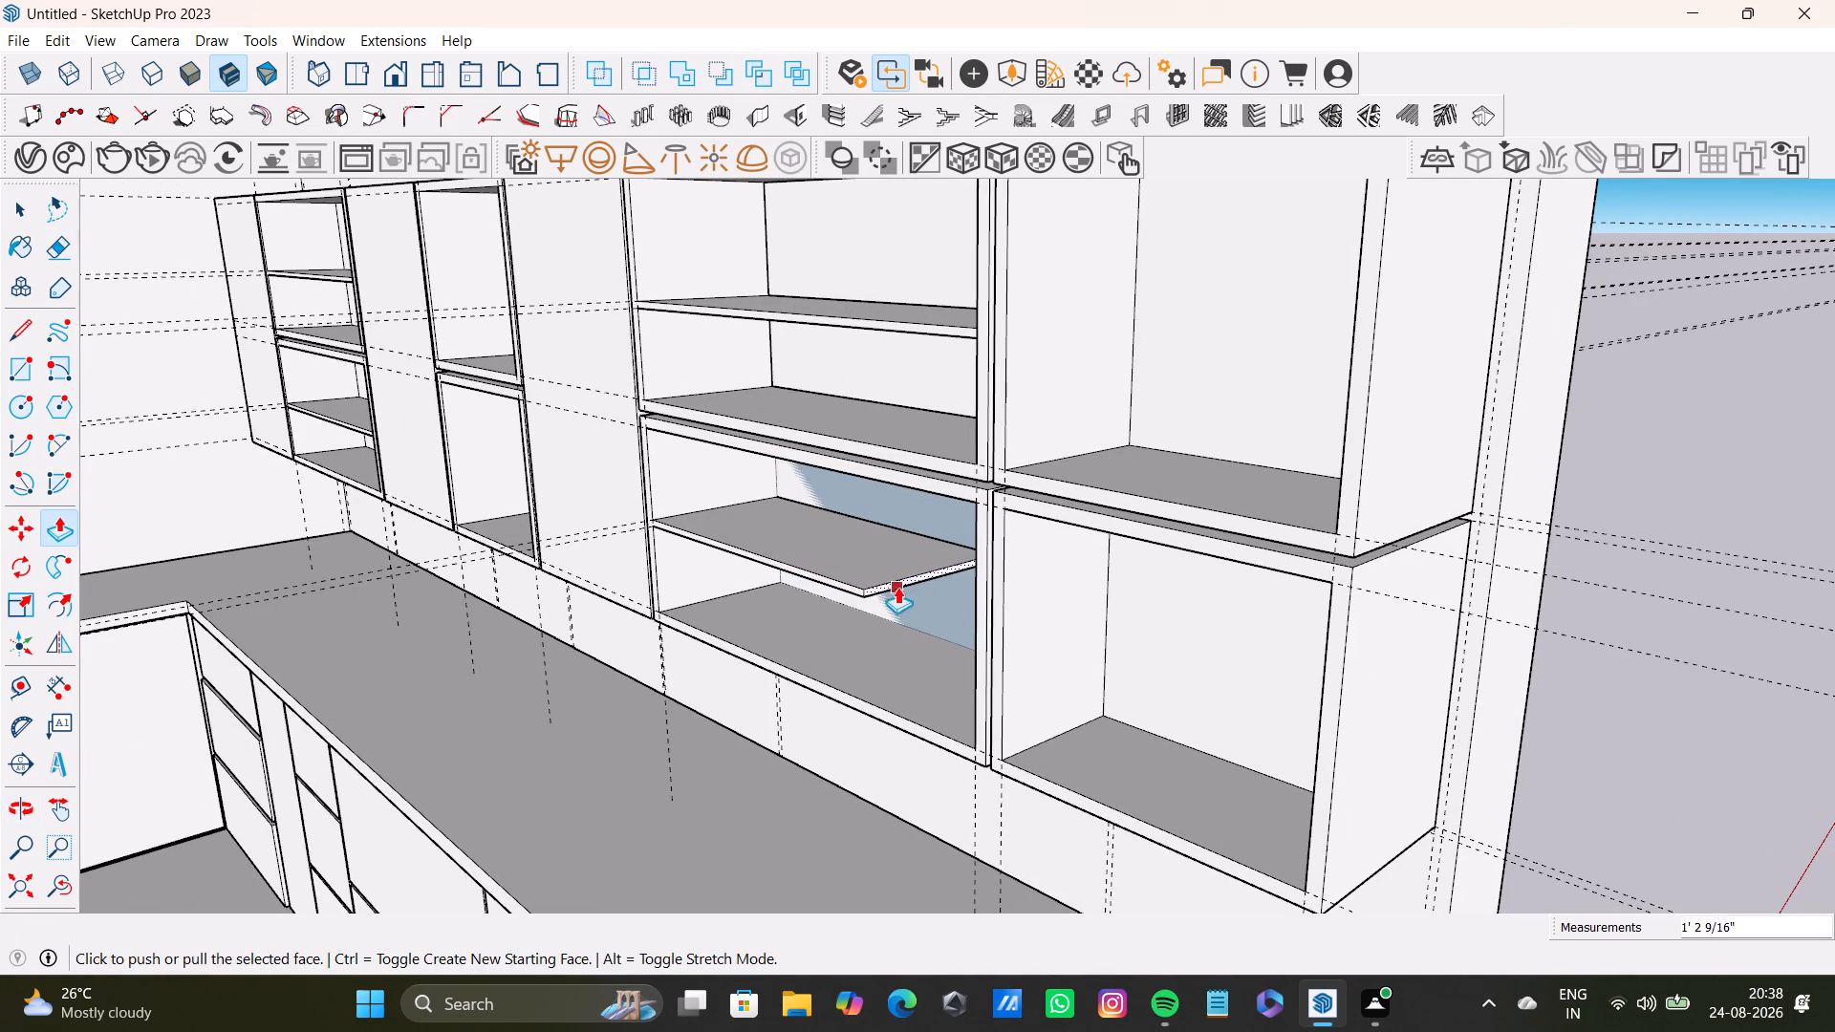
pyautogui.moveTo(897, 584); pyautogui.dragTo(1016, 614)
# Reverse the blue back-side face on the wall behind the wide bay's lower compartment.
pyautogui.press('space')
pyautogui.rightClick(939, 526)
pyautogui.rightClick(939, 526)
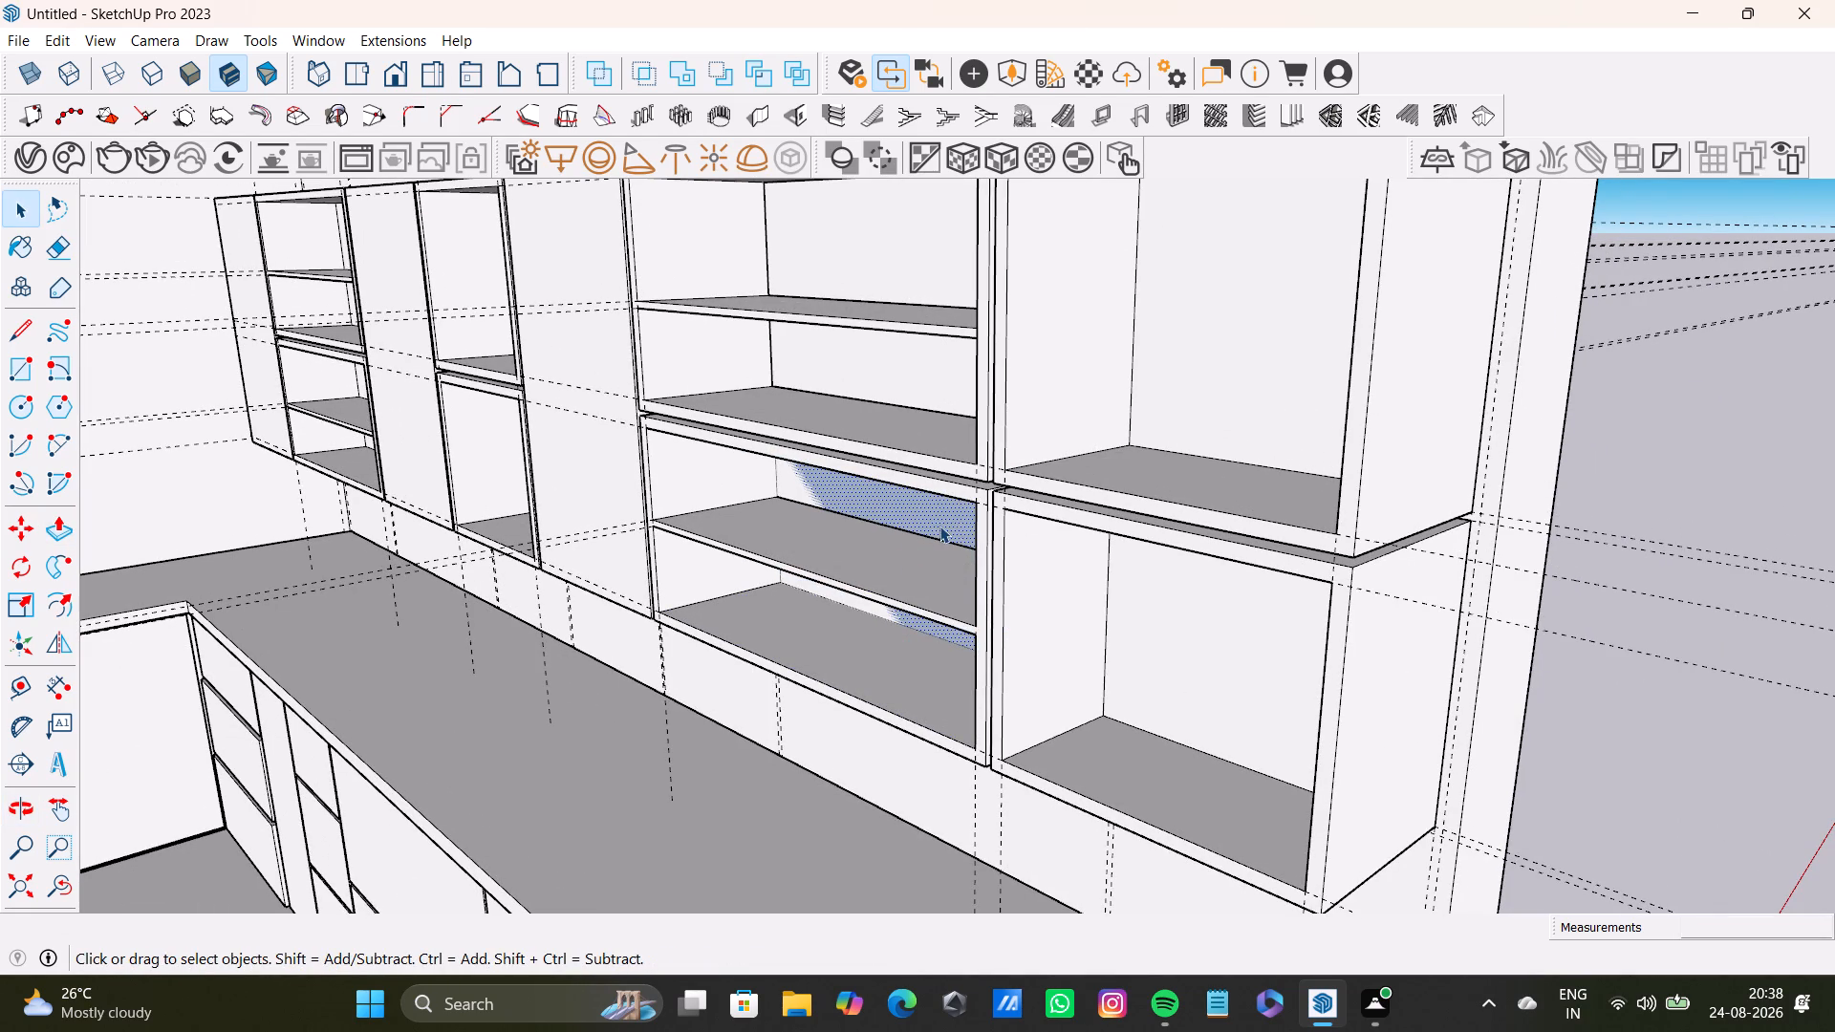
pyautogui.rightClick(939, 526)
pyautogui.click(1025, 739)
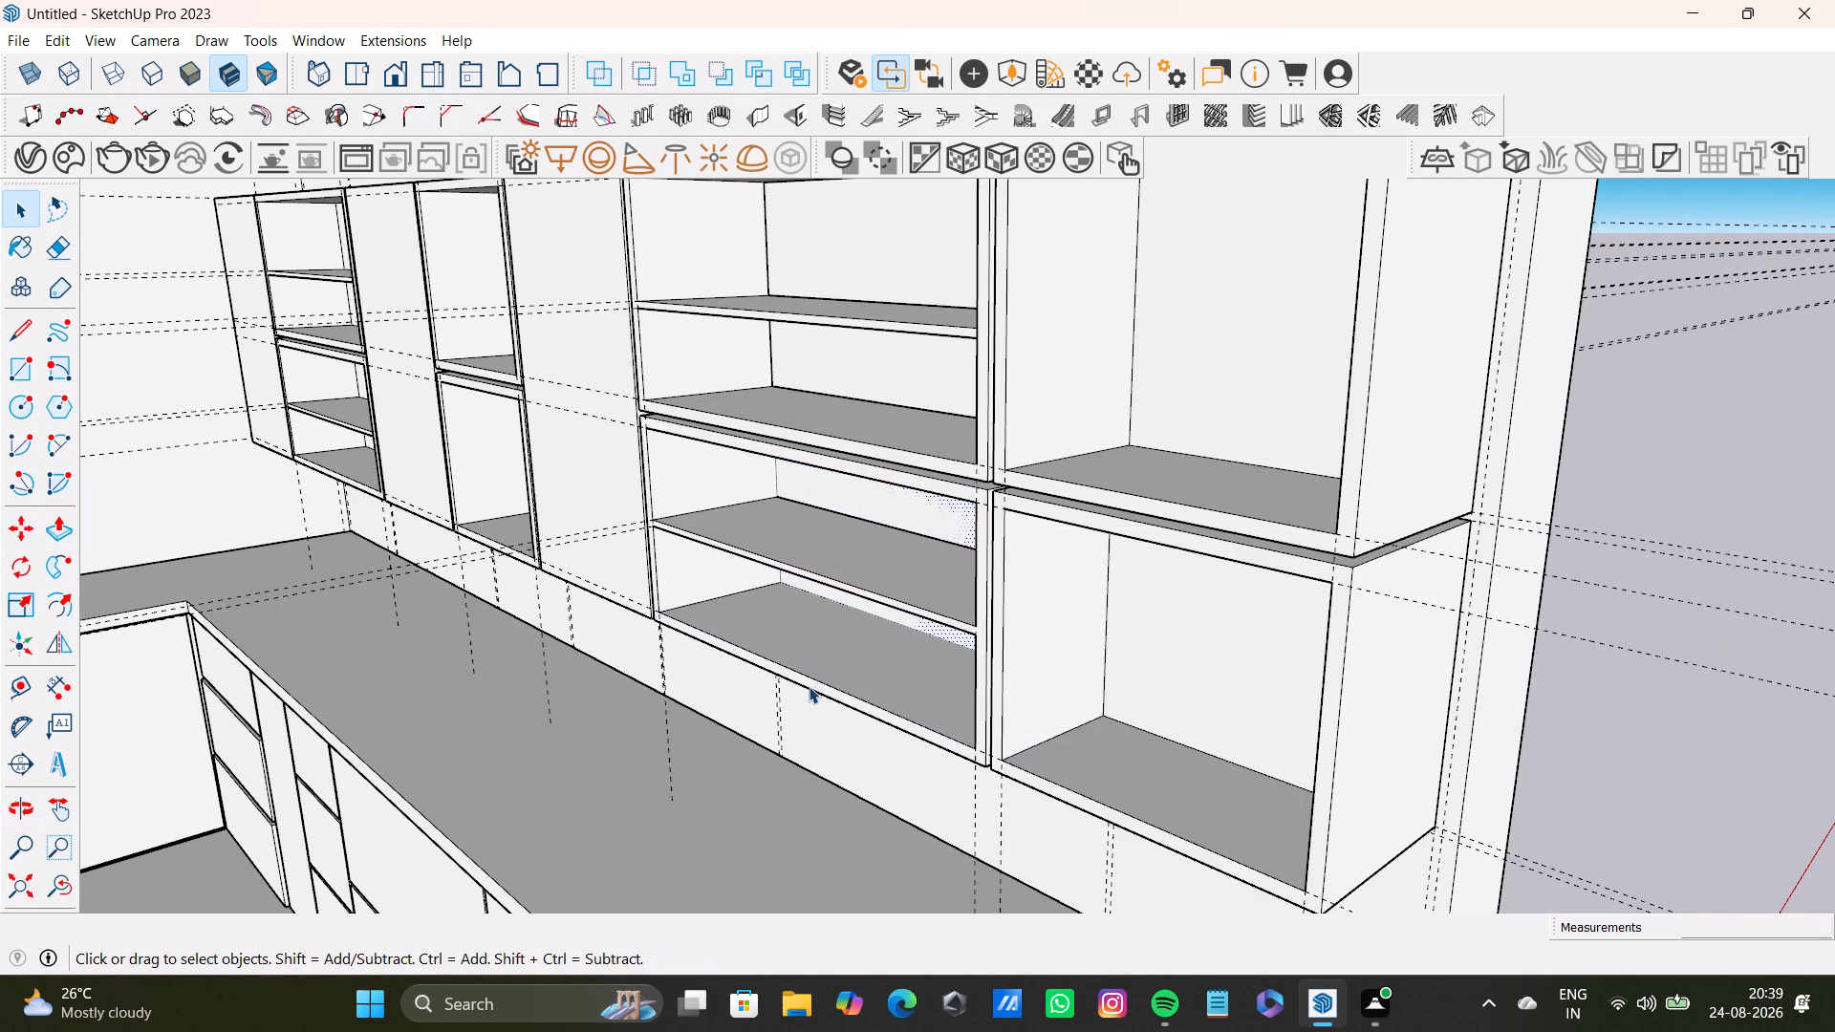
# Examine the shelved upper cabinet run and the whole kitchen from several angles.
pyautogui.scroll(-2, 809, 686)
pyautogui.moveTo(813, 686); pyautogui.dragTo(950, 797, button='middle')
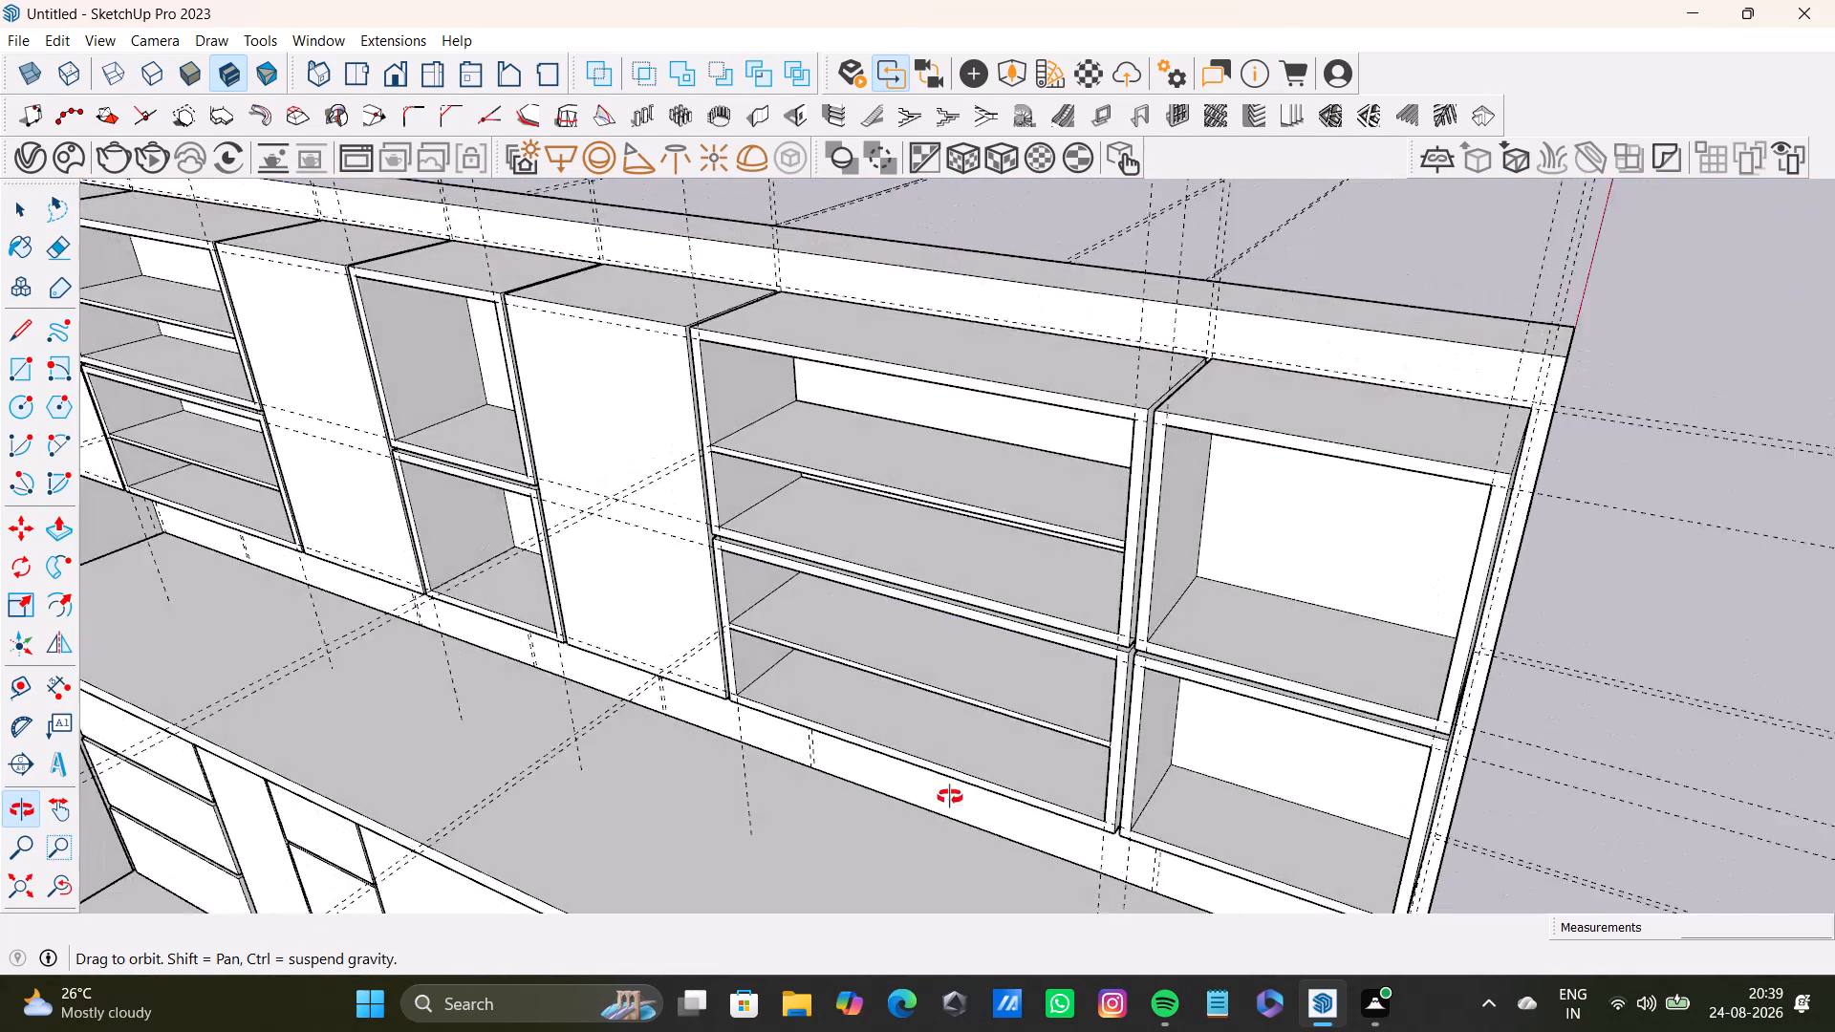
pyautogui.moveTo(950, 797); pyautogui.dragTo(943, 816, button='middle')
pyautogui.press('space')
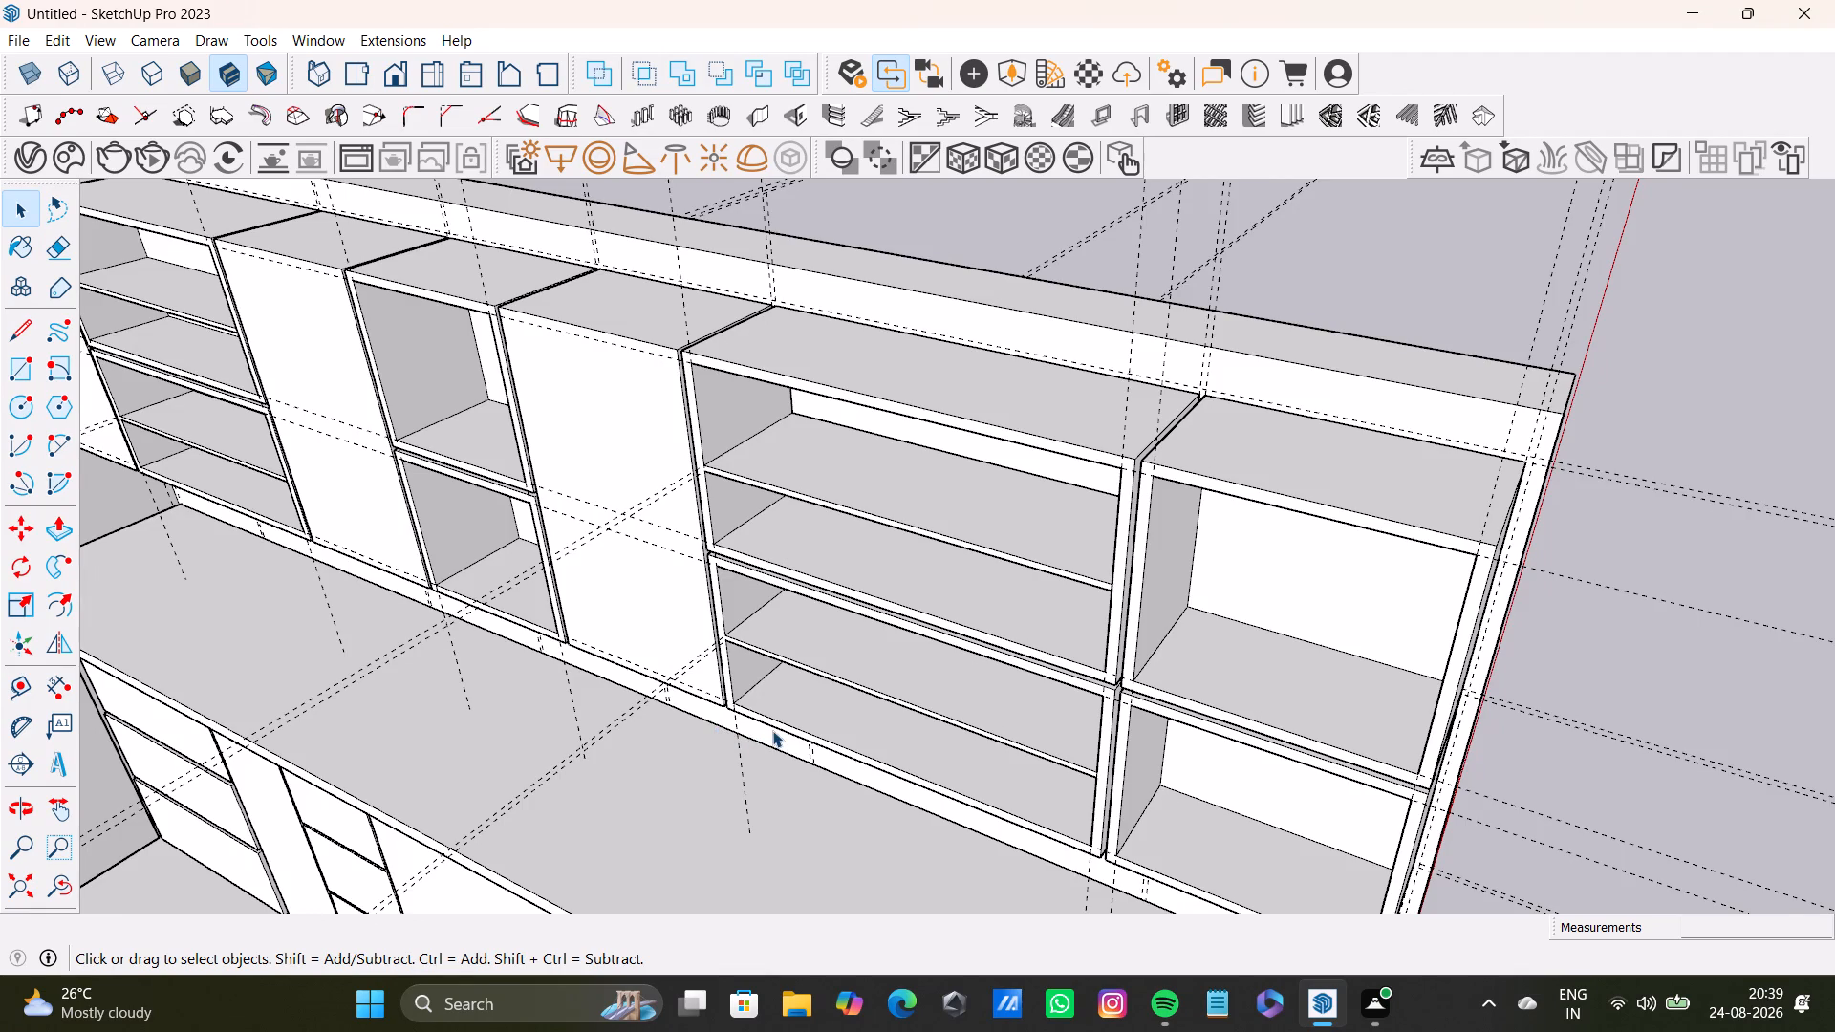
pyautogui.scroll(-5, 777, 727)
pyautogui.moveTo(808, 709); pyautogui.dragTo(520, 734, button='middle')
pyautogui.keyDown('shift'); pyautogui.moveTo(510, 731); pyautogui.dragTo(1046, 547, button='middle'); pyautogui.keyUp('shift')
pyautogui.moveTo(1168, 557); pyautogui.dragTo(505, 673, button='middle')
pyautogui.scroll(-4, 547, 631)
pyautogui.keyDown('shift'); pyautogui.moveTo(549, 629); pyautogui.dragTo(842, 626, button='middle'); pyautogui.keyUp('shift')
pyautogui.moveTo(925, 690); pyautogui.dragTo(987, 491, button='middle')
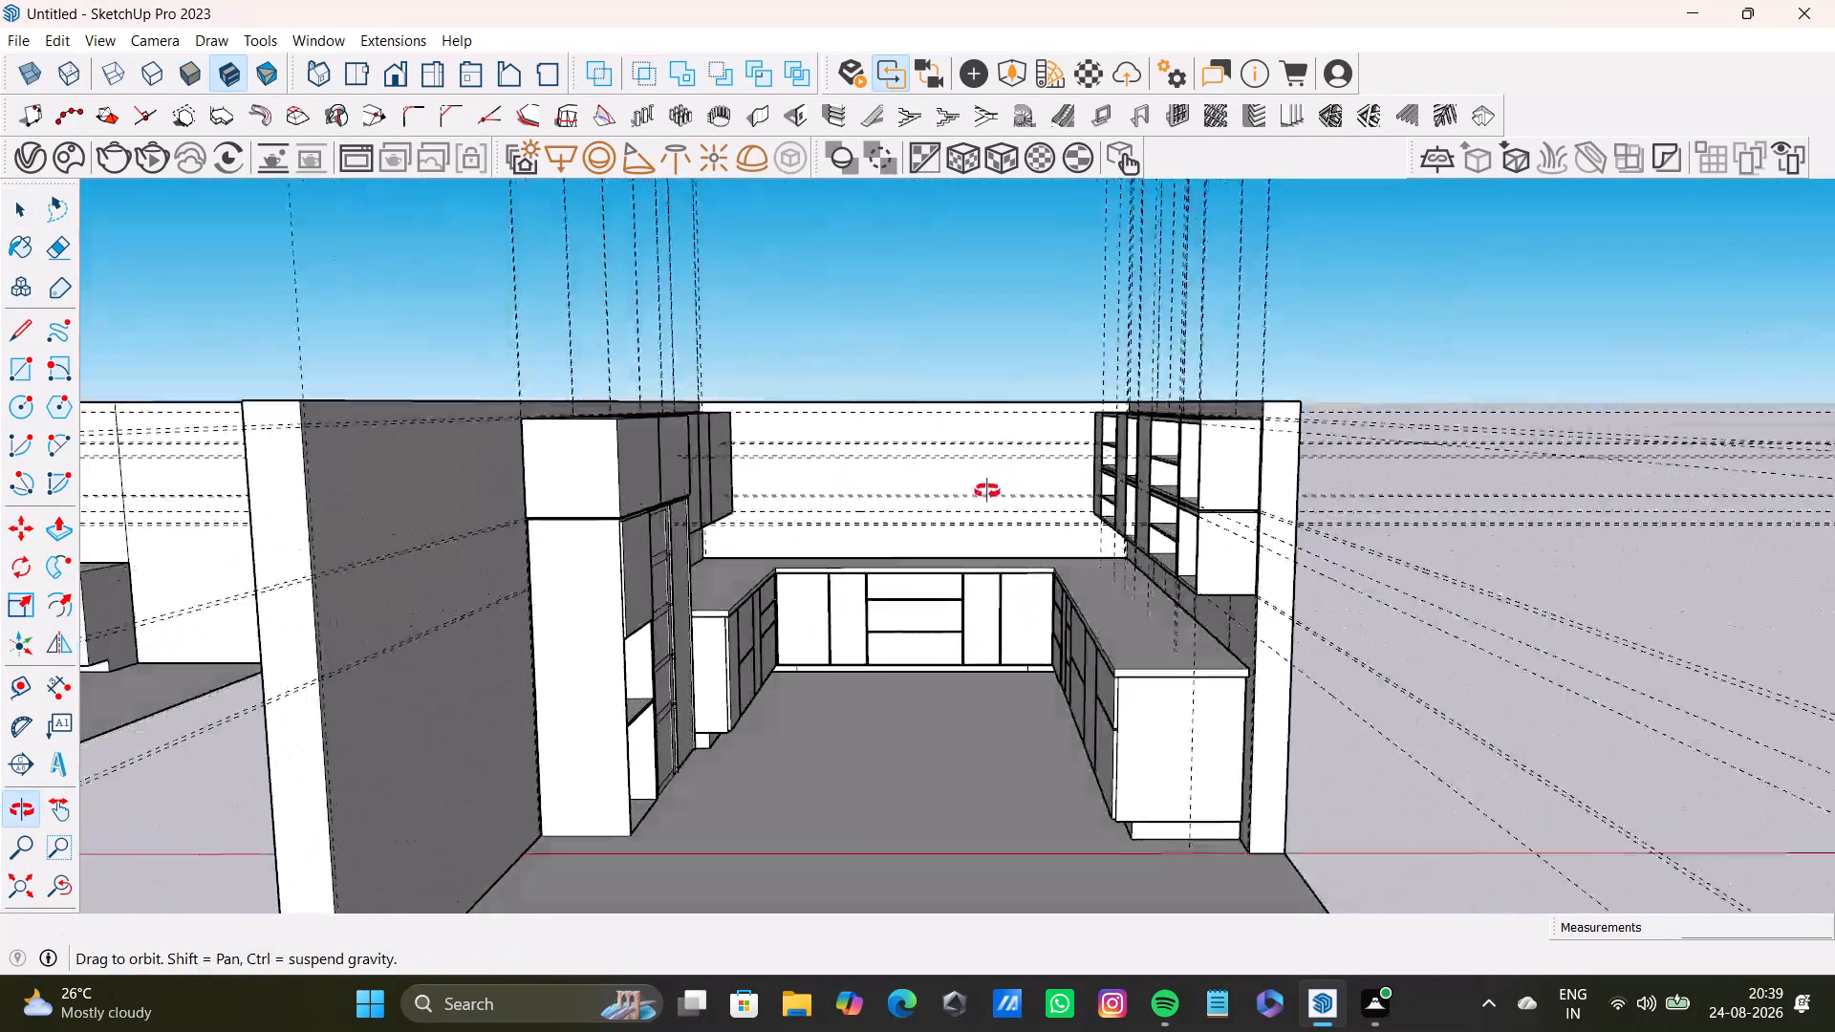
pyautogui.moveTo(987, 491); pyautogui.dragTo(1047, 700, button='middle')
# Place a guide 1" from the left cabinet run's side edge on the bare wall between the upper cabinets.
pyautogui.scroll(4, 929, 546)
pyautogui.keyDown('shift'); pyautogui.moveTo(929, 539); pyautogui.dragTo(939, 949, button='middle'); pyautogui.keyUp('shift')
pyautogui.scroll(4, 932, 806)
pyautogui.moveTo(923, 766); pyautogui.dragTo(1095, 738, button='middle')
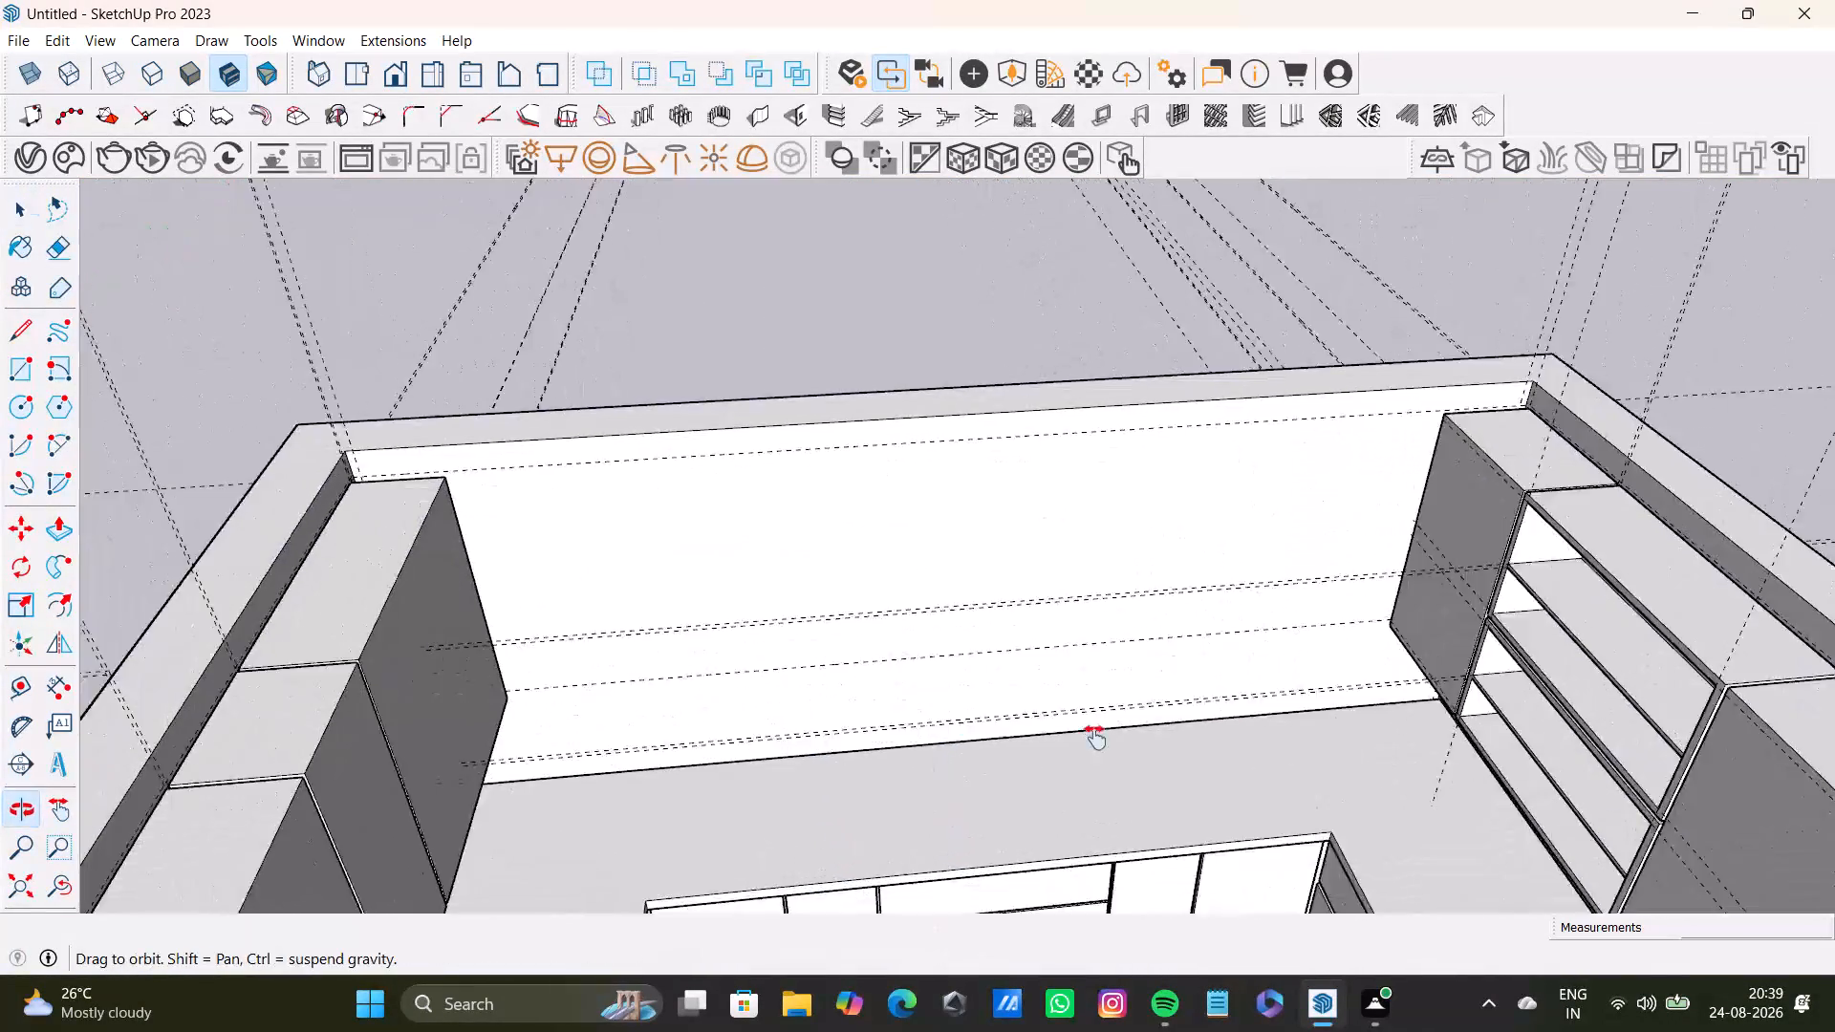
pyautogui.moveTo(1095, 738); pyautogui.dragTo(1135, 764, button='middle')
pyautogui.scroll(3, 1017, 712)
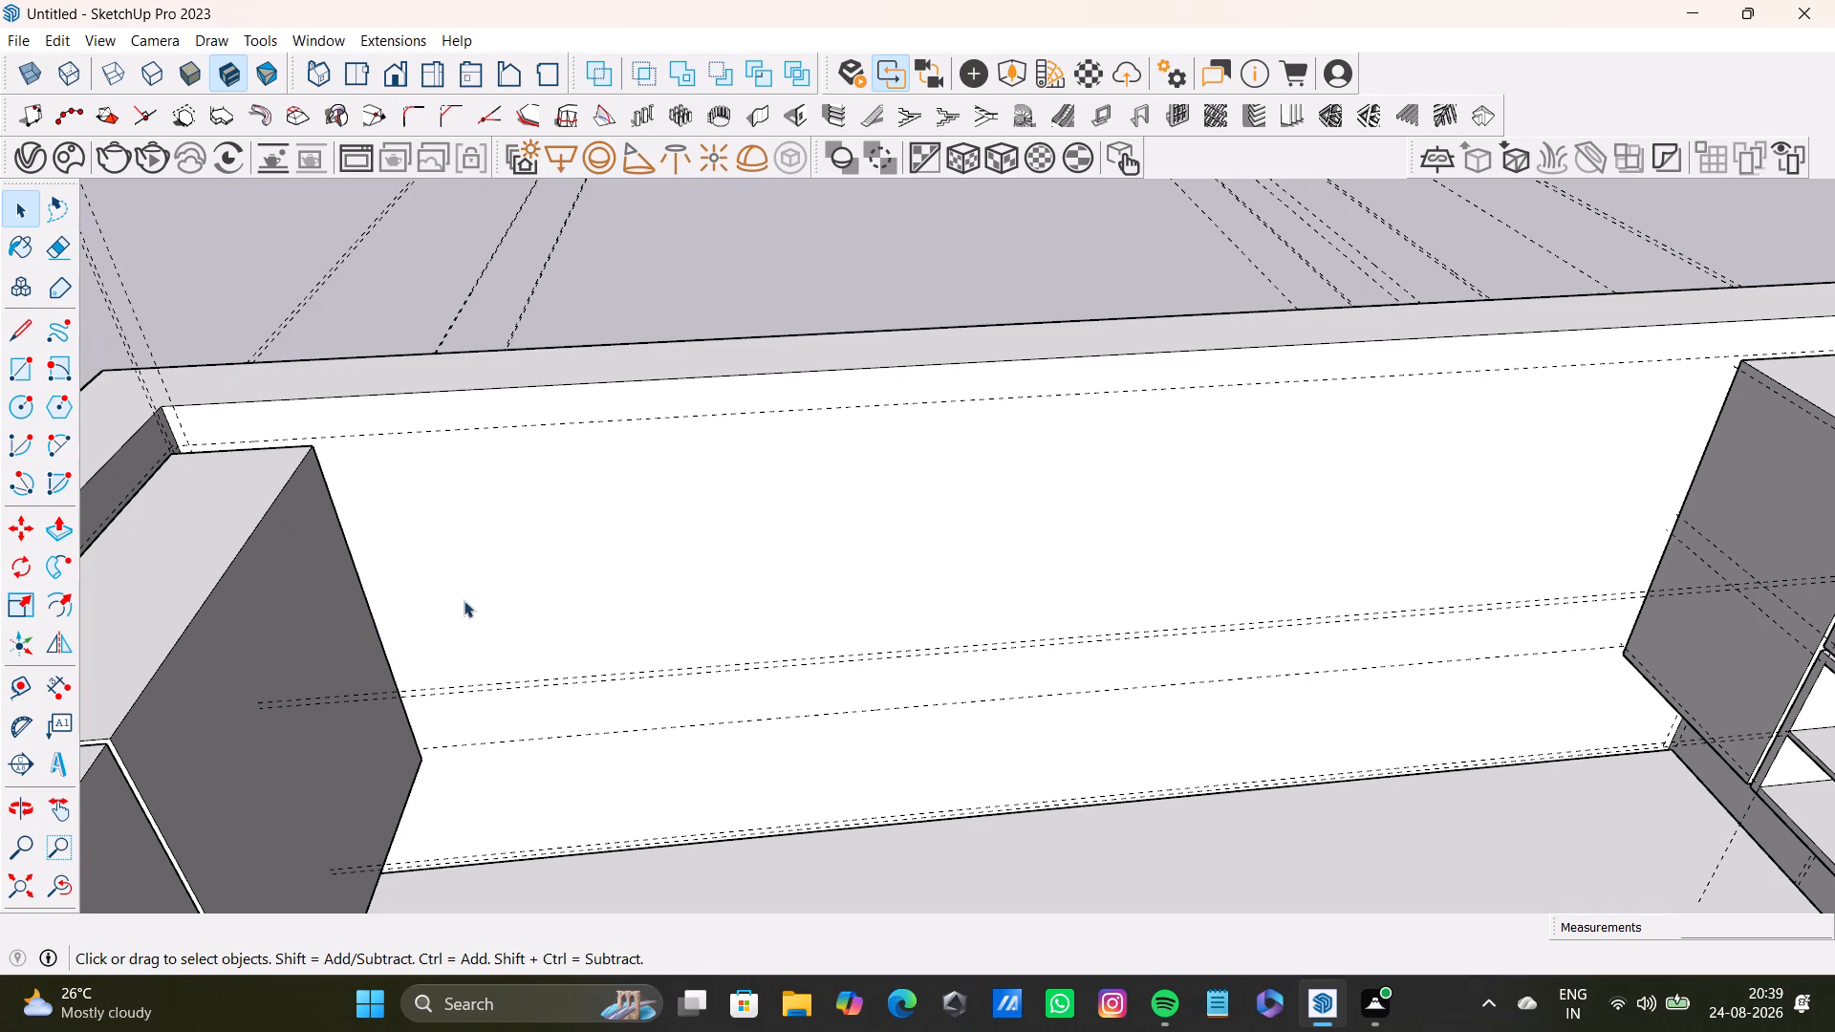
pyautogui.moveTo(25, 689); pyautogui.dragTo(43, 684)
pyautogui.scroll(1, 398, 645)
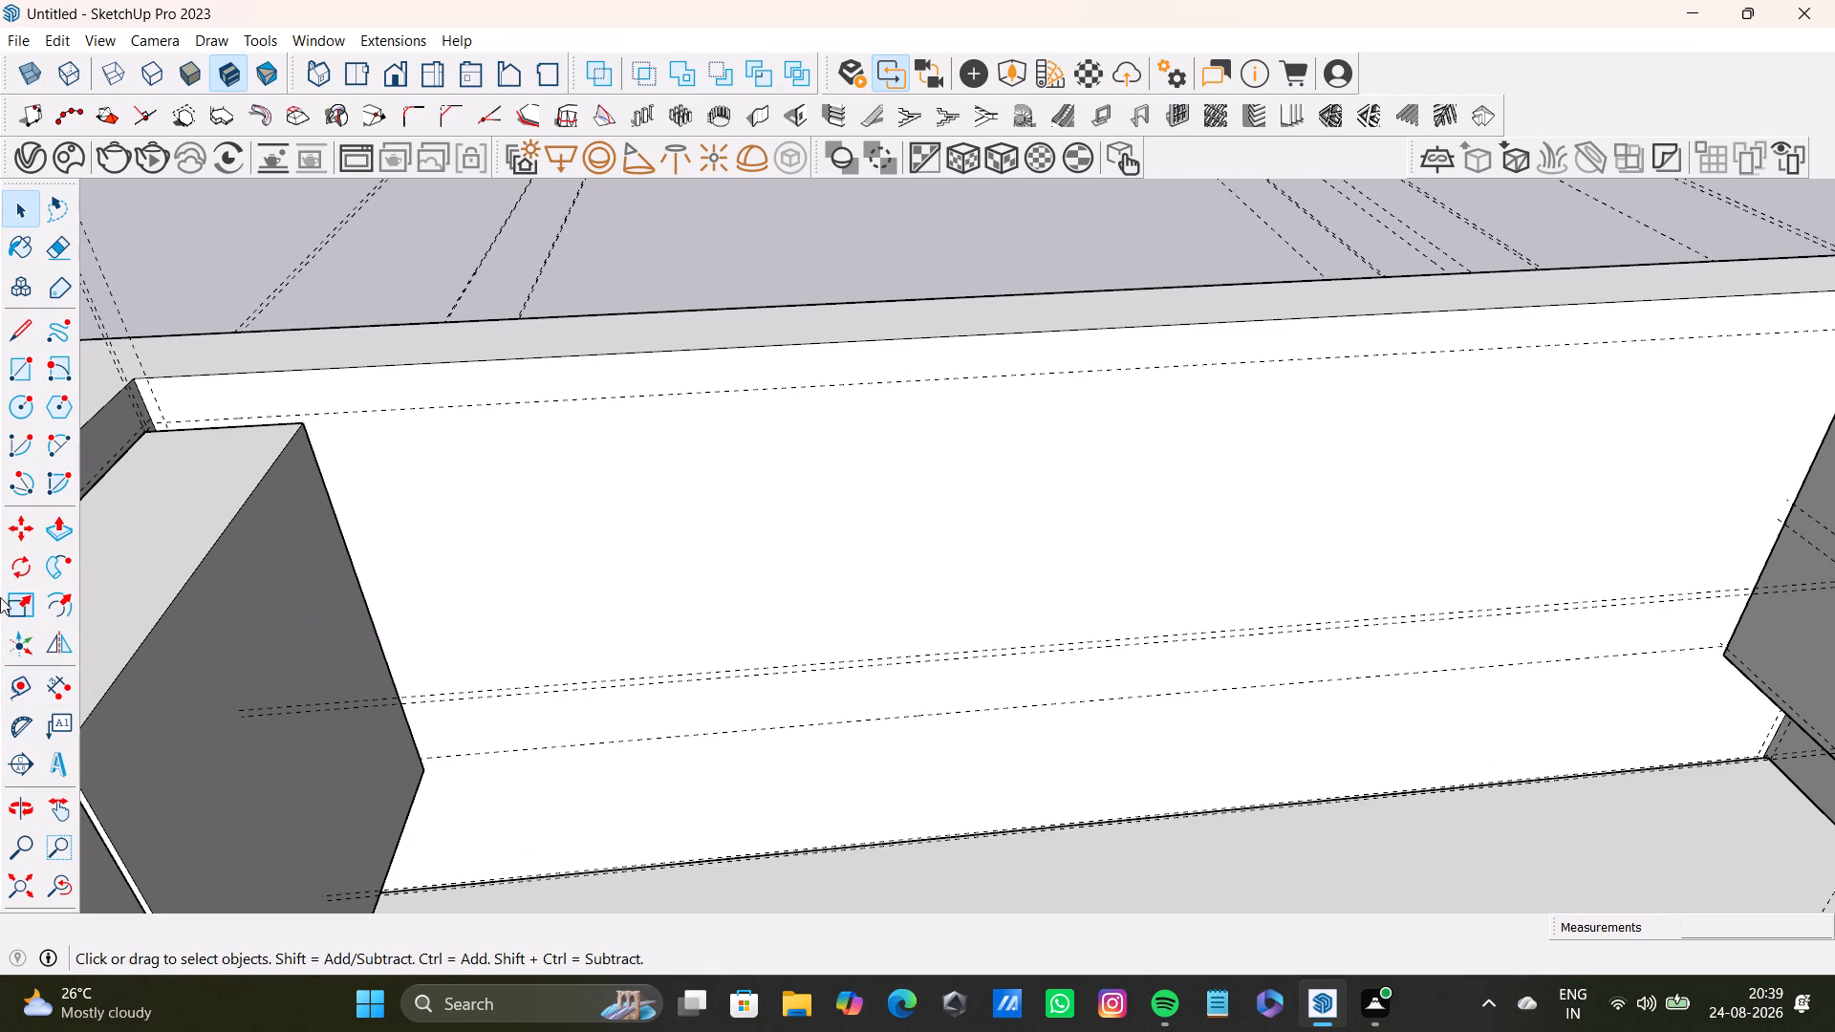
pyautogui.click(30, 688)
pyautogui.moveTo(378, 645); pyautogui.dragTo(393, 644)
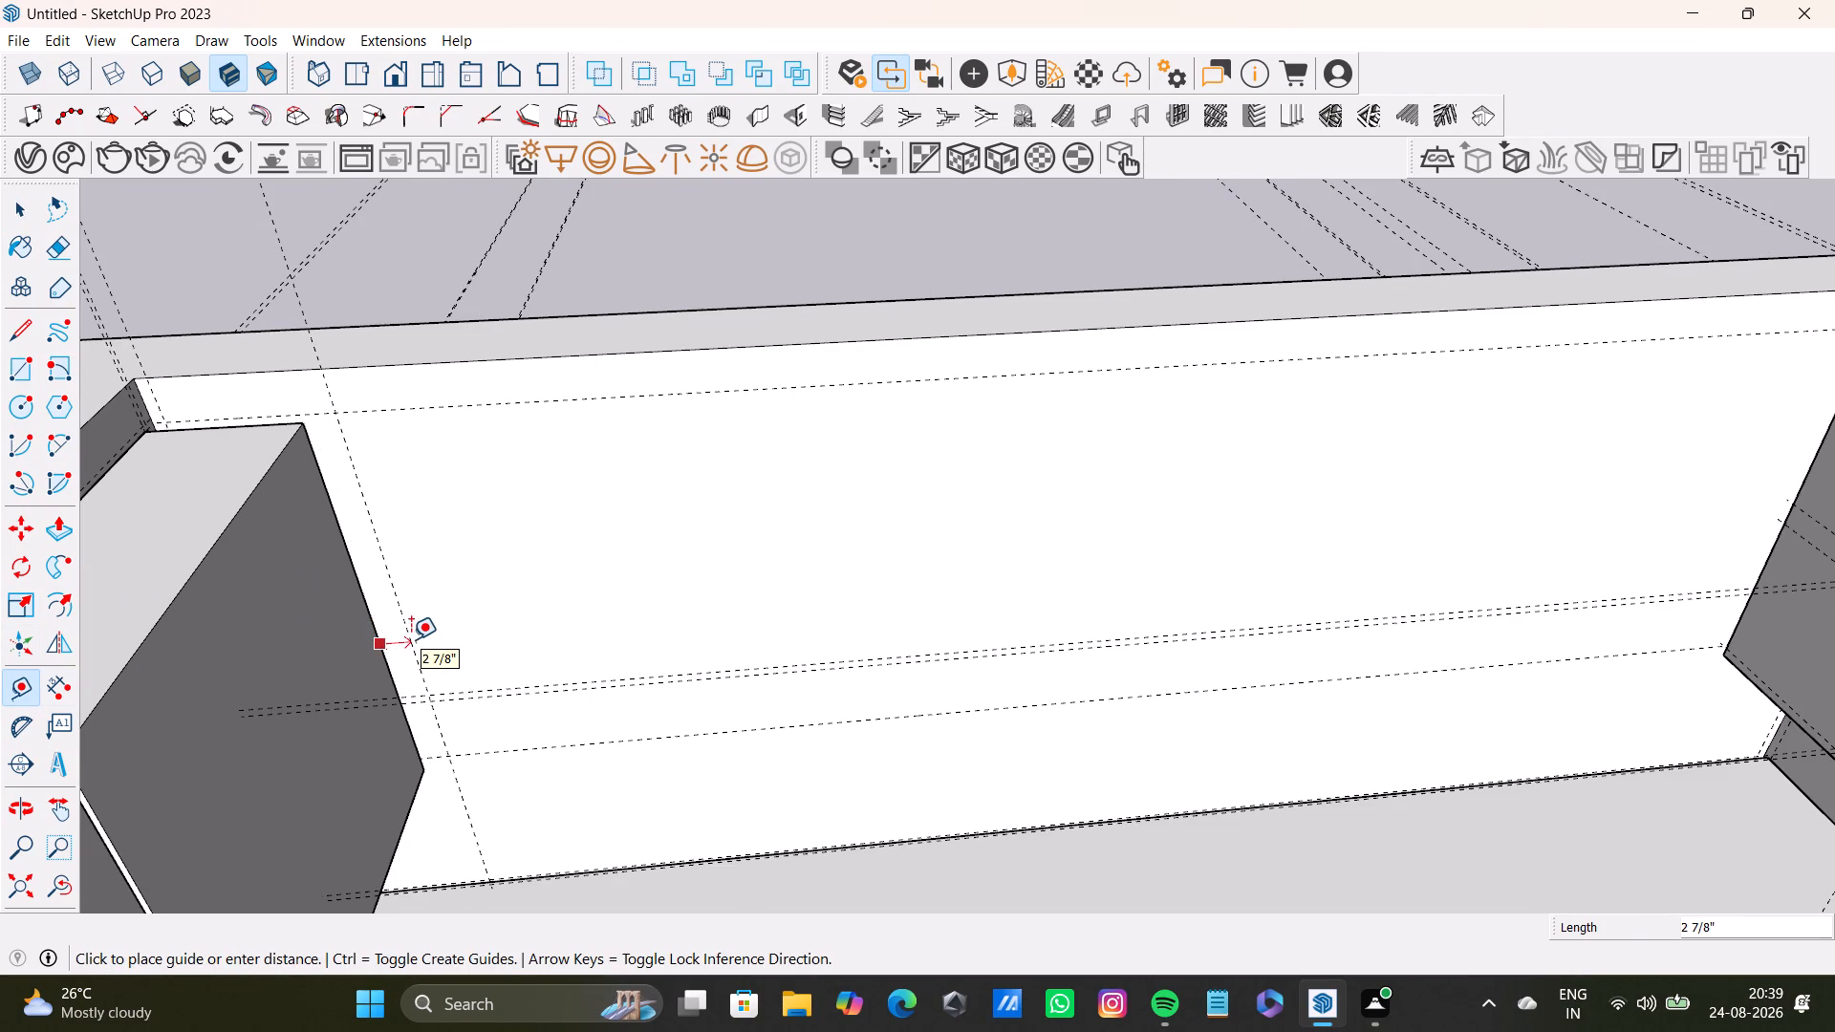
pyautogui.press('1')
pyautogui.hotkey('shift', '"')
pyautogui.press('Return')
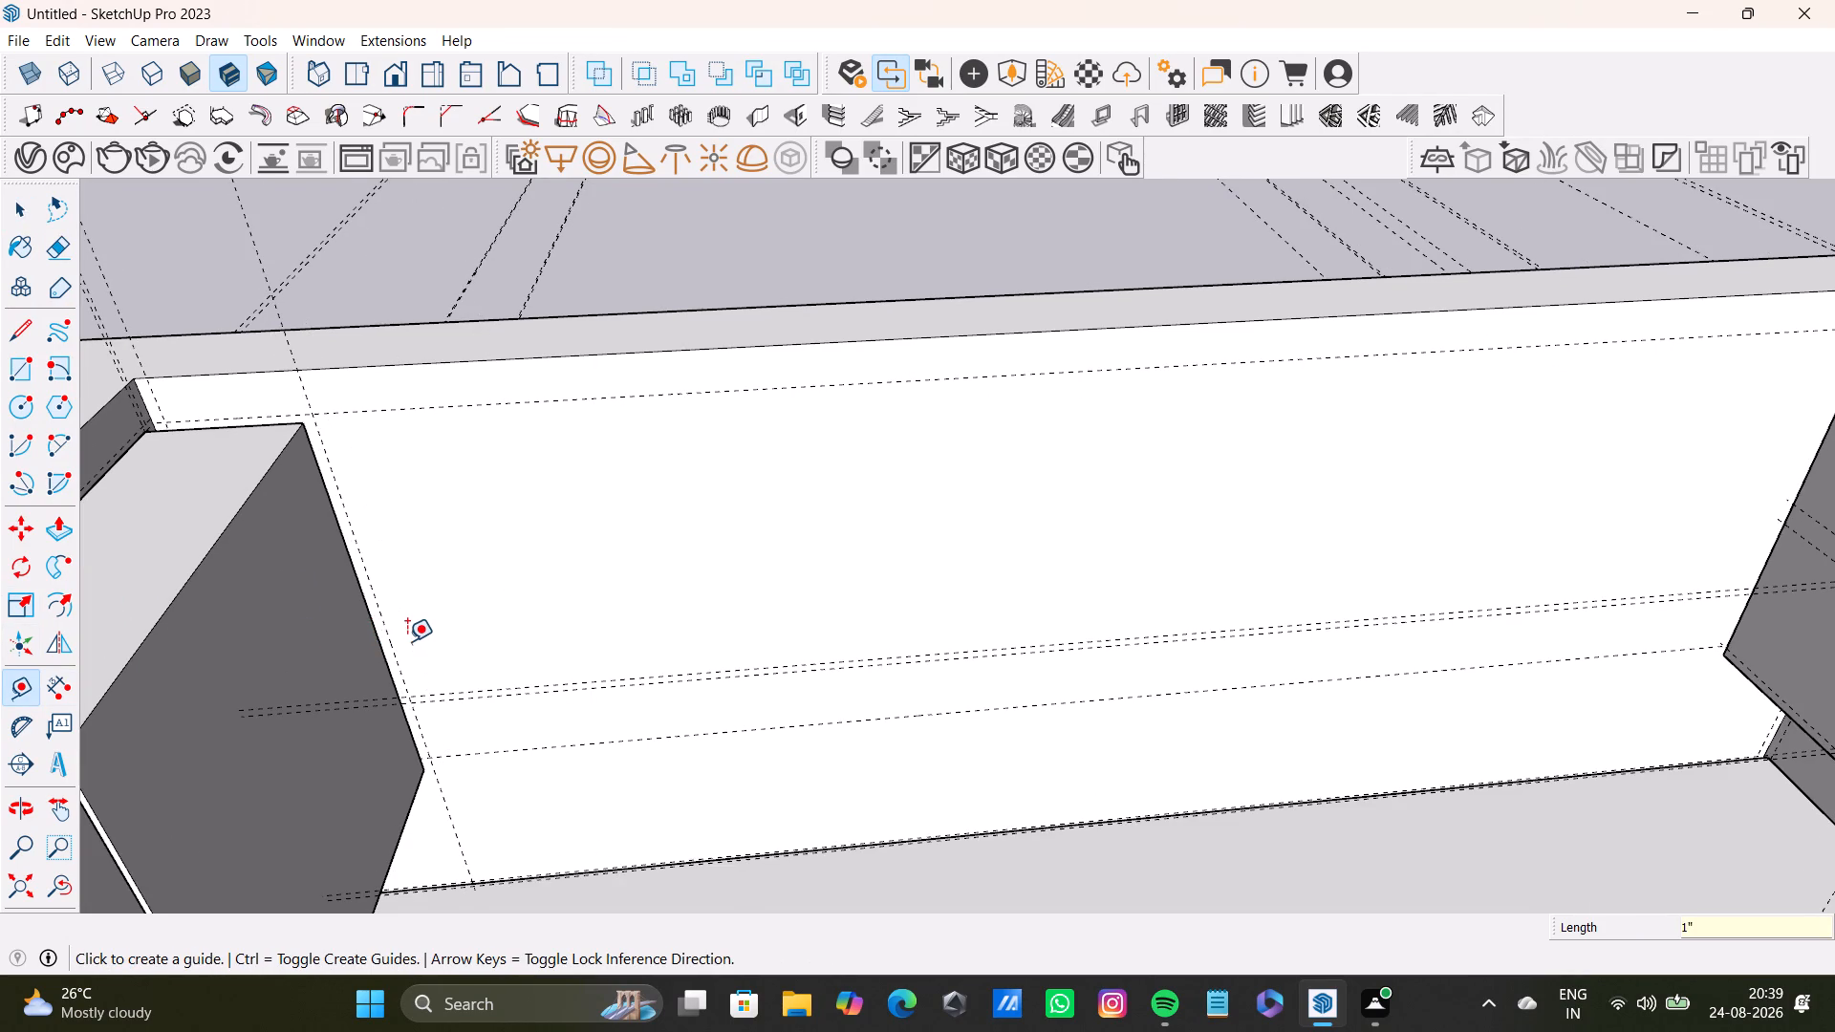
# Place a guide 1" from the right cabinet run's side edge on the same bare wall.
pyautogui.scroll(-4, 529, 601)
pyautogui.keyDown('shift'); pyautogui.moveTo(1204, 612); pyautogui.dragTo(847, 737, button='middle'); pyautogui.keyUp('shift')
pyautogui.scroll(7, 1034, 641)
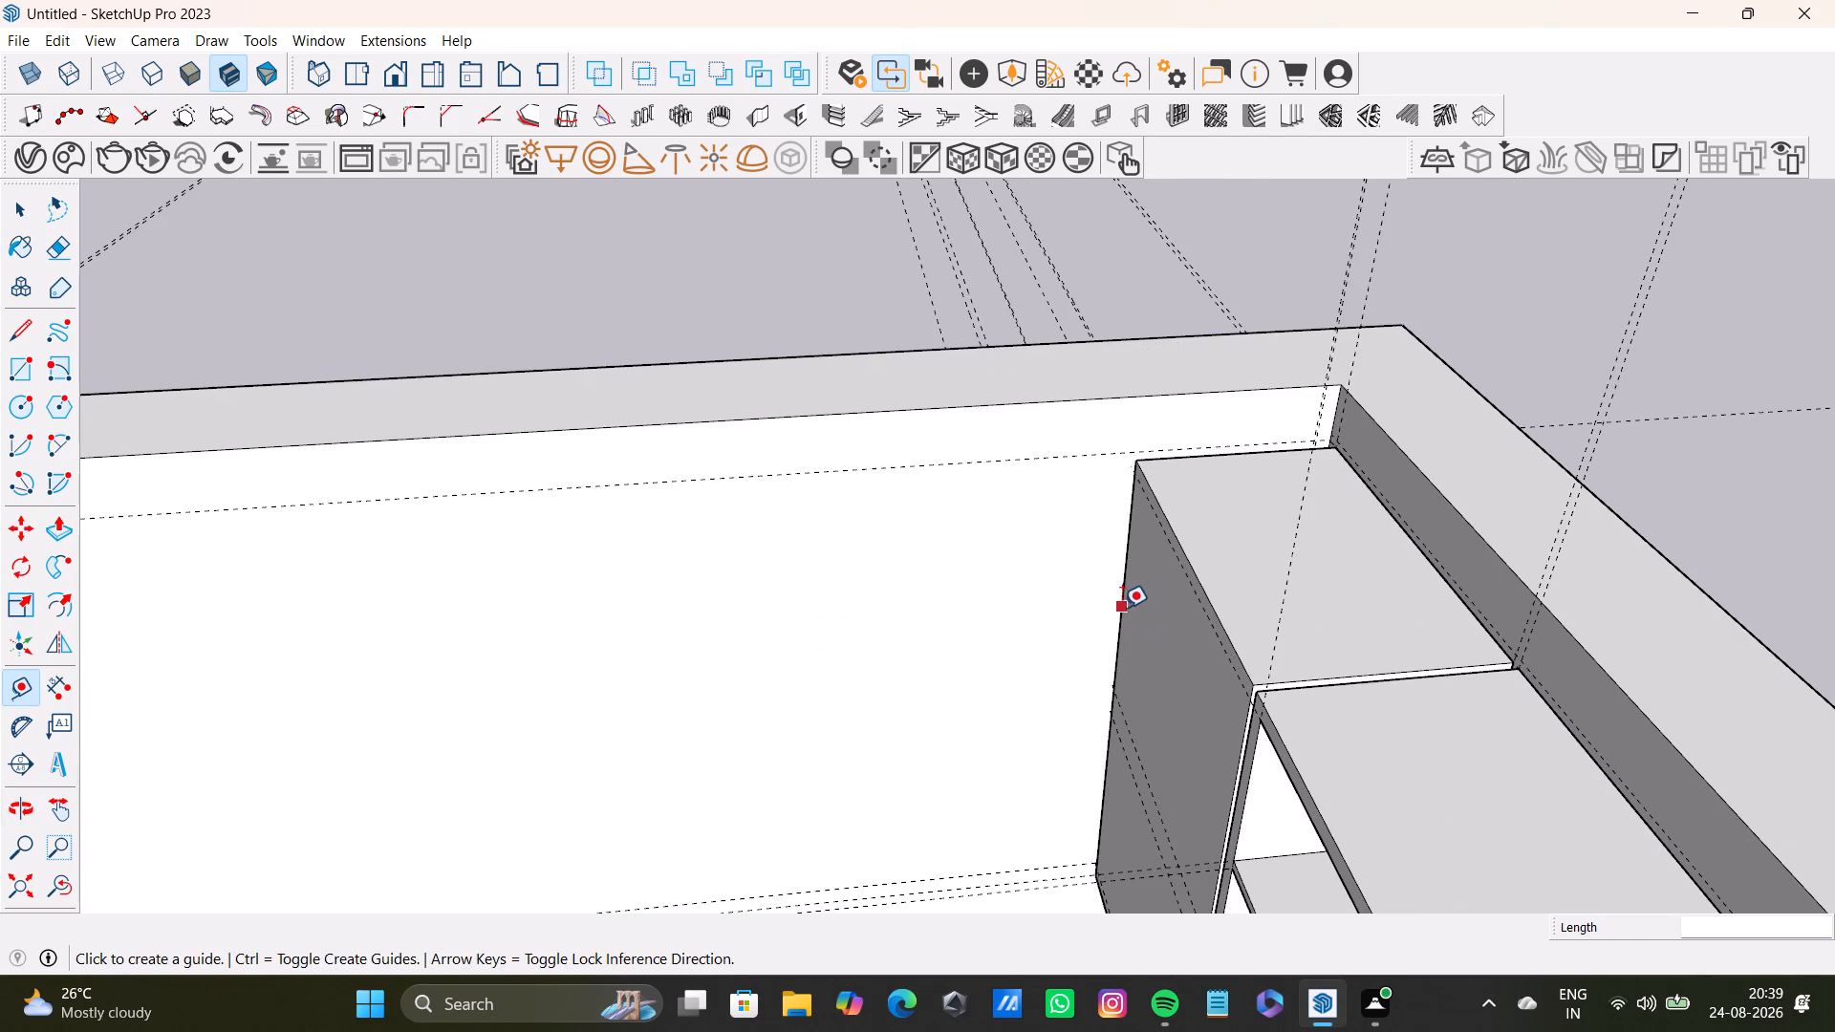
pyautogui.click(1122, 608)
pyautogui.press('1')
pyautogui.hotkey('shift', '"')
pyautogui.press('Return')
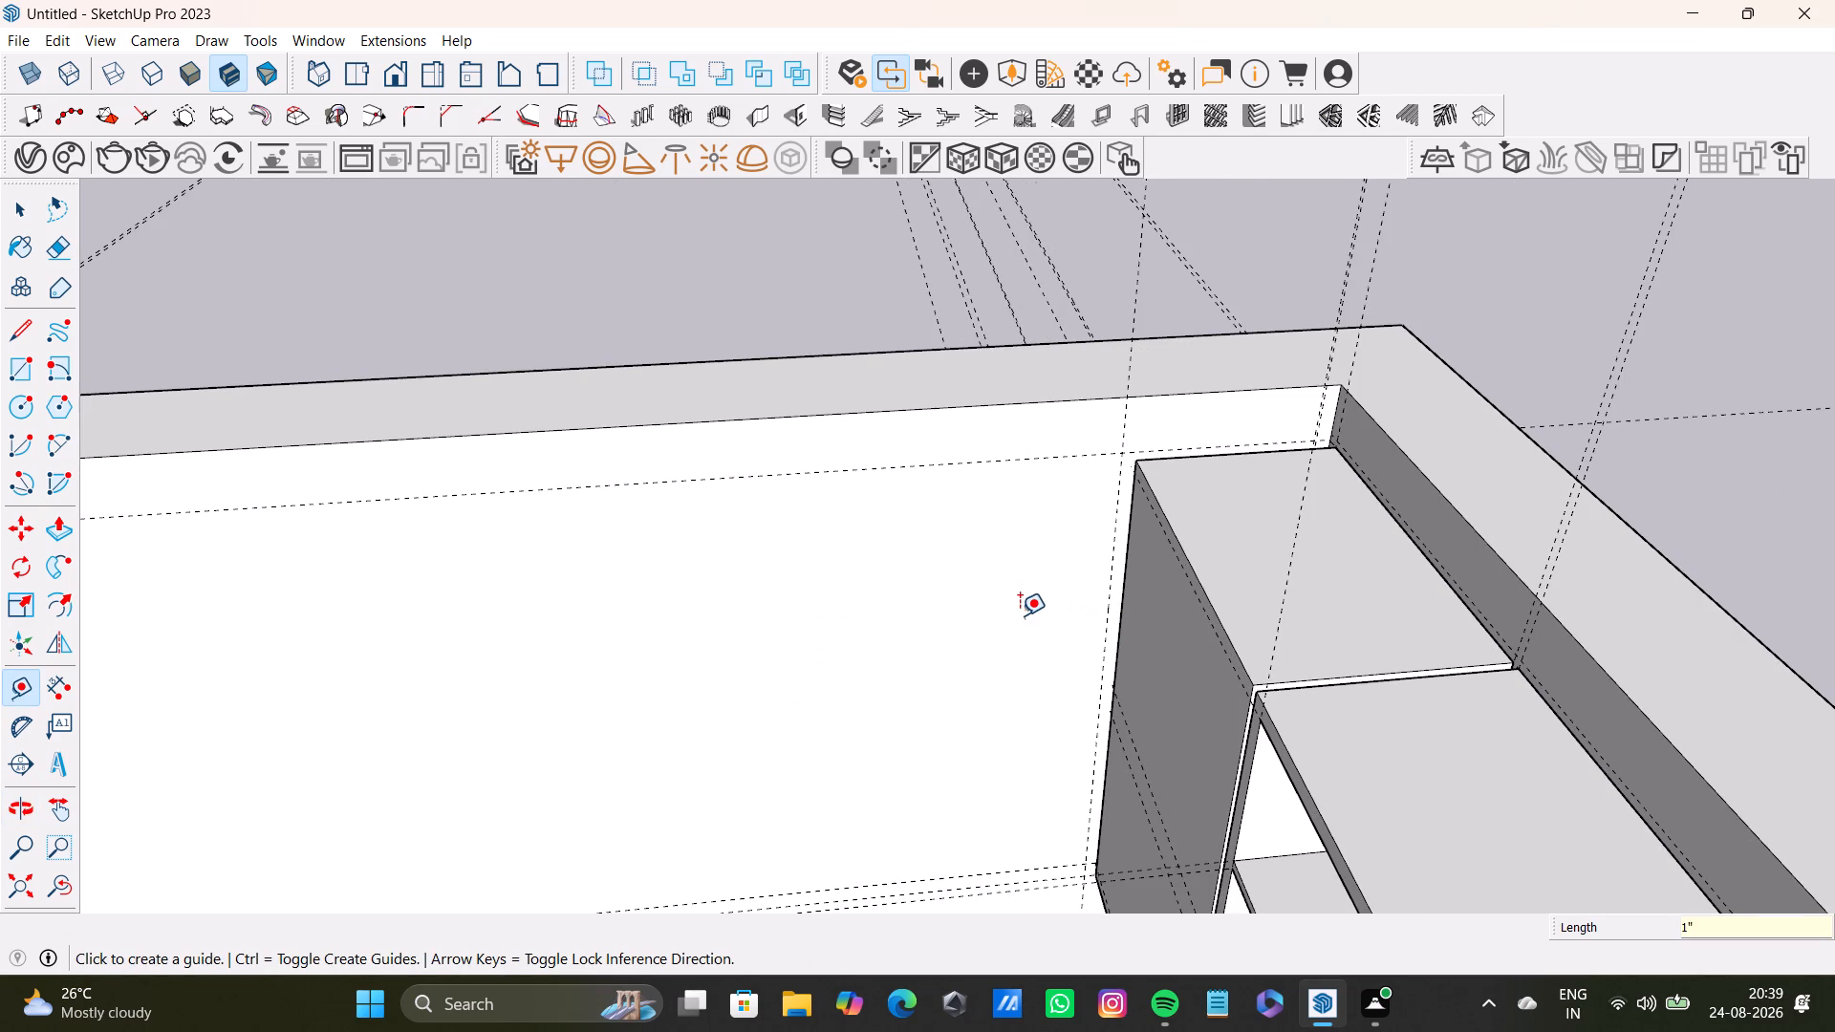
# Place a guide about 1' 7 3/4" inward from the left 1" guide on the bare wall.
pyautogui.scroll(-4, 1025, 606)
pyautogui.keyDown('shift'); pyautogui.moveTo(949, 617); pyautogui.dragTo(1523, 566, button='middle'); pyautogui.keyUp('shift')
pyautogui.moveTo(1127, 695); pyautogui.dragTo(1095, 823, button='middle')
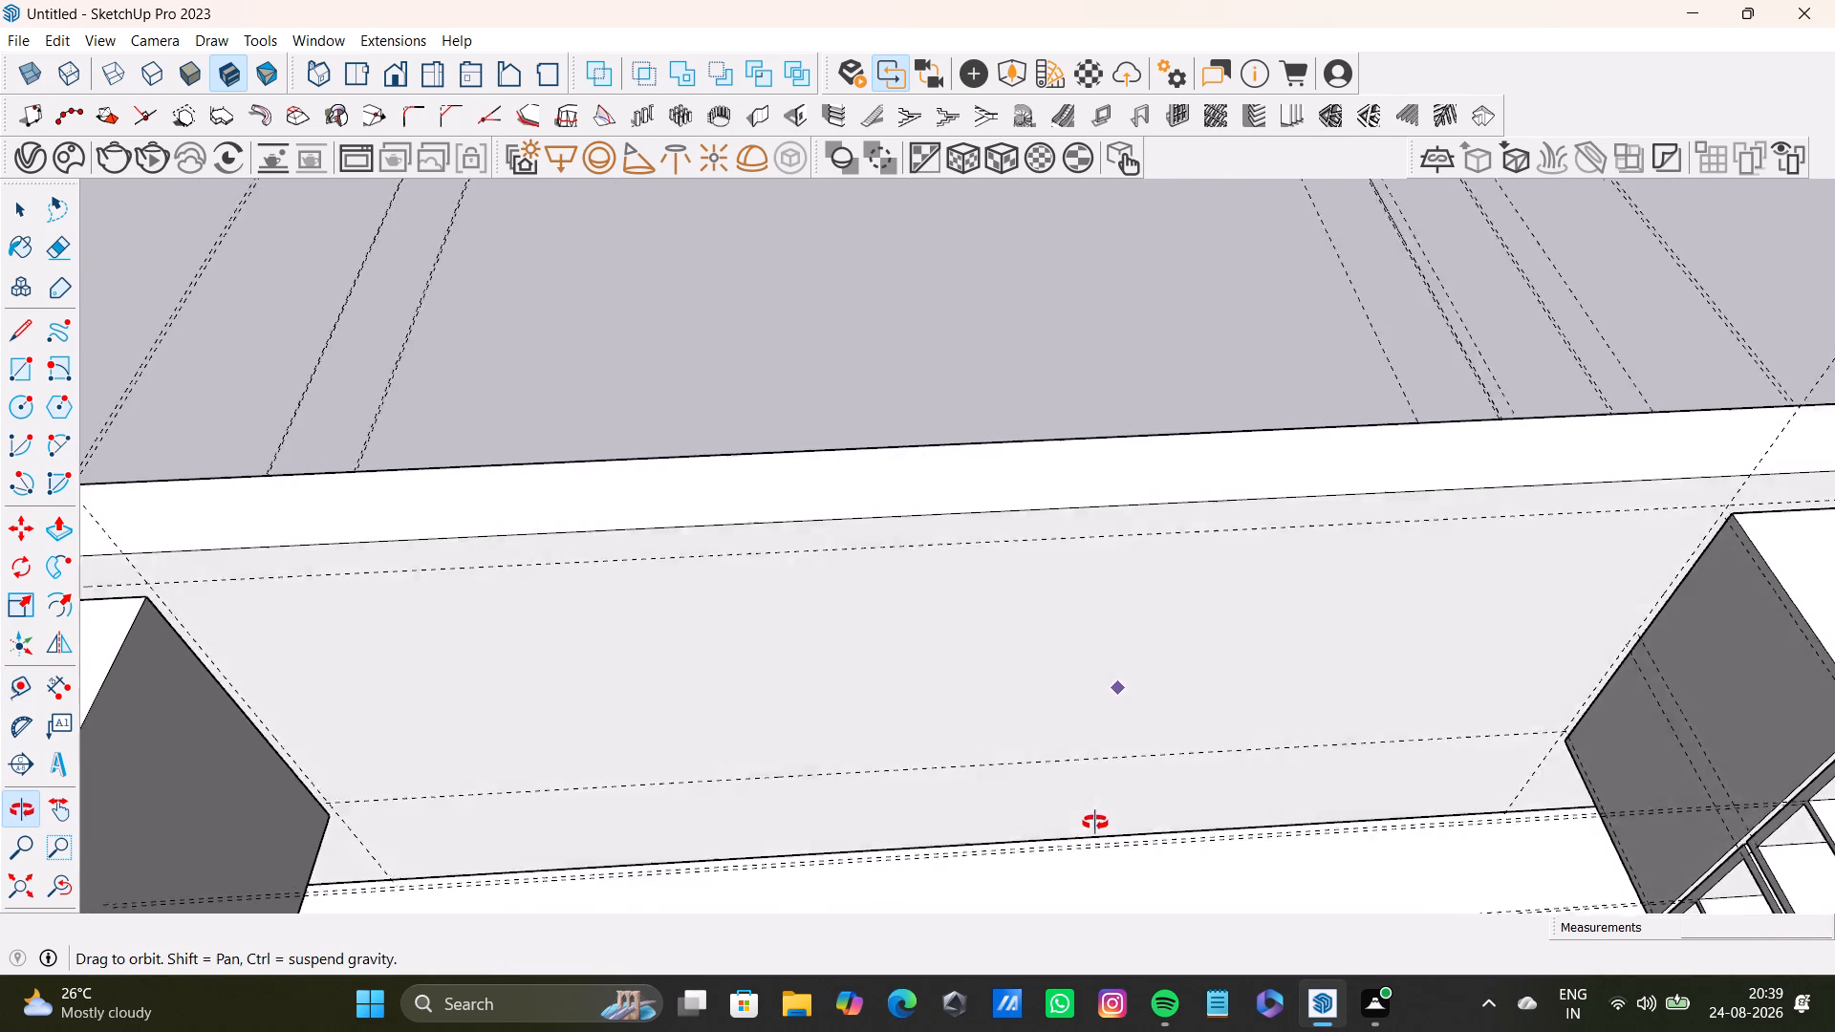
pyautogui.moveTo(1095, 823); pyautogui.dragTo(1232, 783, button='middle')
pyautogui.scroll(3, 521, 667)
pyautogui.moveTo(467, 687); pyautogui.dragTo(586, 685)
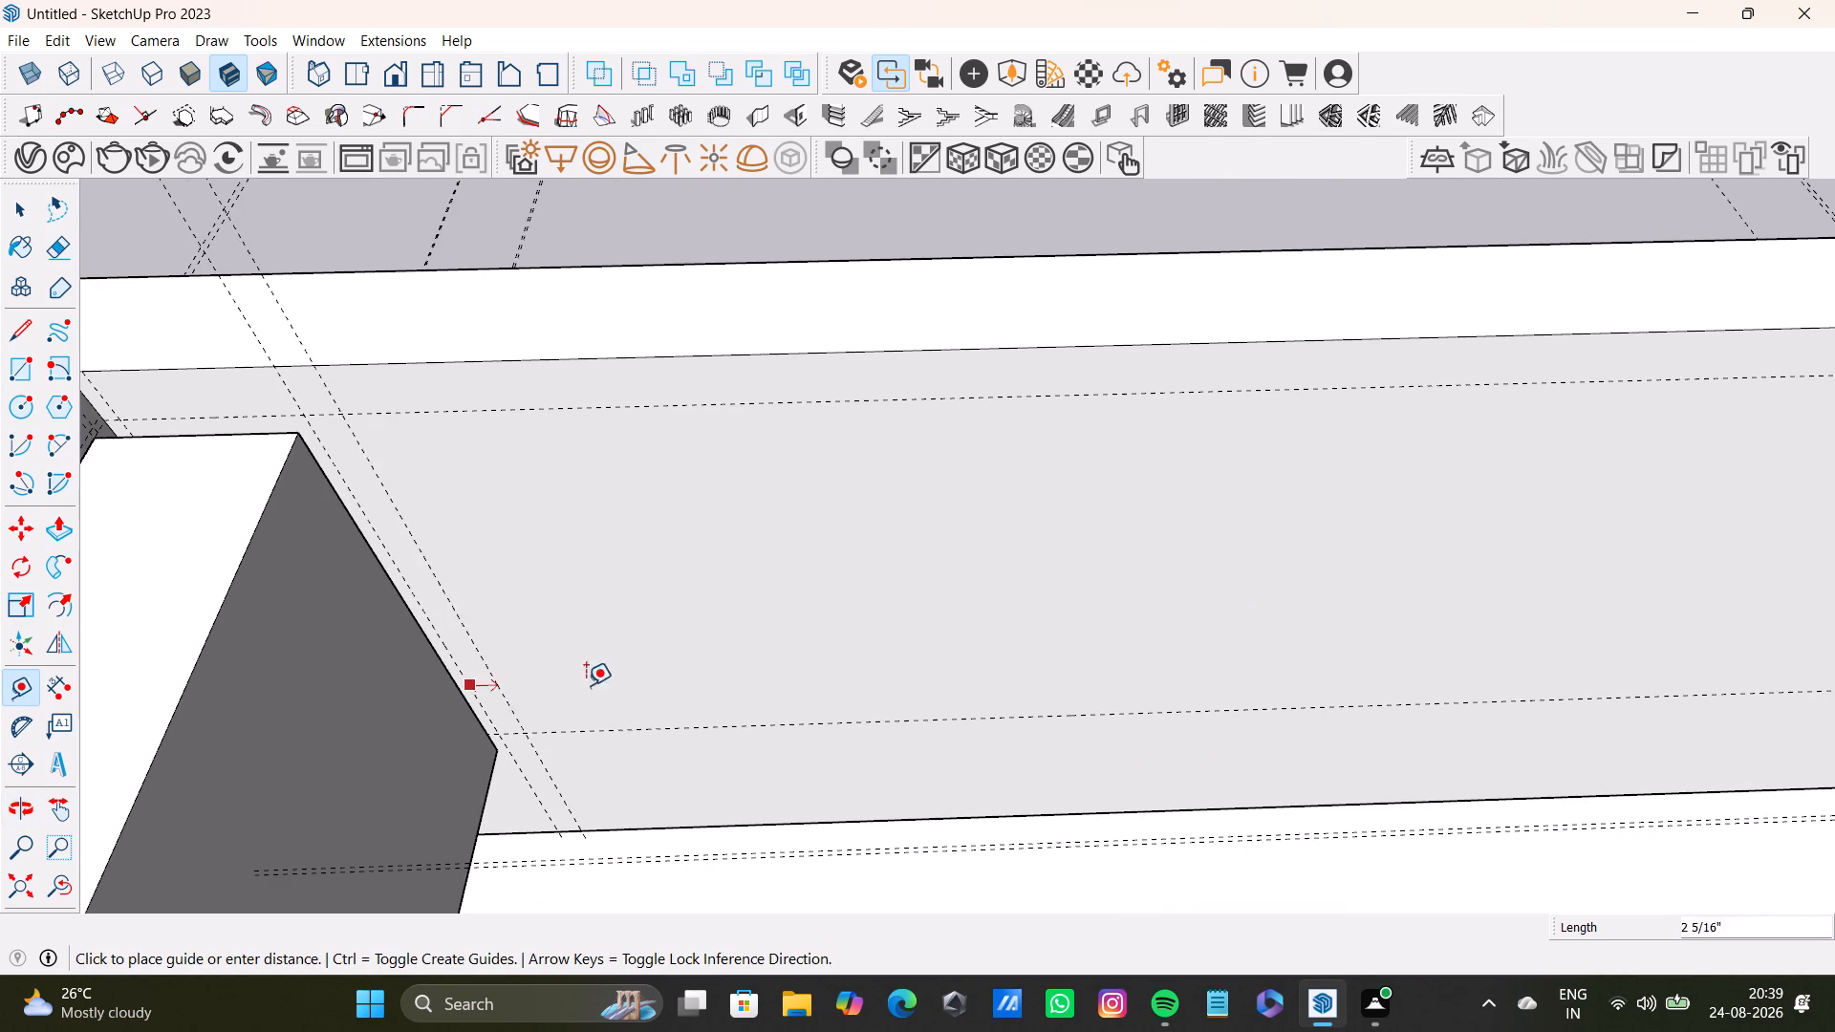
pyautogui.moveTo(586, 685); pyautogui.dragTo(486, 686)
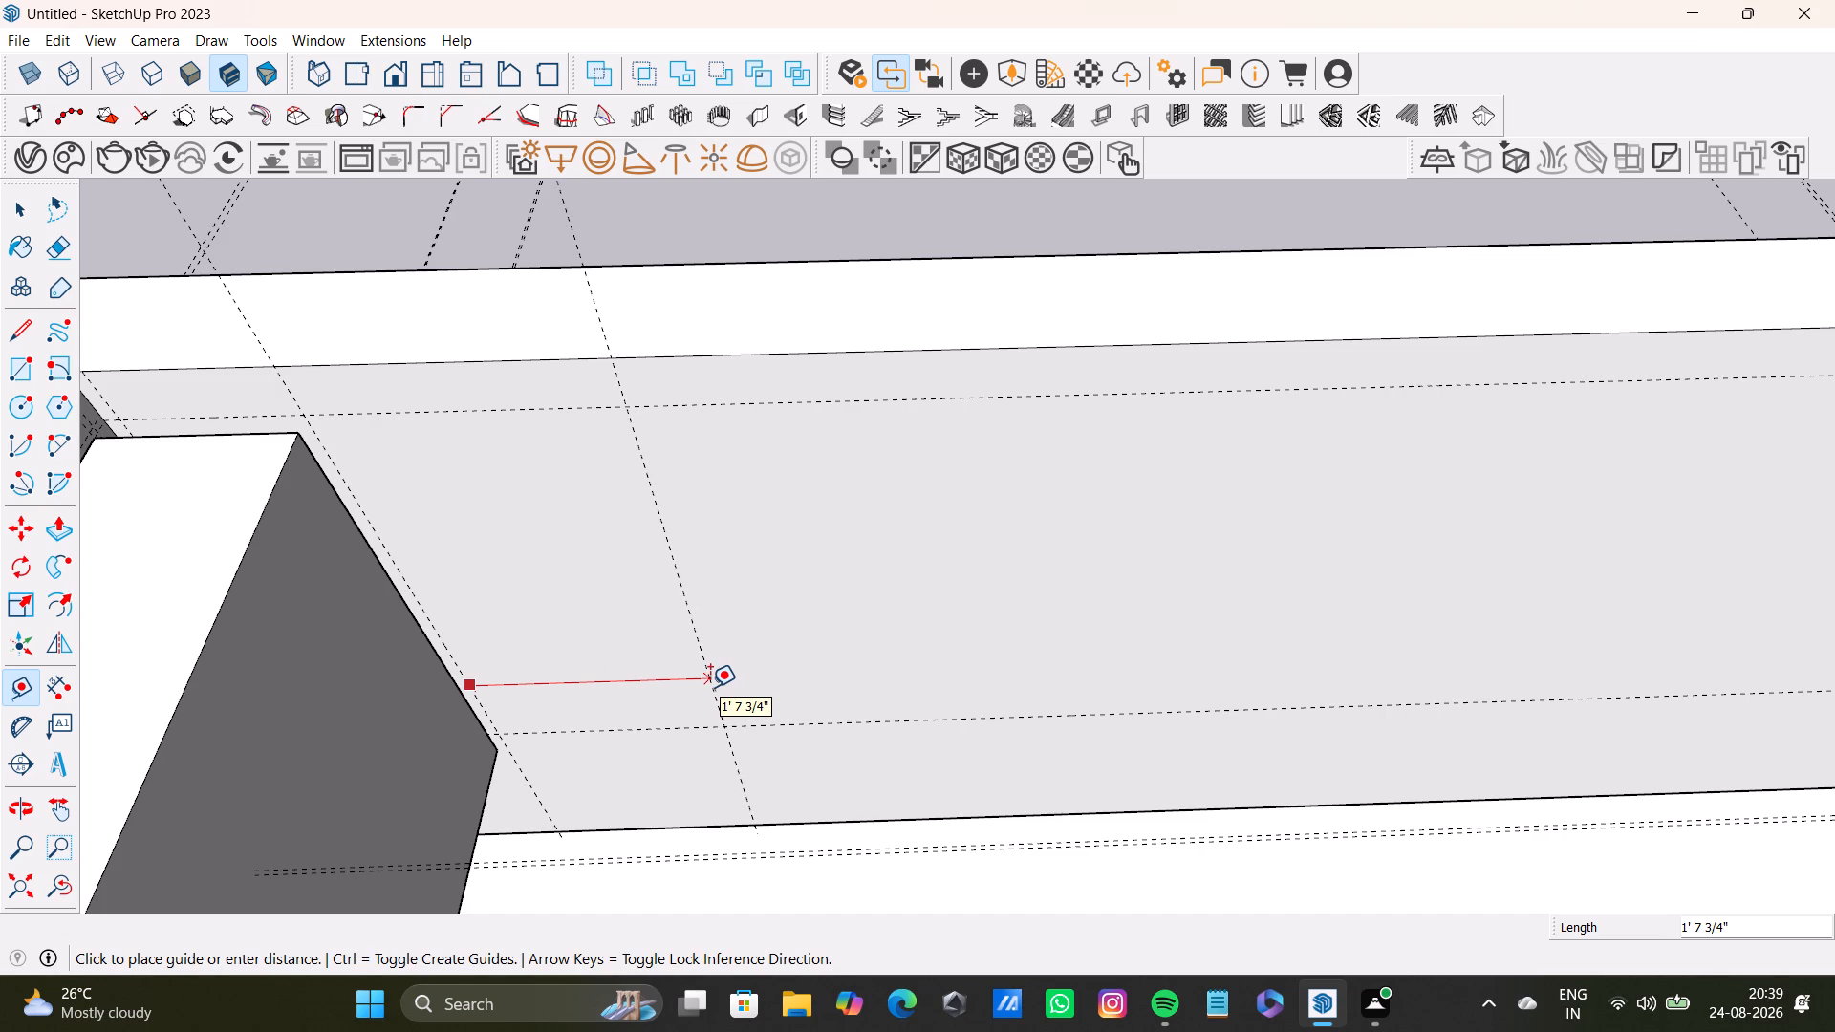
pyautogui.click(710, 687)
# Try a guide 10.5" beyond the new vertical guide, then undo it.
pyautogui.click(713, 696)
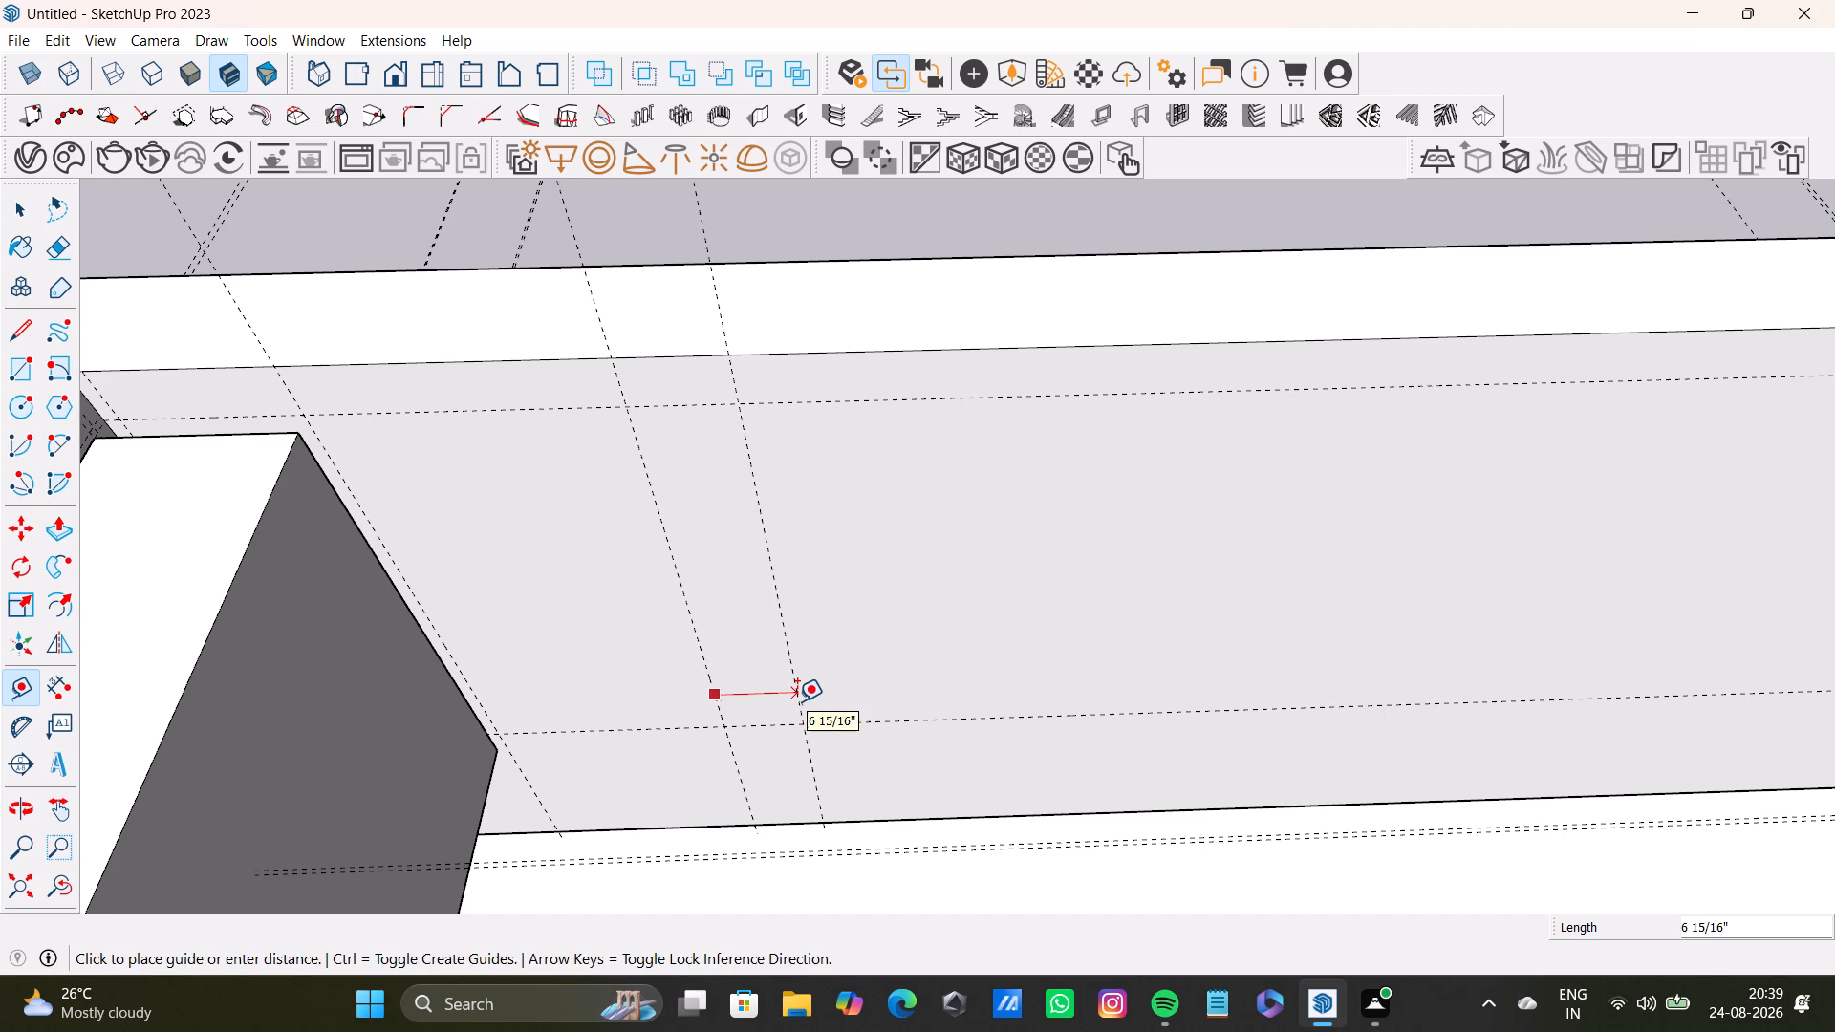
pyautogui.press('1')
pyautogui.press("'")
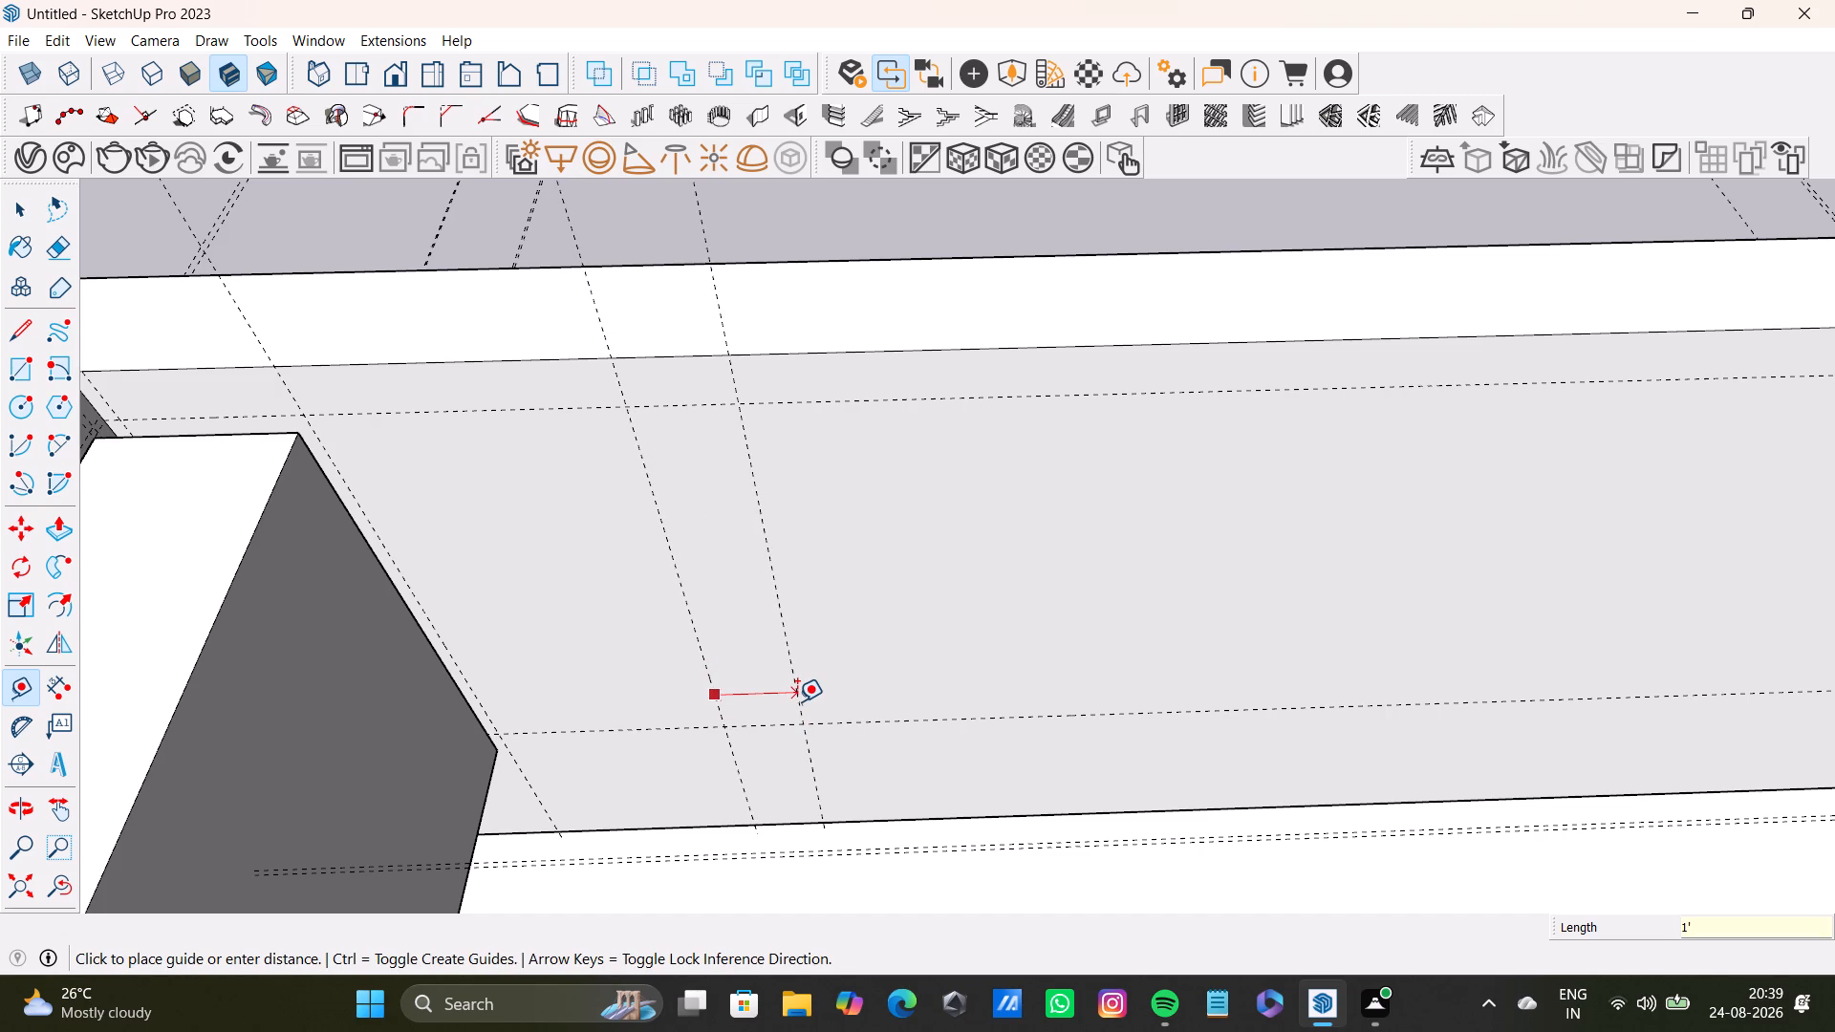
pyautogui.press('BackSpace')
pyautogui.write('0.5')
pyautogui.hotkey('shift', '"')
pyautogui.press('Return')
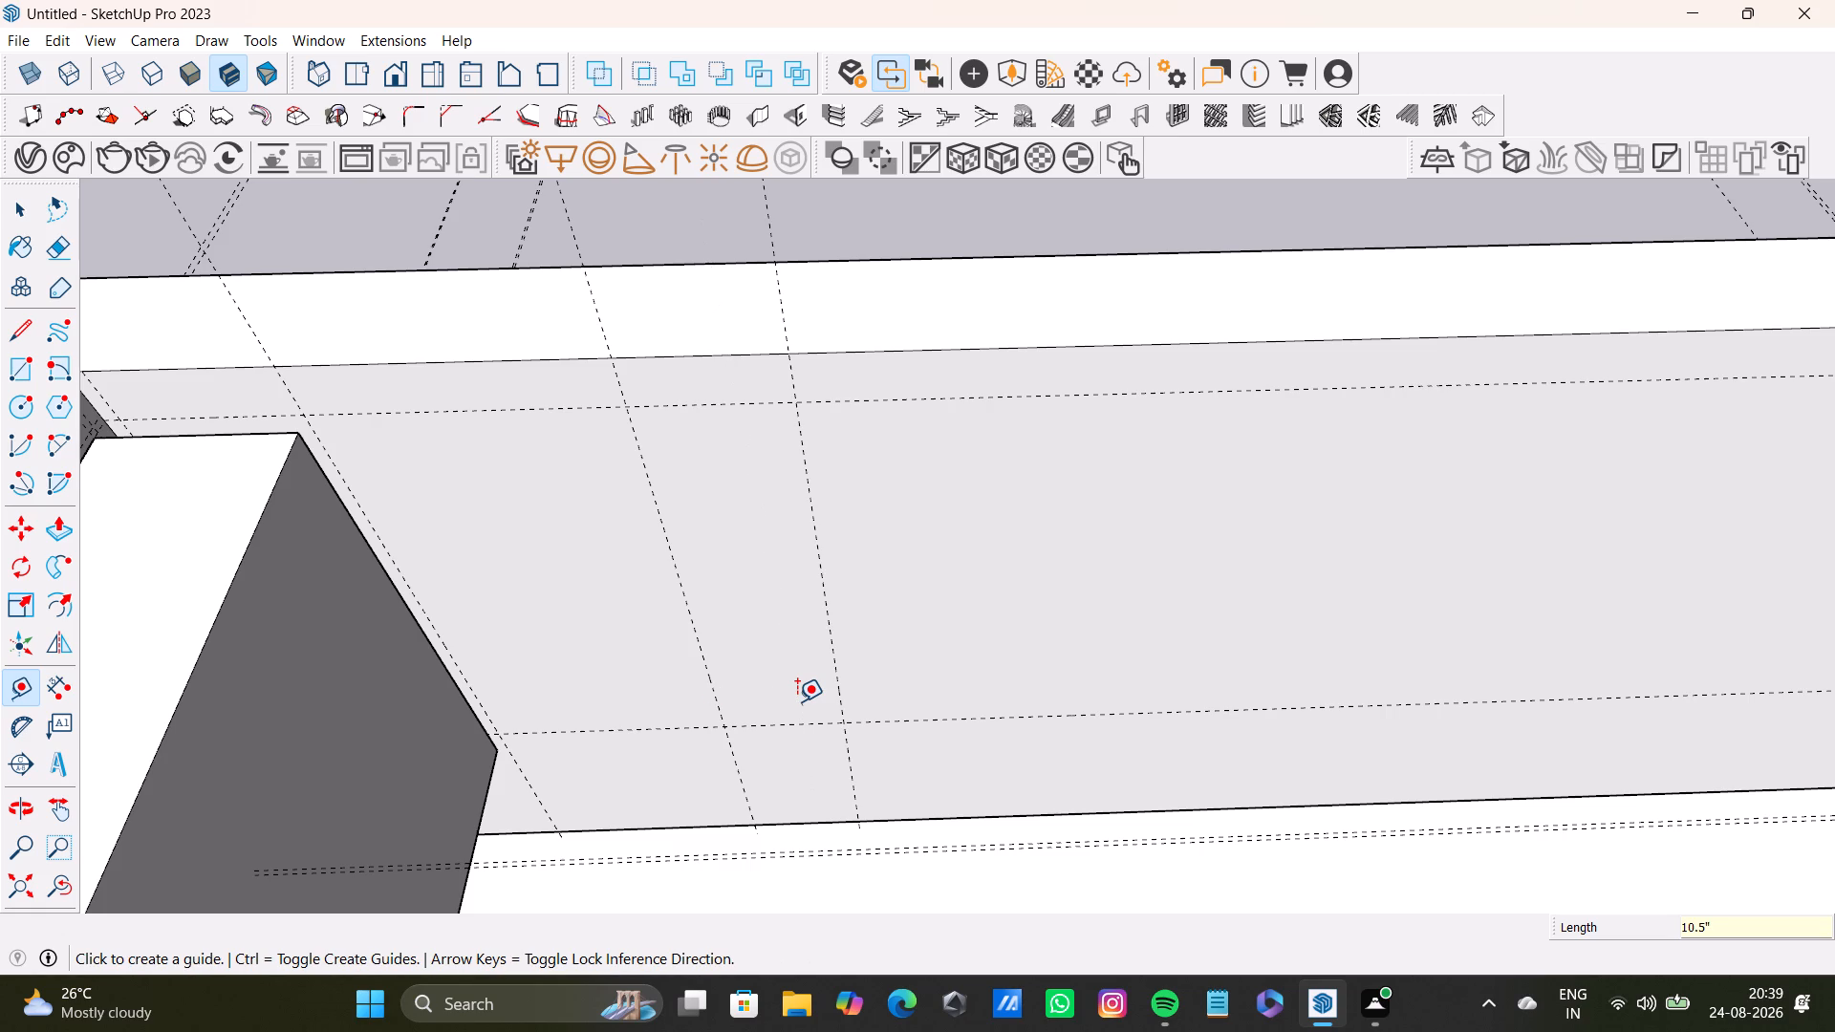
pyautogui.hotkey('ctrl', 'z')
# Place a guide 0.5" inward from the 1' 7 3/4" guide to mark a panel thickness.
pyautogui.scroll(3, 744, 635)
pyautogui.click(709, 716)
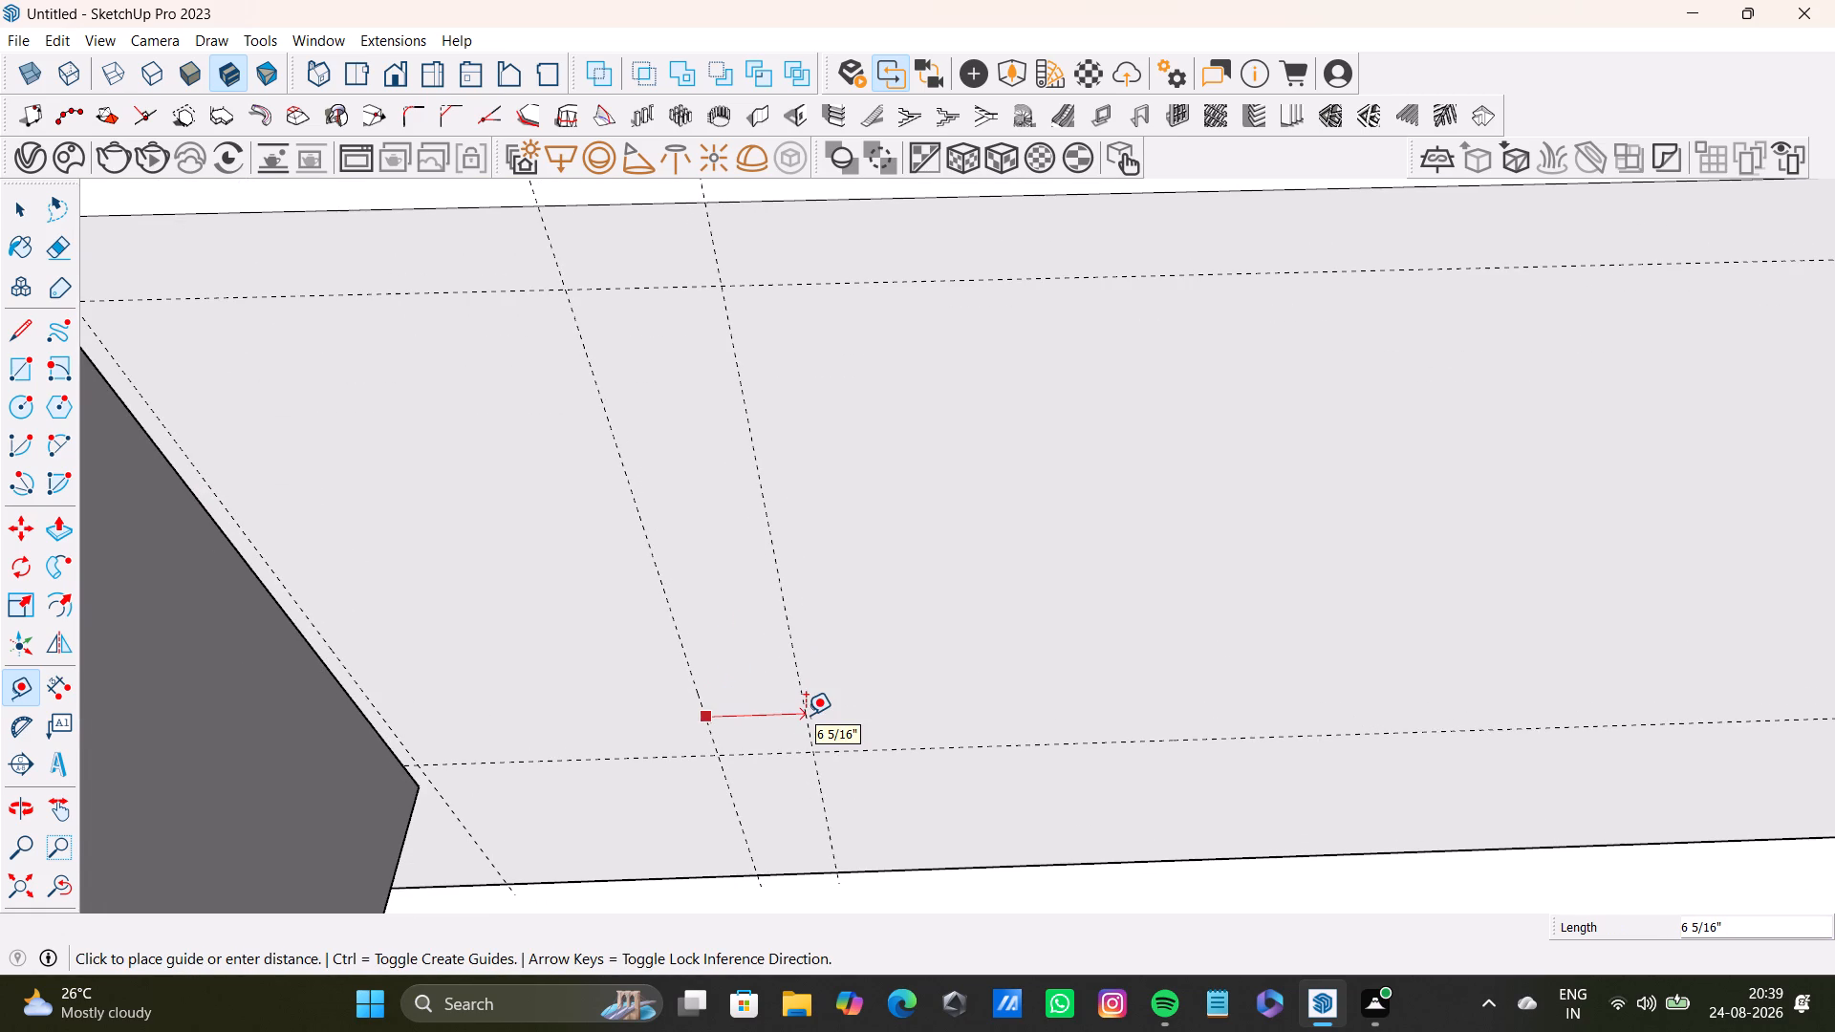
pyautogui.write('0.5')
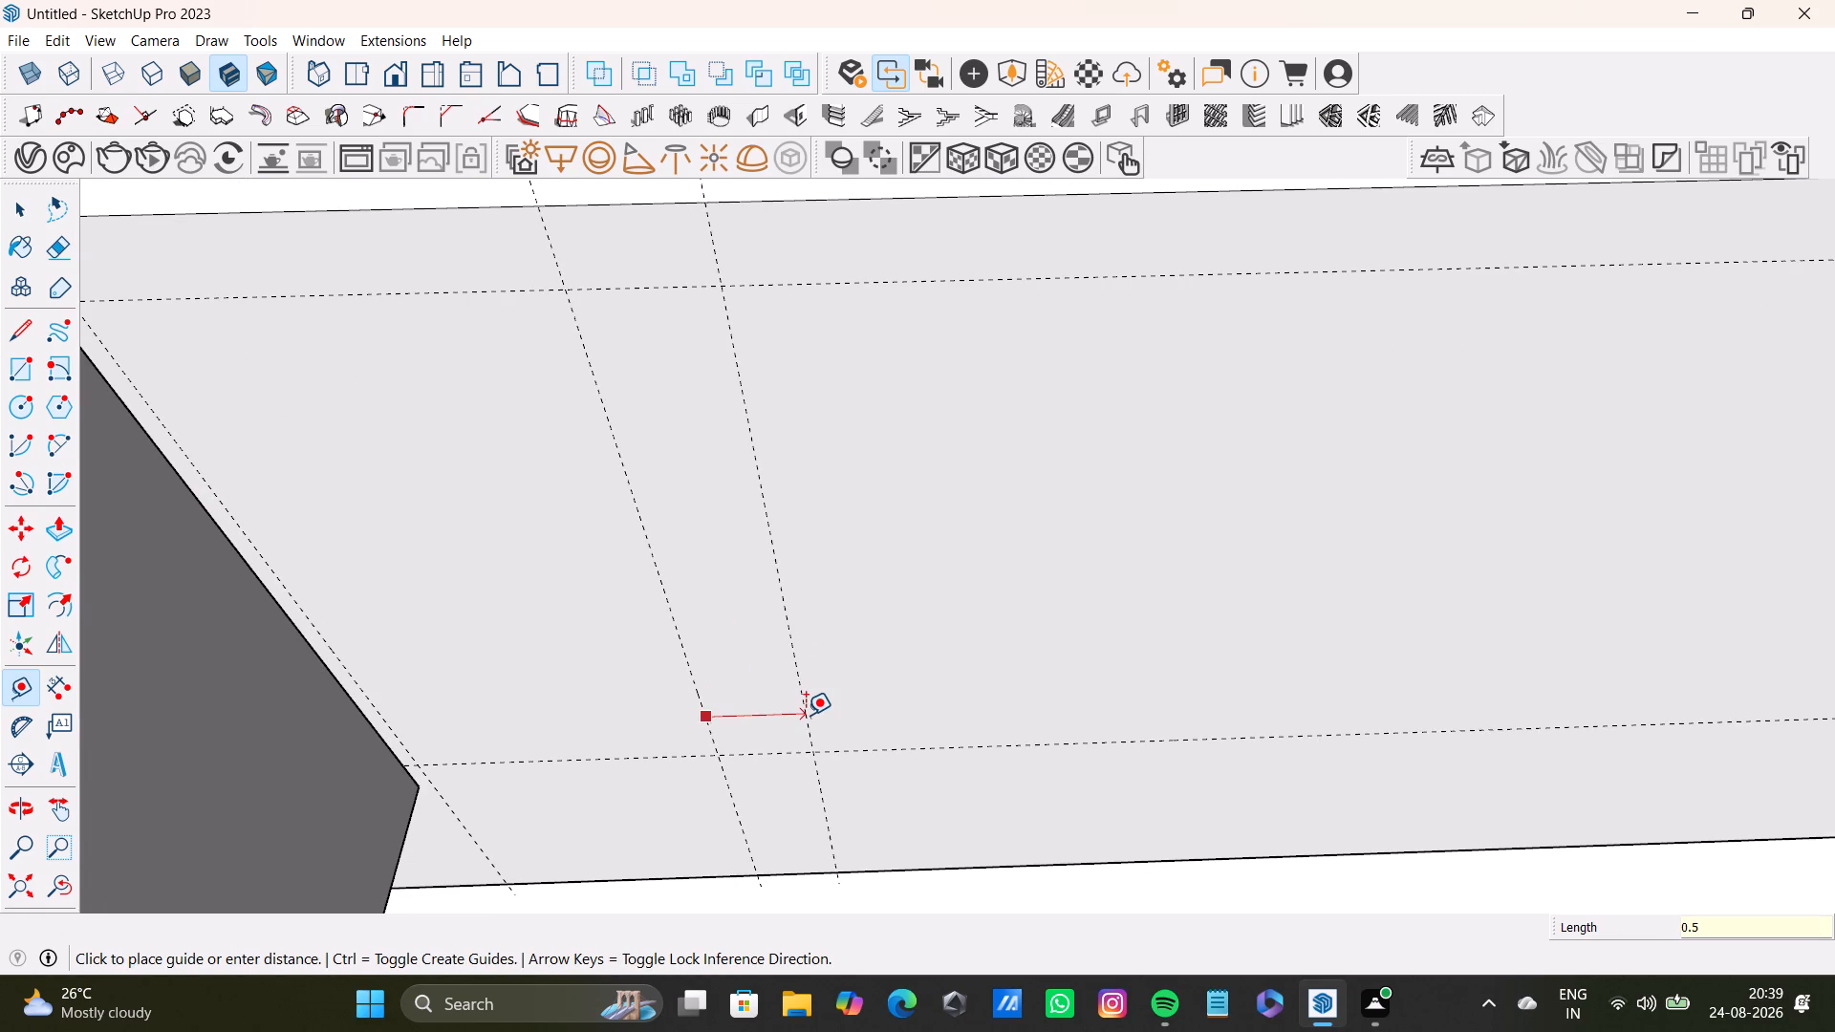
pyautogui.hotkey('shift', '"')
pyautogui.press('Return')
# Place a guide 0.5" inward from the 1" guide beside the right cabinet run on the bare wall.
pyautogui.scroll(-6, 658, 474)
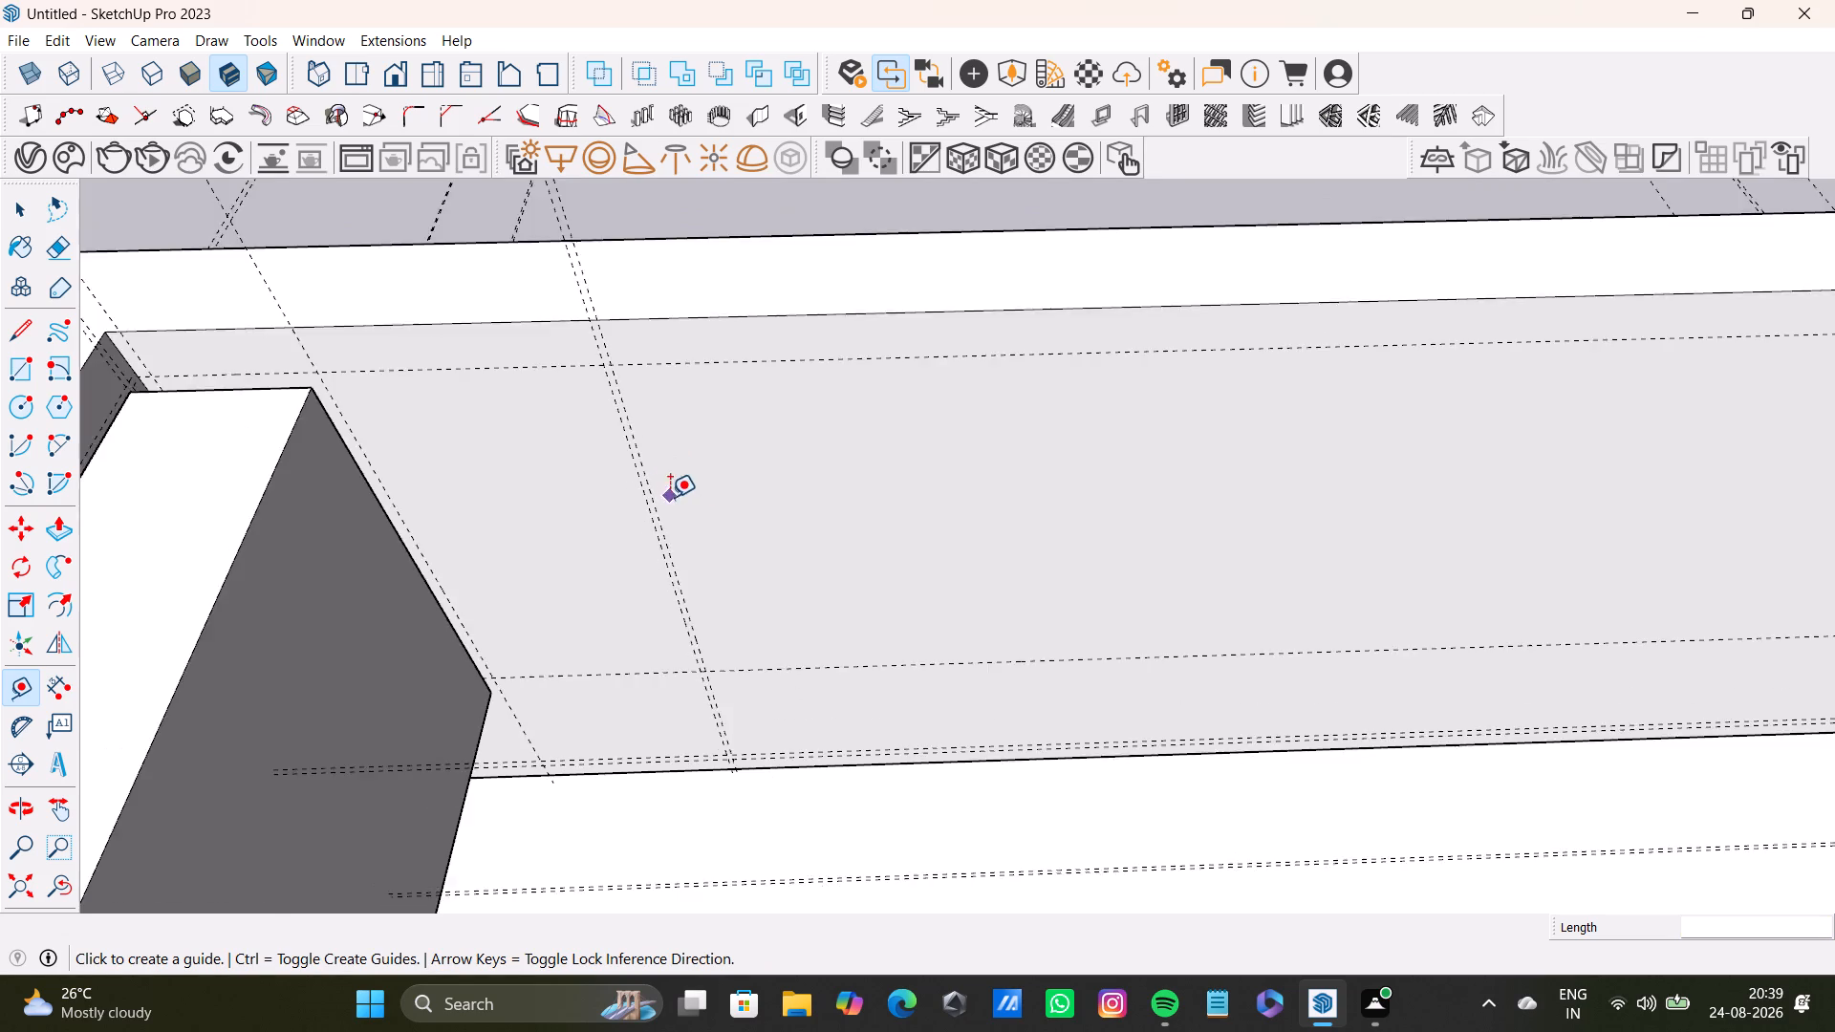
pyautogui.scroll(-3, 670, 497)
pyautogui.keyDown('shift'); pyautogui.moveTo(1117, 616); pyautogui.dragTo(512, 760, button='middle'); pyautogui.keyUp('shift')
pyautogui.scroll(11, 995, 585)
pyautogui.moveTo(1066, 650); pyautogui.dragTo(1112, 563, button='middle')
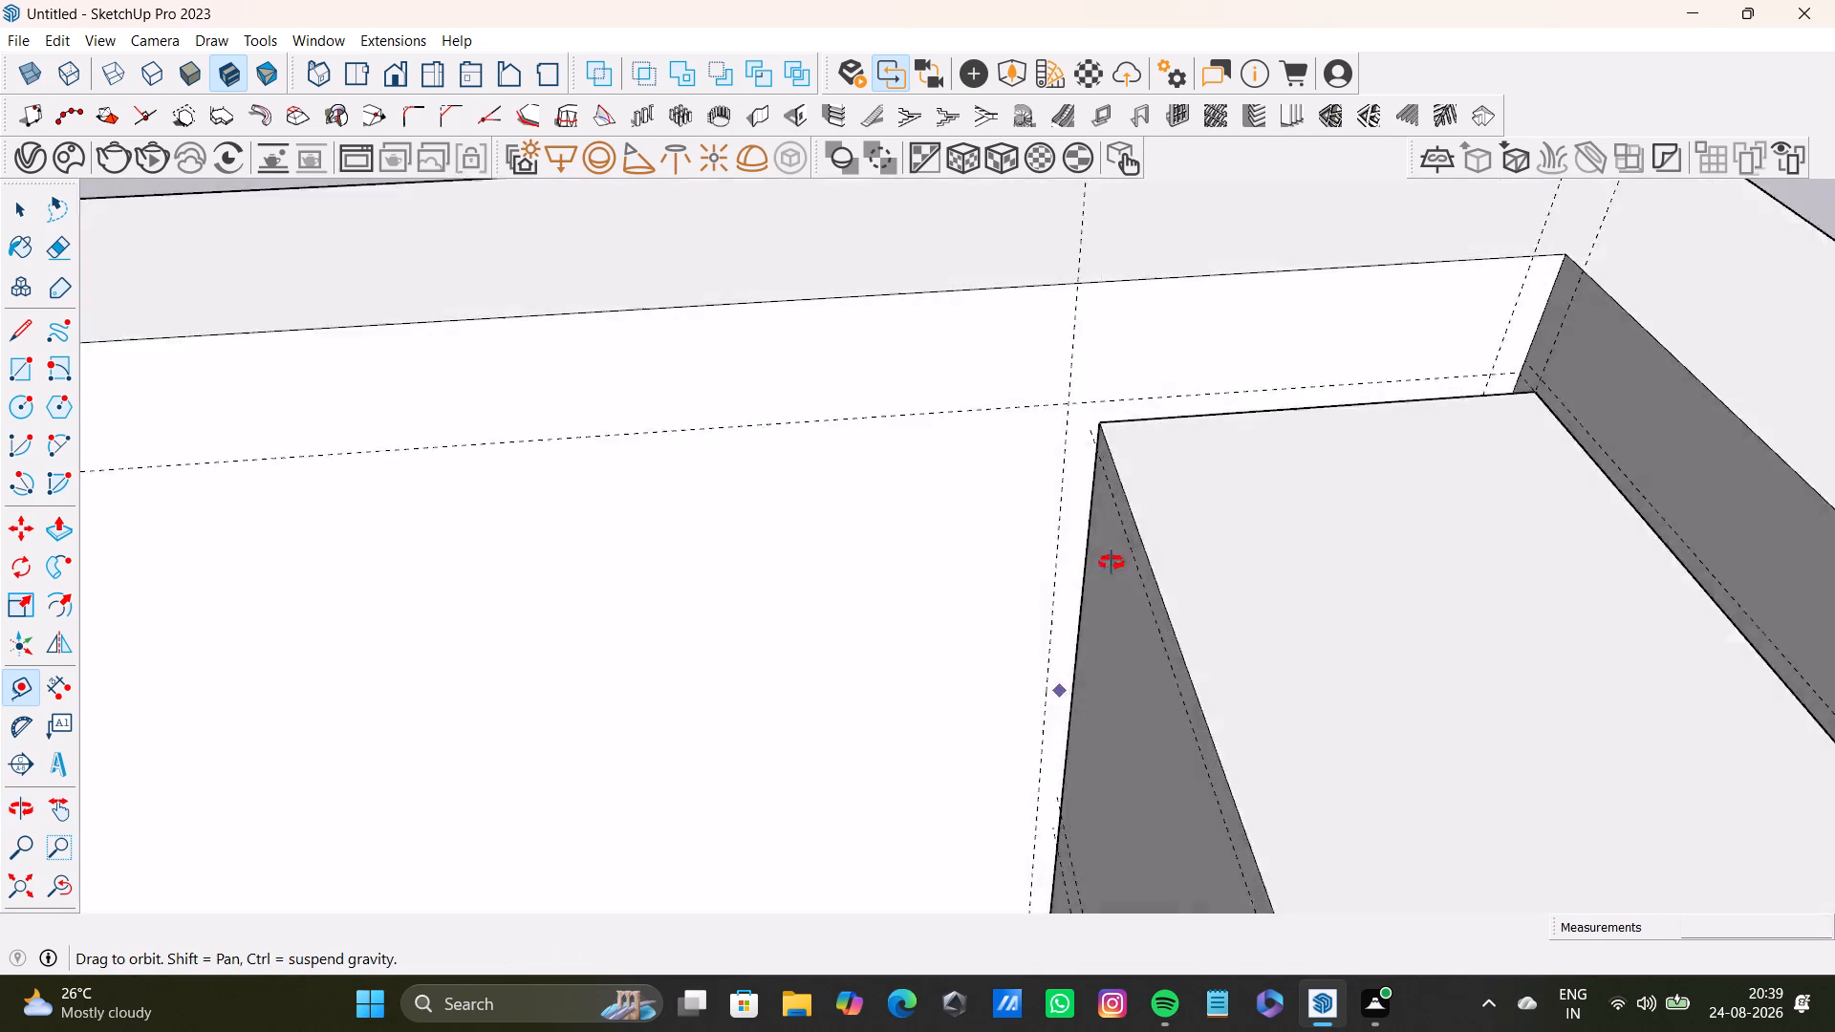
pyautogui.moveTo(1112, 563); pyautogui.dragTo(979, 638, button='middle')
pyautogui.scroll(-4, 977, 640)
pyautogui.moveTo(977, 640); pyautogui.dragTo(1109, 606, button='middle')
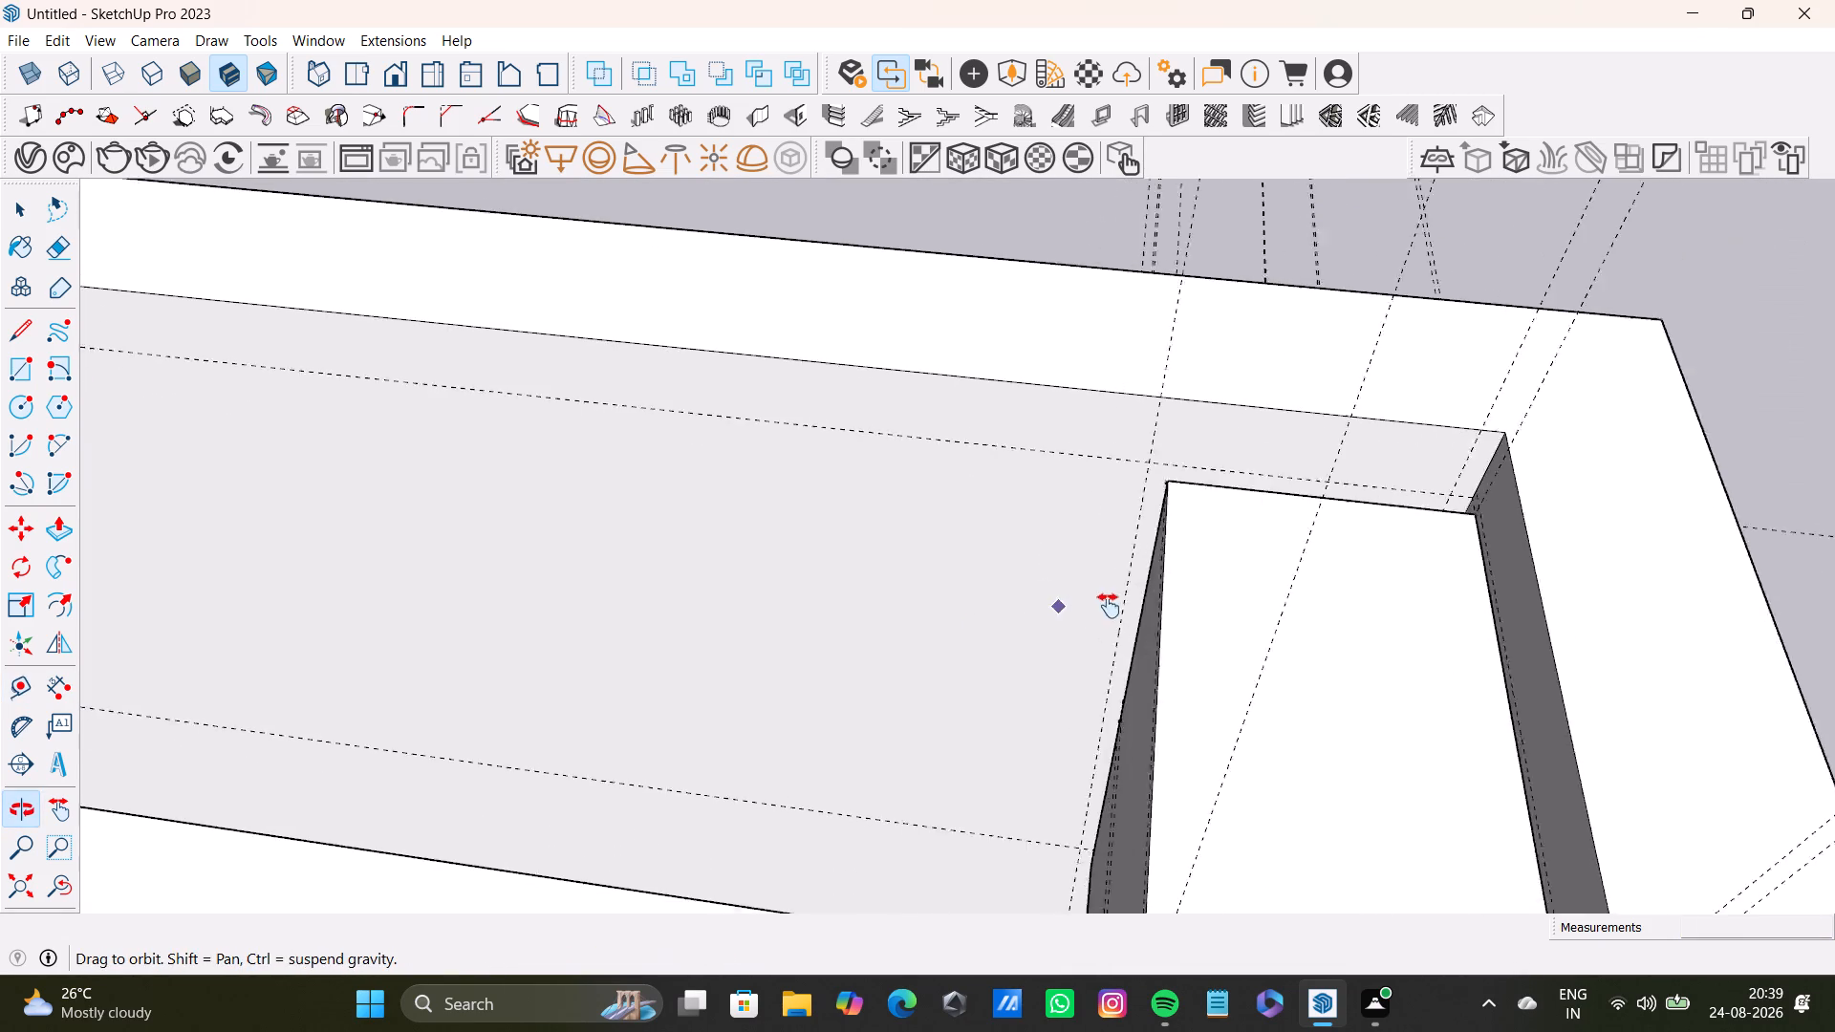
pyautogui.moveTo(1109, 606); pyautogui.dragTo(1230, 613, button='middle')
pyautogui.scroll(3, 1340, 613)
pyautogui.moveTo(1293, 614); pyautogui.dragTo(1280, 616)
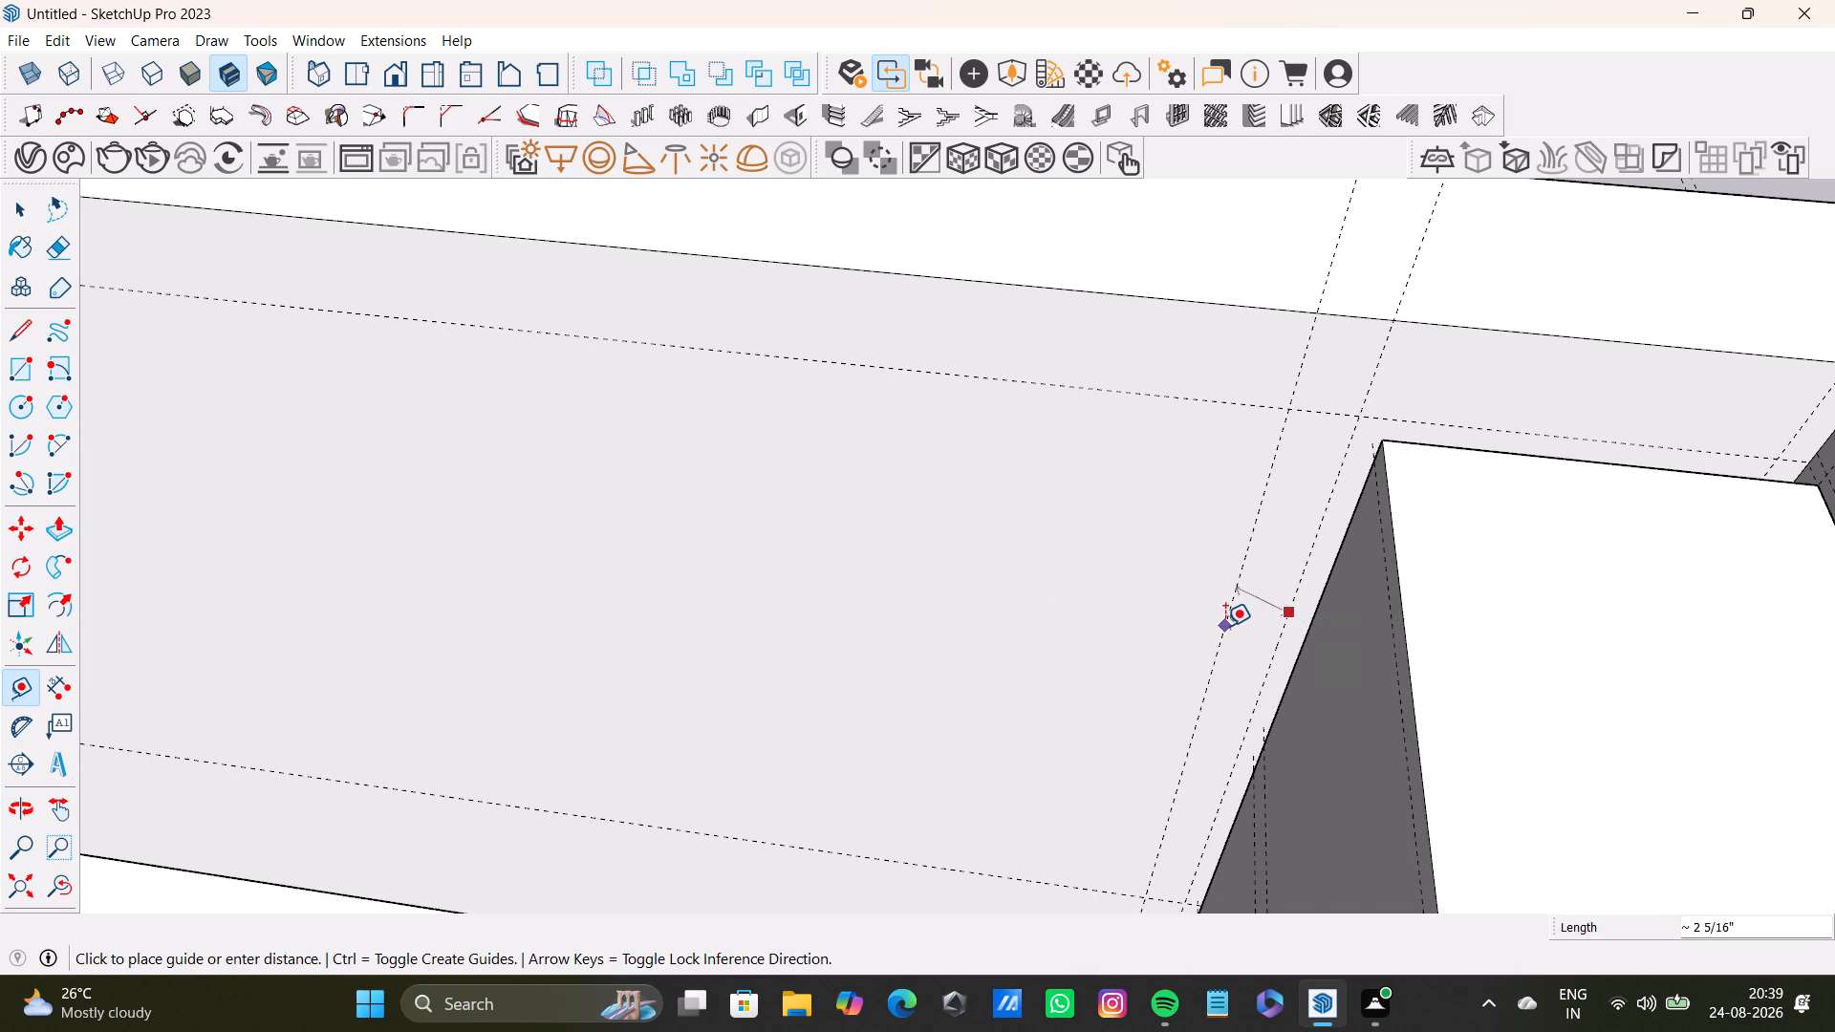
pyautogui.write('0.5')
pyautogui.hotkey('shift', '"')
pyautogui.press('Return')
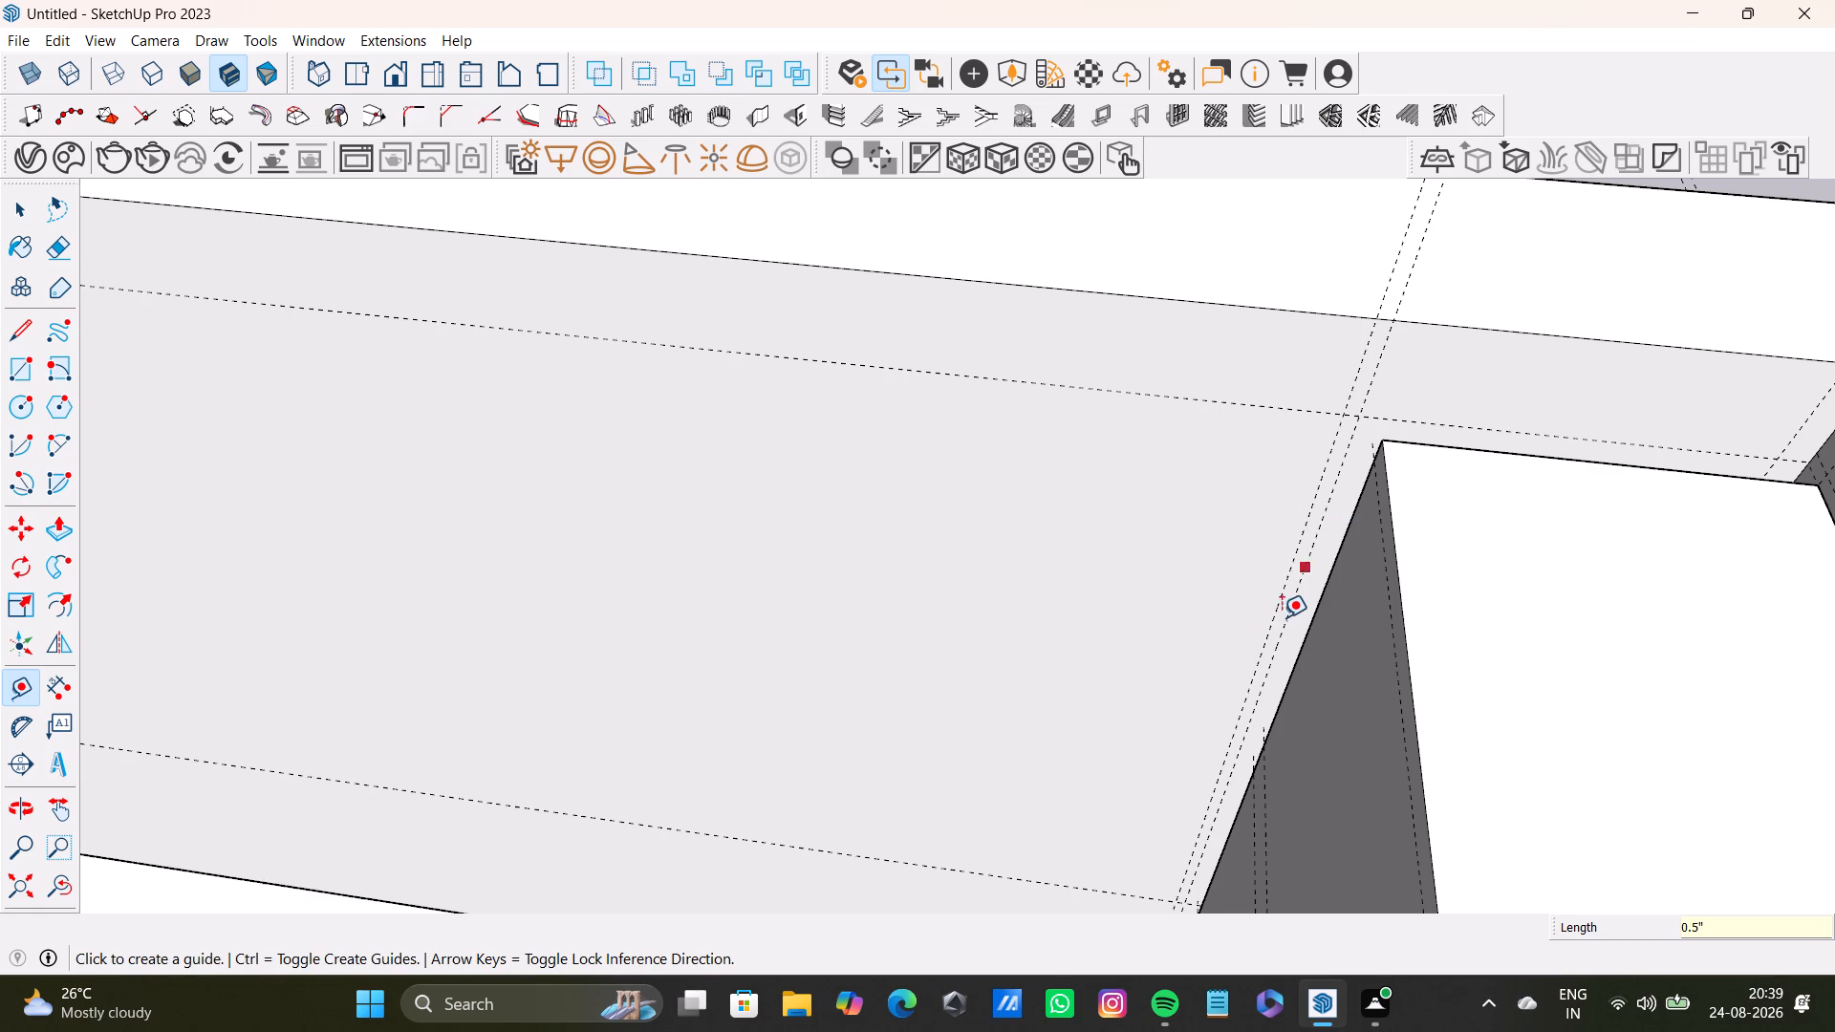
# Place a vertical guide about 1' 8 1/2" inward from the right run's 0.5" panel guide.
pyautogui.scroll(3, 1279, 623)
pyautogui.click(1270, 621)
pyautogui.scroll(-3, 902, 622)
pyautogui.moveTo(898, 622); pyautogui.dragTo(1440, 575, button='middle')
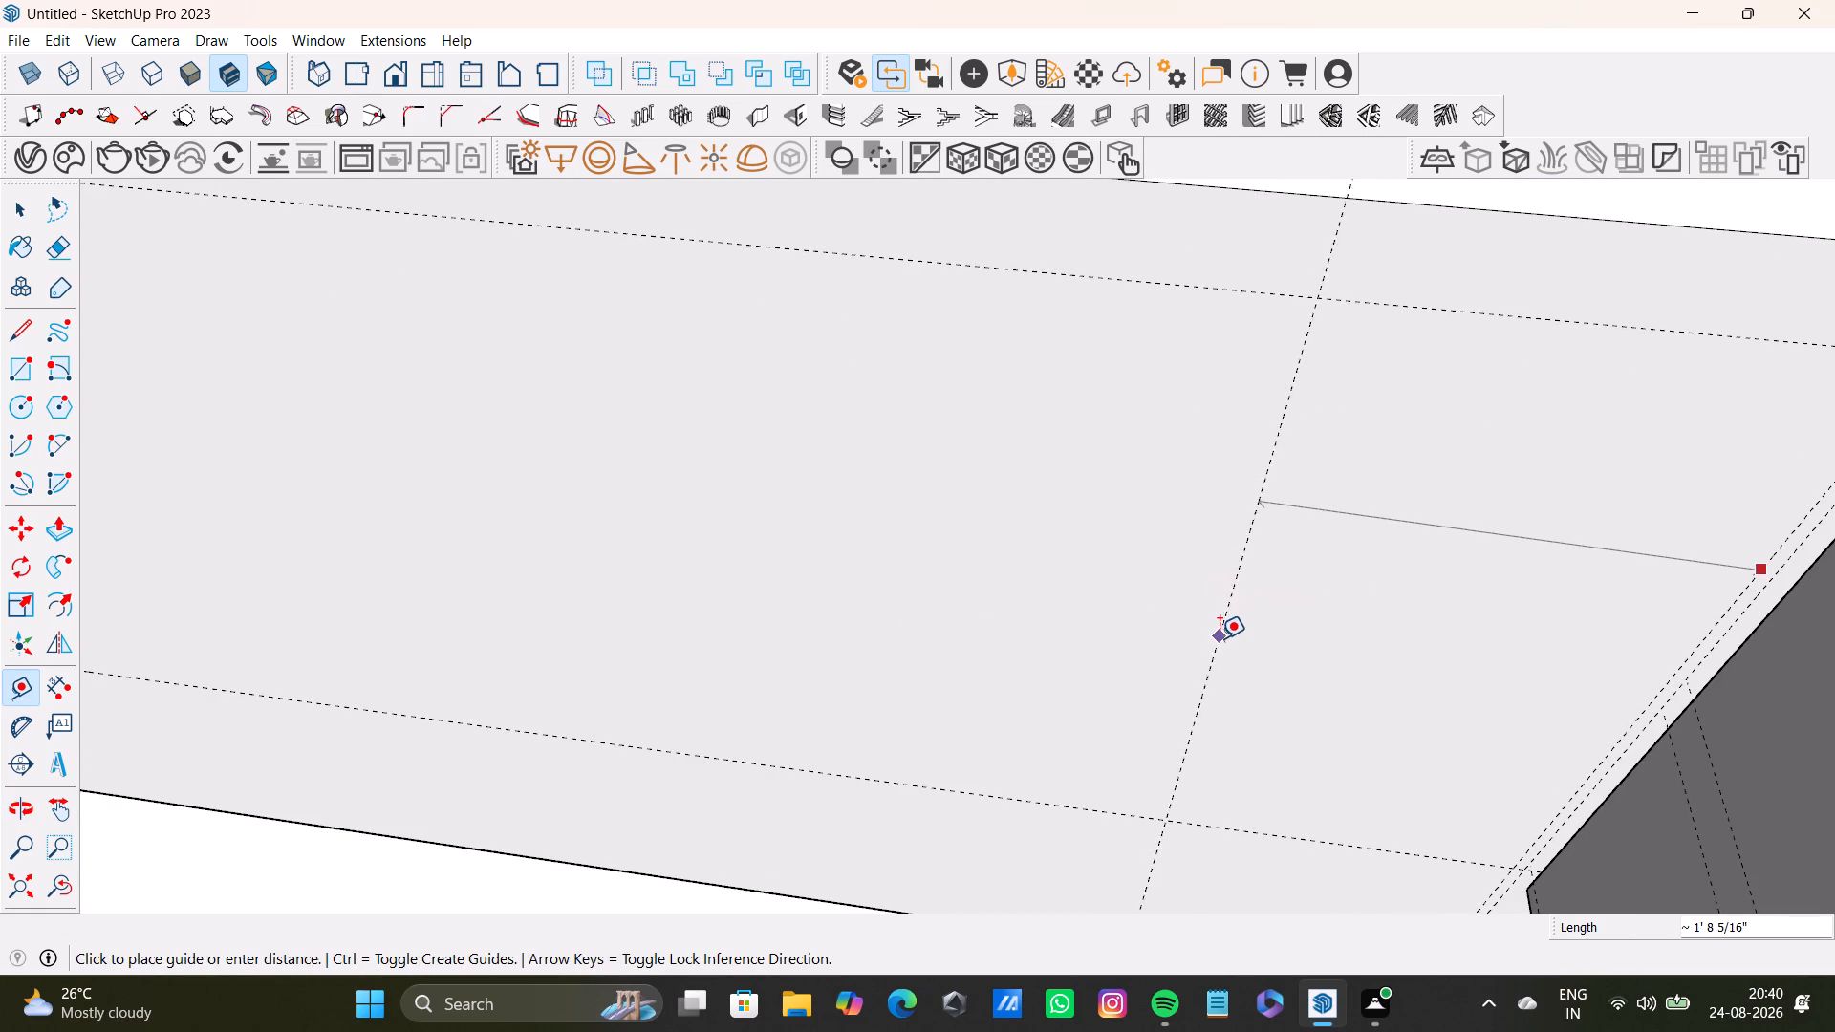
pyautogui.click(1216, 636)
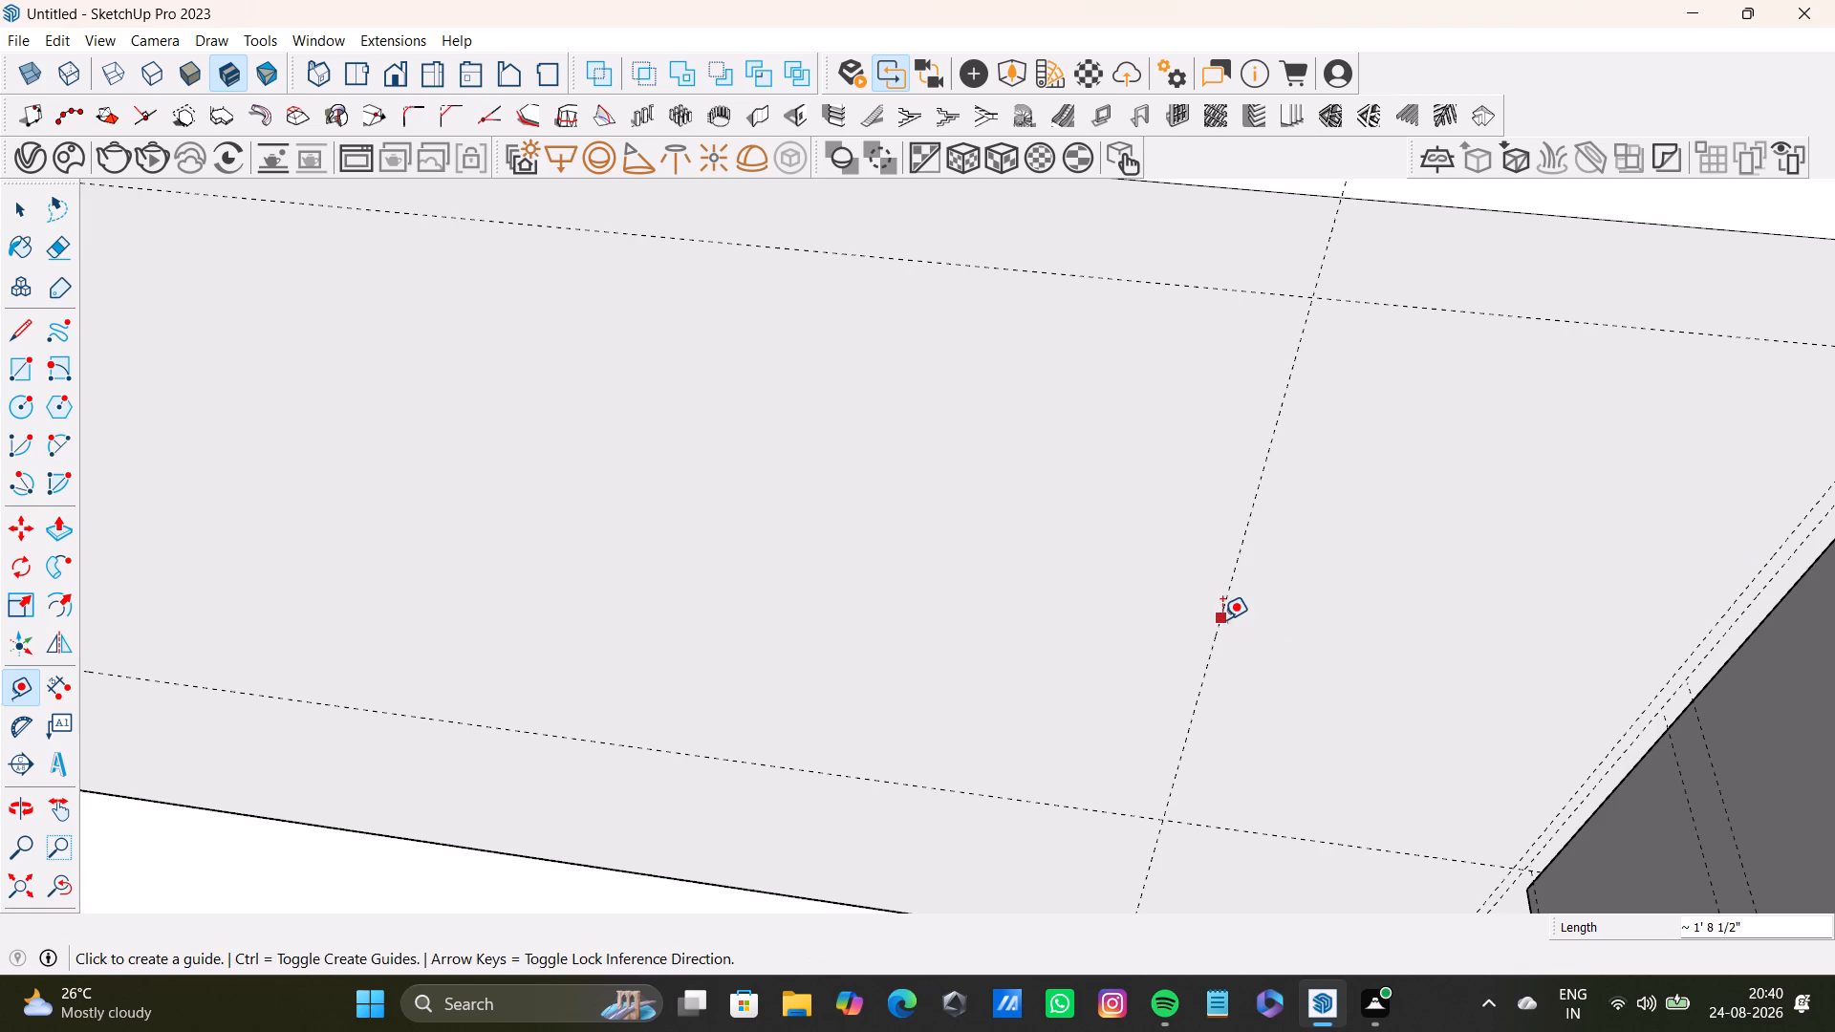
# Place a guide 0.5" from the 1' 8 1/2" guide to mark a panel thickness near the right run.
pyautogui.click(1222, 619)
pyautogui.write('0.5"')
pyautogui.press('Return')
pyautogui.press('space')
# Delete the pair of closely spaced vertical guides on the bare wall near the left cabinet run.
pyautogui.scroll(-9, 1169, 622)
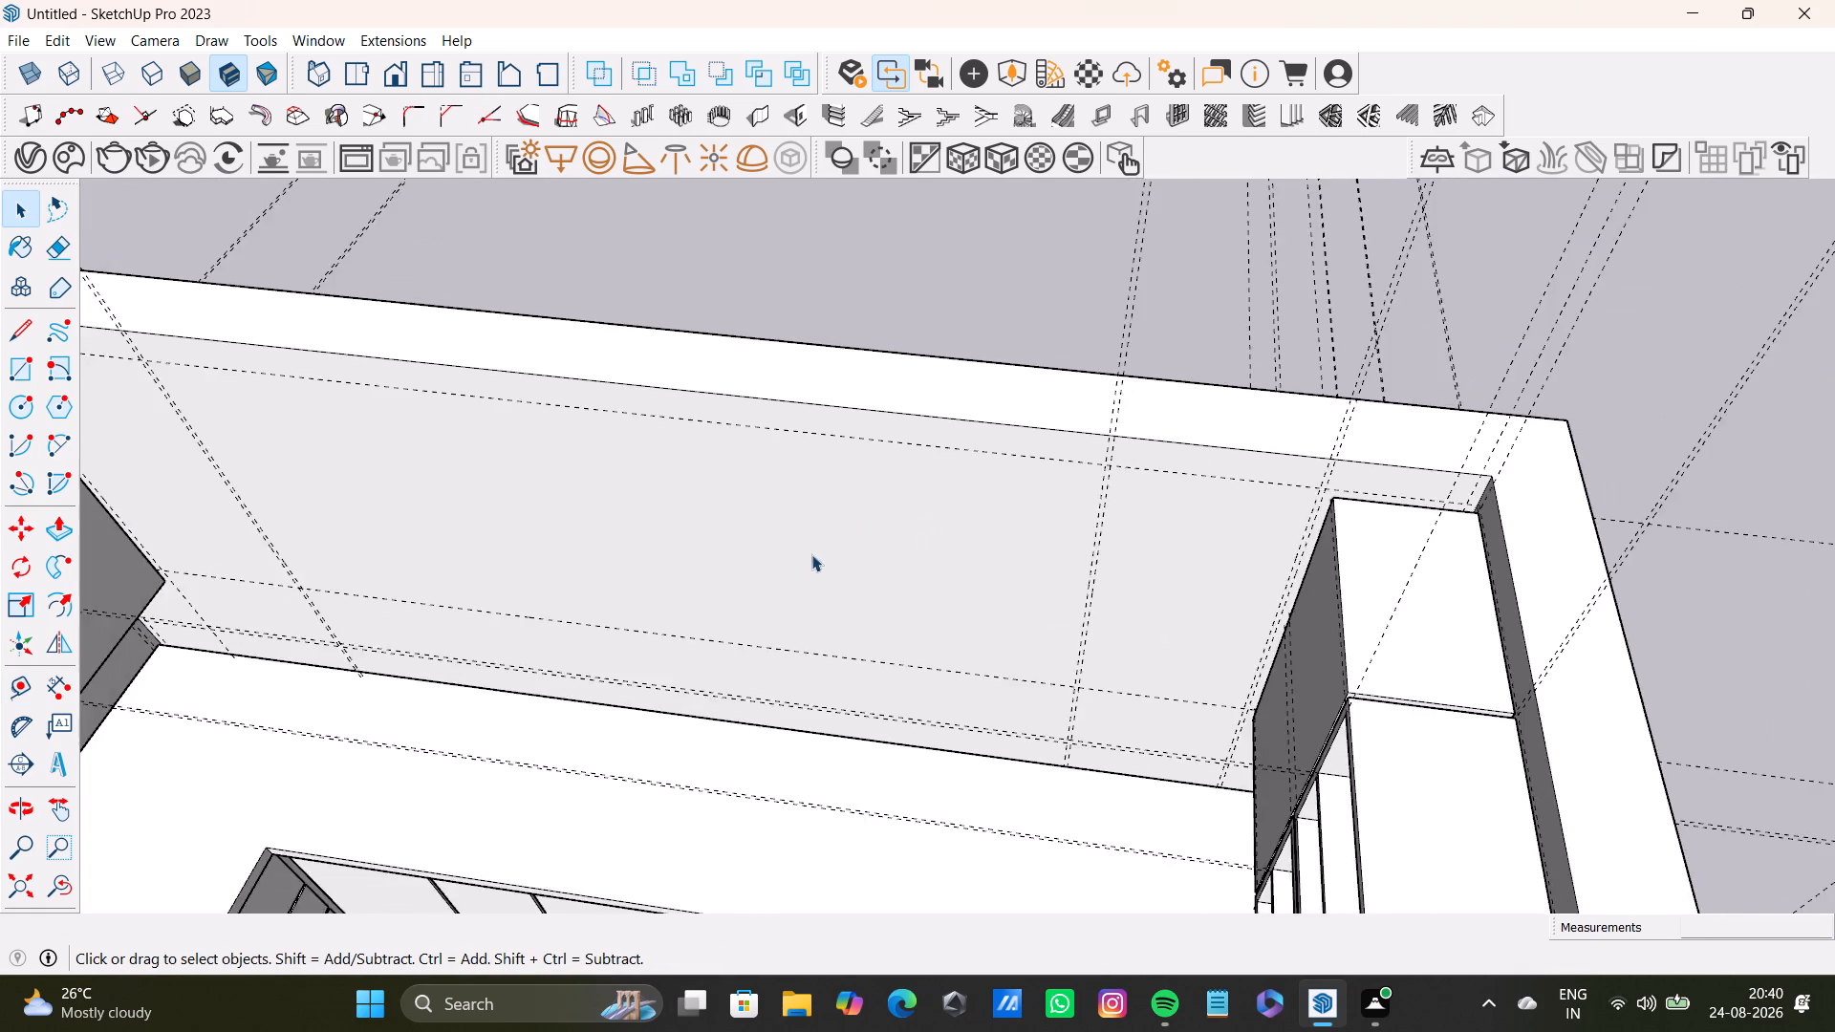
pyautogui.keyDown('shift'); pyautogui.moveTo(816, 552); pyautogui.dragTo(1505, 536, button='middle'); pyautogui.keyUp('shift')
pyautogui.scroll(6, 878, 491)
pyautogui.moveTo(794, 396); pyautogui.dragTo(966, 520, button='middle')
pyautogui.scroll(4, 799, 571)
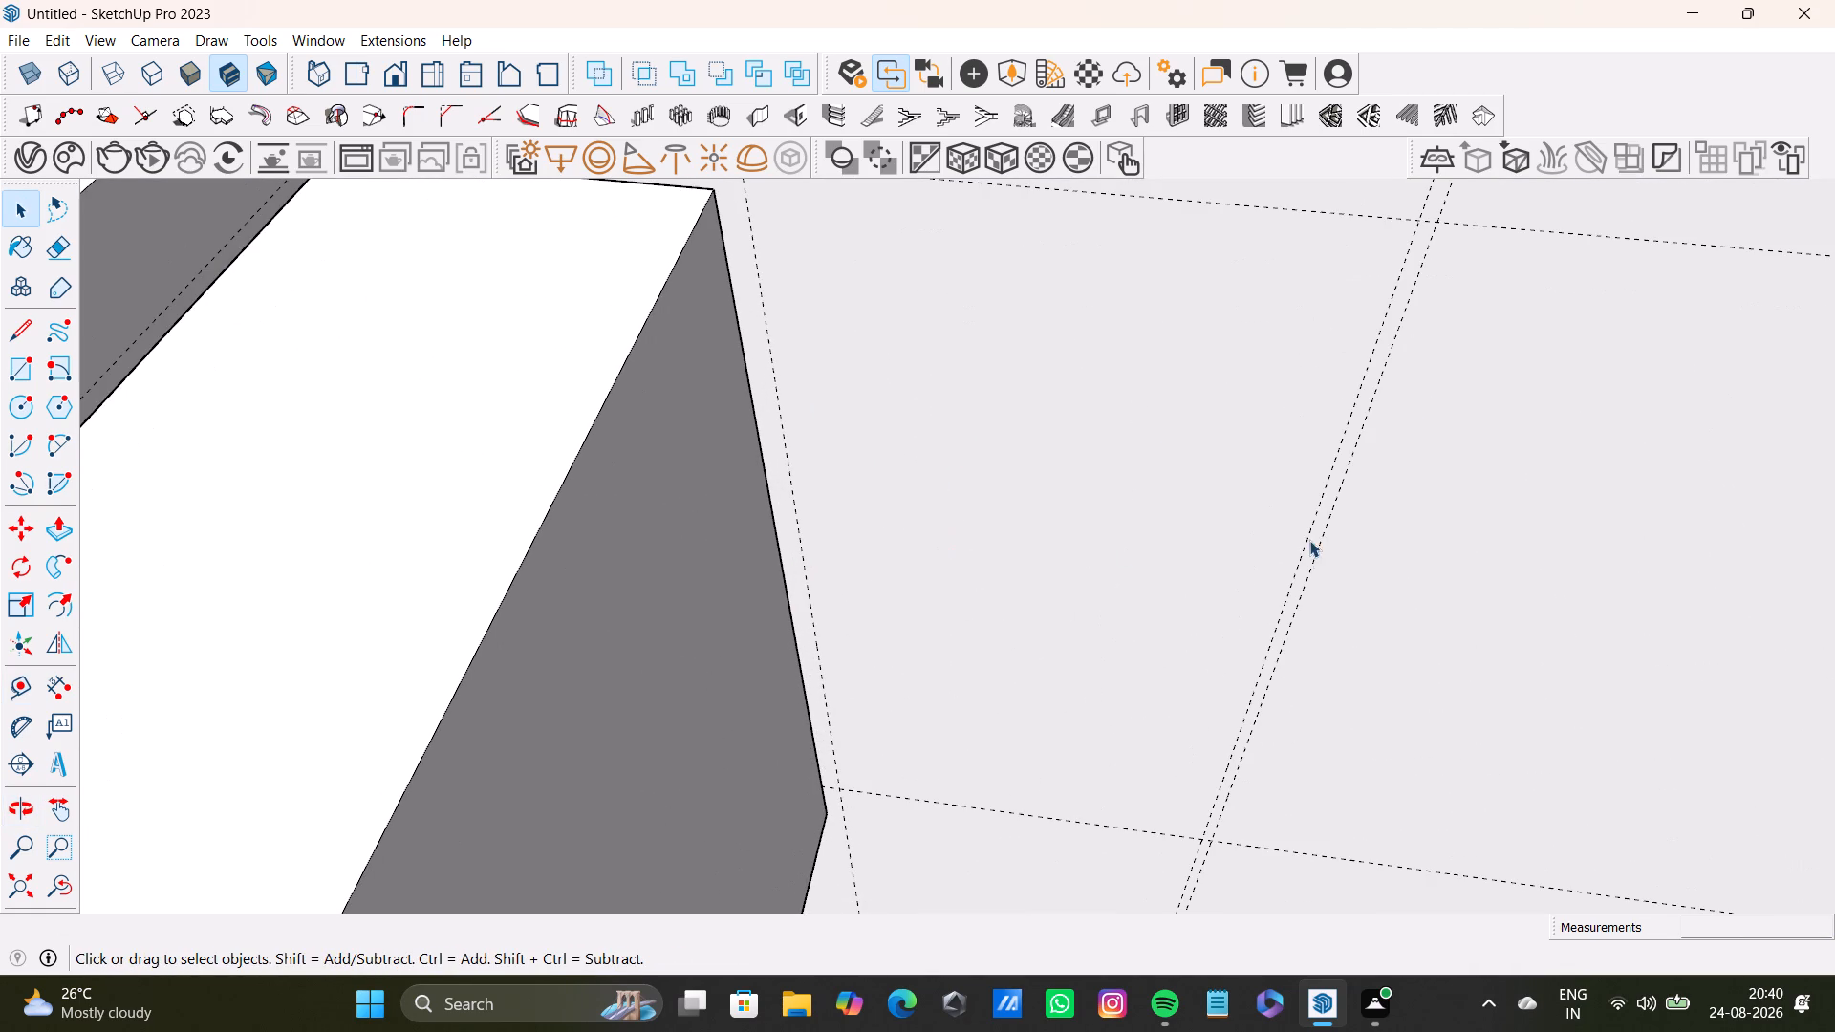
pyautogui.click(1297, 605)
pyautogui.press('Delete')
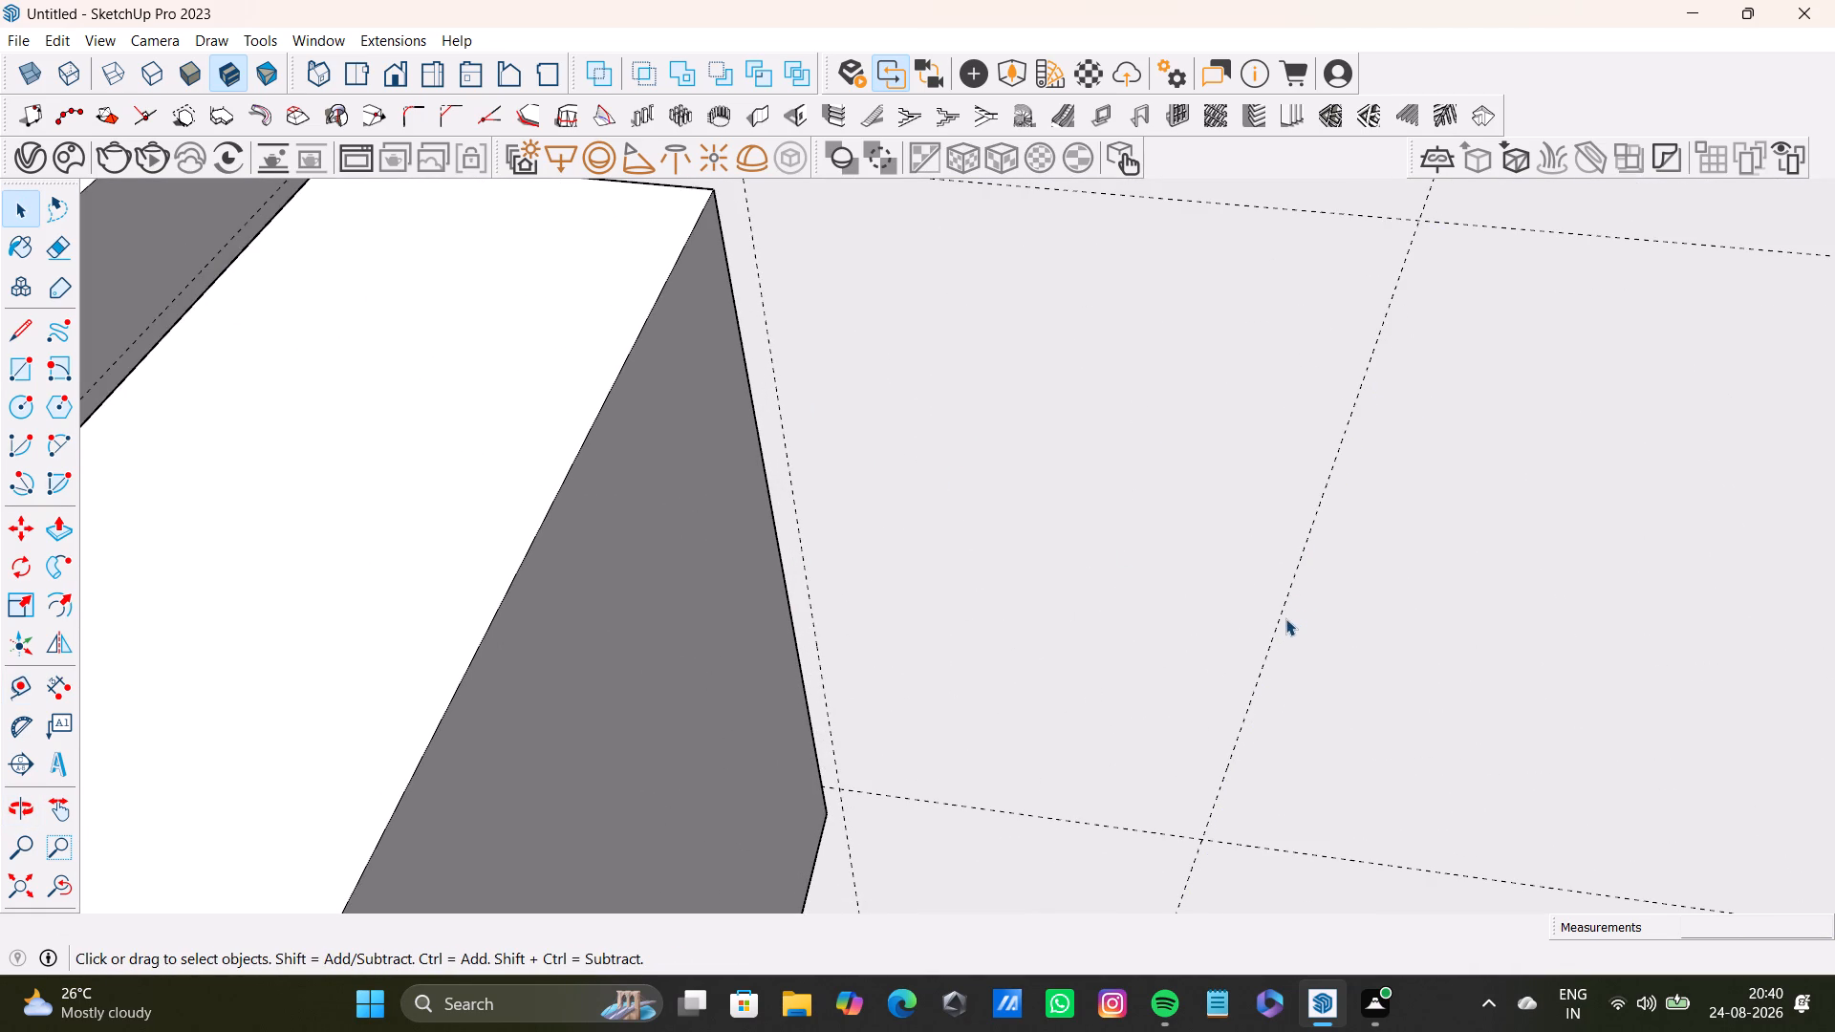
pyautogui.click(1278, 618)
pyautogui.press('Delete')
# Place a guide 0.5" inward from the 1" guide beside the left cabinet run.
pyautogui.scroll(-3, 850, 531)
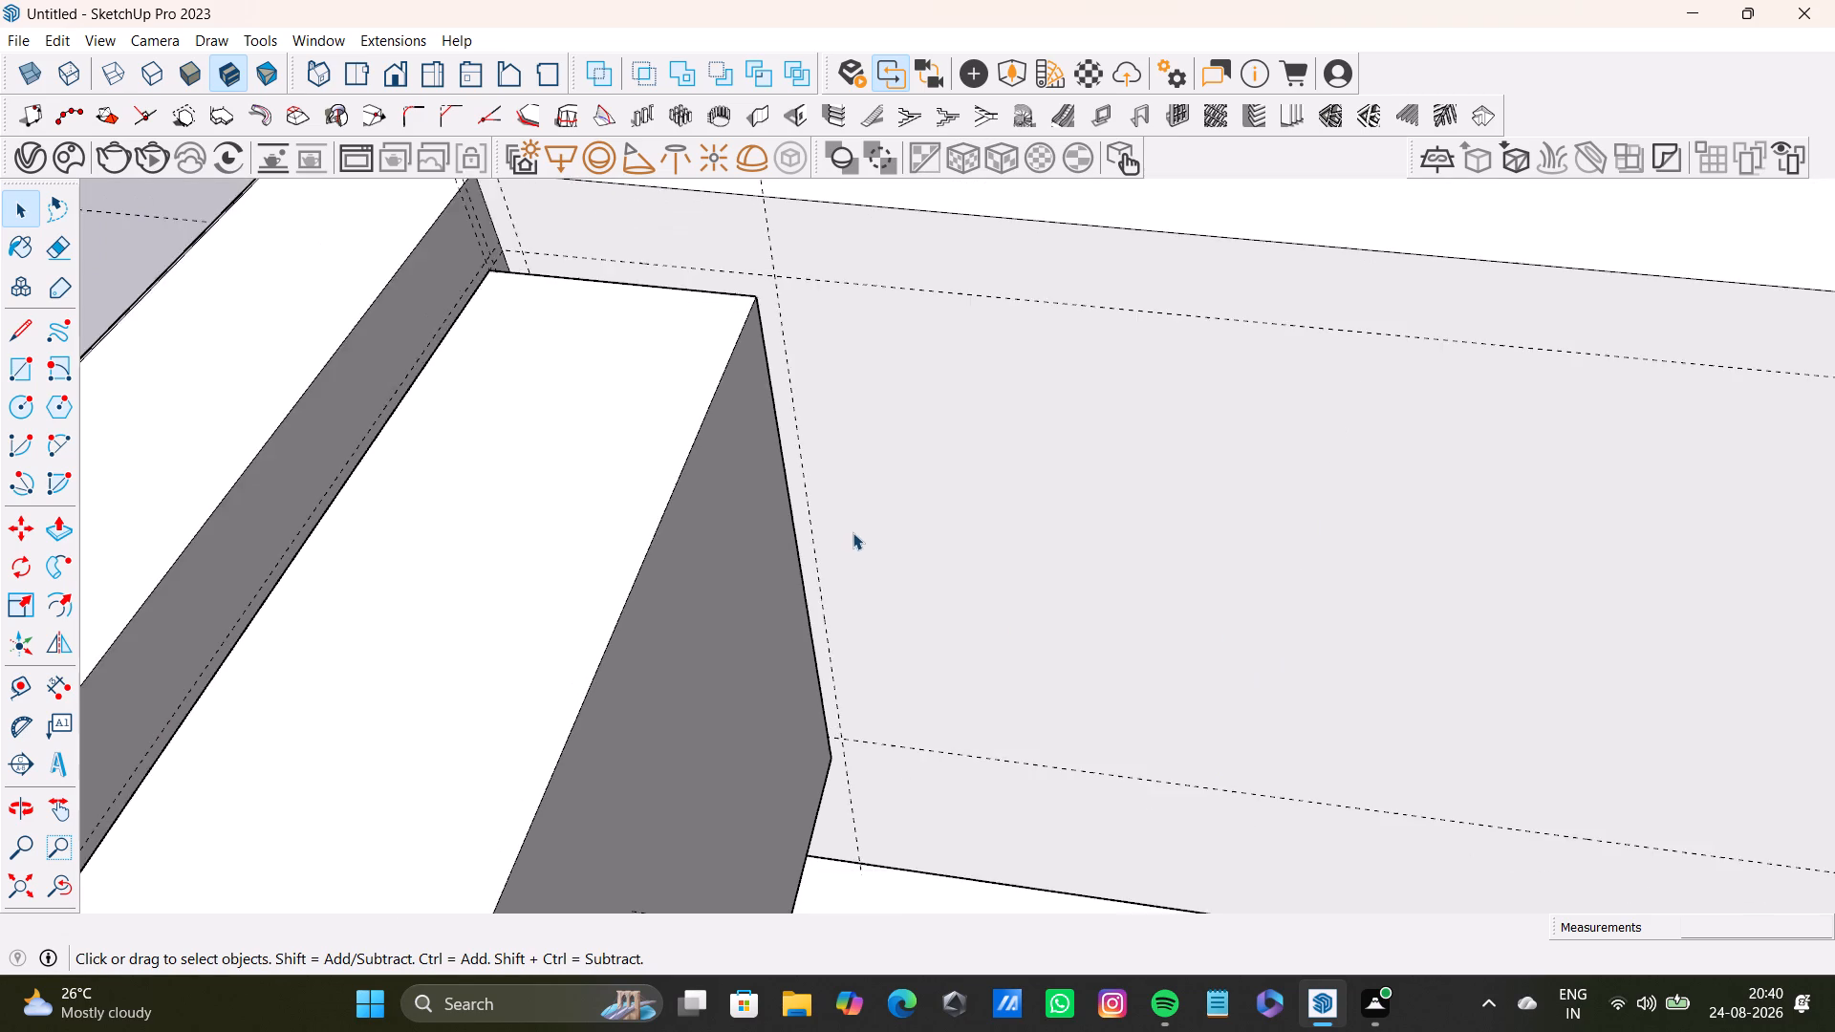
pyautogui.keyDown('shift'); pyautogui.moveTo(863, 522); pyautogui.dragTo(722, 600, button='middle'); pyautogui.keyUp('shift')
pyautogui.moveTo(9, 685); pyautogui.dragTo(24, 686)
pyautogui.scroll(4, 532, 606)
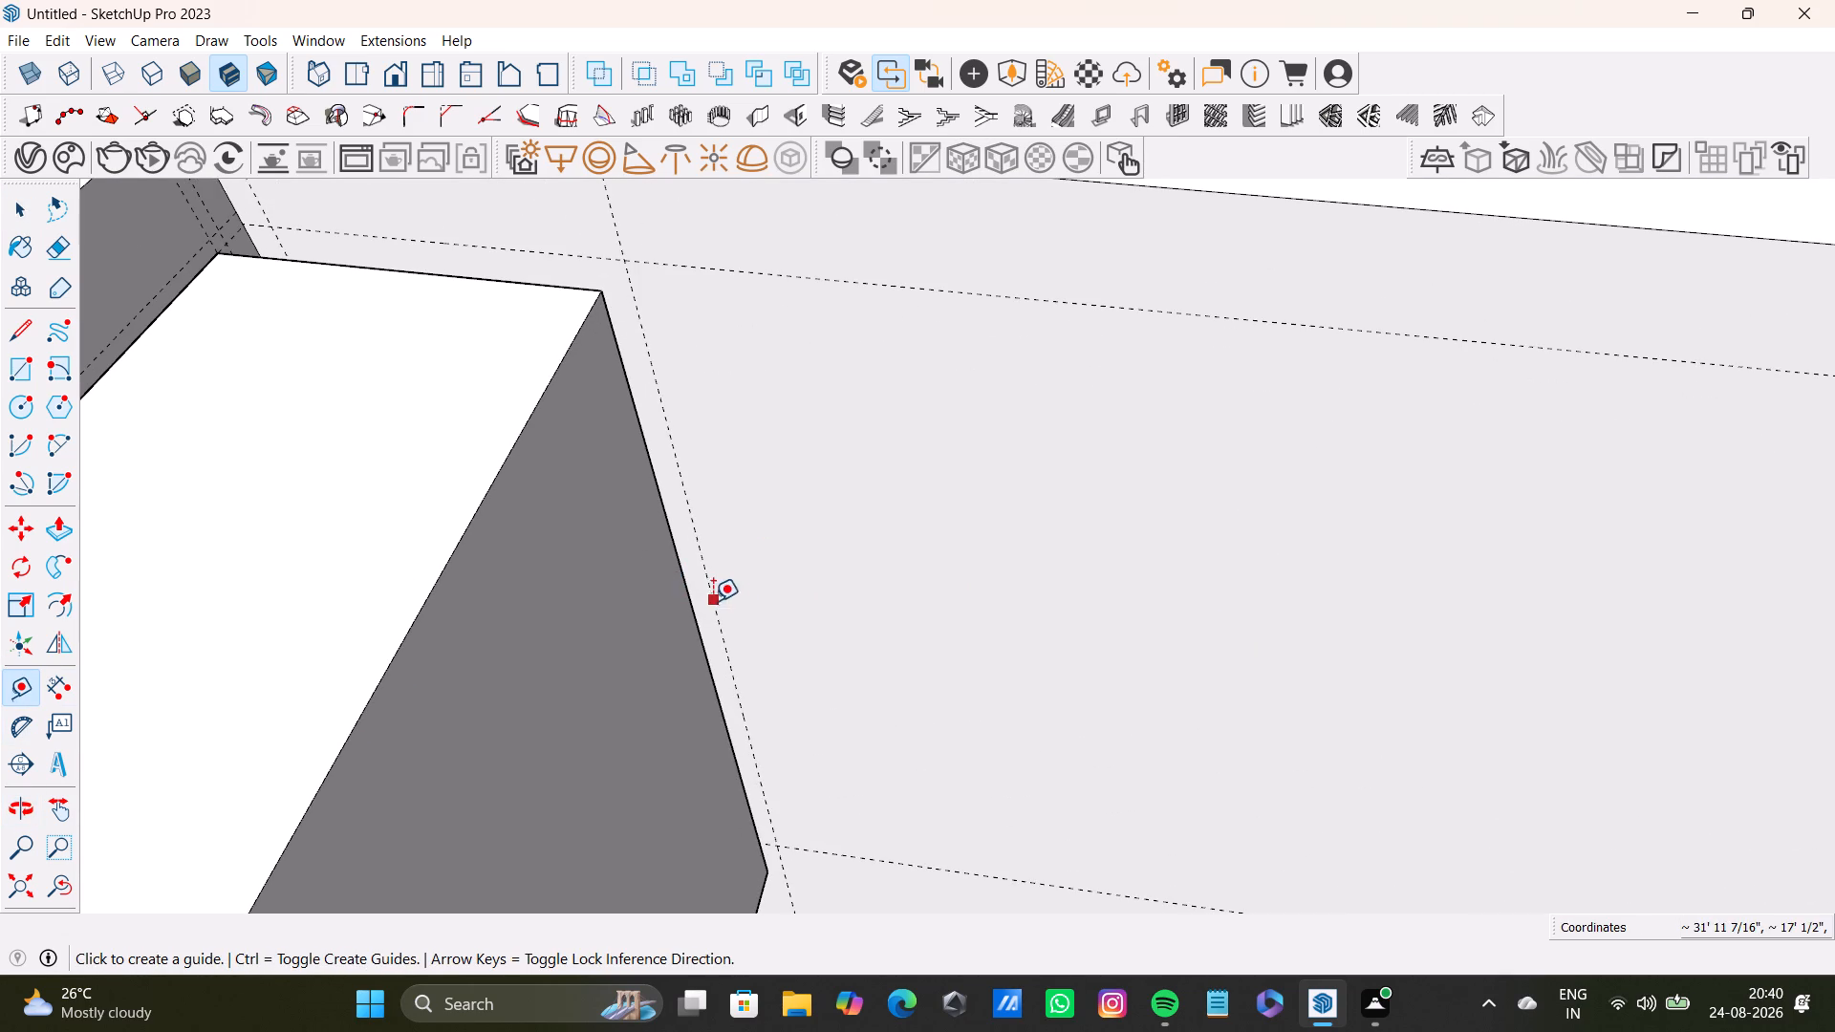
pyautogui.moveTo(714, 607); pyautogui.dragTo(732, 608)
pyautogui.write('0.5')
pyautogui.hotkey('shift', '"')
pyautogui.press('Return')
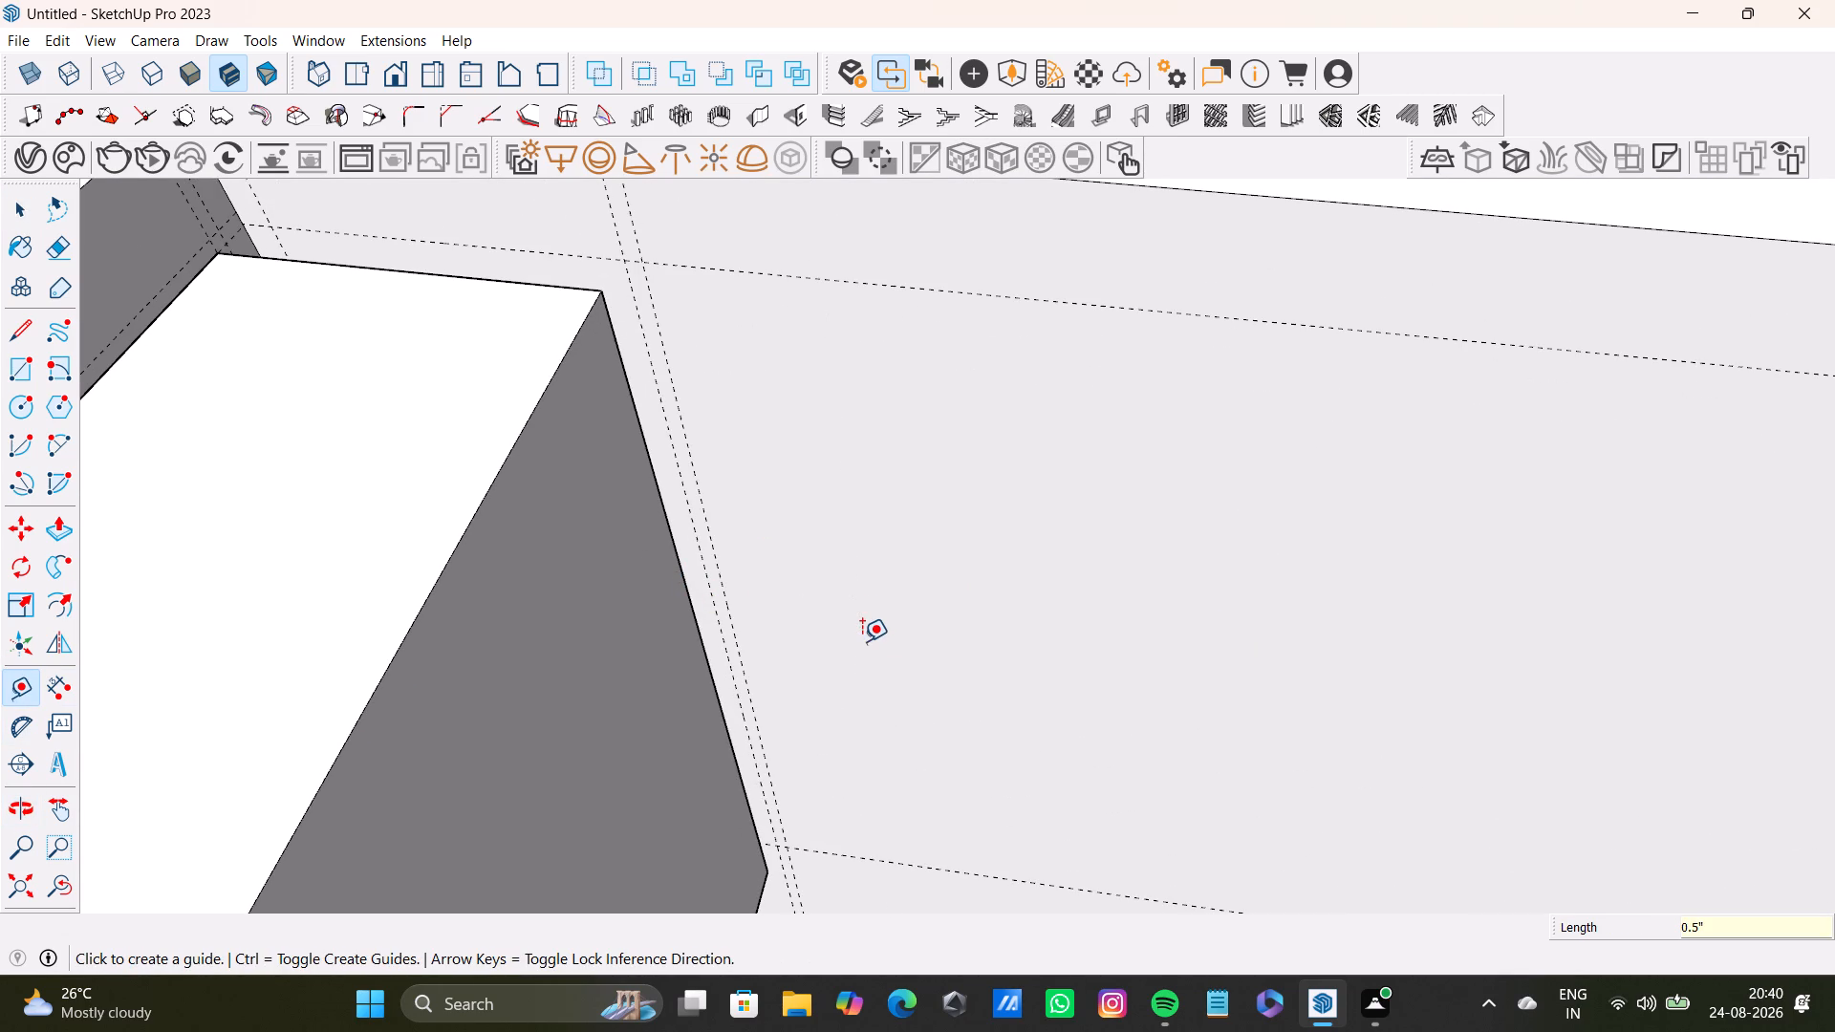
# Place a vertical guide about 1' 8 9/16" inward from the left run's 0.5" panel guide, along the red axis.
pyautogui.scroll(3, 741, 581)
pyautogui.click(733, 639)
pyautogui.scroll(-3, 1158, 628)
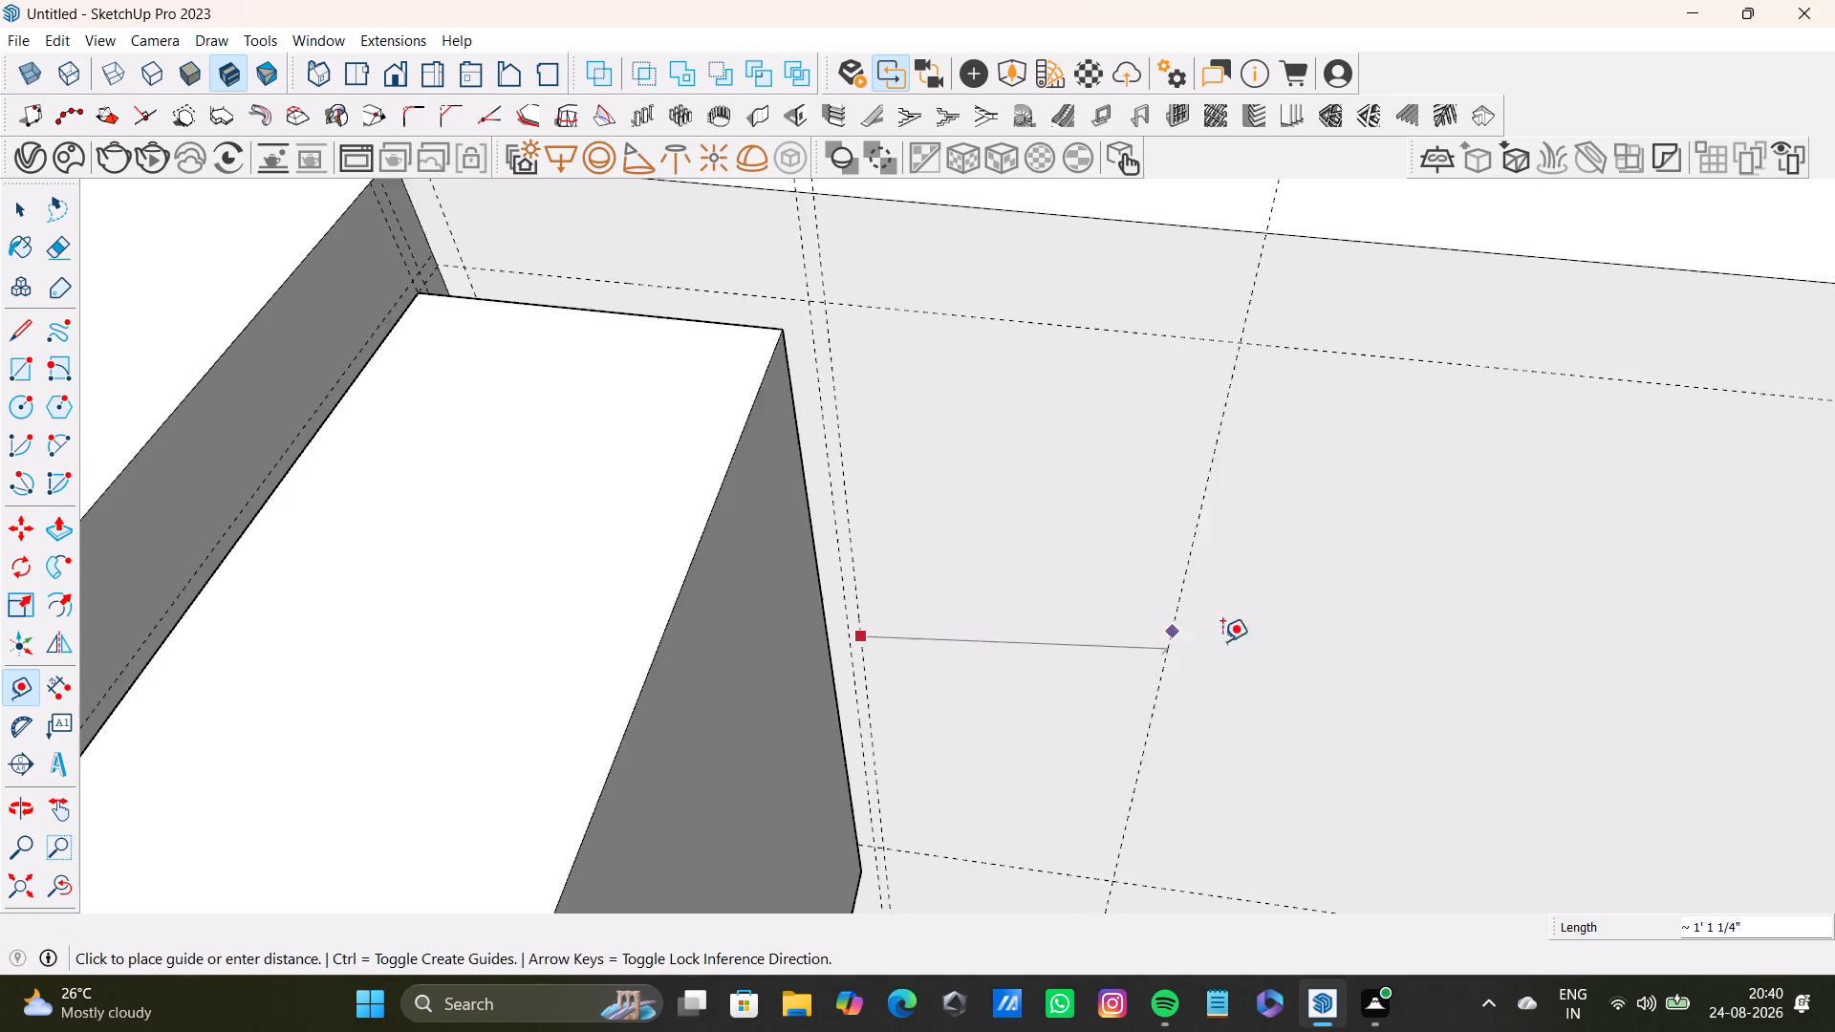
pyautogui.scroll(-4, 1222, 641)
pyautogui.keyDown('shift'); pyautogui.moveTo(1278, 599); pyautogui.dragTo(859, 525, button='middle'); pyautogui.keyUp('shift')
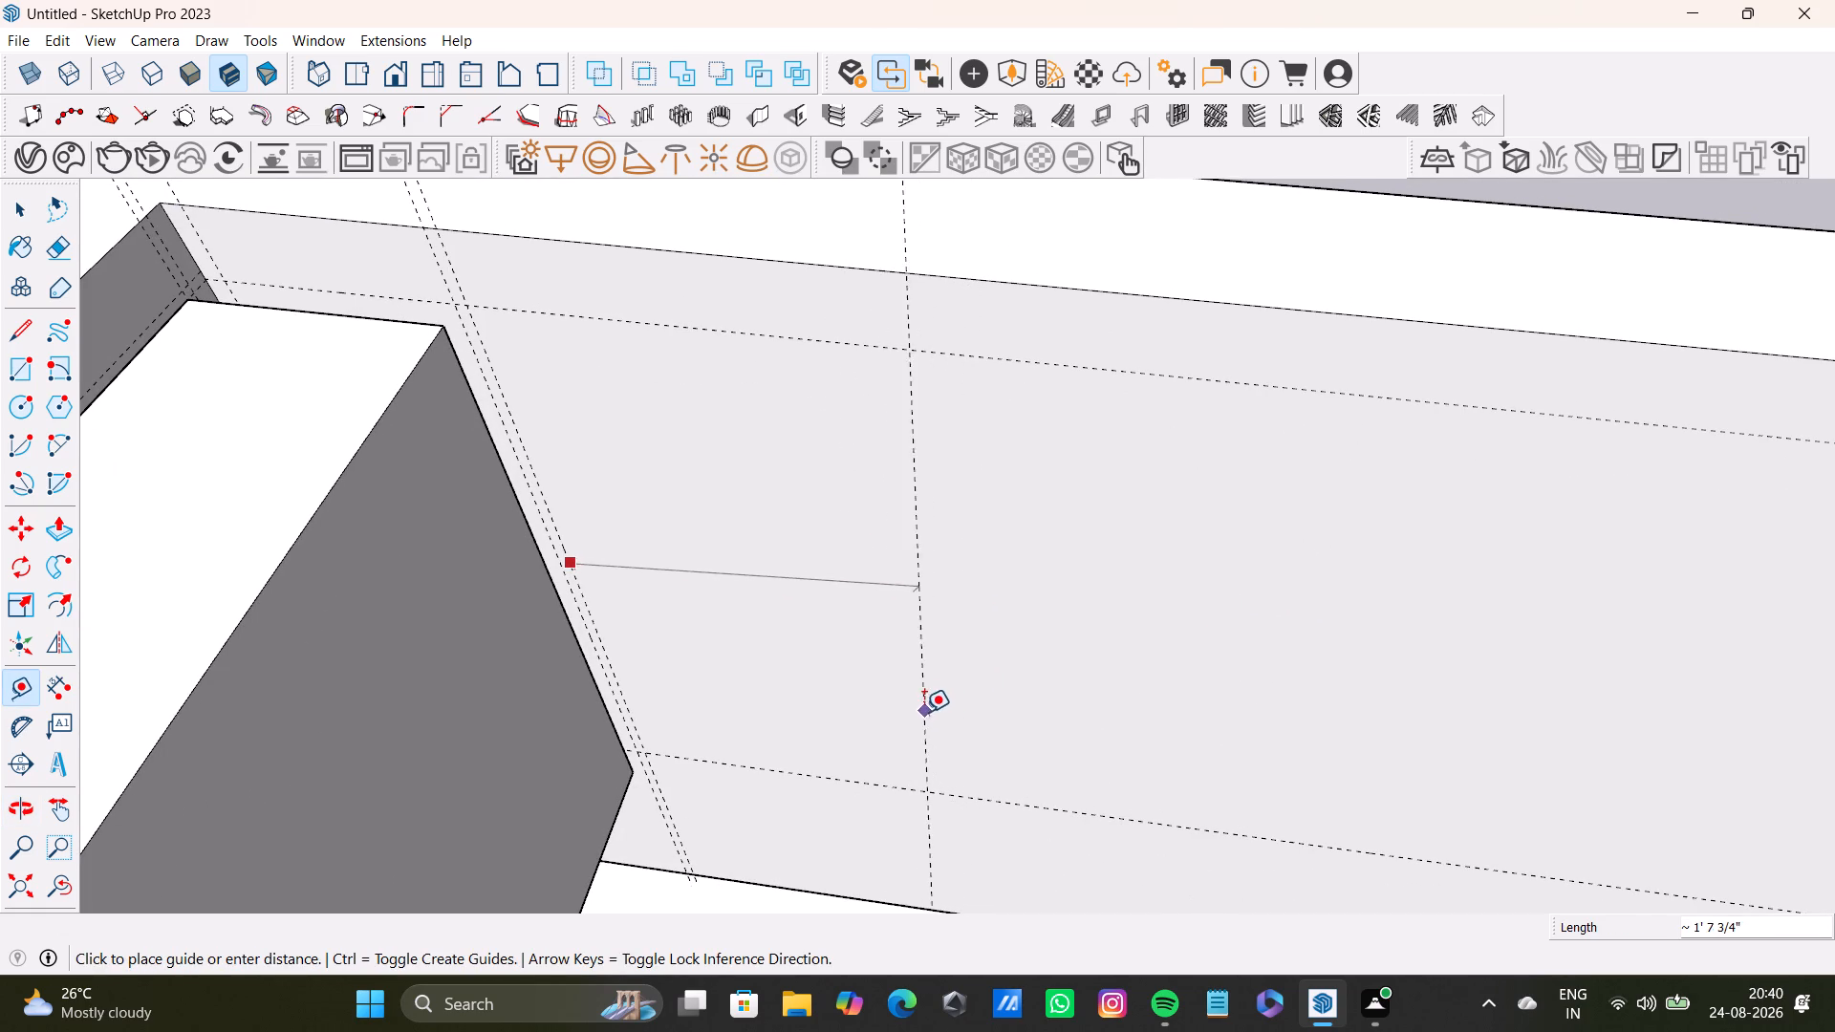
pyautogui.moveTo(927, 697); pyautogui.dragTo(937, 554, button='middle')
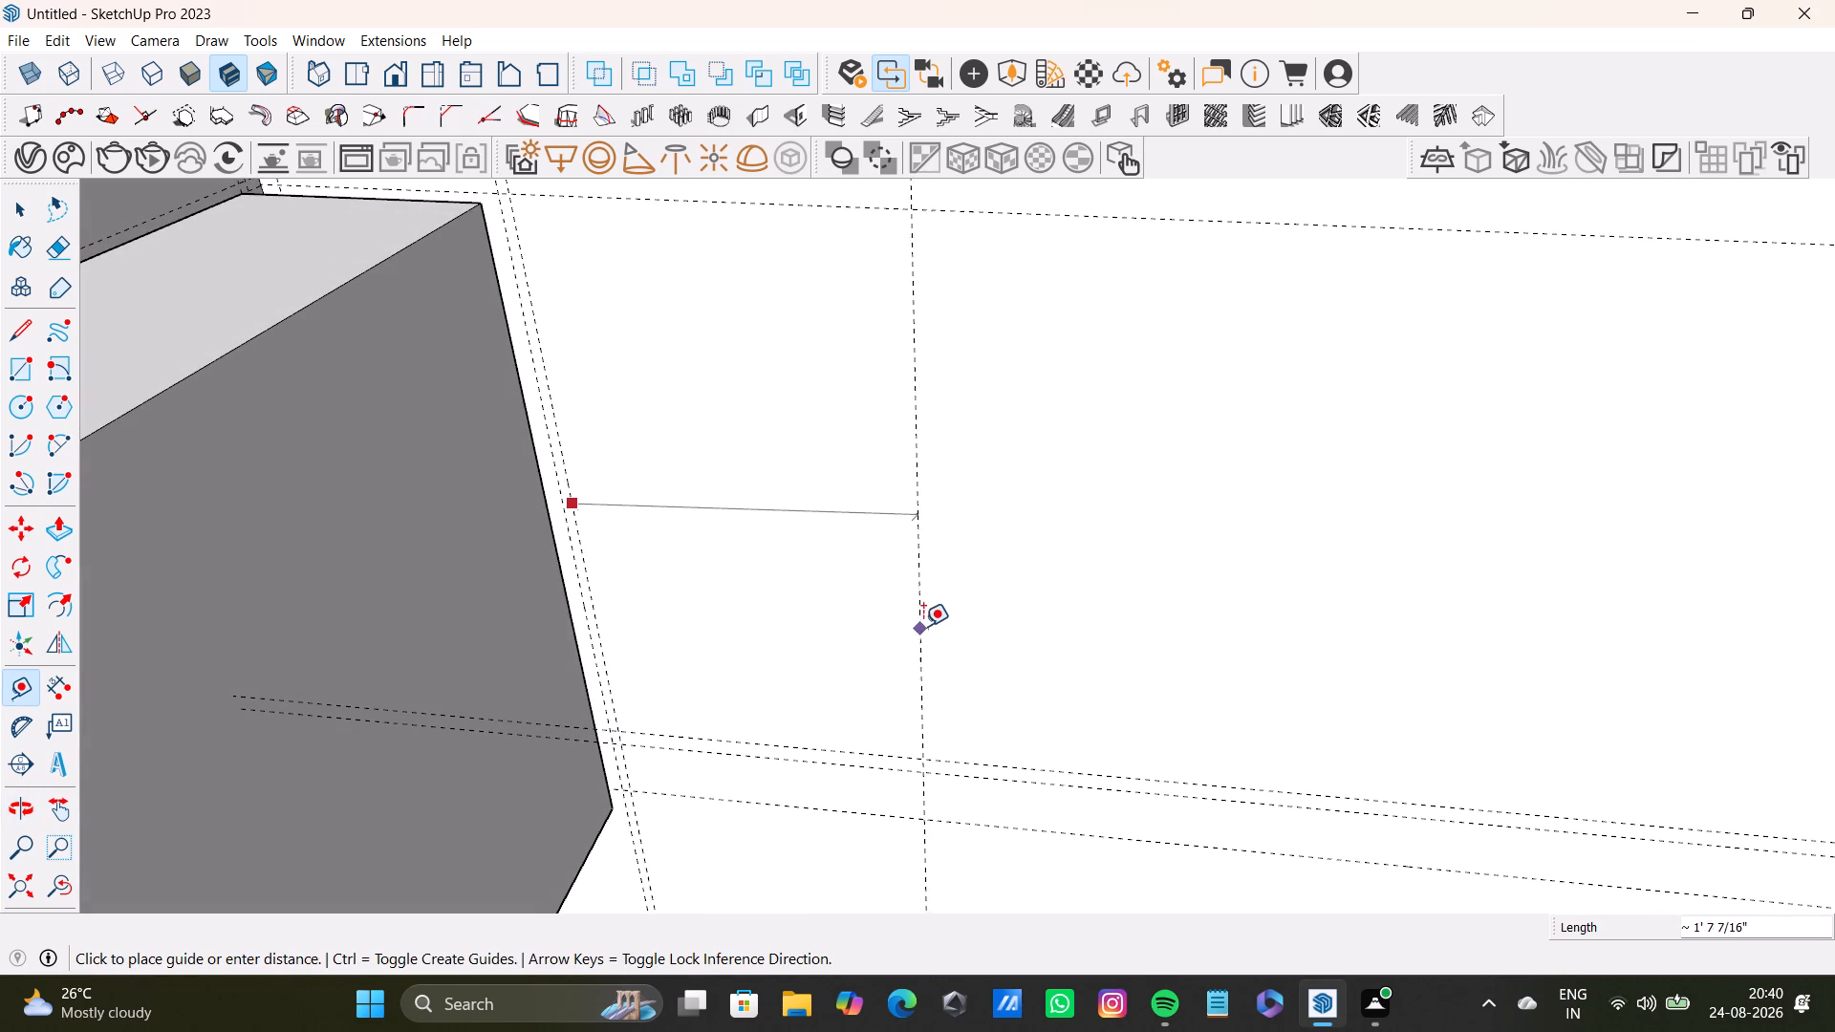
pyautogui.moveTo(923, 625); pyautogui.dragTo(707, 659, button='middle')
pyautogui.press('Right')
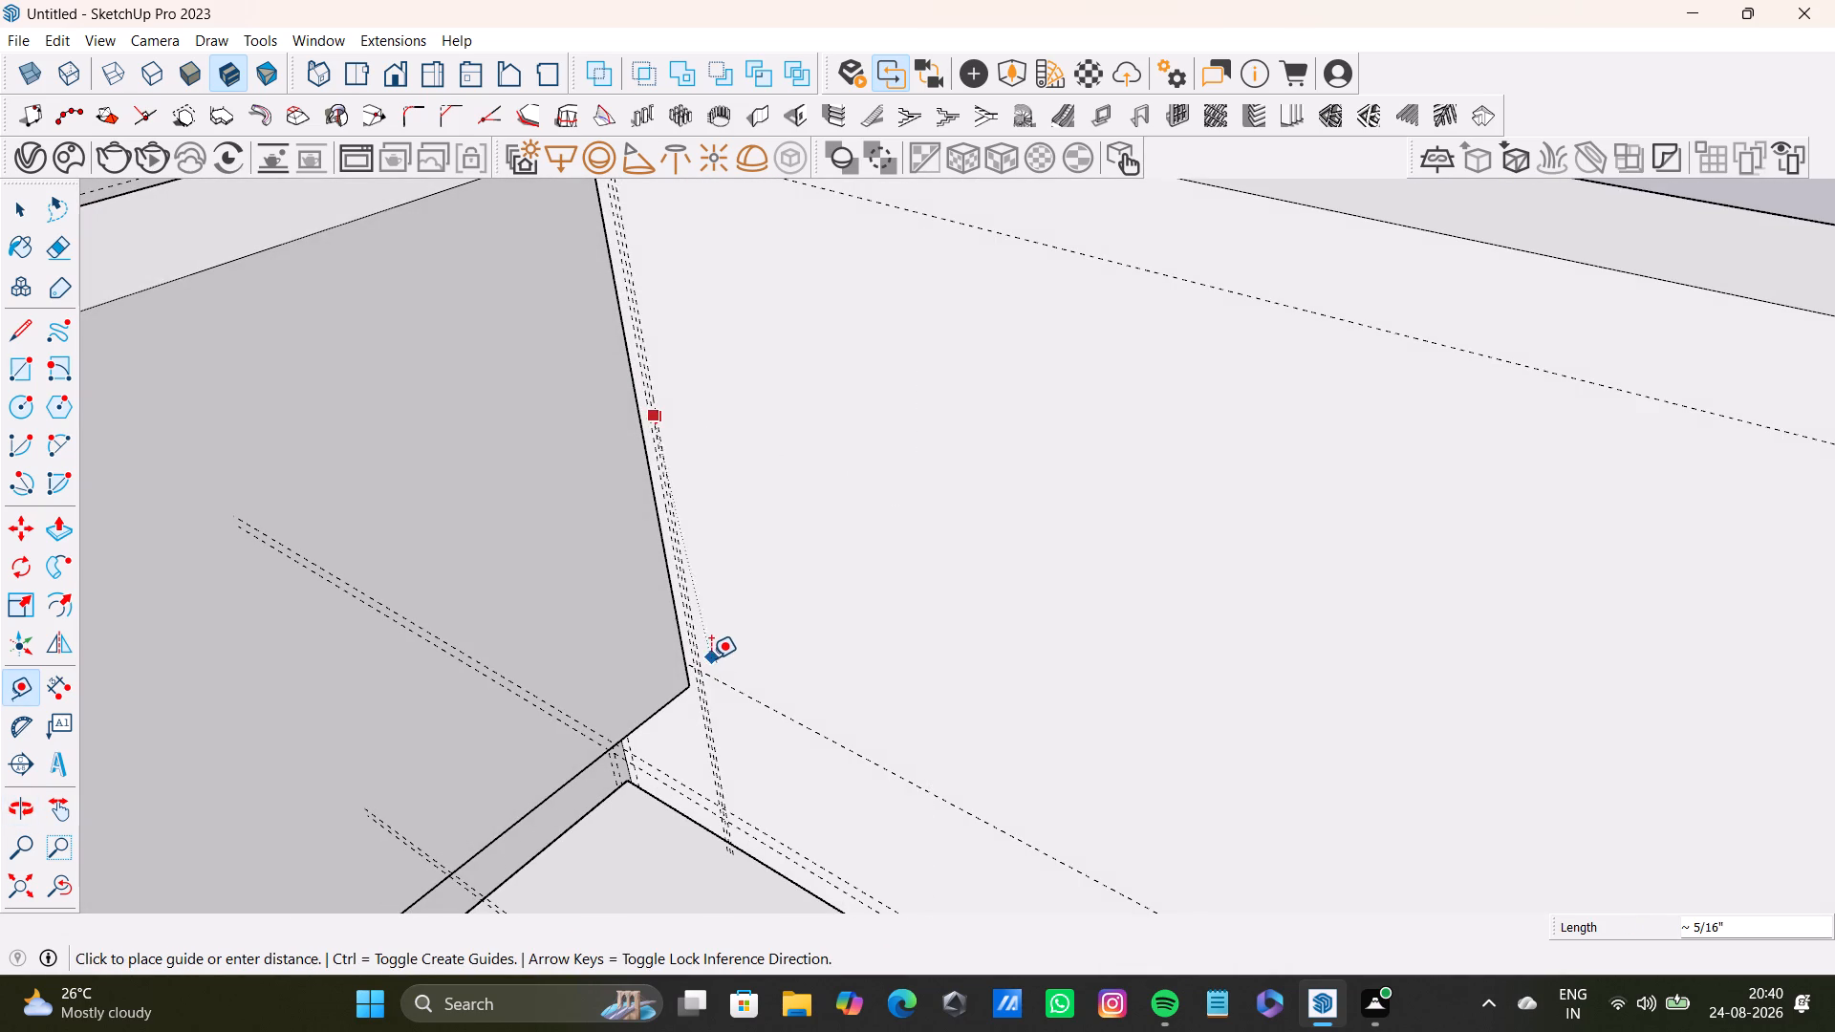
pyautogui.moveTo(921, 677); pyautogui.dragTo(1211, 610, button='middle')
pyautogui.scroll(-3, 1168, 613)
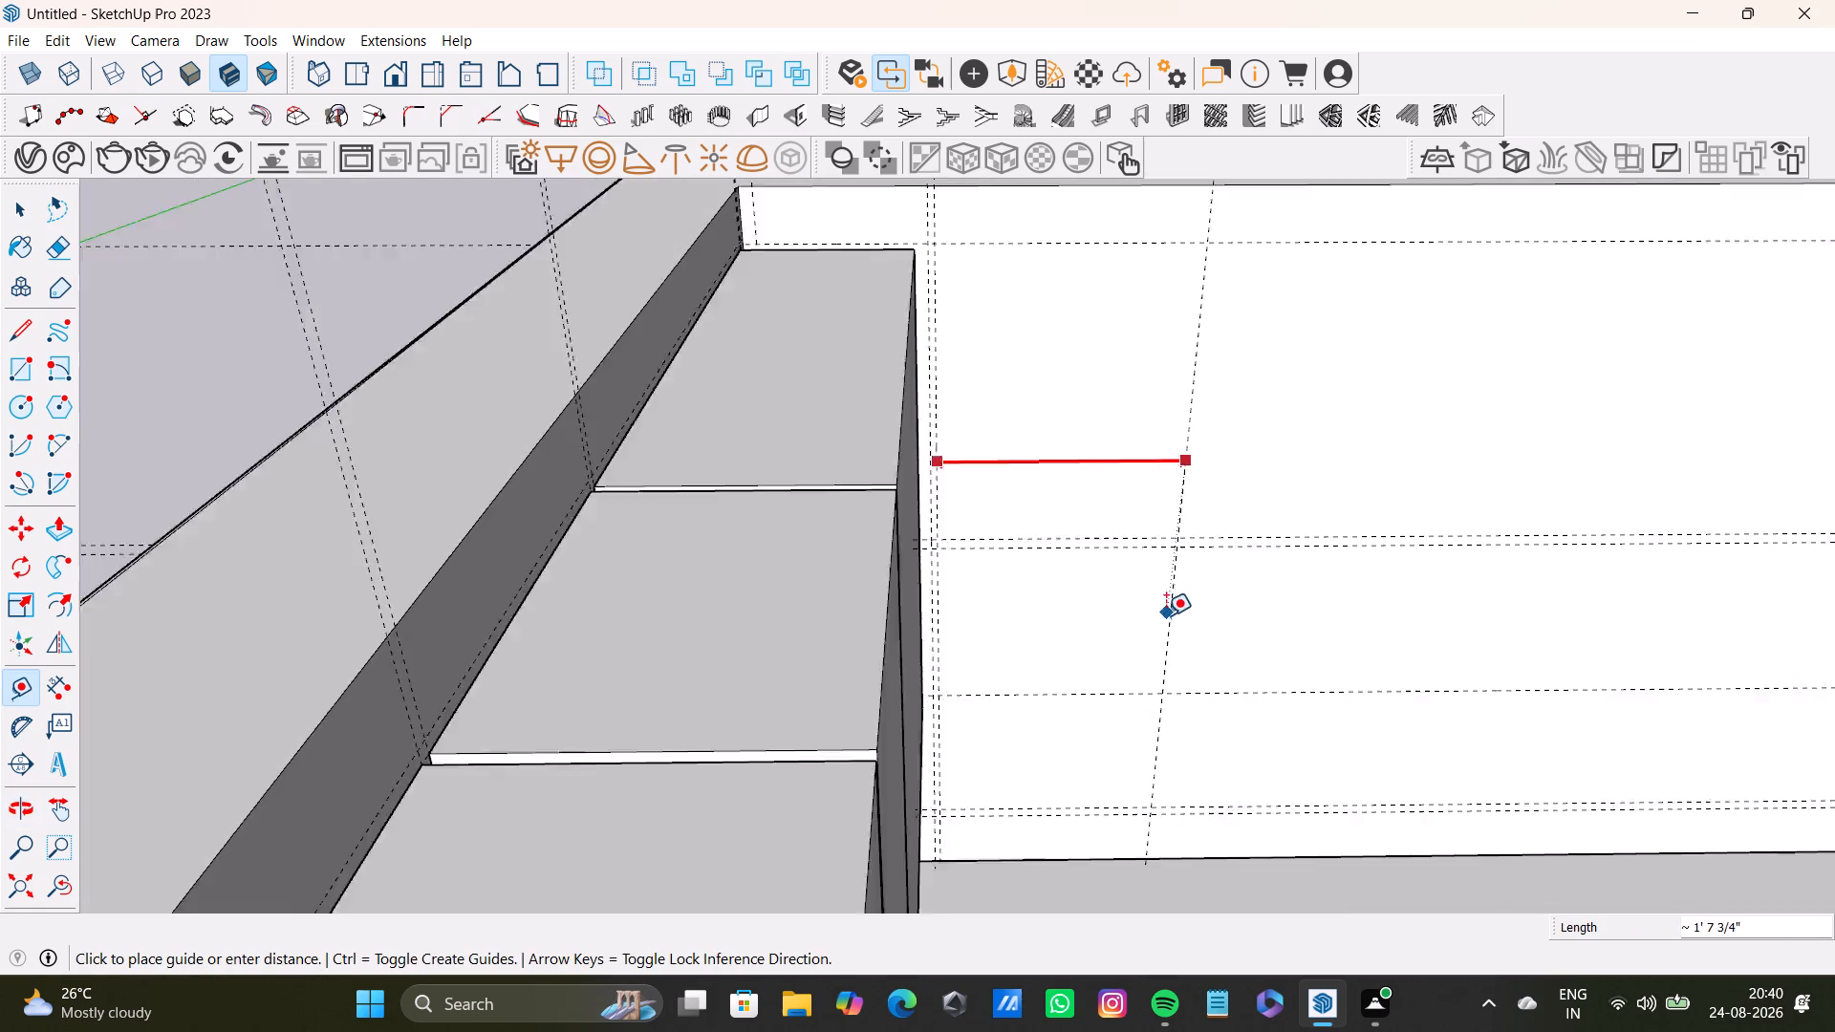
pyautogui.scroll(-1, 1166, 615)
pyautogui.moveTo(1159, 619); pyautogui.dragTo(917, 705, button='middle')
pyautogui.scroll(3, 788, 638)
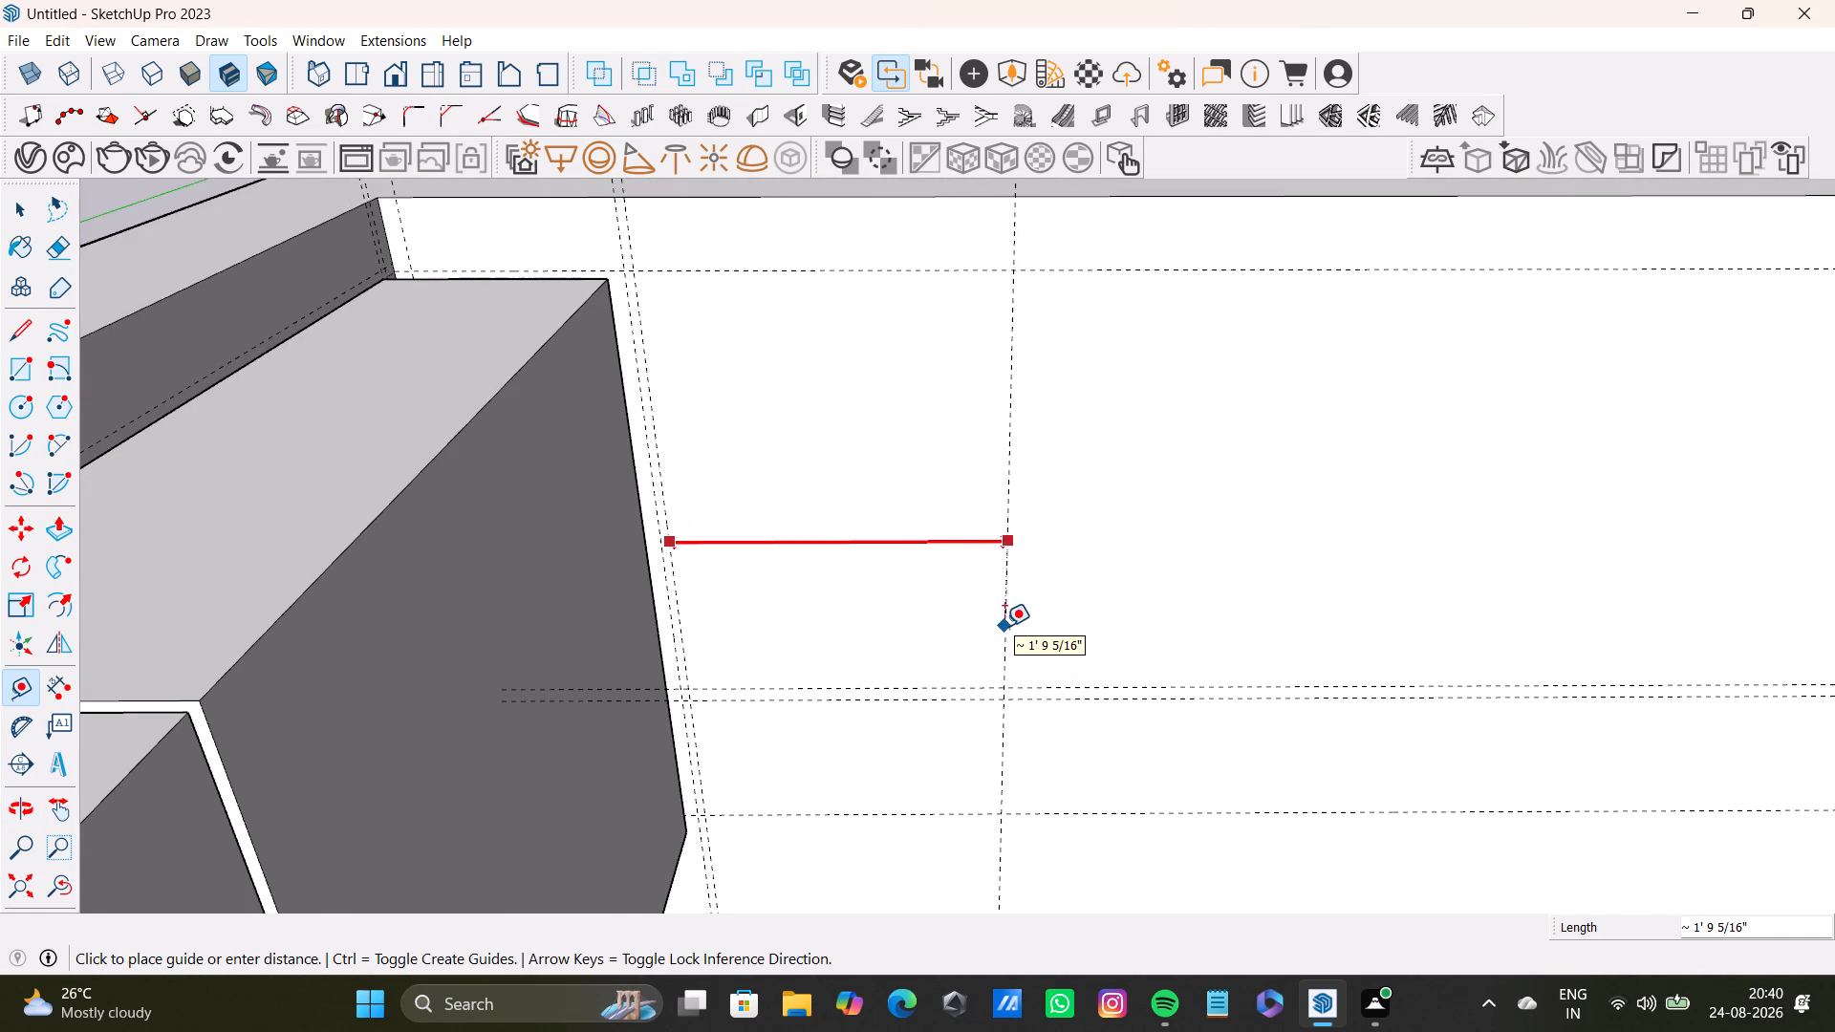
pyautogui.click(993, 627)
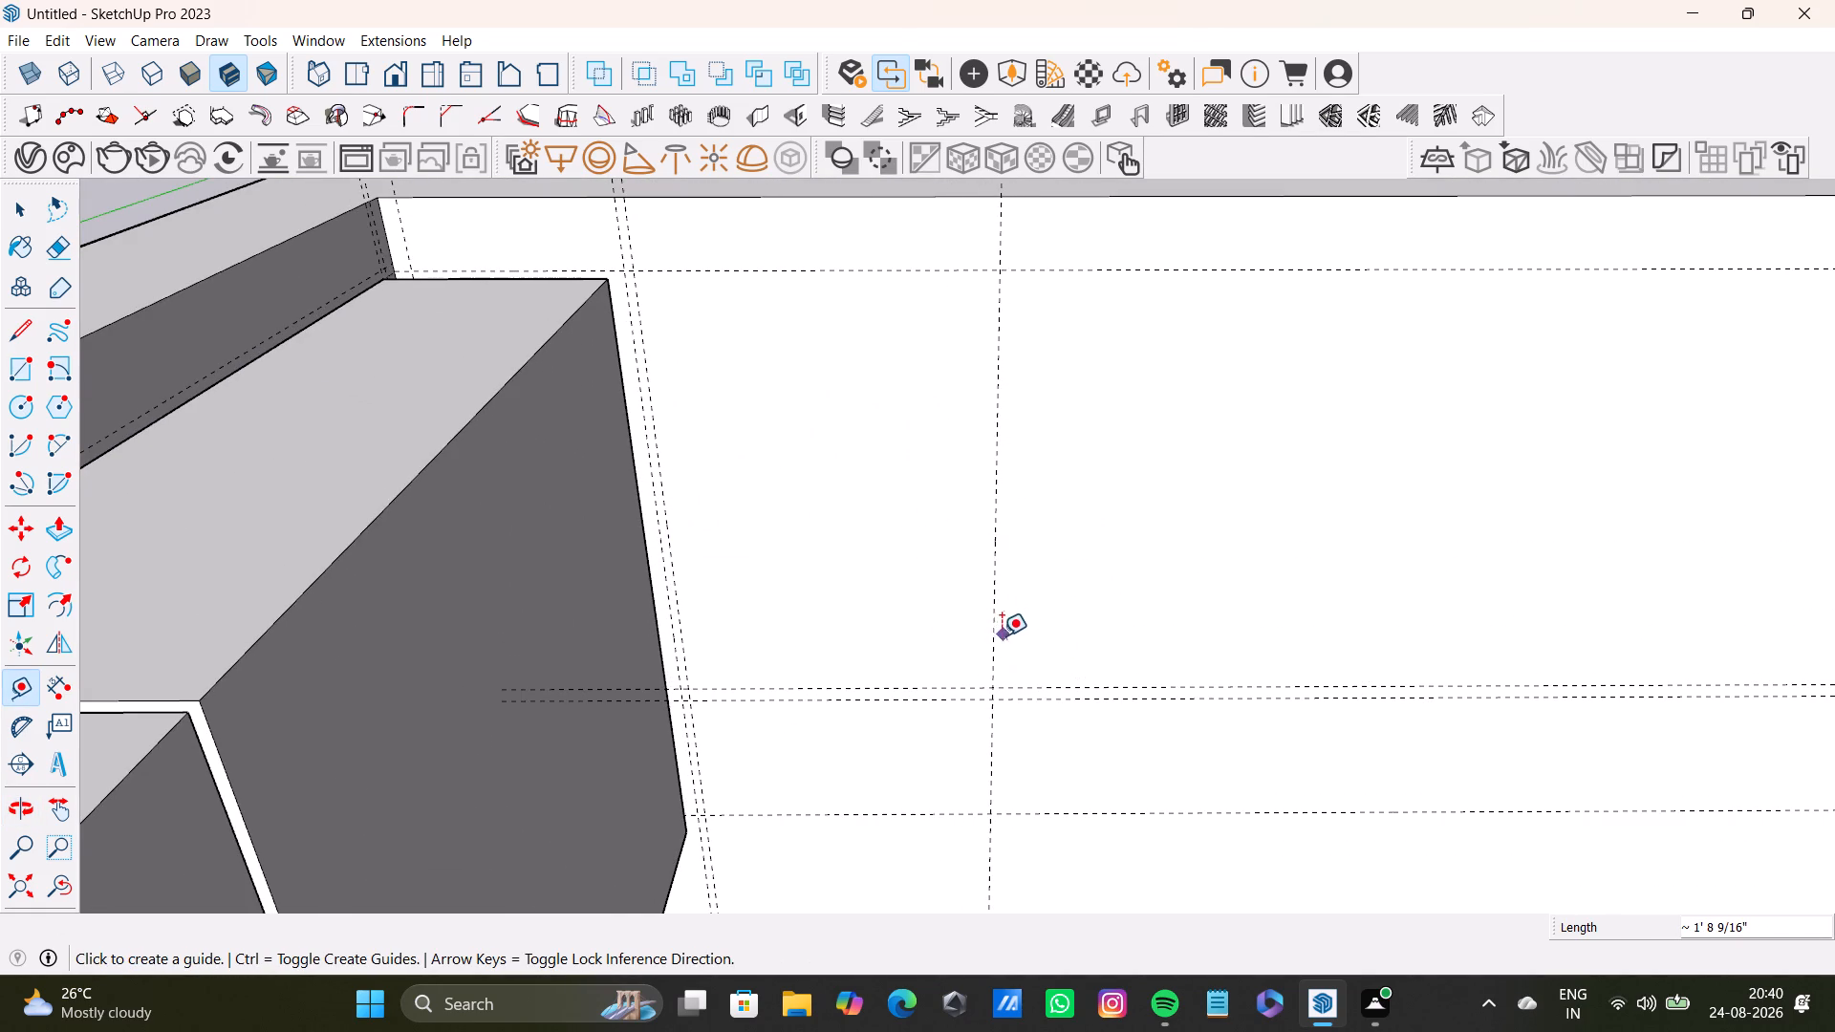
# Place a guide 0.5" inward from the 1' 8 9/16" guide to mark a panel thickness near the left run.
pyautogui.moveTo(992, 642); pyautogui.dragTo(1005, 642)
pyautogui.write('0.5"')
pyautogui.press('Return')
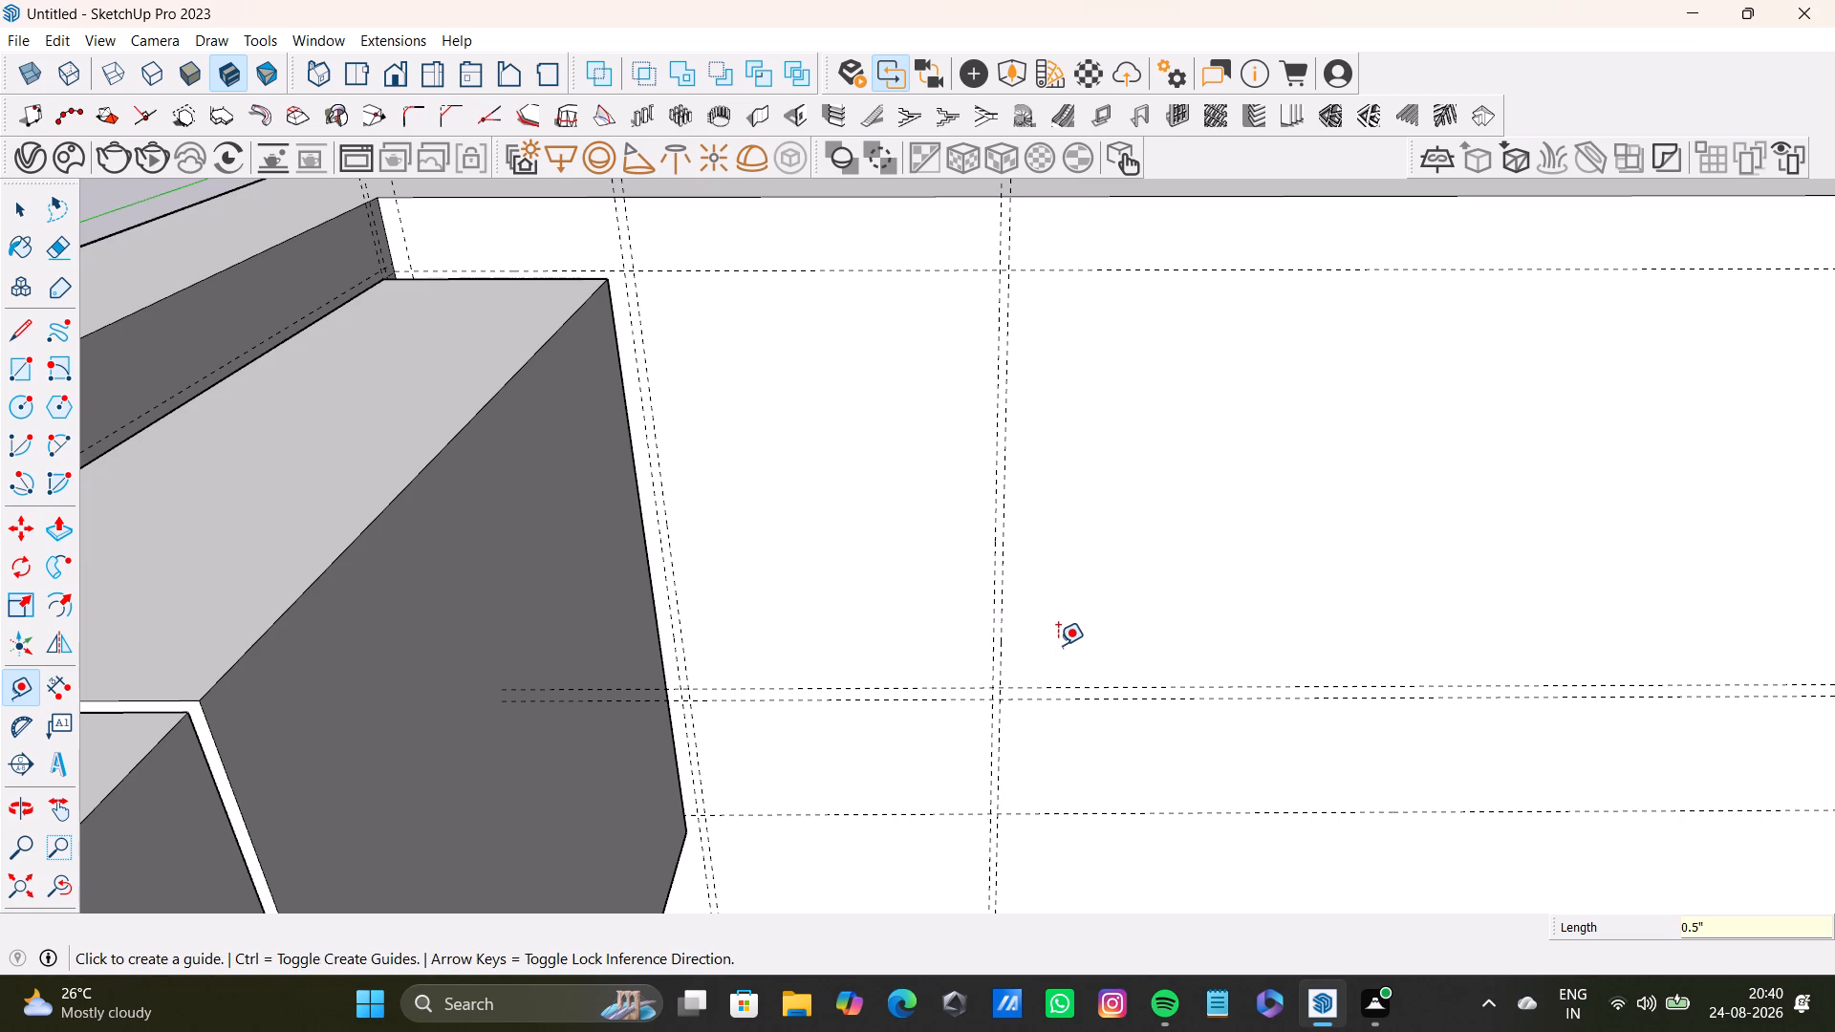
pyautogui.press('space')
# Place another vertical guide on the bare wall, inward from the left panel-thickness pair along the red axis.
pyautogui.scroll(-8, 1040, 620)
pyautogui.keyDown('shift'); pyautogui.moveTo(1125, 591); pyautogui.dragTo(853, 616, button='middle'); pyautogui.keyUp('shift')
pyautogui.moveTo(920, 593); pyautogui.dragTo(924, 704, button='middle')
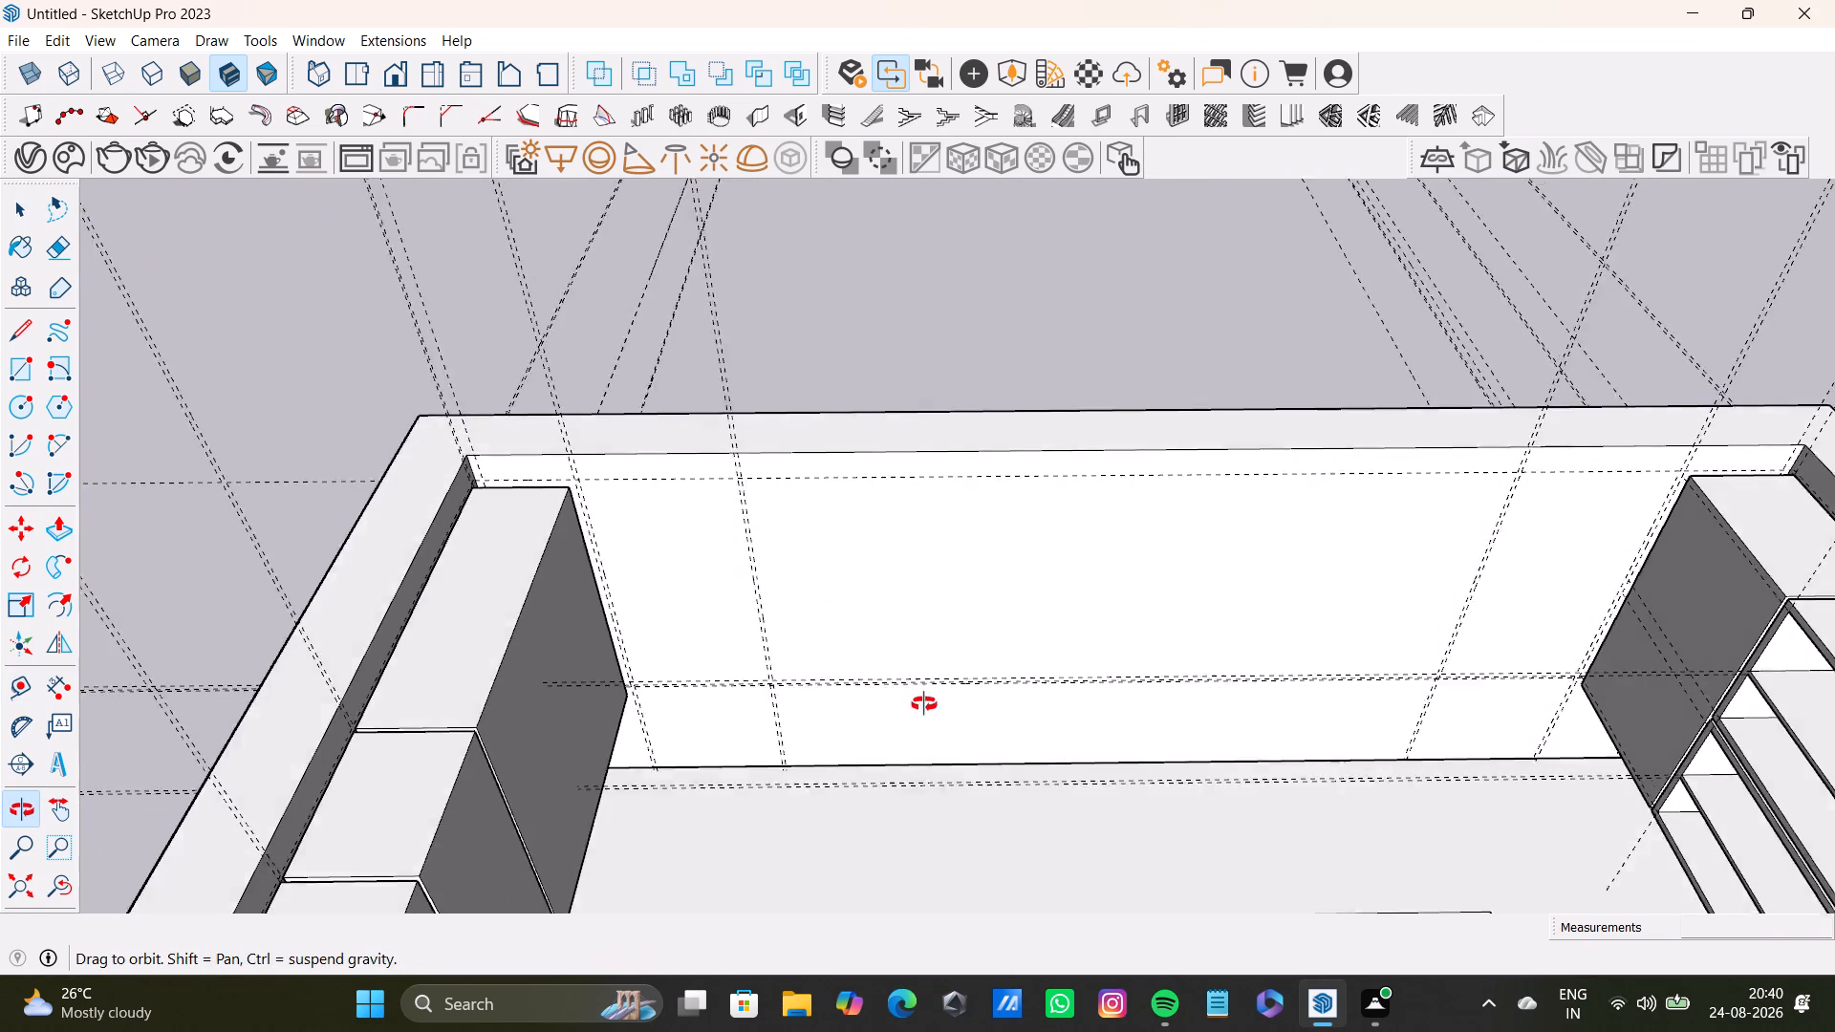
pyautogui.moveTo(924, 704); pyautogui.dragTo(922, 812, button='middle')
pyautogui.scroll(2, 668, 518)
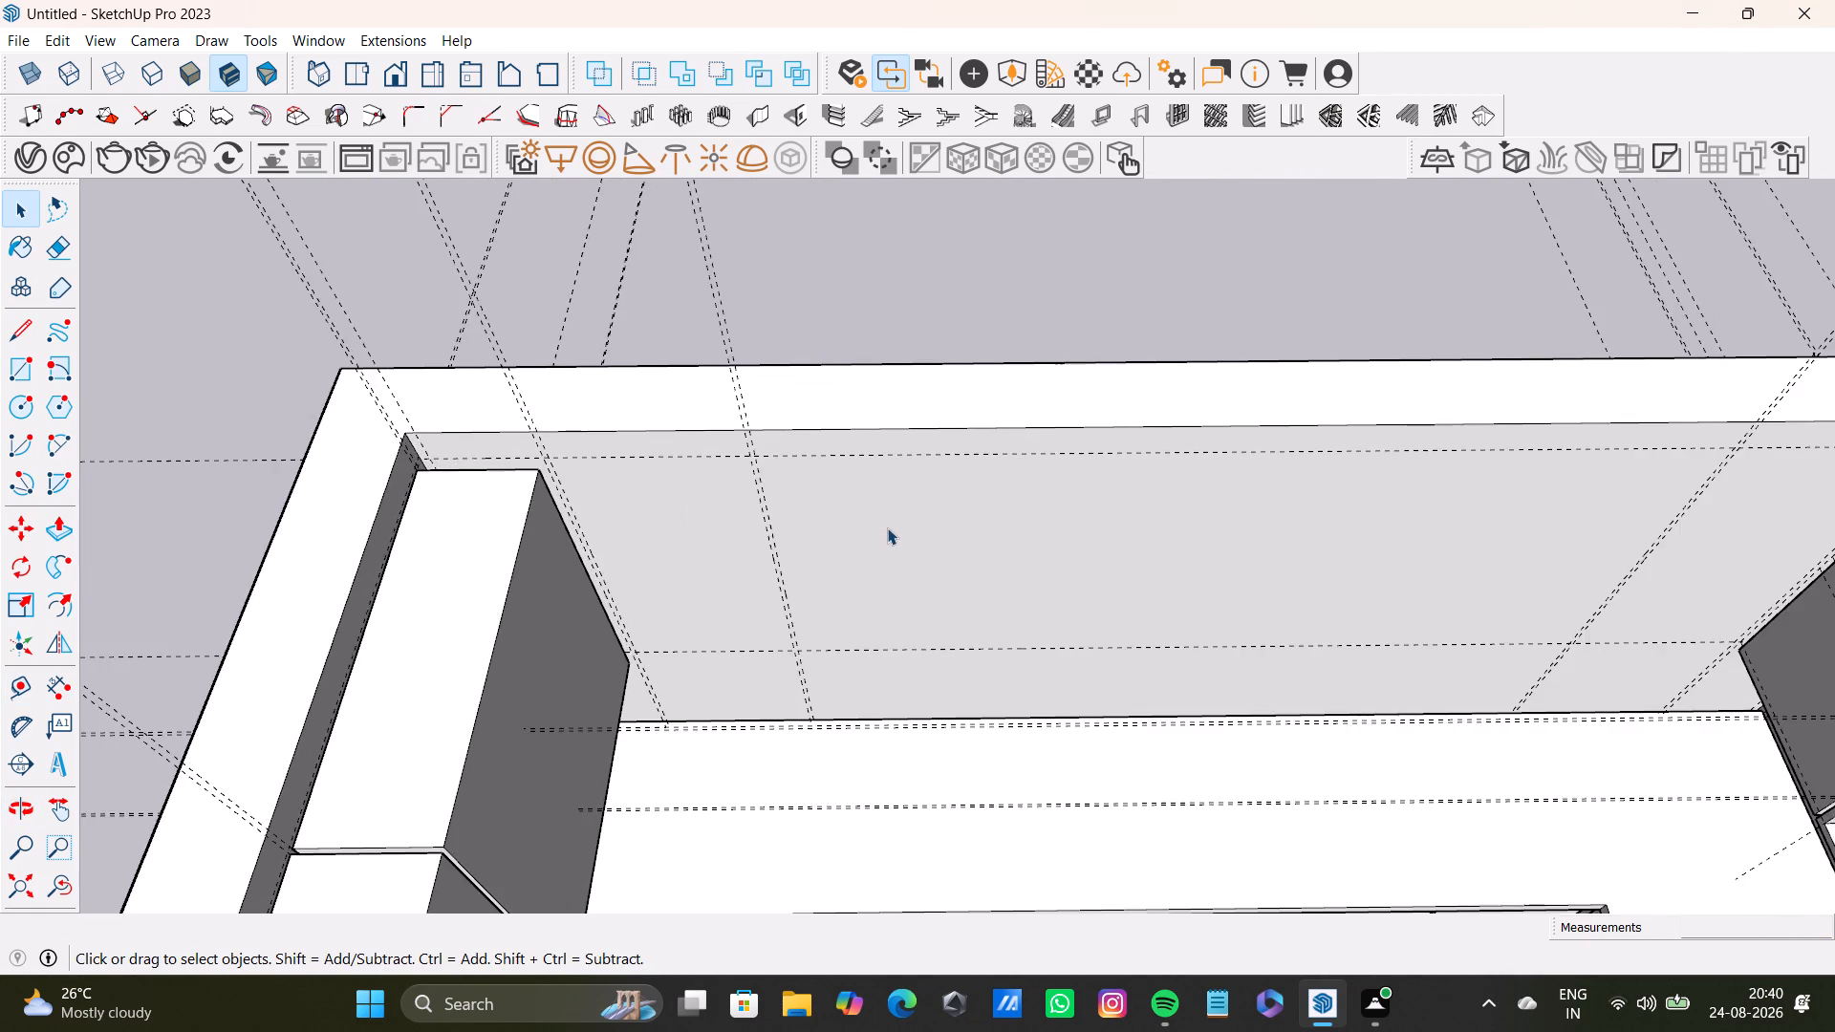
pyautogui.scroll(2, 887, 527)
pyautogui.moveTo(895, 531); pyautogui.dragTo(794, 503, button='middle')
pyautogui.keyDown('shift'); pyautogui.moveTo(917, 519); pyautogui.dragTo(984, 555, button='middle'); pyautogui.keyUp('shift')
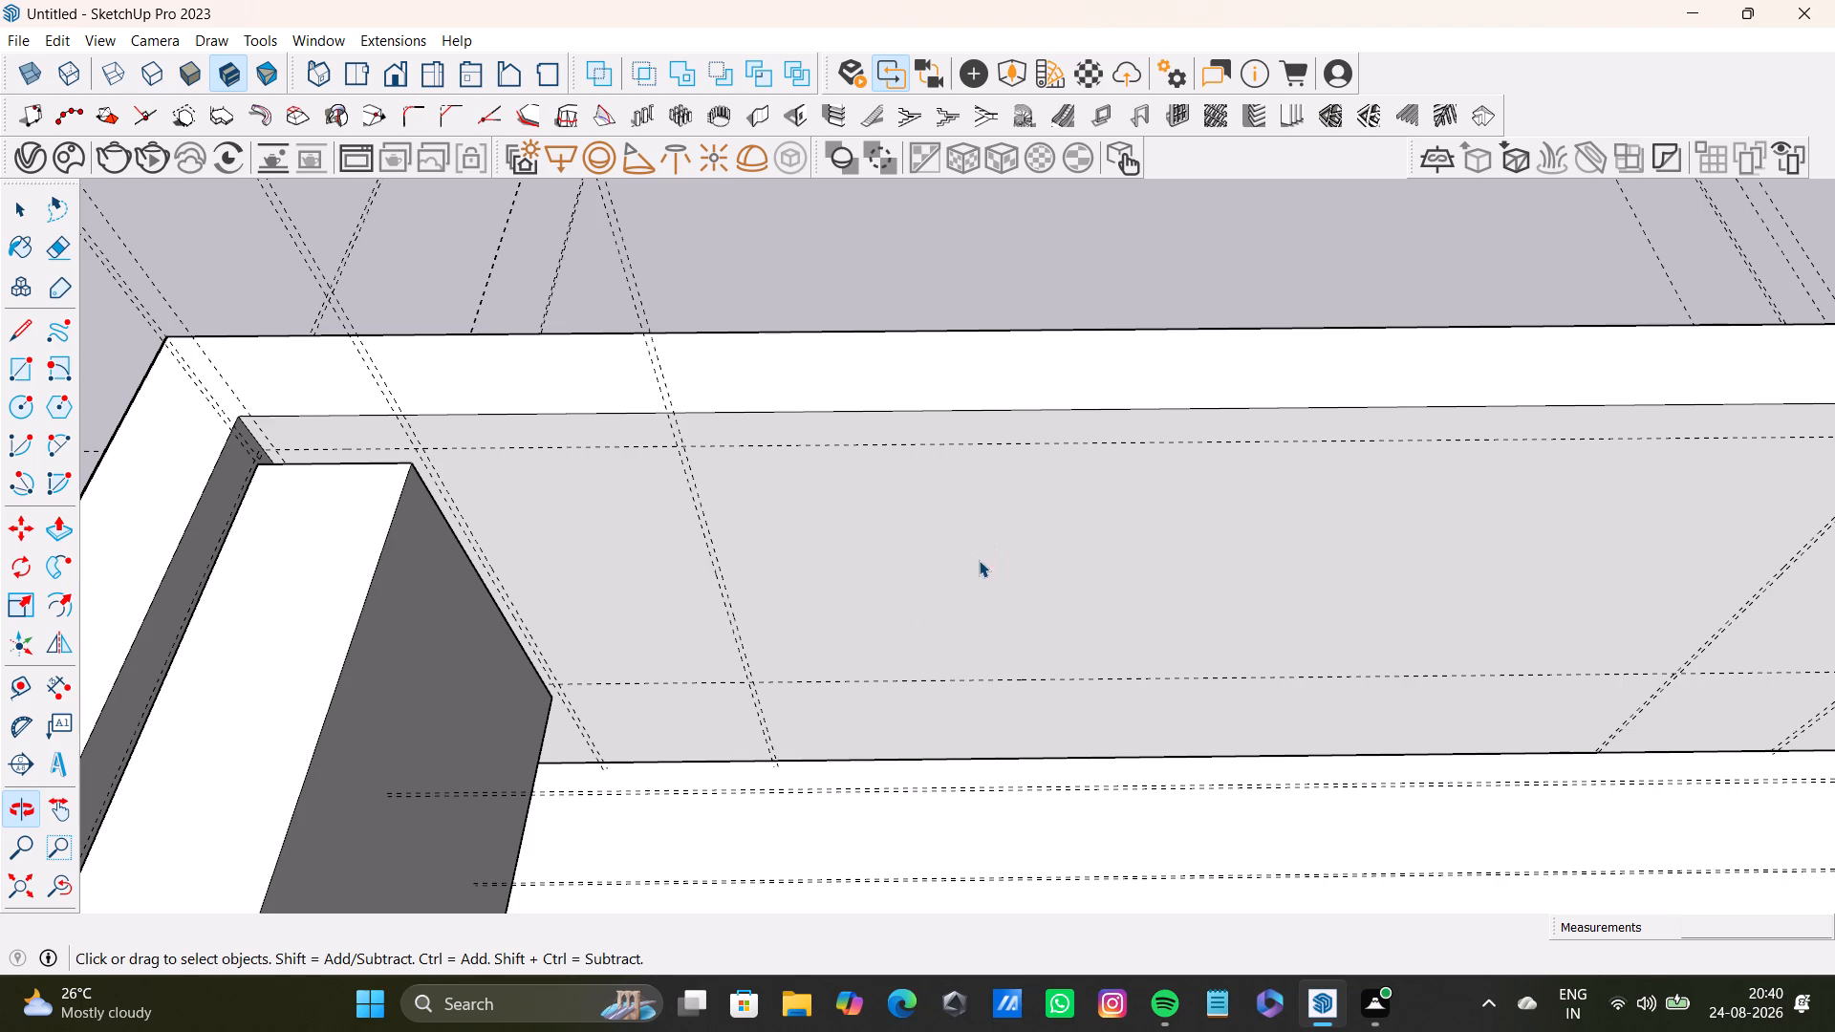
pyautogui.press('t')
pyautogui.scroll(6, 691, 689)
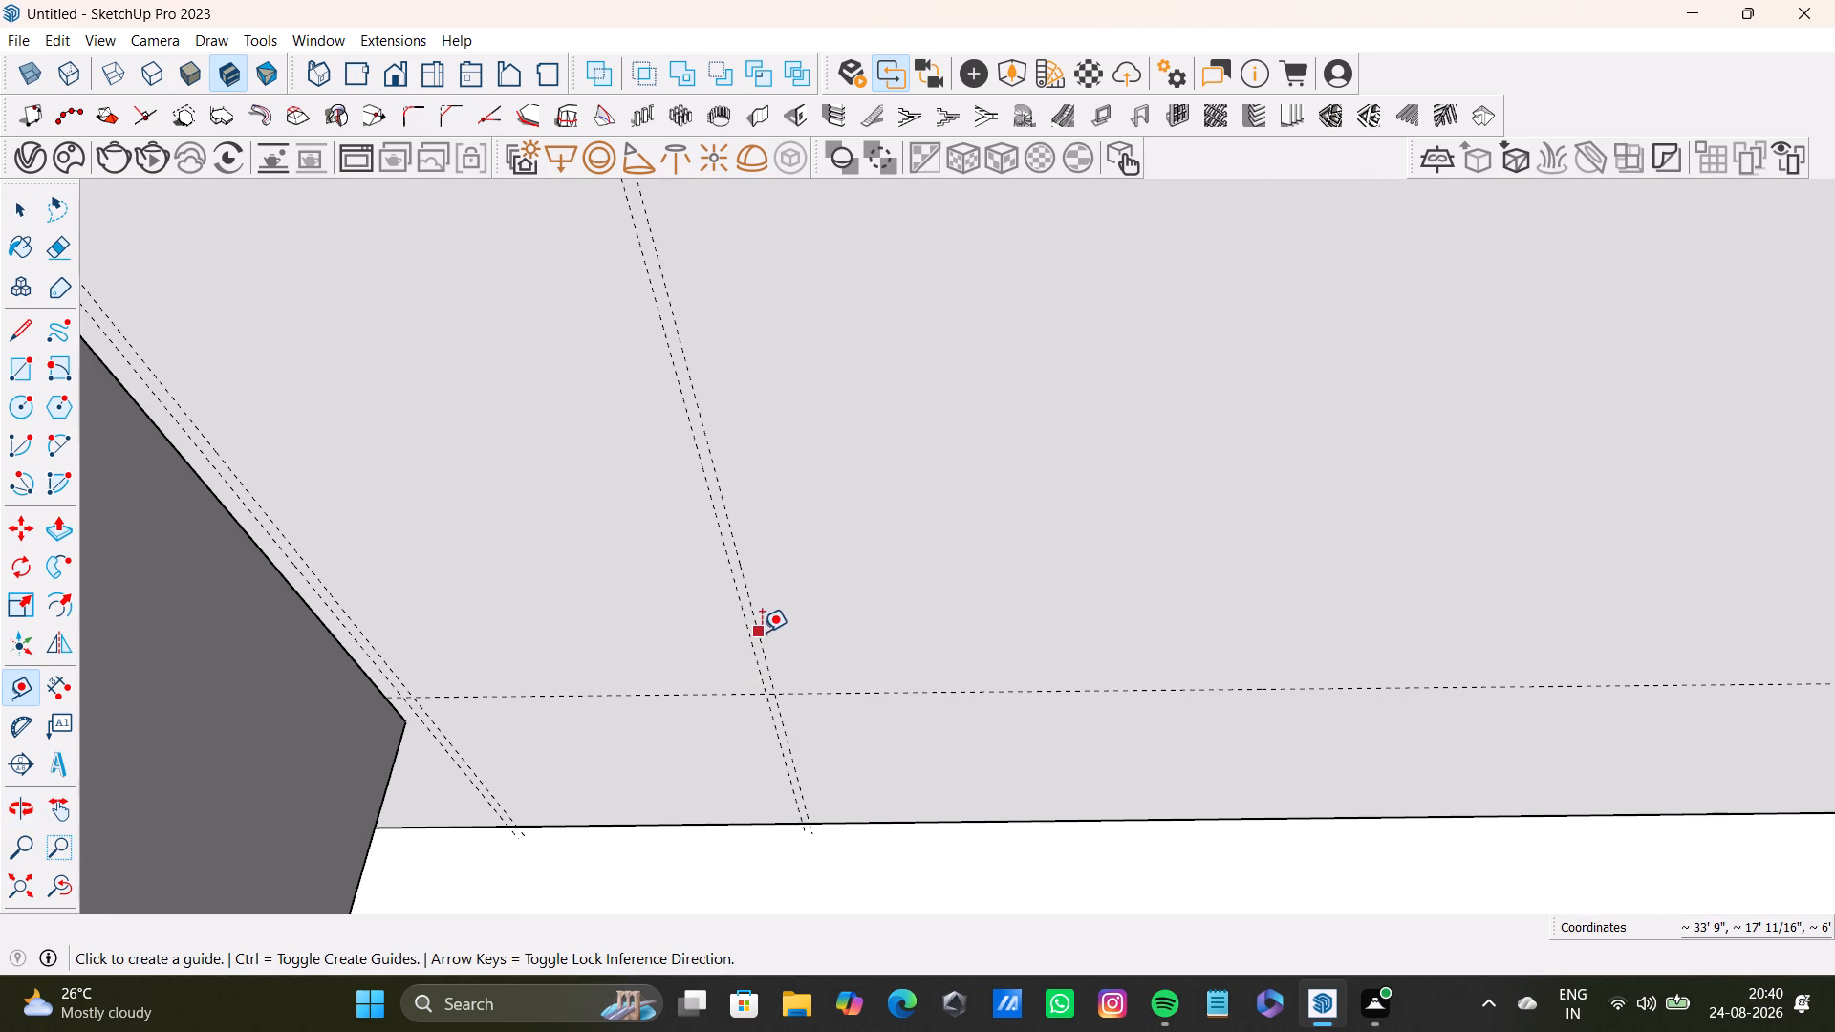
pyautogui.moveTo(762, 632); pyautogui.dragTo(773, 626)
pyautogui.scroll(-3, 1118, 604)
pyautogui.press('Right')
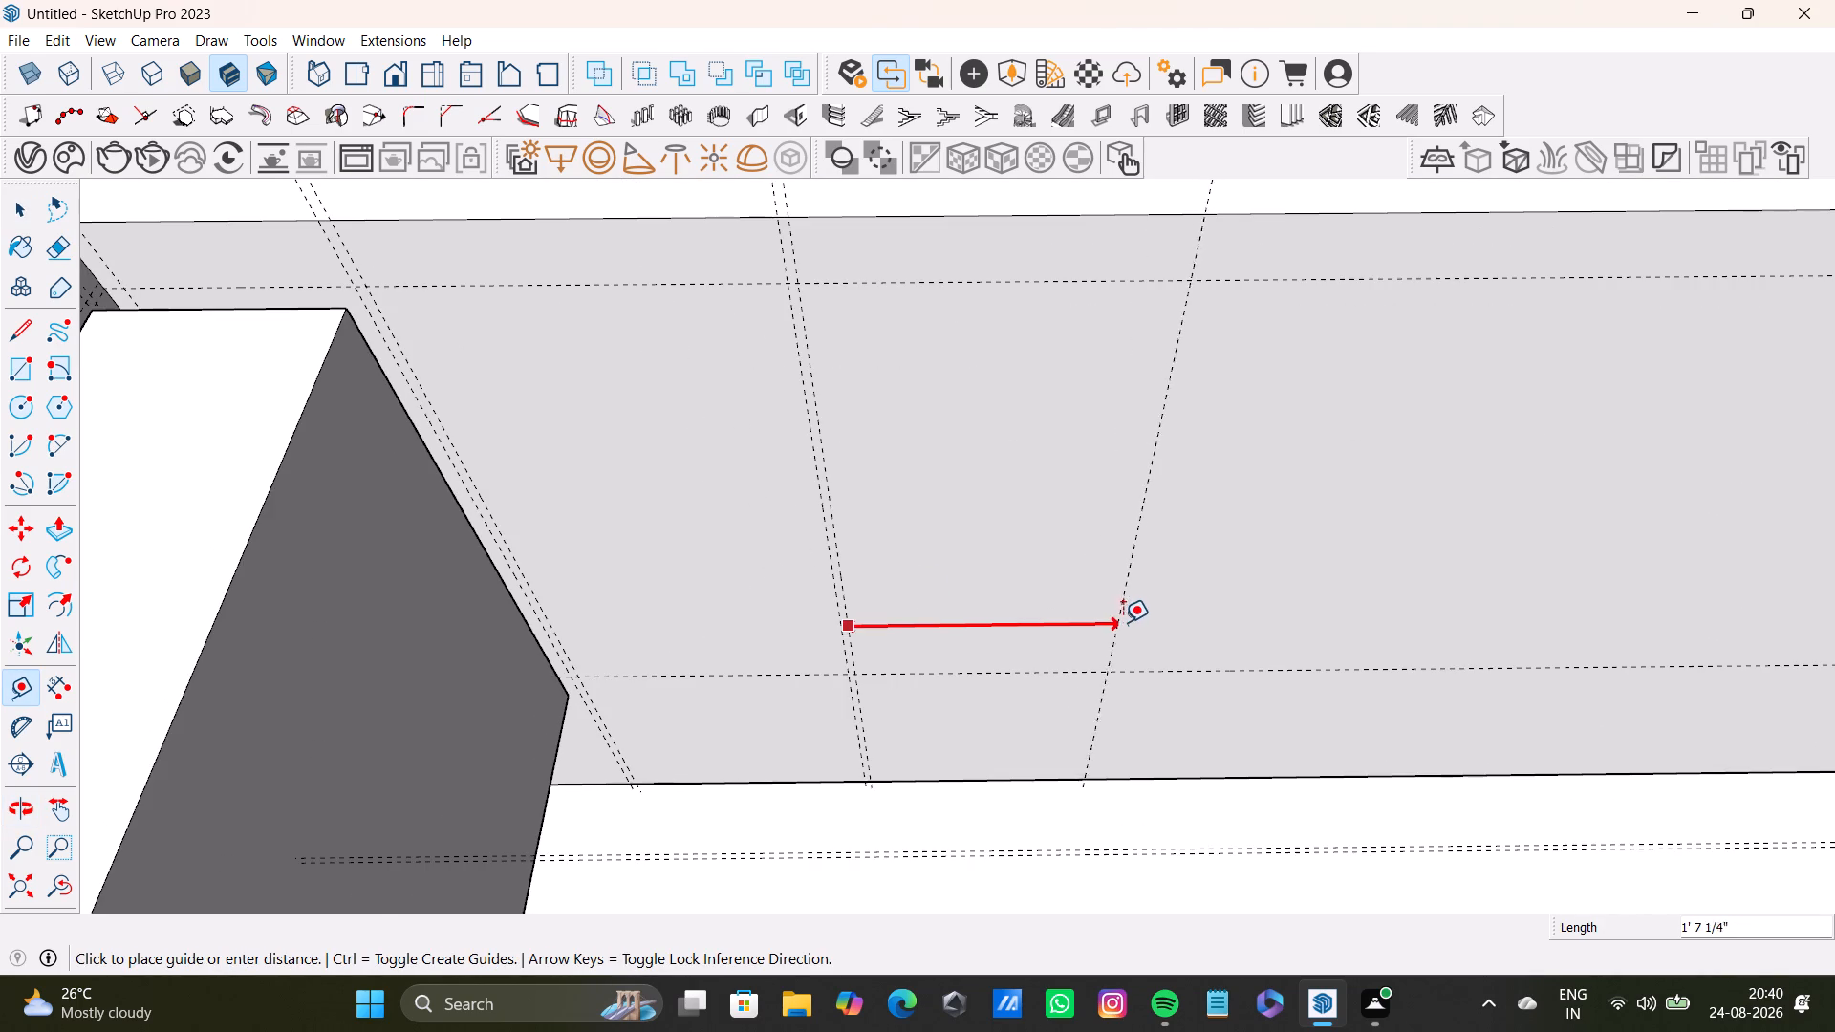
pyautogui.scroll(-2, 1132, 622)
pyautogui.moveTo(1144, 618); pyautogui.dragTo(927, 548, button='middle')
pyautogui.moveTo(961, 578); pyautogui.dragTo(1176, 515, button='middle')
pyautogui.scroll(-2, 1169, 505)
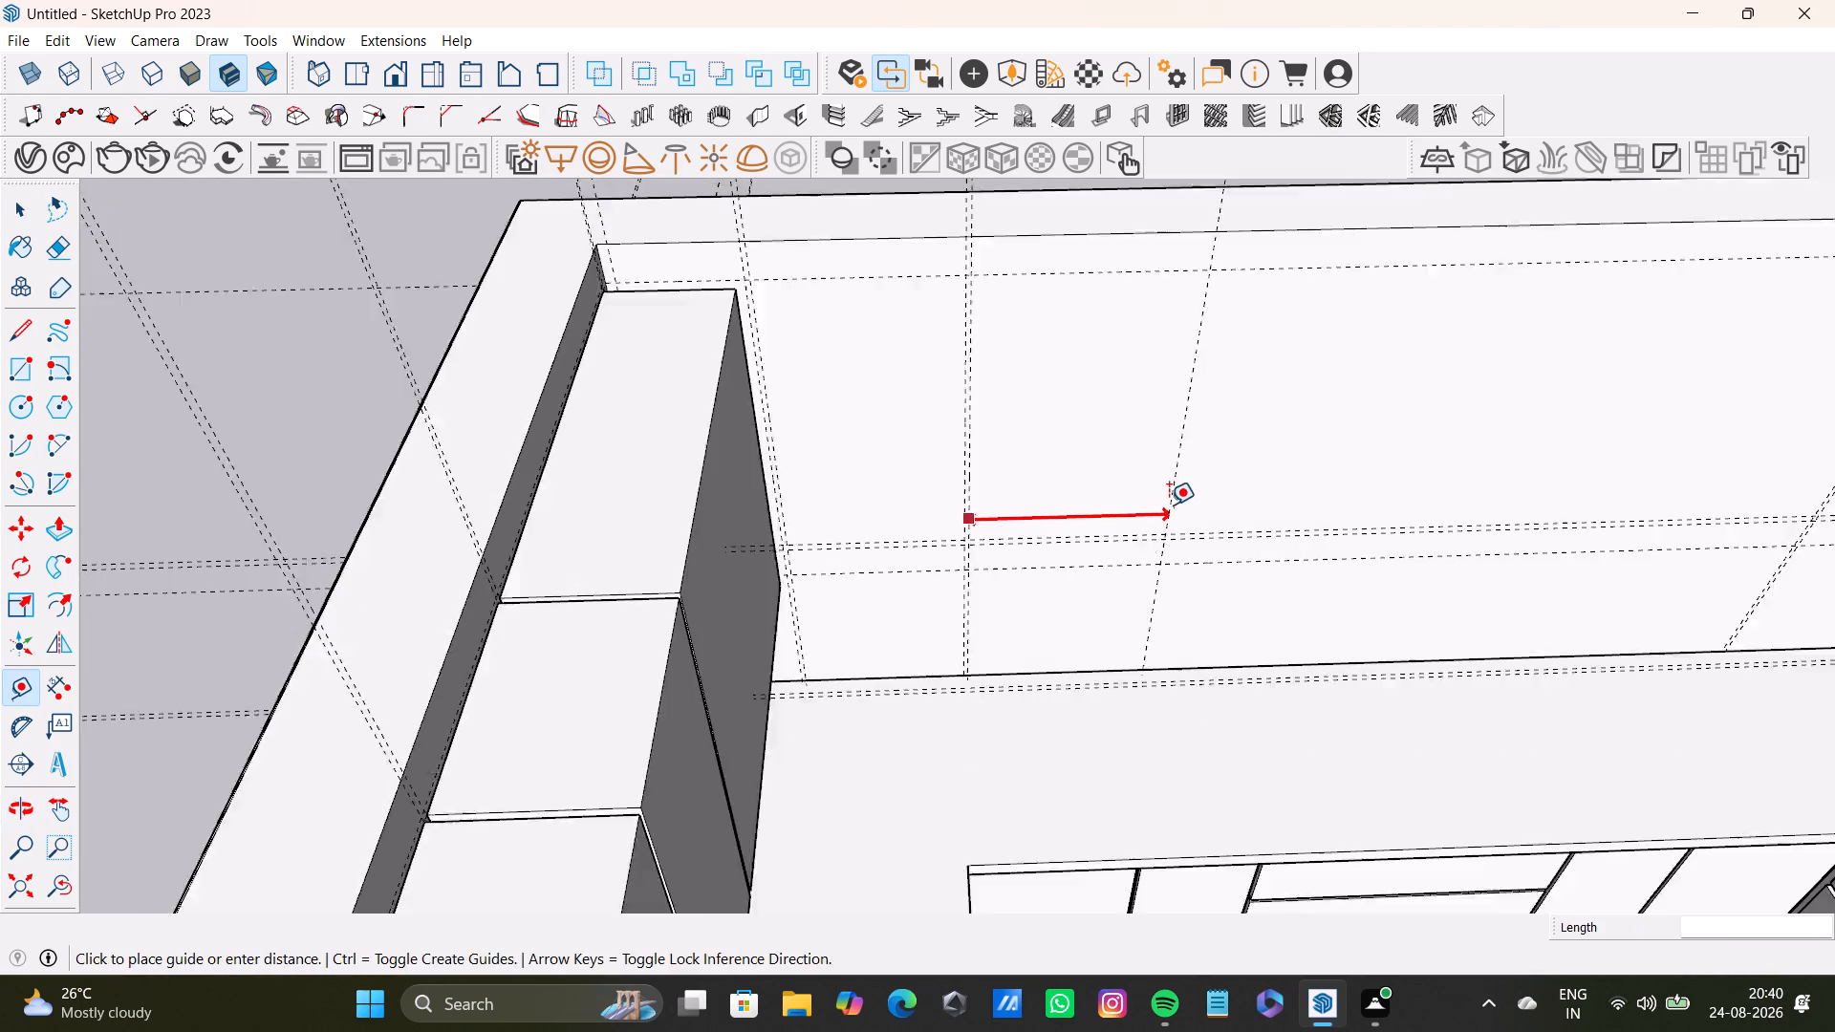
pyautogui.scroll(-2, 1169, 505)
pyautogui.keyDown('shift'); pyautogui.moveTo(1117, 483); pyautogui.dragTo(875, 619, button='middle'); pyautogui.keyUp('shift')
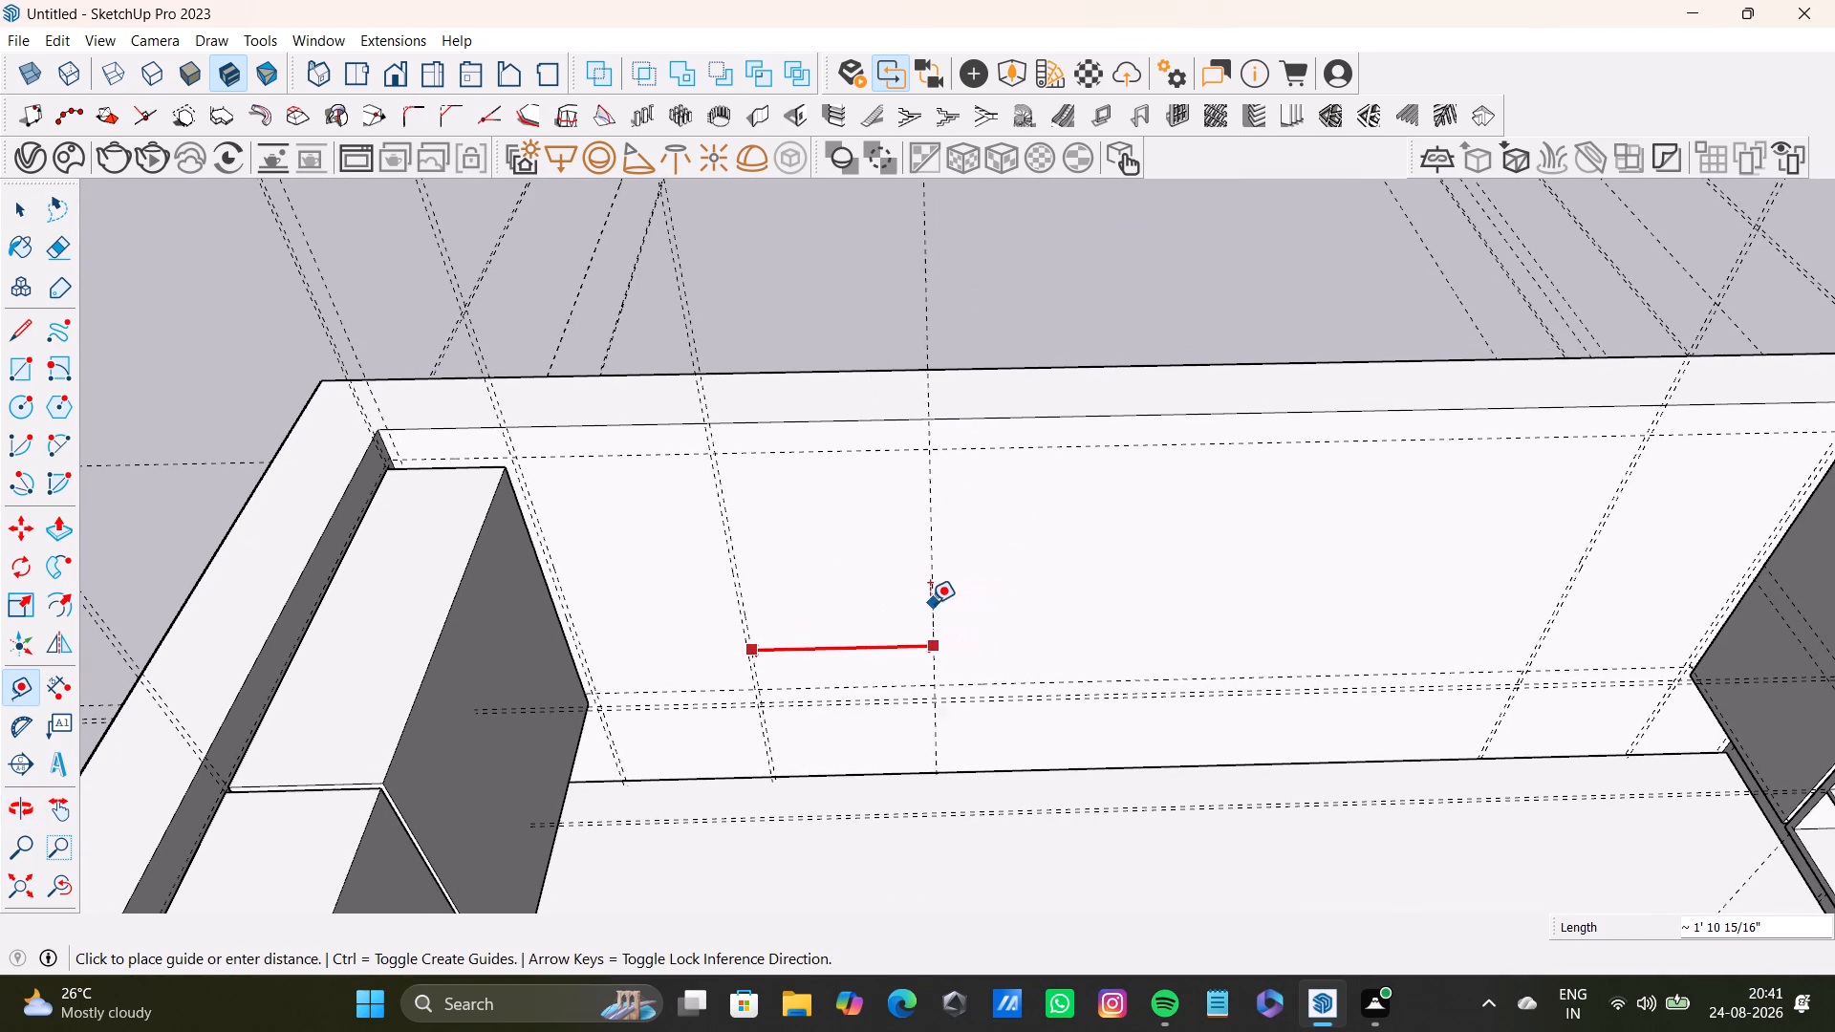
pyautogui.moveTo(914, 604); pyautogui.dragTo(925, 604)
# Place a matching vertical guide inward from the right panel-thickness pair along the red axis.
pyautogui.scroll(7, 1265, 604)
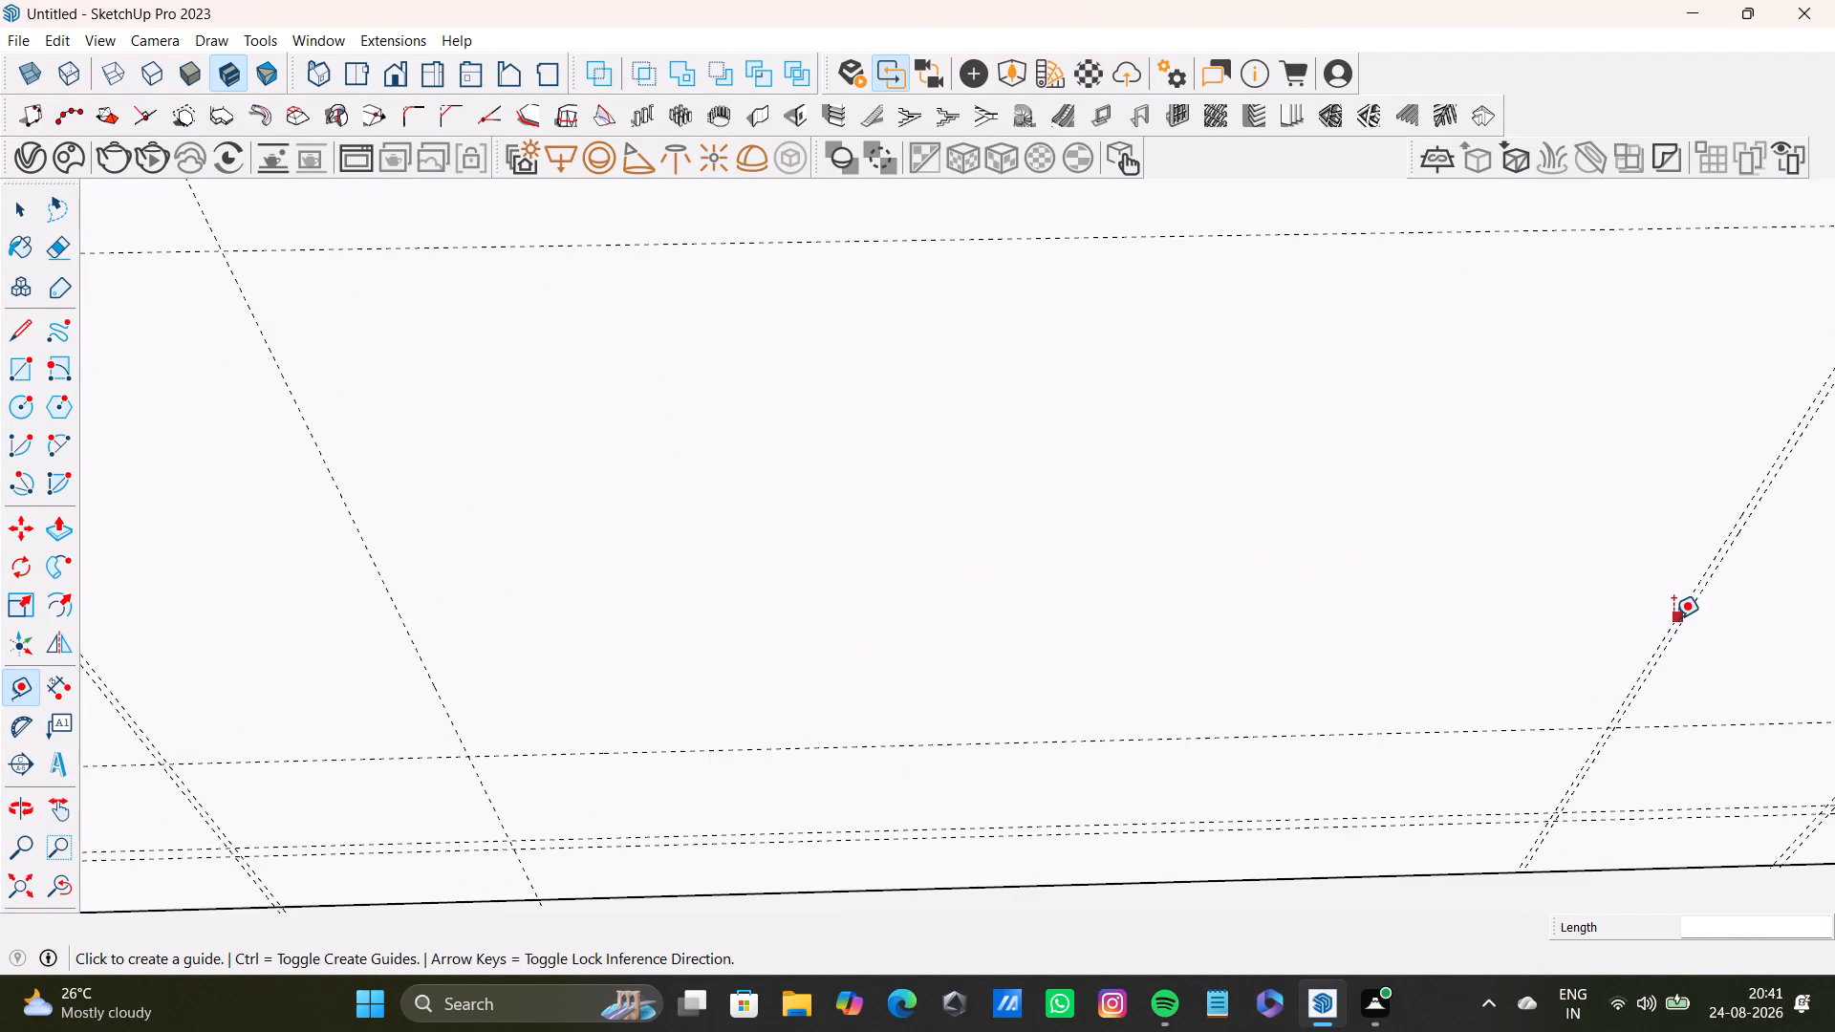
pyautogui.click(1672, 619)
pyautogui.press('Right')
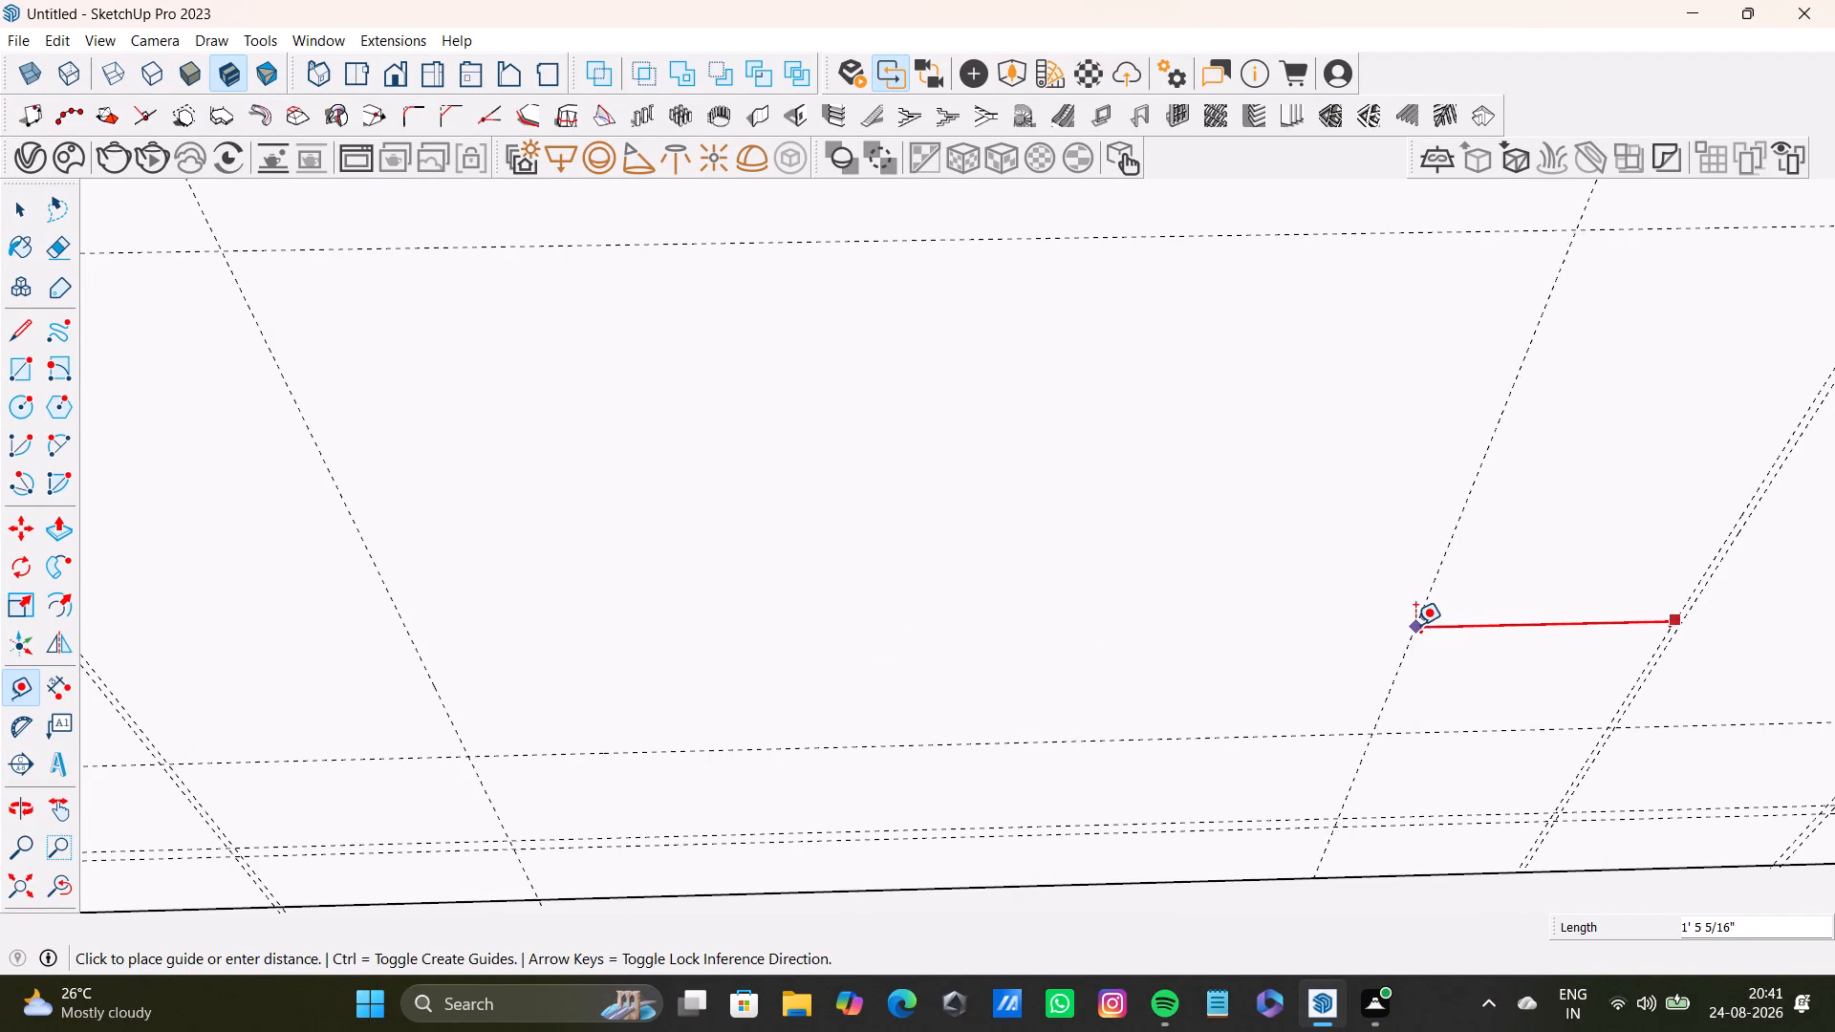
pyautogui.scroll(-3, 1415, 625)
pyautogui.moveTo(1368, 613); pyautogui.dragTo(1101, 432, button='middle')
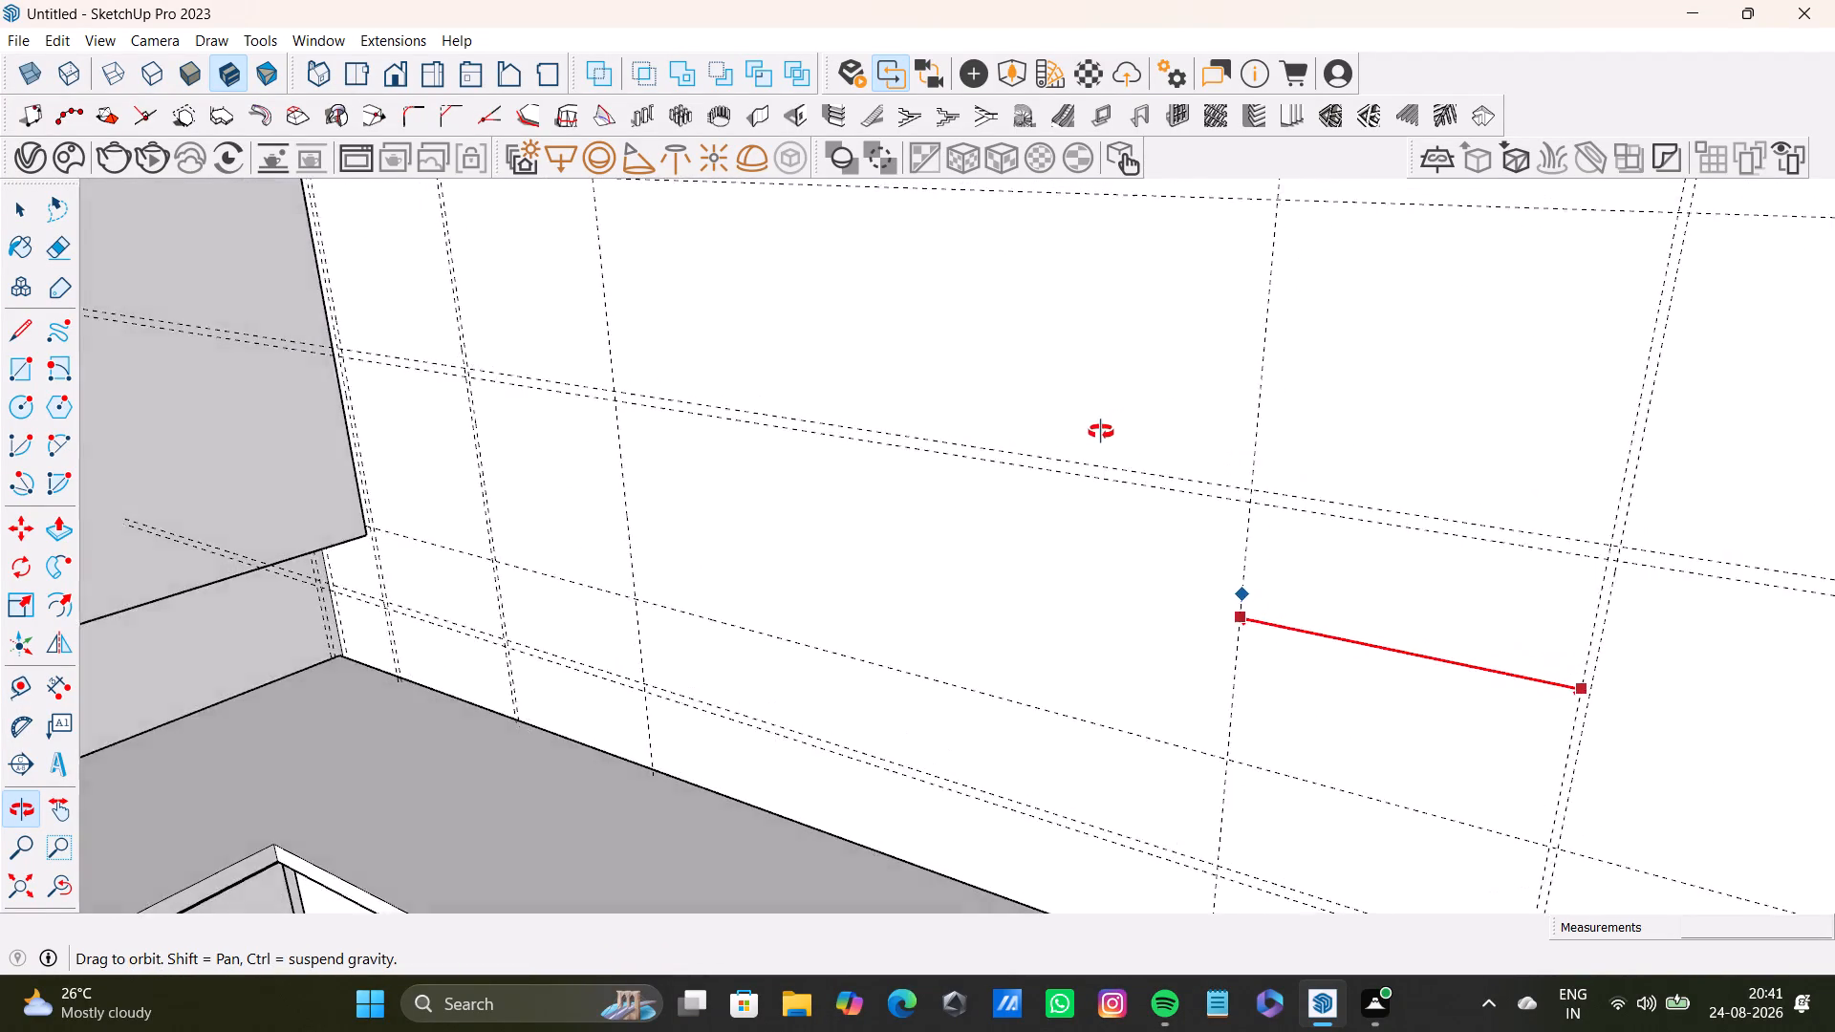
pyautogui.moveTo(1101, 432); pyautogui.dragTo(1308, 673, button='middle')
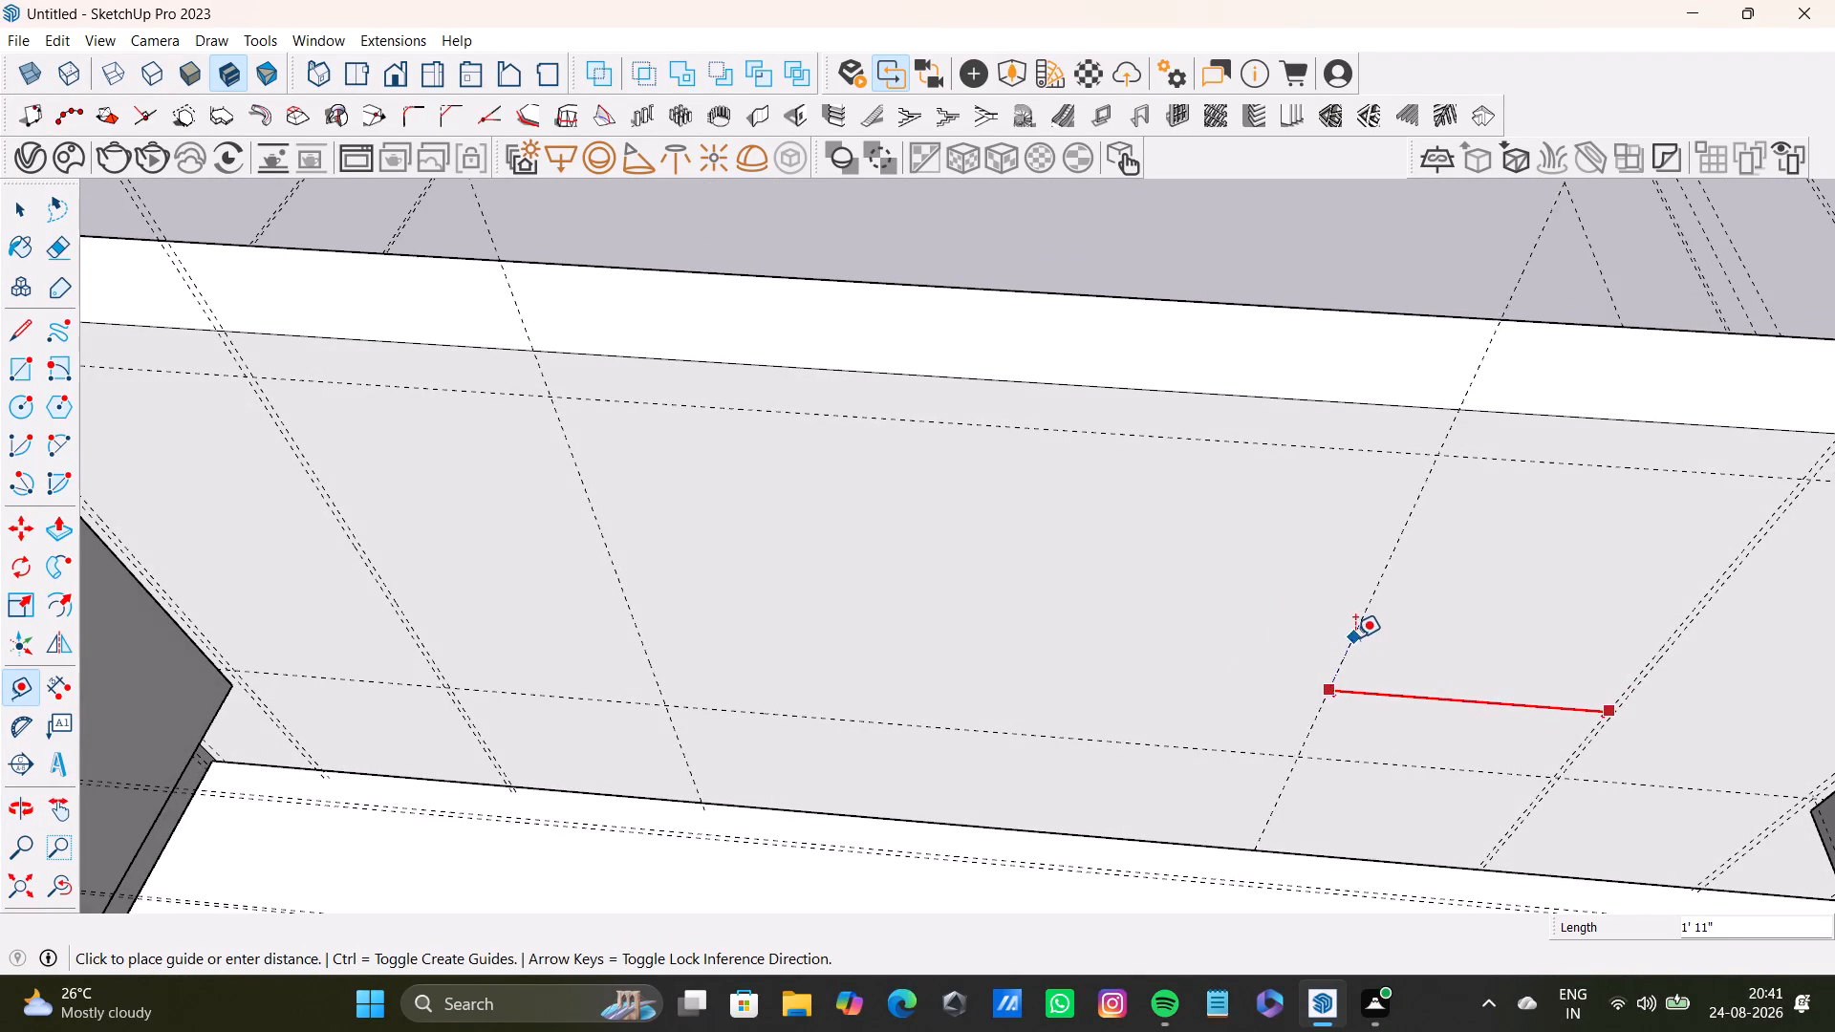
pyautogui.click(1389, 643)
pyautogui.press('space')
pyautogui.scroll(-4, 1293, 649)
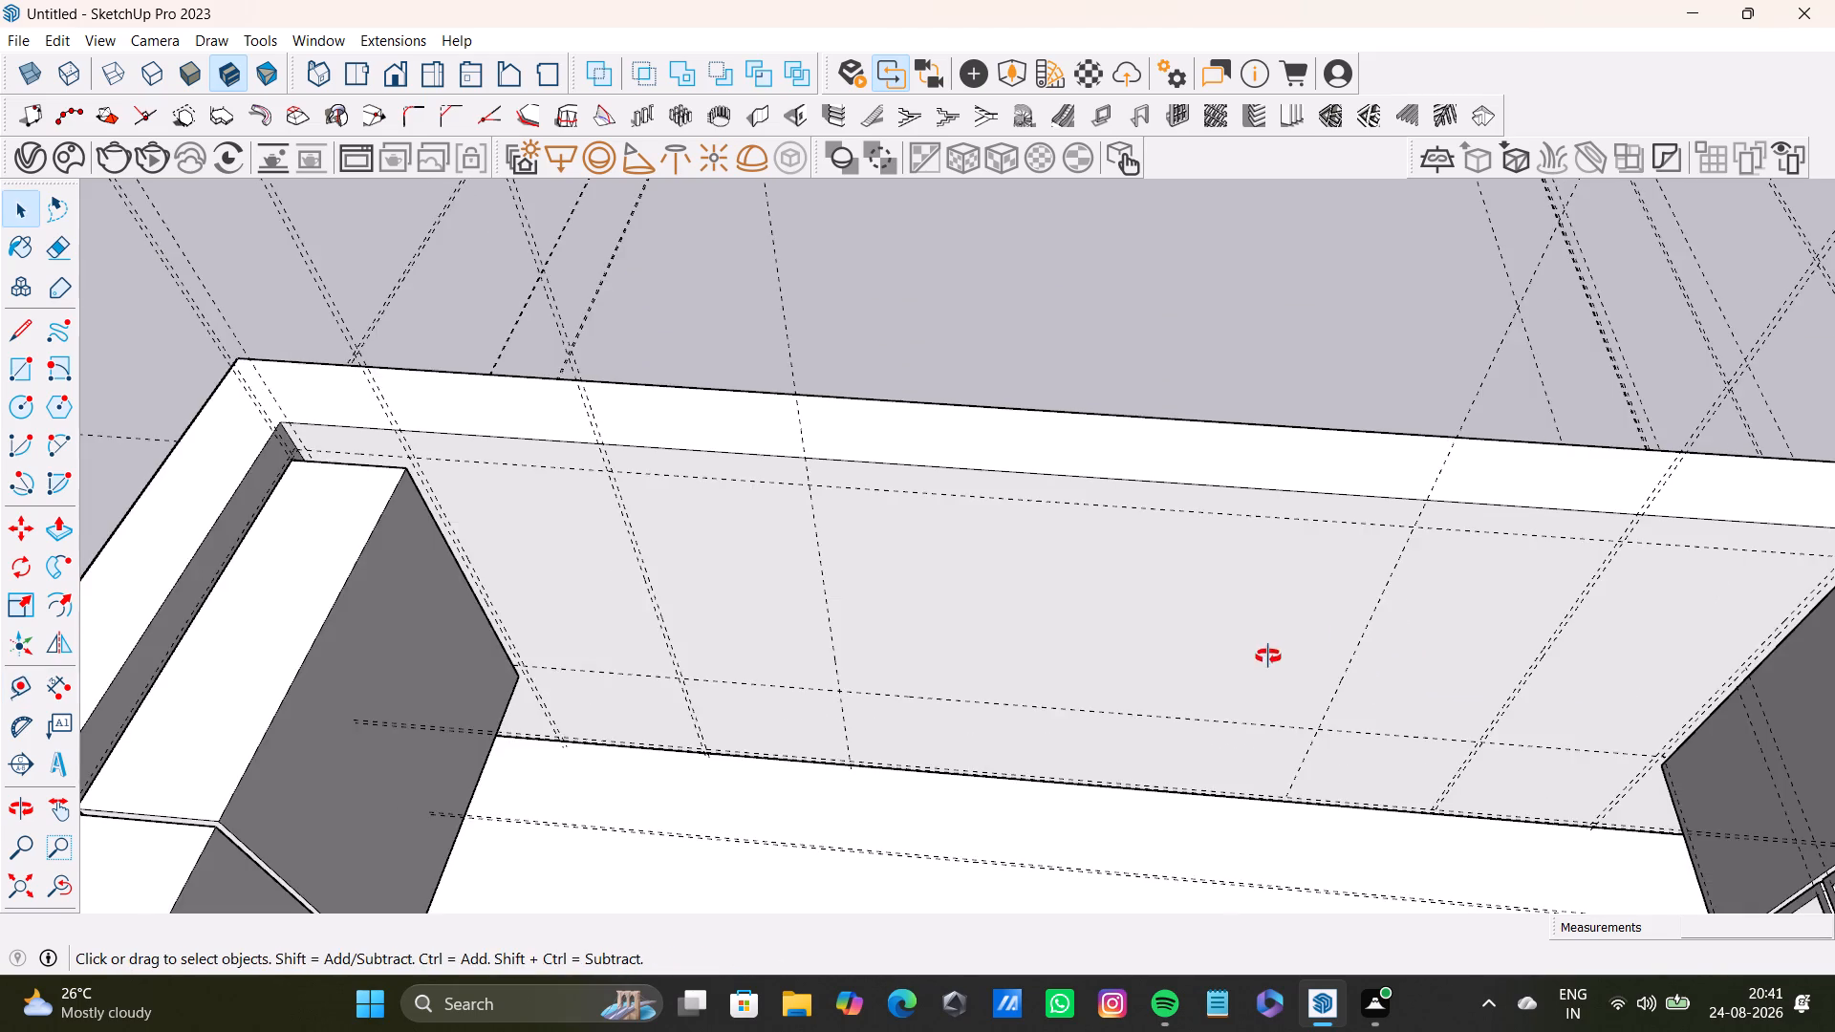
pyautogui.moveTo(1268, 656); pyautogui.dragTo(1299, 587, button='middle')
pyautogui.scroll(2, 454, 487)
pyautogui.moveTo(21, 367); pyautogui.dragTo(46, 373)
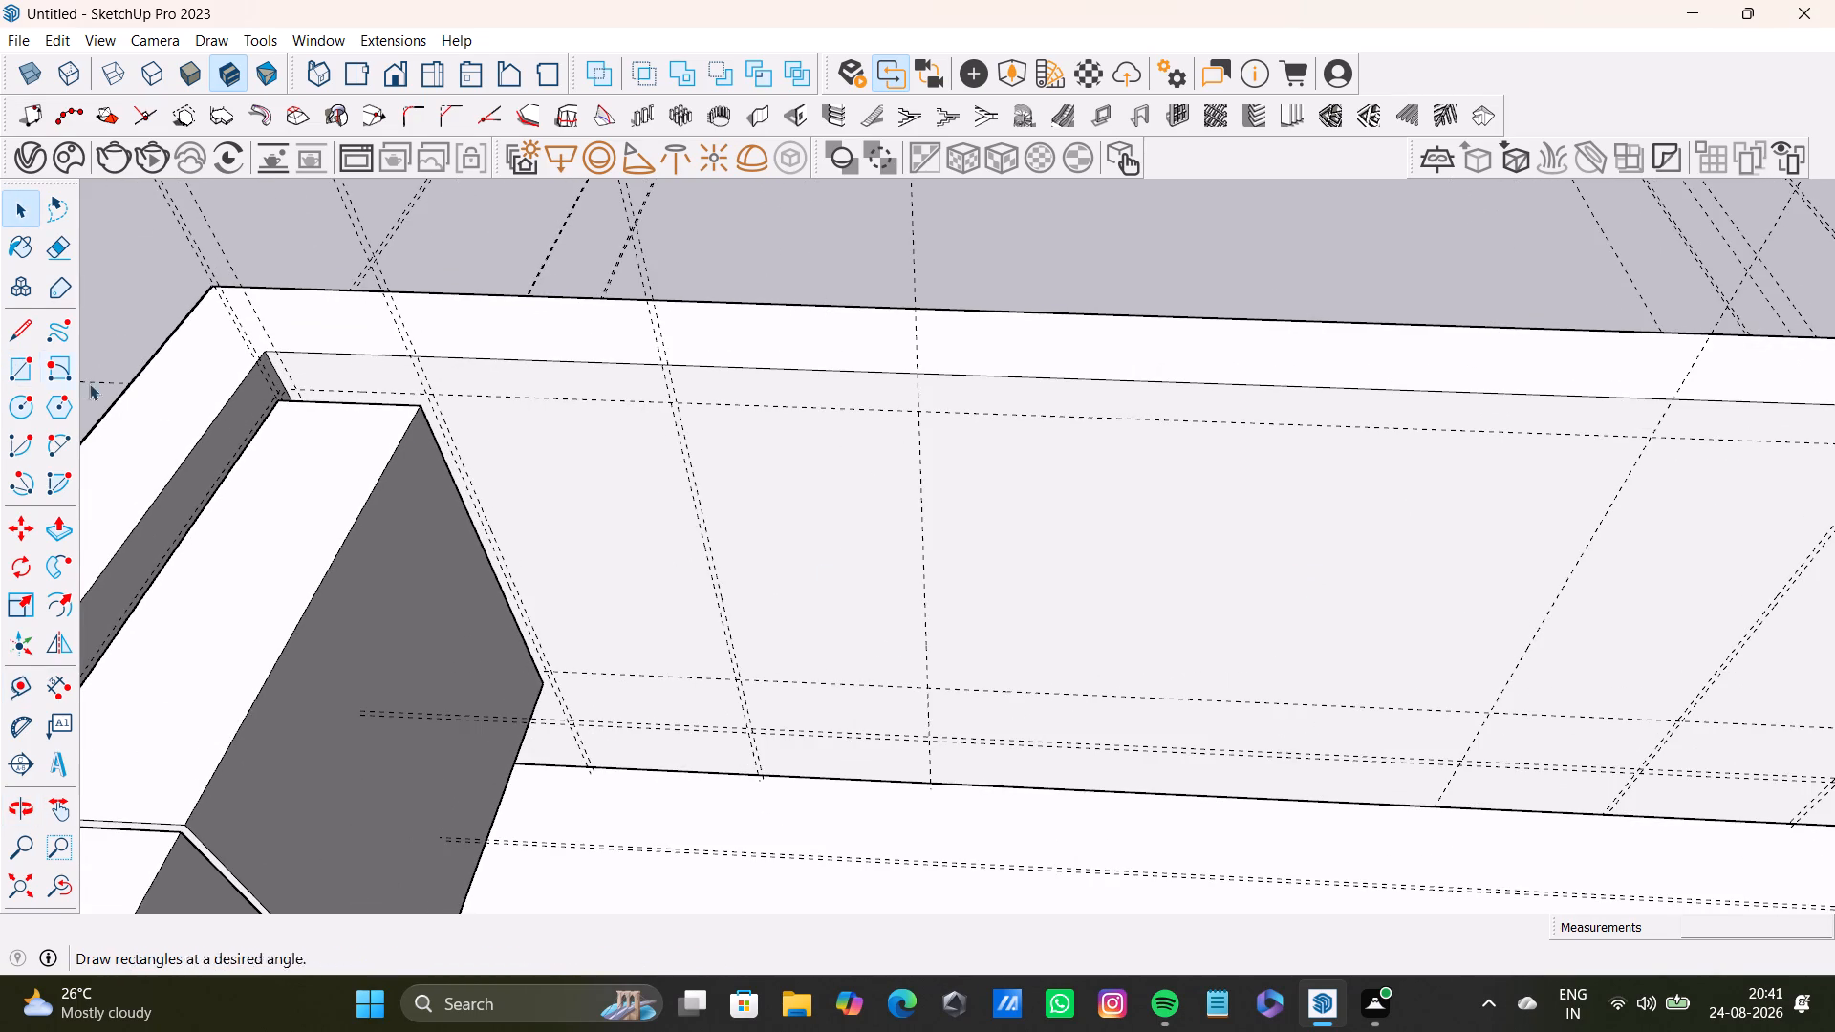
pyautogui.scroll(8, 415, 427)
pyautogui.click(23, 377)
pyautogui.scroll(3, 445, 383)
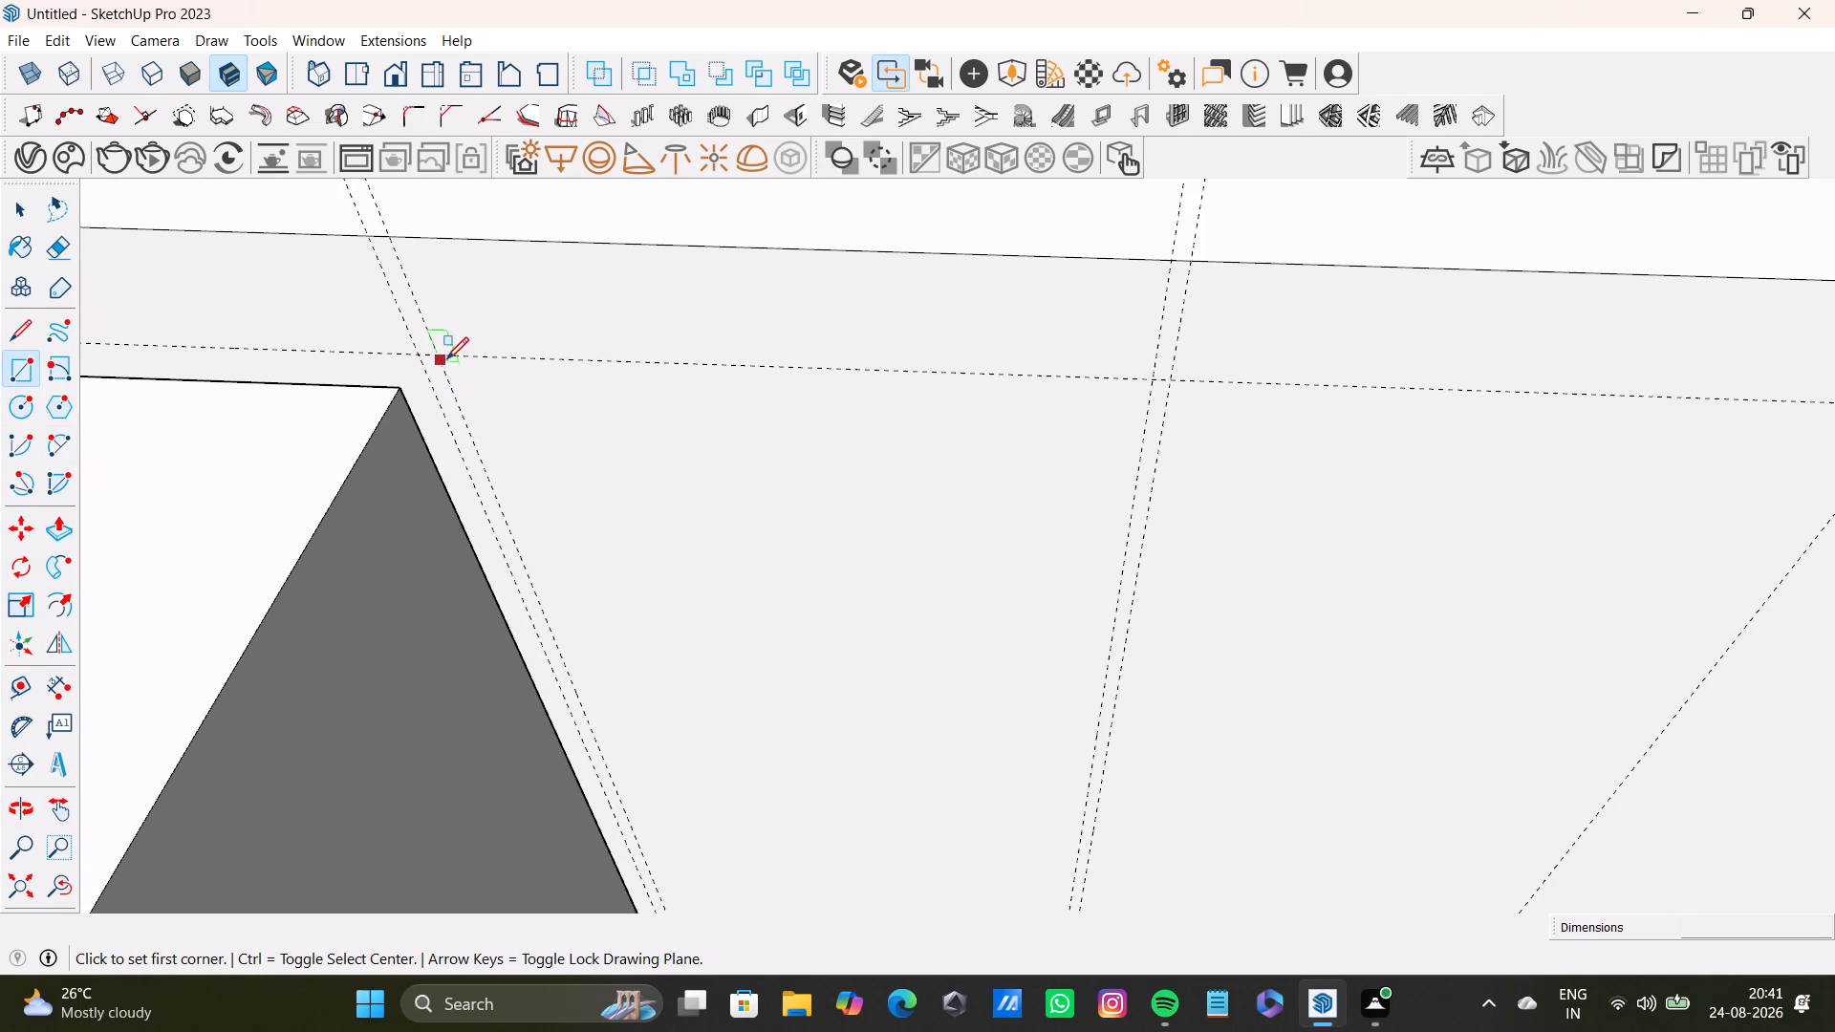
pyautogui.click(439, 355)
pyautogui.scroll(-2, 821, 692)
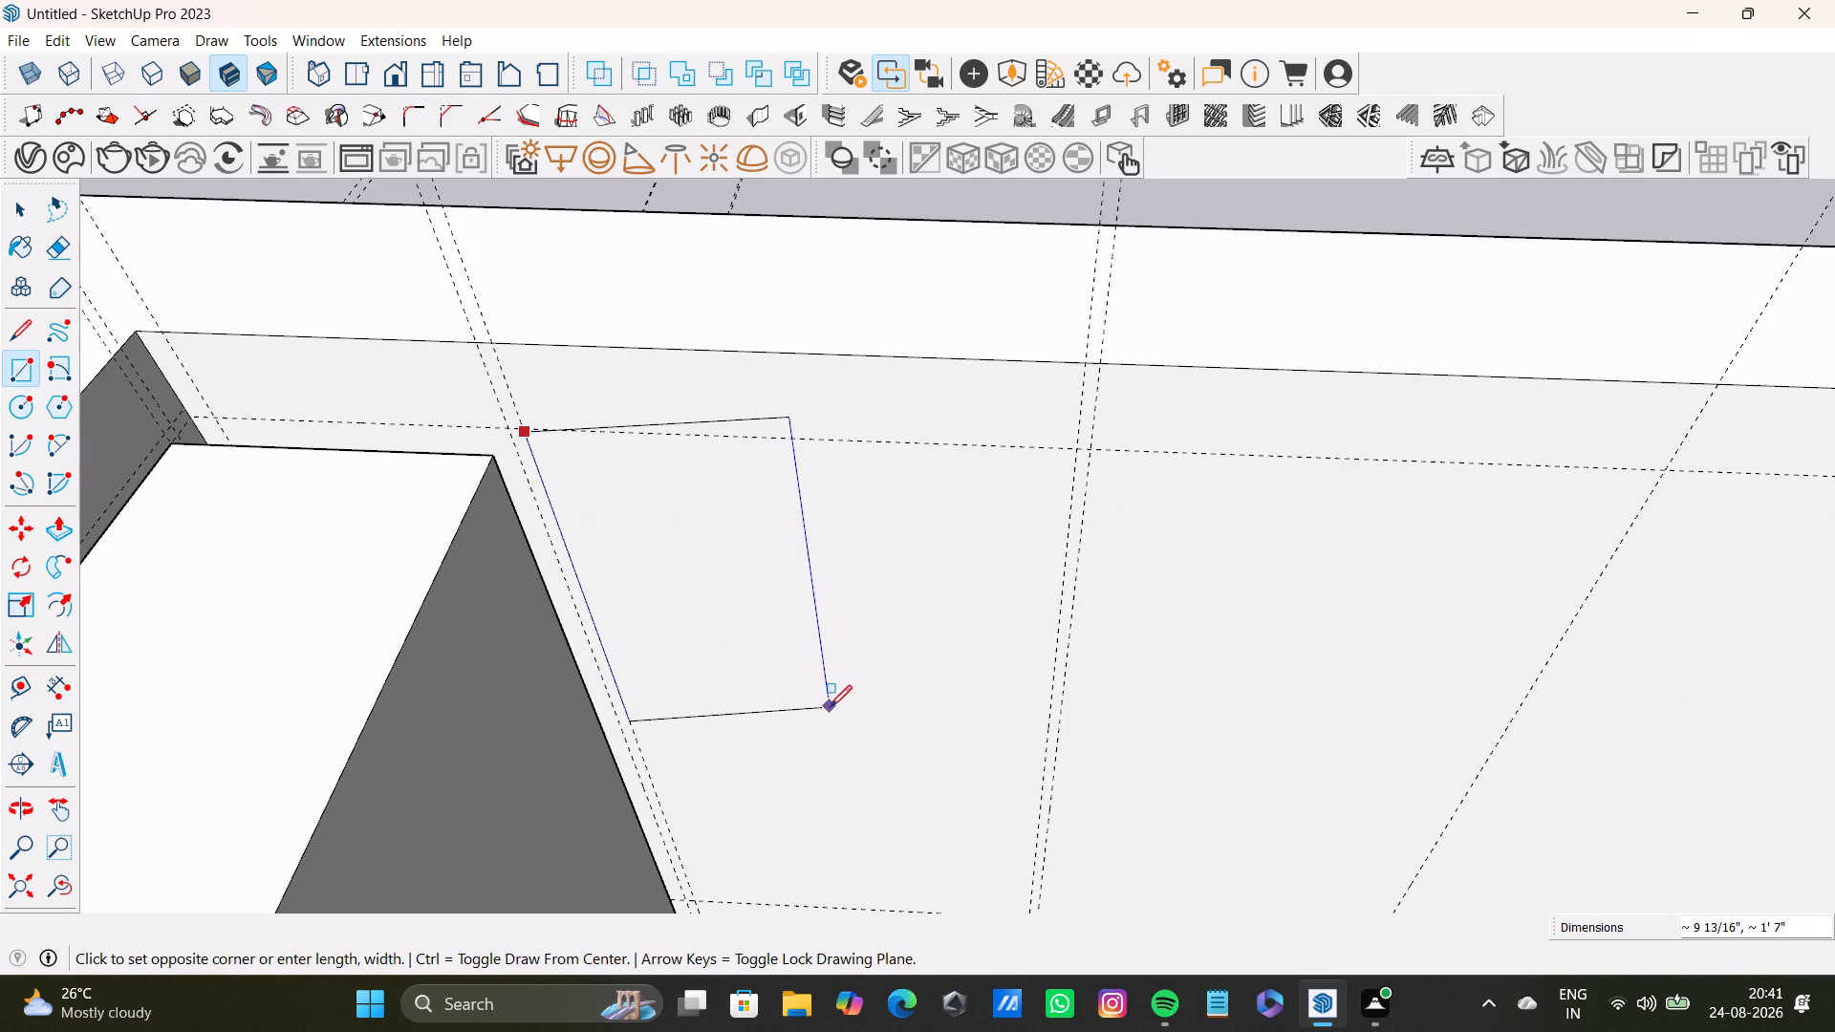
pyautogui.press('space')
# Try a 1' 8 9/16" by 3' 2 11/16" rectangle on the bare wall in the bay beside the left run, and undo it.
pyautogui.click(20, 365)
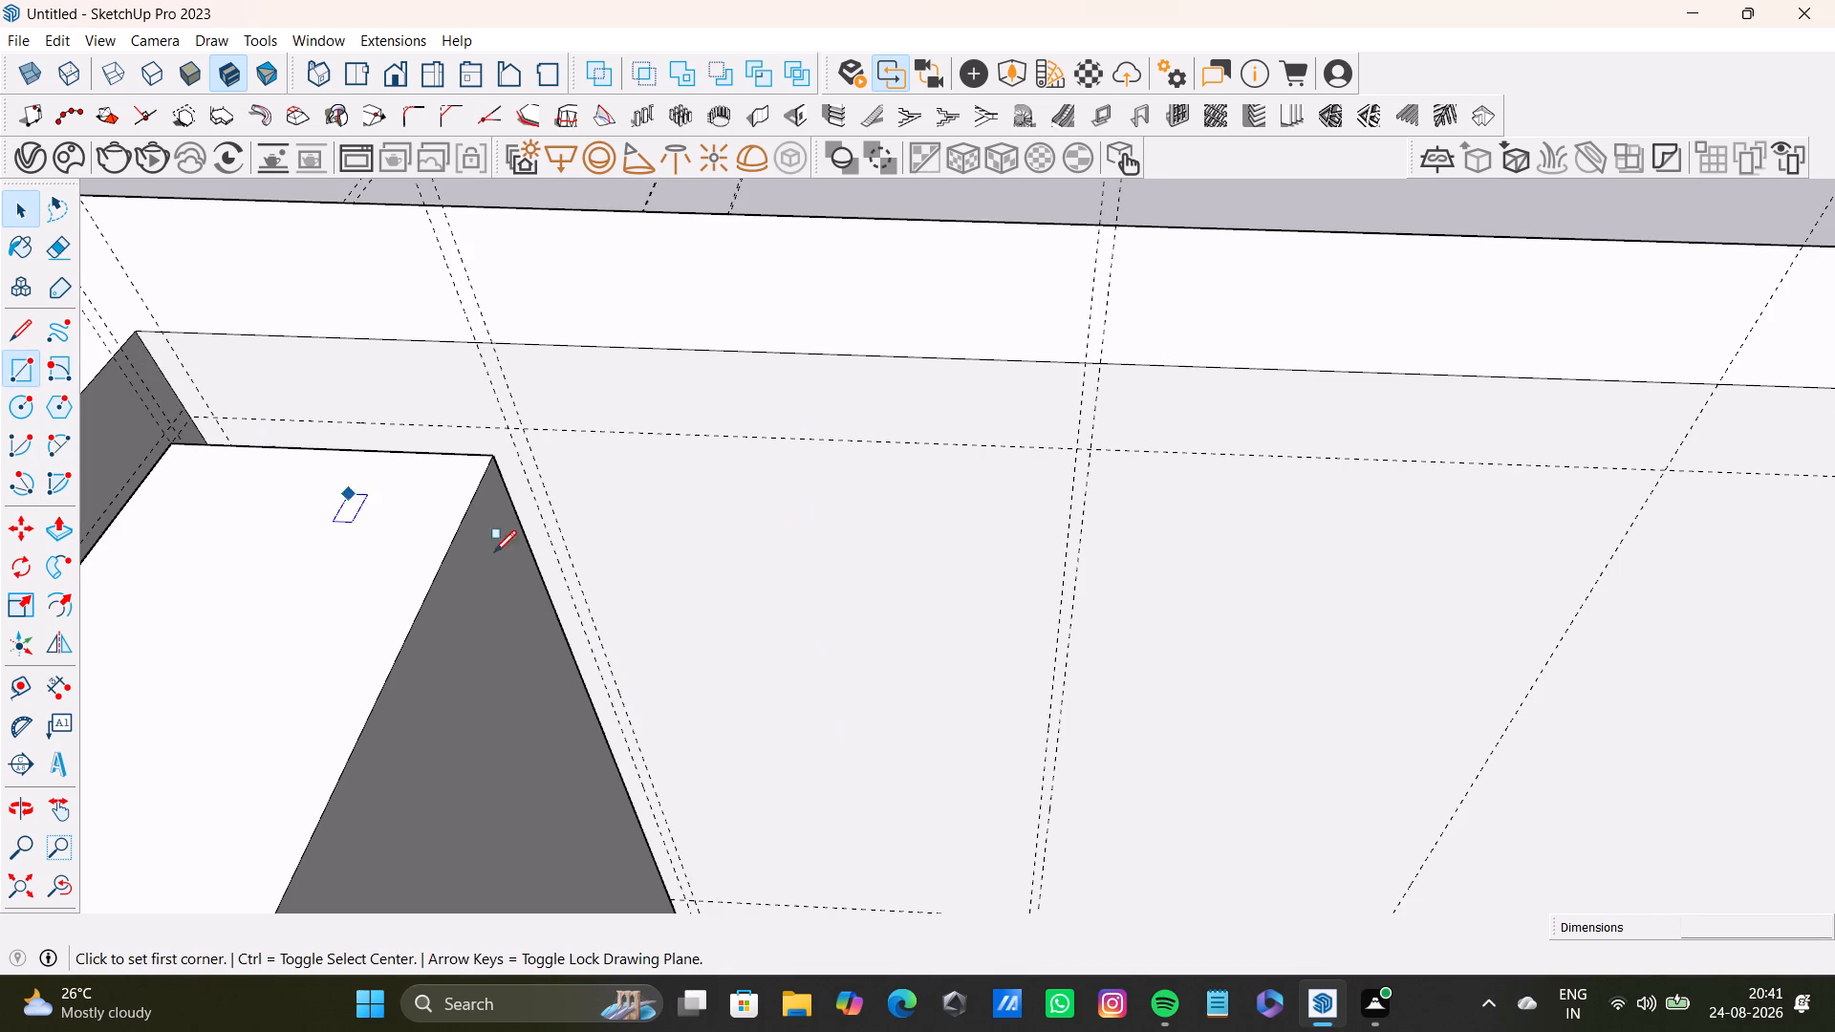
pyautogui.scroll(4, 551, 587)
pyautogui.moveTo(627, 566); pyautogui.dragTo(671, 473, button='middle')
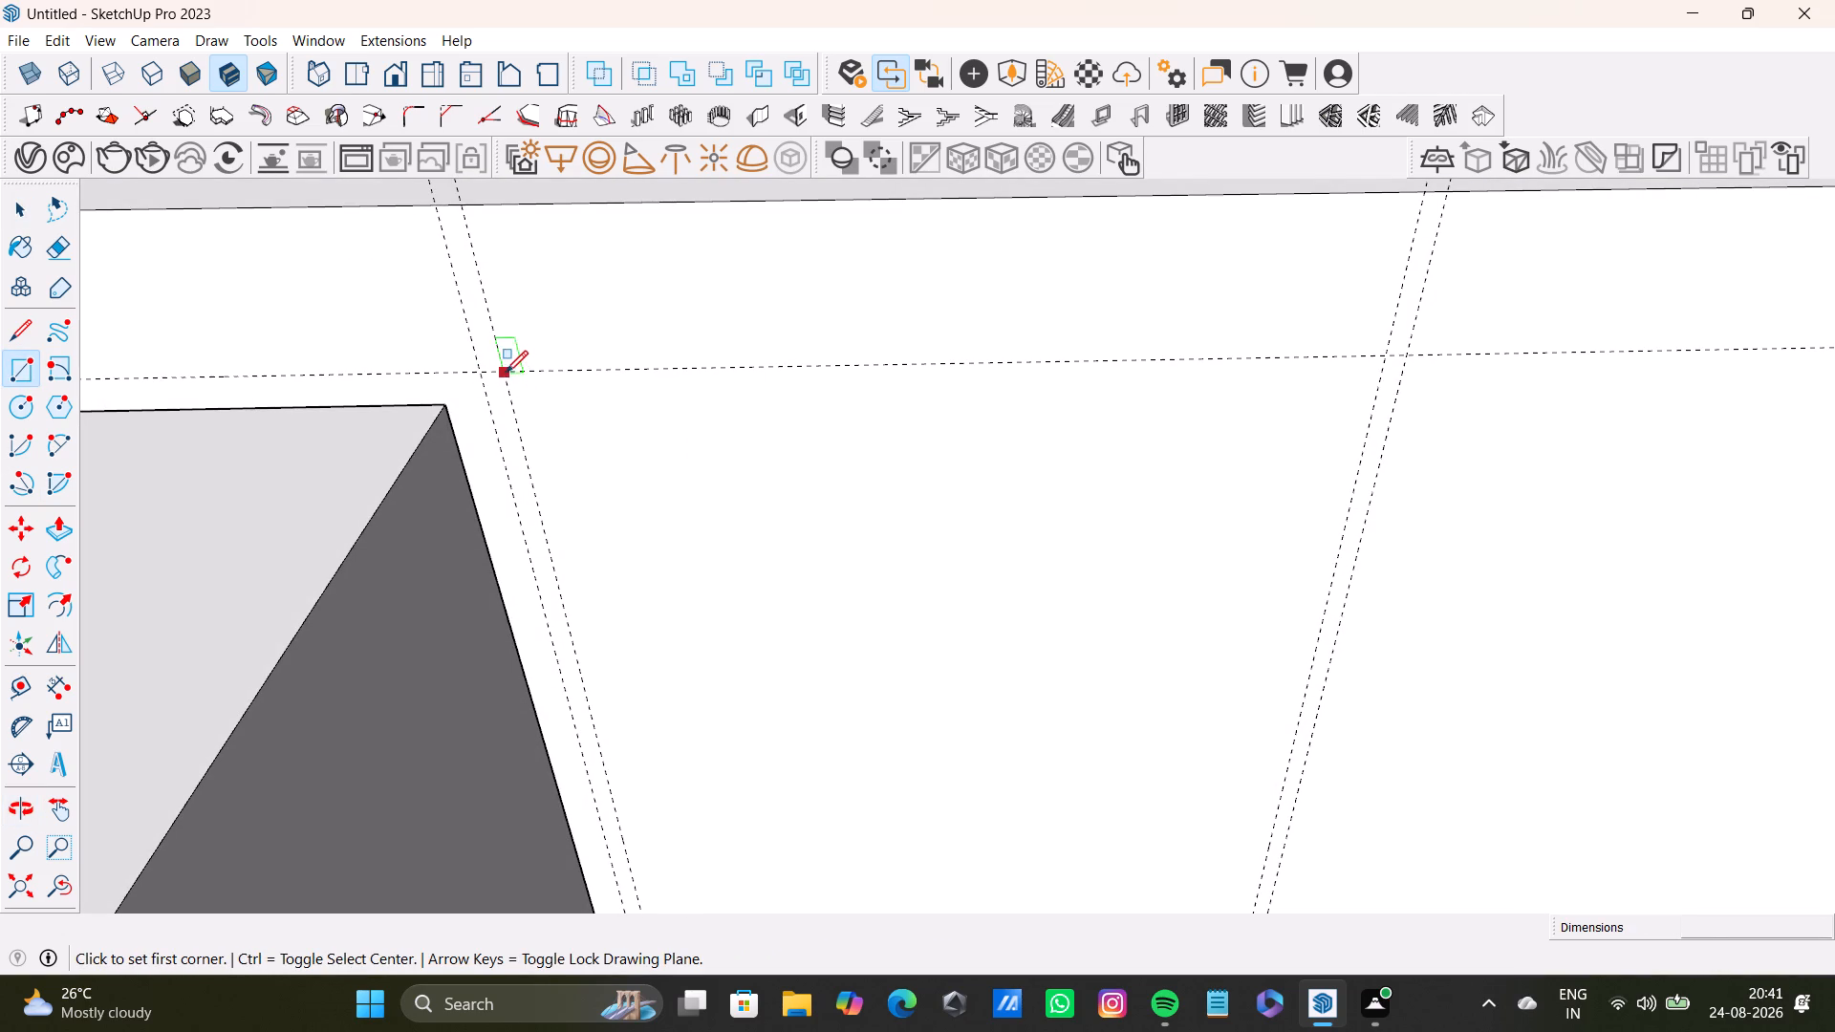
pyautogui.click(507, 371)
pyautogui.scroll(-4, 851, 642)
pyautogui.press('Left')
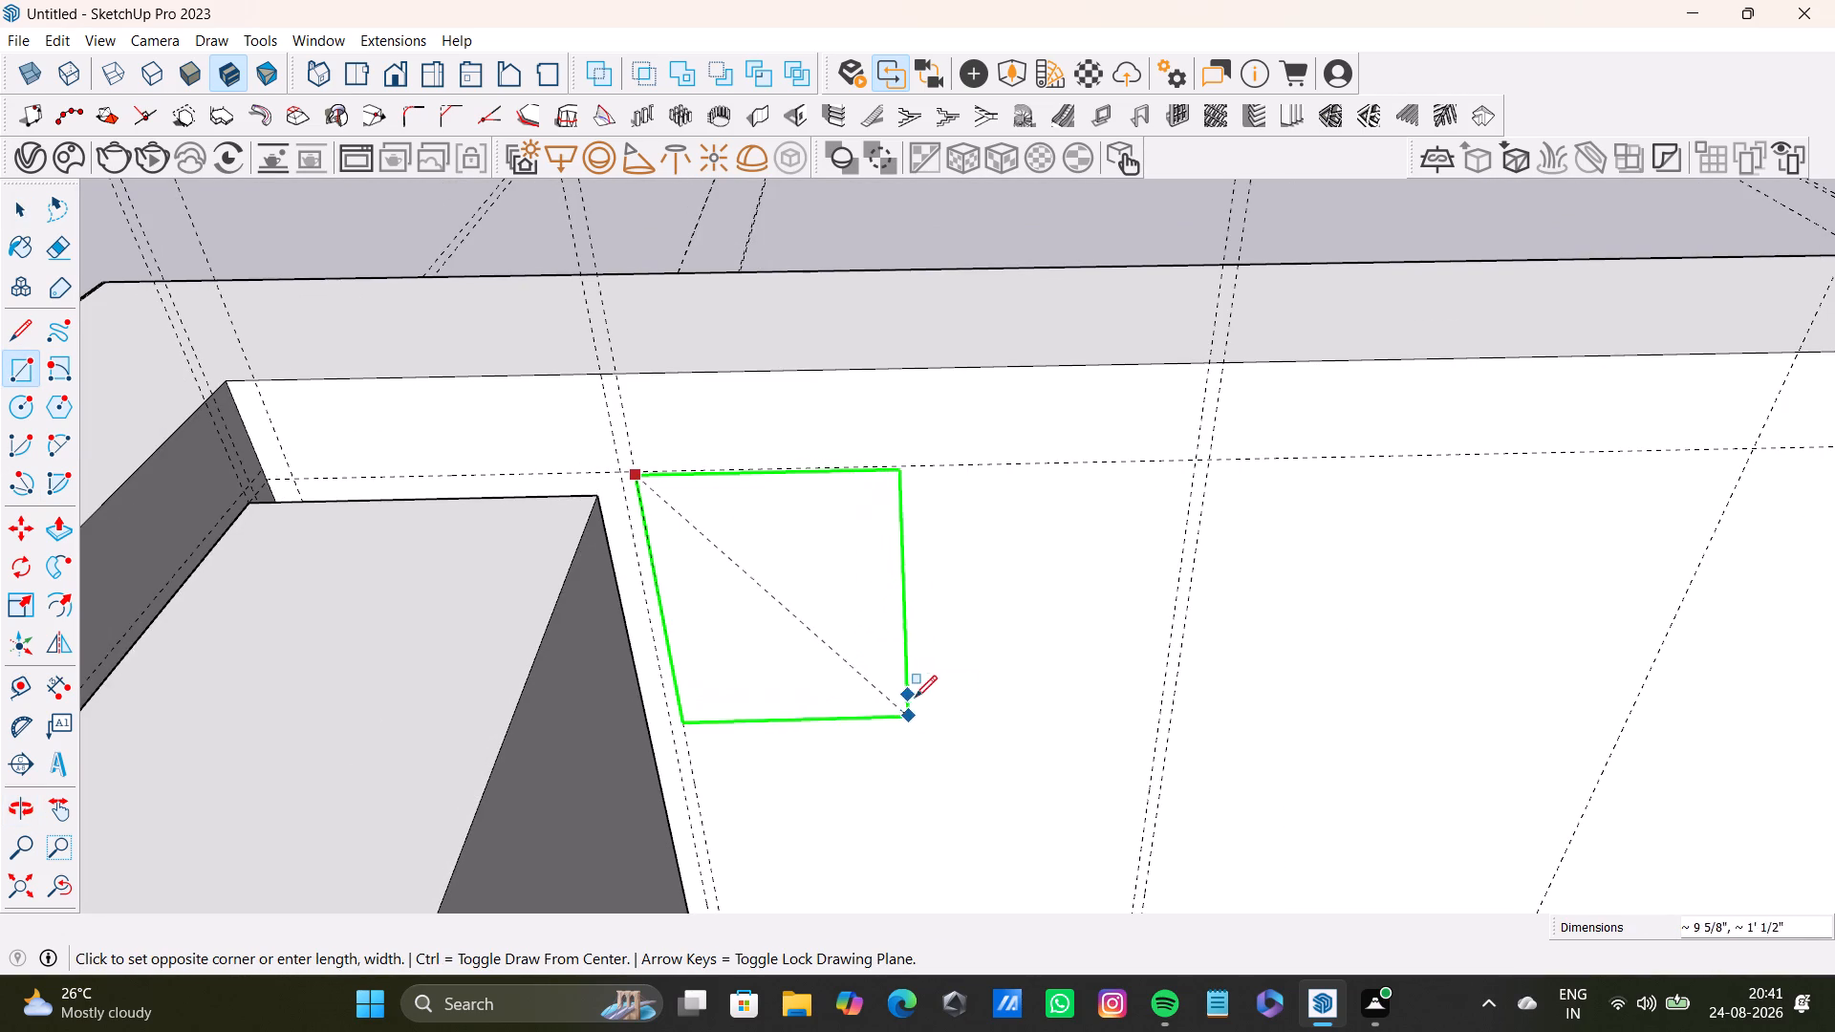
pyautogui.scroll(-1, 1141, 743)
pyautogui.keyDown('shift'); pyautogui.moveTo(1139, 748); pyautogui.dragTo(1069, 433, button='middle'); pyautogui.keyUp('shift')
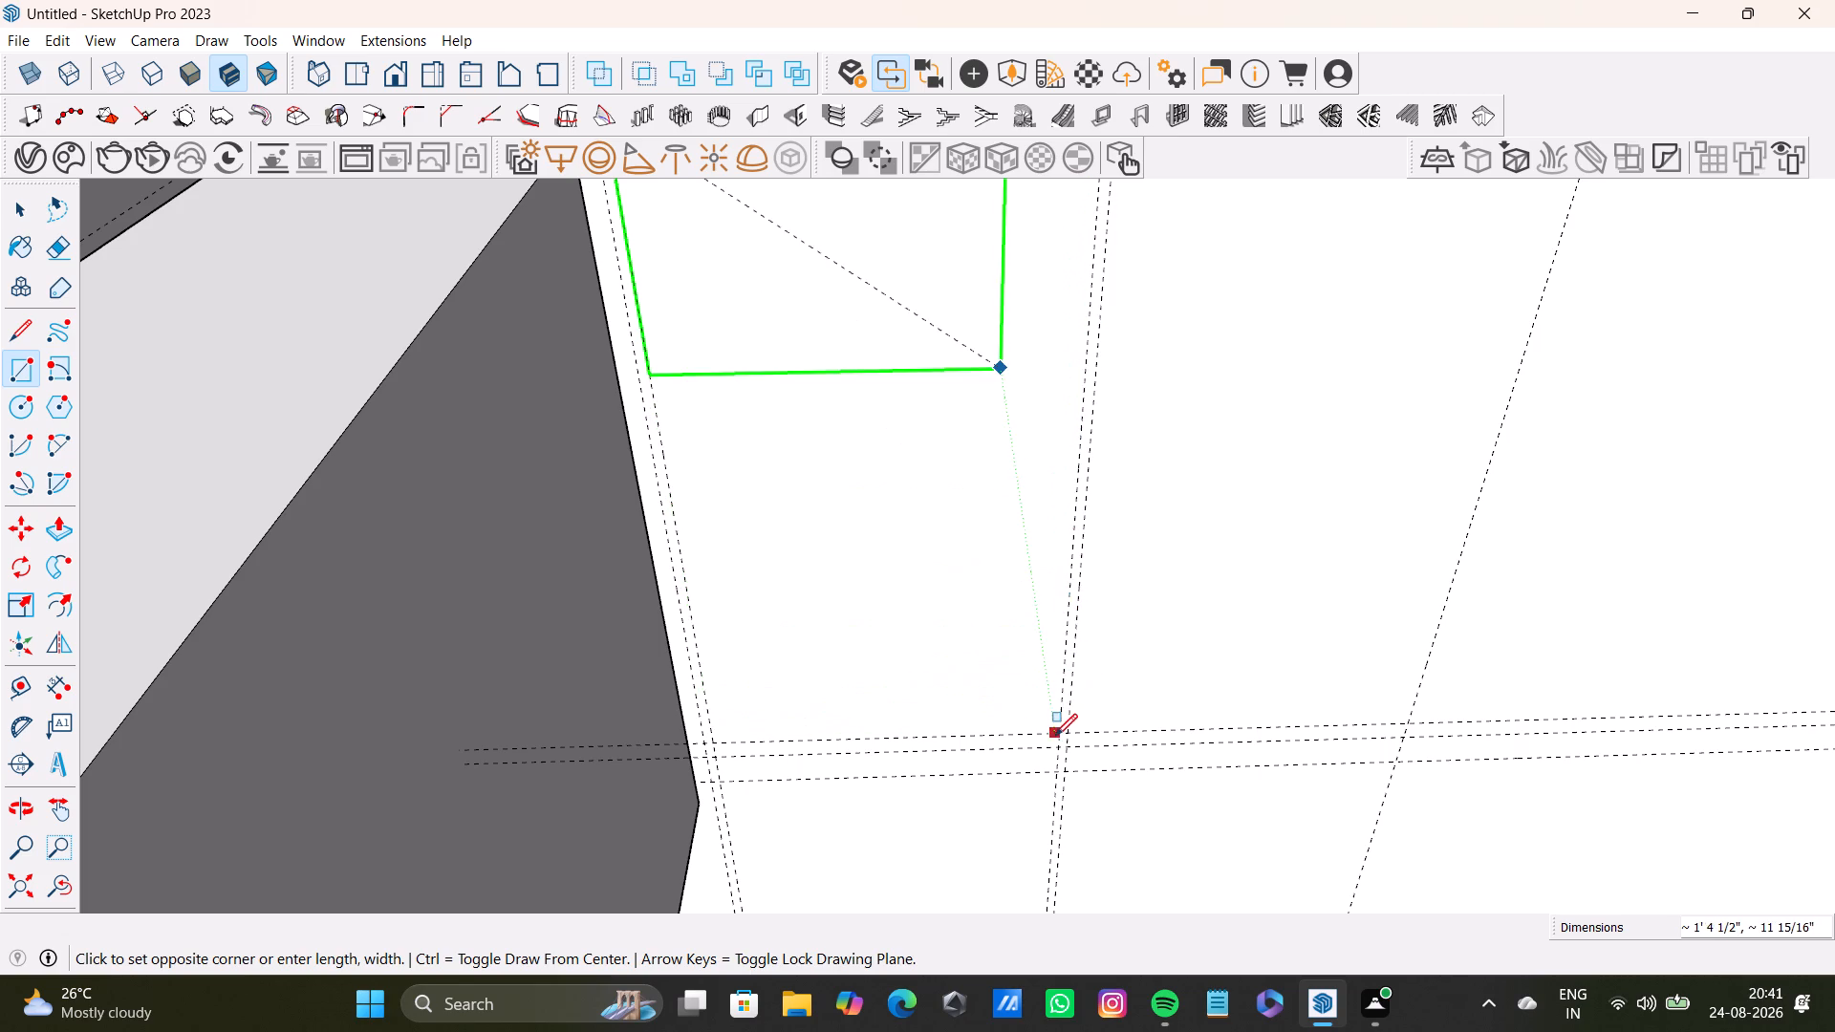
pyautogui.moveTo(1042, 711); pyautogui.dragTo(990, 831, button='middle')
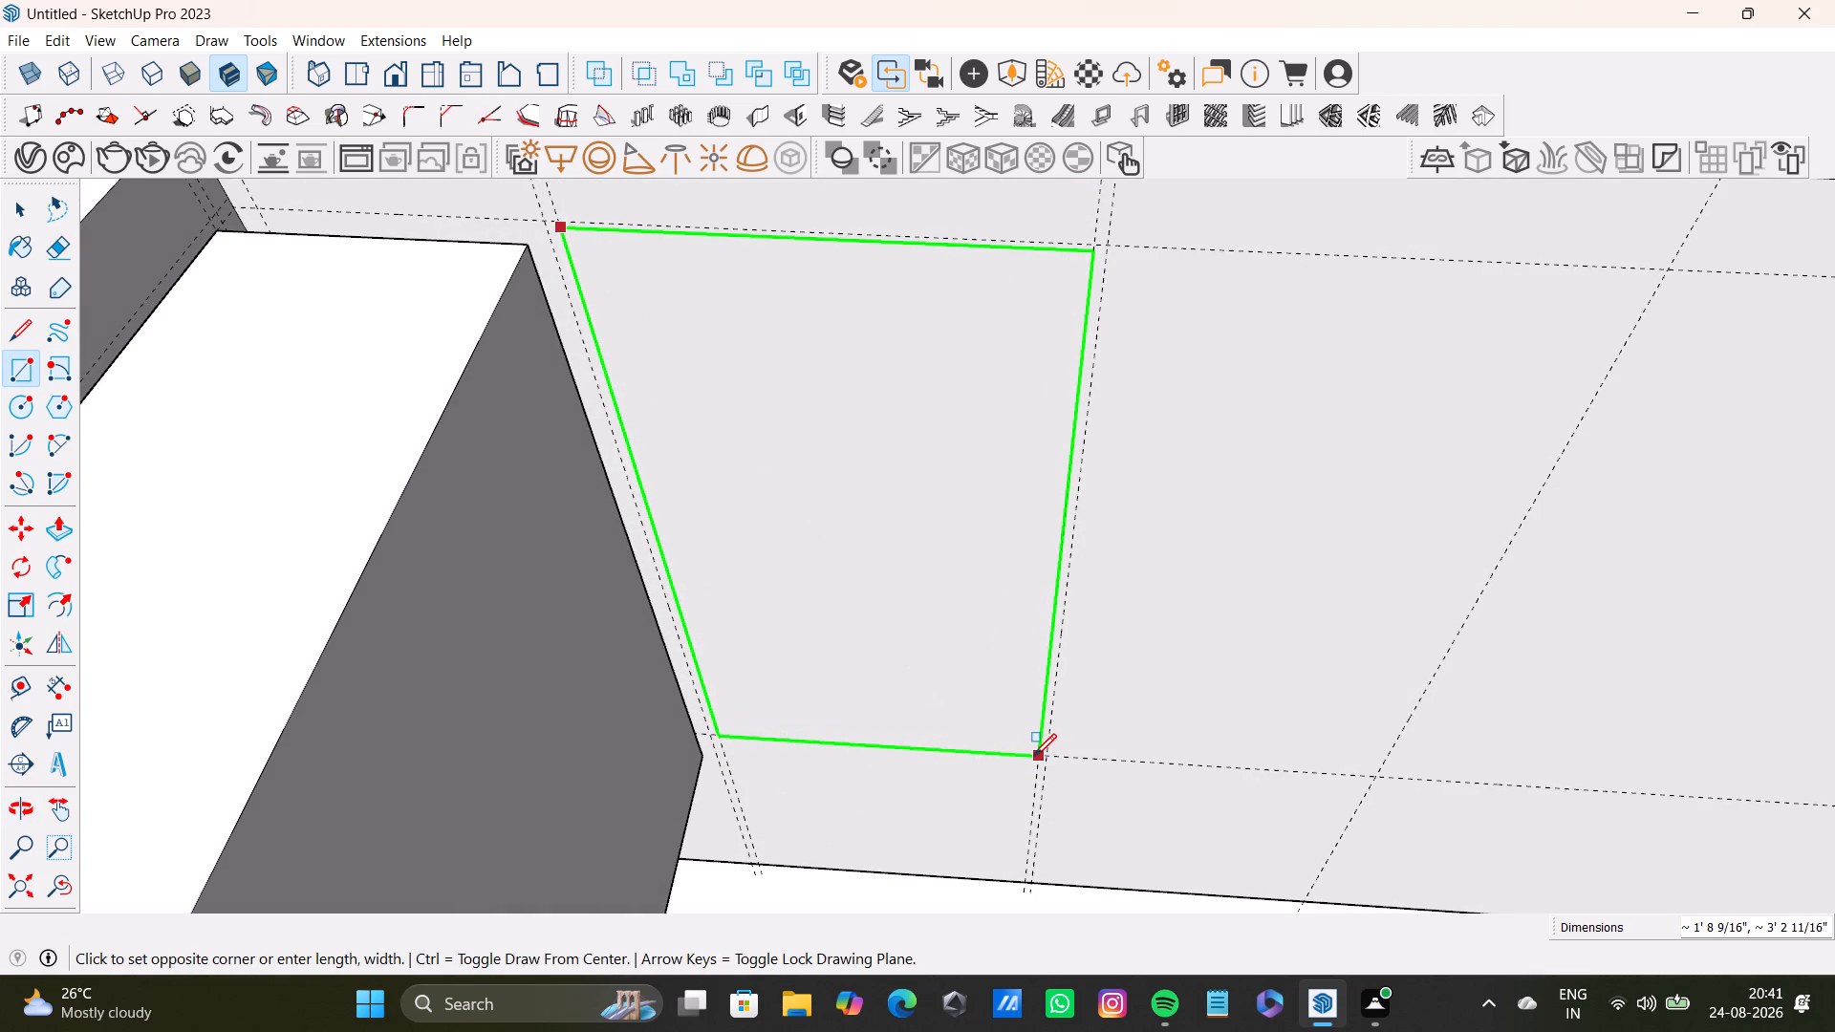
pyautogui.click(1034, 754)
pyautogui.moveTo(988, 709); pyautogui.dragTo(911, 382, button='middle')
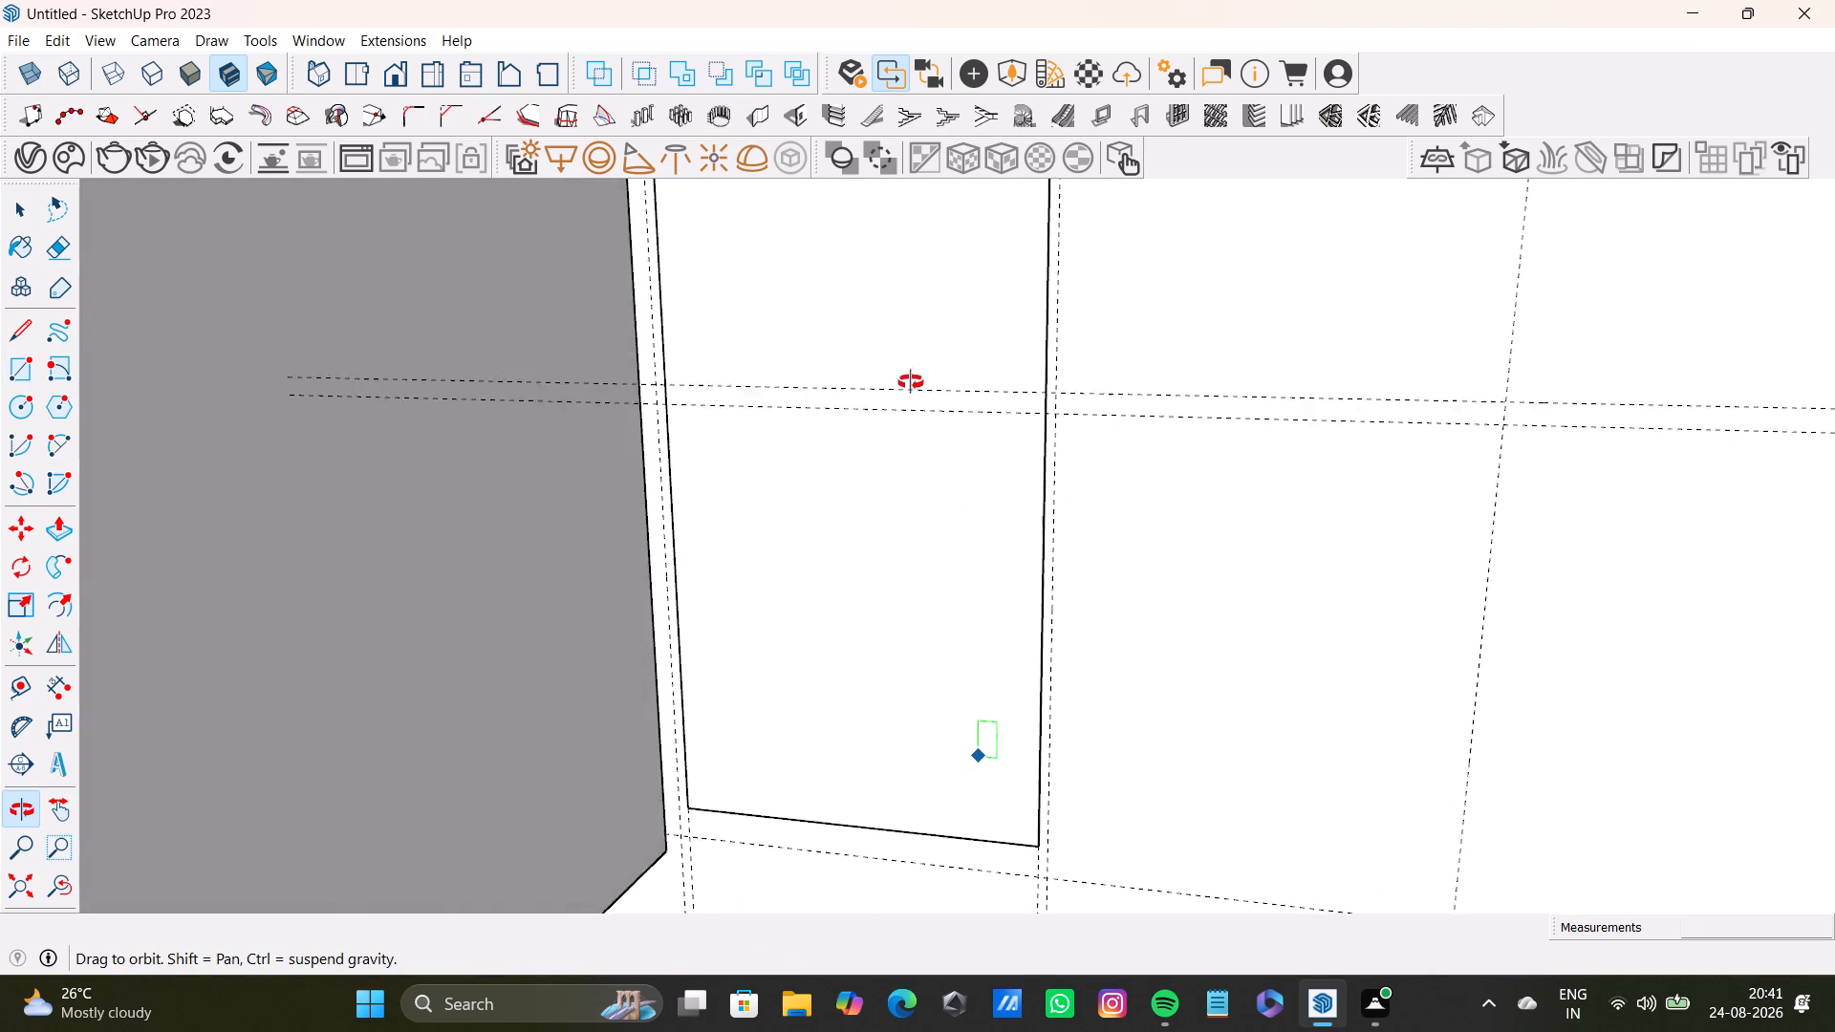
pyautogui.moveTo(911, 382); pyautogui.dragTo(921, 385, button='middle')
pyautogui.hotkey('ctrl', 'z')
# Delete the two pairs of horizontal guides running parallel to the bare wall in front of it.
pyautogui.scroll(-3, 937, 579)
pyautogui.keyDown('shift'); pyautogui.moveTo(939, 598); pyautogui.dragTo(928, 690, button='middle'); pyautogui.keyUp('shift')
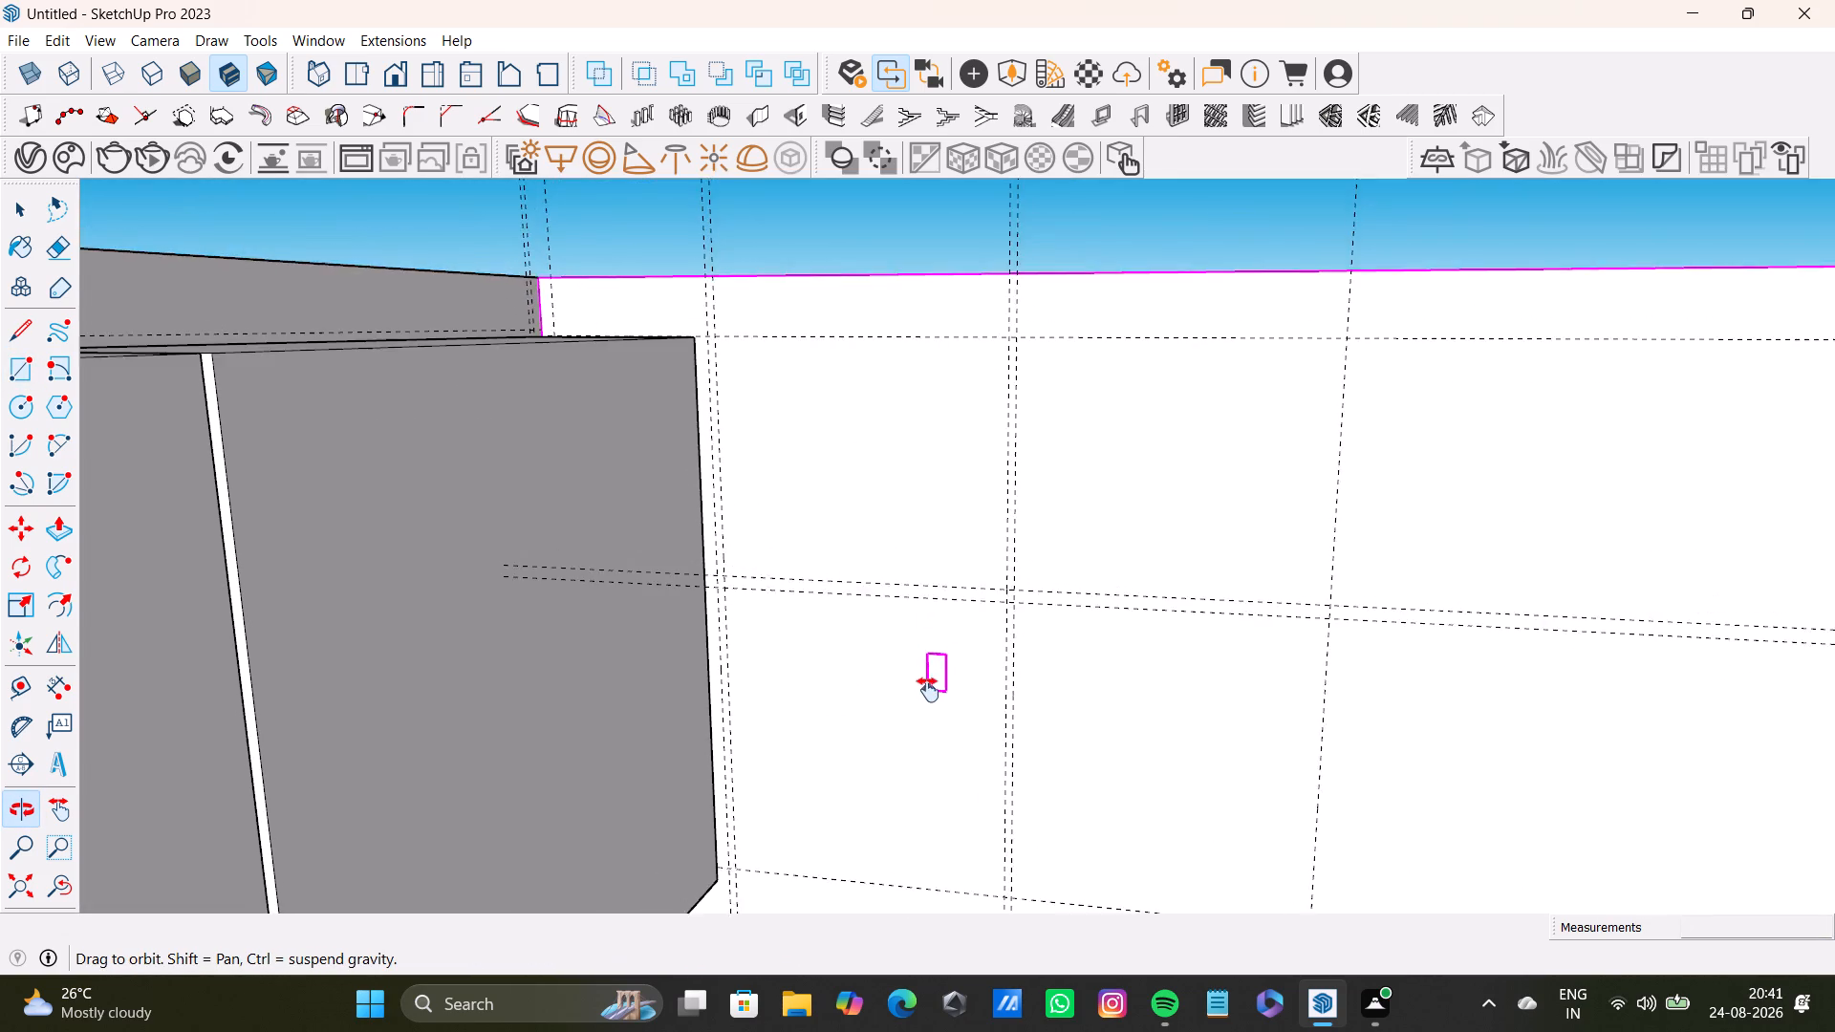
pyautogui.keyDown('shift'); pyautogui.moveTo(928, 690); pyautogui.dragTo(868, 462, button='middle'); pyautogui.keyUp('shift')
pyautogui.moveTo(874, 482); pyautogui.dragTo(1030, 653, button='middle')
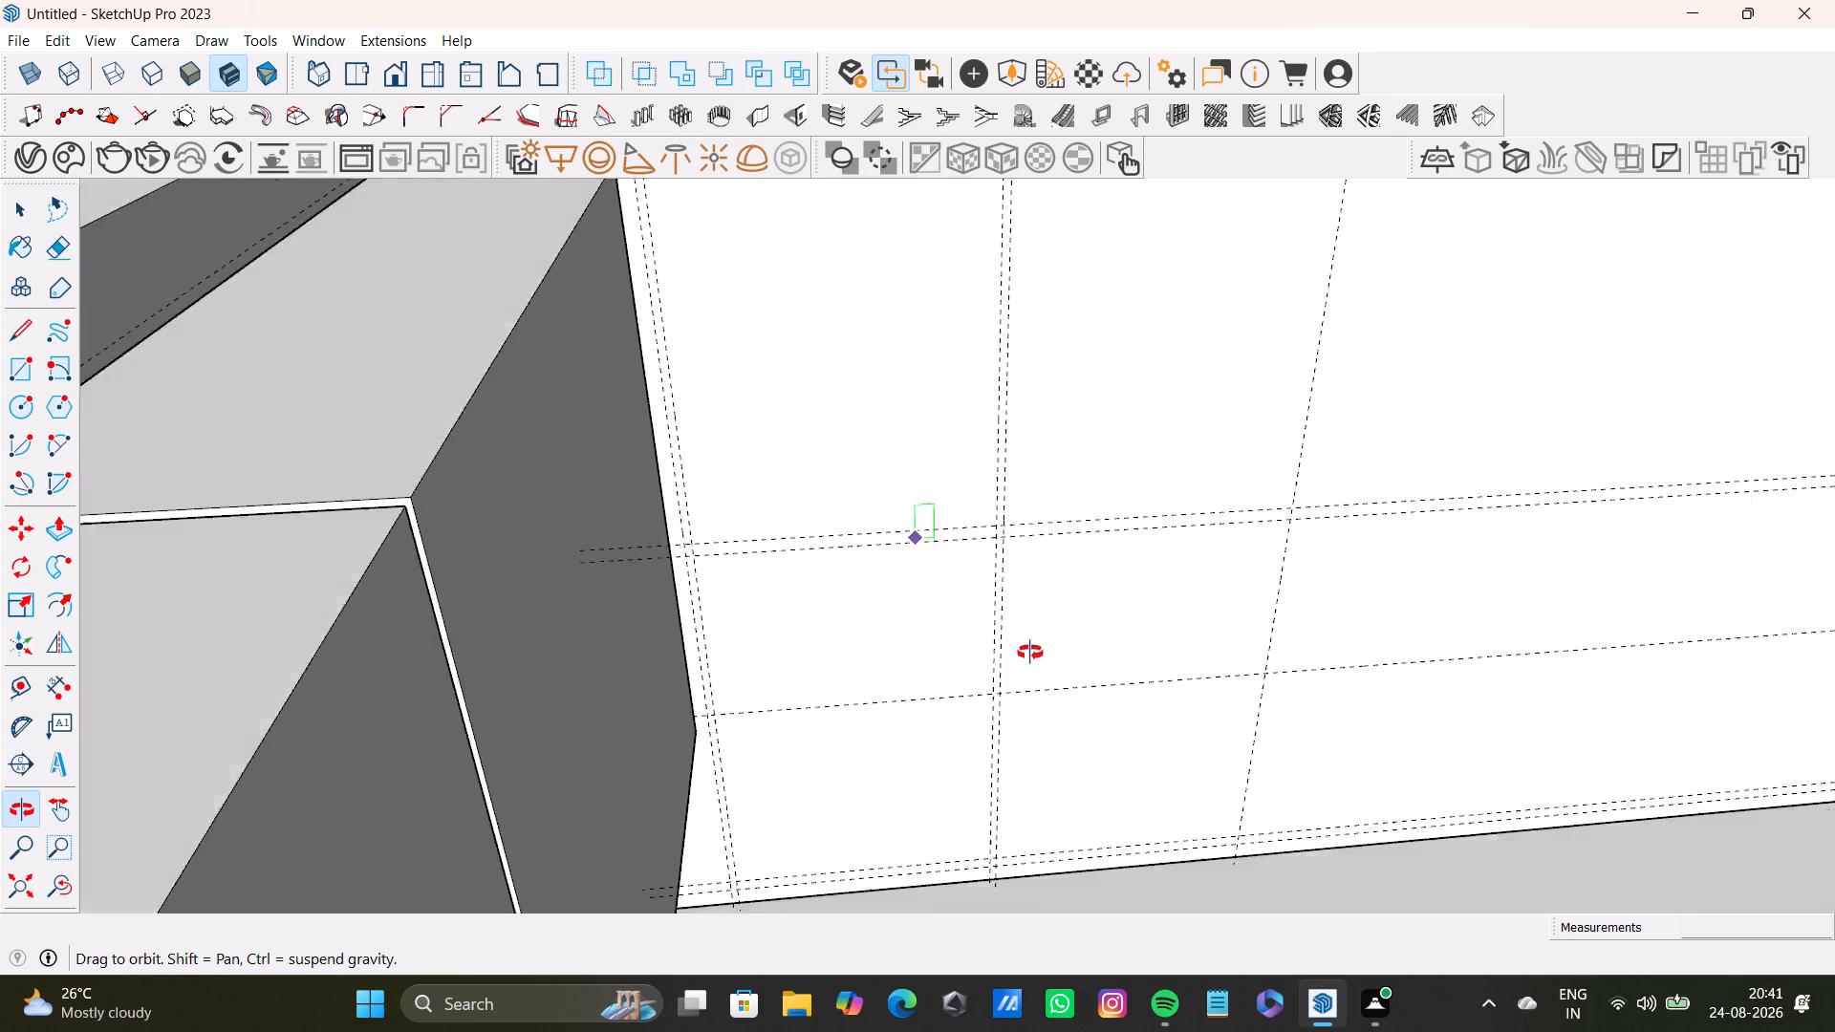
pyautogui.moveTo(1030, 653); pyautogui.dragTo(1480, 850, button='middle')
pyautogui.scroll(-3, 1303, 607)
pyautogui.keyDown('shift'); pyautogui.moveTo(1277, 529); pyautogui.dragTo(998, 585, button='middle'); pyautogui.keyUp('shift')
pyautogui.moveTo(974, 619); pyautogui.dragTo(1119, 661, button='middle')
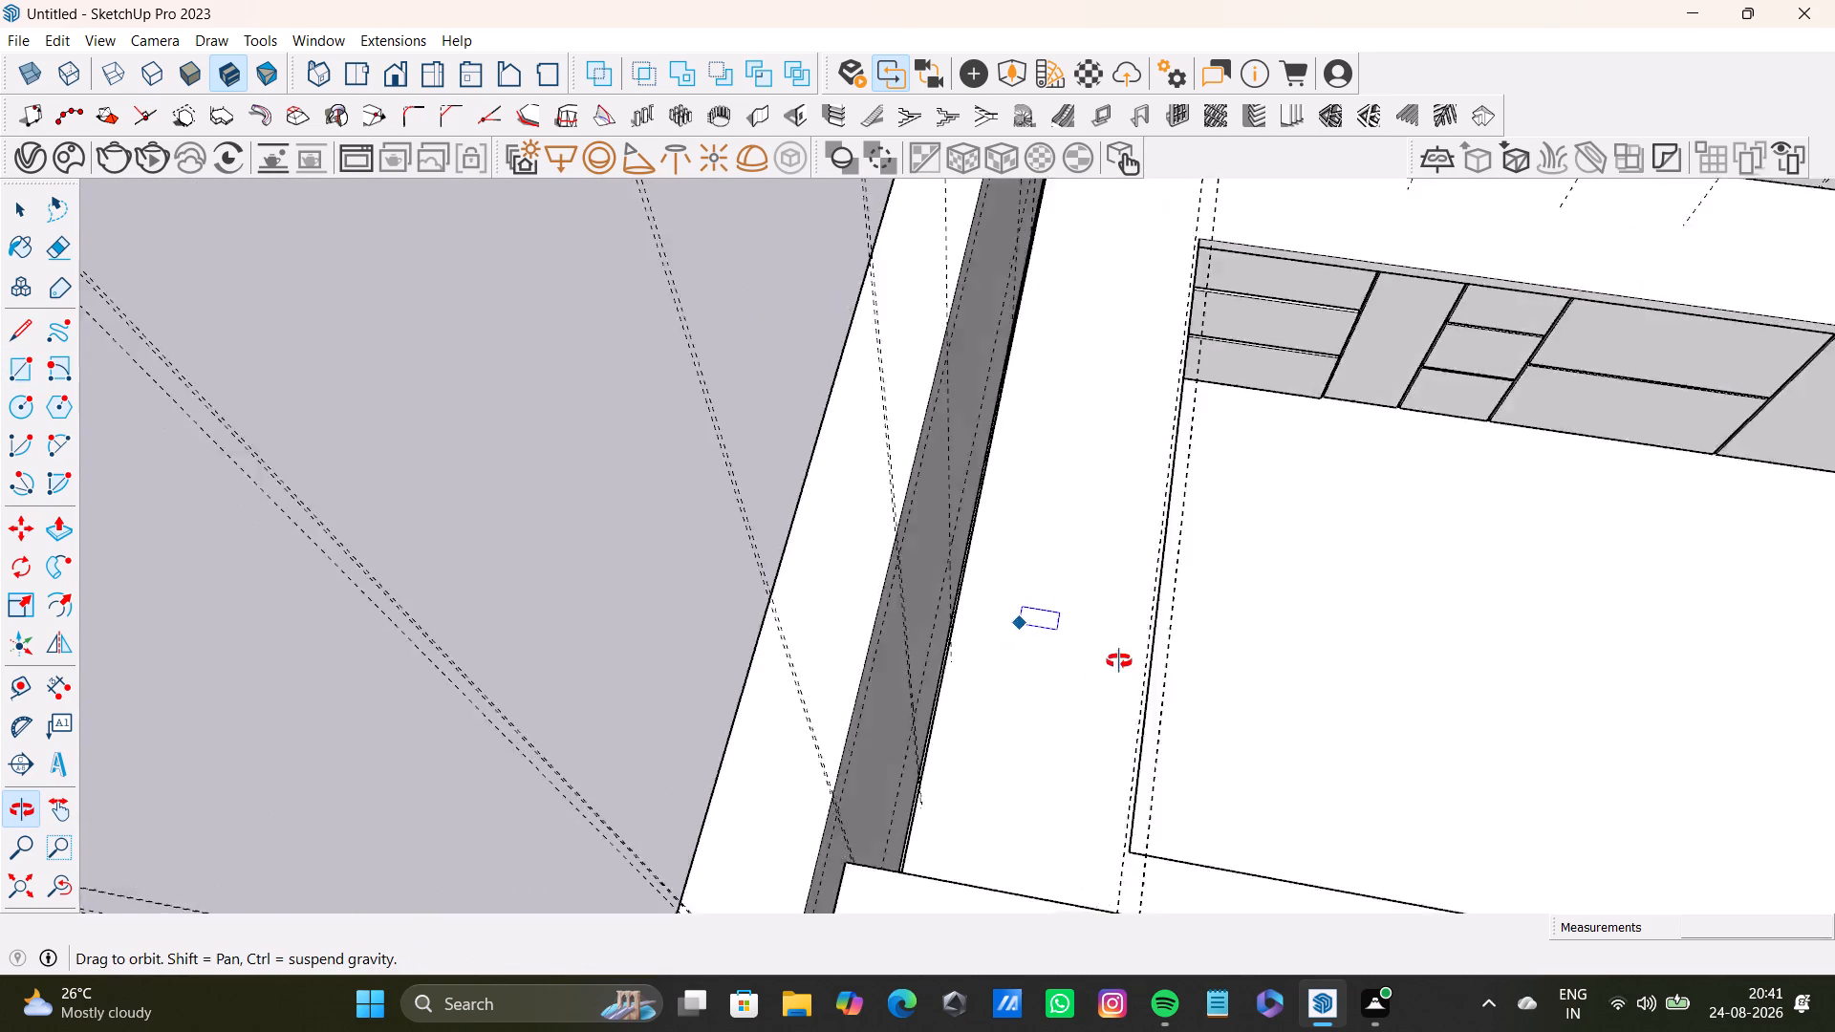
pyautogui.moveTo(1119, 661); pyautogui.dragTo(1258, 649, button='middle')
pyautogui.press('space')
pyautogui.click(656, 550)
pyautogui.scroll(6, 1404, 609)
pyautogui.scroll(-10, 1117, 601)
pyautogui.moveTo(1121, 601); pyautogui.dragTo(1216, 581, button='middle')
pyautogui.scroll(3, 1183, 579)
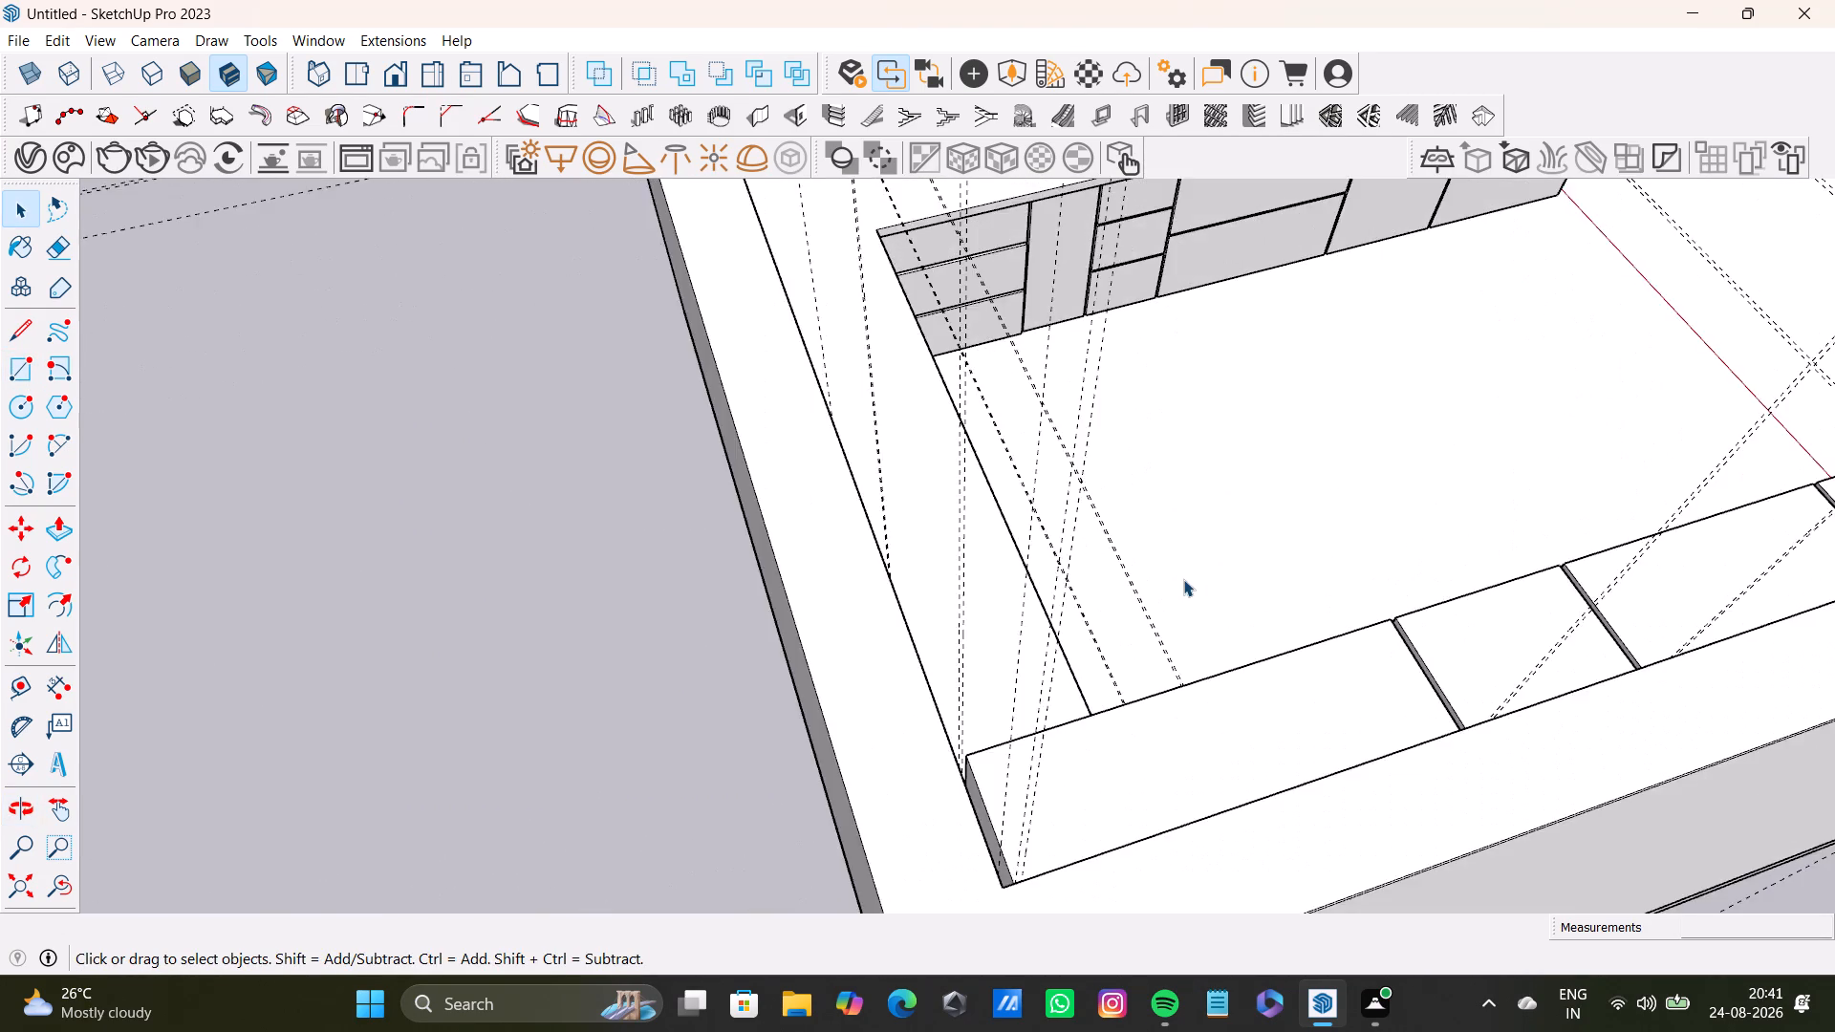
pyautogui.scroll(3, 1183, 579)
pyautogui.keyDown('shift'); pyautogui.click(1147, 706); pyautogui.keyUp('shift')
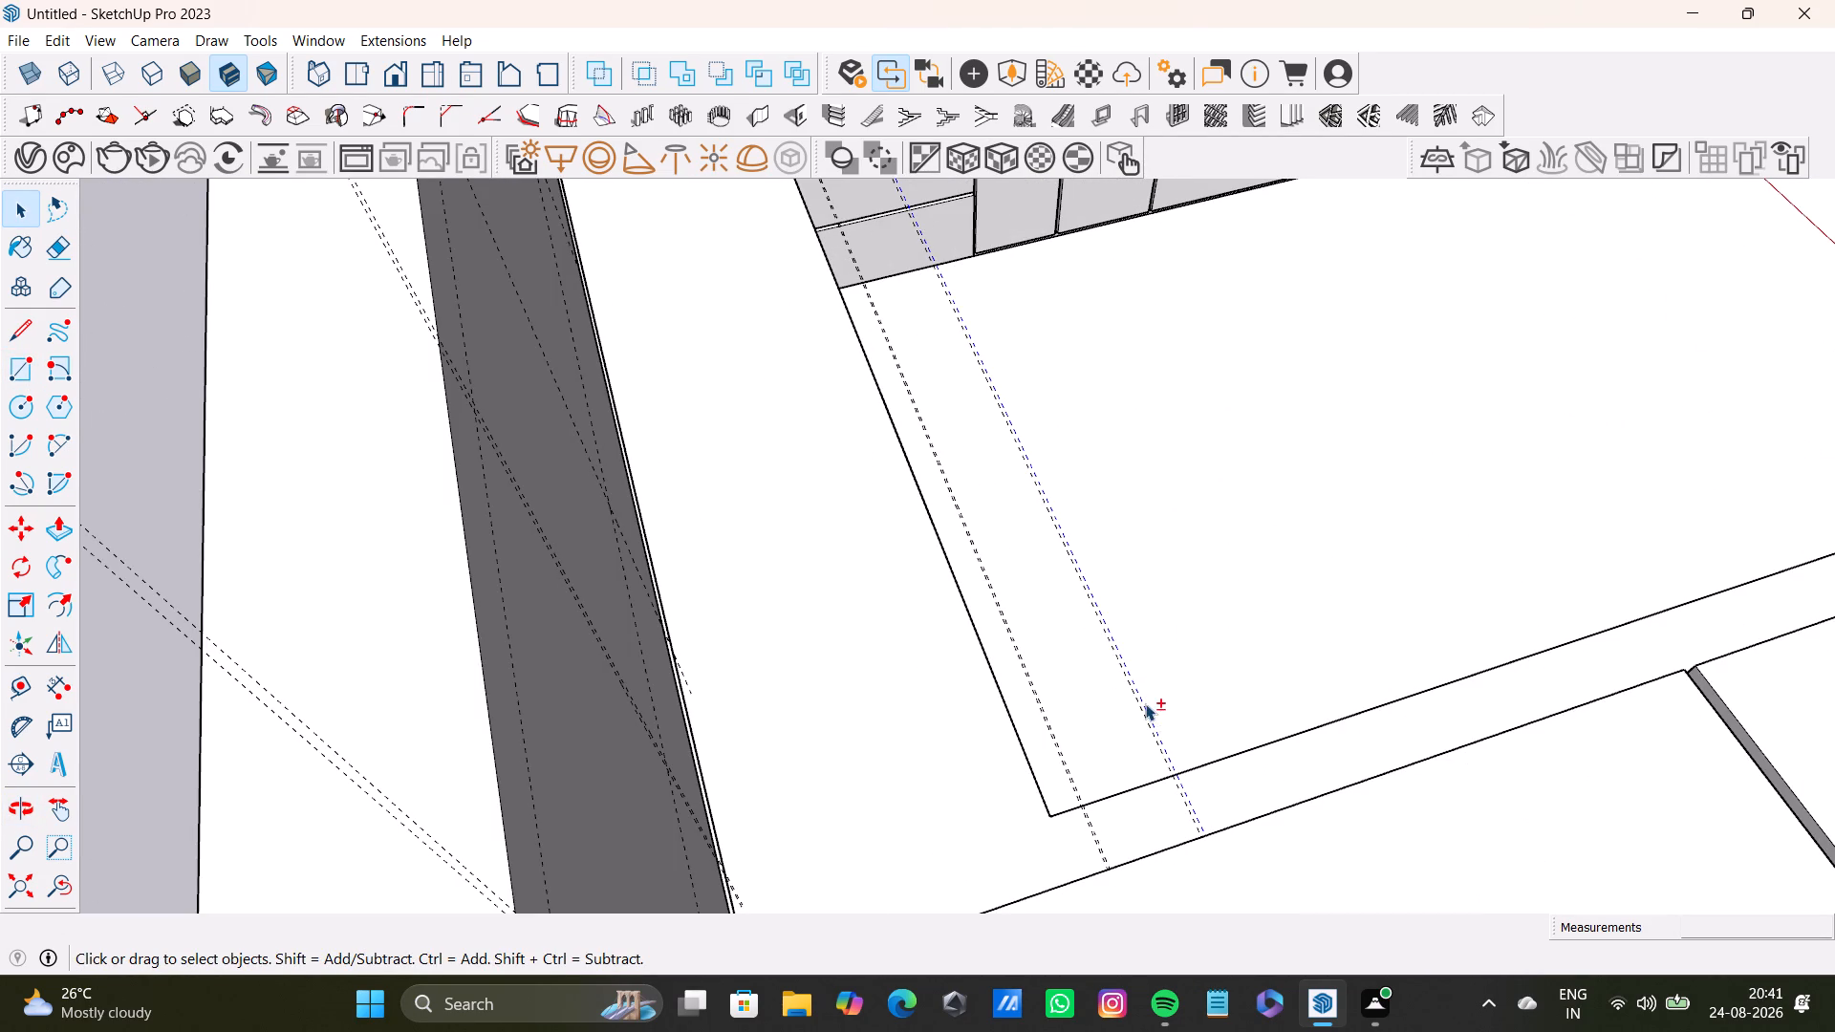
pyautogui.hotkey('shift', 'Delete')
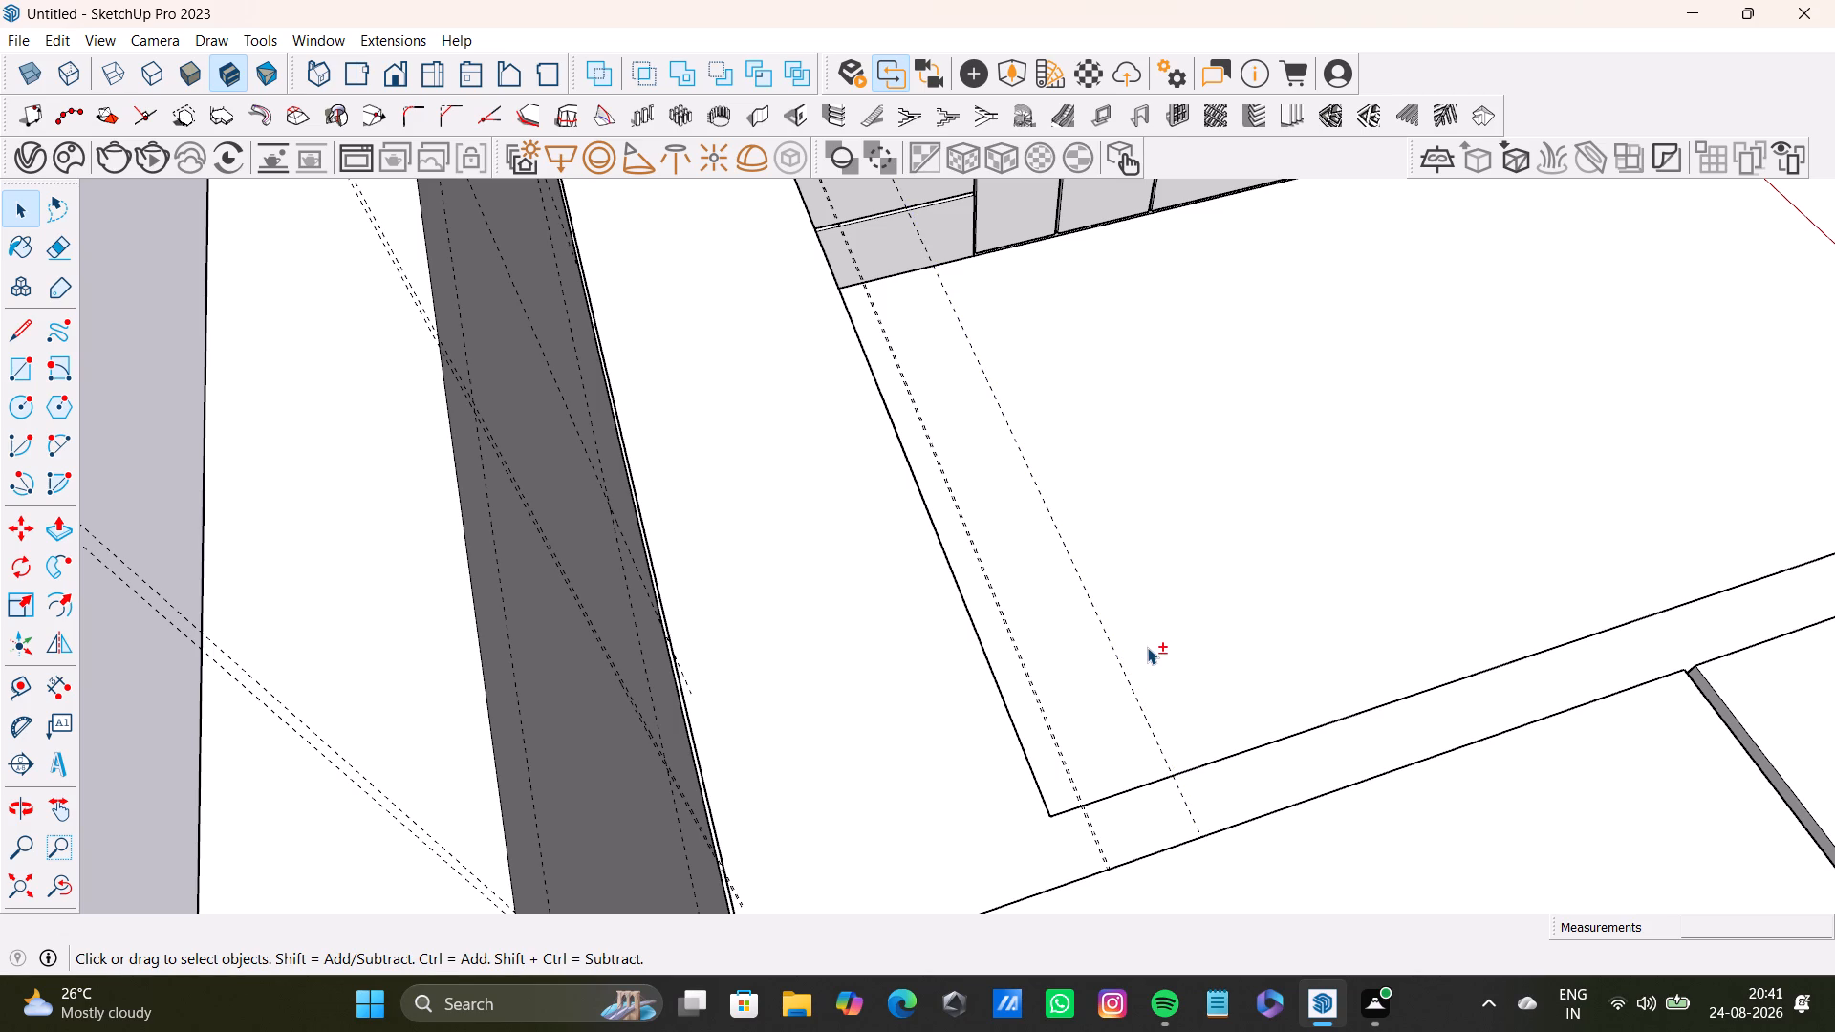
pyautogui.keyDown('shift'); pyautogui.click(1151, 725); pyautogui.keyUp('shift')
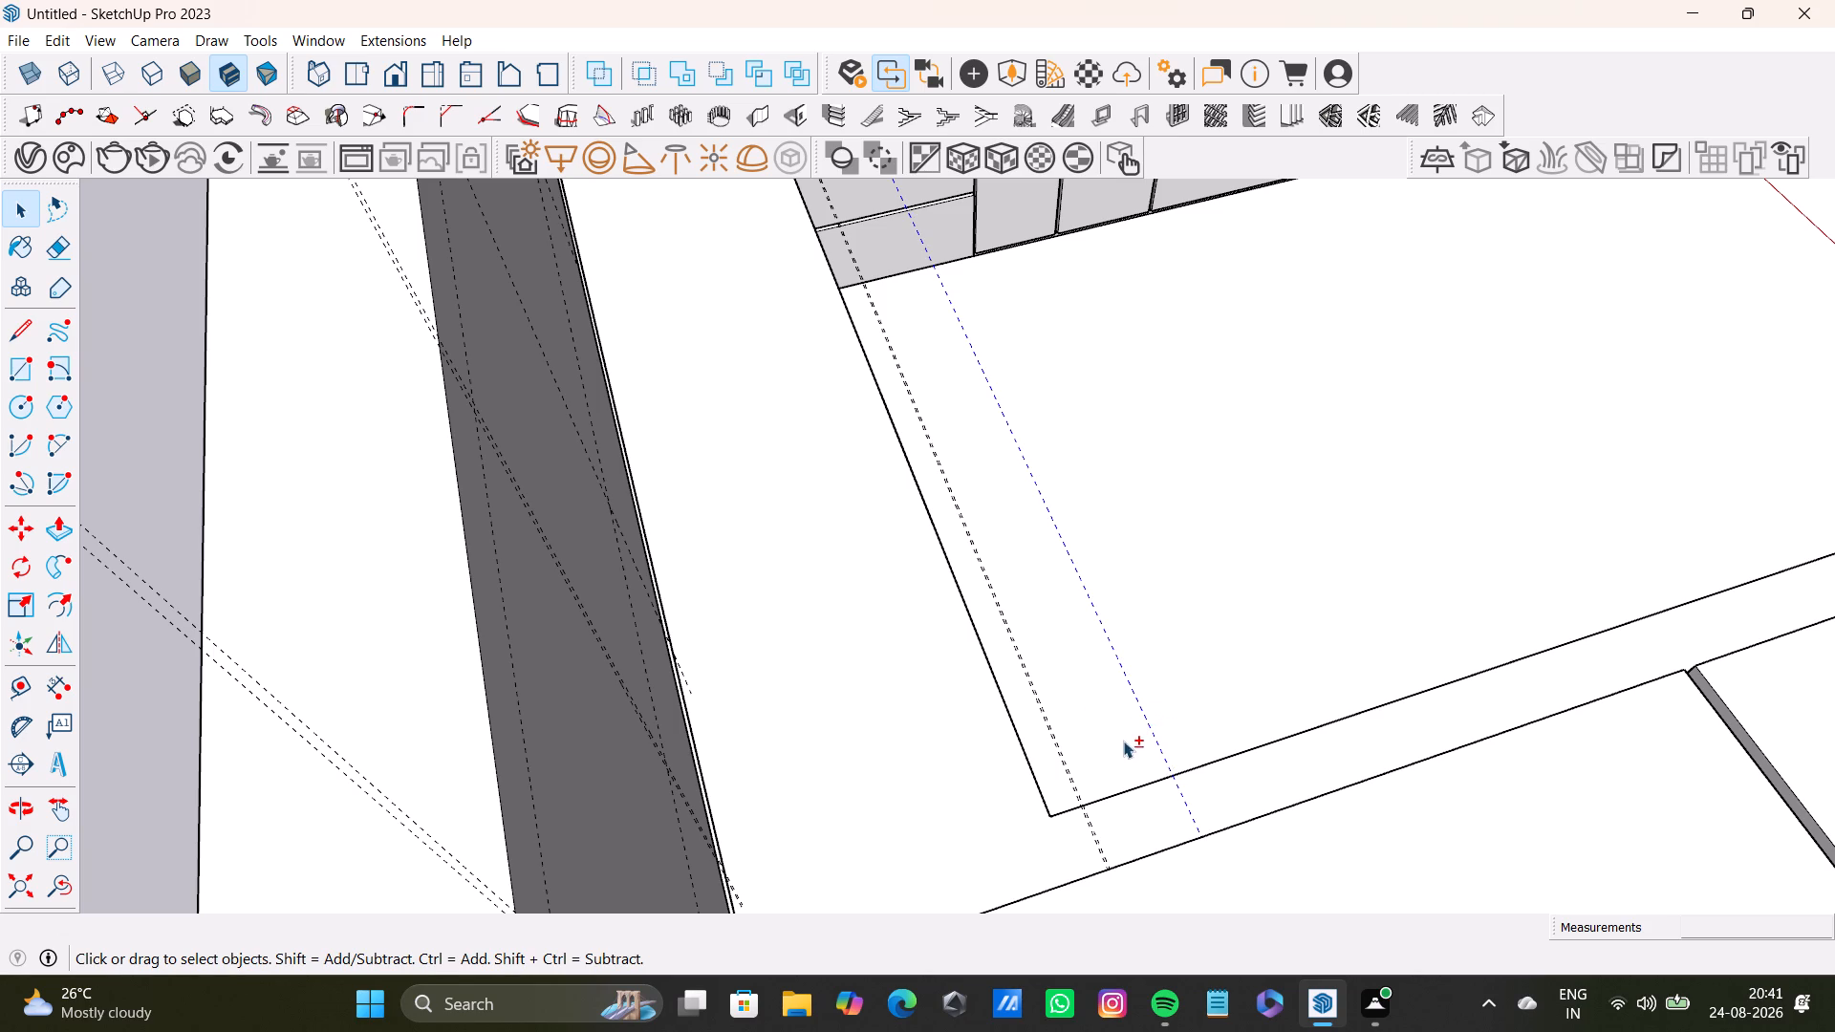
pyautogui.keyDown('shift'); pyautogui.scroll(6, 1065, 765); pyautogui.keyUp('shift')
pyautogui.keyDown('shift'); pyautogui.click(1067, 761); pyautogui.keyUp('shift')
pyautogui.keyDown('shift'); pyautogui.click(1048, 780); pyautogui.keyUp('shift')
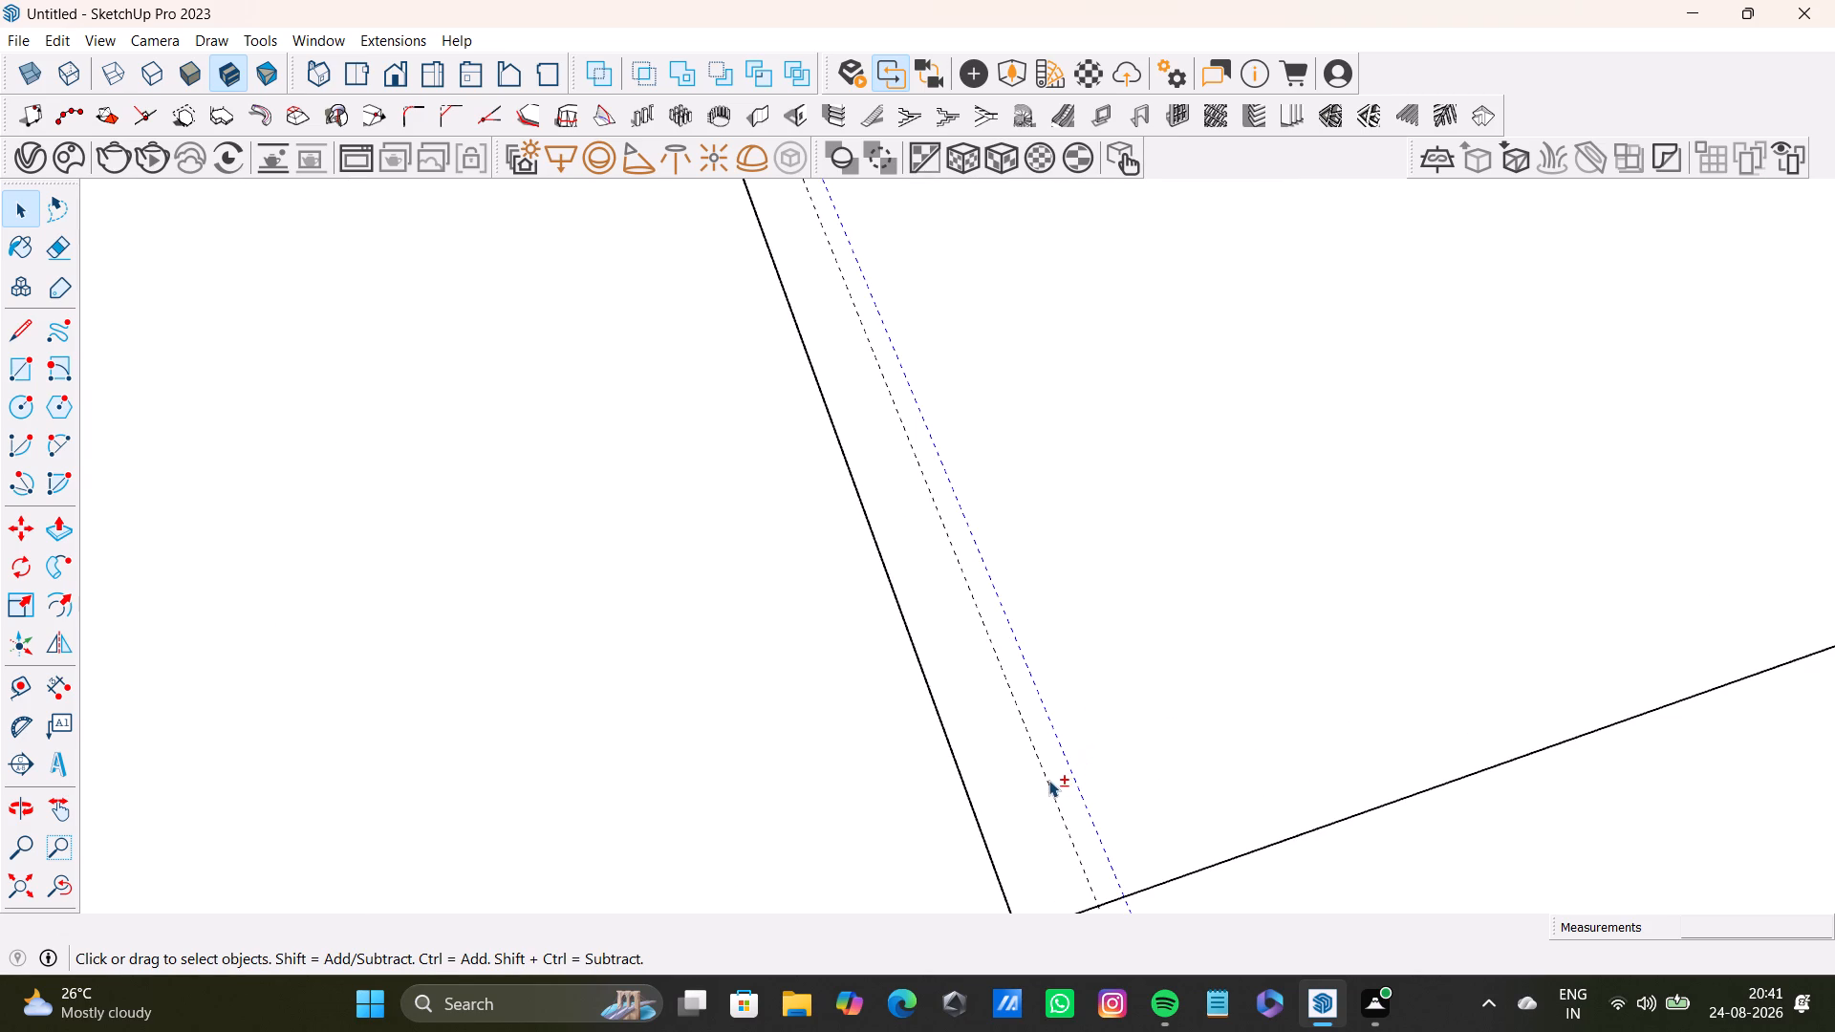
pyautogui.hotkey('shift', 'Delete')
# Place a guide 0.5" below the upper horizontal guide on the bare wall to mark the top panel thickness.
pyautogui.scroll(-5, 1358, 524)
pyautogui.scroll(1, 1294, 559)
pyautogui.scroll(-4, 1289, 566)
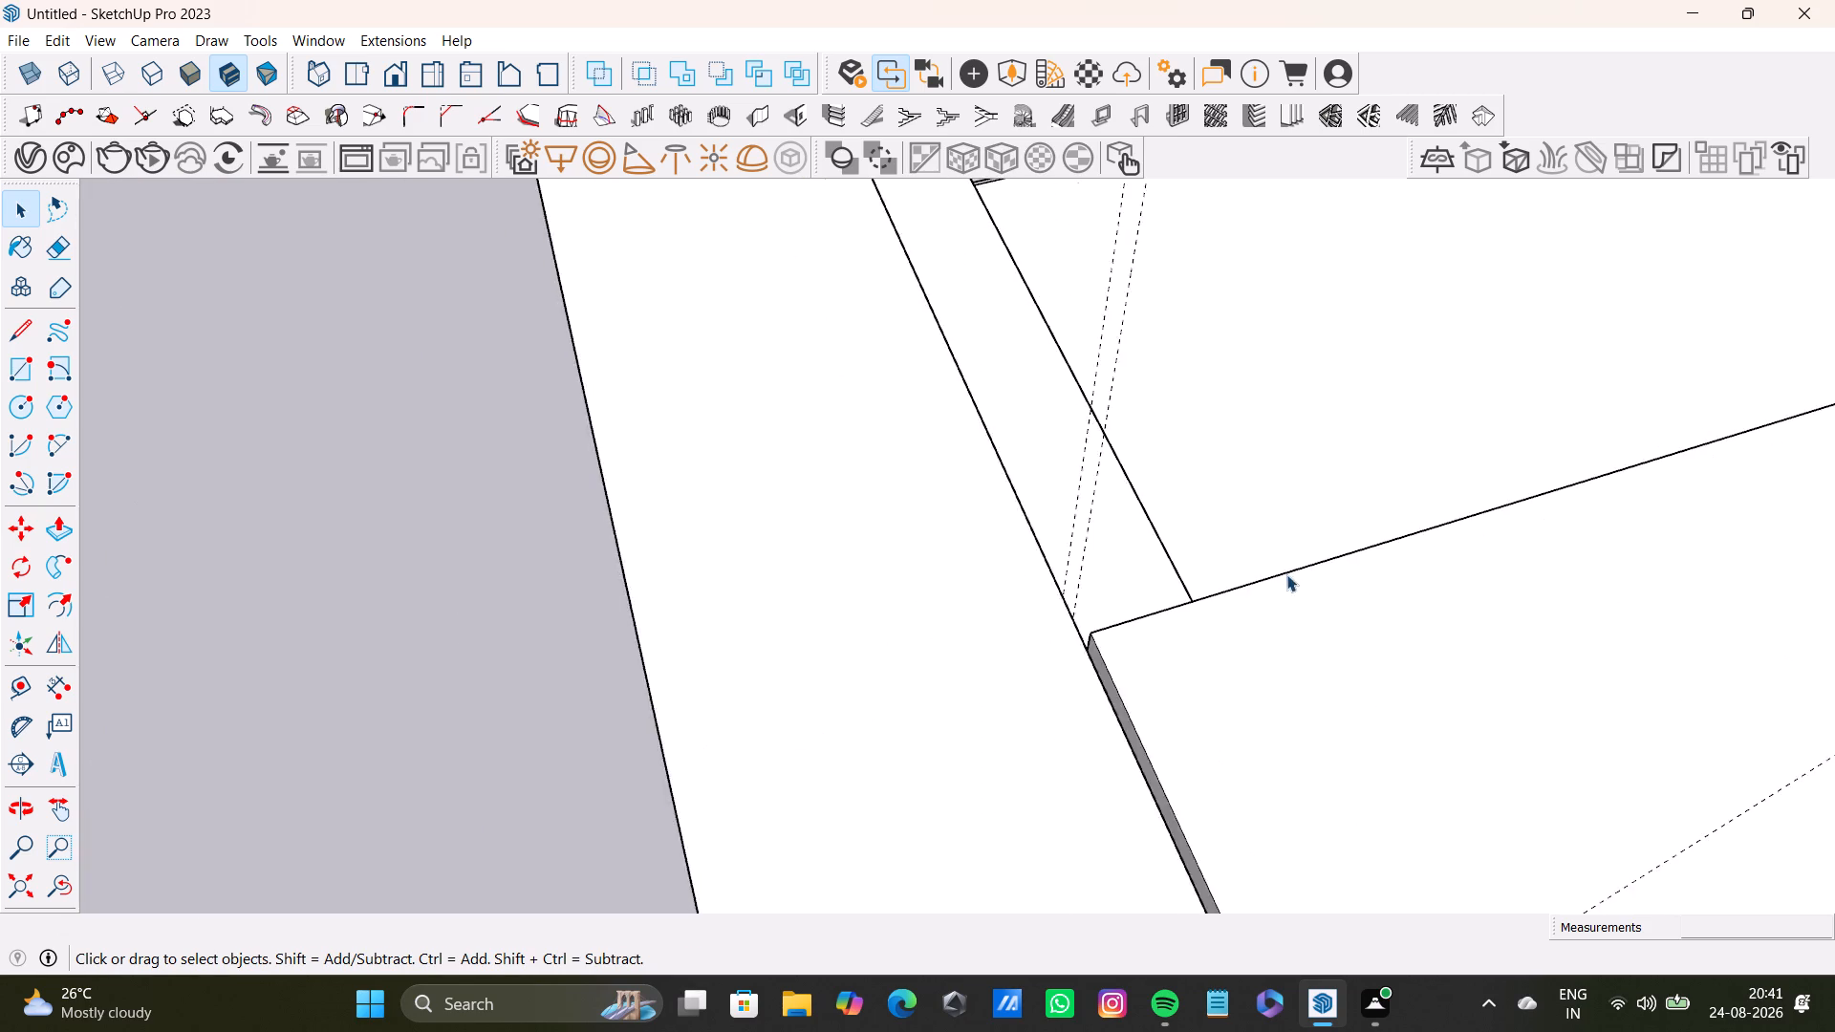
pyautogui.scroll(-5, 1286, 574)
pyautogui.moveTo(1328, 640); pyautogui.dragTo(355, 496, button='middle')
pyautogui.scroll(-9, 605, 458)
pyautogui.moveTo(678, 566); pyautogui.dragTo(596, 319, button='middle')
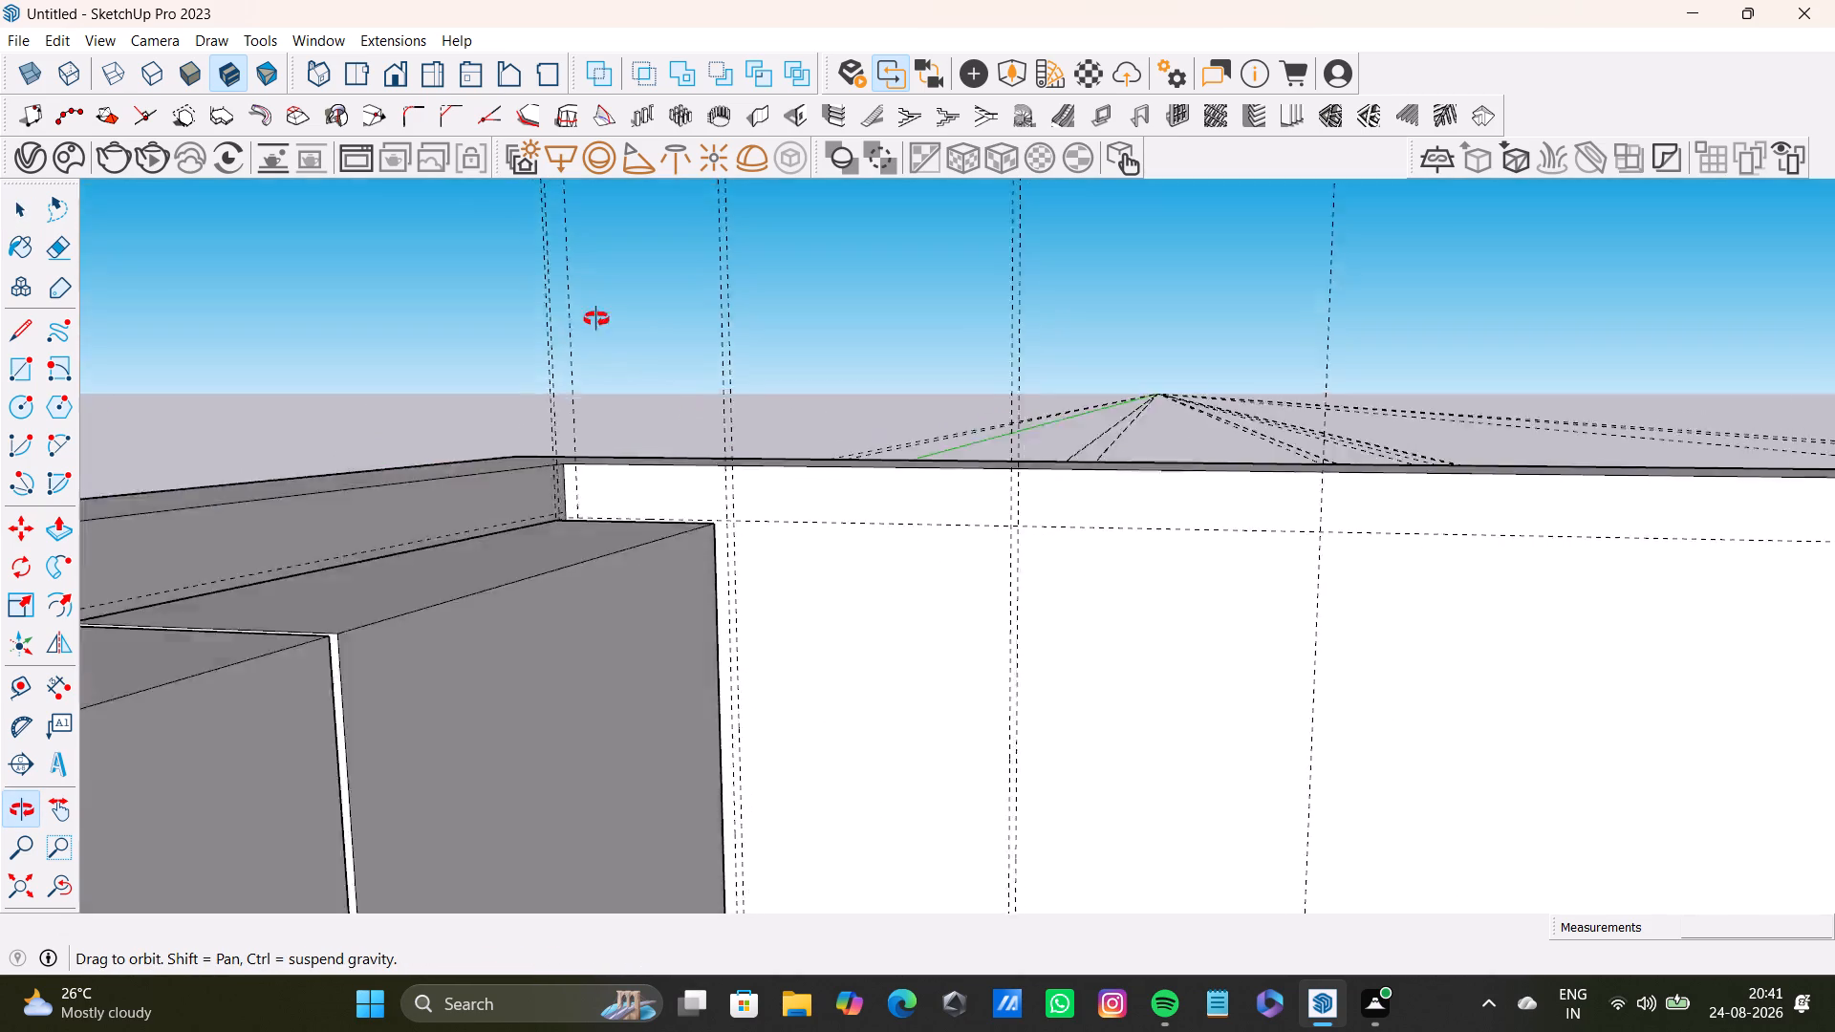
pyautogui.moveTo(596, 319); pyautogui.dragTo(770, 406, button='middle')
pyautogui.scroll(-4, 766, 436)
pyautogui.moveTo(815, 468); pyautogui.dragTo(658, 377, button='middle')
pyautogui.scroll(4, 657, 392)
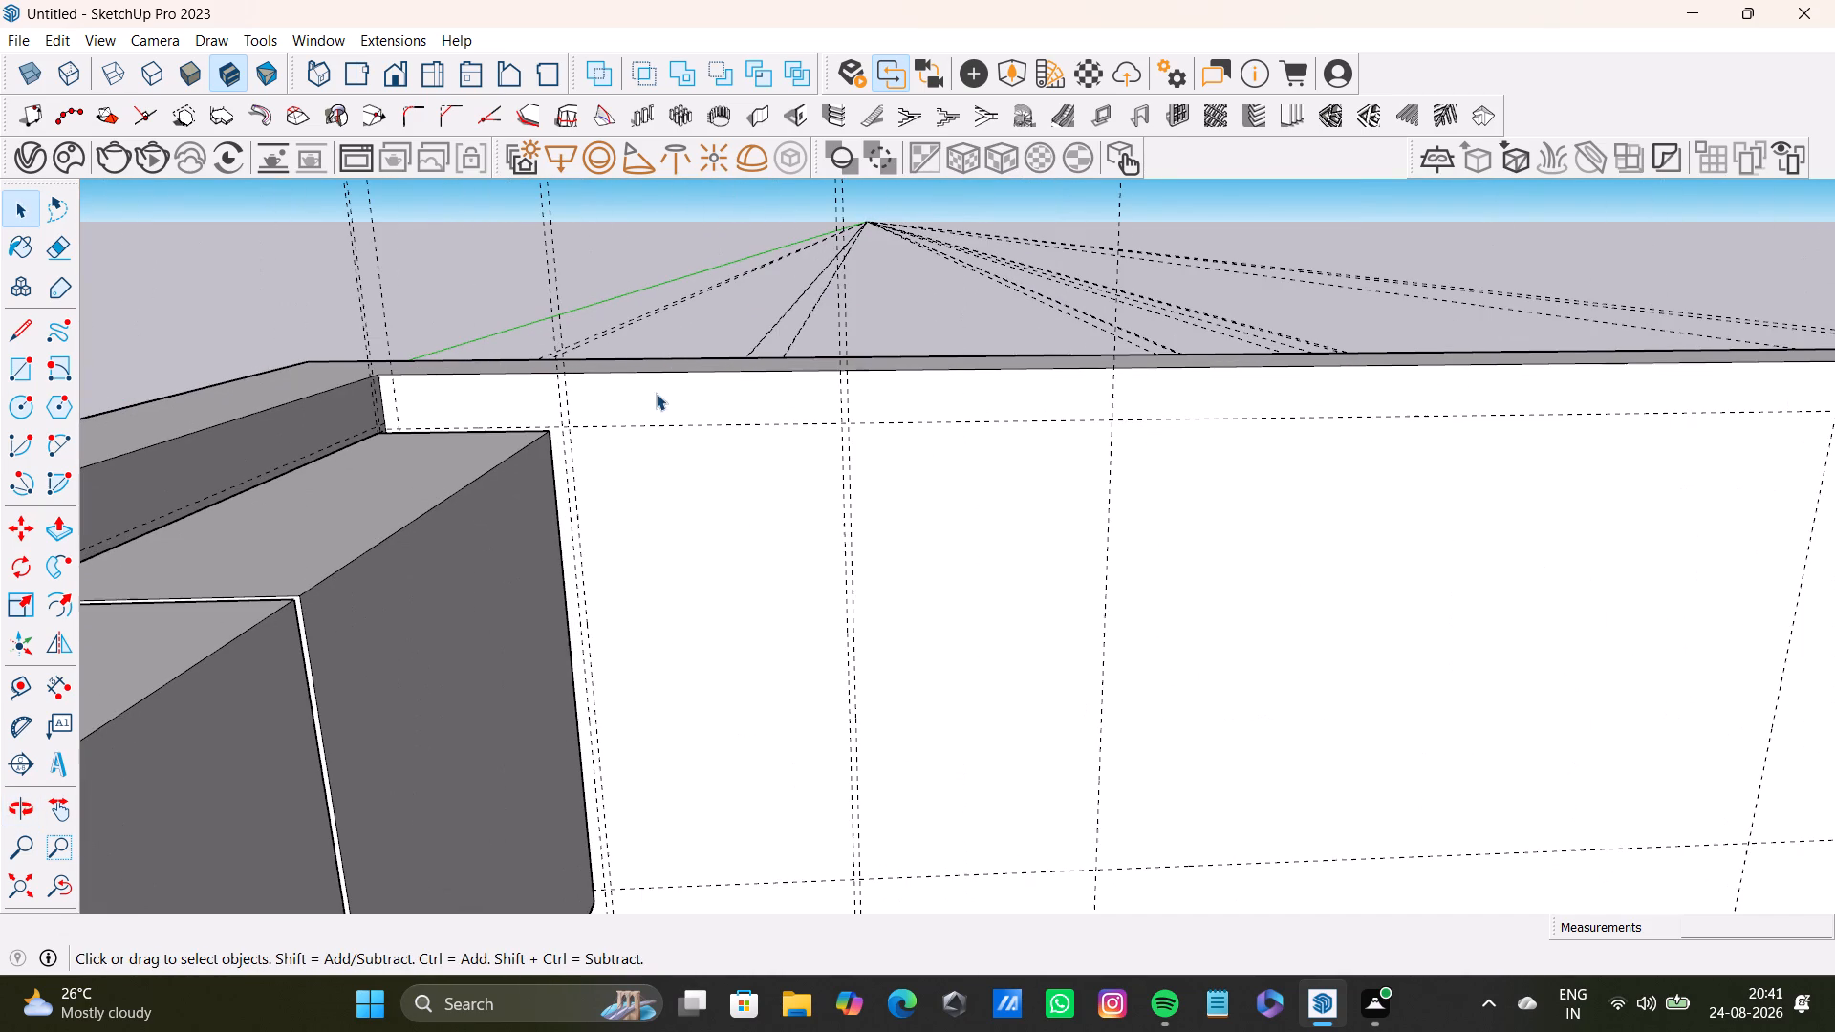
pyautogui.scroll(-3, 654, 441)
pyautogui.scroll(10, 654, 441)
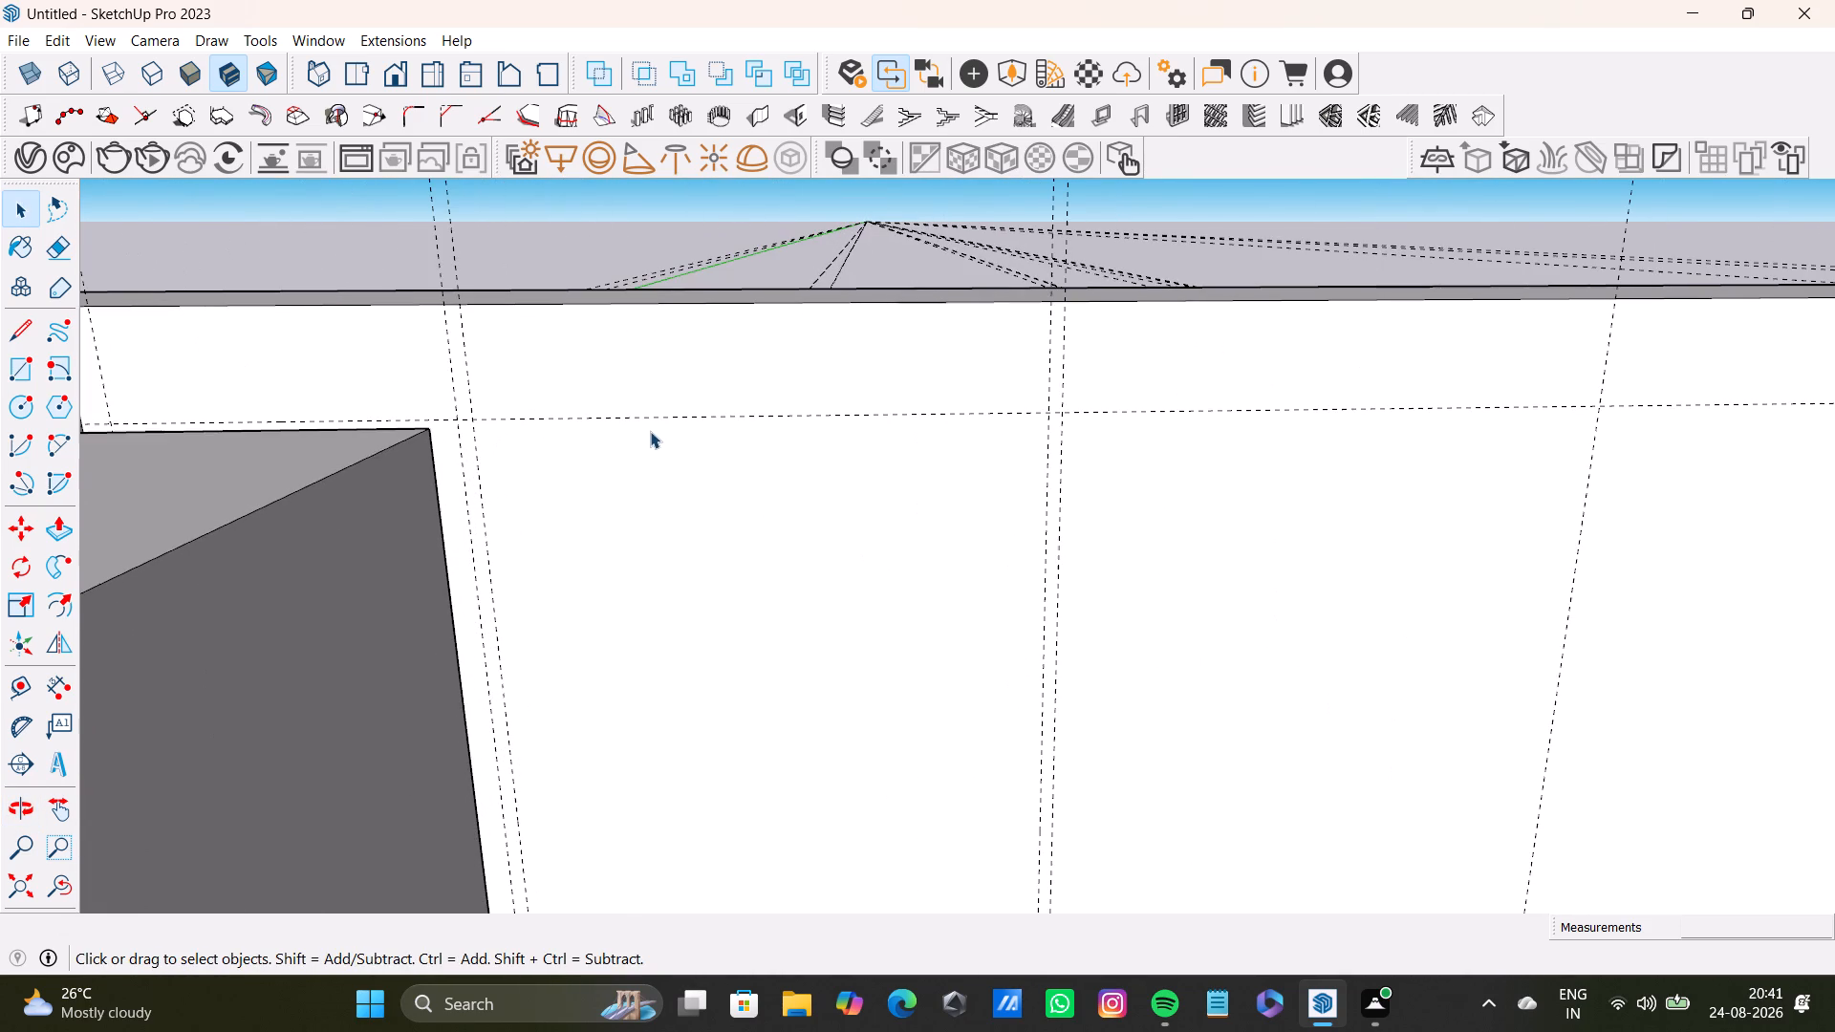
pyautogui.click(13, 693)
pyautogui.scroll(4, 568, 498)
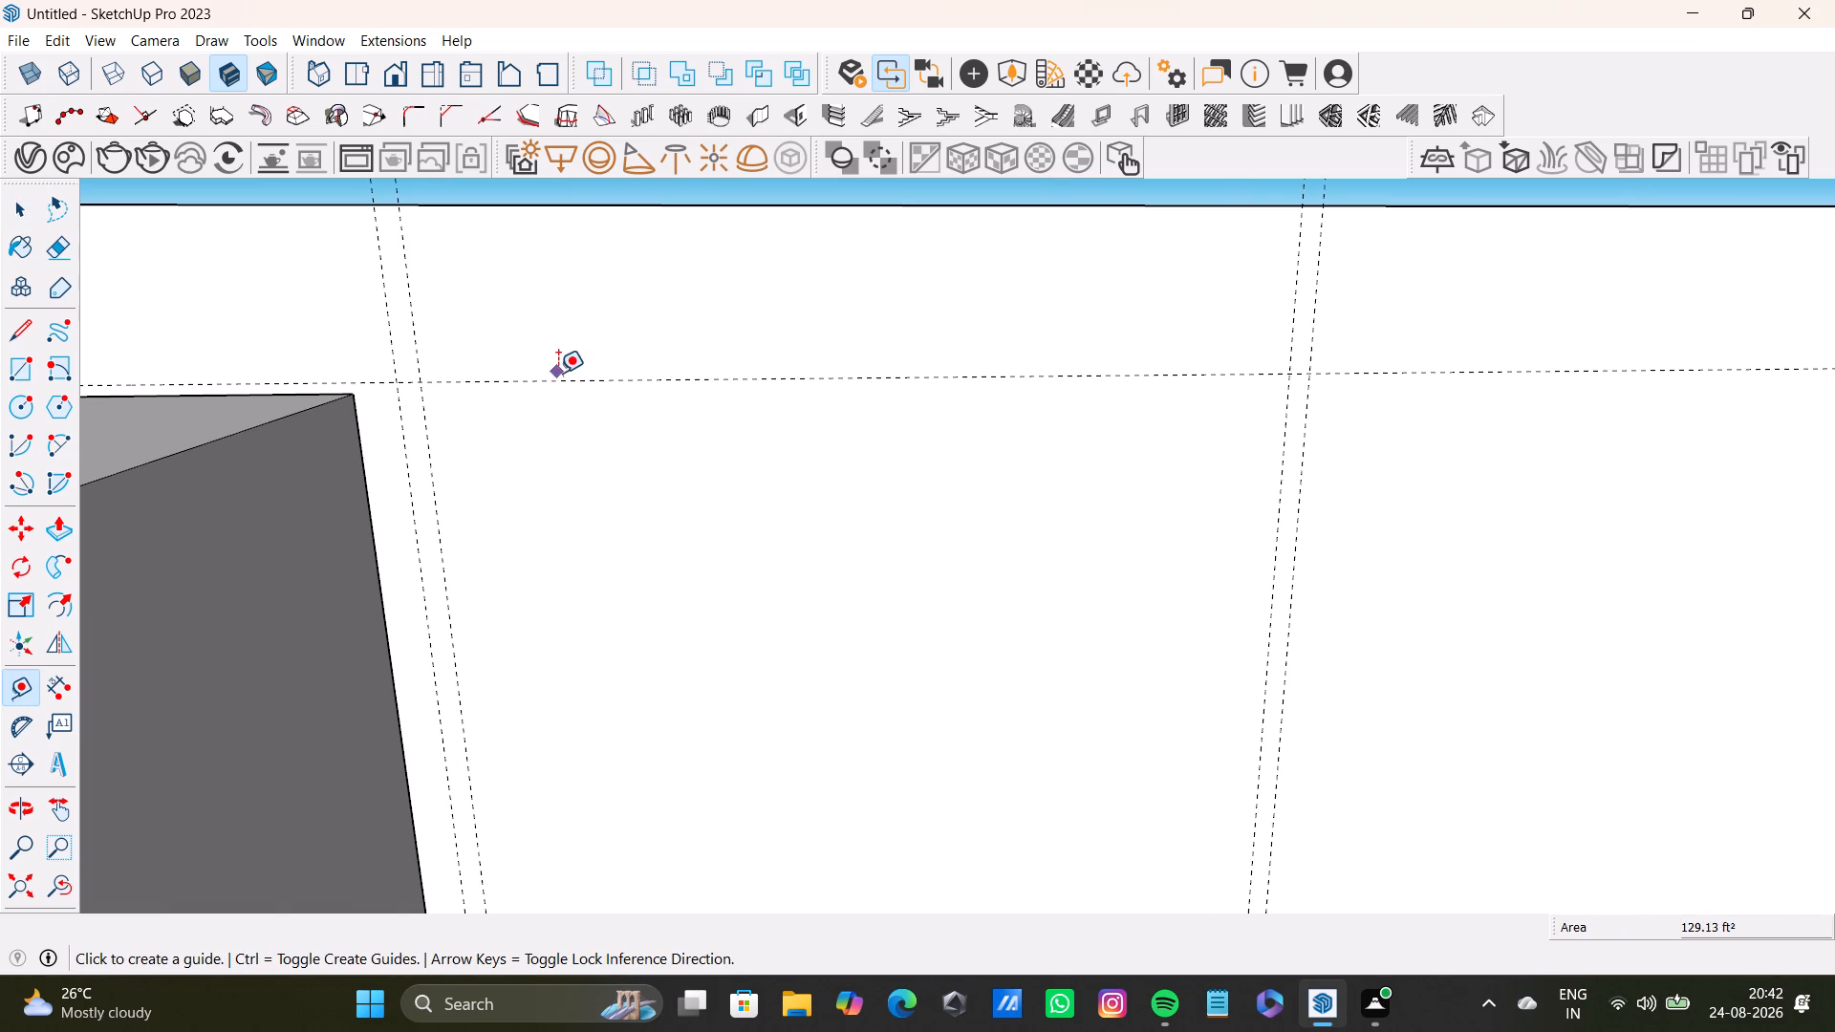
pyautogui.click(570, 377)
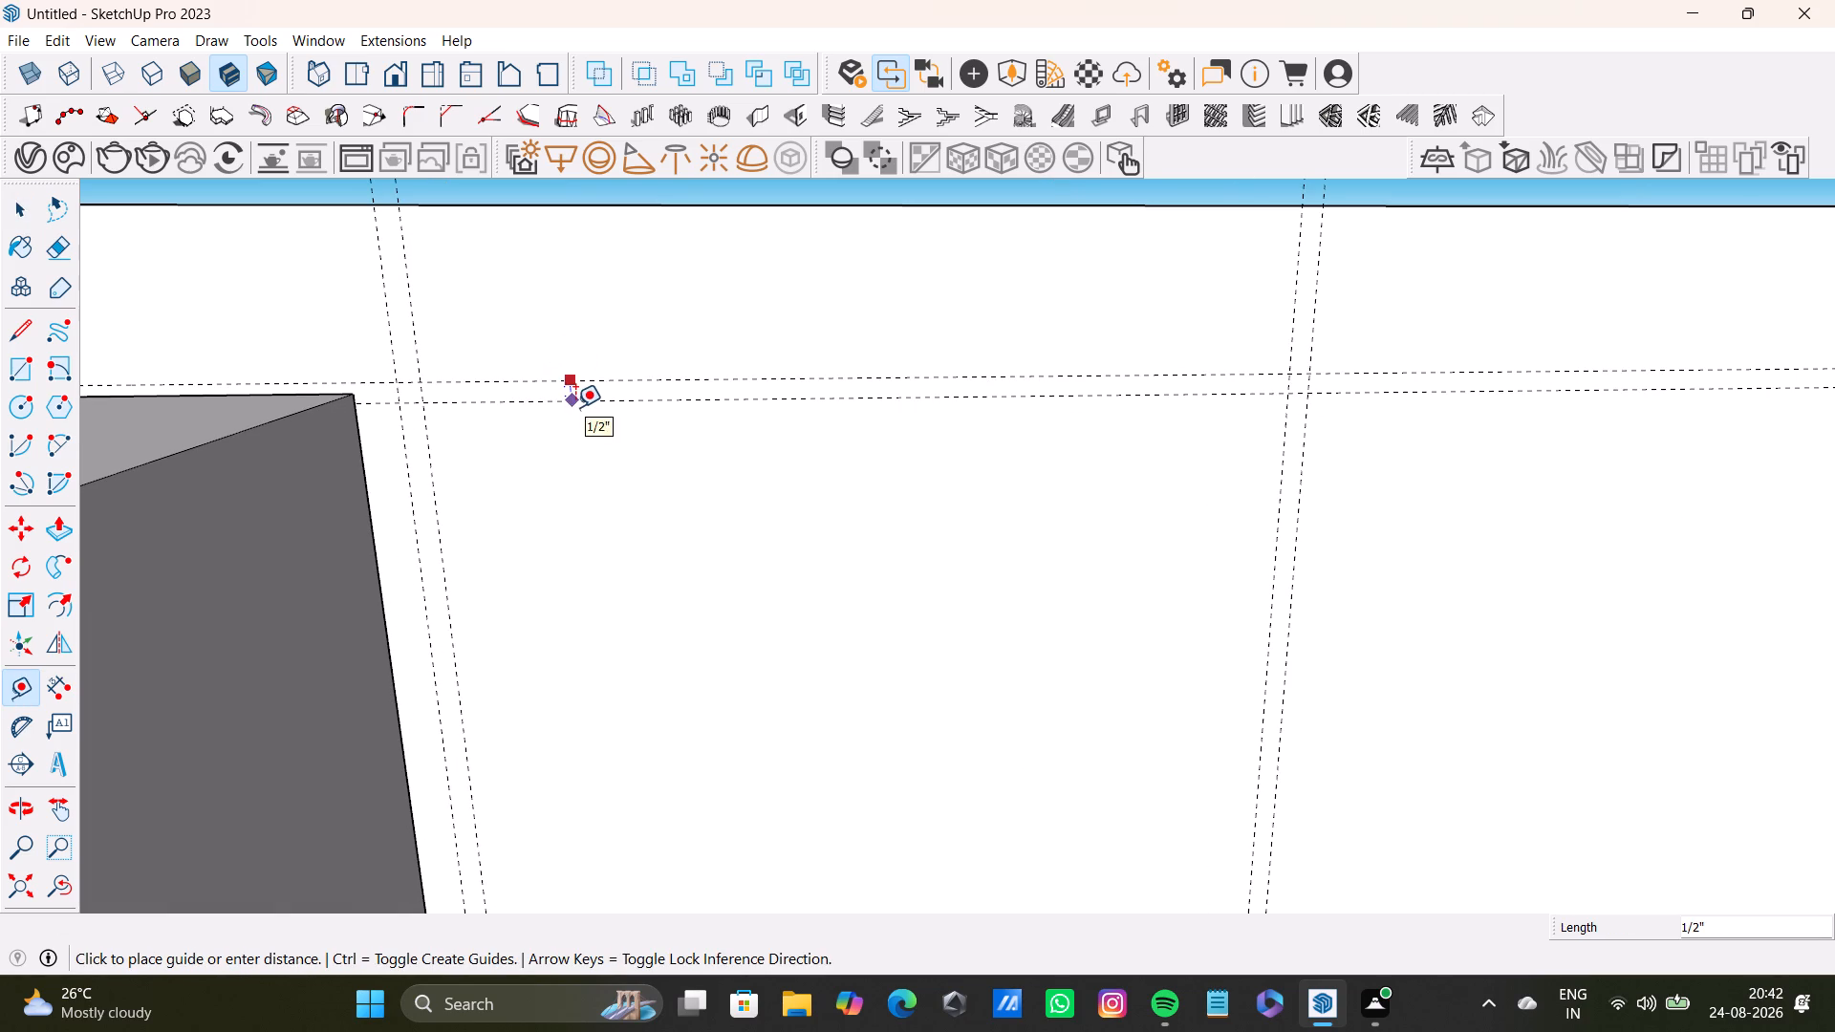
pyautogui.write('0.5')
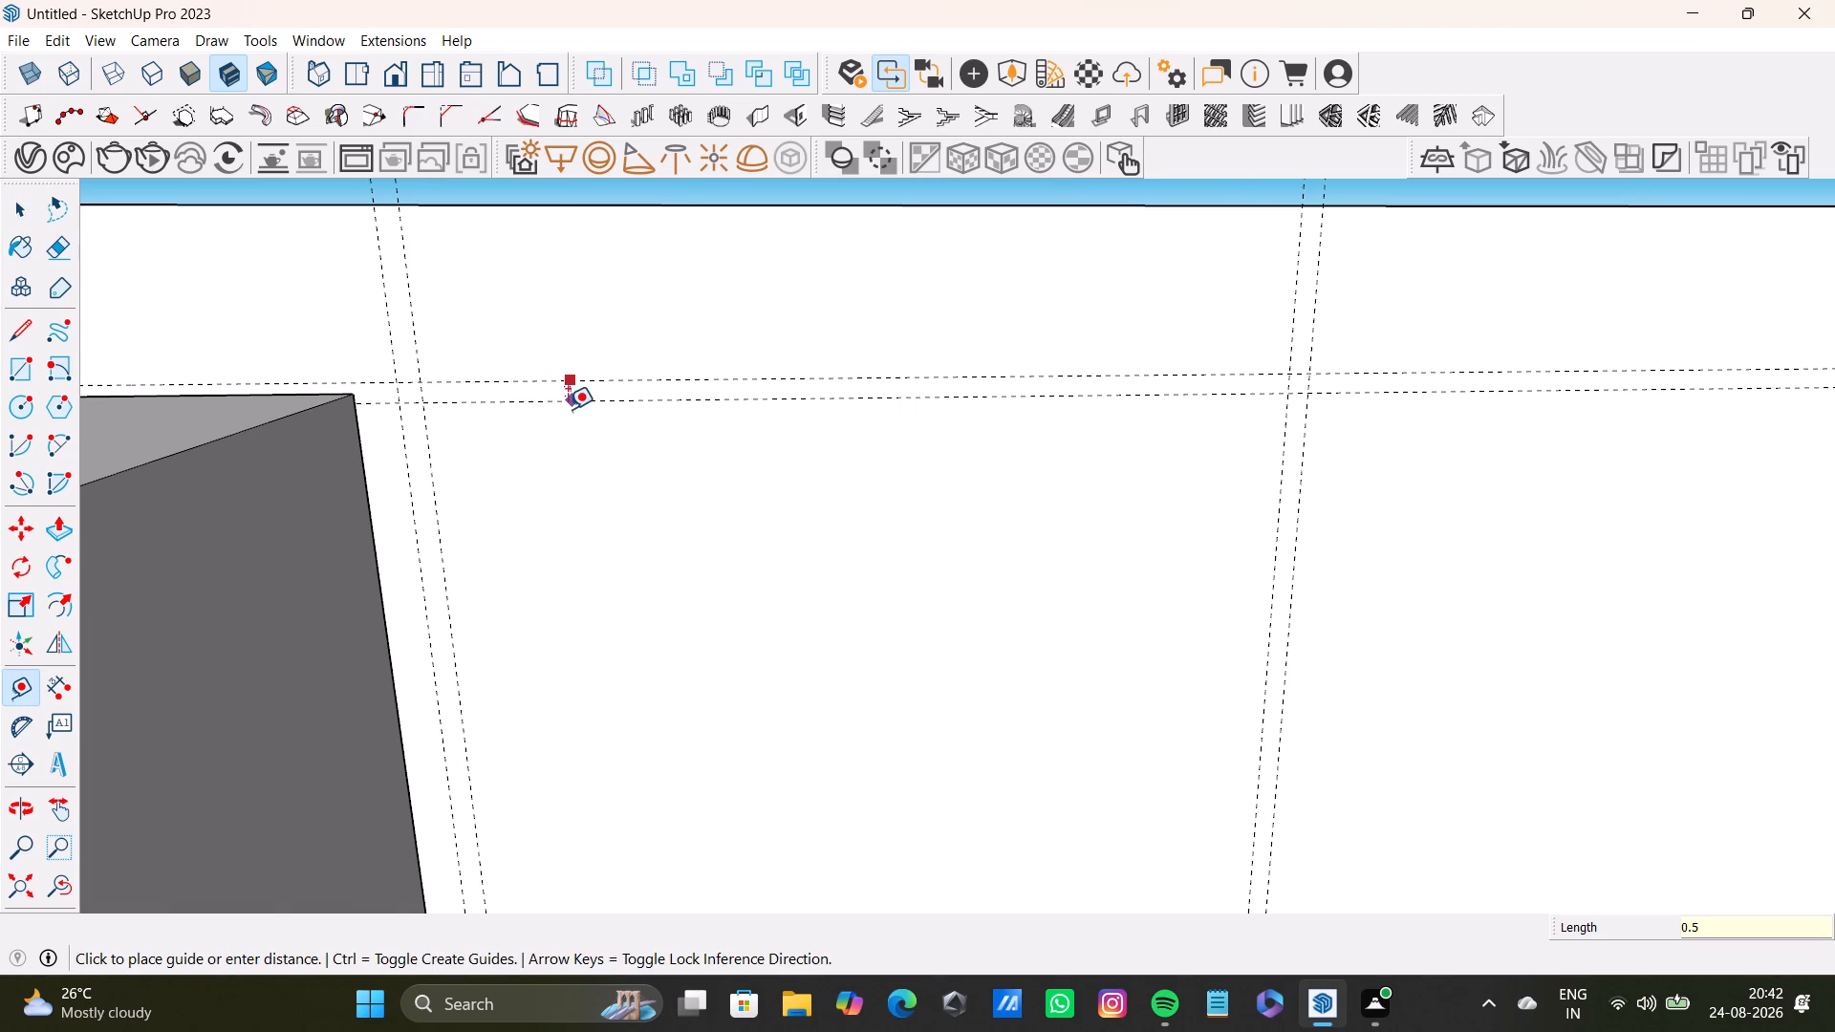
pyautogui.hotkey('shift', '"')
pyautogui.press('Return')
# Place a guide 0.5" below the lower horizontal guide on the bare wall to mark the bottom panel thickness.
pyautogui.scroll(-9, 623, 431)
pyautogui.keyDown('shift'); pyautogui.moveTo(757, 596); pyautogui.dragTo(767, 190, button='middle'); pyautogui.keyUp('shift')
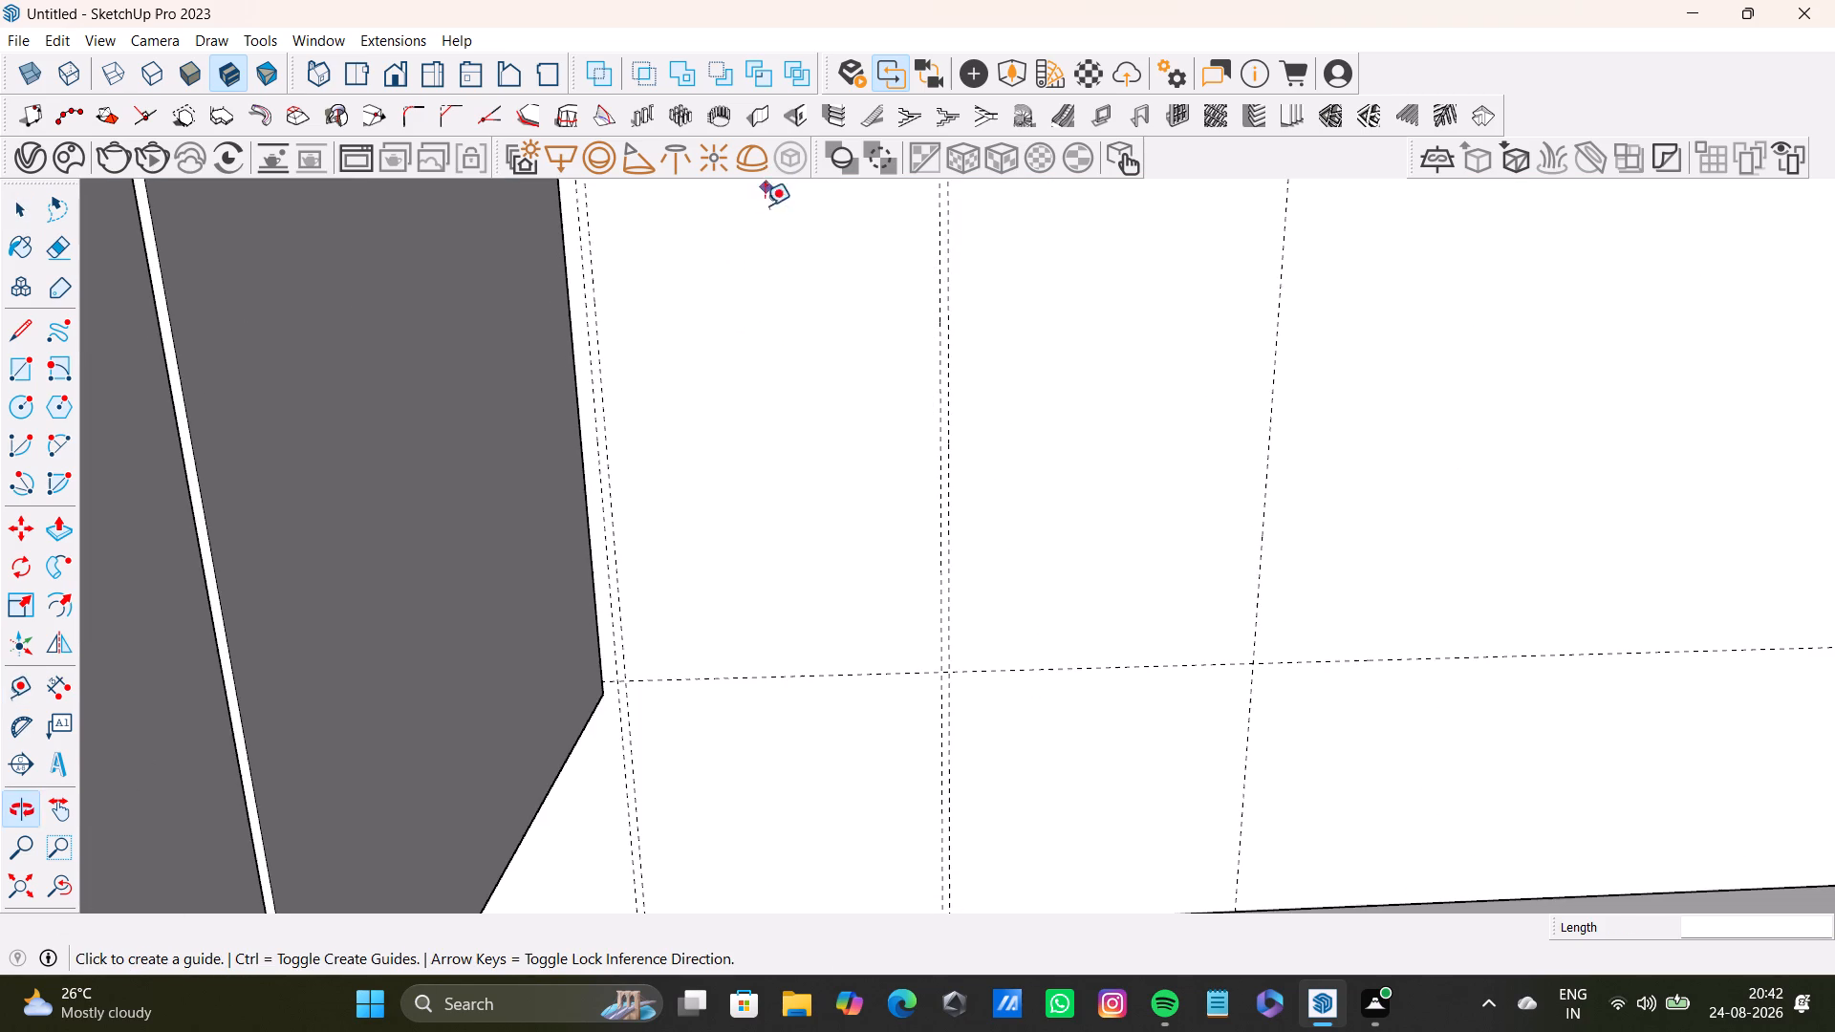
pyautogui.scroll(4, 699, 717)
pyautogui.moveTo(701, 672); pyautogui.dragTo(522, 589, button='middle')
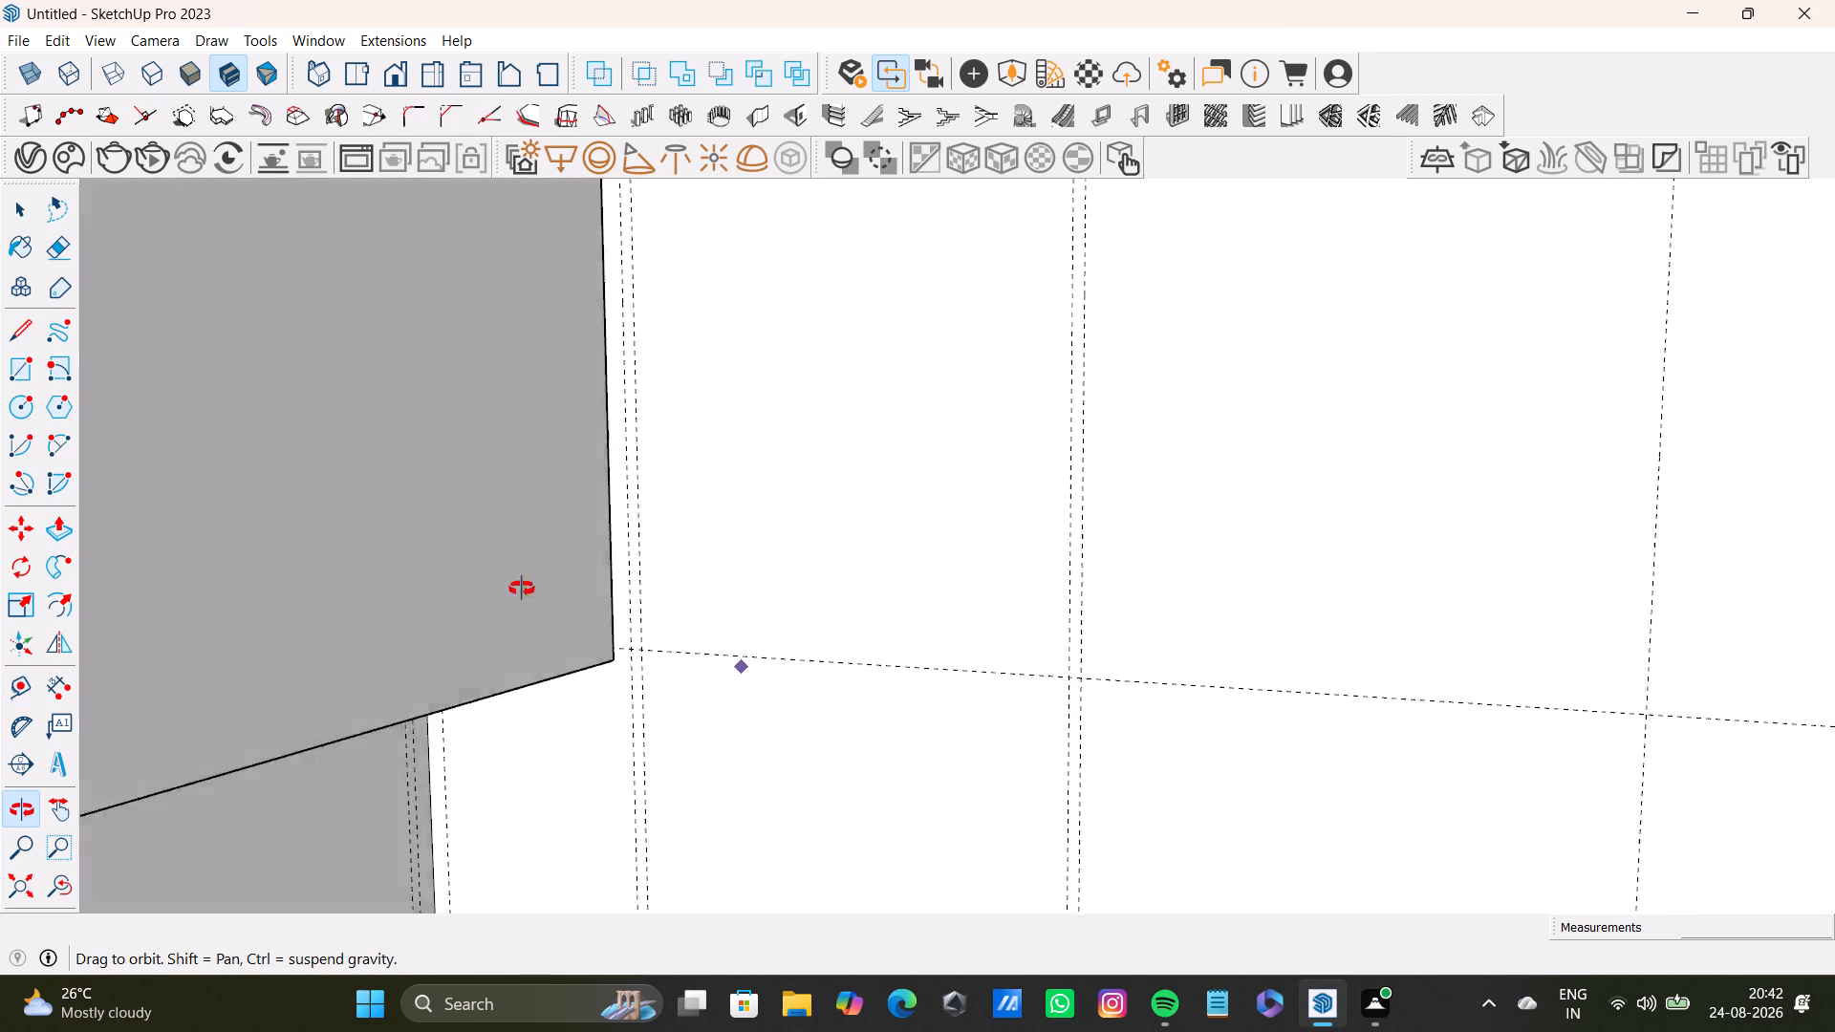
pyautogui.moveTo(522, 589); pyautogui.dragTo(687, 589, button='middle')
pyautogui.scroll(4, 683, 669)
pyautogui.click(714, 672)
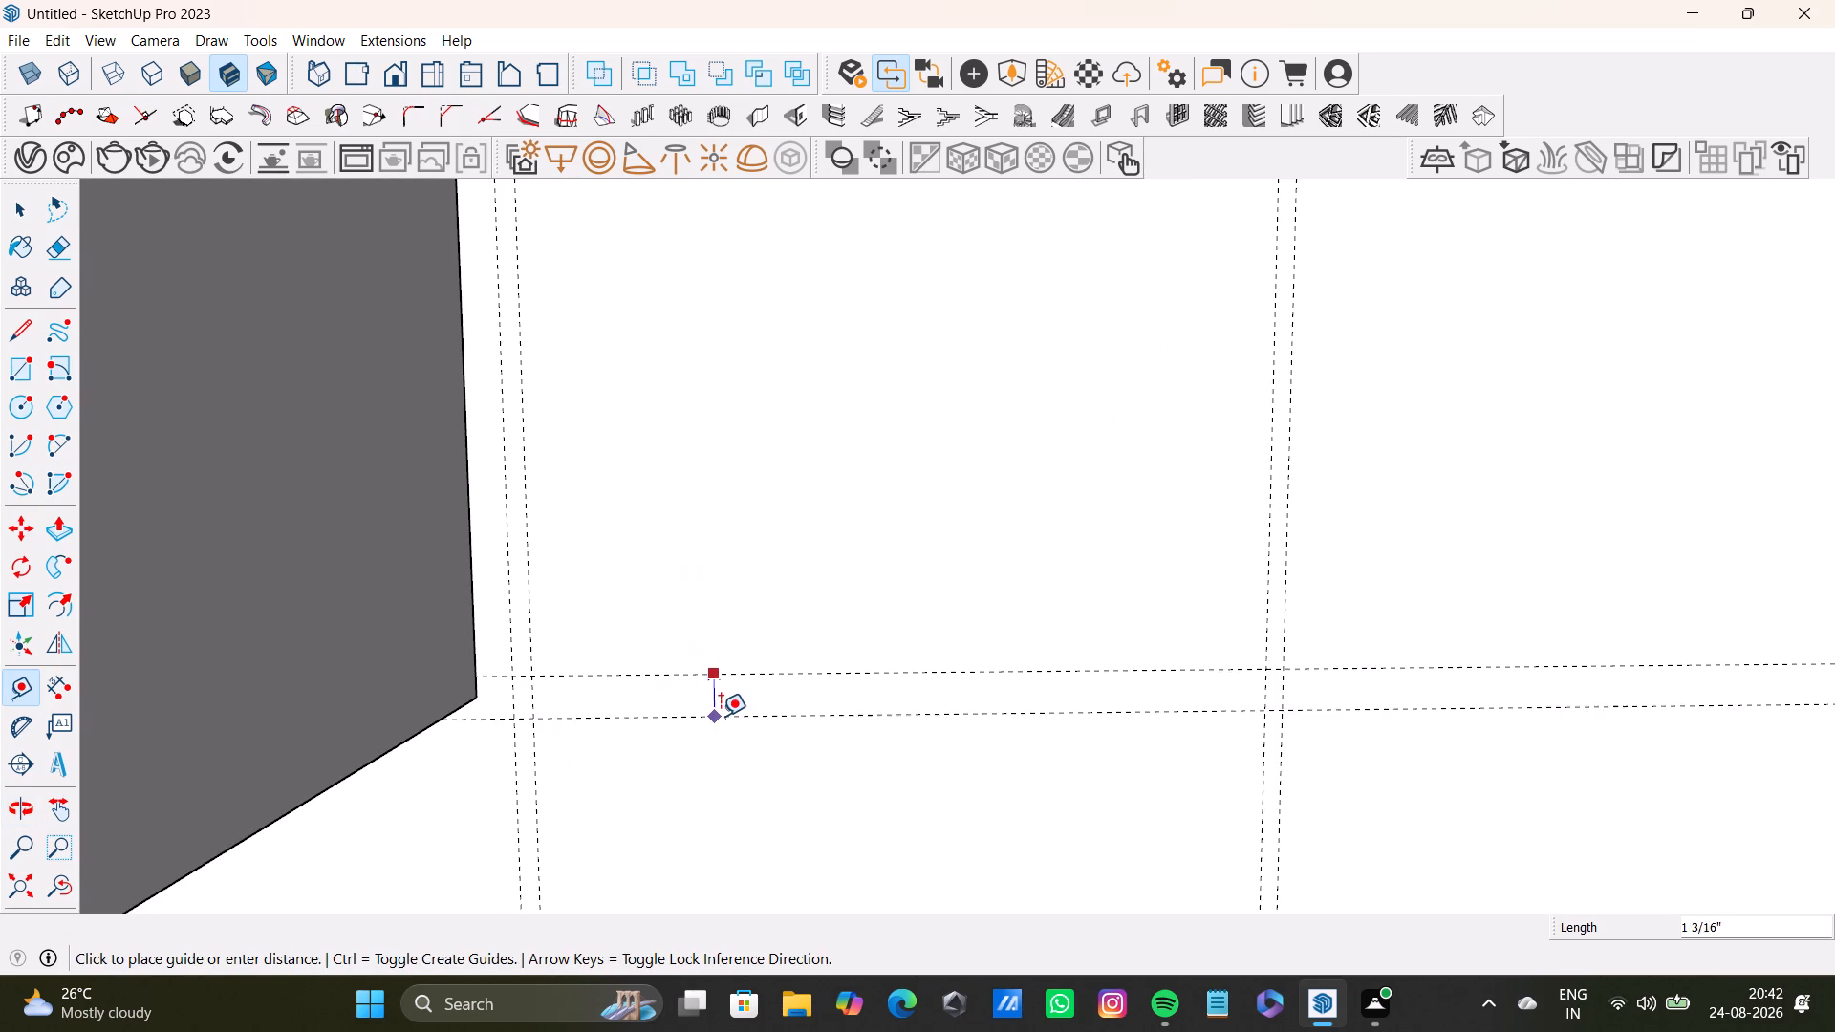
pyautogui.write('0.')
pyautogui.write('5"')
pyautogui.press('Return')
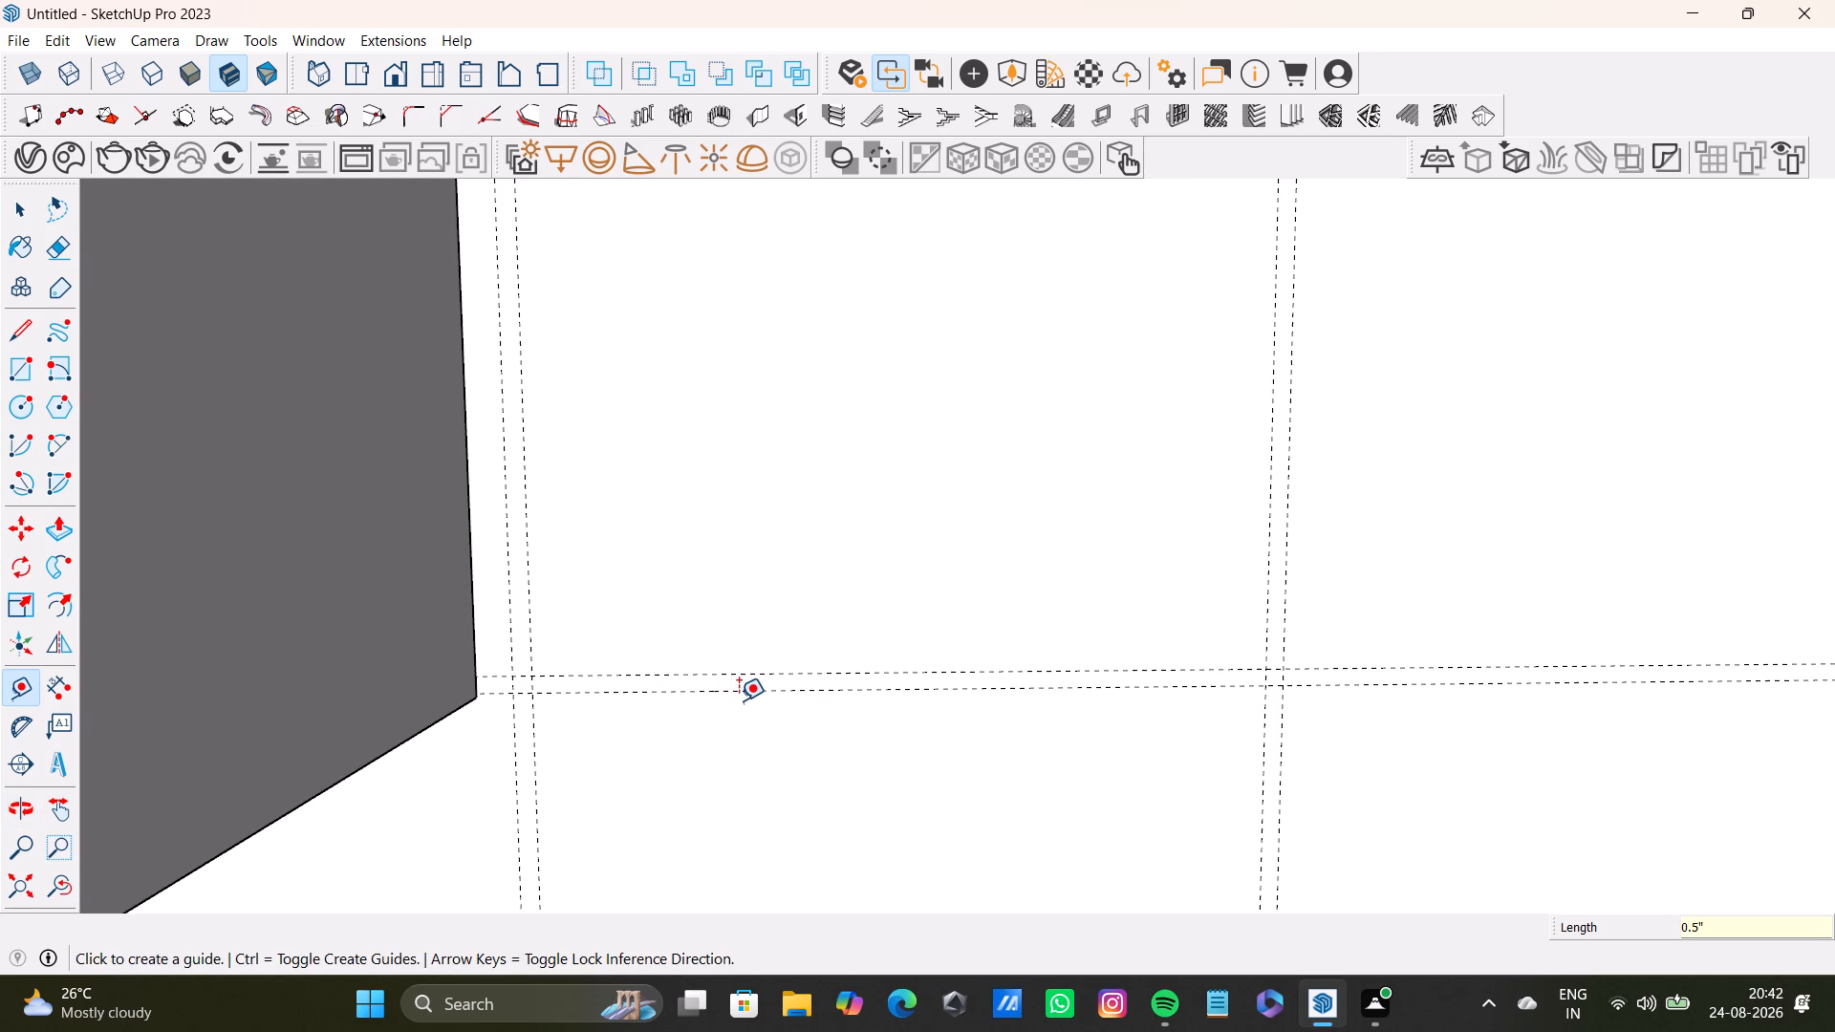
pyautogui.press('space')
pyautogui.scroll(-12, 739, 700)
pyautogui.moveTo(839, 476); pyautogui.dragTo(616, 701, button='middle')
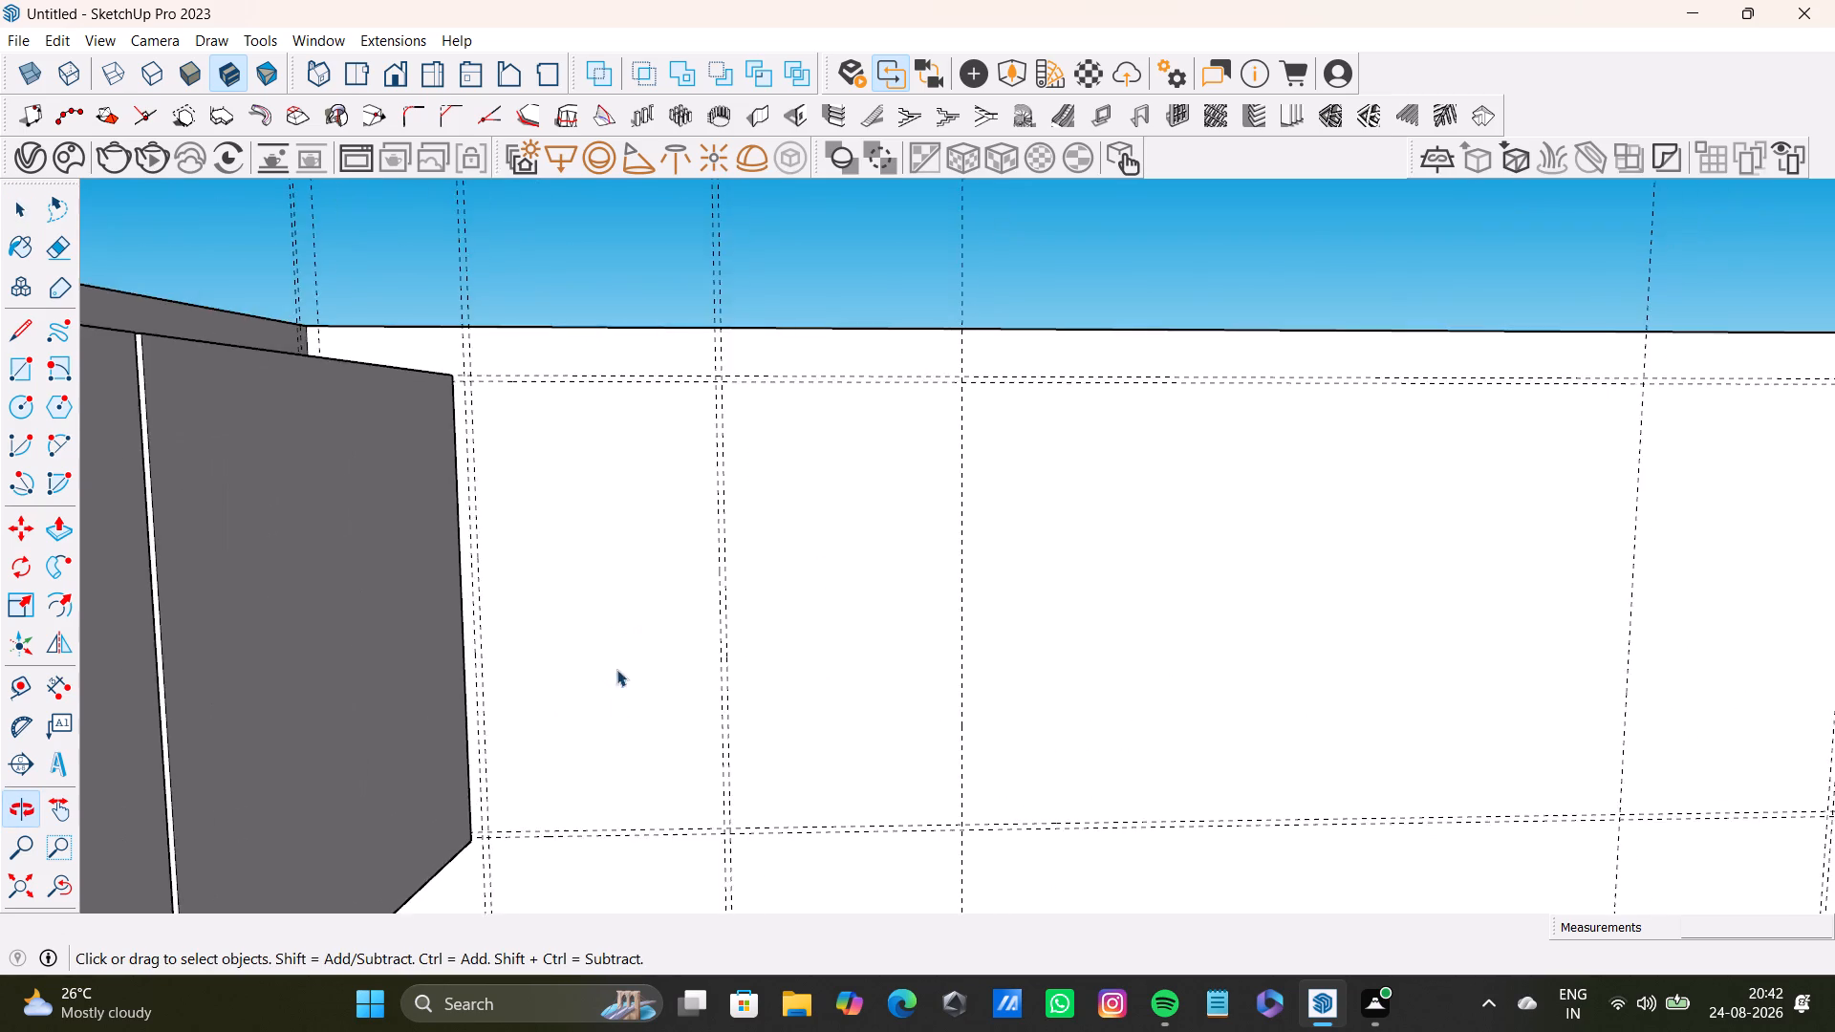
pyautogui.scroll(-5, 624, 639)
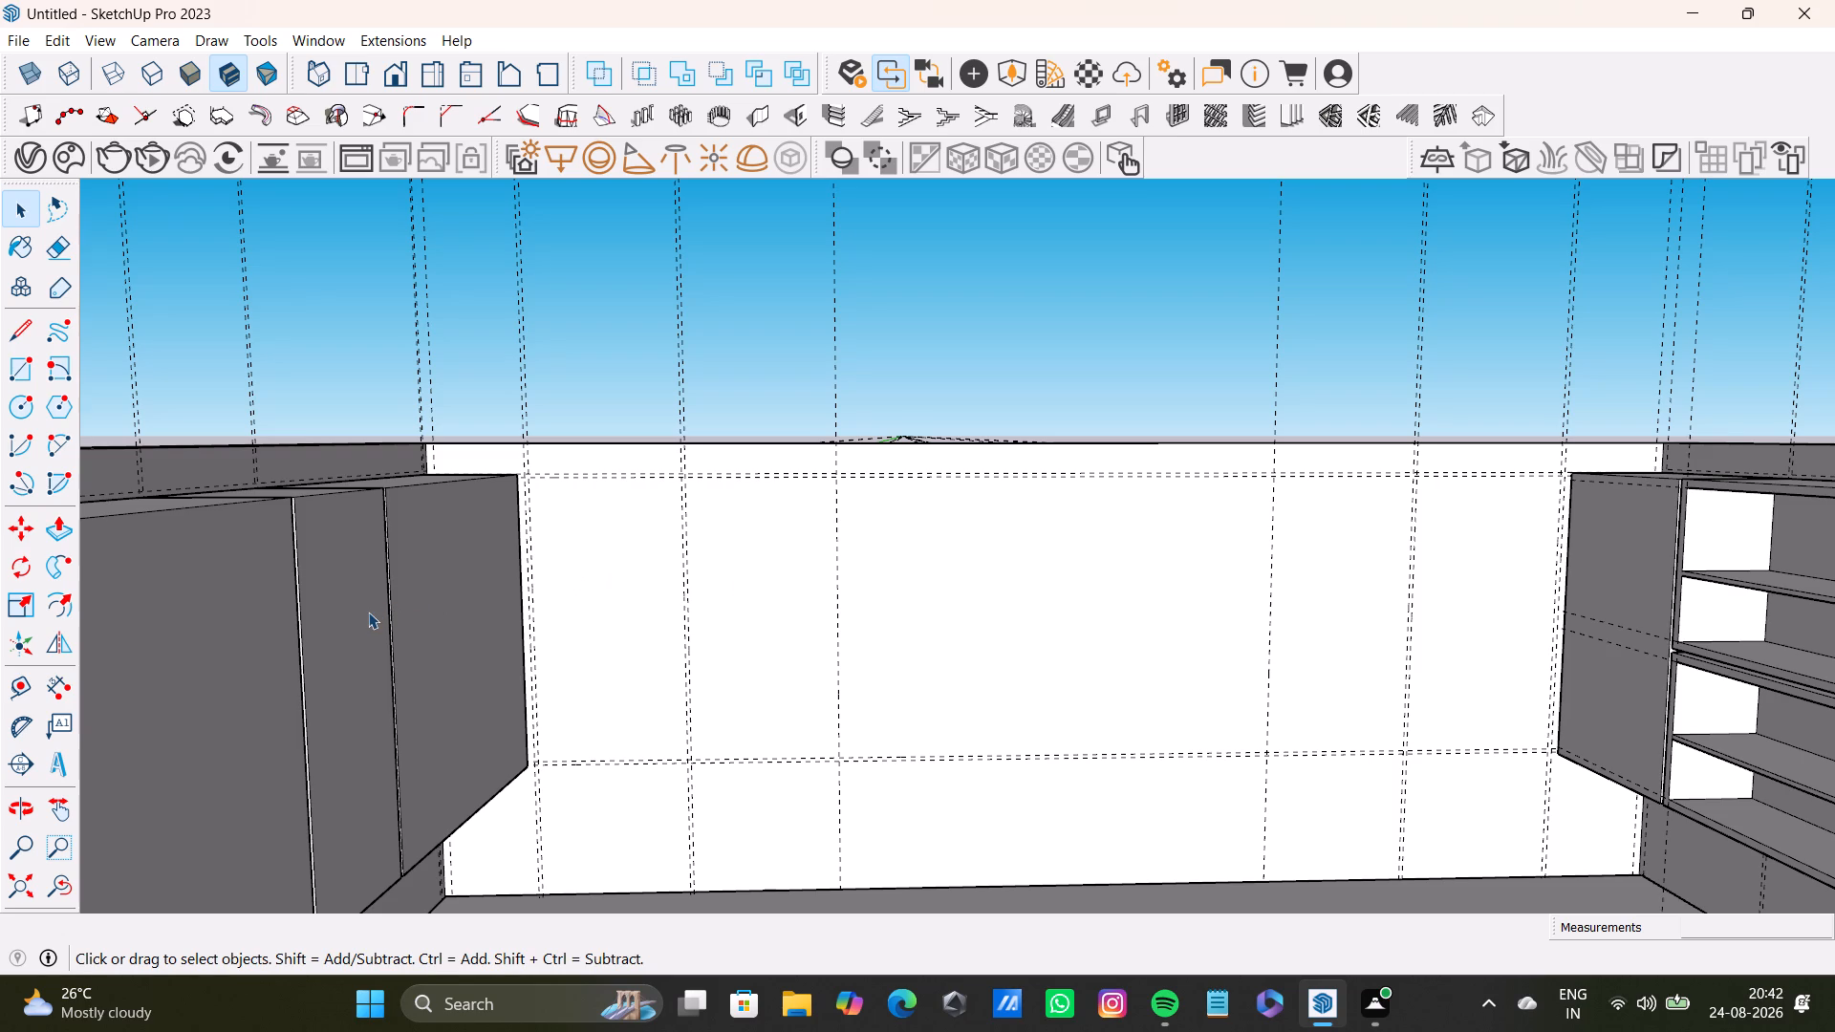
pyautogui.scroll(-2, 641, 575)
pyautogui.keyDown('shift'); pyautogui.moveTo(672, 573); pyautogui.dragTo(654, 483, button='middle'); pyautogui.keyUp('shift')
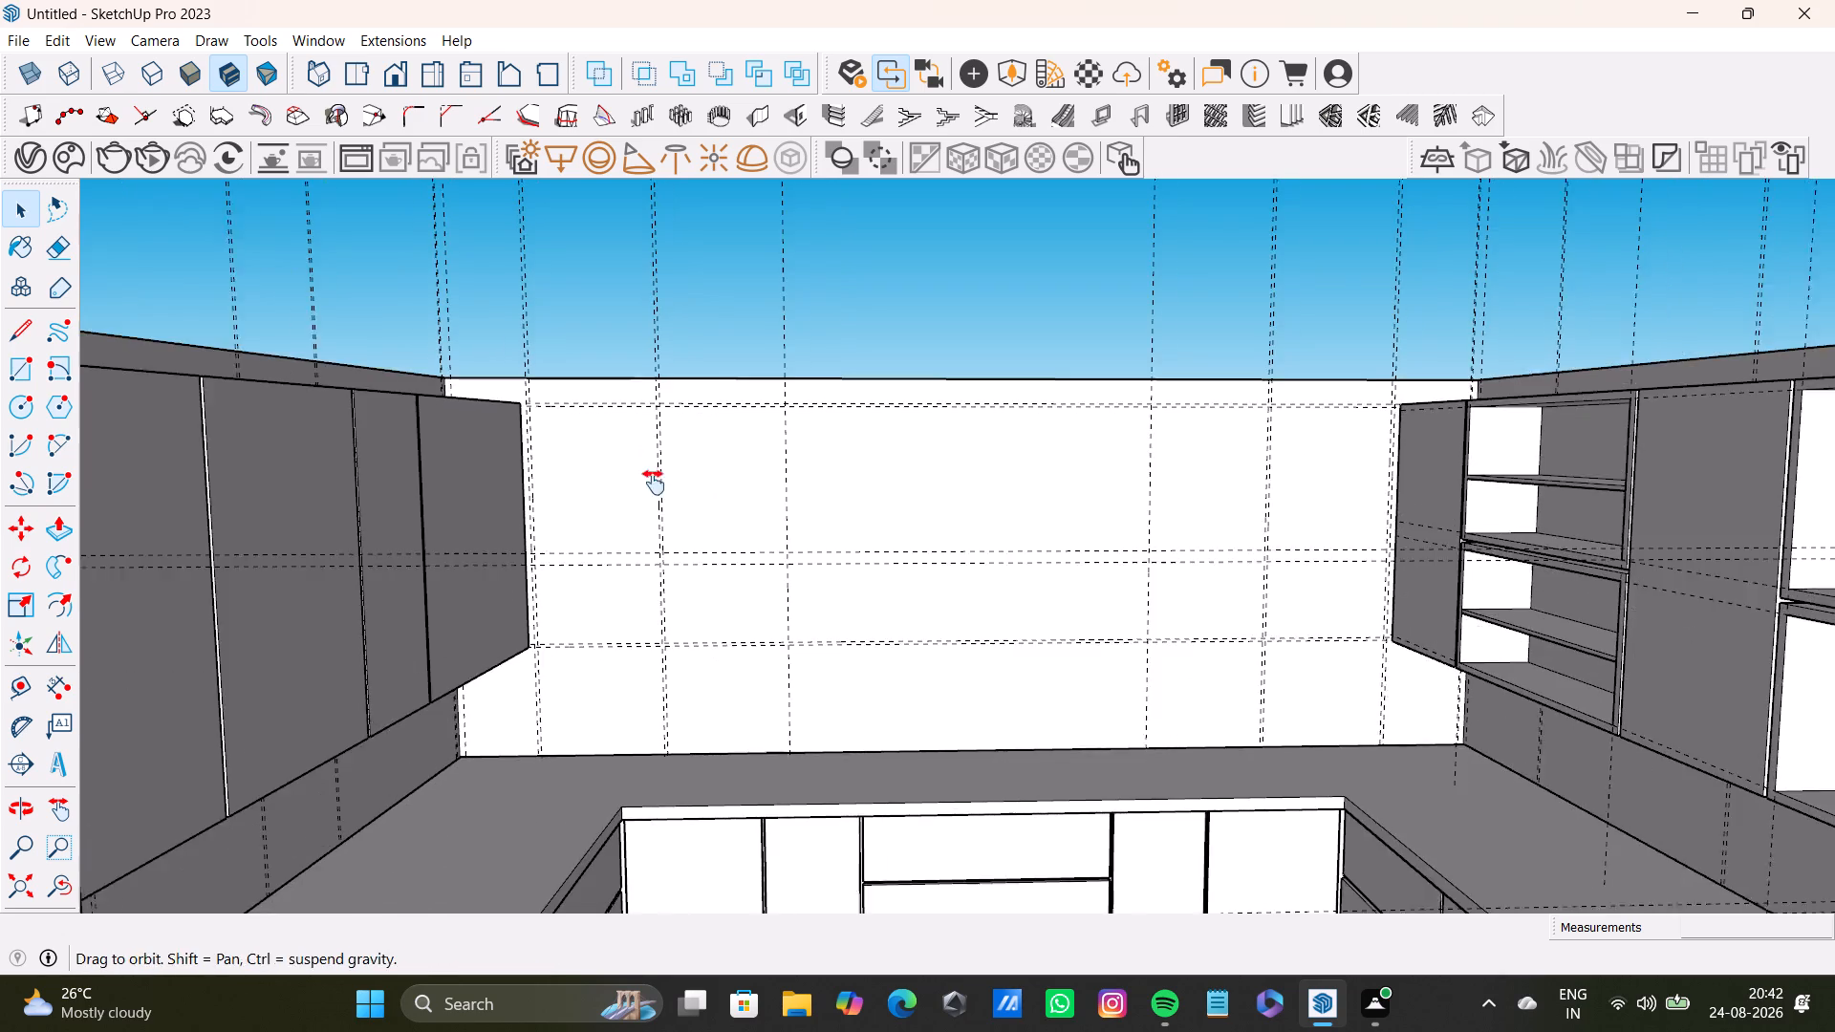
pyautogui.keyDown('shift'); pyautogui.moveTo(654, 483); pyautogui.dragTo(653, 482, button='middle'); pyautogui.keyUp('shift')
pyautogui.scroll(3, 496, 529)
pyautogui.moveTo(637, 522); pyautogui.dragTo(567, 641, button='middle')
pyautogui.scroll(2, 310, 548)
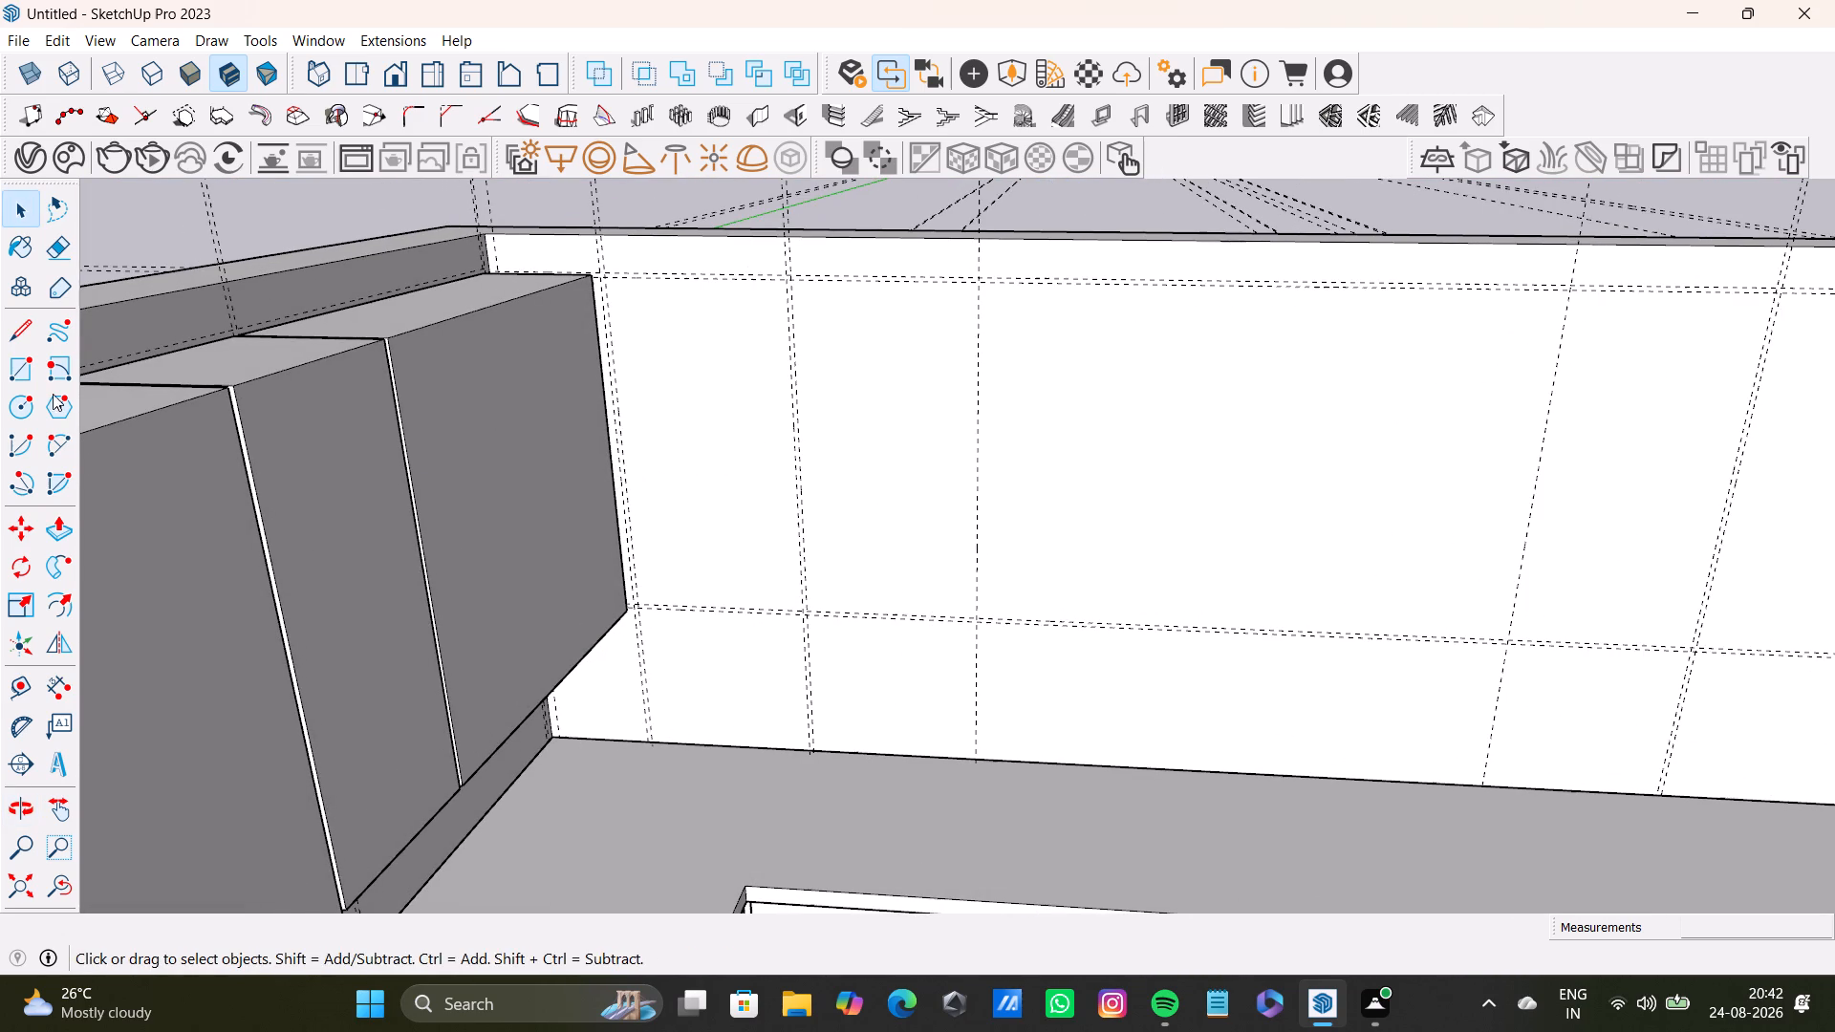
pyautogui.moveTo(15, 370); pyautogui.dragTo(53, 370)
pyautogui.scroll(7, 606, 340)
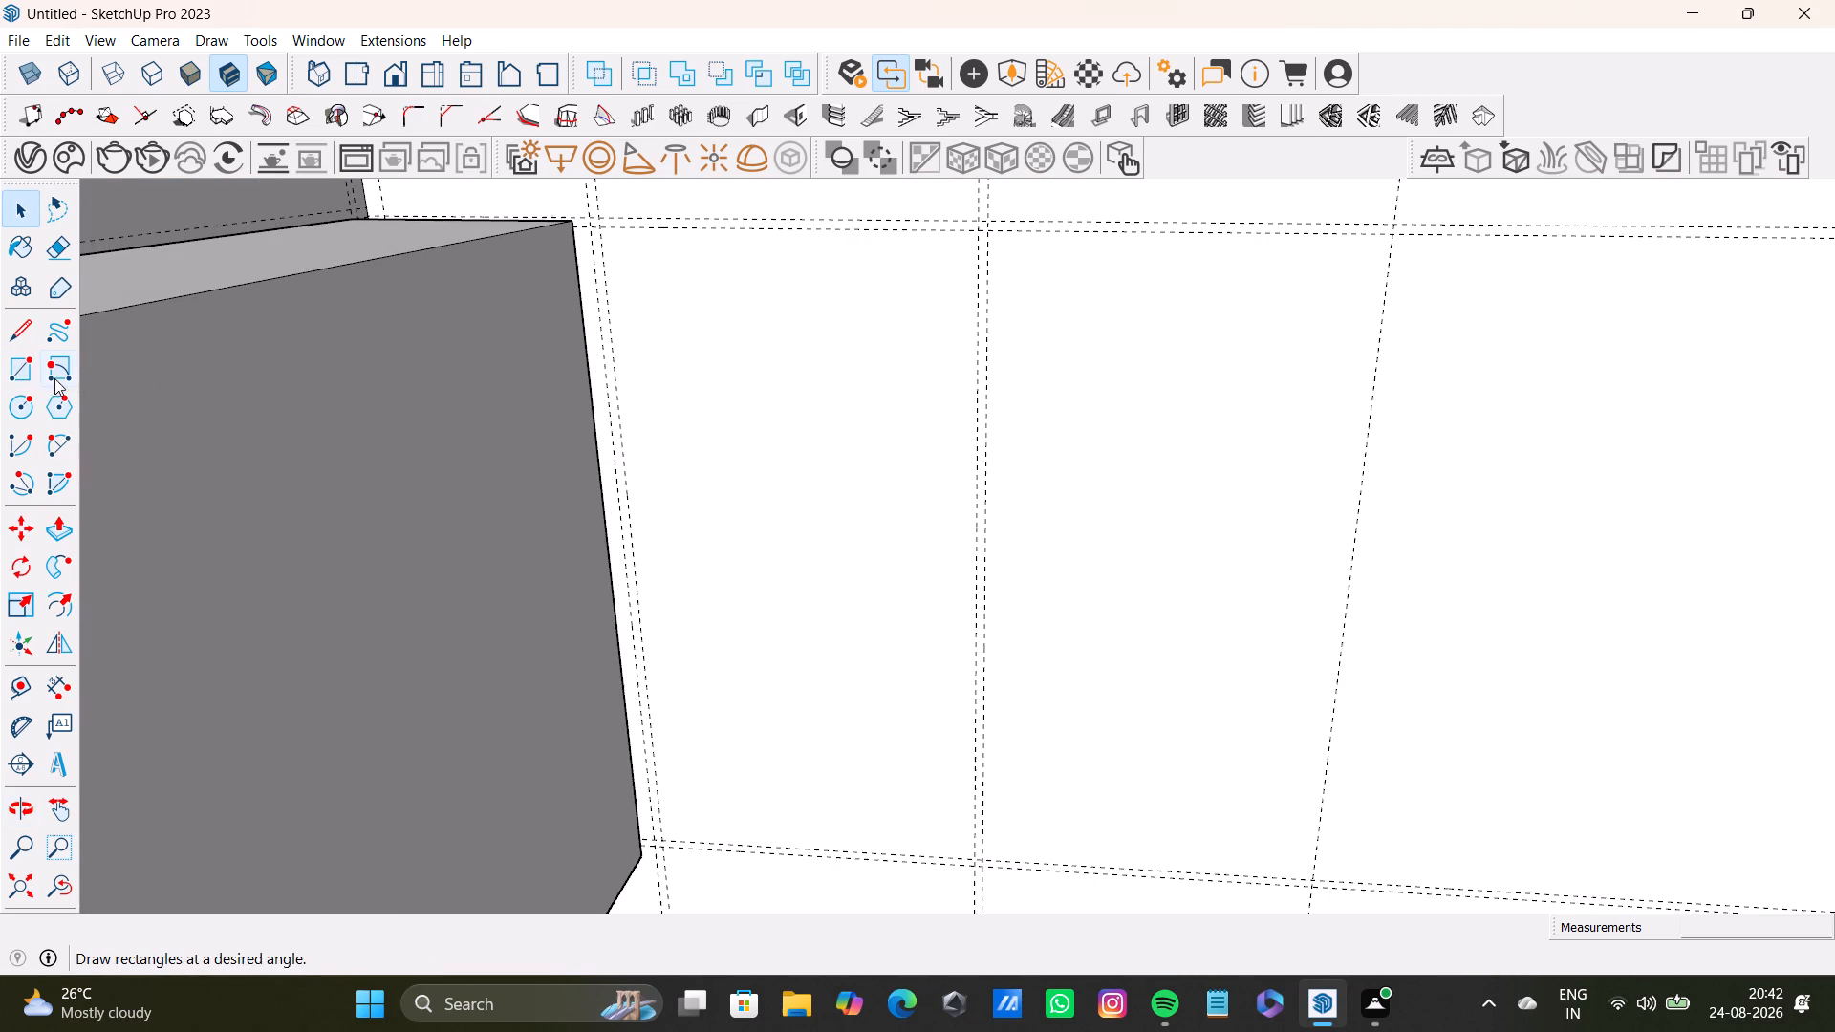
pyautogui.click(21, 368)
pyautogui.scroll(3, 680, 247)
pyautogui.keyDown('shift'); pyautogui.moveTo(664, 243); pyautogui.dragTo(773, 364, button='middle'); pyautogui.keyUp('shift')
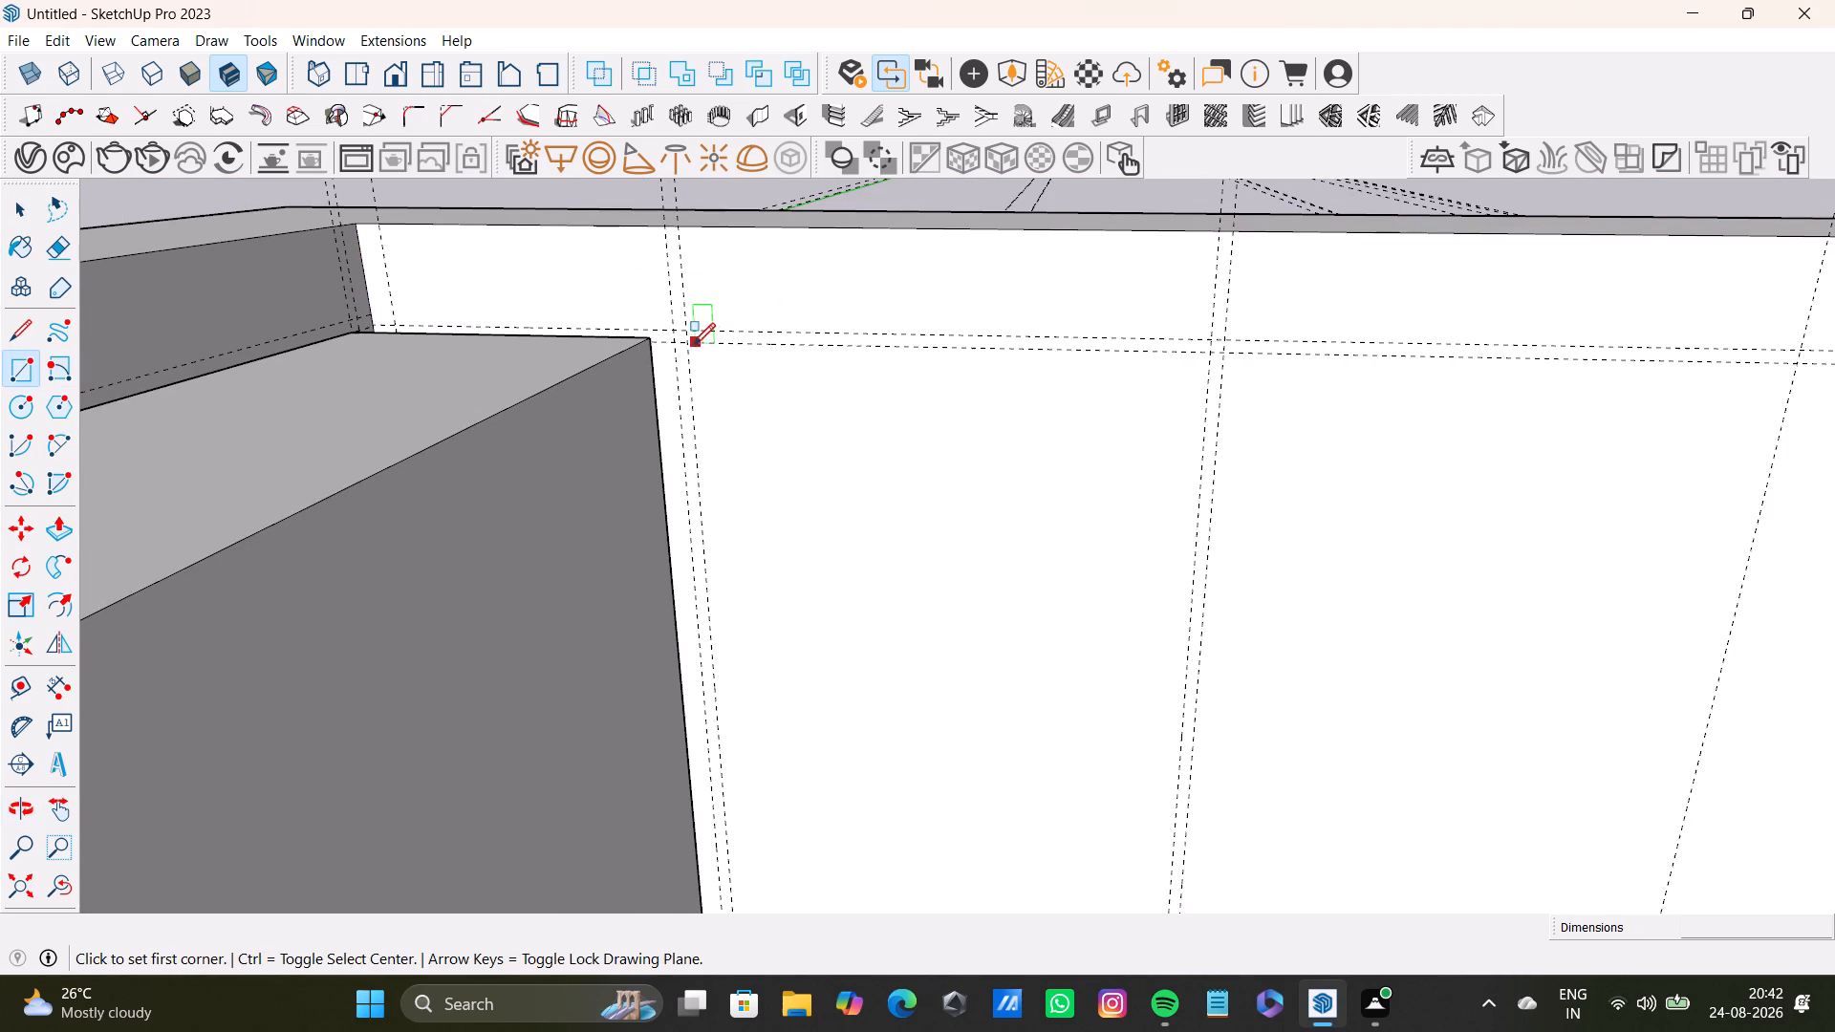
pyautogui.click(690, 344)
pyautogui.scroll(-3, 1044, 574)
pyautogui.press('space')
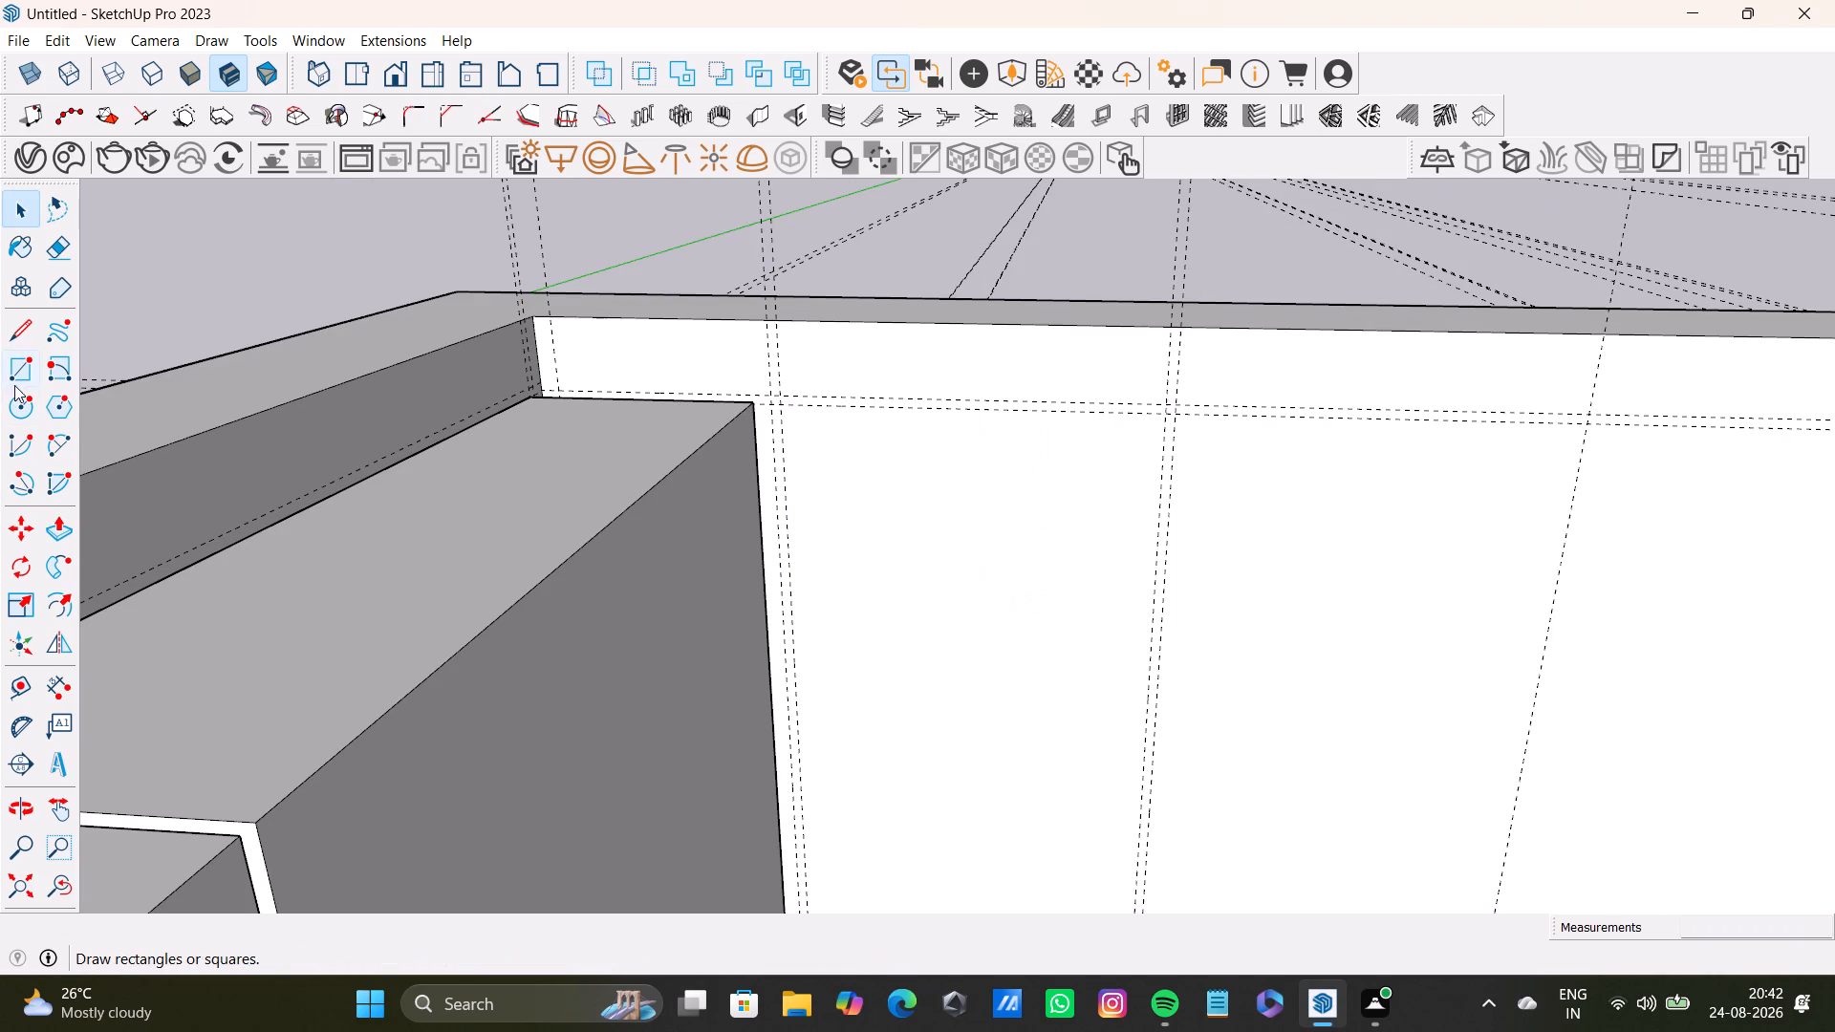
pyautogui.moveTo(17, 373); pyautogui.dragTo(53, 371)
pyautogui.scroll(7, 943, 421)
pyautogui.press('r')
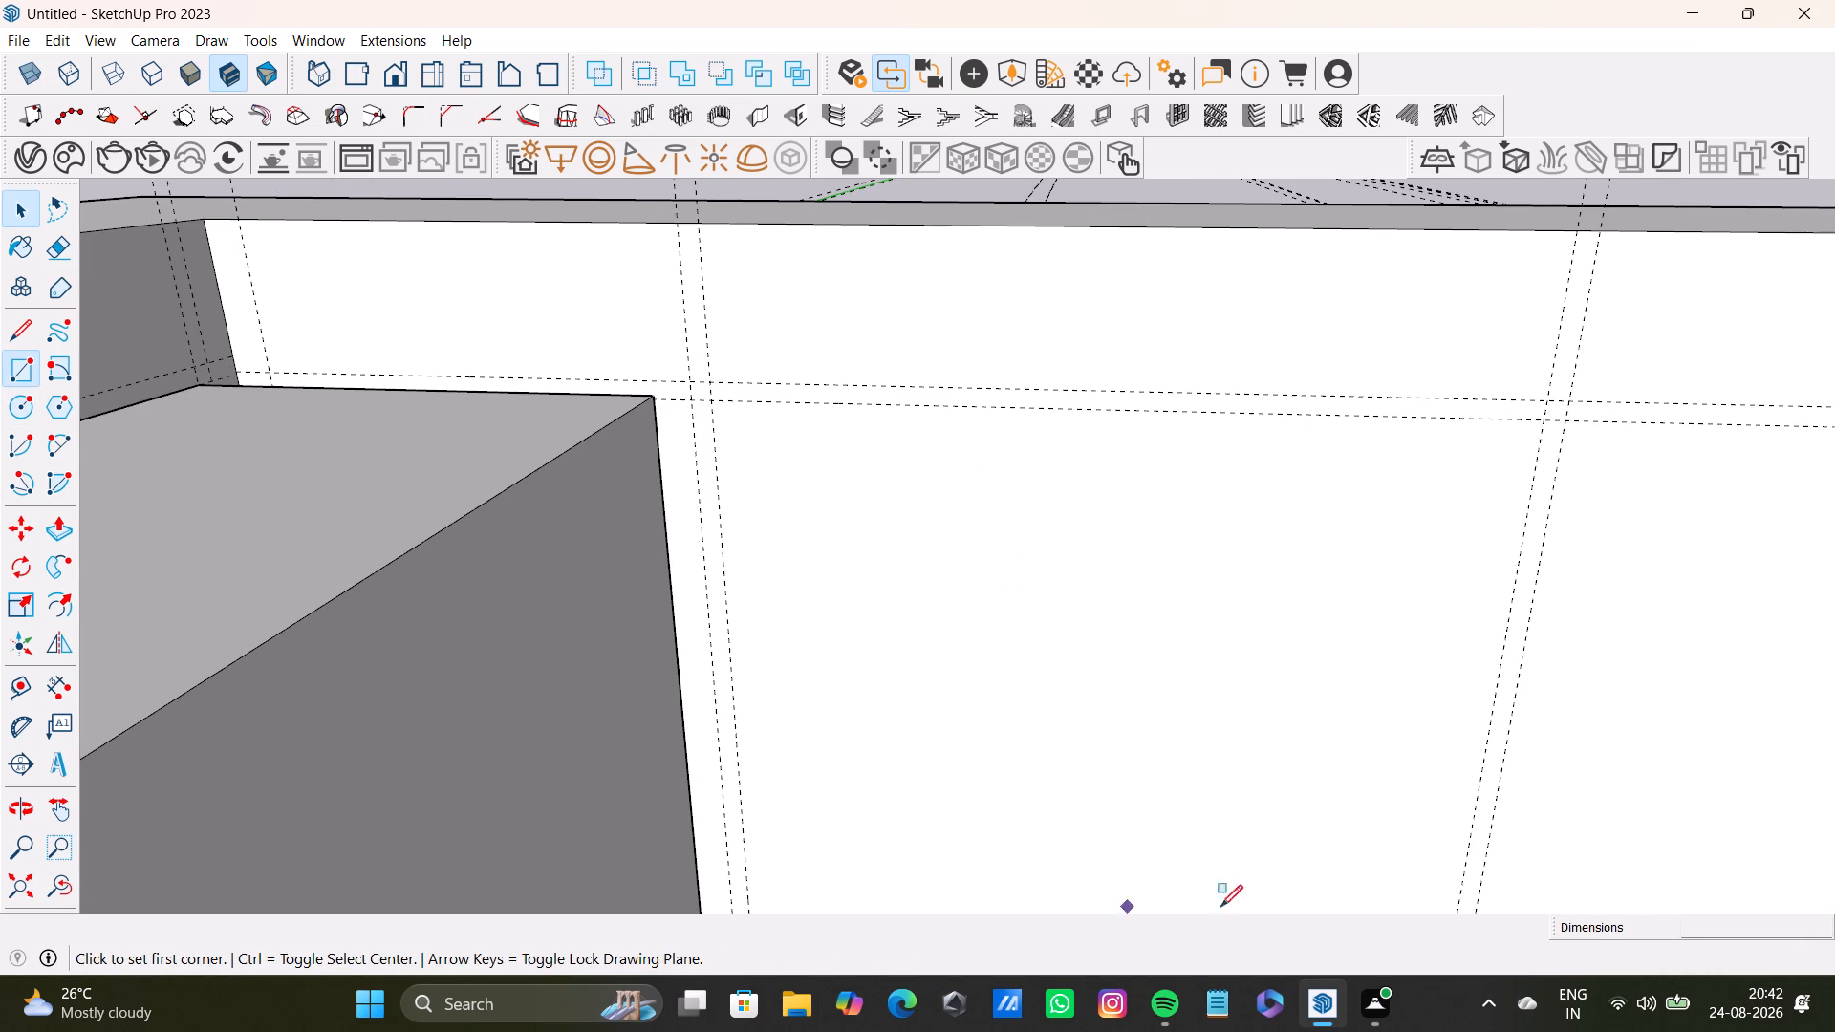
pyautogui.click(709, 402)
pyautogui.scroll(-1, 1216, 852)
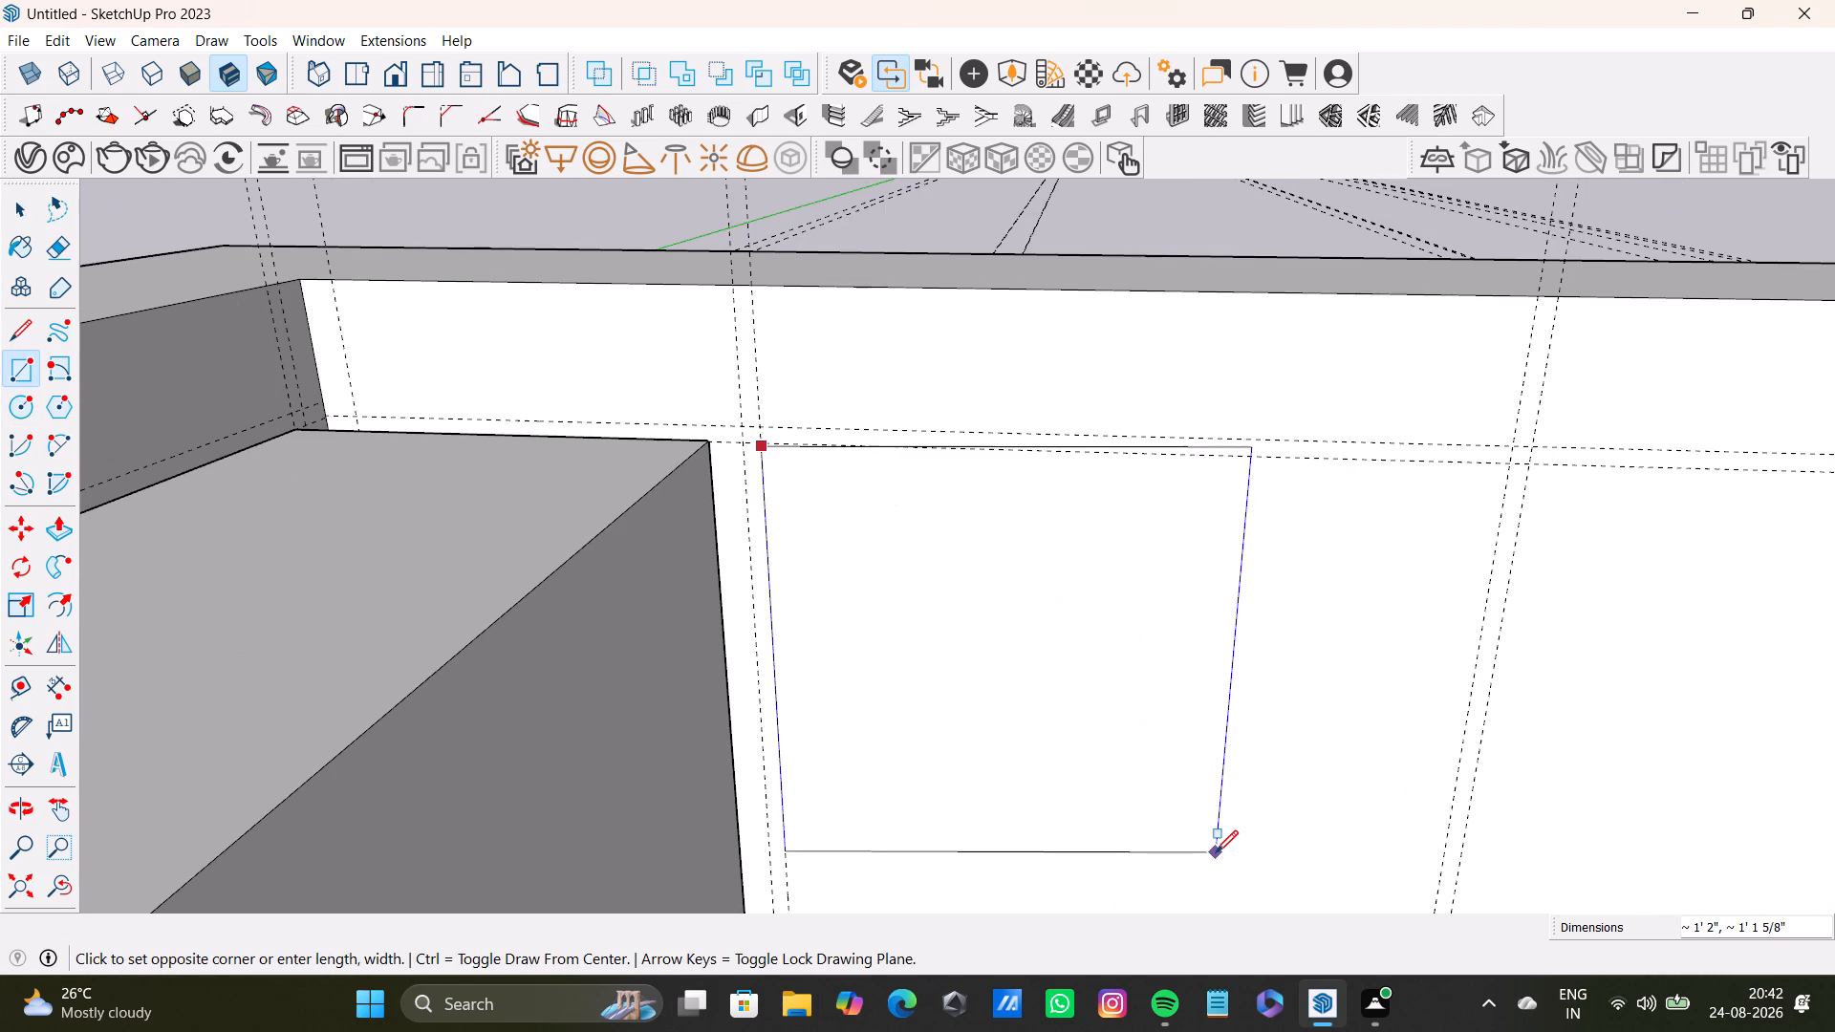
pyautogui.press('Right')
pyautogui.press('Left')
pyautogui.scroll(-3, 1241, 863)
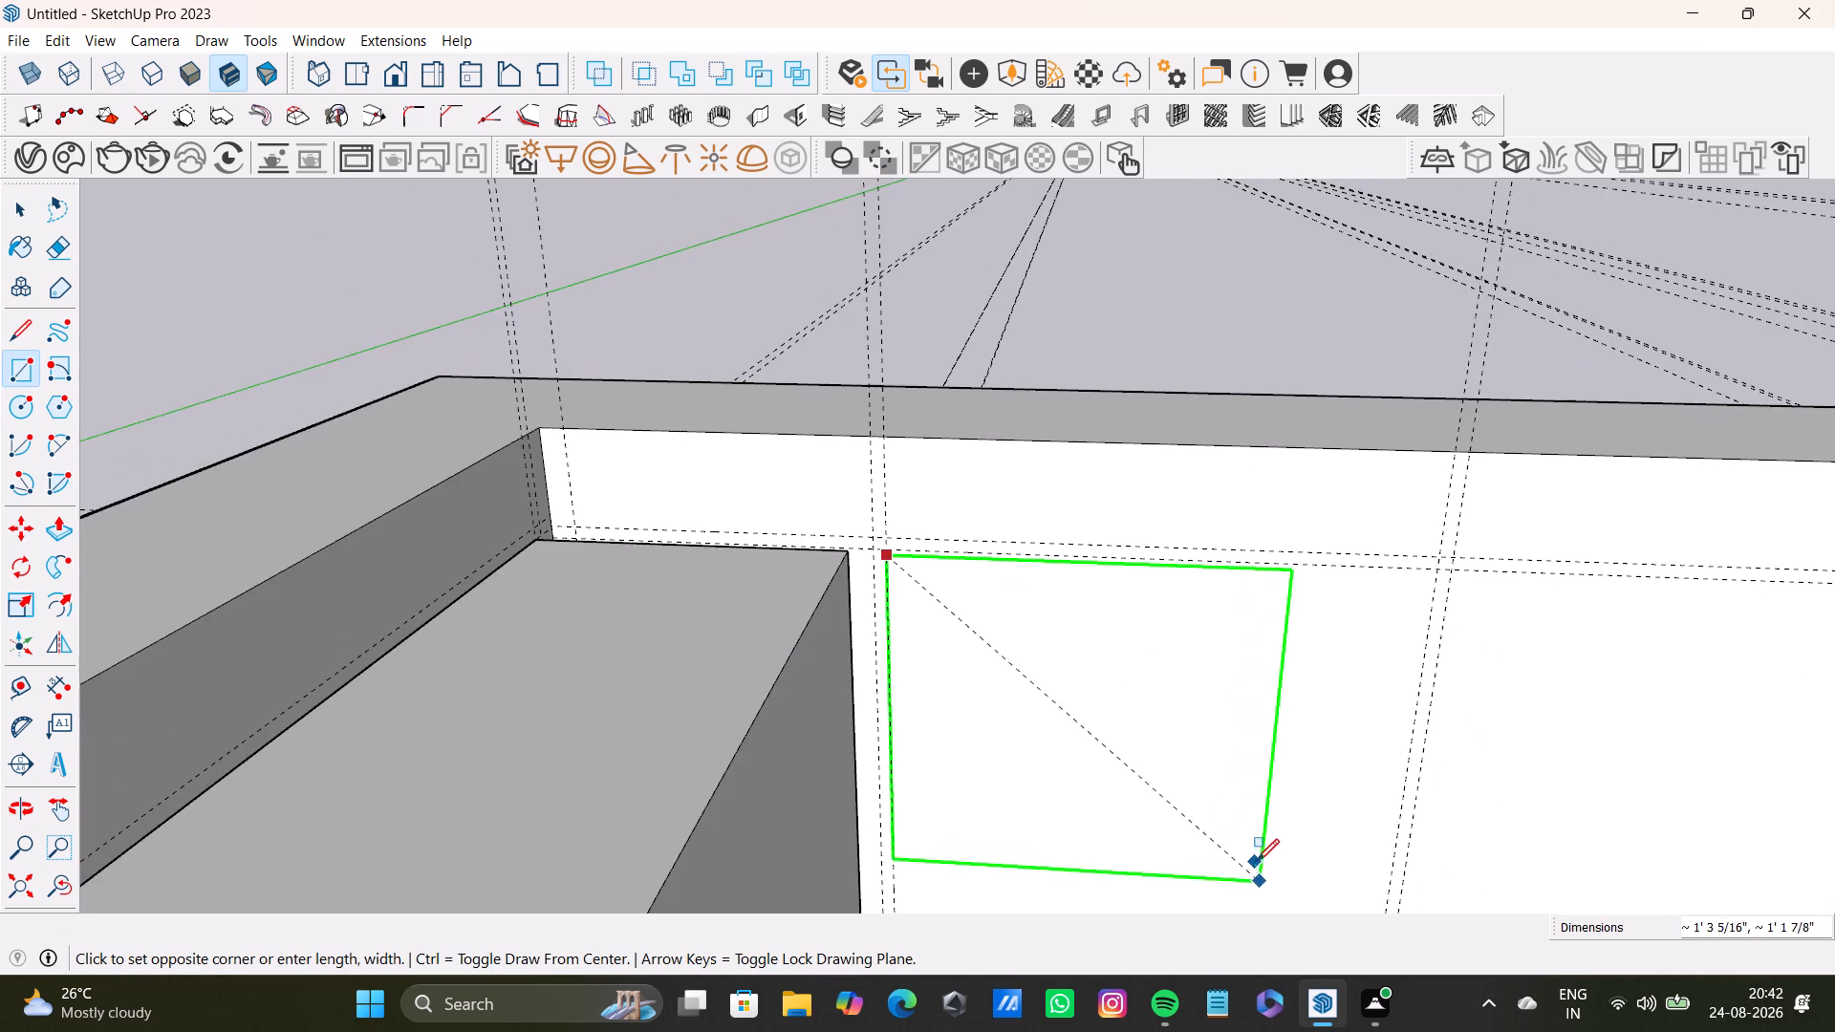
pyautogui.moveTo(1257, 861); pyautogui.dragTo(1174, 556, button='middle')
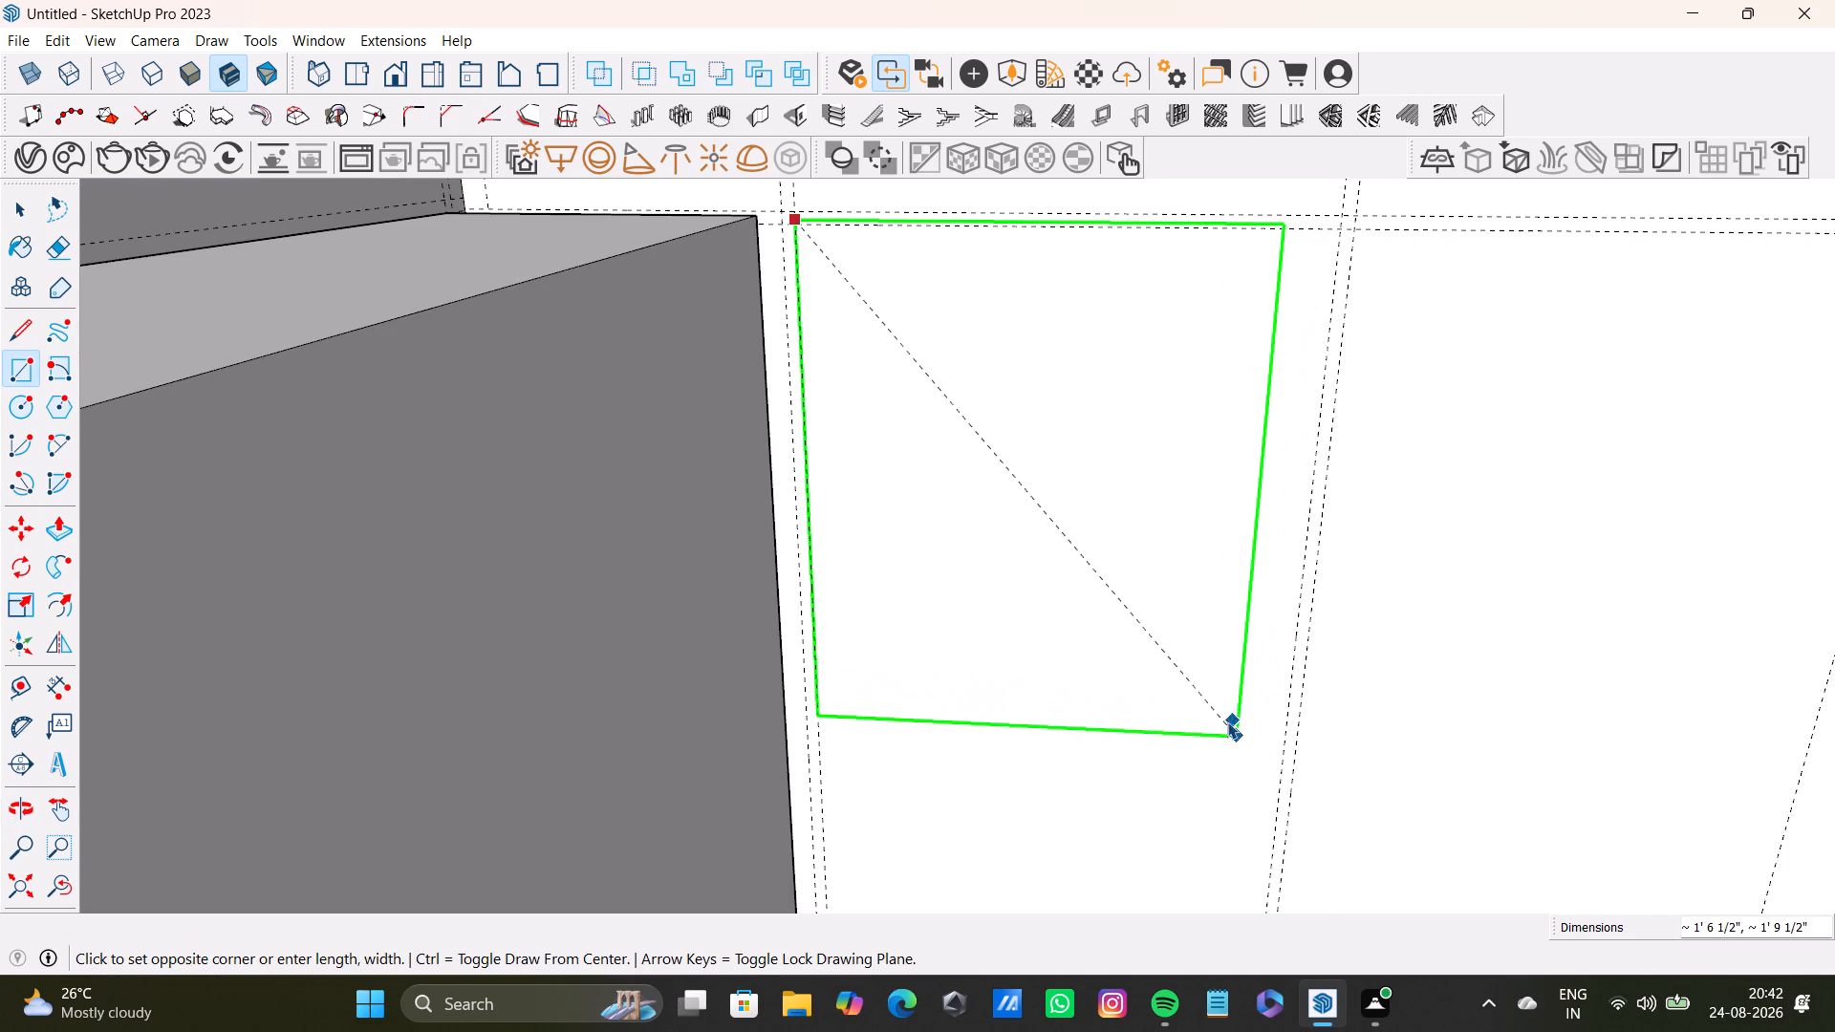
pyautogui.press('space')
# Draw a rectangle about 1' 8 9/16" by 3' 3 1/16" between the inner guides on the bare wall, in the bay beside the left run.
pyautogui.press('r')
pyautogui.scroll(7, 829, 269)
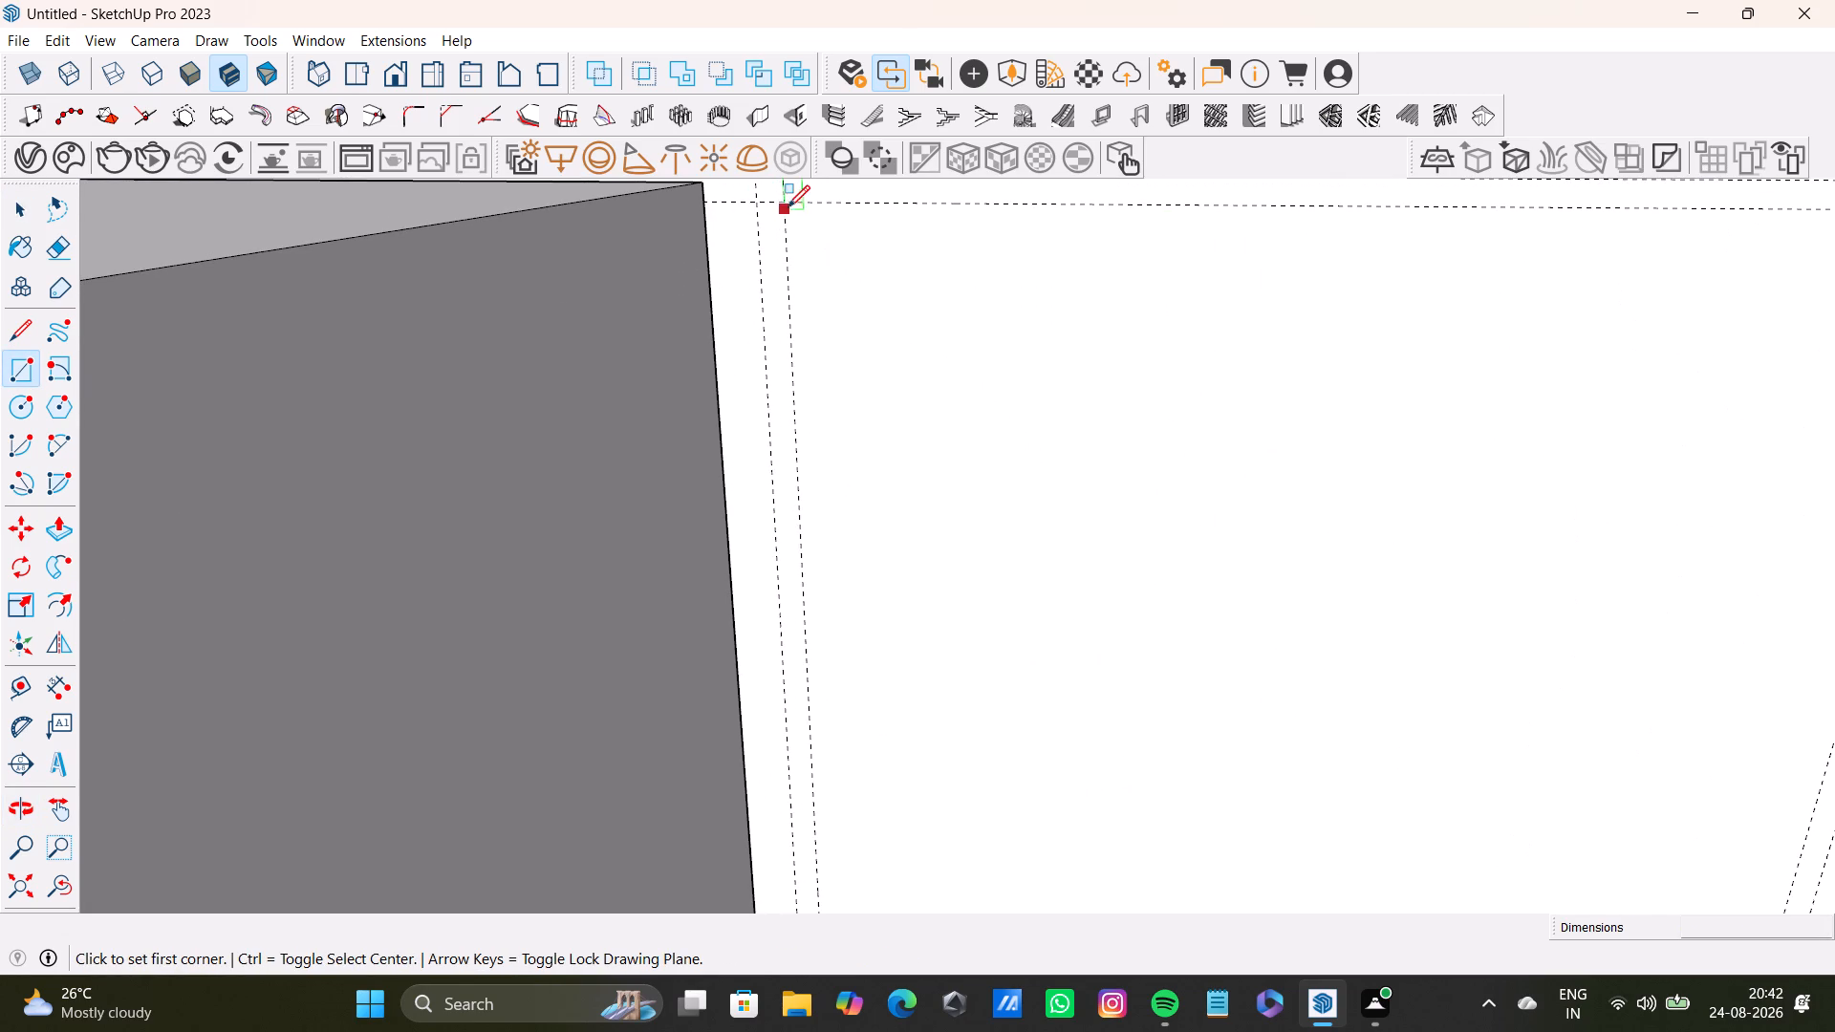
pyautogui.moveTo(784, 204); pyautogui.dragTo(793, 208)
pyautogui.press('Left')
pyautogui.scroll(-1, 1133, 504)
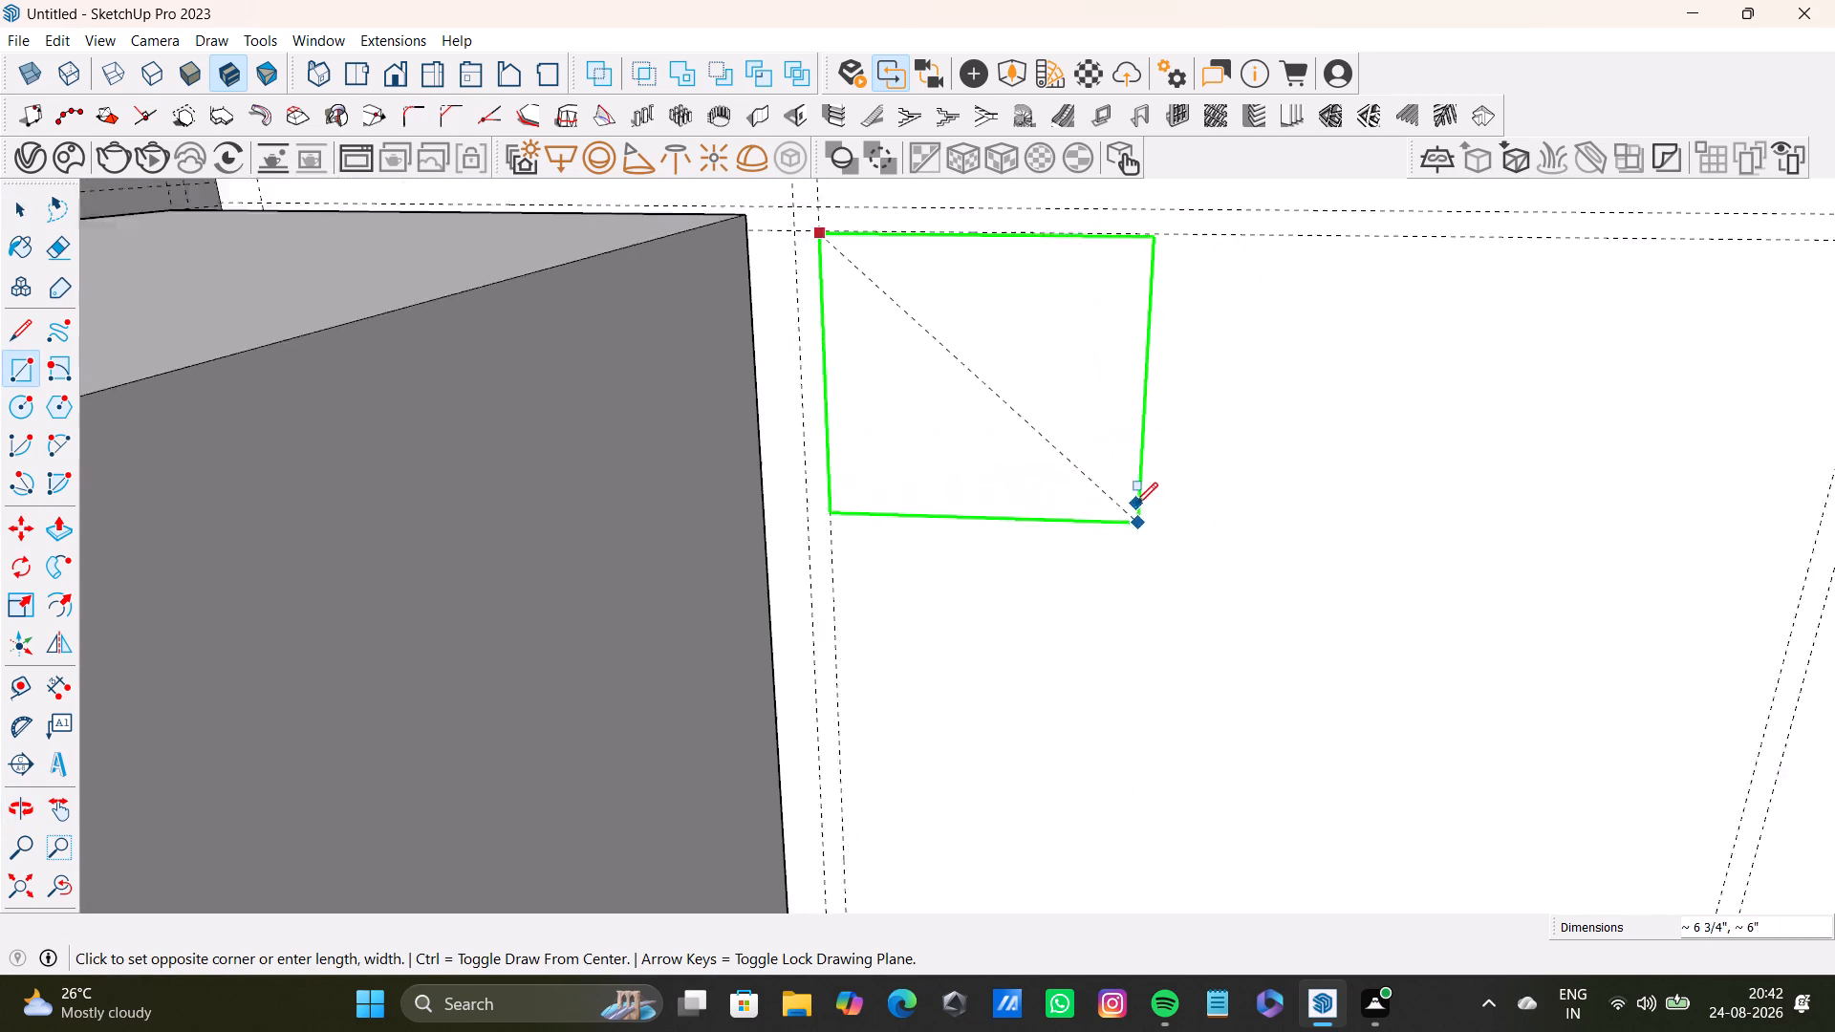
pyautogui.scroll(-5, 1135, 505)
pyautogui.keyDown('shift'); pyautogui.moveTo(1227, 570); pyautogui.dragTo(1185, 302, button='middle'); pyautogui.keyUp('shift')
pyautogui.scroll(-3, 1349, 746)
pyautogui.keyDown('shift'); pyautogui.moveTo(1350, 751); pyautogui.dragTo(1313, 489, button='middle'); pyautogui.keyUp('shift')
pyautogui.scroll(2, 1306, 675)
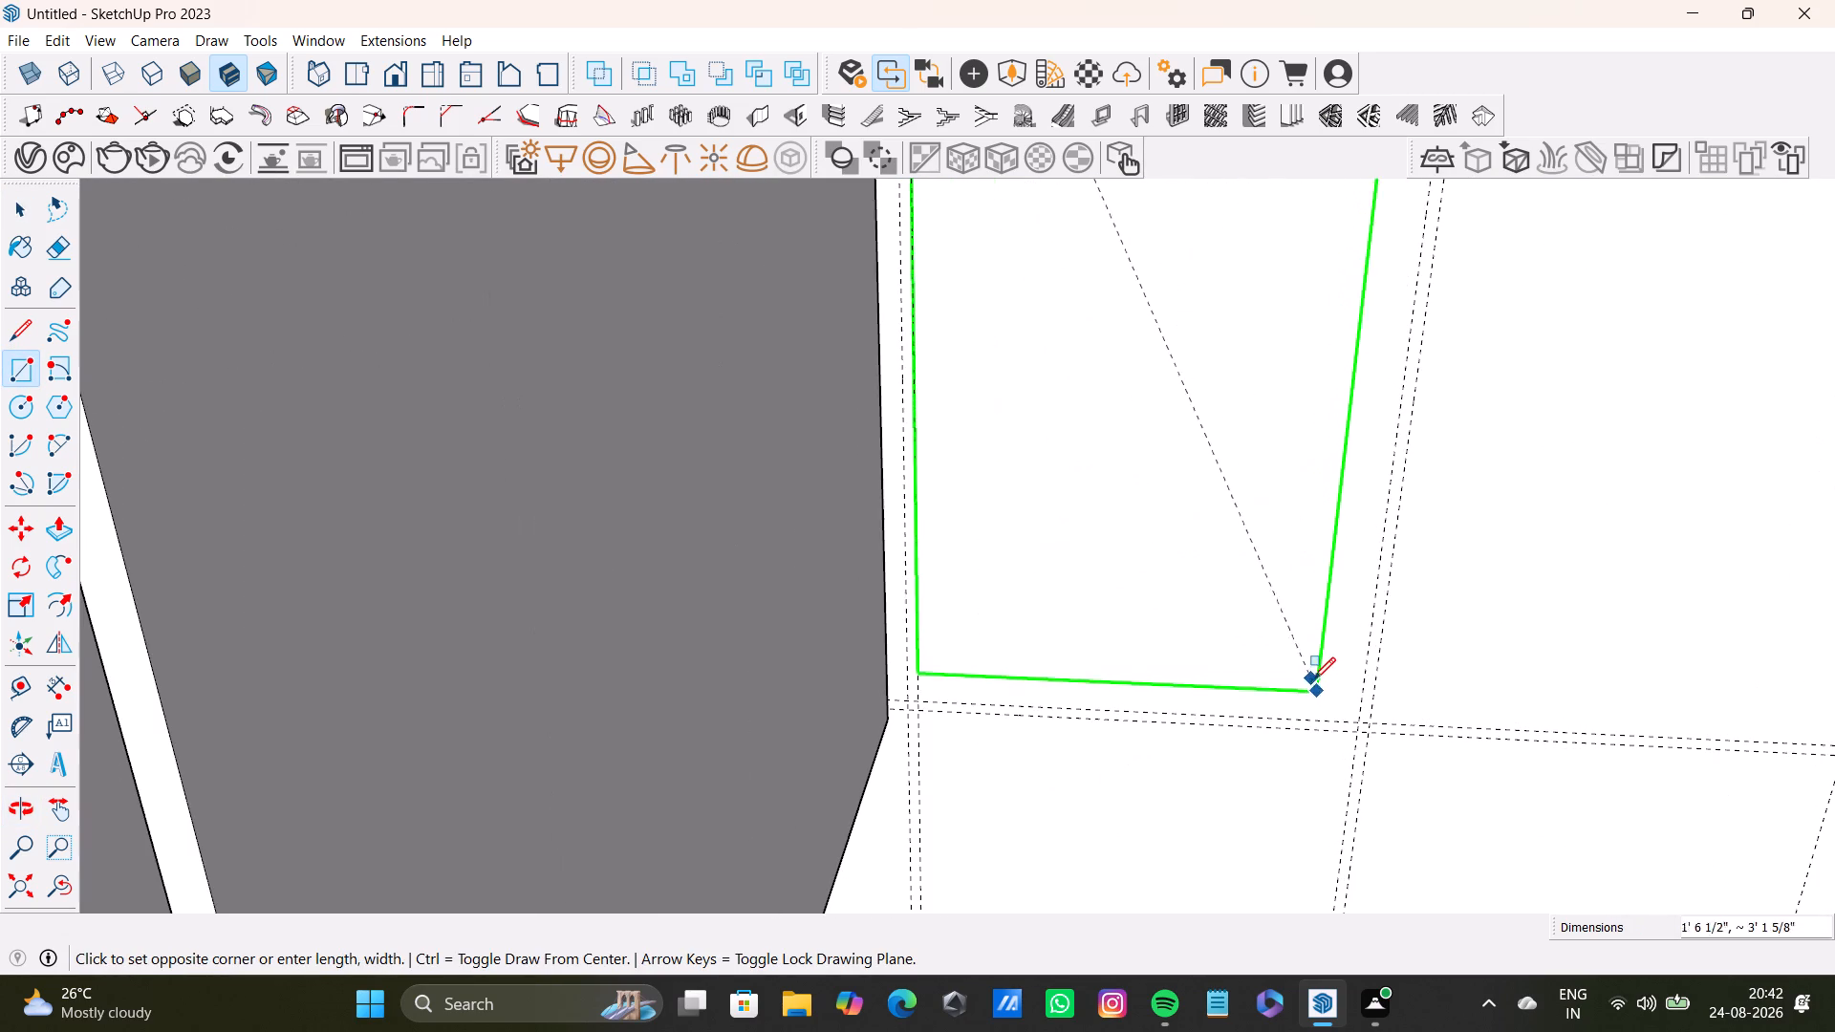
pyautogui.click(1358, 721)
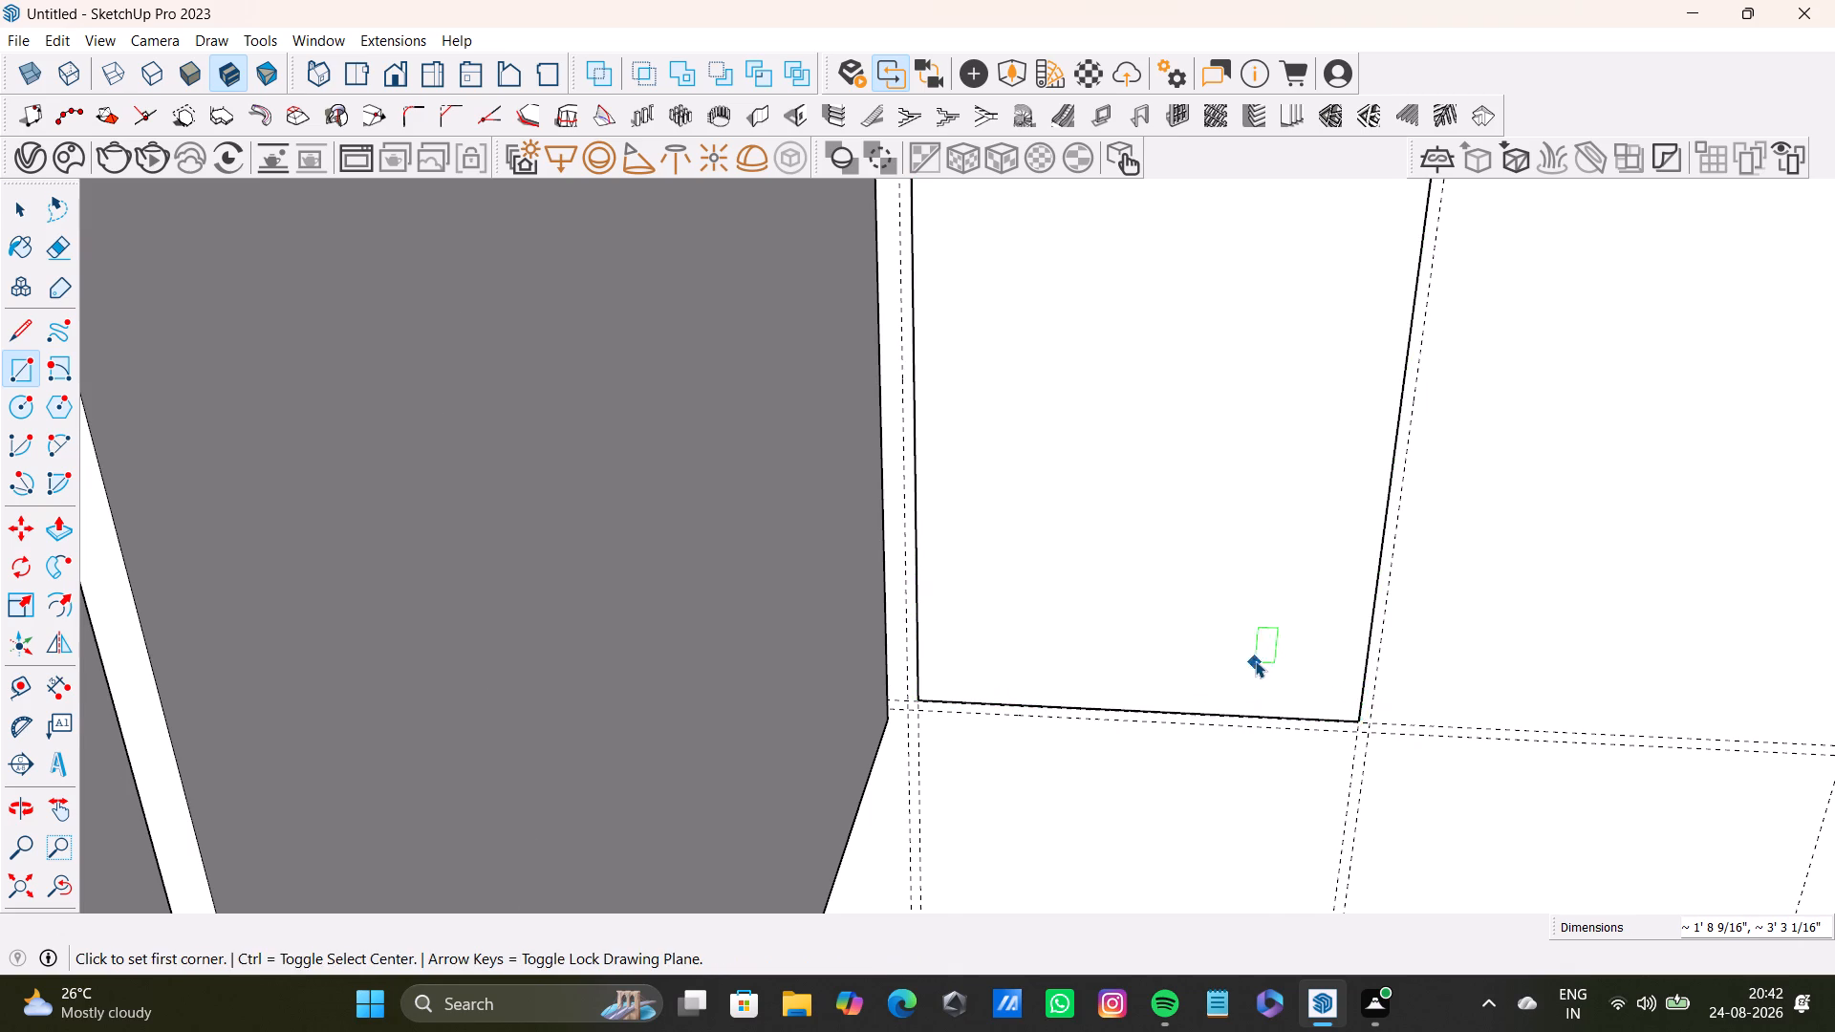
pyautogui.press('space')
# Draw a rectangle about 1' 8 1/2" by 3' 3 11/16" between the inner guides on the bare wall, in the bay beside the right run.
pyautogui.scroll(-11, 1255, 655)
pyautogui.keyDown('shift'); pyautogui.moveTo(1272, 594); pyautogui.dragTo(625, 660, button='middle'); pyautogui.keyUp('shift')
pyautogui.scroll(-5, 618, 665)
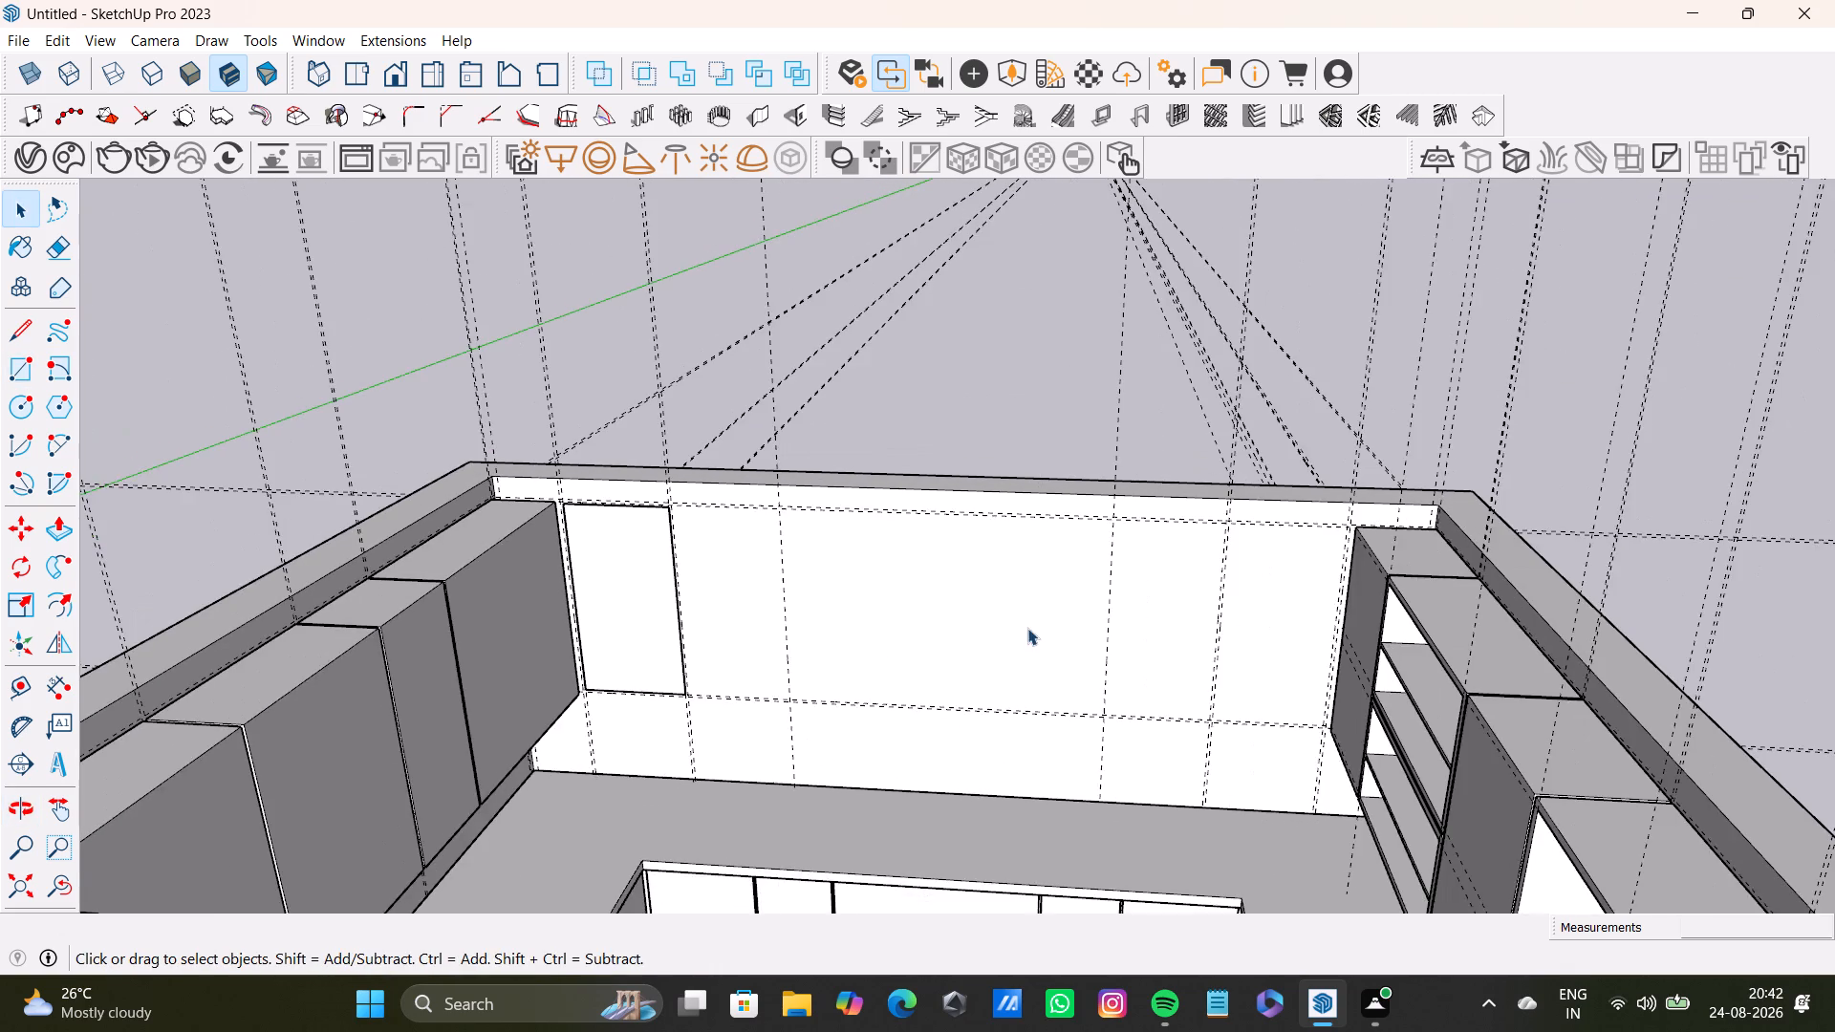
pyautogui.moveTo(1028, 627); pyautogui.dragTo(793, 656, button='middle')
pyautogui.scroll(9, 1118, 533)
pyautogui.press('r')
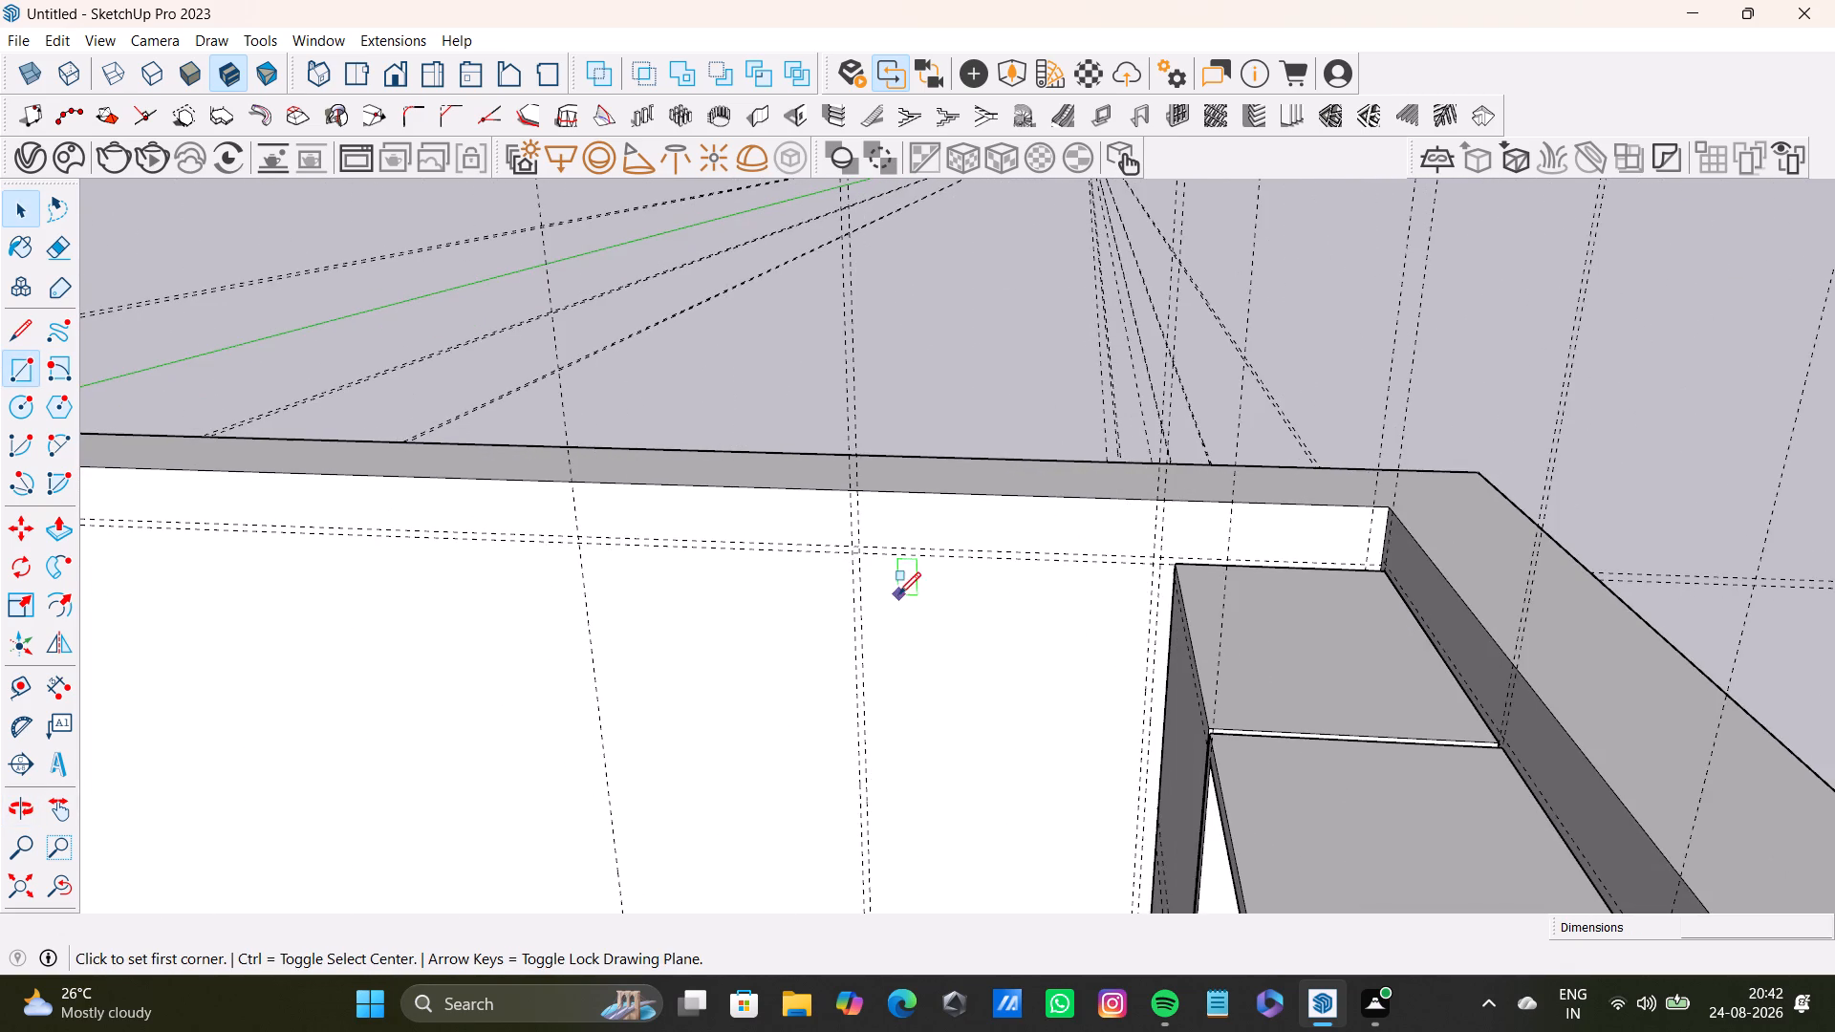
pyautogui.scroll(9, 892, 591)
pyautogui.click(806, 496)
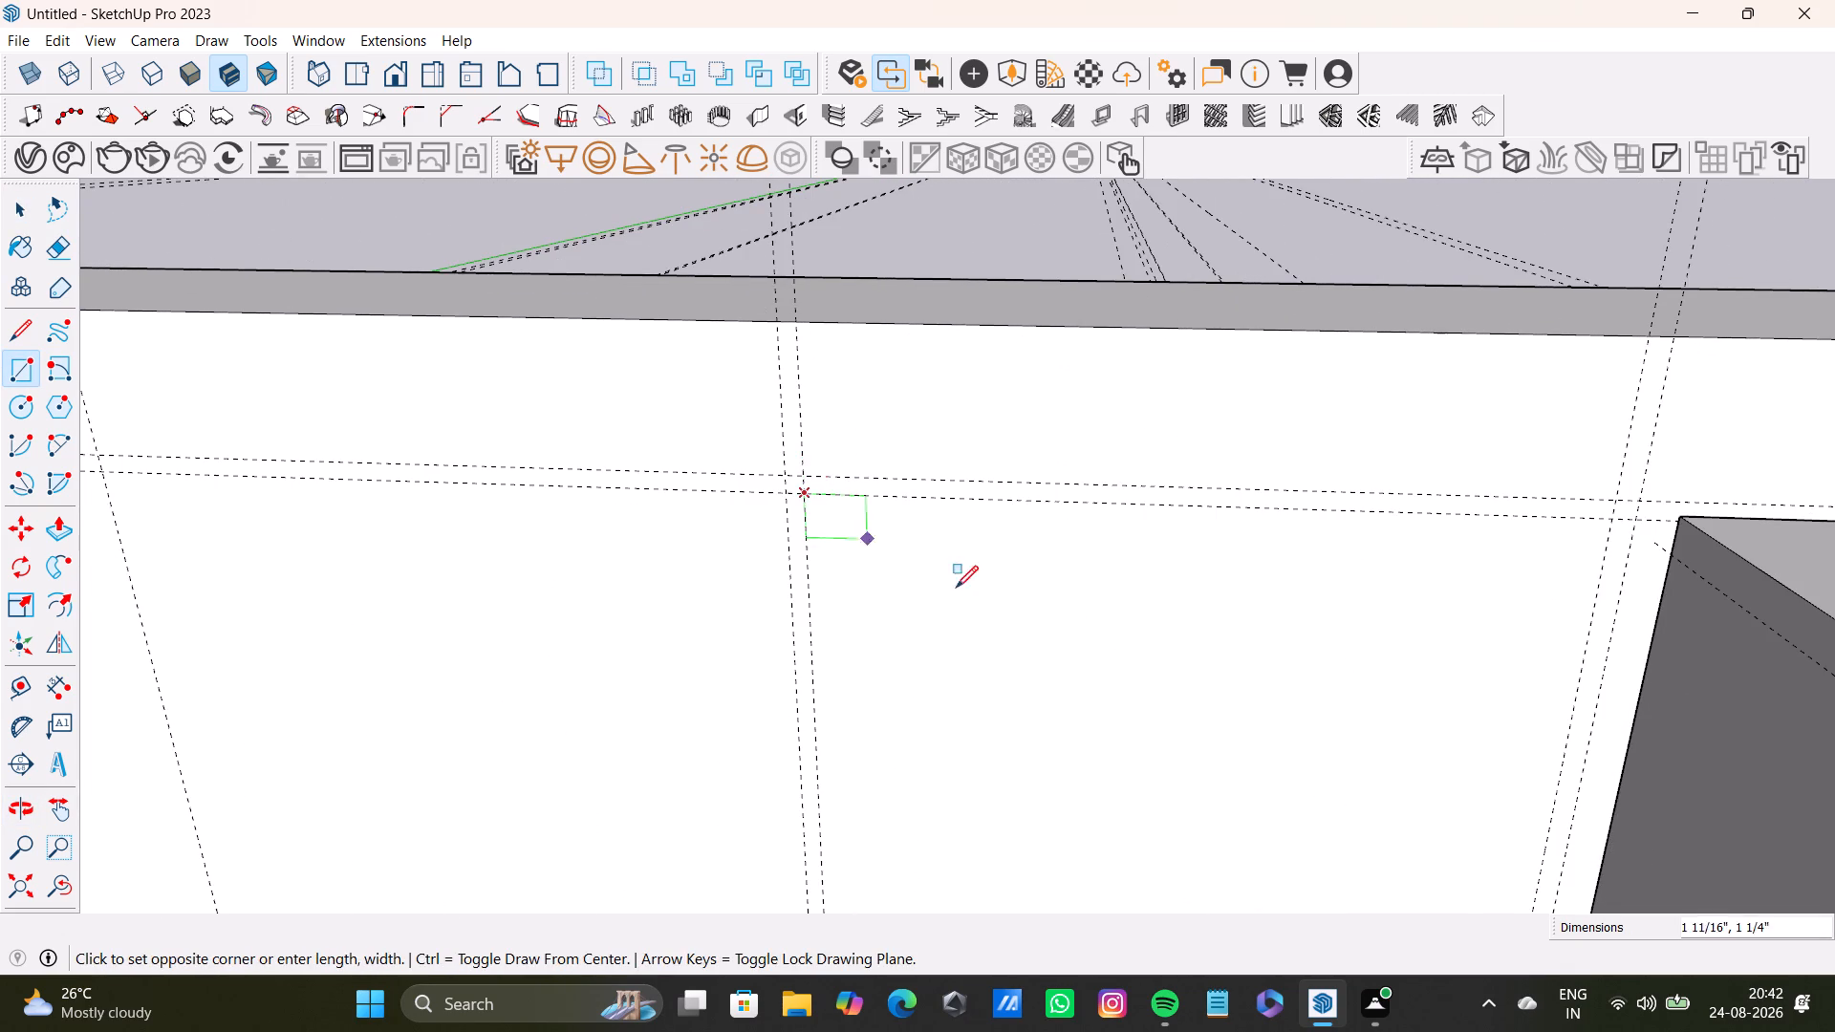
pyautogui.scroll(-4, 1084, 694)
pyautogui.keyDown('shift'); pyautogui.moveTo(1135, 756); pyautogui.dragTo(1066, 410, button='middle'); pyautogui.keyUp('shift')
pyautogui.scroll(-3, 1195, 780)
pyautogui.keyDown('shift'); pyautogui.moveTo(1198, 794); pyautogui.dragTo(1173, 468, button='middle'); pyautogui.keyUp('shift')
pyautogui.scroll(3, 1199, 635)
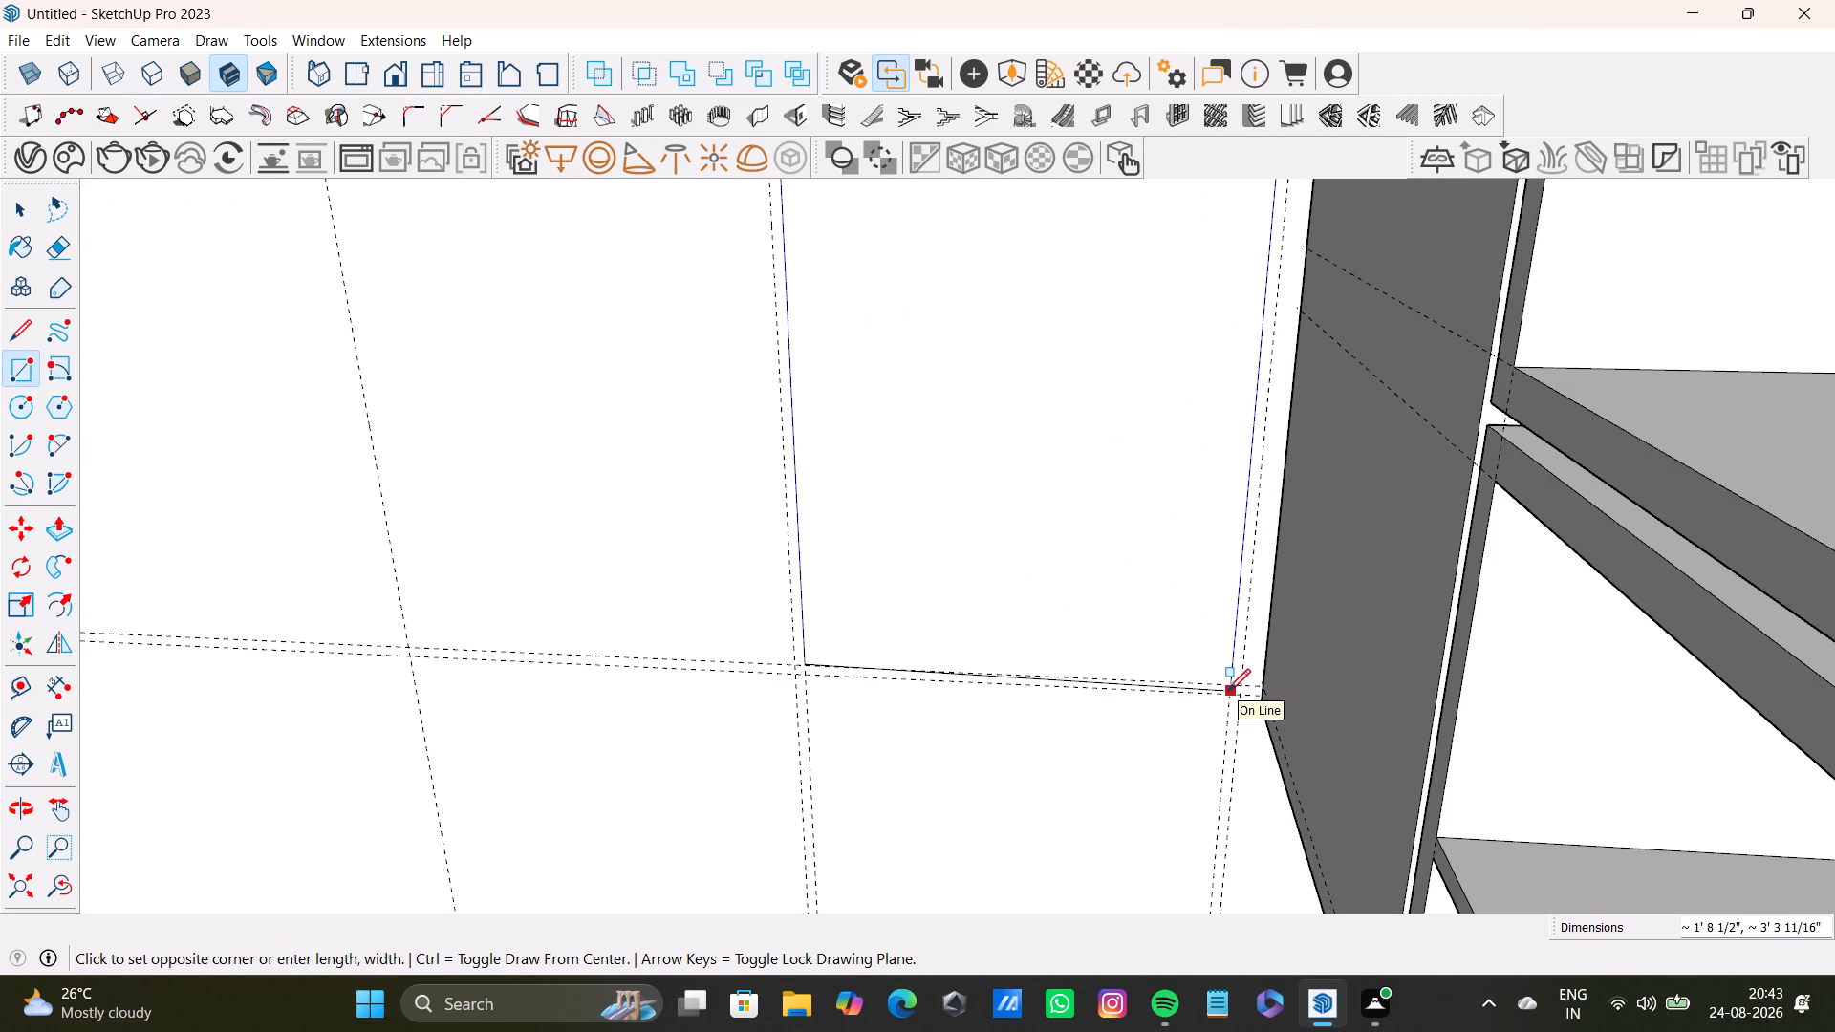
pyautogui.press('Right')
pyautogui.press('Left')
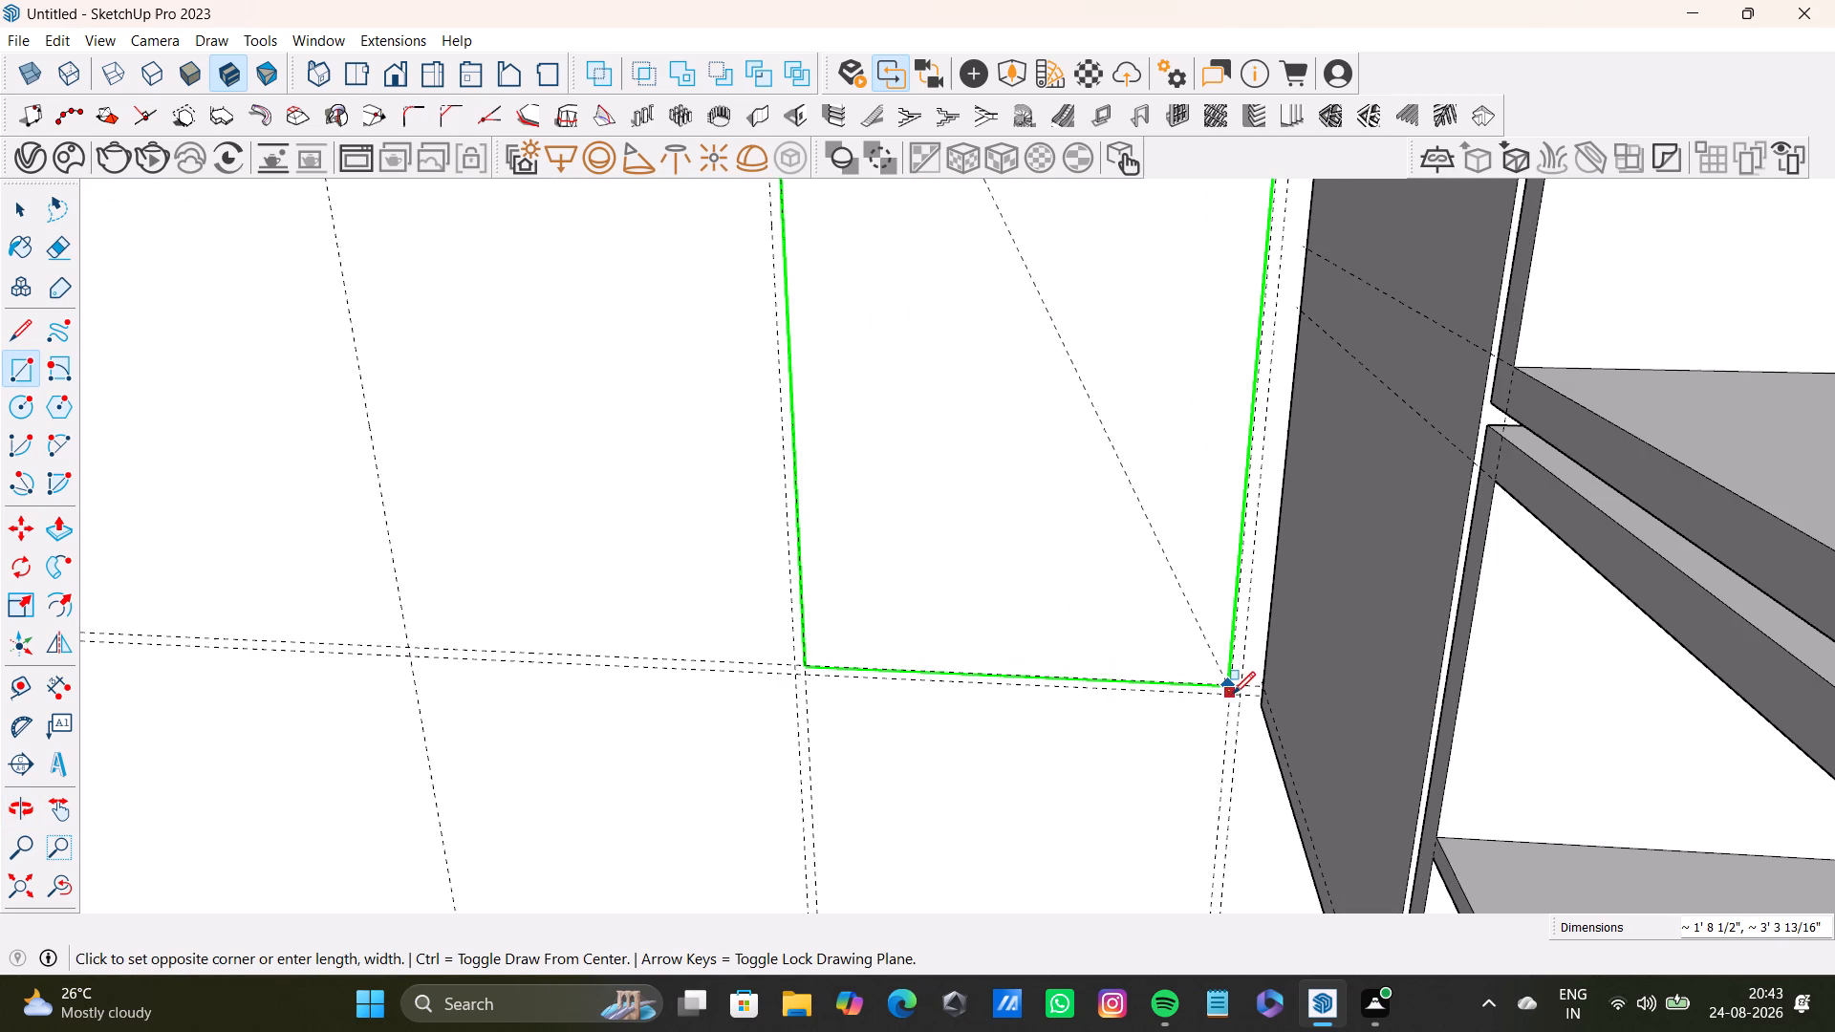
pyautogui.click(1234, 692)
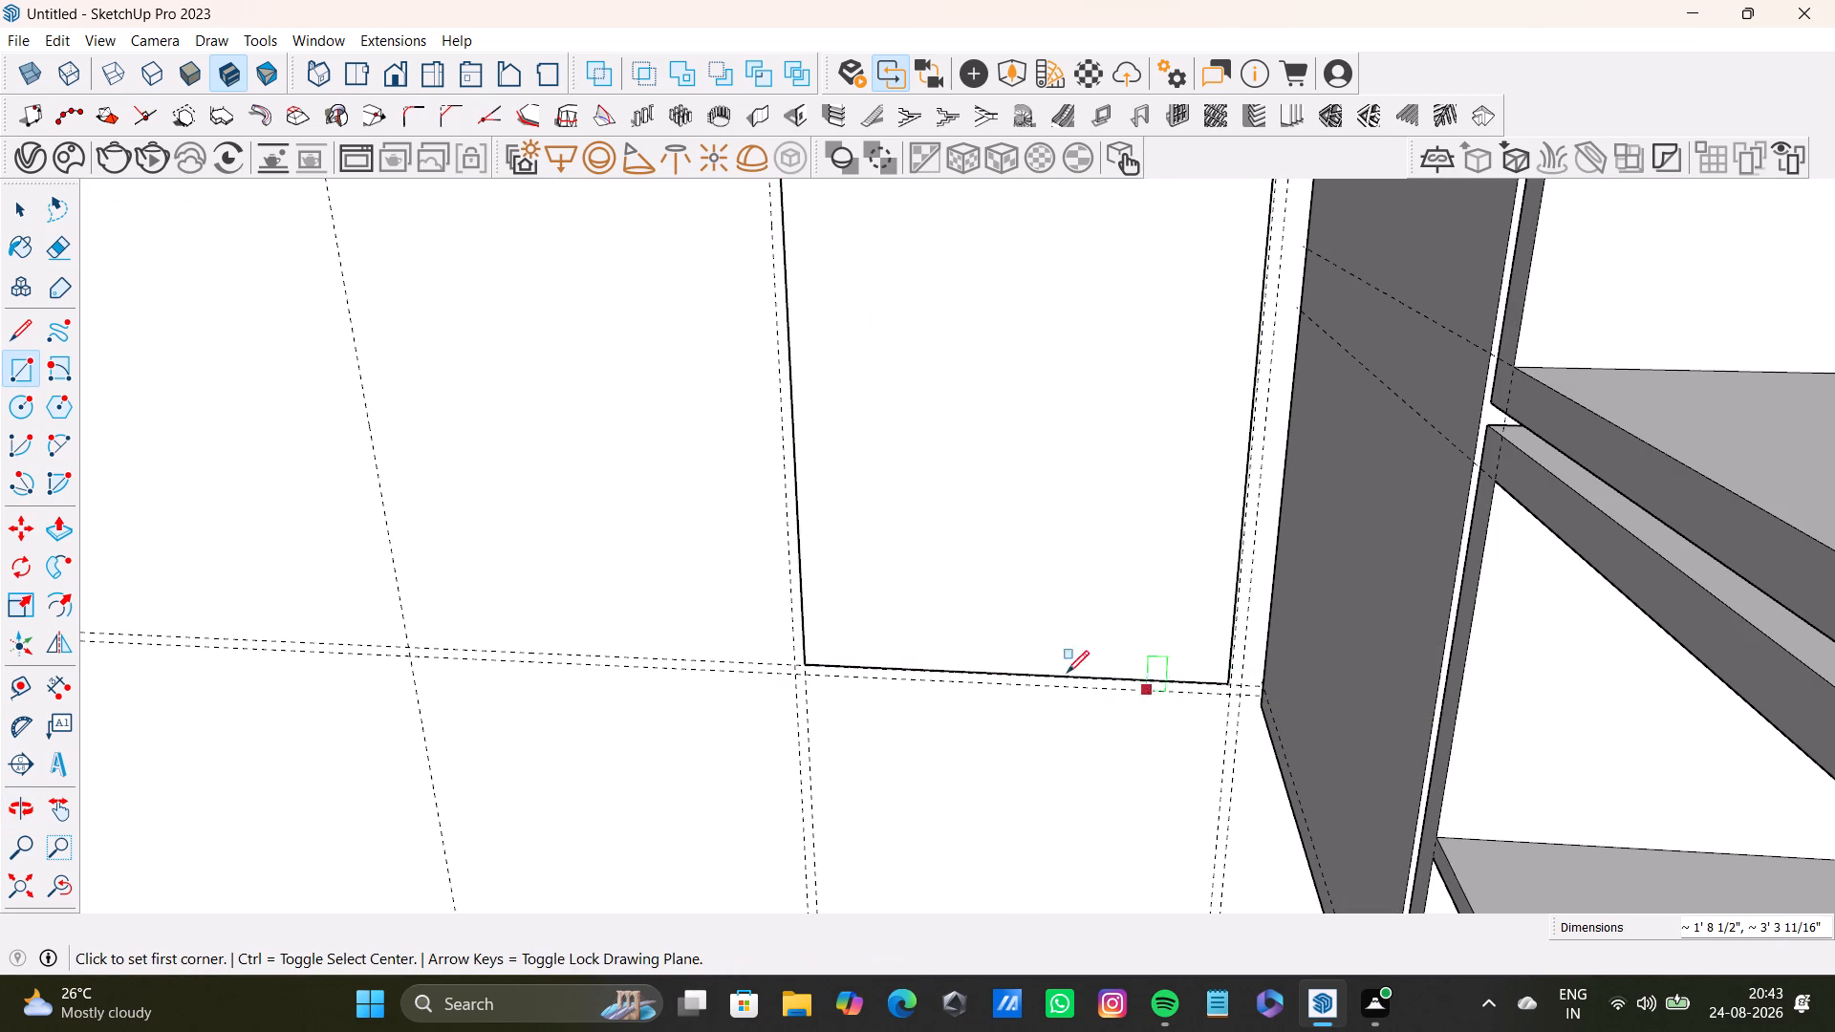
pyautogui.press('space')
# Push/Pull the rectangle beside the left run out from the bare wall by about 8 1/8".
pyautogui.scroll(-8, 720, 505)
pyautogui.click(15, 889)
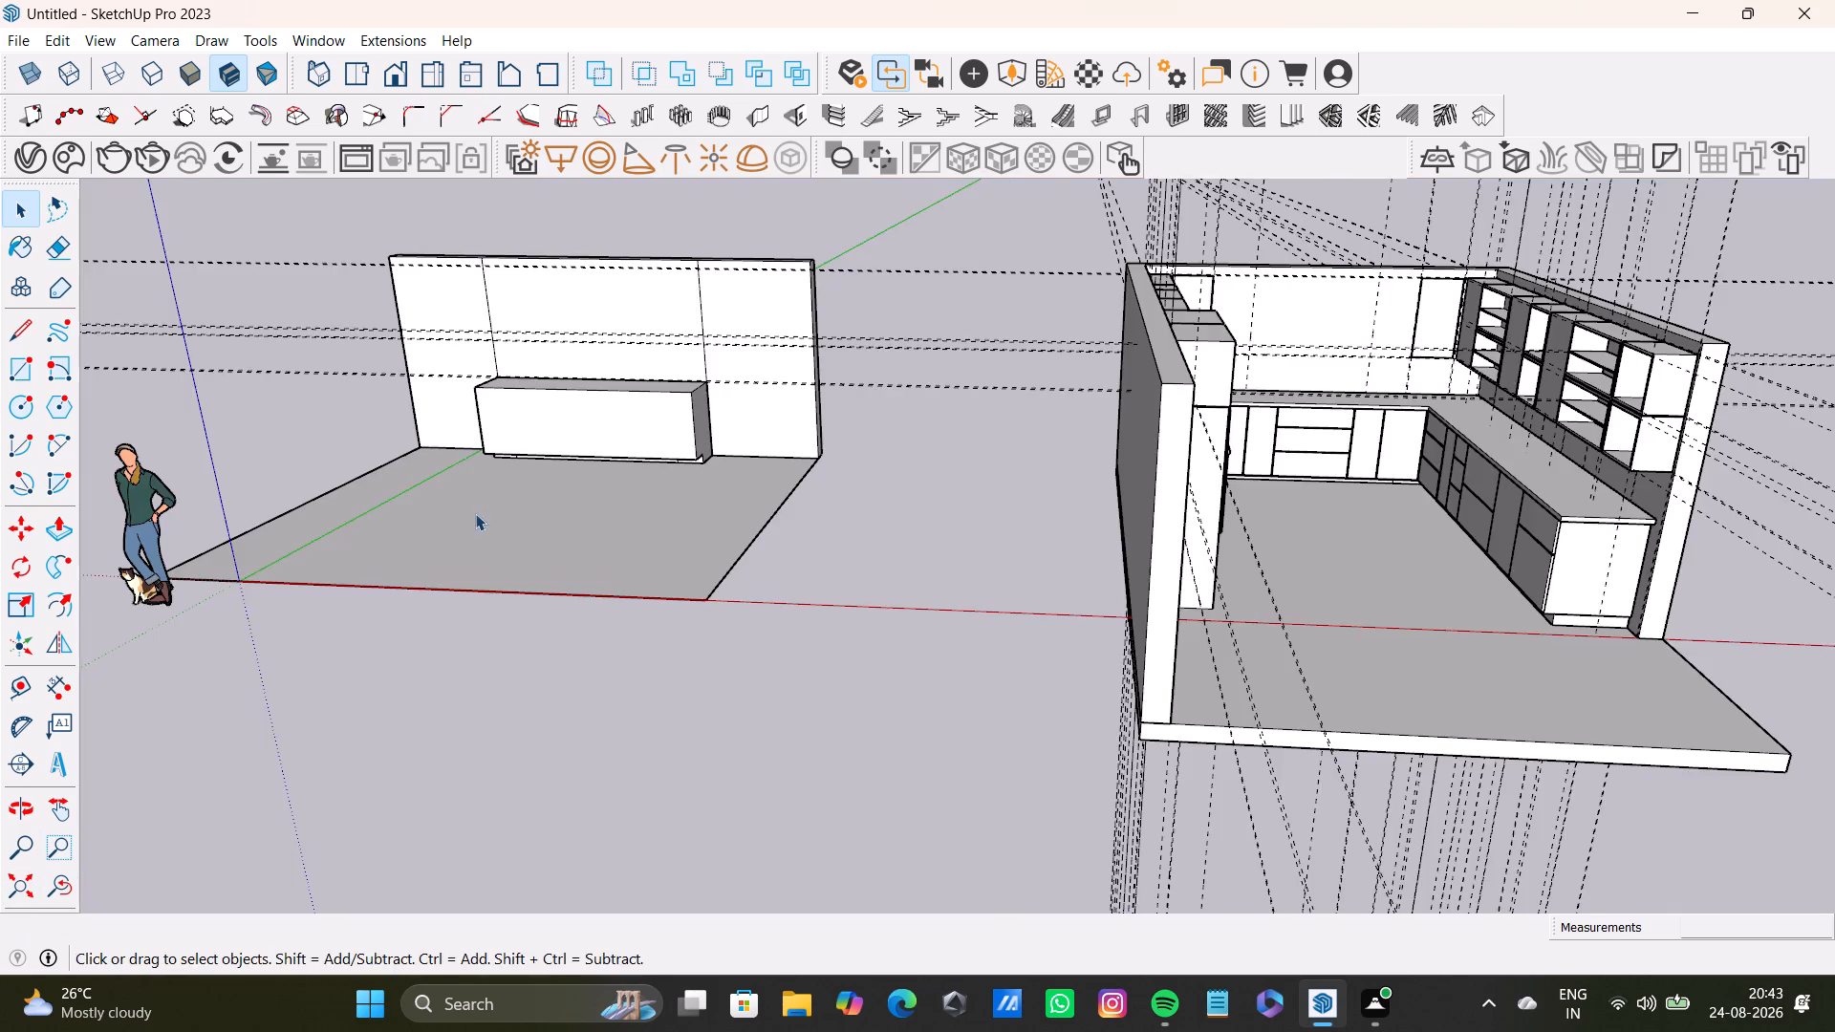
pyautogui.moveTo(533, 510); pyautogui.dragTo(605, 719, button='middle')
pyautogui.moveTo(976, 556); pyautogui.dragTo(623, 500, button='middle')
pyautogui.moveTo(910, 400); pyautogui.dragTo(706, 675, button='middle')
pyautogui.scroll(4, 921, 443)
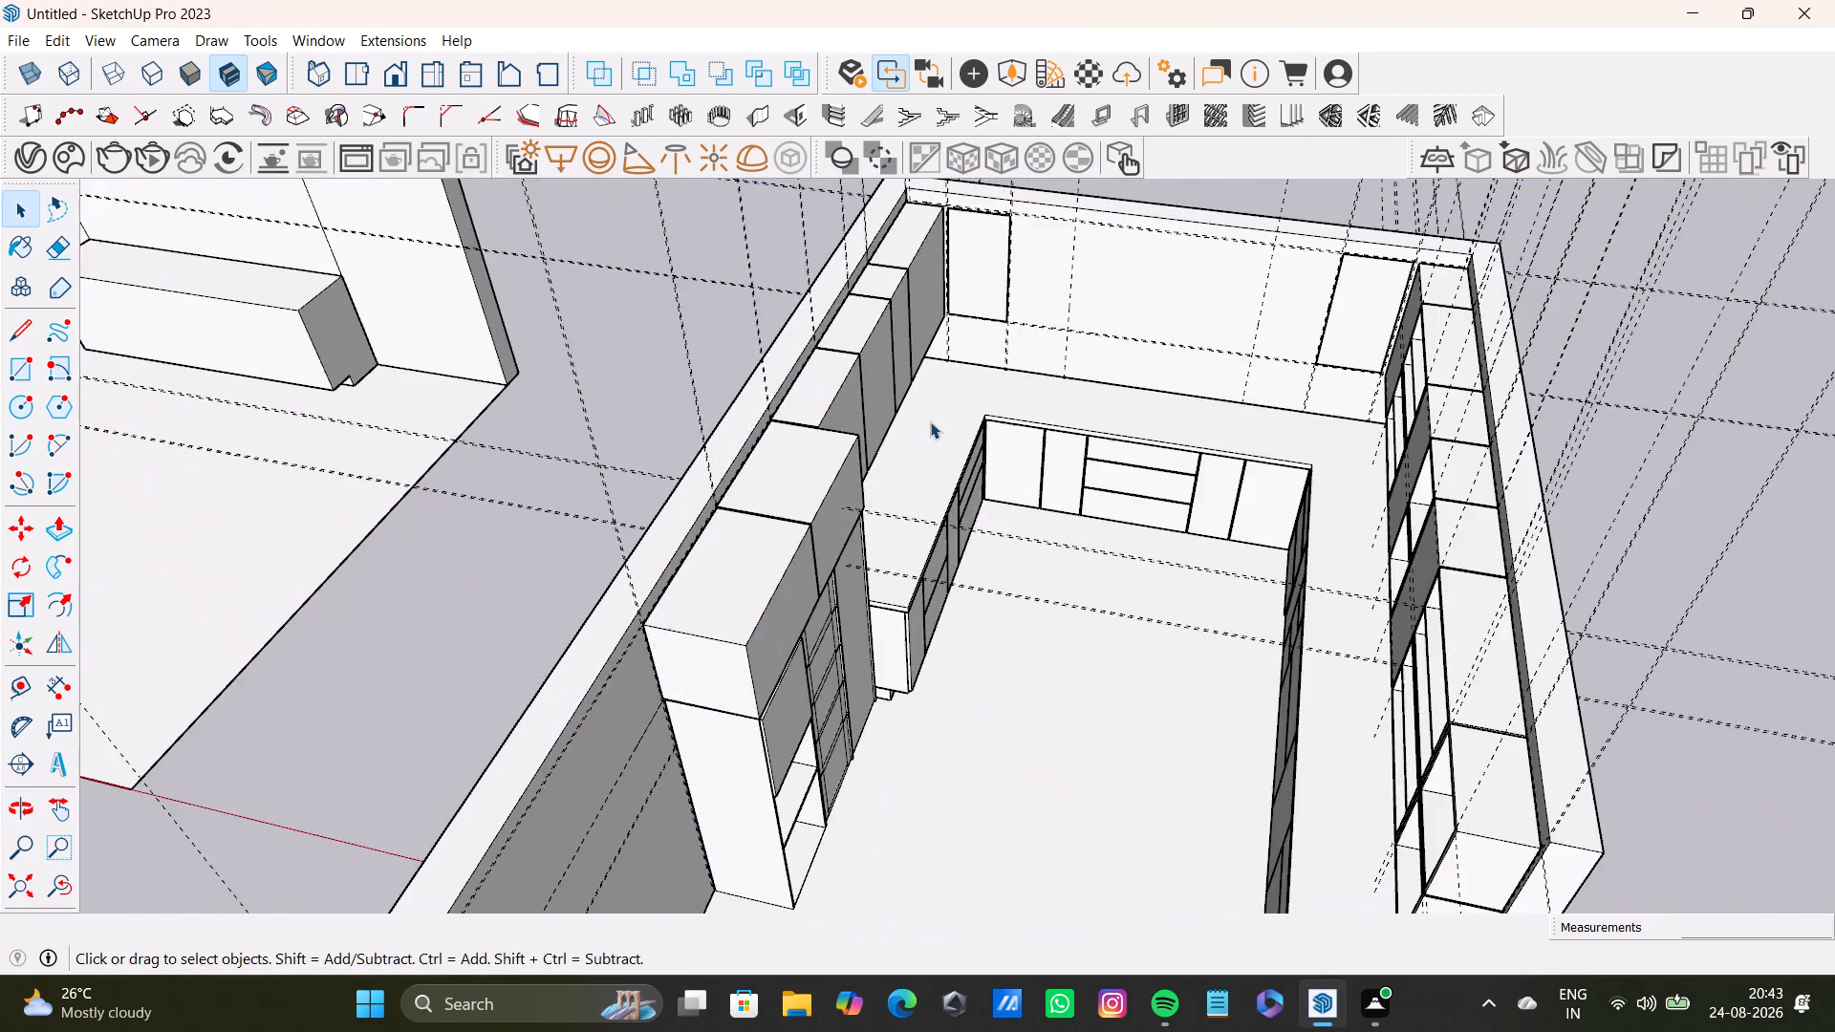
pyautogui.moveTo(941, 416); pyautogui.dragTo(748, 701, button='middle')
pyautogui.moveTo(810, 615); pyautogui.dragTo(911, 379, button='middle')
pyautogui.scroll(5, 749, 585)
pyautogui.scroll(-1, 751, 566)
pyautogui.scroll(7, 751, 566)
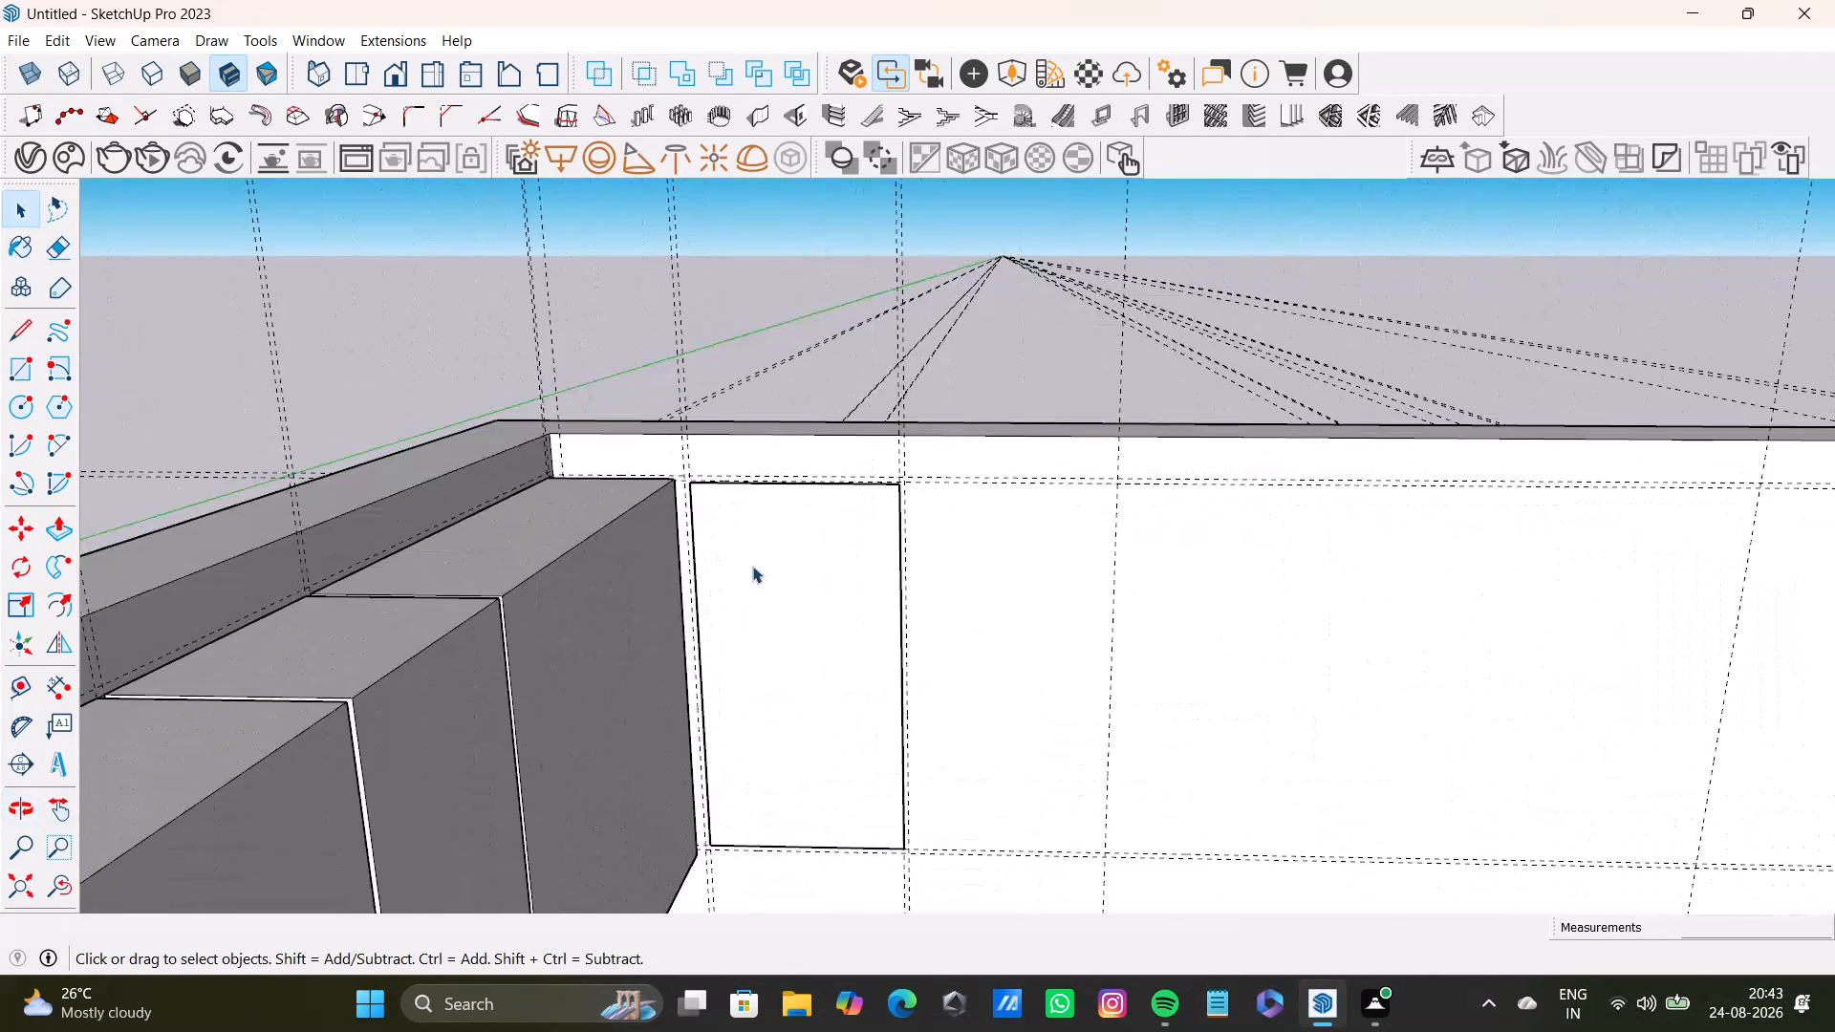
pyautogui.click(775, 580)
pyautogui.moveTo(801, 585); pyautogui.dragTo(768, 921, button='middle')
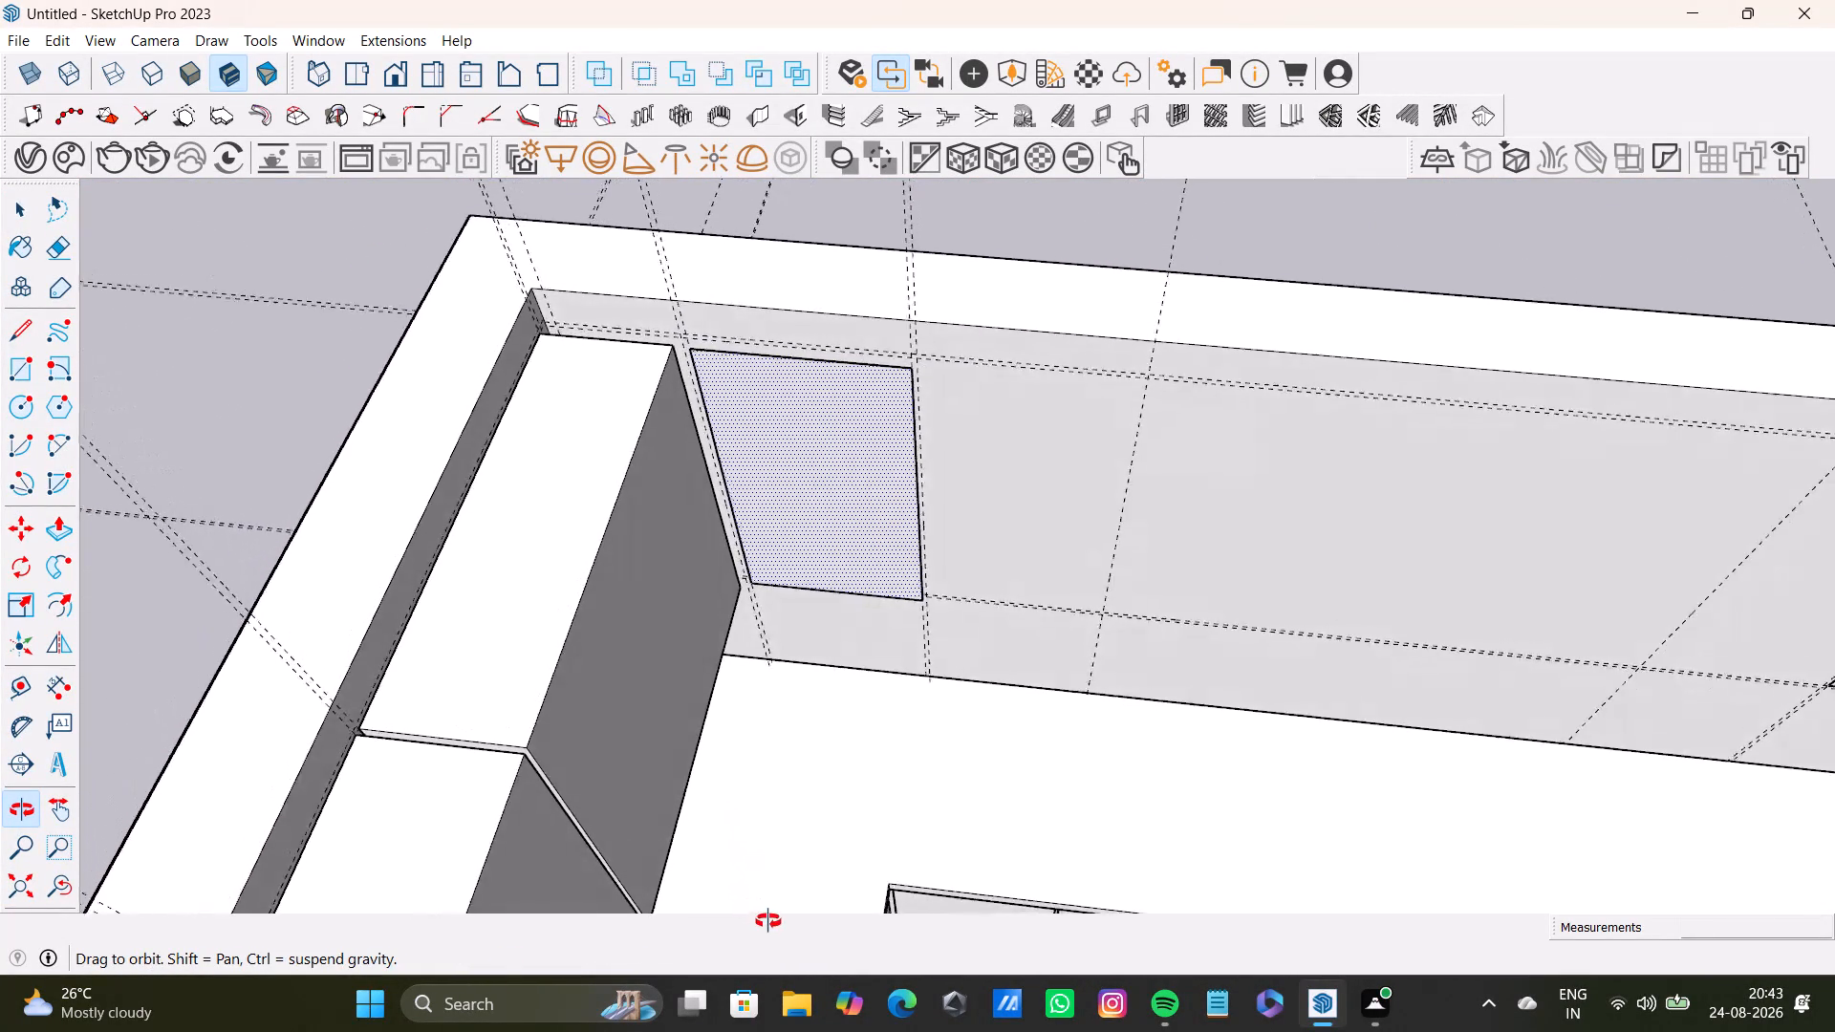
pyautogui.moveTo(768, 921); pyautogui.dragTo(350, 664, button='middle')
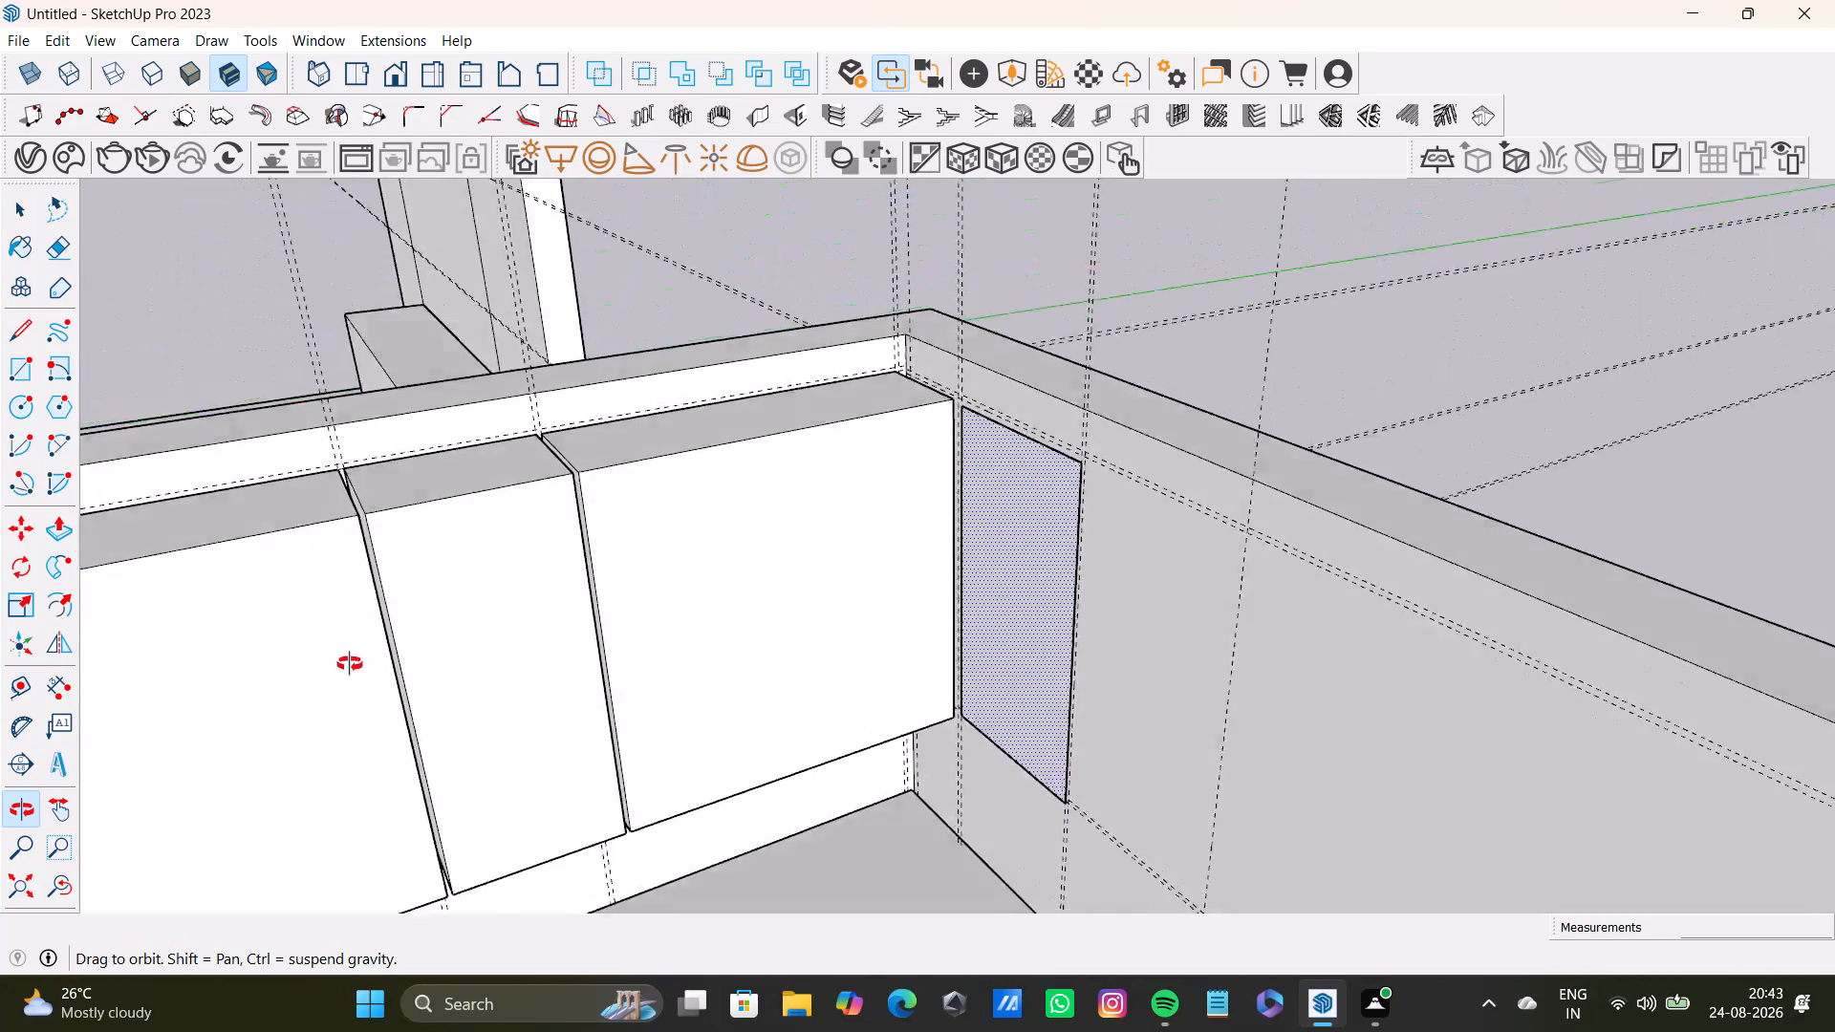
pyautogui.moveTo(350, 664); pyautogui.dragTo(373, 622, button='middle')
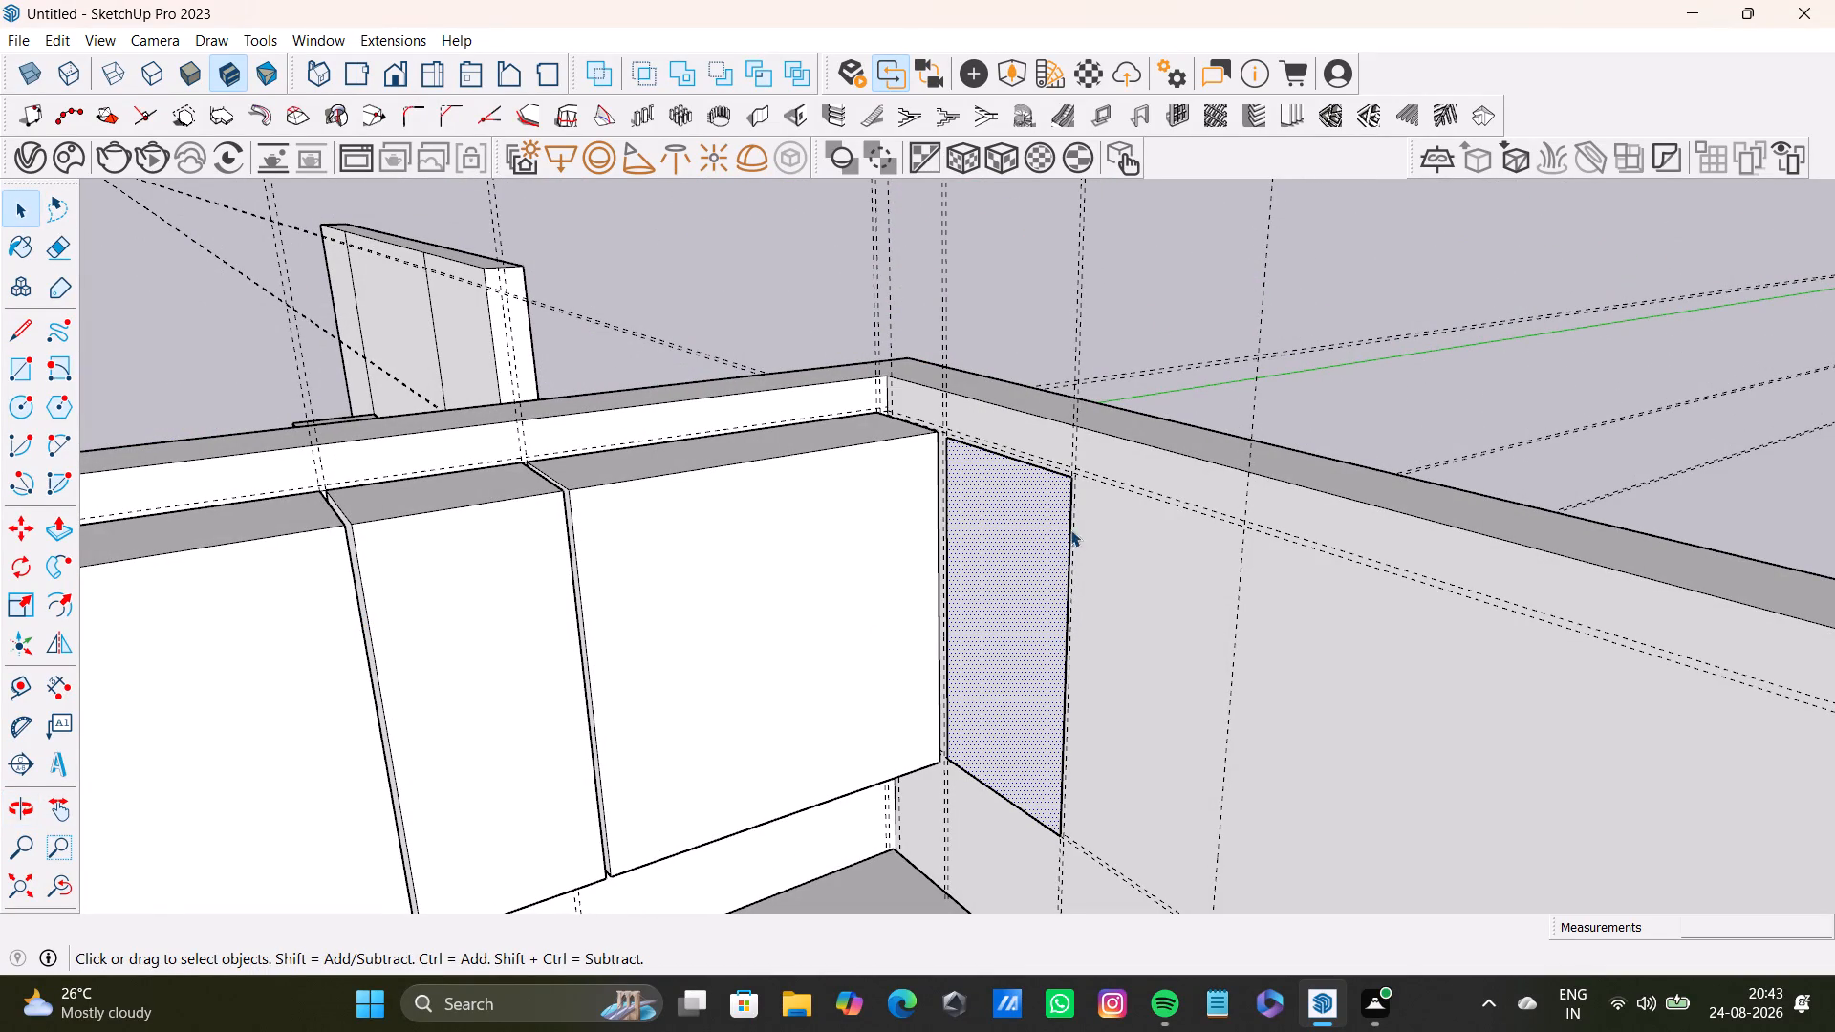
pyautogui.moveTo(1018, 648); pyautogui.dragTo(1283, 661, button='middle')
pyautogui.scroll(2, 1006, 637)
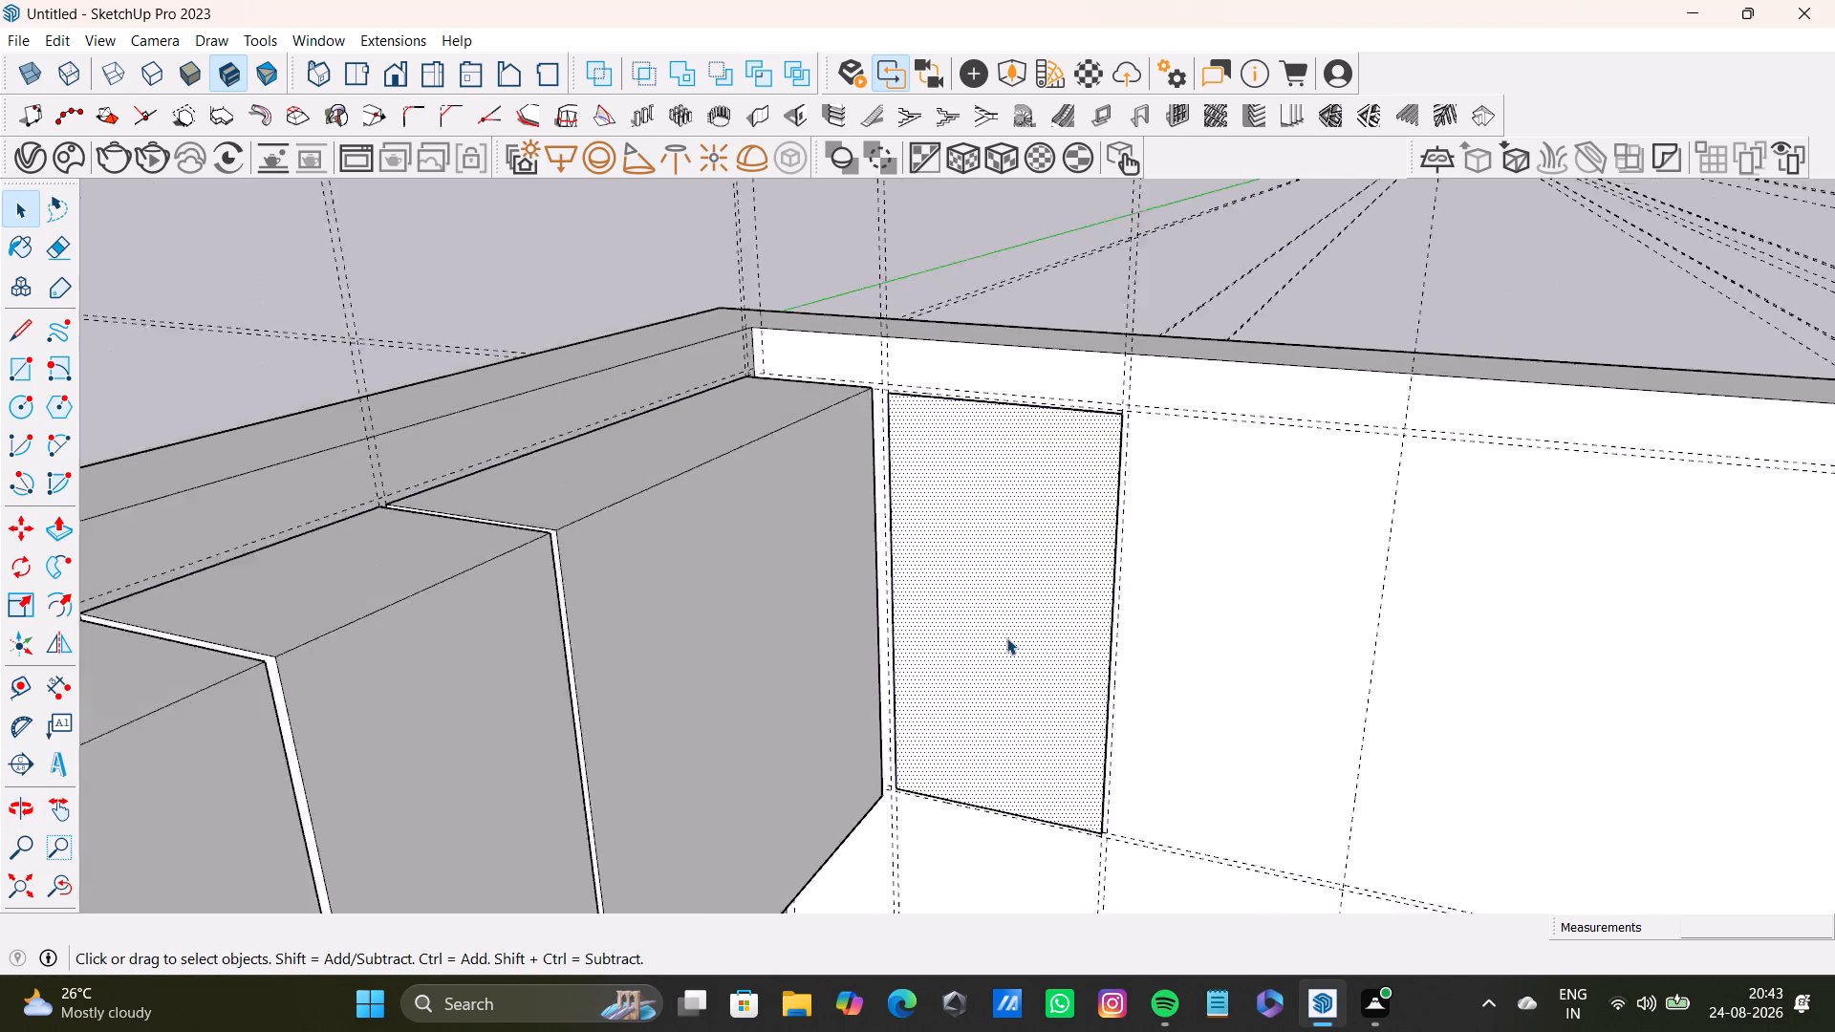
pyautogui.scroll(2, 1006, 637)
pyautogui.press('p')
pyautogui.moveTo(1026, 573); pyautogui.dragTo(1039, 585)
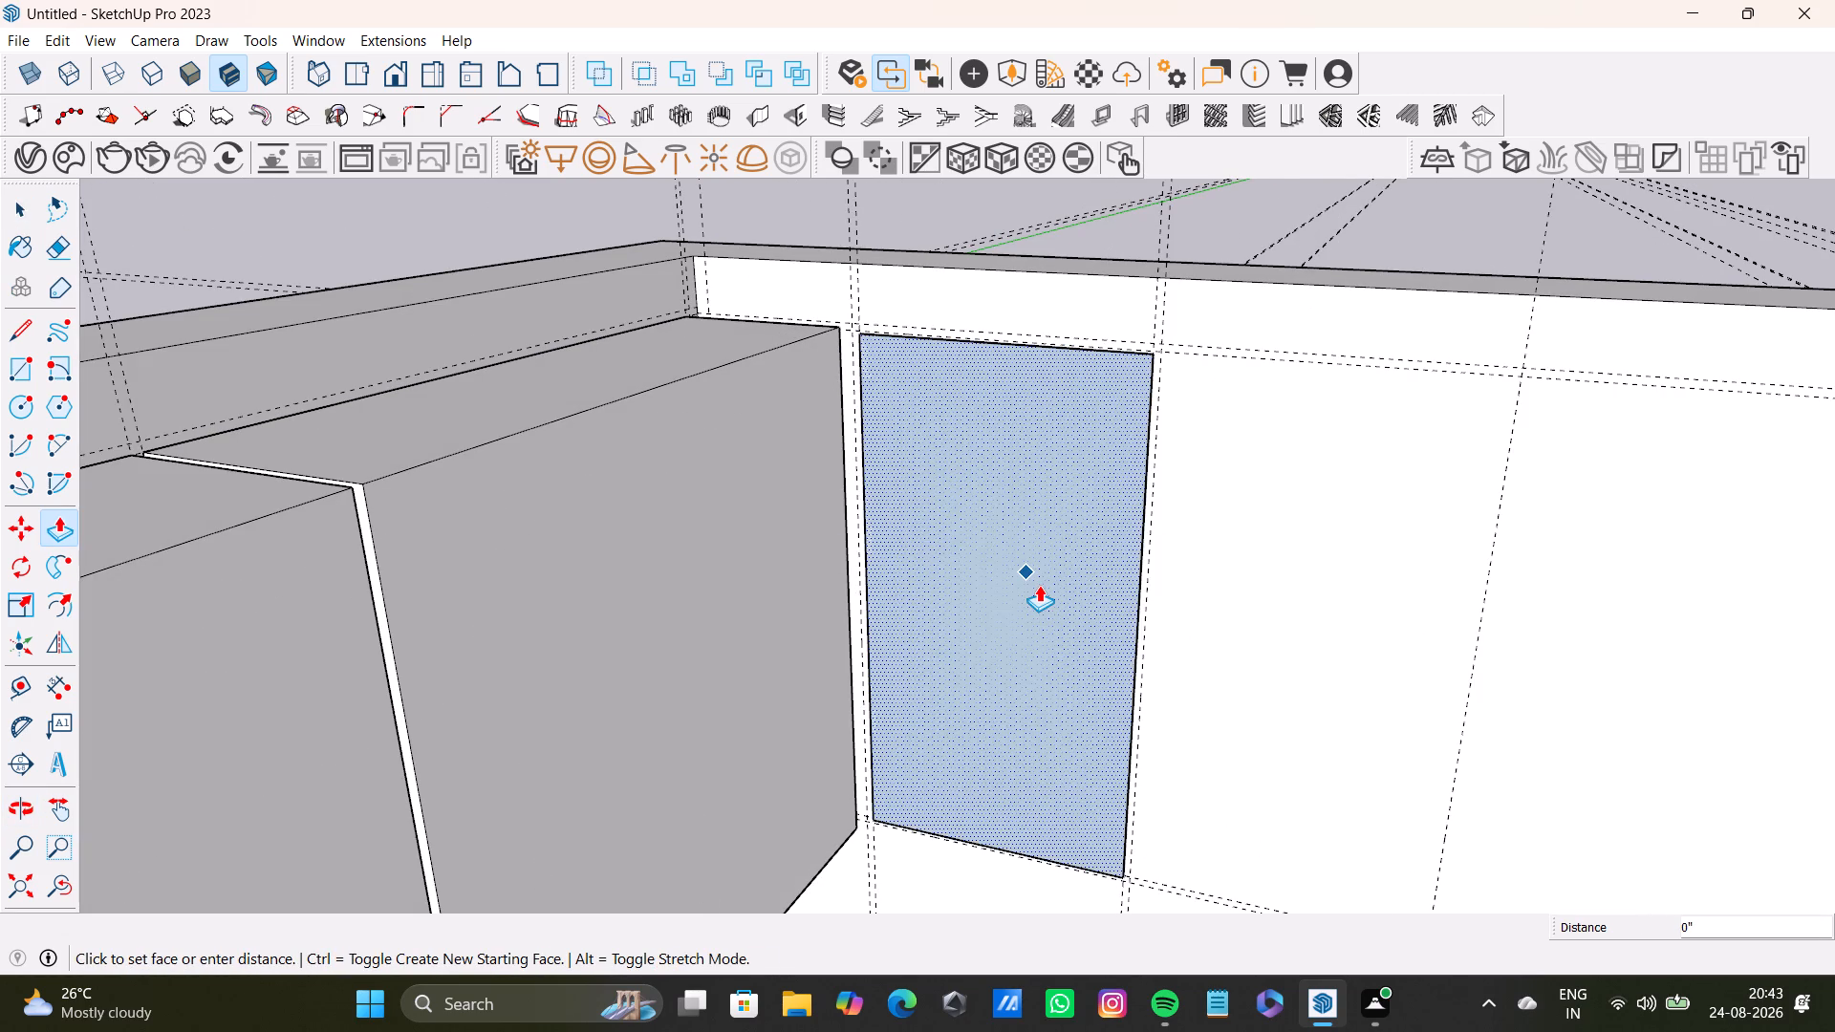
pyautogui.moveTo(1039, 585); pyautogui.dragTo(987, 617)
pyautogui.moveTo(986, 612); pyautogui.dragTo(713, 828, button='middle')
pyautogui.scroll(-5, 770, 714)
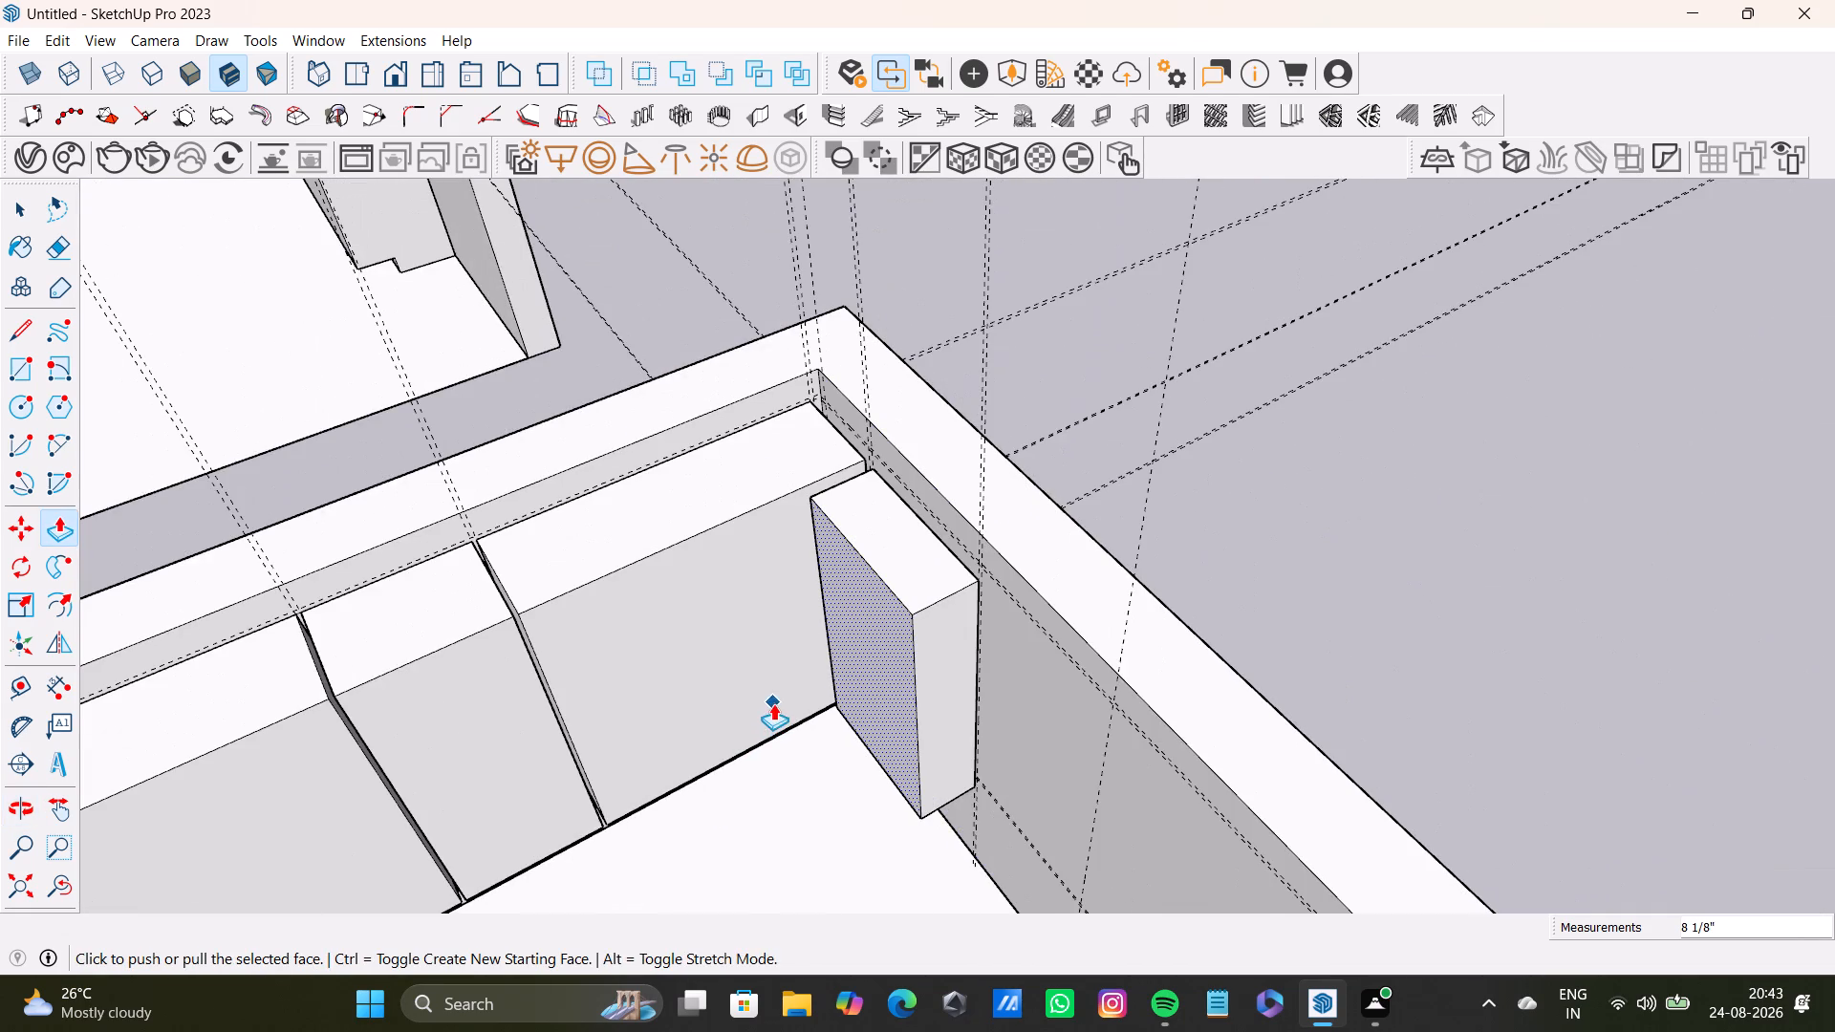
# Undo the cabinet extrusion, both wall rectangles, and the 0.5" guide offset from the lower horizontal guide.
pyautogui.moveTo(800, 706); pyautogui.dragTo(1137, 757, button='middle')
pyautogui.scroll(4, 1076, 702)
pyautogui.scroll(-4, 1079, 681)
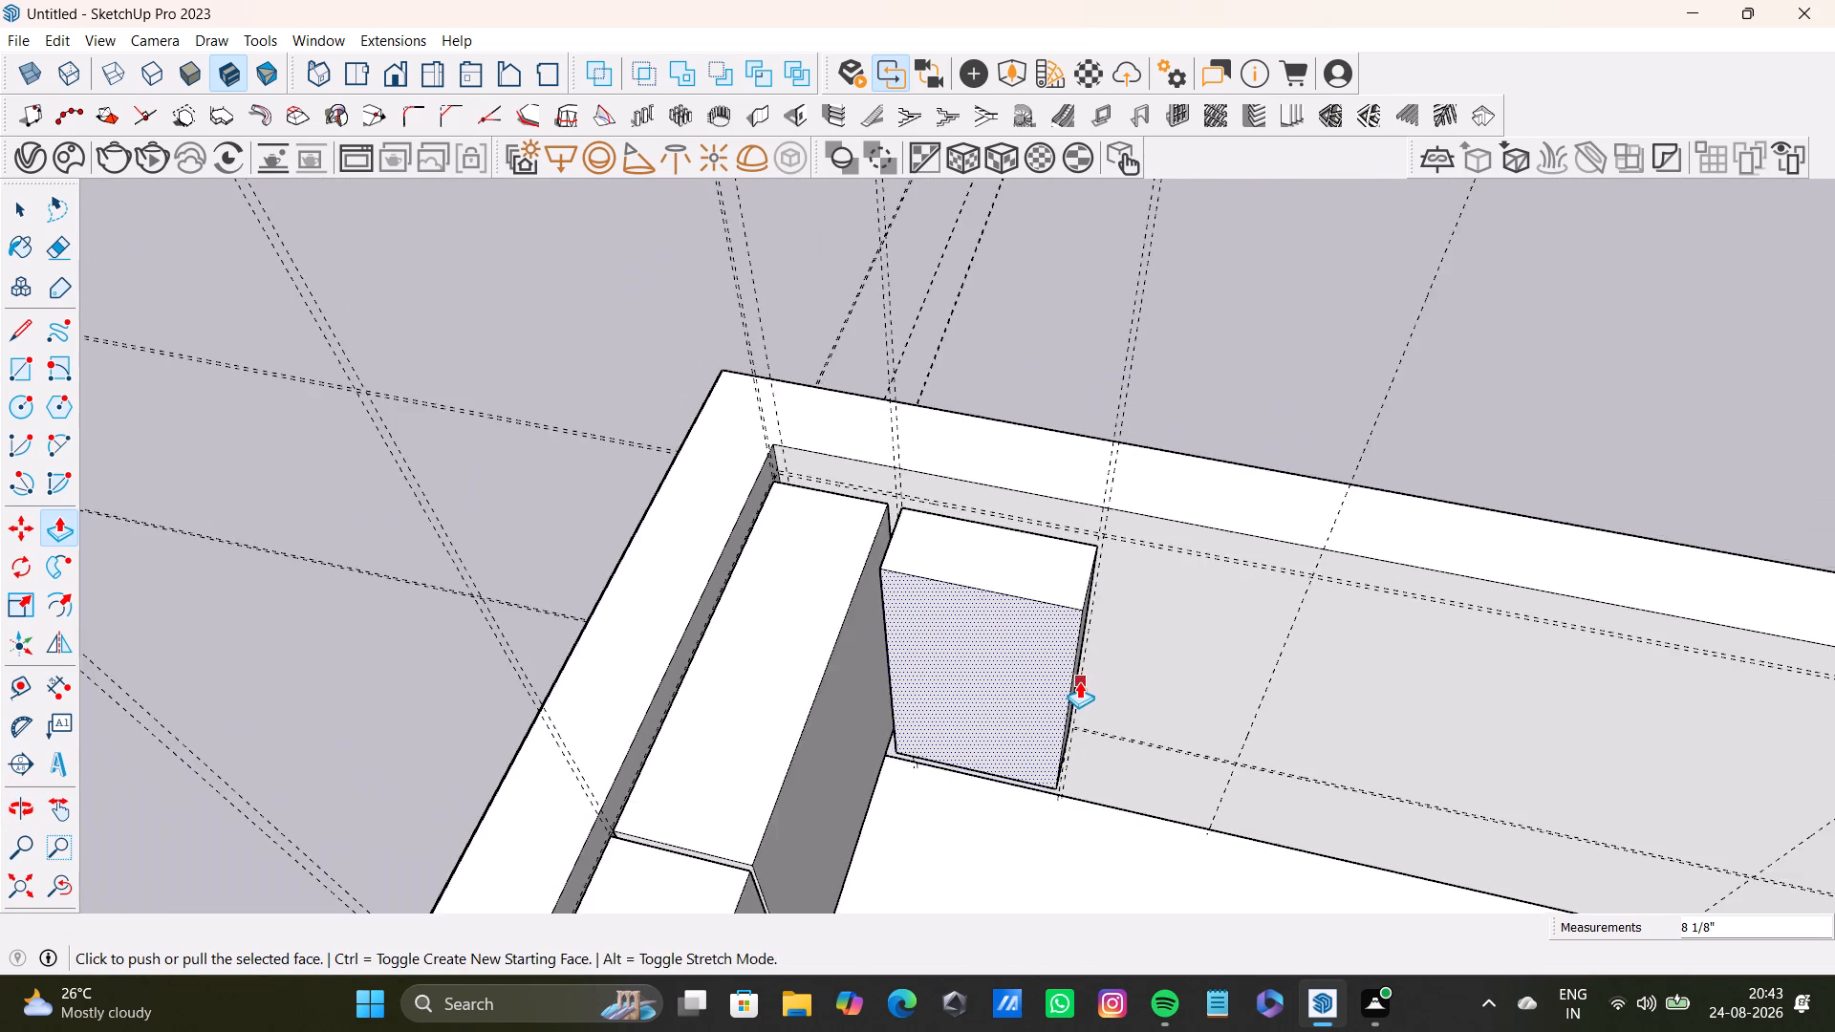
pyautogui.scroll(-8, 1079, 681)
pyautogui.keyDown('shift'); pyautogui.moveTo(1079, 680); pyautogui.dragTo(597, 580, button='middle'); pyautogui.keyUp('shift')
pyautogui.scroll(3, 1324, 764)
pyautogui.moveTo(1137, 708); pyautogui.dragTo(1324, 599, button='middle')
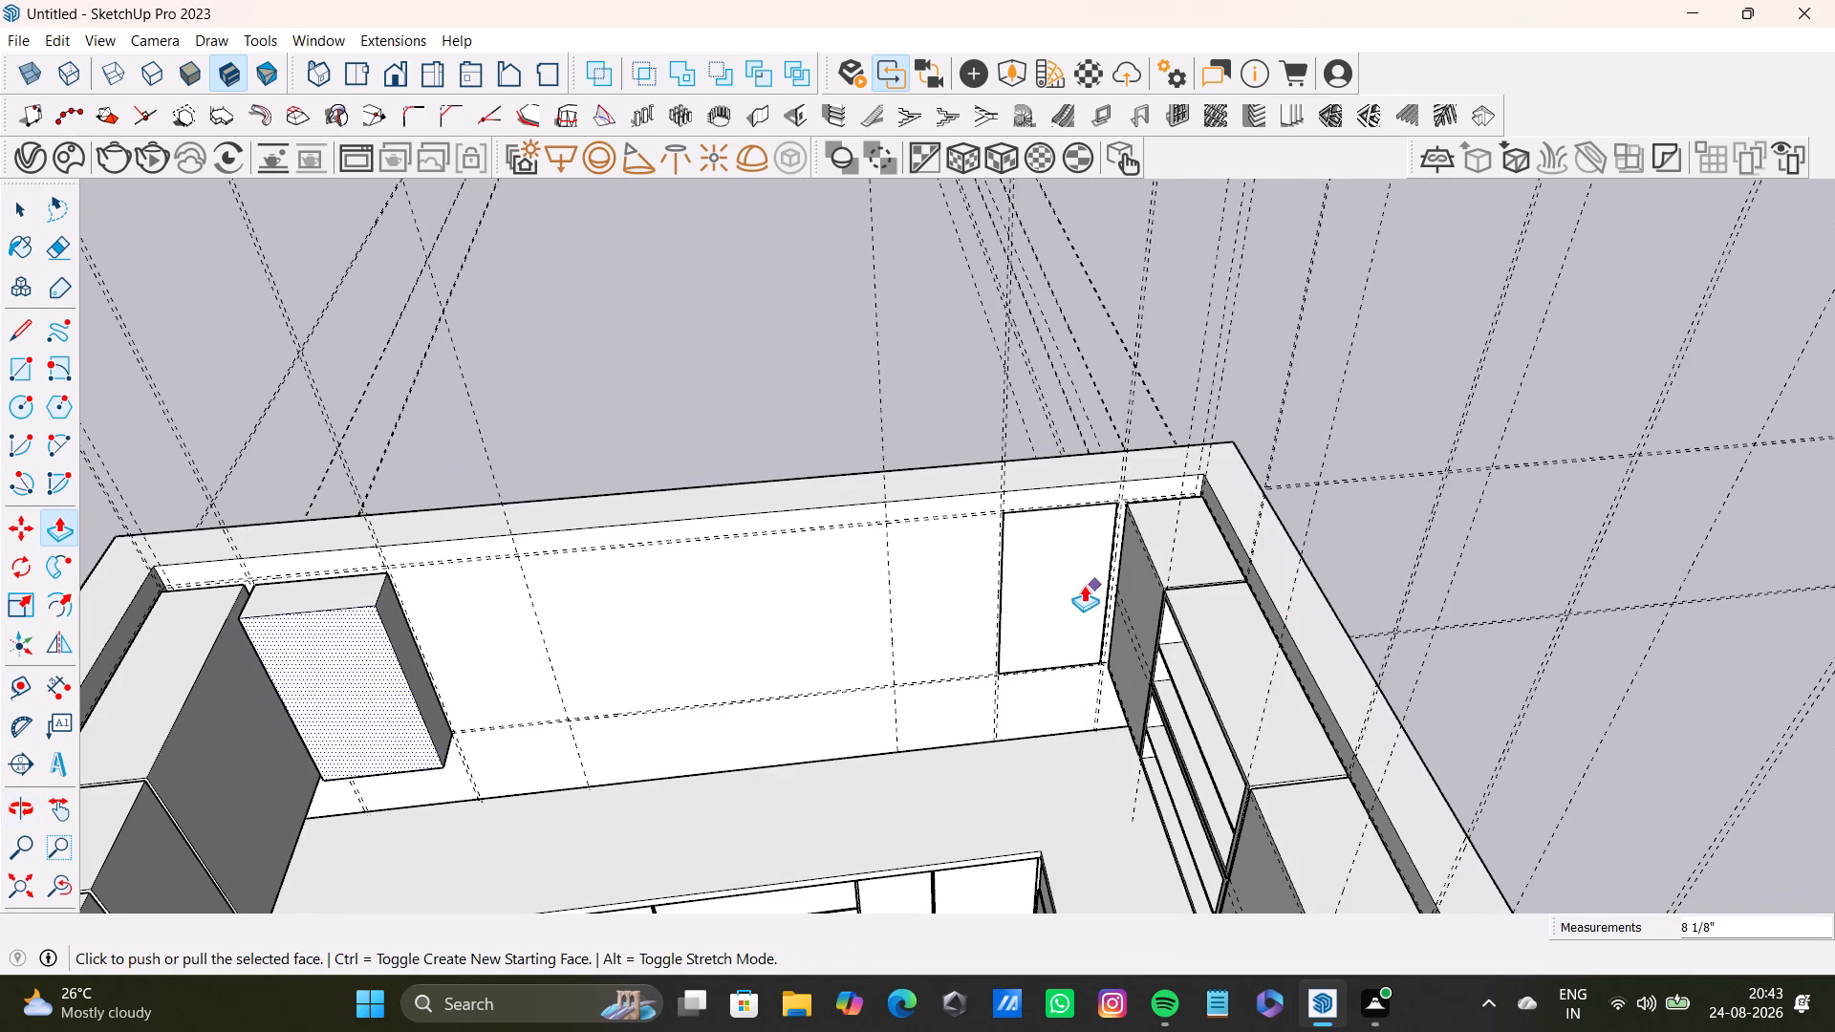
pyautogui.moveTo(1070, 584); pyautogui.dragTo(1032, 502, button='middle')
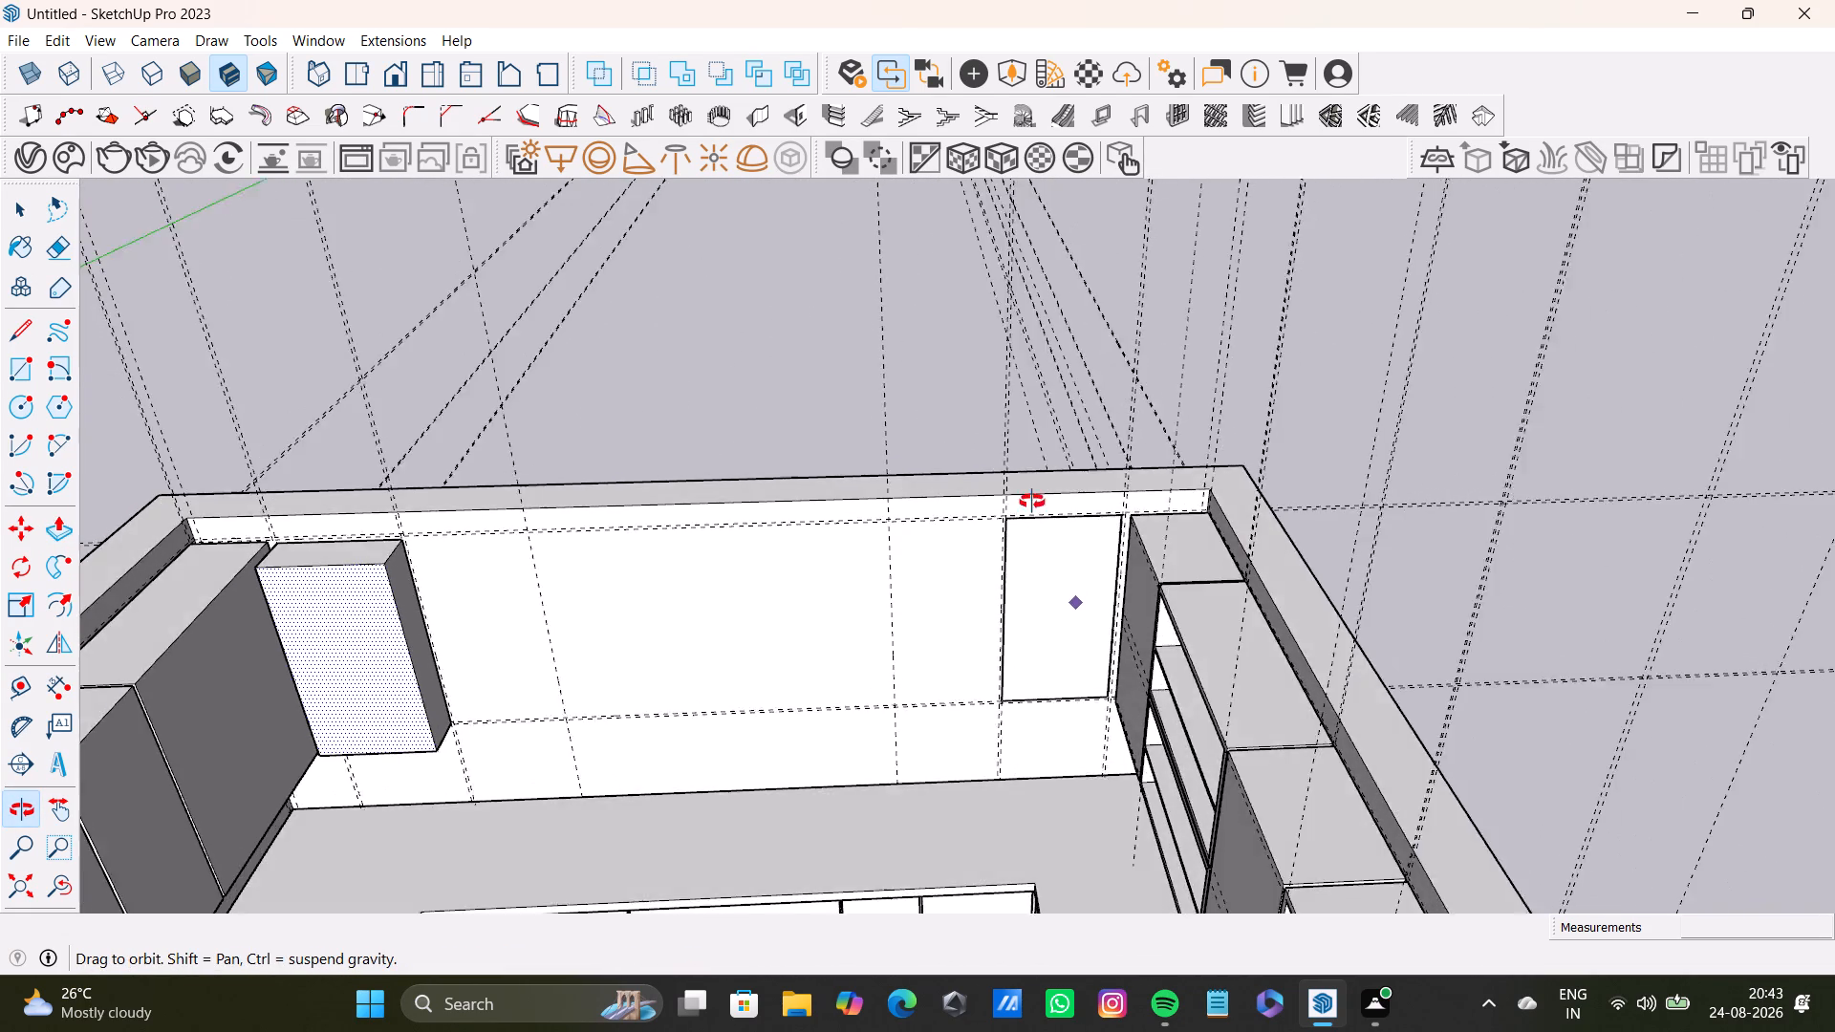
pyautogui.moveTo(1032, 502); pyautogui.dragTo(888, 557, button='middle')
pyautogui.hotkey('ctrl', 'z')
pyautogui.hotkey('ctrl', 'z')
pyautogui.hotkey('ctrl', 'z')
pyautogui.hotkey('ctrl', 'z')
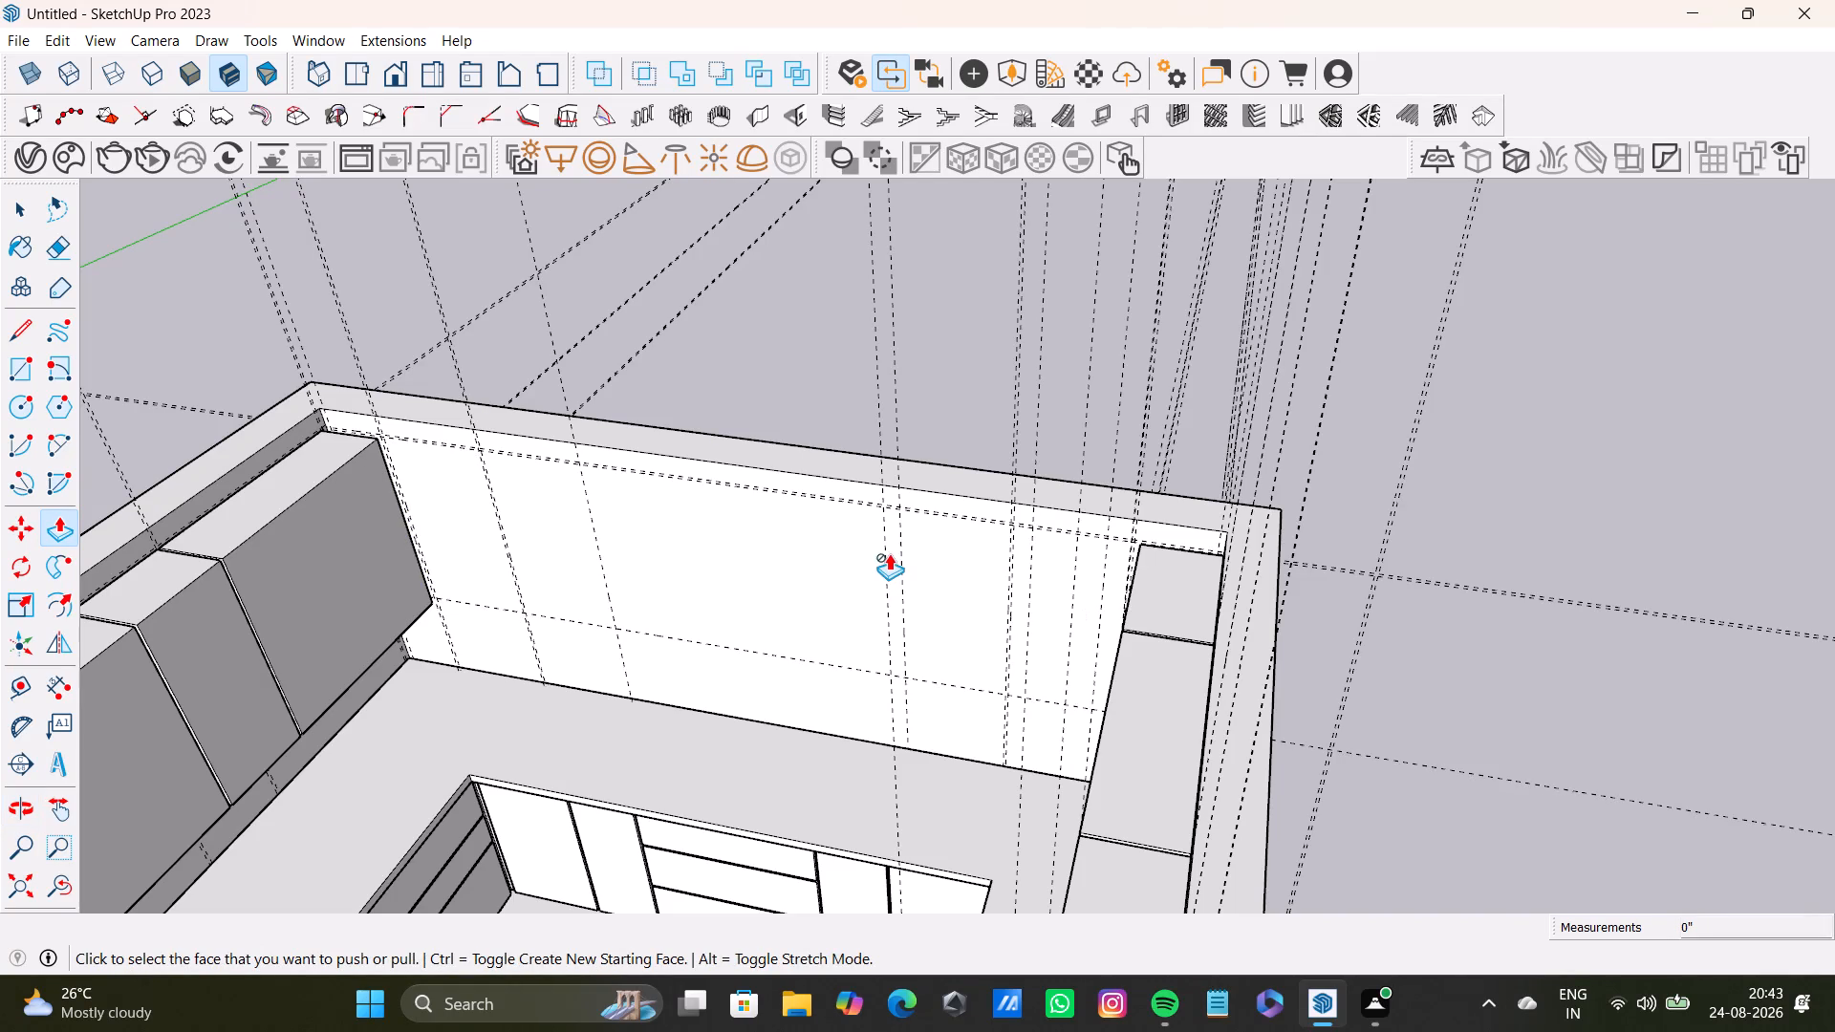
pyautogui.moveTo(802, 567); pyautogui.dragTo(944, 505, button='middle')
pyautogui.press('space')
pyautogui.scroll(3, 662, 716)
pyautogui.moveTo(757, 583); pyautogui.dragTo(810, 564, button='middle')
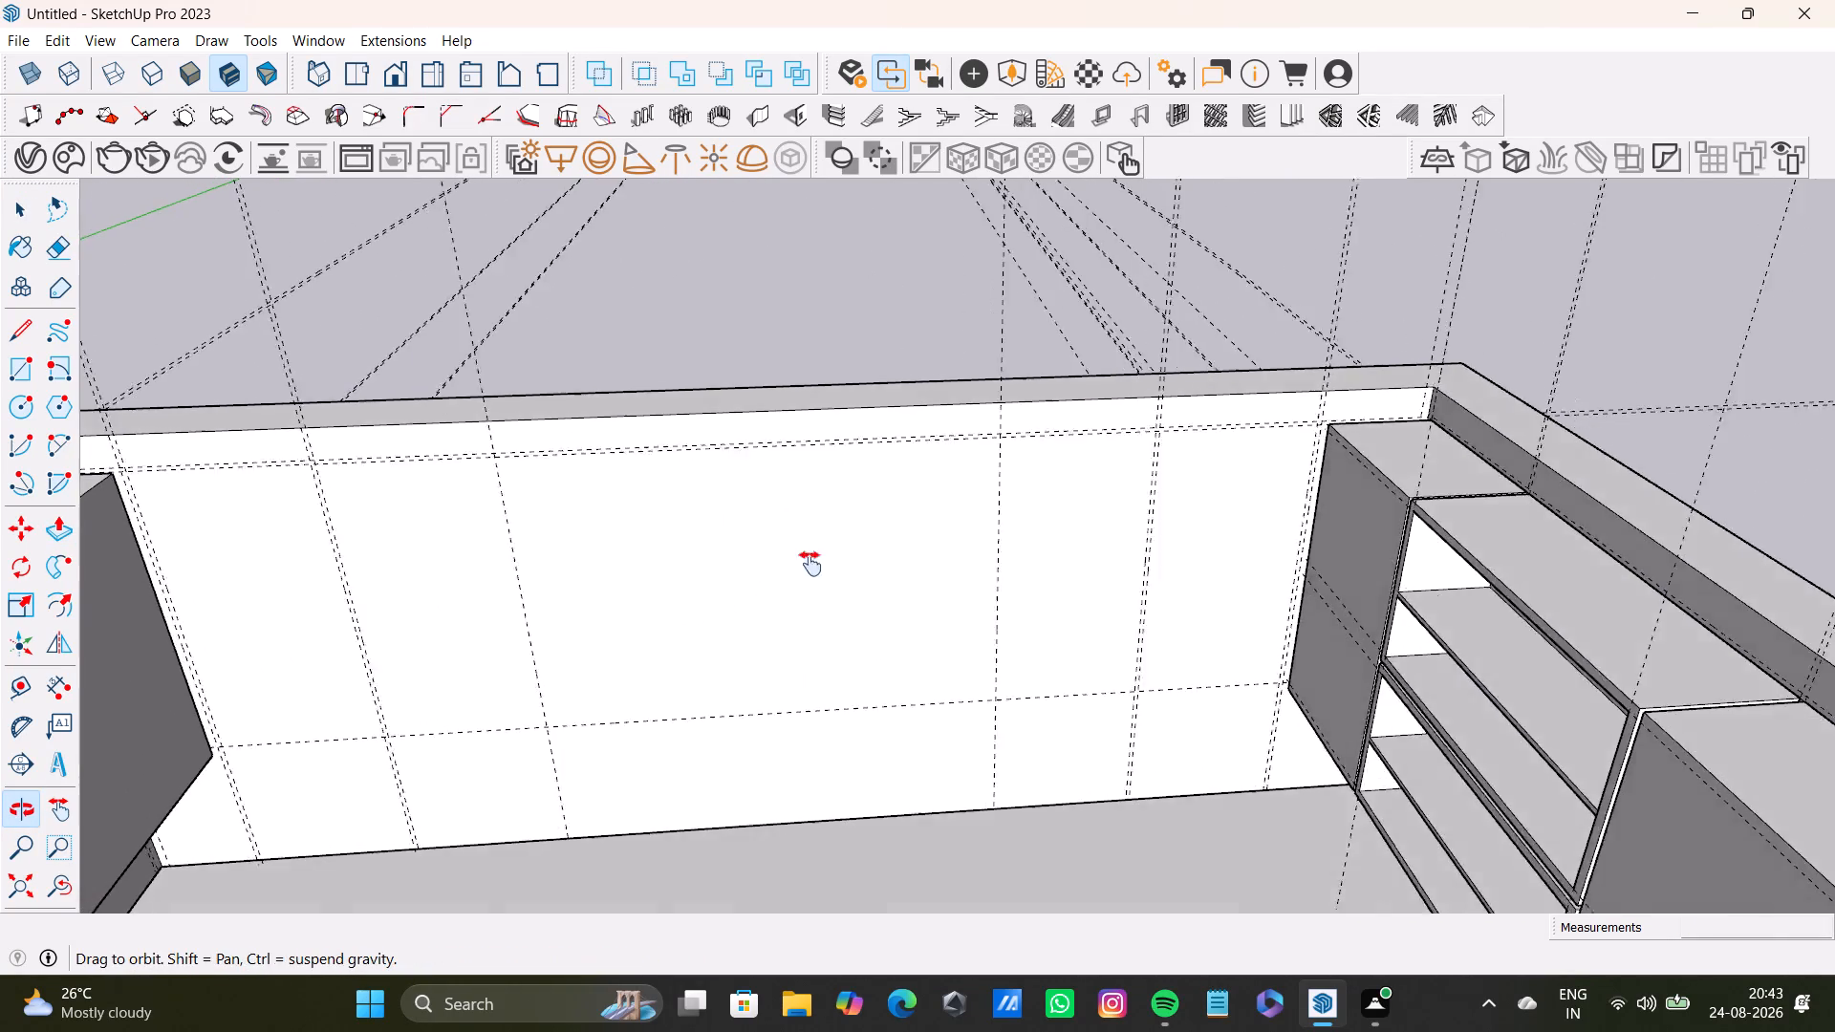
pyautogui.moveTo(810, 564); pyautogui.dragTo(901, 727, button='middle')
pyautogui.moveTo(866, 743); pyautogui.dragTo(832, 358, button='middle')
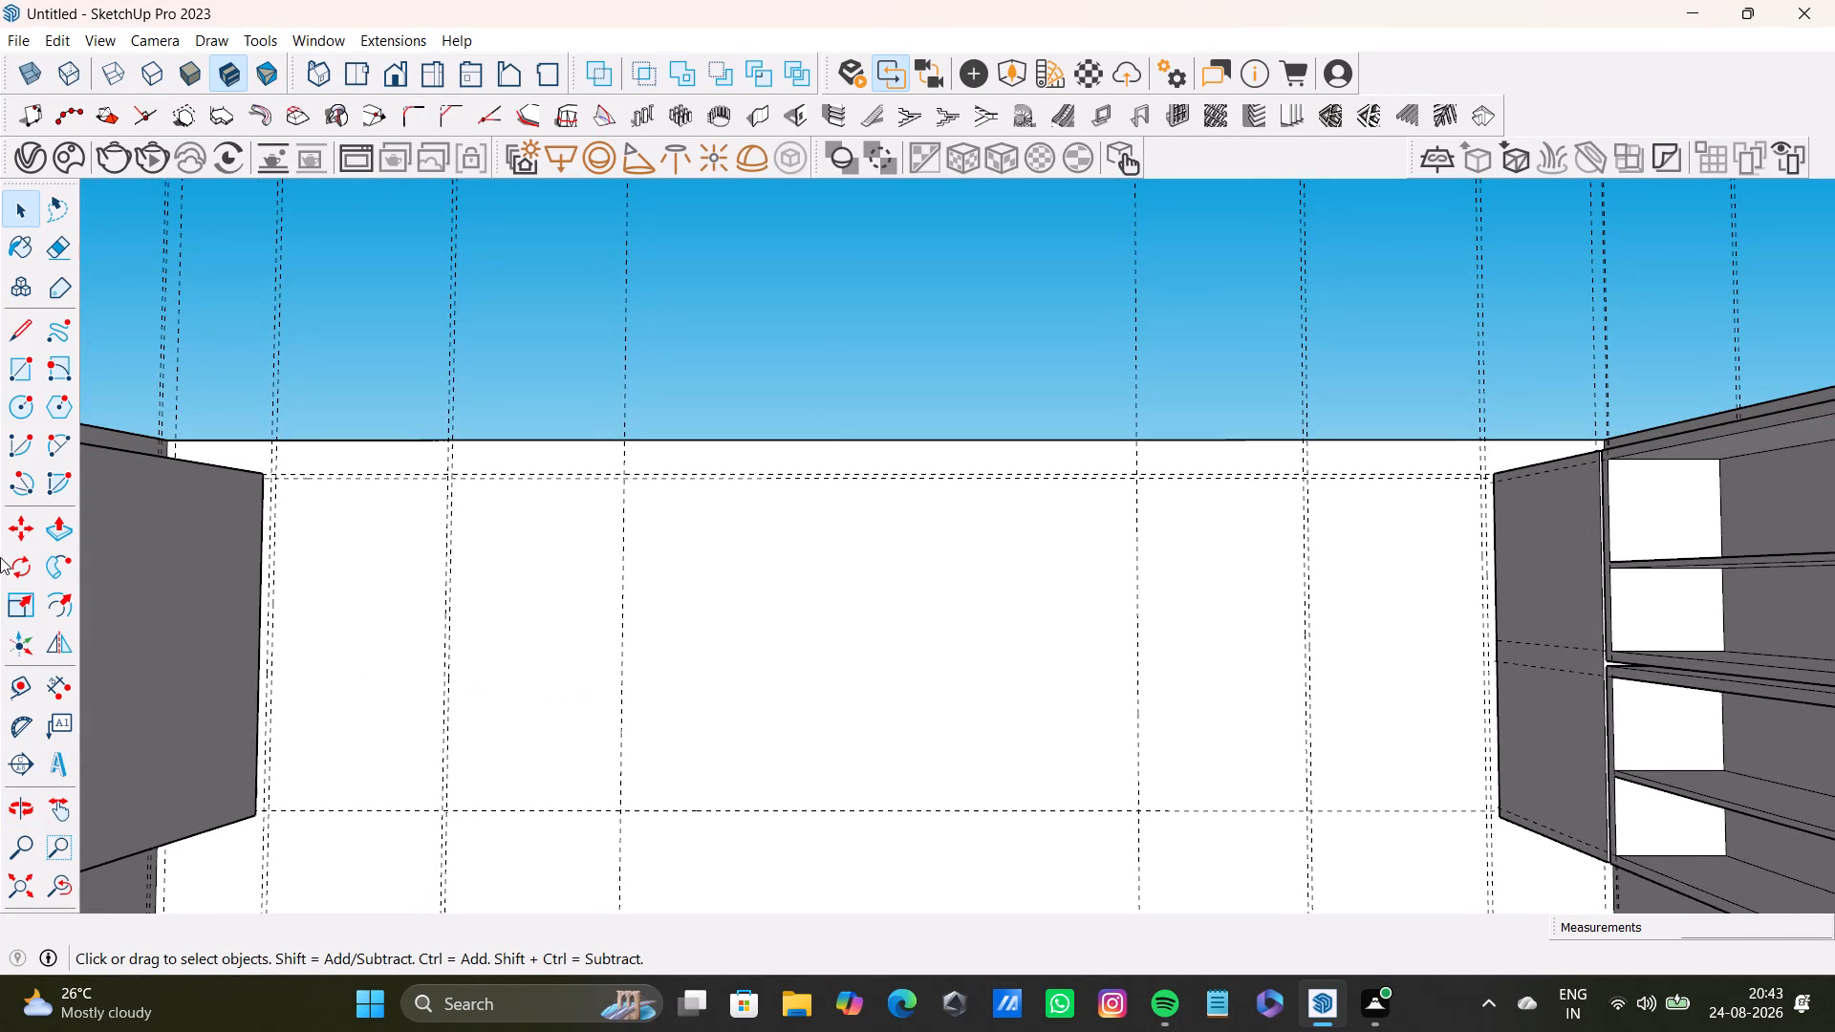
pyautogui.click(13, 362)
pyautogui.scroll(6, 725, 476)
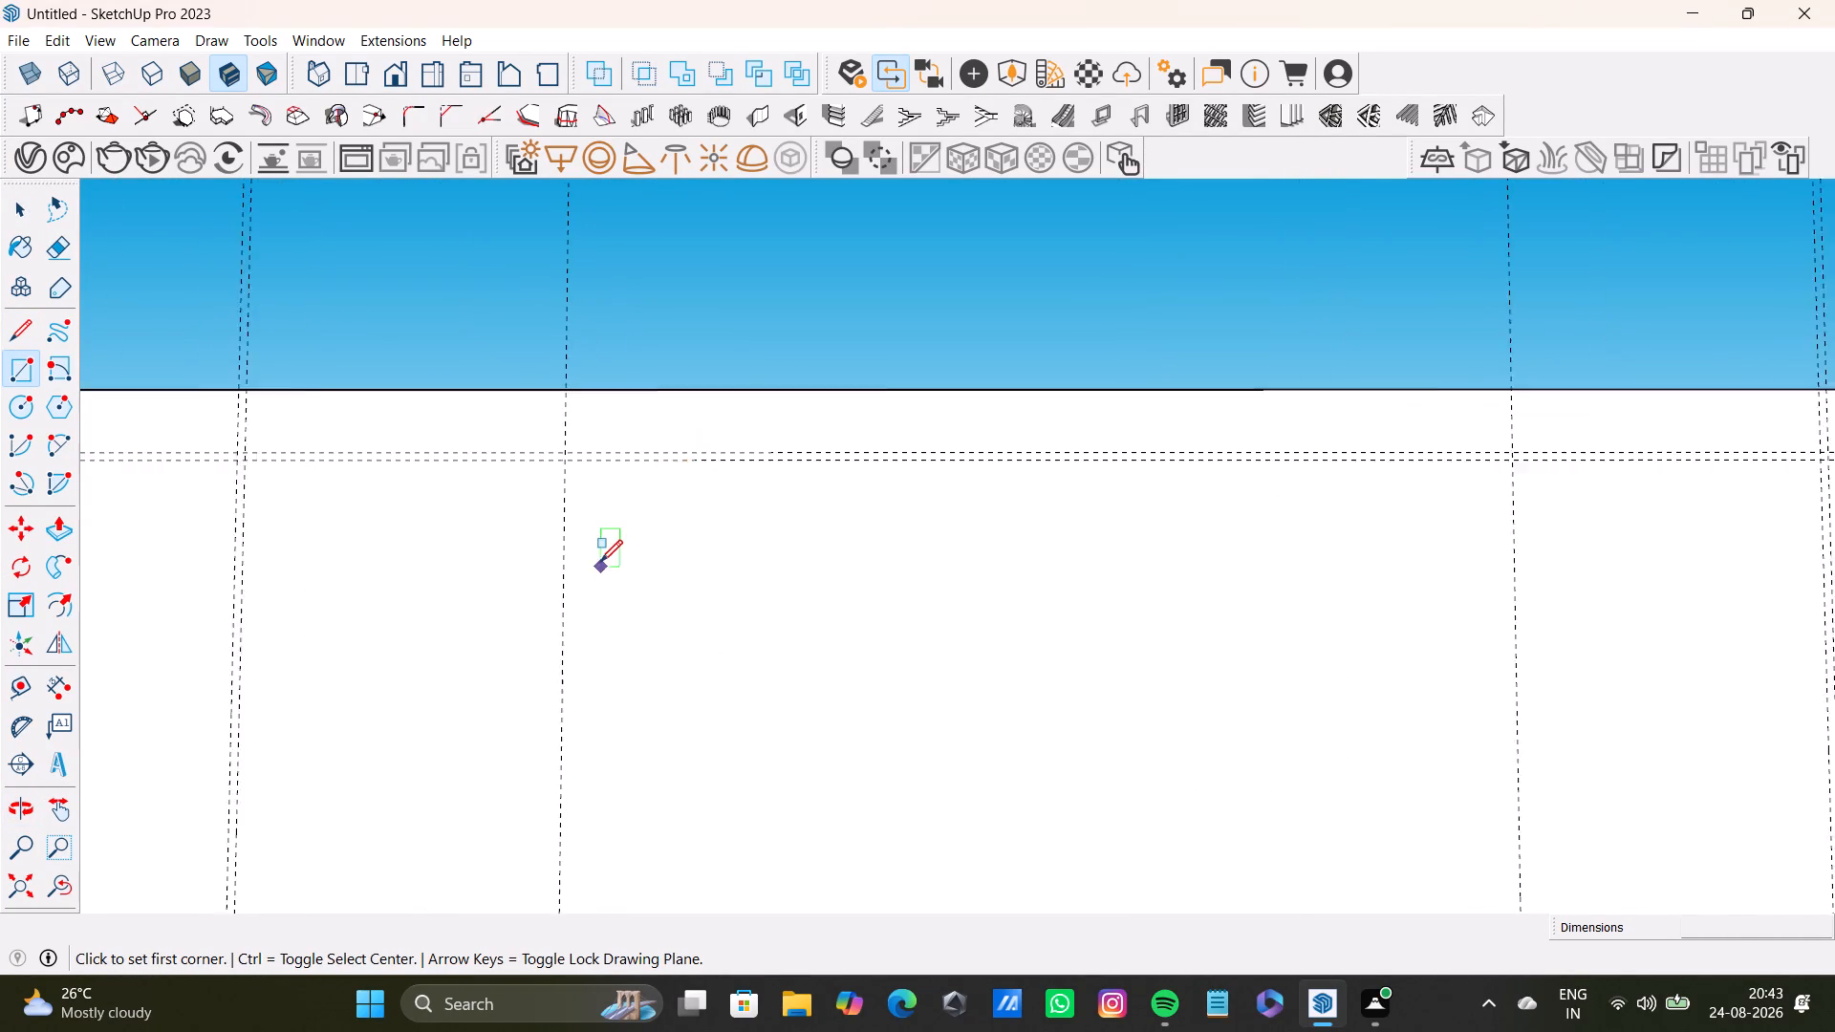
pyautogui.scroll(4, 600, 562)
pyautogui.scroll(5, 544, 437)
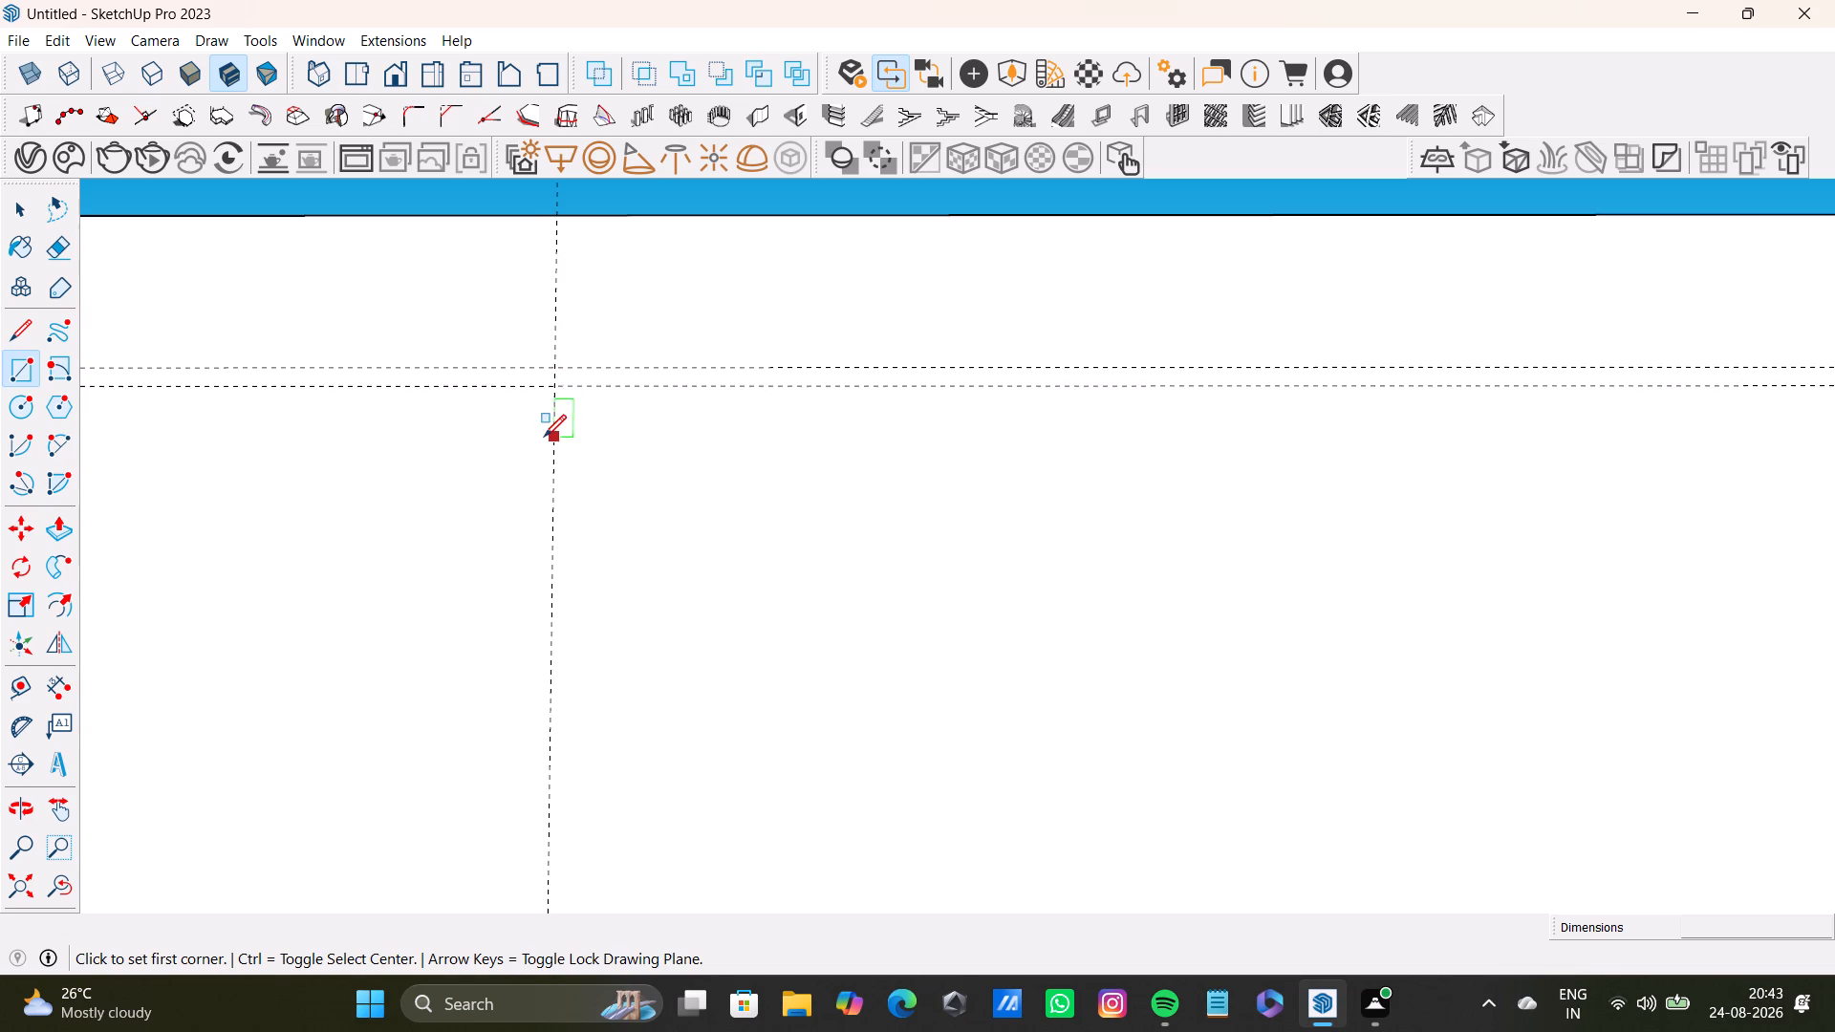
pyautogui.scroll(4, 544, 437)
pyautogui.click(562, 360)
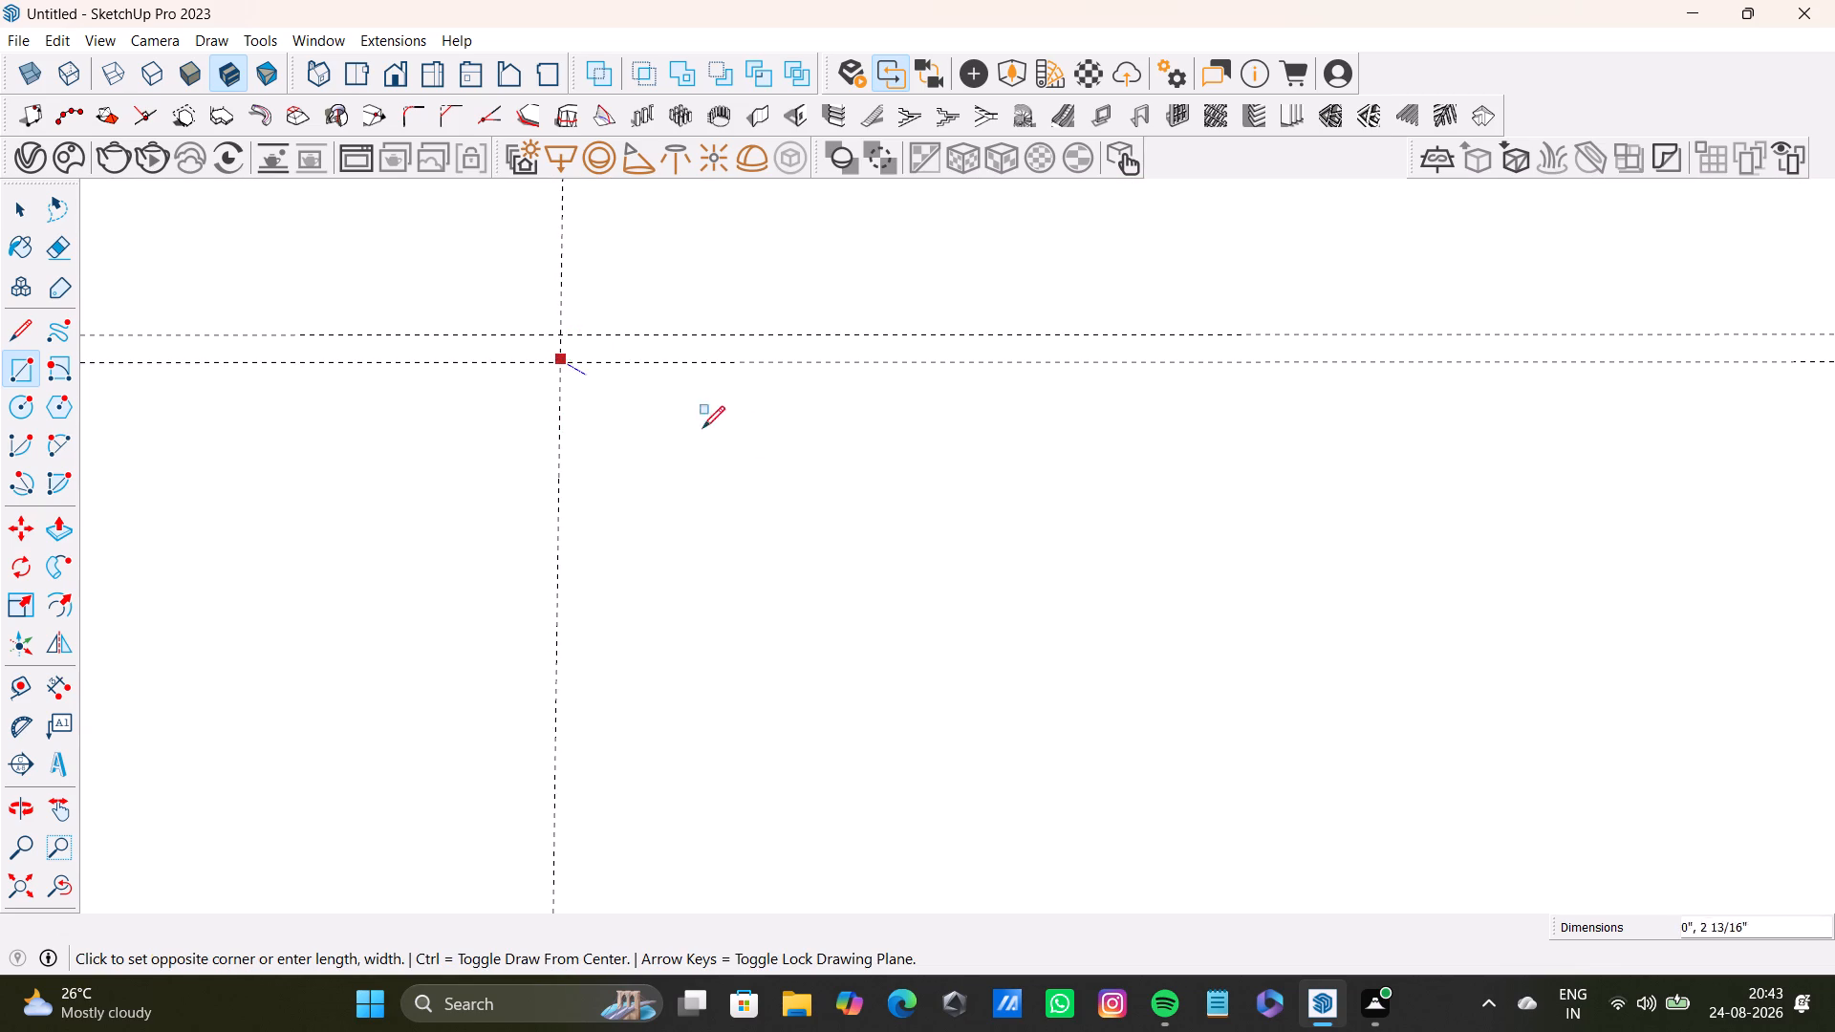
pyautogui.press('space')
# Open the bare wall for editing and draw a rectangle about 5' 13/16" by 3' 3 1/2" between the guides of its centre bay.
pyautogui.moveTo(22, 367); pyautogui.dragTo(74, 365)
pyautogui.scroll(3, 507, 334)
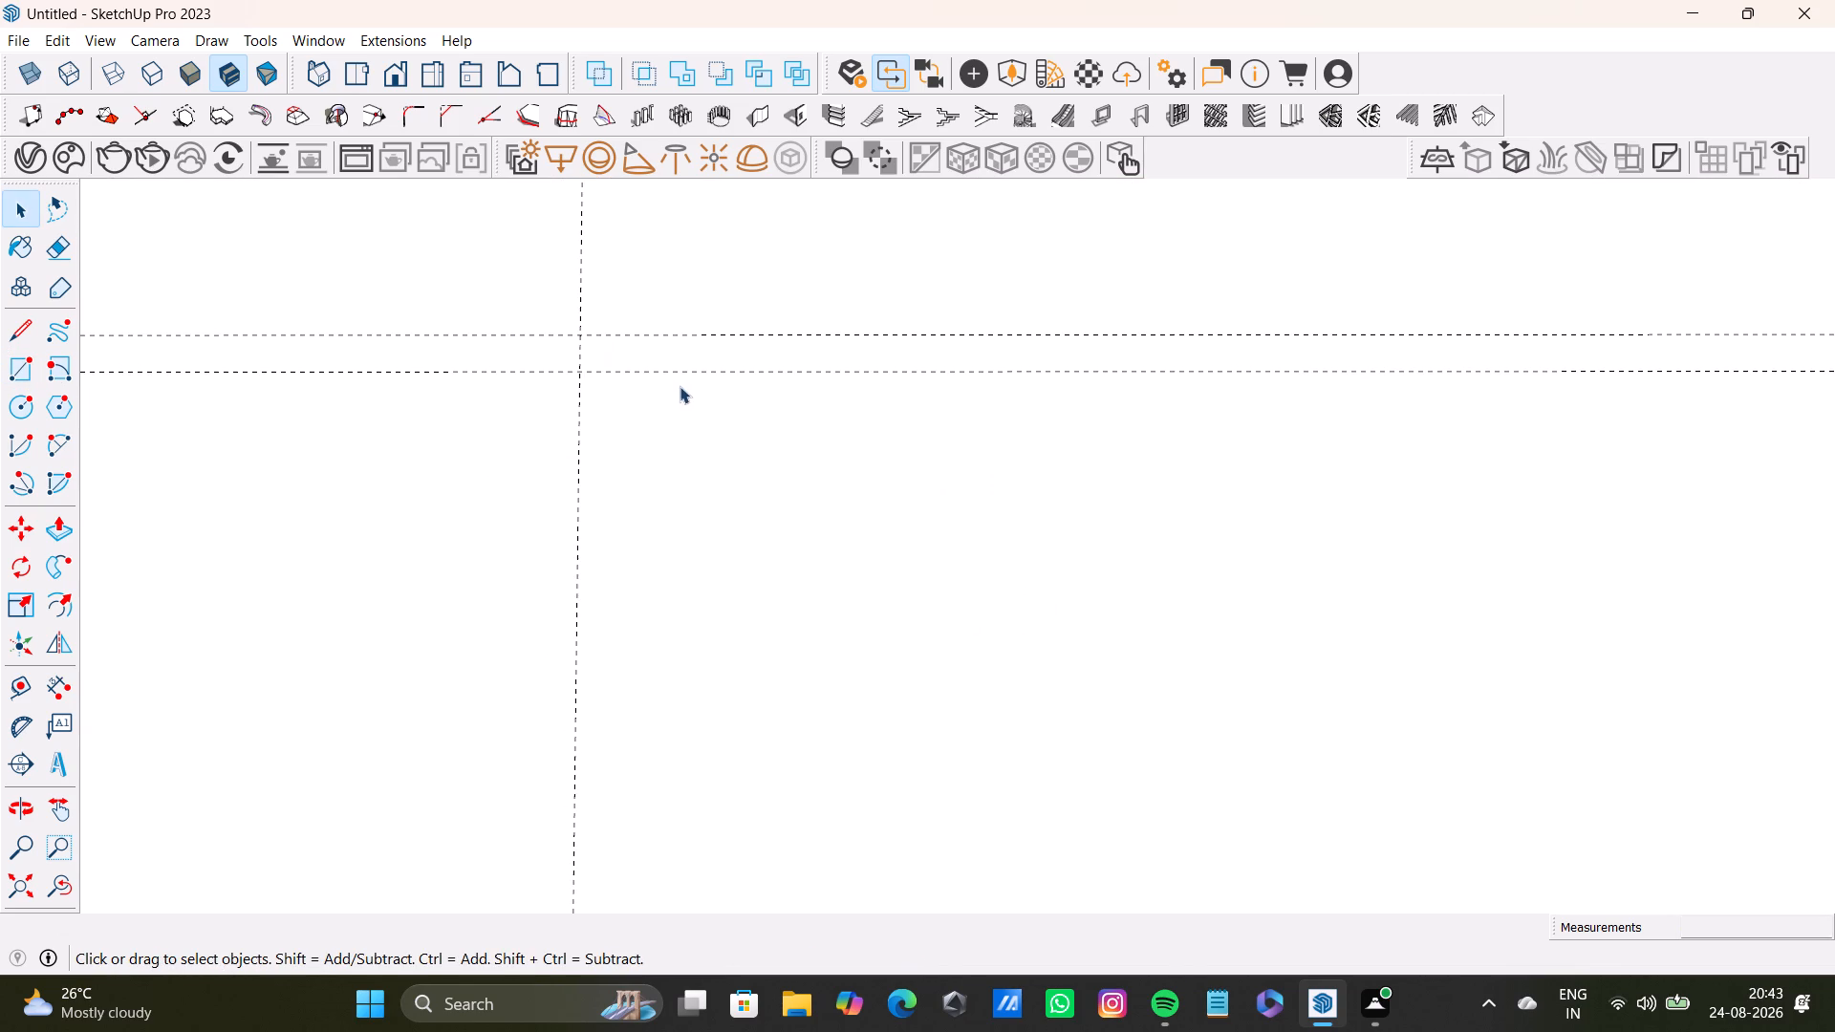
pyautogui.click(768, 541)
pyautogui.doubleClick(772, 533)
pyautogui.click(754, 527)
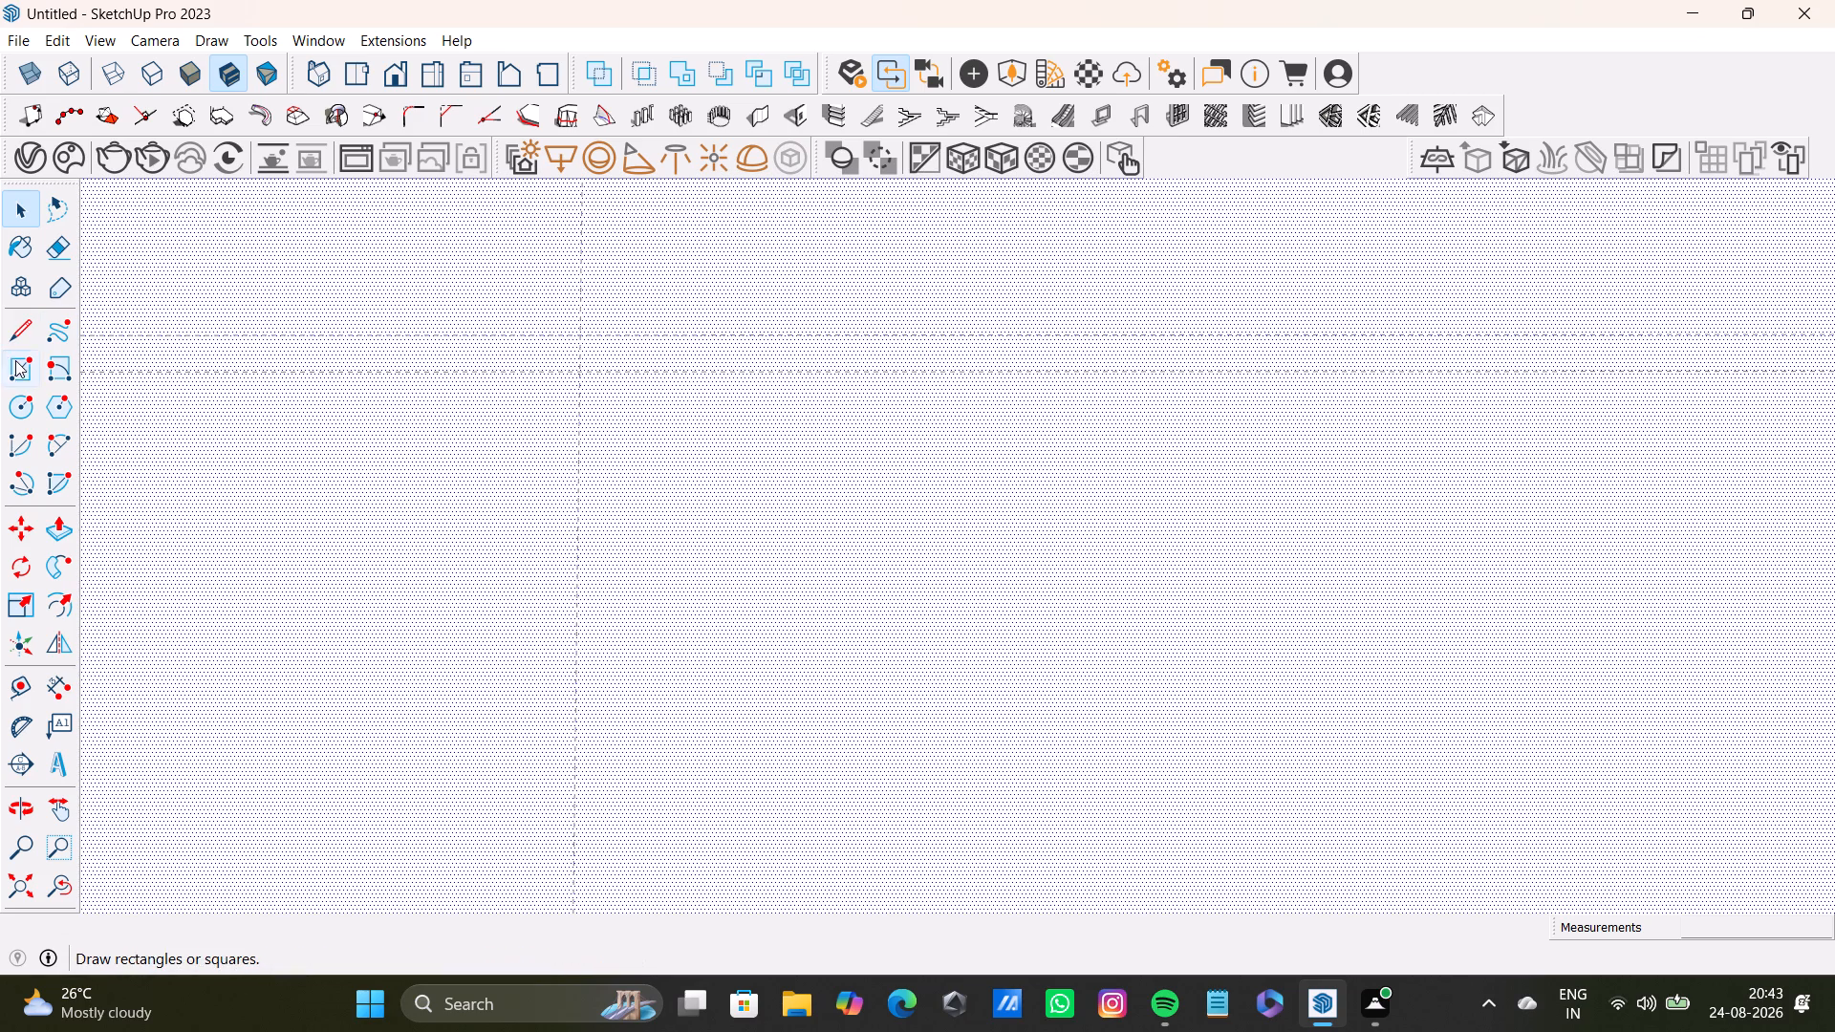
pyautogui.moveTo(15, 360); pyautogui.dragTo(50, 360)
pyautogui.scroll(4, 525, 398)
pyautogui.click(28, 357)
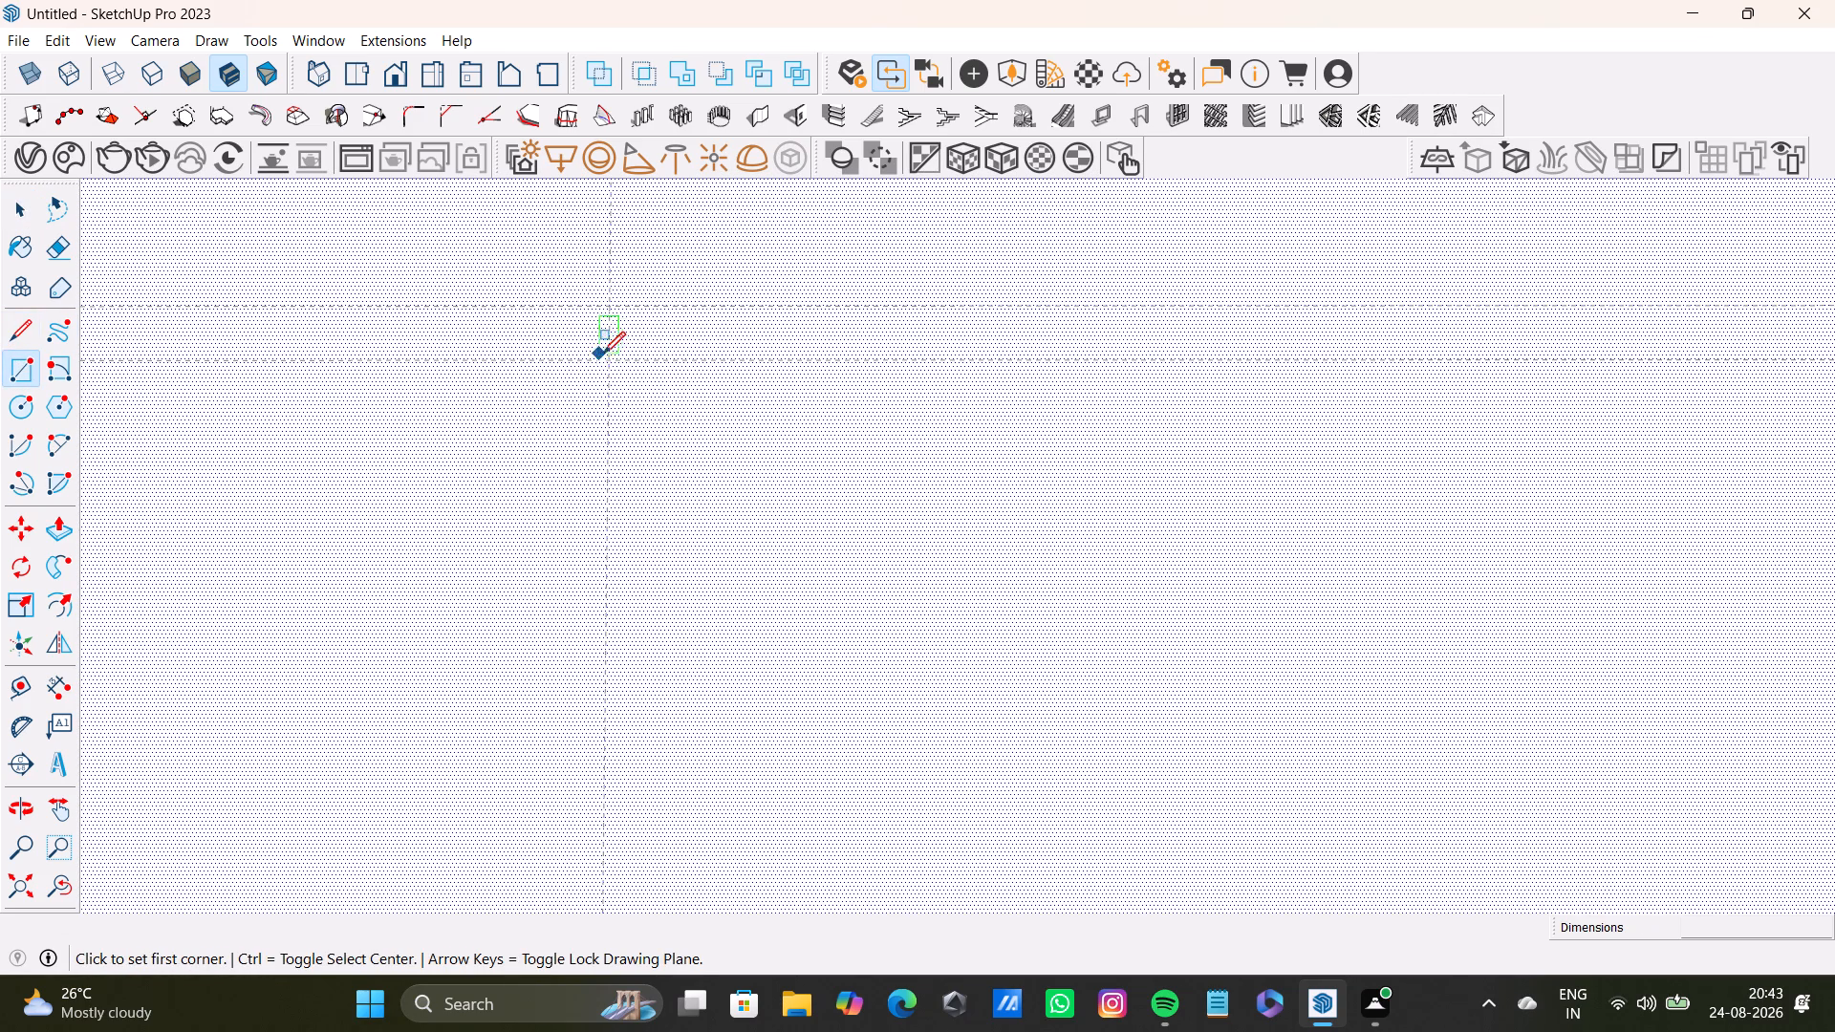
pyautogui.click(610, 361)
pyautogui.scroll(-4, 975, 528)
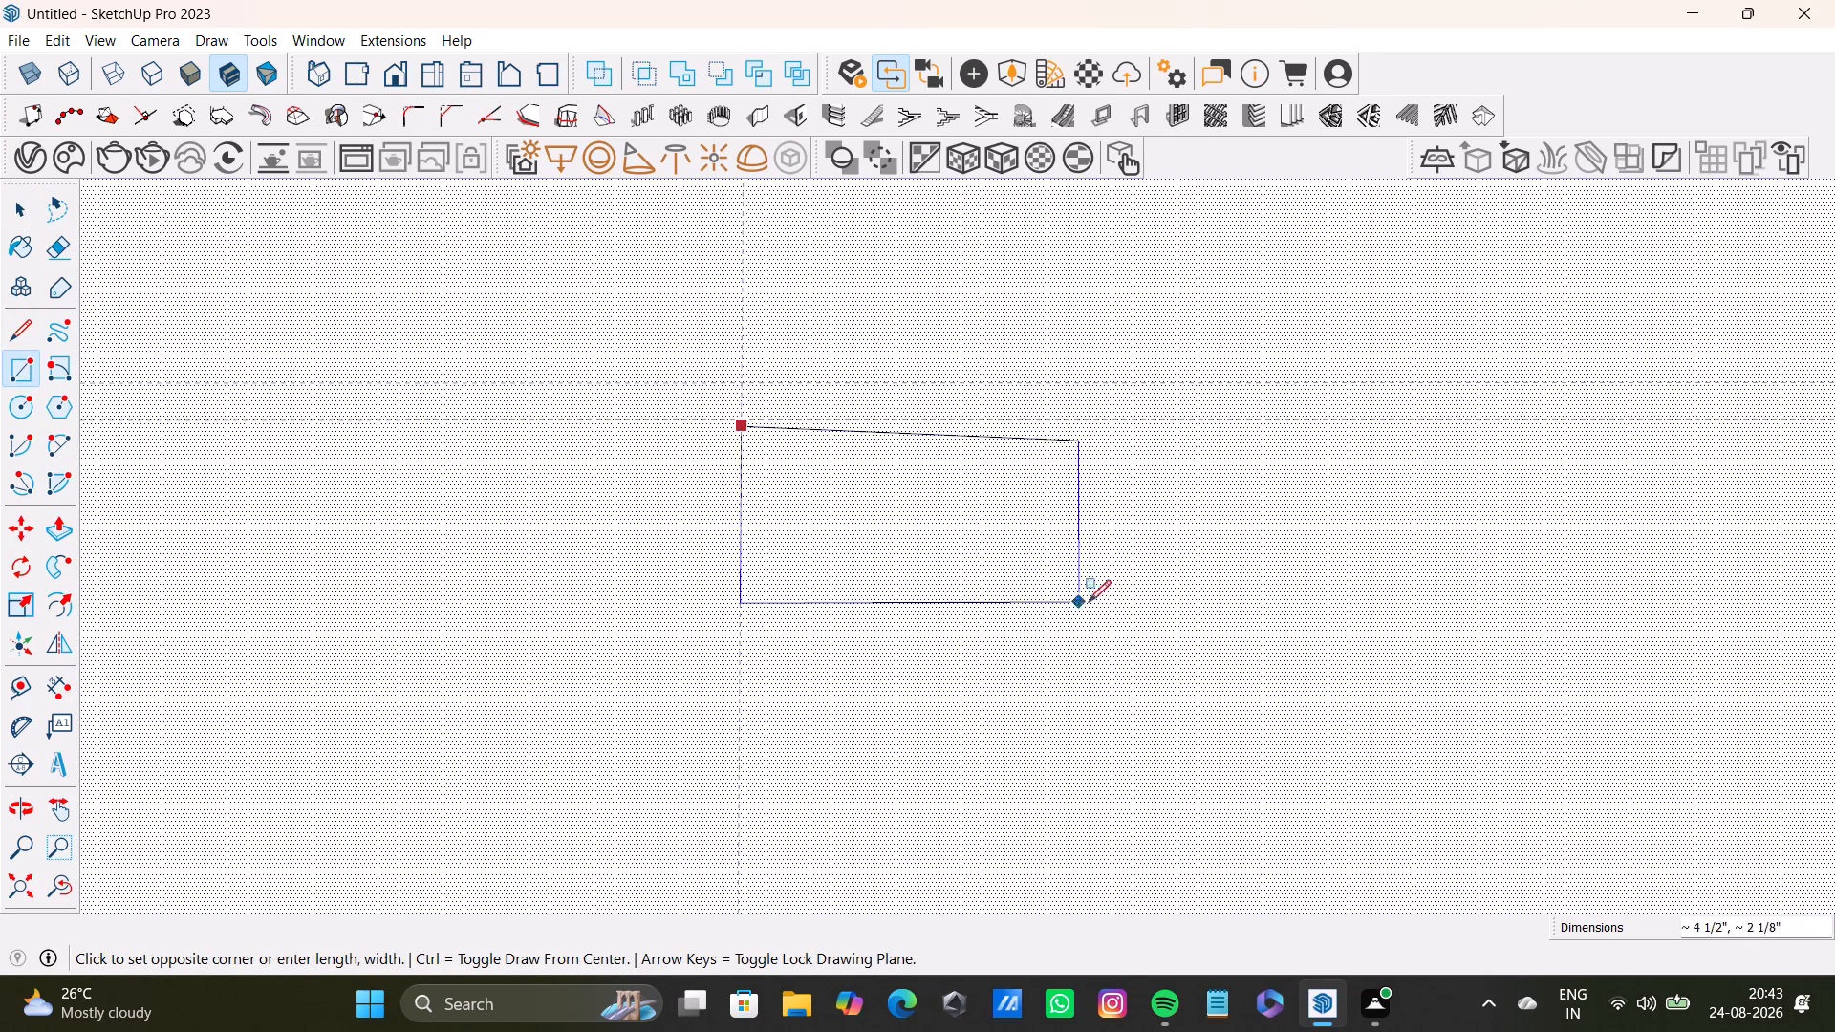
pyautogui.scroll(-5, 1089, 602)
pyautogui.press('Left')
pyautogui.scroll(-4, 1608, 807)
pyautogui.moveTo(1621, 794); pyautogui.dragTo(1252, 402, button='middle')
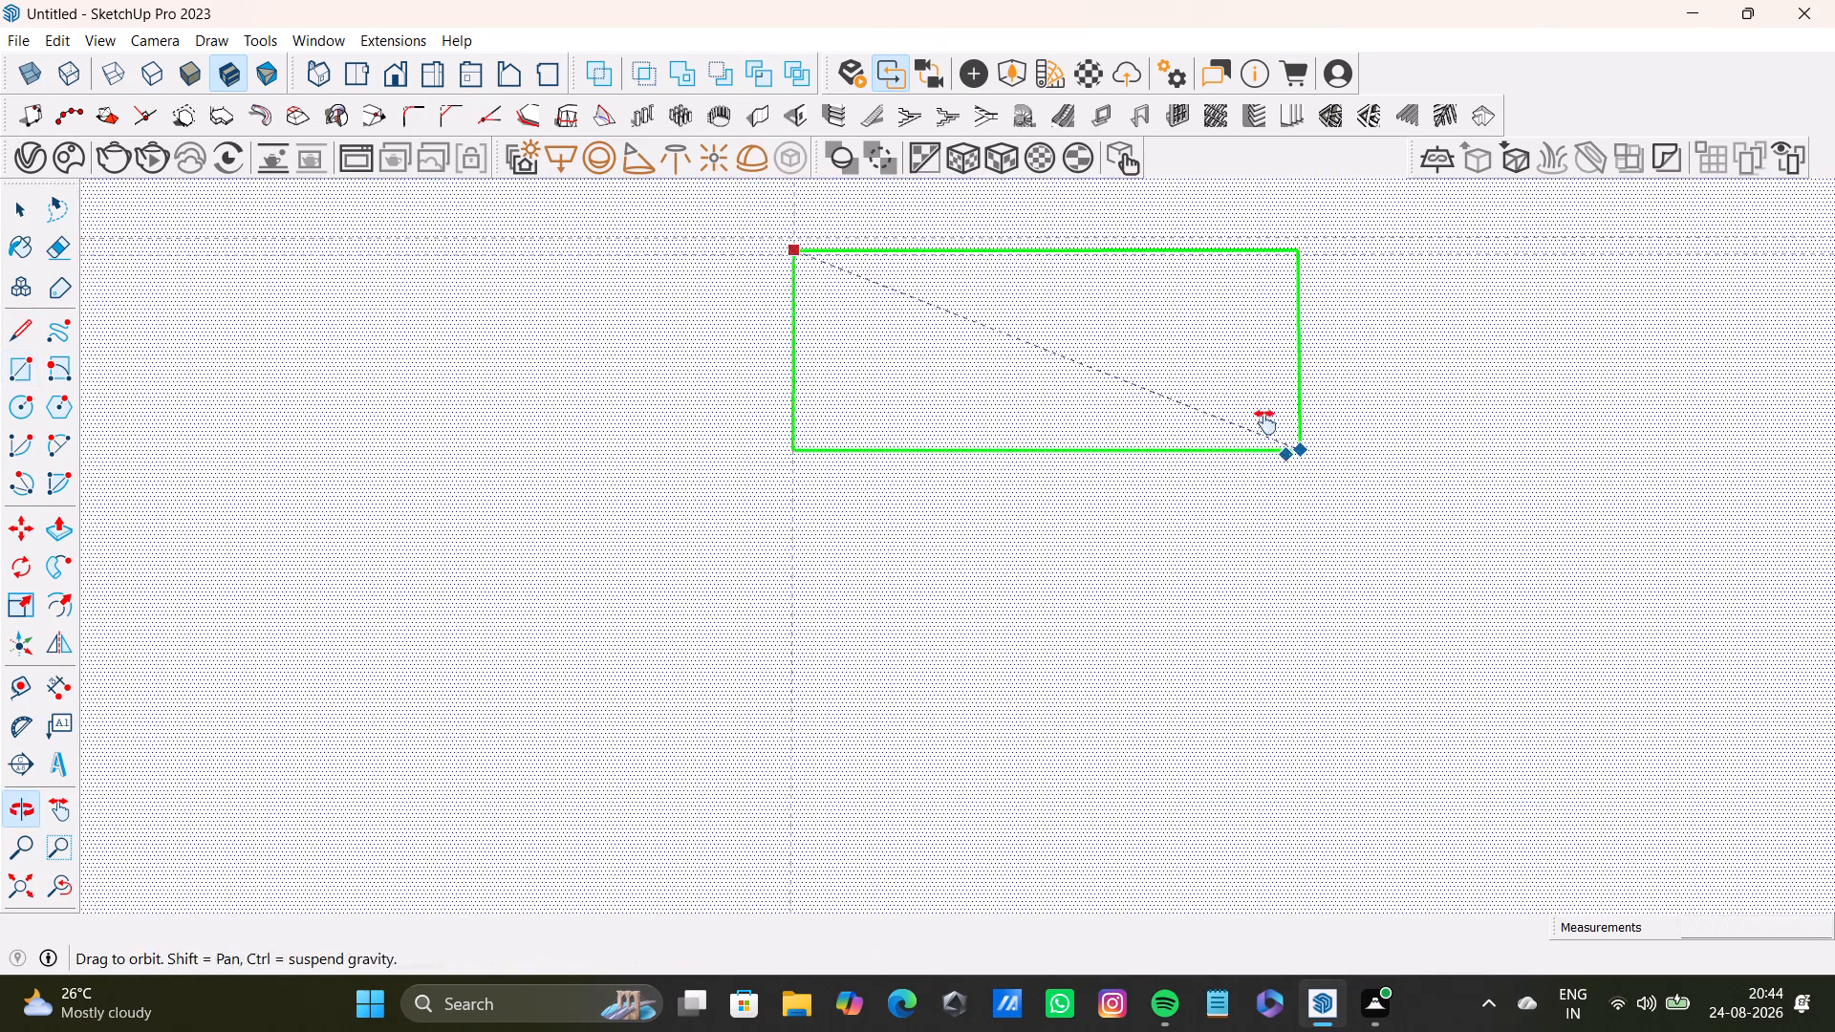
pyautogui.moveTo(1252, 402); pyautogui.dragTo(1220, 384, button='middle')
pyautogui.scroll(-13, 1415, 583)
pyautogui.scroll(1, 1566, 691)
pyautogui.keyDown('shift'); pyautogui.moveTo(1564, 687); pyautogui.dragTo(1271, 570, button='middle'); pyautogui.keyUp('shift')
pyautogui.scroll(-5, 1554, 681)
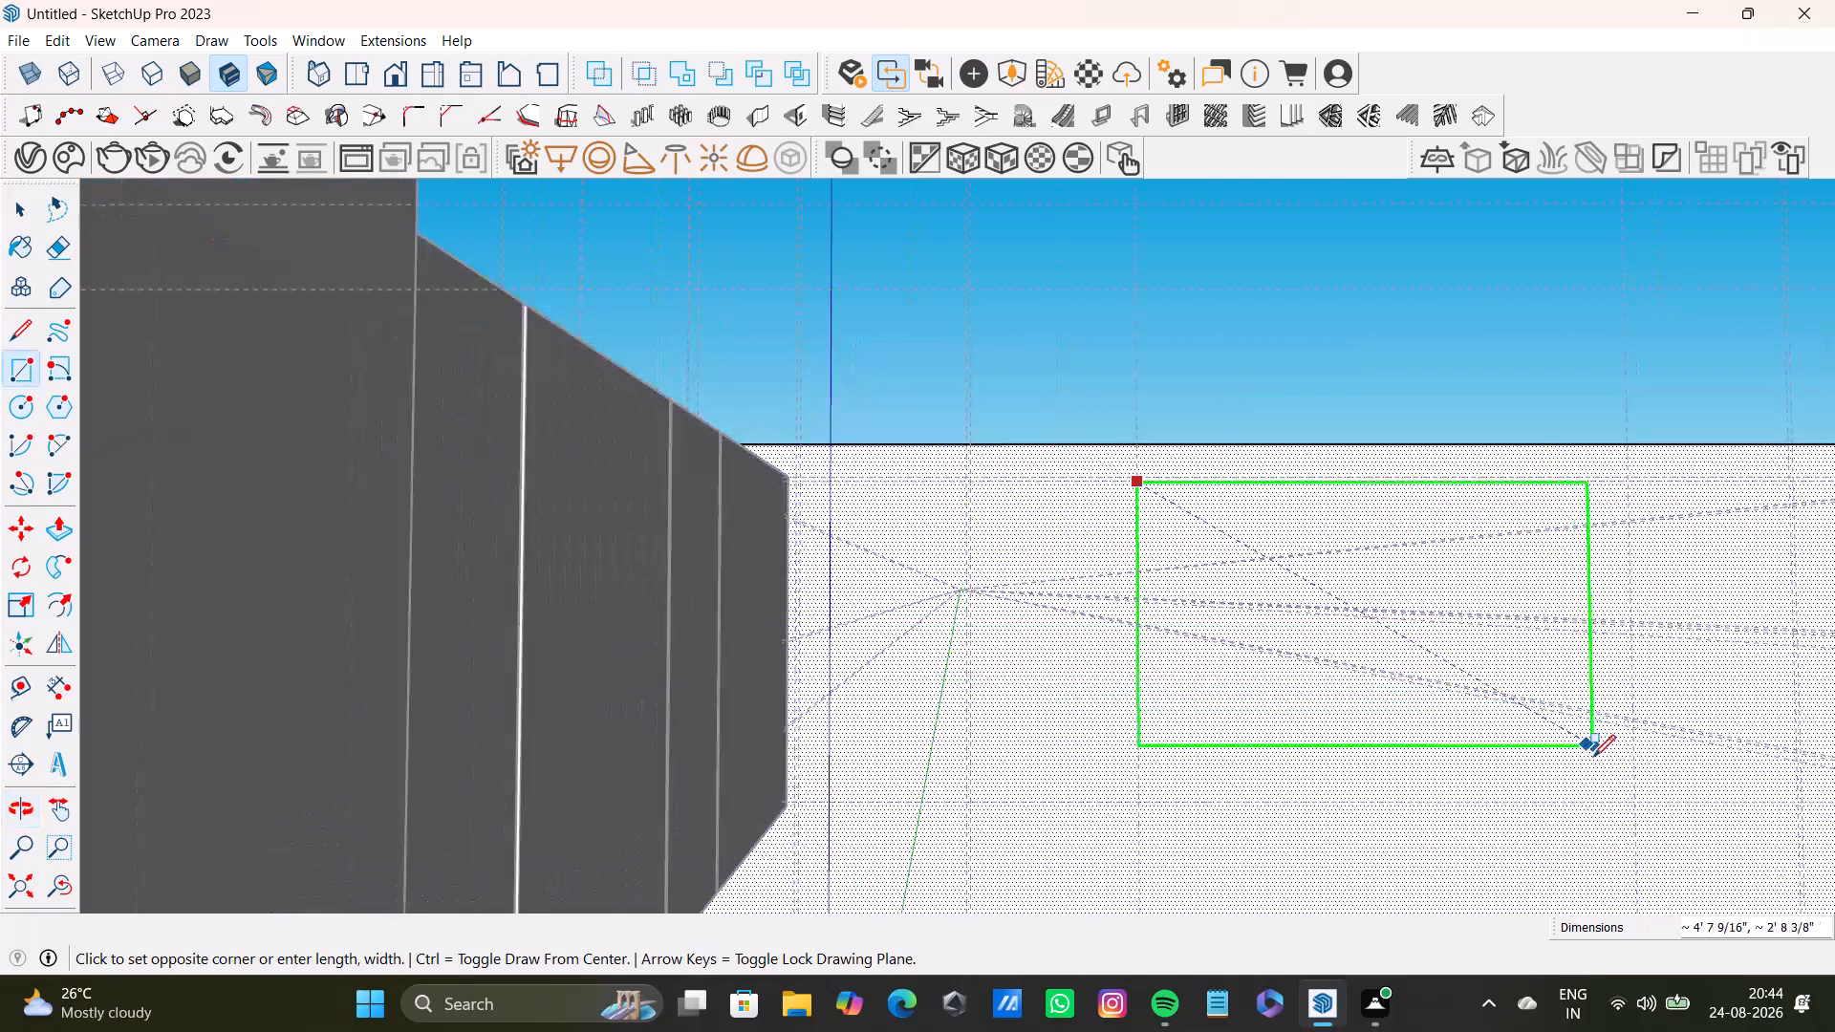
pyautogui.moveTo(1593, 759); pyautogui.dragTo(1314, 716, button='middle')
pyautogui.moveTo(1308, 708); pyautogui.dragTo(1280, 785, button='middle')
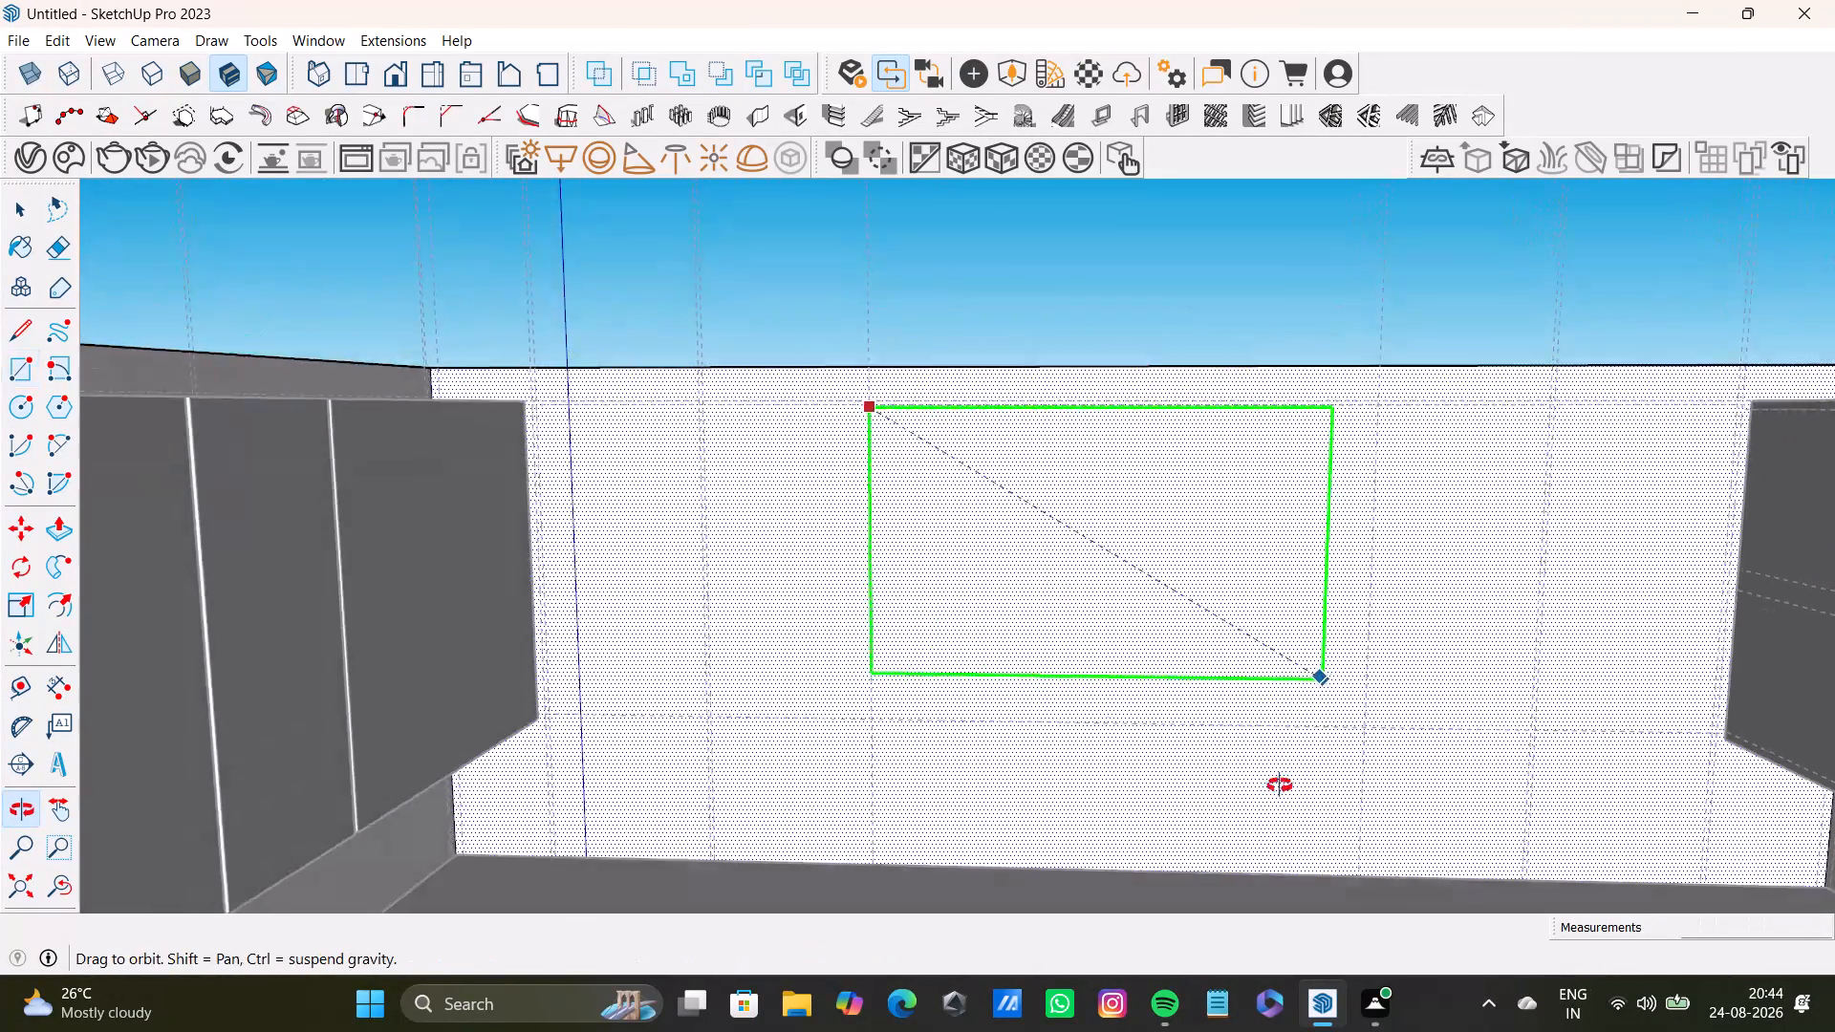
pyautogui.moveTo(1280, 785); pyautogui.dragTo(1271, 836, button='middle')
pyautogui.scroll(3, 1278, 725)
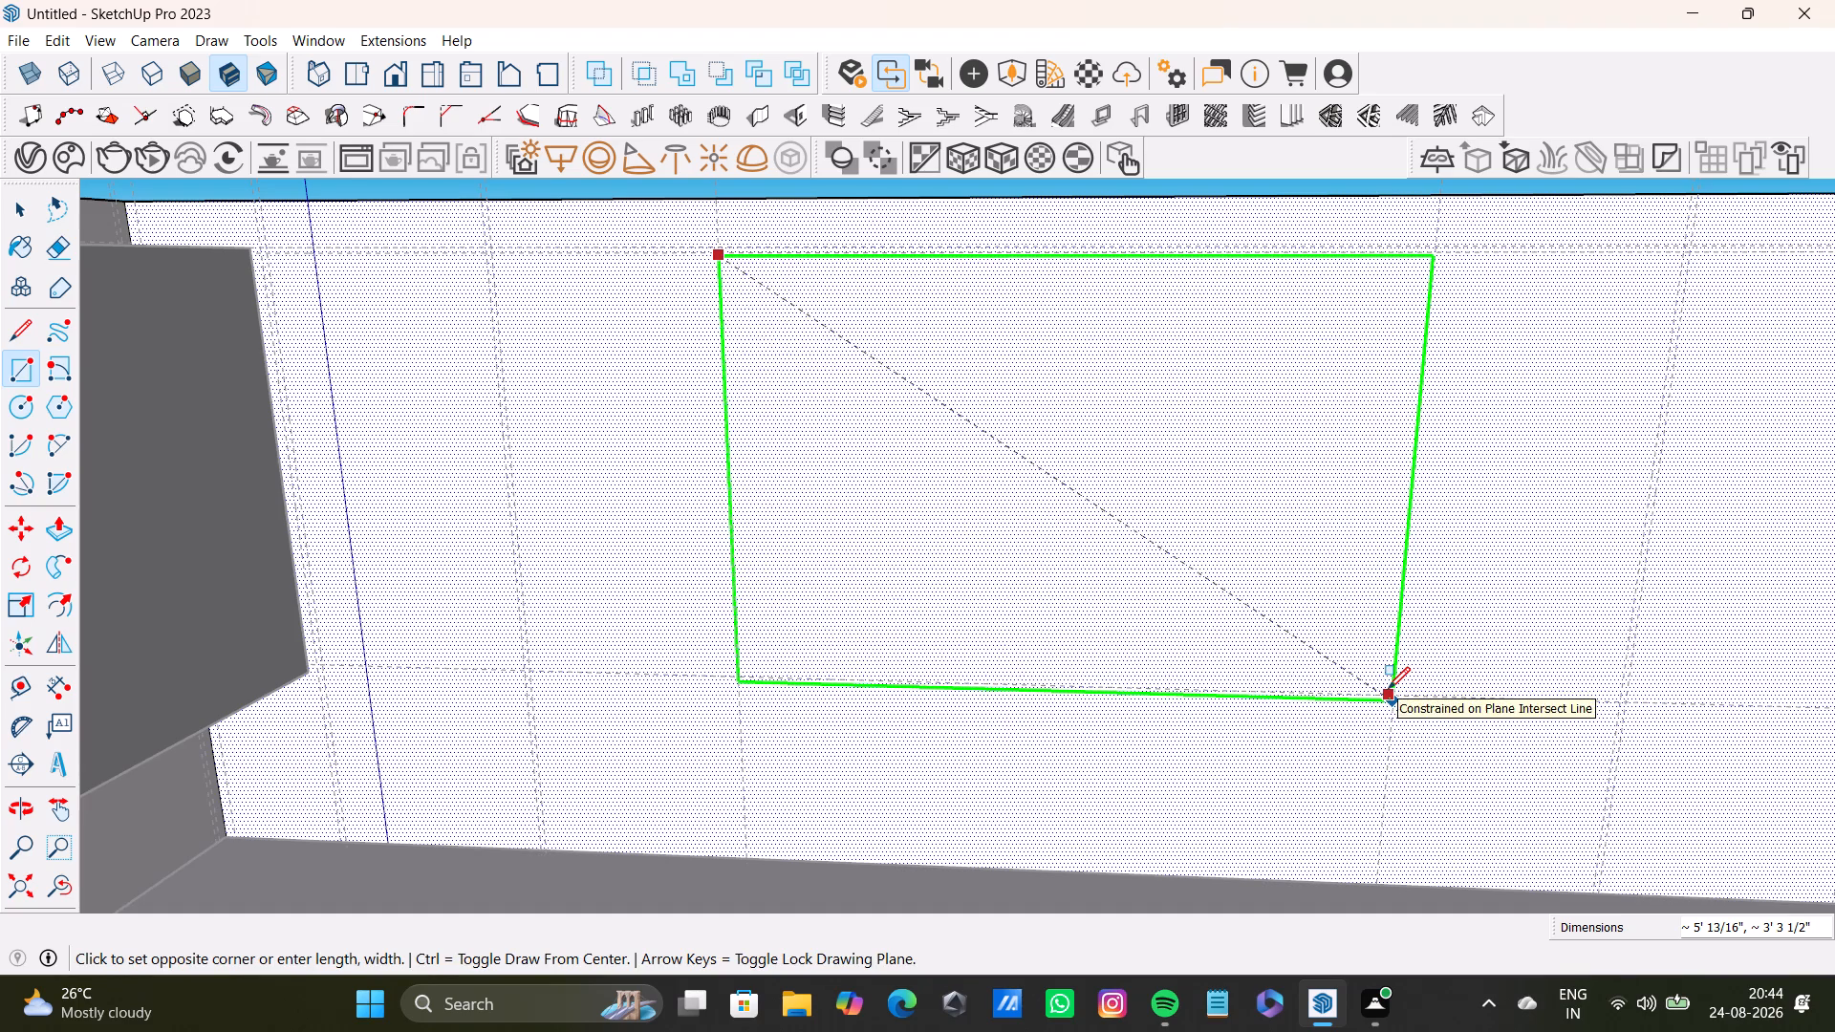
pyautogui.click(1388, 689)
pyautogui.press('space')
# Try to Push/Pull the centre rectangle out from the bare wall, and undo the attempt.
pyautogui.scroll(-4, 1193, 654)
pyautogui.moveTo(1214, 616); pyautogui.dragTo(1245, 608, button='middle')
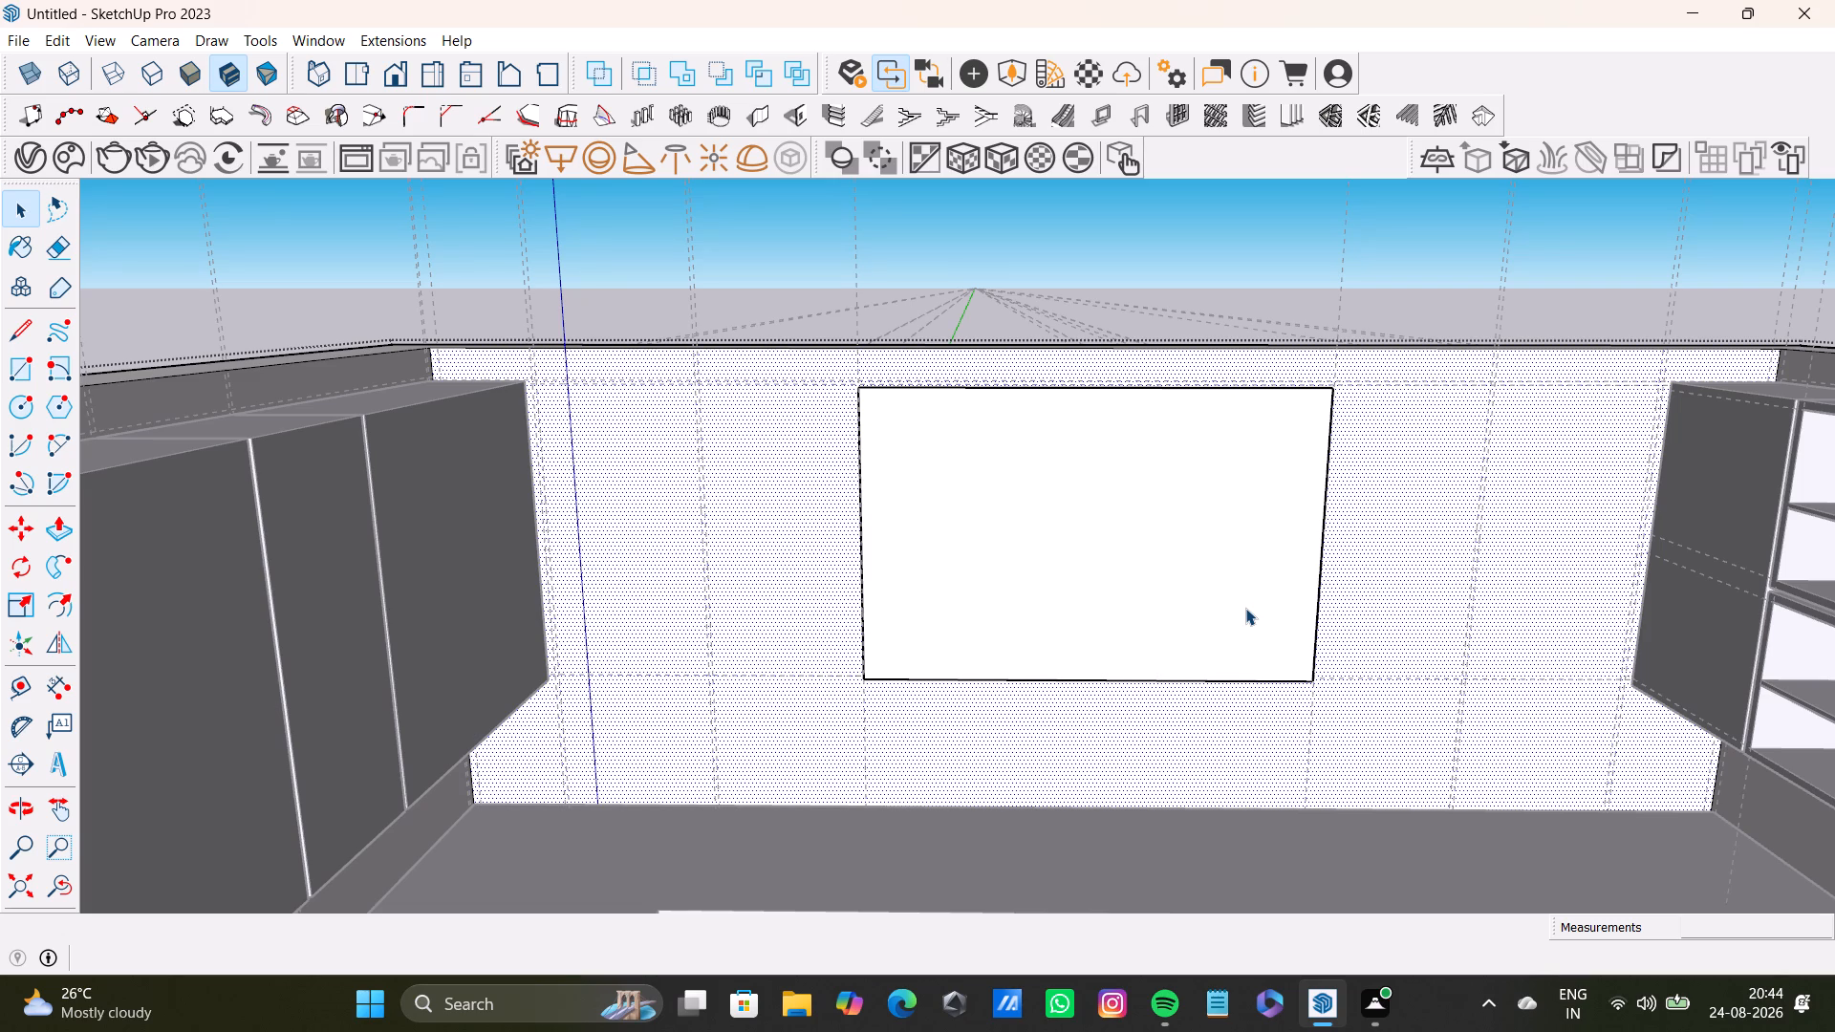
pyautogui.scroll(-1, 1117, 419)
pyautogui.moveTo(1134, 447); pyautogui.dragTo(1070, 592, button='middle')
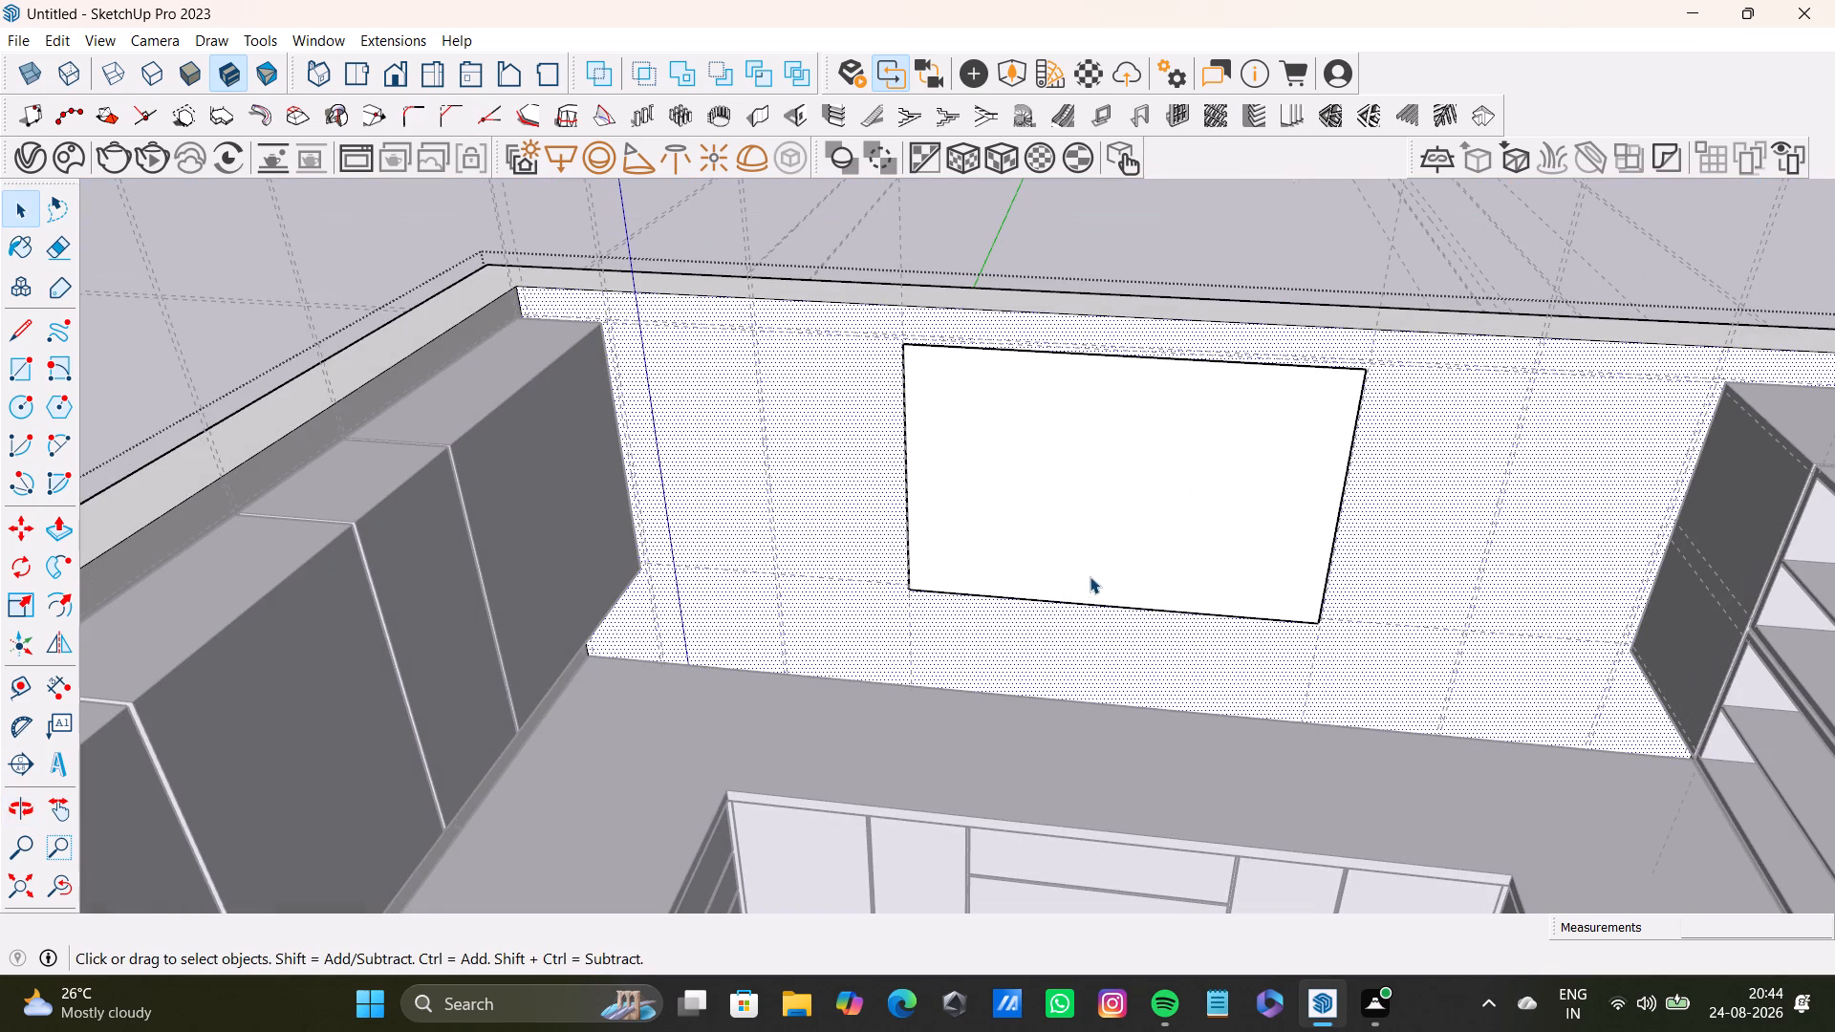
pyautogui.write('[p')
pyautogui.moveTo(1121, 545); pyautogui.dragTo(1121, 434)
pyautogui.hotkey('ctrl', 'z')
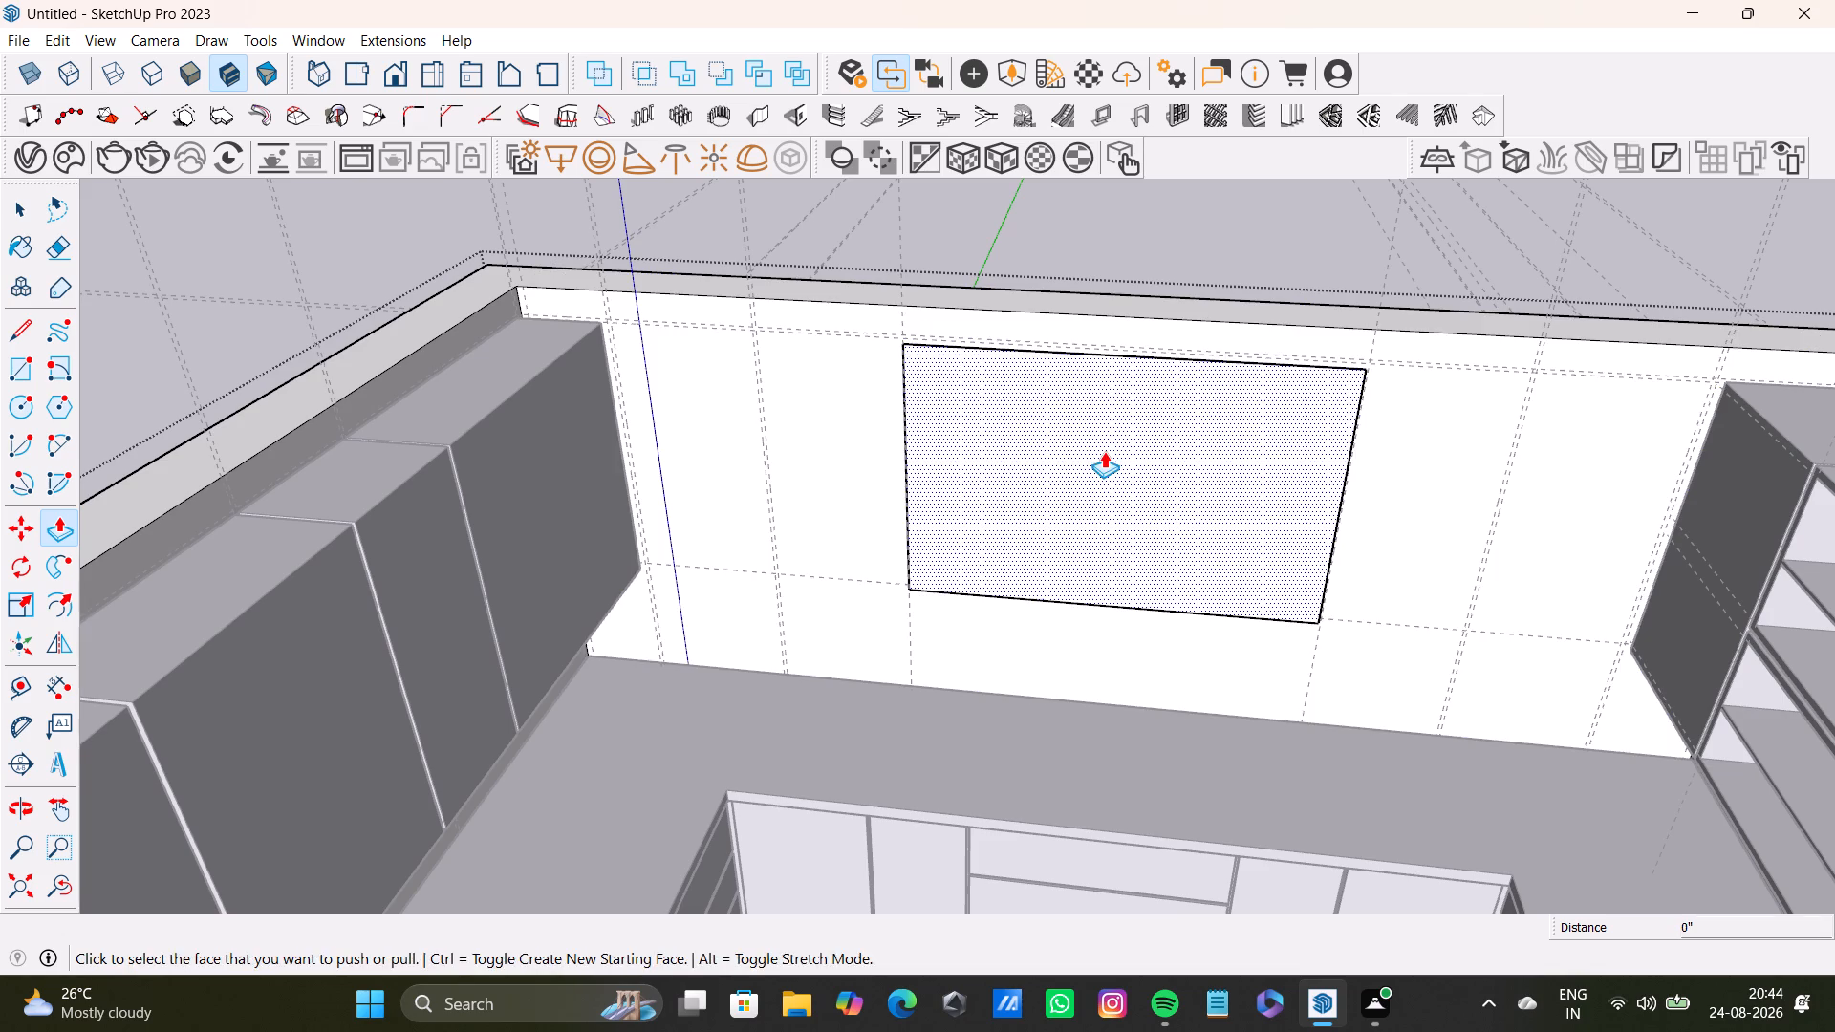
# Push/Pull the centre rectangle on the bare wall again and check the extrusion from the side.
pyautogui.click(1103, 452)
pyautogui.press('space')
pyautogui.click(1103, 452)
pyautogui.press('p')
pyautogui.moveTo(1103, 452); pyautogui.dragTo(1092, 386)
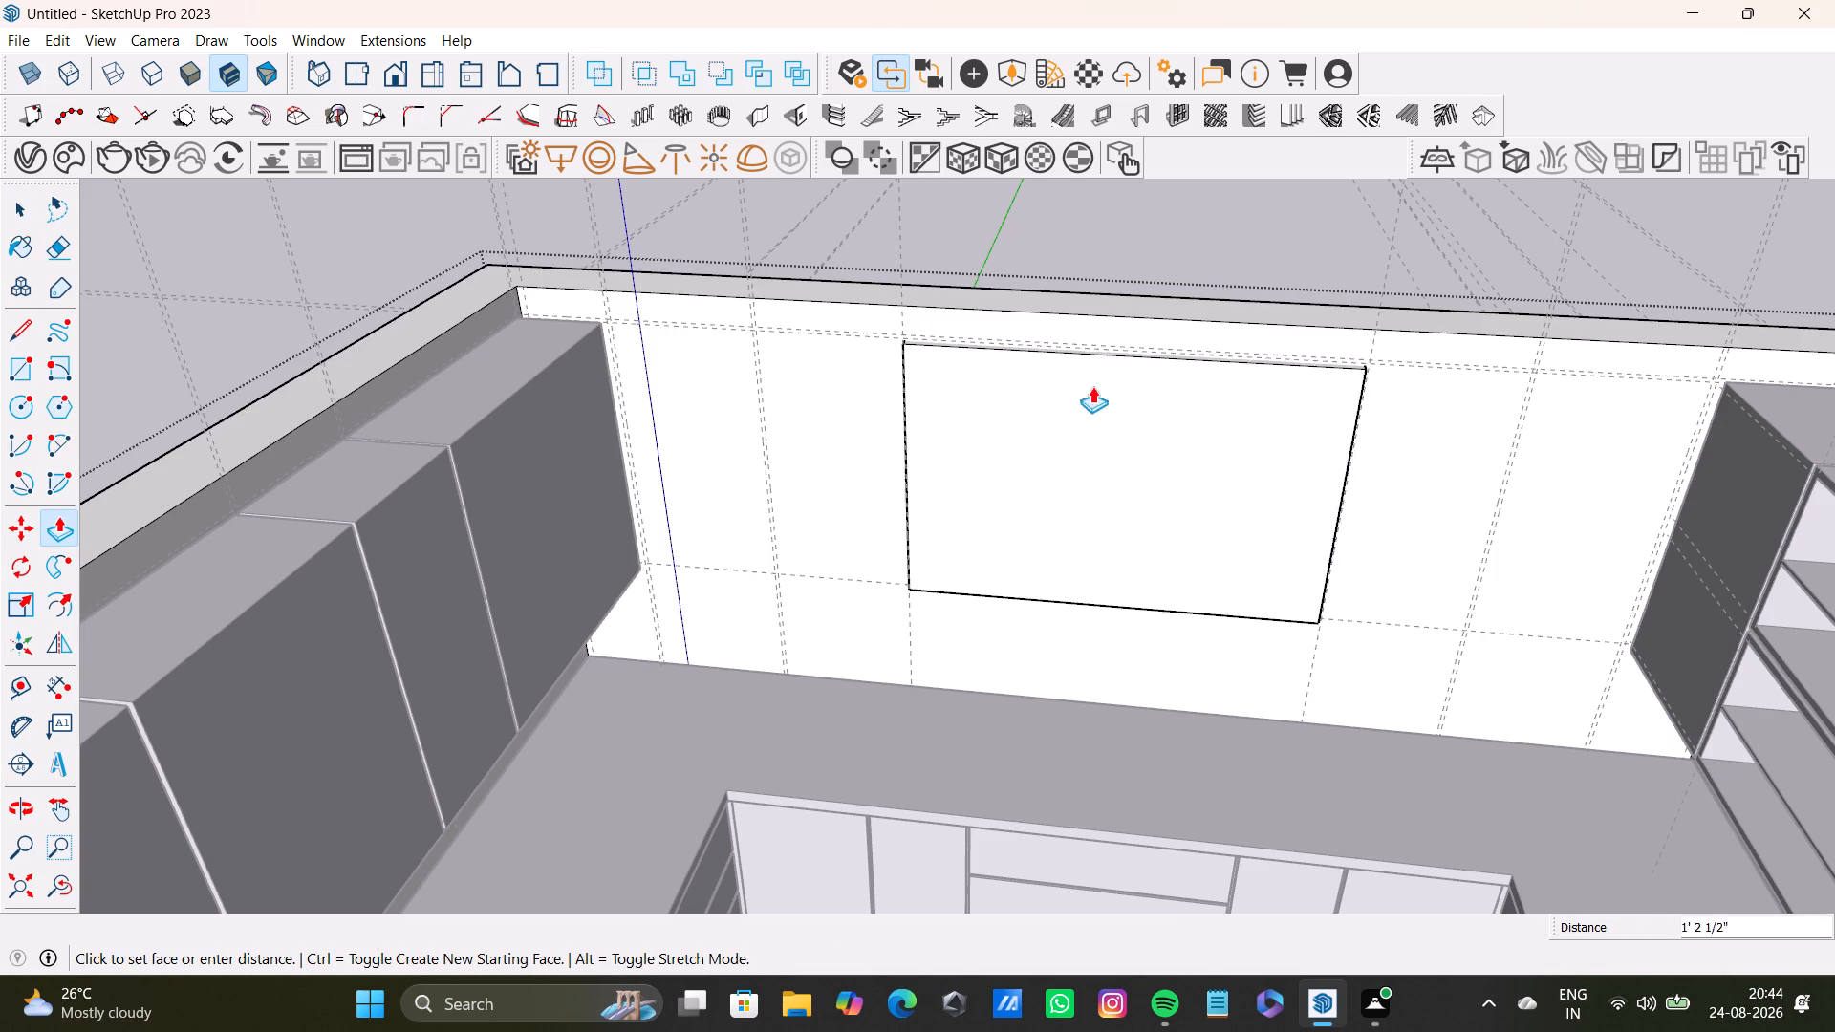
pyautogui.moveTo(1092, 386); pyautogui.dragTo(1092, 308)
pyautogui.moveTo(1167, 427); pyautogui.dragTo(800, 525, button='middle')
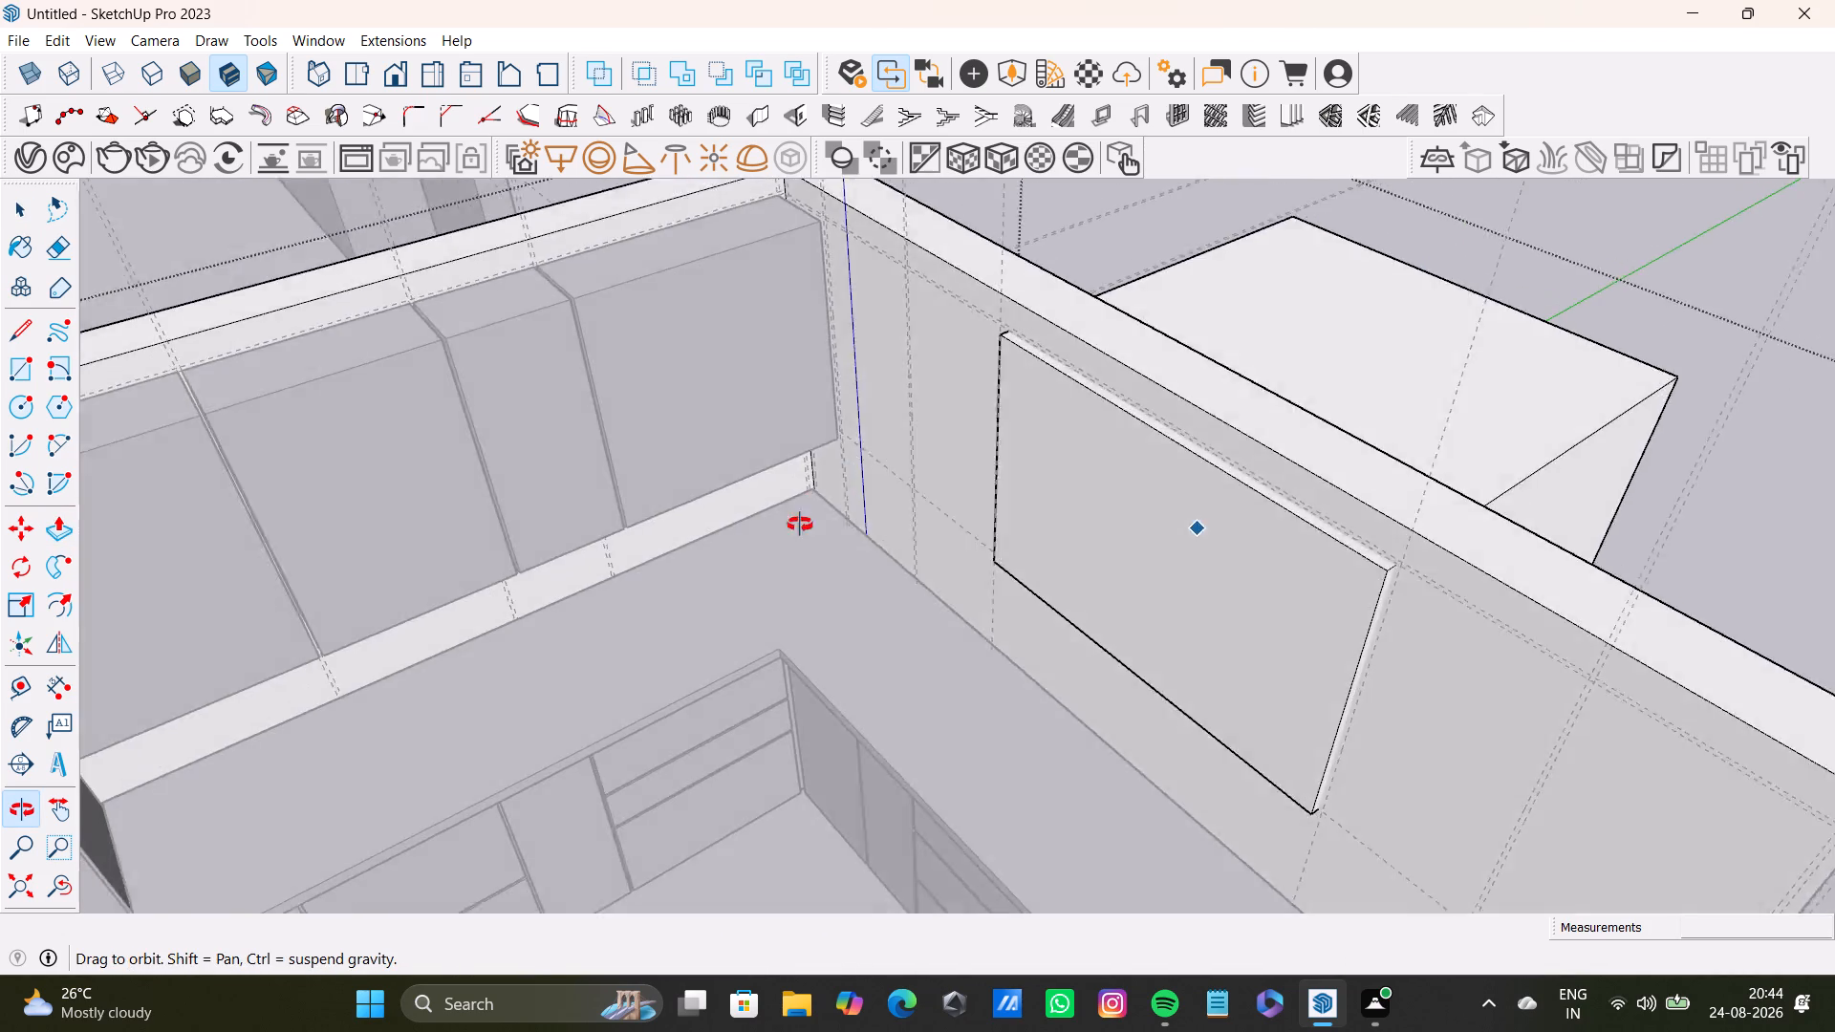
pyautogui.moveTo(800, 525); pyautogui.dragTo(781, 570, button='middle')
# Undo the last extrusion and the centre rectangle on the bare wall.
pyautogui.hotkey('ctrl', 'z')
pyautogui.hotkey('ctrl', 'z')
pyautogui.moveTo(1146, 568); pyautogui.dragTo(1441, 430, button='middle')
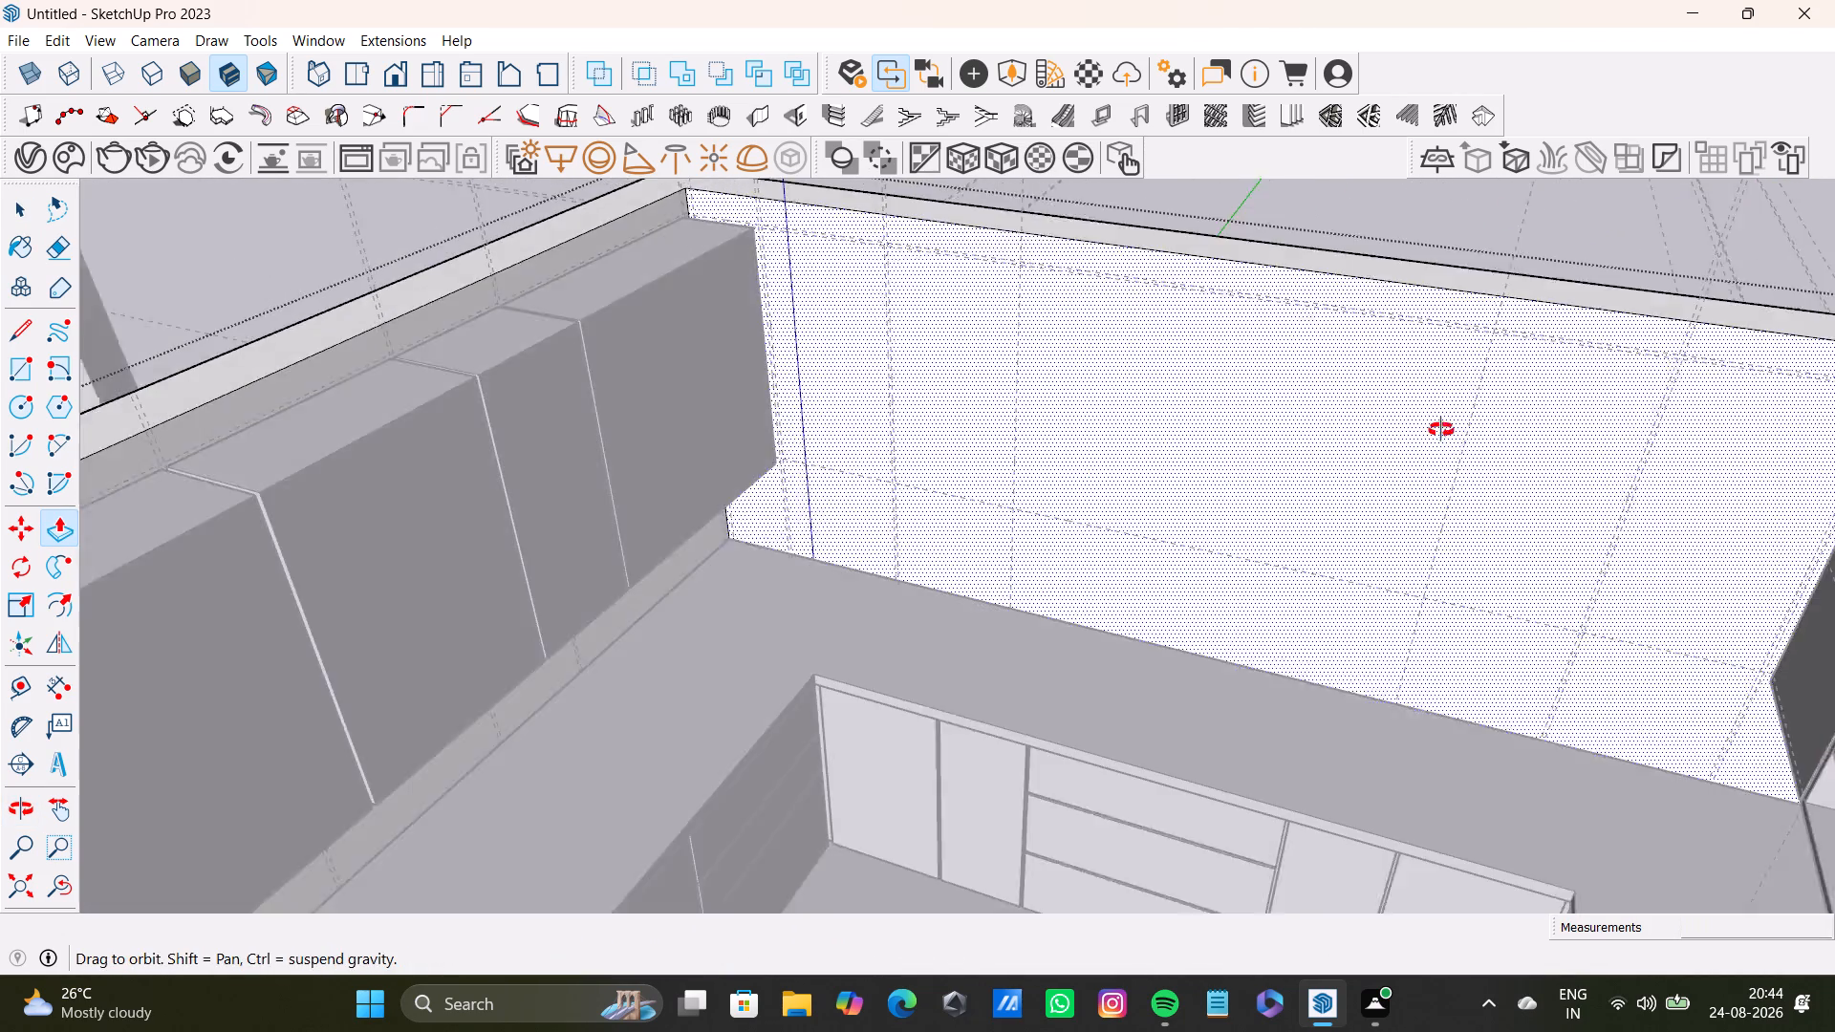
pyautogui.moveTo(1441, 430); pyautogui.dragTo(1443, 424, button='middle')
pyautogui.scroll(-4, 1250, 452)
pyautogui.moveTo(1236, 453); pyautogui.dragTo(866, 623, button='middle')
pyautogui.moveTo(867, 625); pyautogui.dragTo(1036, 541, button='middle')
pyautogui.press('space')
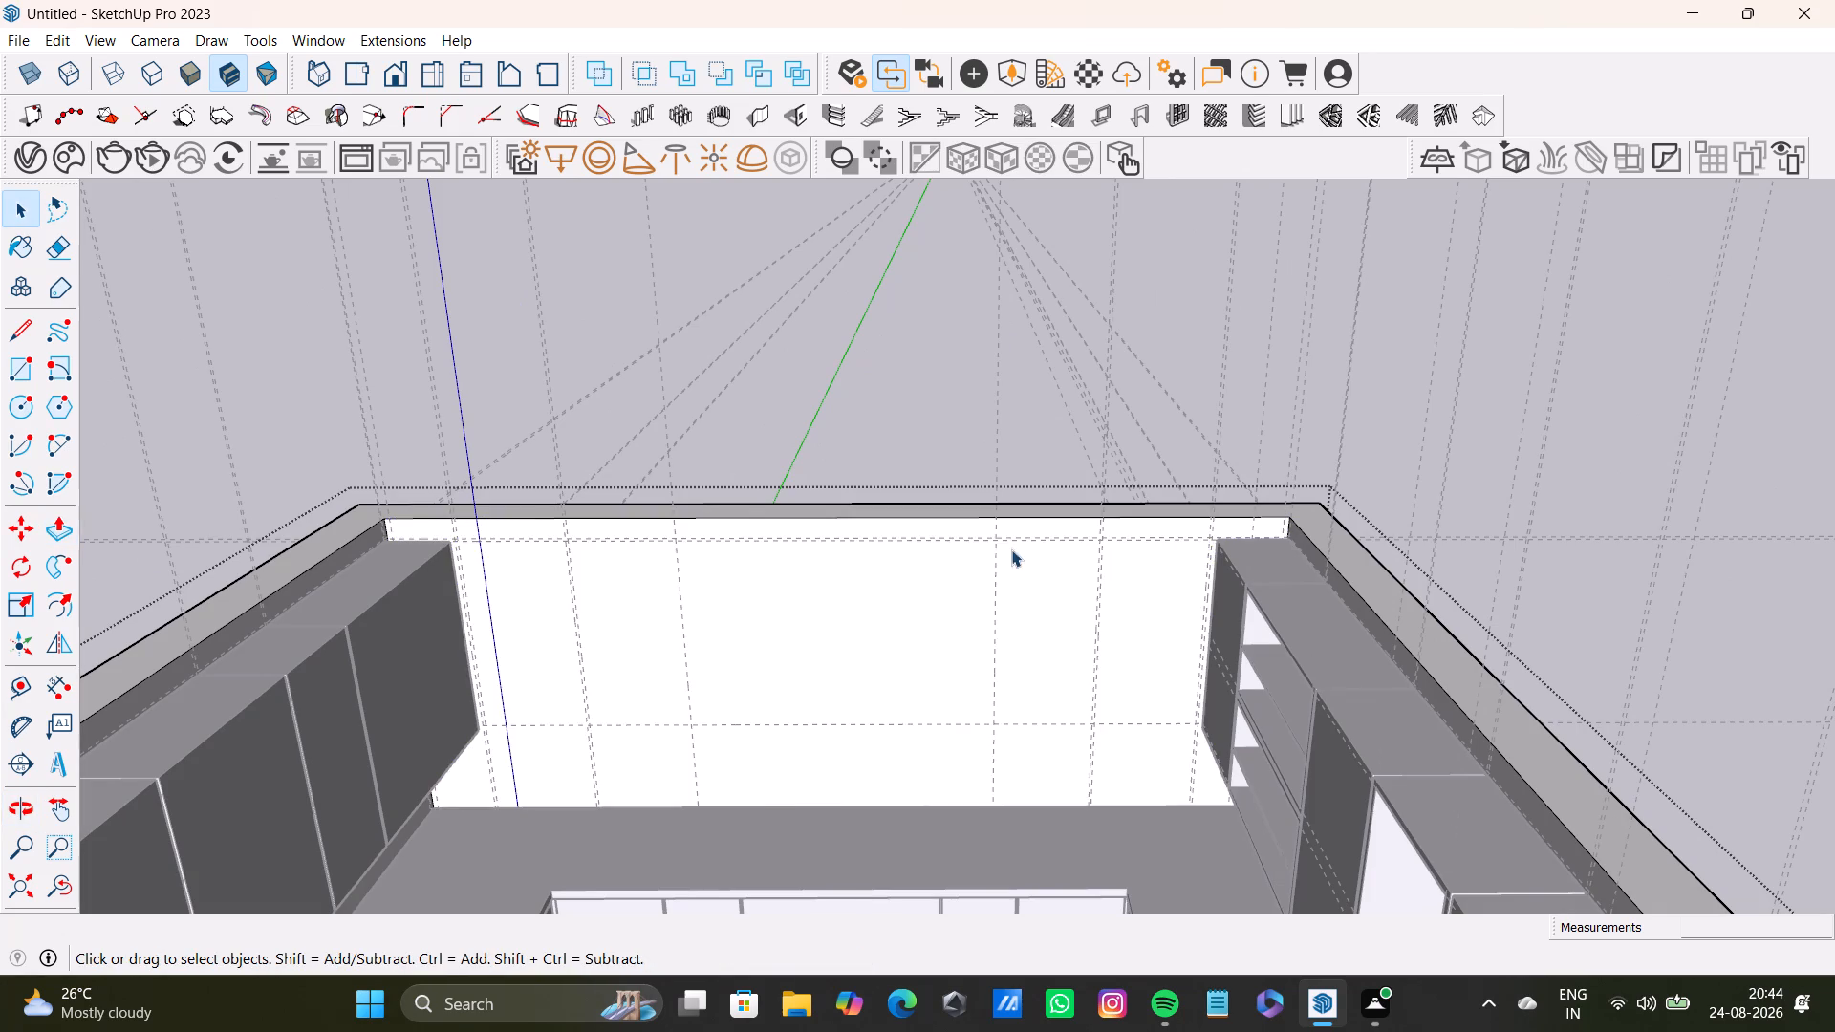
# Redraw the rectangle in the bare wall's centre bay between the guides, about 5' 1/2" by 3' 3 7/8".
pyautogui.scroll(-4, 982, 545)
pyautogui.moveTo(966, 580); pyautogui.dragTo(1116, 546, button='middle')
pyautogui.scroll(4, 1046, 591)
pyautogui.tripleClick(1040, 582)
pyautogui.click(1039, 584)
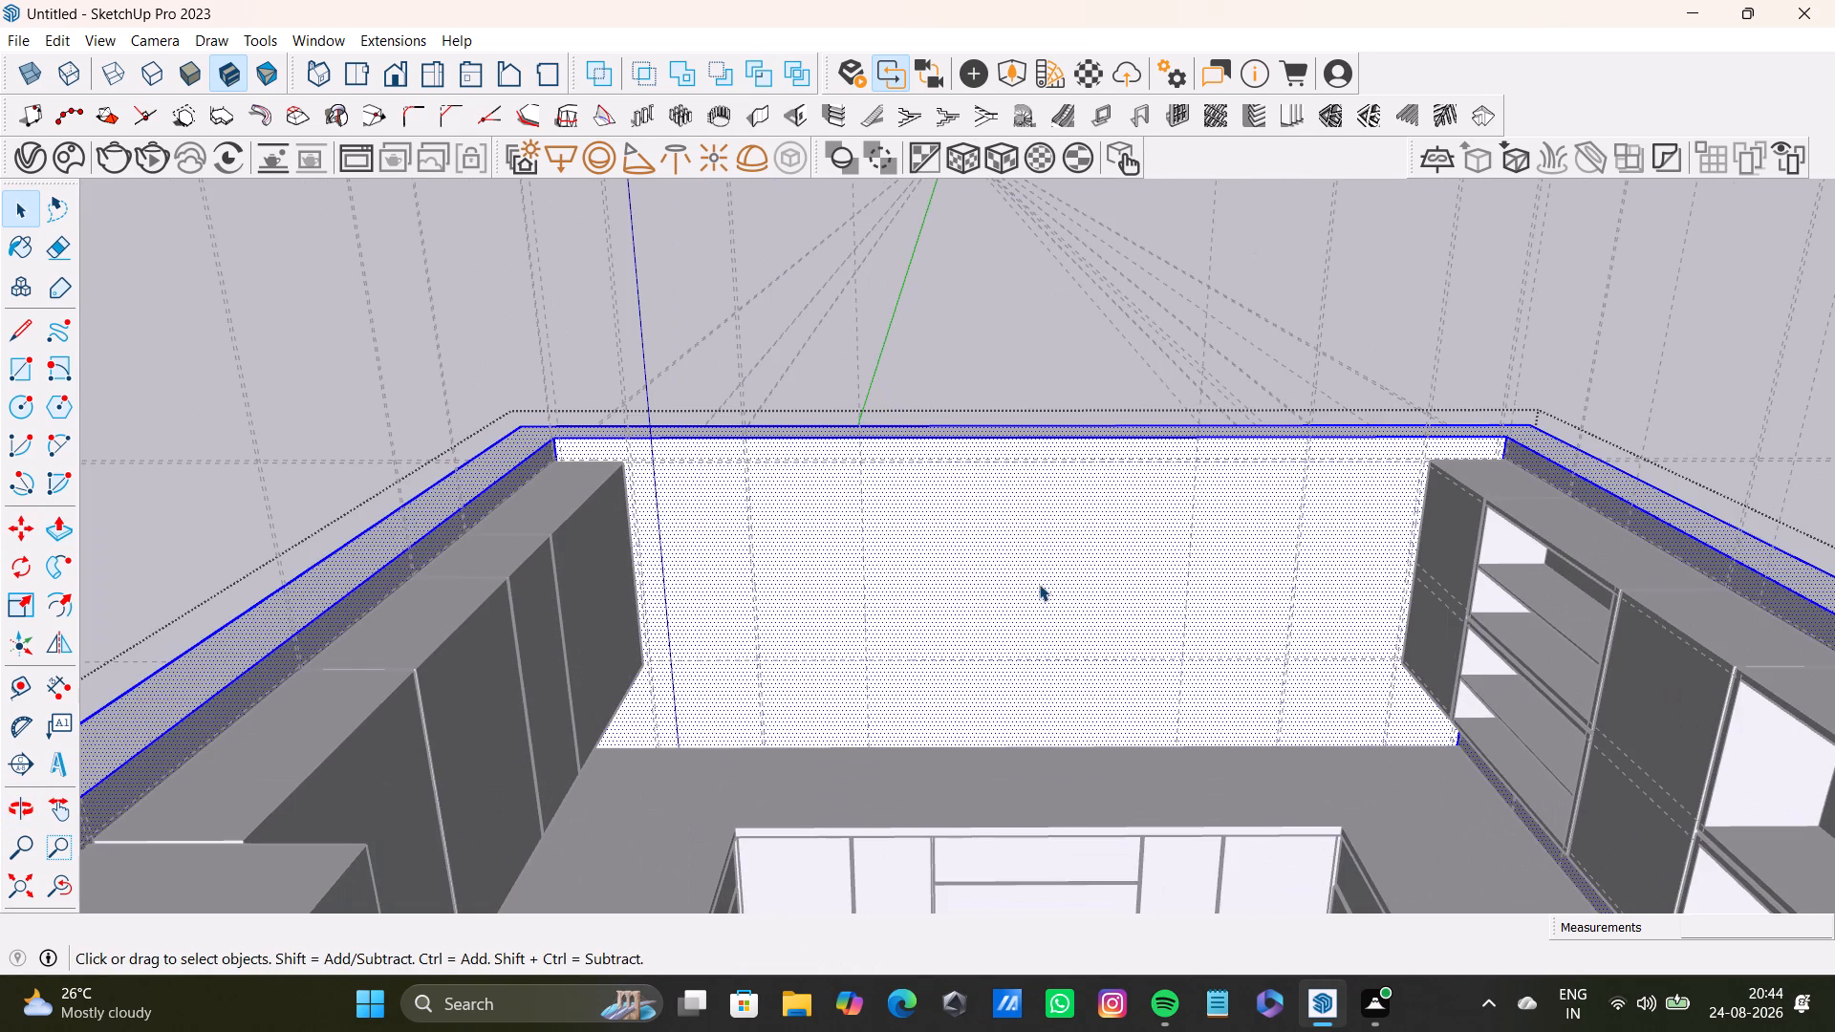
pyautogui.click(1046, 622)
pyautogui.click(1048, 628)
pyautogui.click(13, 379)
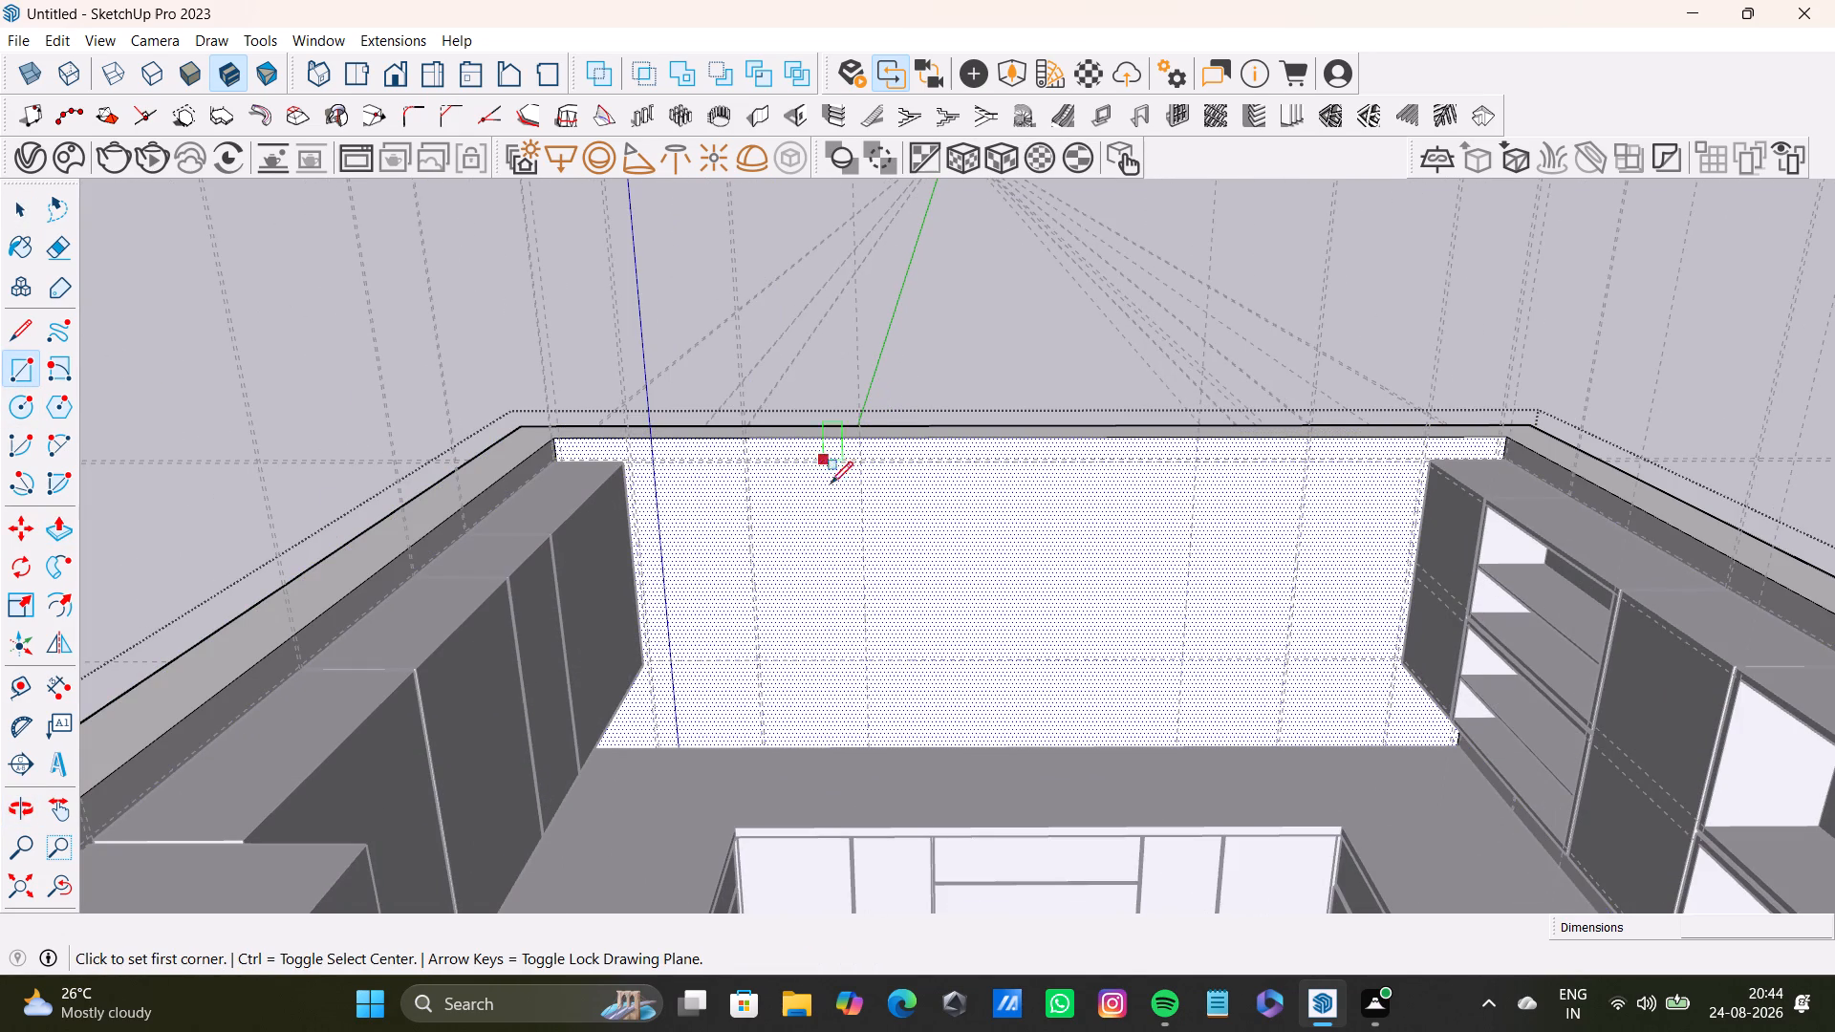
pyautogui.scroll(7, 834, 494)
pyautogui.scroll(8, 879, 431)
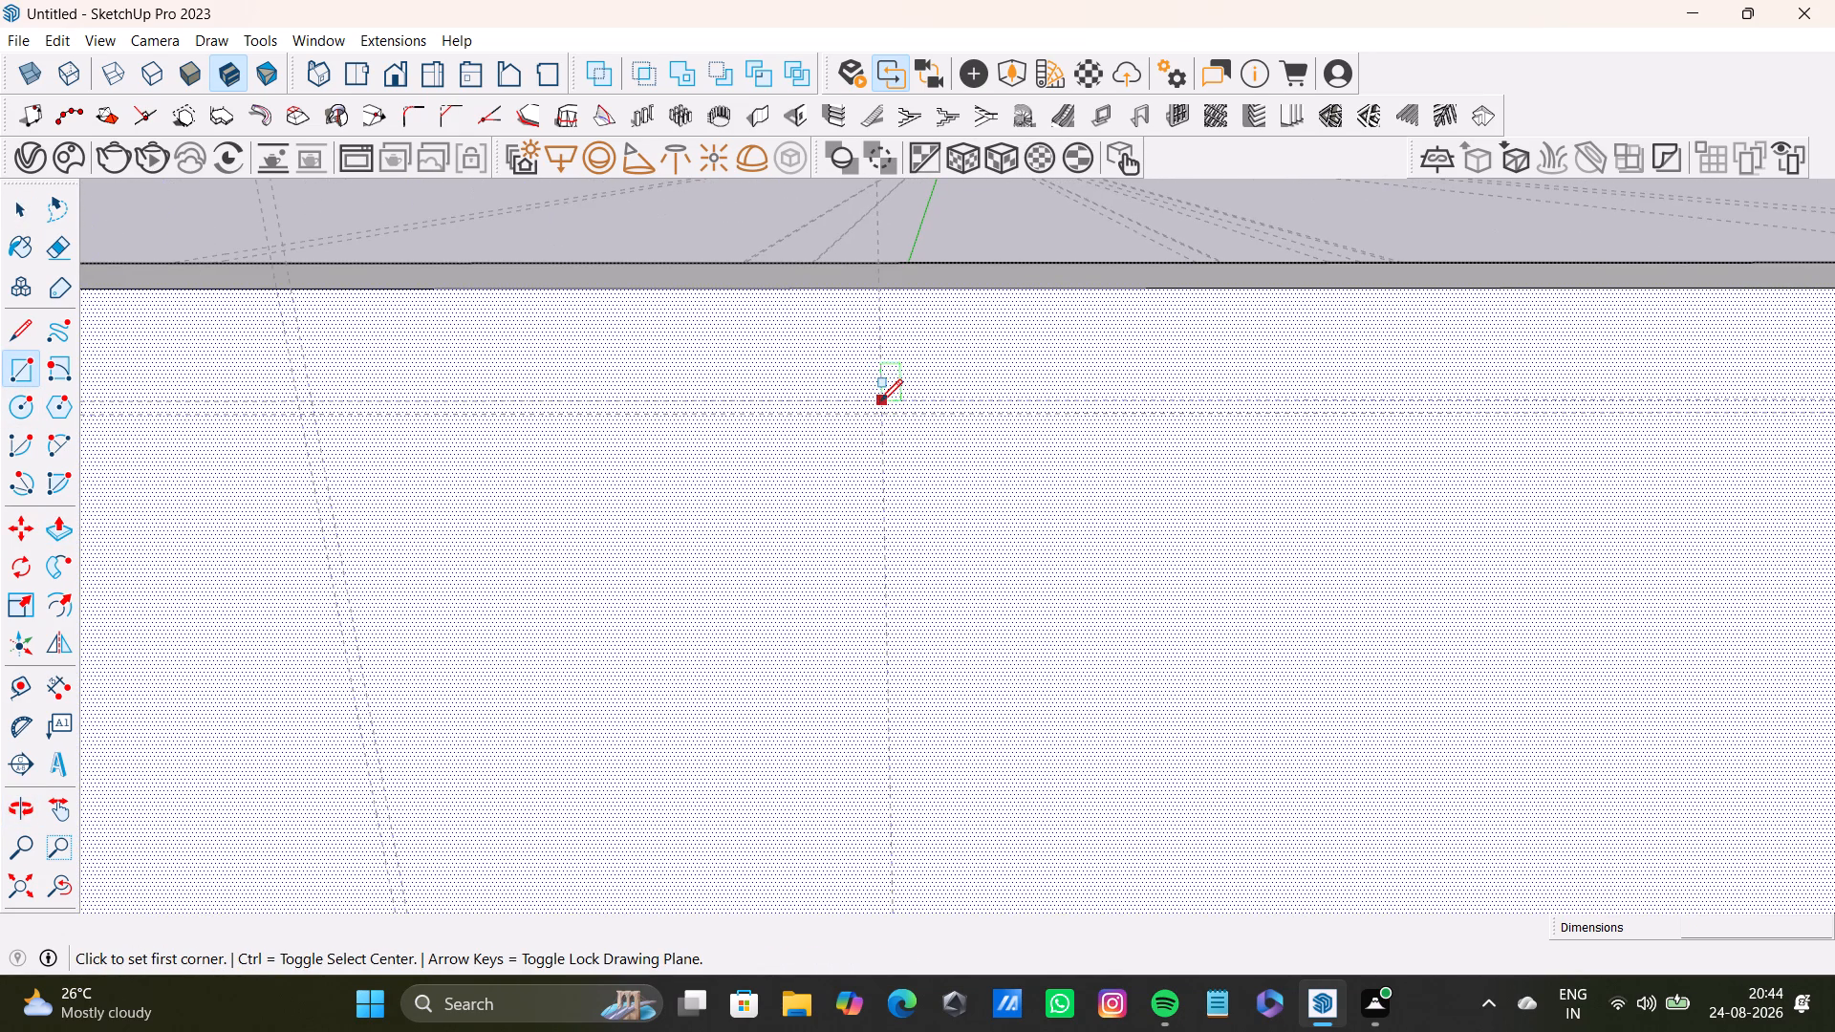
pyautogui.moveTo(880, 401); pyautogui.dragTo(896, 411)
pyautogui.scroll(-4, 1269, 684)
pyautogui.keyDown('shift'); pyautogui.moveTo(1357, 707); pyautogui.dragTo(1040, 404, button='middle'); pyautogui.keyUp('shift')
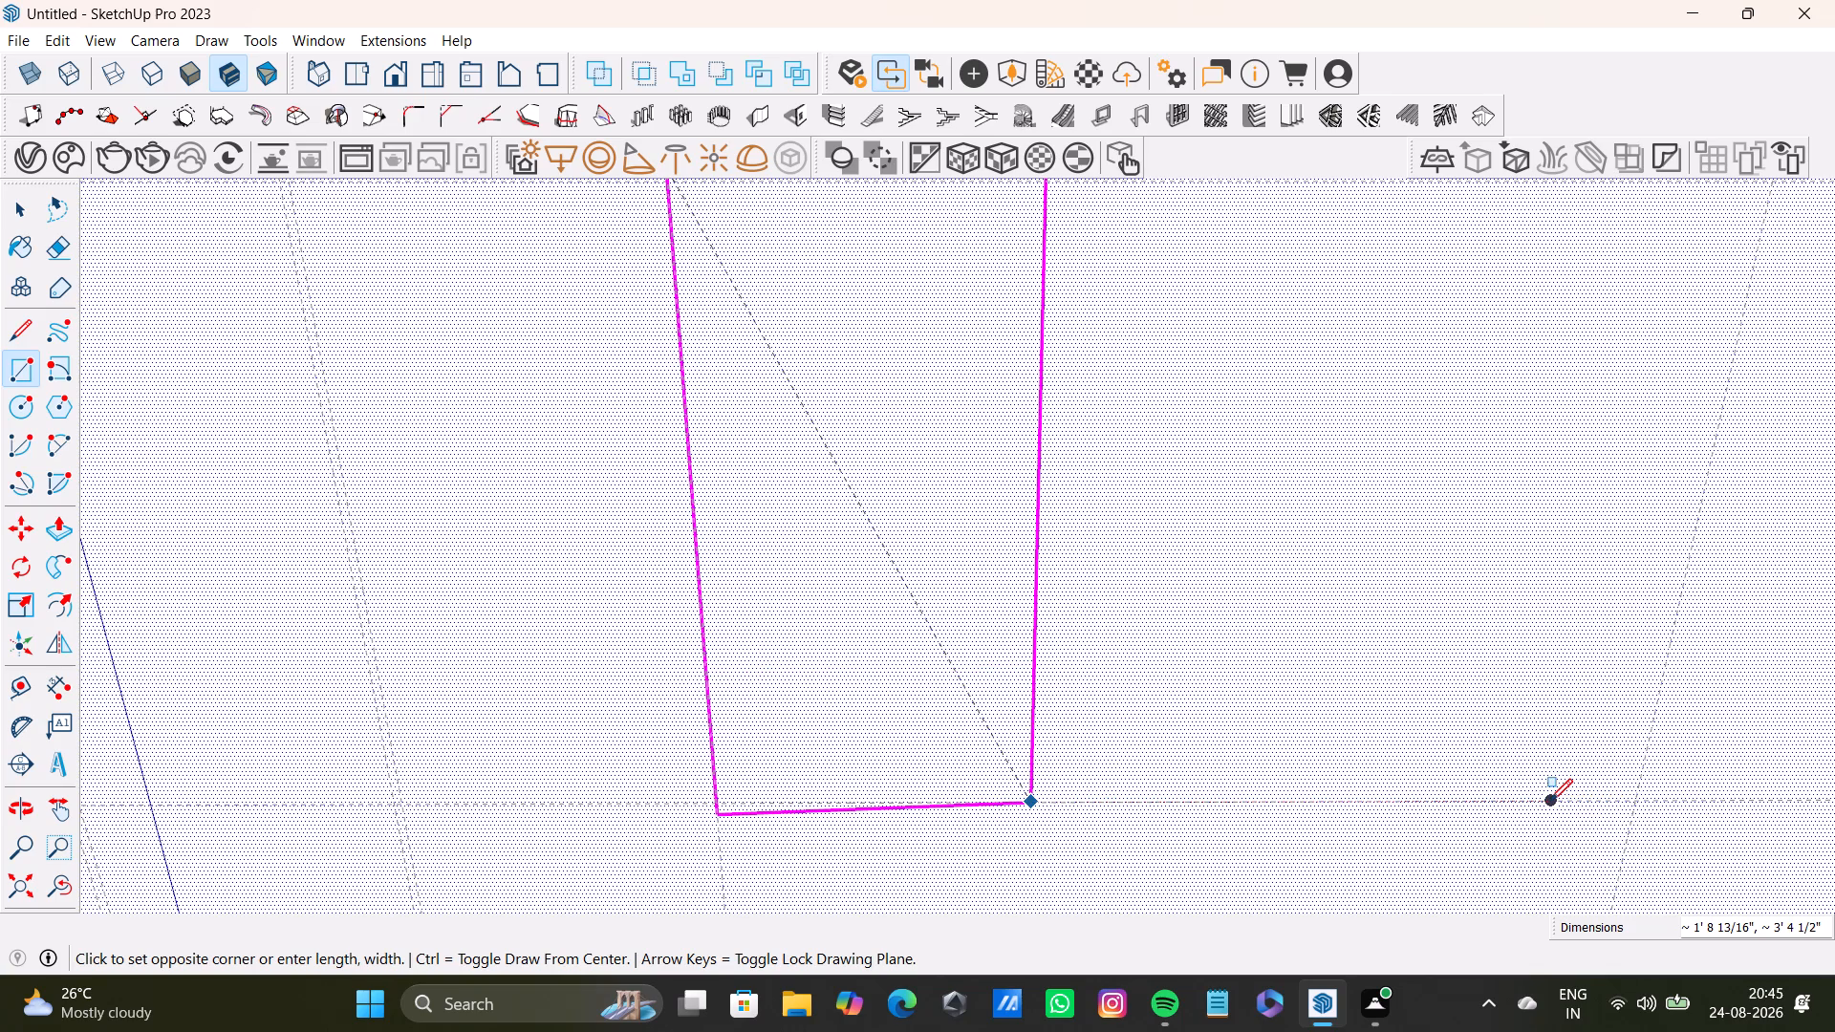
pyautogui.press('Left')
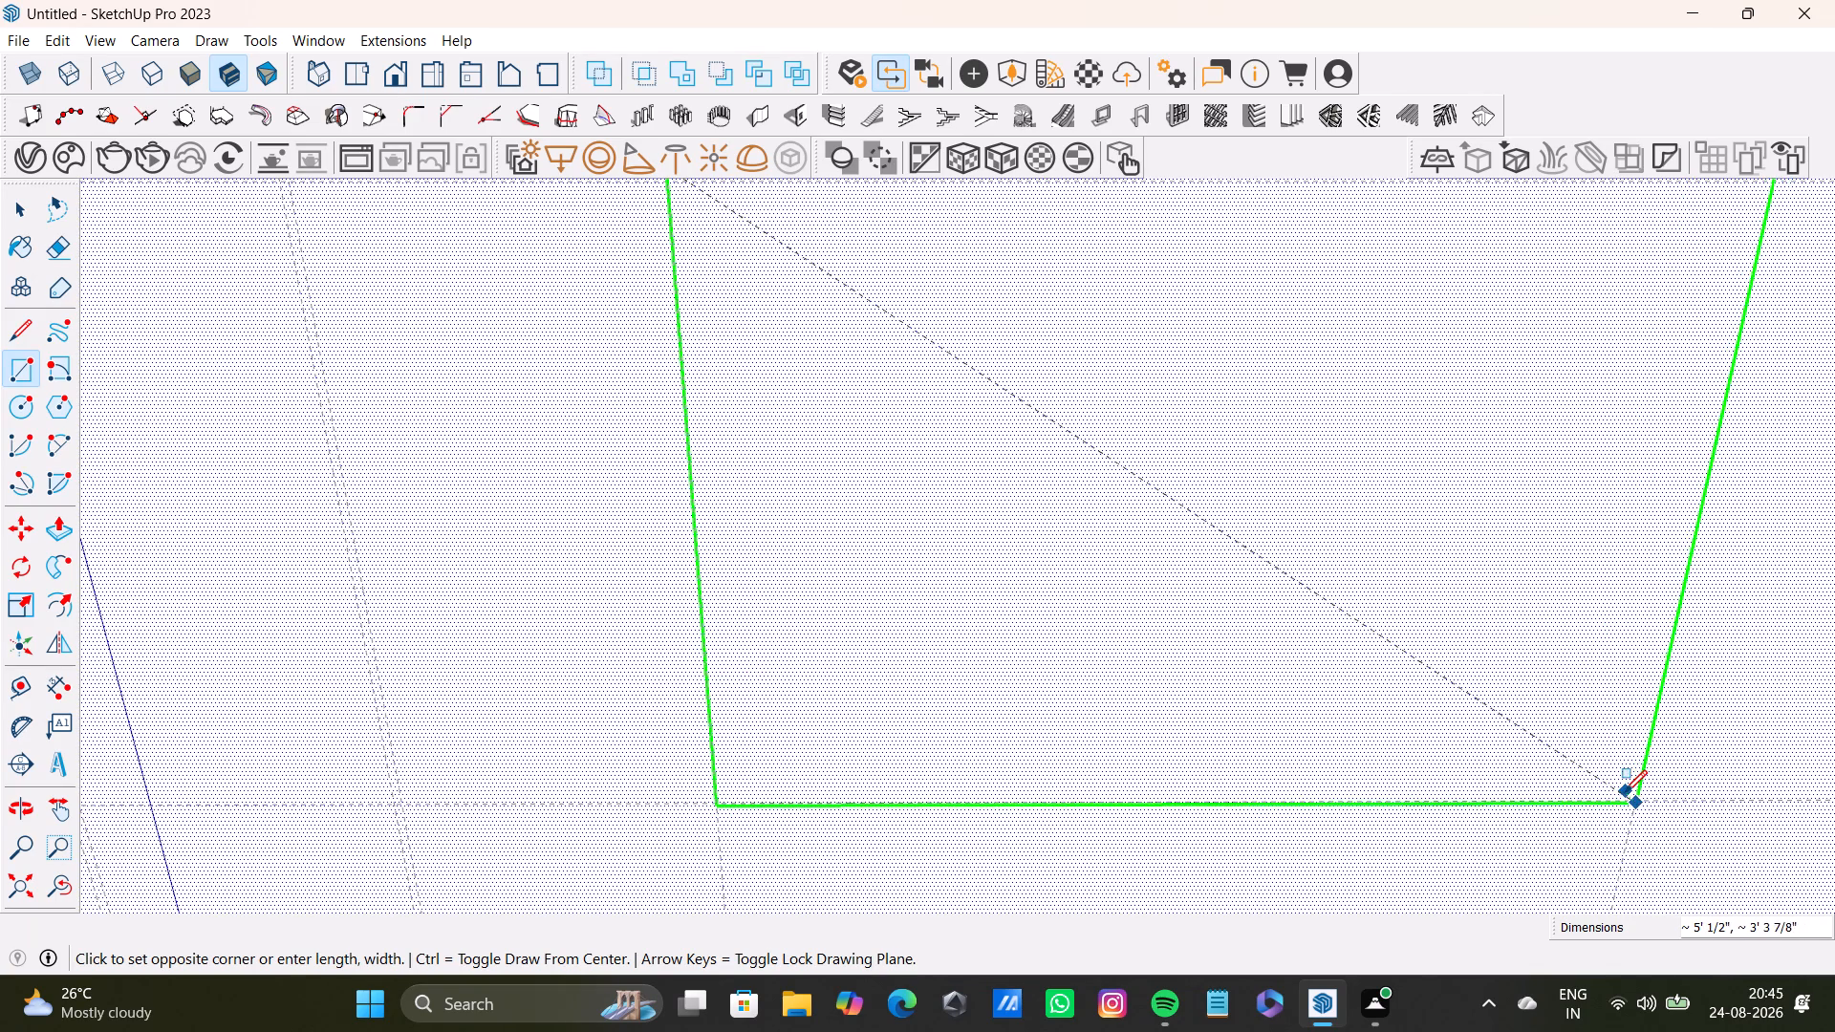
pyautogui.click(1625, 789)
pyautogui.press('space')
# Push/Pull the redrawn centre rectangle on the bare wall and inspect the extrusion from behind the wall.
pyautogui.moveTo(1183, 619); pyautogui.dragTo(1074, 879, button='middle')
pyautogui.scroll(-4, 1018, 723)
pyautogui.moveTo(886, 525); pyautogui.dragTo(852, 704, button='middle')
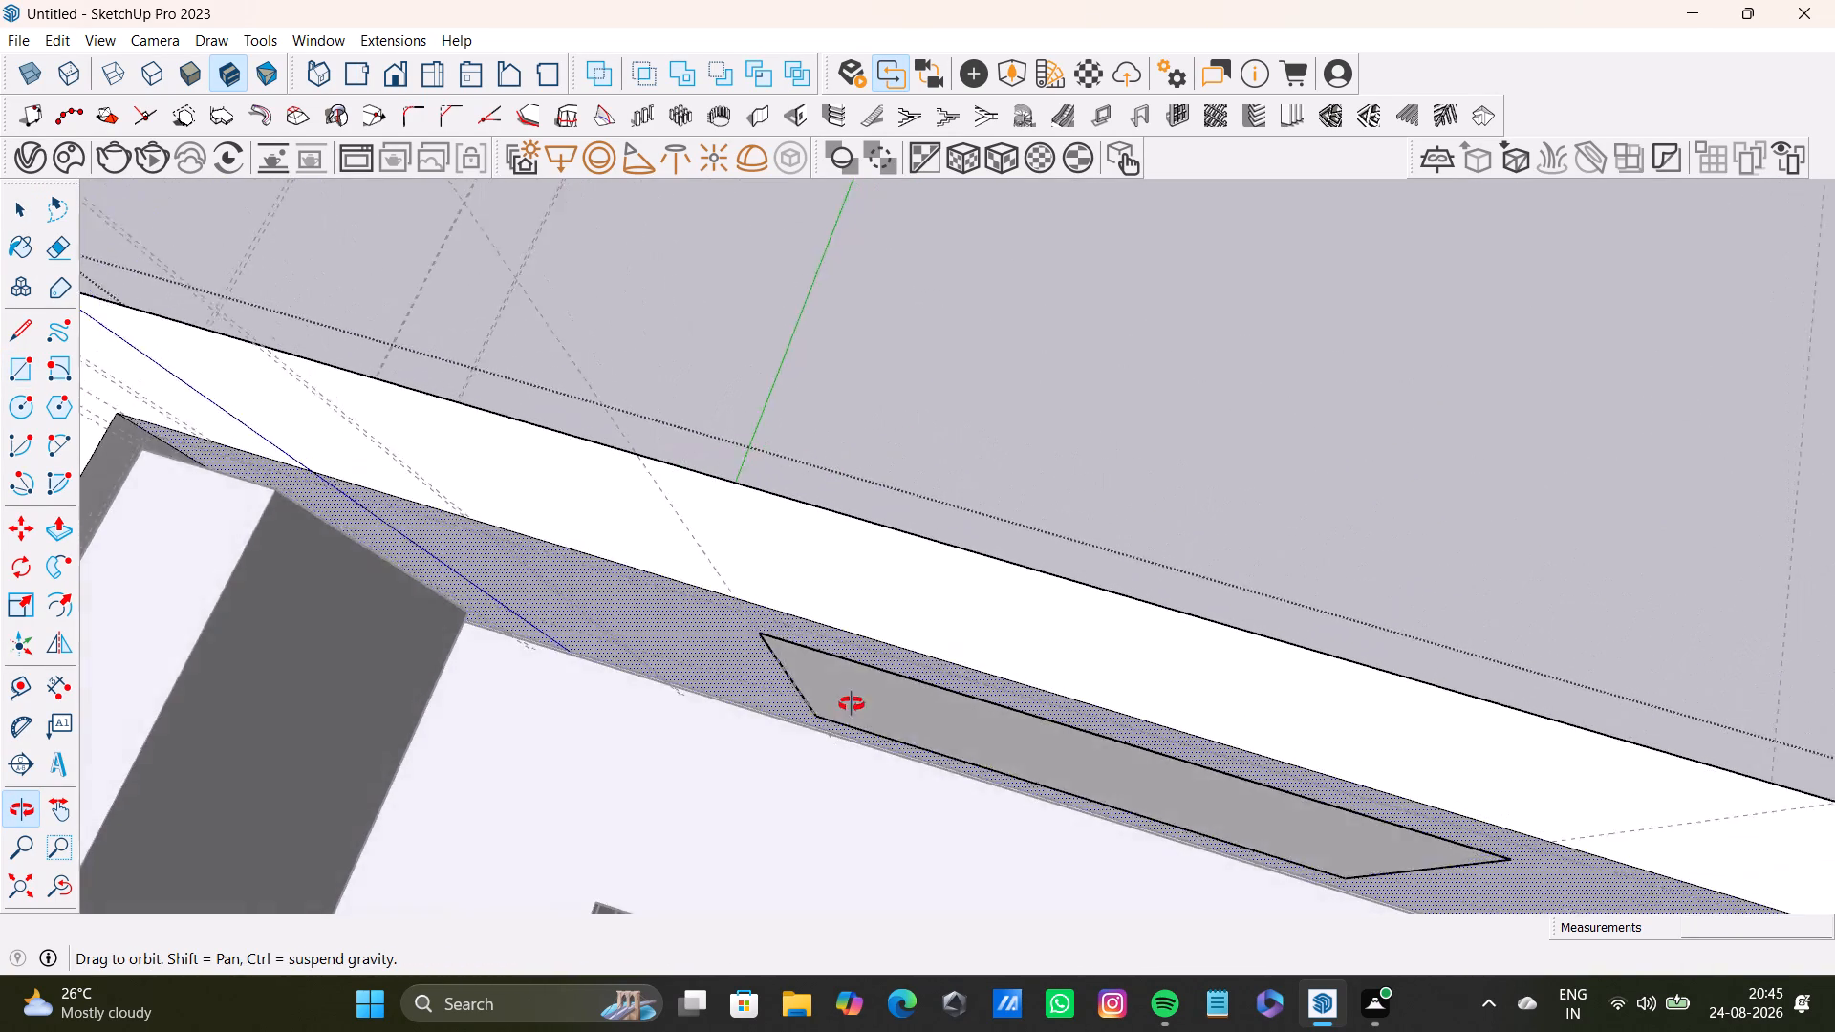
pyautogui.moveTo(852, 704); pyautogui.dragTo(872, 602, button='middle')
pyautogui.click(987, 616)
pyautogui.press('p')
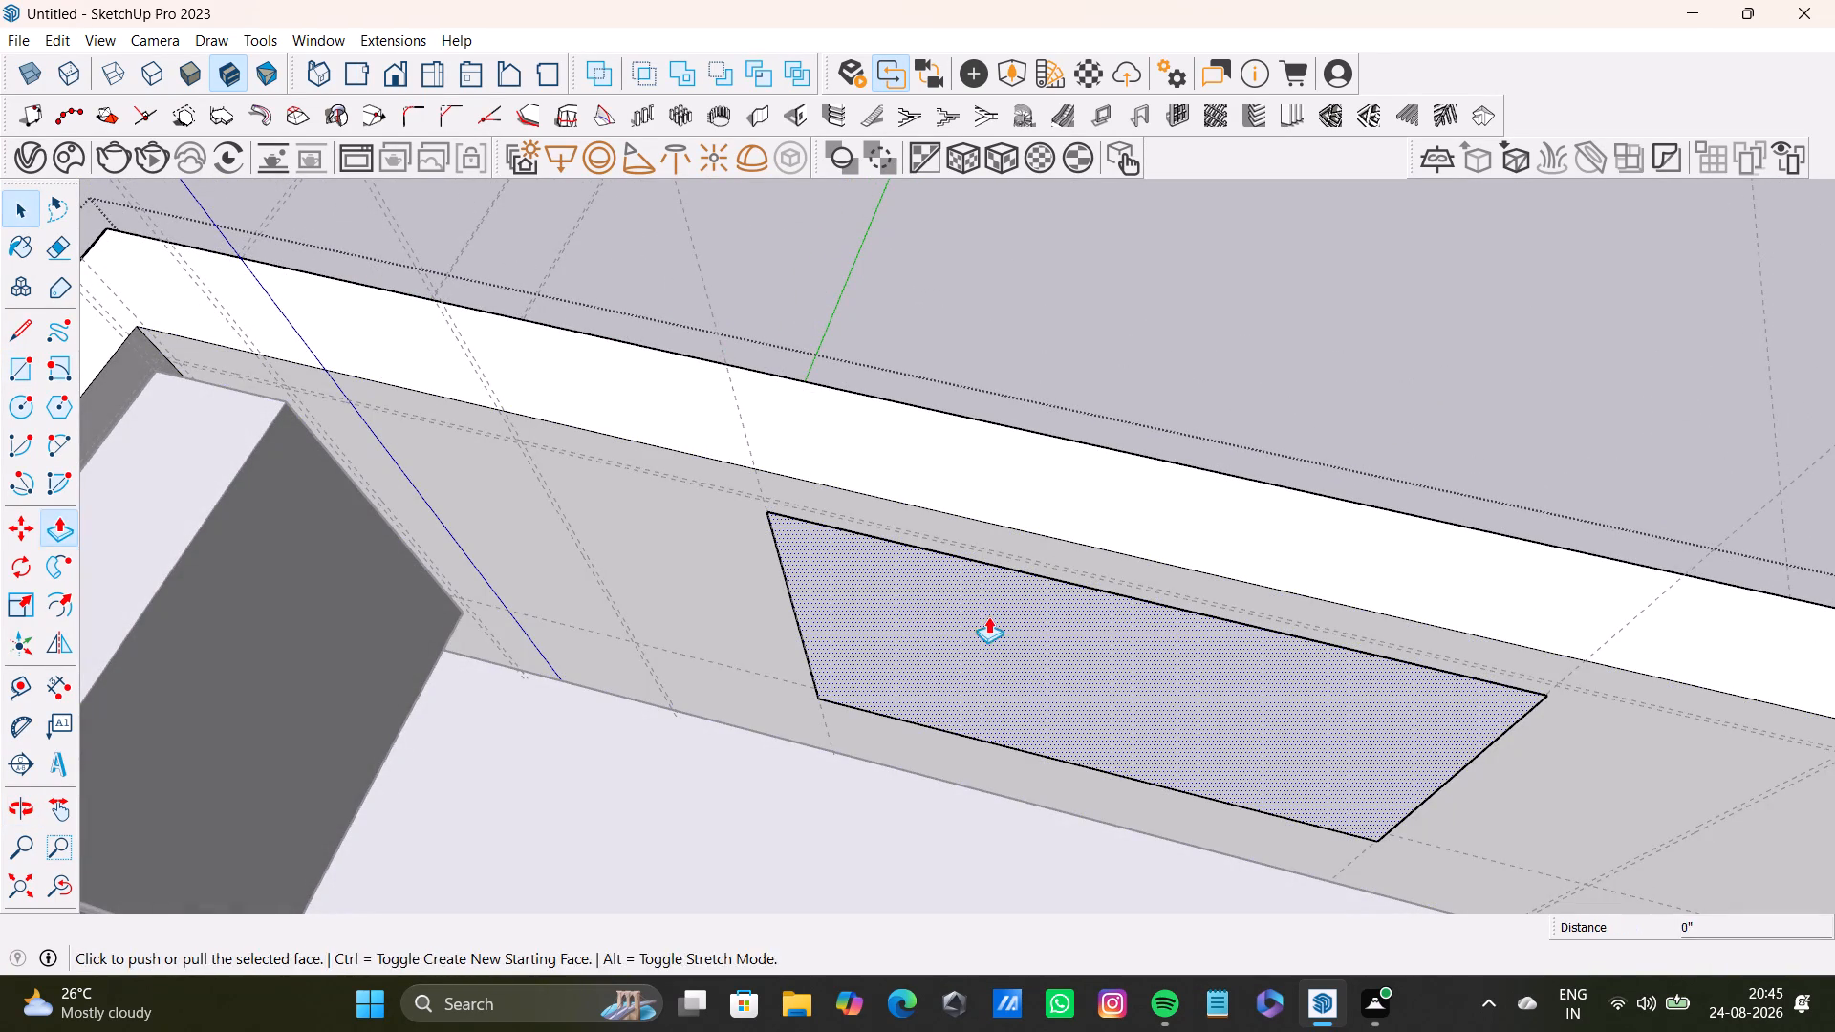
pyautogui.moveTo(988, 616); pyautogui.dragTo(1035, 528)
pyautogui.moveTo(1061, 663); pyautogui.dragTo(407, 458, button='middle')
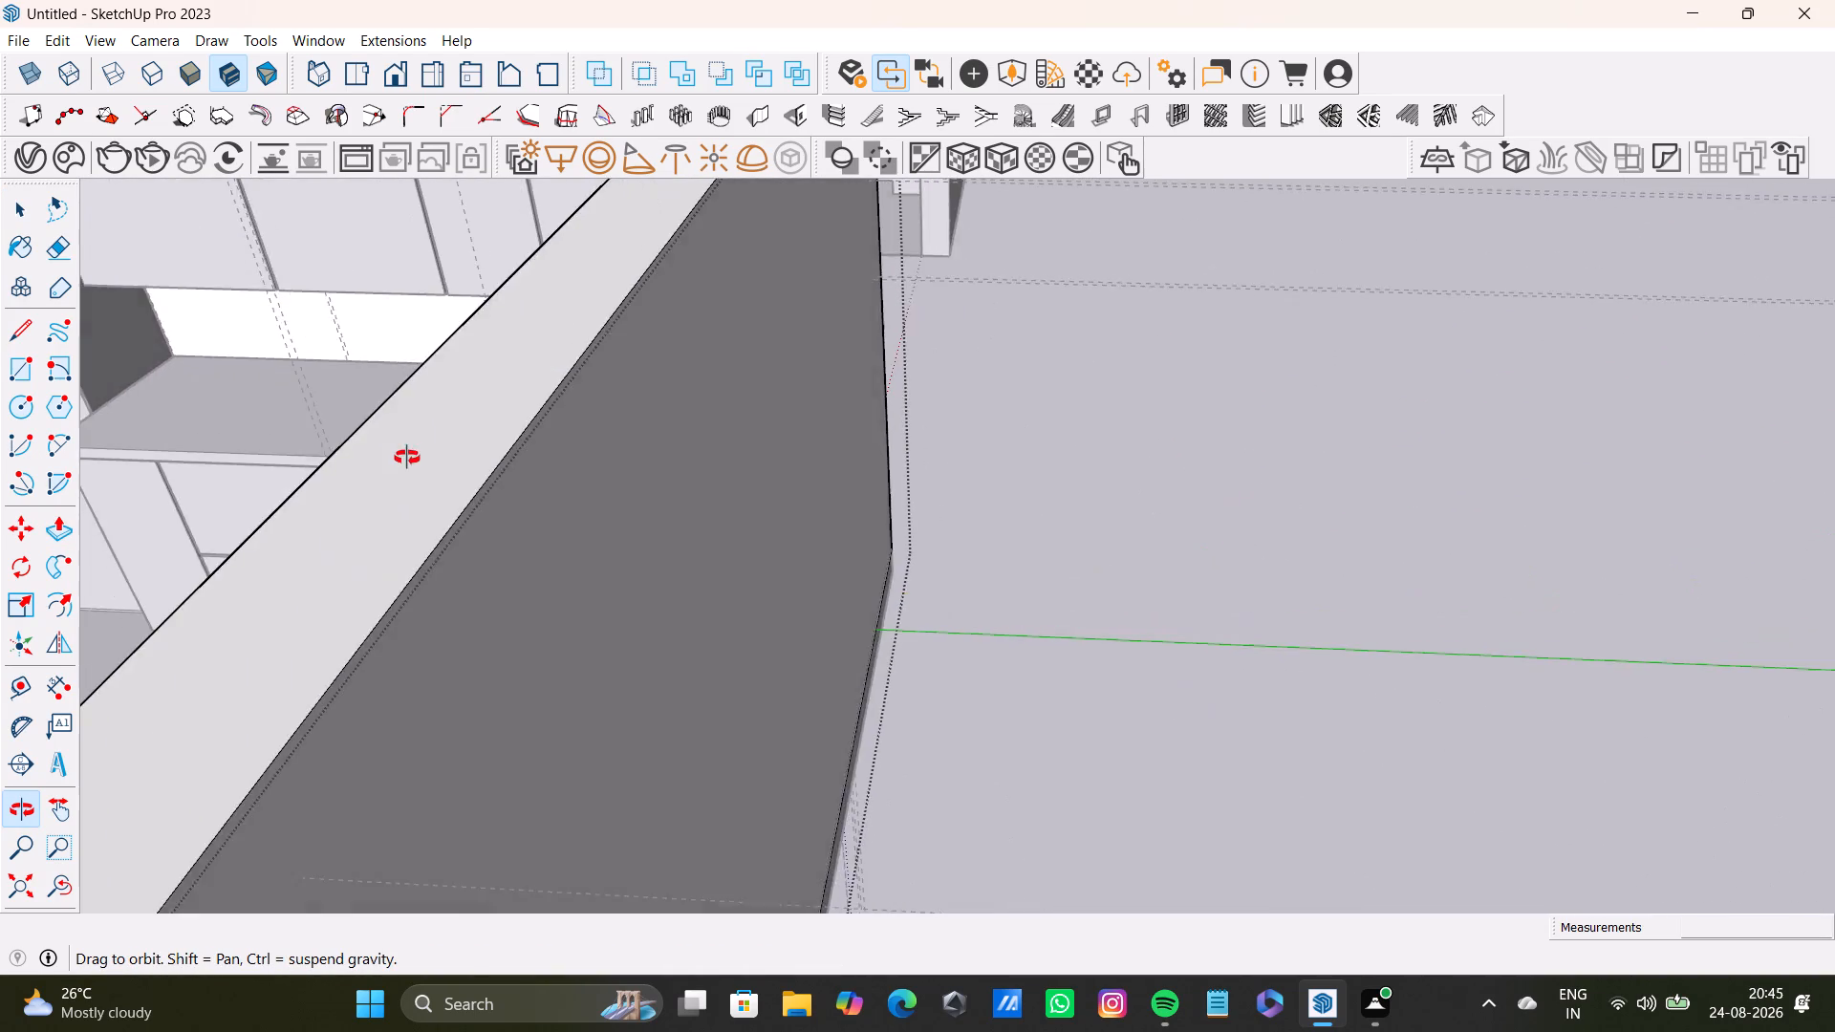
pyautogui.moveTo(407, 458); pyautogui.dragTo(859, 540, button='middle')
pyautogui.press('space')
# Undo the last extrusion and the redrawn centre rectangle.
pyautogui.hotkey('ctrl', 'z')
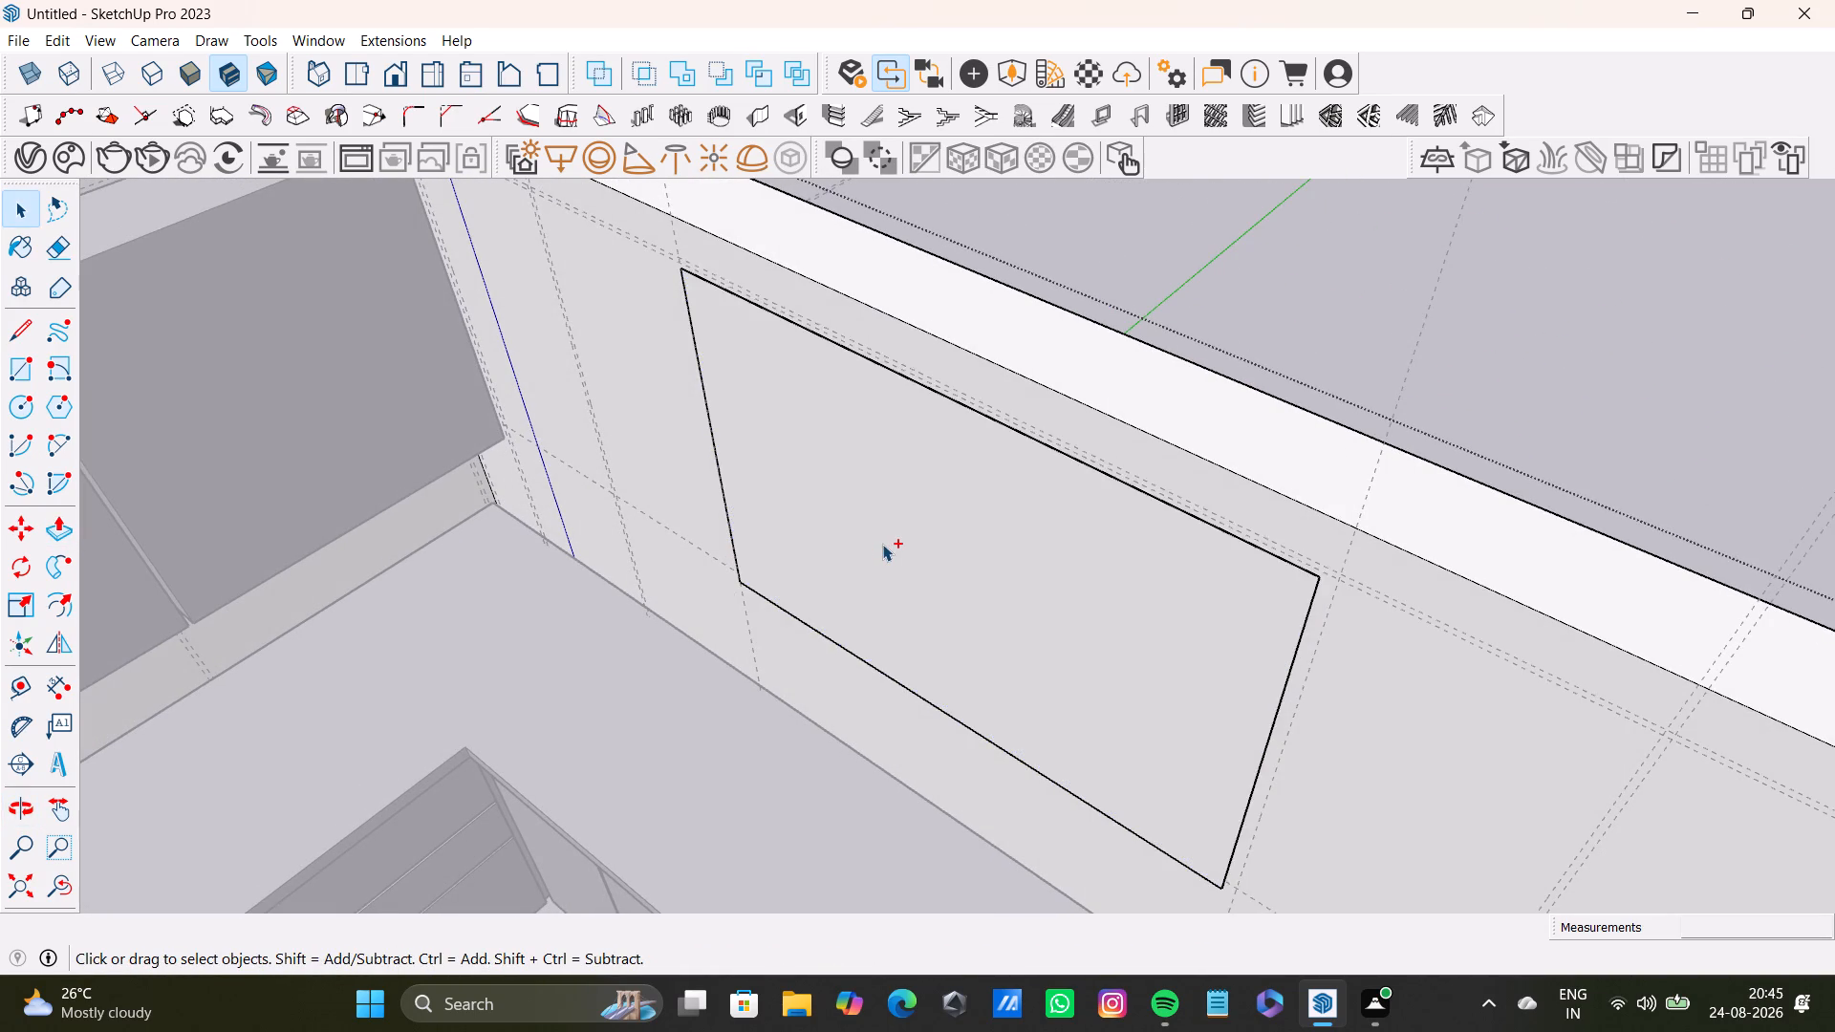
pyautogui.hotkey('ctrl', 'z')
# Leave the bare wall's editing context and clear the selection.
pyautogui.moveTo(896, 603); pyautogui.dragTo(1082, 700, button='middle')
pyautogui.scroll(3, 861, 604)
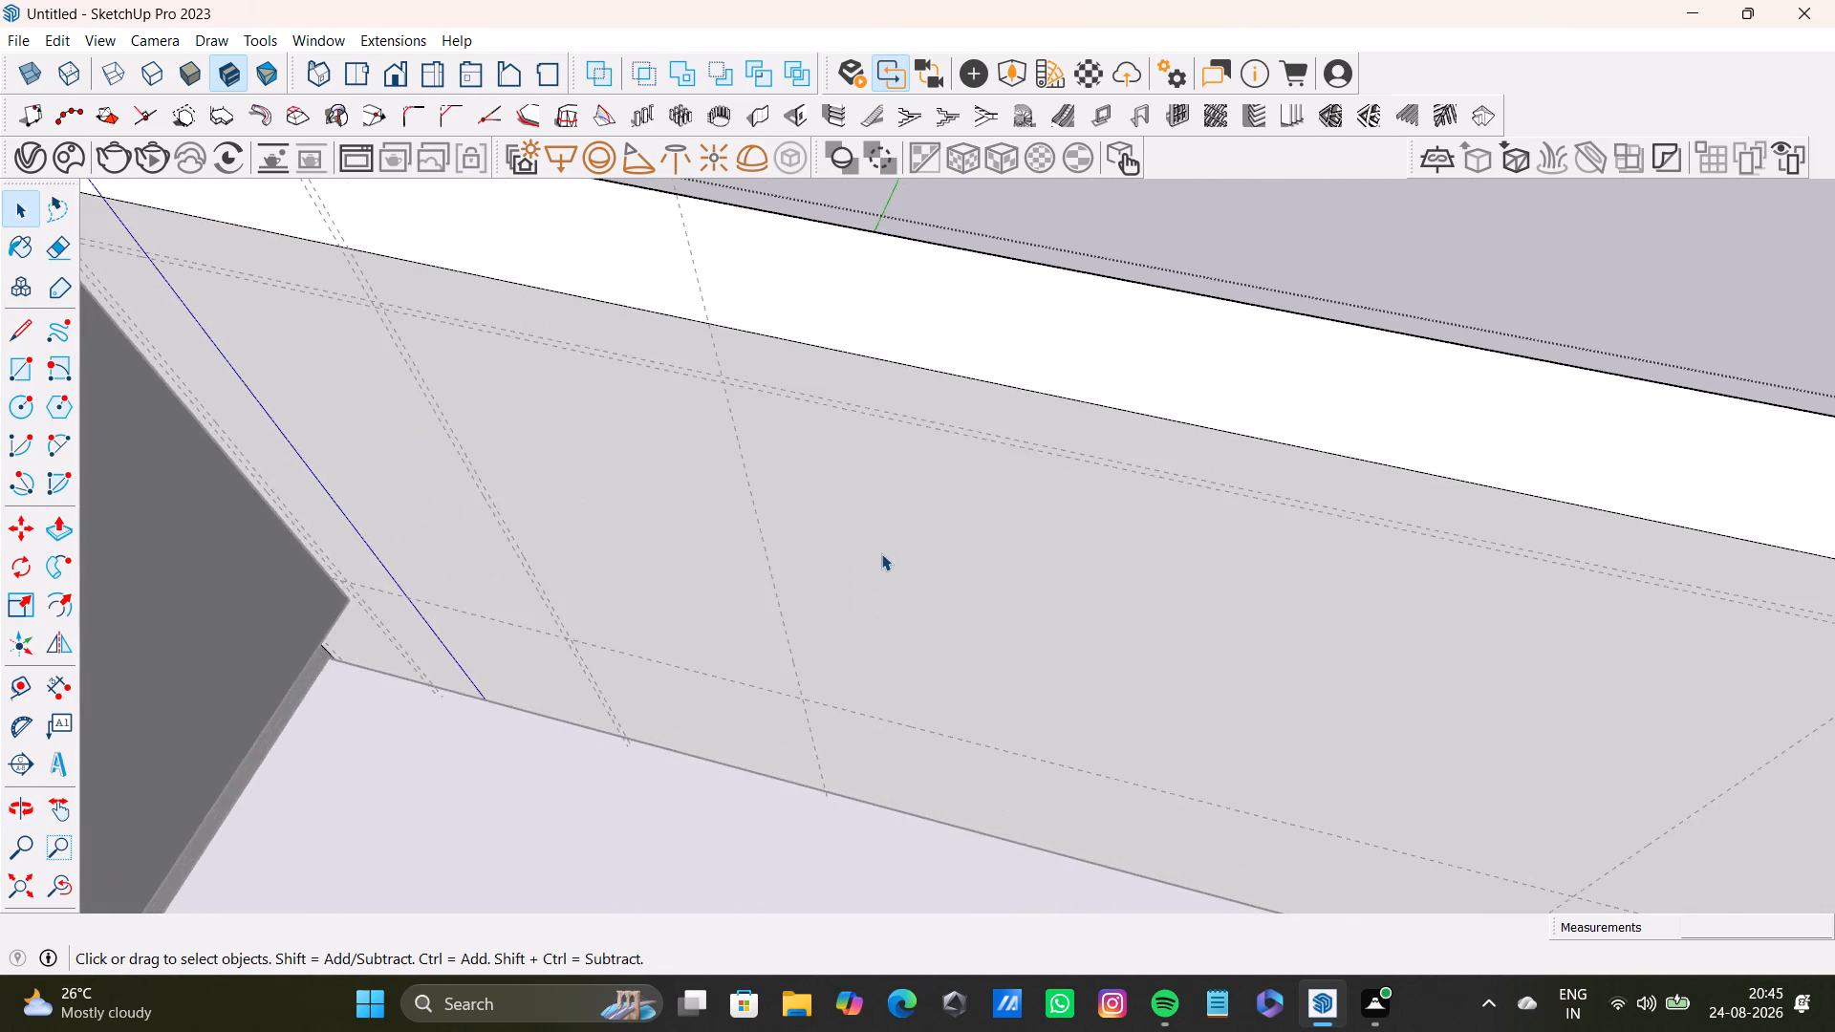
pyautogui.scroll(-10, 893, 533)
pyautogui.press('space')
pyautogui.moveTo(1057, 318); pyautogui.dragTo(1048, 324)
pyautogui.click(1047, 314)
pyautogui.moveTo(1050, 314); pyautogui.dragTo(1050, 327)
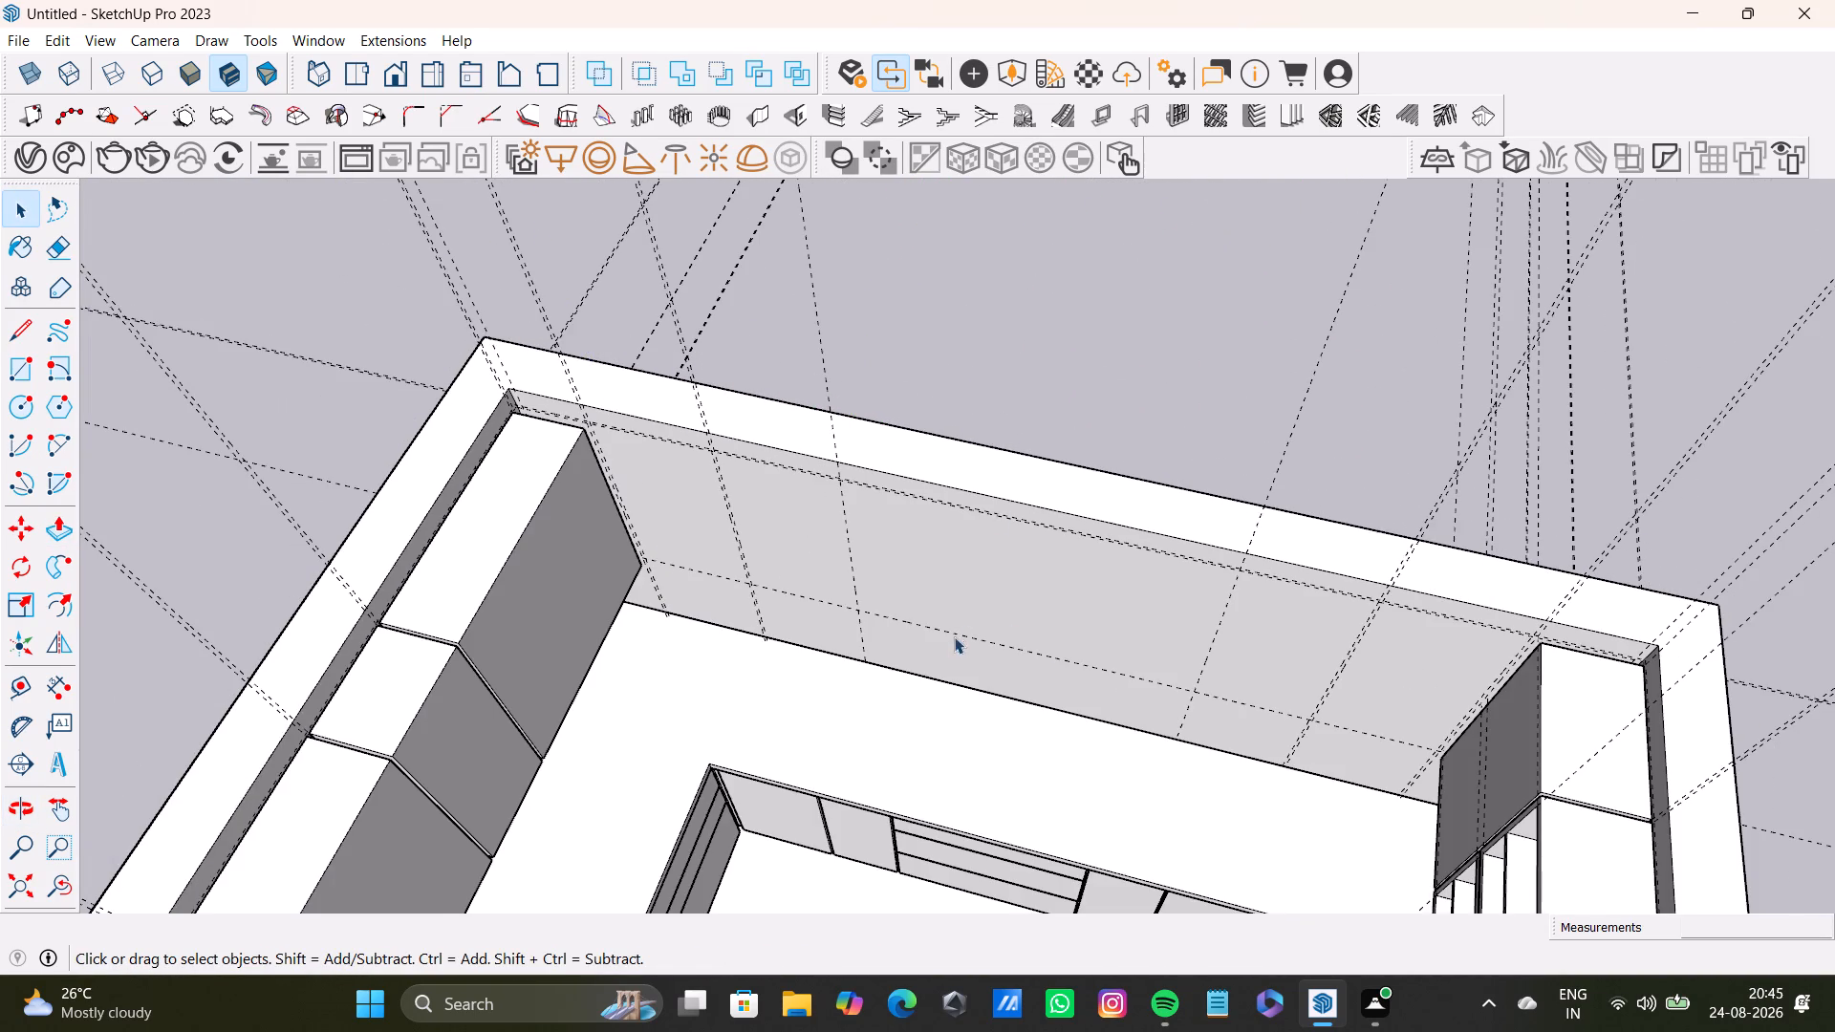
# Examine the bare wall and the cabinet runs on both sides of the kitchen from several angles.
pyautogui.moveTo(1006, 619); pyautogui.dragTo(1616, 458, button='middle')
pyautogui.moveTo(858, 622); pyautogui.dragTo(1128, 616, button='middle')
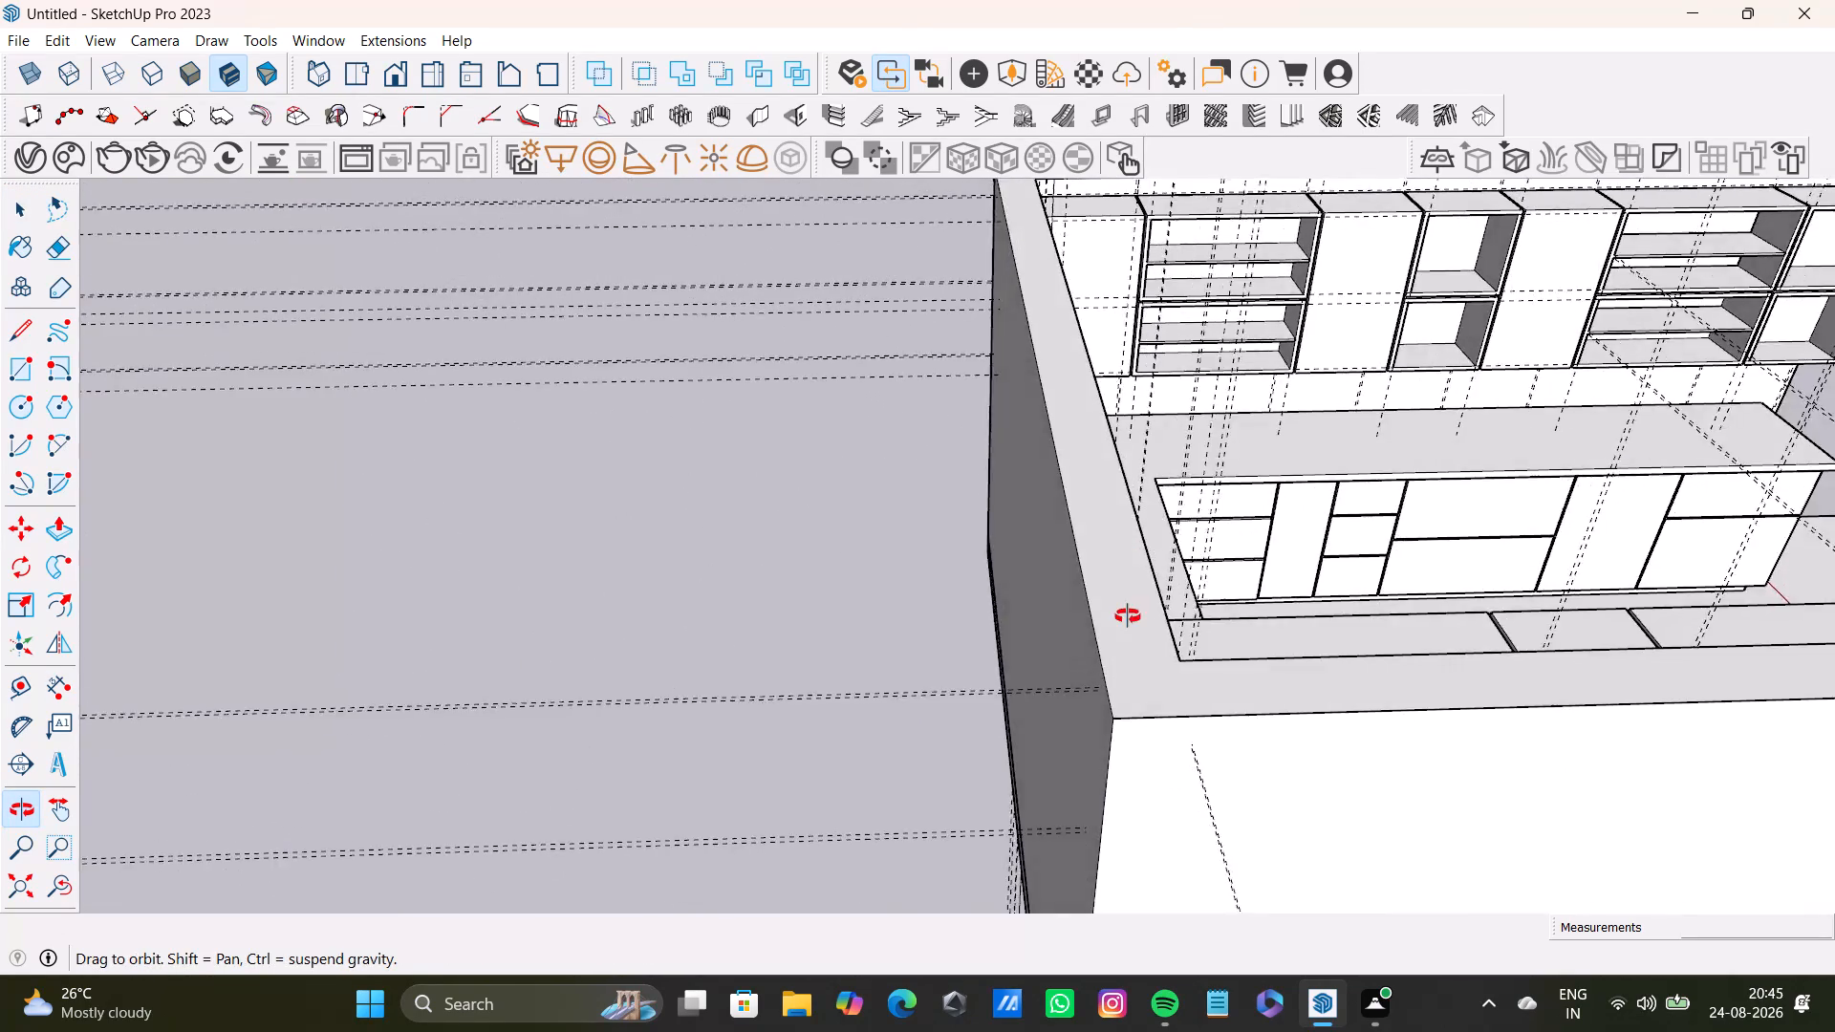
pyautogui.moveTo(1128, 616); pyautogui.dragTo(414, 614, button='middle')
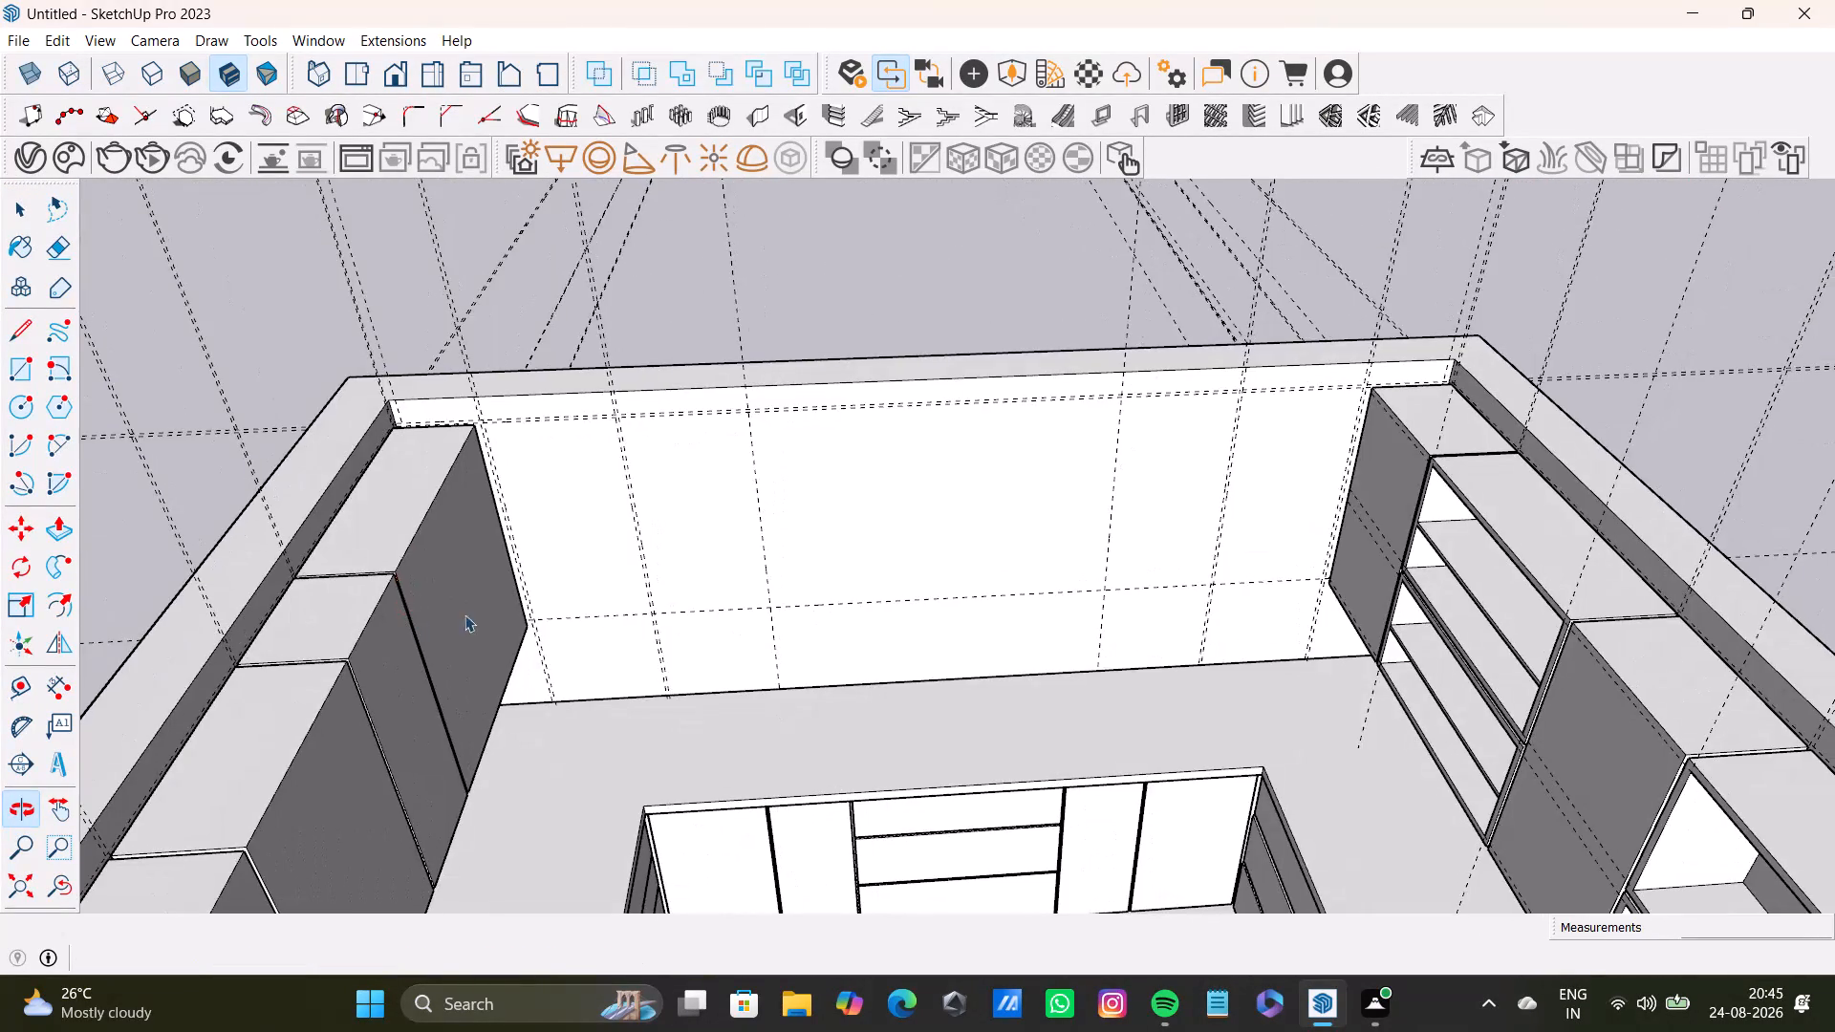
pyautogui.scroll(-8, 912, 663)
pyautogui.moveTo(934, 657); pyautogui.dragTo(688, 642, button='middle')
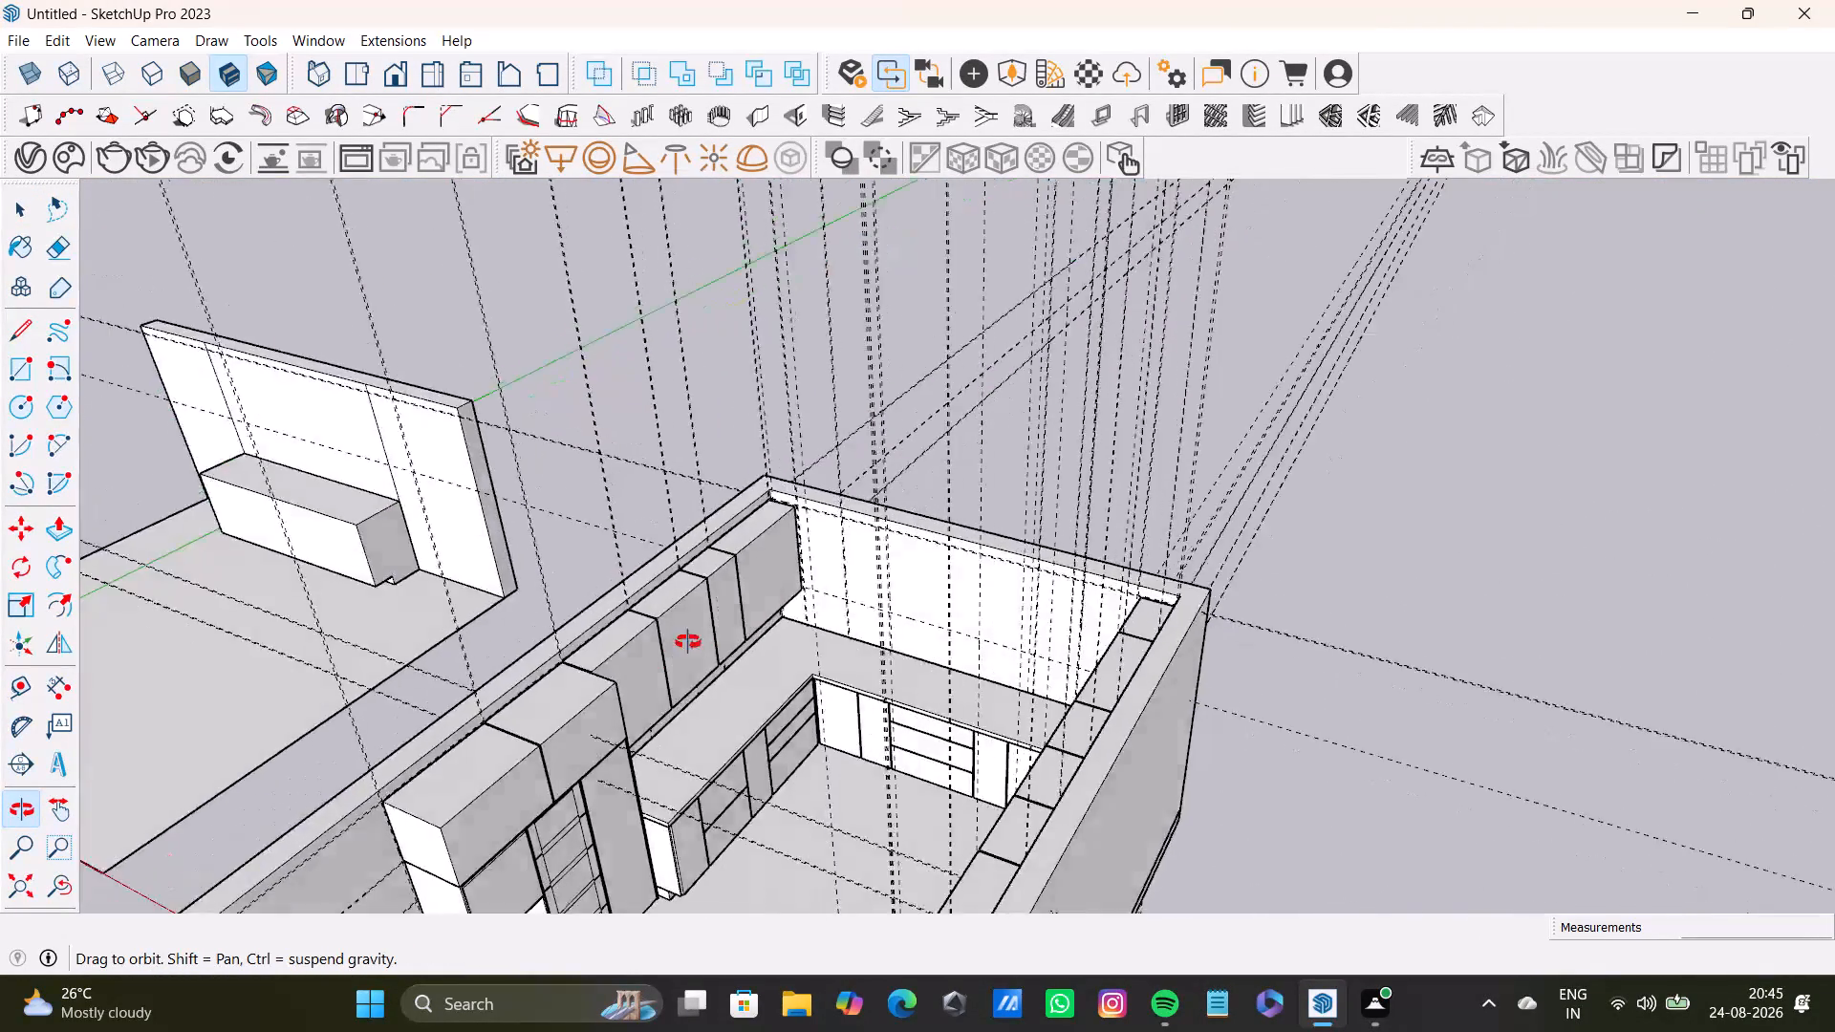
pyautogui.moveTo(688, 642); pyautogui.dragTo(942, 832, button='middle')
pyautogui.keyDown('shift'); pyautogui.scroll(-3, 930, 822); pyautogui.keyUp('shift')
pyautogui.keyDown('shift'); pyautogui.scroll(1, 930, 821); pyautogui.keyUp('shift')
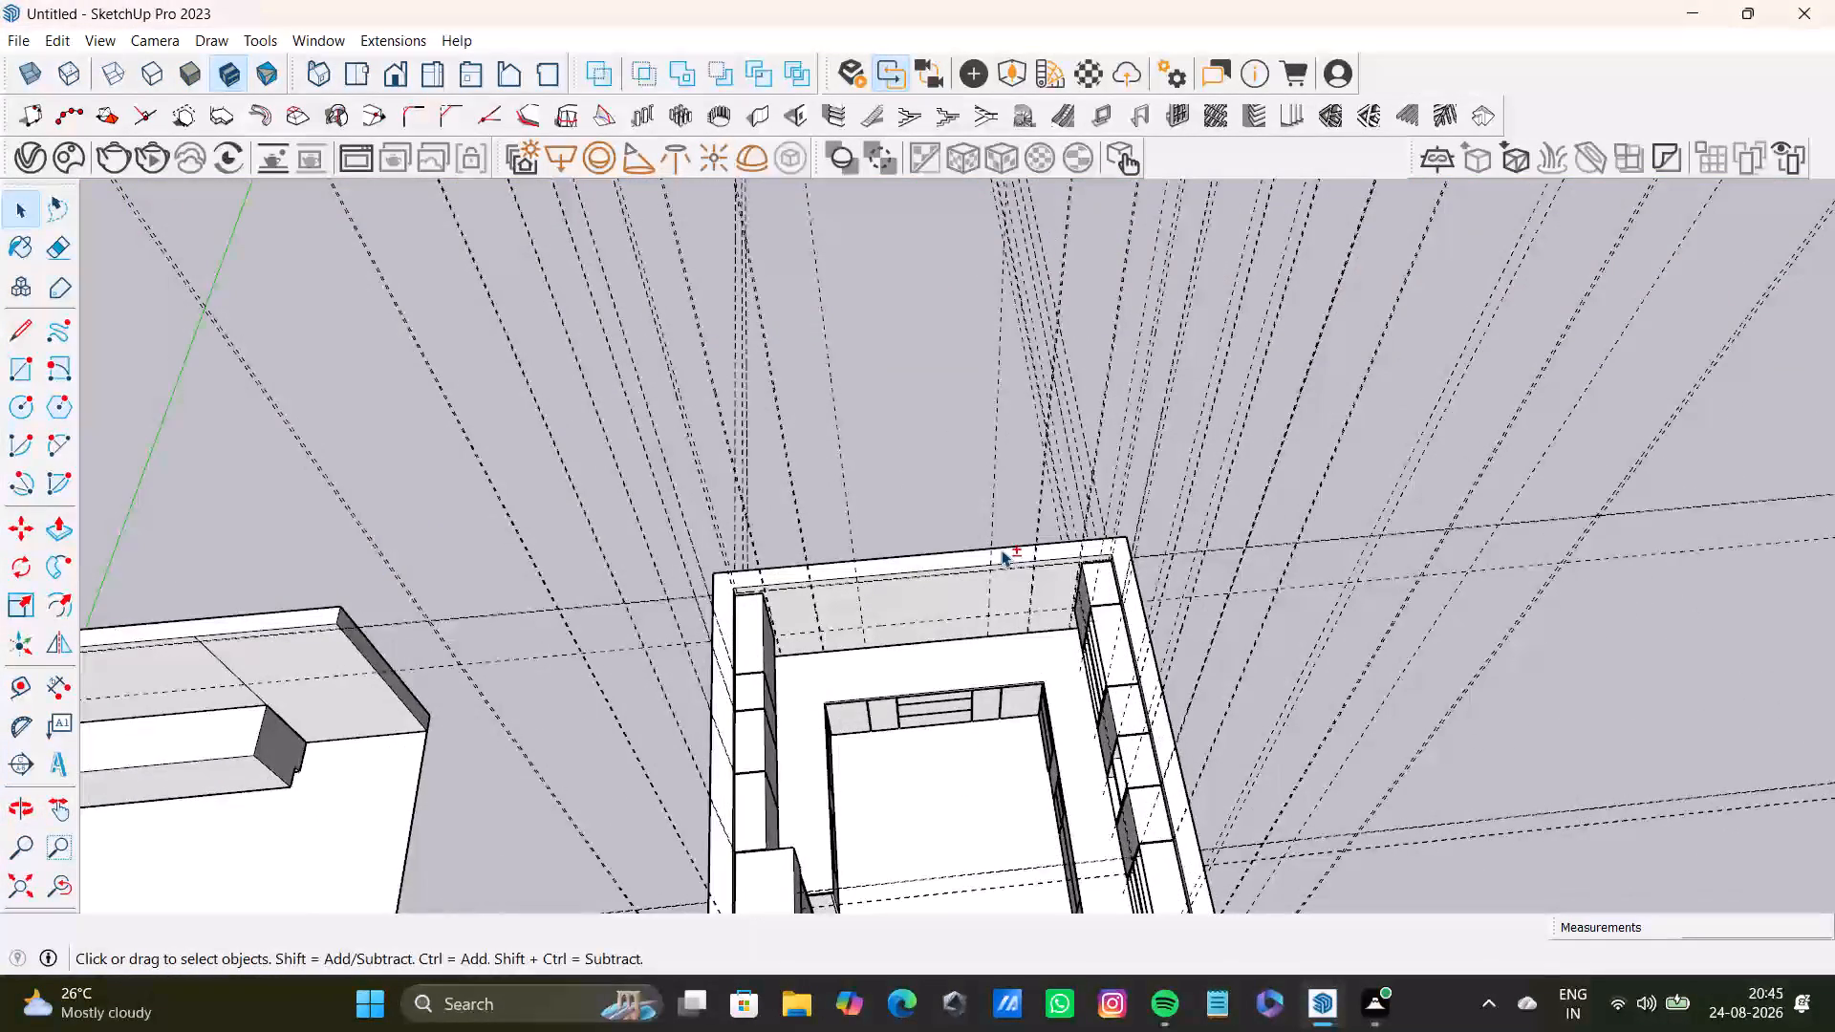
pyautogui.moveTo(960, 758); pyautogui.dragTo(944, 500, button='middle')
pyautogui.moveTo(962, 650); pyautogui.dragTo(1175, 399, button='middle')
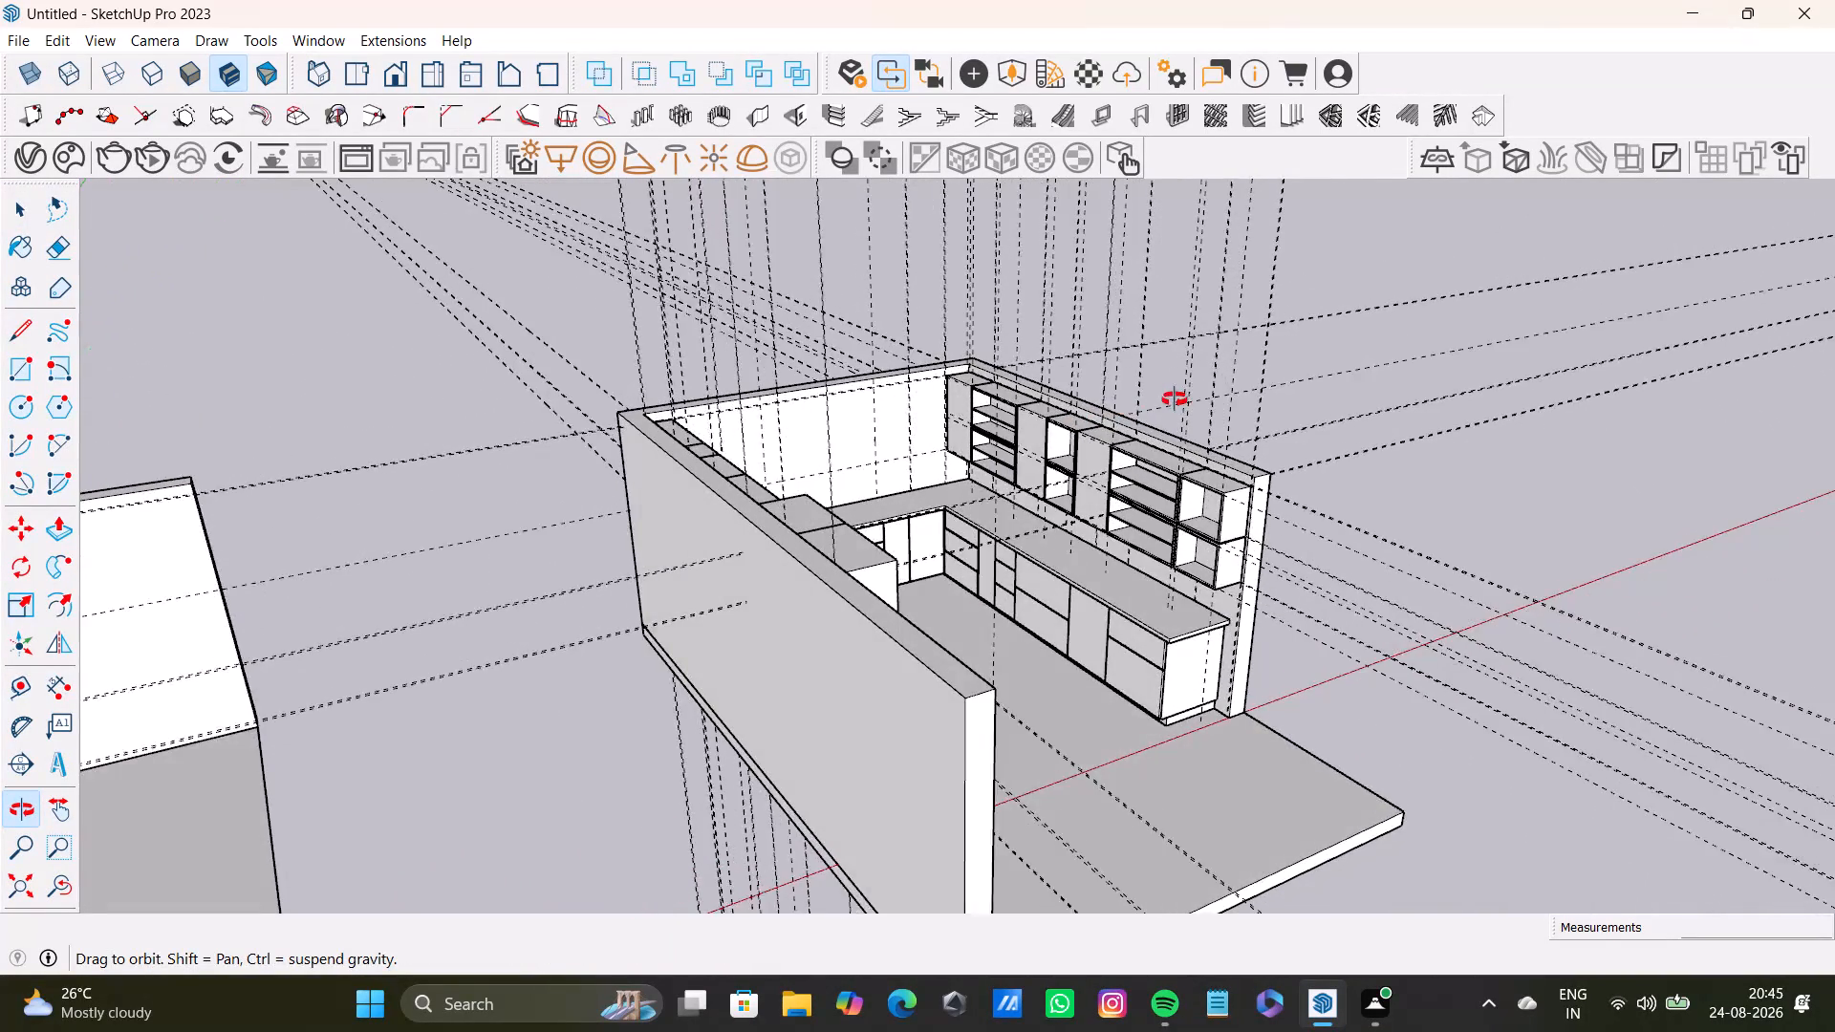
pyautogui.moveTo(1175, 399); pyautogui.dragTo(1186, 396, button='middle')
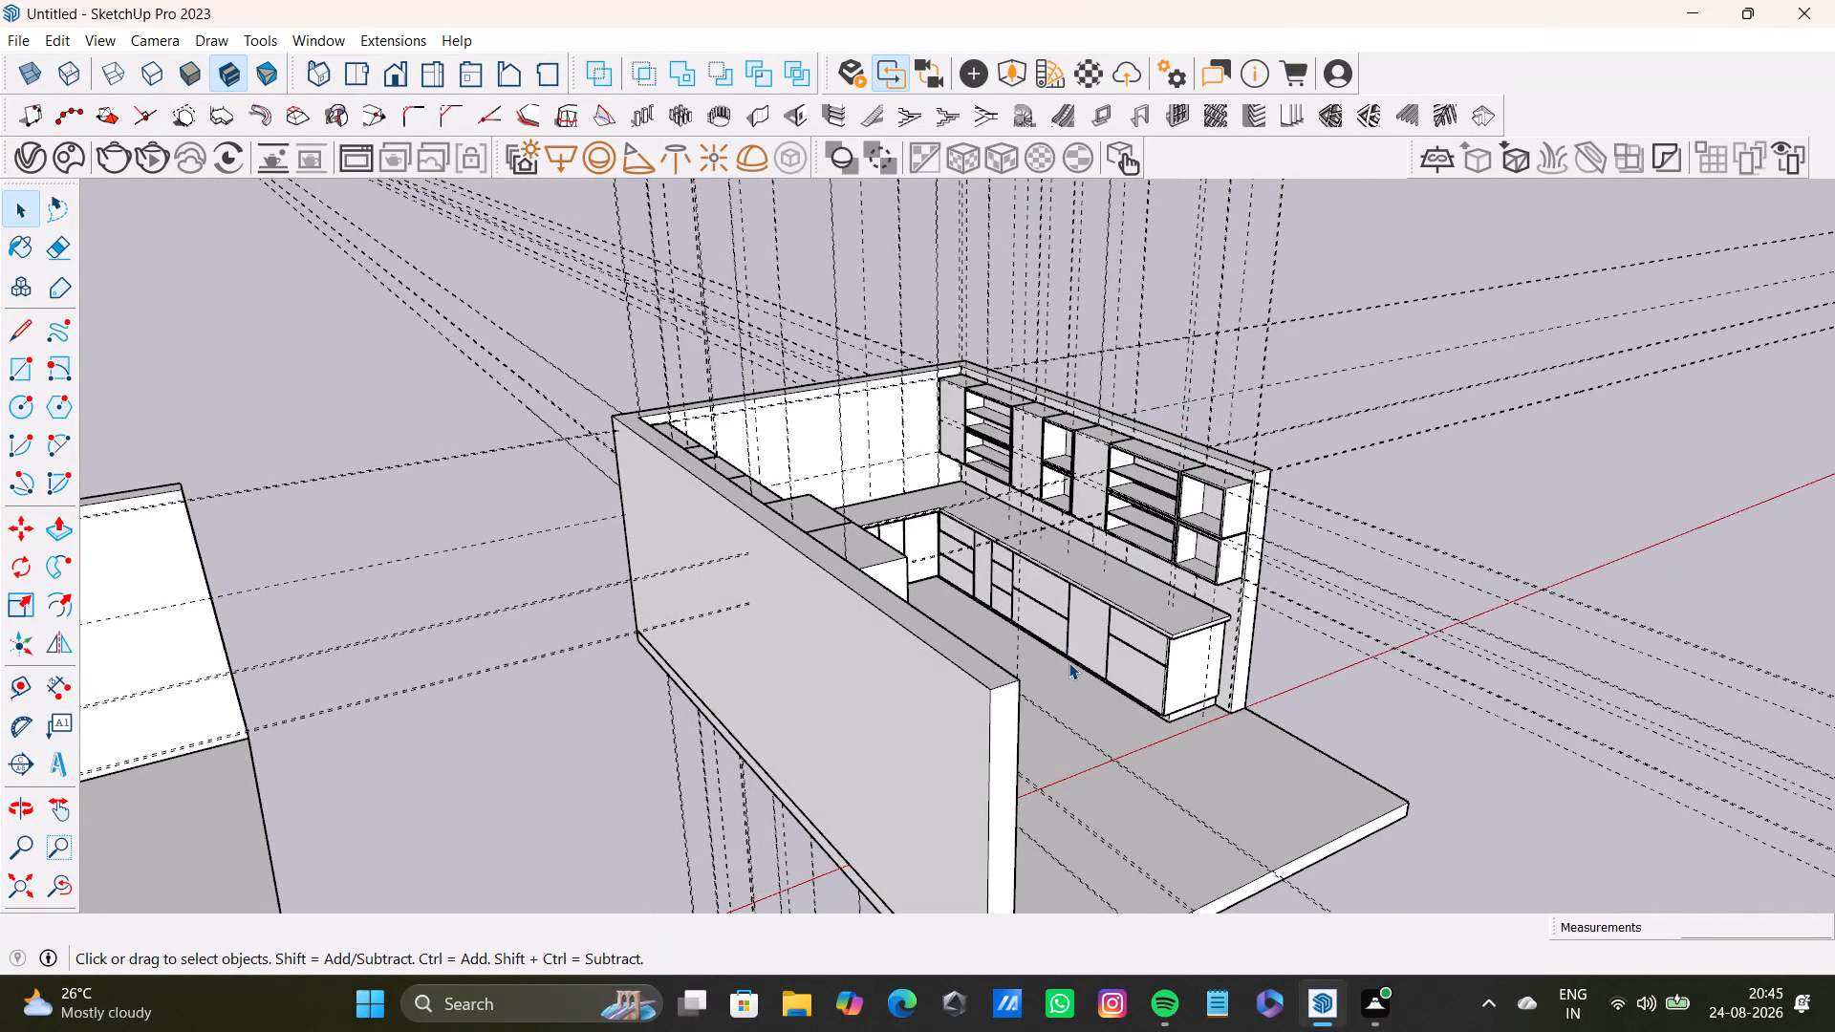
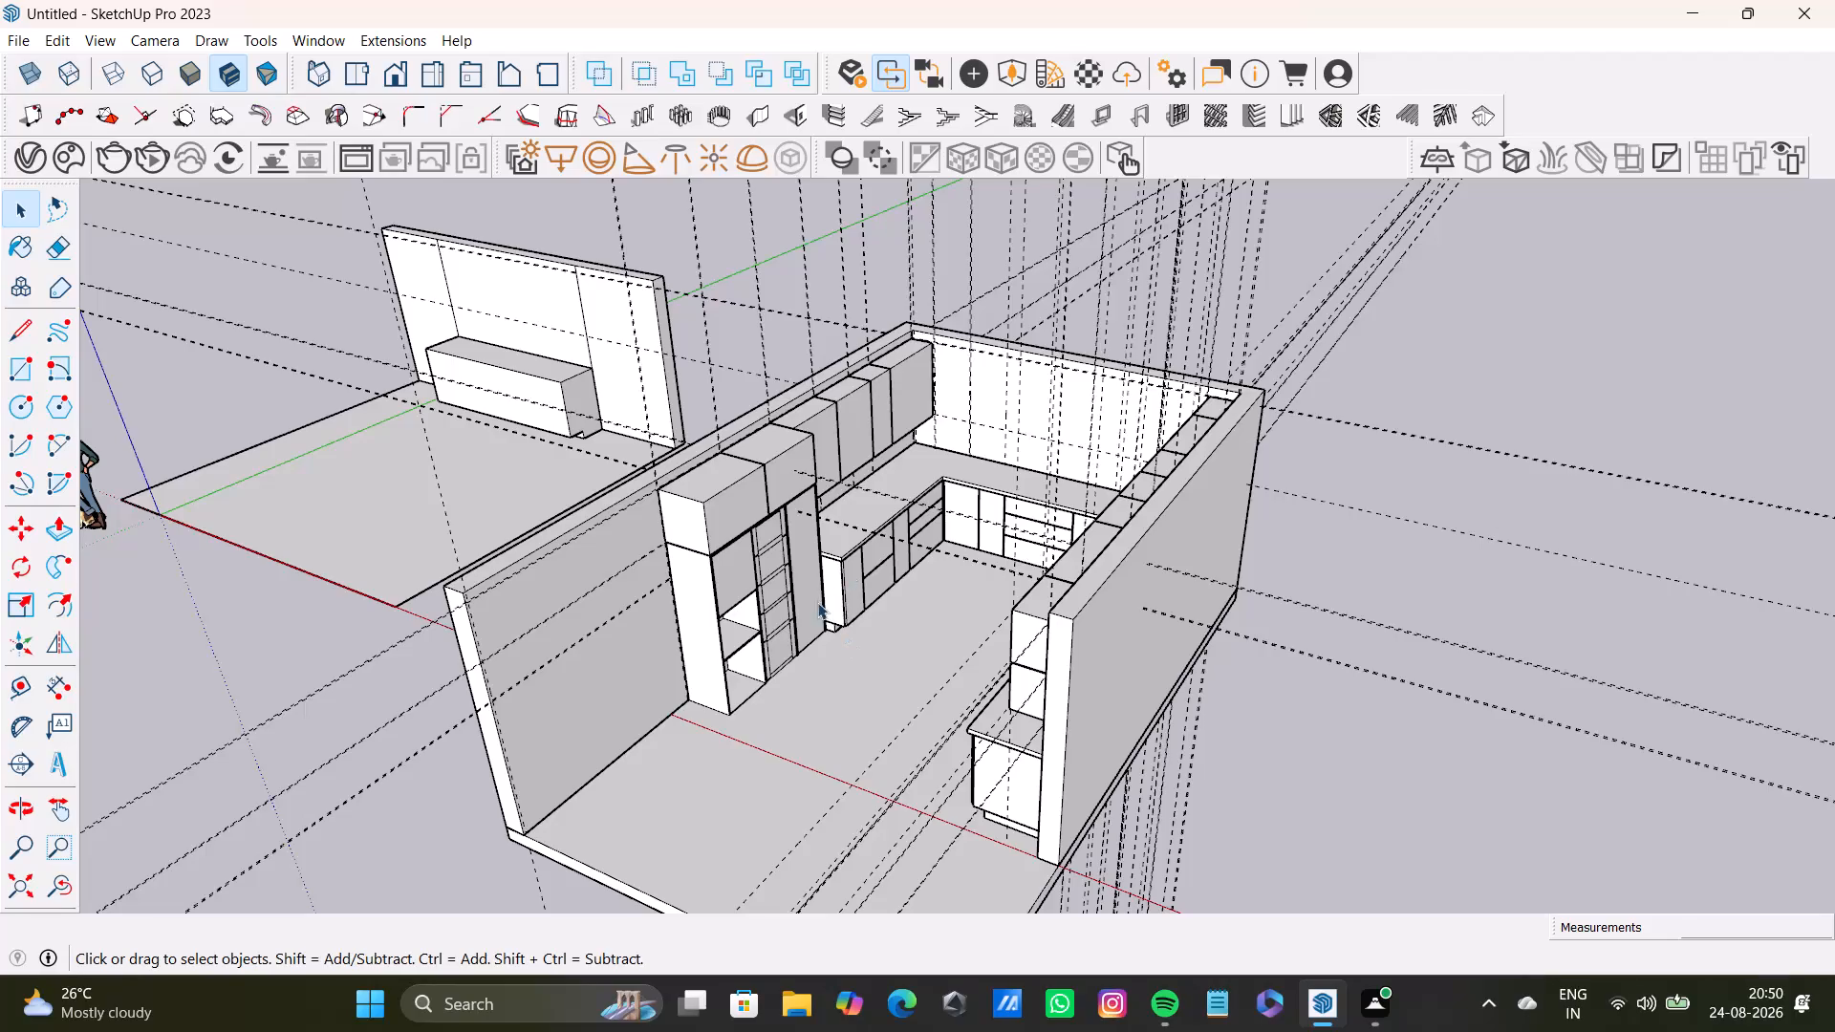
# Open the kitchen walls for editing and Push/Pull their top face upward, well above the tops of the upper cabinets.
pyautogui.keyDown('shift'); pyautogui.moveTo(869, 633); pyautogui.dragTo(1015, 674, button='middle'); pyautogui.keyUp('shift')
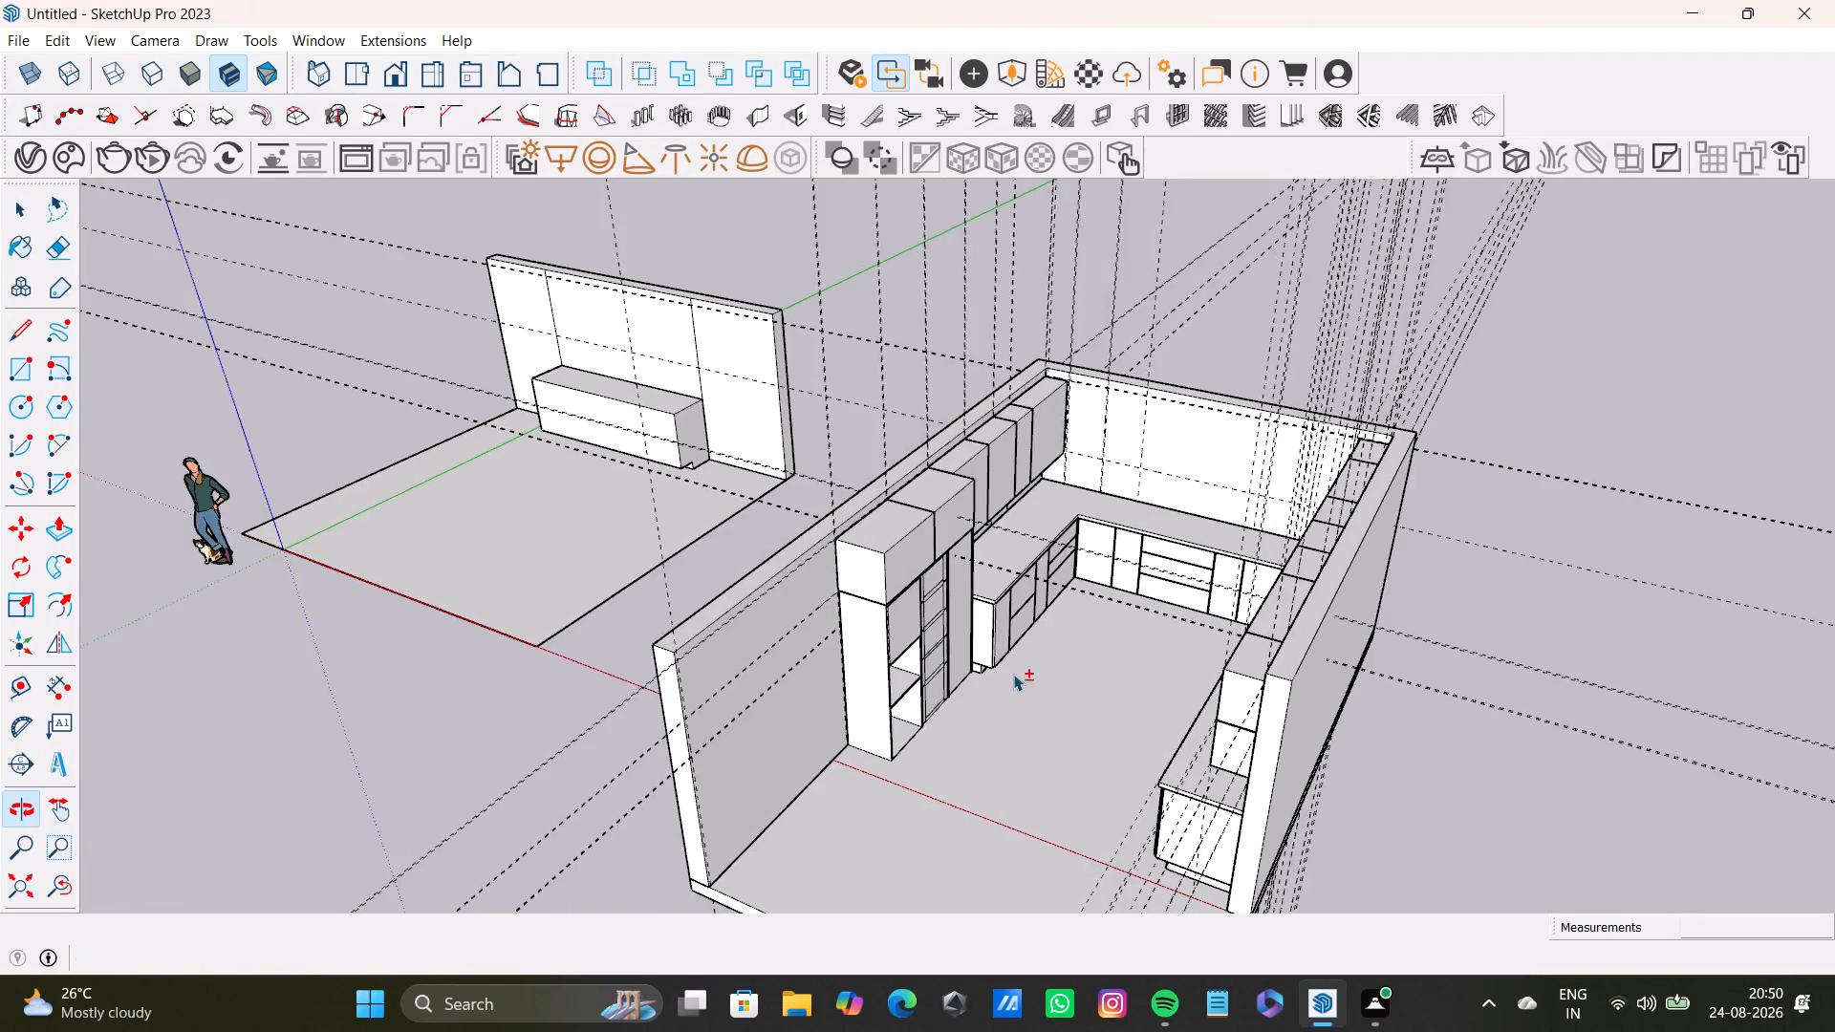
pyautogui.scroll(7, 981, 647)
pyautogui.moveTo(740, 563); pyautogui.dragTo(832, 655, button='middle')
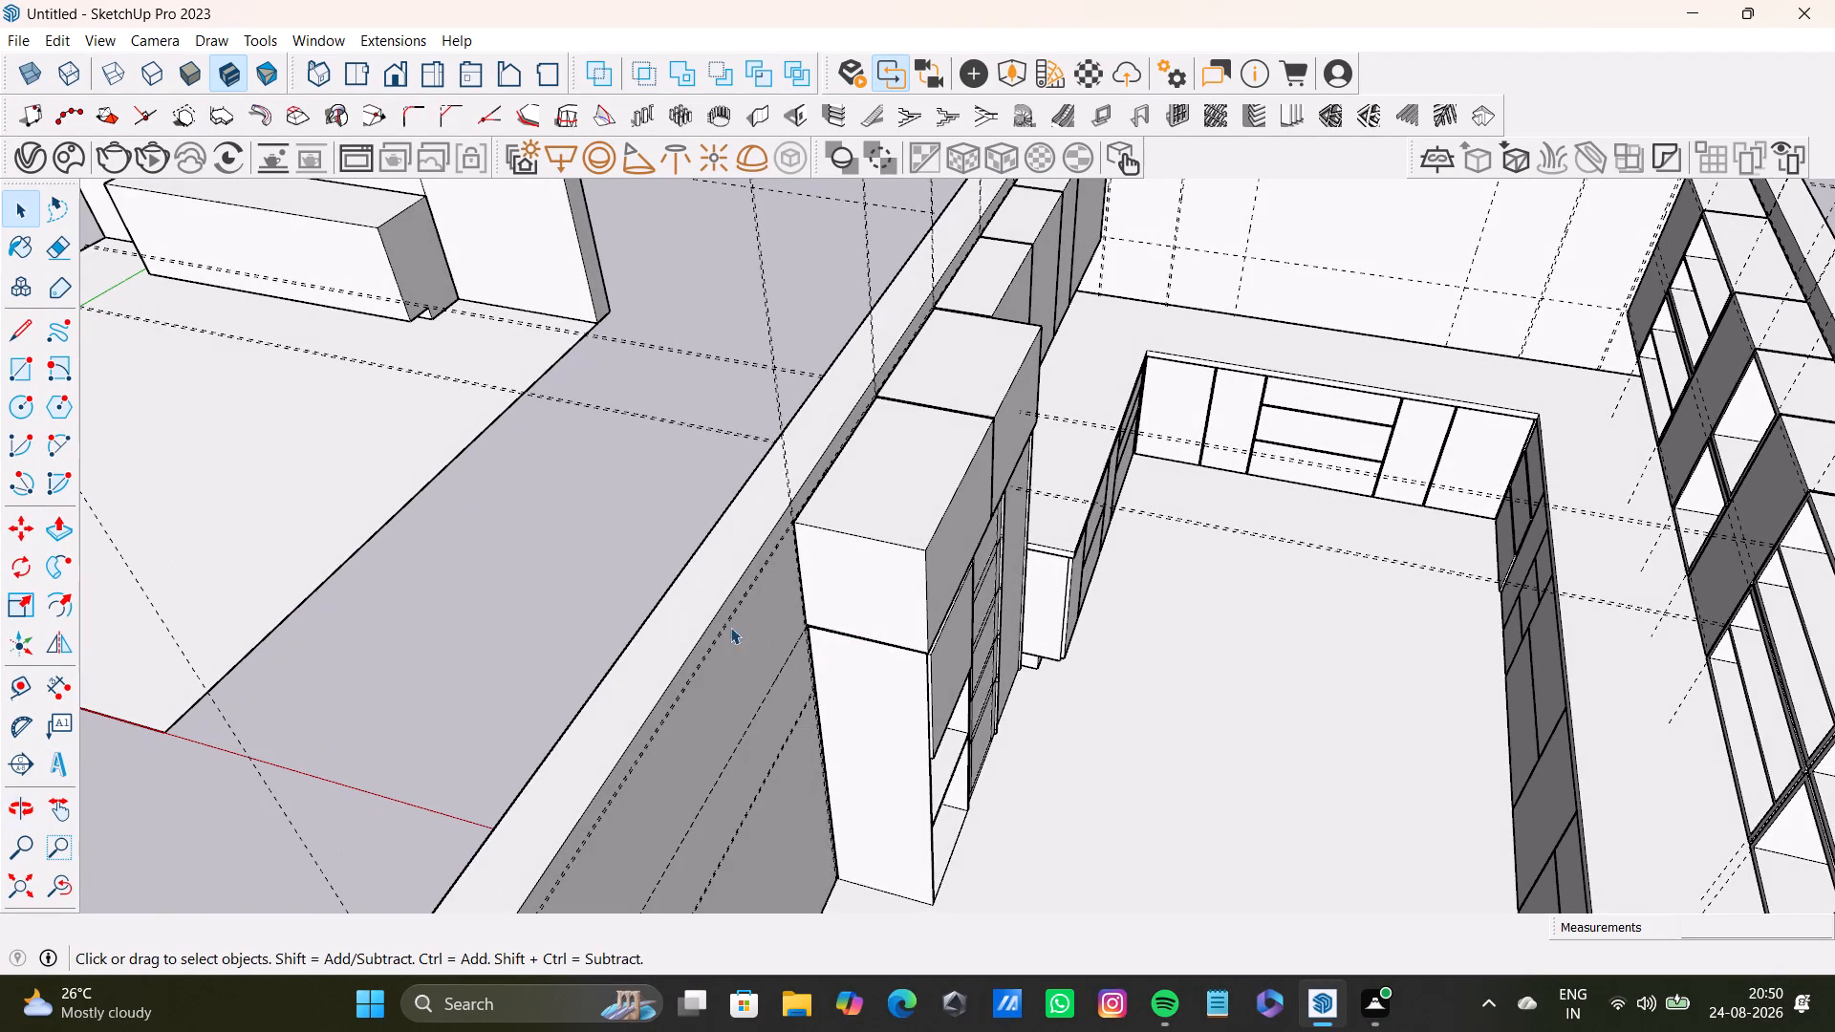
pyautogui.click(720, 548)
pyautogui.click(723, 548)
pyautogui.doubleClick(723, 556)
pyautogui.click(723, 562)
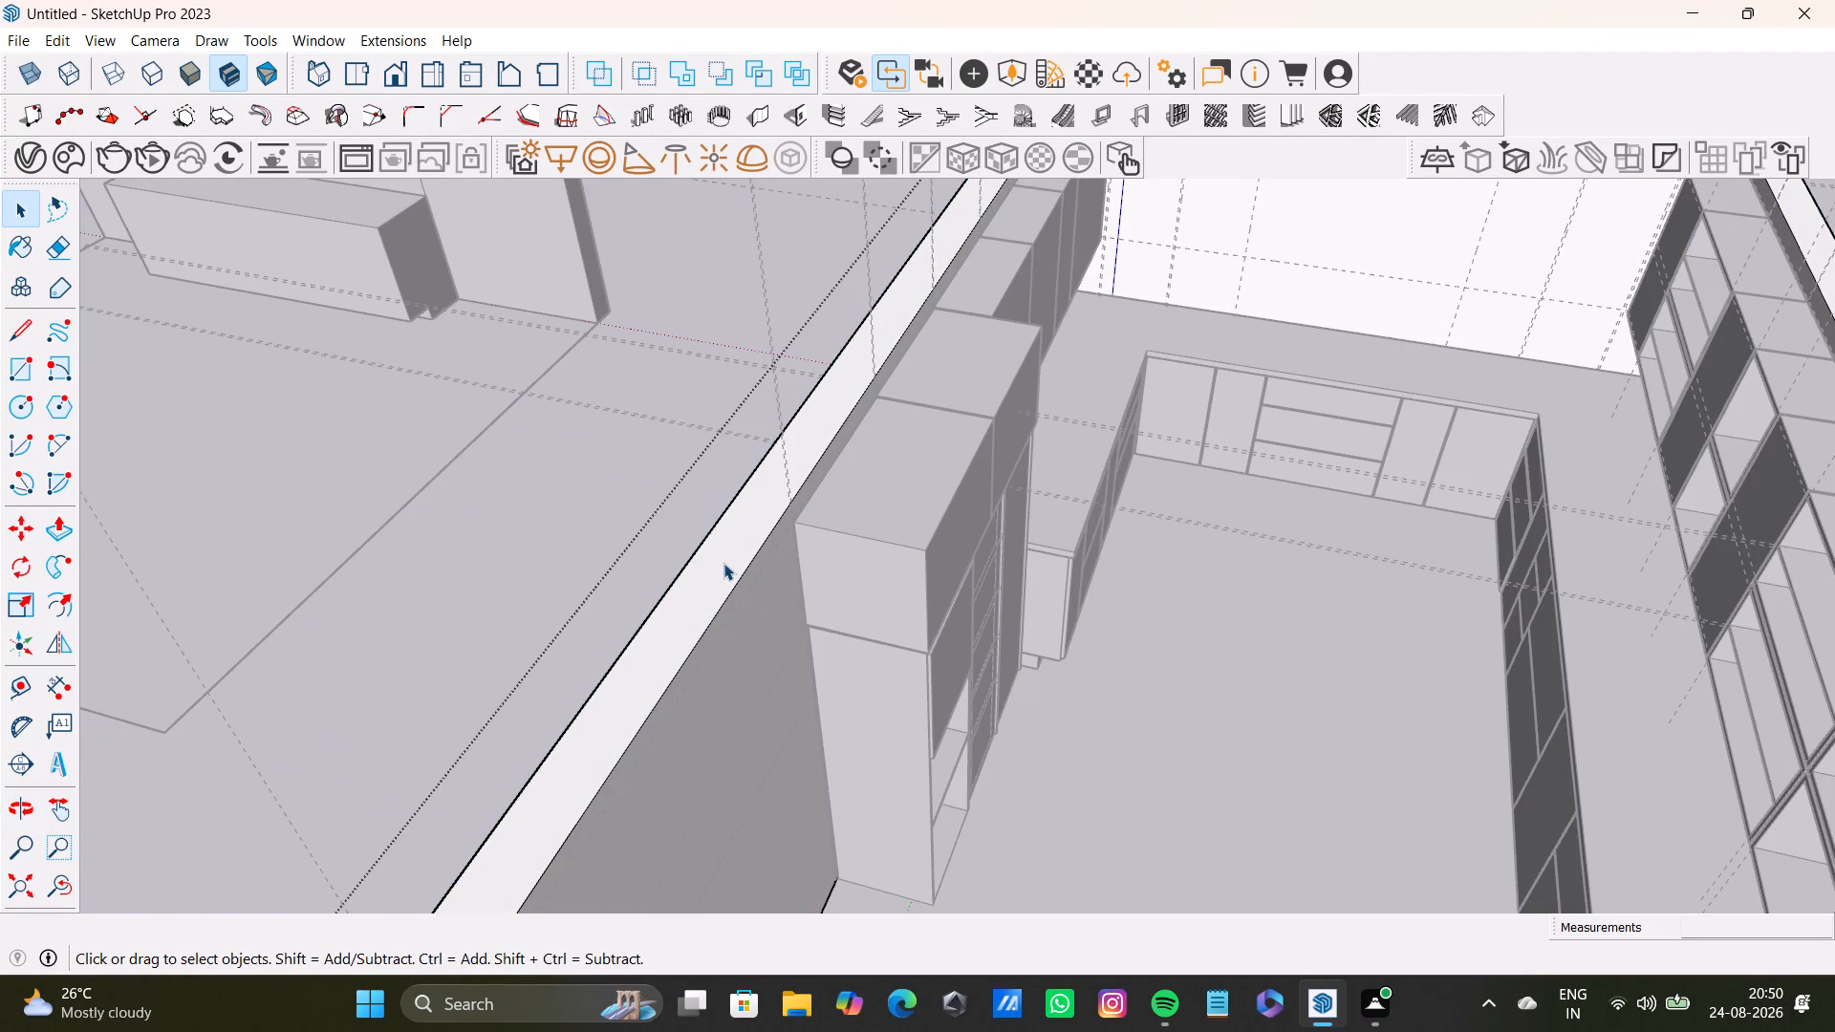
pyautogui.press('p')
pyautogui.moveTo(724, 569); pyautogui.dragTo(709, 545)
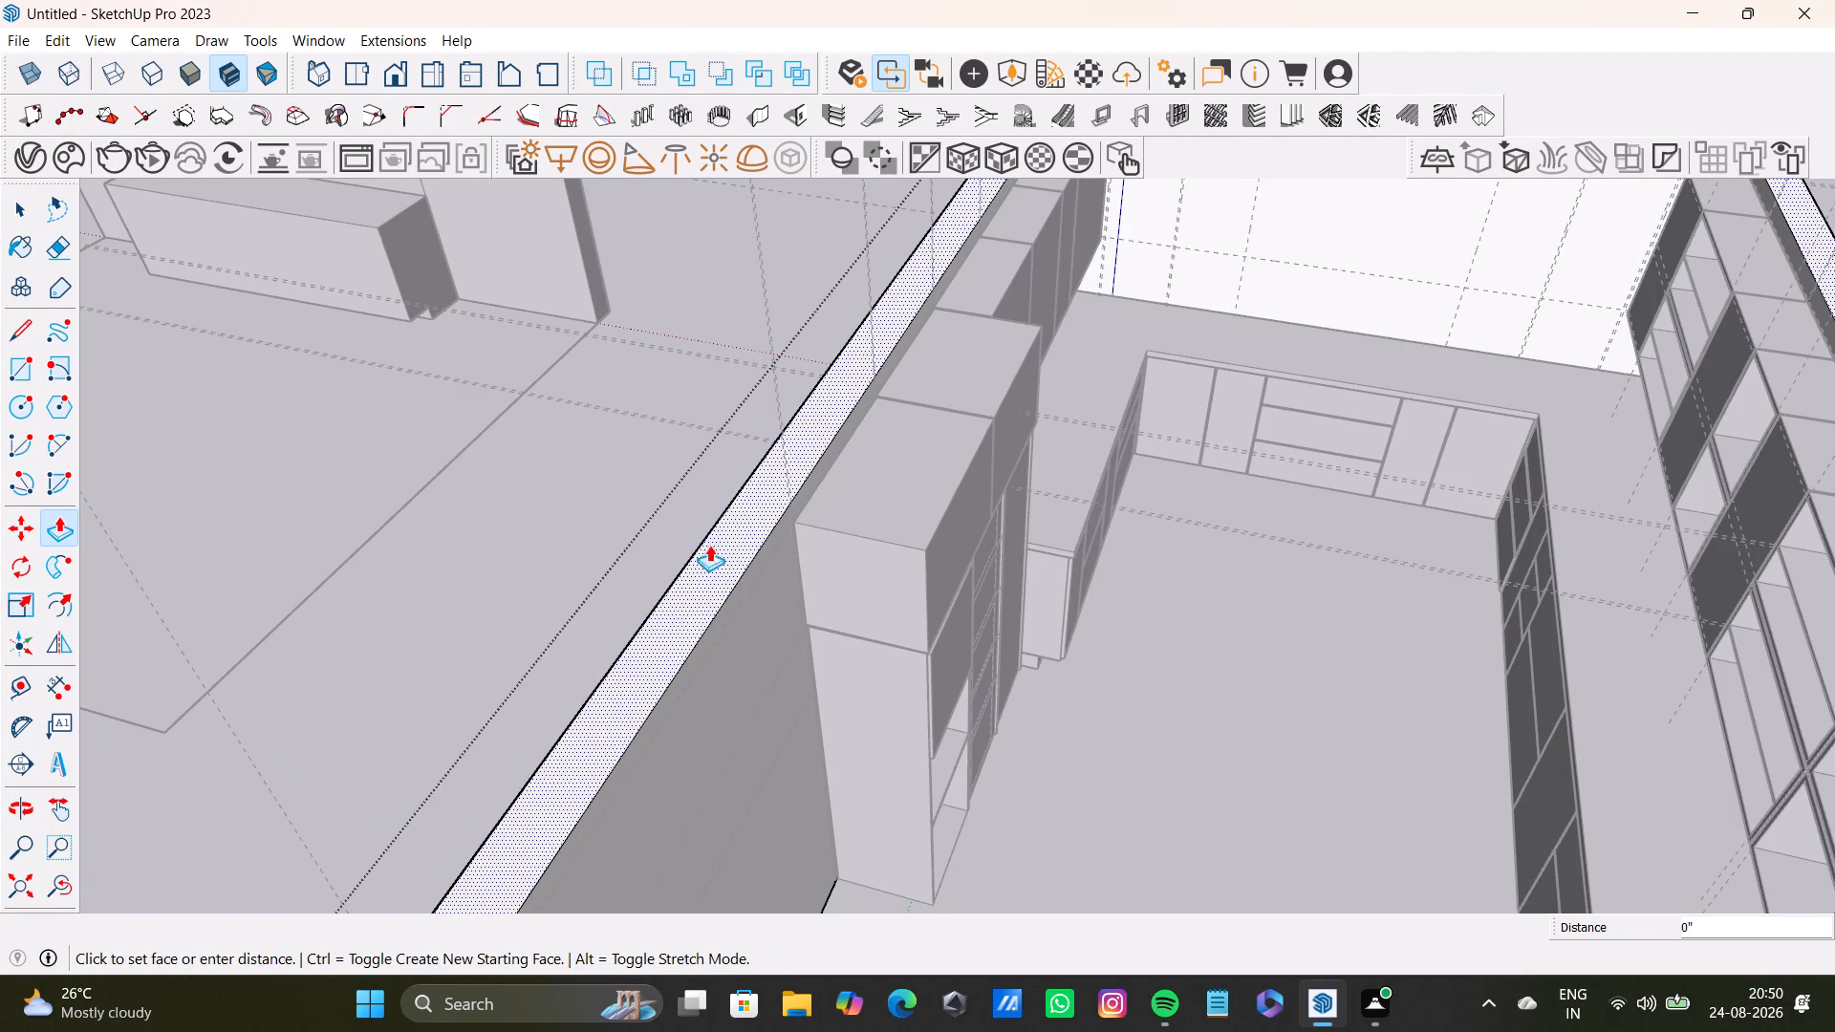
pyautogui.moveTo(709, 545); pyautogui.dragTo(586, 309)
pyautogui.scroll(-5, 811, 589)
pyautogui.moveTo(844, 654); pyautogui.dragTo(606, 719, button='middle')
pyautogui.moveTo(620, 708); pyautogui.dragTo(992, 507, button='middle')
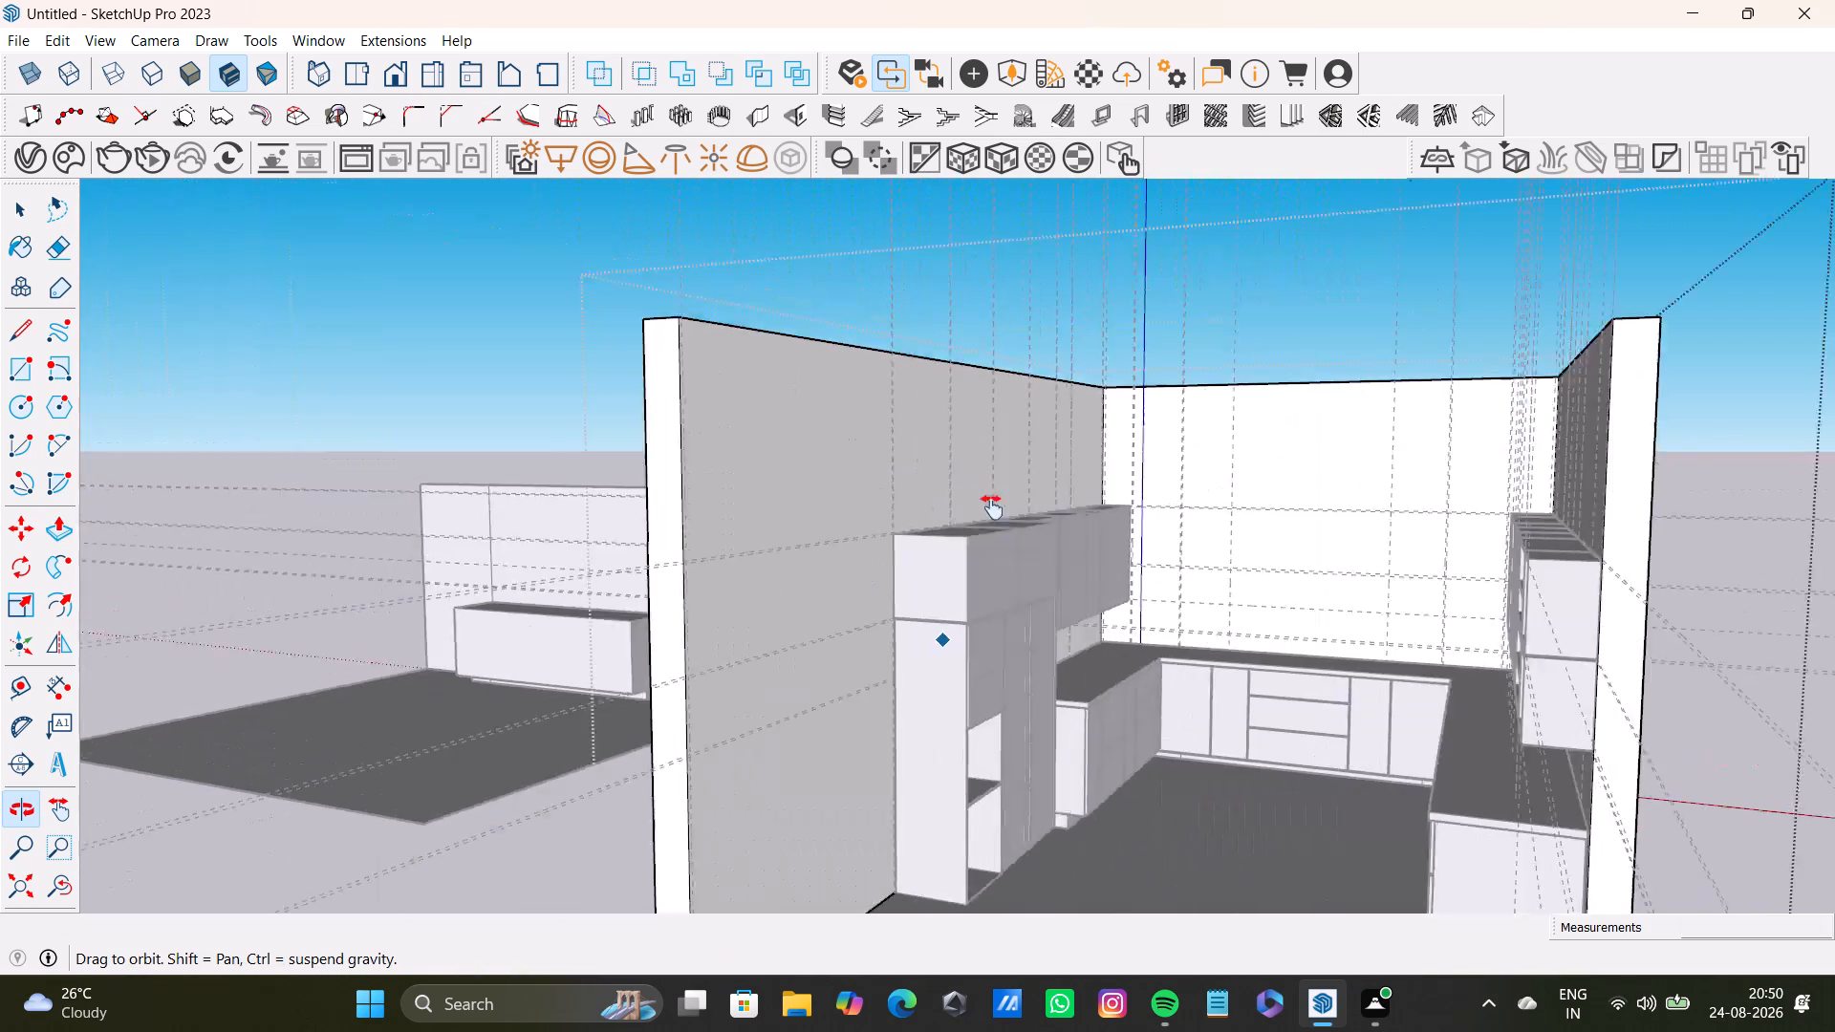
pyautogui.moveTo(992, 507); pyautogui.dragTo(1009, 509, button='middle')
pyautogui.moveTo(1110, 552); pyautogui.dragTo(804, 788, button='middle')
pyautogui.scroll(2, 926, 498)
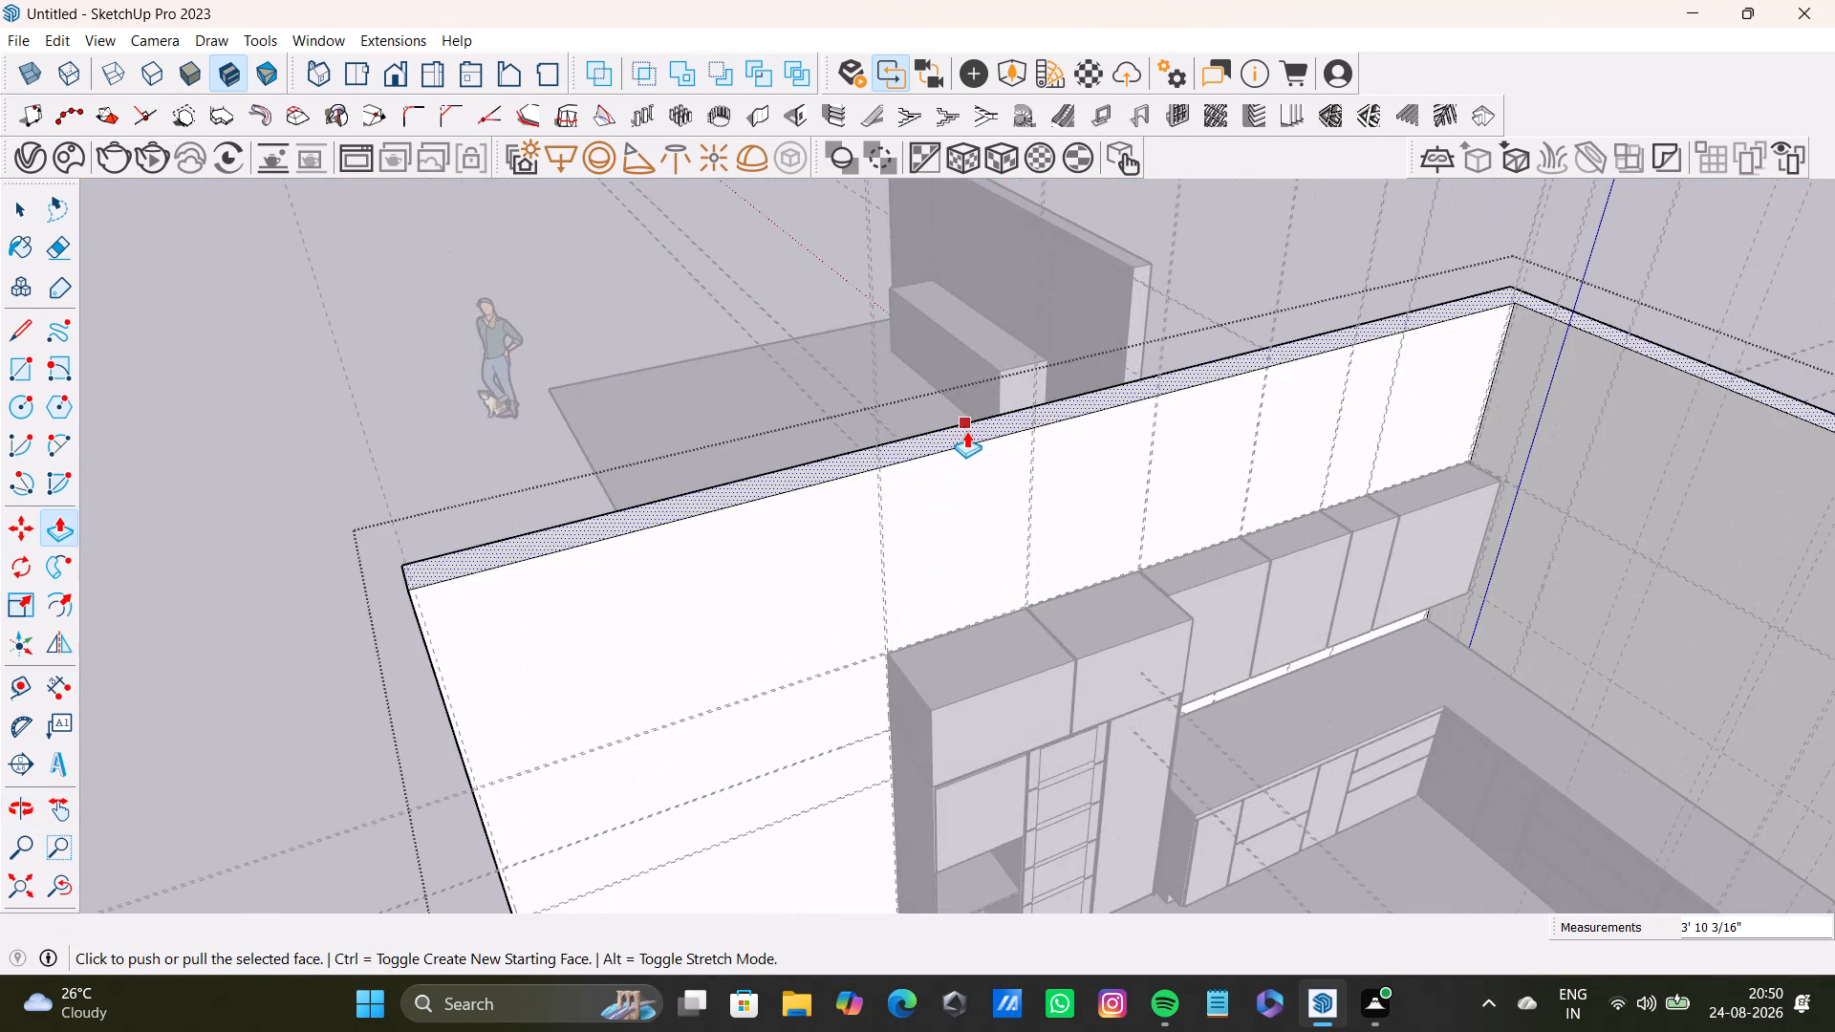
pyautogui.moveTo(967, 431); pyautogui.dragTo(972, 444)
pyautogui.press('space')
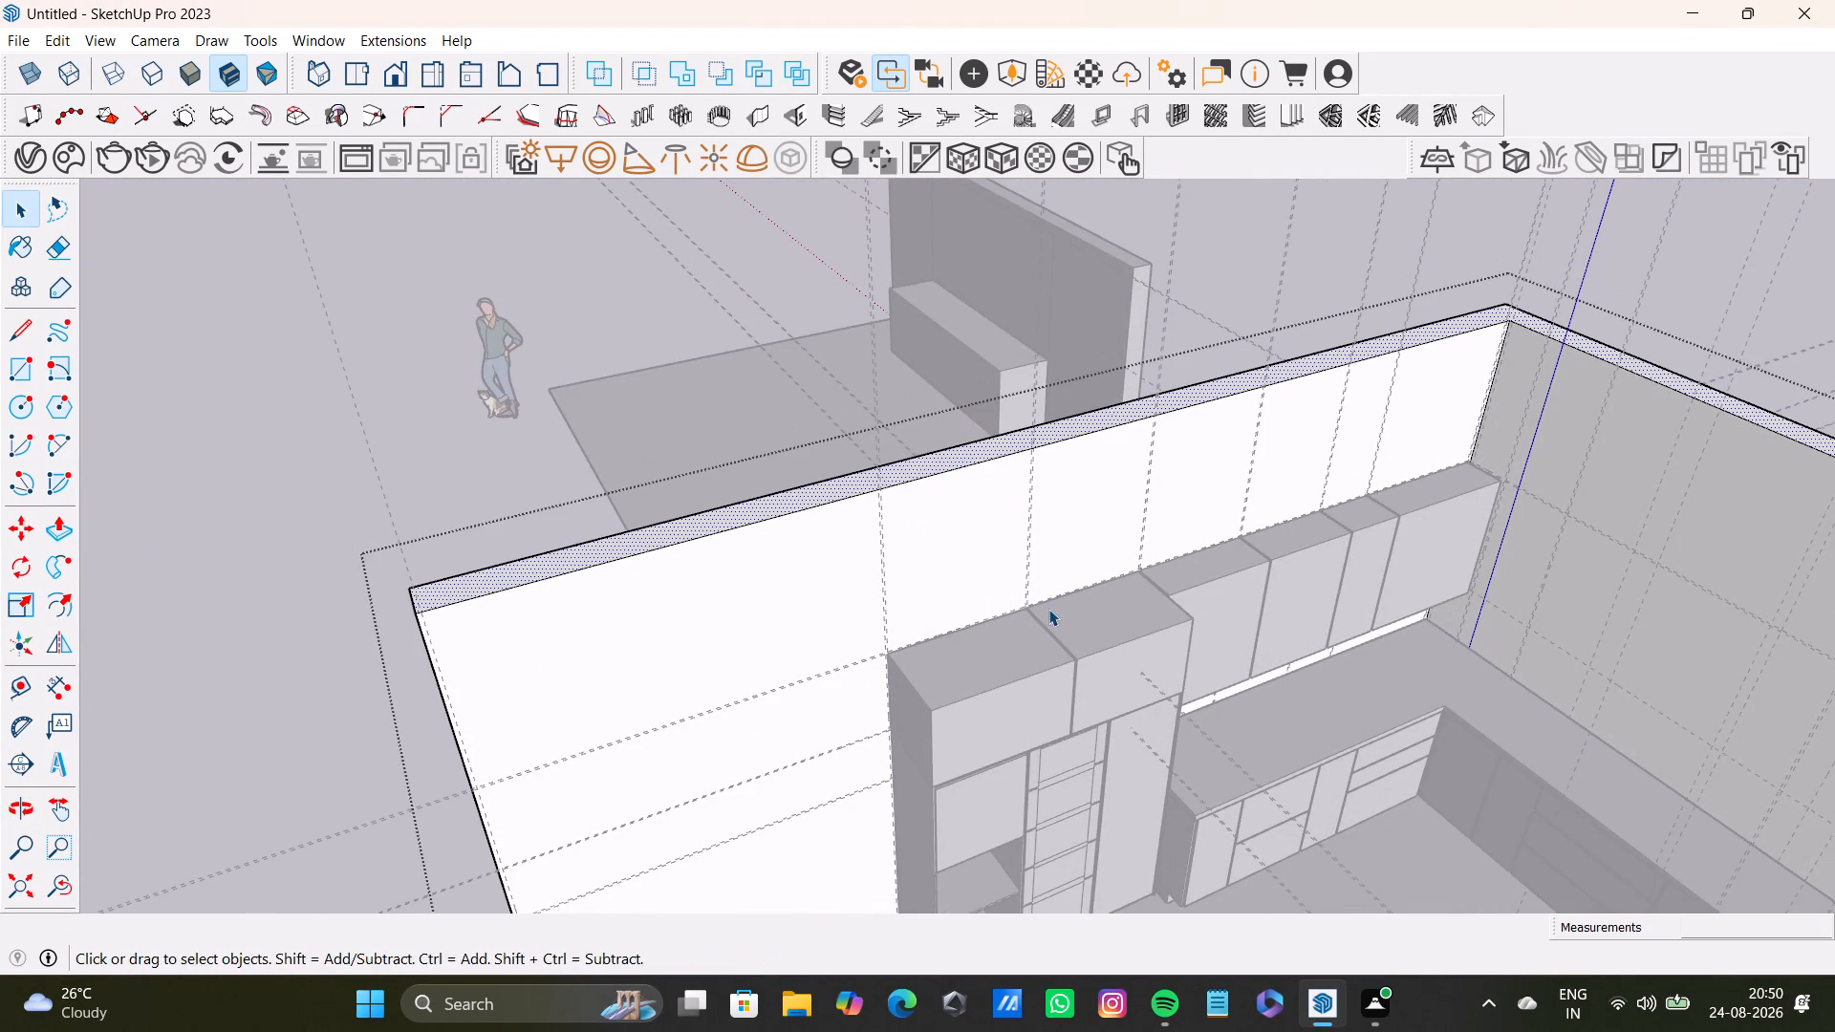
# Examine the raised kitchen walls and the cabinet runs beneath them from several angles.
pyautogui.moveTo(1035, 582); pyautogui.dragTo(699, 473, button='middle')
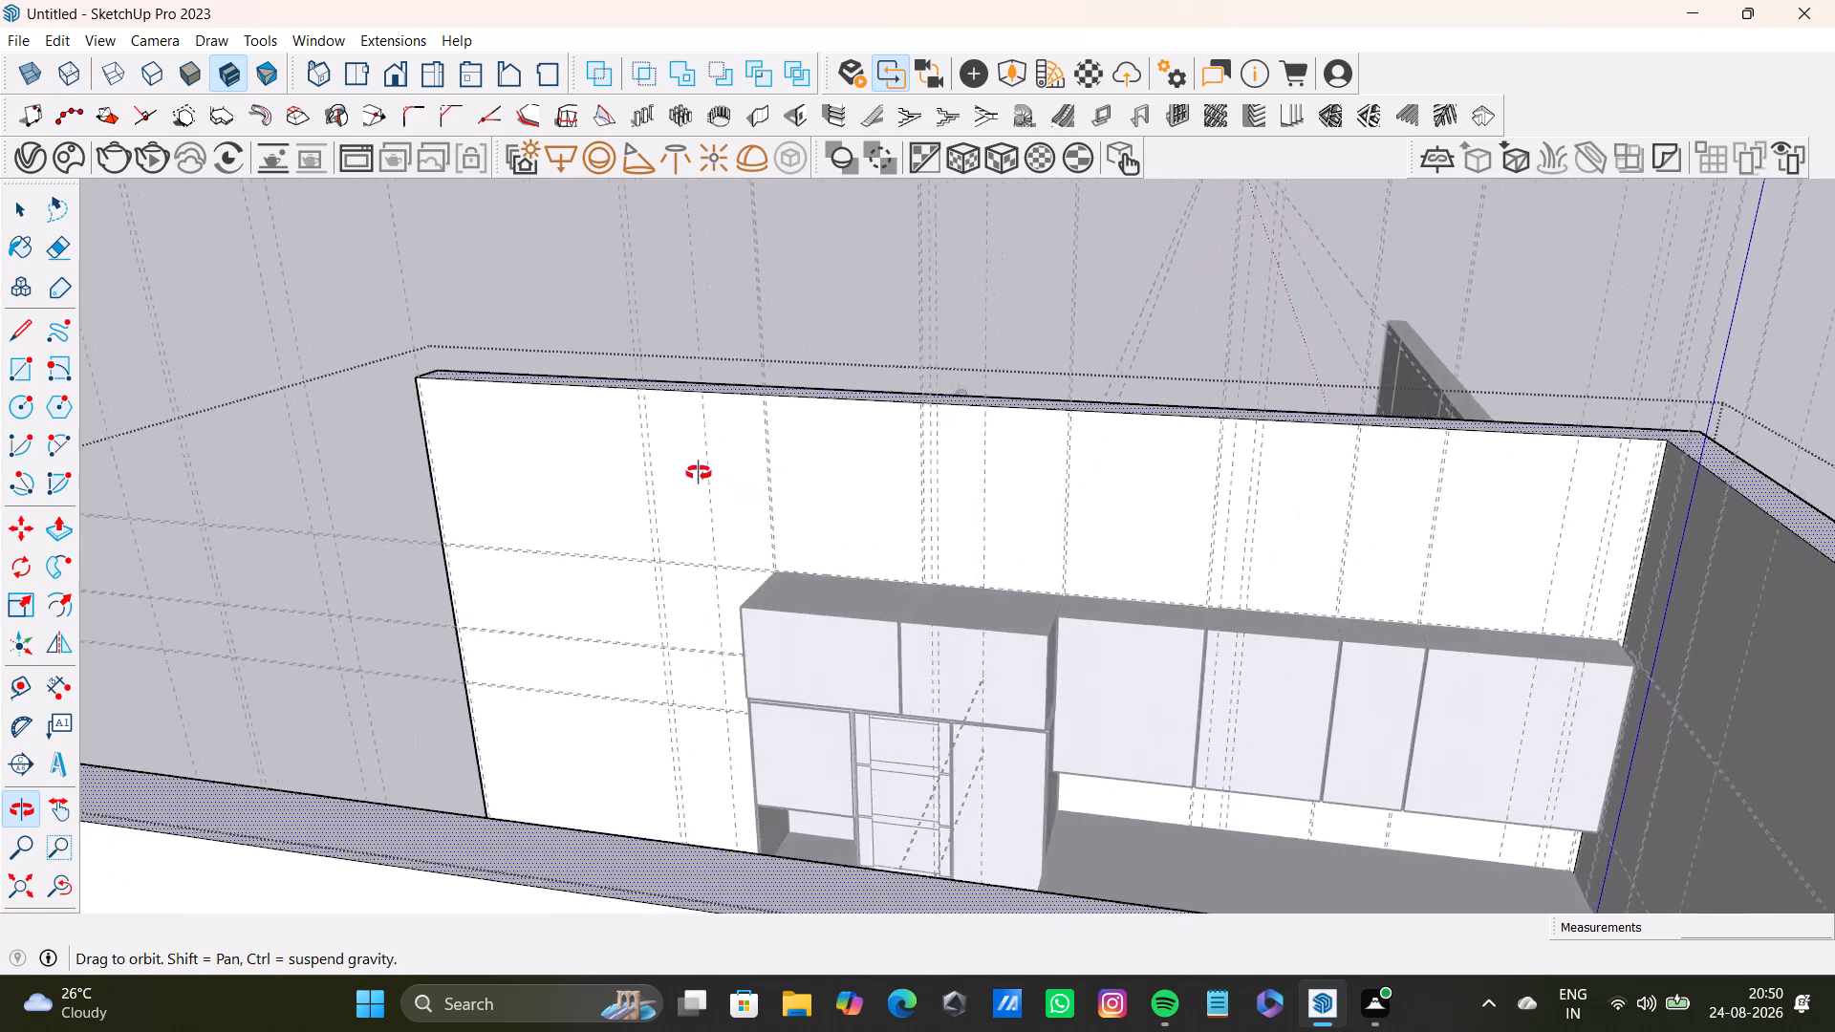
pyautogui.moveTo(699, 473); pyautogui.dragTo(738, 458, button='middle')
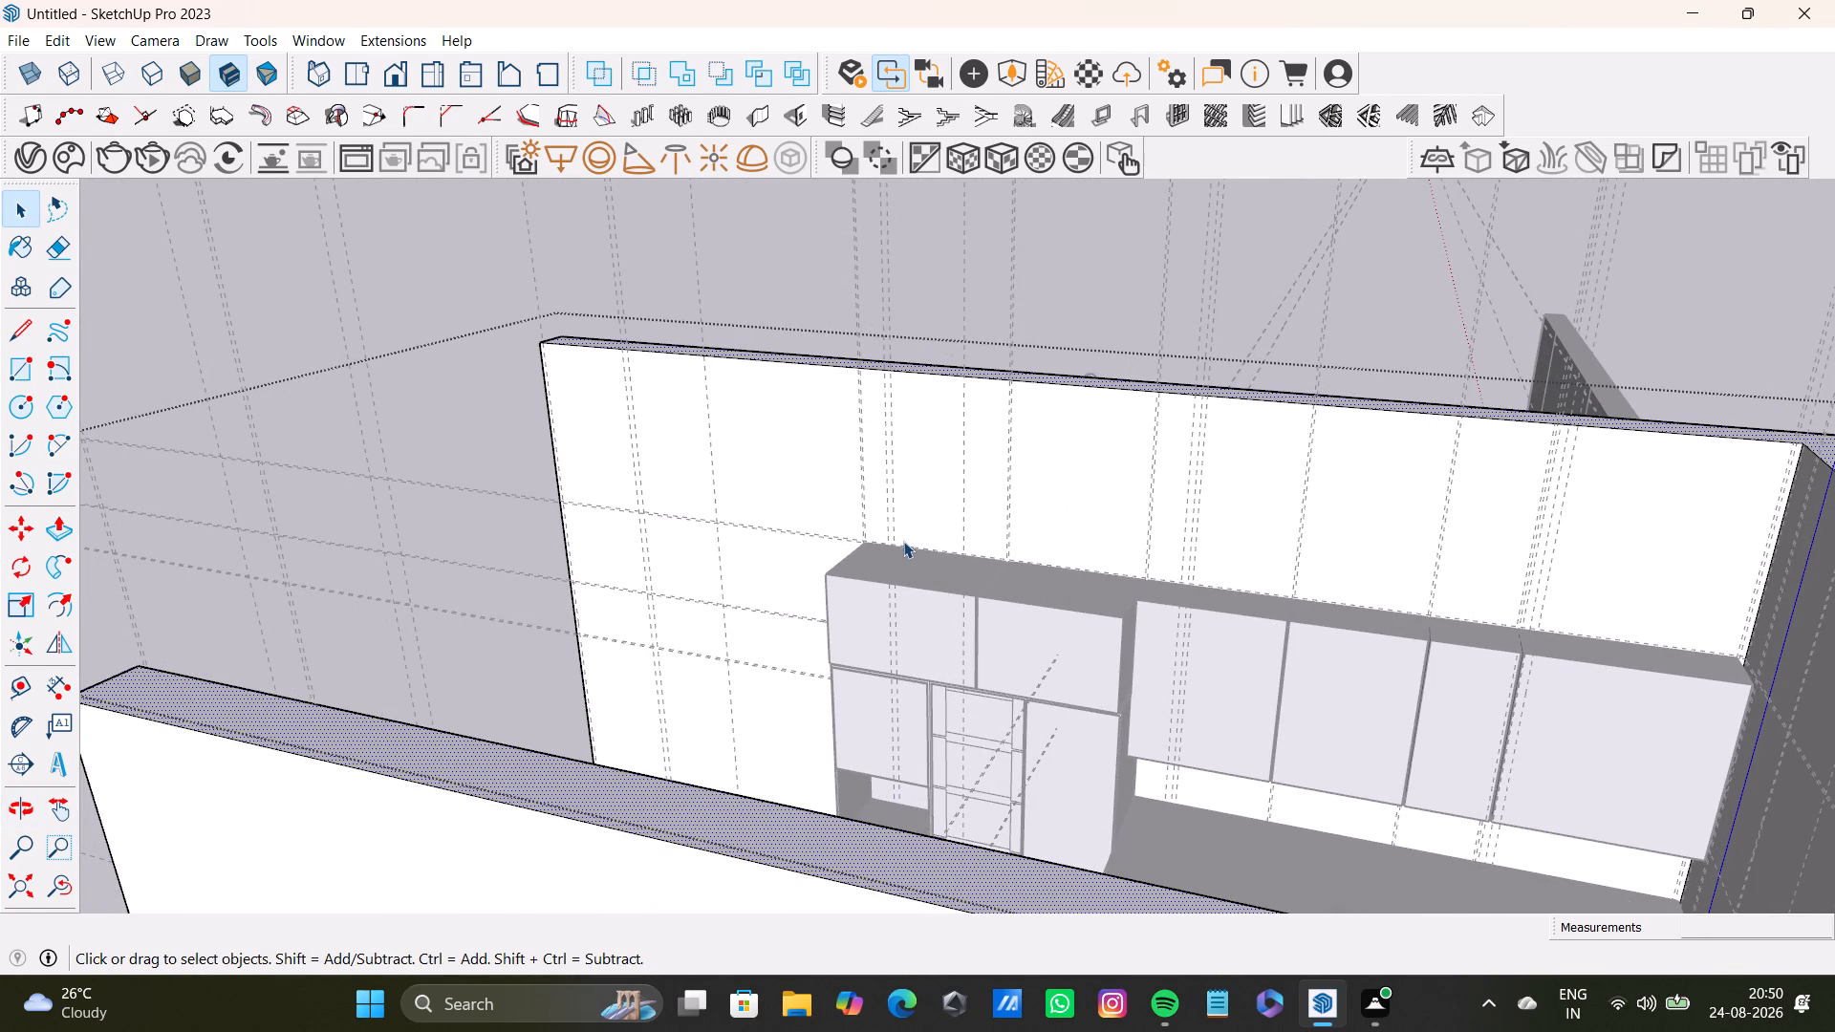
pyautogui.moveTo(982, 606); pyautogui.dragTo(1266, 765, button='middle')
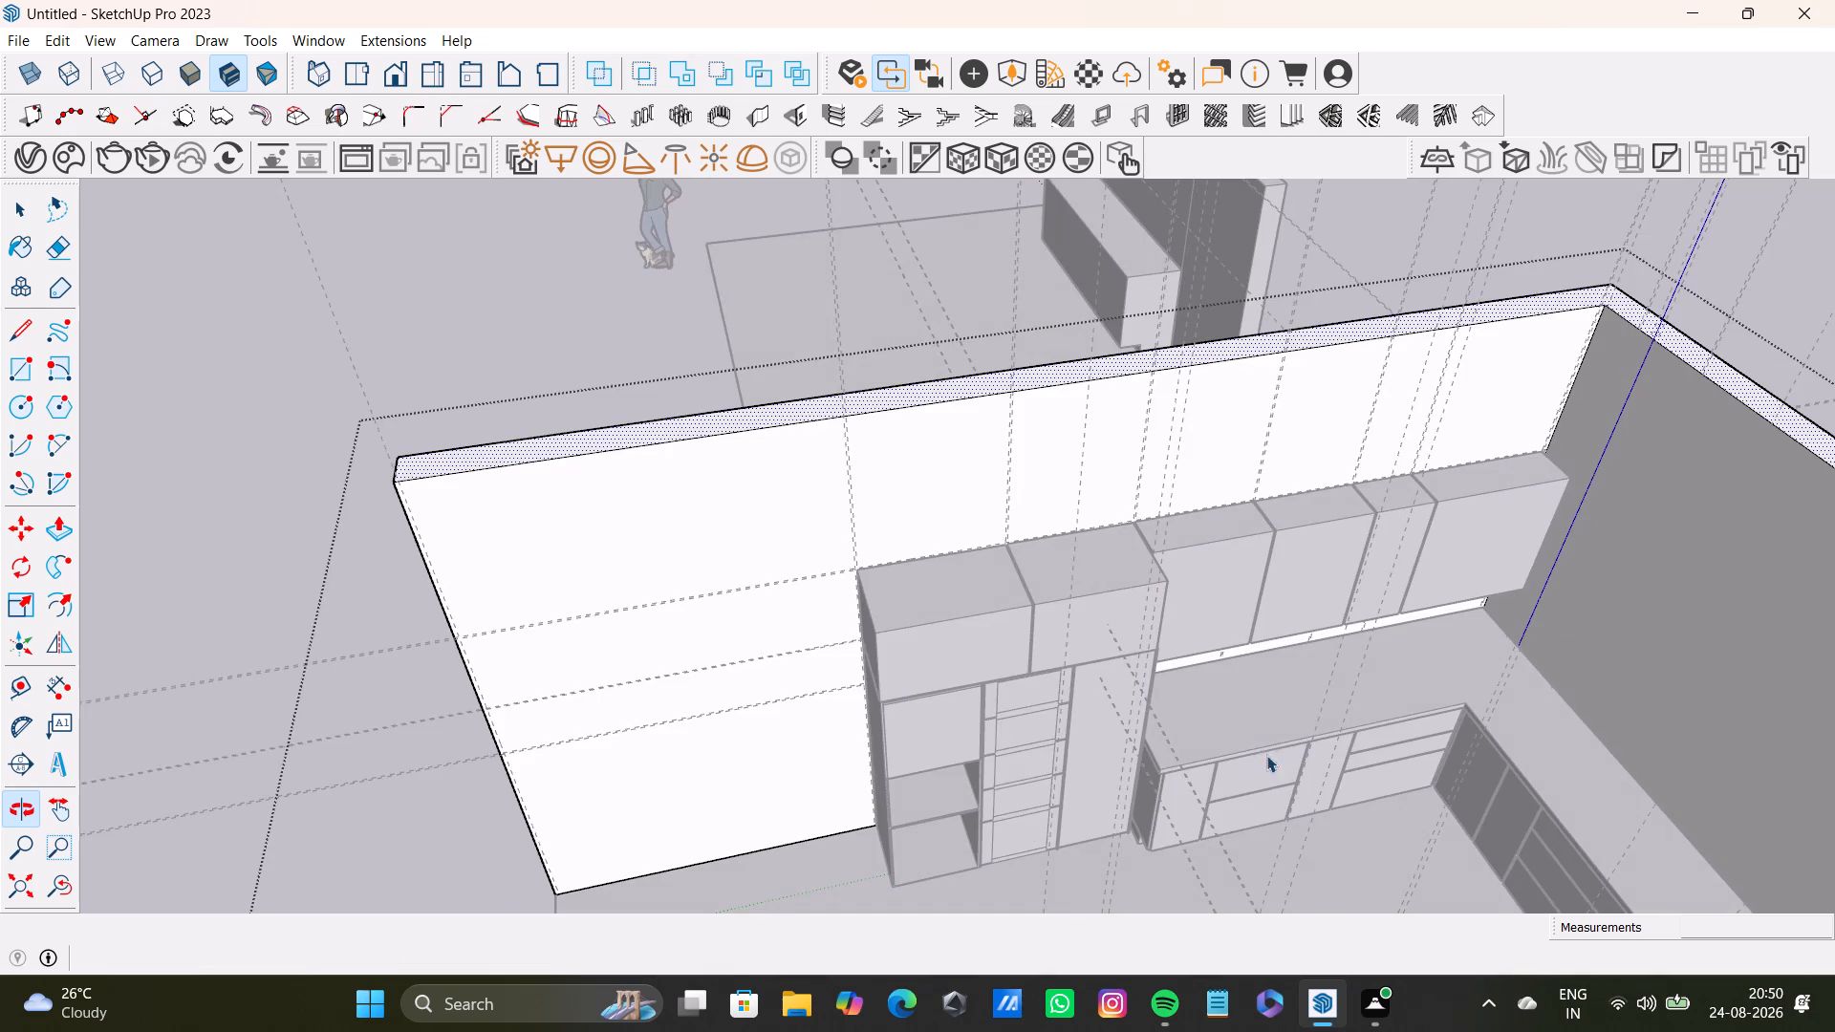
pyautogui.scroll(4, 1215, 619)
pyautogui.moveTo(1215, 605); pyautogui.dragTo(1206, 763, button='middle')
pyautogui.moveTo(1214, 683); pyautogui.dragTo(1569, 732, button='middle')
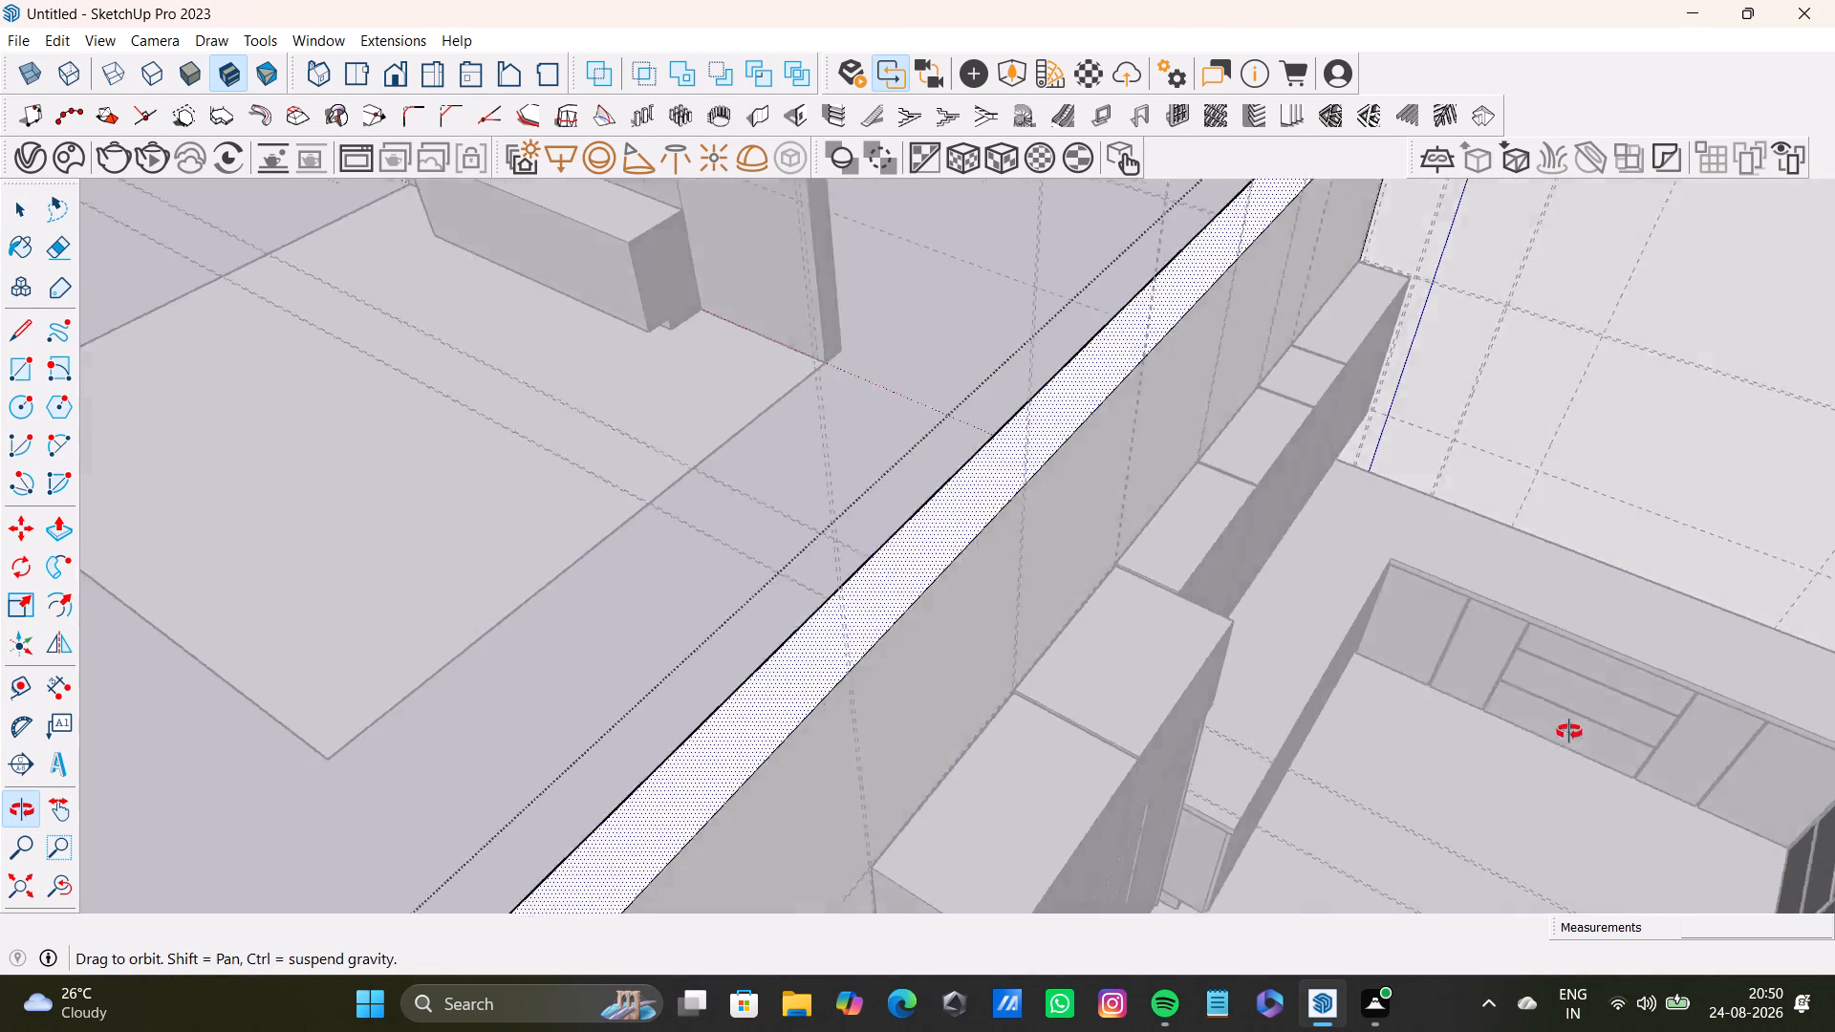
pyautogui.moveTo(1569, 732); pyautogui.dragTo(1199, 748, button='middle')
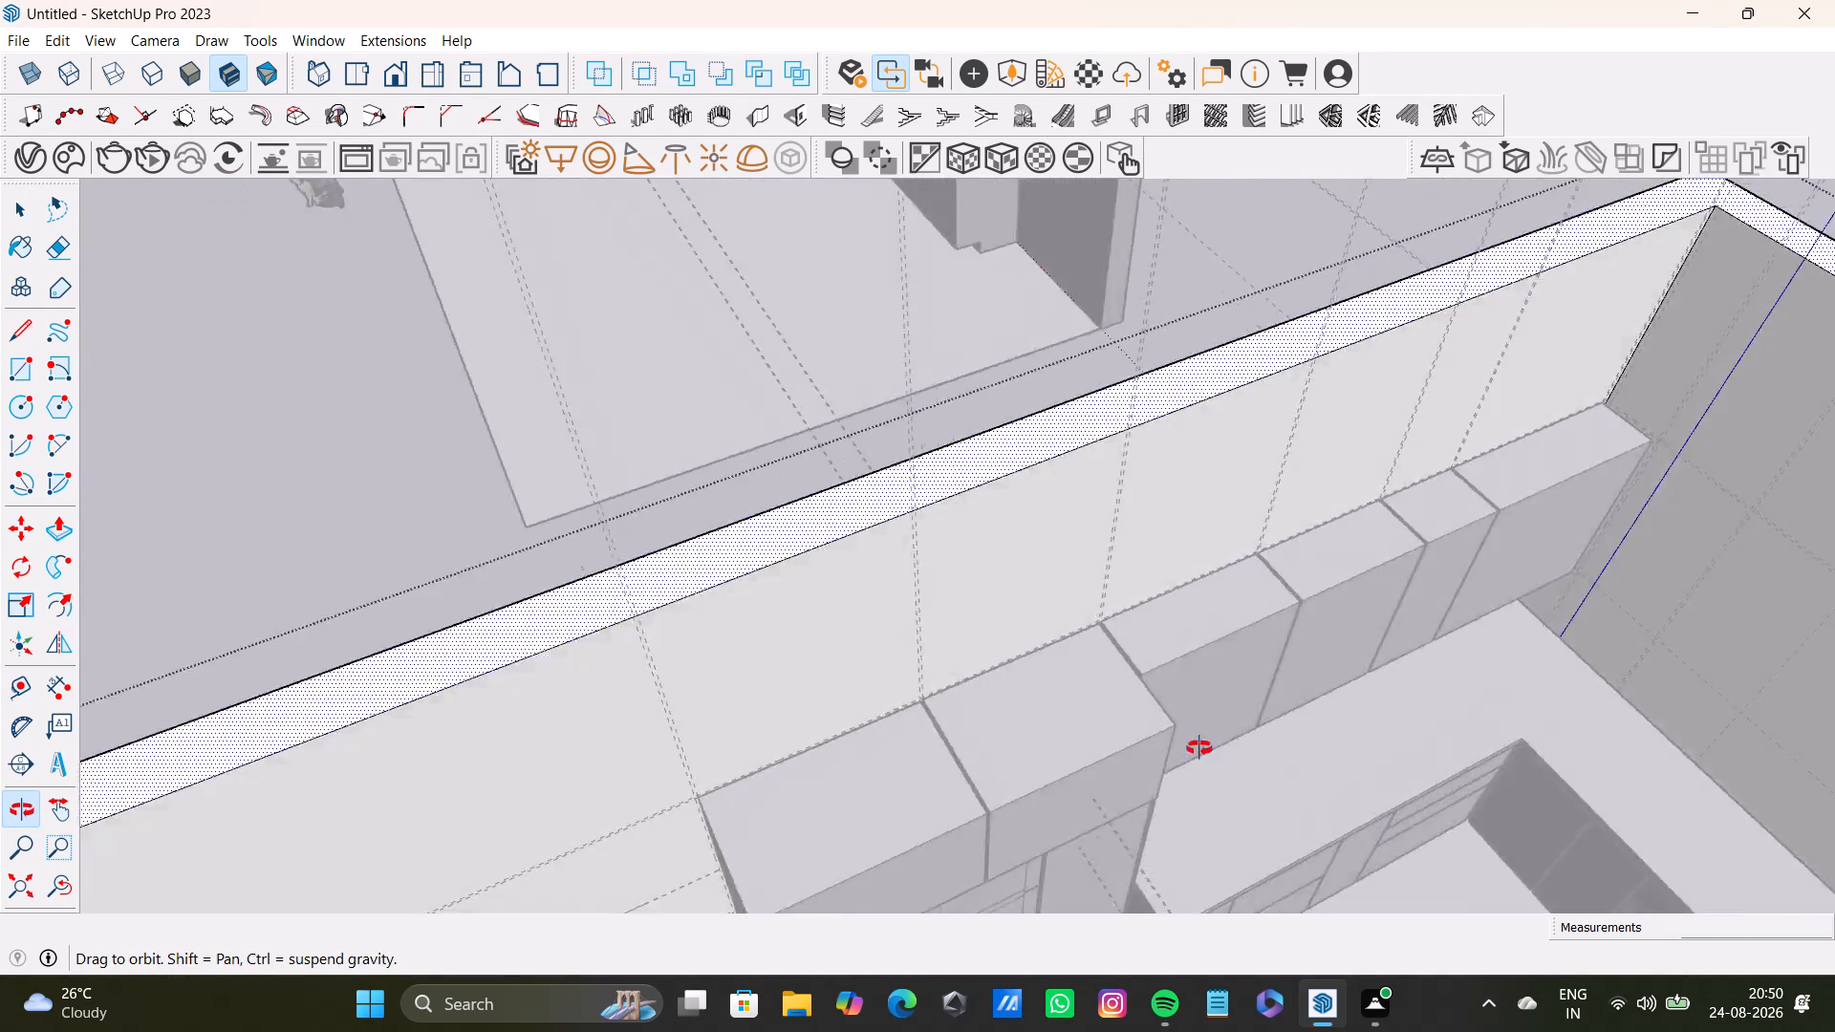
pyautogui.moveTo(1199, 748); pyautogui.dragTo(1105, 761, button='middle')
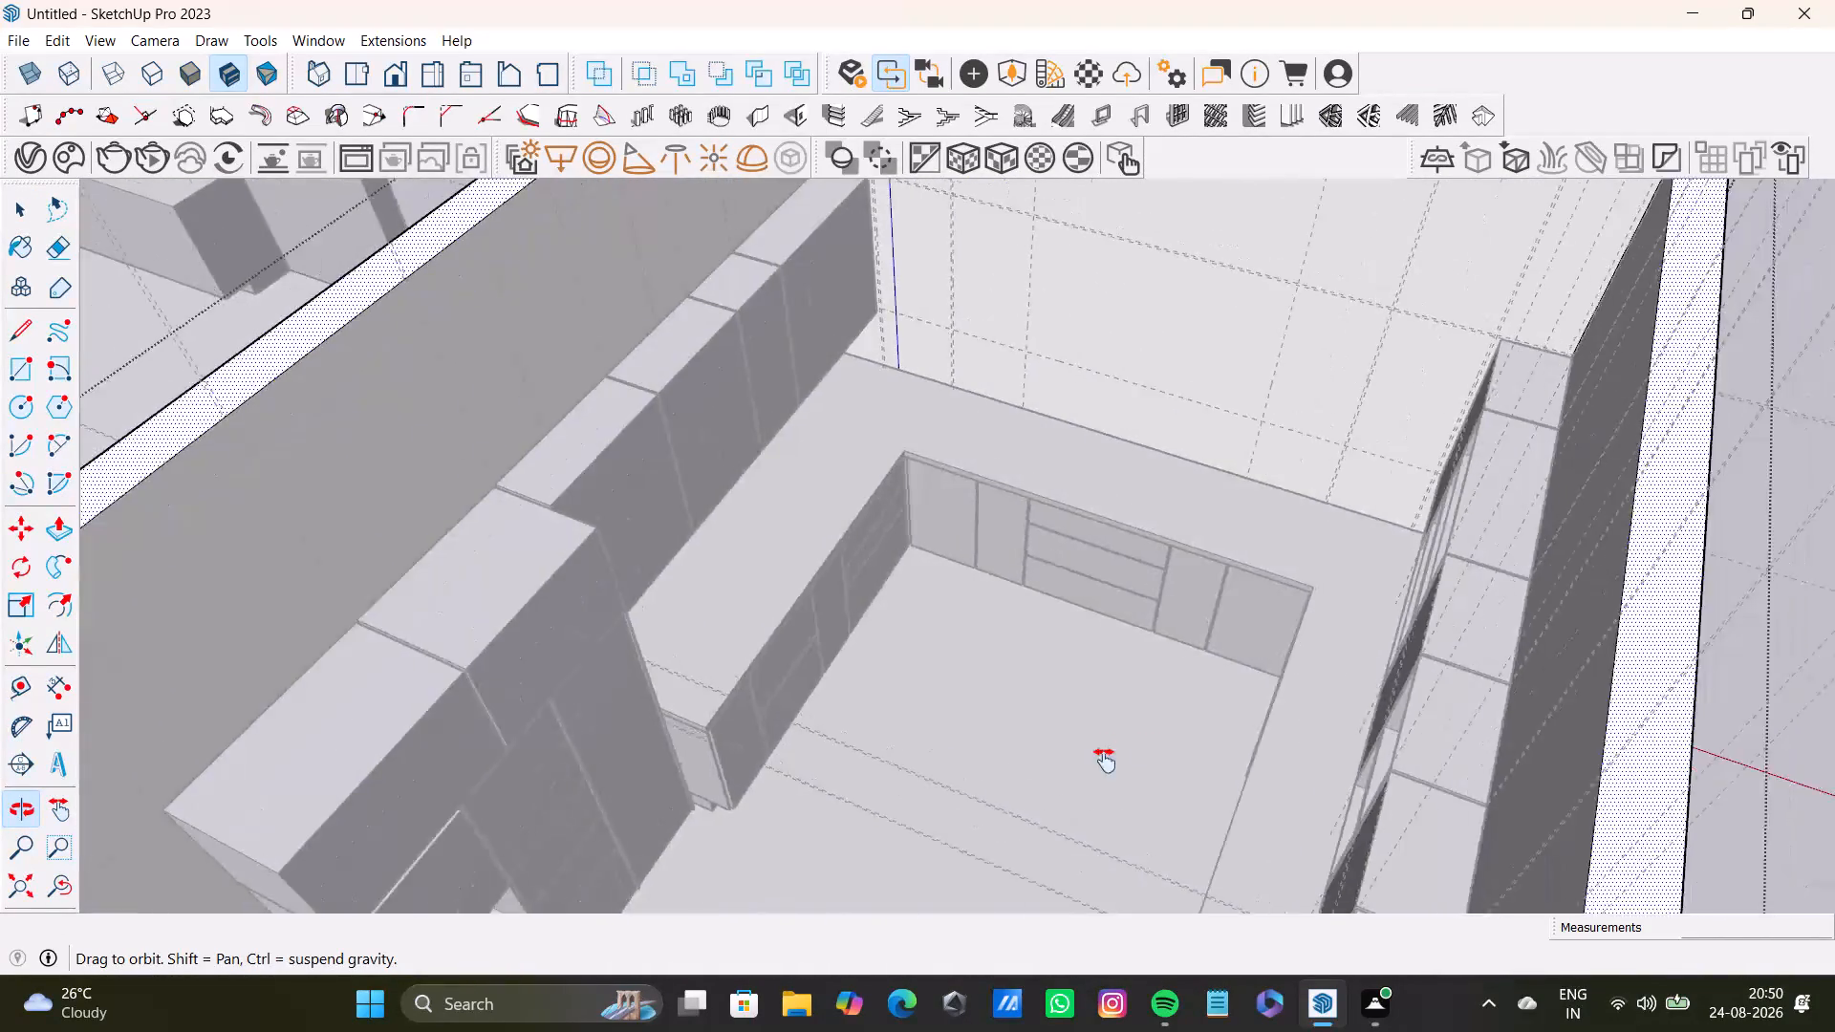
pyautogui.moveTo(1105, 761); pyautogui.dragTo(1207, 723, button='middle')
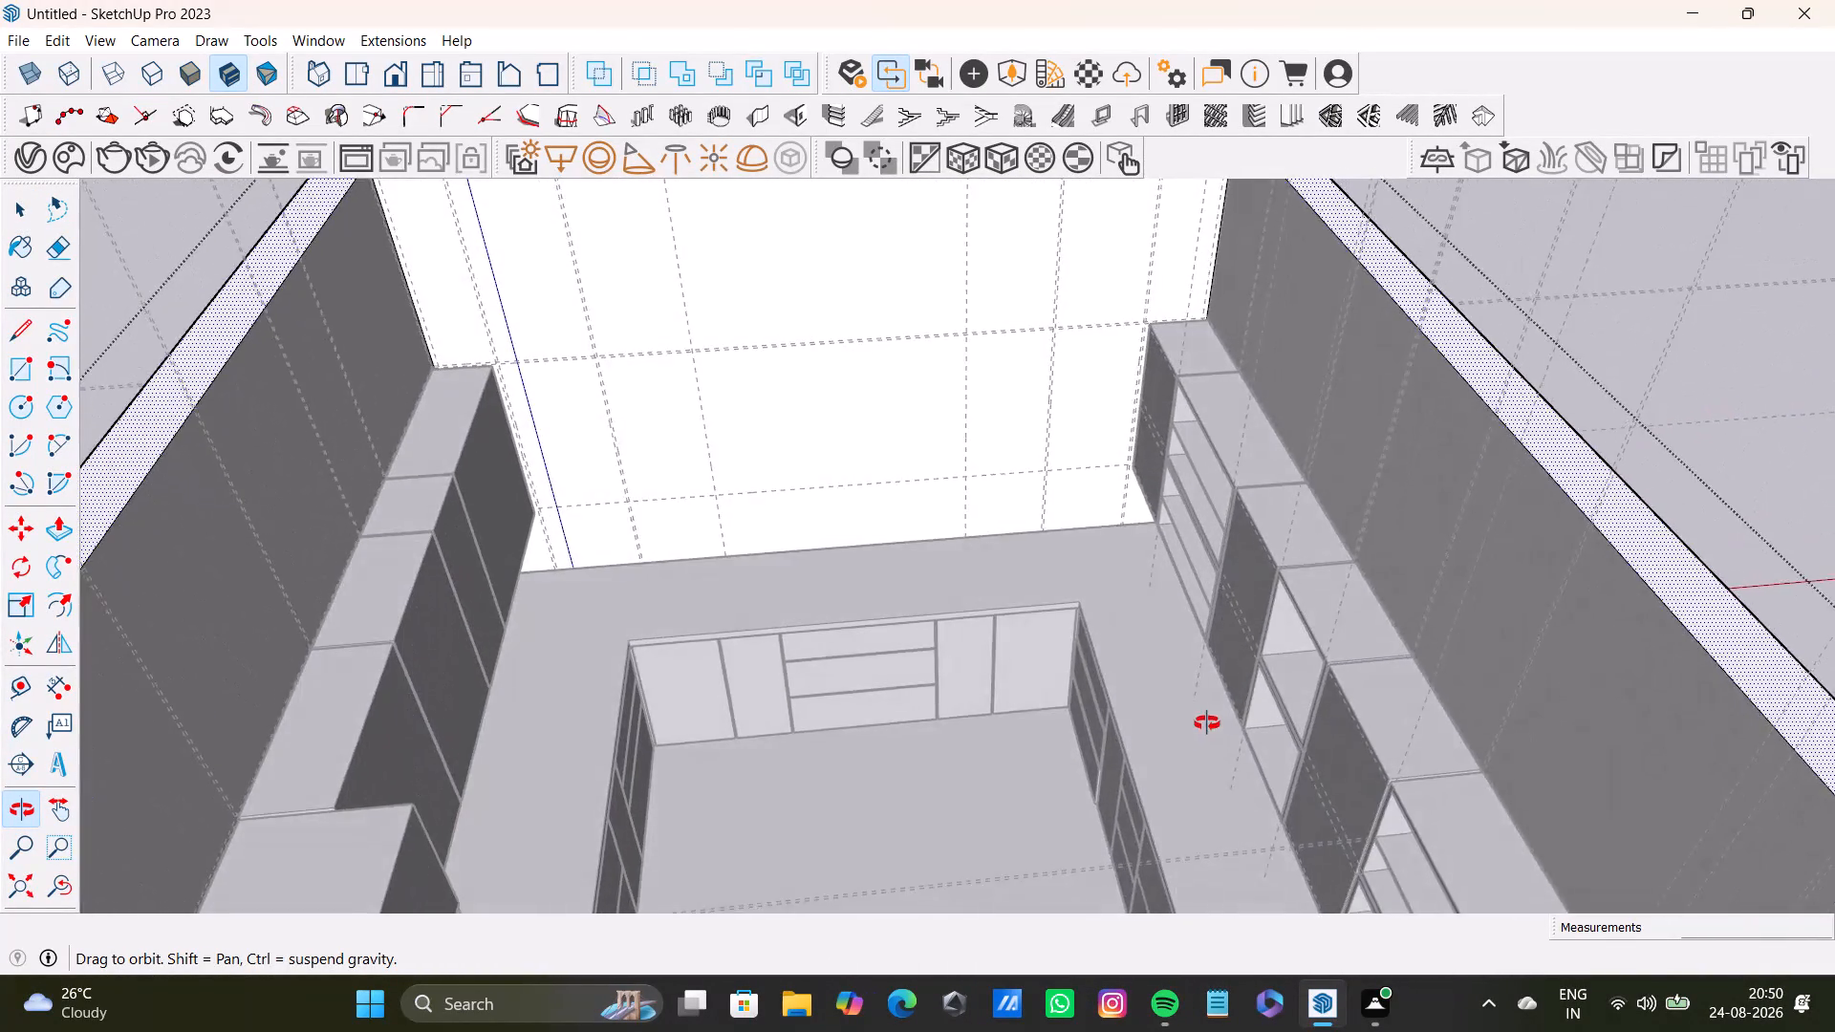
pyautogui.moveTo(1207, 723); pyautogui.dragTo(871, 825, button='middle')
pyautogui.scroll(-3, 892, 779)
pyautogui.moveTo(896, 771); pyautogui.dragTo(1174, 639, button='middle')
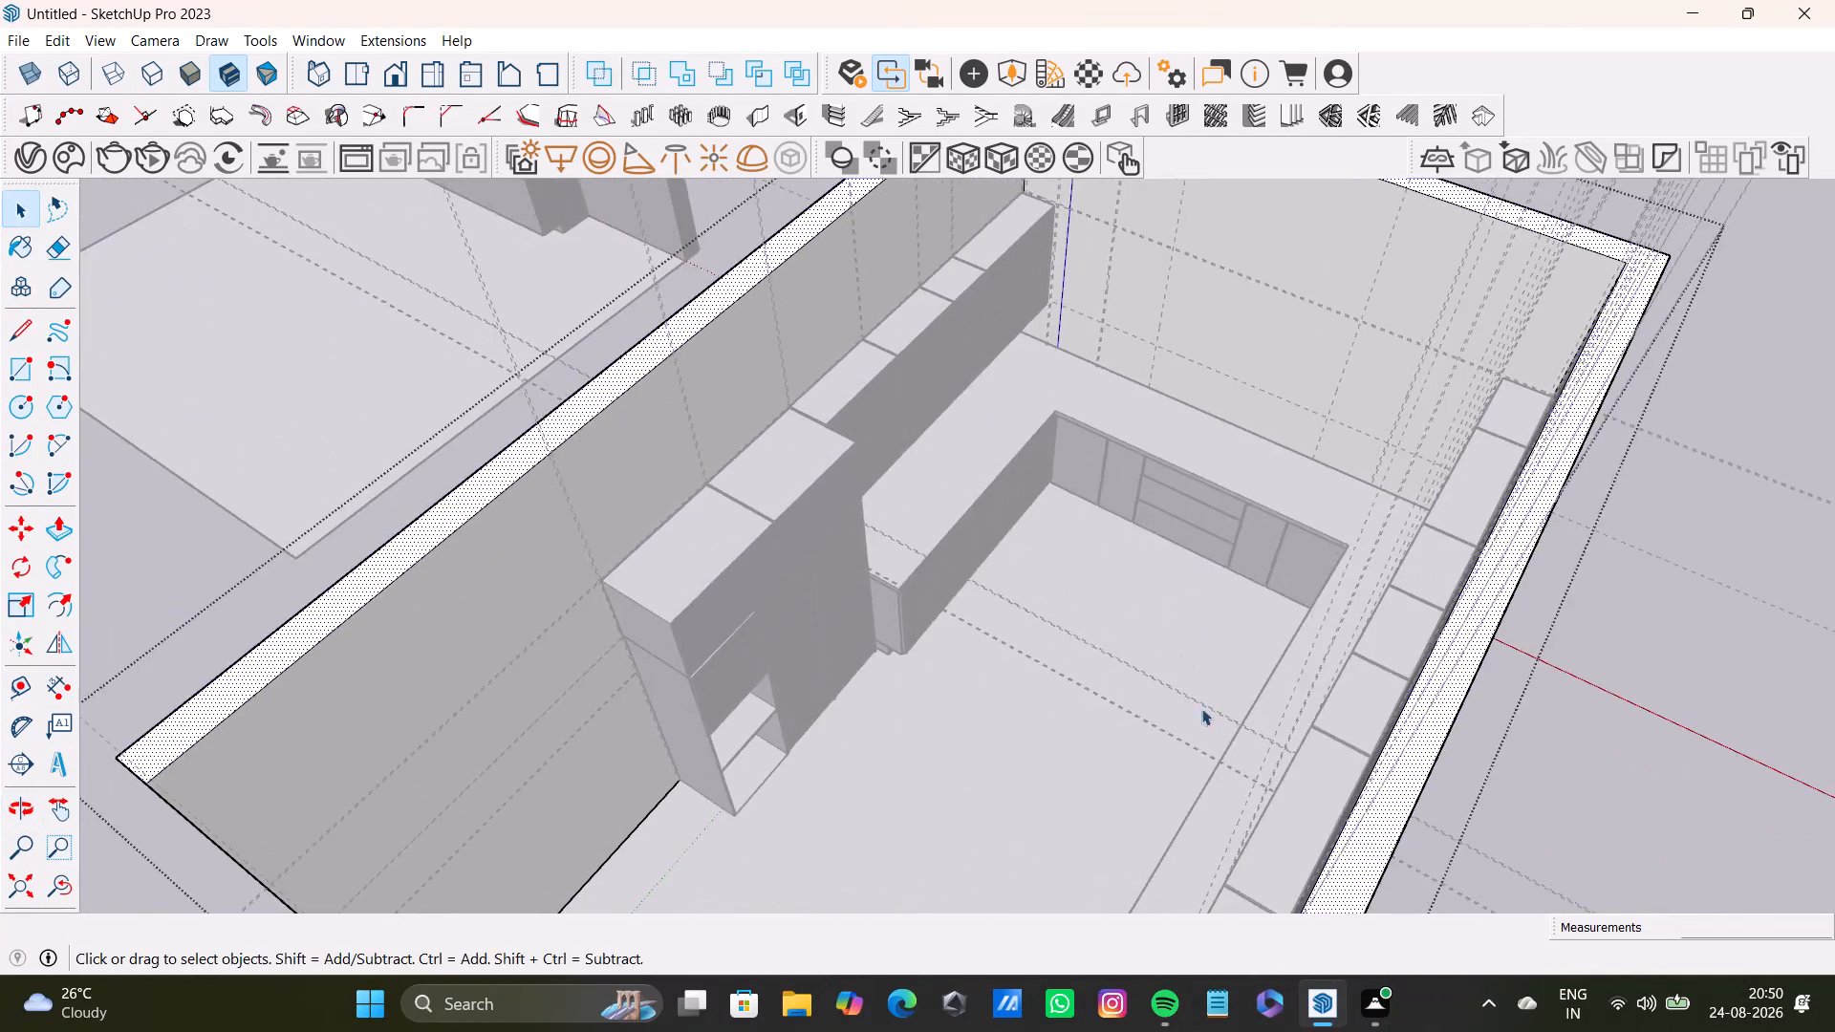
pyautogui.moveTo(1224, 711); pyautogui.dragTo(1357, 341, button='middle')
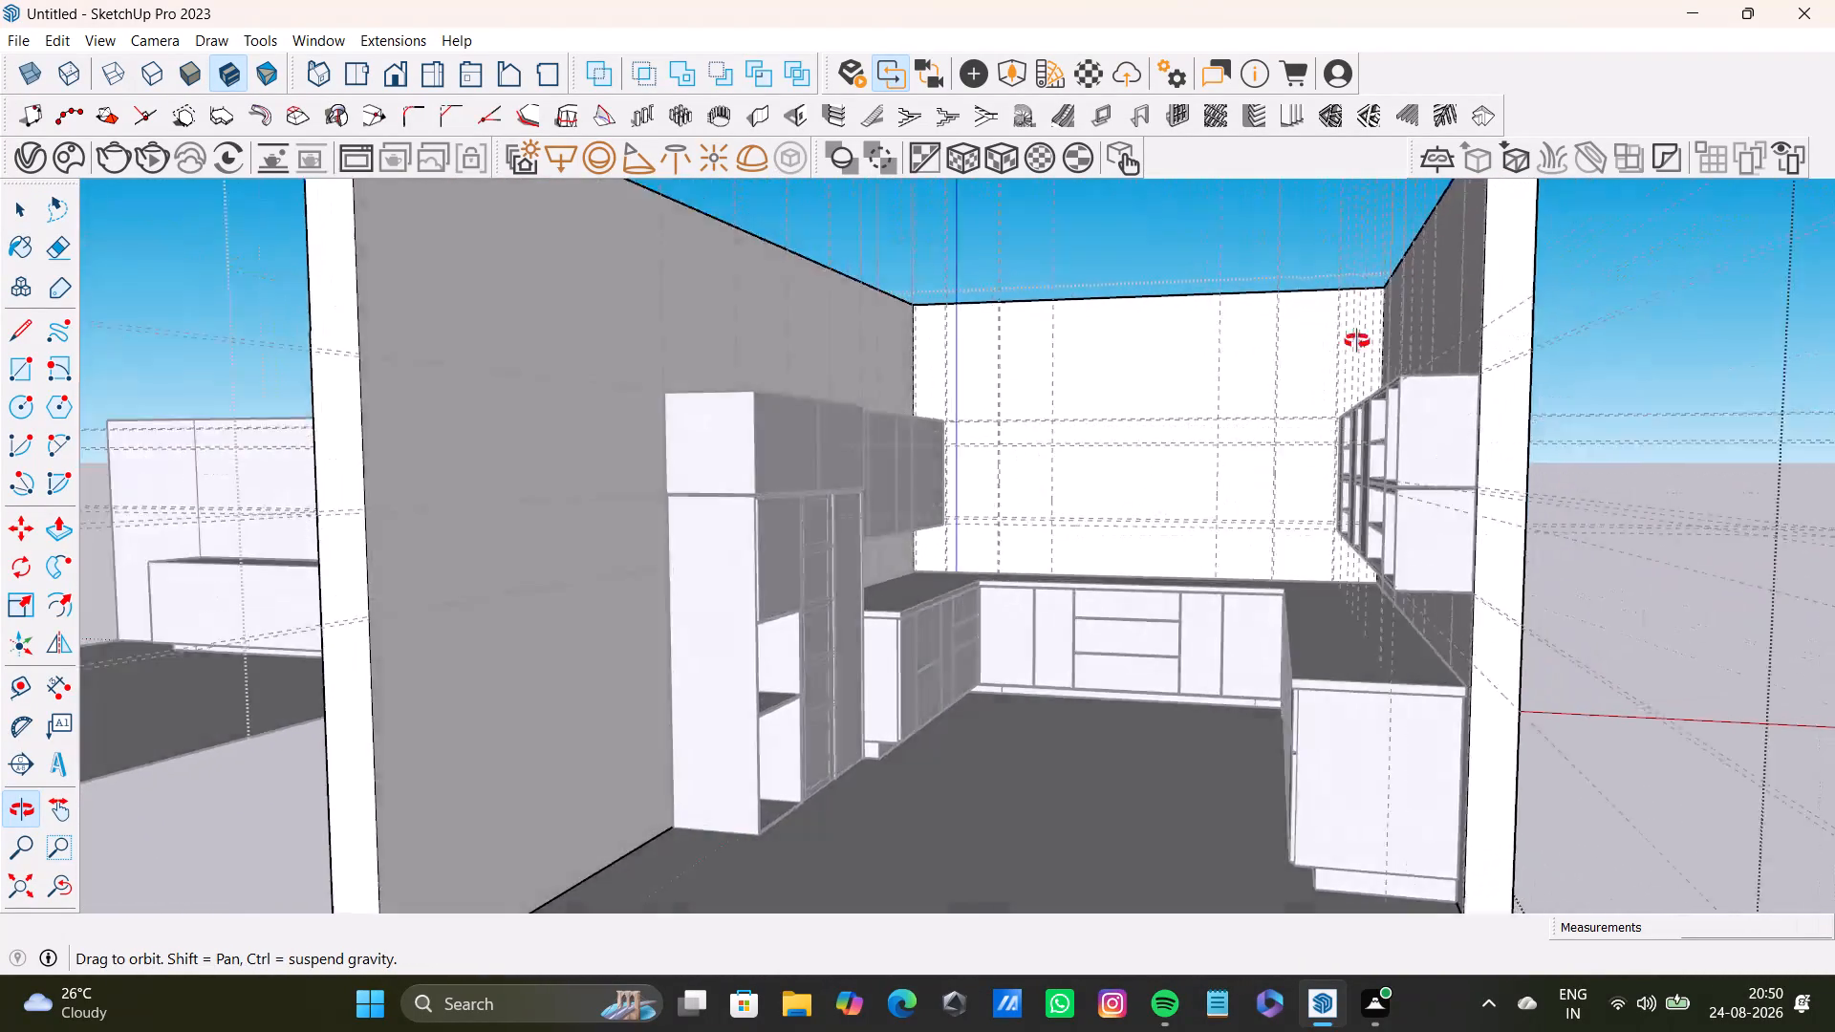
pyautogui.moveTo(1357, 341); pyautogui.dragTo(1056, 454, button='middle')
pyautogui.scroll(-3, 1101, 420)
pyautogui.keyDown('shift'); pyautogui.moveTo(1102, 420); pyautogui.dragTo(1333, 742, button='middle'); pyautogui.keyUp('shift')
pyautogui.moveTo(1330, 562); pyautogui.dragTo(1363, 611, button='middle')
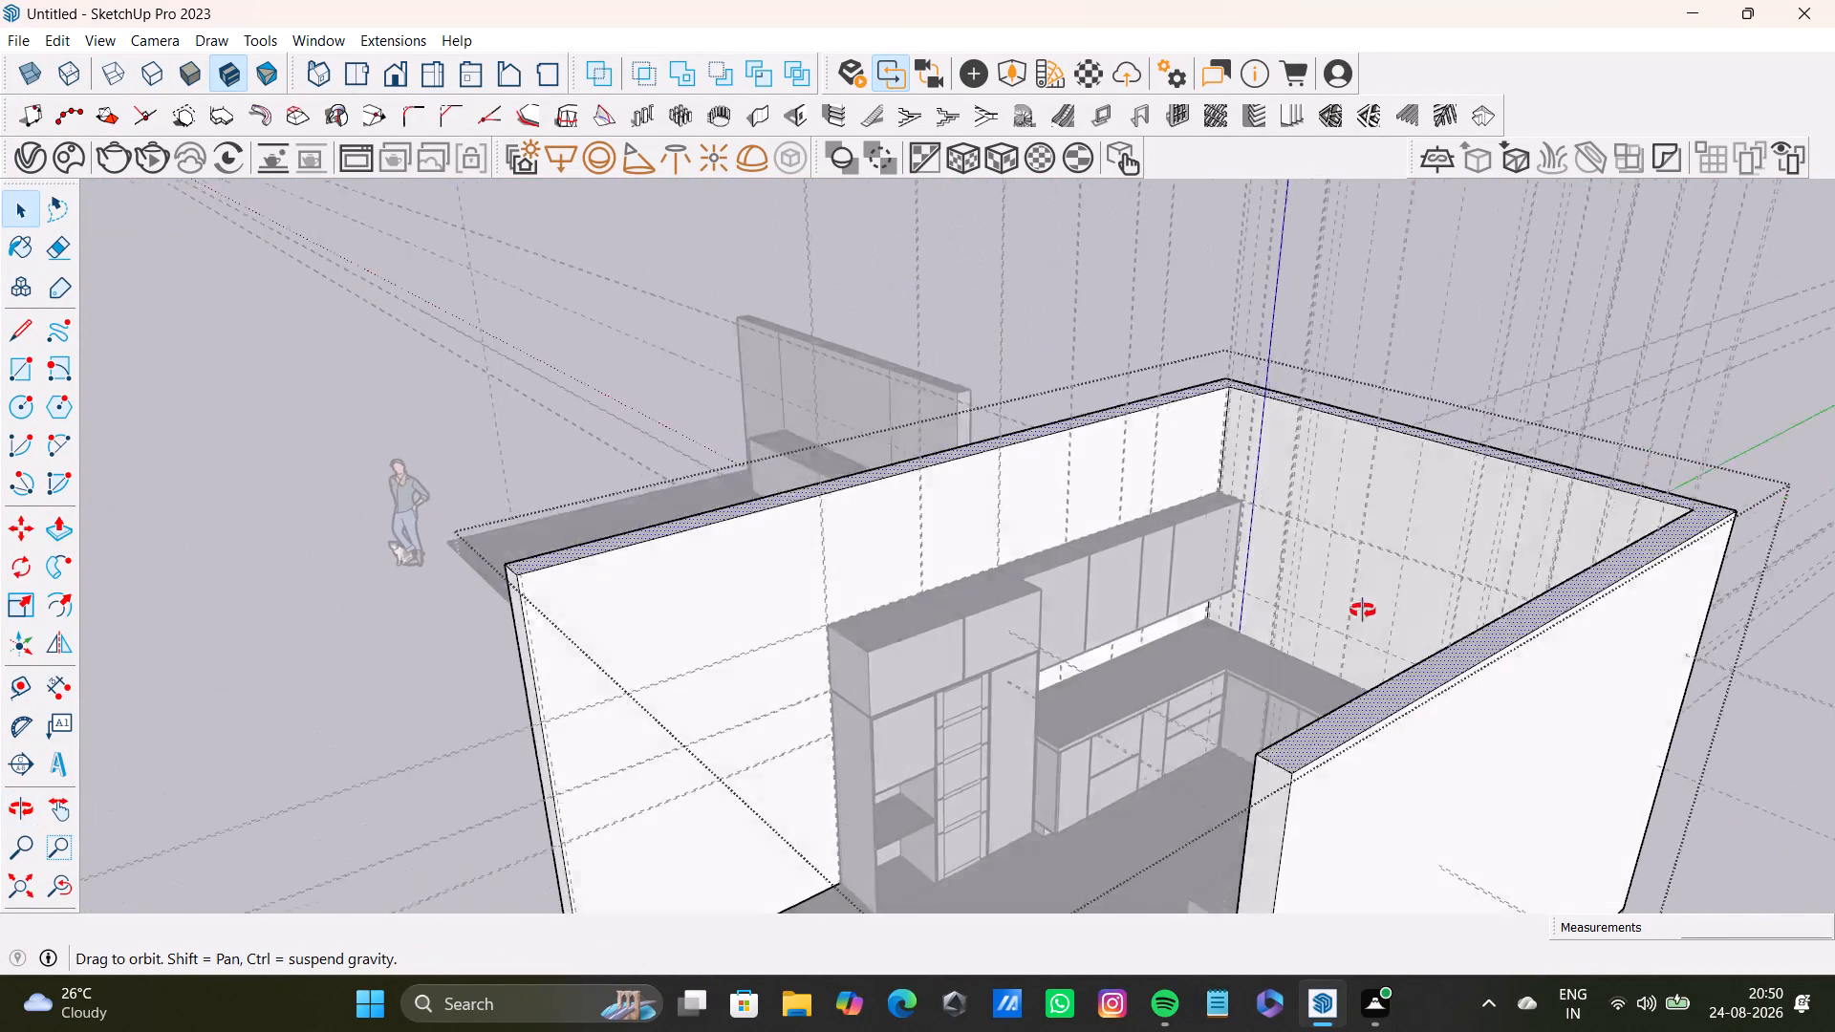
pyautogui.moveTo(1363, 611); pyautogui.dragTo(1767, 556, button='middle')
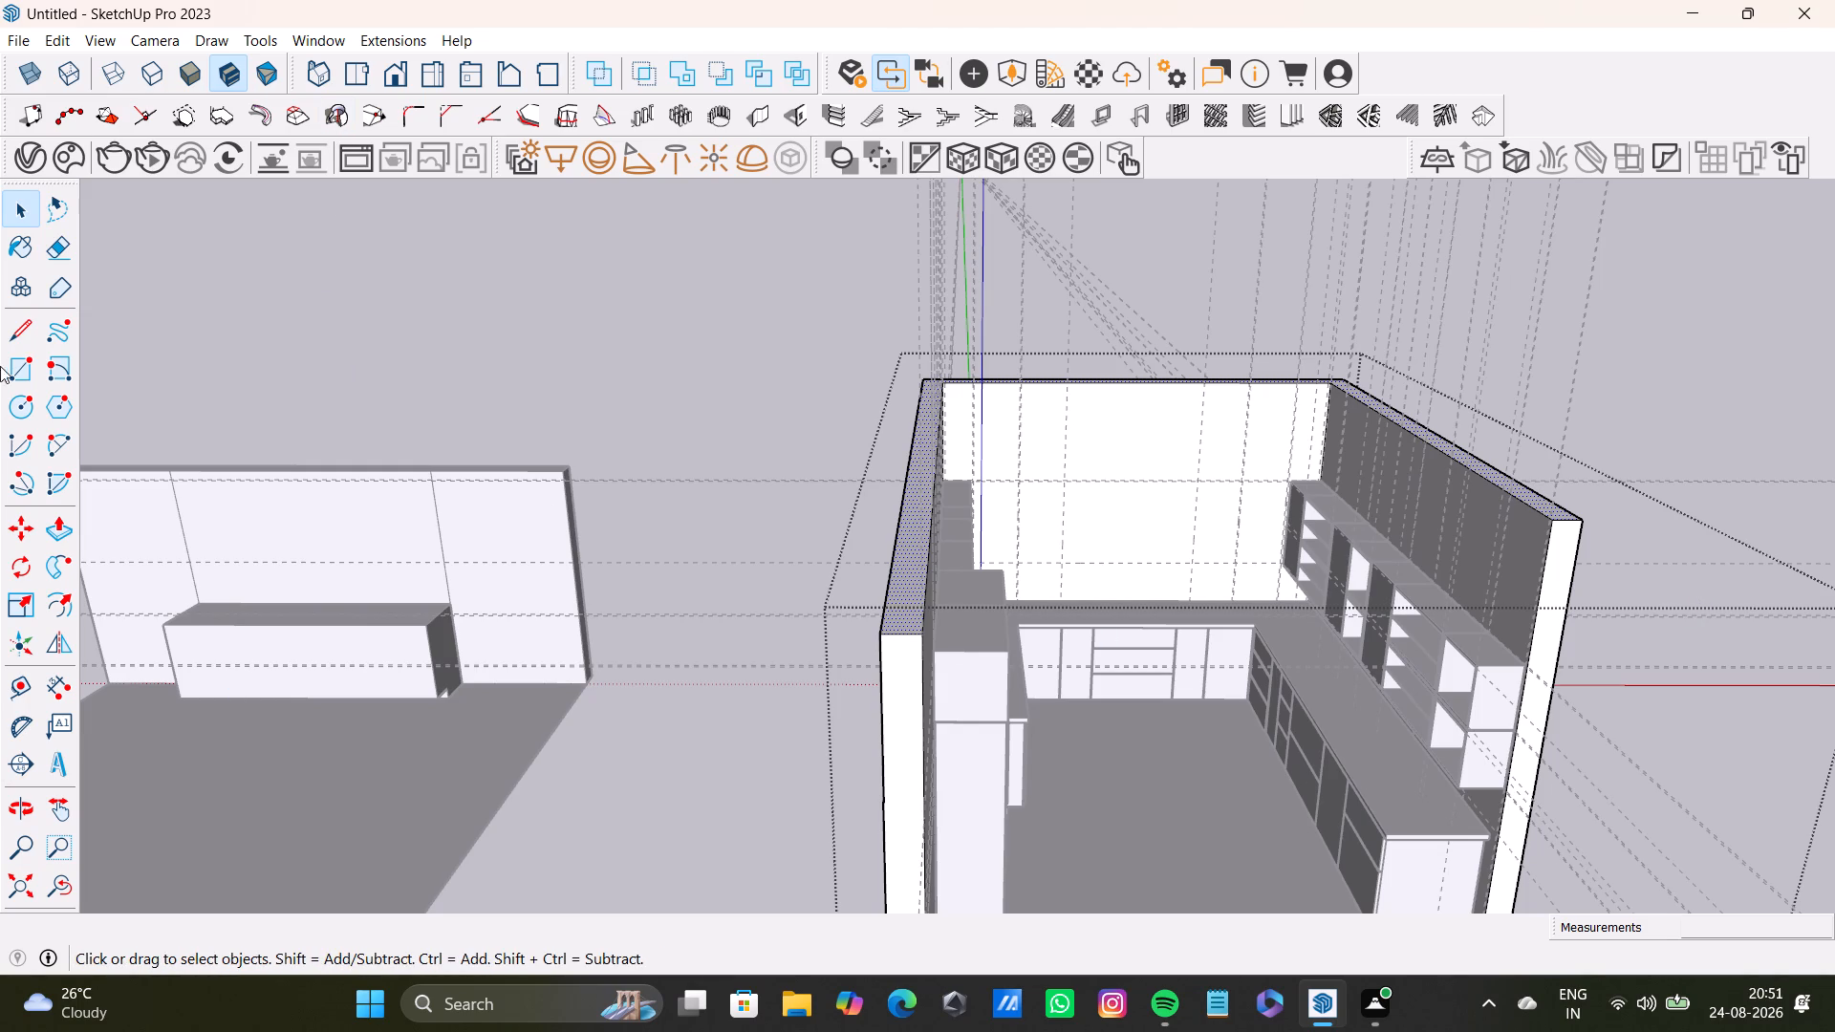
# Leave the walls' editing context and delete all the construction guides in the model.
pyautogui.click(62, 45)
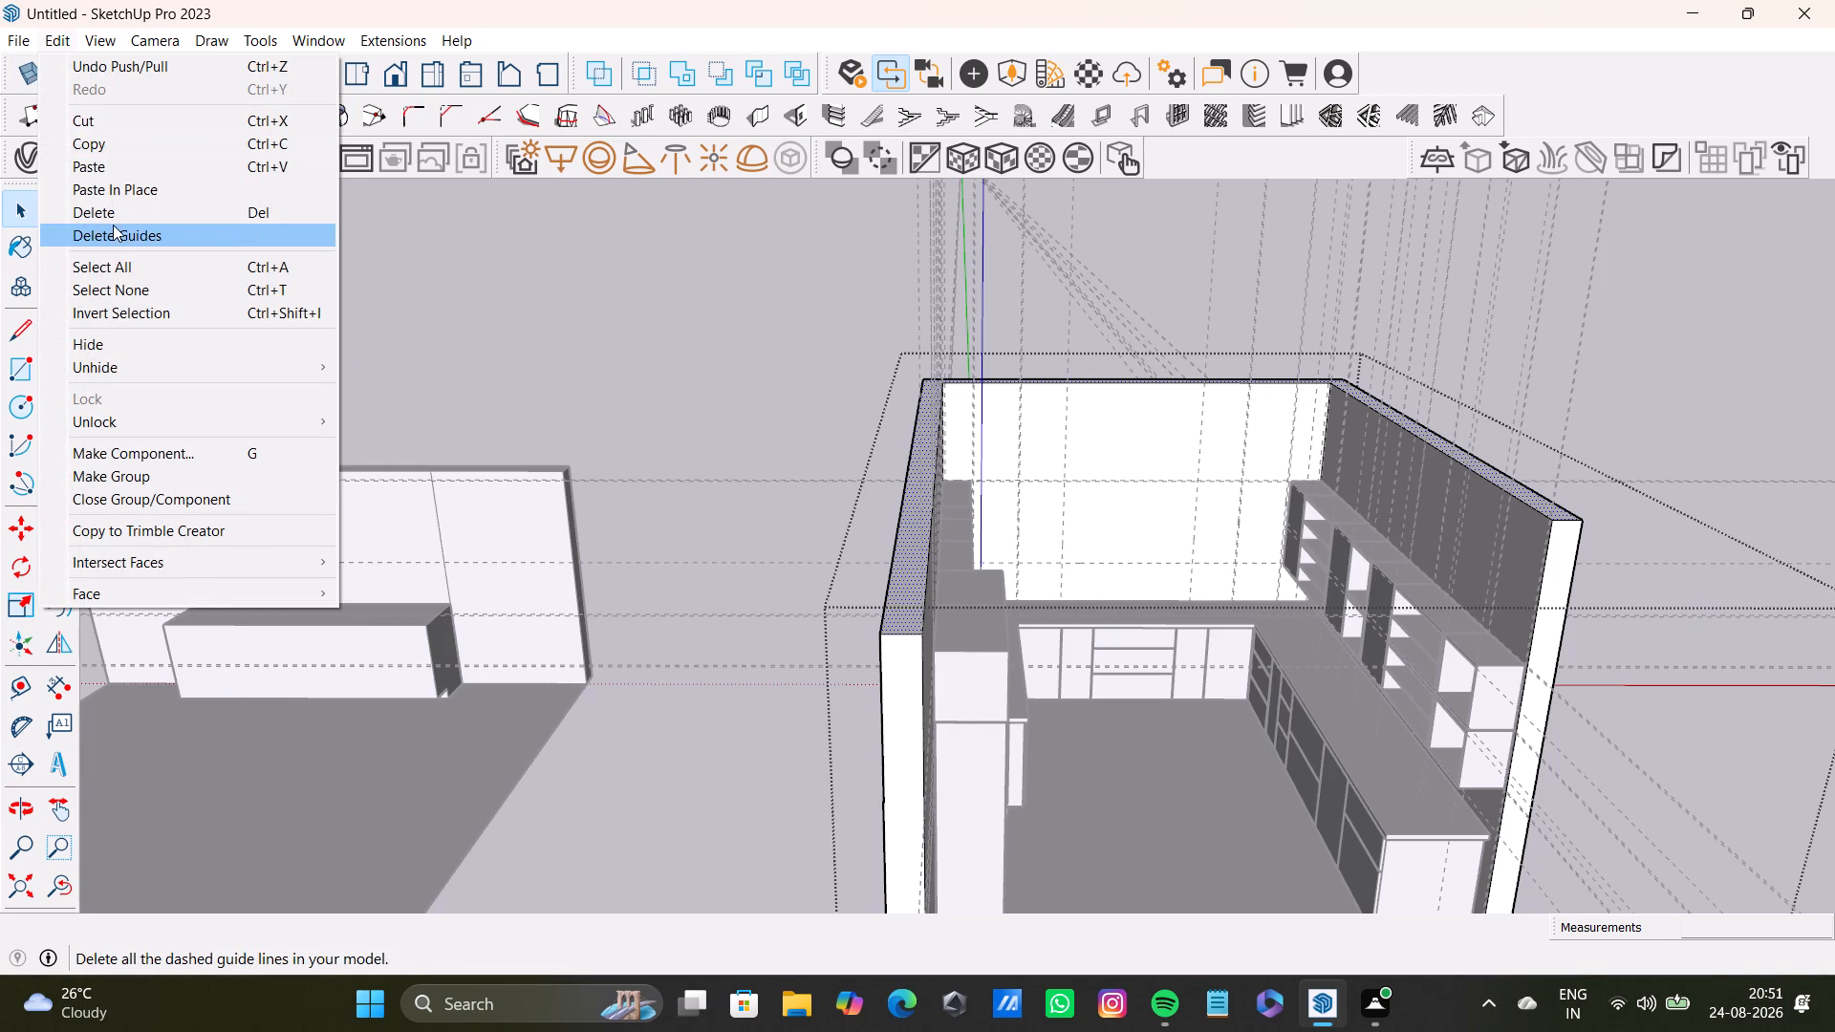
pyautogui.click(114, 226)
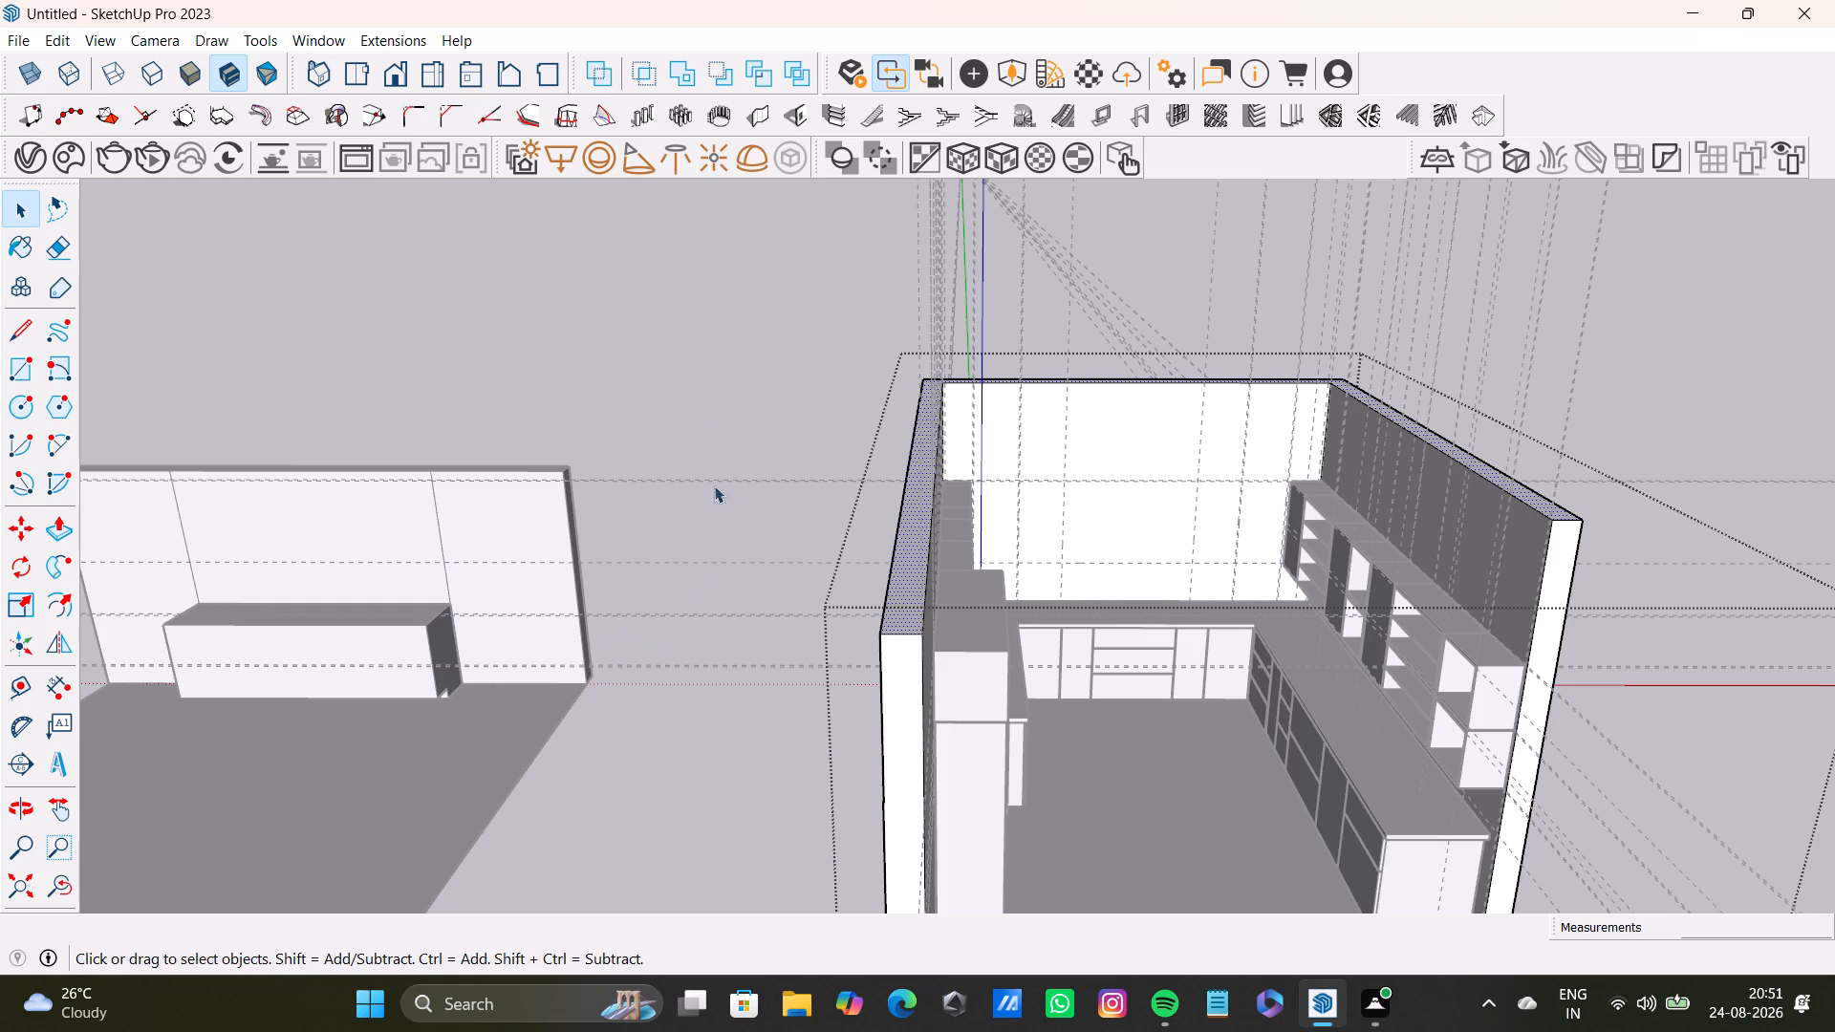
pyautogui.press('space')
pyautogui.click(711, 415)
pyautogui.click(101, 45)
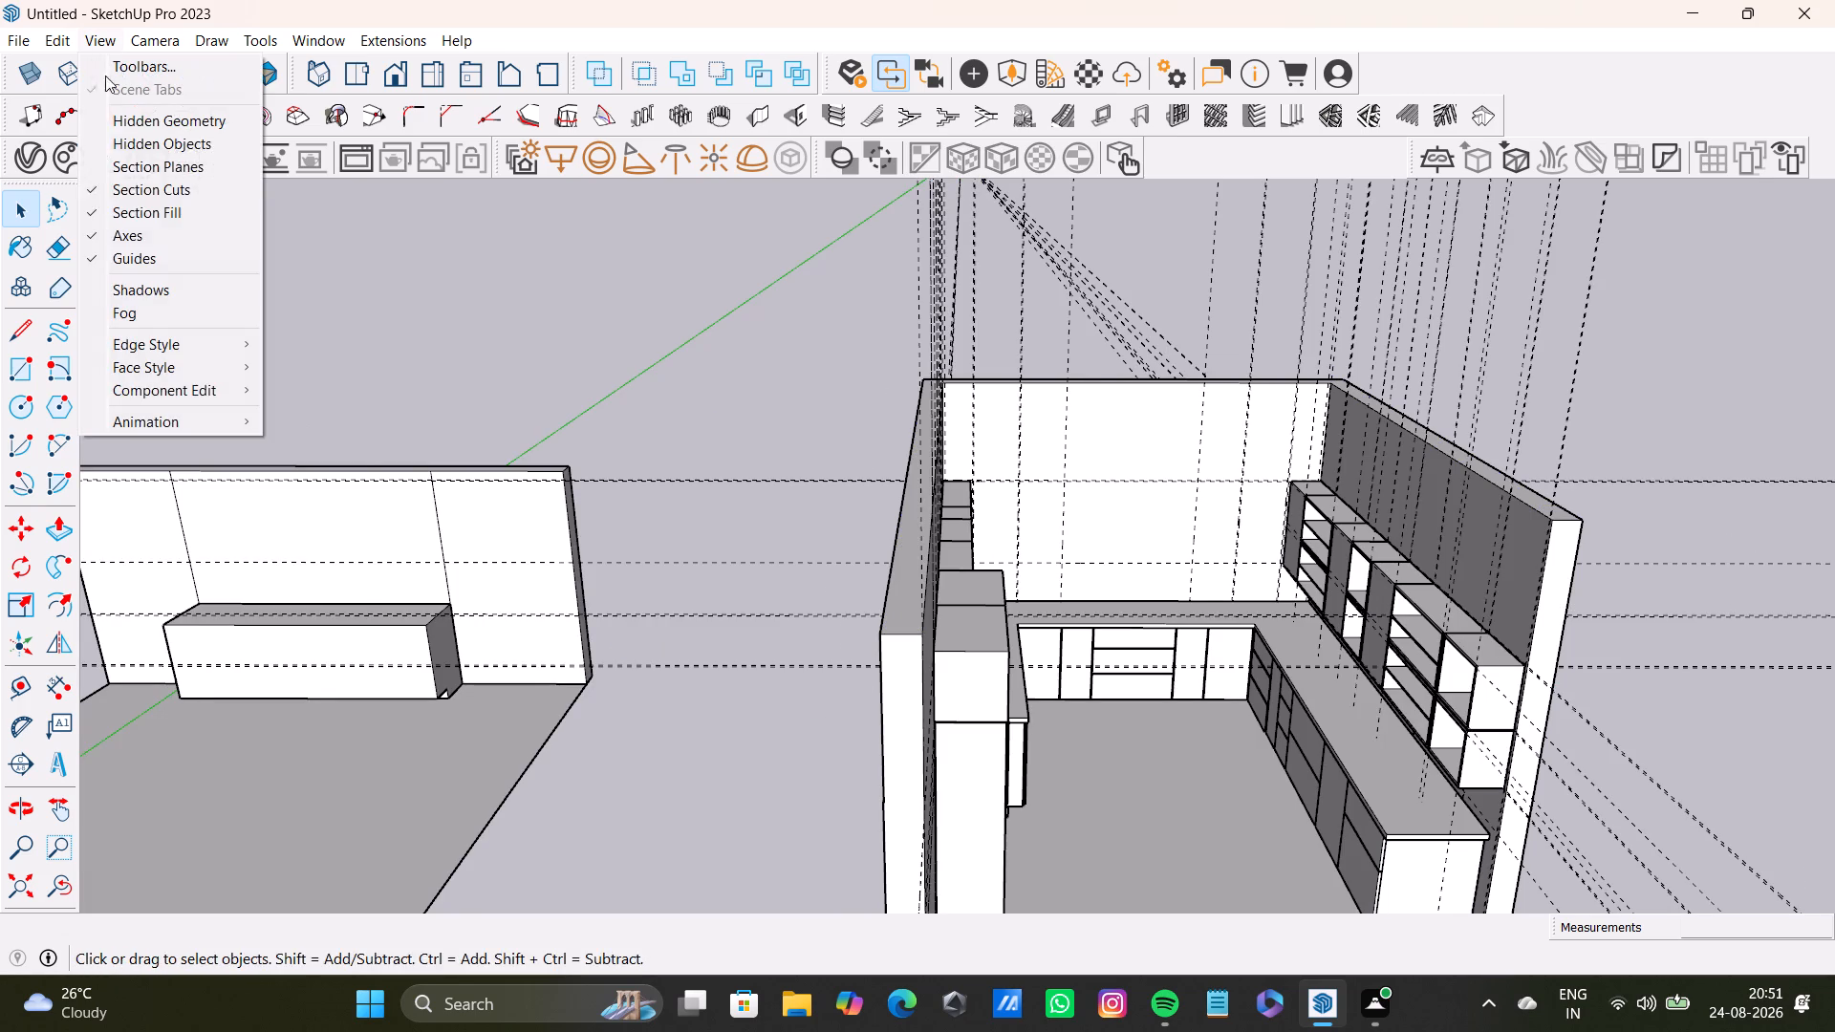
pyautogui.click(165, 241)
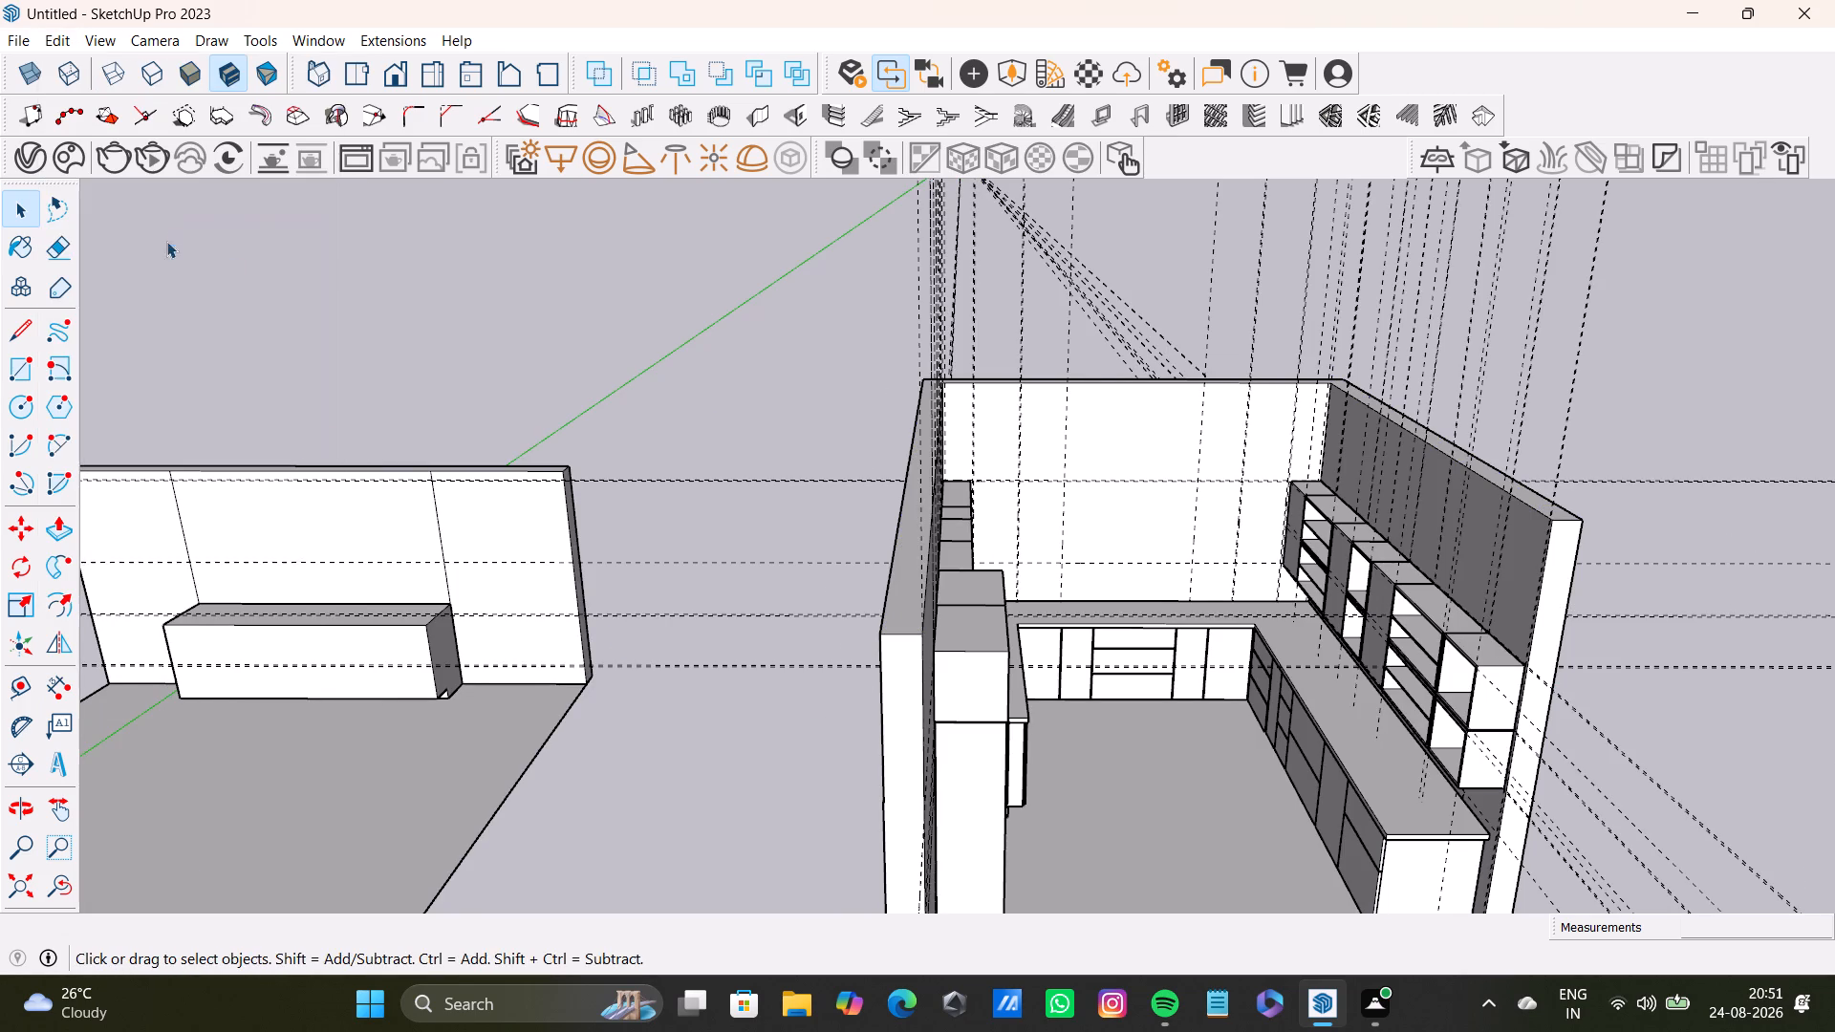
pyautogui.press('space')
# Examine the wall space above both upper cabinet runs, ending on the run with the tall cabinets.
pyautogui.moveTo(1411, 743); pyautogui.dragTo(1069, 926, button='middle')
pyautogui.scroll(4, 1309, 520)
pyautogui.moveTo(1281, 538); pyautogui.dragTo(1394, 506, button='middle')
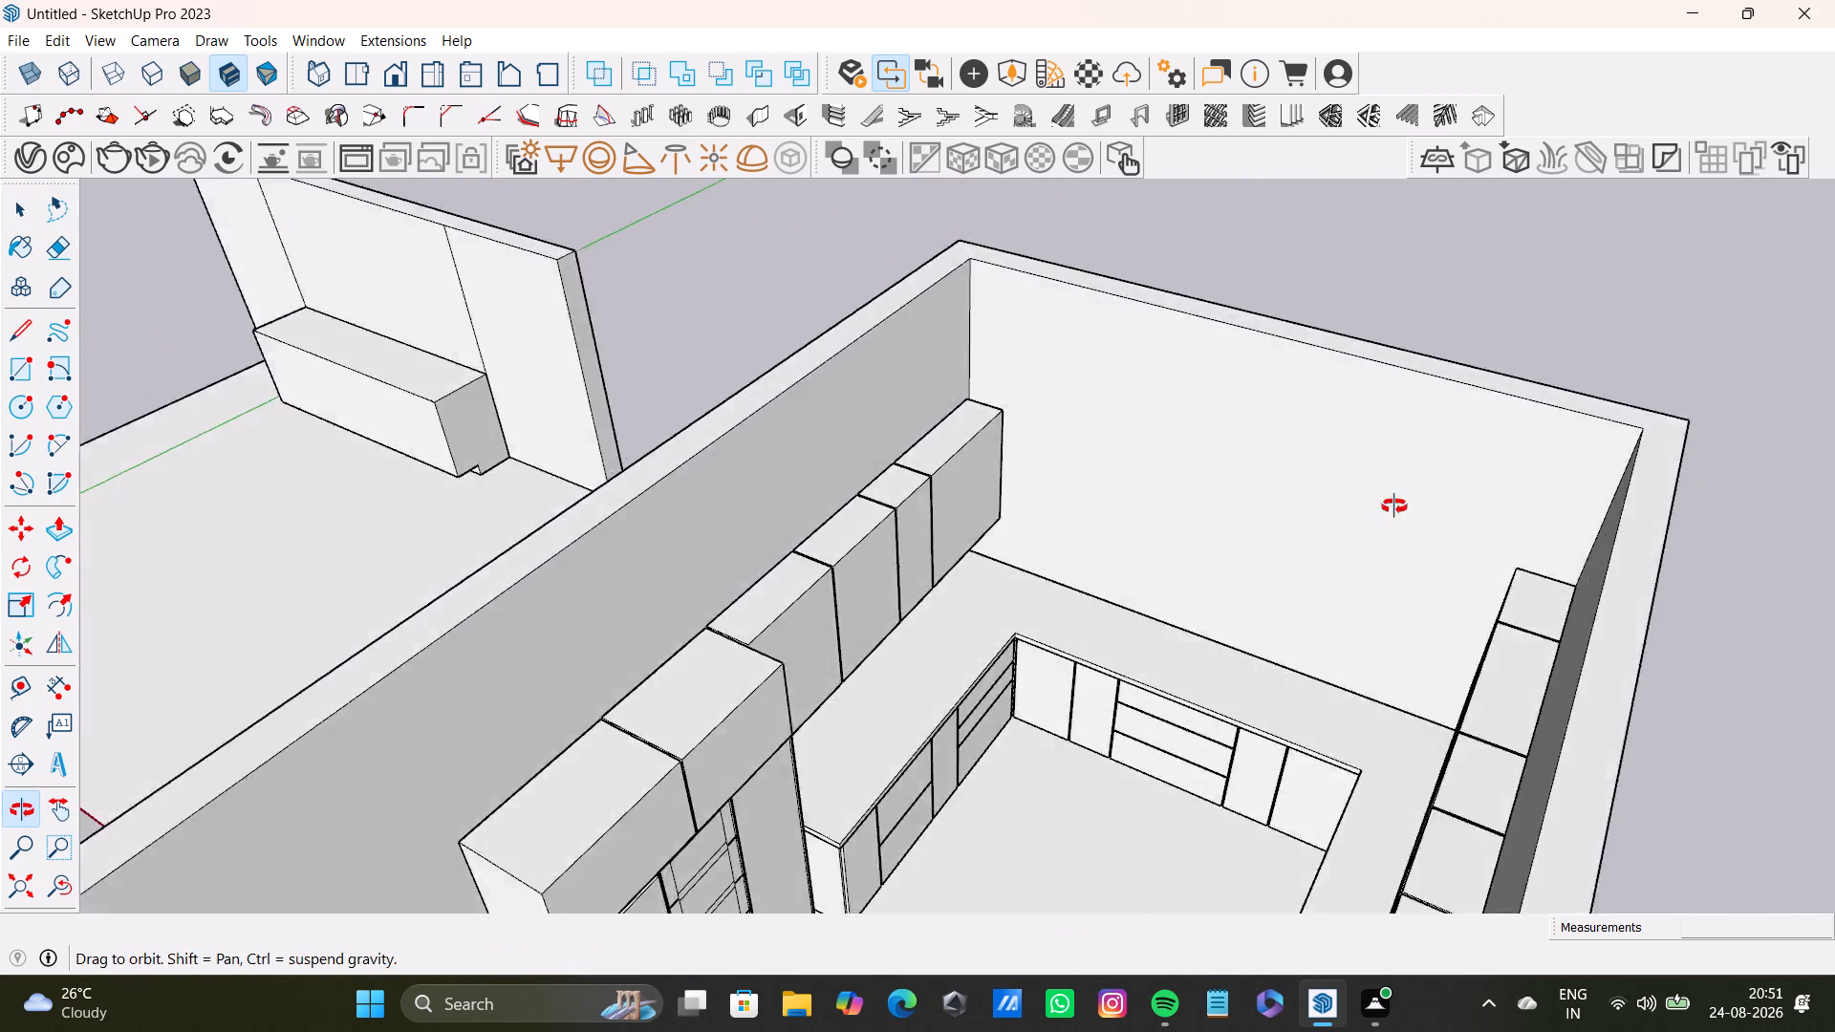
pyautogui.moveTo(1394, 506); pyautogui.dragTo(1550, 335, button='middle')
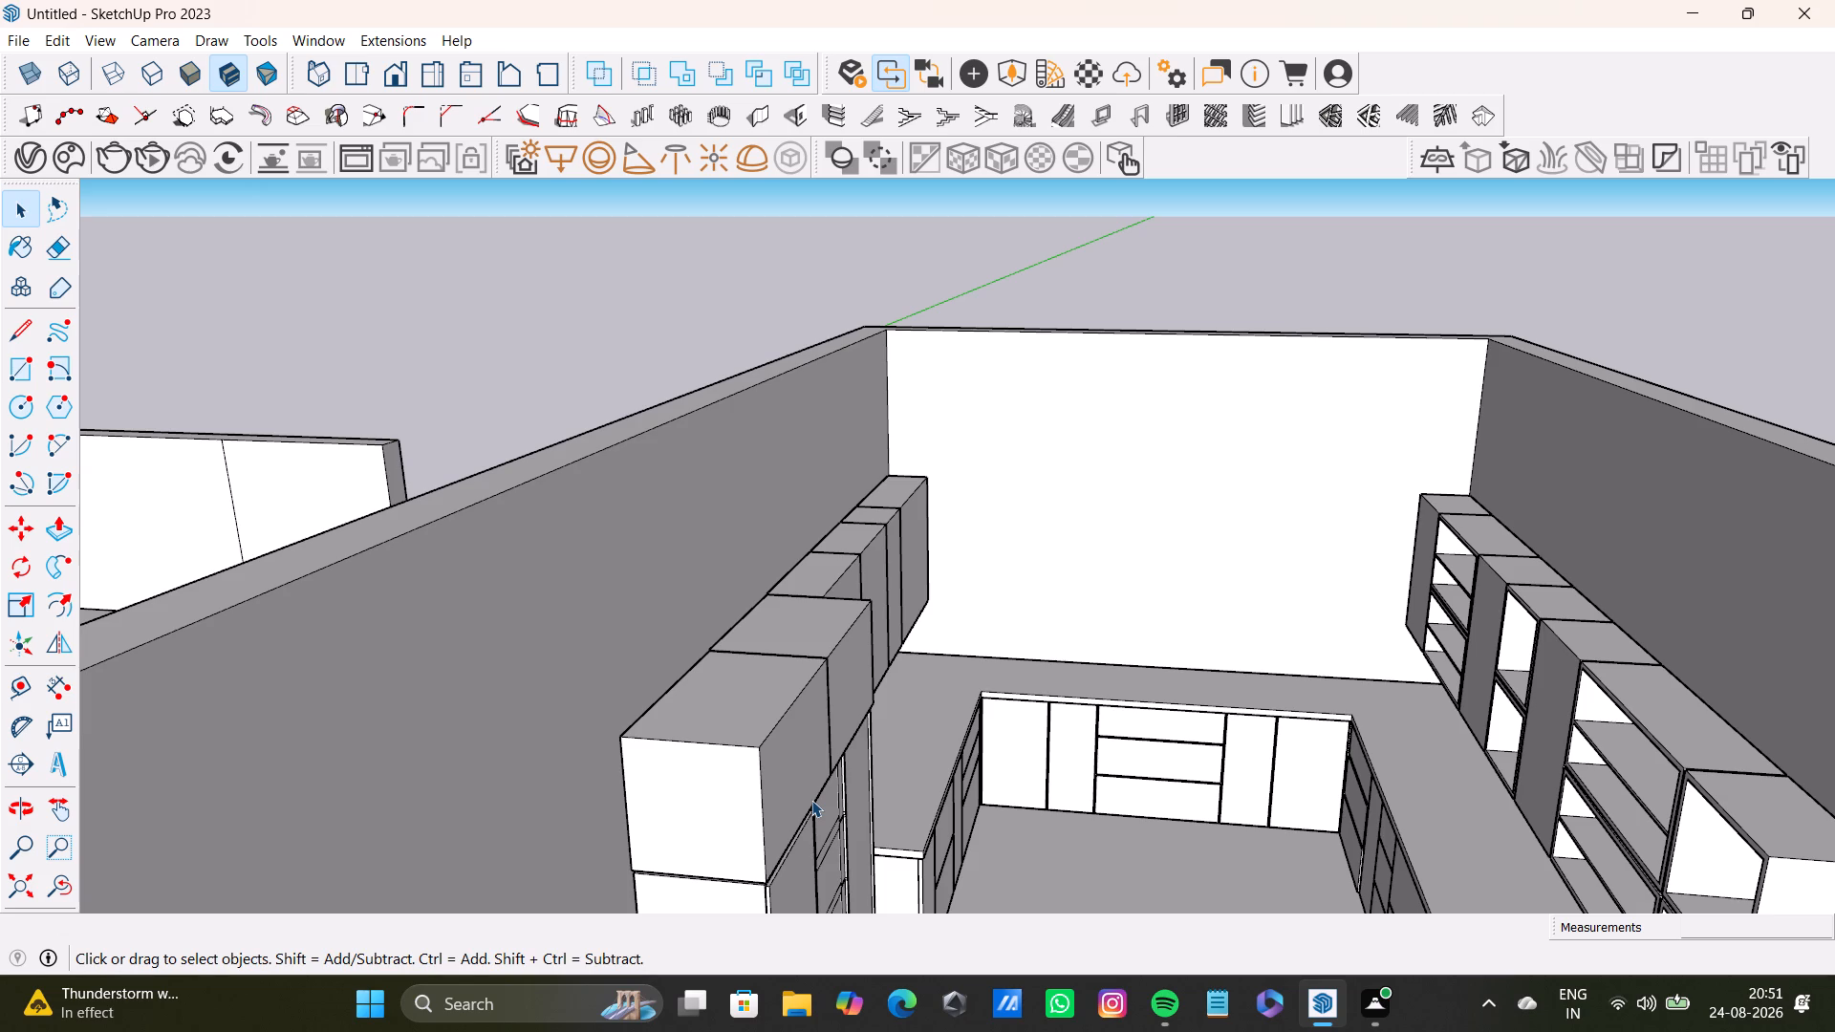
pyautogui.press('space')
pyautogui.moveTo(1164, 617); pyautogui.dragTo(660, 743, button='middle')
pyautogui.scroll(-4, 914, 601)
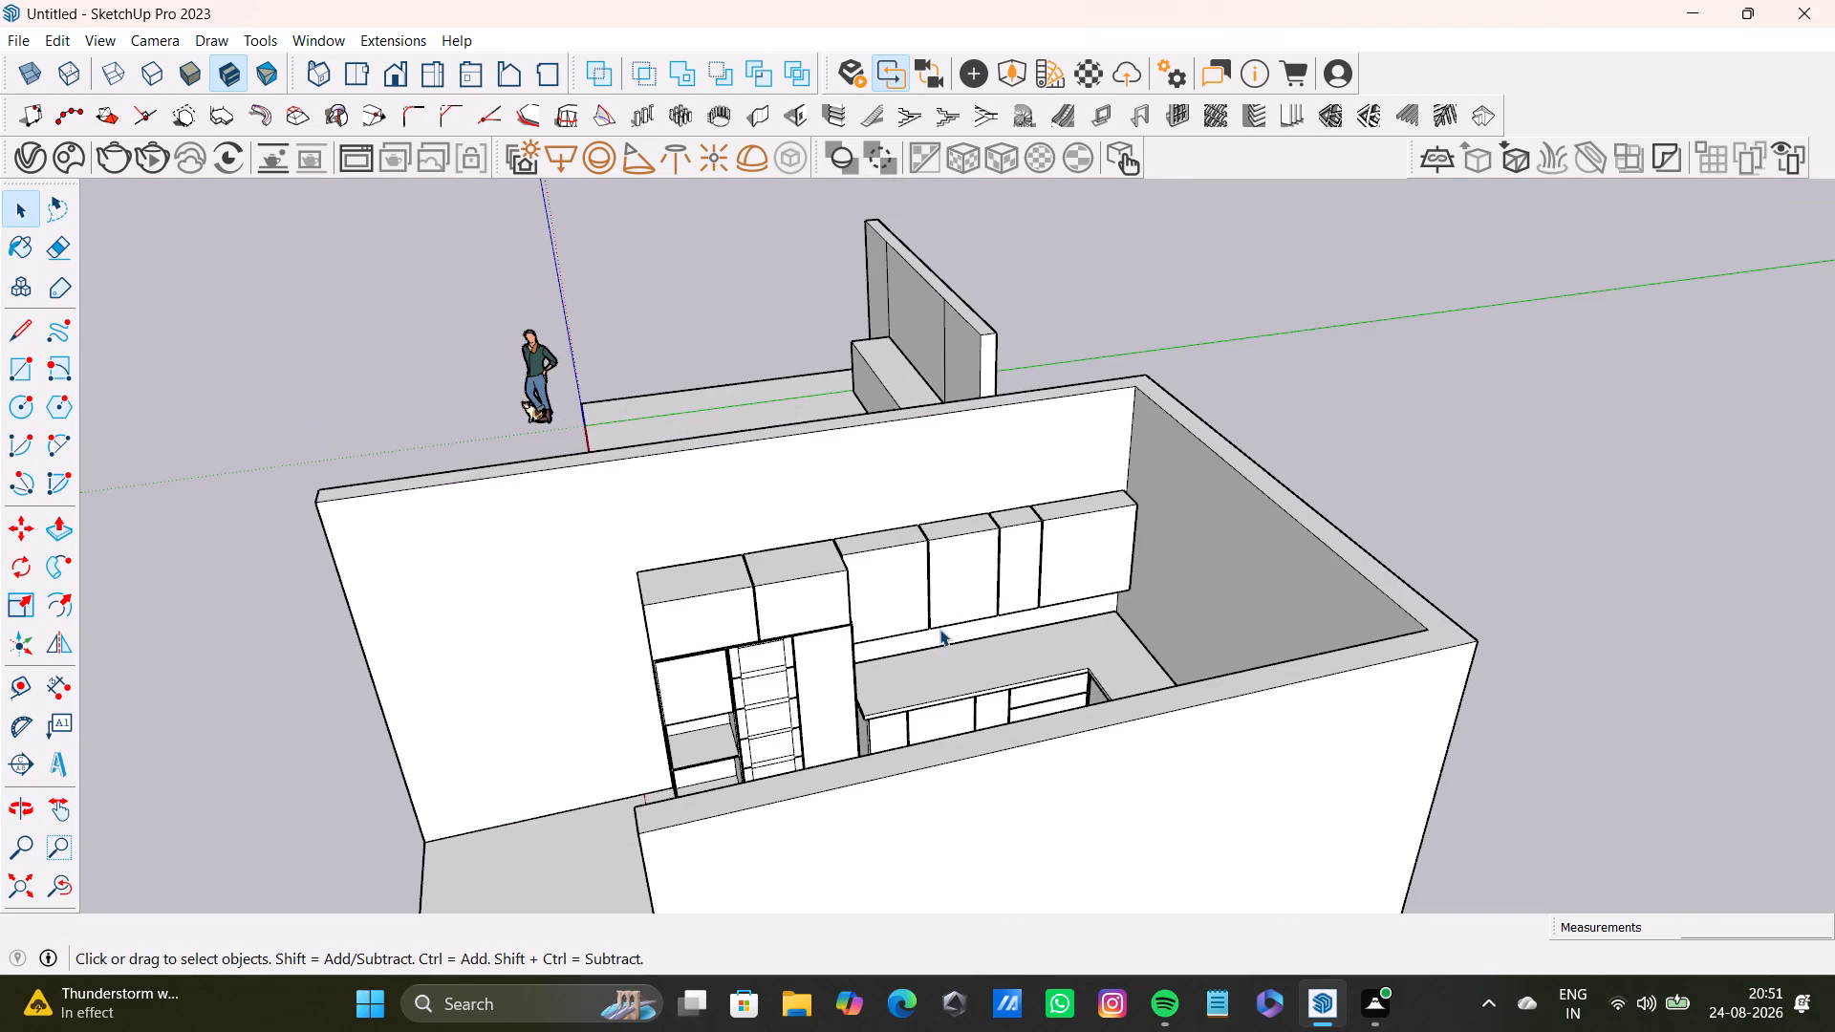
pyautogui.keyDown('shift'); pyautogui.moveTo(933, 616); pyautogui.dragTo(1077, 580, button='middle'); pyautogui.keyUp('shift')
pyautogui.moveTo(1169, 625); pyautogui.dragTo(1008, 673, button='middle')
pyautogui.scroll(3, 1162, 578)
pyautogui.keyDown('shift'); pyautogui.moveTo(1178, 565); pyautogui.dragTo(1127, 690, button='middle'); pyautogui.keyUp('shift')
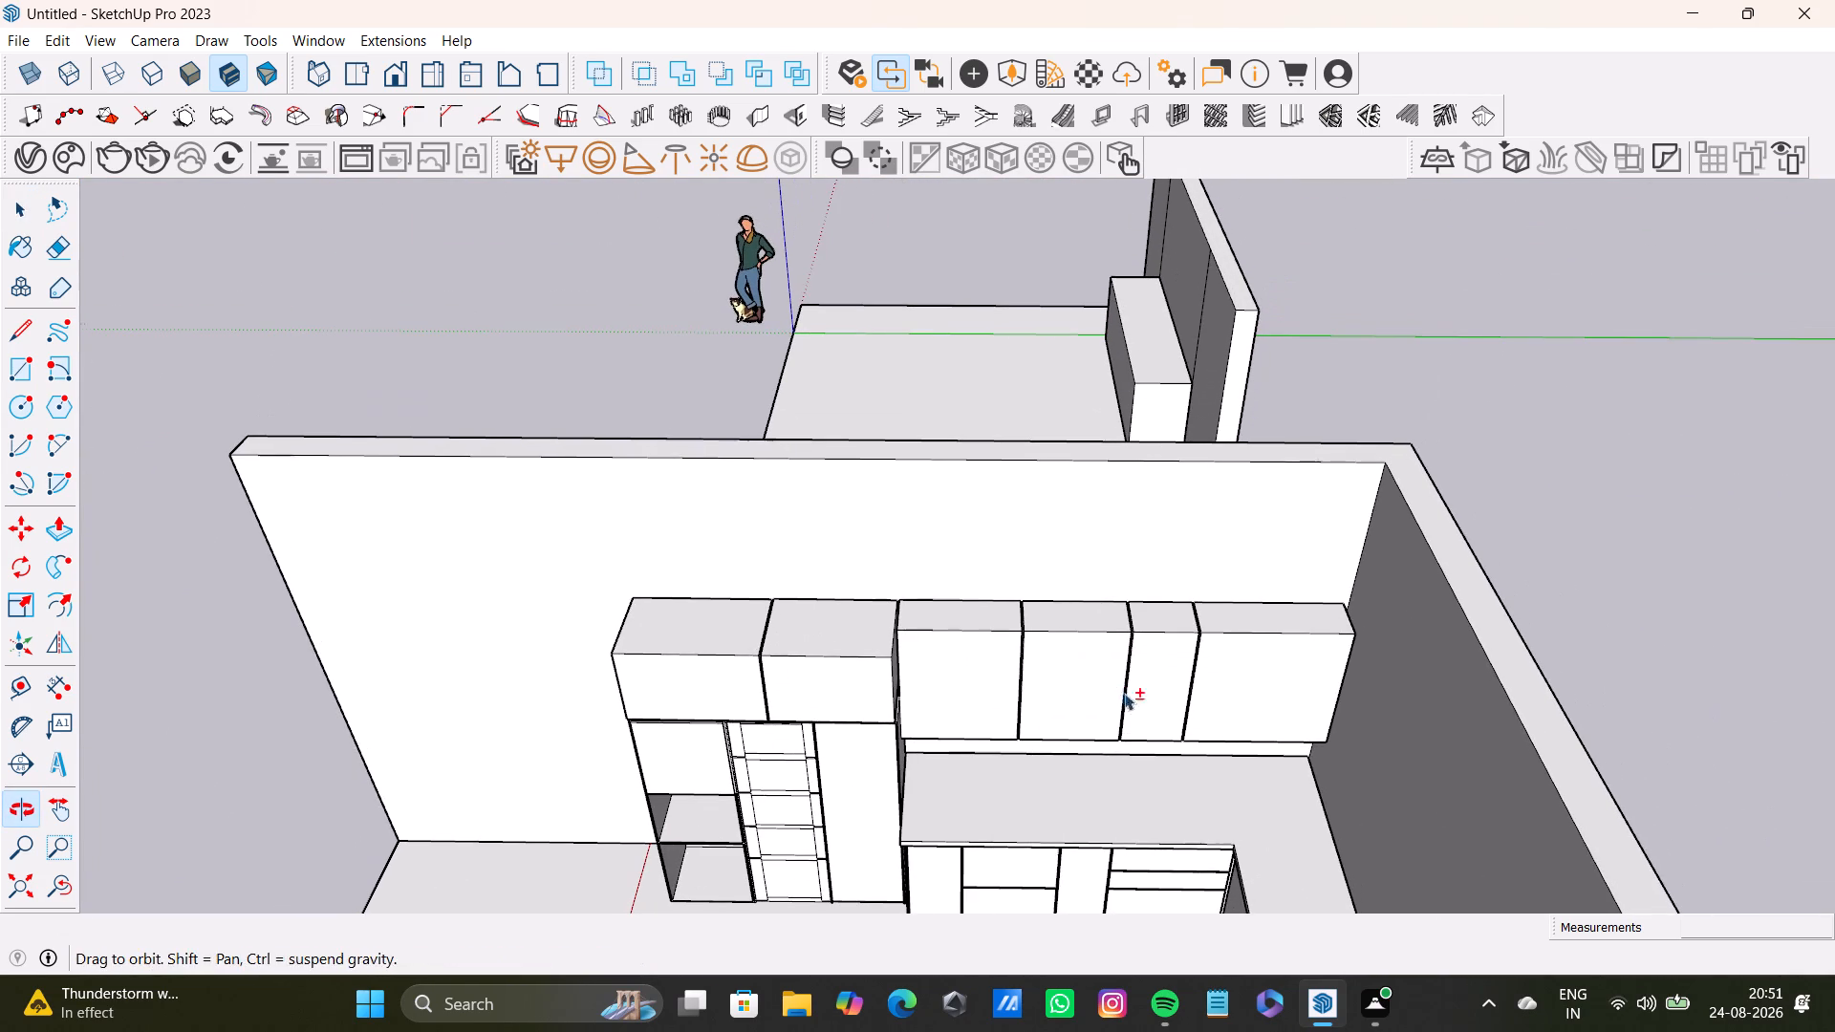
# Place two vertical guides at the ends of the cabinet run, about 1 1/2" from the inside corner and 7' 9 3/4" from the wall's free end.
pyautogui.click(22, 689)
pyautogui.scroll(1, 796, 678)
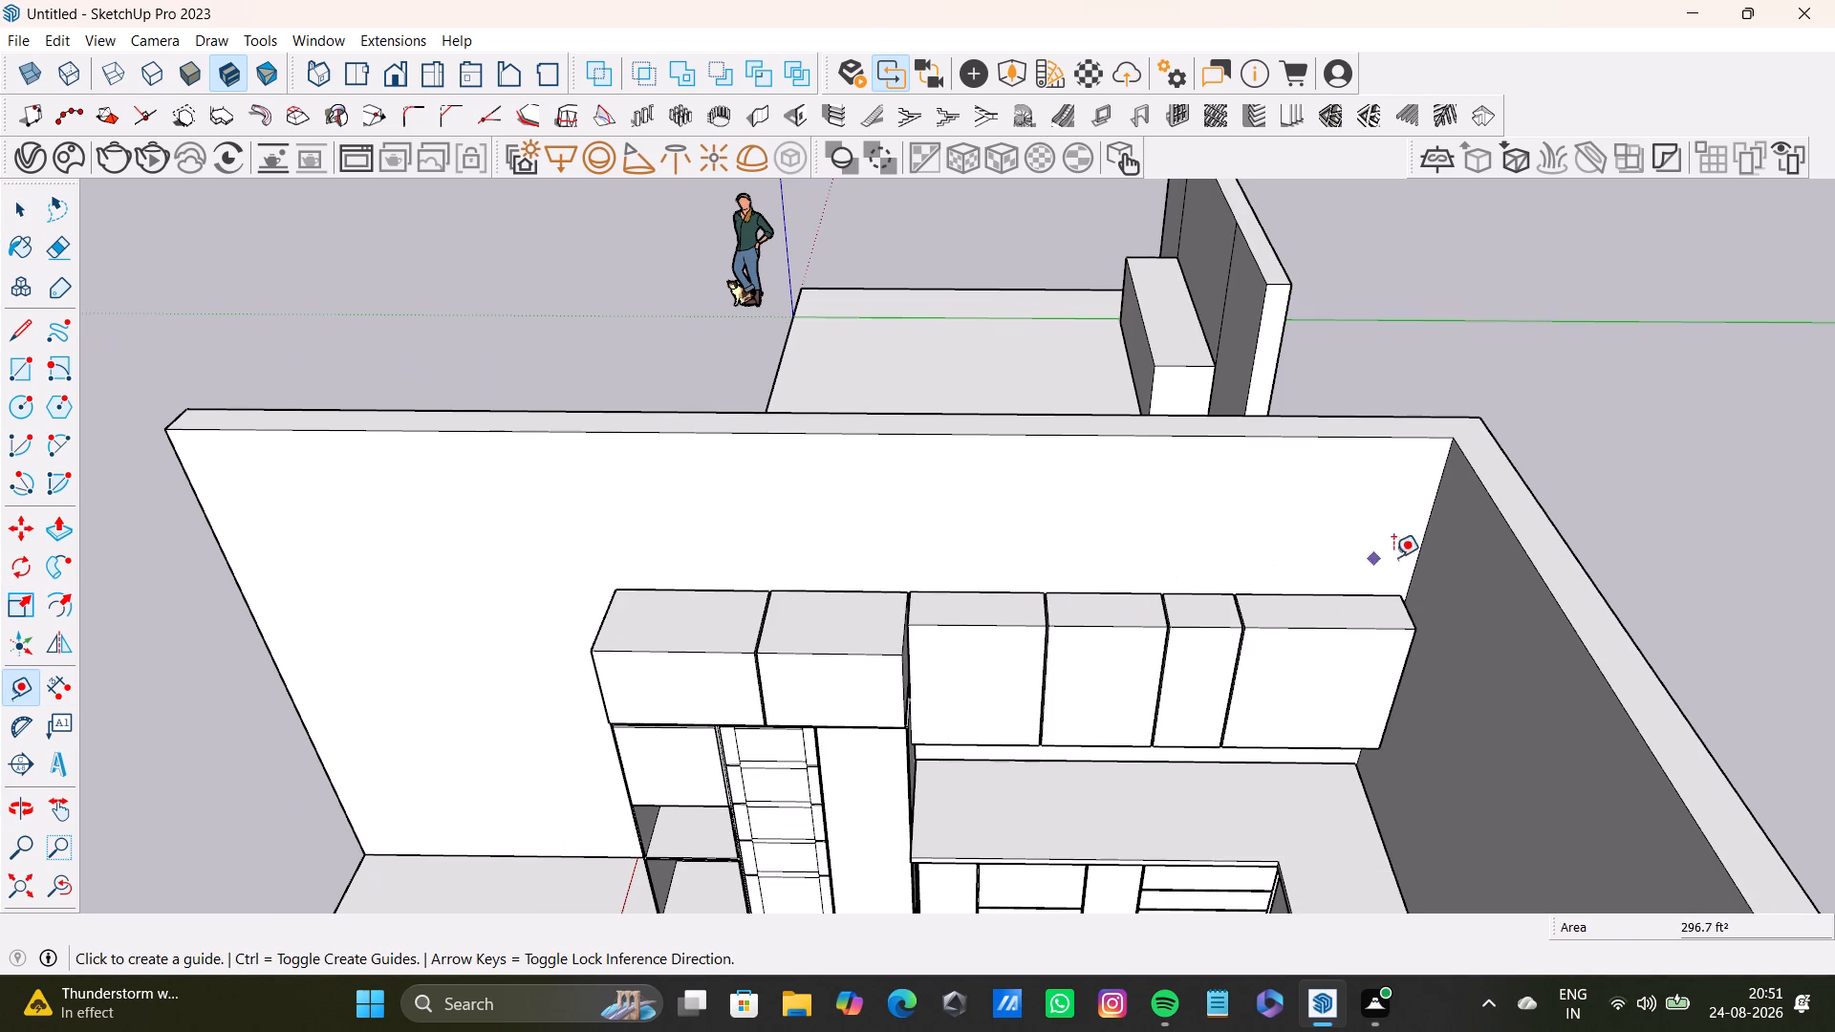
pyautogui.click(1413, 579)
pyautogui.click(1397, 590)
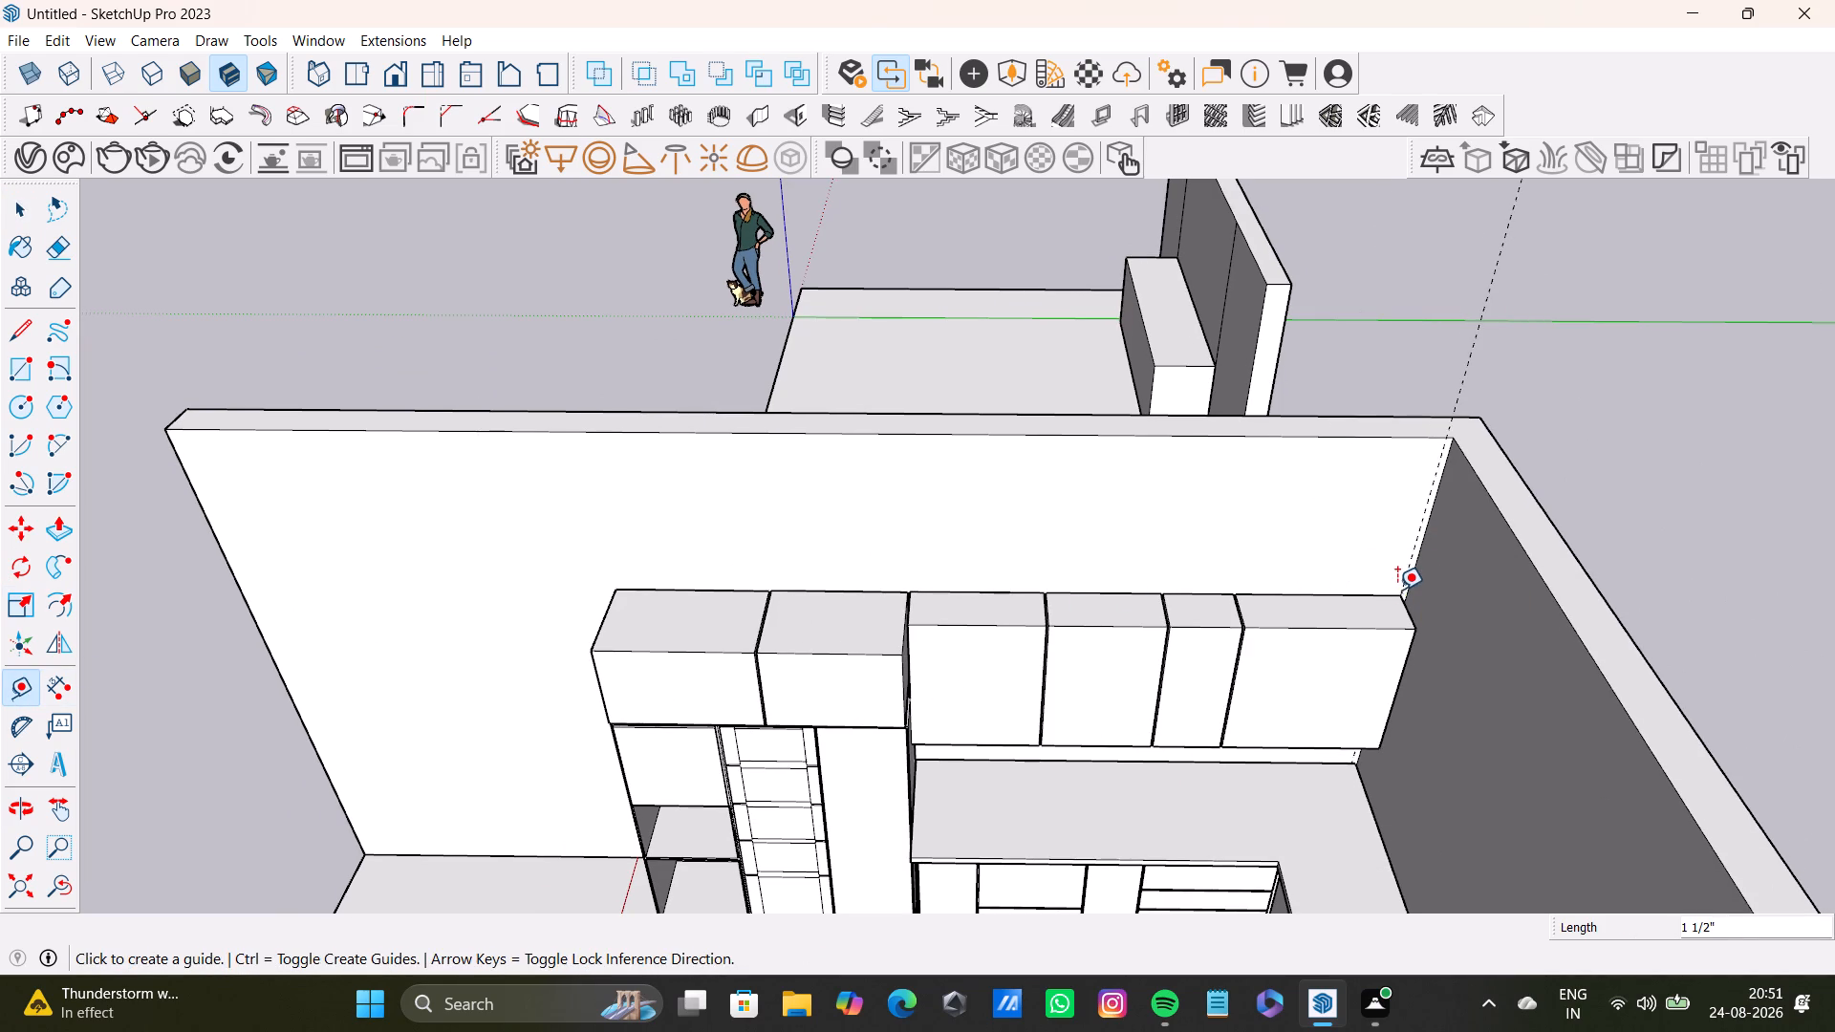
pyautogui.scroll(-3, 737, 527)
pyautogui.keyDown('shift'); pyautogui.moveTo(737, 527); pyautogui.dragTo(1051, 482, button='middle'); pyautogui.keyUp('shift')
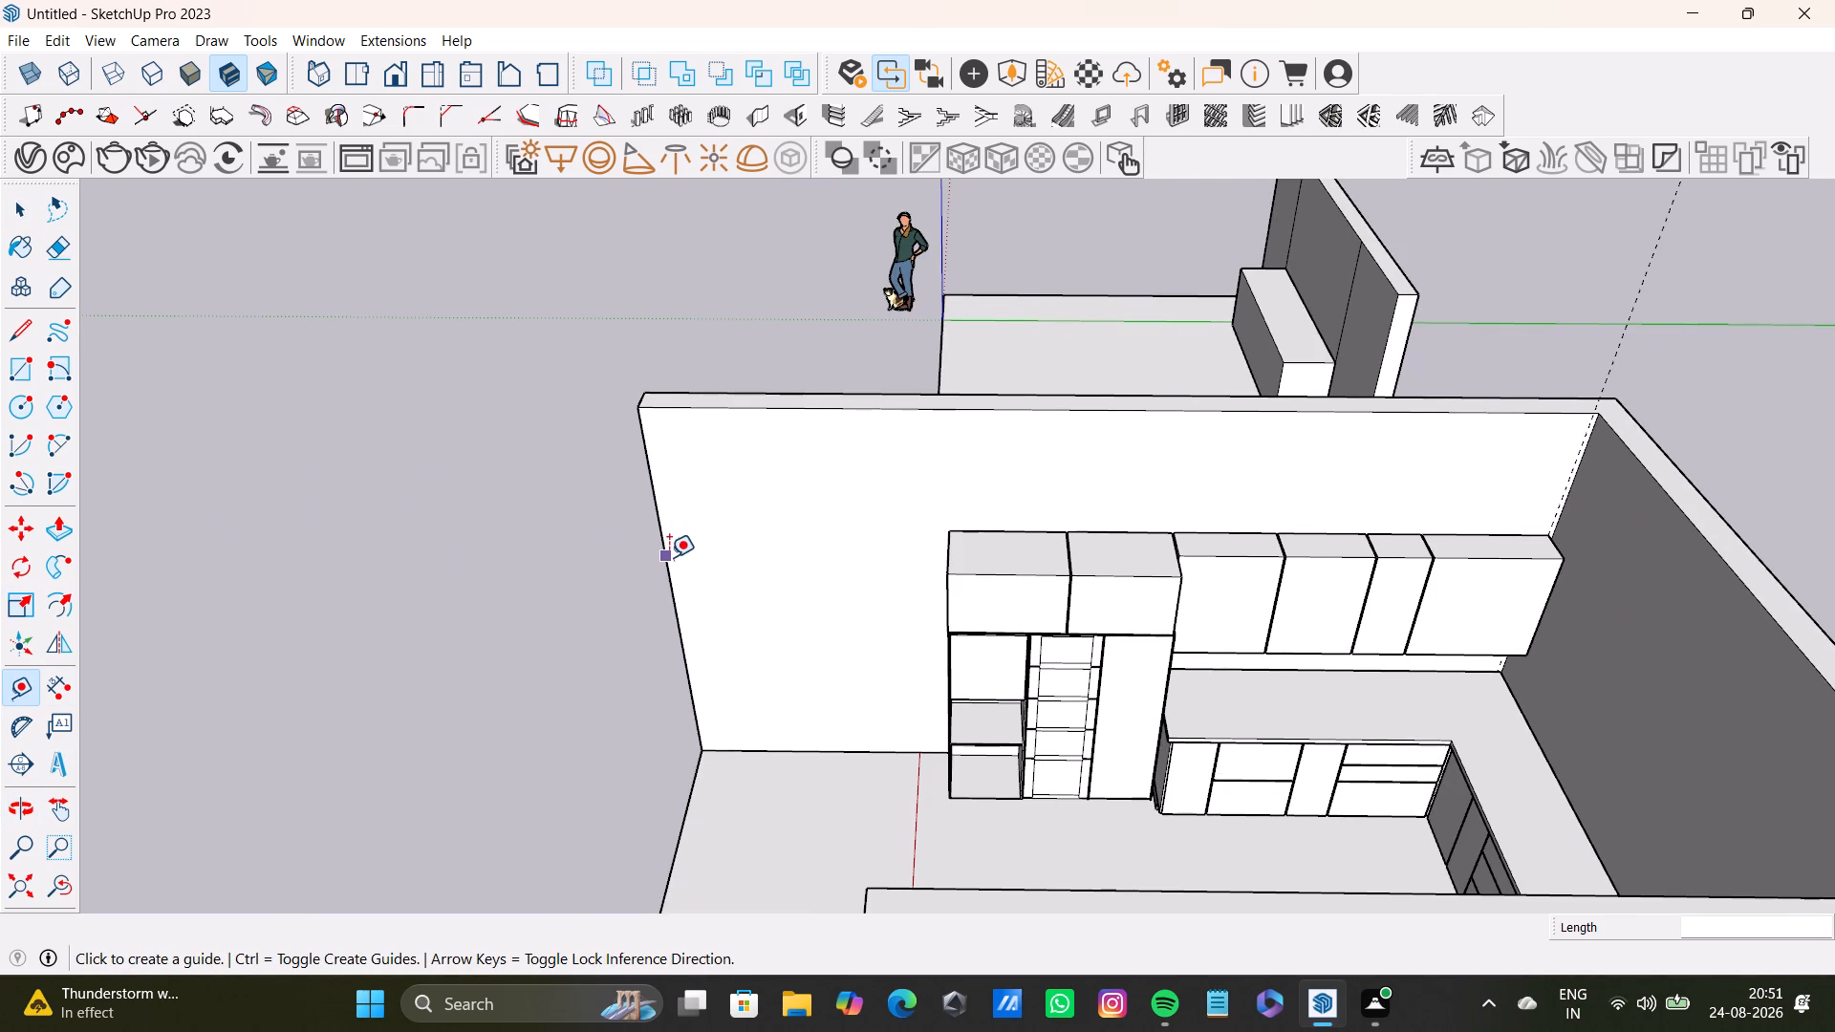
pyautogui.click(664, 557)
pyautogui.click(952, 529)
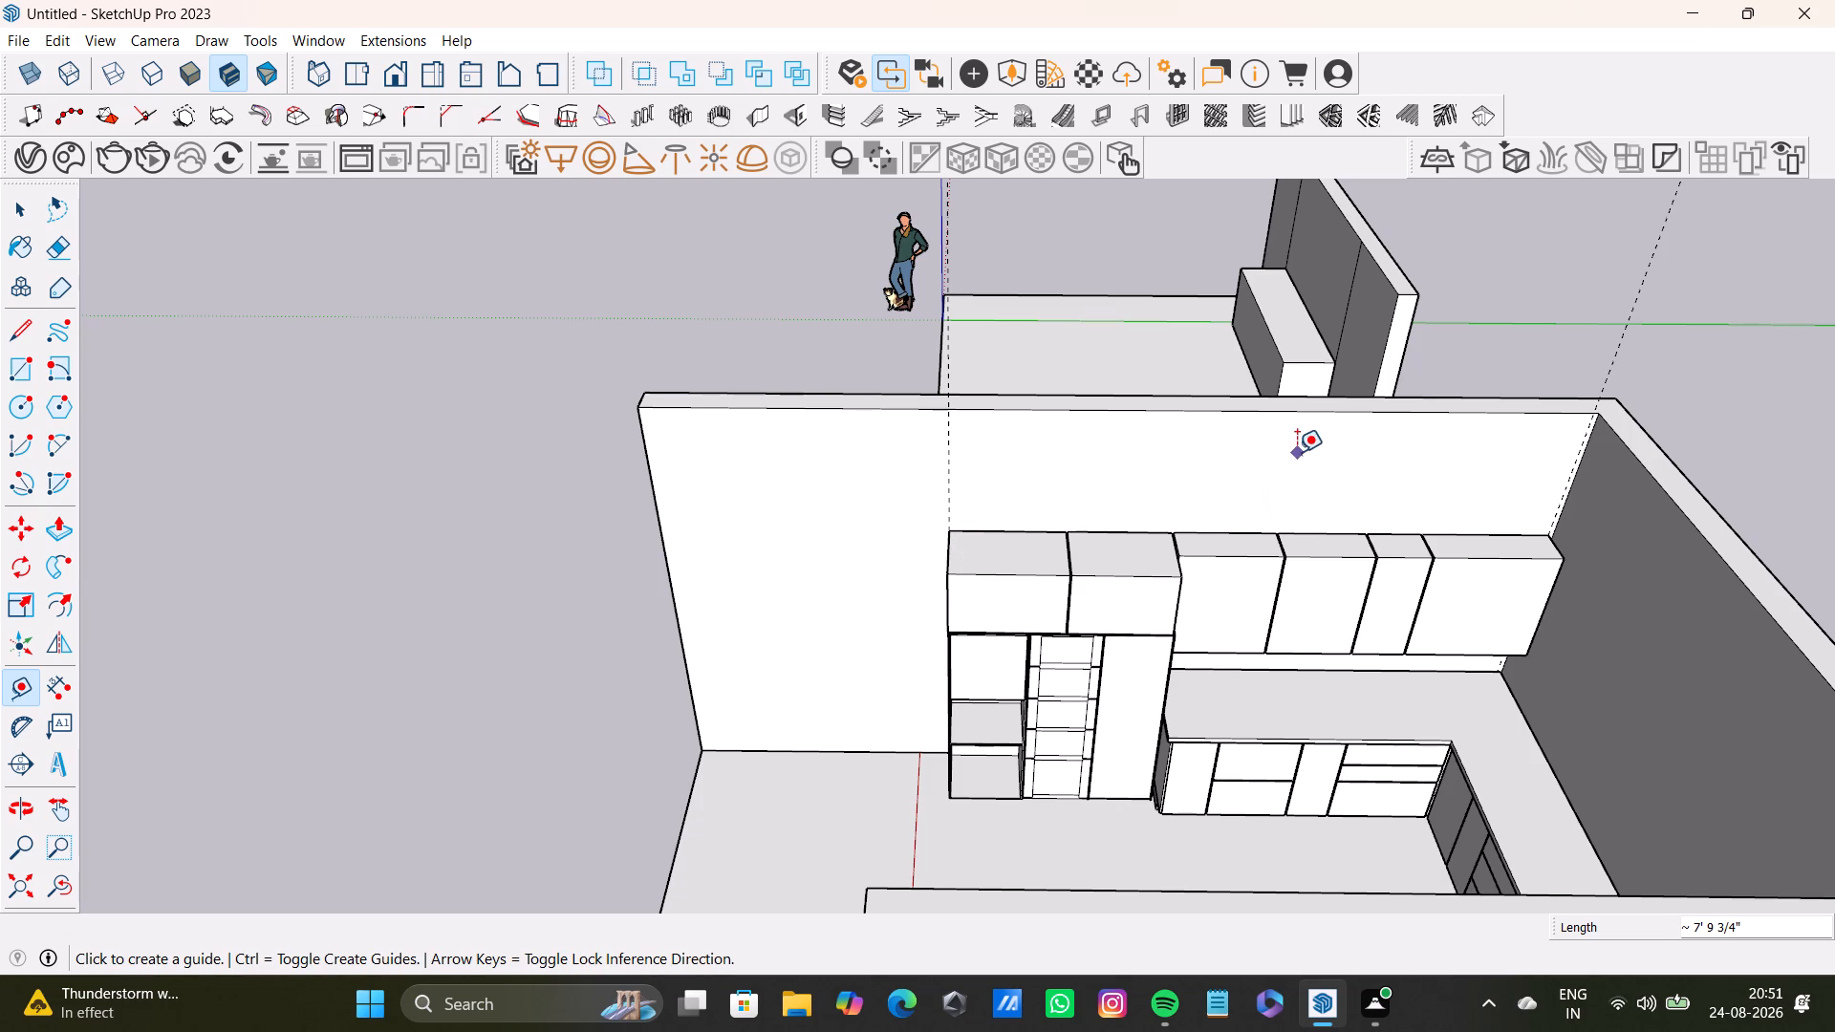
# Place a horizontal guide across the wall above the upper cabinets, about 3 9/16" below the wall's top edge.
pyautogui.click(1301, 416)
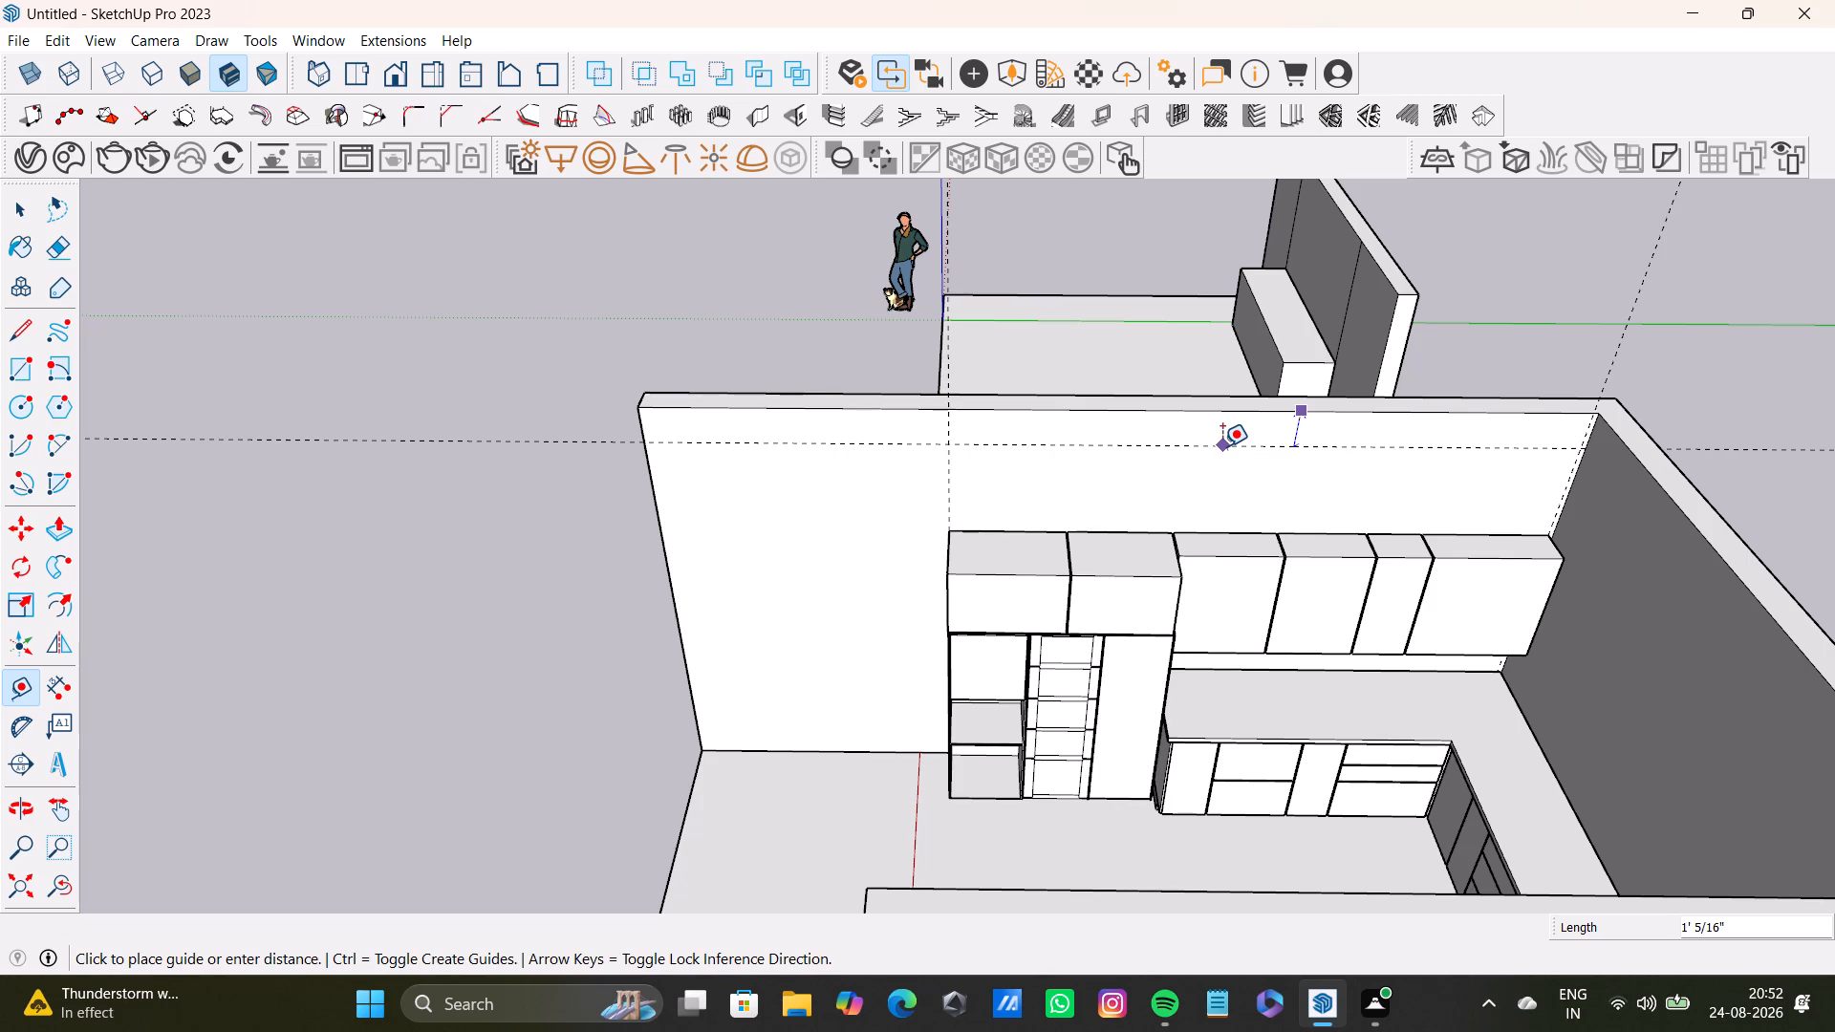
pyautogui.scroll(-3, 1220, 492)
pyautogui.keyDown('shift'); pyautogui.moveTo(1221, 493); pyautogui.dragTo(1052, 667, button='middle'); pyautogui.keyUp('shift')
pyautogui.moveTo(1052, 667); pyautogui.dragTo(1062, 571, button='middle')
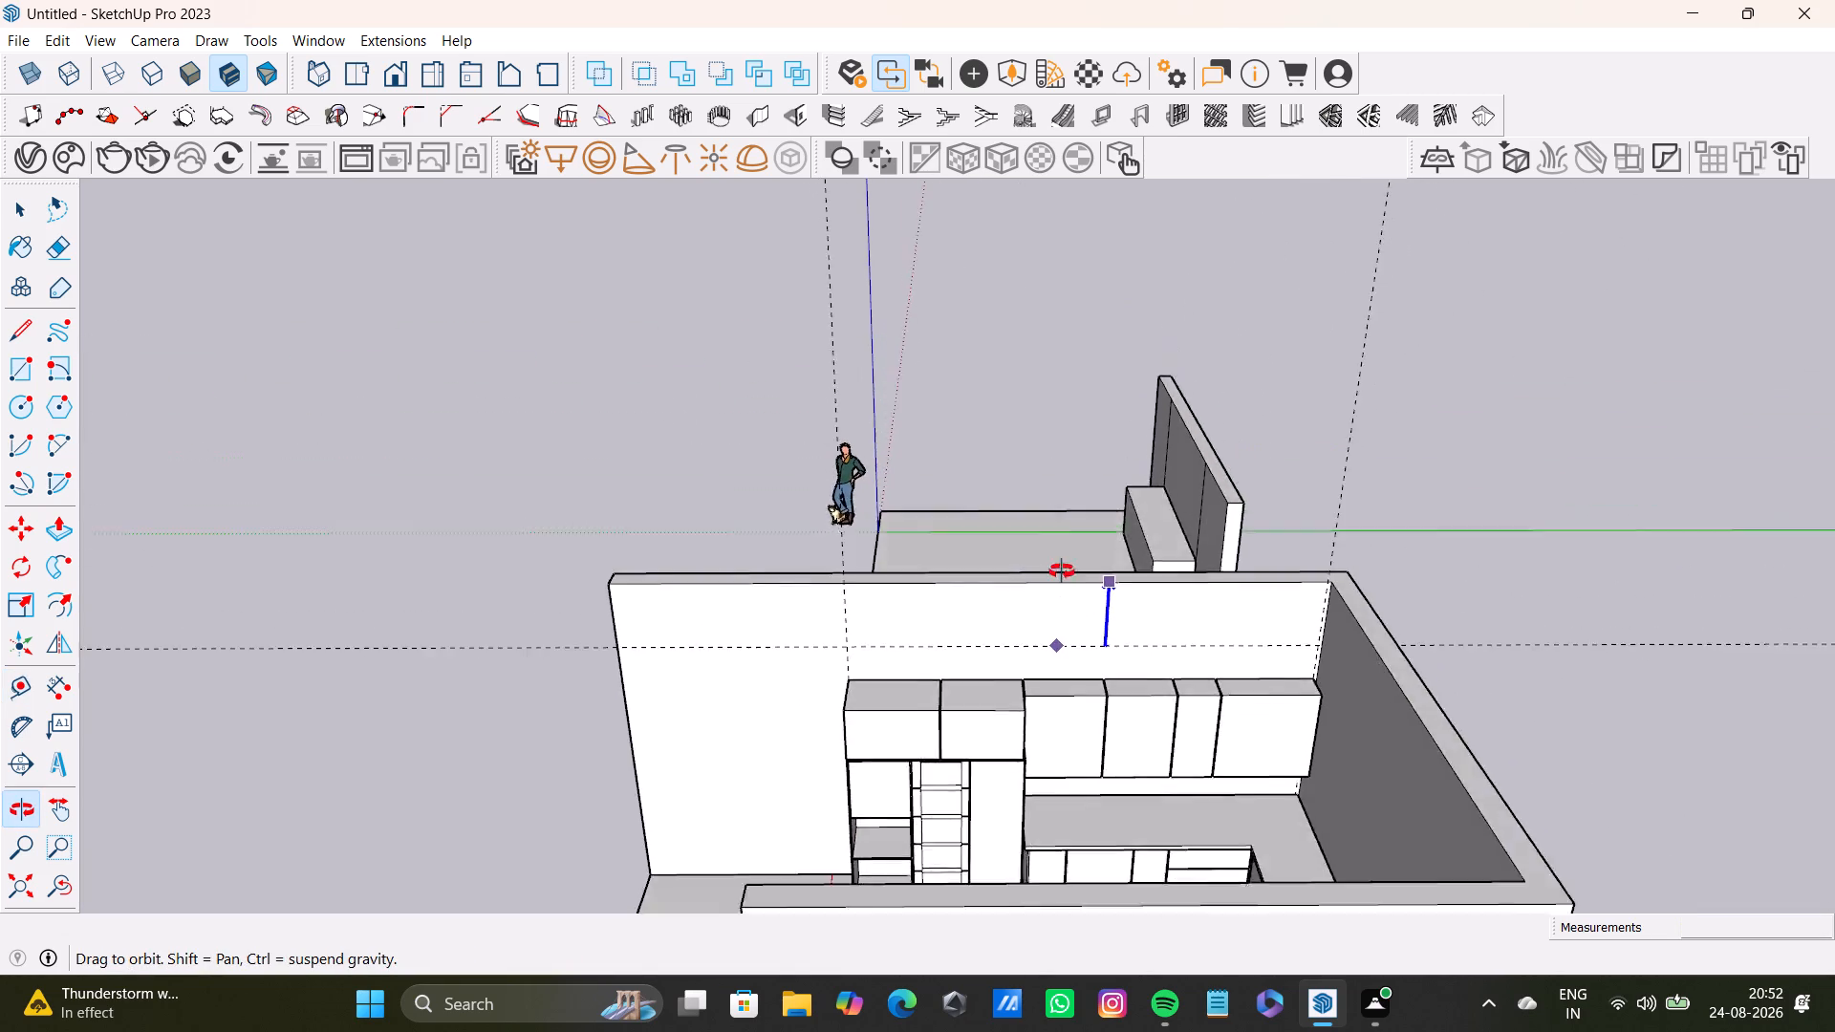
pyautogui.moveTo(1062, 571); pyautogui.dragTo(1069, 521, button='middle')
pyautogui.scroll(5, 1076, 569)
pyautogui.scroll(1, 929, 584)
pyautogui.moveTo(929, 584); pyautogui.dragTo(918, 516, button='middle')
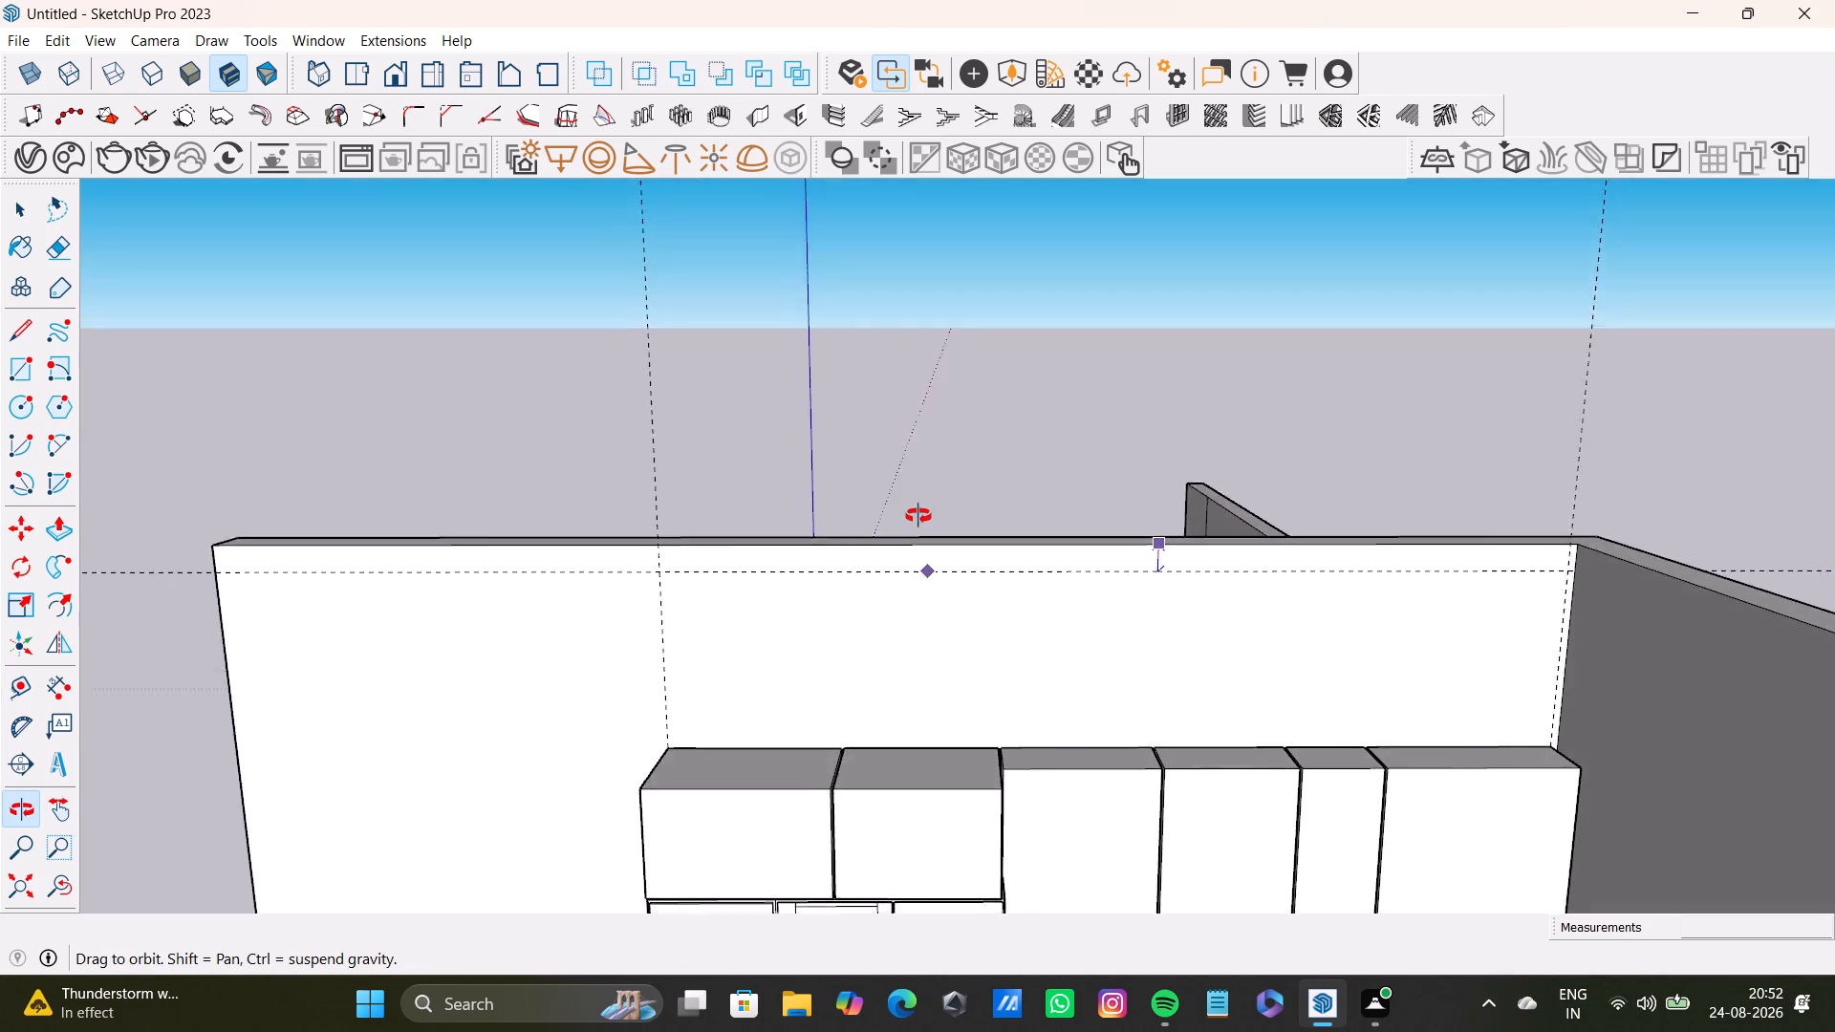
pyautogui.moveTo(918, 516); pyautogui.dragTo(863, 484, button='middle')
pyautogui.scroll(3, 1095, 554)
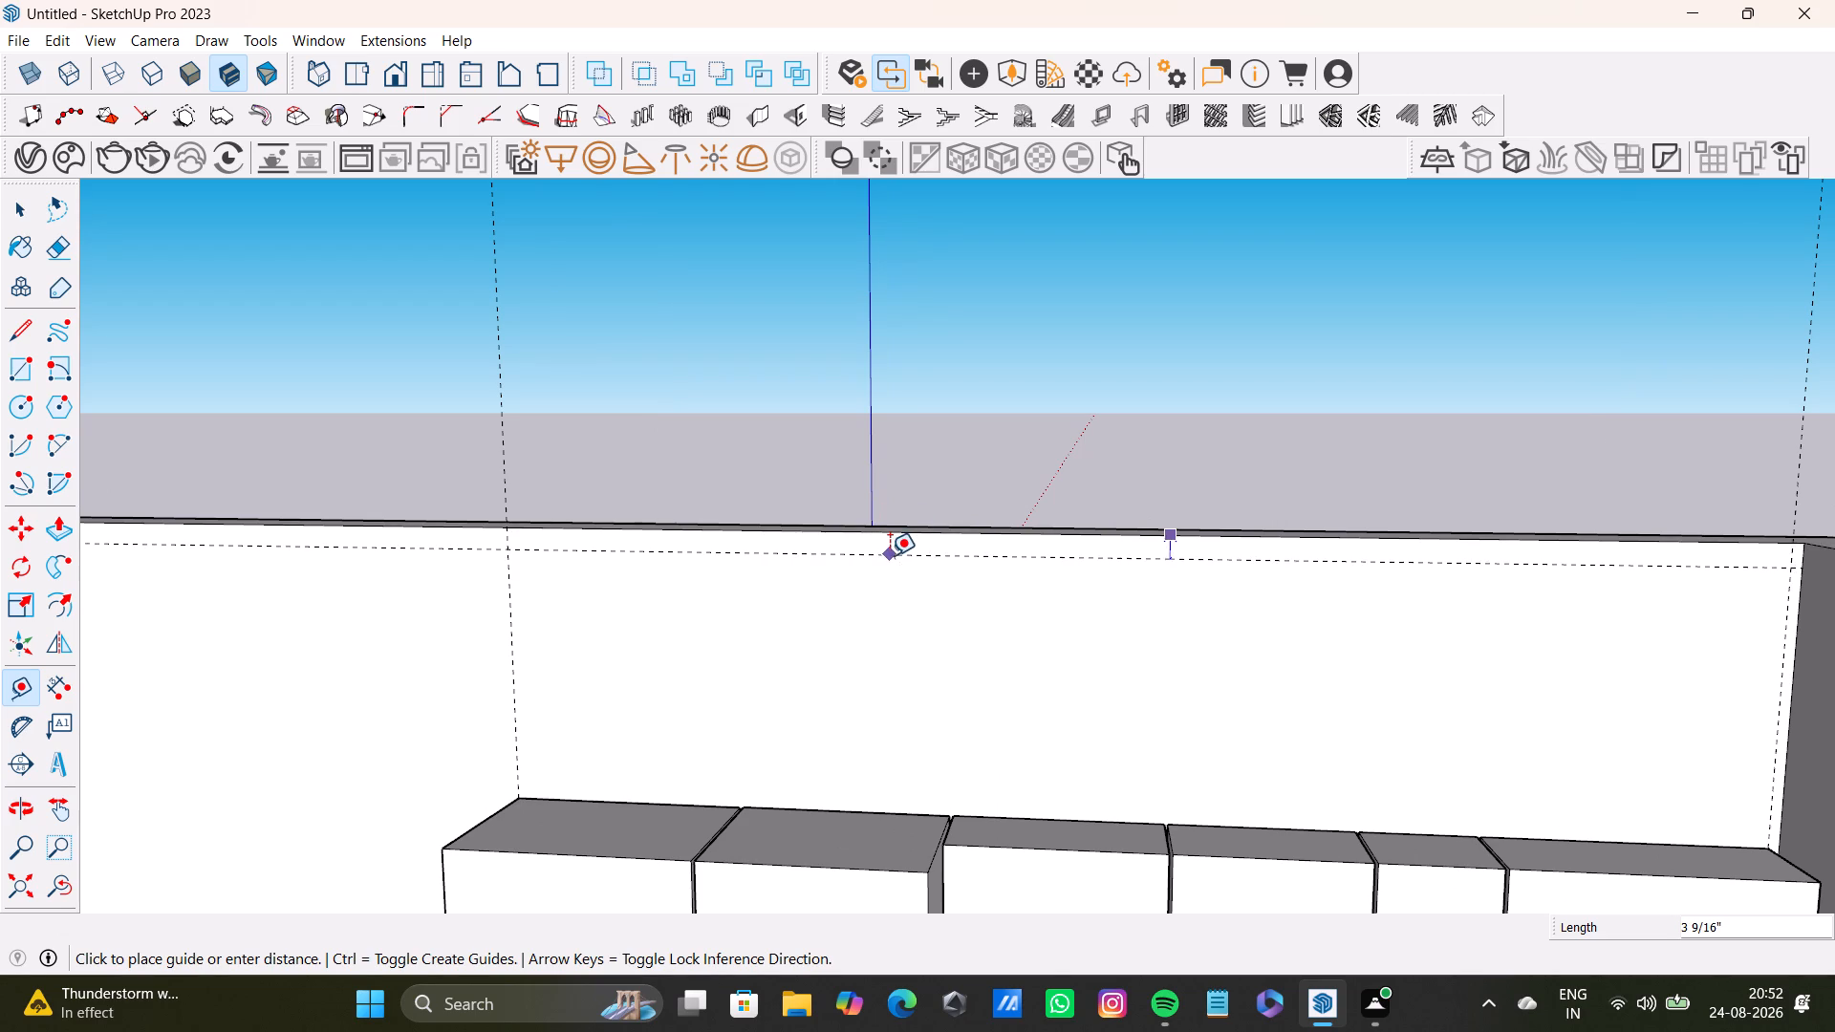
pyautogui.click(890, 555)
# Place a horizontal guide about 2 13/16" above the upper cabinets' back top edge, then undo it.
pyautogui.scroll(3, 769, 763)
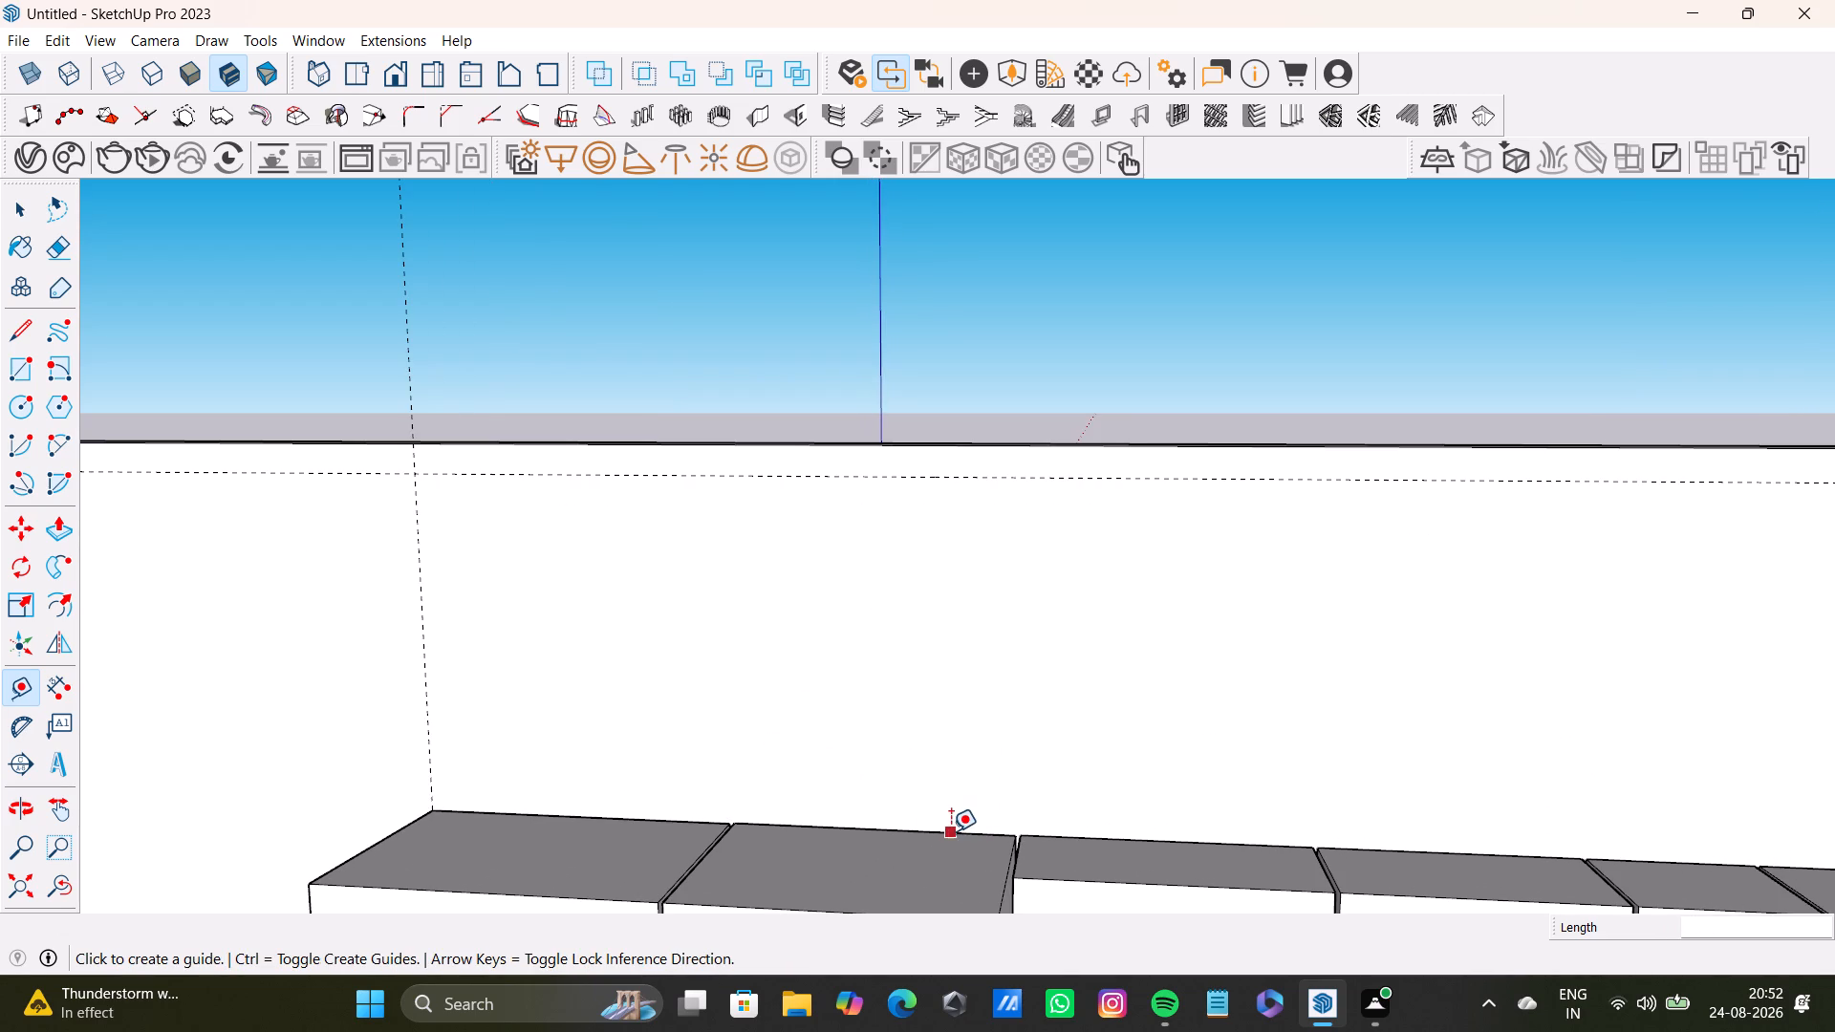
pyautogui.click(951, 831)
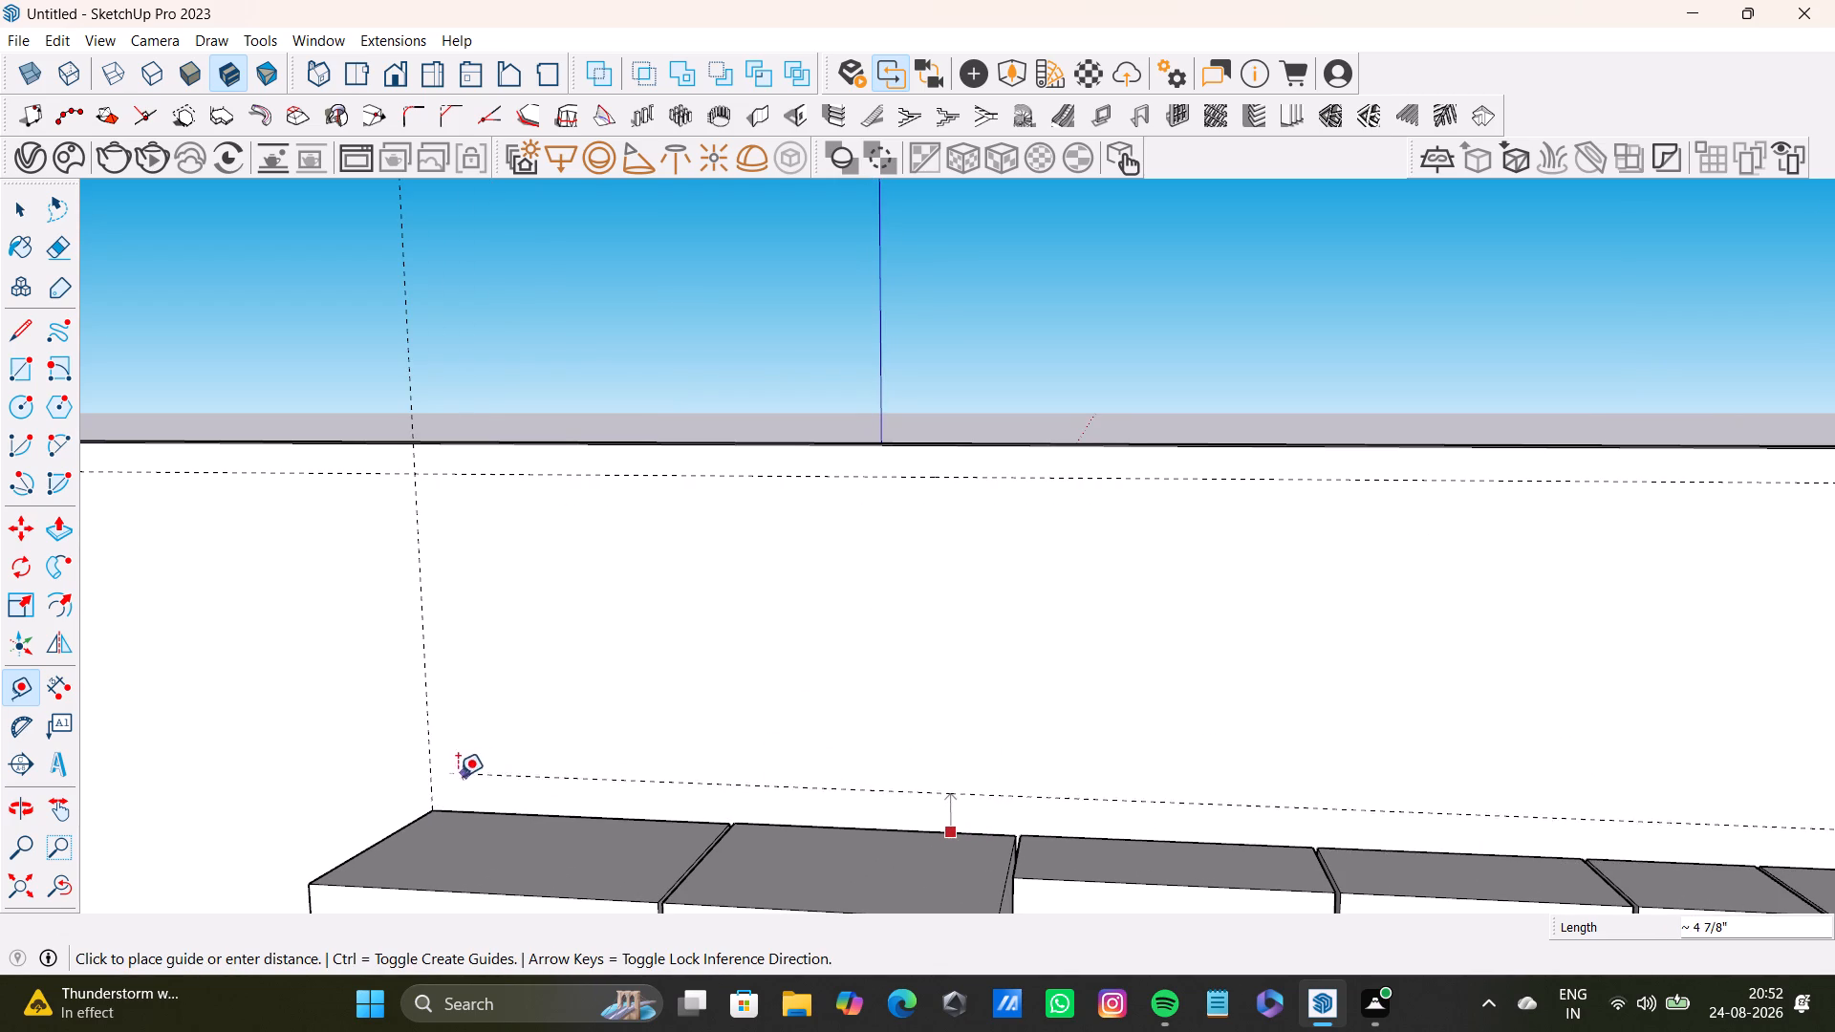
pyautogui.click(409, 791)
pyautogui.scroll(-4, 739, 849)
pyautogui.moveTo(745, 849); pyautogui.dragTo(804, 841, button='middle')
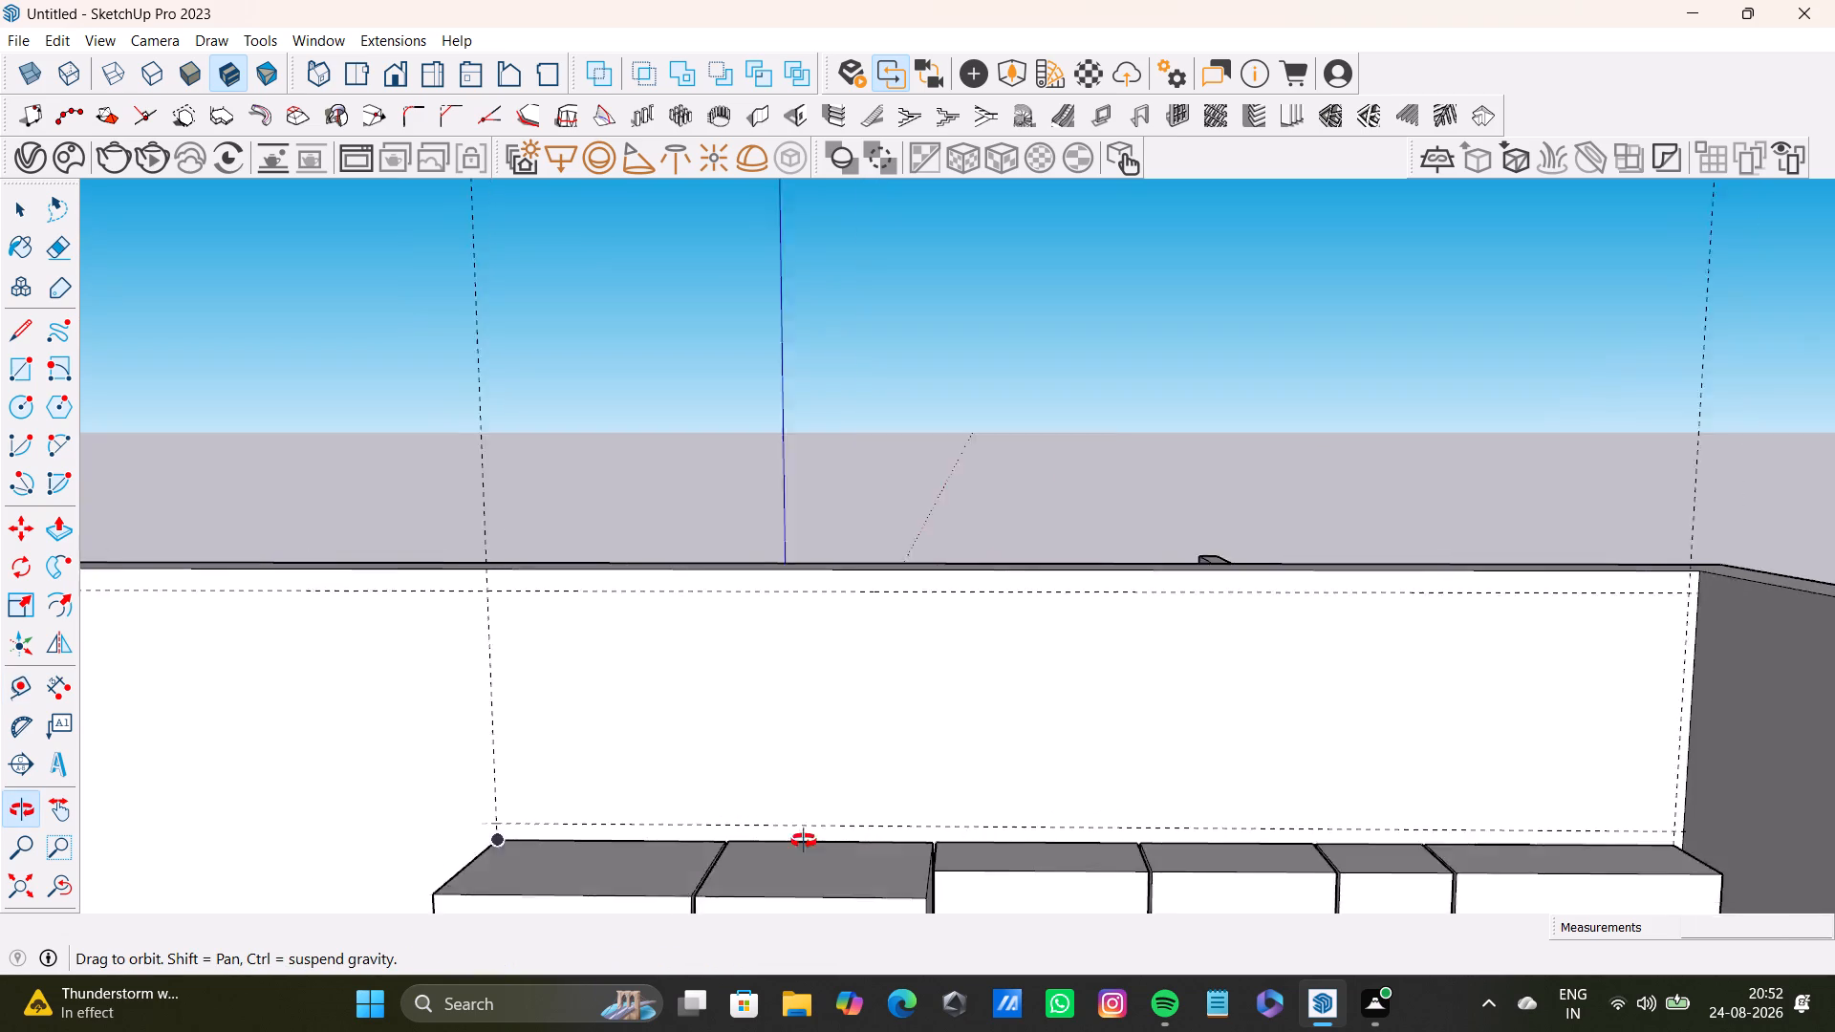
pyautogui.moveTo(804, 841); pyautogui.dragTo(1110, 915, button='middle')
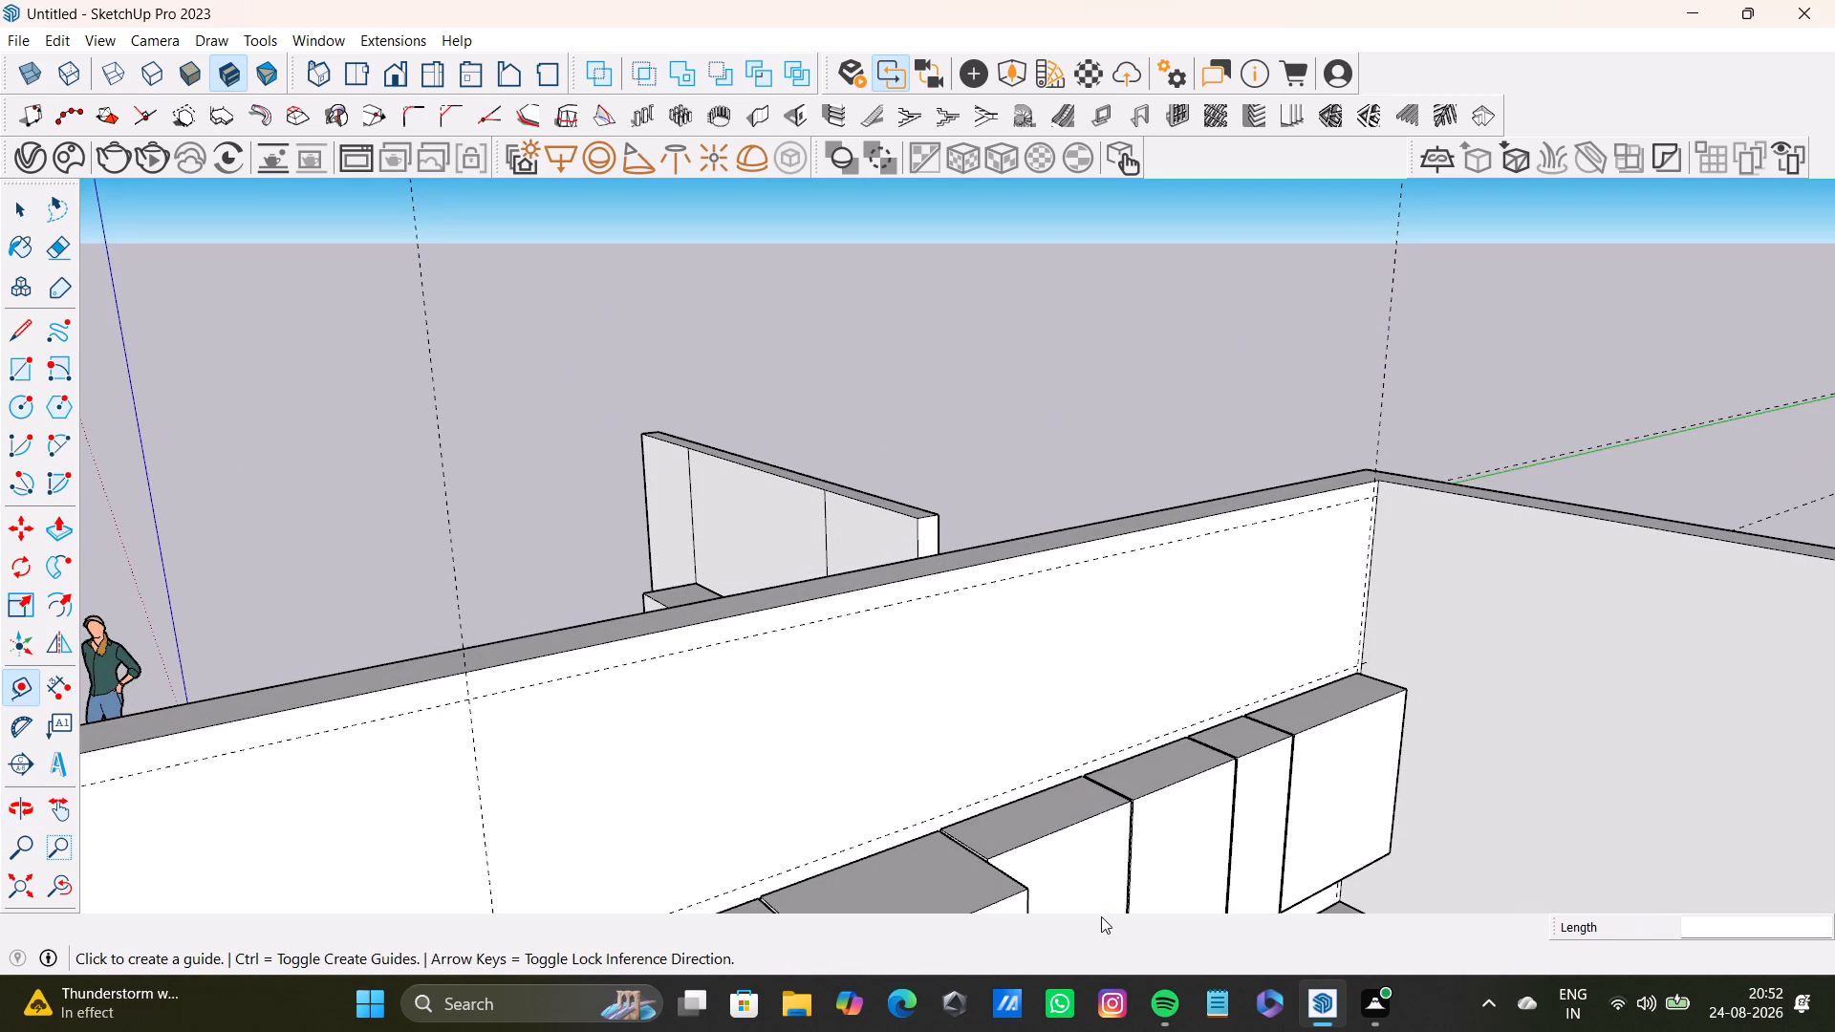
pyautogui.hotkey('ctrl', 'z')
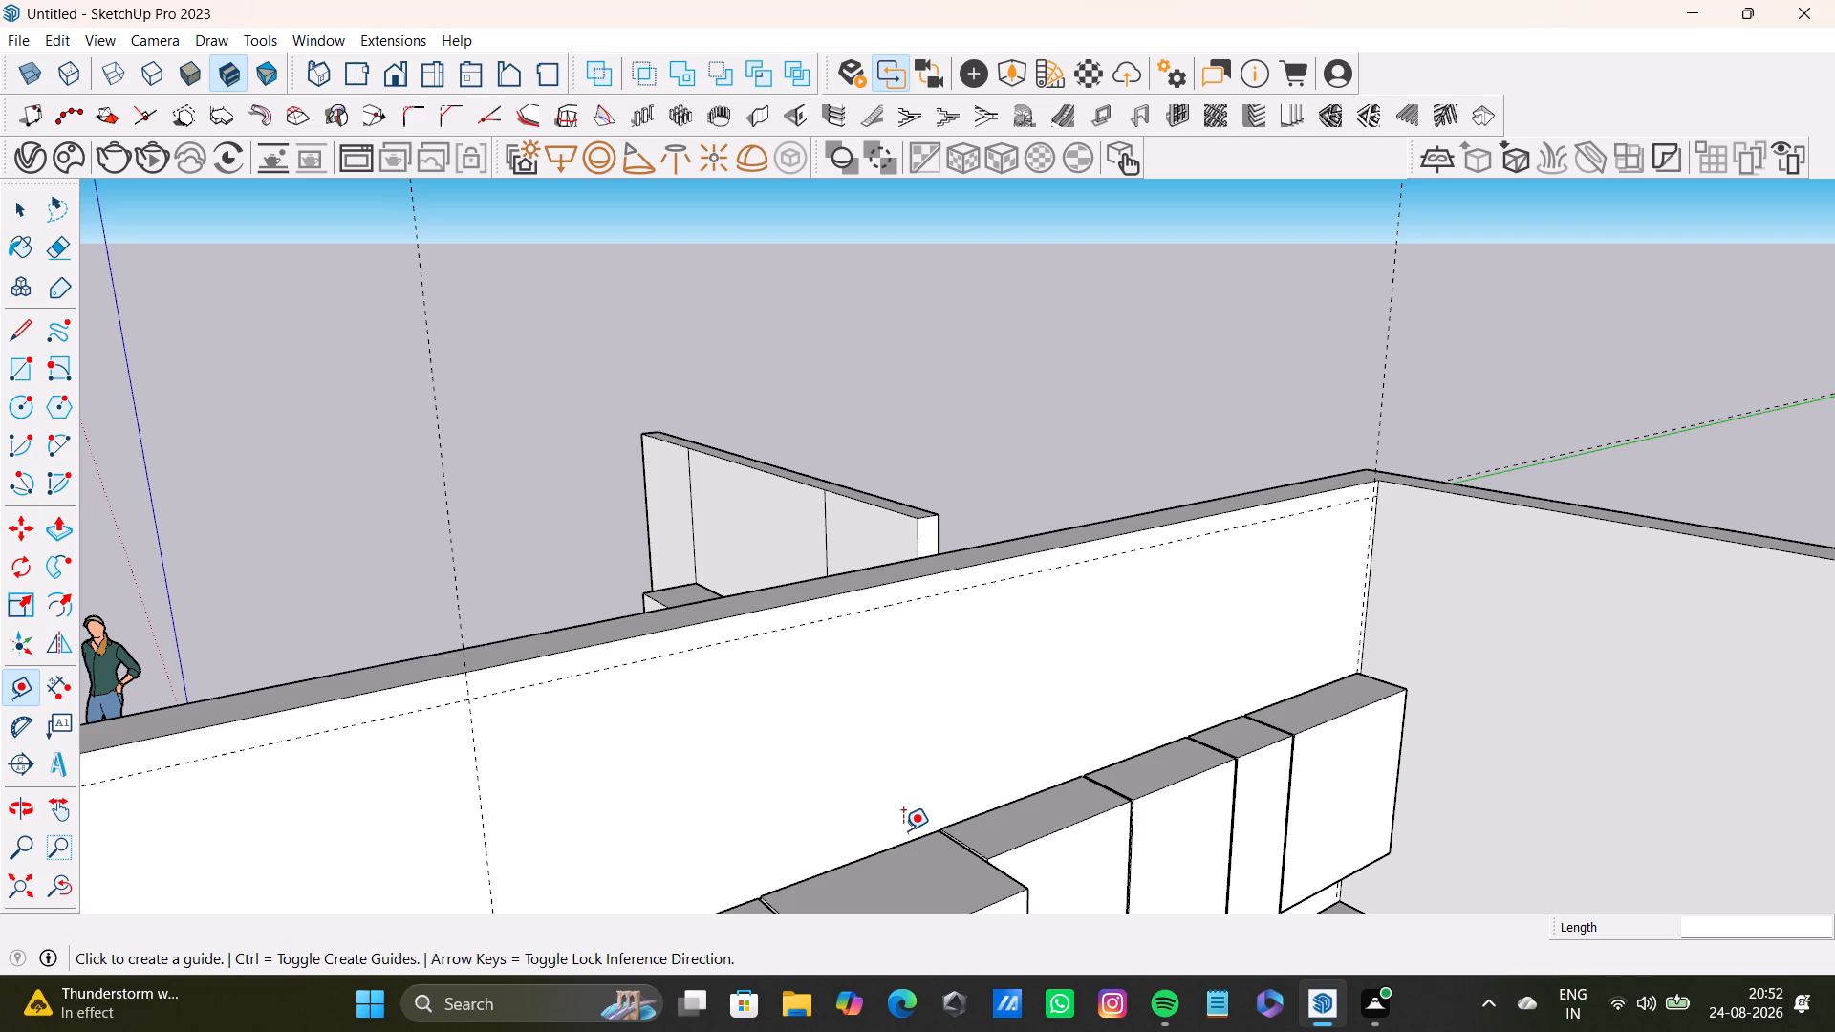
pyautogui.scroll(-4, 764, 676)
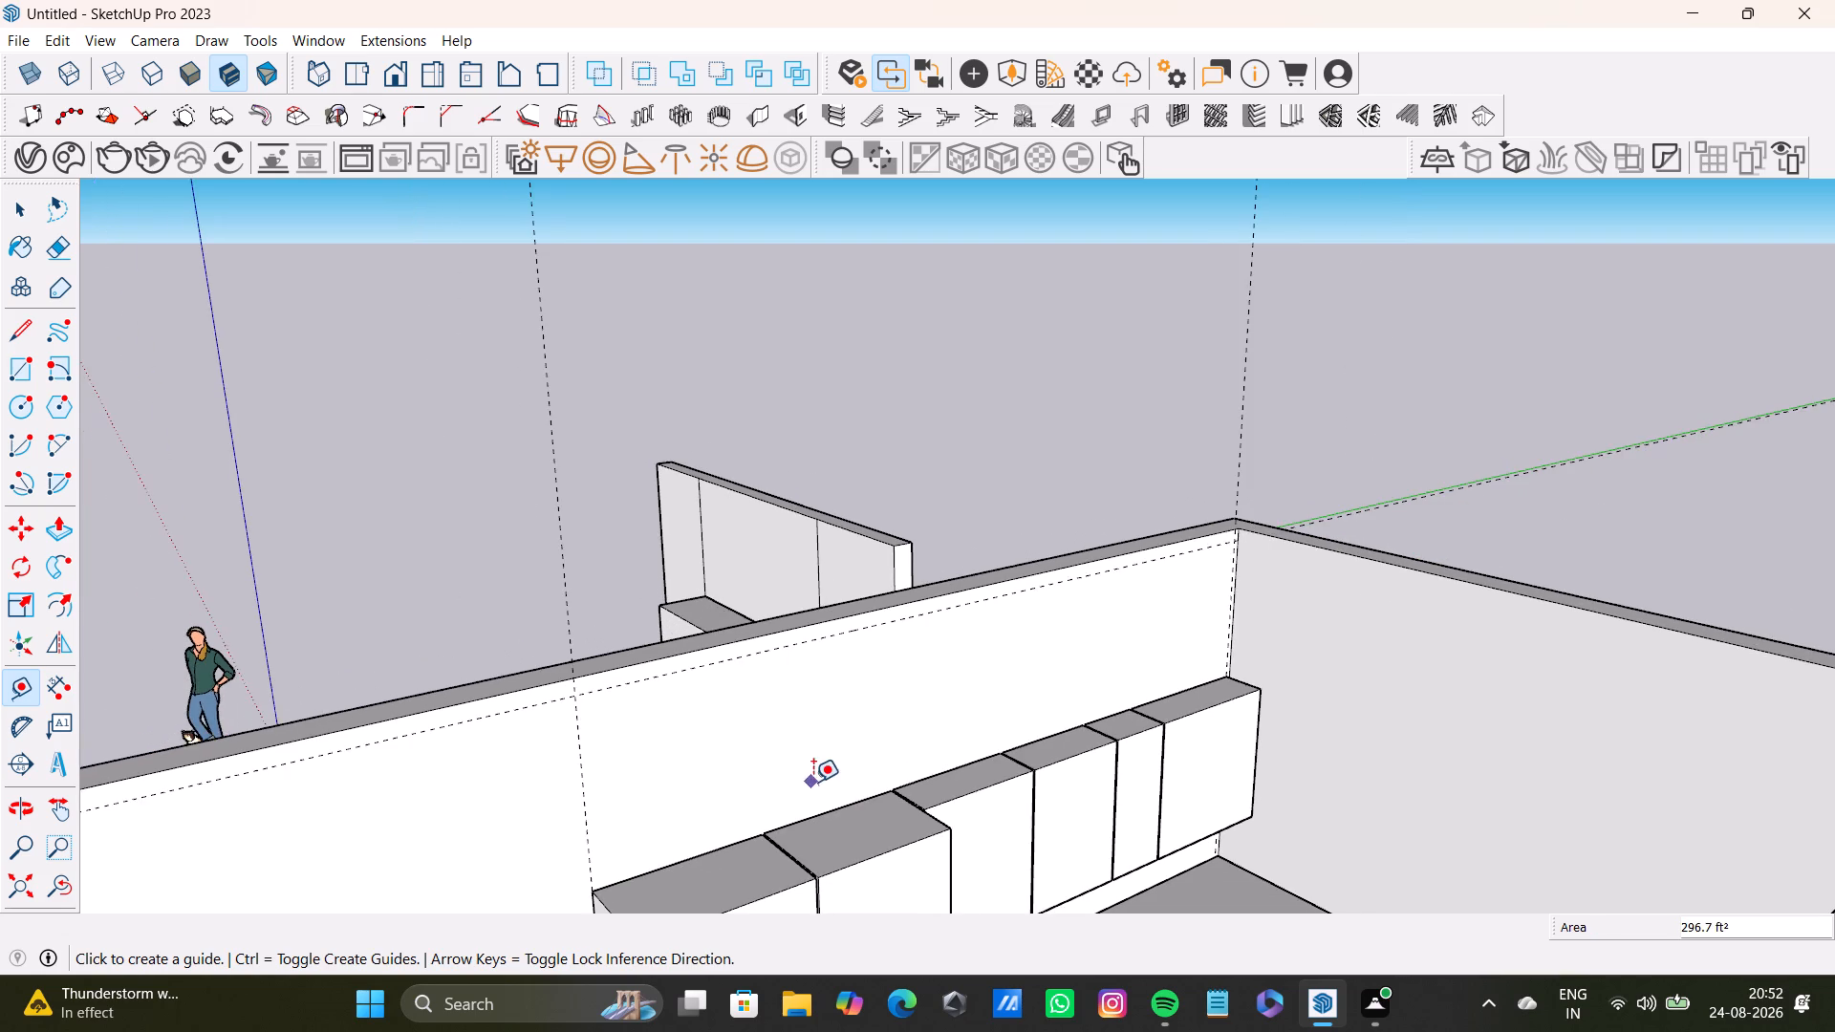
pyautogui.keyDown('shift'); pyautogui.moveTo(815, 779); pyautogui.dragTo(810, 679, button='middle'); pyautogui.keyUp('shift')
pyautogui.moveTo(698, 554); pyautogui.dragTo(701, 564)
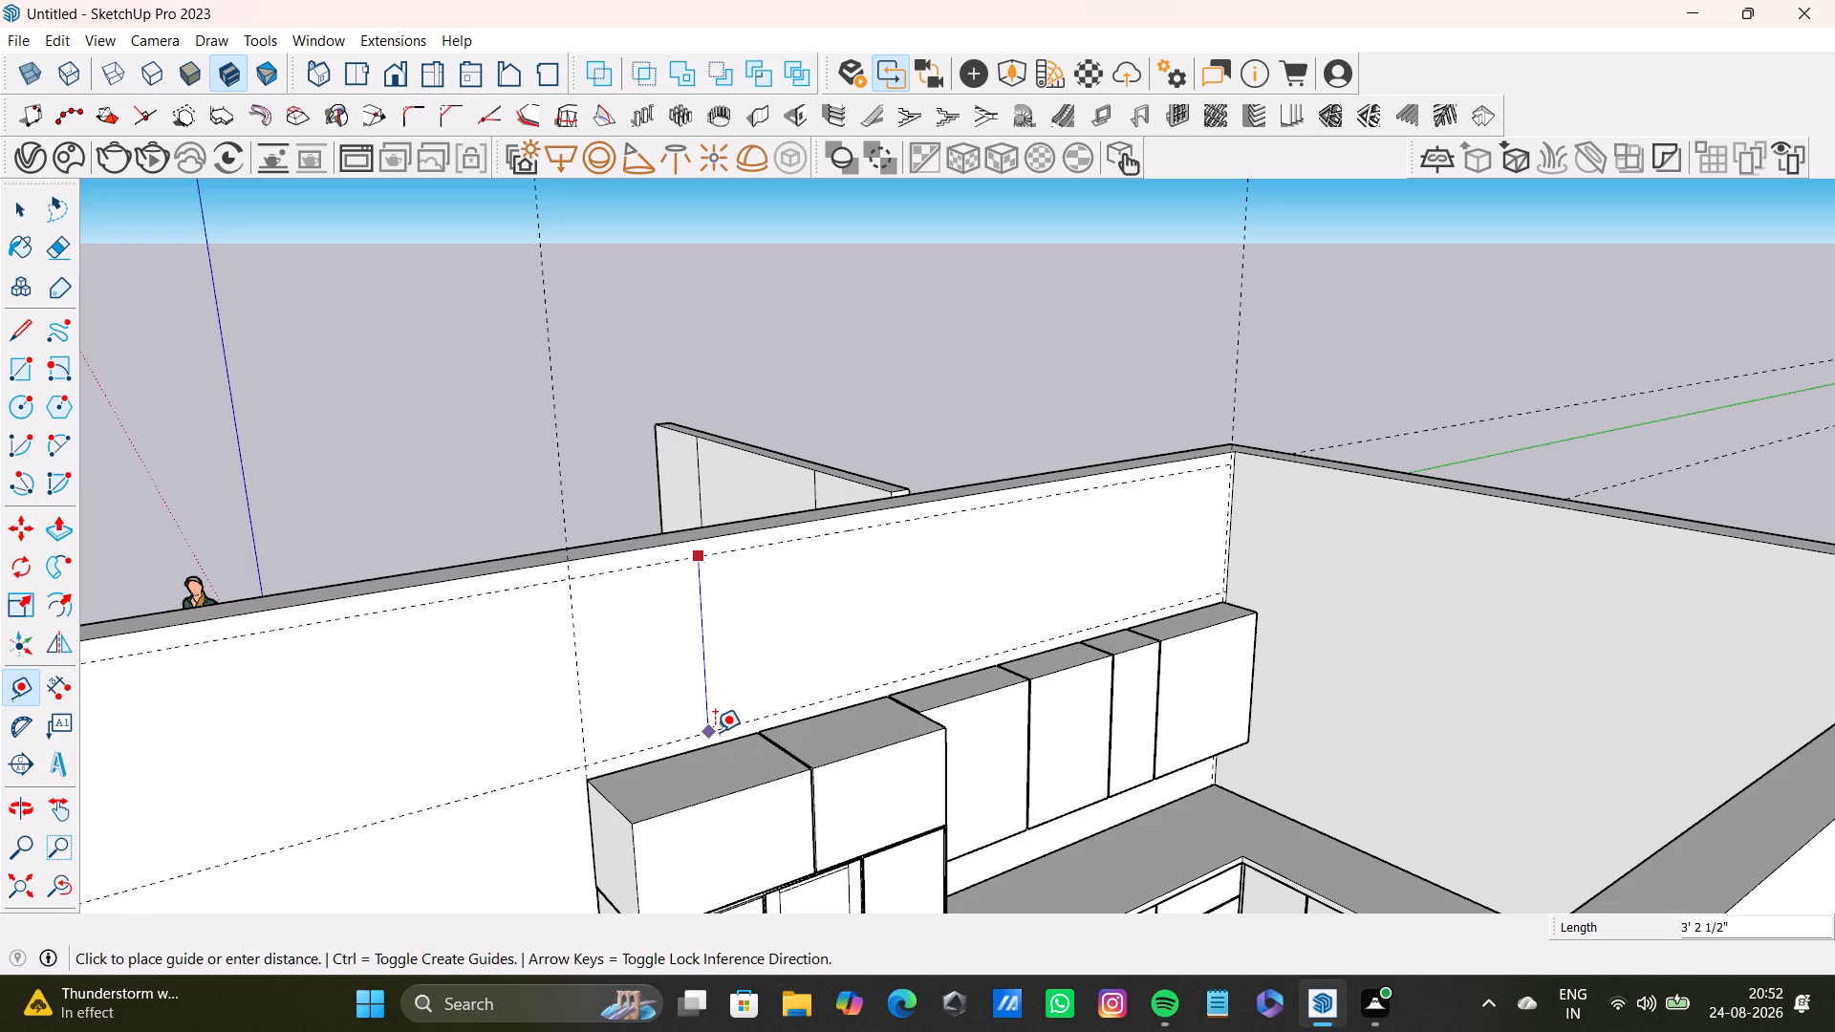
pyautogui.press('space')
# Place a horizontal guide 0.5" above the upper cabinets' back top edge.
pyautogui.scroll(3, 703, 733)
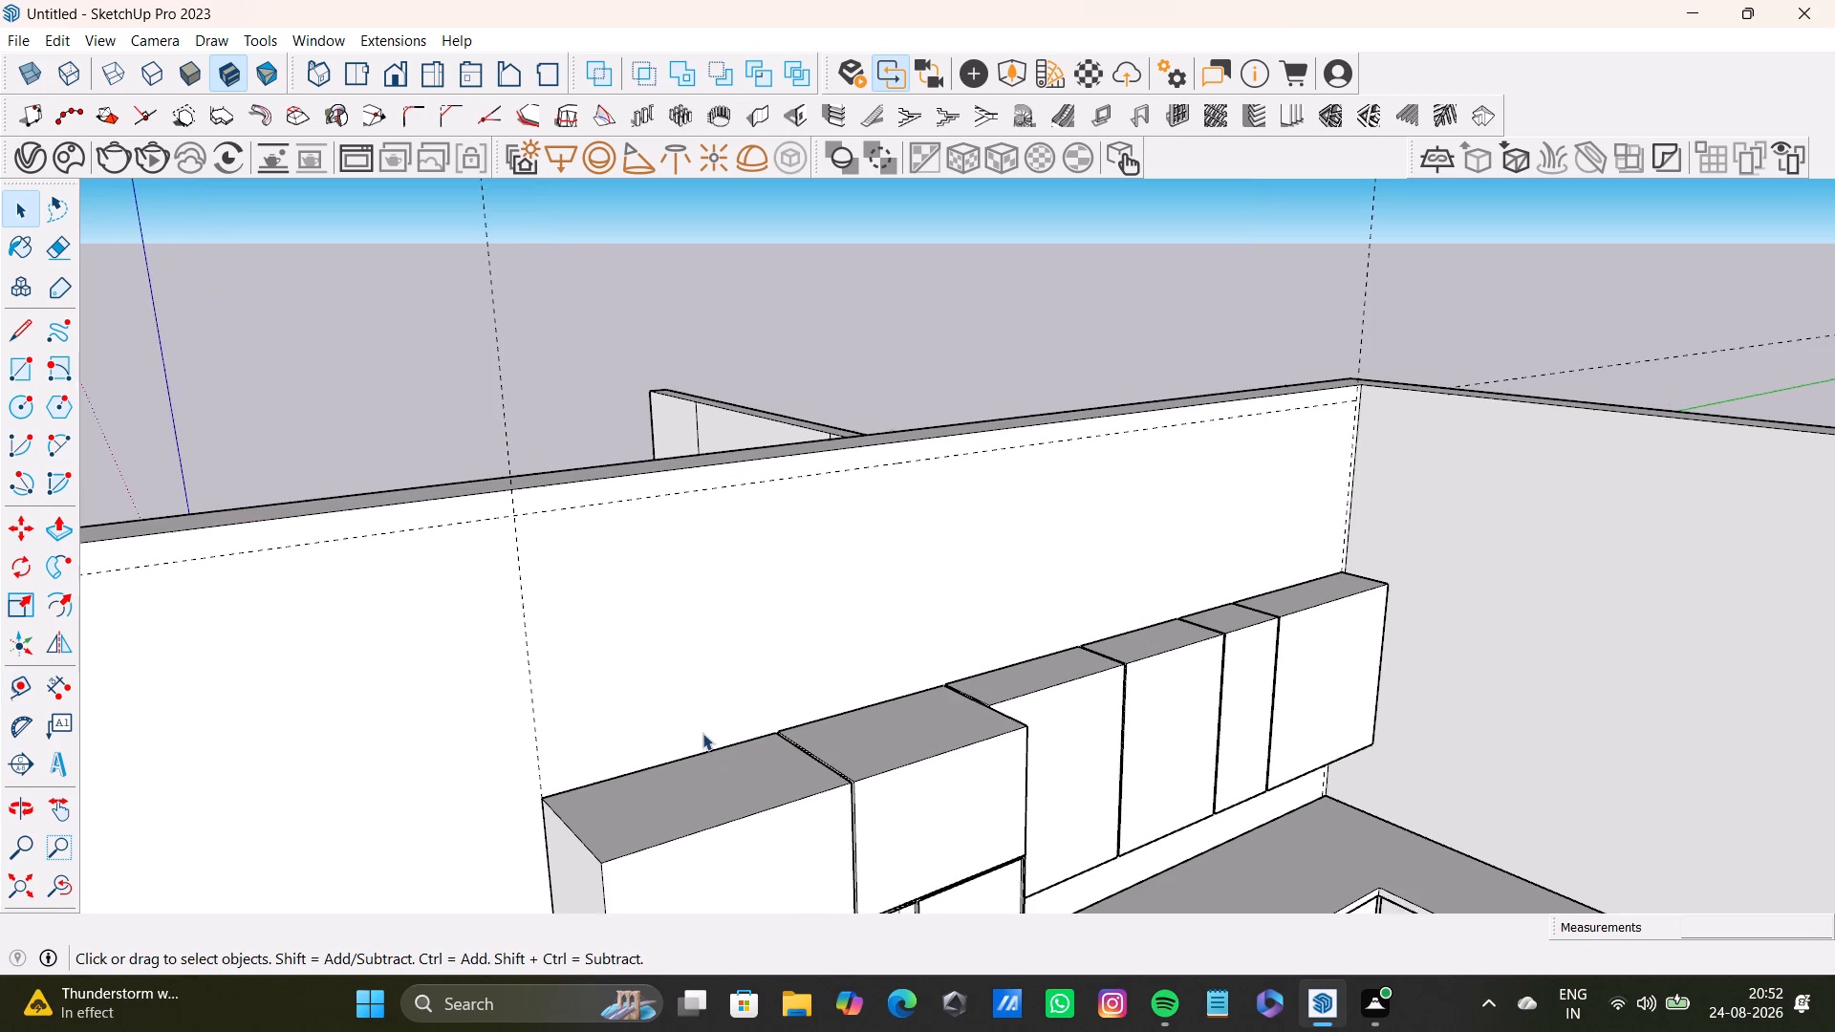
pyautogui.moveTo(744, 714); pyautogui.dragTo(386, 744, button='middle')
pyautogui.scroll(5, 1163, 750)
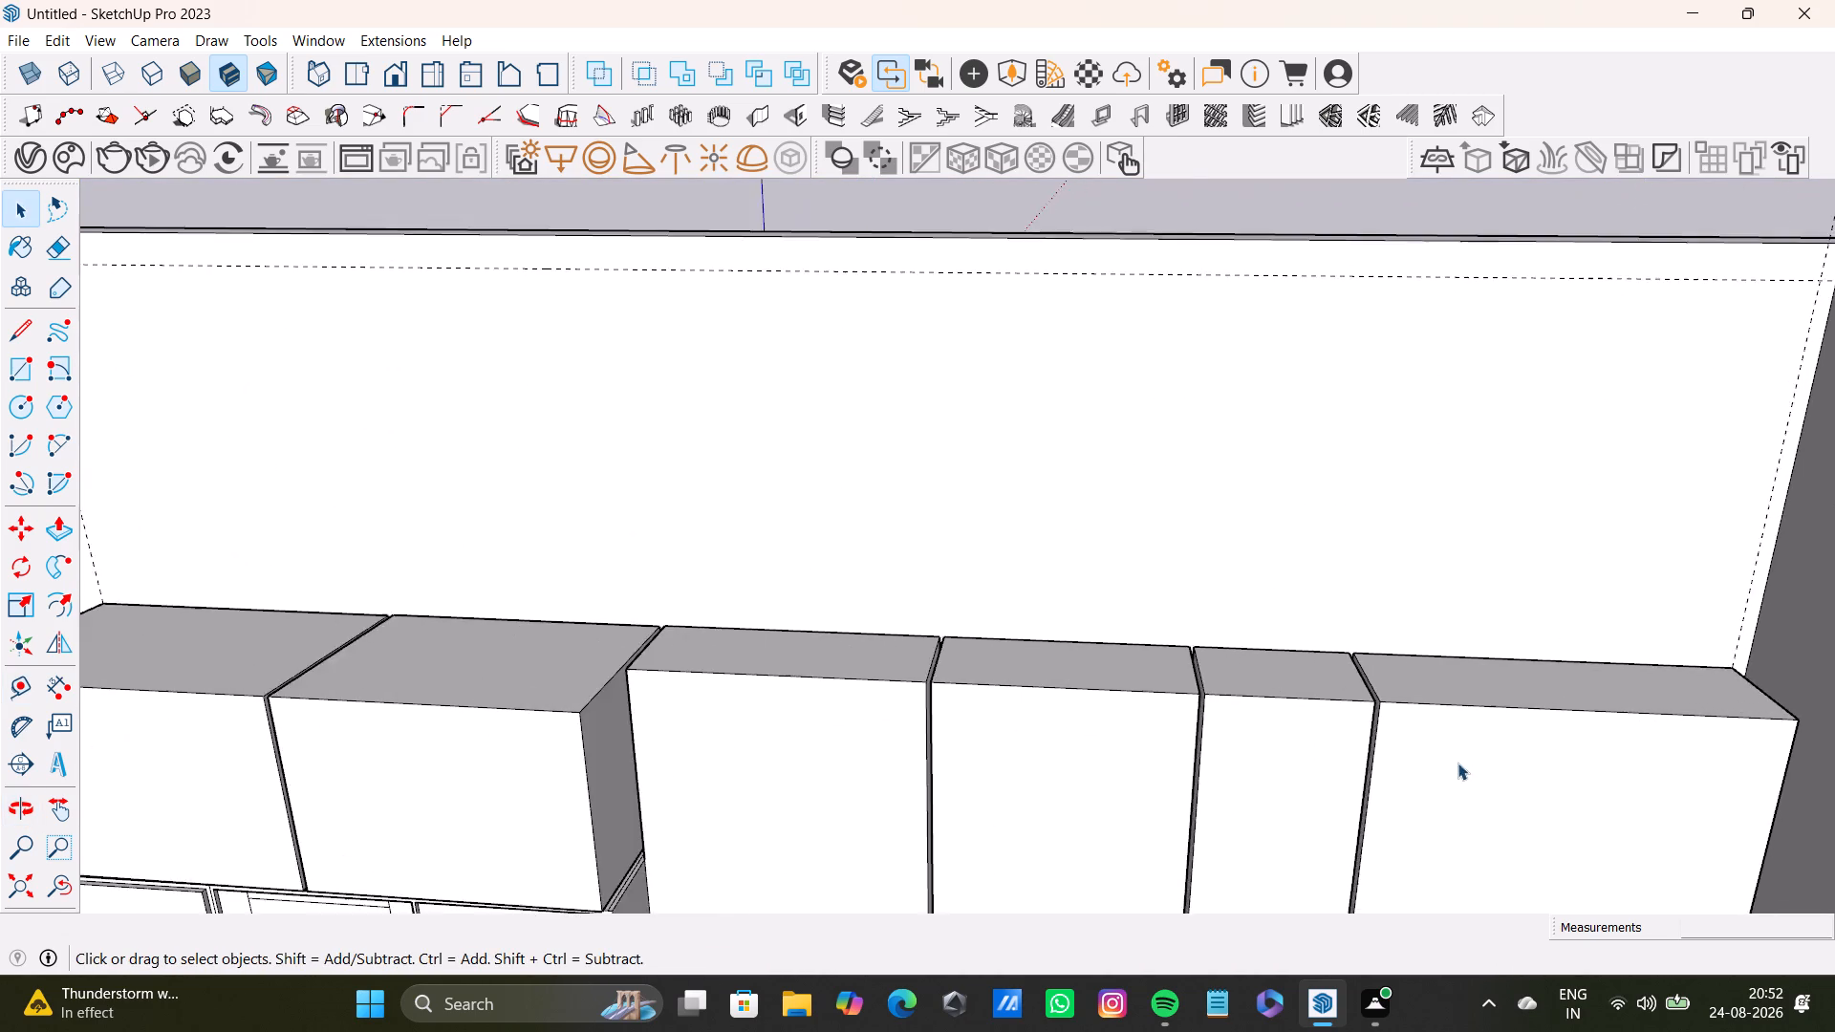
pyautogui.keyDown('shift'); pyautogui.moveTo(1457, 763); pyautogui.dragTo(1150, 822, button='middle'); pyautogui.keyUp('shift')
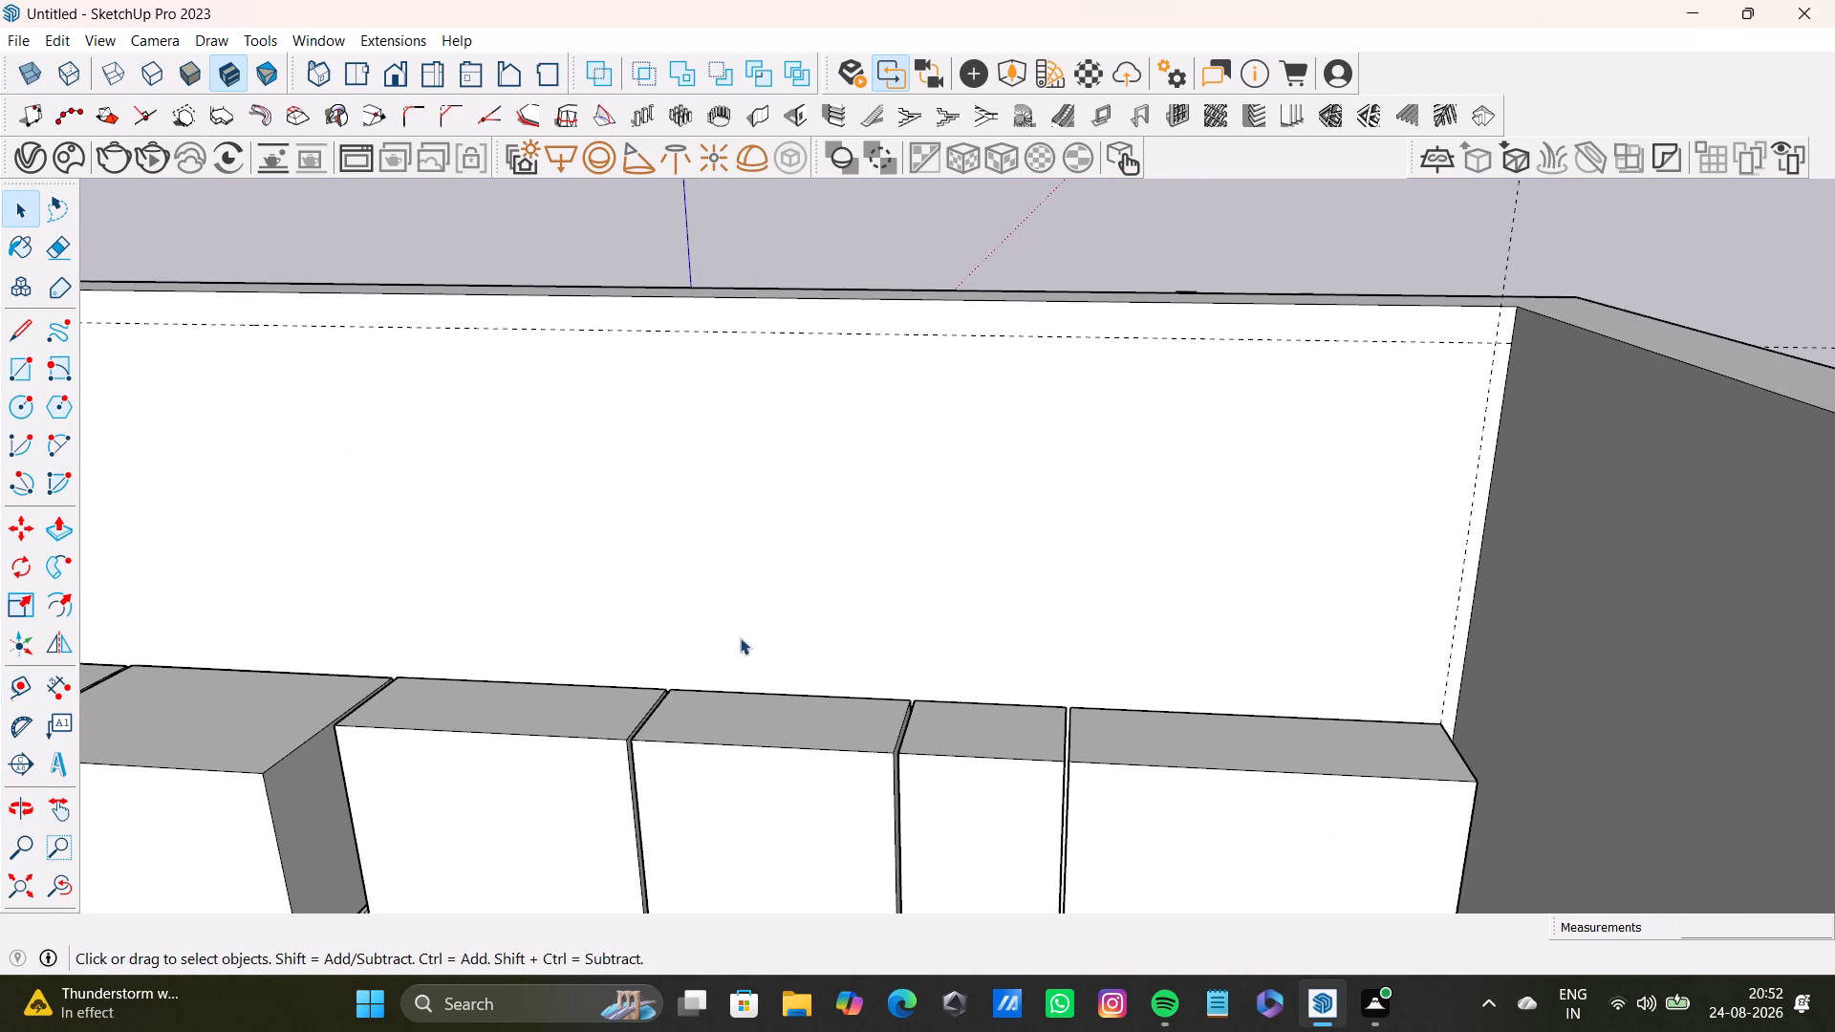
pyautogui.press('t')
pyautogui.click(969, 700)
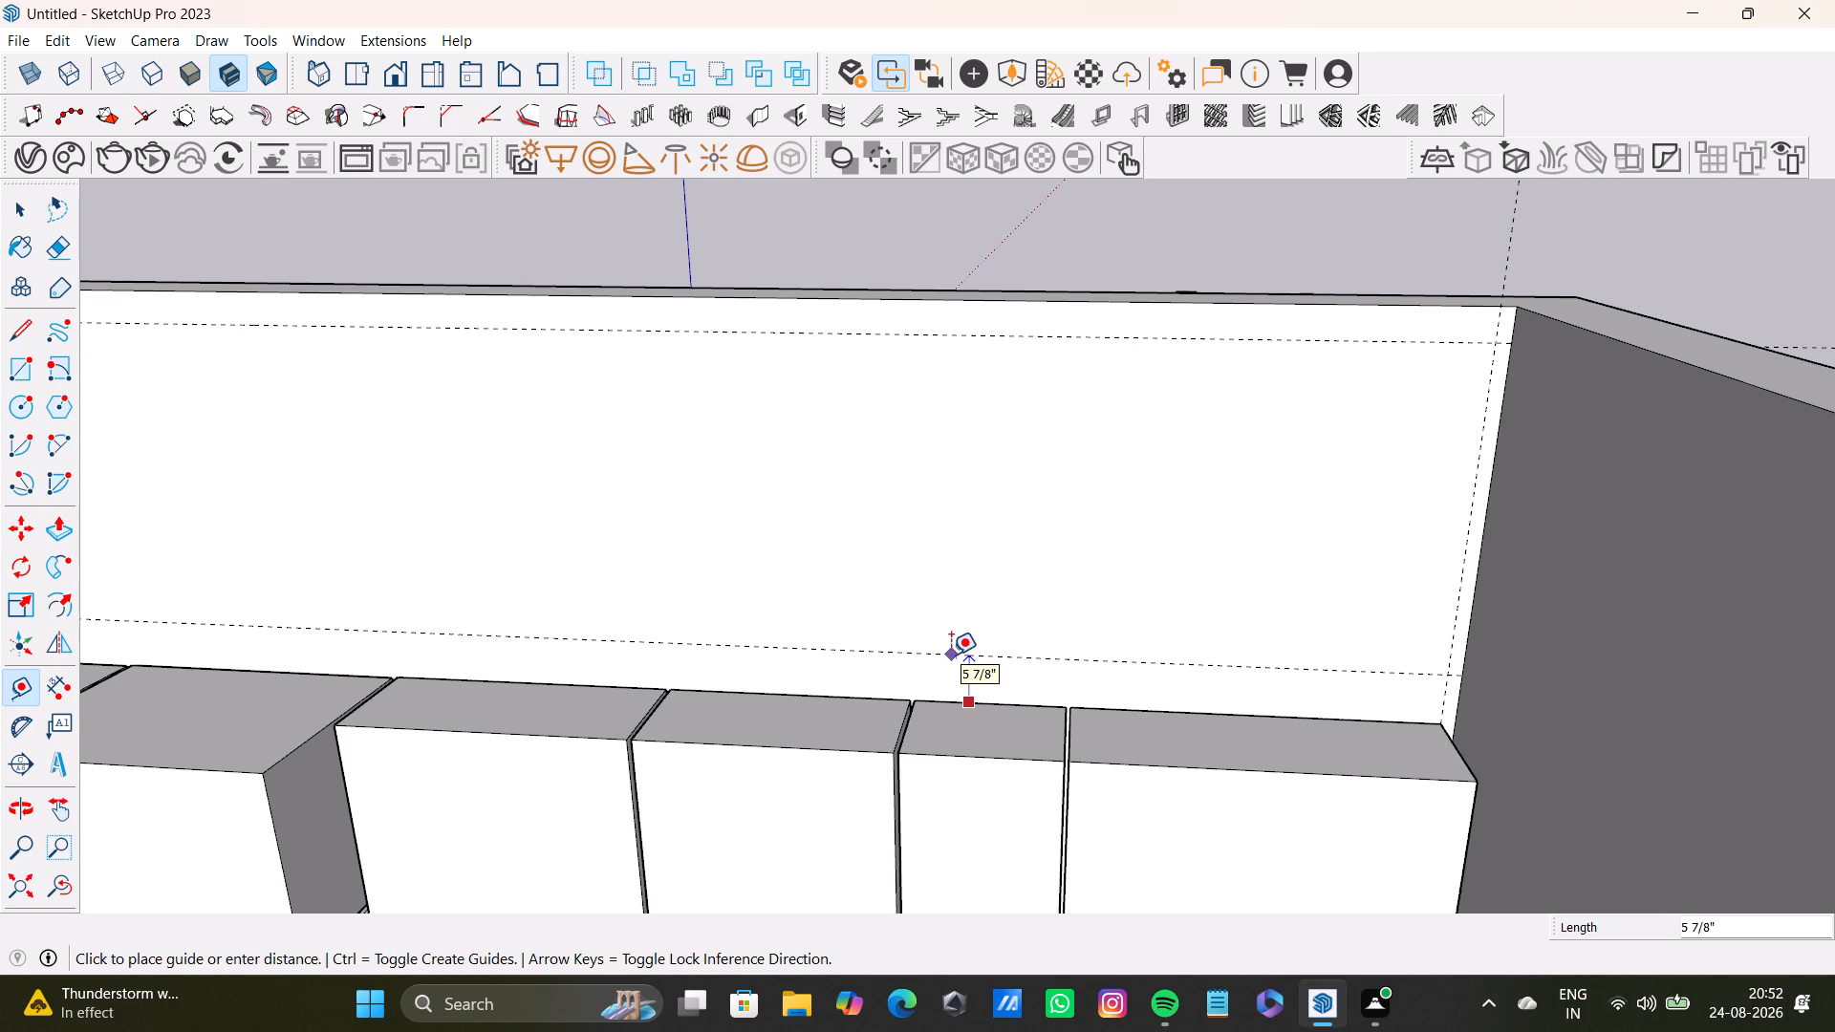
pyautogui.write('0.5')
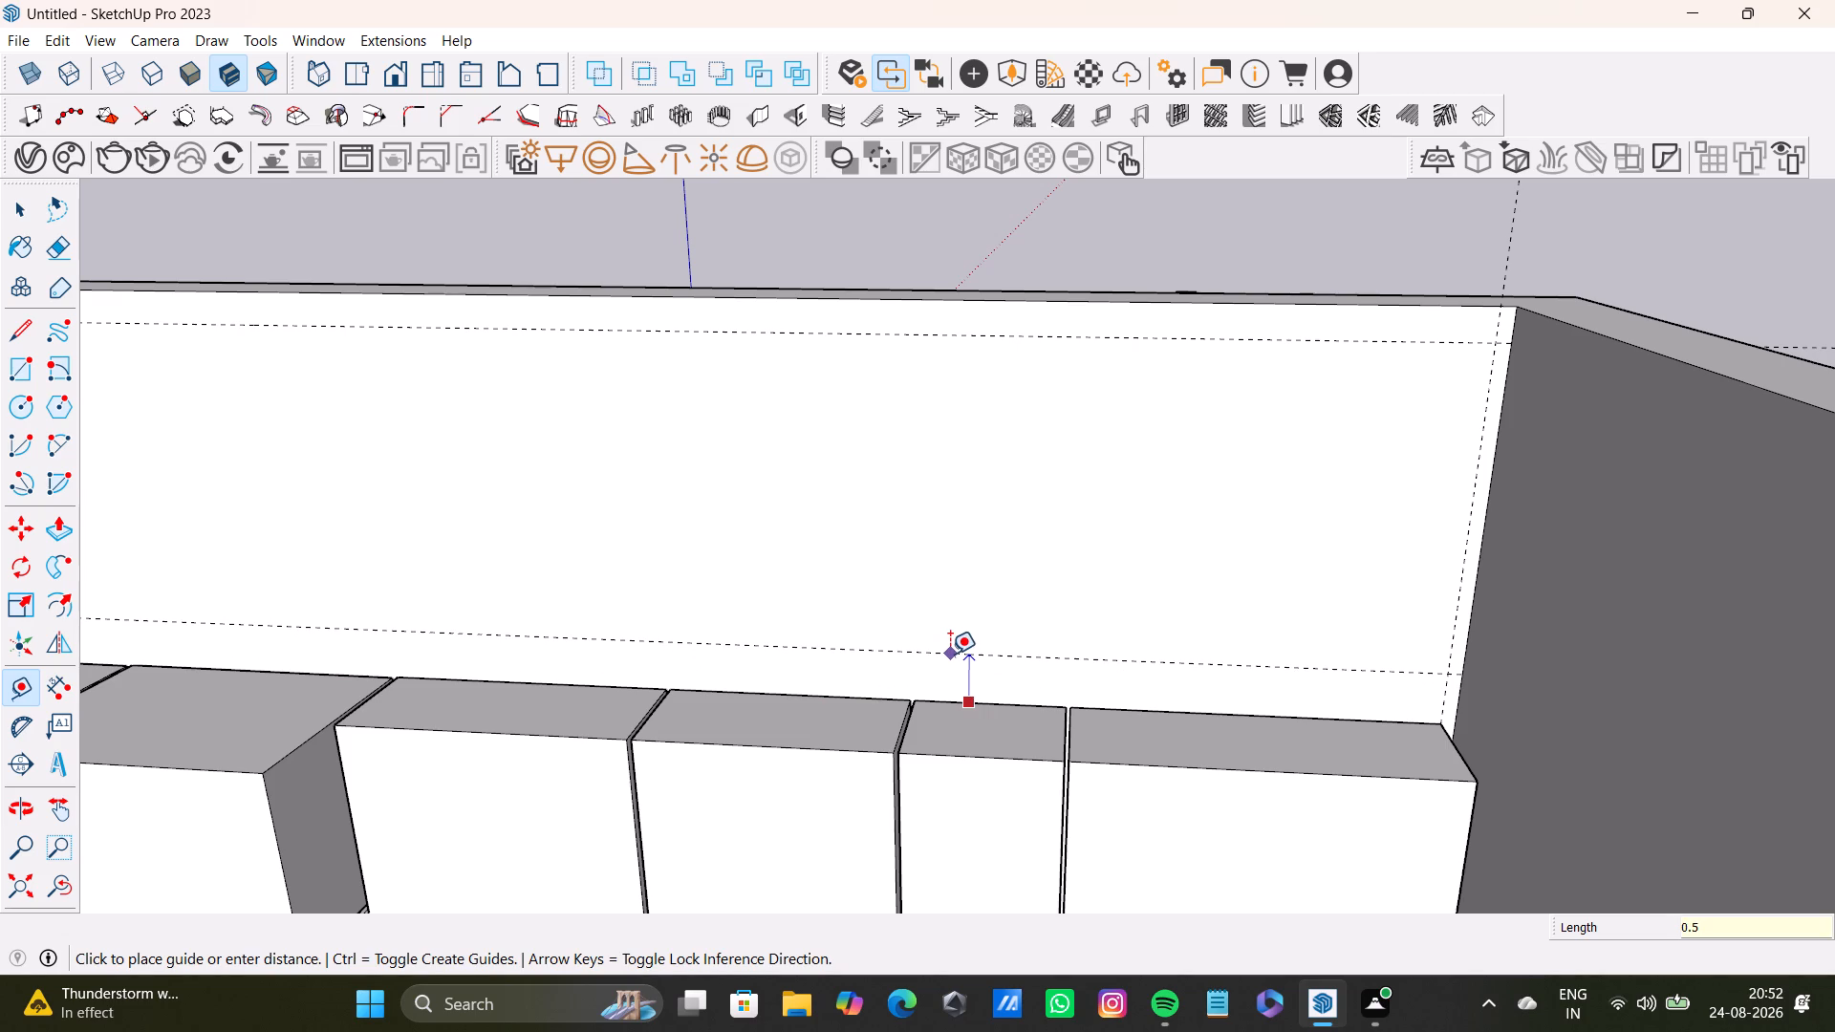
pyautogui.hotkey('shift', '"')
pyautogui.press('Return')
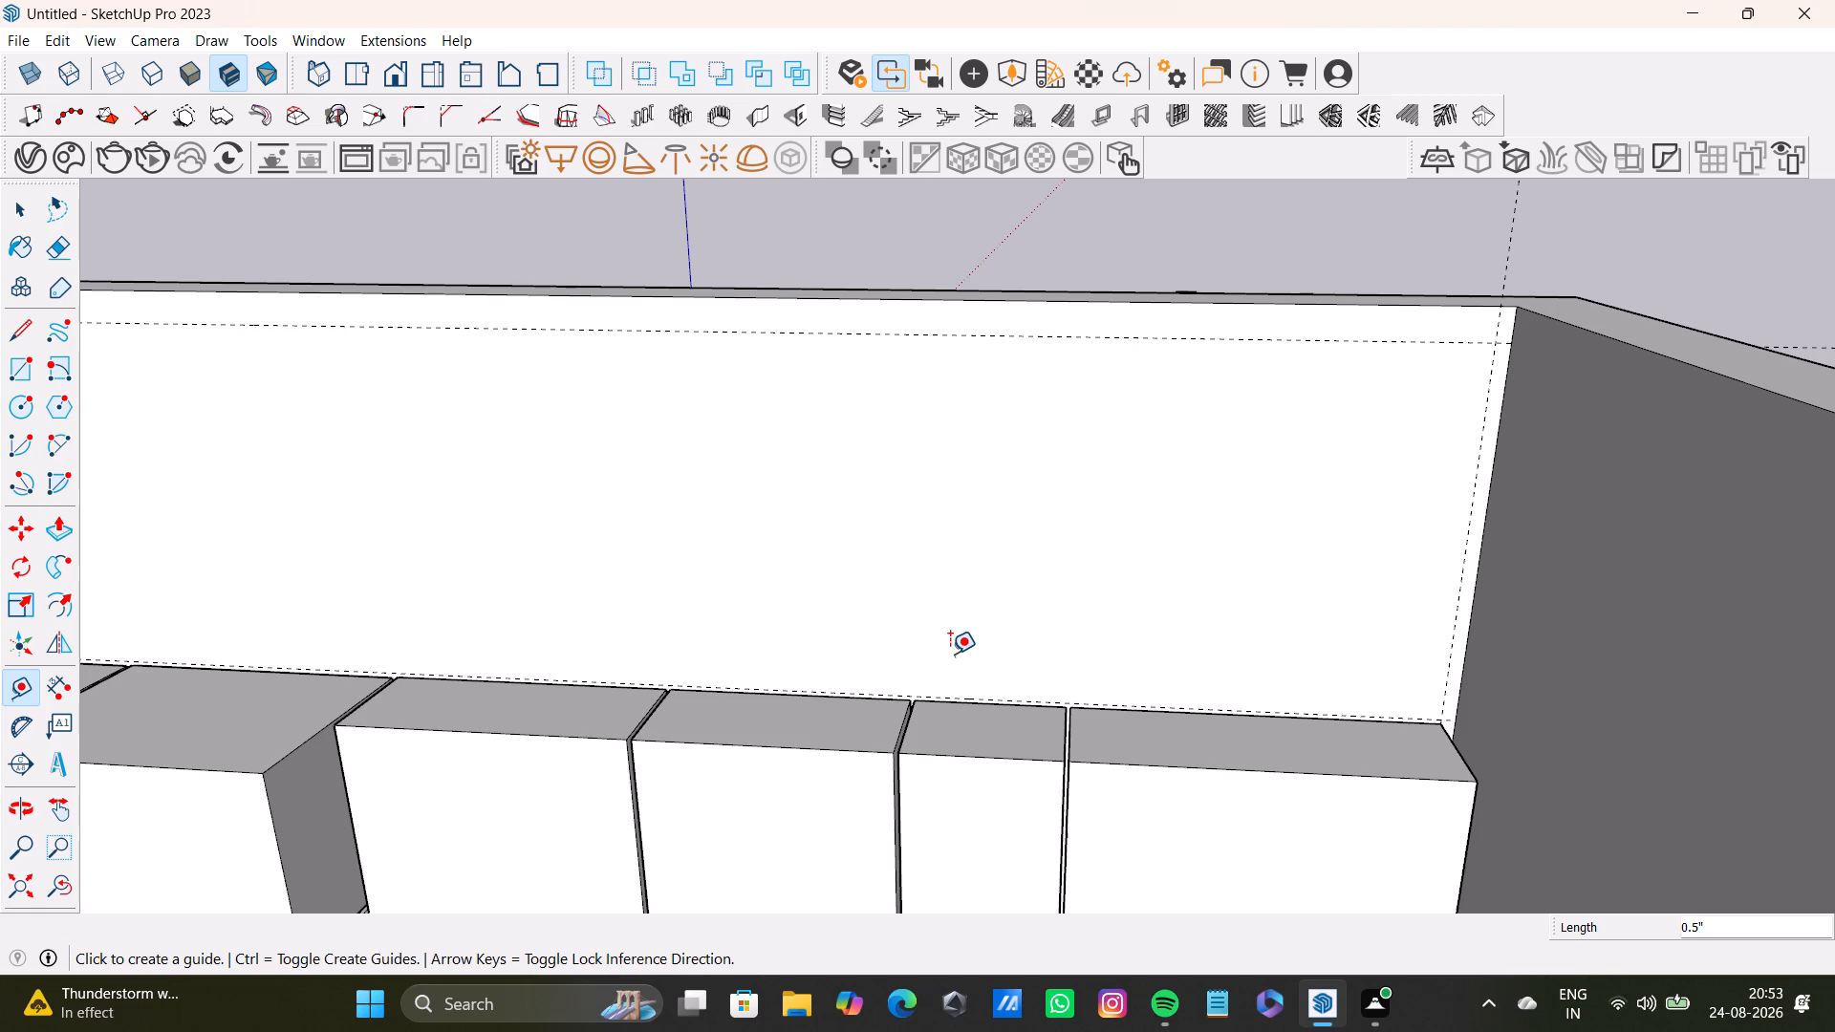
pyautogui.press('space')
# Examine the guide-framed wall area above the upper cabinet run from several angles.
pyautogui.scroll(-3, 1104, 531)
pyautogui.scroll(-1, 1453, 720)
pyautogui.scroll(-2, 1025, 534)
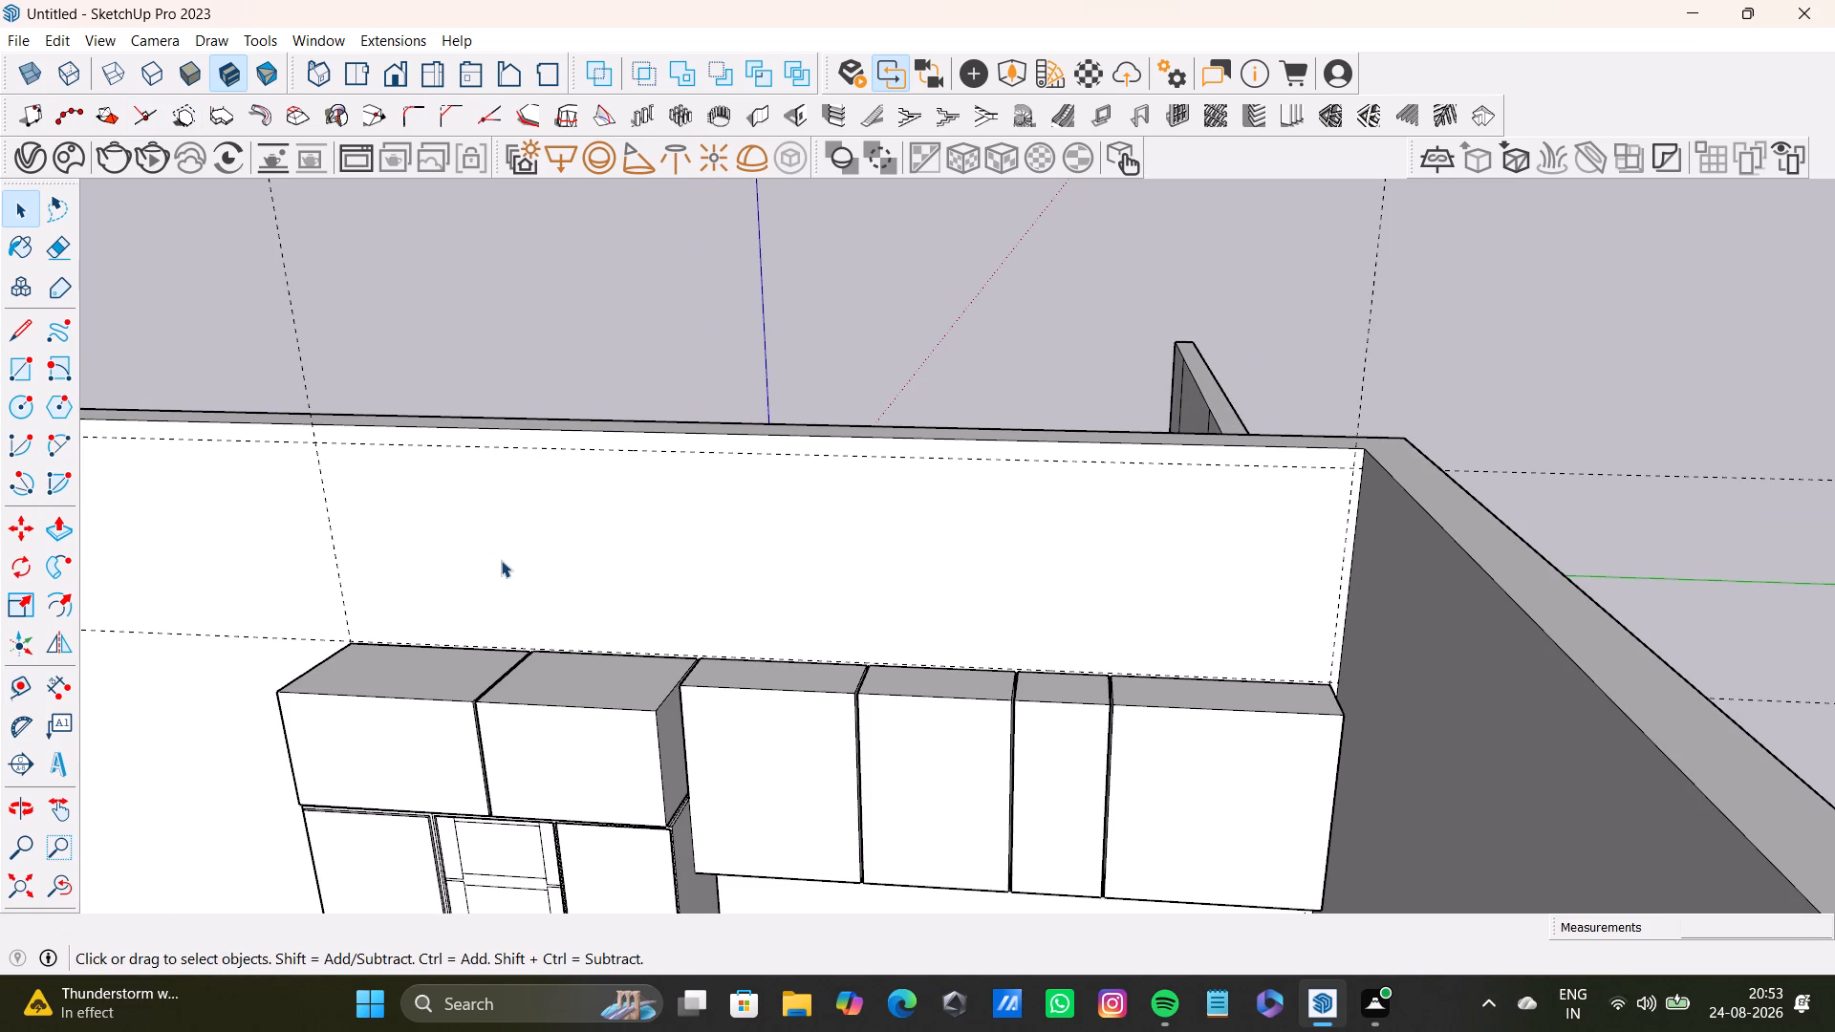
pyautogui.scroll(1, 509, 570)
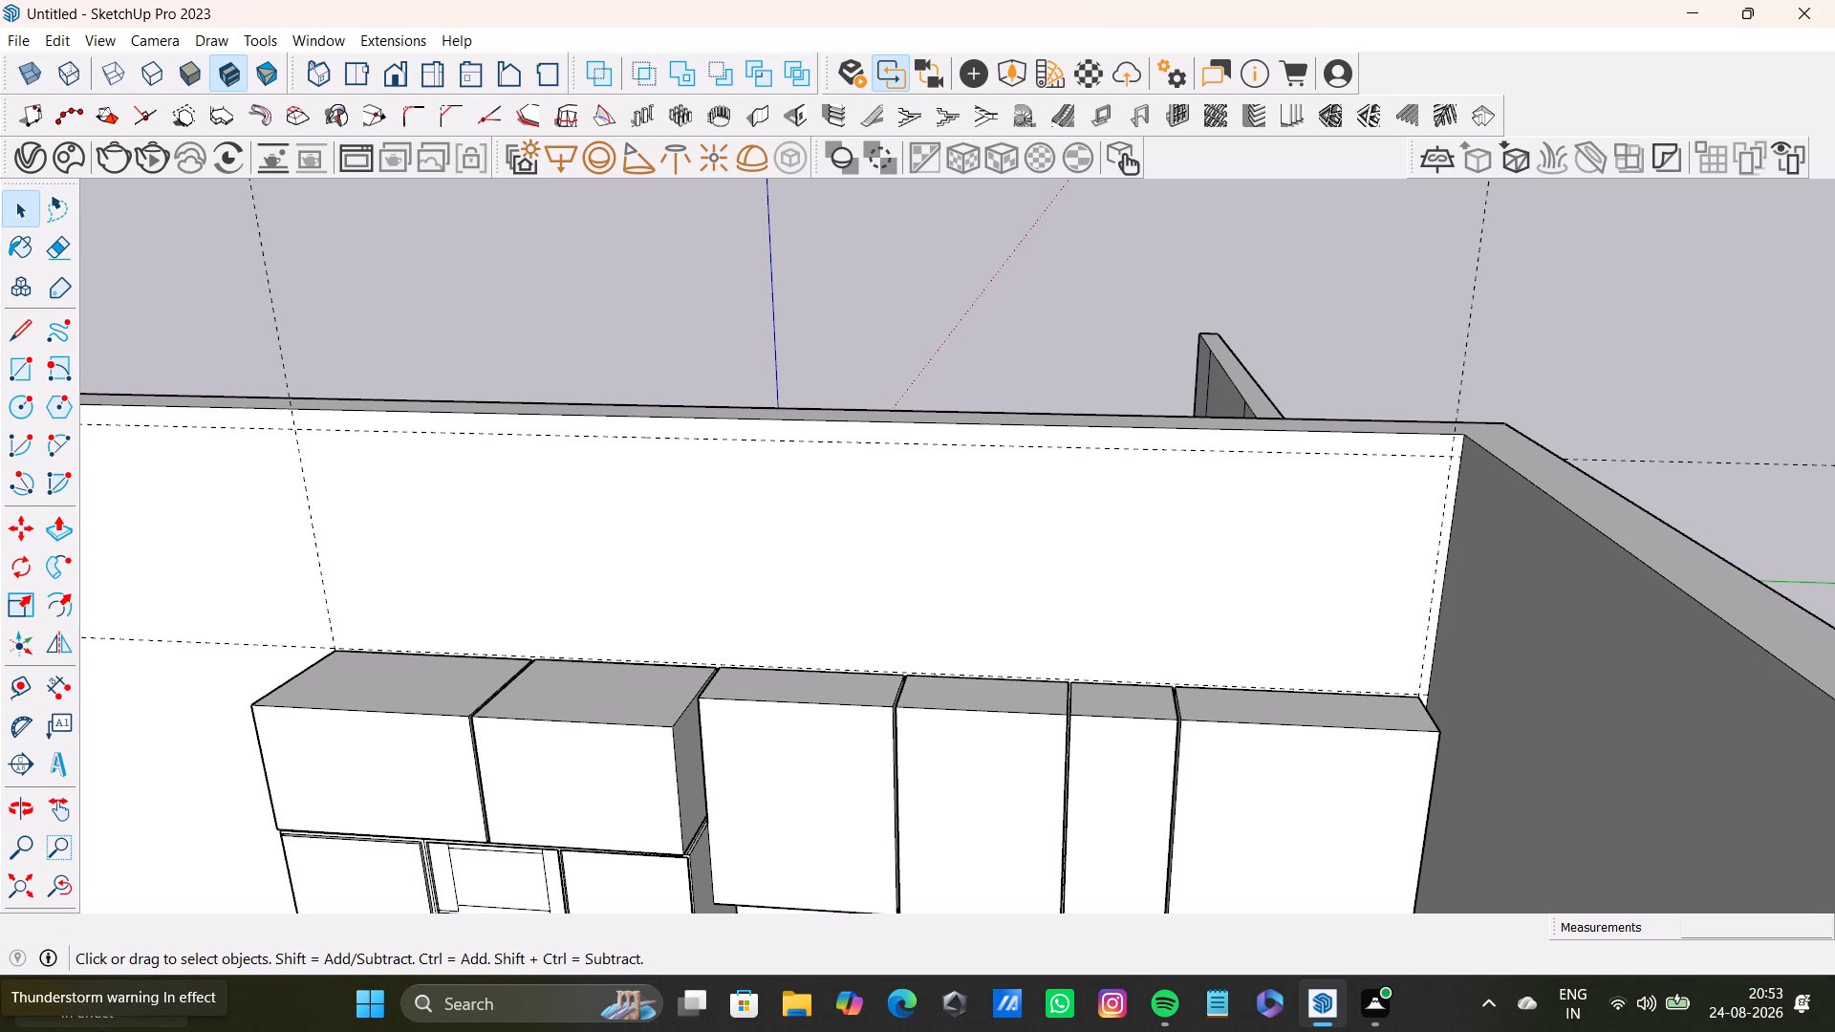
pyautogui.scroll(-3, 446, 572)
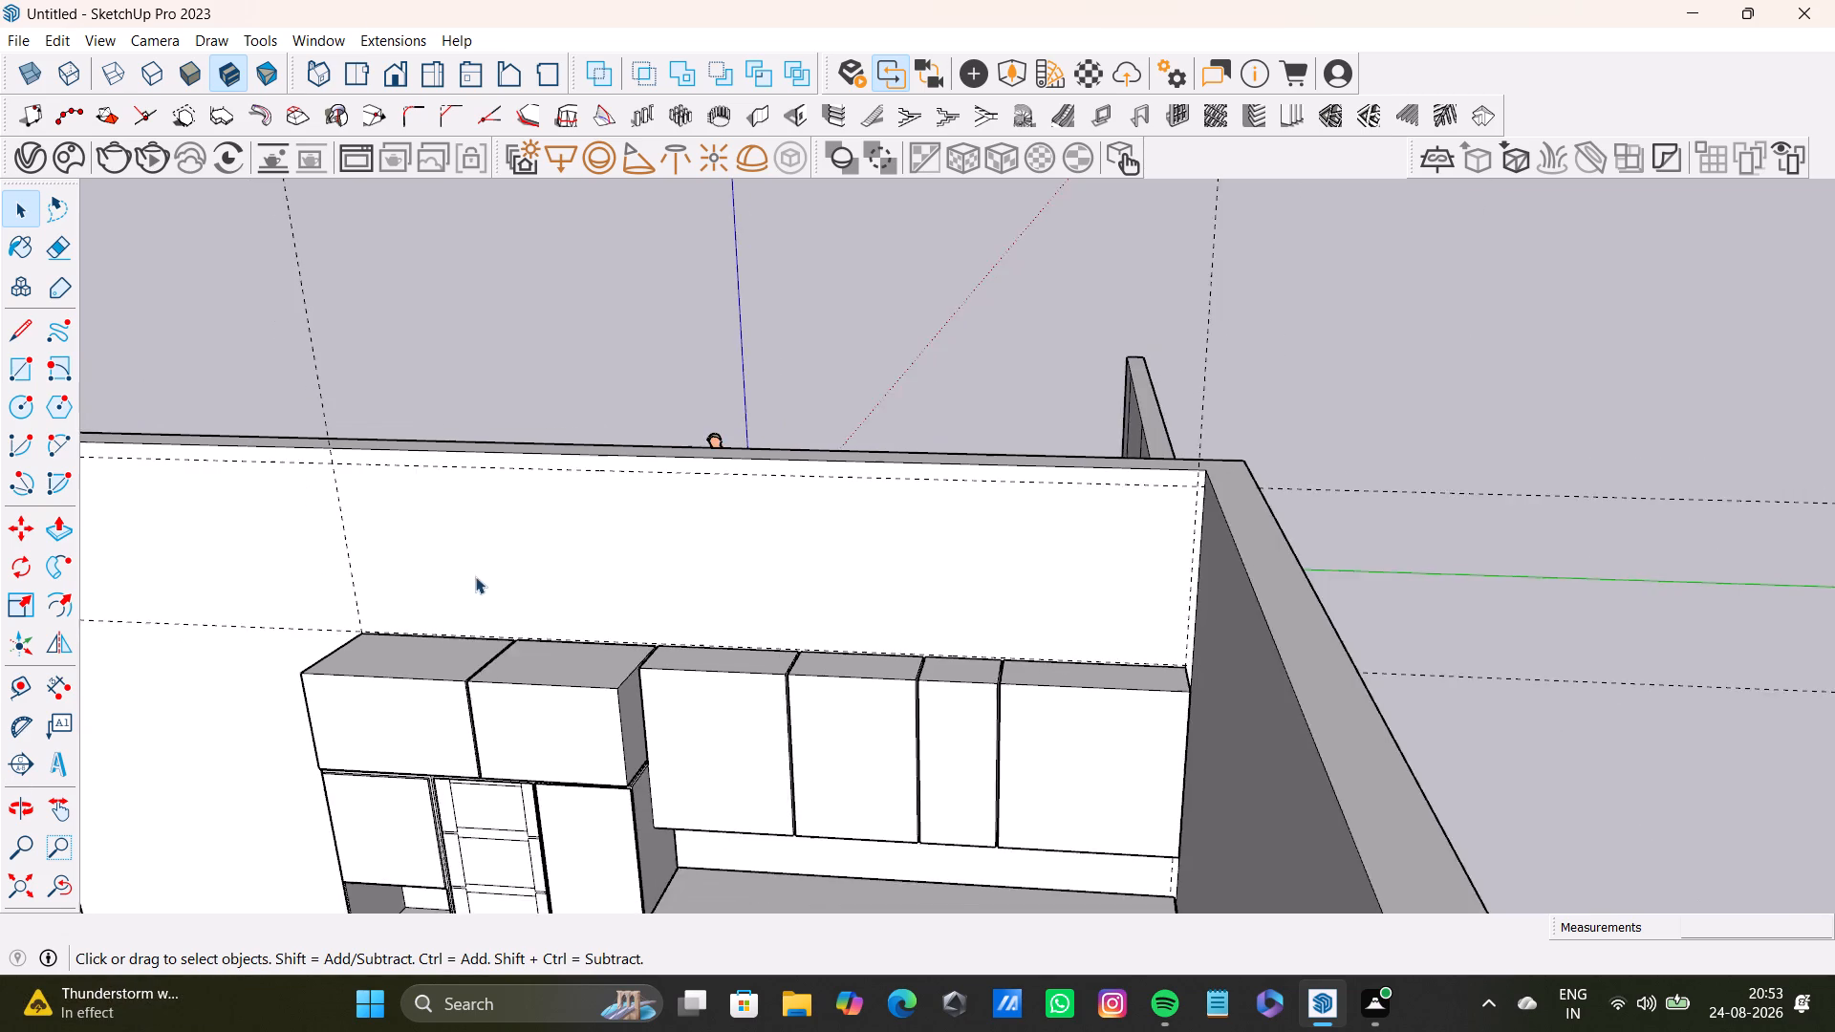
pyautogui.keyDown('shift'); pyautogui.moveTo(491, 574); pyautogui.dragTo(564, 531, button='middle'); pyautogui.keyUp('shift')
pyautogui.moveTo(565, 531); pyautogui.dragTo(581, 717, button='middle')
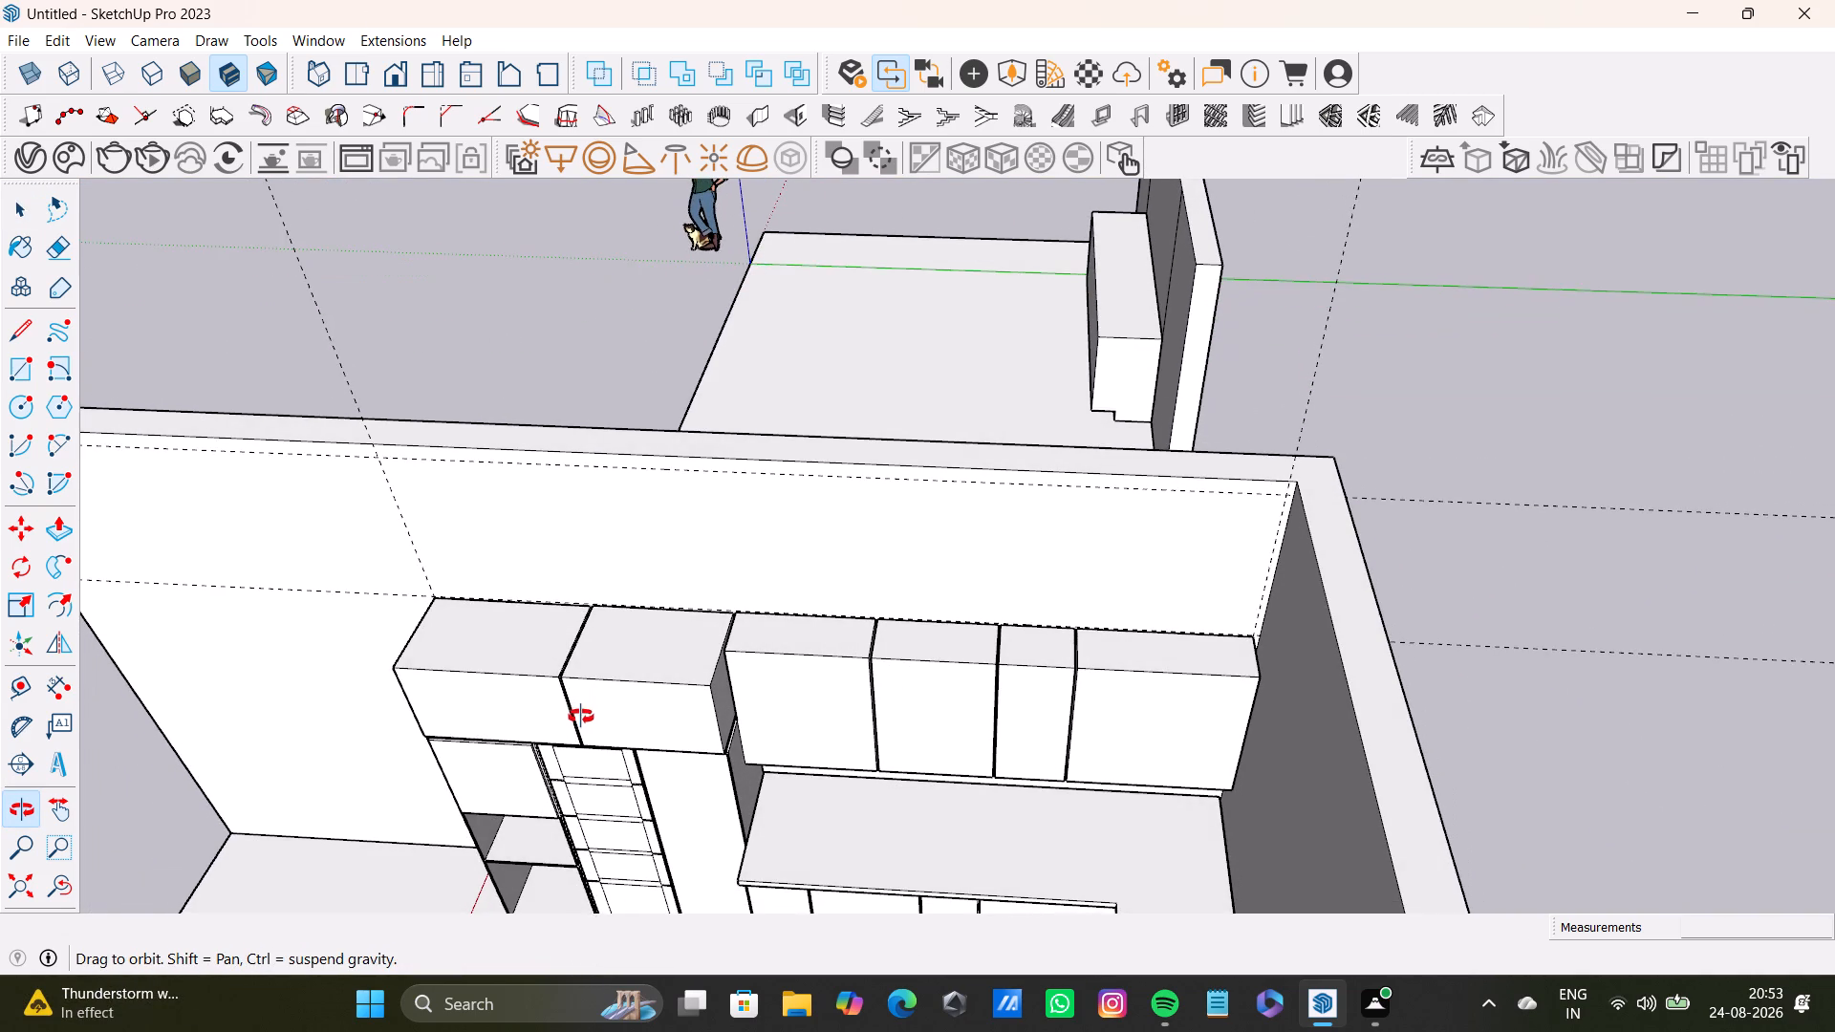
pyautogui.moveTo(581, 717); pyautogui.dragTo(581, 718, button='middle')
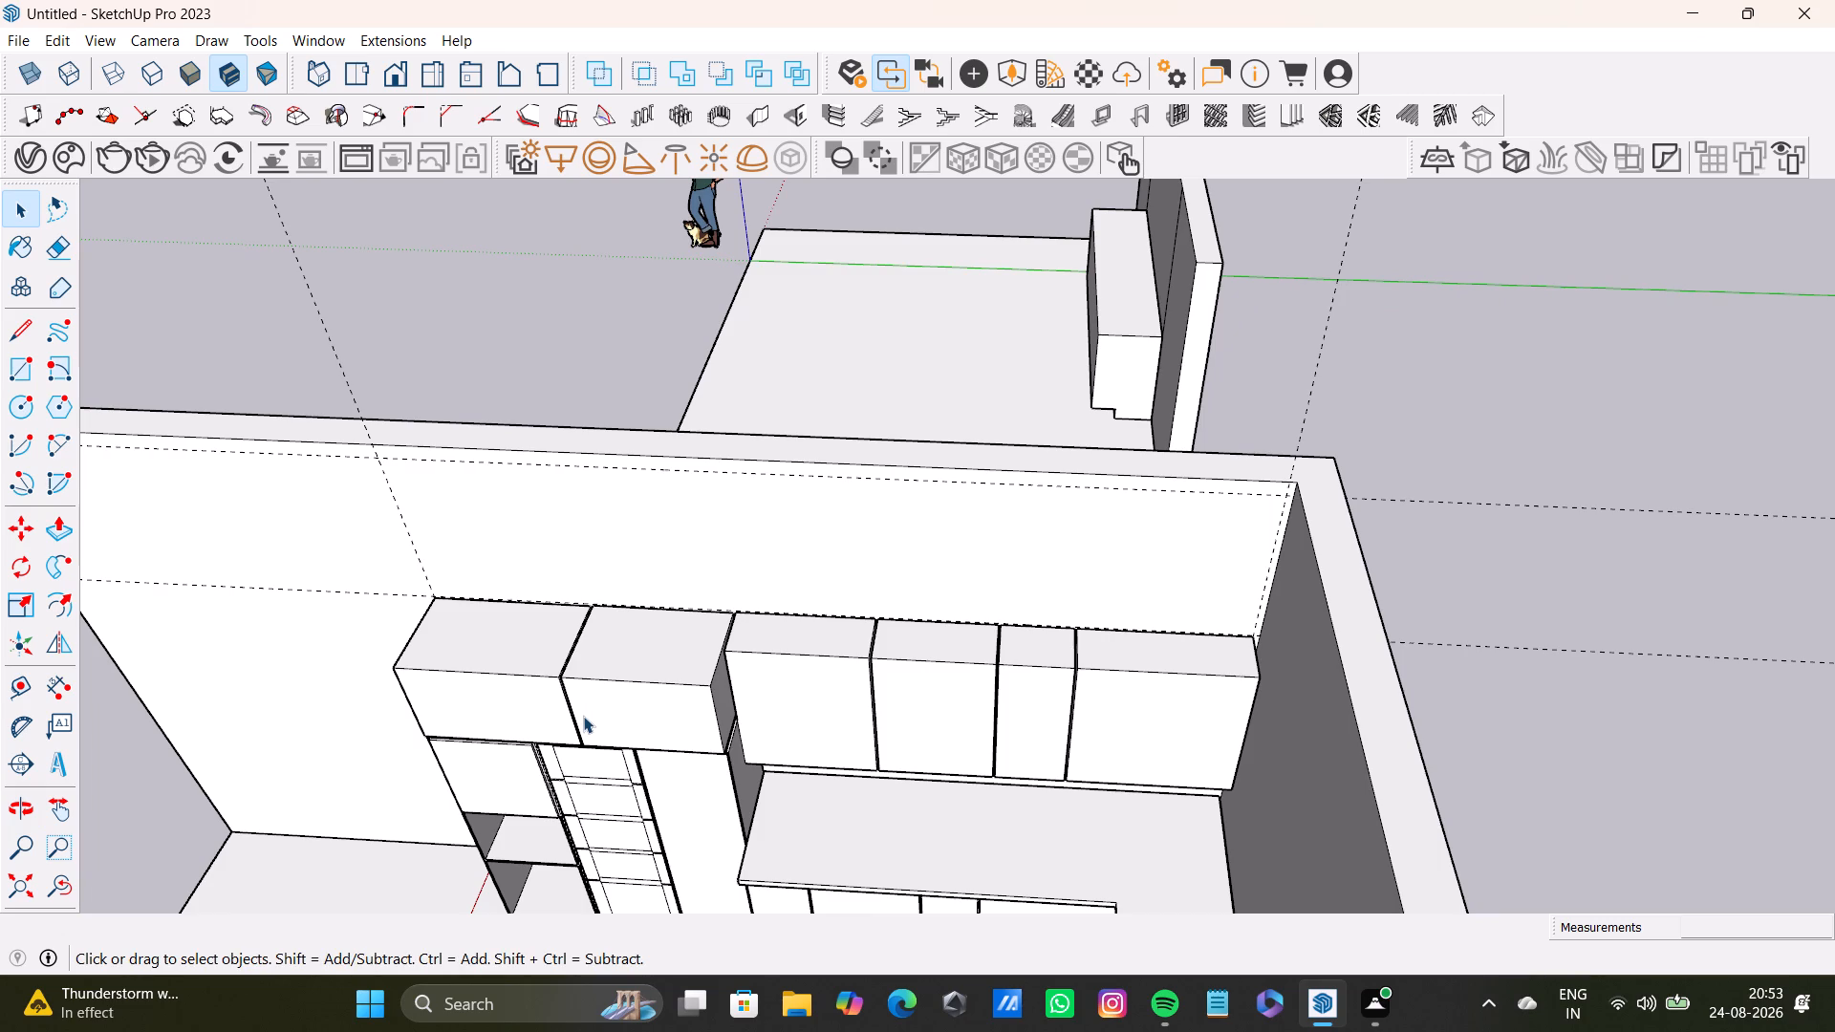
pyautogui.moveTo(604, 626); pyautogui.dragTo(653, 593, button='middle')
pyautogui.moveTo(653, 593); pyautogui.dragTo(695, 498, button='middle')
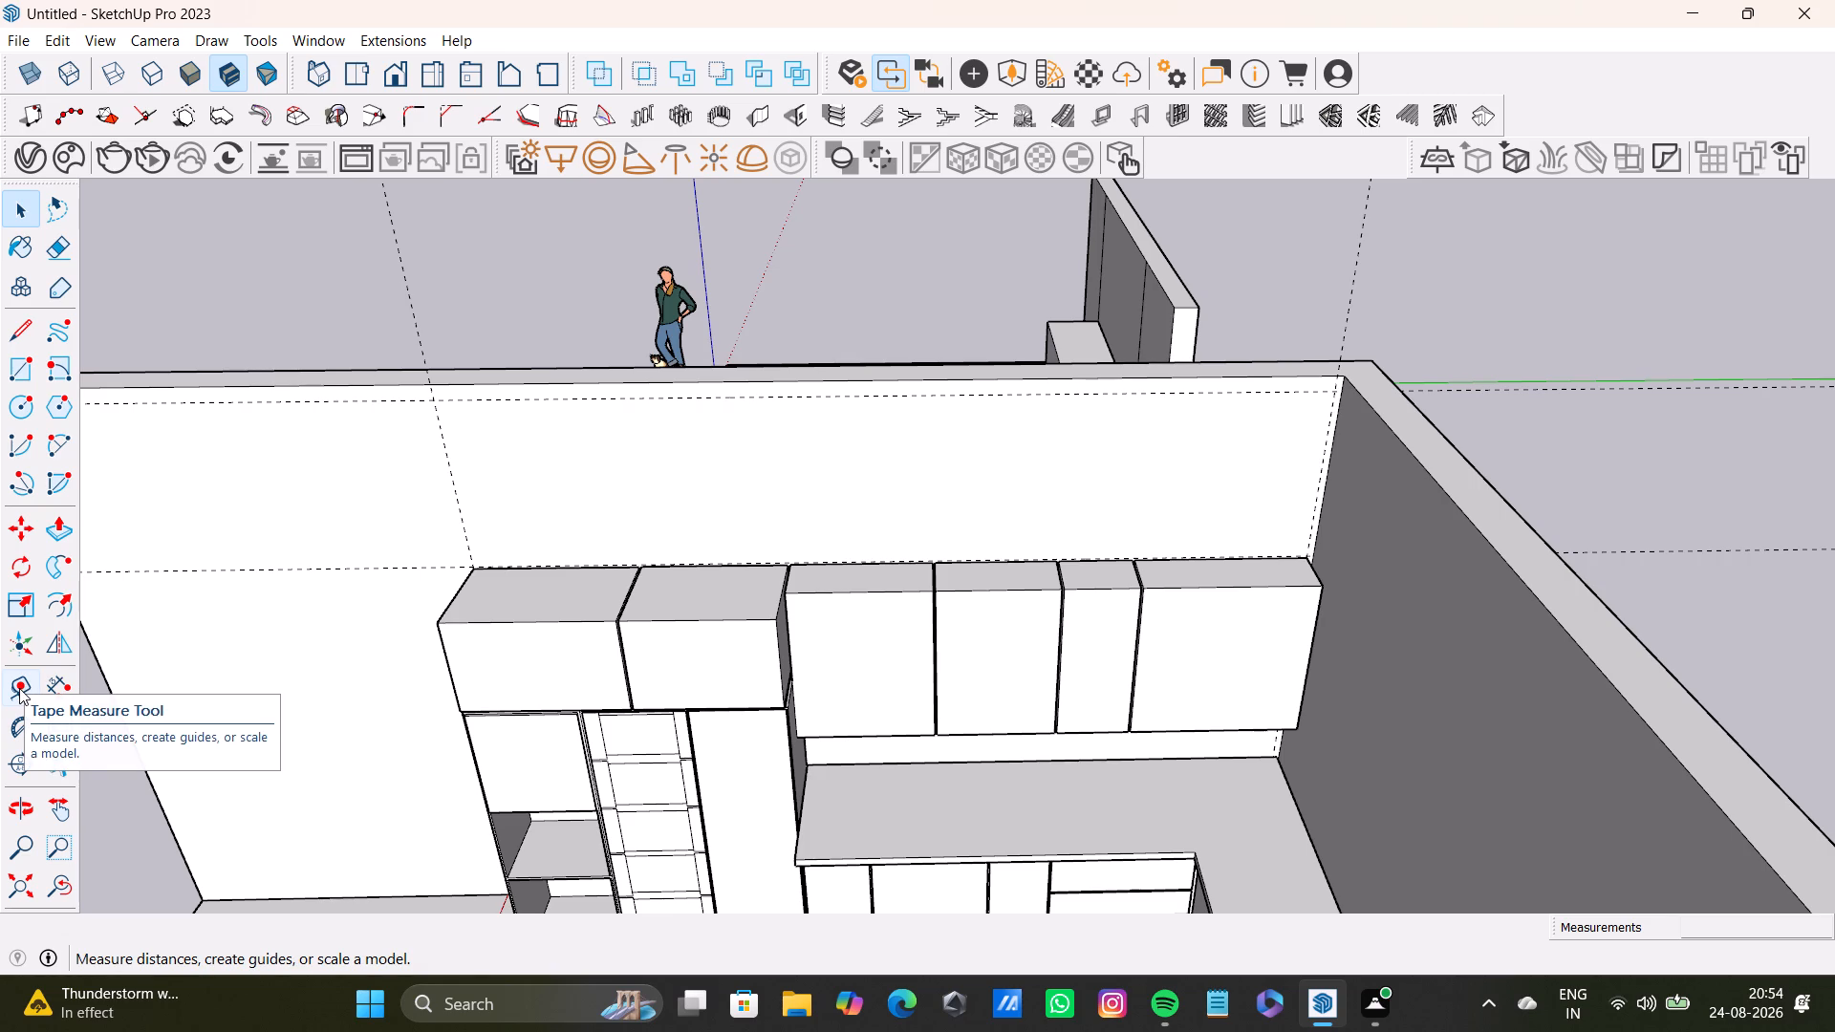
# Measure along the wall from the vertical guide at the tall-cabinet end to the far edge of the two deep top cabinets.
pyautogui.click(19, 688)
pyautogui.scroll(4, 433, 546)
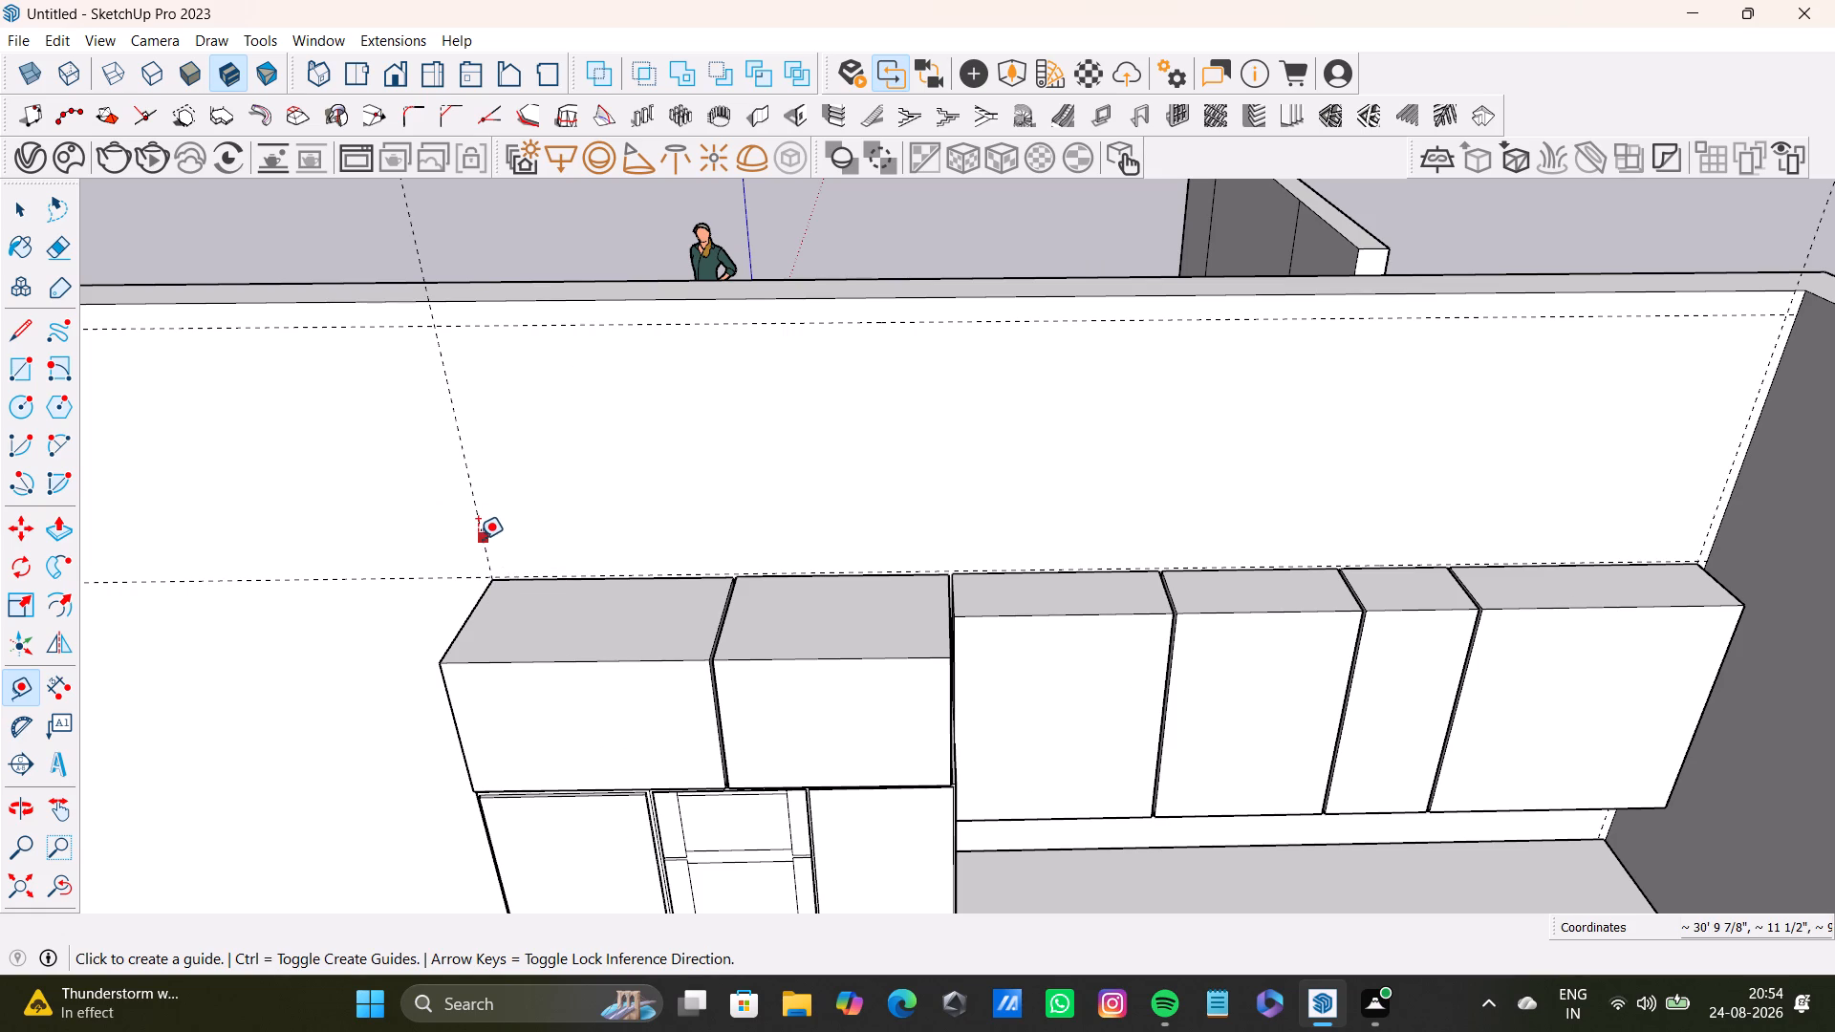
pyautogui.click(478, 539)
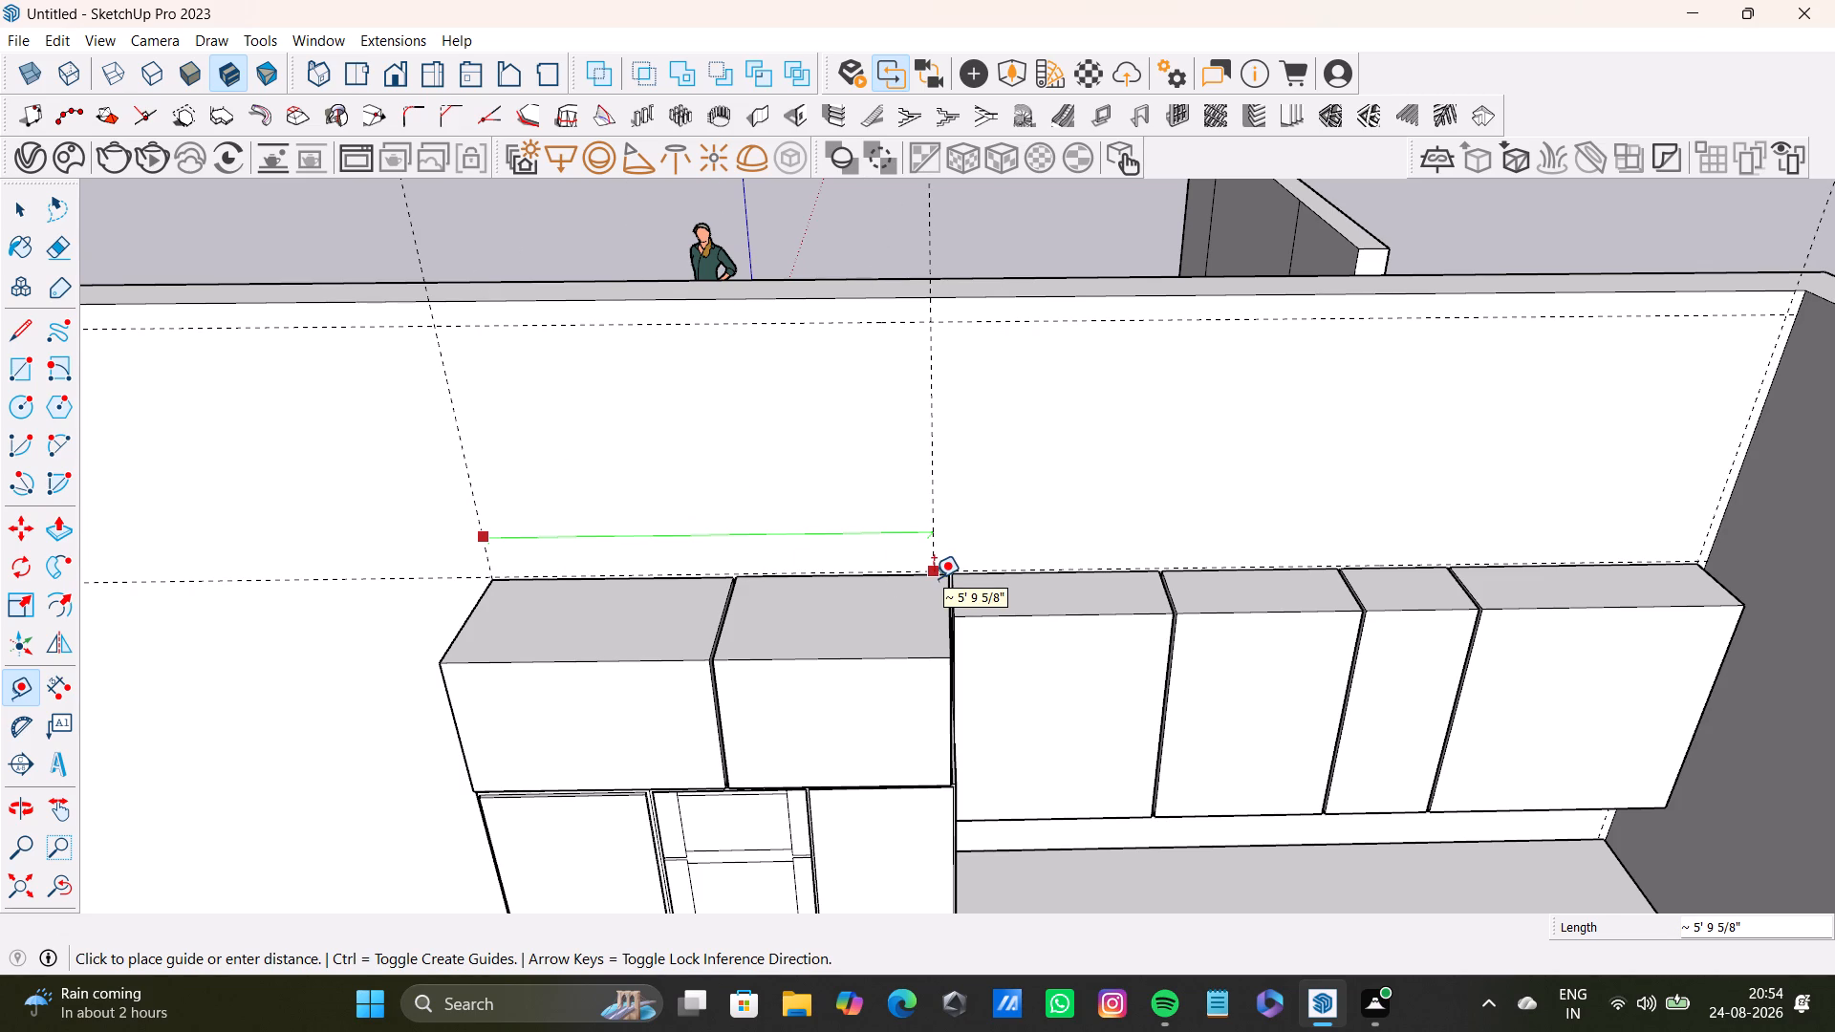
pyautogui.keyDown('shift'); pyautogui.moveTo(934, 578); pyautogui.dragTo(919, 611, button='middle'); pyautogui.keyUp('shift')
pyautogui.moveTo(924, 610); pyautogui.dragTo(901, 694, button='middle')
pyautogui.scroll(2, 888, 642)
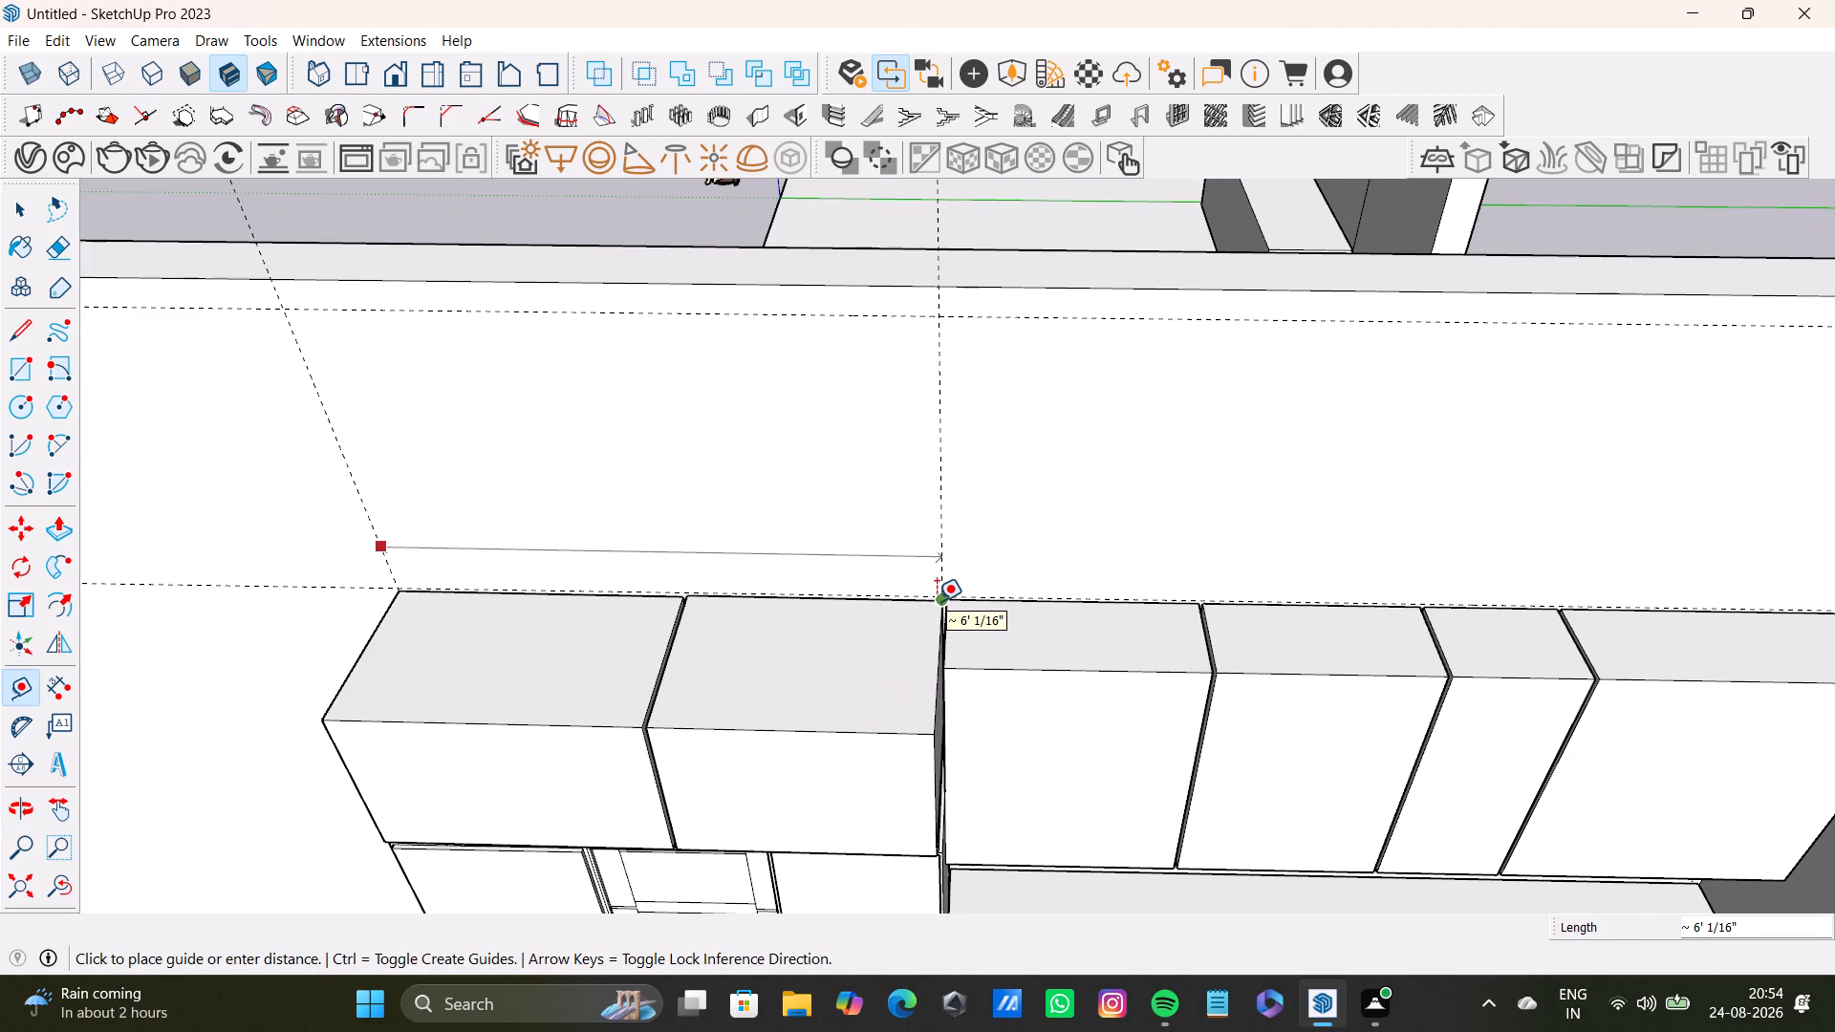
pyautogui.press('space')
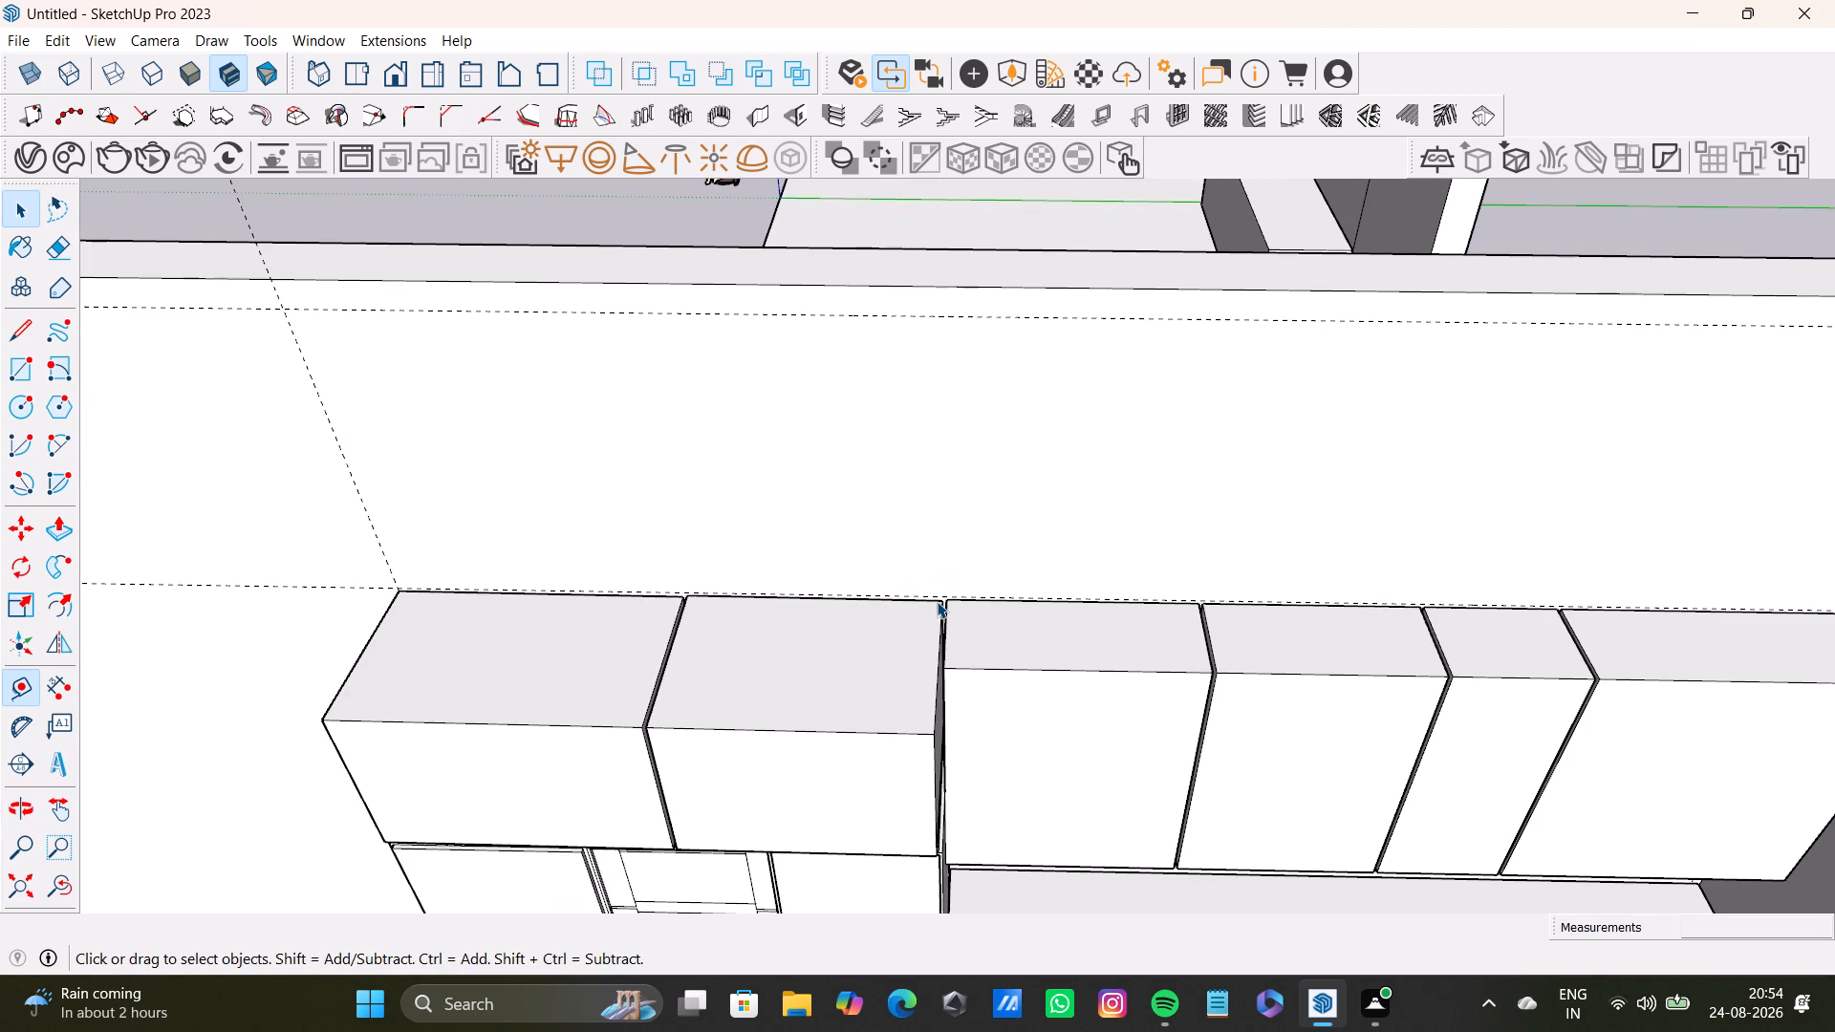
# Place a vertical guide 0.5" inward from the vertical guide at the tall-cabinet end of the run.
pyautogui.scroll(-2, 419, 556)
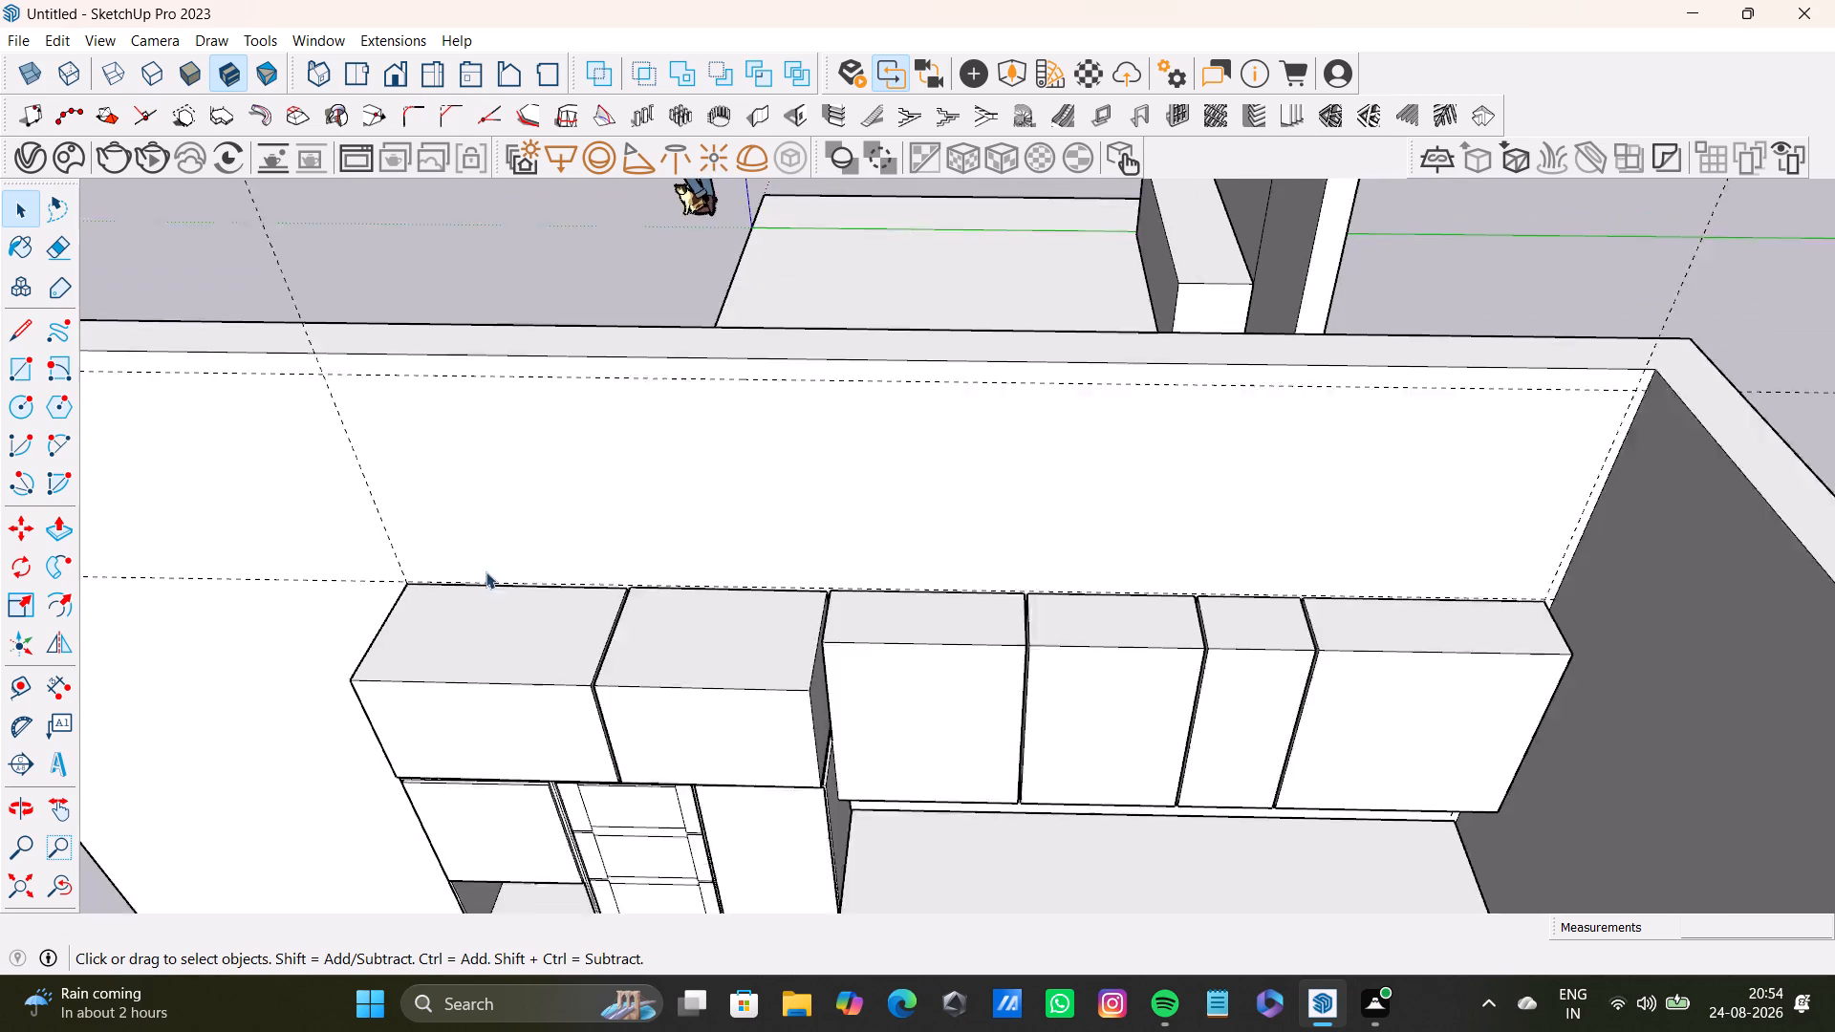
pyautogui.scroll(-5, 486, 571)
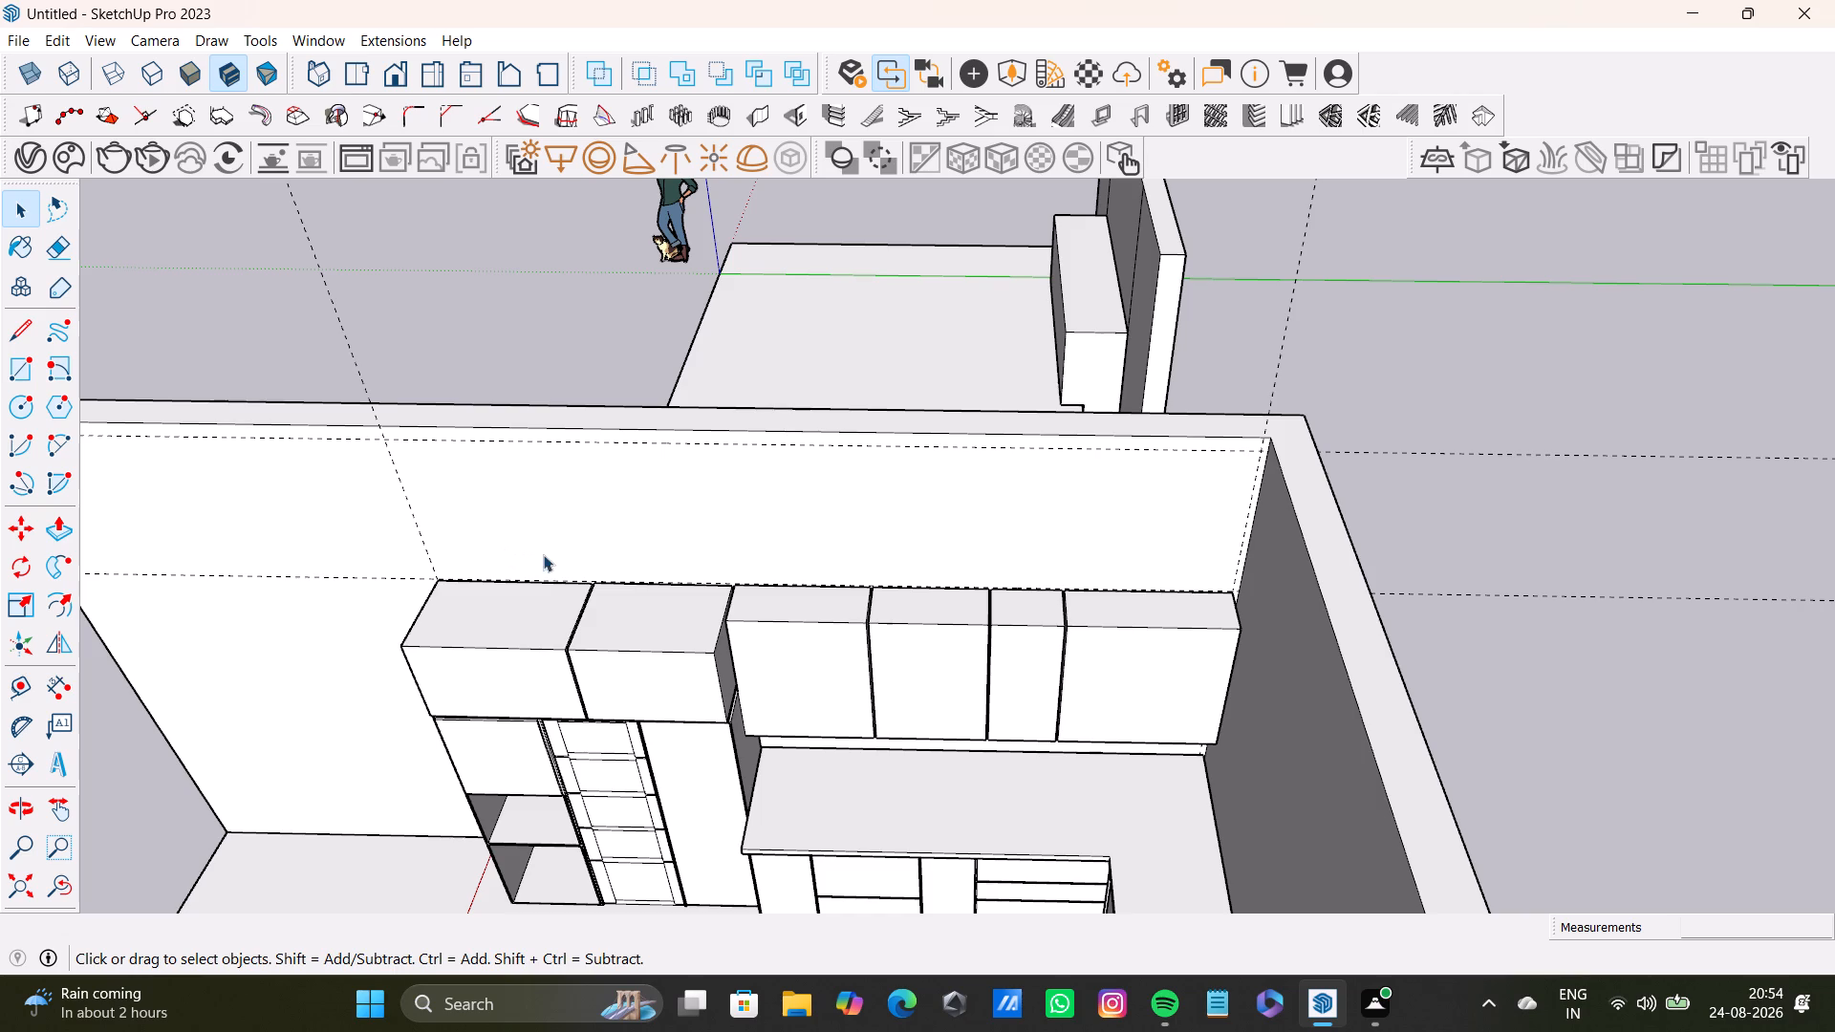
pyautogui.keyDown('shift'); pyautogui.moveTo(642, 590); pyautogui.dragTo(815, 553, button='middle'); pyautogui.keyUp('shift')
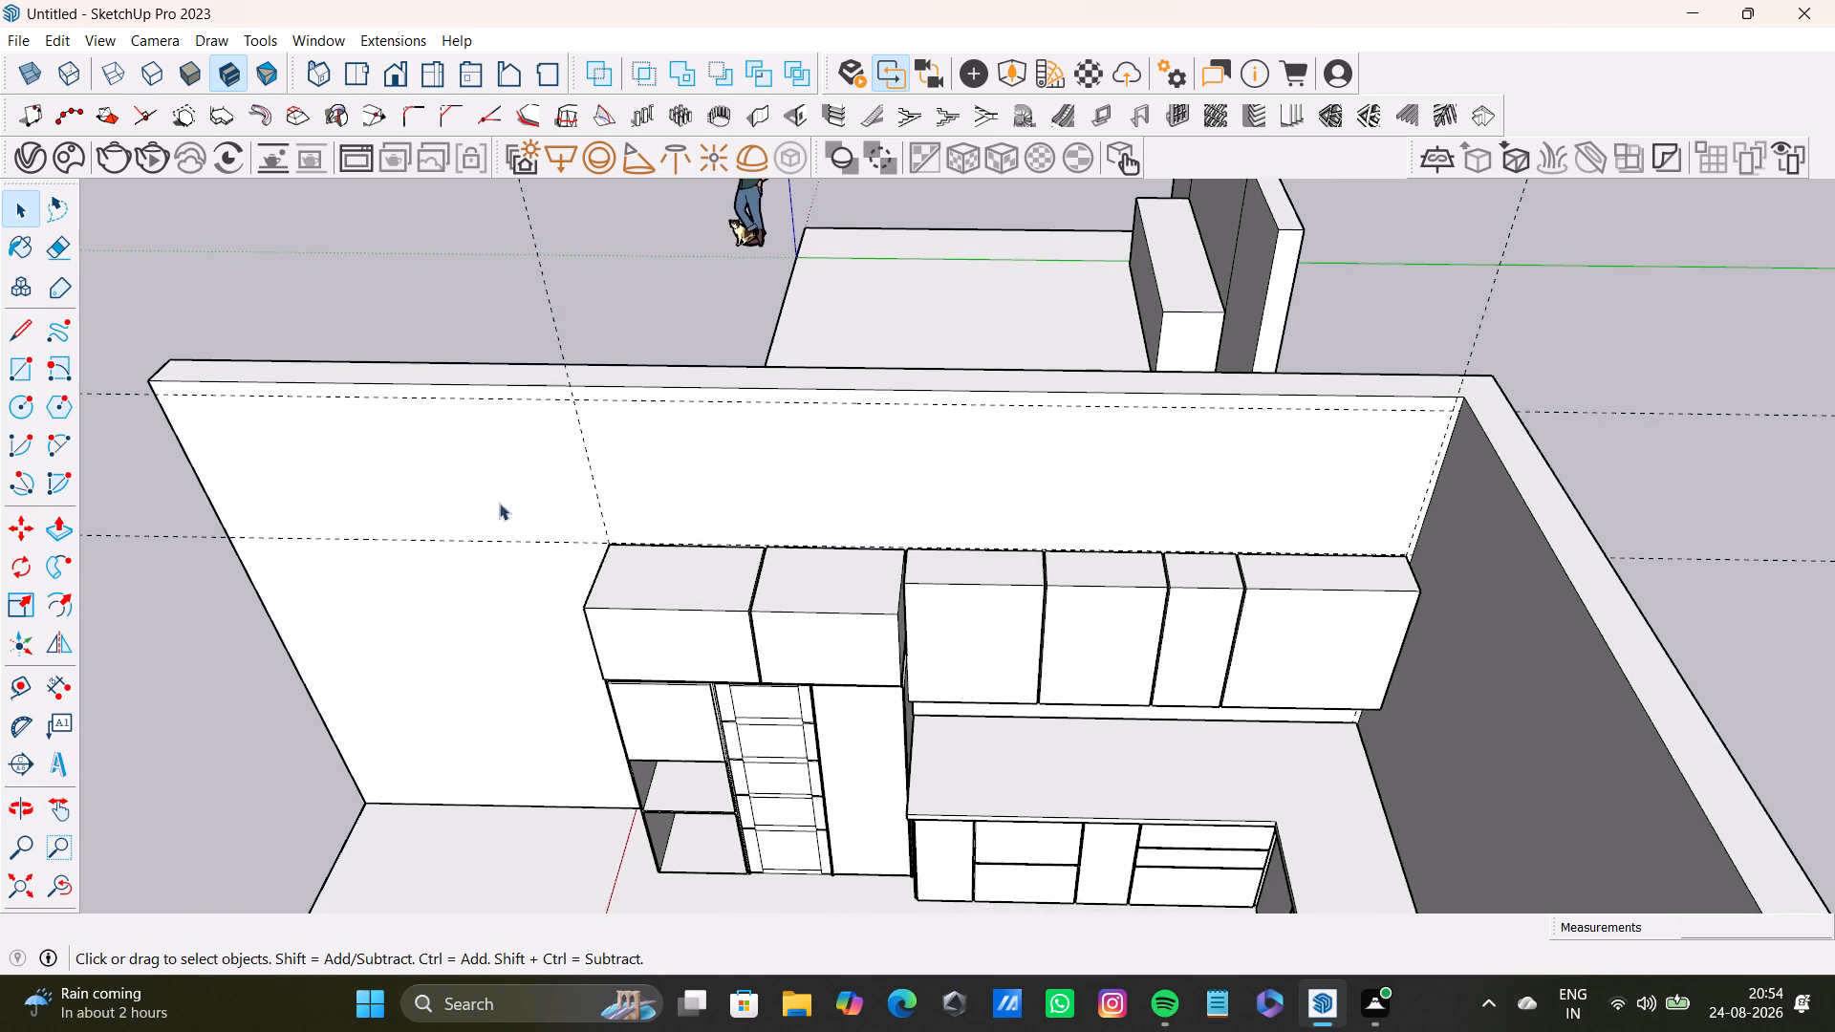
pyautogui.scroll(4, 459, 499)
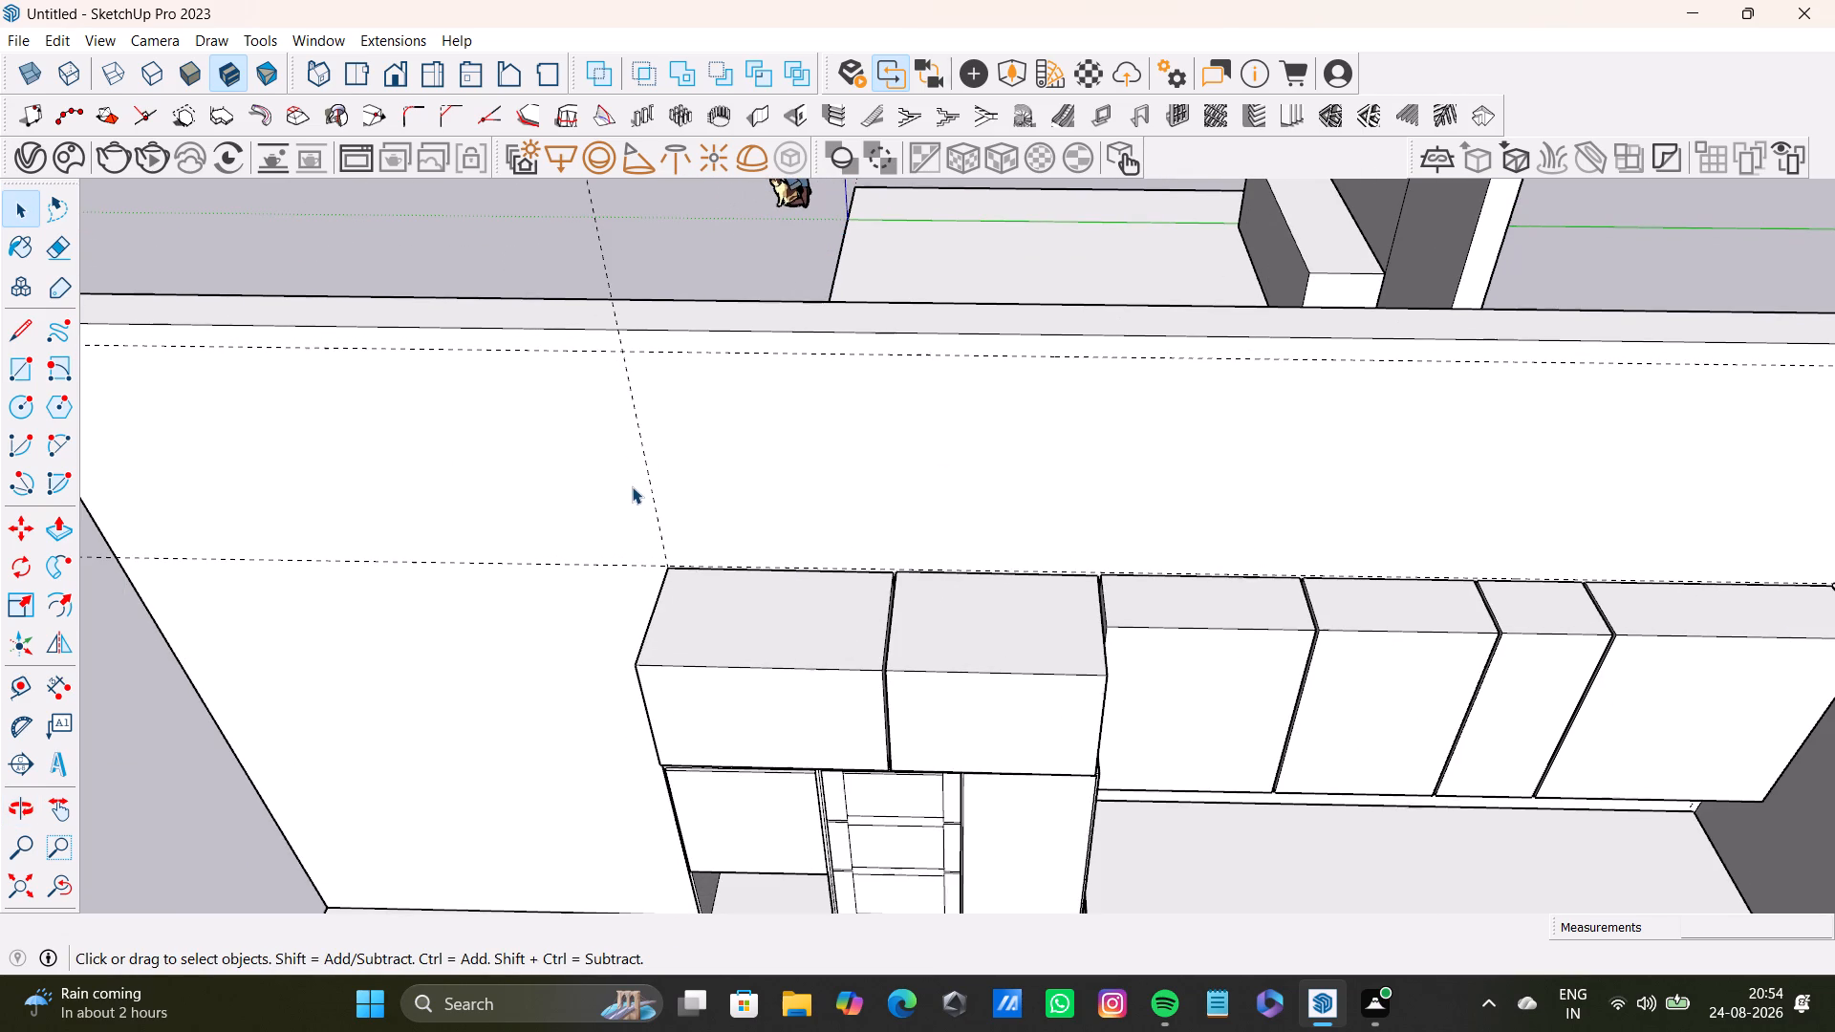
pyautogui.press('t')
pyautogui.moveTo(658, 525); pyautogui.dragTo(669, 526)
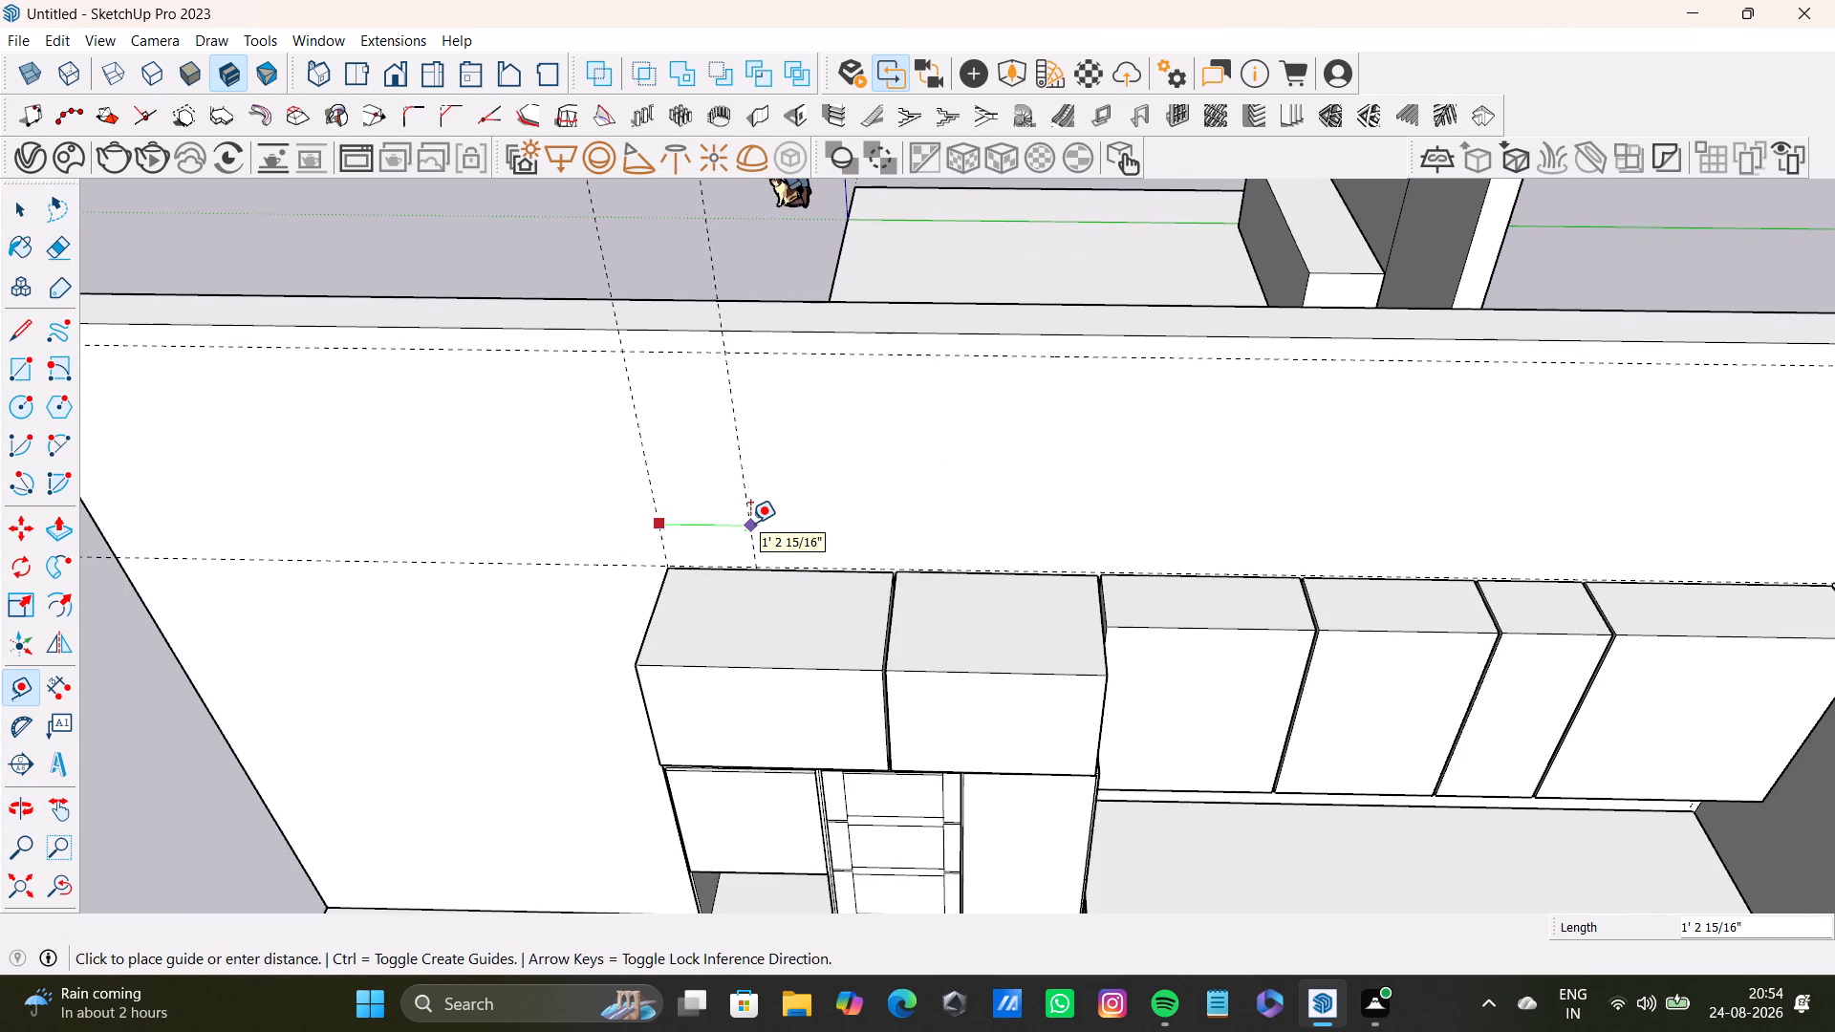
pyautogui.write('0.5')
pyautogui.hotkey('shift', '"')
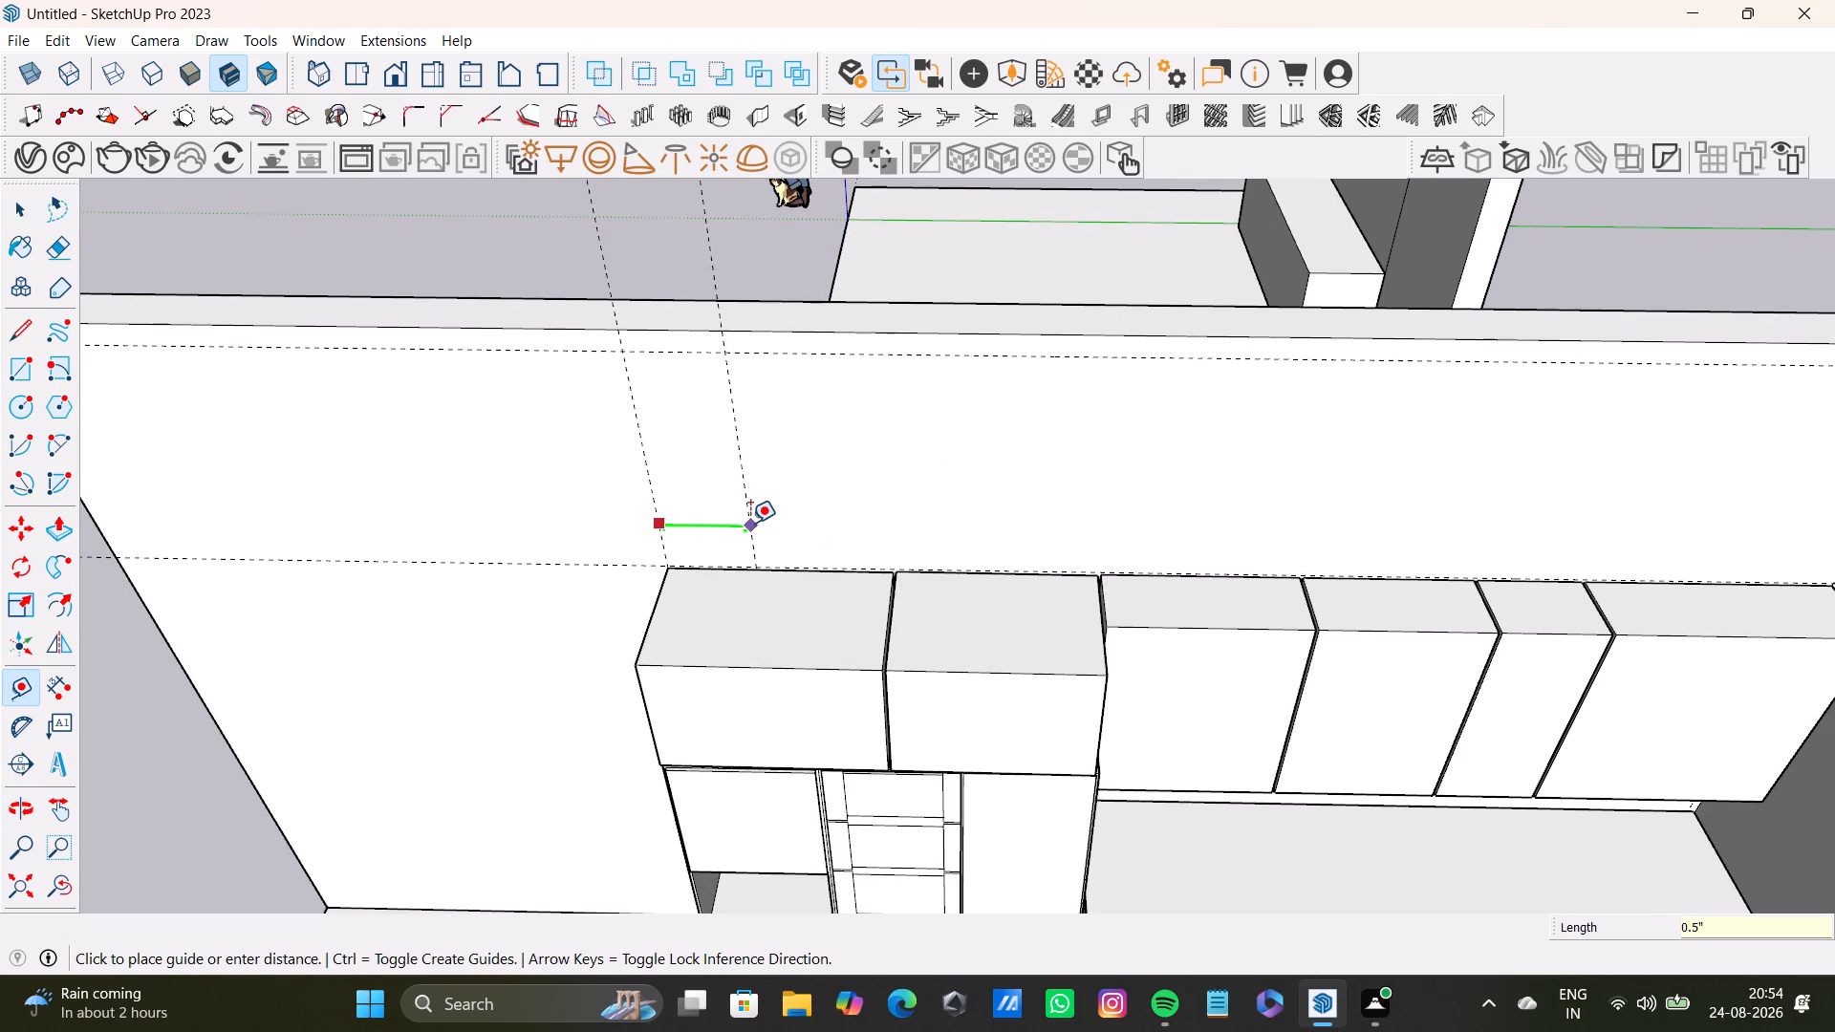
pyautogui.press('Return')
# Place a vertical guide about 5' 11 9/16" from the inner tall-cabinet-end guide, at the far edge of the two deep top cabinets.
pyautogui.scroll(-3, 784, 447)
pyautogui.scroll(2, 717, 488)
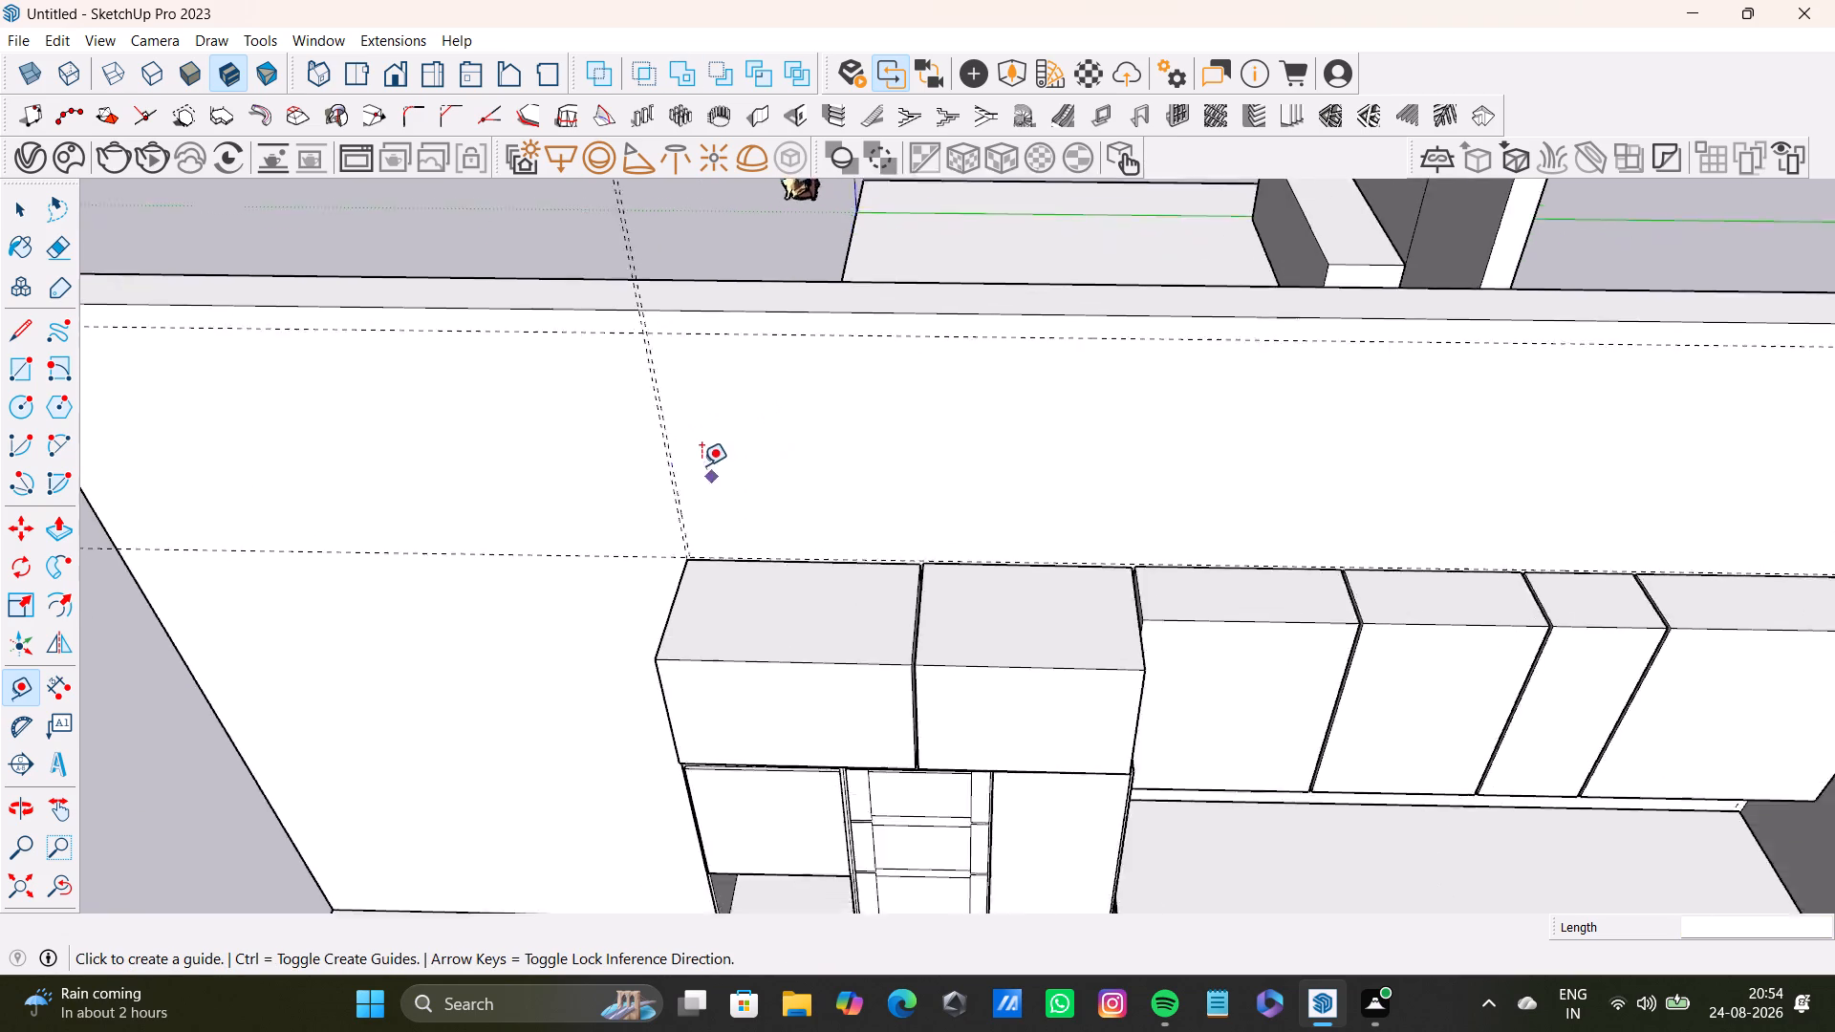
pyautogui.scroll(9, 702, 465)
pyautogui.click(672, 543)
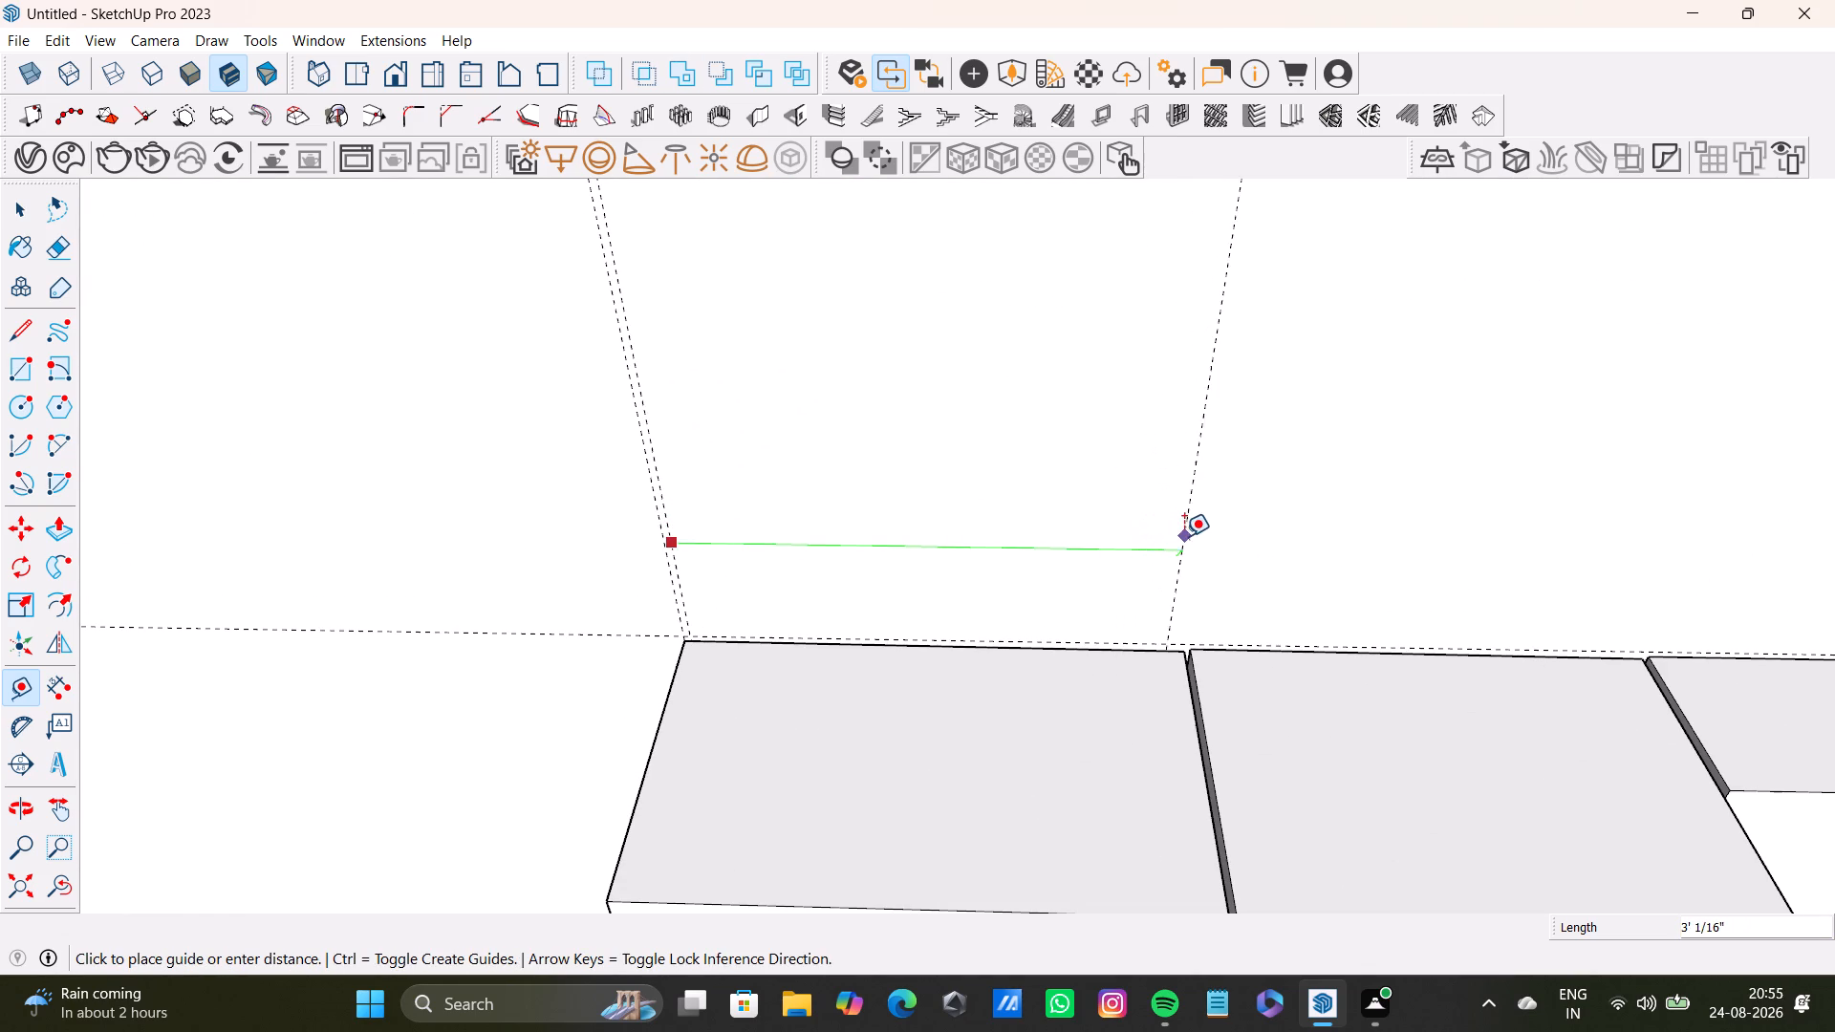
pyautogui.scroll(-3, 1206, 539)
pyautogui.moveTo(1205, 535); pyautogui.dragTo(901, 586, button='middle')
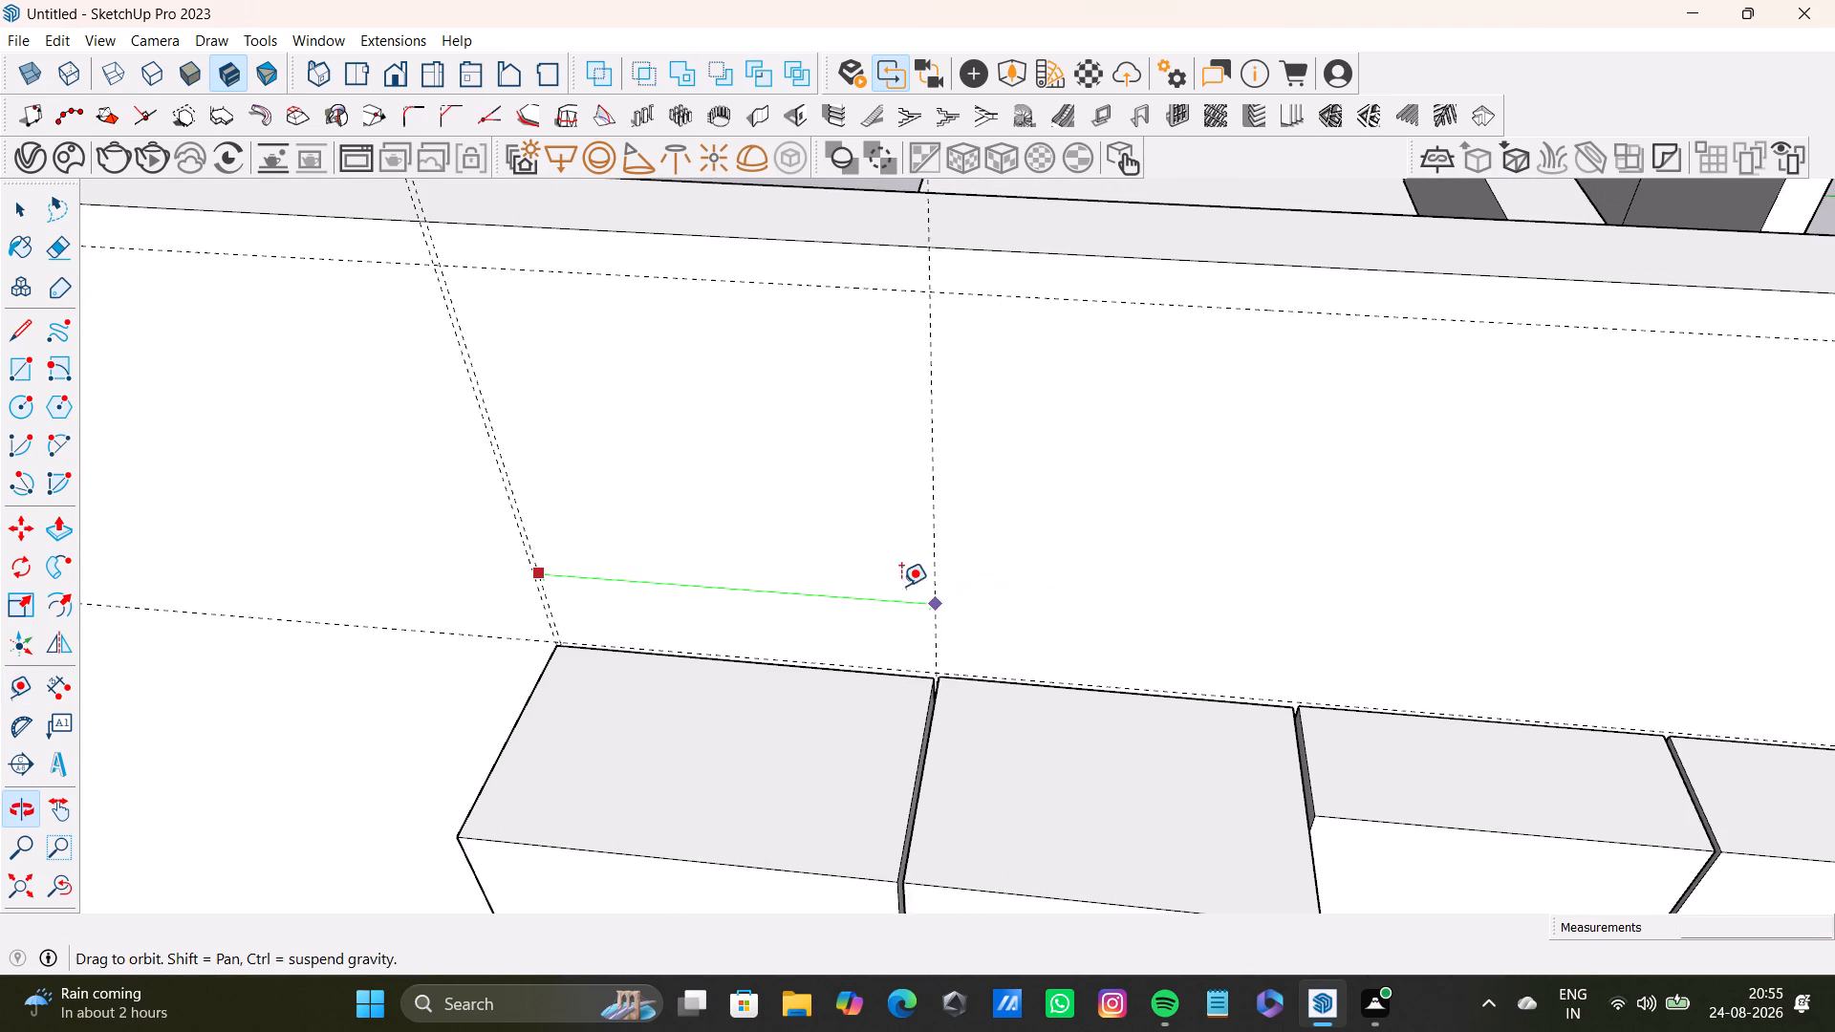
pyautogui.moveTo(1005, 577); pyautogui.dragTo(1075, 513, button='middle')
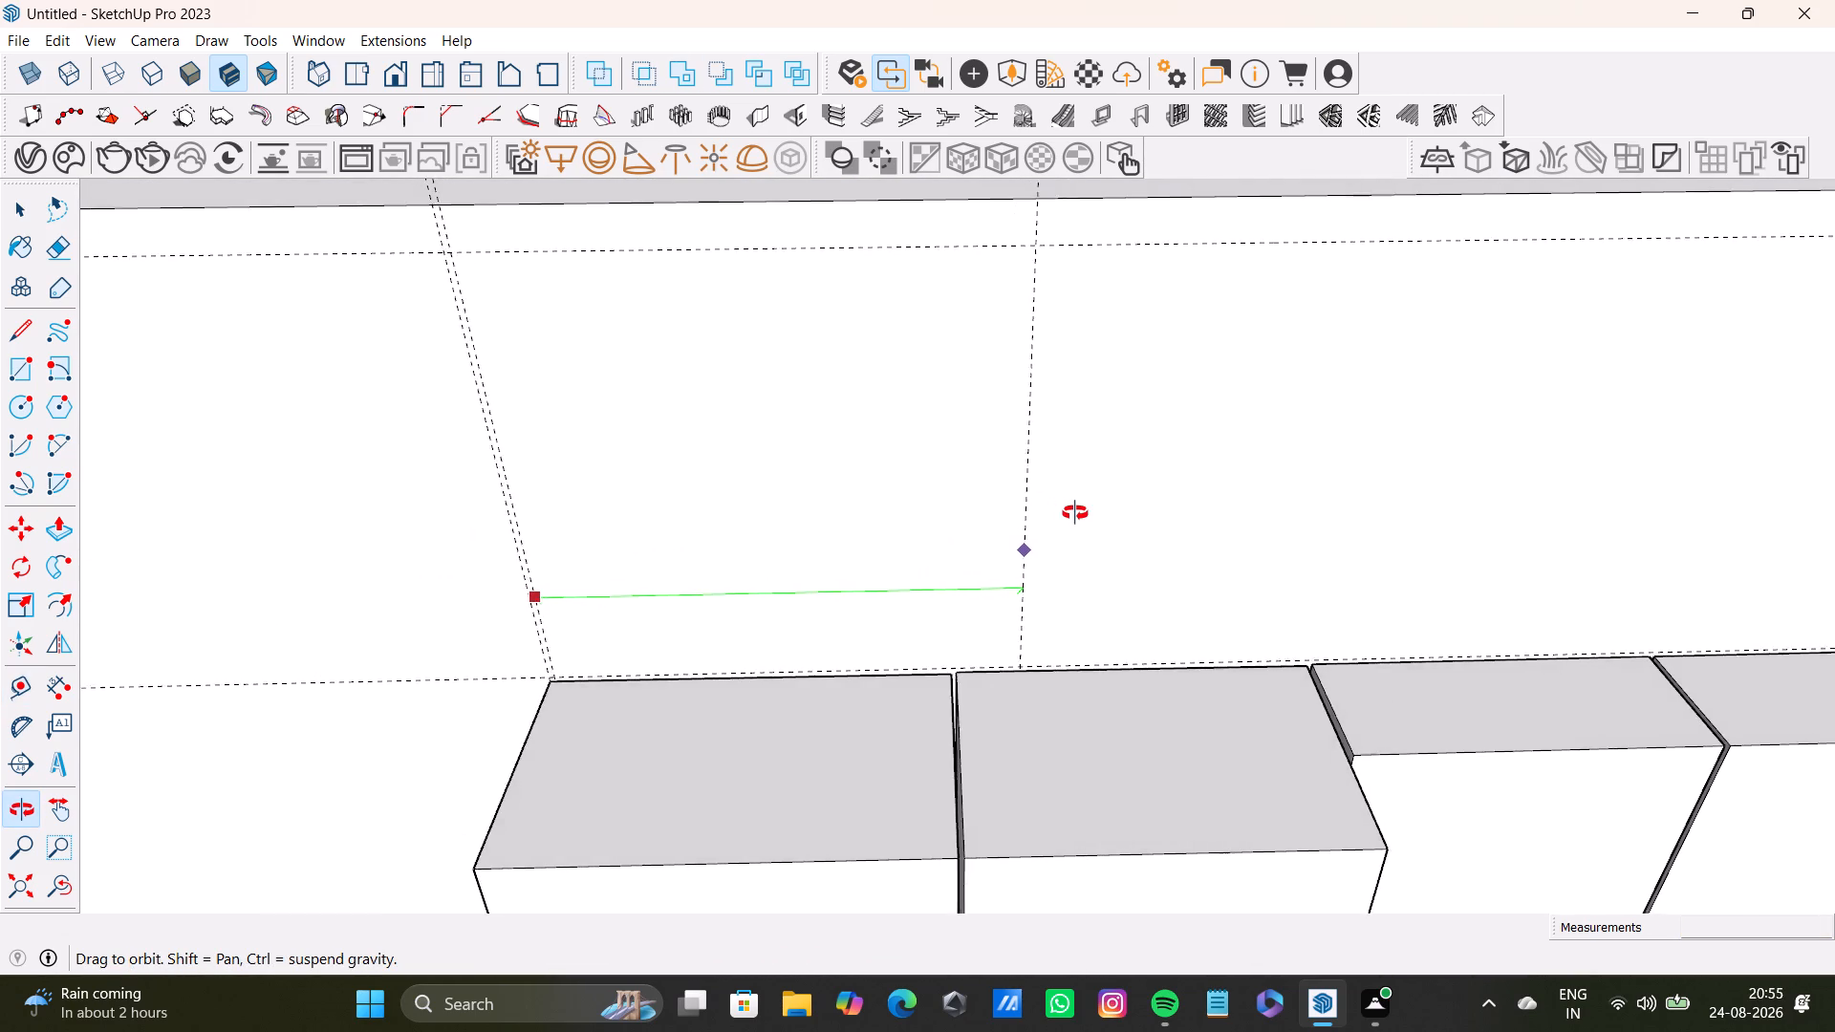
pyautogui.moveTo(1075, 513); pyautogui.dragTo(793, 493, button='middle')
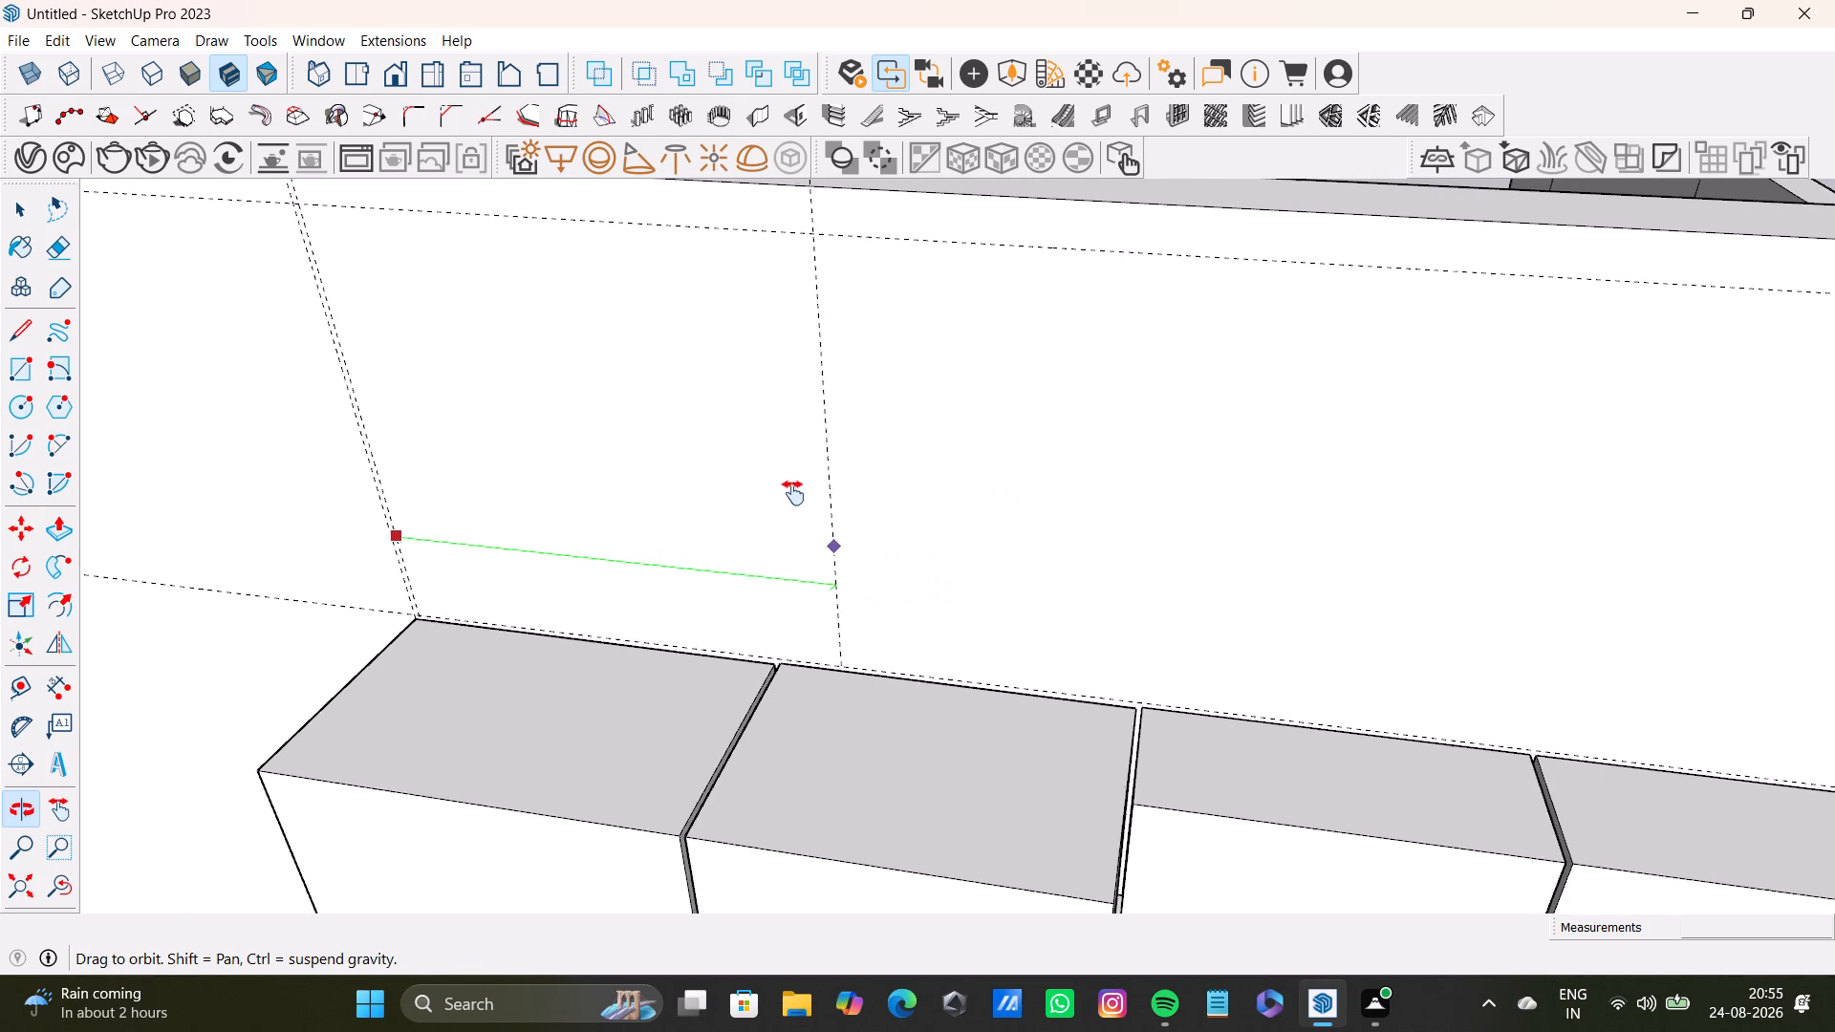
pyautogui.moveTo(793, 493); pyautogui.dragTo(792, 493, button='middle')
pyautogui.click(1138, 555)
# Place a vertical guide 0.5" inward from the guide at the far edge of the two deep top cabinets.
pyautogui.click(1140, 564)
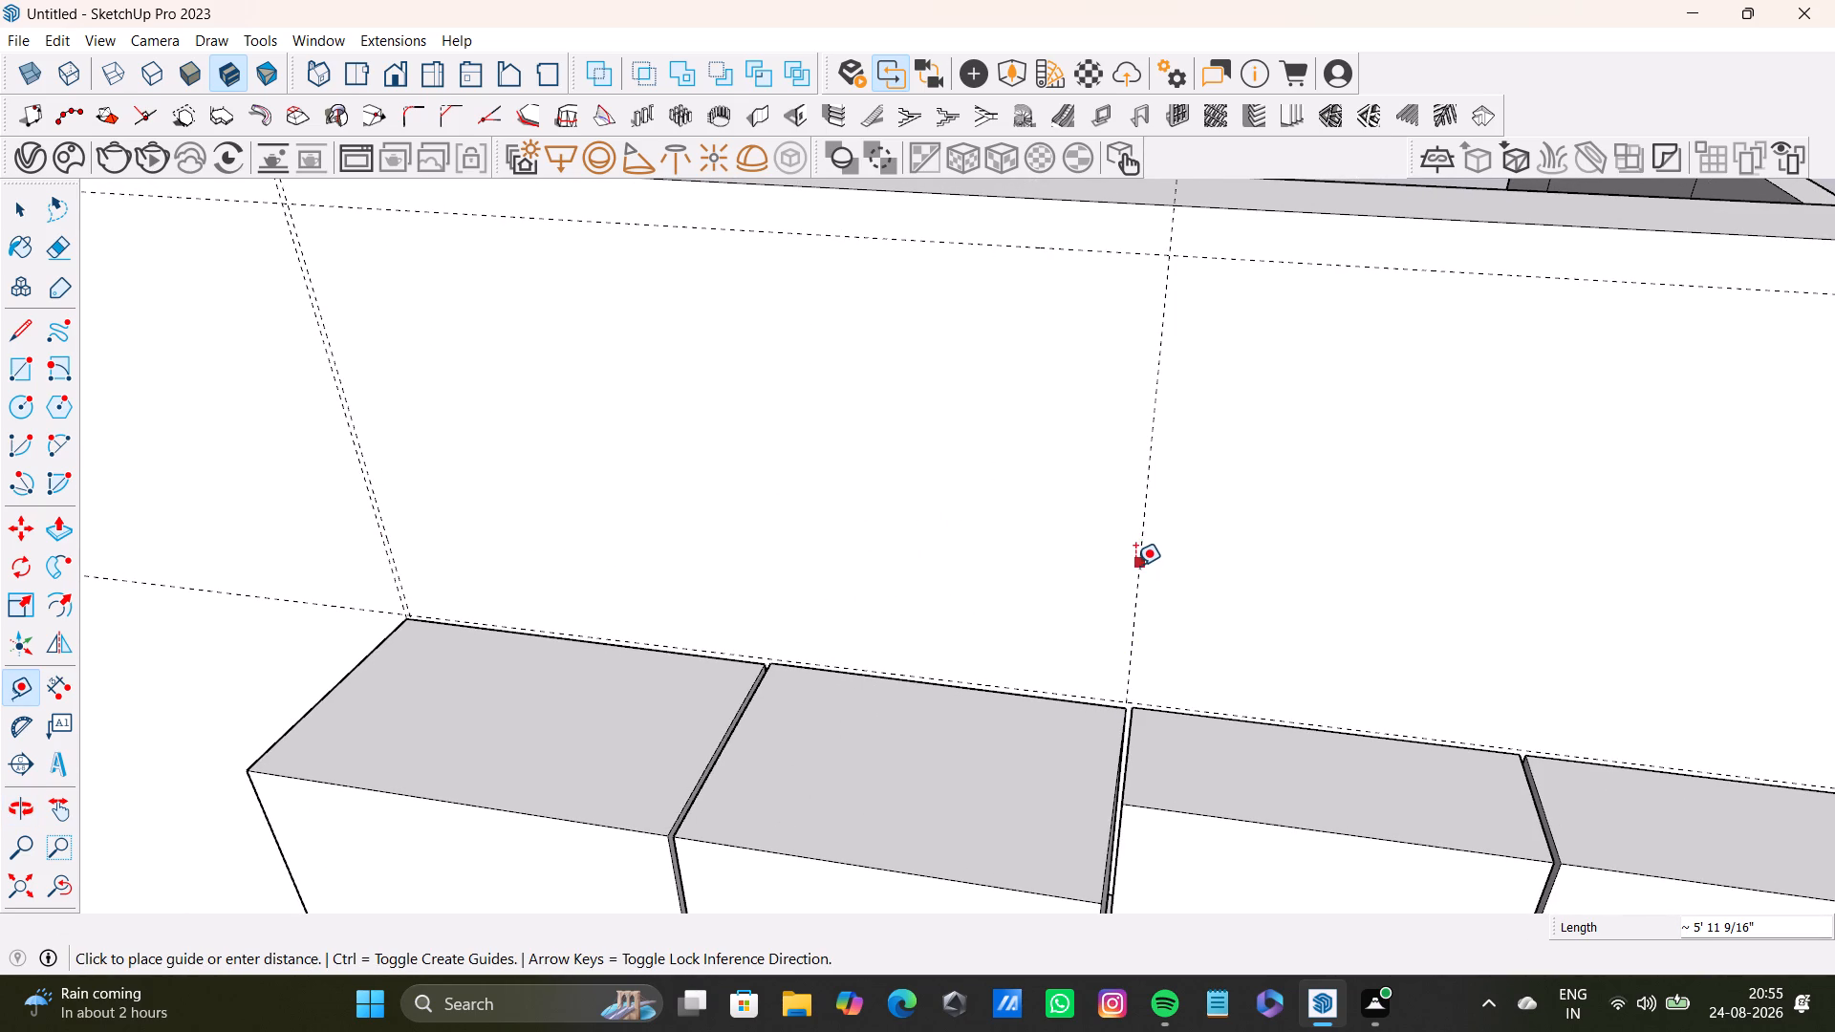
pyautogui.write('0.5')
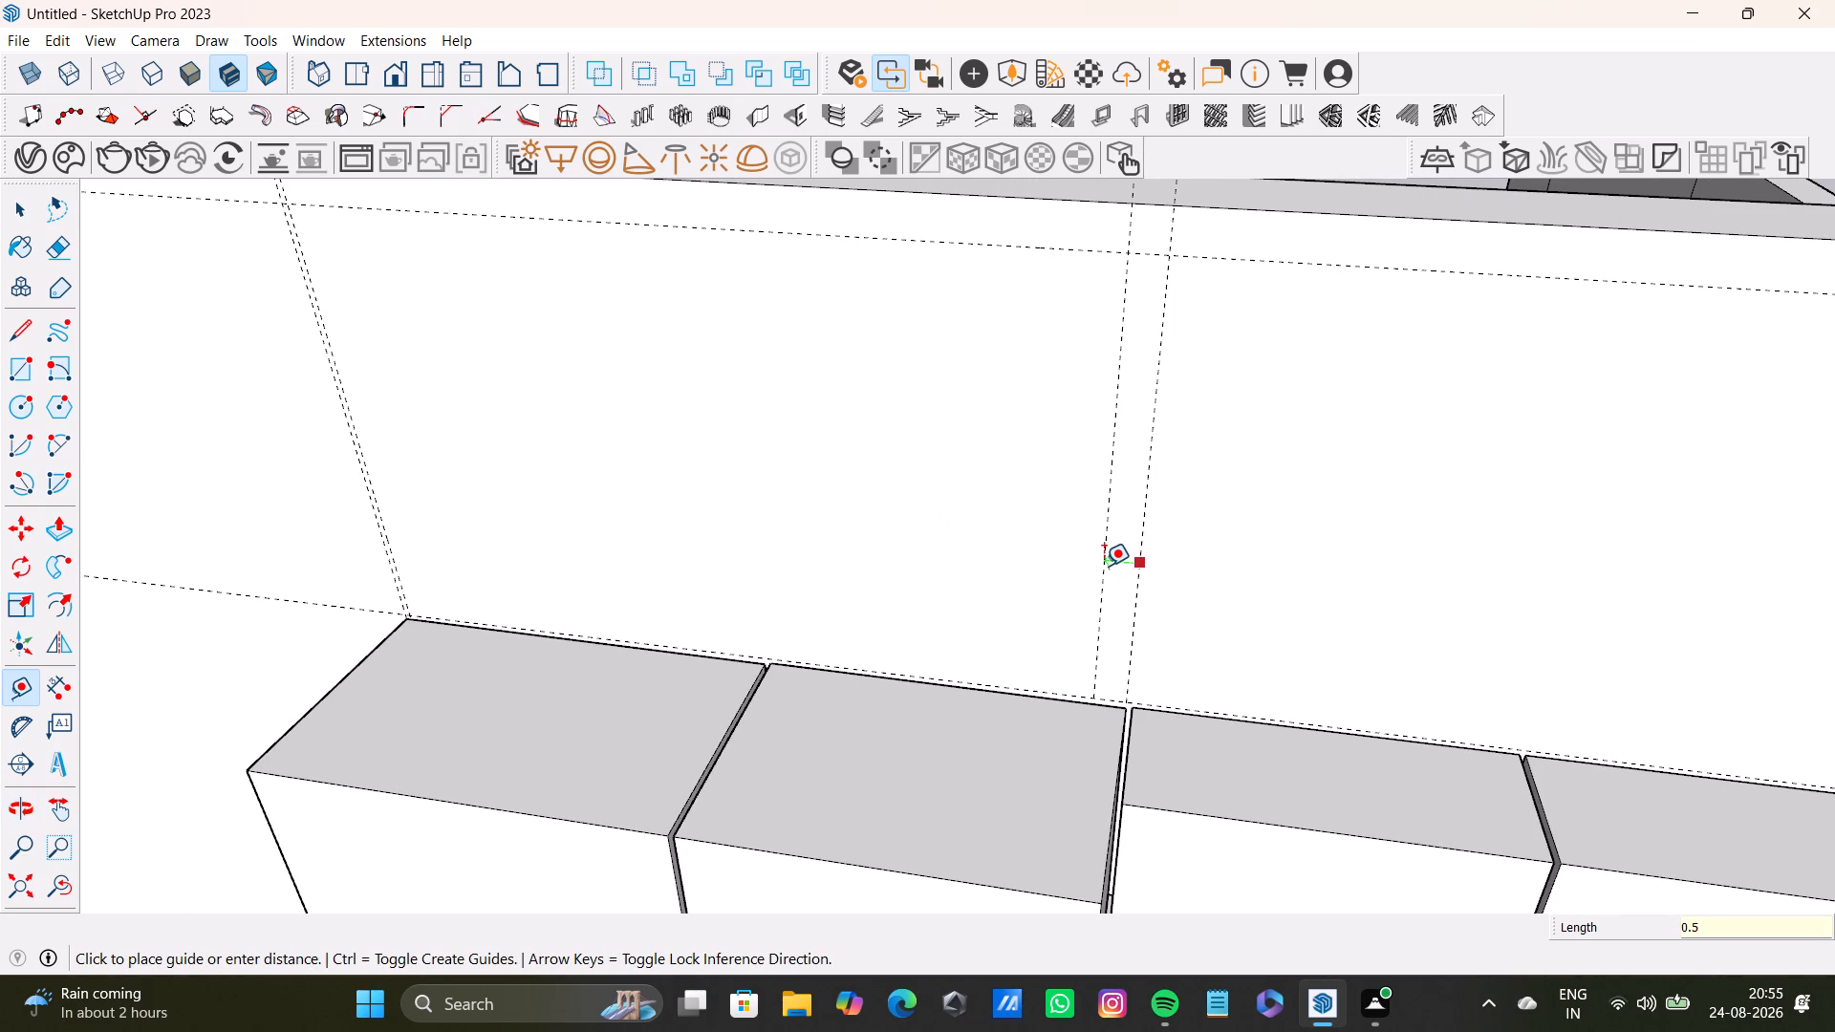
pyautogui.hotkey('shift', '"')
pyautogui.press('Return')
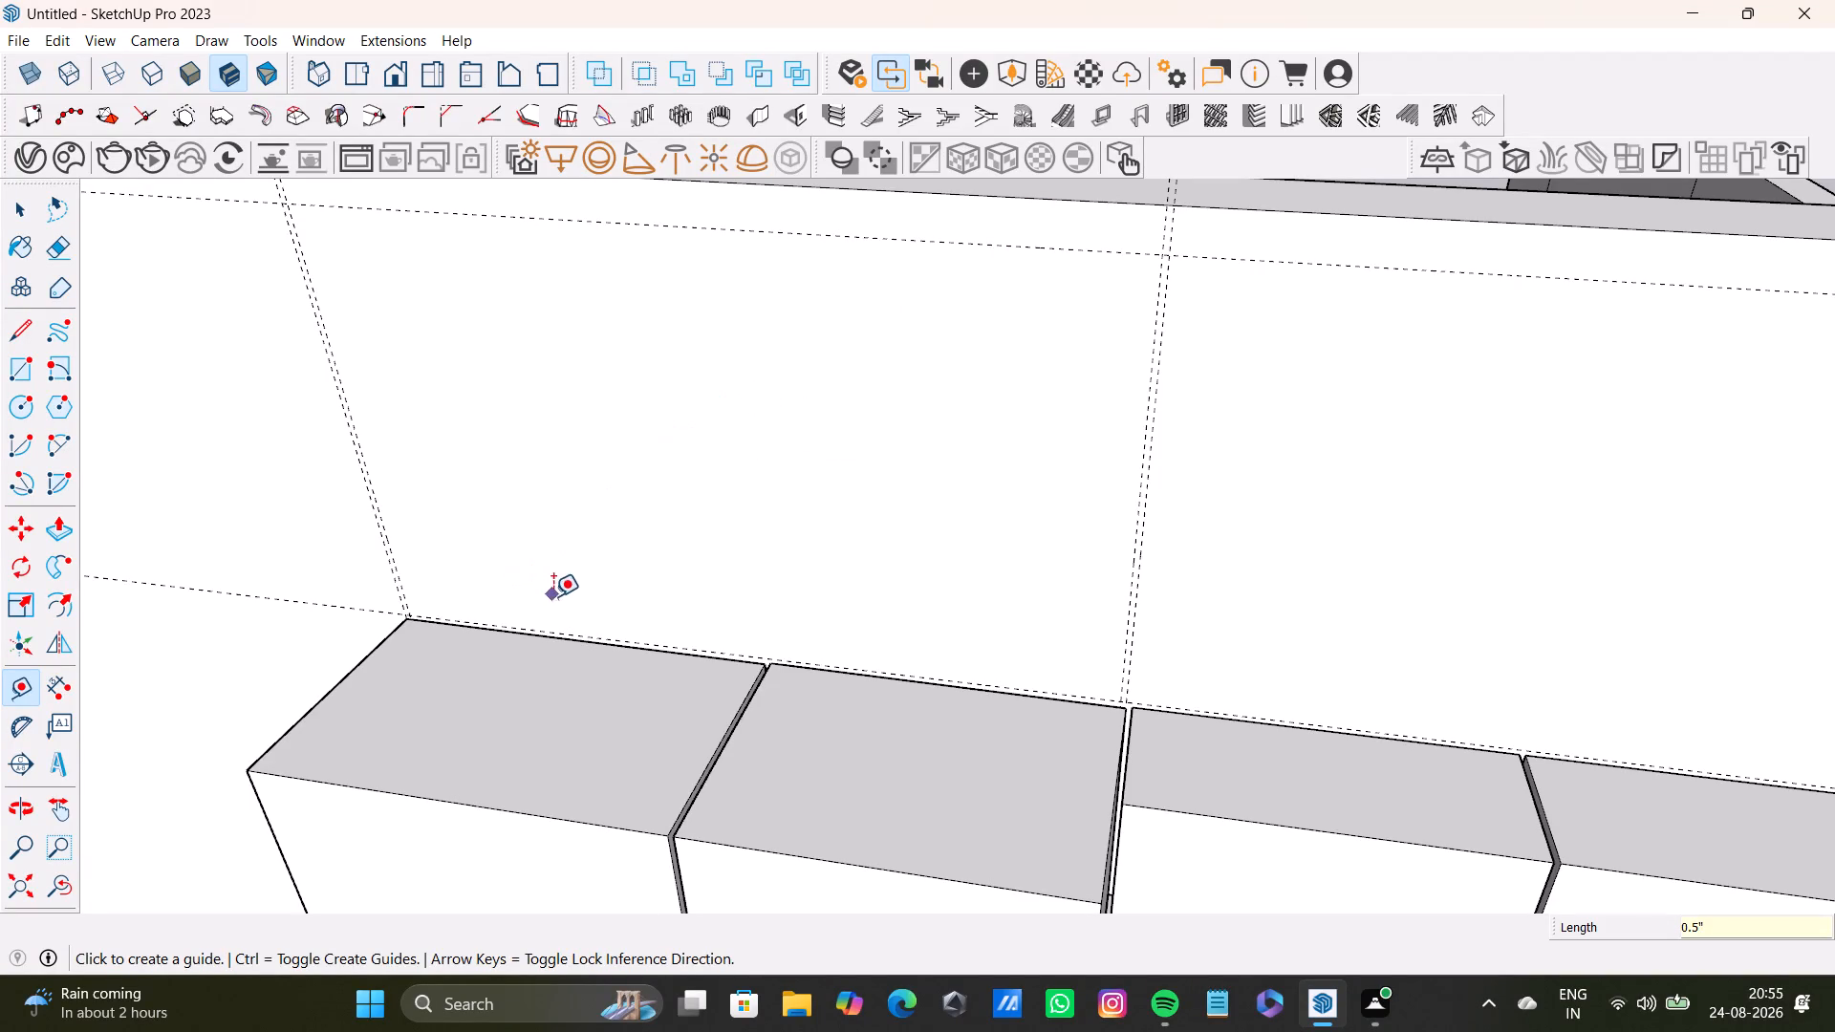
# Place a horizontal guide 0.5" above the existing horizontal guide that runs just over the upper cabinets' back top edge.
pyautogui.scroll(1, 605, 630)
pyautogui.click(618, 642)
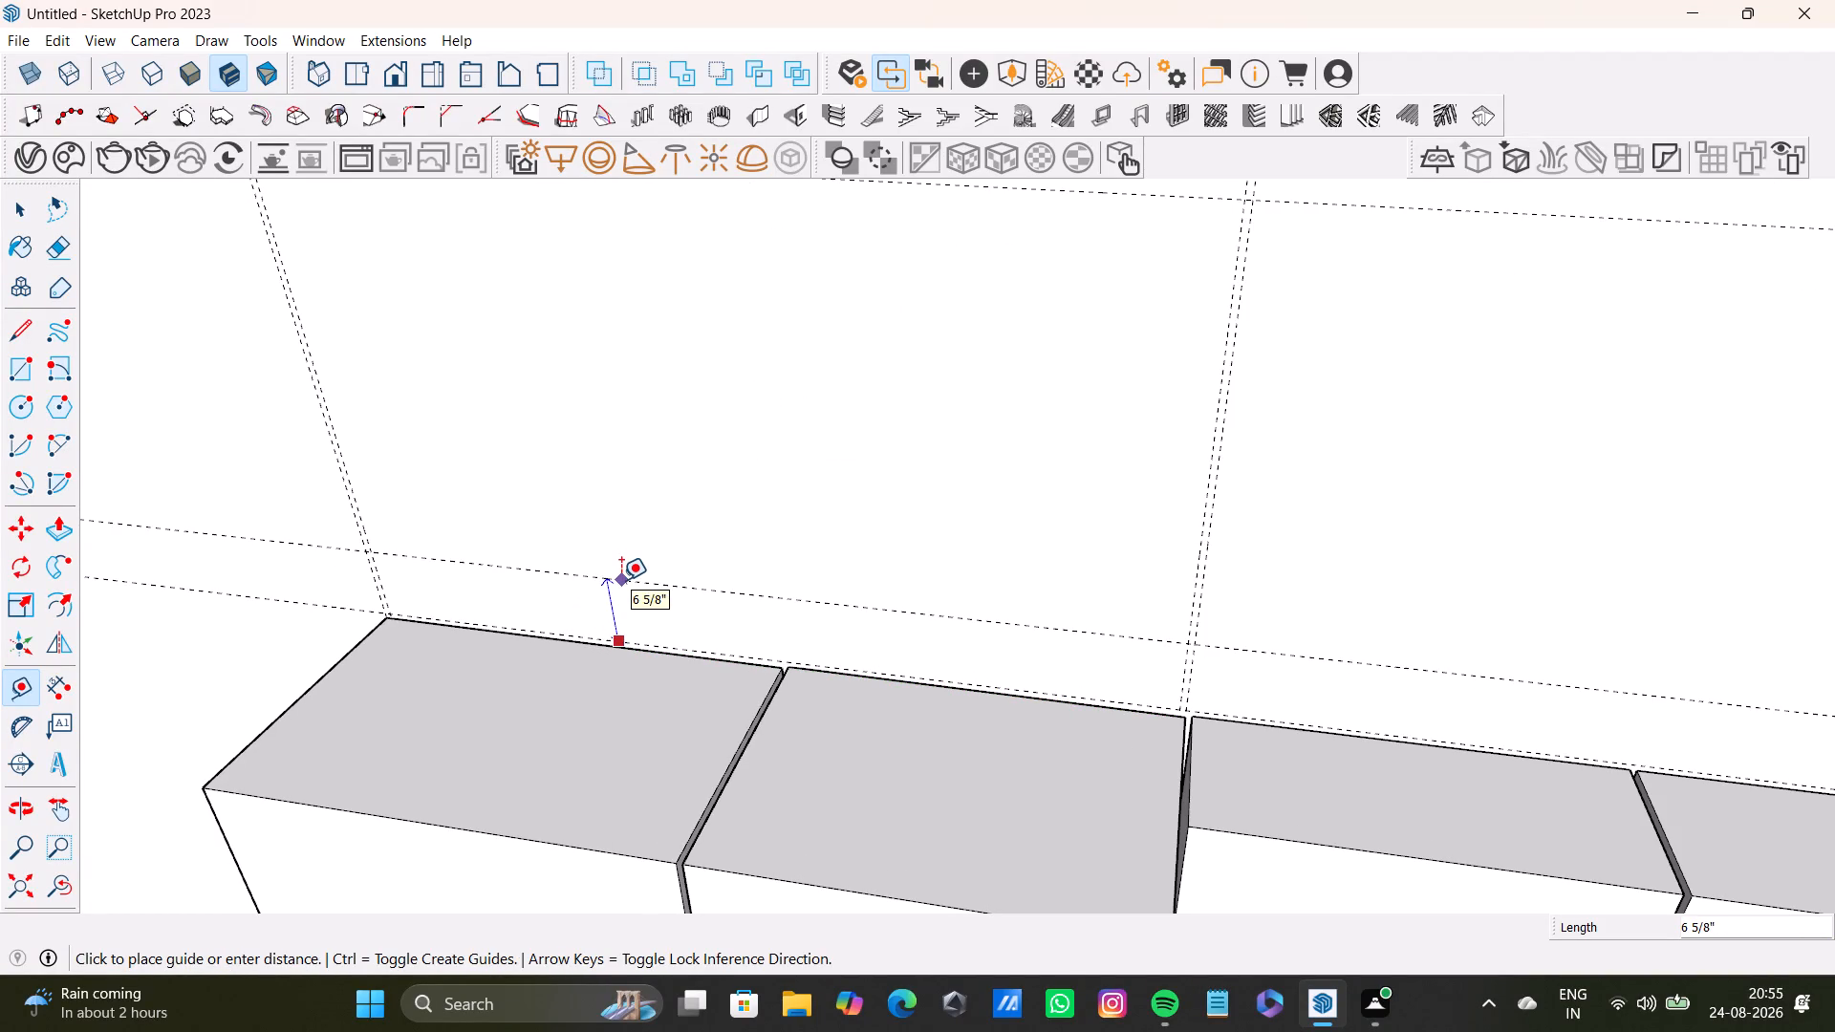
pyautogui.write('0.5')
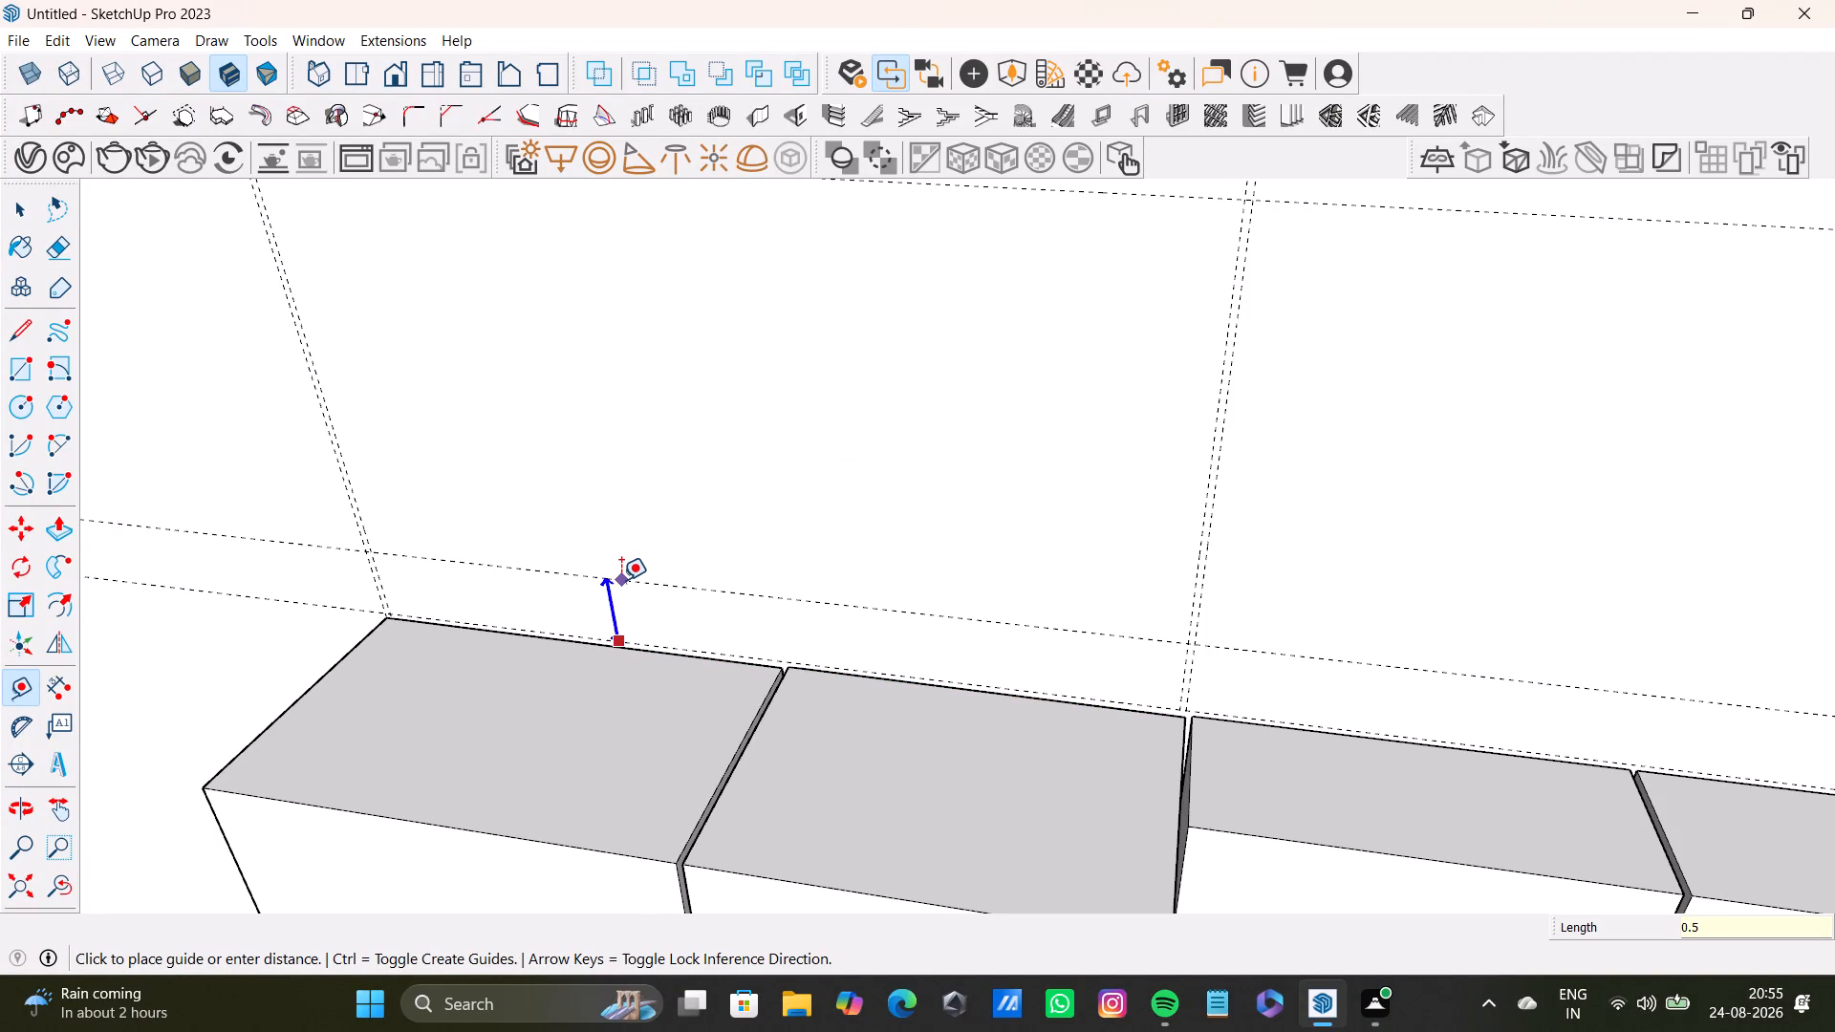
pyautogui.hotkey('shift', '"')
pyautogui.press('Return')
pyautogui.scroll(-2, 650, 586)
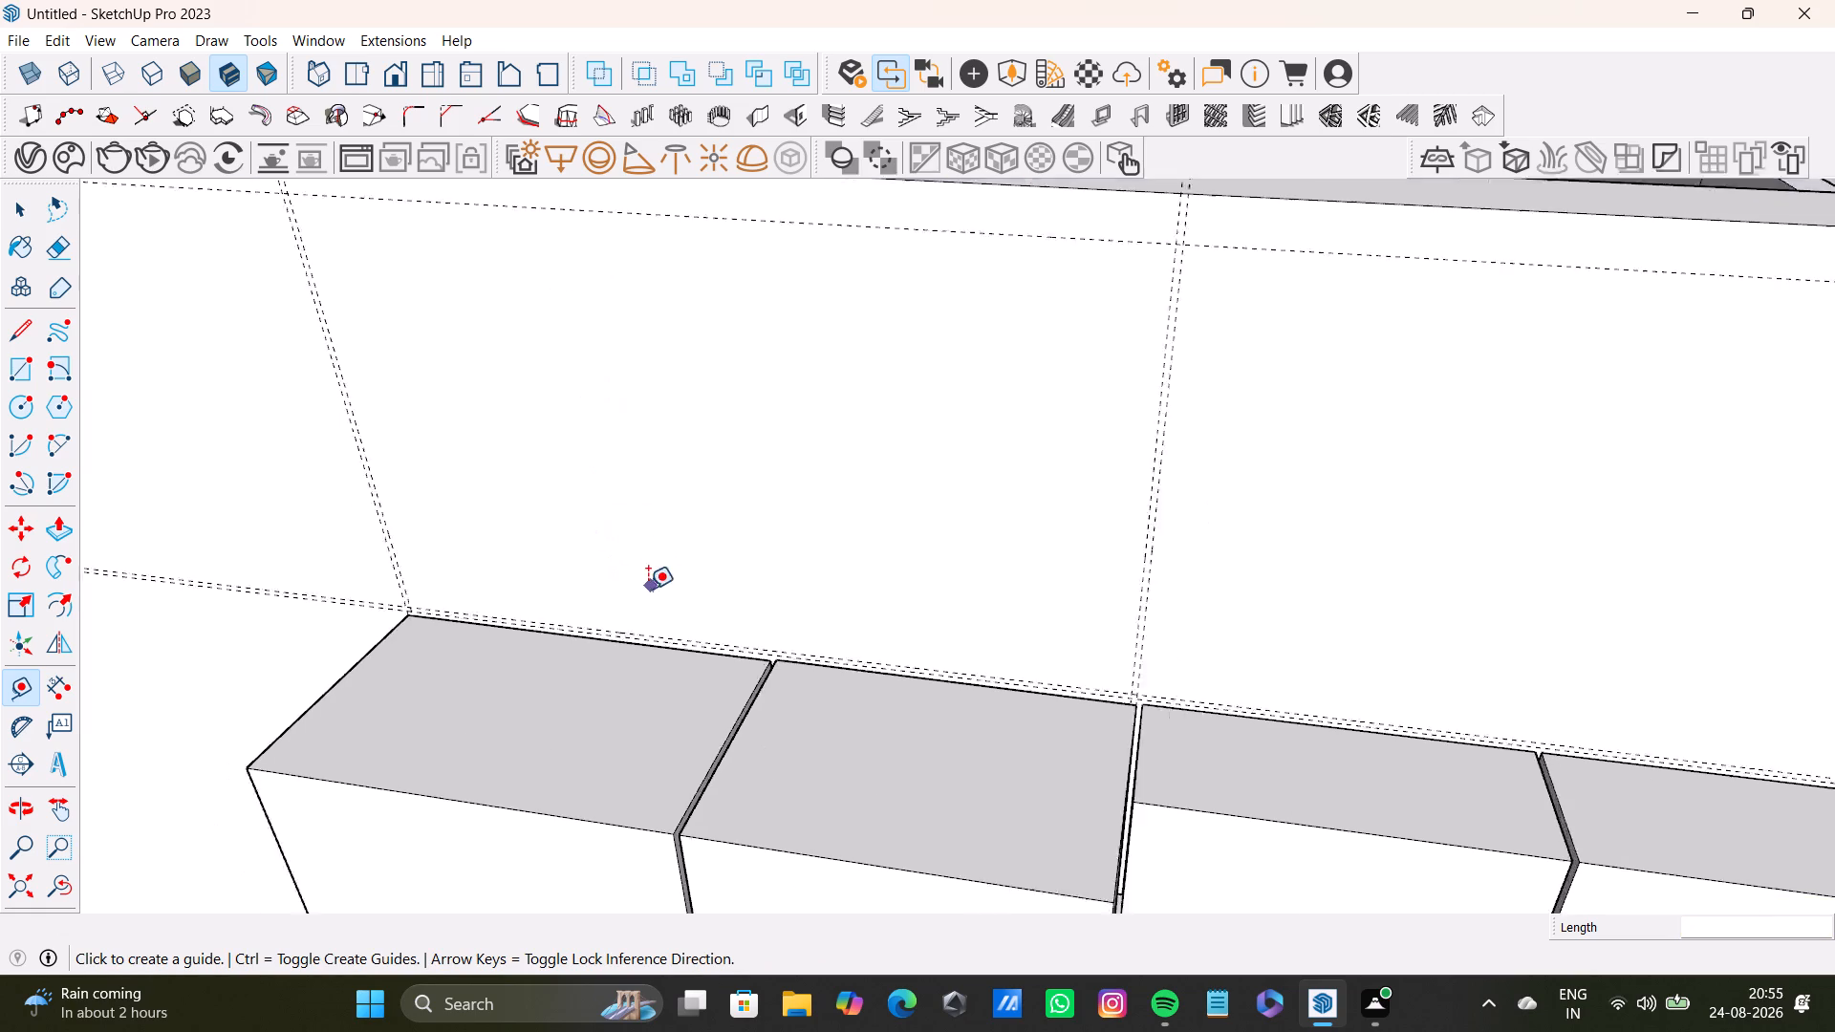
pyautogui.scroll(-2, 648, 589)
pyautogui.keyDown('shift'); pyautogui.moveTo(646, 620); pyautogui.dragTo(479, 656, button='middle'); pyautogui.keyUp('shift')
pyautogui.moveTo(503, 646); pyautogui.dragTo(643, 643, button='middle')
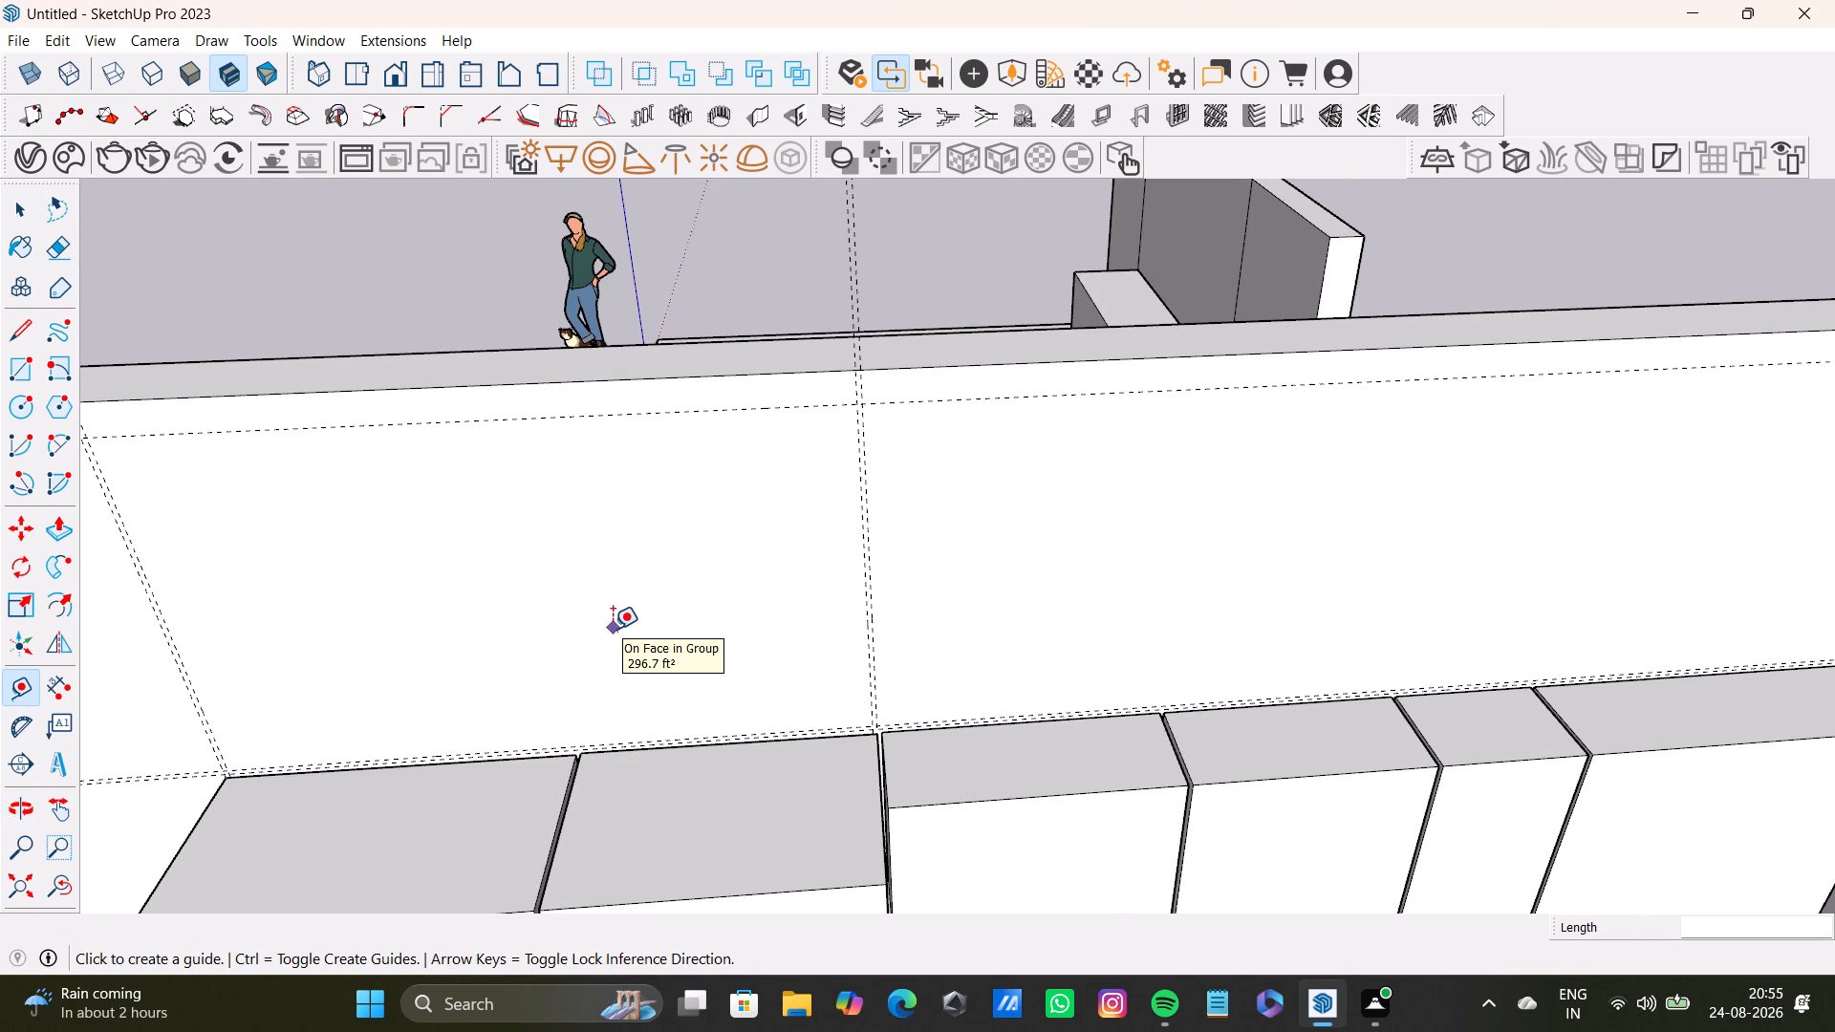
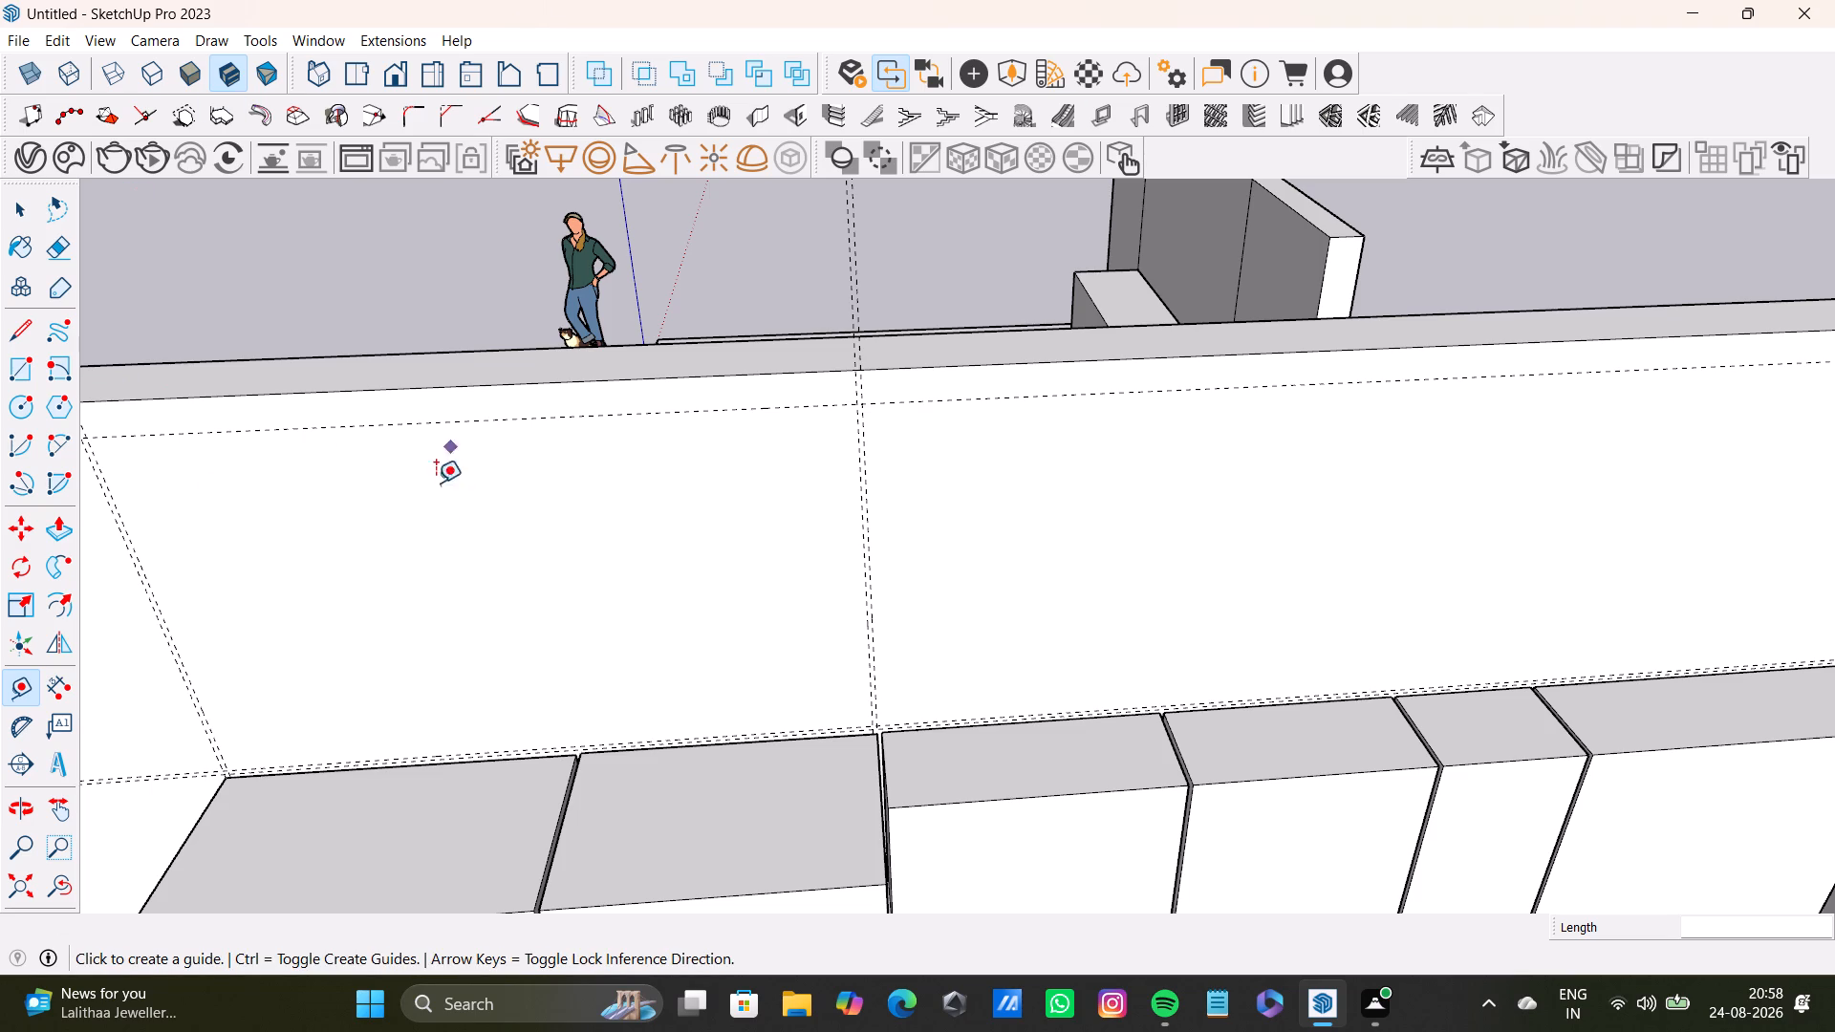
# Place a horizontal guide 0.5" above the existing horizontal guide near the wall's top edge.
pyautogui.scroll(-2, 546, 519)
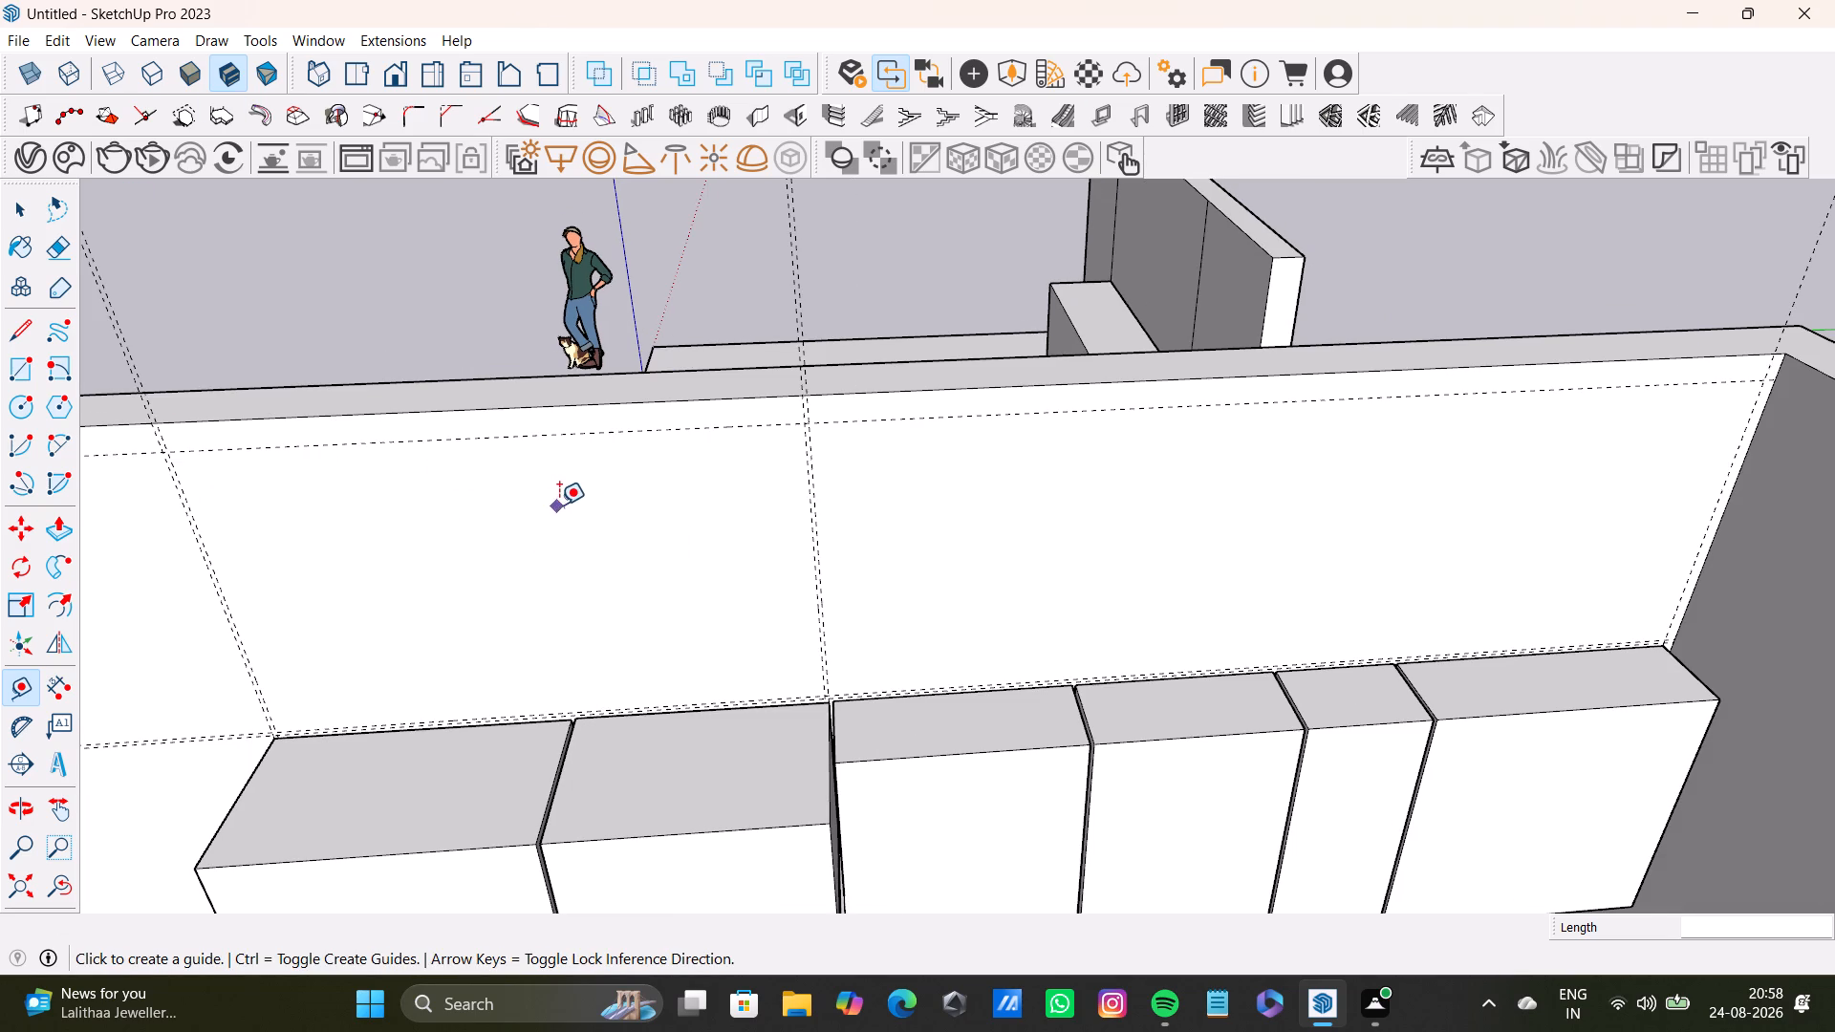
pyautogui.keyDown('shift'); pyautogui.moveTo(559, 505); pyautogui.dragTo(758, 545, button='middle'); pyautogui.keyUp('shift')
pyautogui.scroll(4, 738, 555)
pyautogui.moveTo(738, 555); pyautogui.dragTo(708, 444, button='middle')
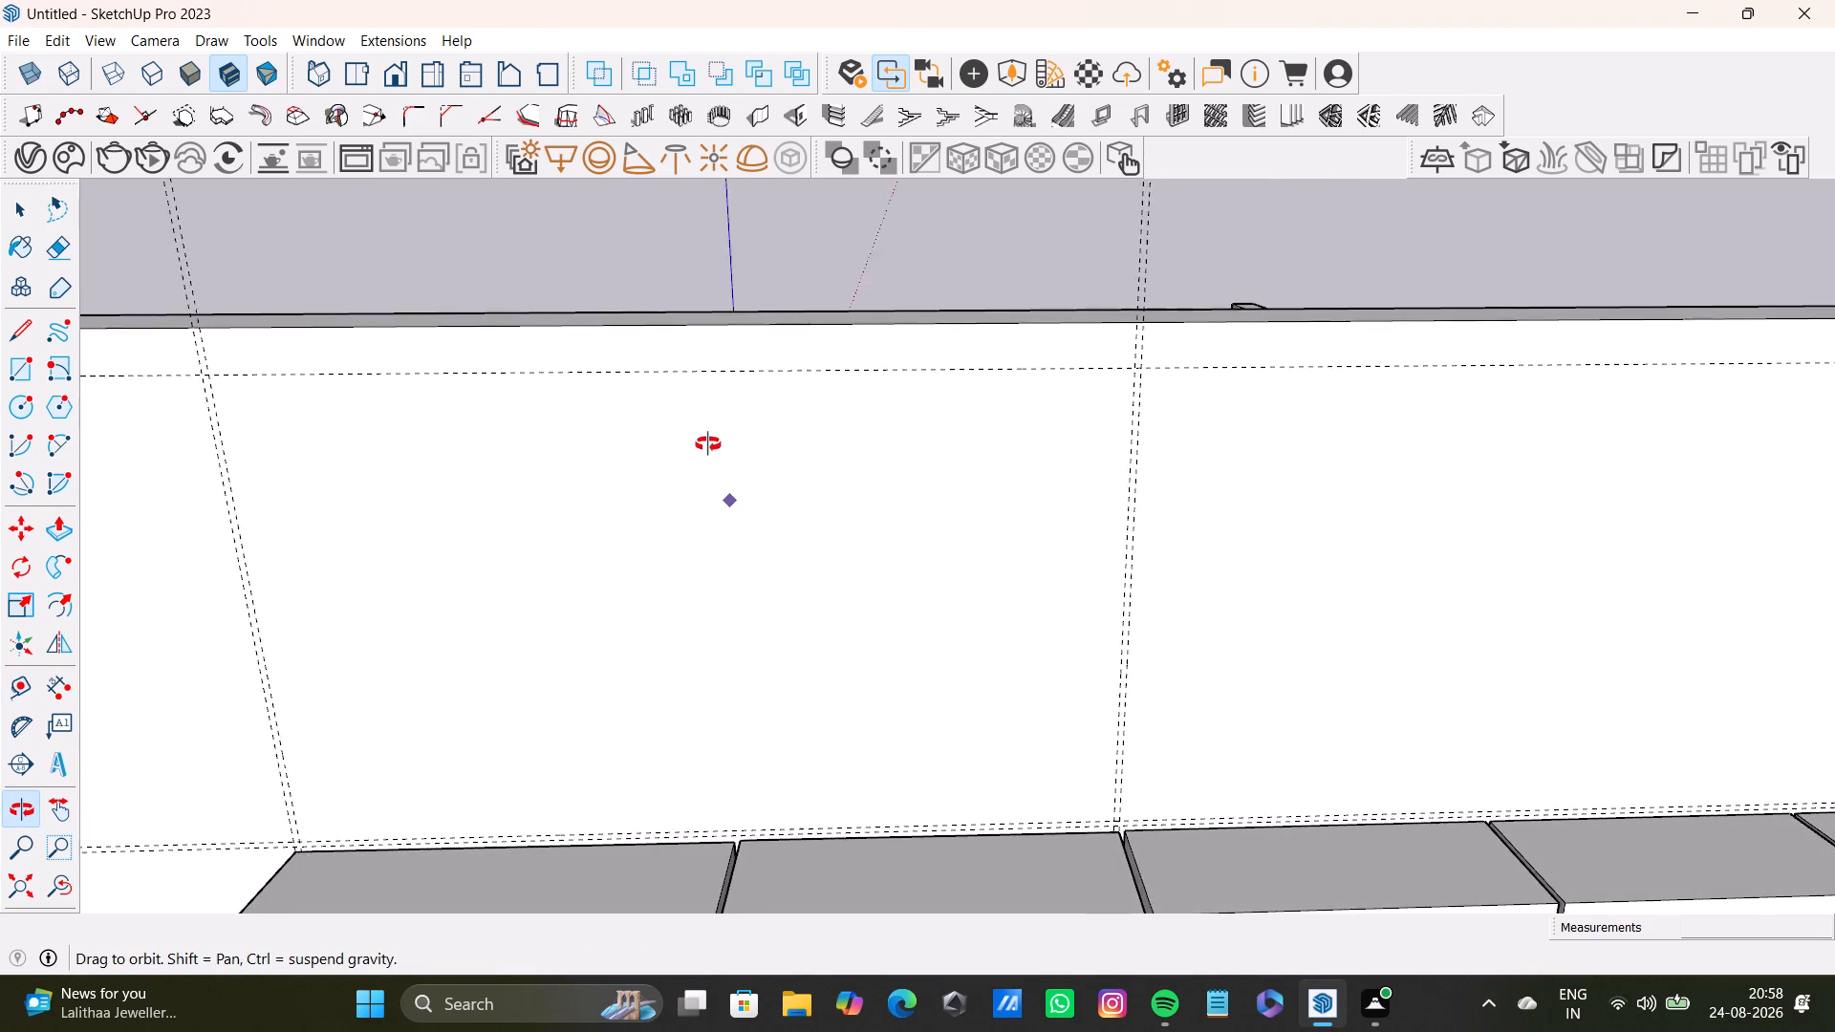
pyautogui.moveTo(708, 444); pyautogui.dragTo(680, 442, button='middle')
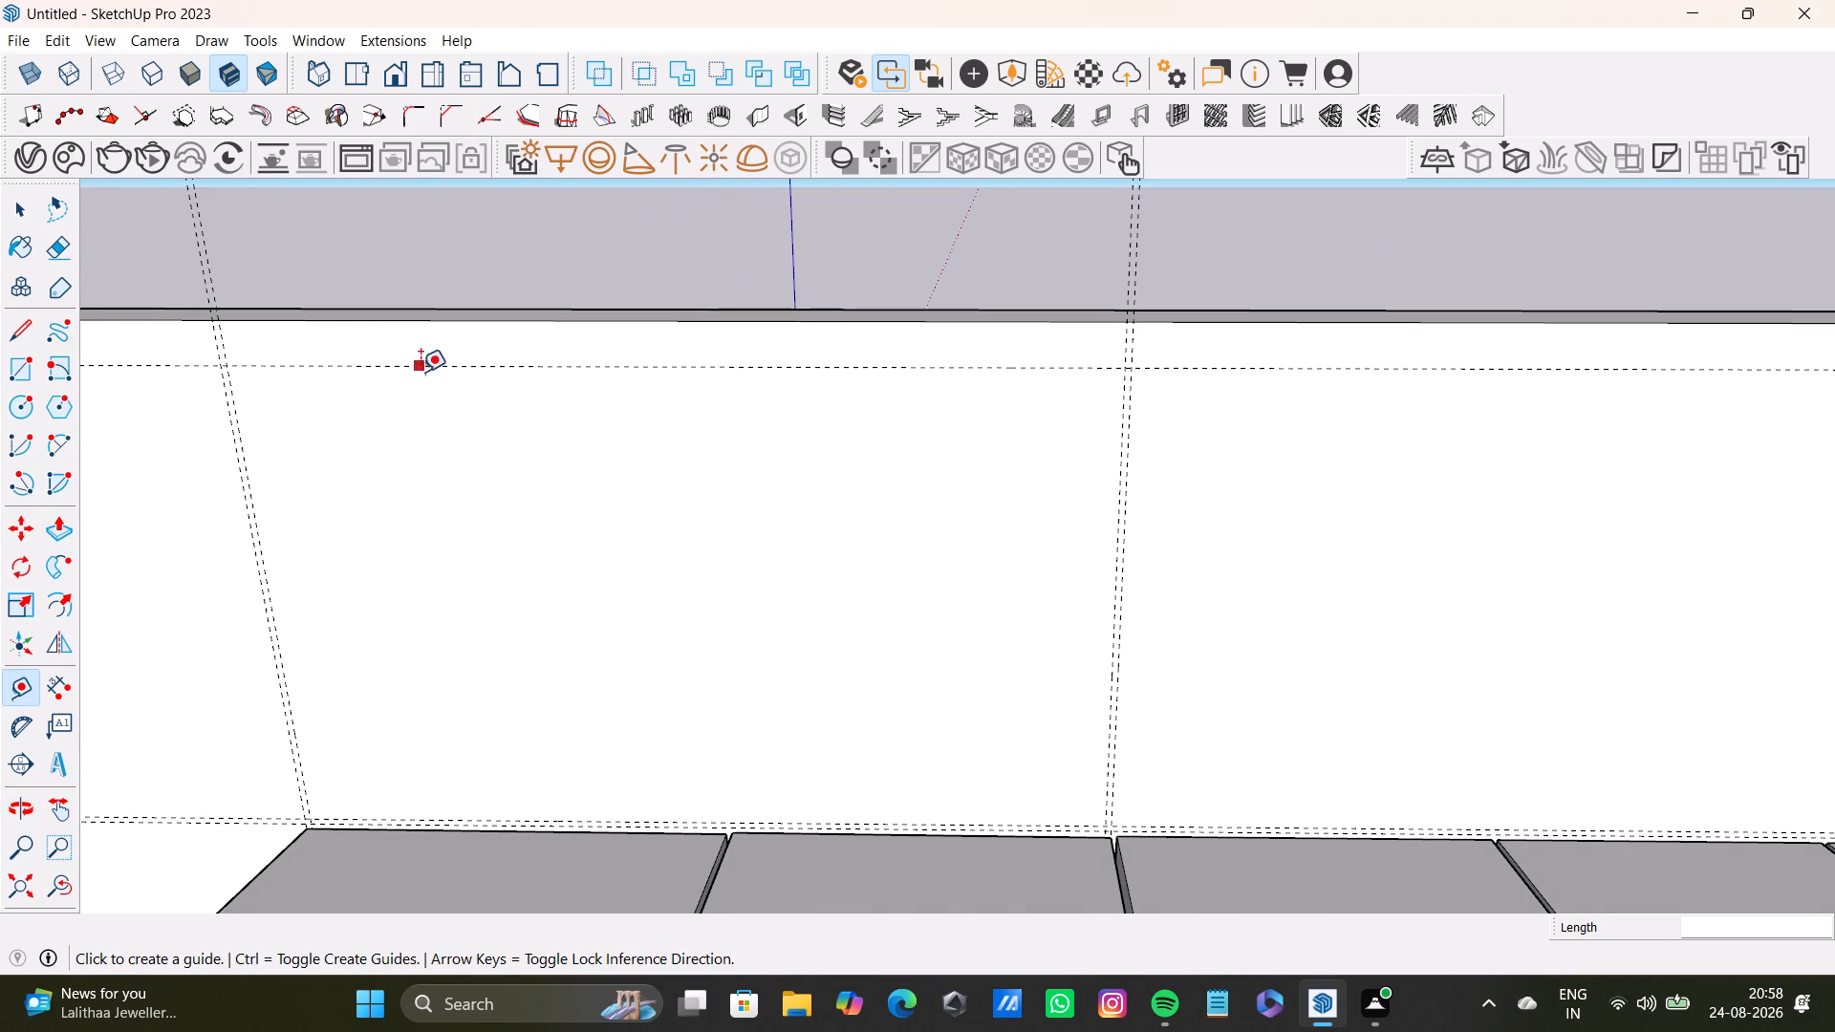
pyautogui.click(422, 372)
pyautogui.write('0.5')
pyautogui.hotkey('shift', '"')
pyautogui.press('Return')
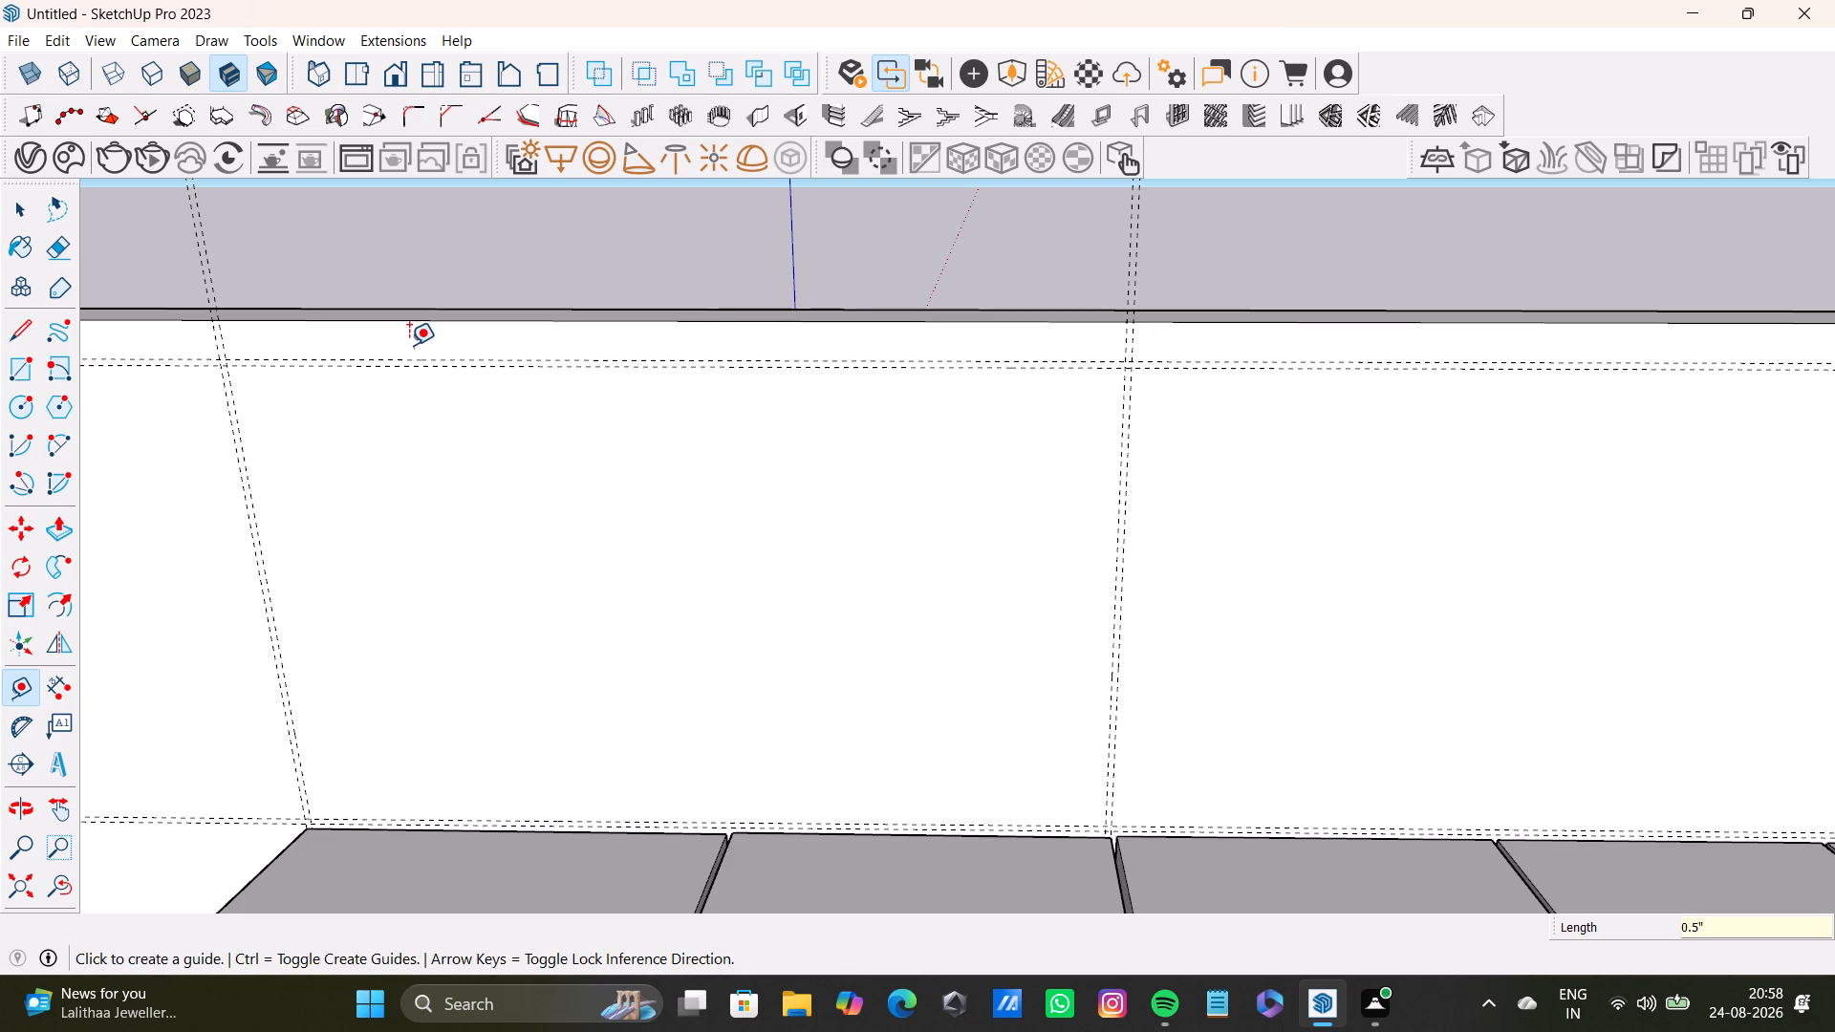
pyautogui.press('space')
# Place a vertical guide at the joint between the first and second shallow upper cabinets, offset from the deep cabinets' far-edge guide.
pyautogui.scroll(-1, 502, 100)
pyautogui.scroll(-7, 632, 452)
pyautogui.keyDown('shift'); pyautogui.moveTo(692, 509); pyautogui.dragTo(594, 462, button='middle'); pyautogui.keyUp('shift')
pyautogui.scroll(3, 889, 537)
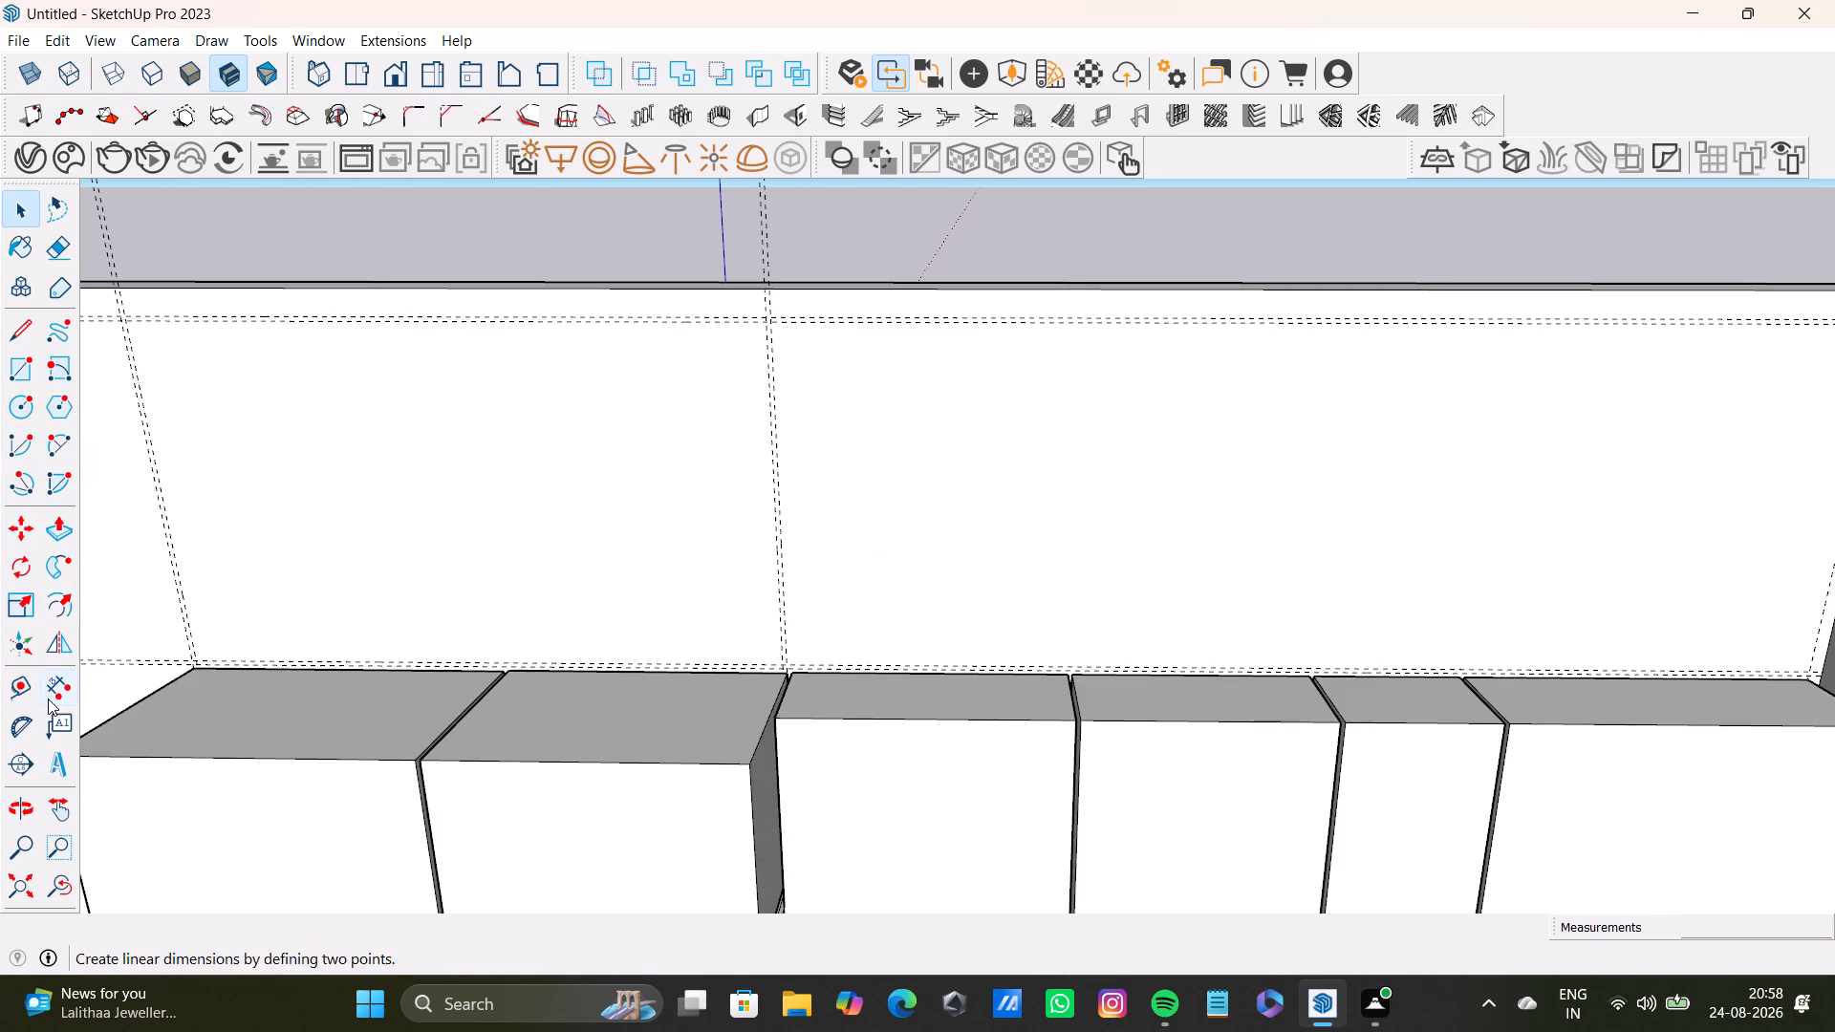
pyautogui.moveTo(20, 677); pyautogui.dragTo(23, 669)
pyautogui.scroll(7, 884, 679)
pyautogui.moveTo(749, 622); pyautogui.dragTo(771, 622)
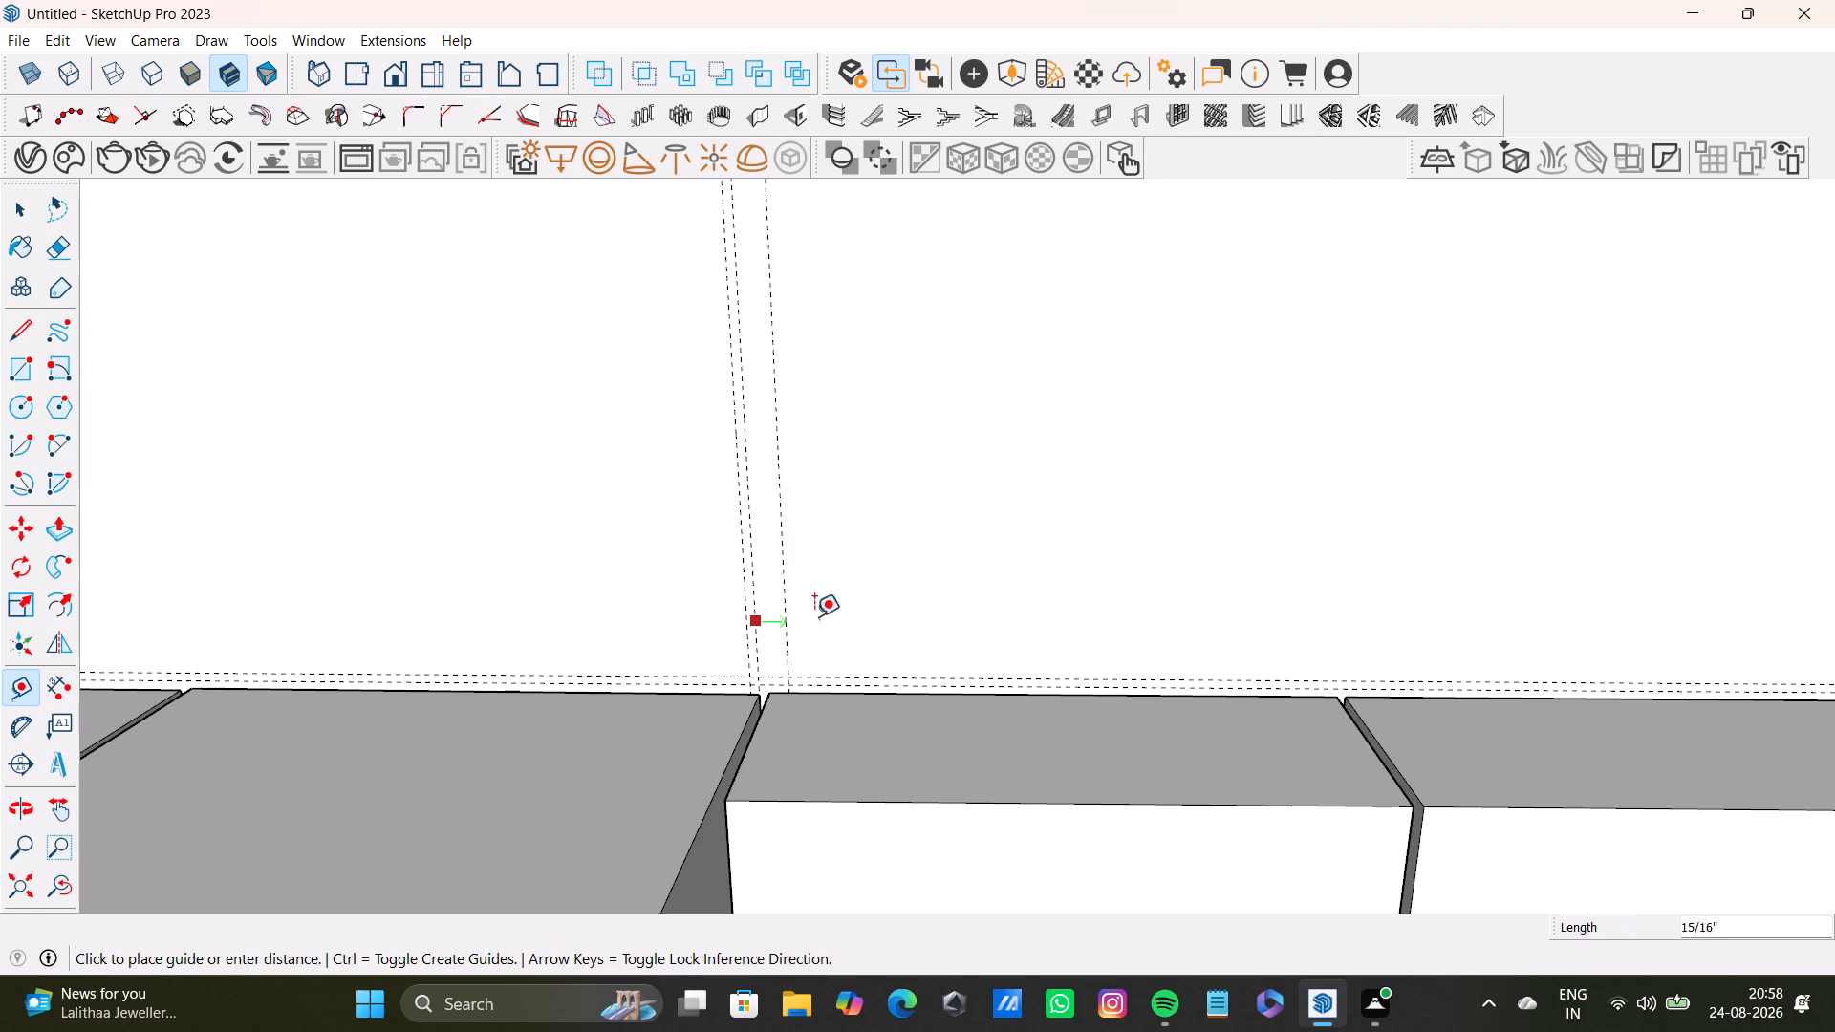
pyautogui.click(1342, 612)
# Place a vertical guide 0.5" from the guide at the first shallow-cabinet joint, on the side toward the end wall.
pyautogui.scroll(-3, 1118, 560)
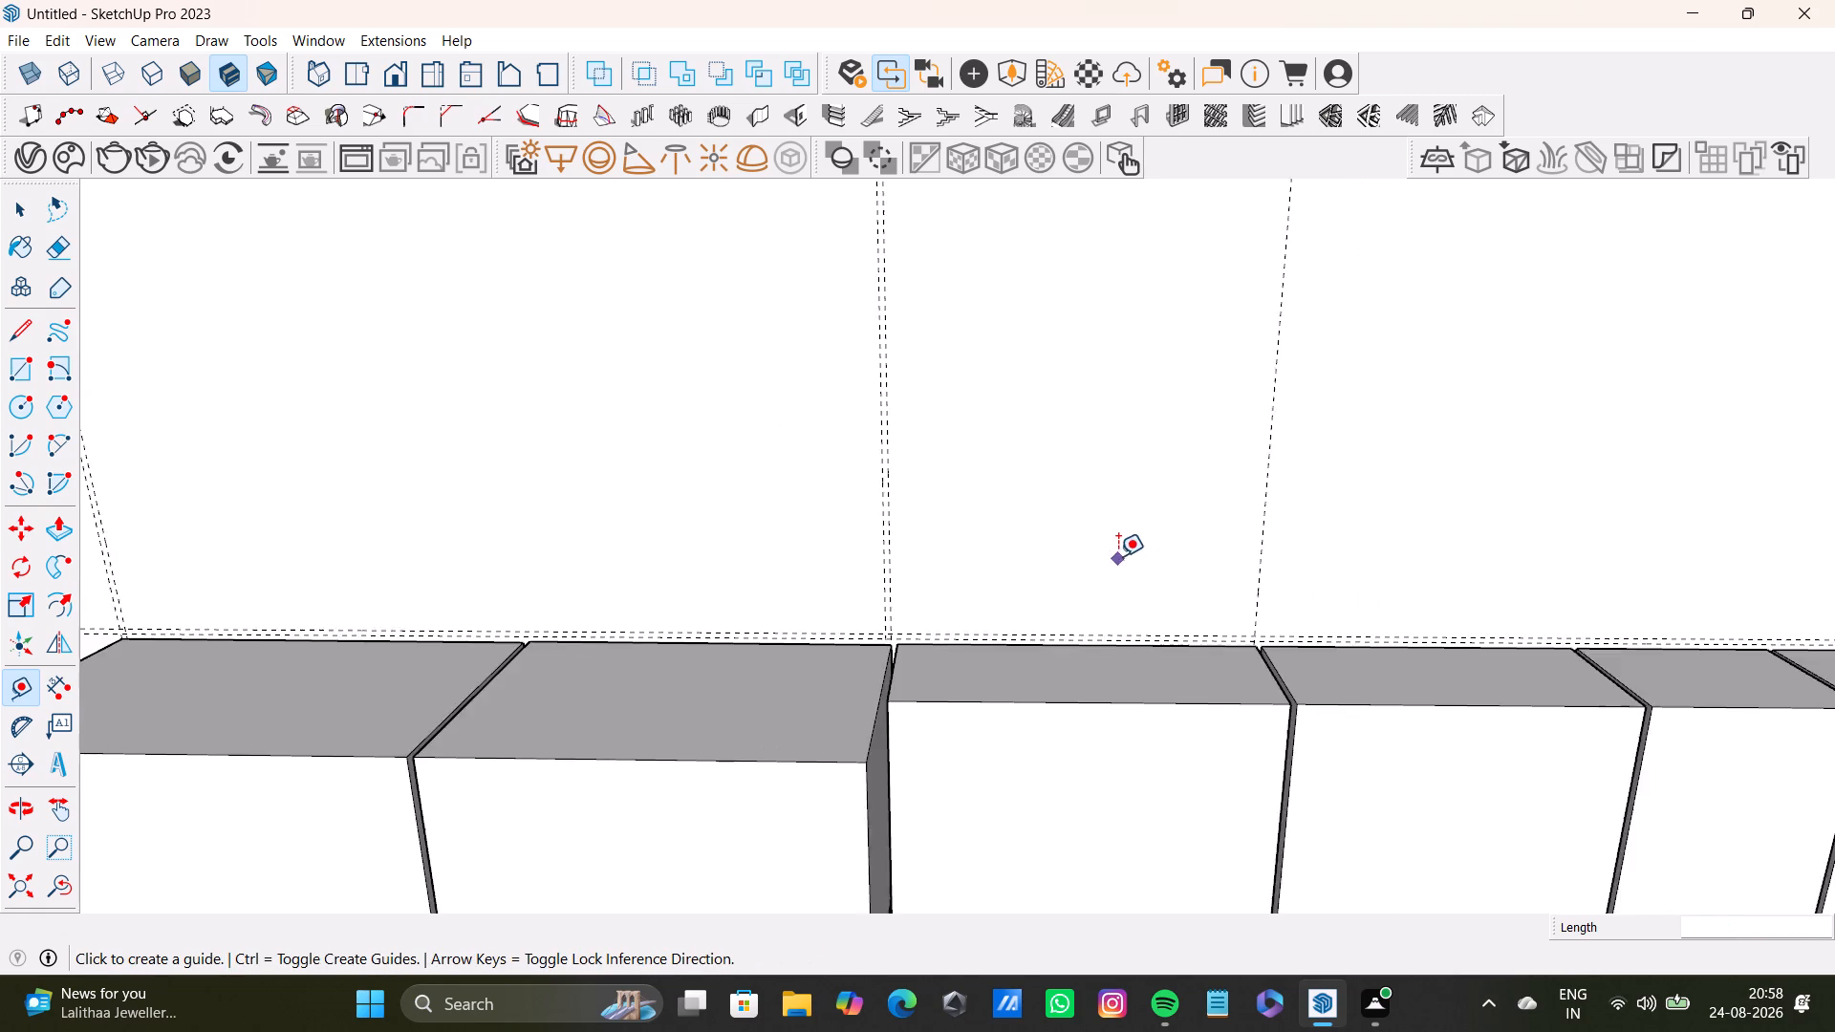
pyautogui.scroll(-5, 1118, 556)
pyautogui.keyDown('shift'); pyautogui.moveTo(1122, 548); pyautogui.dragTo(806, 675, button='middle'); pyautogui.keyUp('shift')
pyautogui.scroll(4, 846, 660)
pyautogui.moveTo(941, 699); pyautogui.dragTo(963, 701)
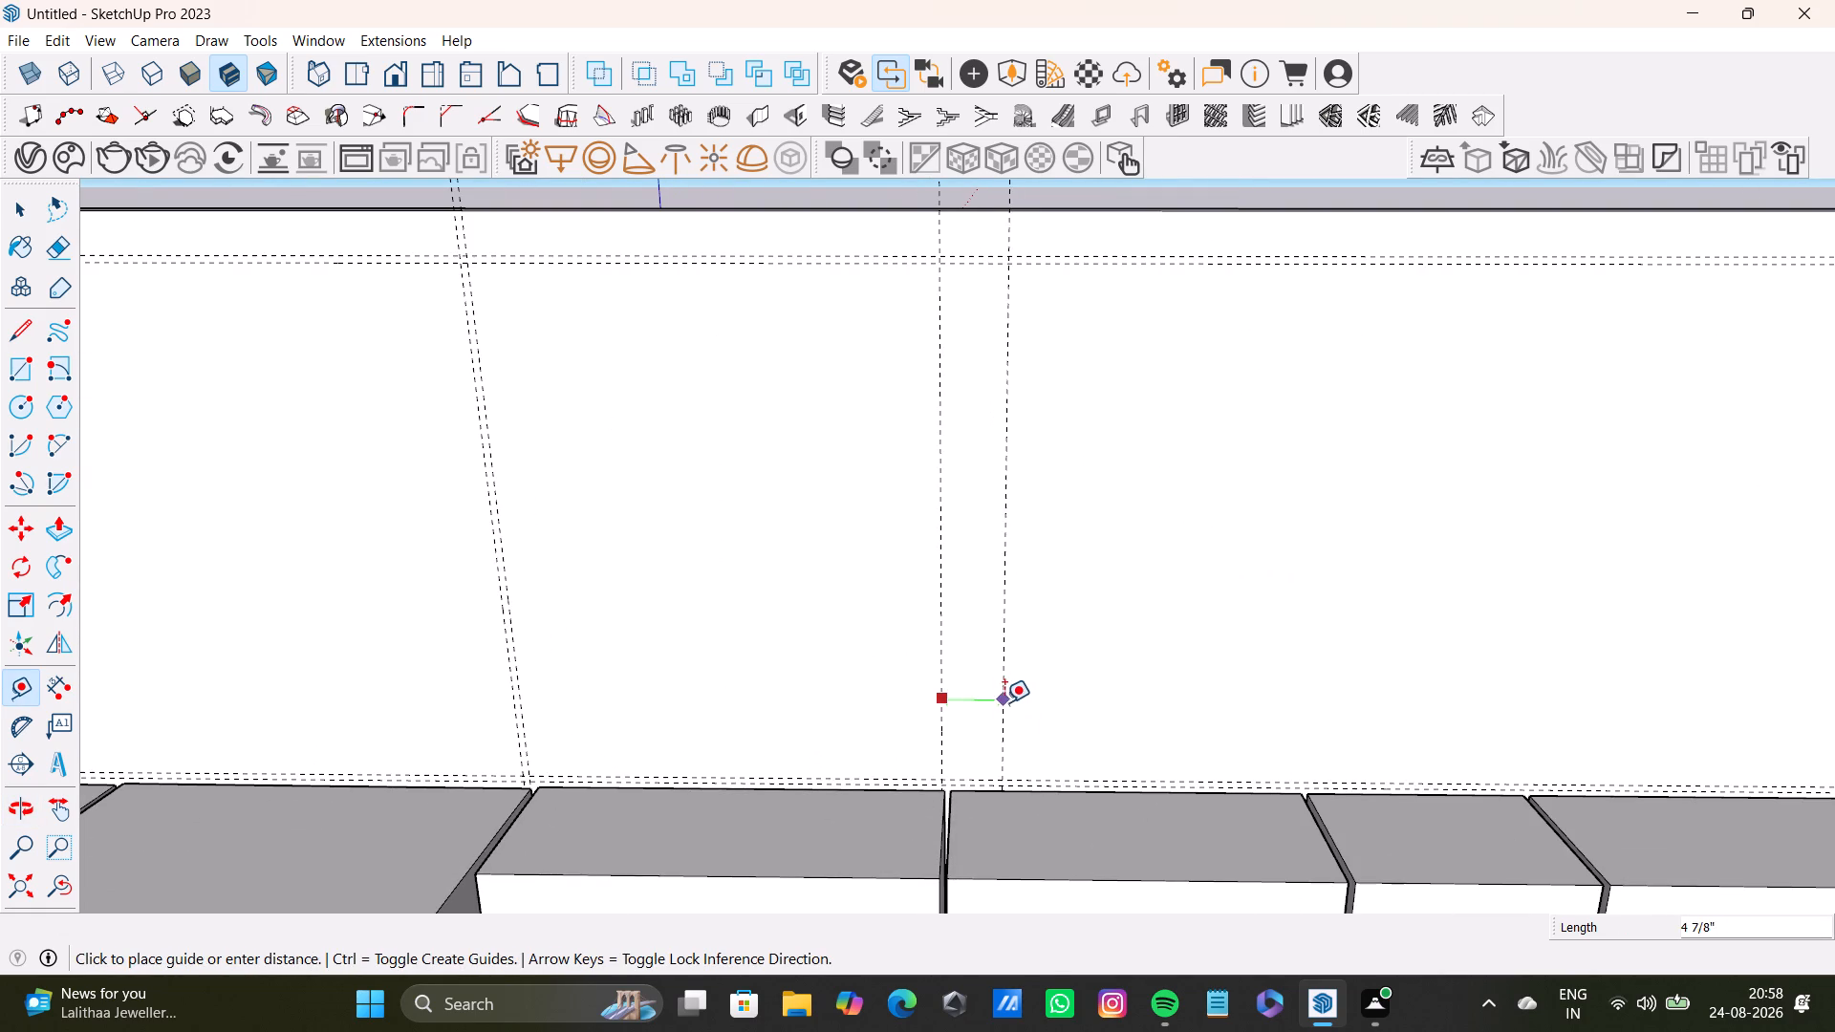
pyautogui.write('0.5')
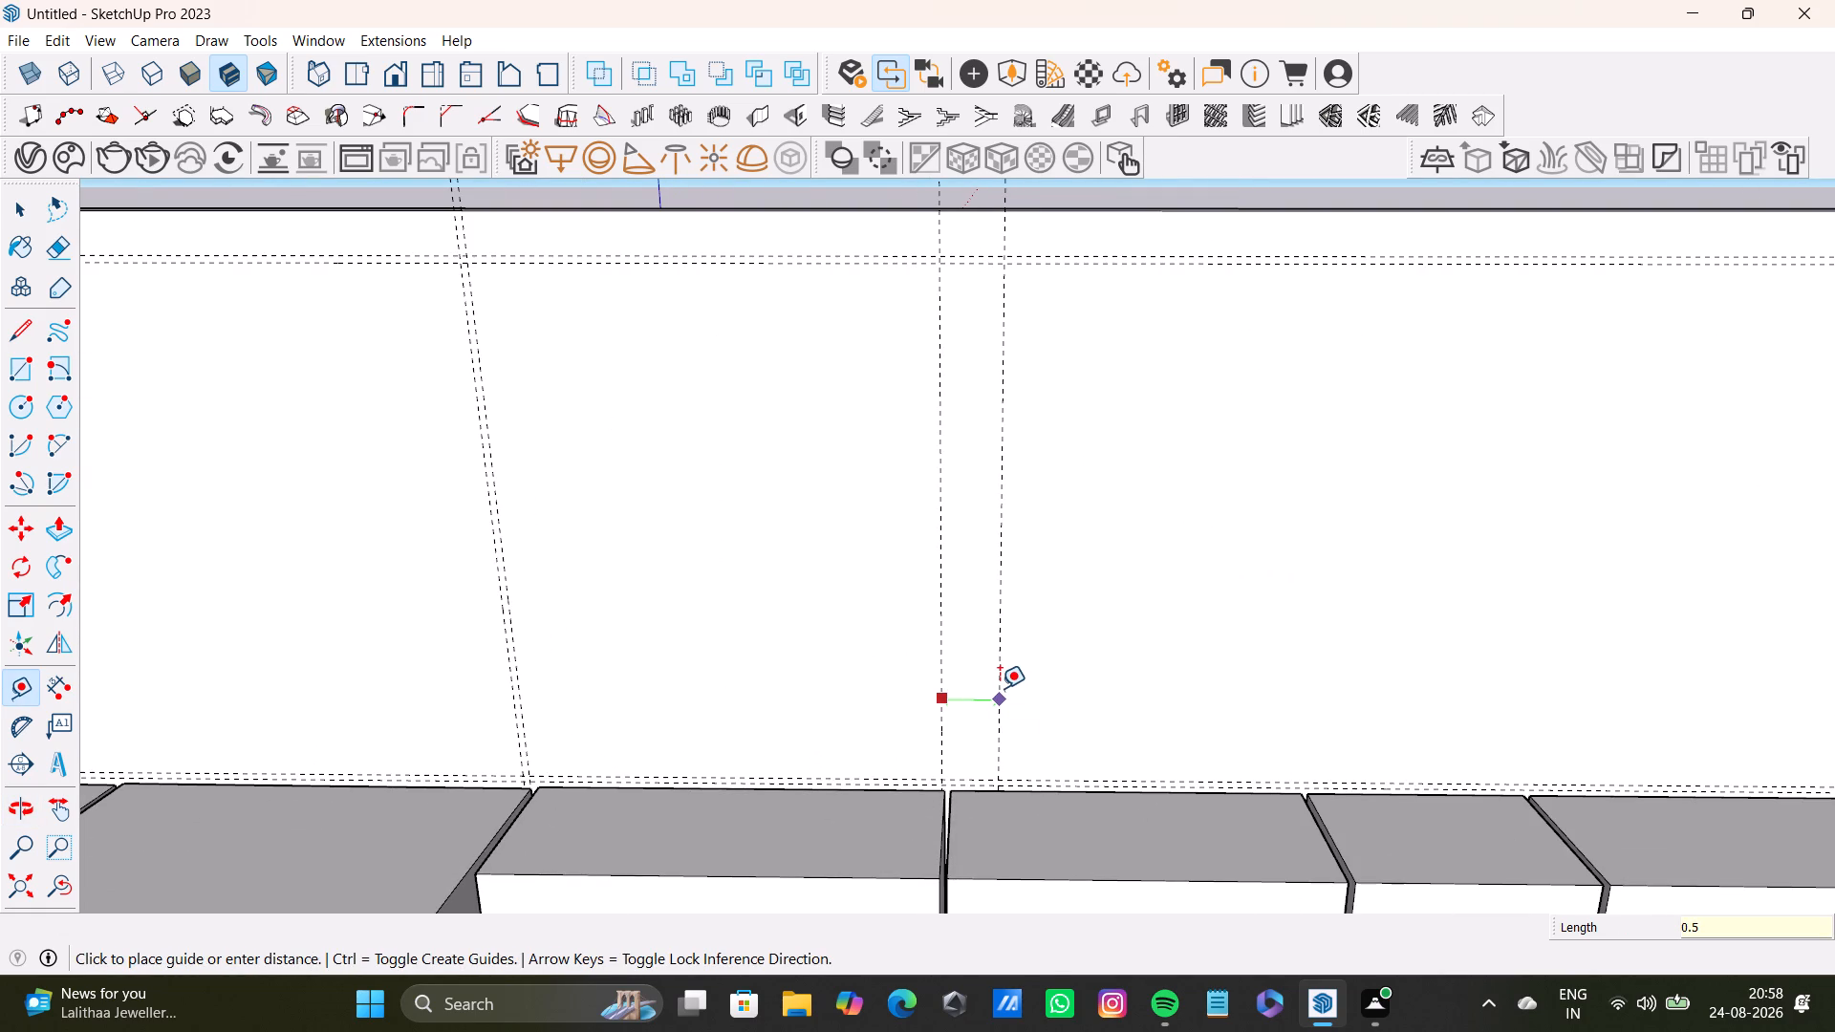
pyautogui.hotkey('shift', '"')
pyautogui.press('Return')
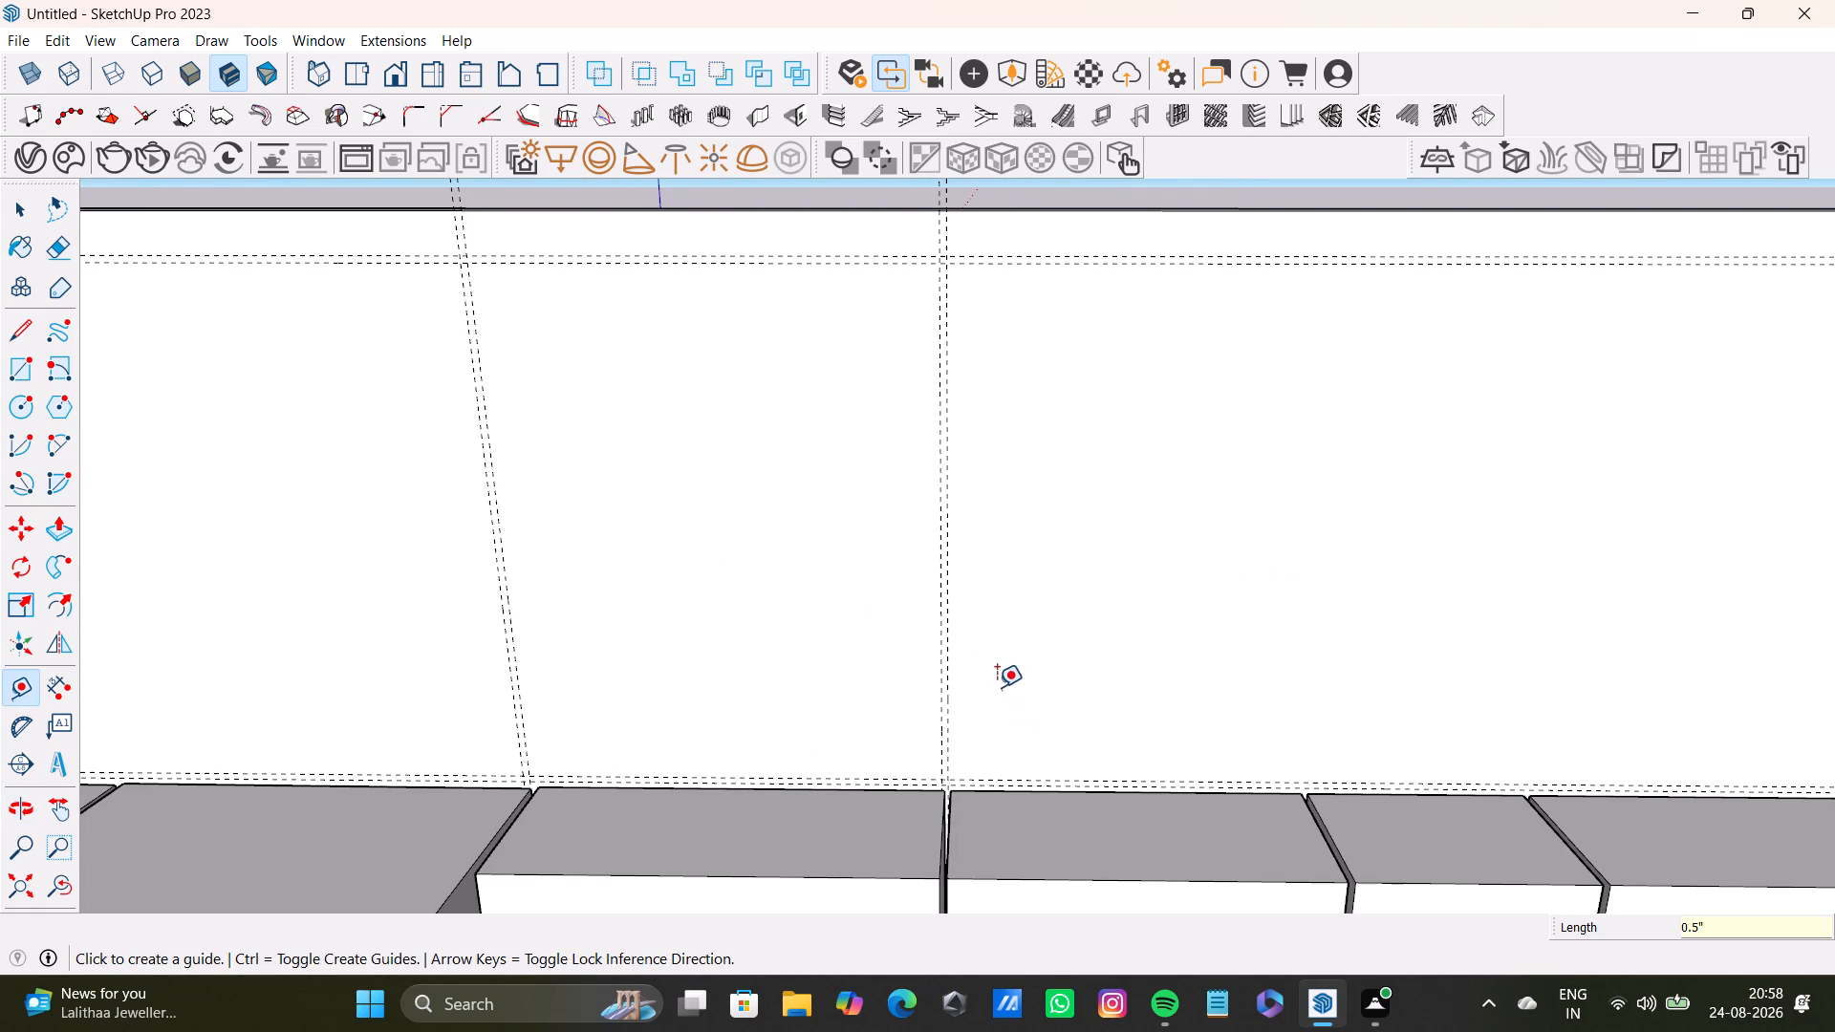
# Place a vertical guide about 2' 4 1/16" from the first divider pair, at the joint between the second shallow cabinet and the narrow one.
pyautogui.scroll(-3, 948, 657)
pyautogui.moveTo(941, 652); pyautogui.dragTo(777, 677, button='middle')
pyautogui.scroll(4, 777, 670)
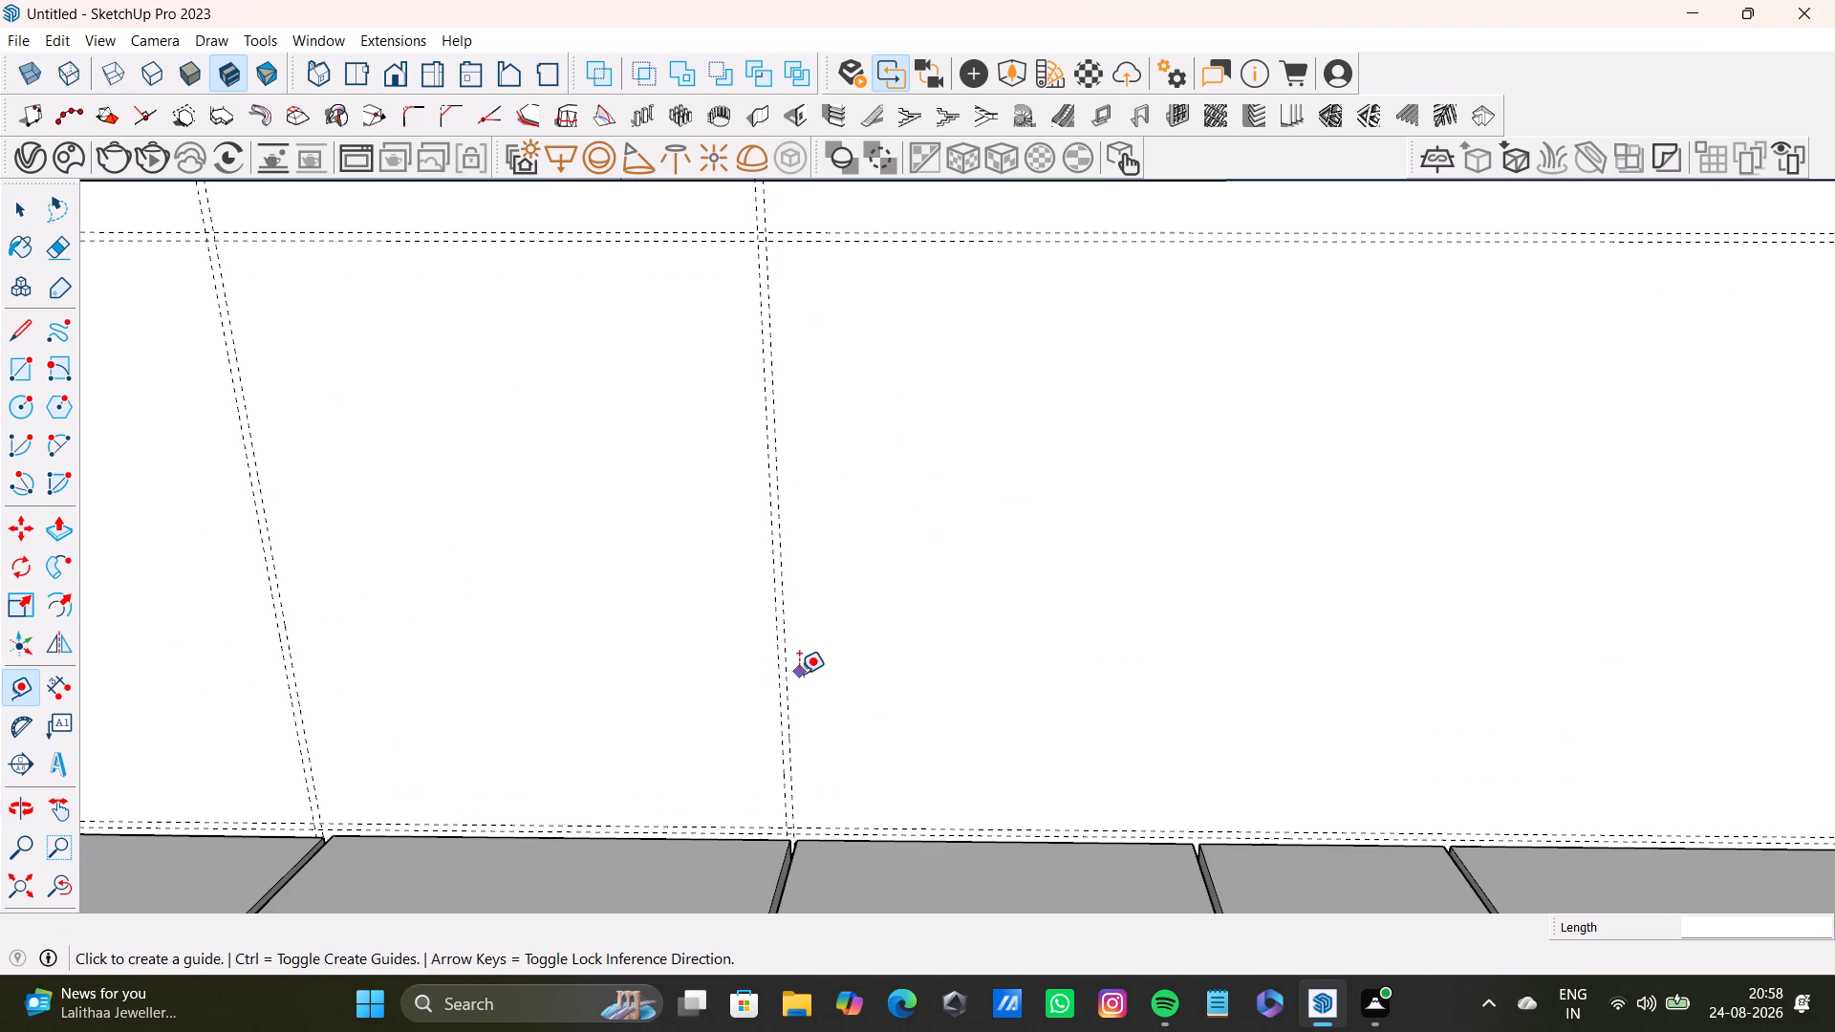
pyautogui.click(788, 691)
pyautogui.scroll(-2, 1050, 711)
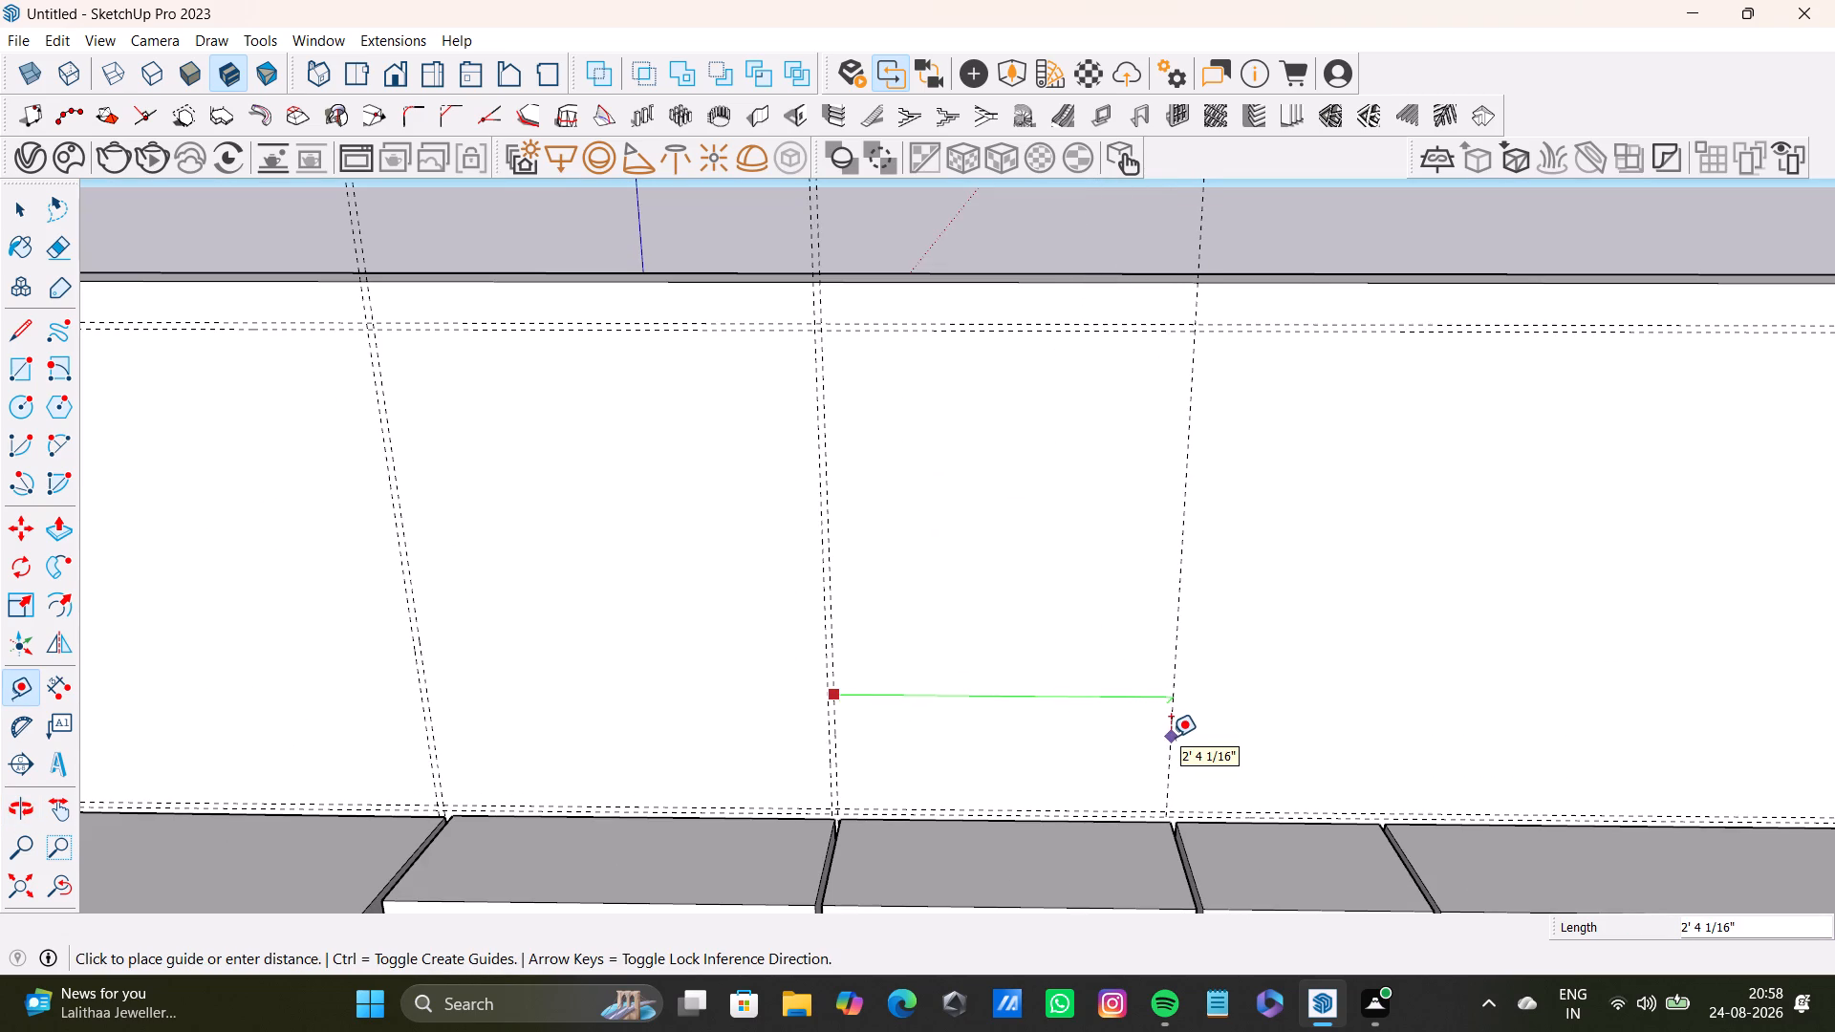
pyautogui.click(1171, 738)
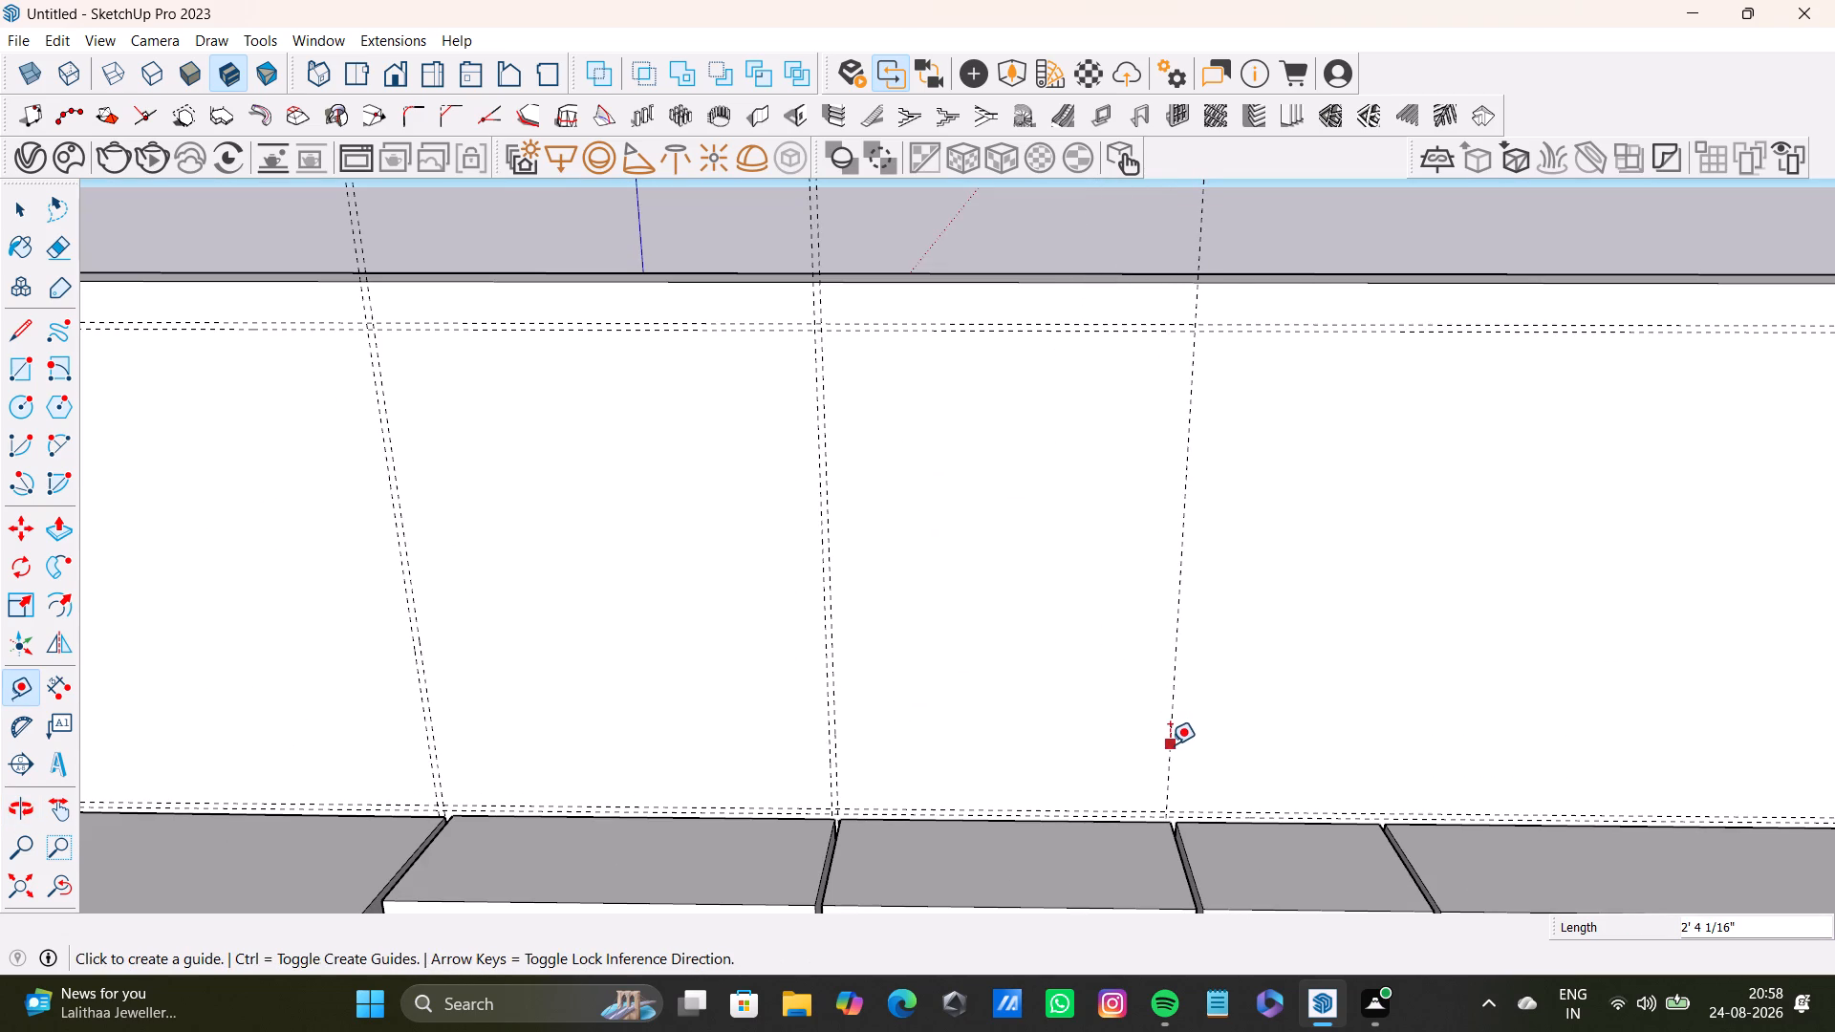
# Place a vertical guide 0.5" from the guide at the near edge of the narrow cabinet, toward the end wall.
pyautogui.click(1170, 744)
pyautogui.press('0')
pyautogui.press('.')
pyautogui.press('5')
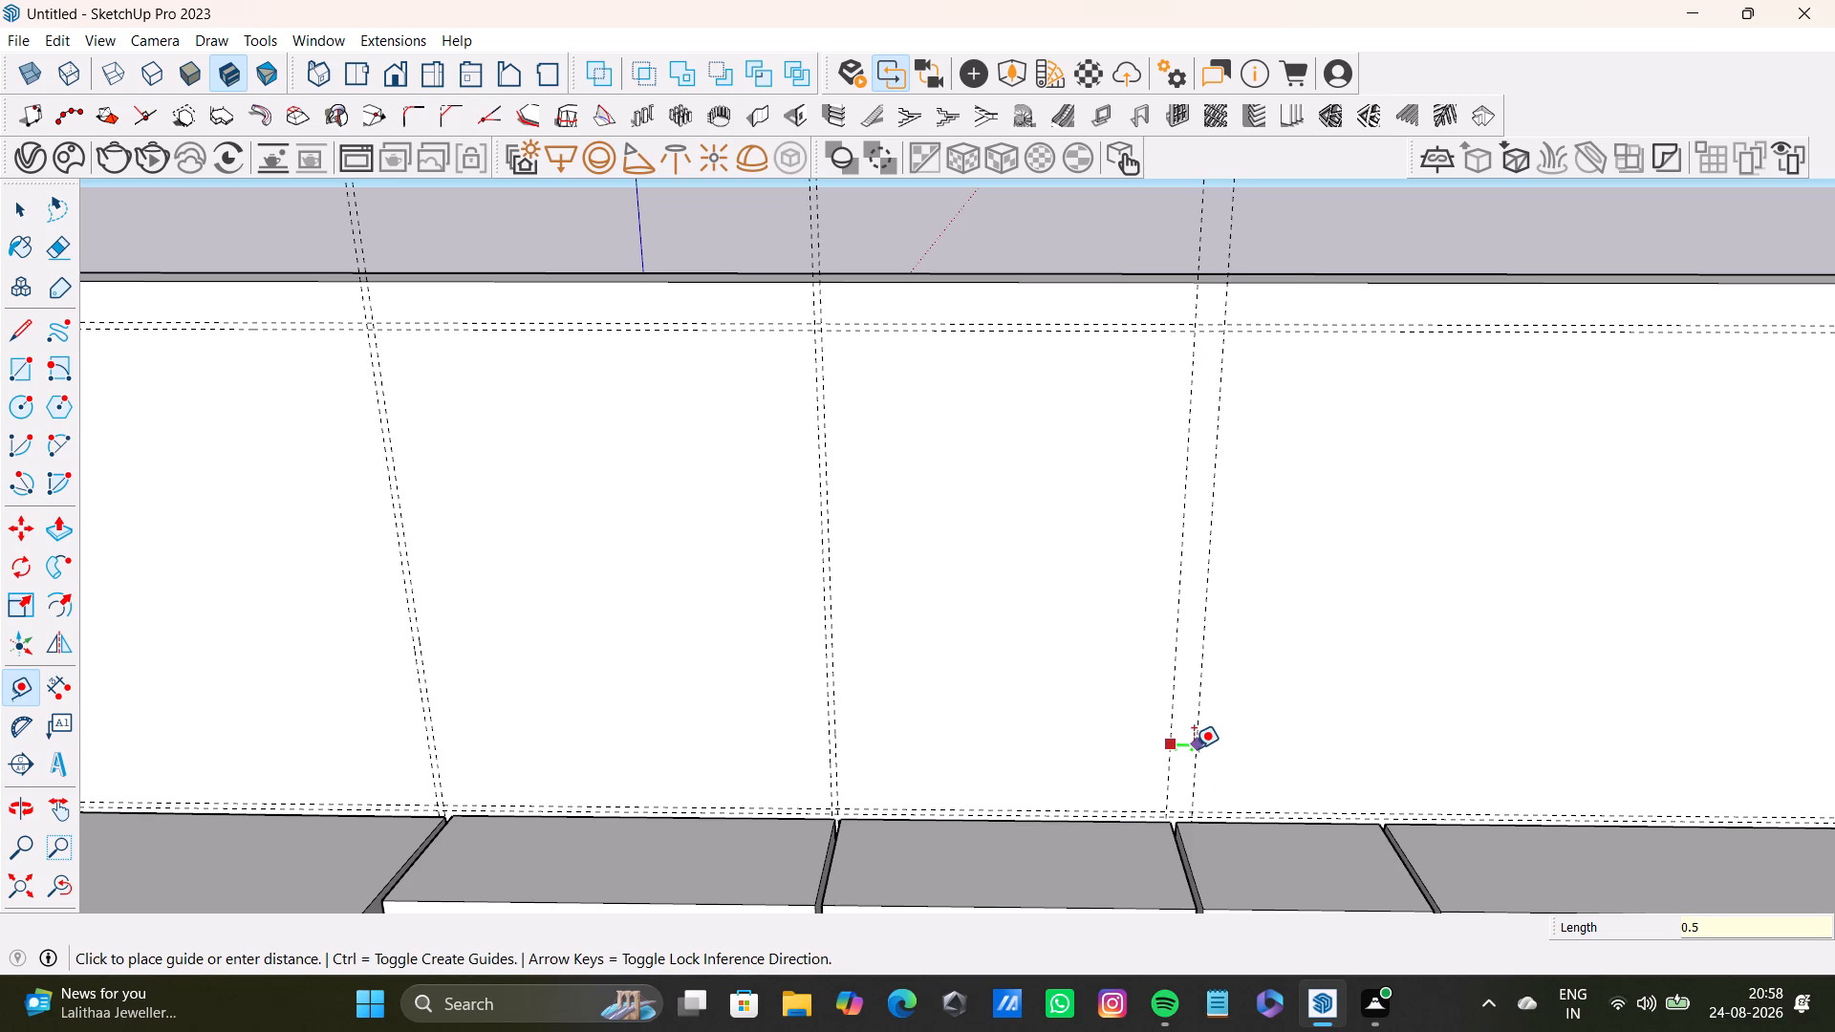
pyautogui.hotkey('shift', '"')
pyautogui.press('Return')
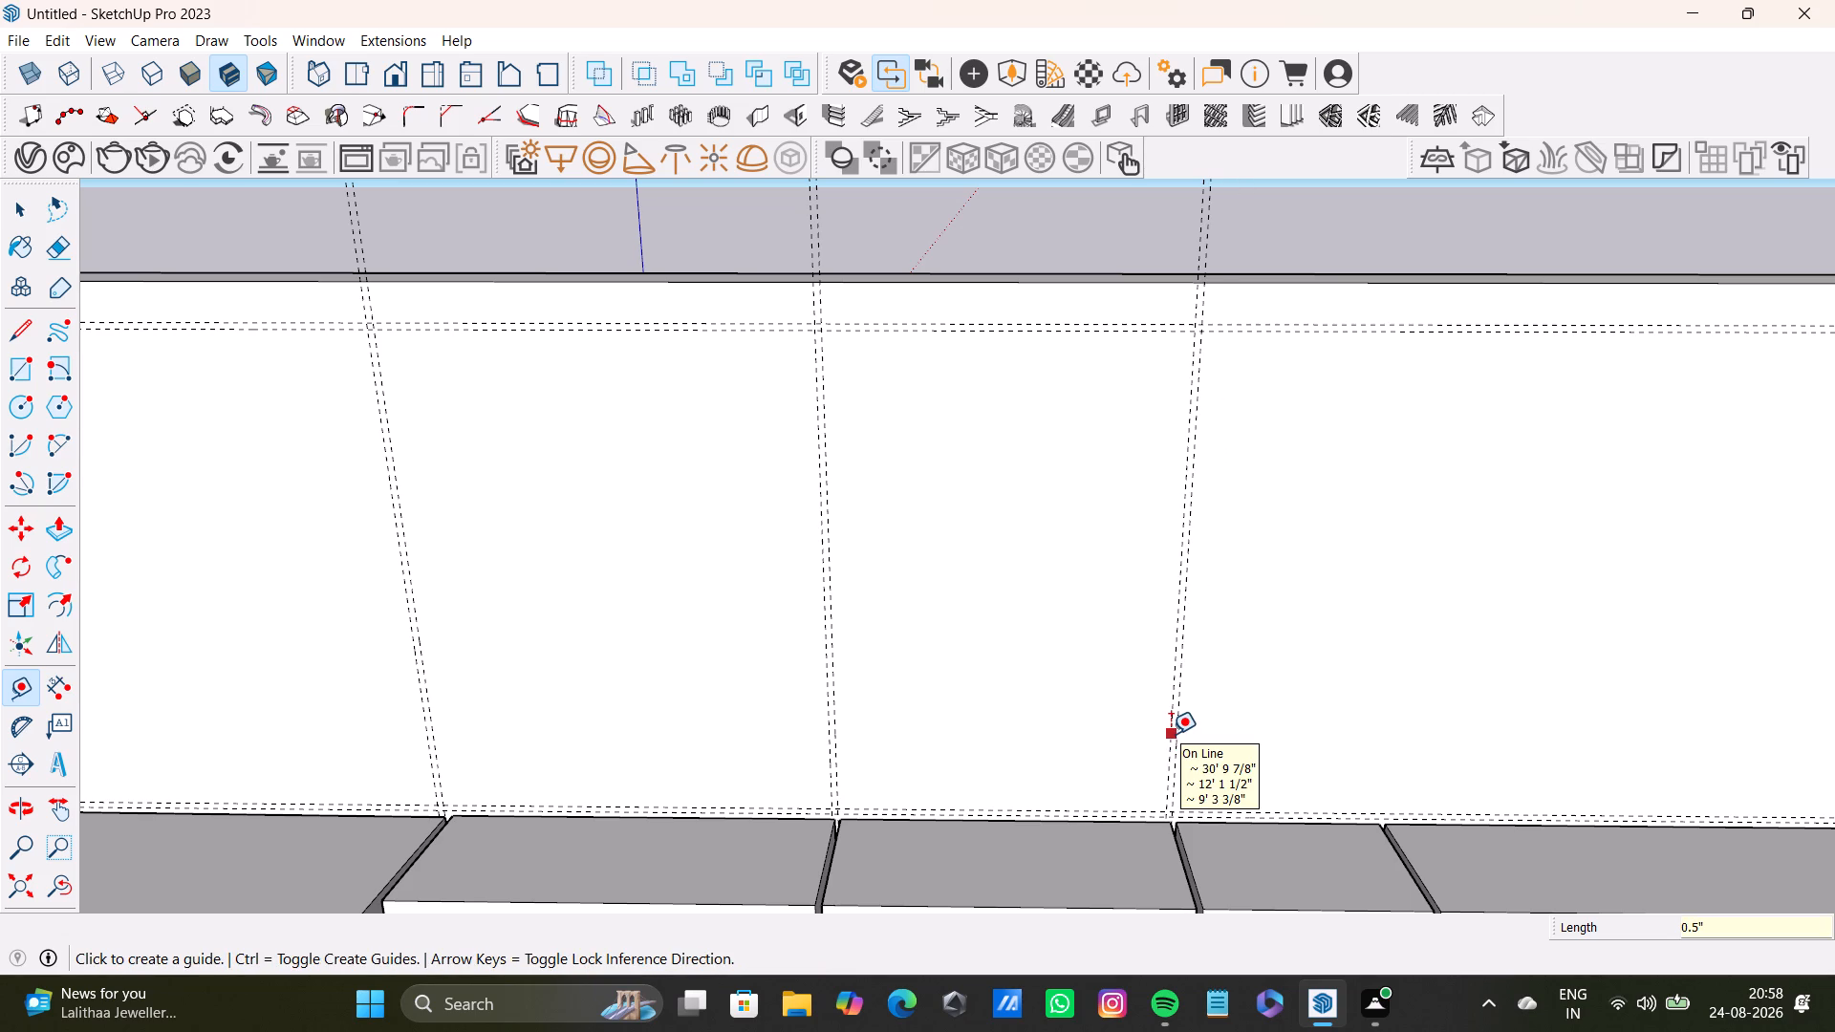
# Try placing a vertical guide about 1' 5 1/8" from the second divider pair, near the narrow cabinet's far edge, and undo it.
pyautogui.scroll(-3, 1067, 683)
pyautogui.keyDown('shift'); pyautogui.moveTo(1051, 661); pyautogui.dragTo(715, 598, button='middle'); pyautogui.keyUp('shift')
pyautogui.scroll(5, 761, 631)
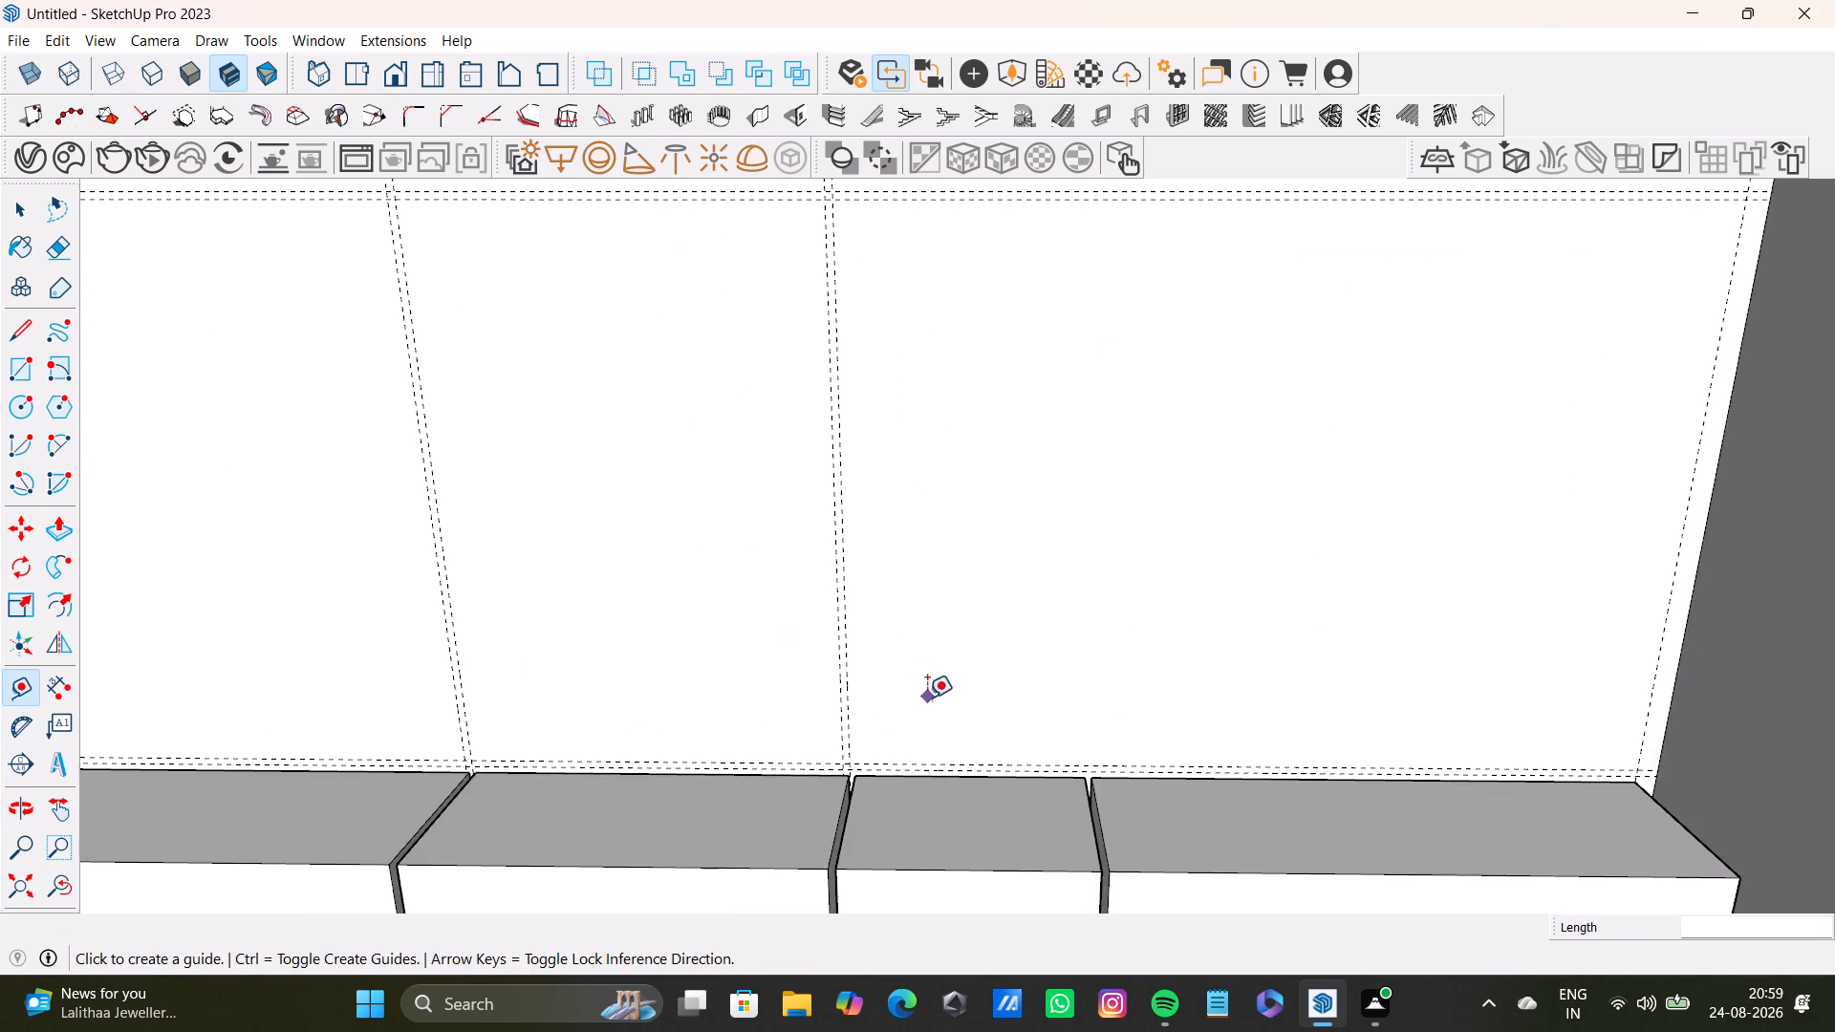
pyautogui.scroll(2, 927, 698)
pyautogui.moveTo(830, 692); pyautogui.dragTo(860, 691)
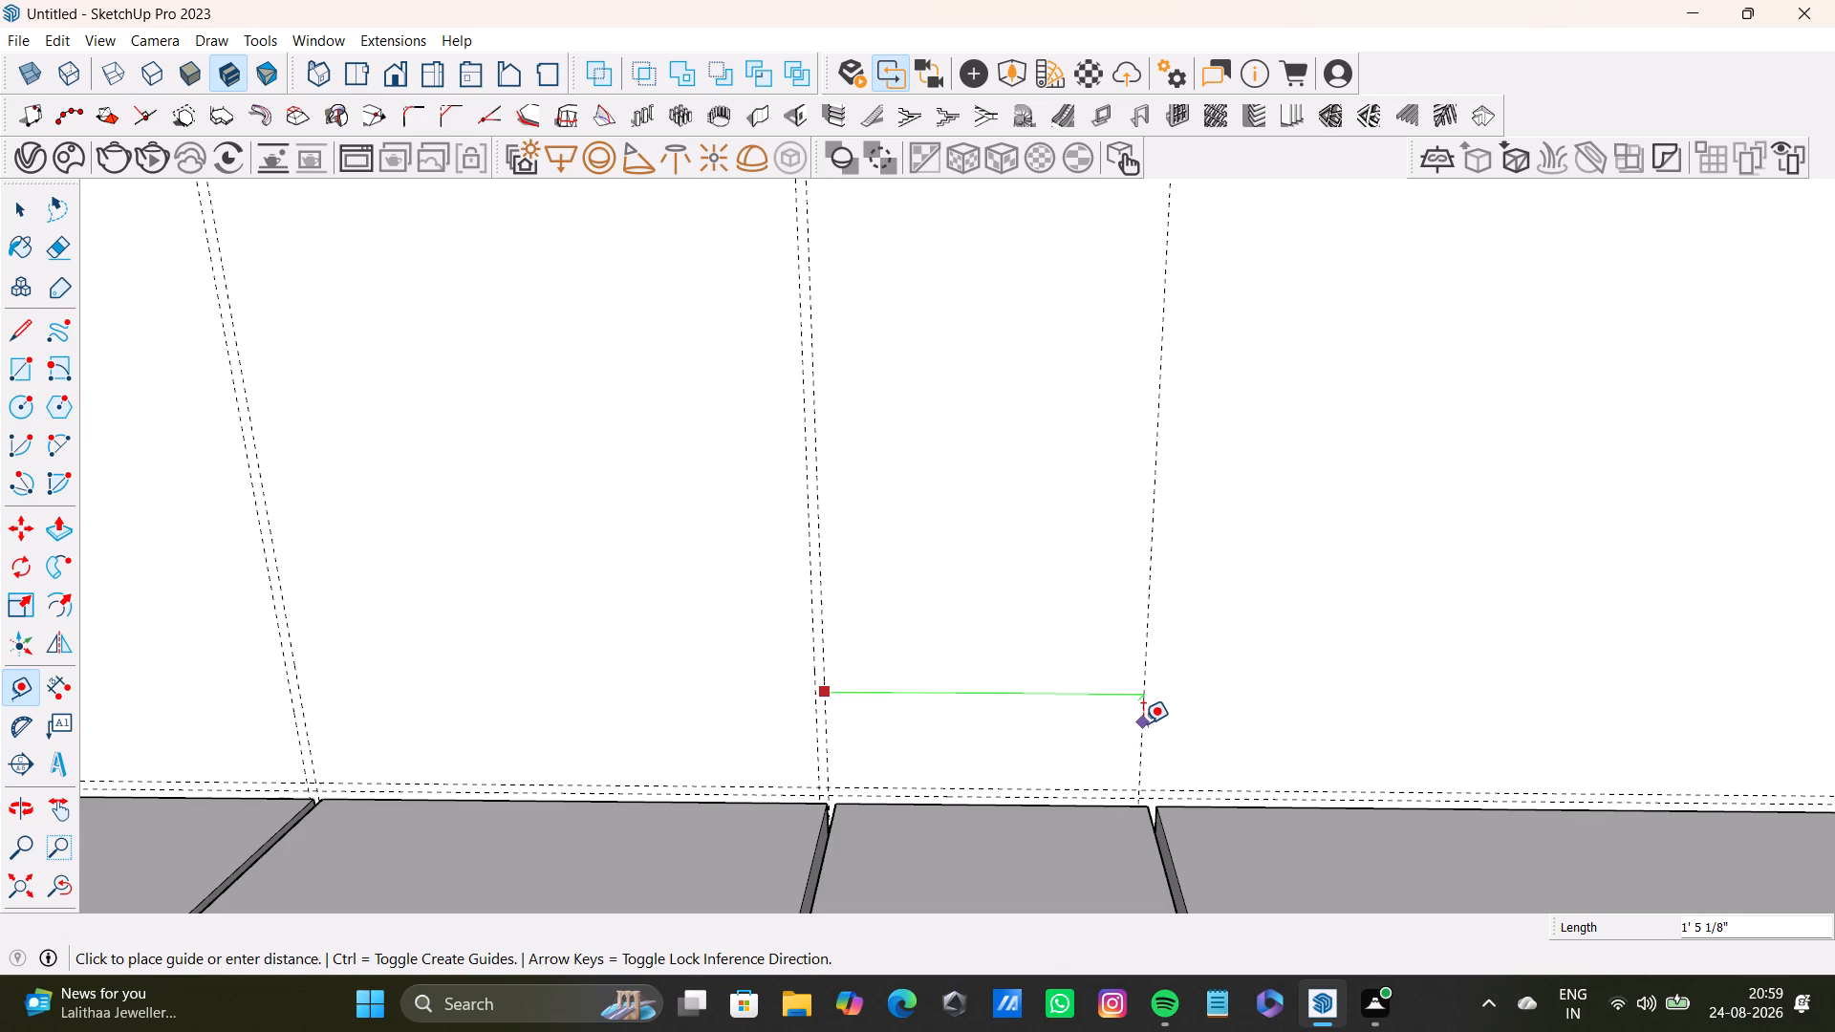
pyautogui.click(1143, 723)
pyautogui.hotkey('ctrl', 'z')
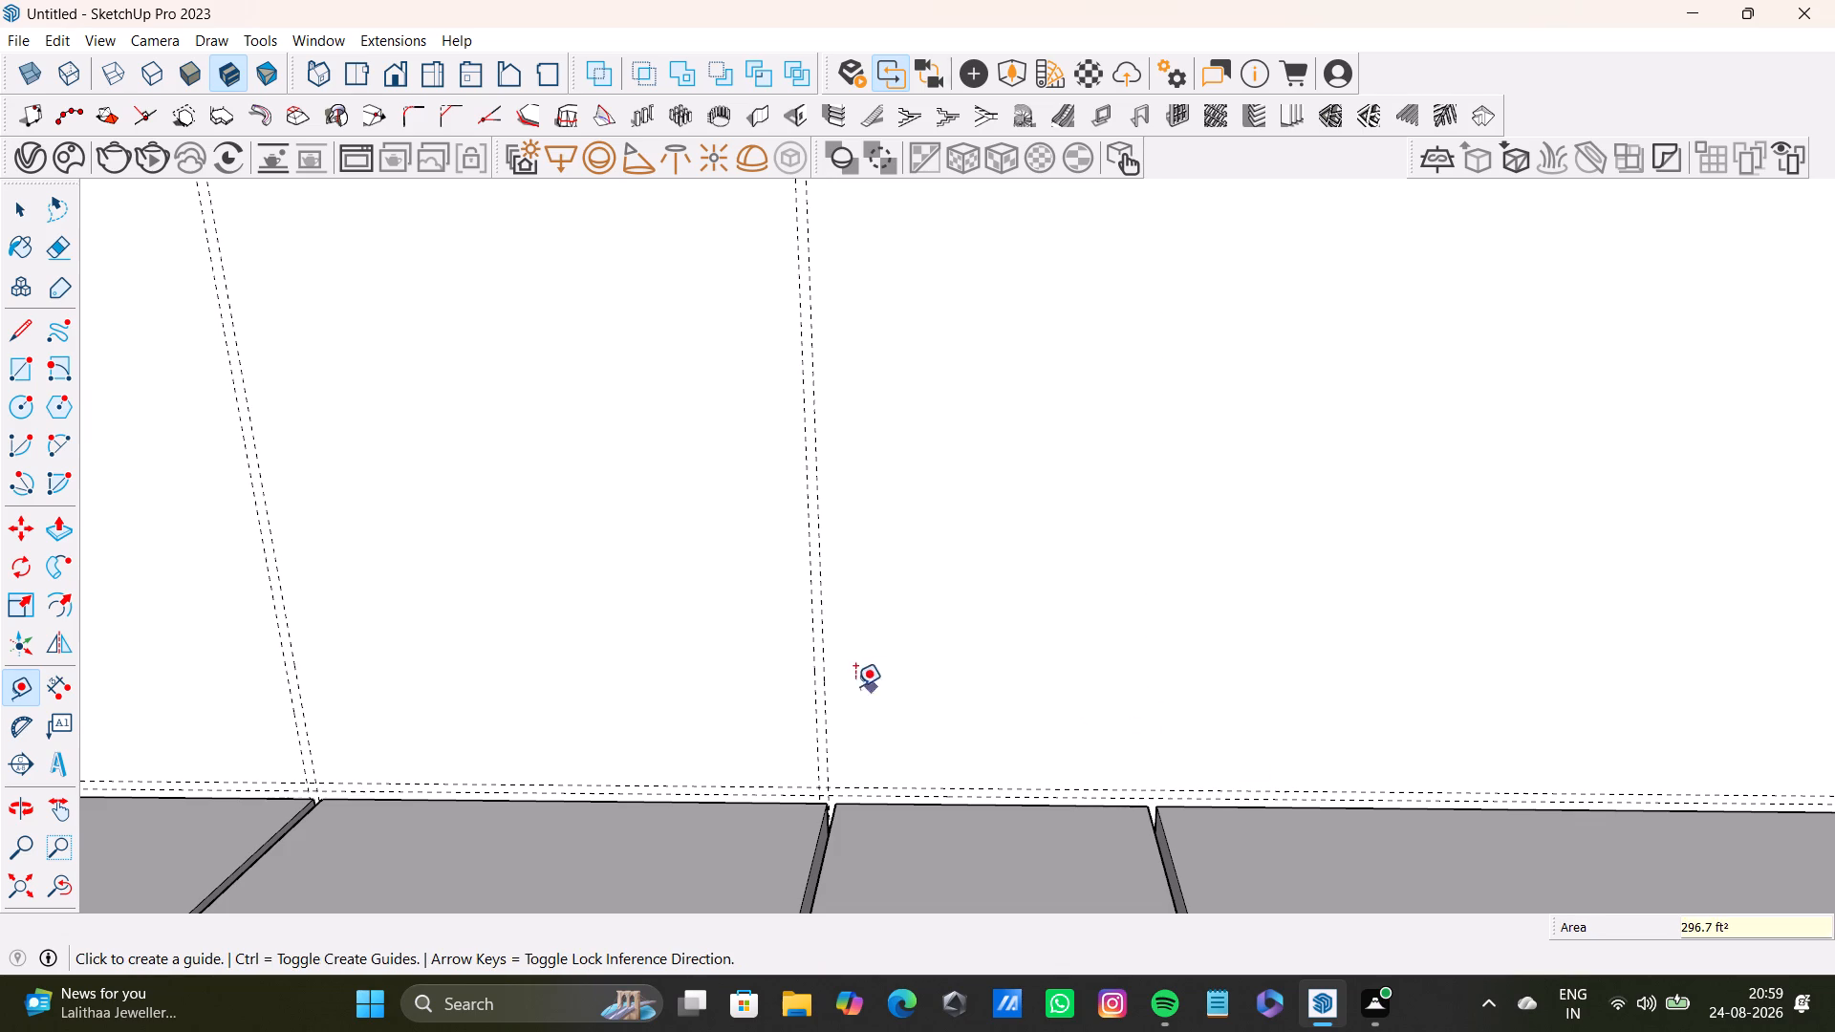
# Place a vertical guide about 1' 5 3/4" from the second divider pair, at the narrow cabinet's far edge.
pyautogui.moveTo(824, 714); pyautogui.dragTo(852, 708)
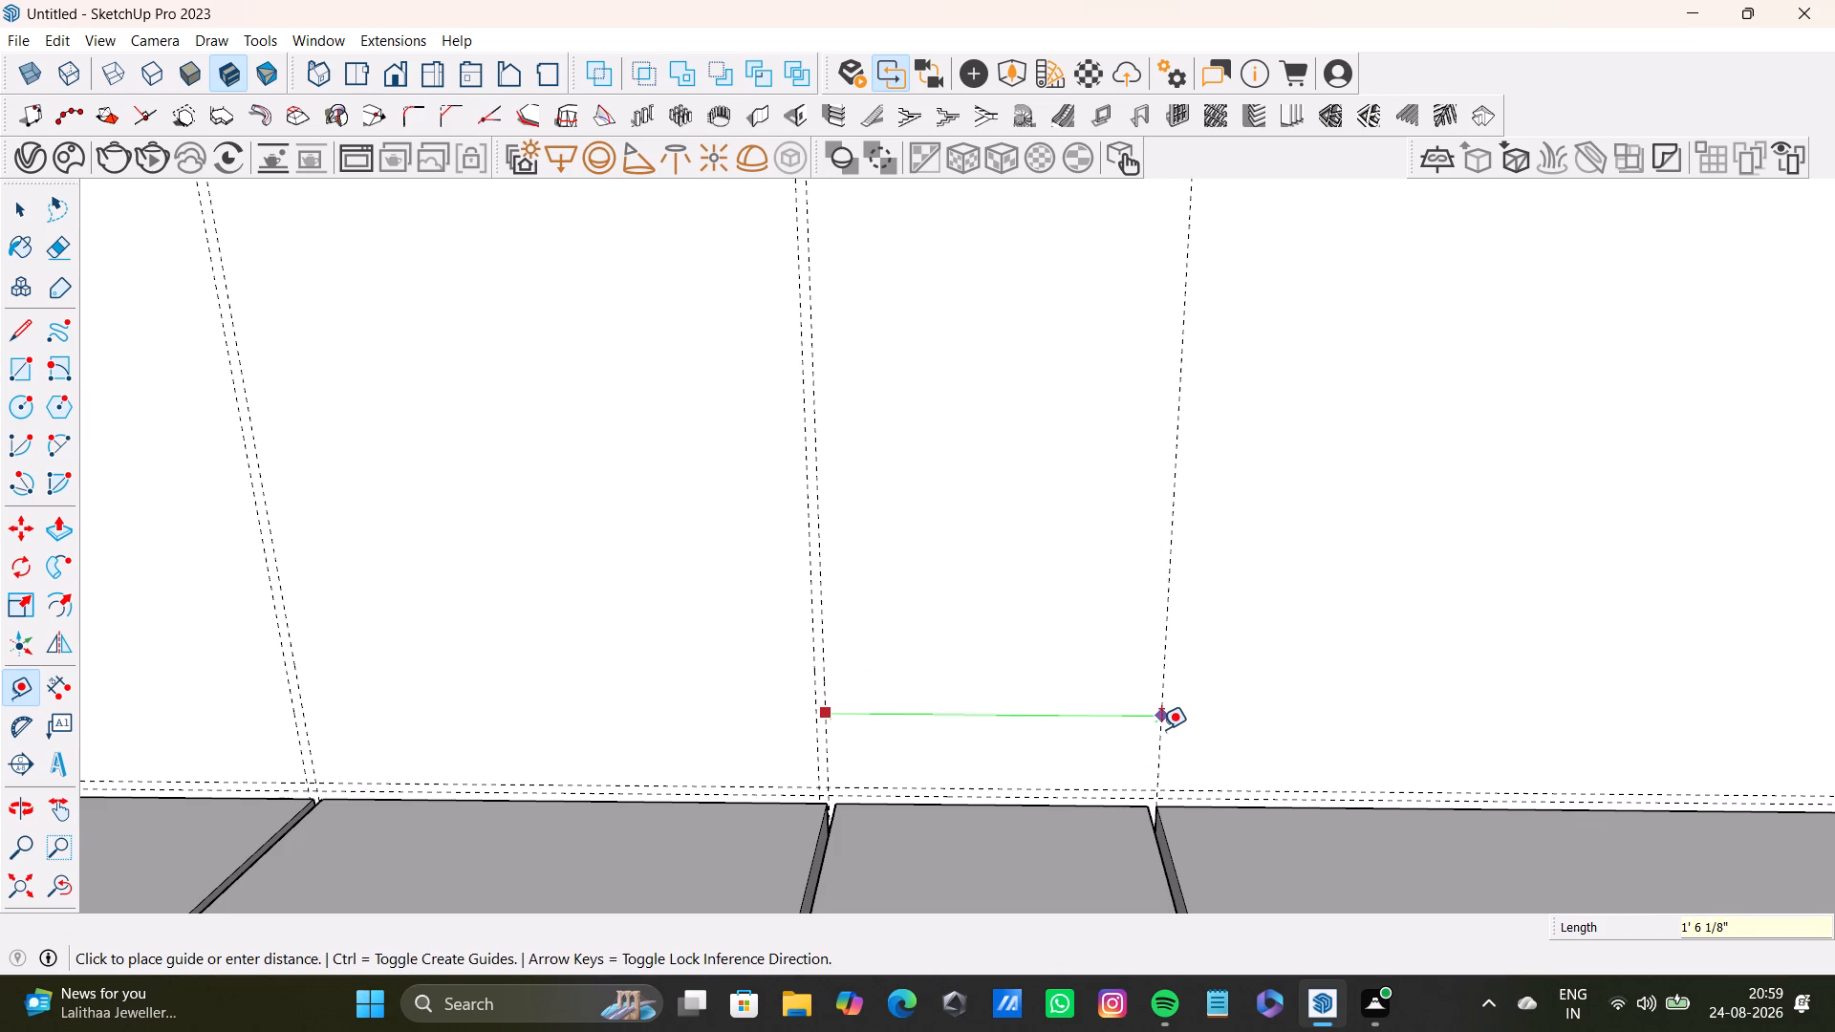
pyautogui.click(1155, 729)
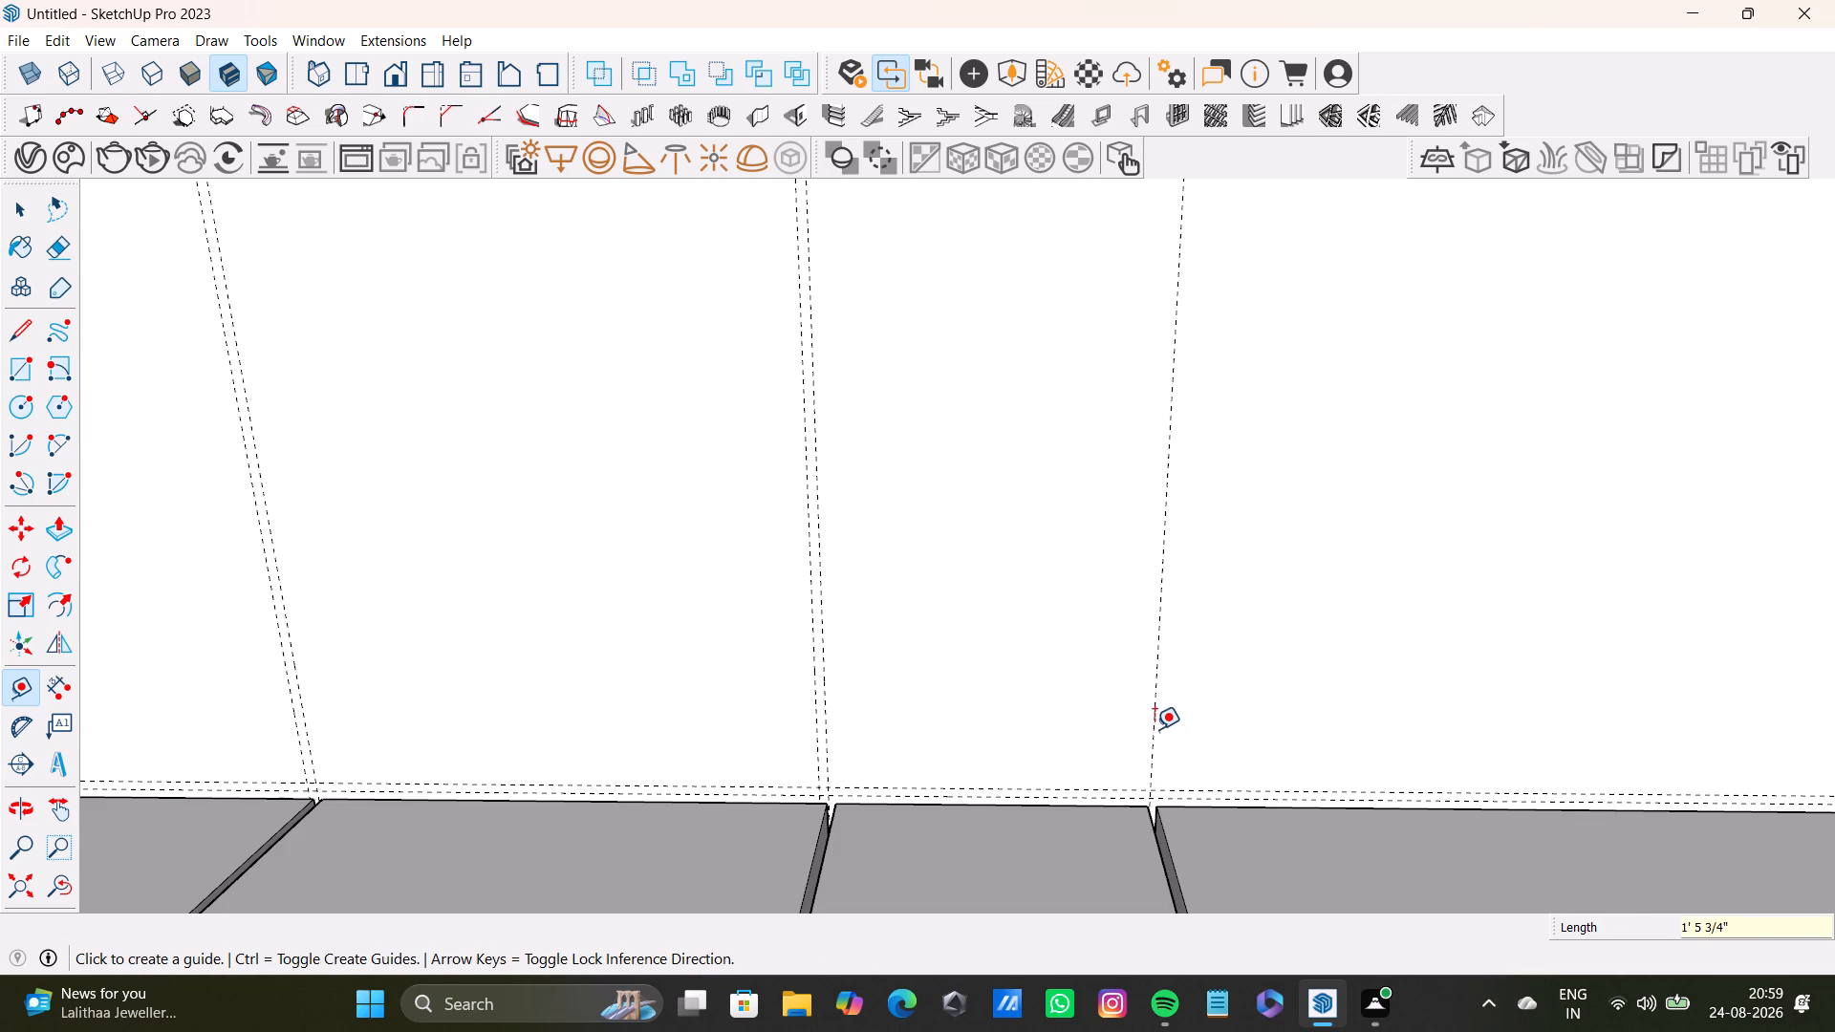
# Place a vertical guide 0.5" from the guide at the narrow cabinet's far edge, toward the end wall.
pyautogui.click(1153, 740)
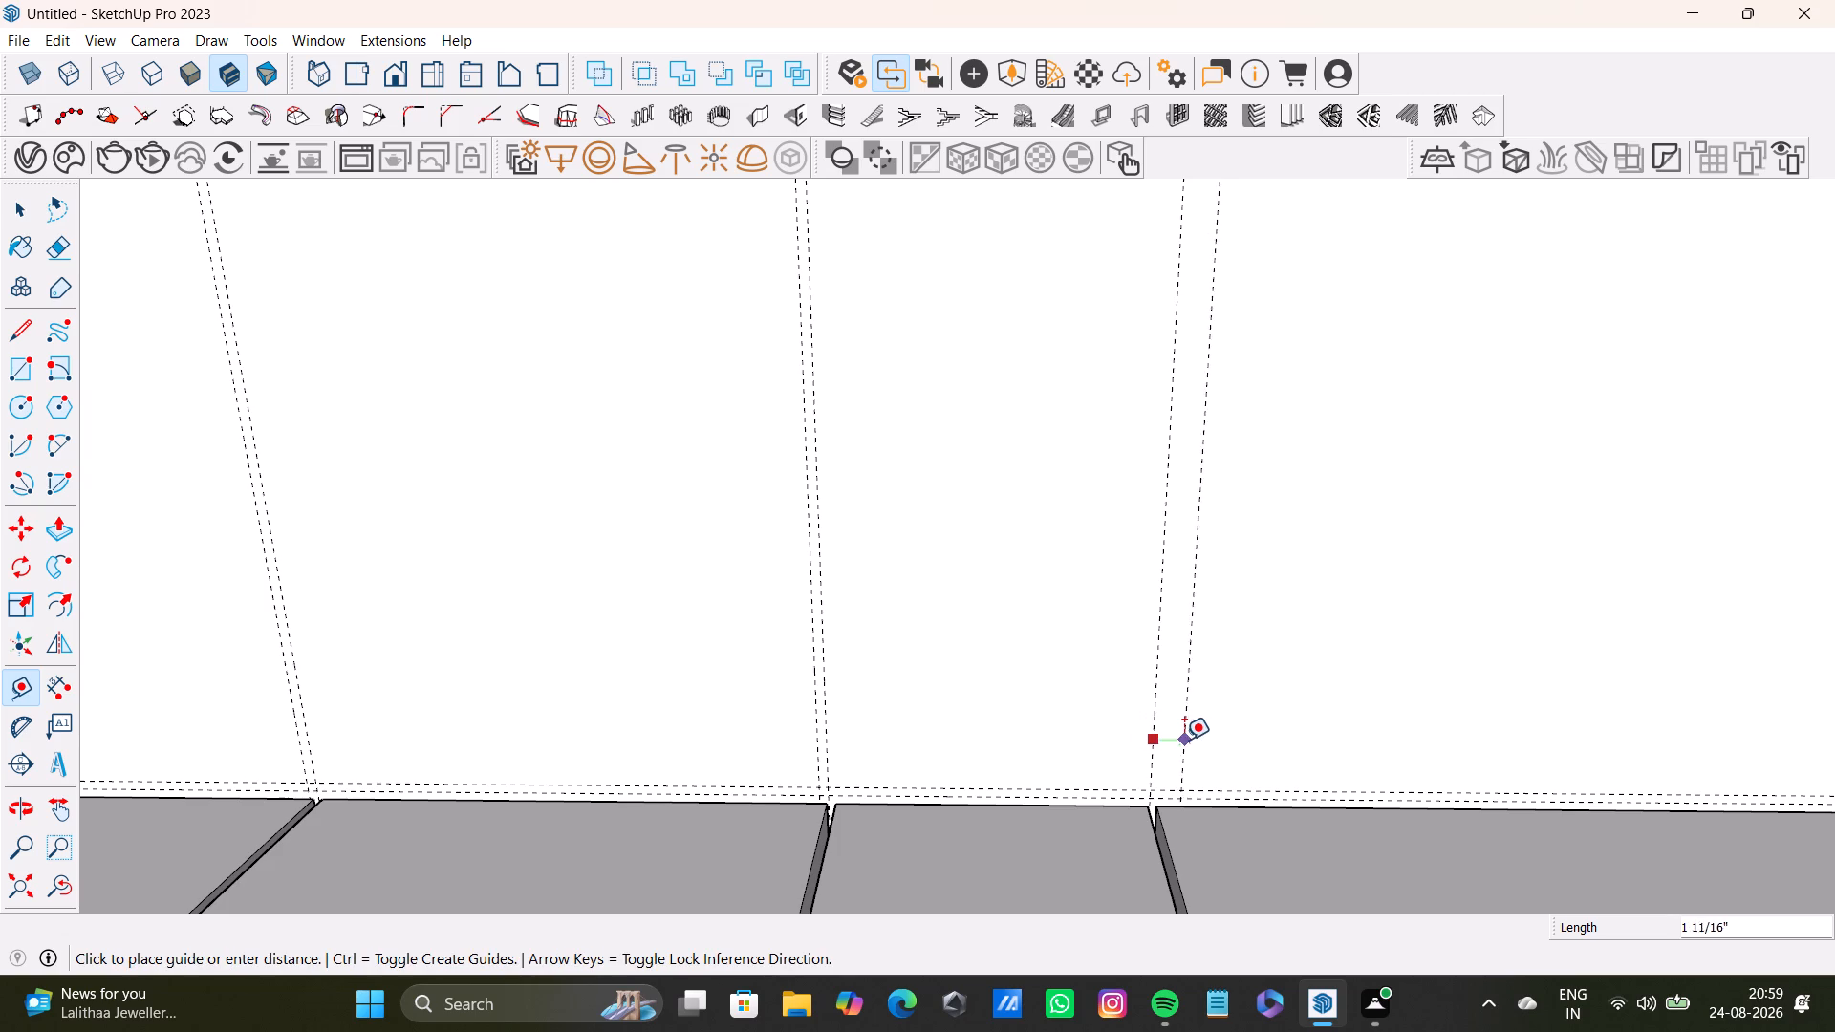
pyautogui.write('0.5')
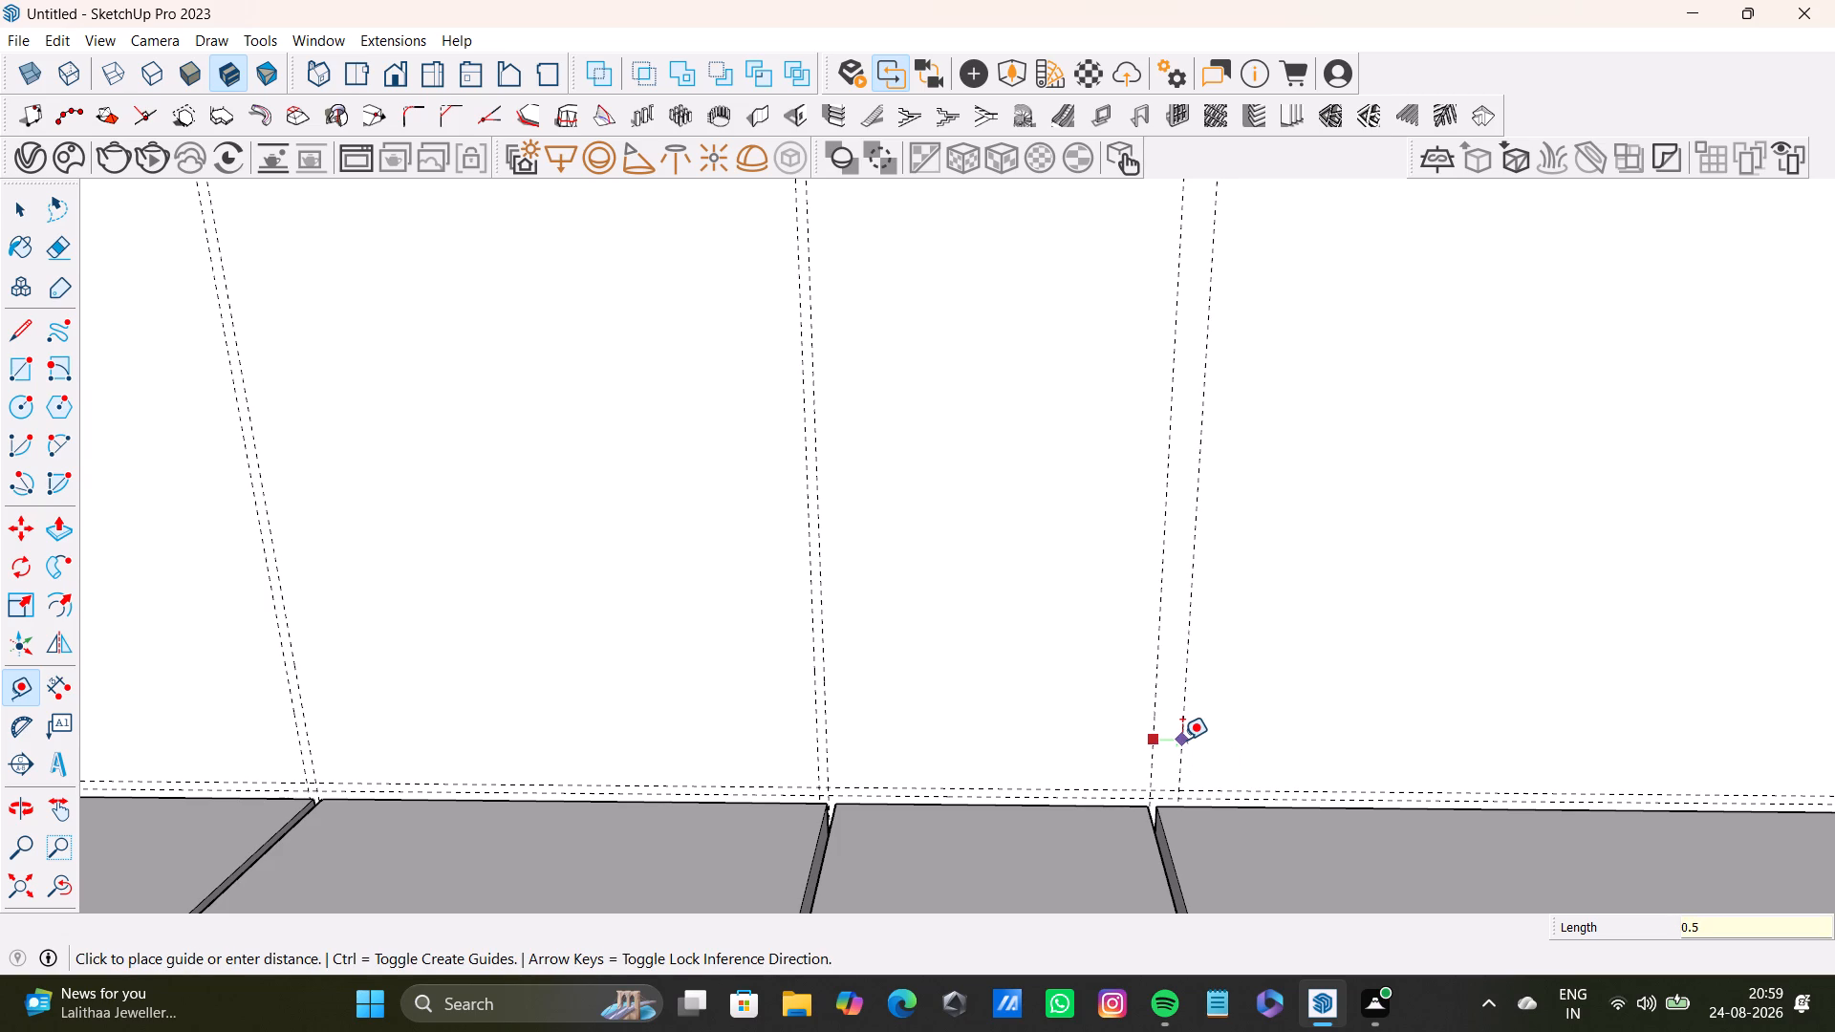
pyautogui.hotkey('shift', '"')
pyautogui.press('Return')
pyautogui.press('space')
# Place a vertical guide 0.5" inward from the vertical guide beside the end wall.
pyautogui.scroll(-7, 1167, 738)
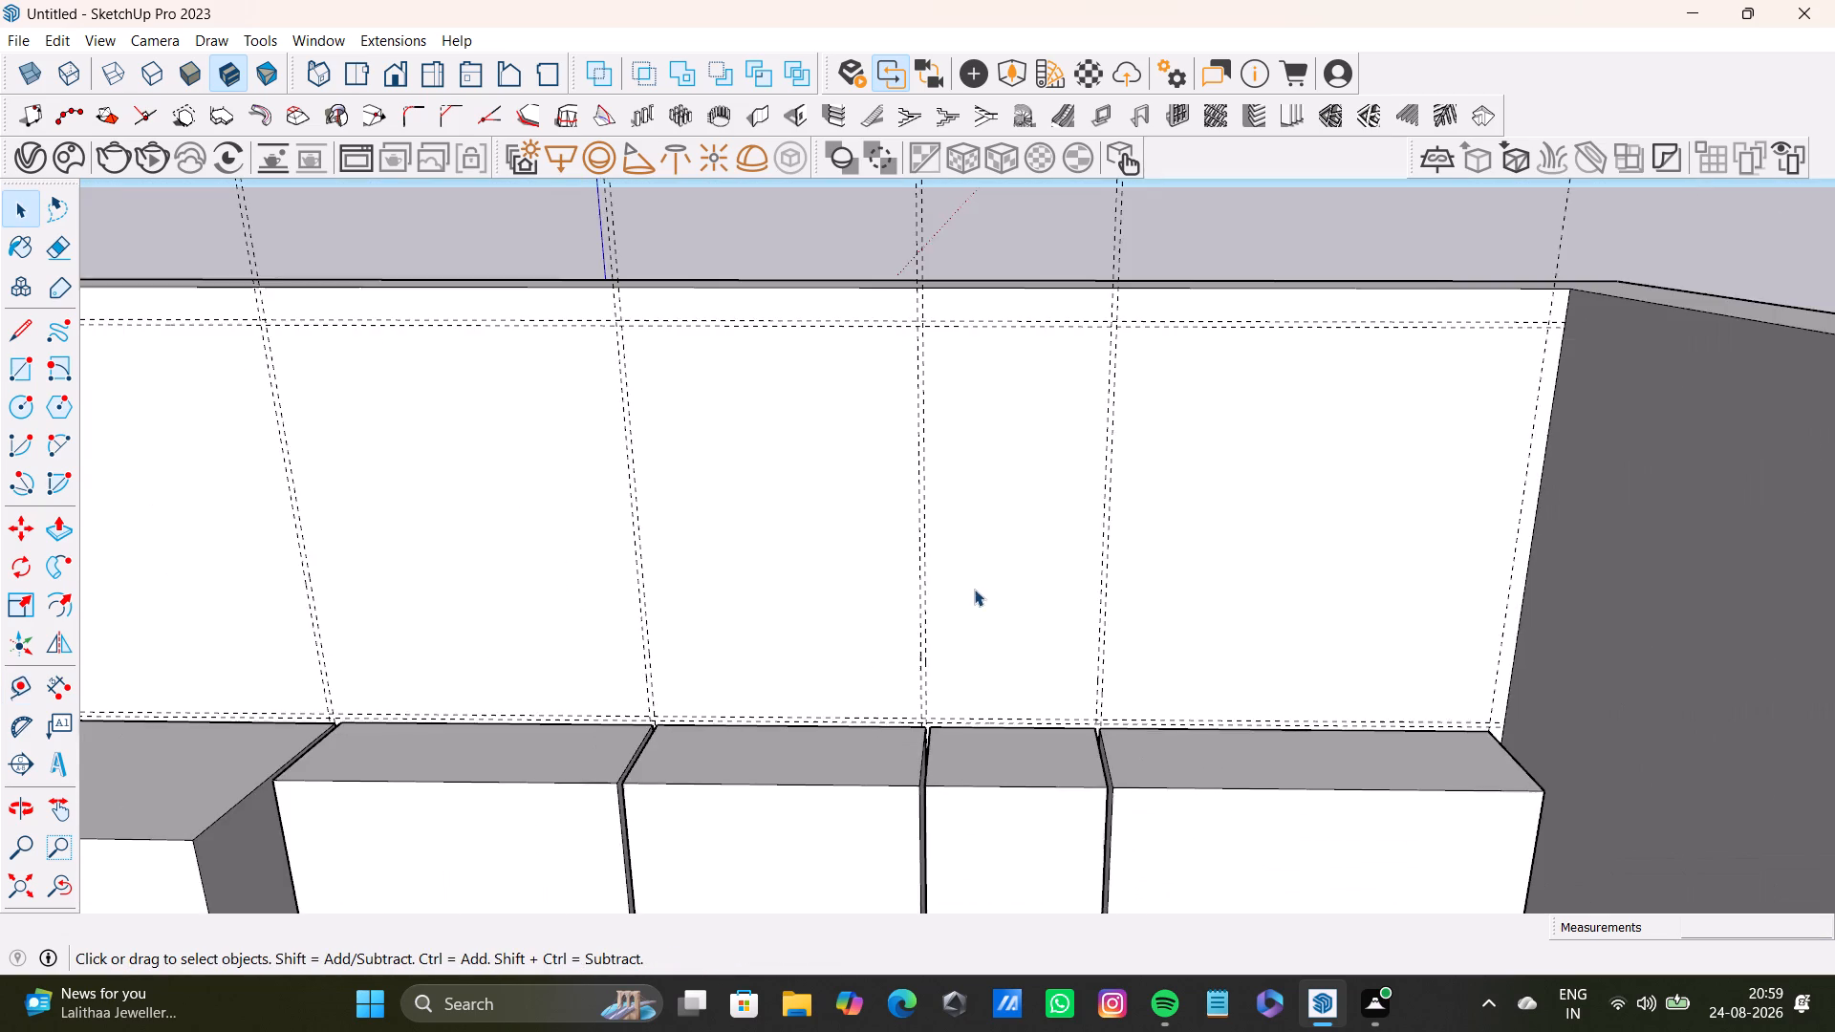
pyautogui.keyDown('shift'); pyautogui.moveTo(974, 592); pyautogui.dragTo(717, 611, button='middle'); pyautogui.keyUp('shift')
pyautogui.scroll(3, 1193, 647)
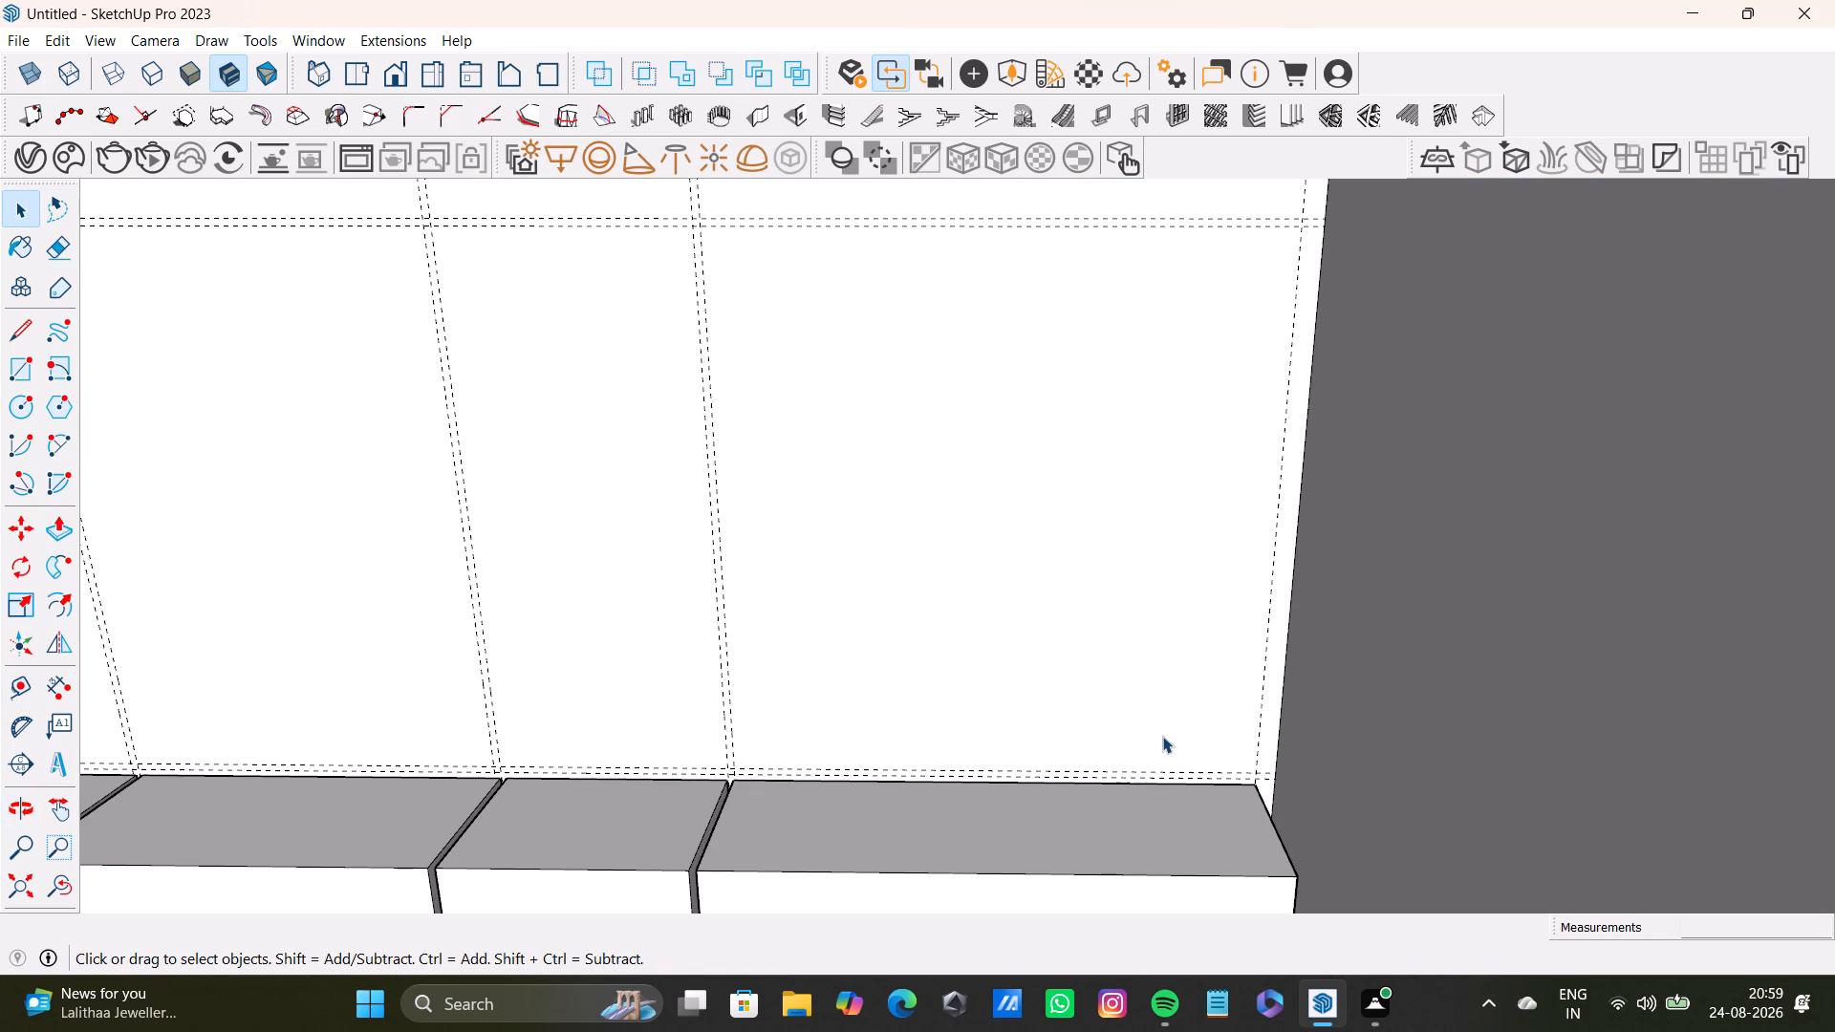
pyautogui.press('t')
pyautogui.moveTo(1256, 728); pyautogui.dragTo(1228, 729)
pyautogui.write('0.5')
pyautogui.hotkey('shift', '"')
pyautogui.press('Return')
pyautogui.press('space')
# Draw a rectangle about 5' 11 1/16" by 3' 4 1/2" on the wall above the two deep top cabinets, snapping to the inner guides.
pyautogui.keyDown('shift'); pyautogui.scroll(-4, 896, 534); pyautogui.keyUp('shift')
pyautogui.keyDown('shift'); pyautogui.moveTo(902, 569); pyautogui.dragTo(1315, 591, button='middle'); pyautogui.keyUp('shift')
pyautogui.scroll(-4, 525, 509)
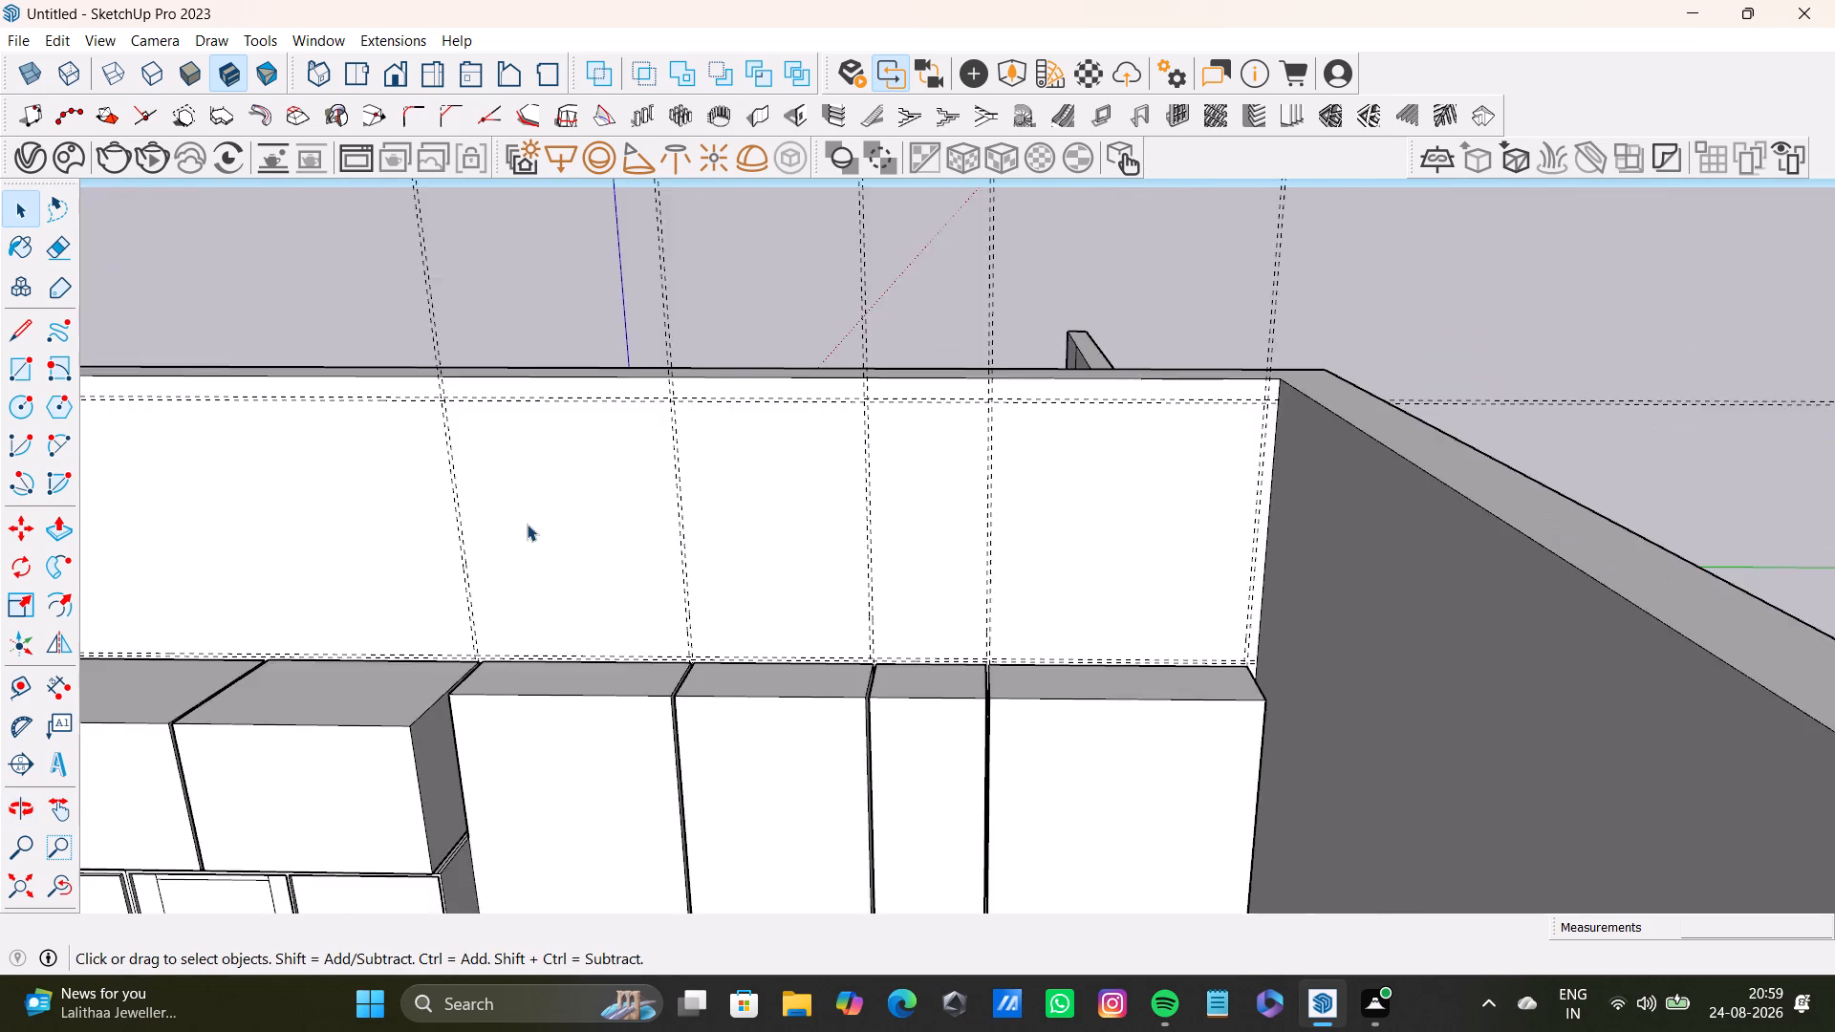
pyautogui.scroll(-2, 527, 524)
pyautogui.keyDown('shift'); pyautogui.moveTo(531, 536); pyautogui.dragTo(996, 536, button='middle'); pyautogui.keyUp('shift')
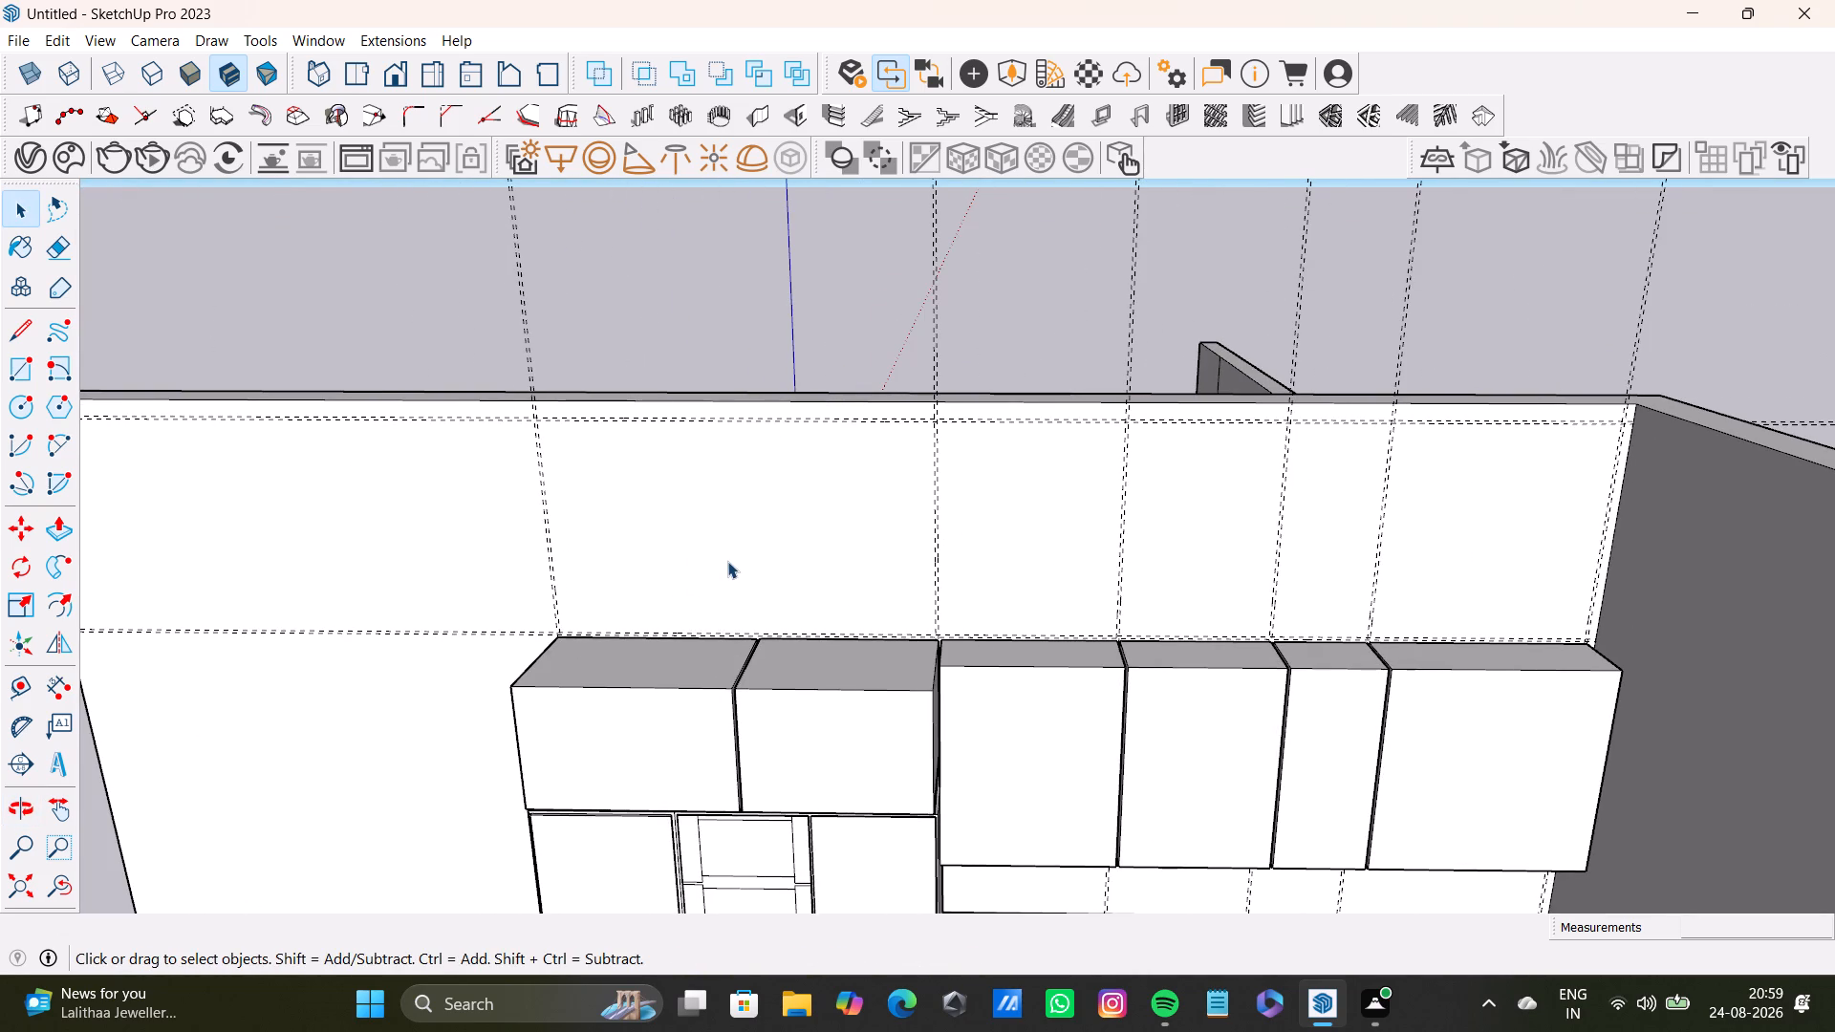
pyautogui.click(727, 560)
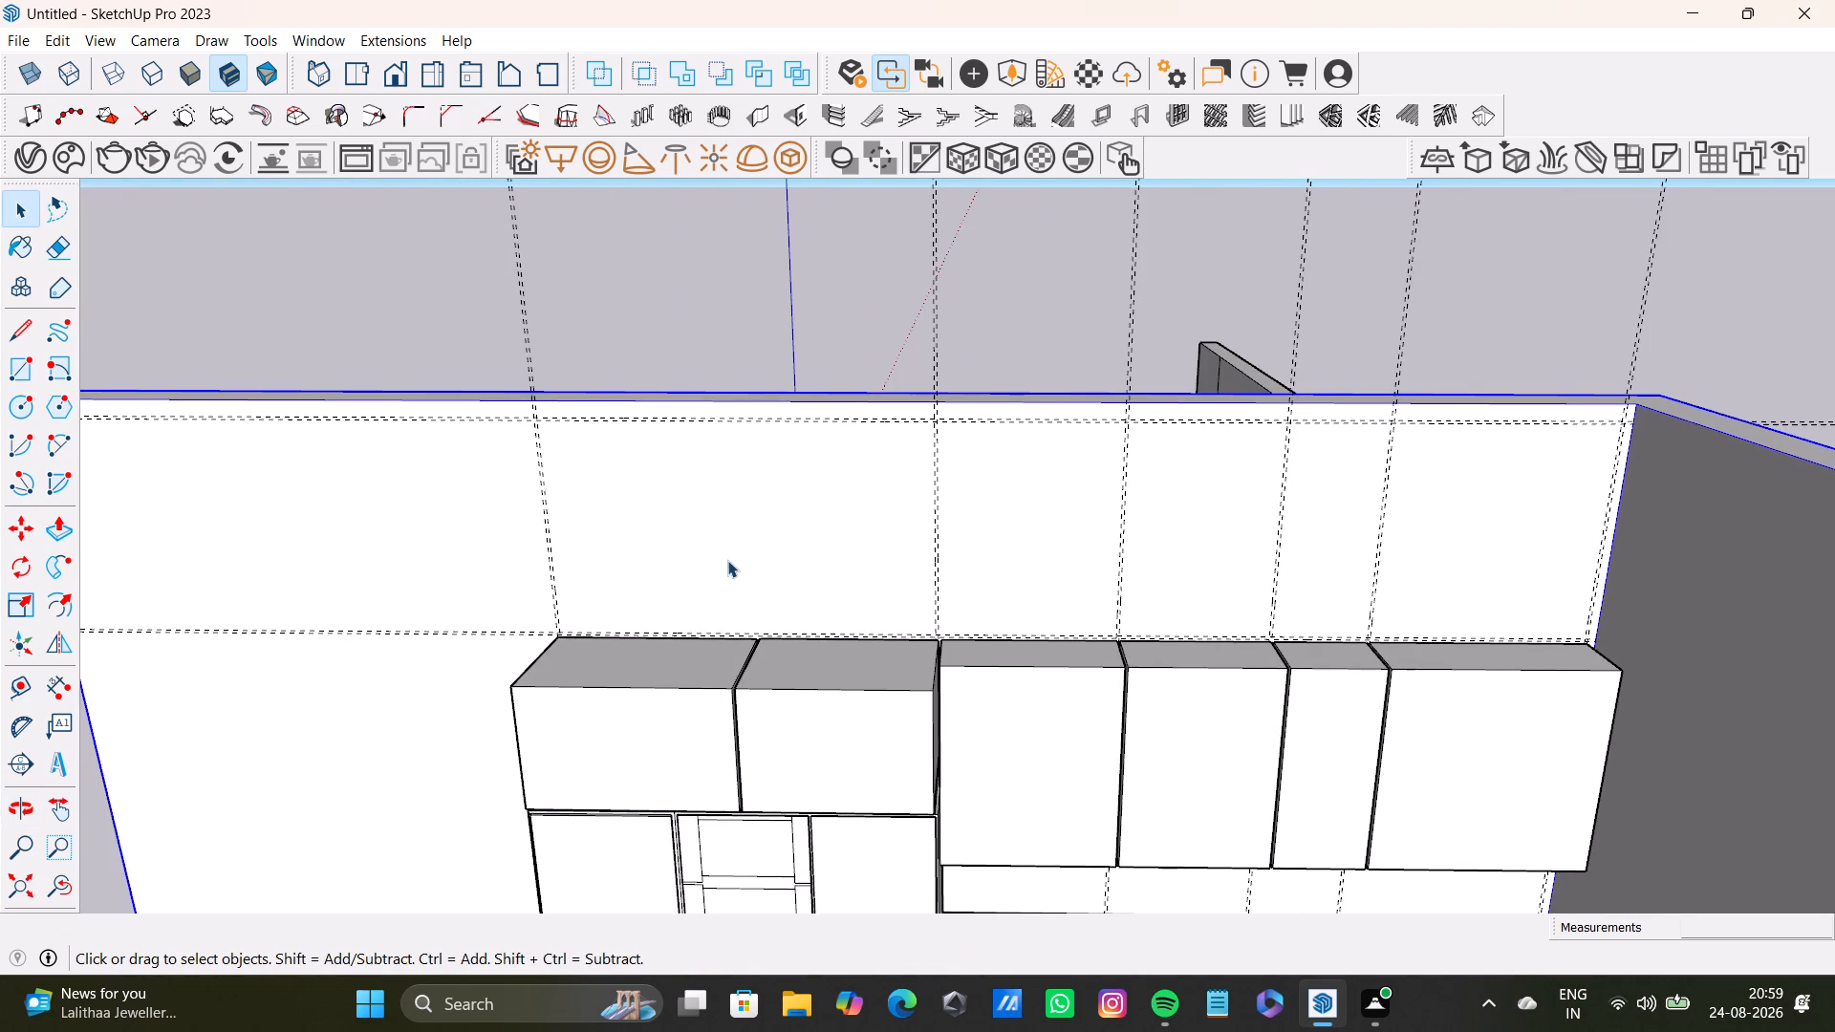
pyautogui.click(727, 560)
pyautogui.click(12, 368)
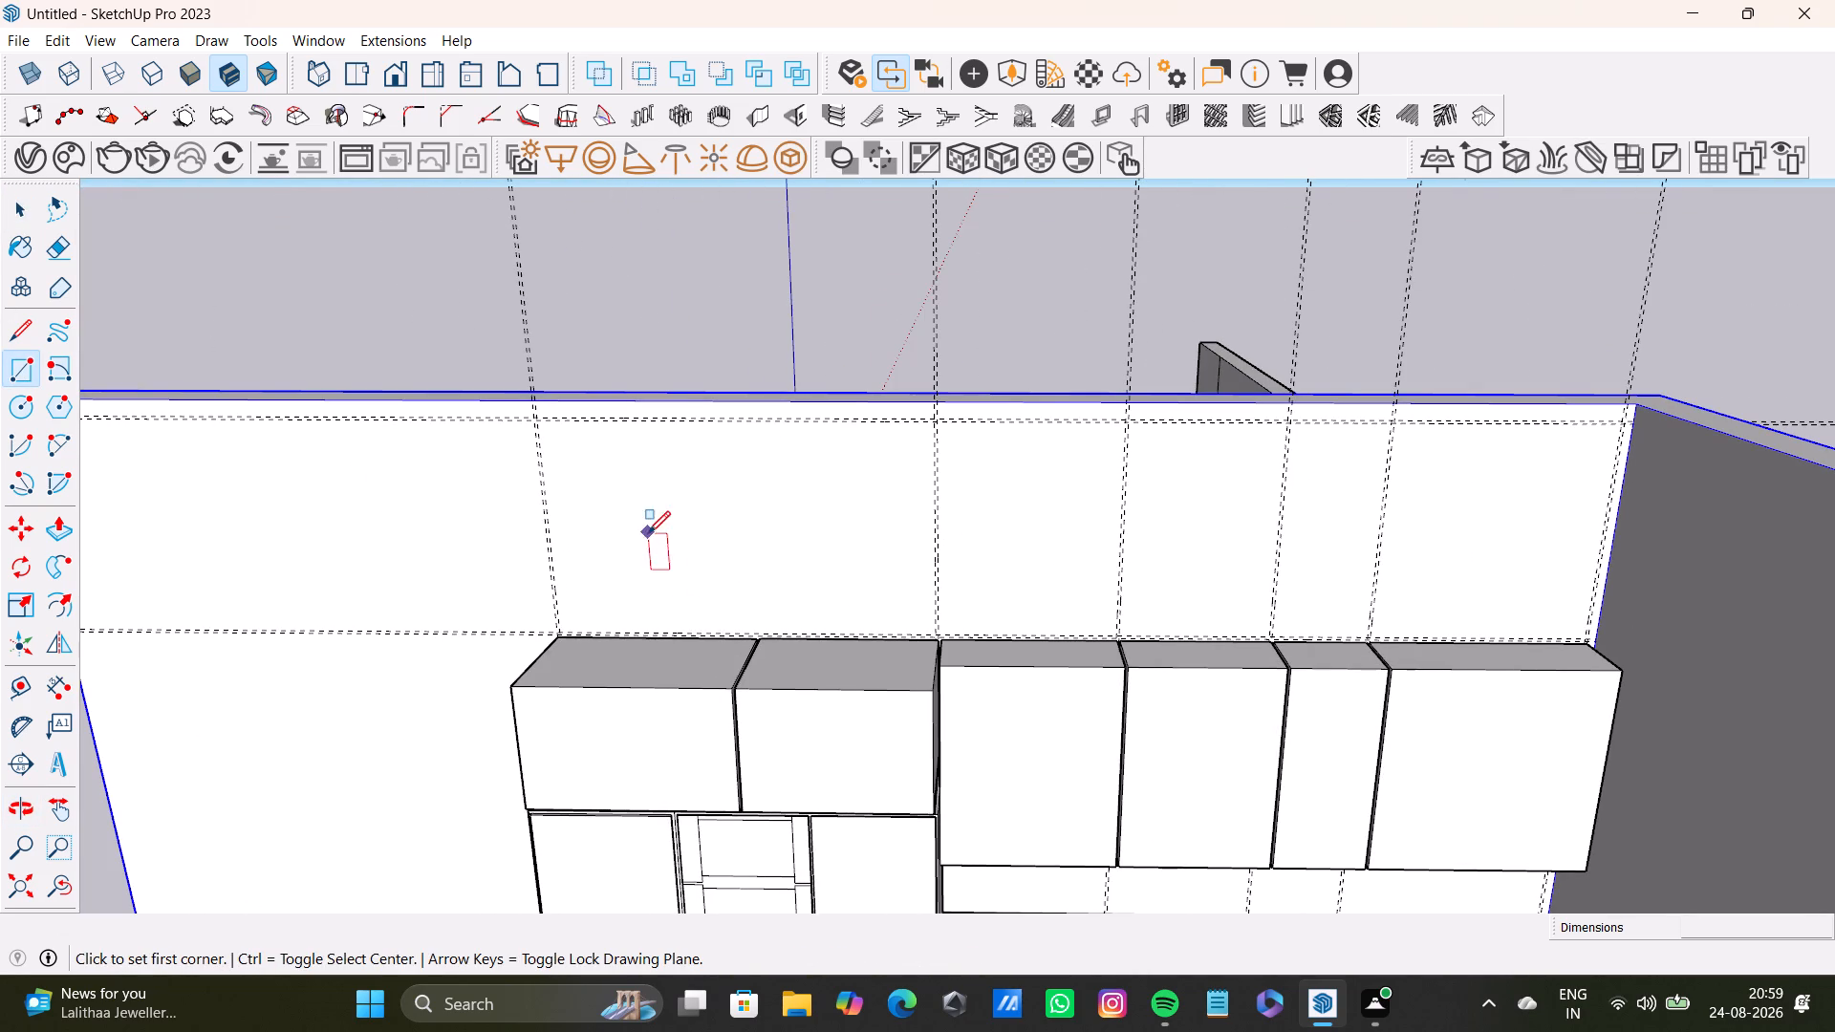
pyautogui.scroll(8, 648, 533)
pyautogui.moveTo(547, 446); pyautogui.dragTo(641, 419, button='middle')
pyautogui.scroll(7, 447, 315)
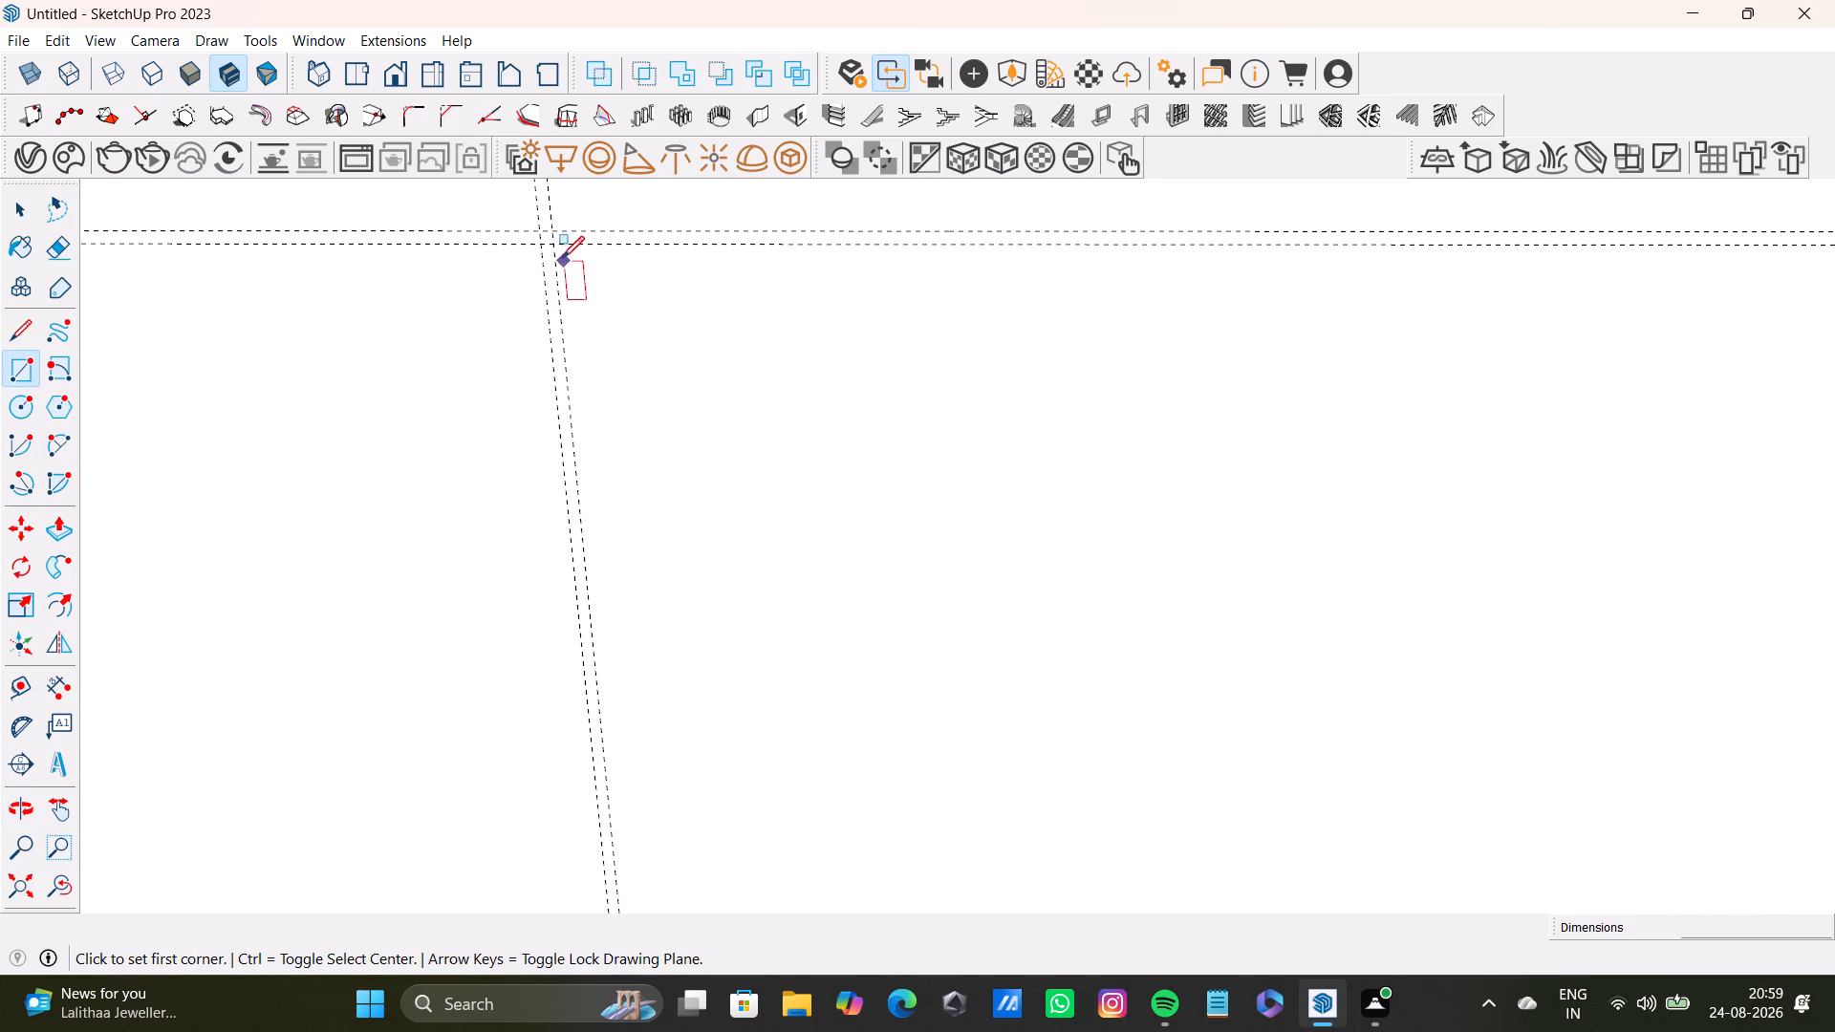
pyautogui.click(554, 247)
pyautogui.scroll(-4, 960, 665)
pyautogui.moveTo(1104, 716); pyautogui.dragTo(761, 327, button='middle')
pyautogui.scroll(-1, 1245, 577)
pyautogui.scroll(4, 1423, 631)
pyautogui.scroll(-1, 1423, 630)
pyautogui.scroll(1, 1424, 630)
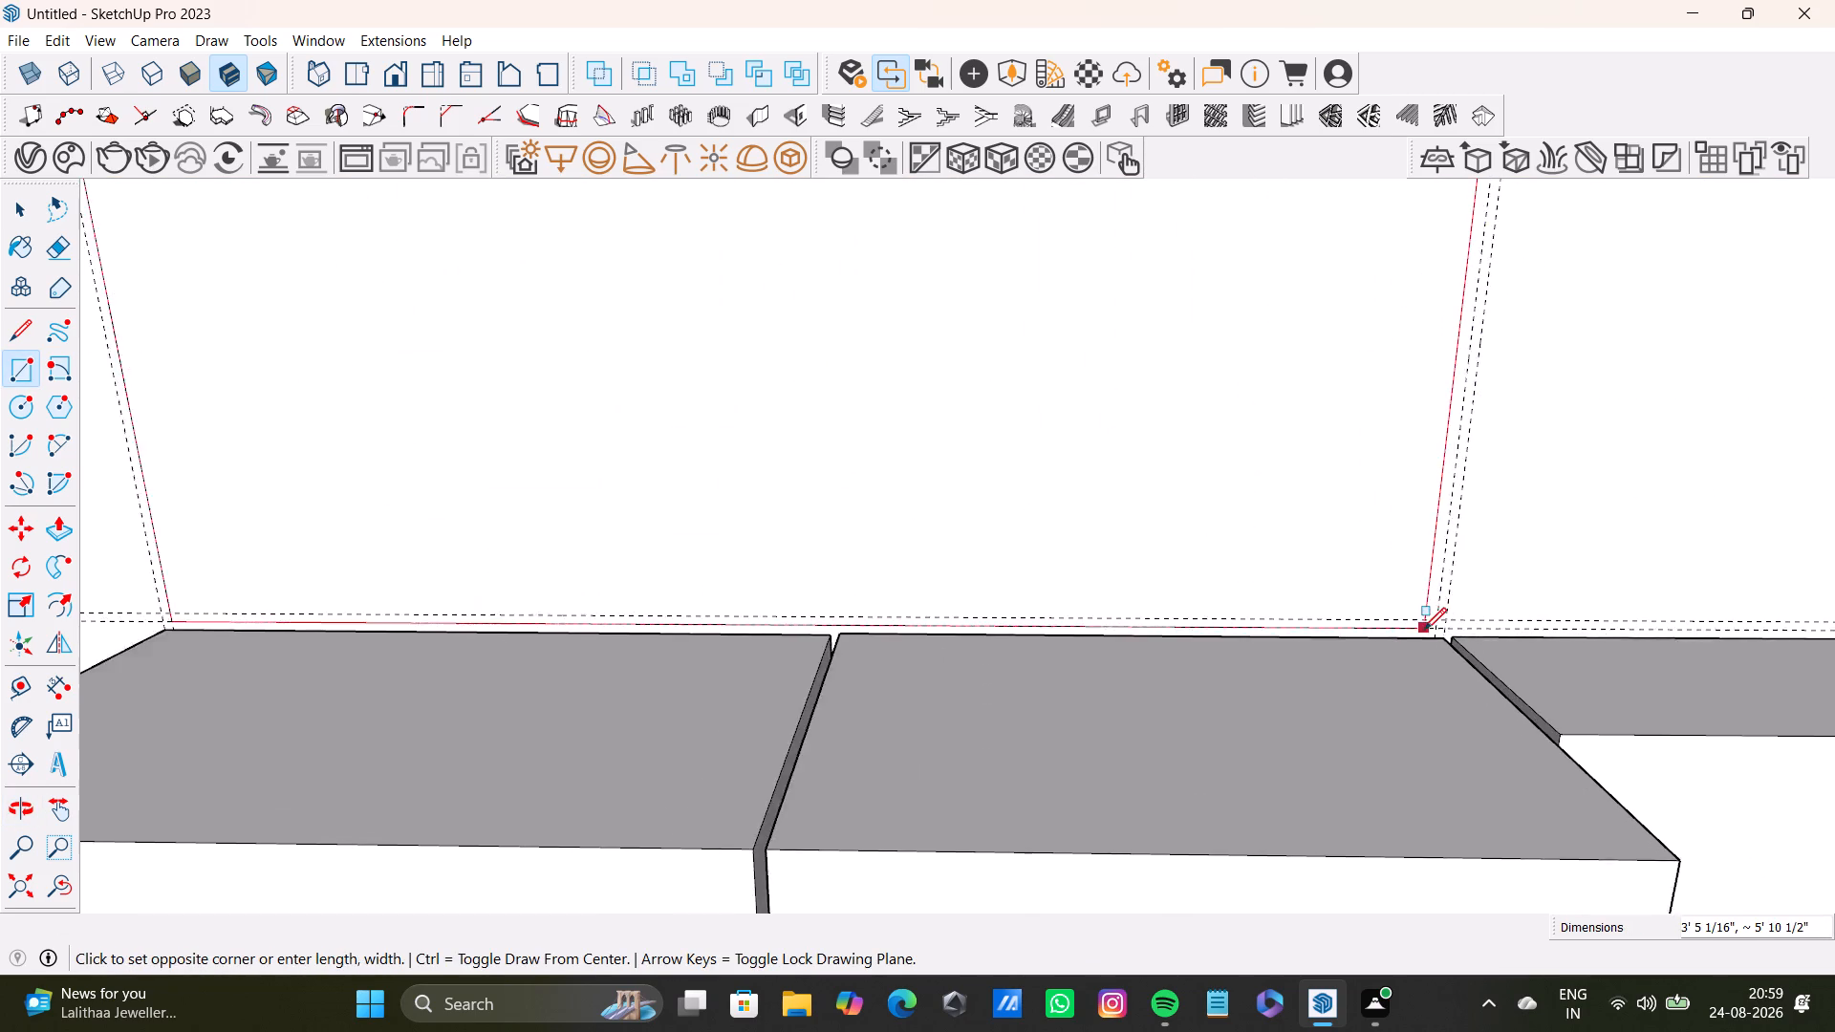
pyautogui.scroll(2, 1424, 630)
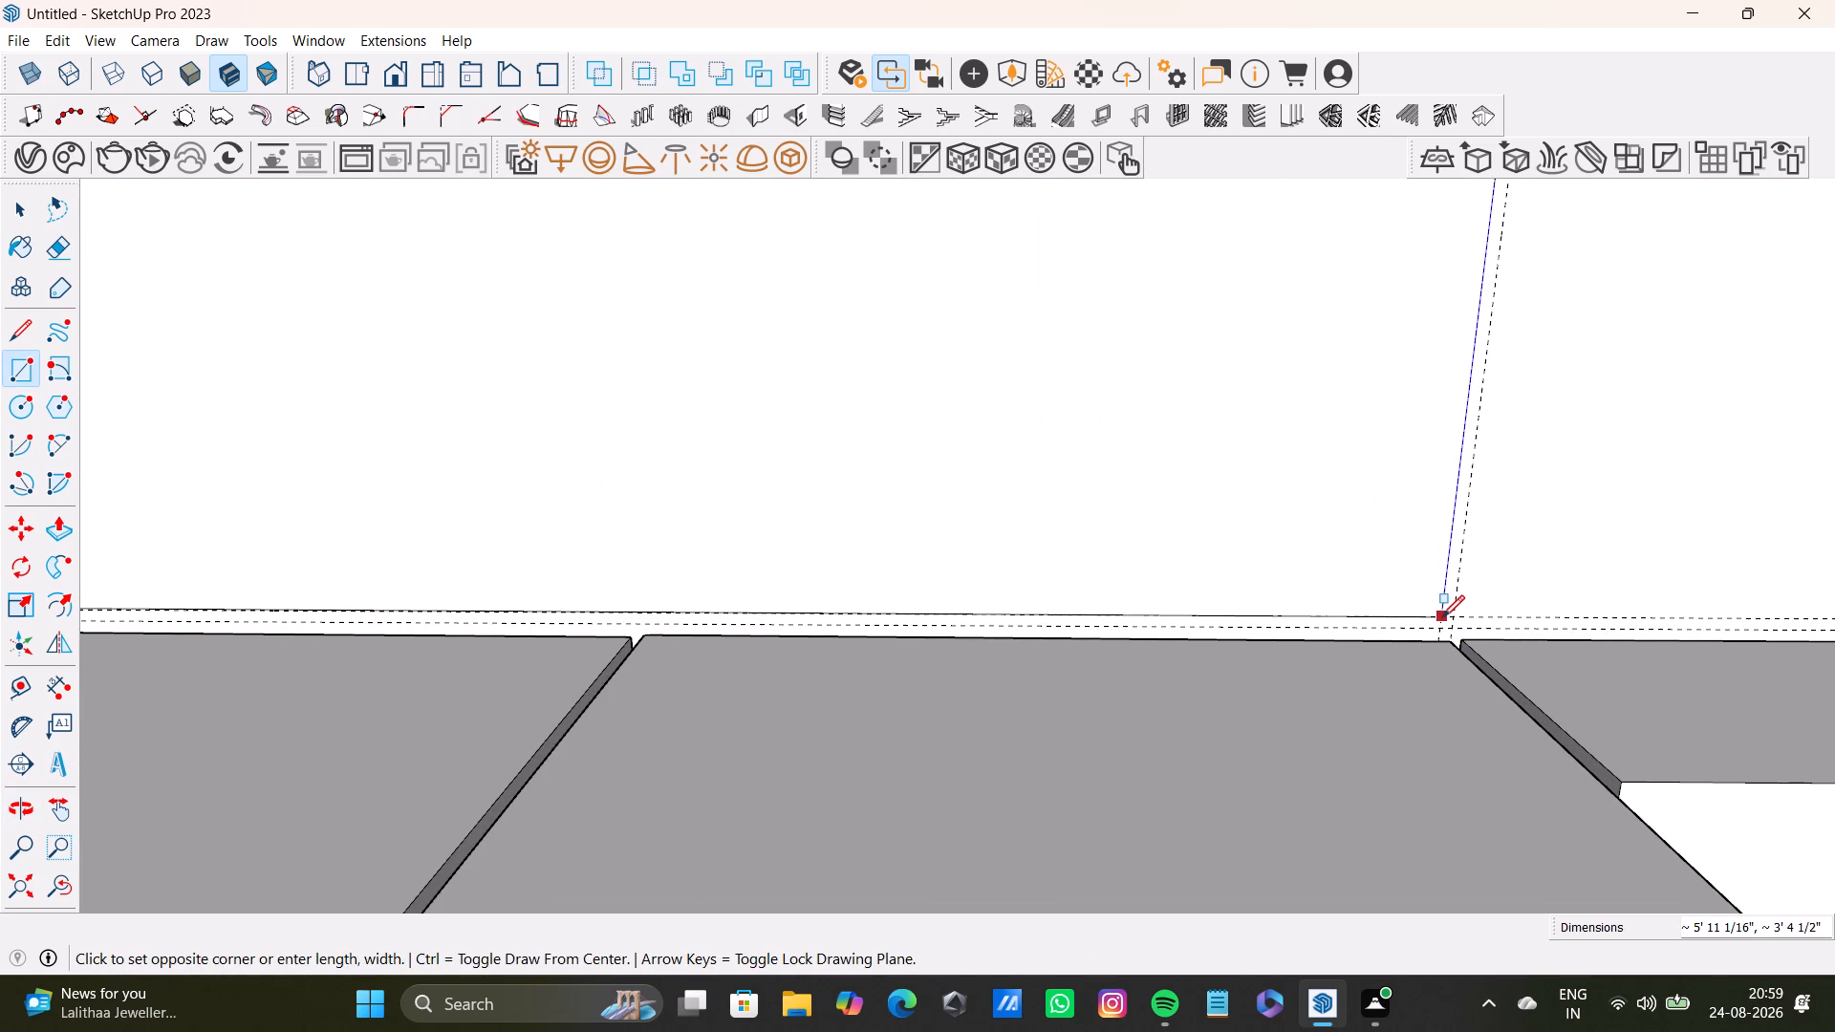
pyautogui.click(1444, 618)
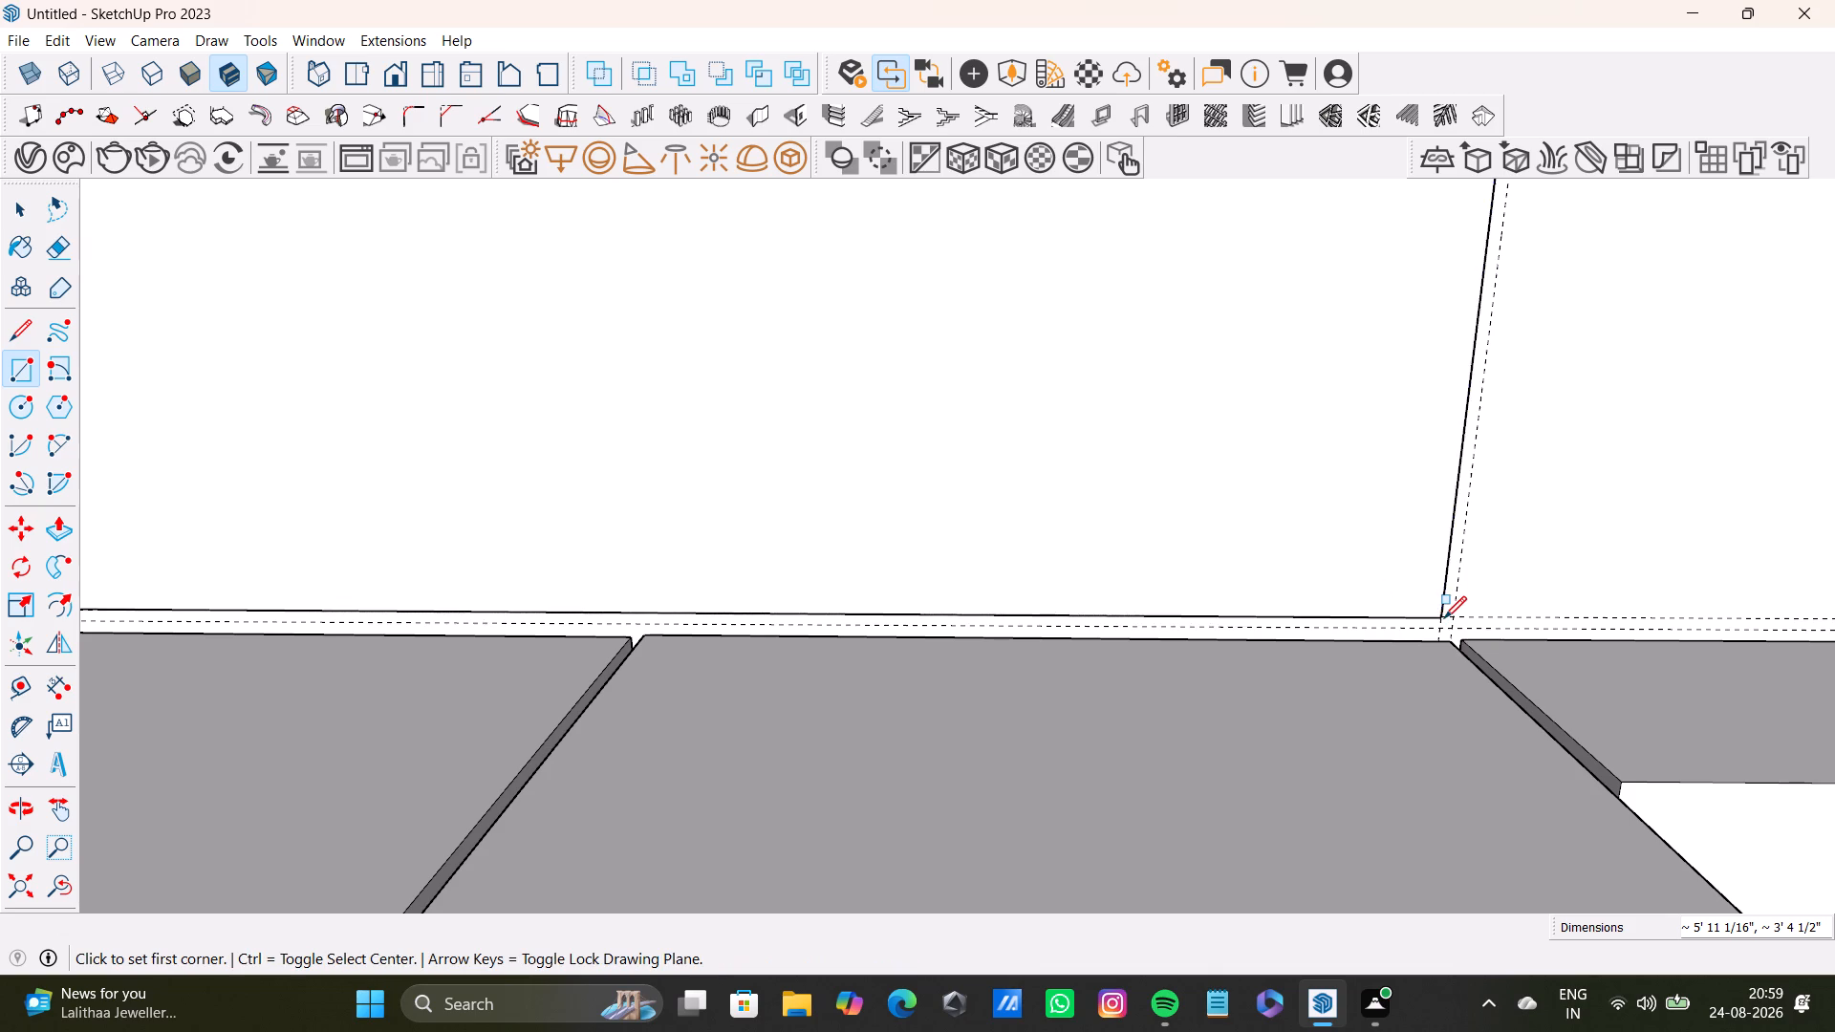
# Push/Pull the new rectangle outward from the wall into a solid block over the two deep top cabinets.
pyautogui.scroll(-10, 775, 485)
pyautogui.moveTo(785, 486); pyautogui.dragTo(994, 674, button='middle')
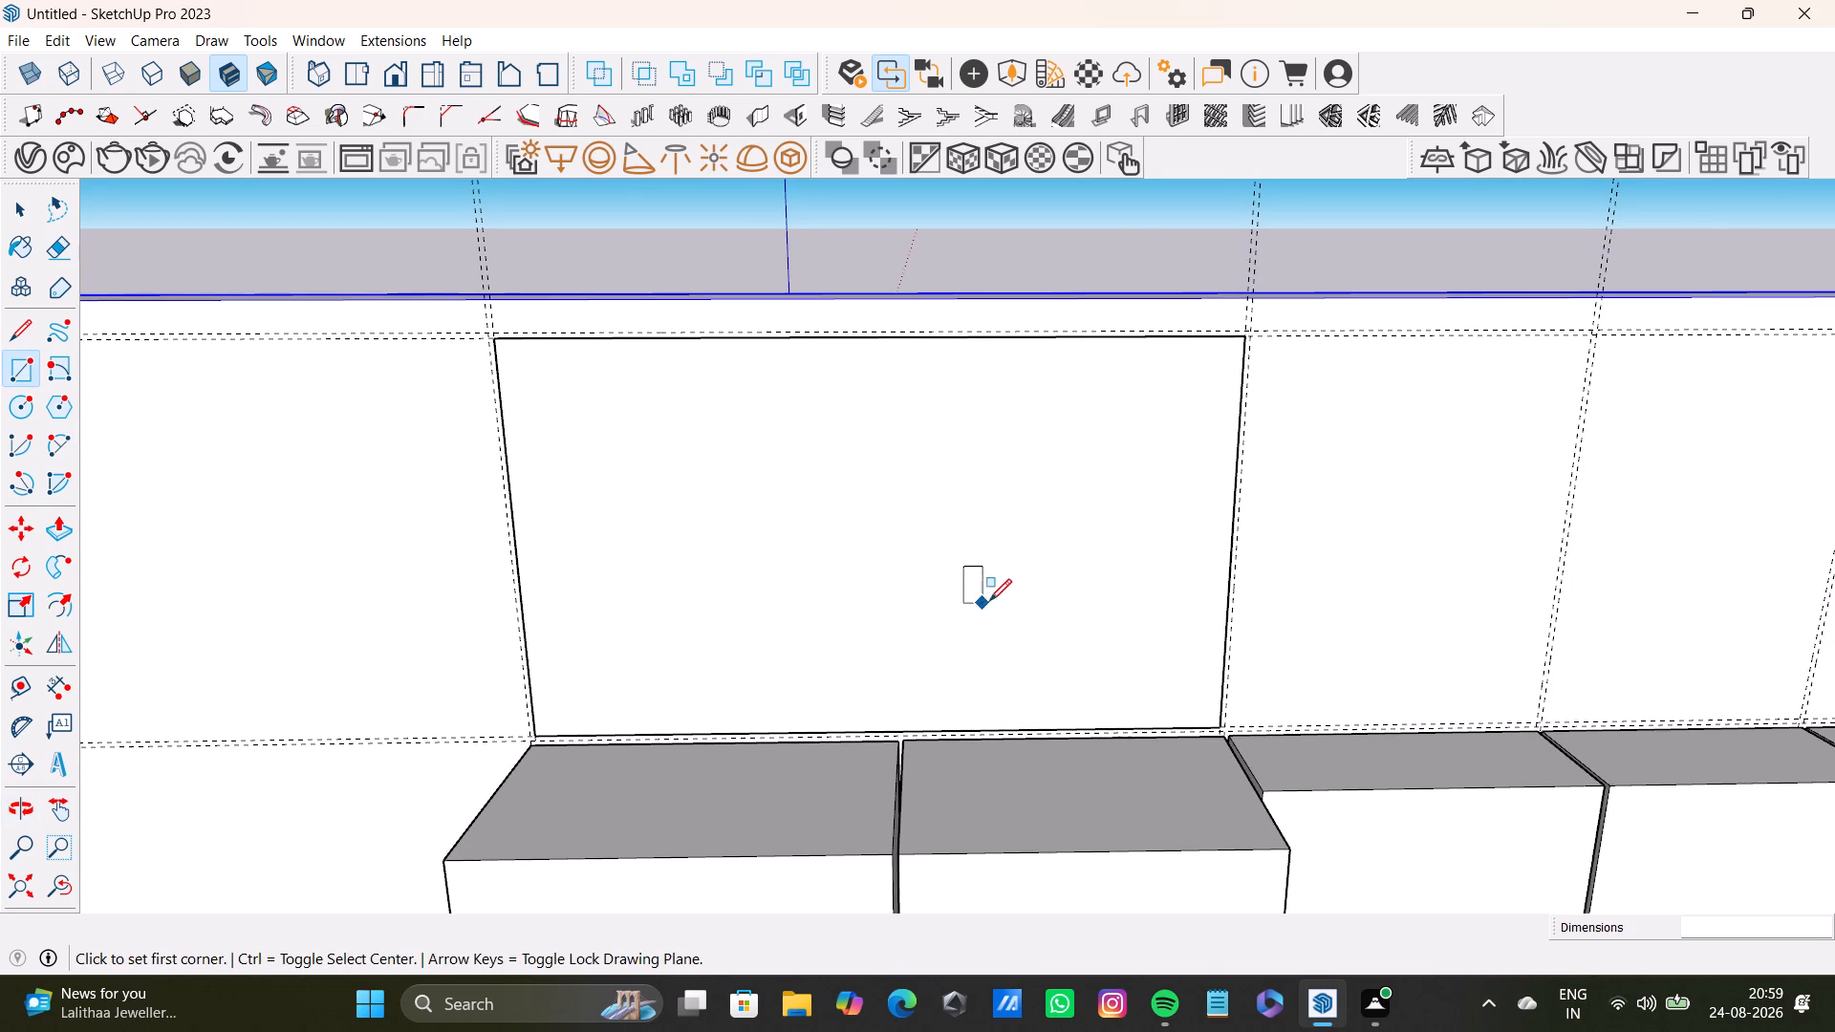
pyautogui.press('p')
pyautogui.moveTo(989, 601); pyautogui.dragTo(982, 703)
pyautogui.press('space')
pyautogui.scroll(-5, 980, 699)
pyautogui.keyDown('shift'); pyautogui.moveTo(1040, 686); pyautogui.dragTo(699, 589, button='middle'); pyautogui.keyUp('shift')
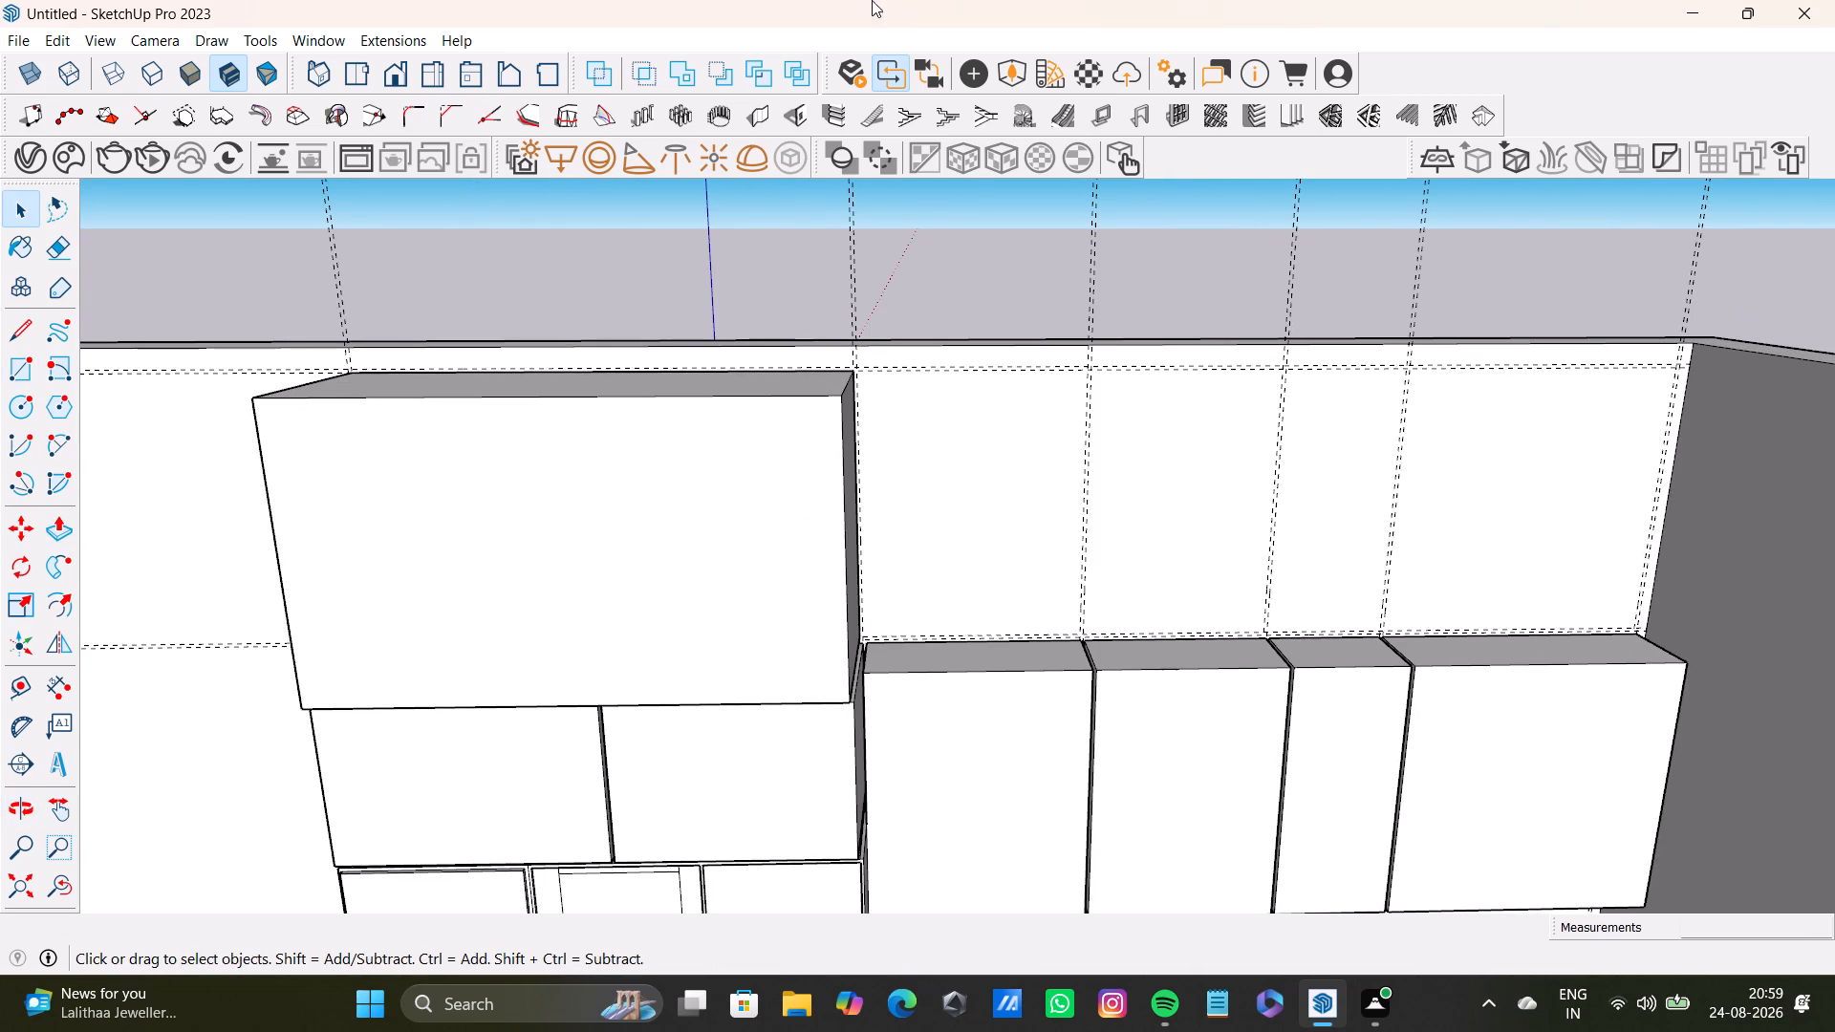
# Draw a rectangle about 2' 9 7/8" by 3' 4 5/8" on the wall beside the new top block, snapping to the inner guides.
pyautogui.click(944, 575)
pyautogui.click(944, 575)
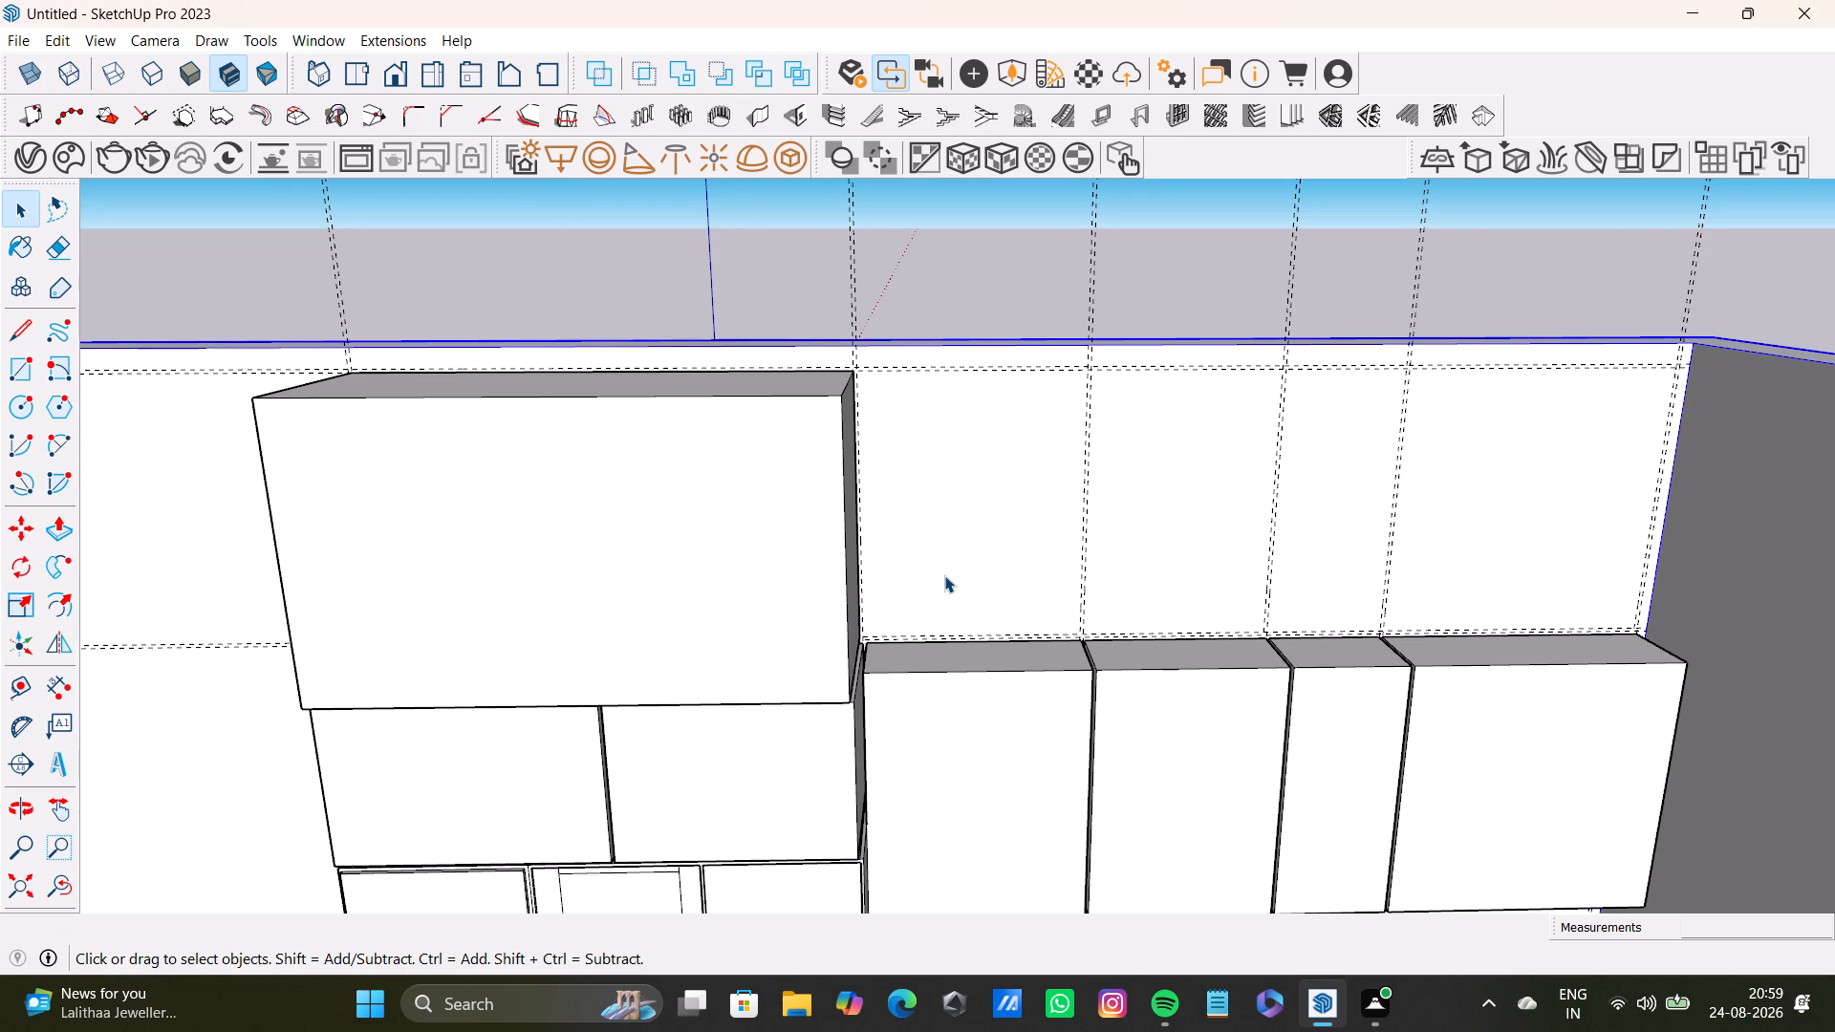
pyautogui.click(25, 373)
pyautogui.scroll(3, 982, 503)
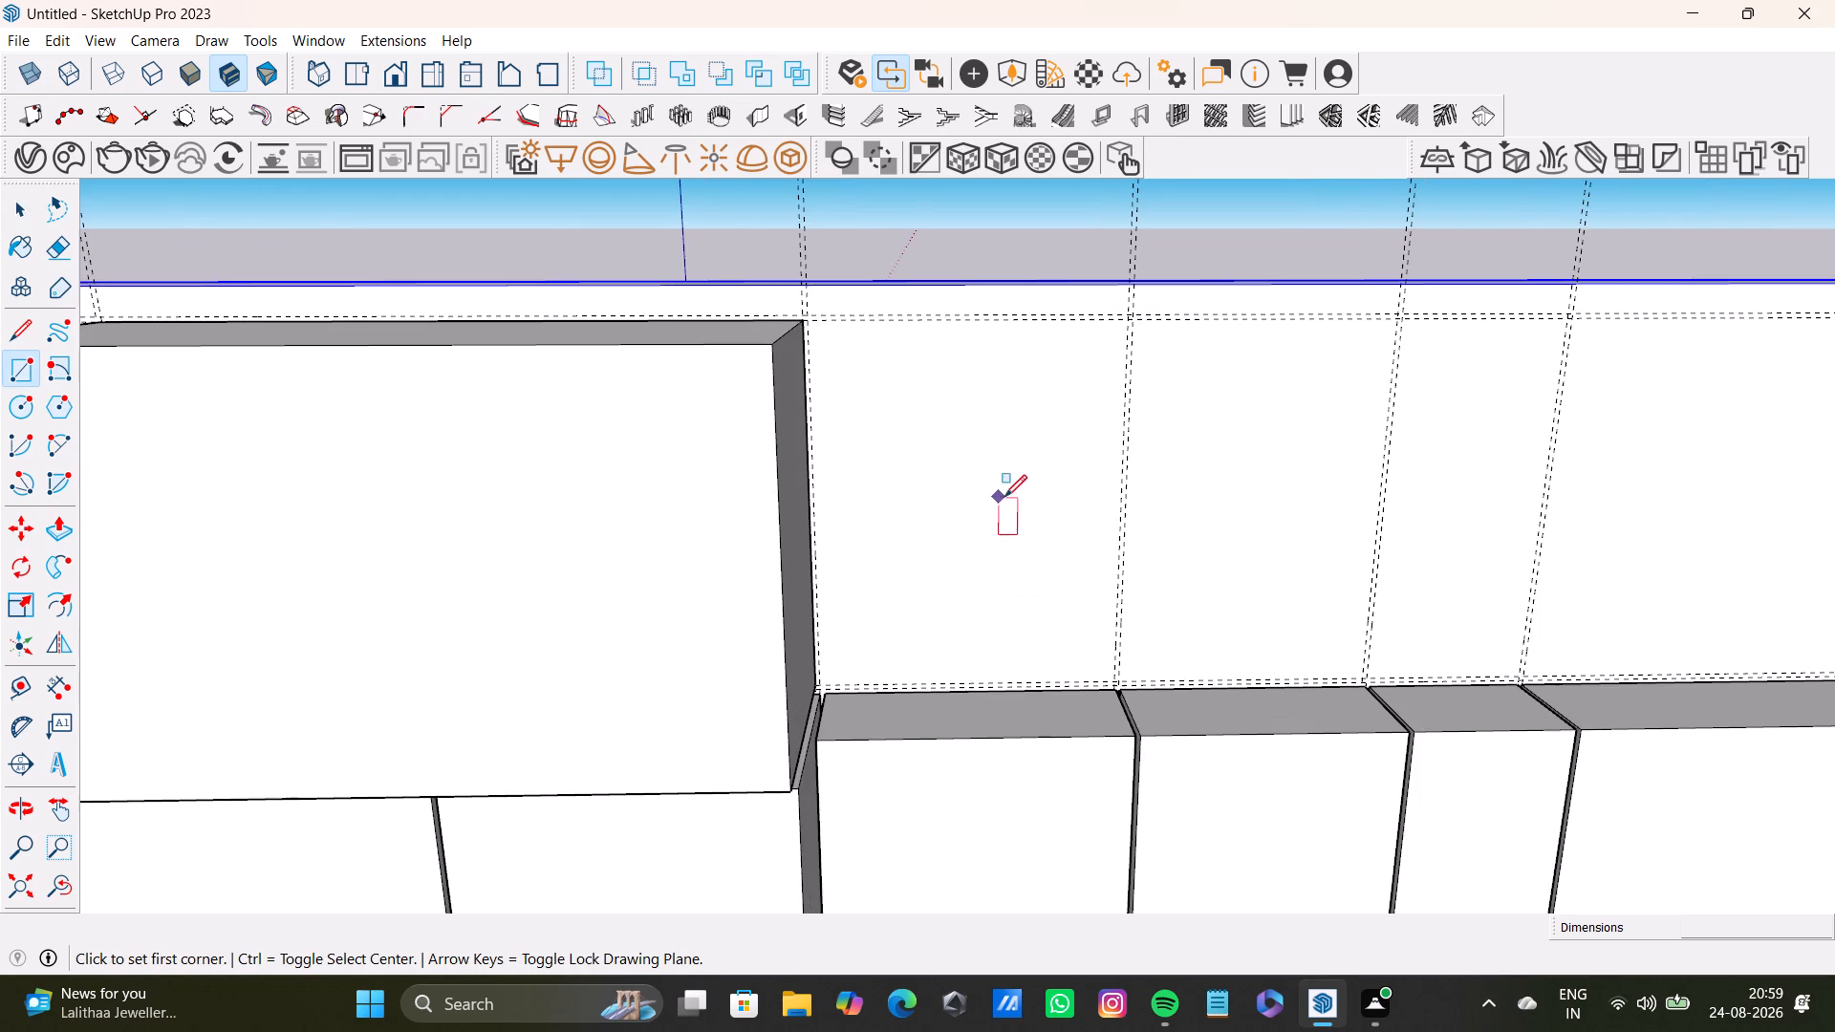
pyautogui.scroll(9, 809, 338)
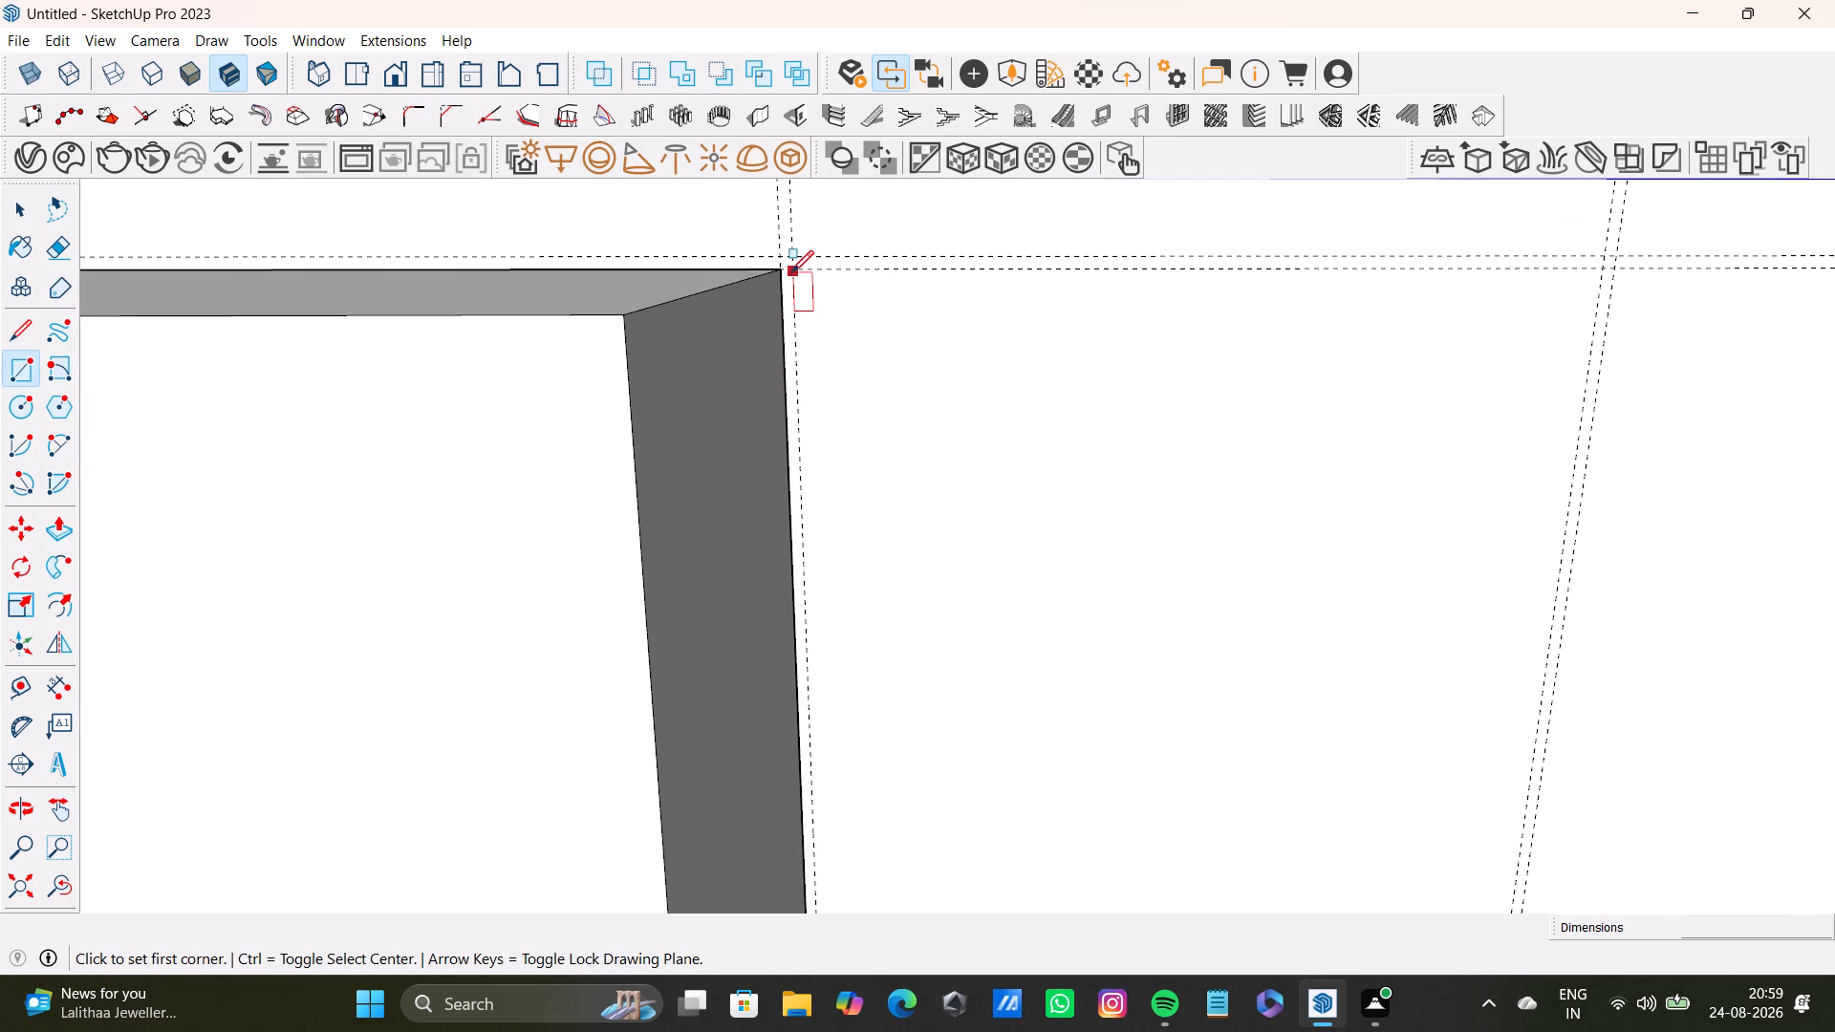
pyautogui.click(792, 269)
pyautogui.scroll(-4, 1161, 753)
pyautogui.moveTo(1211, 785); pyautogui.dragTo(1137, 604, button='middle')
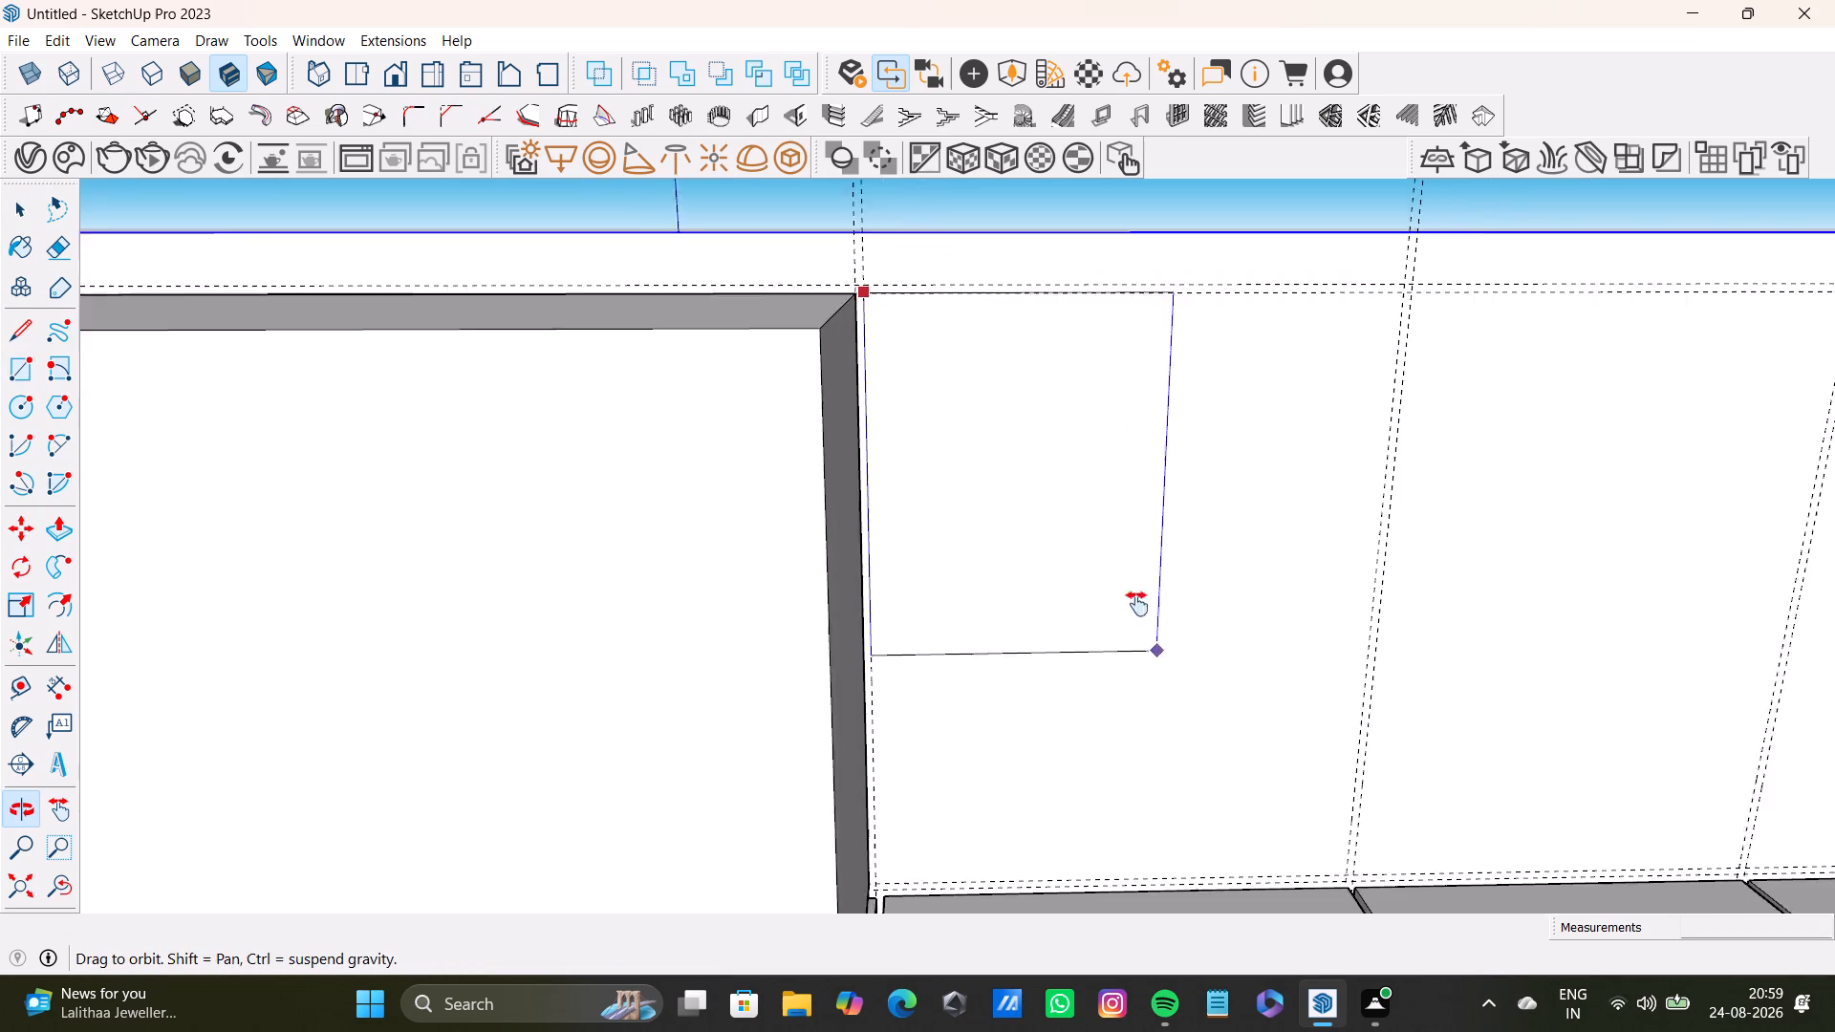
pyautogui.moveTo(1137, 604); pyautogui.dragTo(1125, 572, button='middle')
pyautogui.scroll(4, 1247, 761)
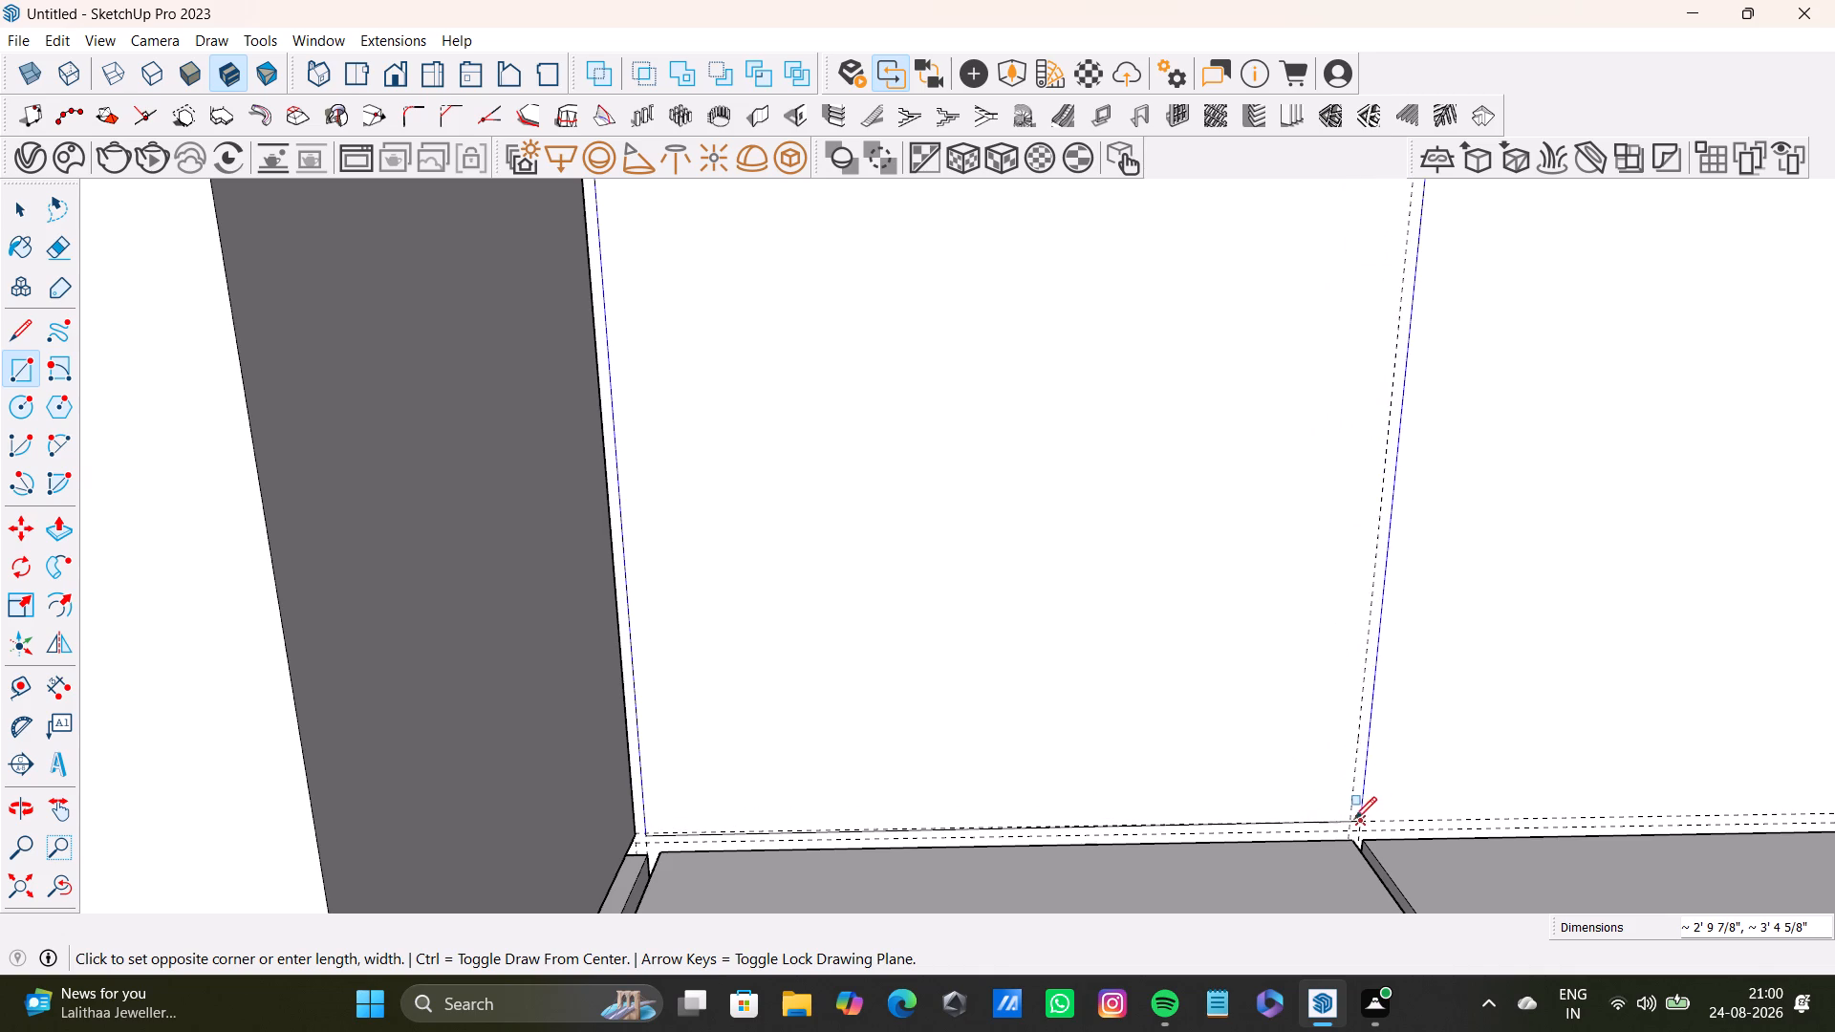
pyautogui.click(1352, 820)
pyautogui.press('space')
# Draw a rectangle about 3' 4 9/16" by 2' 4 1/16" on the wall above the second upper cabinet, snapping to the inner guides.
pyautogui.scroll(-5, 864, 707)
pyautogui.moveTo(874, 706); pyautogui.dragTo(856, 727, button='middle')
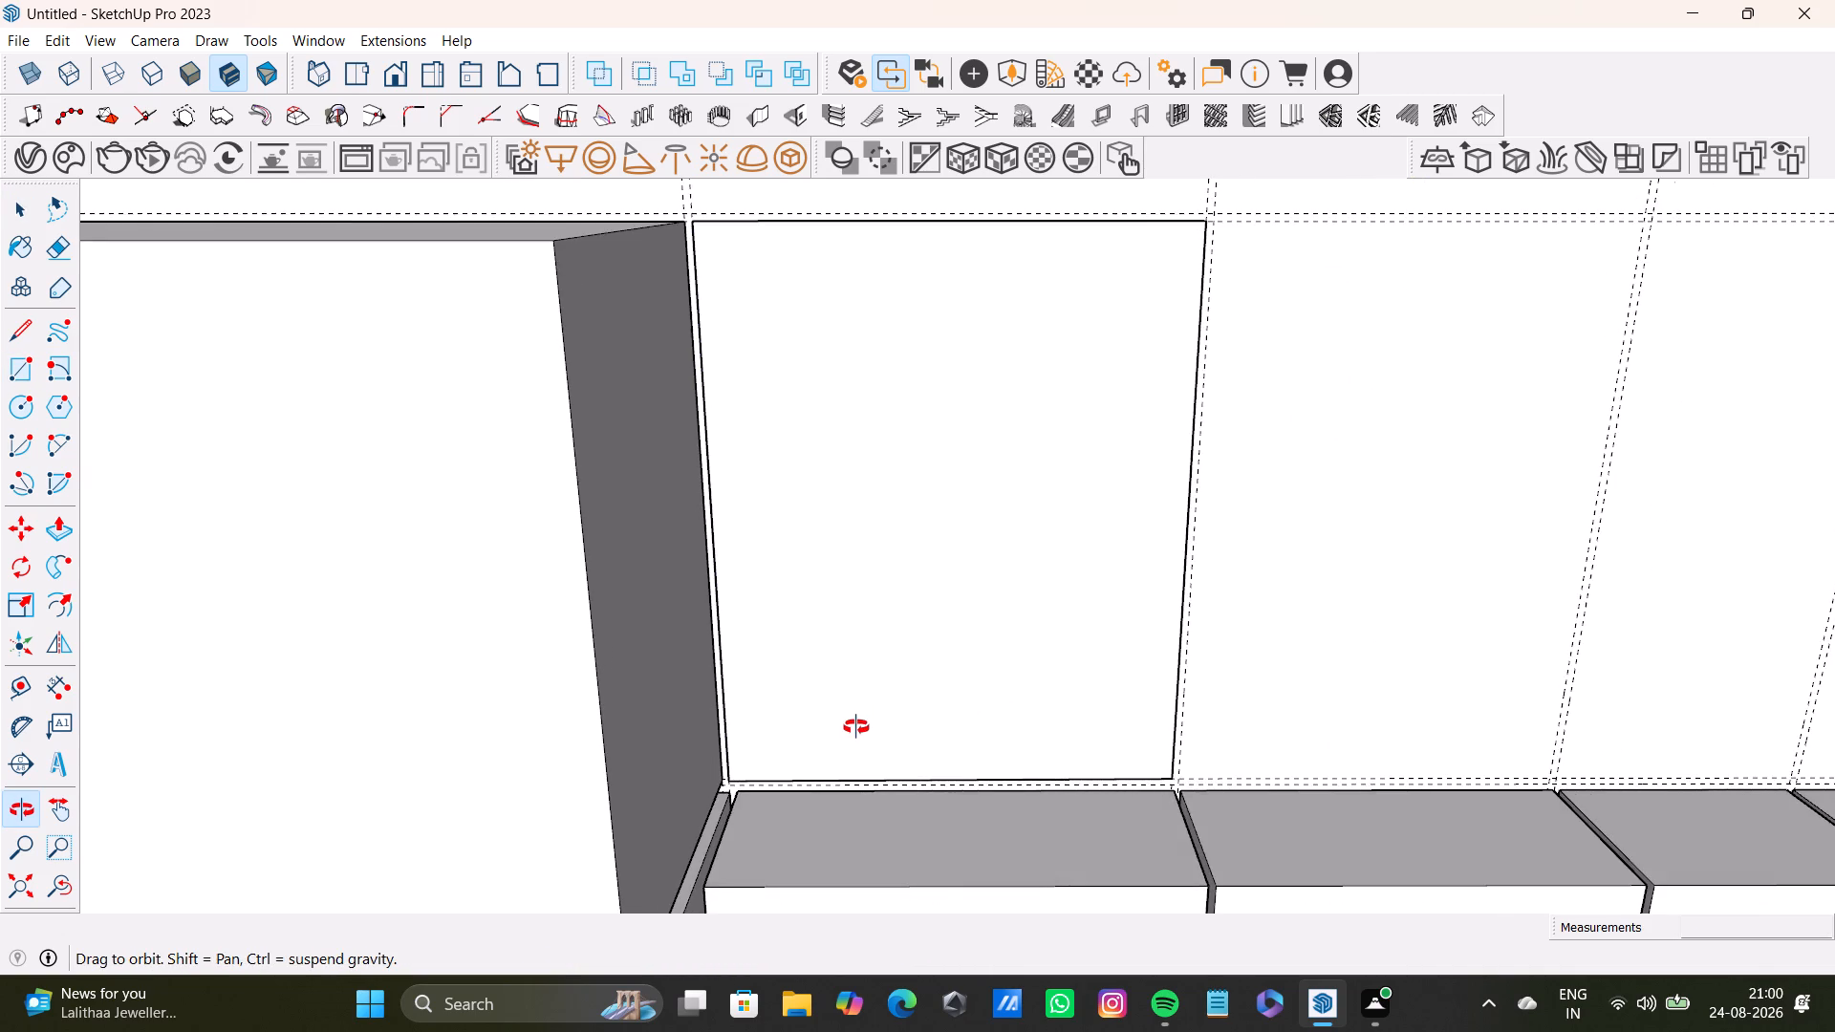
pyautogui.moveTo(856, 727); pyautogui.dragTo(542, 827, button='middle')
pyautogui.moveTo(17, 365); pyautogui.dragTo(84, 368)
pyautogui.scroll(4, 876, 481)
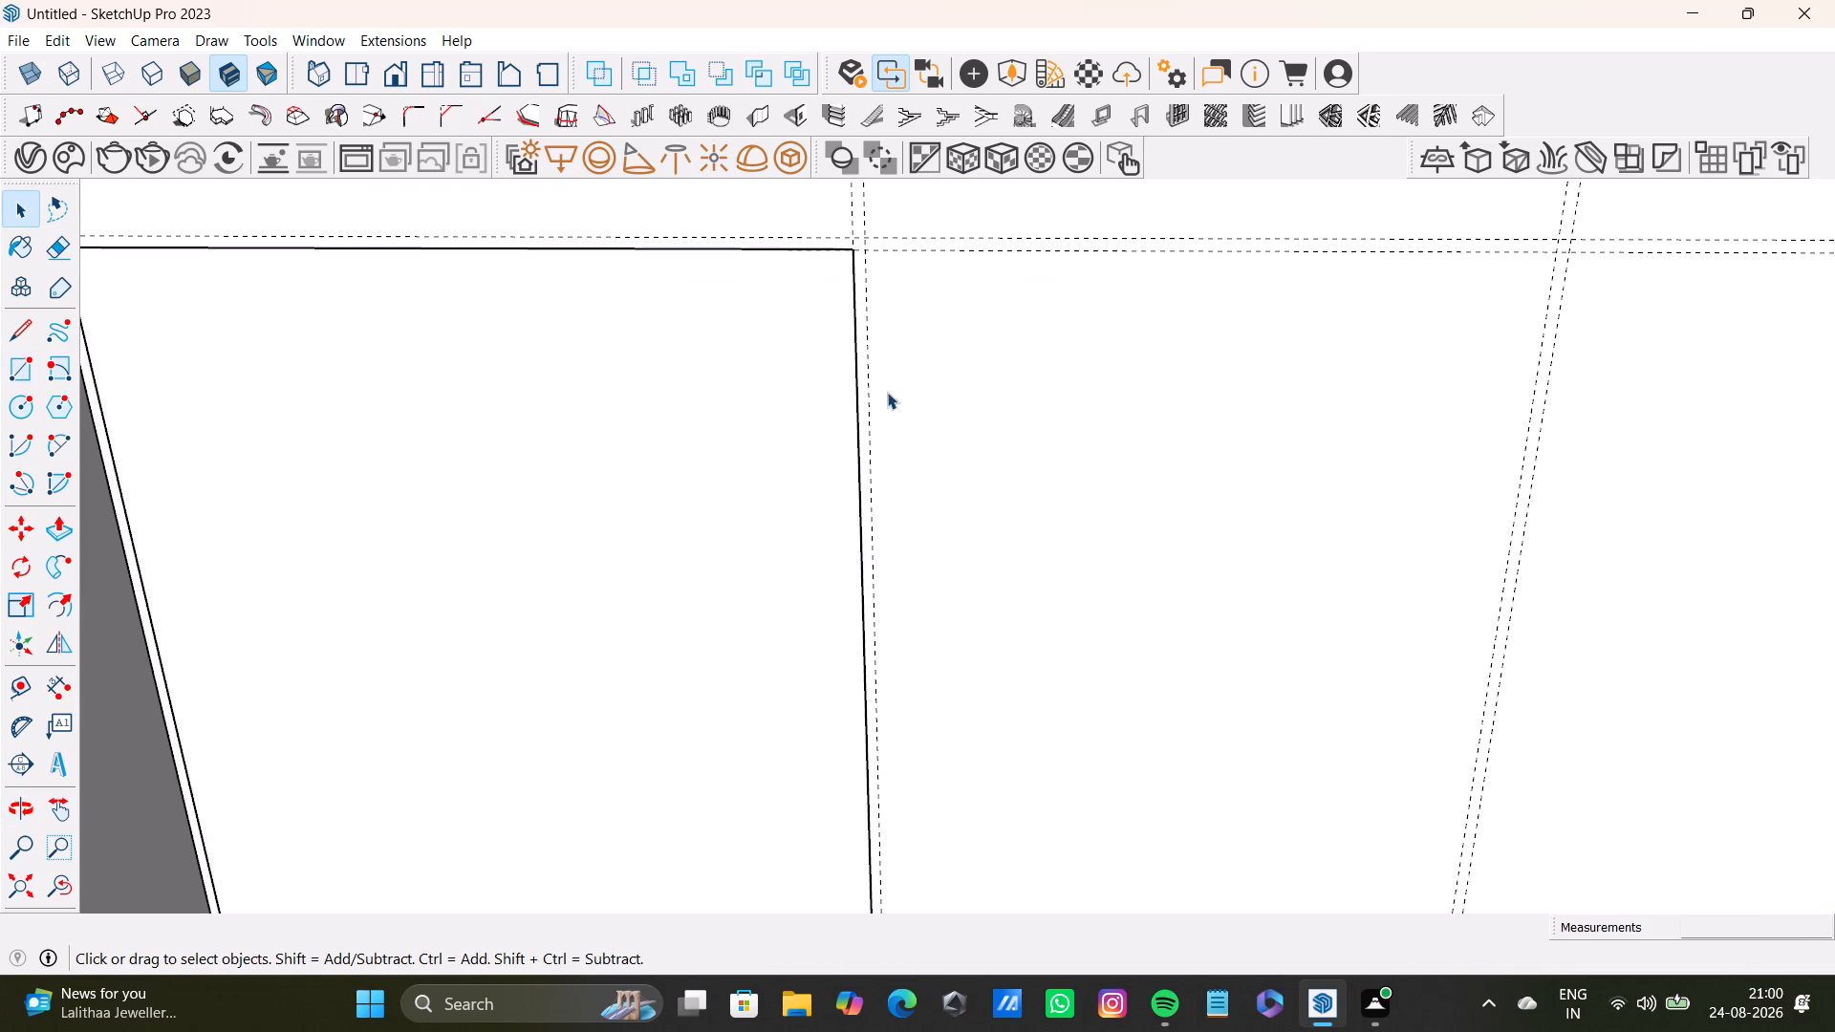
pyautogui.moveTo(9, 370); pyautogui.dragTo(23, 364)
pyautogui.scroll(3, 870, 293)
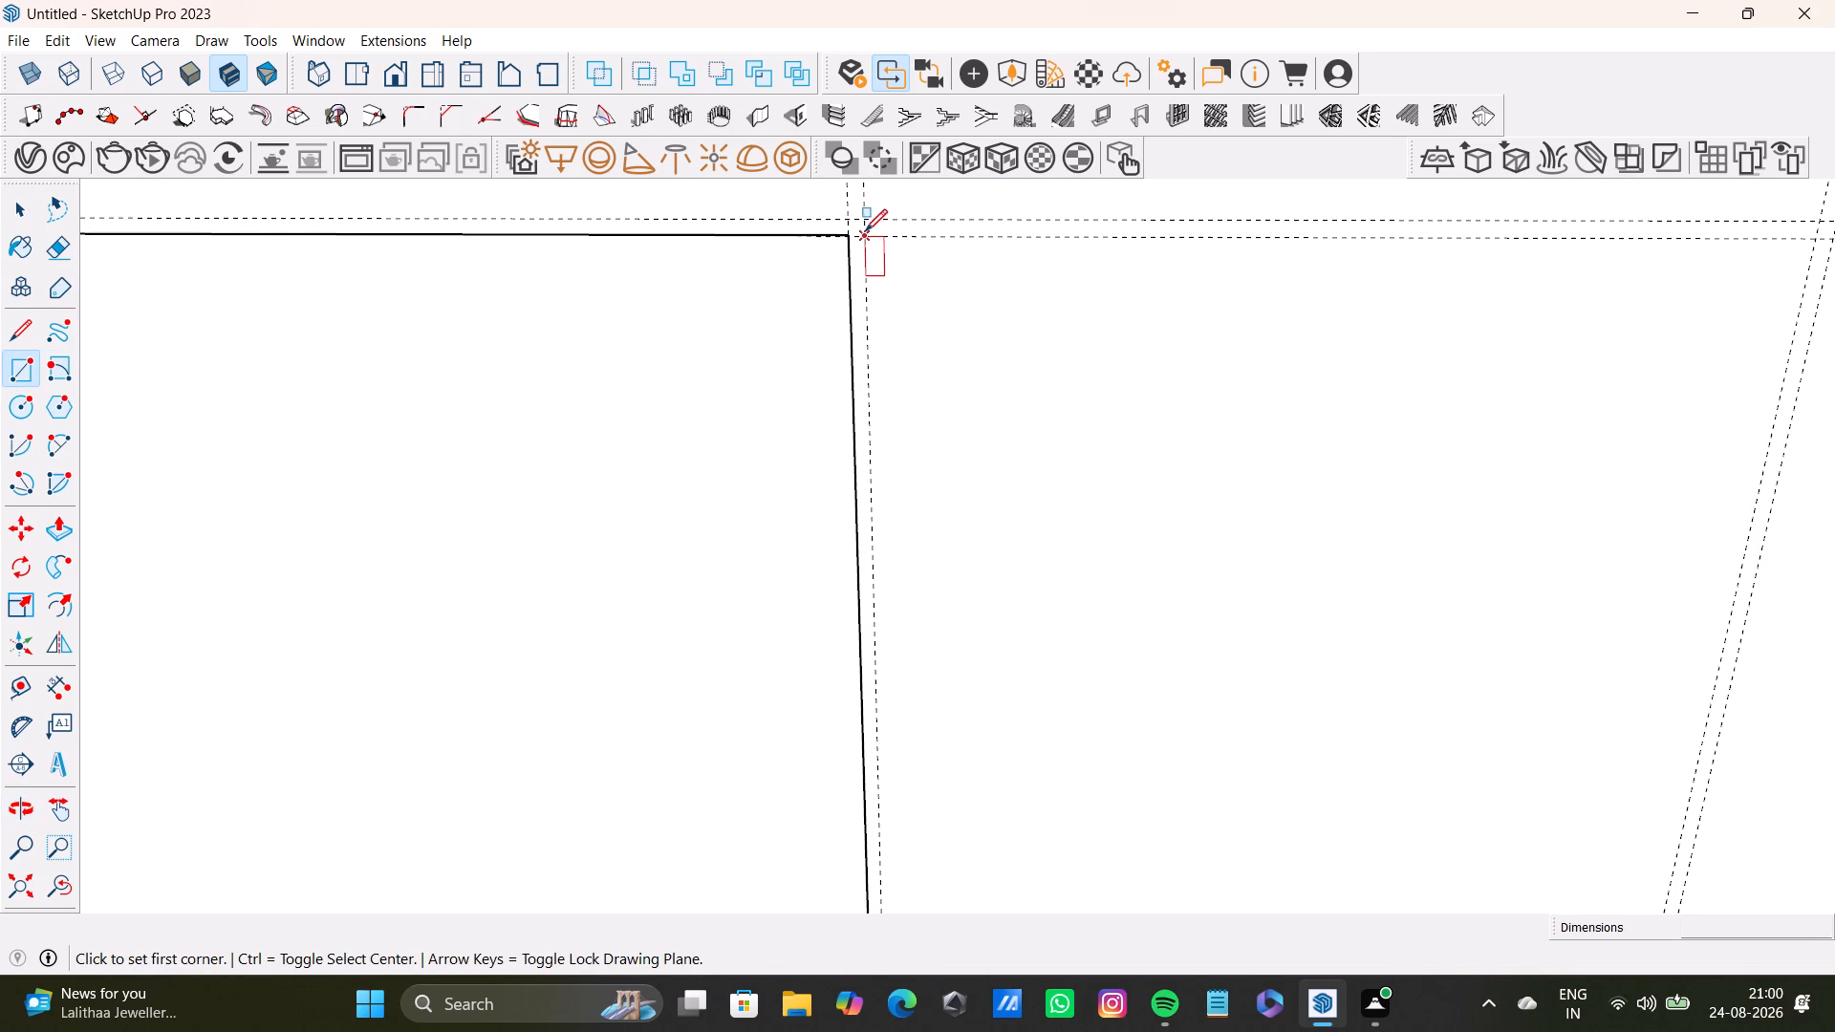
pyautogui.moveTo(867, 234); pyautogui.dragTo(883, 244)
pyautogui.scroll(-4, 1227, 447)
pyautogui.moveTo(1343, 576); pyautogui.dragTo(1154, 174, button='middle')
pyautogui.scroll(-2, 1323, 579)
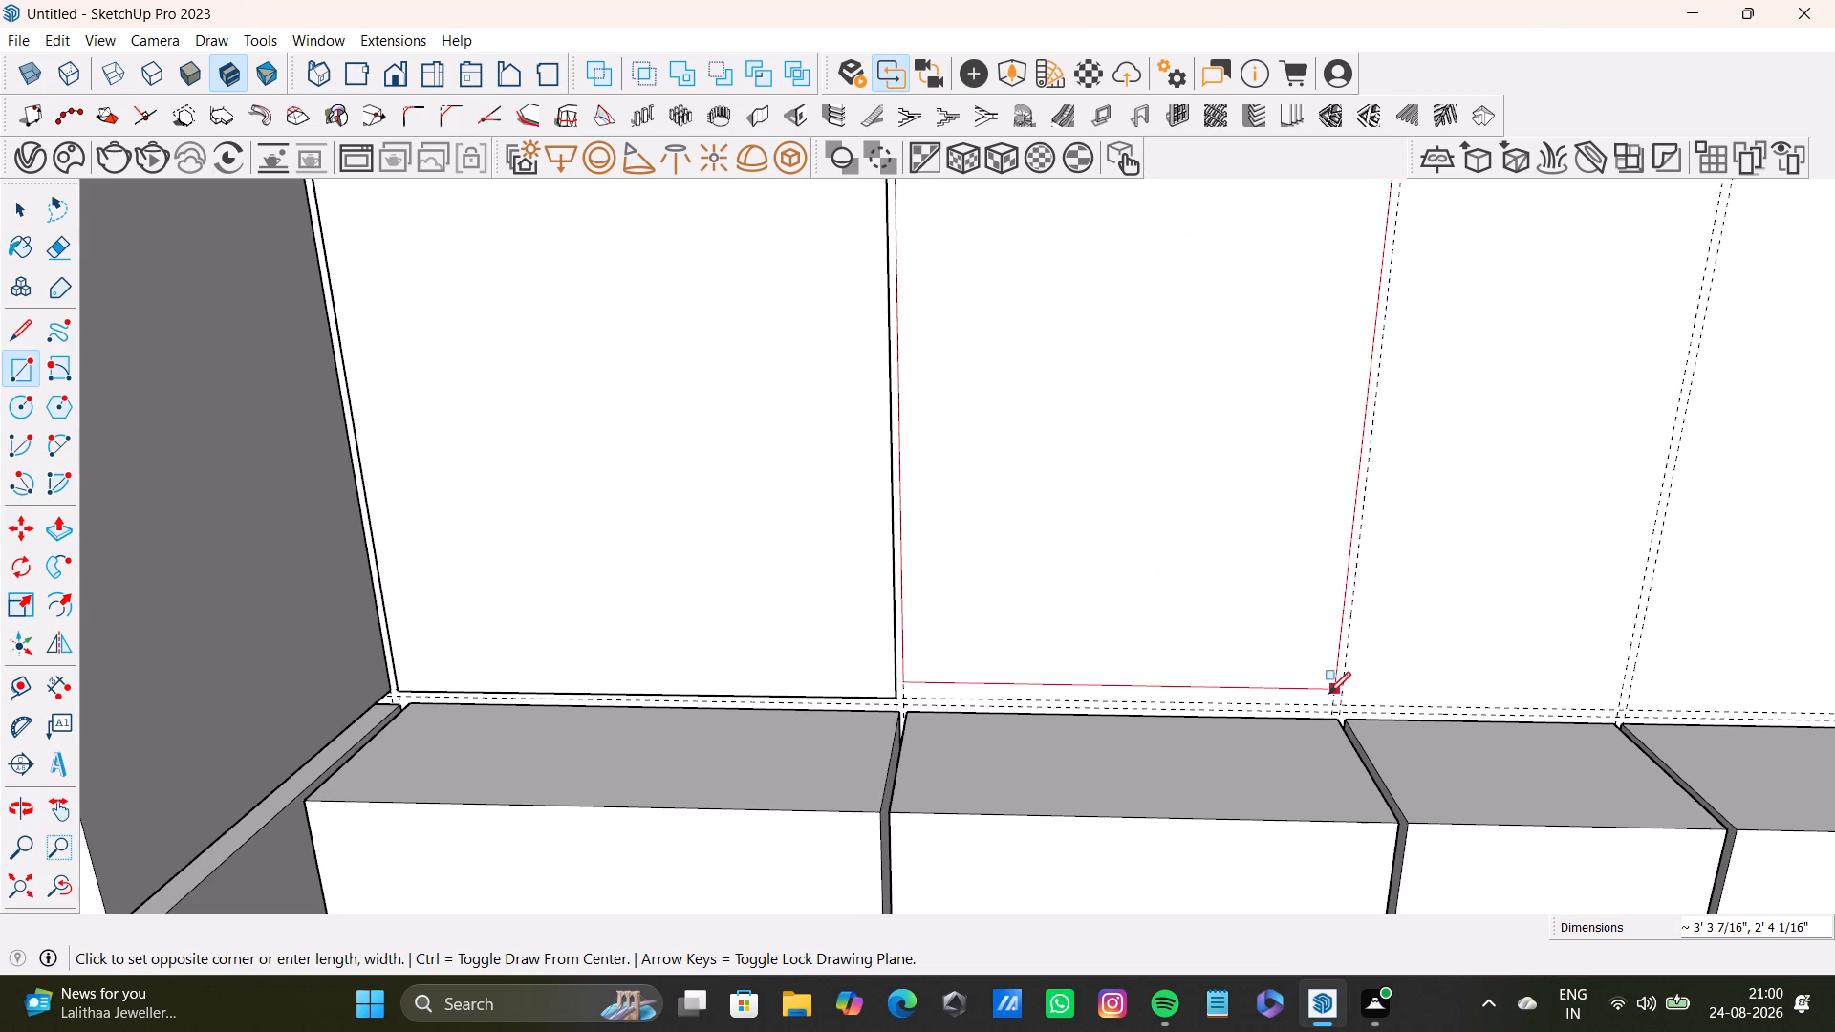
pyautogui.click(1331, 700)
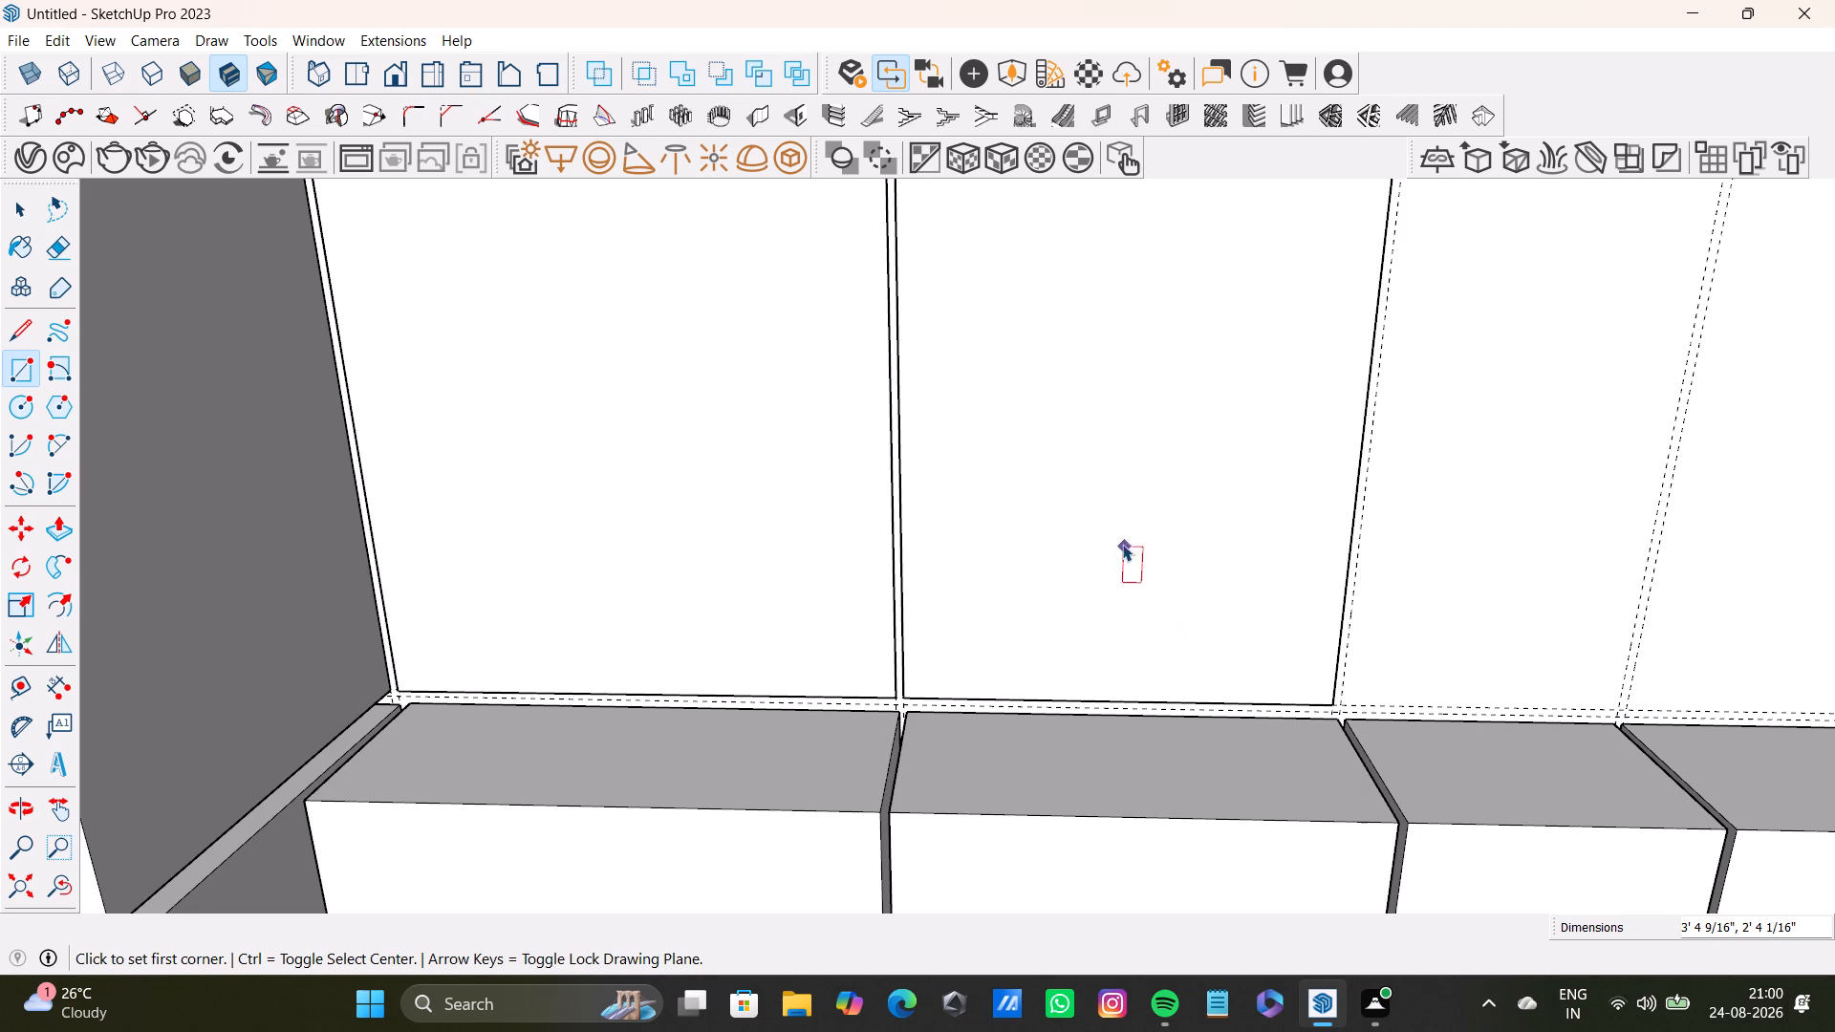
pyautogui.press('space')
# Draw a rectangle on the wall above the narrow upper cabinet, snapping to the inner guides.
pyautogui.scroll(-8, 891, 216)
pyautogui.keyDown('shift'); pyautogui.moveTo(983, 400); pyautogui.dragTo(706, 602, button='middle'); pyautogui.keyUp('shift')
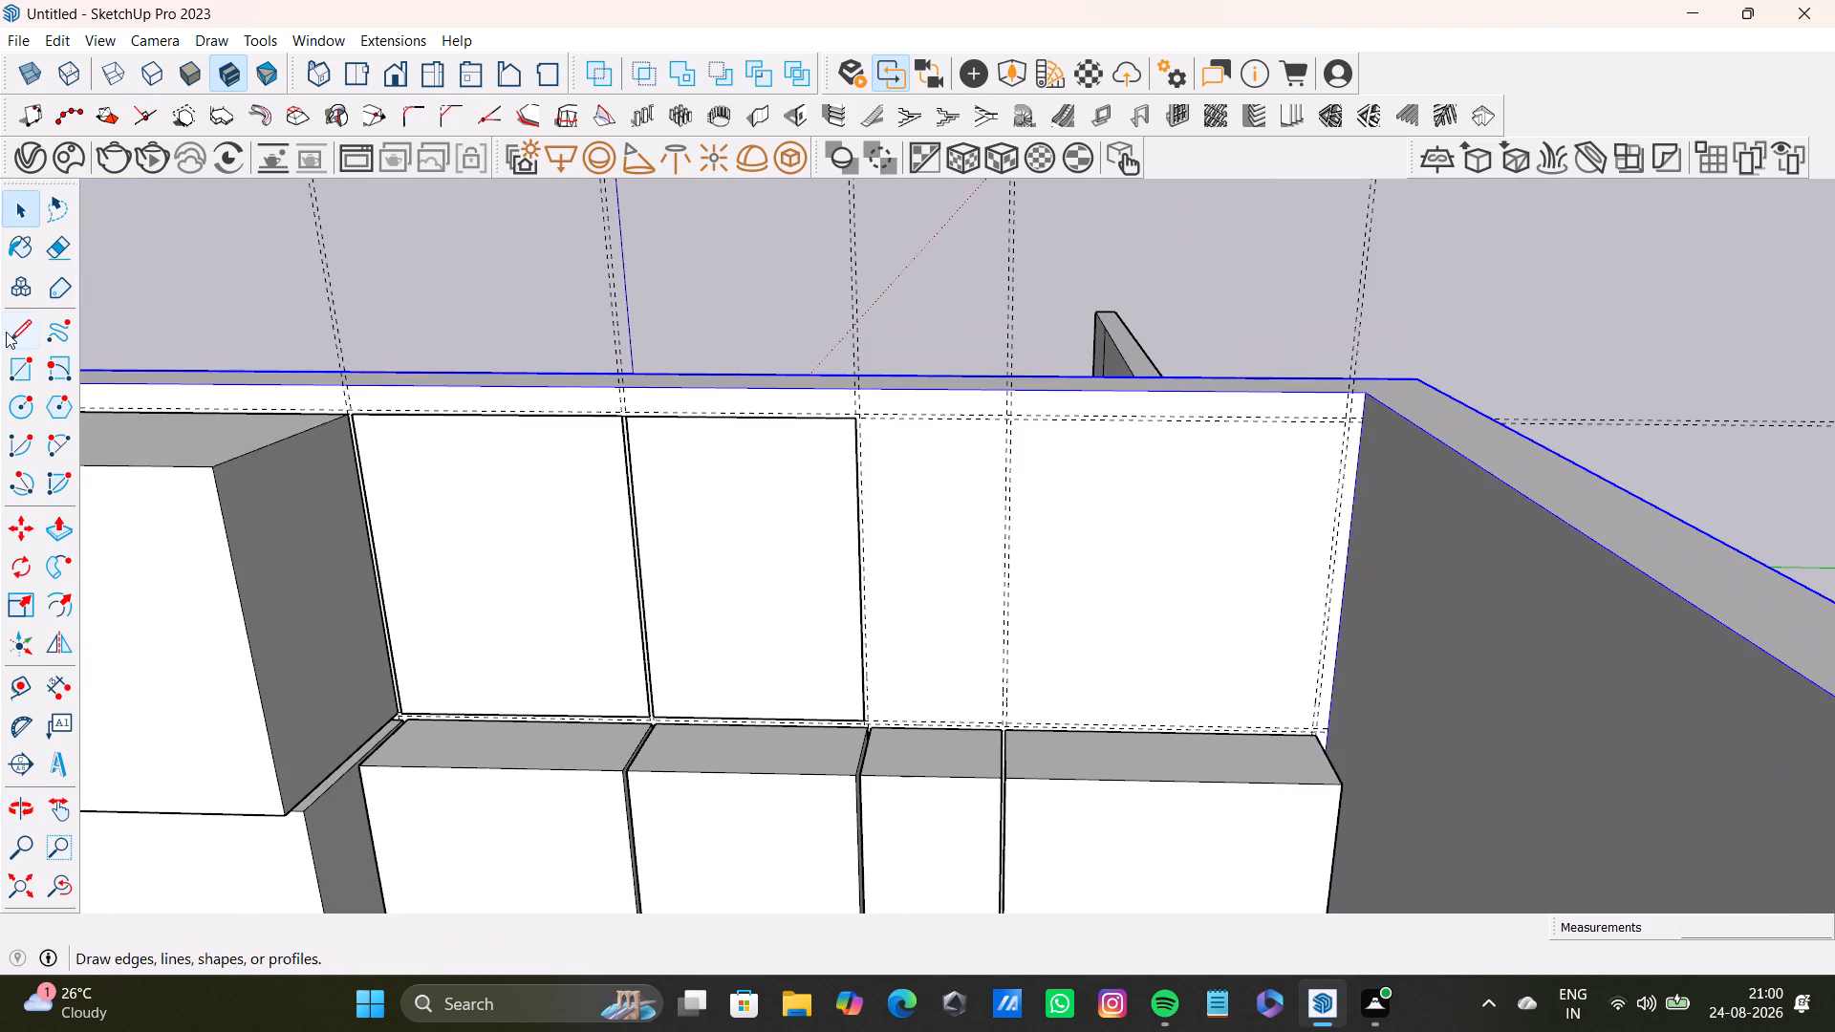
pyautogui.click(23, 377)
pyautogui.scroll(4, 966, 521)
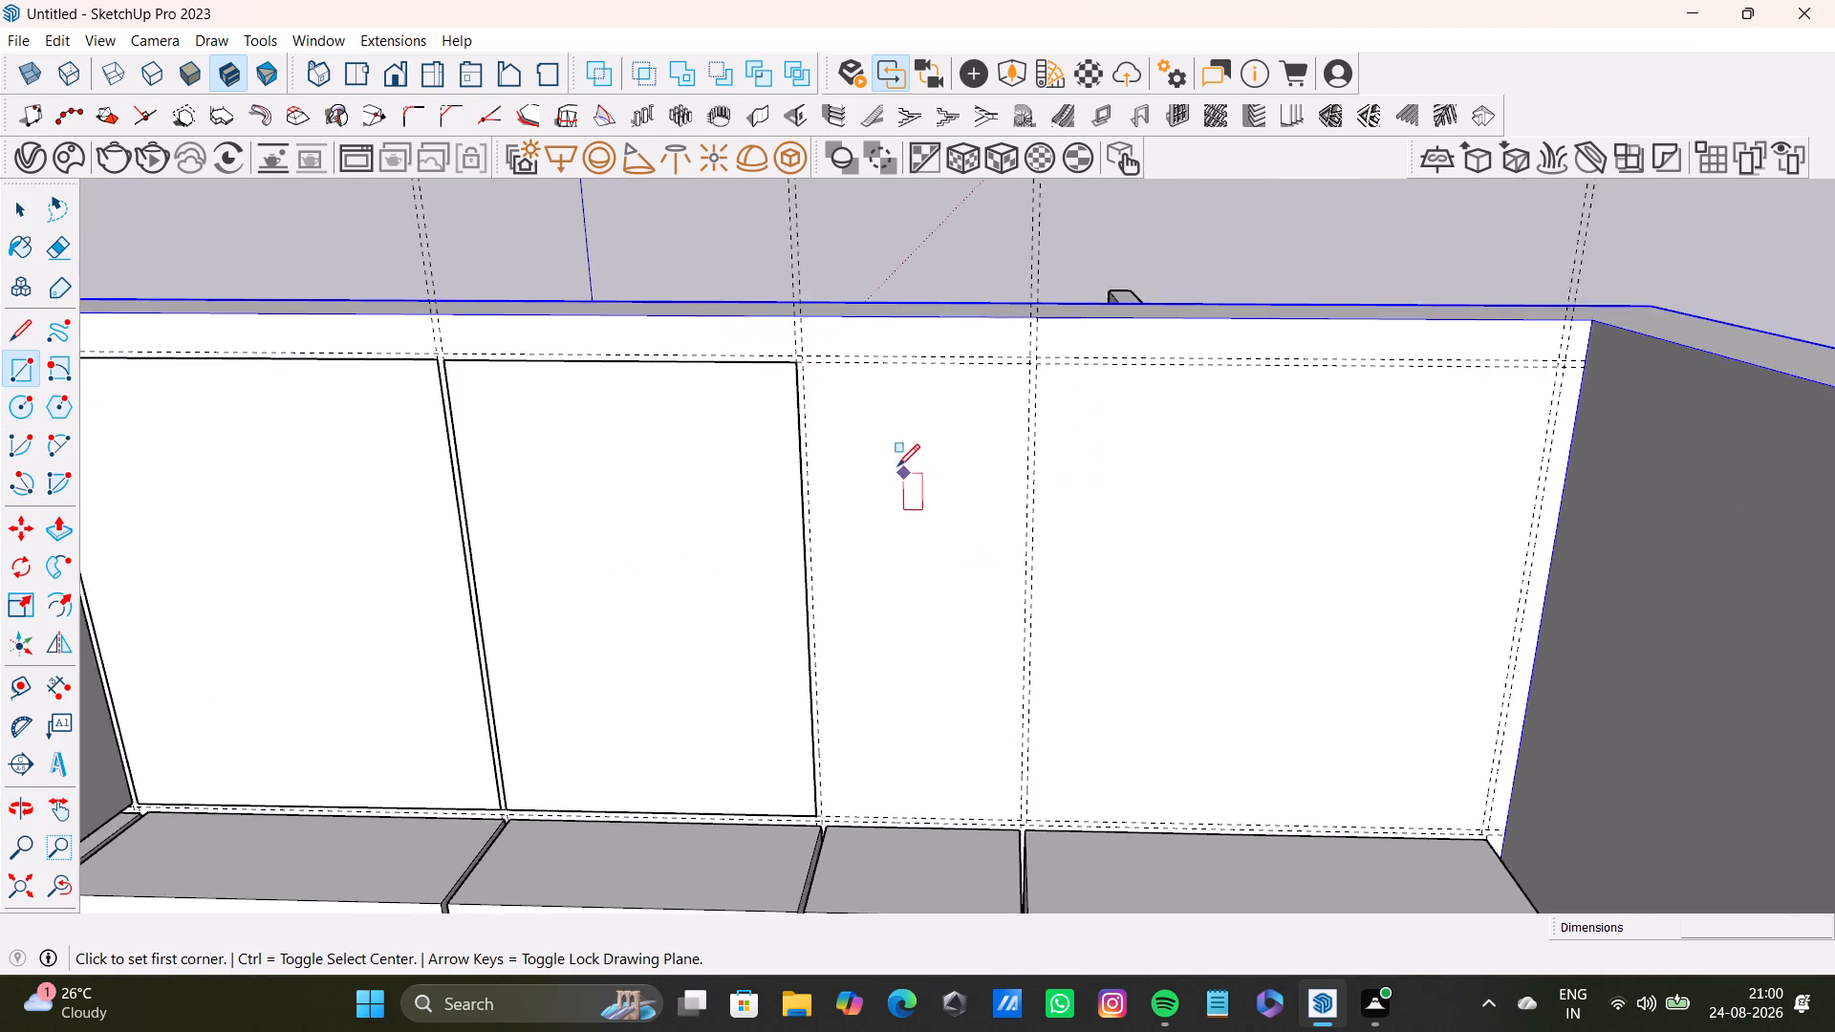
pyautogui.scroll(4, 897, 466)
pyautogui.click(760, 305)
pyautogui.scroll(-3, 1026, 597)
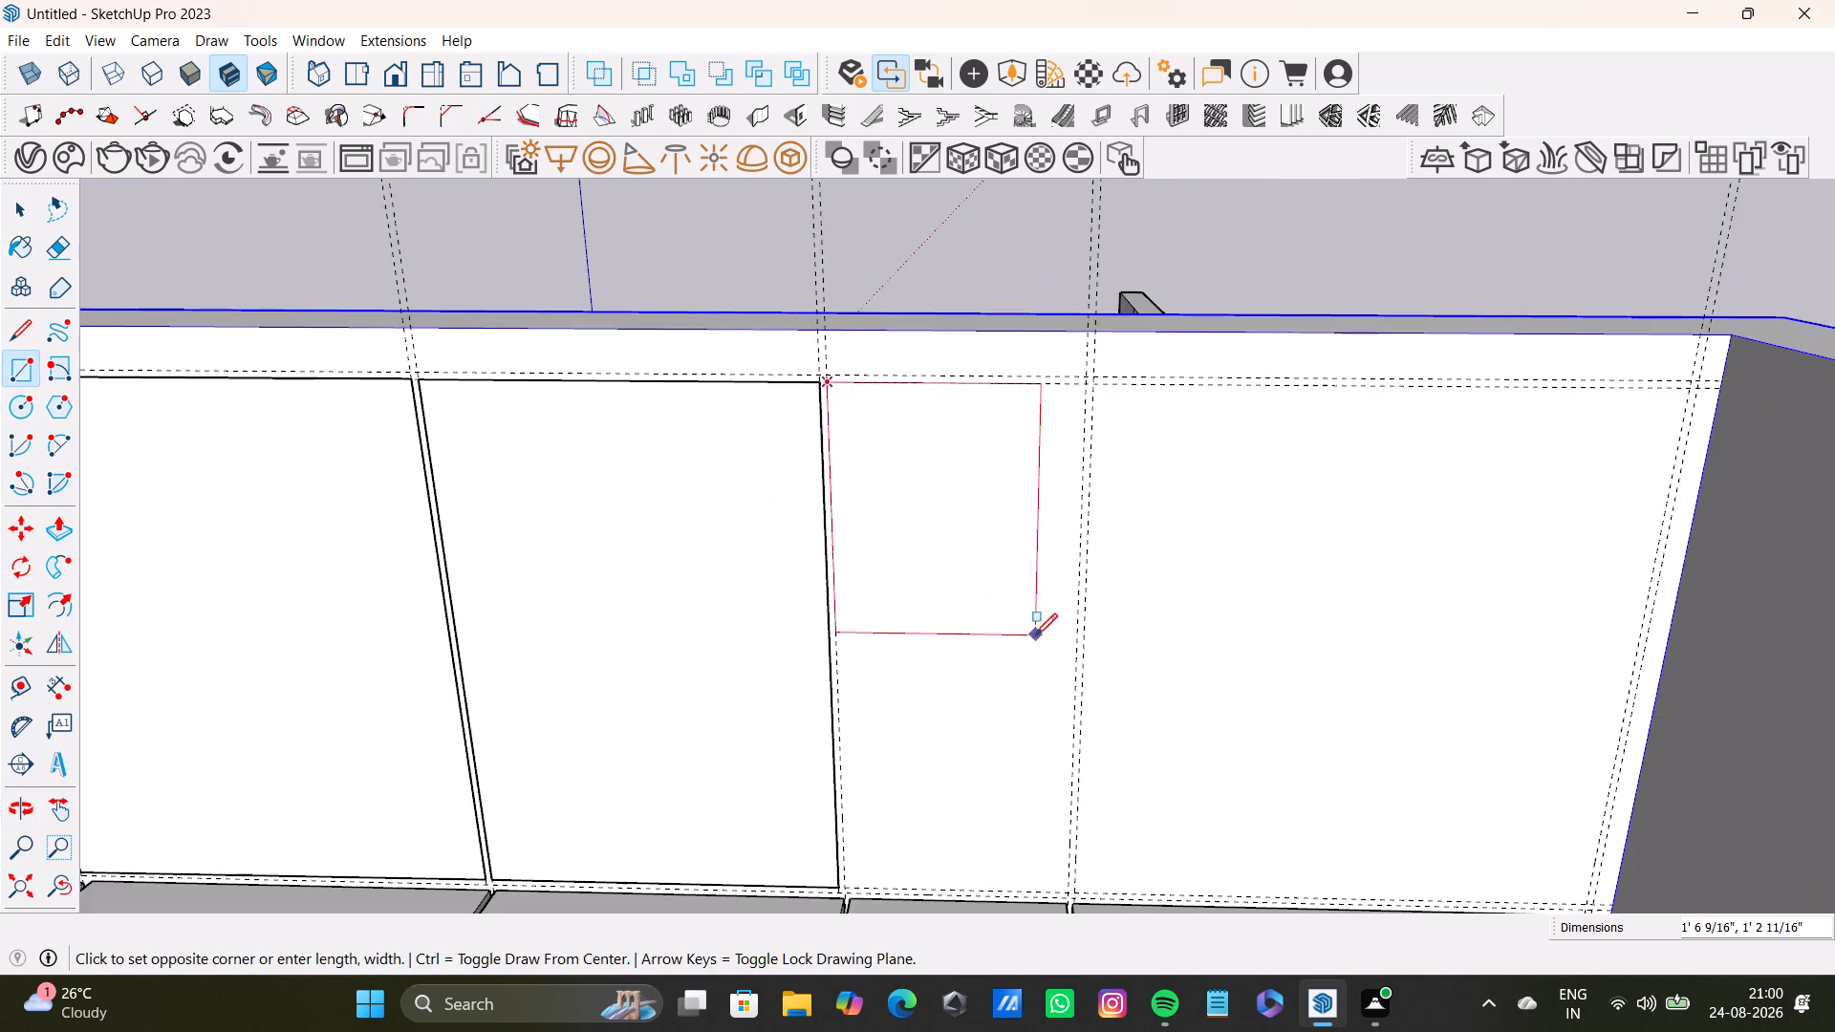
pyautogui.keyDown('shift'); pyautogui.moveTo(1035, 635); pyautogui.dragTo(1037, 439, button='middle'); pyautogui.keyUp('shift')
pyautogui.click(1069, 705)
pyautogui.press('space')
# Draw a rectangle on the wall above the upper cabinet beside the end wall, snapping to the inner guides.
pyautogui.scroll(-4, 911, 609)
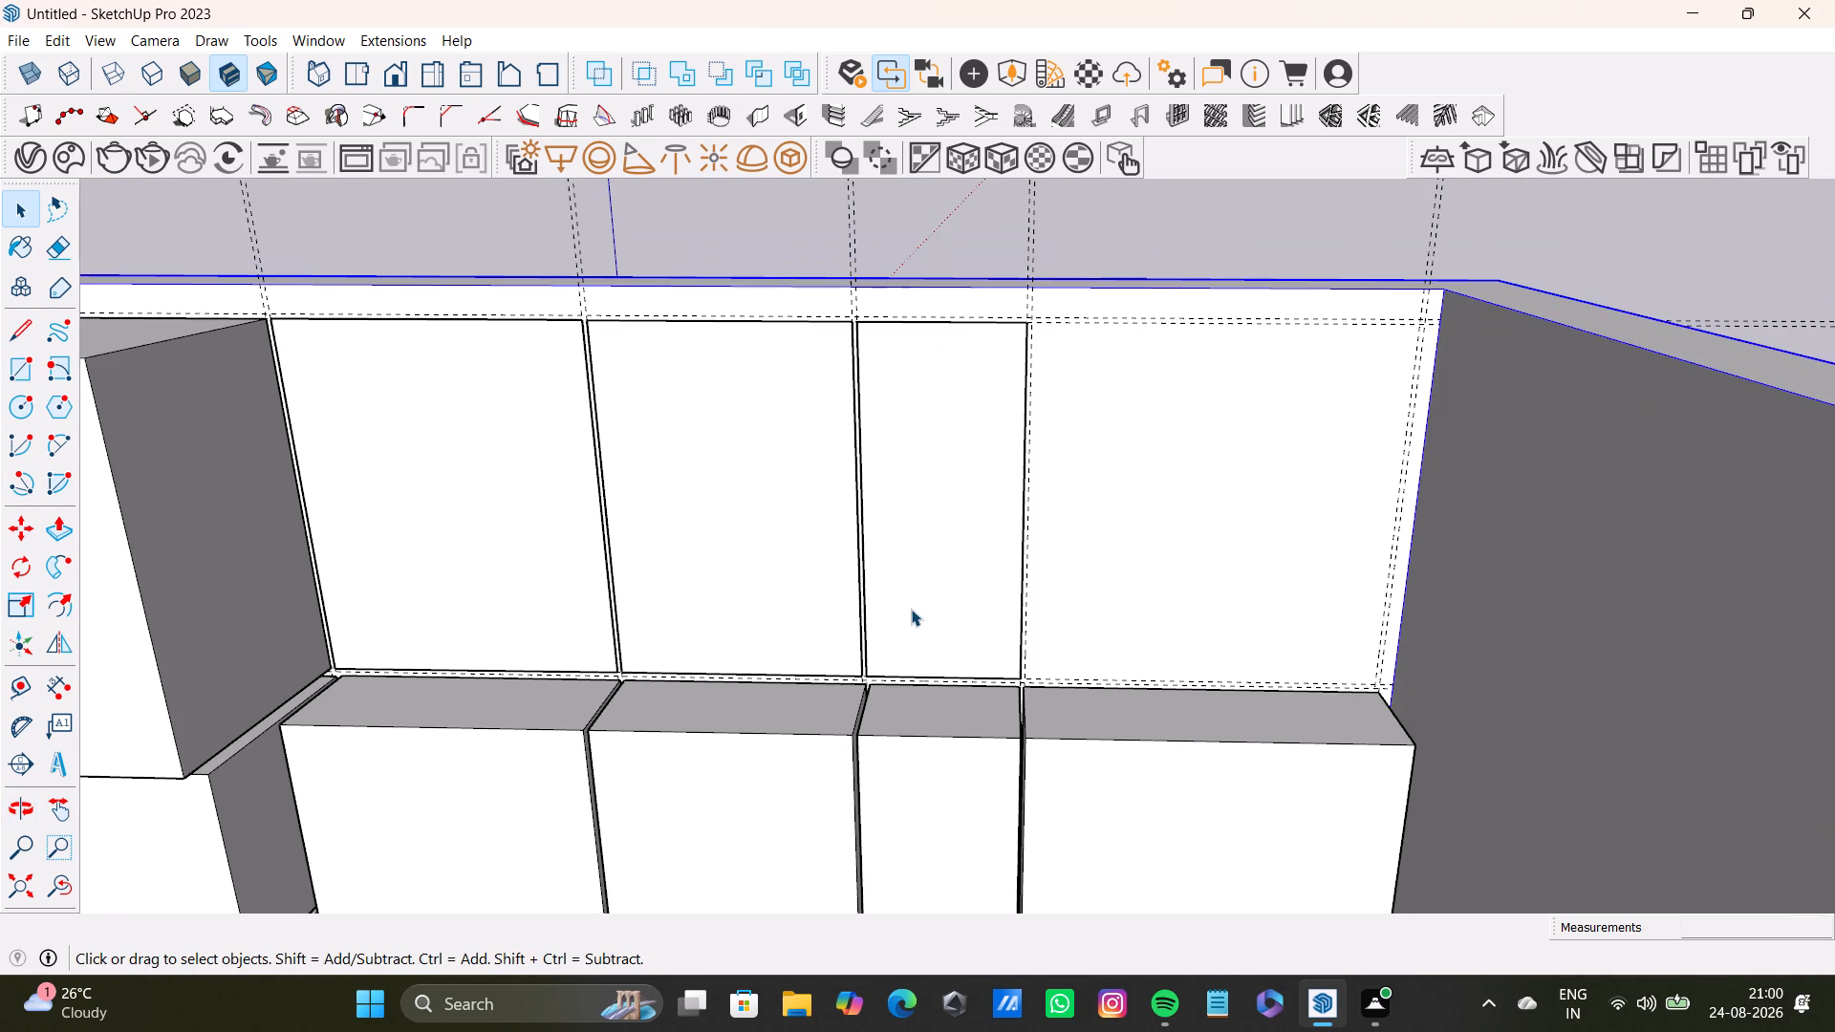
pyautogui.click(11, 376)
pyautogui.scroll(3, 1142, 439)
pyautogui.scroll(3, 1003, 336)
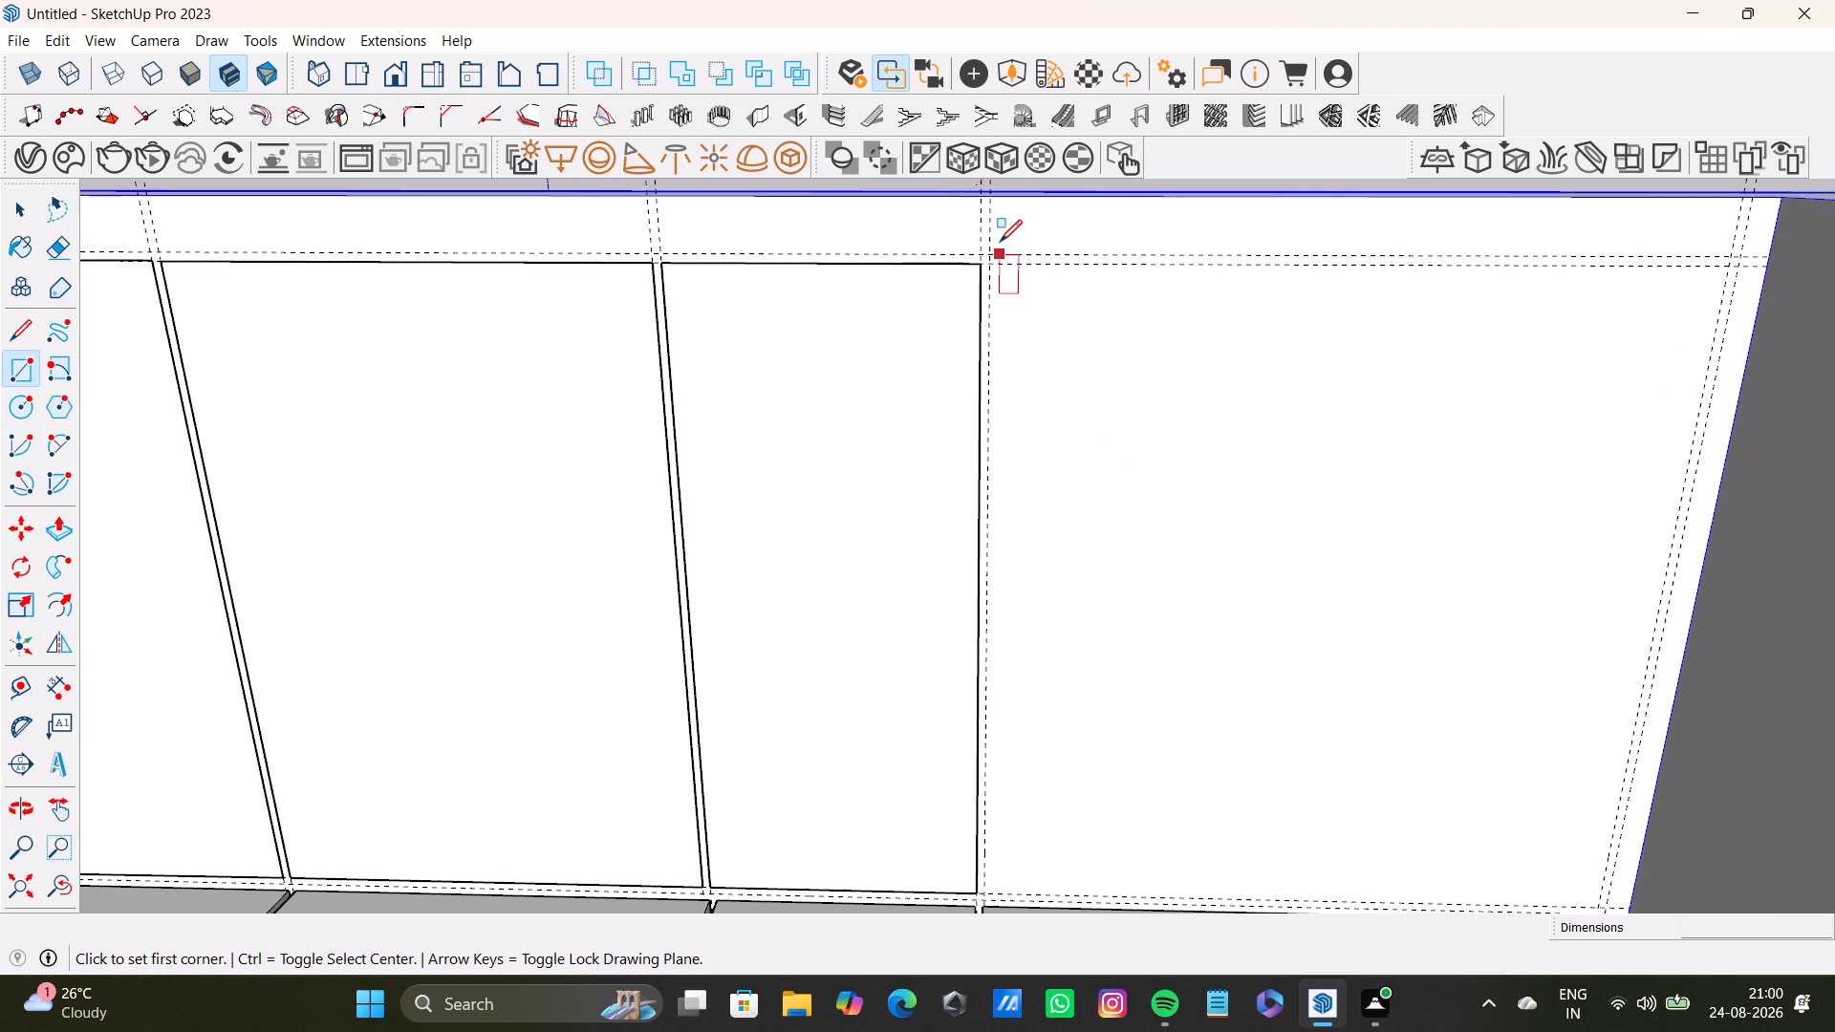
pyautogui.click(991, 265)
pyautogui.scroll(-3, 1457, 611)
pyautogui.moveTo(1504, 693); pyautogui.dragTo(1457, 616, button='middle')
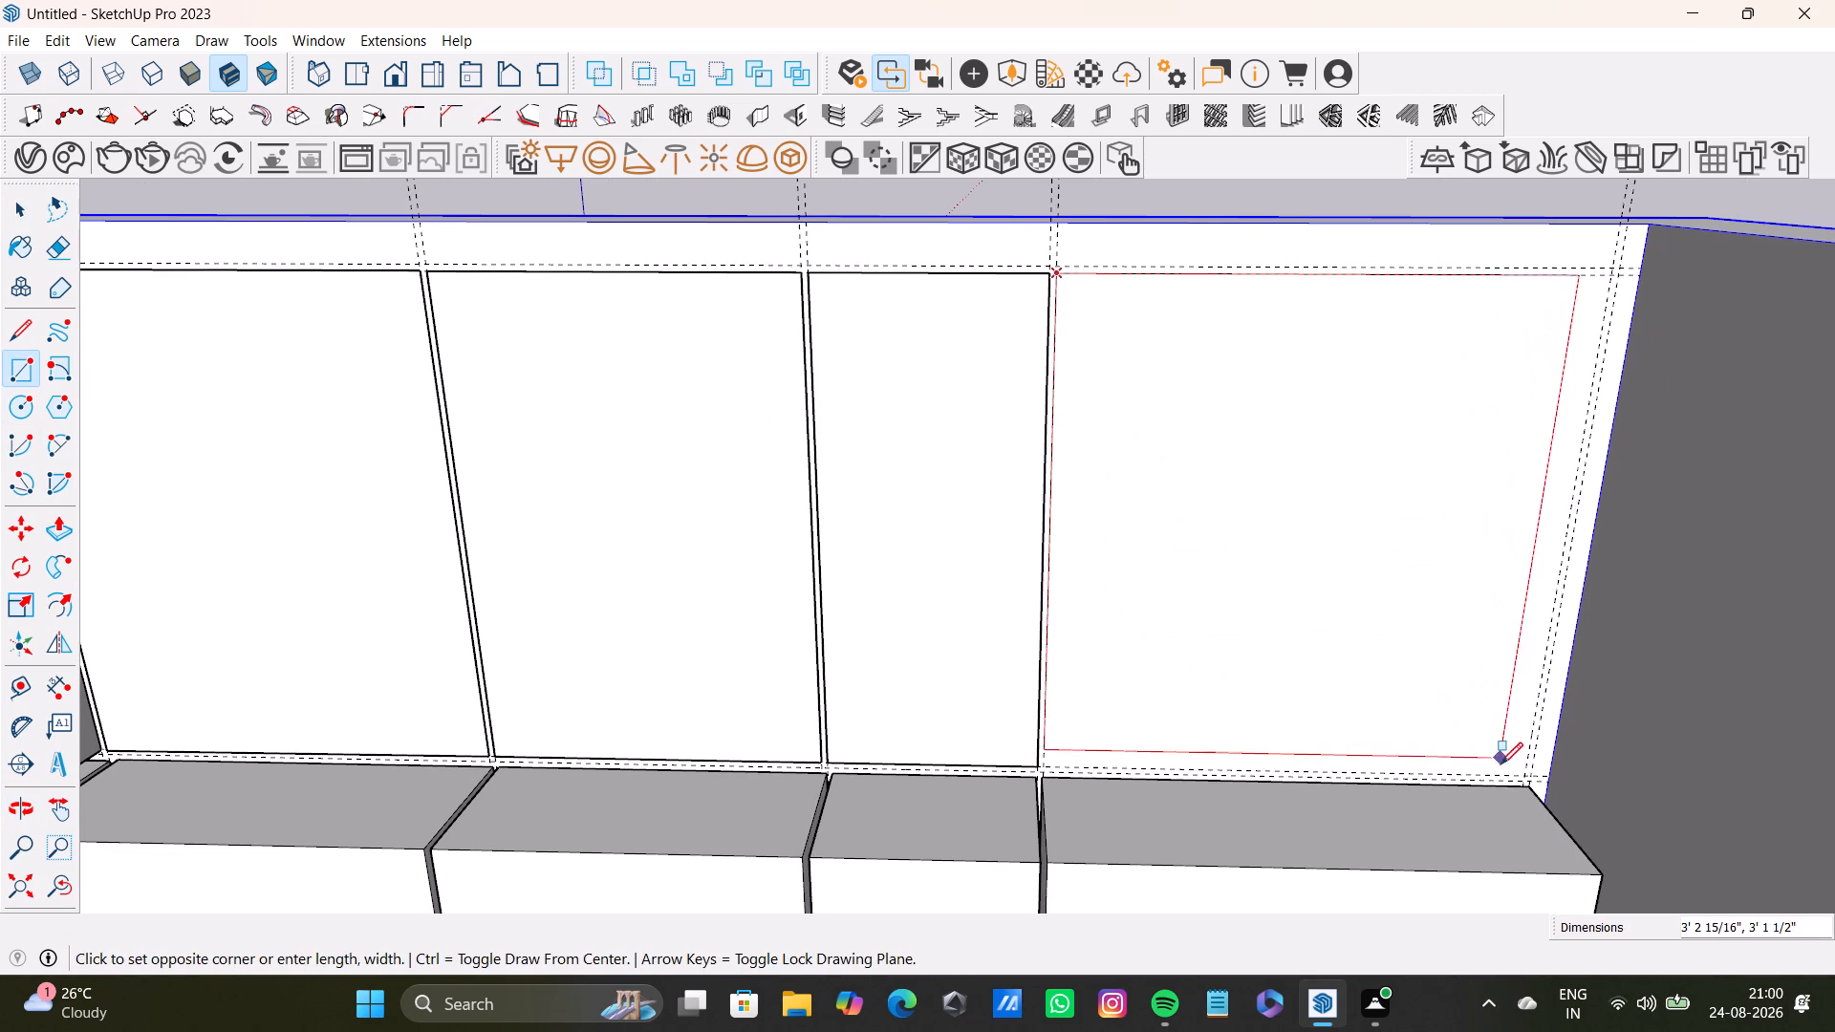
pyautogui.click(1523, 771)
pyautogui.press('space')
# Push/Pull the rectangle beside the deep top block outward from the wall by about 2' 3".
pyautogui.scroll(-4, 800, 443)
pyautogui.moveTo(848, 464); pyautogui.dragTo(1180, 465, button='middle')
pyautogui.click(718, 471)
pyautogui.press('p')
pyautogui.moveTo(724, 470); pyautogui.dragTo(697, 515)
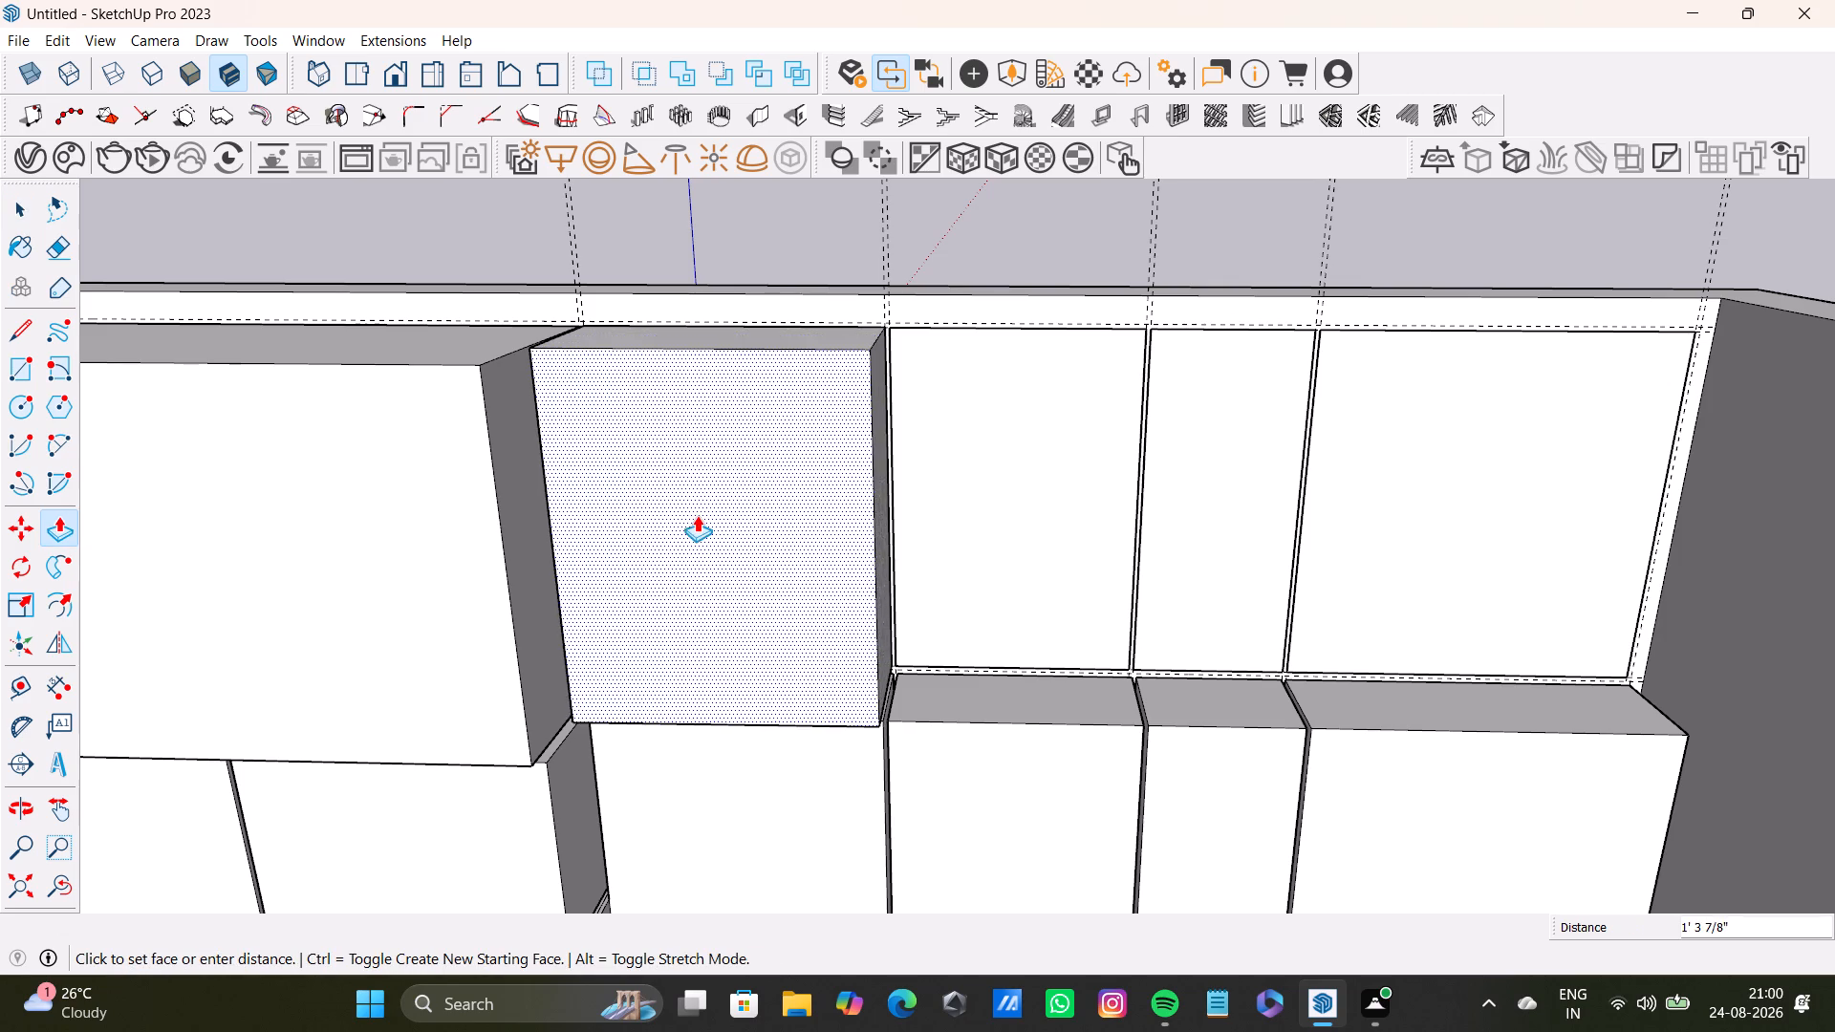
pyautogui.moveTo(697, 515); pyautogui.dragTo(625, 509)
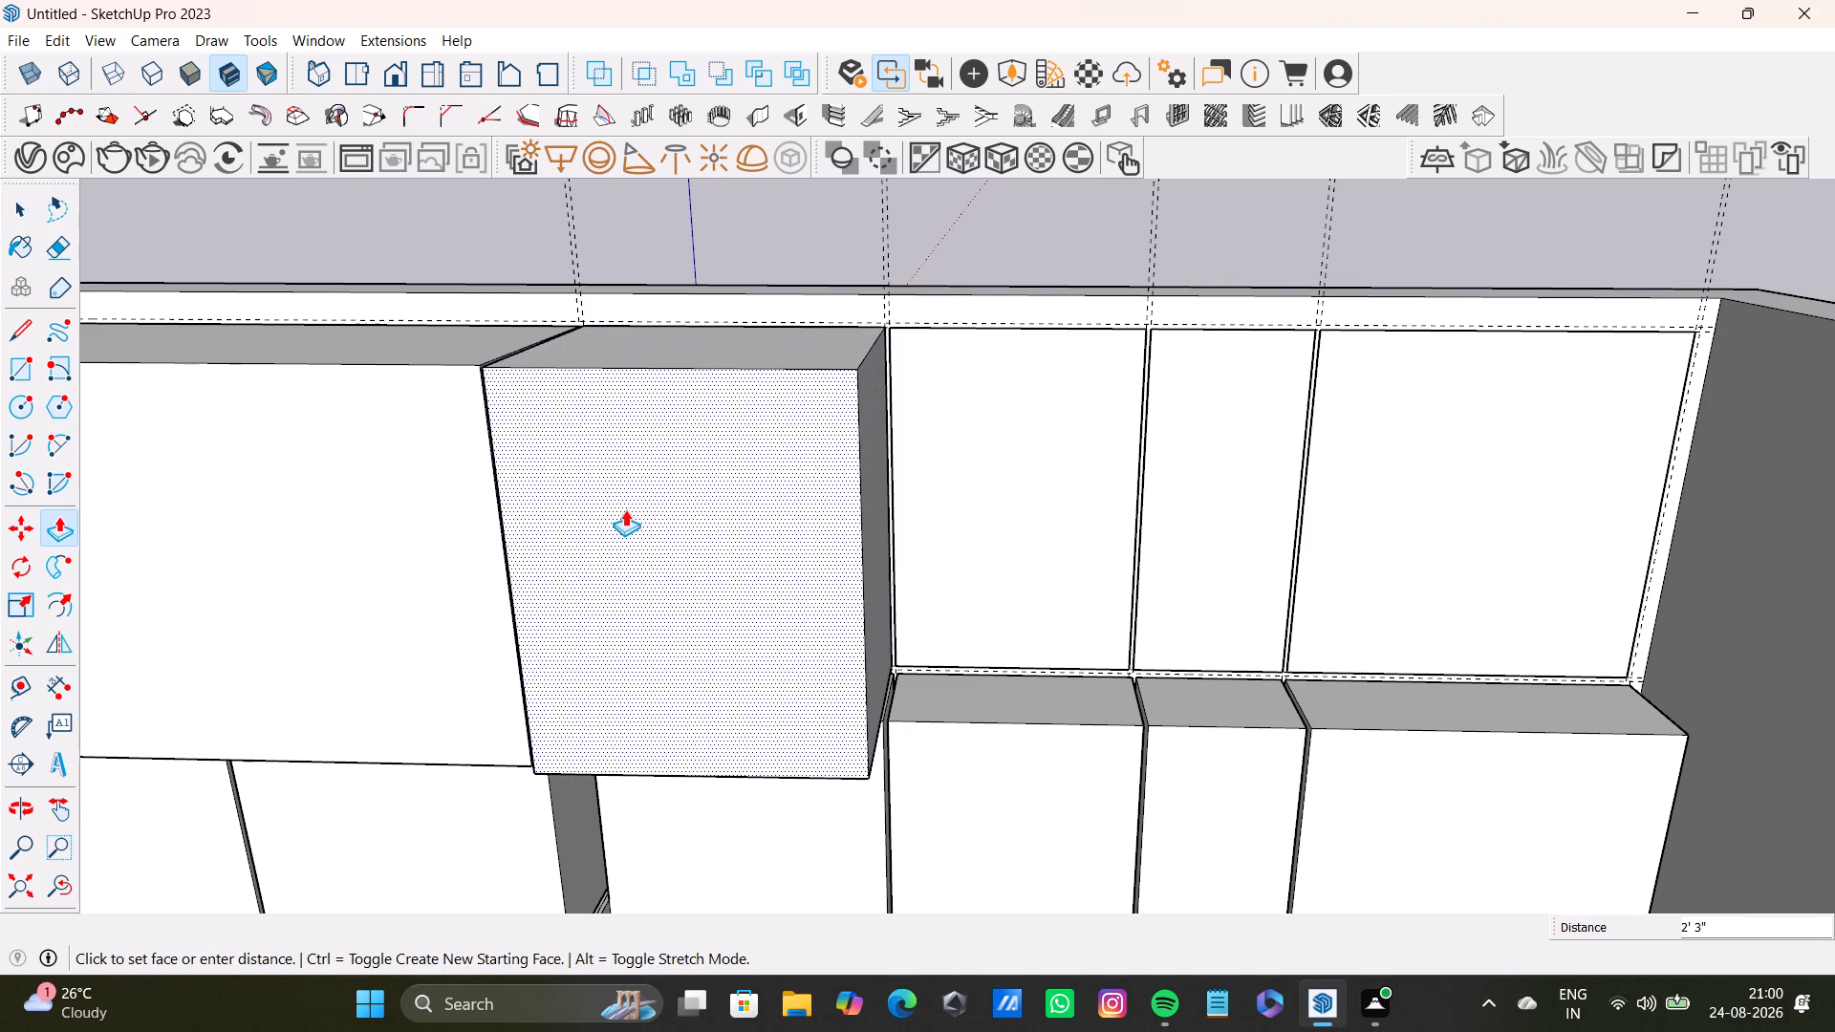
pyautogui.moveTo(625, 509); pyautogui.dragTo(558, 439)
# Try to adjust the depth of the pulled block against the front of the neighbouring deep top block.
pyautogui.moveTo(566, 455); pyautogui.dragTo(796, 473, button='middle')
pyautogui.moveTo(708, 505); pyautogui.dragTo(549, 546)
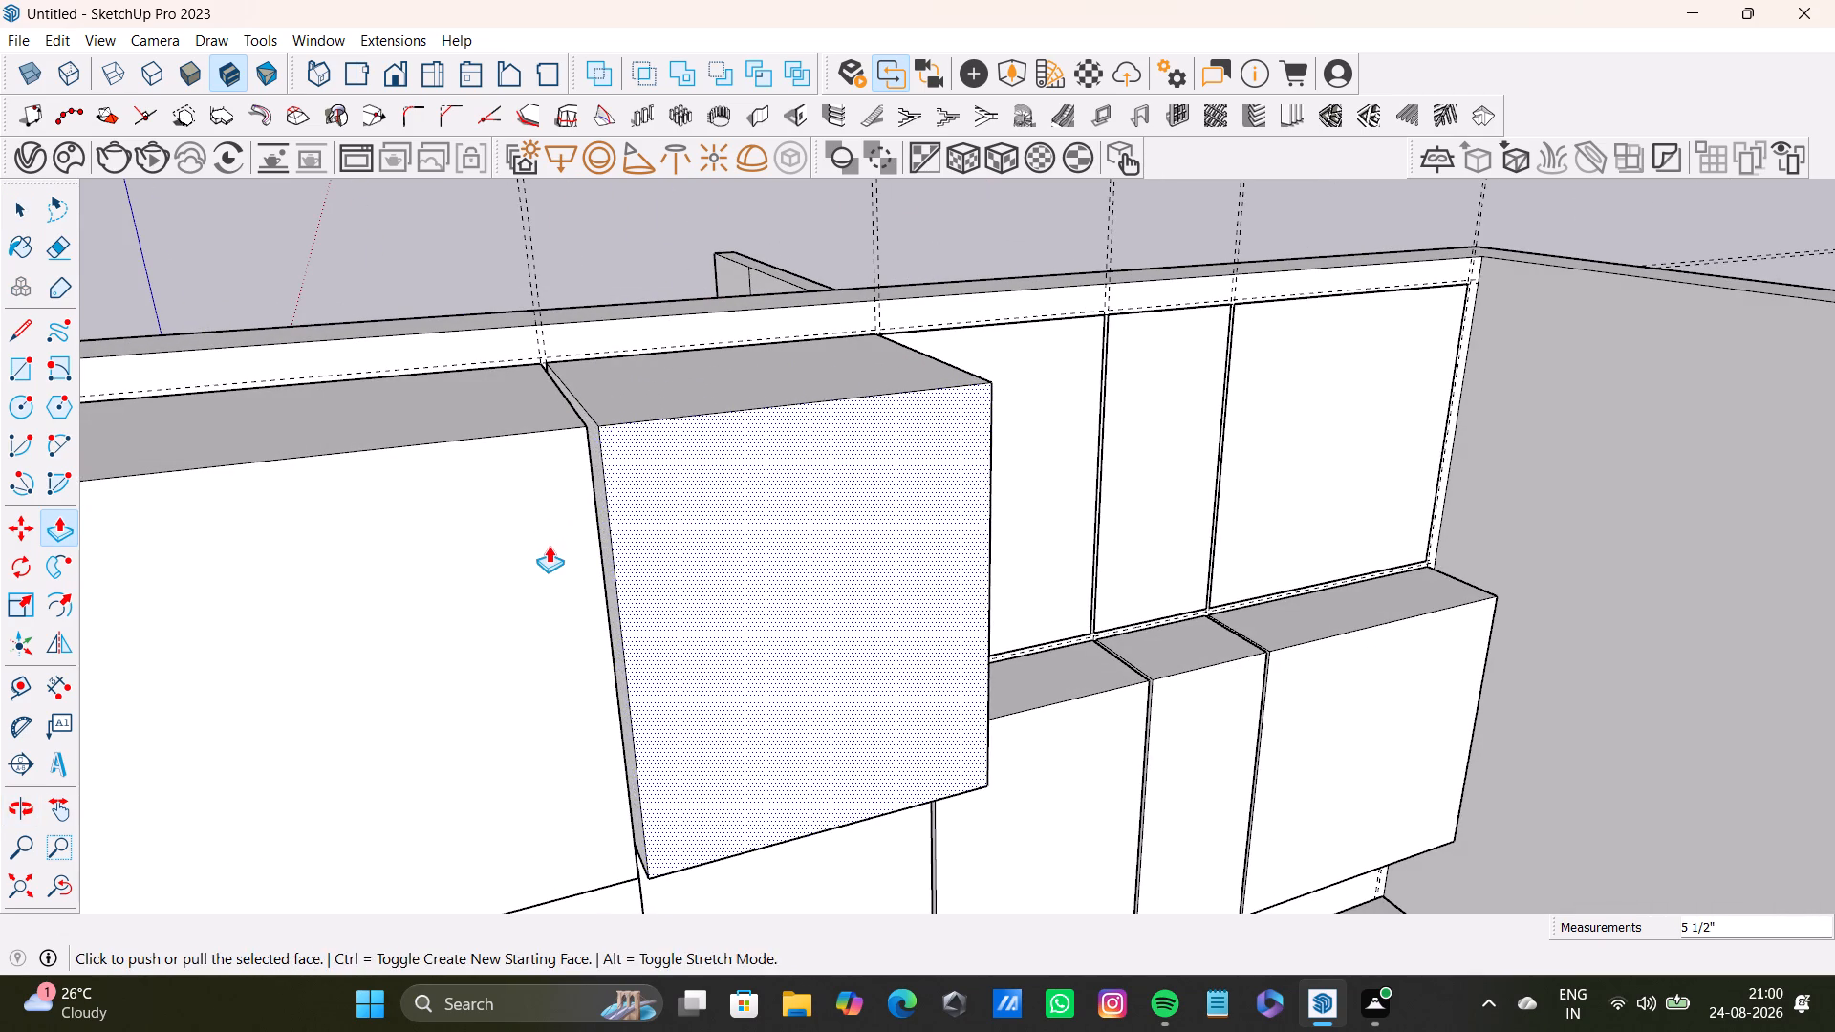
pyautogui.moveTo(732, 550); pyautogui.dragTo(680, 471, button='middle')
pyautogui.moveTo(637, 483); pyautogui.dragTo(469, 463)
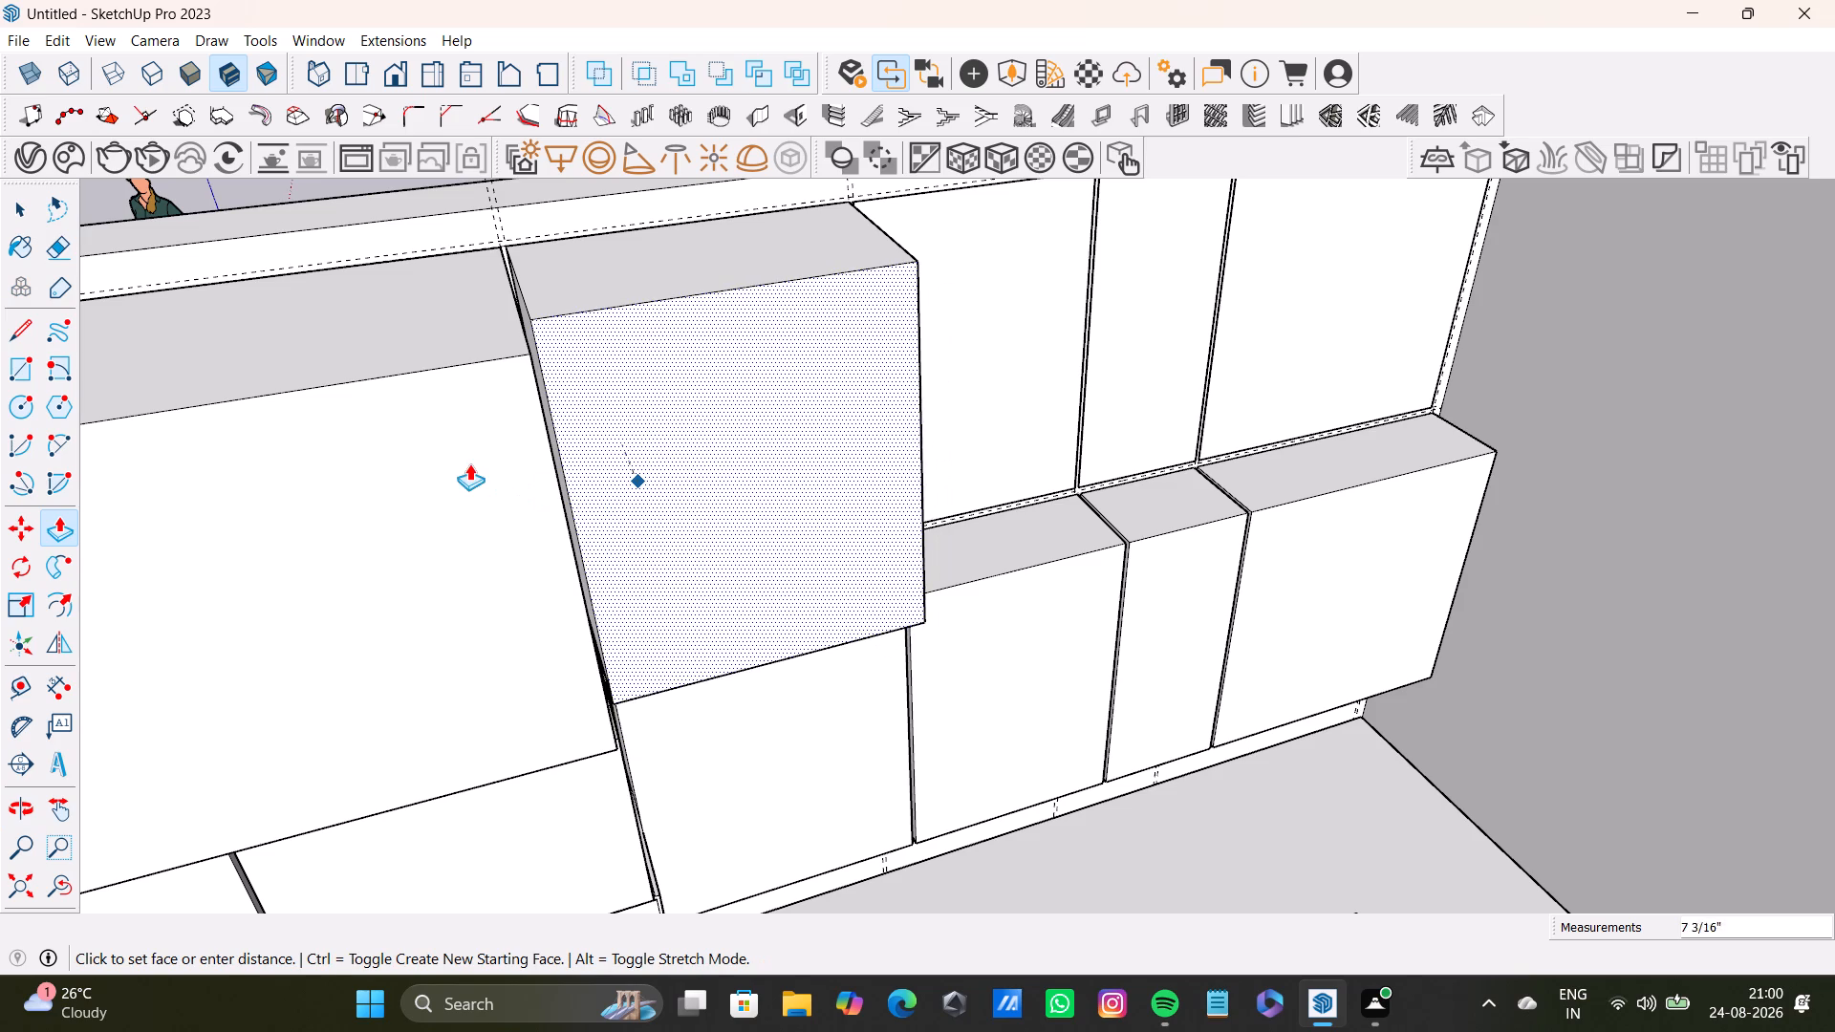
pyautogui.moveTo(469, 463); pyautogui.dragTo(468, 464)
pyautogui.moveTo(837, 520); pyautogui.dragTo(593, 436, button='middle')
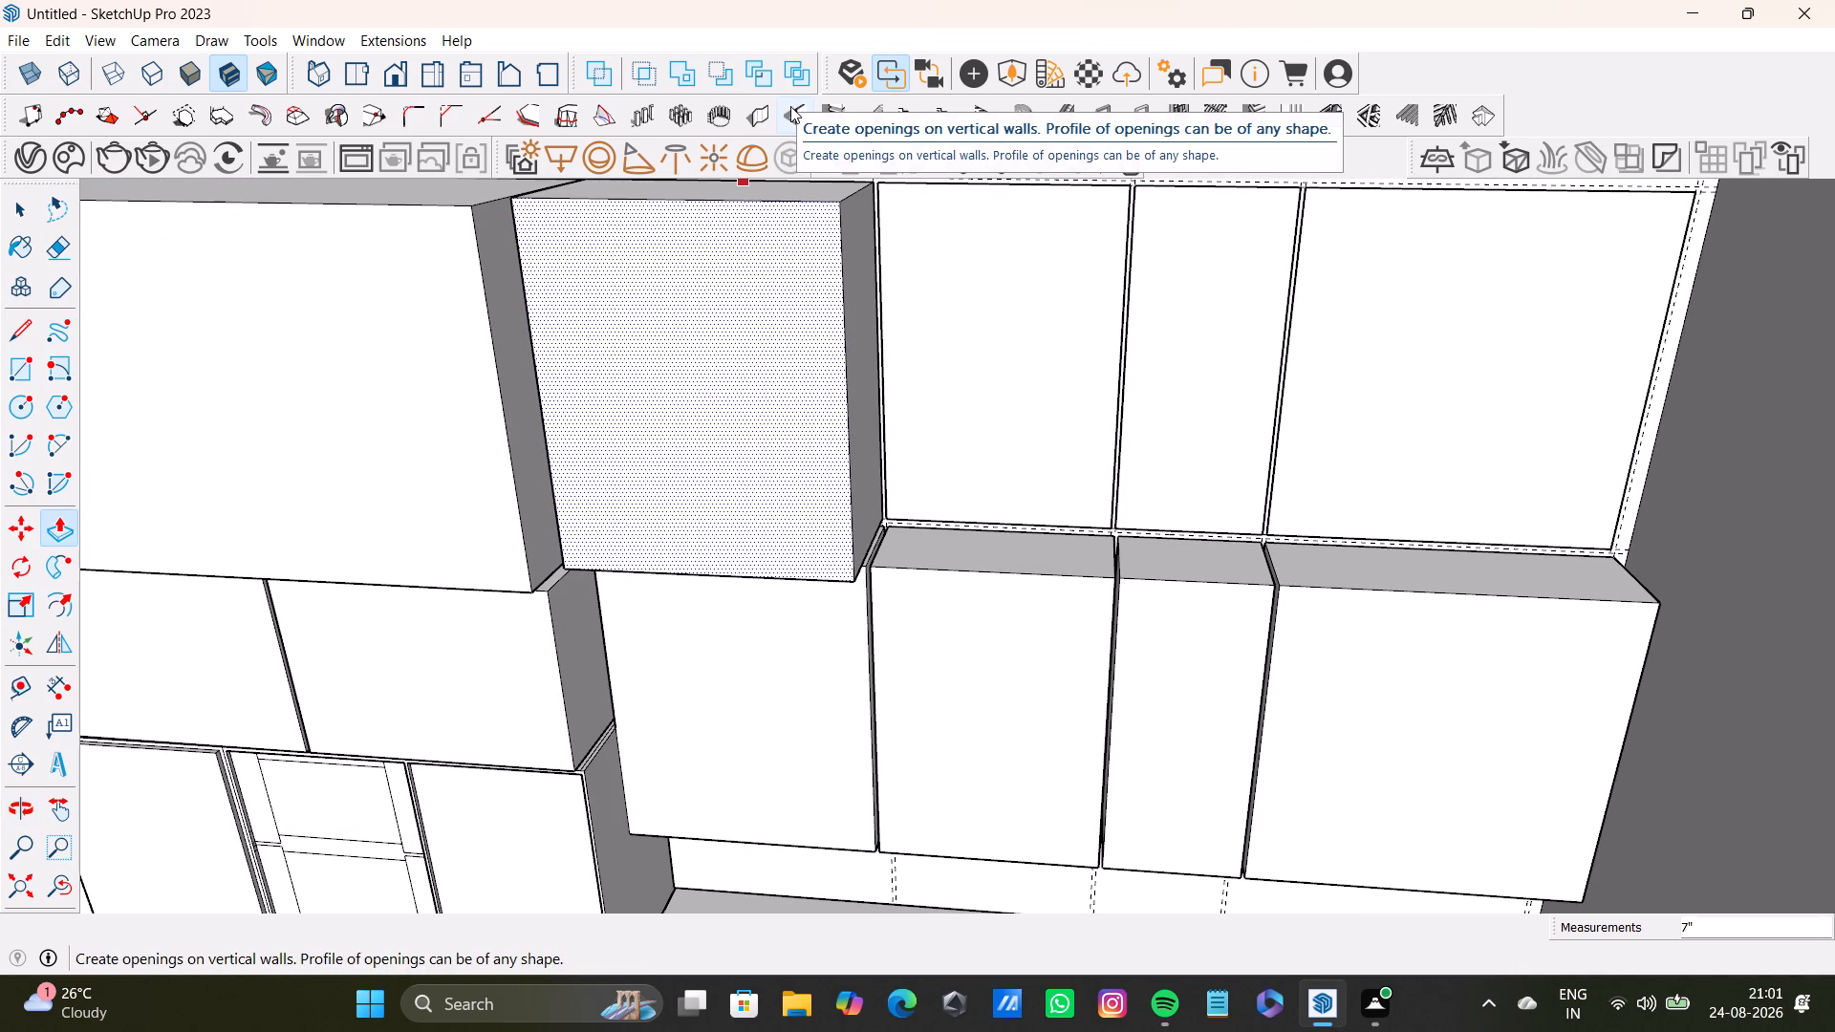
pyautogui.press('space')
# Push/Pull the front of the block beside the deep top block until it is flush with that block's front.
pyautogui.scroll(-3, 743, 386)
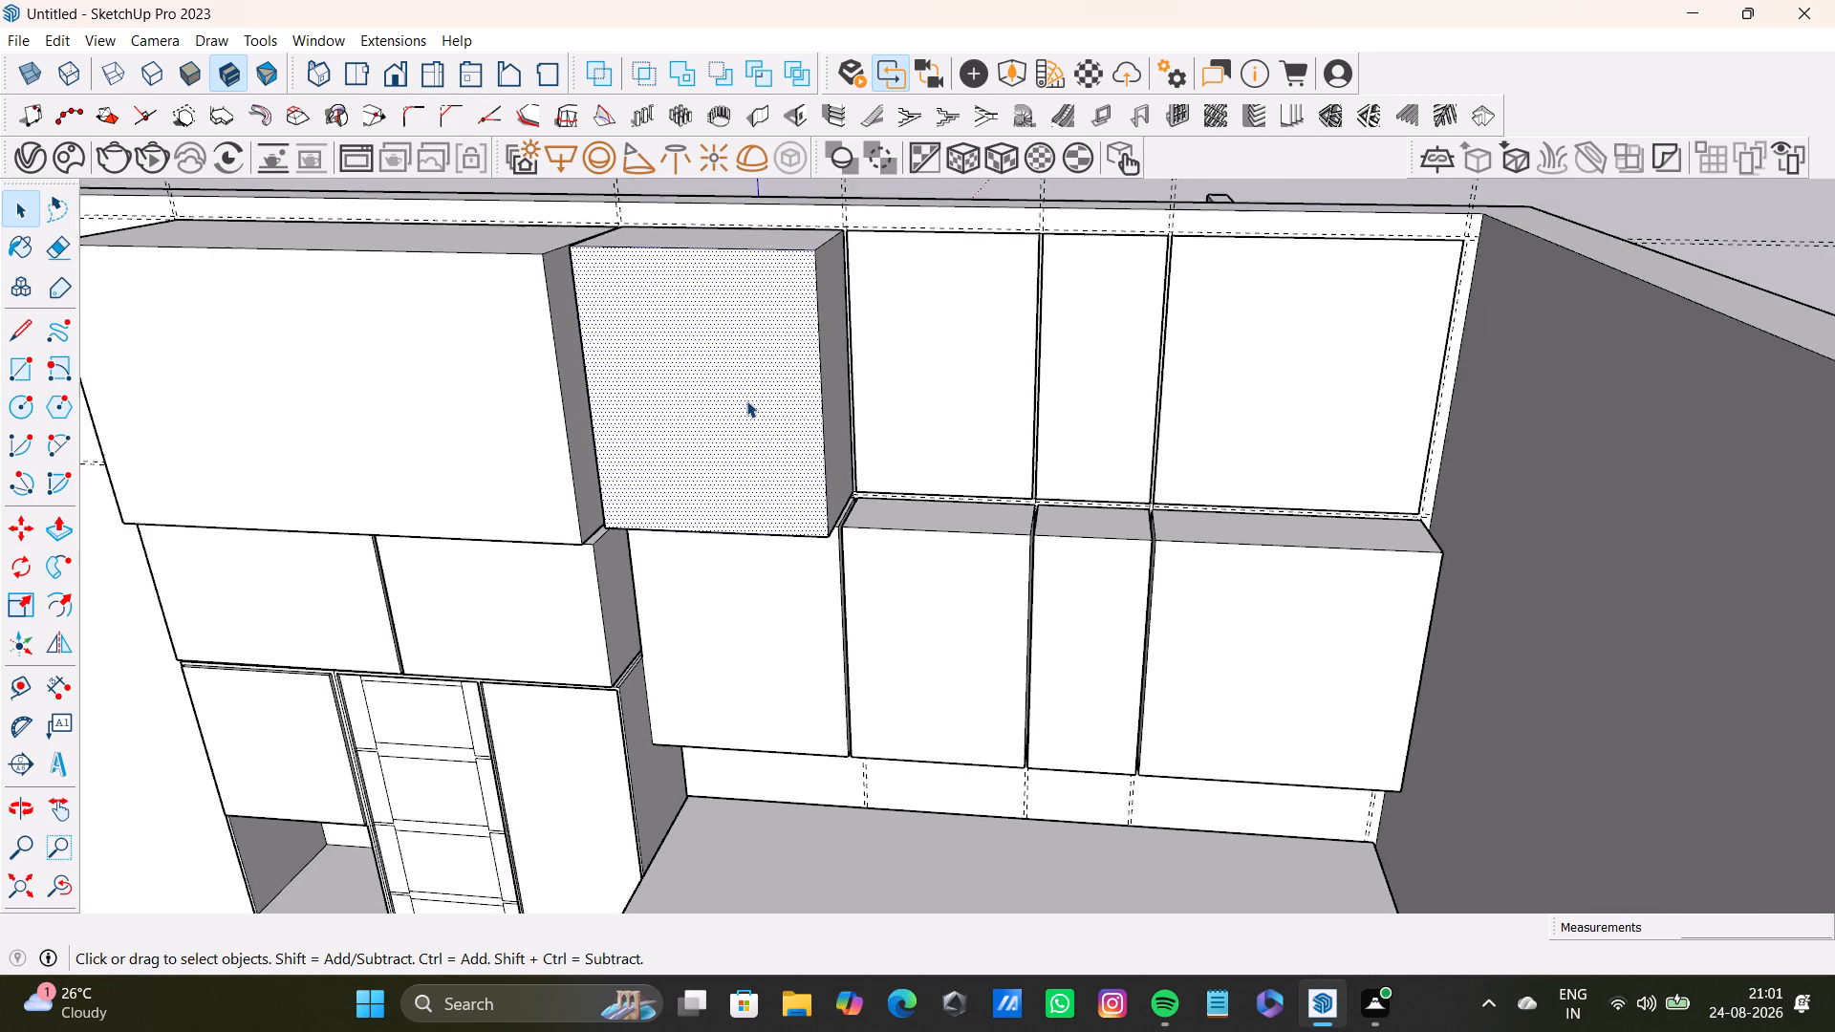
pyautogui.moveTo(746, 400); pyautogui.dragTo(829, 394, button='middle')
pyautogui.moveTo(829, 393); pyautogui.dragTo(825, 437, button='middle')
pyautogui.press('p')
pyautogui.moveTo(817, 432); pyautogui.dragTo(594, 270)
pyautogui.scroll(-3, 916, 385)
pyautogui.moveTo(934, 388); pyautogui.dragTo(921, 386, button='middle')
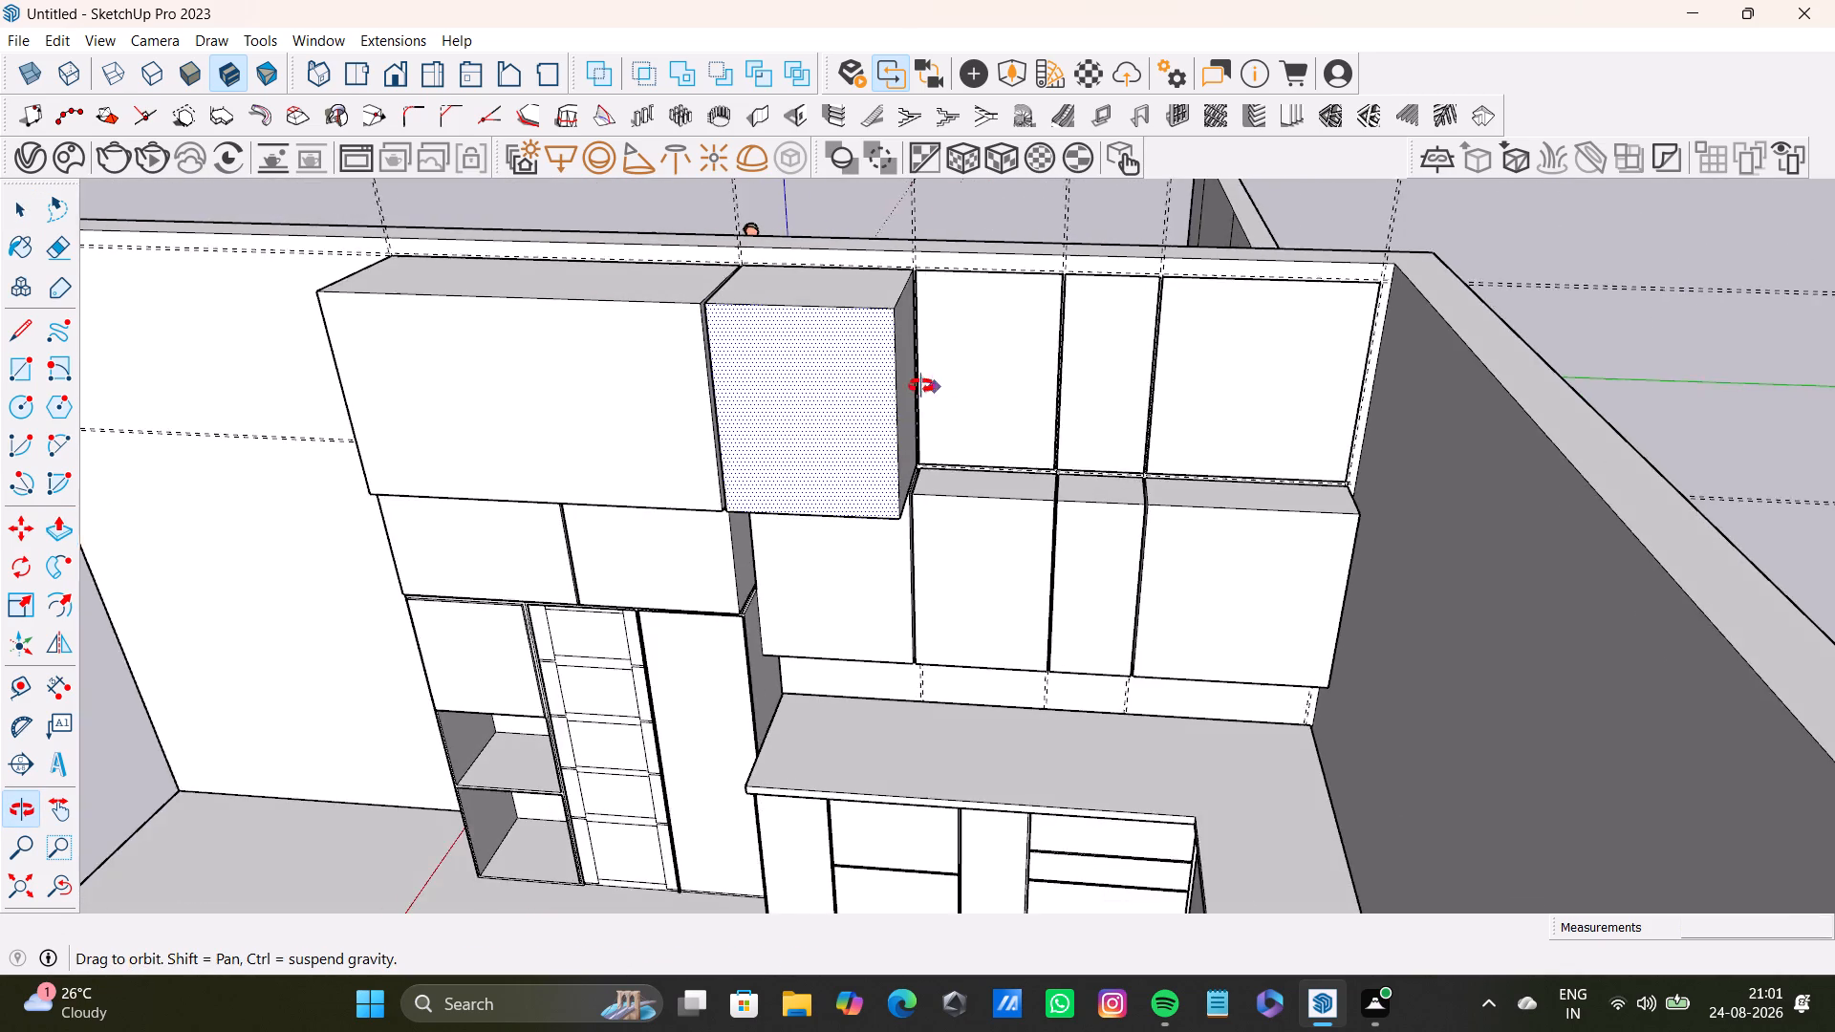
pyautogui.moveTo(921, 386); pyautogui.dragTo(931, 443, button='middle')
pyautogui.keyDown('shift'); pyautogui.moveTo(959, 421); pyautogui.dragTo(835, 448, button='middle'); pyautogui.keyUp('shift')
pyautogui.press('space')
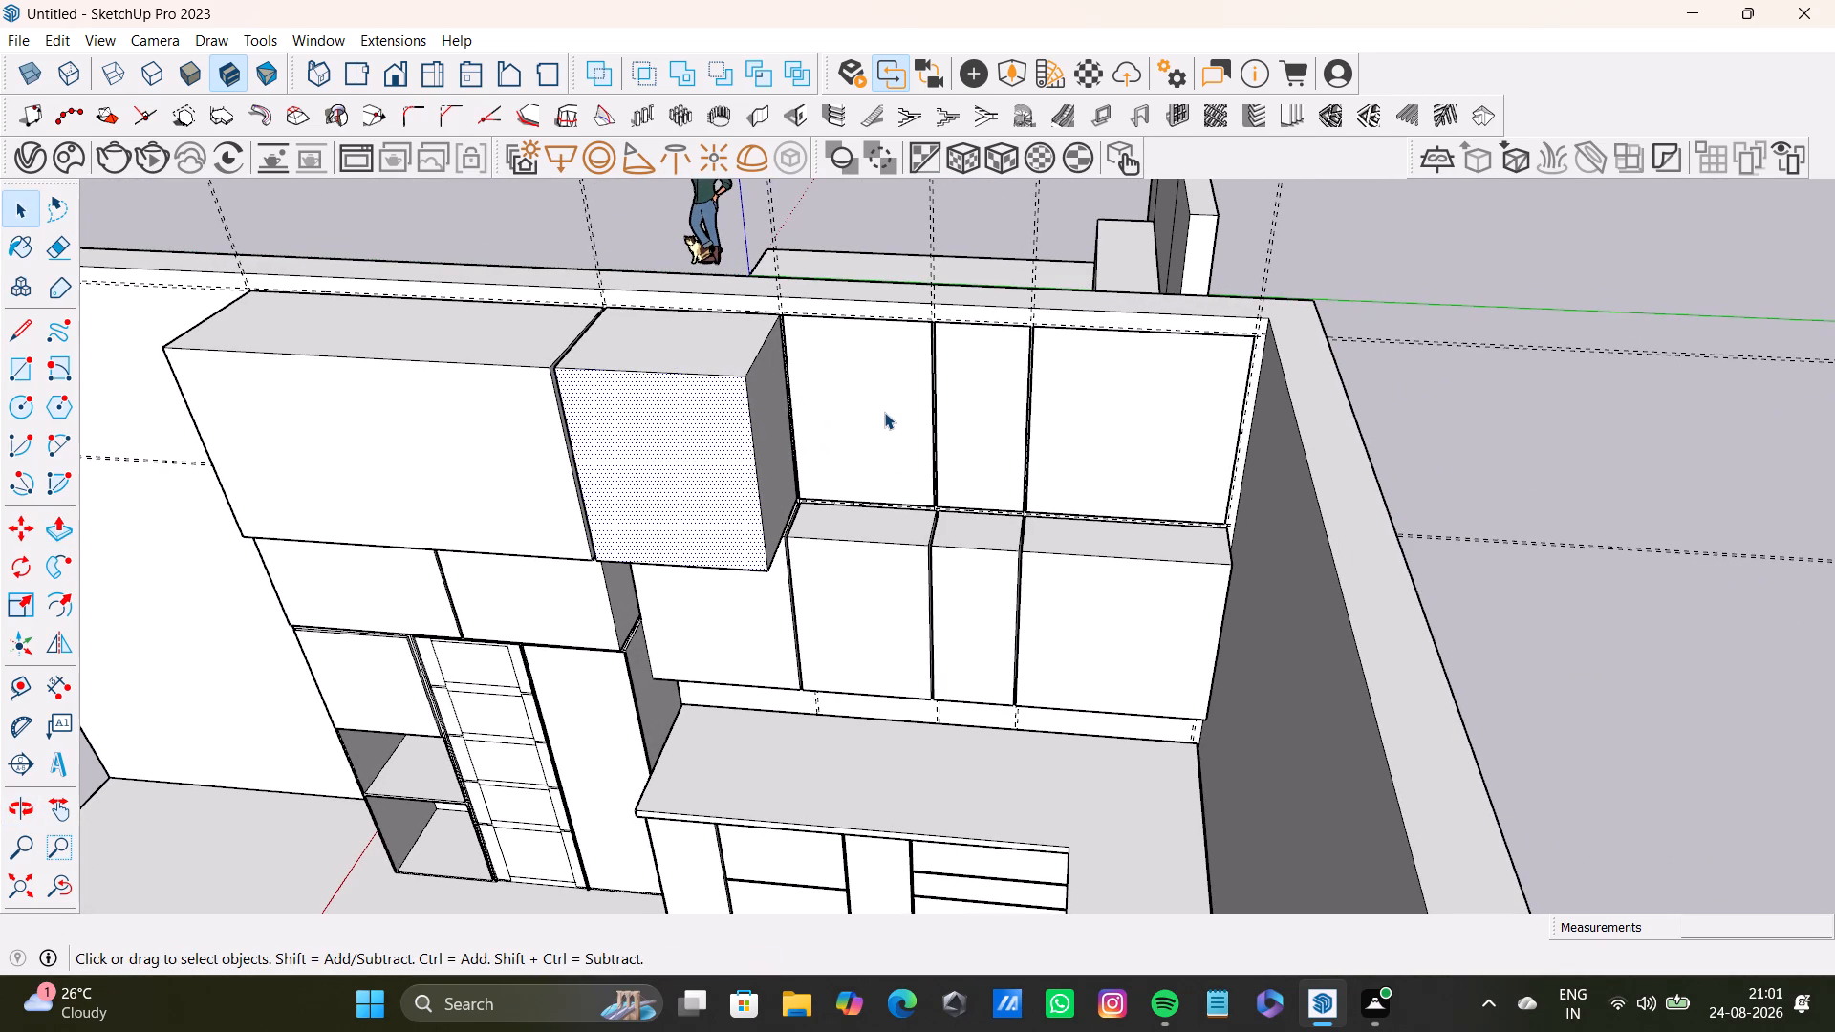
# Push/Pull the rectangle above the second upper cabinet outward about 2' 1 7/16", level with the neighbouring block's front.
pyautogui.click(884, 412)
pyautogui.click(886, 420)
pyautogui.click(893, 438)
pyautogui.press('space')
pyautogui.click(903, 457)
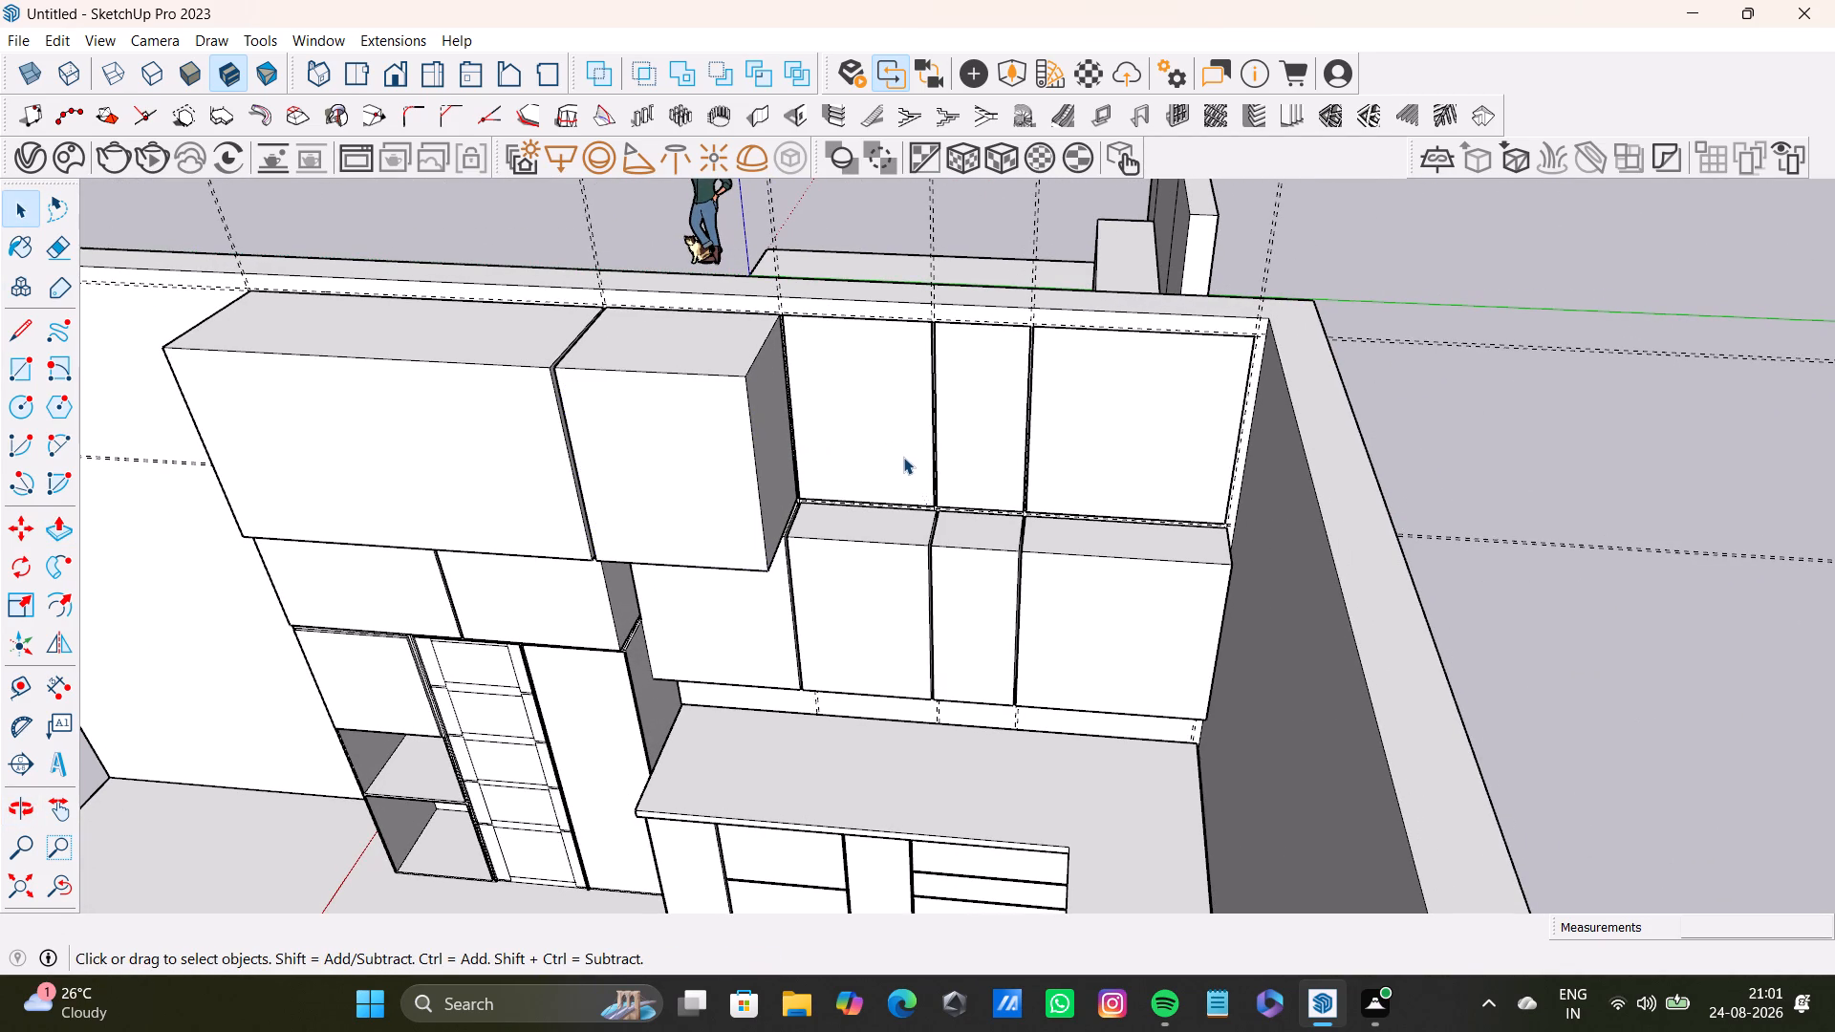
pyautogui.click(903, 457)
pyautogui.press('p')
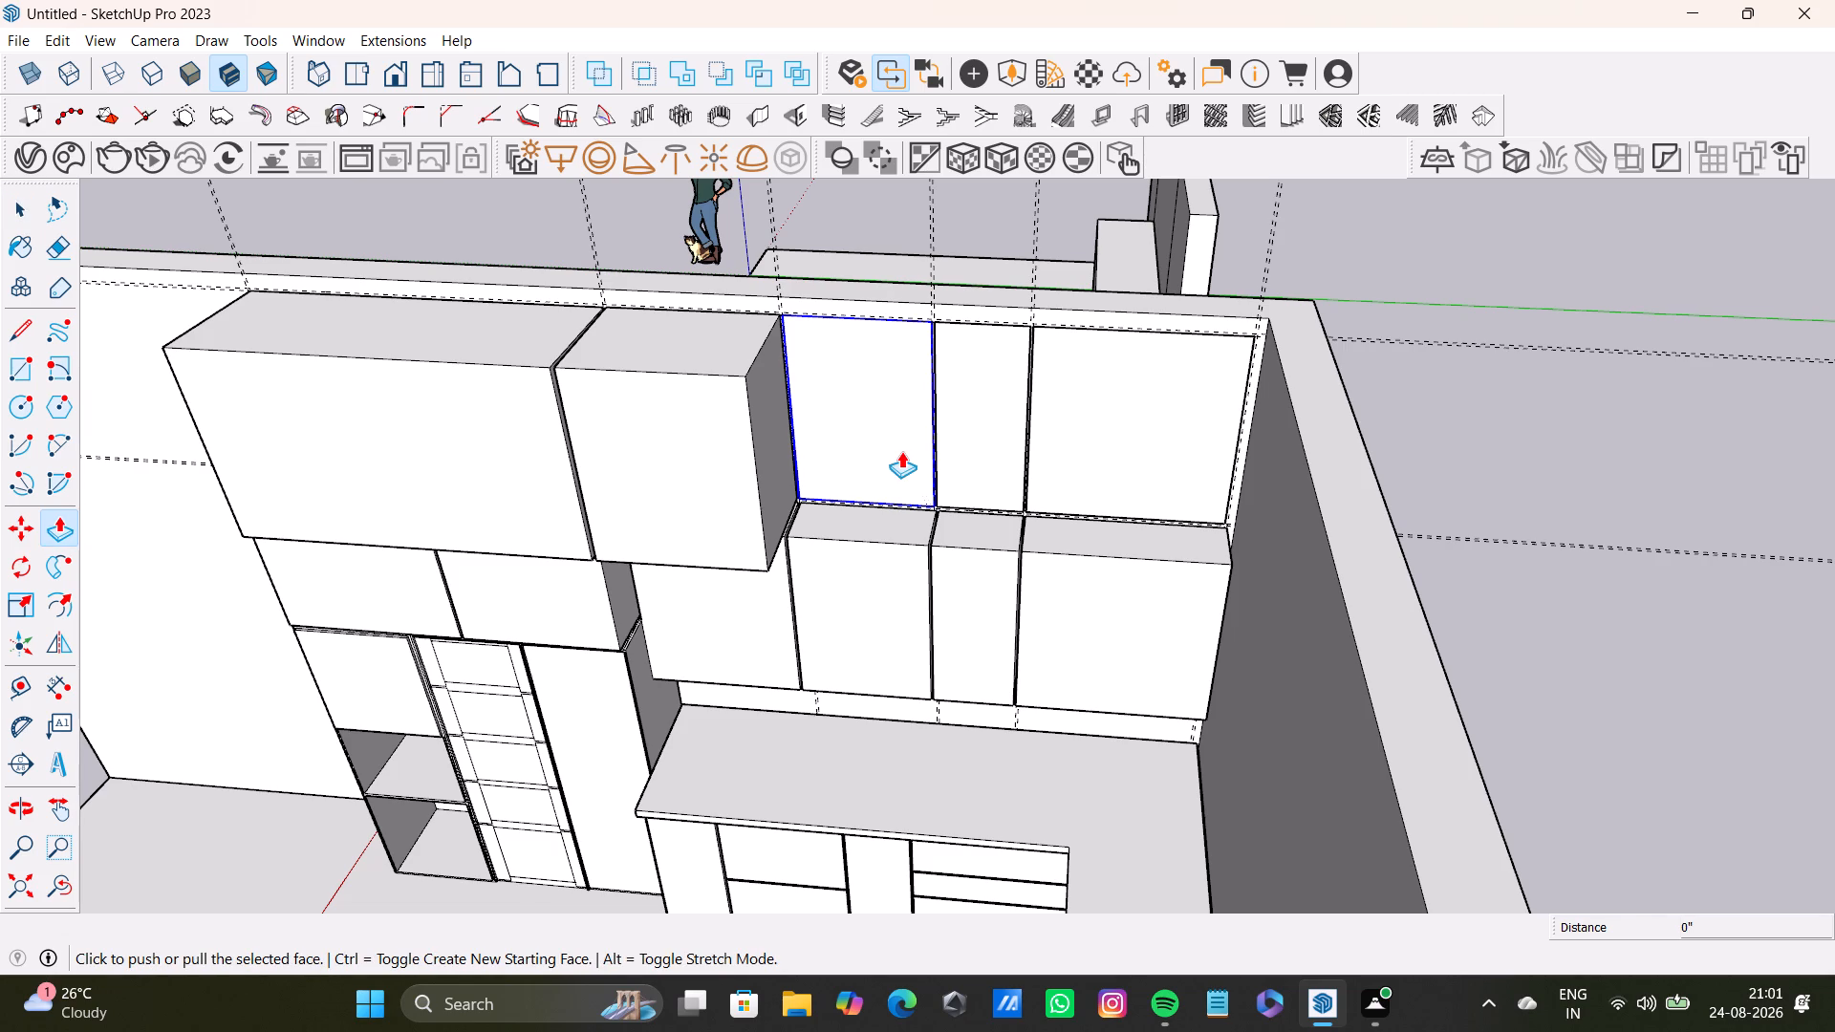
pyautogui.moveTo(901, 451); pyautogui.dragTo(714, 416)
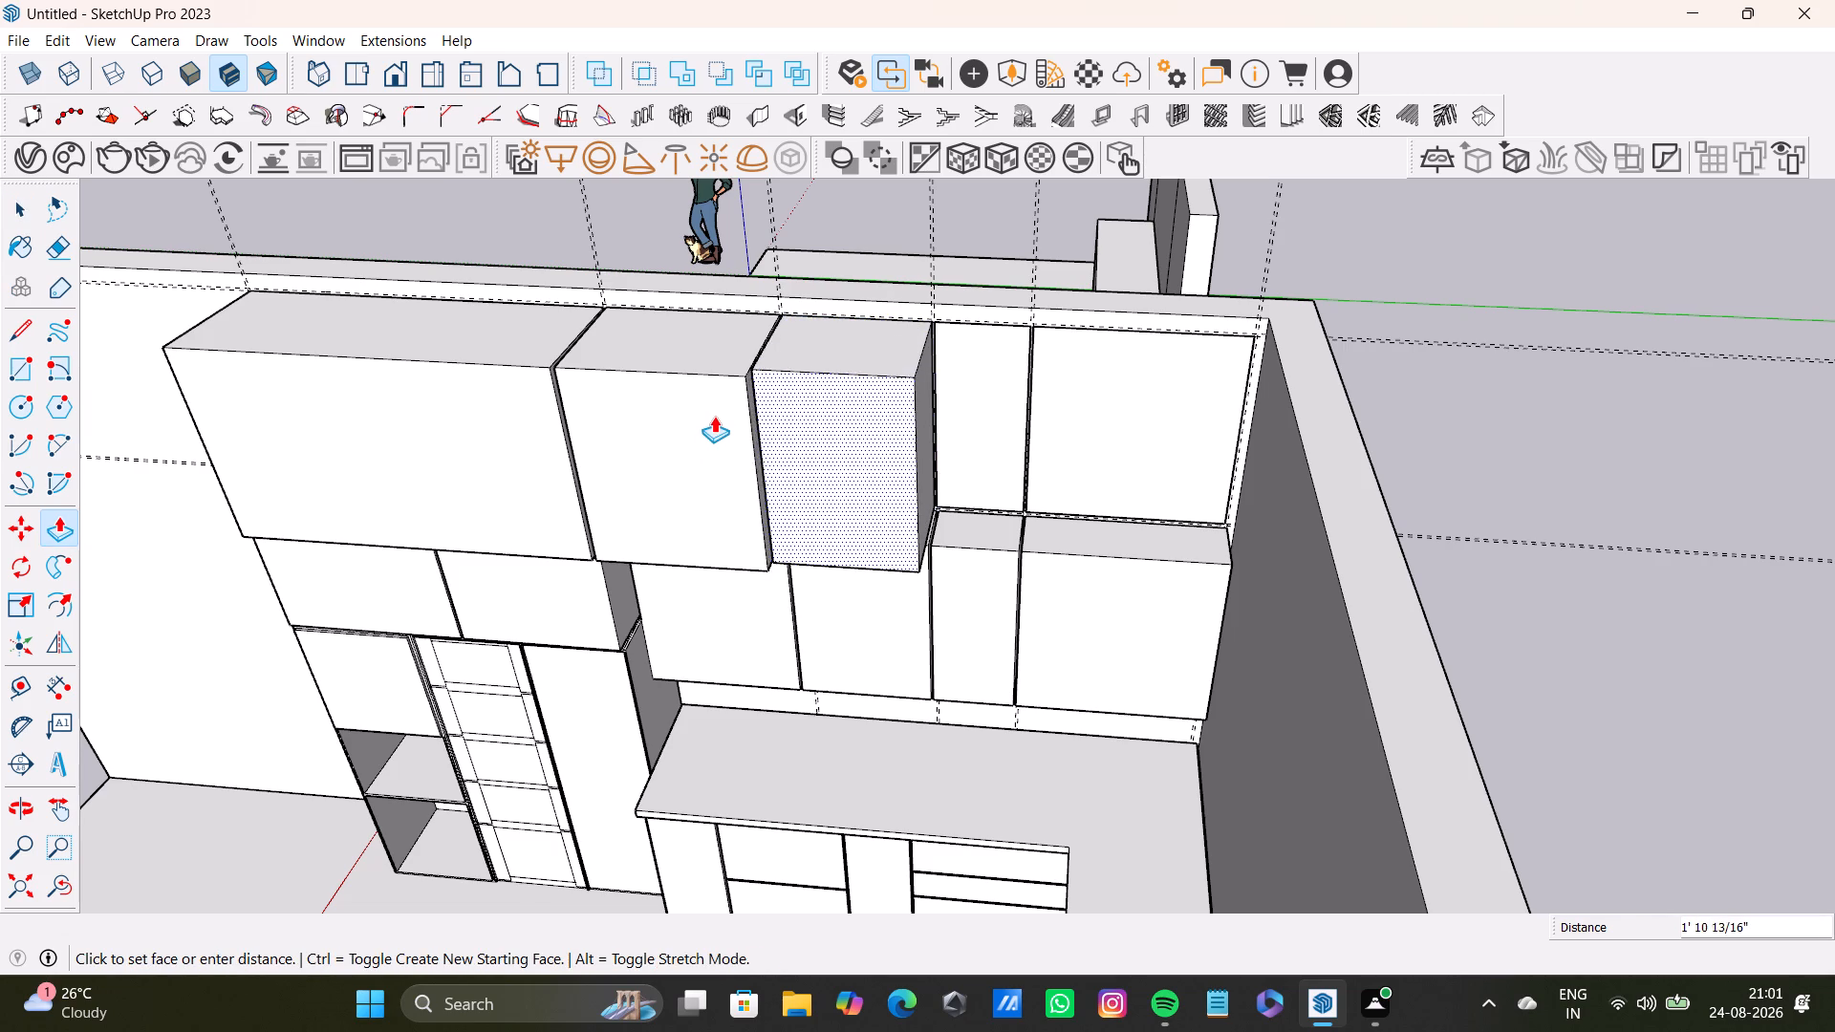
pyautogui.moveTo(714, 416); pyautogui.dragTo(705, 419)
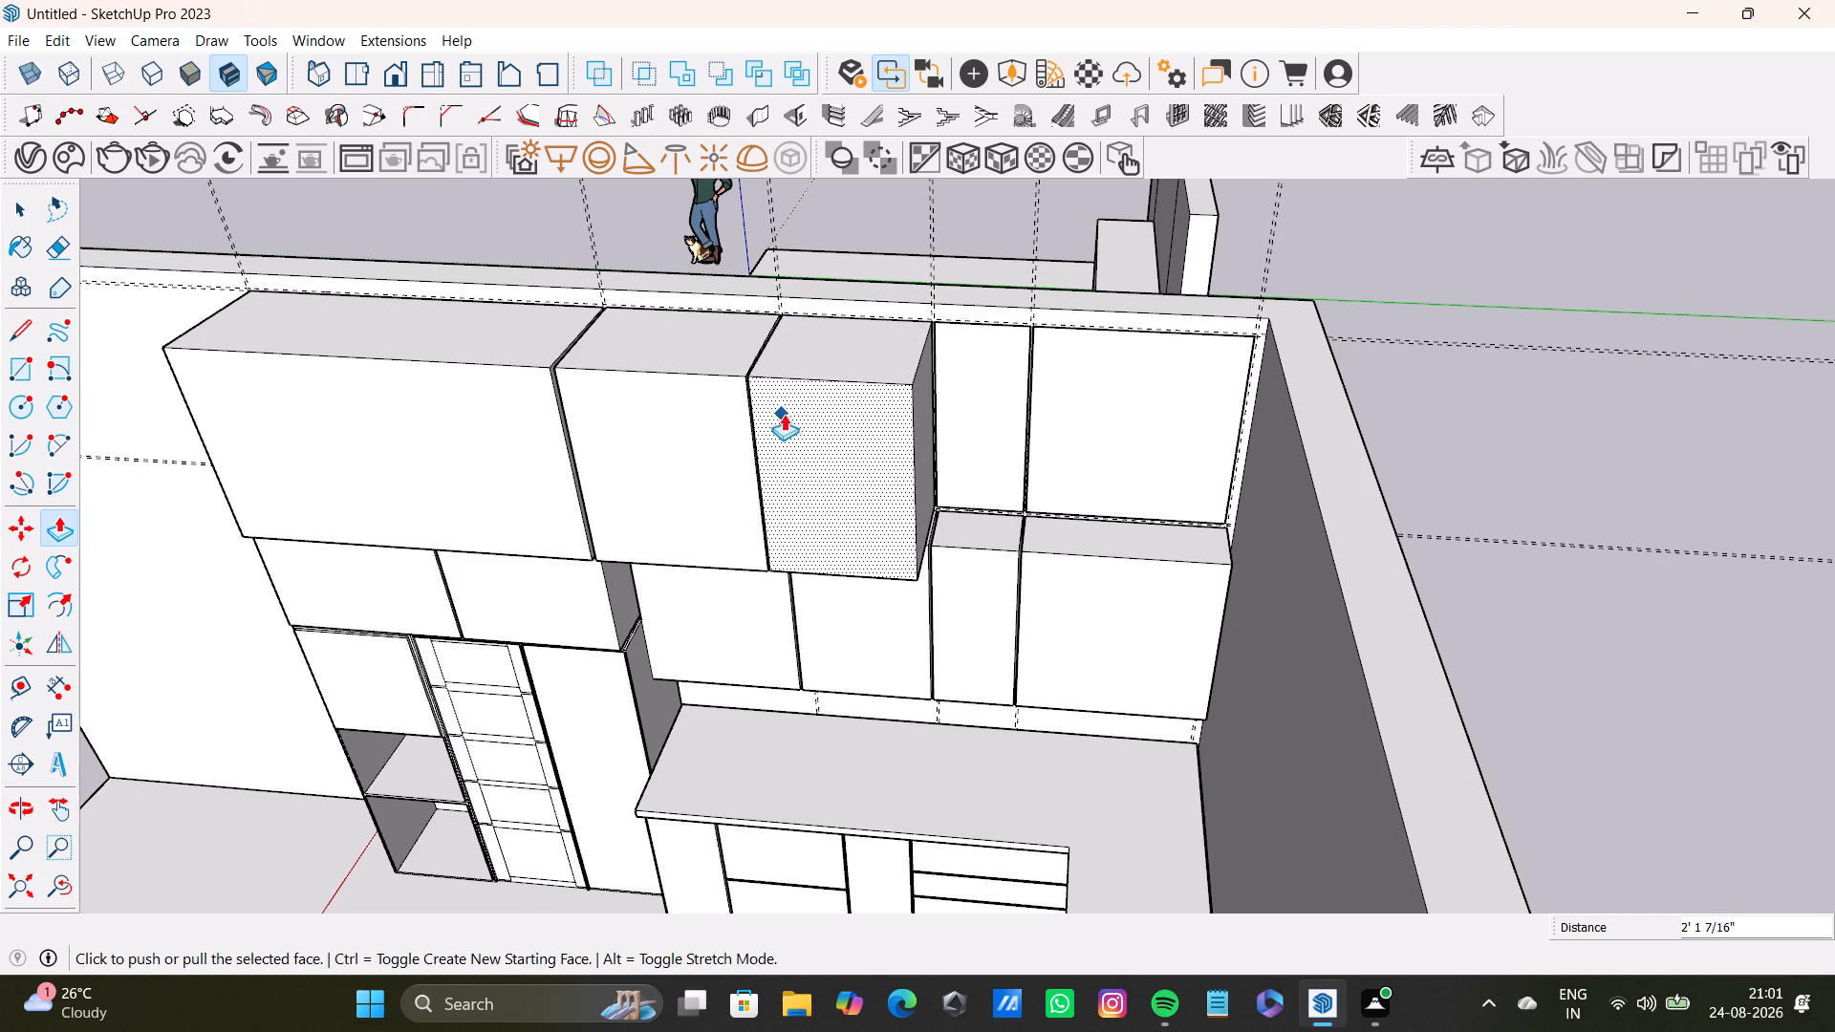
pyautogui.press('space')
# Push/Pull the rectangle above the narrow upper cabinet outward to line up with the front of the adjacent top block.
pyautogui.moveTo(990, 421); pyautogui.dragTo(982, 462)
pyautogui.click(982, 462)
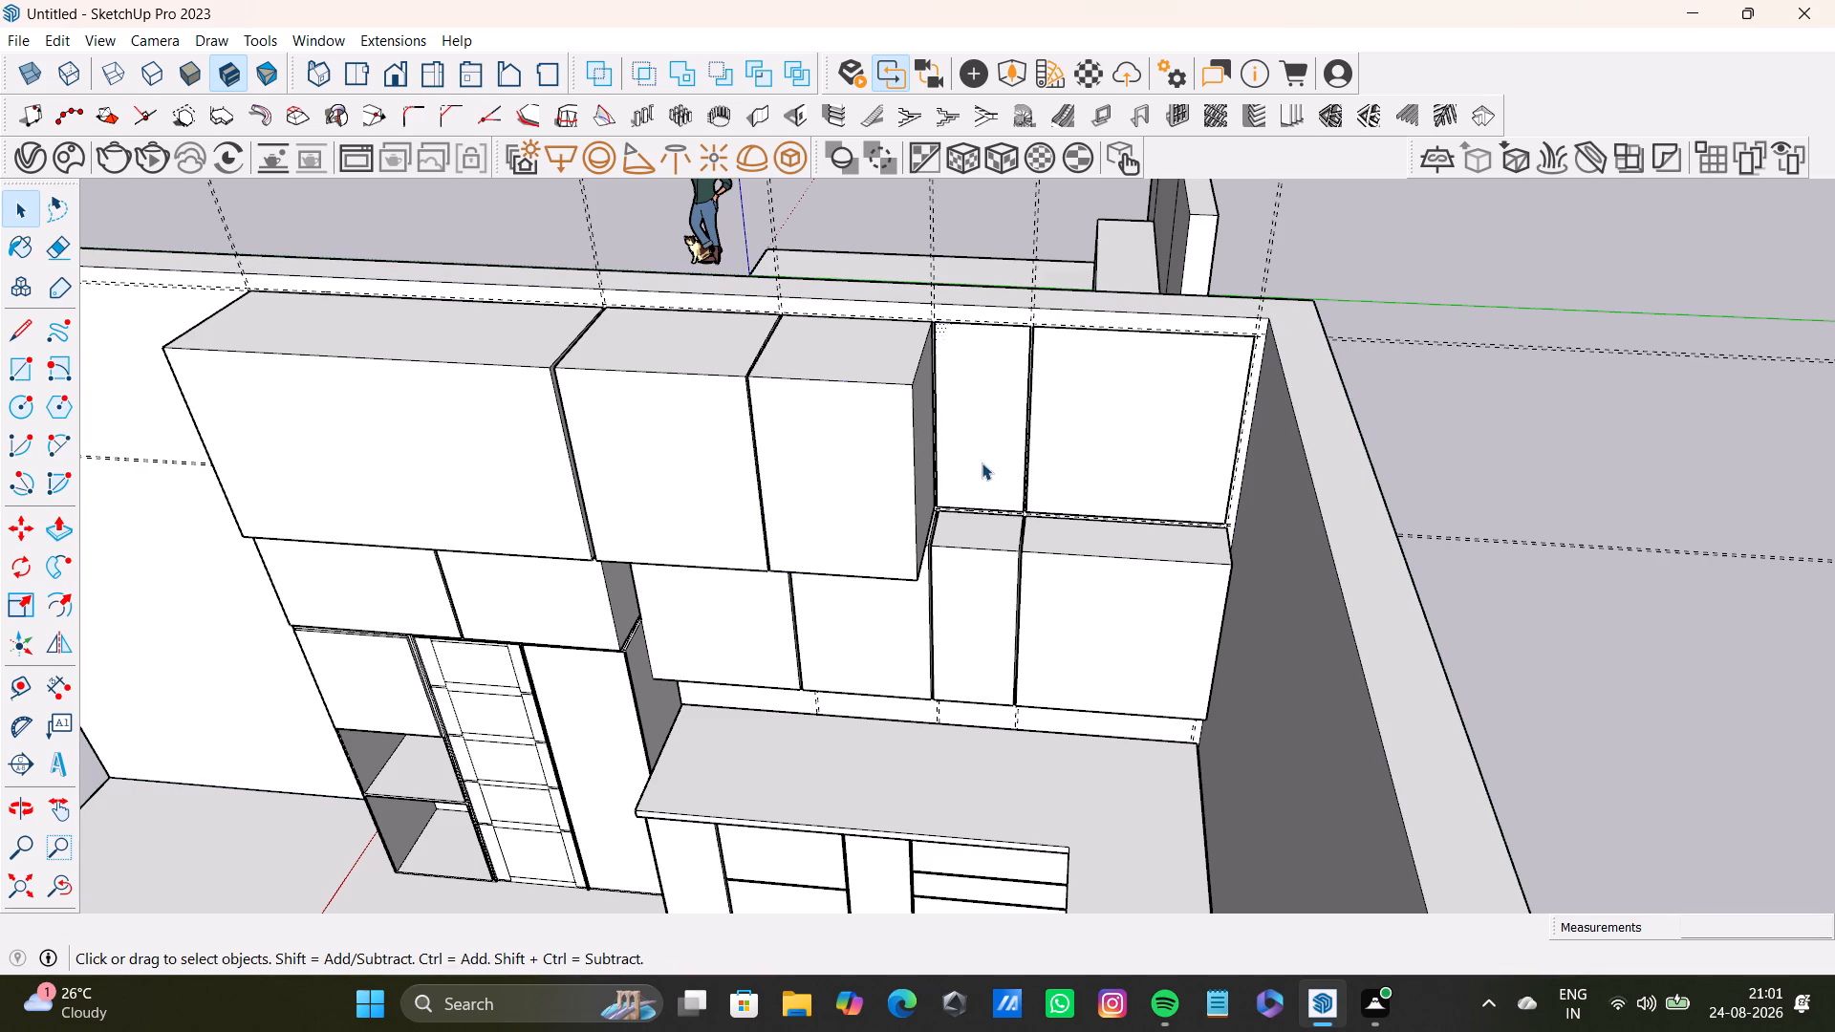
pyautogui.click(982, 462)
pyautogui.click(992, 472)
pyautogui.press('space')
pyautogui.click(985, 454)
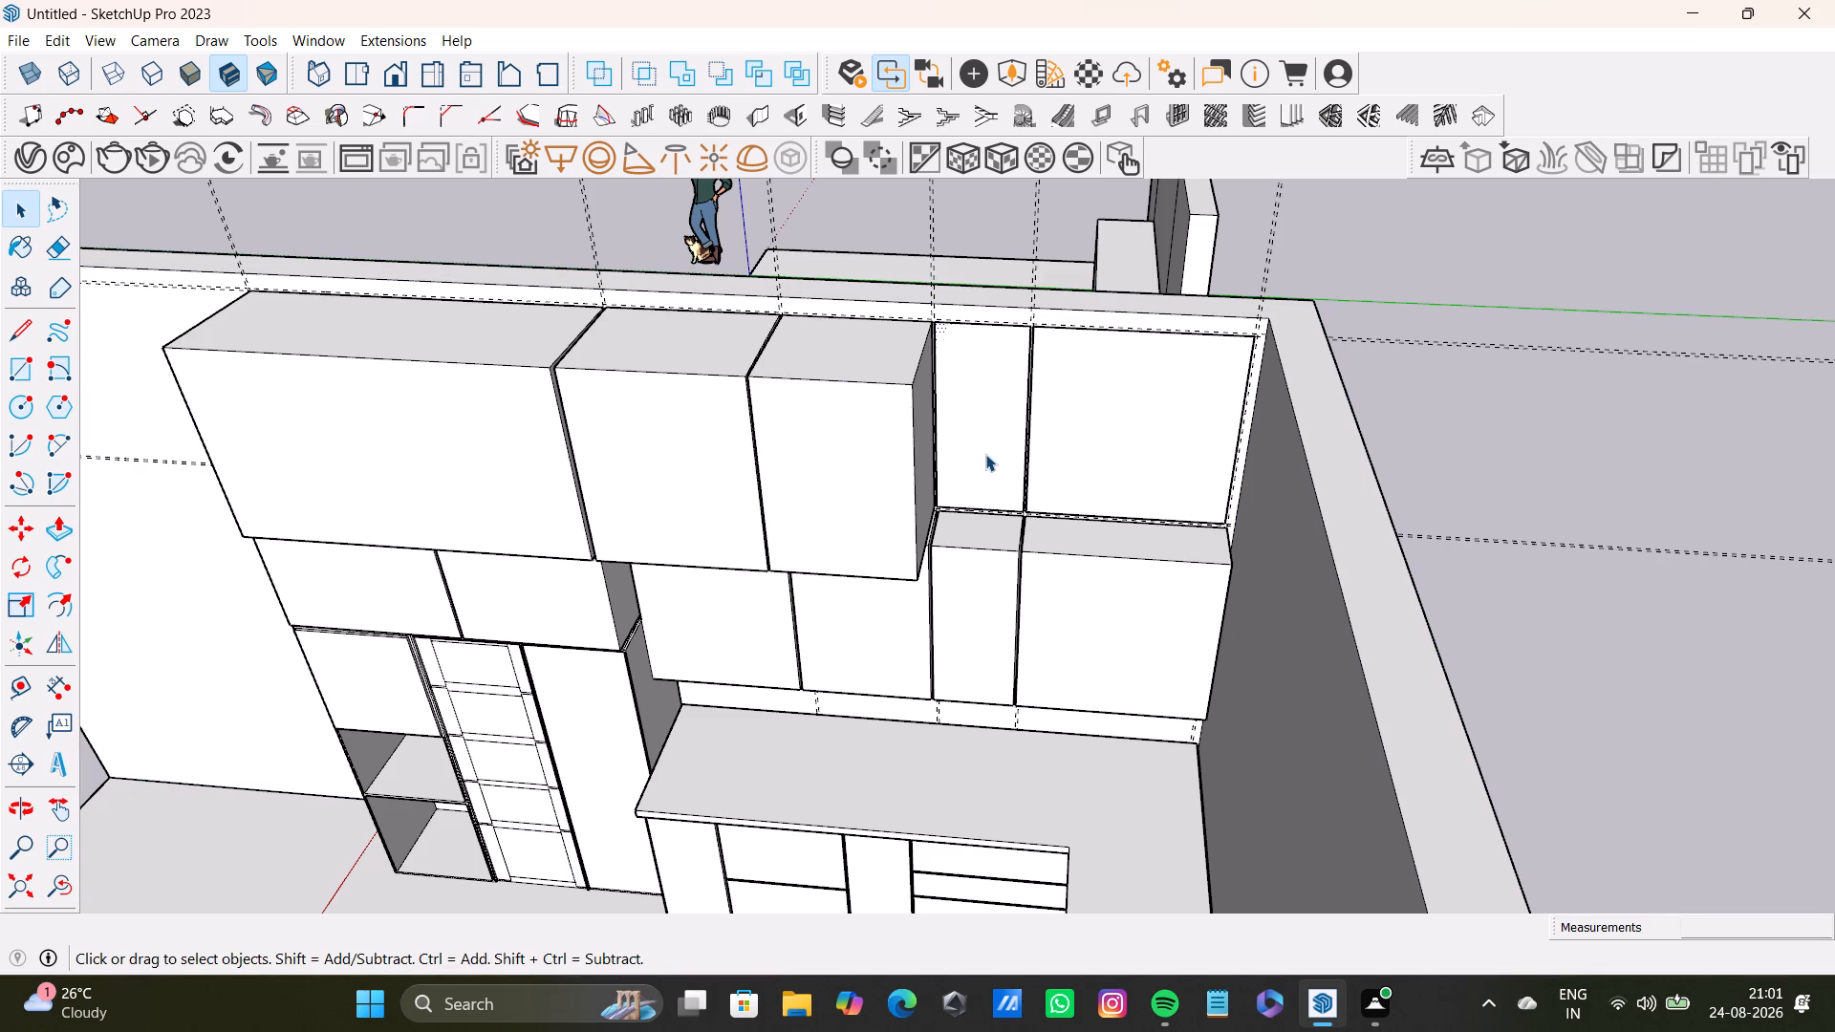
pyautogui.press('p')
pyautogui.moveTo(967, 424); pyautogui.dragTo(873, 436)
pyautogui.press('space')
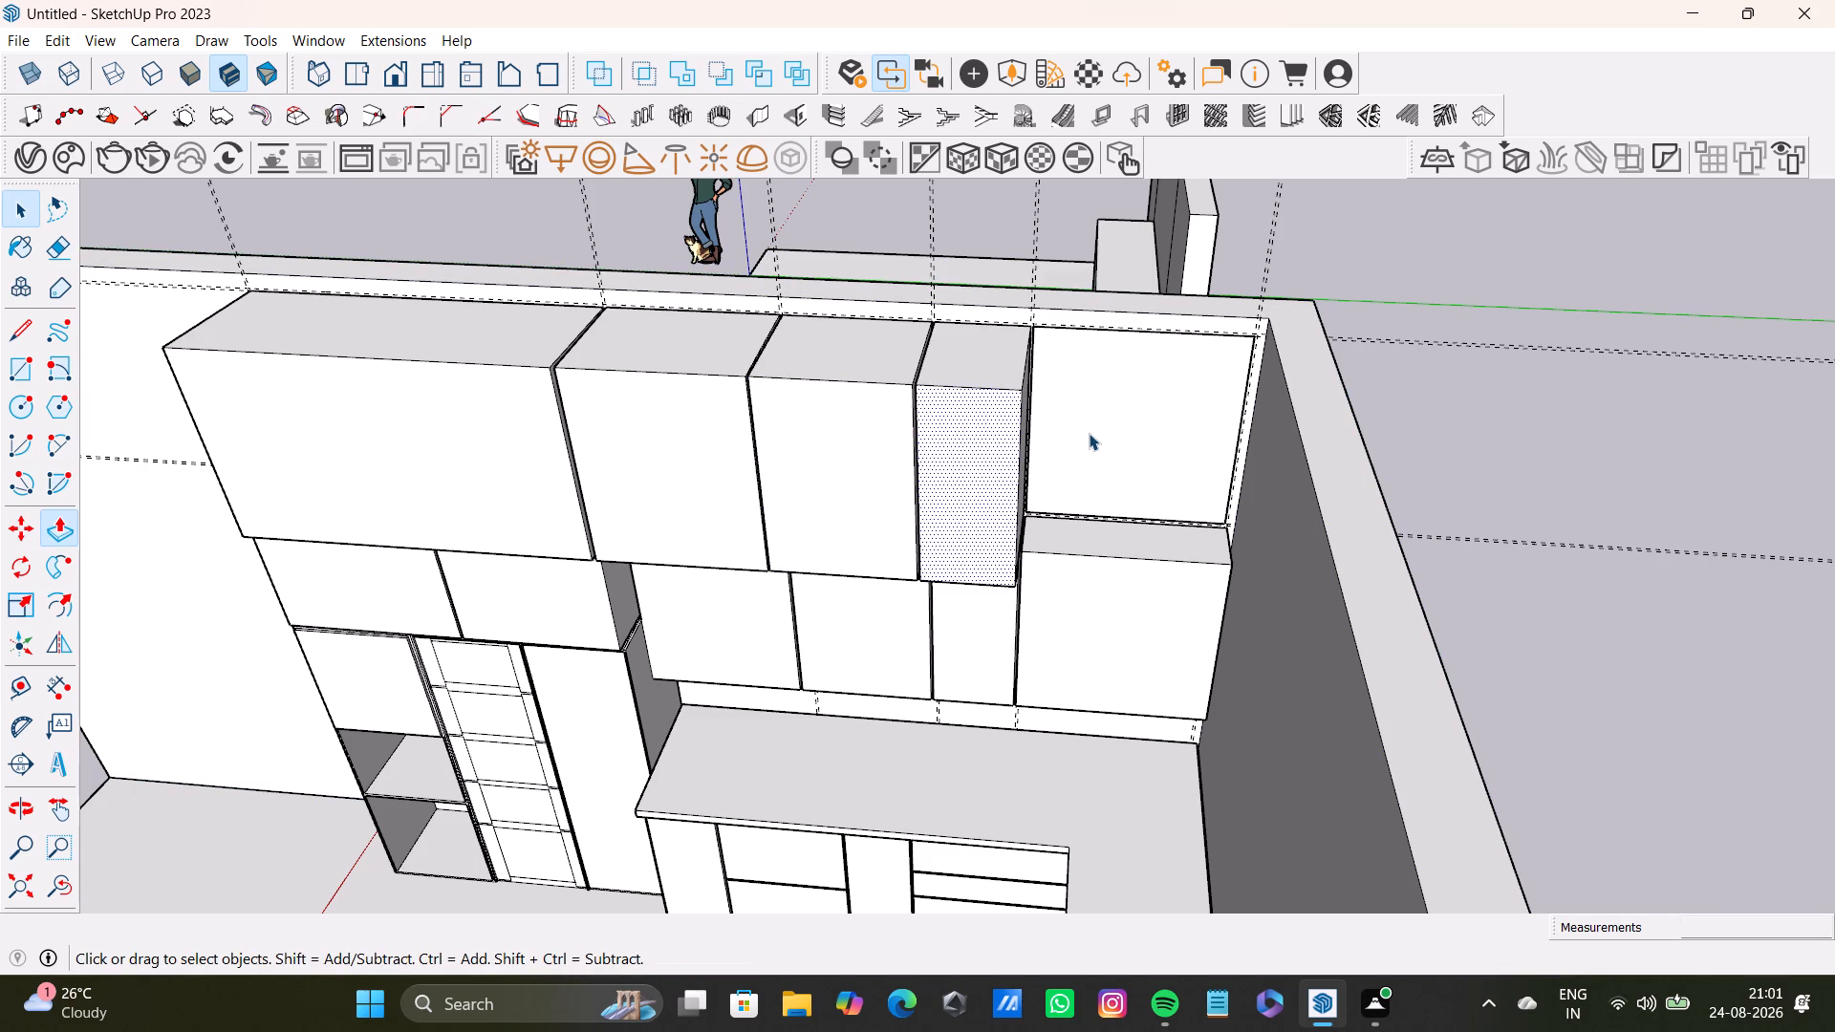
# Push/Pull the last rectangle, beside the end wall, outward to line up with the fronts of the other top blocks.
pyautogui.click(1089, 433)
pyautogui.click(1089, 433)
pyautogui.press('p')
pyautogui.moveTo(1089, 433); pyautogui.dragTo(994, 463)
pyautogui.press('space')
# Examine the whole kitchen model from inside and above, checking the new top row against the other cabinetry.
pyautogui.moveTo(981, 468); pyautogui.dragTo(1431, 393, button='middle')
pyautogui.scroll(-4, 1331, 515)
pyautogui.moveTo(1331, 526); pyautogui.dragTo(1227, 339, button='middle')
pyautogui.moveTo(1172, 395); pyautogui.dragTo(1429, 158, button='middle')
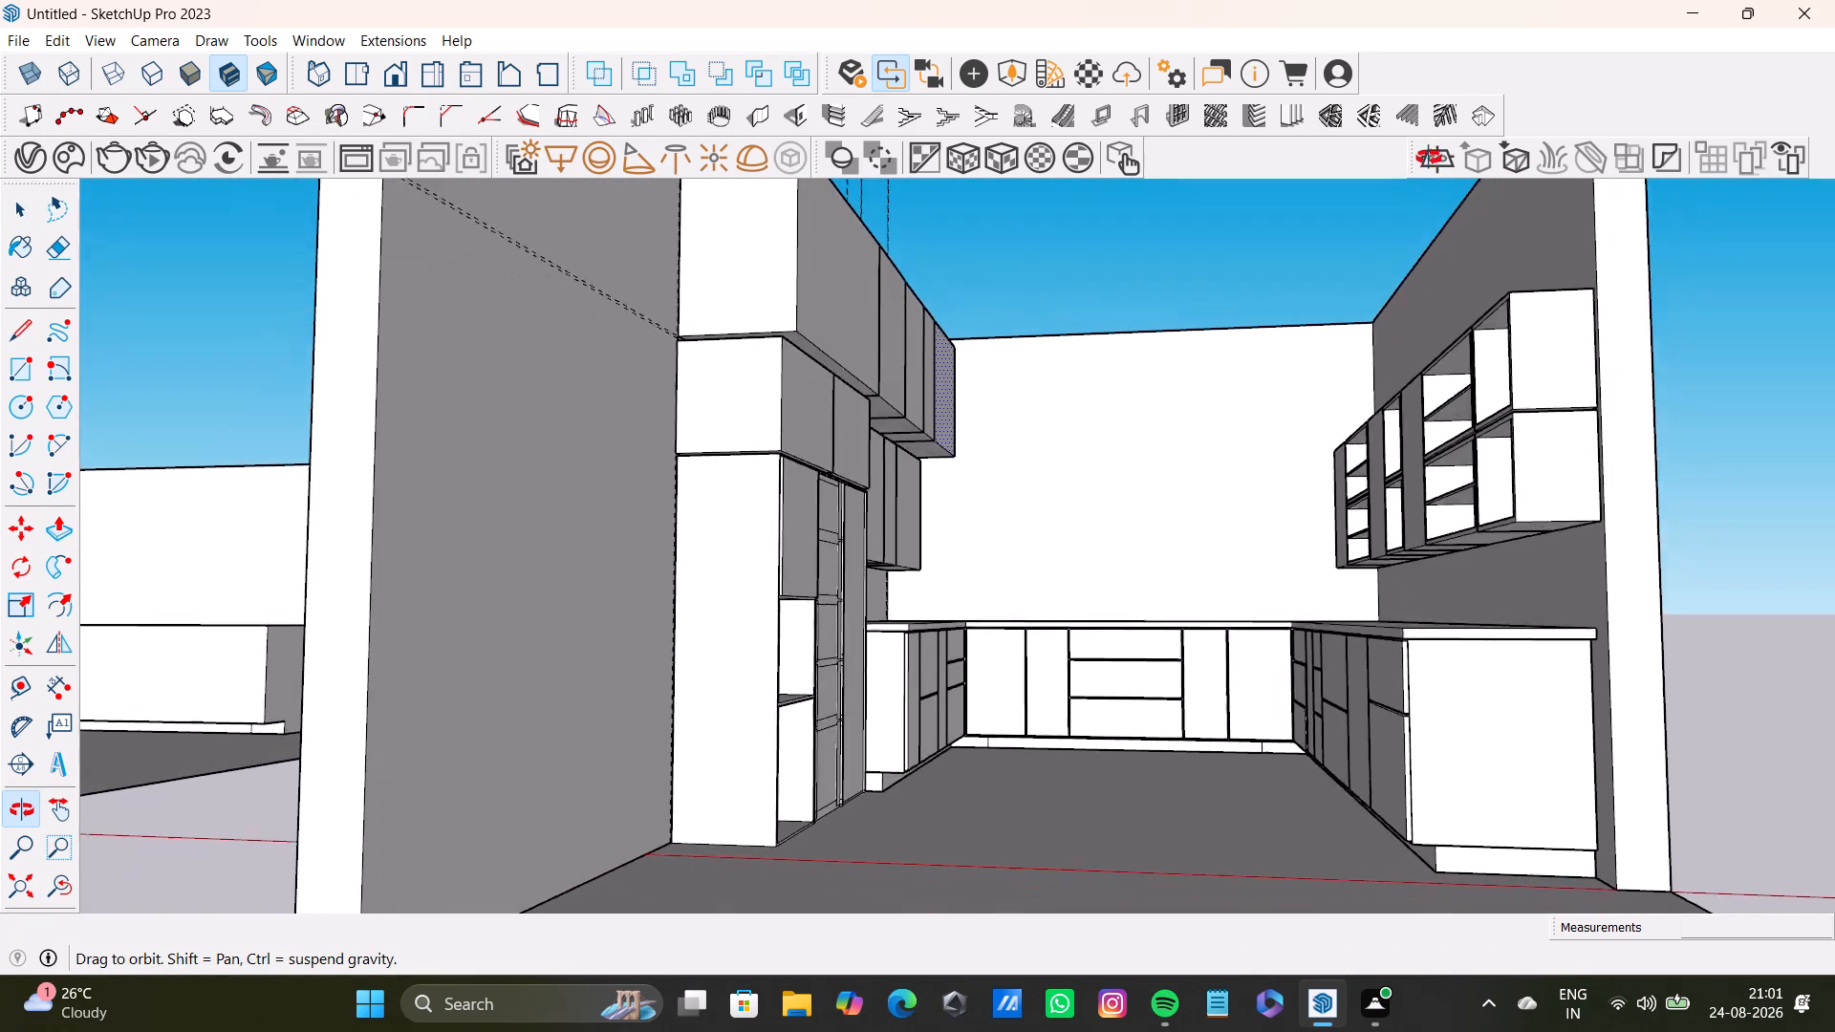
pyautogui.moveTo(1429, 158); pyautogui.dragTo(1479, 303, button='middle')
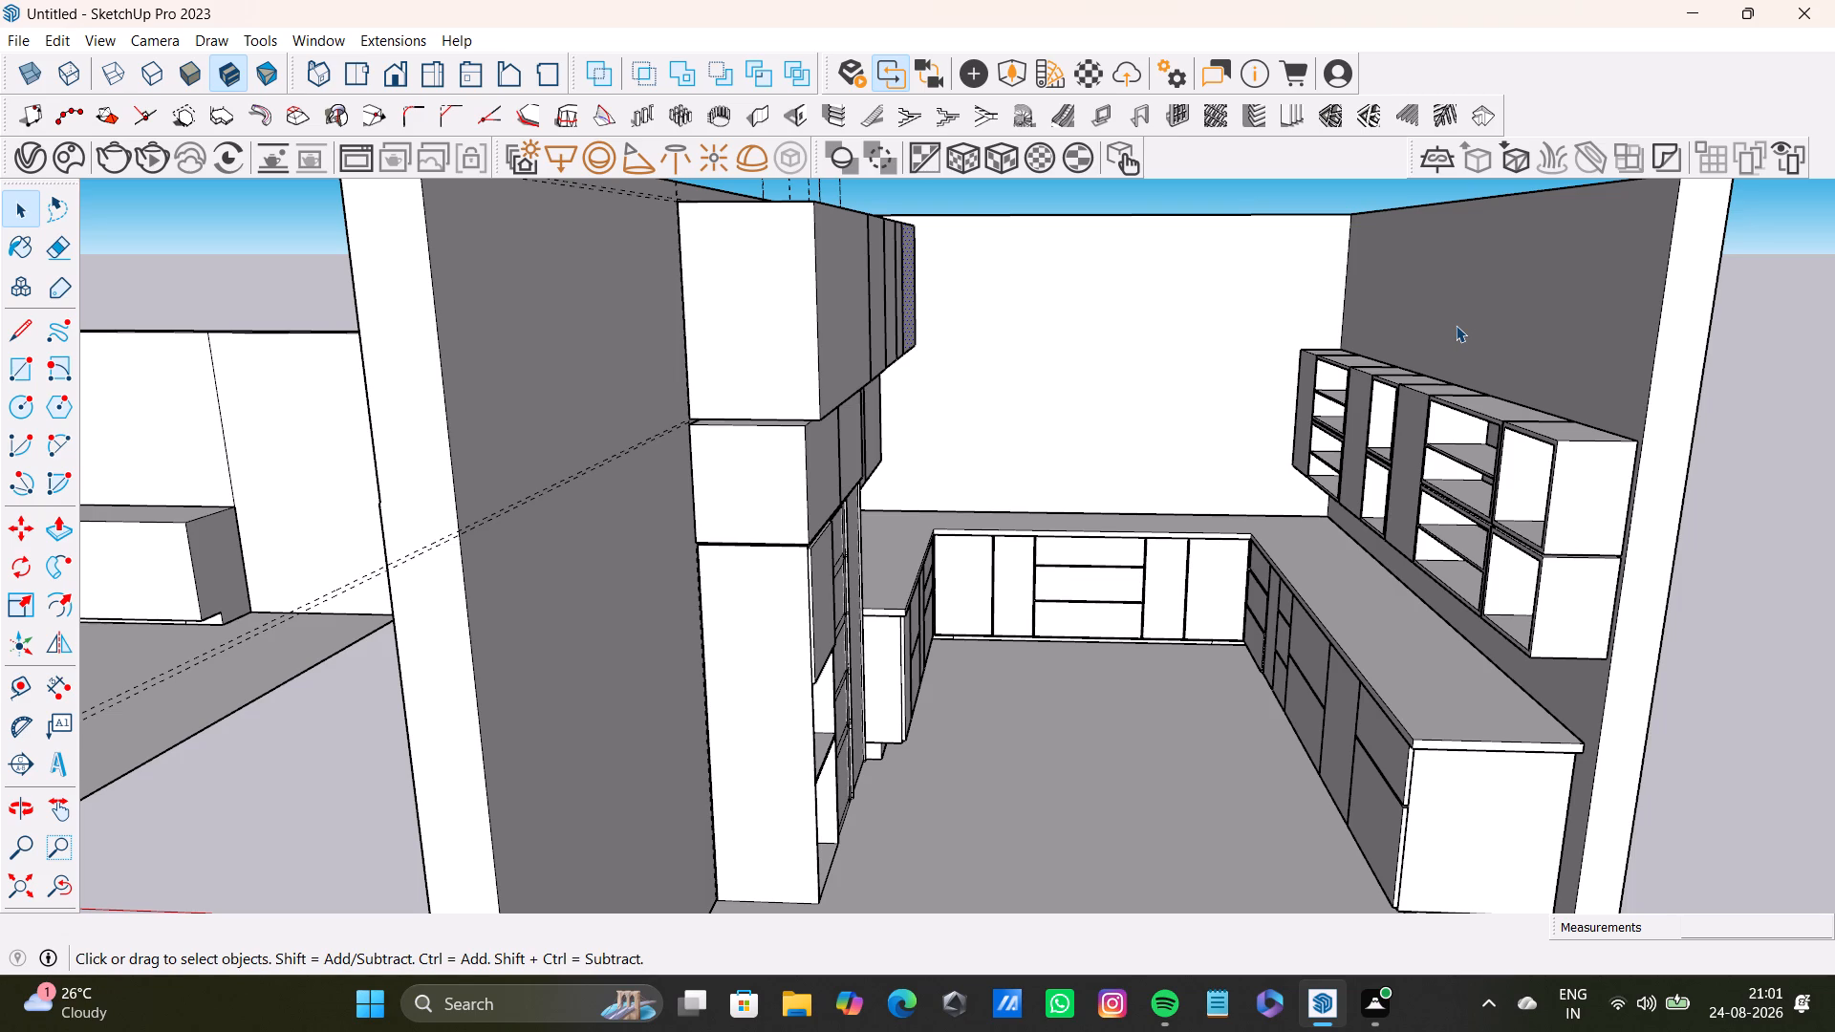
pyautogui.press('space')
pyautogui.scroll(-7, 1065, 515)
pyautogui.moveTo(1083, 543); pyautogui.dragTo(1200, 525, button='middle')
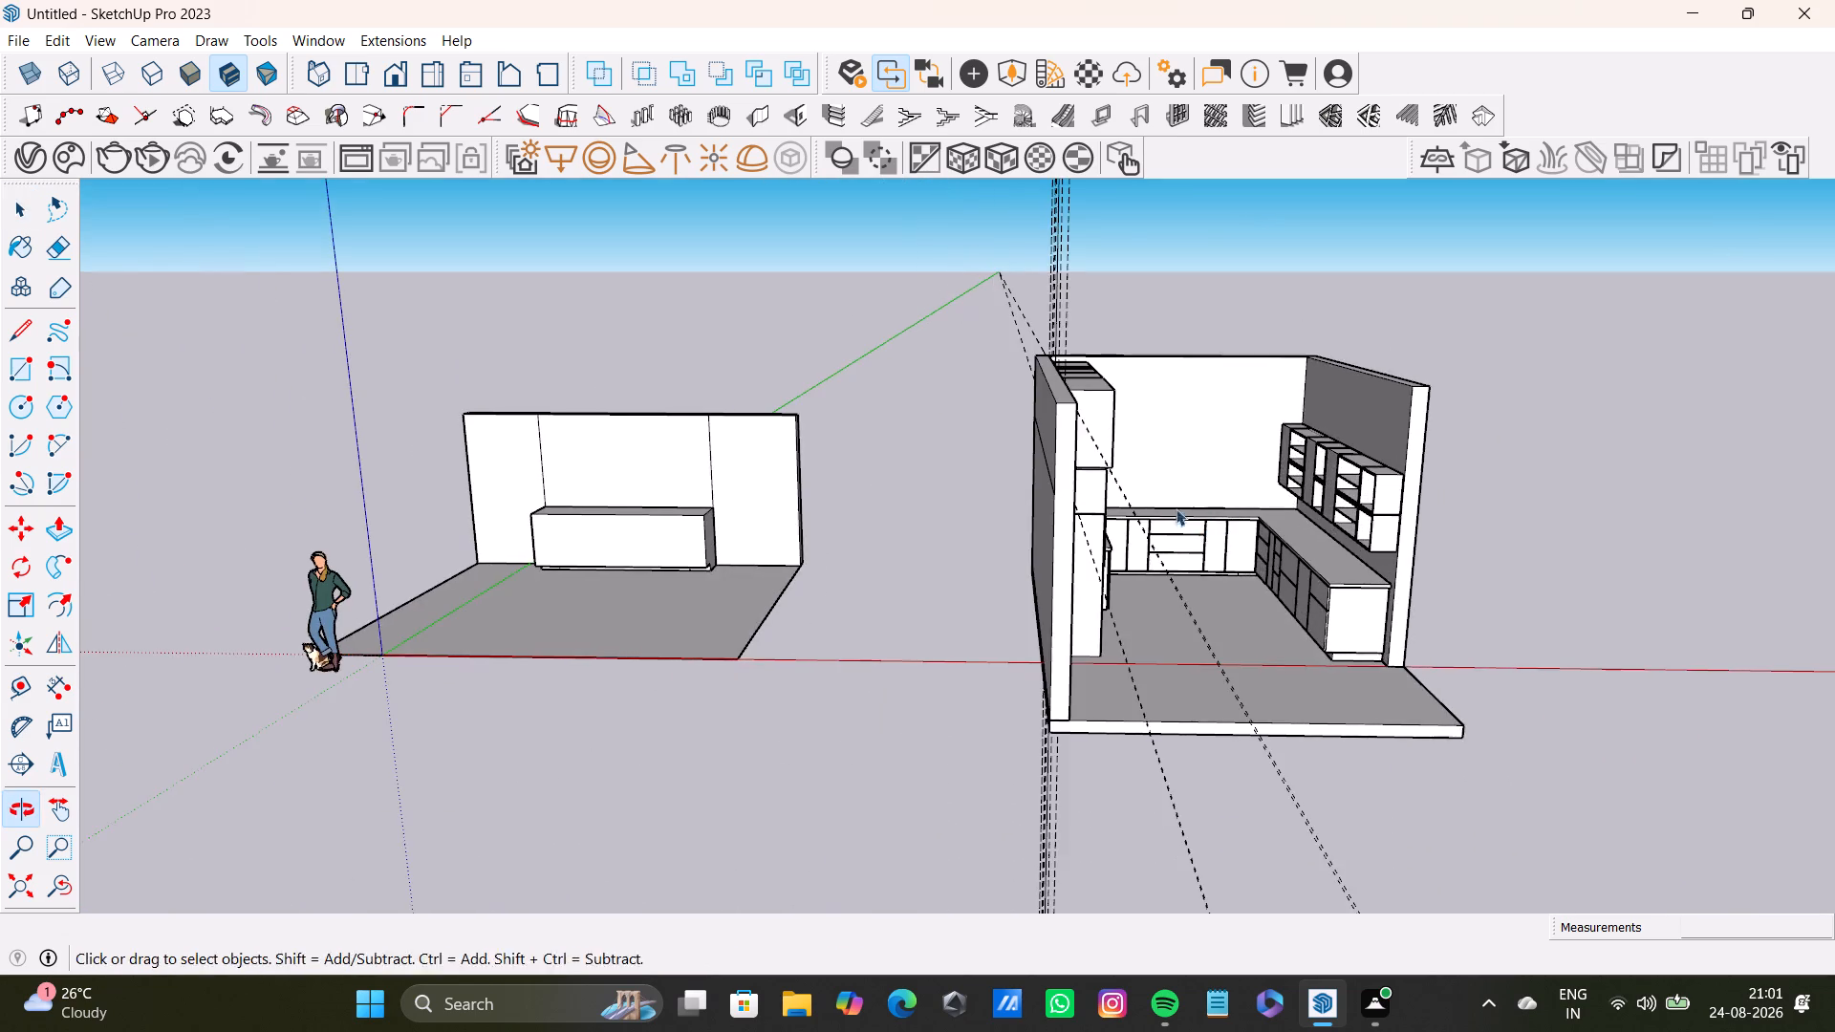
pyautogui.moveTo(1137, 489); pyautogui.dragTo(1325, 633, button='middle')
pyautogui.keyDown('shift'); pyautogui.moveTo(1155, 436); pyautogui.dragTo(962, 497, button='middle'); pyautogui.keyUp('shift')
pyautogui.moveTo(1133, 390); pyautogui.dragTo(1226, 408, button='middle')
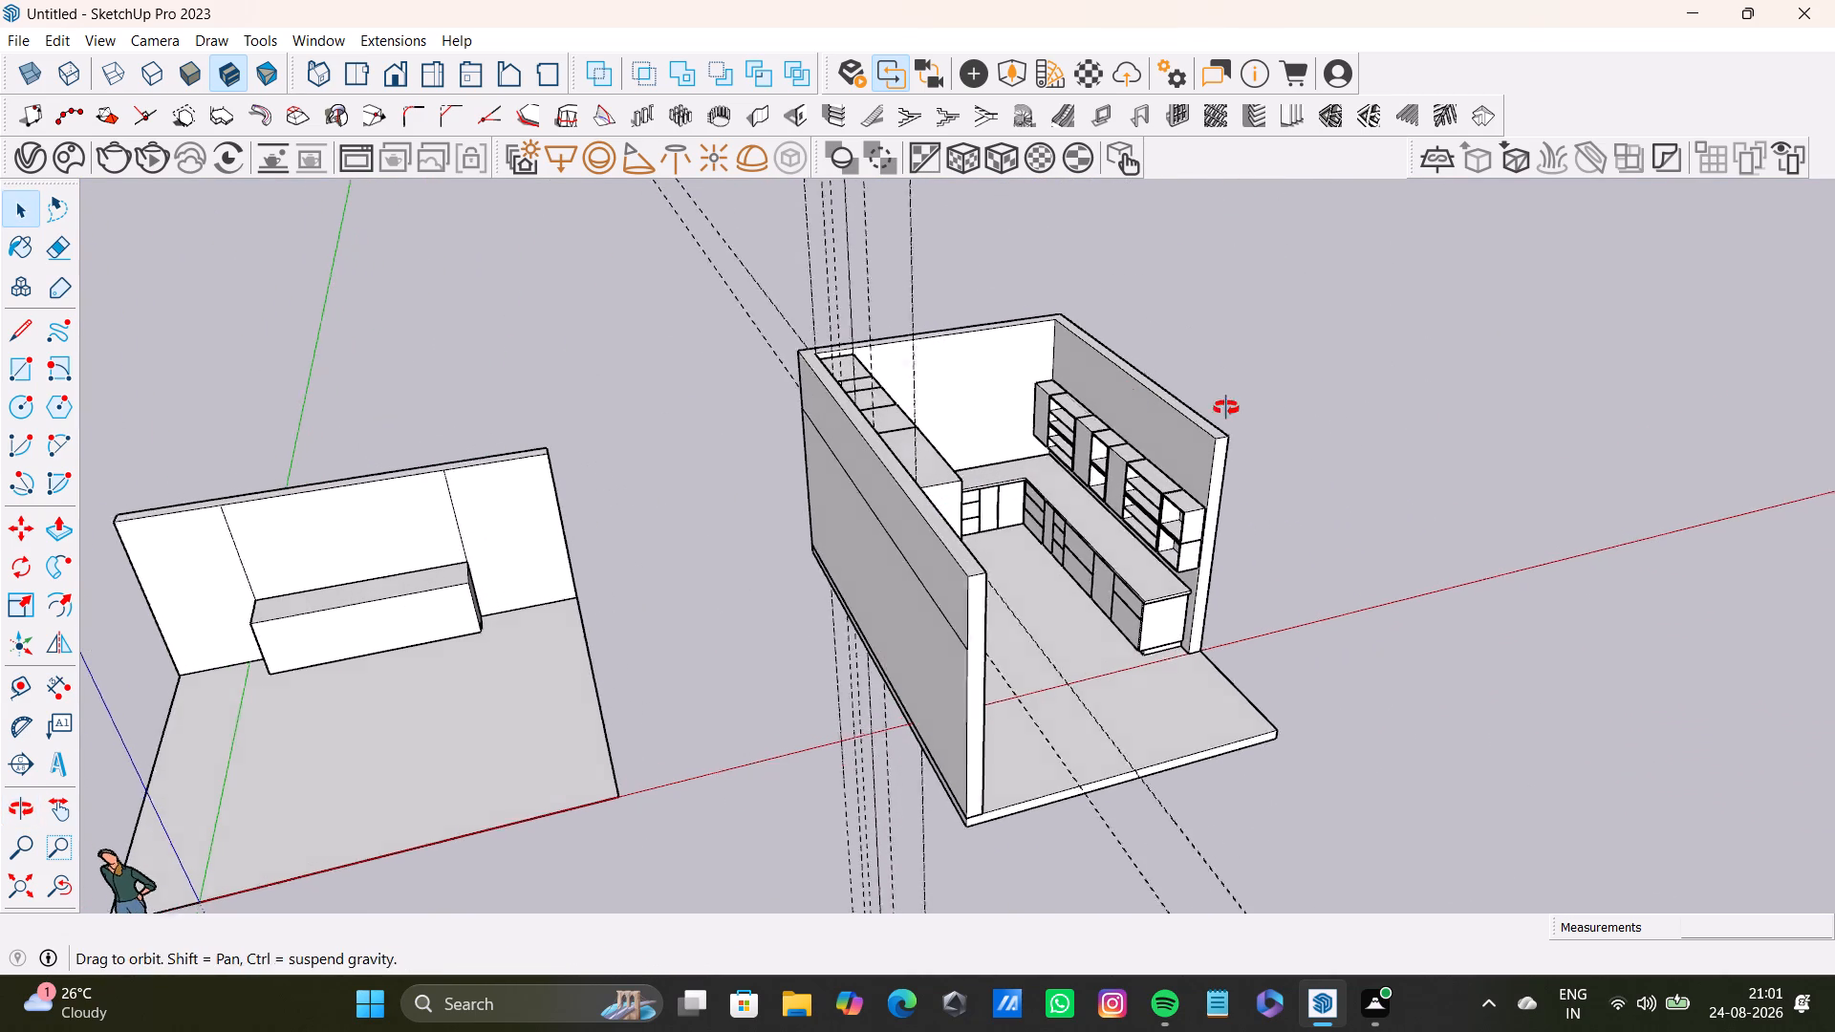
# Examine the kitchen from inside and above, comparing the solid top blocks with the open-shelf upper cabinets on the opposite wall.
pyautogui.moveTo(1226, 408); pyautogui.dragTo(1466, 420, button='middle')
pyautogui.scroll(6, 1034, 407)
pyautogui.moveTo(1026, 431); pyautogui.dragTo(698, 424, button='middle')
pyautogui.moveTo(1295, 515); pyautogui.dragTo(896, 386, button='middle')
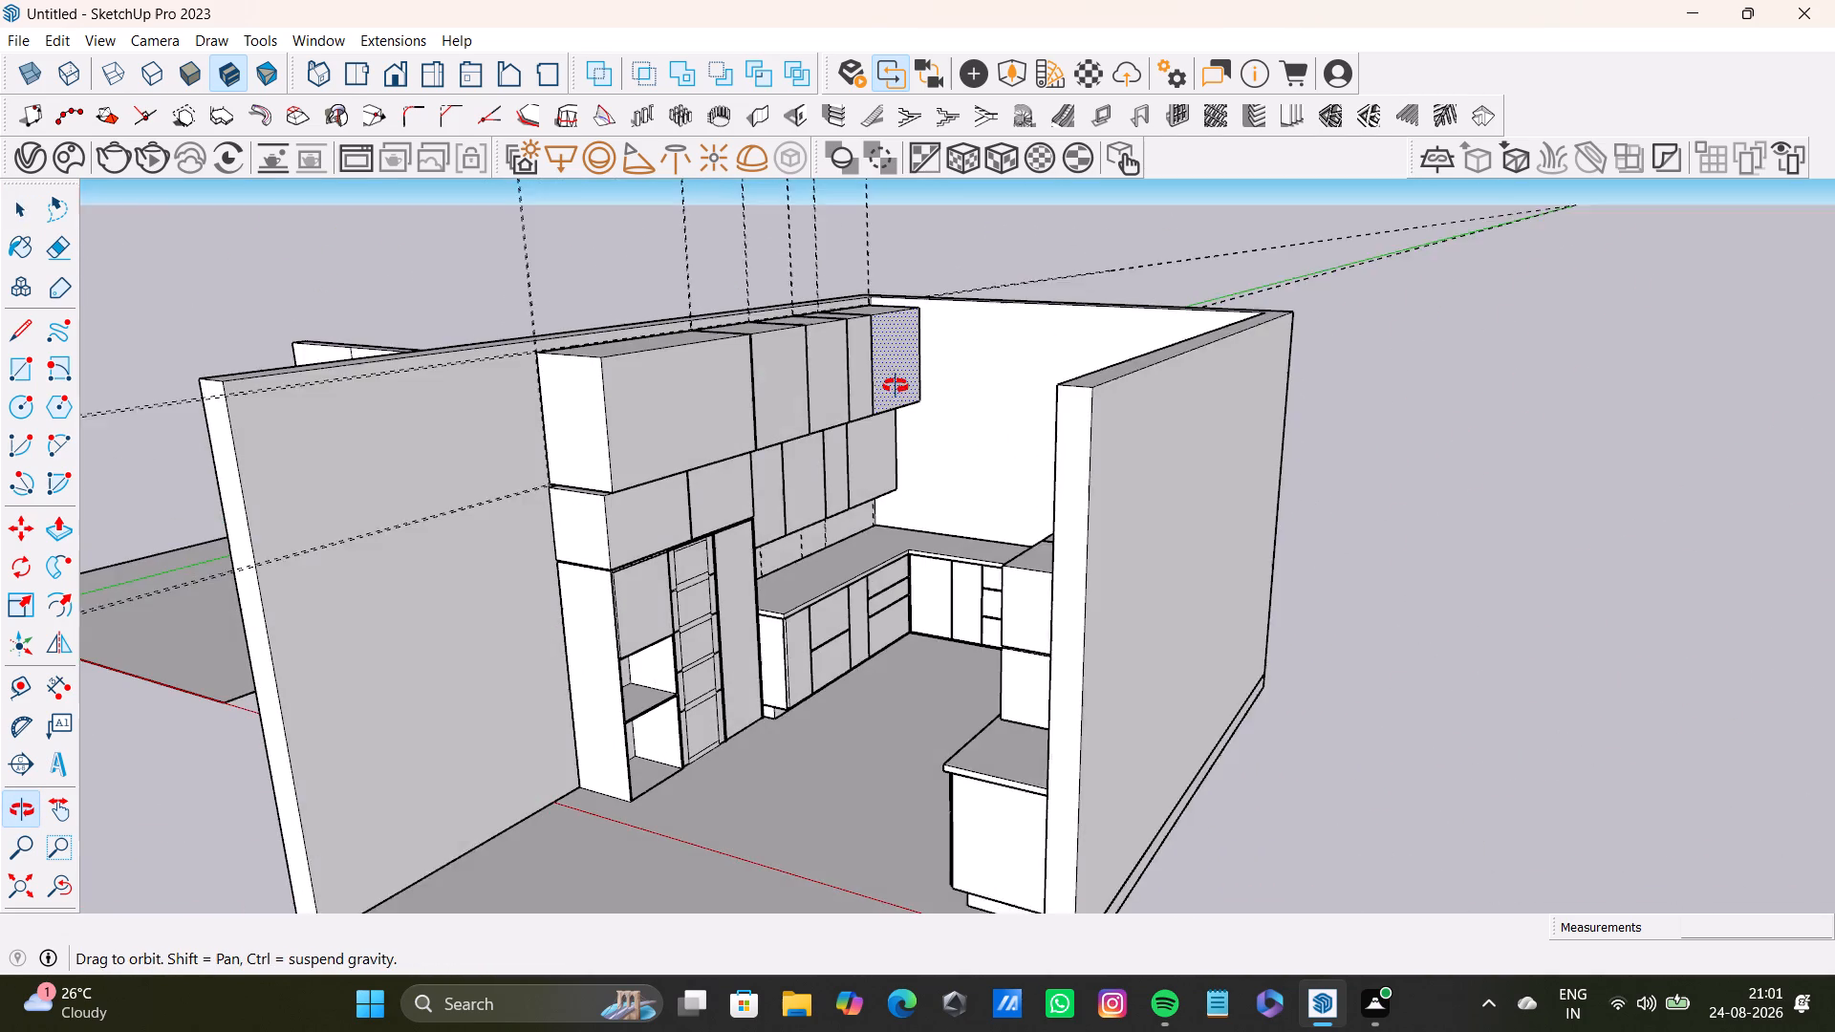
pyautogui.moveTo(896, 386); pyautogui.dragTo(898, 409, button='middle')
pyautogui.moveTo(905, 412); pyautogui.dragTo(976, 380, button='middle')
pyautogui.scroll(3, 942, 399)
pyautogui.moveTo(1135, 471); pyautogui.dragTo(1240, 436, button='middle')
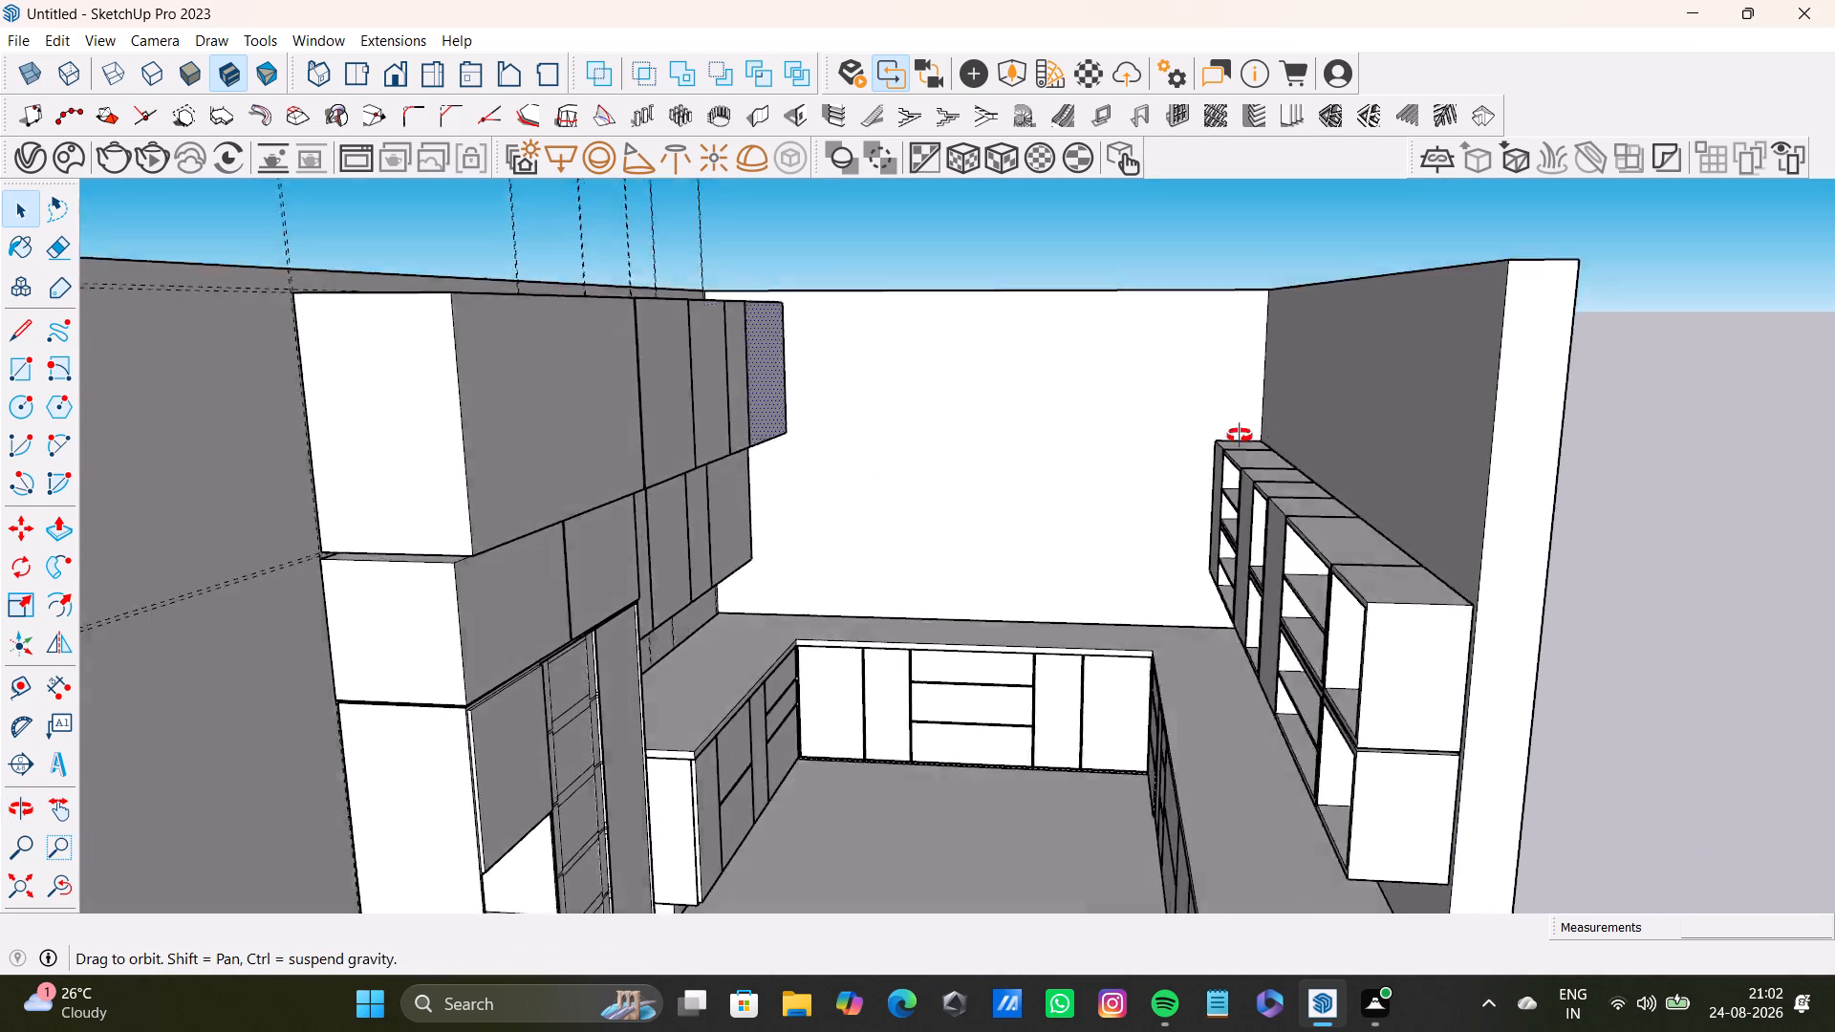
pyautogui.moveTo(1240, 436); pyautogui.dragTo(1302, 447, button='middle')
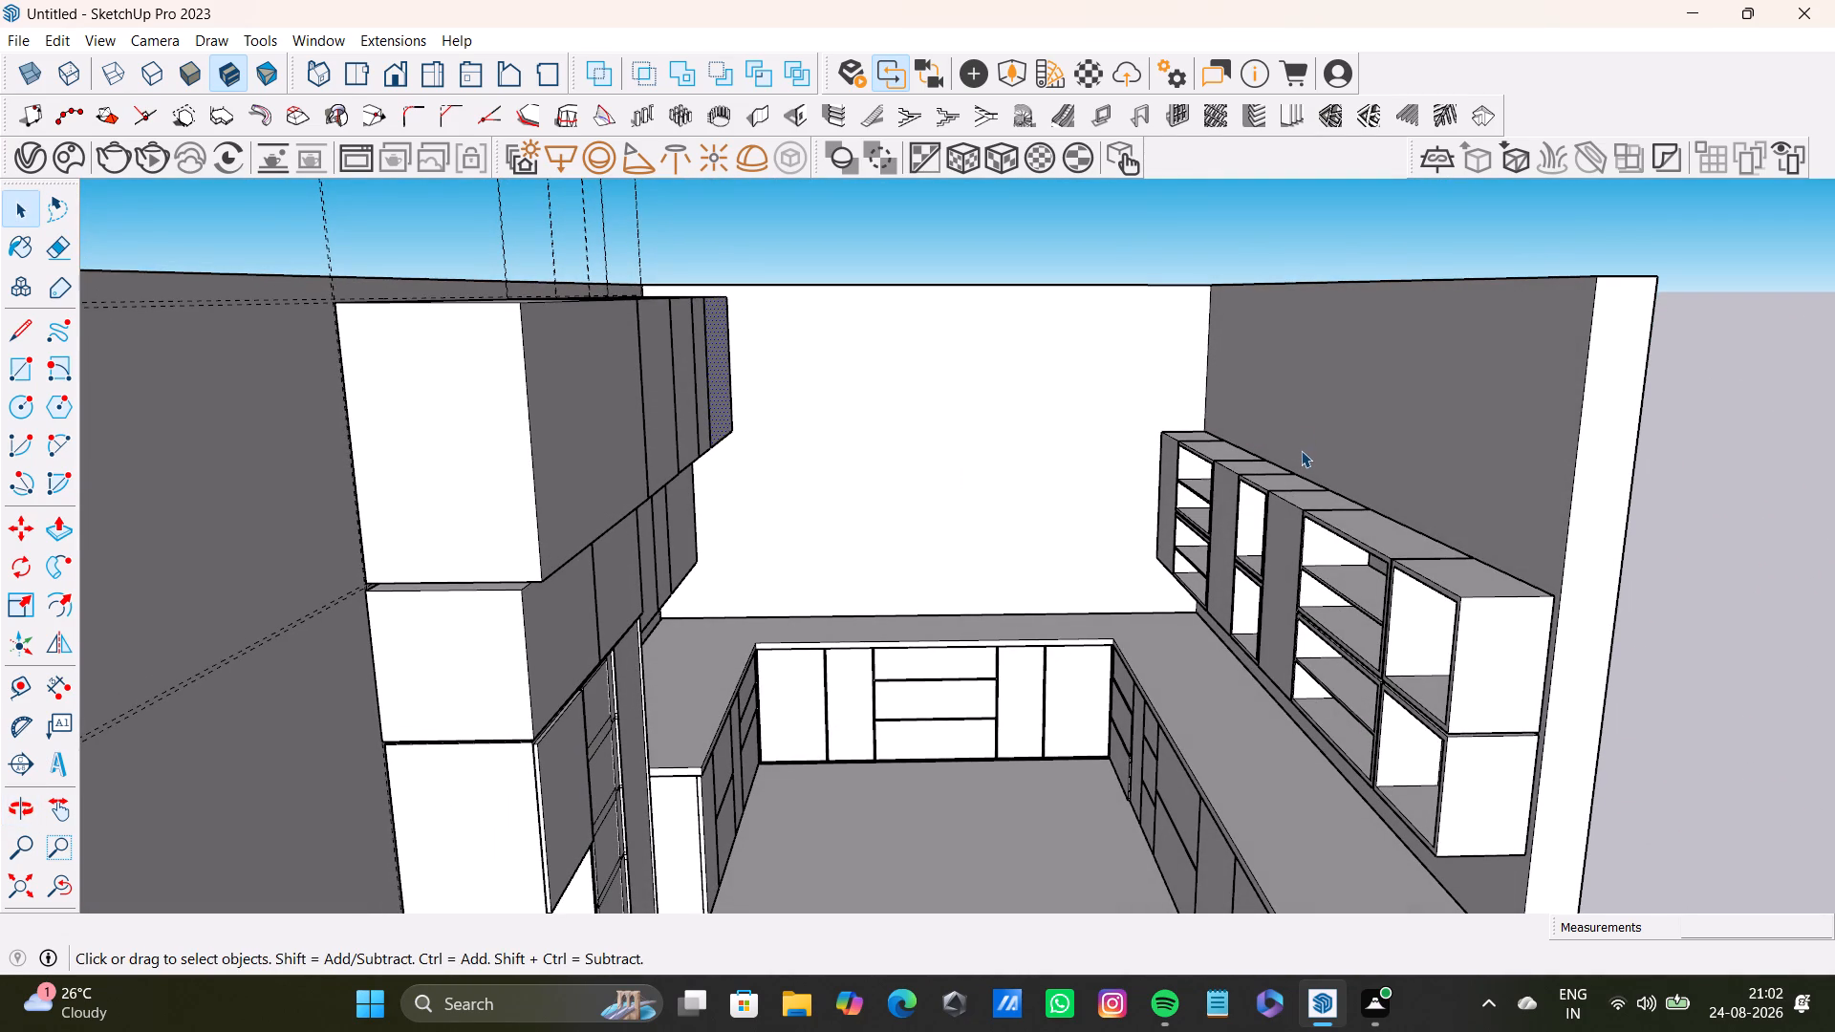
pyautogui.press('space')
pyautogui.moveTo(1133, 572); pyautogui.dragTo(1138, 578, button='middle')
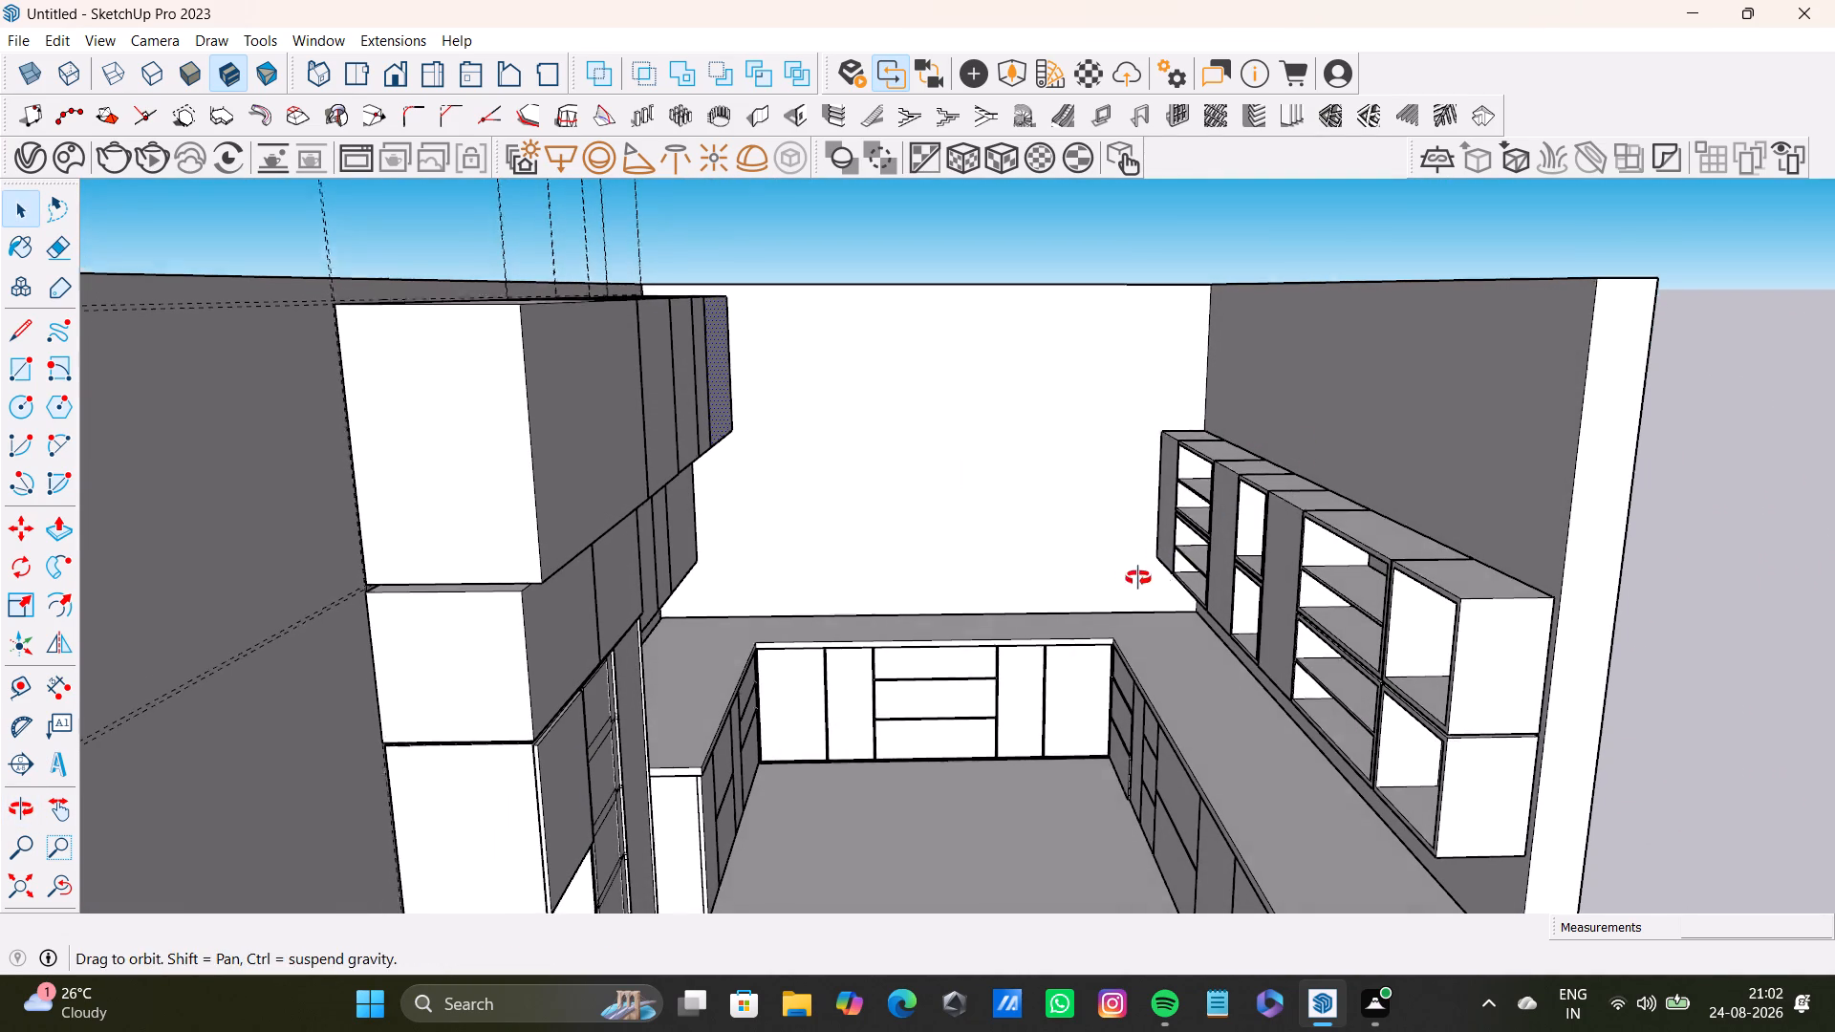
pyautogui.moveTo(1138, 578); pyautogui.dragTo(1422, 595, button='middle')
pyautogui.scroll(-3, 1263, 457)
pyautogui.keyDown('shift'); pyautogui.moveTo(1229, 422); pyautogui.dragTo(803, 731, button='middle'); pyautogui.keyUp('shift')
pyautogui.moveTo(820, 579); pyautogui.dragTo(595, 617, button='middle')
pyautogui.scroll(-4, 884, 579)
pyautogui.moveTo(1012, 596); pyautogui.dragTo(1212, 564, button='middle')
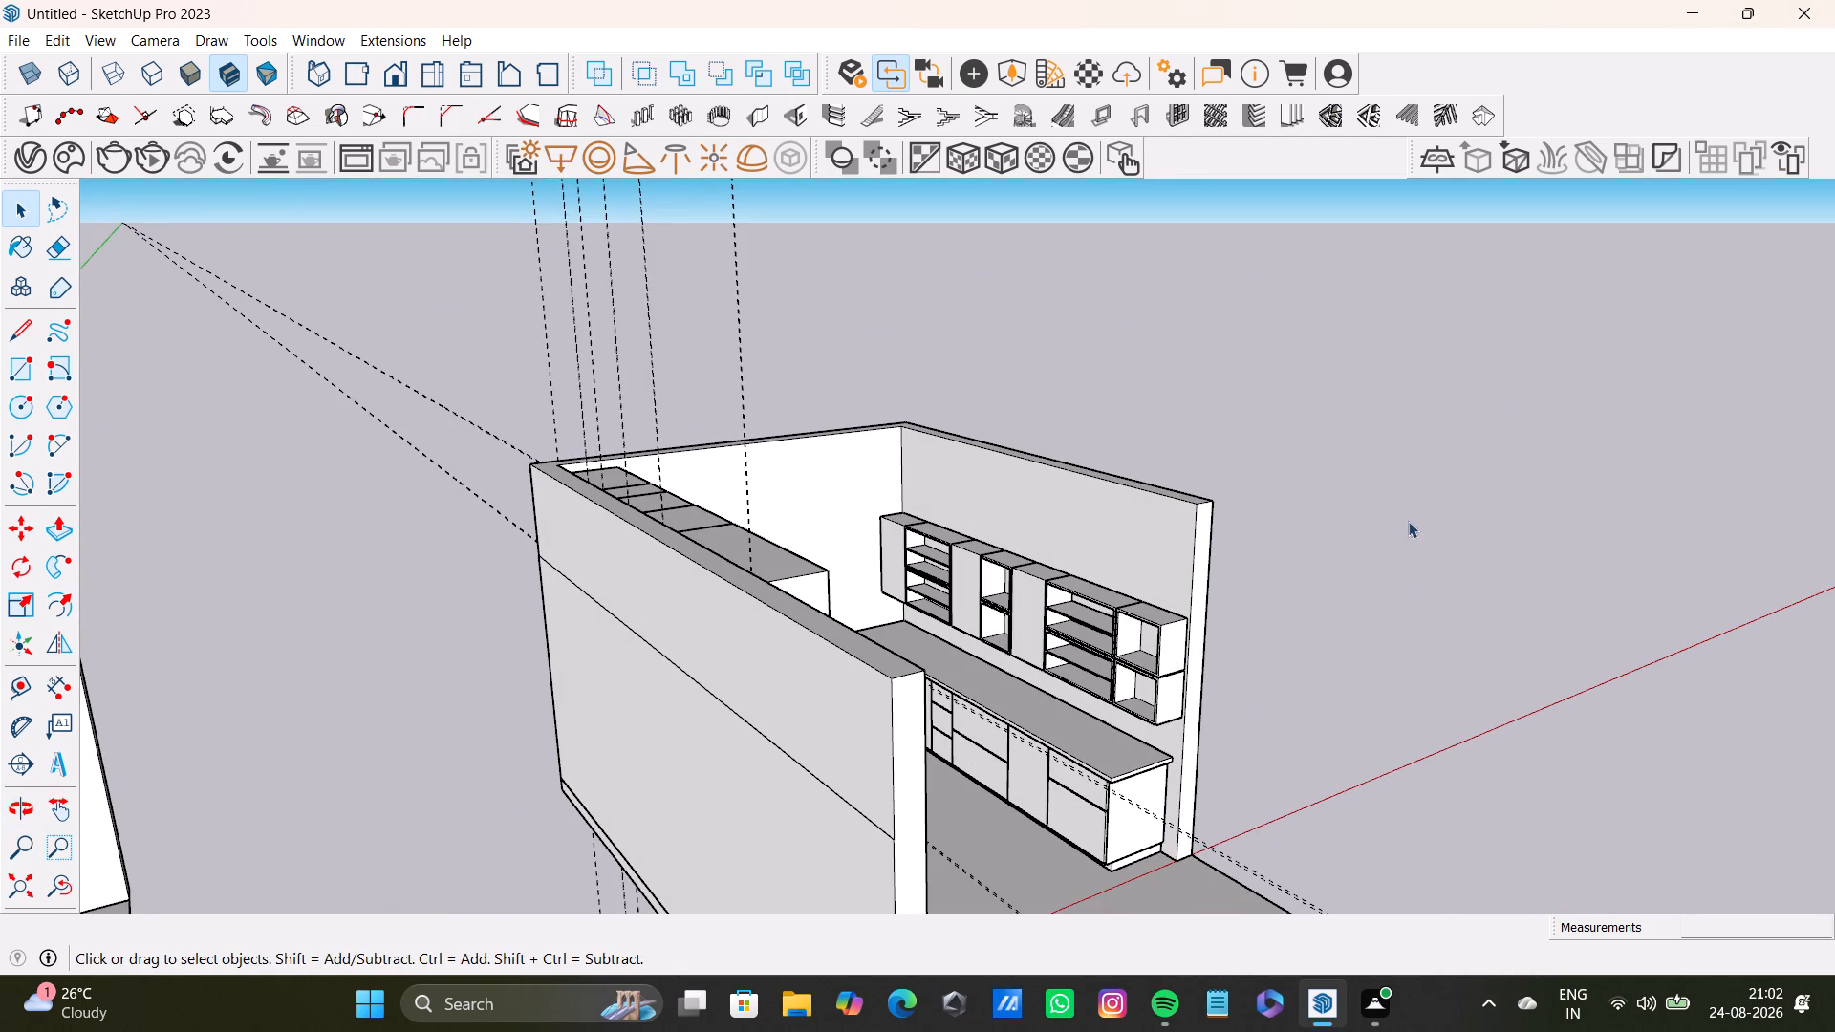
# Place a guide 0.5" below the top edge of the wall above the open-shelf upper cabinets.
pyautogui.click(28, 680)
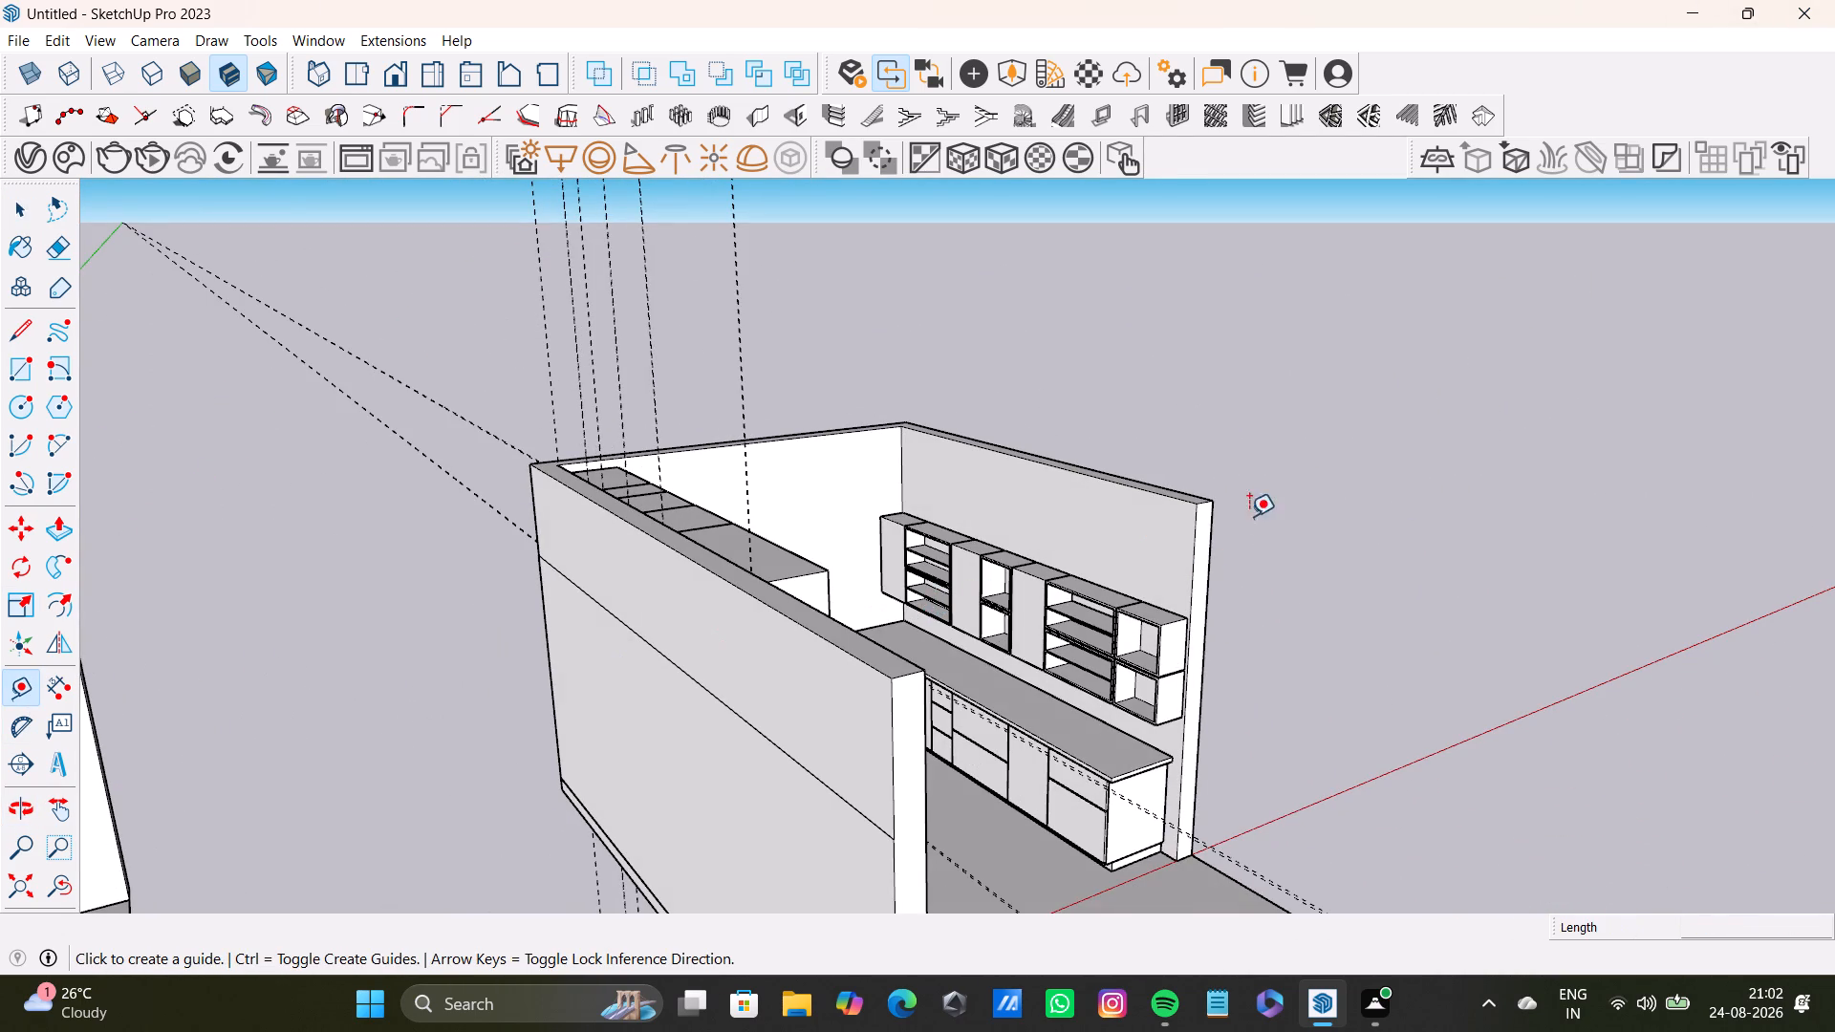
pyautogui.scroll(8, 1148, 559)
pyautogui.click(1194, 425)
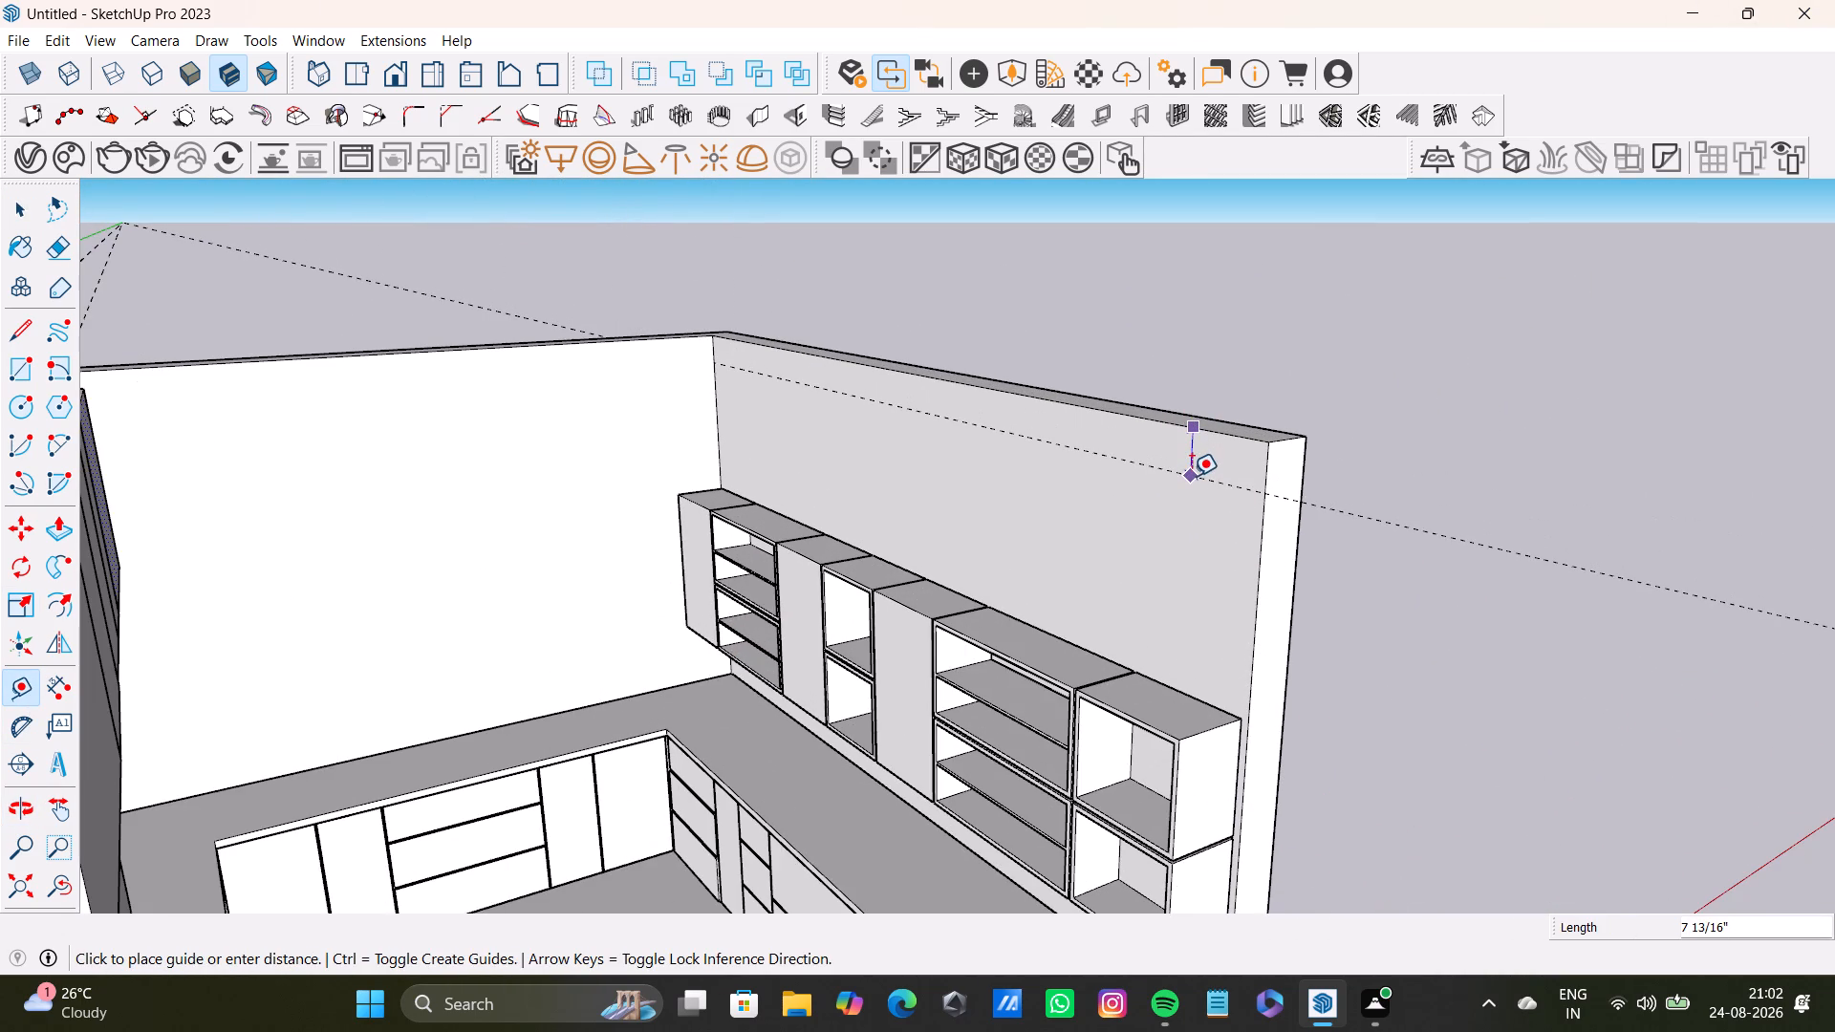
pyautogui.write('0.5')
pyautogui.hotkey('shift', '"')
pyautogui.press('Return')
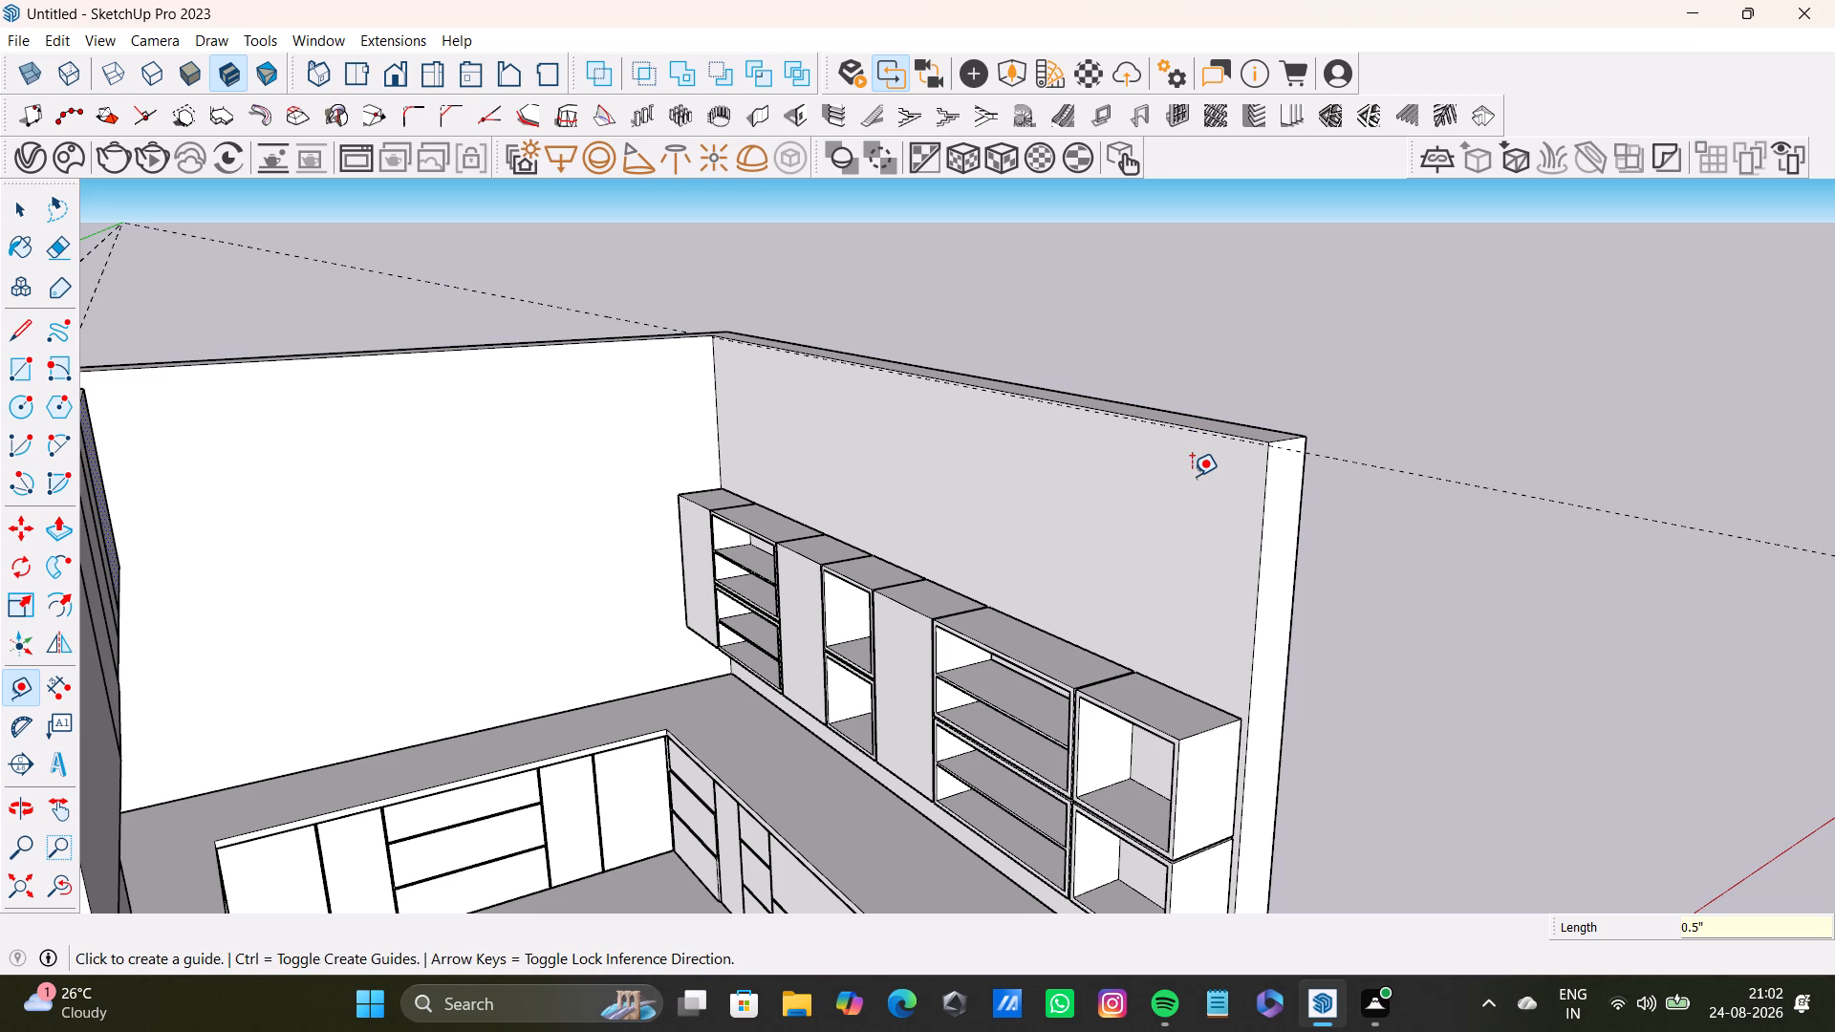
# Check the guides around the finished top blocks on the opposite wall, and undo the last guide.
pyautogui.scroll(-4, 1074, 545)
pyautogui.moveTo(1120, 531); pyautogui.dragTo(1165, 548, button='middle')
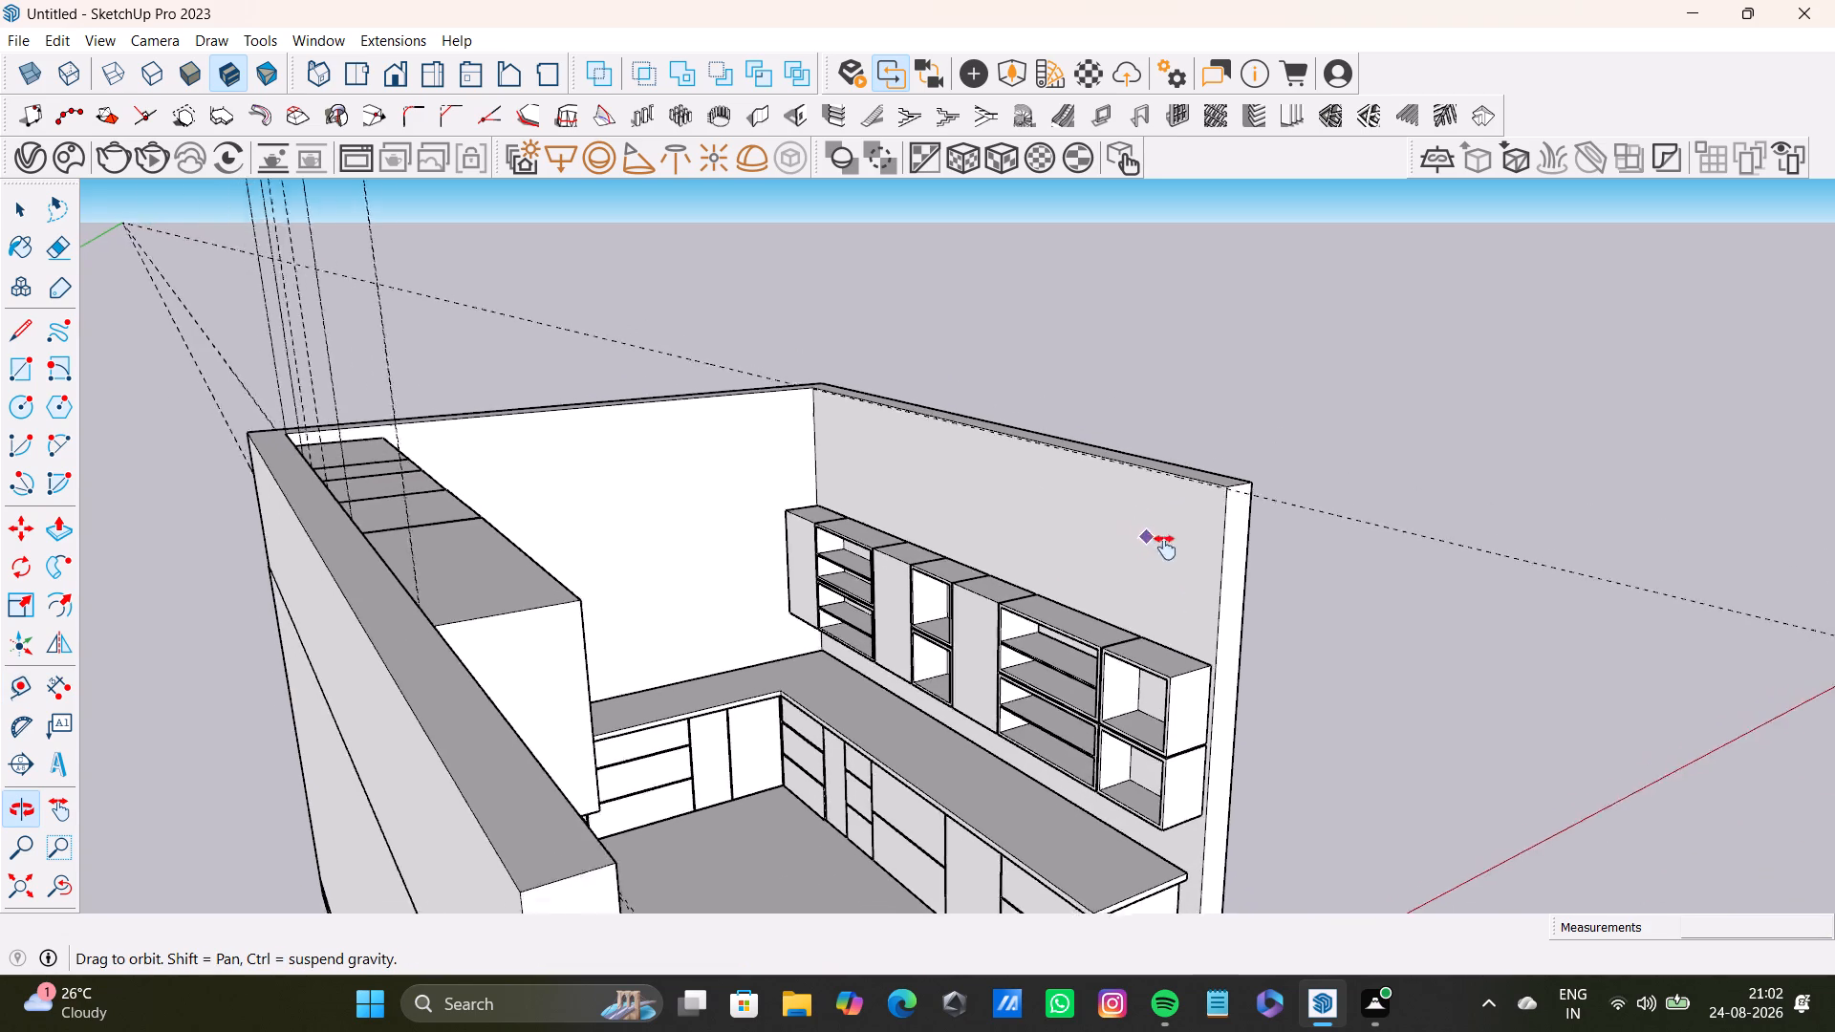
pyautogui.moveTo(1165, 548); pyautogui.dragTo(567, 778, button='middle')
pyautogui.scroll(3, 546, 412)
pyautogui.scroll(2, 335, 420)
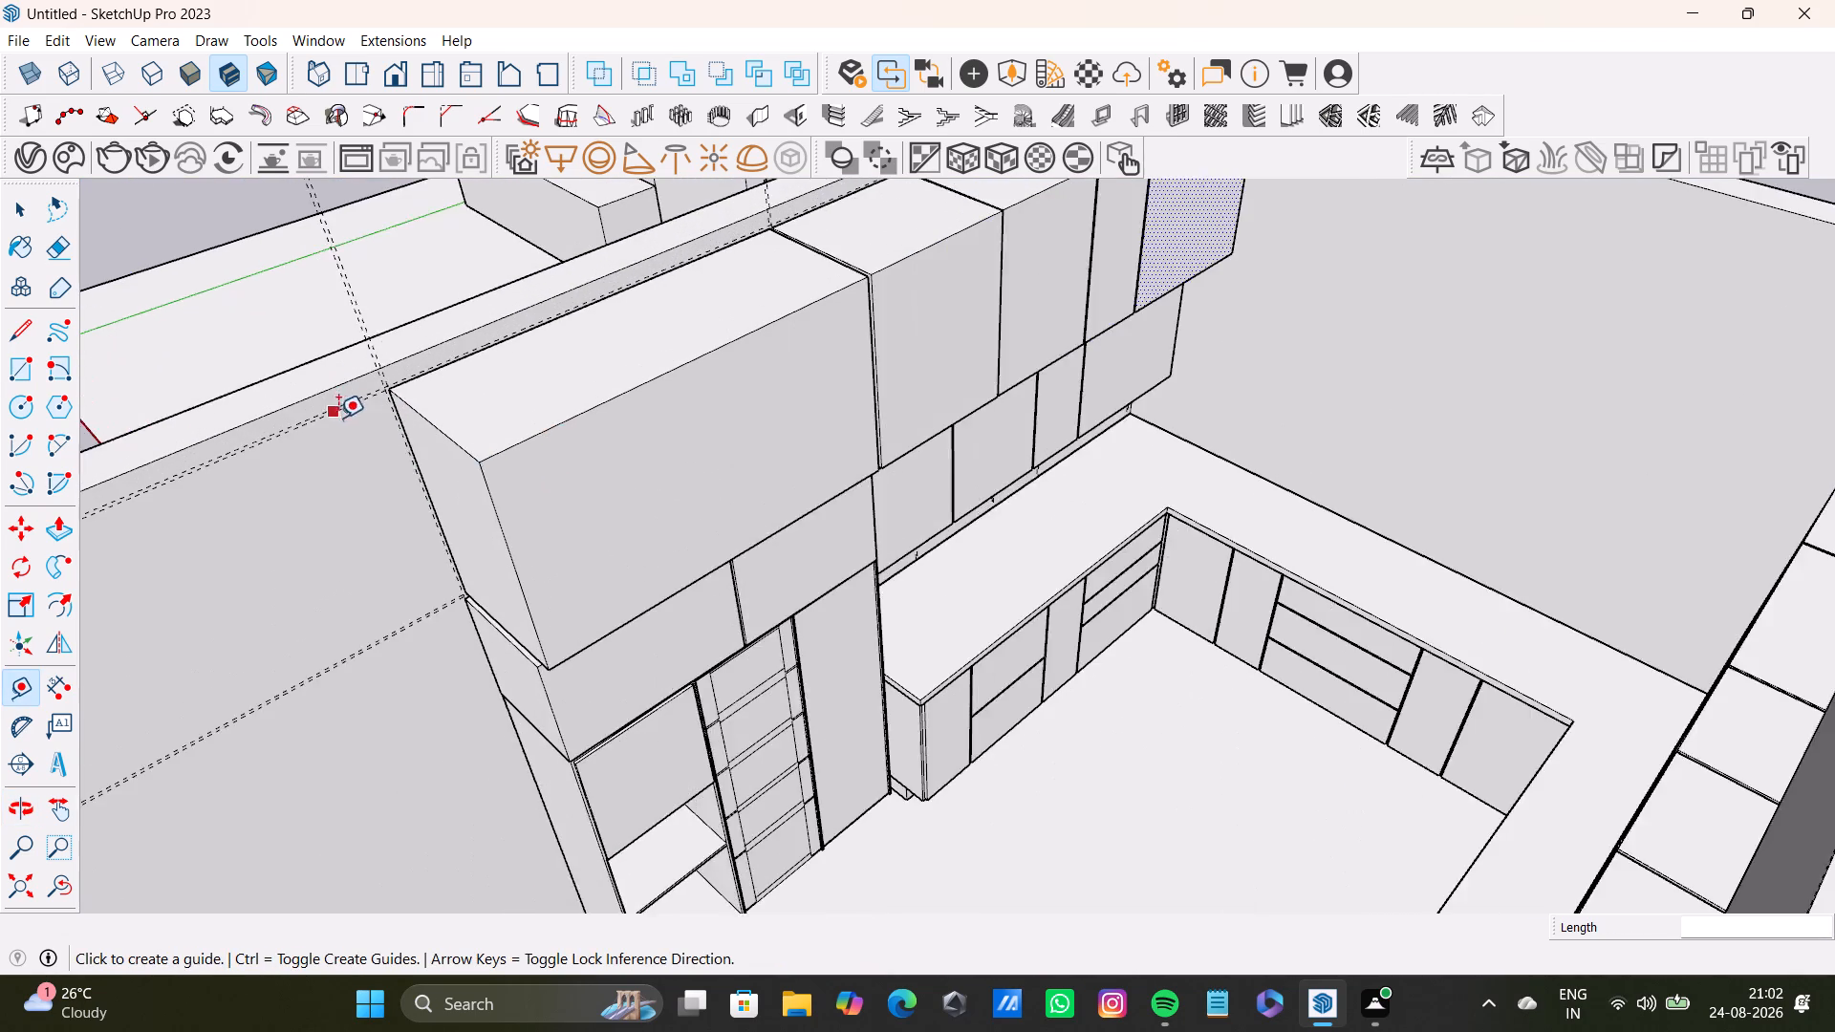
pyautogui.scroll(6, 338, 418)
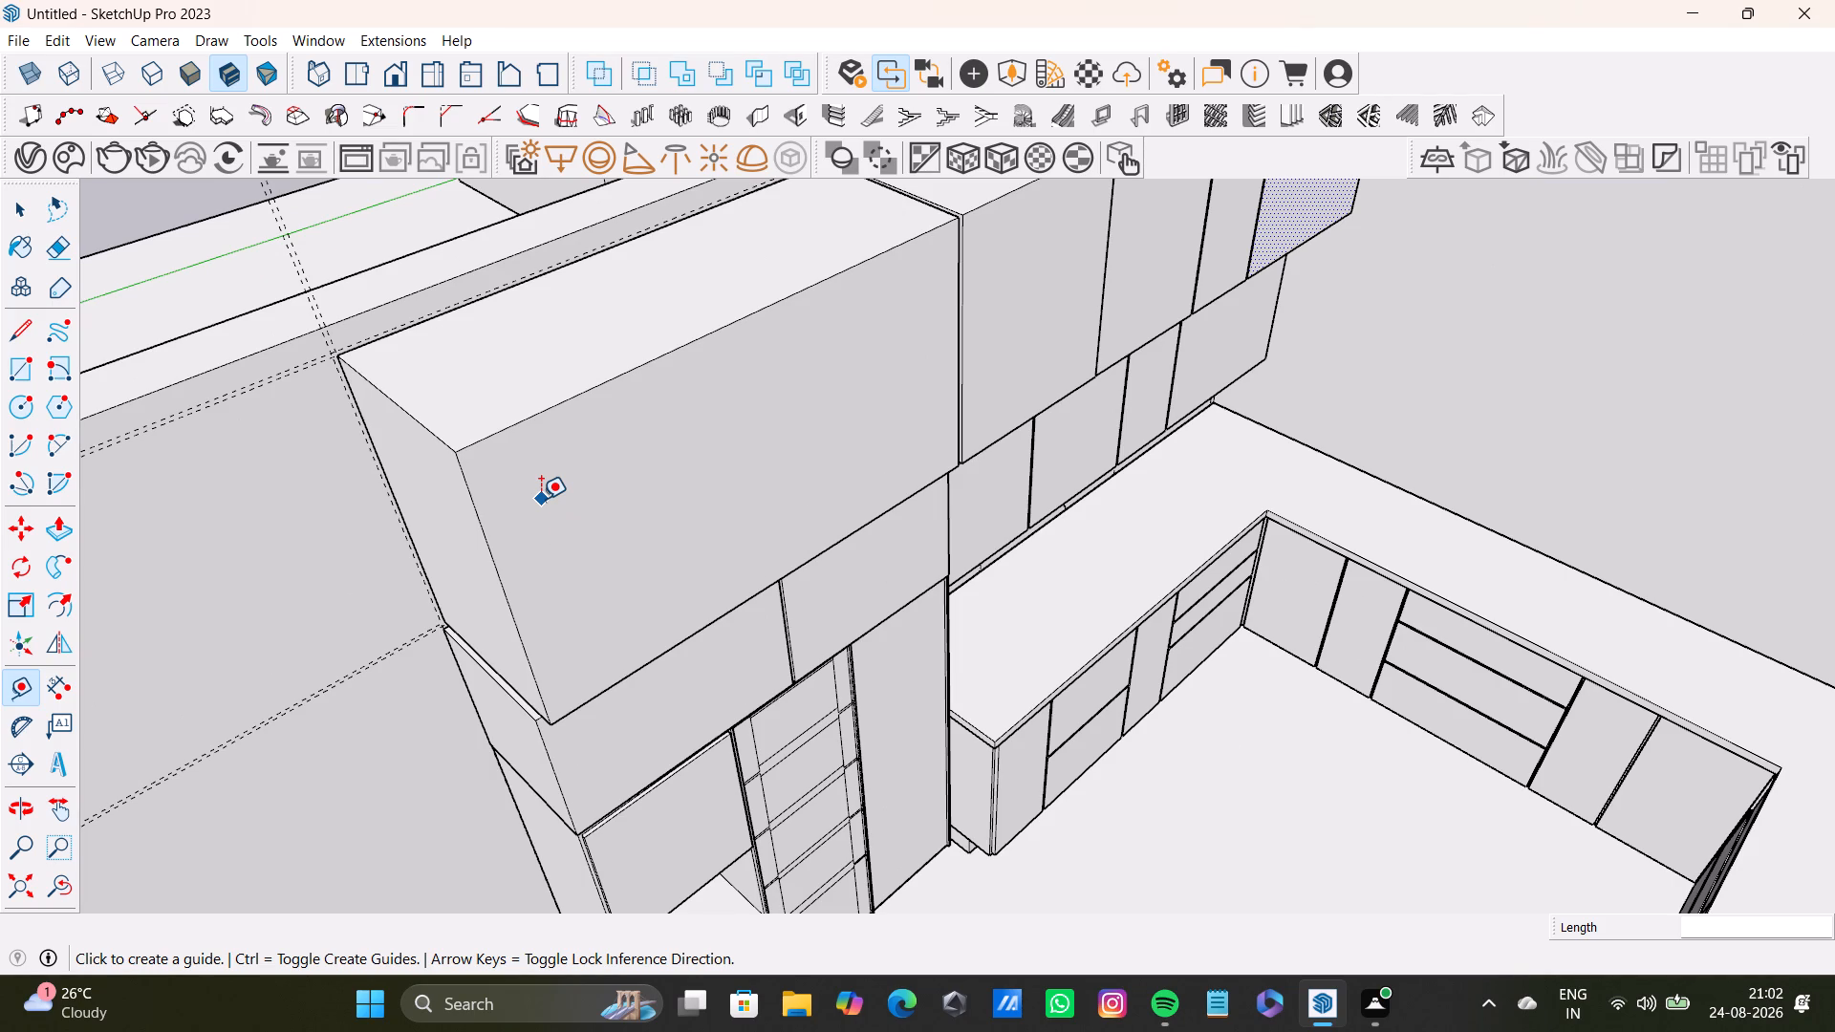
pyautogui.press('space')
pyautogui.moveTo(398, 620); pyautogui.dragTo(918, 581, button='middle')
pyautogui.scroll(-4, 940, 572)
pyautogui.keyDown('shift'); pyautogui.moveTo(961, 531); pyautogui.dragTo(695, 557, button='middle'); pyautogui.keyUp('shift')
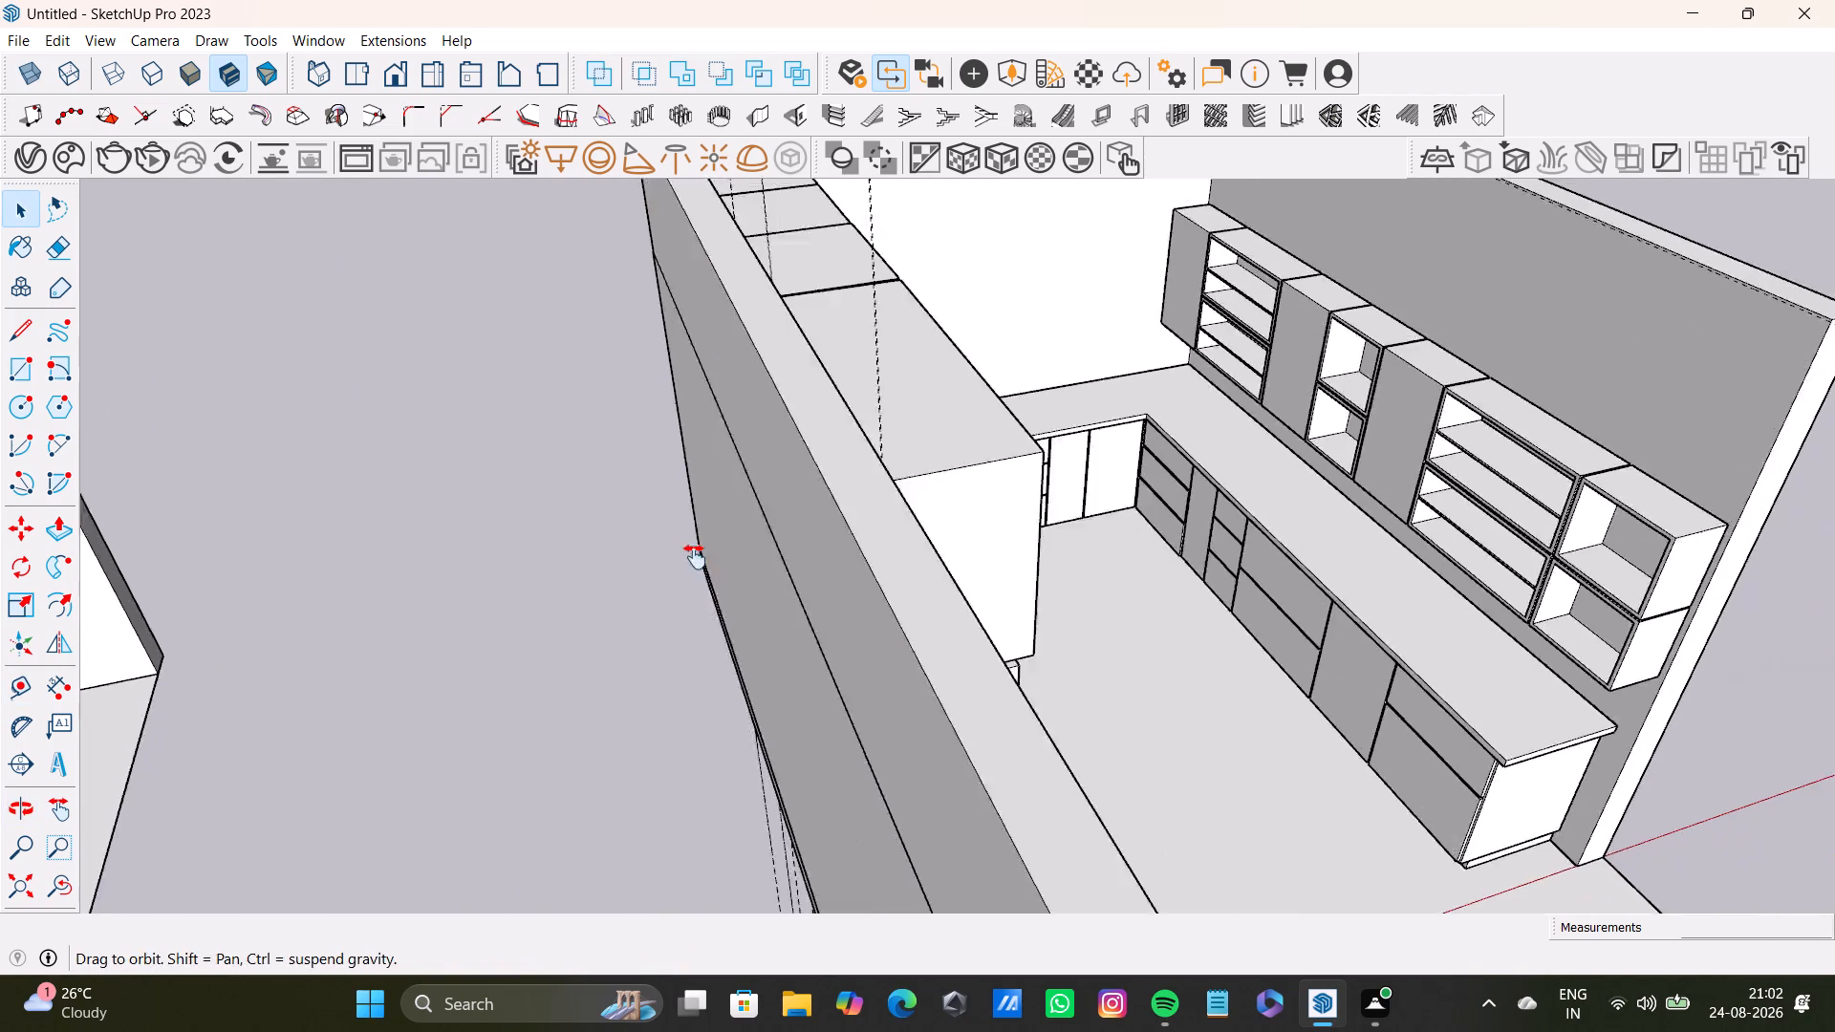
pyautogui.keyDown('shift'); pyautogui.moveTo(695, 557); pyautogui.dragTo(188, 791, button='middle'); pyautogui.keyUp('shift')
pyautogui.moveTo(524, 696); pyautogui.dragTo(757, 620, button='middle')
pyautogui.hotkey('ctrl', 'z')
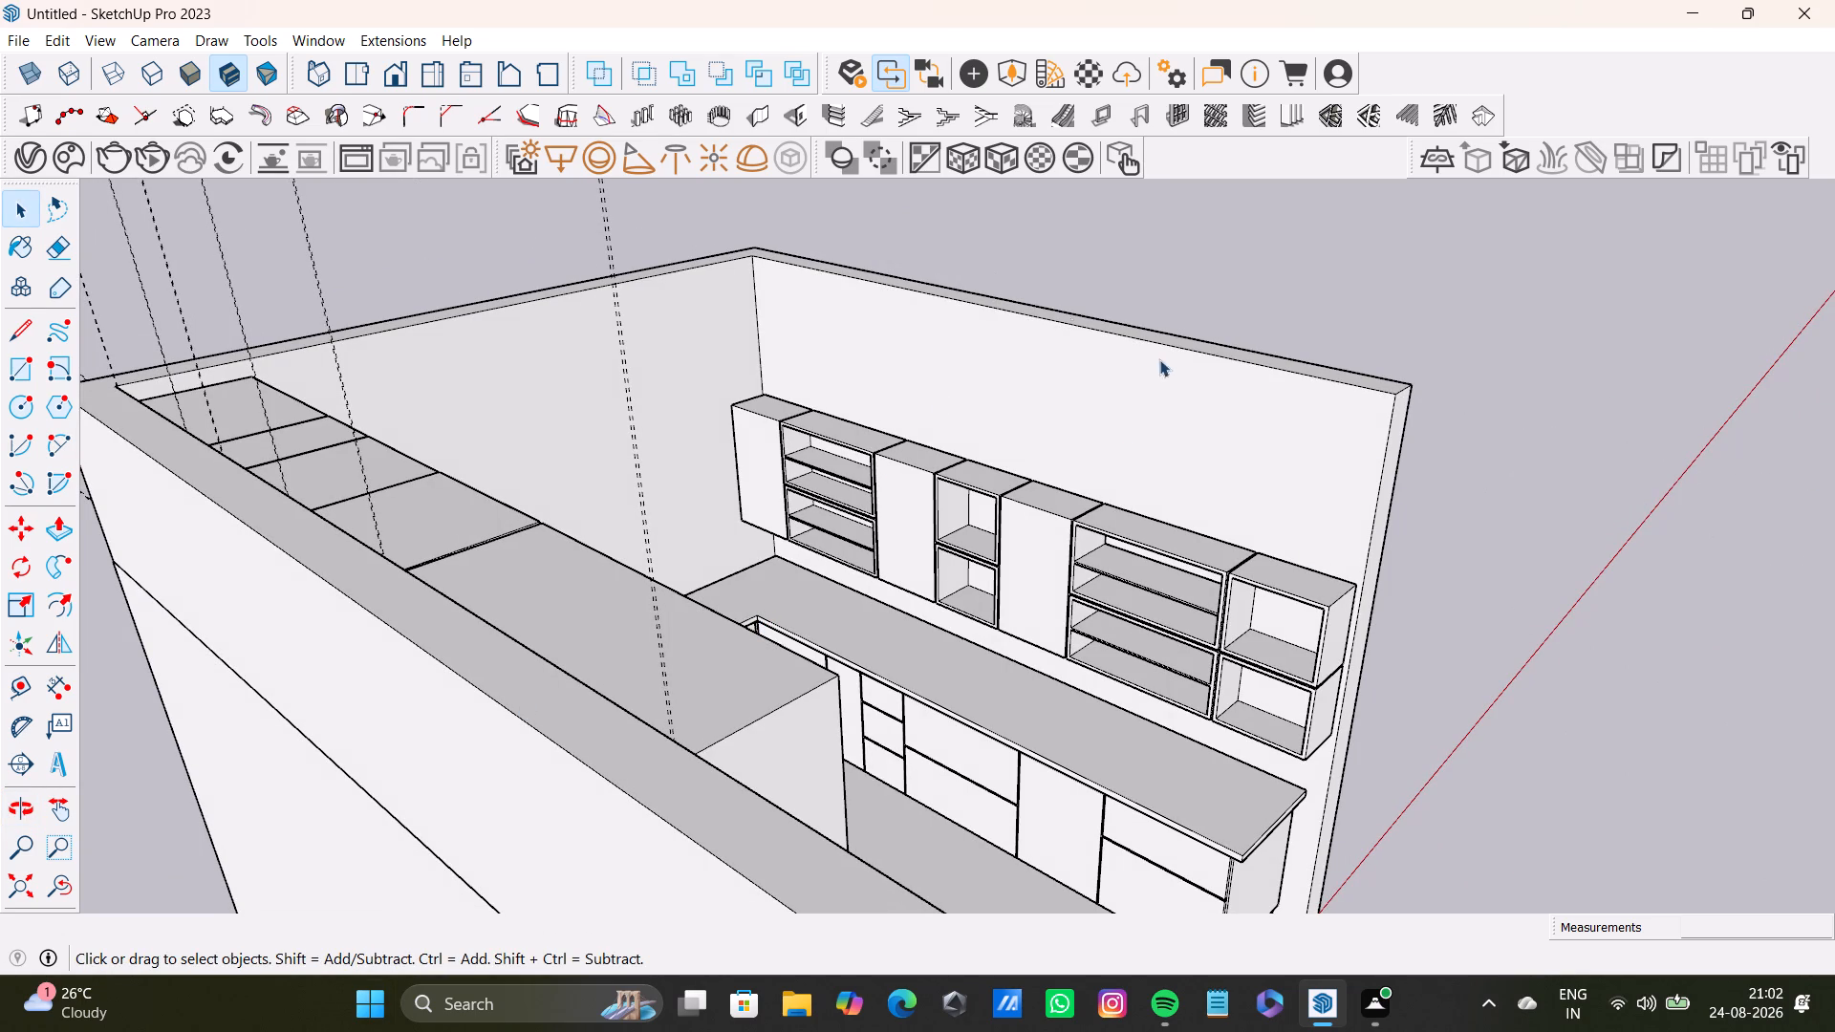
# Place a horizontal guide about 5 1/4" below the top edge of the wall above the open-shelf upper cabinets.
pyautogui.press('t')
pyautogui.scroll(3, 1296, 397)
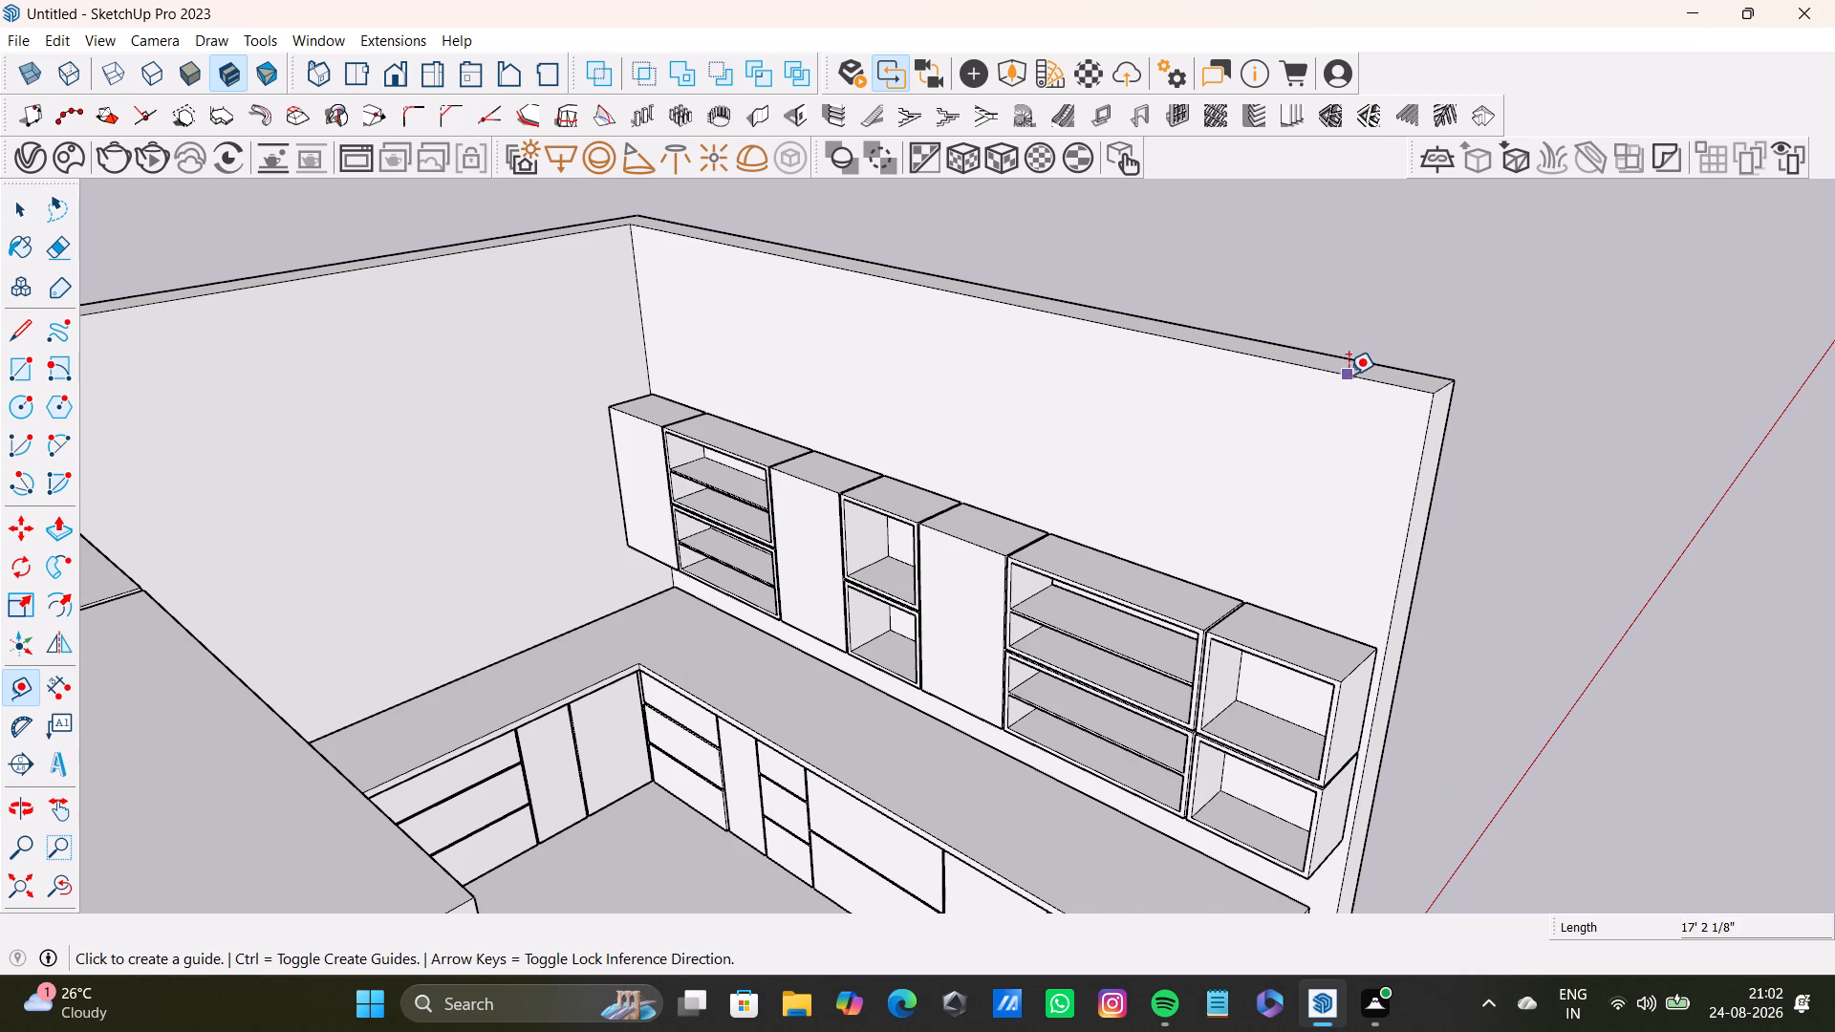
pyautogui.click(1349, 375)
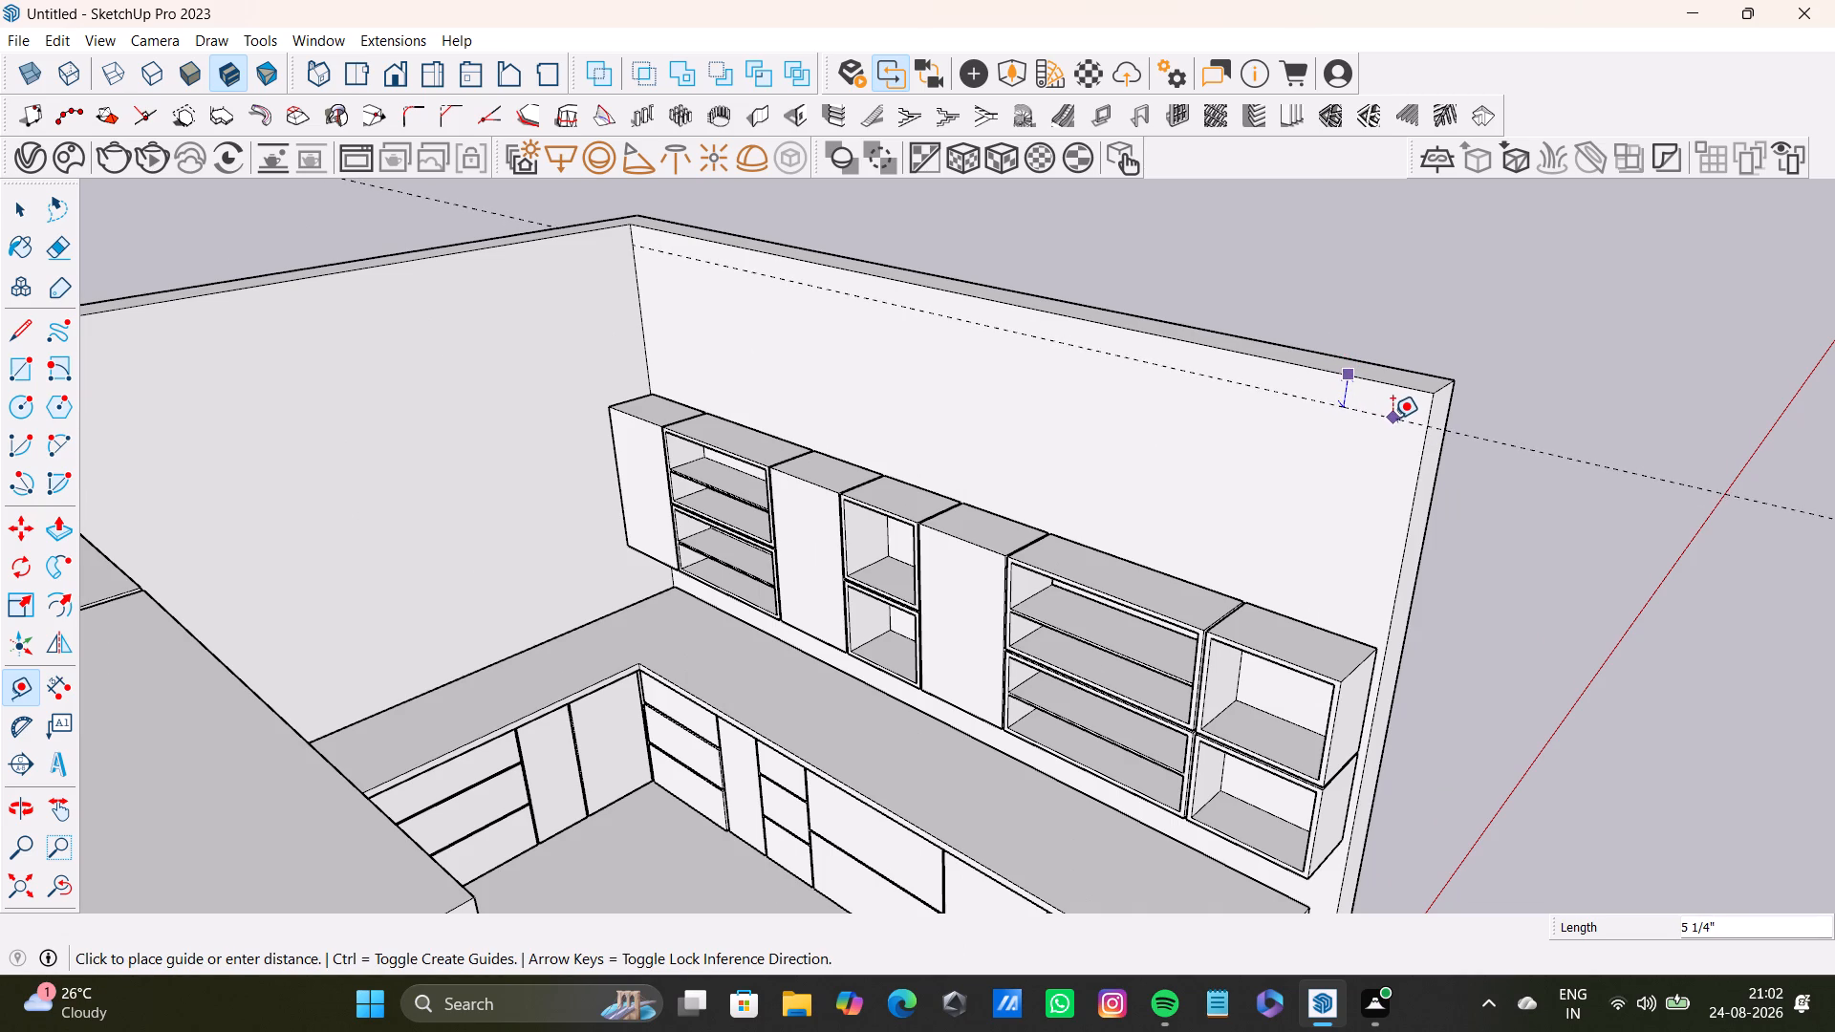
pyautogui.click(1392, 419)
# Place a second horizontal guide on the same wall, 0.5" below the first one.
pyautogui.click(1344, 405)
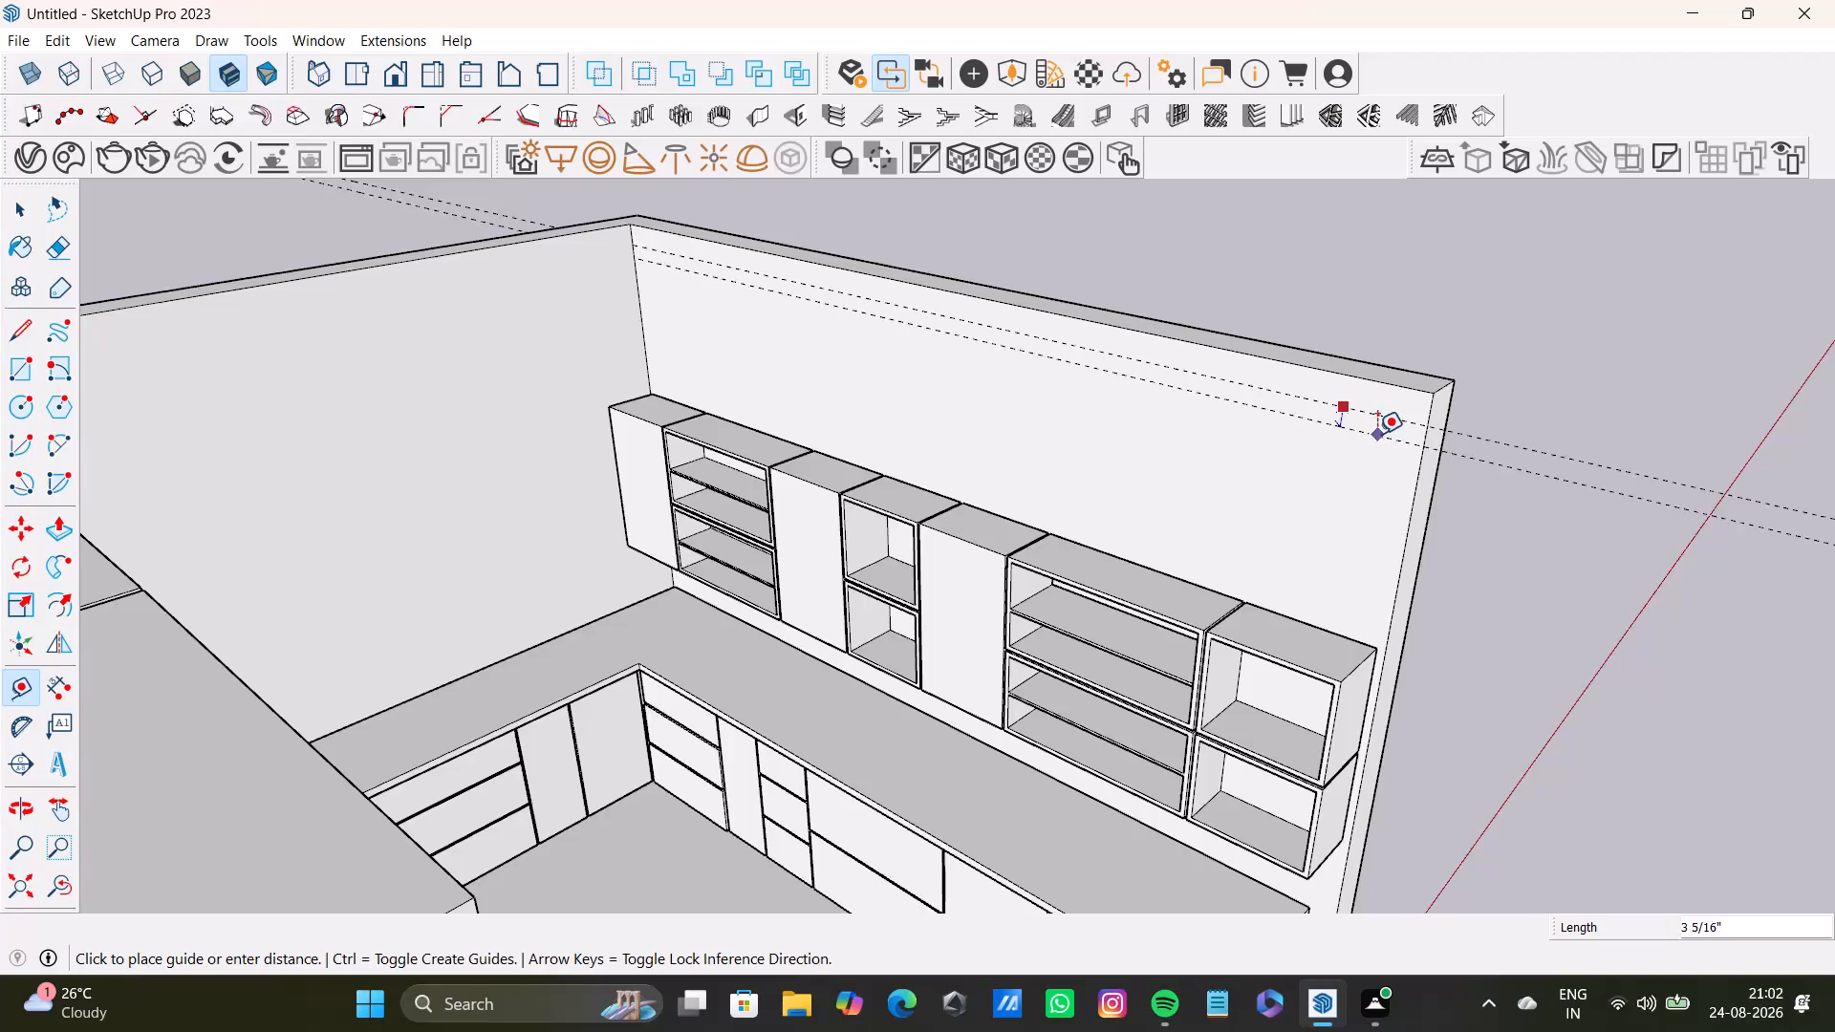
pyautogui.moveTo(1375, 441); pyautogui.dragTo(1113, 521, button='middle')
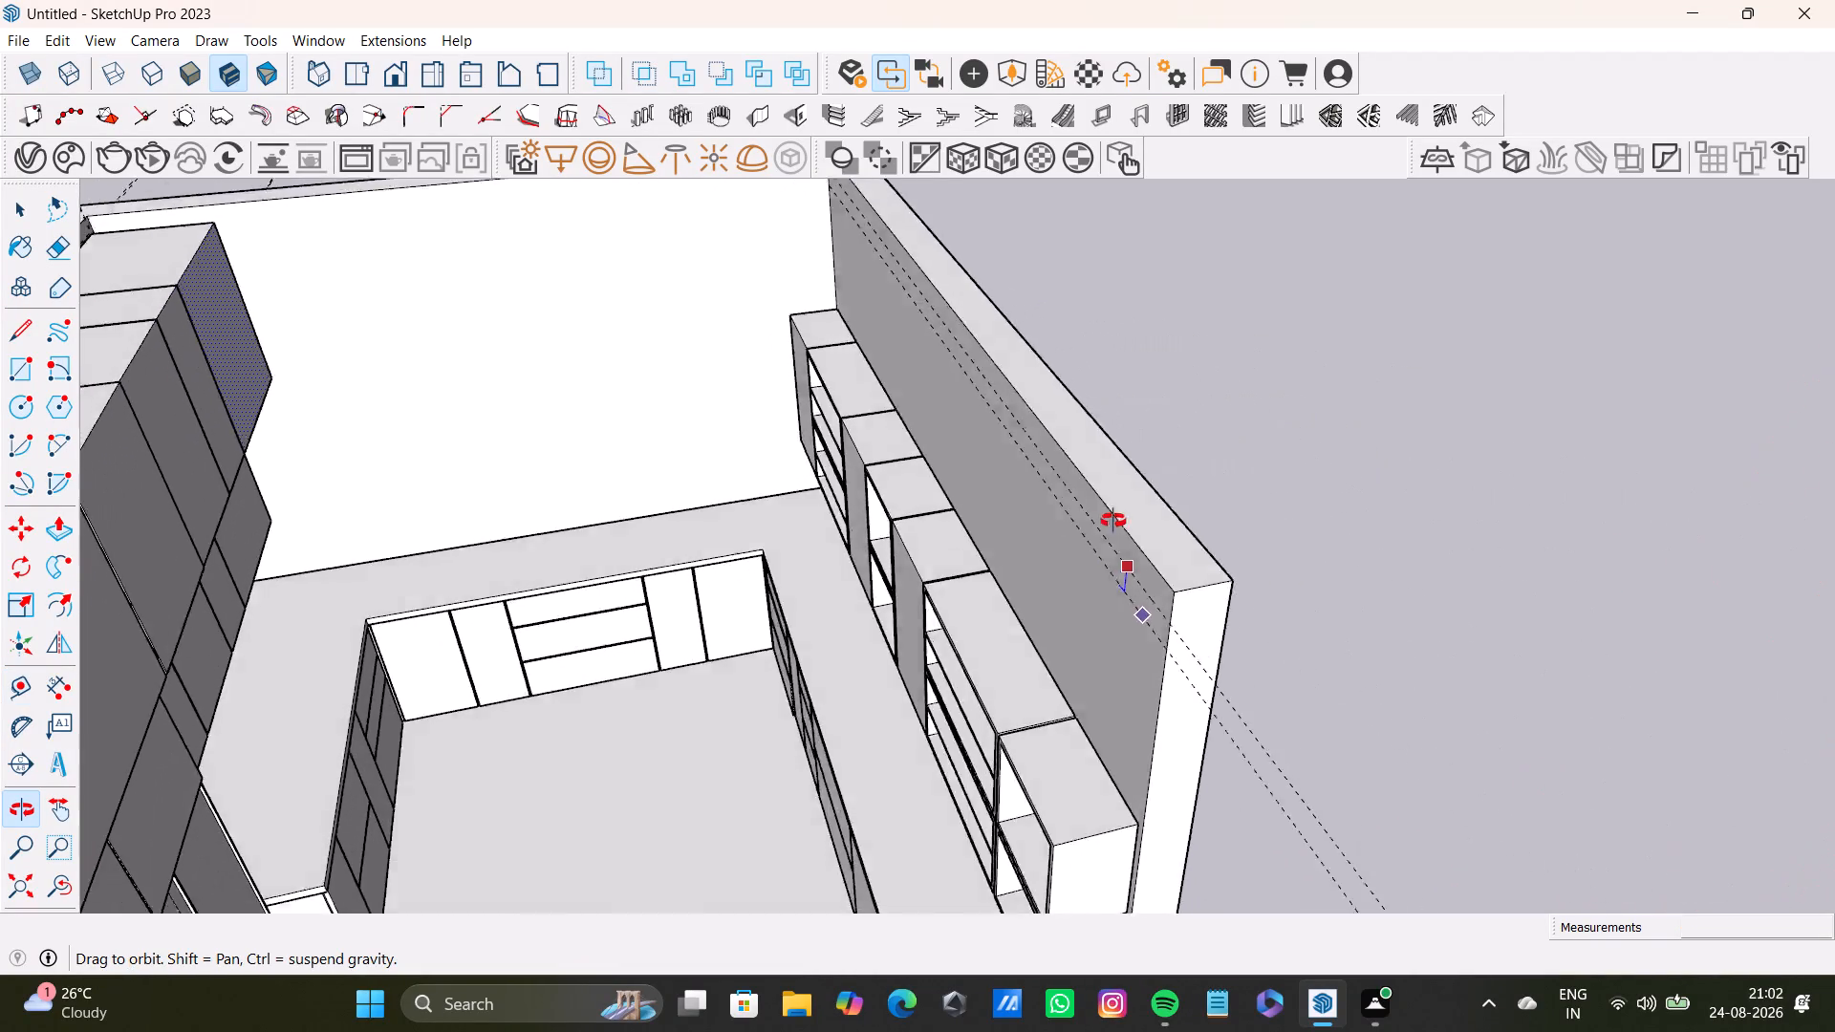
pyautogui.moveTo(1113, 521); pyautogui.dragTo(1379, 542, button='middle')
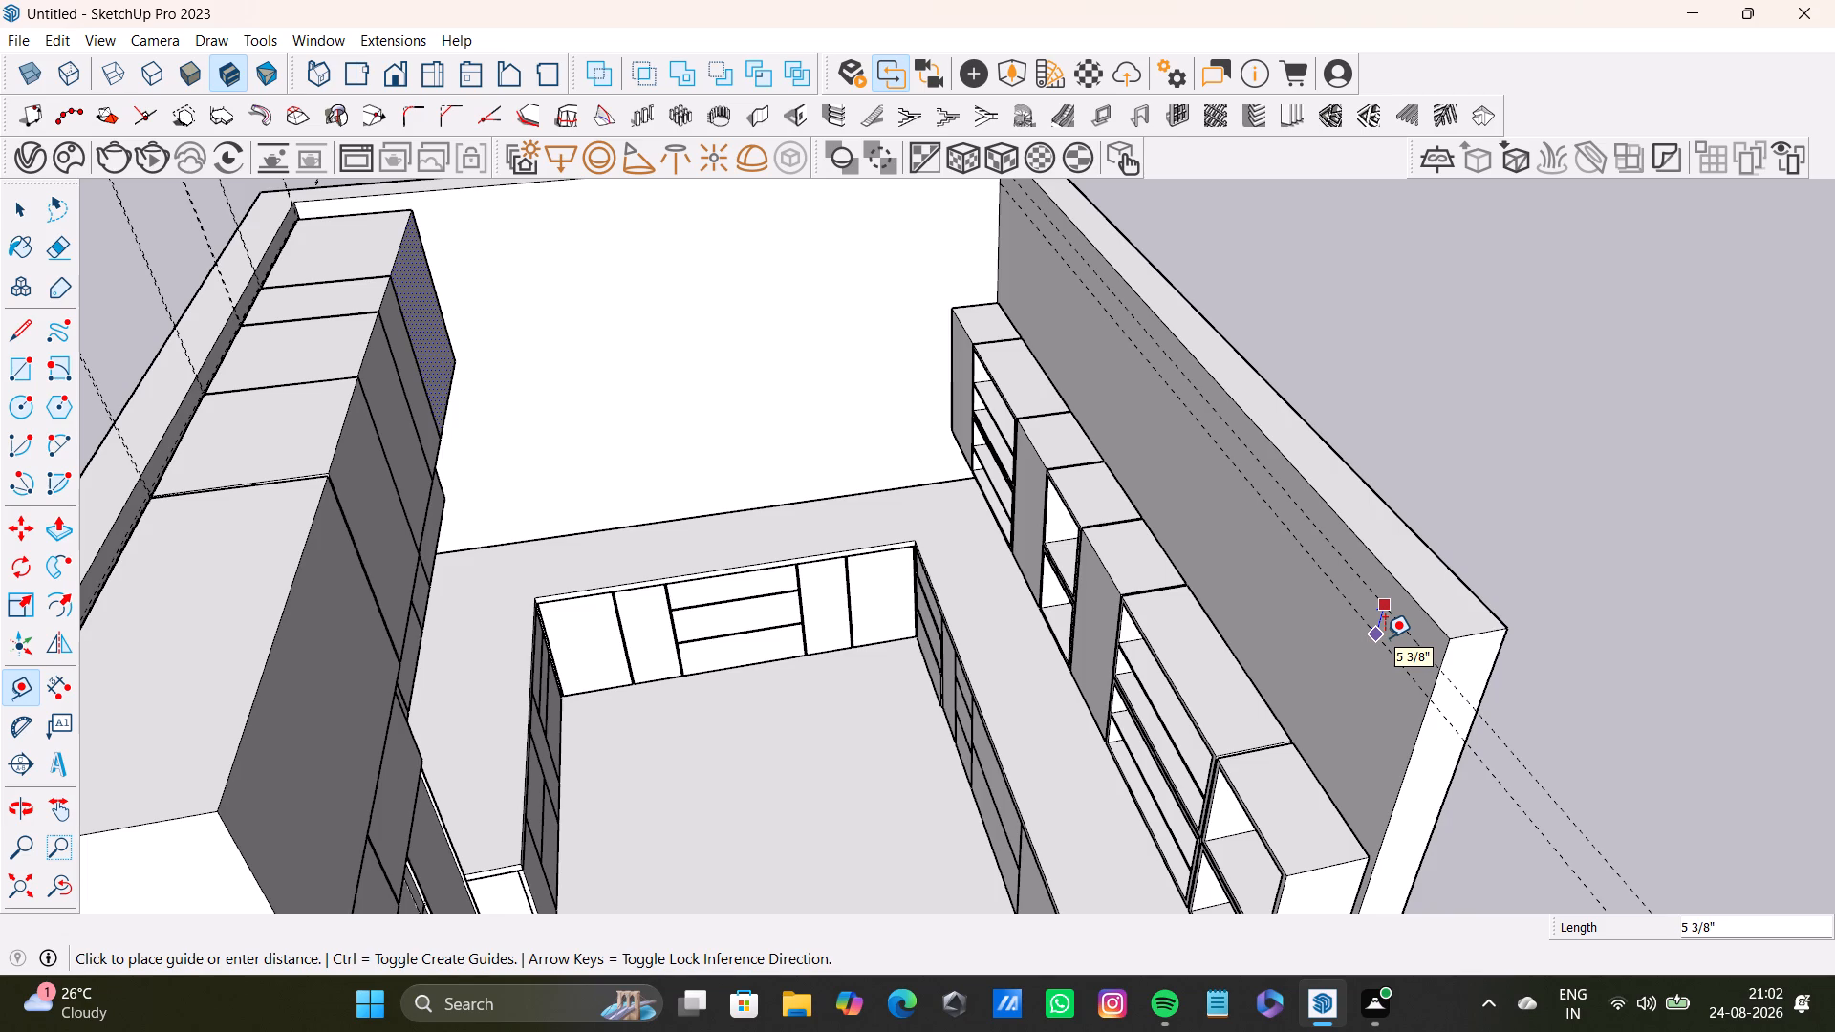
pyautogui.scroll(-2, 1391, 638)
pyautogui.moveTo(1391, 638); pyautogui.dragTo(1437, 624, button='middle')
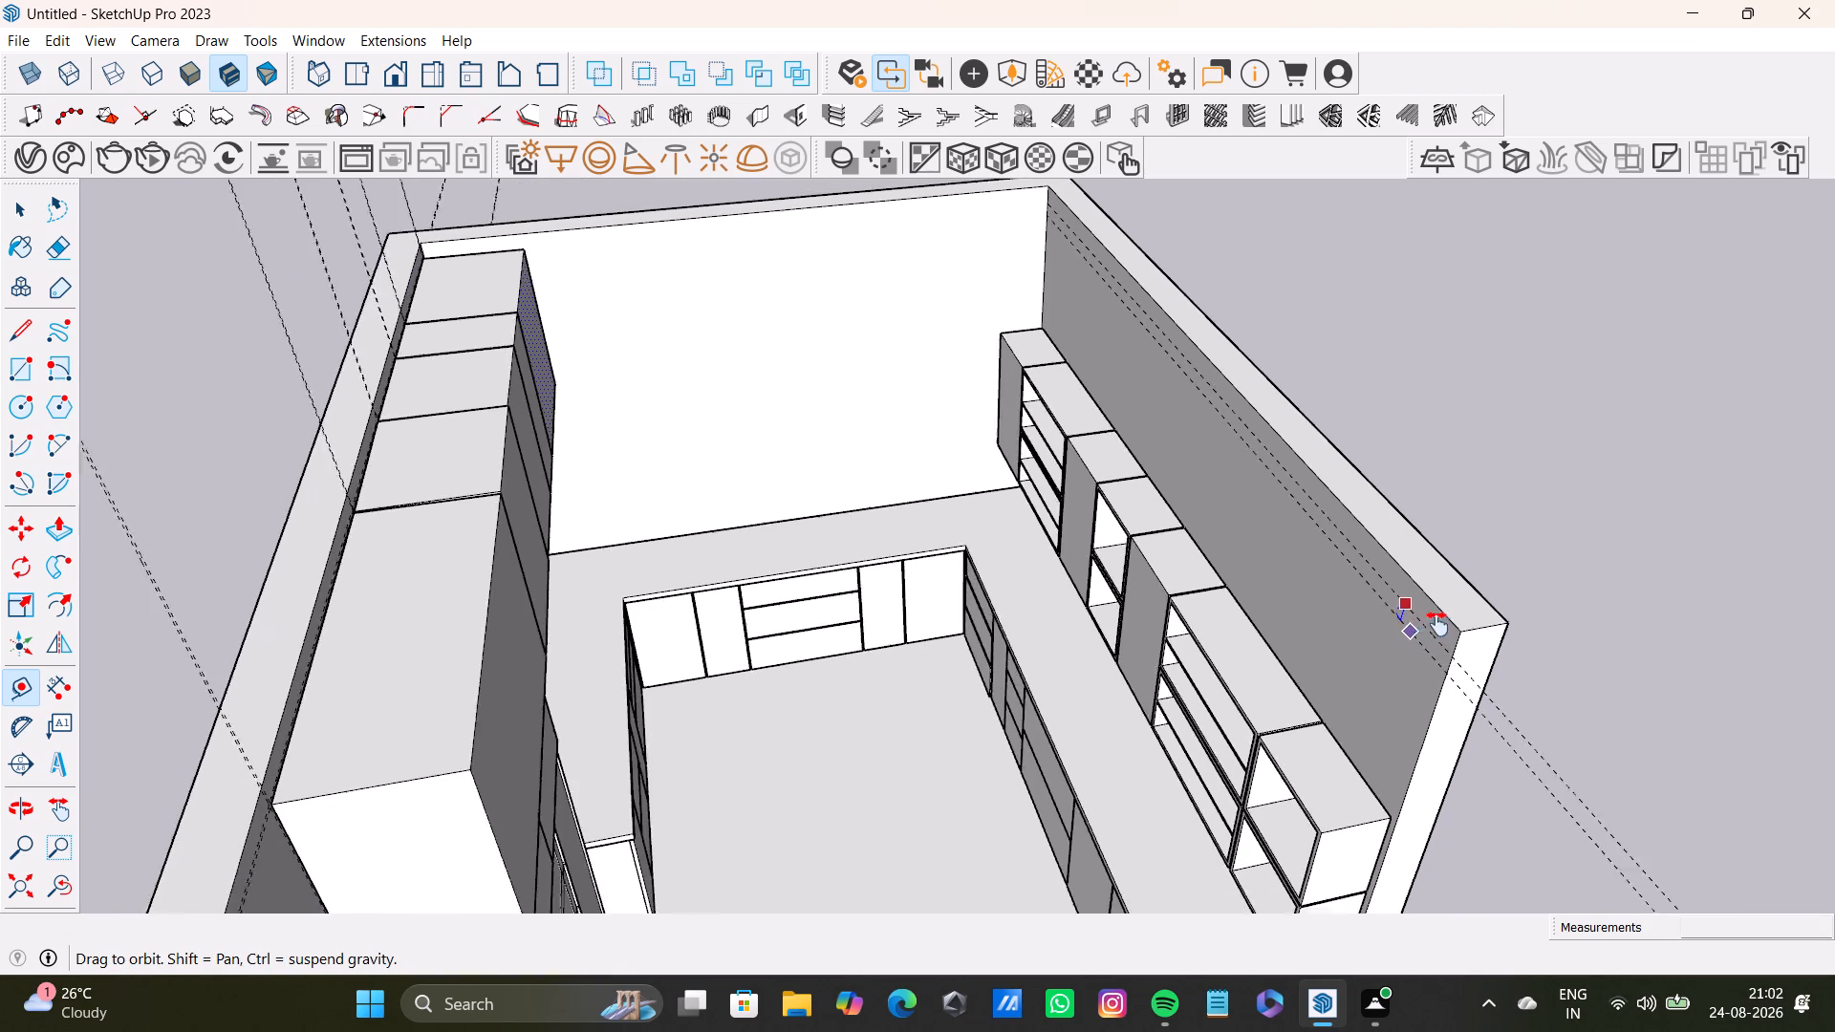
pyautogui.moveTo(1437, 624); pyautogui.dragTo(1468, 563, button='middle')
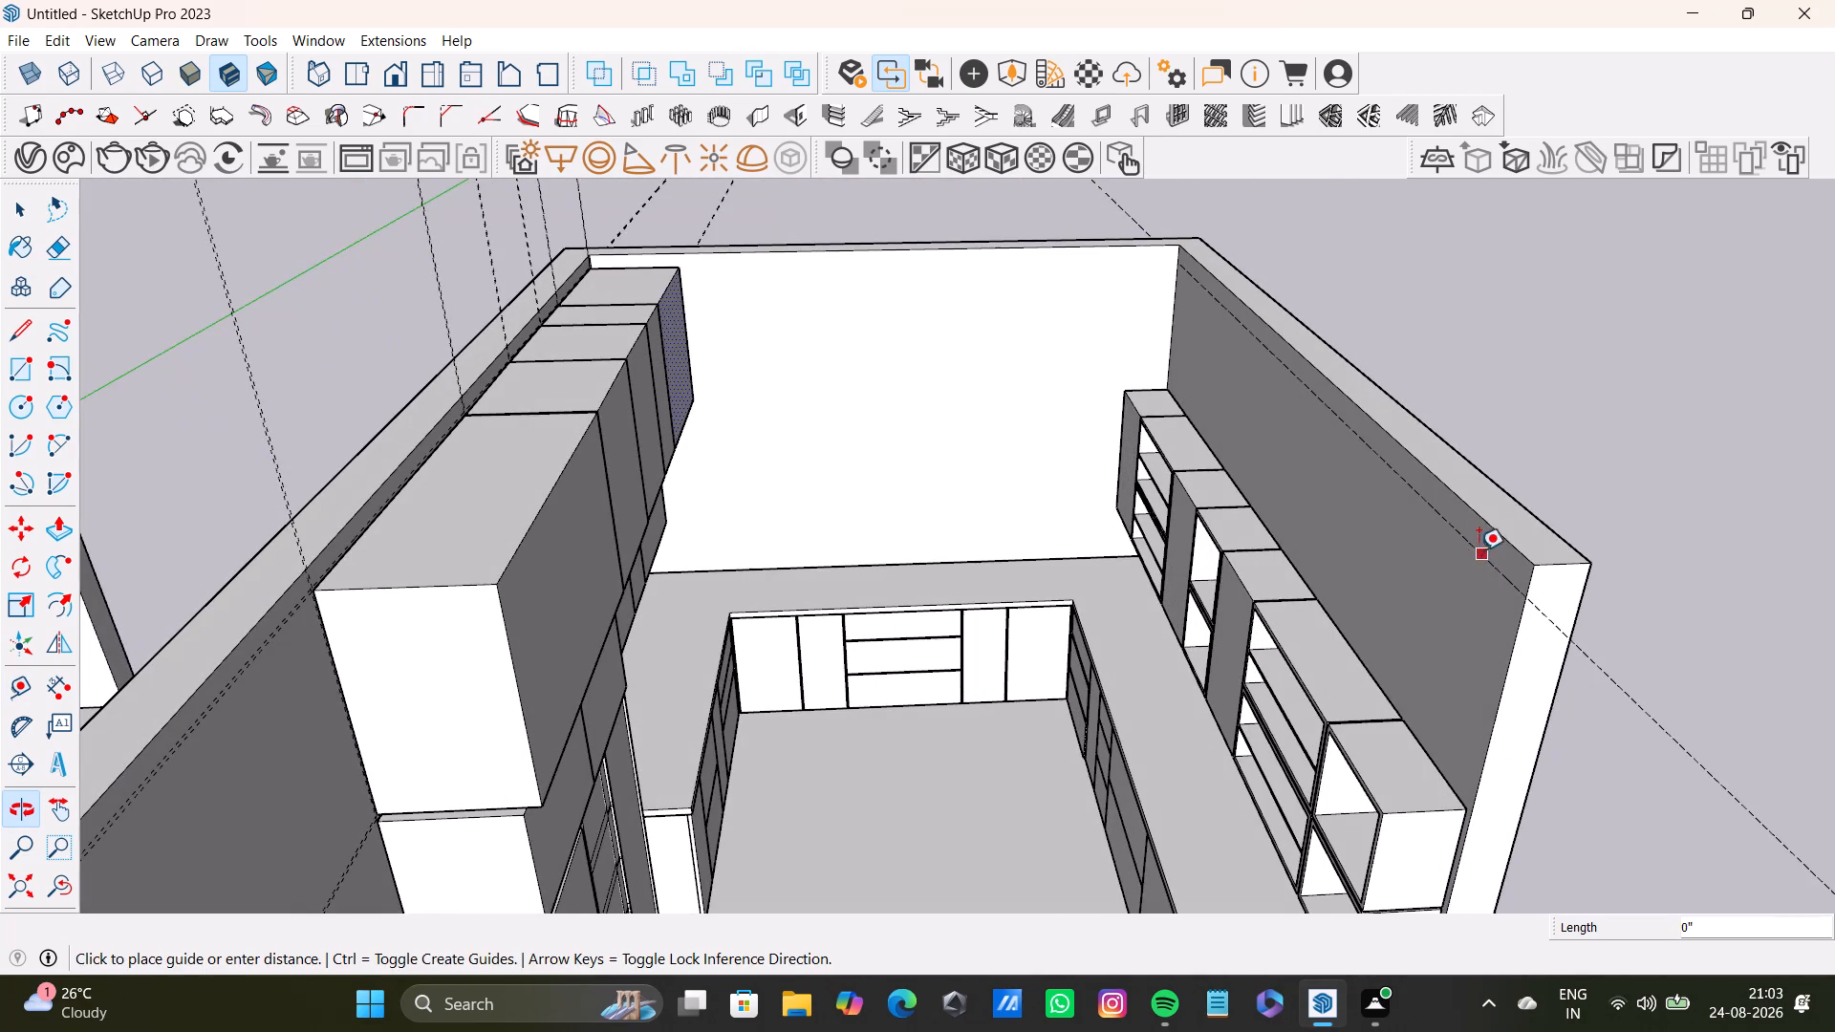
pyautogui.scroll(8, 1479, 599)
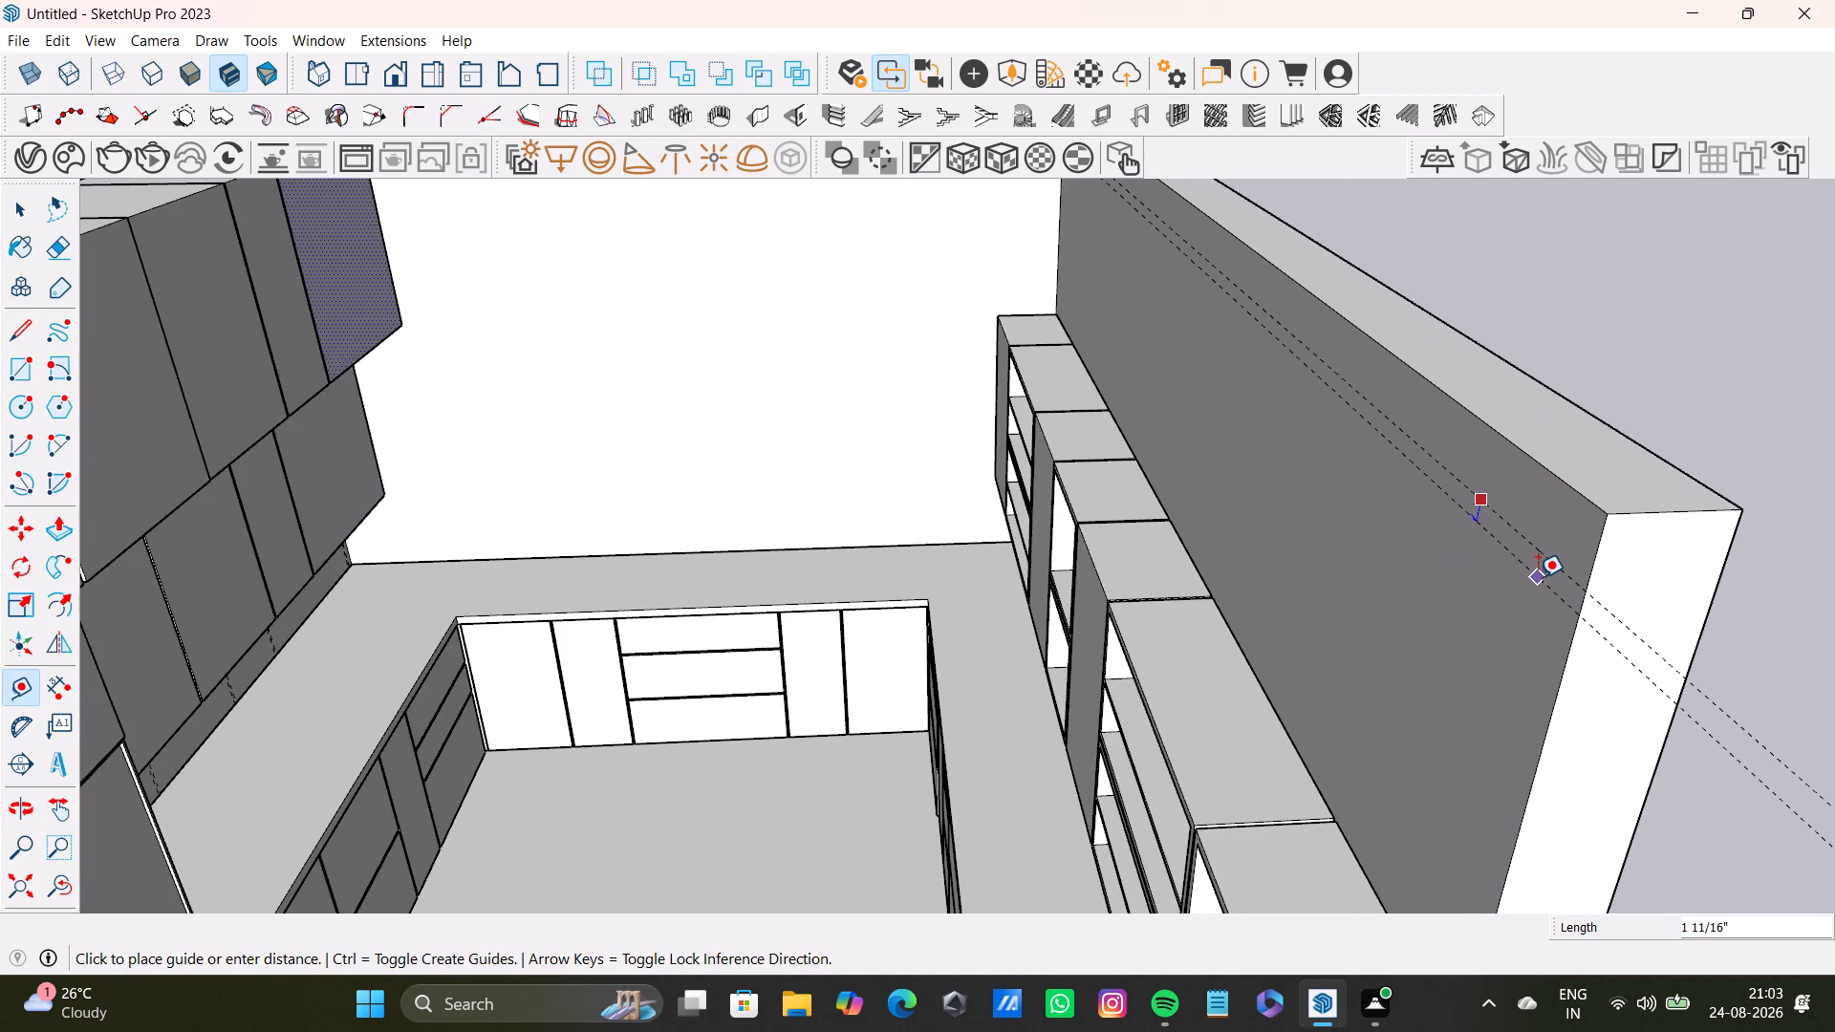
pyautogui.write('0.5')
pyautogui.hotkey('shift', '"')
pyautogui.press('Return')
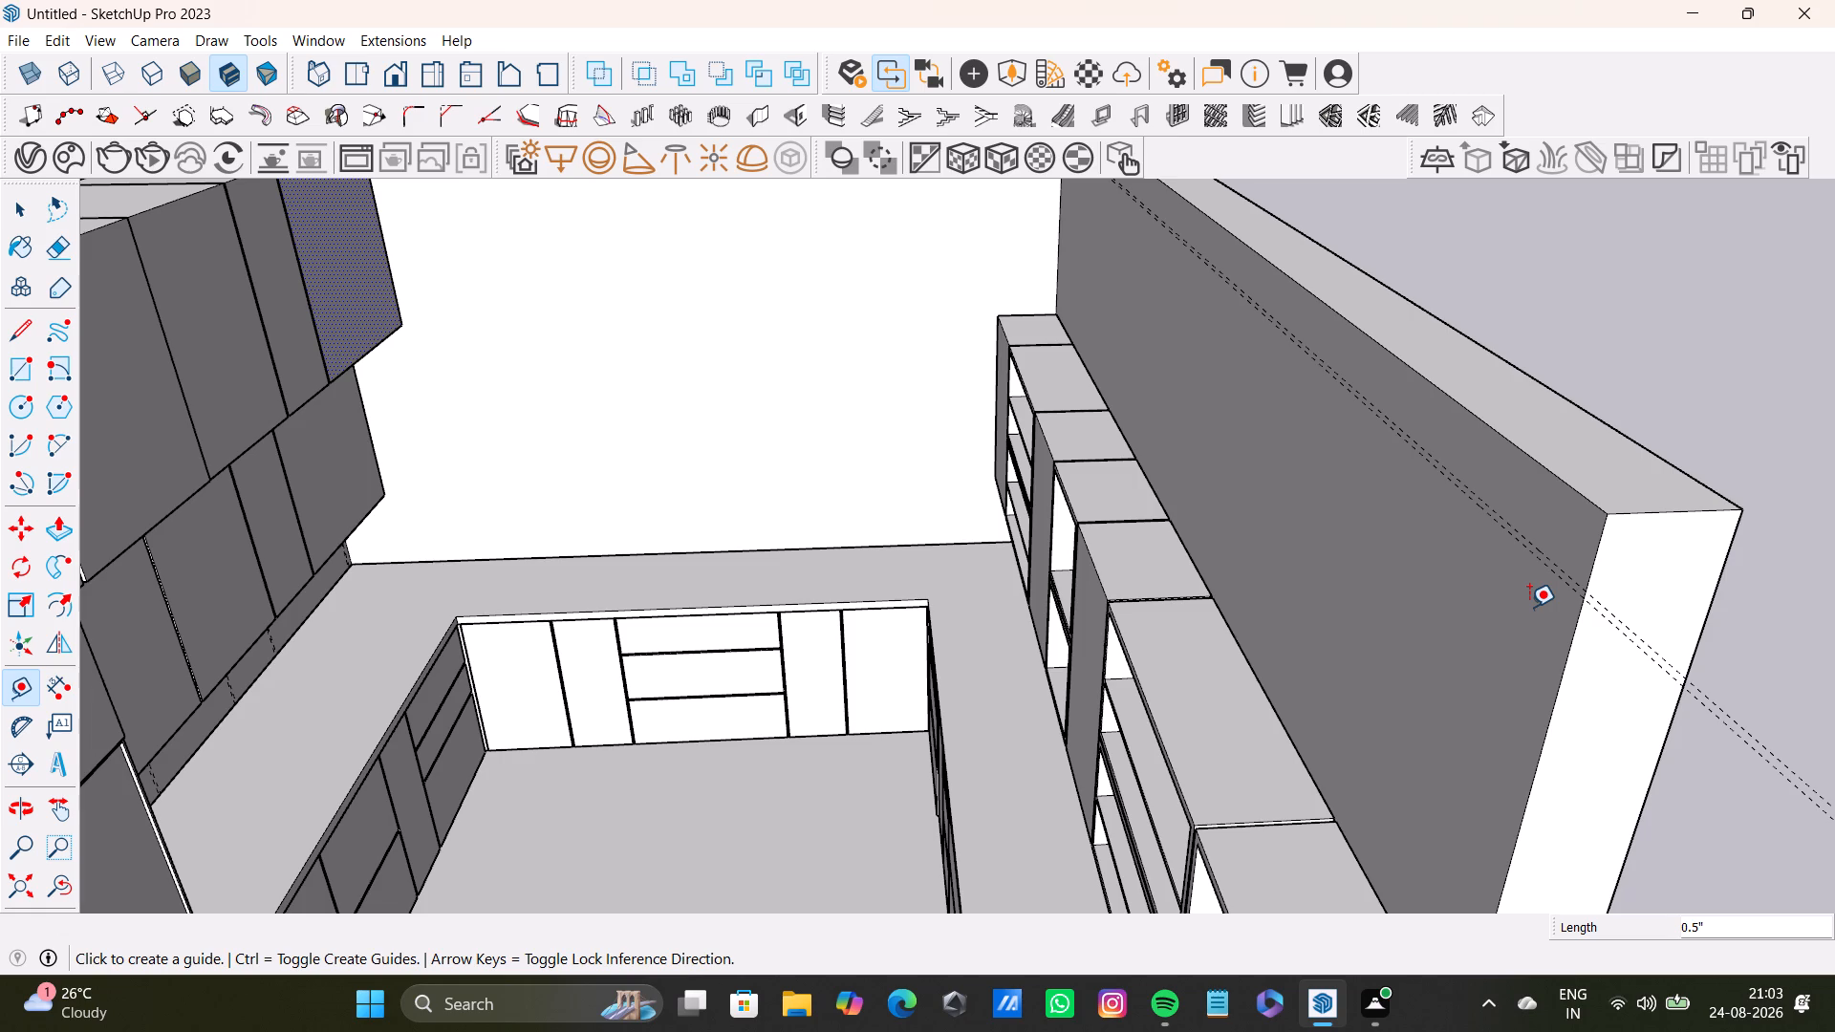
pyautogui.press('space')
# Place a vertical guide 1" from the wall corner, above the first upper cabinet of the open-shelf row.
pyautogui.scroll(-5, 893, 588)
pyautogui.moveTo(458, 552); pyautogui.dragTo(849, 552, button='middle')
pyautogui.scroll(7, 627, 472)
pyautogui.moveTo(678, 457); pyautogui.dragTo(878, 445, button='middle')
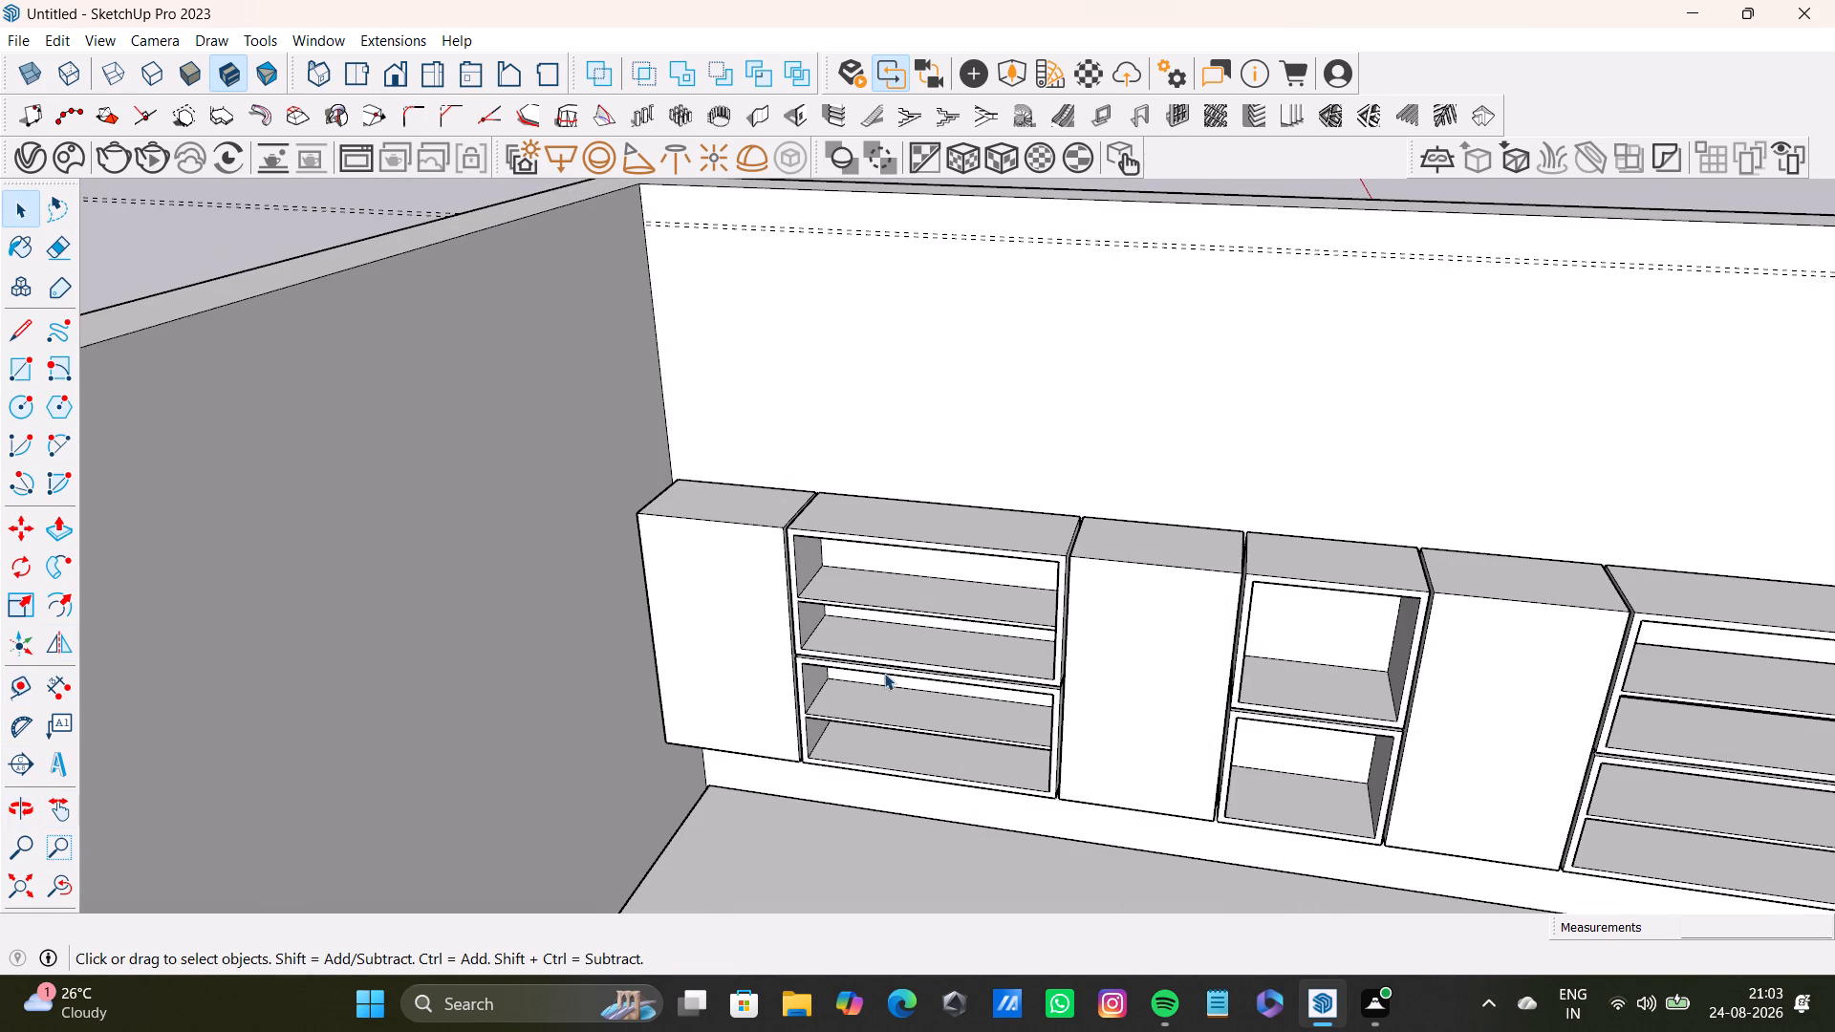
pyautogui.moveTo(11, 686); pyautogui.dragTo(20, 682)
pyautogui.scroll(5, 789, 378)
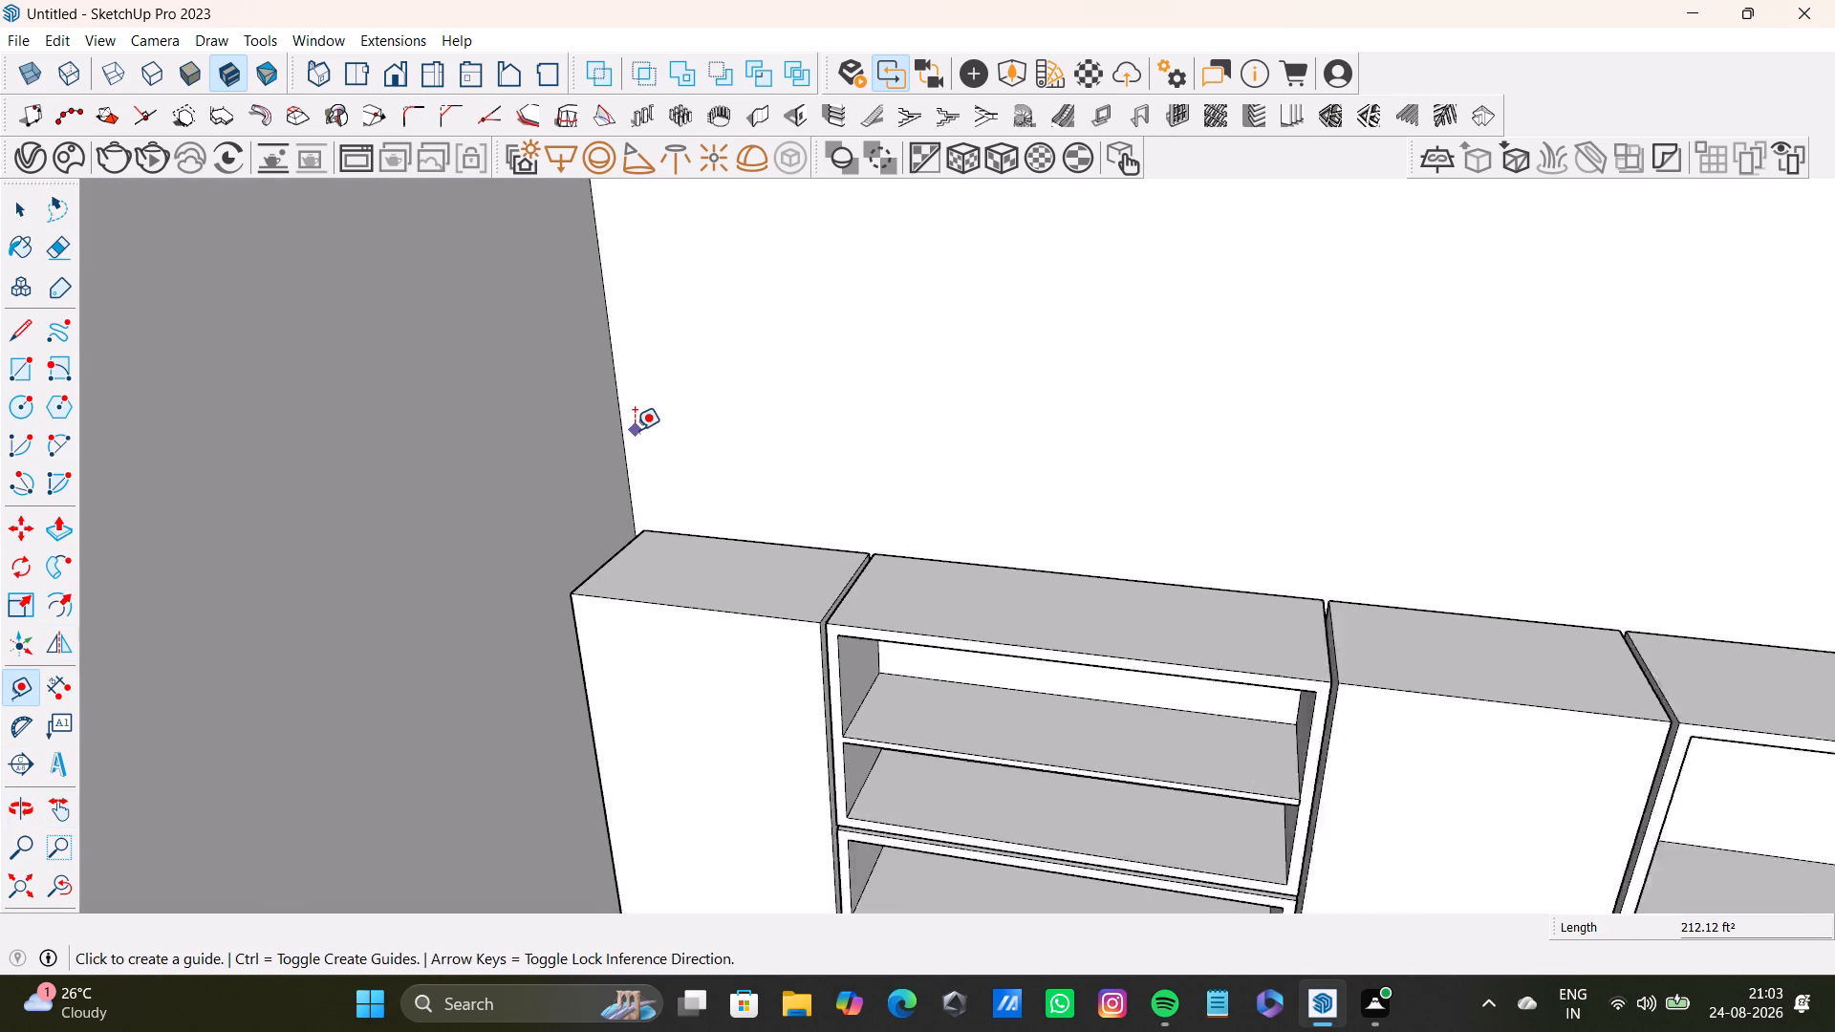
pyautogui.scroll(1, 635, 430)
pyautogui.click(627, 454)
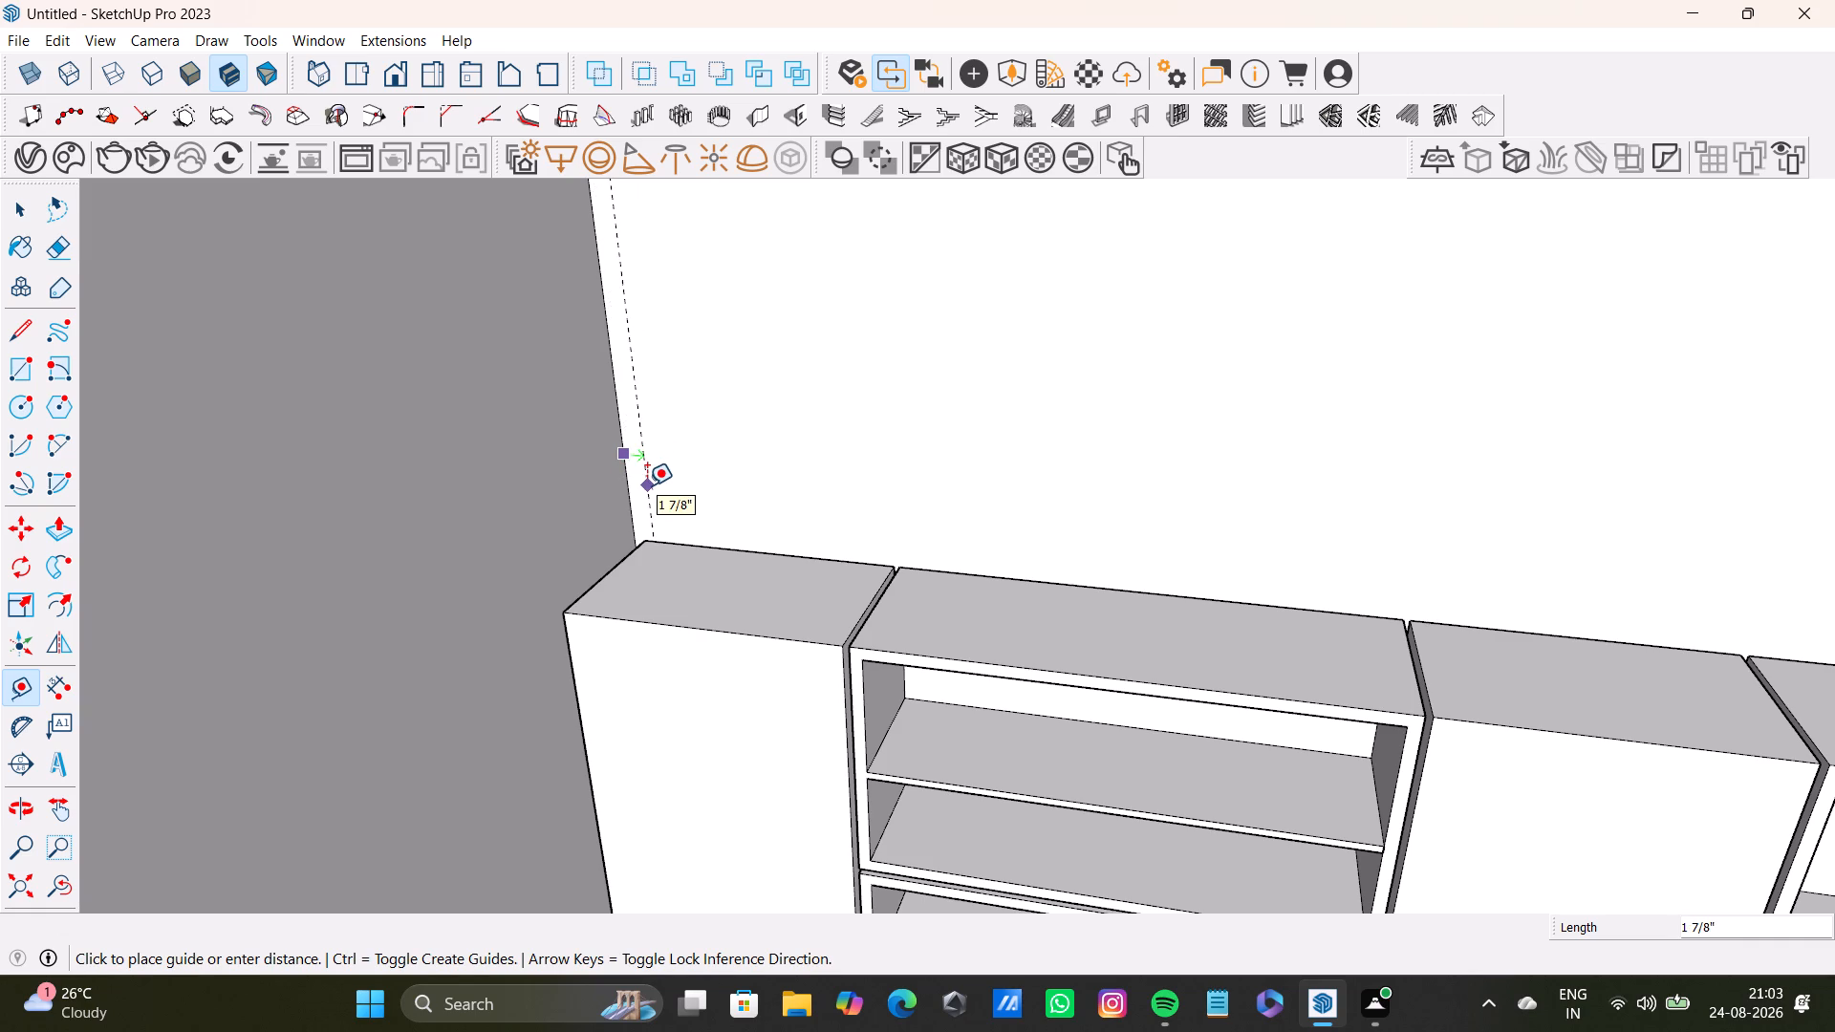
pyautogui.write('1"')
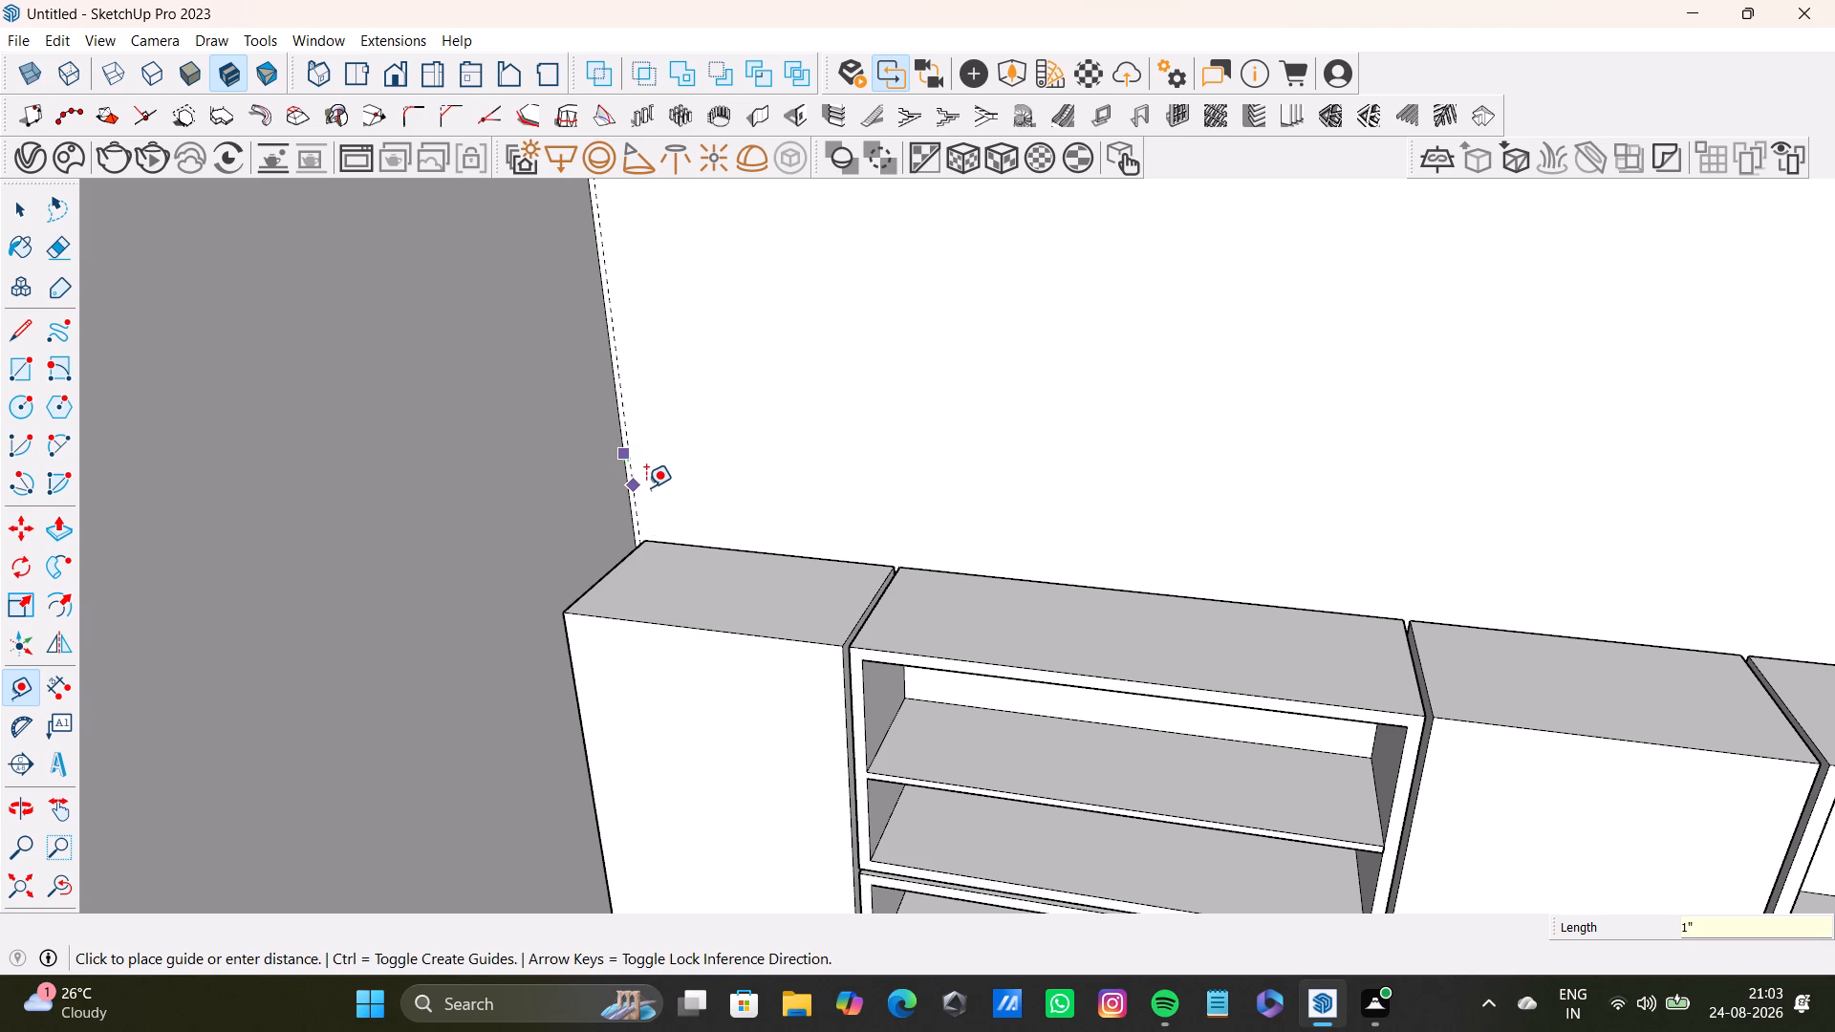
pyautogui.press('Return')
pyautogui.press('space')
# Place a second vertical guide 0.5" from the one beside the corner, farther along the open-shelf wall.
pyautogui.scroll(-8, 738, 484)
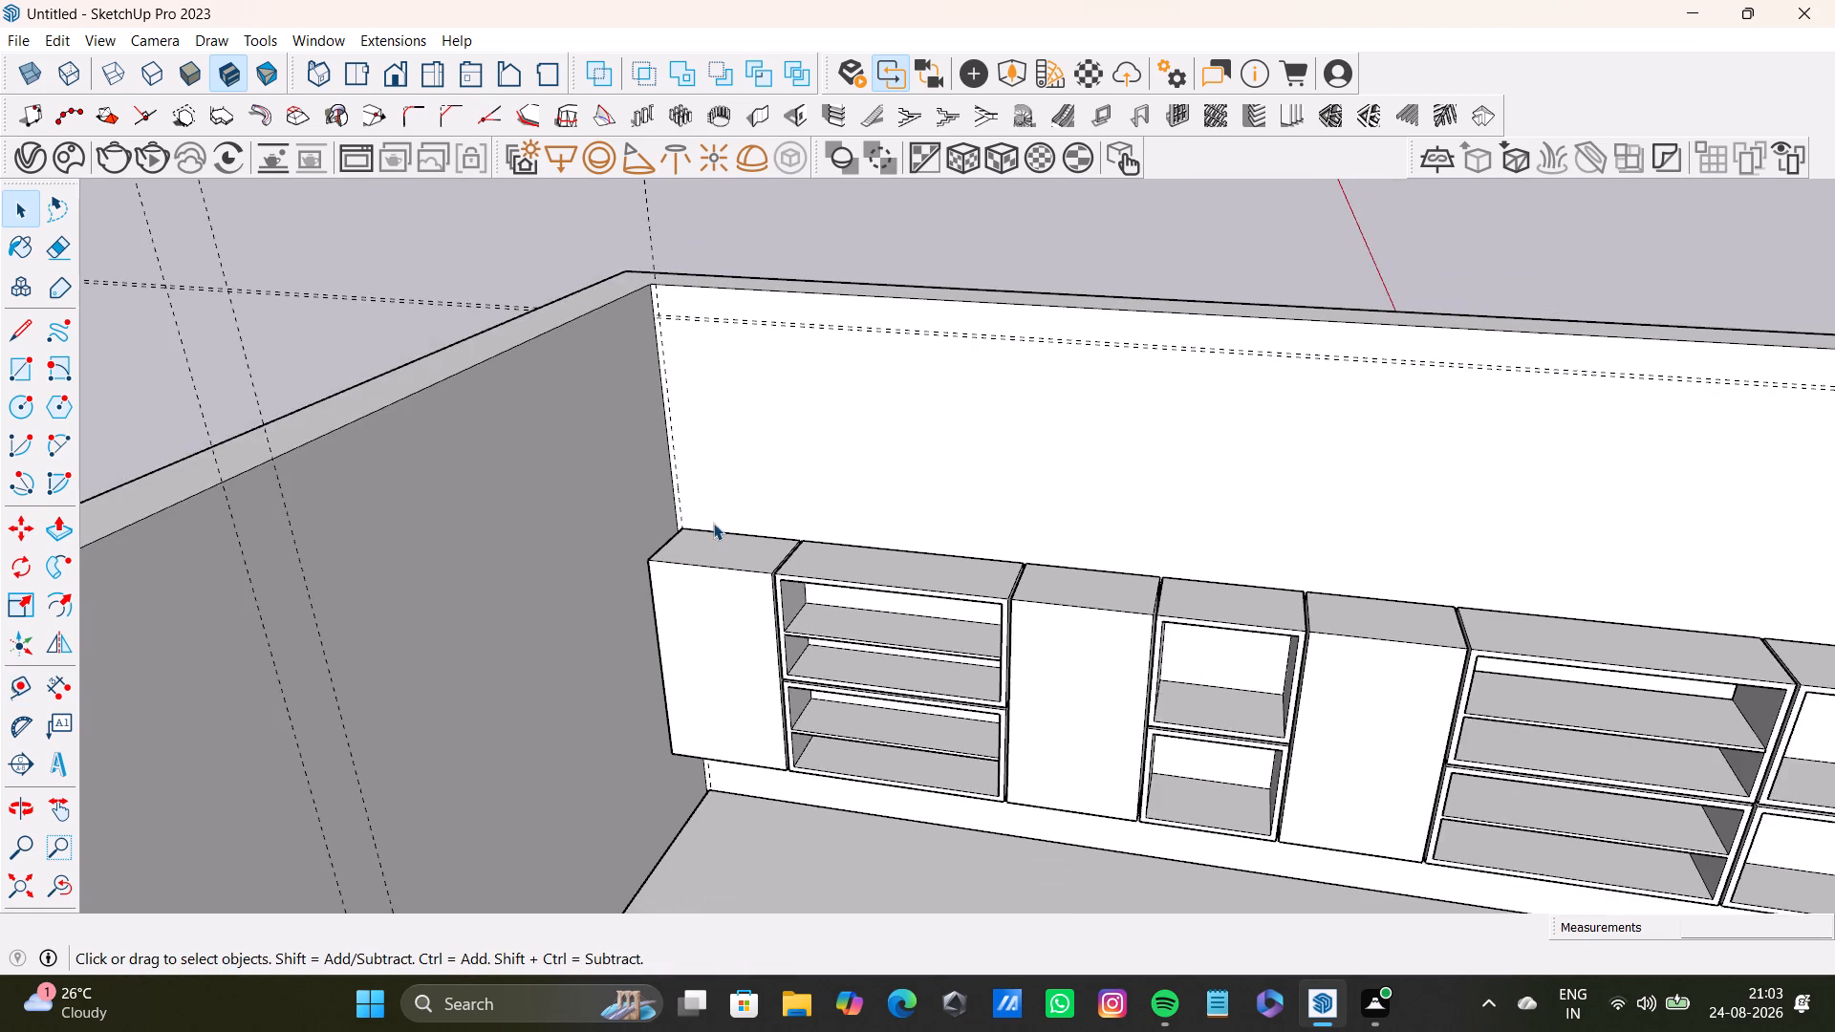
pyautogui.keyDown('shift'); pyautogui.moveTo(750, 478); pyautogui.dragTo(454, 657, button='middle'); pyautogui.keyUp('shift')
pyautogui.moveTo(645, 602); pyautogui.dragTo(695, 499, button='middle')
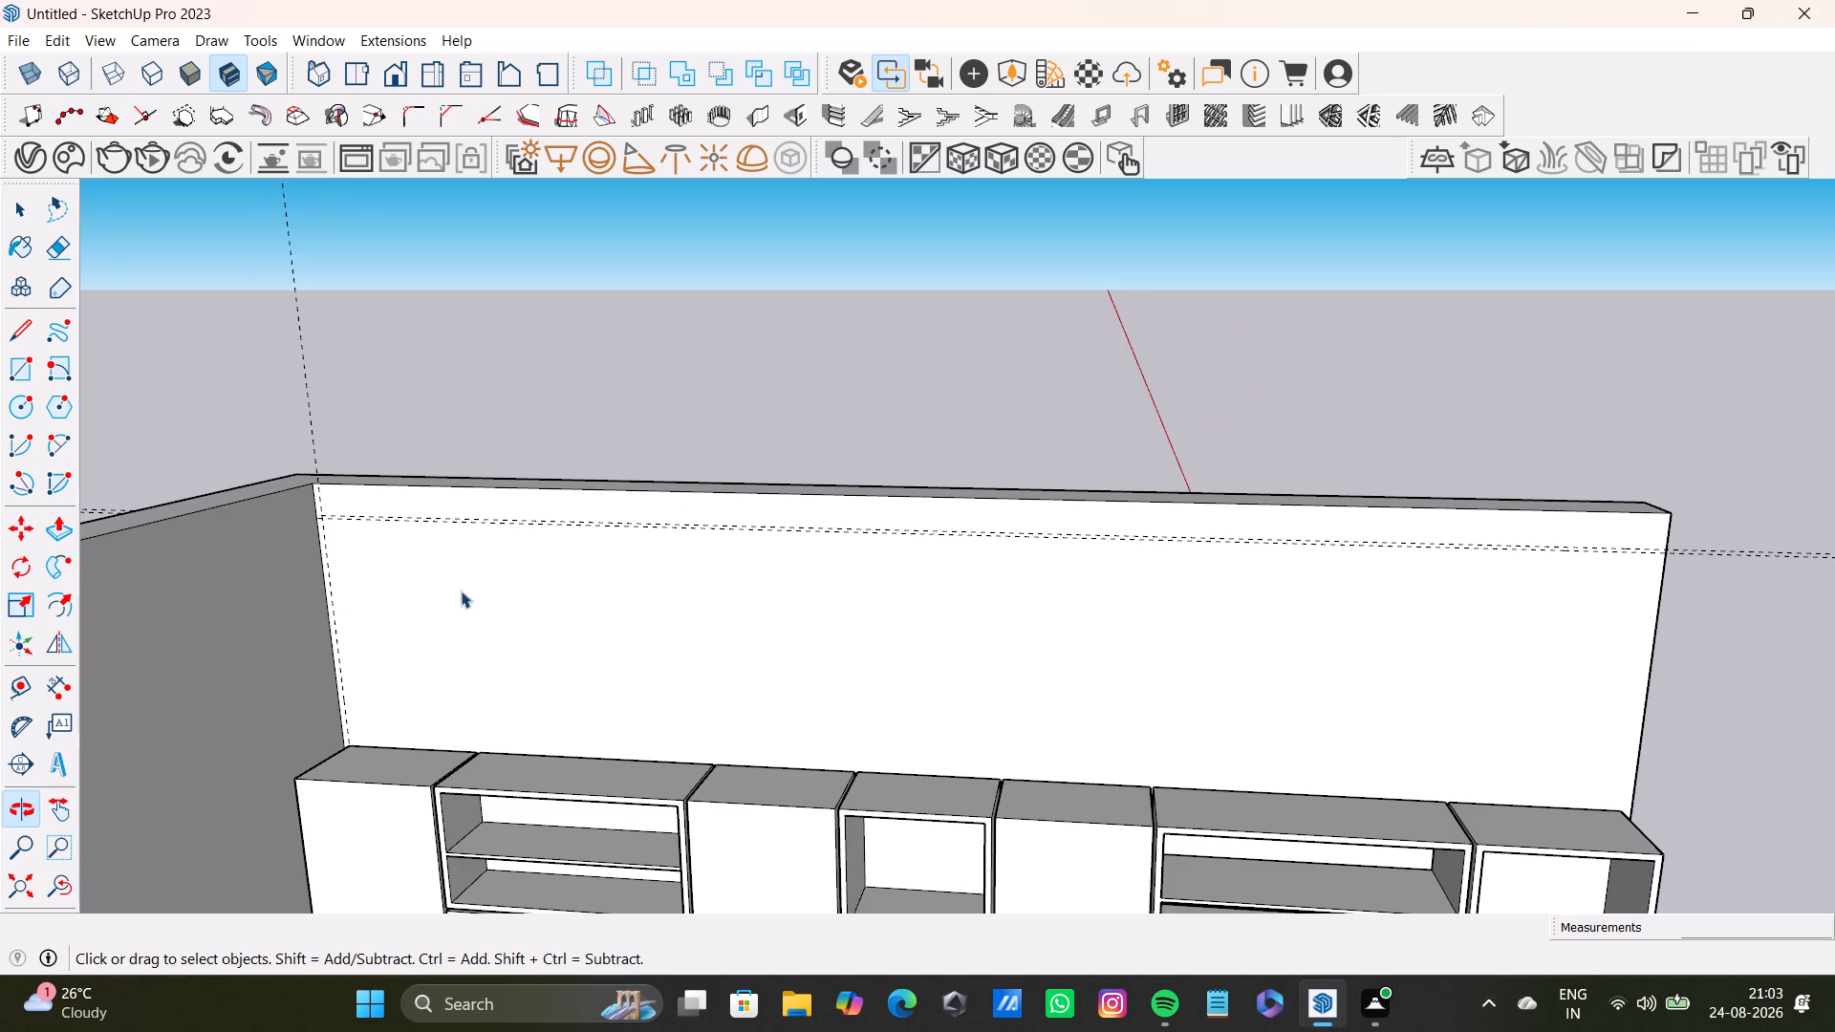
pyautogui.scroll(7, 416, 607)
pyautogui.keyDown('shift'); pyautogui.moveTo(367, 682); pyautogui.dragTo(441, 599, button='middle'); pyautogui.keyUp('shift')
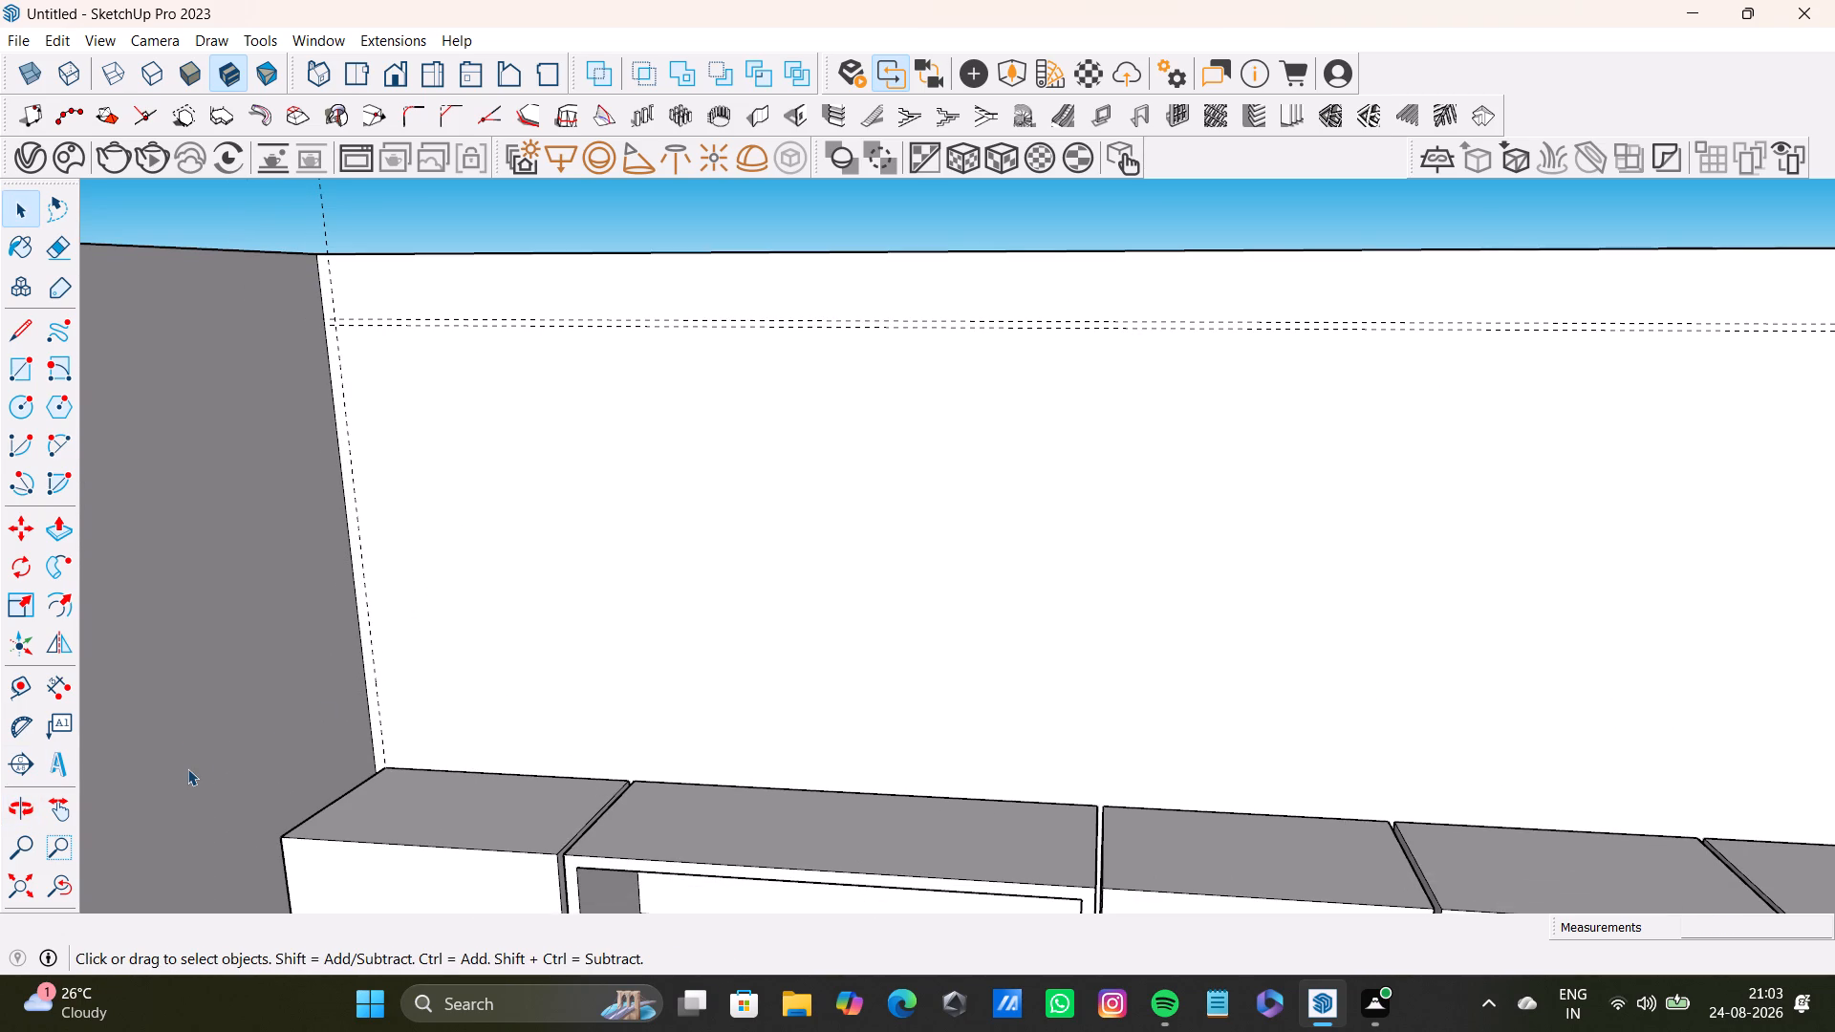
pyautogui.press('t')
pyautogui.scroll(7, 370, 735)
pyautogui.click(393, 748)
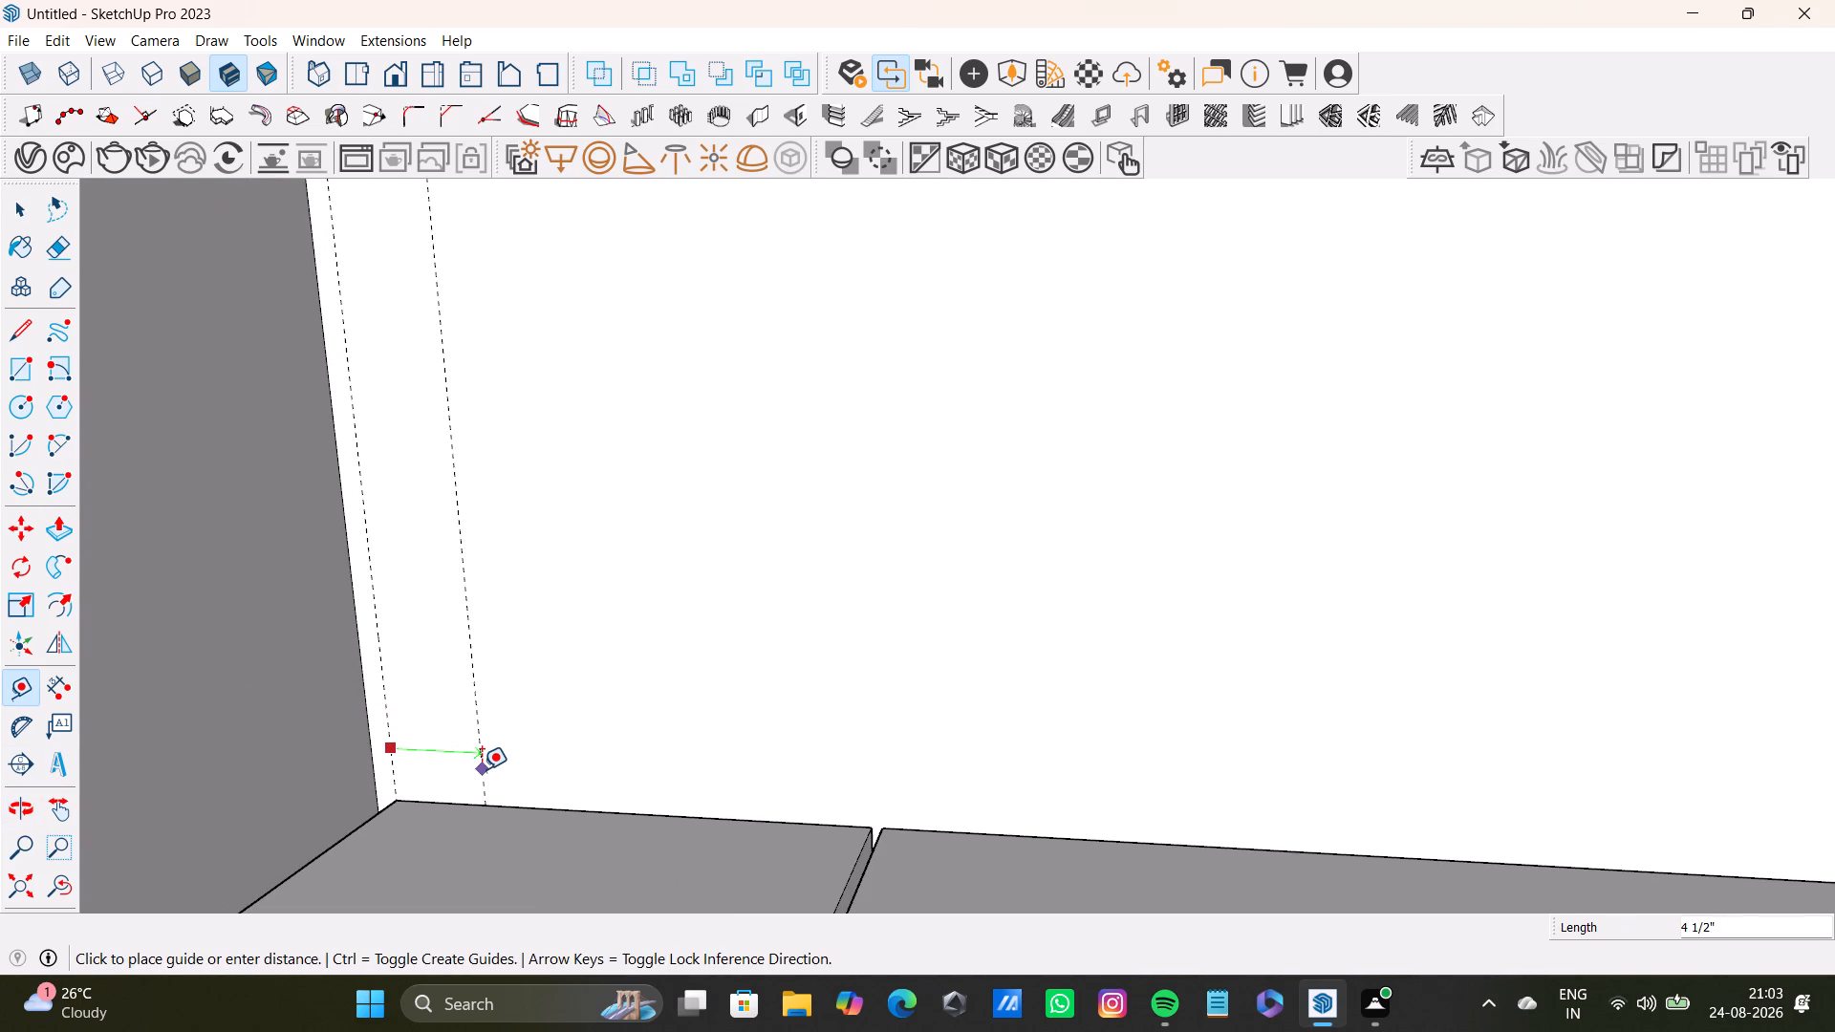
pyautogui.write('0.5')
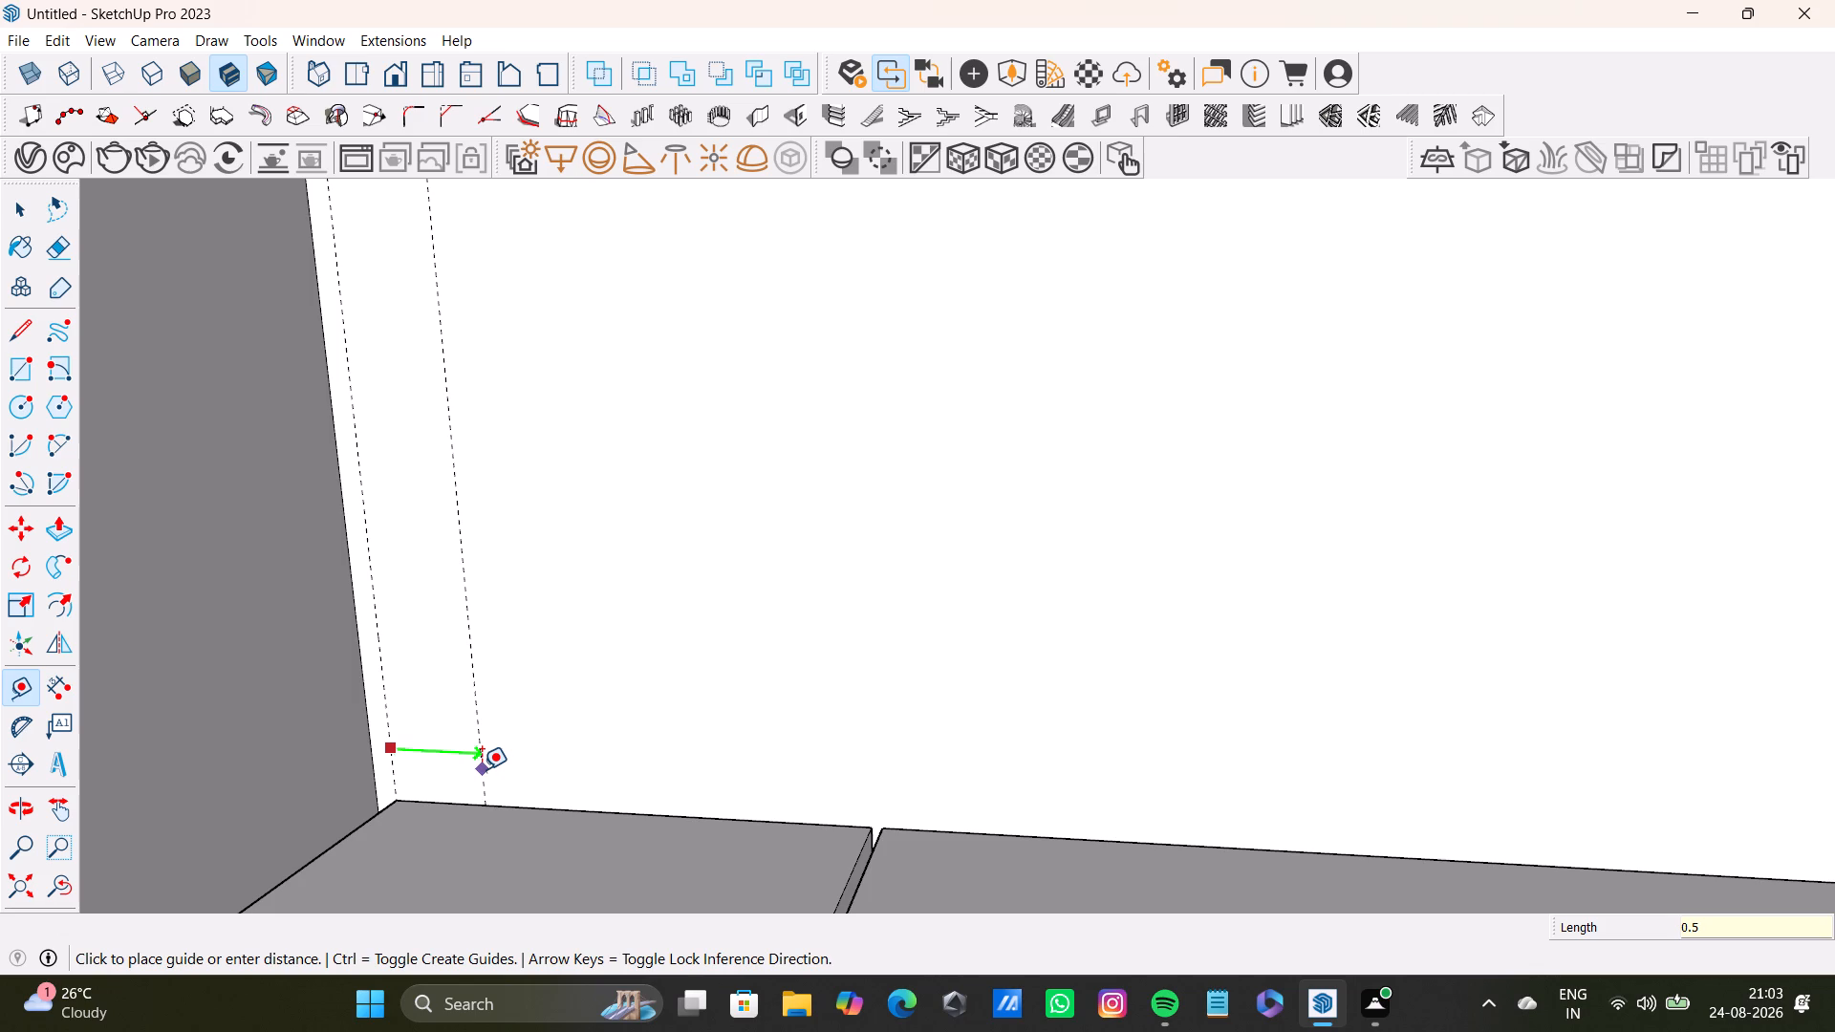
pyautogui.hotkey('shift', '"')
pyautogui.press('Return')
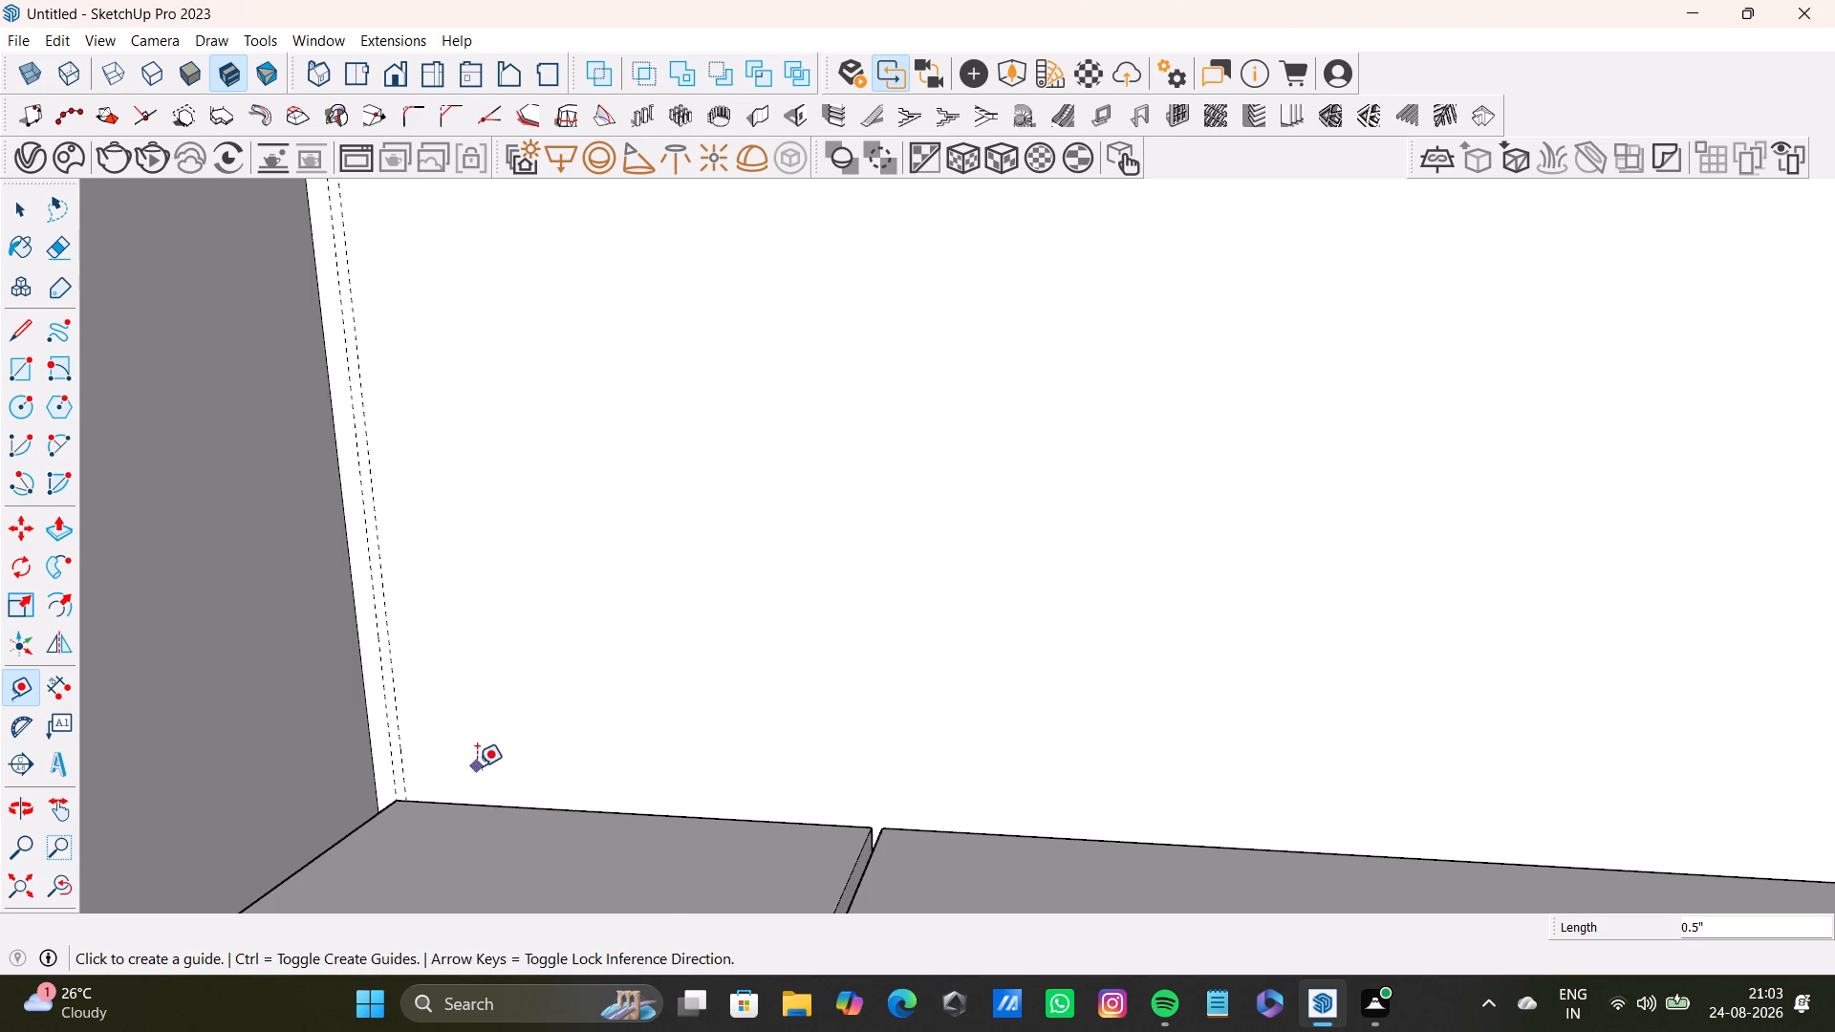
# Place a vertical guide 1' 11" from the guide nearest the wall corner, aligned with the far end of the first open-shelf upper cabinet.
pyautogui.scroll(-7, 403, 753)
pyautogui.moveTo(452, 766); pyautogui.dragTo(571, 795, button='middle')
pyautogui.scroll(2, 422, 822)
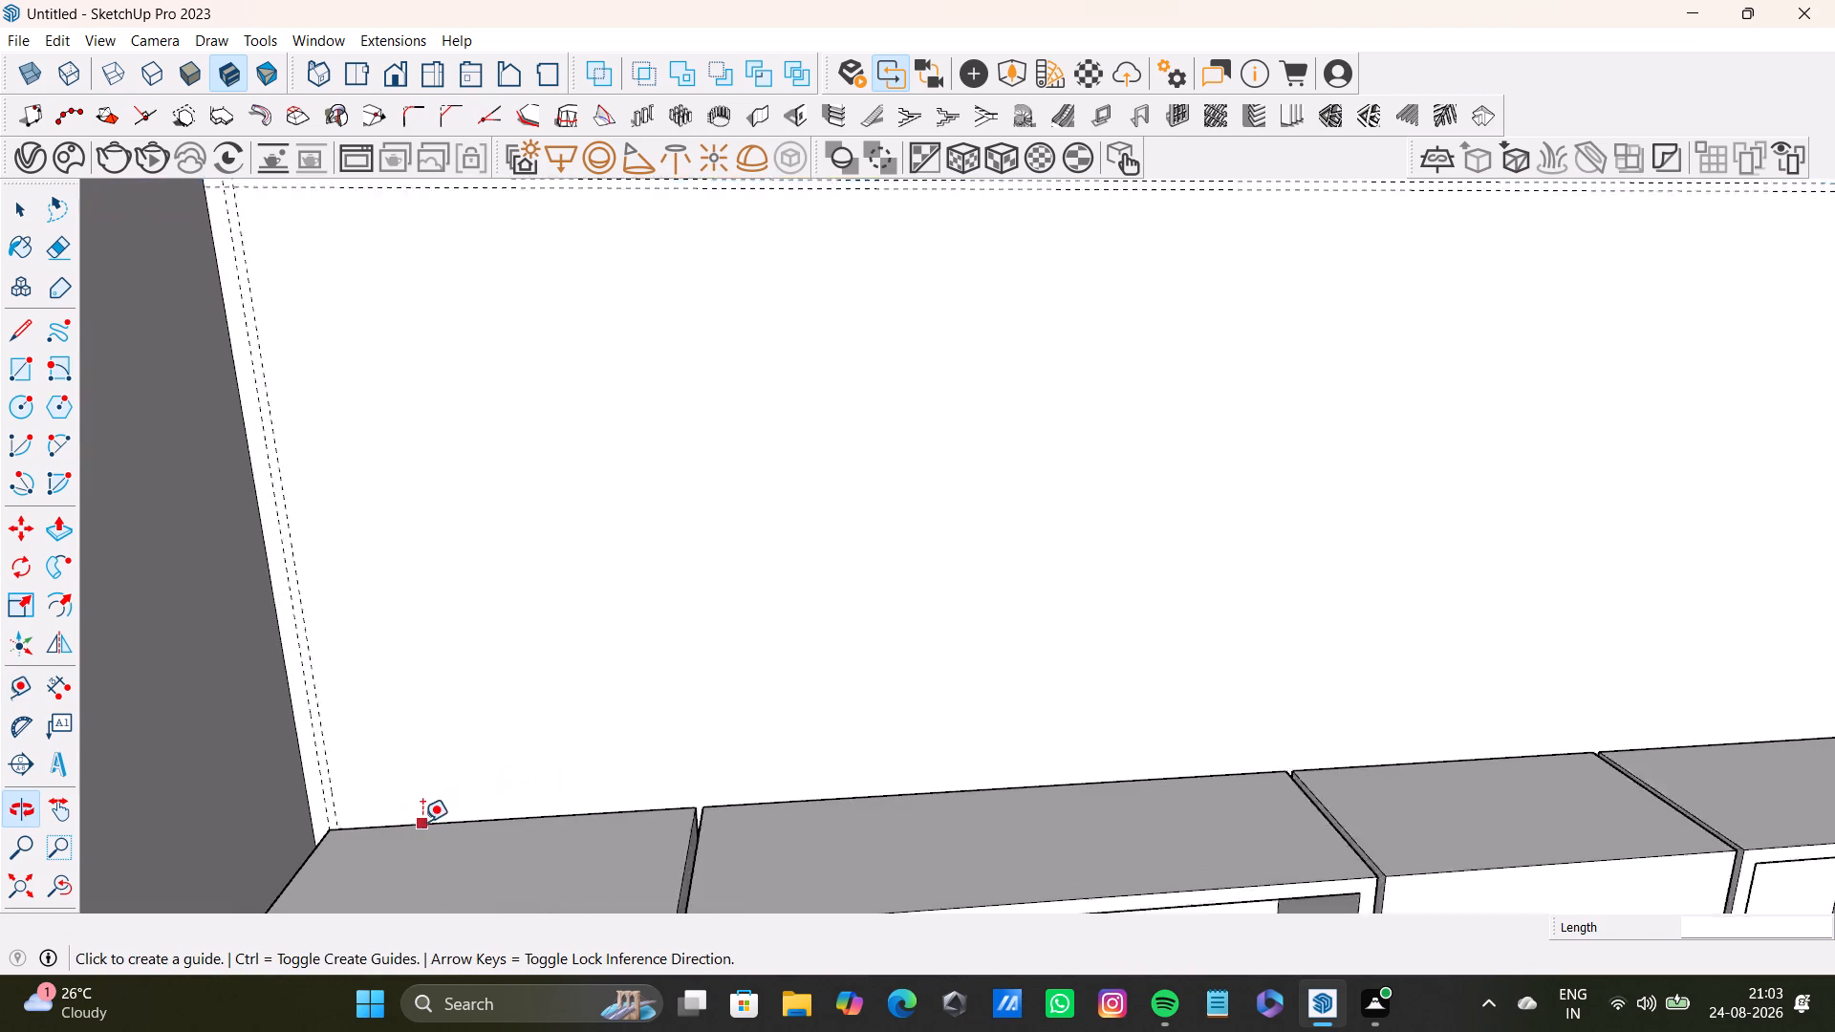
pyautogui.scroll(6, 422, 822)
pyautogui.click(262, 804)
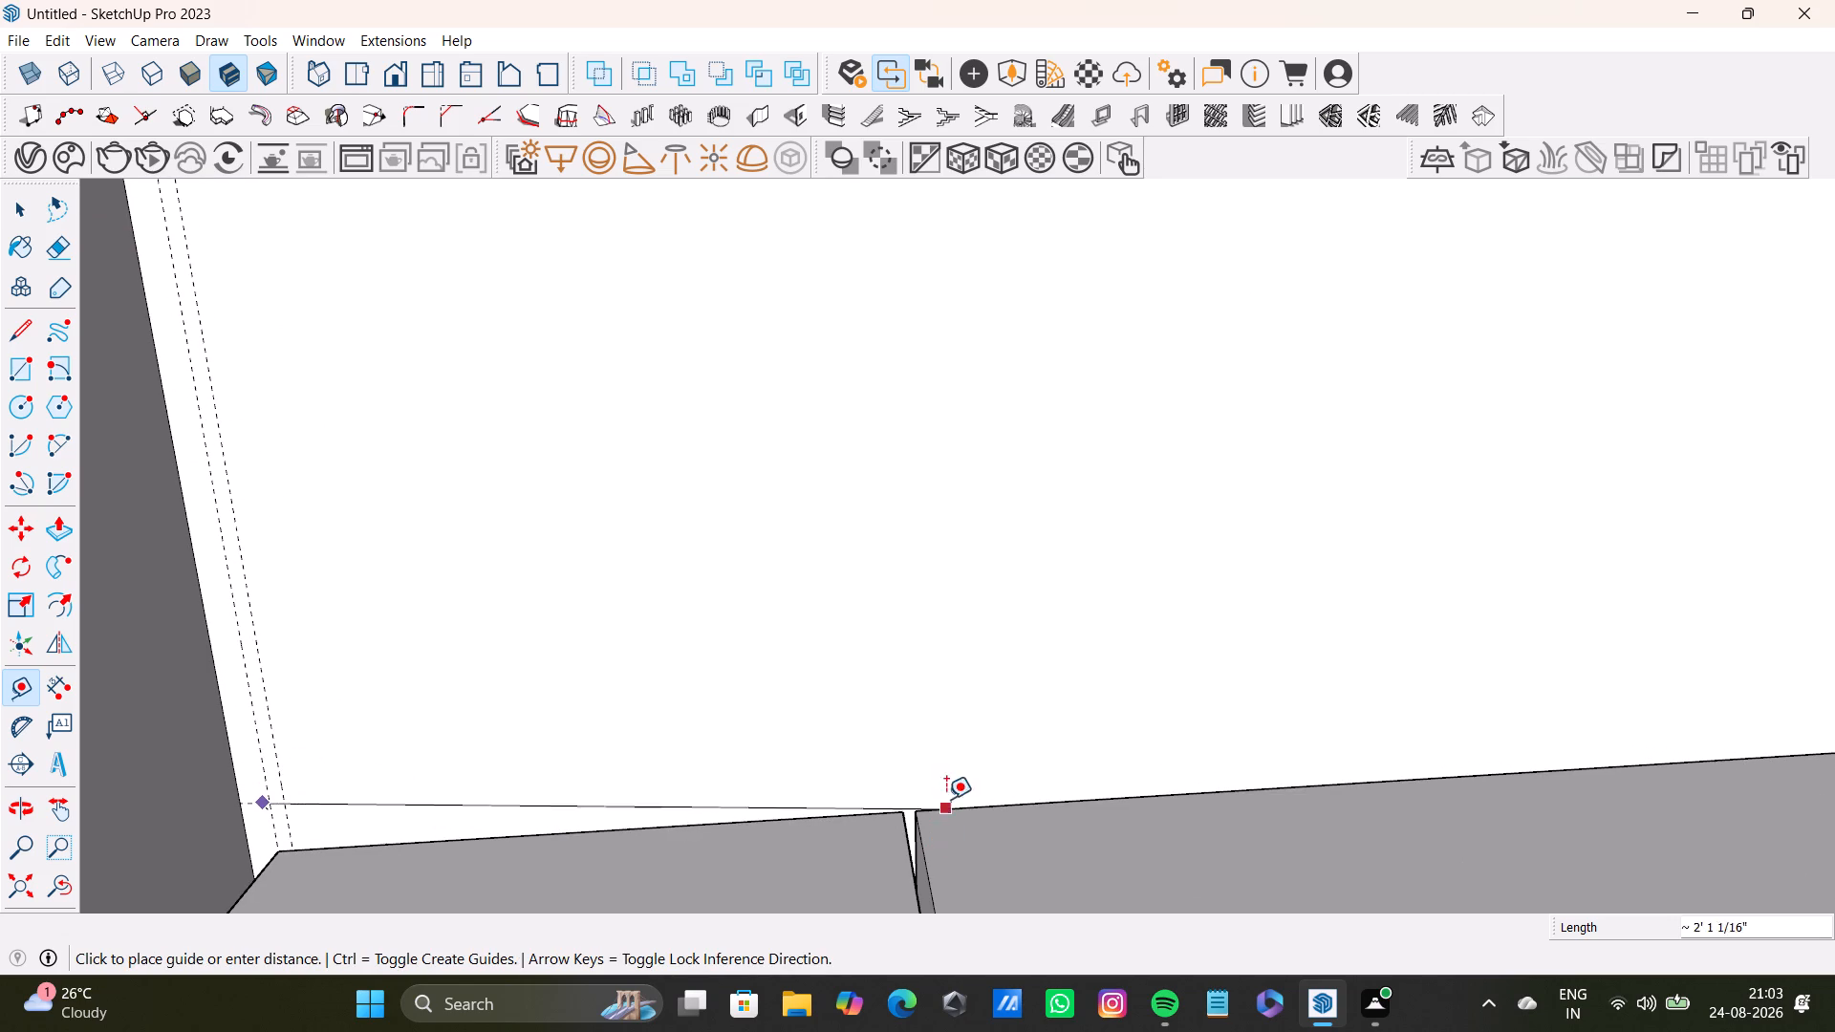
pyautogui.press('space')
pyautogui.write('t')
pyautogui.scroll(5, 268, 808)
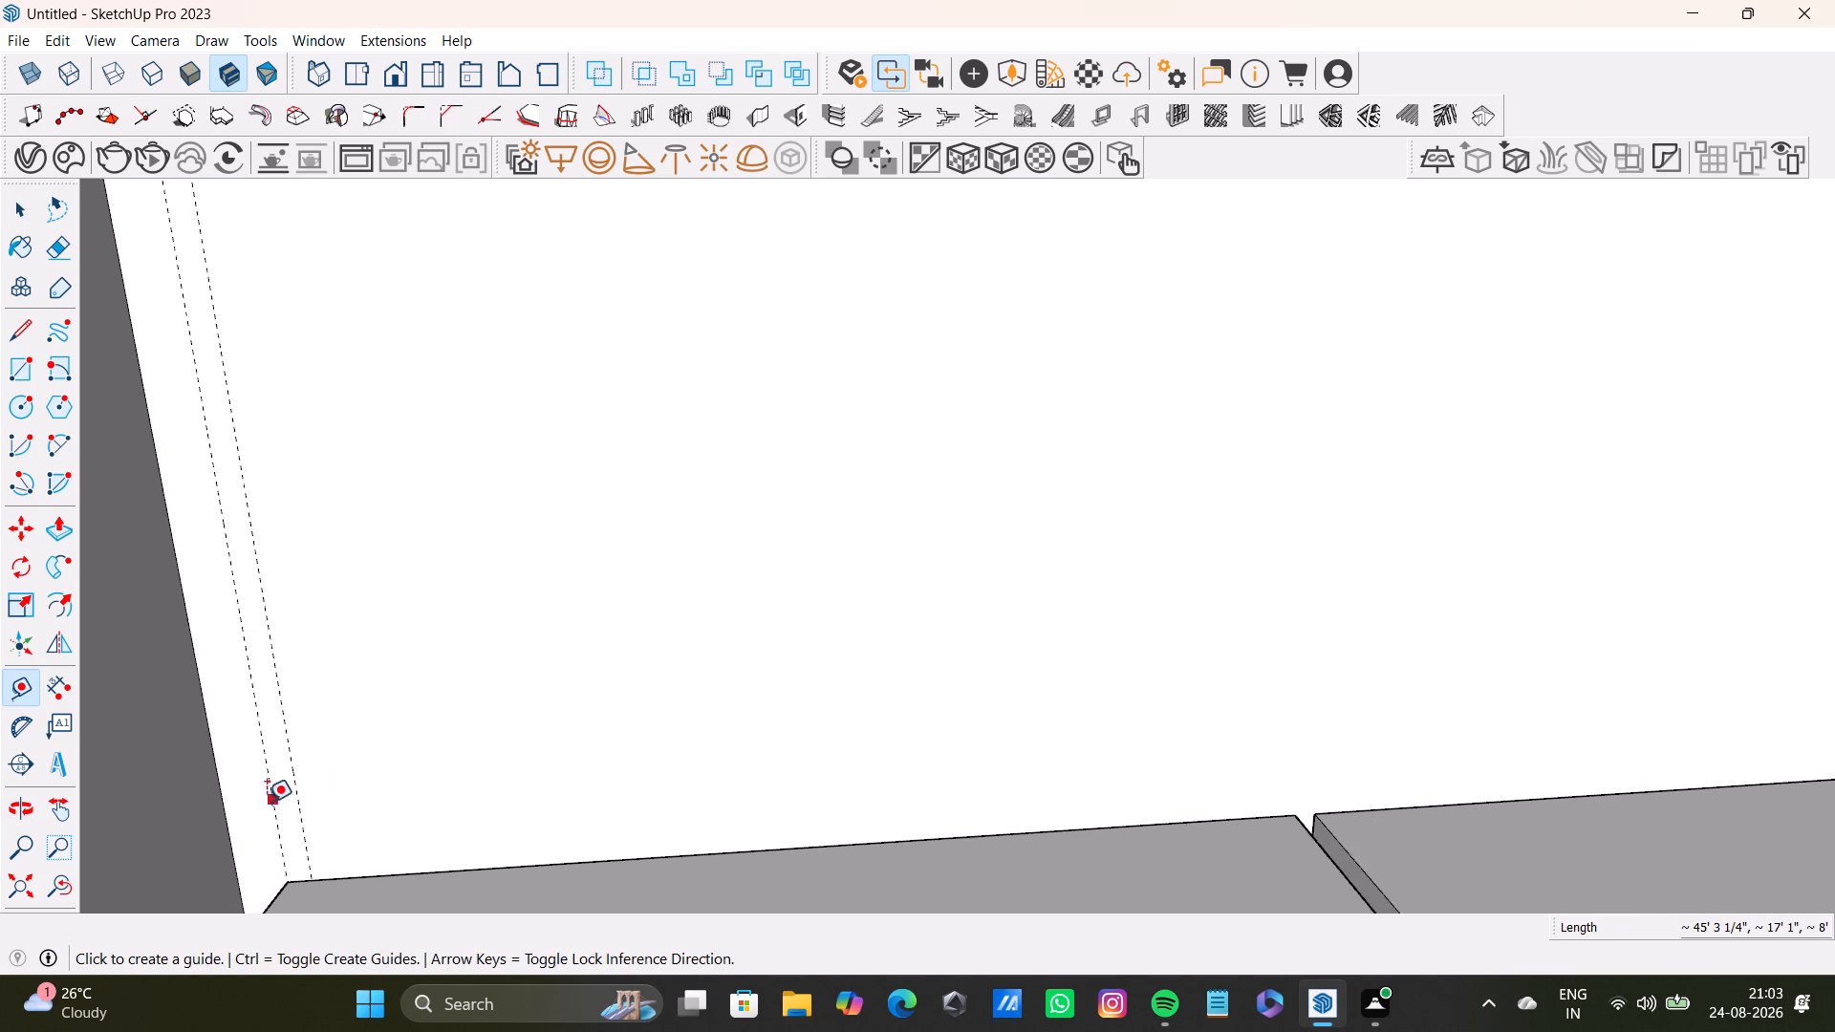
pyautogui.scroll(2, 267, 802)
pyautogui.moveTo(271, 809); pyautogui.dragTo(310, 809)
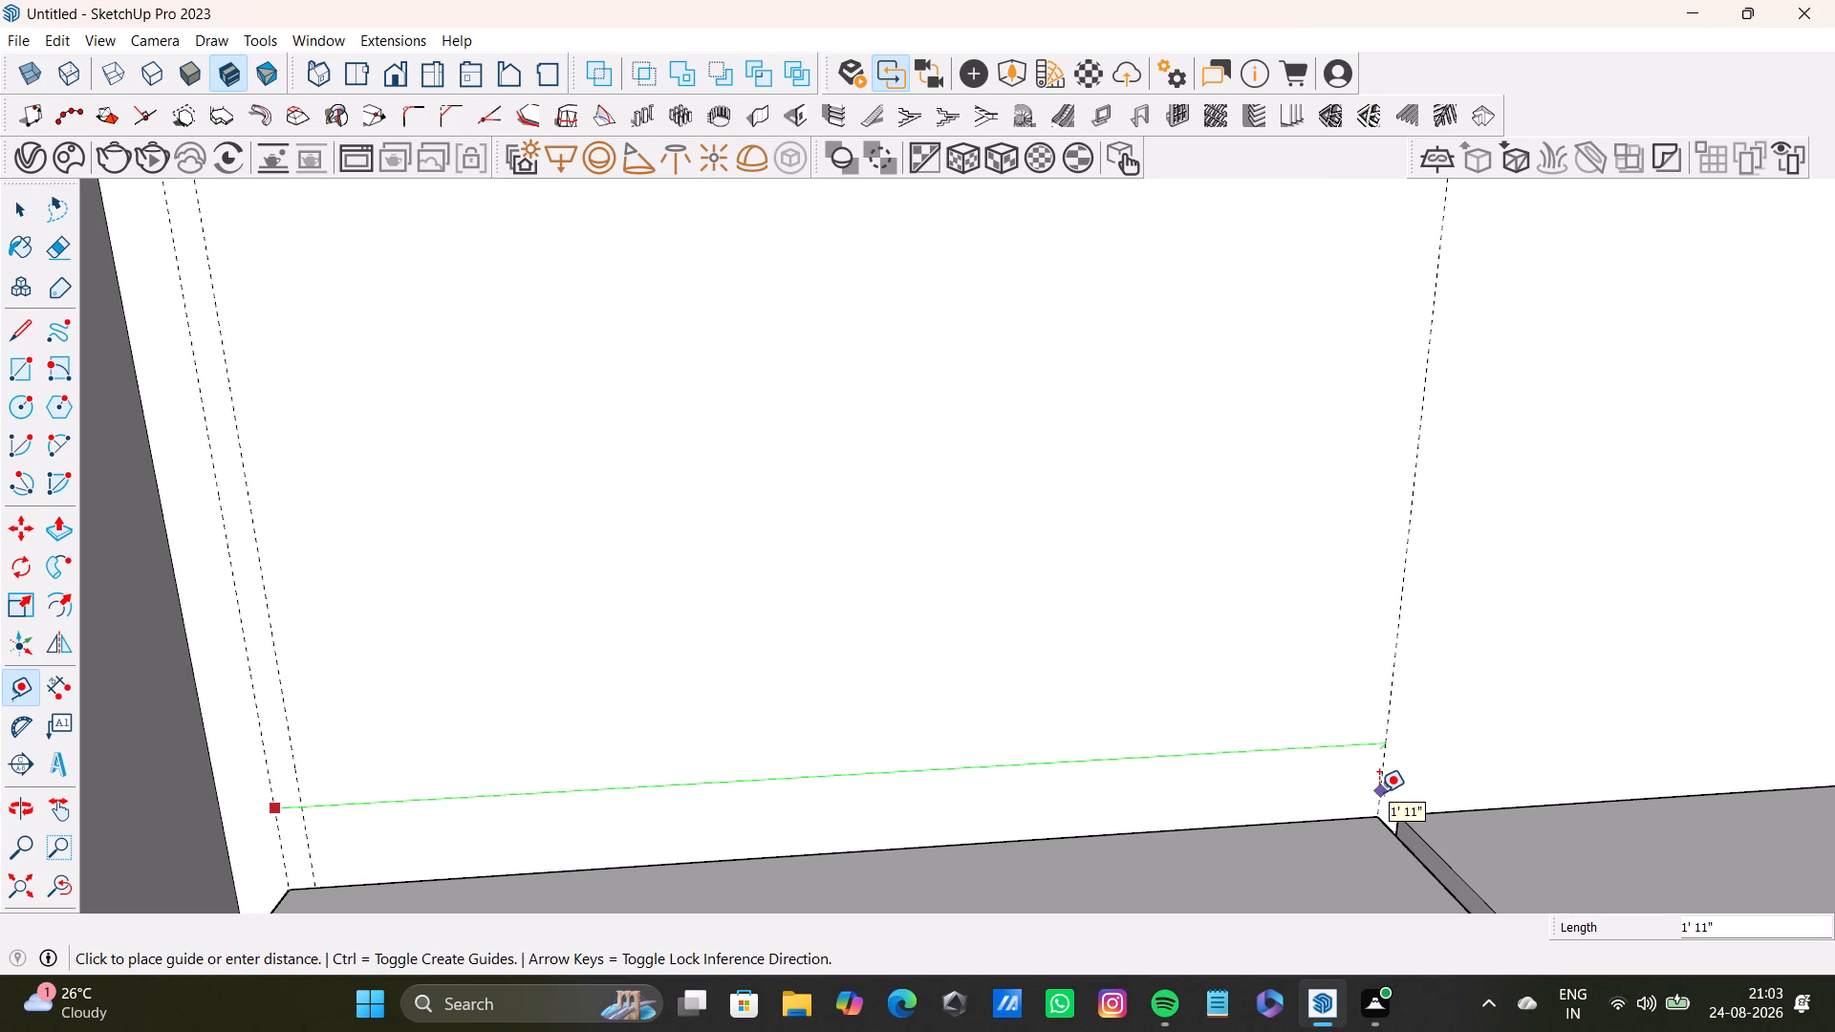
pyautogui.click(1379, 792)
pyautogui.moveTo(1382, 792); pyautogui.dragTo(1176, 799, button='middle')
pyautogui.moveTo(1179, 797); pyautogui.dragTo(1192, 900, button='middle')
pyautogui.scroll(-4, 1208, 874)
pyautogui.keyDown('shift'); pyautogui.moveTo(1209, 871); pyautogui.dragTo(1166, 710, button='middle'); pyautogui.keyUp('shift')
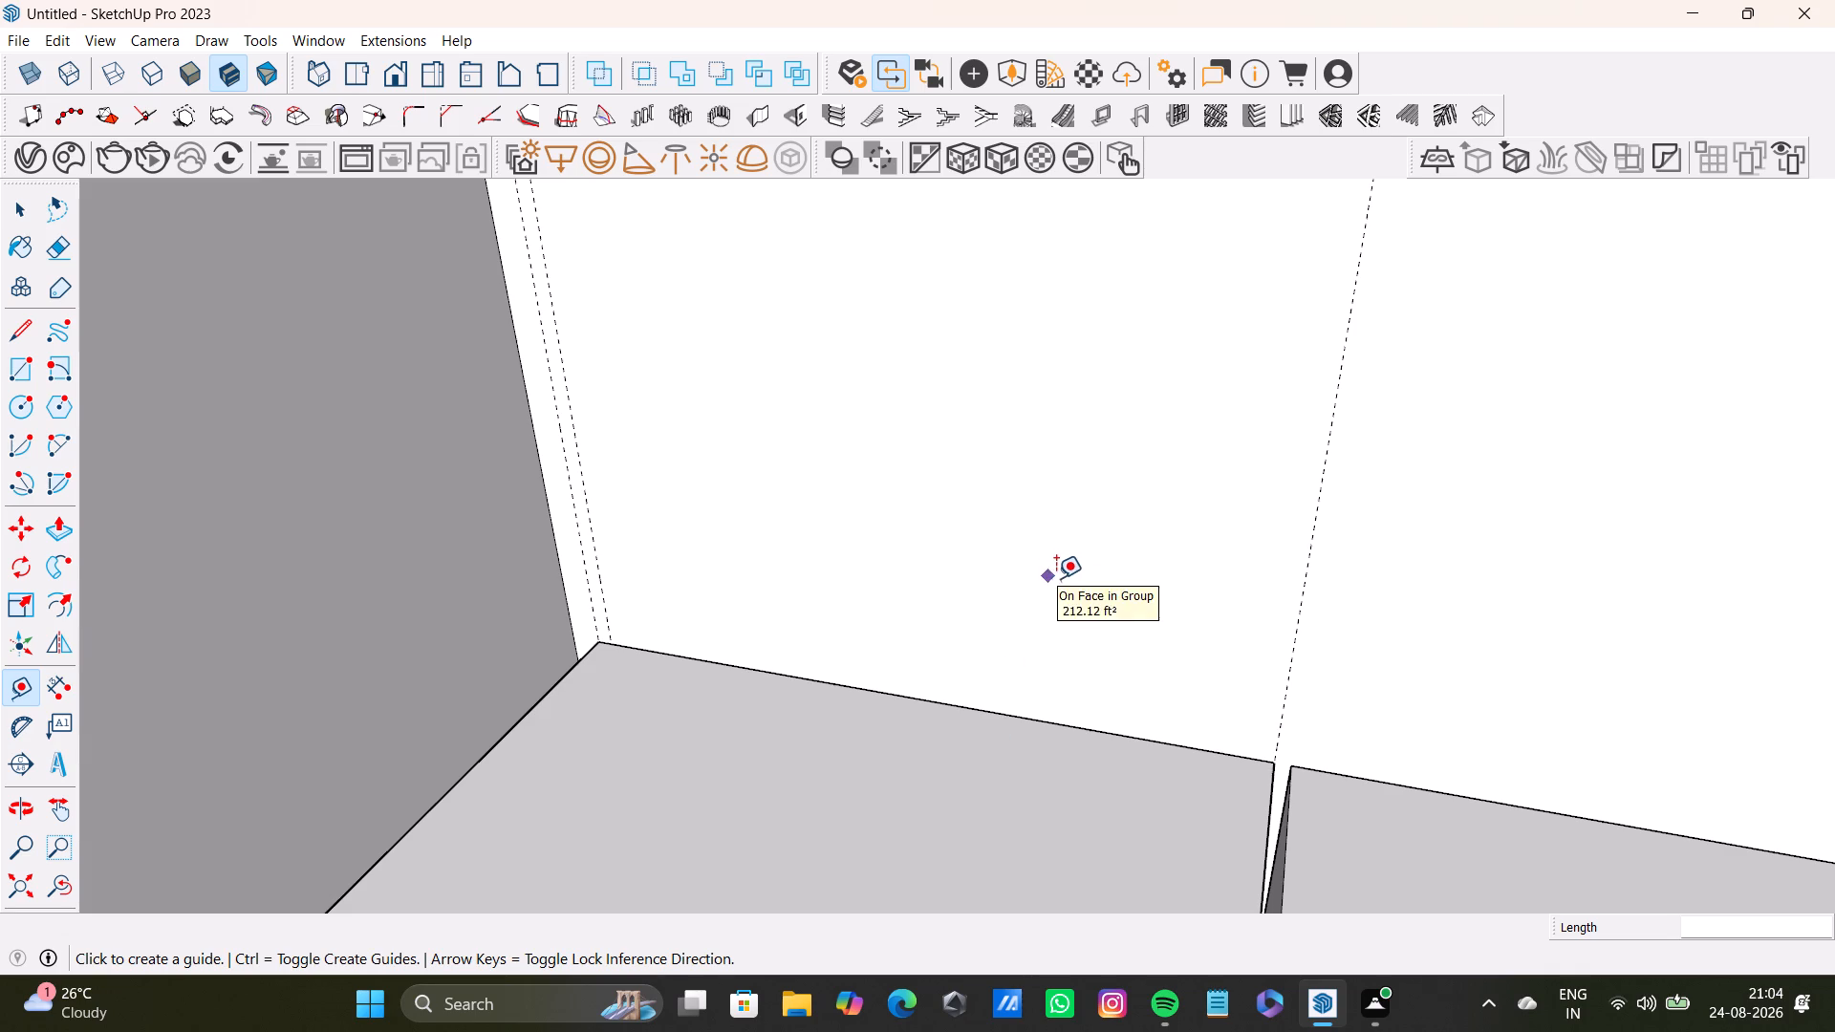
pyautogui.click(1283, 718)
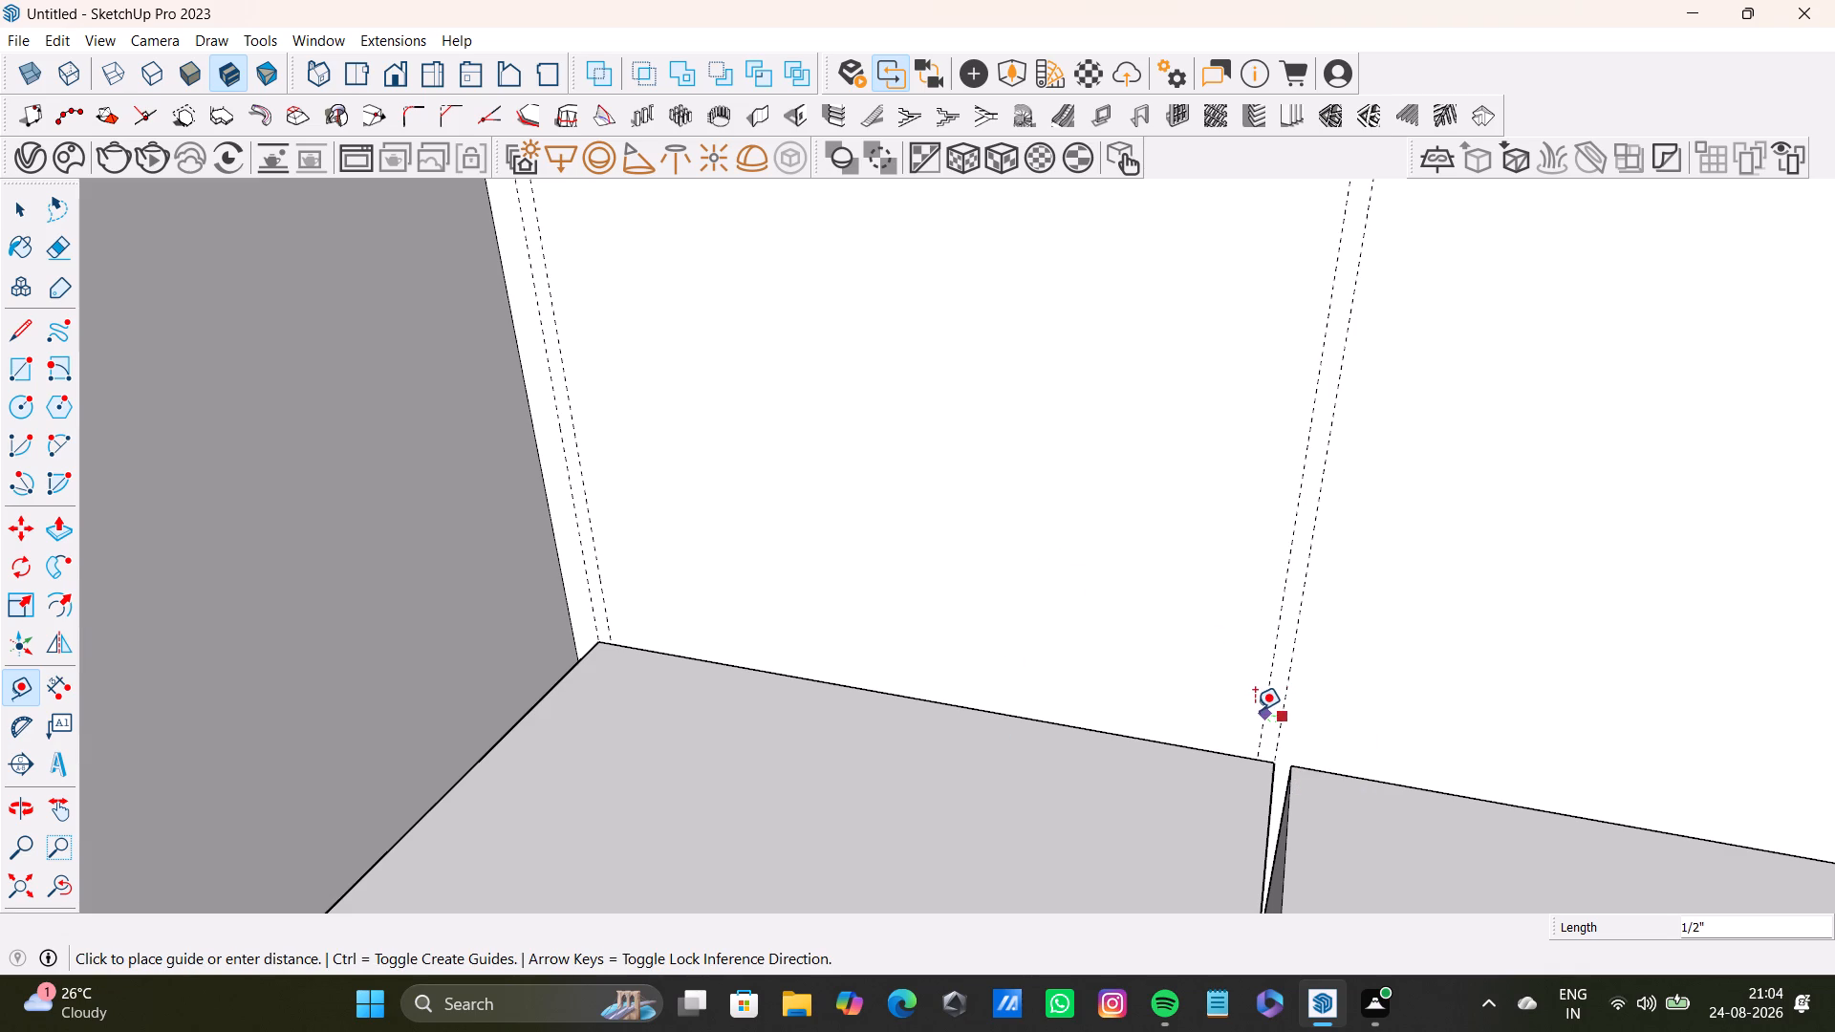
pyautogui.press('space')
# Examine the whole kitchen from the open side, comparing the finished tall and upper cabinet rows with the opposite wall.
pyautogui.scroll(-4, 1264, 702)
pyautogui.keyDown('shift'); pyautogui.moveTo(1264, 701); pyautogui.dragTo(956, 569, button='middle'); pyautogui.keyUp('shift')
pyautogui.moveTo(940, 574); pyautogui.dragTo(1087, 550, button='middle')
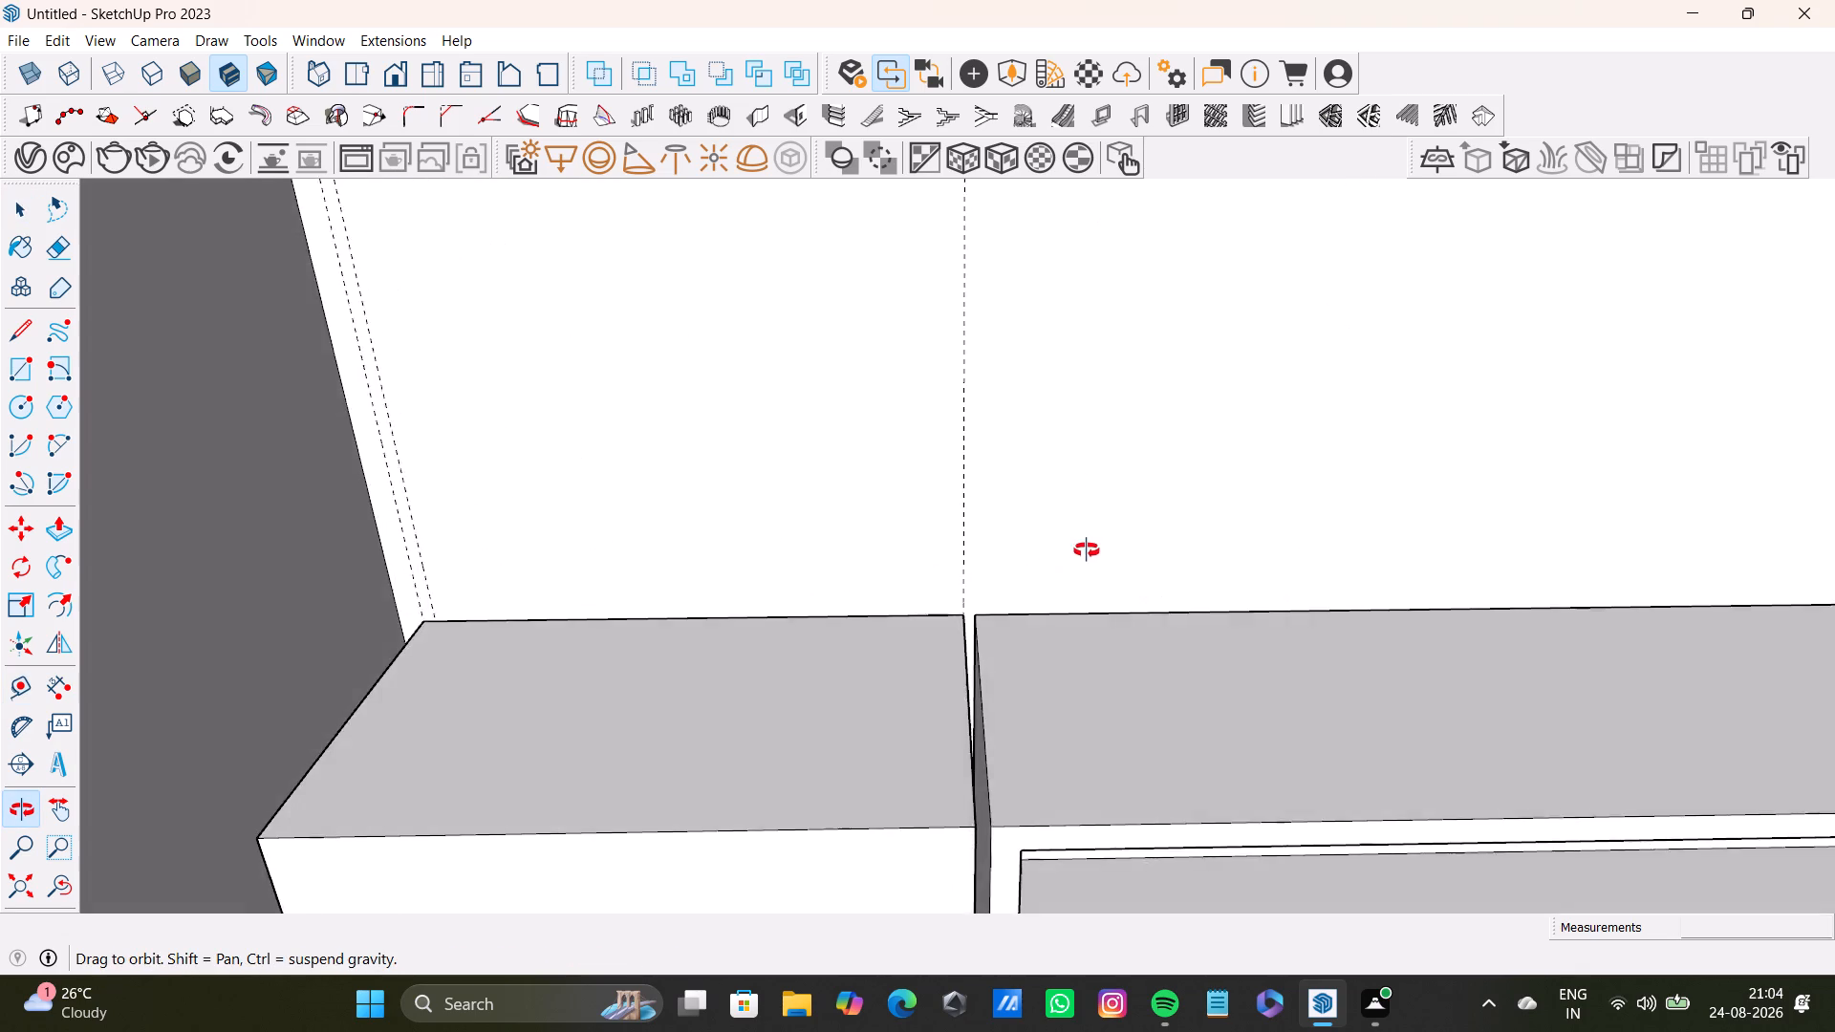
pyautogui.moveTo(1087, 550); pyautogui.dragTo(1042, 367, button='middle')
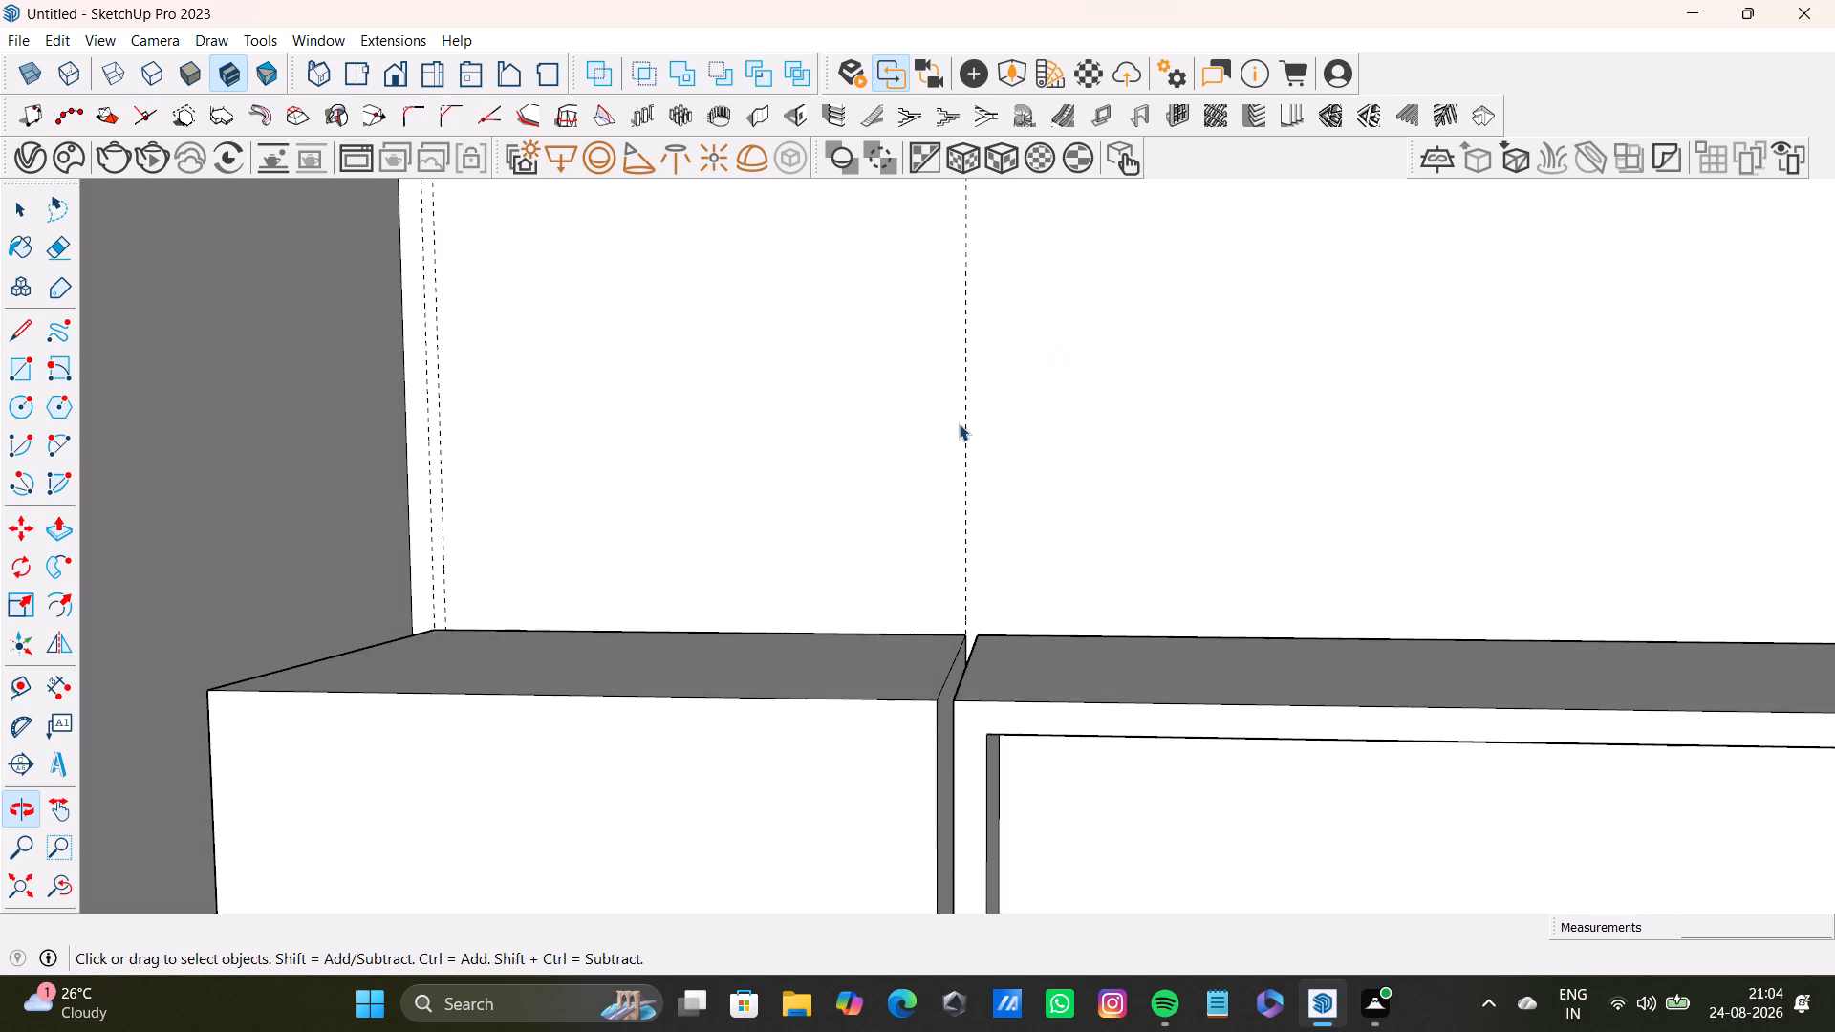
pyautogui.scroll(-13, 949, 426)
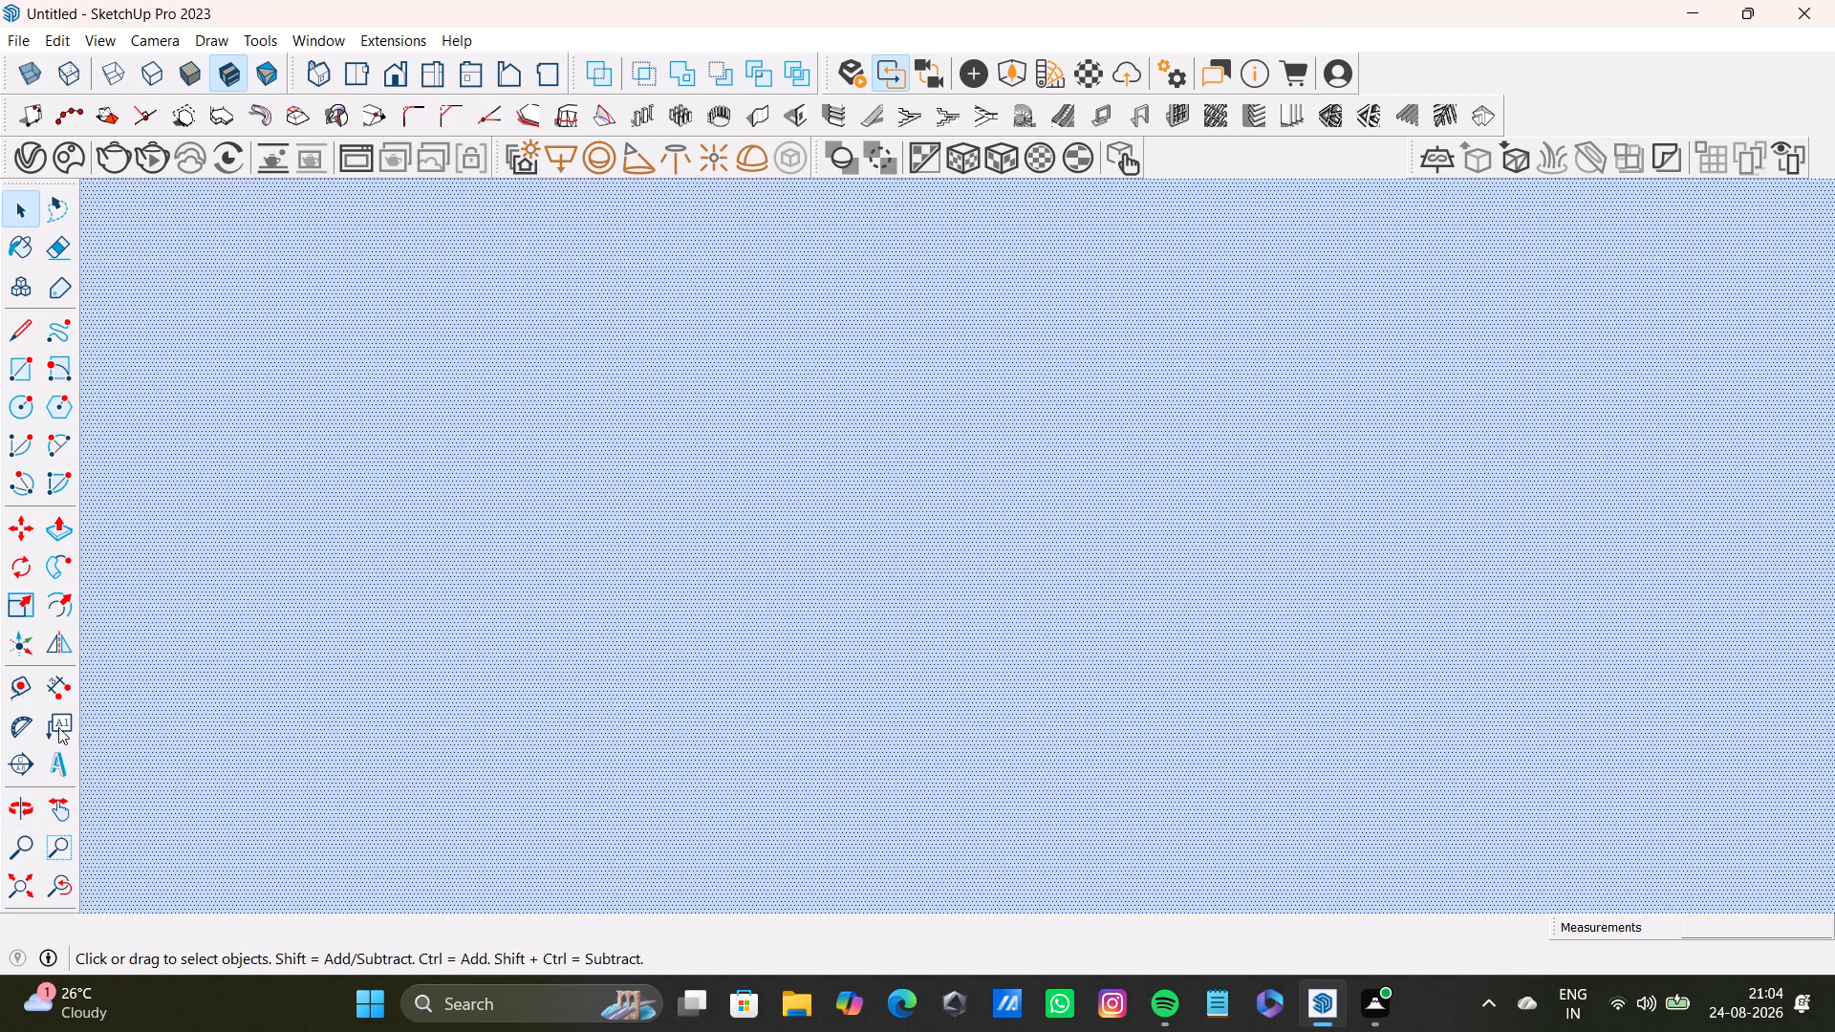
pyautogui.click(33, 895)
pyautogui.keyDown('shift'); pyautogui.moveTo(1176, 540); pyautogui.dragTo(1053, 843, button='middle'); pyautogui.keyUp('shift')
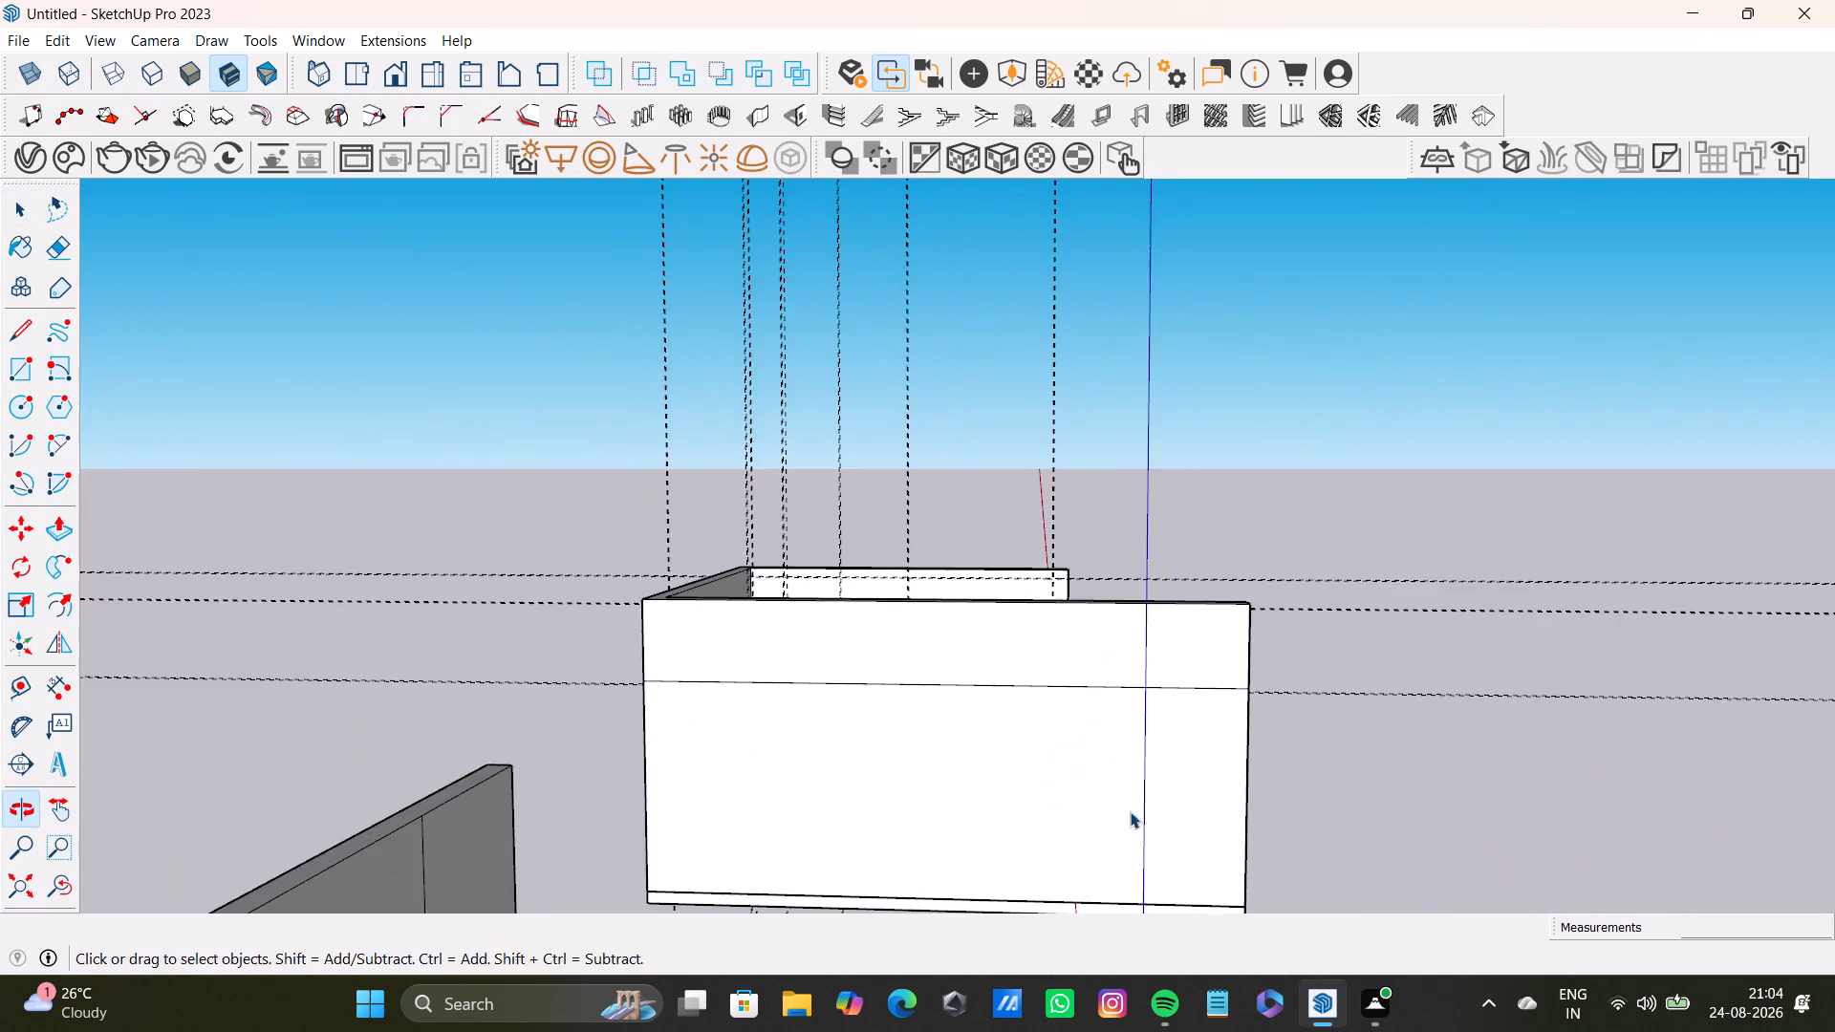
pyautogui.moveTo(1130, 811); pyautogui.dragTo(474, 811, button='middle')
pyautogui.scroll(-4, 819, 710)
pyautogui.moveTo(824, 707); pyautogui.dragTo(585, 577, button='middle')
pyautogui.scroll(7, 792, 678)
pyautogui.moveTo(872, 708); pyautogui.dragTo(854, 851, button='middle')
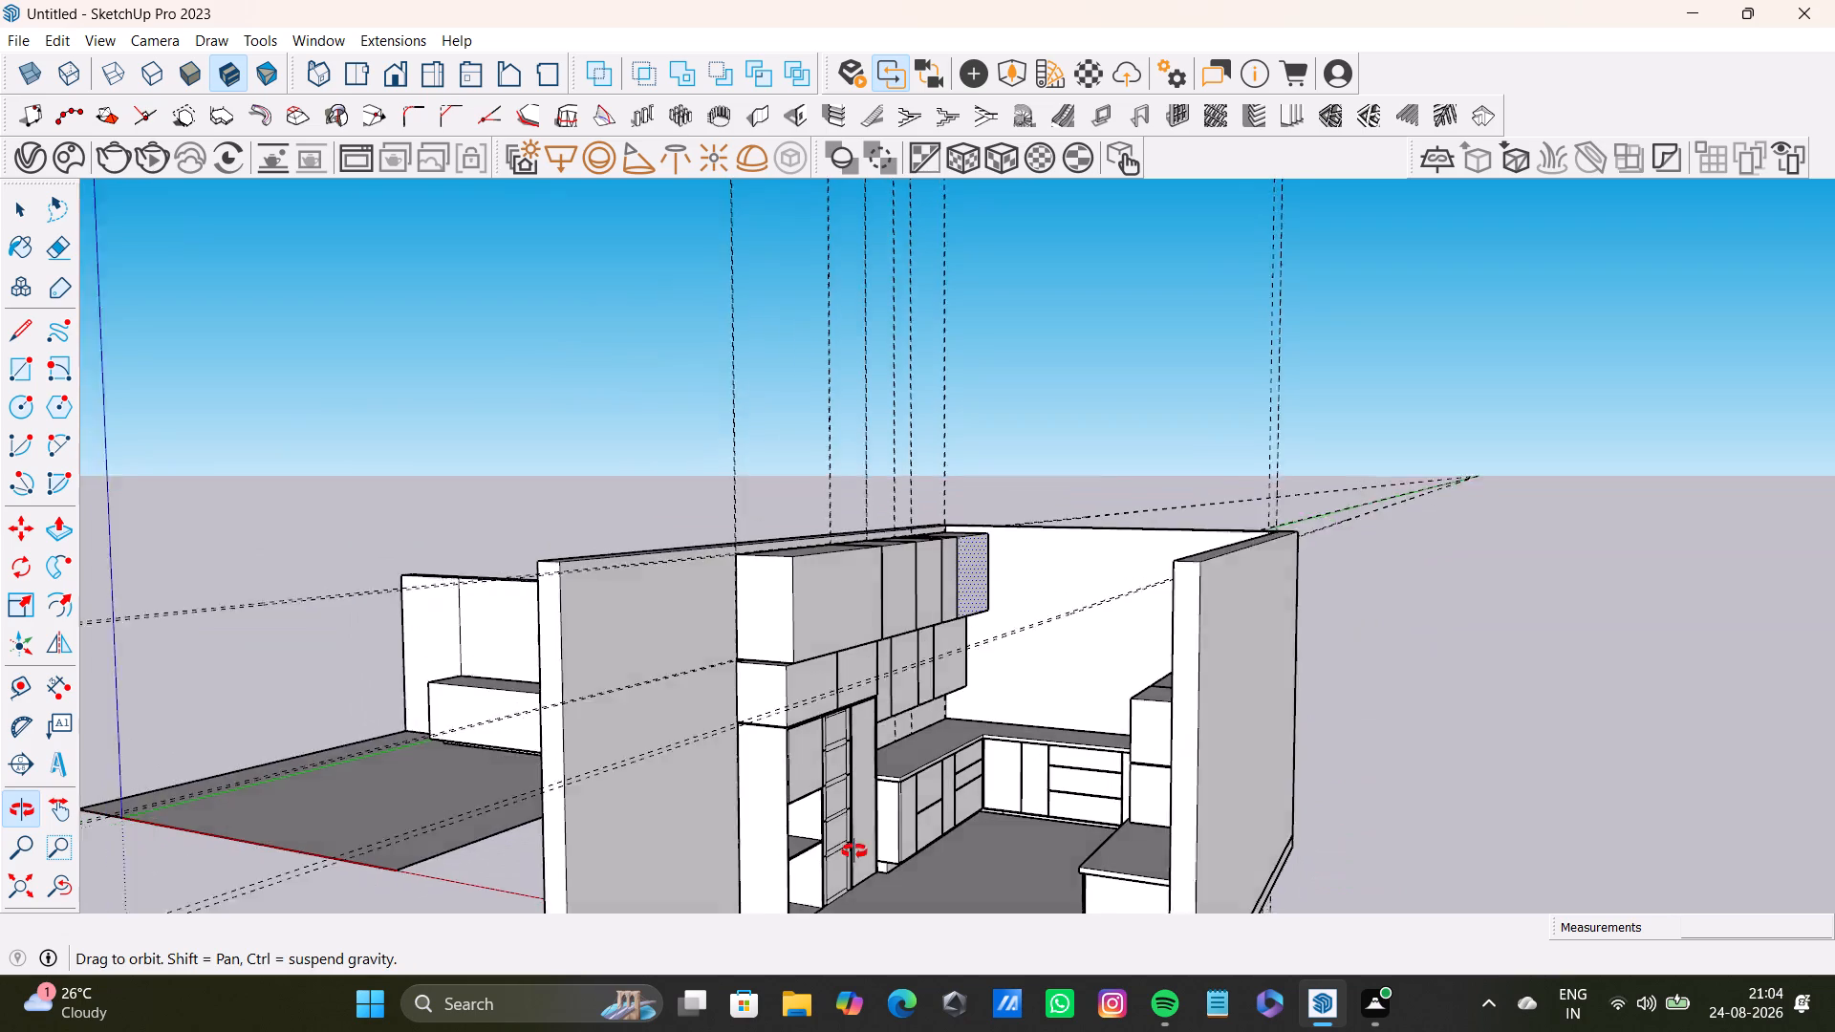
pyautogui.moveTo(854, 851); pyautogui.dragTo(845, 860, button='middle')
pyautogui.scroll(3, 897, 793)
pyautogui.keyDown('shift'); pyautogui.moveTo(917, 781); pyautogui.dragTo(946, 555, button='middle'); pyautogui.keyUp('shift')
pyautogui.moveTo(951, 554); pyautogui.dragTo(952, 511, button='middle')
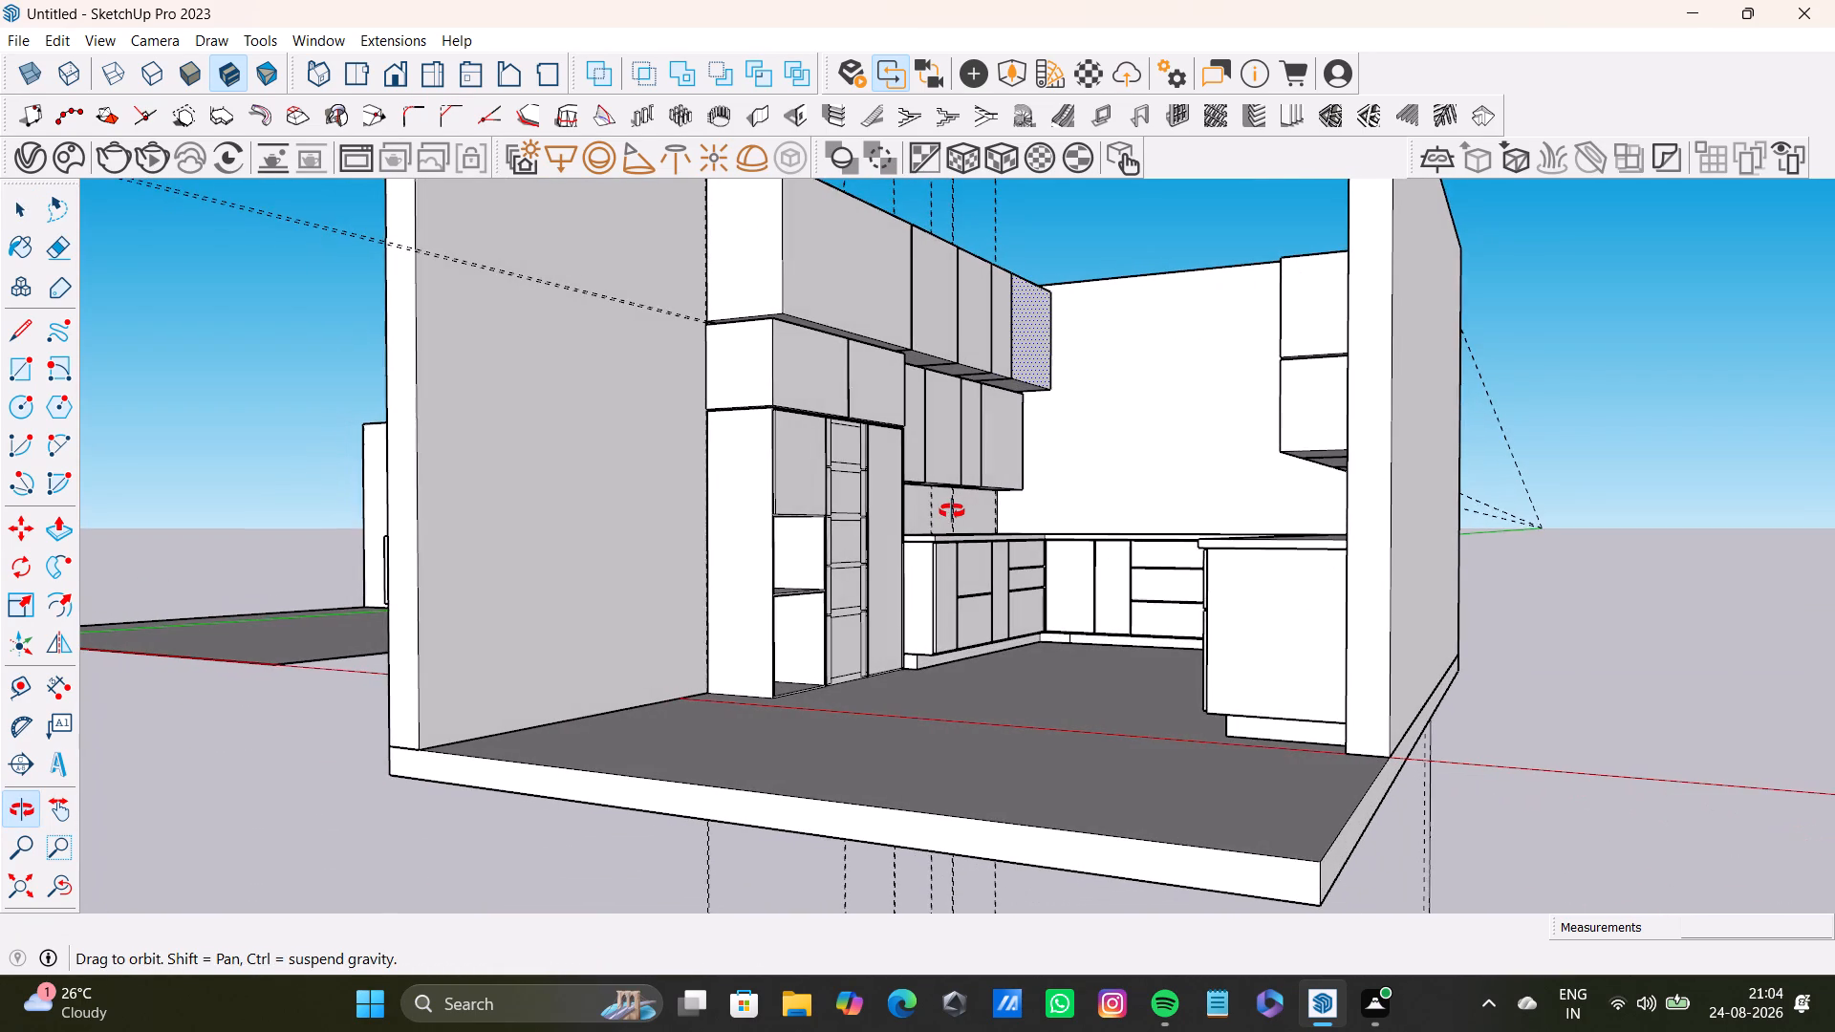
pyautogui.moveTo(952, 511); pyautogui.dragTo(950, 511, button='middle')
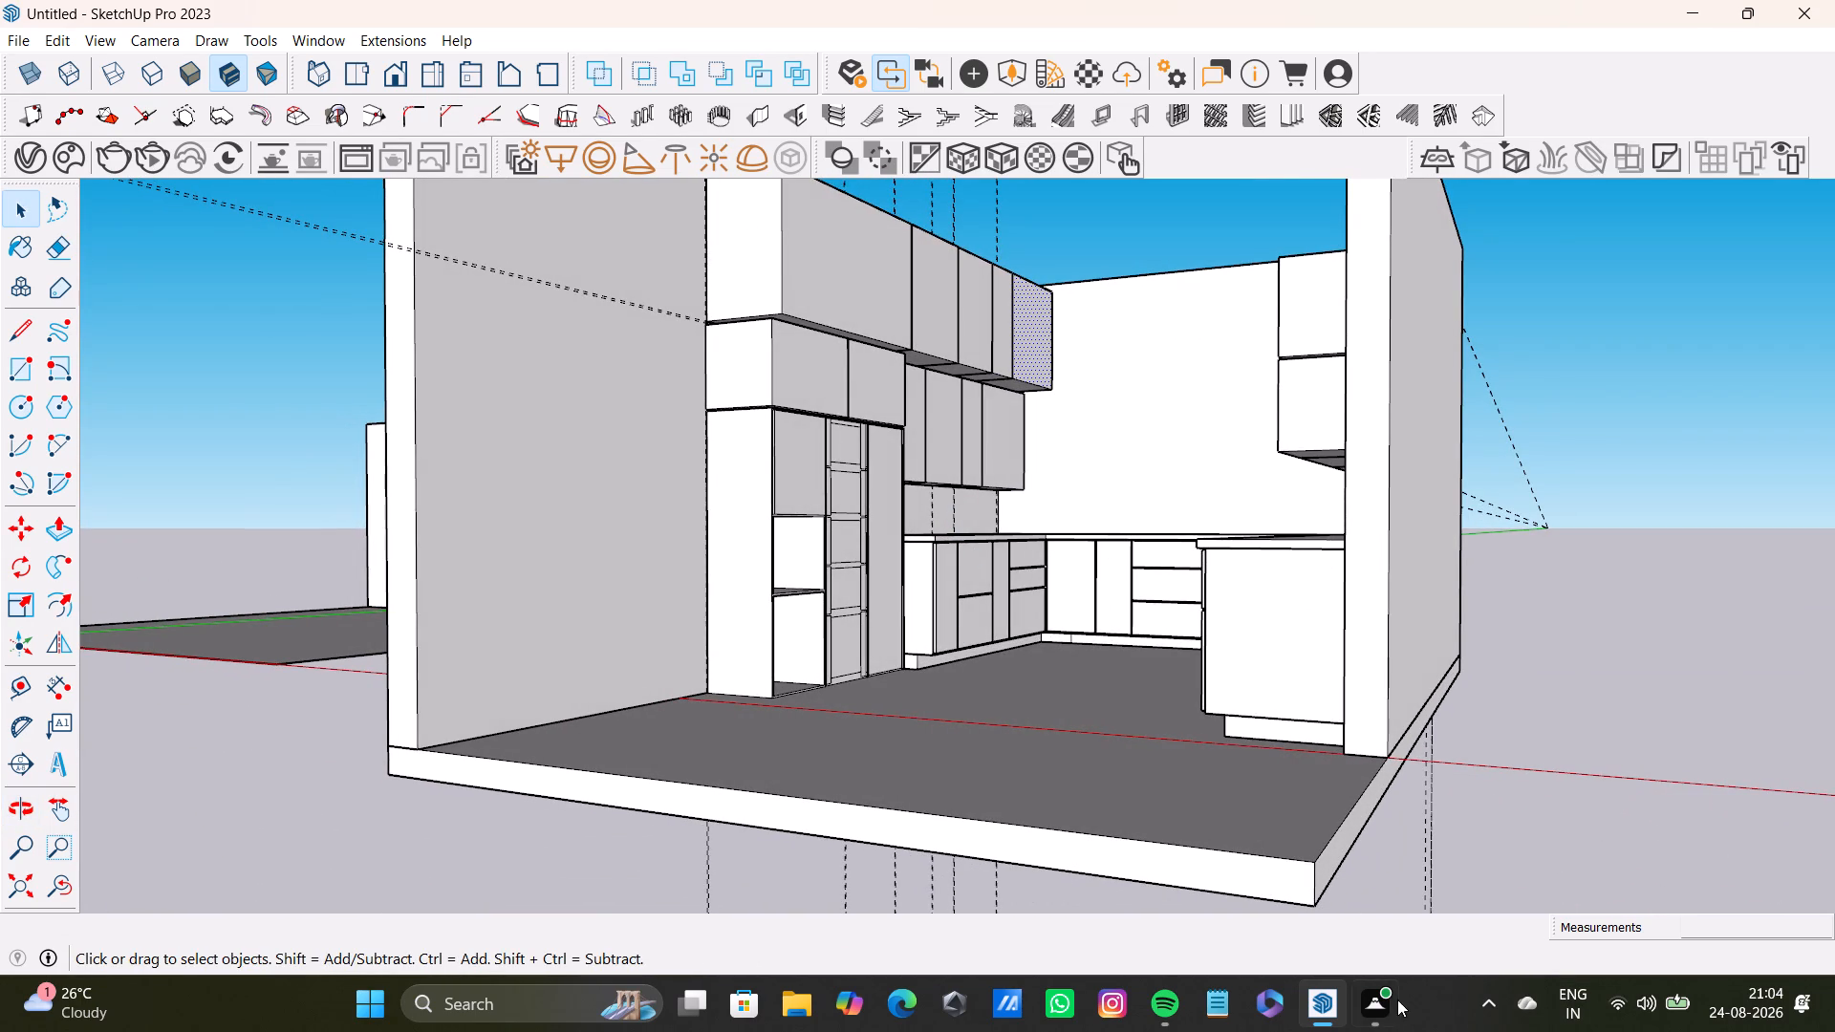
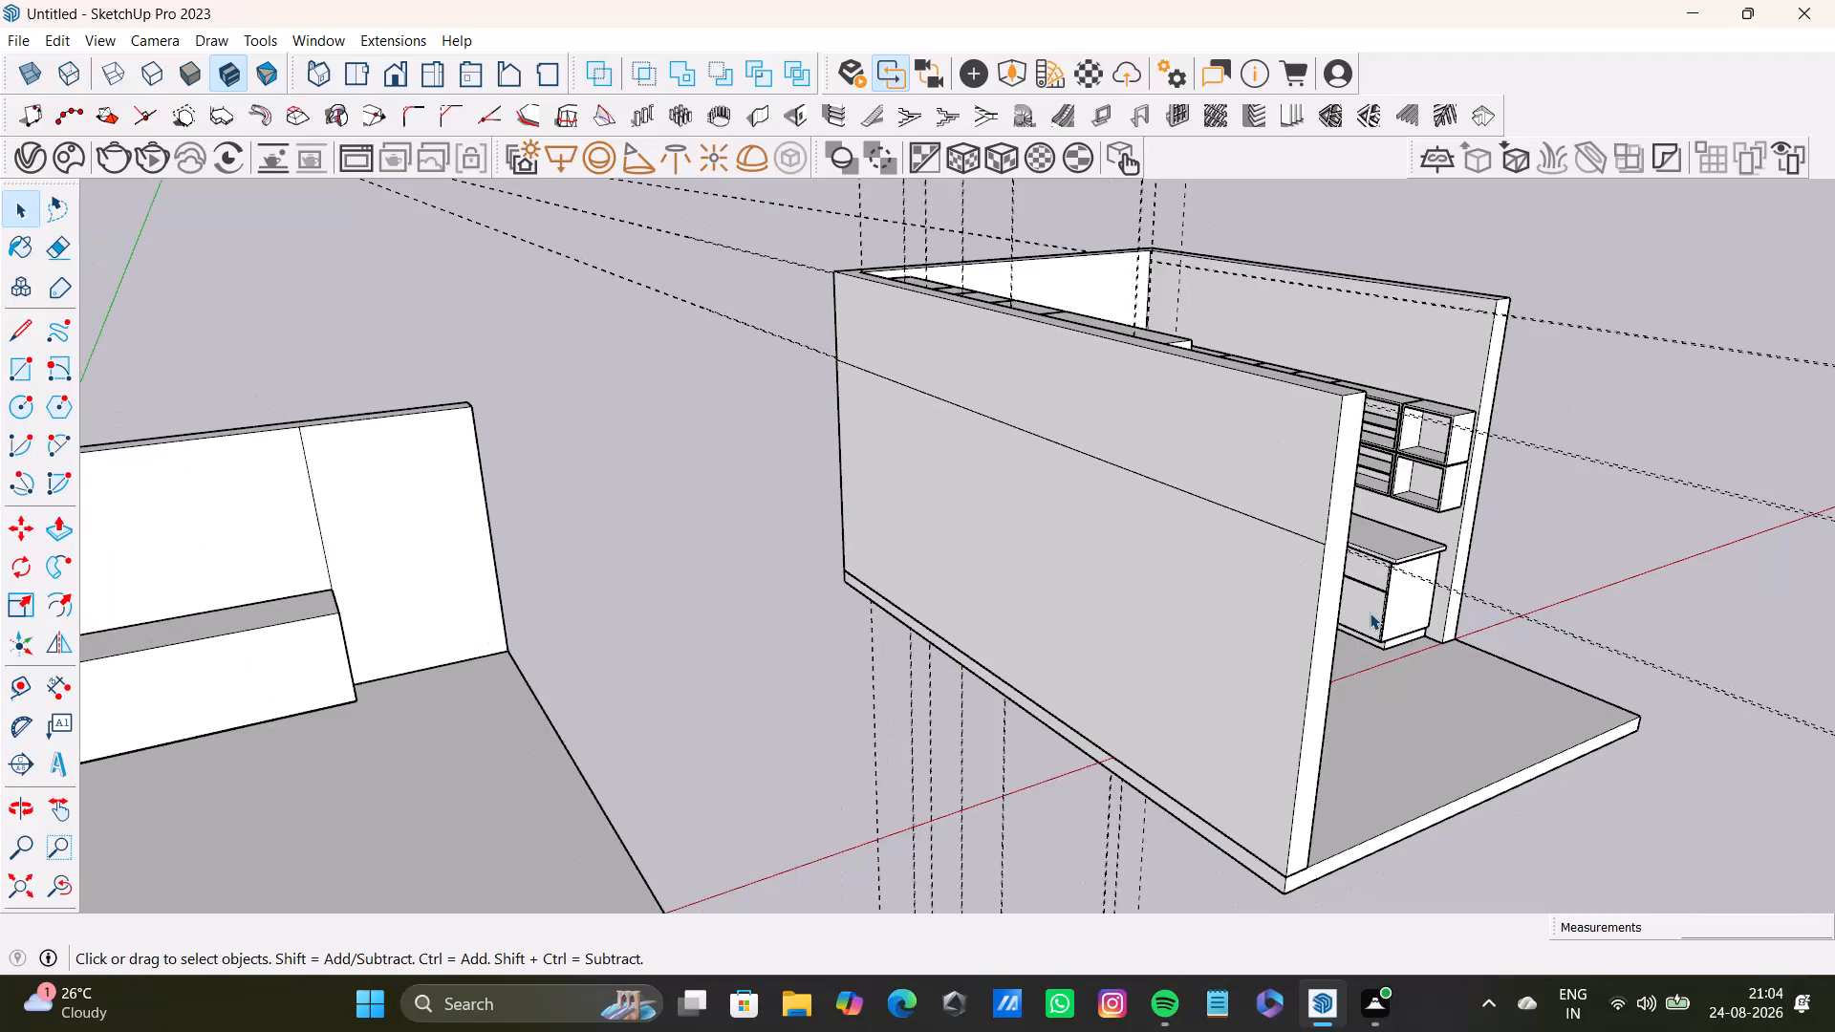
# Place a horizontal guide 1/2" above the top edge of the open-shelf upper cabinets, along their wall.
pyautogui.keyDown('shift'); pyautogui.moveTo(1358, 593); pyautogui.dragTo(935, 811, button='middle'); pyautogui.keyUp('shift')
pyautogui.scroll(11, 940, 671)
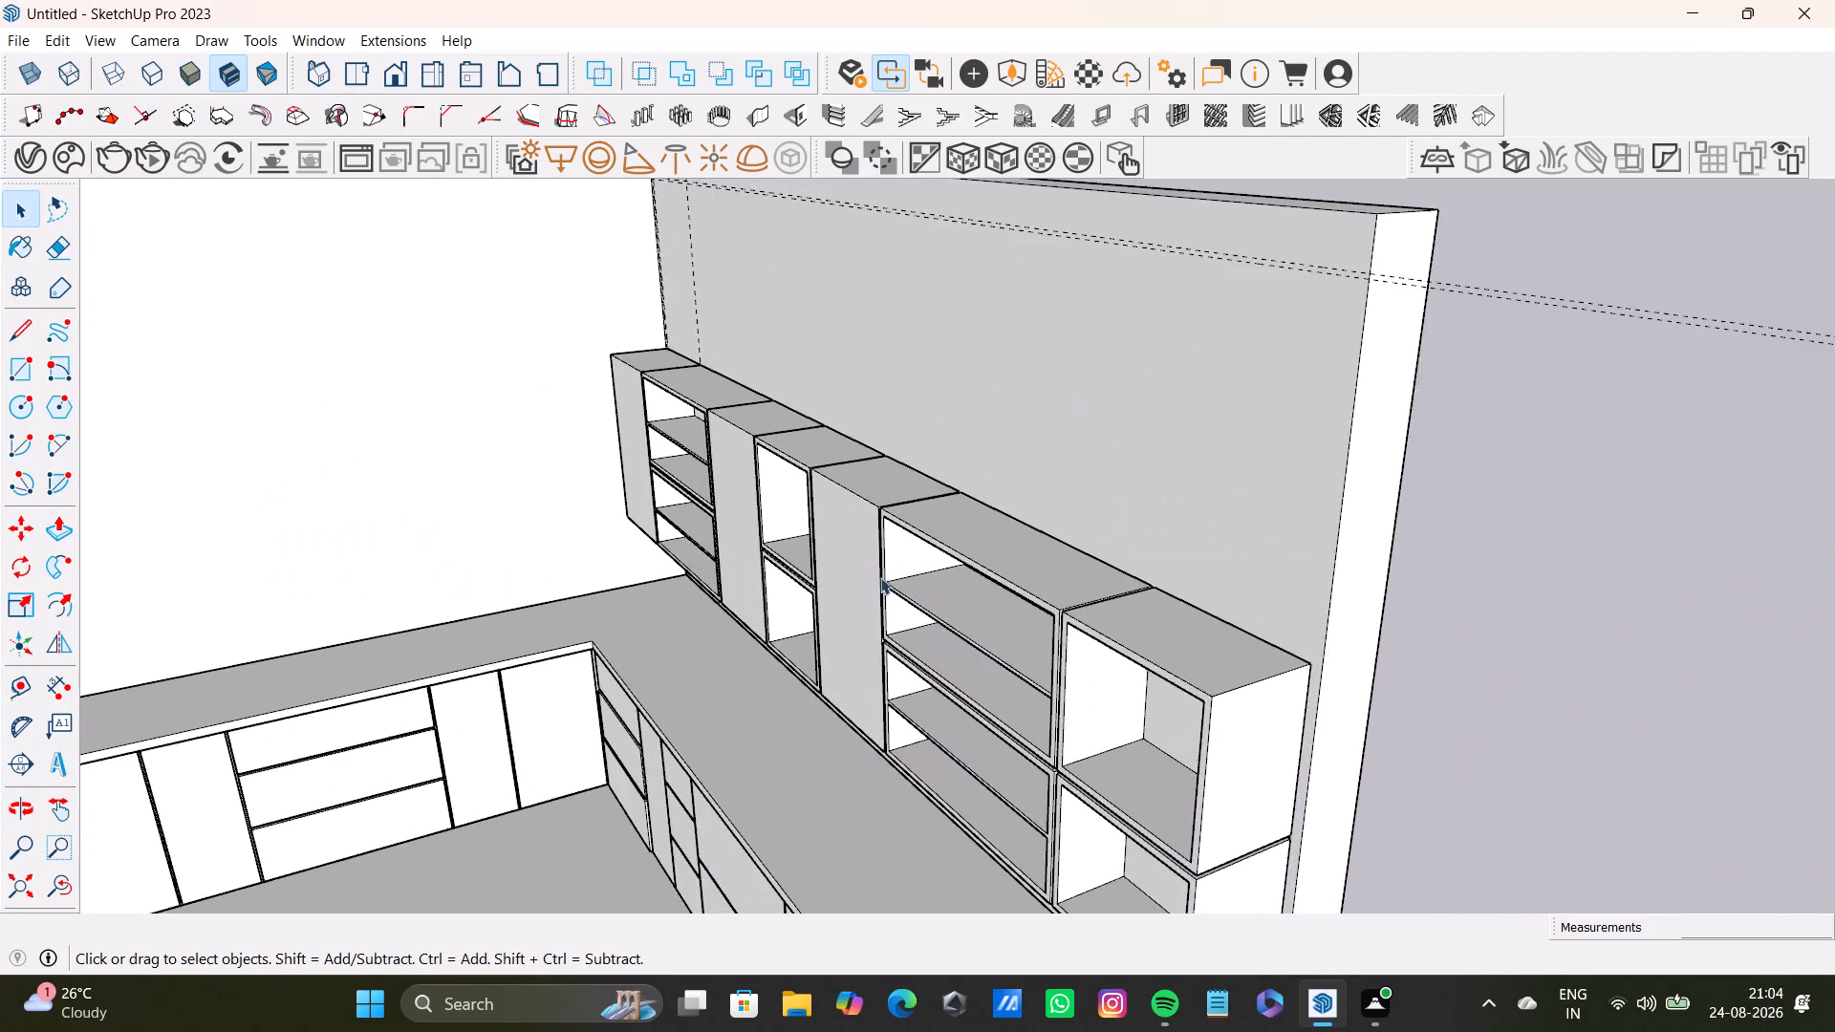
pyautogui.moveTo(880, 576); pyautogui.dragTo(1349, 833, button='middle')
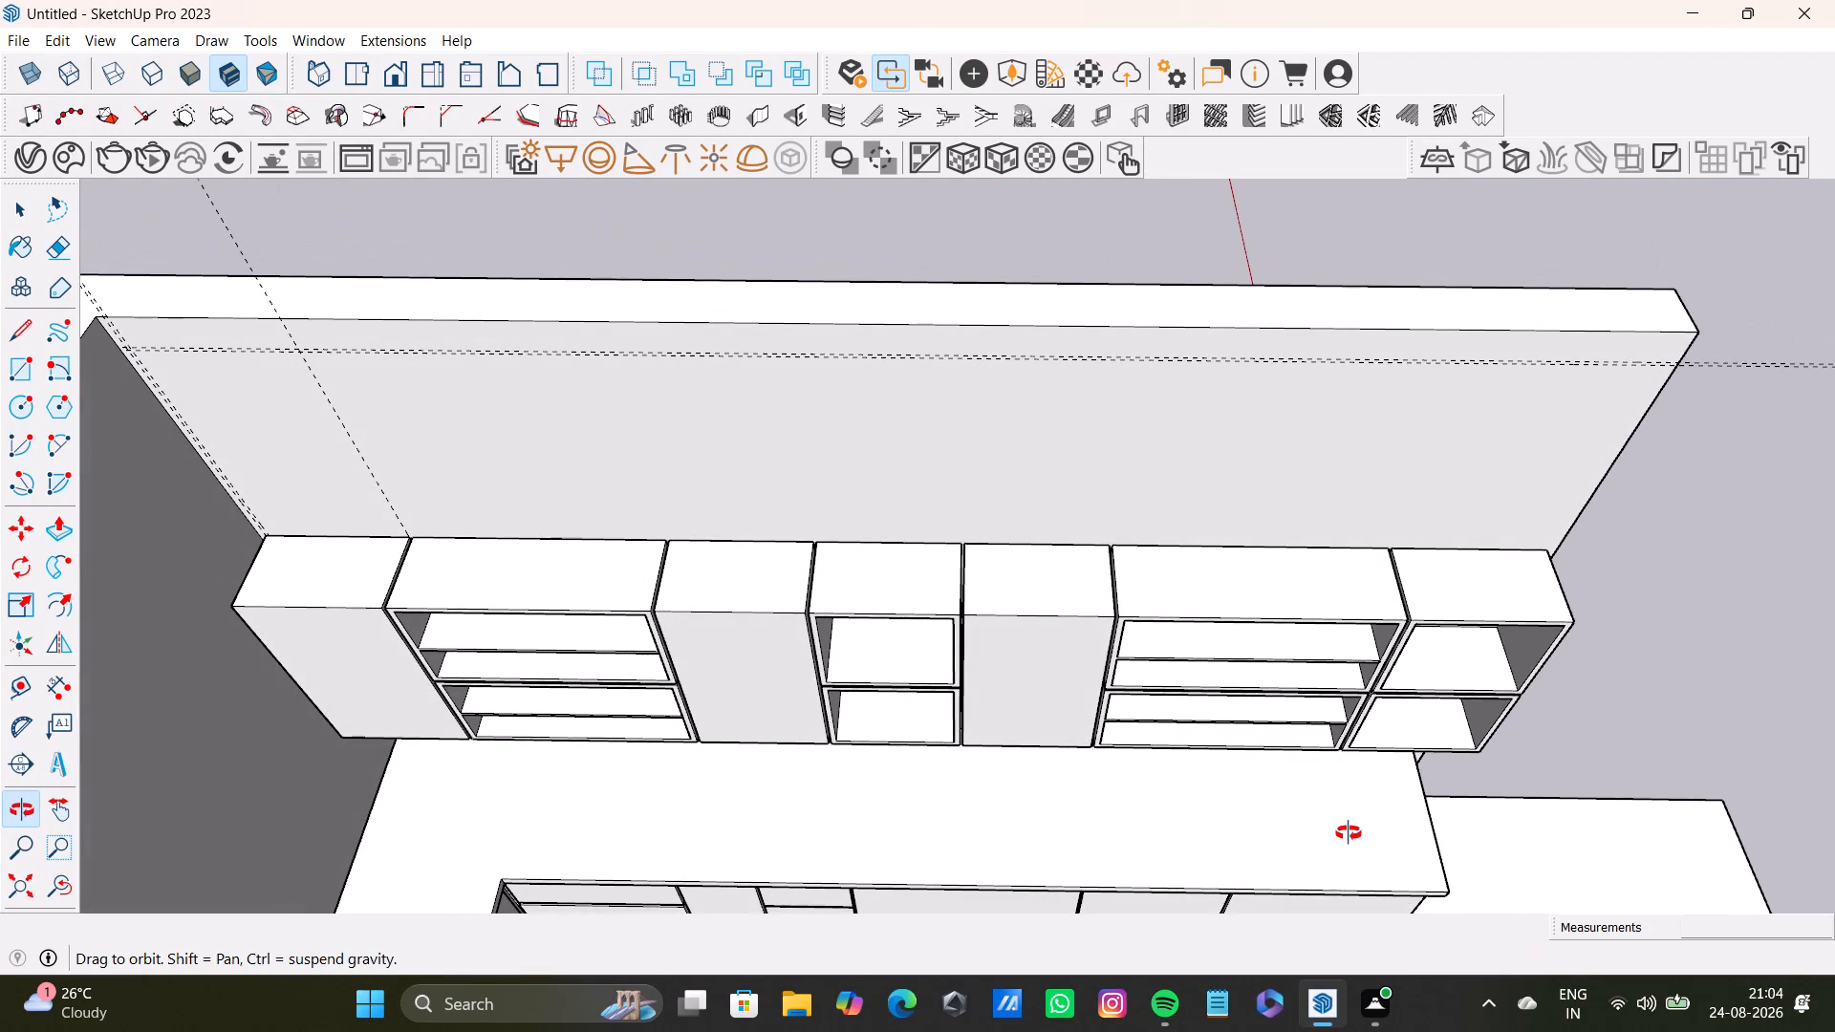
pyautogui.moveTo(1349, 833); pyautogui.dragTo(1672, 806, button='middle')
pyautogui.scroll(2, 603, 367)
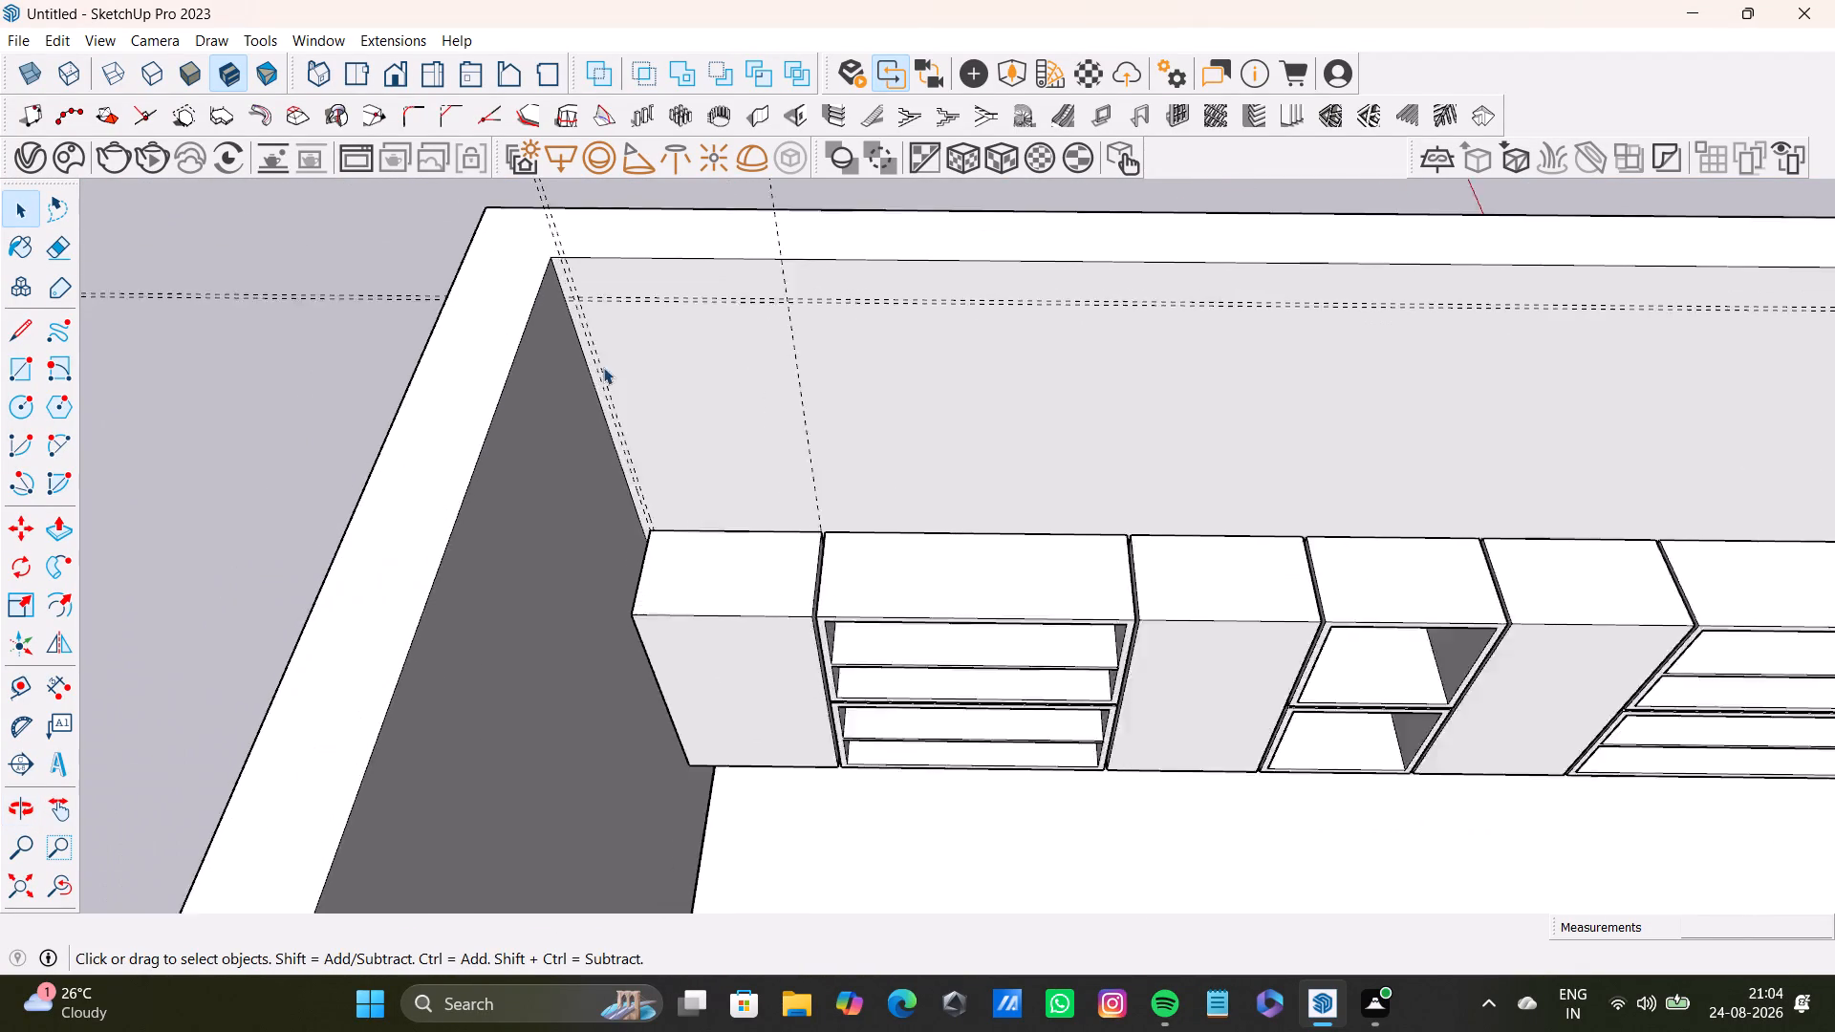
pyautogui.scroll(5, 603, 367)
pyautogui.moveTo(688, 350); pyautogui.dragTo(611, 333, button='middle')
pyautogui.moveTo(20, 686); pyautogui.dragTo(66, 680)
pyautogui.scroll(3, 826, 608)
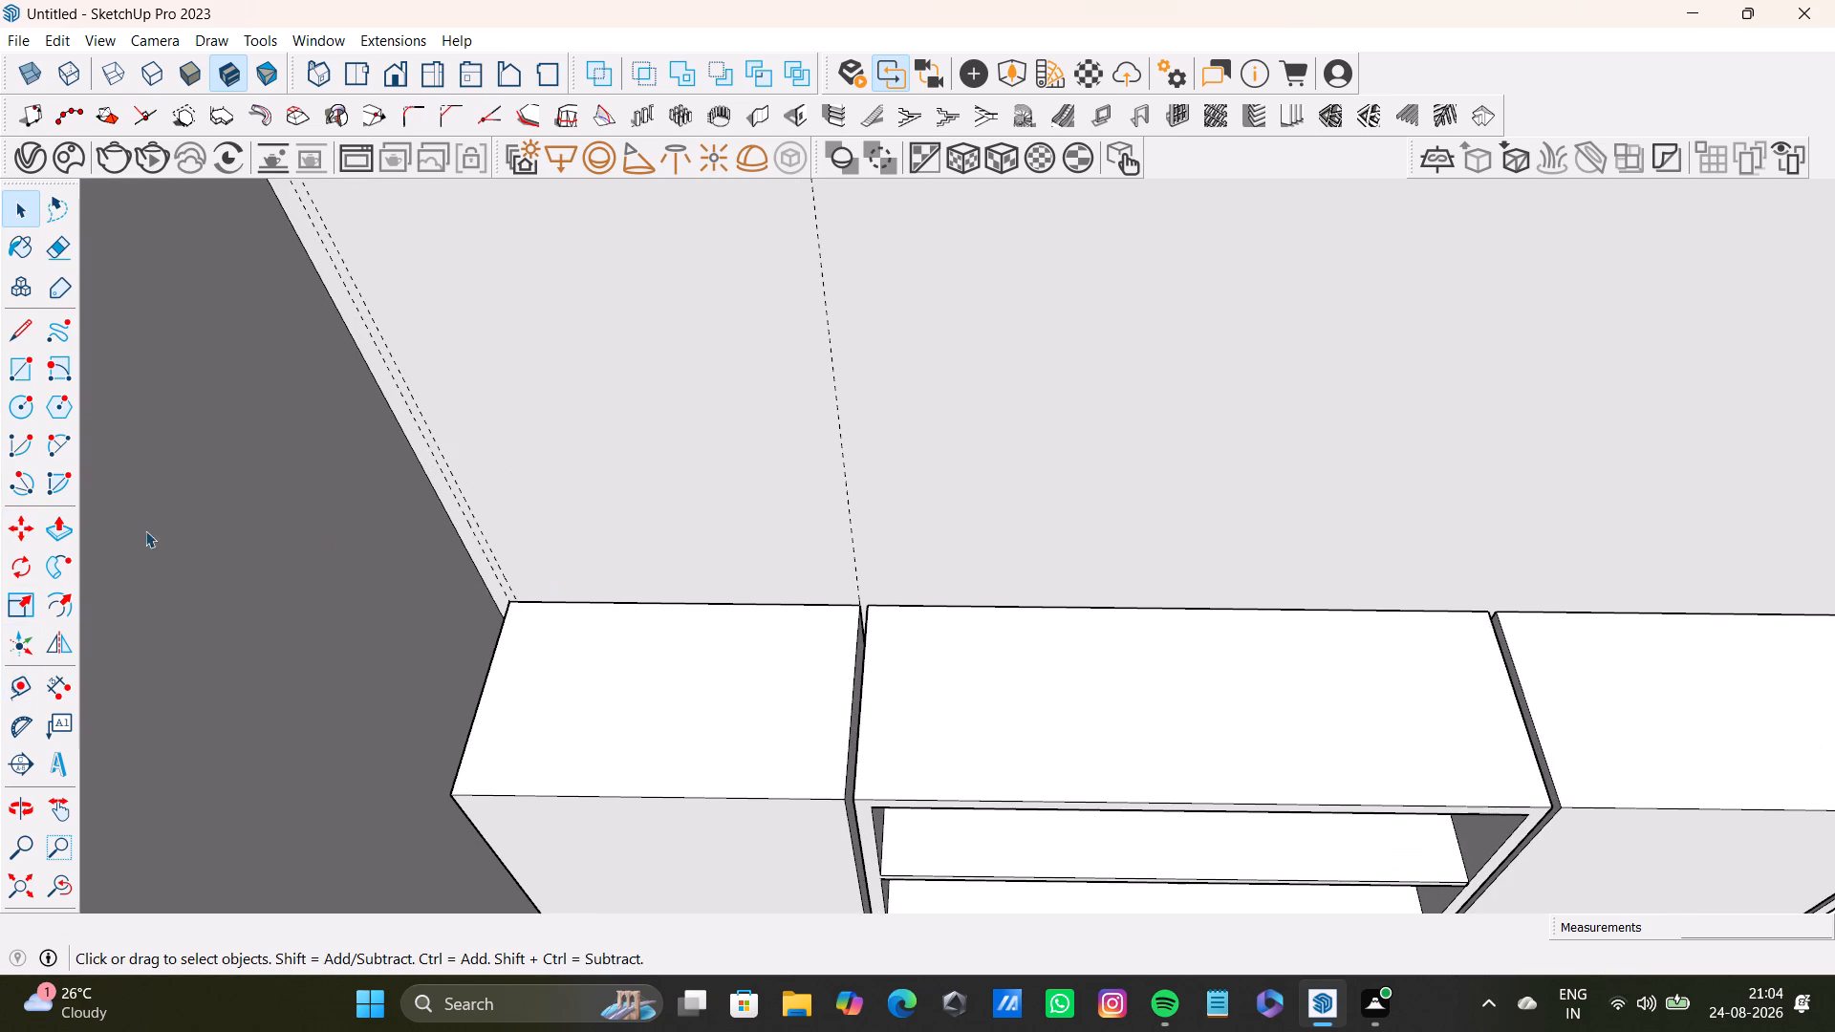
pyautogui.moveTo(15, 686); pyautogui.dragTo(49, 672)
pyautogui.moveTo(16, 689); pyautogui.dragTo(31, 680)
pyautogui.click(758, 606)
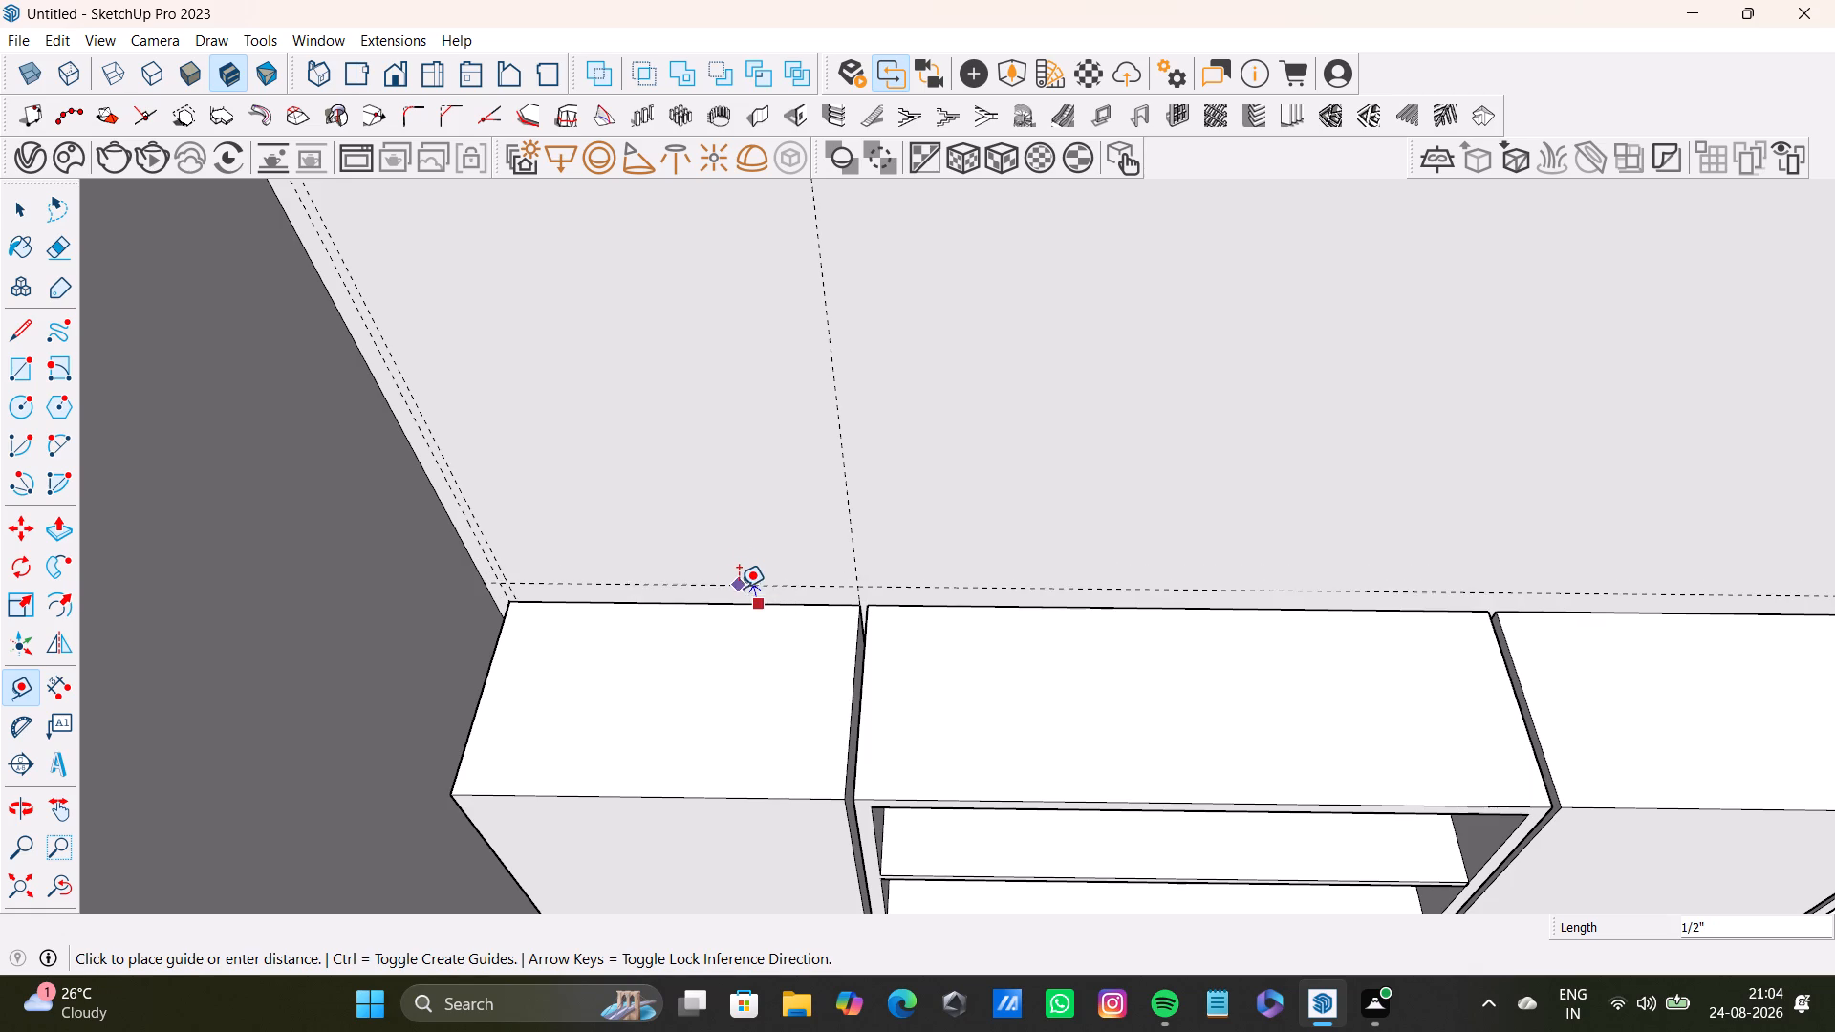
pyautogui.click(737, 590)
# Place a second horizontal guide 0.5" above the one along the top edge of the upper cabinets.
pyautogui.scroll(6, 828, 588)
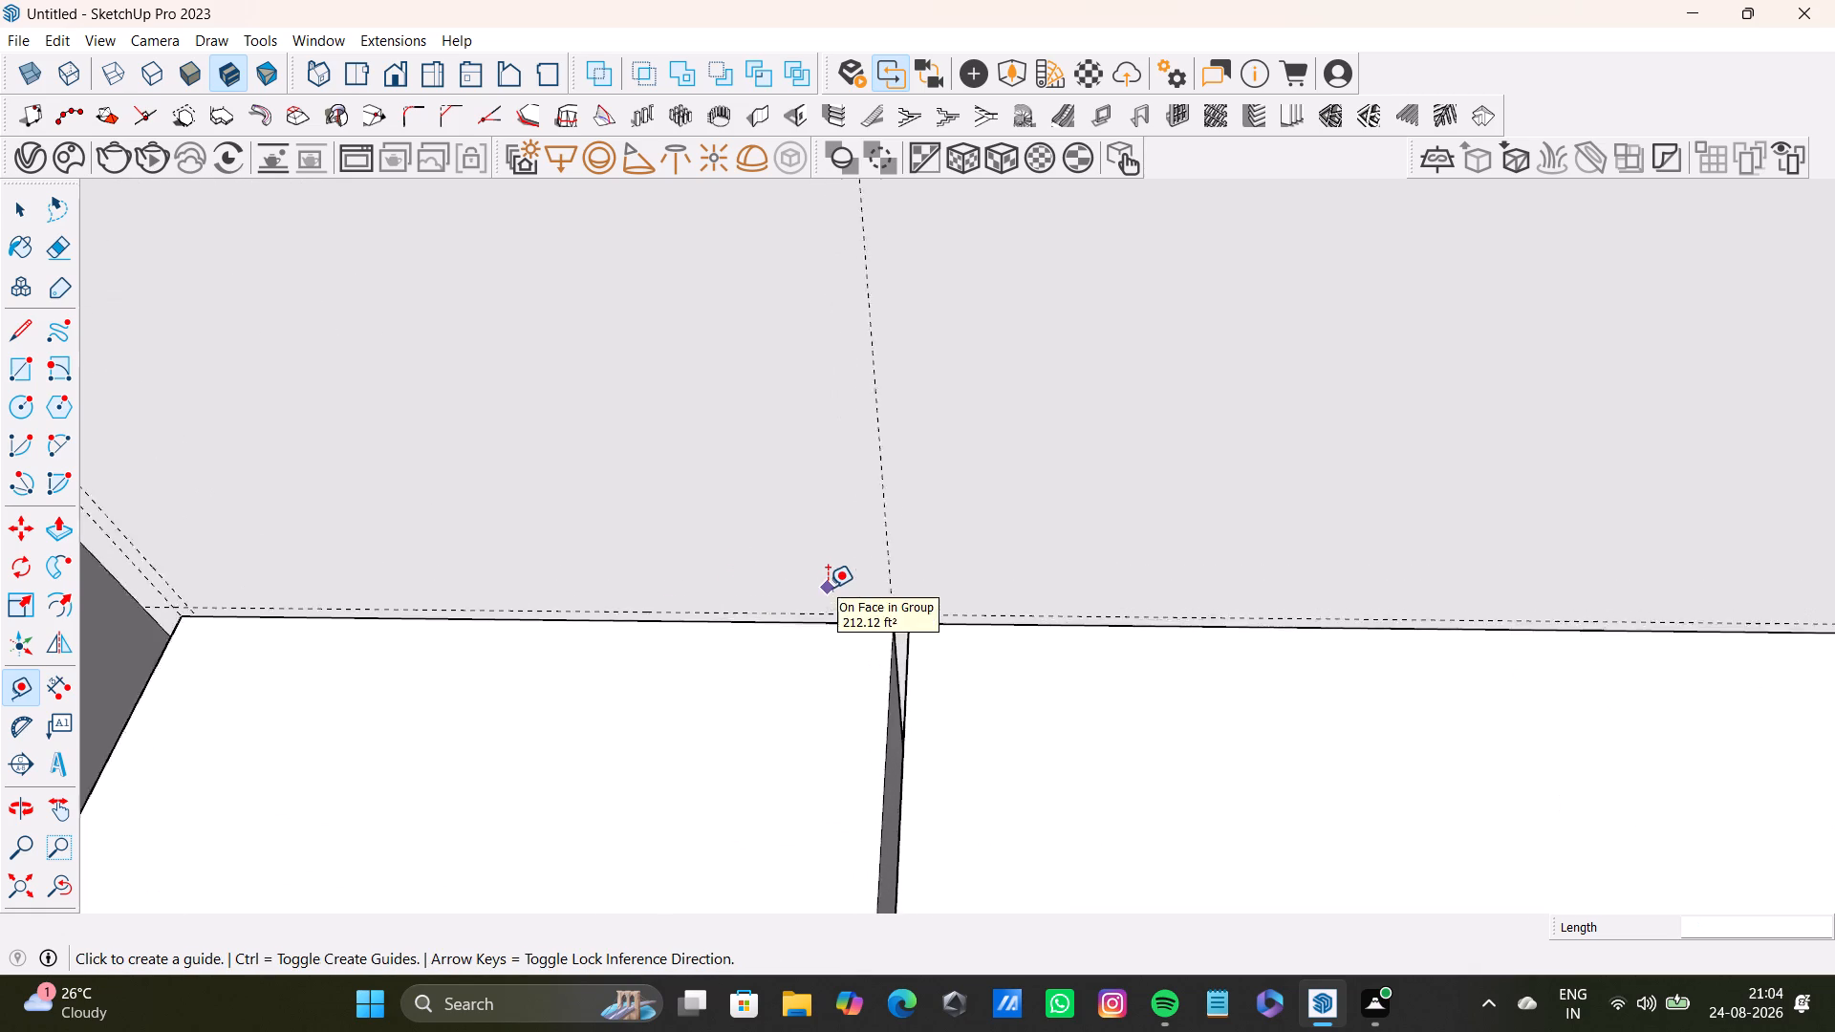
pyautogui.scroll(6, 828, 588)
pyautogui.click(946, 623)
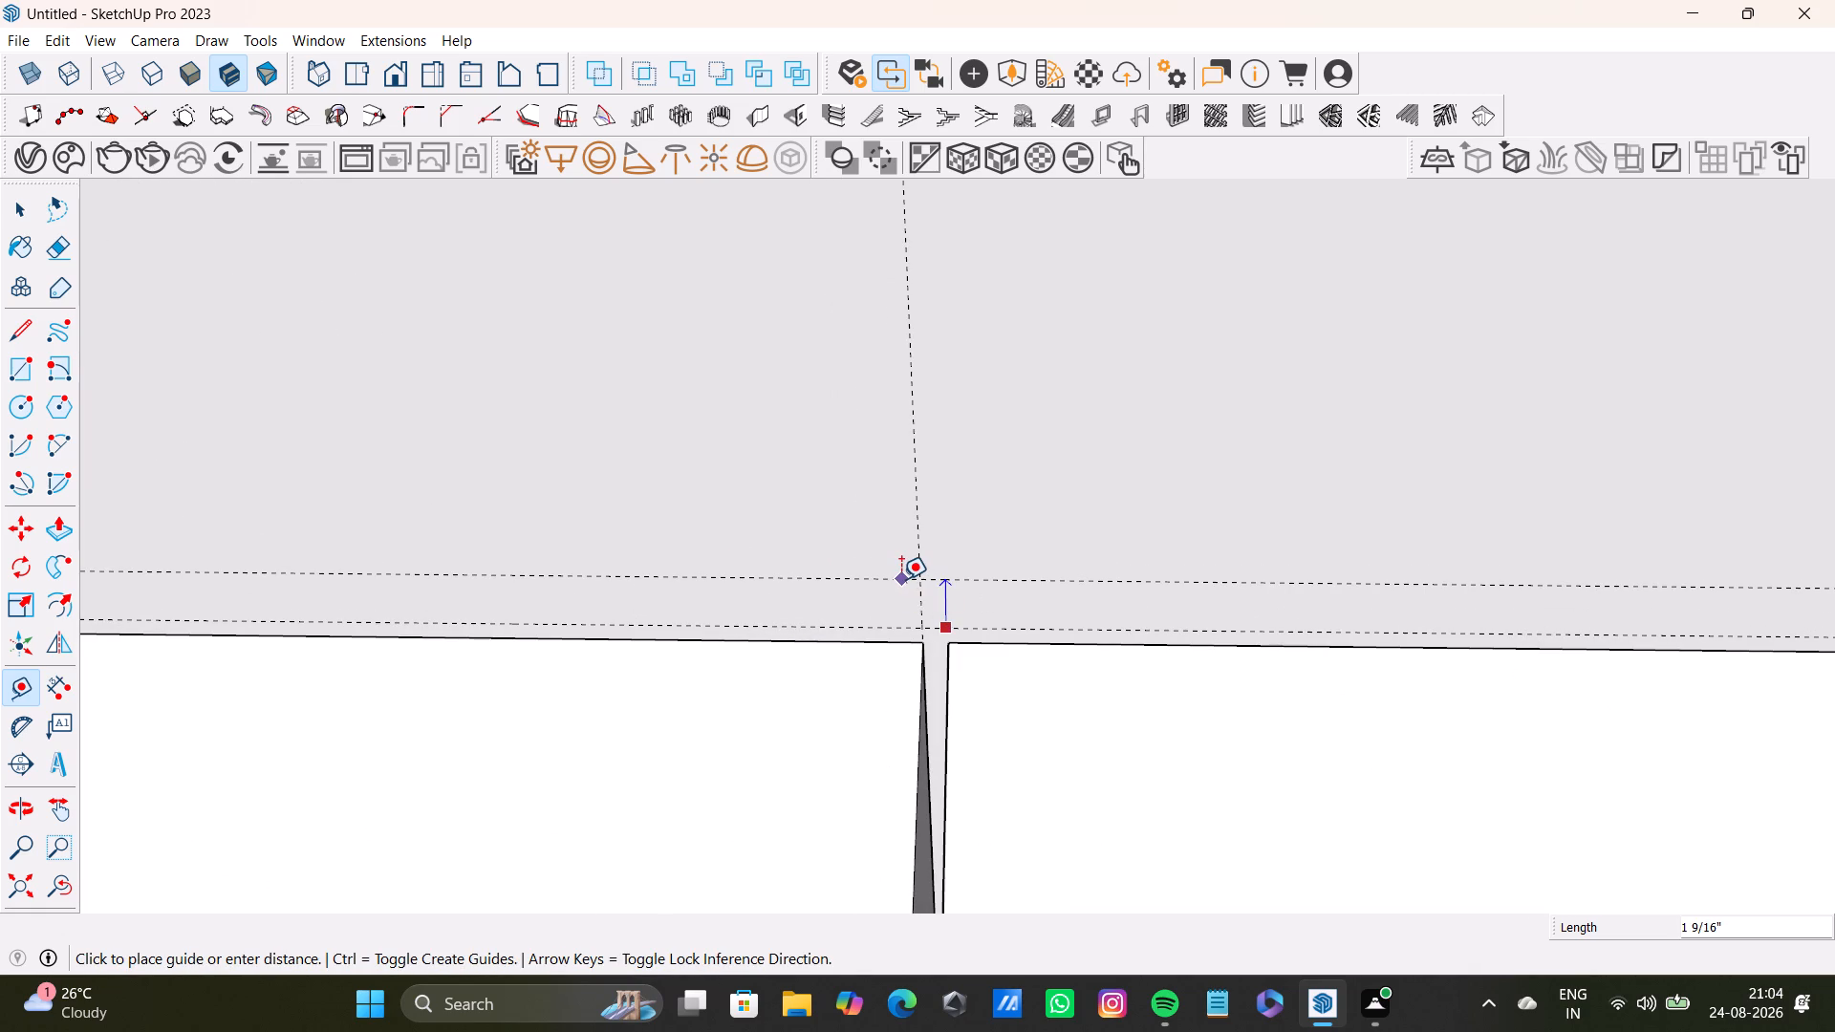
pyautogui.write('0.5')
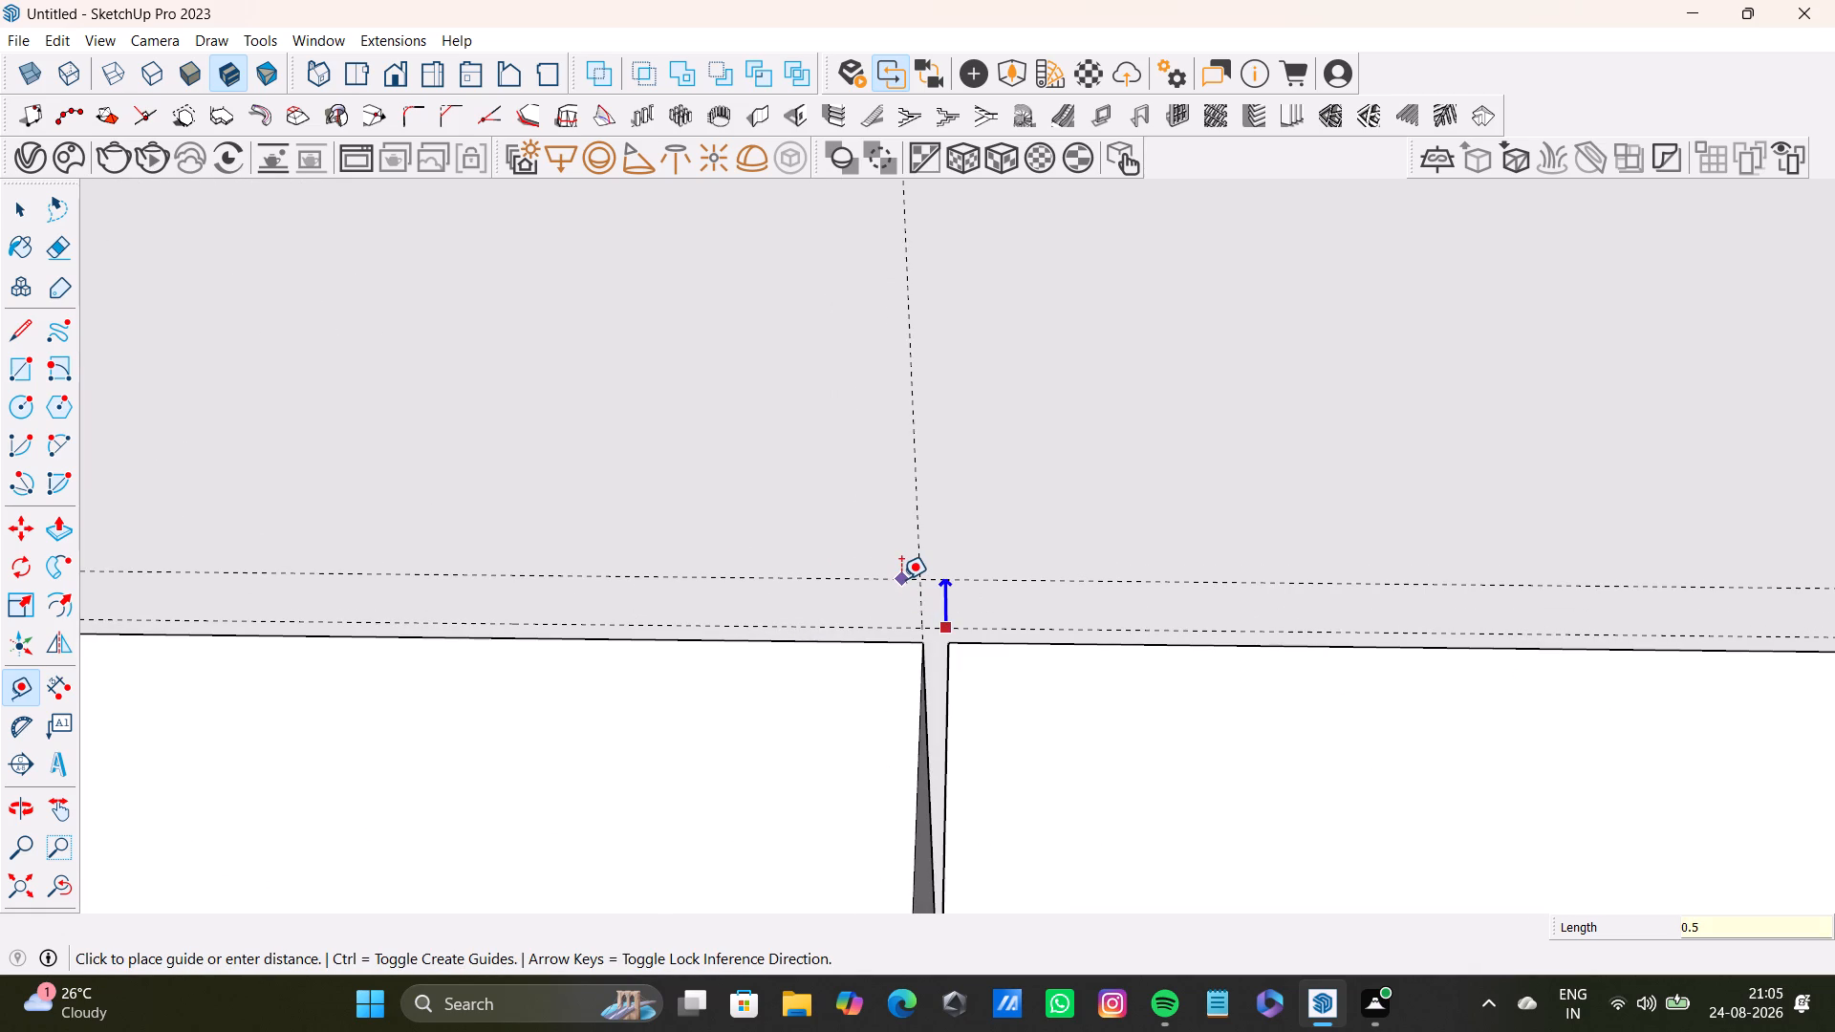
pyautogui.hotkey('shift', '"')
pyautogui.press('Return')
pyautogui.press('space')
# Examine the guide layout on the wall above the open-shelf upper cabinets, from the corner outward.
pyautogui.scroll(-8, 896, 153)
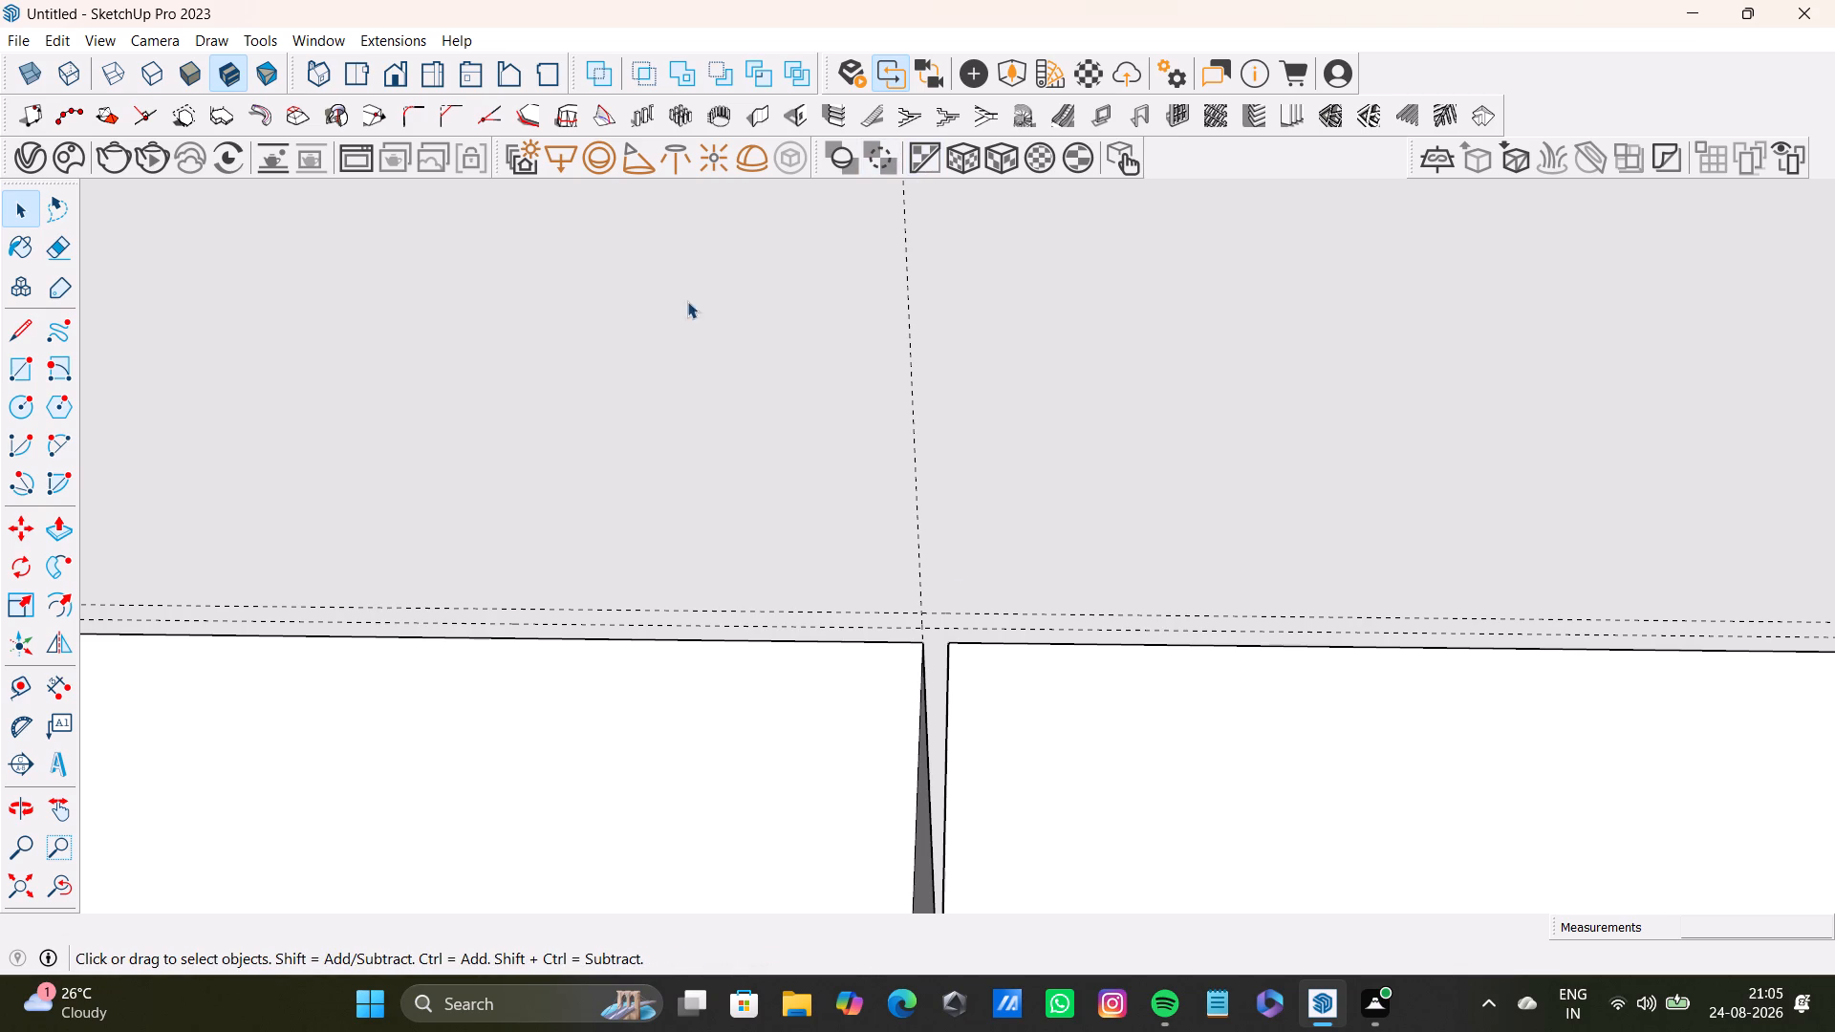
pyautogui.scroll(-20, 687, 301)
pyautogui.scroll(-7, 687, 301)
pyautogui.moveTo(1065, 480); pyautogui.dragTo(1042, 309, button='middle')
pyautogui.scroll(4, 1019, 313)
pyautogui.keyDown('shift'); pyautogui.moveTo(1019, 313); pyautogui.dragTo(769, 420, button='middle'); pyautogui.keyUp('shift')
pyautogui.scroll(3, 662, 482)
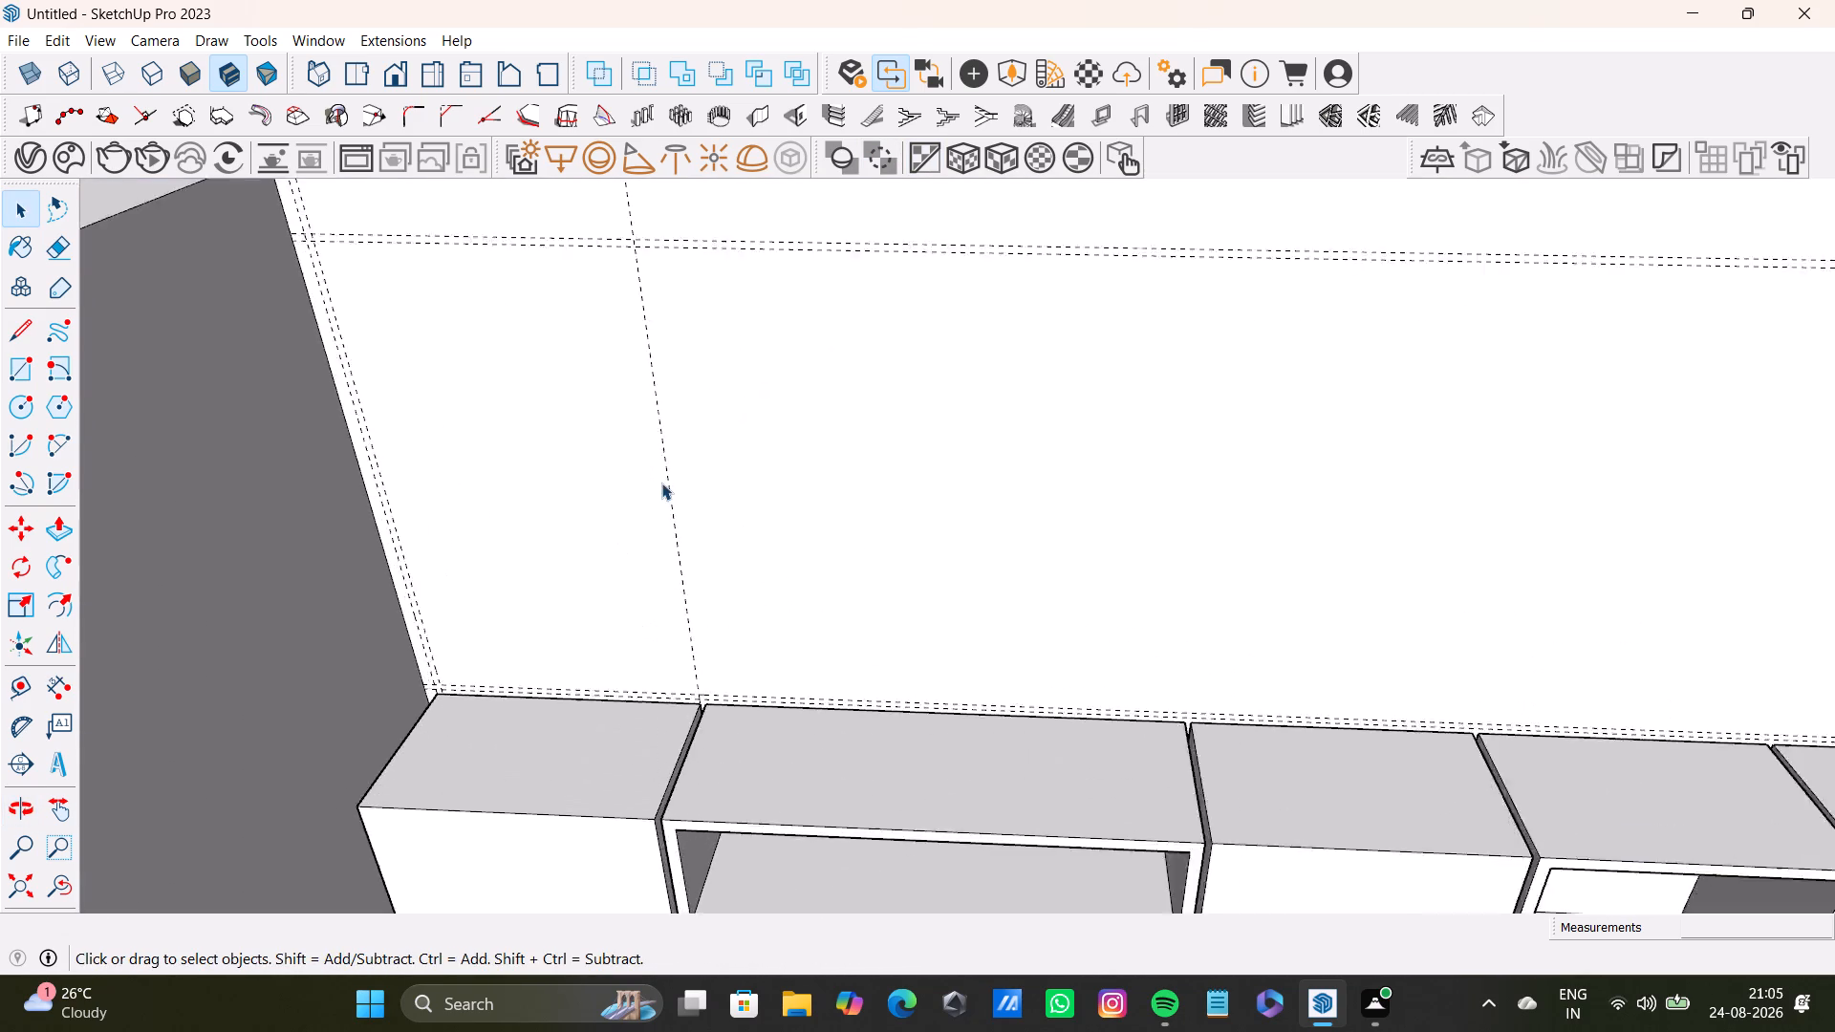
pyautogui.scroll(9, 661, 483)
pyautogui.moveTo(709, 517); pyautogui.dragTo(764, 220, button='middle')
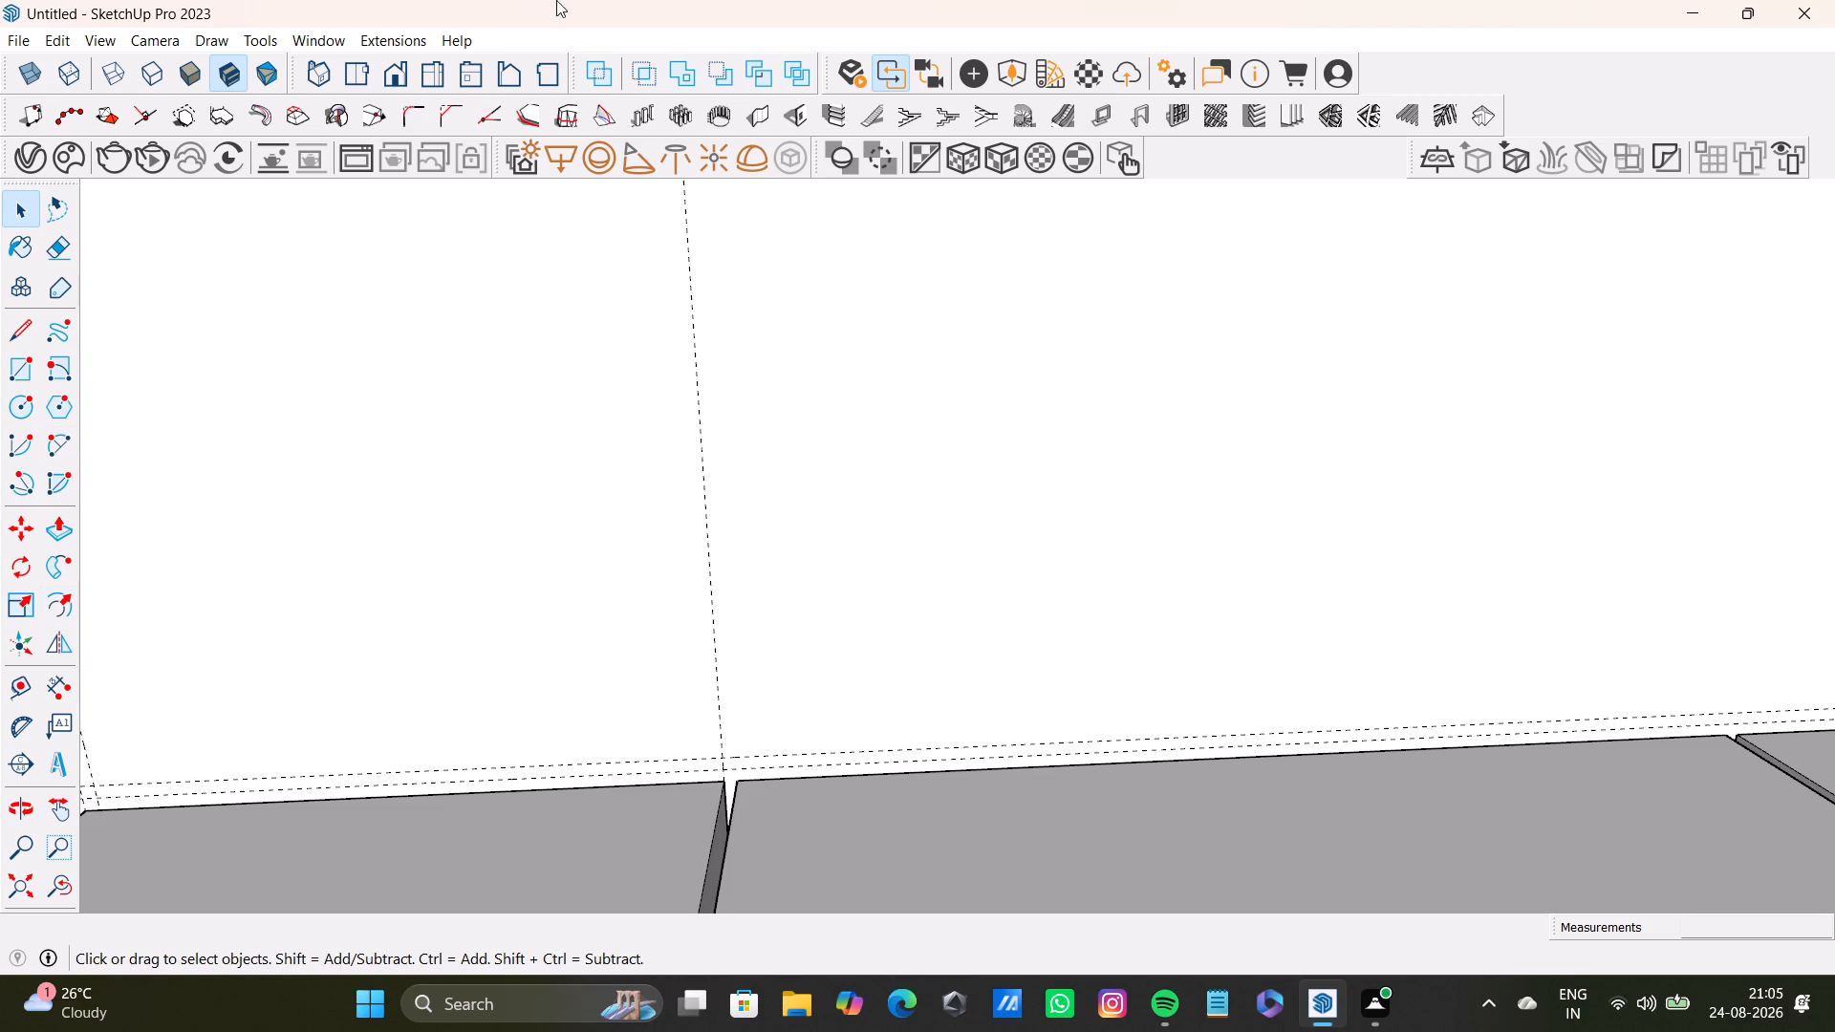
pyautogui.scroll(-5, 836, 483)
pyautogui.scroll(1, 834, 486)
pyautogui.scroll(-9, 834, 486)
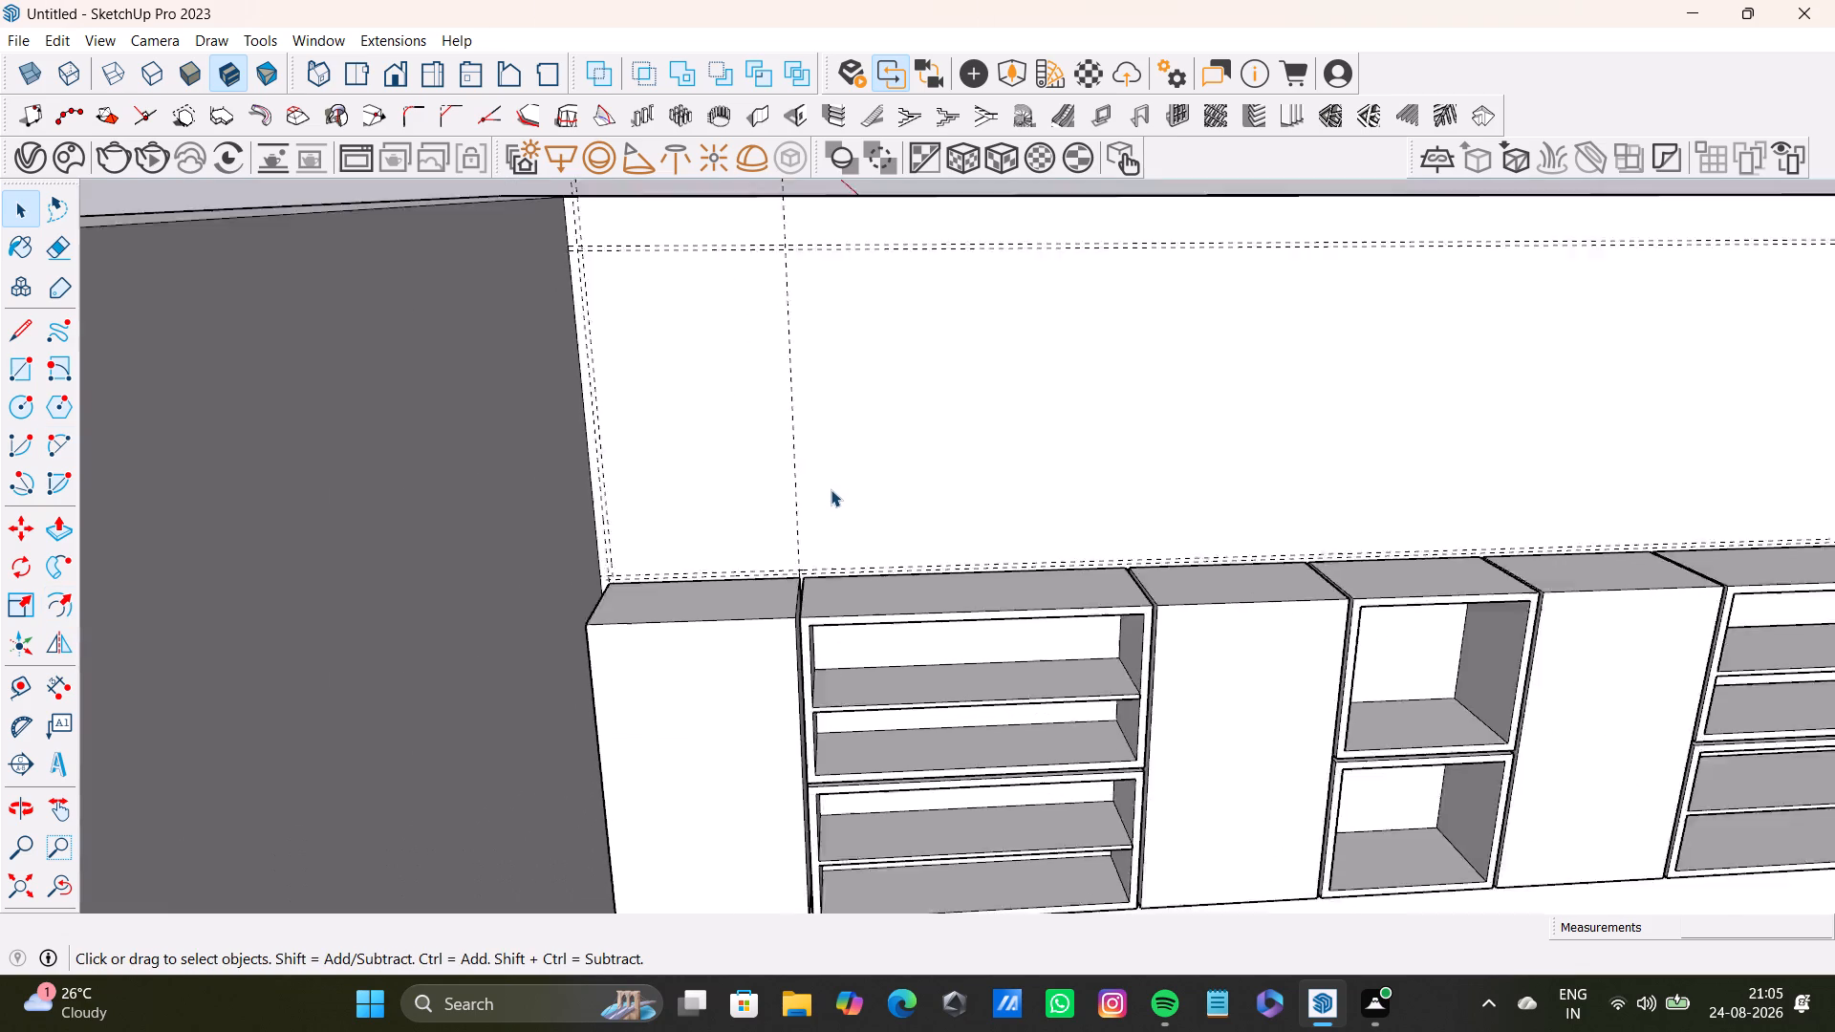
pyautogui.scroll(-6, 831, 489)
pyautogui.scroll(9, 835, 489)
# Place a vertical guide about 1/2" beyond the one at the first upper cabinet's far end, marking the gap between cabinets.
pyautogui.keyDown('shift'); pyautogui.moveTo(837, 486); pyautogui.dragTo(938, 653, button='middle'); pyautogui.keyUp('shift')
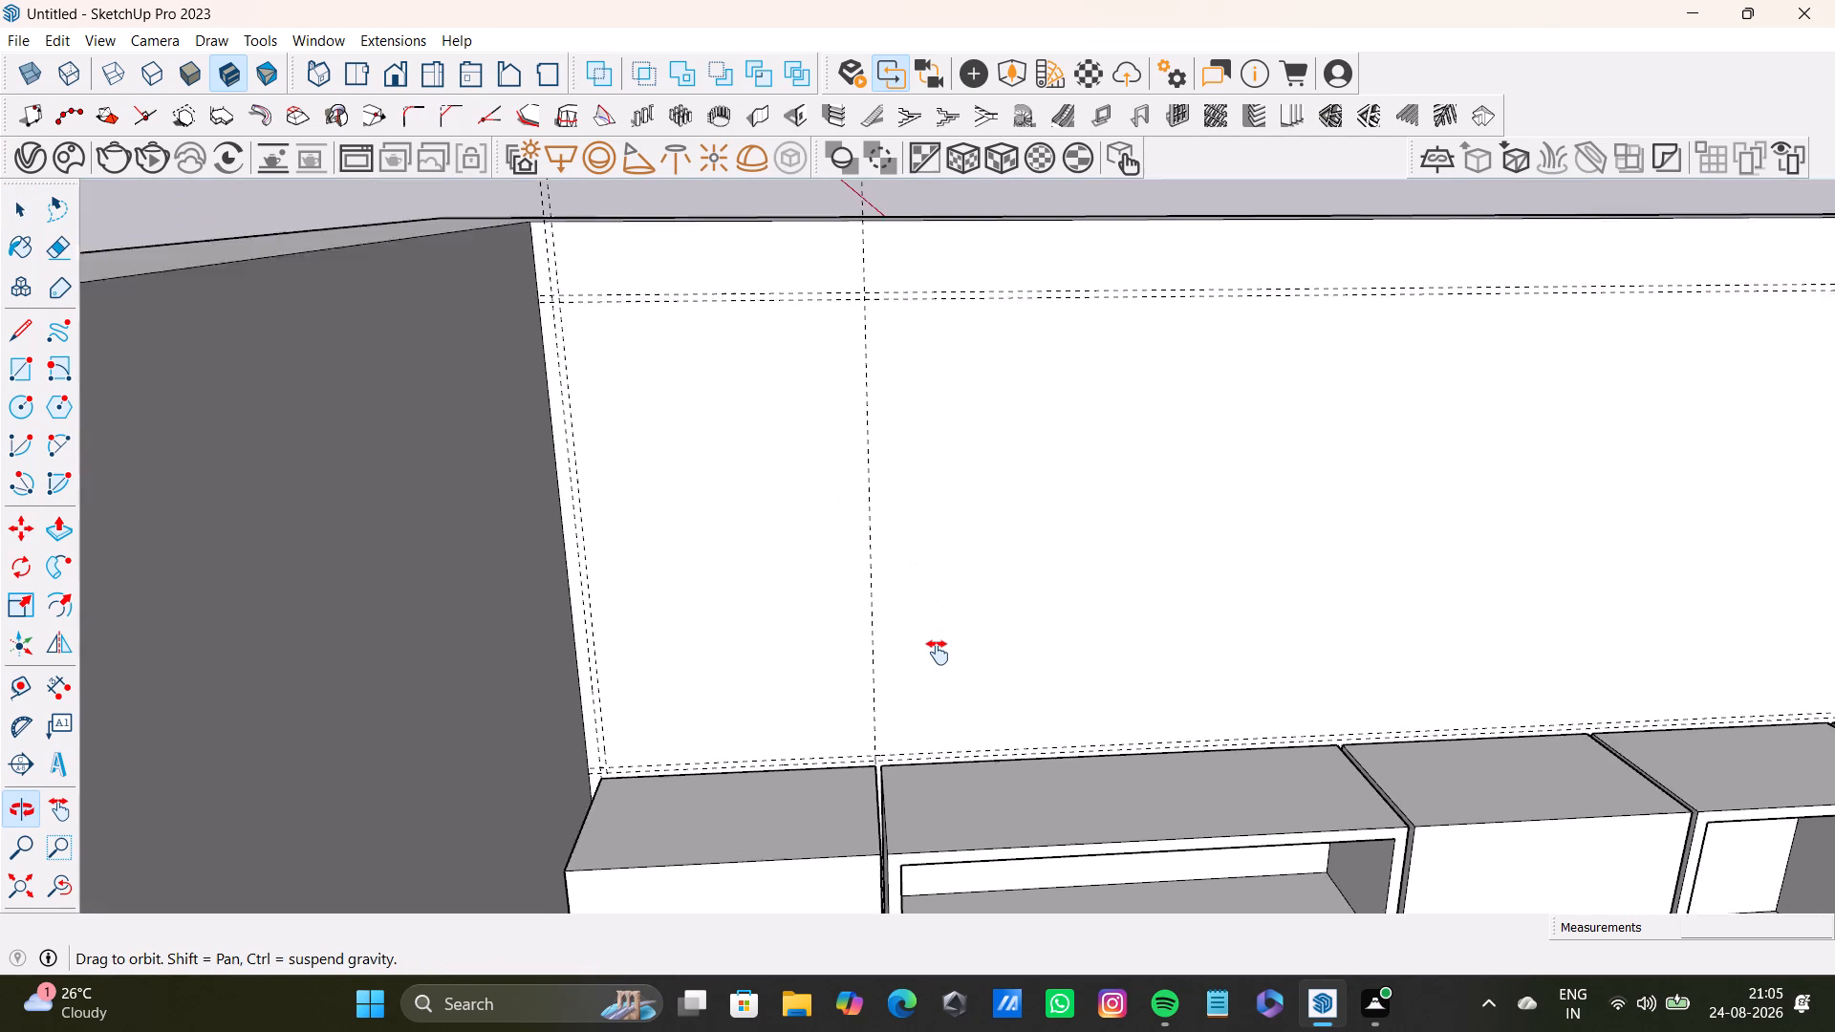
pyautogui.keyDown('shift'); pyautogui.moveTo(938, 653); pyautogui.dragTo(928, 678, button='middle'); pyautogui.keyUp('shift')
pyautogui.scroll(4, 862, 613)
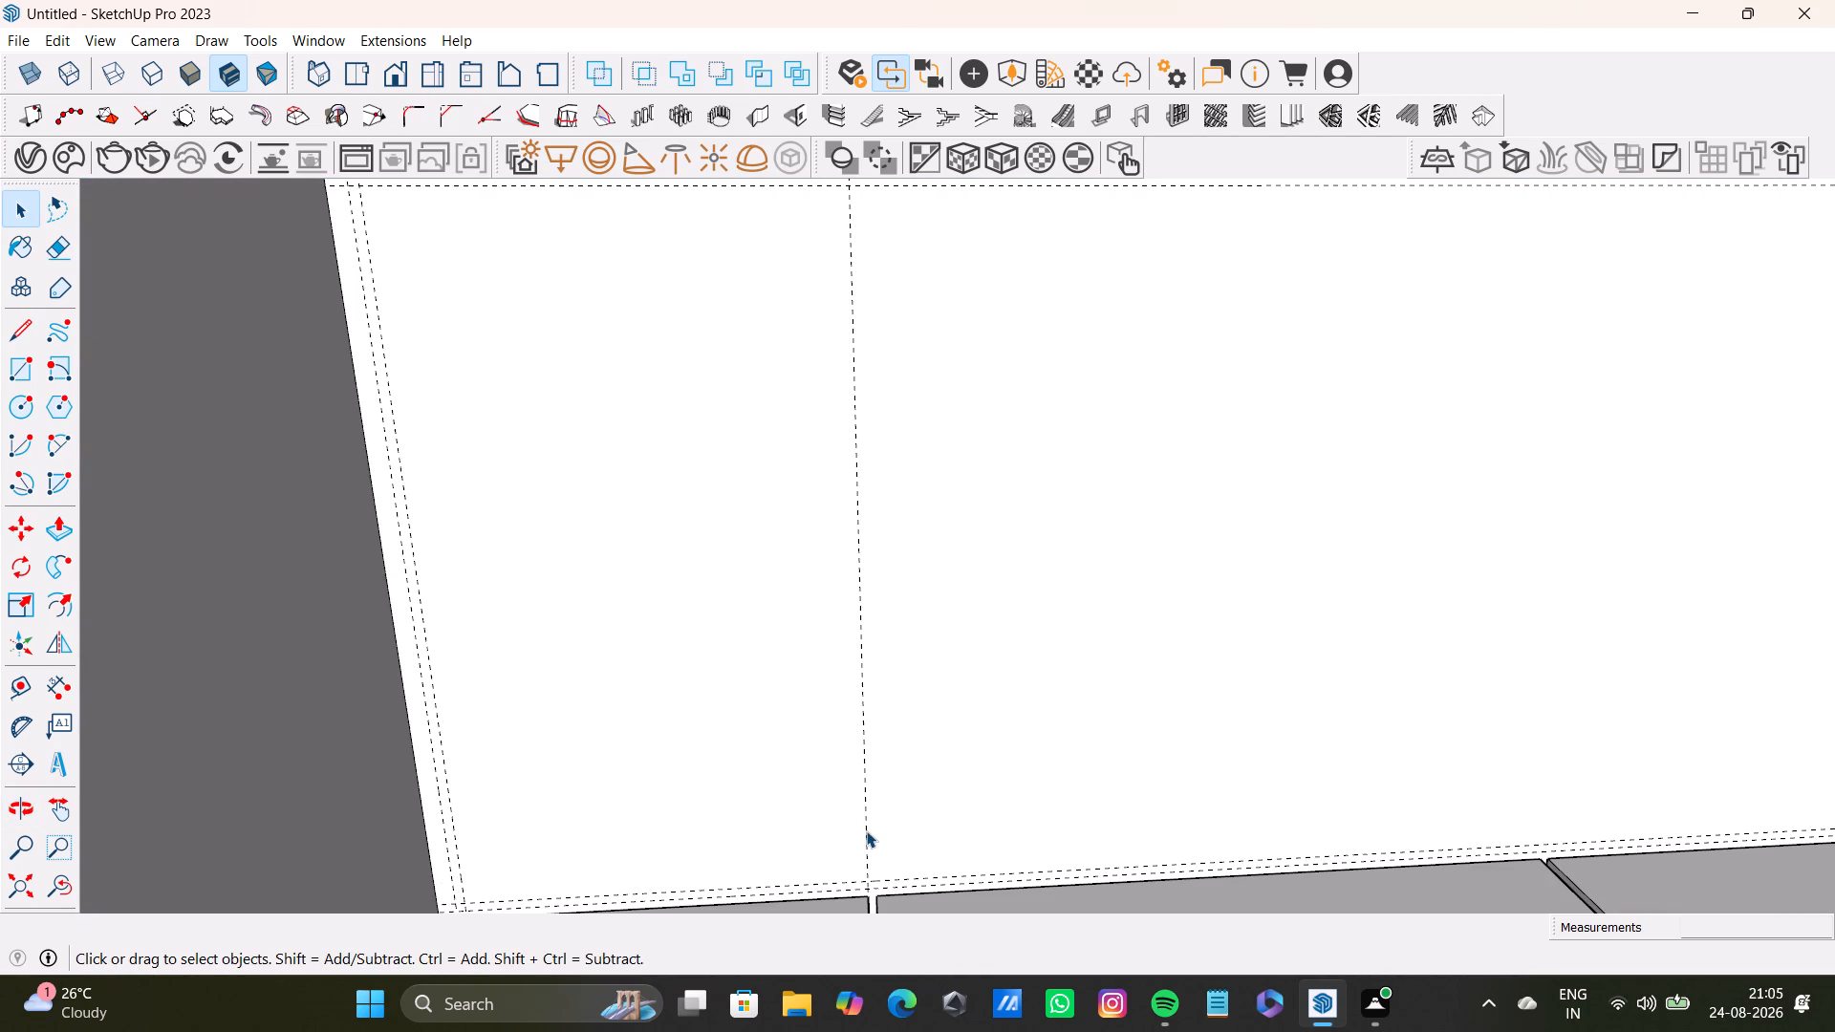
pyautogui.press('t')
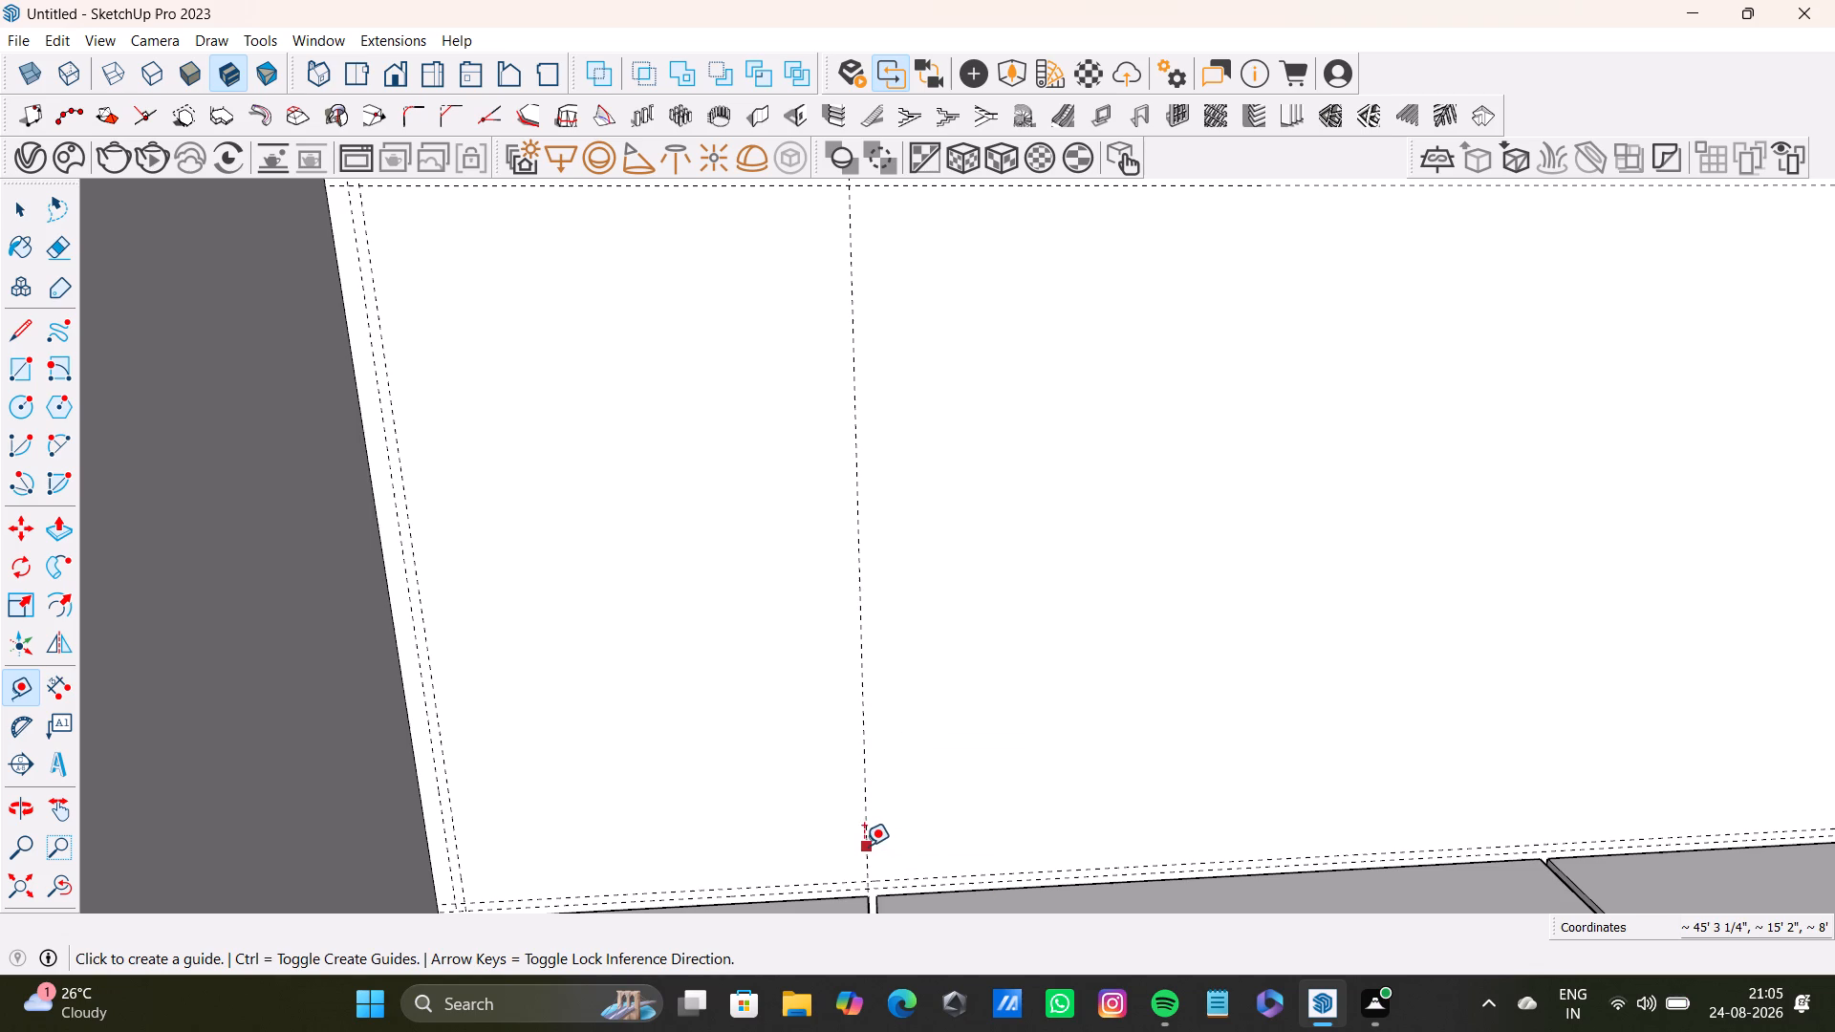
pyautogui.click(861, 846)
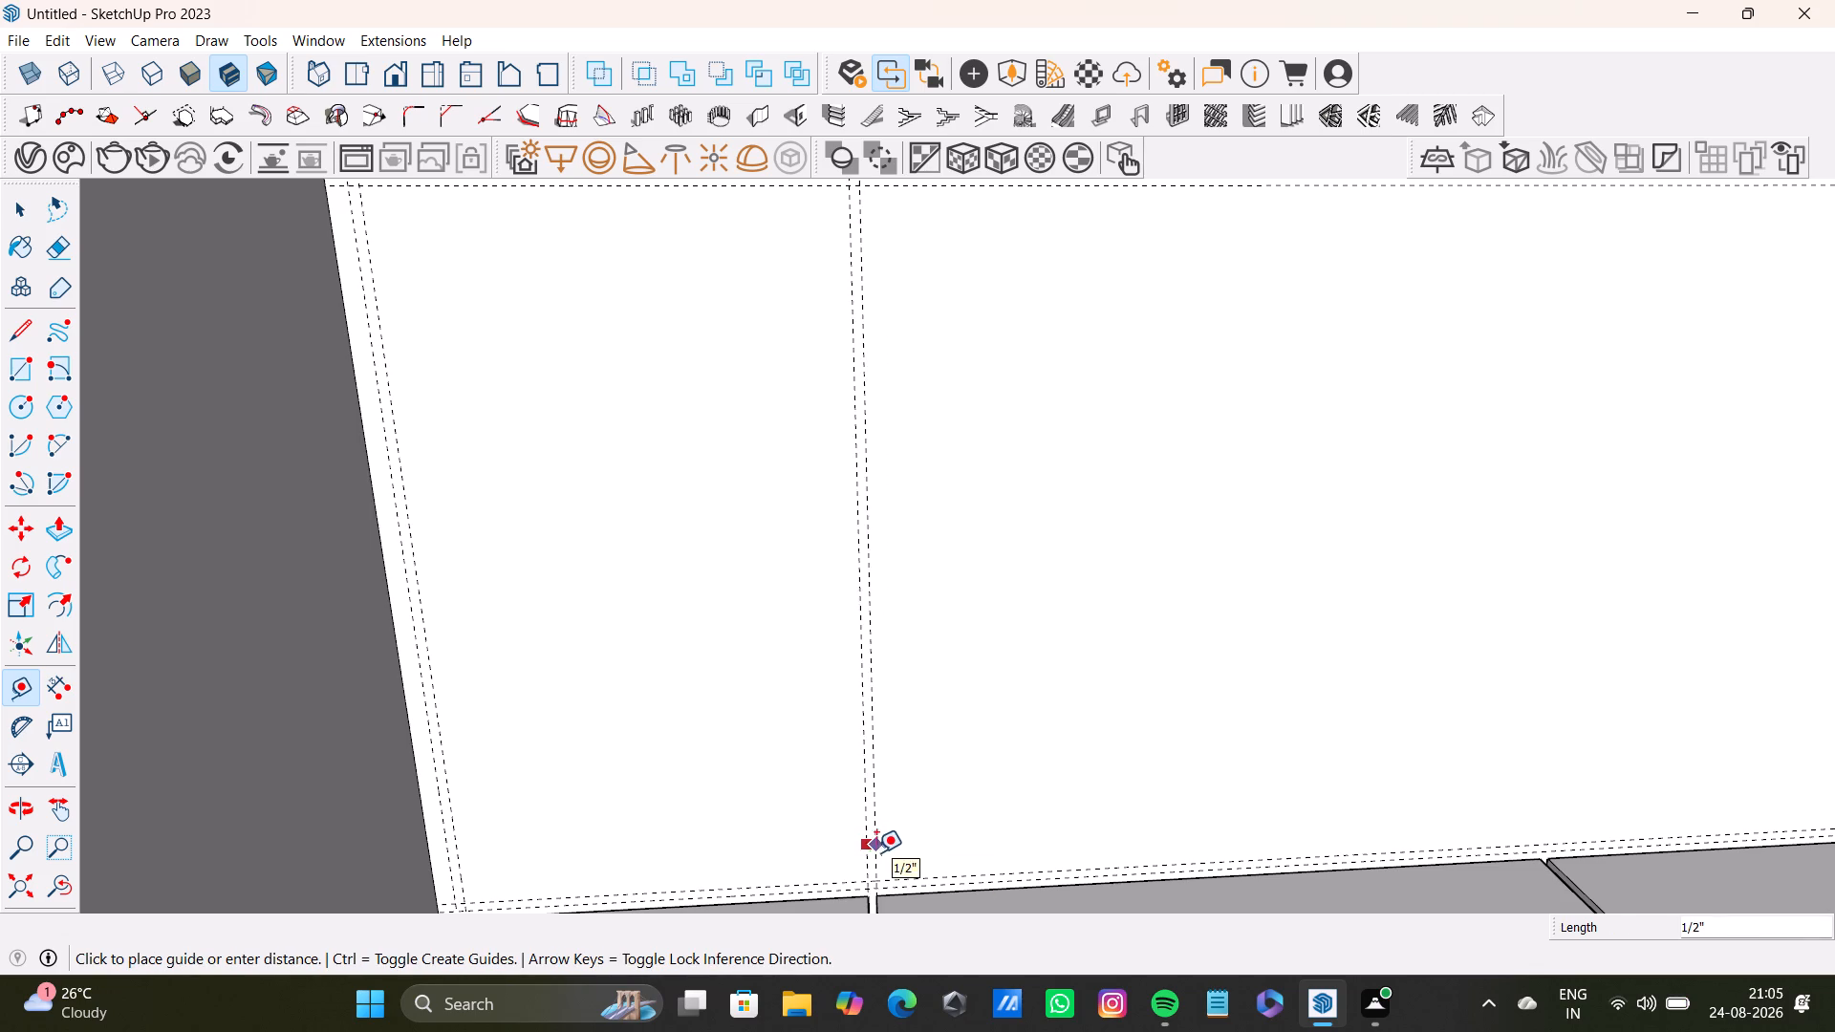
pyautogui.scroll(6, 876, 852)
pyautogui.moveTo(868, 859); pyautogui.dragTo(860, 655, button='middle')
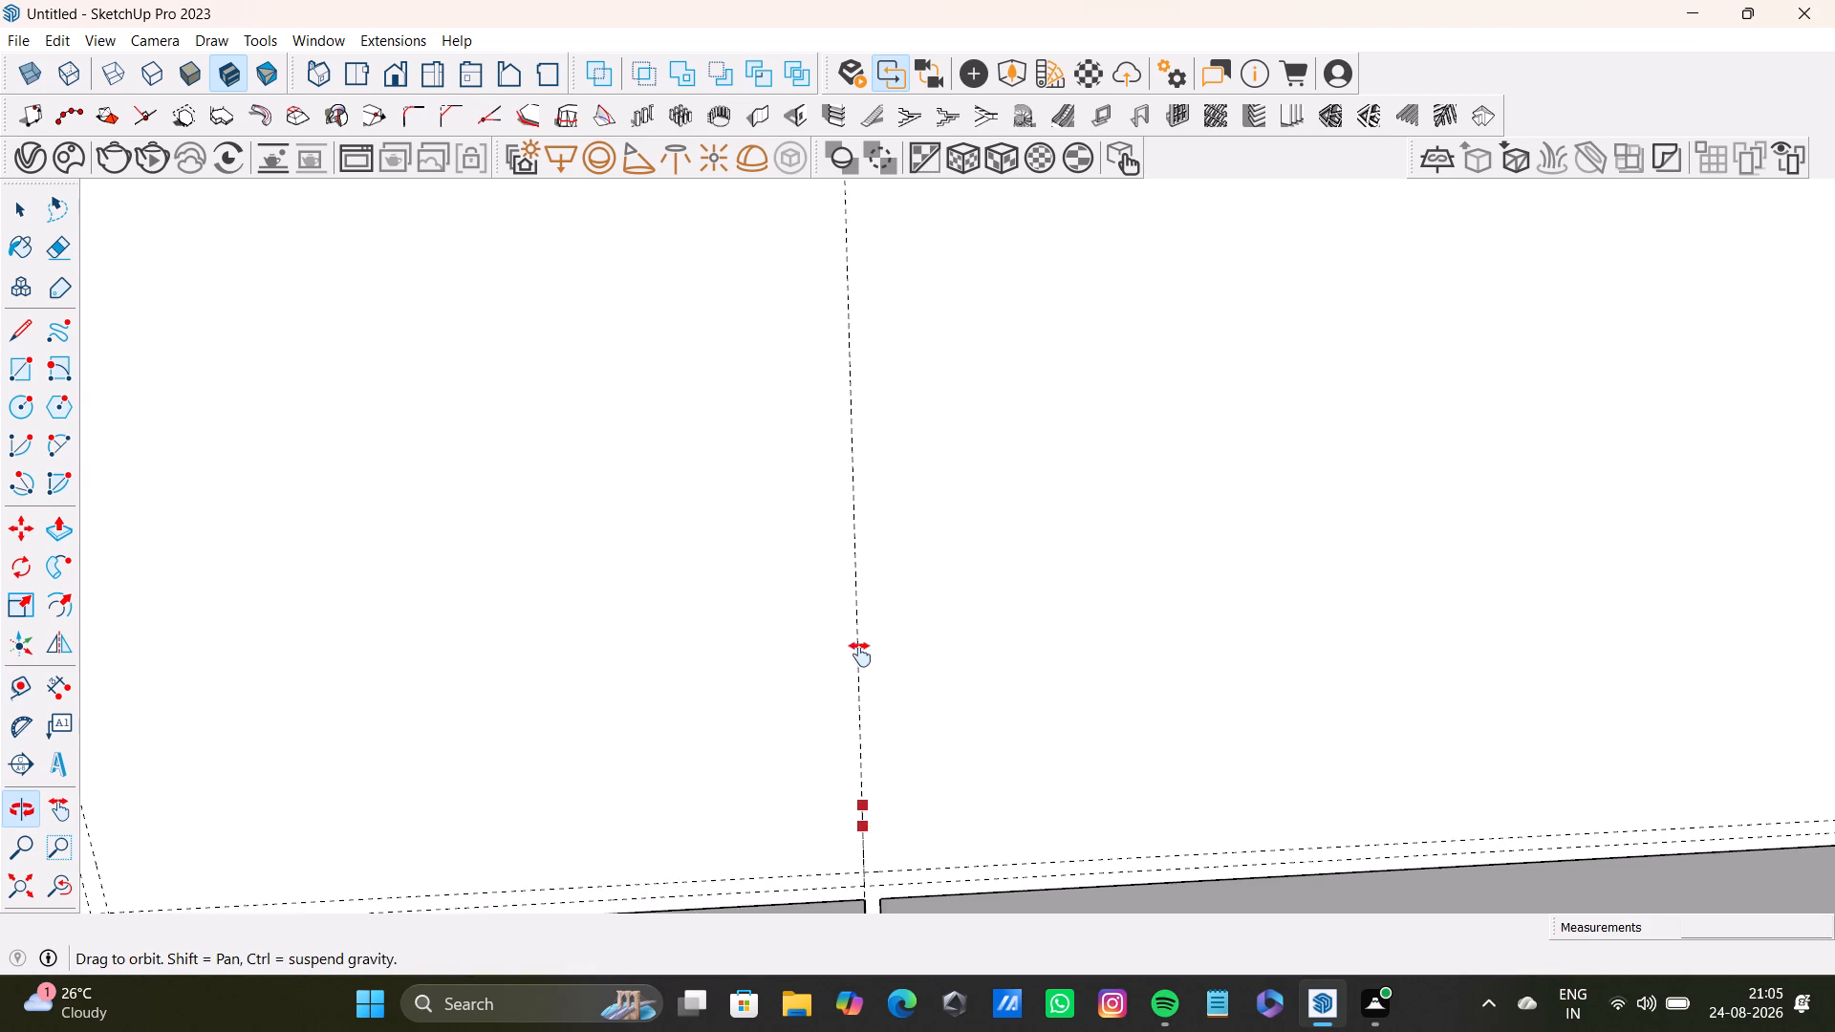
pyautogui.moveTo(860, 655); pyautogui.dragTo(860, 641, button='middle')
pyautogui.click(874, 644)
# Place a vertical guide 1' 8 1/2" from the near side of the second upper cabinet, around that cabinet's middle.
pyautogui.scroll(-2, 874, 644)
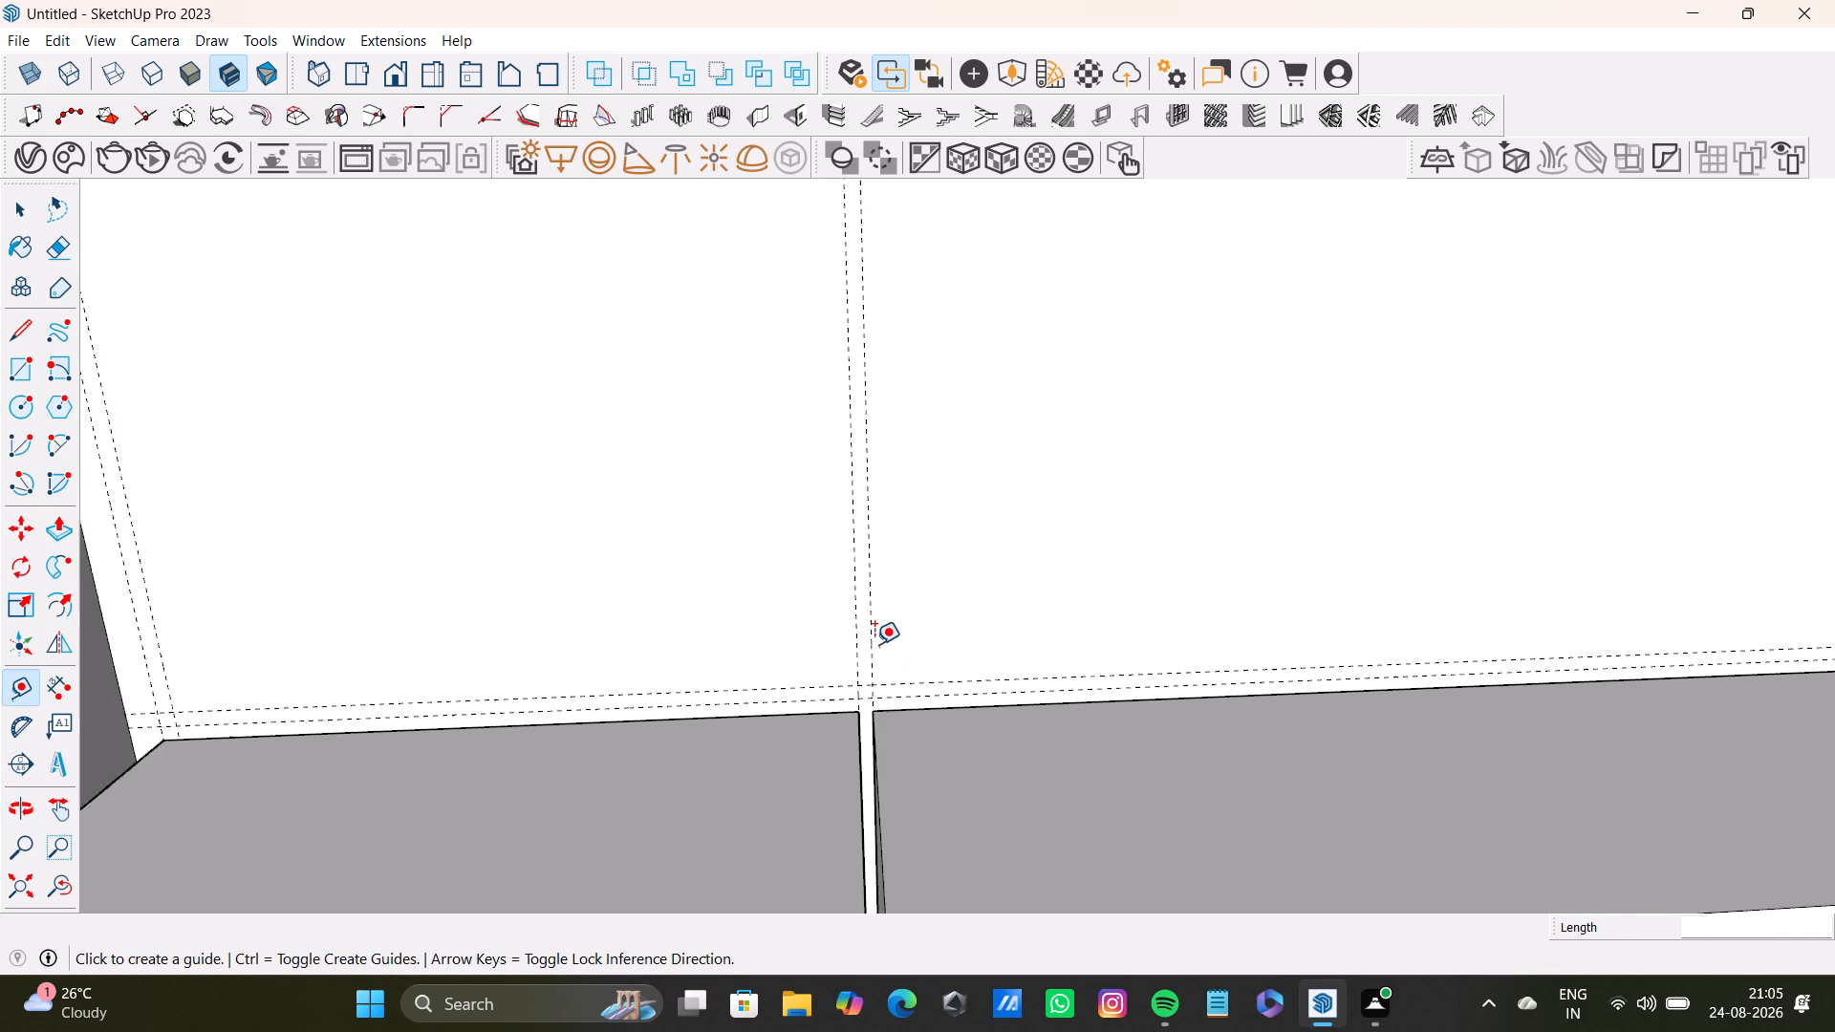
pyautogui.scroll(-10, 874, 644)
pyautogui.keyDown('shift'); pyautogui.moveTo(885, 632); pyautogui.dragTo(637, 746, button='middle'); pyautogui.keyUp('shift')
pyautogui.scroll(8, 652, 737)
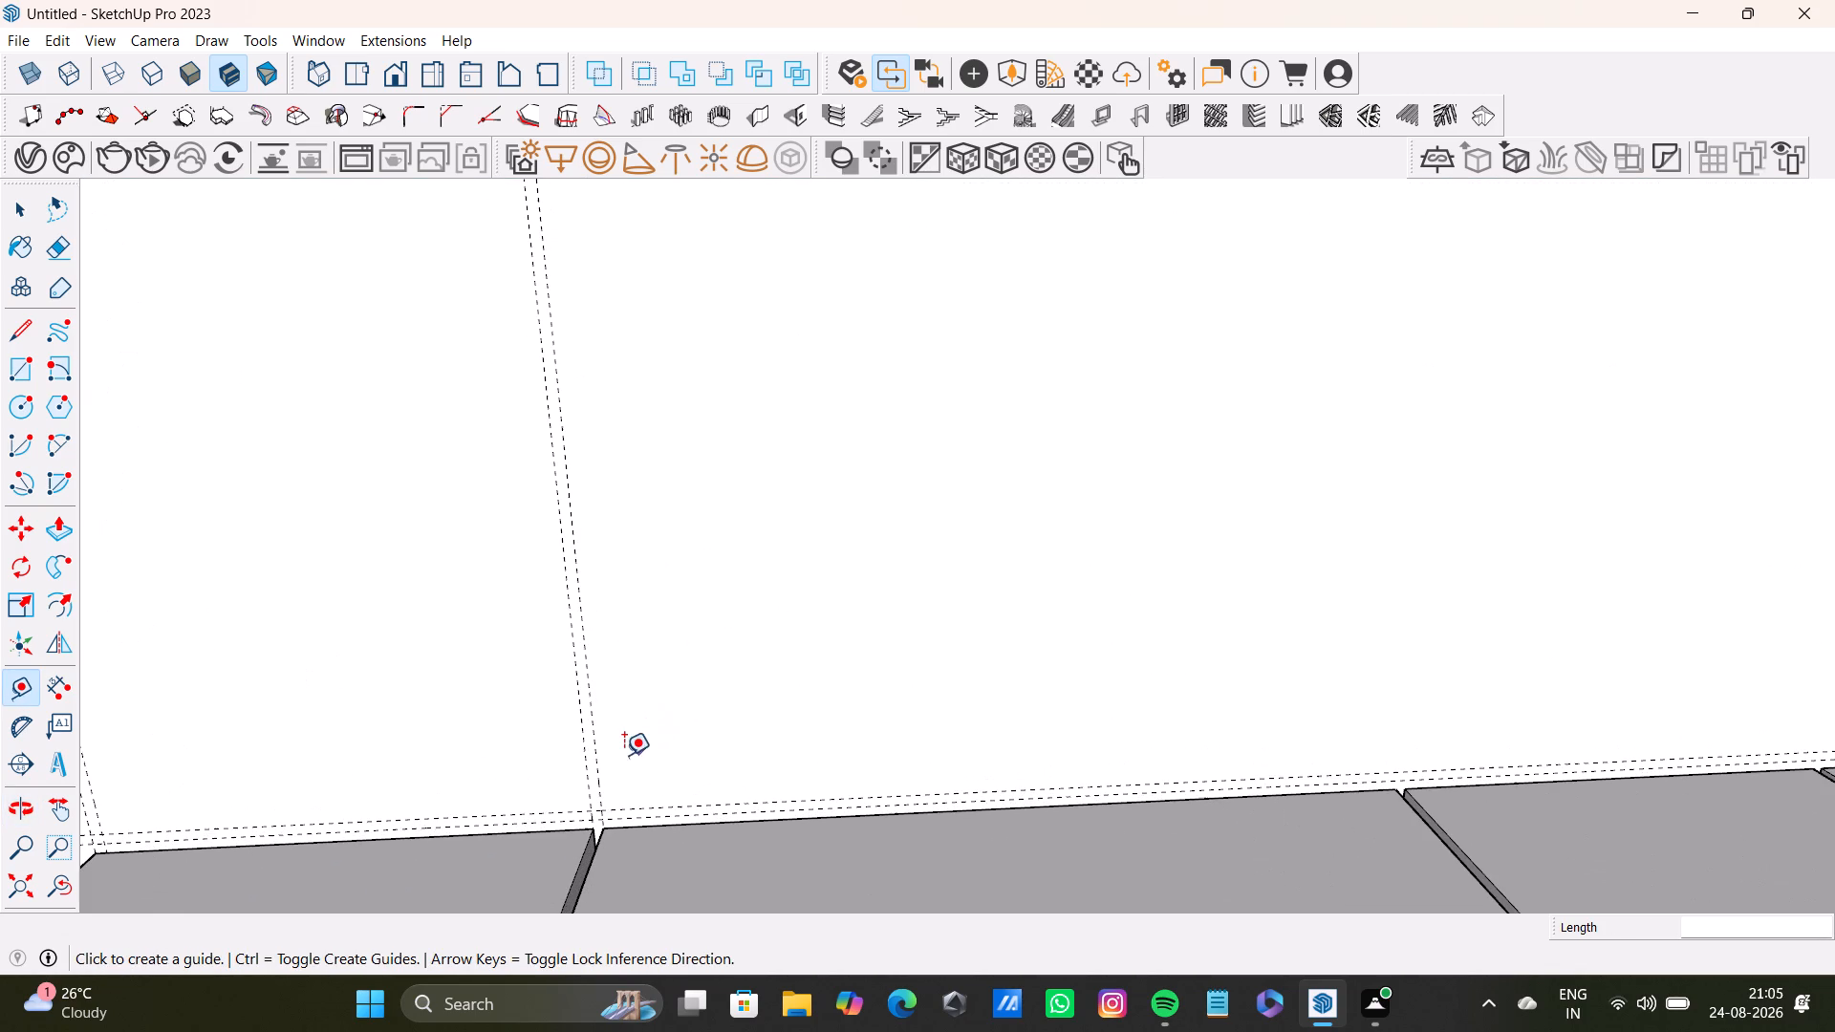
pyautogui.moveTo(598, 776); pyautogui.dragTo(612, 776)
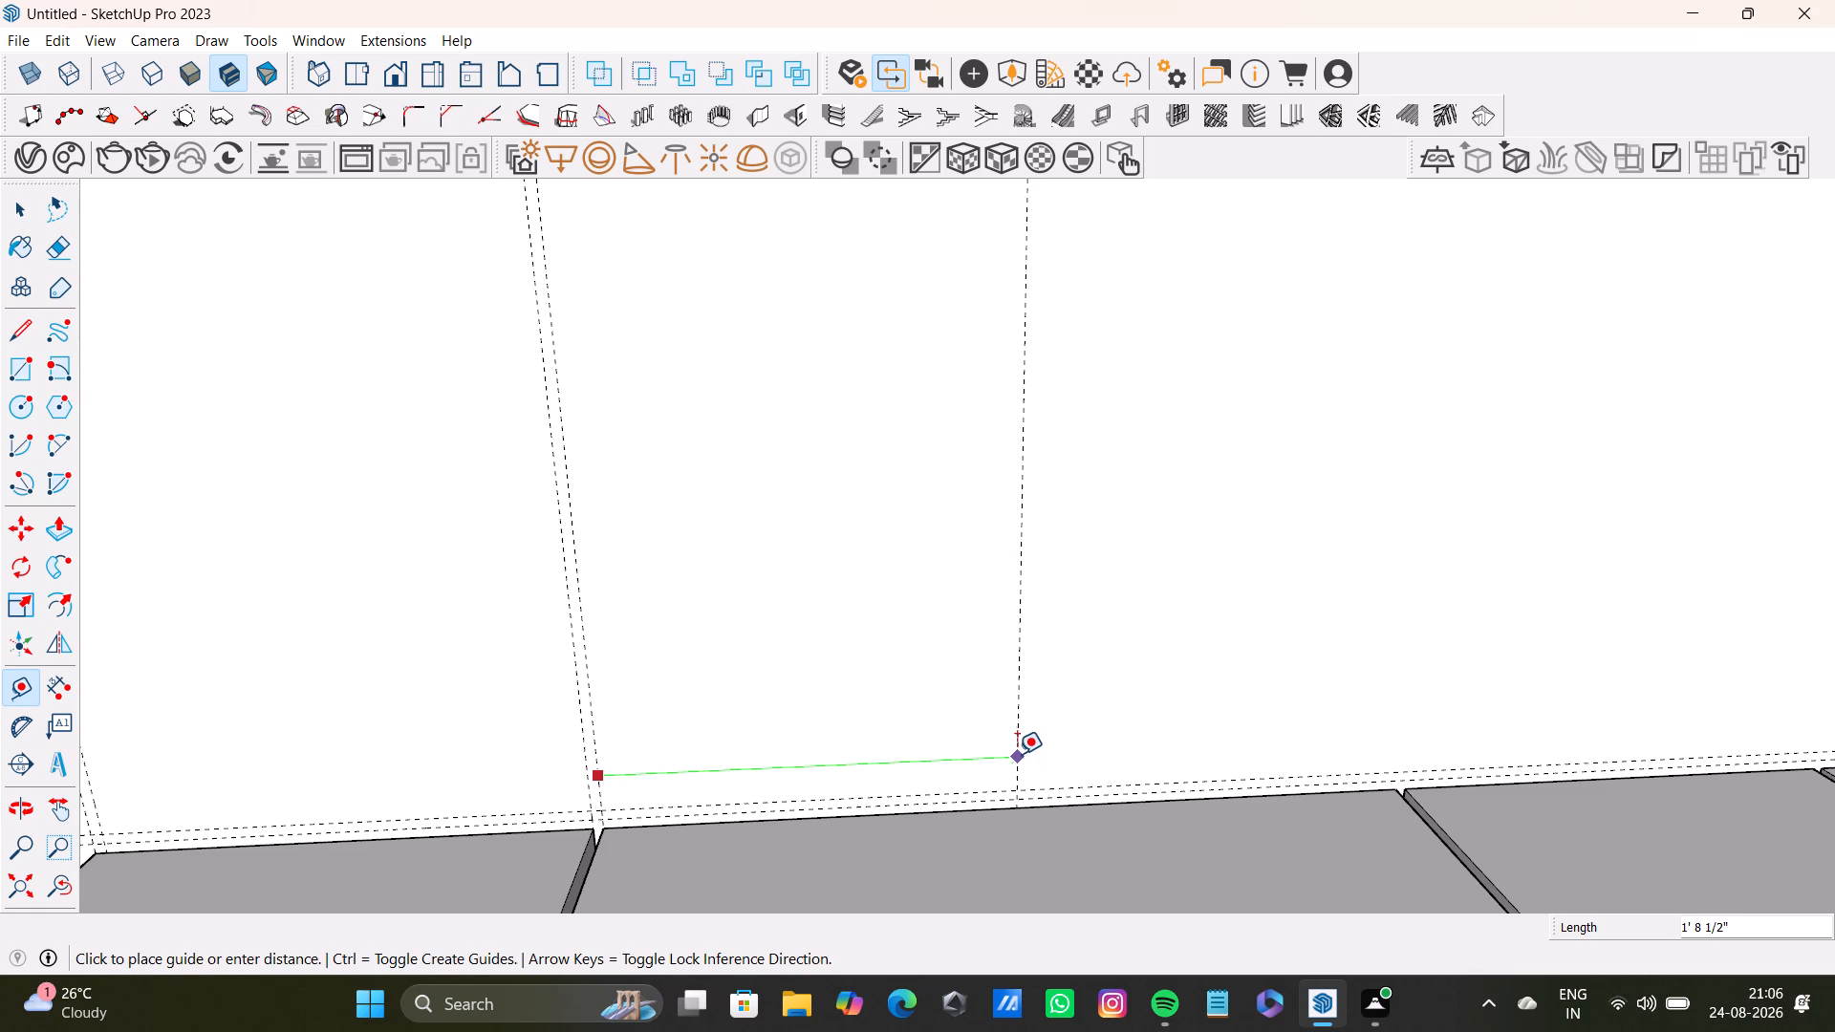
pyautogui.click(1016, 755)
# Place a companion vertical guide 0.5" beyond the one around the middle of the second upper cabinet.
pyautogui.click(1018, 772)
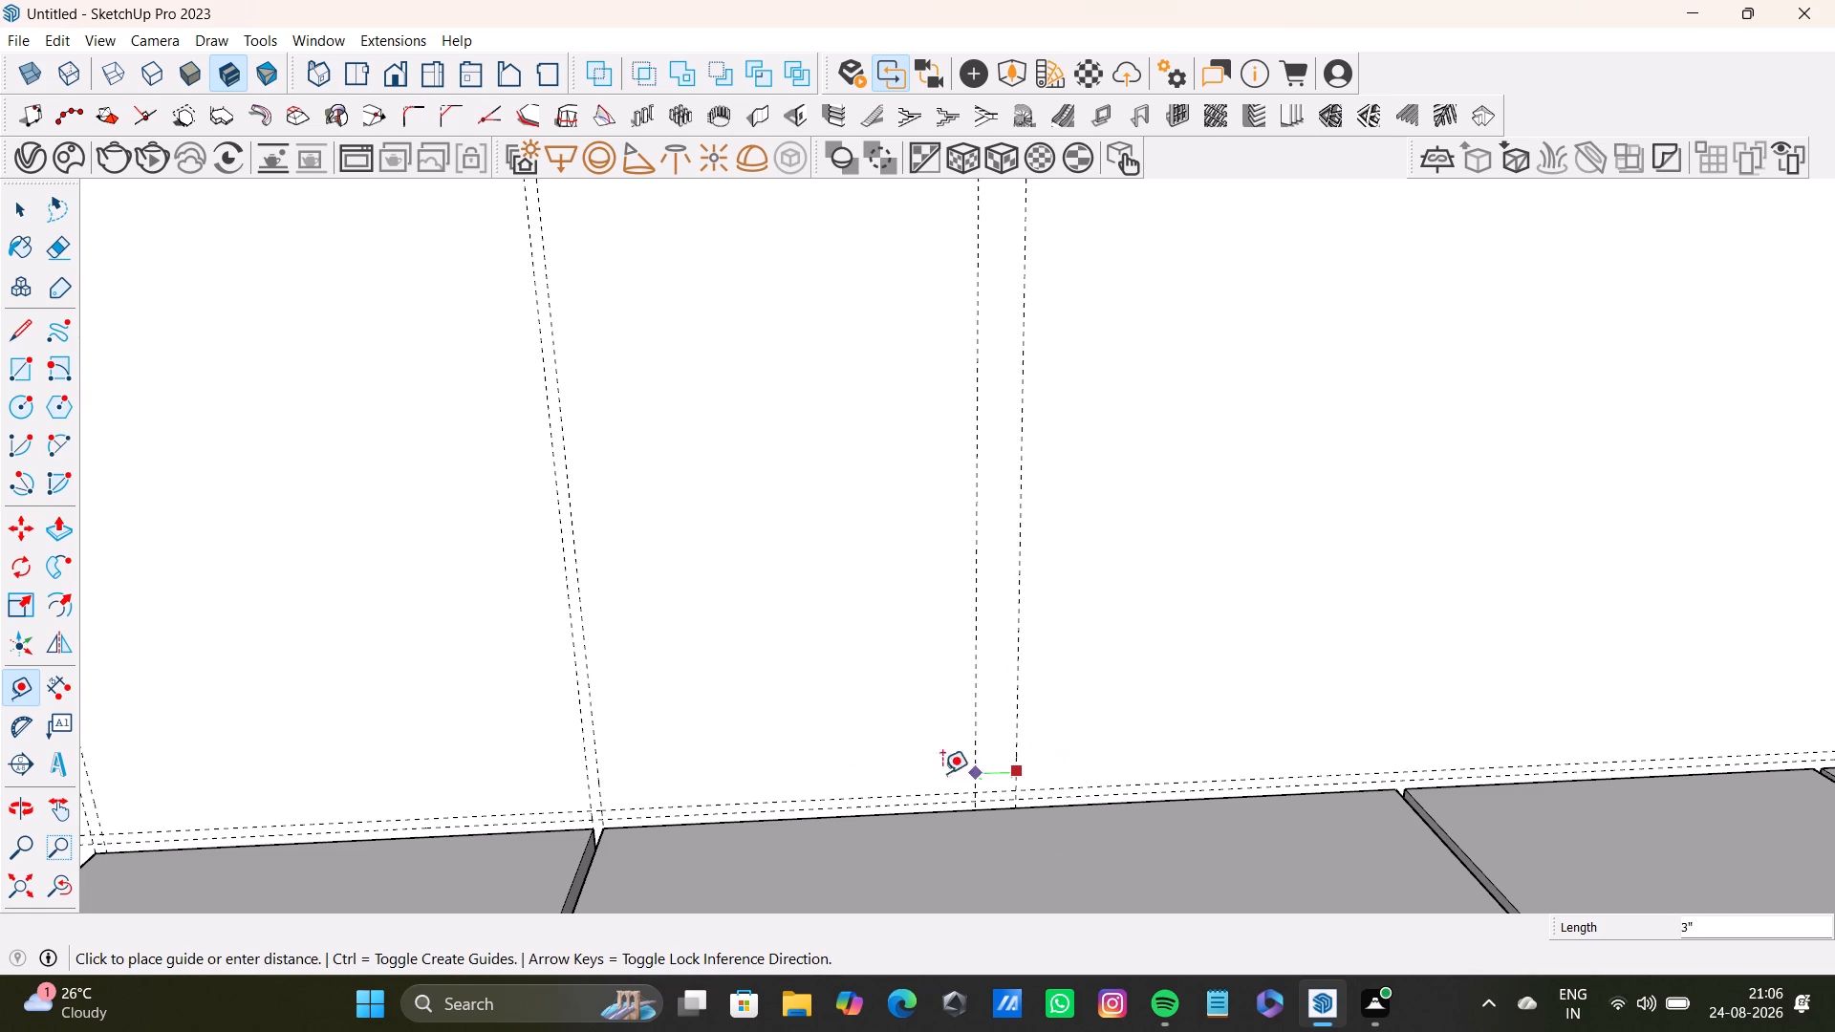
pyautogui.moveTo(985, 775); pyautogui.dragTo(902, 743, button='middle')
pyautogui.scroll(-5, 902, 743)
pyautogui.moveTo(964, 770); pyautogui.dragTo(925, 660, button='middle')
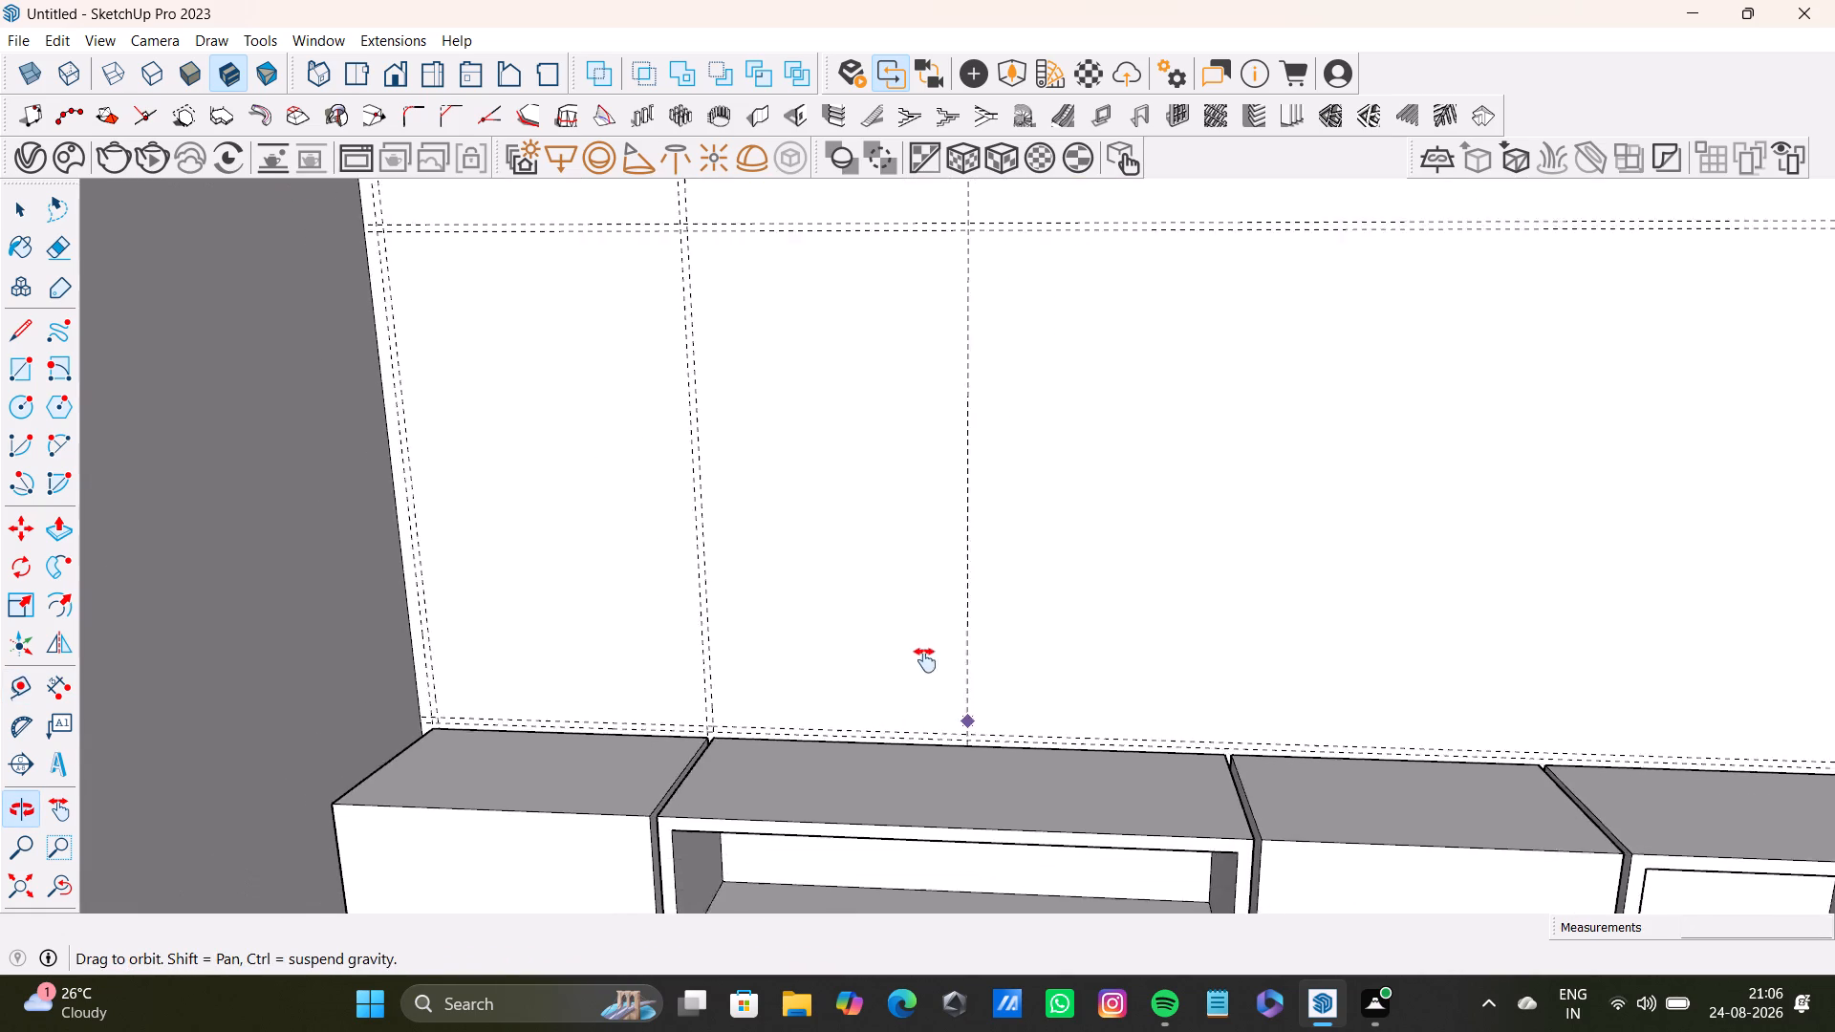
pyautogui.moveTo(925, 660); pyautogui.dragTo(894, 687, button='middle')
pyautogui.scroll(4, 903, 686)
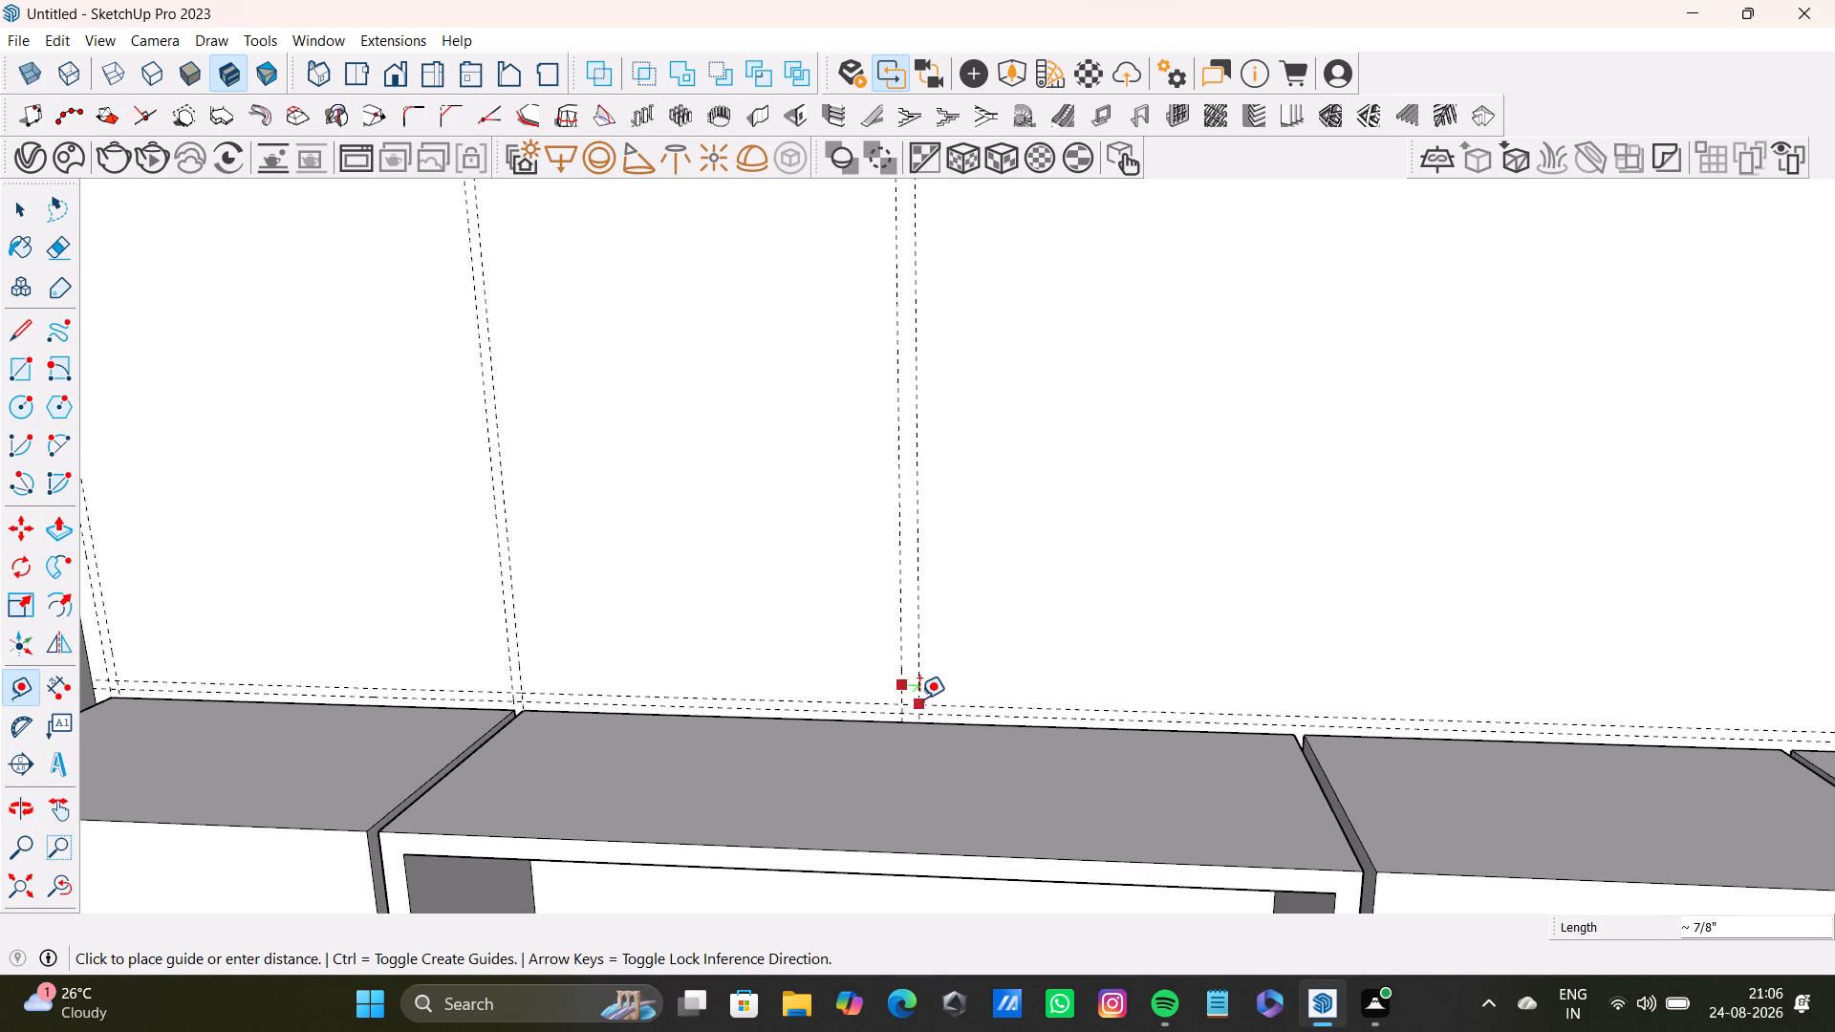
pyautogui.write('0.5')
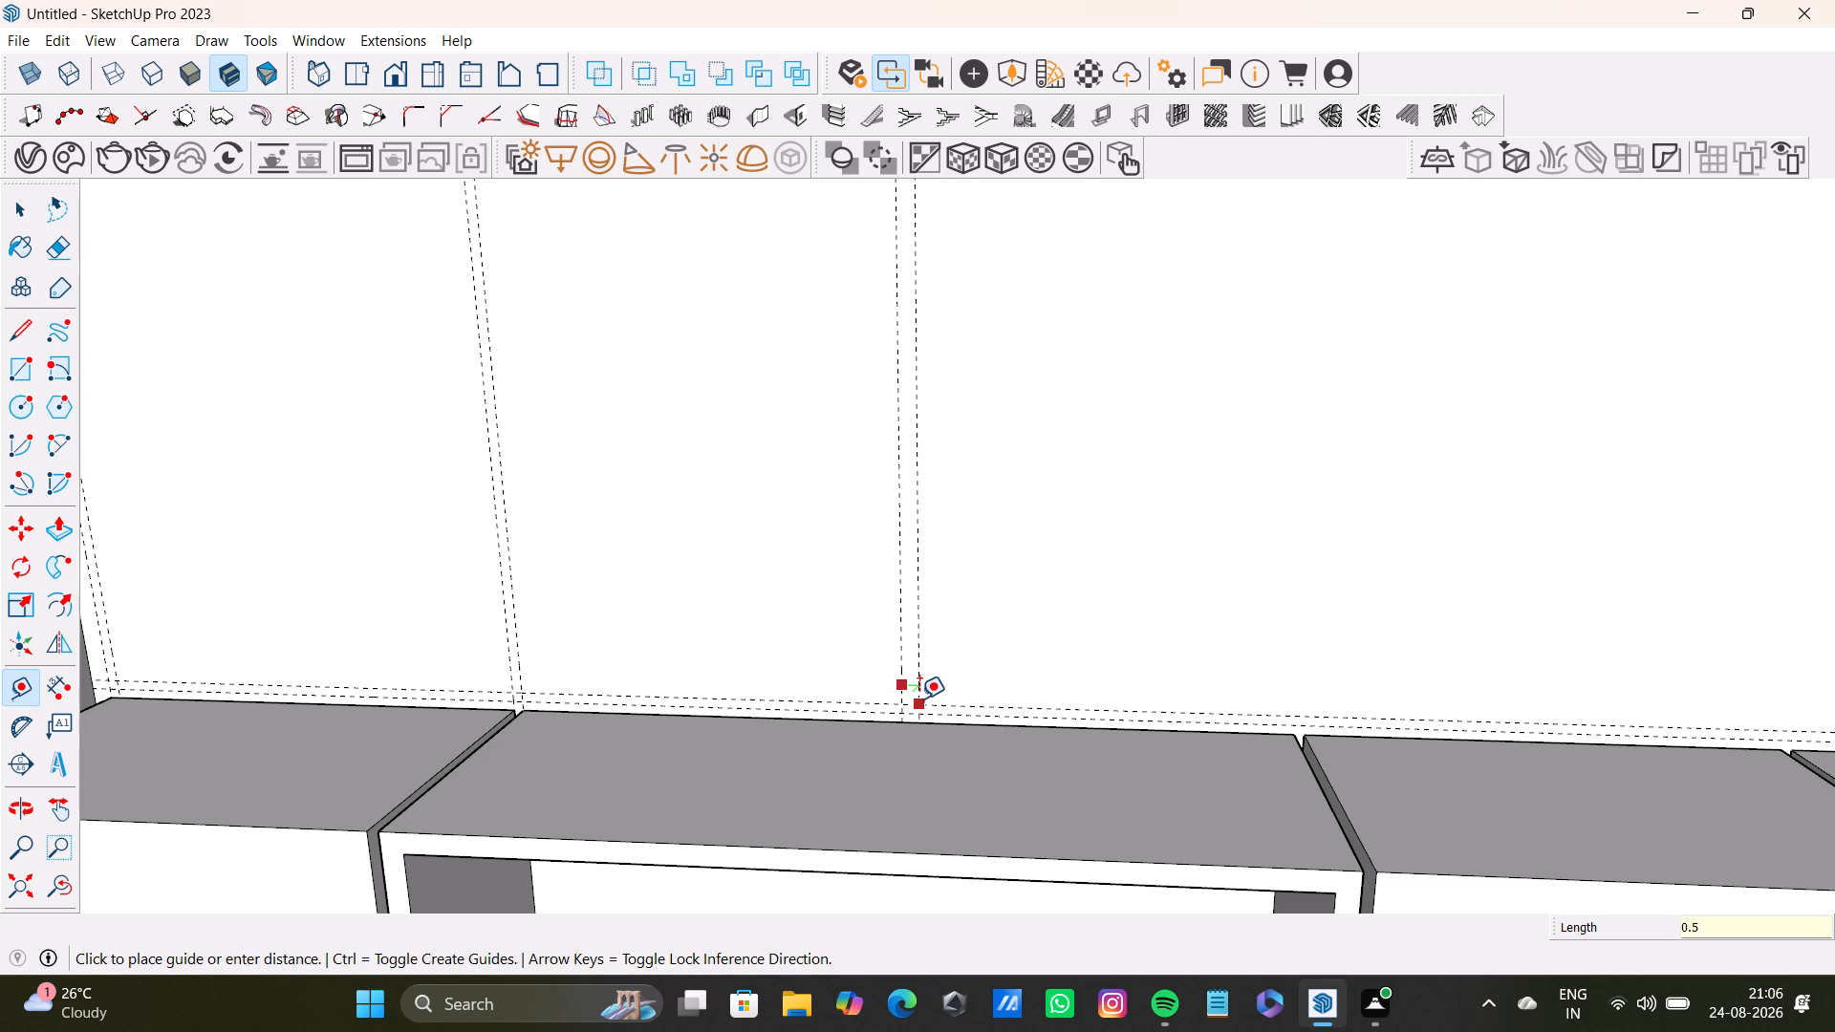
pyautogui.hotkey('shift', '"')
pyautogui.press('Return')
# Place a vertical guide aligned with the far end of the second upper cabinet, offset from the pair at its middle.
pyautogui.scroll(4, 927, 699)
pyautogui.moveTo(898, 690); pyautogui.dragTo(937, 683)
pyautogui.click(1491, 696)
# Place a companion vertical guide 5/8" farther along, snapped to the near back corner of the third upper cabinet.
pyautogui.scroll(-3, 1470, 700)
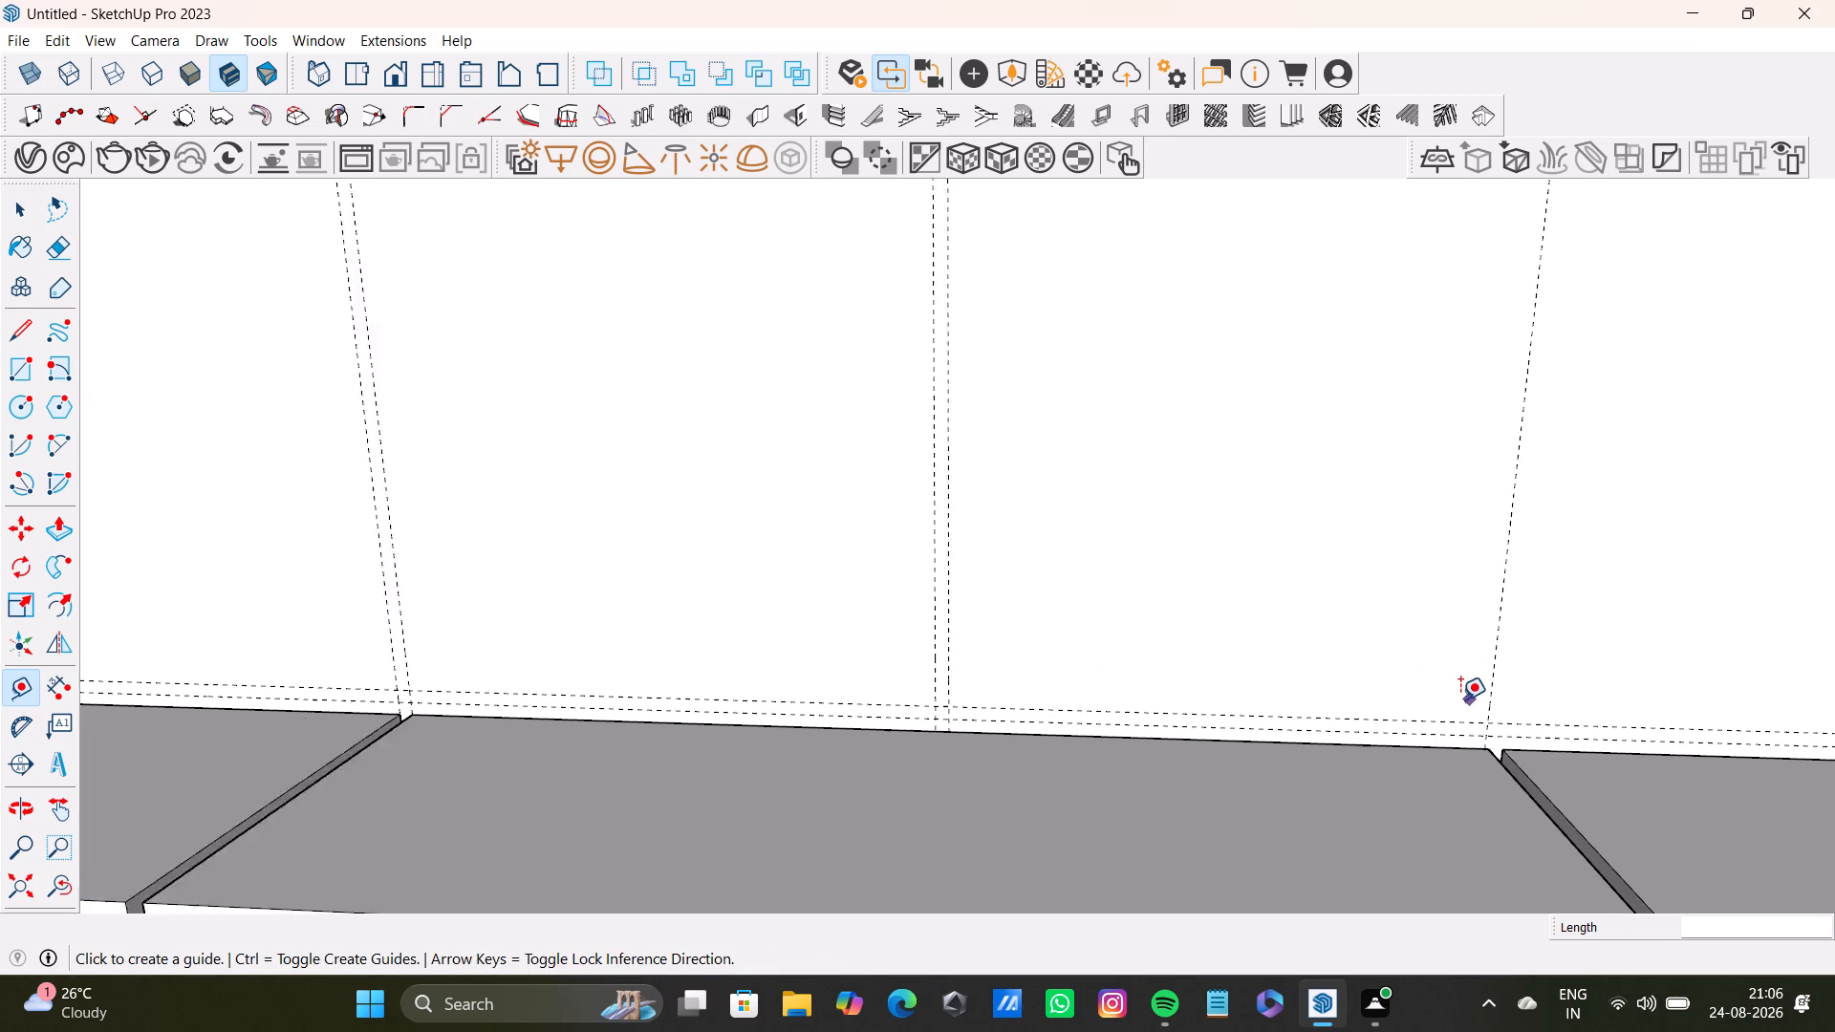
pyautogui.scroll(-1, 1460, 699)
pyautogui.moveTo(1456, 695); pyautogui.dragTo(895, 660, button='middle')
pyautogui.scroll(8, 908, 654)
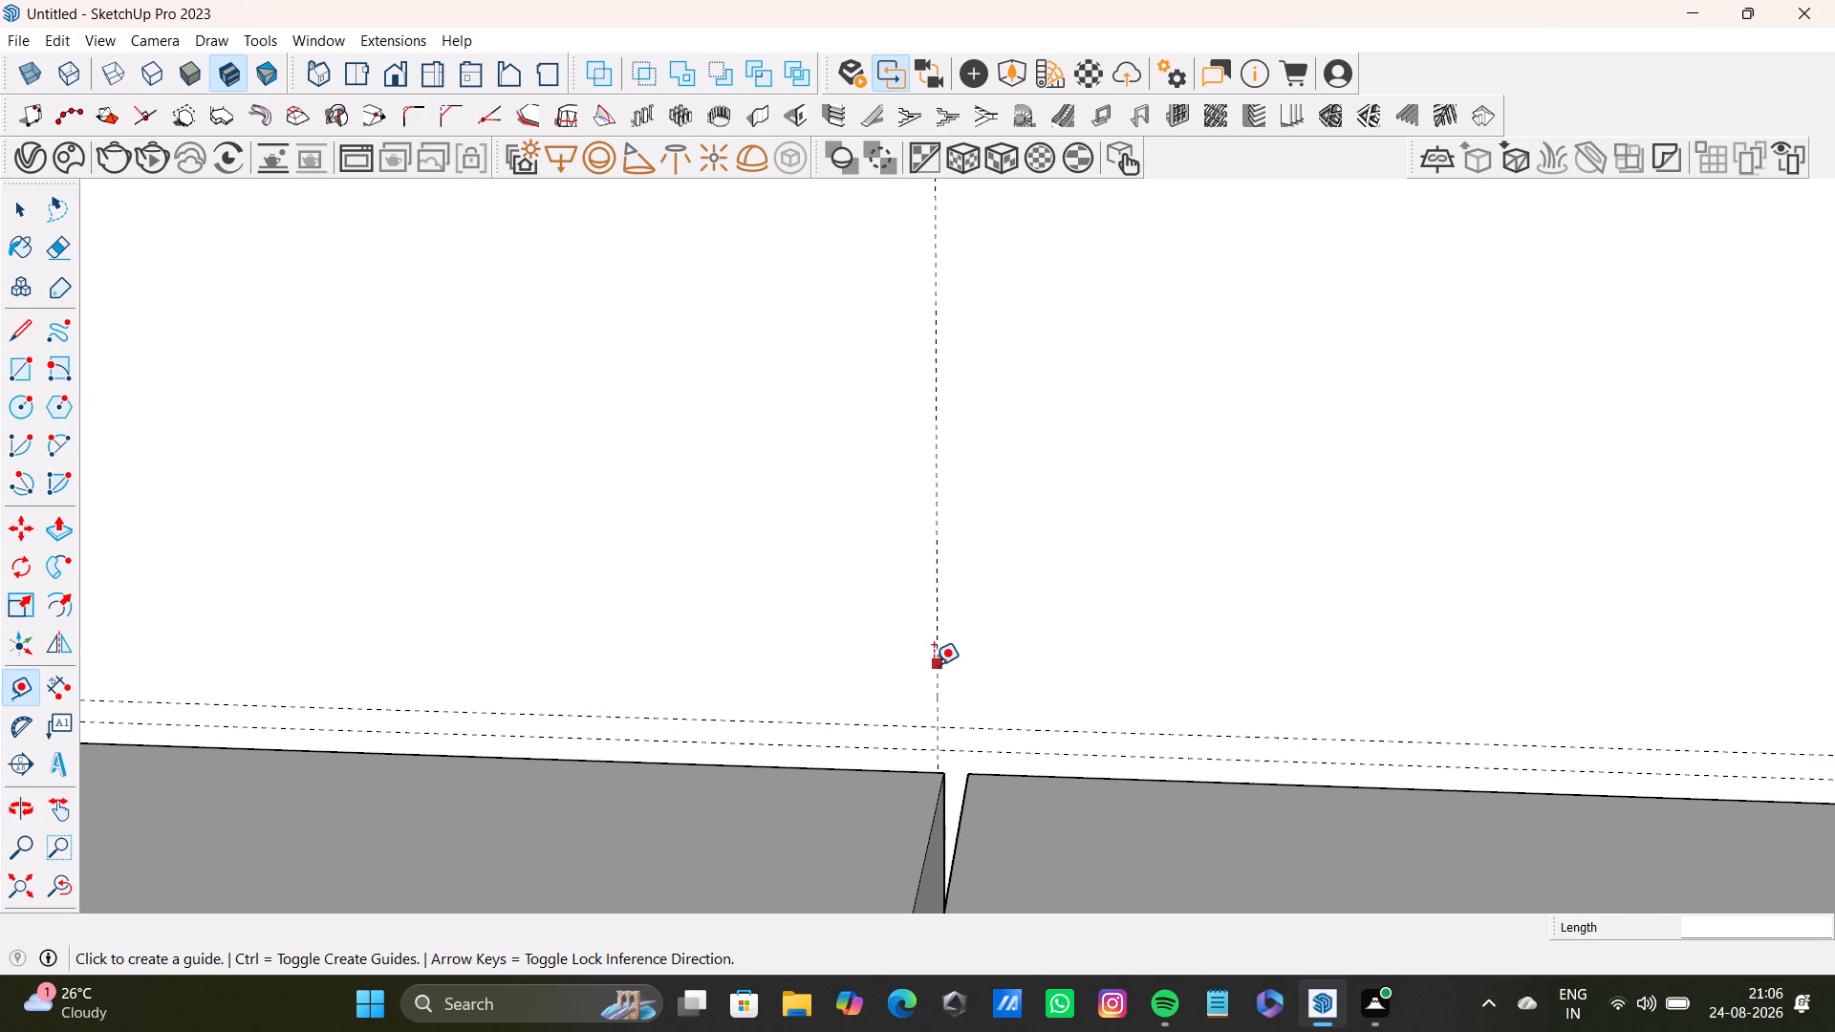
pyautogui.click(934, 665)
pyautogui.scroll(3, 976, 664)
pyautogui.moveTo(975, 664); pyautogui.dragTo(1009, 658, button='middle')
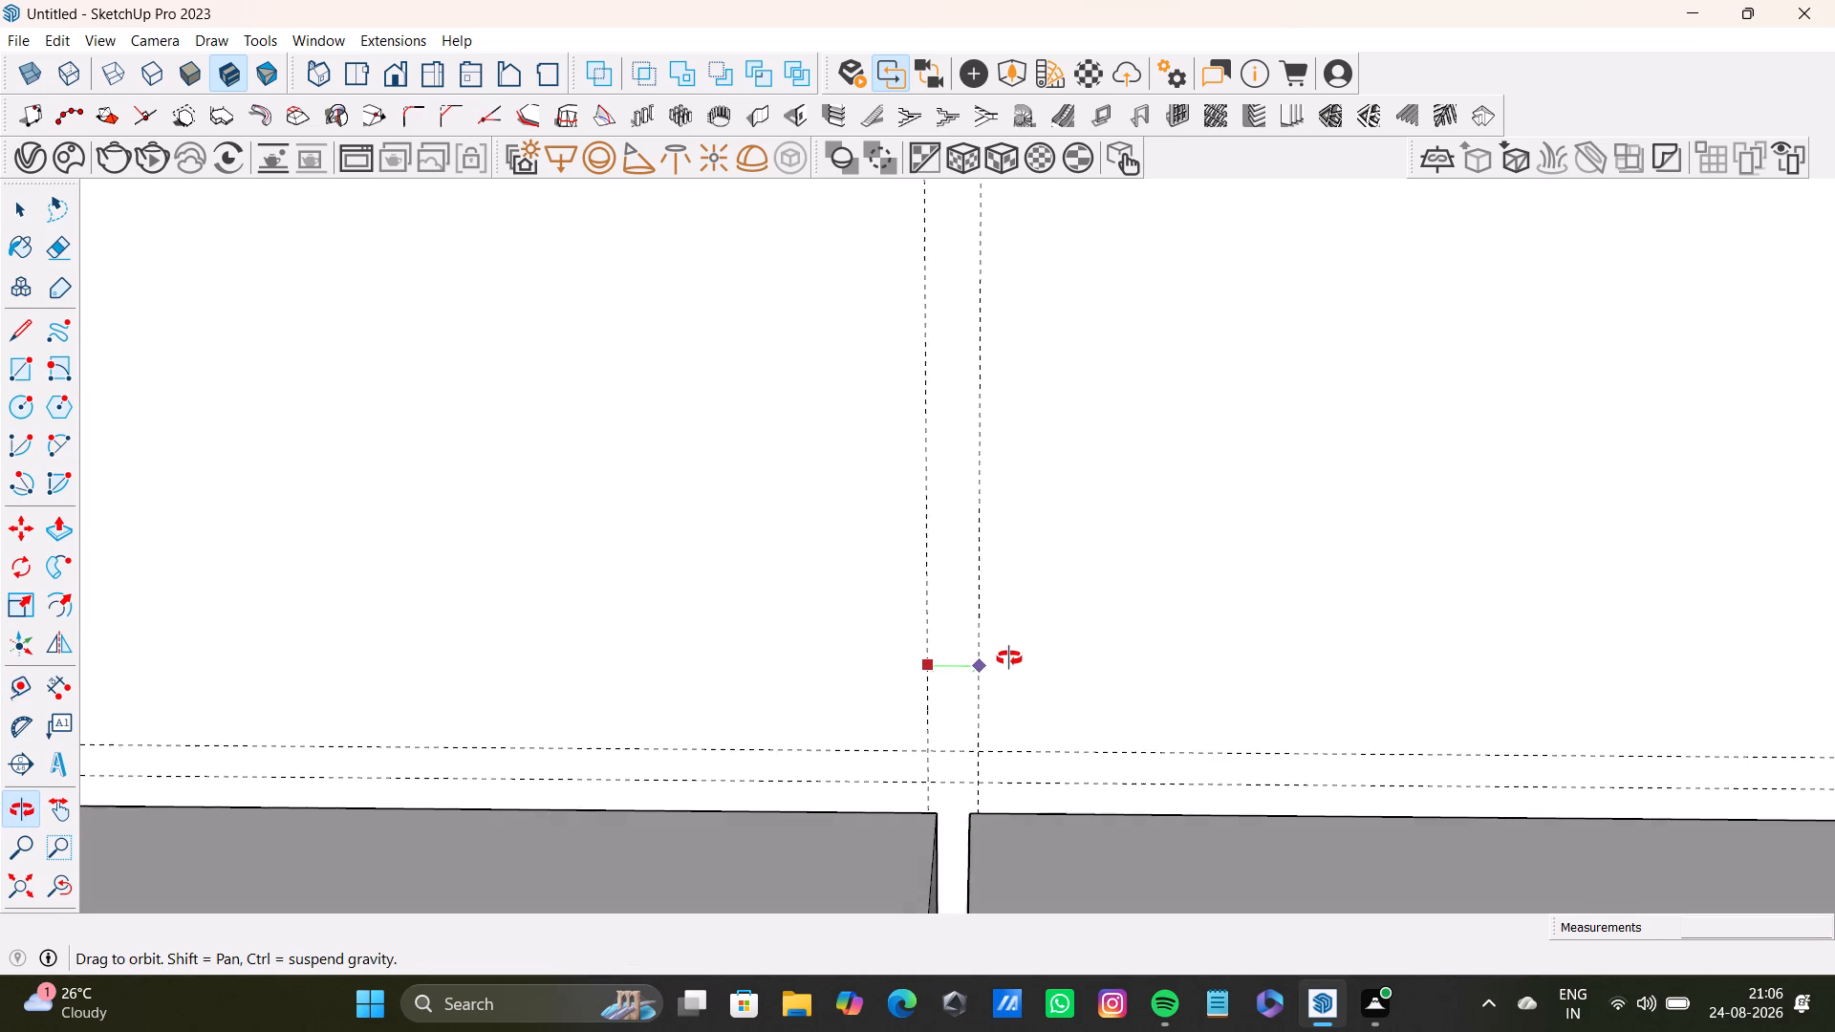
pyautogui.moveTo(1009, 658); pyautogui.dragTo(994, 682, button='middle')
pyautogui.scroll(2, 971, 704)
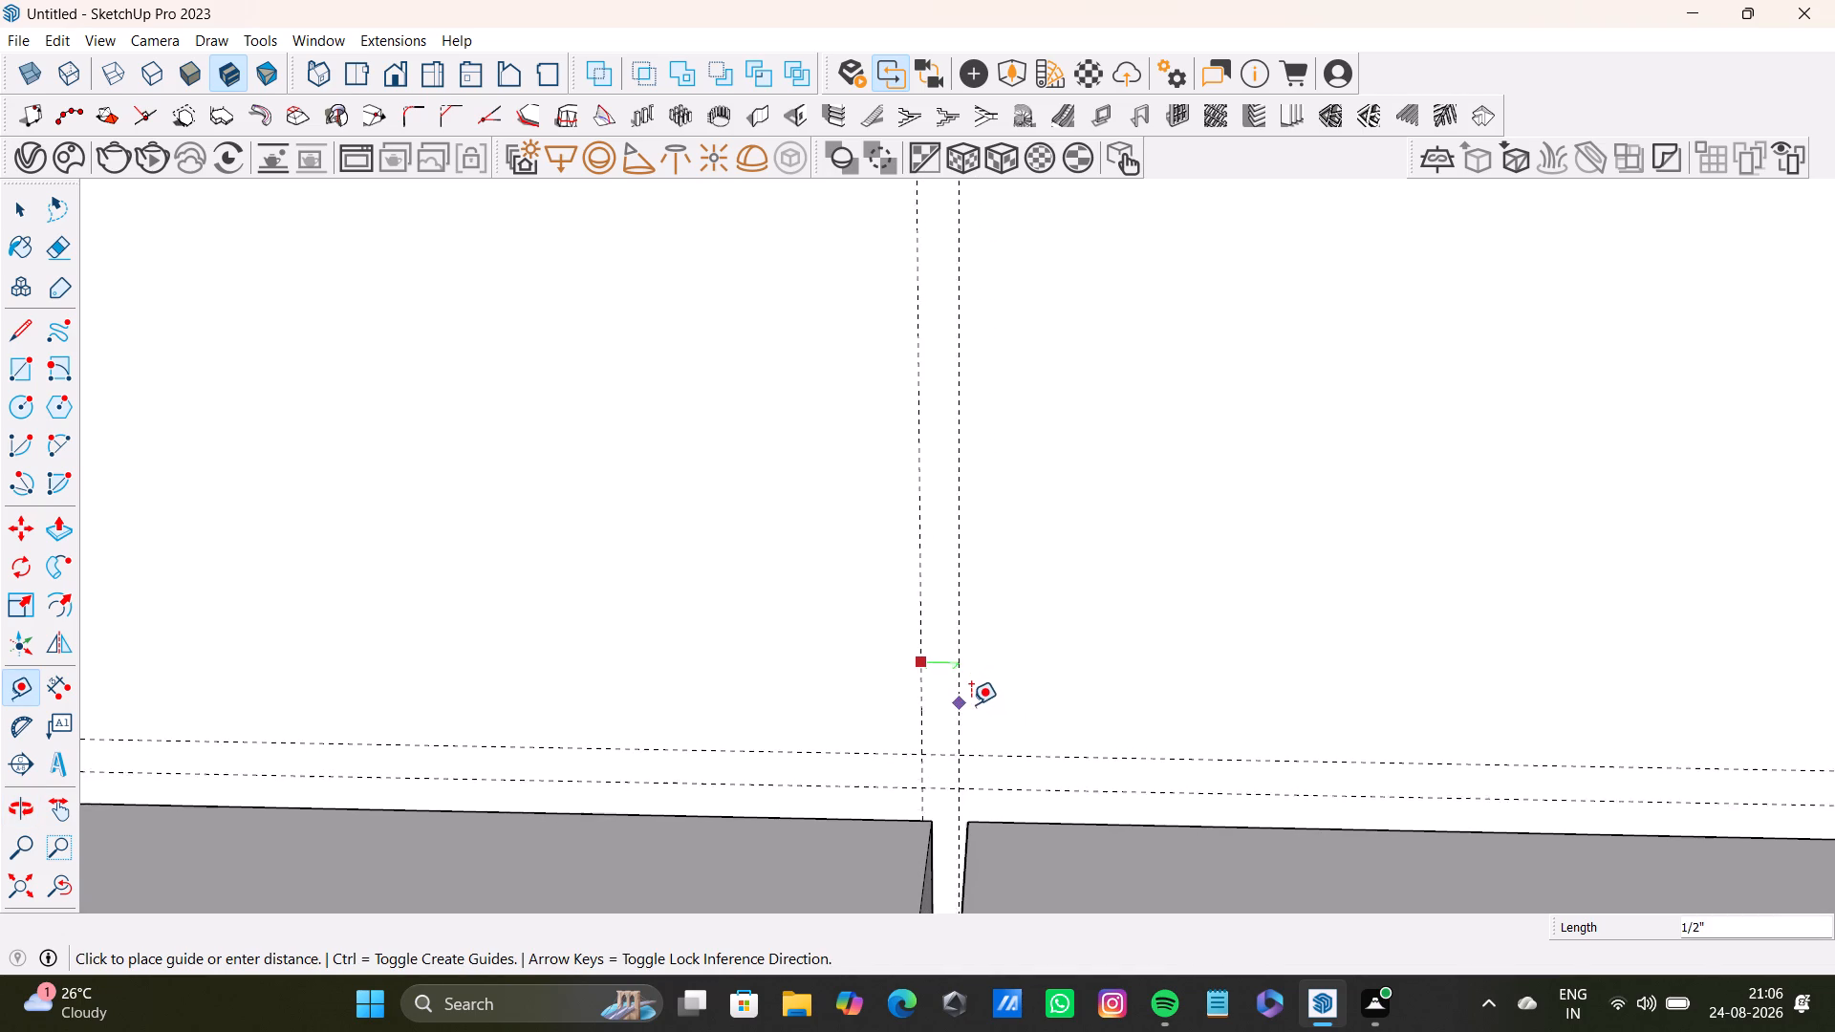
pyautogui.scroll(1, 971, 704)
pyautogui.moveTo(971, 704); pyautogui.dragTo(1033, 699, button='middle')
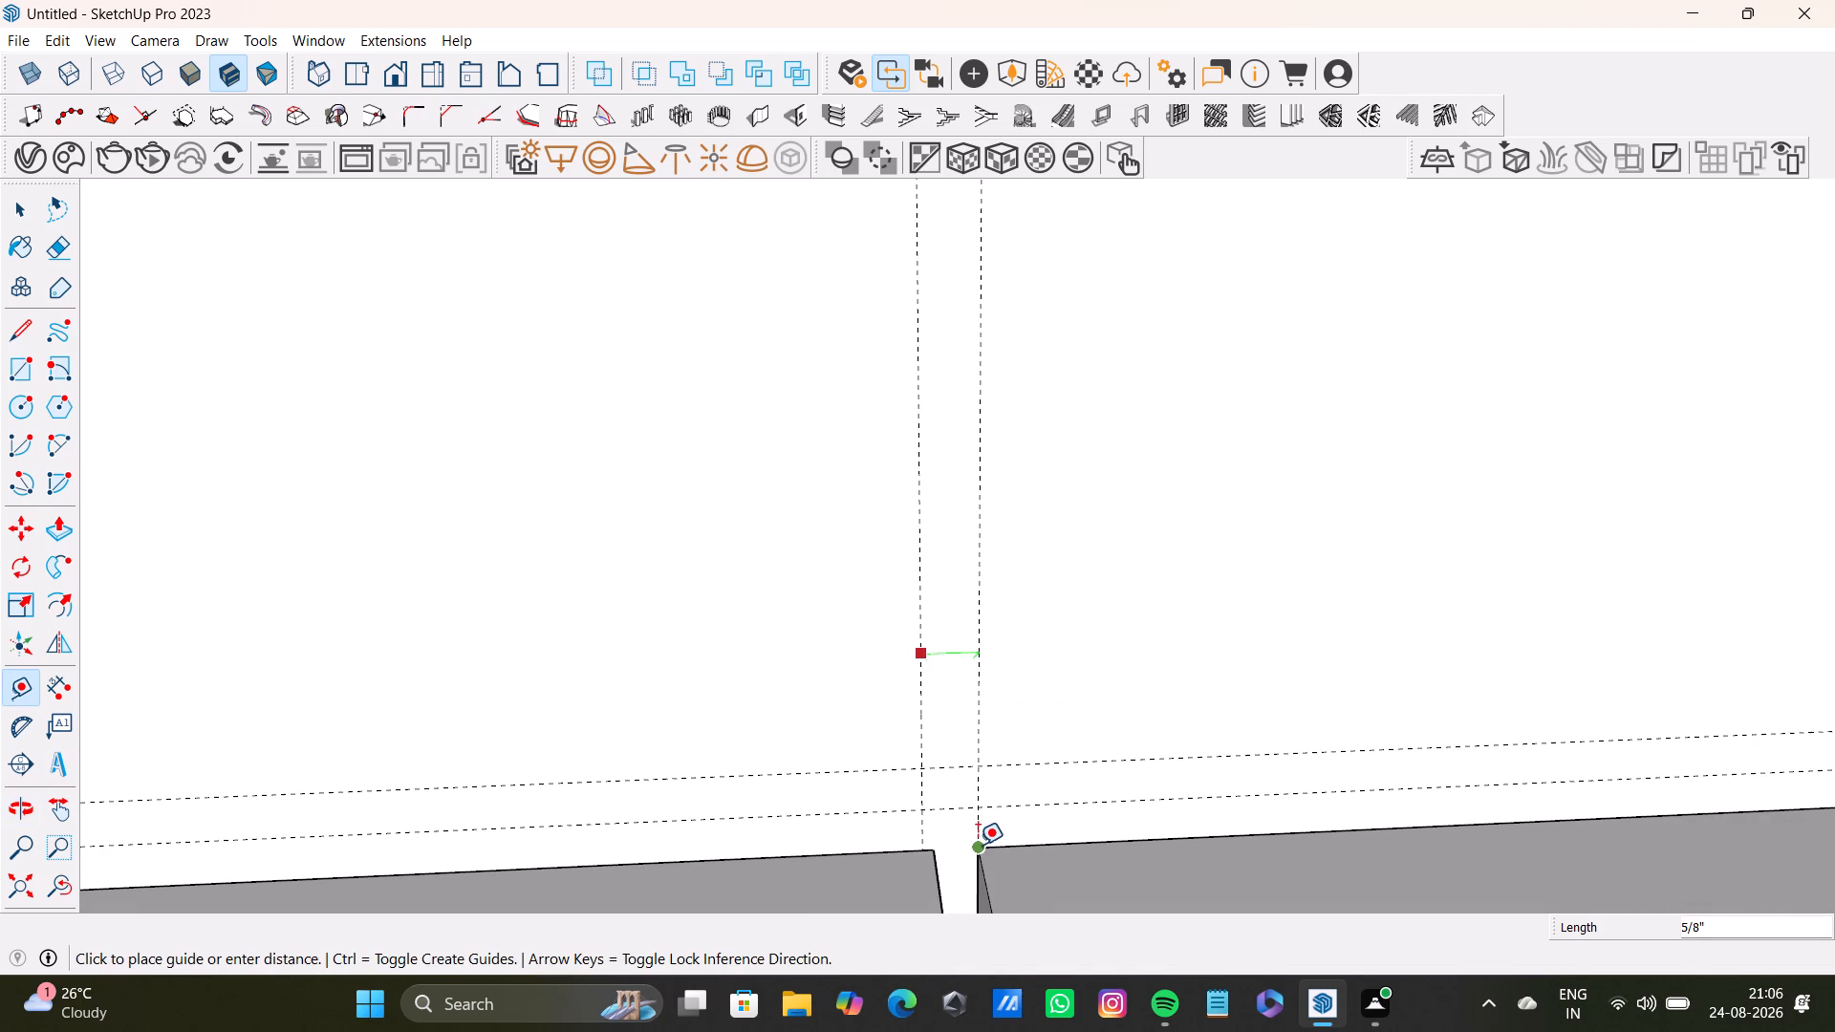
pyautogui.click(978, 845)
# Place a vertical guide about 1' 11" from the third upper cabinet's near-side guide, aligned with that cabinet's far end.
pyautogui.scroll(-9, 939, 743)
pyautogui.scroll(1, 943, 741)
pyautogui.scroll(-13, 945, 740)
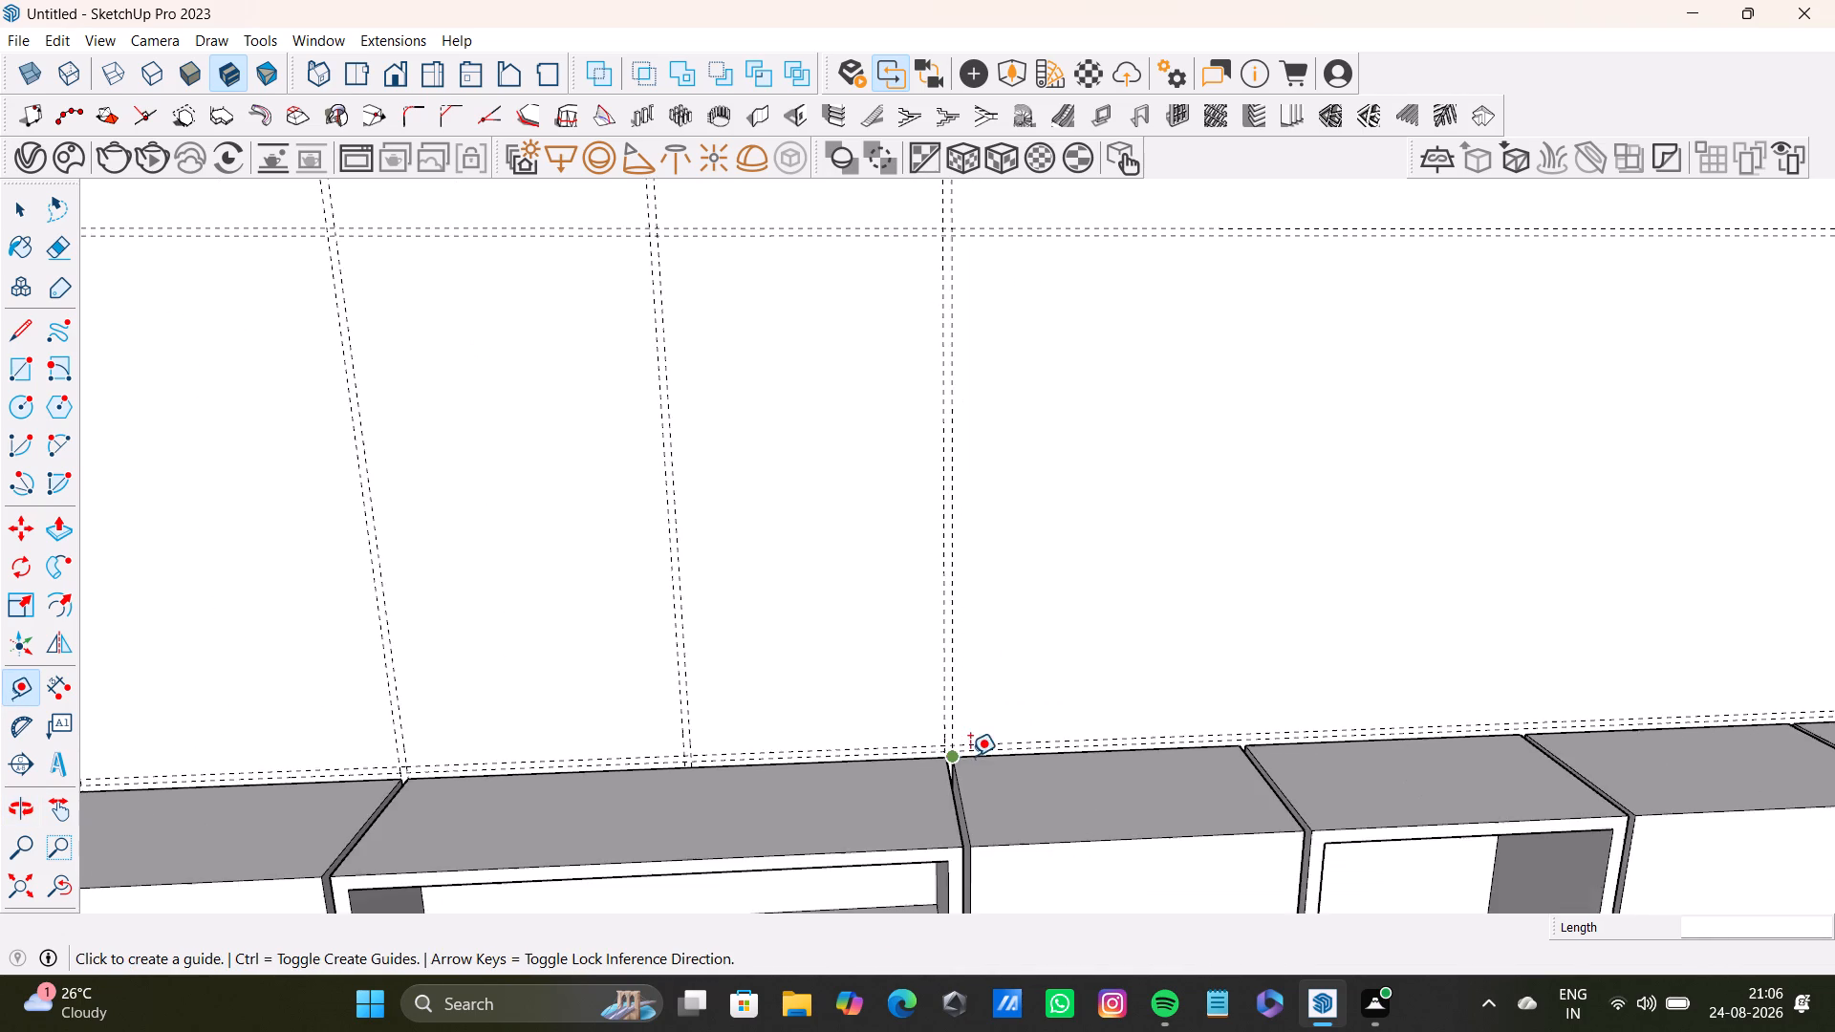
pyautogui.scroll(-7, 999, 762)
pyautogui.moveTo(1010, 761); pyautogui.dragTo(797, 761, button='middle')
pyautogui.scroll(8, 802, 716)
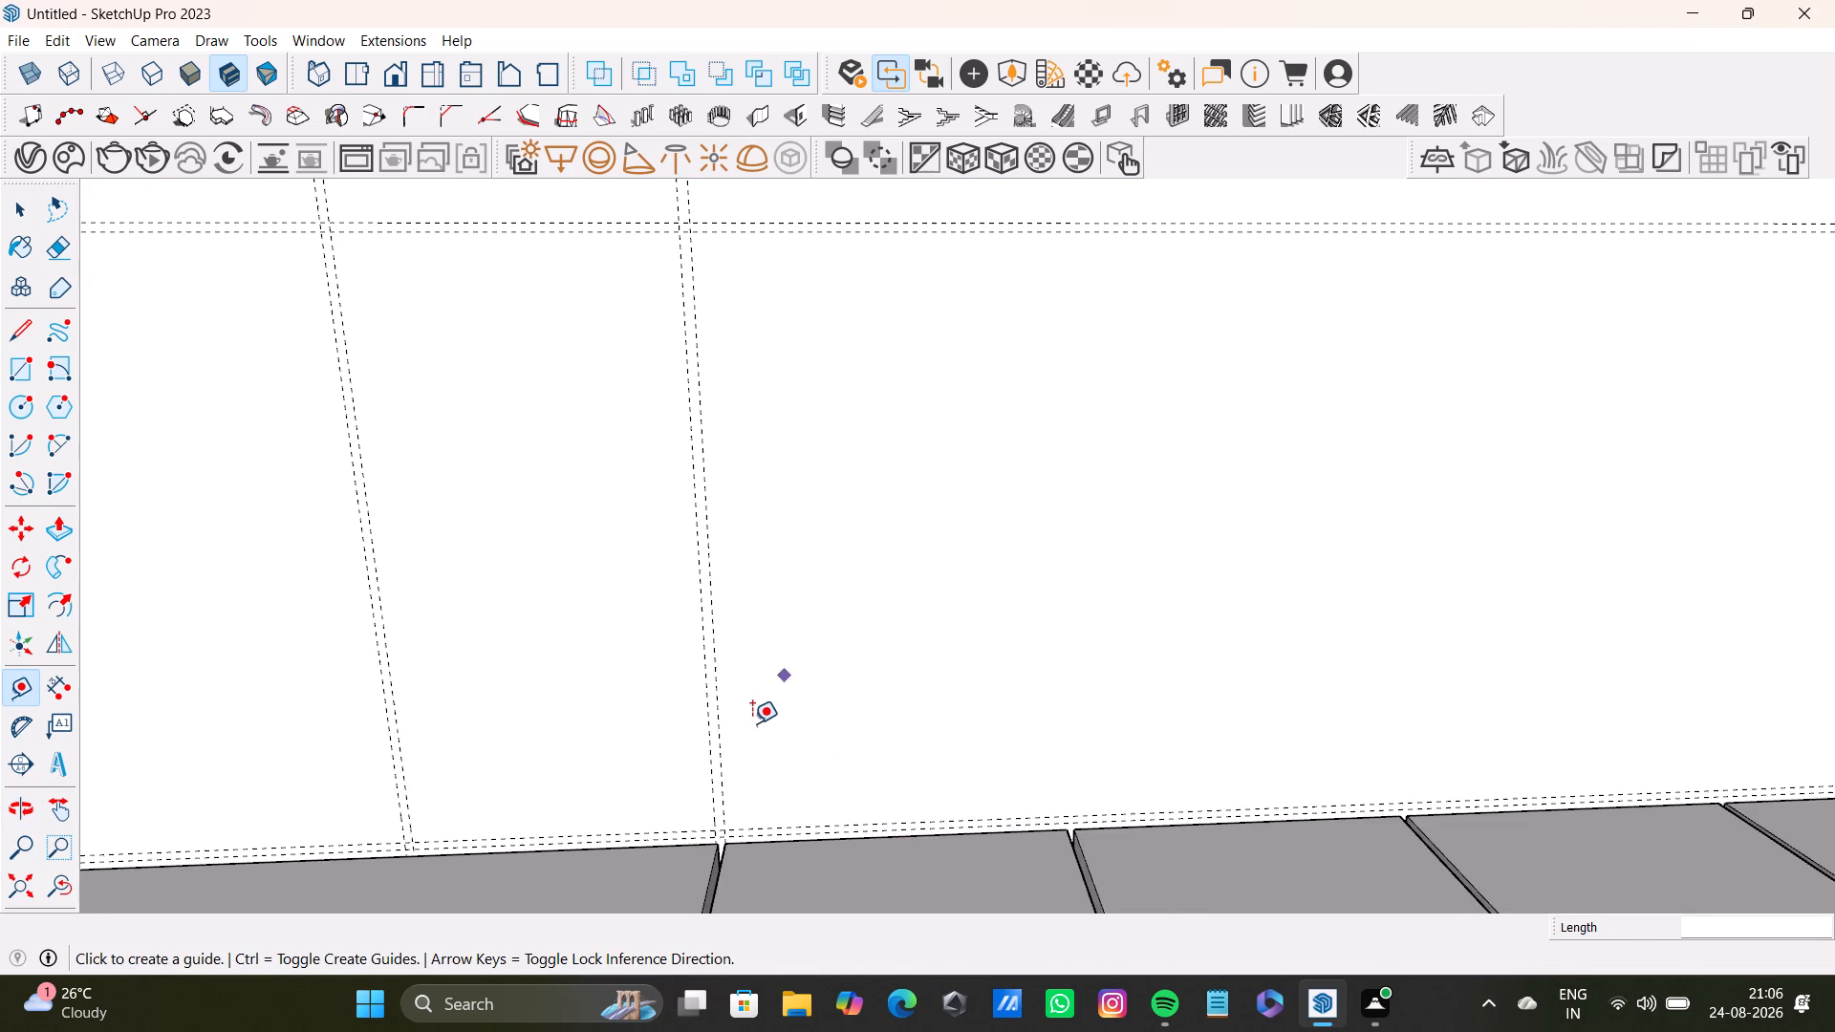
pyautogui.scroll(3, 747, 739)
pyautogui.moveTo(707, 775); pyautogui.dragTo(725, 775)
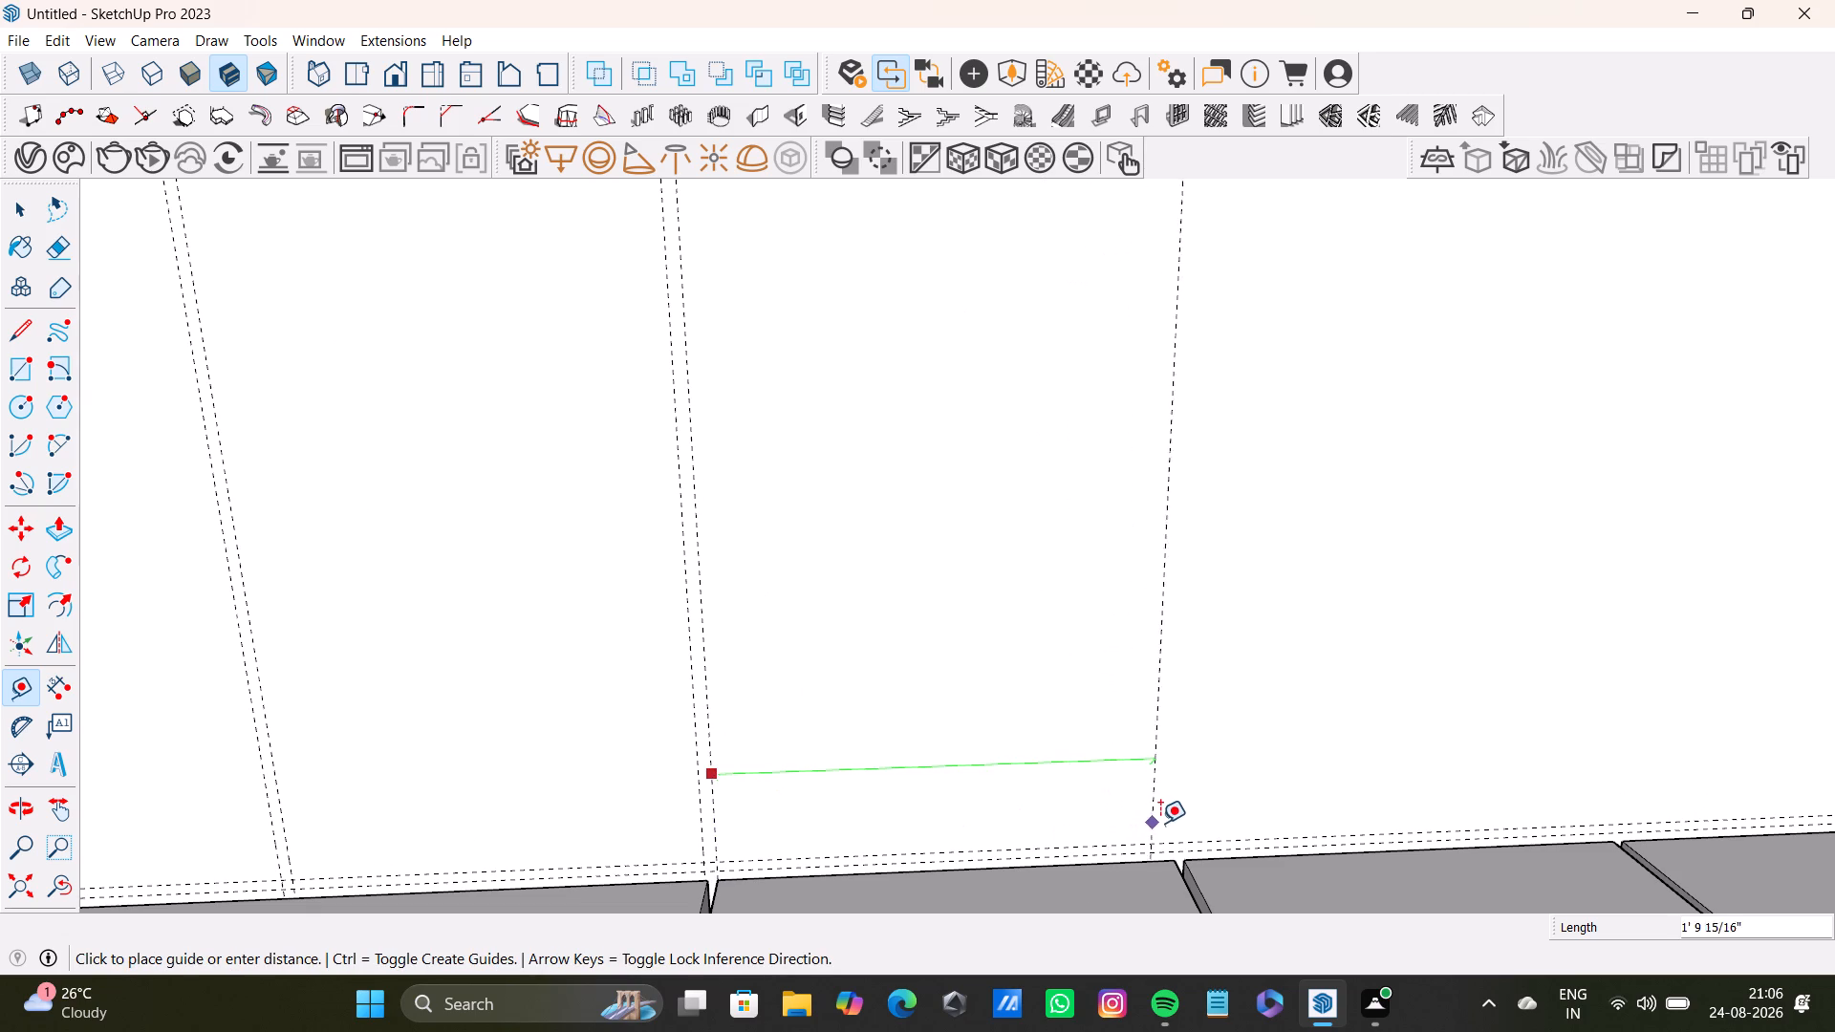
pyautogui.click(1172, 834)
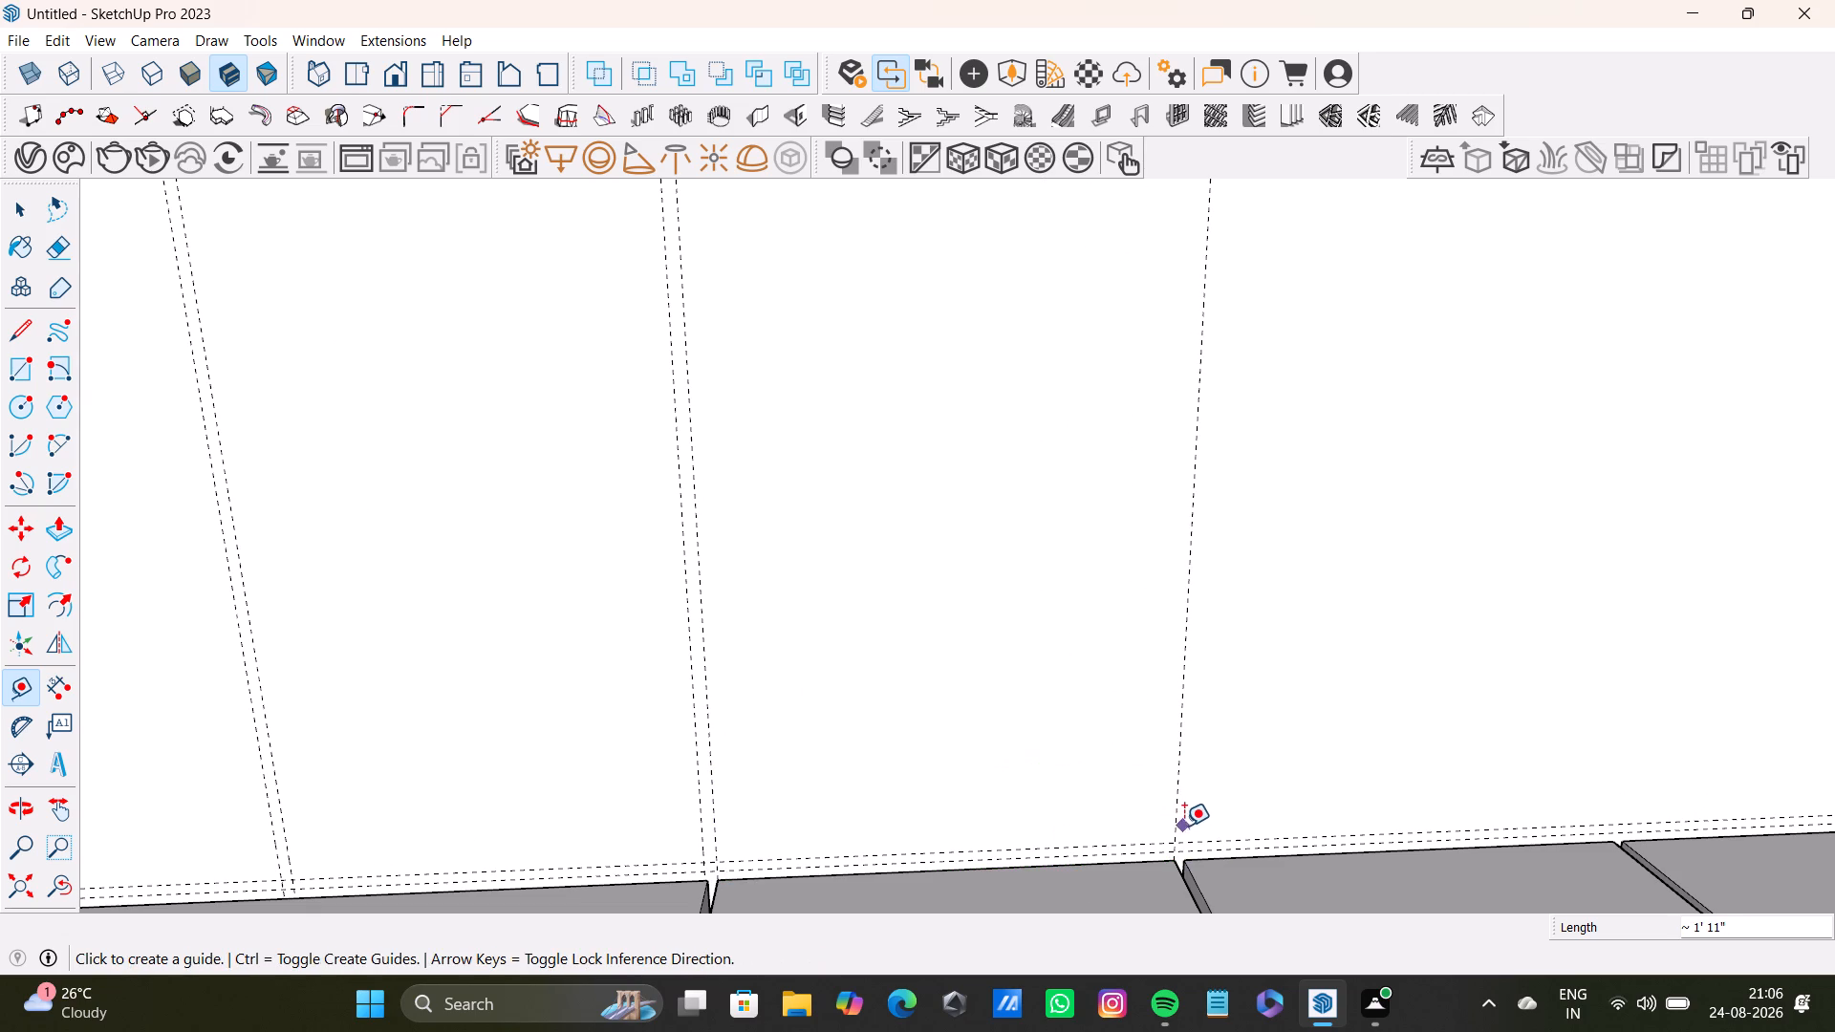
# Place a companion vertical guide 1/2" beyond the third upper cabinet's far-end guide, at the fourth cabinet's near back corner.
pyautogui.scroll(3, 1189, 815)
pyautogui.moveTo(1165, 806); pyautogui.dragTo(1036, 618, button='middle')
pyautogui.scroll(3, 1036, 618)
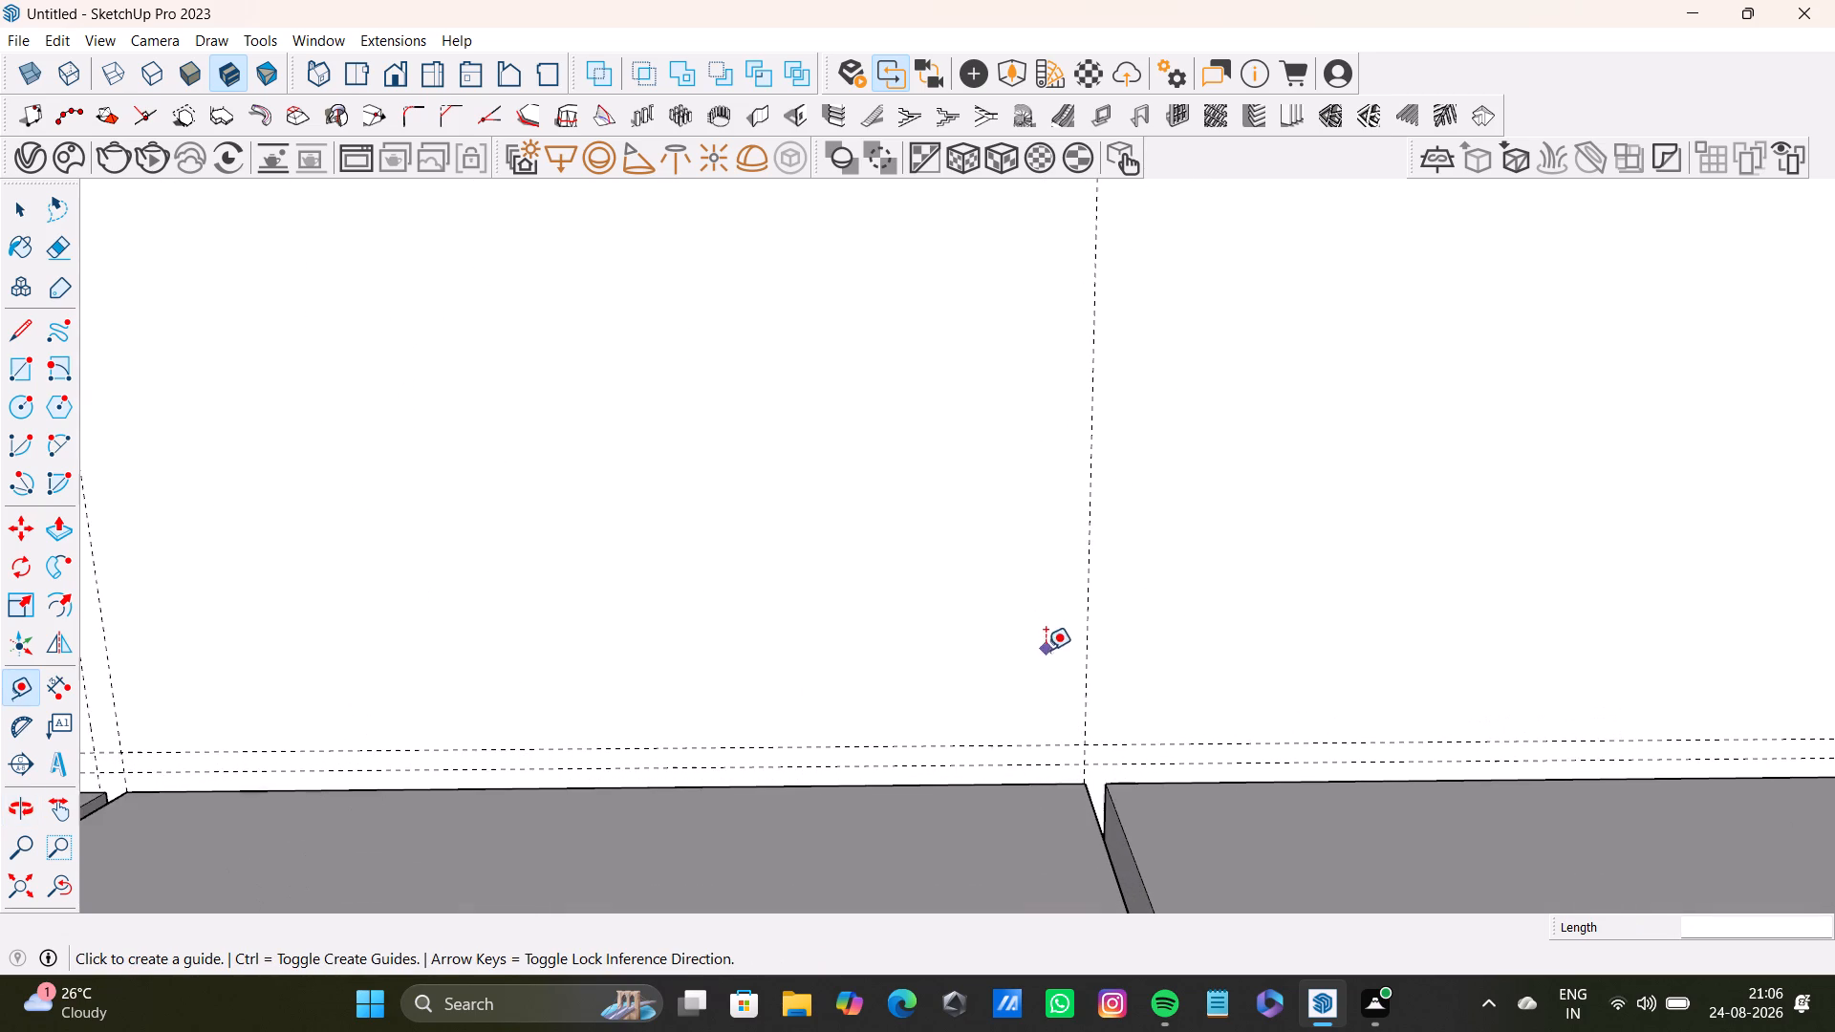
pyautogui.scroll(4, 1046, 650)
pyautogui.moveTo(1083, 723); pyautogui.dragTo(1094, 723)
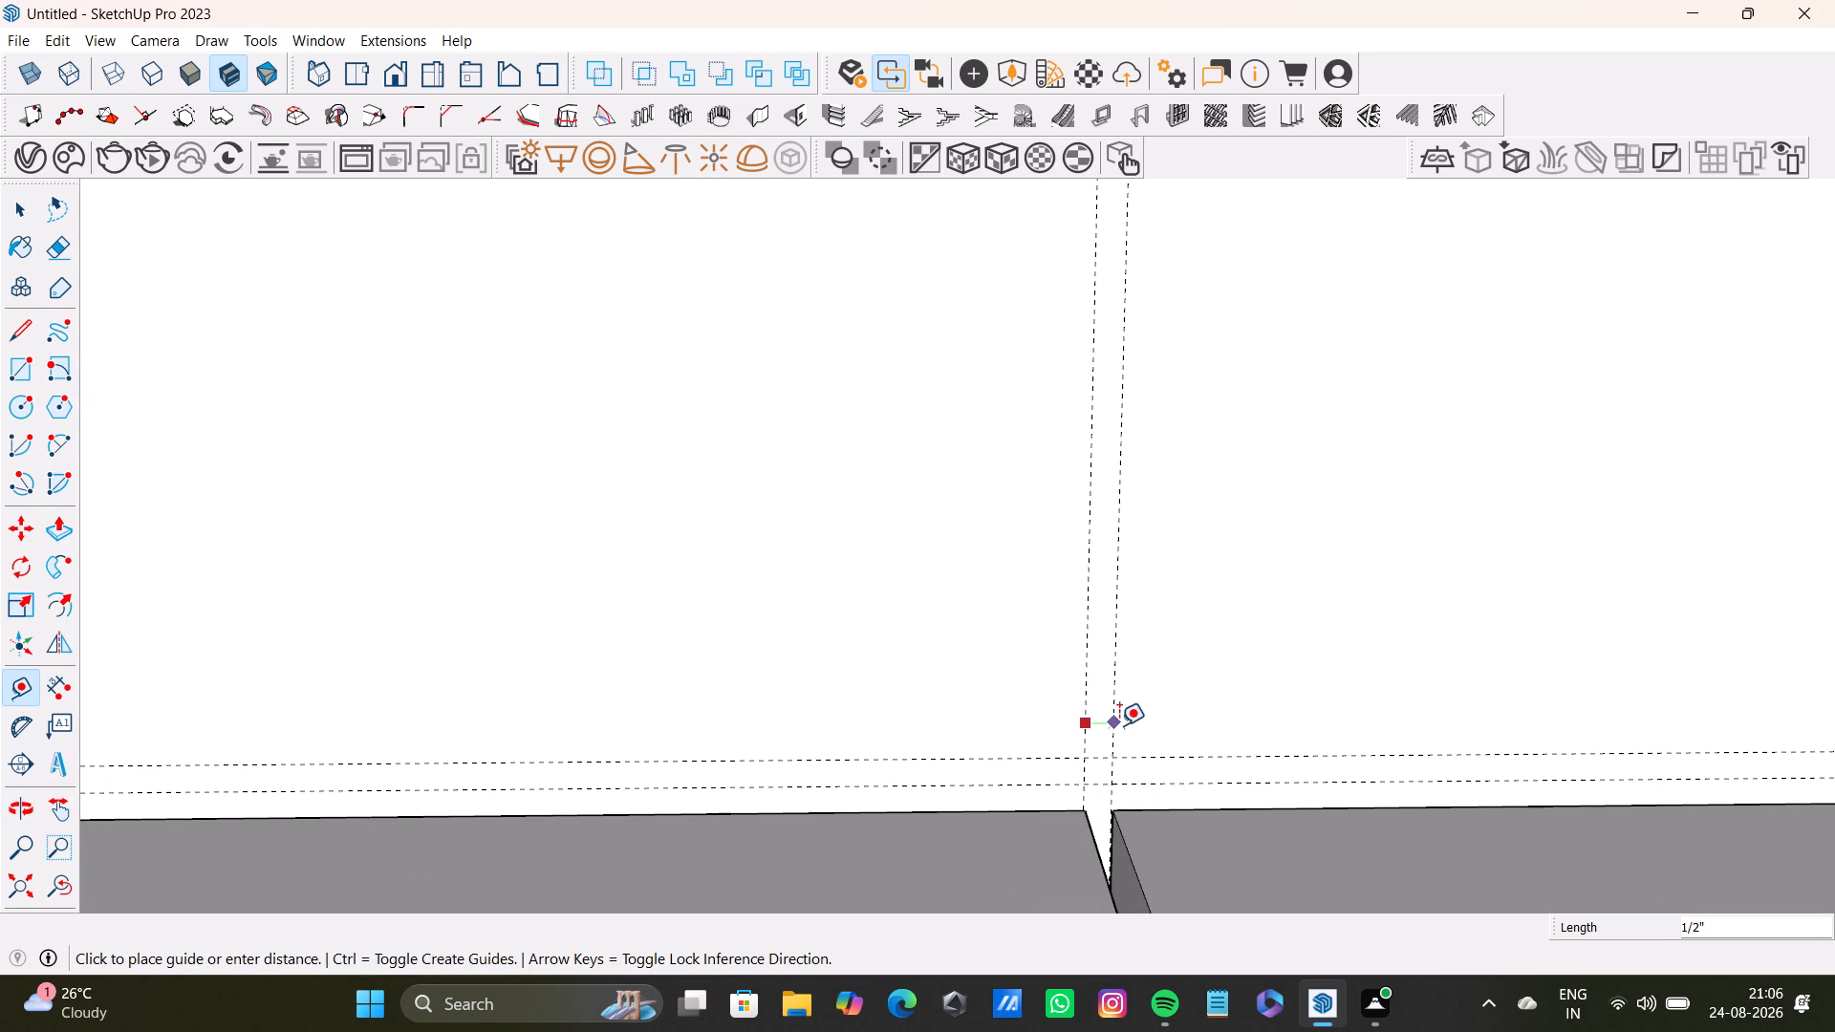
pyautogui.click(1119, 725)
# Place a vertical guide about 1' 11" from the fourth upper cabinet's near-side guide, snapped to that cabinet's far back corner.
pyautogui.scroll(-16, 1088, 719)
pyautogui.keyDown('shift'); pyautogui.moveTo(1120, 701); pyautogui.dragTo(885, 696, button='middle'); pyautogui.keyUp('shift')
pyautogui.scroll(8, 902, 676)
pyautogui.moveTo(824, 740); pyautogui.dragTo(874, 741)
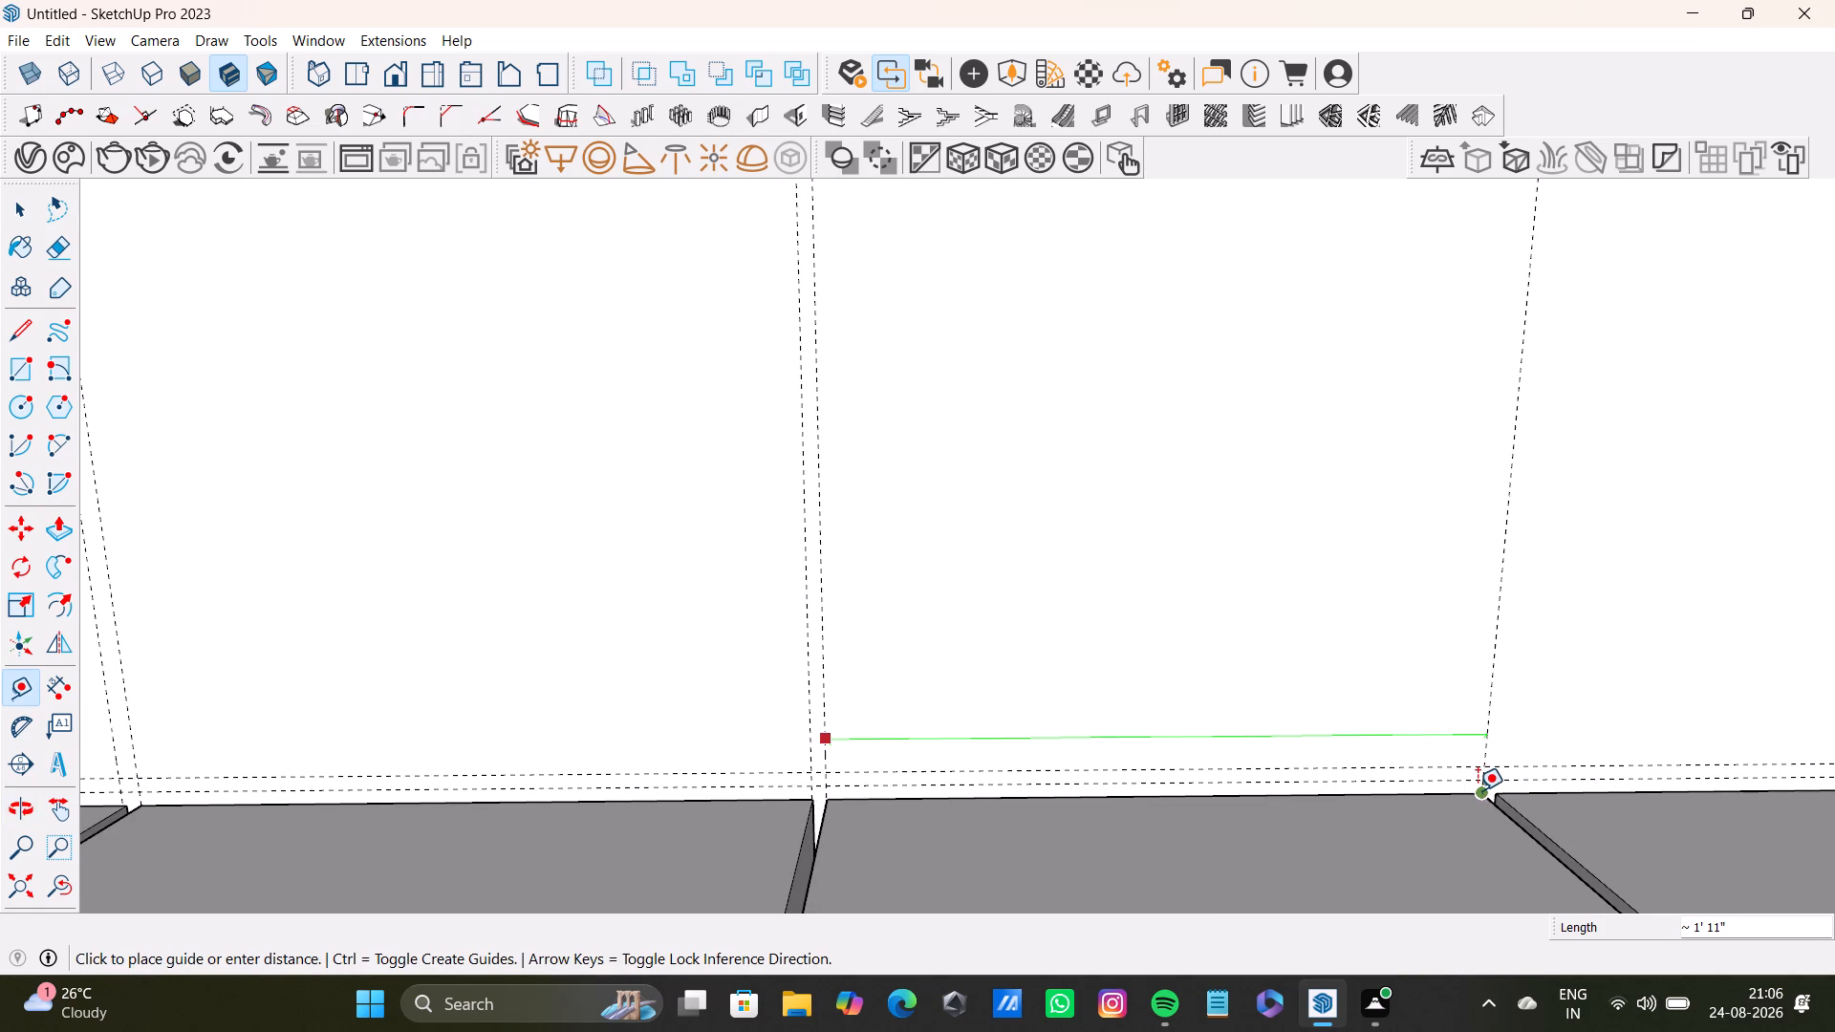
pyautogui.click(1478, 790)
# Place a companion vertical guide beyond the fourth upper cabinet's far-end guide, aligned with the fifth cabinet's near back corner.
pyautogui.scroll(3, 1489, 760)
pyautogui.moveTo(1469, 720); pyautogui.dragTo(1088, 636, button='middle')
pyautogui.scroll(4, 1146, 619)
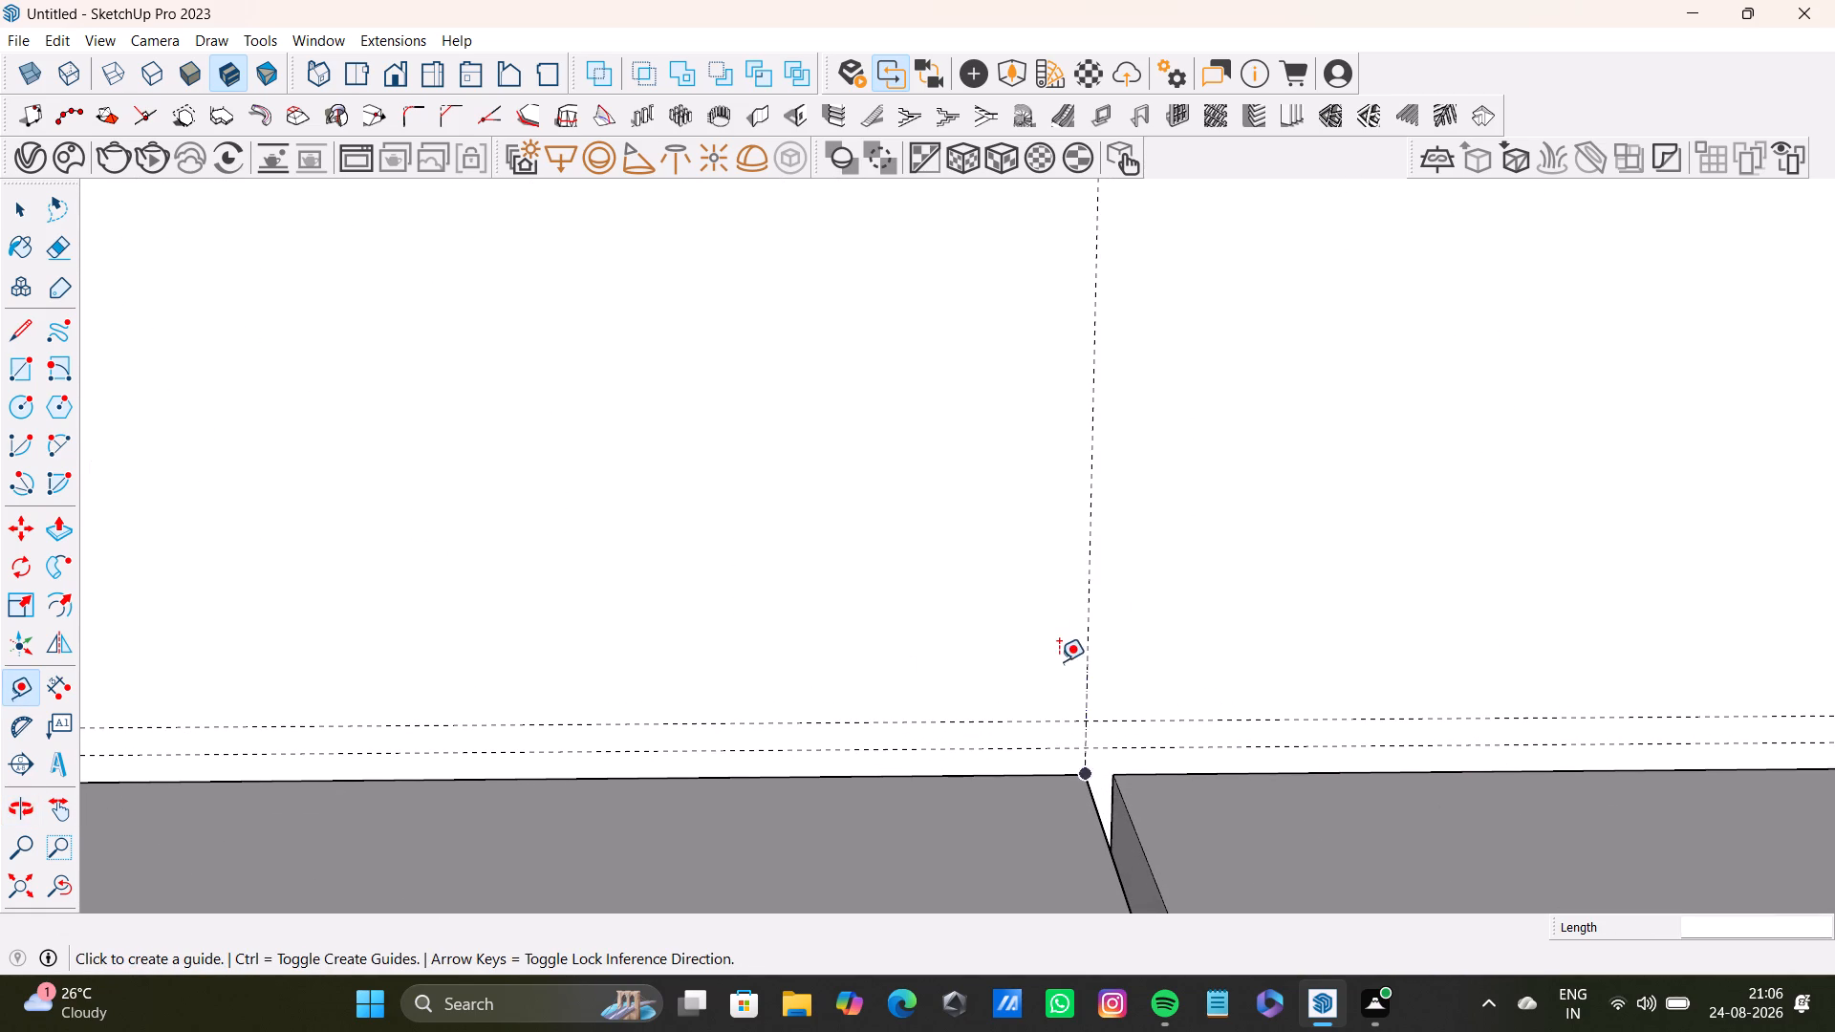
pyautogui.moveTo(1087, 669); pyautogui.dragTo(1095, 666)
pyautogui.click(1122, 661)
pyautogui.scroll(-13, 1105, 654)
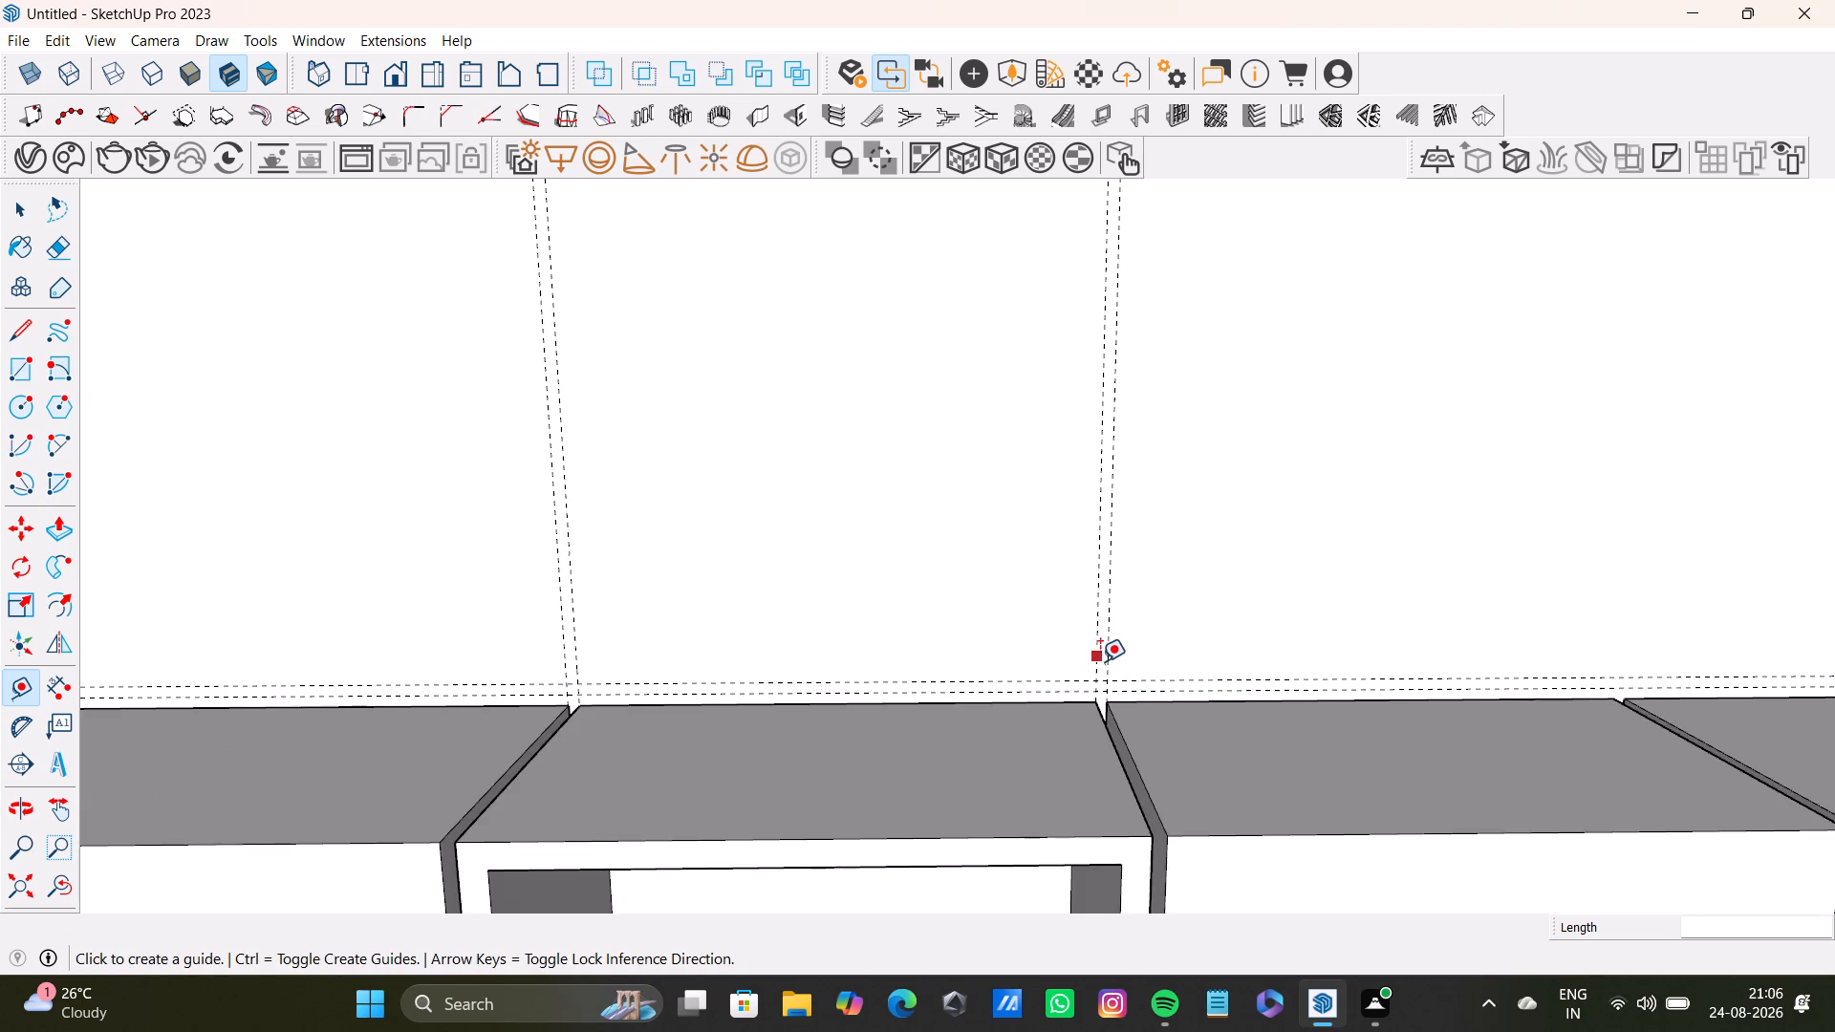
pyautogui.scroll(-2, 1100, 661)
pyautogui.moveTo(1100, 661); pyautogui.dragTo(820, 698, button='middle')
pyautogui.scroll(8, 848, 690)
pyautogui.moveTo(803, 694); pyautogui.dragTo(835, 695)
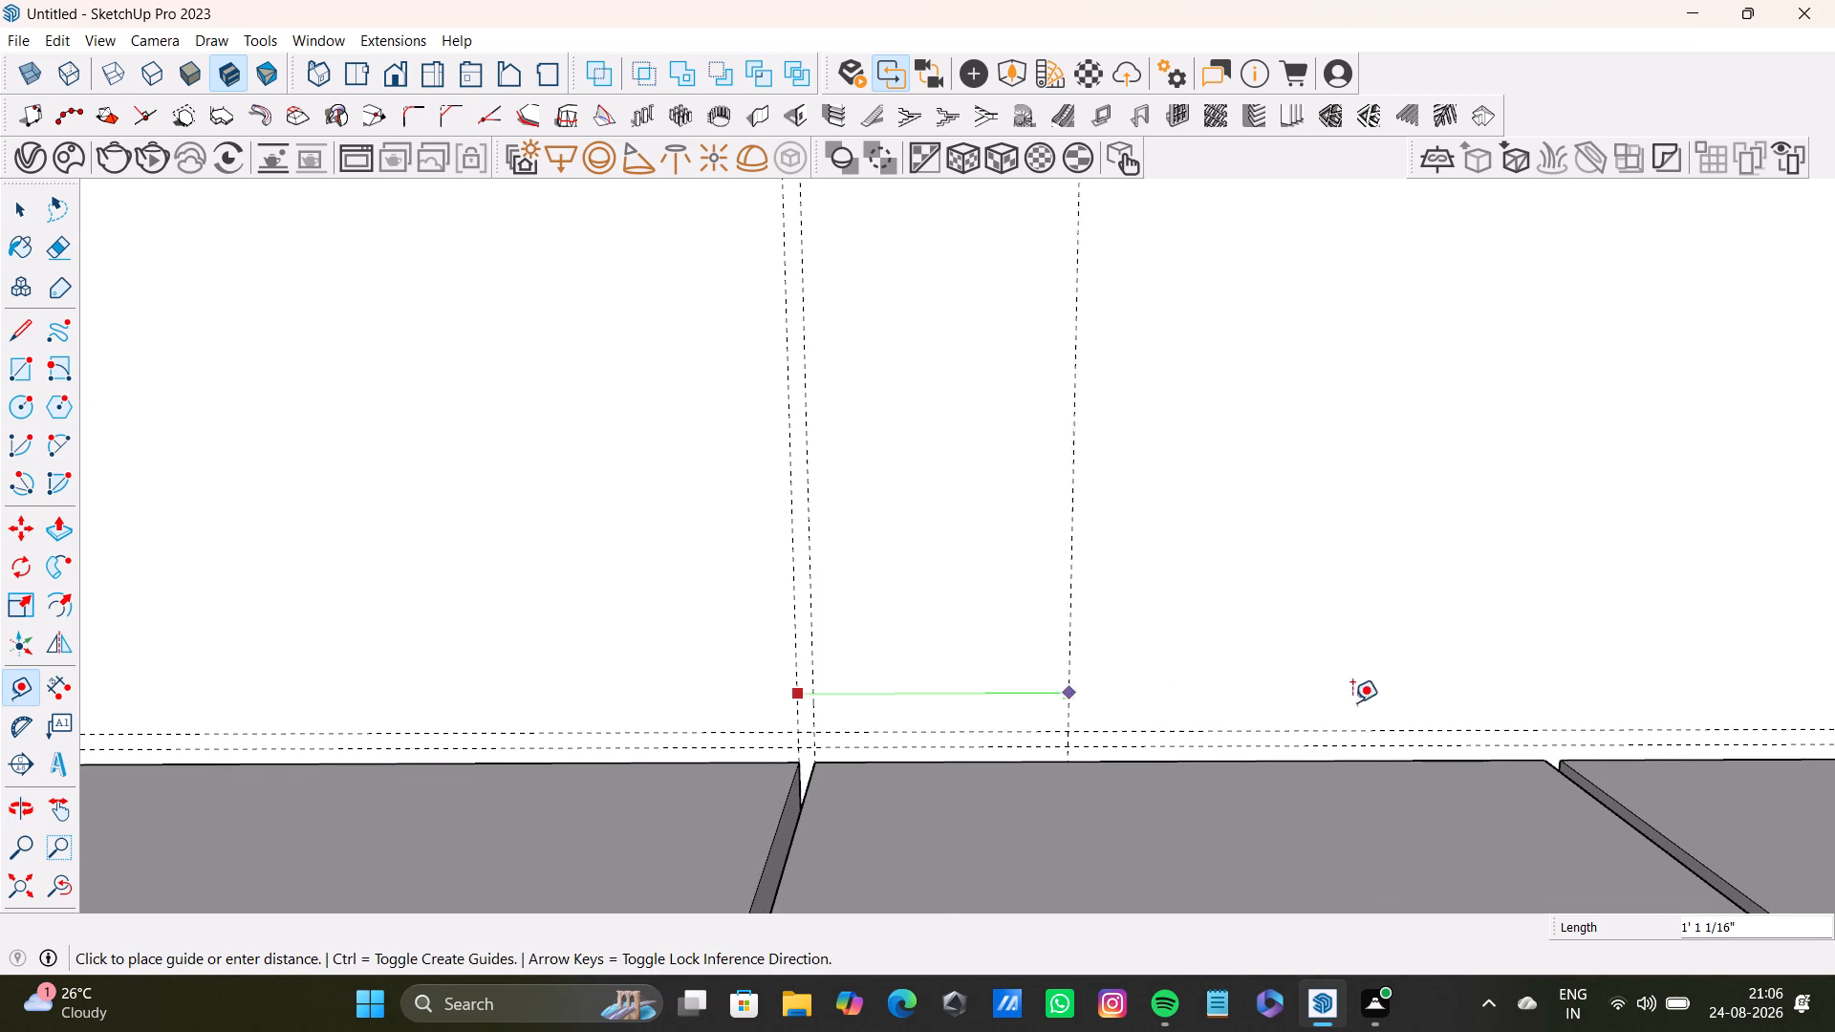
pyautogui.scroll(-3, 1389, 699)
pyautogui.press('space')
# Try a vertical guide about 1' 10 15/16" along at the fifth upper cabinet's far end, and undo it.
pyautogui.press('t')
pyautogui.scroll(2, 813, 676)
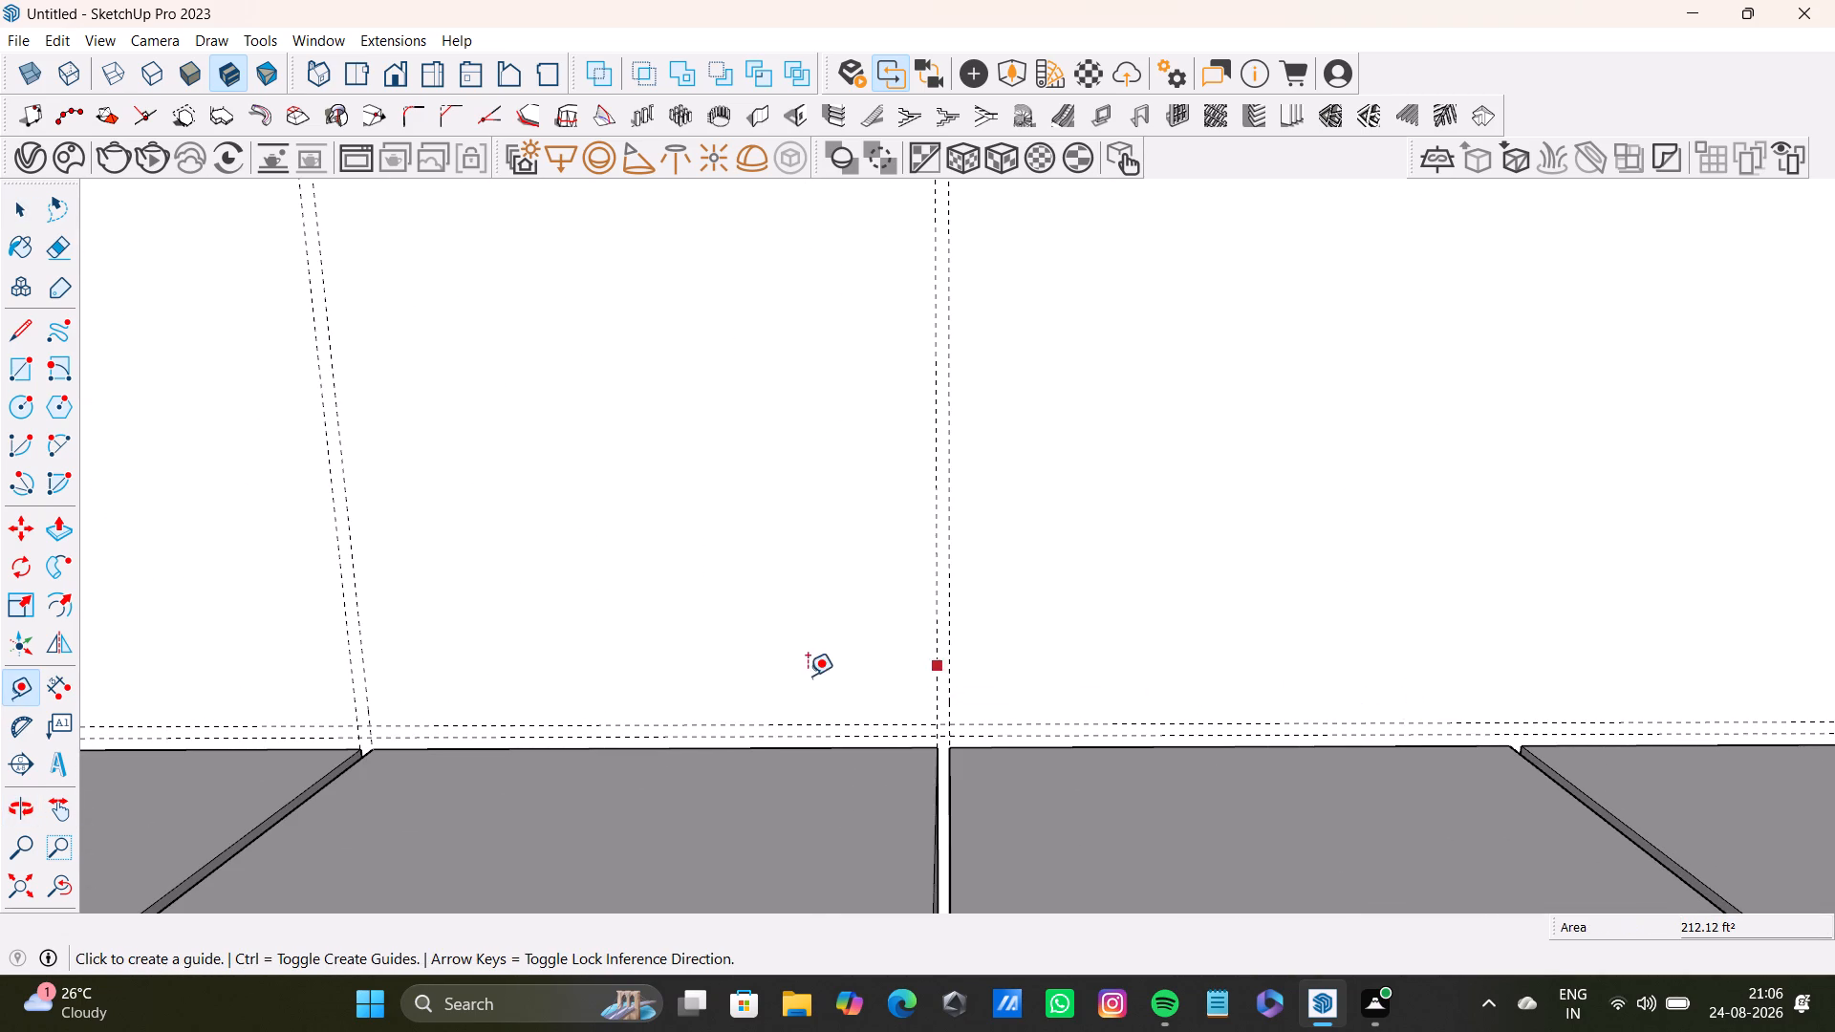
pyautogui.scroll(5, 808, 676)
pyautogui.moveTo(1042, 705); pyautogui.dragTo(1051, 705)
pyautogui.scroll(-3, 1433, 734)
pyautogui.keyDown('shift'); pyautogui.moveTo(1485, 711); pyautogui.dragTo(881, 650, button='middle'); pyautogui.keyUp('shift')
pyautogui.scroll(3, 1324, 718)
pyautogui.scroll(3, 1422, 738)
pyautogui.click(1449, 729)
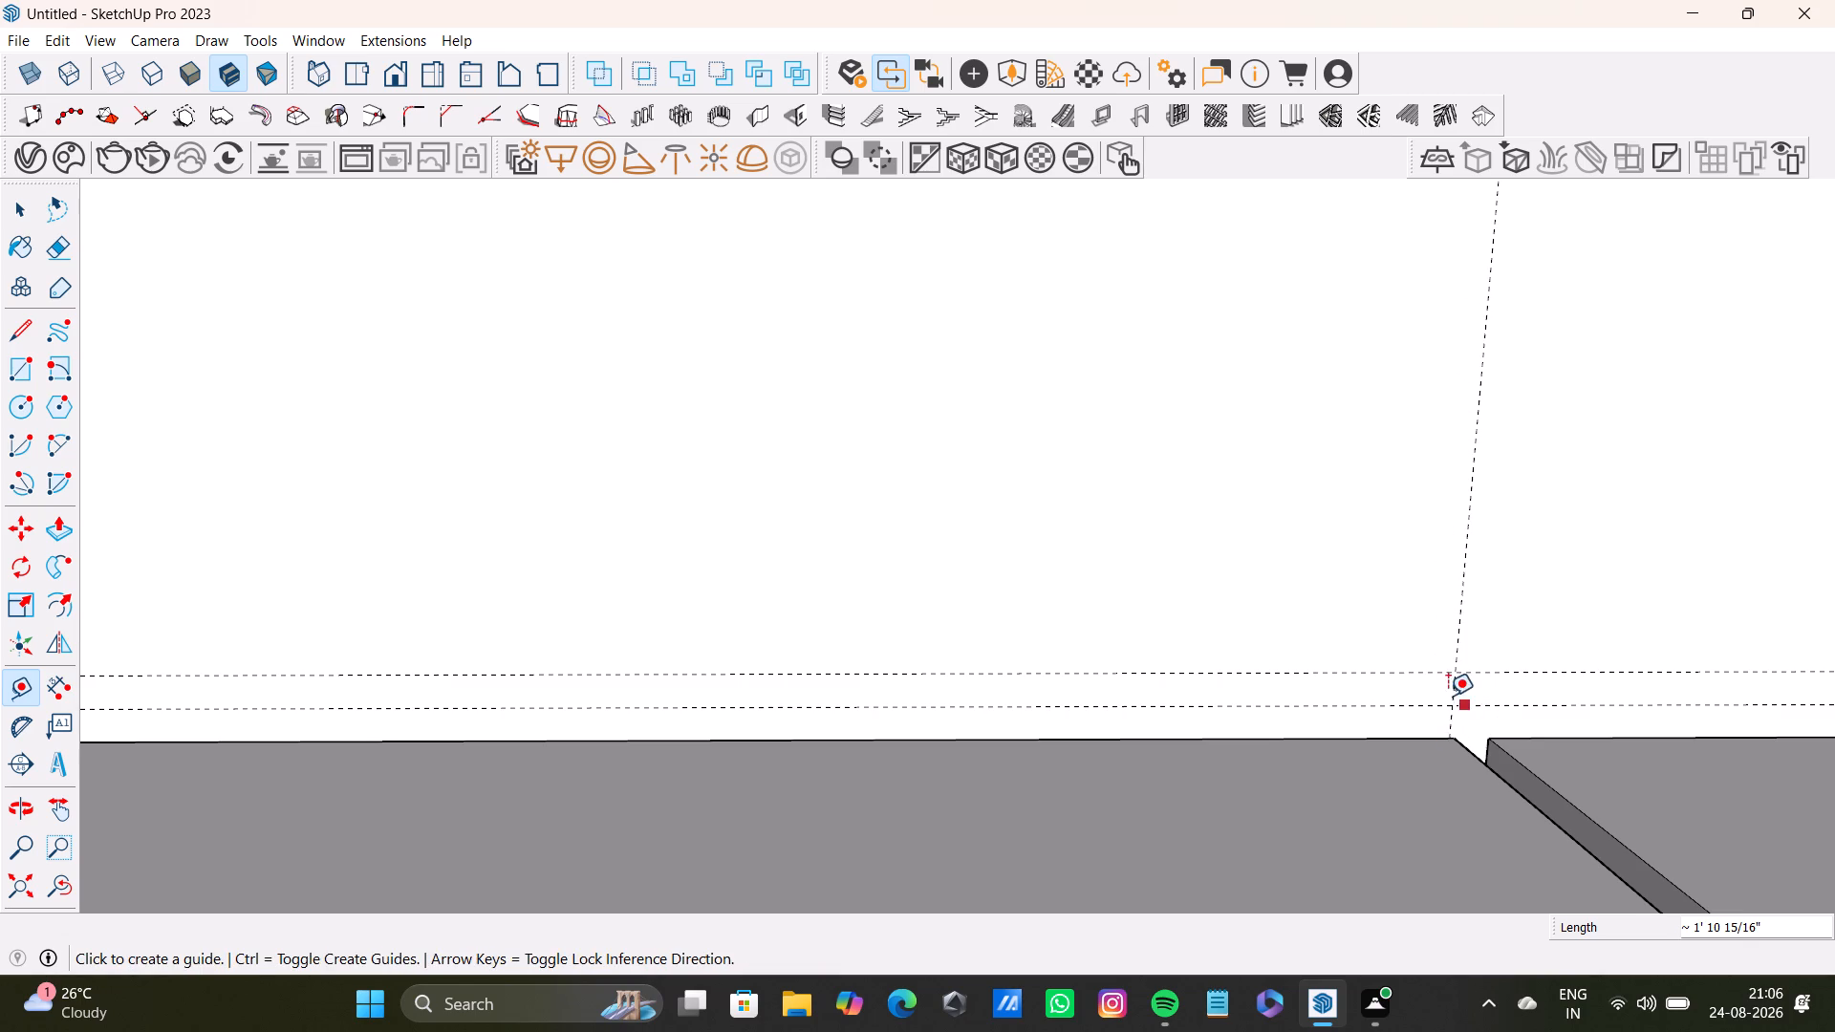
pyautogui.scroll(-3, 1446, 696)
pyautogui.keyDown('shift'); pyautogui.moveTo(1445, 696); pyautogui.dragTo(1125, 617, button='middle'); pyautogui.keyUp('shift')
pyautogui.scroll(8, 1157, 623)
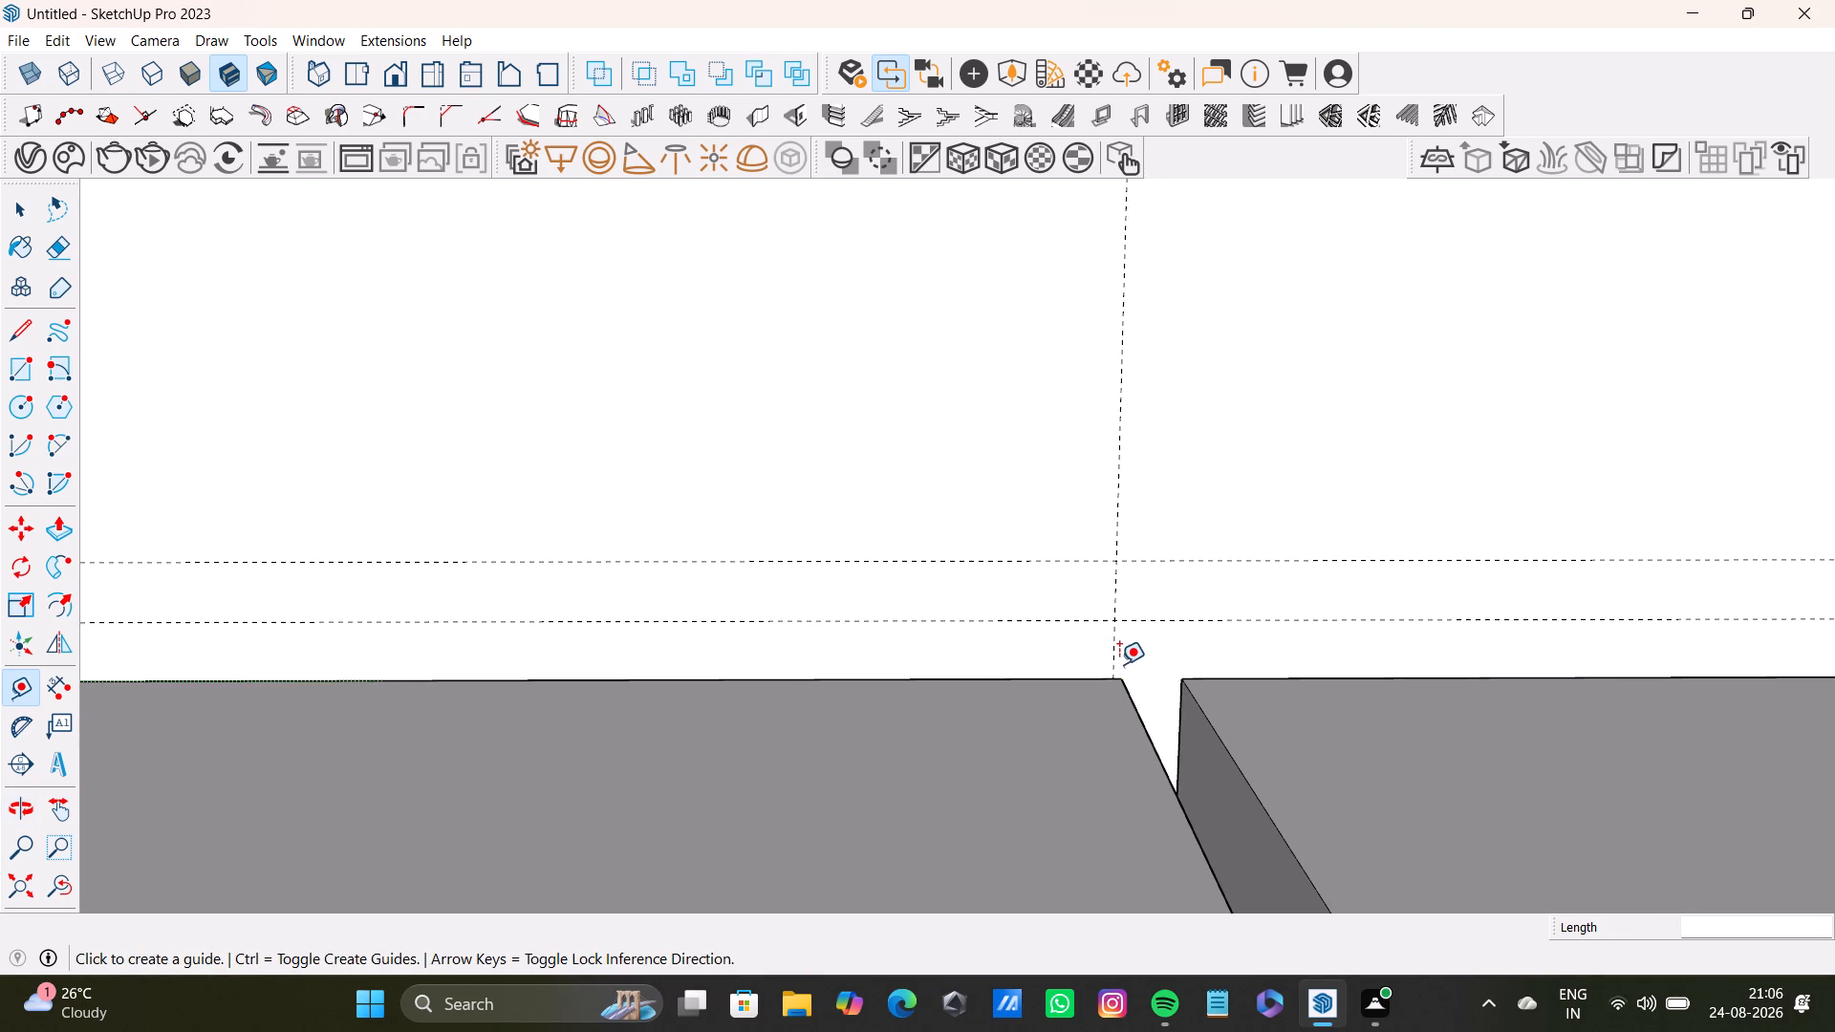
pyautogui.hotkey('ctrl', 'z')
# Place a vertical guide about 1' 11" from the fifth upper cabinet's near-side guide, aligned with that cabinet's far end.
pyautogui.scroll(-4, 816, 673)
pyautogui.keyDown('shift'); pyautogui.moveTo(735, 648); pyautogui.dragTo(1375, 560, button='middle'); pyautogui.keyUp('shift')
pyautogui.scroll(-11, 758, 600)
pyautogui.moveTo(785, 591); pyautogui.dragTo(887, 615, button='middle')
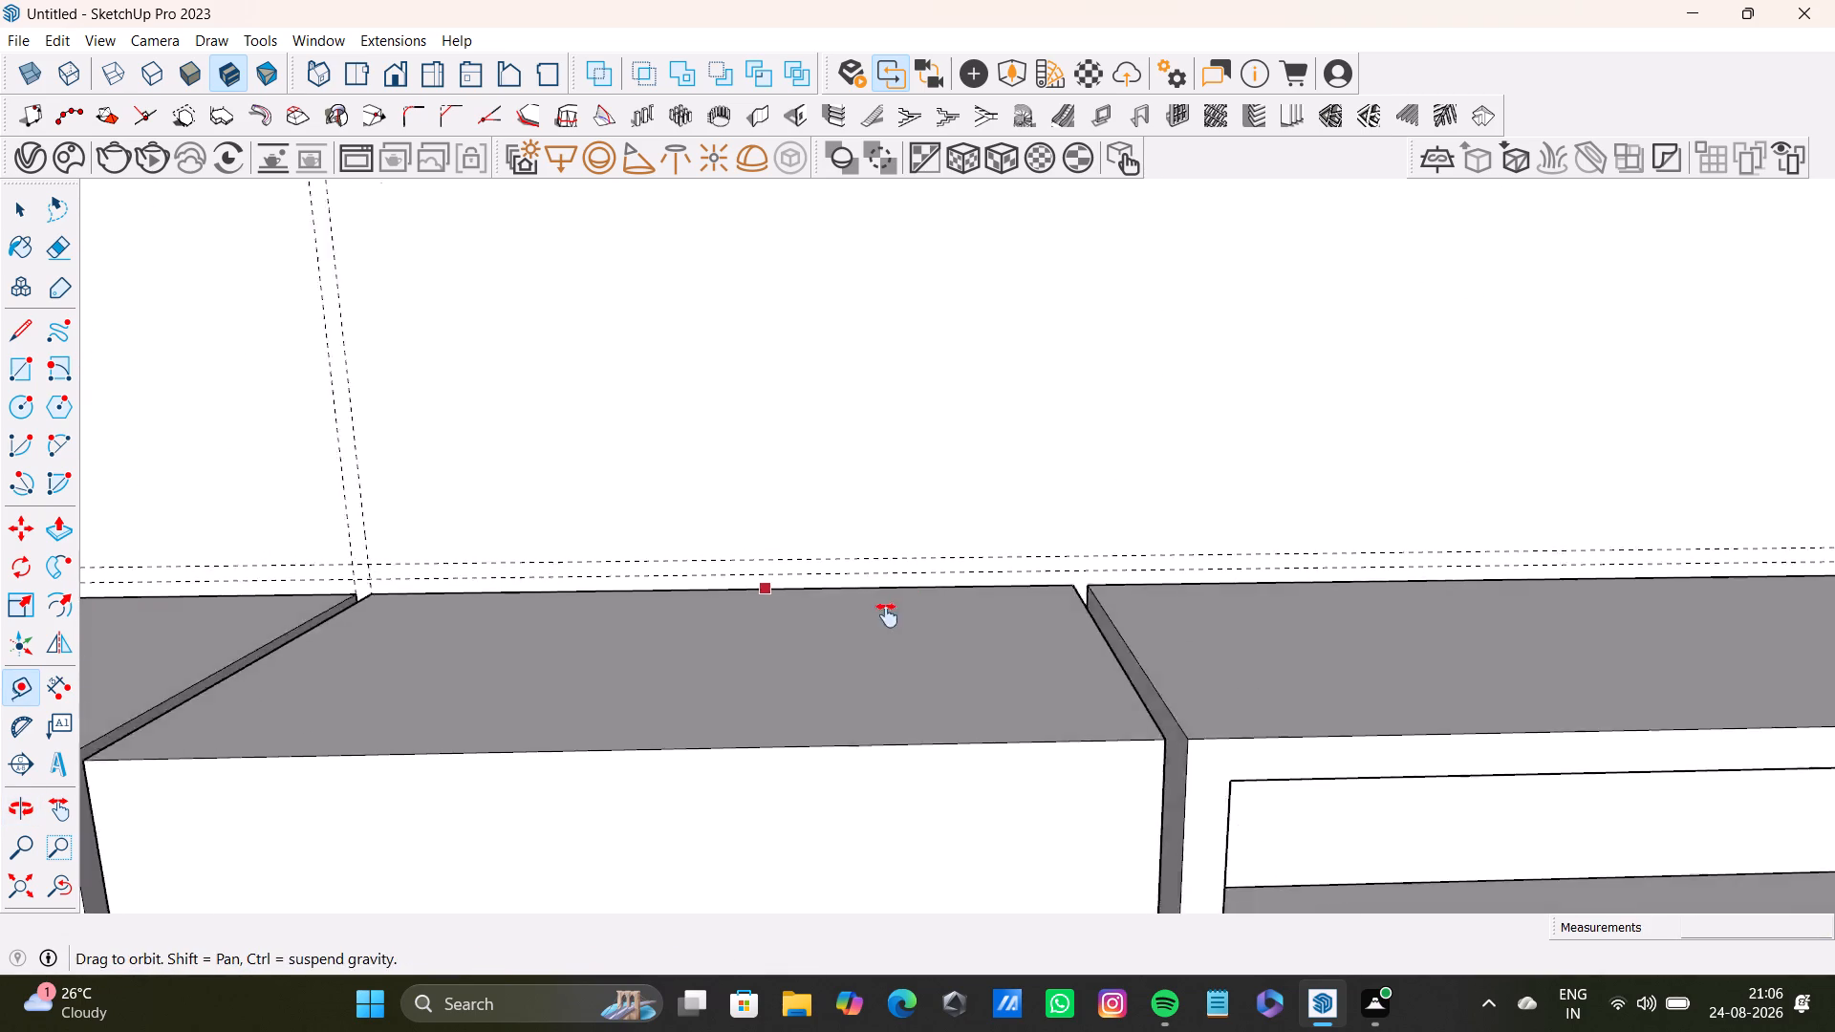
pyautogui.moveTo(887, 615); pyautogui.dragTo(903, 618, button='middle')
pyautogui.scroll(7, 373, 498)
pyautogui.moveTo(475, 588); pyautogui.dragTo(489, 588)
pyautogui.scroll(-3, 1112, 587)
pyautogui.moveTo(1444, 630); pyautogui.dragTo(865, 699, button='middle')
pyautogui.scroll(5, 1064, 692)
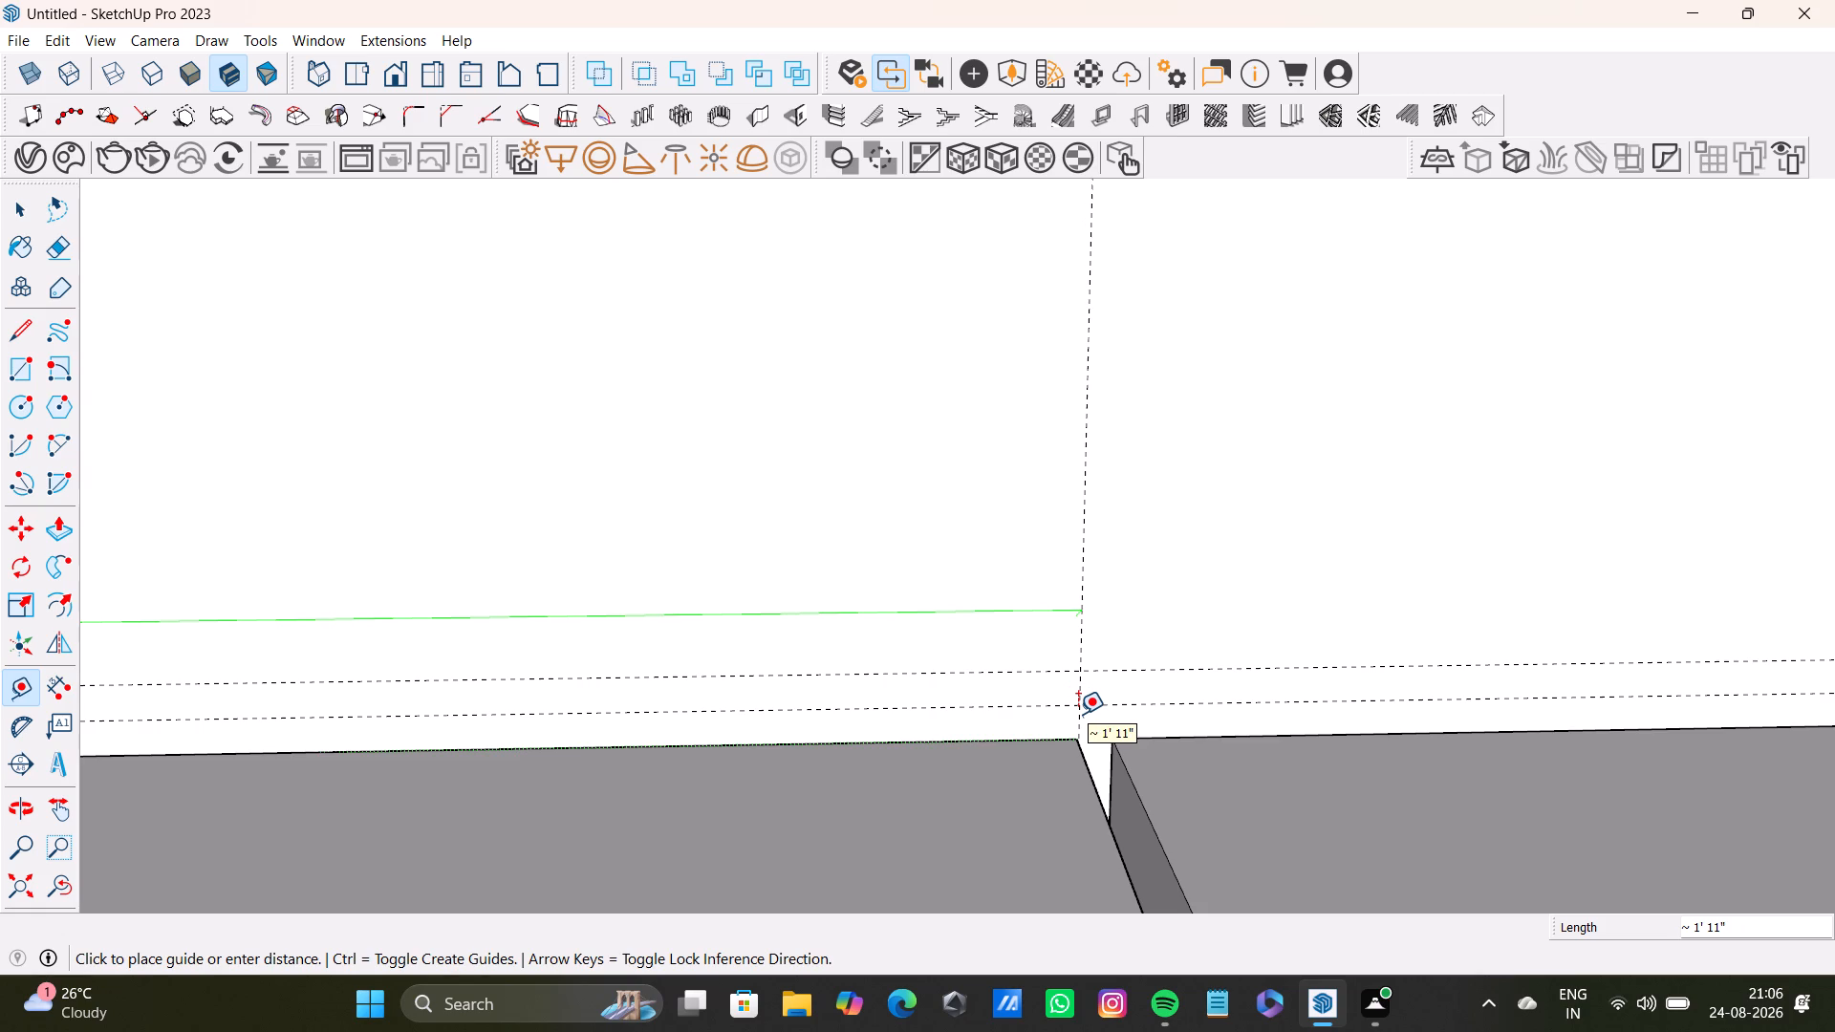
pyautogui.click(1074, 715)
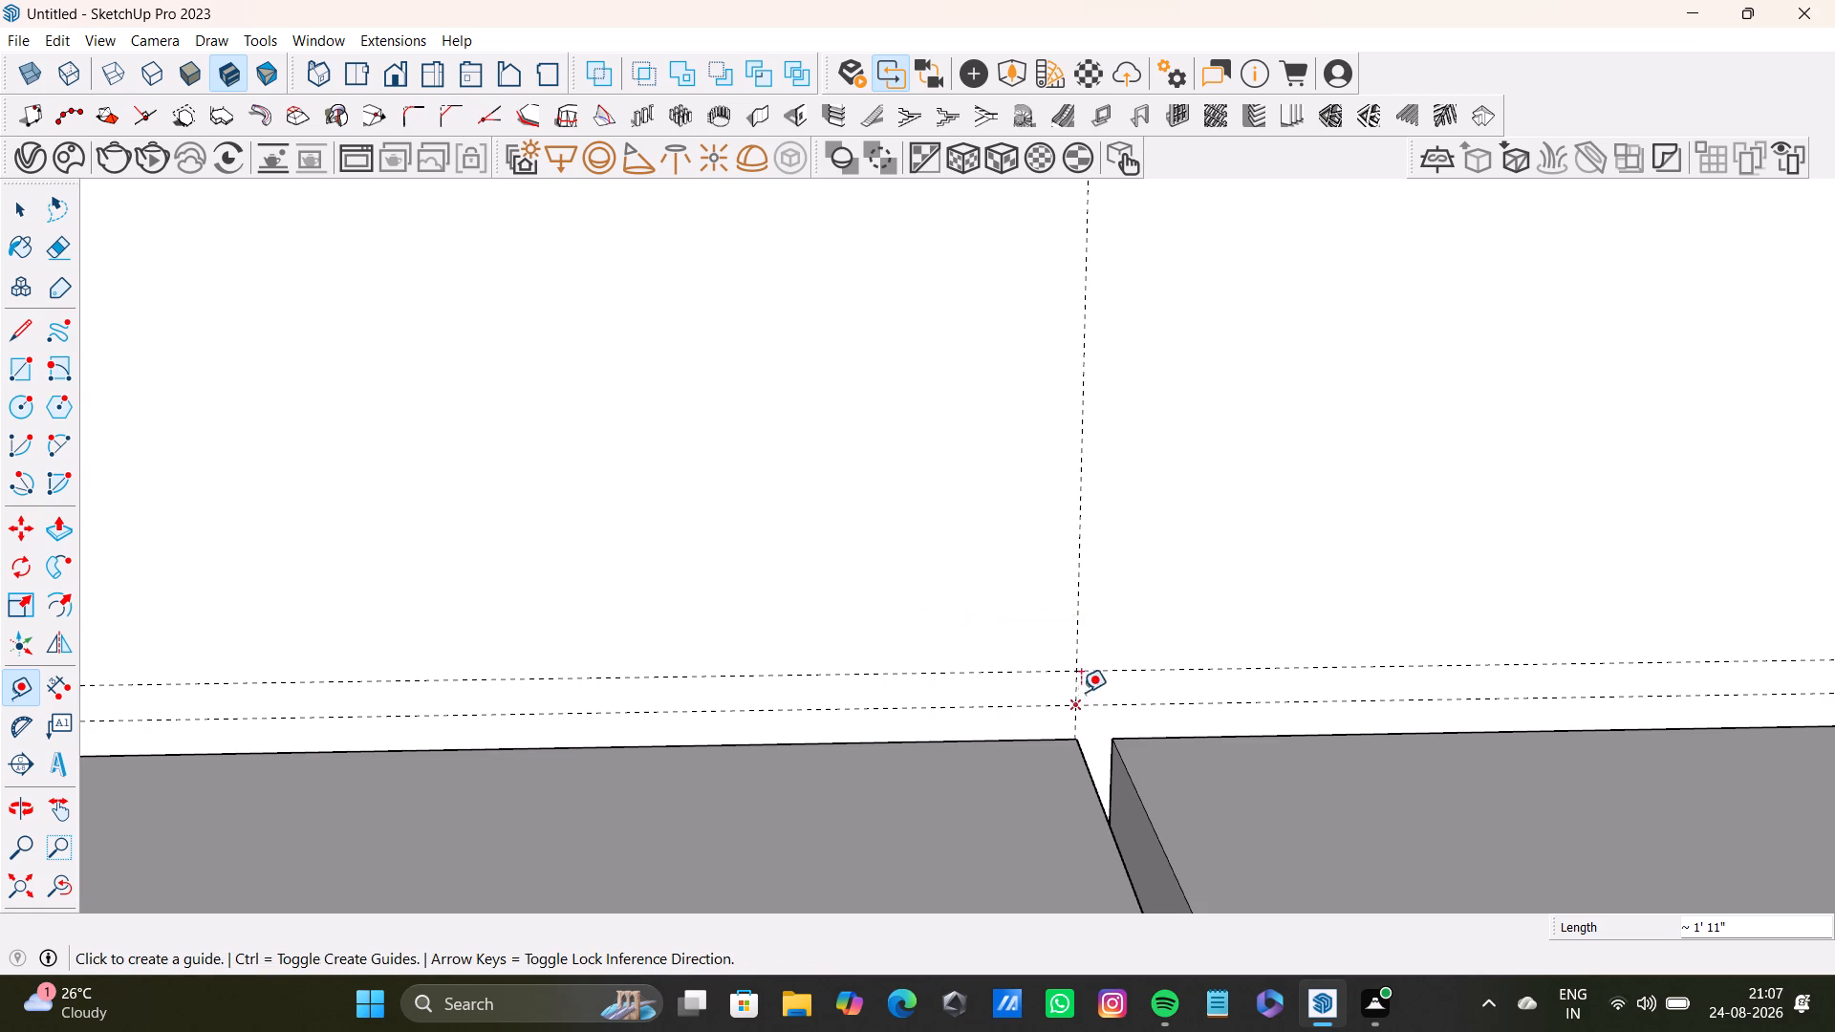
# Place a companion vertical guide 1/2" beyond the fifth upper cabinet's far-end guide, at the sixth cabinet's near back corner.
pyautogui.click(1081, 677)
pyautogui.press('space')
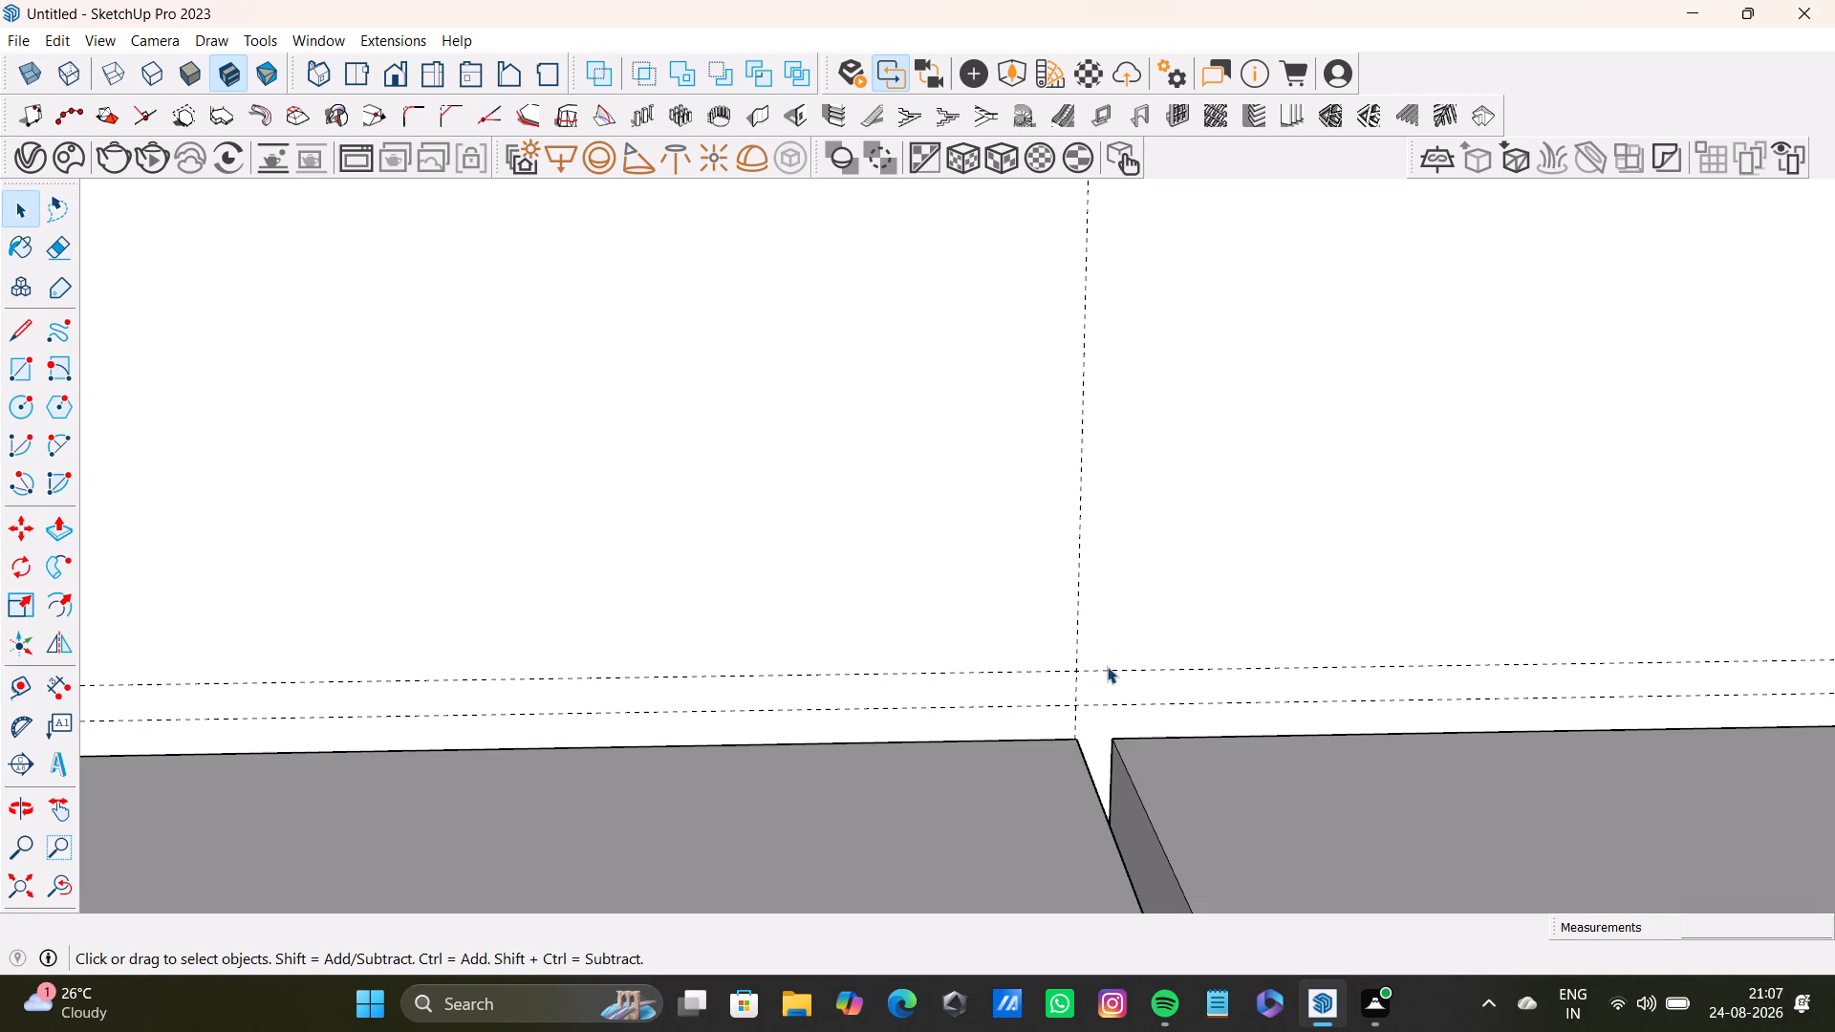
pyautogui.press('t')
pyautogui.click(1075, 621)
pyautogui.click(1108, 619)
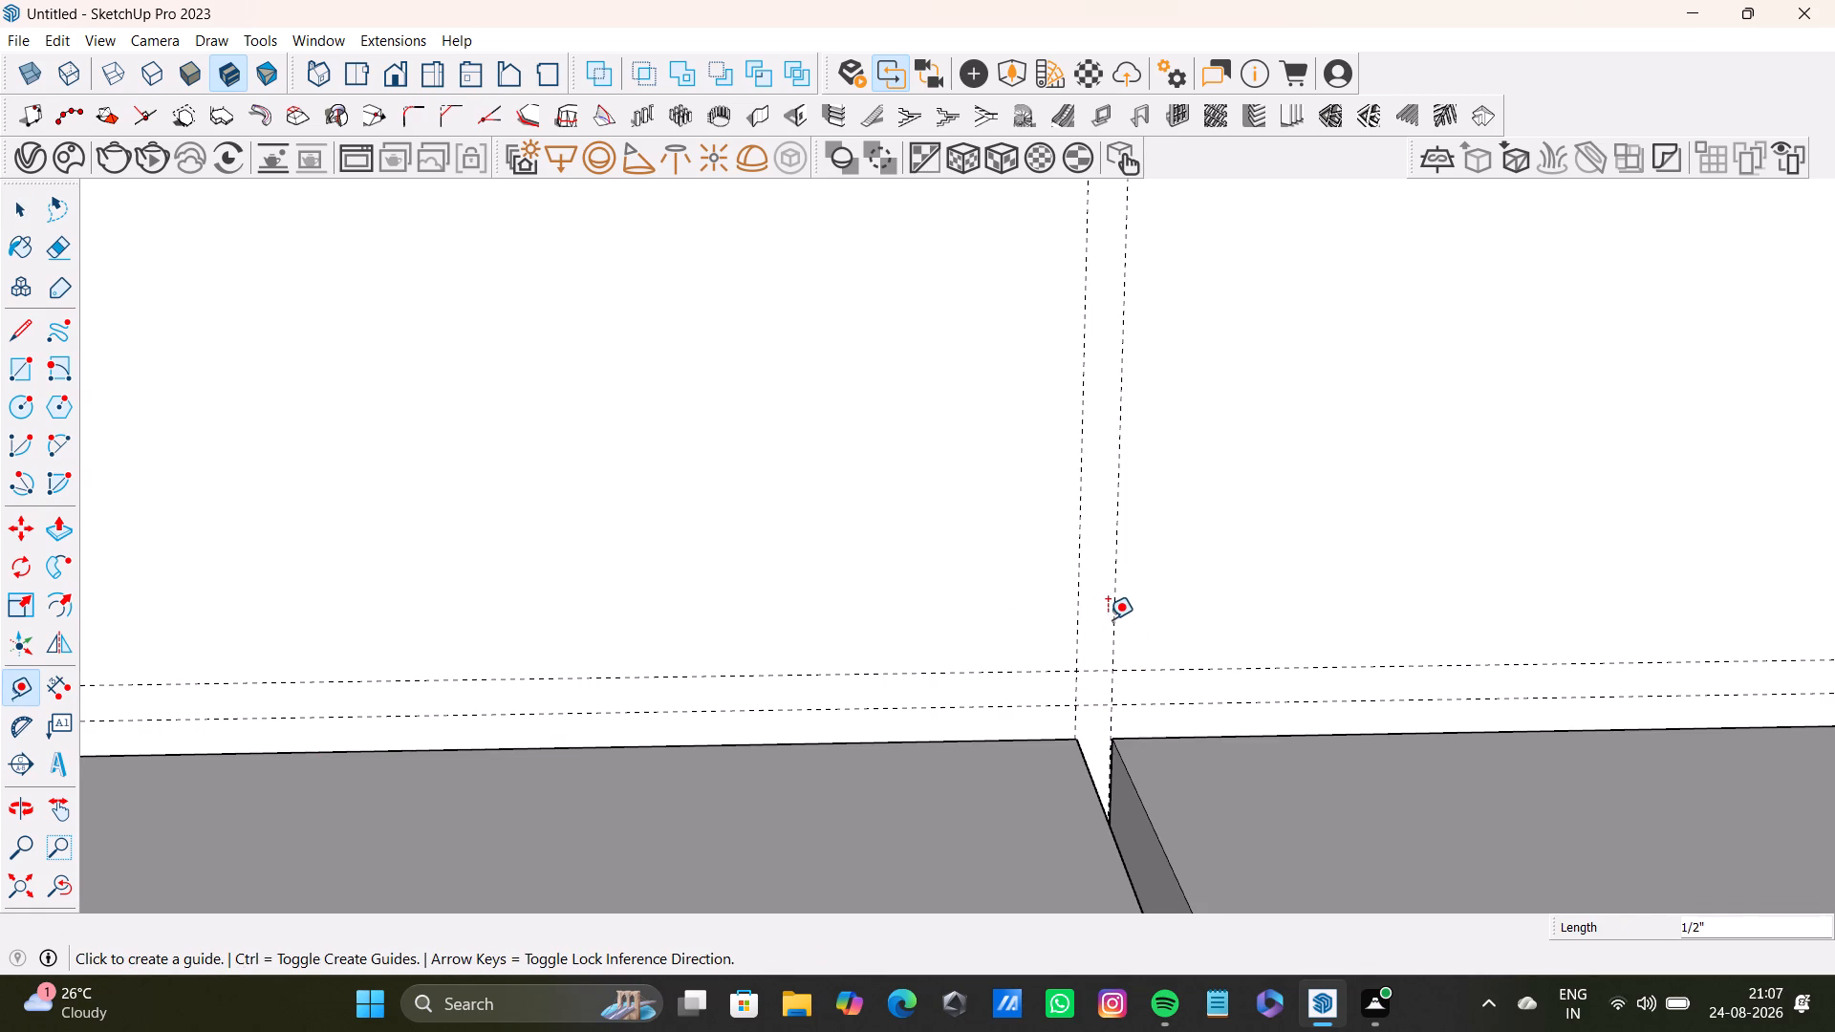
# Place a vertical guide about 1' 10 13/16" from the near-side guide, around the middle of the wide sixth upper cabinet.
pyautogui.scroll(-16, 1097, 622)
pyautogui.keyDown('shift'); pyautogui.moveTo(1096, 649); pyautogui.dragTo(616, 614, button='middle'); pyautogui.keyUp('shift')
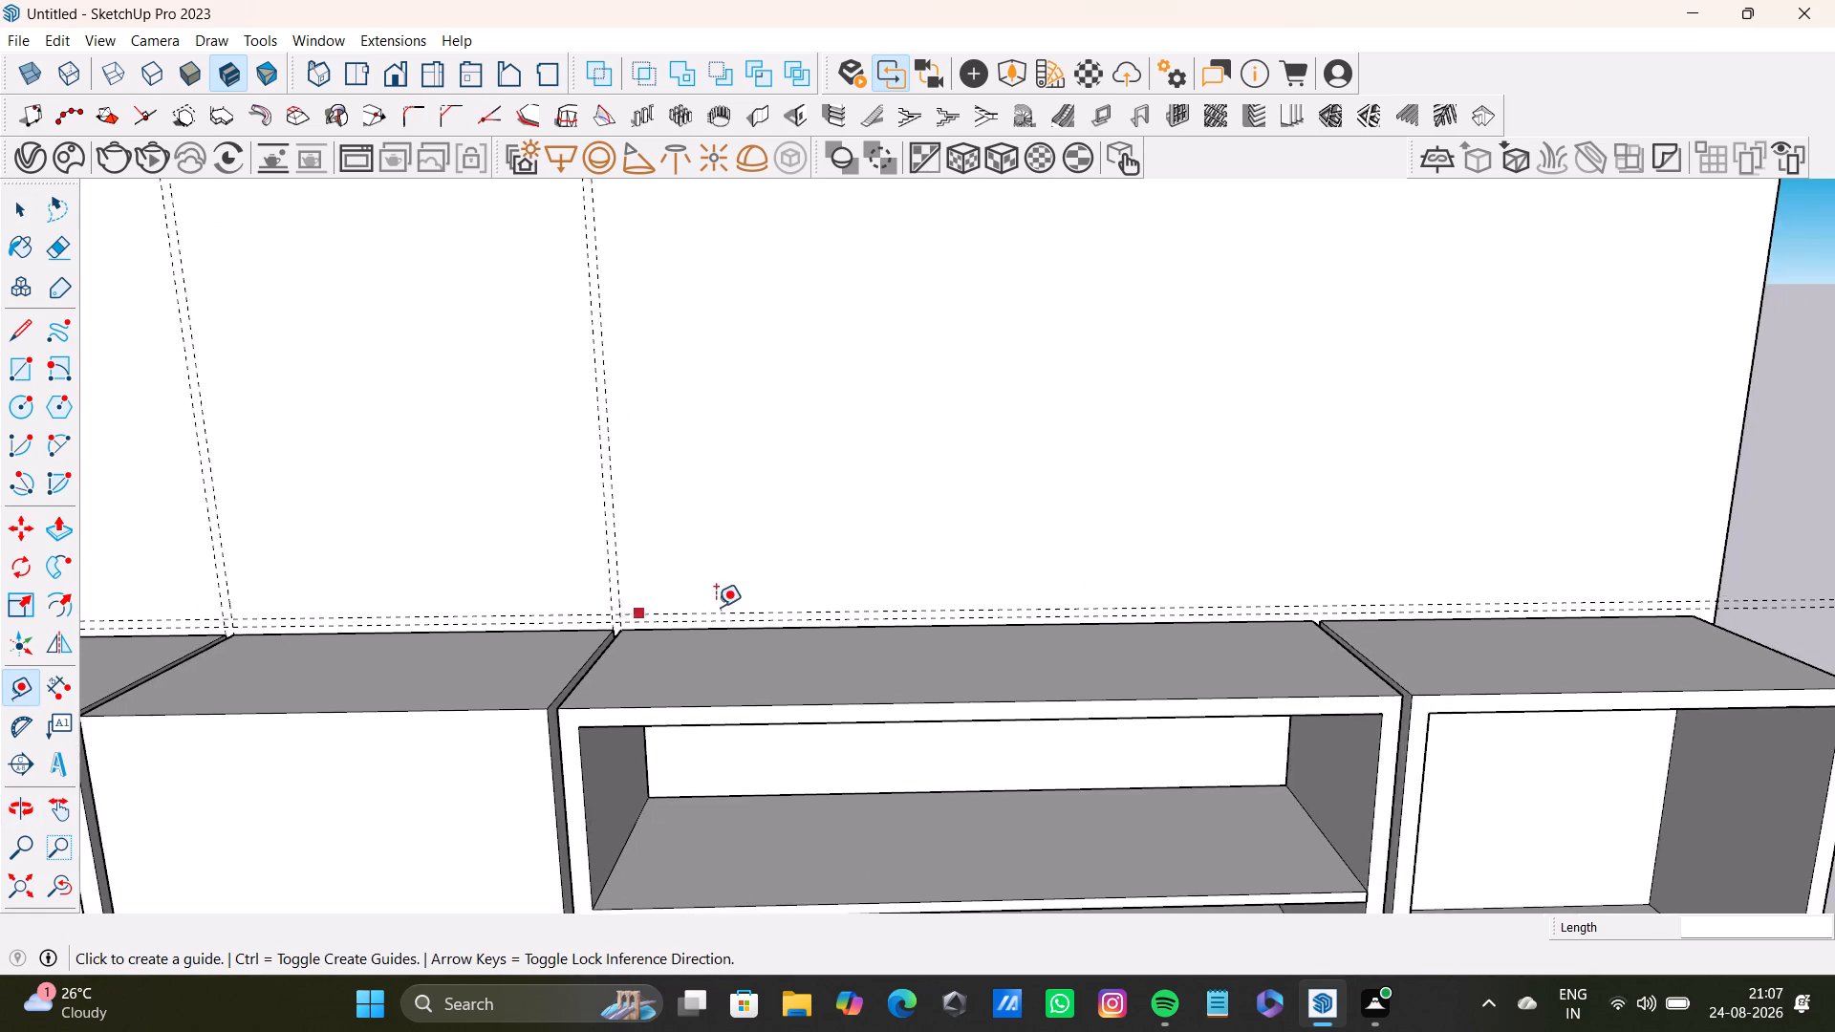
pyautogui.scroll(8, 717, 609)
pyautogui.moveTo(546, 590); pyautogui.dragTo(573, 590)
pyautogui.scroll(-7, 1066, 565)
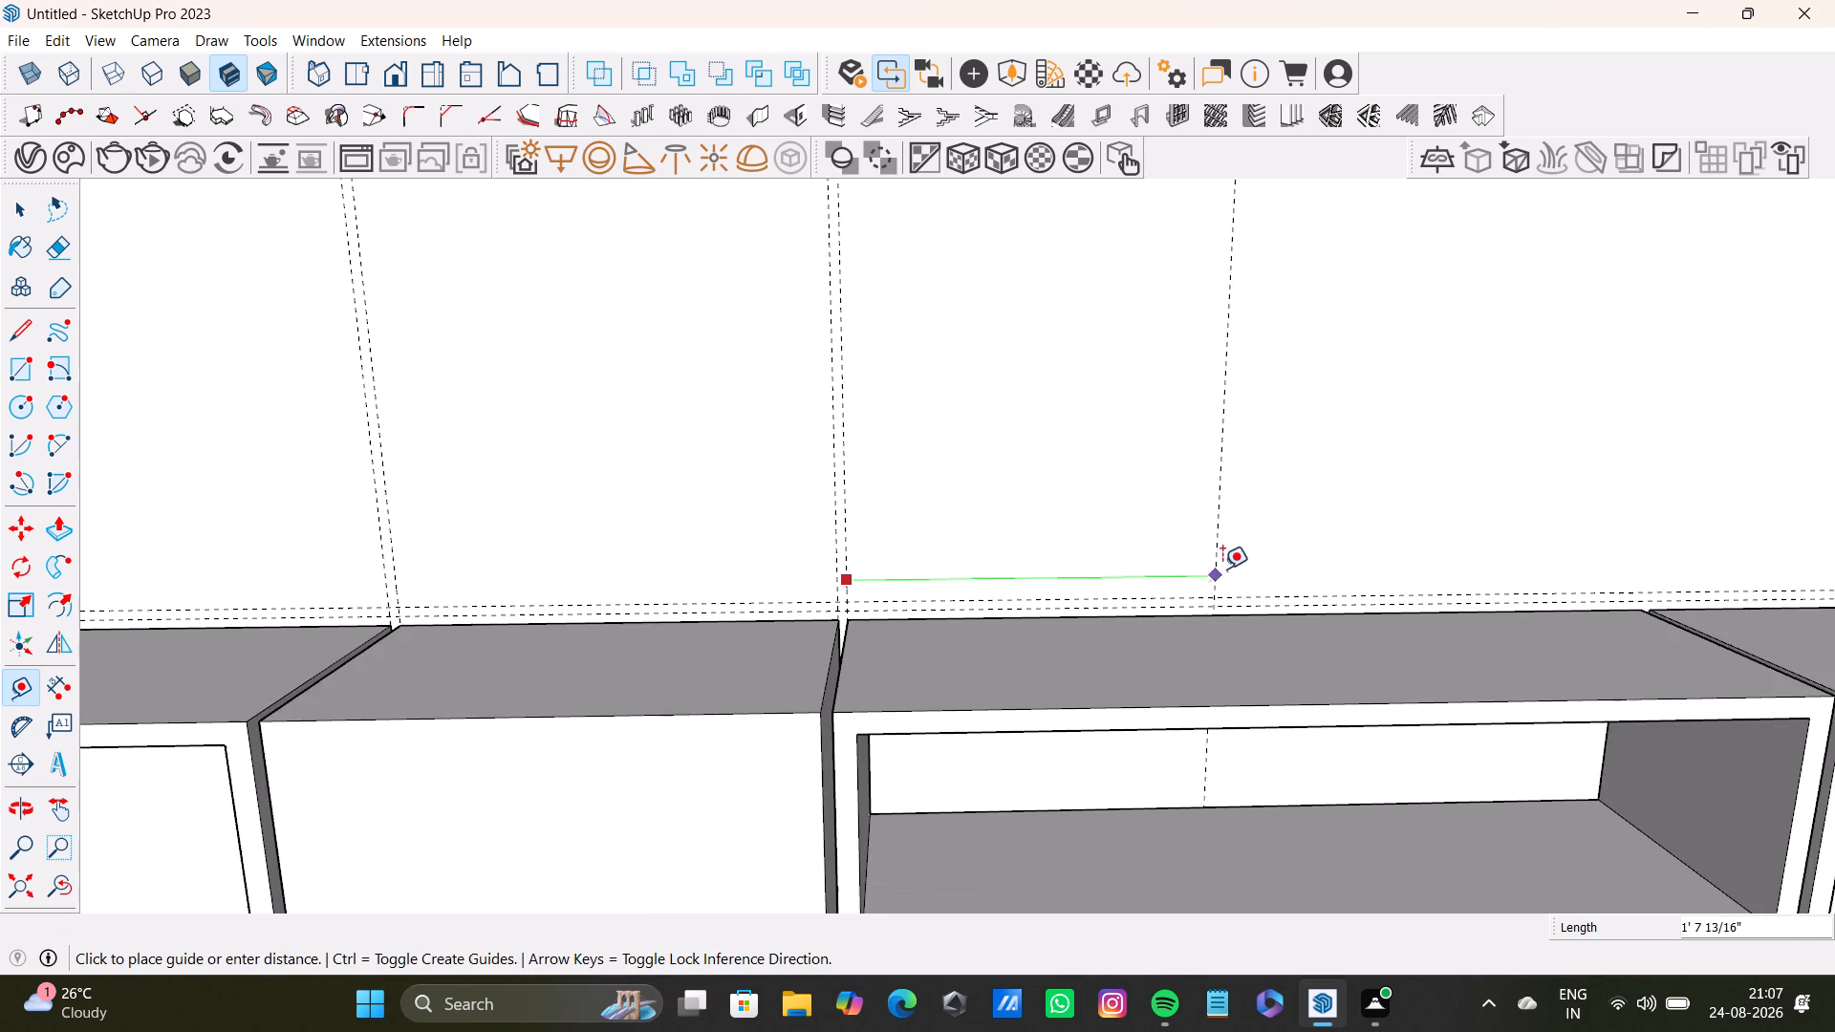
pyautogui.moveTo(1223, 569); pyautogui.dragTo(864, 498, button='middle')
pyautogui.moveTo(965, 527); pyautogui.dragTo(967, 507, button='middle')
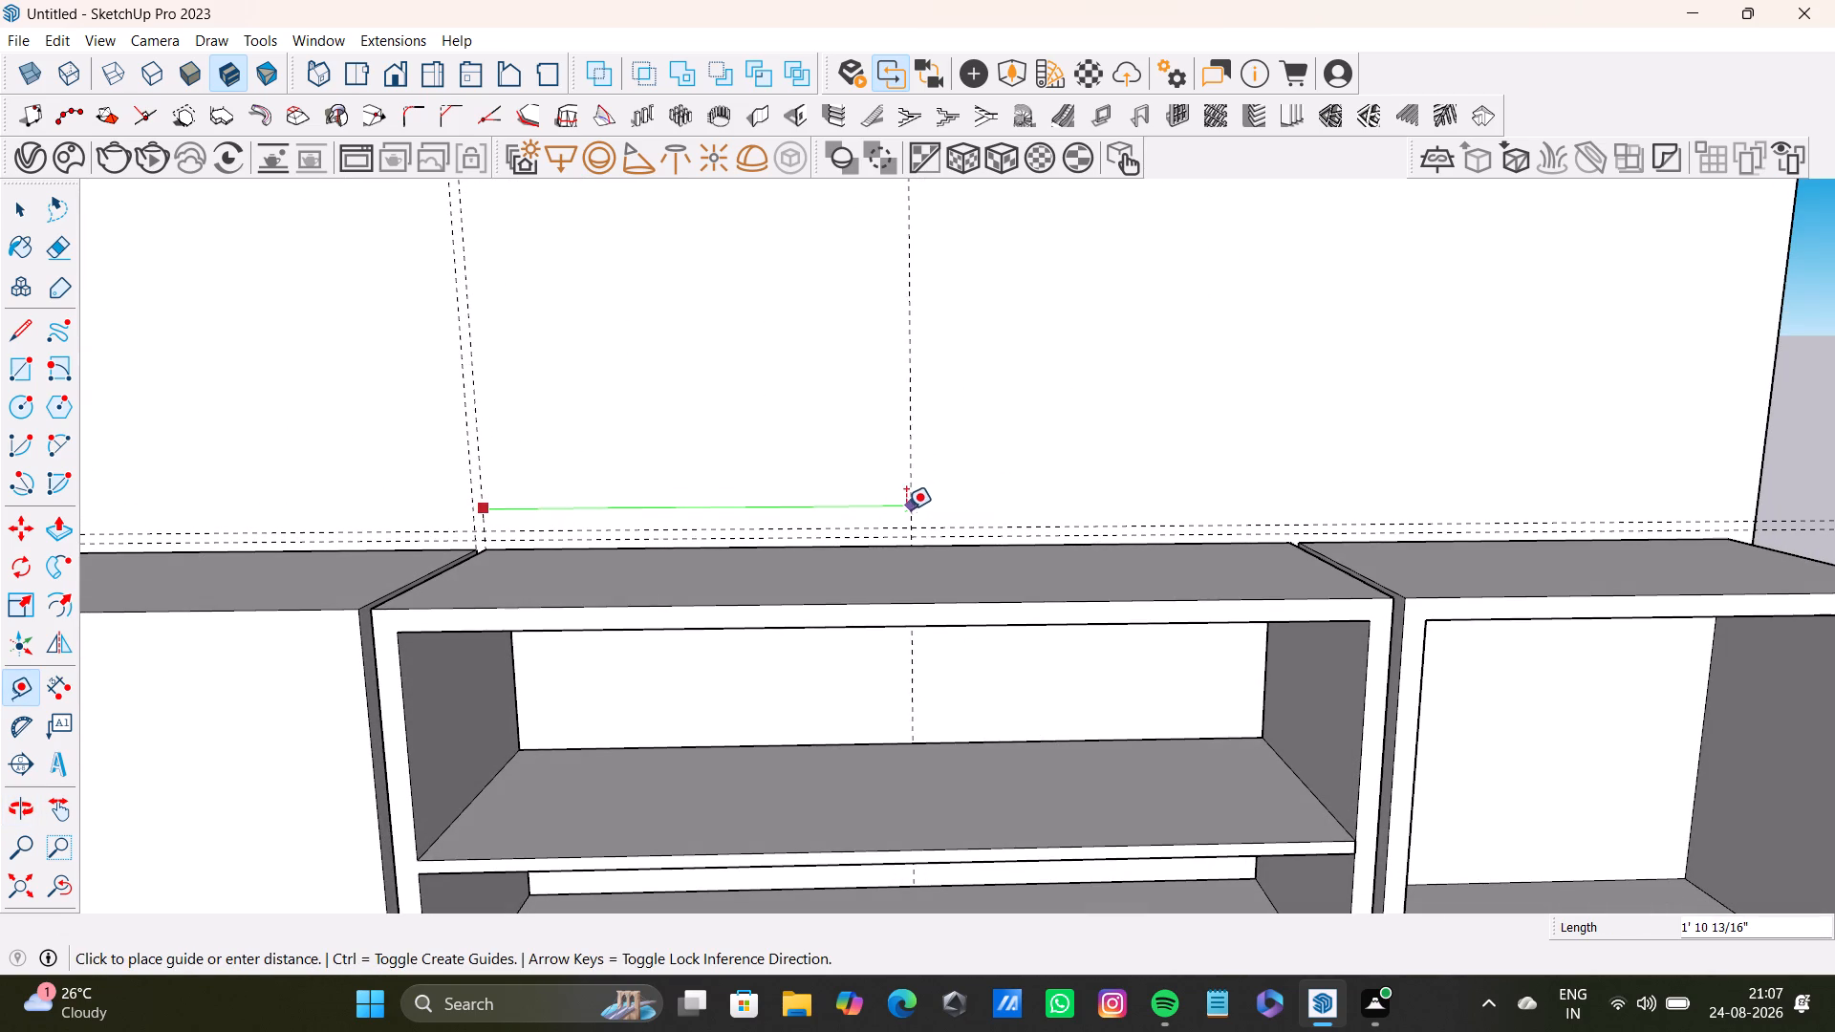
pyautogui.click(905, 510)
# Place a companion vertical guide 0.5" beyond the one around the middle of the sixth upper cabinet.
pyautogui.click(909, 515)
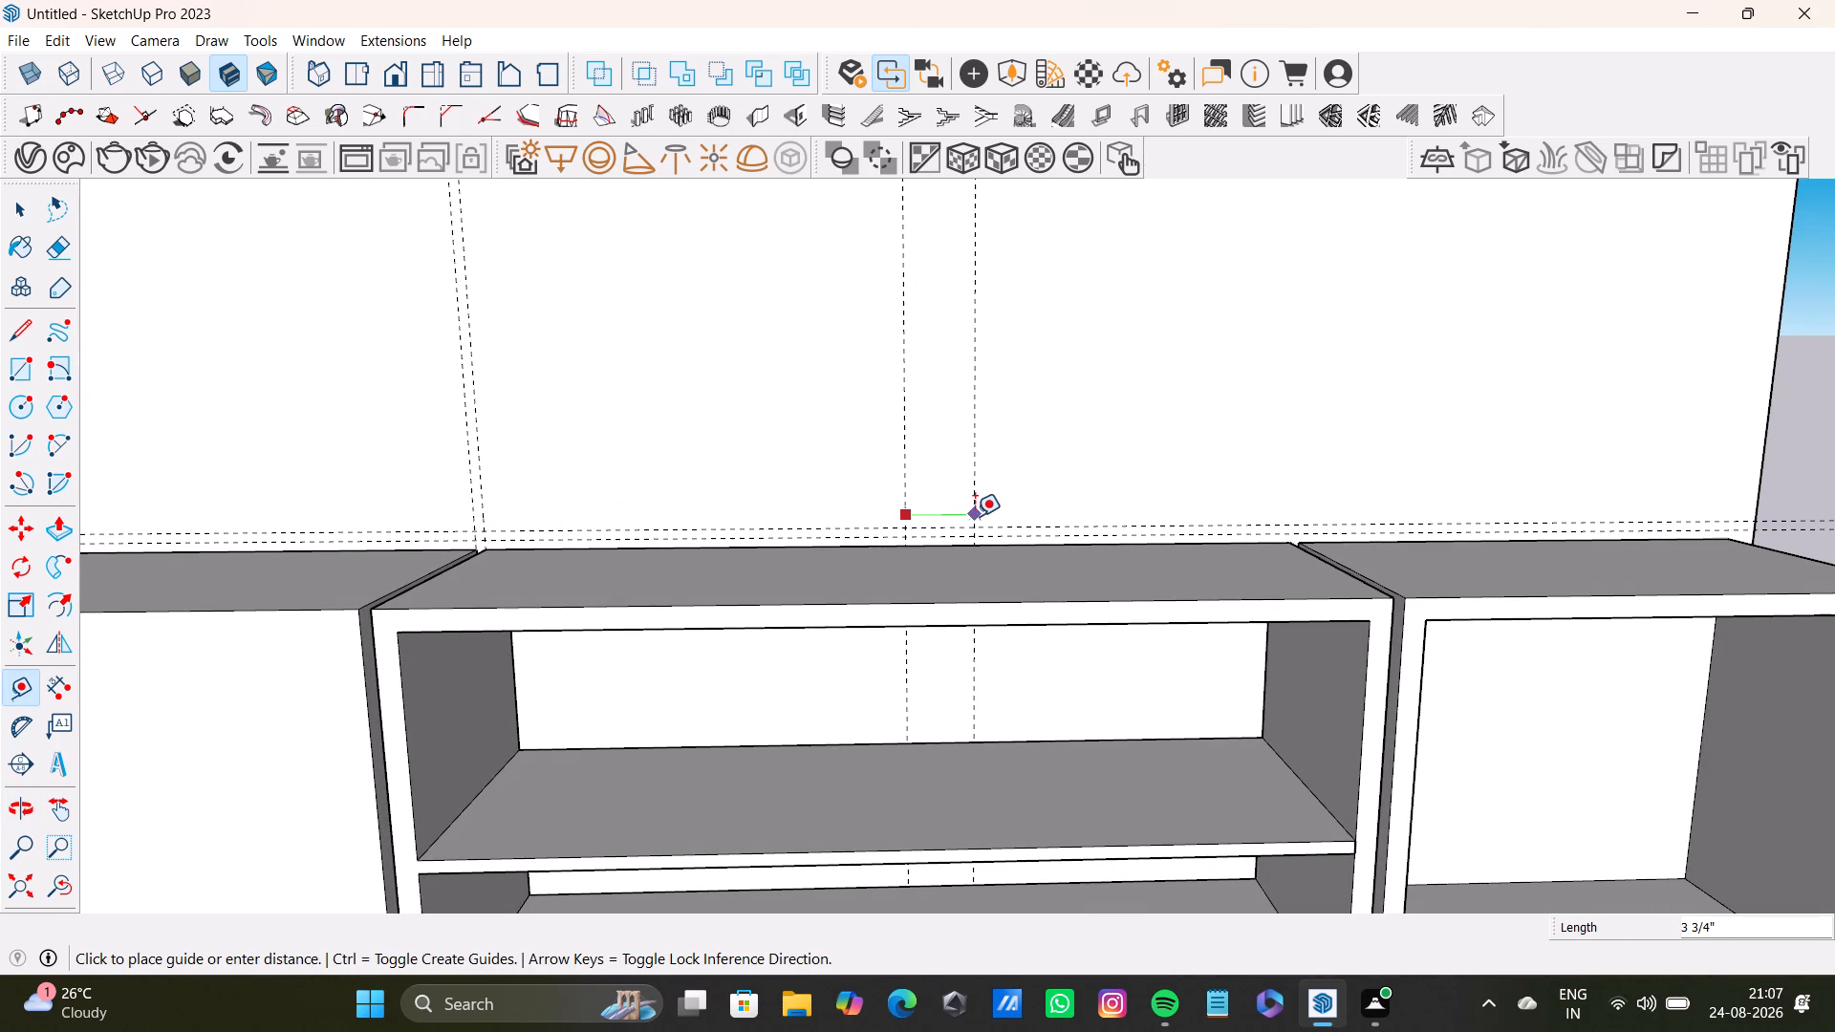
pyautogui.write('0.5"')
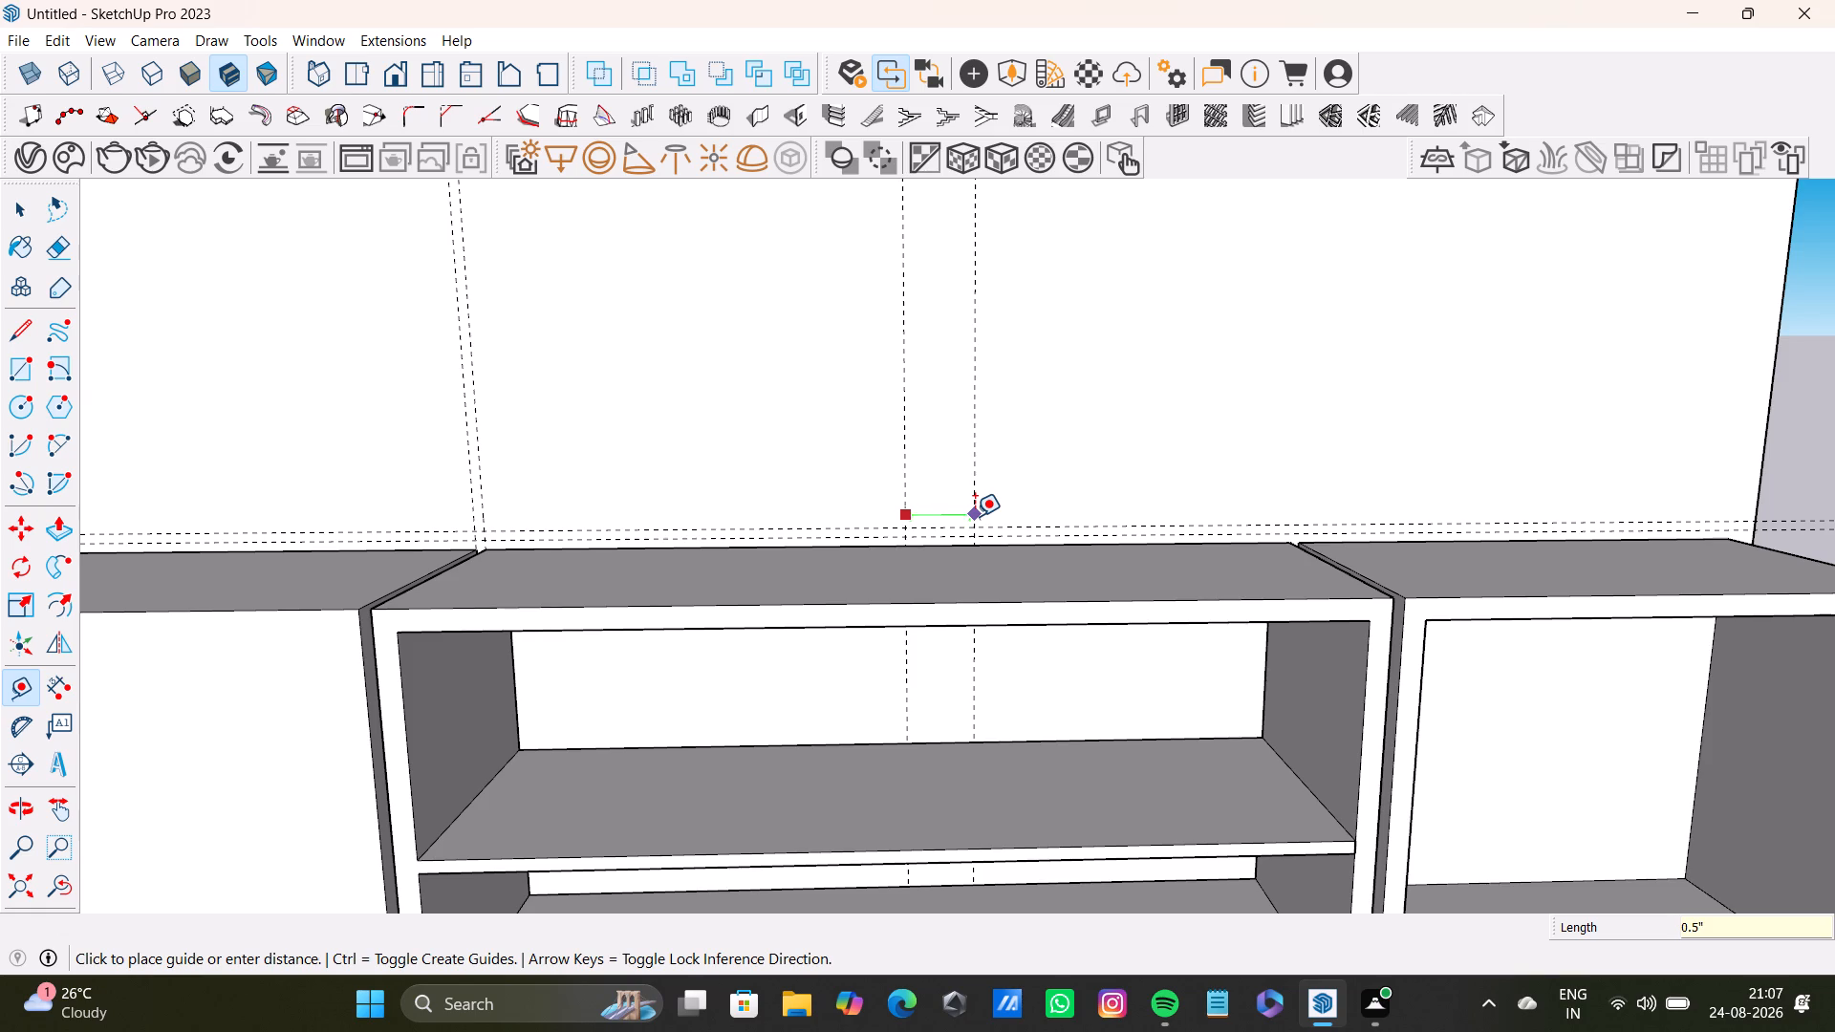
pyautogui.press('Return')
# Place a vertical guide 1' 8 5/8" from the sixth upper cabinet's middle pair, aligned with that cabinet's far end.
pyautogui.scroll(7, 912, 508)
pyautogui.click(910, 505)
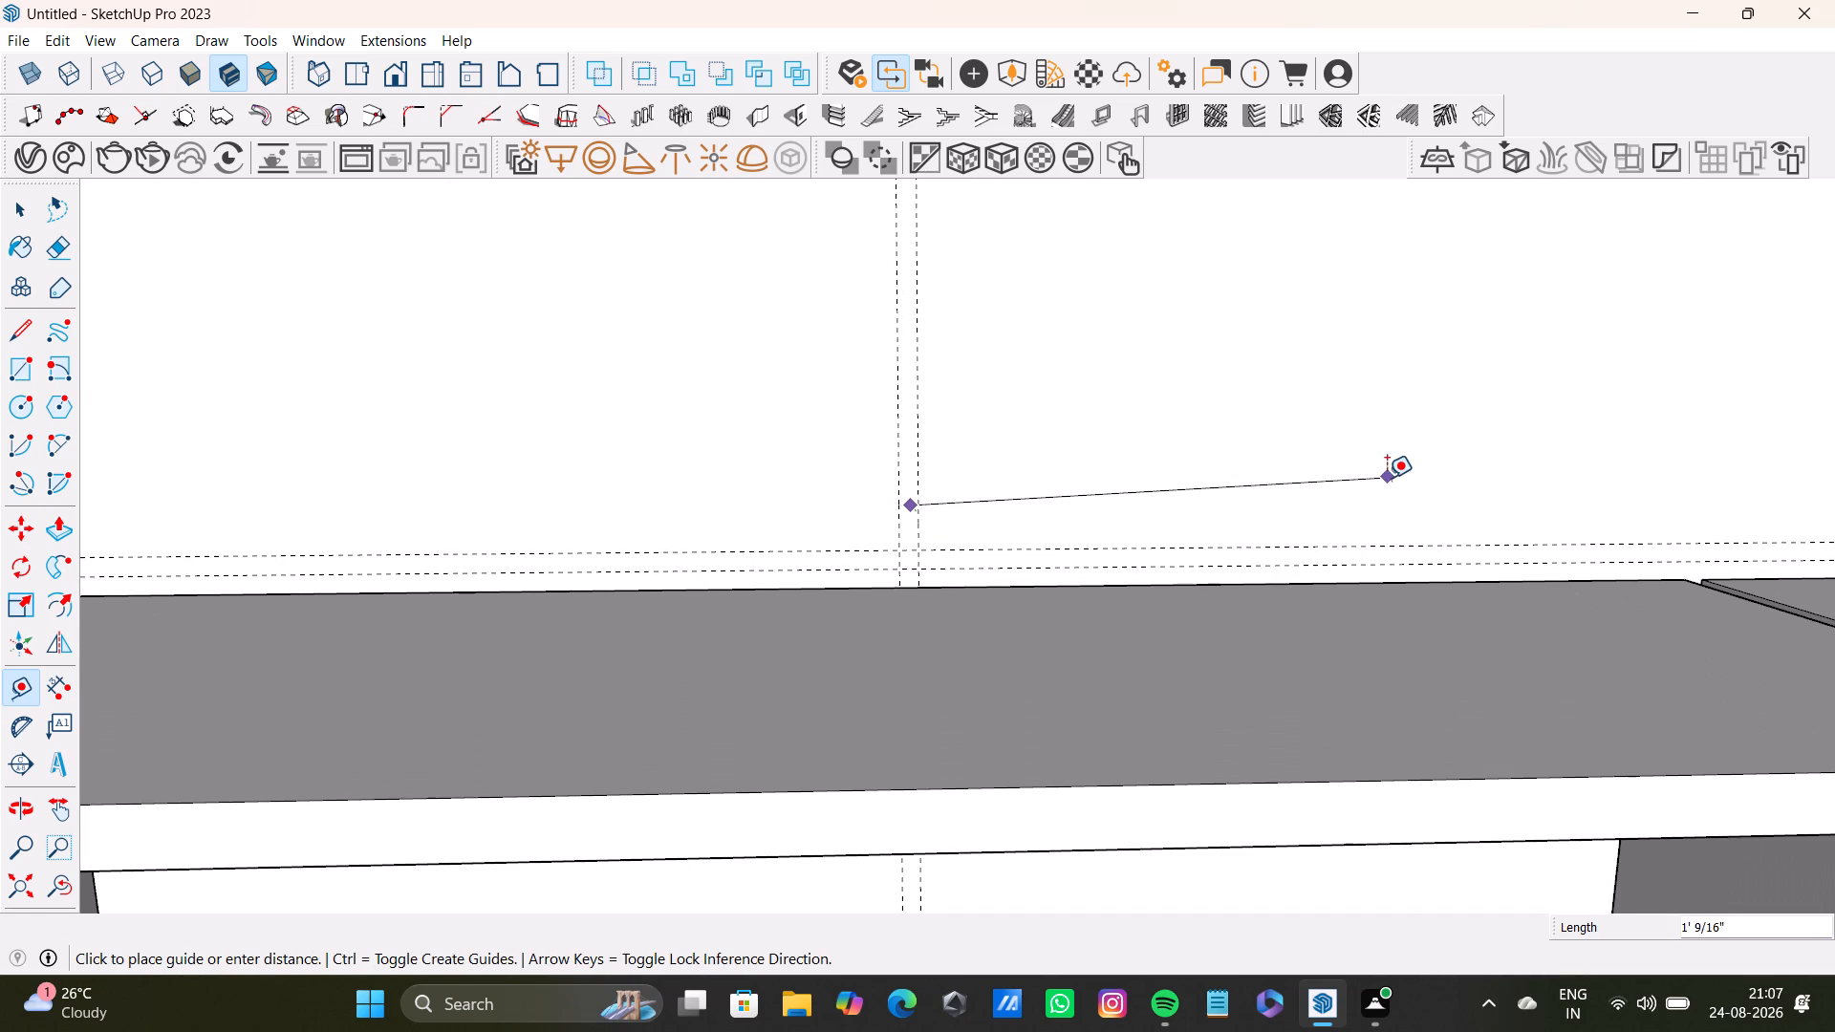
pyautogui.press('space')
pyautogui.press('t')
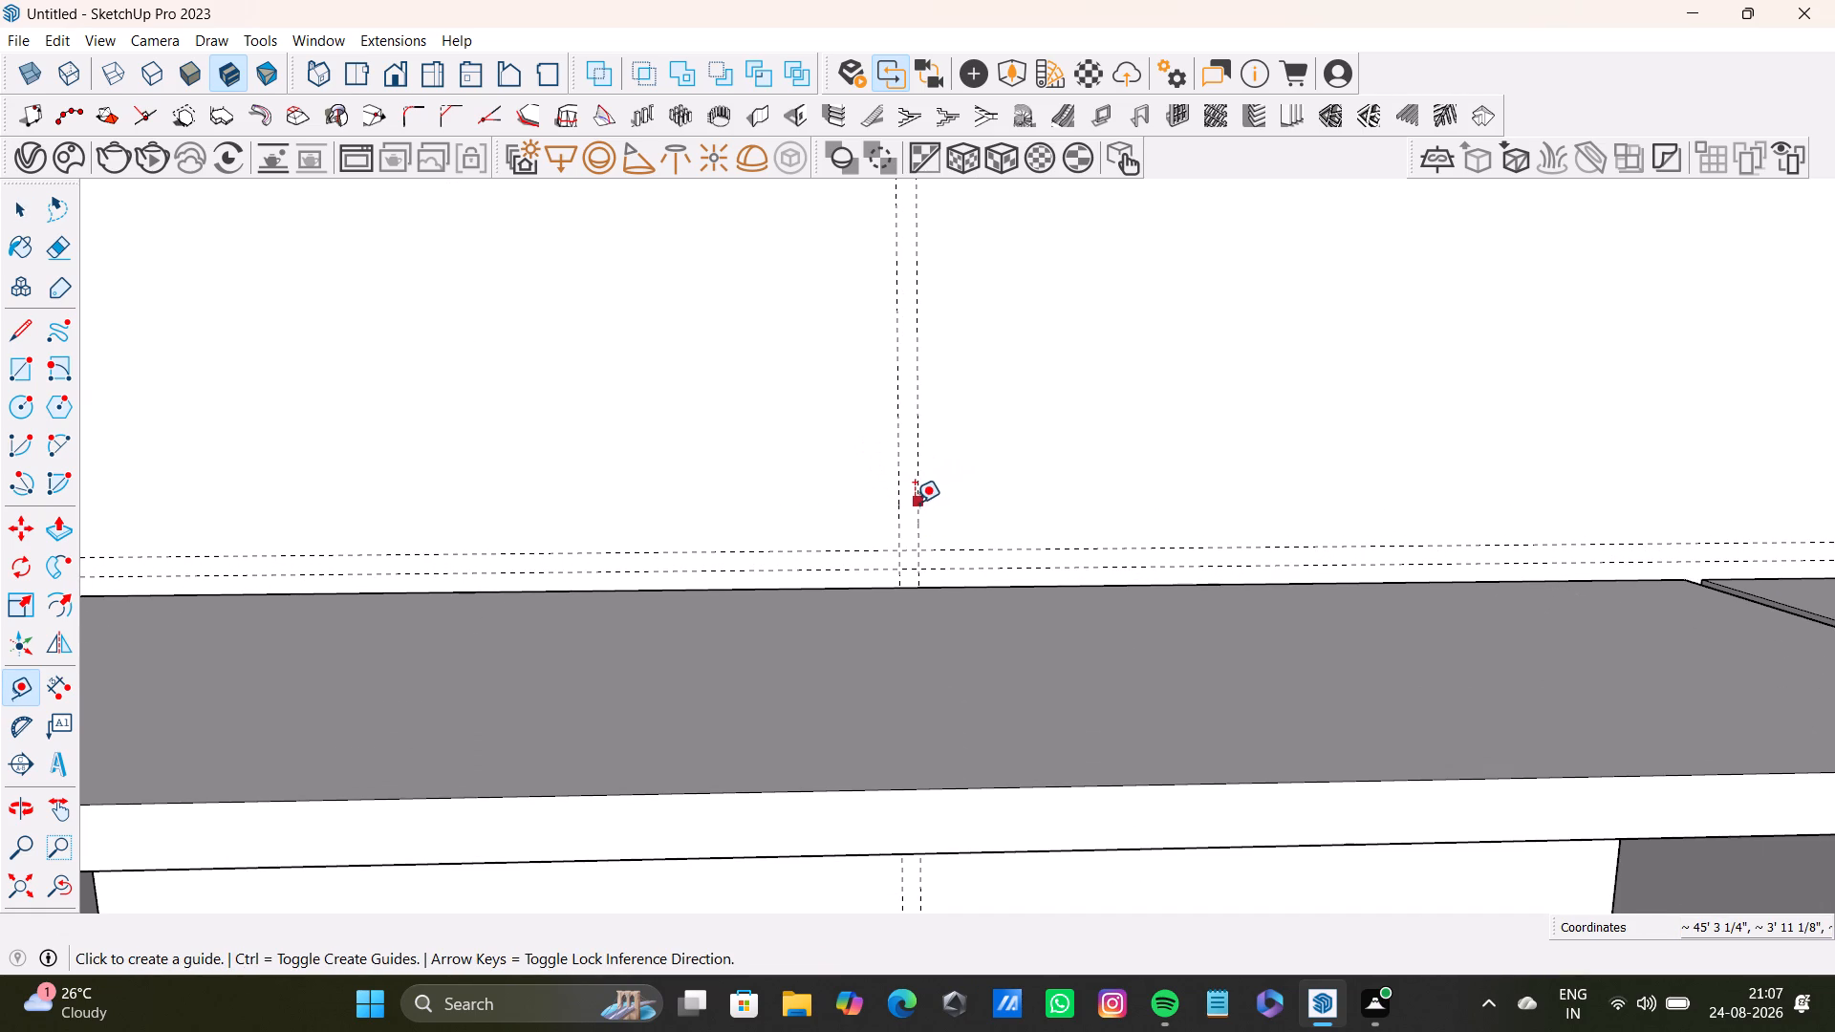
pyautogui.click(916, 505)
pyautogui.scroll(-4, 1299, 526)
pyautogui.moveTo(1466, 541); pyautogui.dragTo(1044, 594, button='middle')
pyautogui.scroll(2, 1144, 569)
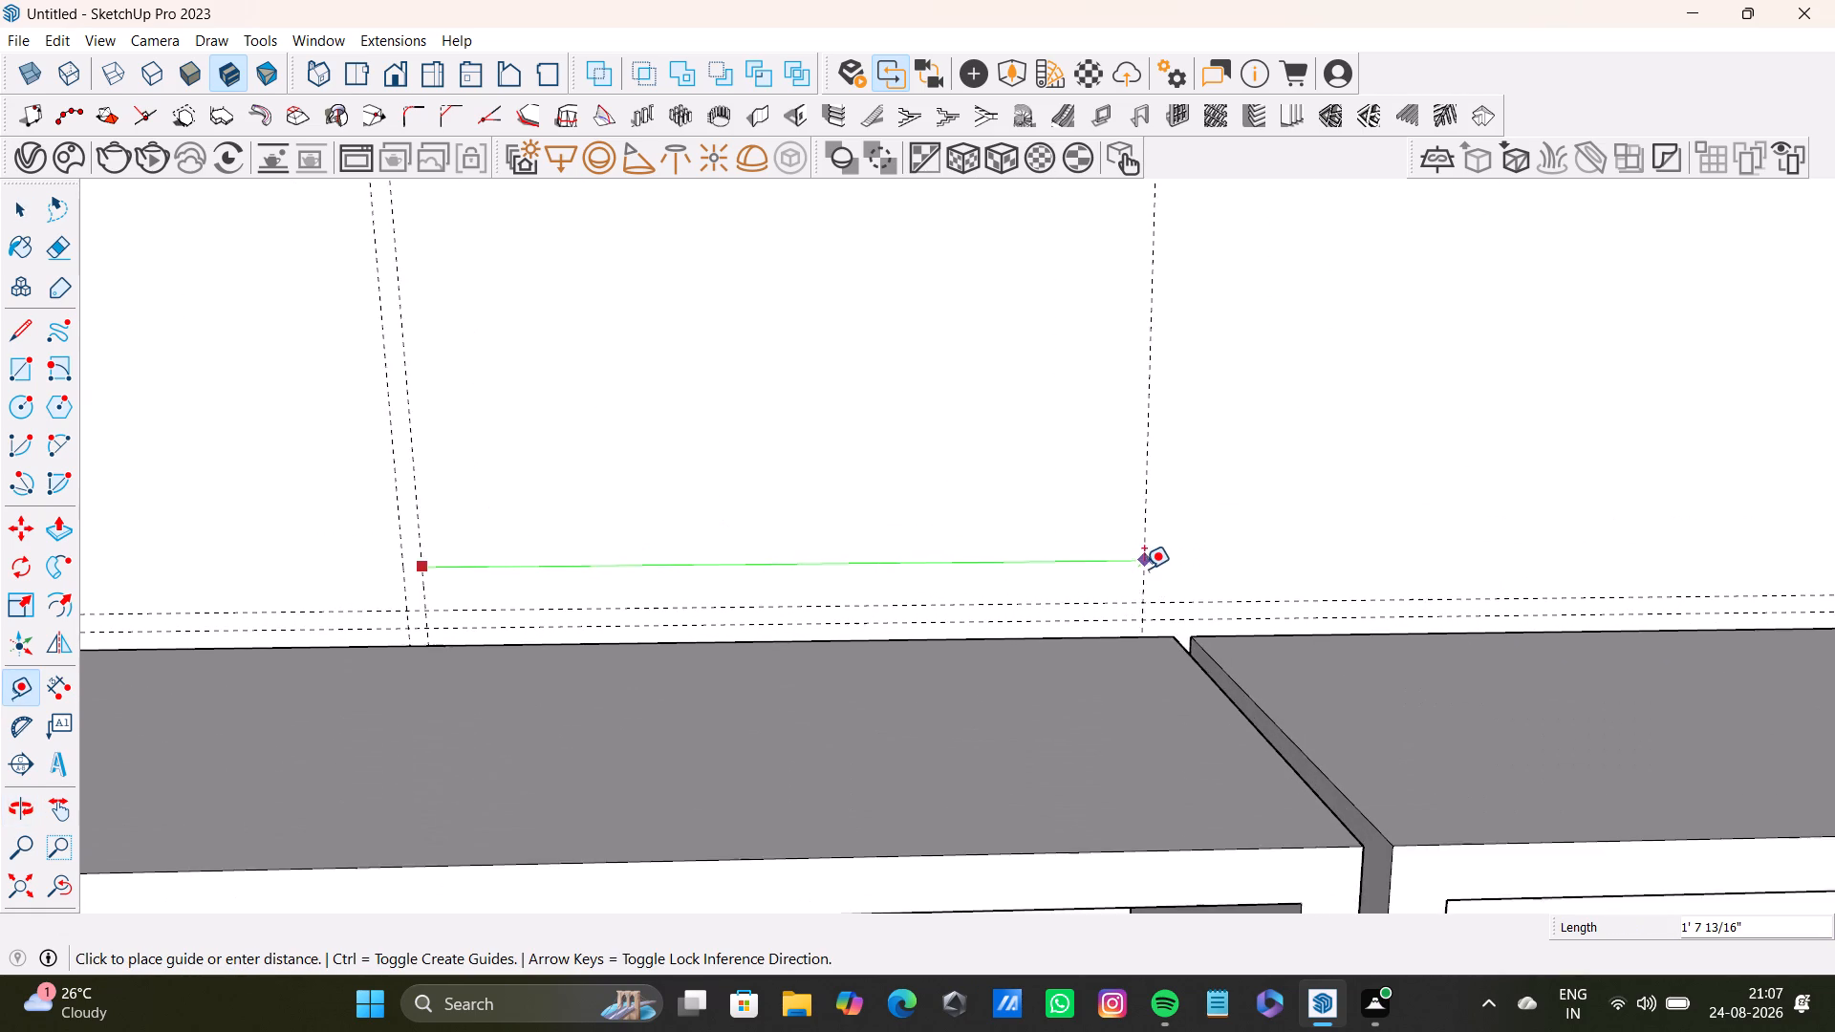
pyautogui.scroll(4, 1144, 569)
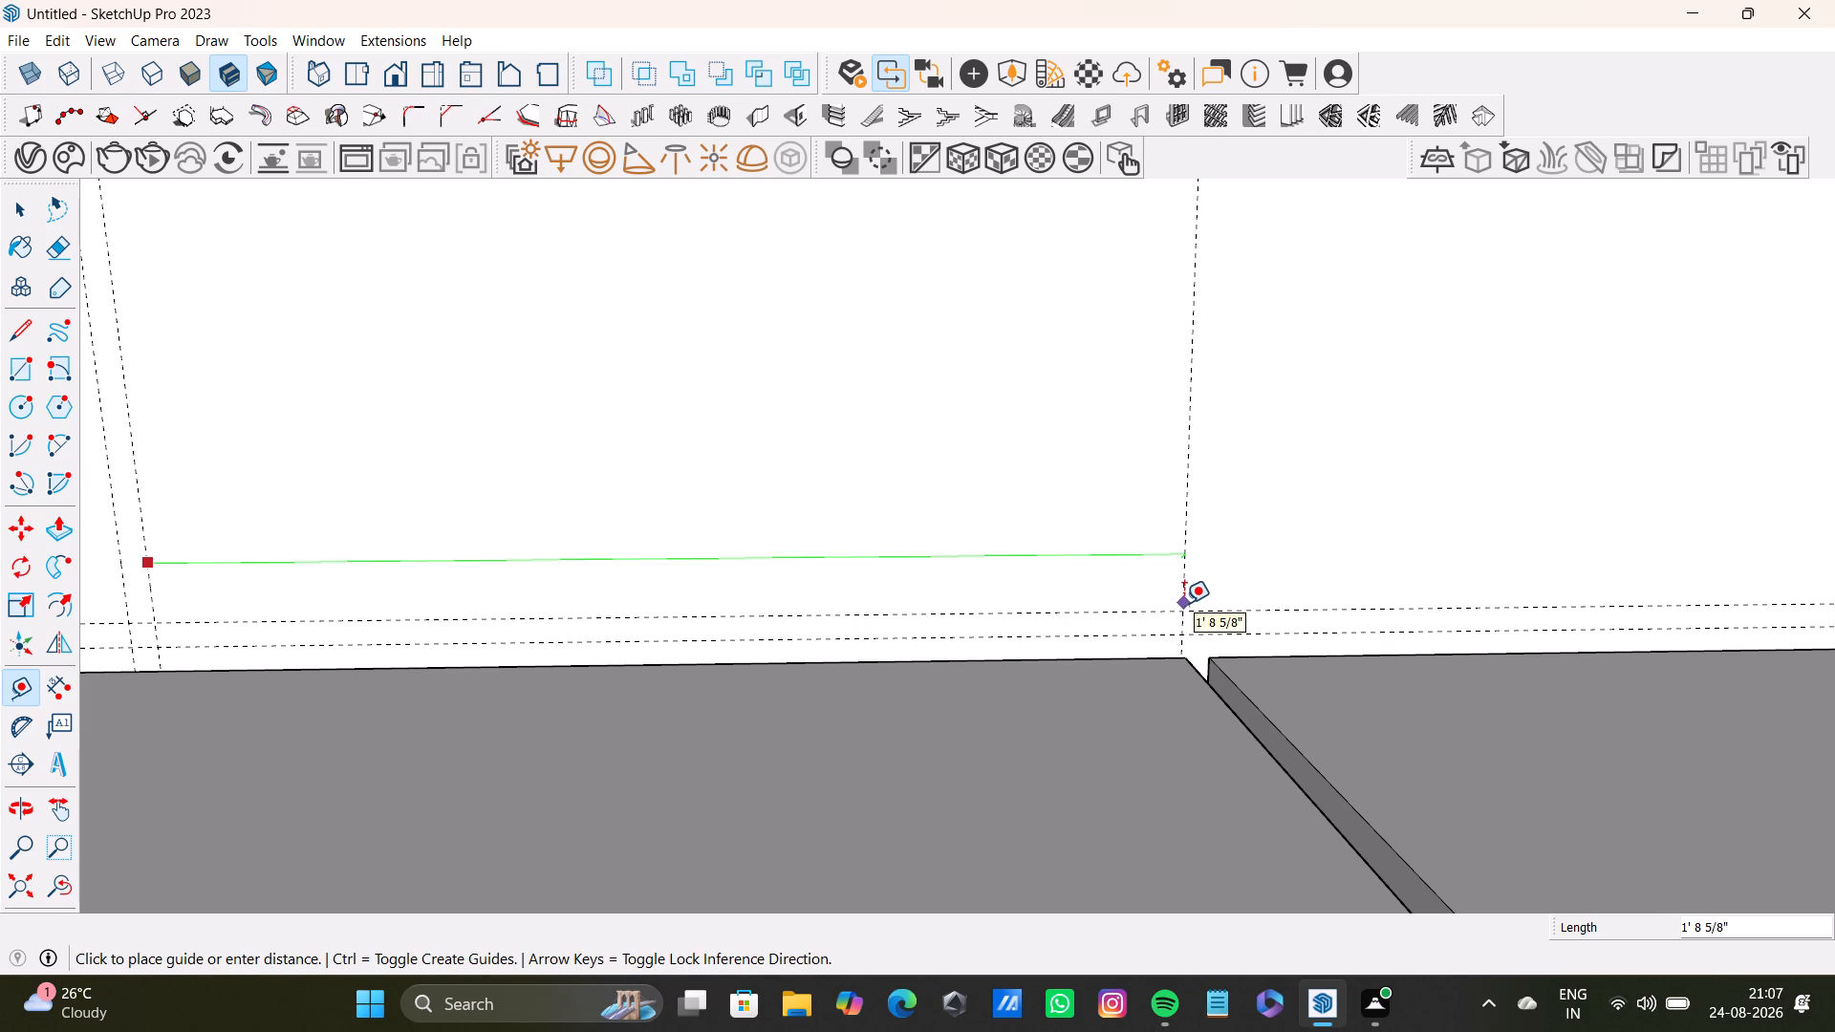
pyautogui.click(1184, 605)
# Place a companion vertical guide 1/2" beyond the sixth upper cabinet's far-end guide, beside the last cabinet's near end.
pyautogui.scroll(-18, 1134, 595)
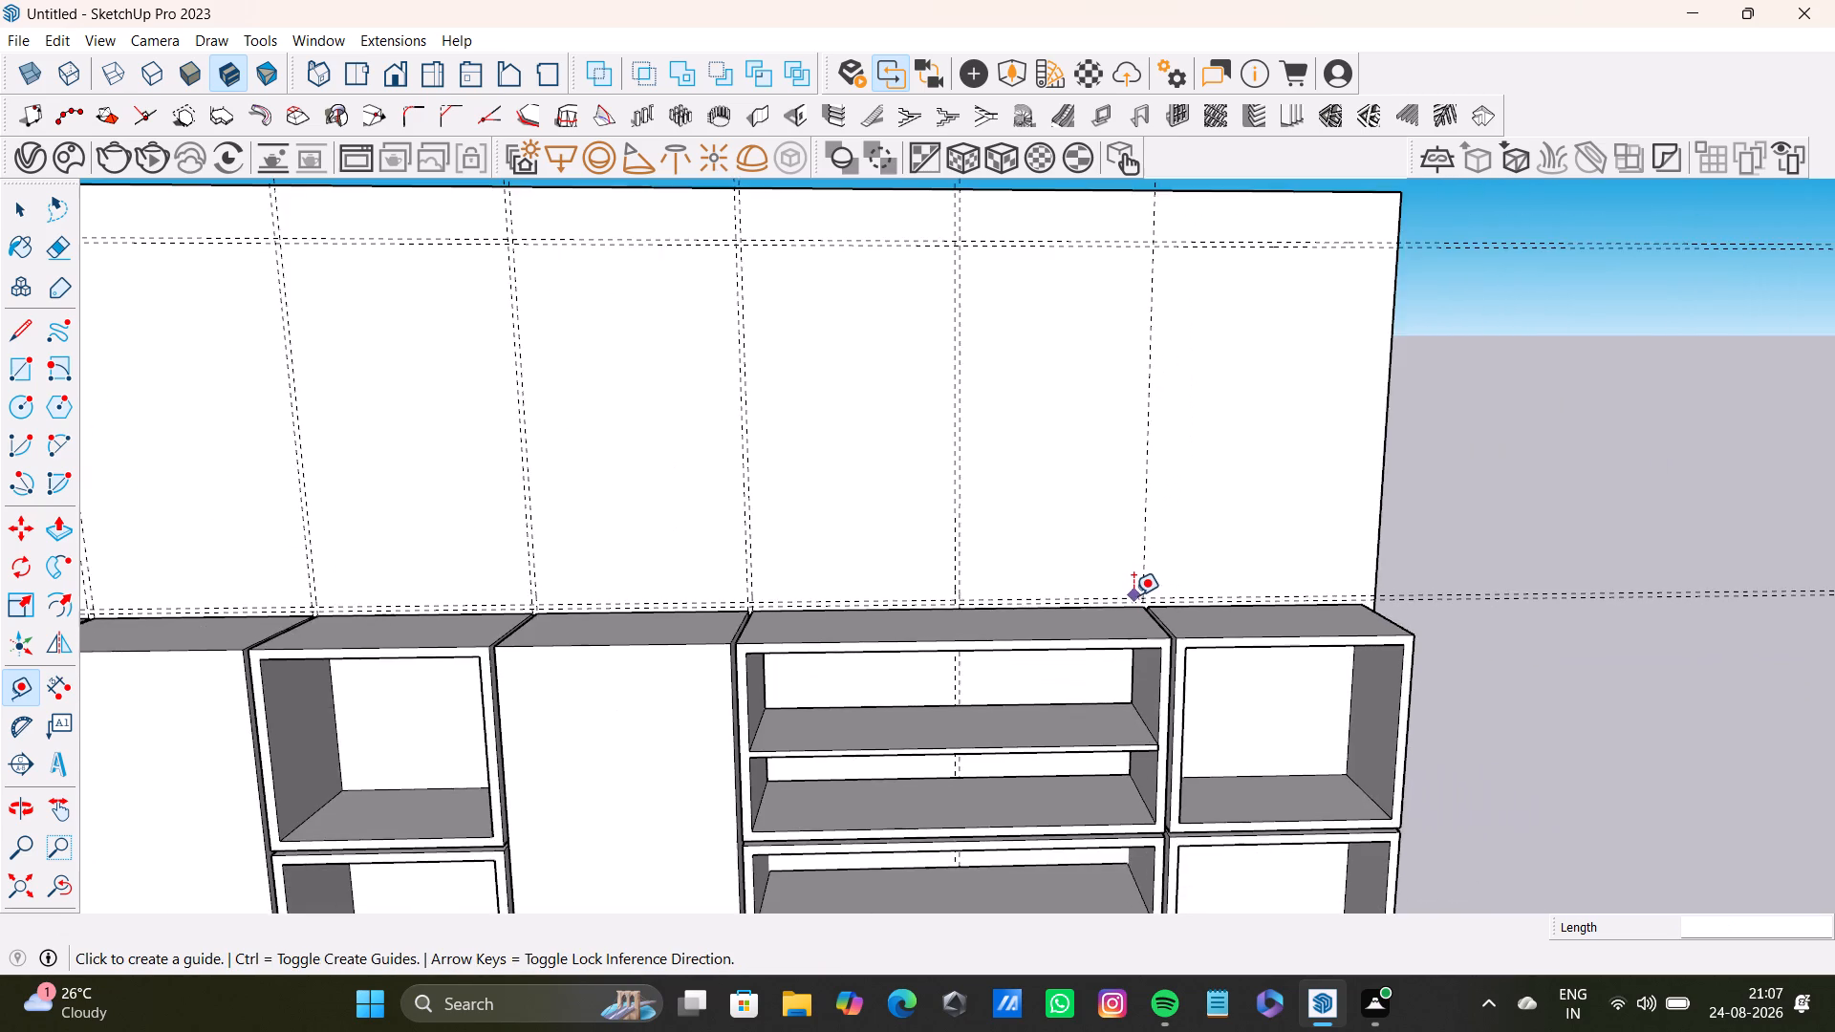
pyautogui.keyDown('shift'); pyautogui.moveTo(1142, 590); pyautogui.dragTo(916, 700, button='middle'); pyautogui.keyUp('shift')
pyautogui.scroll(7, 940, 665)
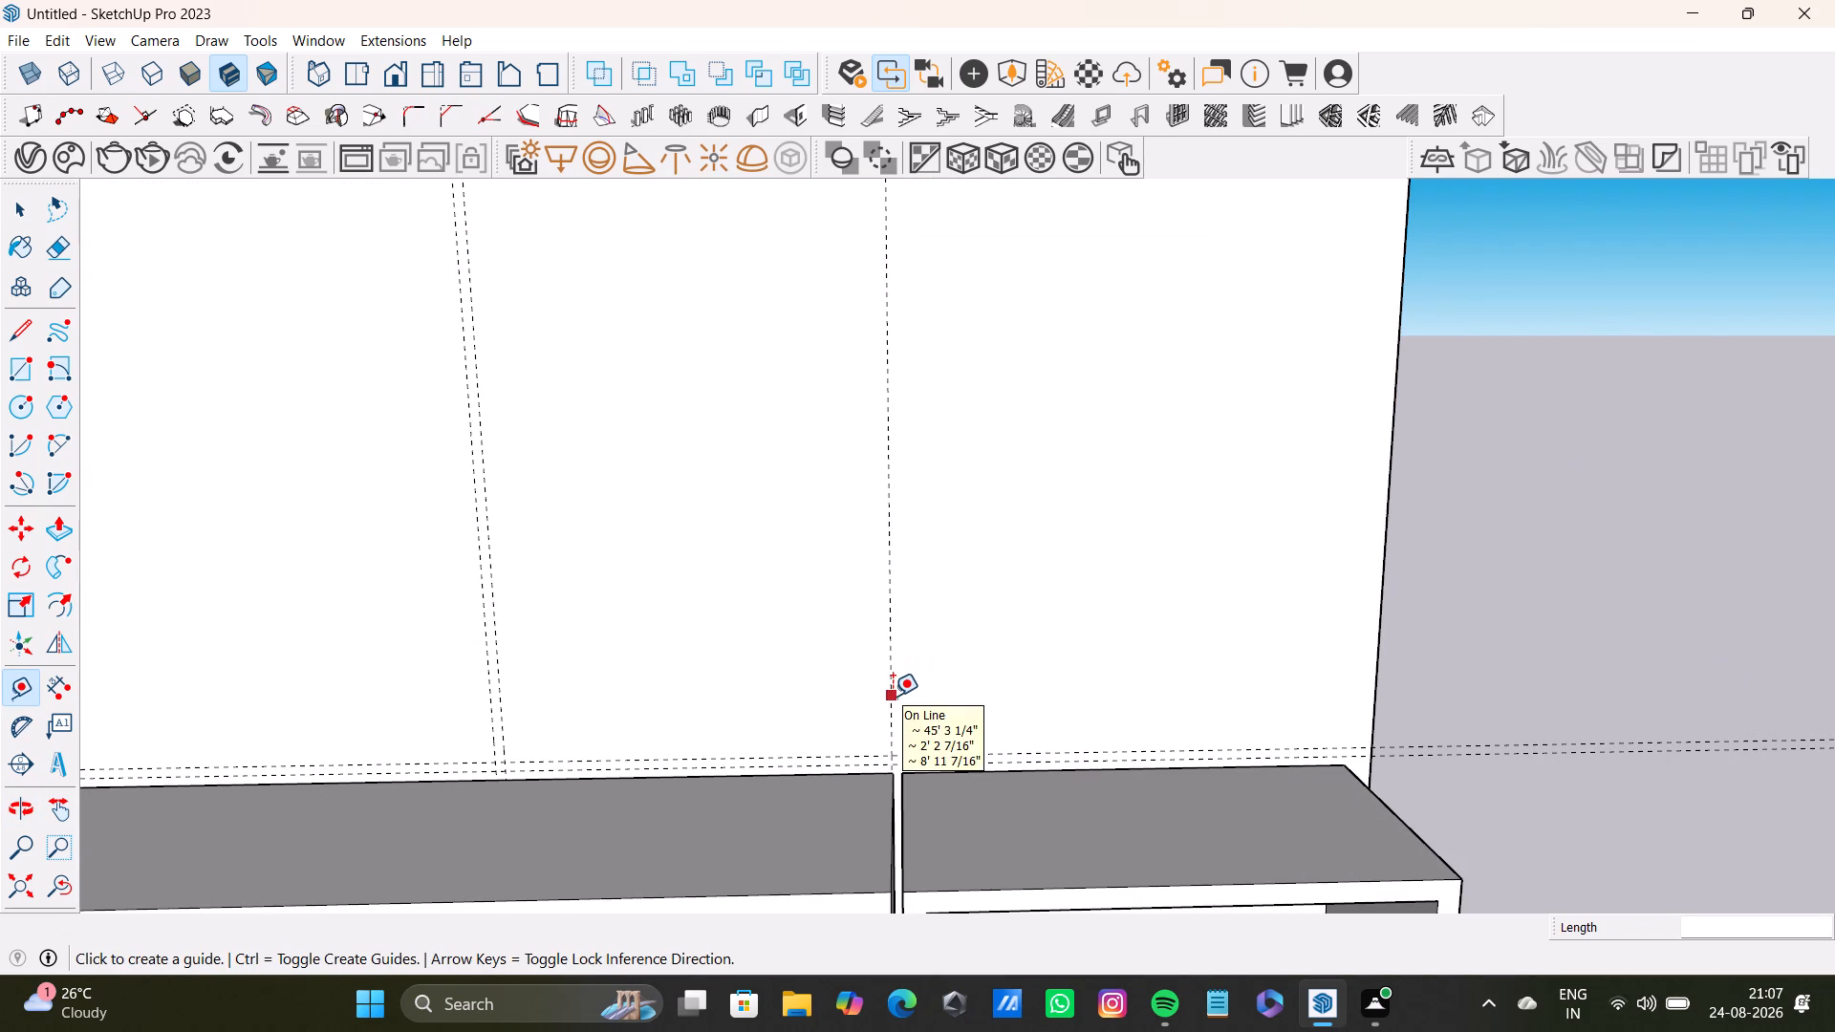
pyautogui.click(896, 700)
pyautogui.click(907, 700)
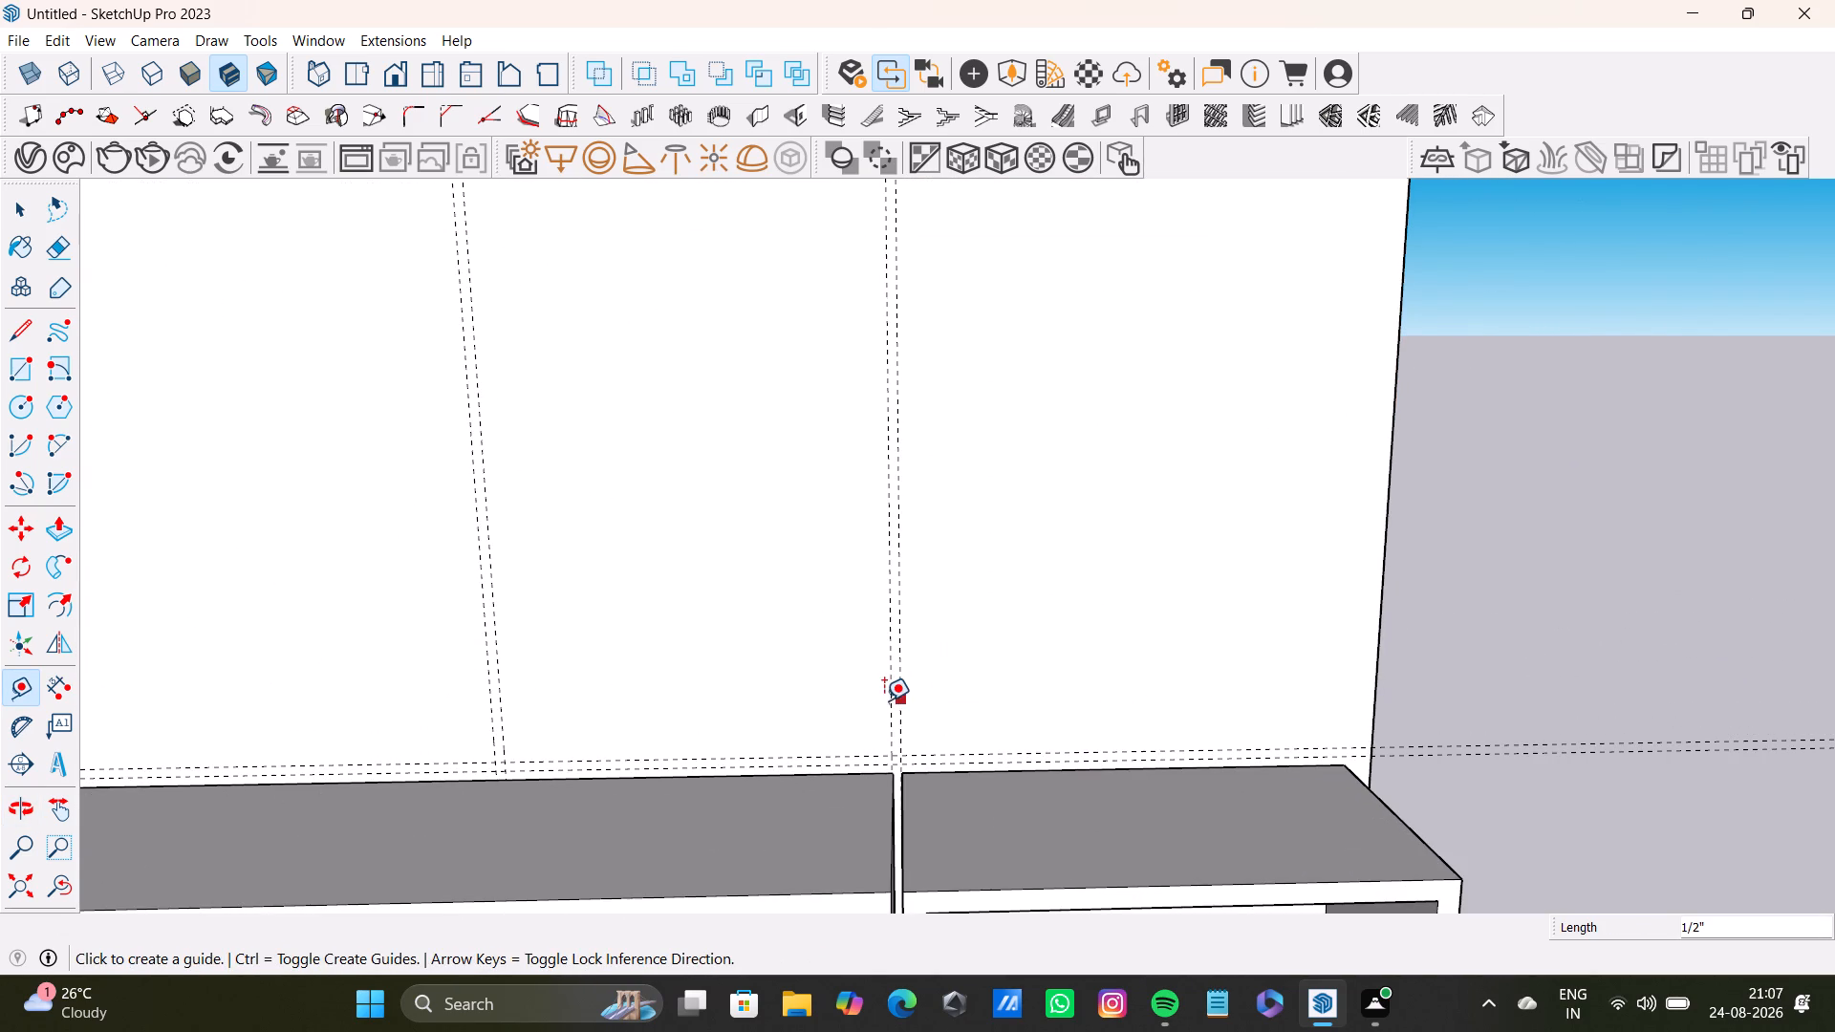
# Place a vertical guide about 2' 9/16" from the last upper cabinet's near-side guide, aligned with that cabinet's far end.
pyautogui.scroll(10, 910, 699)
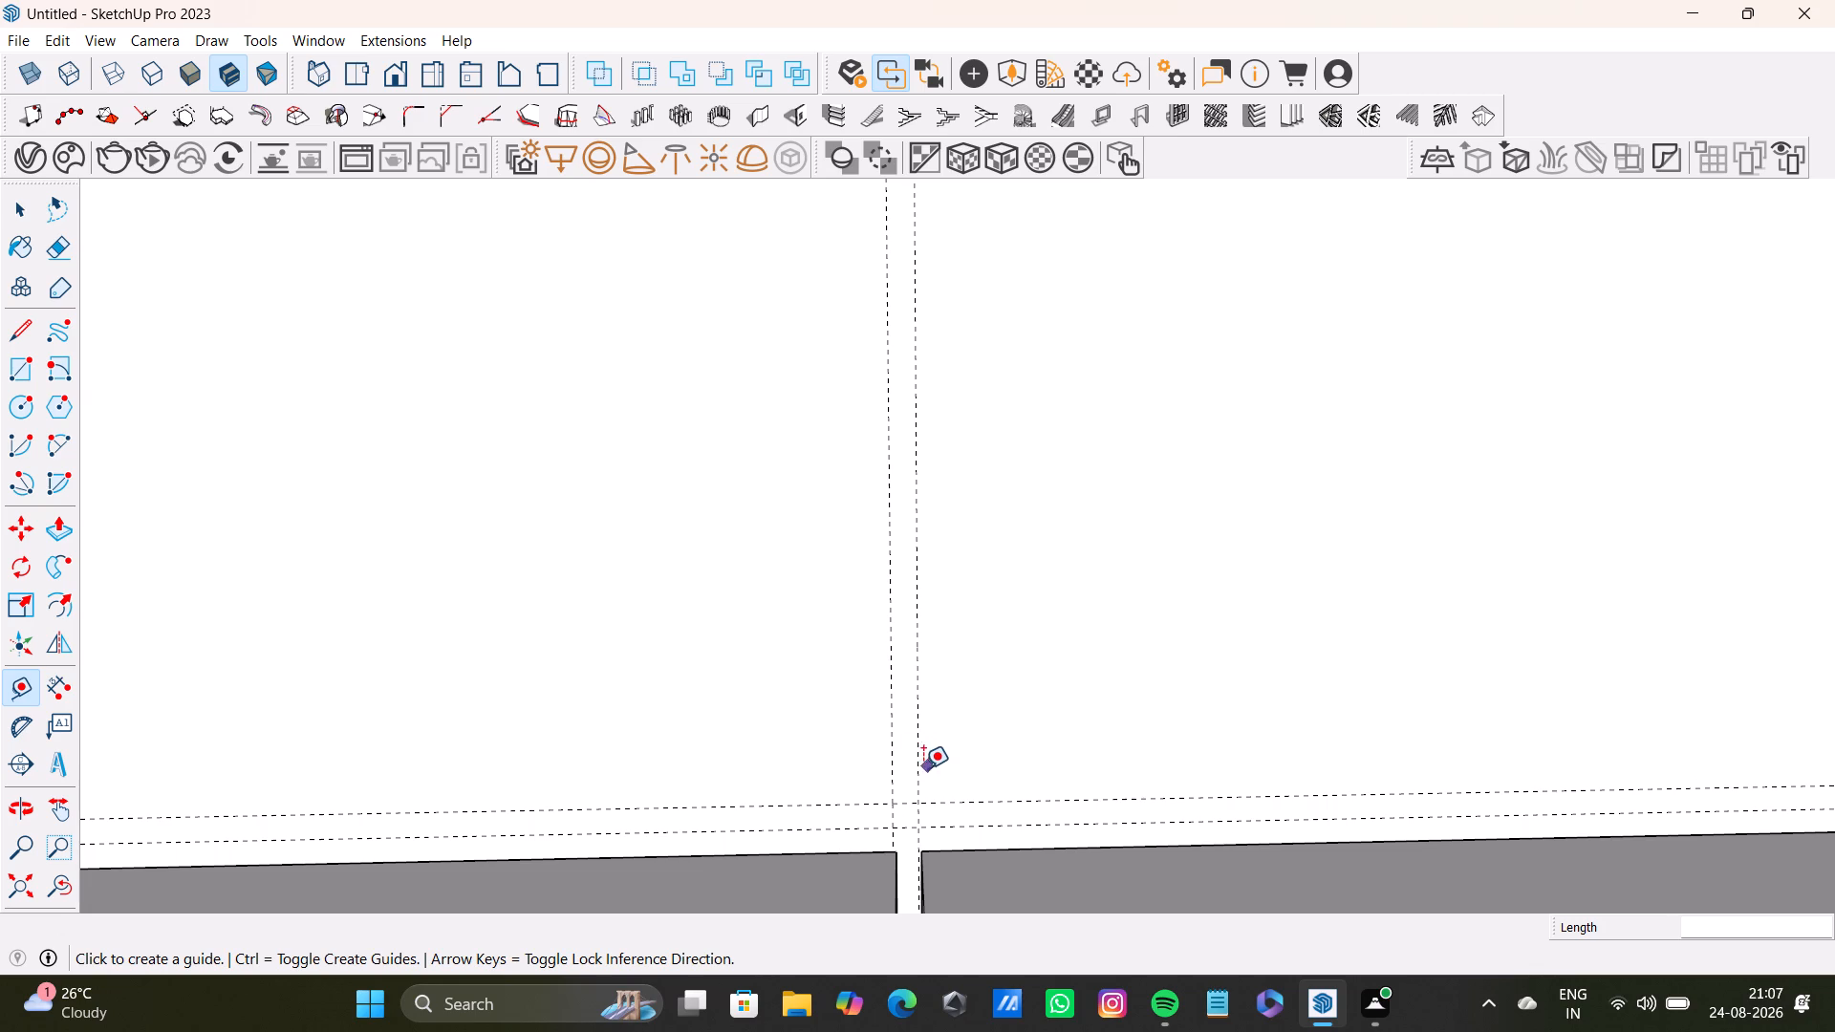
pyautogui.moveTo(919, 768); pyautogui.dragTo(934, 768)
pyautogui.scroll(-6, 1371, 733)
pyautogui.keyDown('shift'); pyautogui.moveTo(1451, 709); pyautogui.dragTo(826, 735, button='middle'); pyautogui.keyUp('shift')
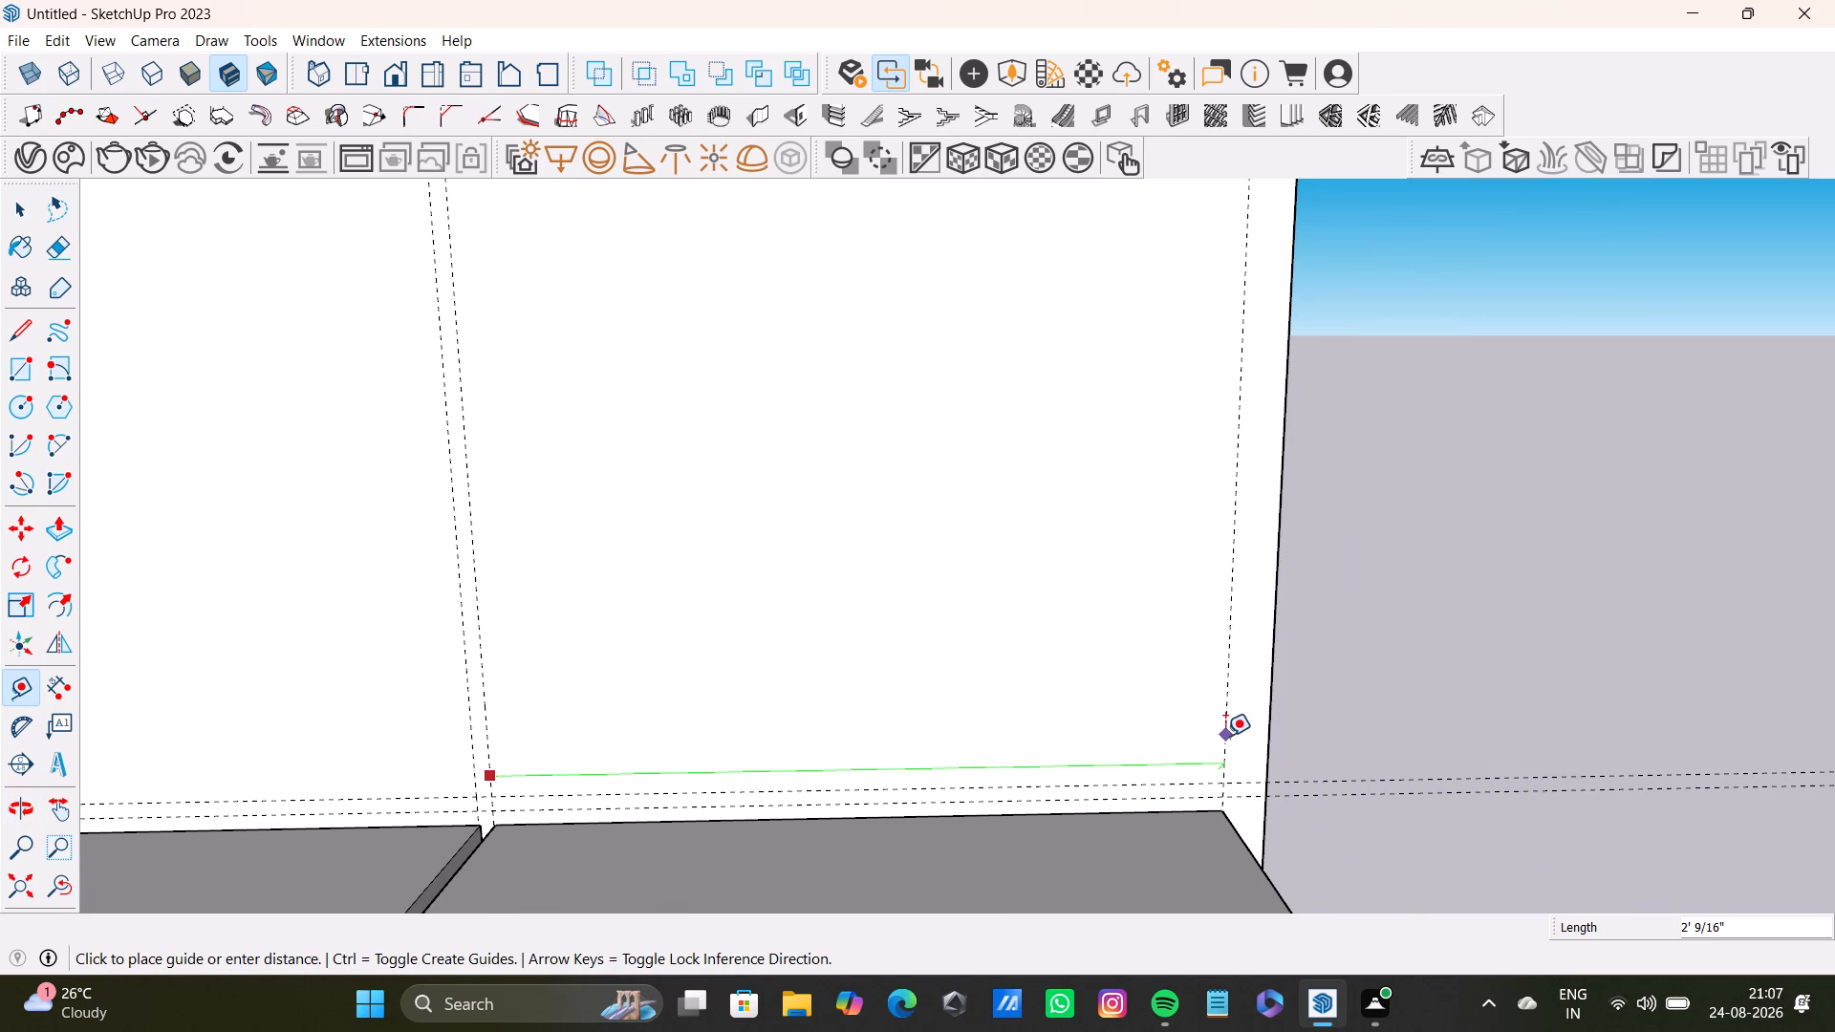
pyautogui.click(1225, 736)
# Draw a rectangle on the wall above the first upper cabinet, filling the bay between the inner vertical and horizontal guides.
pyautogui.scroll(-19, 865, 634)
pyautogui.keyDown('shift'); pyautogui.moveTo(824, 620); pyautogui.dragTo(841, 607, button='middle'); pyautogui.keyUp('shift')
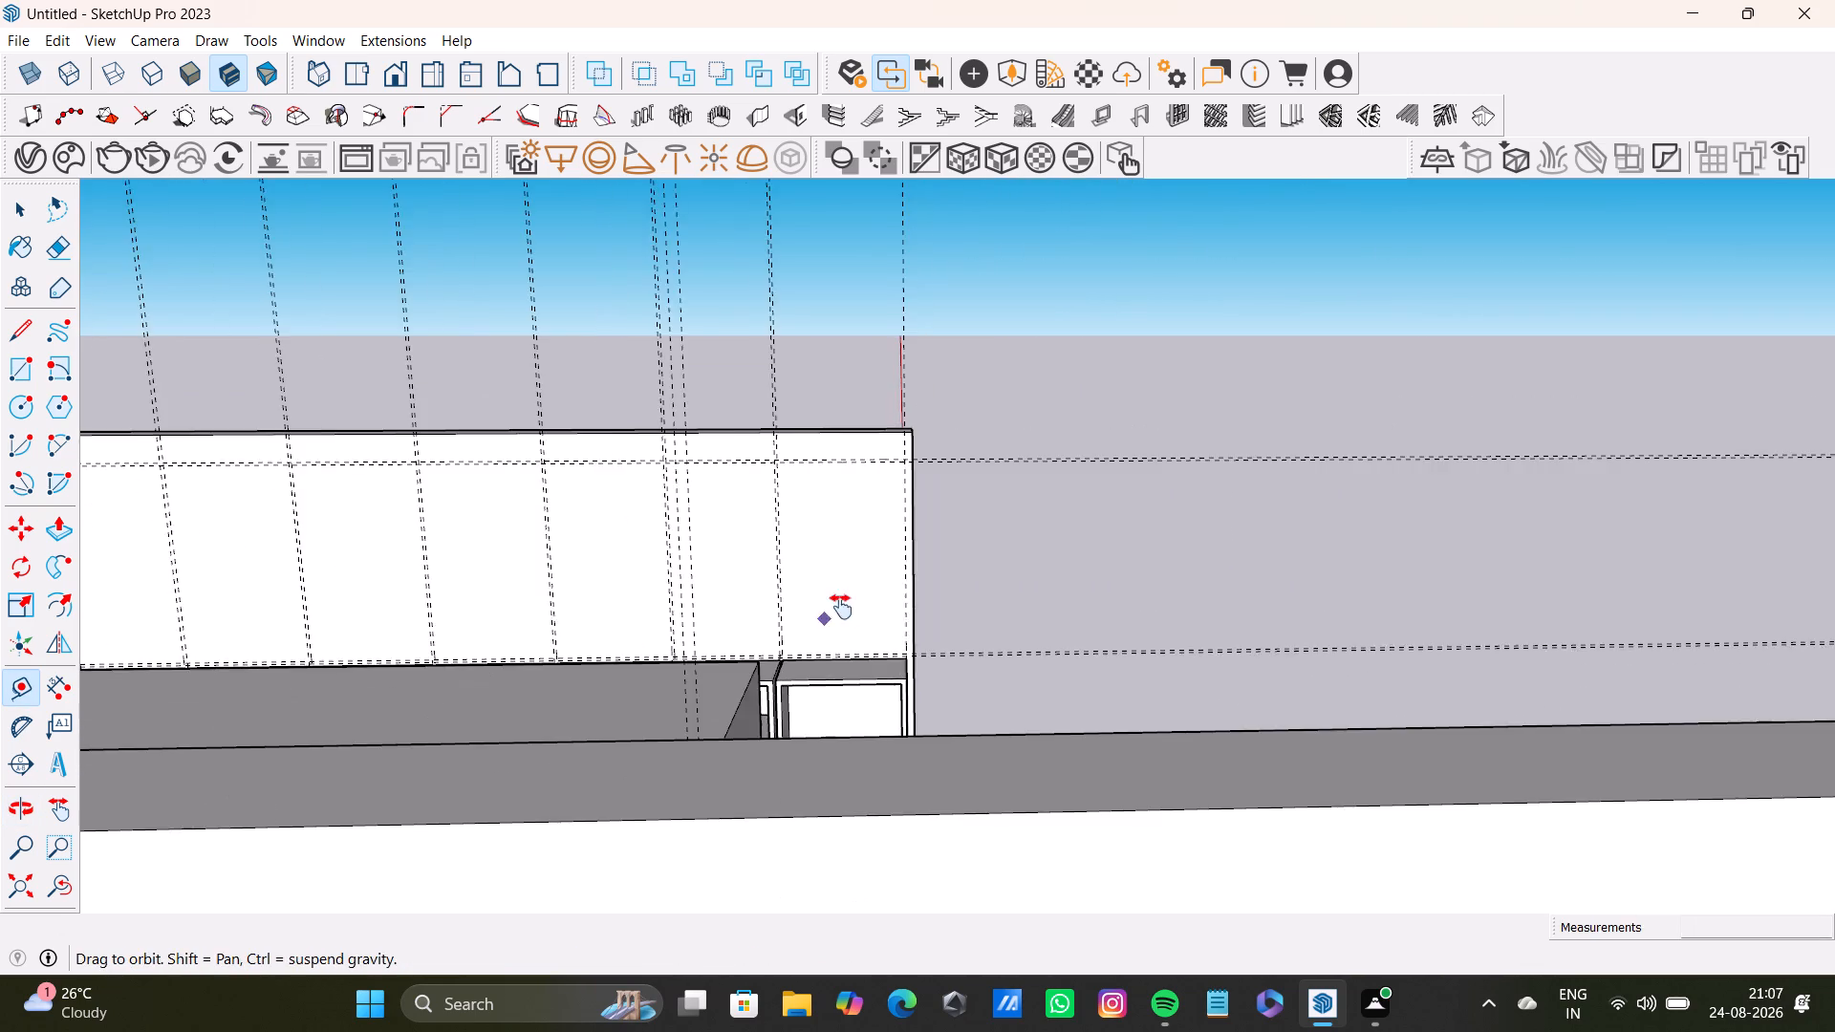
pyautogui.keyDown('shift'); pyautogui.moveTo(841, 607); pyautogui.dragTo(1493, 583, button='middle'); pyautogui.keyUp('shift')
pyautogui.moveTo(899, 551); pyautogui.dragTo(892, 688, button='middle')
pyautogui.scroll(7, 728, 557)
pyautogui.scroll(-2, 712, 517)
pyautogui.keyDown('shift'); pyautogui.moveTo(712, 517); pyautogui.dragTo(894, 508, button='middle'); pyautogui.keyUp('shift')
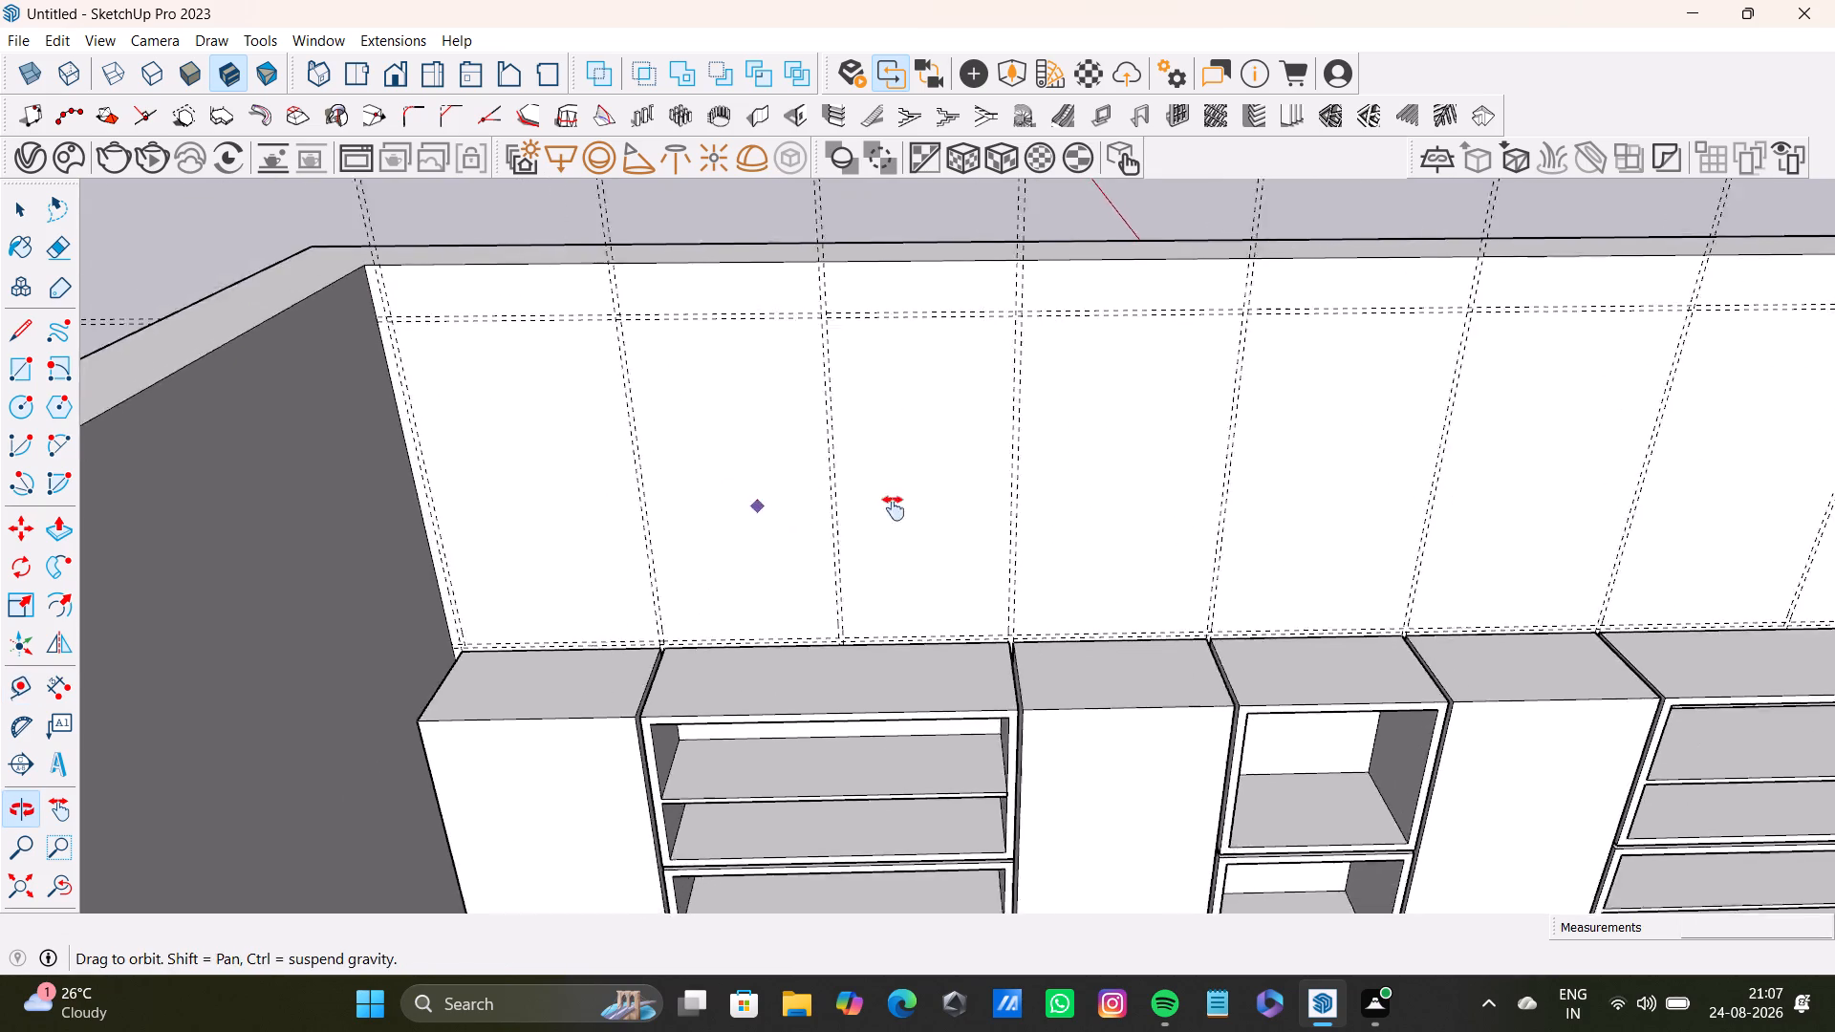
pyautogui.keyDown('shift'); pyautogui.moveTo(894, 508); pyautogui.dragTo(944, 525, button='middle'); pyautogui.keyUp('shift')
pyautogui.scroll(7, 743, 533)
pyautogui.click(21, 358)
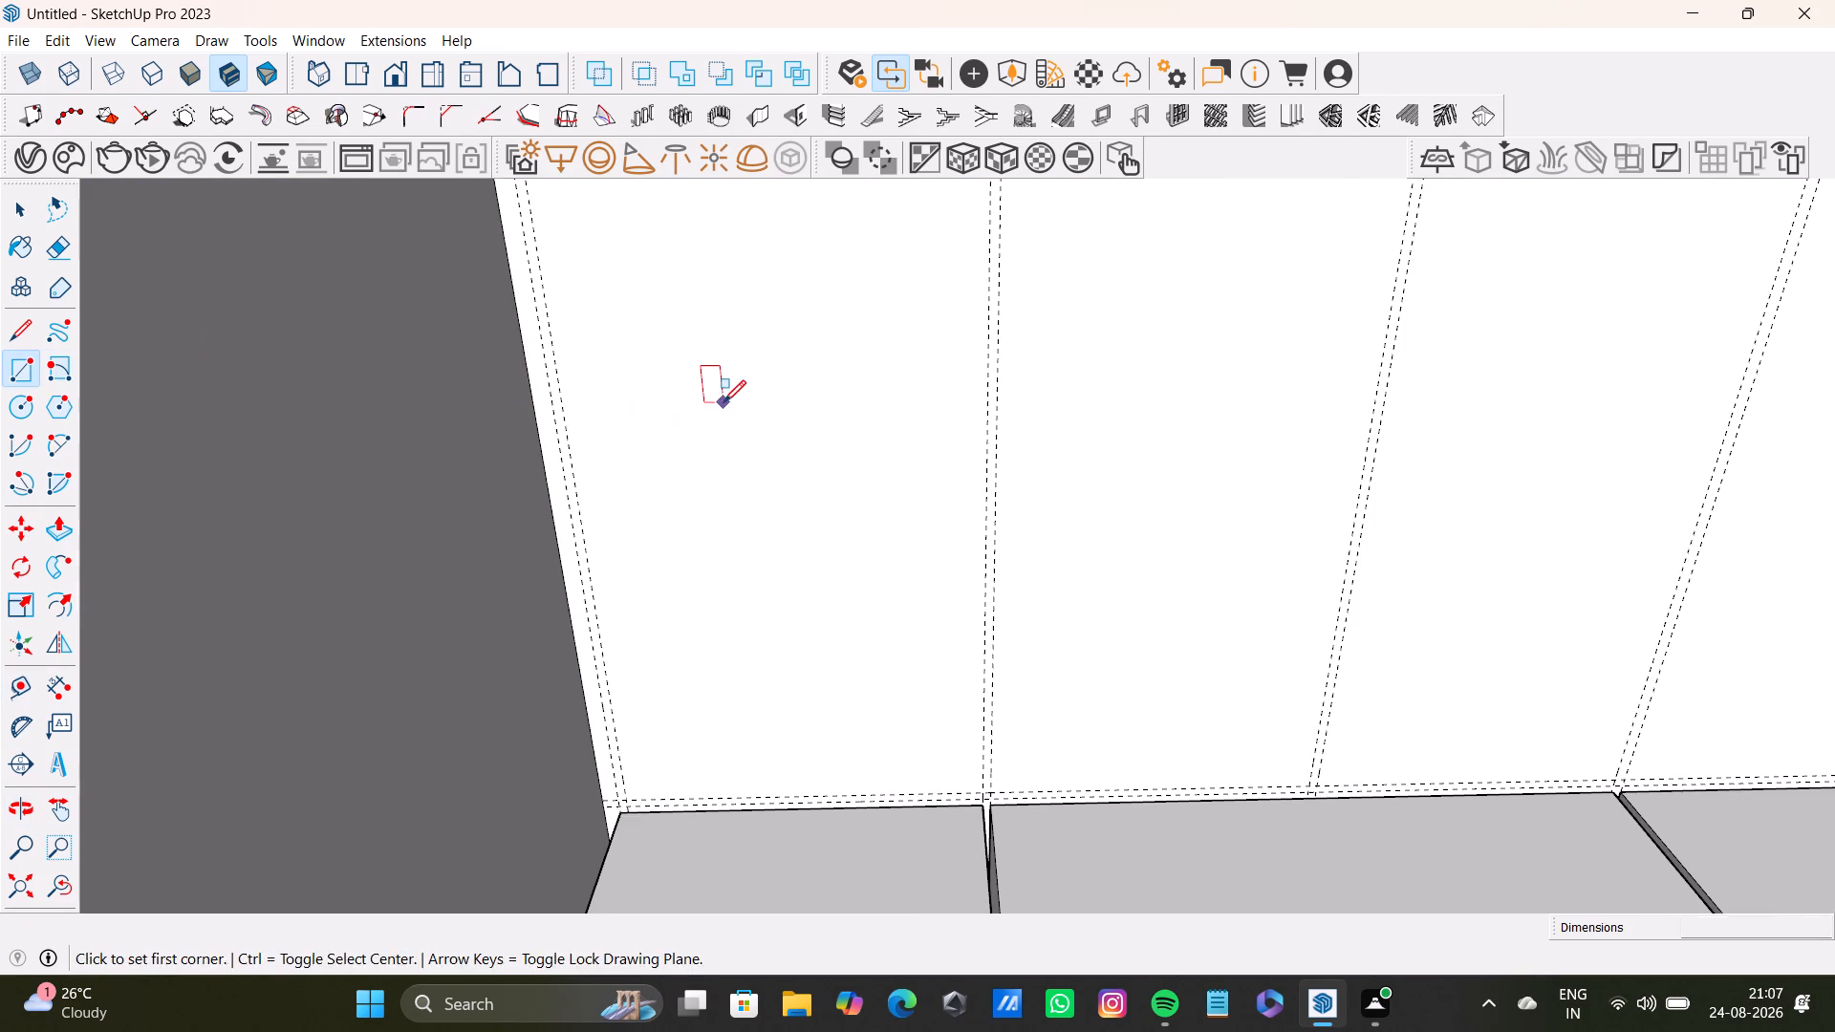
pyautogui.scroll(1, 723, 402)
pyautogui.keyDown('shift'); pyautogui.moveTo(723, 402); pyautogui.dragTo(768, 656, button='middle'); pyautogui.keyUp('shift')
pyautogui.scroll(7, 637, 528)
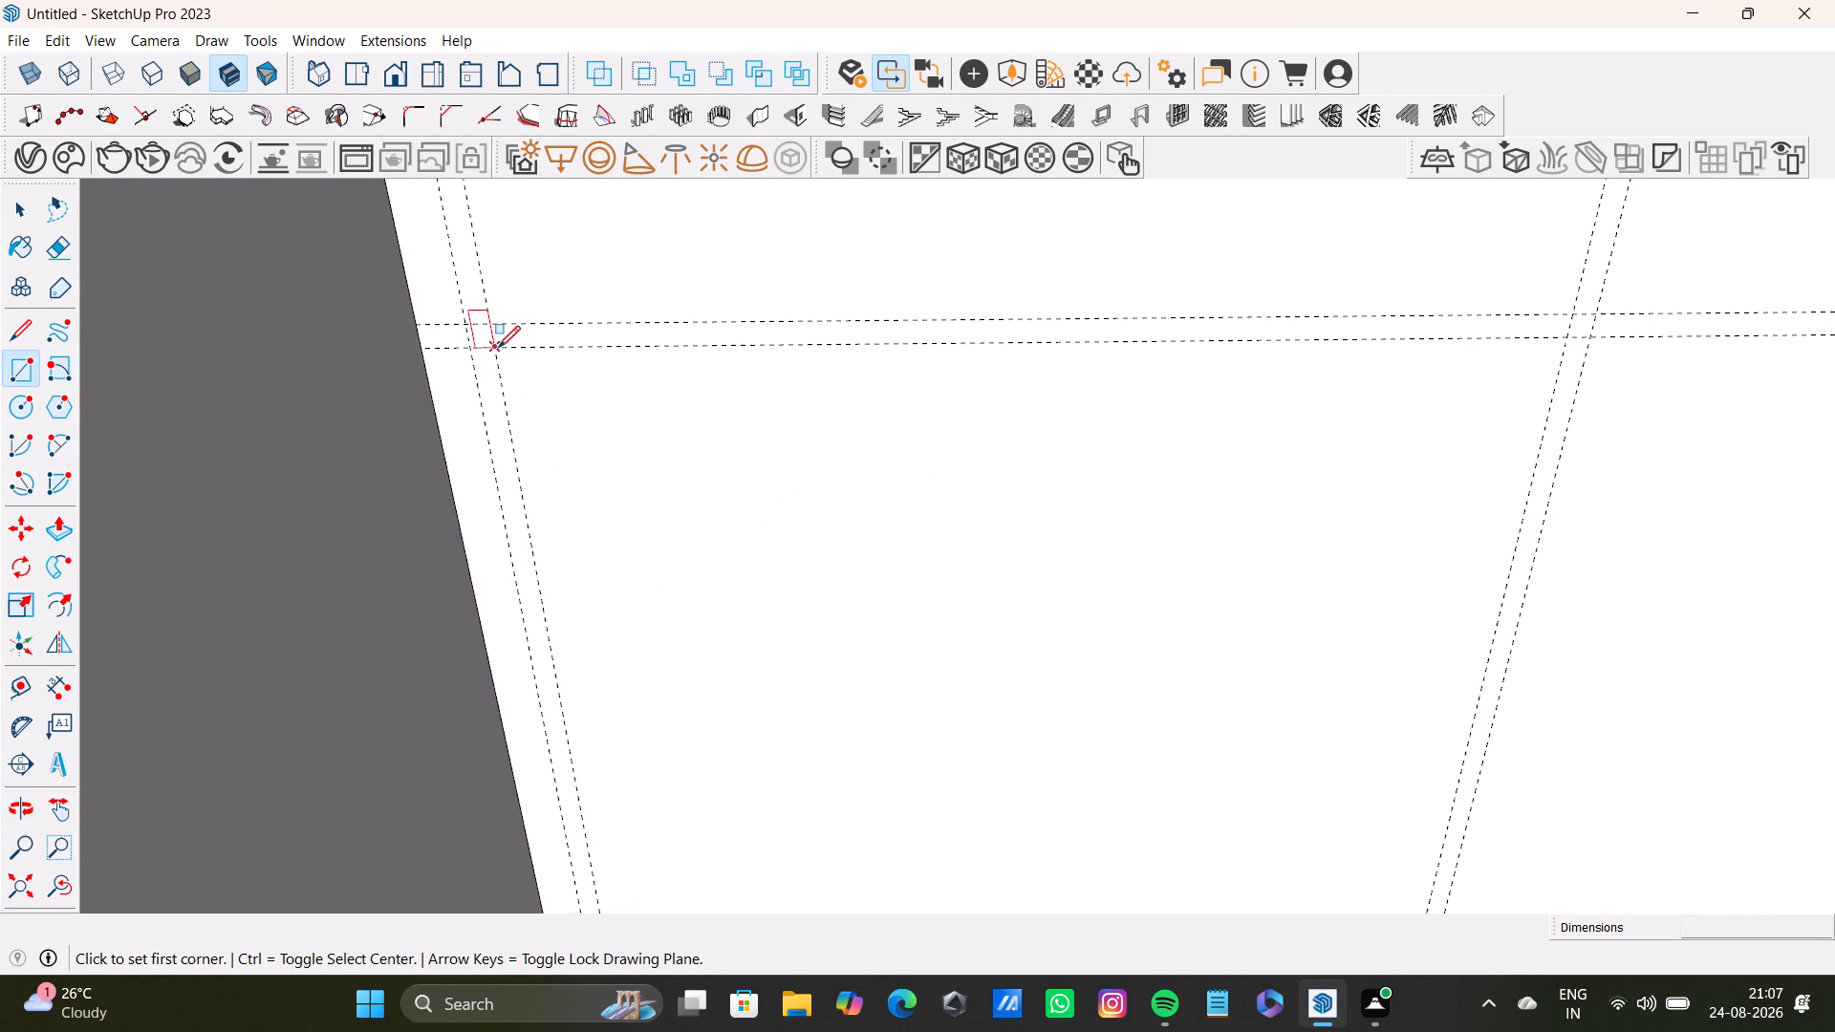
pyautogui.moveTo(497, 347); pyautogui.dragTo(508, 357)
pyautogui.scroll(-3, 1250, 724)
pyautogui.keyDown('shift'); pyautogui.moveTo(1247, 740); pyautogui.dragTo(1106, 324, button='middle'); pyautogui.keyUp('shift')
pyautogui.press('Right')
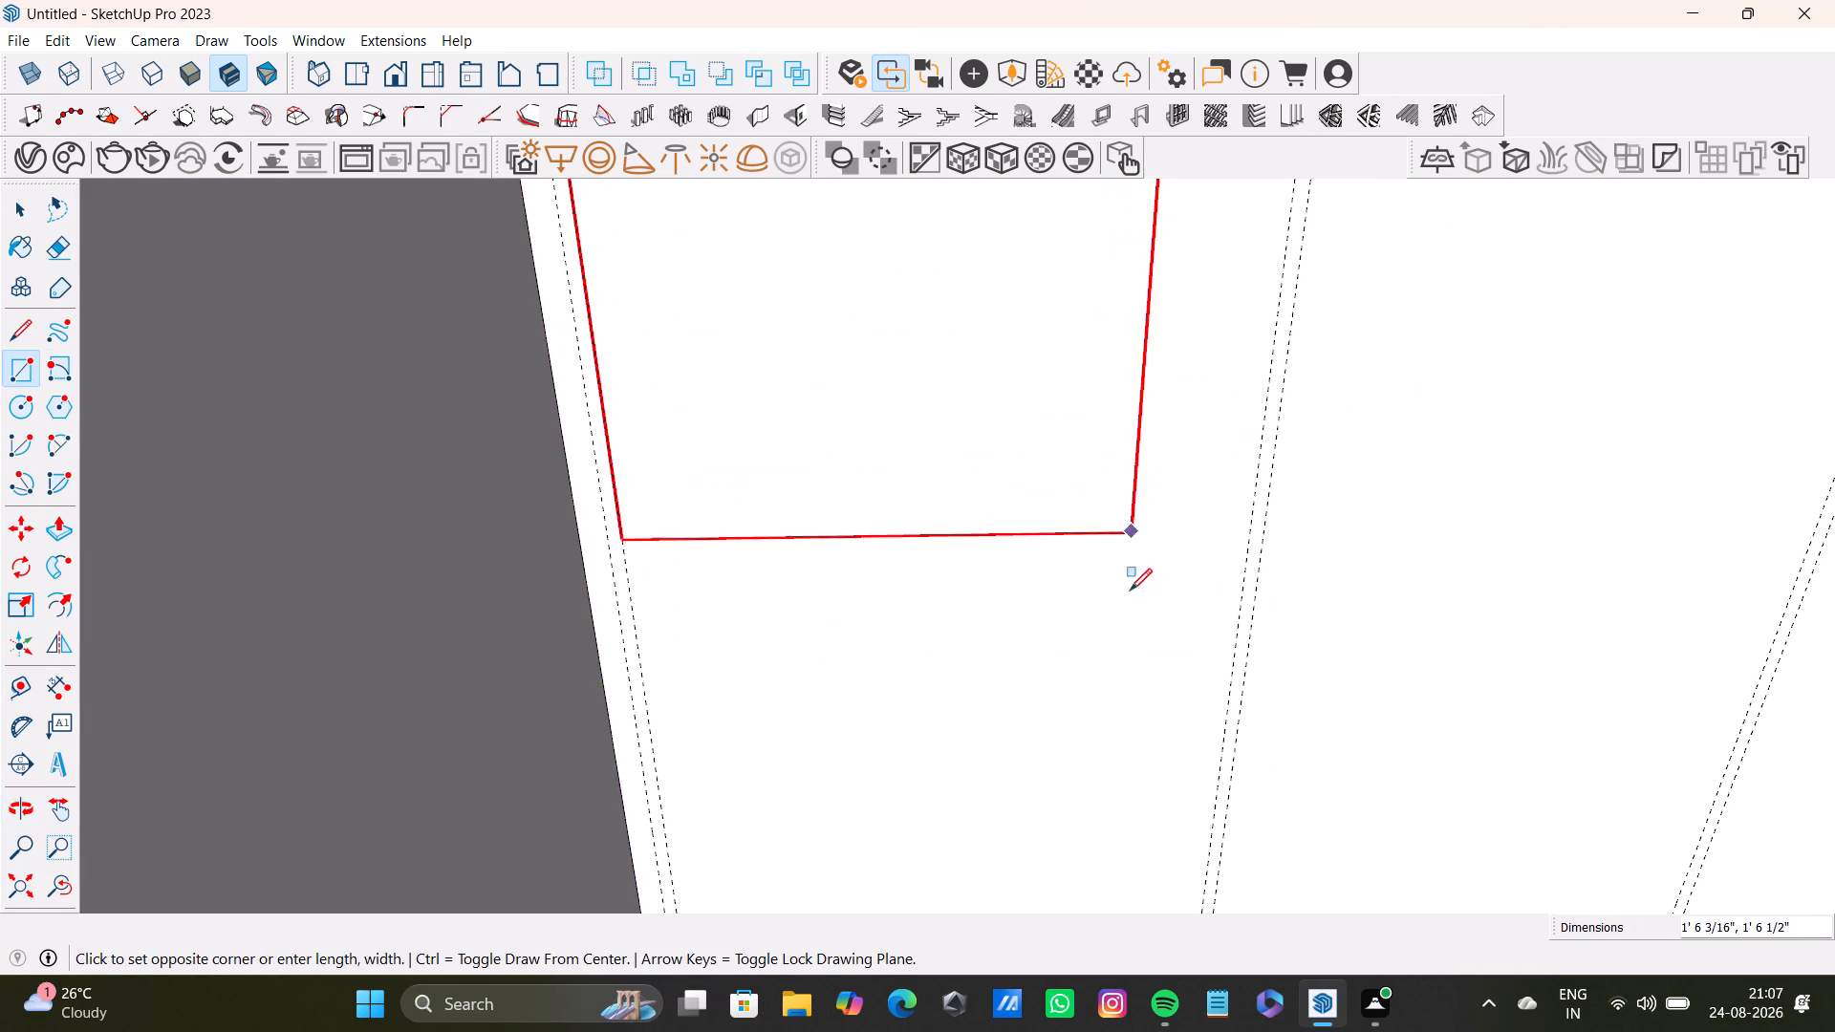
pyautogui.scroll(-3, 1122, 618)
pyautogui.moveTo(1116, 661); pyautogui.dragTo(1116, 515, button='middle')
pyautogui.scroll(2, 1183, 795)
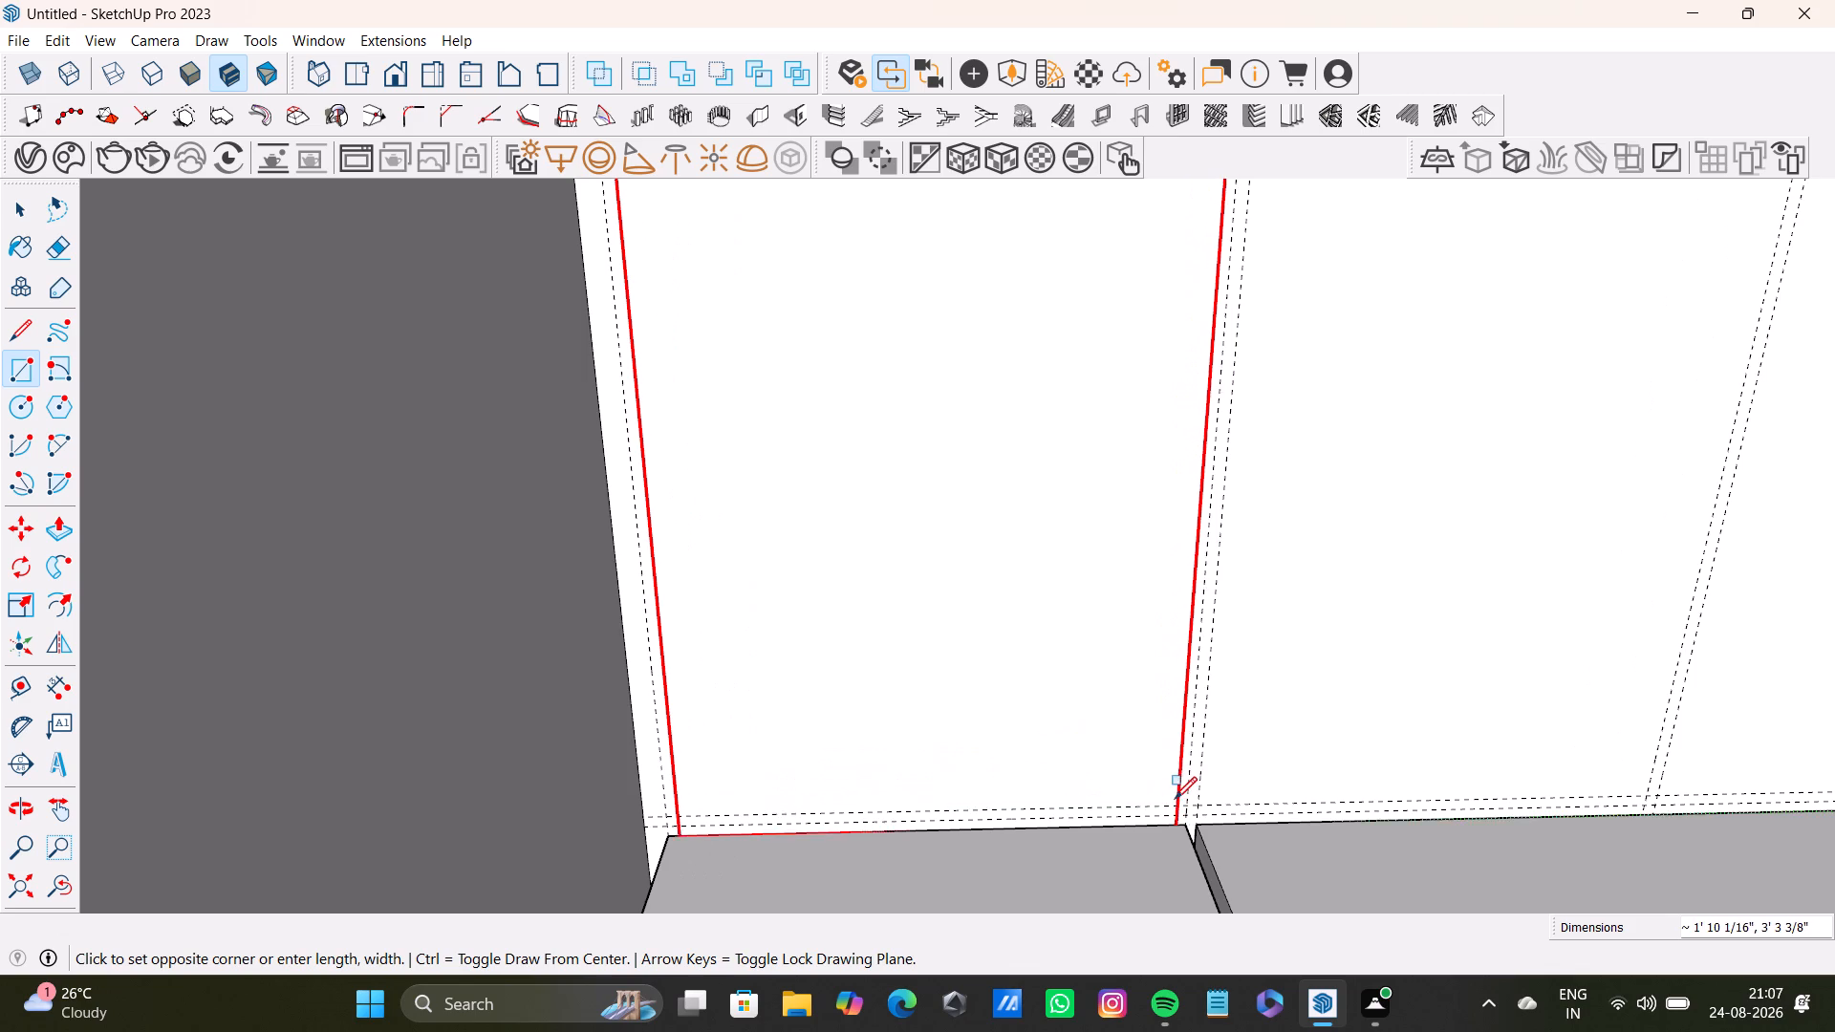
pyautogui.click(1184, 803)
pyautogui.scroll(-2, 1108, 721)
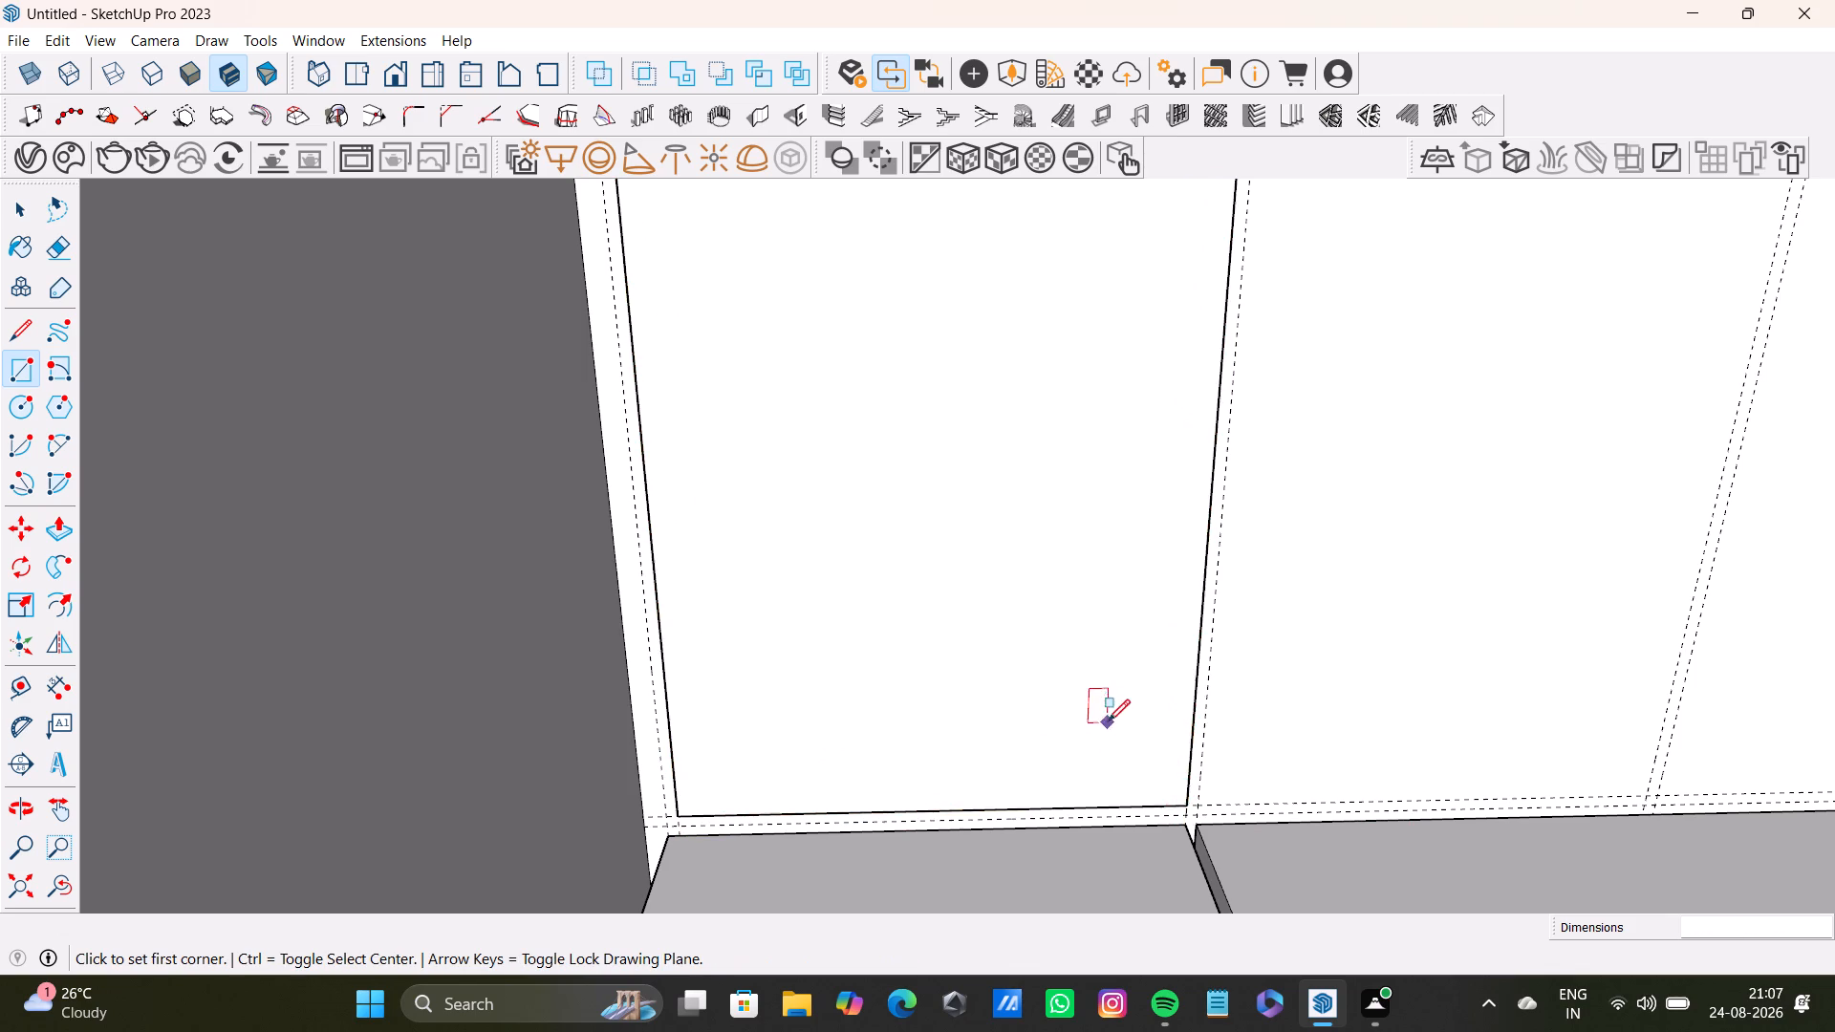
# Draw a rectangle about 3' 2 3/8" high in the second wall bay, between its inner vertical and horizontal guides.
pyautogui.scroll(-7, 1108, 721)
pyautogui.keyDown('shift'); pyautogui.moveTo(1165, 668); pyautogui.dragTo(748, 695, button='middle'); pyautogui.keyUp('shift')
pyautogui.scroll(9, 738, 507)
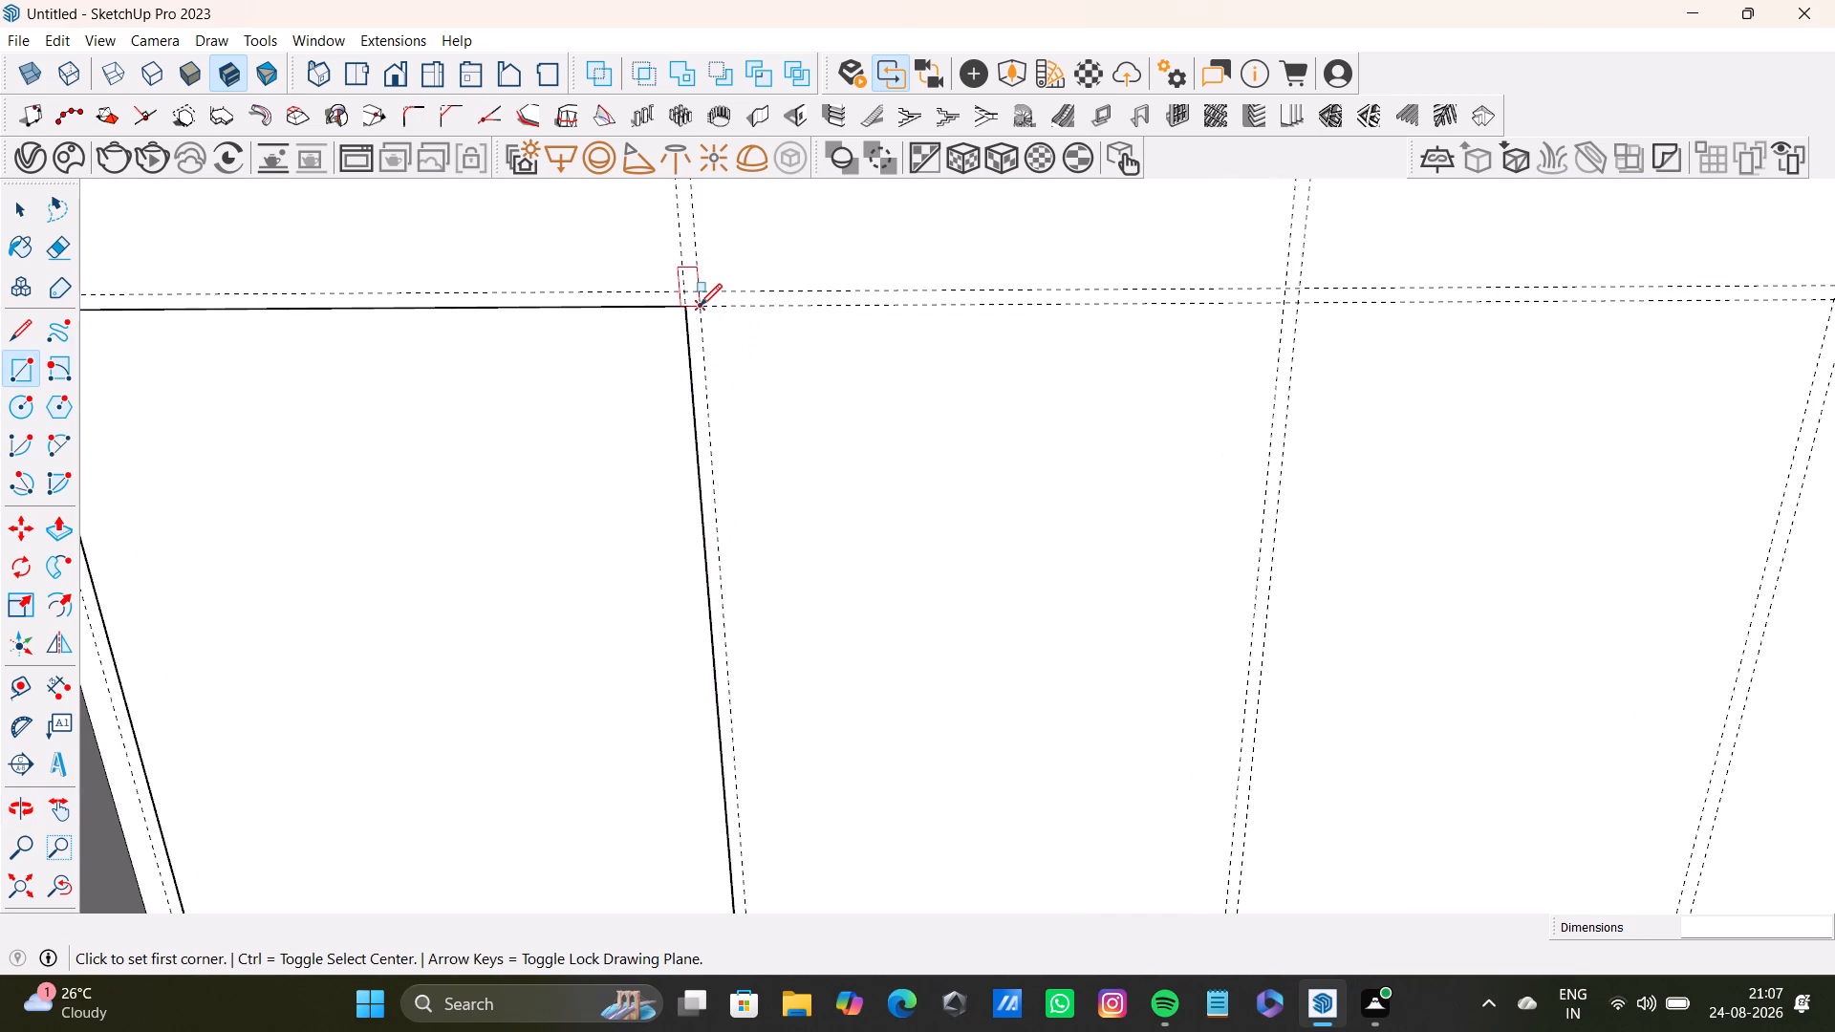
pyautogui.click(700, 310)
pyautogui.scroll(-4, 1030, 687)
pyautogui.keyDown('shift'); pyautogui.moveTo(1047, 716); pyautogui.dragTo(1018, 447, button='middle'); pyautogui.keyUp('shift')
pyautogui.scroll(3, 1069, 759)
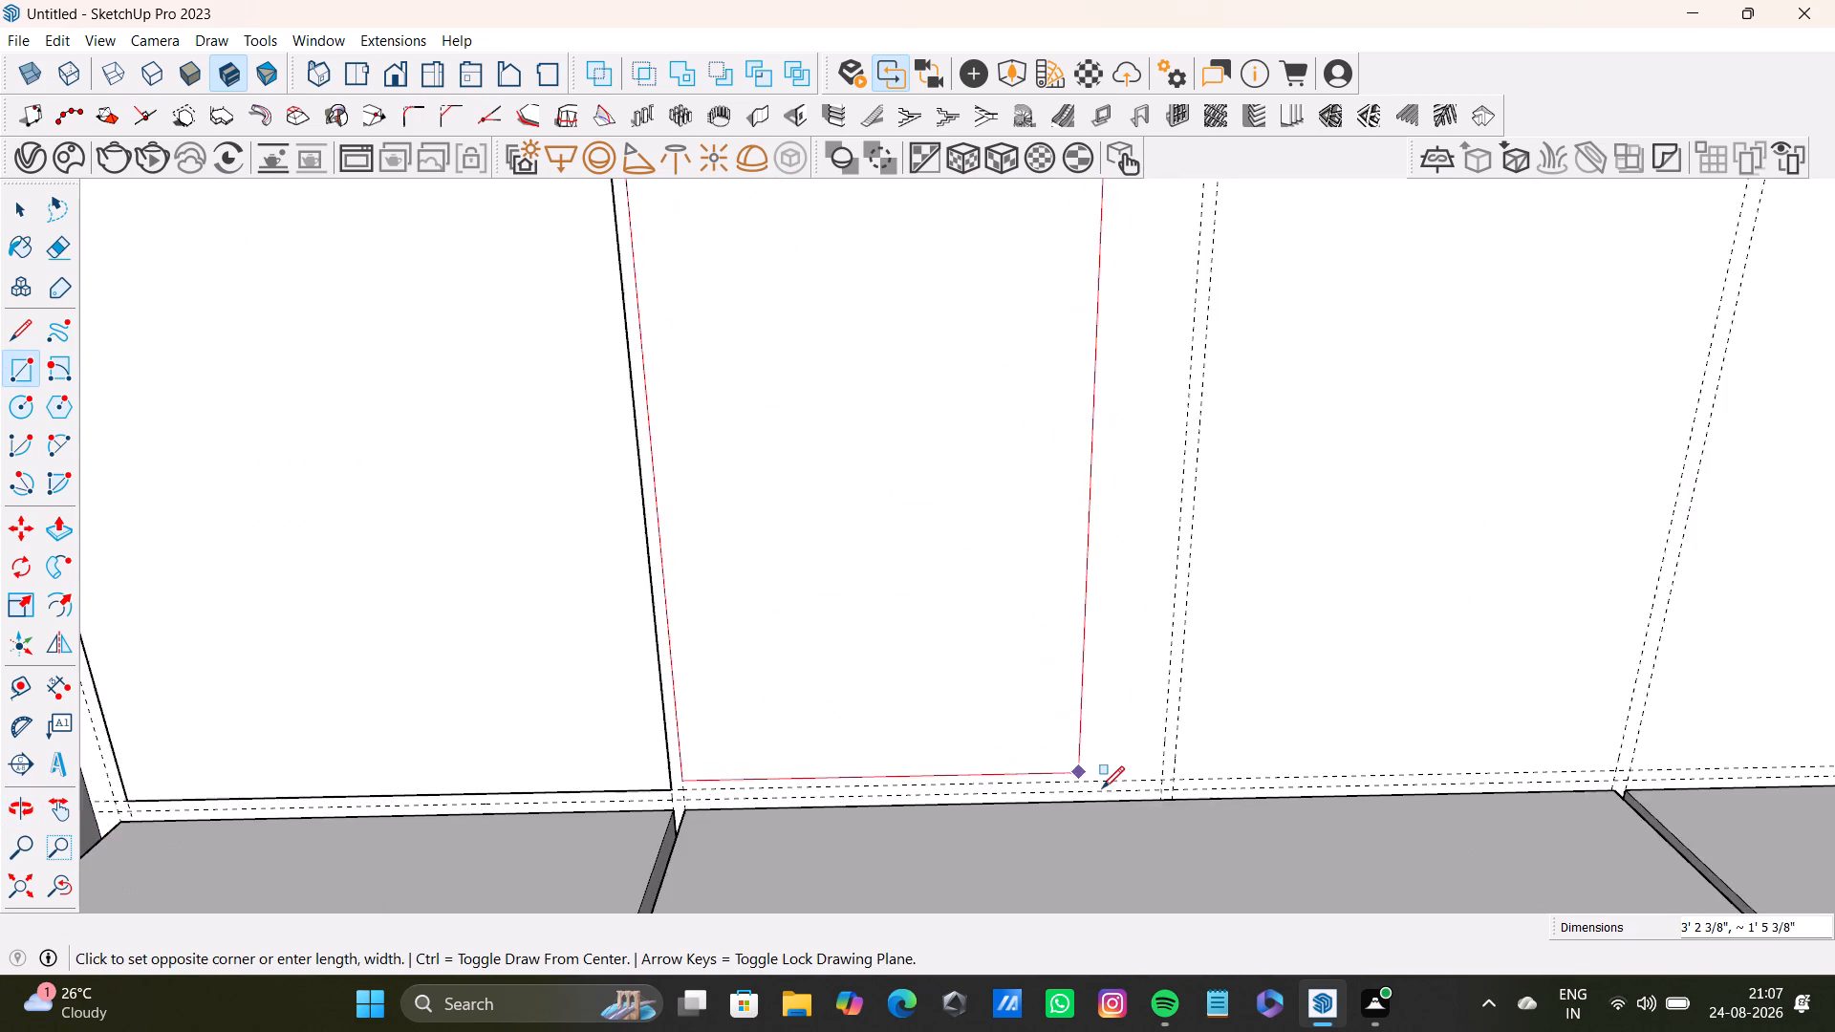
pyautogui.scroll(2, 1102, 788)
pyautogui.click(1170, 776)
# Draw a rectangle about 3' 2 3/8" by 1' 7 7/16" in the third wall bay, between its inner guides.
pyautogui.scroll(-8, 1089, 750)
pyautogui.moveTo(1162, 675); pyautogui.dragTo(1156, 674, button='middle')
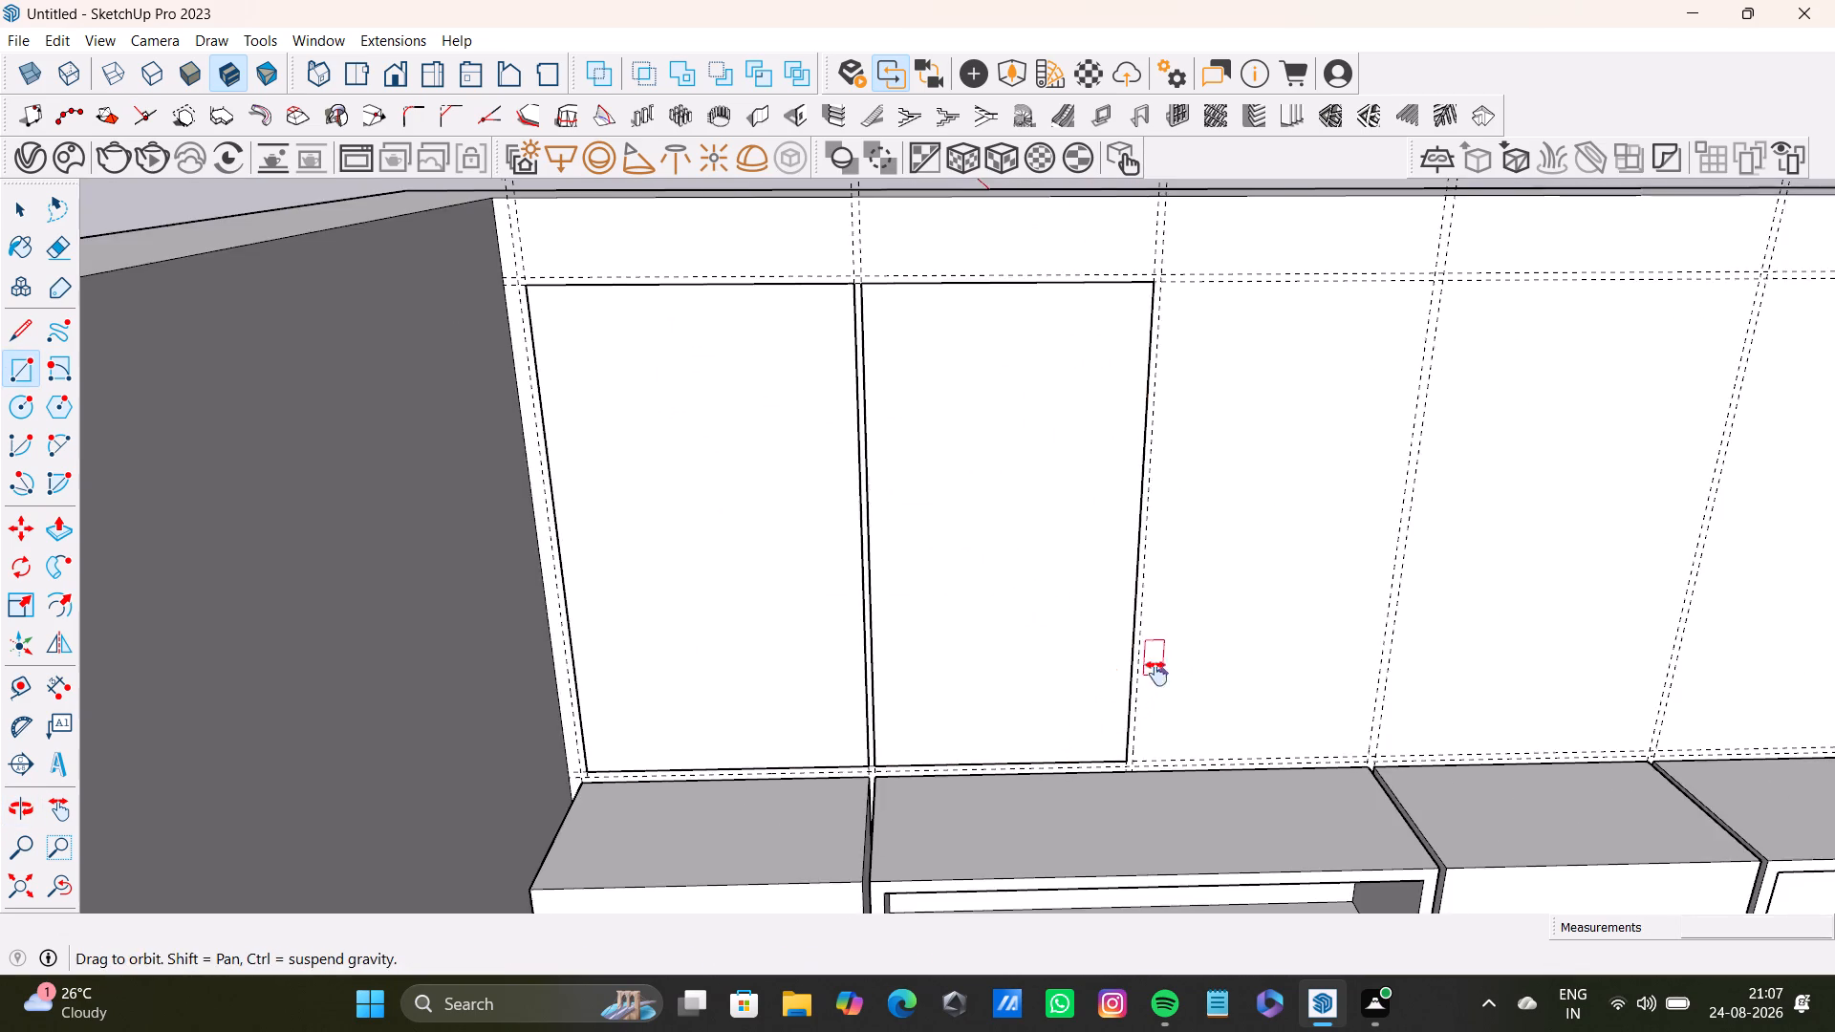
pyautogui.moveTo(1156, 674); pyautogui.dragTo(803, 724, button='middle')
pyautogui.scroll(8, 782, 422)
pyautogui.click(743, 269)
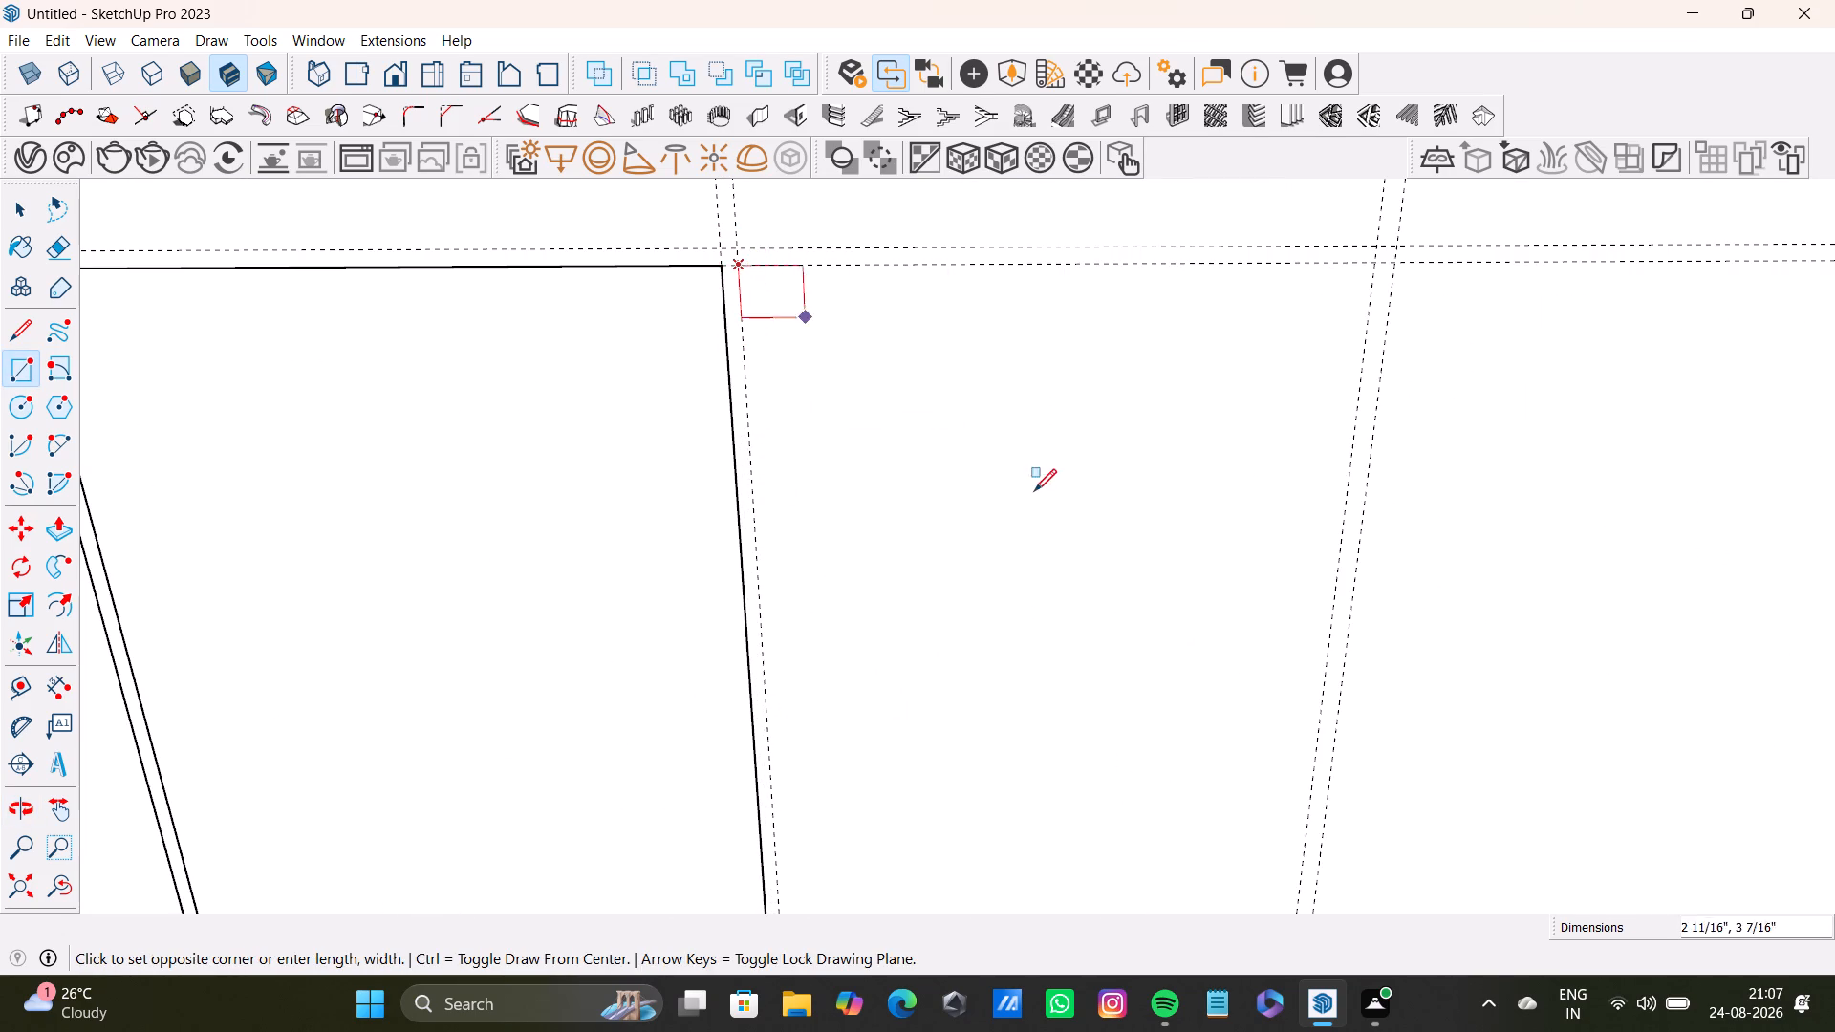
pyautogui.scroll(-3, 1117, 719)
pyautogui.keyDown('shift'); pyautogui.moveTo(1137, 753); pyautogui.dragTo(1091, 482, button='middle'); pyautogui.keyUp('shift')
pyautogui.scroll(3, 1155, 847)
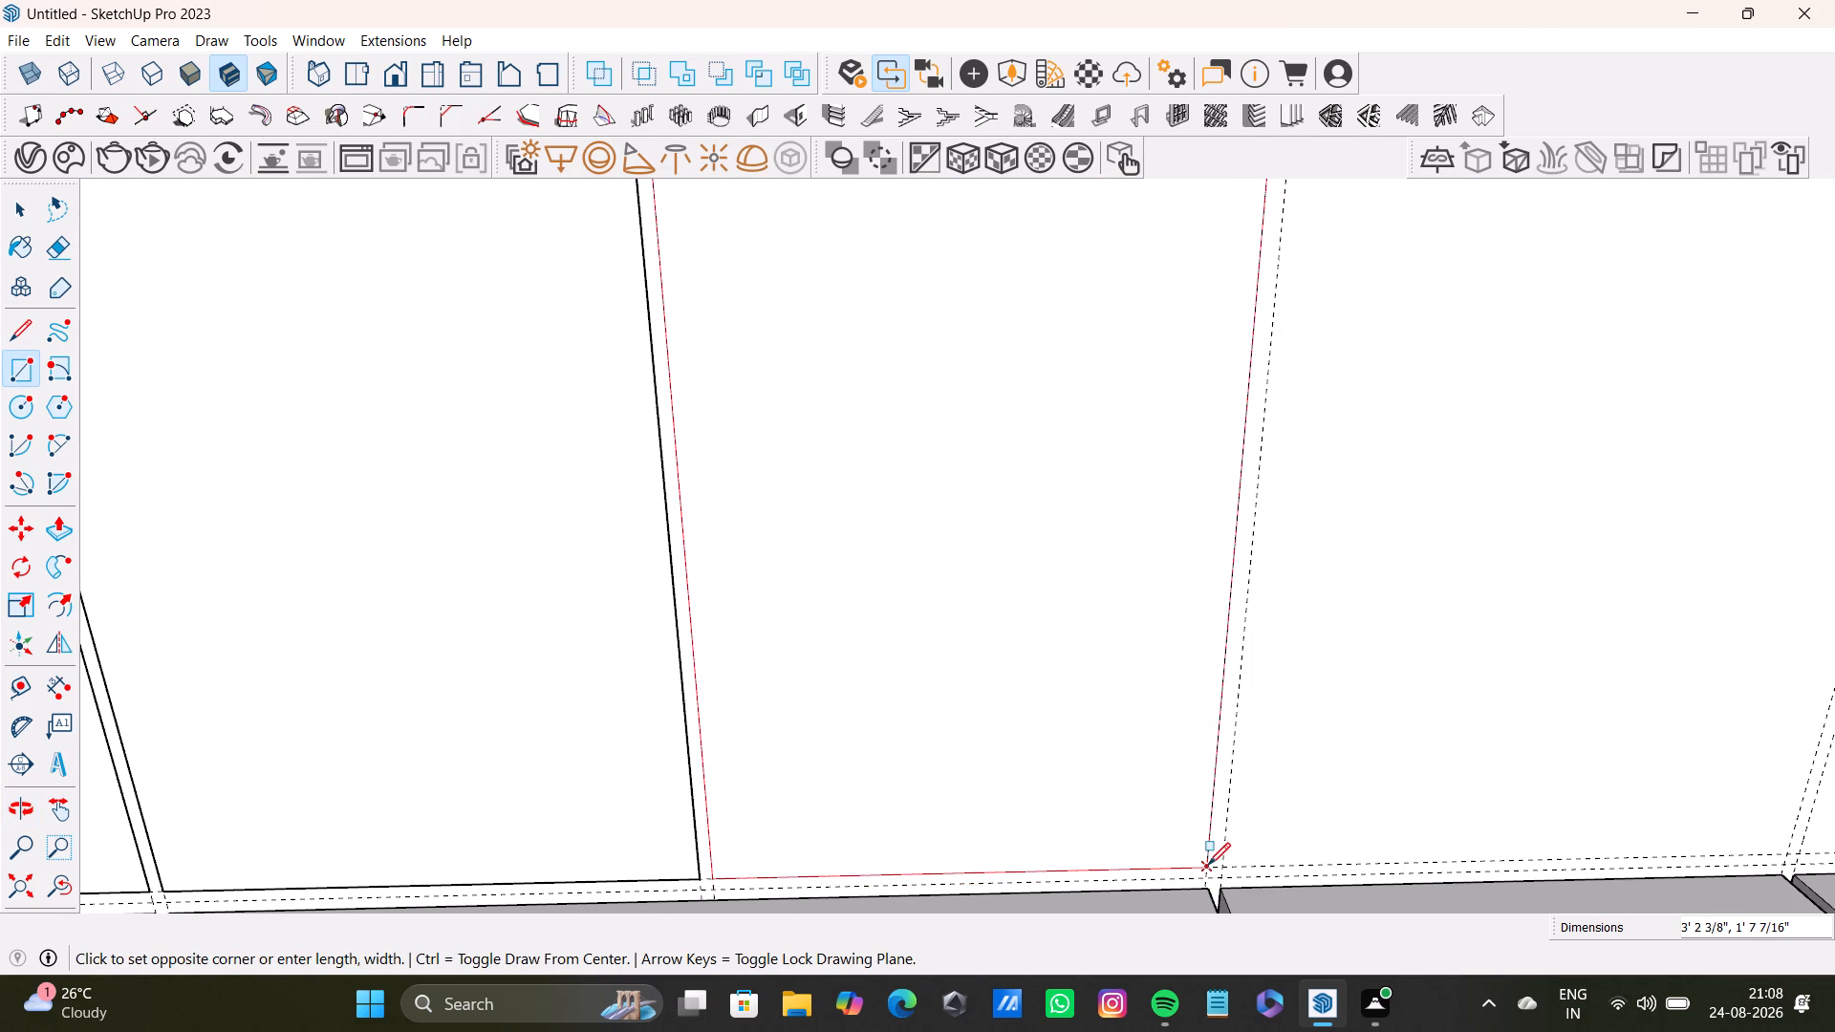
pyautogui.click(1208, 865)
# Draw a rectangle about 3' 2 3/8" by 1' 11" in the fourth wall bay, between its inner guides.
pyautogui.scroll(-8, 1137, 826)
pyautogui.keyDown('shift'); pyautogui.moveTo(1224, 600); pyautogui.dragTo(871, 669, button='middle'); pyautogui.keyUp('shift')
pyautogui.scroll(7, 833, 500)
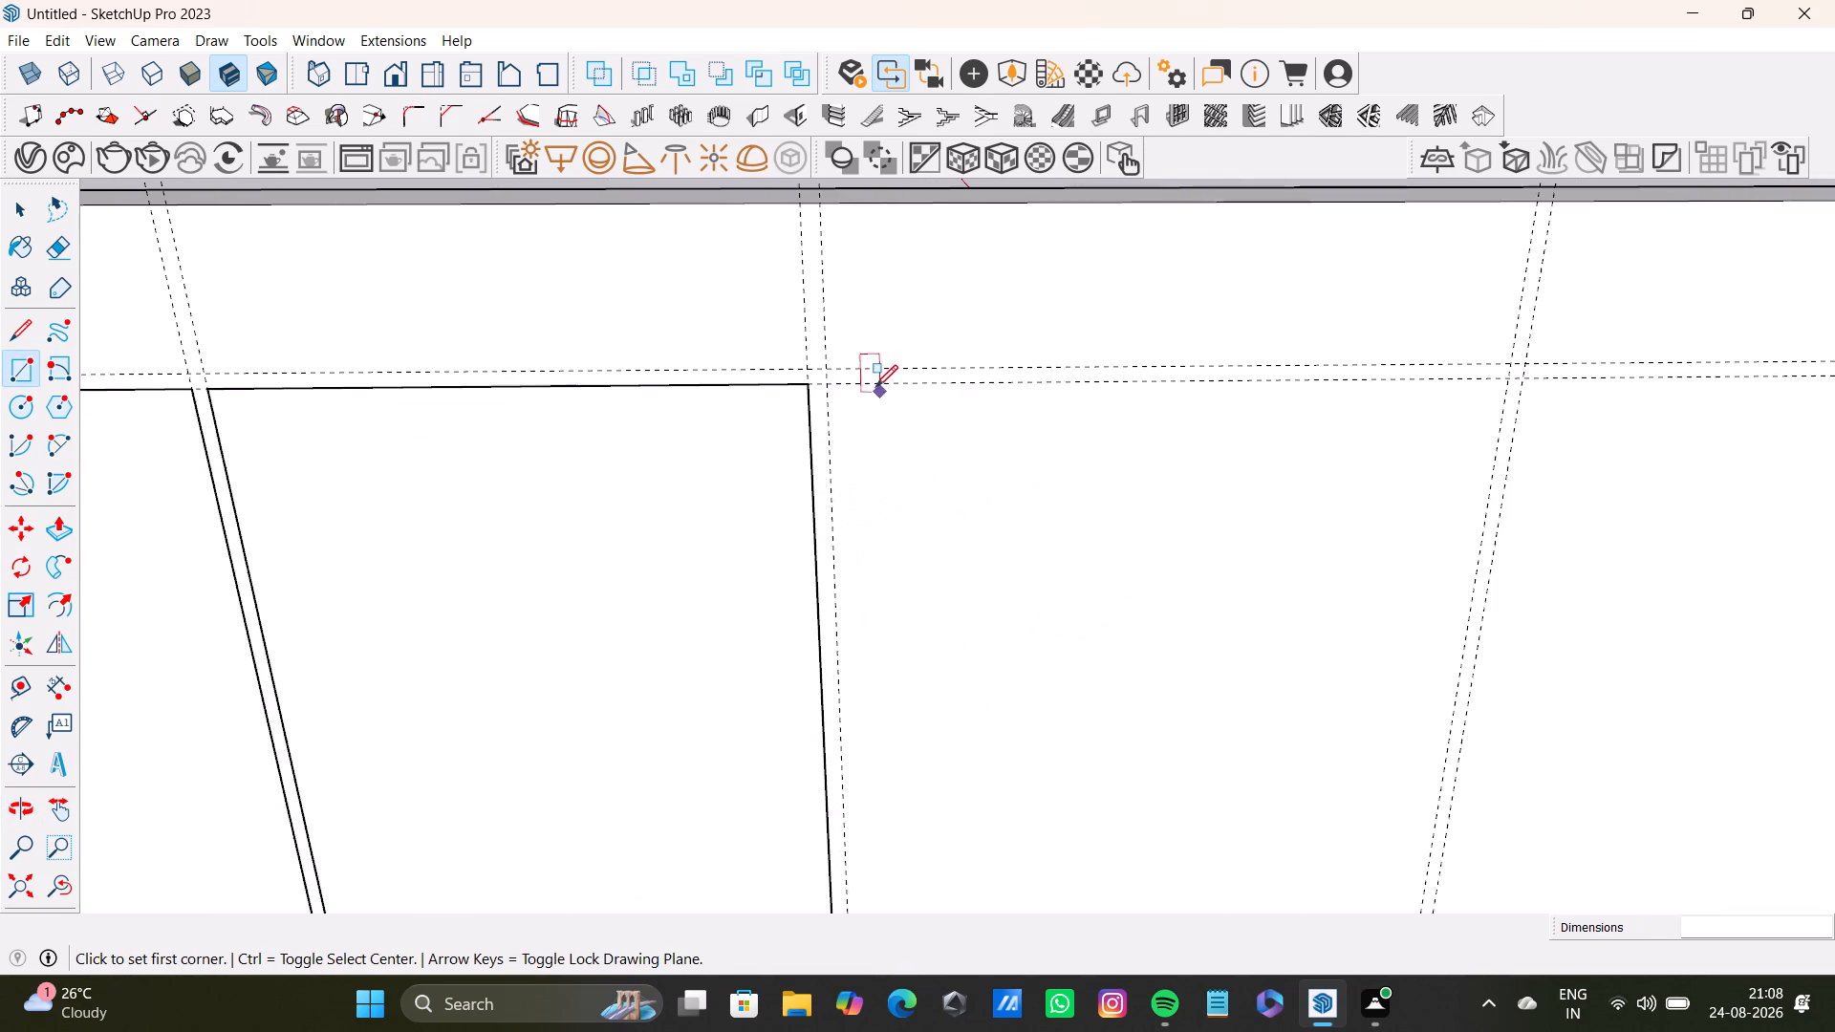
pyautogui.moveTo(829, 381); pyautogui.dragTo(831, 390)
pyautogui.scroll(-3, 1100, 661)
pyautogui.keyDown('shift'); pyautogui.moveTo(1121, 751); pyautogui.dragTo(1138, 463, button='middle'); pyautogui.keyUp('shift')
pyautogui.scroll(-3, 1186, 767)
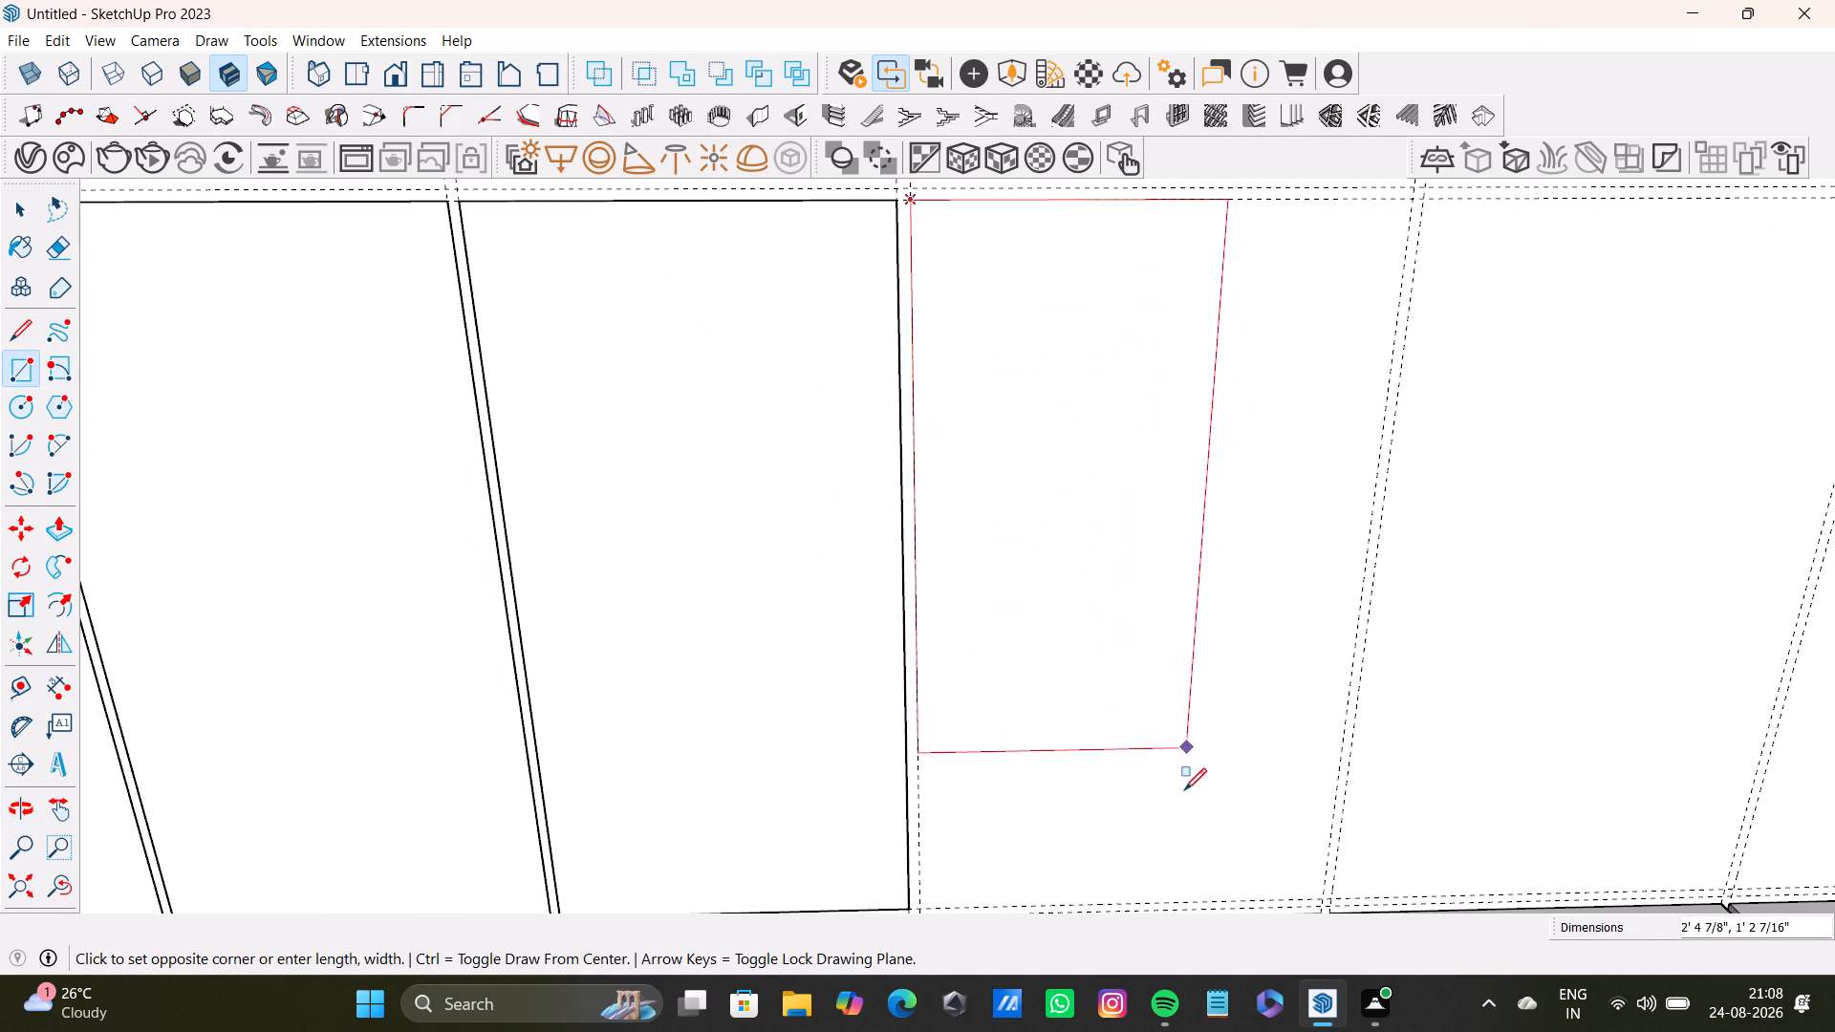
pyautogui.keyDown('shift'); pyautogui.moveTo(1170, 770); pyautogui.dragTo(1114, 644, button='middle'); pyautogui.keyUp('shift')
pyautogui.scroll(7, 1163, 767)
pyautogui.click(1302, 742)
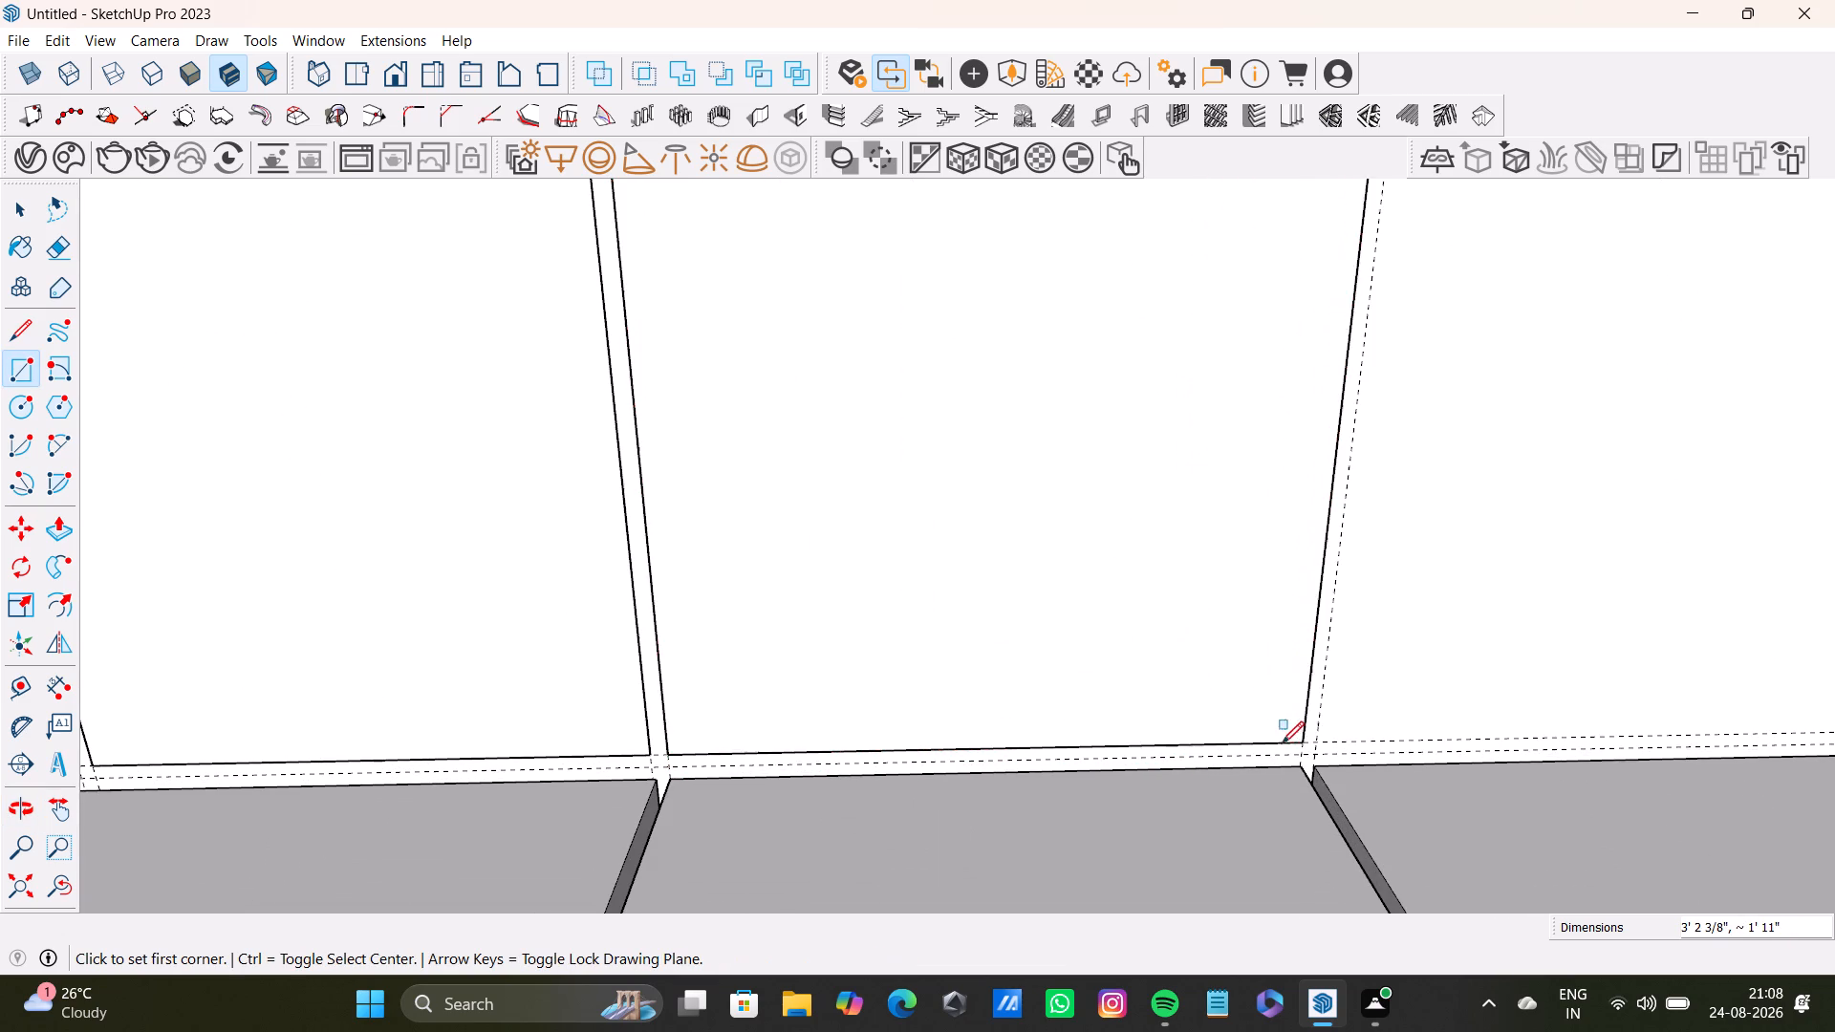
# Draw a rectangle about 3' 2 3/8" by 1' 11" in the fifth wall bay, between its inner guides.
pyautogui.scroll(-14, 1179, 747)
pyautogui.keyDown('shift'); pyautogui.moveTo(1203, 716); pyautogui.dragTo(893, 761, button='middle'); pyautogui.keyUp('shift')
pyautogui.keyDown('shift'); pyautogui.scroll(1, 1017, 740); pyautogui.keyUp('shift')
pyautogui.scroll(11, 957, 539)
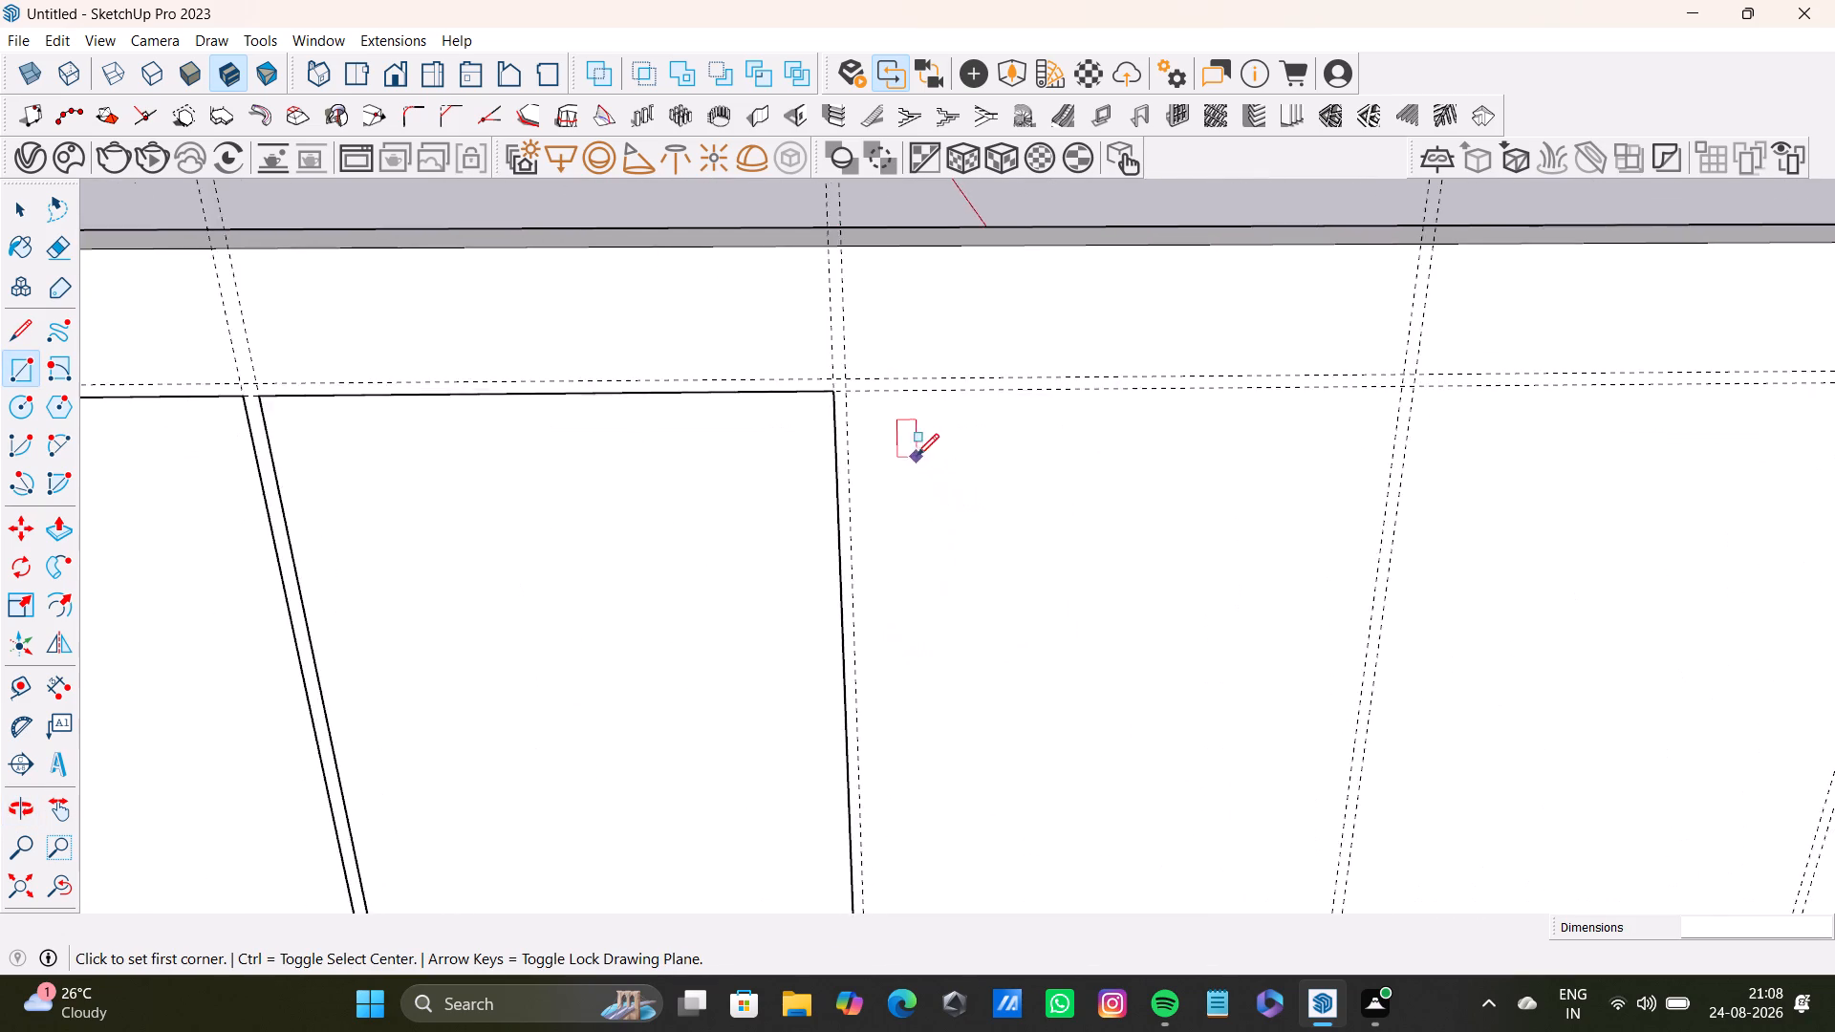
pyautogui.scroll(1, 917, 456)
pyautogui.click(822, 368)
pyautogui.scroll(-3, 1163, 730)
pyautogui.keyDown('shift'); pyautogui.moveTo(1176, 784); pyautogui.dragTo(1142, 334, button='middle'); pyautogui.keyUp('shift')
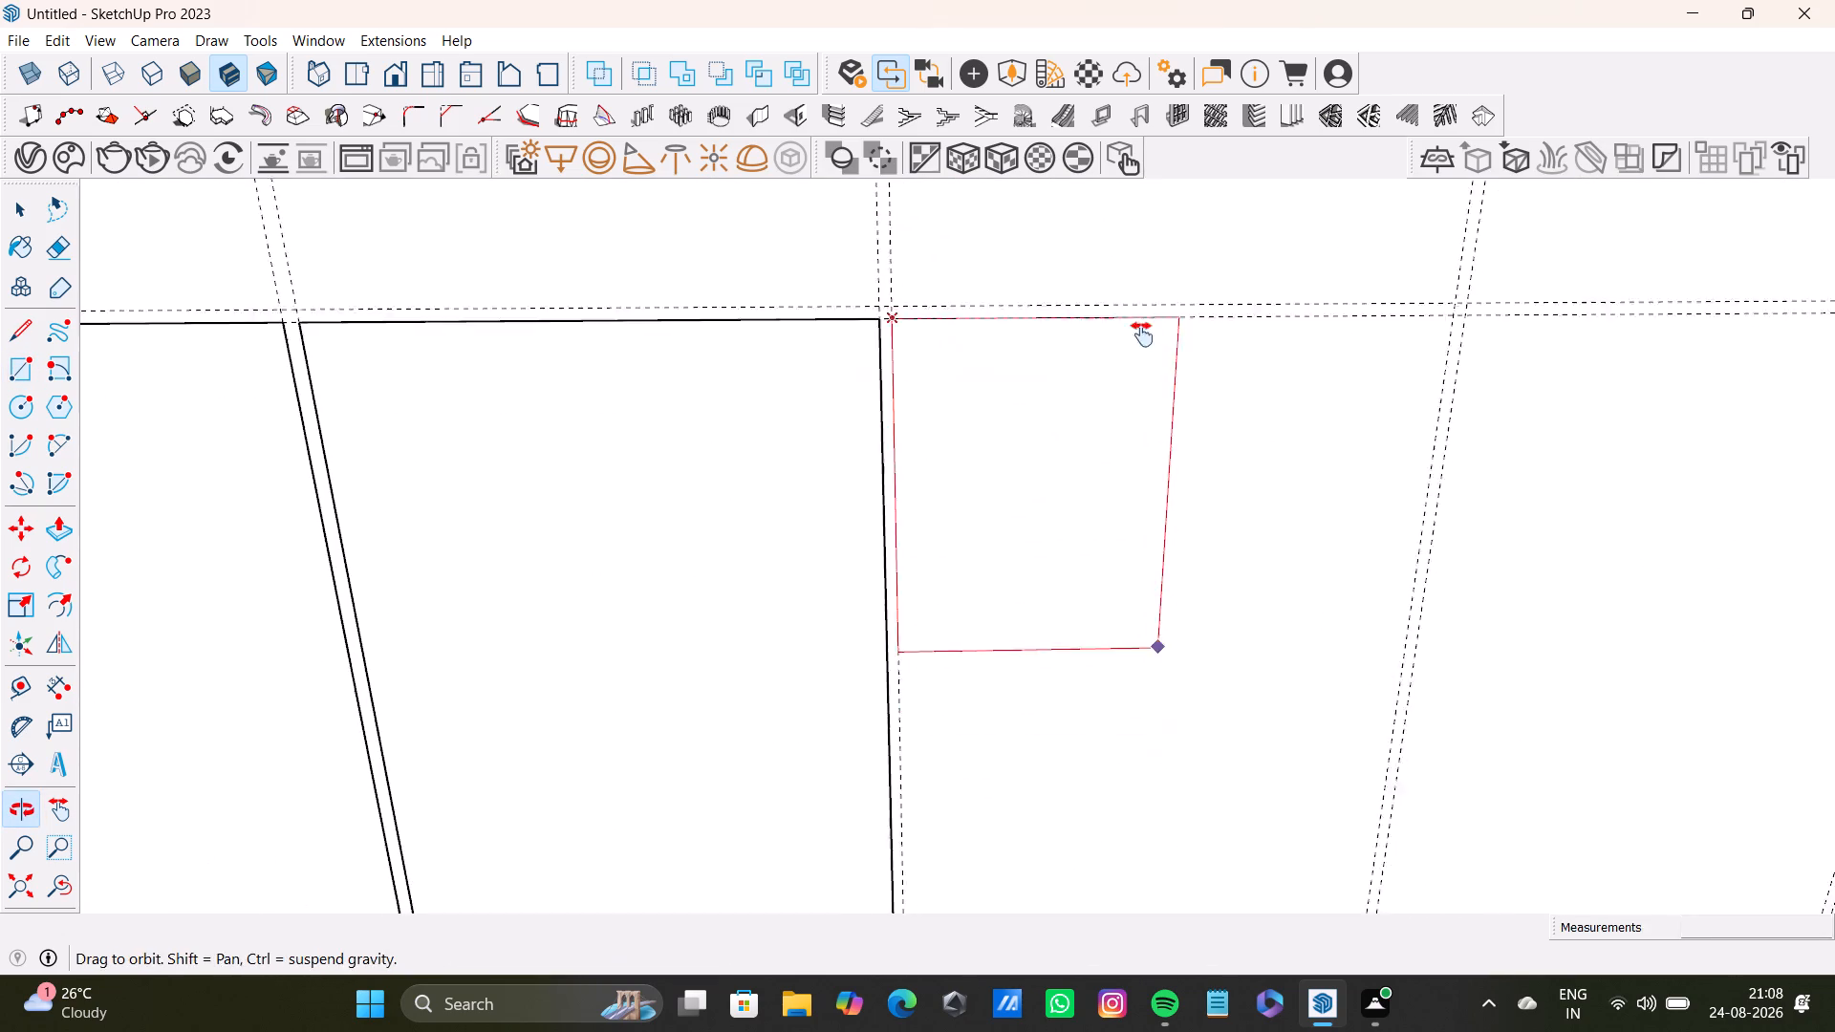
pyautogui.keyDown('shift'); pyautogui.moveTo(1142, 334); pyautogui.dragTo(1142, 336, button='middle'); pyautogui.keyUp('shift')
pyautogui.scroll(-3, 1235, 626)
pyautogui.scroll(7, 1288, 743)
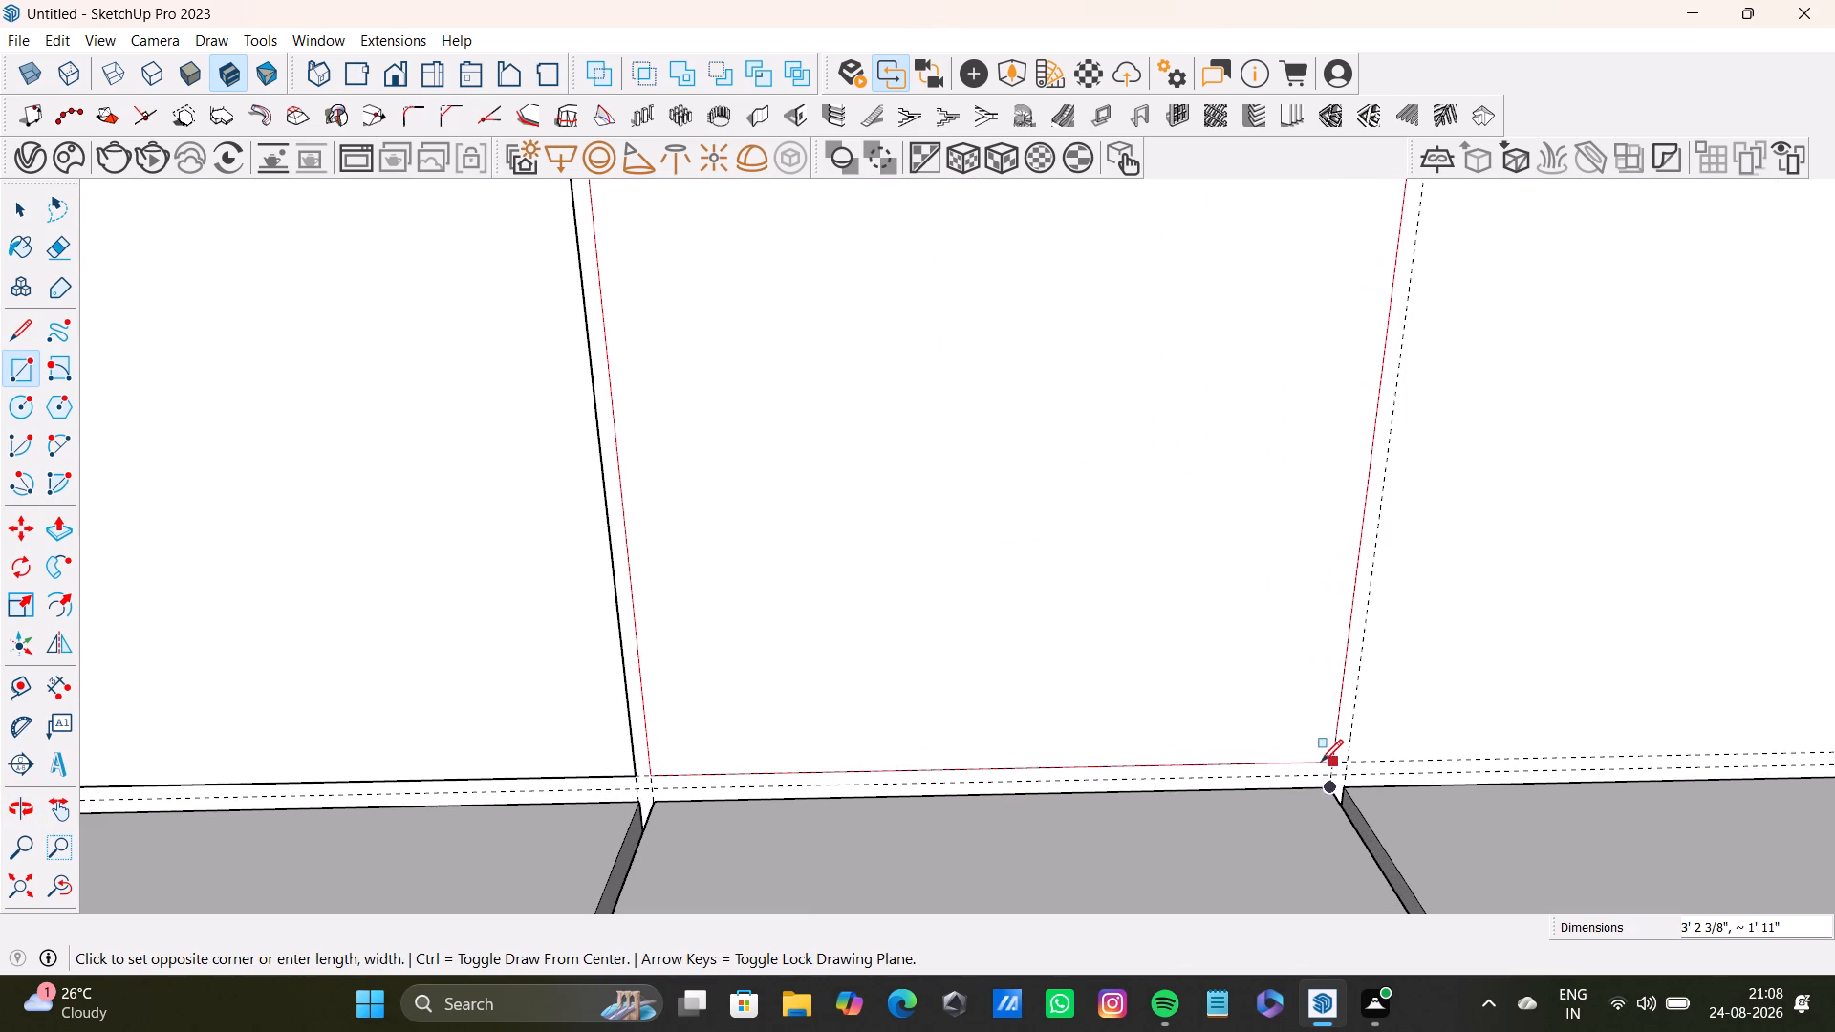
pyautogui.click(1328, 762)
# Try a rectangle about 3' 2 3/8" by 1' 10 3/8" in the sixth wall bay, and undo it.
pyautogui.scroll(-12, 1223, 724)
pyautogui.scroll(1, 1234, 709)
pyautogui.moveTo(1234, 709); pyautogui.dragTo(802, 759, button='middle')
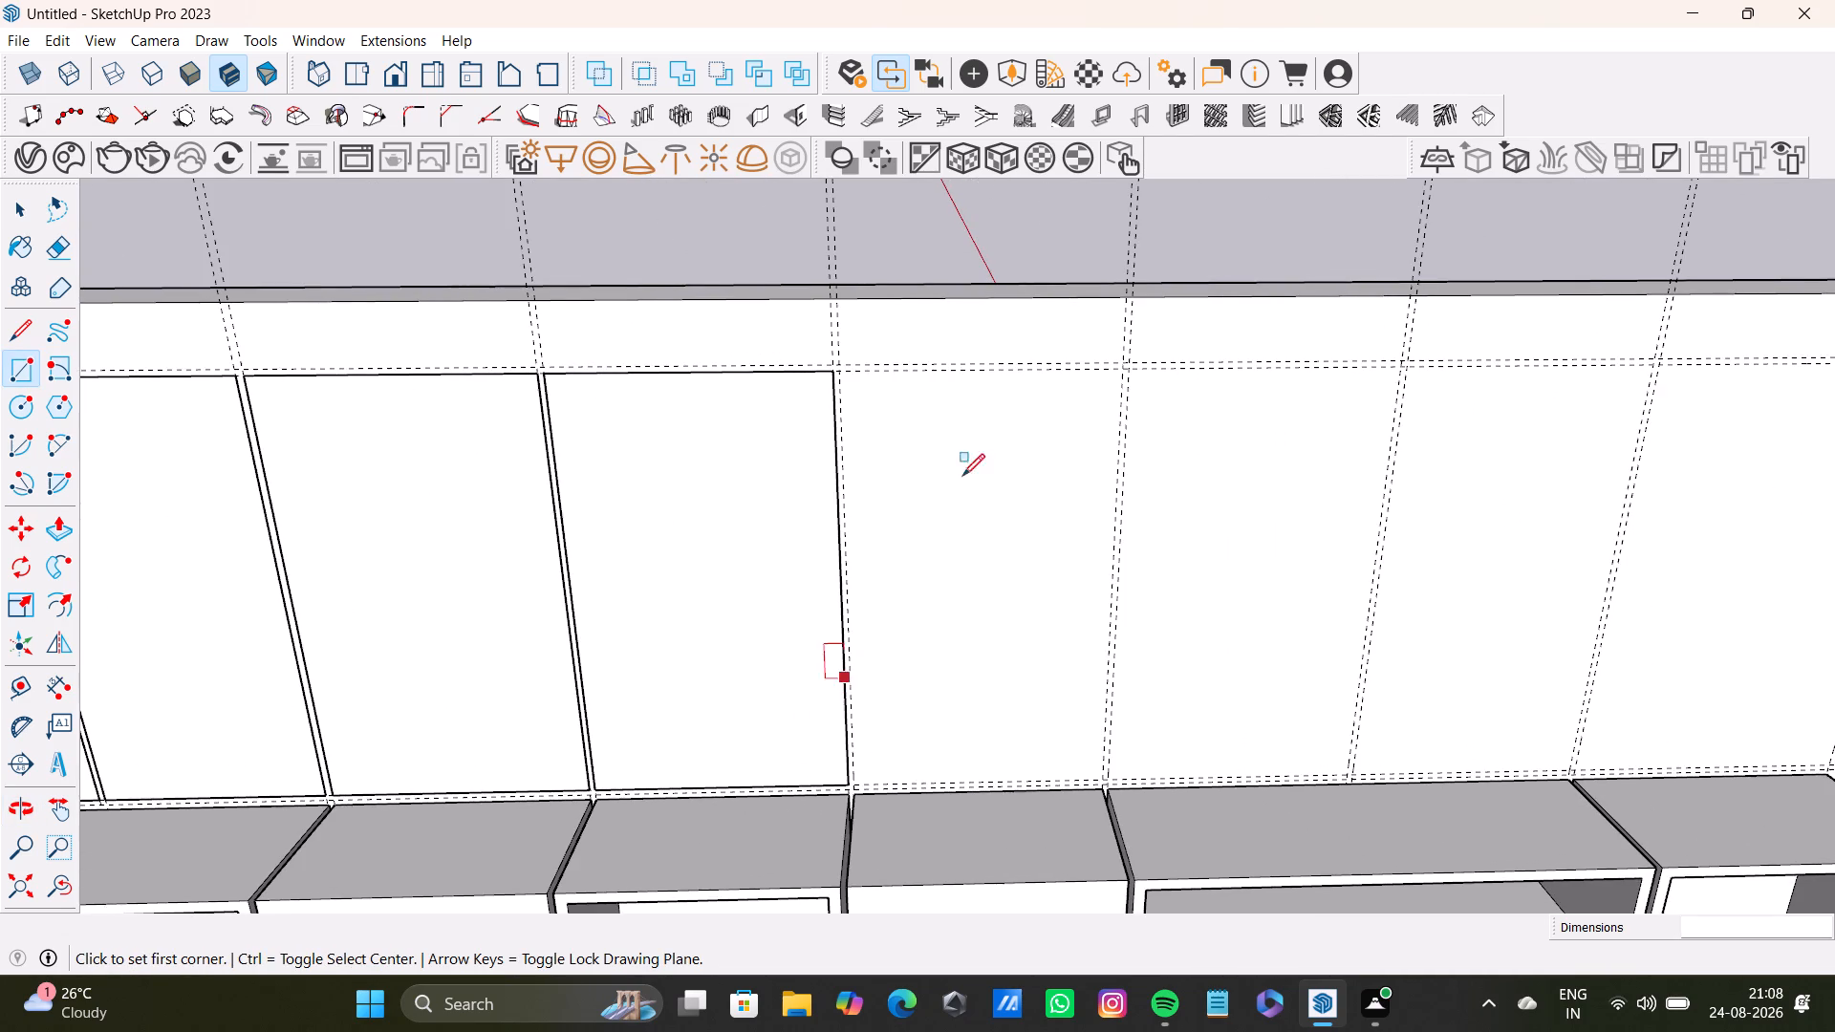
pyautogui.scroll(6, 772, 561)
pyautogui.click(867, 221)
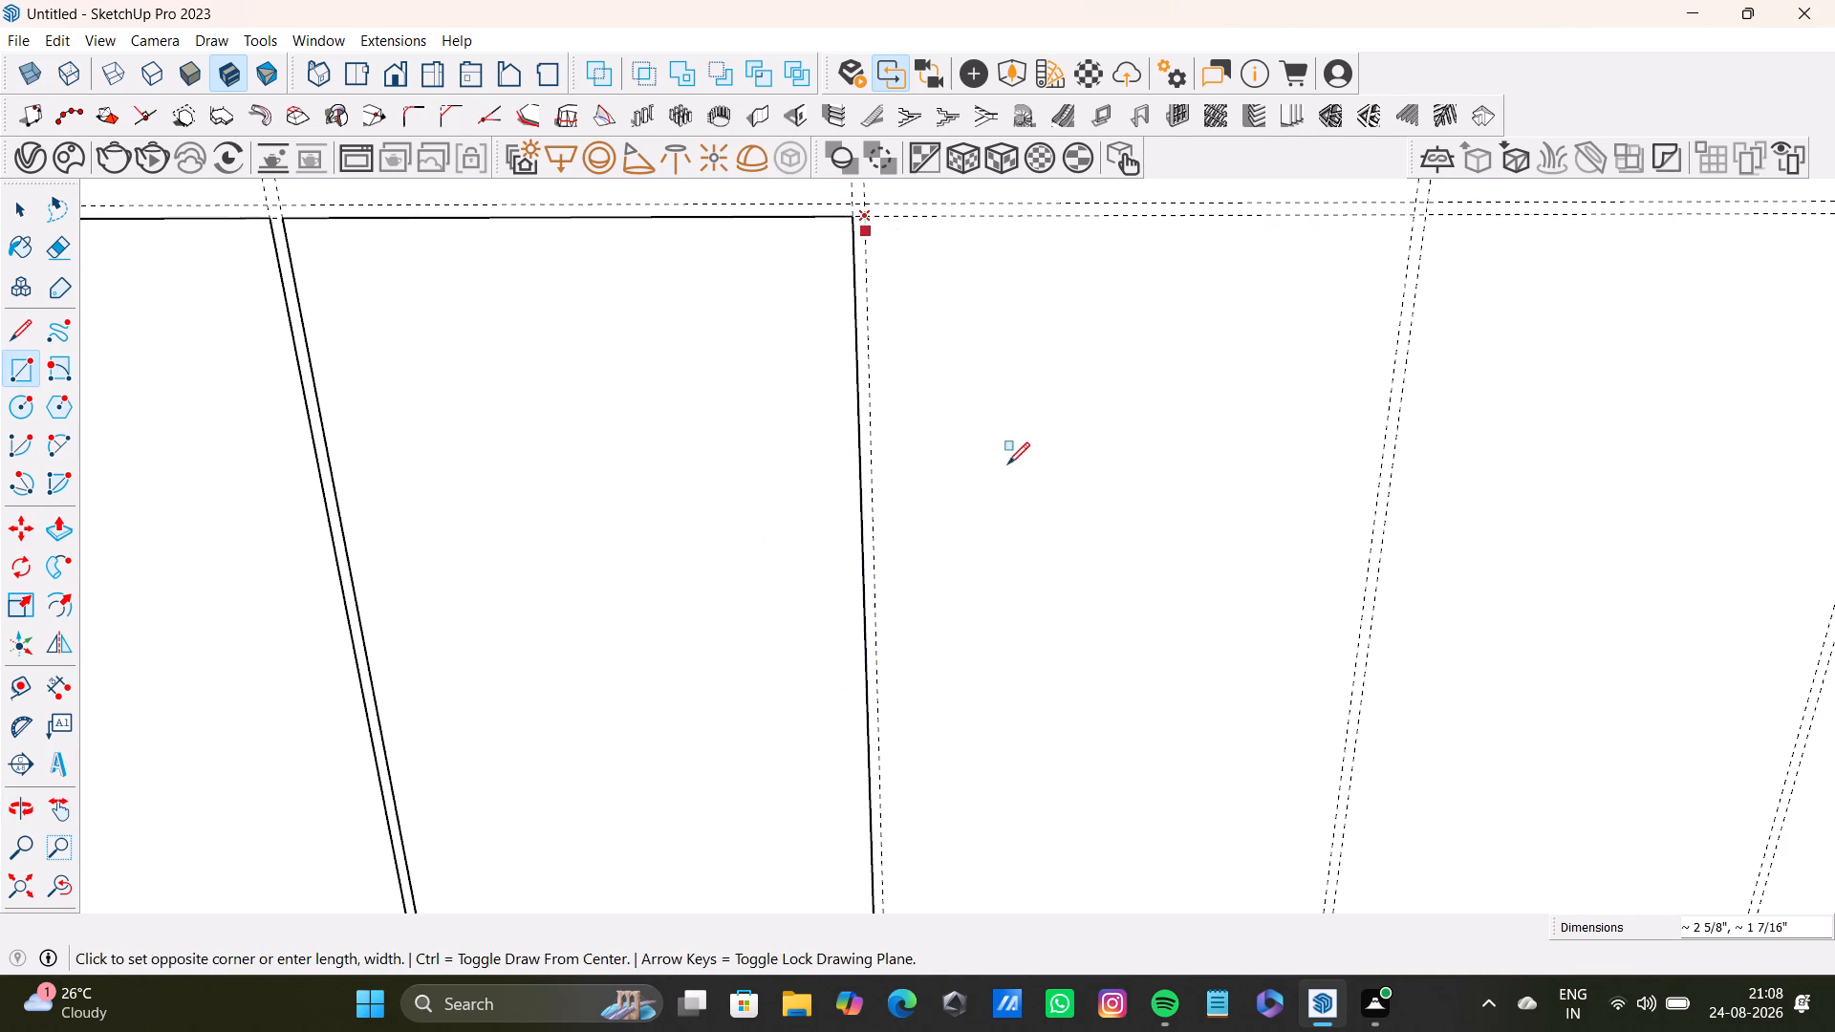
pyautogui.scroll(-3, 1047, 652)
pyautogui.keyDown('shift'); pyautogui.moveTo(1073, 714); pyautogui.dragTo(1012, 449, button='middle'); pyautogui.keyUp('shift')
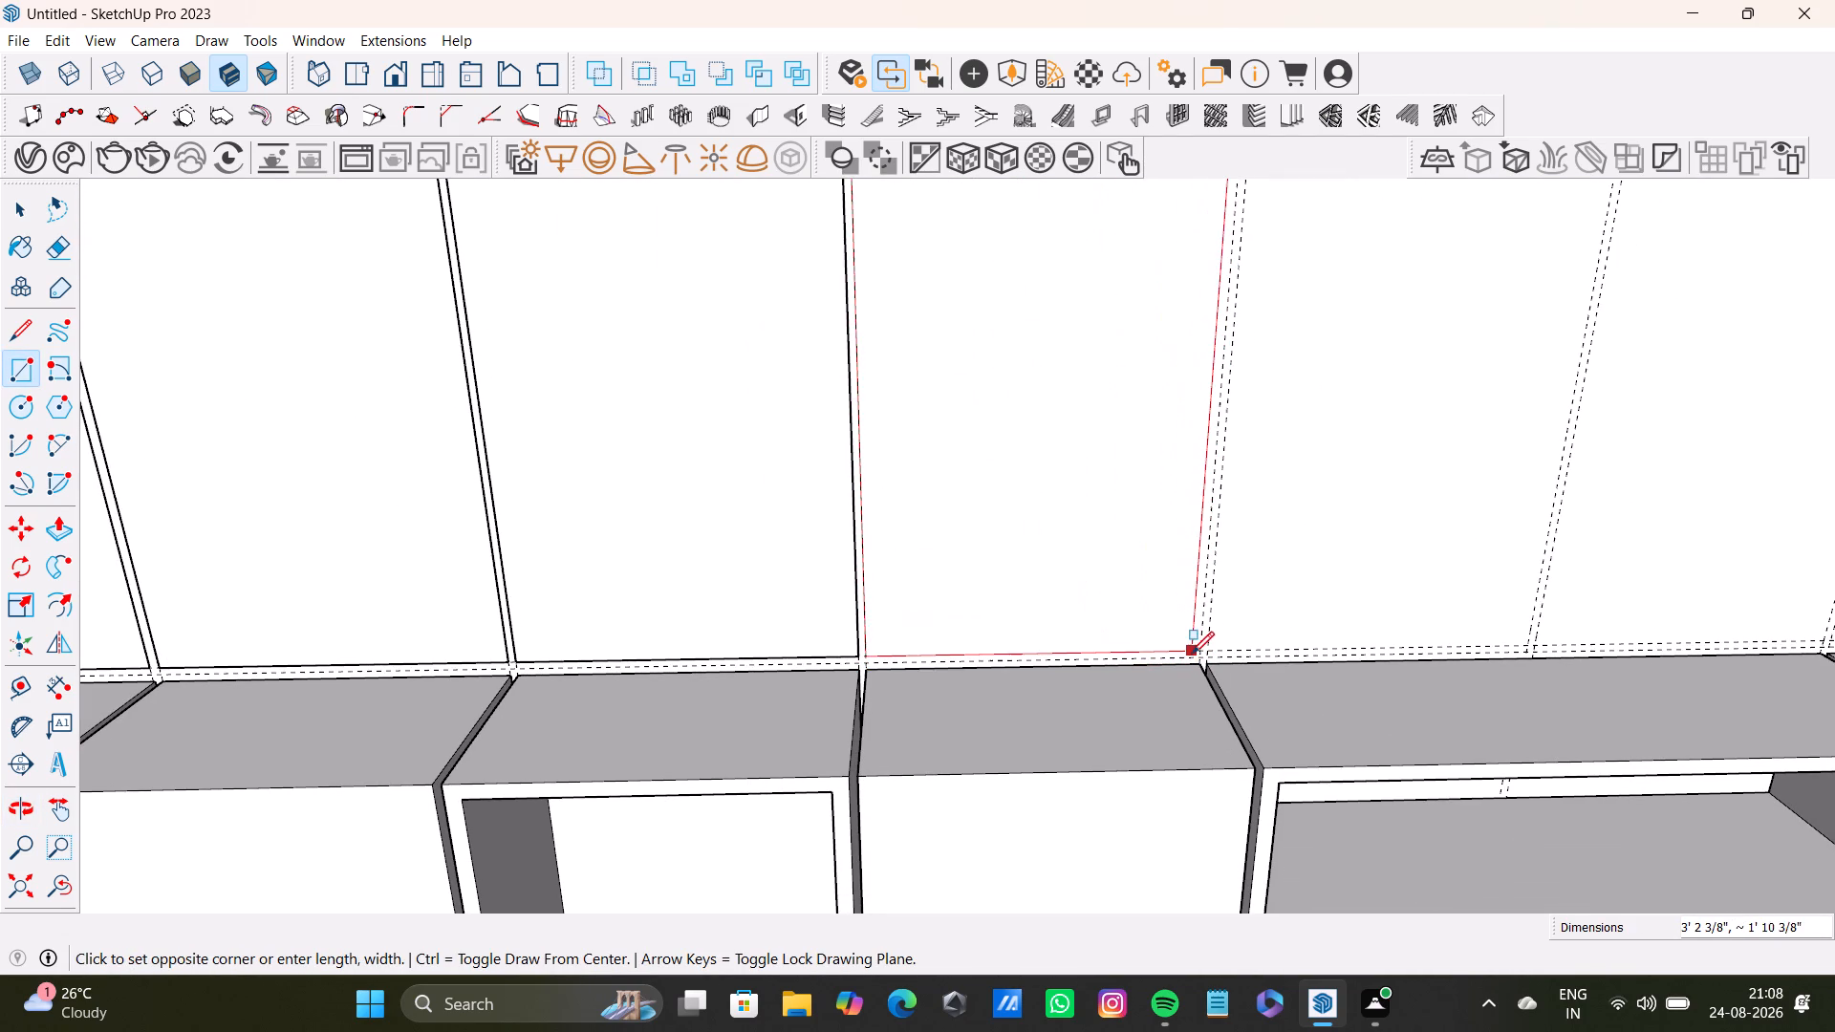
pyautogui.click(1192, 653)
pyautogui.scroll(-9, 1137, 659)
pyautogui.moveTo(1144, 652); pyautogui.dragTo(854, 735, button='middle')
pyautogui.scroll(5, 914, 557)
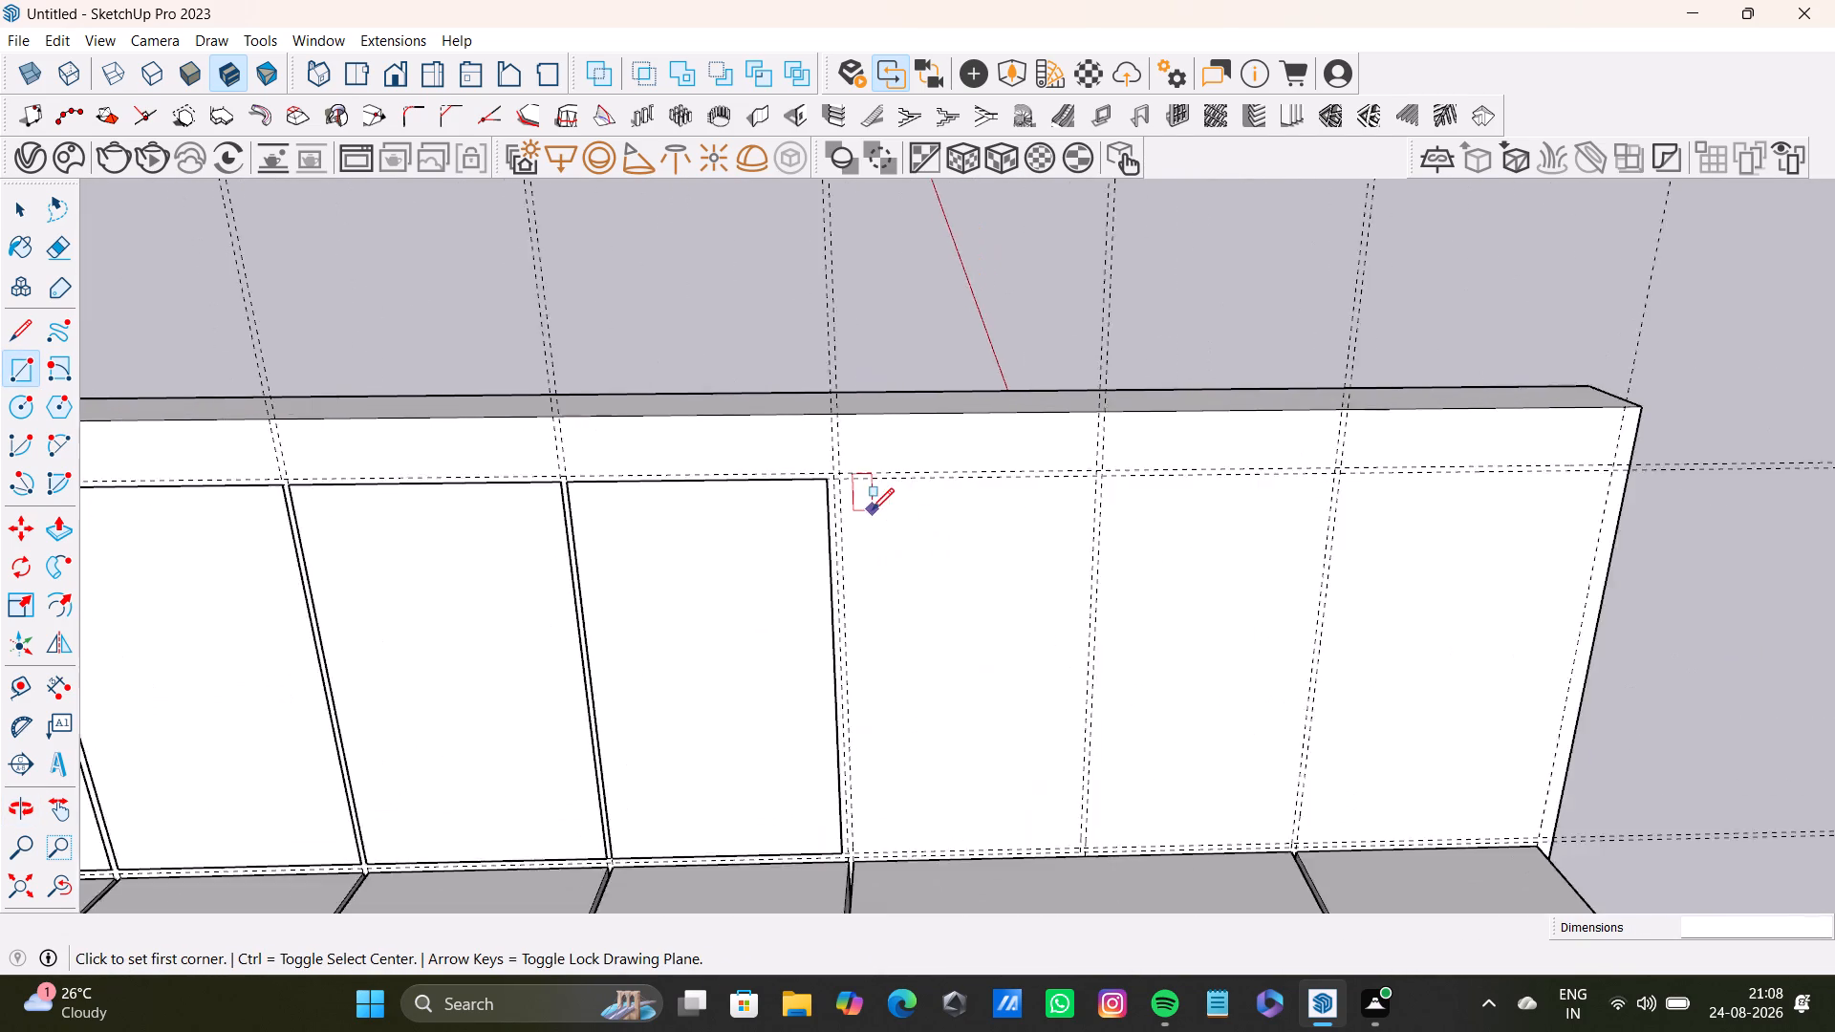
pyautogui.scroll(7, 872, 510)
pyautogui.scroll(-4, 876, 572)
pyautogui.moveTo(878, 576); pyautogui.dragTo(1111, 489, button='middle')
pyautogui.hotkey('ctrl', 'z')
# Draw a rectangle about 3' 2 3/8" by 1' 11" in the sixth wall bay, corner to corner between its inner guides.
pyautogui.keyDown('shift'); pyautogui.moveTo(776, 572); pyautogui.dragTo(769, 445, button='middle'); pyautogui.keyUp('shift')
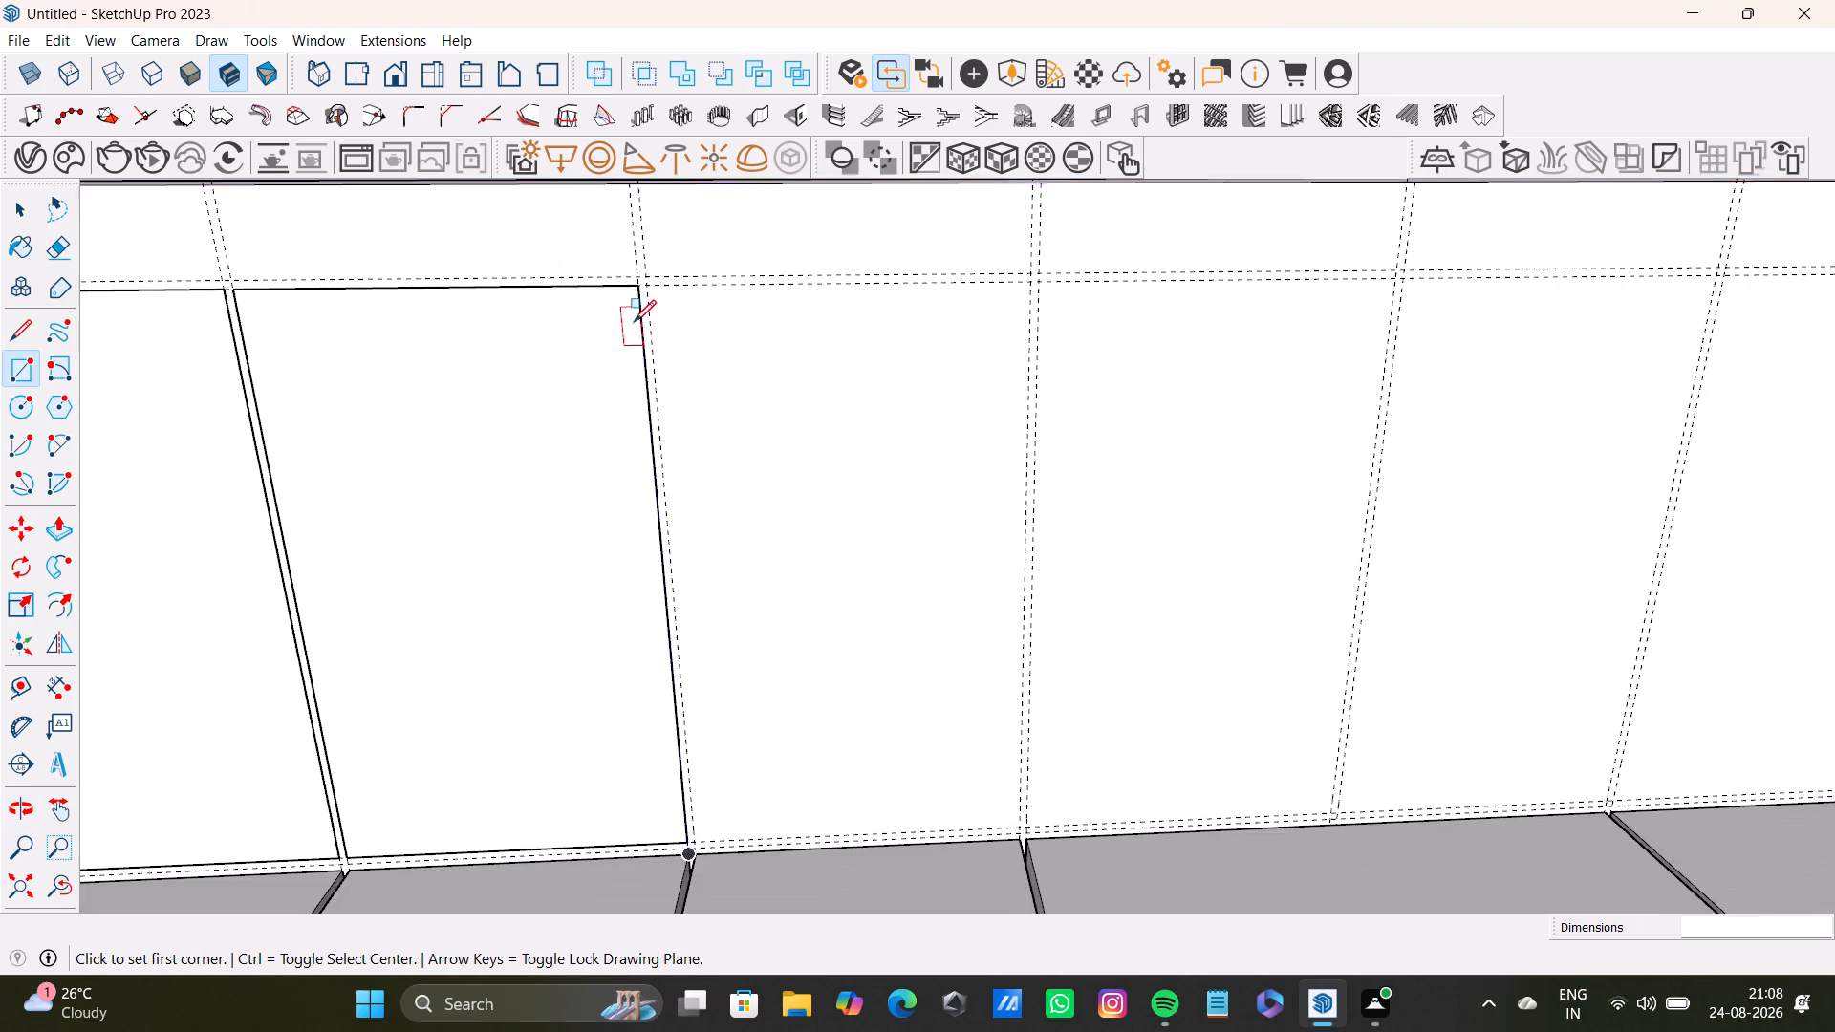
pyautogui.scroll(3, 634, 322)
pyautogui.click(653, 278)
pyautogui.scroll(-2, 921, 687)
pyautogui.keyDown('shift'); pyautogui.moveTo(921, 699); pyautogui.dragTo(917, 432, button='middle'); pyautogui.keyUp('shift')
pyautogui.scroll(4, 1095, 684)
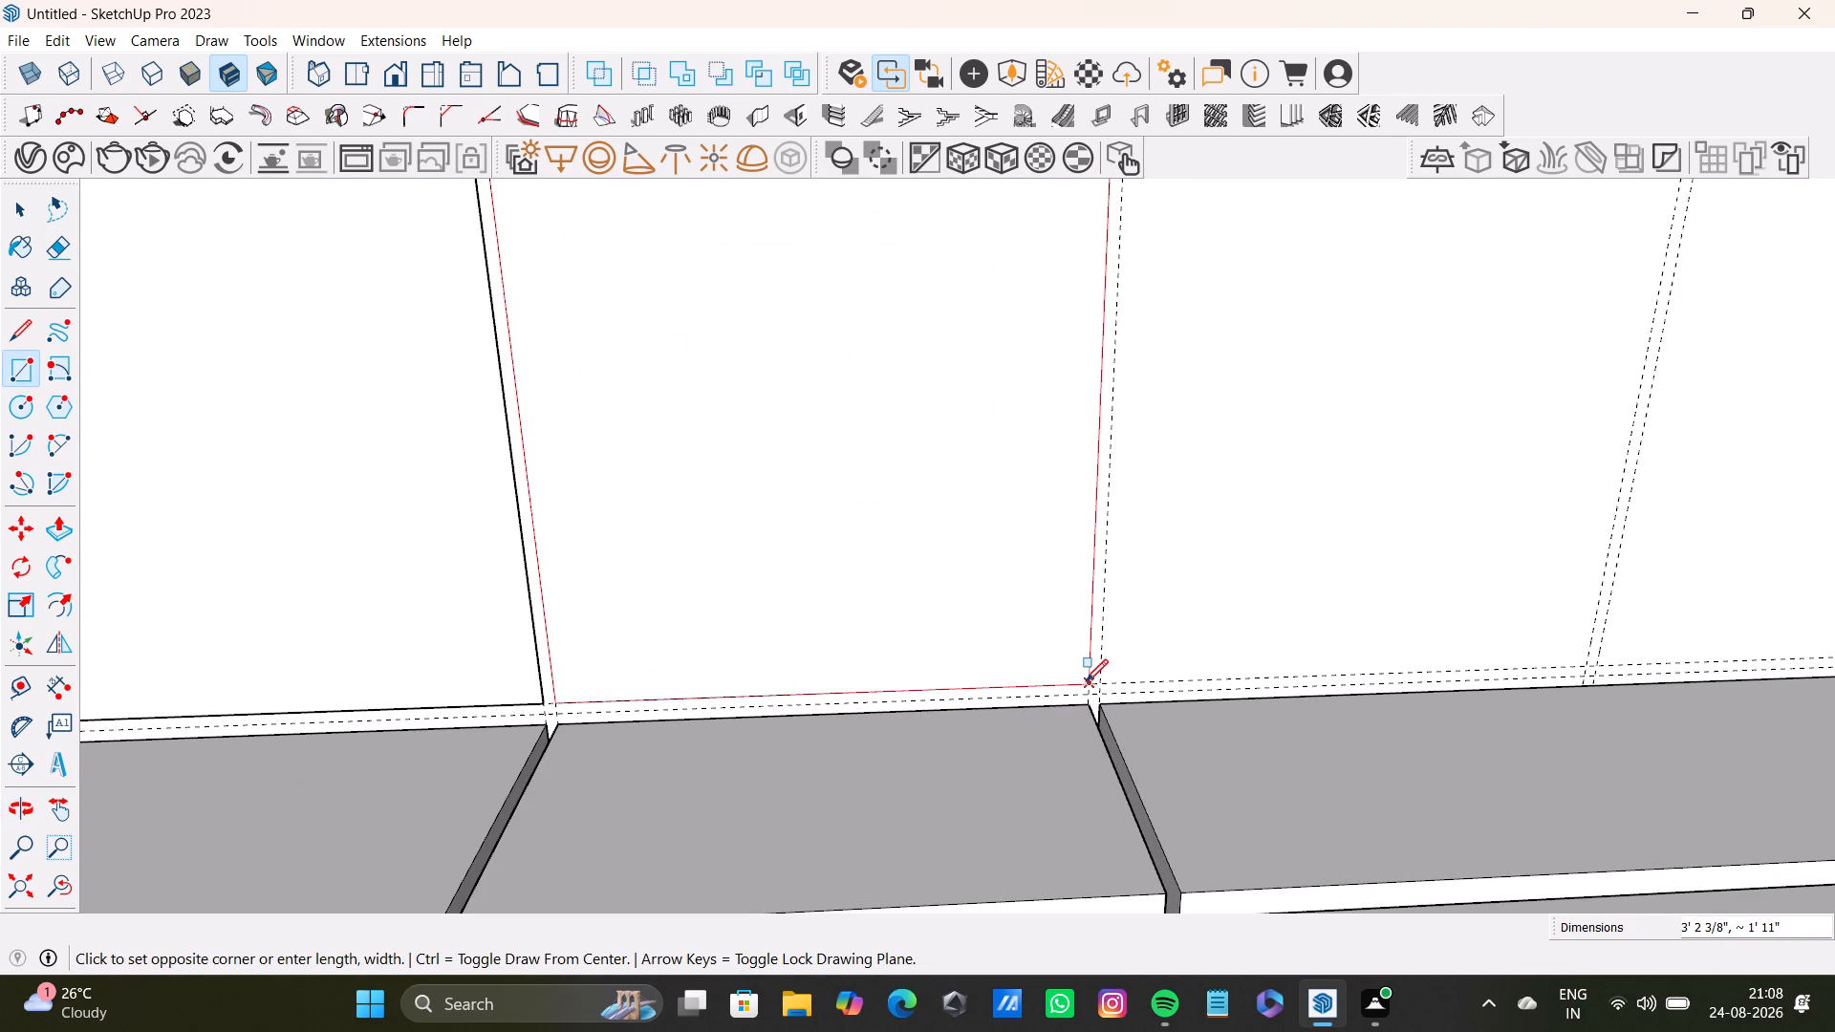
pyautogui.click(1086, 681)
# Draw a rectangle about 3' 2 3/8" by 1' 10" in the seventh wall bay, above the near half of the wide cabinet.
pyautogui.scroll(-12, 1033, 694)
pyautogui.keyDown('shift'); pyautogui.moveTo(1067, 576); pyautogui.dragTo(866, 681, button='middle'); pyautogui.keyUp('shift')
pyautogui.scroll(8, 855, 564)
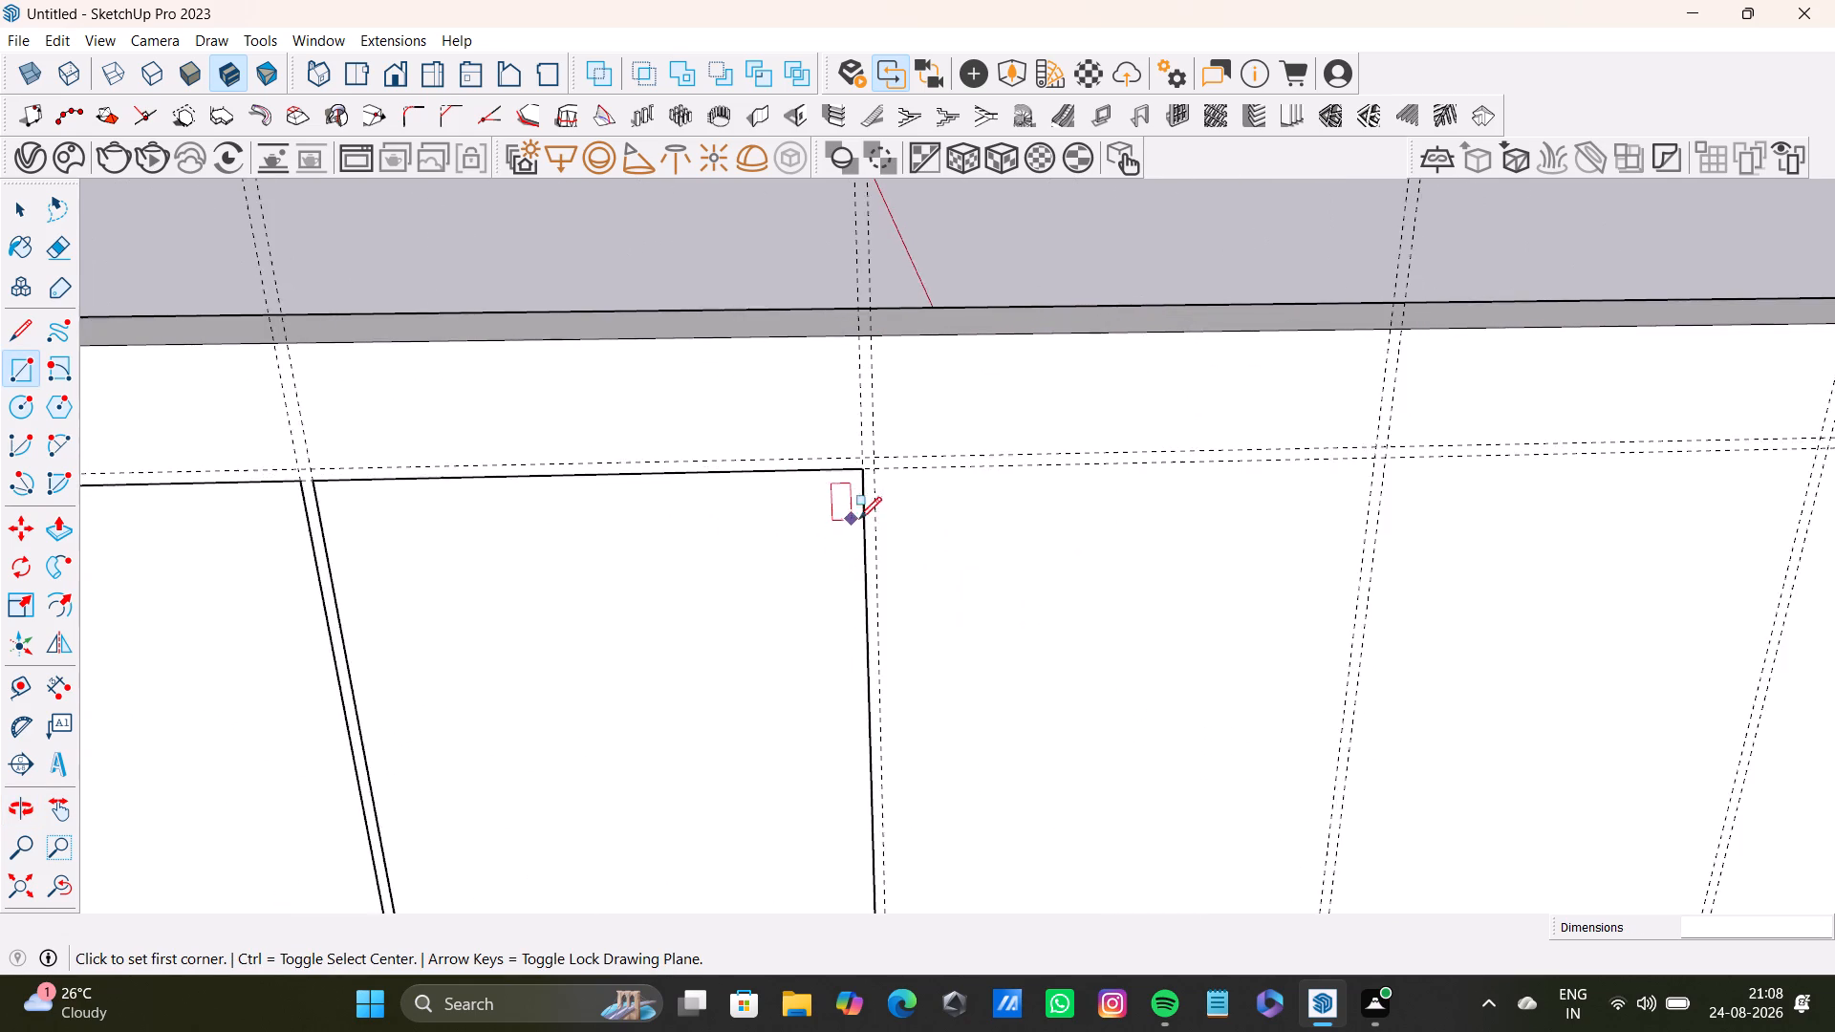
pyautogui.scroll(5, 859, 519)
pyautogui.click(882, 448)
pyautogui.scroll(-4, 1118, 745)
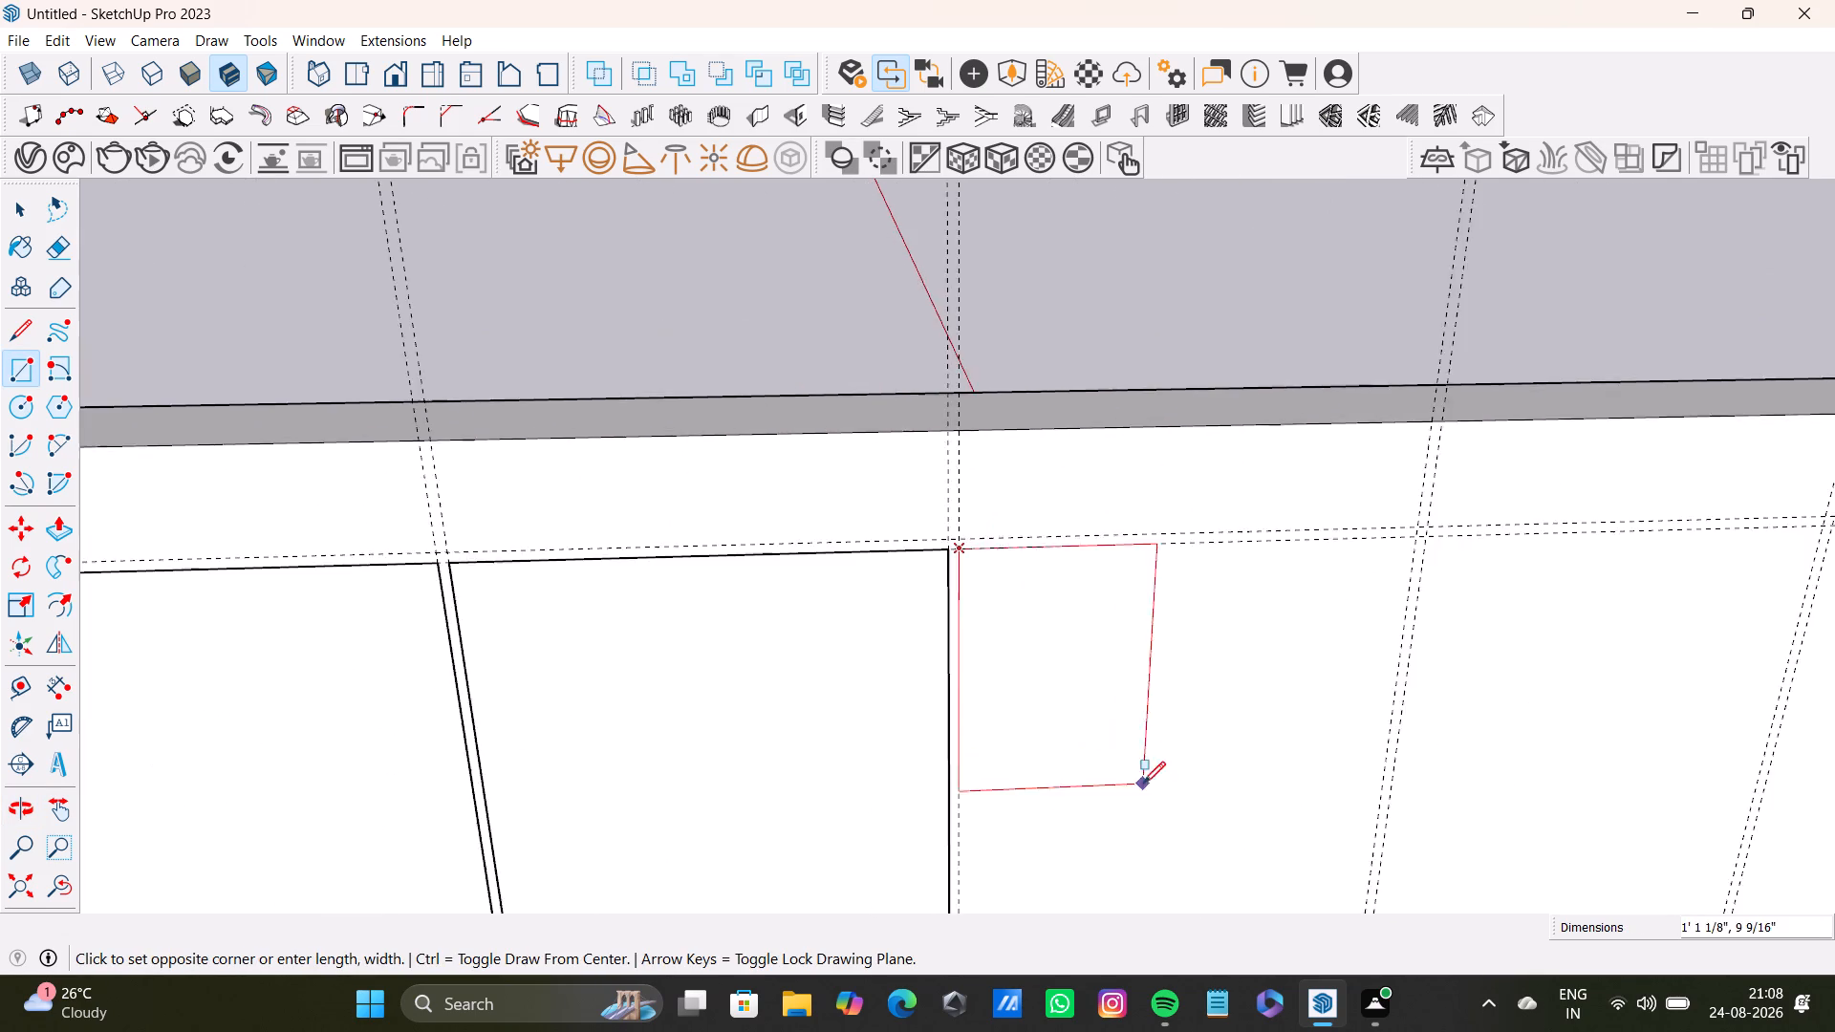
pyautogui.keyDown('shift'); pyautogui.moveTo(1143, 784); pyautogui.dragTo(1035, 505, button='middle'); pyautogui.keyUp('shift')
pyautogui.scroll(-4, 1113, 709)
pyautogui.keyDown('shift'); pyautogui.moveTo(1109, 763); pyautogui.dragTo(1063, 592, button='middle'); pyautogui.keyUp('shift')
pyautogui.scroll(8, 1077, 678)
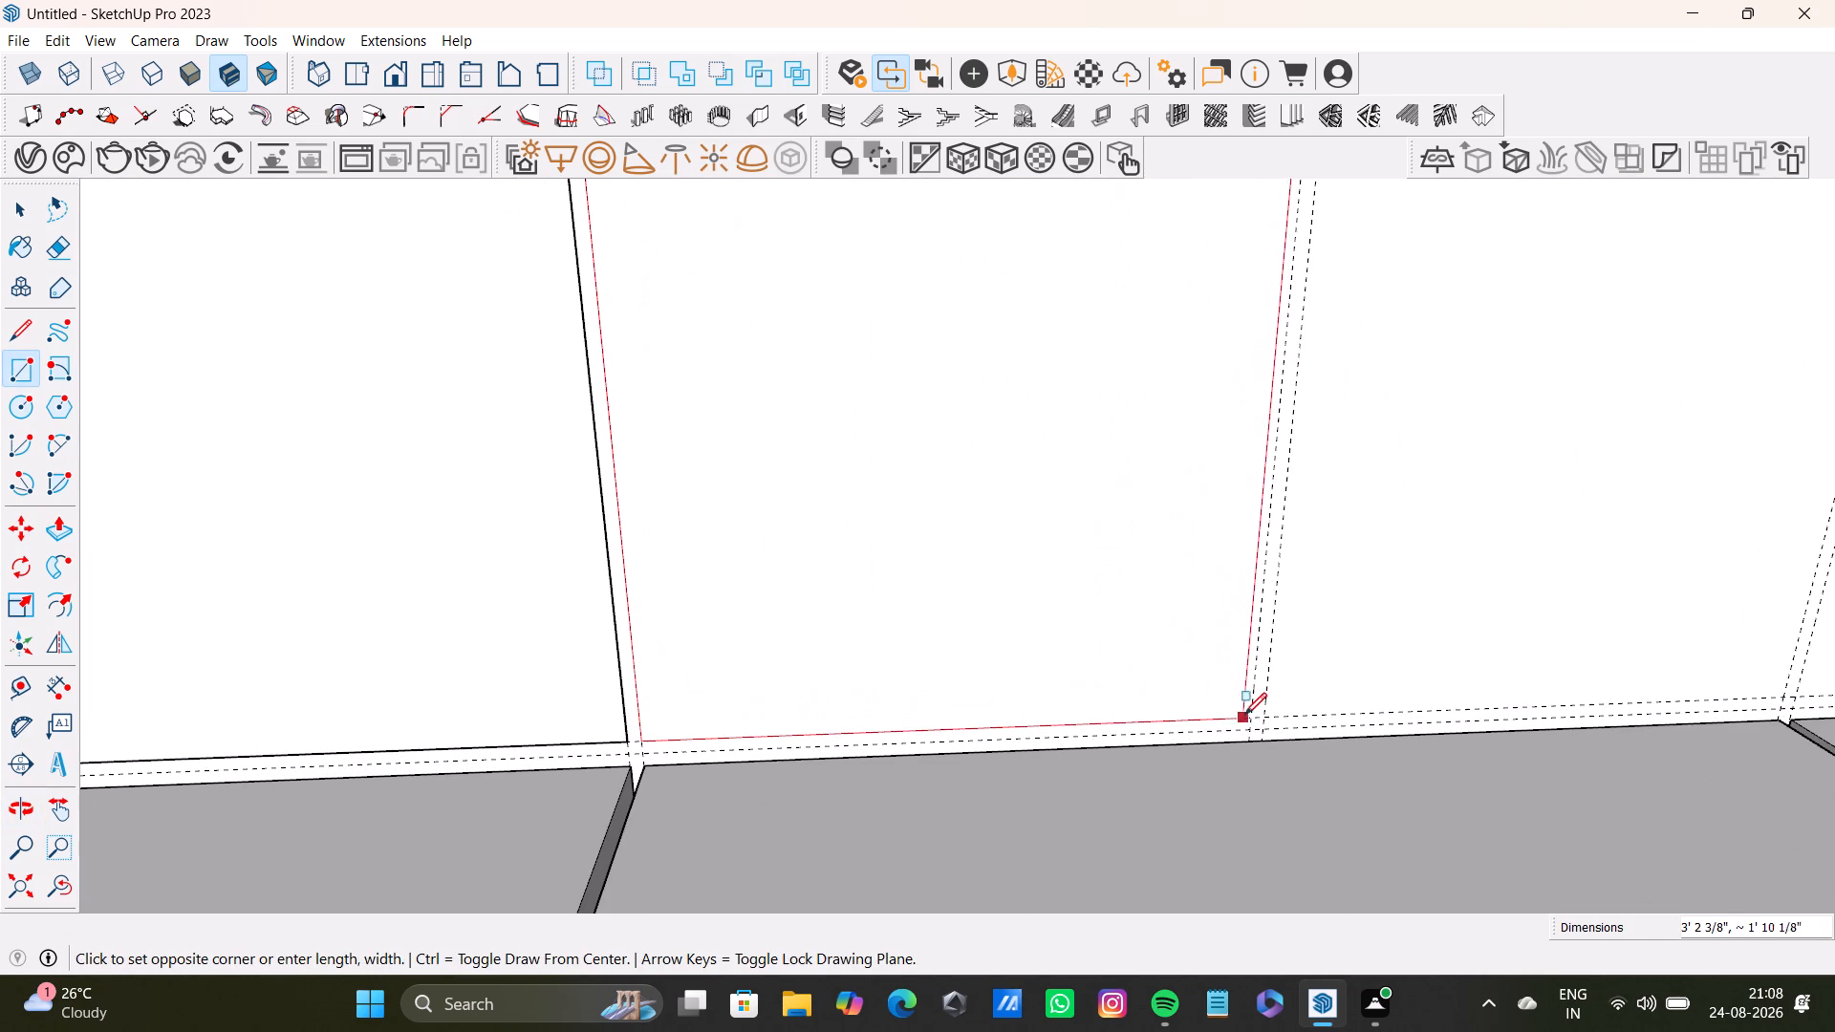
pyautogui.click(1247, 715)
# Draw a rectangle in the eighth wall bay, above the far half of the wide cabinet, between its inner guides.
pyautogui.scroll(-10, 1169, 708)
pyautogui.moveTo(1168, 707); pyautogui.dragTo(794, 766, button='middle')
pyautogui.scroll(3, 880, 581)
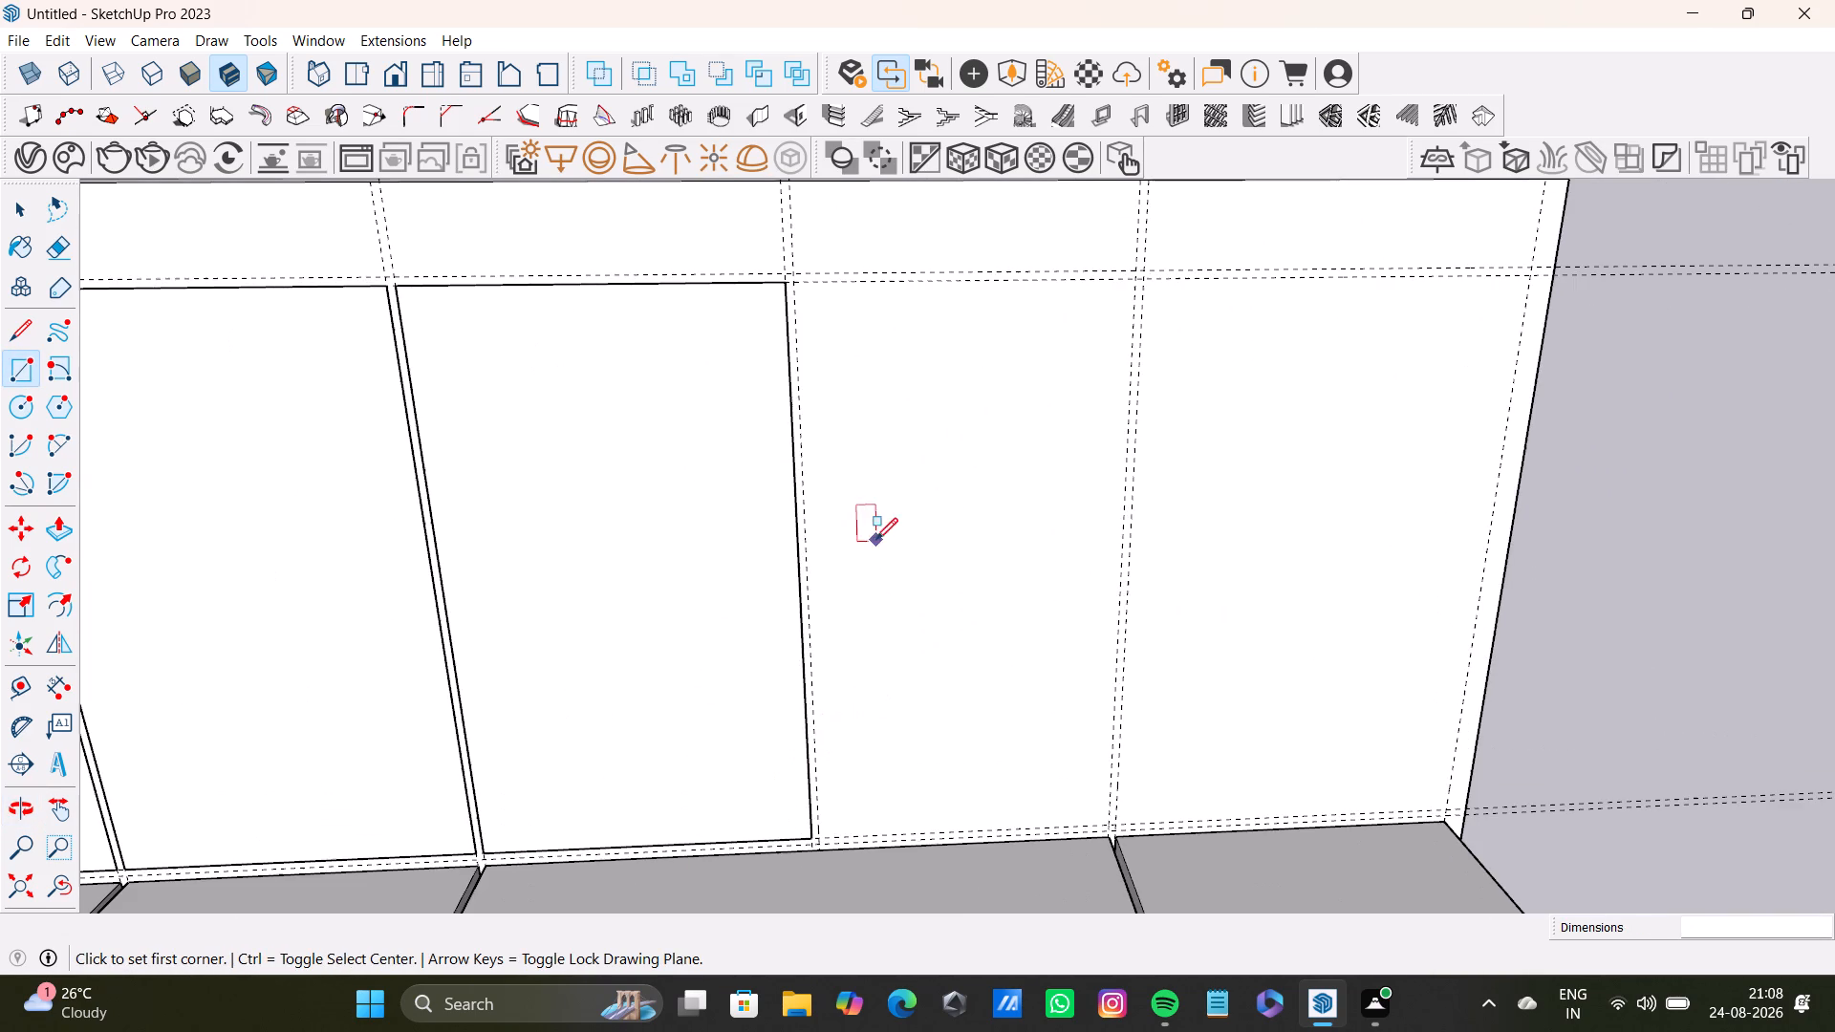
pyautogui.scroll(4, 681, 381)
pyautogui.click(846, 230)
pyautogui.scroll(-3, 1084, 677)
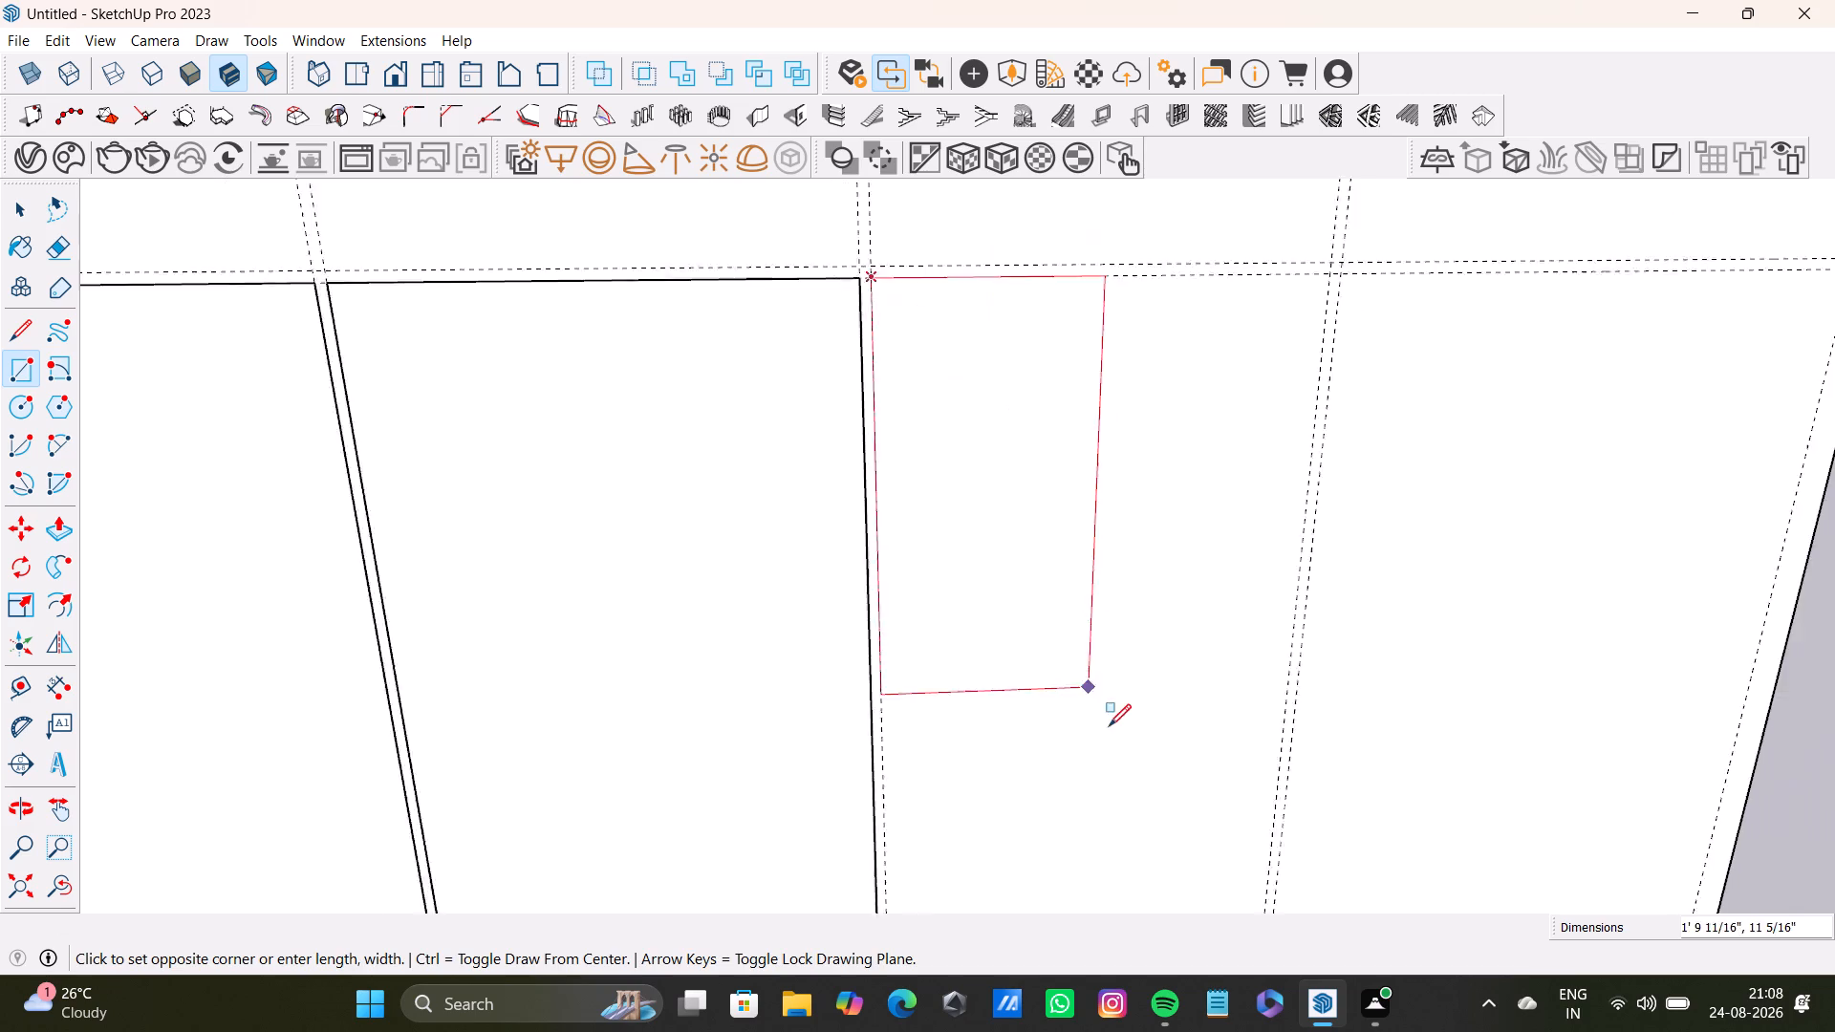
pyautogui.moveTo(1109, 730); pyautogui.dragTo(1097, 535, button='middle')
pyautogui.scroll(4, 1153, 684)
pyautogui.click(1262, 812)
# Draw a rectangle in the ninth and last wall bay, filling the space between its inner guides above the end cabinet.
pyautogui.scroll(-2, 1204, 783)
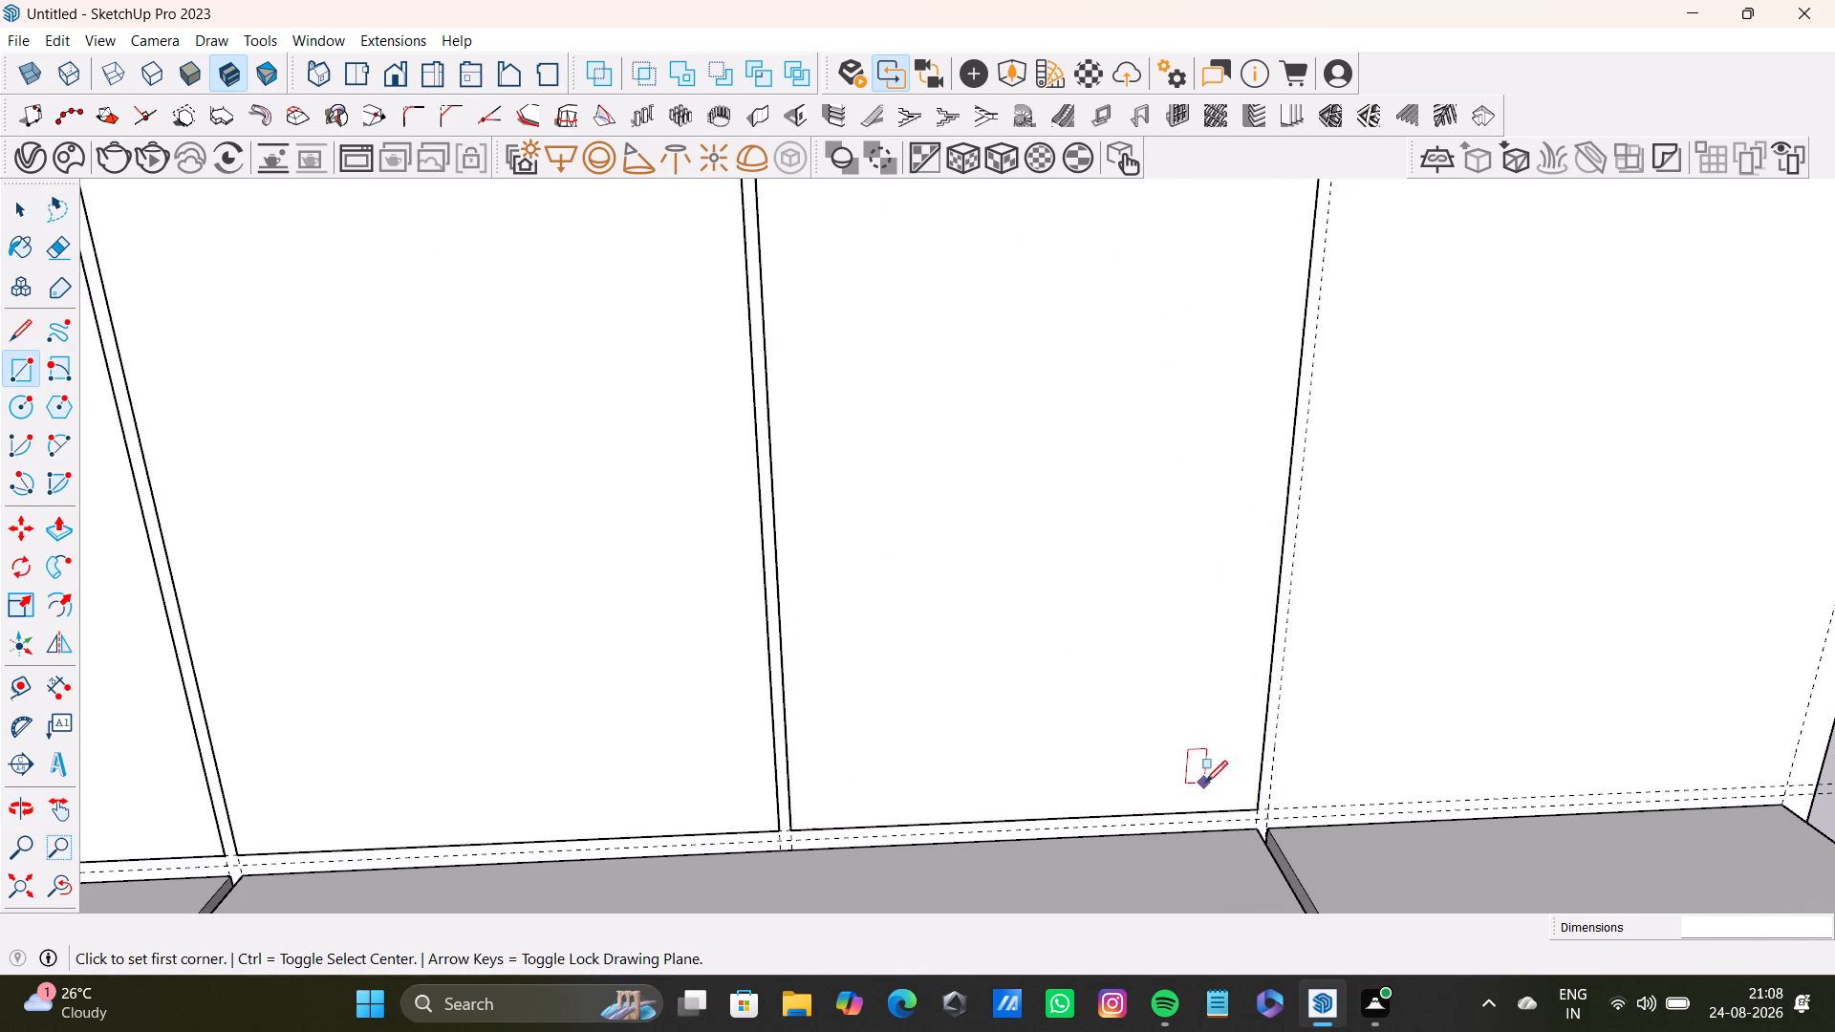
pyautogui.scroll(-7, 1205, 783)
pyautogui.moveTo(1273, 757); pyautogui.dragTo(1024, 813, button='middle')
pyautogui.scroll(8, 1096, 639)
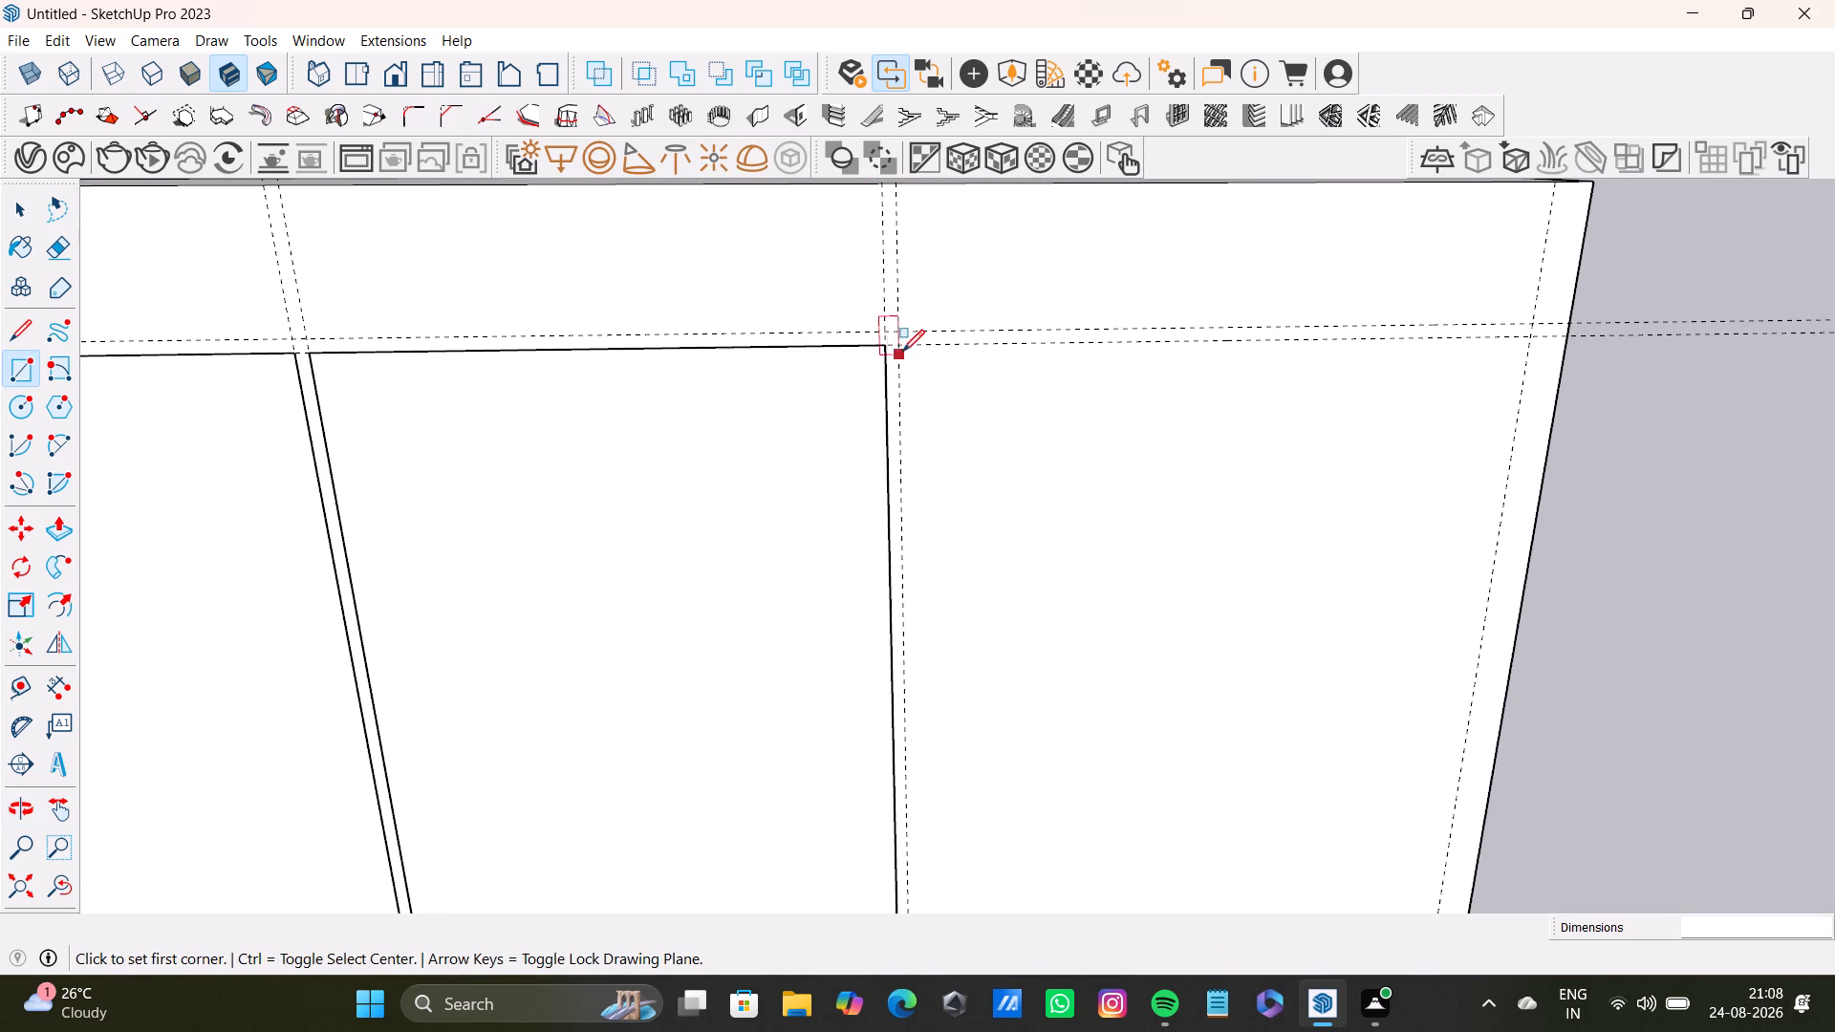
pyautogui.click(902, 346)
pyautogui.scroll(-4, 1149, 709)
pyautogui.moveTo(1201, 788); pyautogui.dragTo(1157, 520, button='middle')
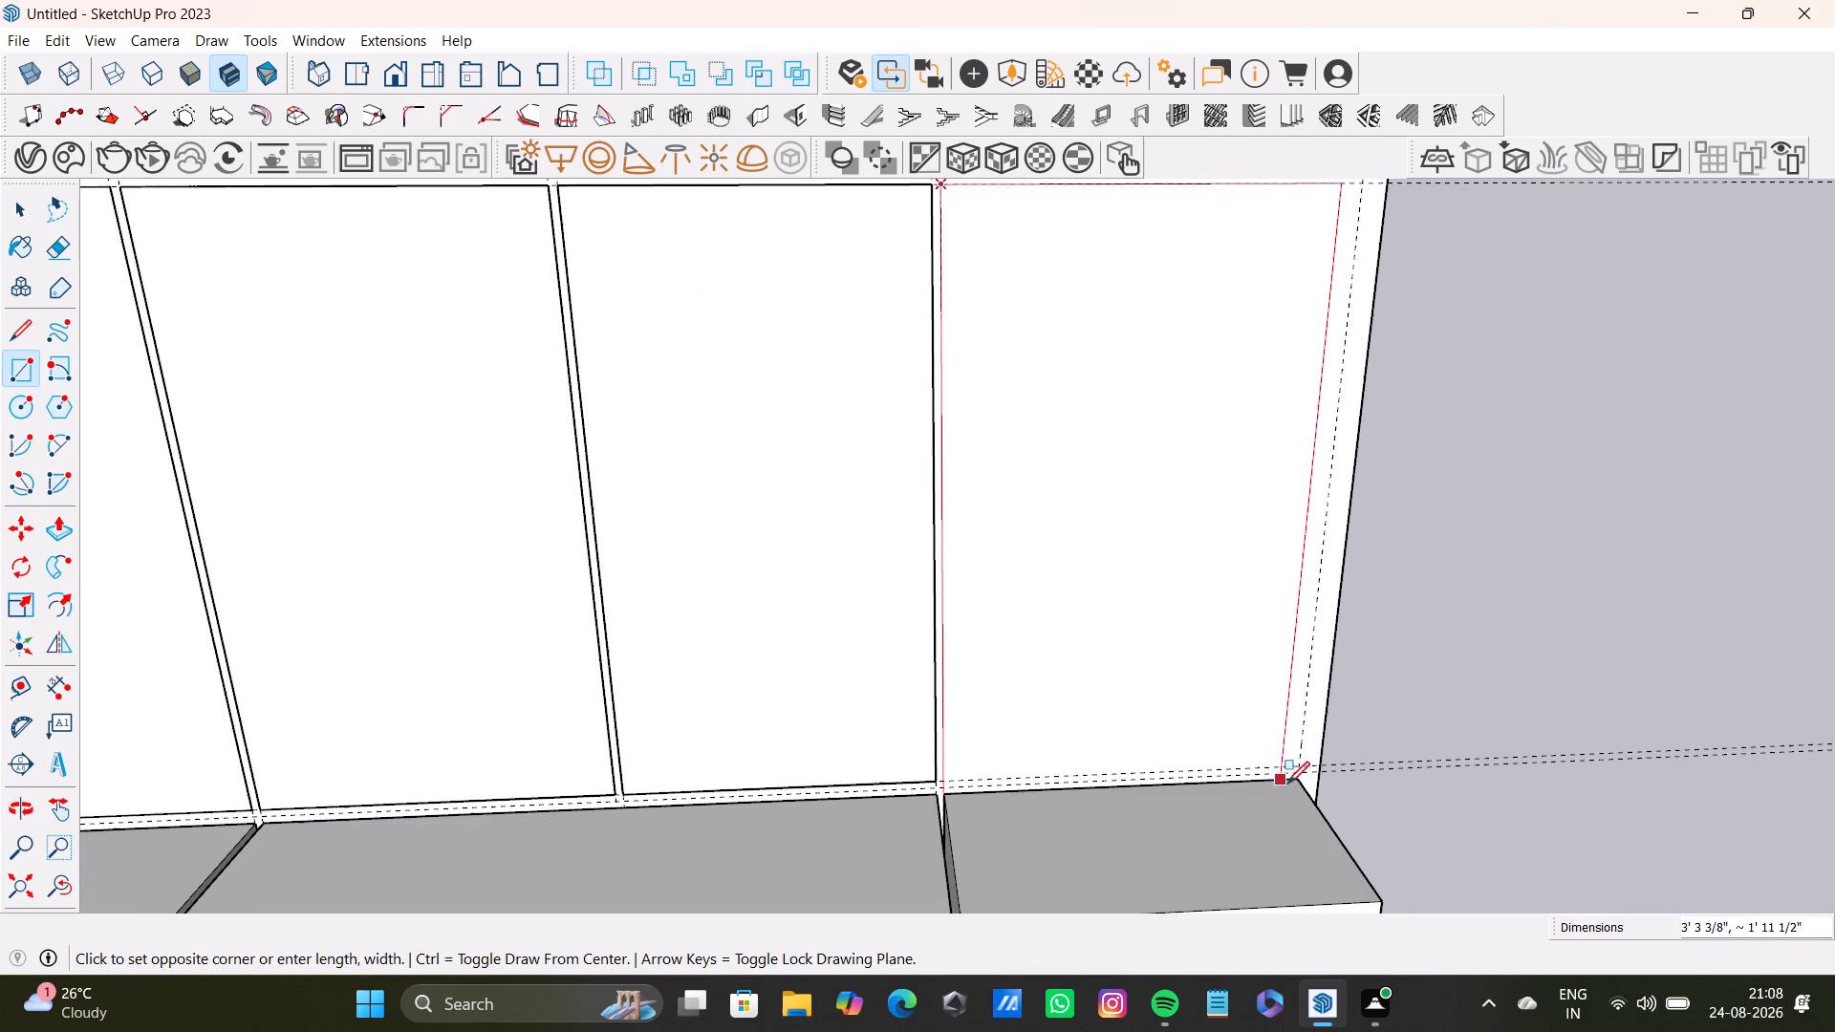
pyautogui.click(1293, 766)
pyautogui.scroll(-8, 1052, 745)
pyautogui.press('space')
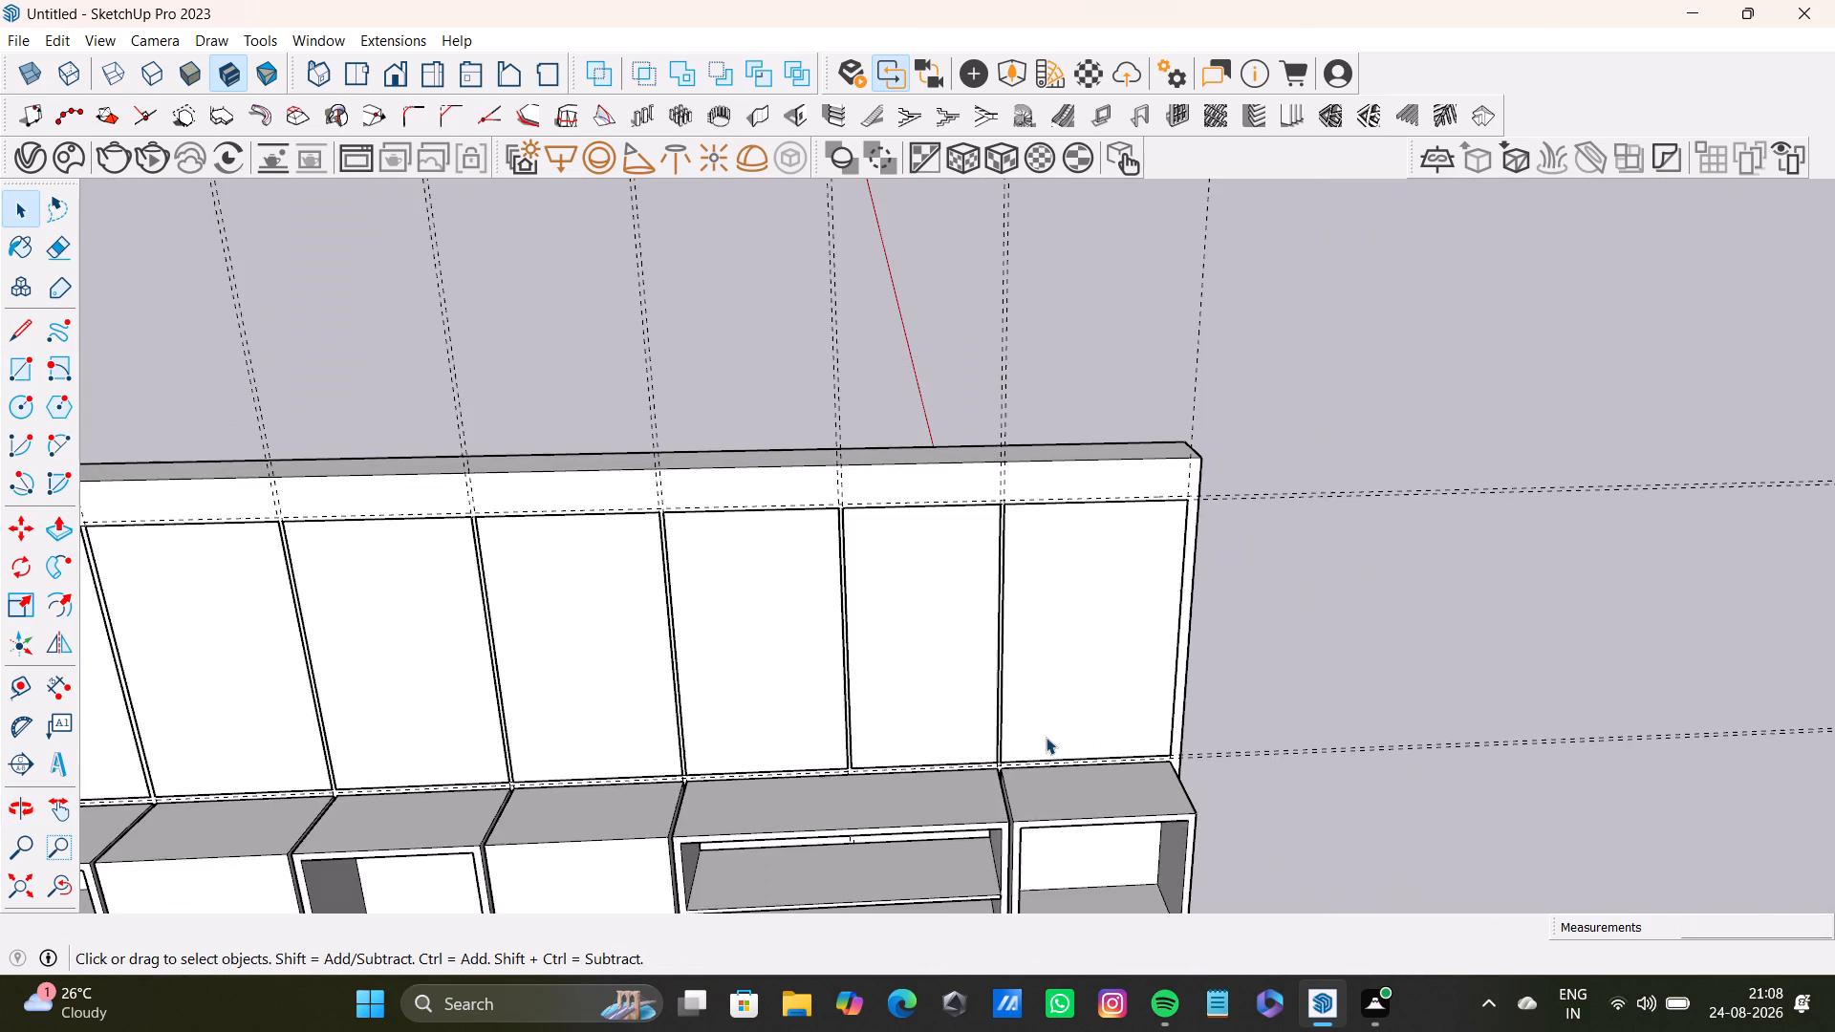
# Push/Pull the first top-row rectangle out from the wall into a box extending slightly beyond the cabinet below.
pyautogui.keyDown('shift'); pyautogui.moveTo(1046, 737); pyautogui.dragTo(1599, 766, button='middle'); pyautogui.keyUp('shift')
pyautogui.scroll(-3, 1420, 793)
pyautogui.moveTo(1317, 780); pyautogui.dragTo(1392, 688, button='middle')
pyautogui.moveTo(1390, 691); pyautogui.dragTo(1266, 891, button='middle')
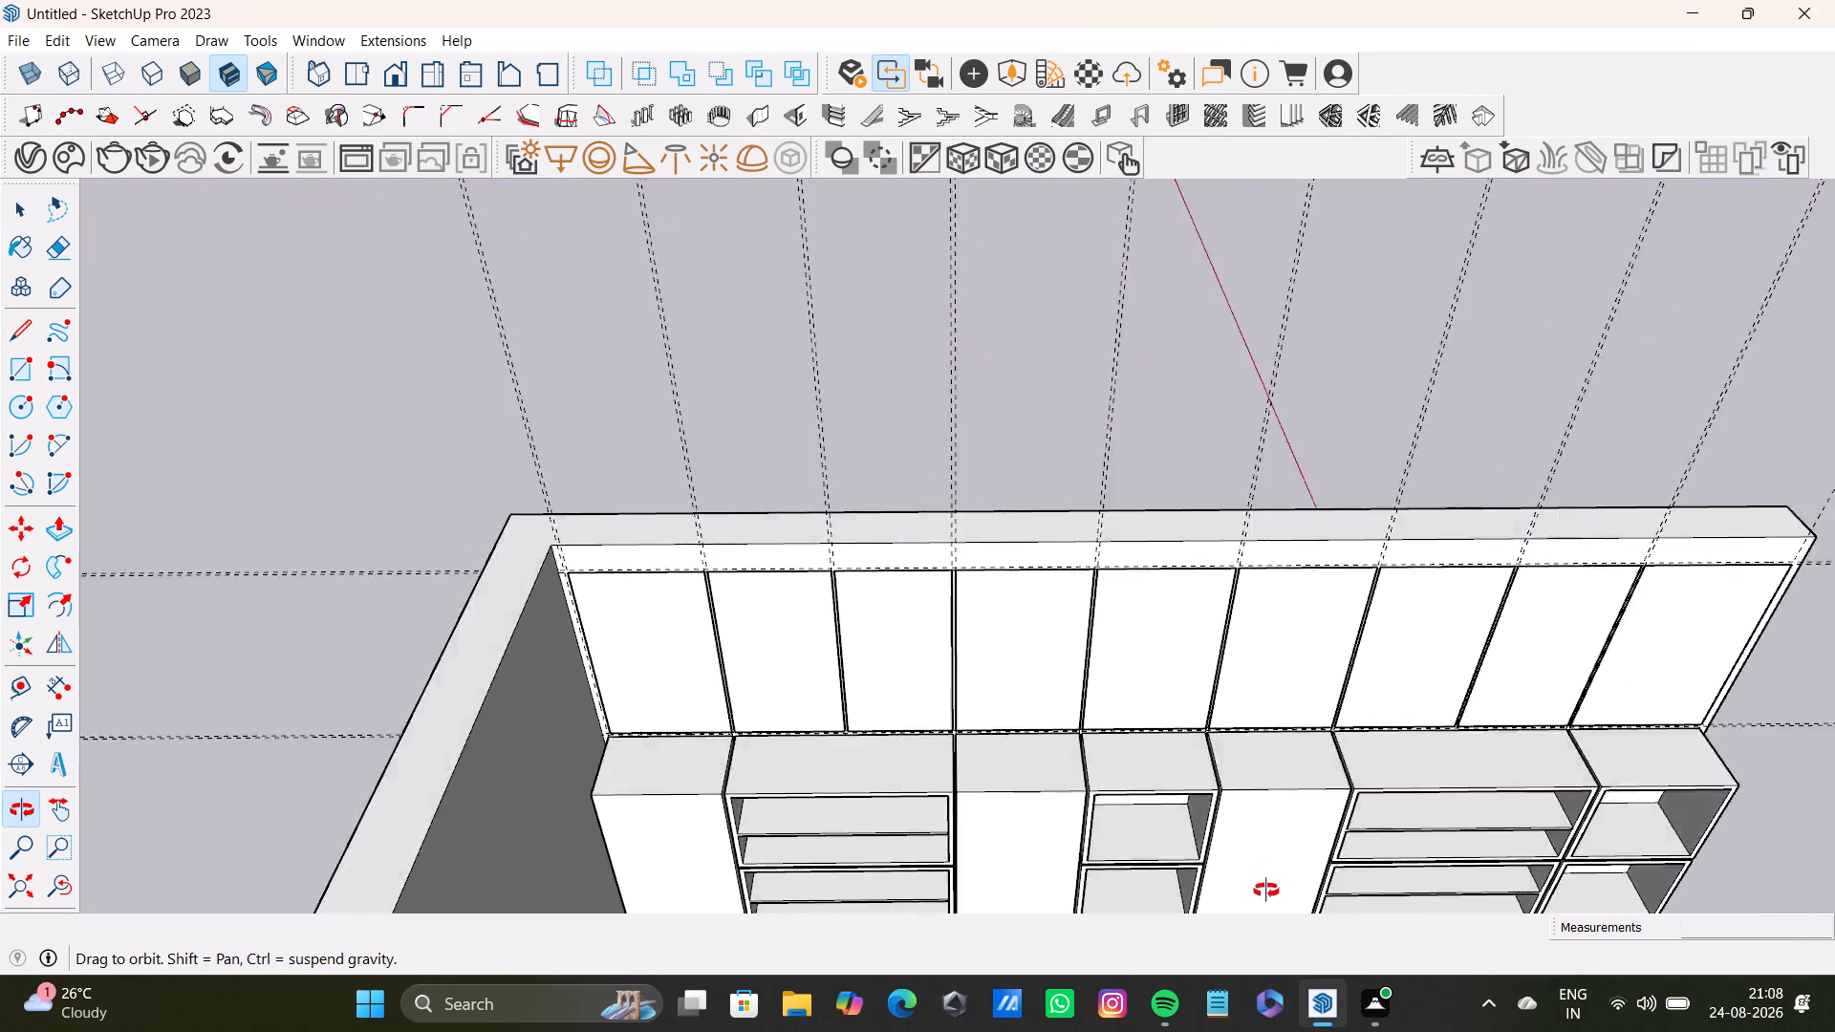
pyautogui.moveTo(1266, 891); pyautogui.dragTo(1276, 782, button='middle')
pyautogui.press('space')
pyautogui.moveTo(665, 663); pyautogui.dragTo(765, 662)
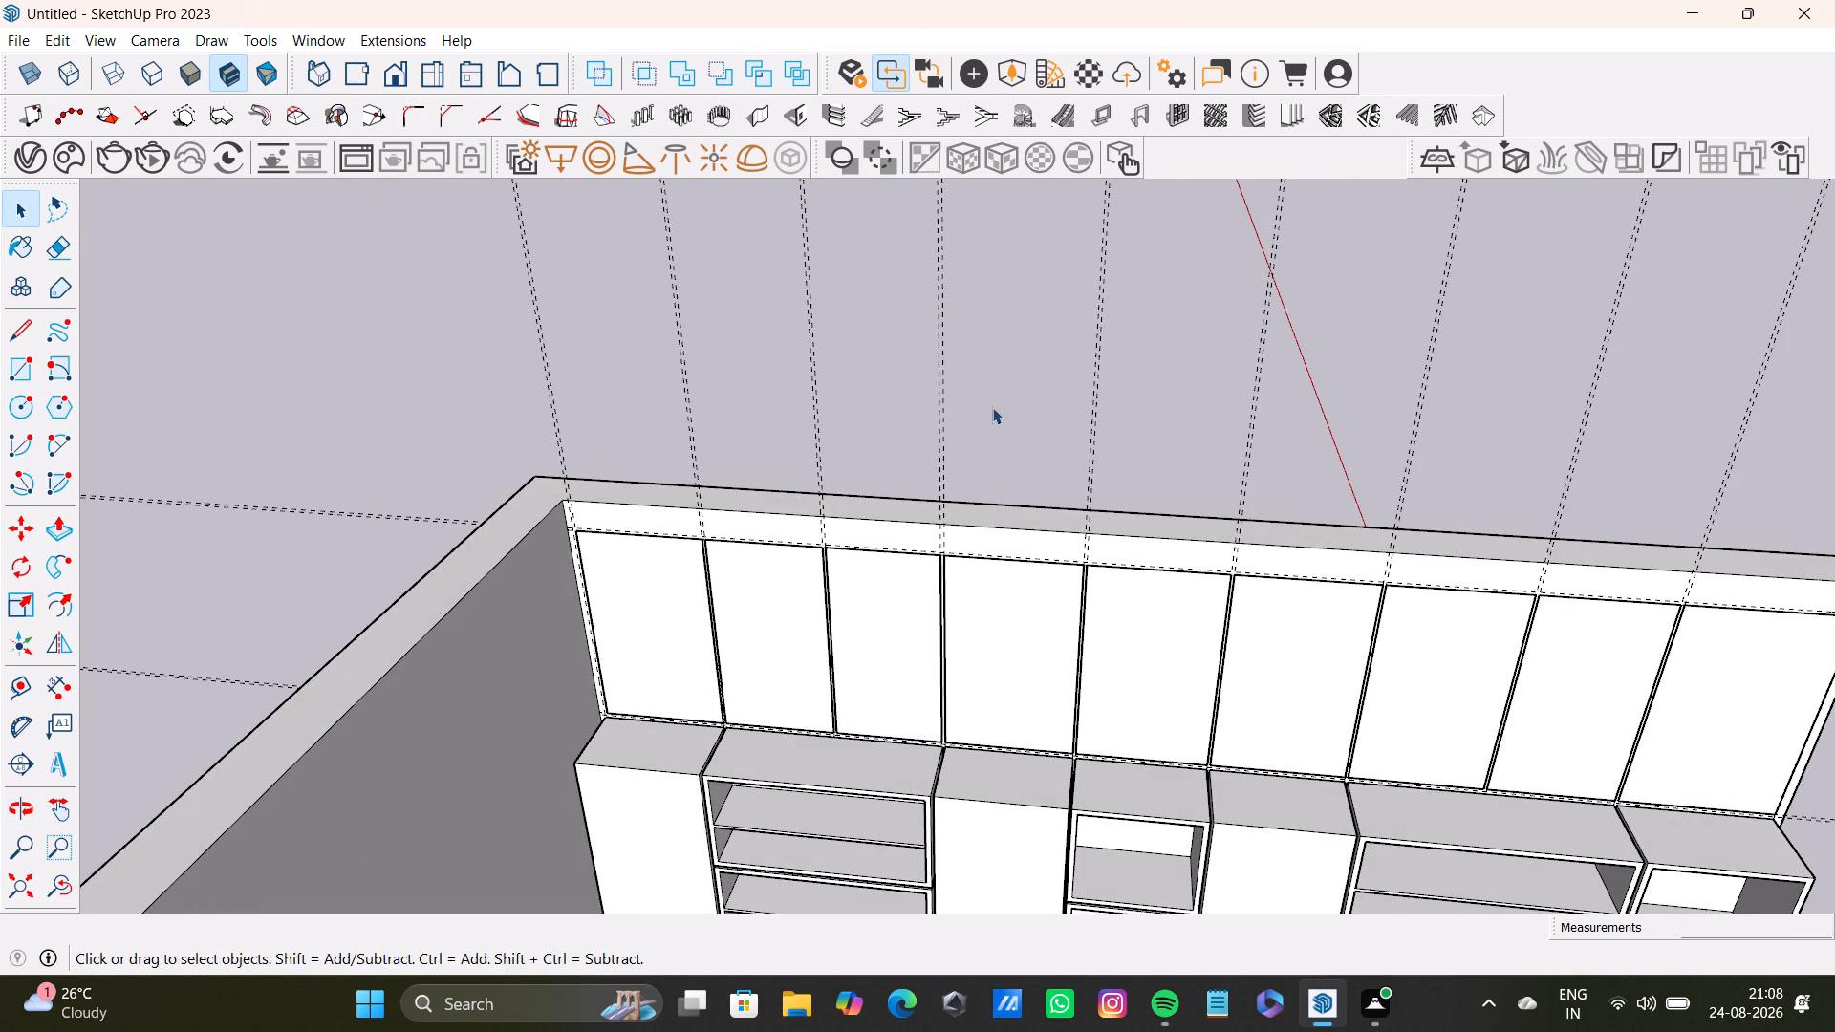
pyautogui.click(656, 613)
pyautogui.press('p')
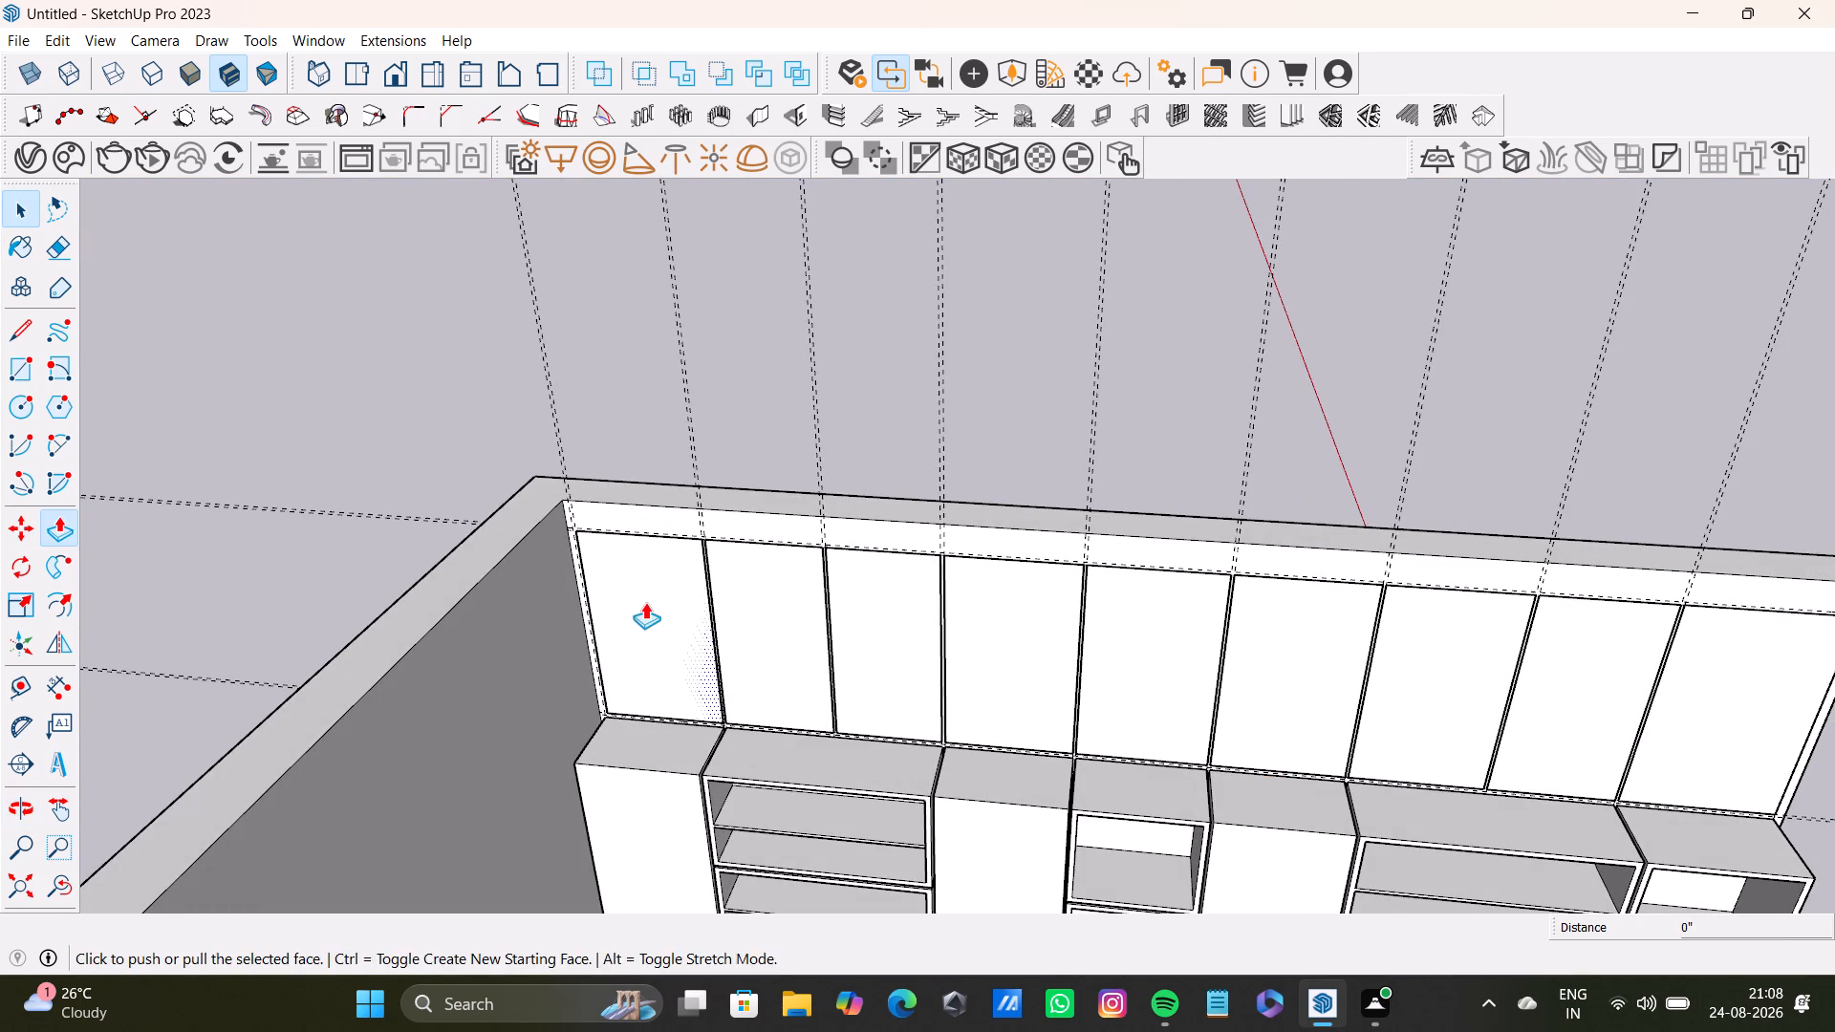
pyautogui.moveTo(645, 602); pyautogui.dragTo(604, 677)
pyautogui.press('space')
# Push/Pull the second top-row rectangle out from the wall to match the first box's depth.
pyautogui.click(759, 624)
pyautogui.press('p')
pyautogui.moveTo(756, 628); pyautogui.dragTo(668, 662)
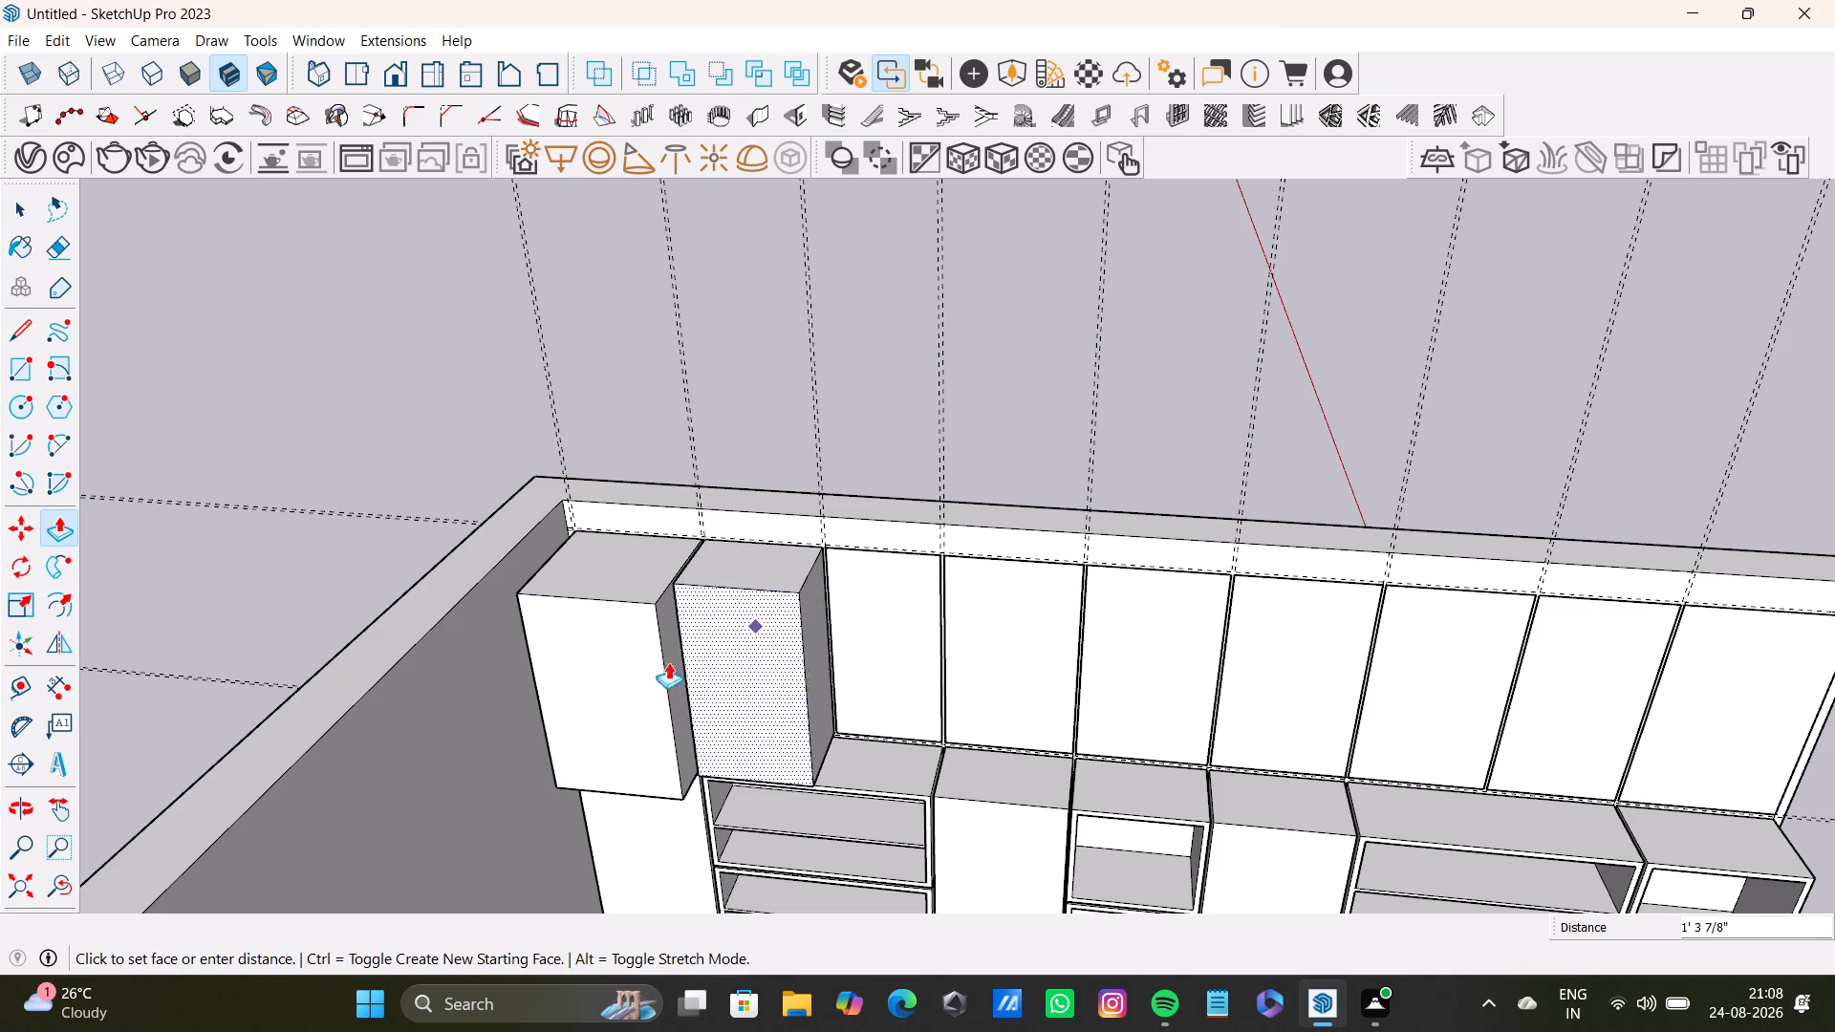
pyautogui.moveTo(668, 662); pyautogui.dragTo(638, 658)
pyautogui.press('space')
# Push/Pull the third top-row rectangle out from the wall to match the second box's depth.
pyautogui.click(870, 645)
pyautogui.click(898, 659)
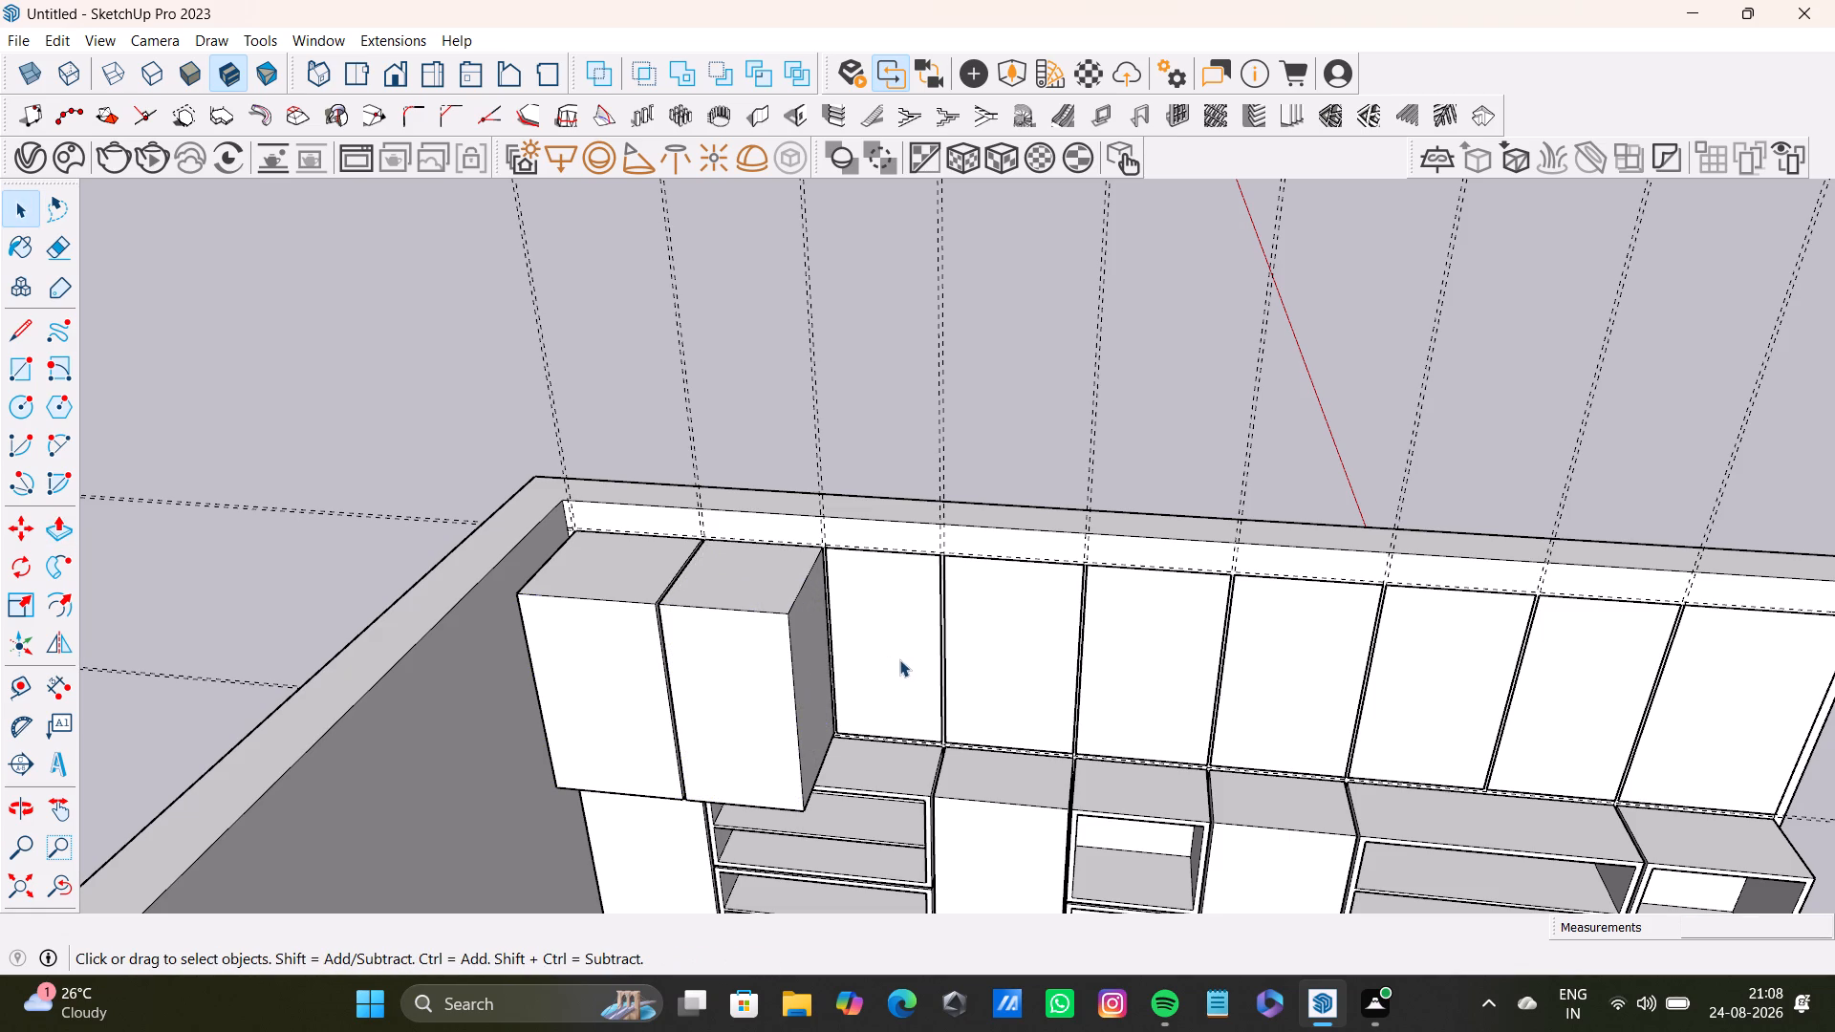
pyautogui.press('p')
pyautogui.moveTo(899, 659); pyautogui.dragTo(768, 701)
pyautogui.press('space')
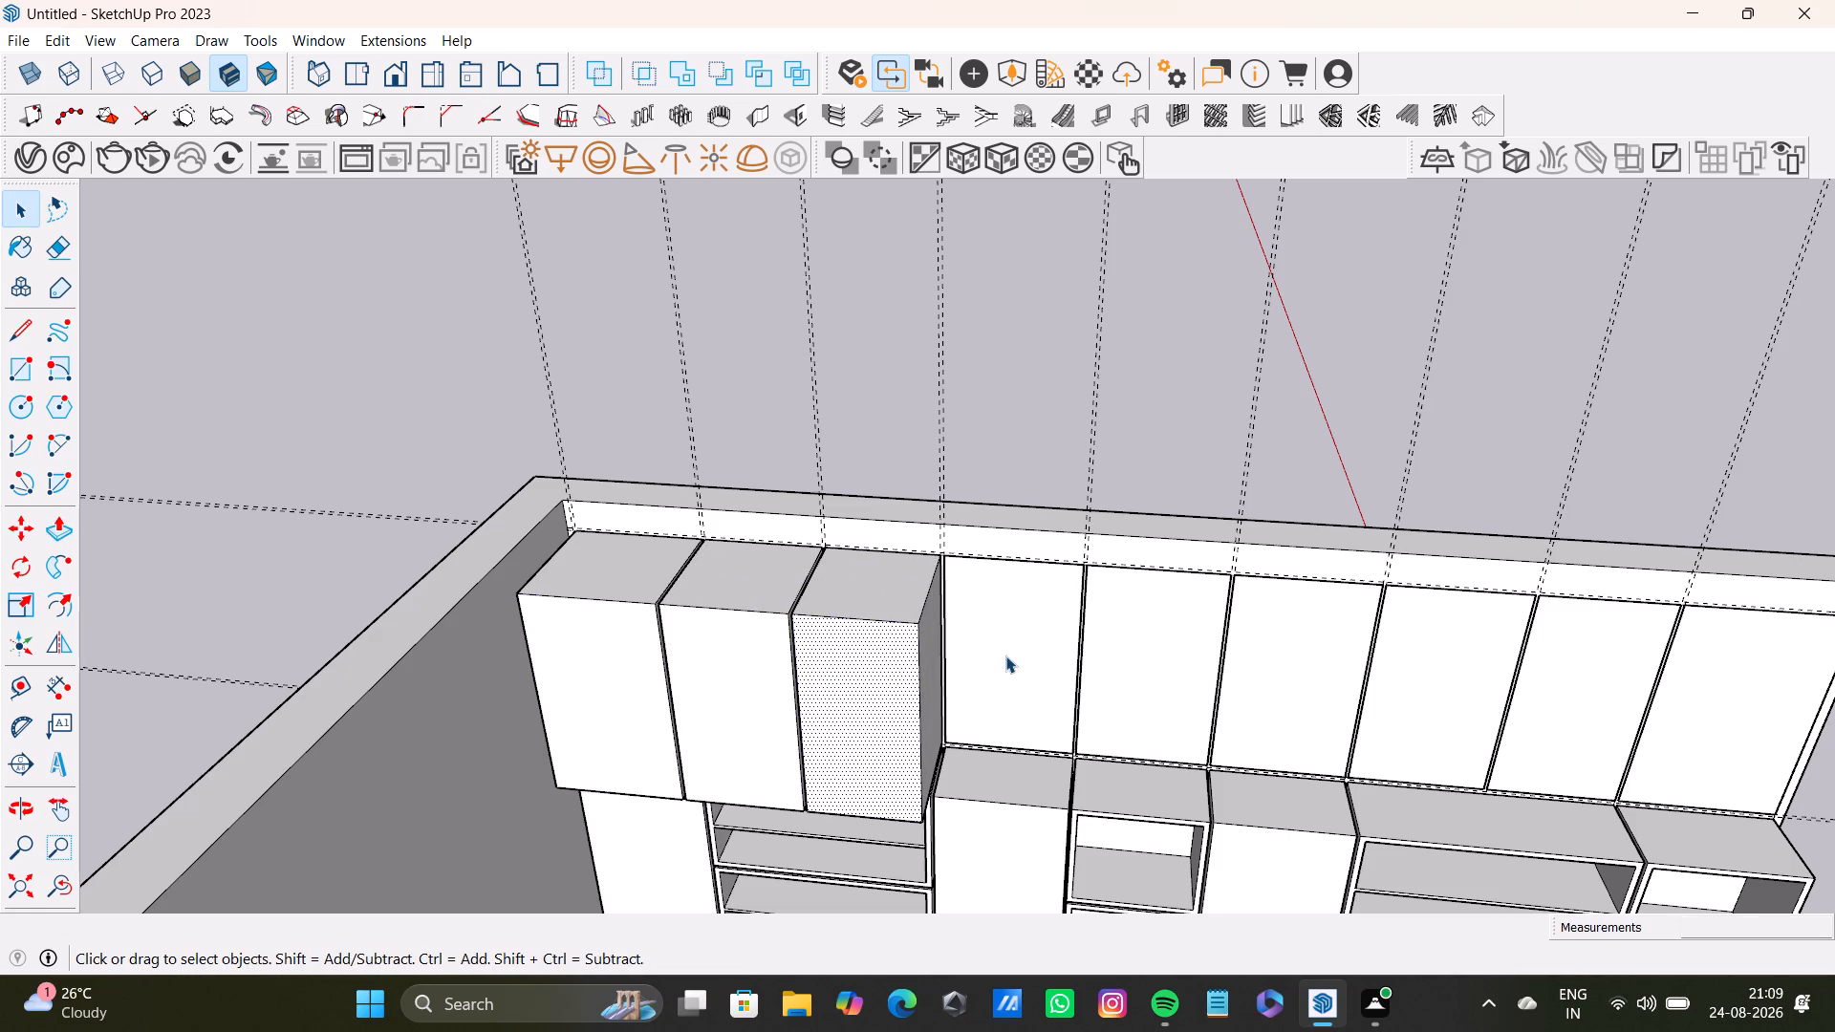
# Push/Pull the fourth top-row rectangle out from the wall to match the third box's depth.
pyautogui.click(1005, 656)
pyautogui.press('p')
pyautogui.moveTo(1007, 655); pyautogui.dragTo(883, 716)
pyautogui.press('space')
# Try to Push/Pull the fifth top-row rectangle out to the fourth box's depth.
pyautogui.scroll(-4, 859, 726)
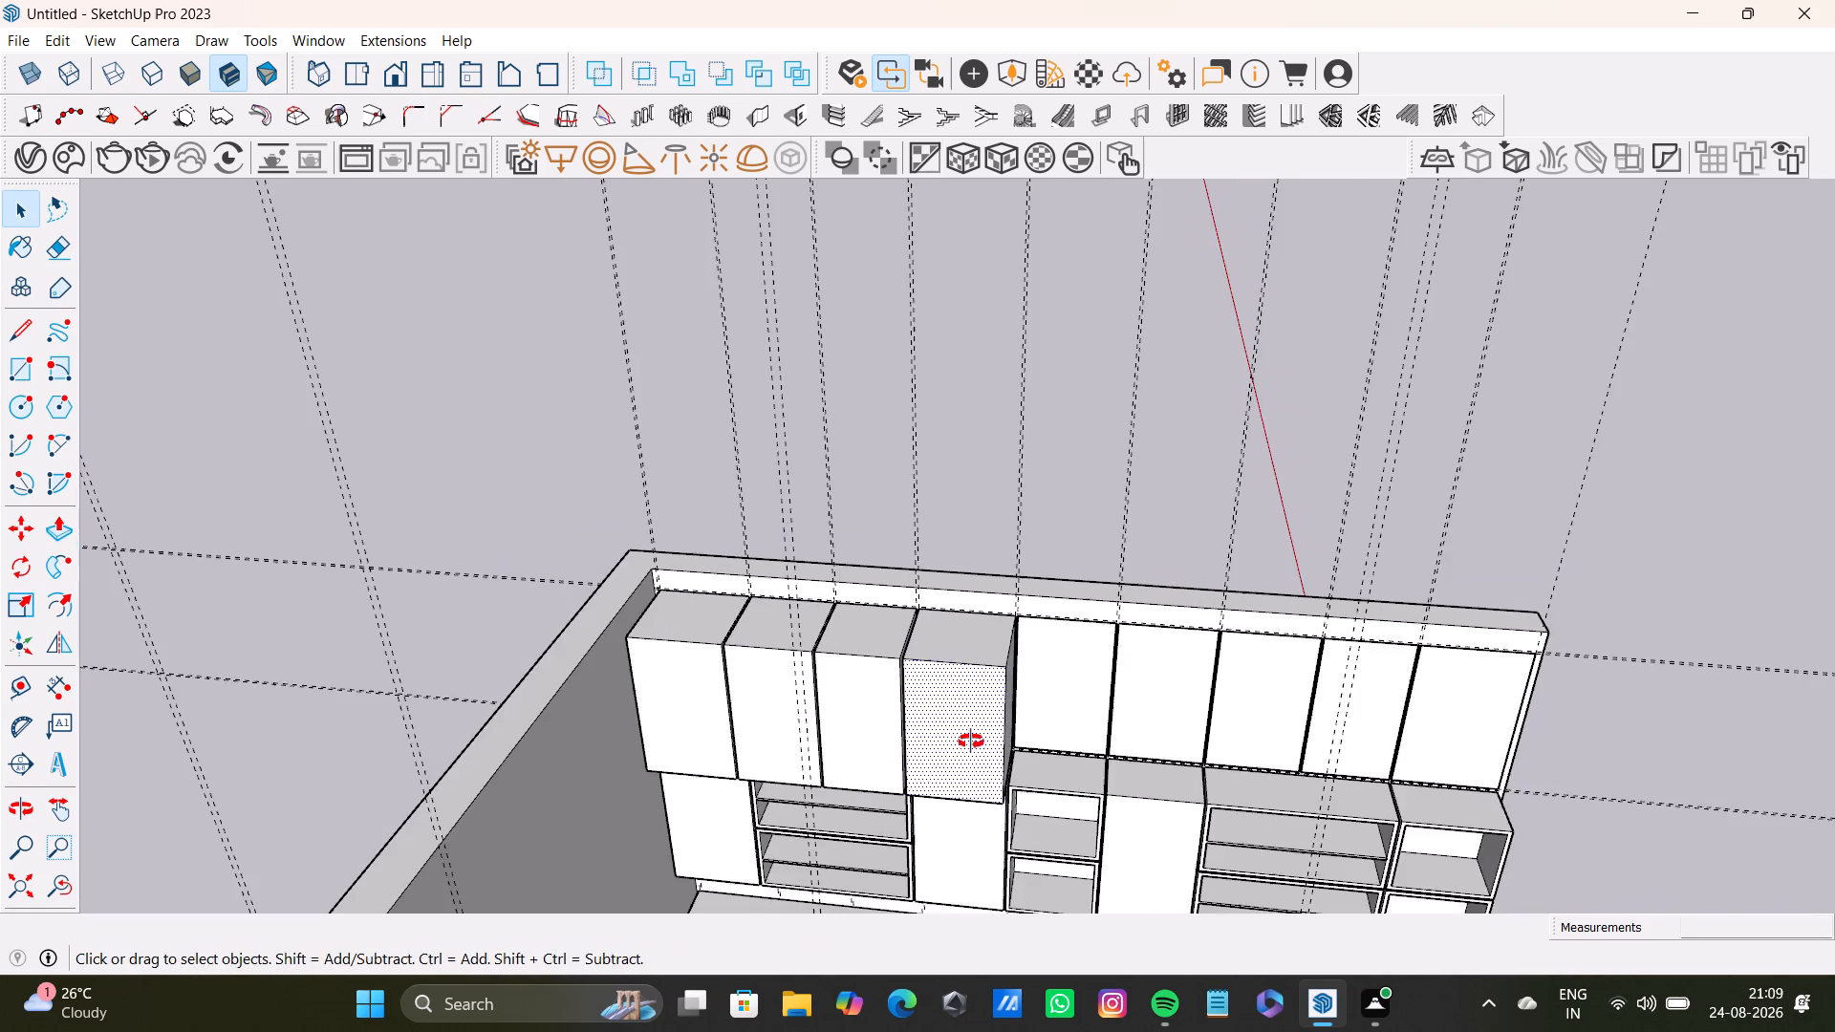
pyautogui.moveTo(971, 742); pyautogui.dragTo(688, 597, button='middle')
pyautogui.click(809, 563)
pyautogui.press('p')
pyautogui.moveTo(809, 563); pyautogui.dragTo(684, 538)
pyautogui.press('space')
# Push/Pull the fourth top-row box's side face across the fifth bay, about 1' 10 15/16" plus a further 9/16" to meet the guide.
pyautogui.click(810, 556)
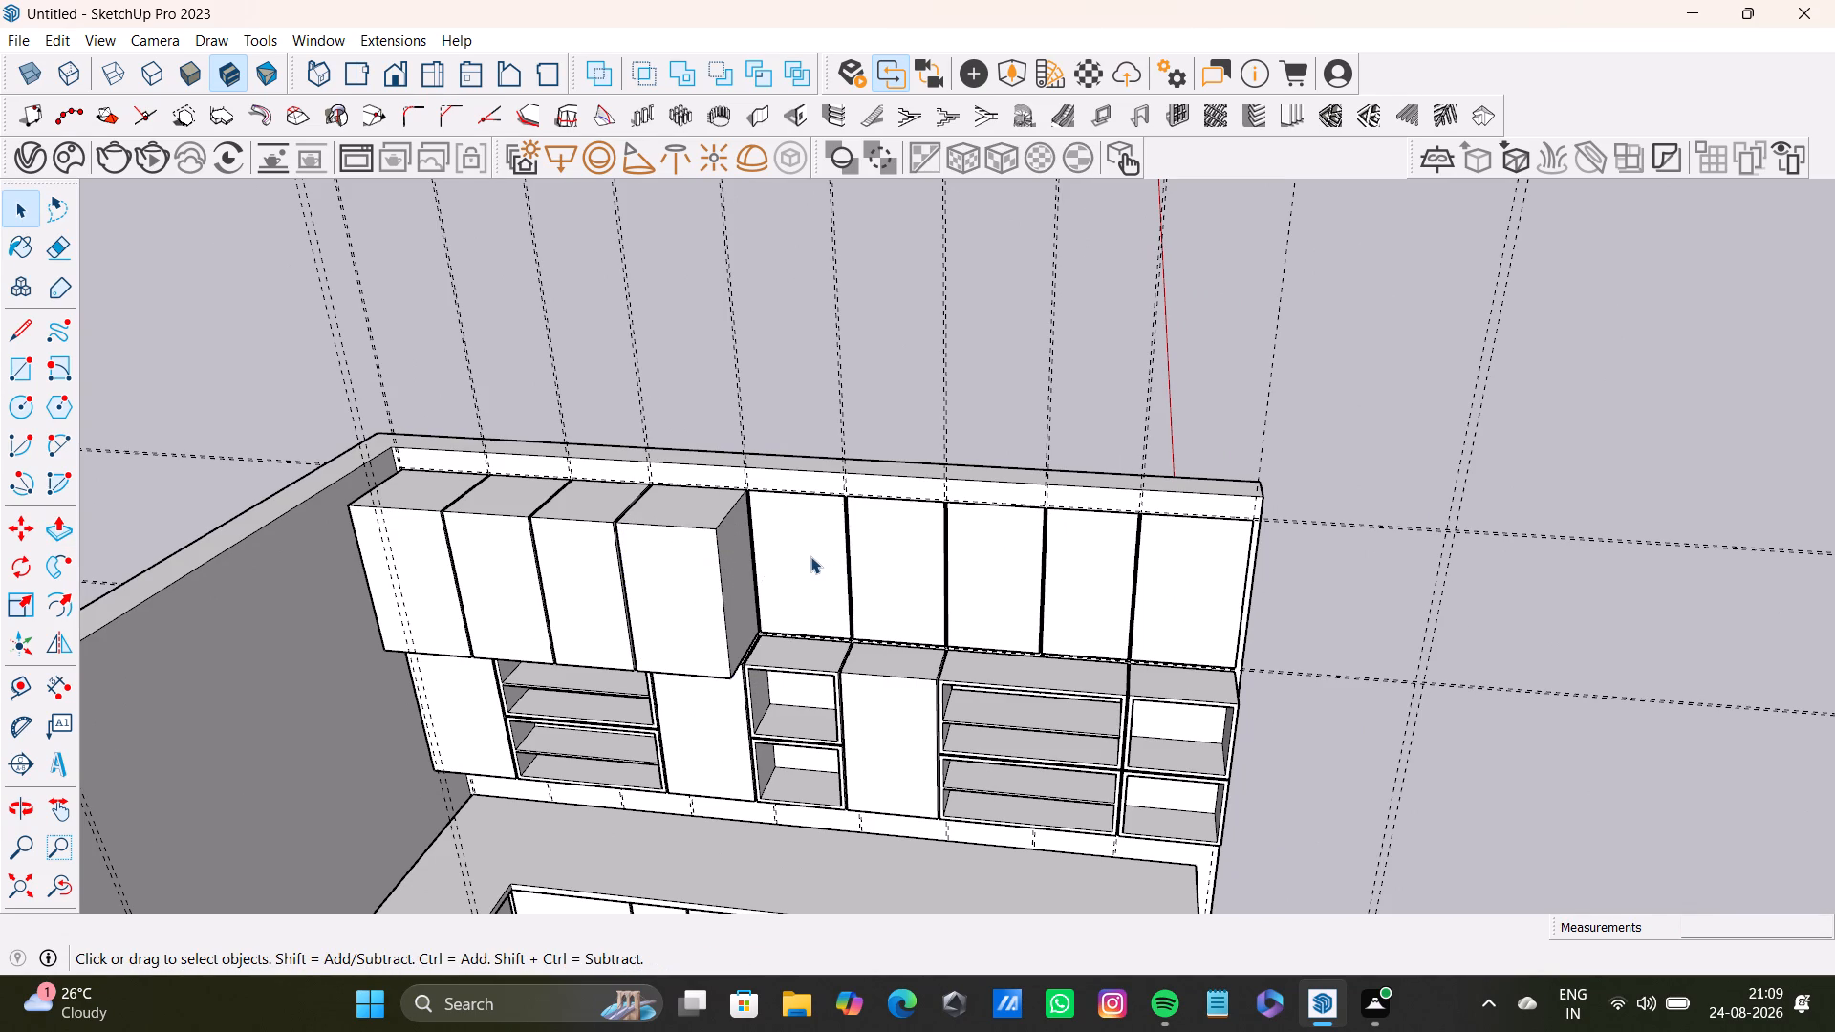
pyautogui.moveTo(774, 627); pyautogui.dragTo(659, 636, button='middle')
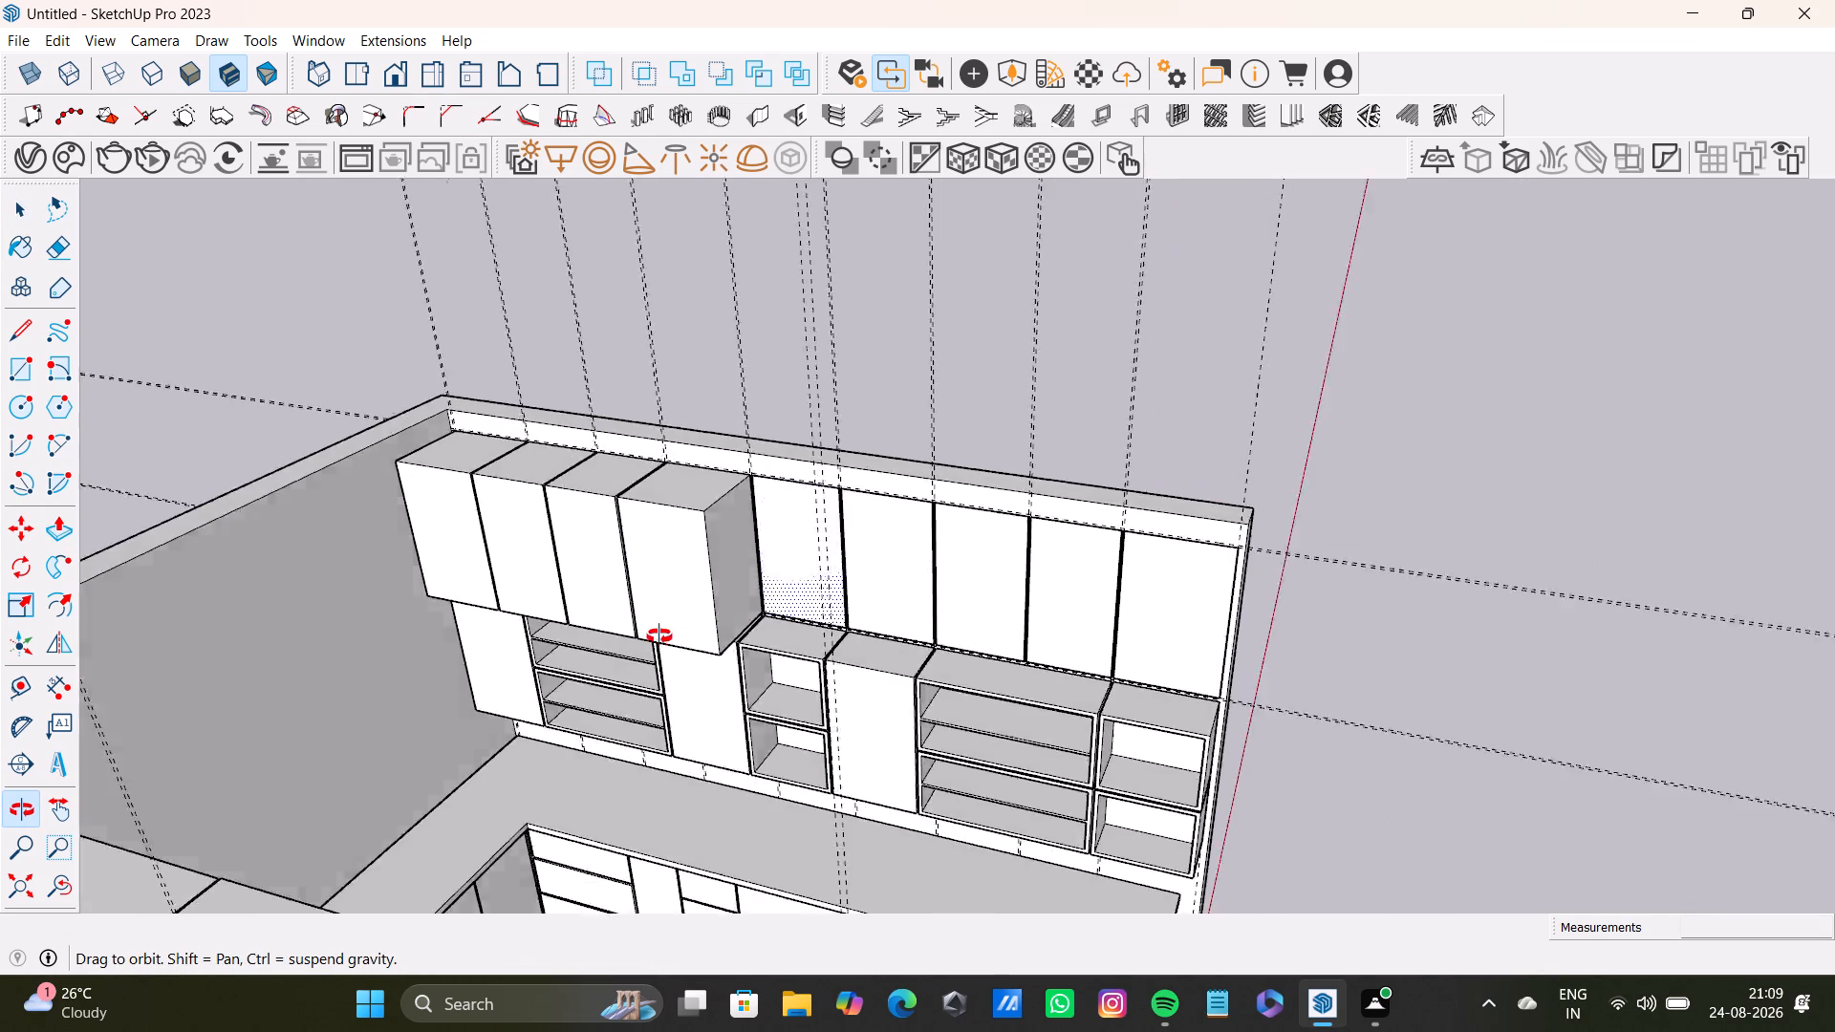
pyautogui.moveTo(659, 636); pyautogui.dragTo(570, 582, button='middle')
pyautogui.click(733, 536)
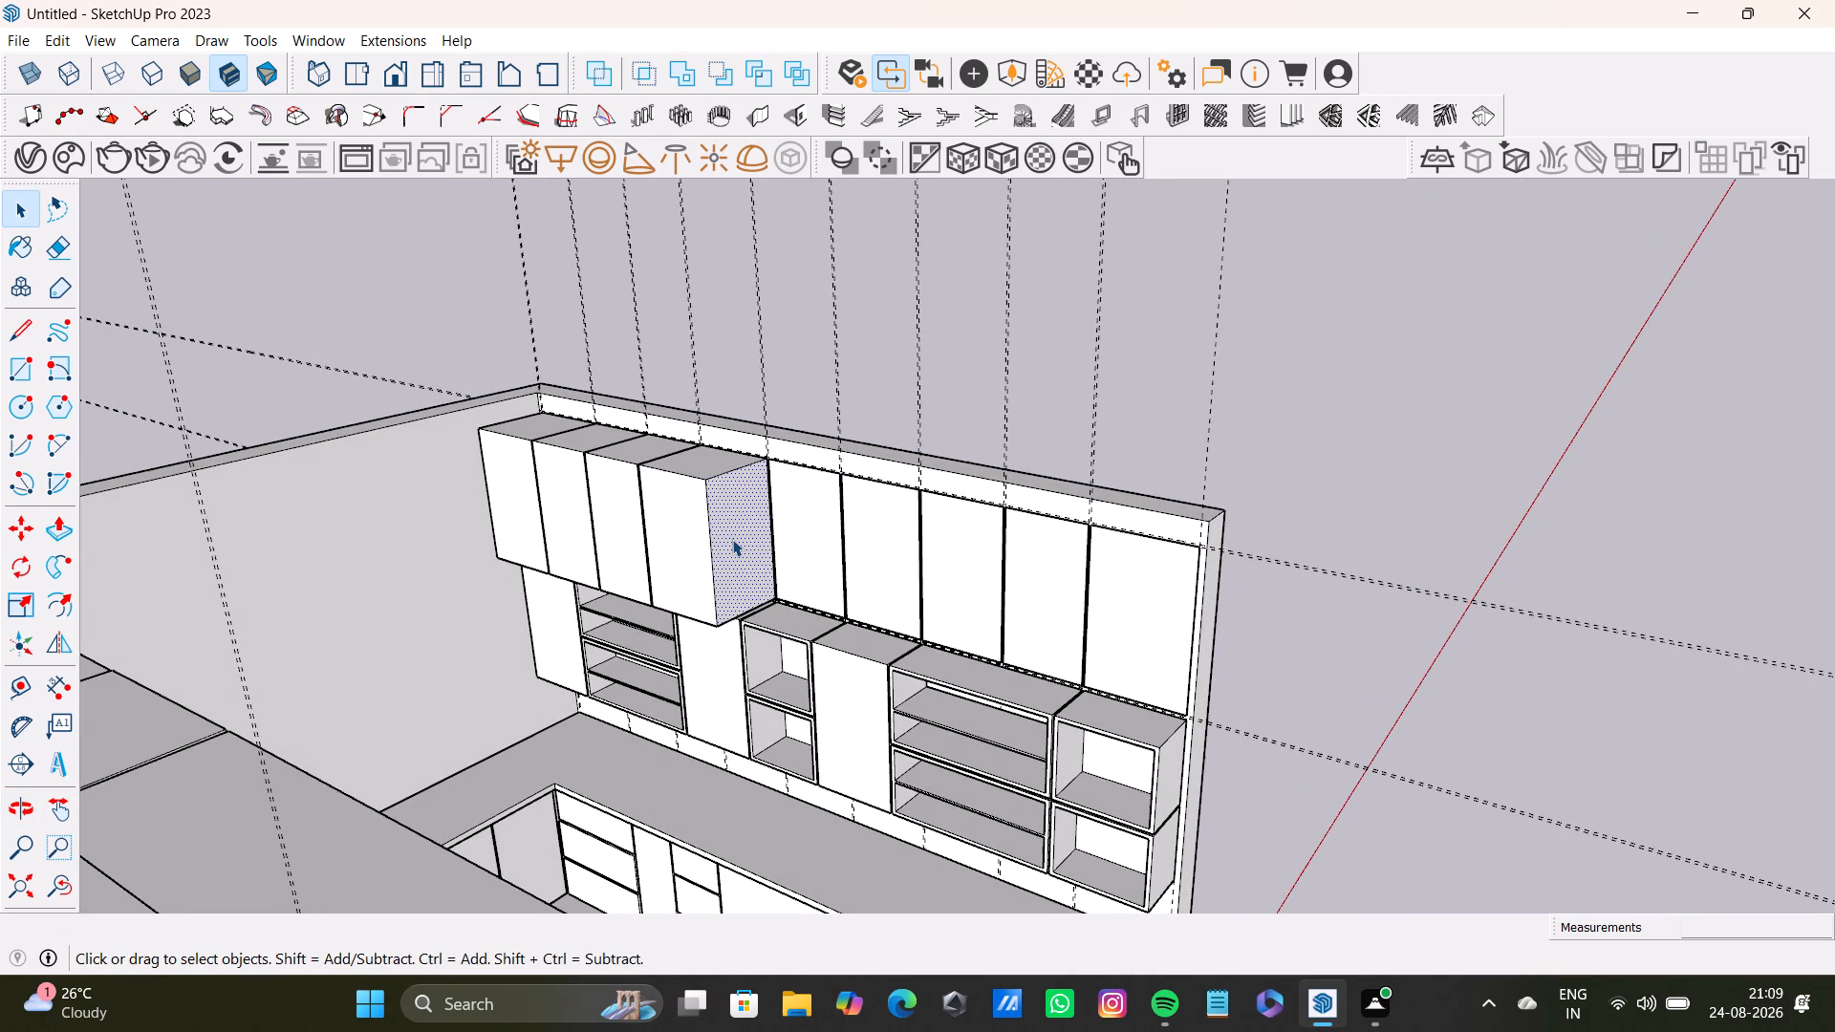
pyautogui.press('p')
pyautogui.moveTo(732, 540); pyautogui.dragTo(805, 550)
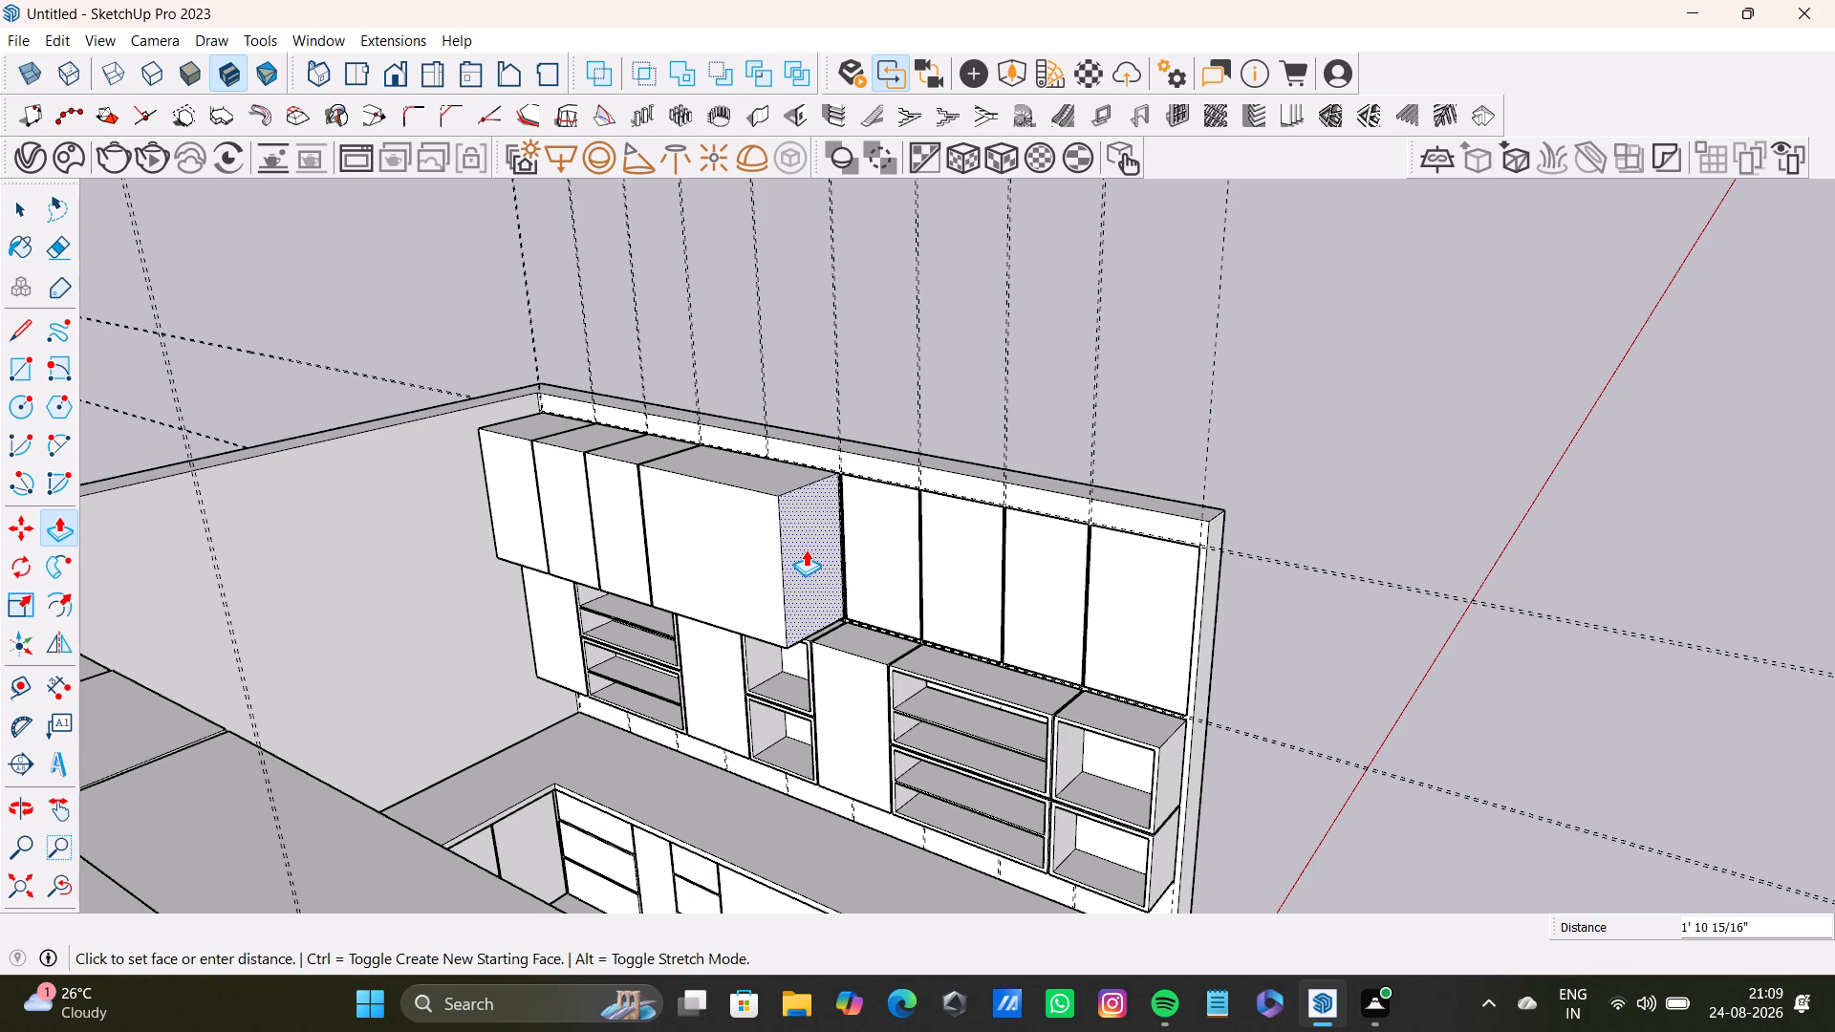
pyautogui.scroll(13, 795, 586)
pyautogui.scroll(6, 868, 615)
pyautogui.moveTo(870, 625); pyautogui.dragTo(856, 538, button='middle')
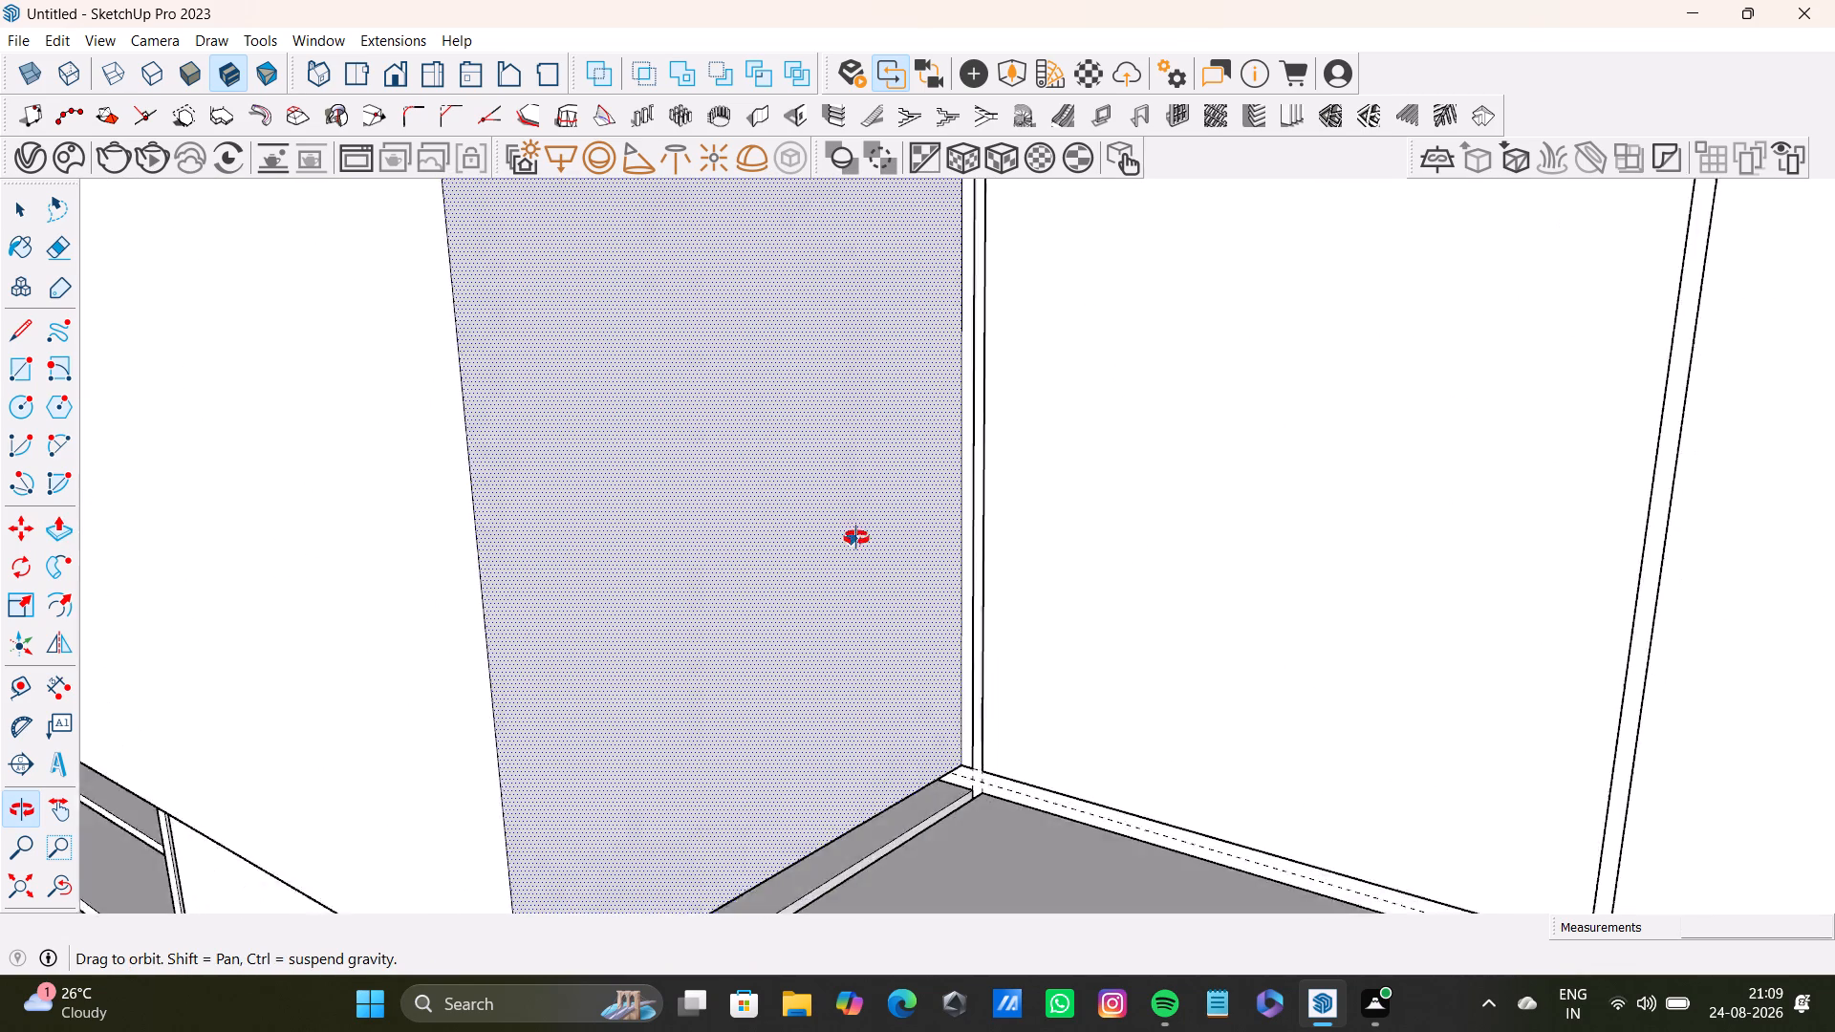
pyautogui.moveTo(856, 538); pyautogui.dragTo(861, 479, button='middle')
pyautogui.moveTo(863, 532); pyautogui.dragTo(874, 537)
pyautogui.scroll(-12, 839, 565)
pyautogui.moveTo(835, 601); pyautogui.dragTo(916, 677, button='middle')
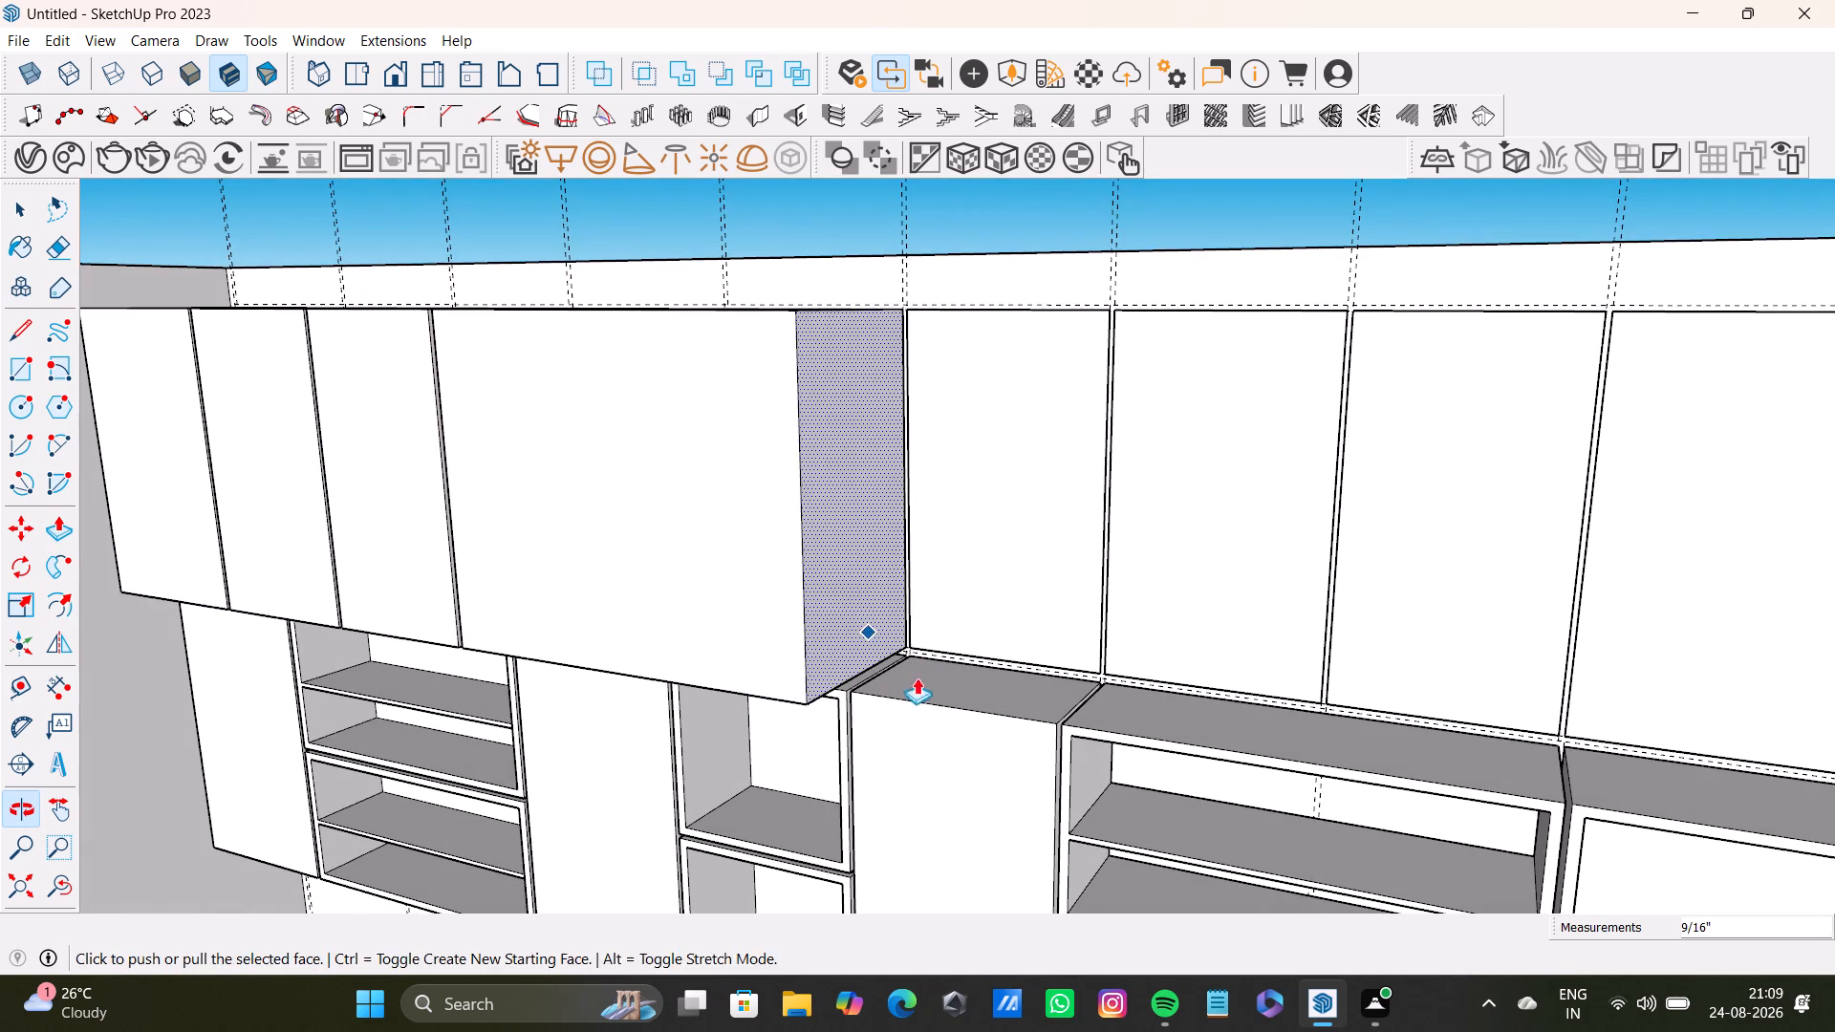
# Push/Pull the sixth top-row rectangle out from the wall to match the depth of the widened box beside it.
pyautogui.press('space')
pyautogui.click(1019, 586)
pyautogui.press('p')
pyautogui.moveTo(1013, 585); pyautogui.dragTo(883, 565)
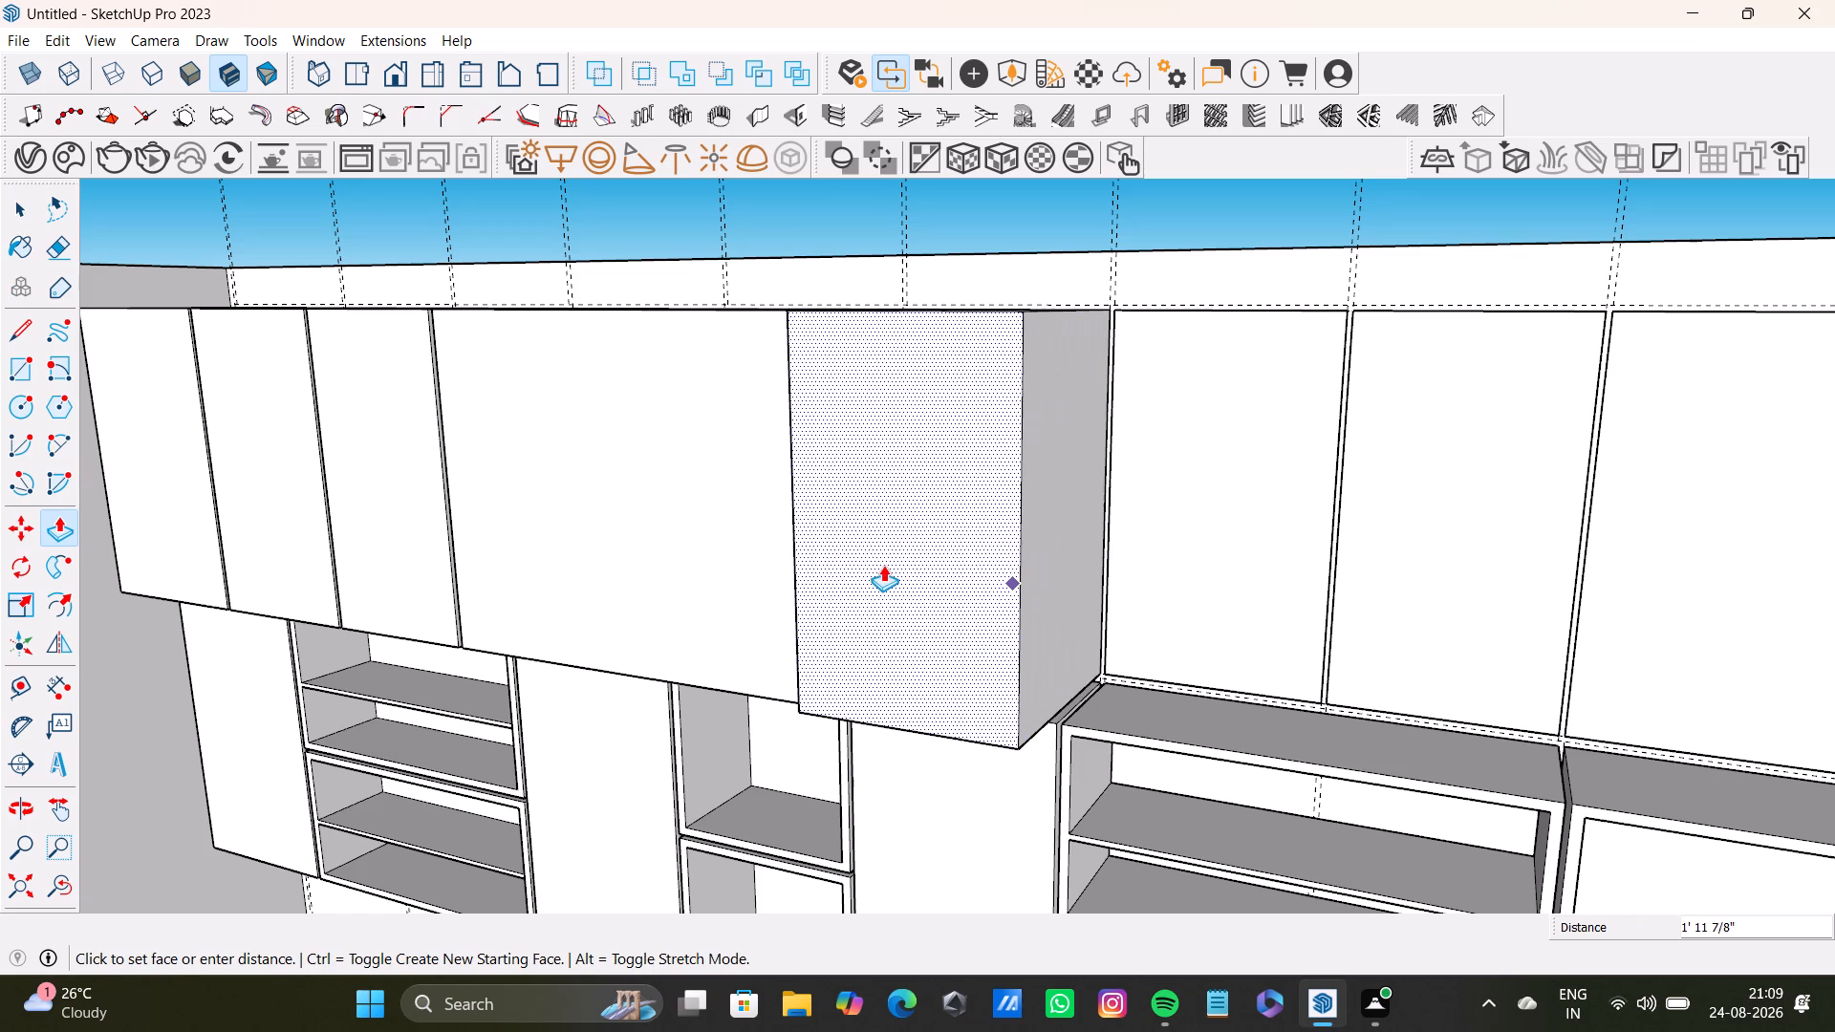
pyautogui.moveTo(883, 565); pyautogui.dragTo(820, 481)
pyautogui.moveTo(823, 480); pyautogui.dragTo(1082, 488, button='middle')
pyautogui.moveTo(1041, 508); pyautogui.dragTo(962, 477)
pyautogui.scroll(-4, 1037, 519)
# Push/Pull the seventh top-row rectangle out from the wall to match the sixth box's depth.
pyautogui.keyDown('shift'); pyautogui.moveTo(1037, 529); pyautogui.dragTo(601, 593, button='middle'); pyautogui.keyUp('shift')
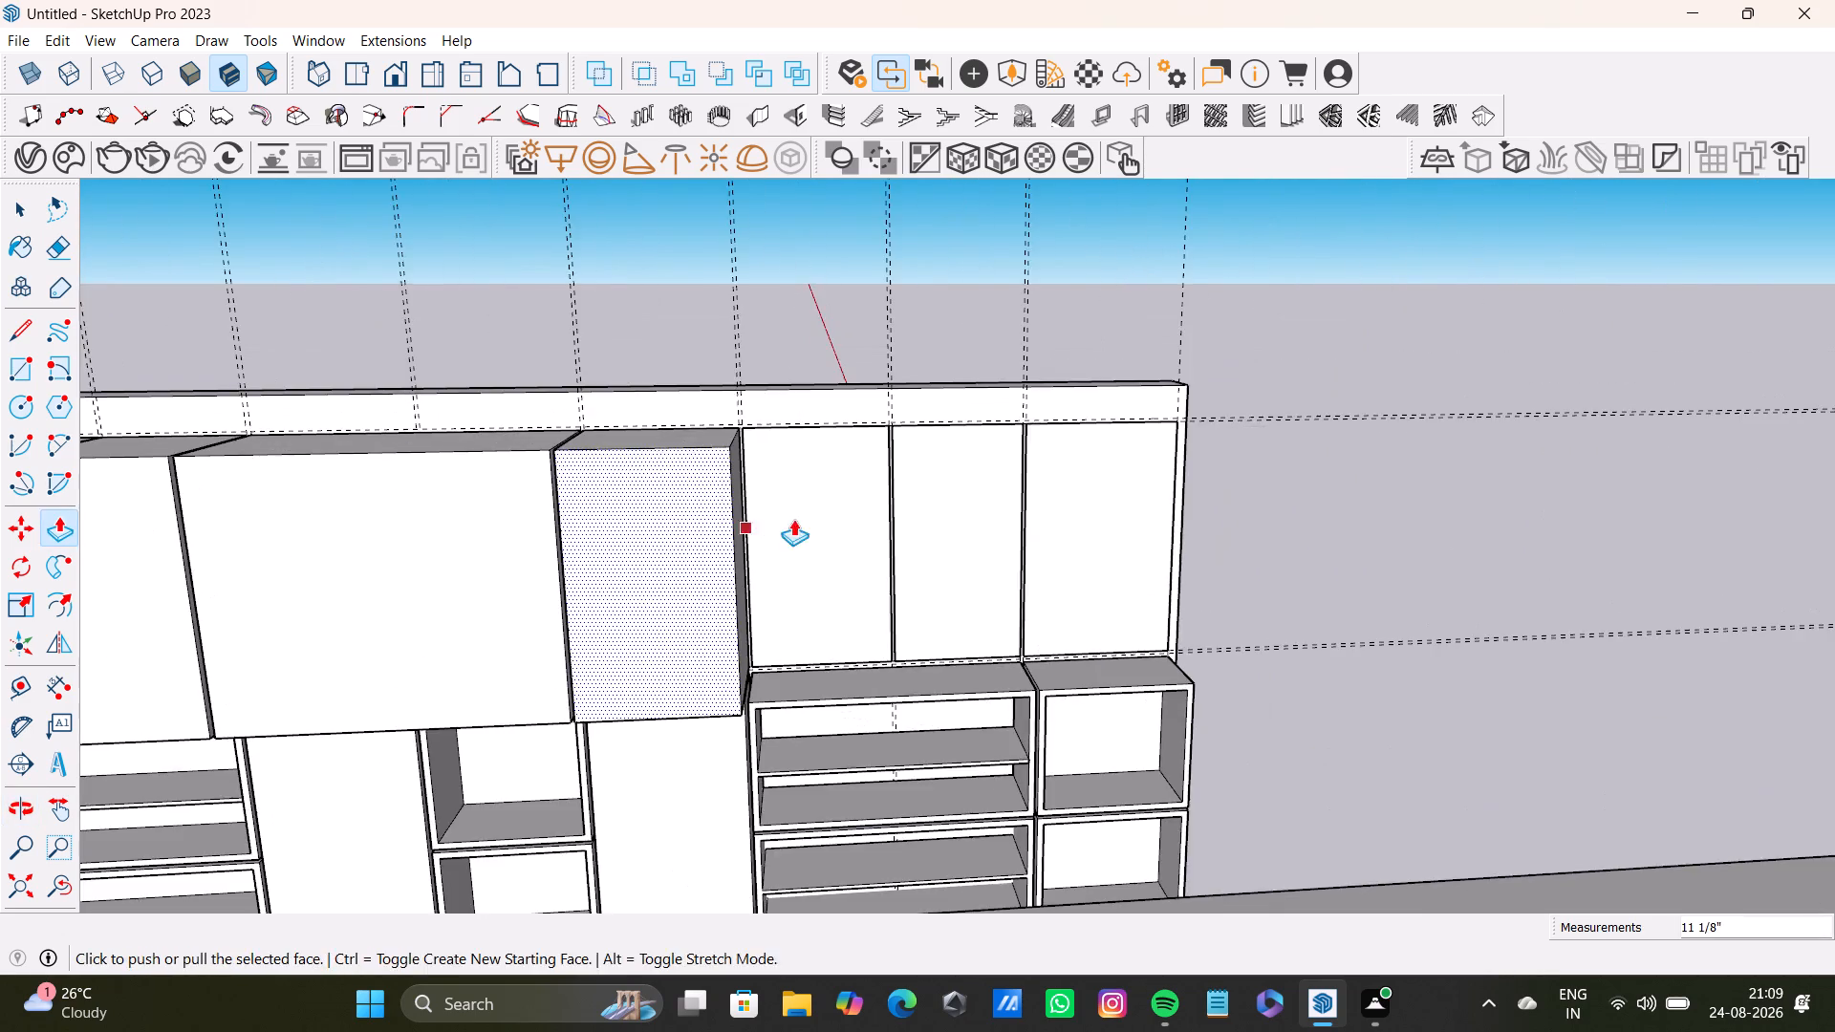
pyautogui.moveTo(793, 519); pyautogui.dragTo(661, 672, button='middle')
pyautogui.scroll(4, 841, 527)
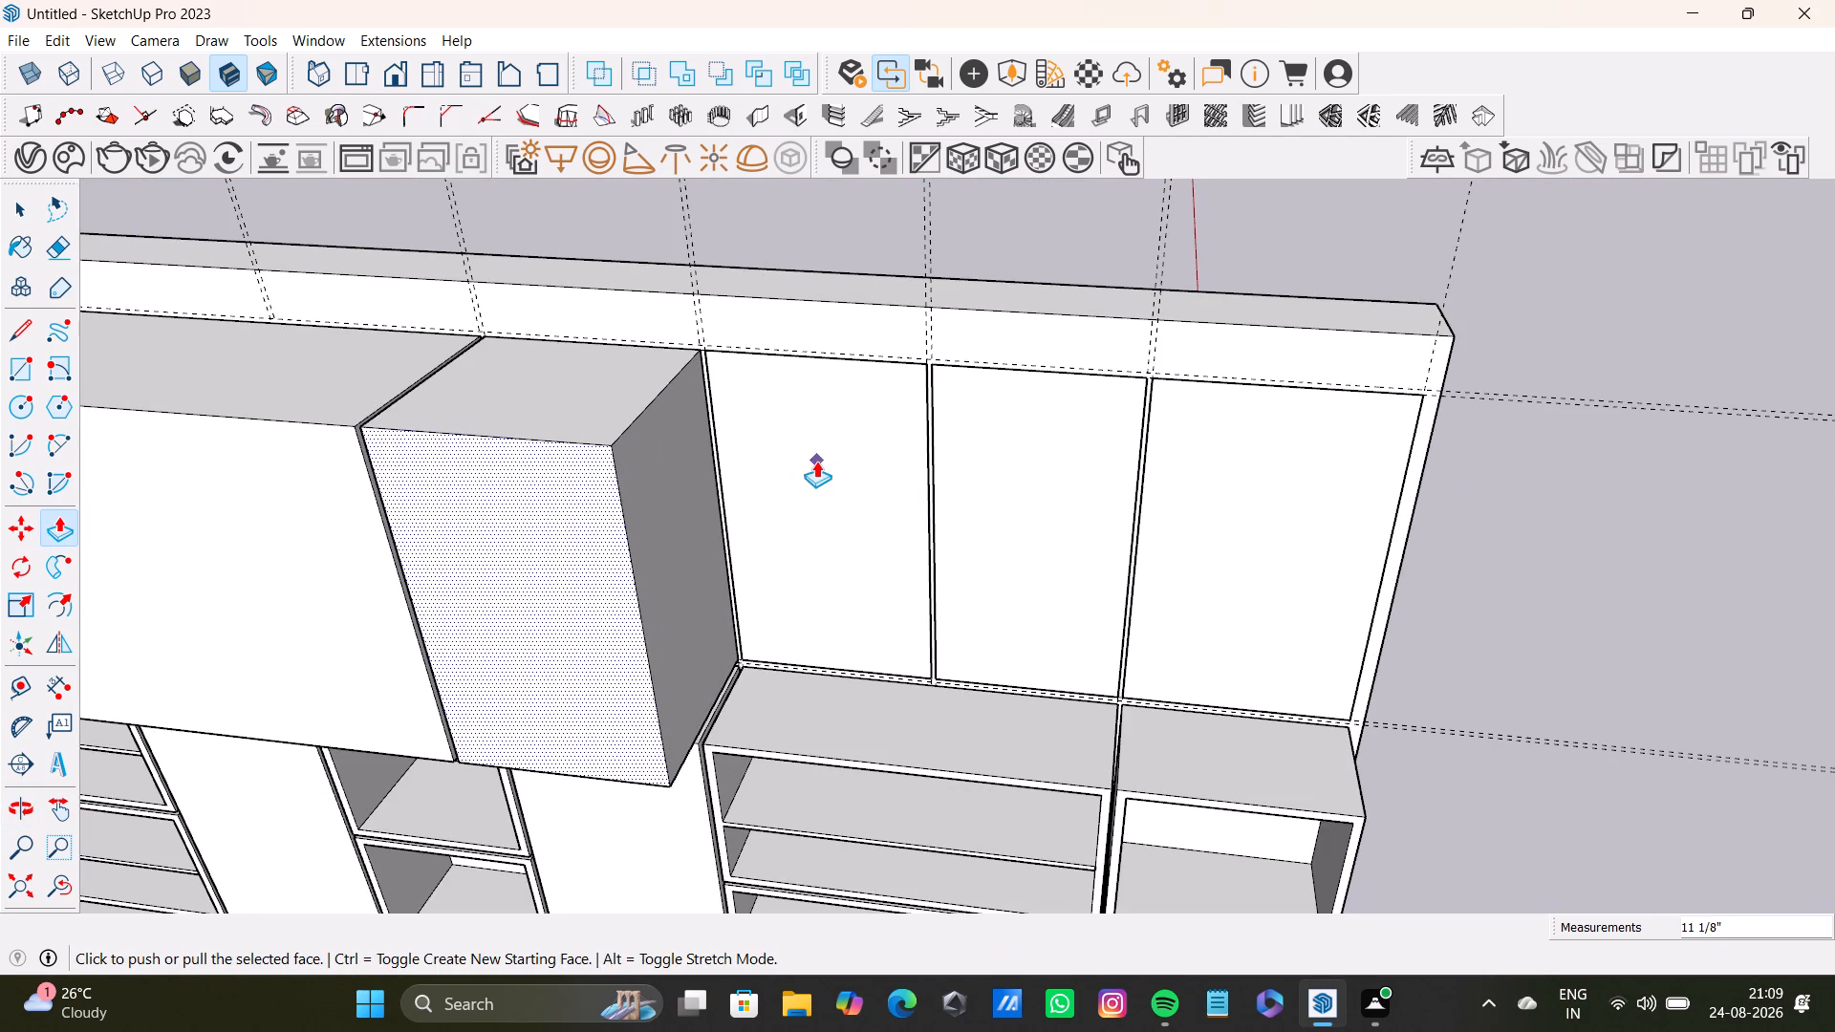
pyautogui.click(816, 461)
pyautogui.press('space')
pyautogui.click(816, 461)
pyautogui.press('p')
pyautogui.moveTo(816, 461); pyautogui.dragTo(734, 477)
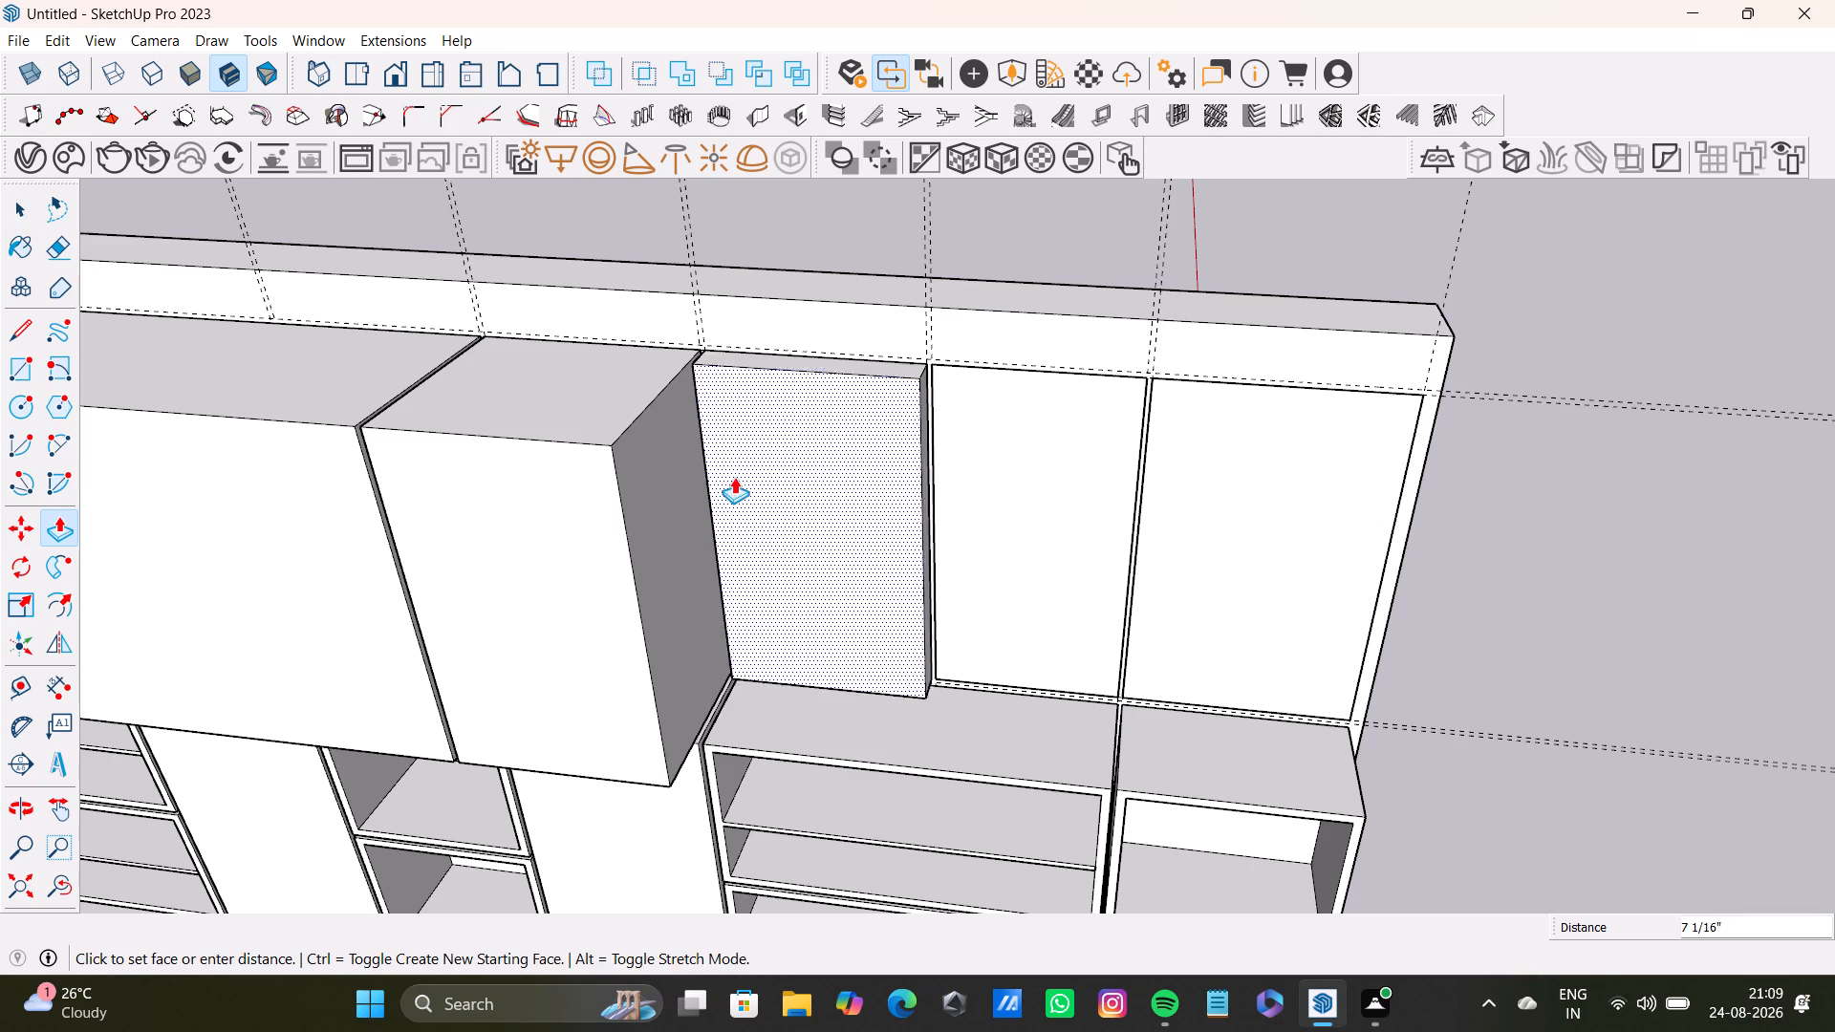
pyautogui.moveTo(734, 477); pyautogui.dragTo(580, 457)
pyautogui.press('space')
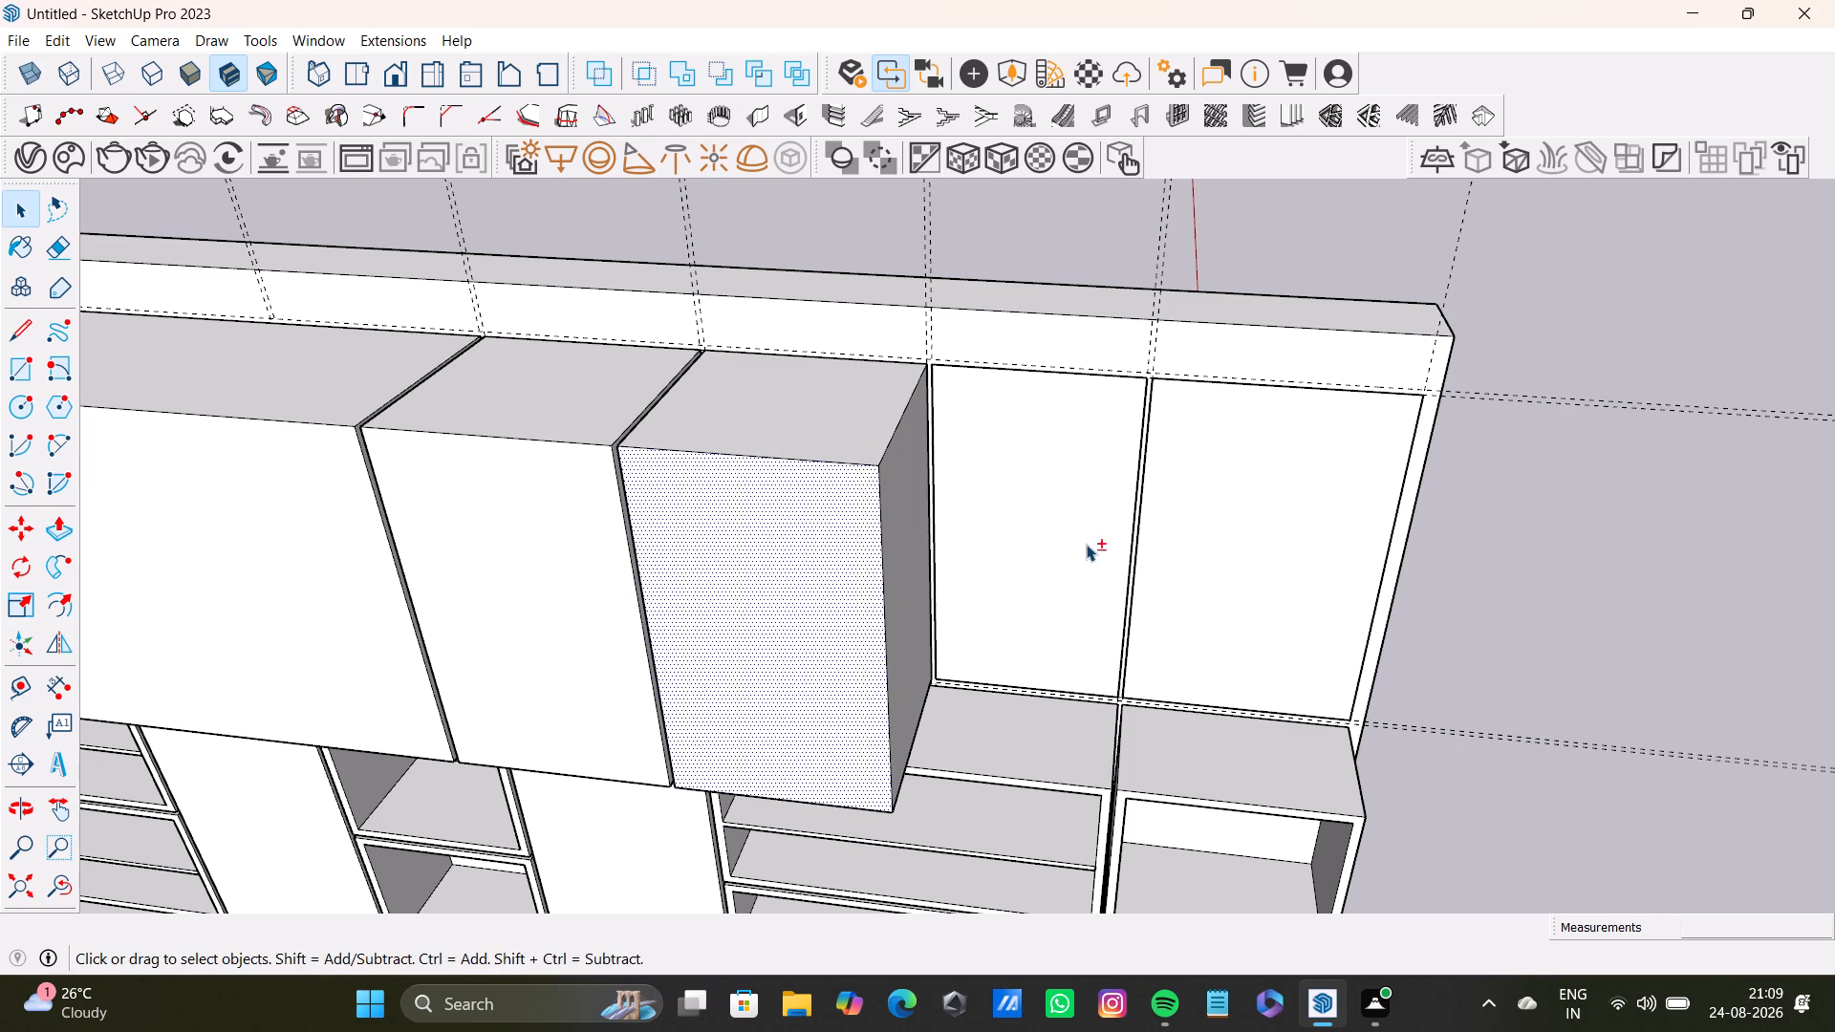
# Push/Pull the eighth top-row rectangle out from the wall to match the seventh box's depth.
pyautogui.keyDown('shift'); pyautogui.moveTo(1086, 544); pyautogui.dragTo(853, 530, button='middle'); pyautogui.keyUp('shift')
pyautogui.click(809, 496)
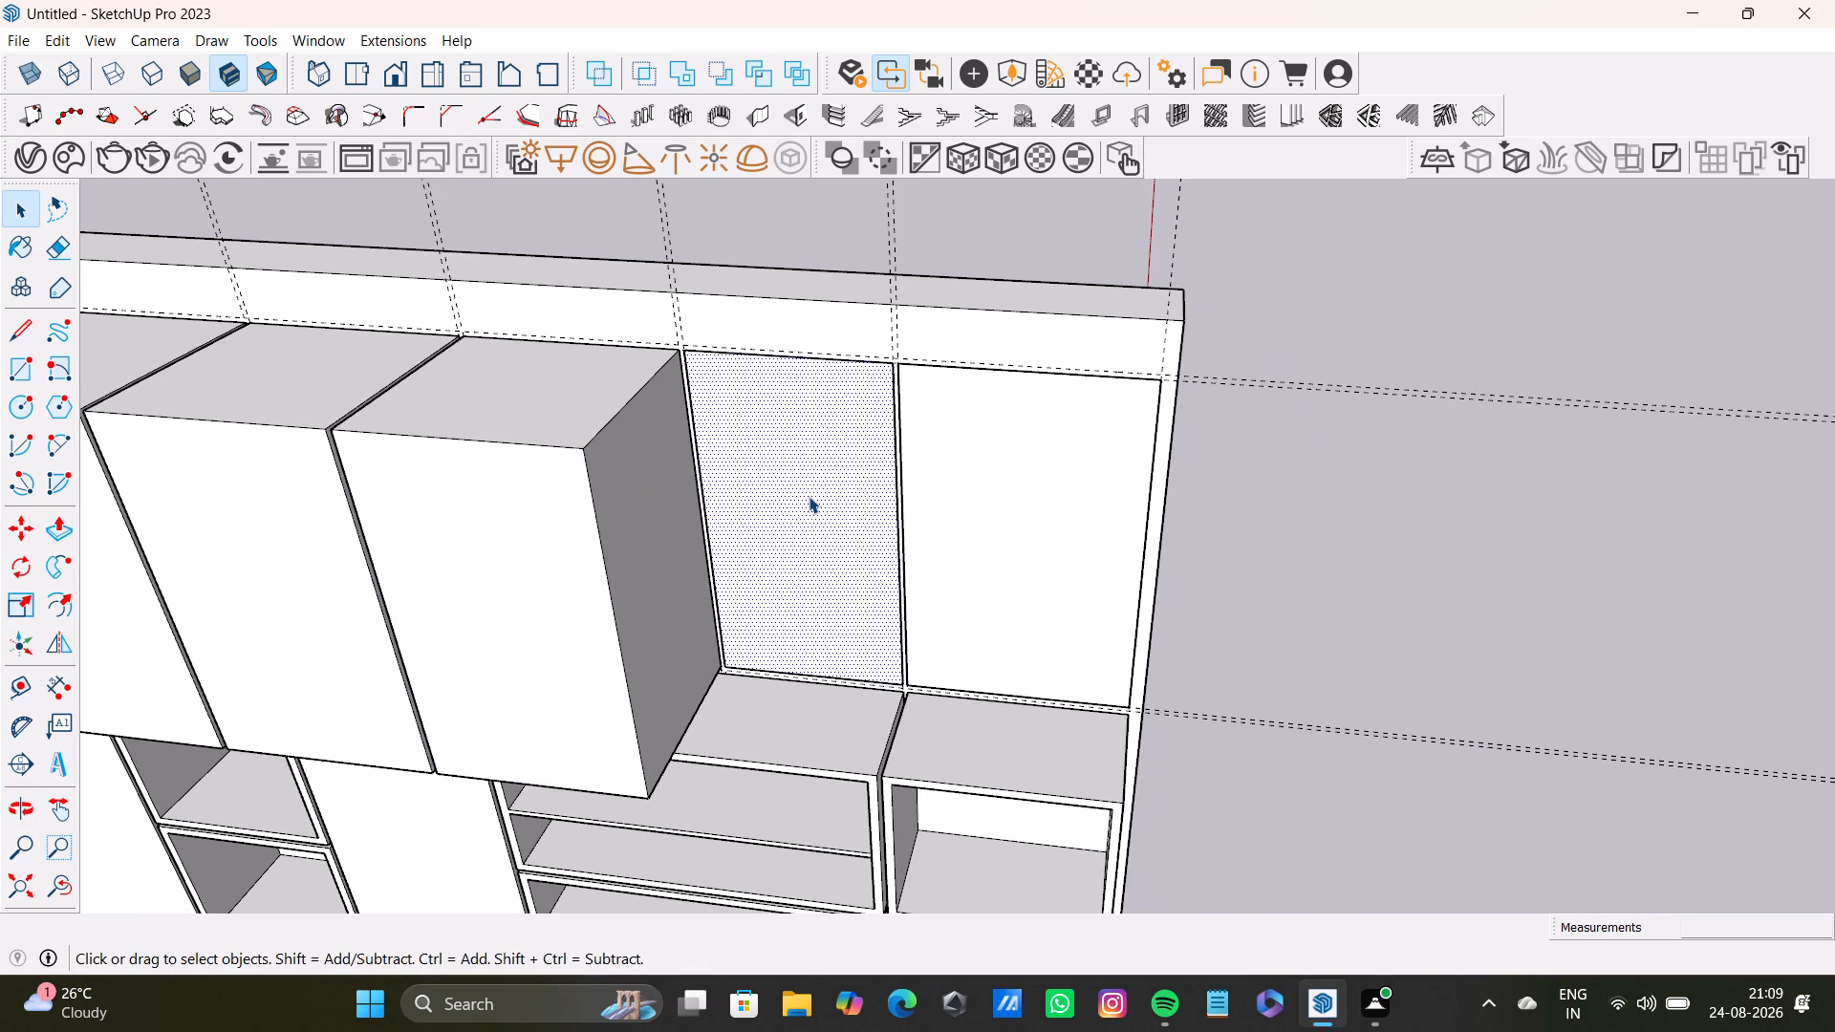
pyautogui.press('p')
pyautogui.moveTo(809, 496); pyautogui.dragTo(558, 491)
# Push/Pull the eighth box's side face across the ninth bay, finishing with about 1/8" to reach the end guide.
pyautogui.moveTo(975, 603); pyautogui.dragTo(816, 581, button='middle')
pyautogui.press('space')
pyautogui.click(803, 553)
pyautogui.press('p')
pyautogui.moveTo(803, 553); pyautogui.dragTo(1040, 608)
pyautogui.press('space')
pyautogui.scroll(7, 1072, 600)
pyautogui.keyDown('shift'); pyautogui.moveTo(1047, 553); pyautogui.dragTo(821, 871, button='middle'); pyautogui.keyUp('shift')
pyautogui.scroll(3, 846, 526)
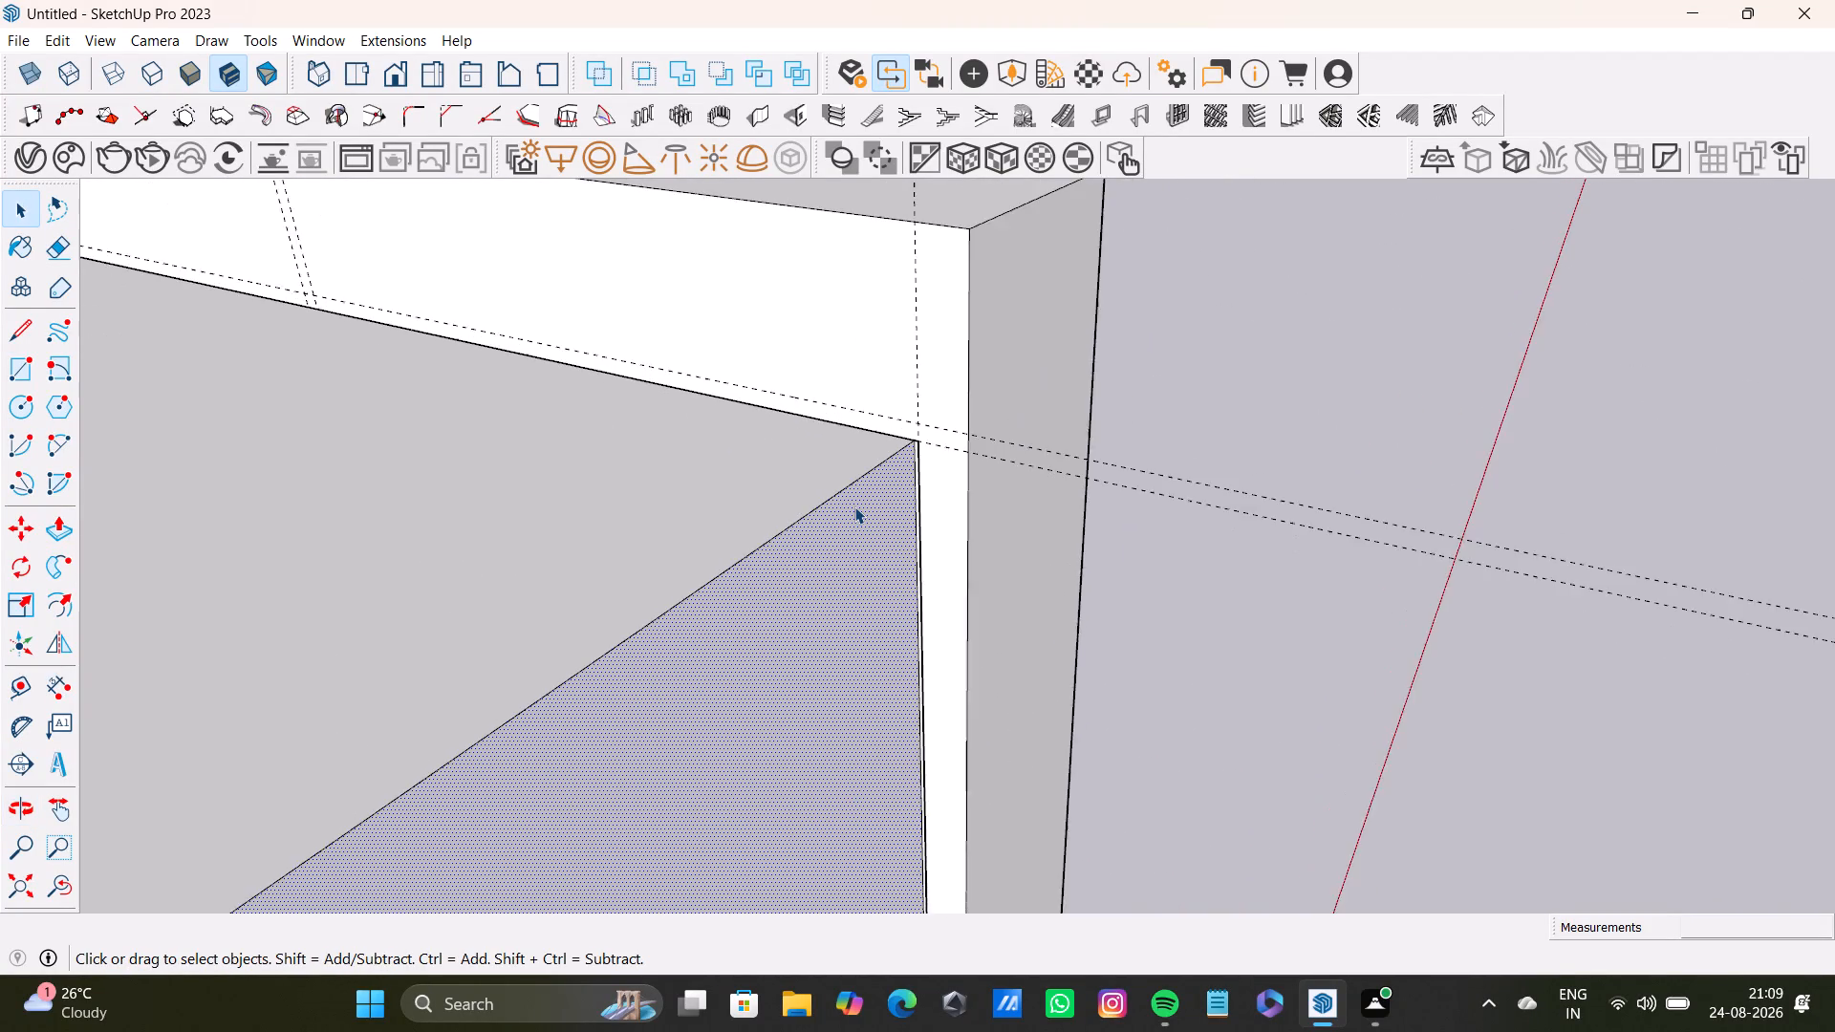
pyautogui.scroll(13, 854, 506)
pyautogui.press('p')
pyautogui.moveTo(860, 505); pyautogui.dragTo(874, 506)
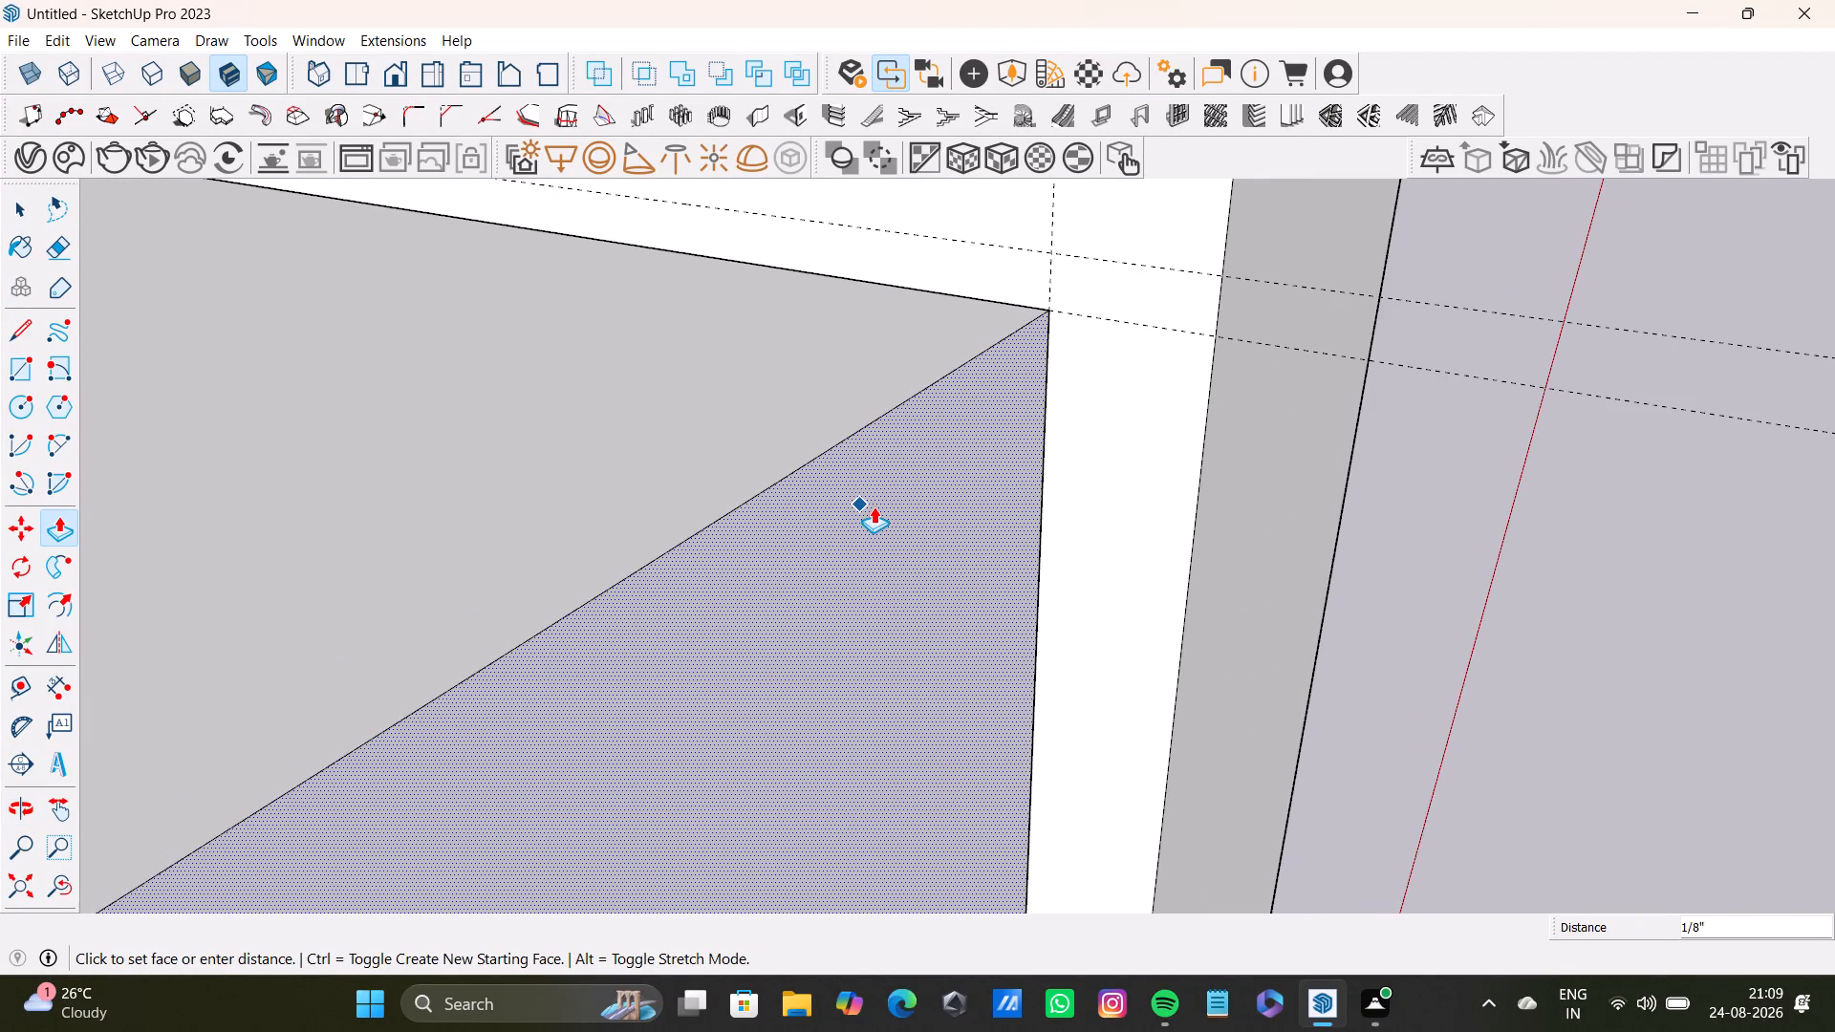
pyautogui.moveTo(874, 506); pyautogui.dragTo(876, 507)
pyautogui.press('space')
pyautogui.scroll(-18, 854, 514)
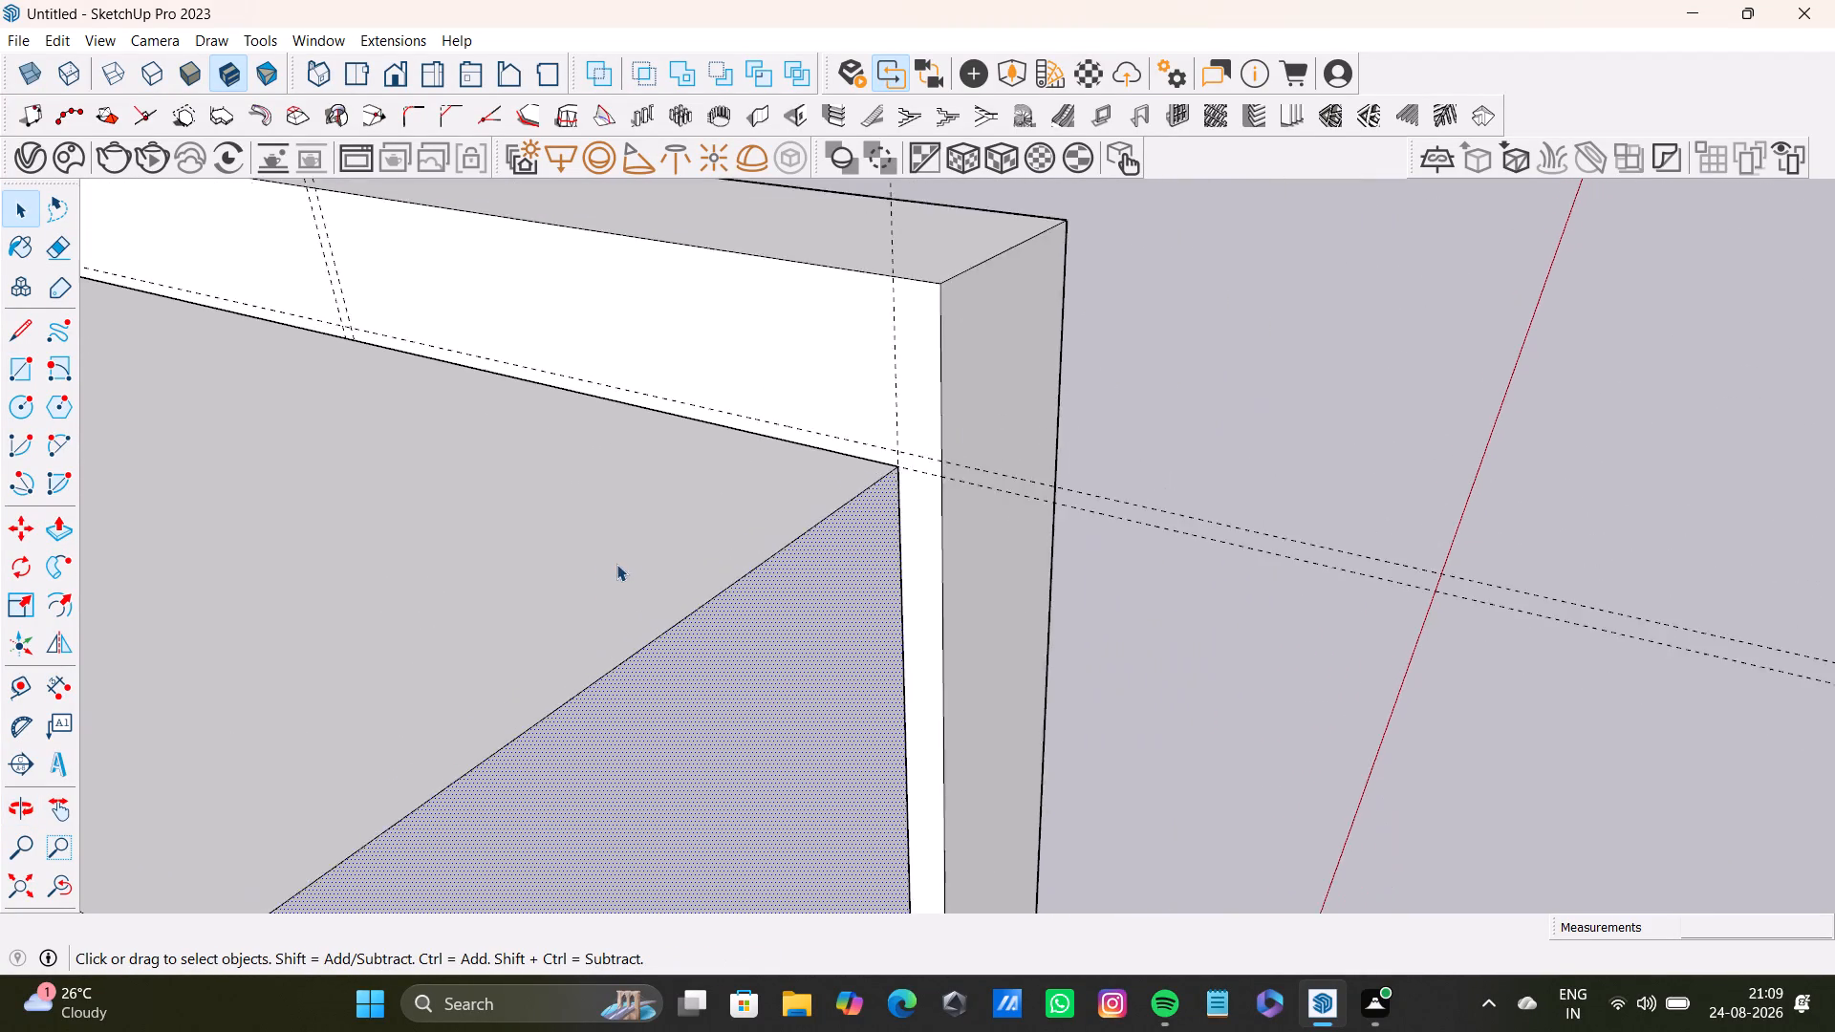
# Place two vertical guides on the end wall, about 1' 2 1/8" and 1' 8 1/8" in from the lower wall cabinets on either side.
pyautogui.scroll(-20, 616, 564)
pyautogui.scroll(-4, 616, 564)
pyautogui.keyDown('shift'); pyautogui.moveTo(542, 593); pyautogui.dragTo(986, 462, button='middle'); pyautogui.keyUp('shift')
pyautogui.moveTo(984, 493); pyautogui.dragTo(677, 575, button='middle')
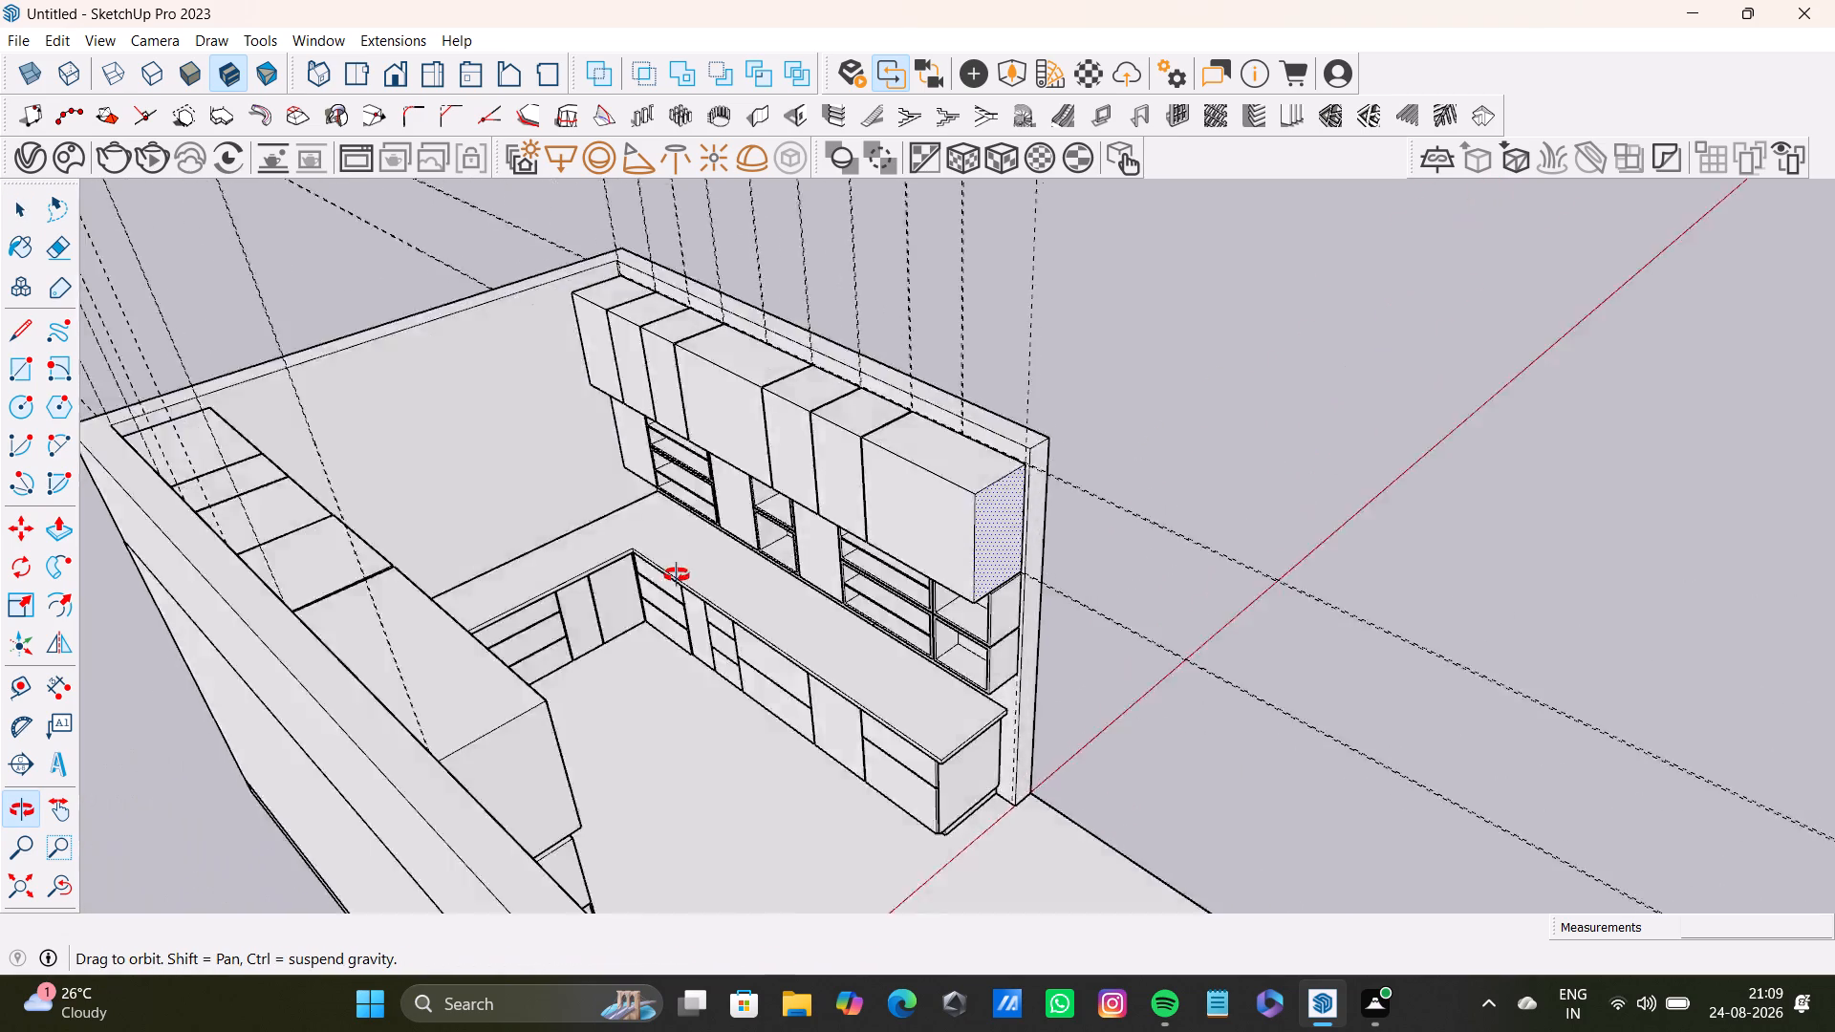
pyautogui.moveTo(677, 575); pyautogui.dragTo(521, 497, button='middle')
pyautogui.scroll(9, 610, 526)
pyautogui.keyDown('shift'); pyautogui.moveTo(754, 377); pyautogui.dragTo(791, 773, button='middle'); pyautogui.keyUp('shift')
pyautogui.scroll(1, 811, 677)
pyautogui.moveTo(811, 662); pyautogui.dragTo(809, 445, button='middle')
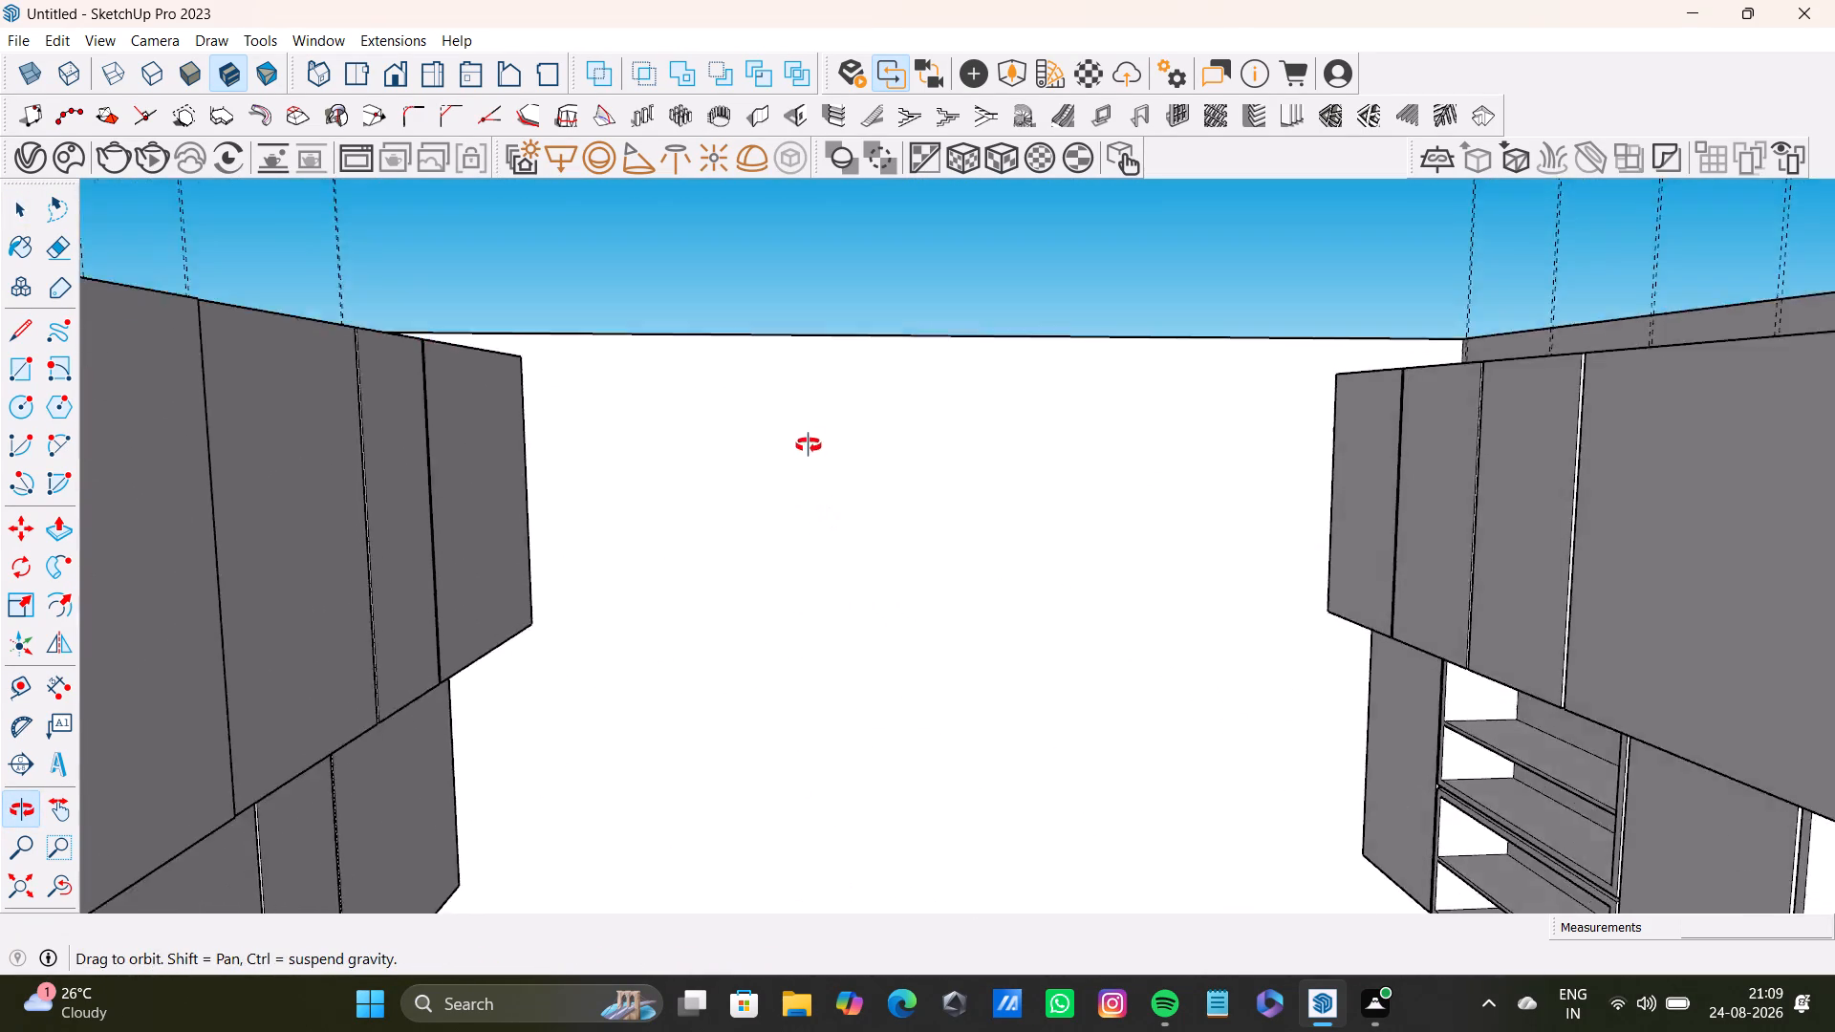
pyautogui.moveTo(809, 445); pyautogui.dragTo(798, 361, button='middle')
pyautogui.click(28, 690)
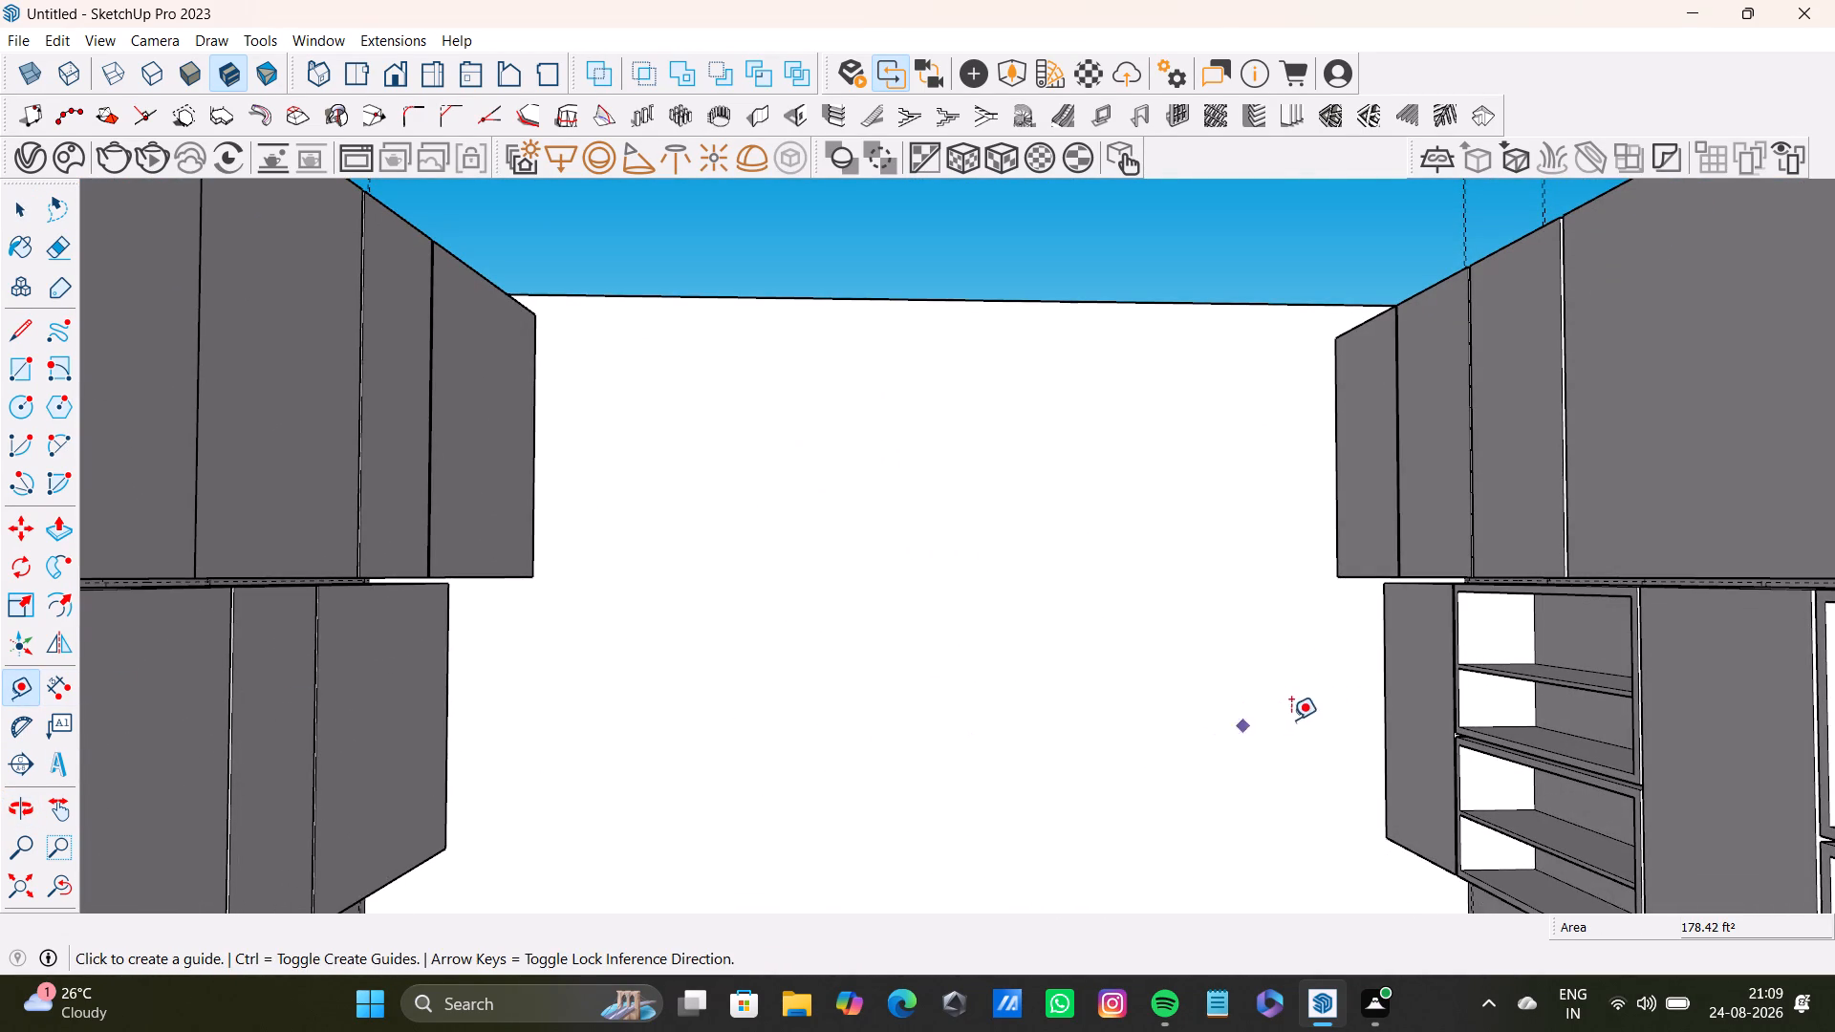
pyautogui.click(1385, 722)
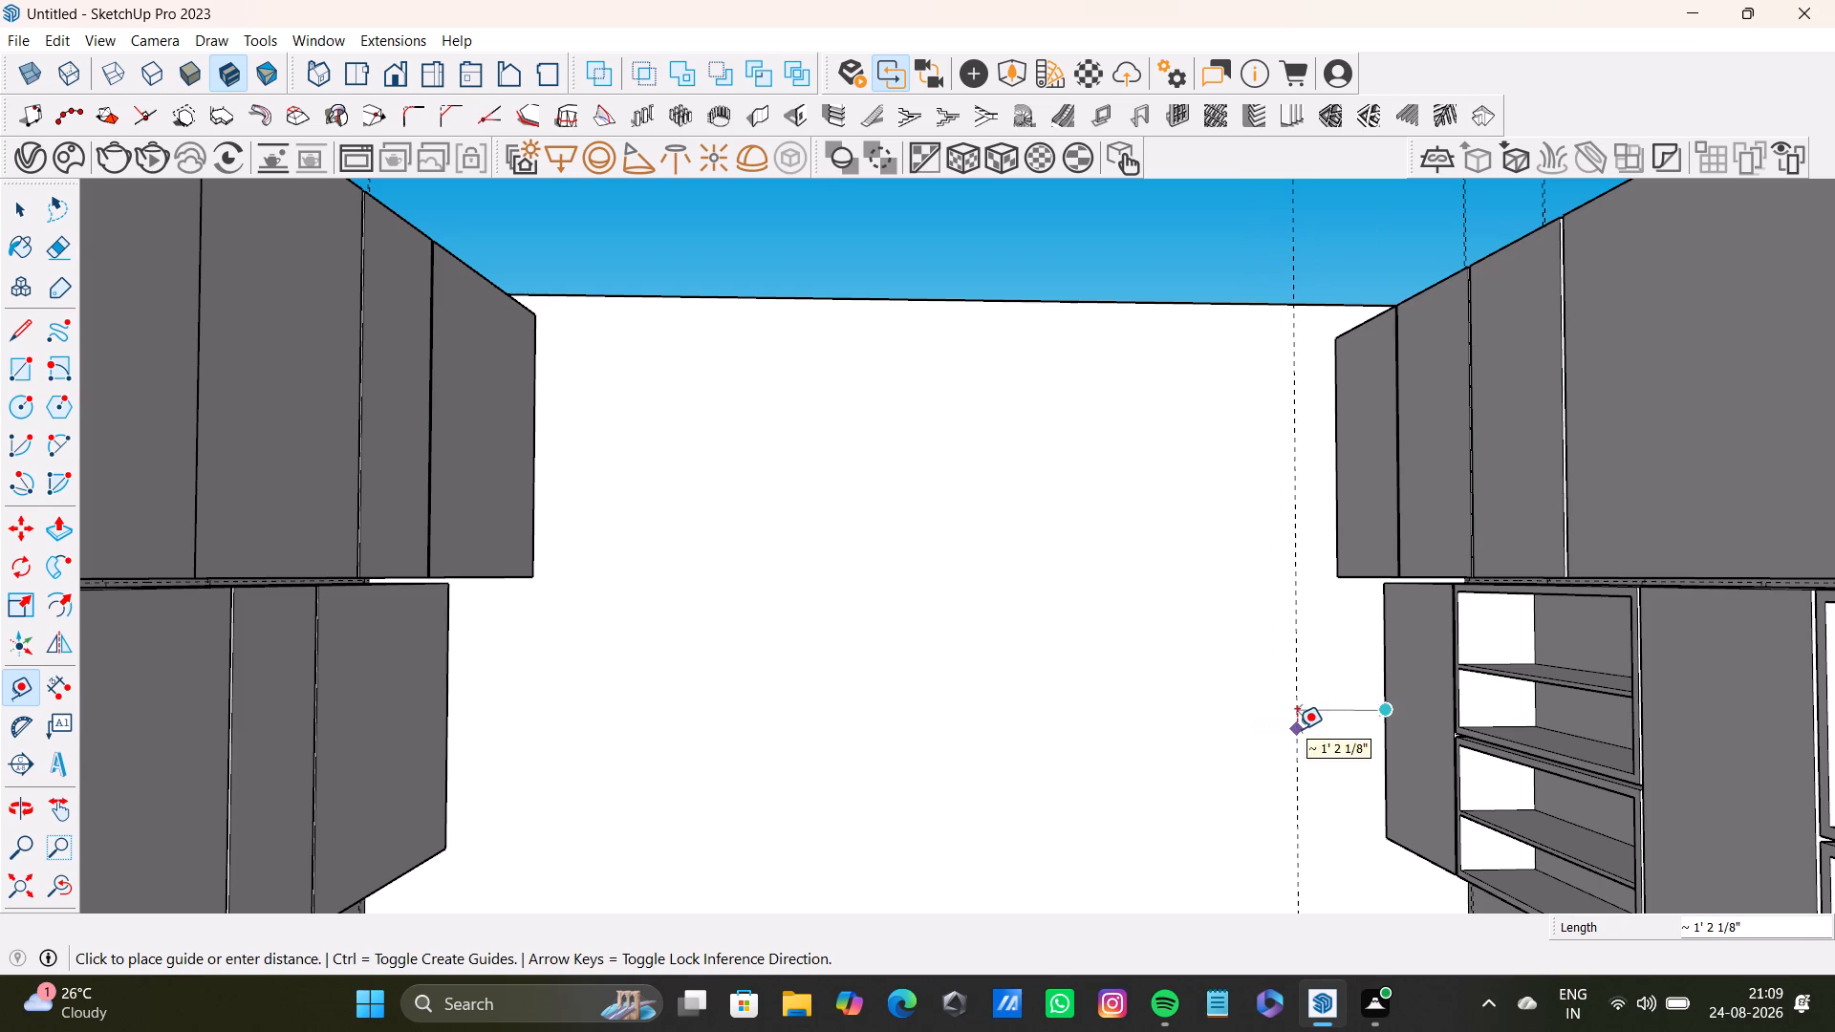
pyautogui.click(1297, 729)
pyautogui.click(19, 687)
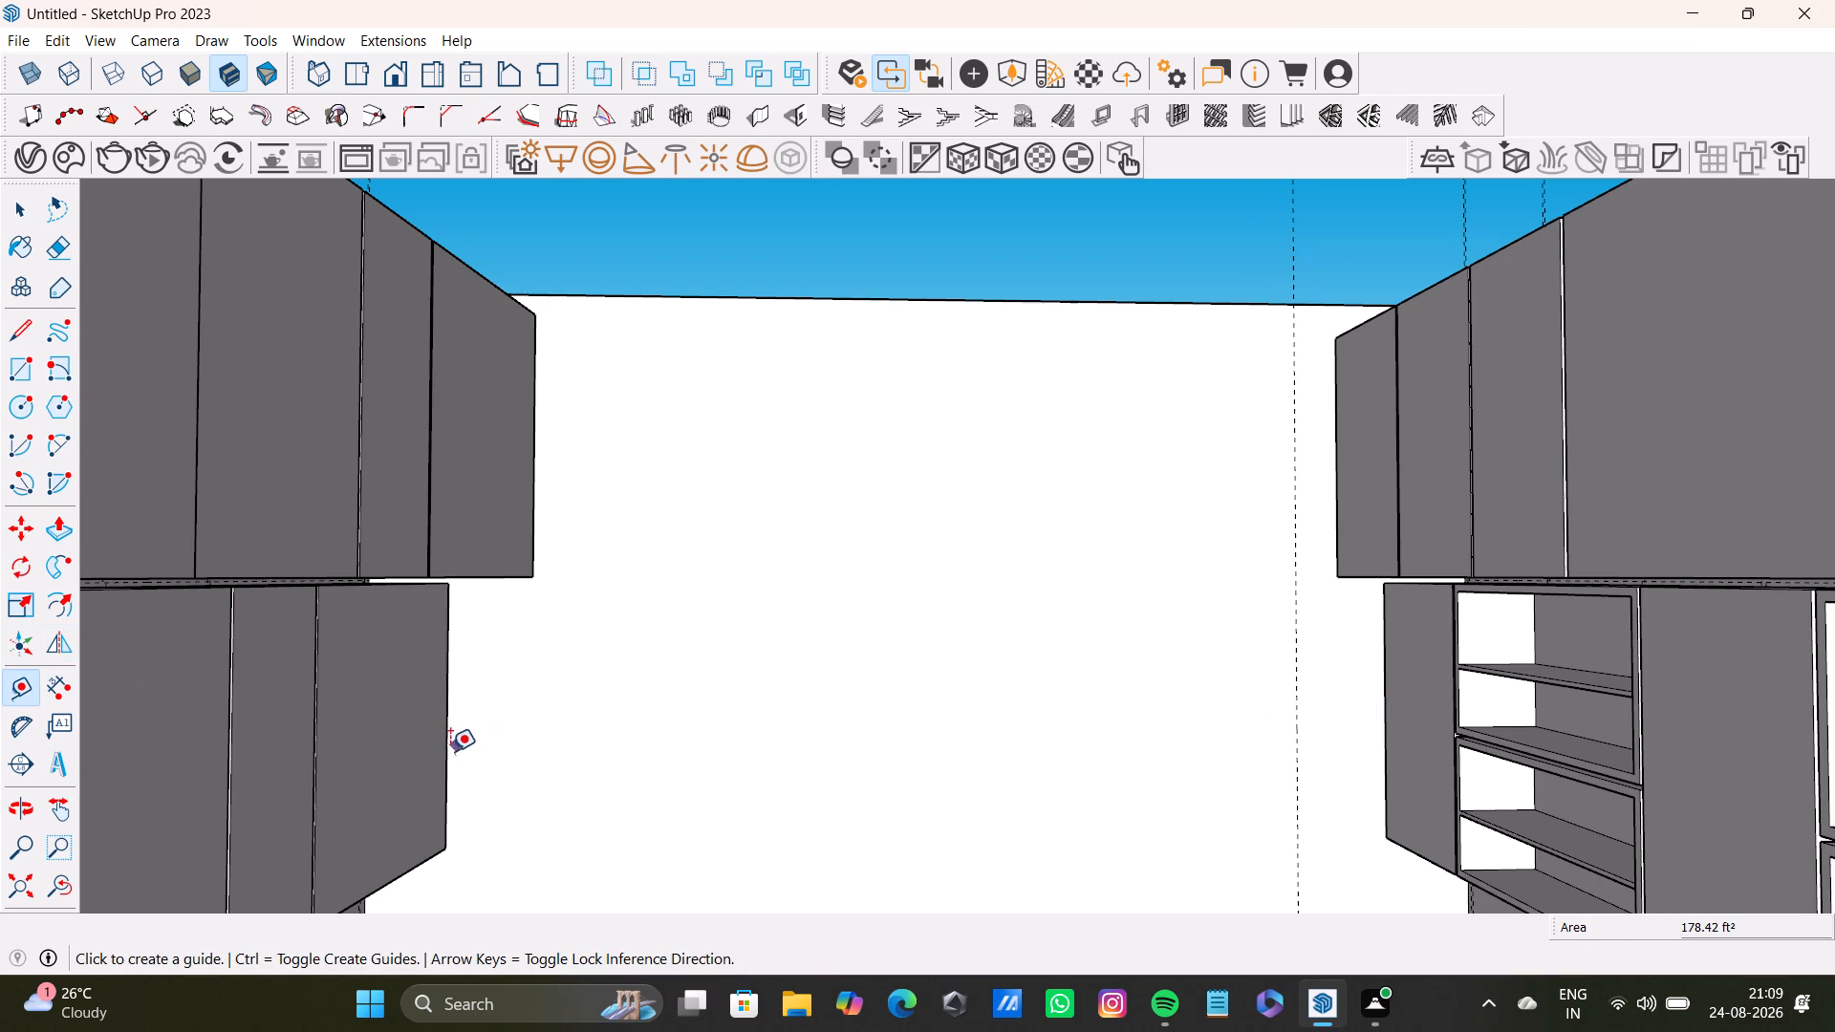
pyautogui.click(449, 752)
pyautogui.moveTo(582, 766); pyautogui.dragTo(598, 753)
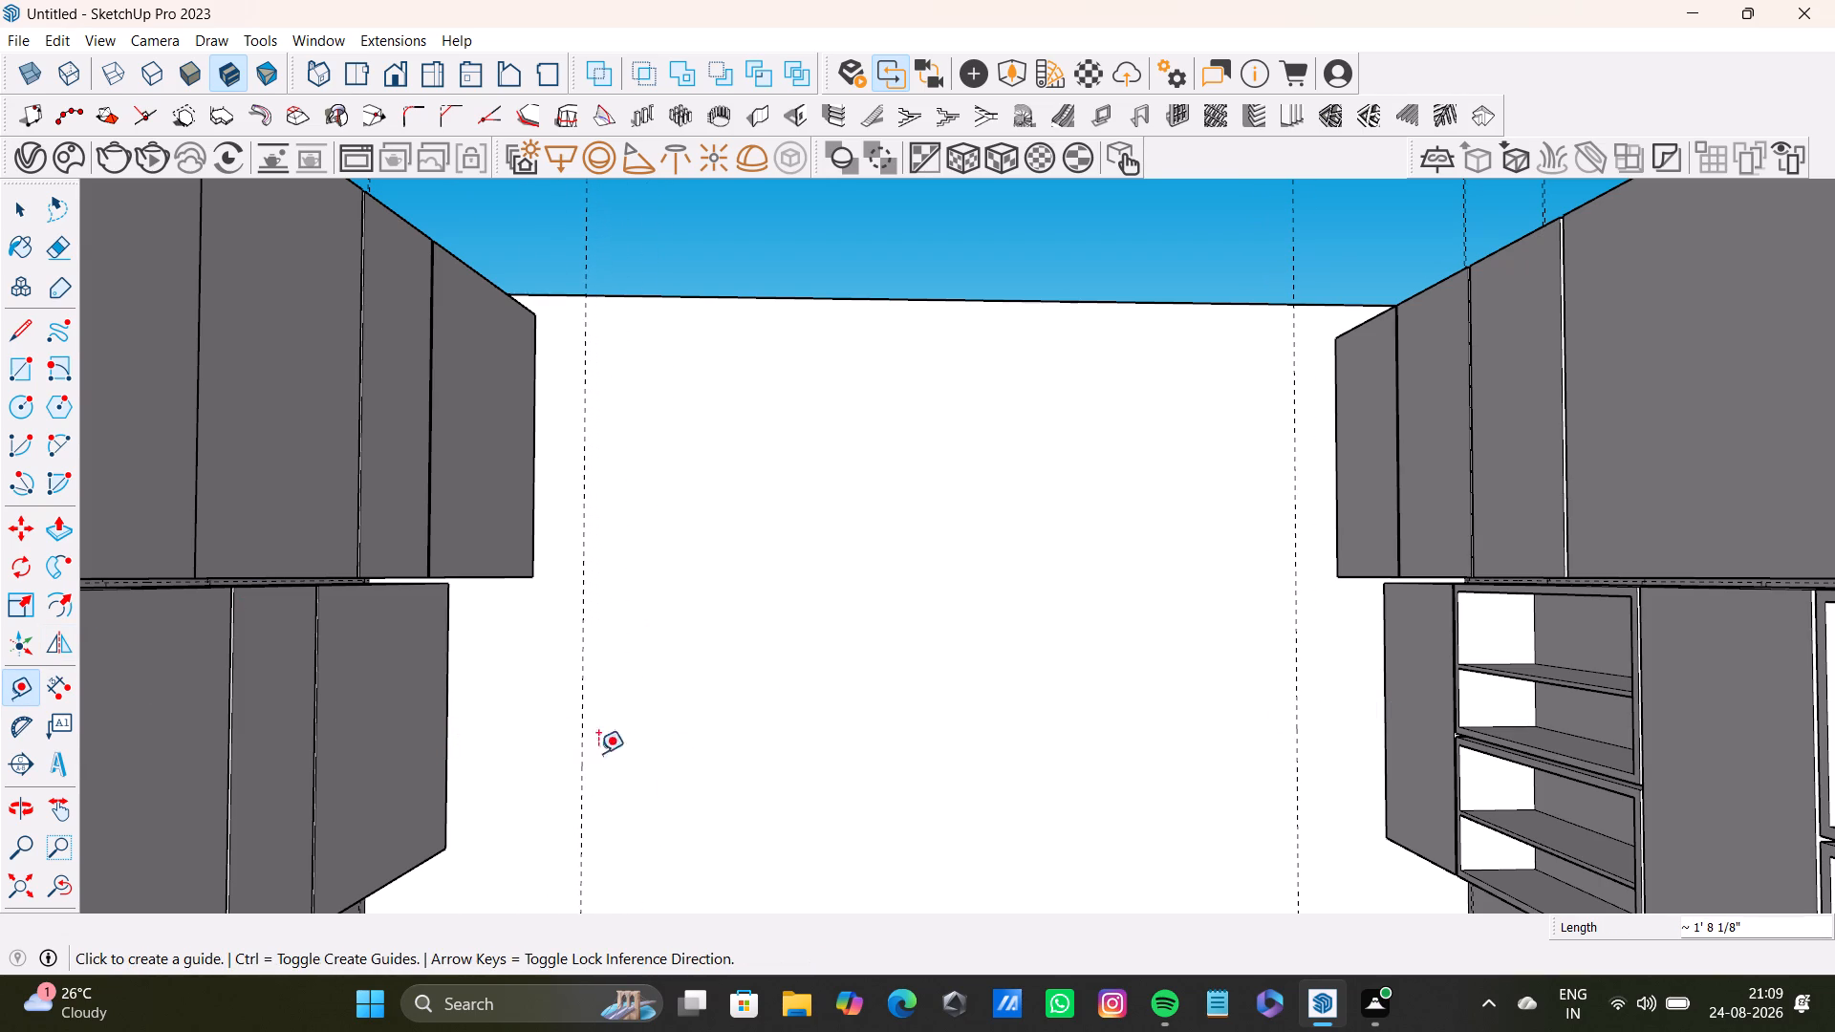
pyautogui.moveTo(598, 753); pyautogui.dragTo(591, 759)
# Place horizontal guides on the end wall: 3' 9 1/2" below its top edge, one above the countertop, and one 6 1/16" above the first.
pyautogui.click(818, 301)
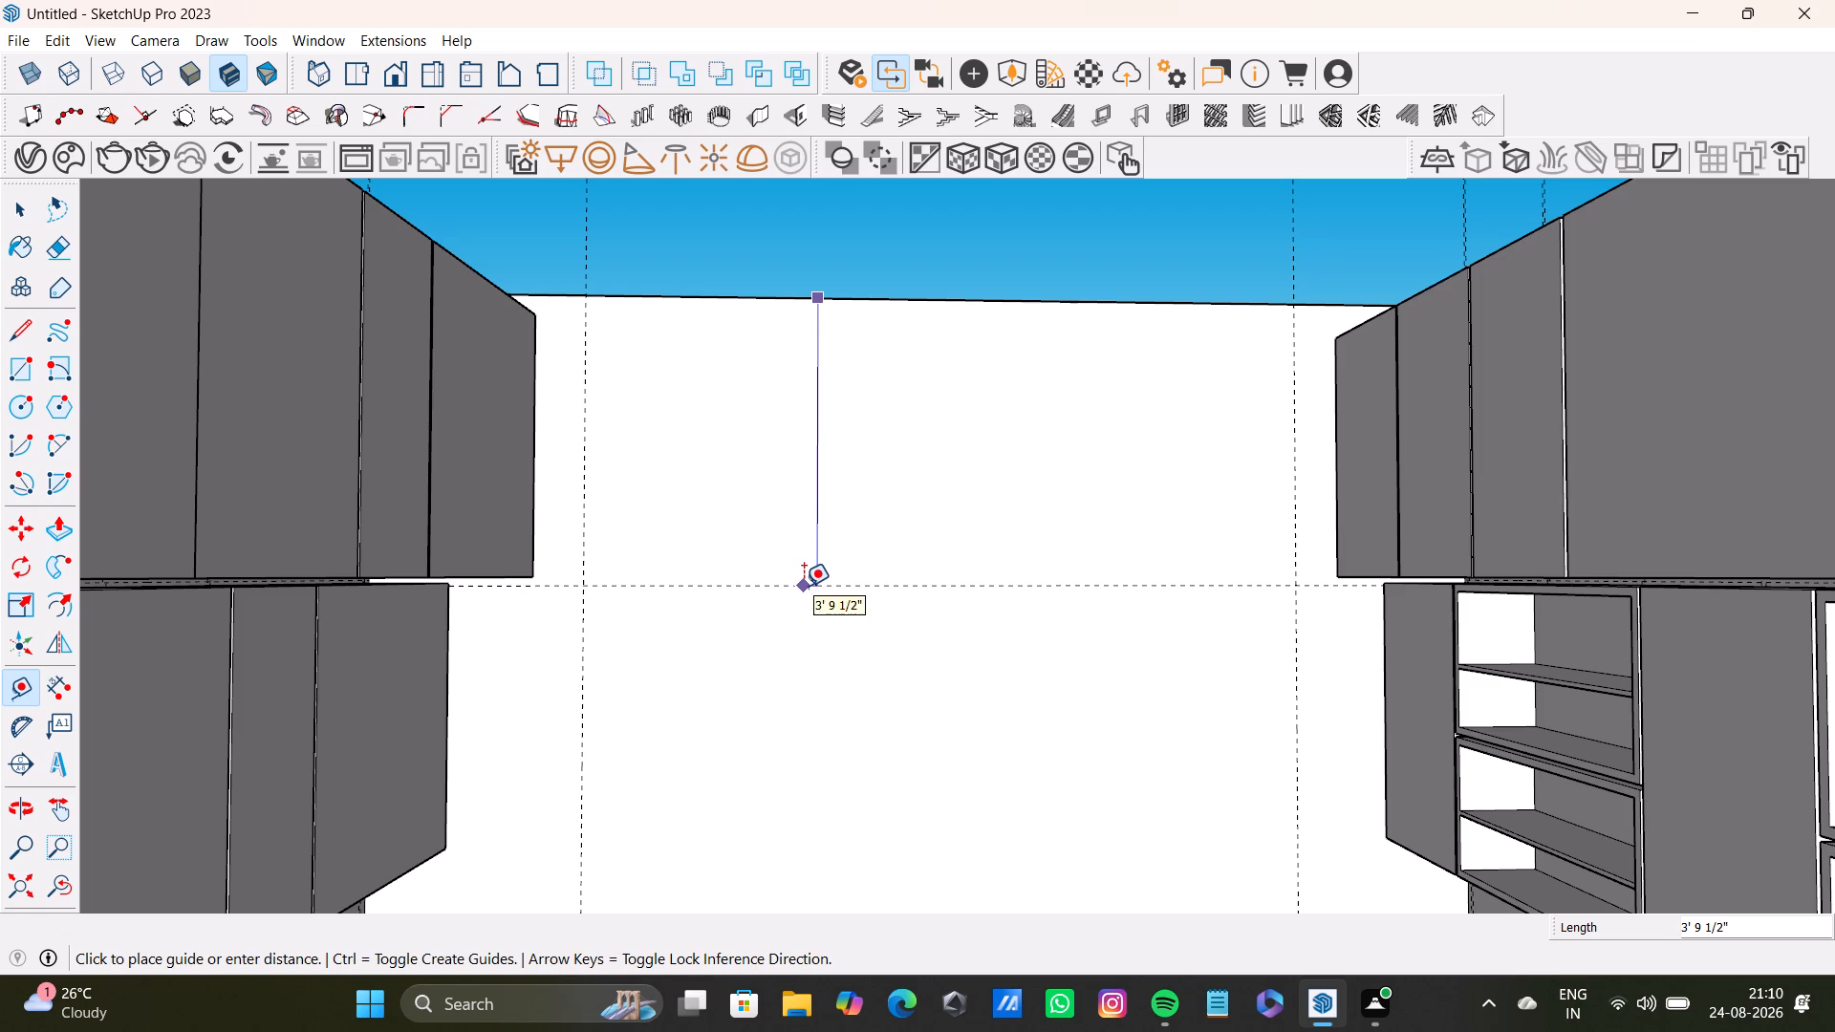
pyautogui.click(804, 586)
pyautogui.keyDown('shift'); pyautogui.moveTo(874, 680); pyautogui.dragTo(847, 382, button='middle'); pyautogui.keyUp('shift')
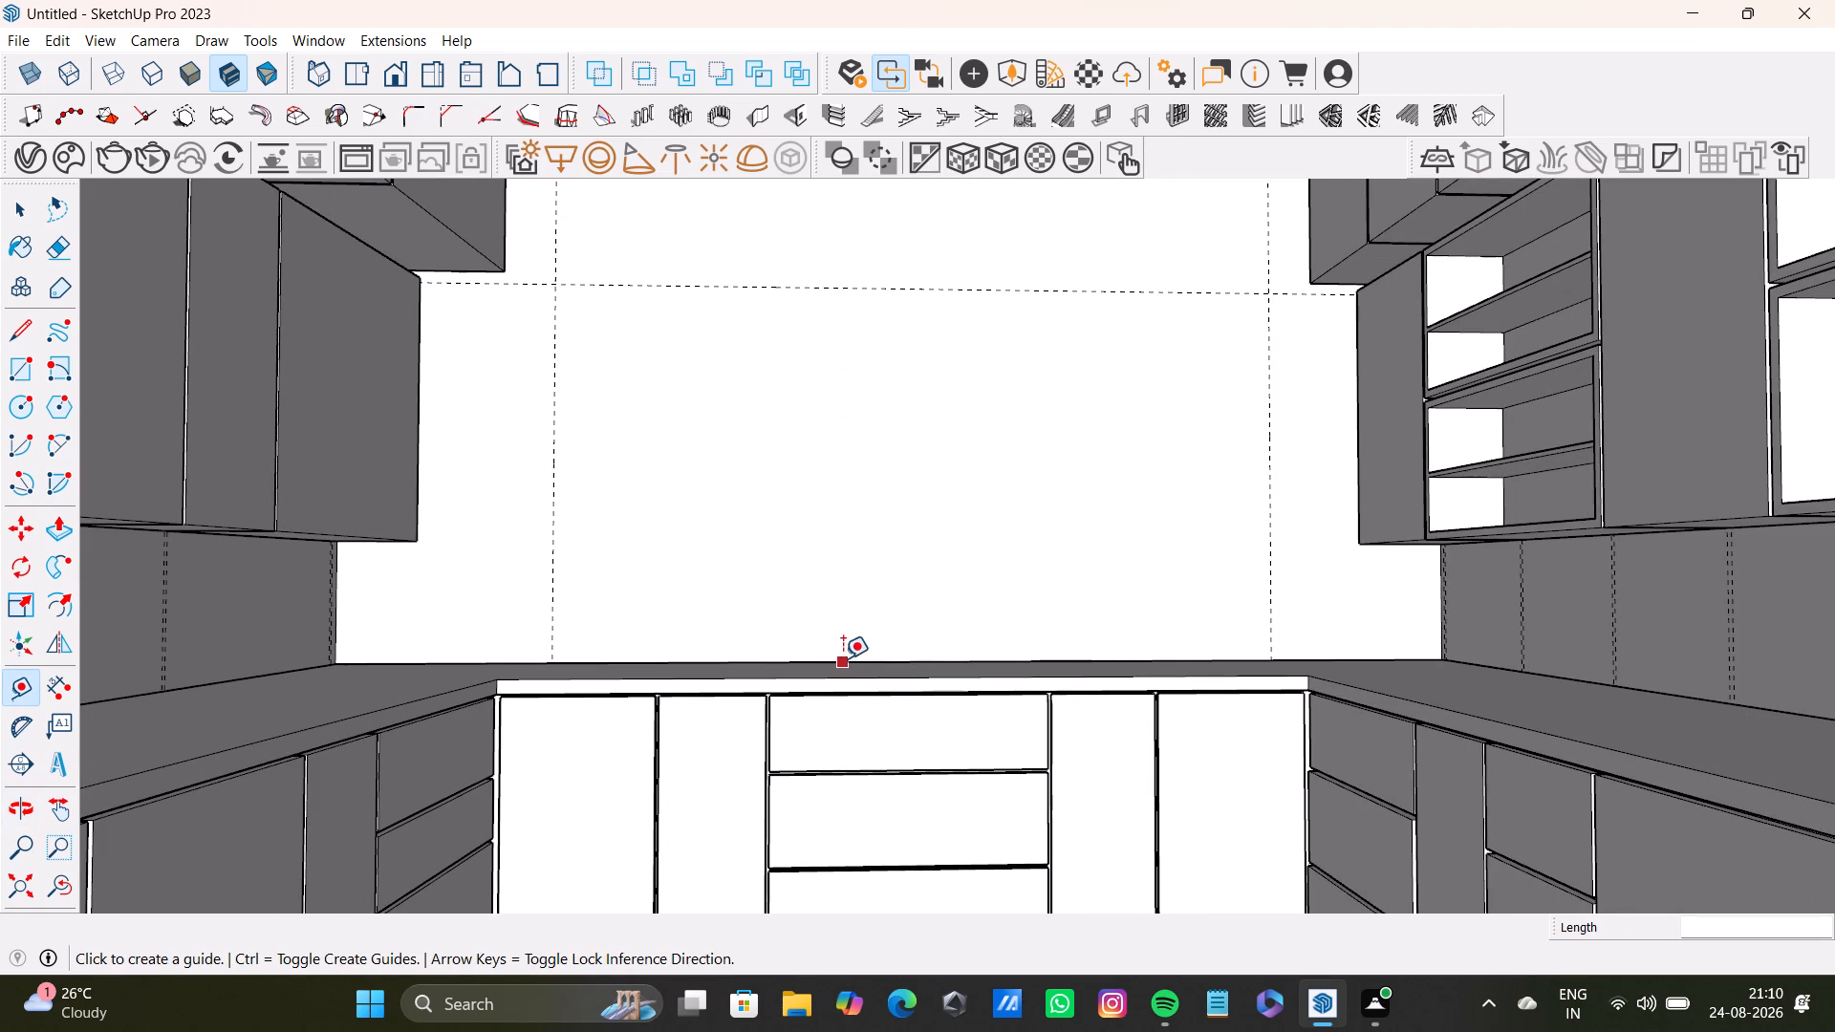
pyautogui.click(843, 658)
pyautogui.click(844, 513)
pyautogui.moveTo(930, 507); pyautogui.dragTo(916, 570, button='middle')
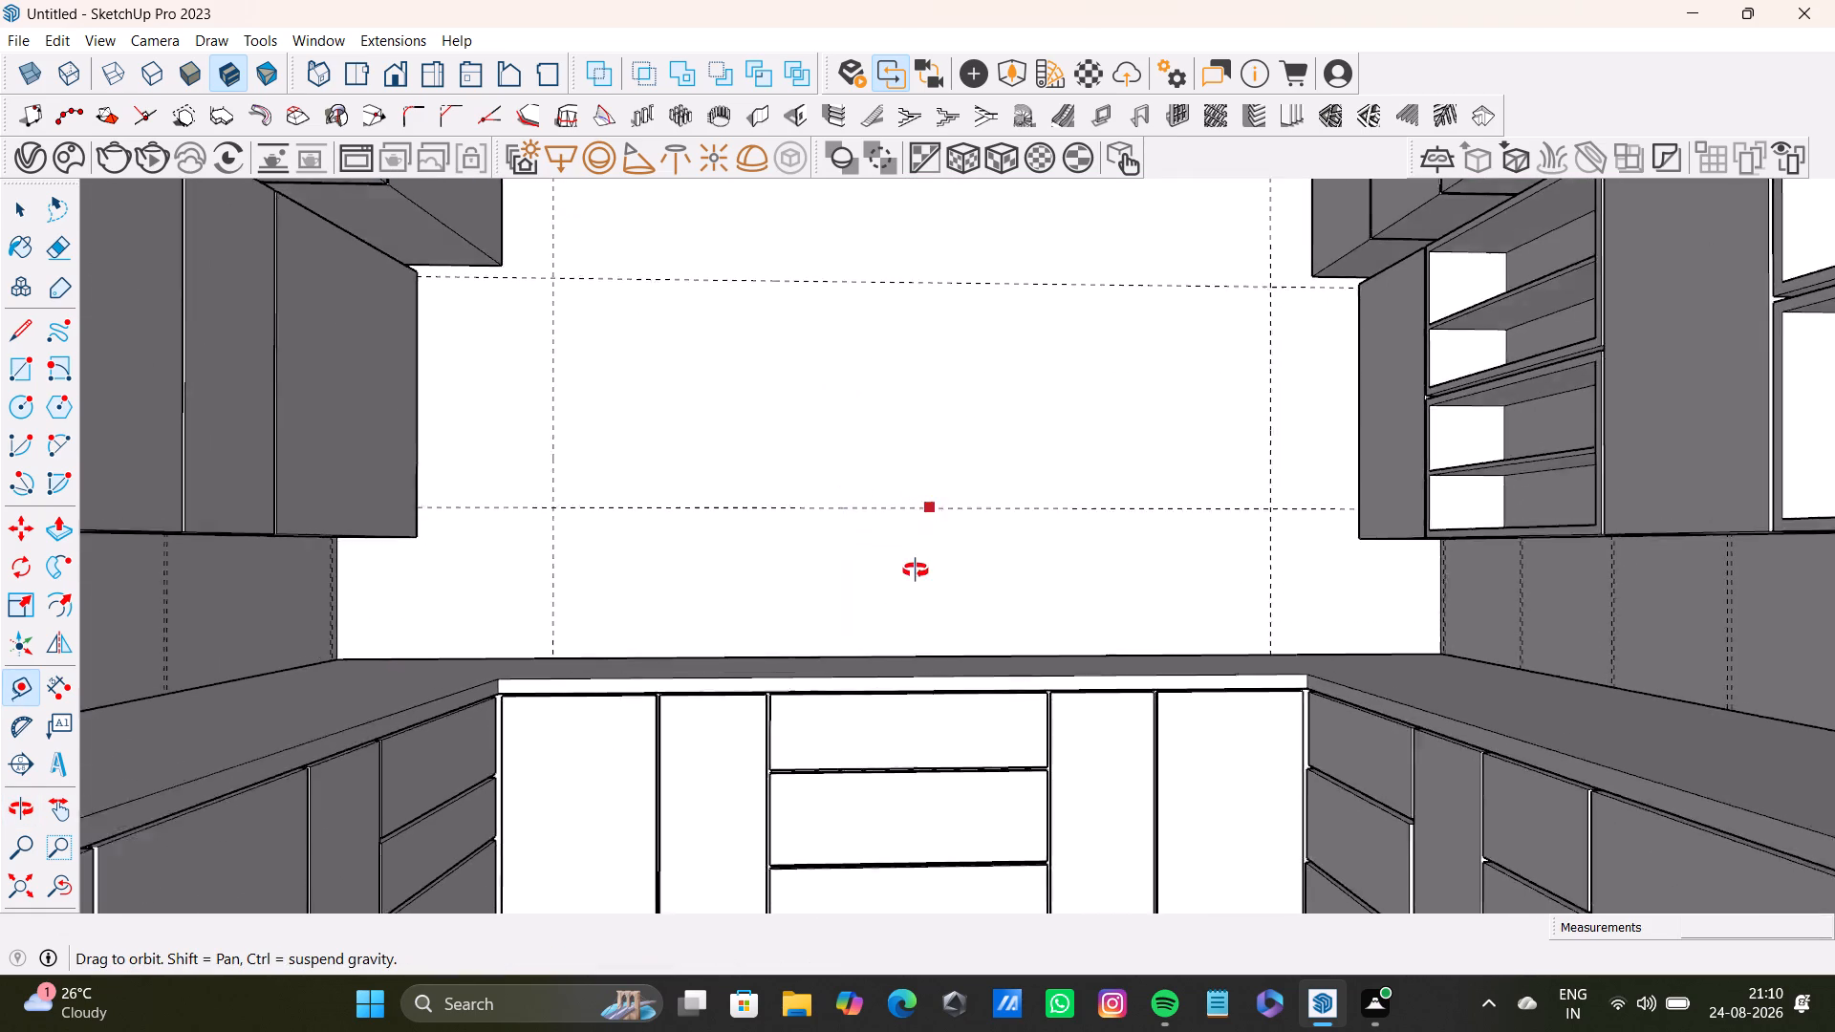
pyautogui.moveTo(916, 570); pyautogui.dragTo(883, 762, button='middle')
pyautogui.click(843, 441)
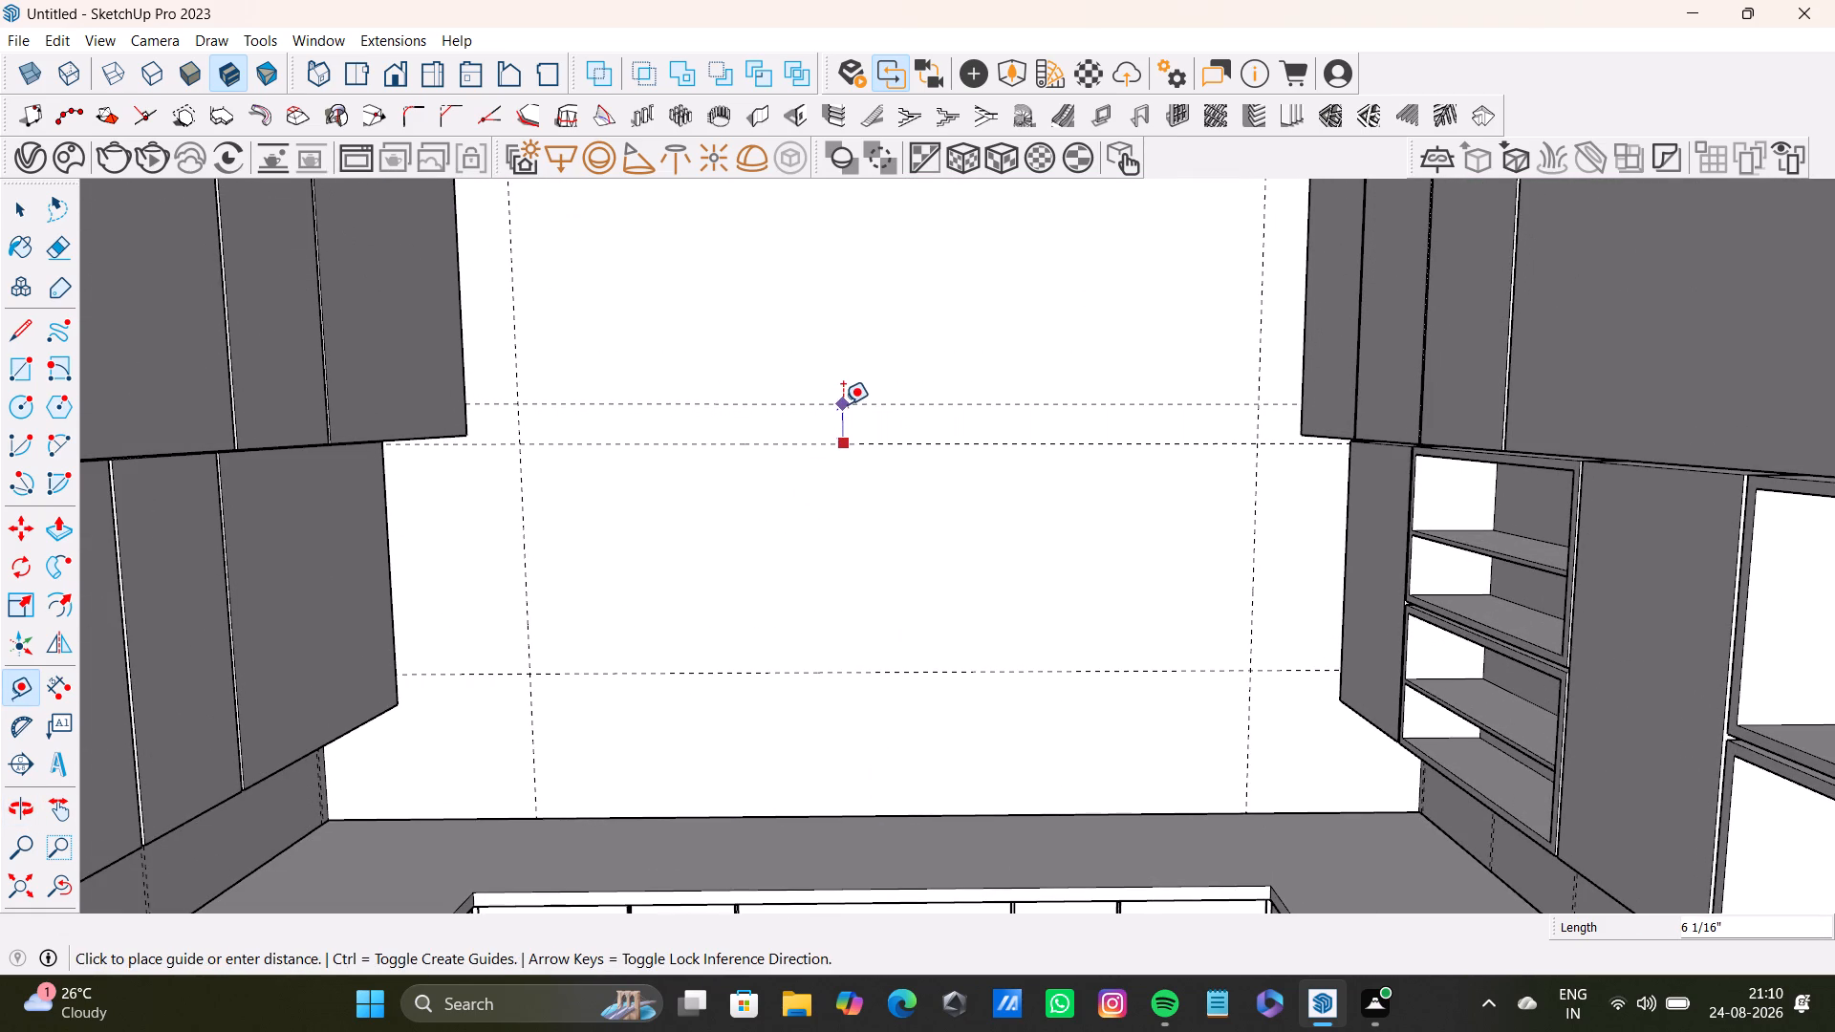
pyautogui.click(843, 404)
# Open the wall group for editing and draw a rectangle between the end wall's guides, about 9' 4" by 3' 5 5/8".
pyautogui.press('space')
pyautogui.moveTo(21, 373); pyautogui.dragTo(36, 368)
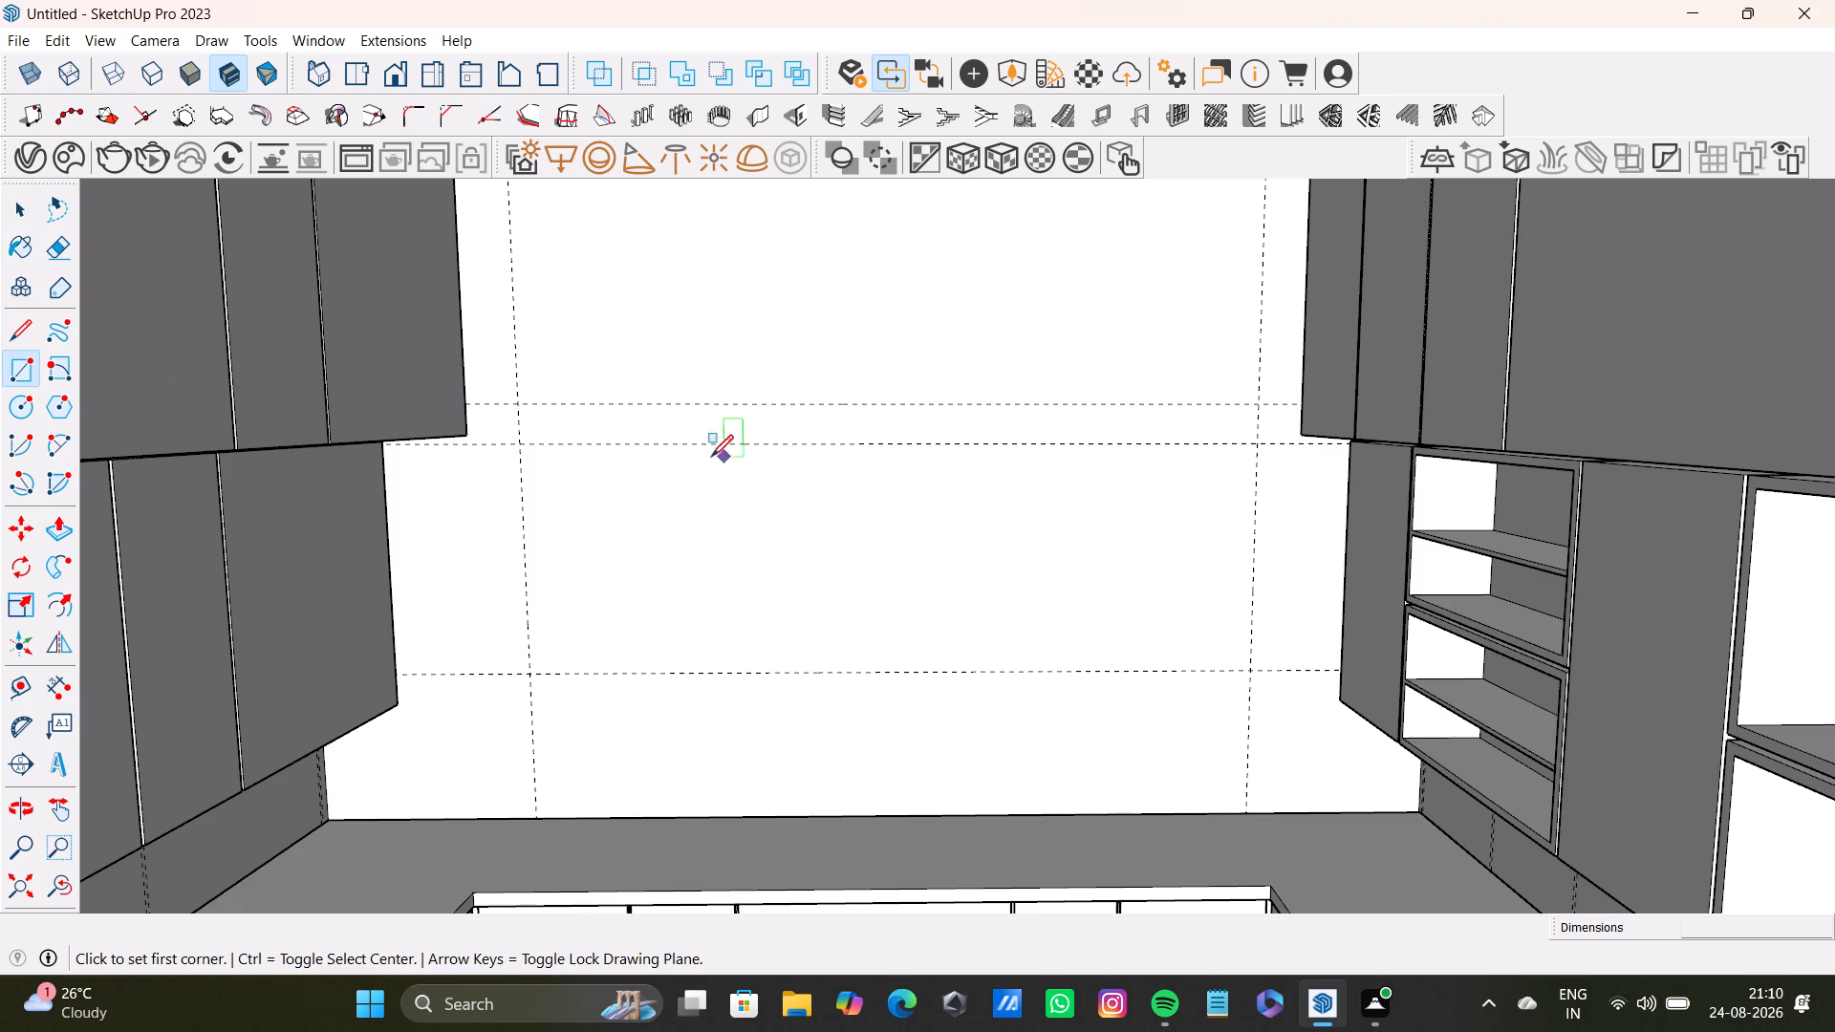
pyautogui.press('space')
pyautogui.click(723, 599)
pyautogui.tripleClick(723, 591)
pyautogui.tripleClick(734, 589)
pyautogui.moveTo(742, 587); pyautogui.dragTo(752, 598)
pyautogui.moveTo(789, 607); pyautogui.dragTo(790, 618)
pyautogui.doubleClick(790, 618)
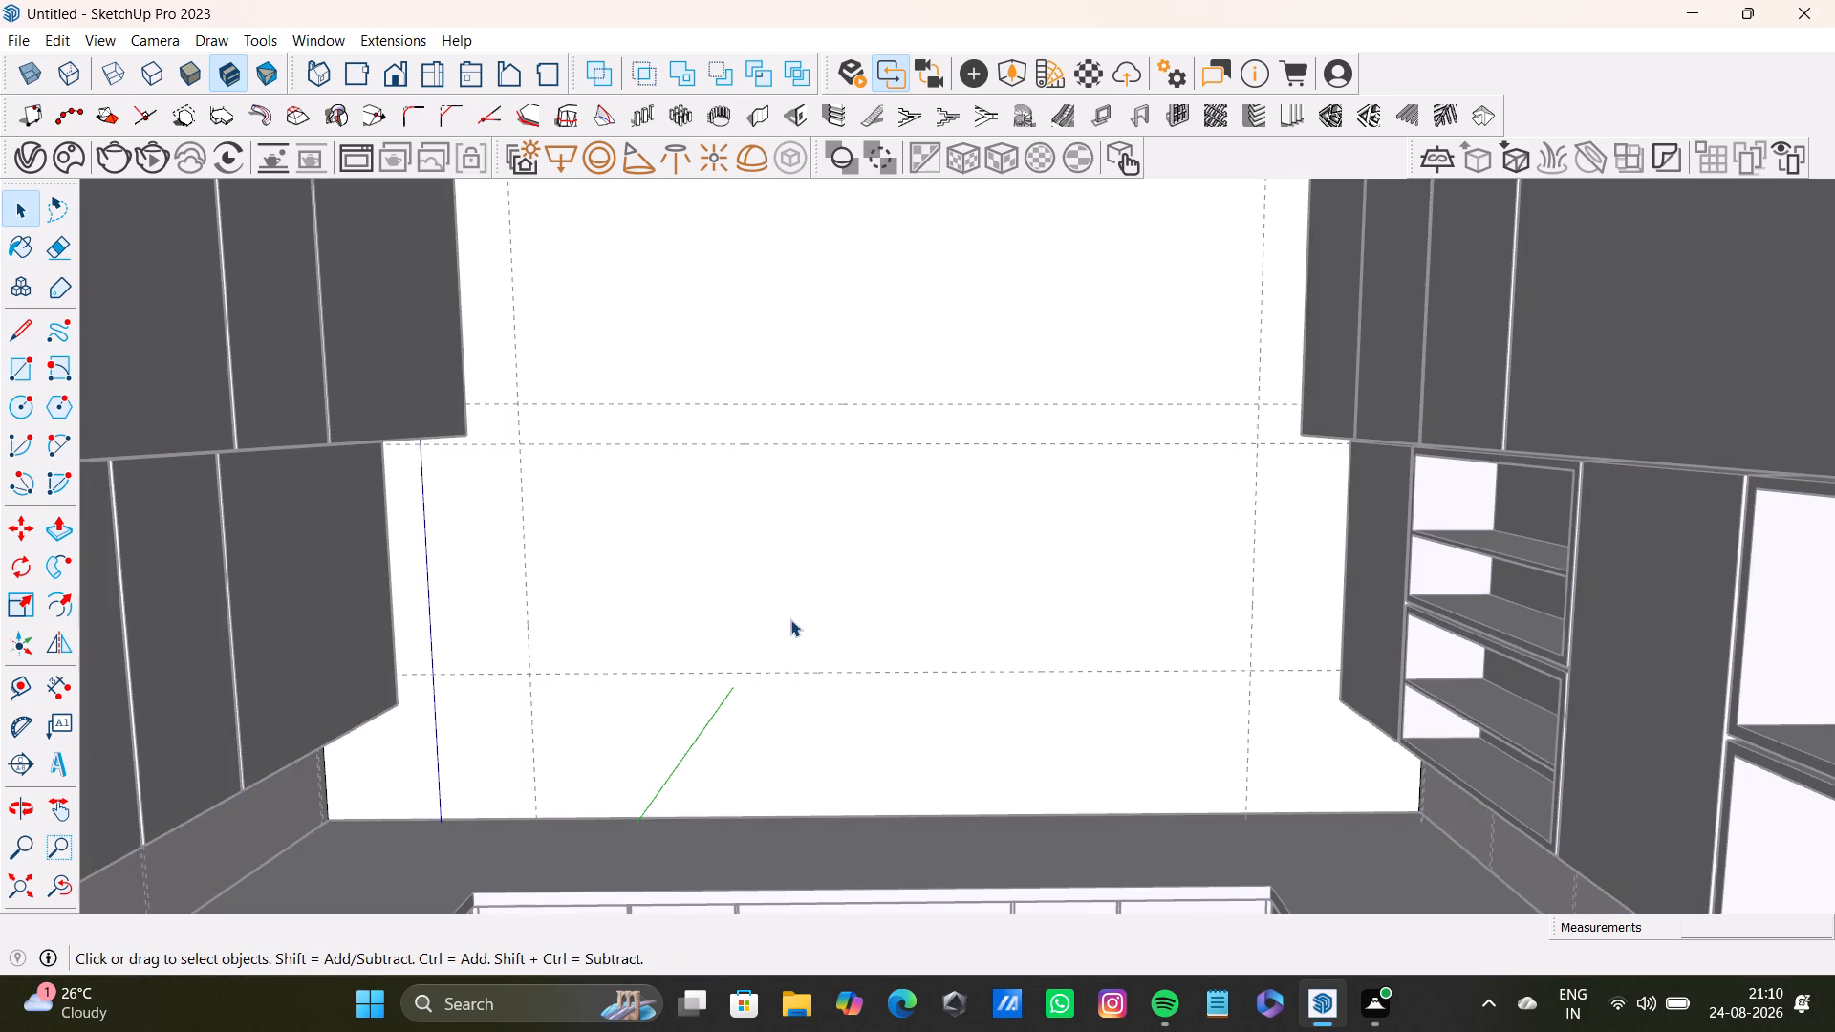
pyautogui.click(23, 366)
pyautogui.scroll(3, 499, 441)
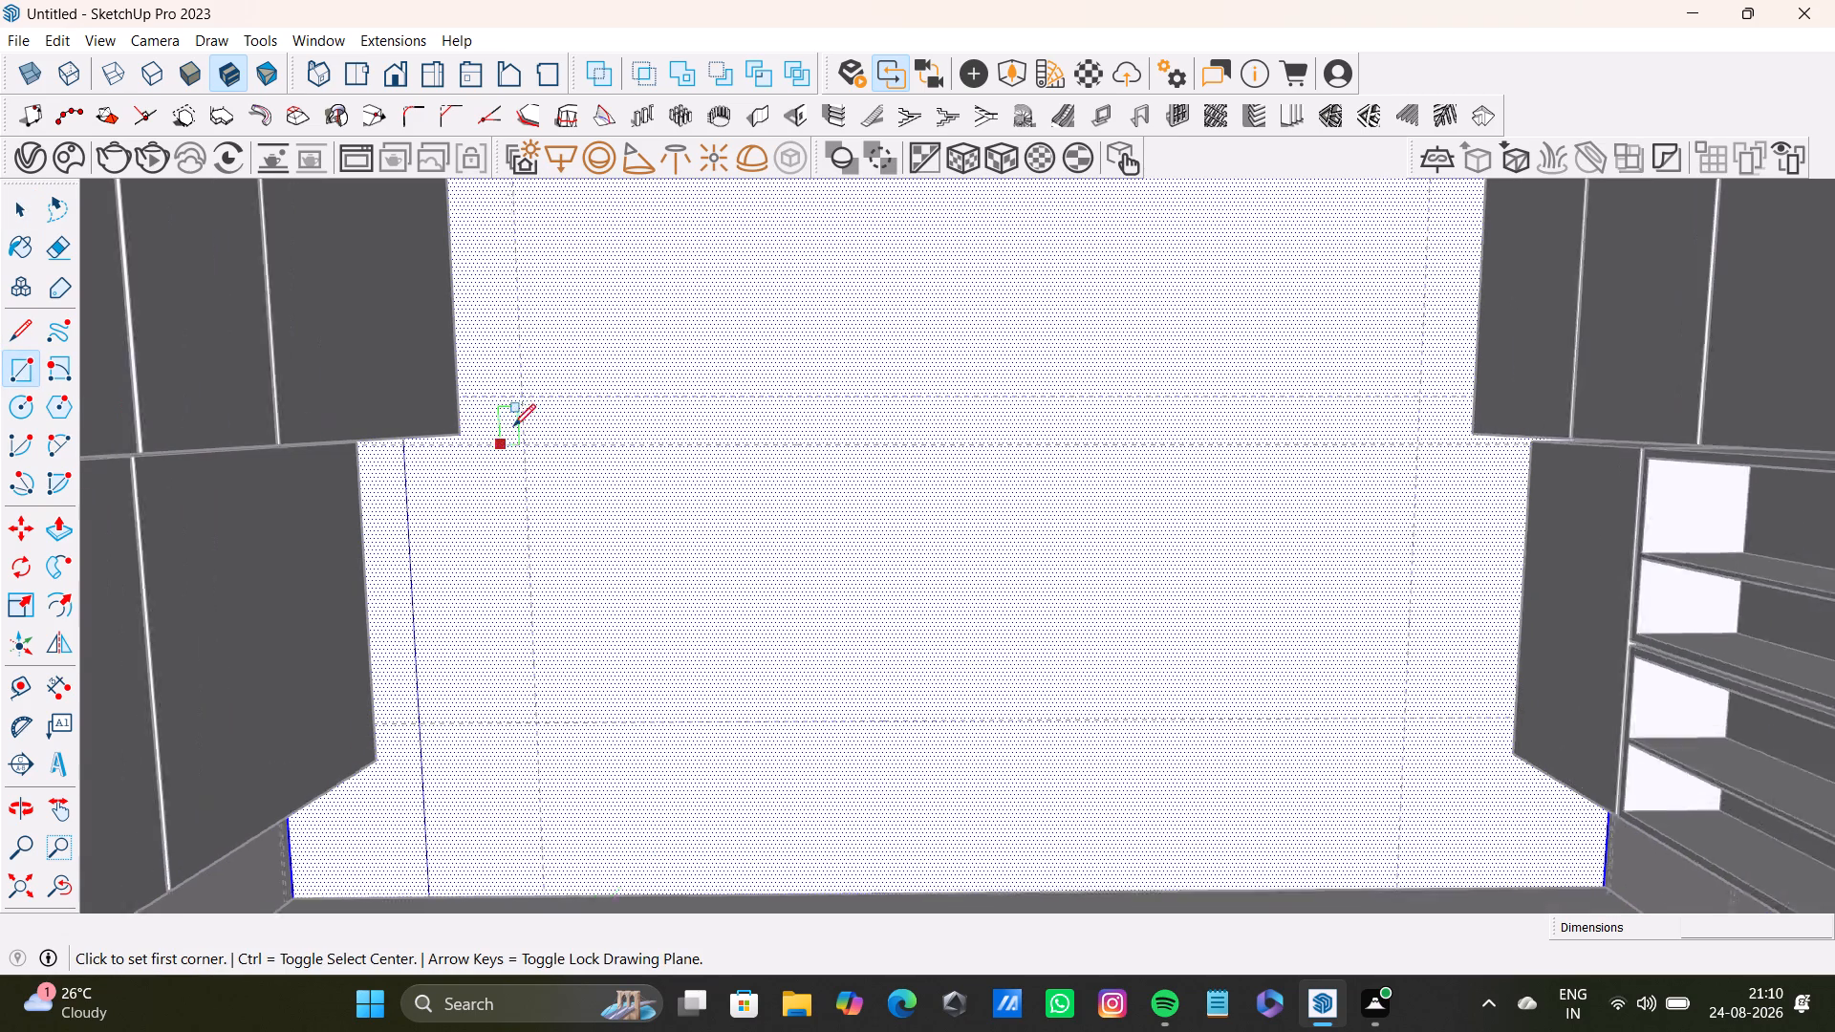
pyautogui.click(524, 391)
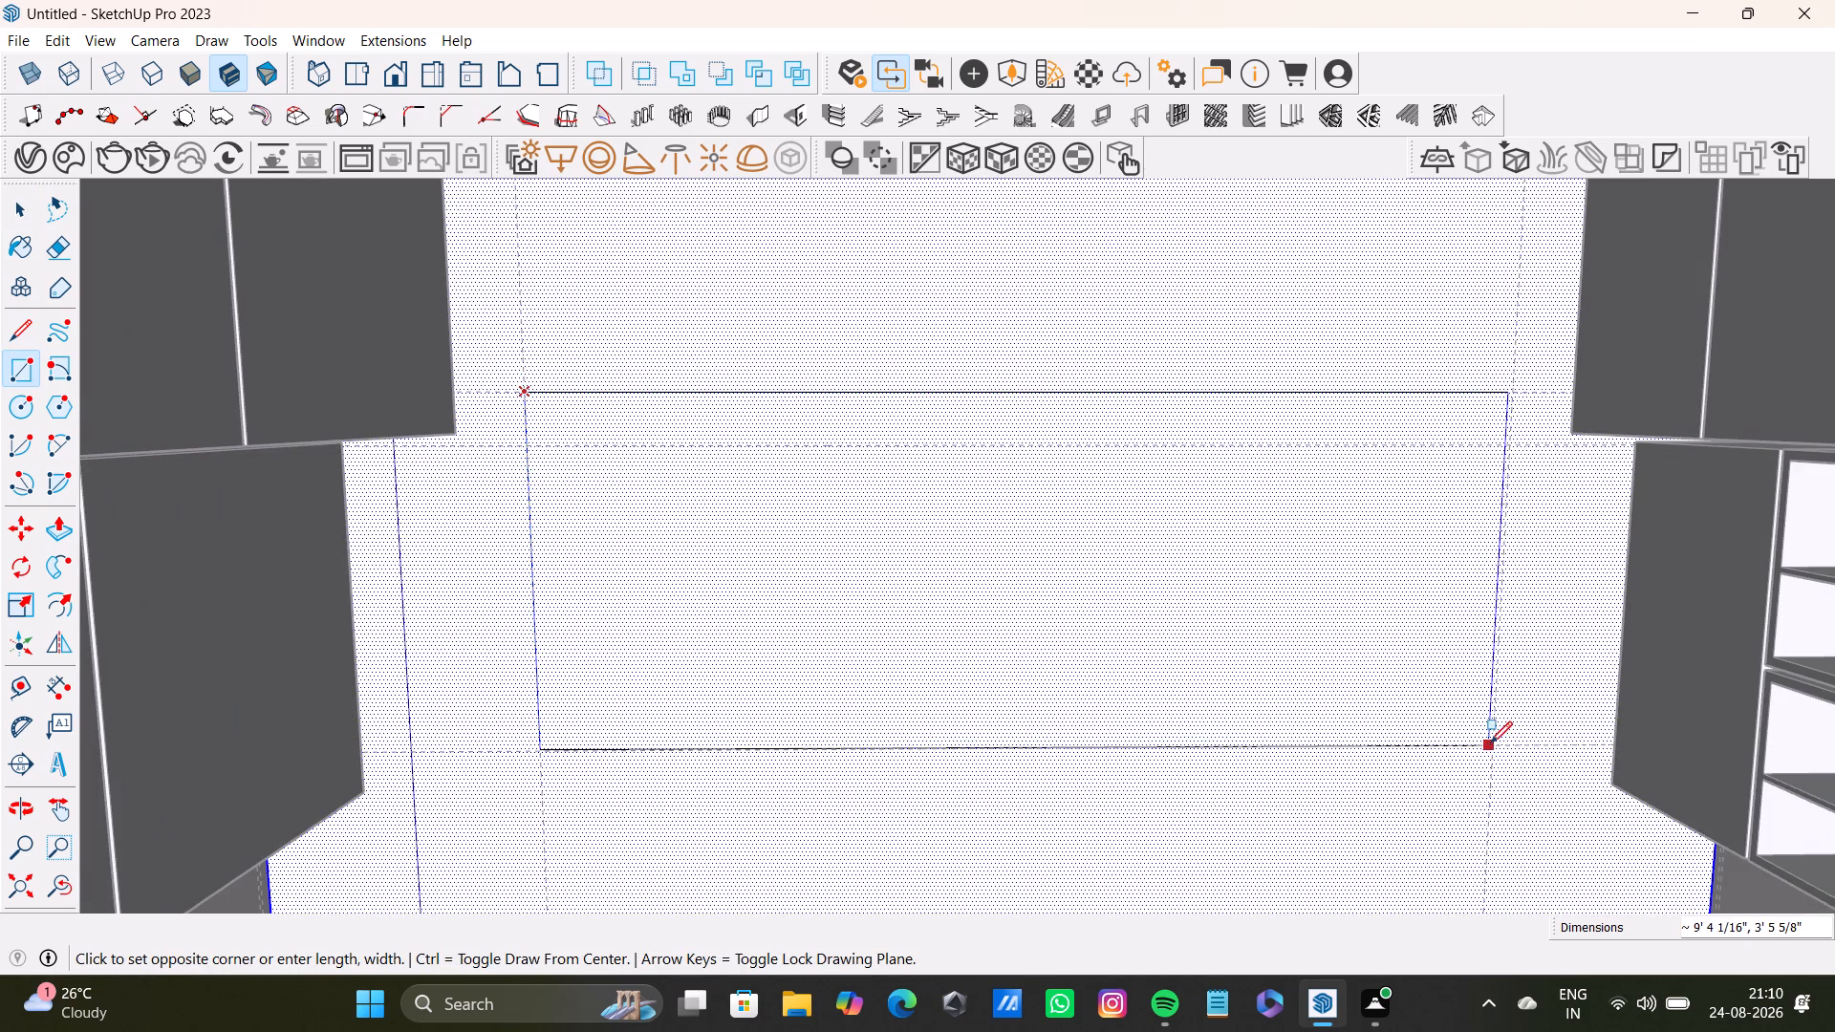
pyautogui.click(1493, 745)
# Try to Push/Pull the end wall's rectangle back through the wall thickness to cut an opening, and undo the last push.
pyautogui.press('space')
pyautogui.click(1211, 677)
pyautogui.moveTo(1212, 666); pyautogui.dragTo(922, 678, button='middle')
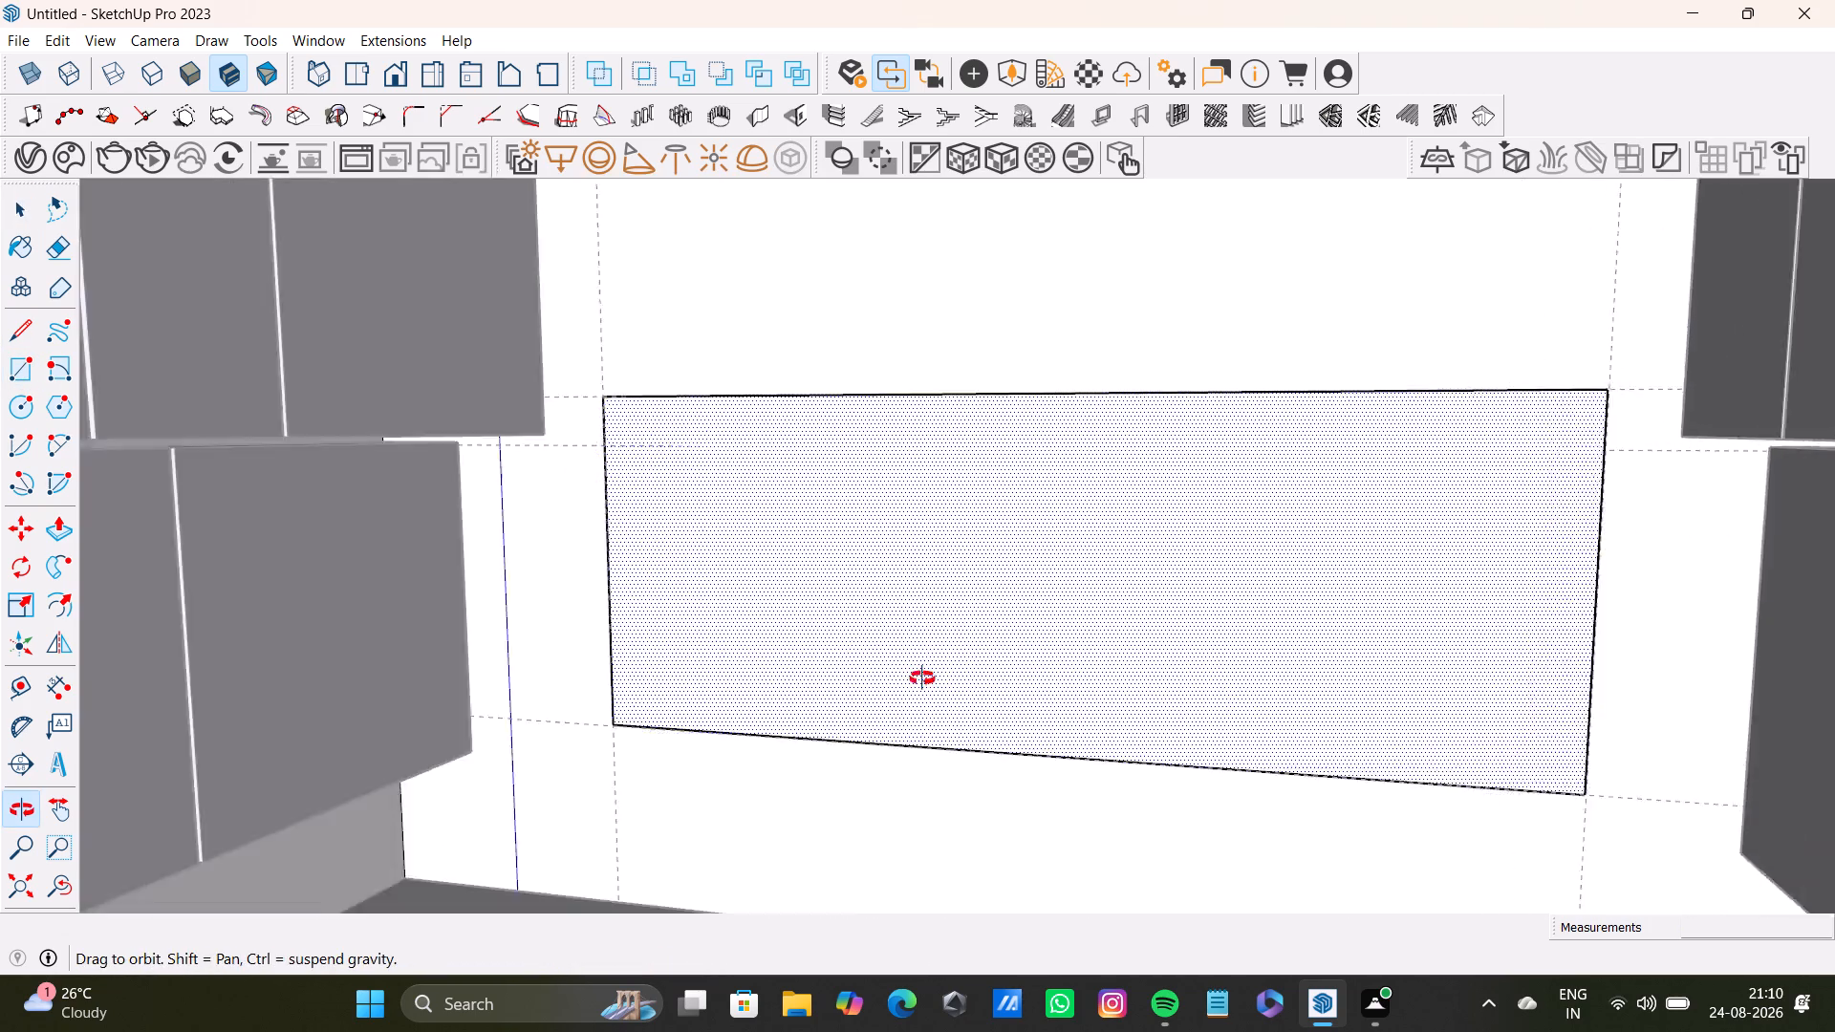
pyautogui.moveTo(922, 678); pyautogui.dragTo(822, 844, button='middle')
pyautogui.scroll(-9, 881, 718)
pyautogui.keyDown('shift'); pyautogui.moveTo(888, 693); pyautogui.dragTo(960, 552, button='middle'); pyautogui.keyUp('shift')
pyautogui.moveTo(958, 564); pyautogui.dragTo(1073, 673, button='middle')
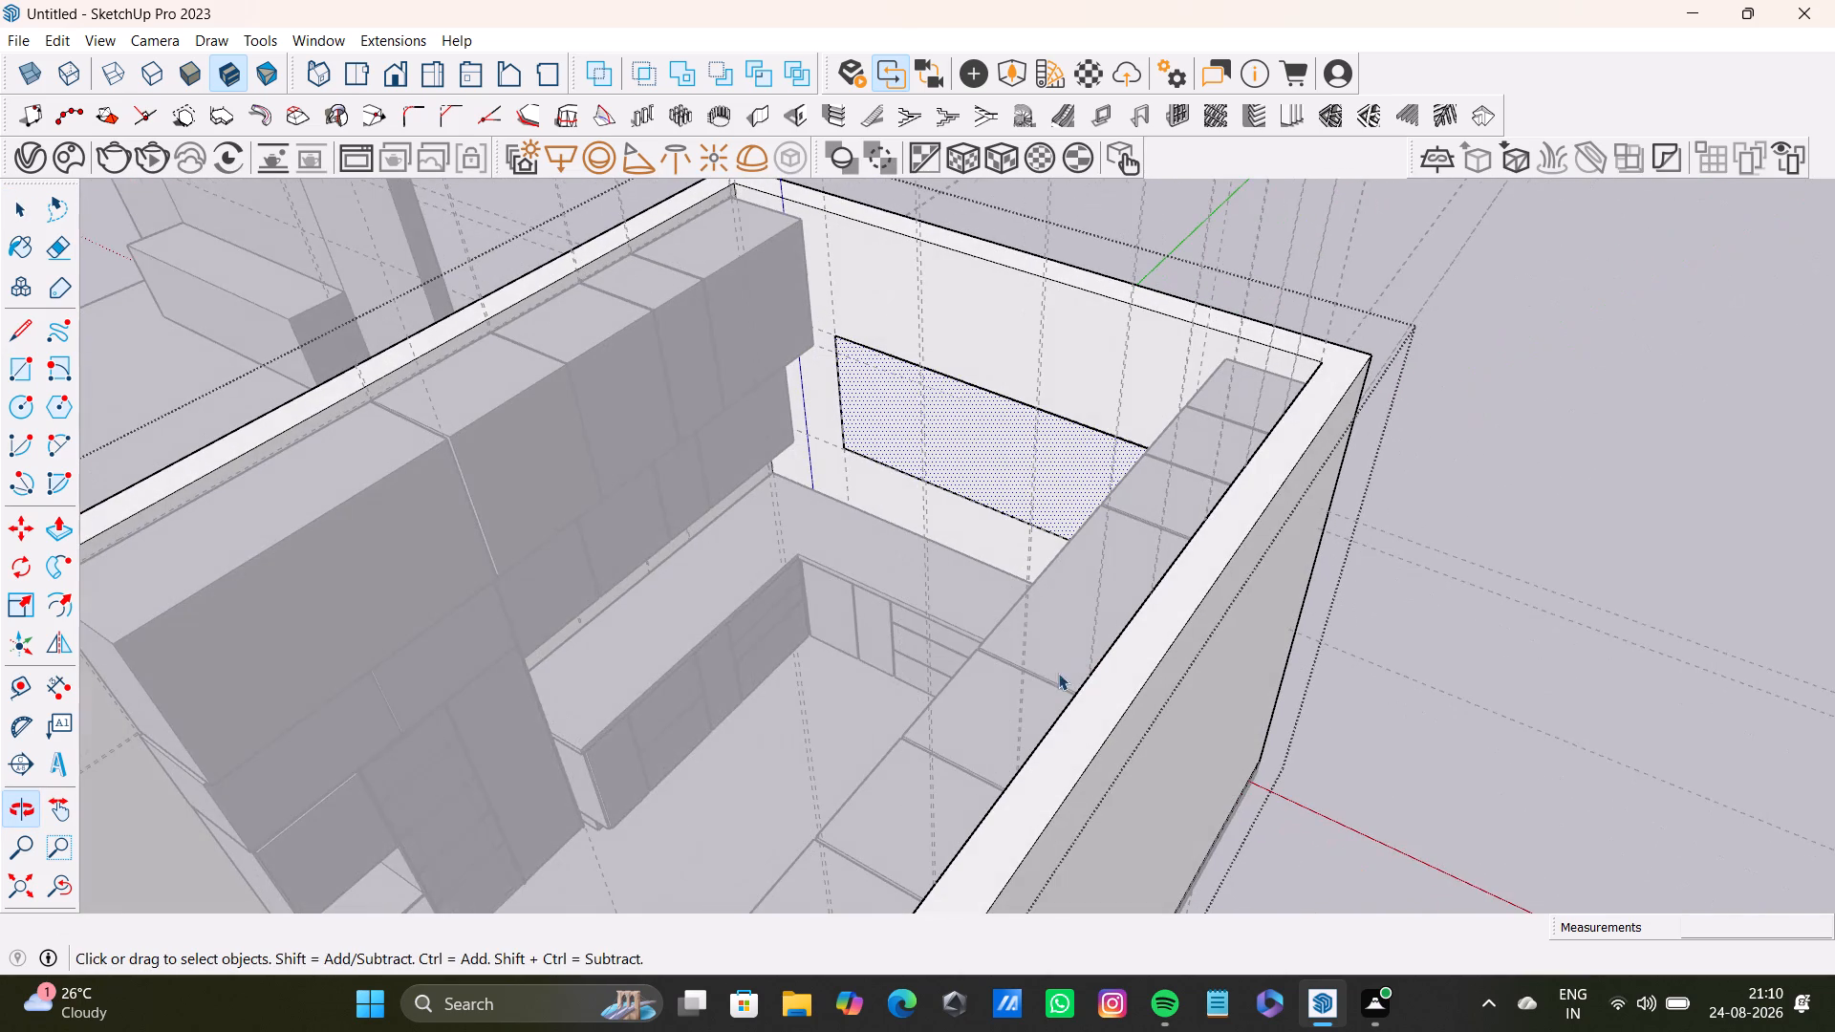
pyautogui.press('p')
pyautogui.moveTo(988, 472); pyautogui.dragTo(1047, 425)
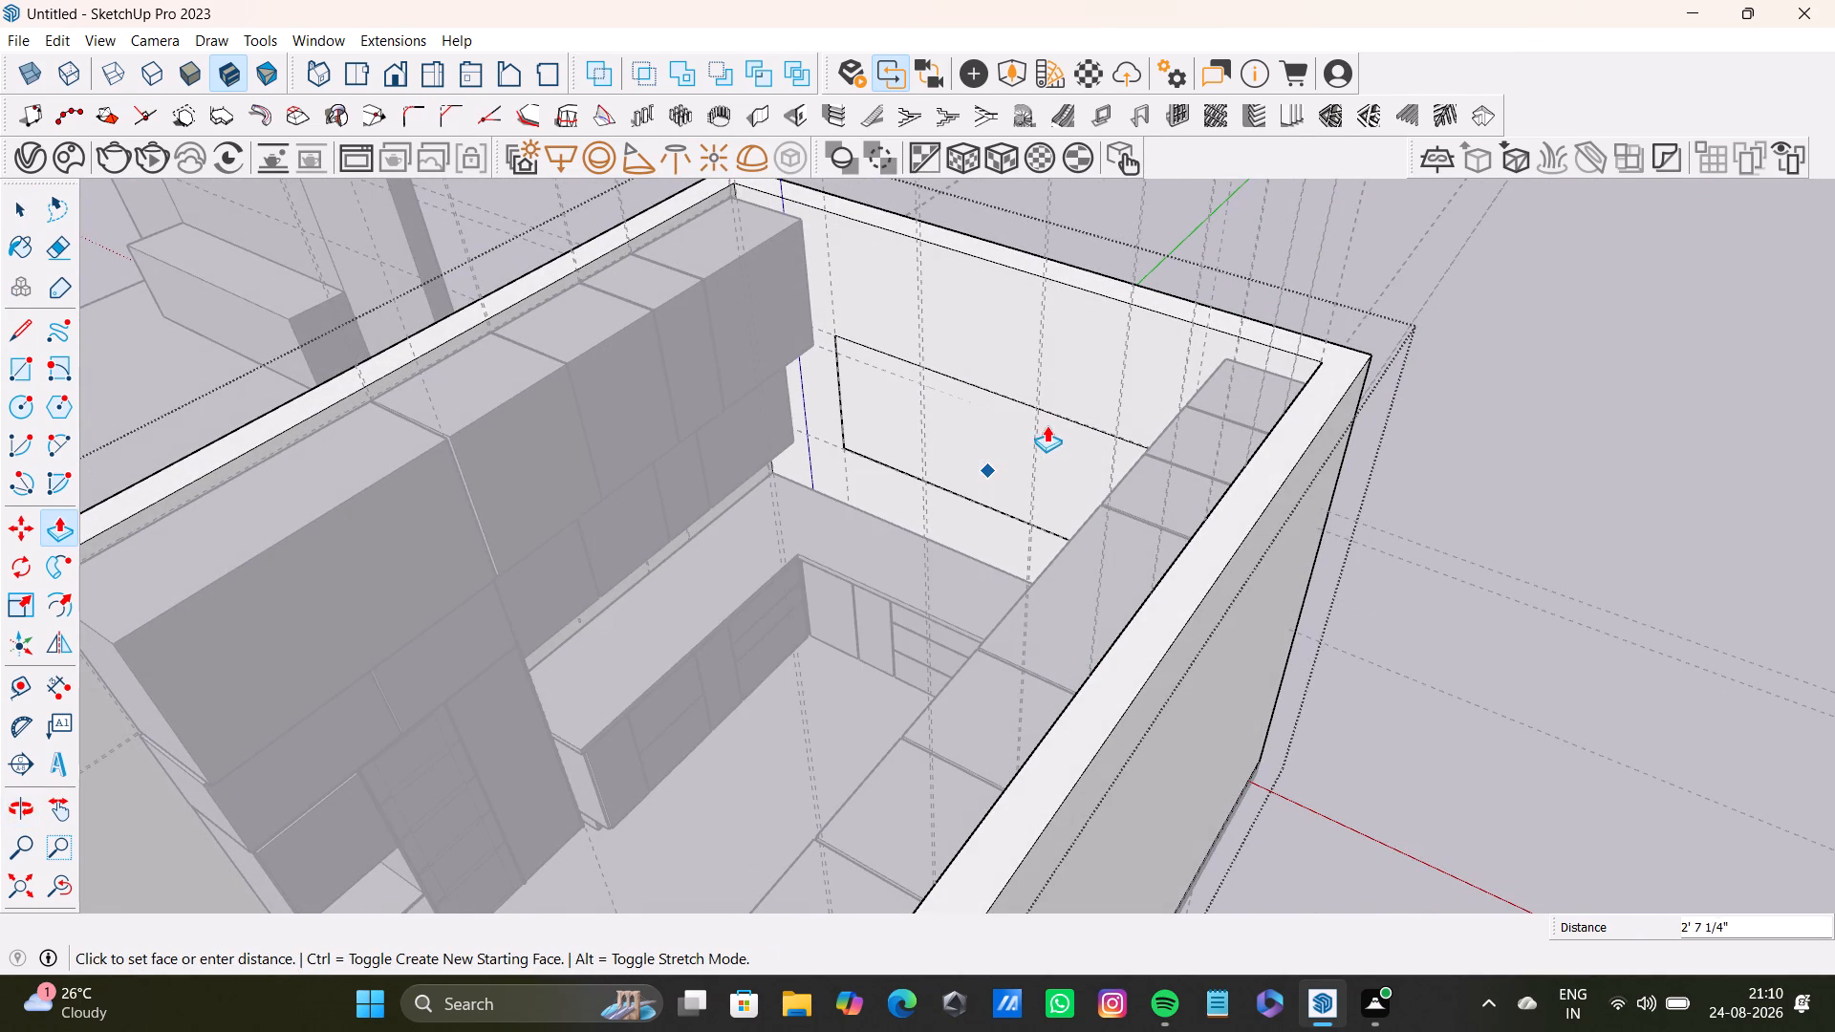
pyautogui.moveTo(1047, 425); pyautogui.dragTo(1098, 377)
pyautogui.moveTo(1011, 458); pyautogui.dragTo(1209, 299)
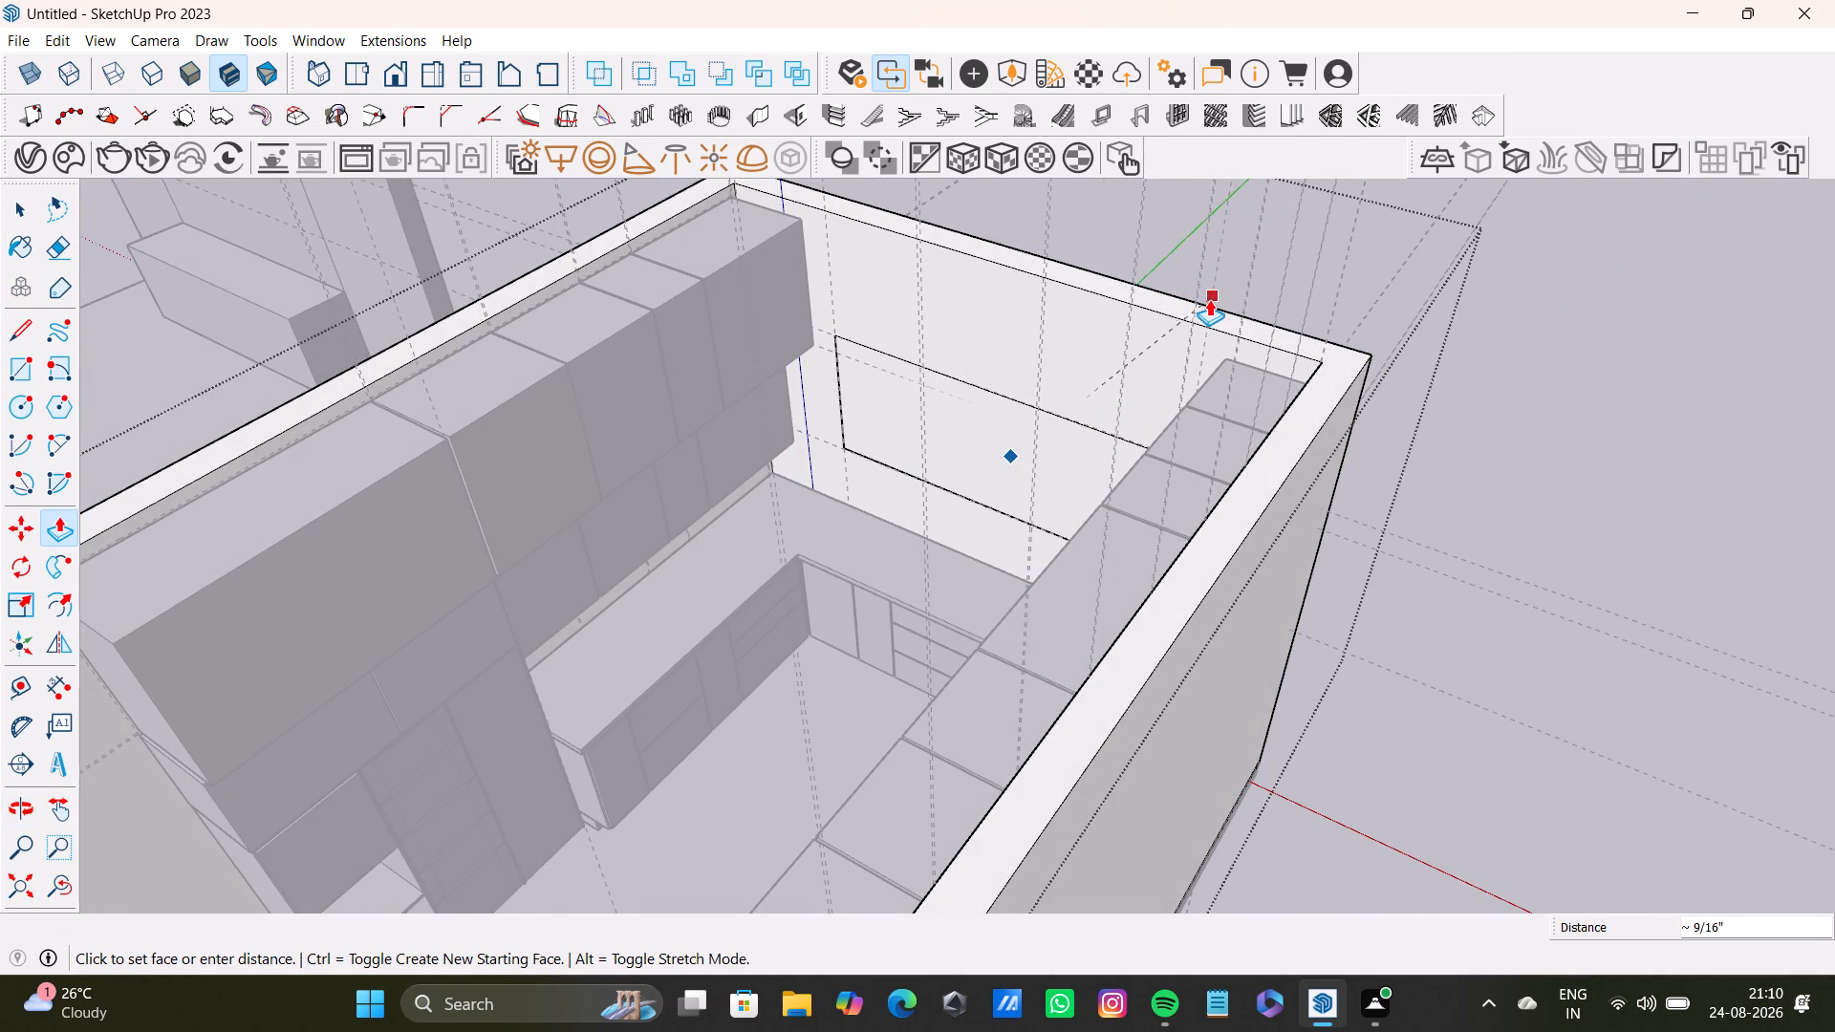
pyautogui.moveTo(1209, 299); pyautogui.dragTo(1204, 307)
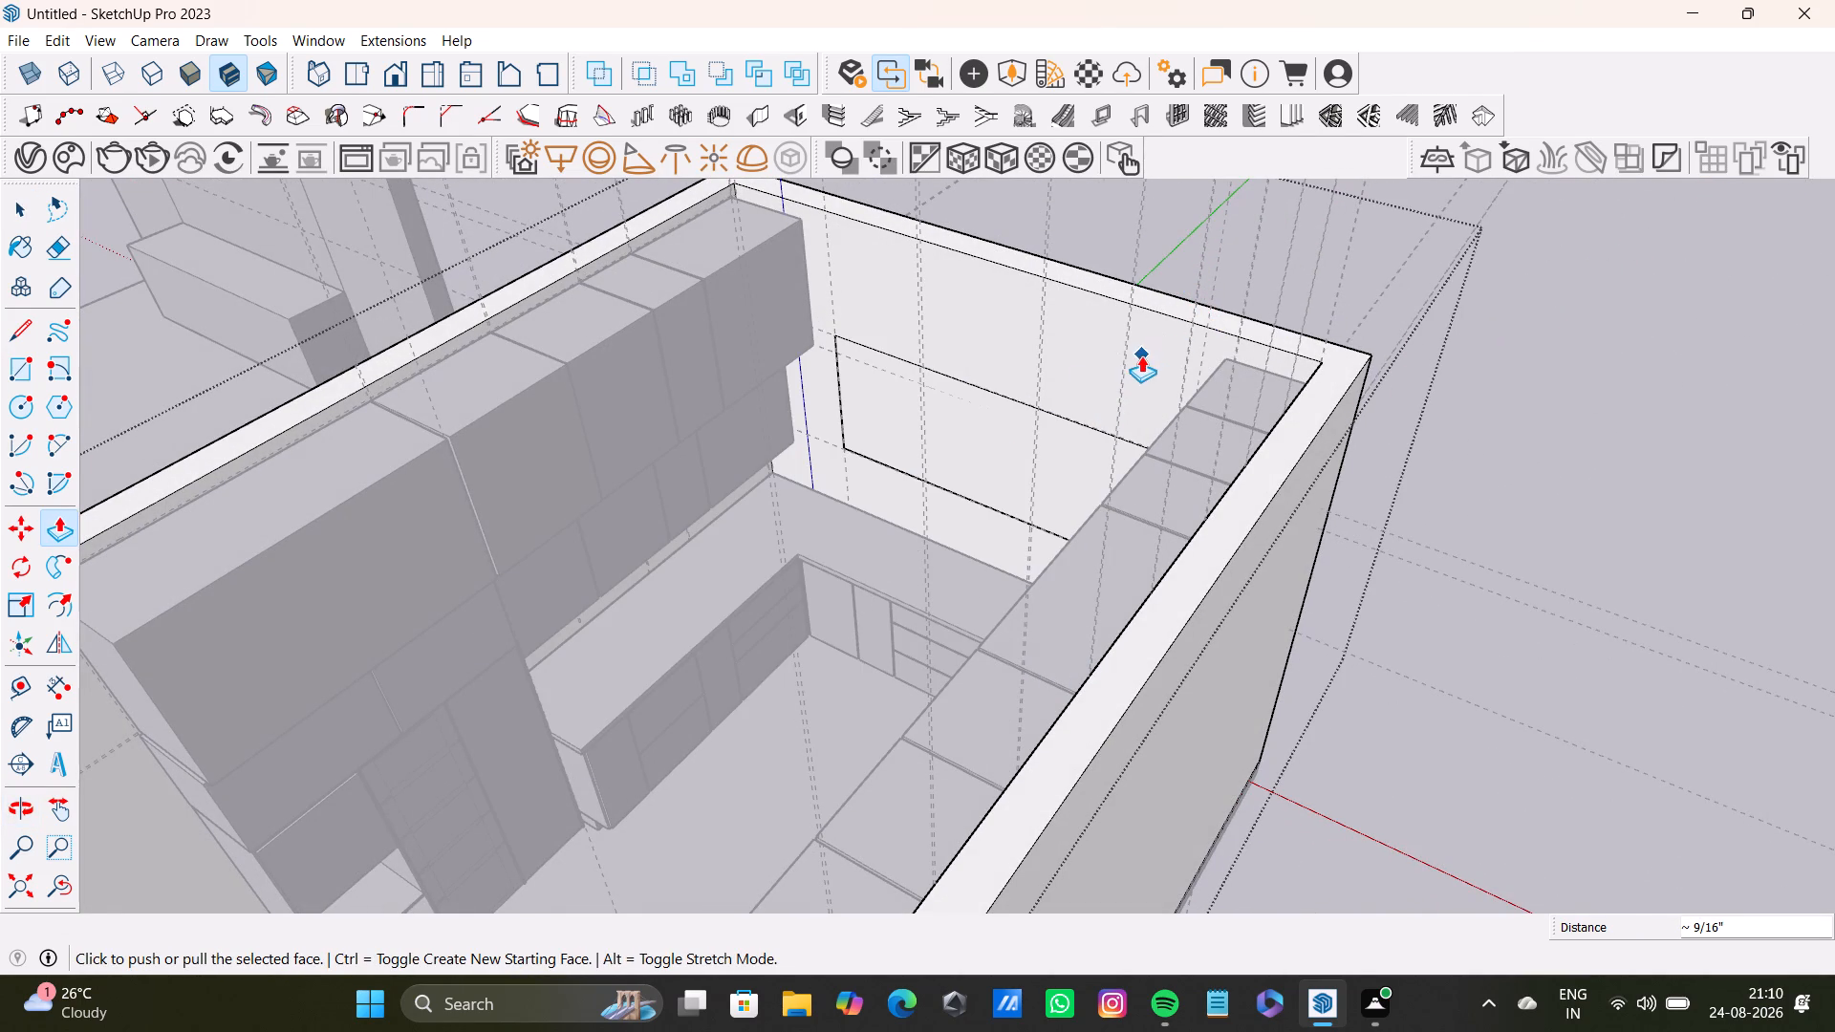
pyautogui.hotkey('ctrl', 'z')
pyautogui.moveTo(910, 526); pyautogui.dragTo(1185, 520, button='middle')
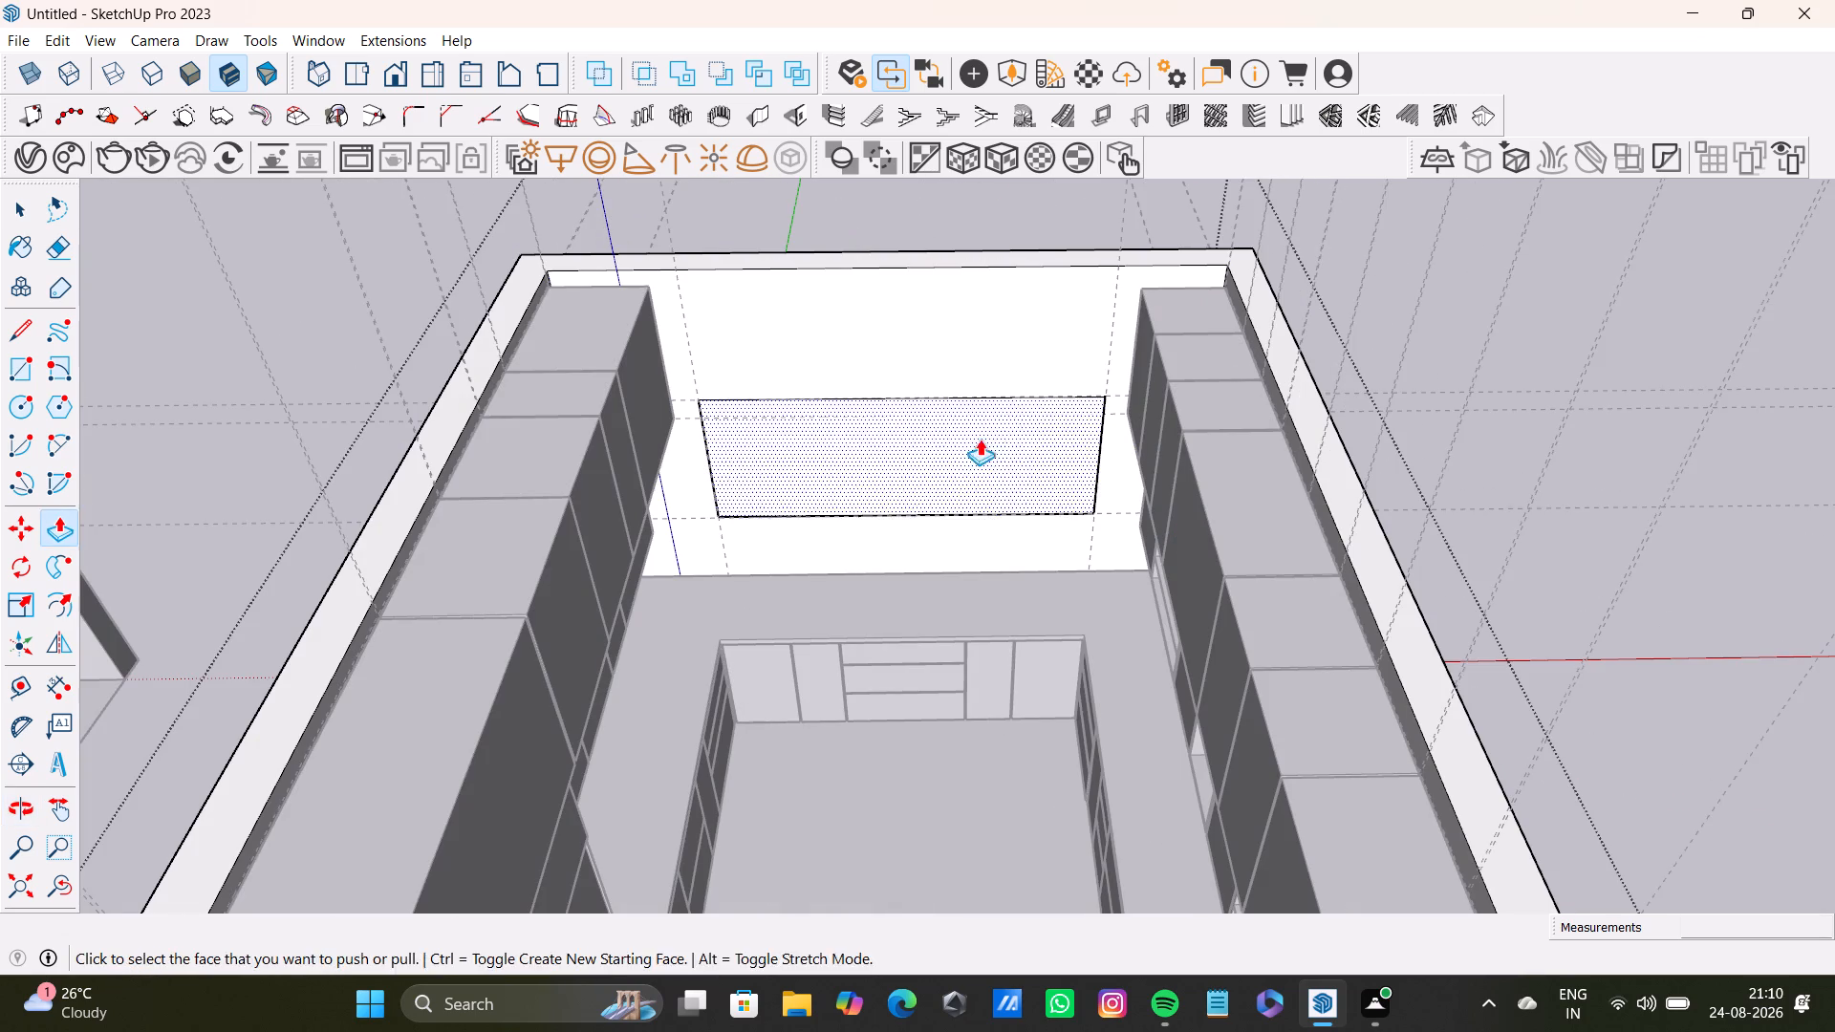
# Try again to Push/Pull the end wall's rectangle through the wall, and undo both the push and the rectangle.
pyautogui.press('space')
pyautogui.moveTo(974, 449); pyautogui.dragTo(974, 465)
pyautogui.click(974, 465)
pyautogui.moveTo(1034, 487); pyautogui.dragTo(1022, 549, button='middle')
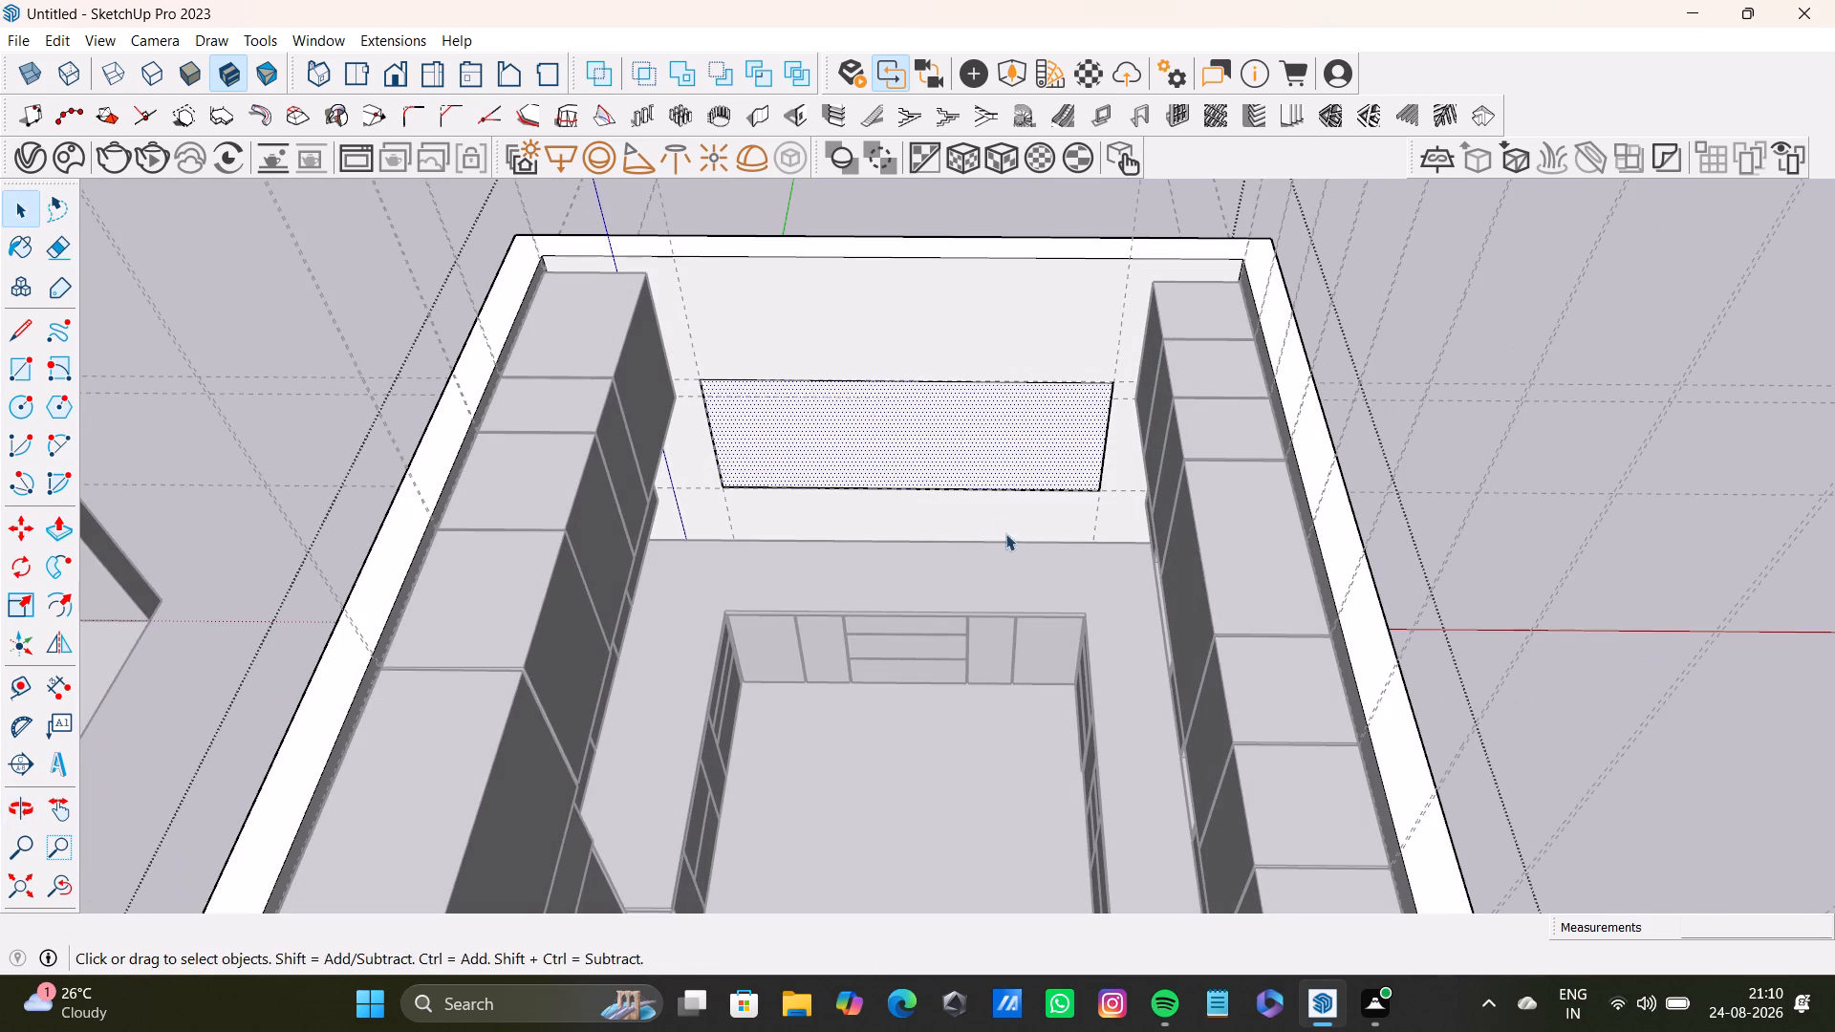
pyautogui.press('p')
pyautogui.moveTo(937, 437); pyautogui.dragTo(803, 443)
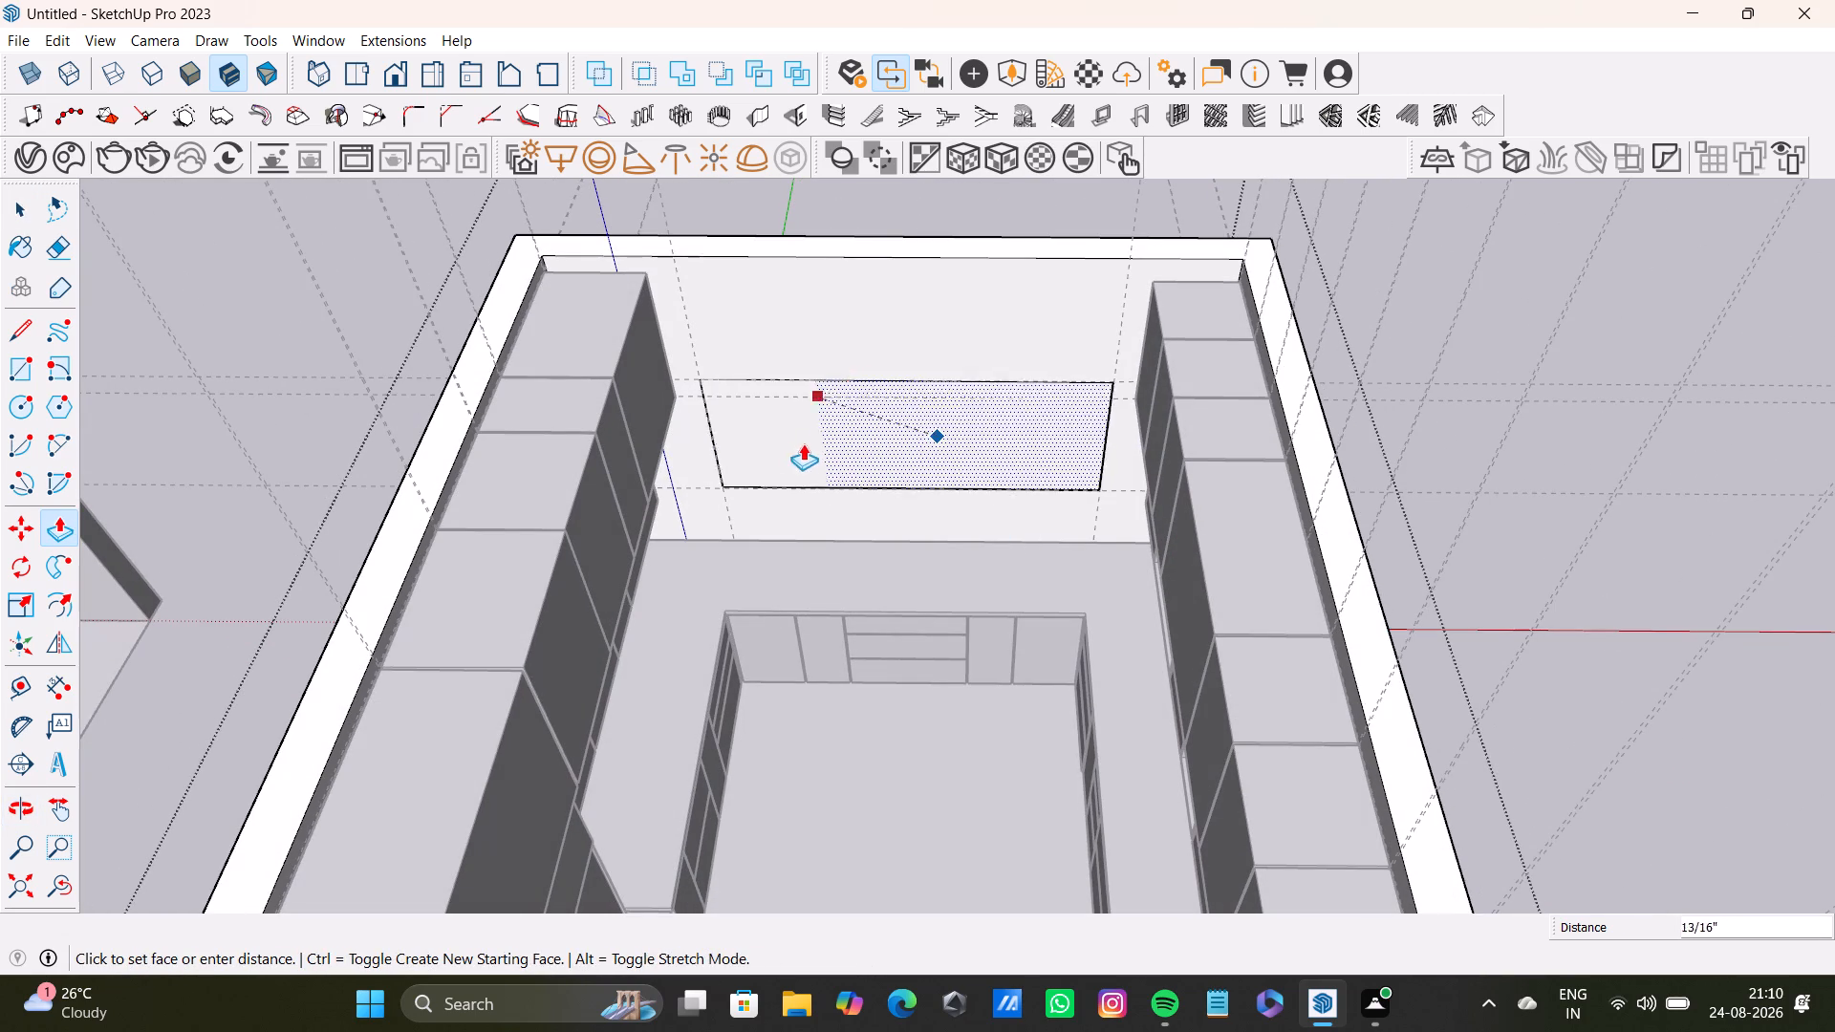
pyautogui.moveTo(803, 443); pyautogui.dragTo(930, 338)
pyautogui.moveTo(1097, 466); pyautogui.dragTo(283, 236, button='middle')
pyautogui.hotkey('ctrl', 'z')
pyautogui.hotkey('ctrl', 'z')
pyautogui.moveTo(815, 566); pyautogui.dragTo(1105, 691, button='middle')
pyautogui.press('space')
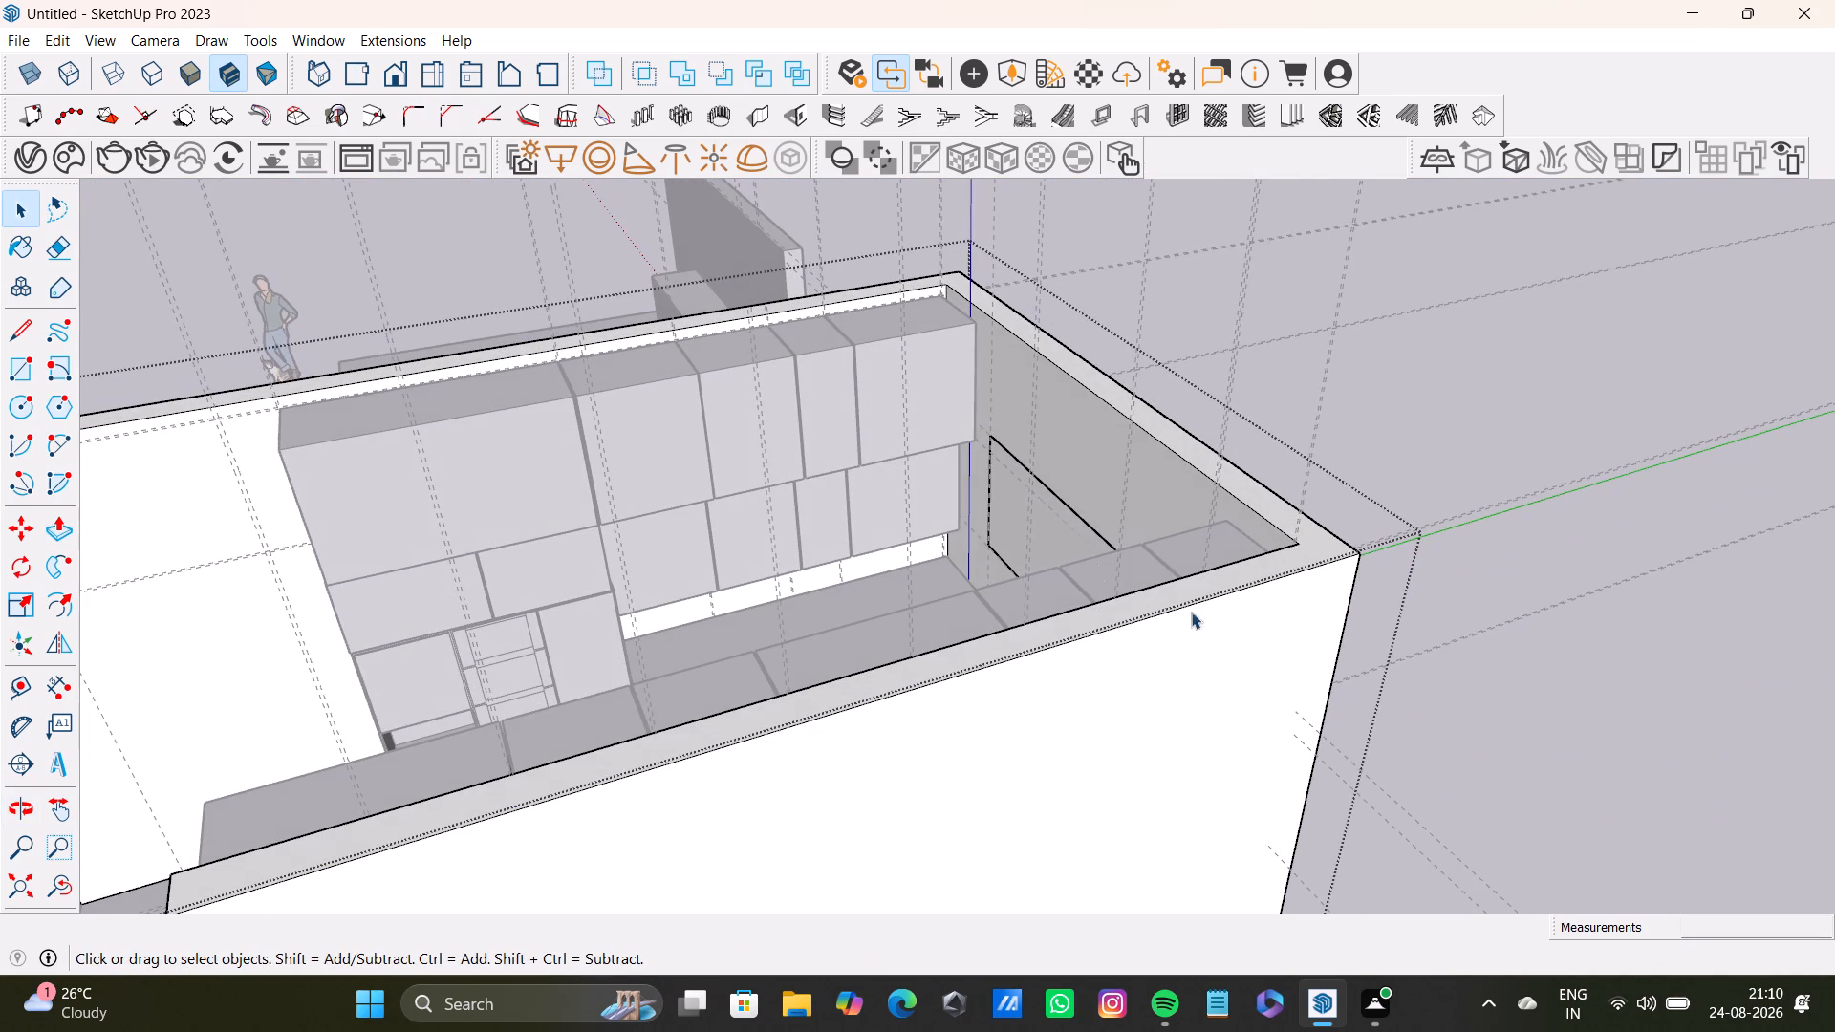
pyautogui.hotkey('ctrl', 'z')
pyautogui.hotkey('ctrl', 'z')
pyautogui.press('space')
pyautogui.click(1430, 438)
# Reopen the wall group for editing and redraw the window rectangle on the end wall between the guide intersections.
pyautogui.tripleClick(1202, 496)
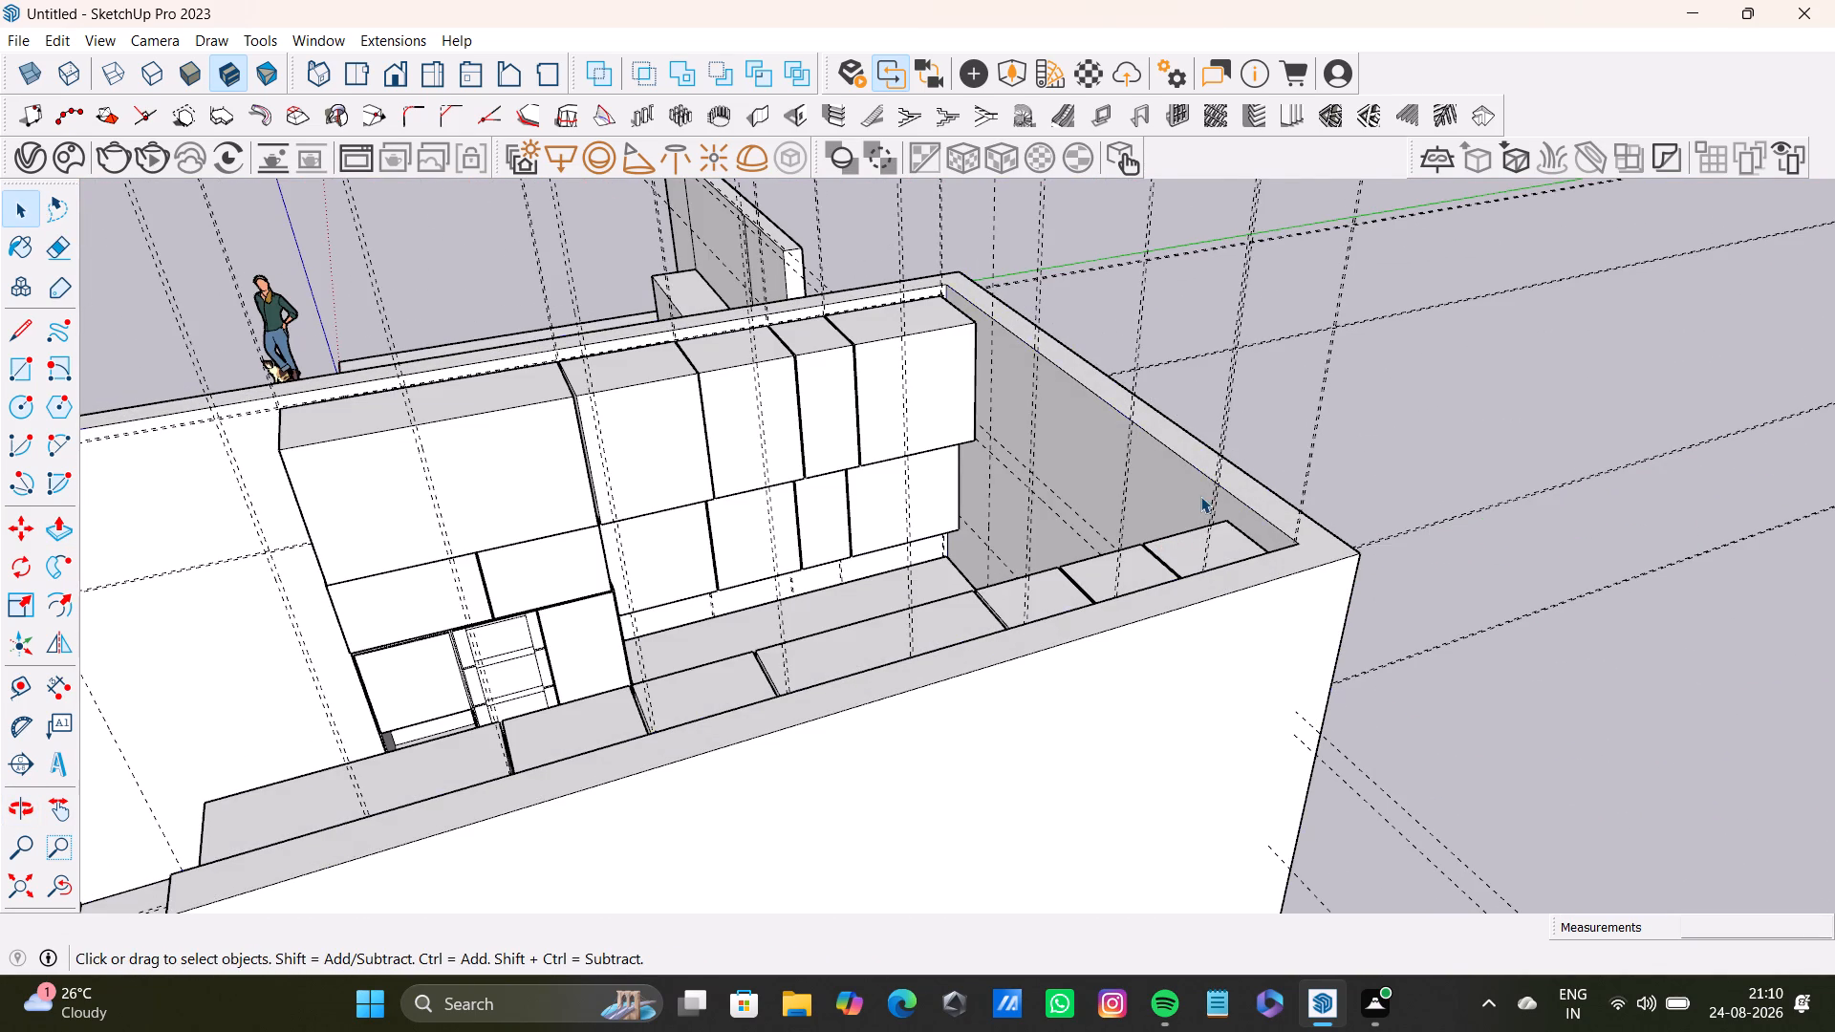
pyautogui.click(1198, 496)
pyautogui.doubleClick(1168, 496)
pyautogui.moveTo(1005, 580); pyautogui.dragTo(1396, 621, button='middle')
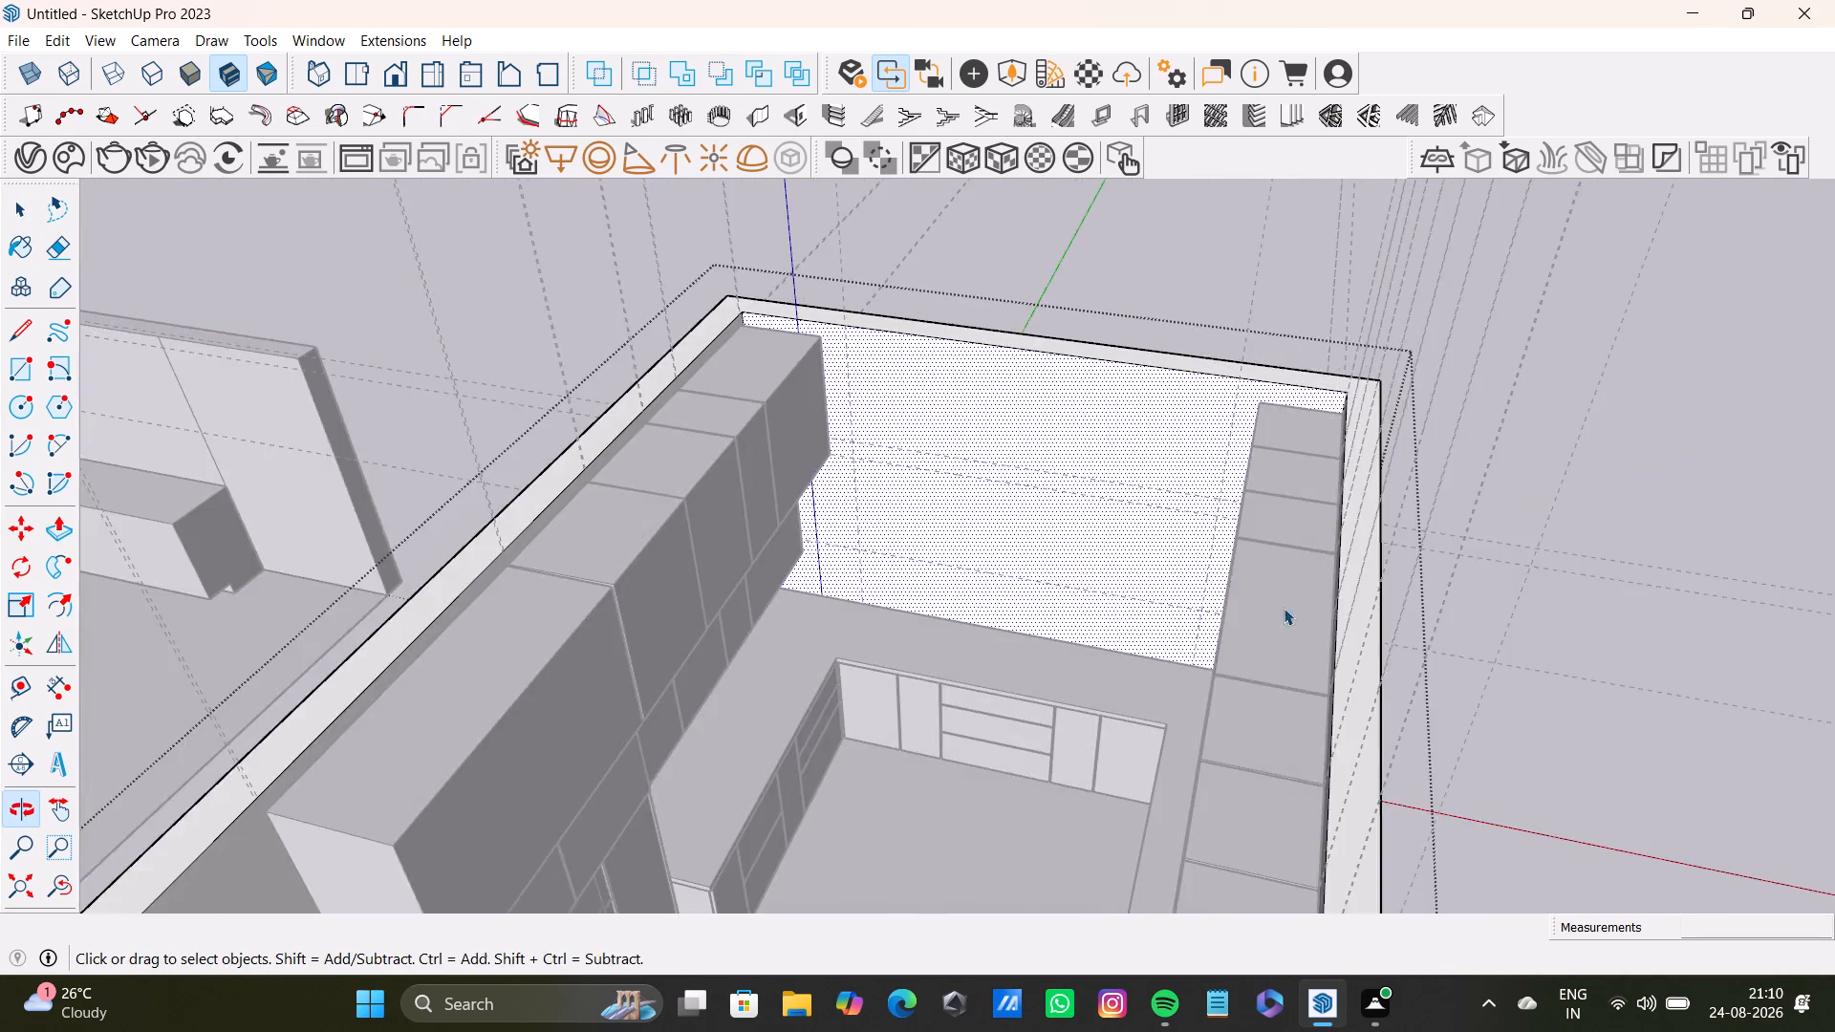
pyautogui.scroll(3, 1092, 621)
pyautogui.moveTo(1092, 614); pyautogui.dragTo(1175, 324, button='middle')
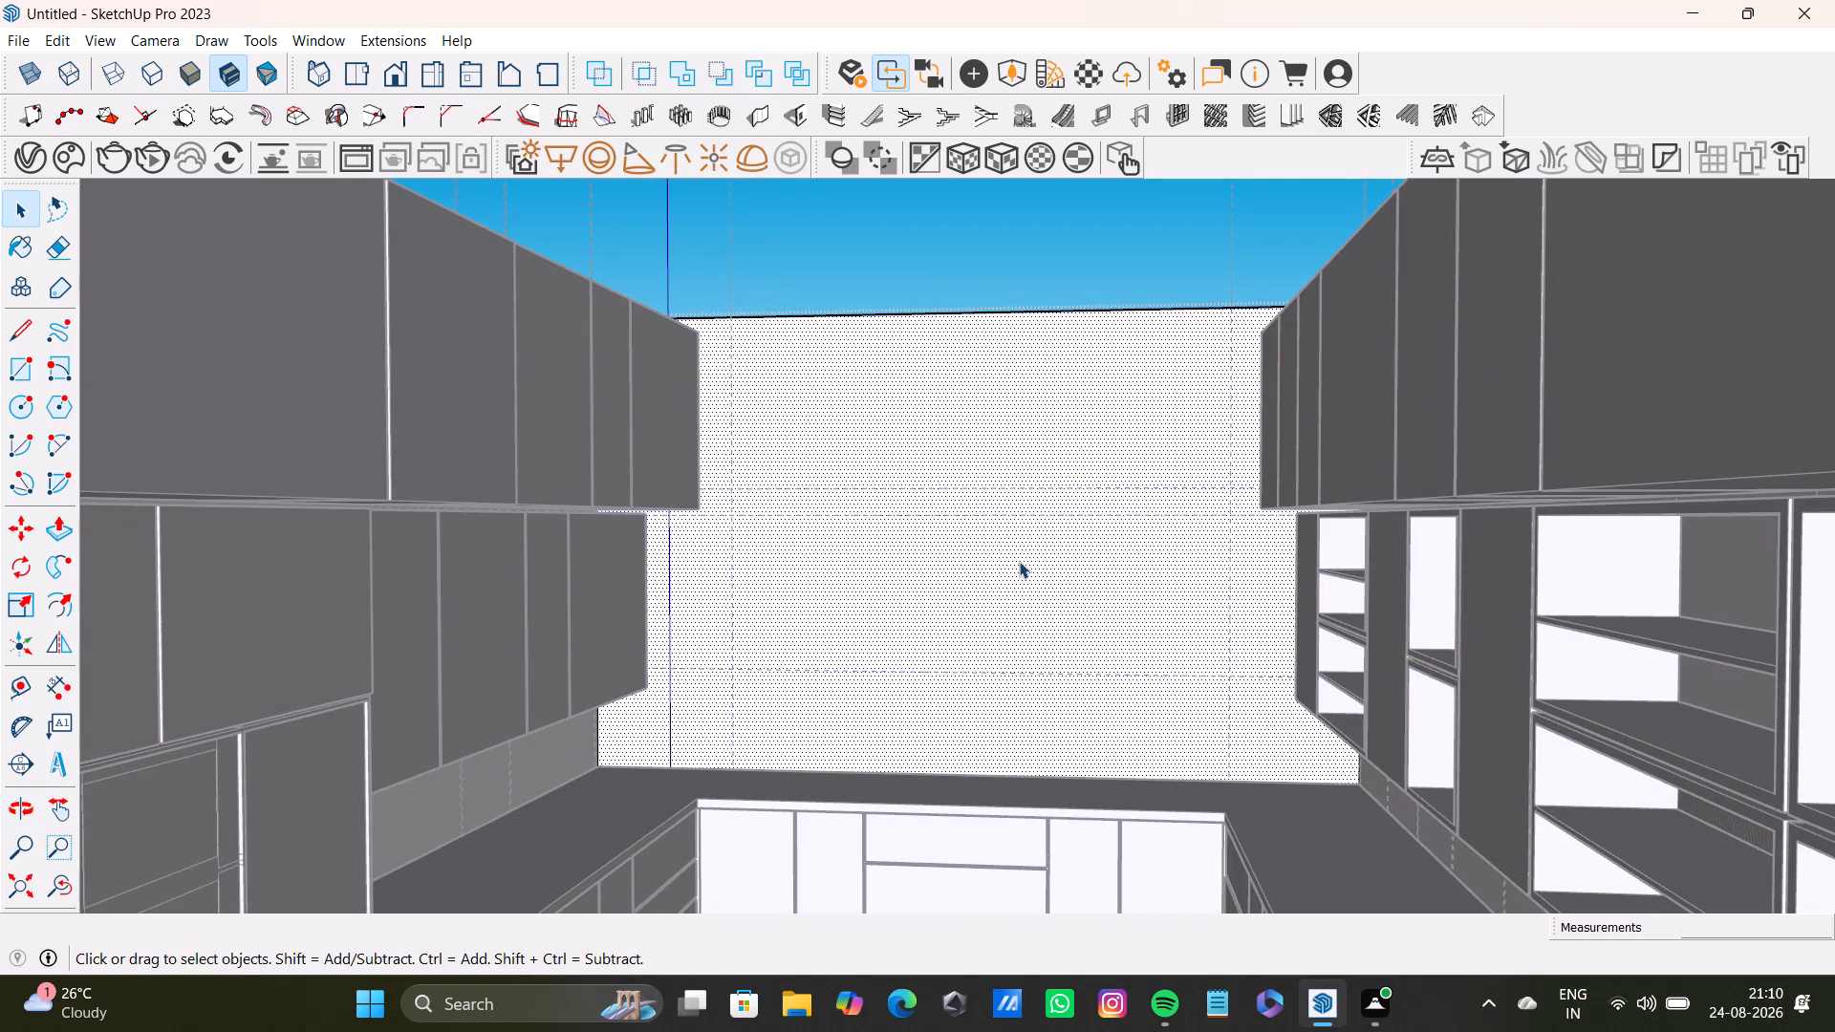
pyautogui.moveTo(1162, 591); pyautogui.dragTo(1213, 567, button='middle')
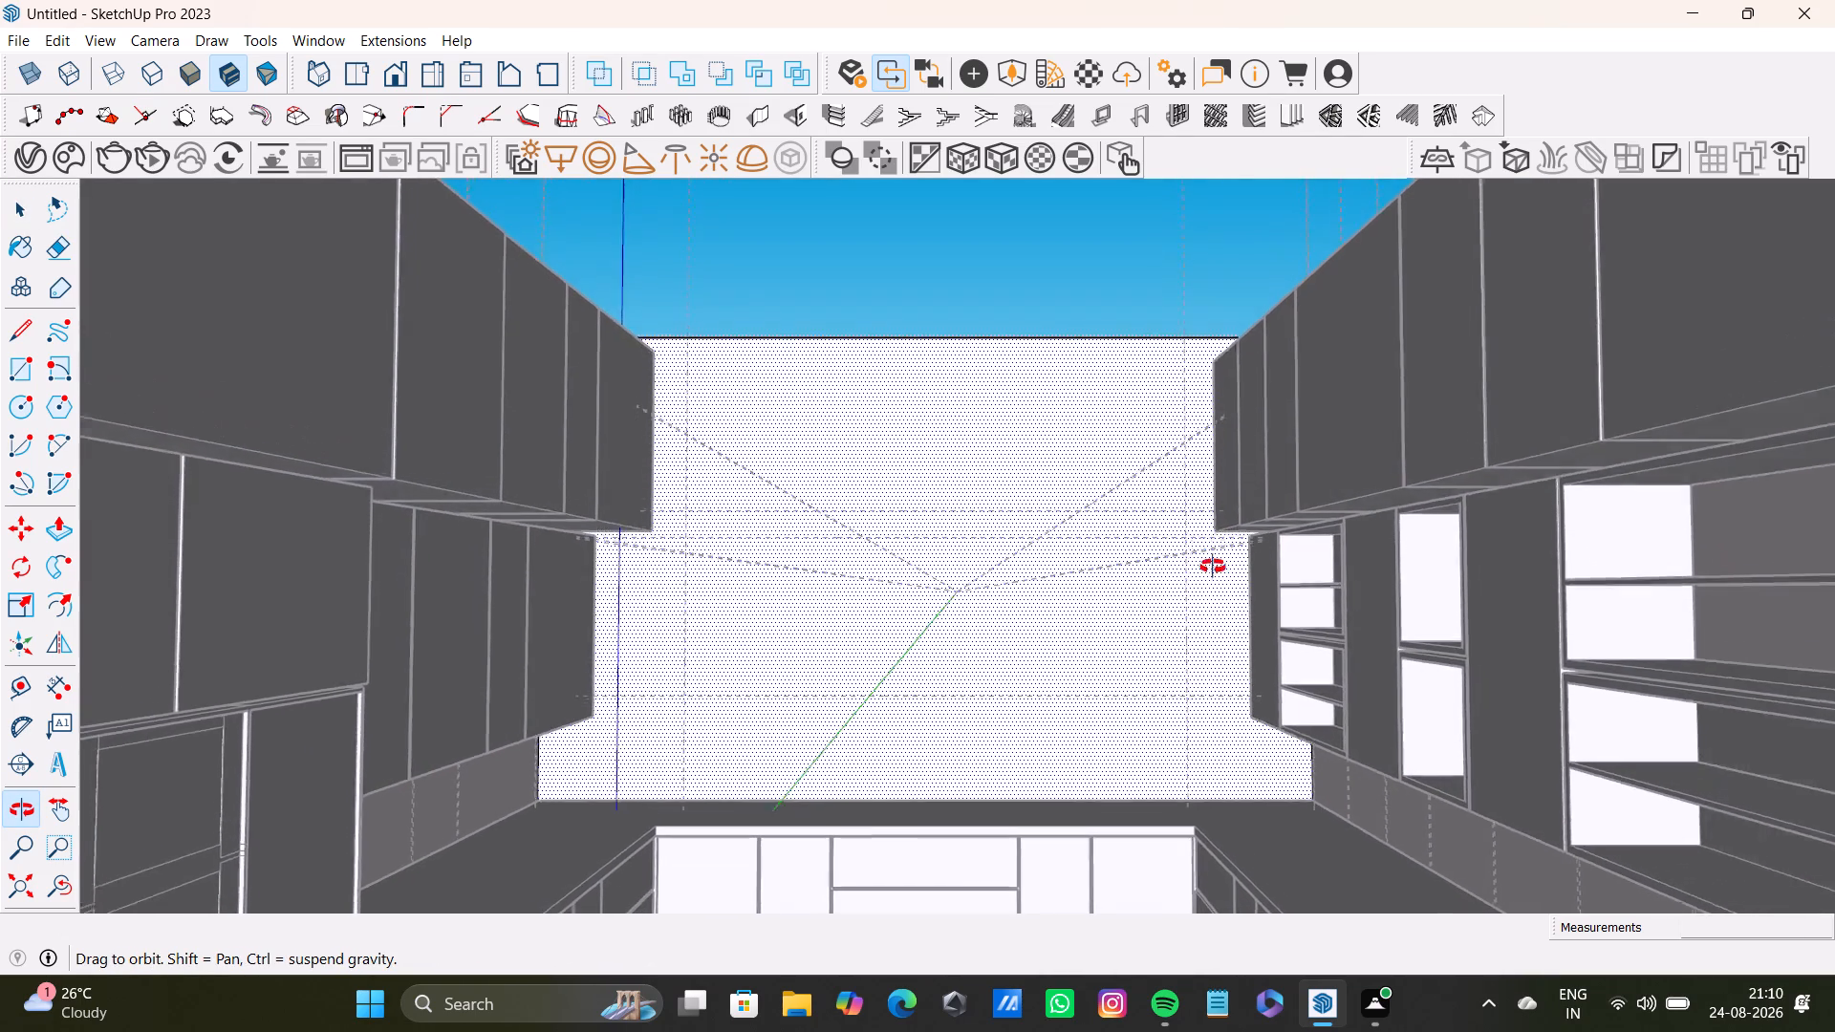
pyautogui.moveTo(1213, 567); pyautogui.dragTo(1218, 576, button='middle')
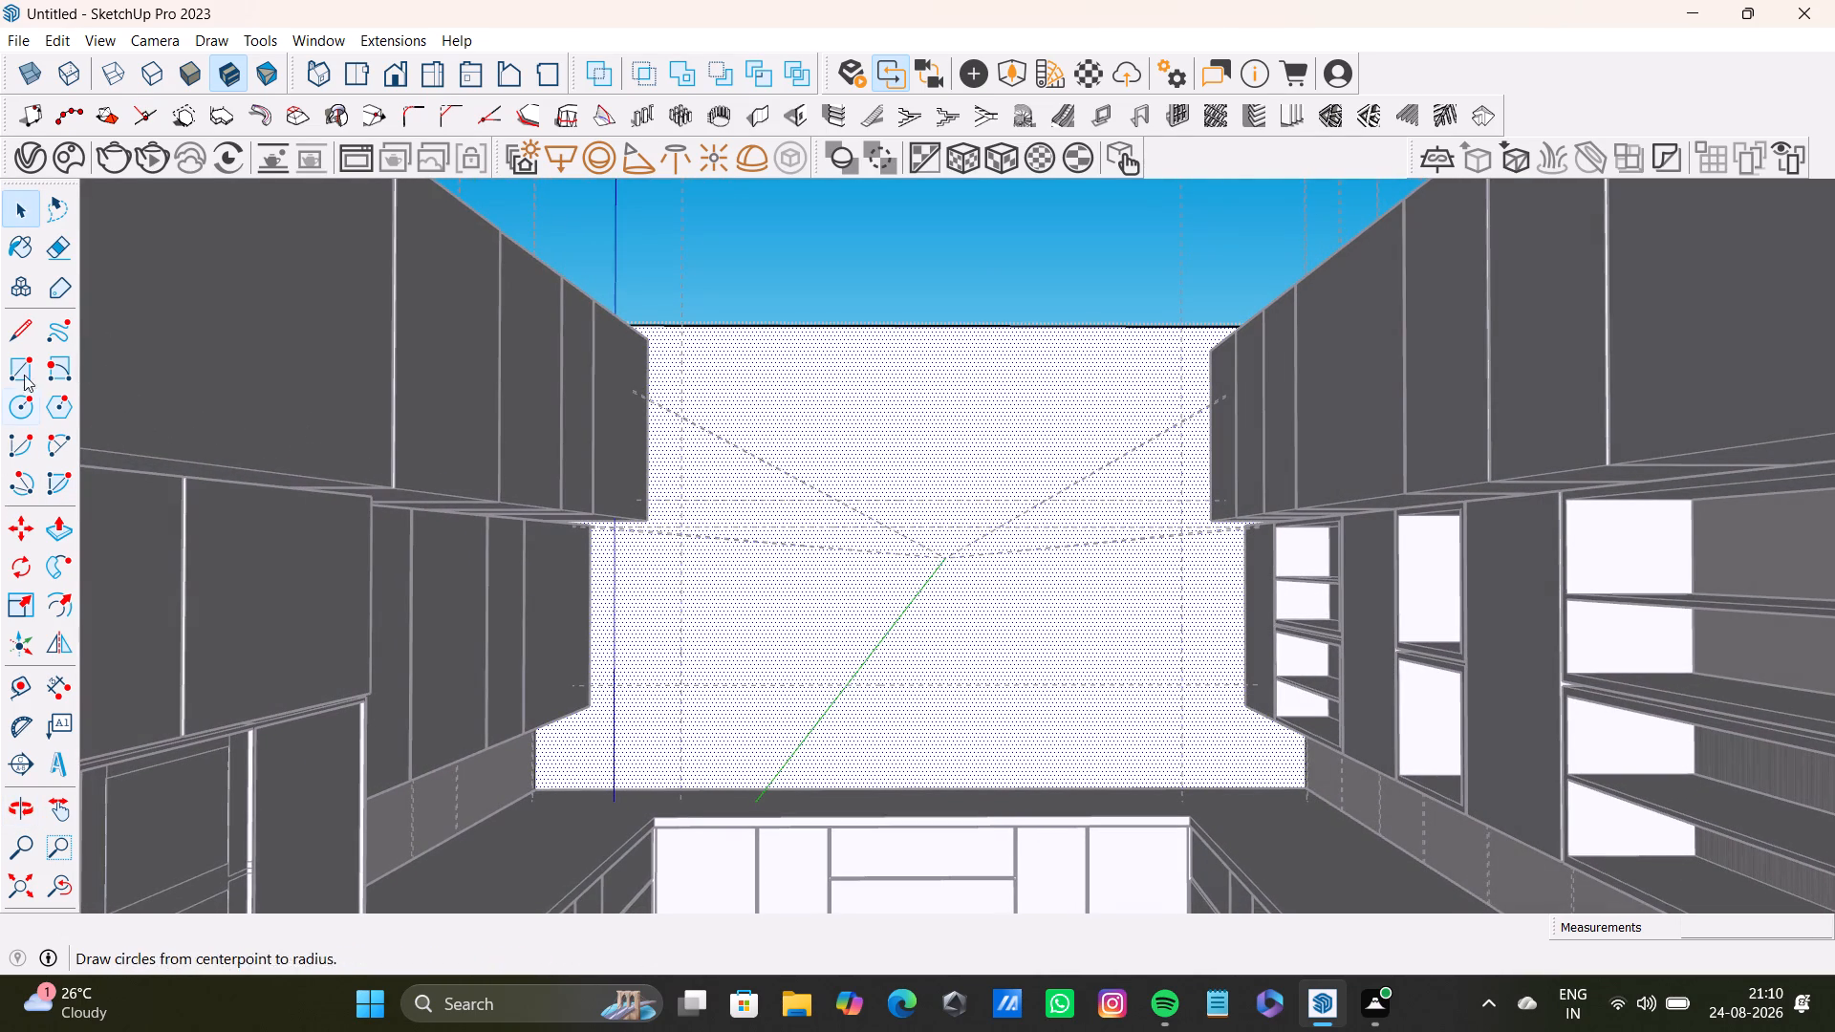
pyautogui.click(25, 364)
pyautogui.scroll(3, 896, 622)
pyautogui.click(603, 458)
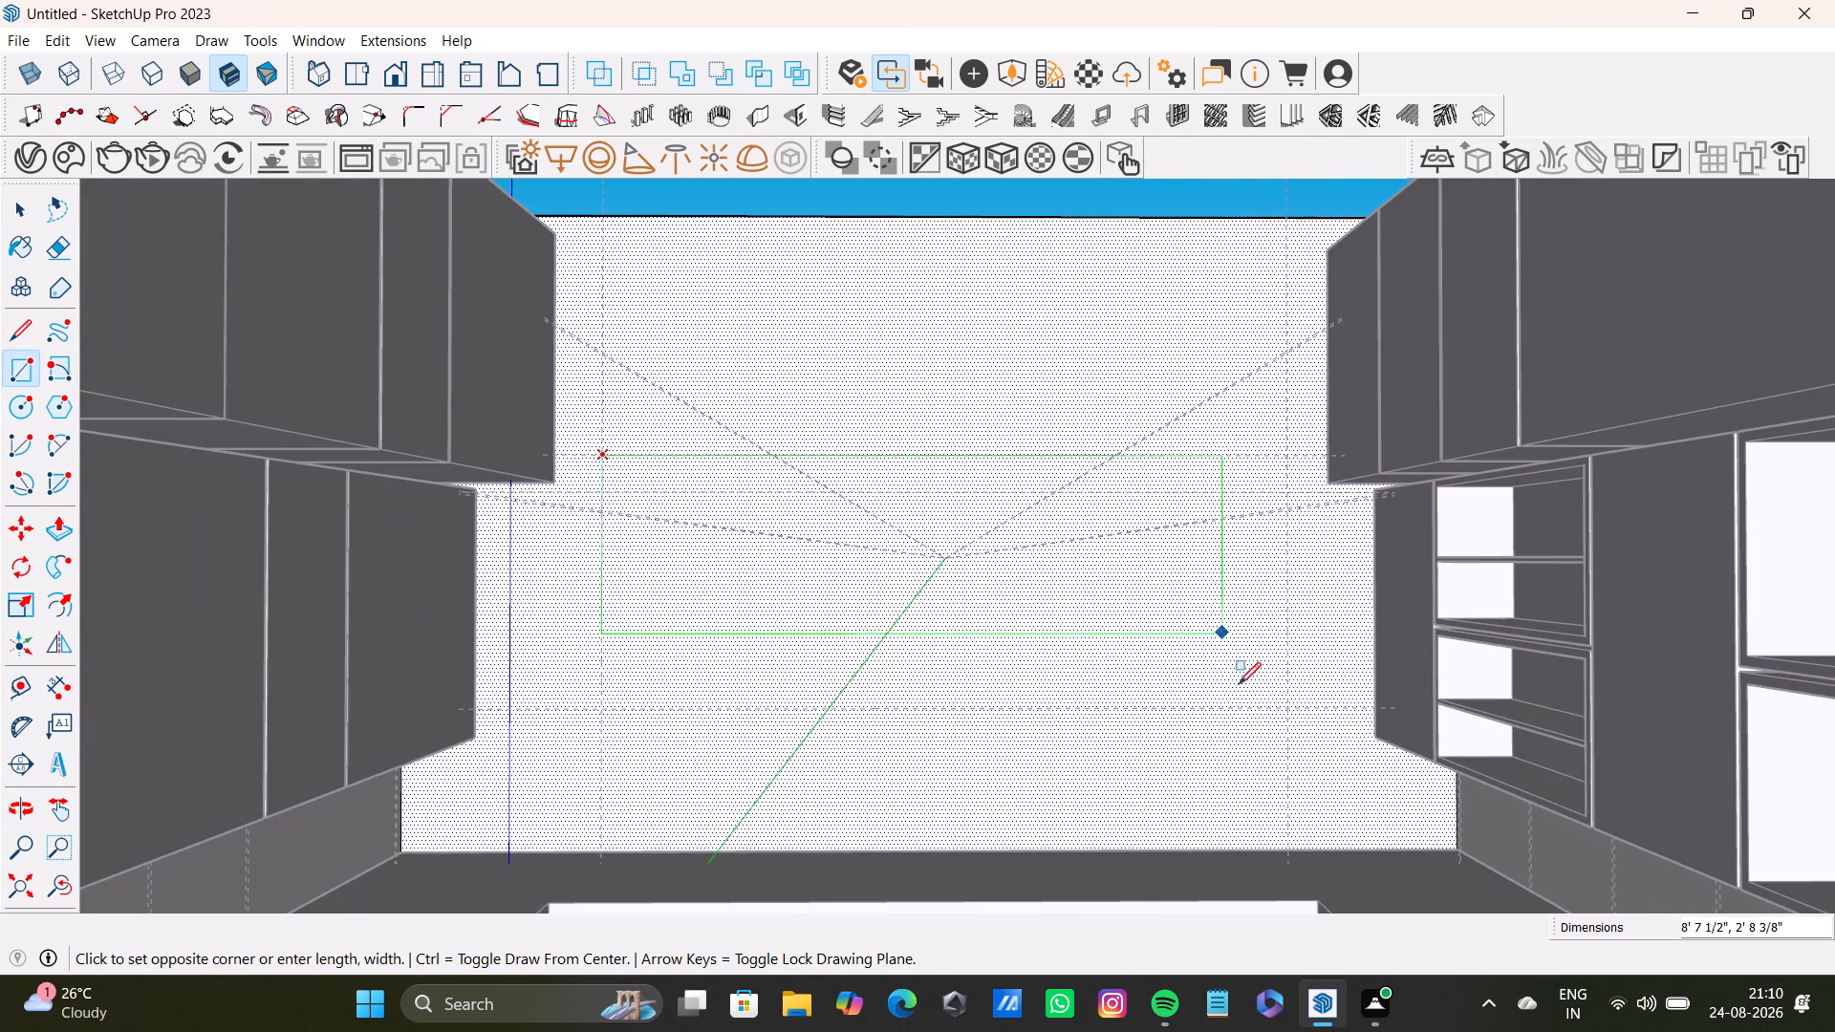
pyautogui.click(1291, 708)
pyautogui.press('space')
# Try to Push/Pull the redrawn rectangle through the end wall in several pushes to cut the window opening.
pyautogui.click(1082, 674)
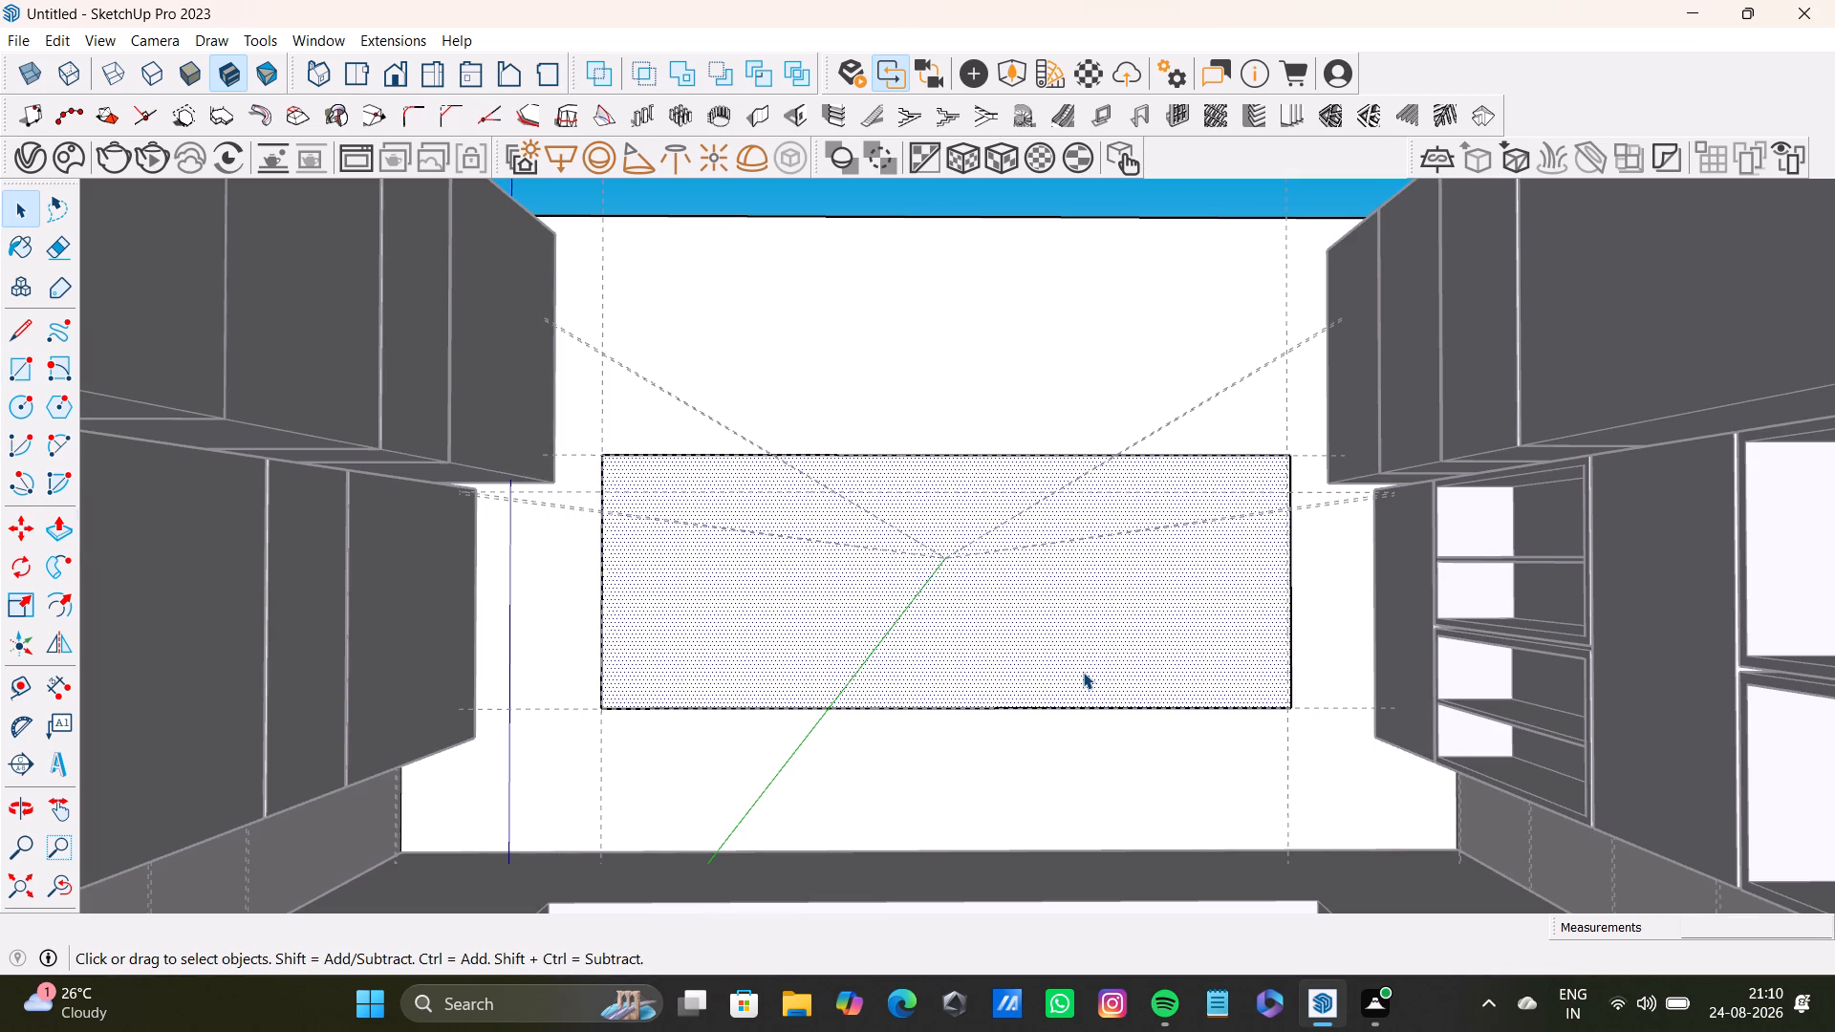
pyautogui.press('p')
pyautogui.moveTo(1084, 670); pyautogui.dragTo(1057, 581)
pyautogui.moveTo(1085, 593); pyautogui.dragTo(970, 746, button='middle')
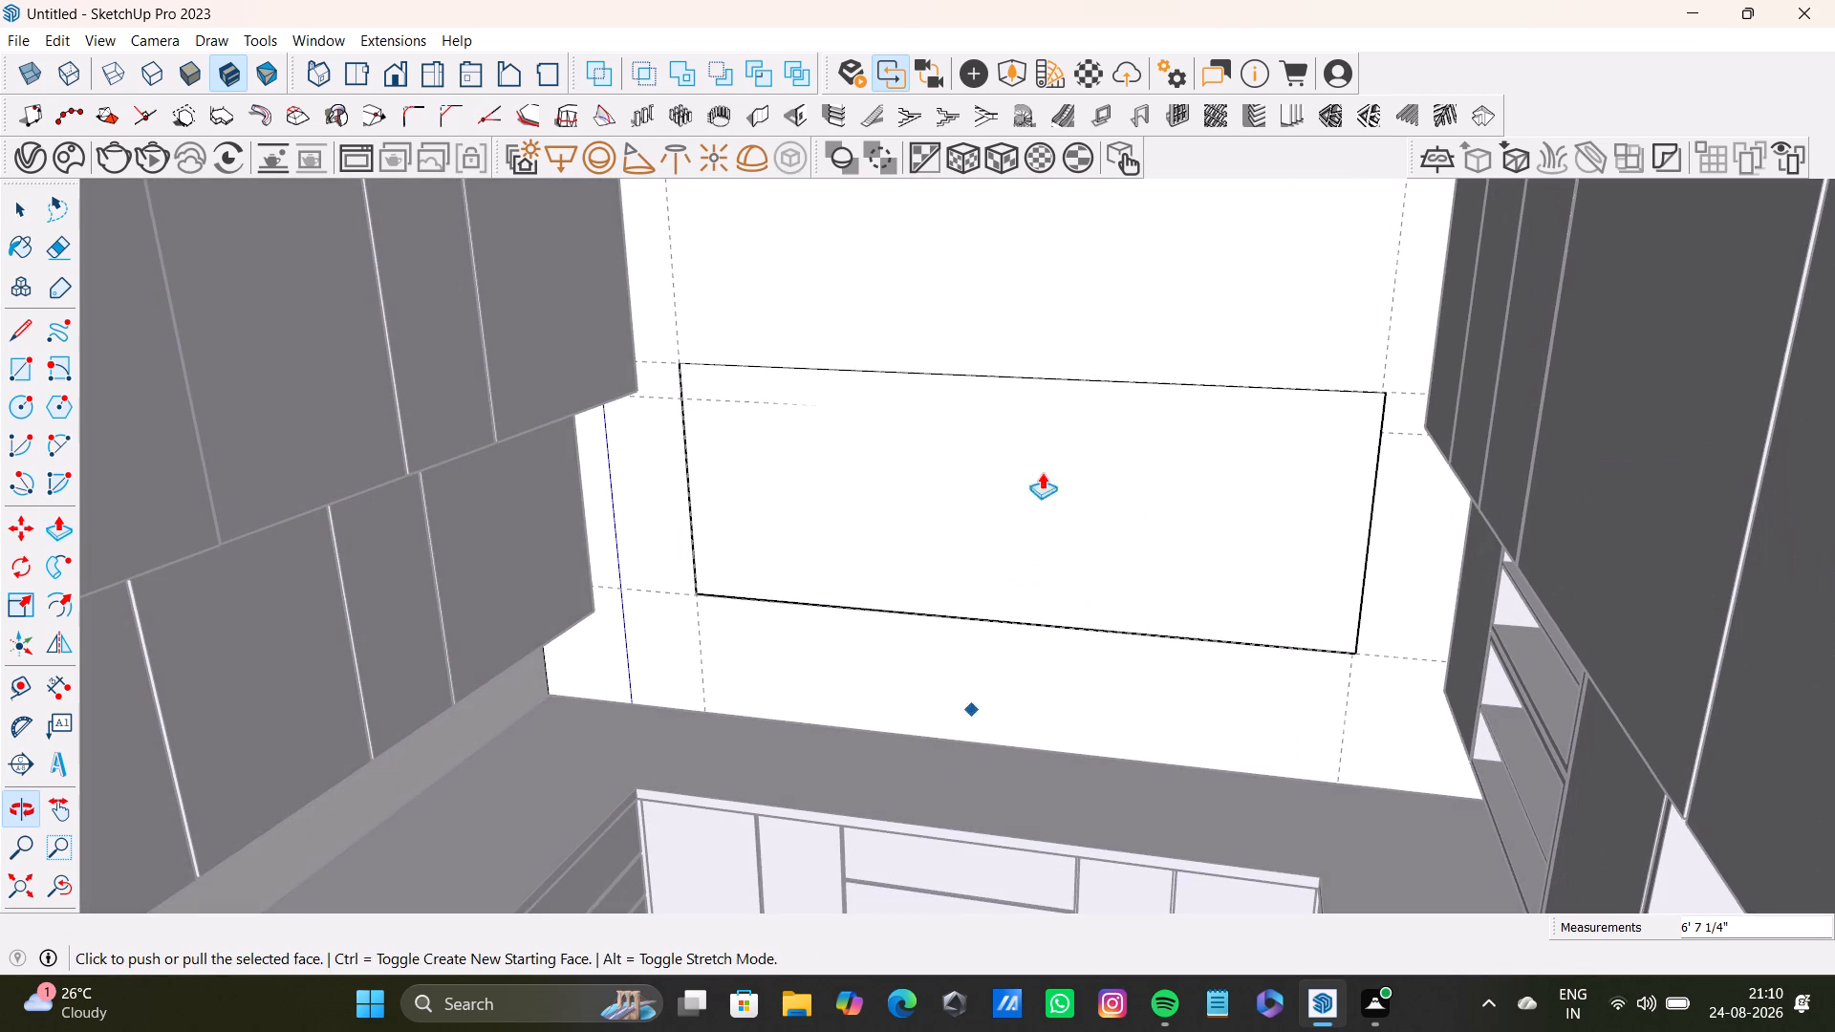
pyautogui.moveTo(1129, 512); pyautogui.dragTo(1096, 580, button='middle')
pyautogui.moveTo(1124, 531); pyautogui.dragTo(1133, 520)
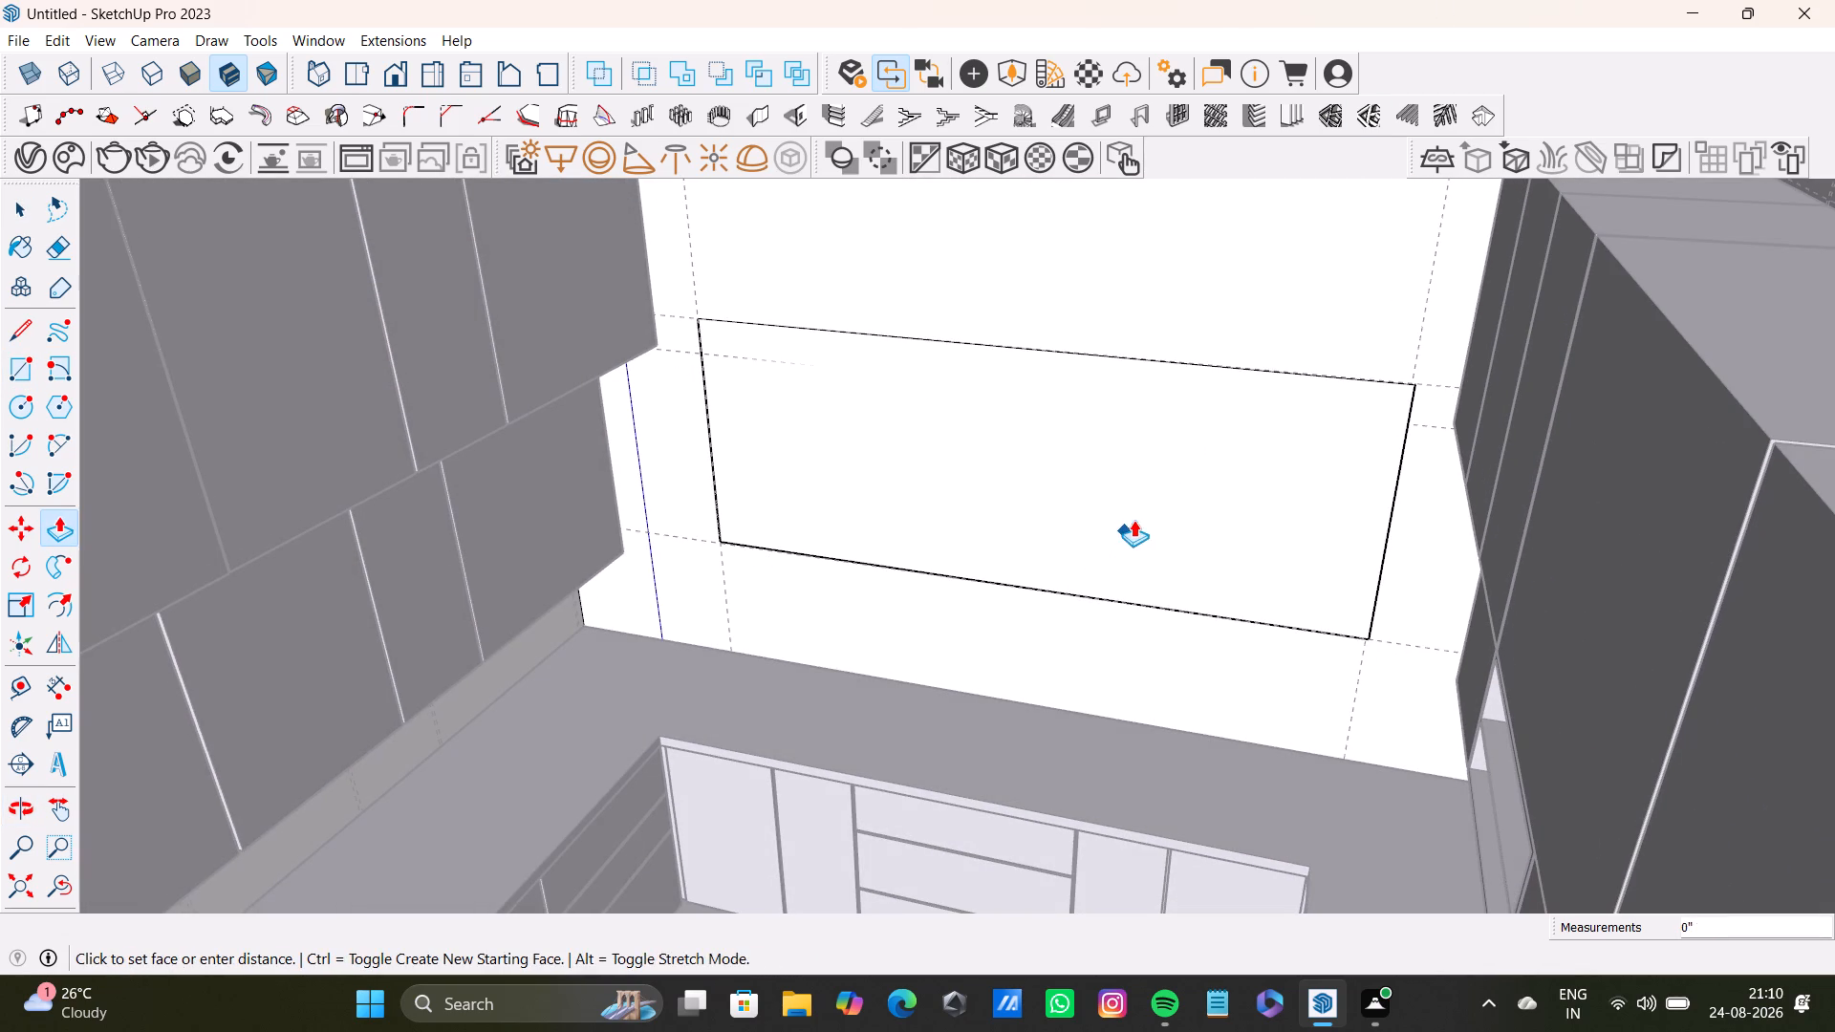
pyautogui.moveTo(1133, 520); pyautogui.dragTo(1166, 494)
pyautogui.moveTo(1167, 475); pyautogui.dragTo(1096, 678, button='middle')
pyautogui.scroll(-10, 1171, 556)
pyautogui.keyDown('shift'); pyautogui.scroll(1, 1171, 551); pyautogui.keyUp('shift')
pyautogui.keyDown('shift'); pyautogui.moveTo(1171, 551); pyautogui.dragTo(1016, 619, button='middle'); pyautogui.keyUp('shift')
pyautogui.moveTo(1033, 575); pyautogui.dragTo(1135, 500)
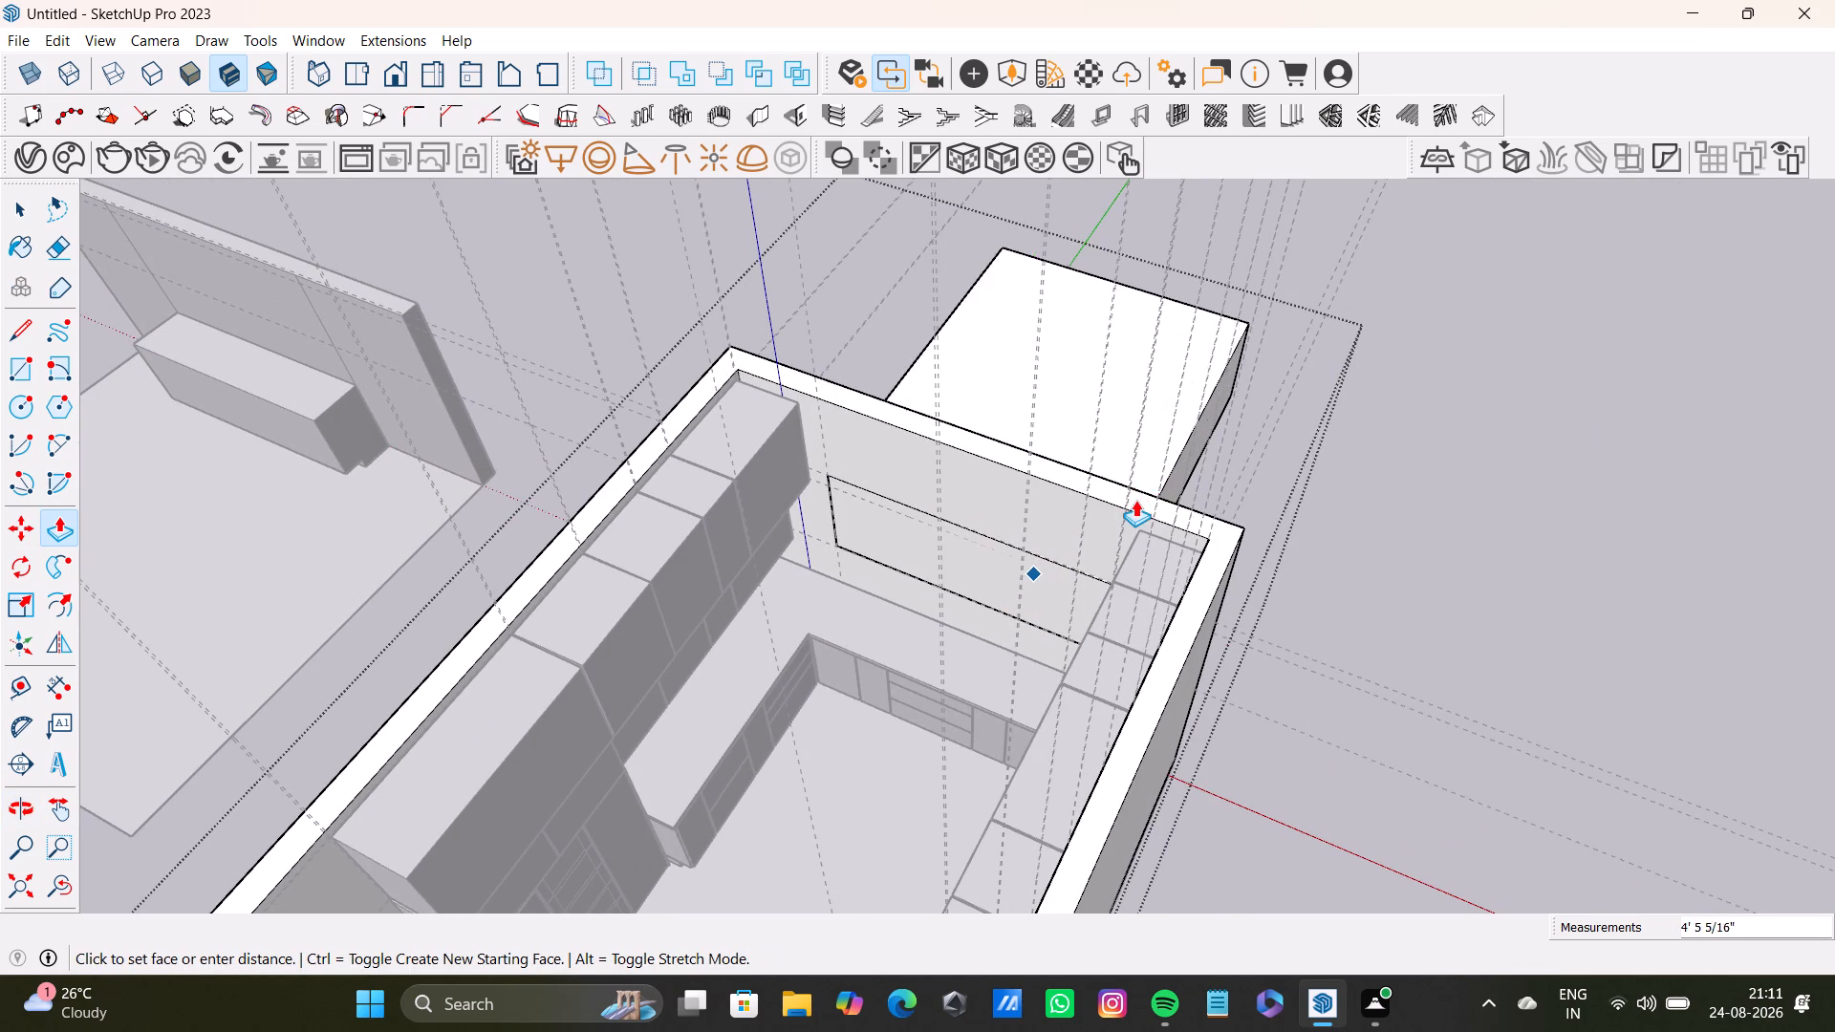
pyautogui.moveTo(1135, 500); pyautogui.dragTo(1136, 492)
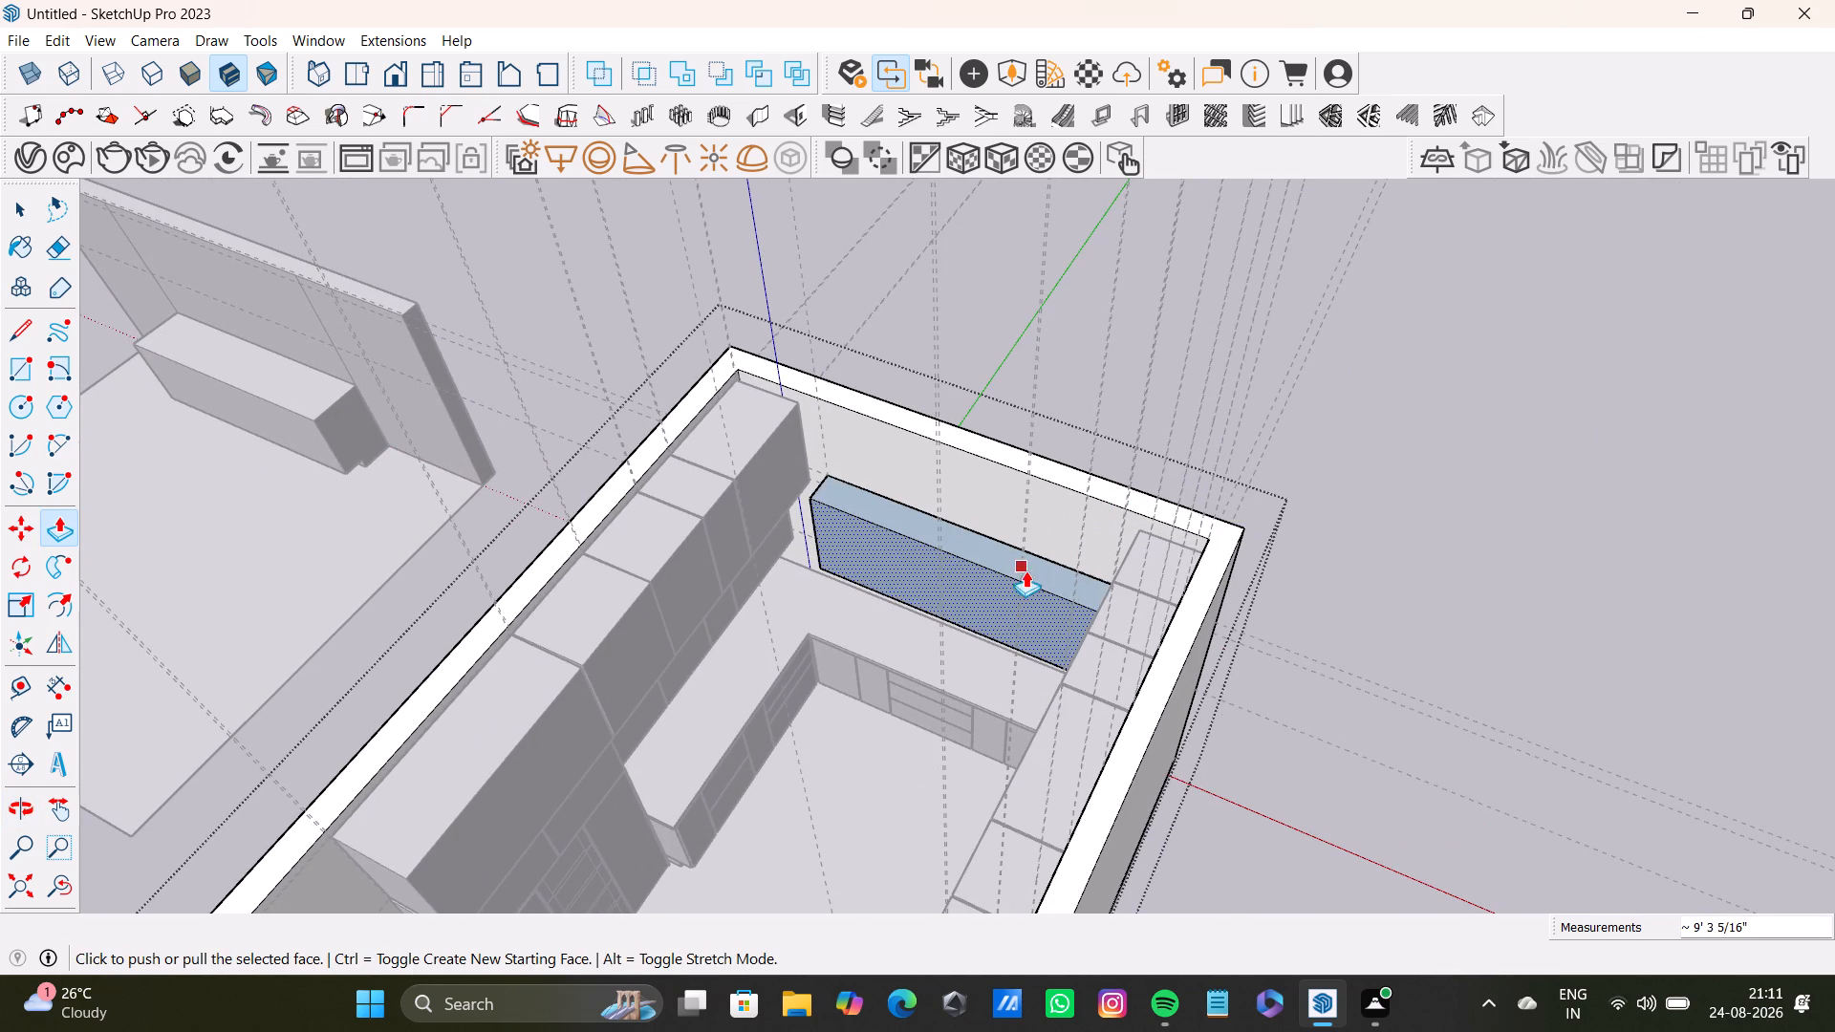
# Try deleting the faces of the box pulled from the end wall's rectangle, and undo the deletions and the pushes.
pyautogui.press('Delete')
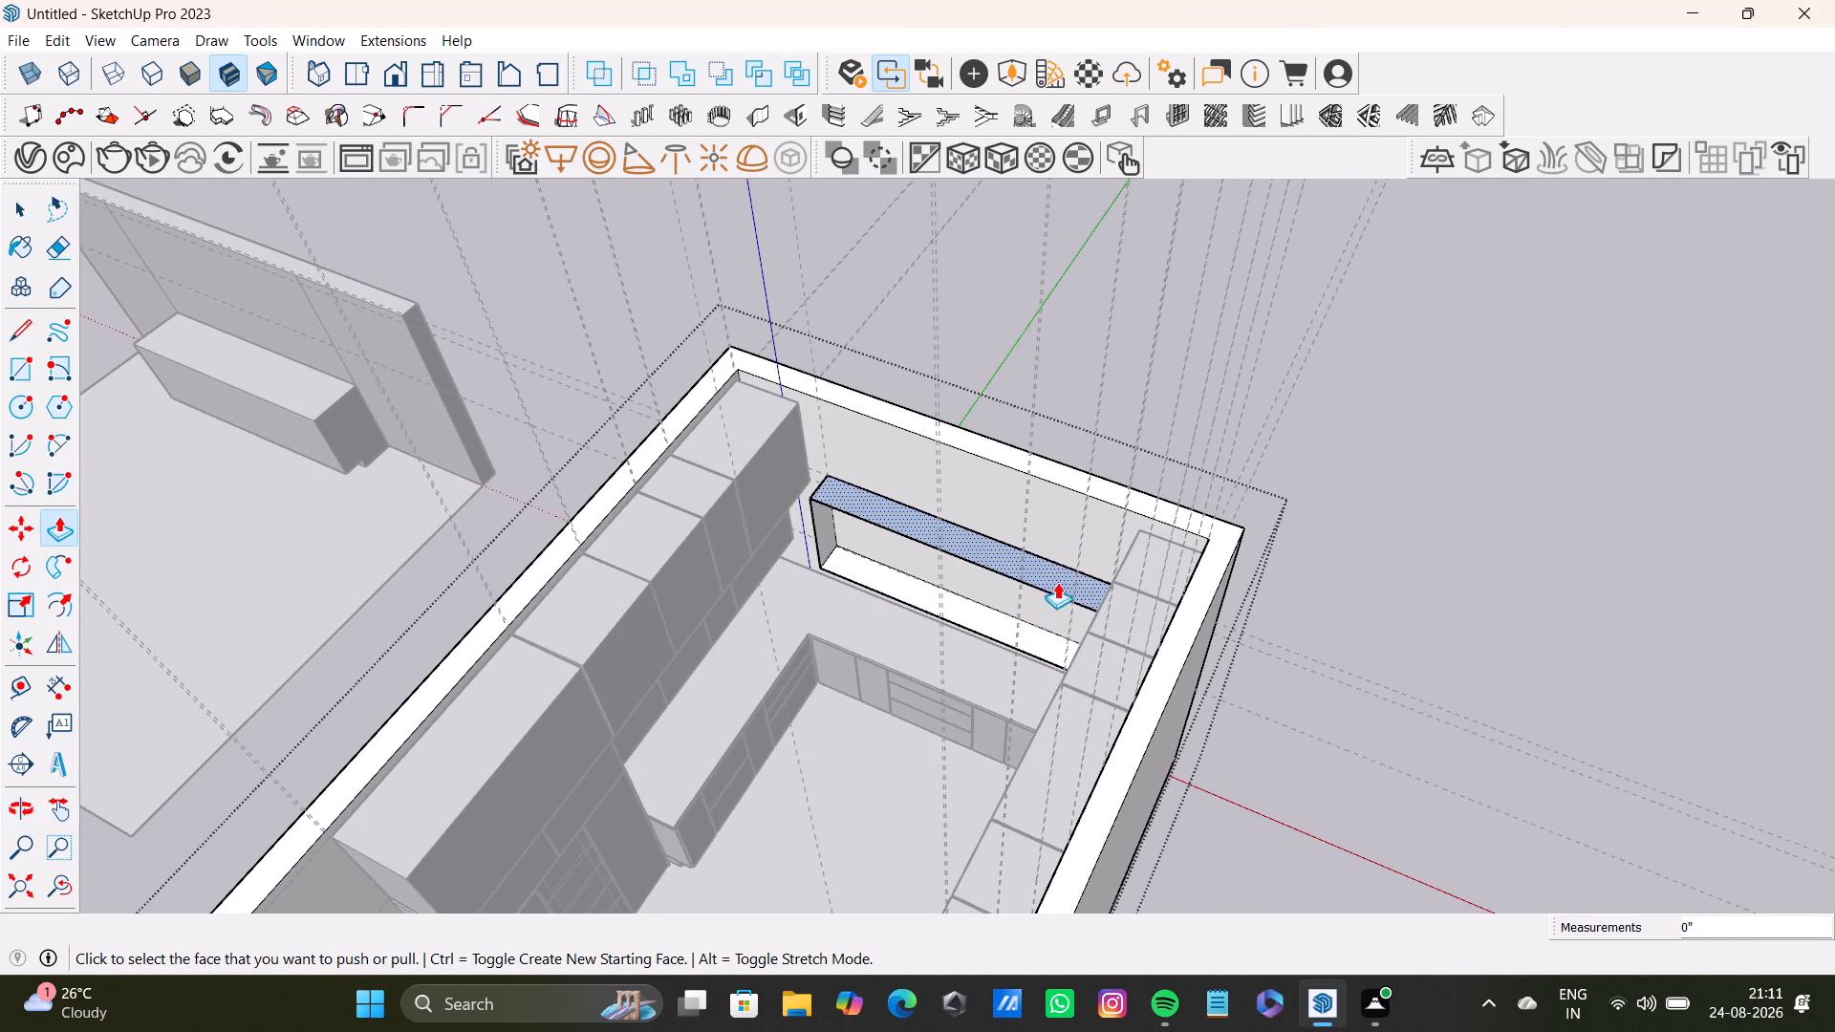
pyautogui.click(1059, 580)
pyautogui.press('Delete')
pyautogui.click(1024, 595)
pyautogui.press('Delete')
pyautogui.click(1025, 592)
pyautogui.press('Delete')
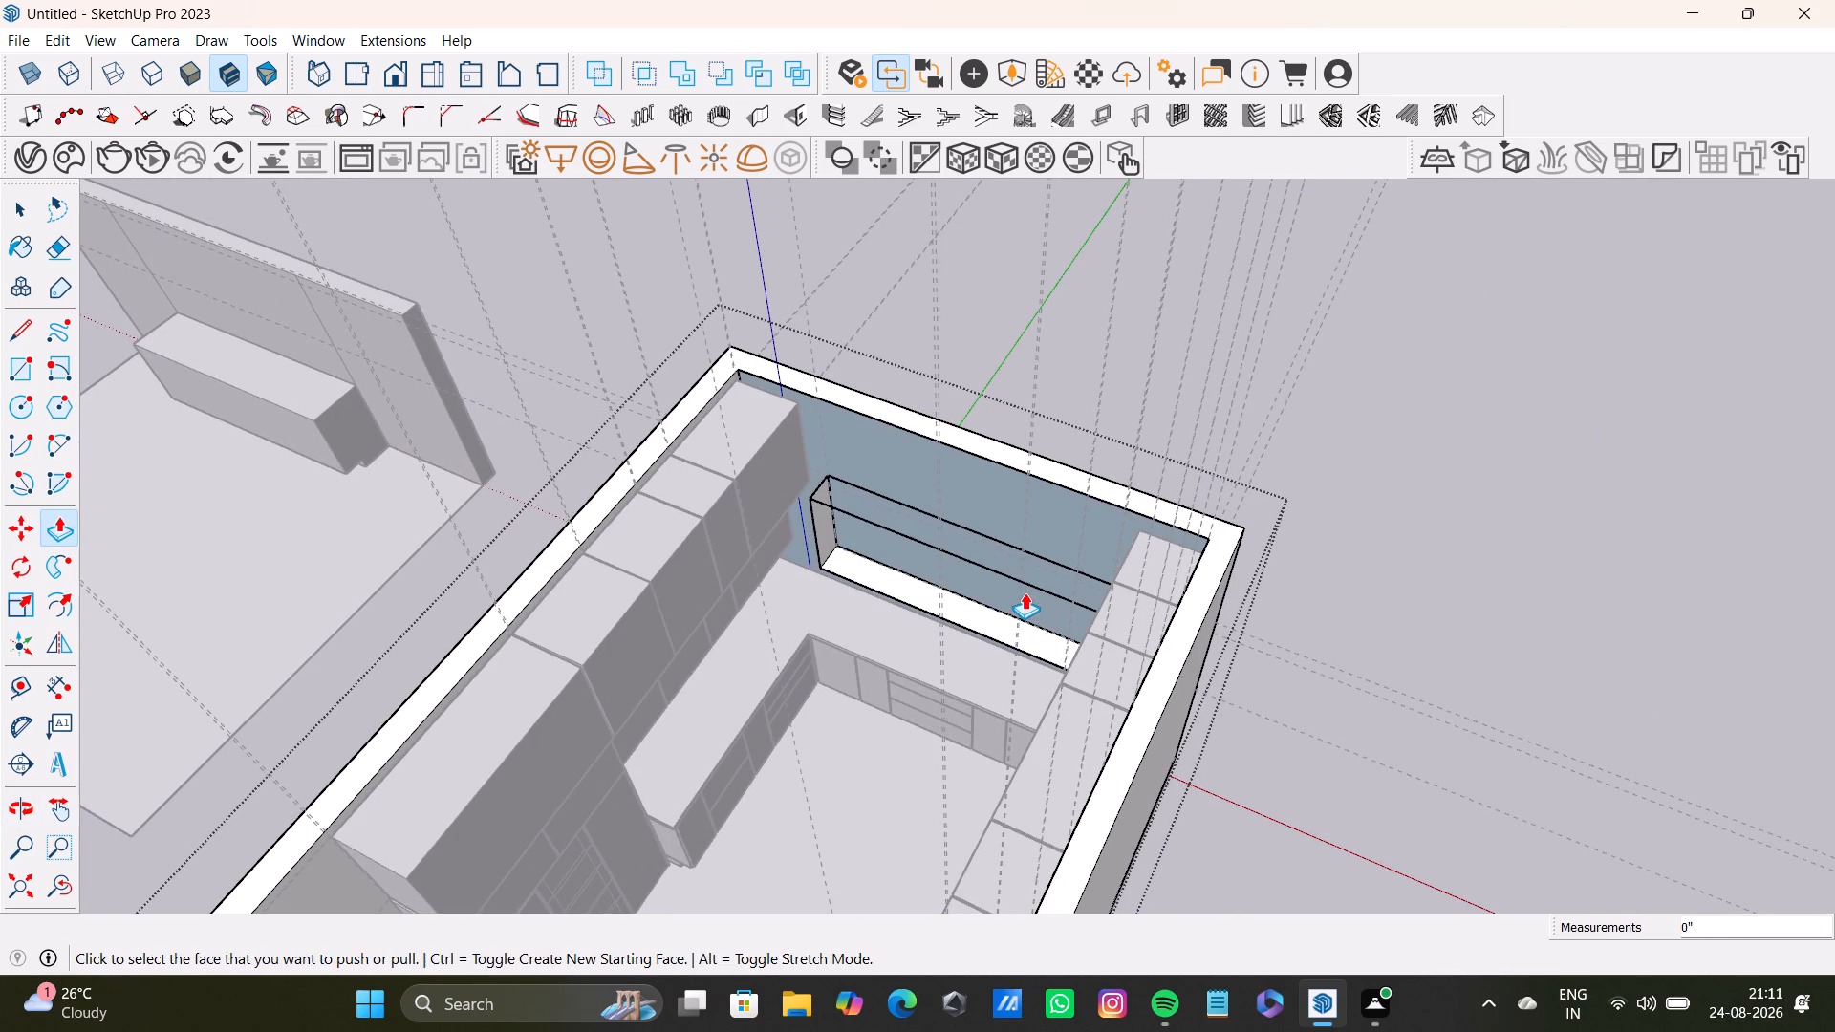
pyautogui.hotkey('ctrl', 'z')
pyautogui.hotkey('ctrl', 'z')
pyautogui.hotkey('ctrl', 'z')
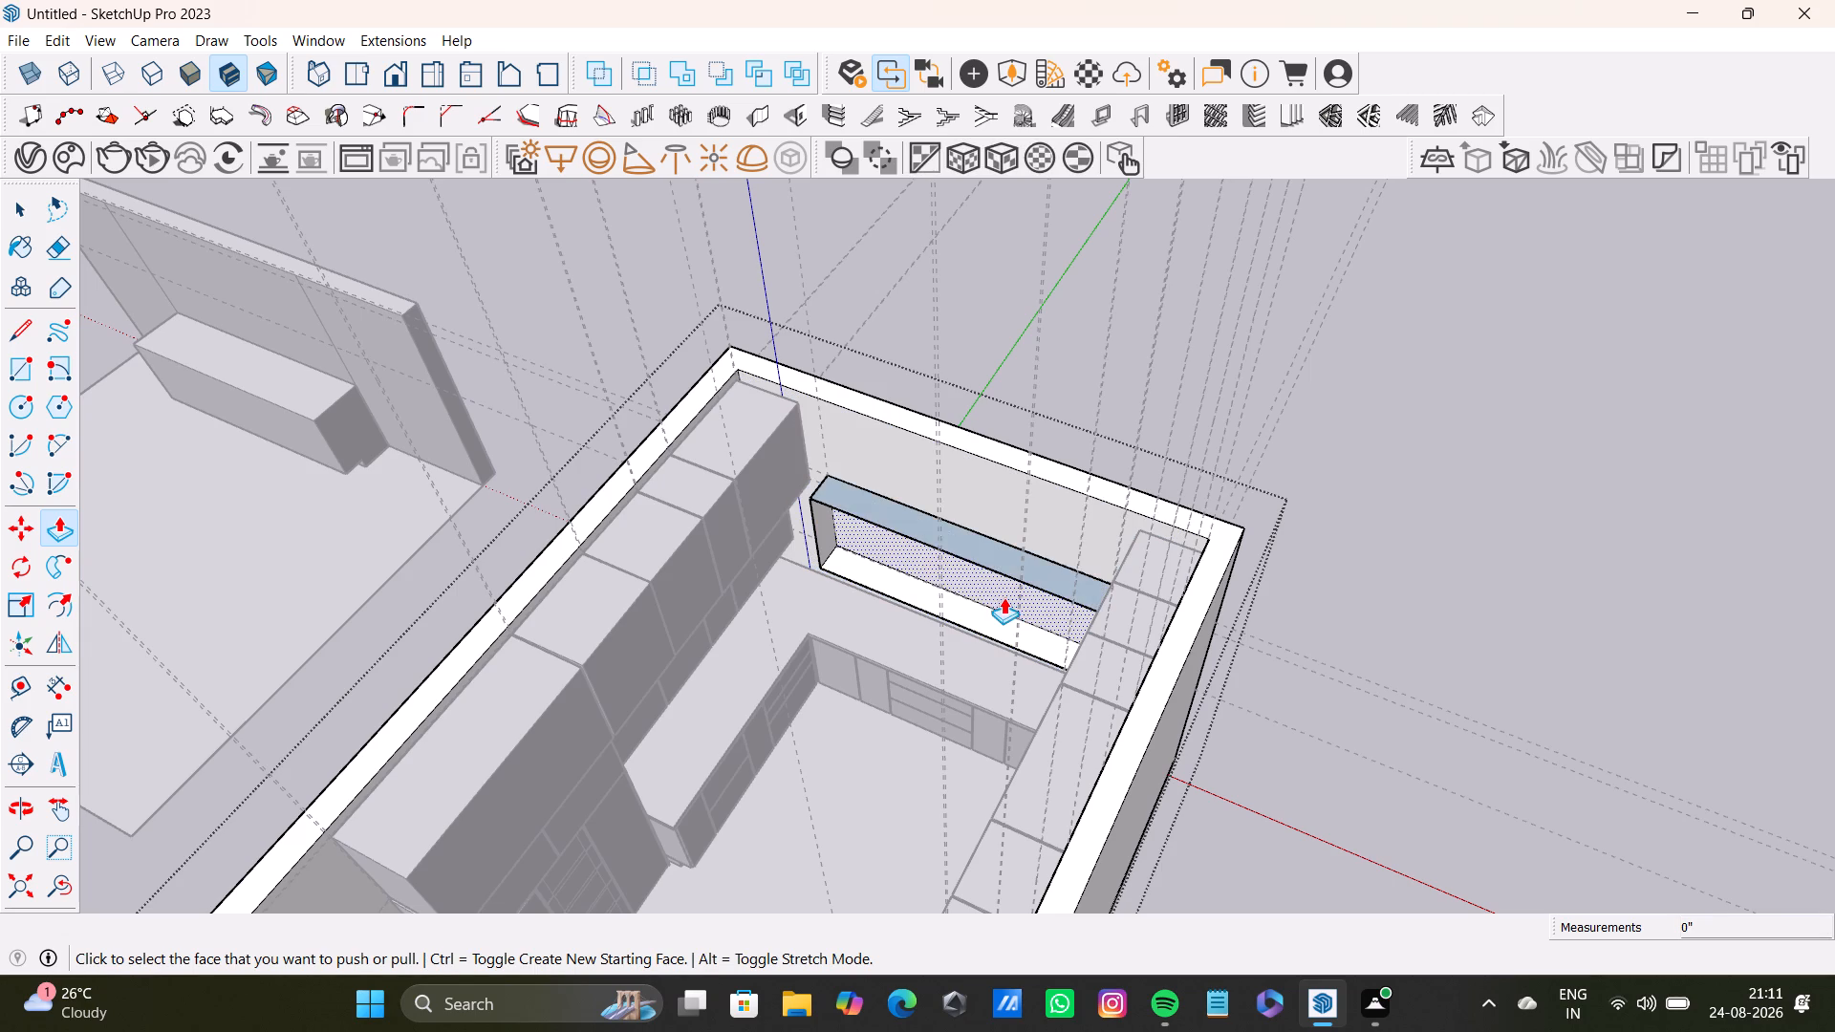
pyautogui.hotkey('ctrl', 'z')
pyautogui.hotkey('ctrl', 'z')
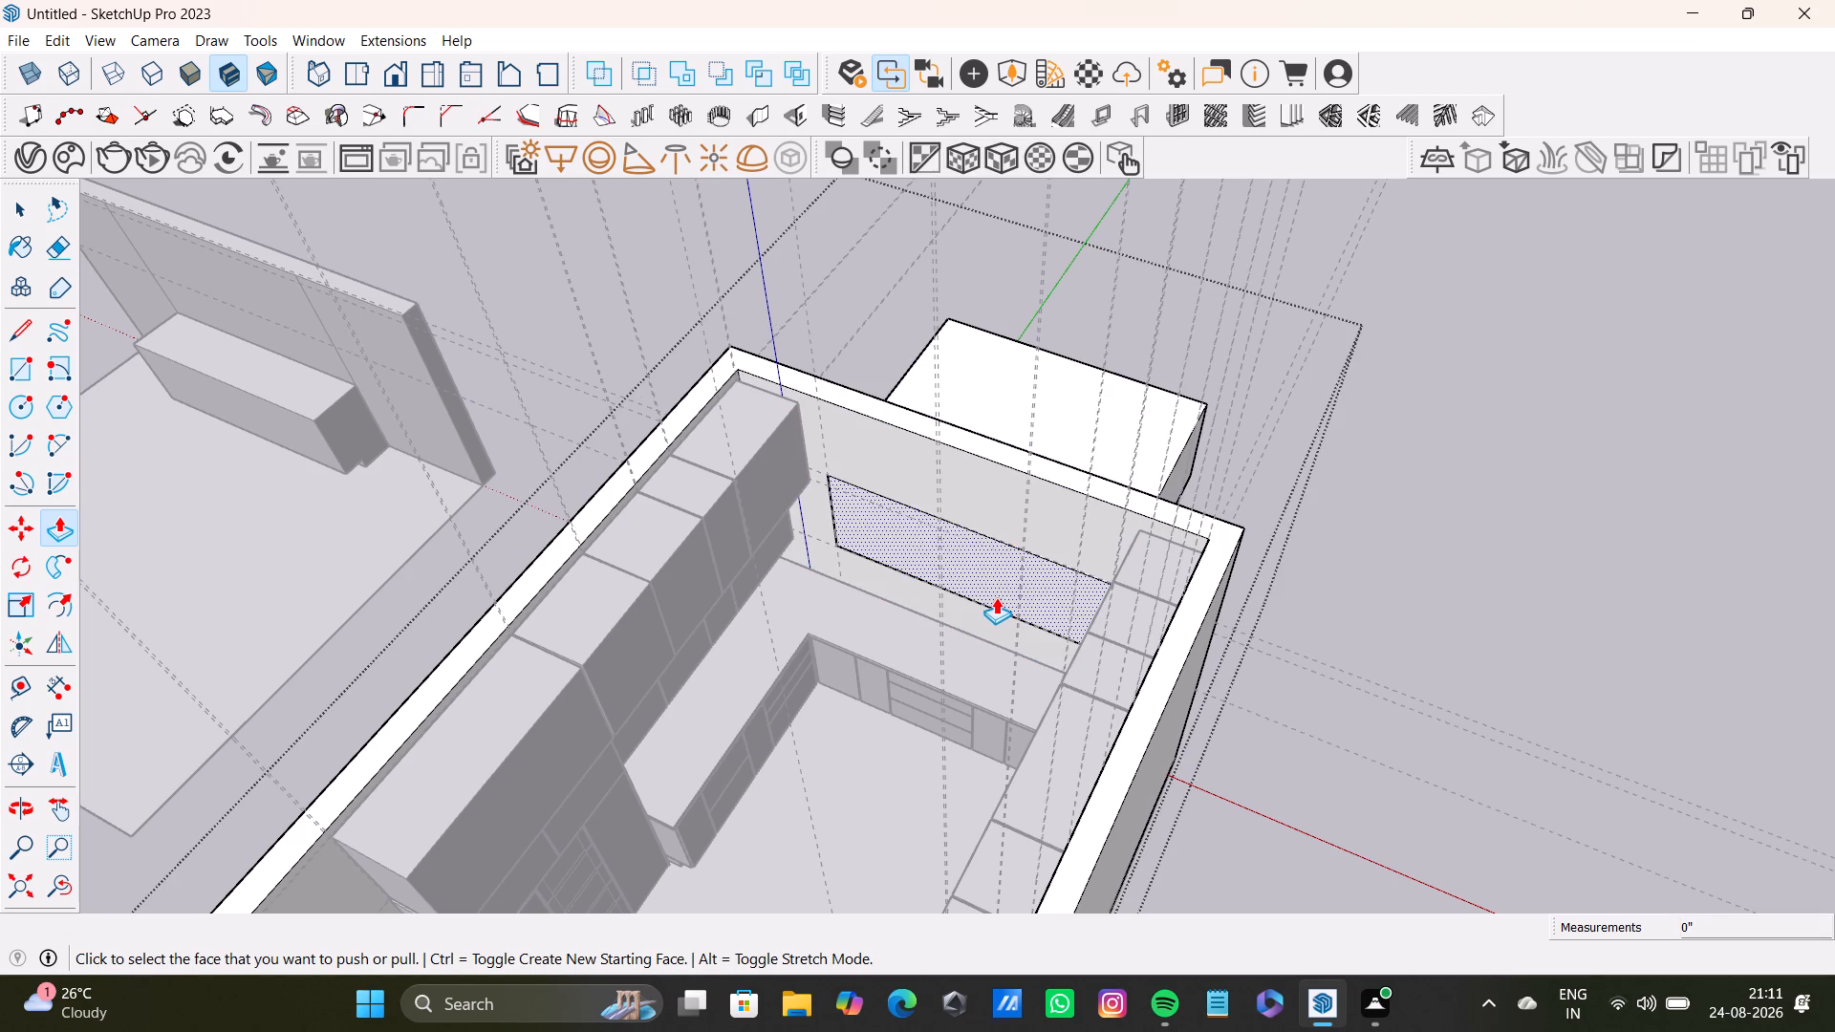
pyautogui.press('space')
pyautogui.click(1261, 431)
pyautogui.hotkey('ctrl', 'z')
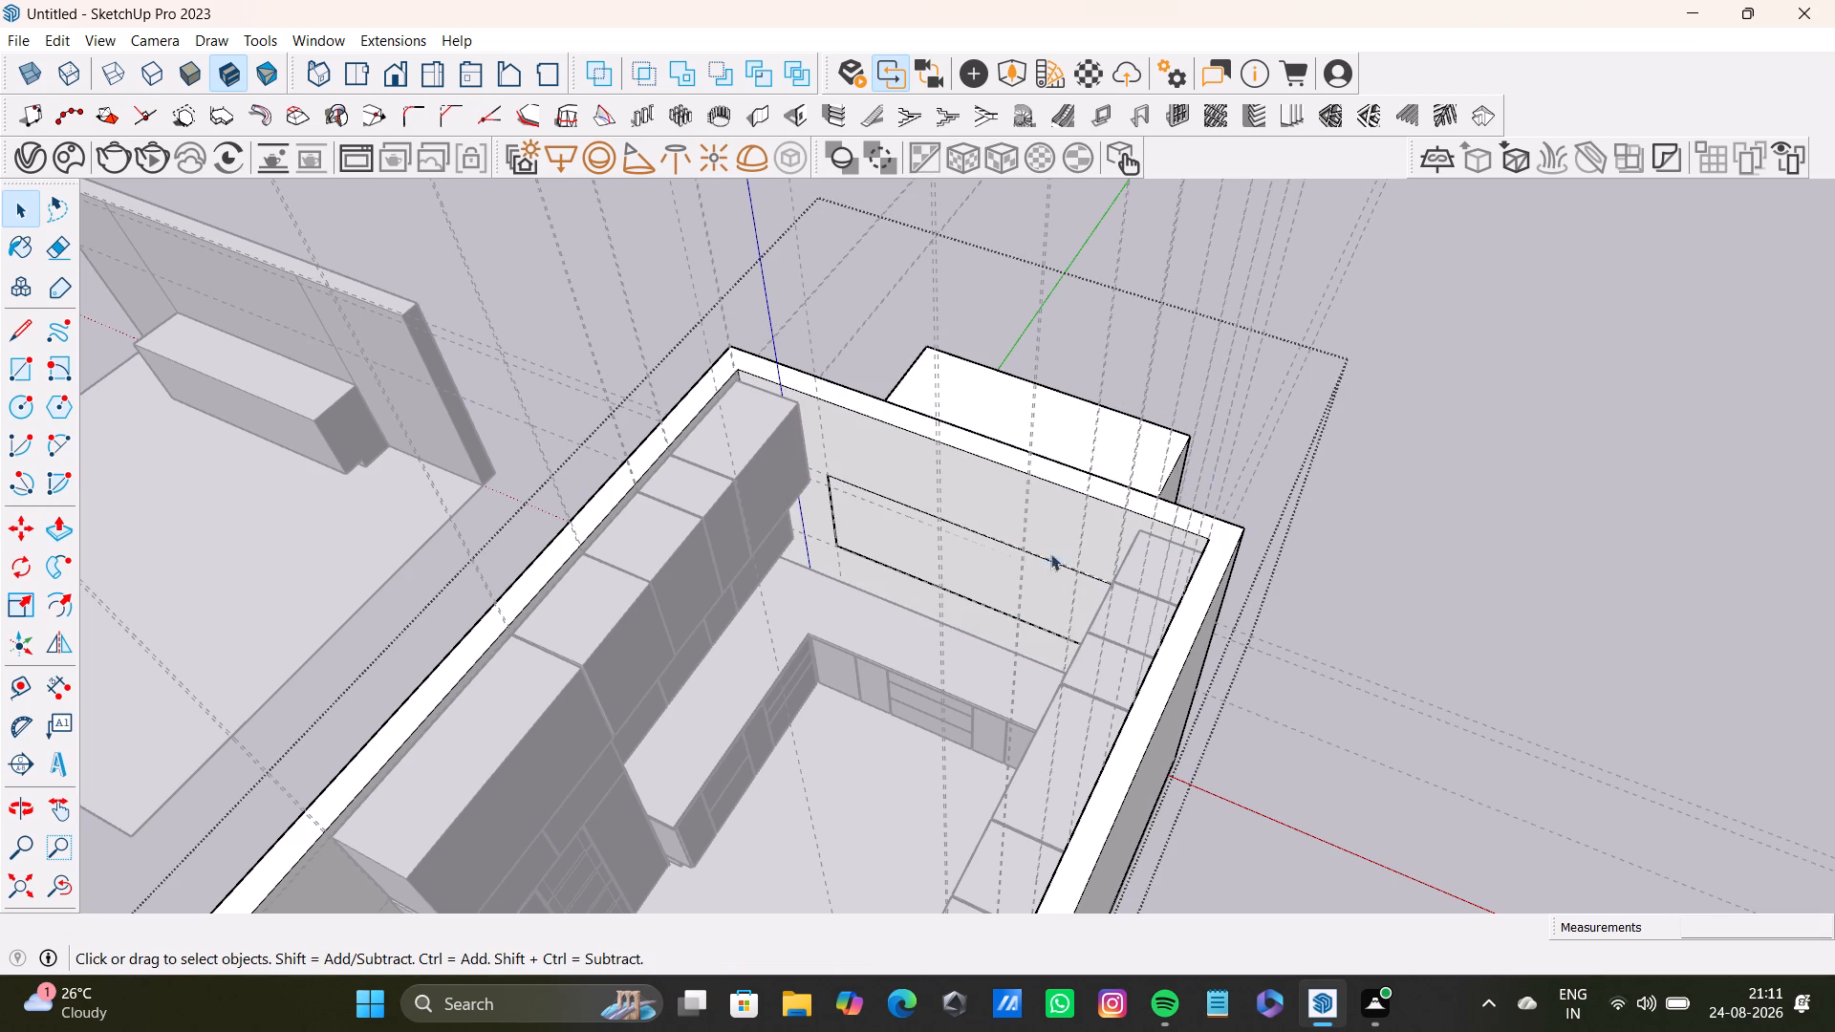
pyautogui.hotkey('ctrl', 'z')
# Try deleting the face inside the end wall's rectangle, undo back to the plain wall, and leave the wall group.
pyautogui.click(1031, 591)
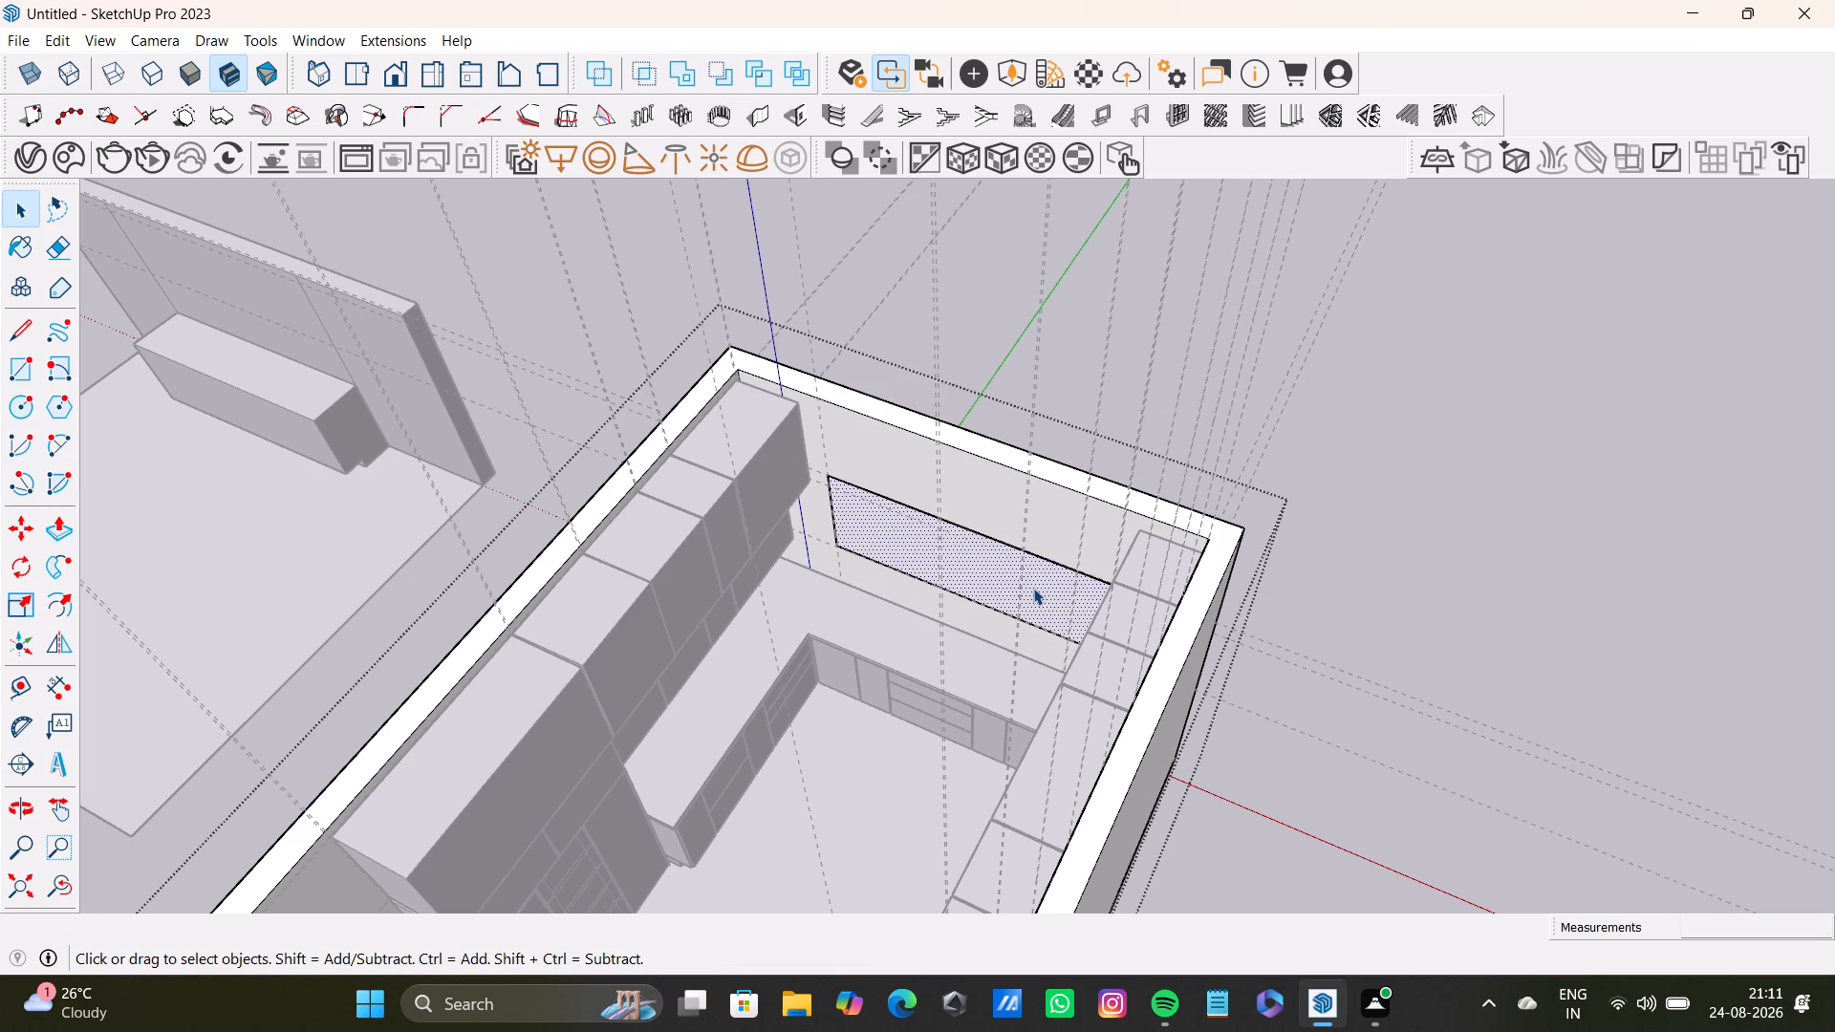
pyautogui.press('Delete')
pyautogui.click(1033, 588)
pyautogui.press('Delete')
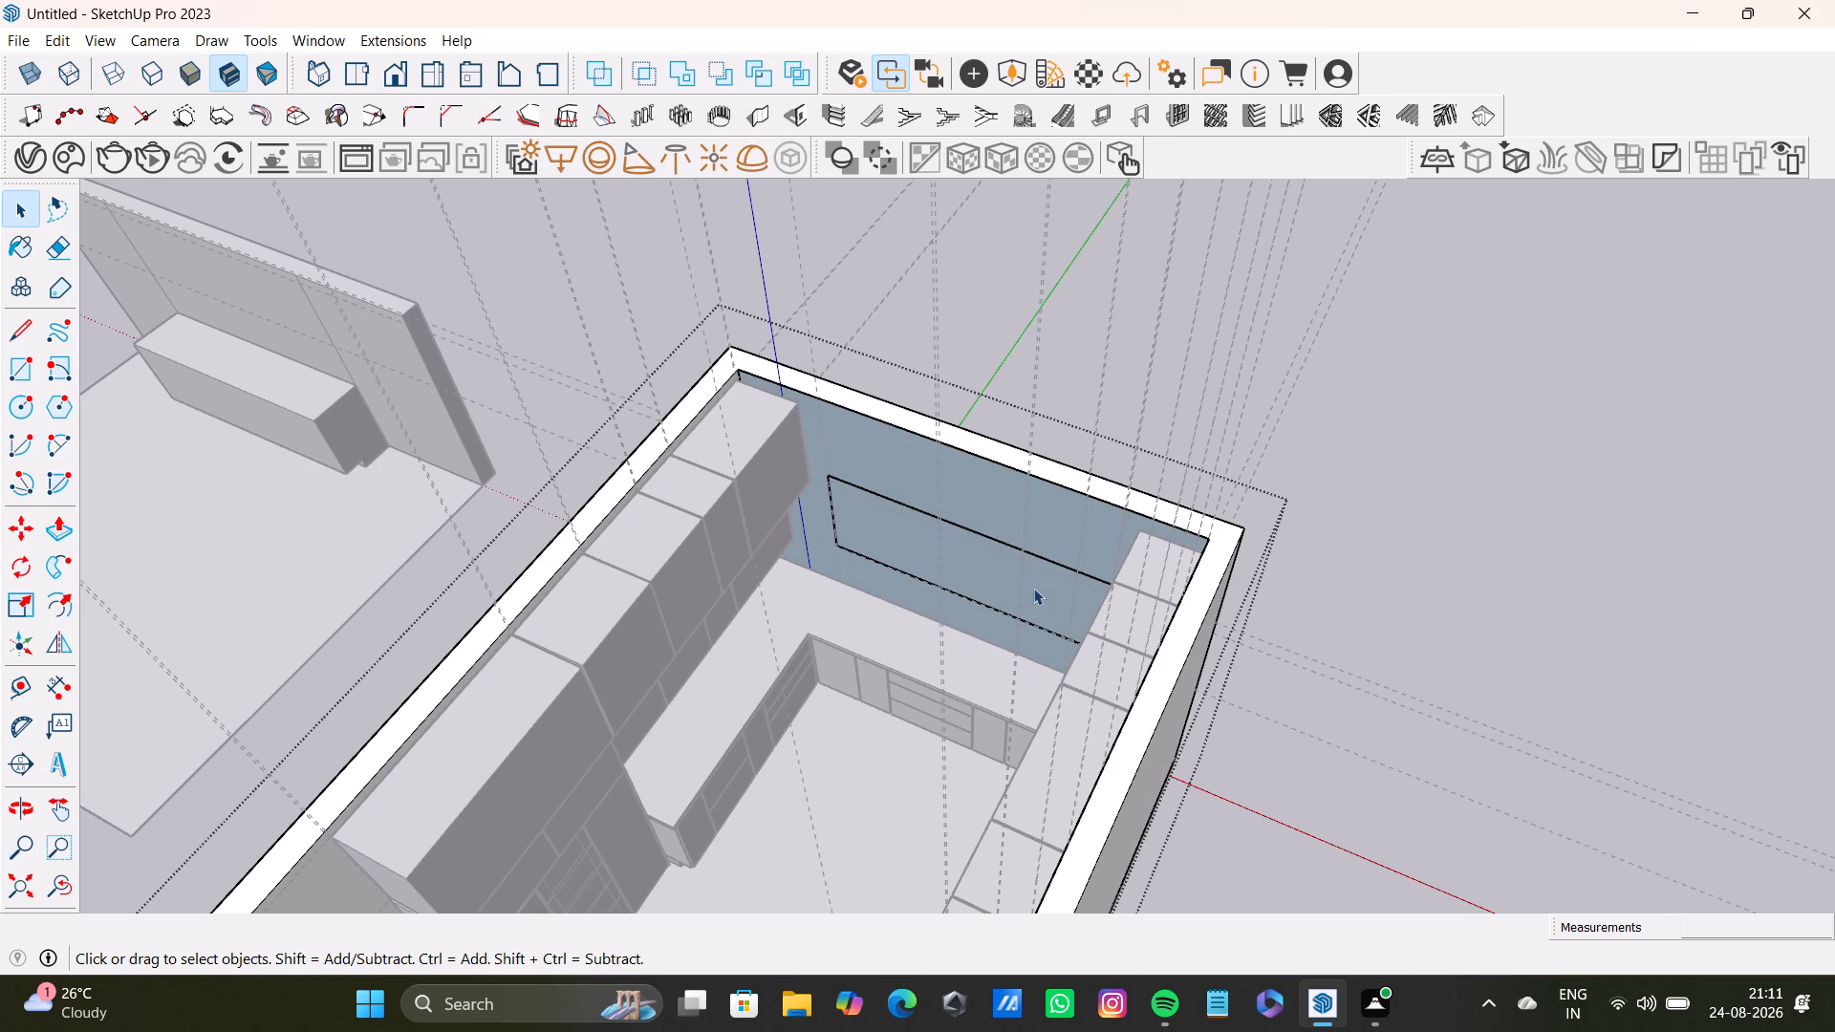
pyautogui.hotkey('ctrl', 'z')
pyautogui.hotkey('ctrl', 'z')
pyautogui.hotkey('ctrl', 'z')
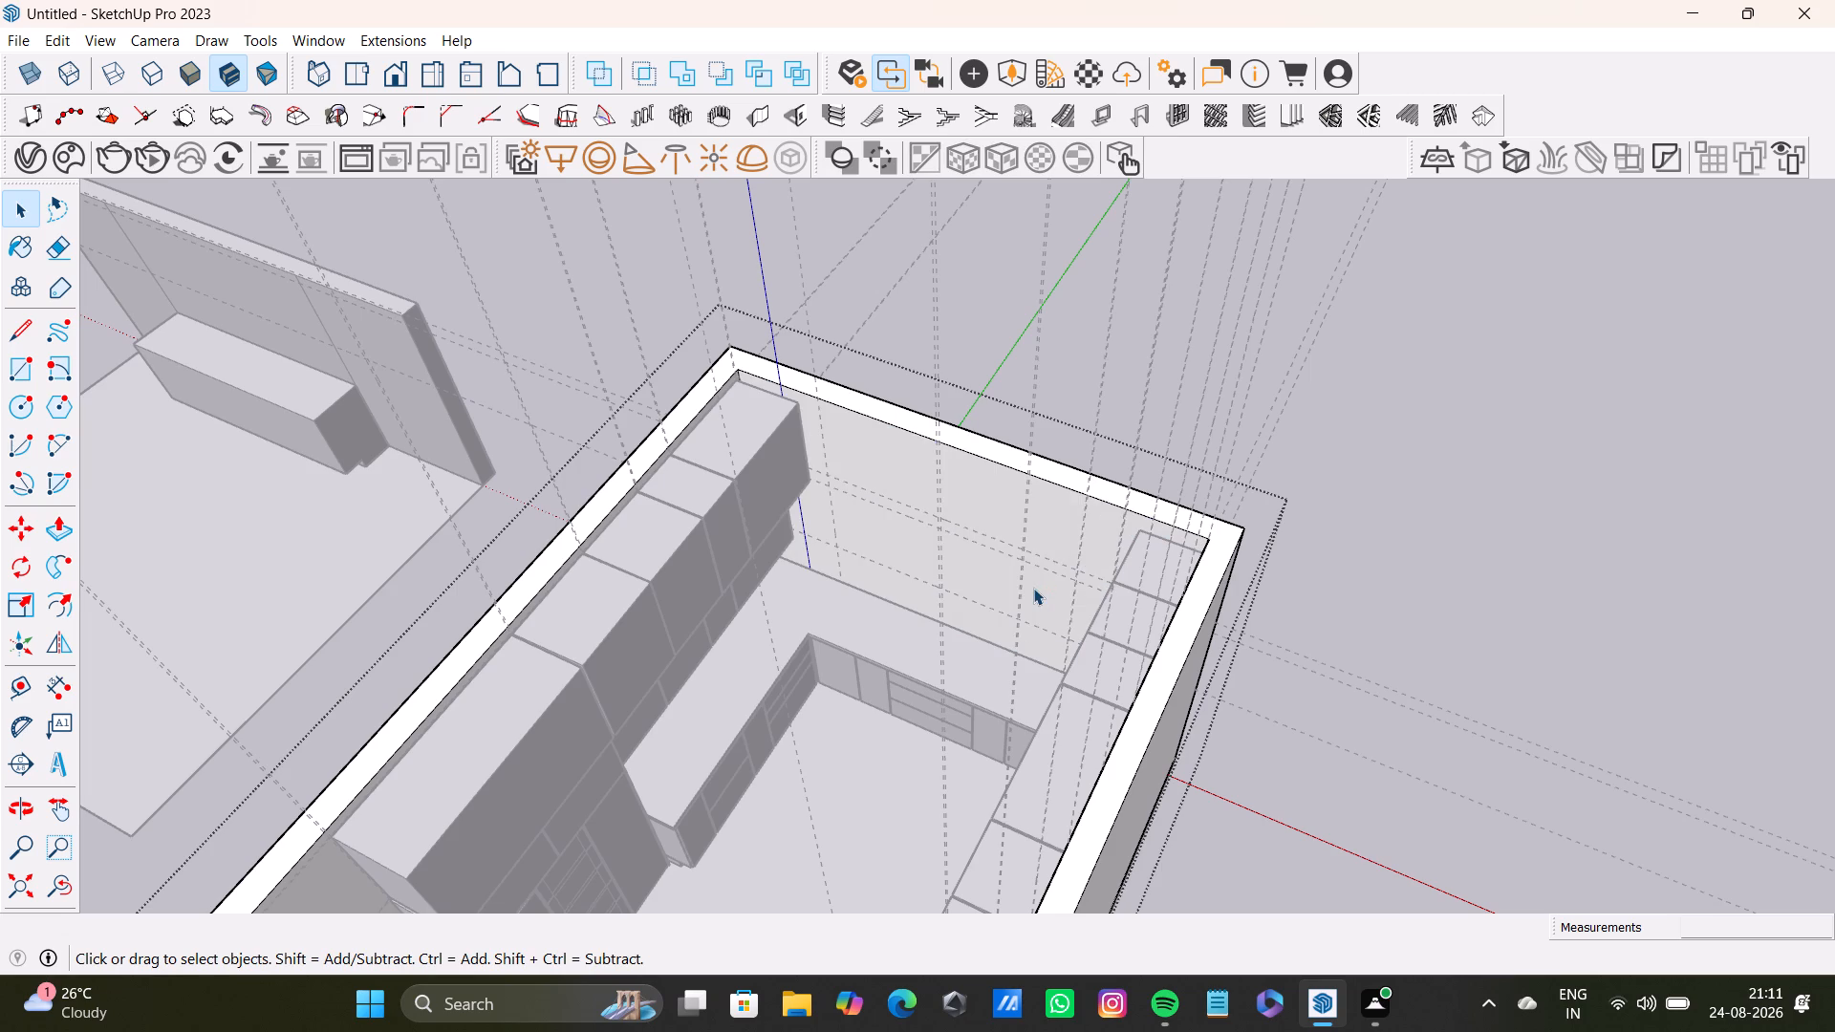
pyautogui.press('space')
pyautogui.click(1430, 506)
# Examine the kitchen from outside and inside, checking the end wall and its guides between the cabinet rows.
pyautogui.moveTo(989, 654); pyautogui.dragTo(1256, 371, button='middle')
pyautogui.scroll(-4, 1002, 602)
pyautogui.keyDown('shift'); pyautogui.moveTo(999, 621); pyautogui.dragTo(1013, 526, button='middle'); pyautogui.keyUp('shift')
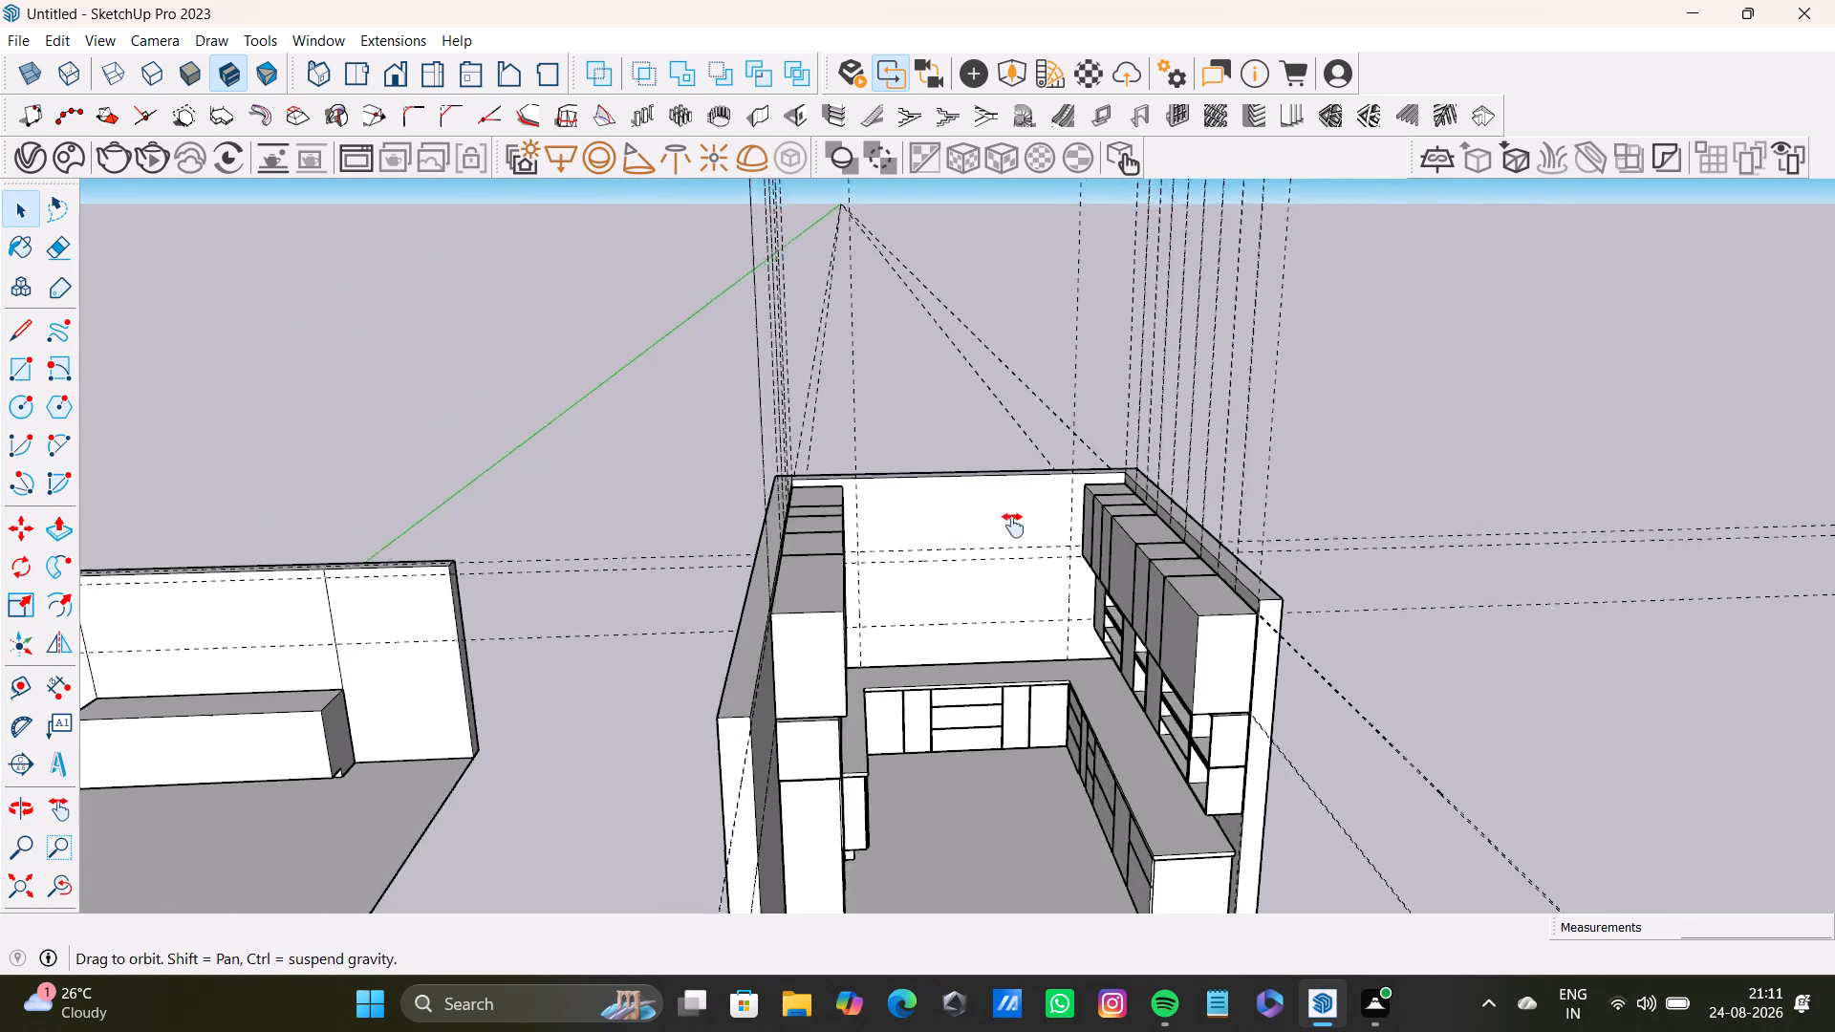
pyautogui.keyDown('shift'); pyautogui.moveTo(1013, 526); pyautogui.dragTo(1030, 403, button='middle'); pyautogui.keyUp('shift')
pyautogui.moveTo(1019, 465); pyautogui.dragTo(699, 407, button='middle')
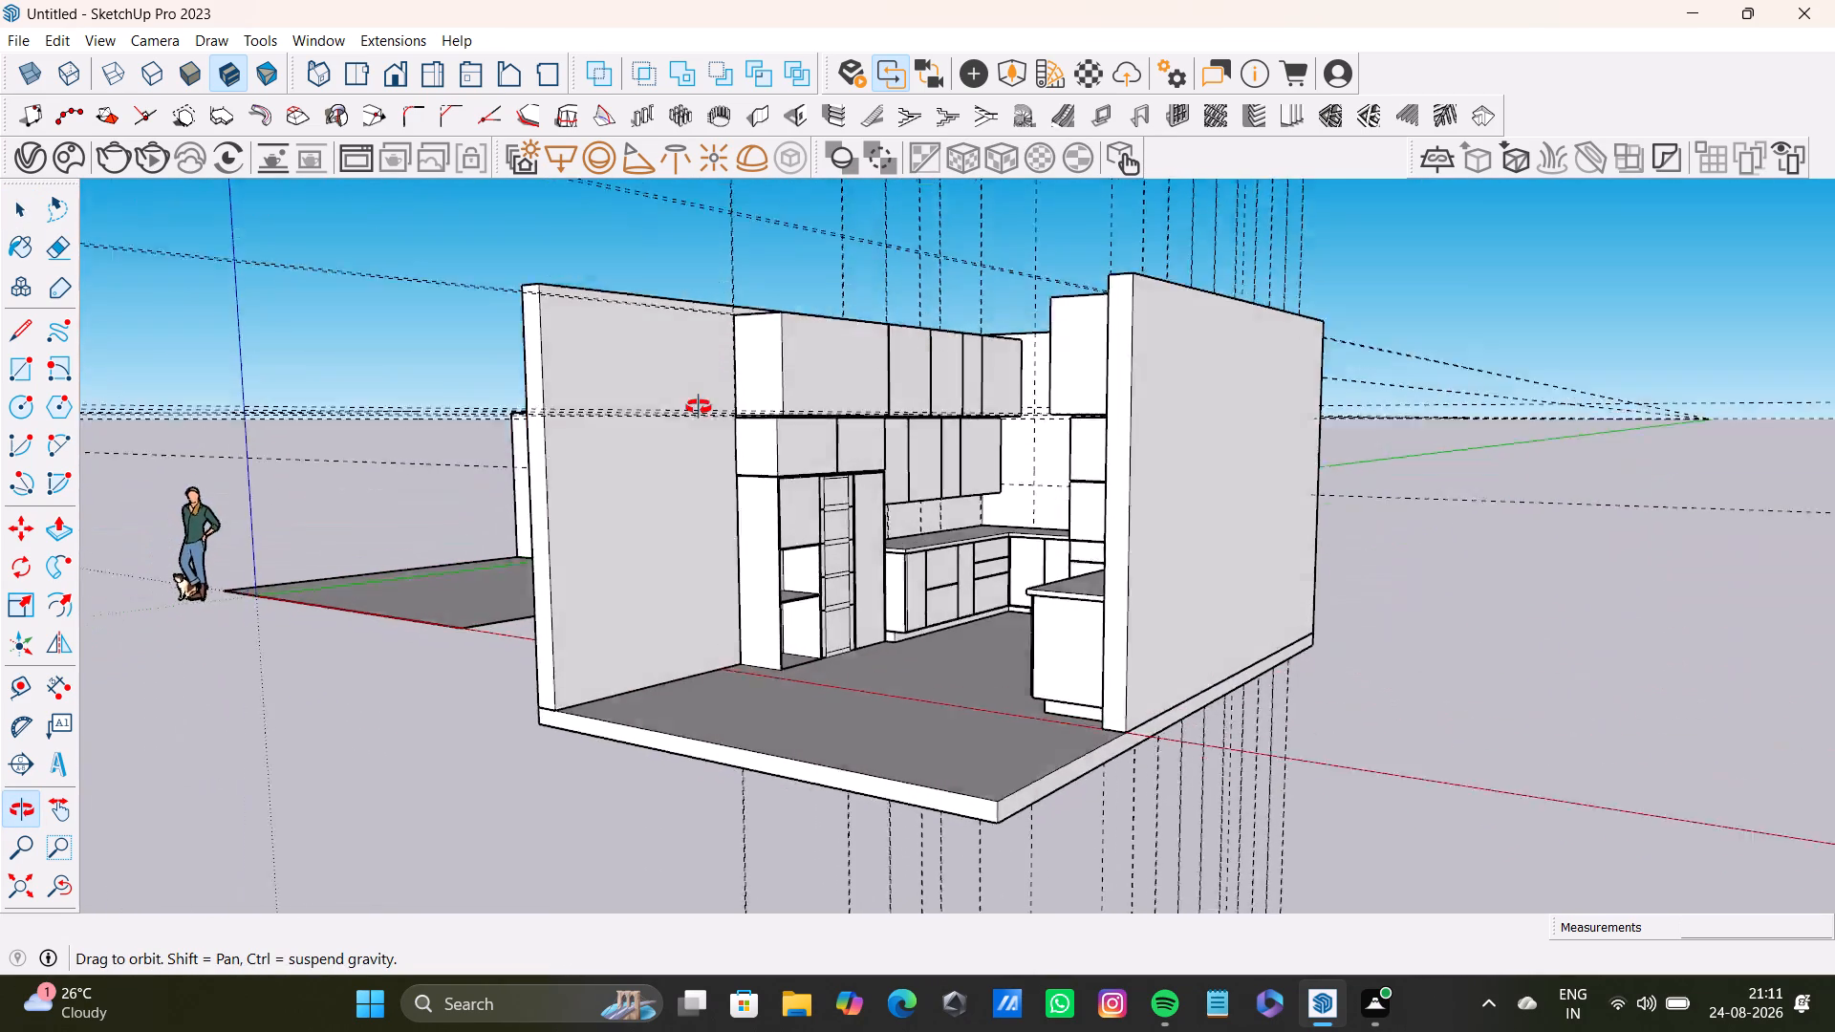
pyautogui.moveTo(699, 407); pyautogui.dragTo(699, 408, button='middle')
pyautogui.scroll(4, 694, 413)
pyautogui.moveTo(915, 498); pyautogui.dragTo(879, 394, button='middle')
pyautogui.moveTo(939, 441); pyautogui.dragTo(1133, 453, button='middle')
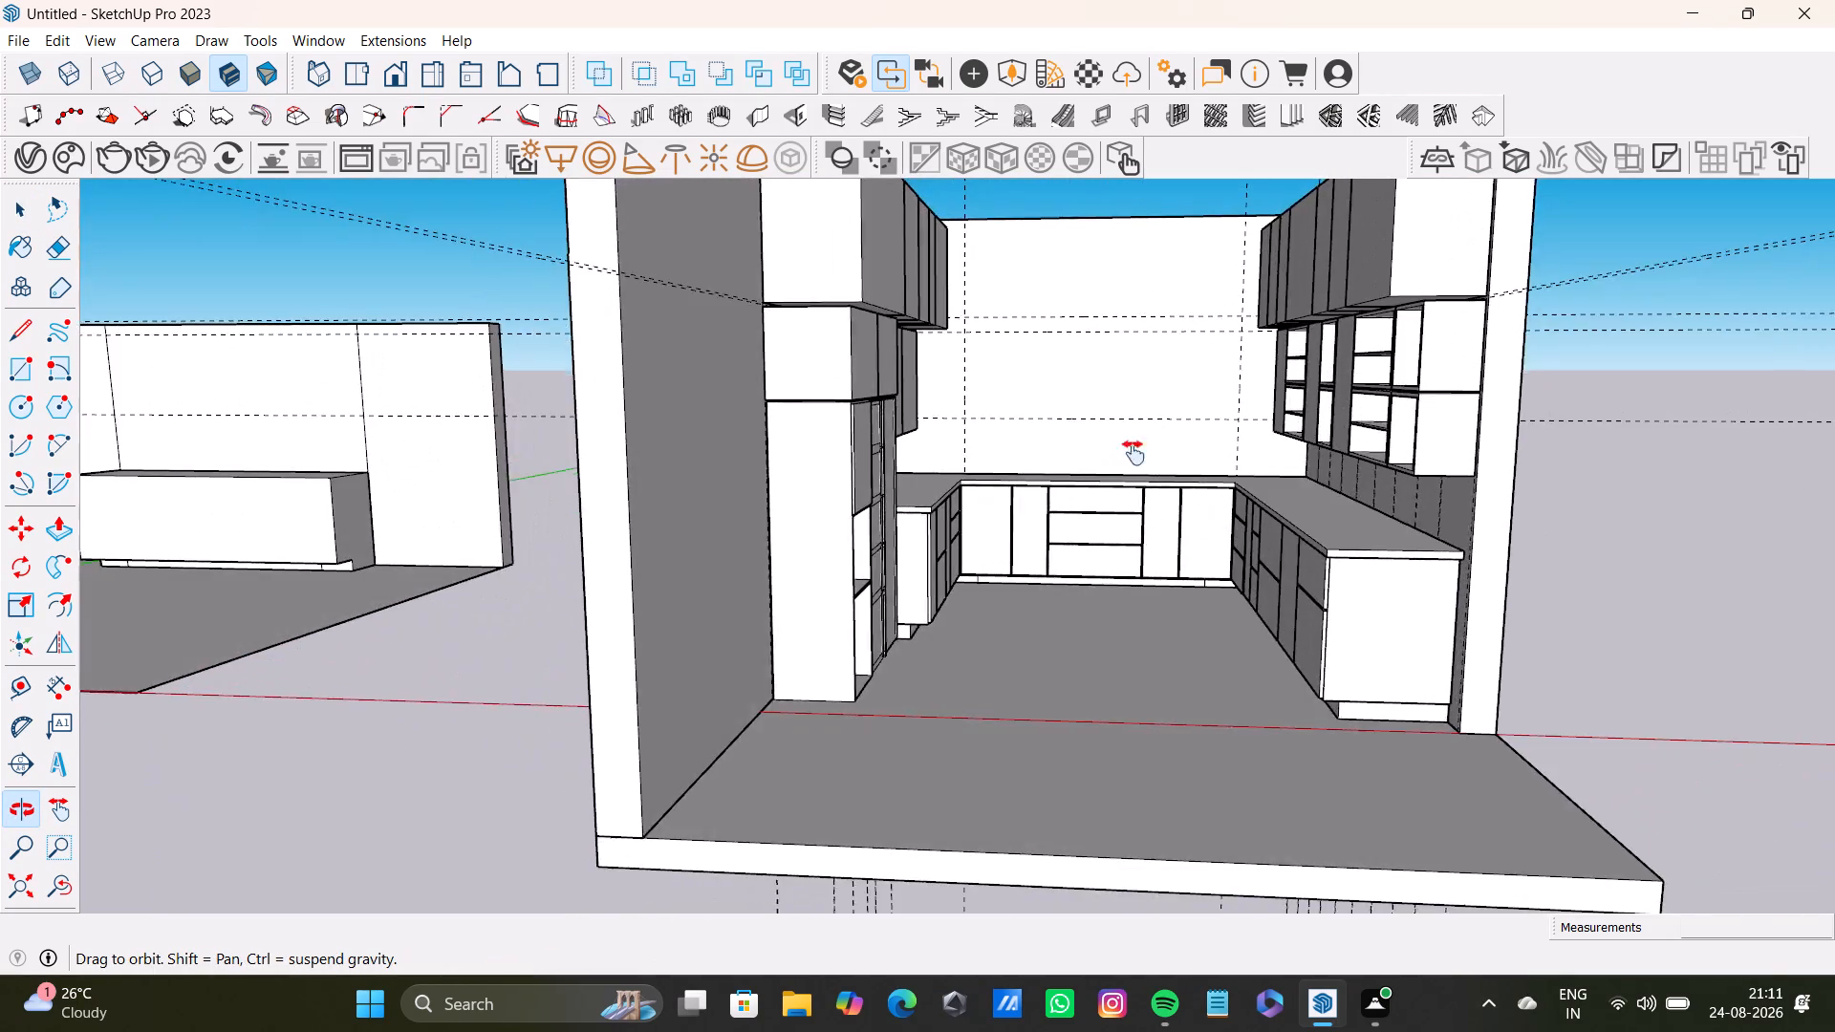
pyautogui.moveTo(1133, 453); pyautogui.dragTo(1018, 585, button='middle')
pyautogui.moveTo(1011, 584); pyautogui.dragTo(1019, 495, button='middle')
pyautogui.scroll(3, 1009, 531)
pyautogui.moveTo(1009, 531); pyautogui.dragTo(1029, 451, button='middle')
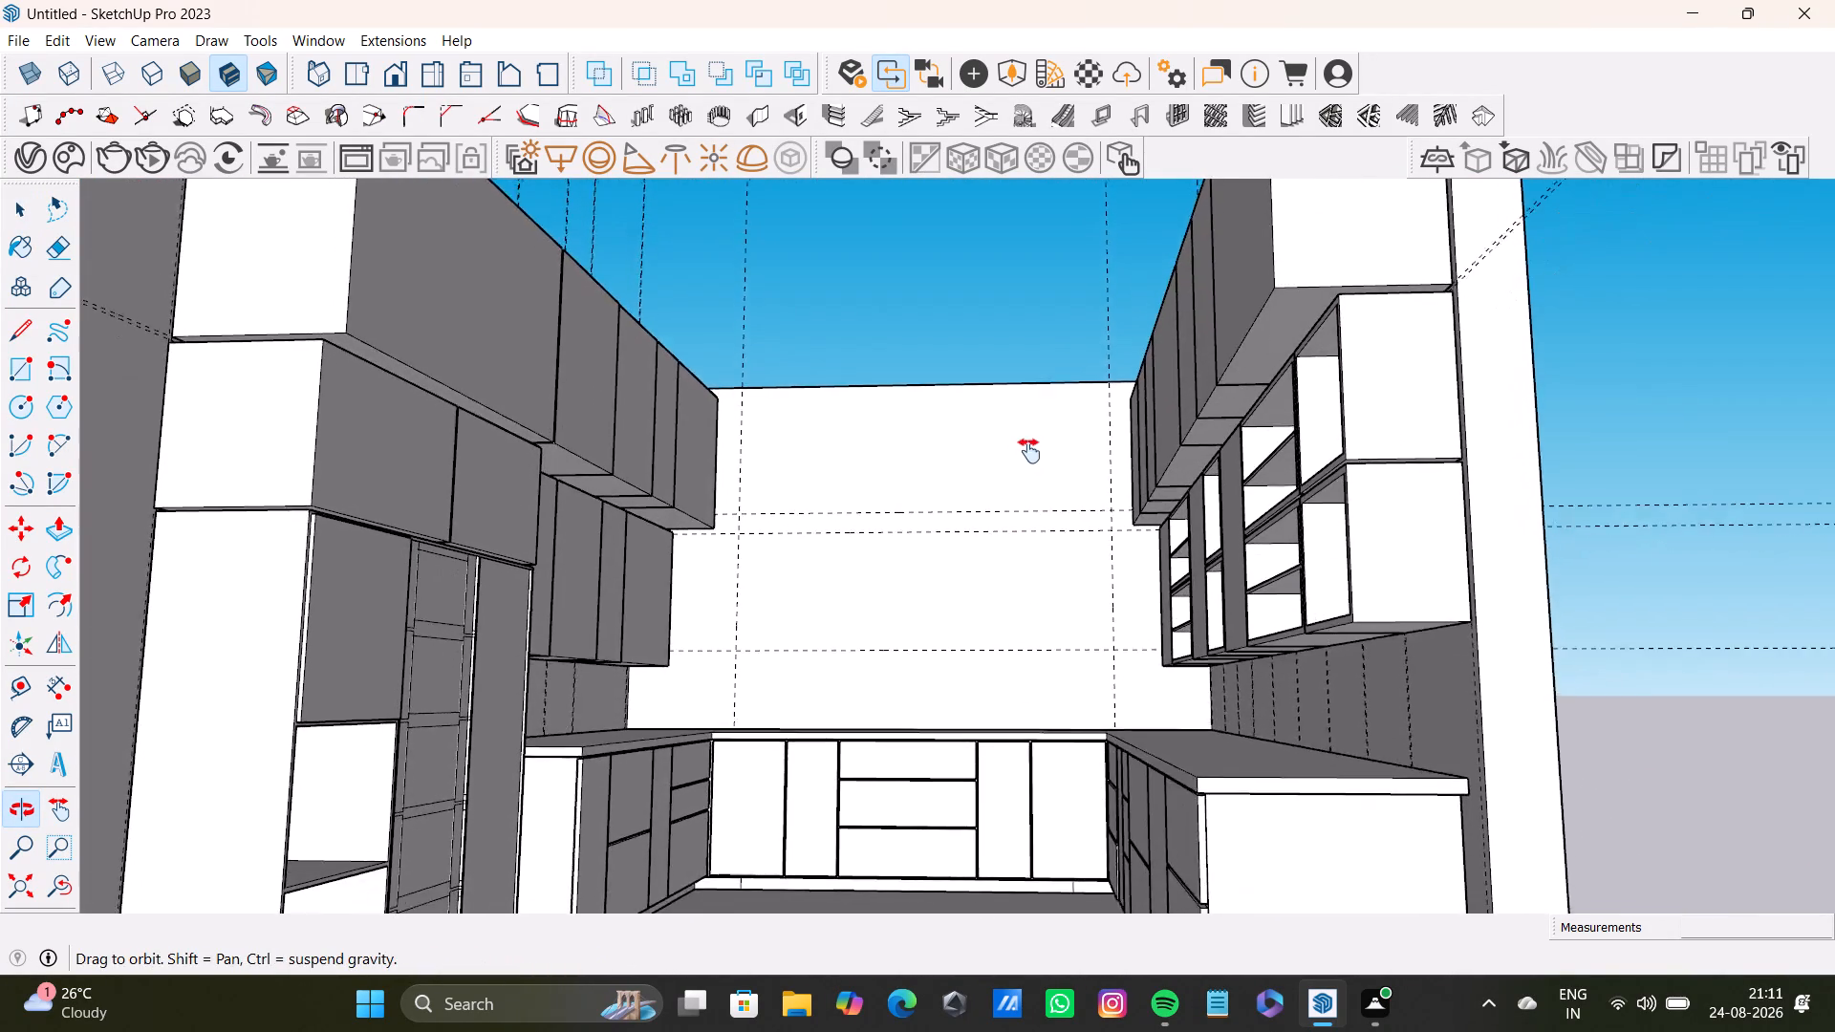
pyautogui.moveTo(1029, 451); pyautogui.dragTo(1034, 440, button='middle')
pyautogui.middleClick(1047, 437)
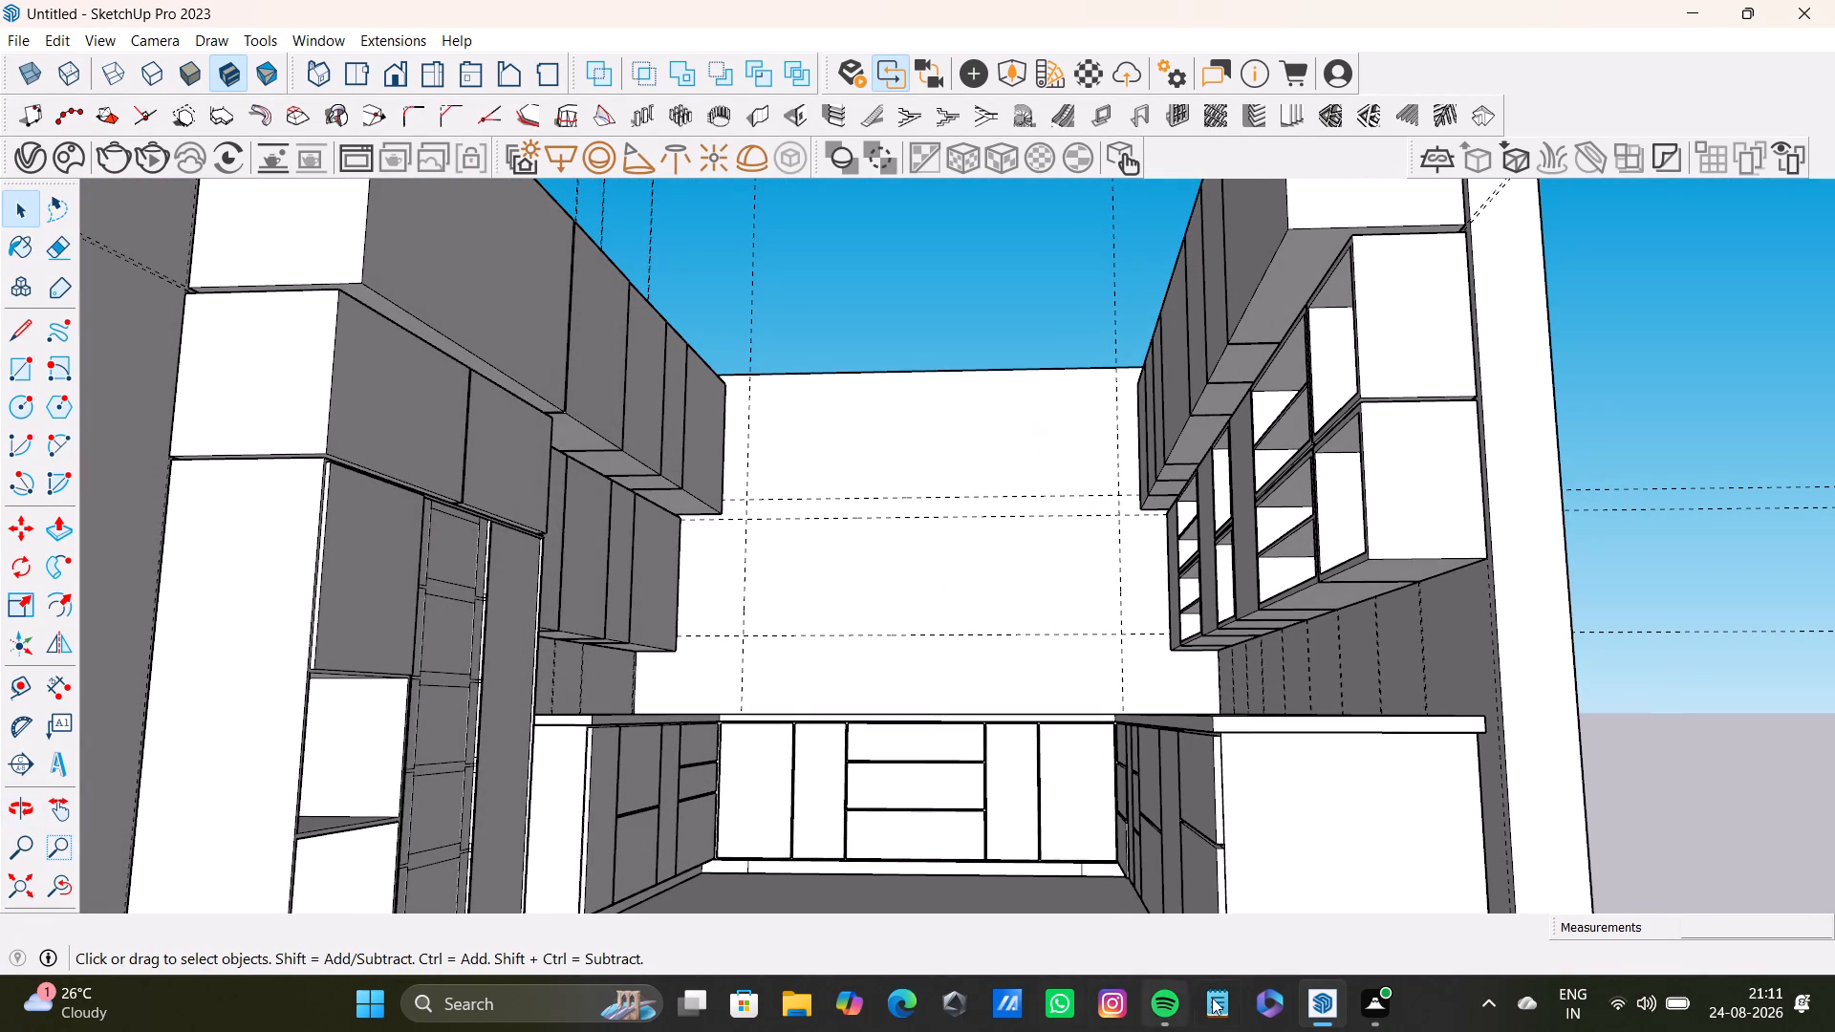
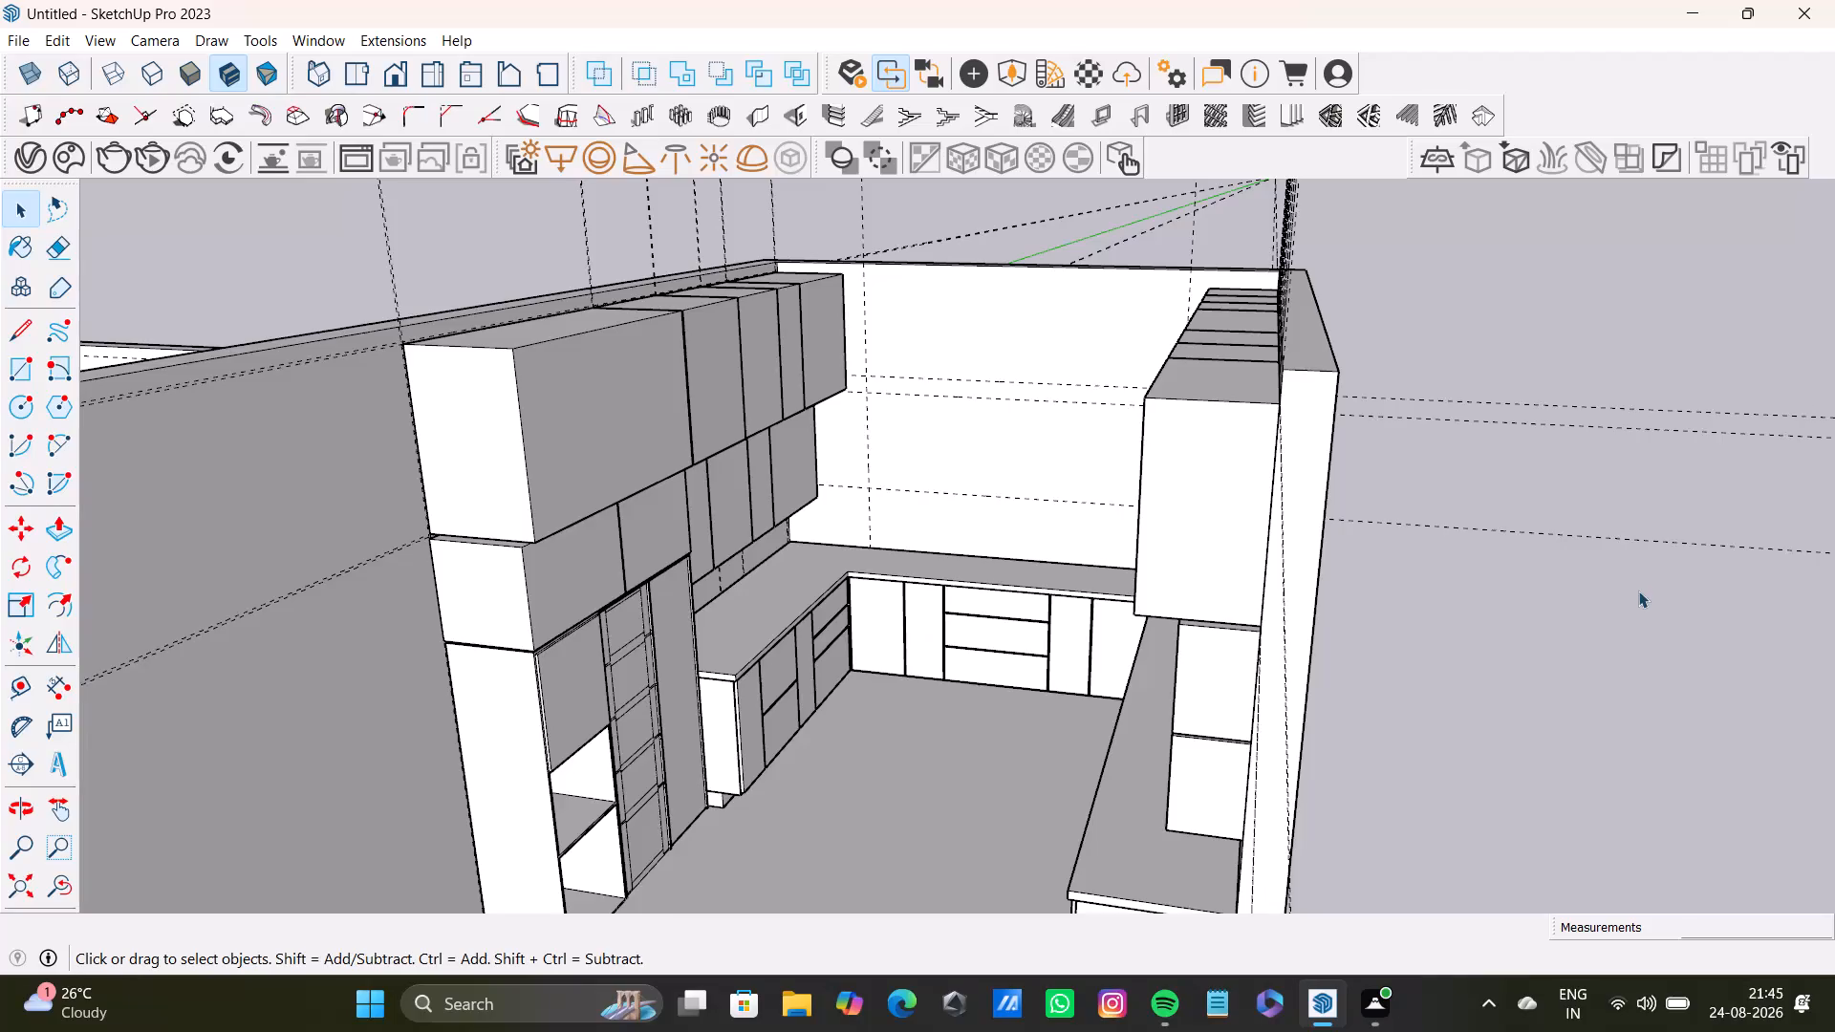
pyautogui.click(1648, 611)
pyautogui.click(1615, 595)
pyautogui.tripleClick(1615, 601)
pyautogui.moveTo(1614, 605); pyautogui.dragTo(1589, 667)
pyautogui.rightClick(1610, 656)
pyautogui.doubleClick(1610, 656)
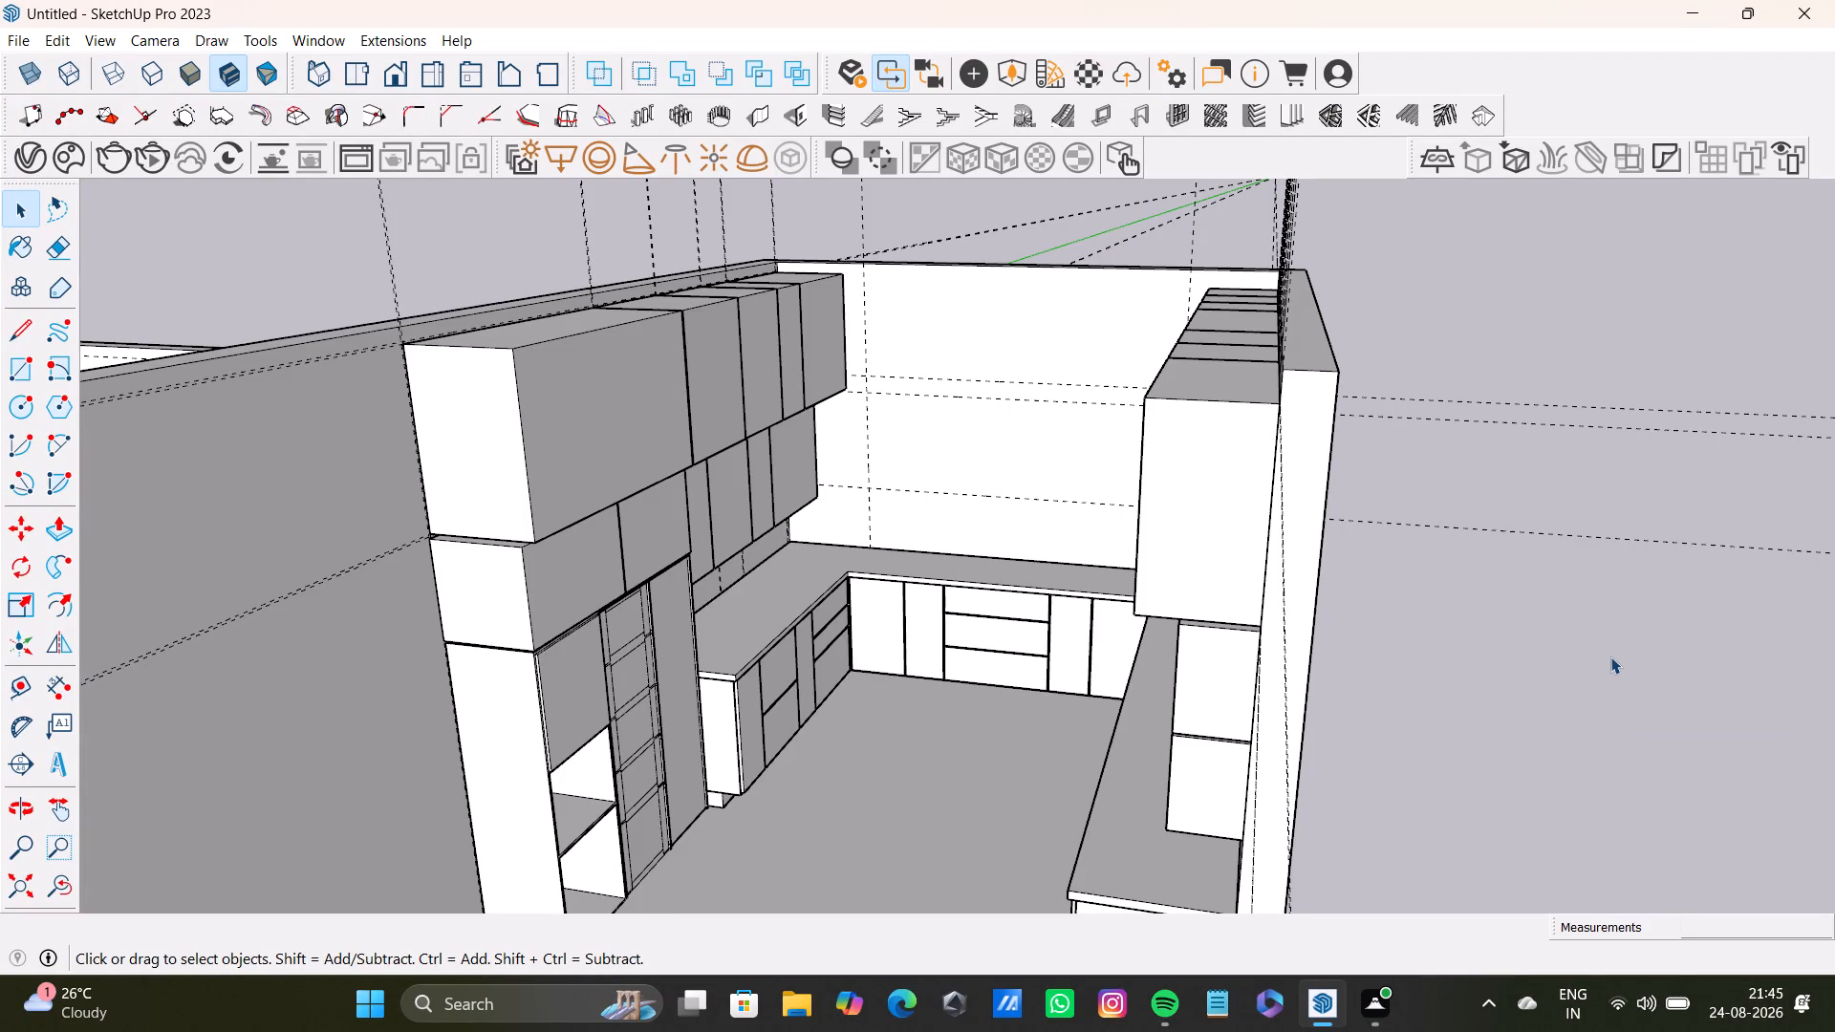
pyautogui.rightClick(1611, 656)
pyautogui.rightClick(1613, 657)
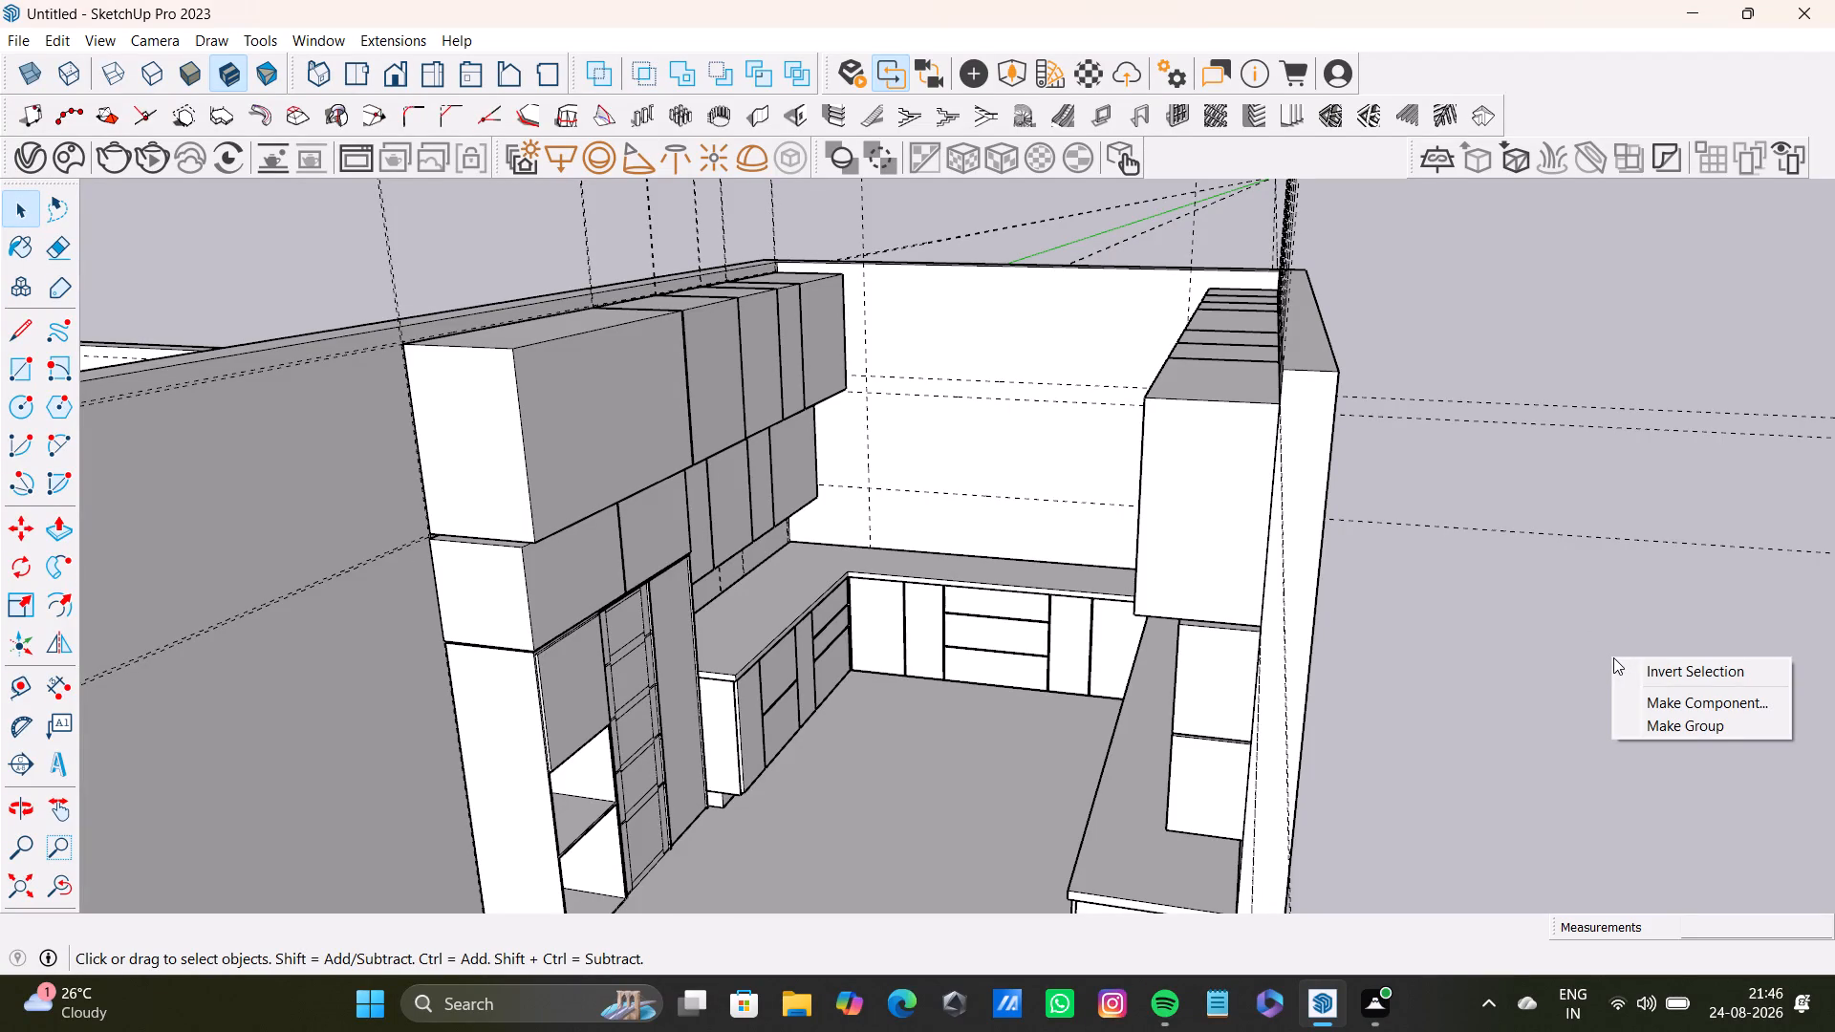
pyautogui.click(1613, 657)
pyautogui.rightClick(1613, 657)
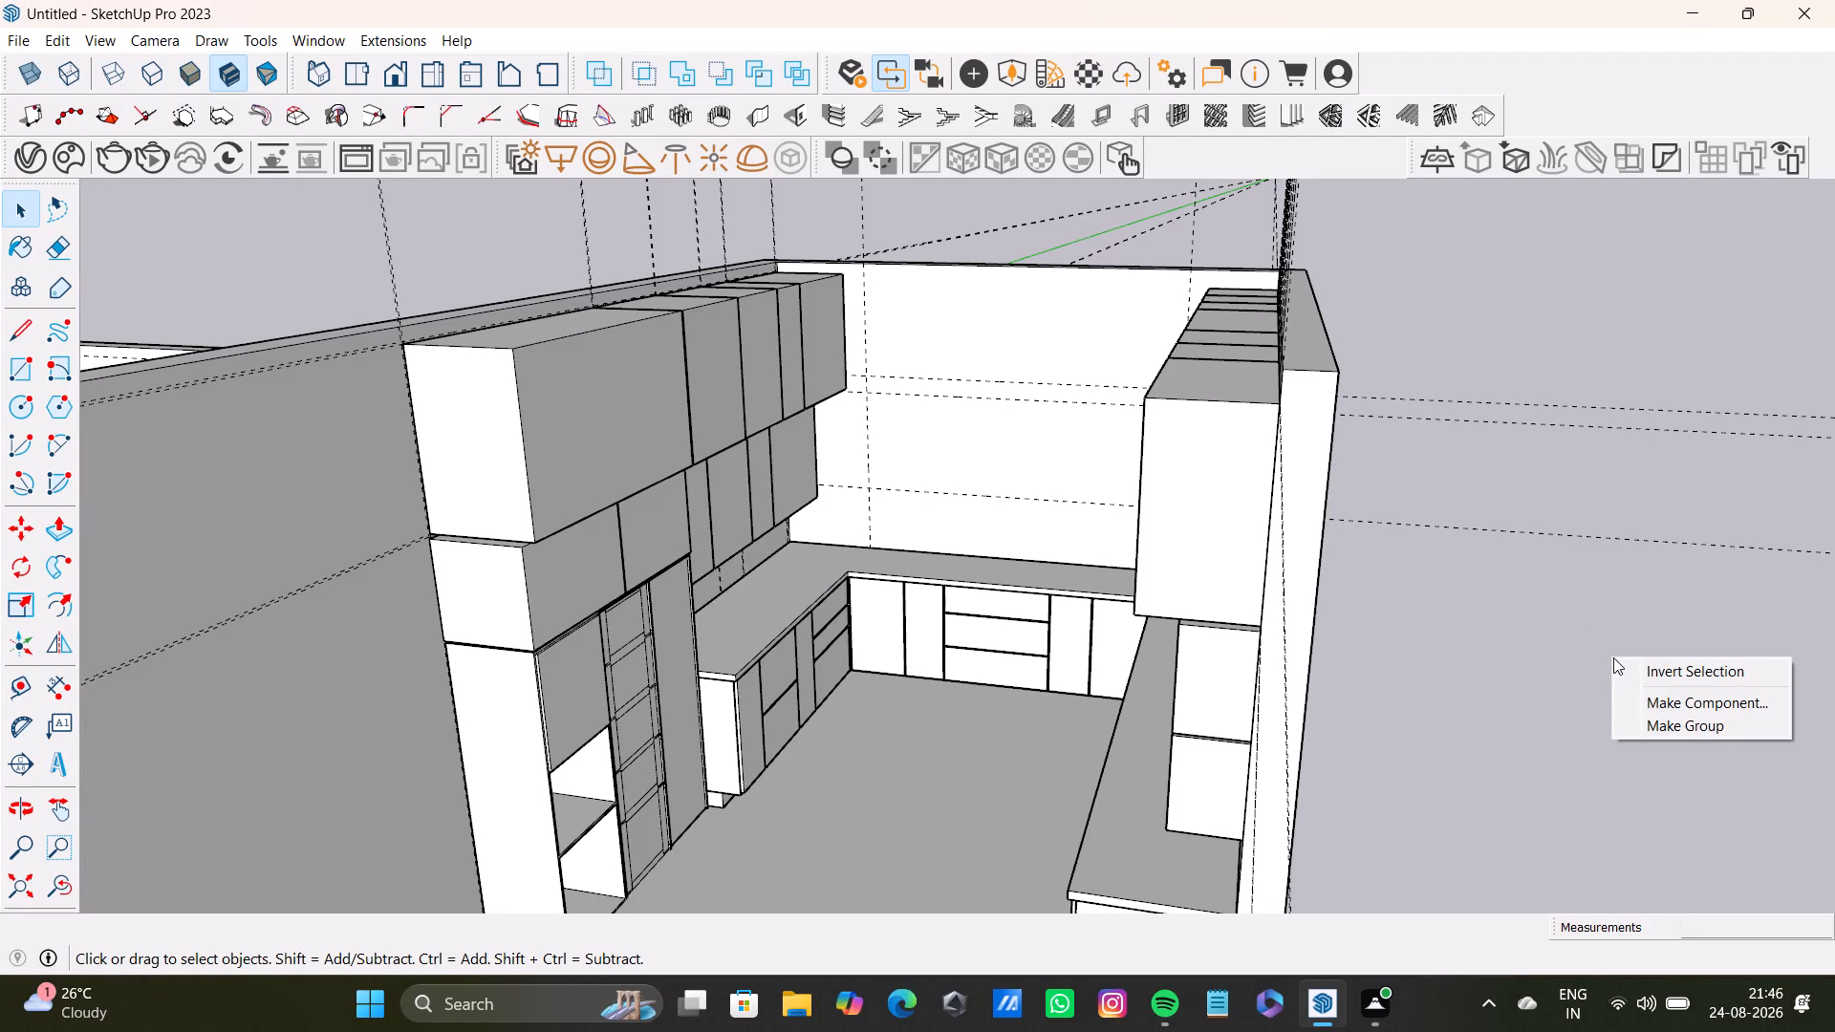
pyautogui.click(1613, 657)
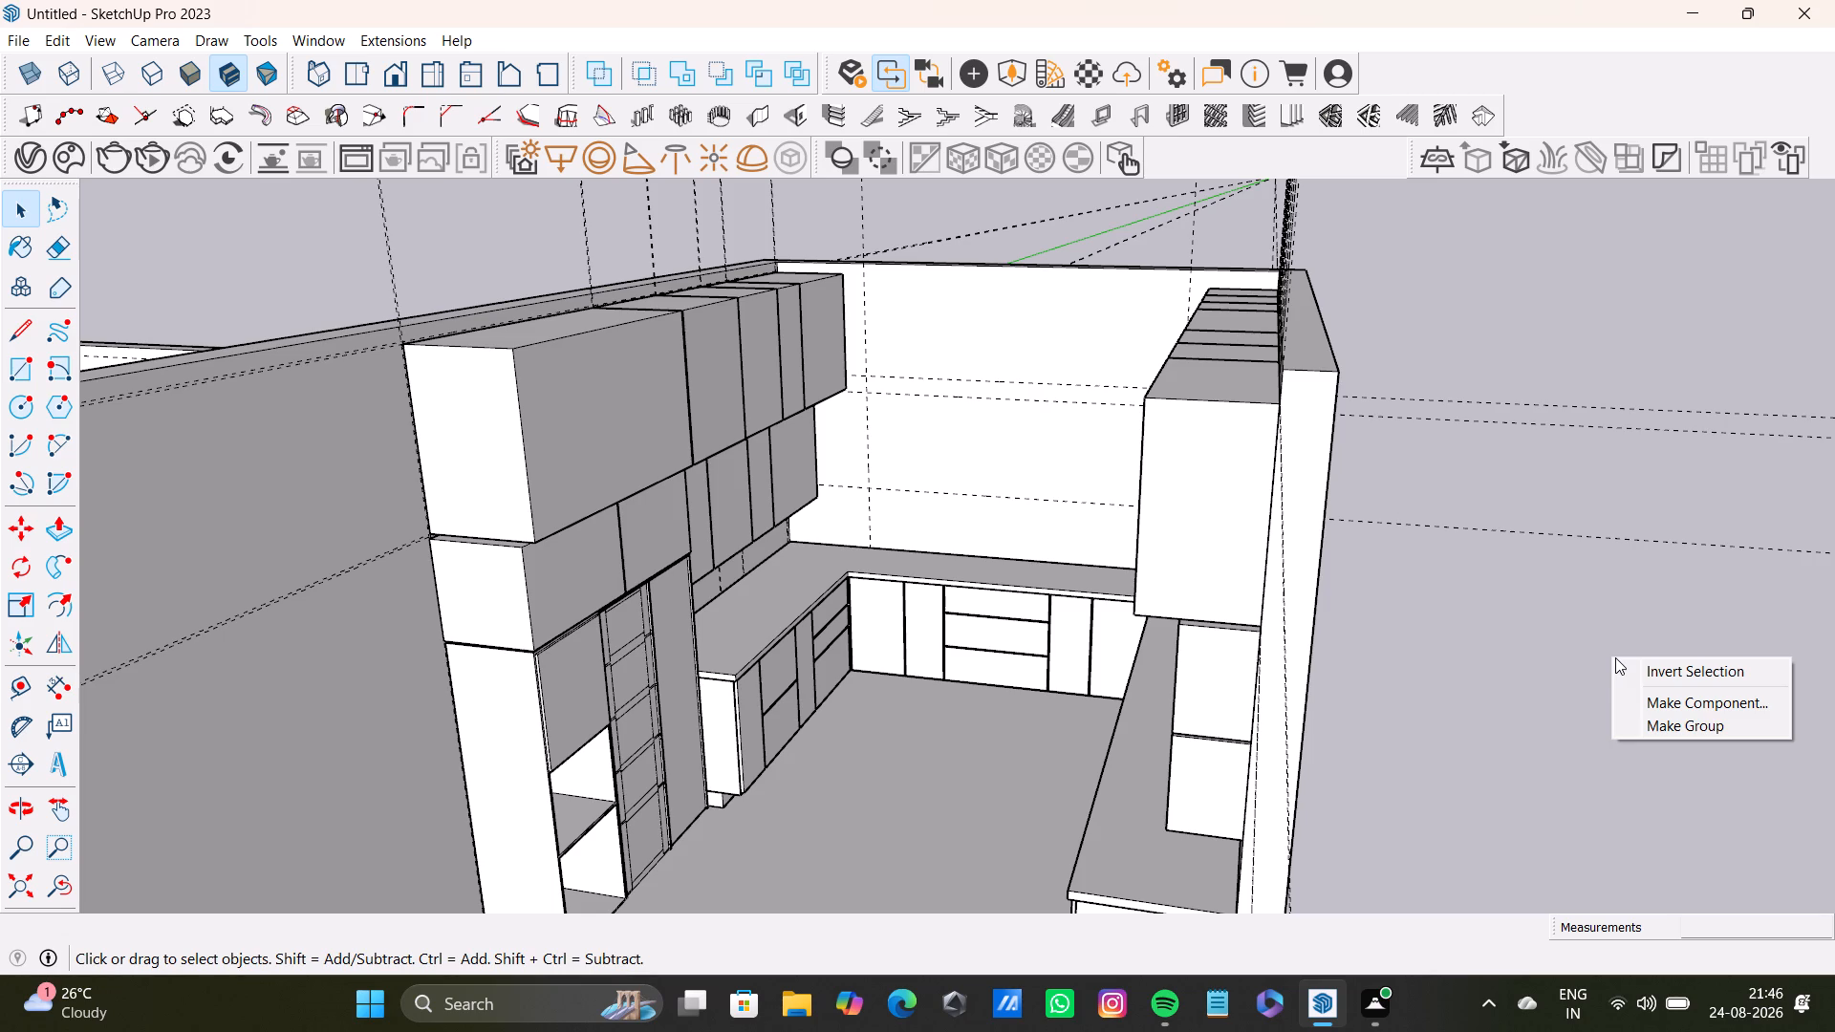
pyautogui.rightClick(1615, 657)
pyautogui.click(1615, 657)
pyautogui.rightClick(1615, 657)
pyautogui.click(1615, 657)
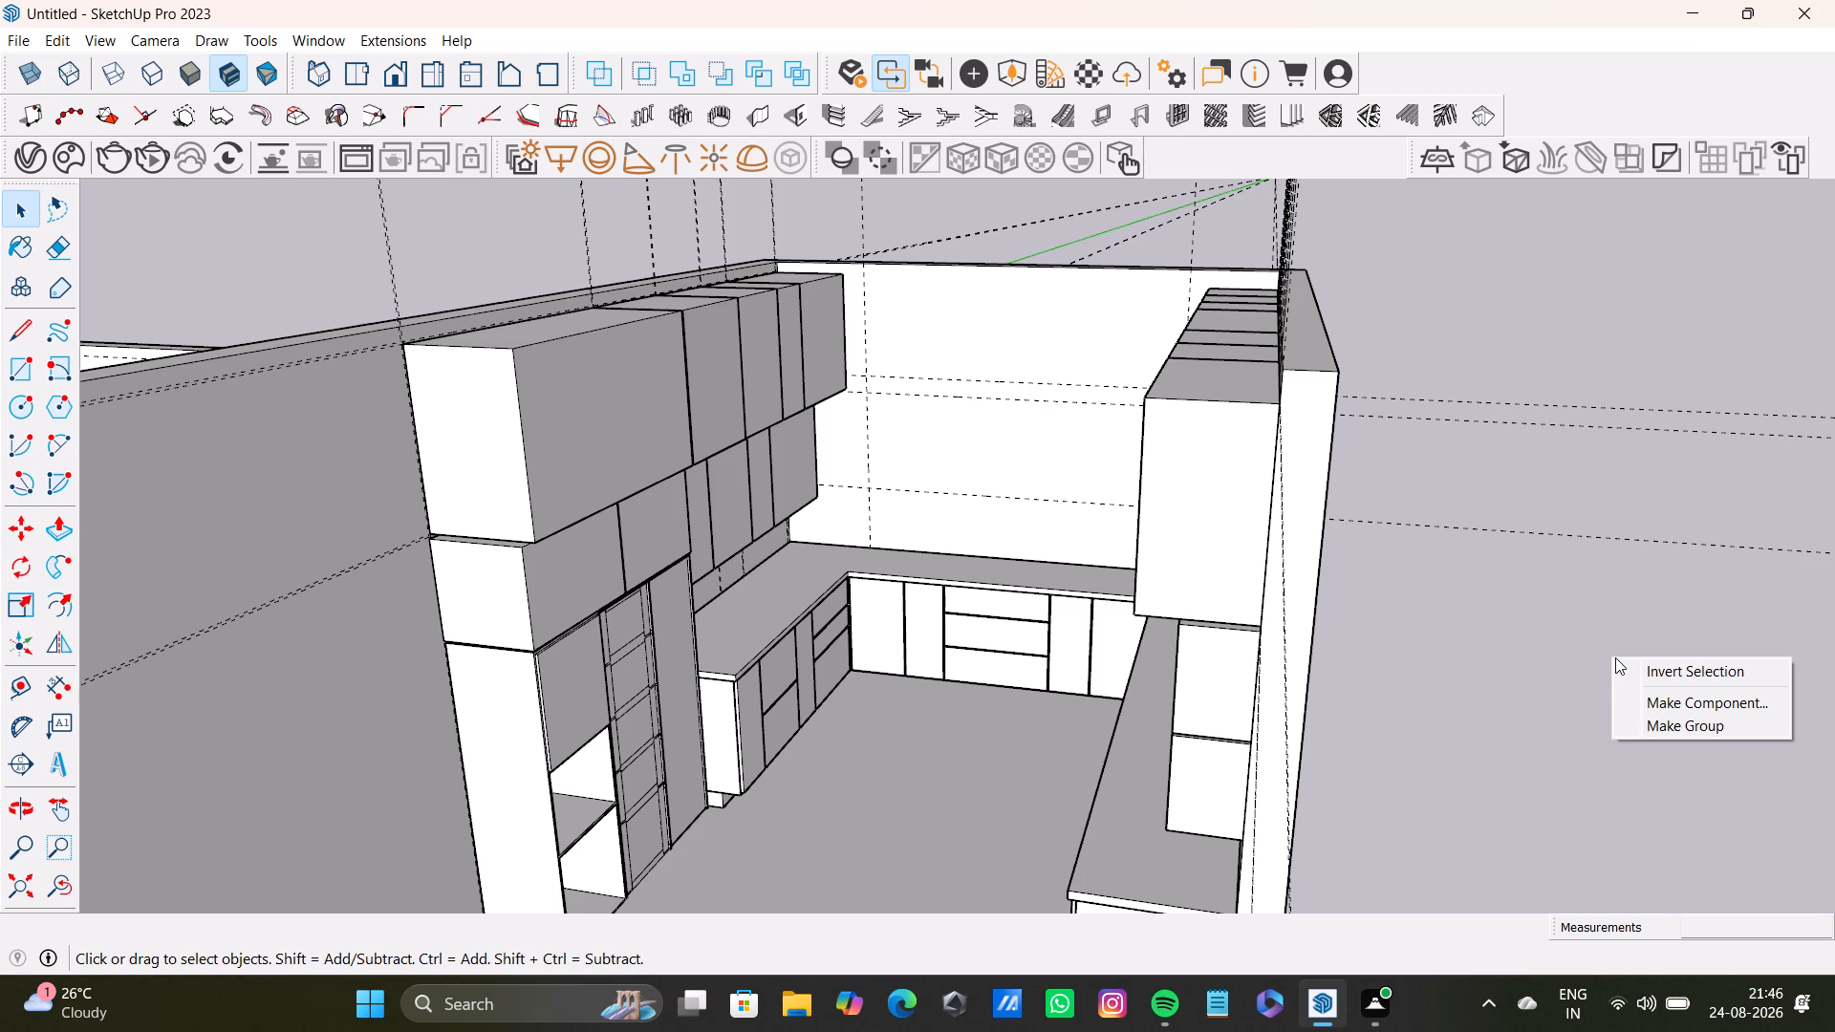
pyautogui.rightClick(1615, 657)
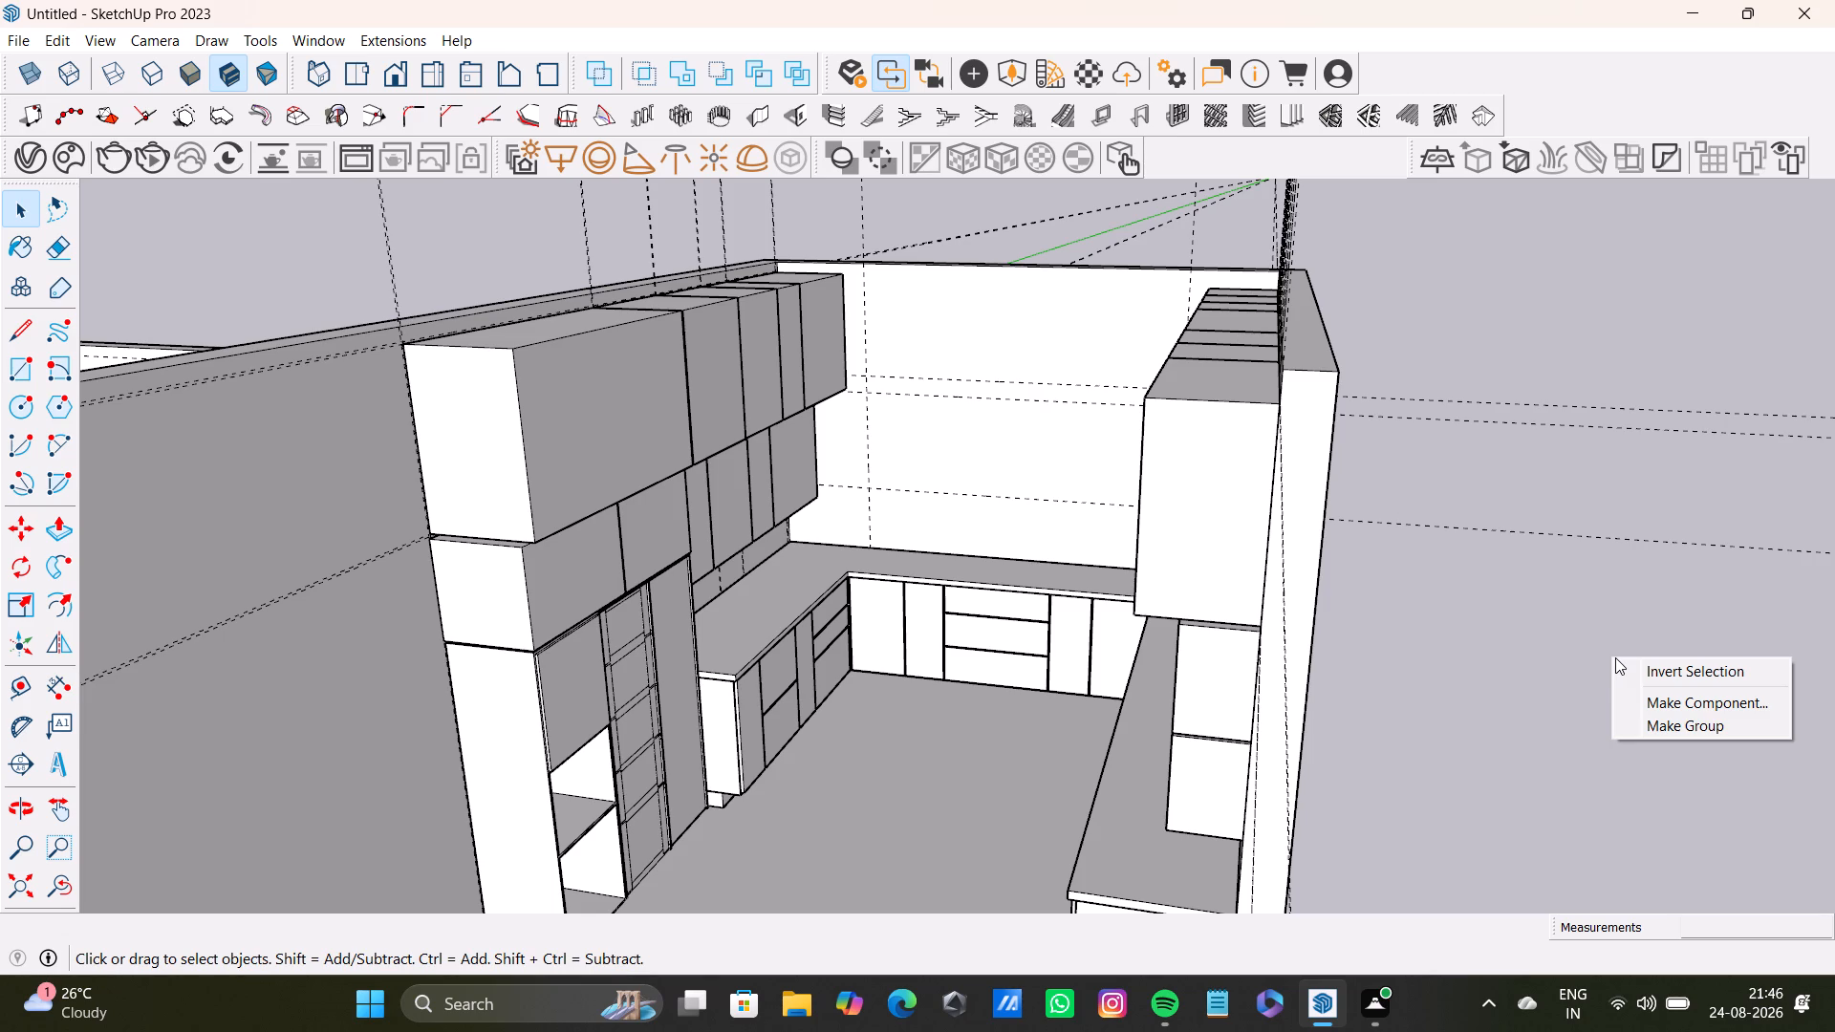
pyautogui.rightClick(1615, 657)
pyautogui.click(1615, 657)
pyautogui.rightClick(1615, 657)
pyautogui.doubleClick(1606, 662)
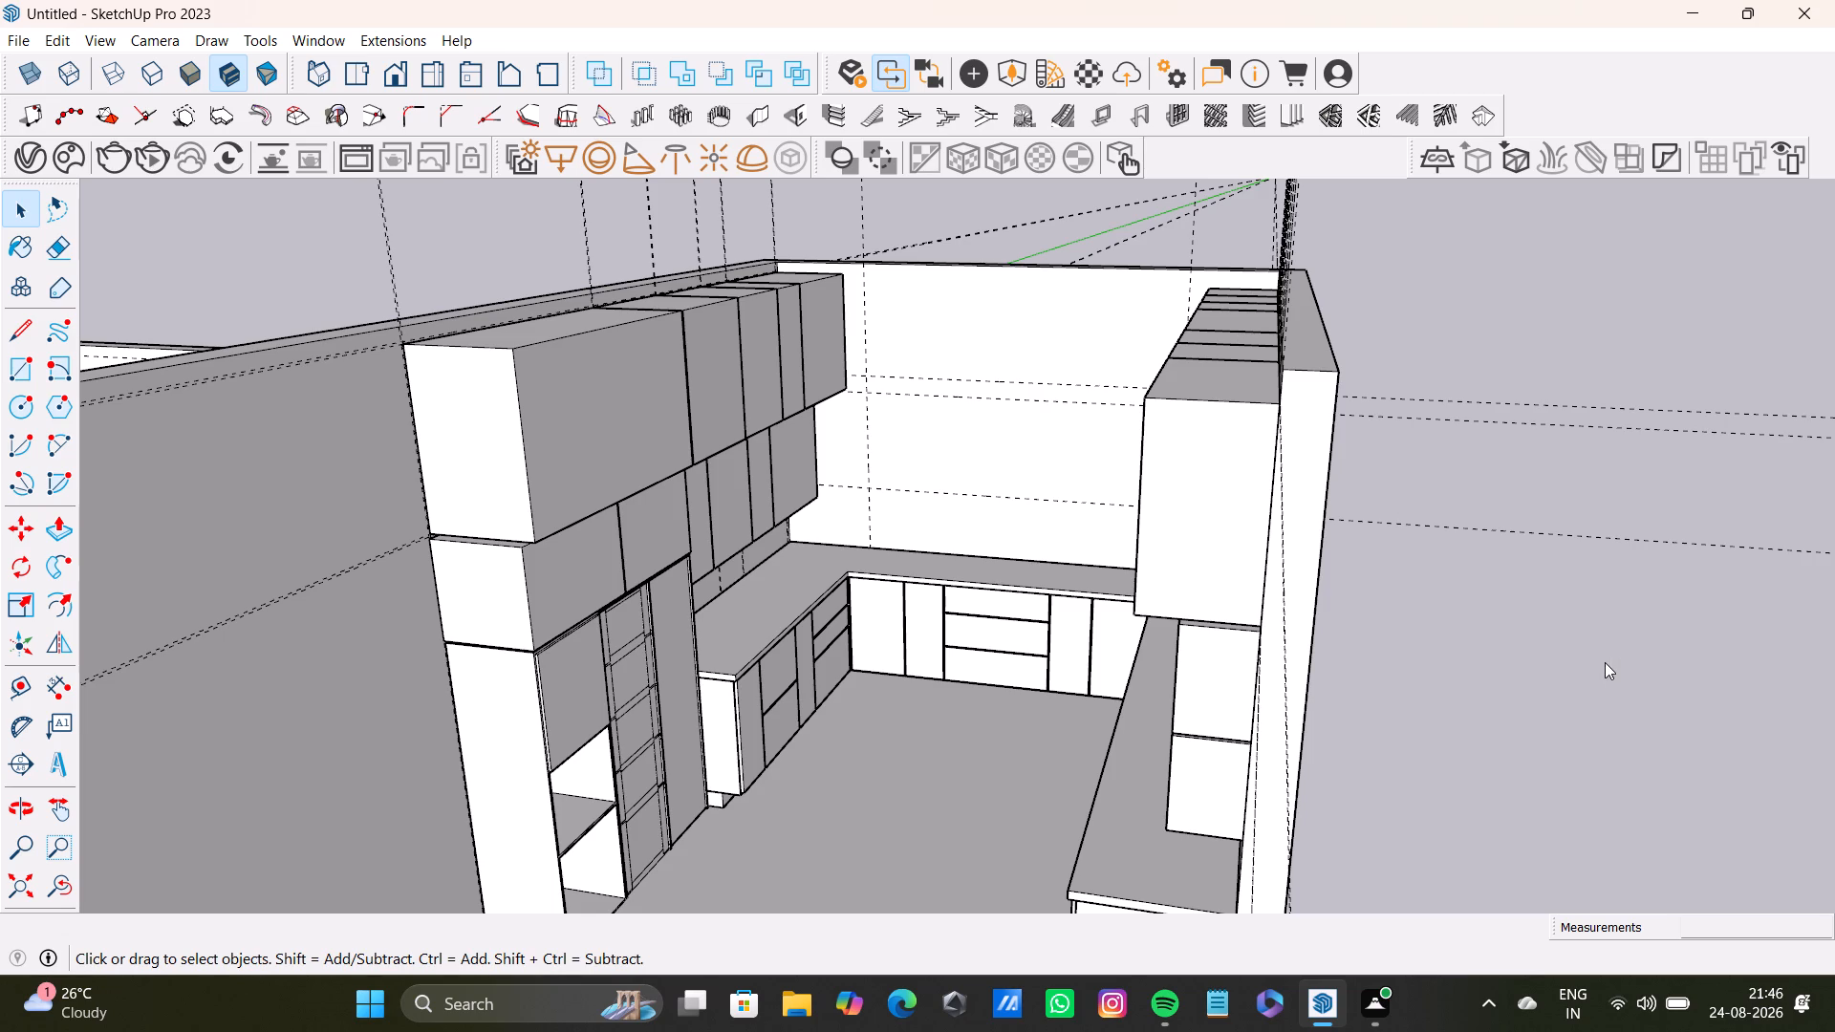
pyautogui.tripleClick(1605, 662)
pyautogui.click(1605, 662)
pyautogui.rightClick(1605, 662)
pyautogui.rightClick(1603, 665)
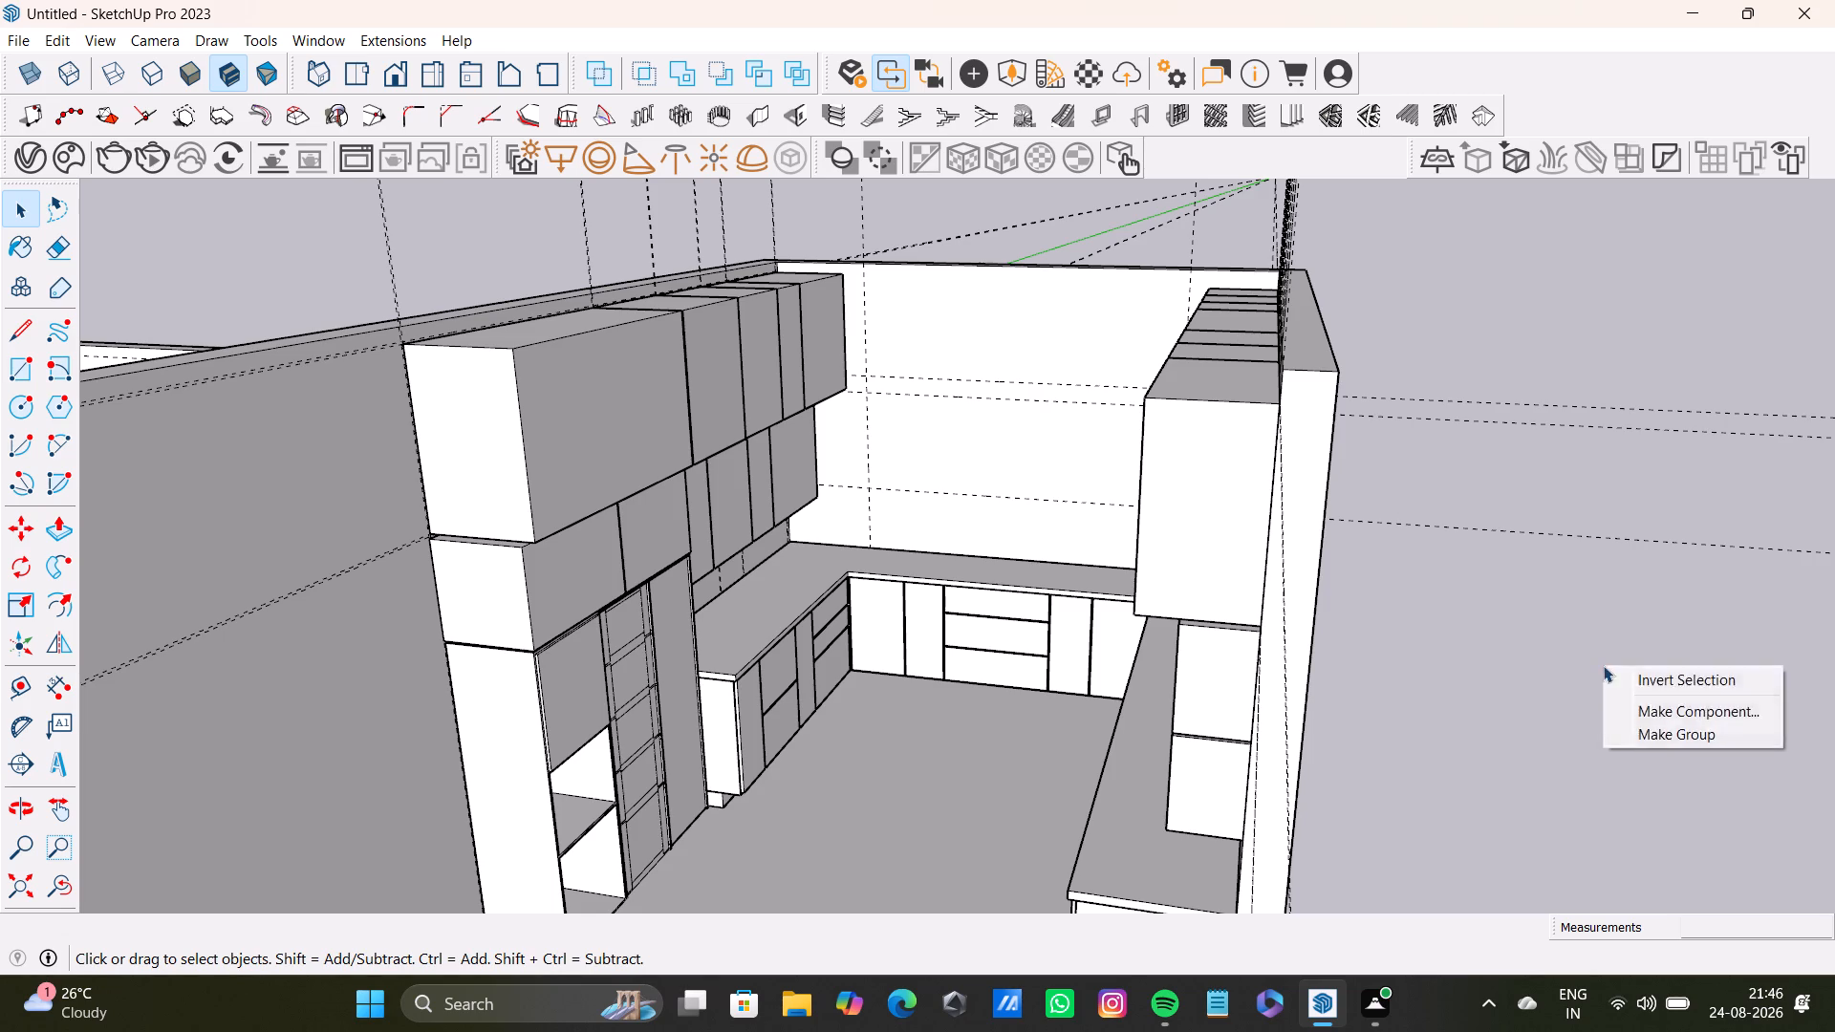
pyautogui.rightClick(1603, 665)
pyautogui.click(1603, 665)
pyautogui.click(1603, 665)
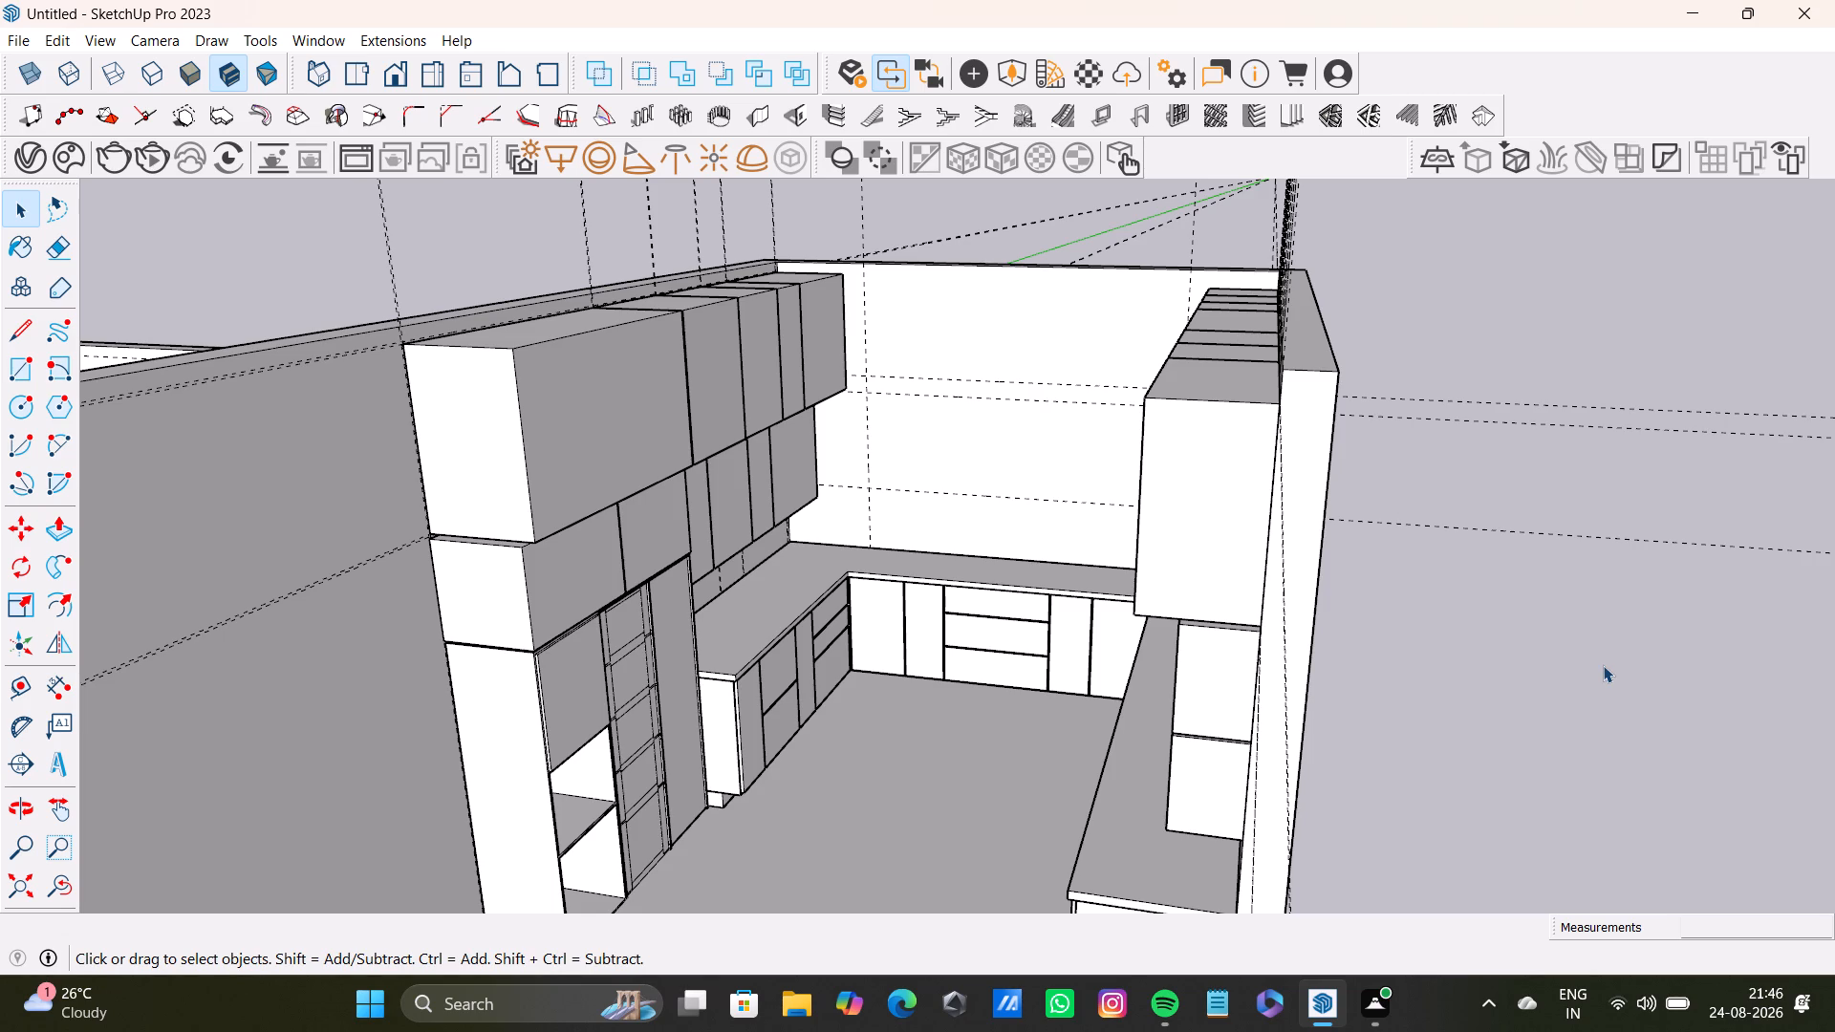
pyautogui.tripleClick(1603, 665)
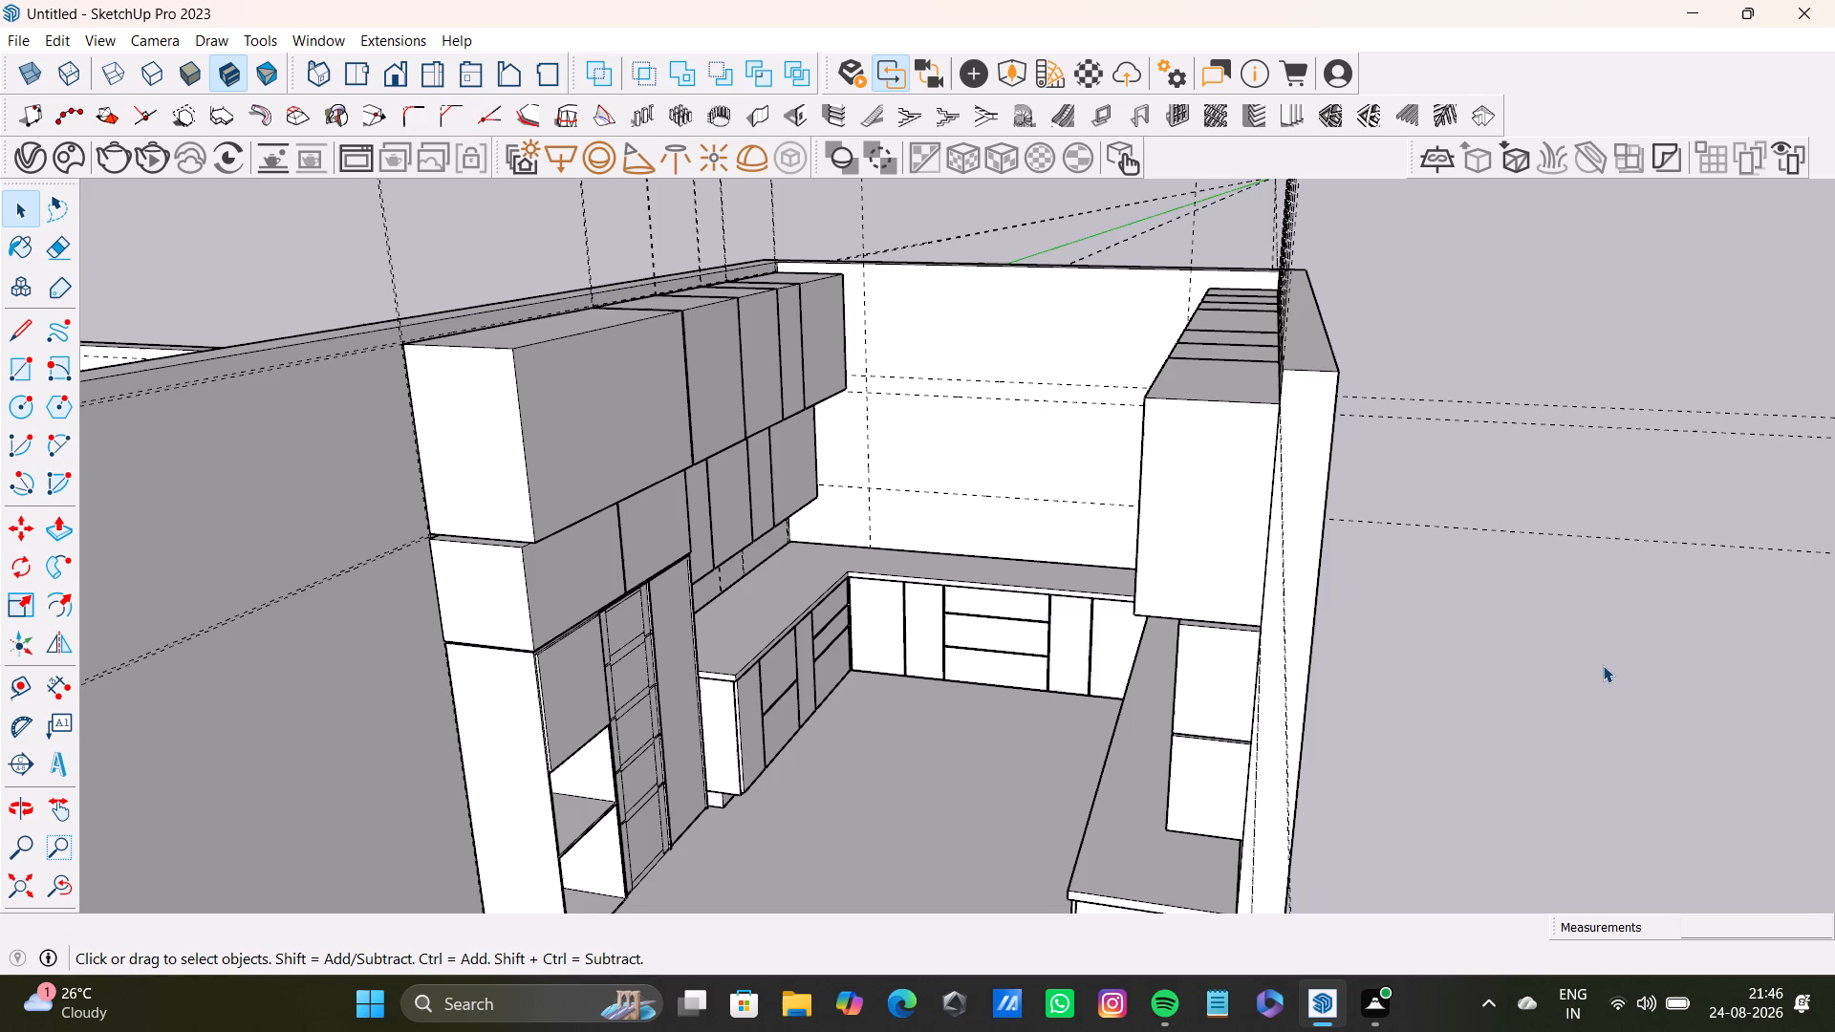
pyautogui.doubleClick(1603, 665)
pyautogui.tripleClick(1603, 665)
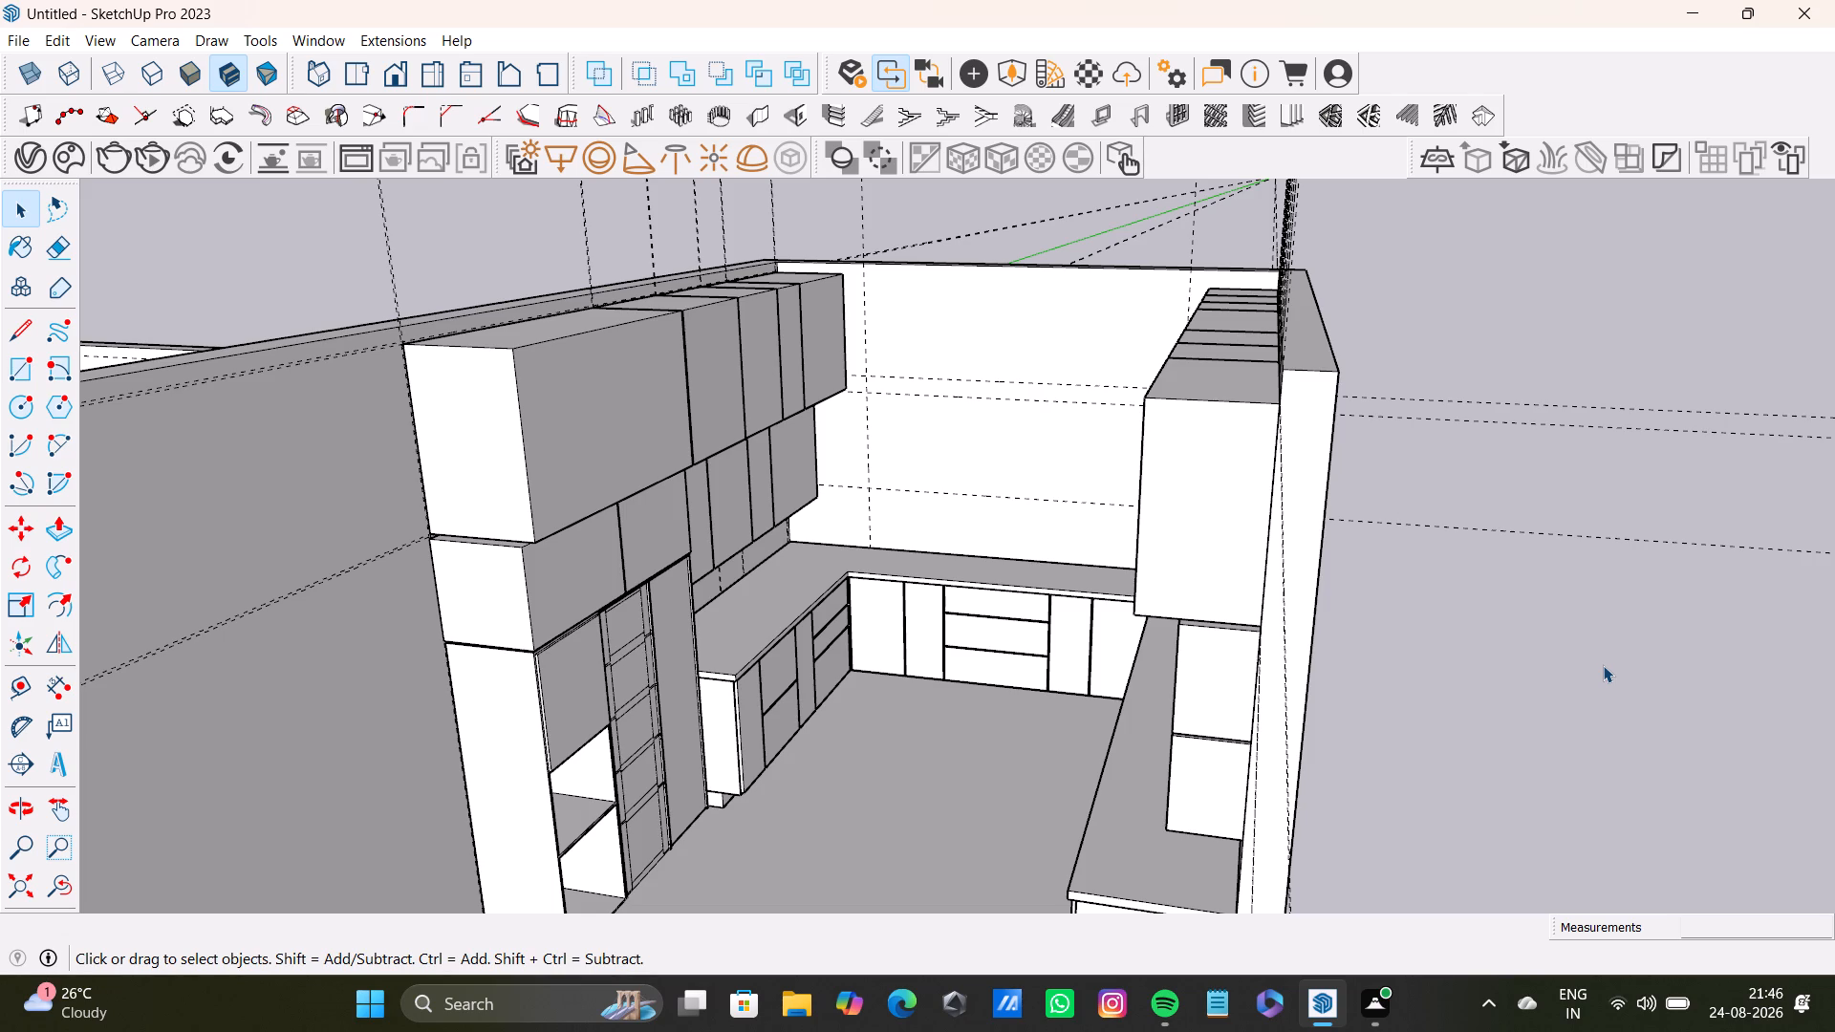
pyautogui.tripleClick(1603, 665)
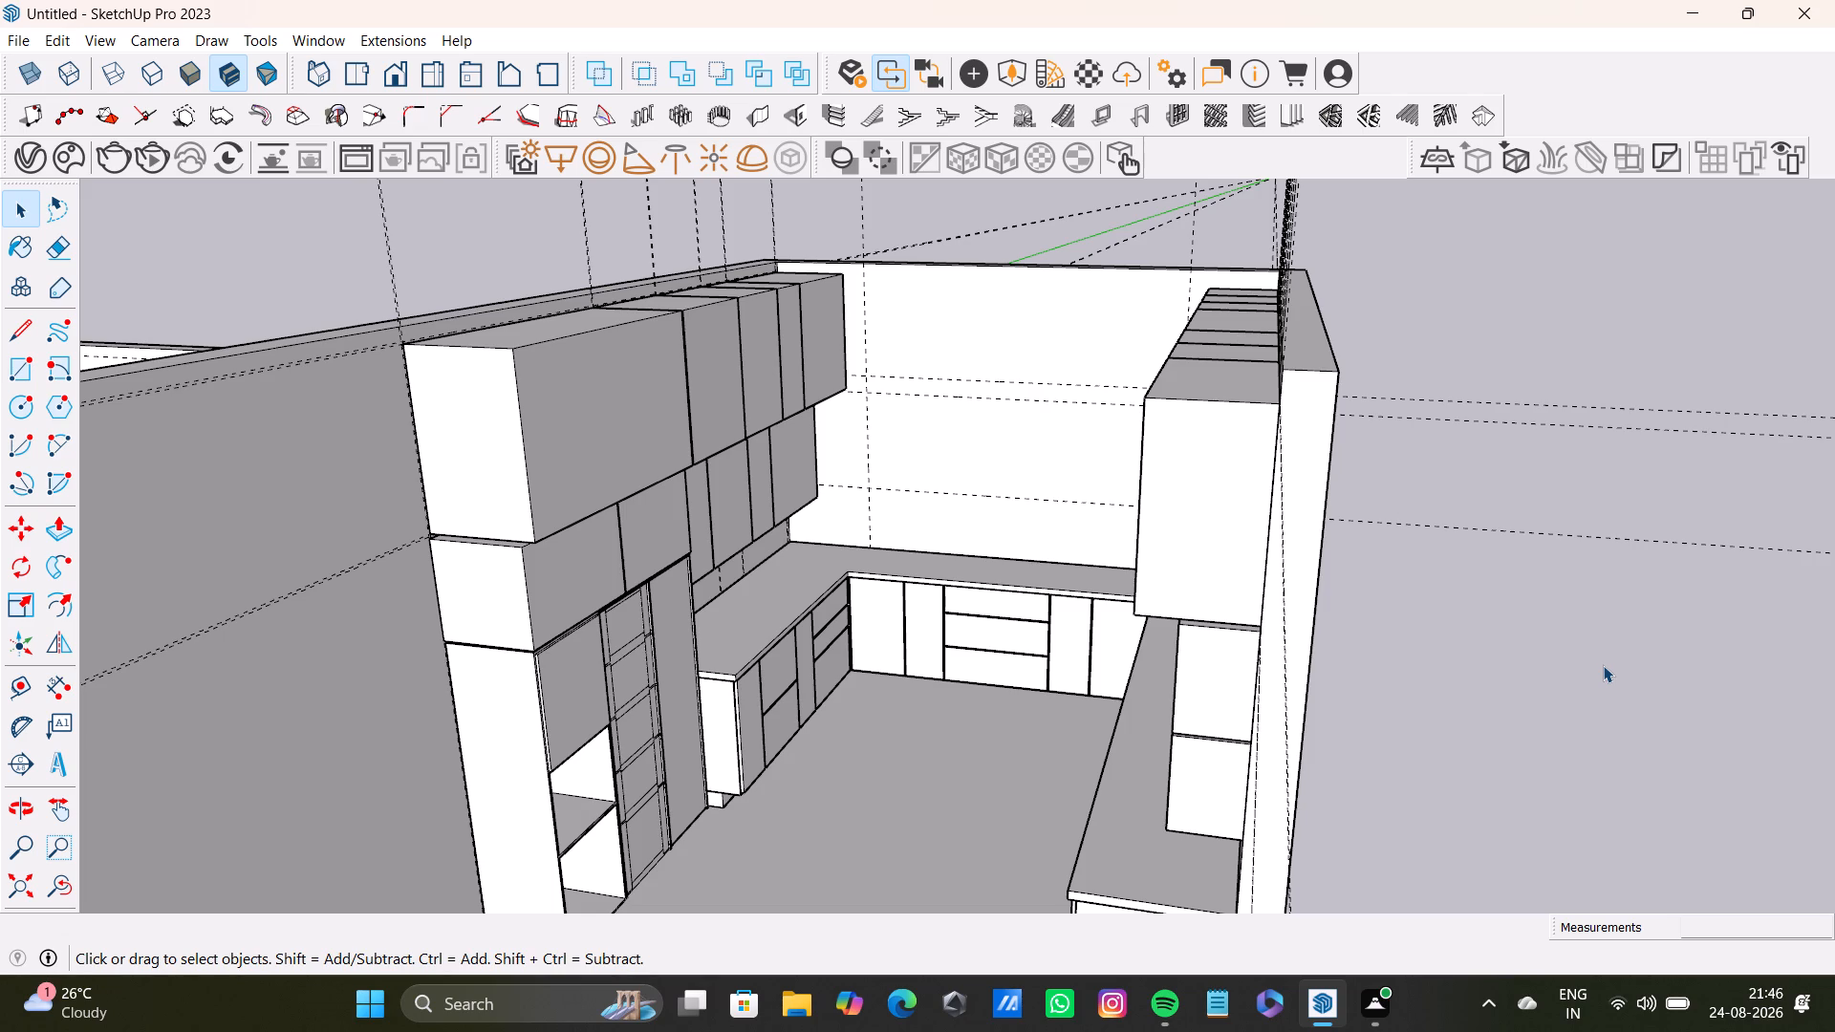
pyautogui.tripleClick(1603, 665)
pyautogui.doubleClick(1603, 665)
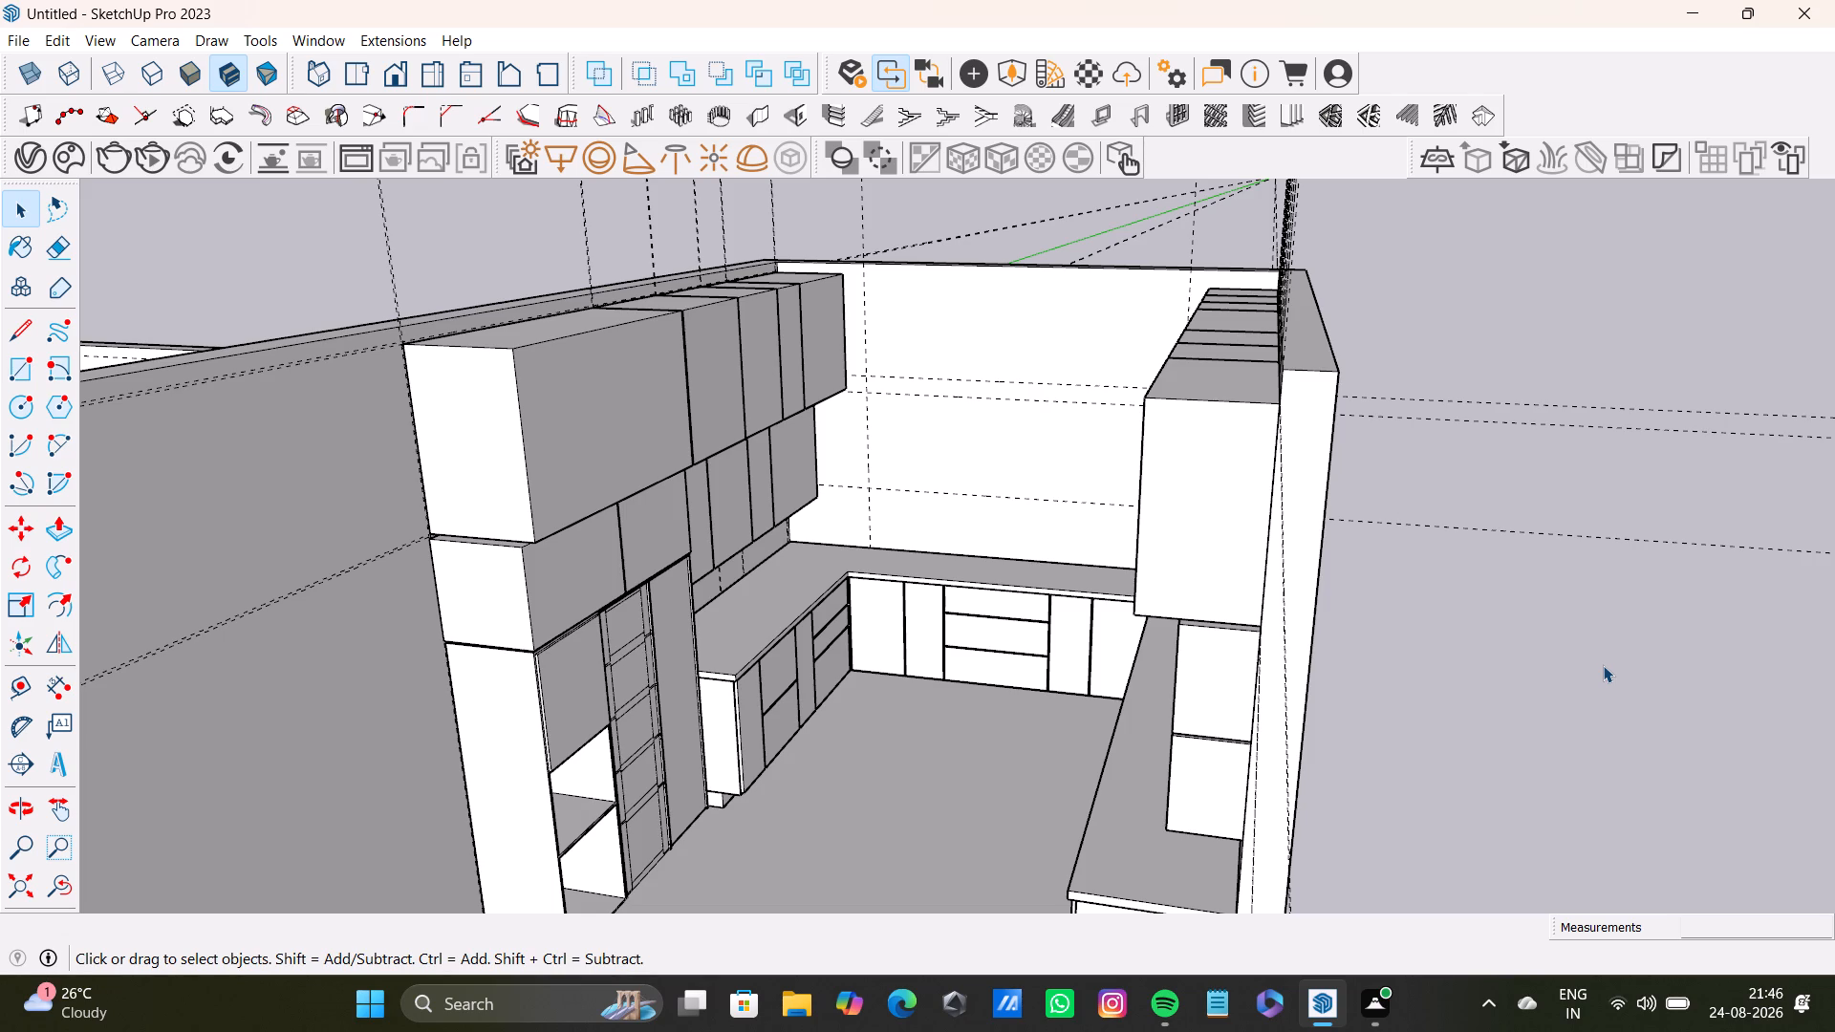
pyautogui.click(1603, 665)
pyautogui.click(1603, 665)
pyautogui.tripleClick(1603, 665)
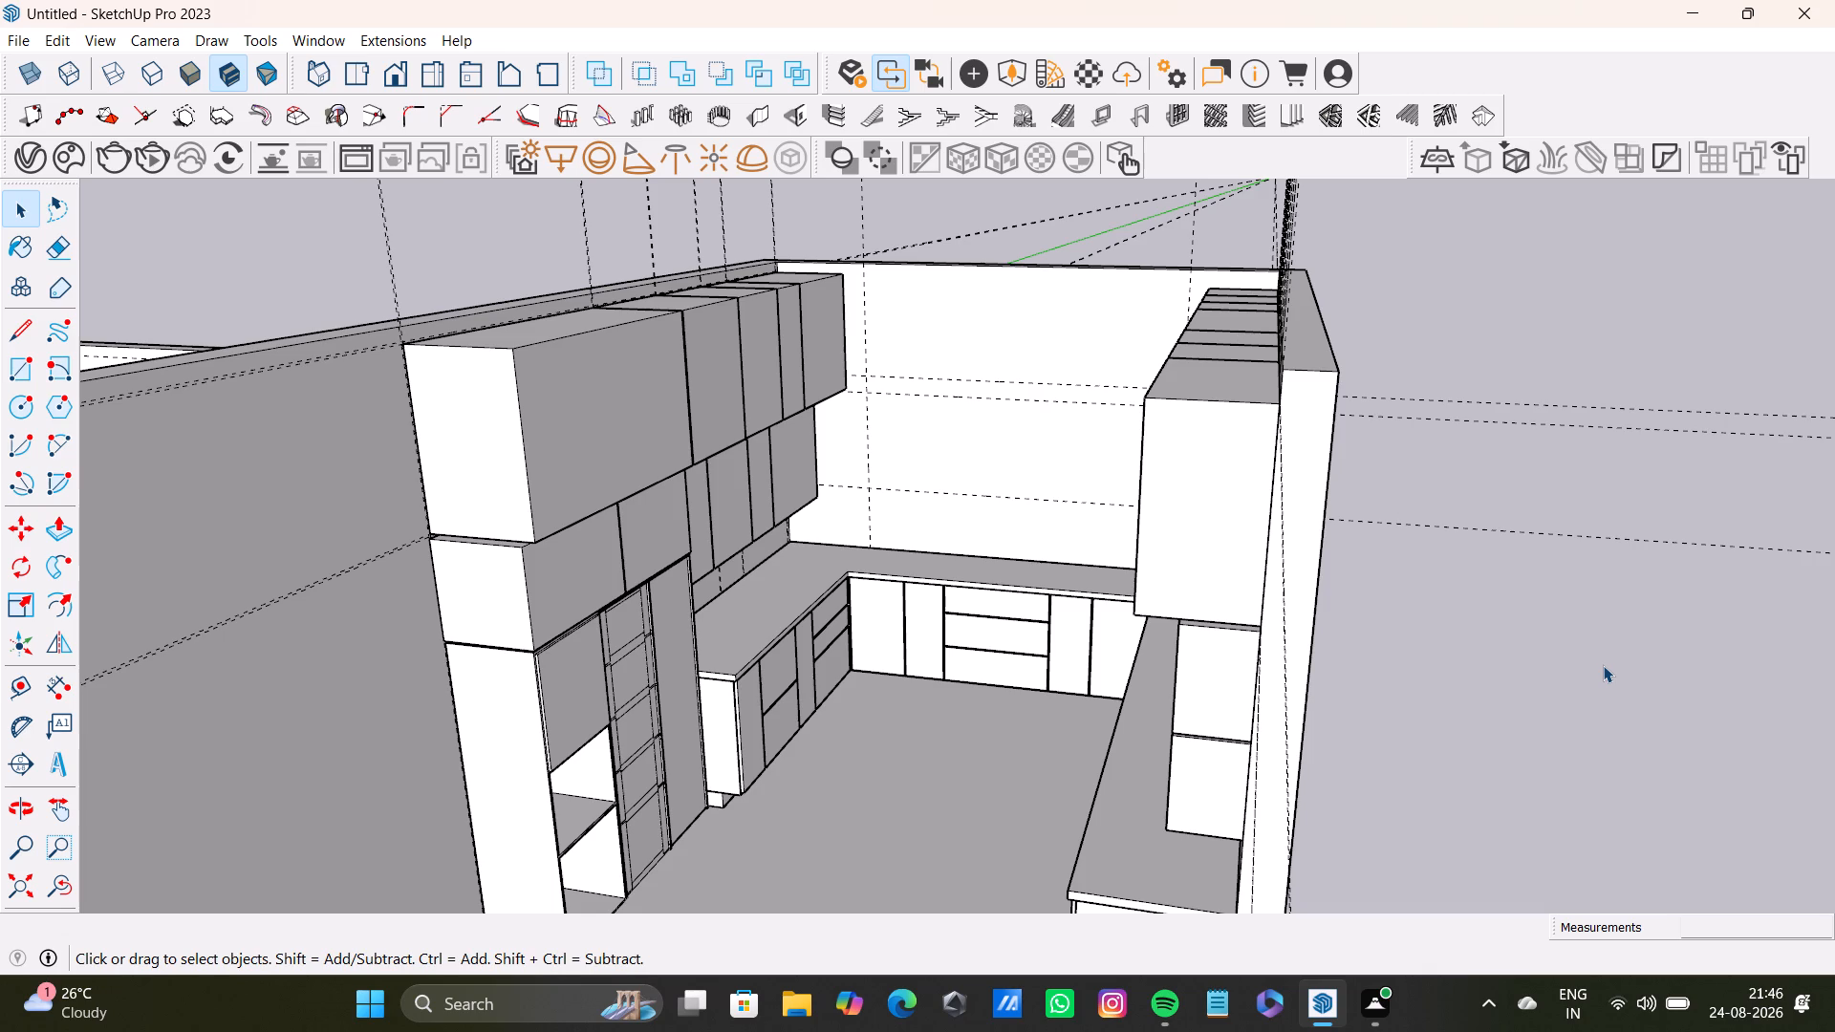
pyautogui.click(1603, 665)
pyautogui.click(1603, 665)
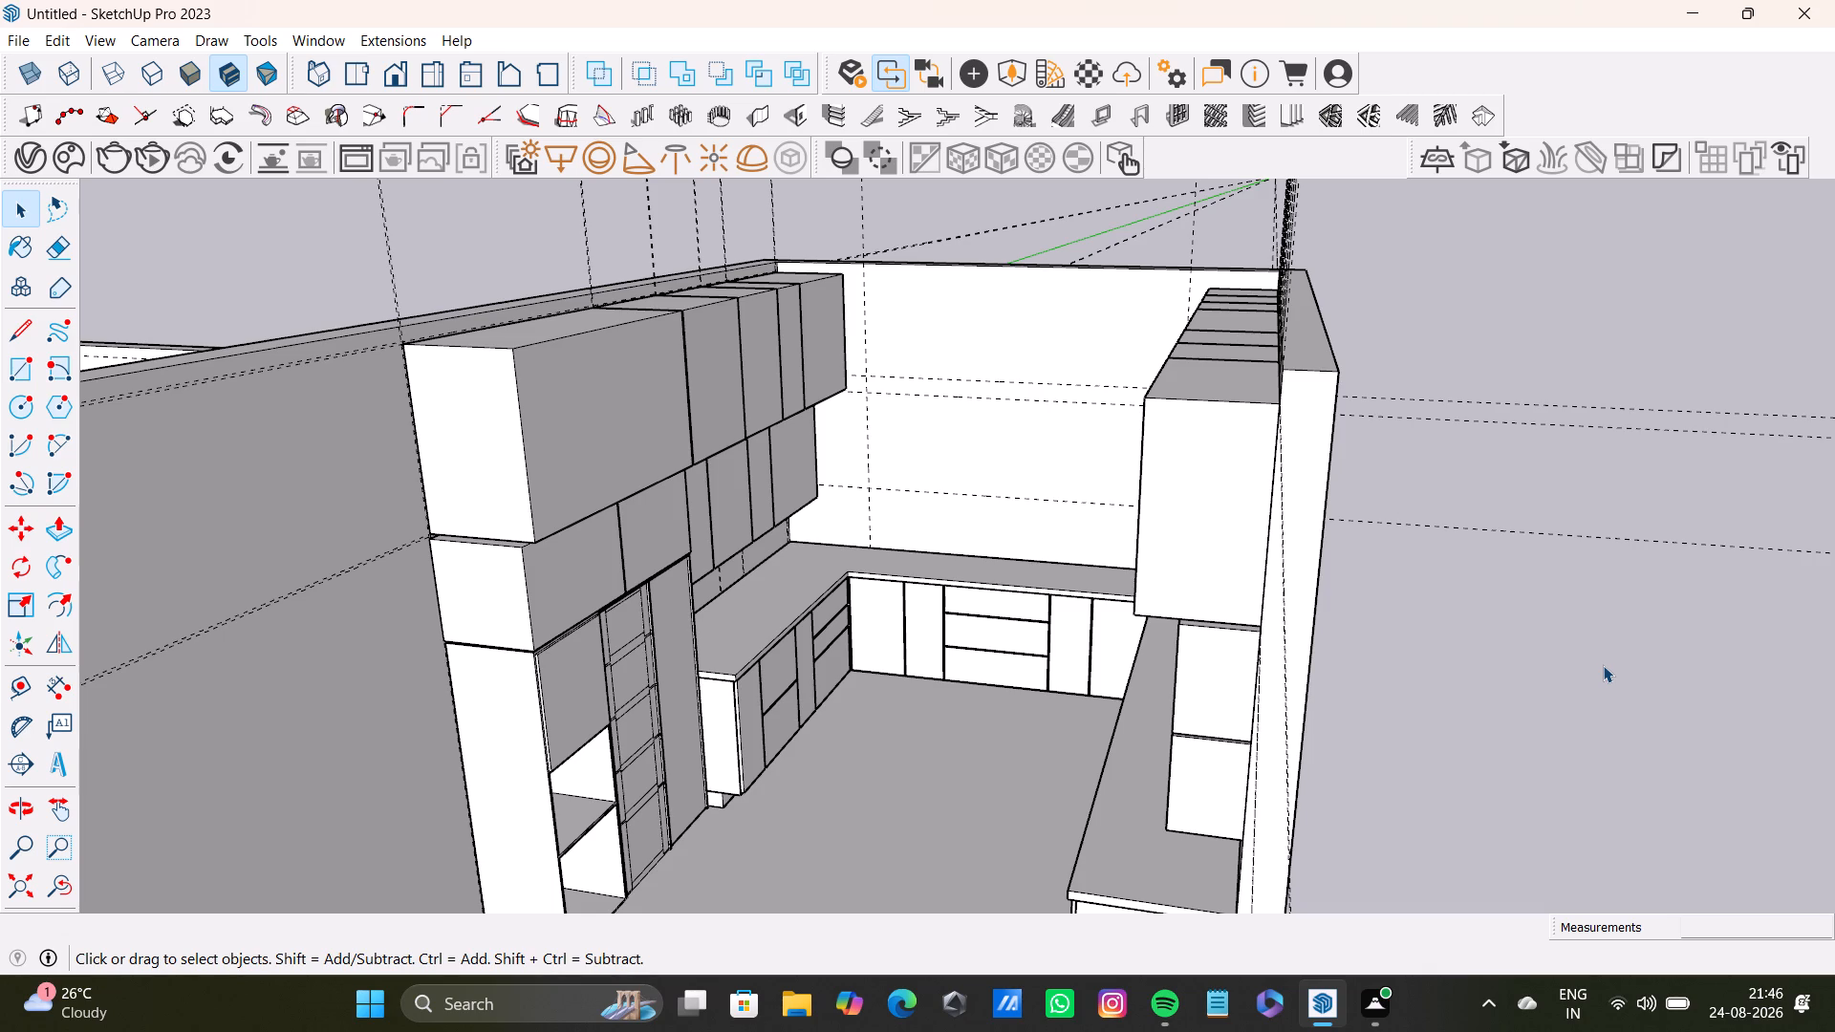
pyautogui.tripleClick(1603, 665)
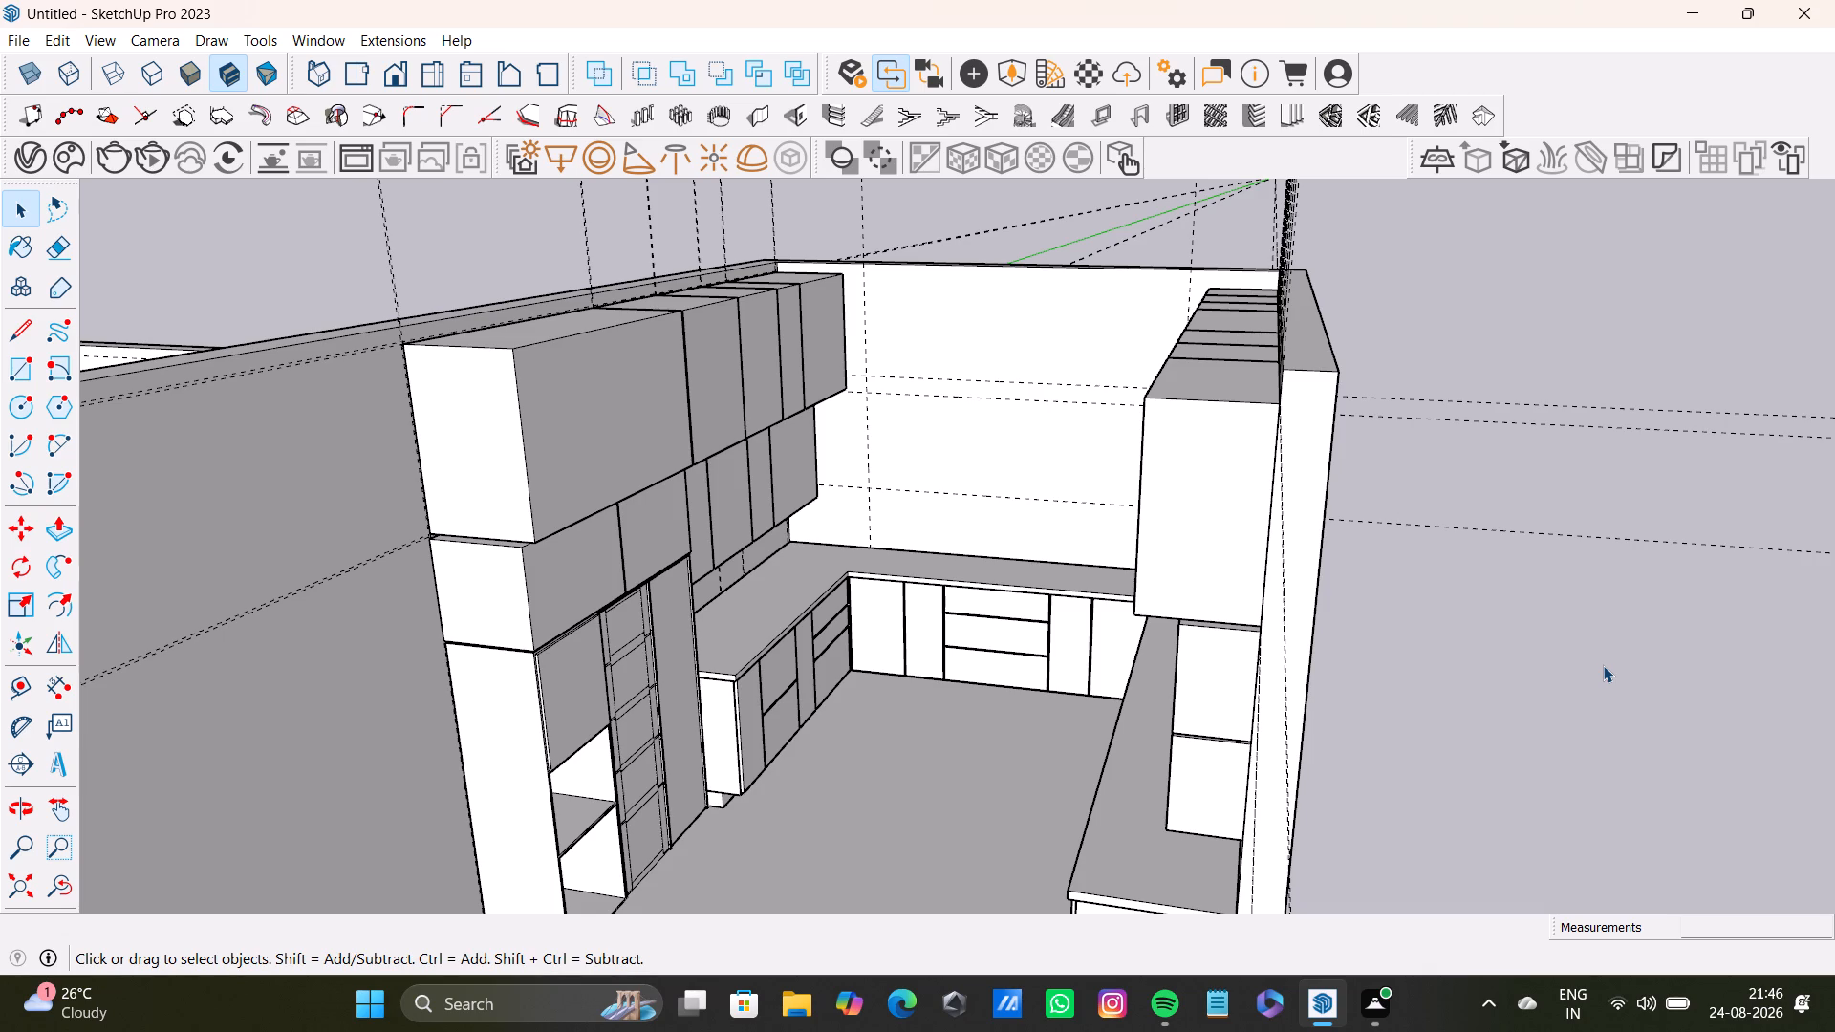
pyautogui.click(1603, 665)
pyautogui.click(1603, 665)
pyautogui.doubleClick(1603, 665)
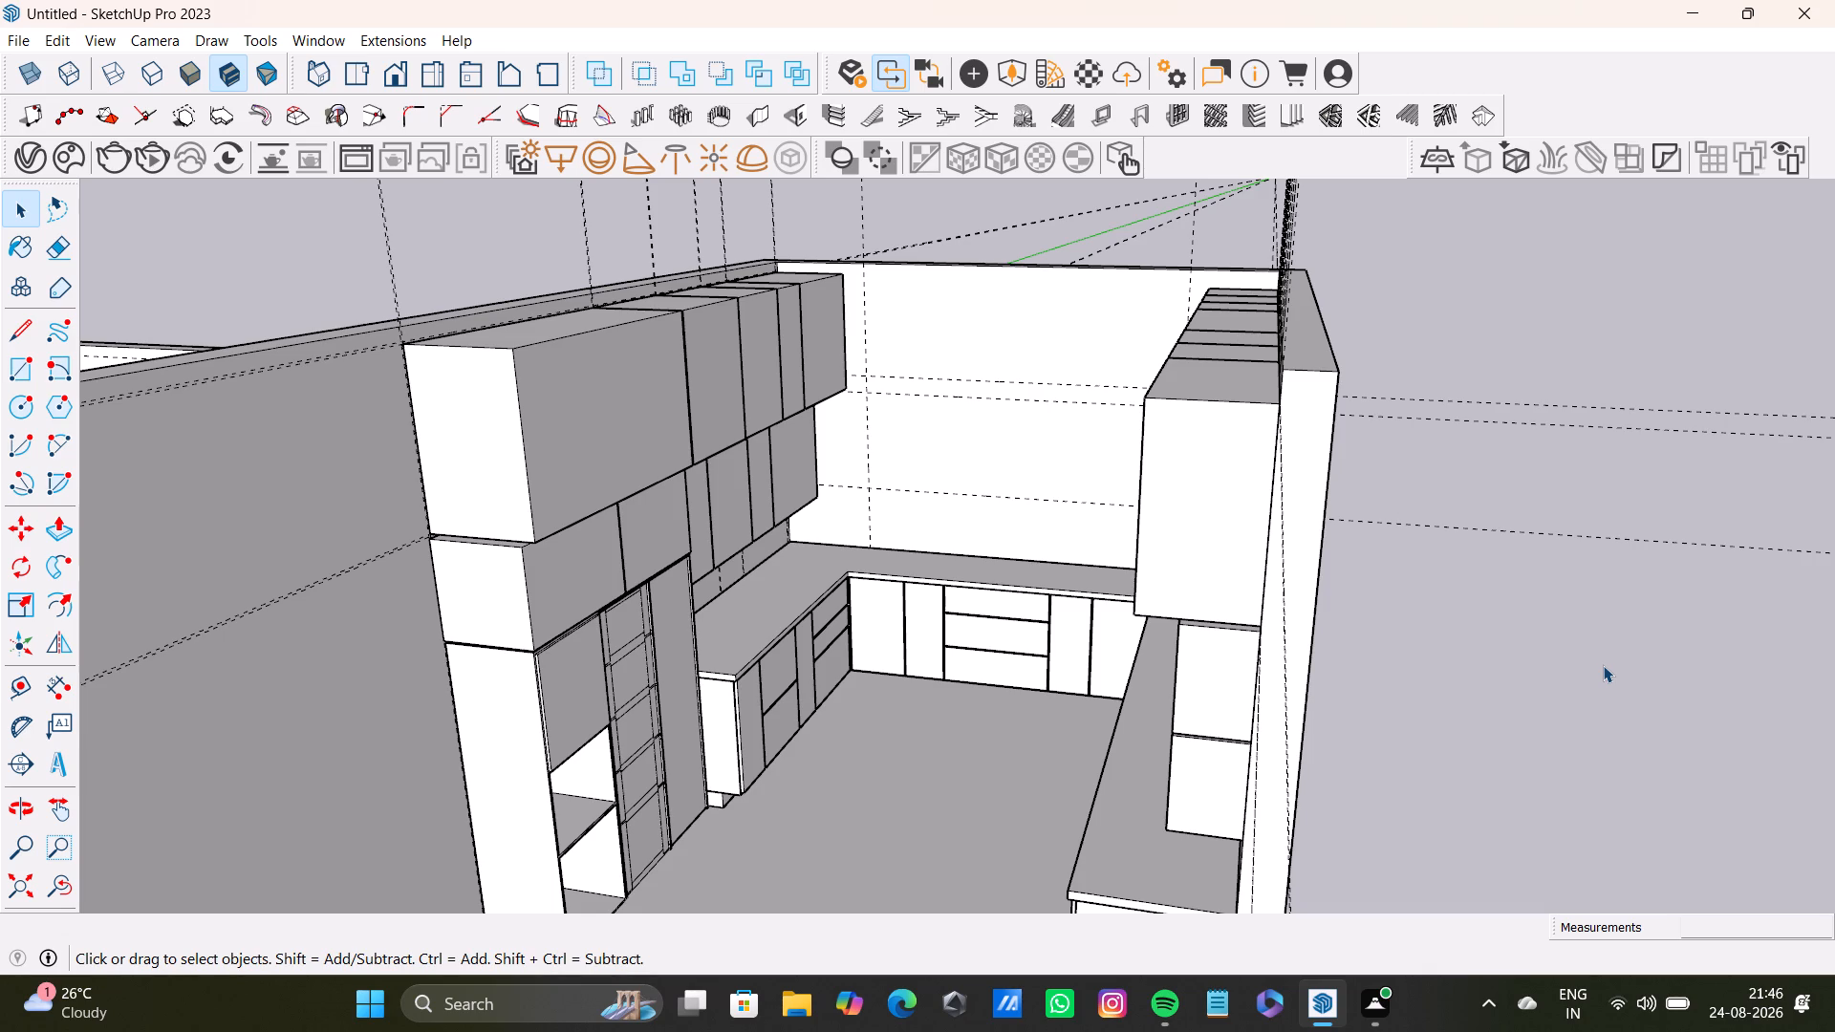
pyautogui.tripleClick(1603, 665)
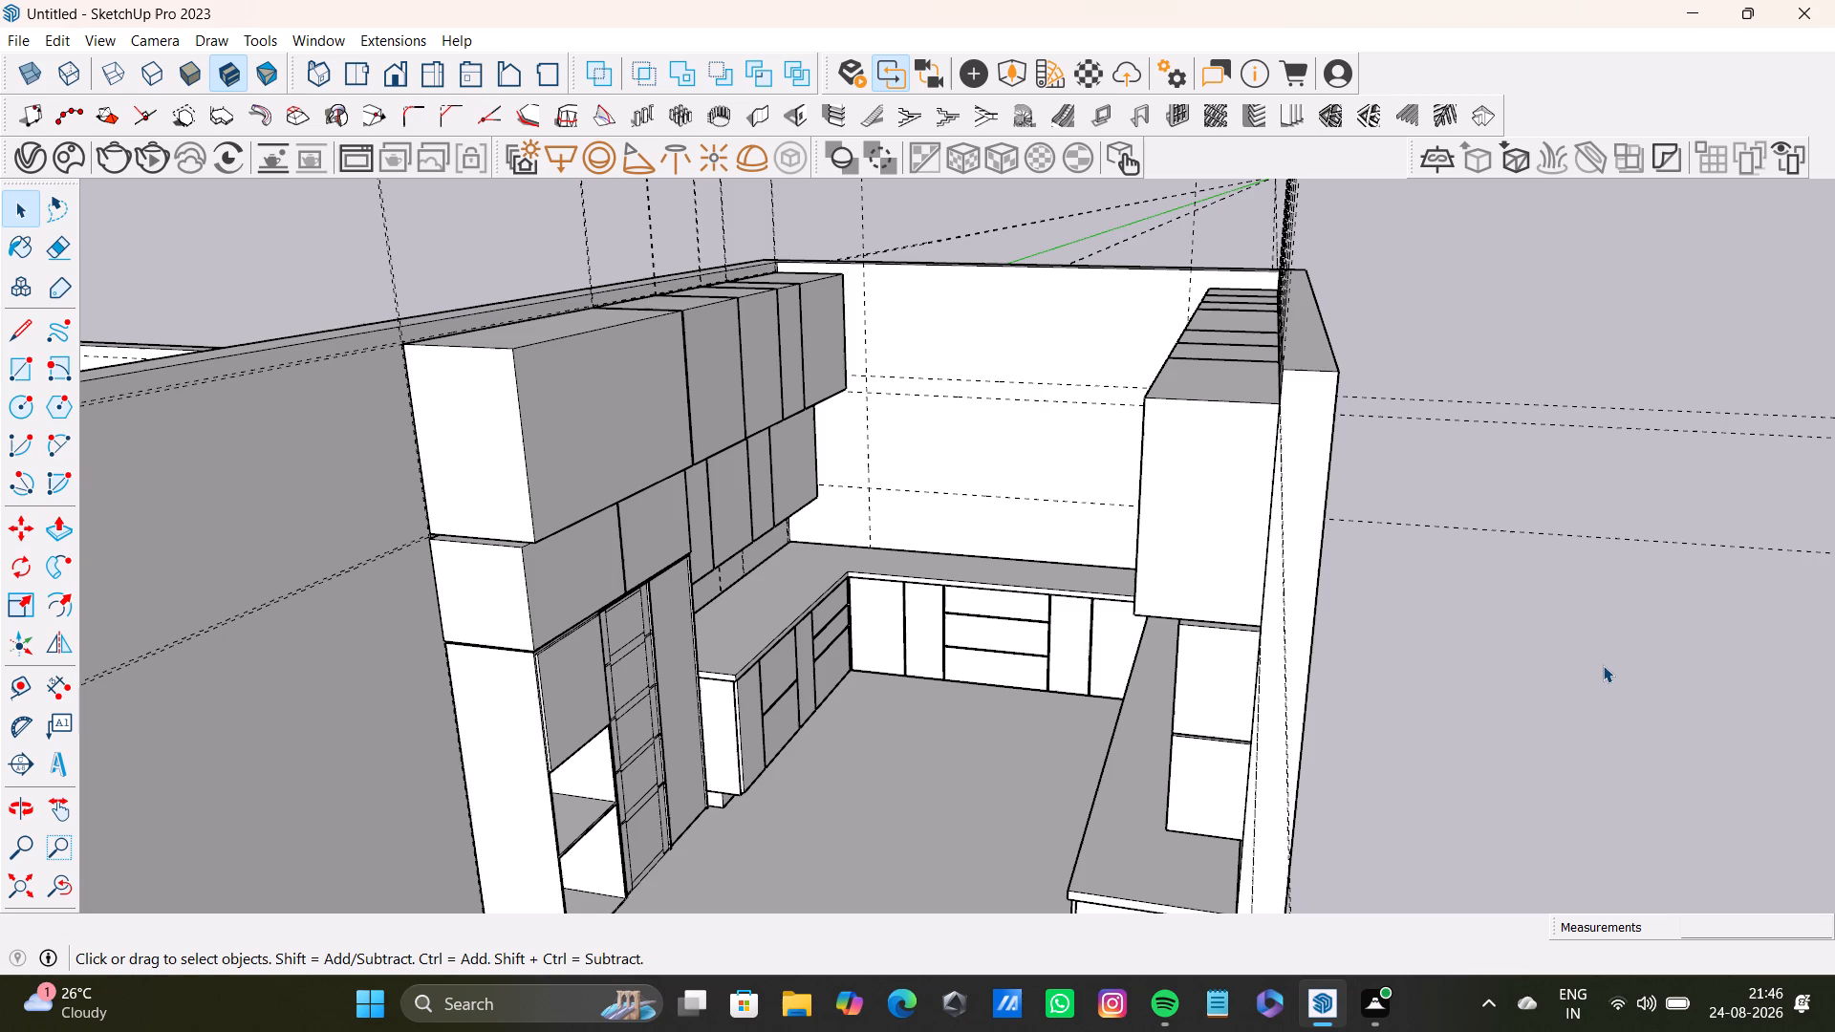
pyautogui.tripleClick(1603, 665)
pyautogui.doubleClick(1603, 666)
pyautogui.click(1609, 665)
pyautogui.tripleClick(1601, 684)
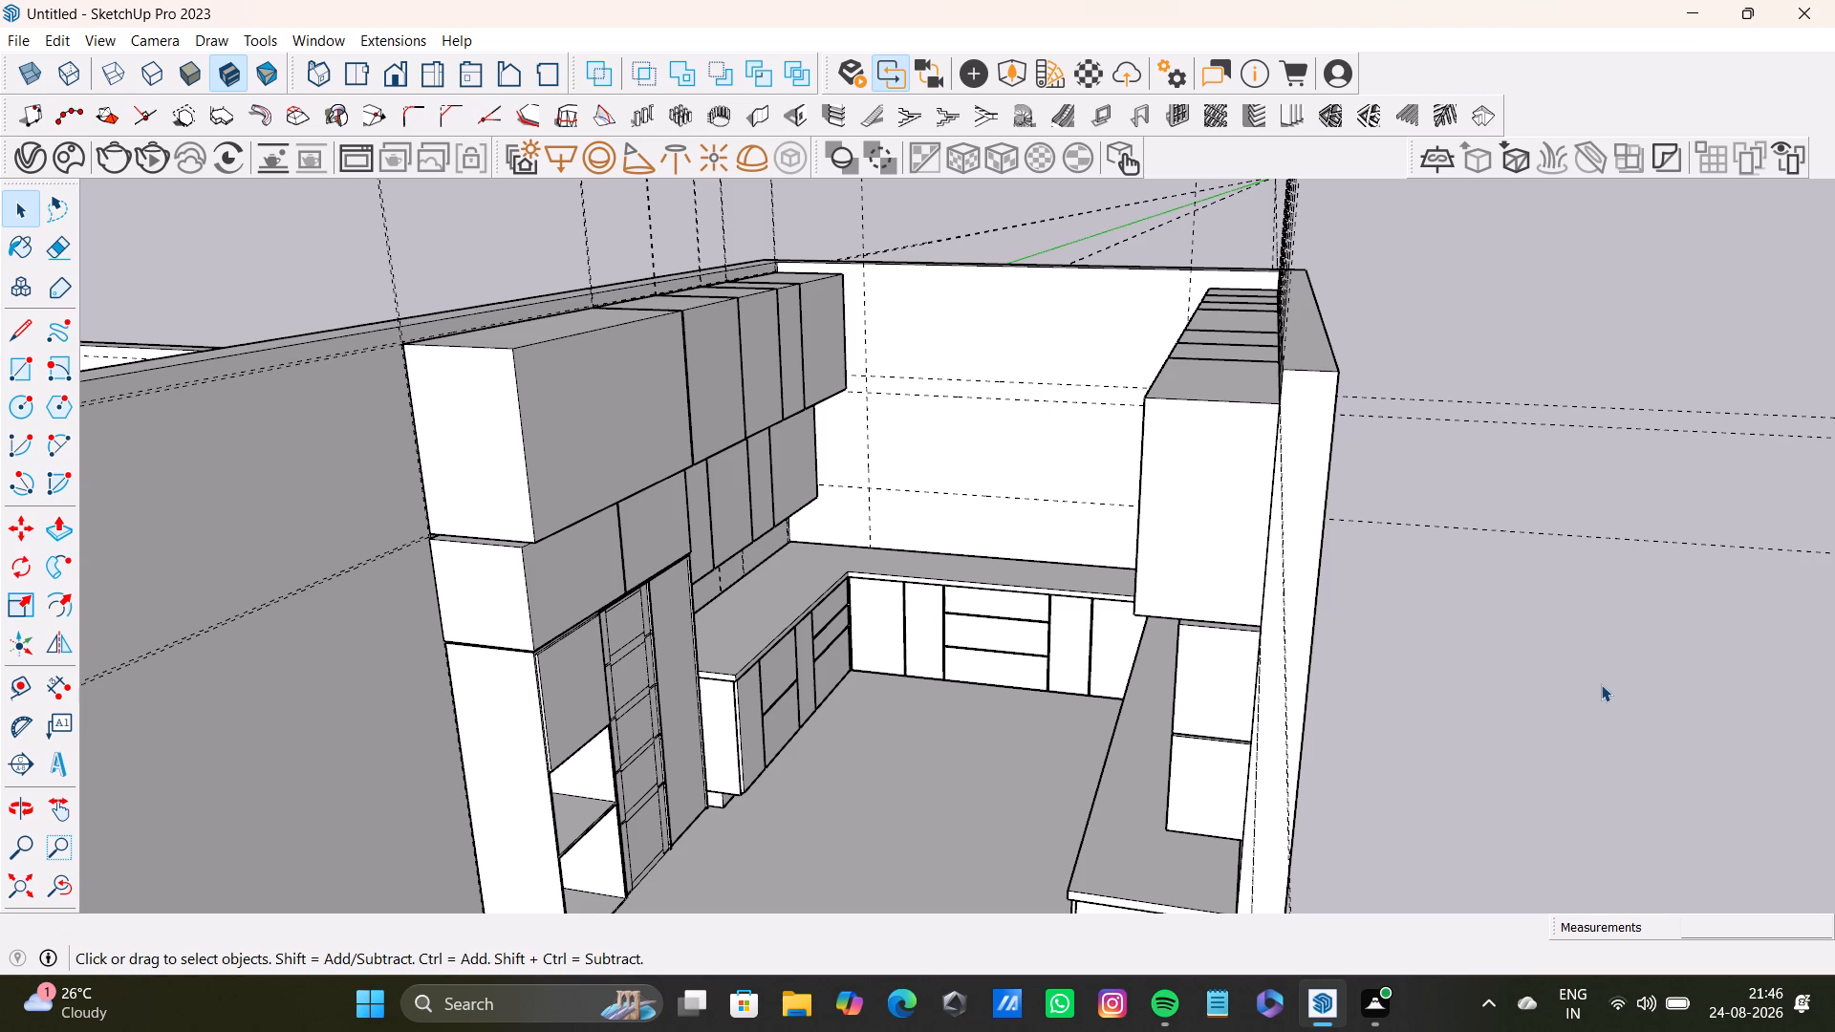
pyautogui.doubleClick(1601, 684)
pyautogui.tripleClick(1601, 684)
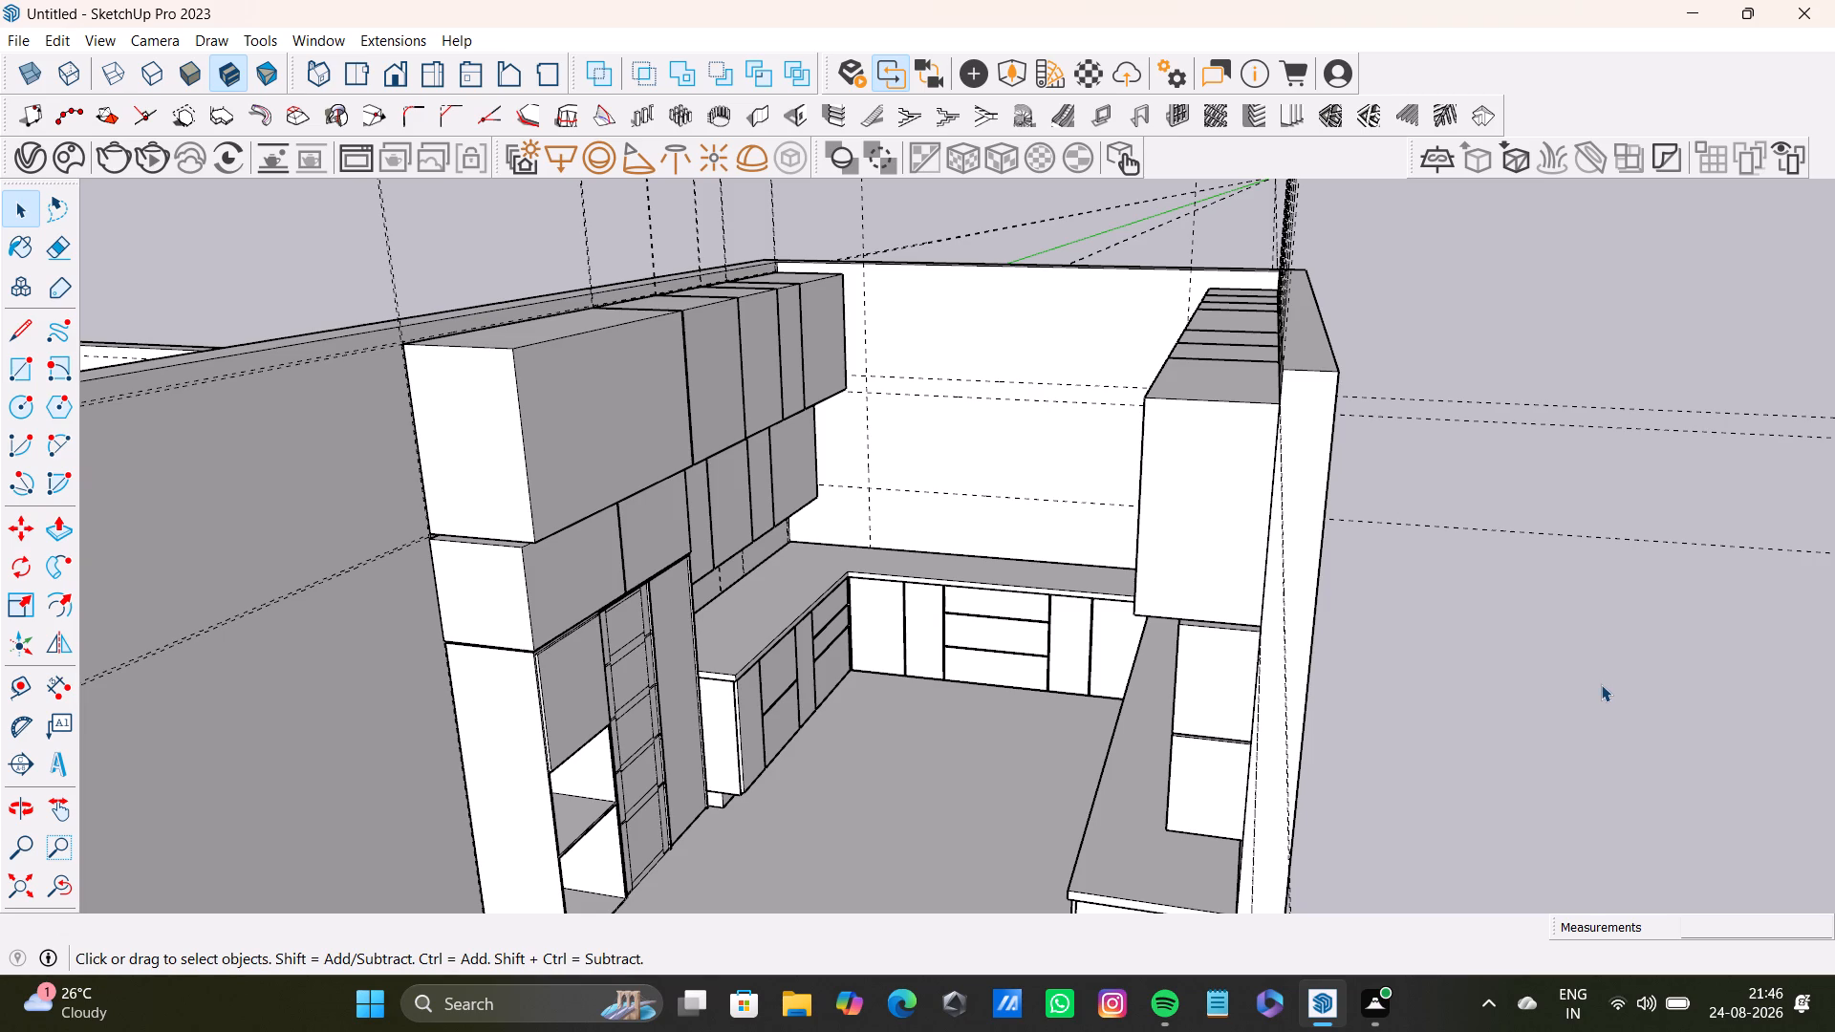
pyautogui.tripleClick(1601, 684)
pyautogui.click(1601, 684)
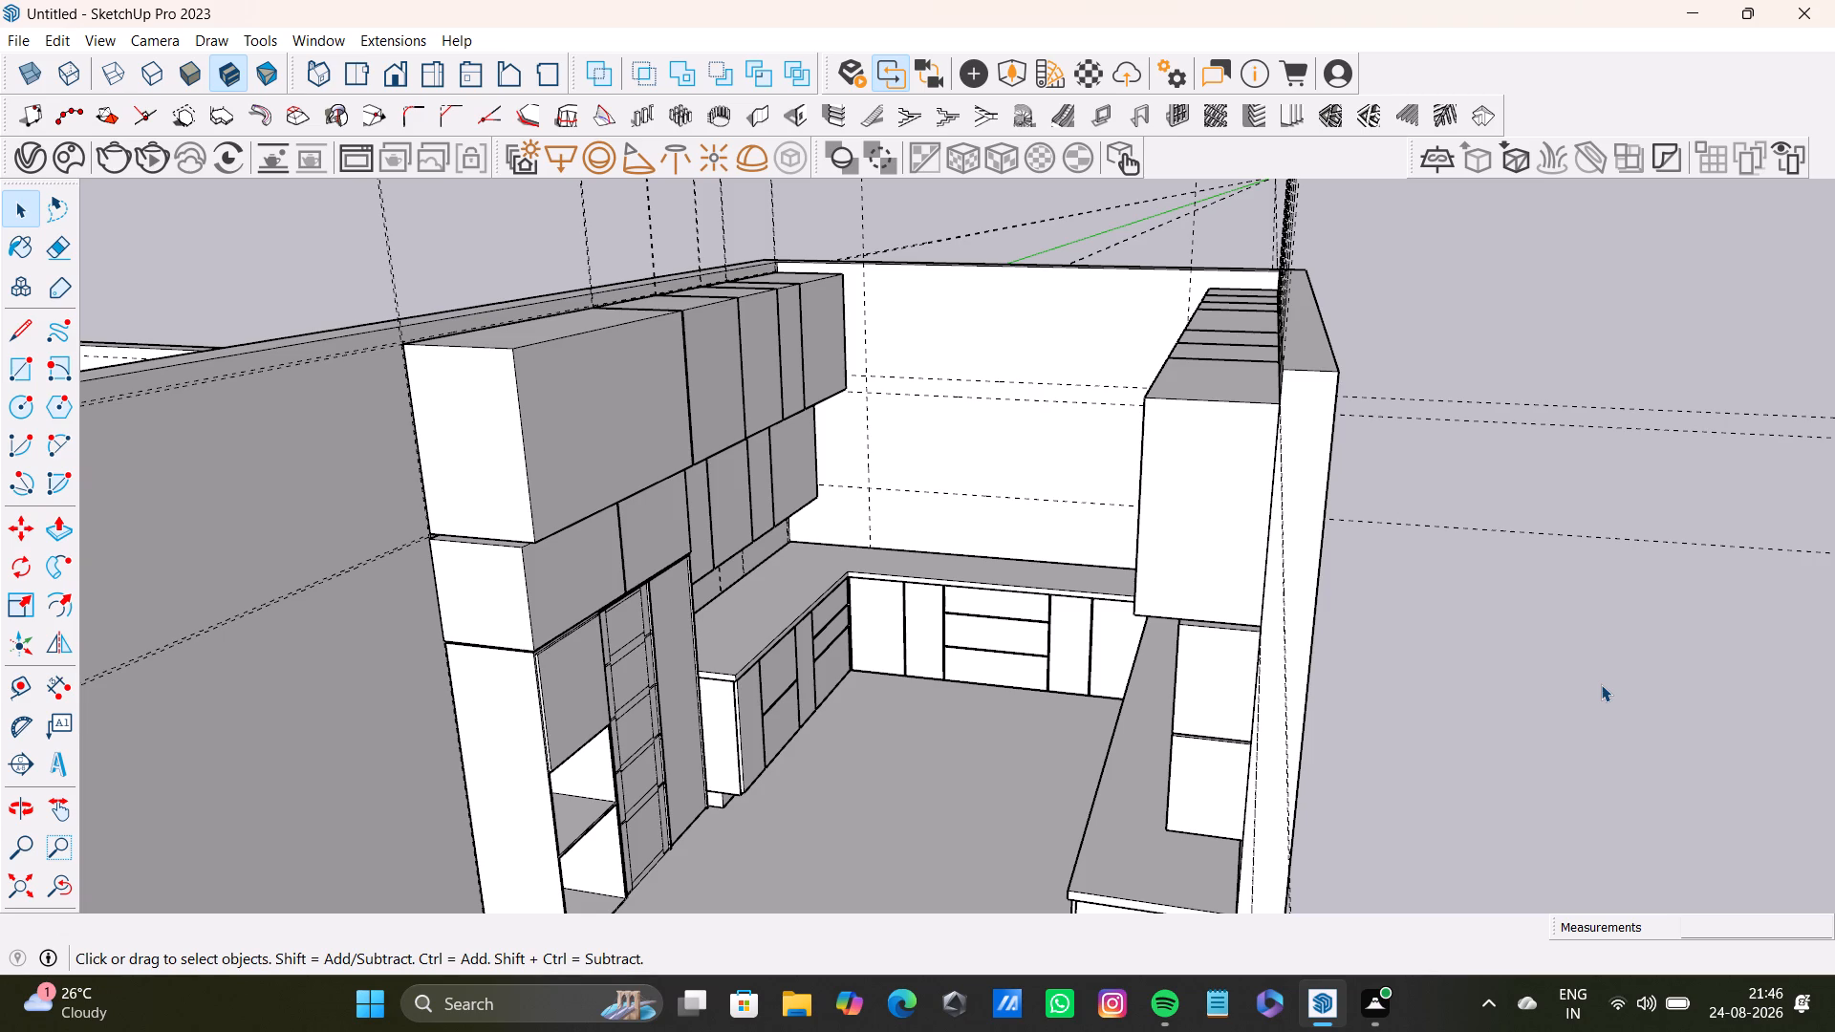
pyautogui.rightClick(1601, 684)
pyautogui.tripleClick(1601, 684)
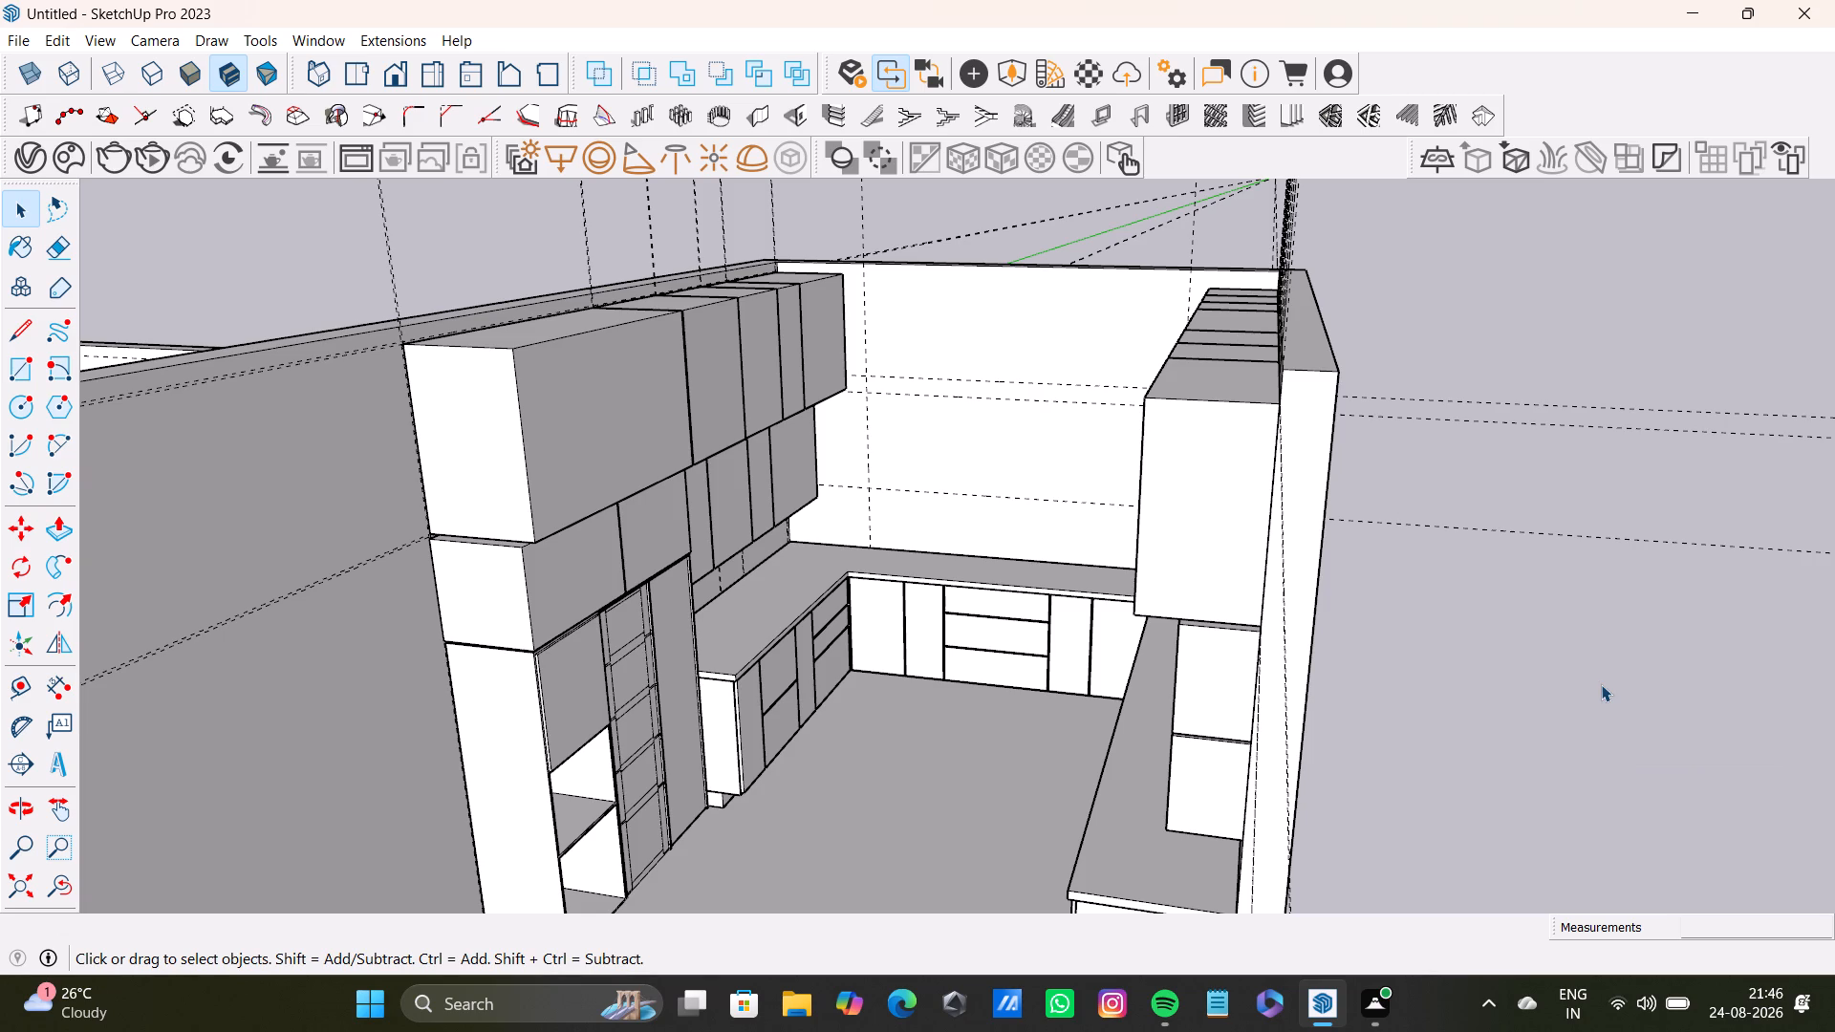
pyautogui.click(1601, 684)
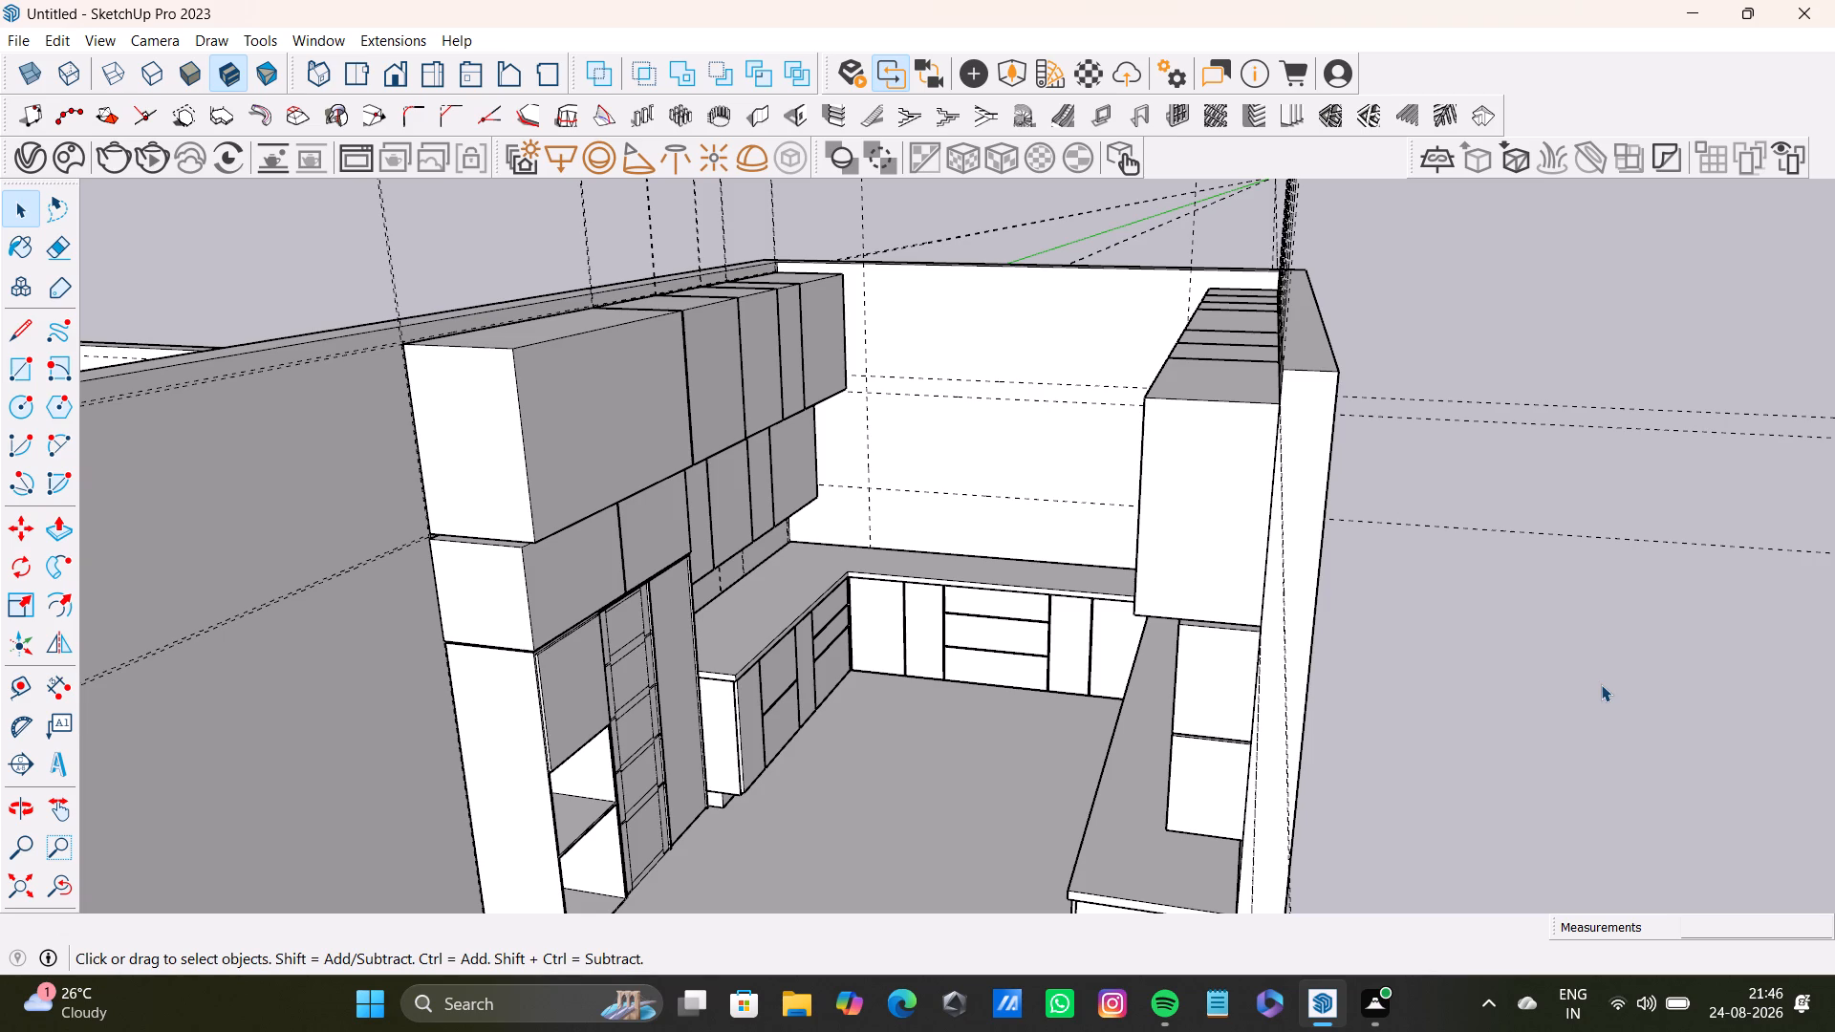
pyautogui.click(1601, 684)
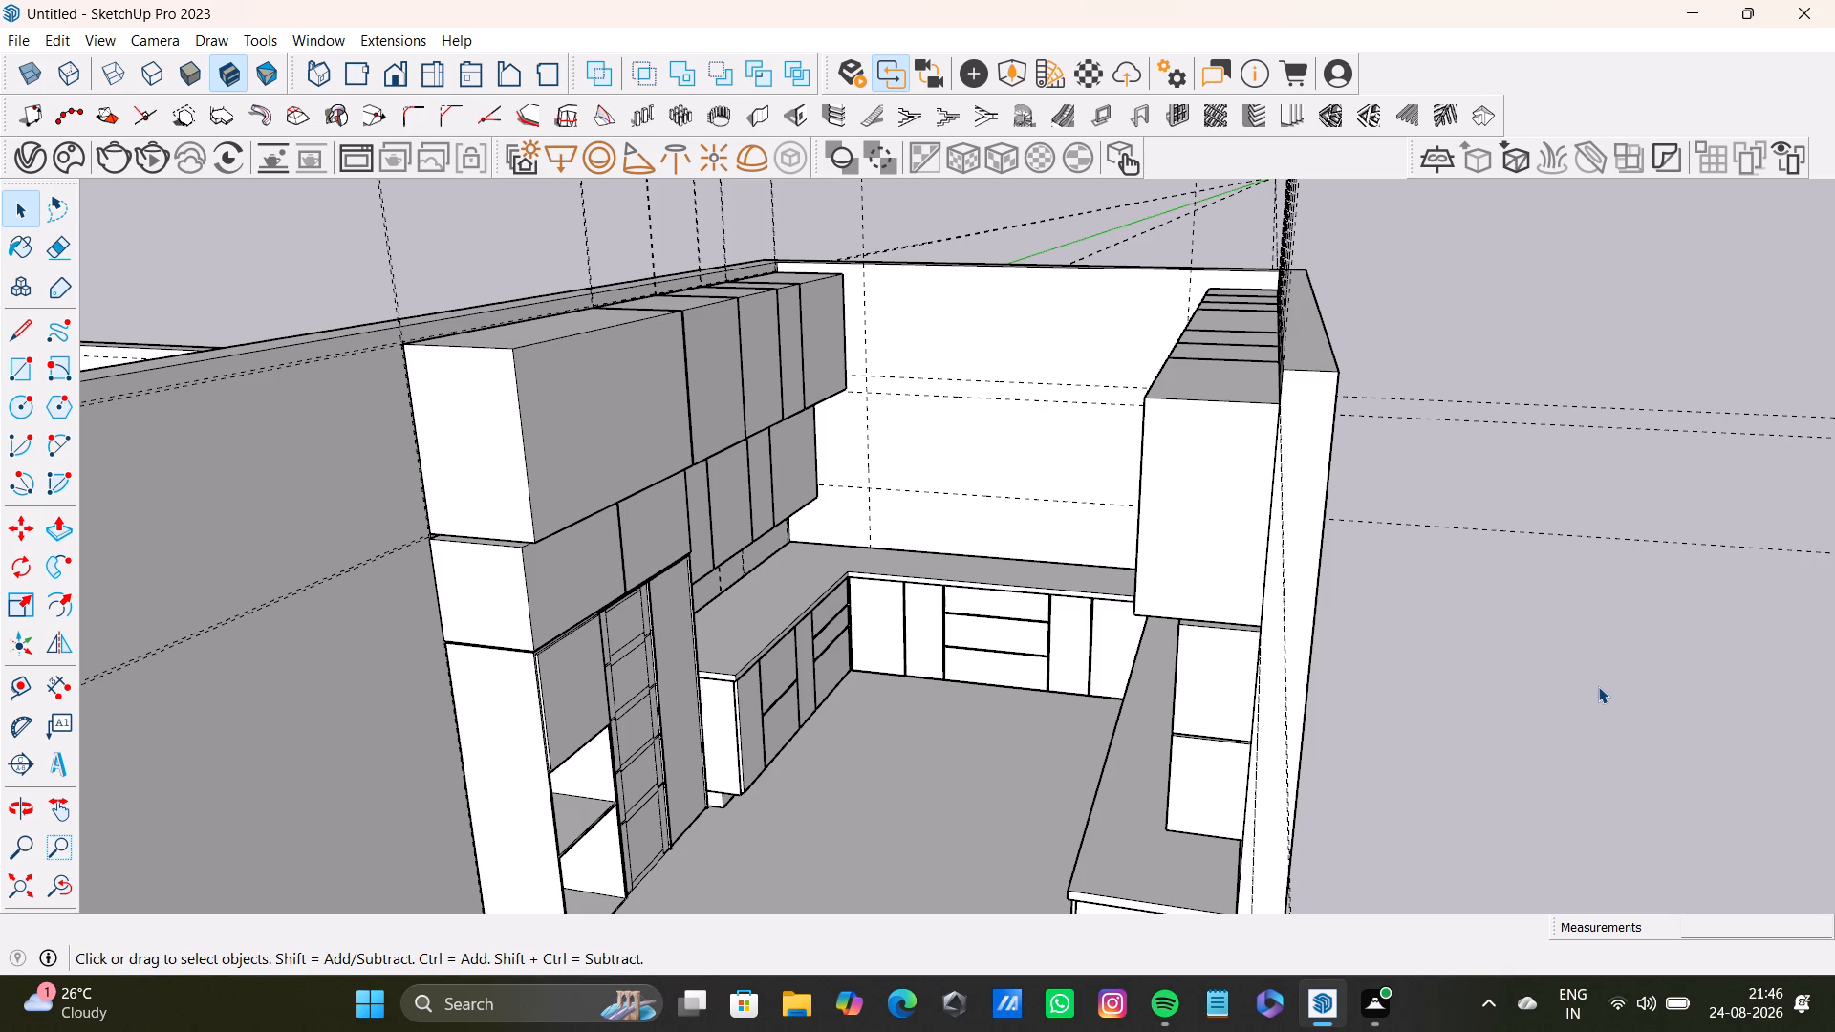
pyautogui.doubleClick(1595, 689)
# Open the kitchen walls group for editing and select its connected wall geometry.
pyautogui.press('space')
pyautogui.moveTo(1199, 676); pyautogui.dragTo(1211, 679, button='middle')
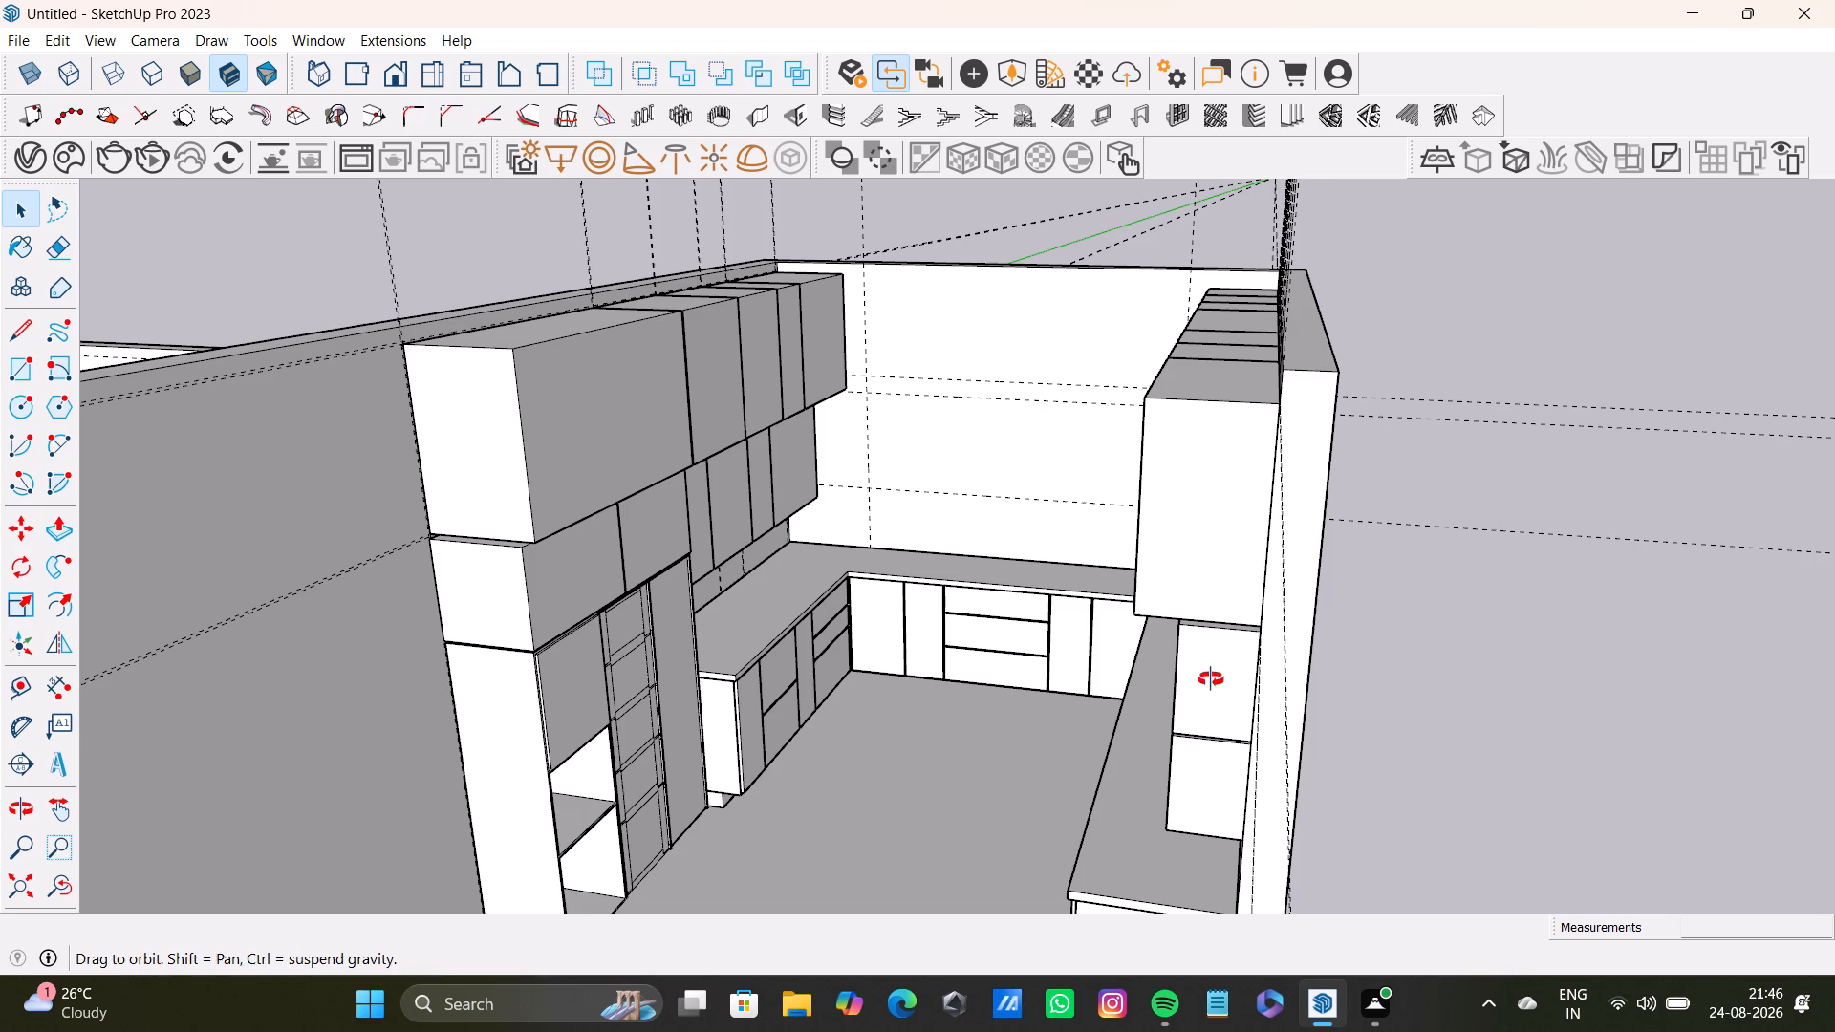
pyautogui.moveTo(1211, 679); pyautogui.dragTo(1390, 798, button='middle')
pyautogui.tripleClick(939, 371)
pyautogui.tripleClick(936, 368)
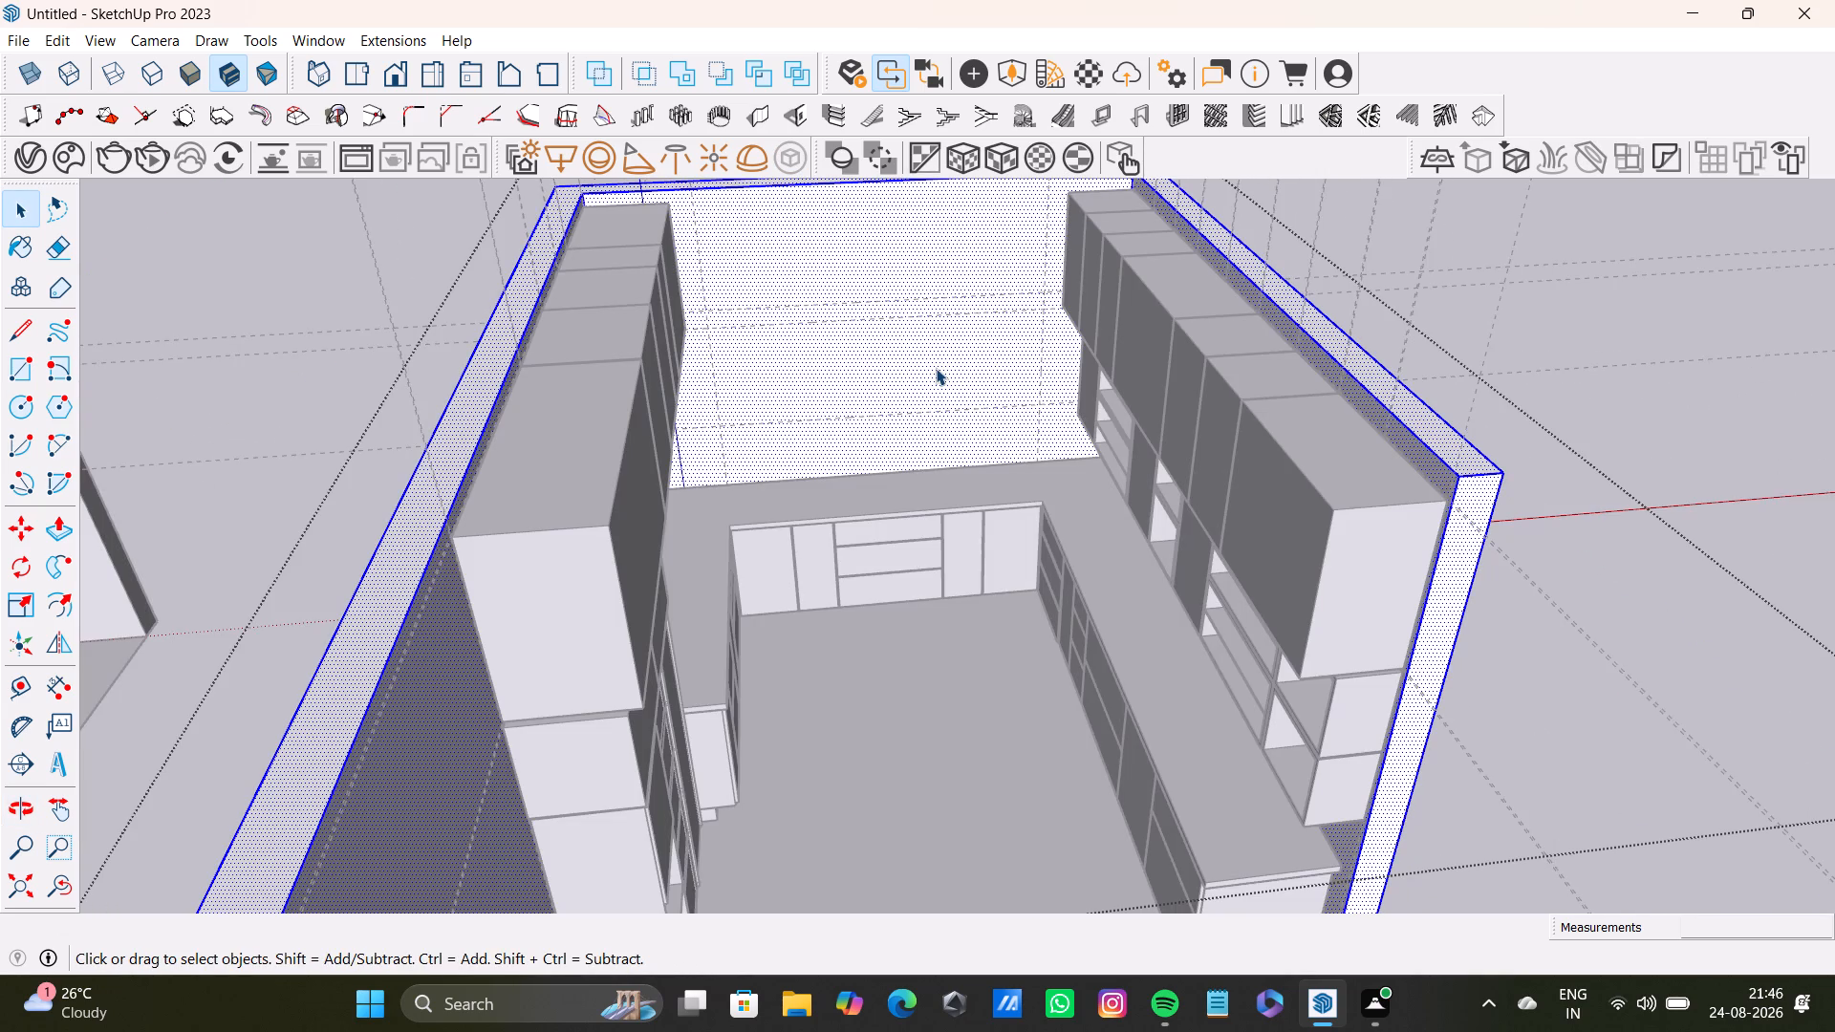
pyautogui.moveTo(940, 370); pyautogui.dragTo(1032, 805, button='middle')
pyautogui.moveTo(1069, 771); pyautogui.dragTo(840, 485, button='middle')
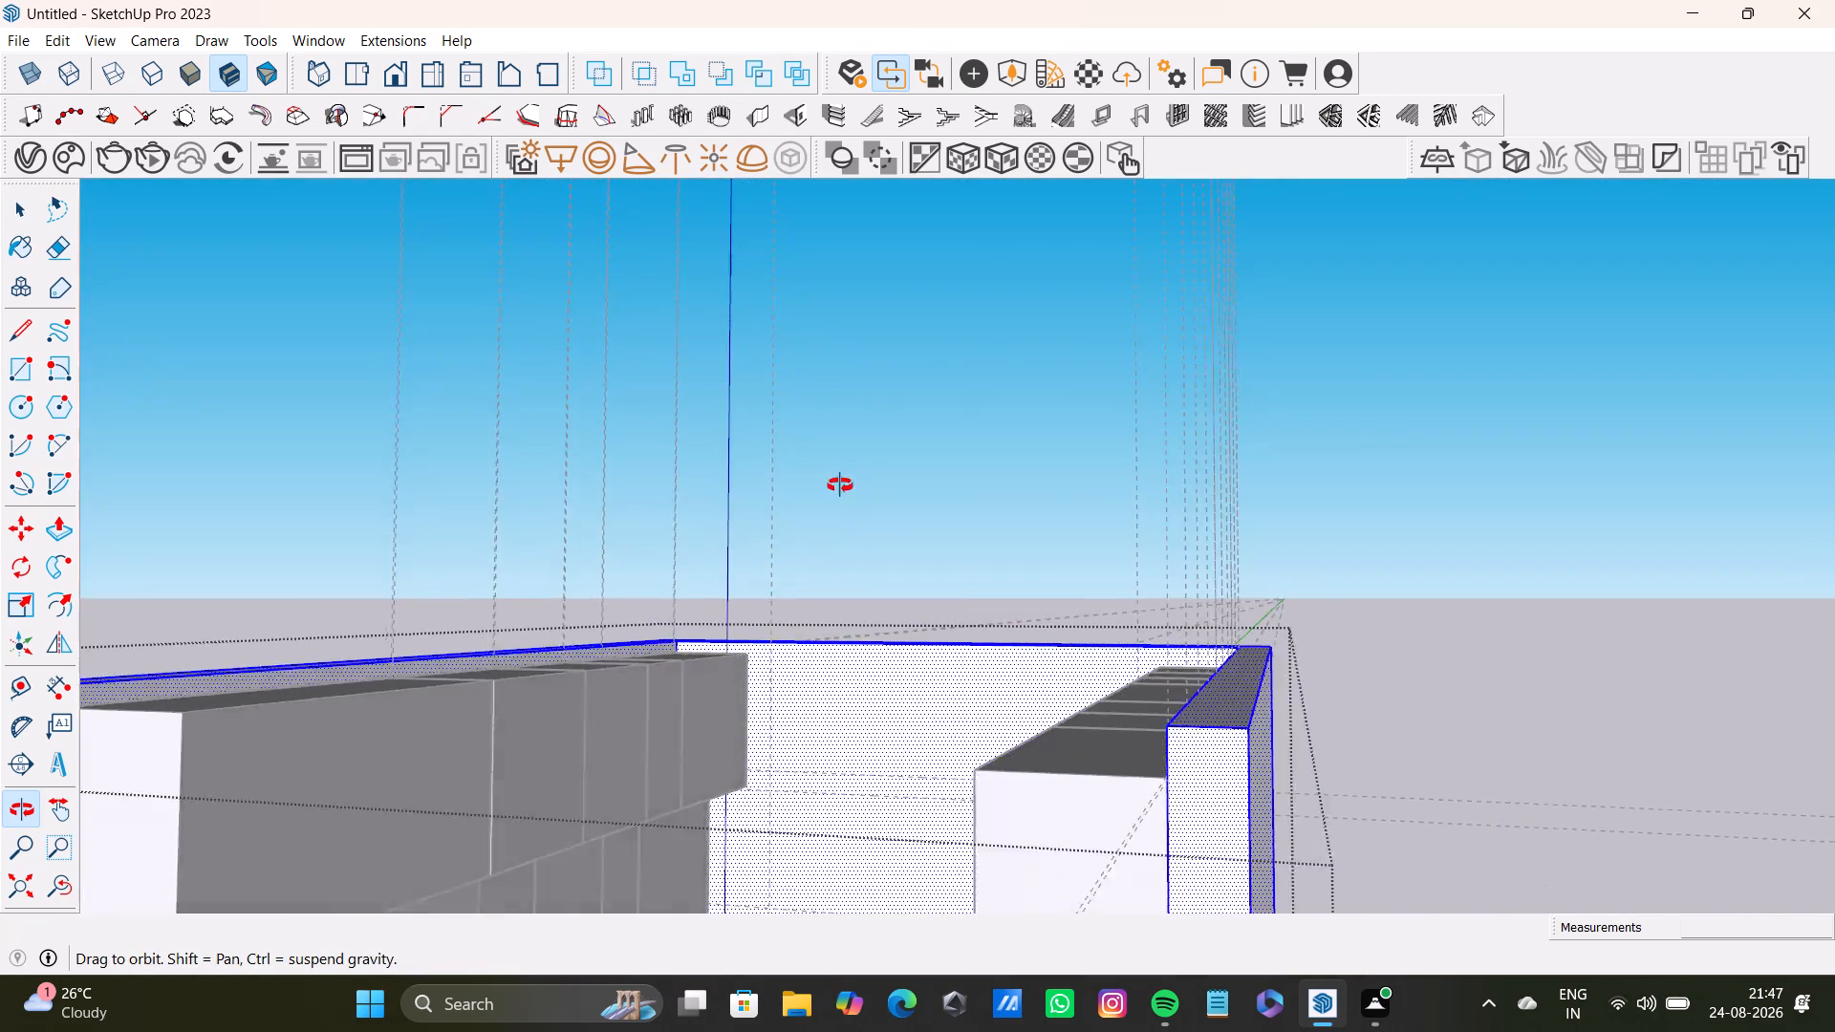
pyautogui.moveTo(840, 485); pyautogui.dragTo(1033, 548, button='middle')
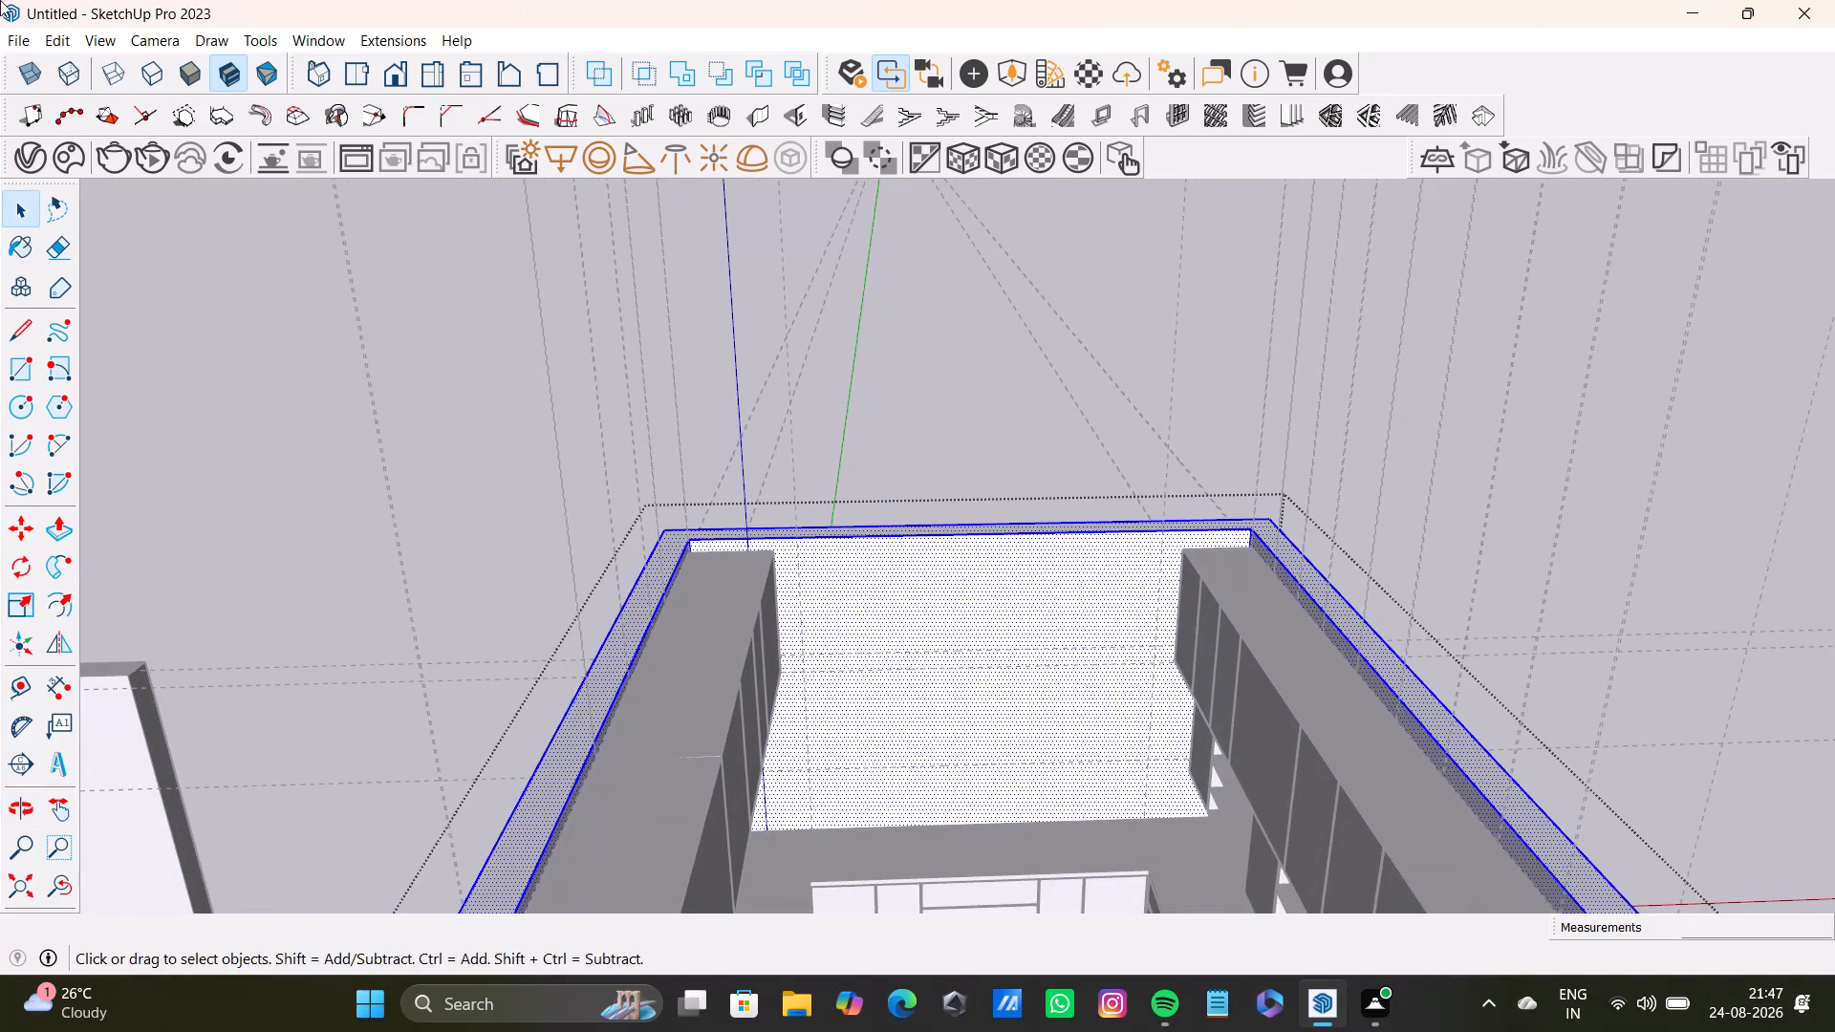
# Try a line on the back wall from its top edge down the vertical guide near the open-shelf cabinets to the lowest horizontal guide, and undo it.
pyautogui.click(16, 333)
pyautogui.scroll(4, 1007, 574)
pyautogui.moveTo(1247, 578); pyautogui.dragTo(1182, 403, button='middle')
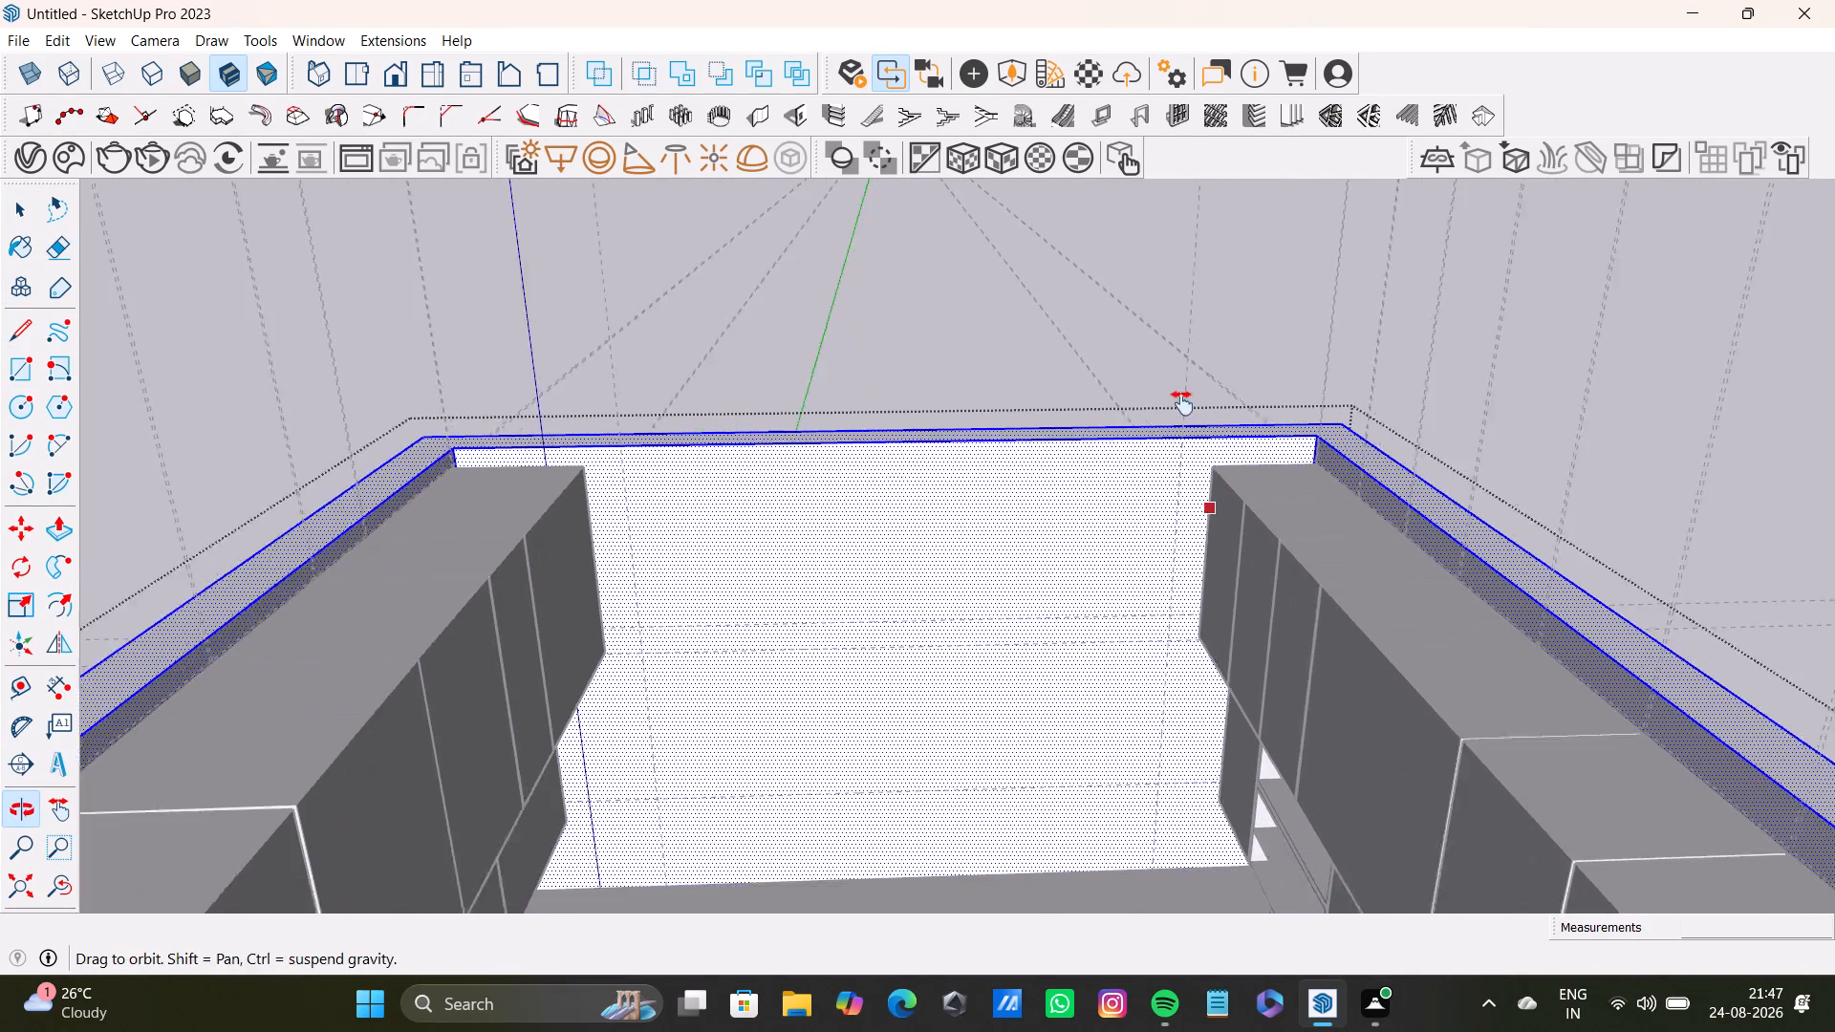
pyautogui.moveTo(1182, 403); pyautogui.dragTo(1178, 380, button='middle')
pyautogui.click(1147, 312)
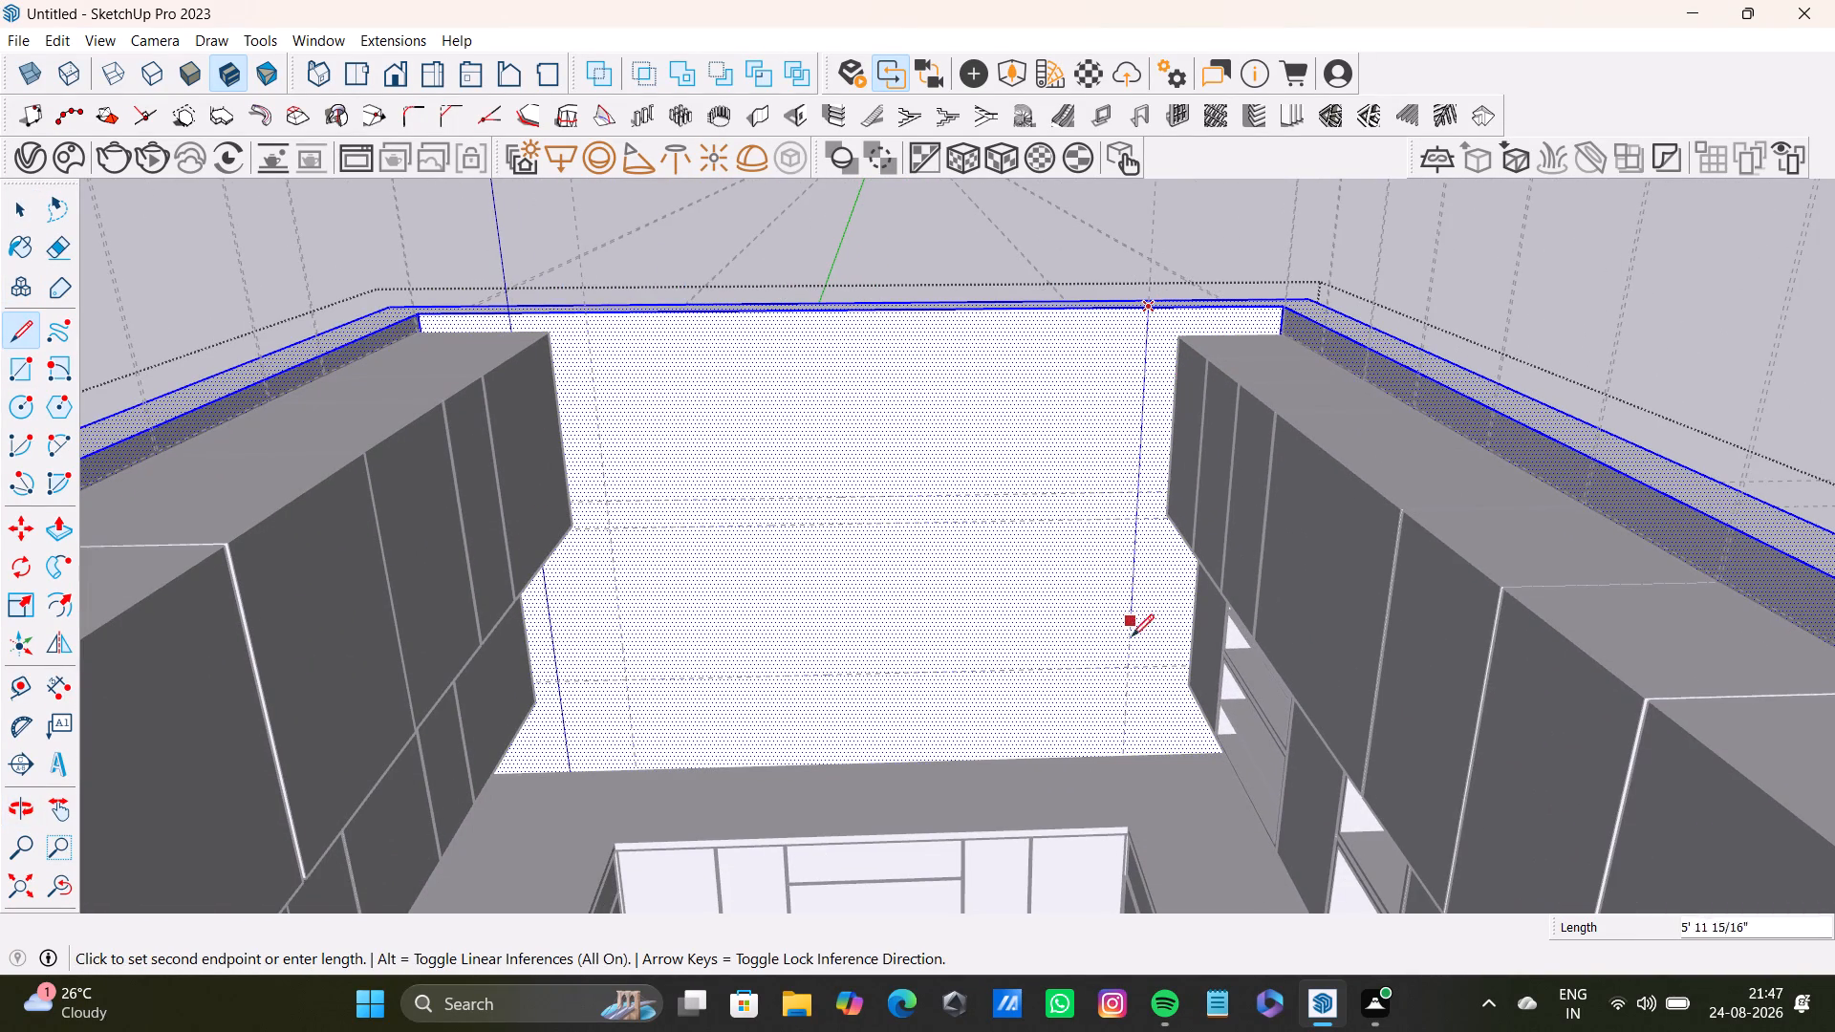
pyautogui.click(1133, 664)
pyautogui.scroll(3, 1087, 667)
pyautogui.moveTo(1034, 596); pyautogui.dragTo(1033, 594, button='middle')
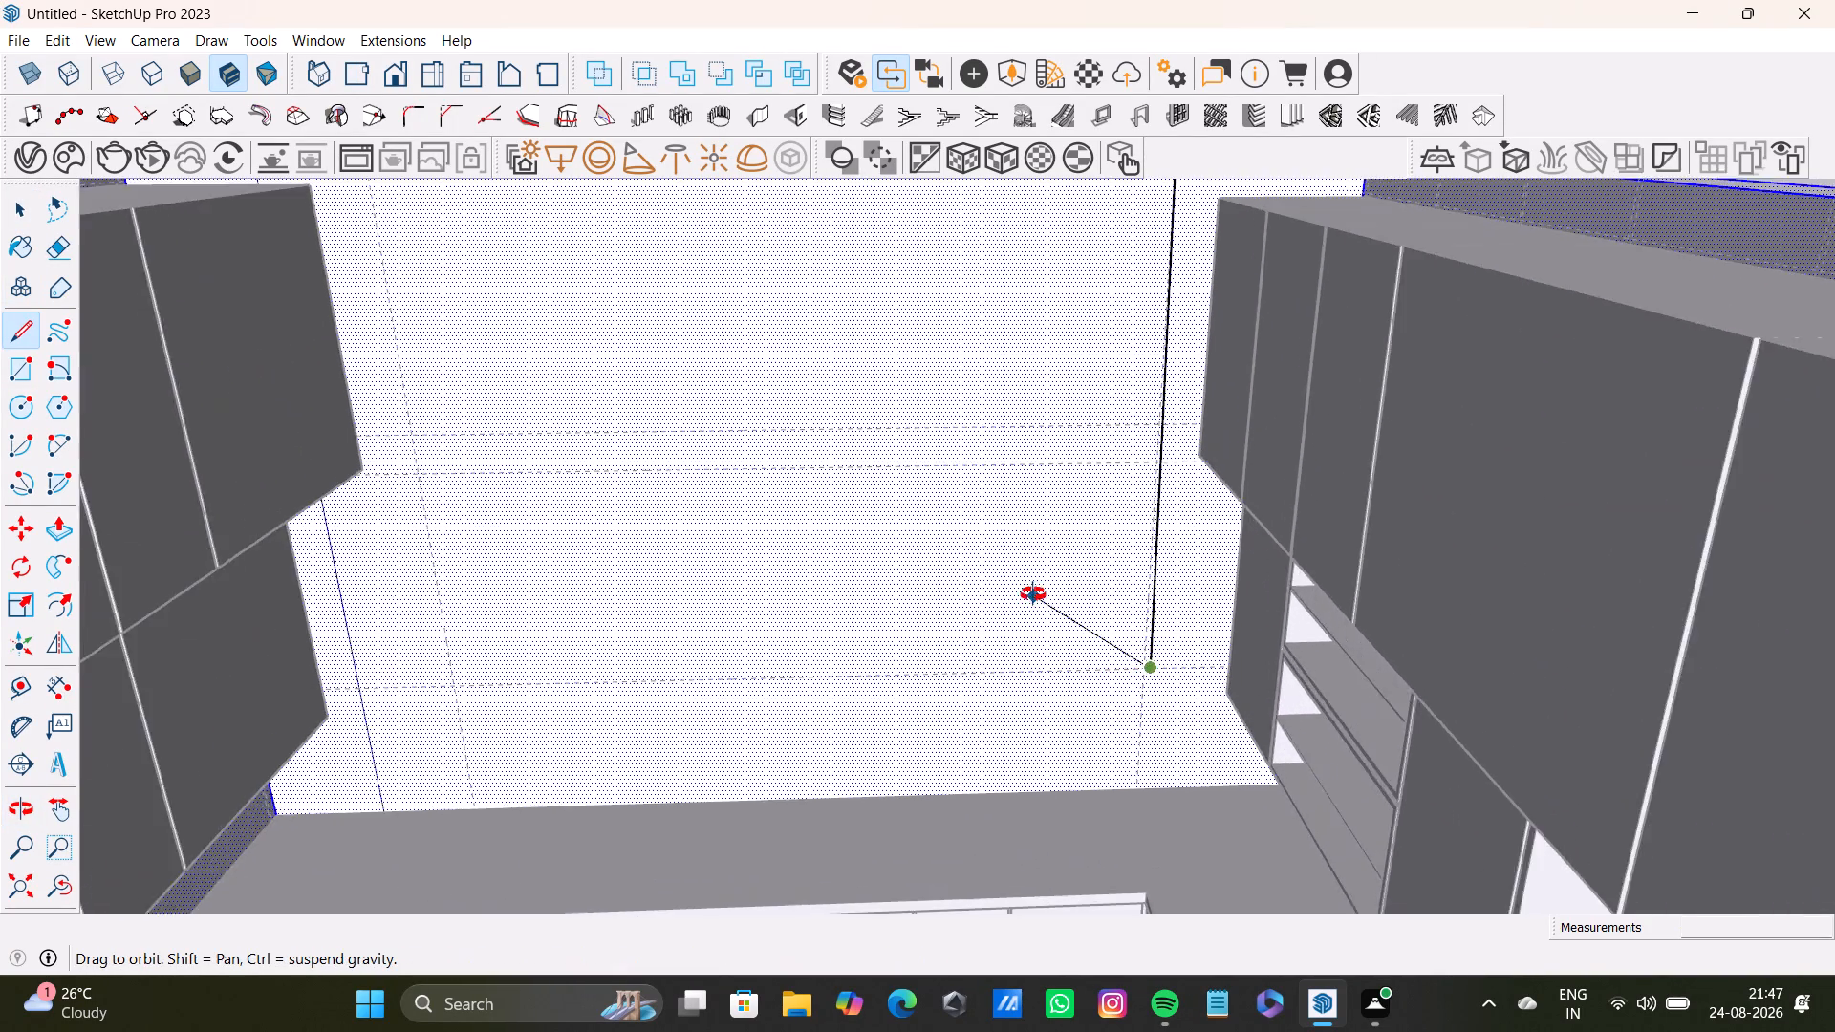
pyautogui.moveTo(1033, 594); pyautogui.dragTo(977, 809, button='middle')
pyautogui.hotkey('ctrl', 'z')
# Outline a rectangle on the back wall along both vertical guides and the lowest horizontal guide, about 9' 4 7/8" wide and 6' 9 1/16" high.
pyautogui.scroll(-4, 896, 647)
pyautogui.keyDown('shift'); pyautogui.moveTo(890, 593); pyautogui.dragTo(1172, 689, button='middle'); pyautogui.keyUp('shift')
pyautogui.scroll(5, 932, 585)
pyautogui.moveTo(901, 553); pyautogui.dragTo(777, 620, button='middle')
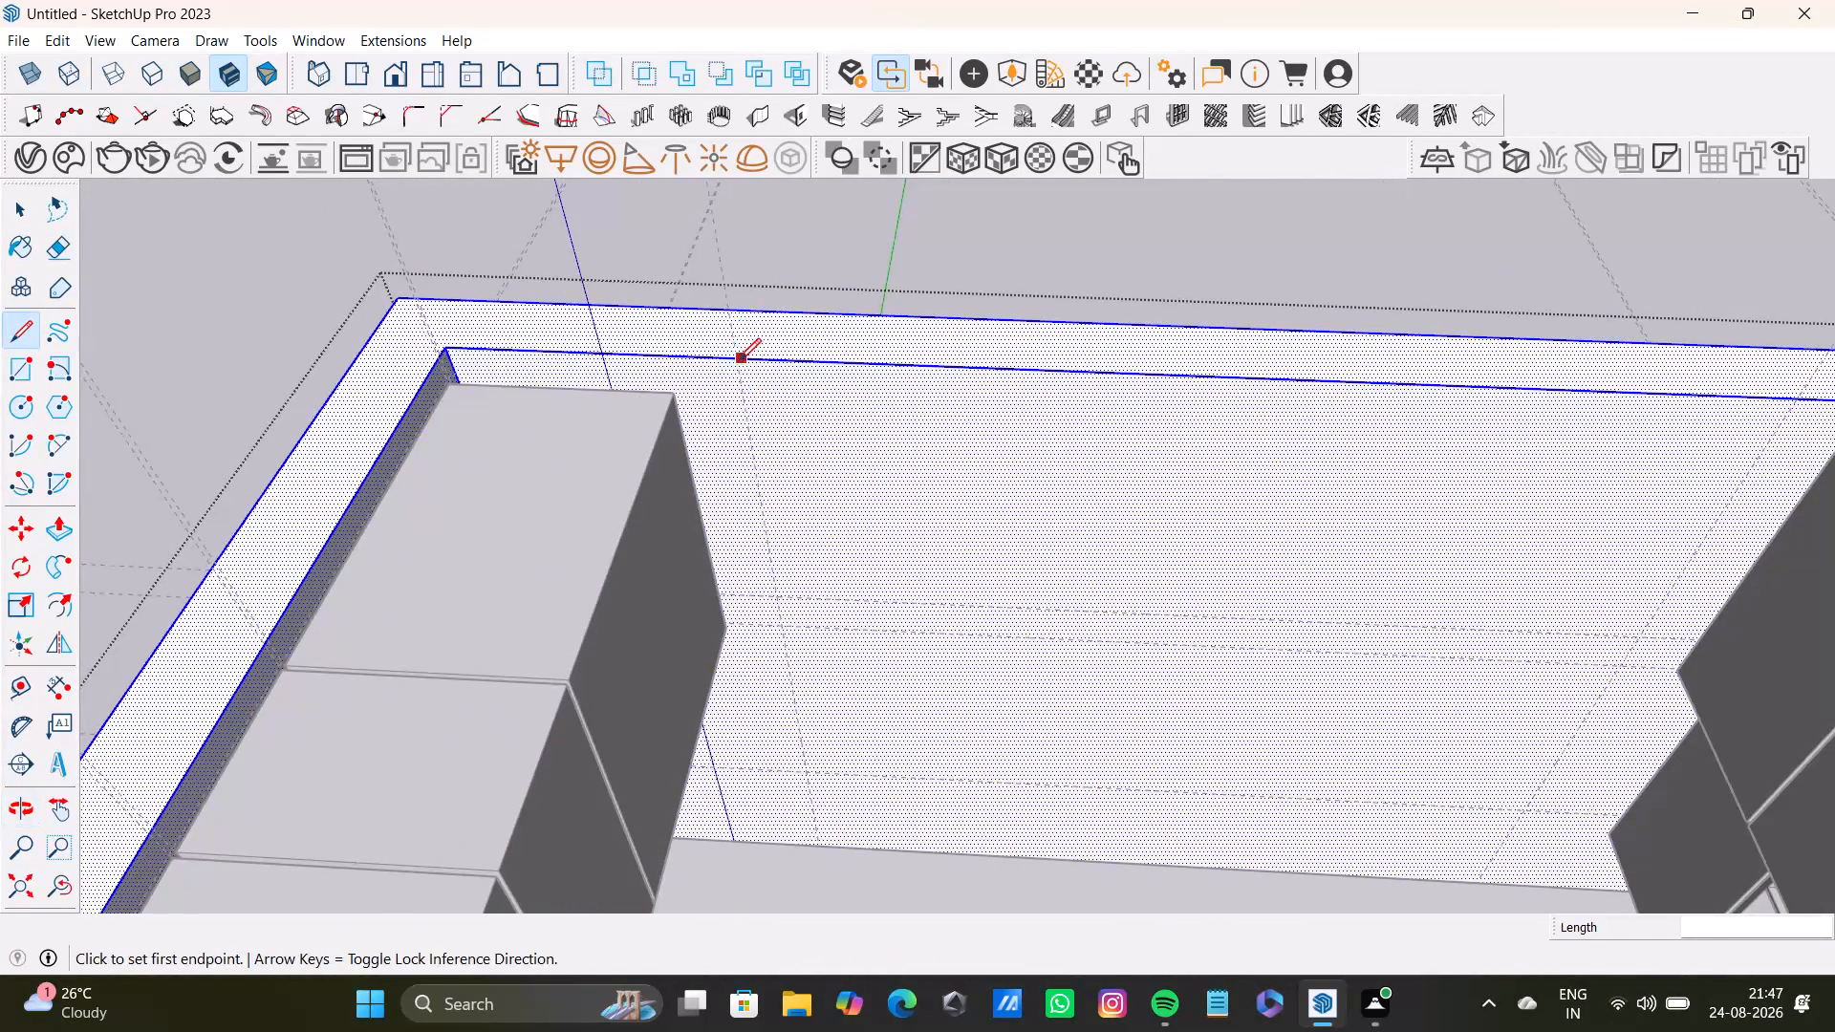
pyautogui.click(737, 359)
pyautogui.scroll(-1, 795, 736)
pyautogui.moveTo(795, 736); pyautogui.dragTo(797, 583, button='middle')
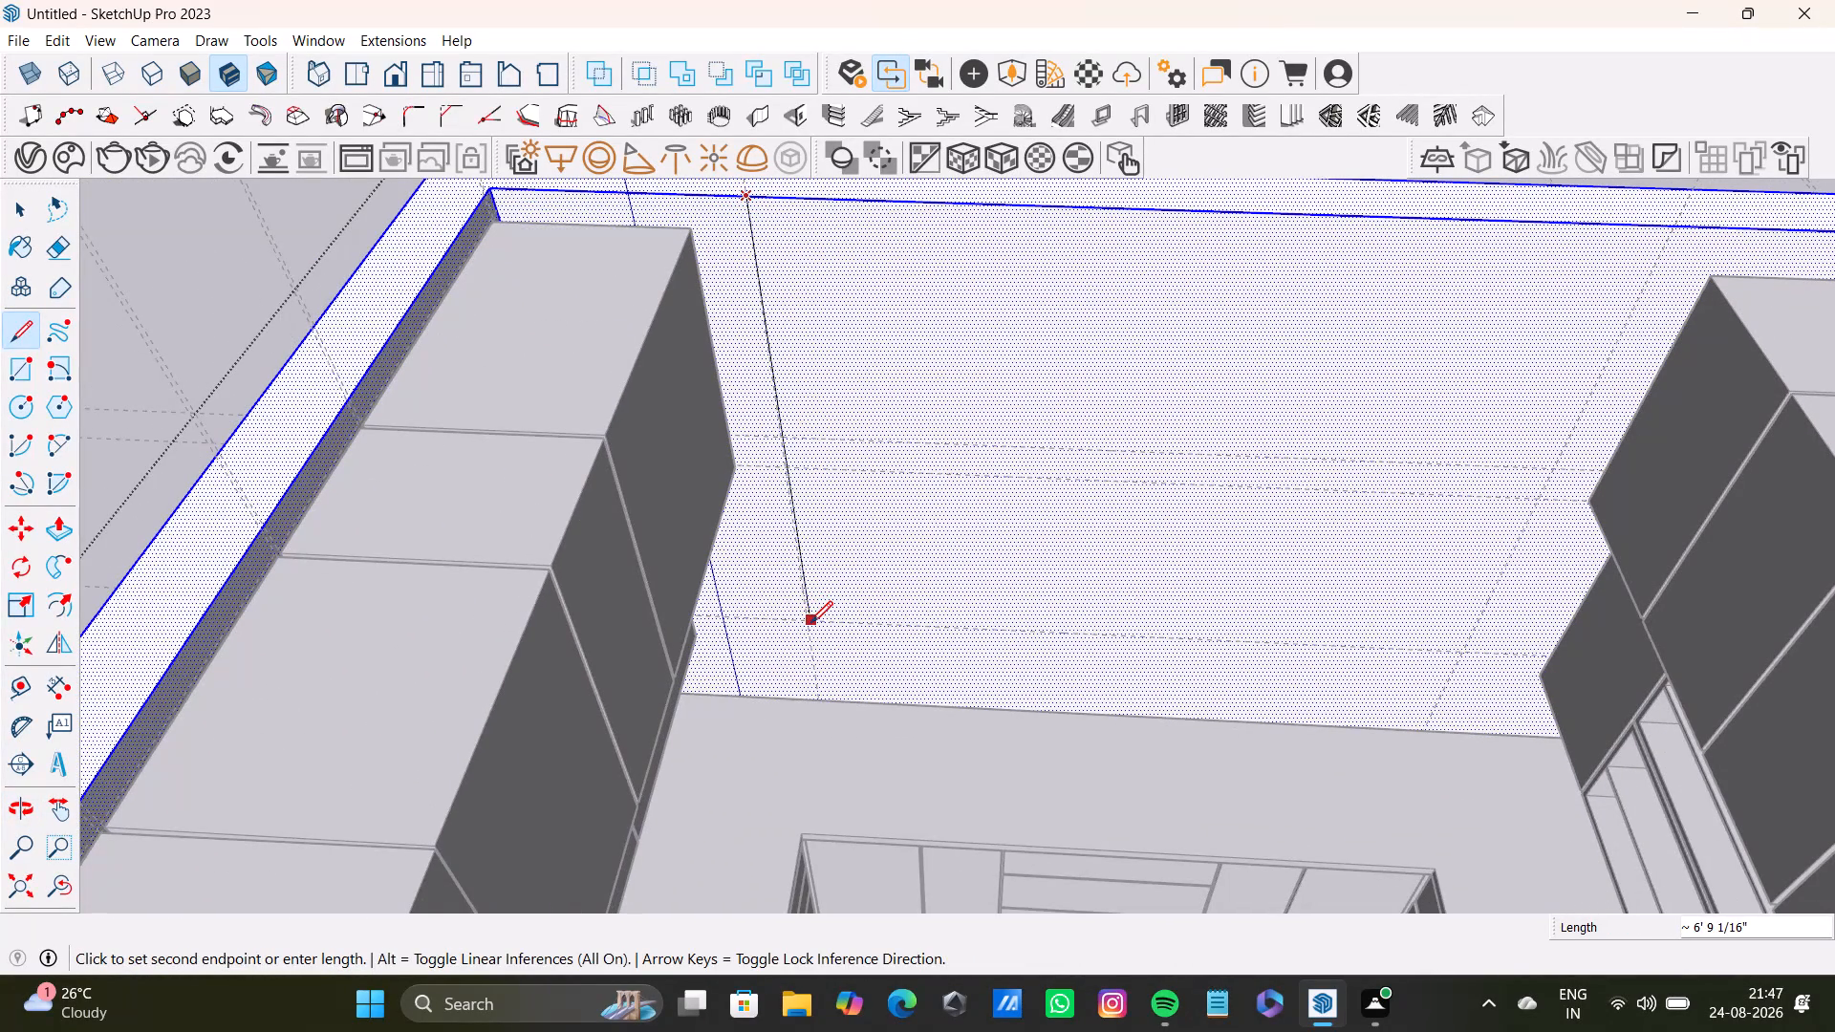
pyautogui.scroll(6, 803, 623)
pyautogui.moveTo(807, 615); pyautogui.dragTo(778, 303, button='middle')
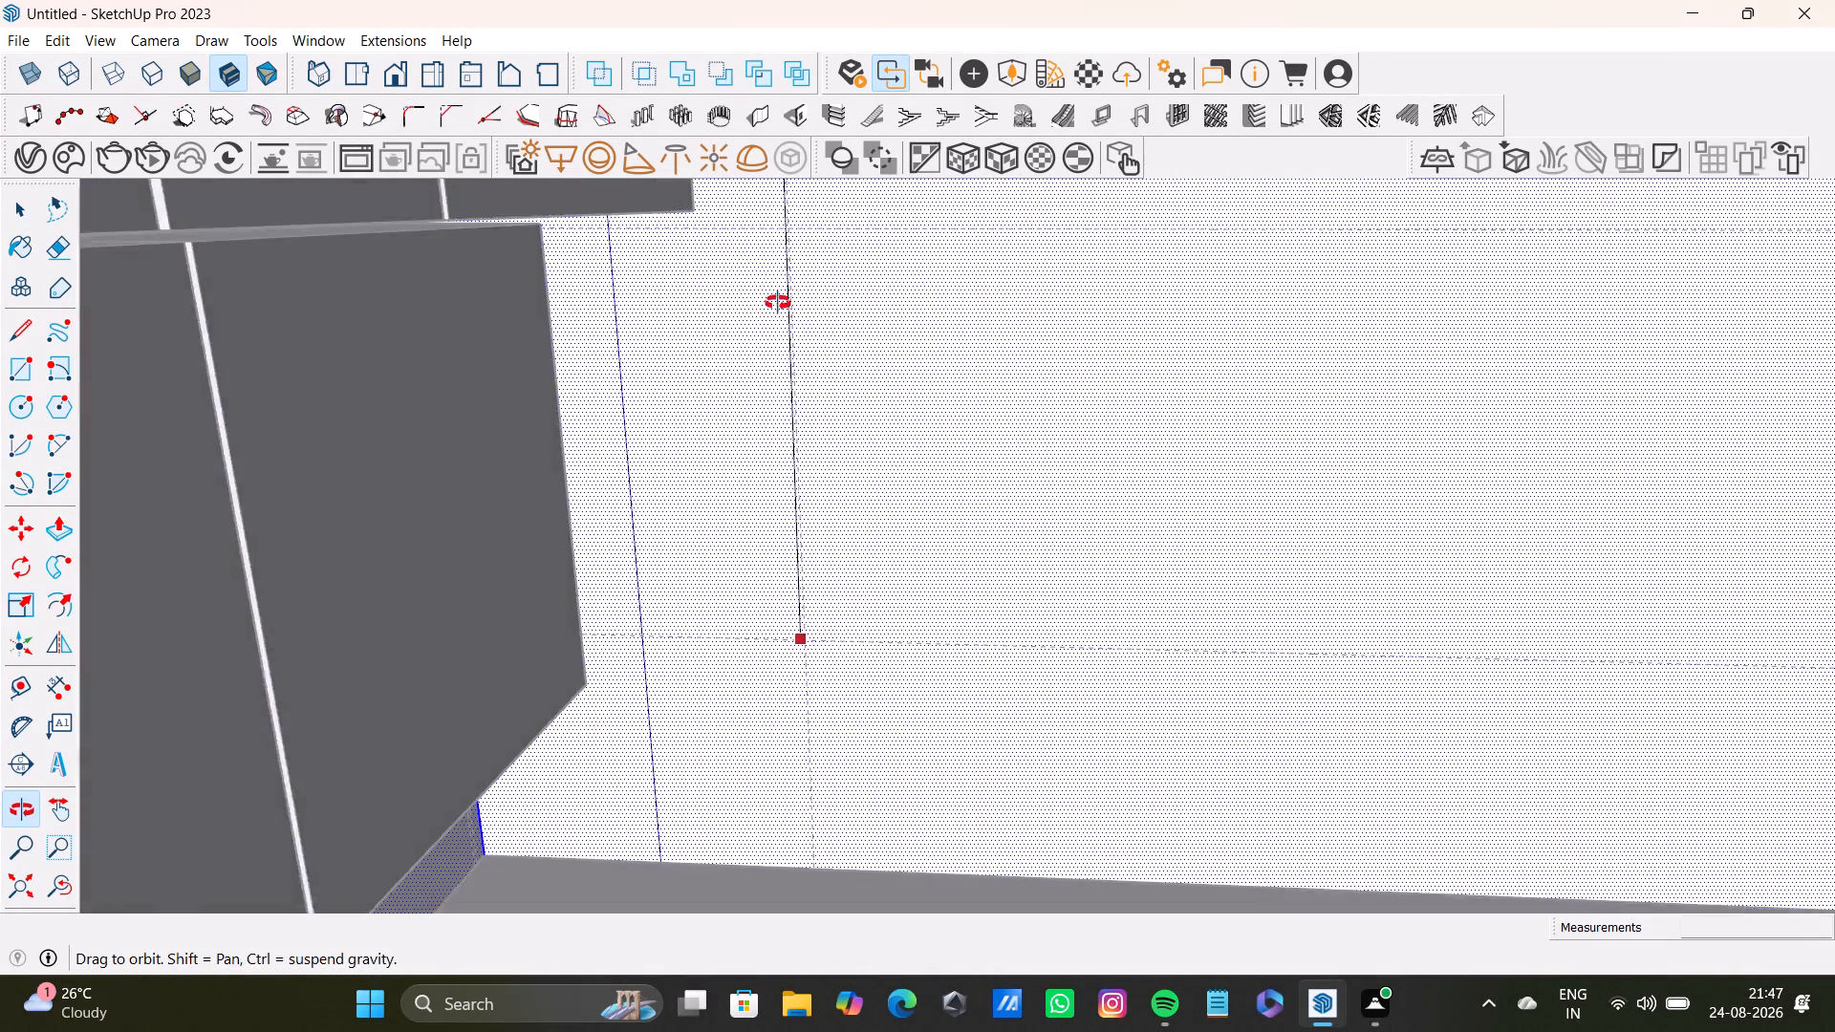
pyautogui.moveTo(778, 303); pyautogui.dragTo(764, 274, button='middle')
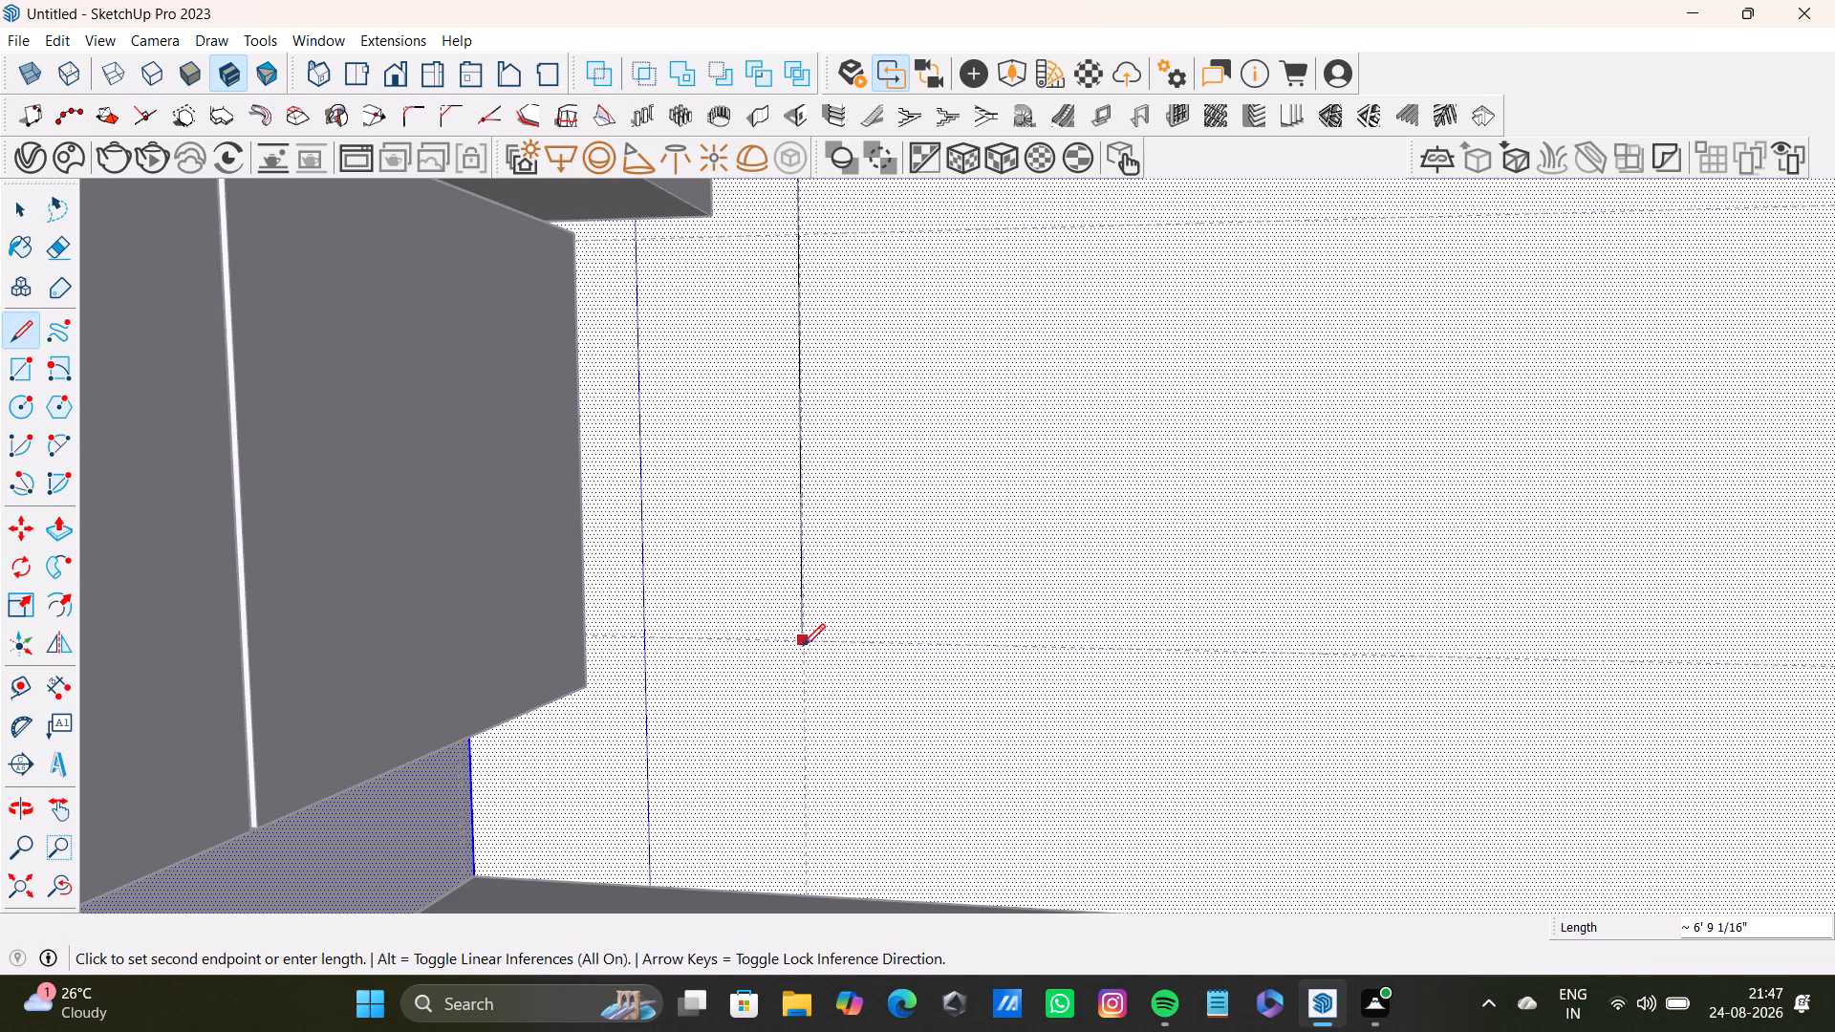
pyautogui.click(807, 650)
pyautogui.scroll(-5, 853, 621)
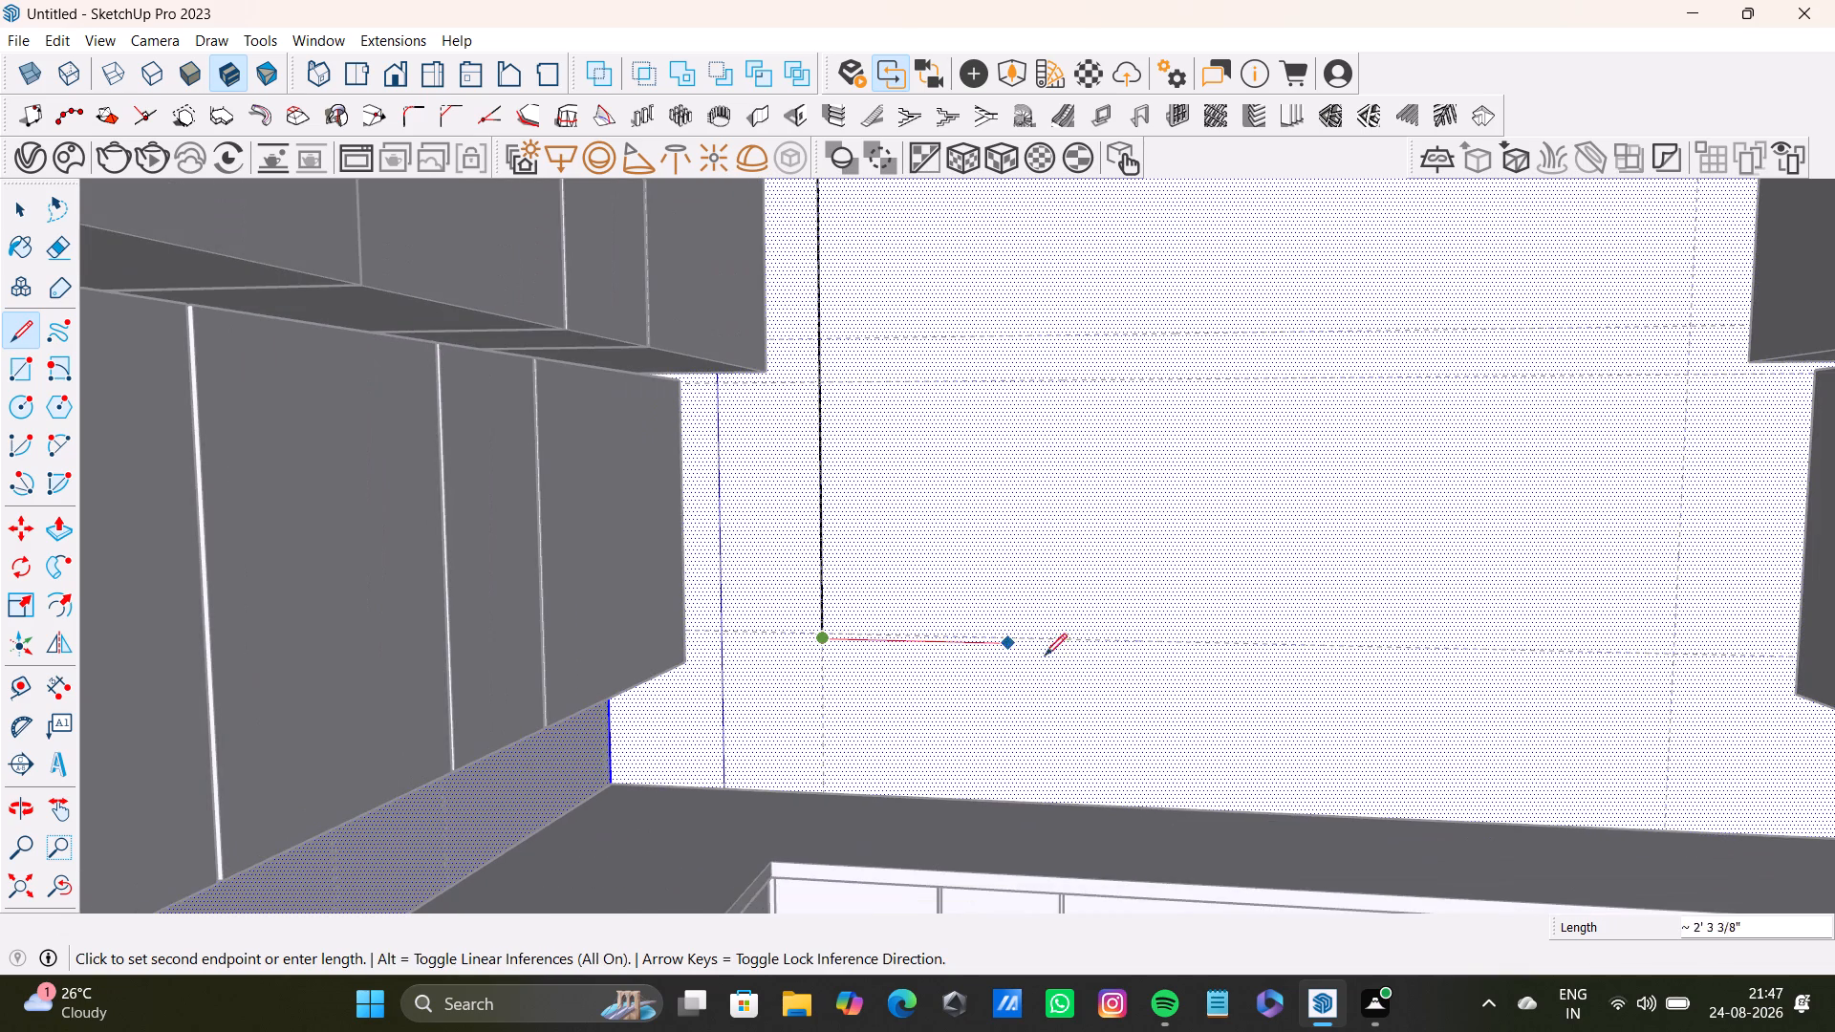
pyautogui.click(1676, 660)
pyautogui.scroll(-2, 1639, 607)
pyautogui.moveTo(1647, 593); pyautogui.dragTo(1298, 825, button='middle')
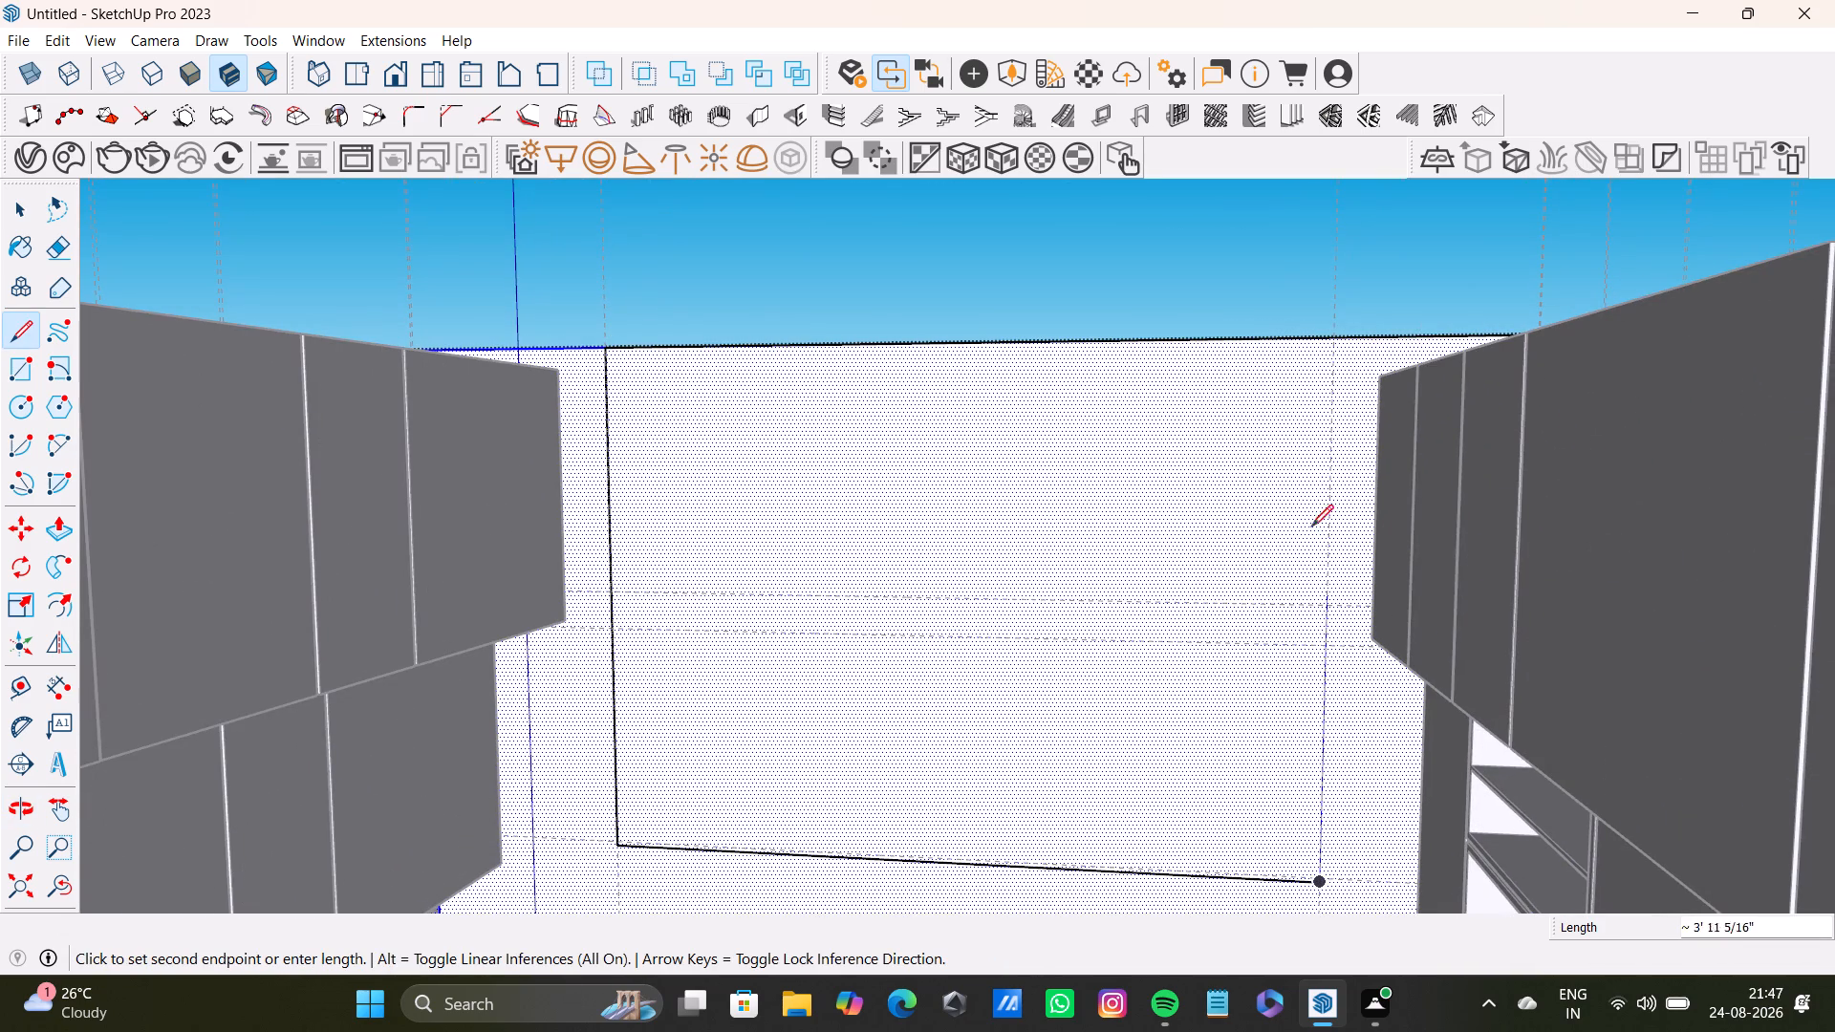
pyautogui.click(1333, 343)
pyautogui.press('space')
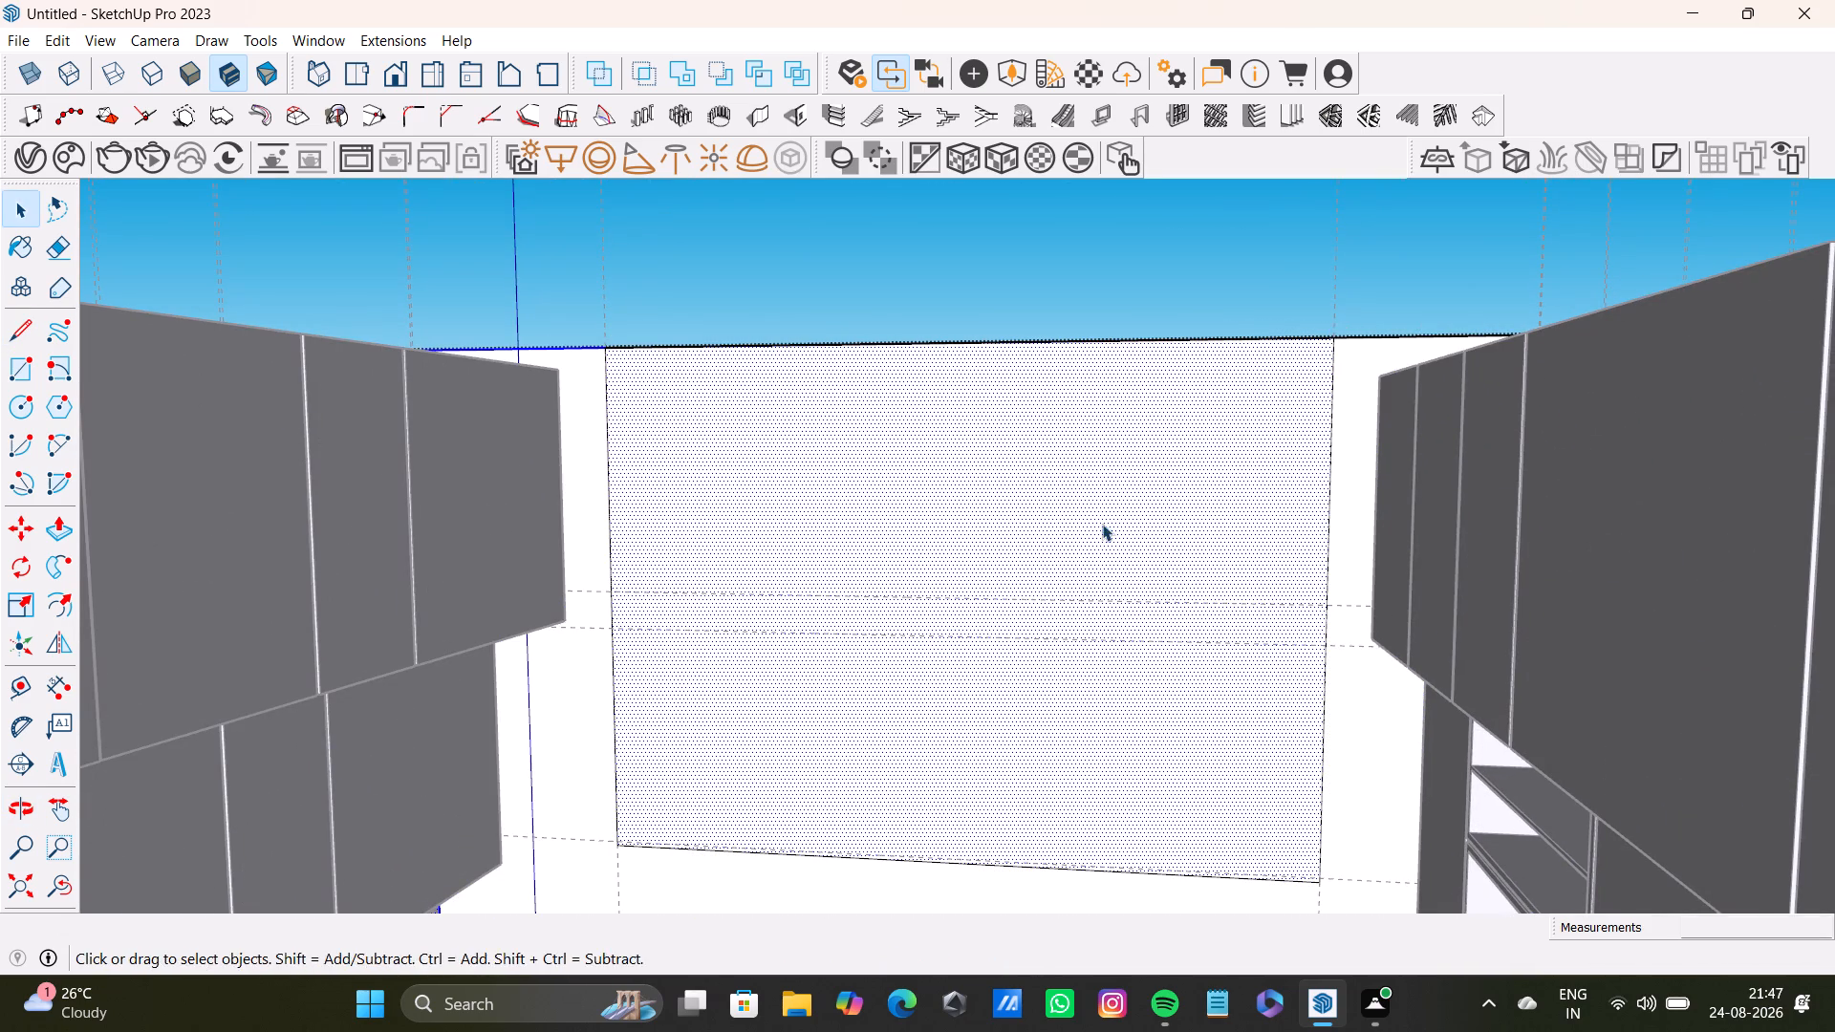
# Draw a line across the outlined wall area along the uppermost horizontal guide, between its two vertical sides.
pyautogui.moveTo(1103, 525); pyautogui.dragTo(1227, 623, button='middle')
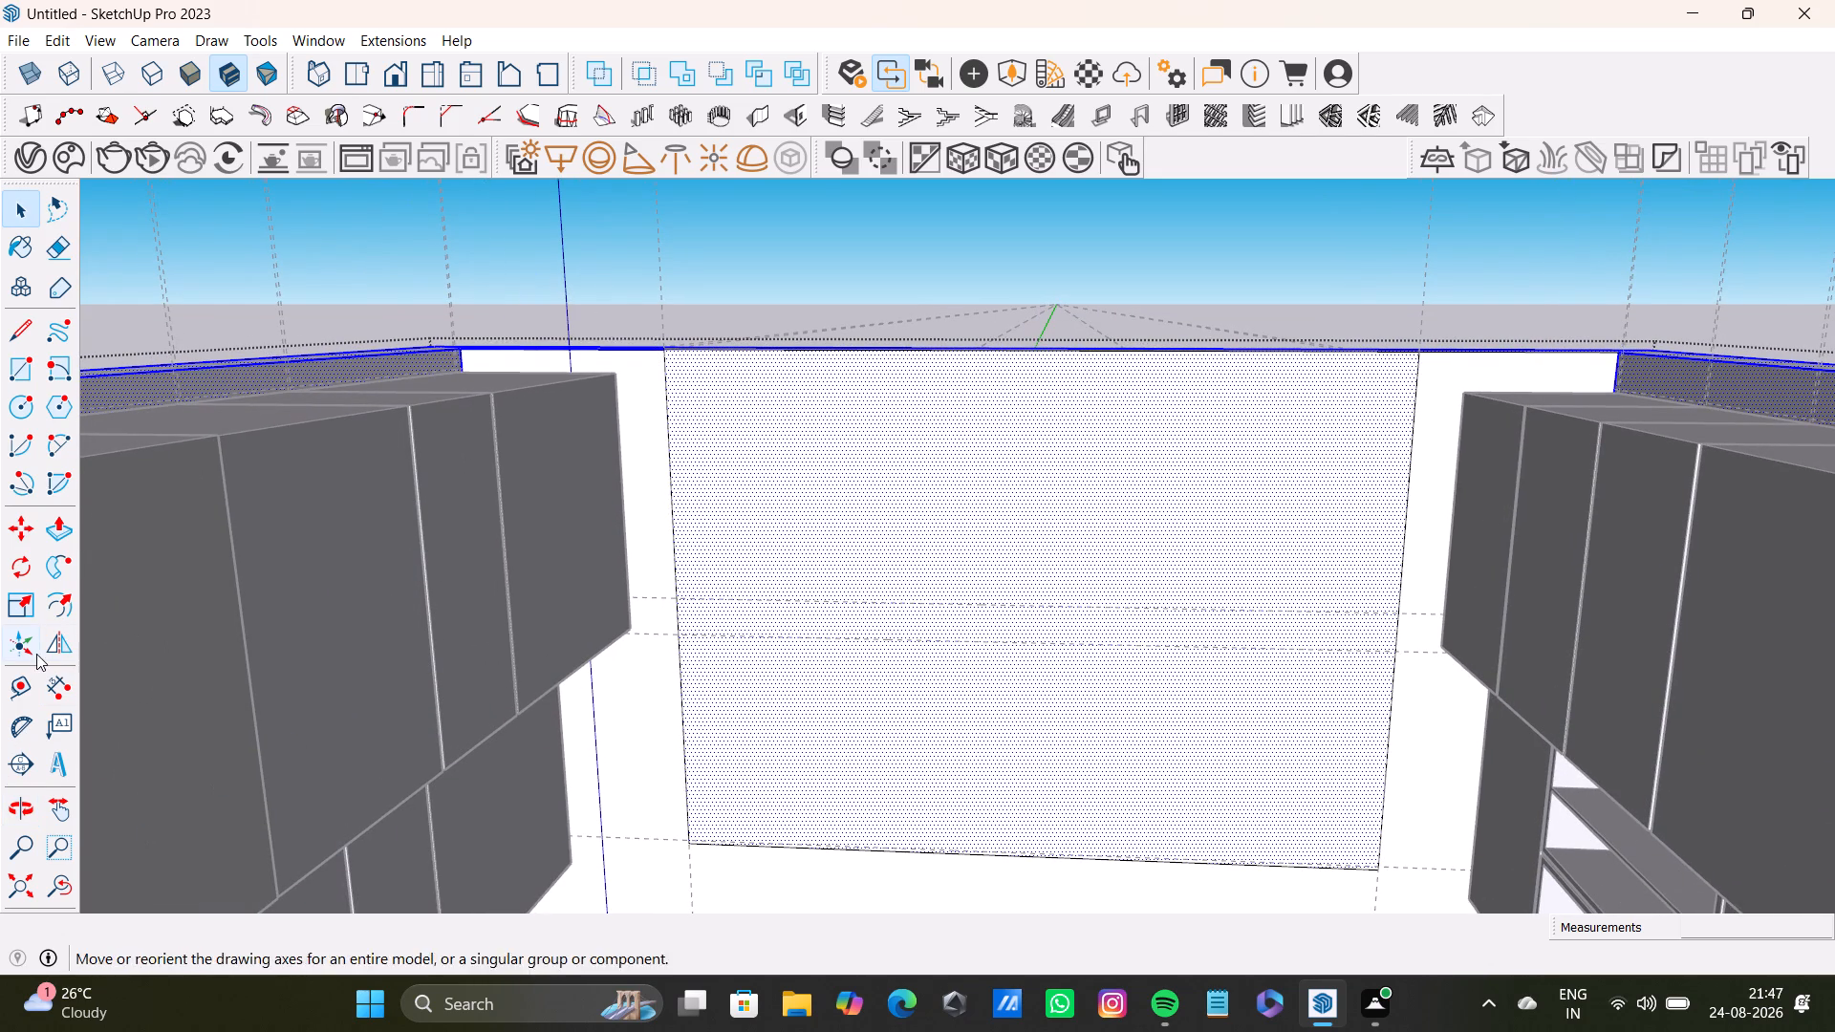
pyautogui.click(17, 333)
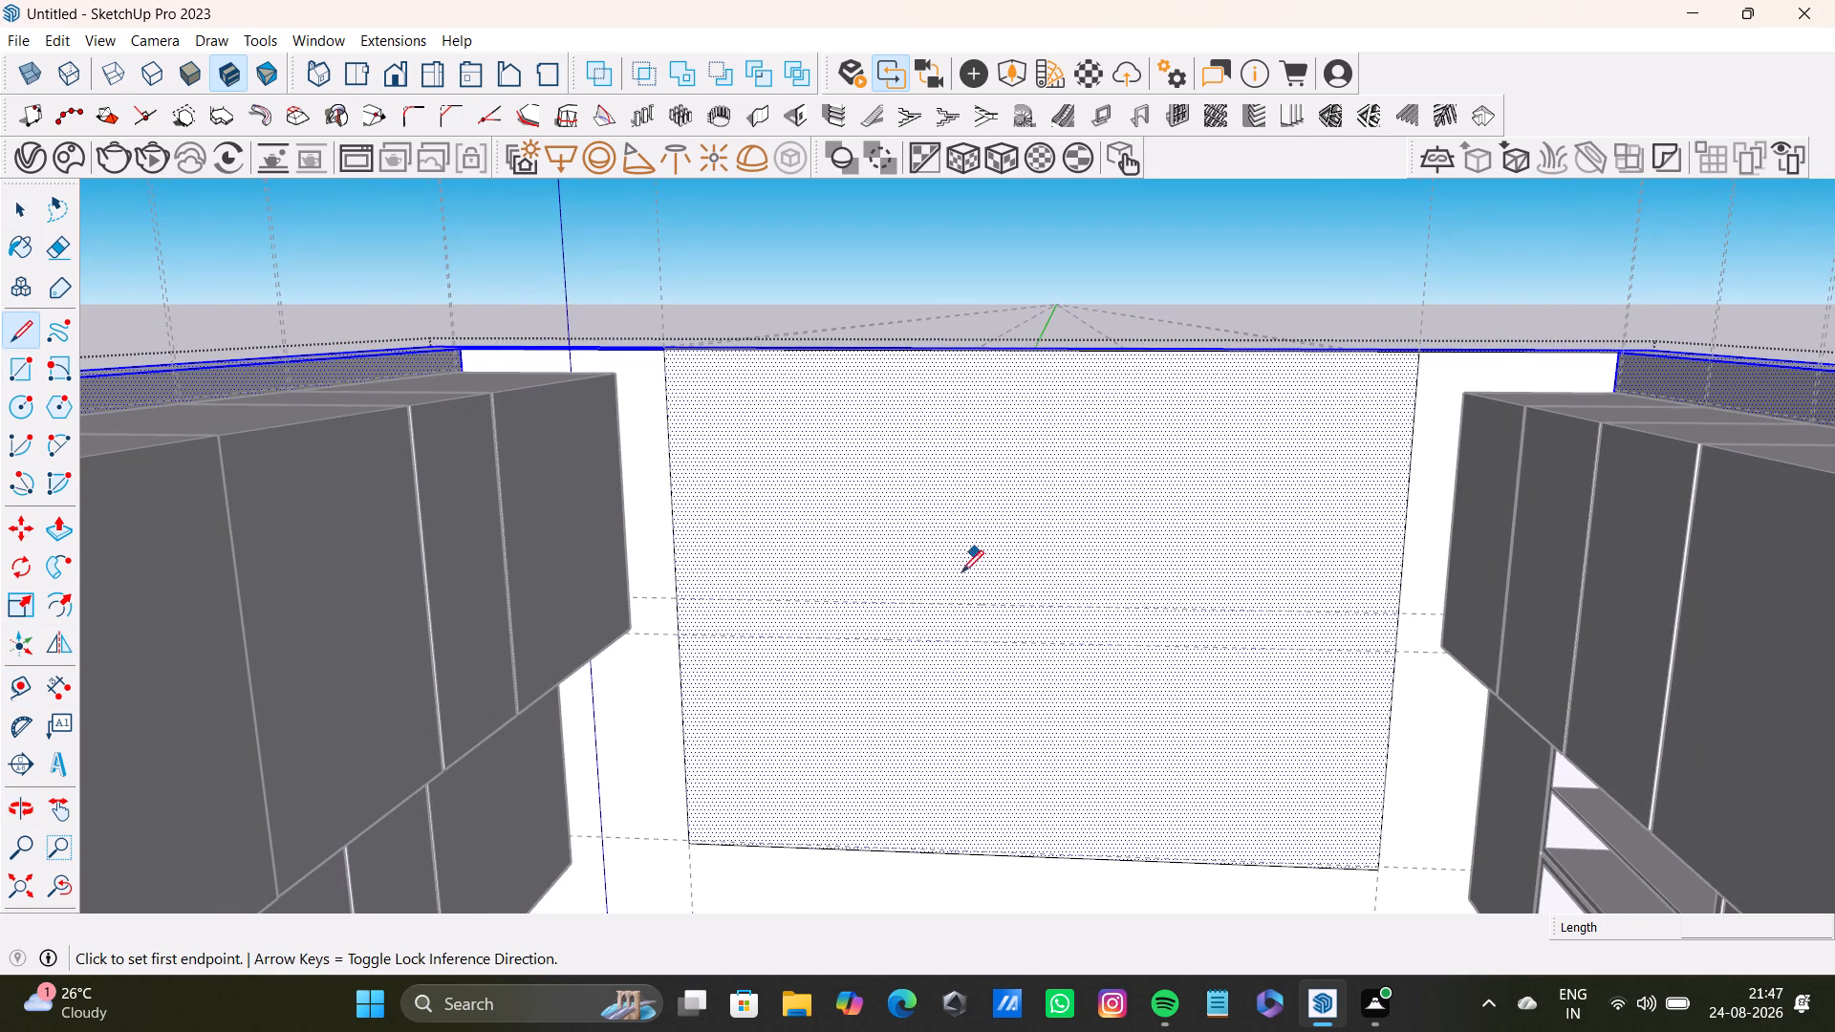
pyautogui.scroll(3, 956, 573)
pyautogui.click(573, 606)
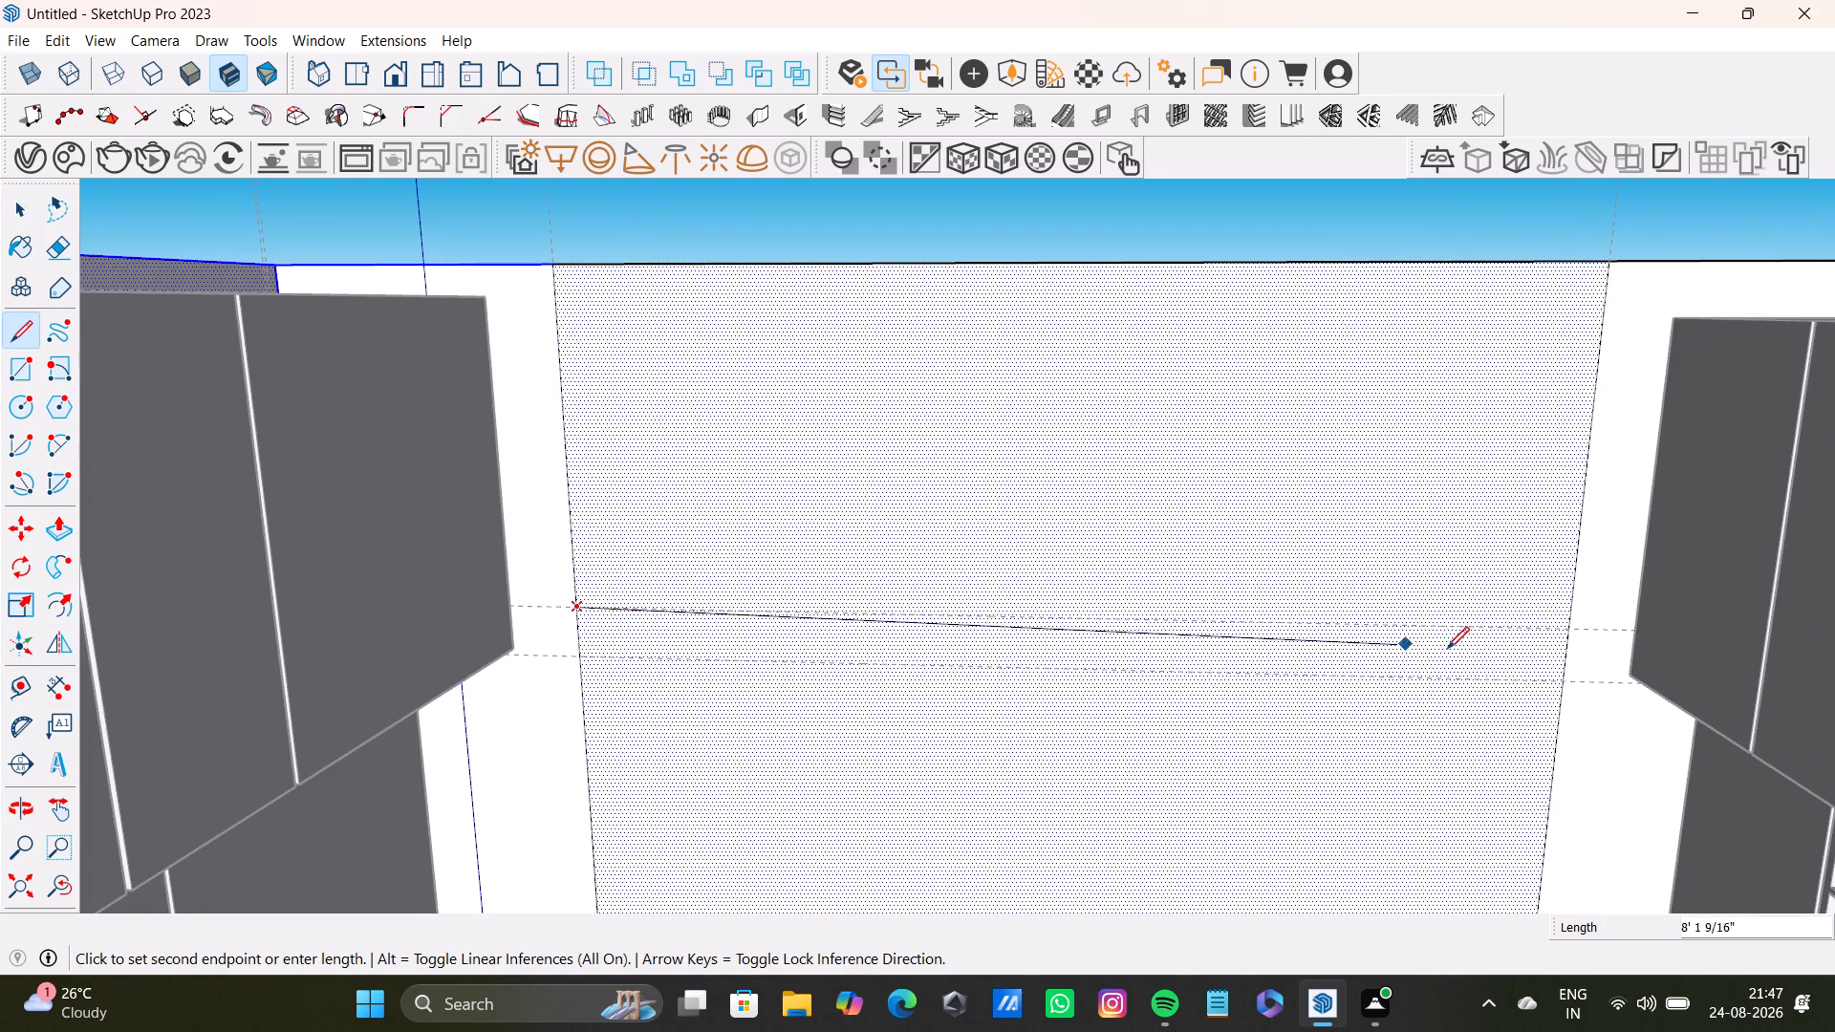
pyautogui.click(1568, 623)
pyautogui.scroll(-2, 1276, 761)
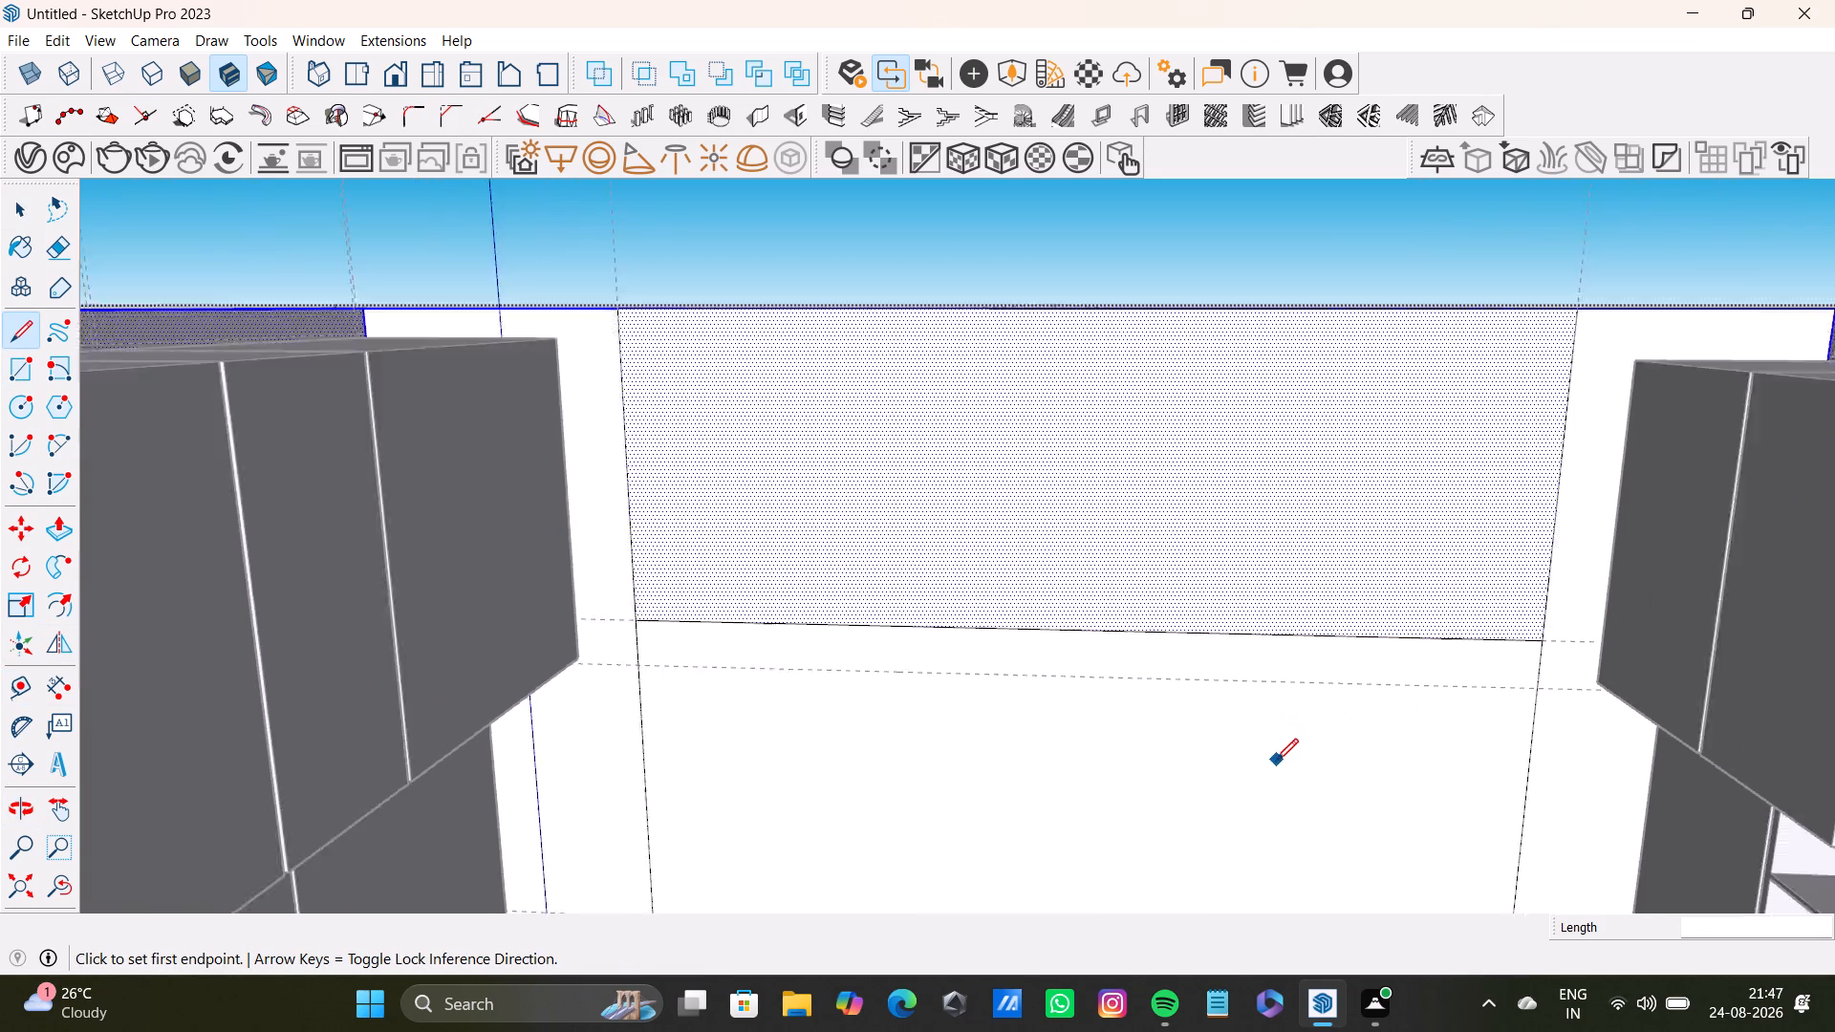
pyautogui.scroll(-2, 1276, 761)
pyautogui.press('space')
# Draw a second line across the outlined area along the middle horizontal guide, about 9' 4 7/8" long.
pyautogui.moveTo(1276, 762); pyautogui.dragTo(1282, 633, button='middle')
pyautogui.moveTo(1256, 773); pyautogui.dragTo(1227, 518, button='middle')
pyautogui.moveTo(1236, 520); pyautogui.dragTo(1228, 664, button='middle')
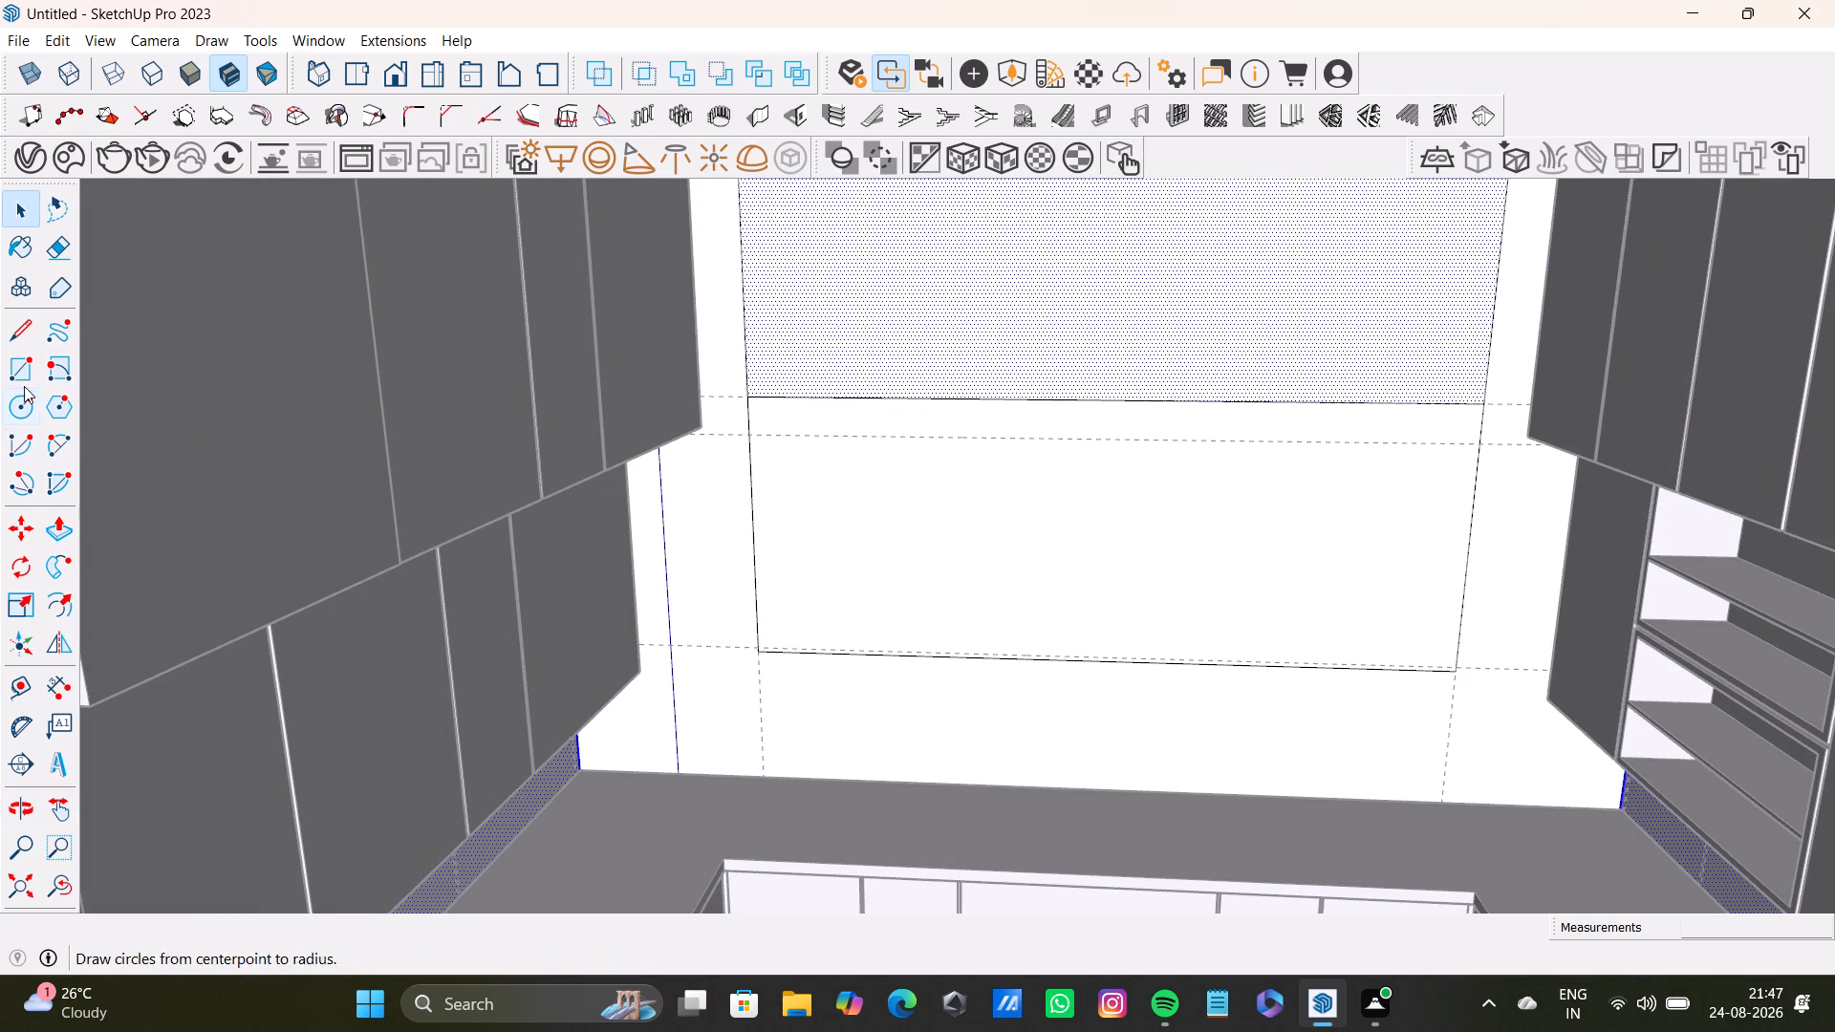
pyautogui.click(11, 331)
pyautogui.scroll(7, 895, 443)
pyautogui.moveTo(623, 433); pyautogui.dragTo(637, 431)
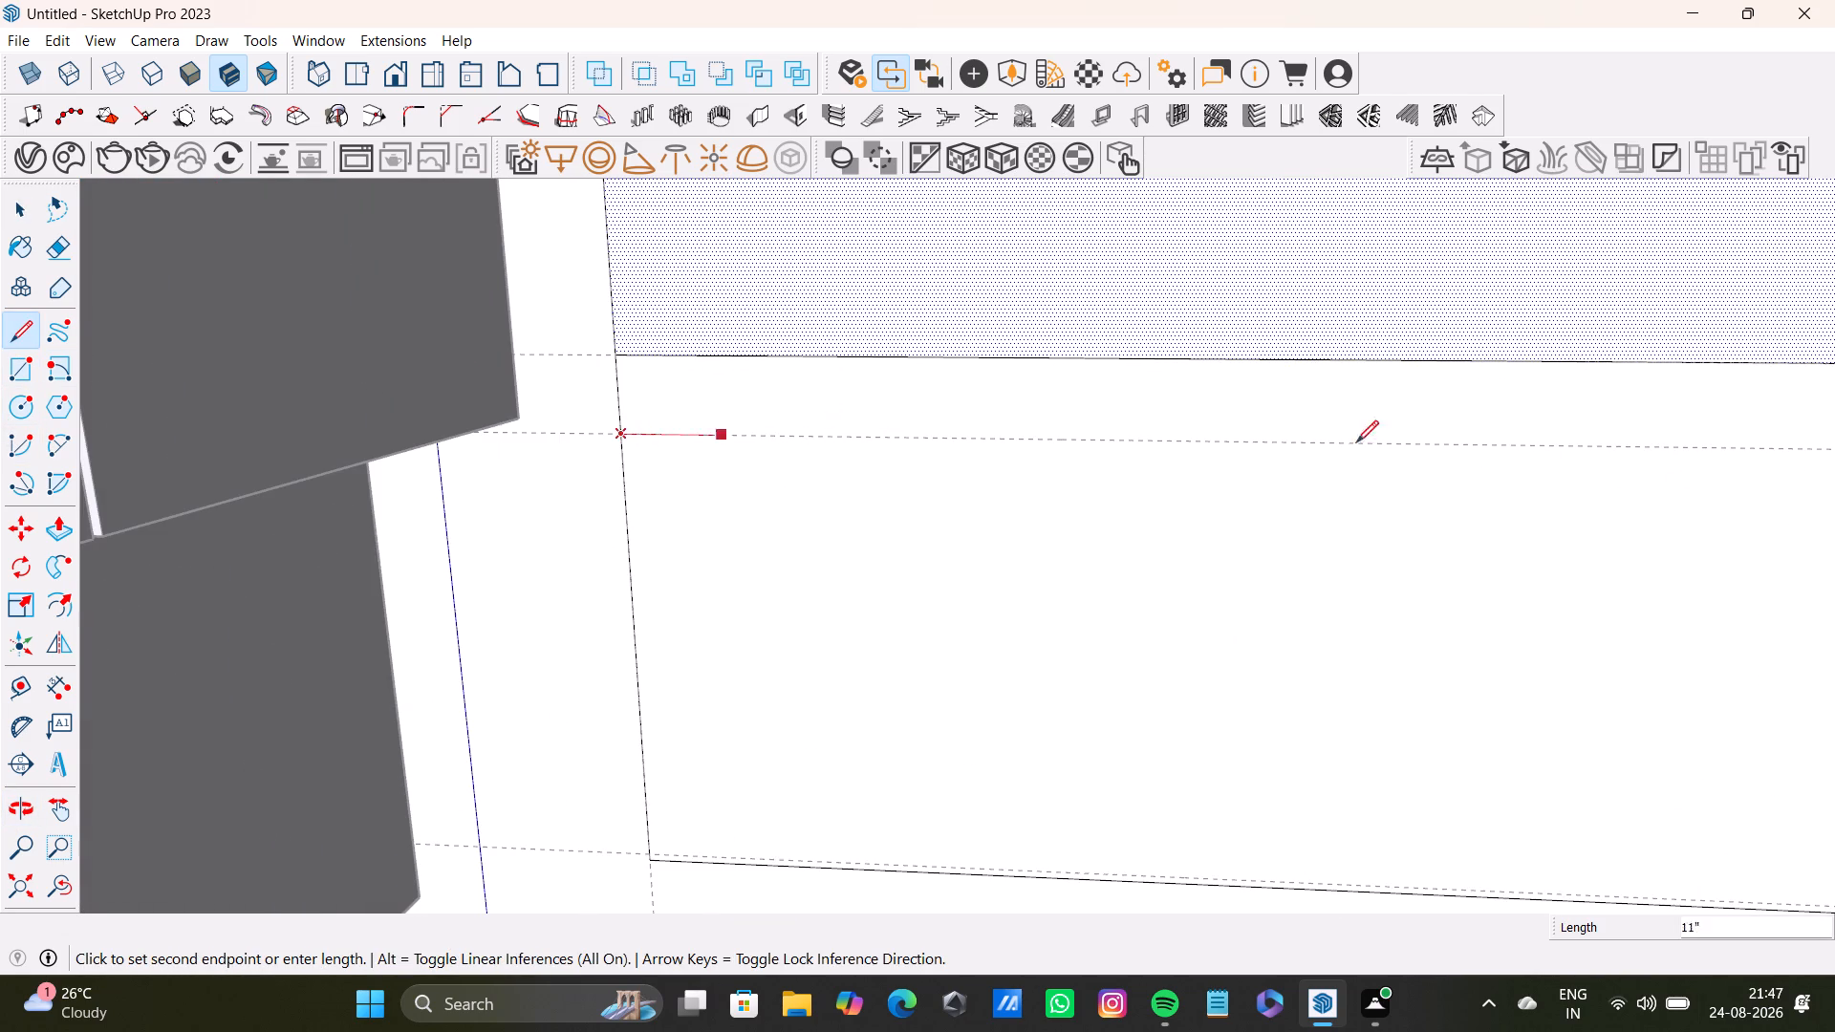
pyautogui.scroll(-3, 1745, 503)
pyautogui.moveTo(1739, 477); pyautogui.dragTo(1282, 502, button='middle')
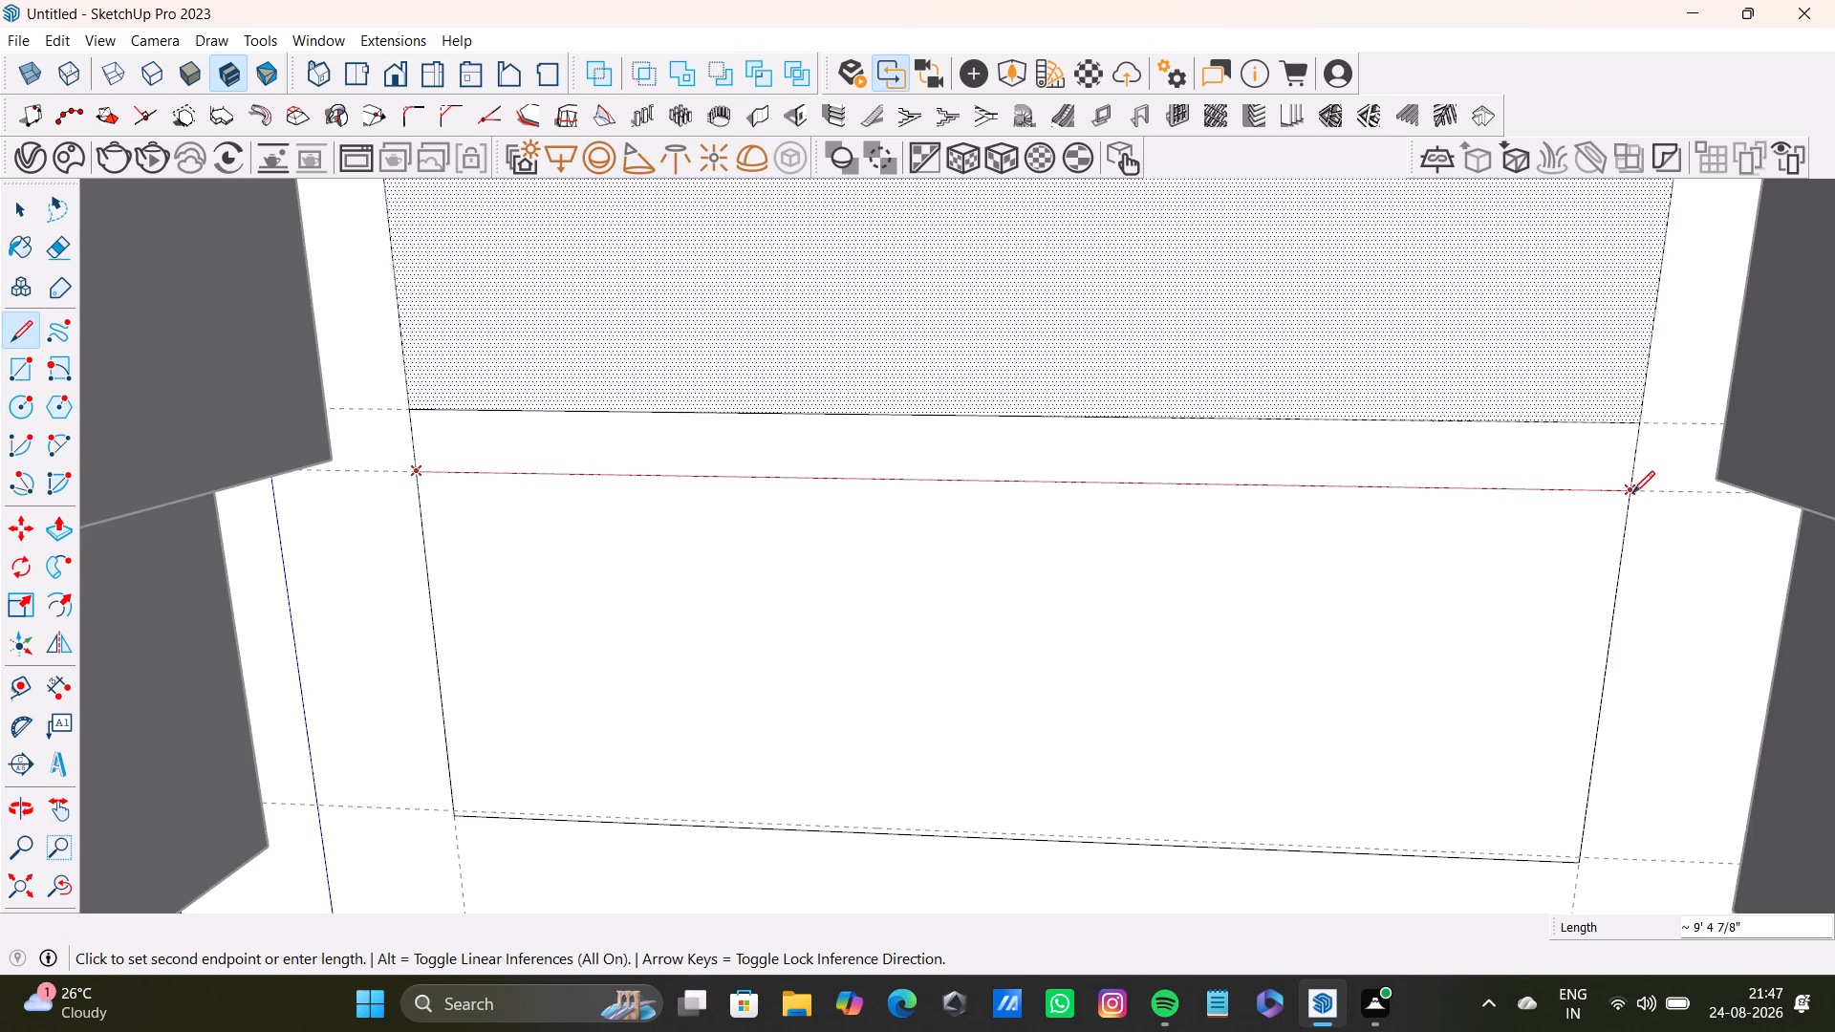
pyautogui.click(1633, 493)
pyautogui.press('space')
# Push the face between the middle and lowest guides 9" through the back wall to cut a window opening.
pyautogui.click(1250, 595)
pyautogui.press('p')
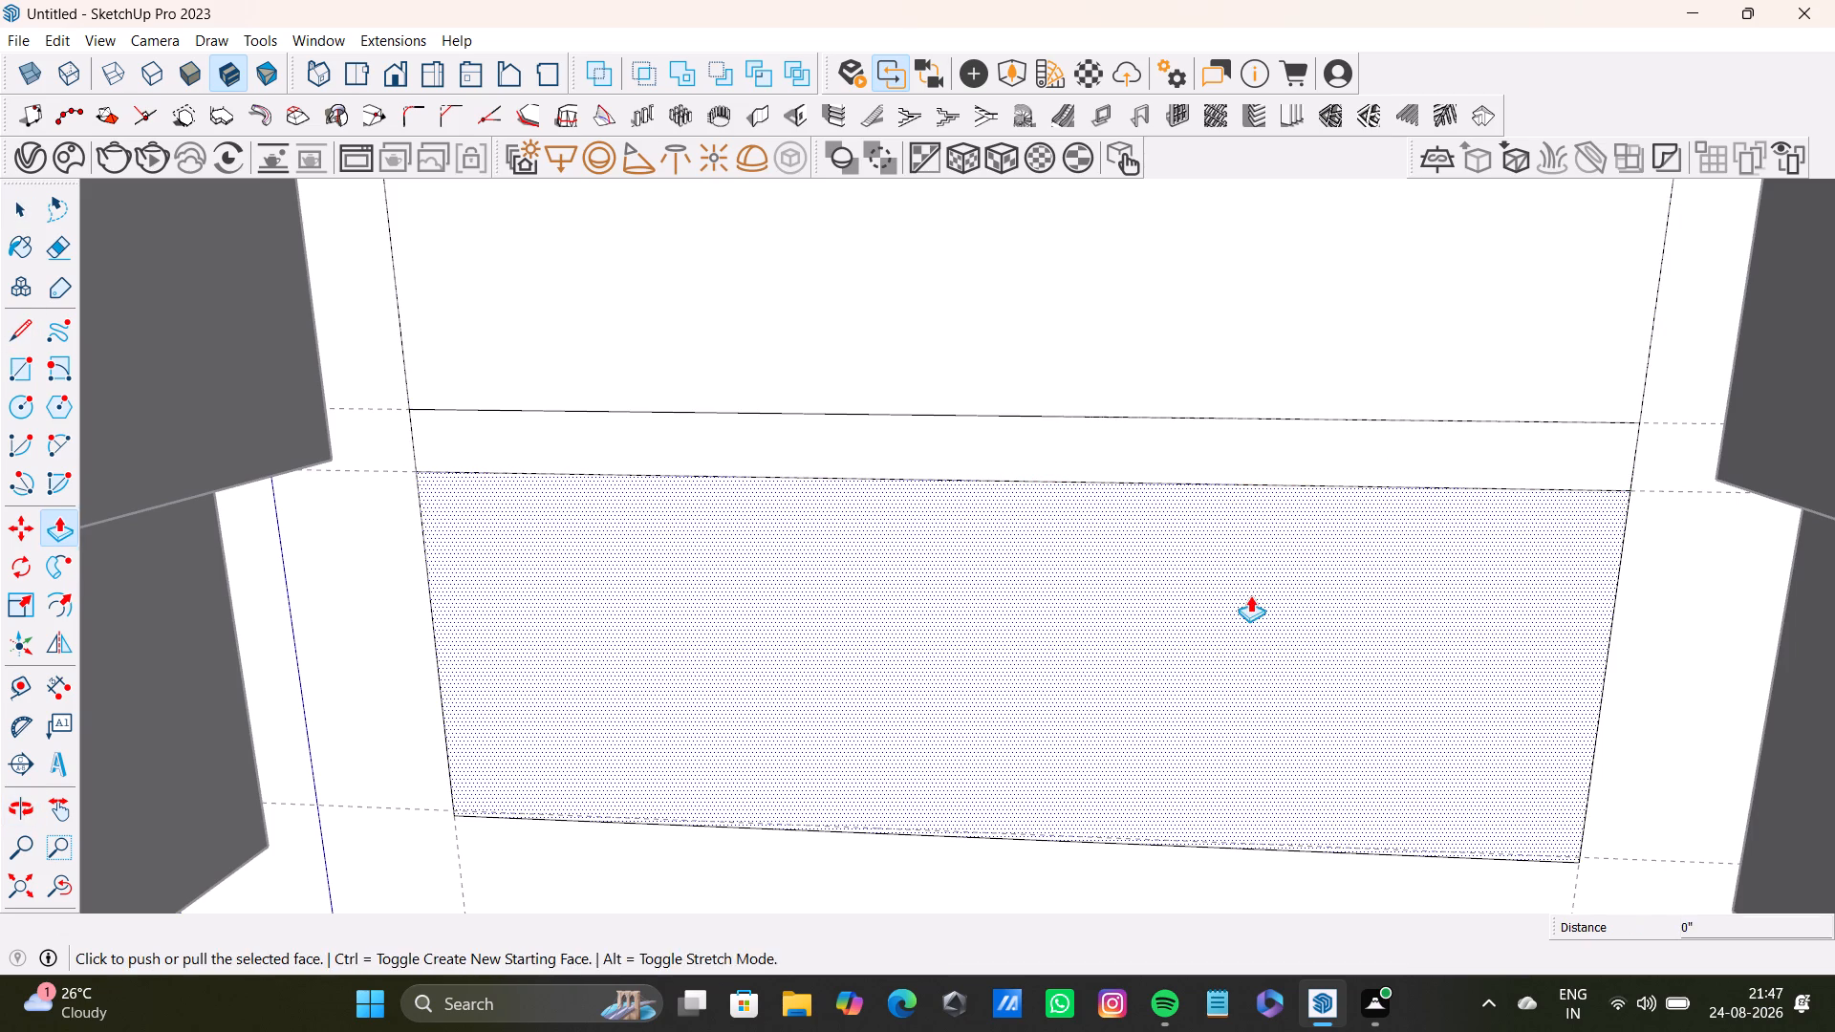
pyautogui.moveTo(1250, 595); pyautogui.dragTo(1238, 496)
pyautogui.scroll(-1, 1284, 625)
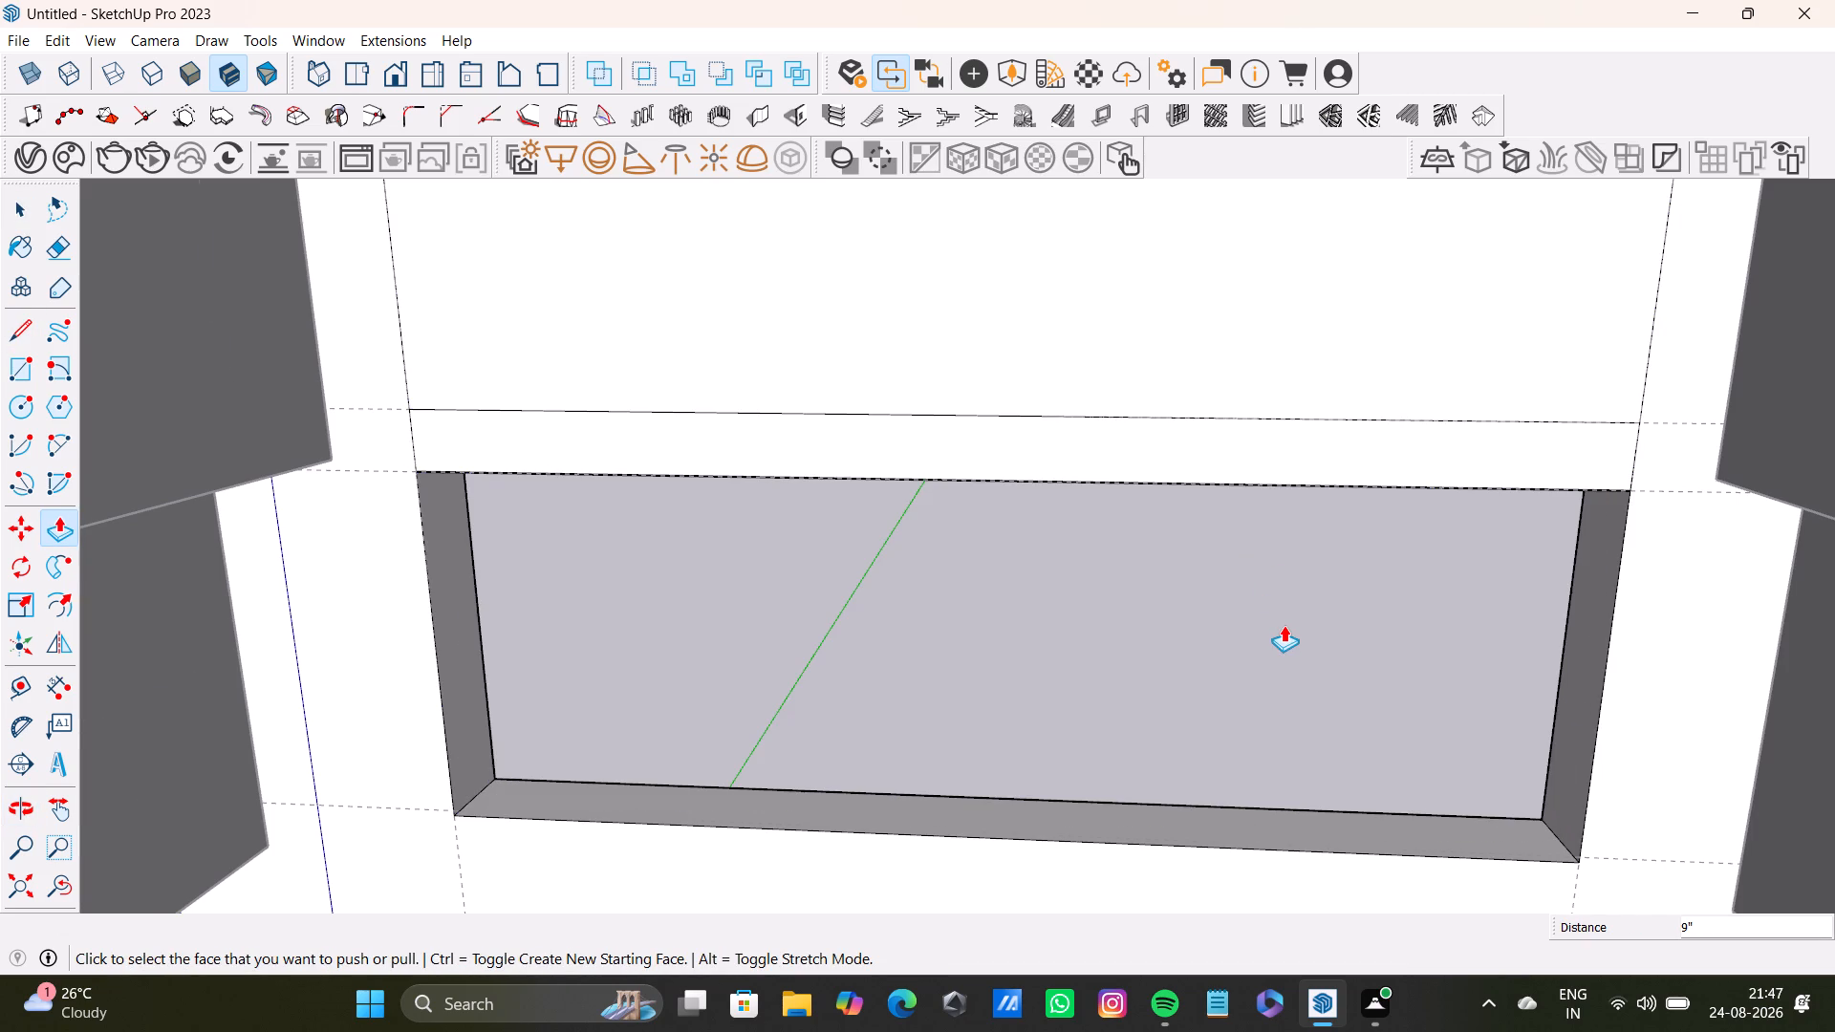
# Push the window opening's top face up to the line on the uppermost horizontal guide.
pyautogui.scroll(-6, 1284, 625)
pyautogui.moveTo(1284, 625); pyautogui.dragTo(1243, 751, button='middle')
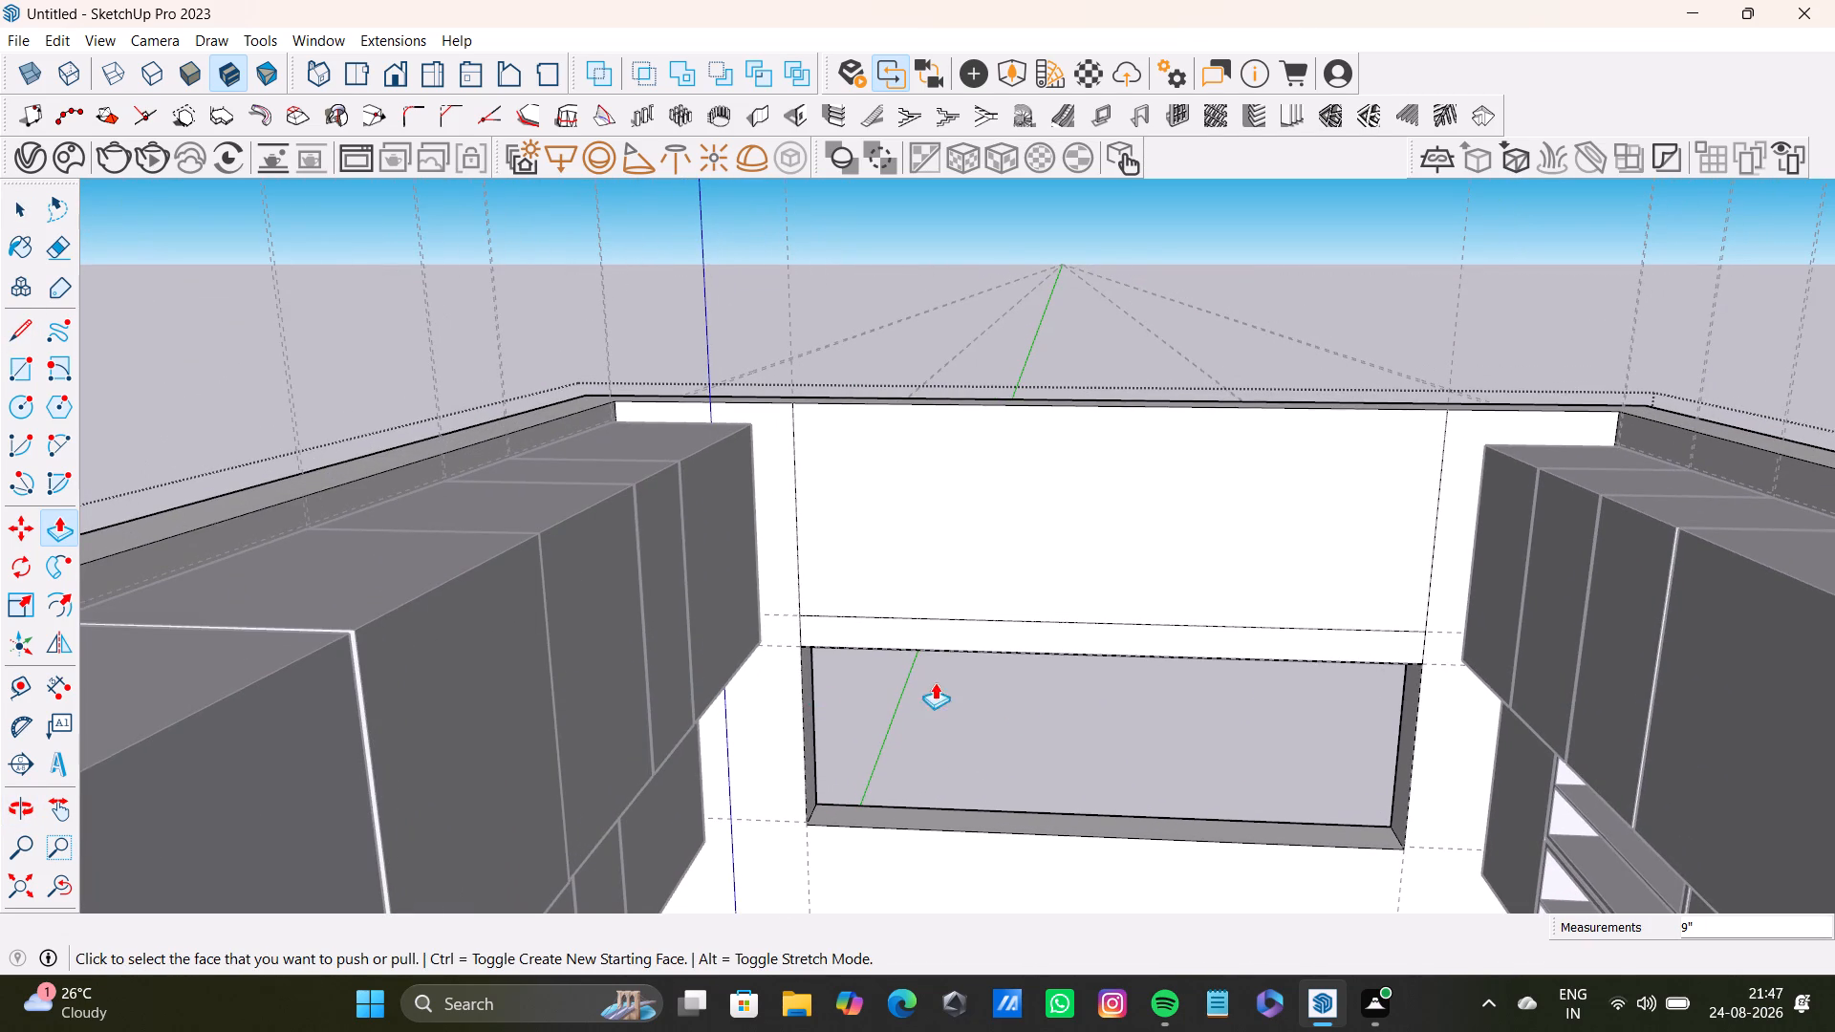
pyautogui.moveTo(1098, 715); pyautogui.dragTo(1046, 476, button='middle')
pyautogui.scroll(4, 1003, 561)
pyautogui.moveTo(998, 546); pyautogui.dragTo(961, 402, button='middle')
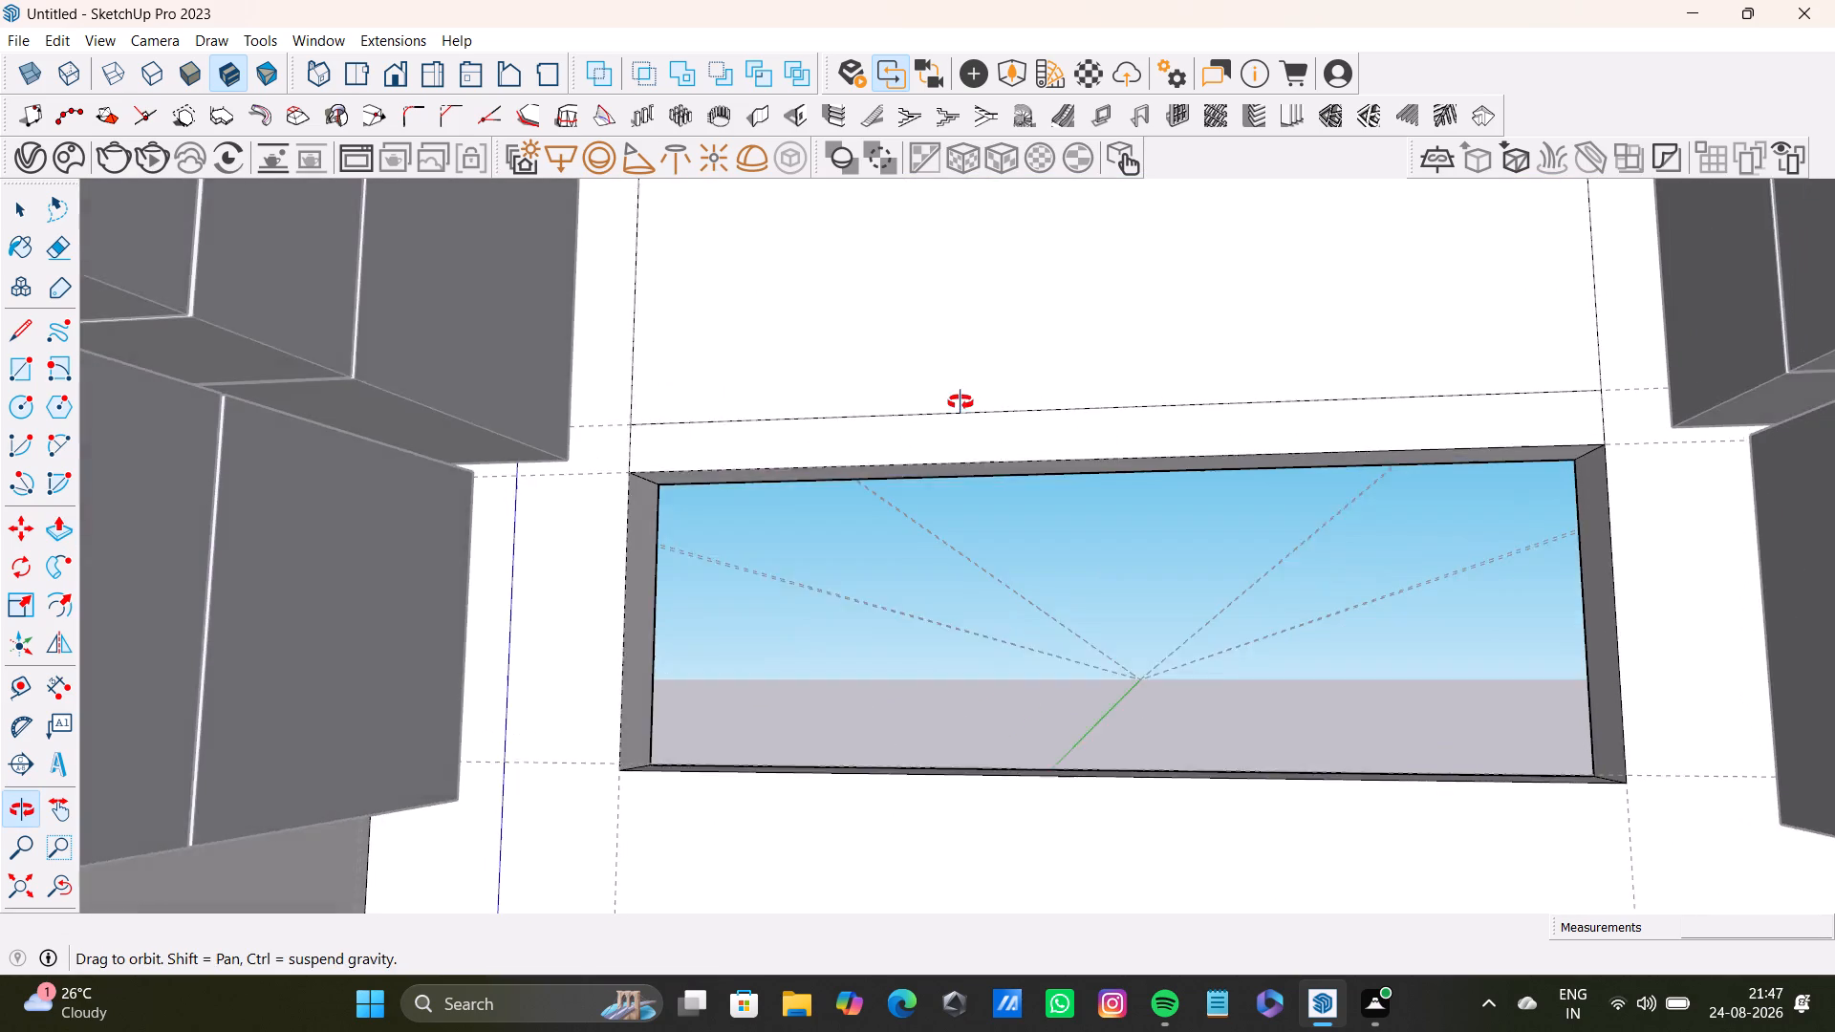
pyautogui.moveTo(961, 402); pyautogui.dragTo(959, 398, button='middle')
pyautogui.moveTo(881, 480); pyautogui.dragTo(881, 440)
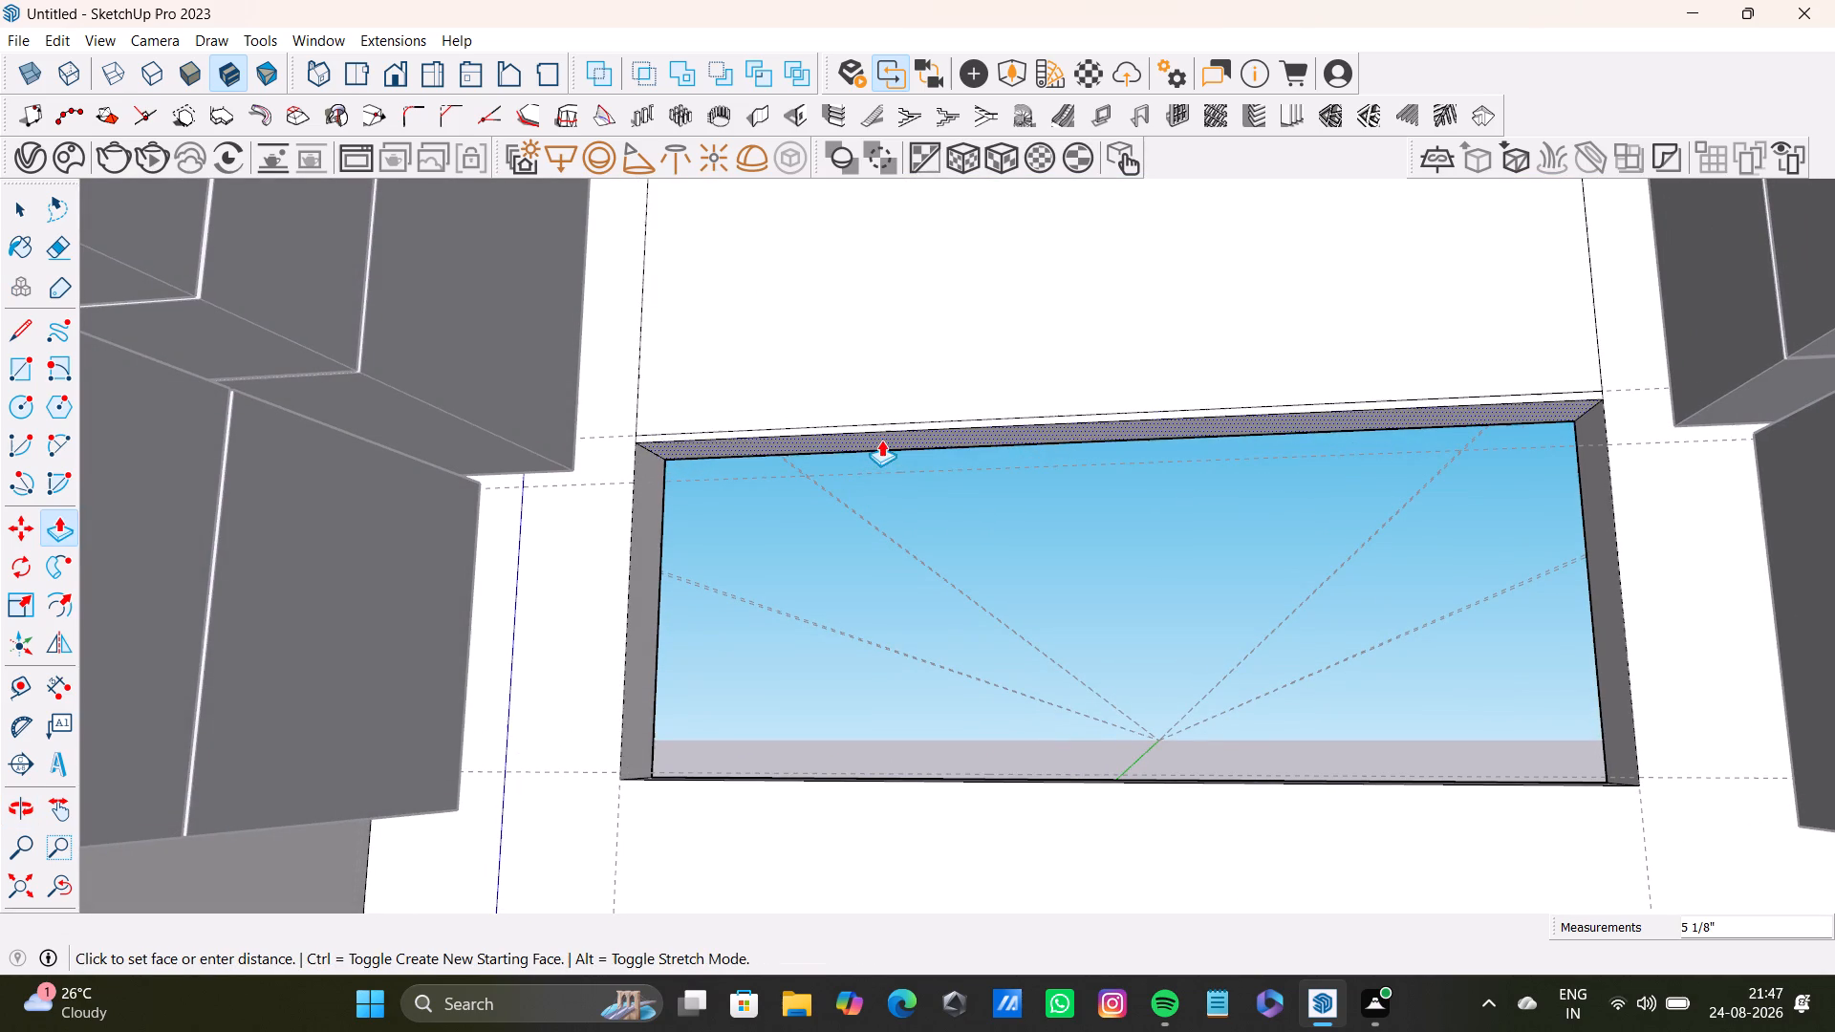
pyautogui.moveTo(881, 440); pyautogui.dragTo(885, 431)
# Pull the opening's side face farthest from the open-shelf cabinets inward to narrow the window.
pyautogui.moveTo(803, 560); pyautogui.dragTo(934, 599, button='middle')
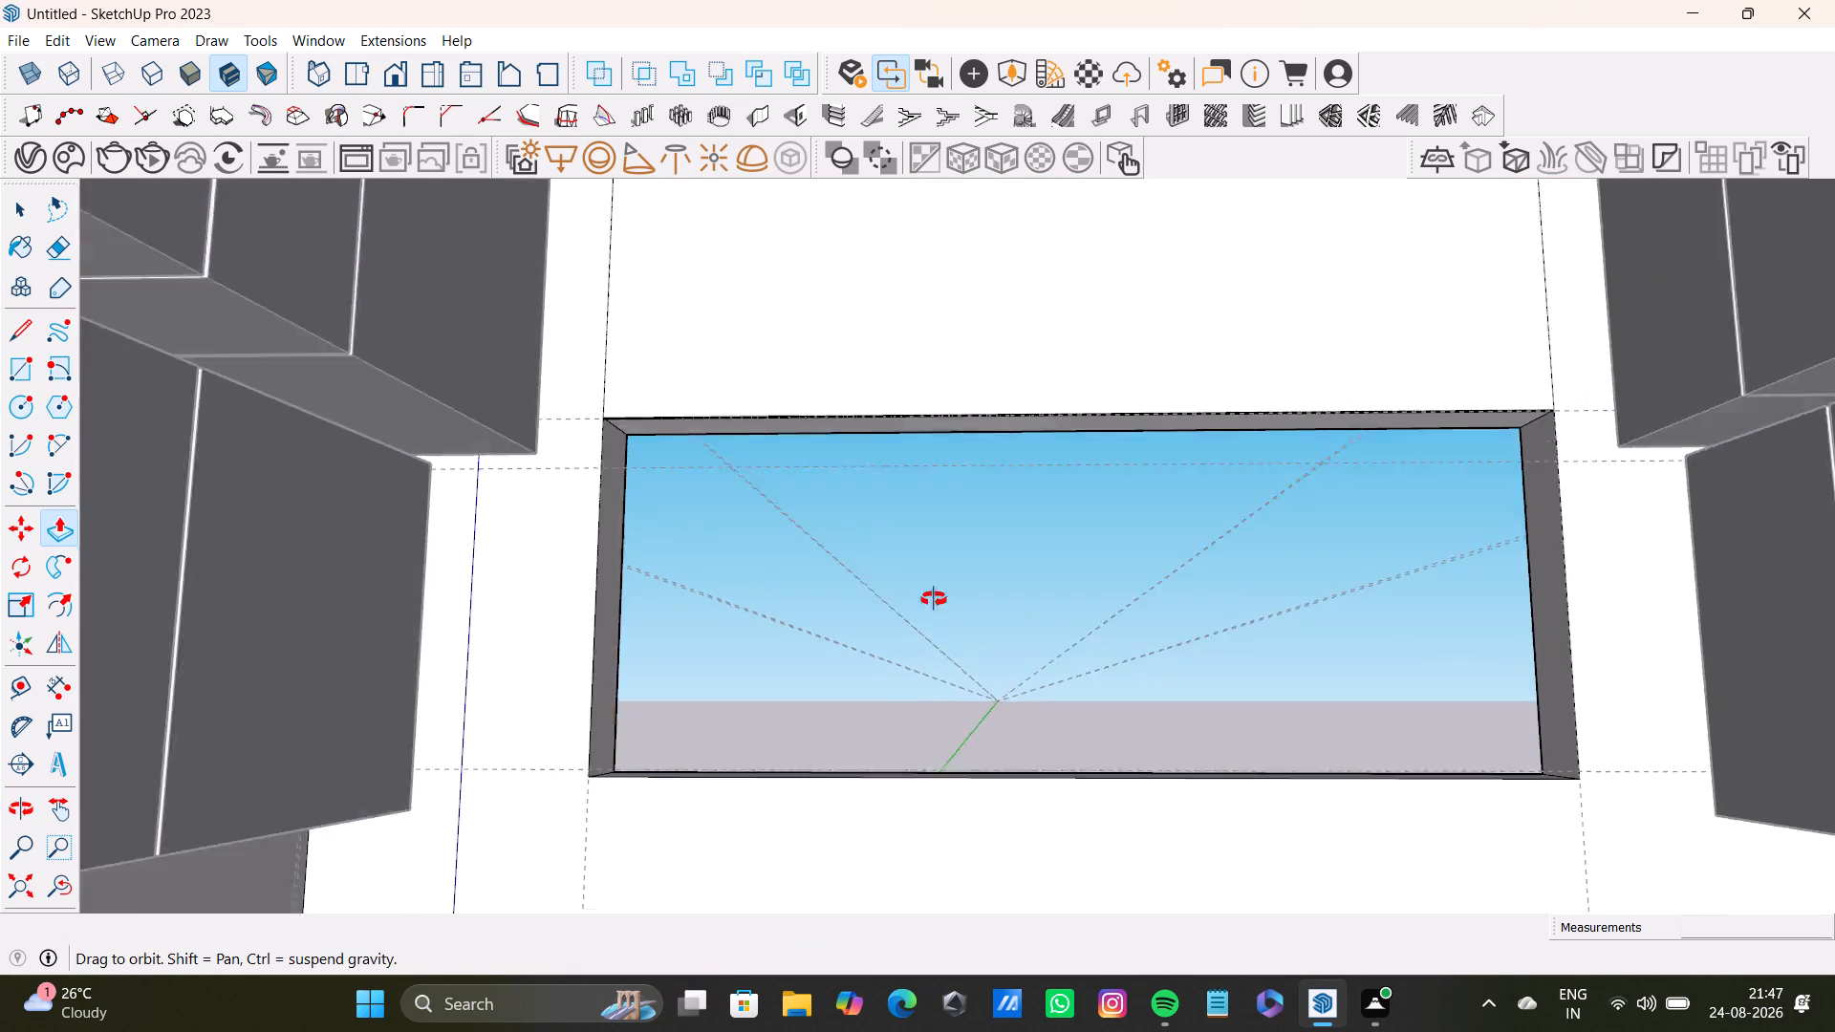
pyautogui.moveTo(934, 599); pyautogui.dragTo(818, 717, button='middle')
pyautogui.scroll(3, 729, 625)
pyautogui.moveTo(610, 623); pyautogui.dragTo(648, 625)
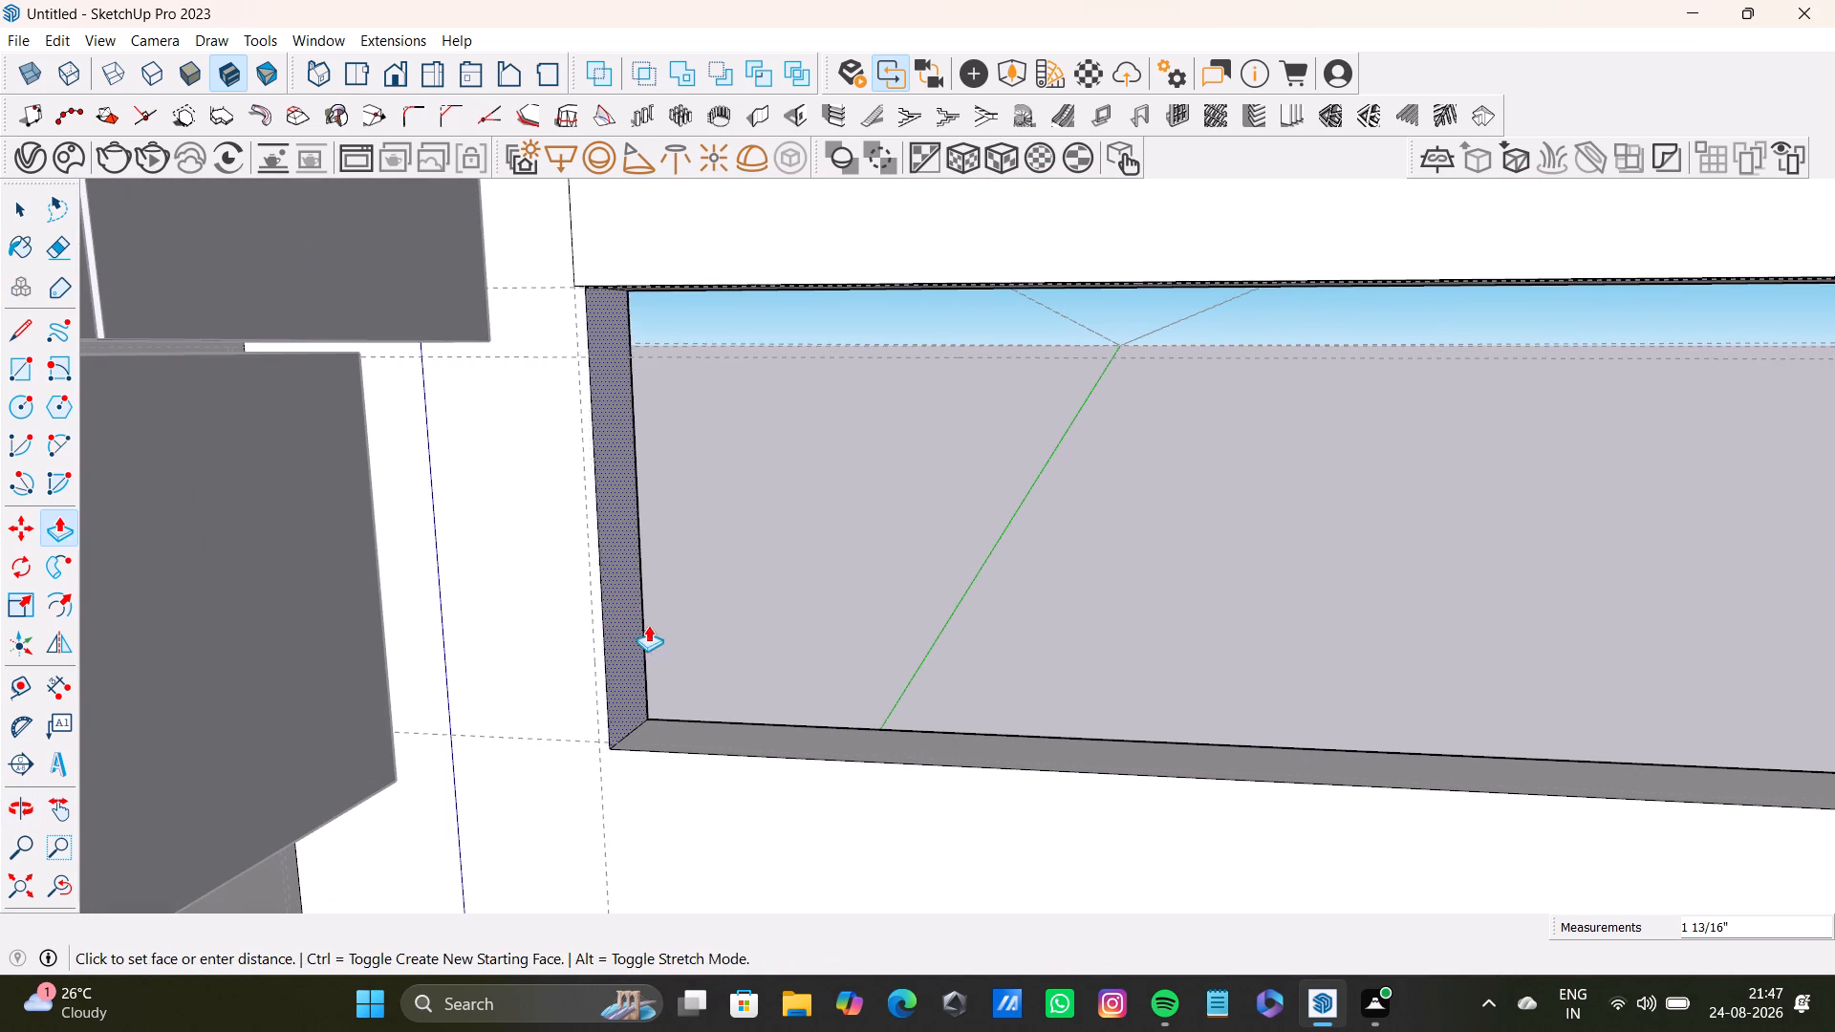
pyautogui.moveTo(648, 625); pyautogui.dragTo(842, 644)
pyautogui.scroll(-4, 849, 643)
pyautogui.moveTo(849, 643); pyautogui.dragTo(755, 627)
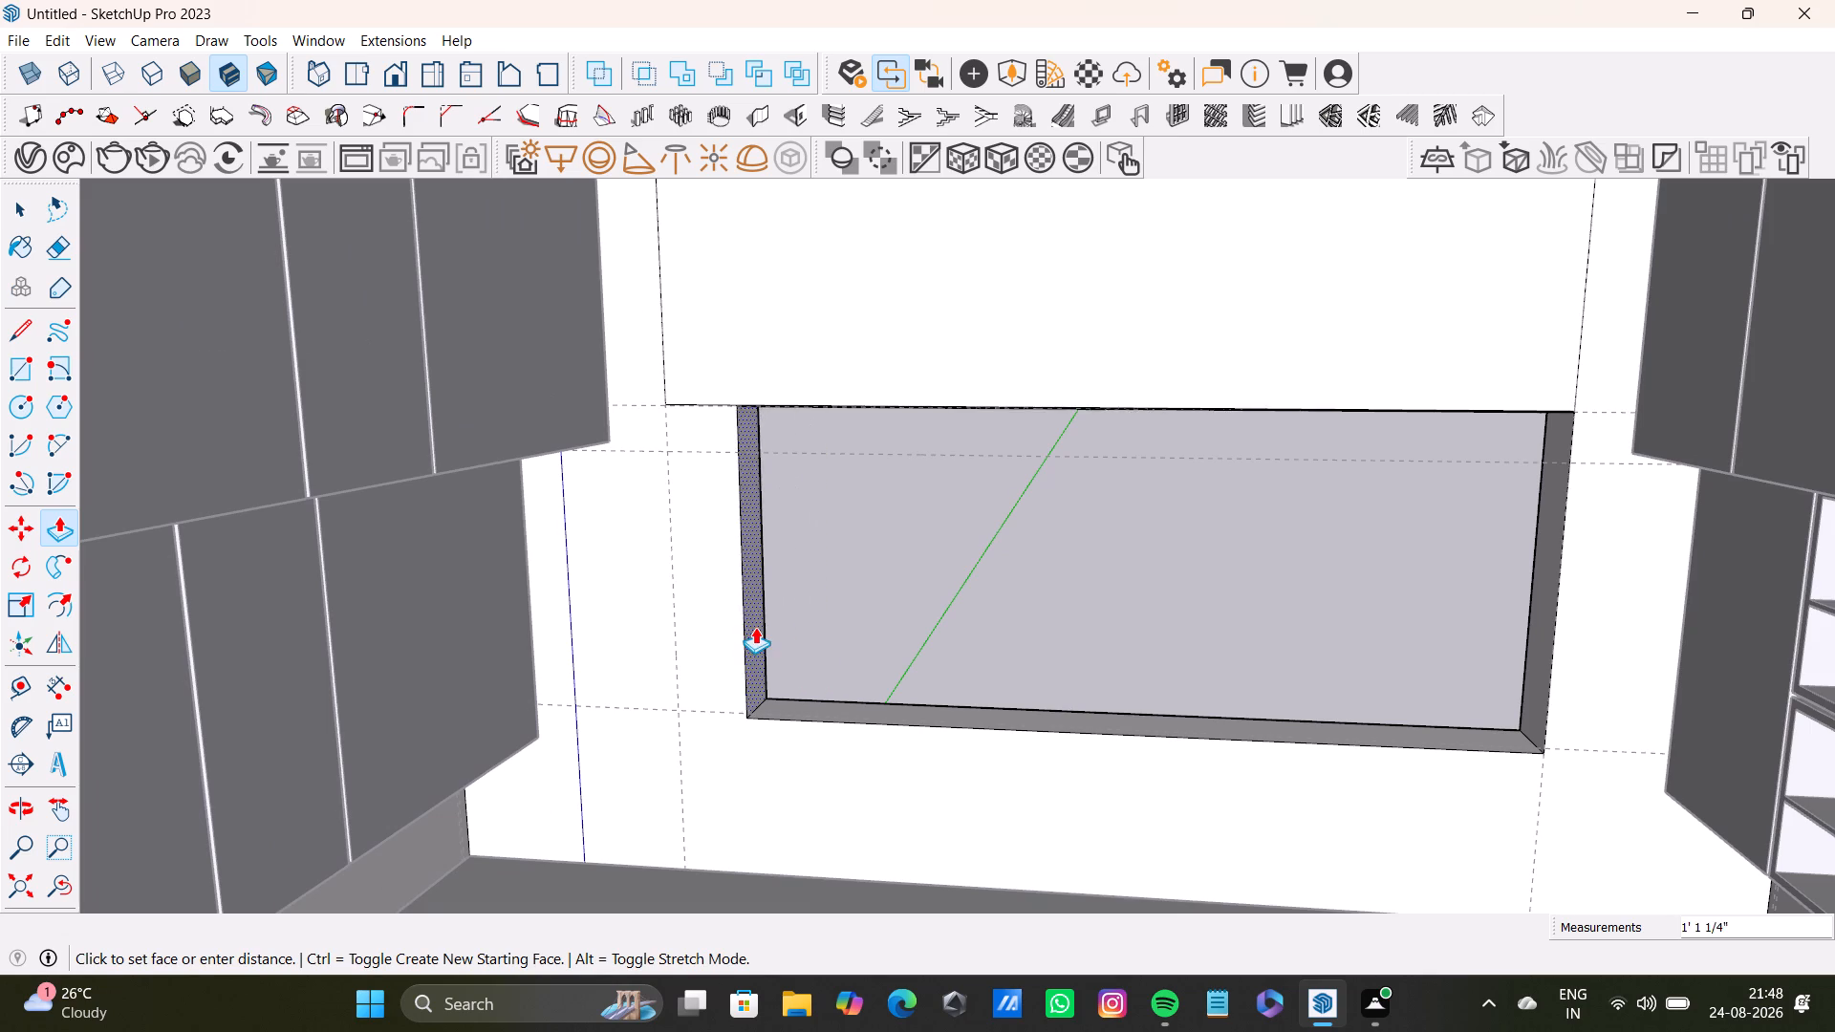
pyautogui.moveTo(755, 627); pyautogui.dragTo(730, 620)
# Pull the opening's side face nearest the open-shelf cabinets inward to narrow the window.
pyautogui.scroll(-3, 770, 608)
pyautogui.moveTo(790, 610); pyautogui.dragTo(710, 581, button='middle')
pyautogui.moveTo(732, 592); pyautogui.dragTo(969, 624, button='middle')
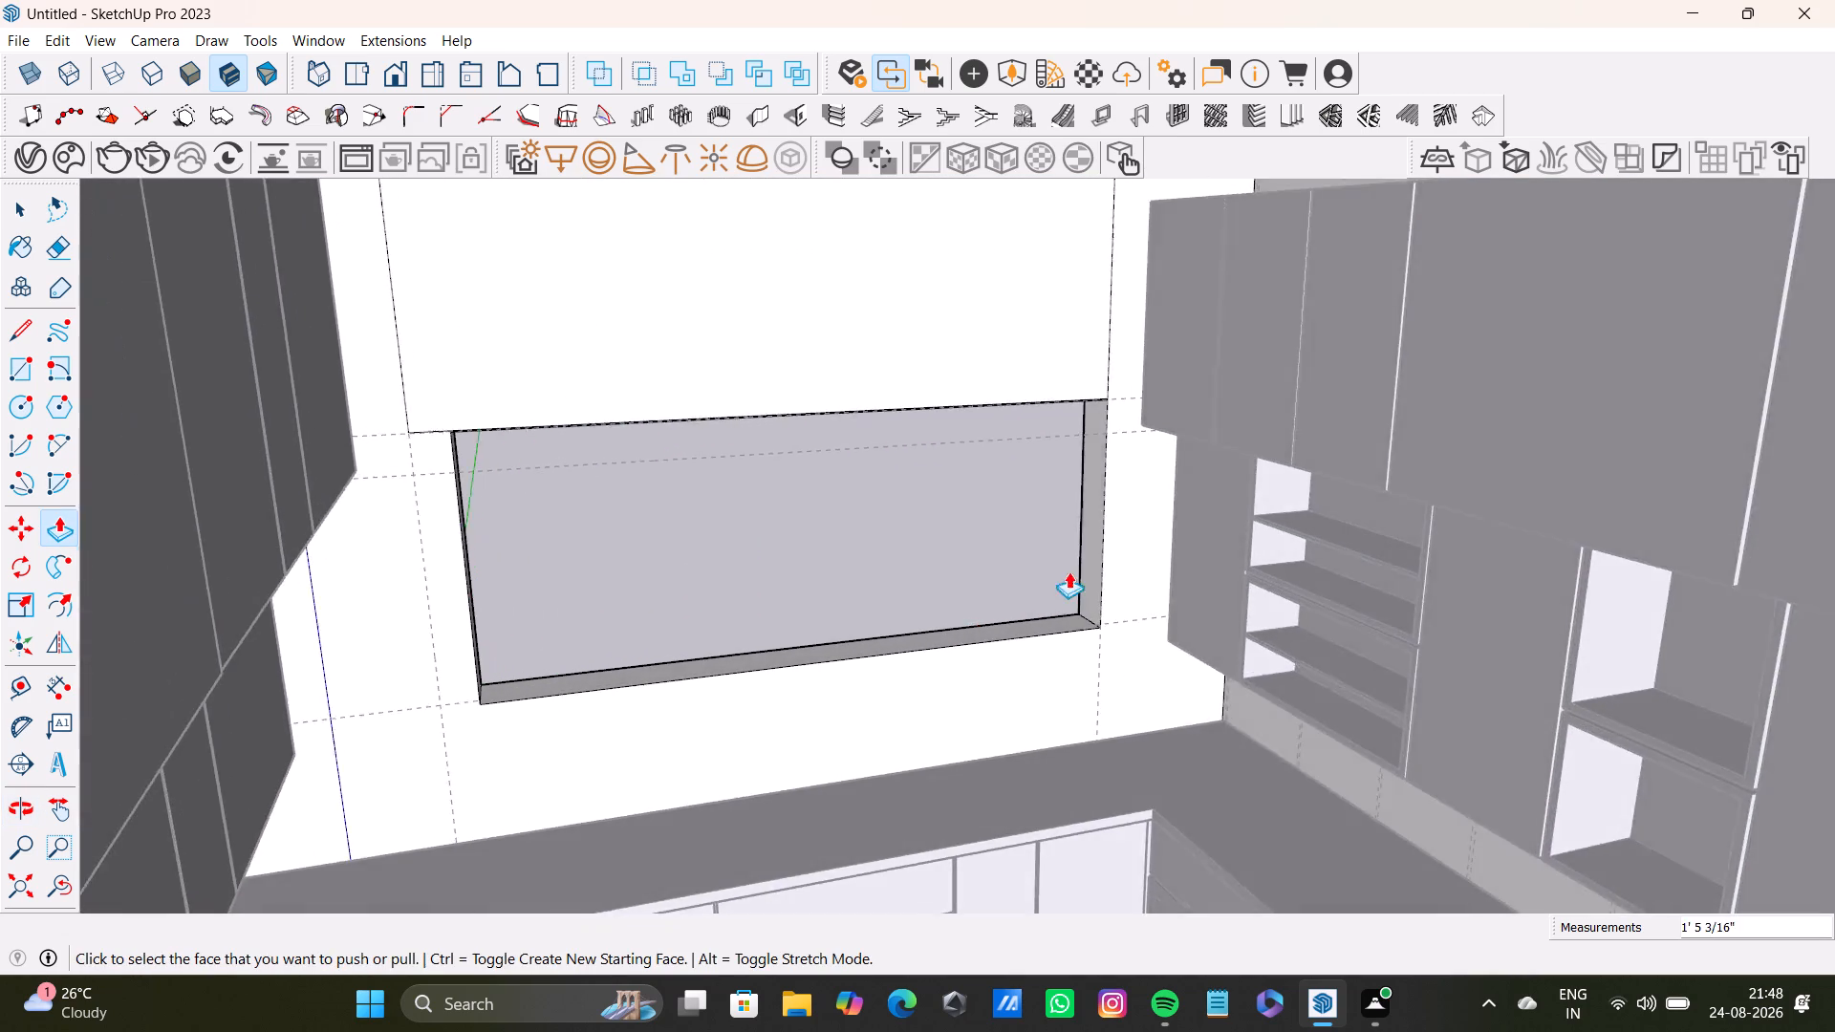
pyautogui.scroll(3, 1099, 562)
pyautogui.moveTo(1085, 554); pyautogui.dragTo(977, 595)
pyautogui.scroll(-4, 967, 598)
pyautogui.press('space')
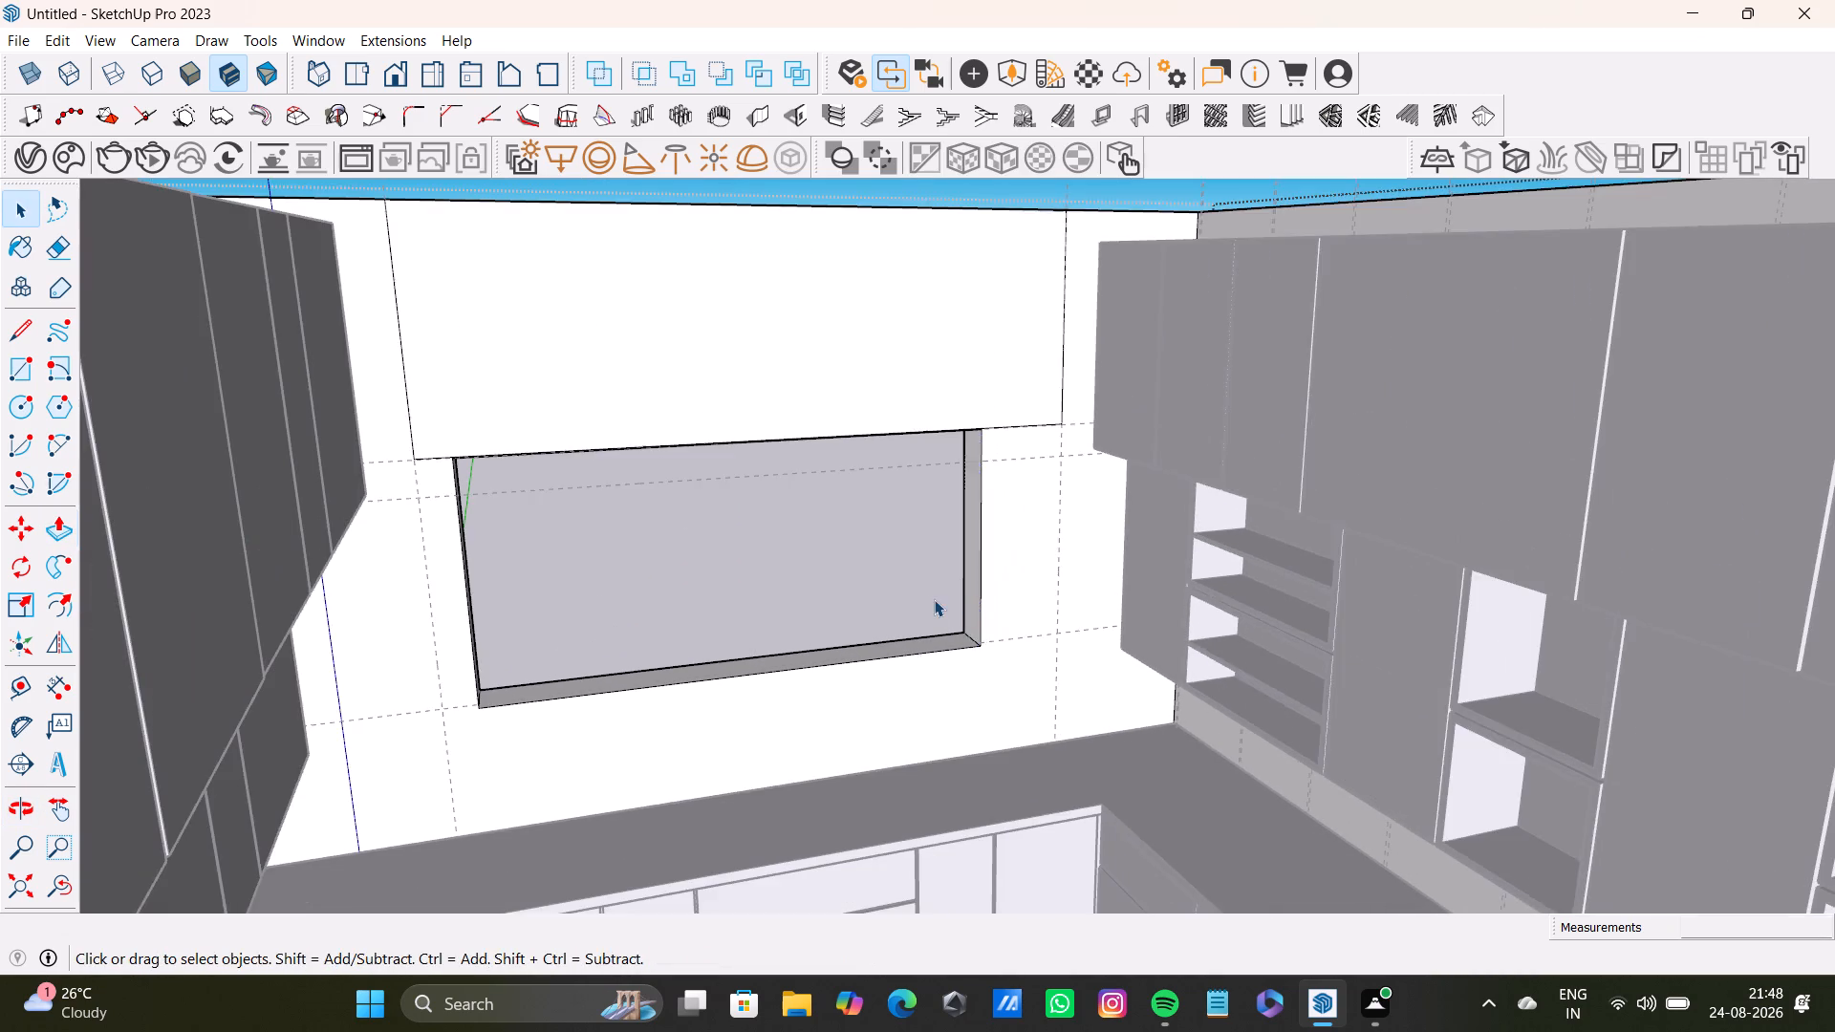
# Raise the window opening's top face about 6 13/16" above the uppermost guide line and delete the wall face left covering the added height.
pyautogui.scroll(-4, 934, 599)
pyautogui.moveTo(937, 596); pyautogui.dragTo(1143, 648, button='middle')
pyautogui.moveTo(1118, 661); pyautogui.dragTo(871, 581, button='middle')
pyautogui.keyDown('shift'); pyautogui.moveTo(1055, 550); pyautogui.dragTo(795, 536, button='middle'); pyautogui.keyUp('shift')
pyautogui.scroll(3, 1190, 728)
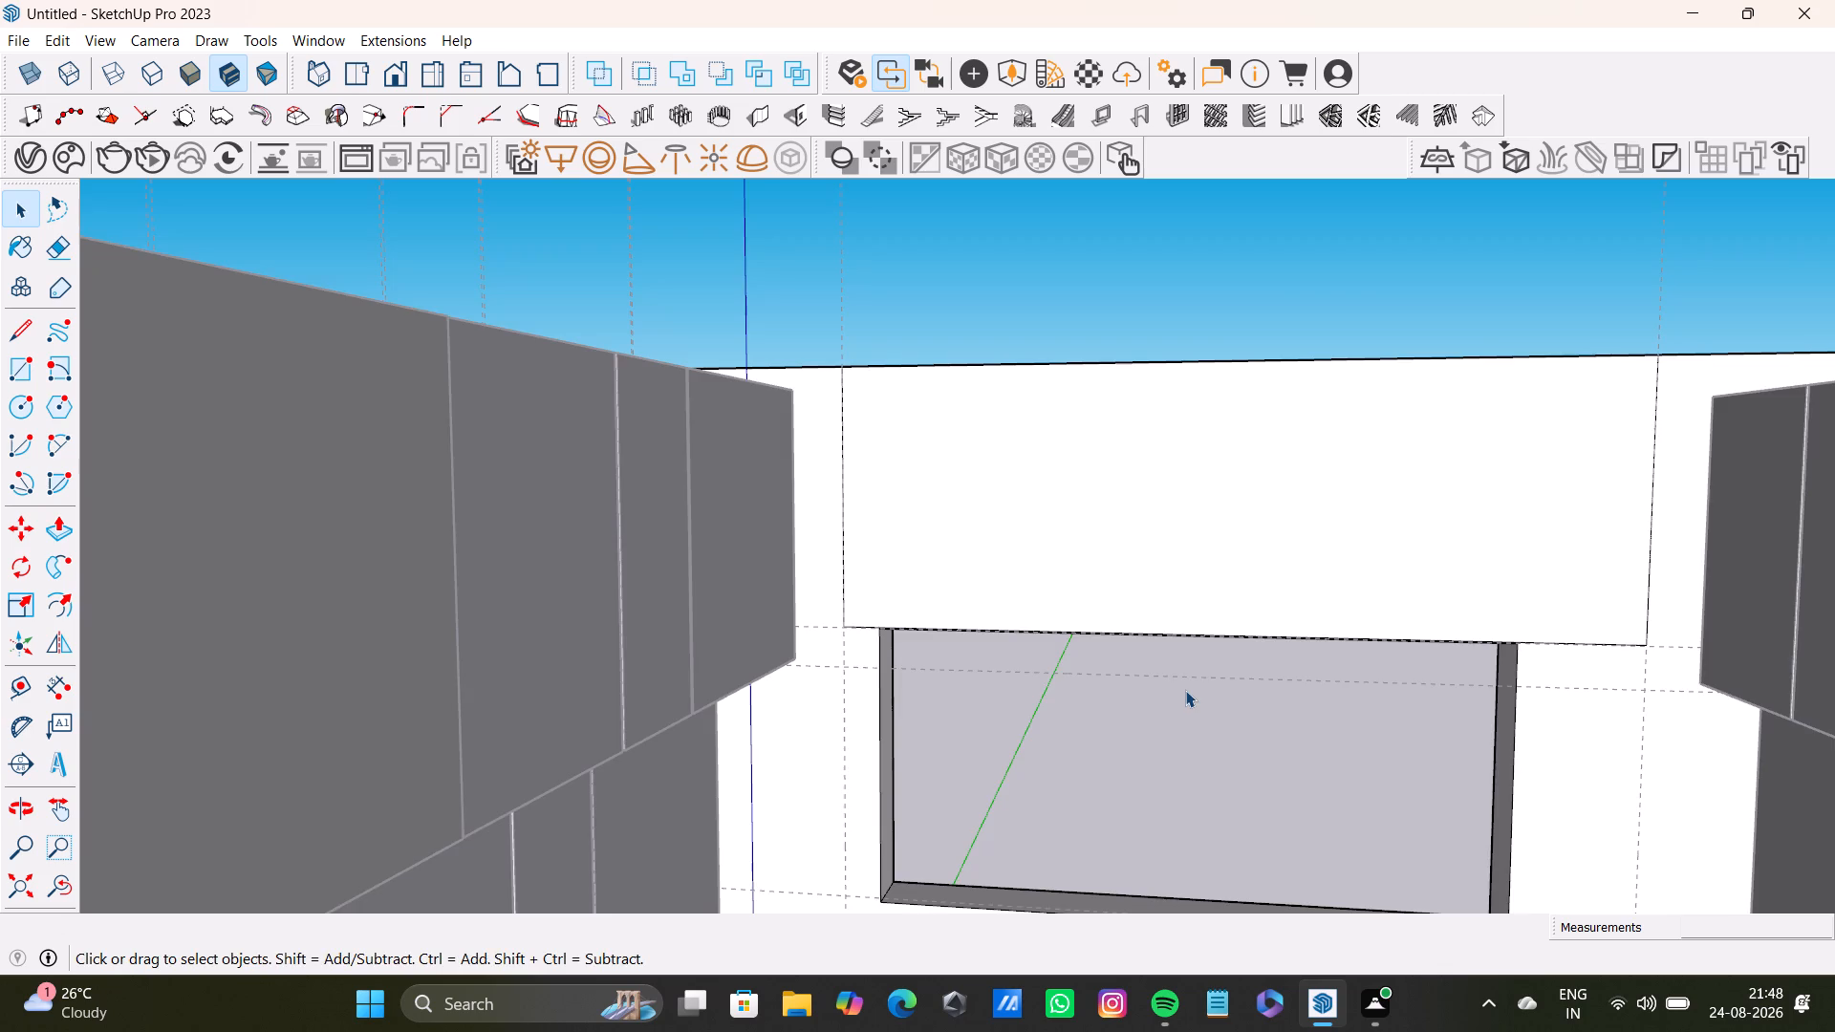
pyautogui.keyDown('shift'); pyautogui.moveTo(1185, 690); pyautogui.dragTo(956, 678, button='middle'); pyautogui.keyUp('shift')
pyautogui.moveTo(967, 685); pyautogui.dragTo(1023, 688, button='middle')
pyautogui.scroll(6, 1062, 644)
pyautogui.moveTo(1062, 638); pyautogui.dragTo(1078, 426, button='middle')
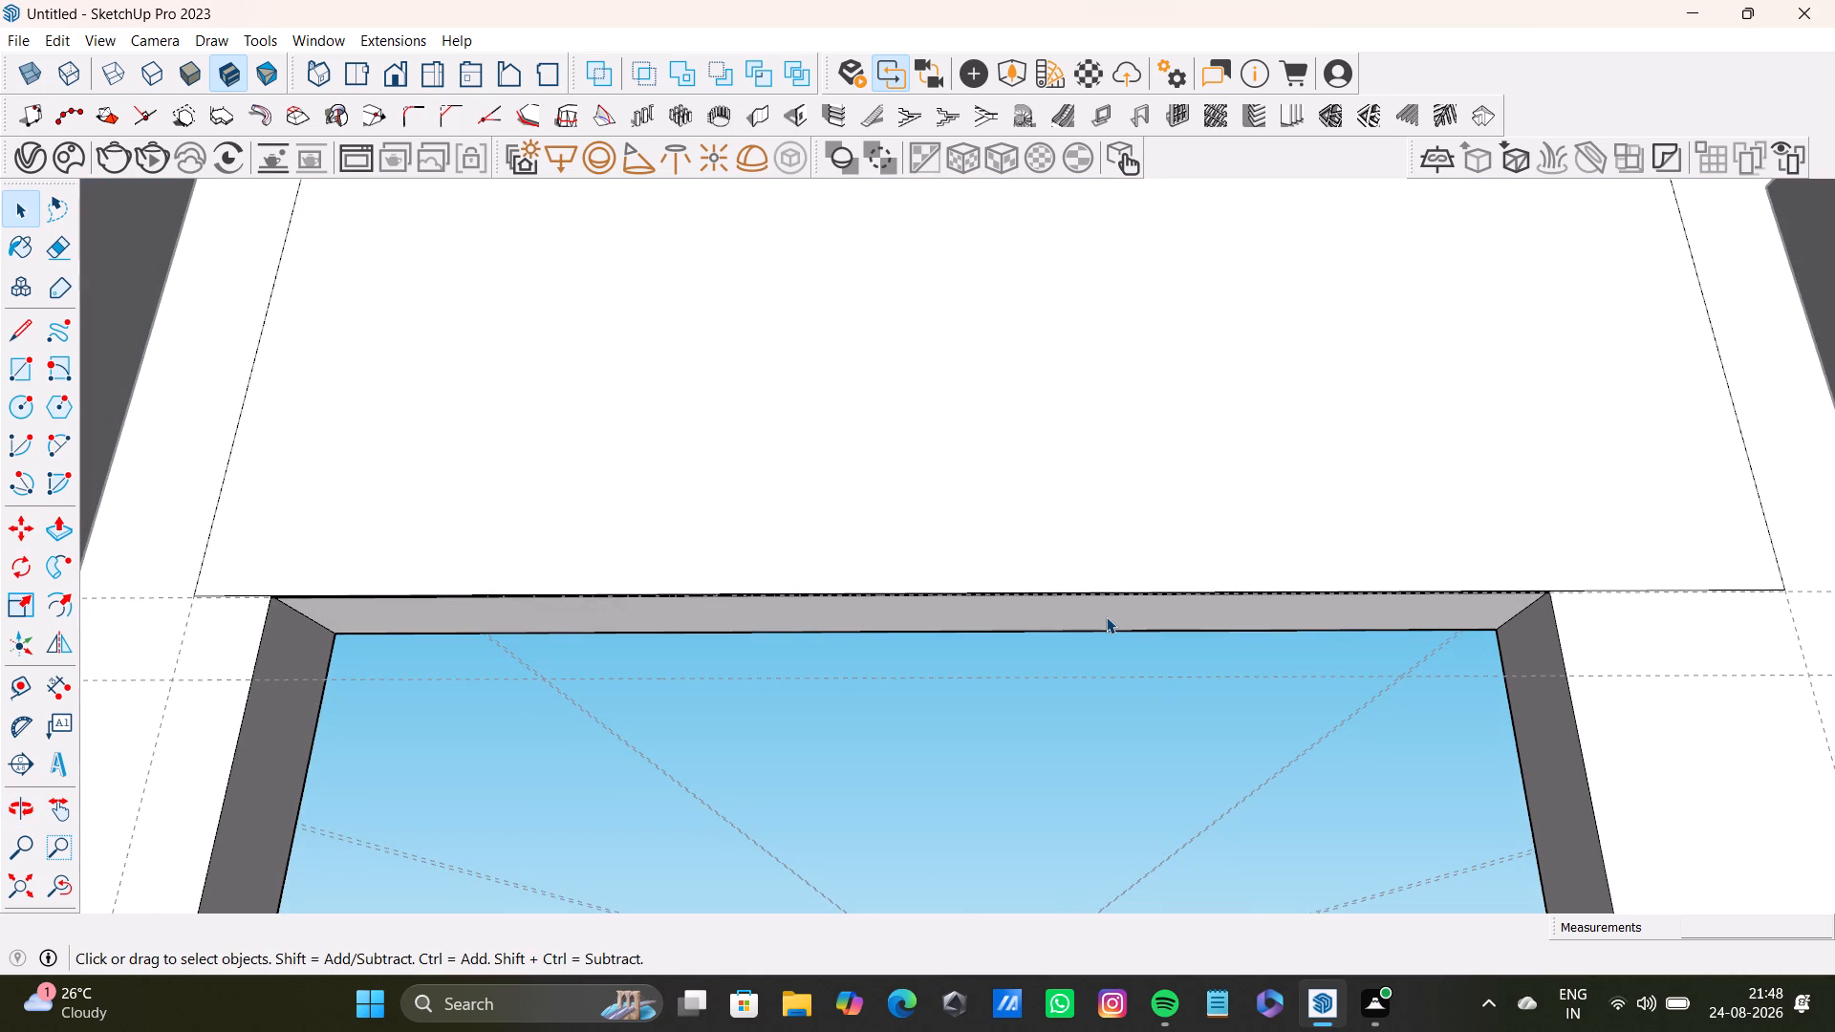
pyautogui.click(1106, 616)
pyautogui.press('p')
pyautogui.moveTo(1106, 616); pyautogui.dragTo(1093, 533)
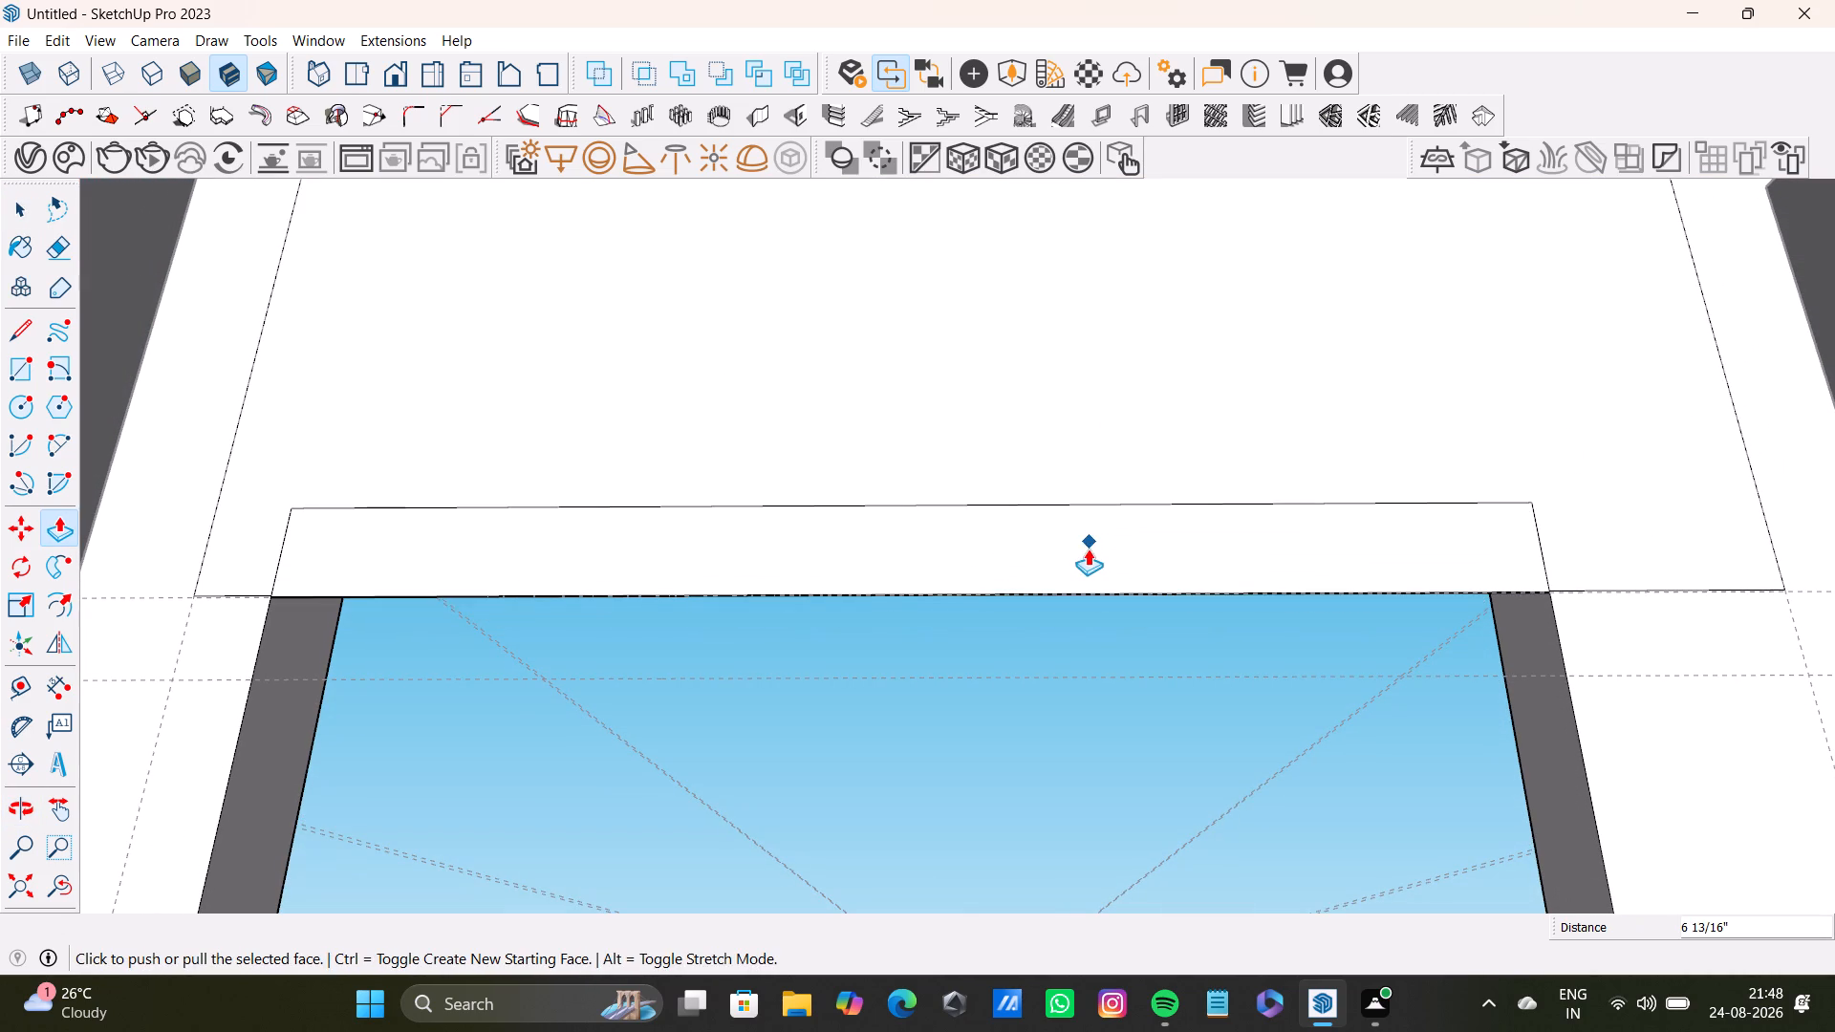
pyautogui.press('space')
pyautogui.click(1075, 576)
pyautogui.press('Delete')
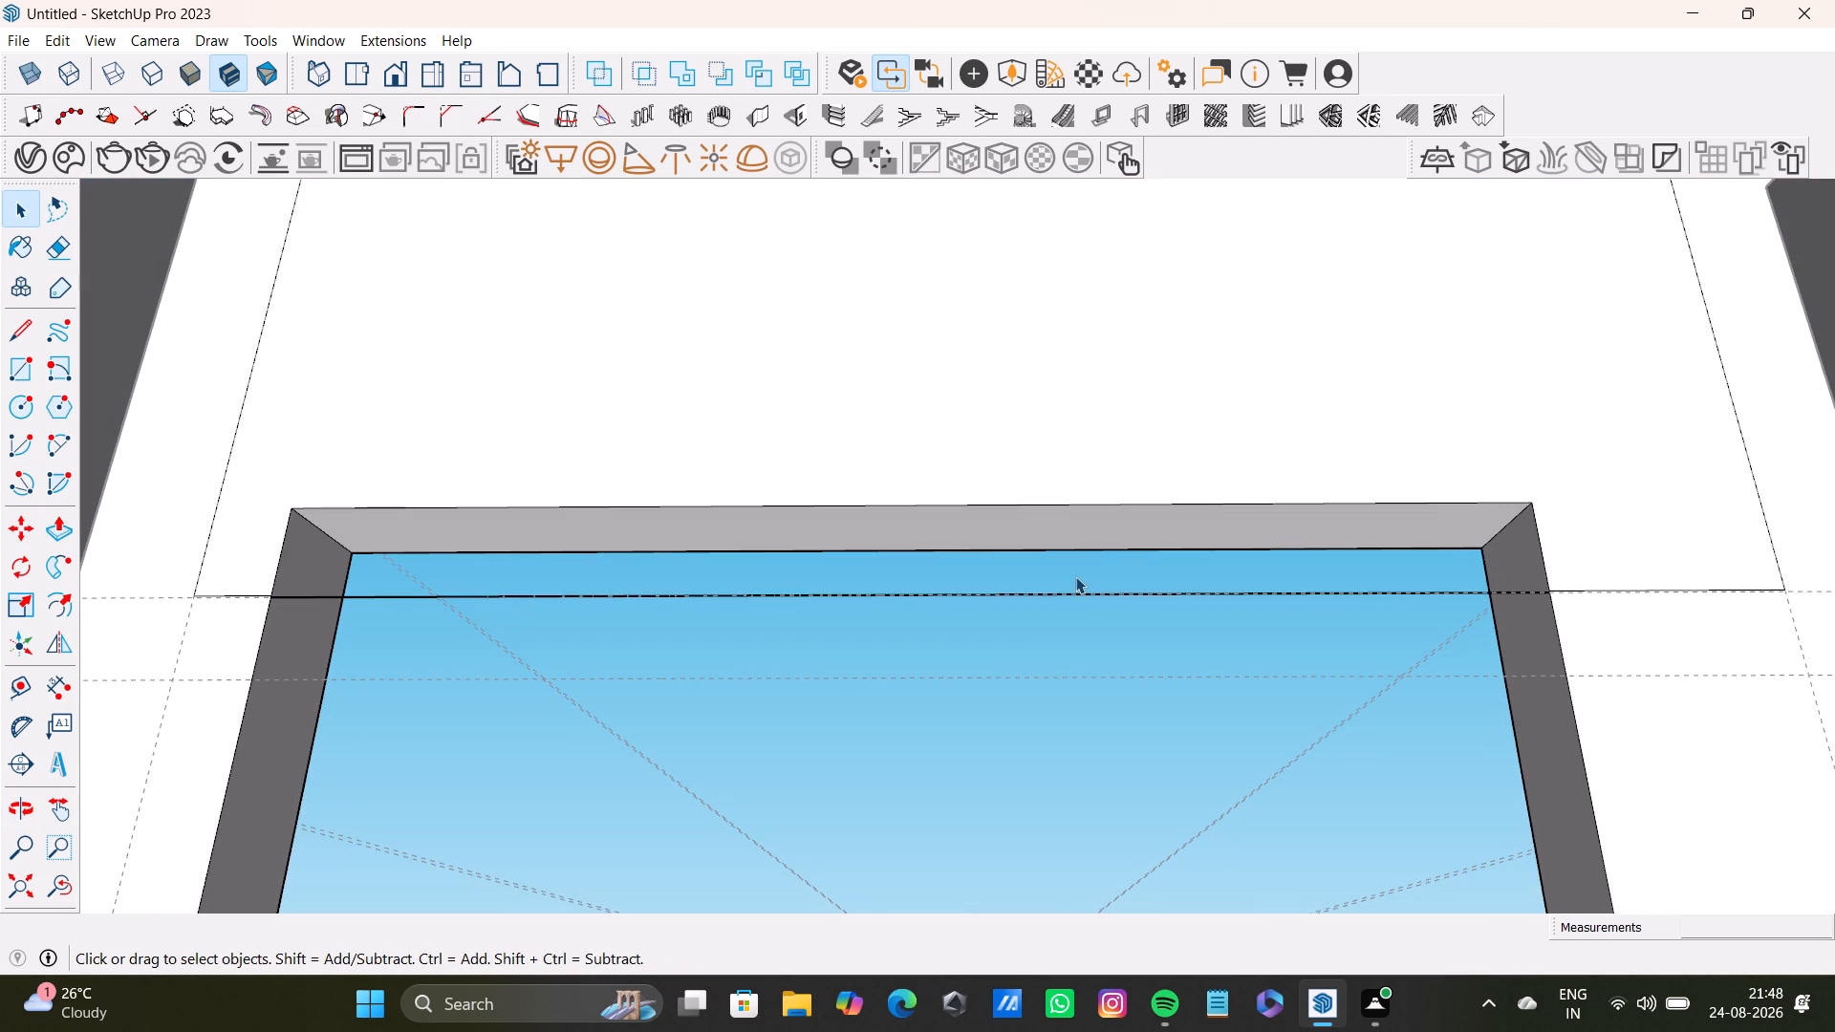
# Delete the leftover edge that crosses the upper part of the window opening.
pyautogui.scroll(-4, 1053, 596)
pyautogui.keyDown('shift'); pyautogui.moveTo(1060, 600); pyautogui.dragTo(1060, 529, button='middle'); pyautogui.keyUp('shift')
pyautogui.moveTo(1069, 534); pyautogui.dragTo(1049, 841, button='middle')
pyautogui.scroll(3, 1141, 618)
pyautogui.click(1193, 490)
pyautogui.click(1196, 495)
pyautogui.moveTo(1226, 503); pyautogui.dragTo(1207, 677, button='middle')
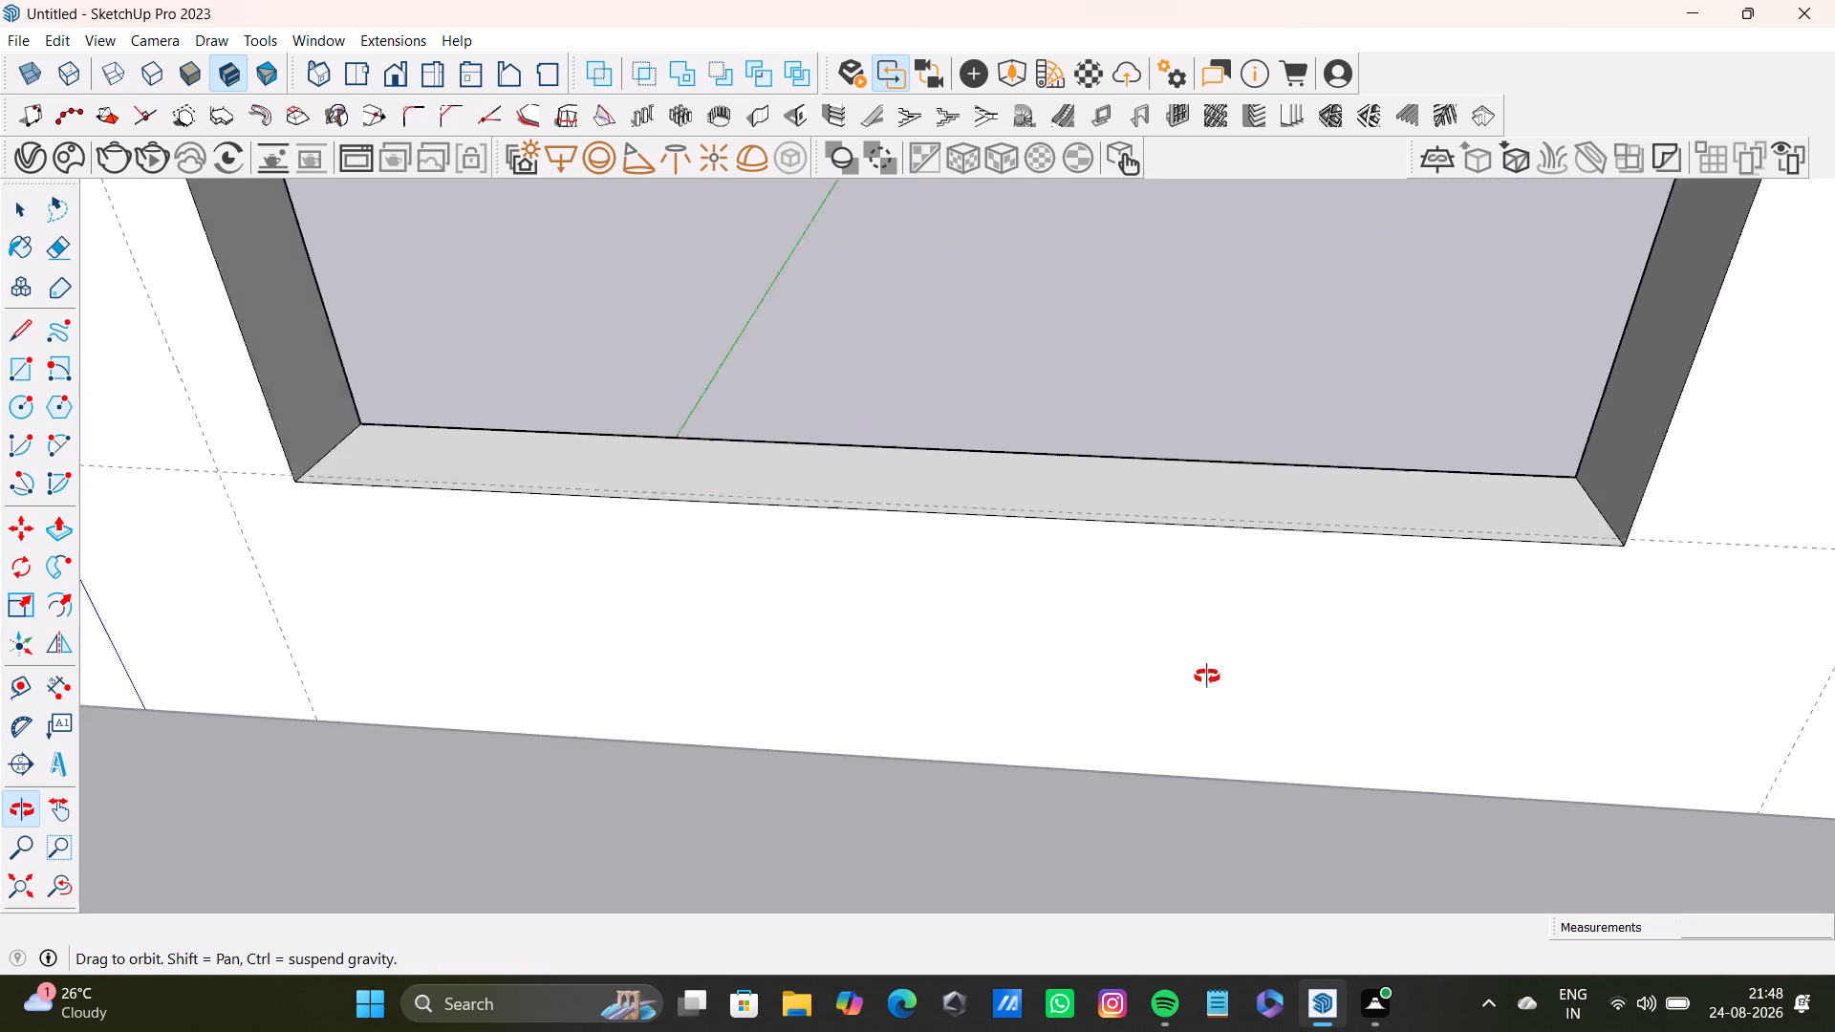
pyautogui.moveTo(1207, 677); pyautogui.dragTo(1207, 687, button='middle')
pyautogui.scroll(-9, 1216, 608)
pyautogui.keyDown('shift'); pyautogui.moveTo(1170, 478); pyautogui.dragTo(1091, 820, button='middle'); pyautogui.keyUp('shift')
pyautogui.moveTo(1212, 734); pyautogui.dragTo(874, 693, button='middle')
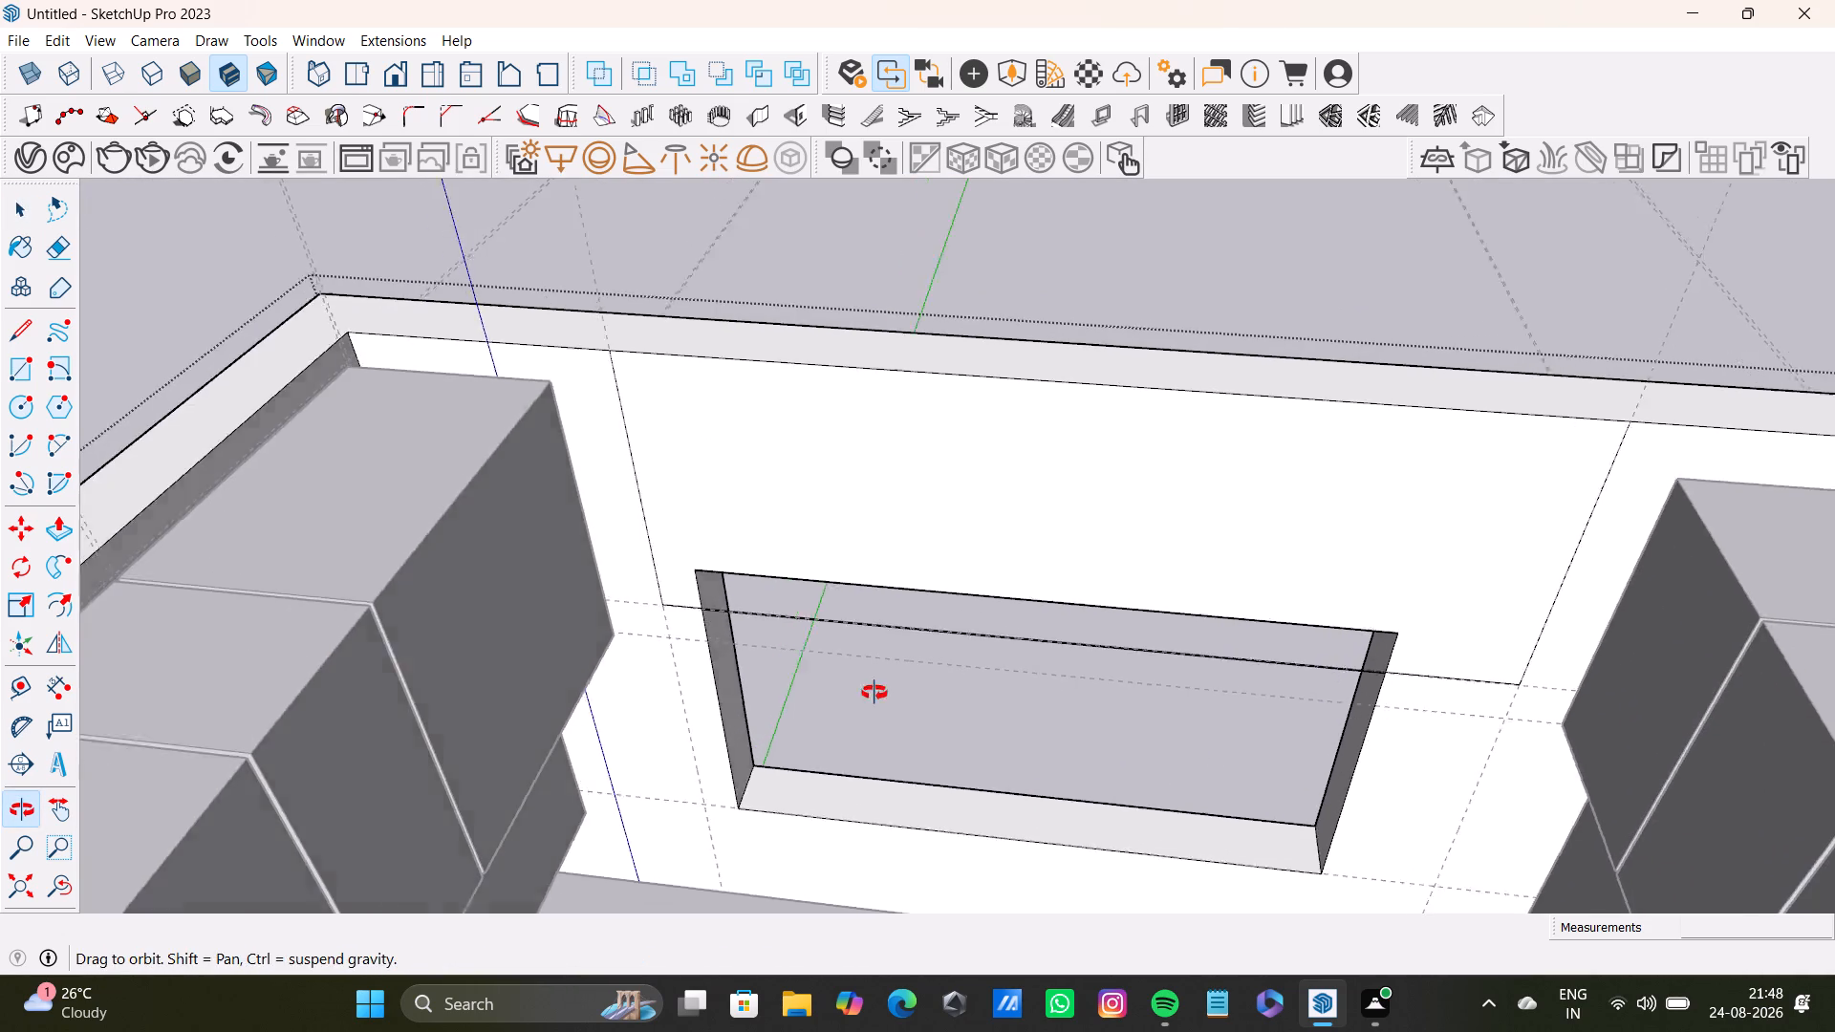
pyautogui.moveTo(874, 693); pyautogui.dragTo(593, 625, button='middle')
pyautogui.moveTo(1201, 639); pyautogui.dragTo(768, 655, button='middle')
pyautogui.moveTo(1183, 663); pyautogui.dragTo(785, 577, button='middle')
pyautogui.moveTo(1007, 575); pyautogui.dragTo(1594, 575, button='middle')
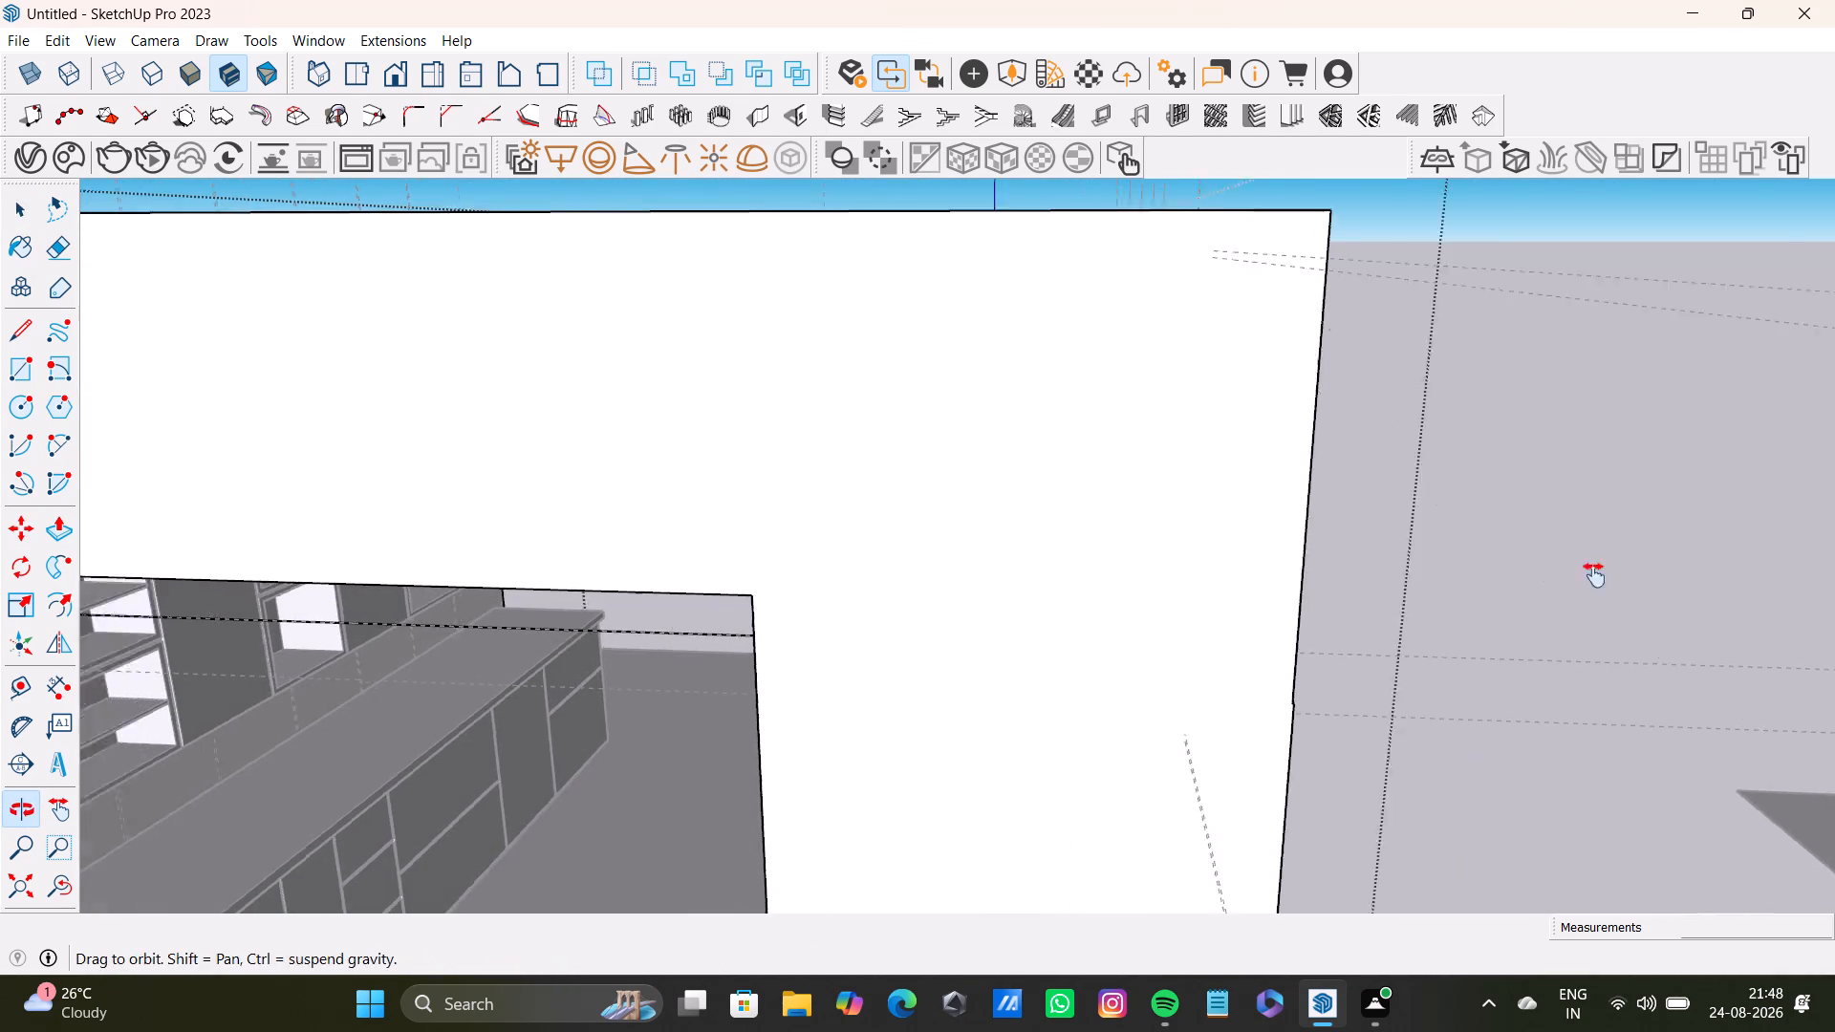
pyautogui.moveTo(1594, 575); pyautogui.dragTo(1746, 573, button='middle')
pyautogui.scroll(7, 1234, 642)
pyautogui.scroll(-3, 1313, 601)
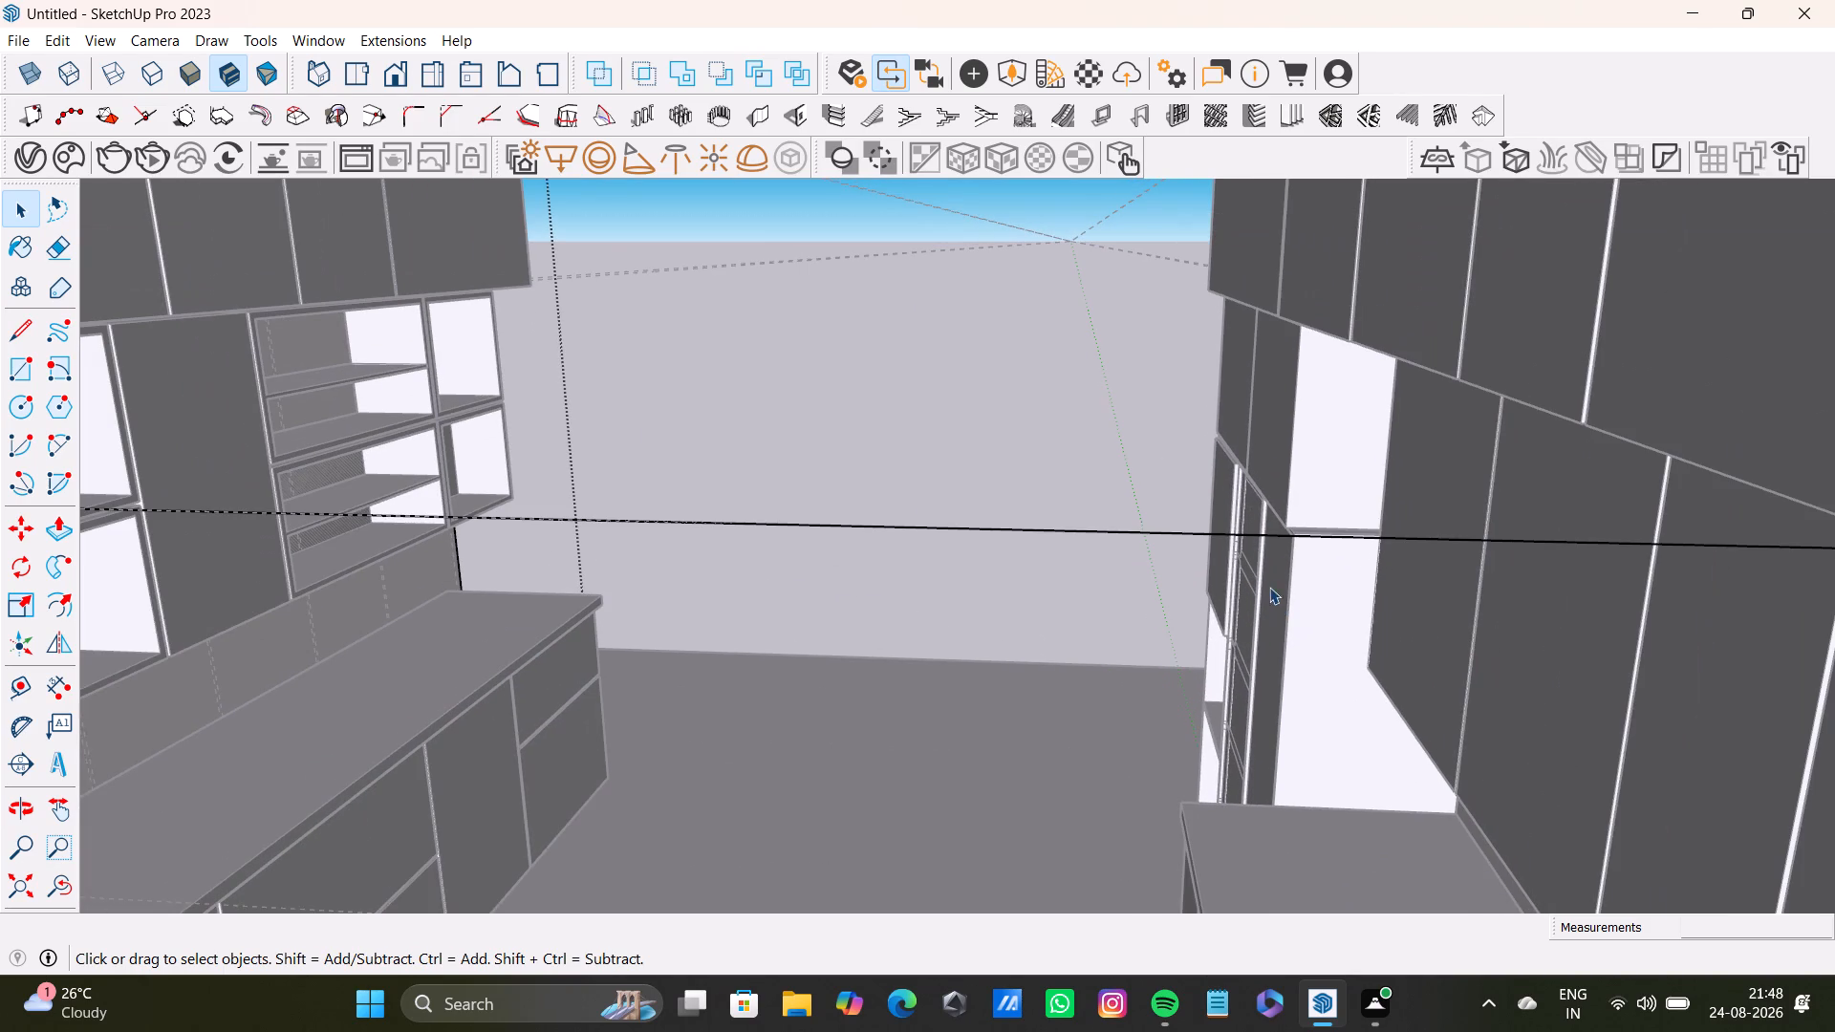
pyautogui.click(1281, 538)
pyautogui.press('Delete')
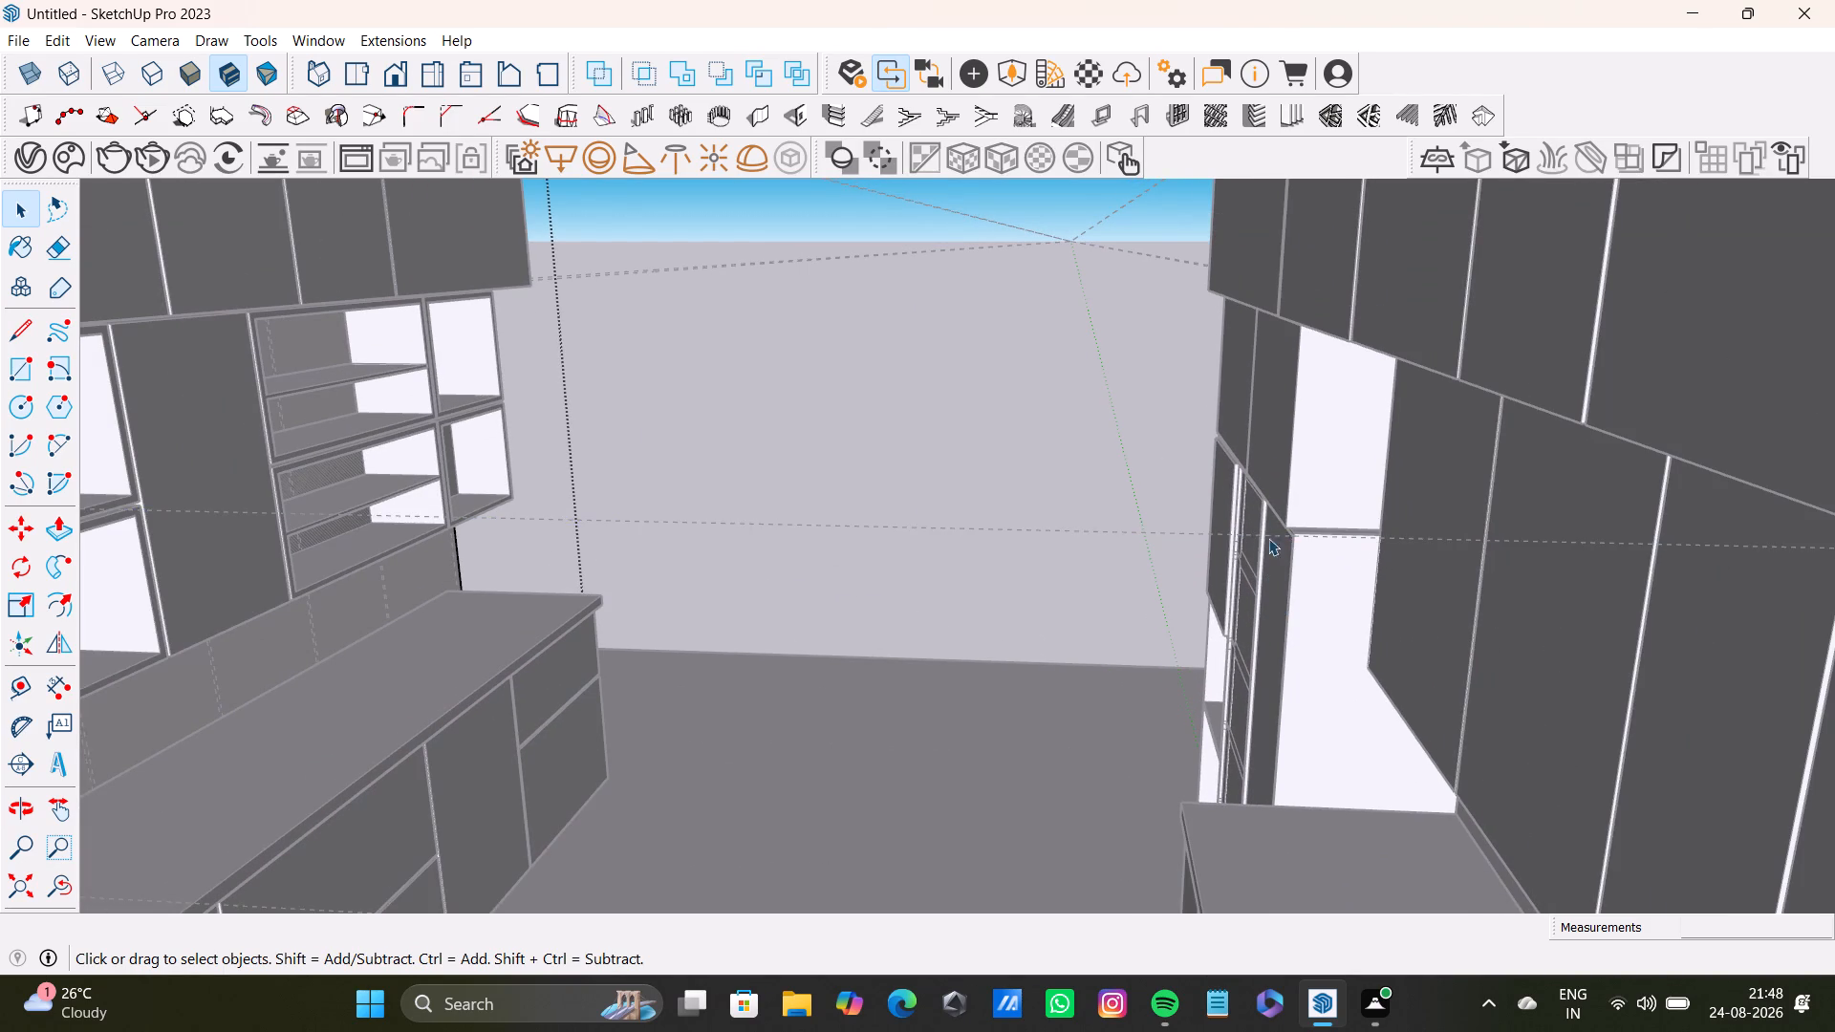
# Finish editing the kitchen walls group and return to the whole model.
pyautogui.scroll(-12, 1078, 489)
pyautogui.moveTo(1059, 568); pyautogui.dragTo(1760, 584, button='middle')
pyautogui.moveTo(1375, 643); pyautogui.dragTo(1834, 644, button='middle')
pyautogui.moveTo(1187, 600); pyautogui.dragTo(1530, 647, button='middle')
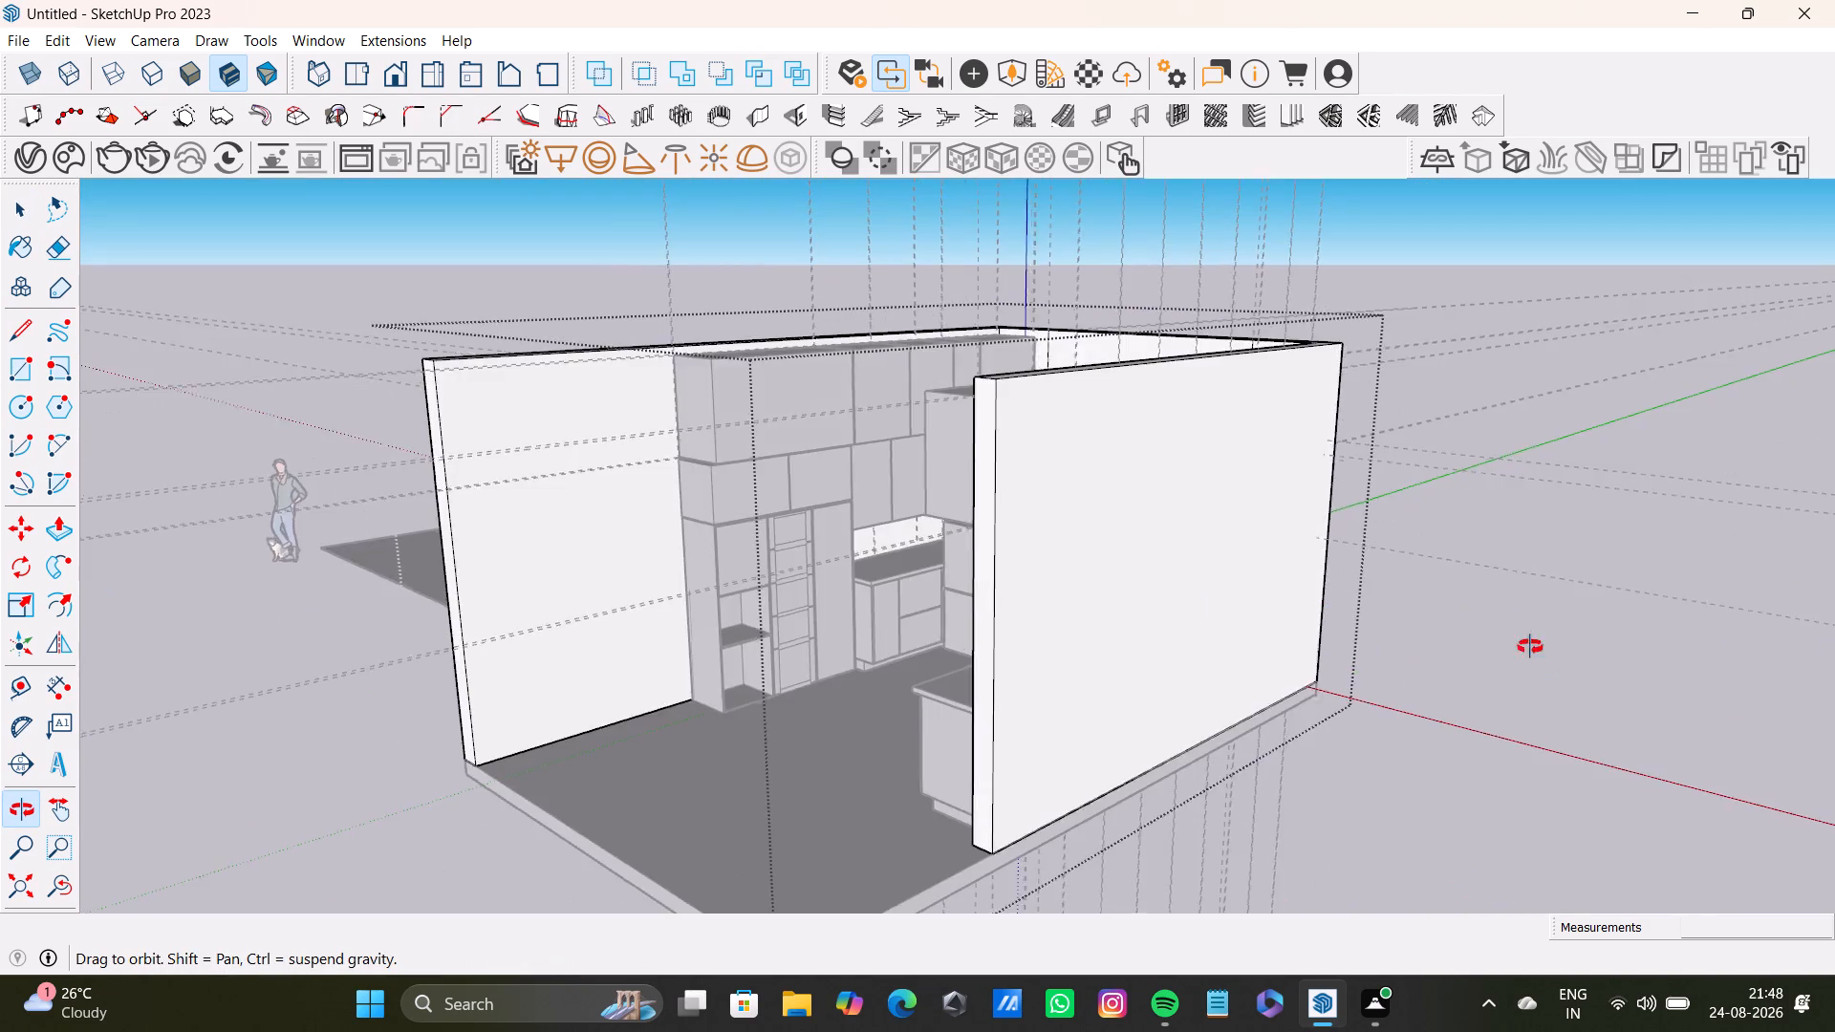
pyautogui.moveTo(1530, 647); pyautogui.dragTo(1469, 521, button='middle')
pyautogui.press('space')
pyautogui.click(1418, 569)
pyautogui.scroll(1, 1171, 614)
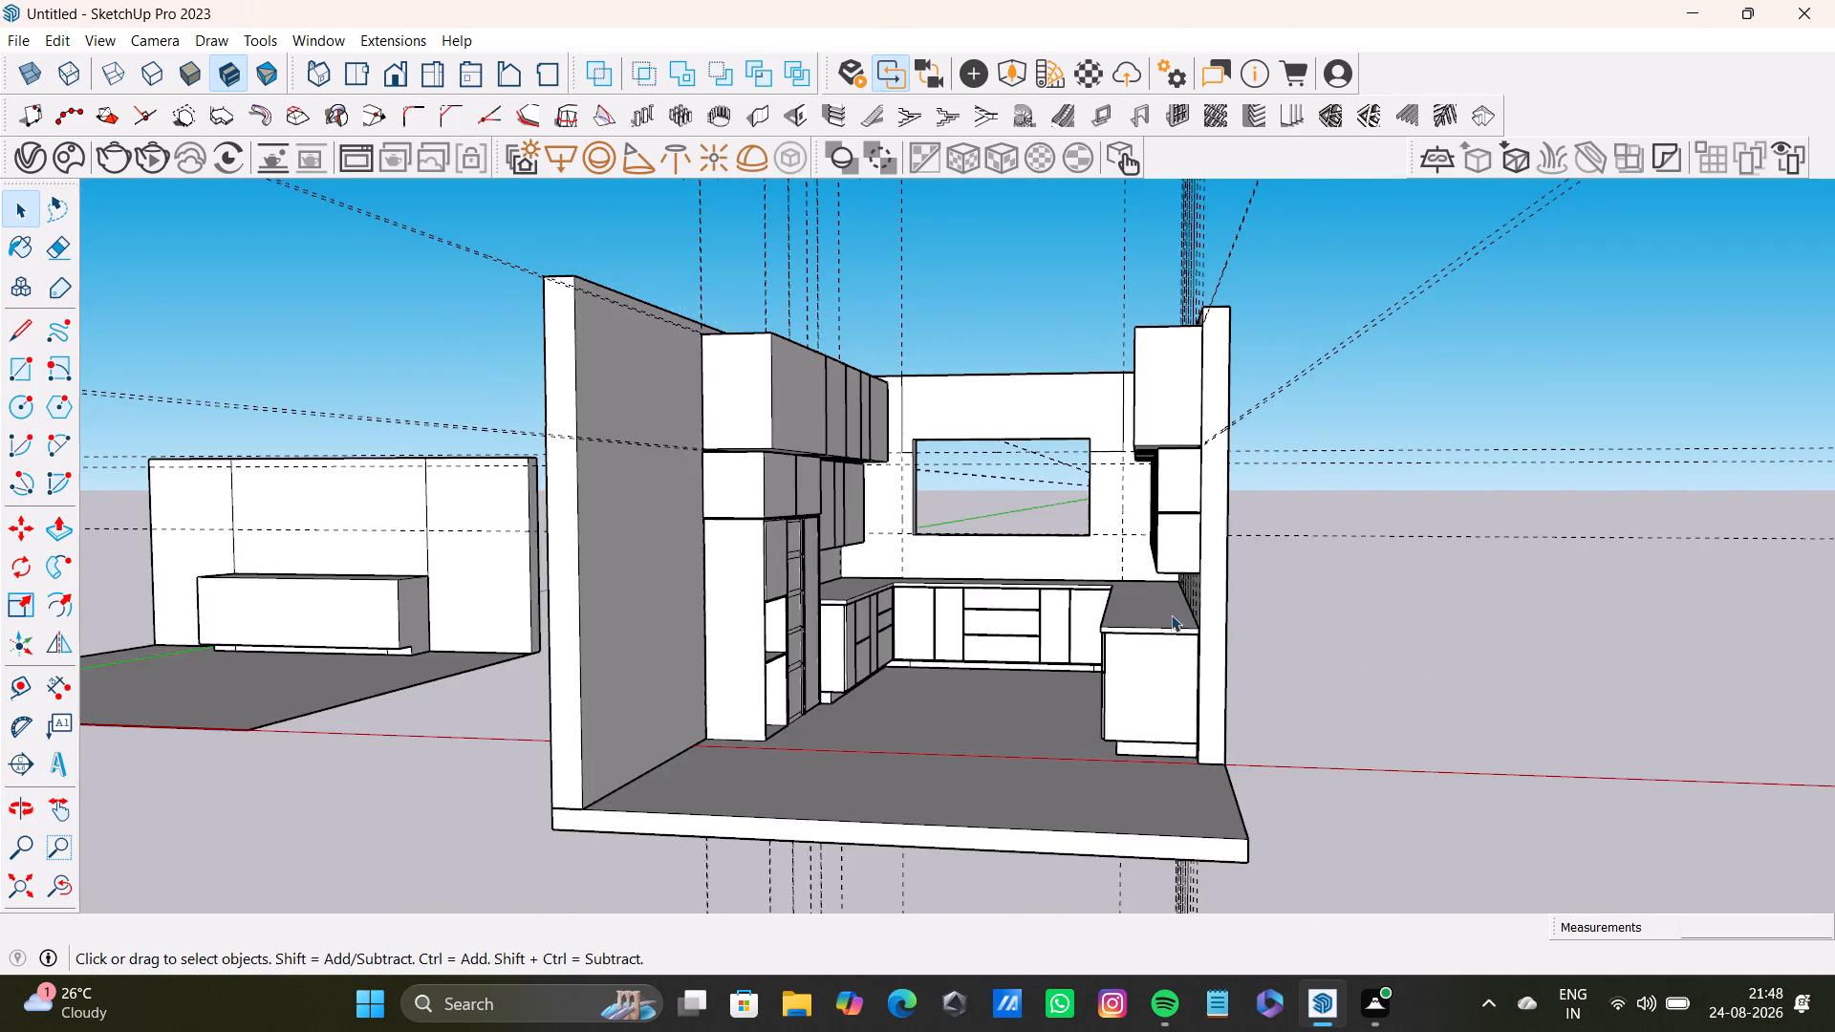
# Open the kitchen walls group and delete the leftover horizontal edge between the window opening and the open-shelf cabinets.
pyautogui.scroll(5, 1171, 614)
pyautogui.keyDown('shift'); pyautogui.moveTo(1117, 541); pyautogui.dragTo(1441, 643, button='middle'); pyautogui.keyUp('shift')
pyautogui.scroll(5, 1380, 623)
pyautogui.moveTo(1390, 611); pyautogui.dragTo(1470, 603, button='middle')
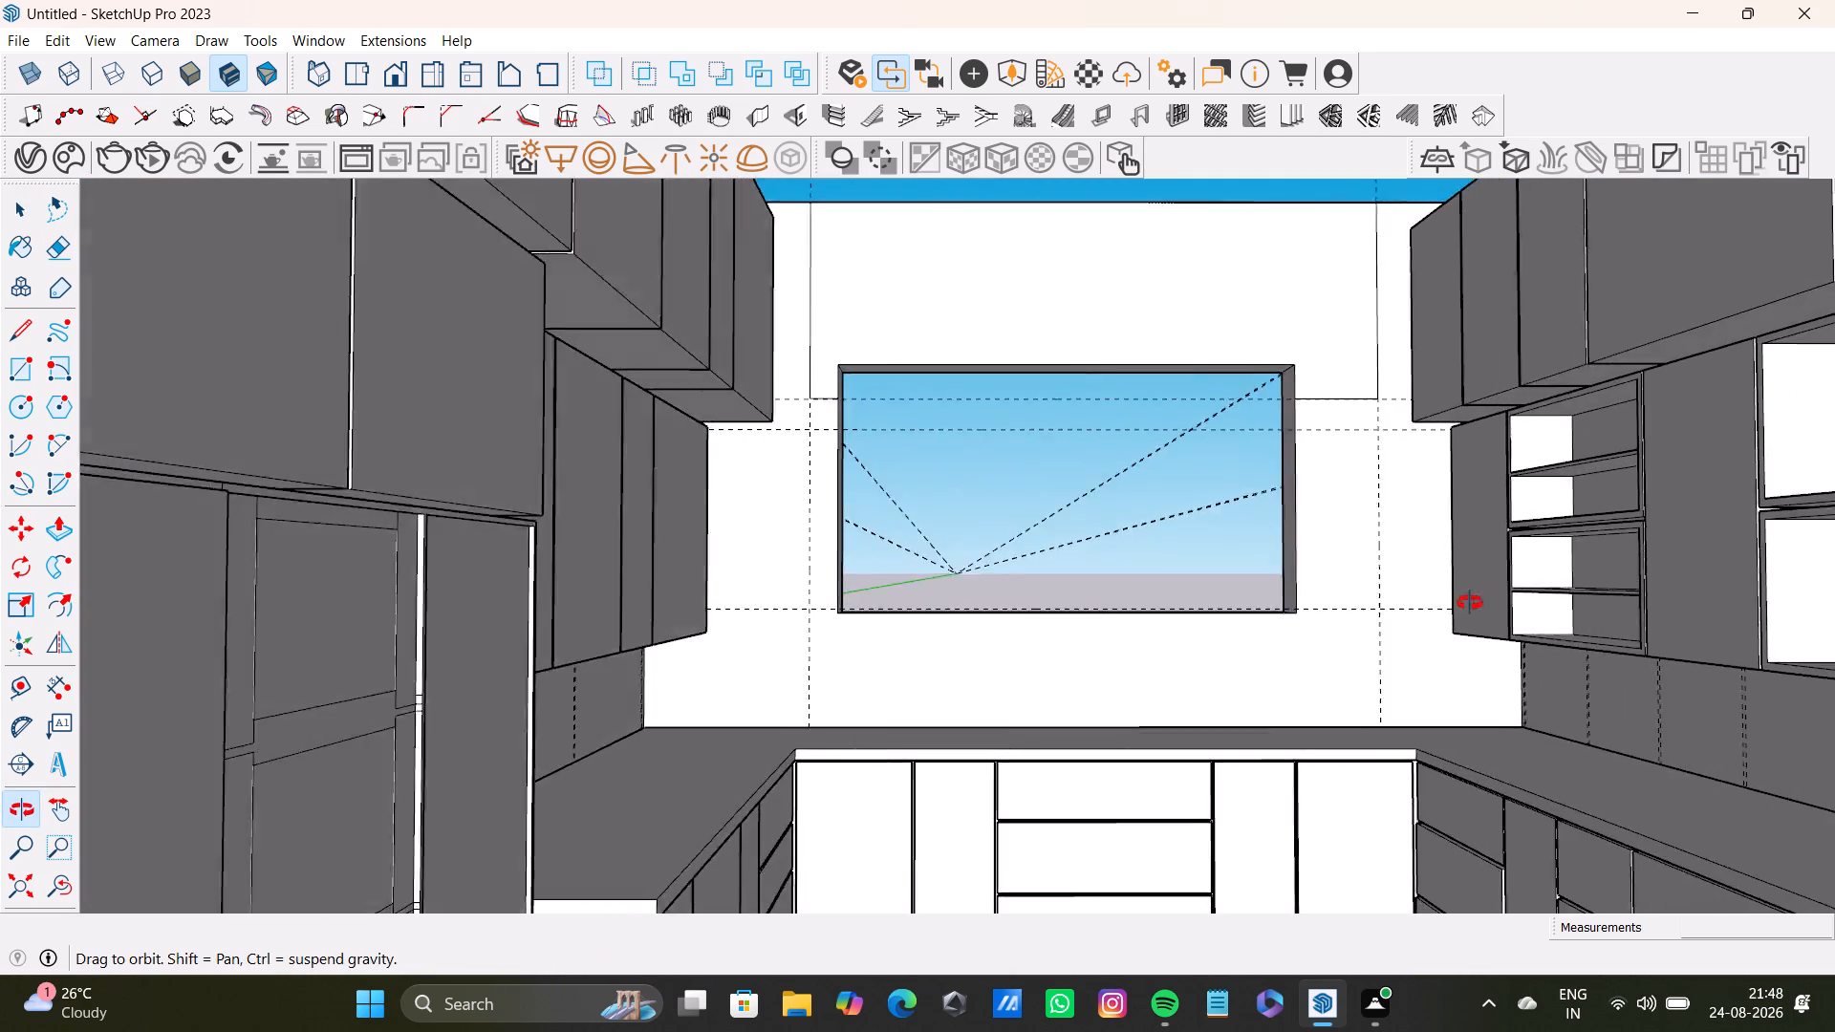
pyautogui.moveTo(1470, 603); pyautogui.dragTo(1461, 613, button='middle')
pyautogui.scroll(9, 1397, 485)
pyautogui.click(1354, 269)
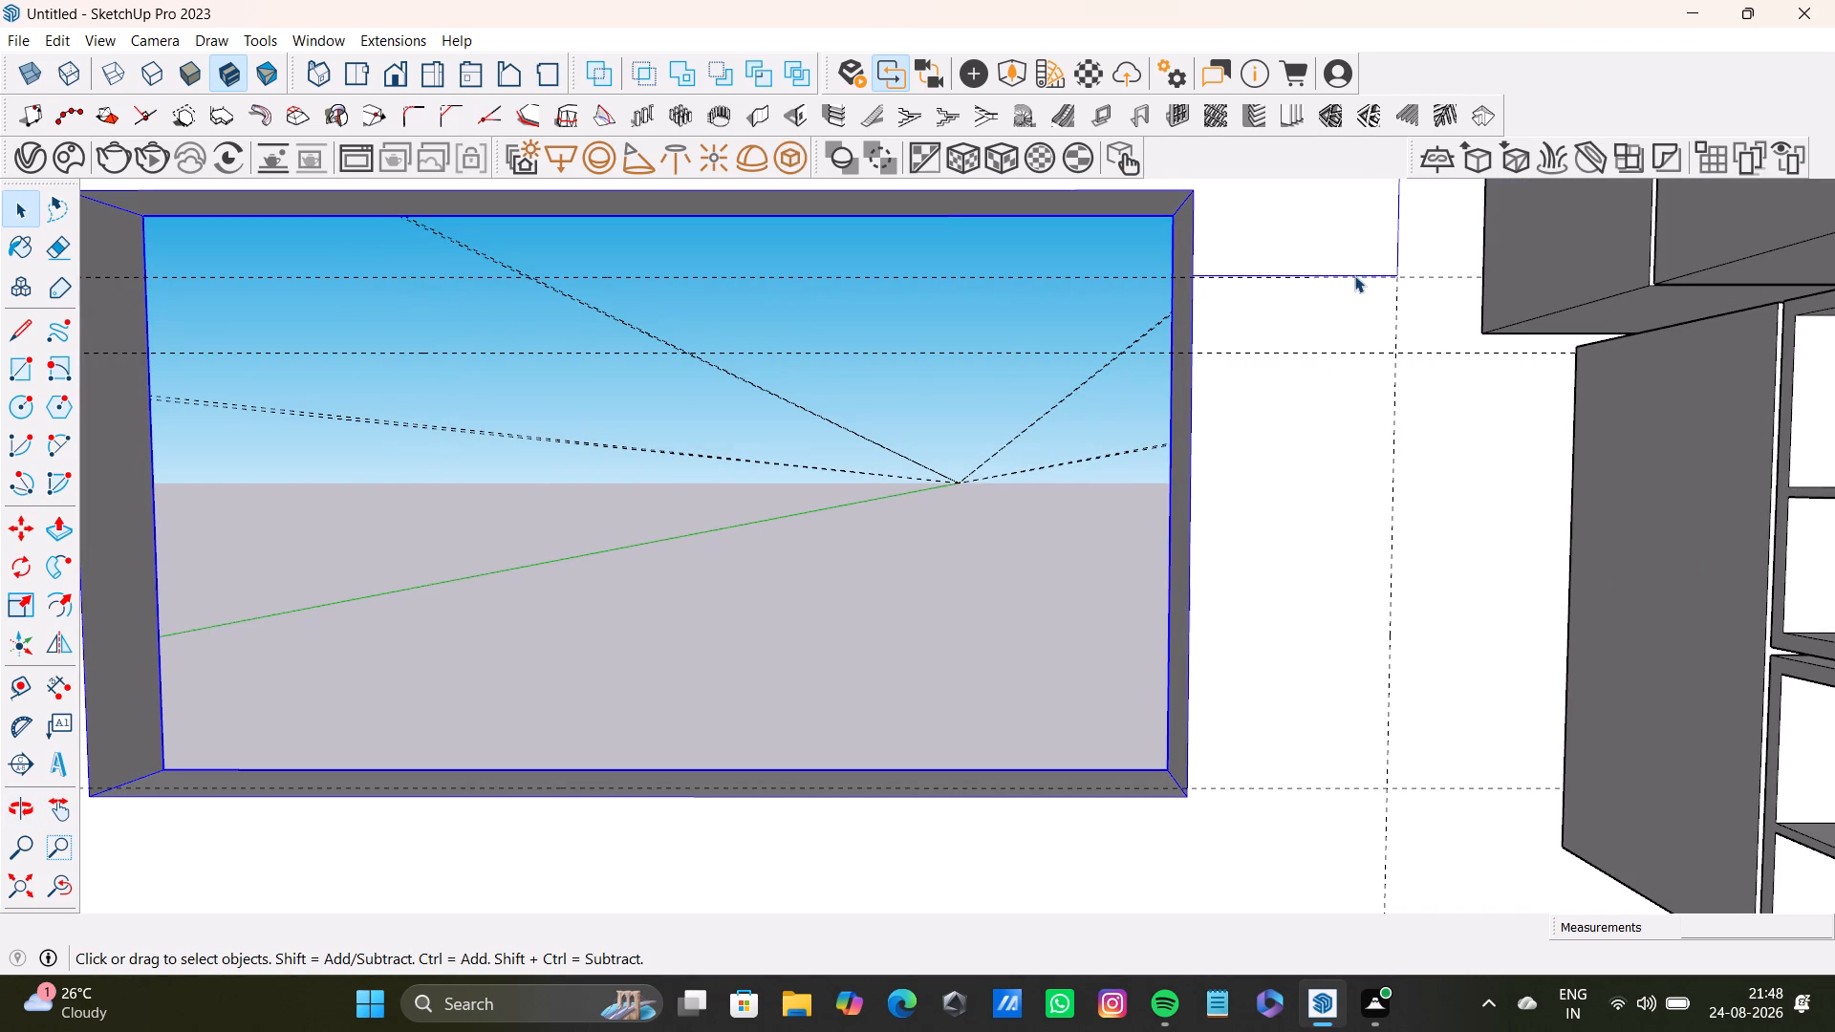
pyautogui.click(1354, 275)
pyautogui.click(1354, 275)
pyautogui.scroll(4, 1354, 279)
pyautogui.moveTo(1352, 284); pyautogui.dragTo(1371, 529, button='middle')
pyautogui.scroll(11, 1371, 529)
pyautogui.click(1412, 502)
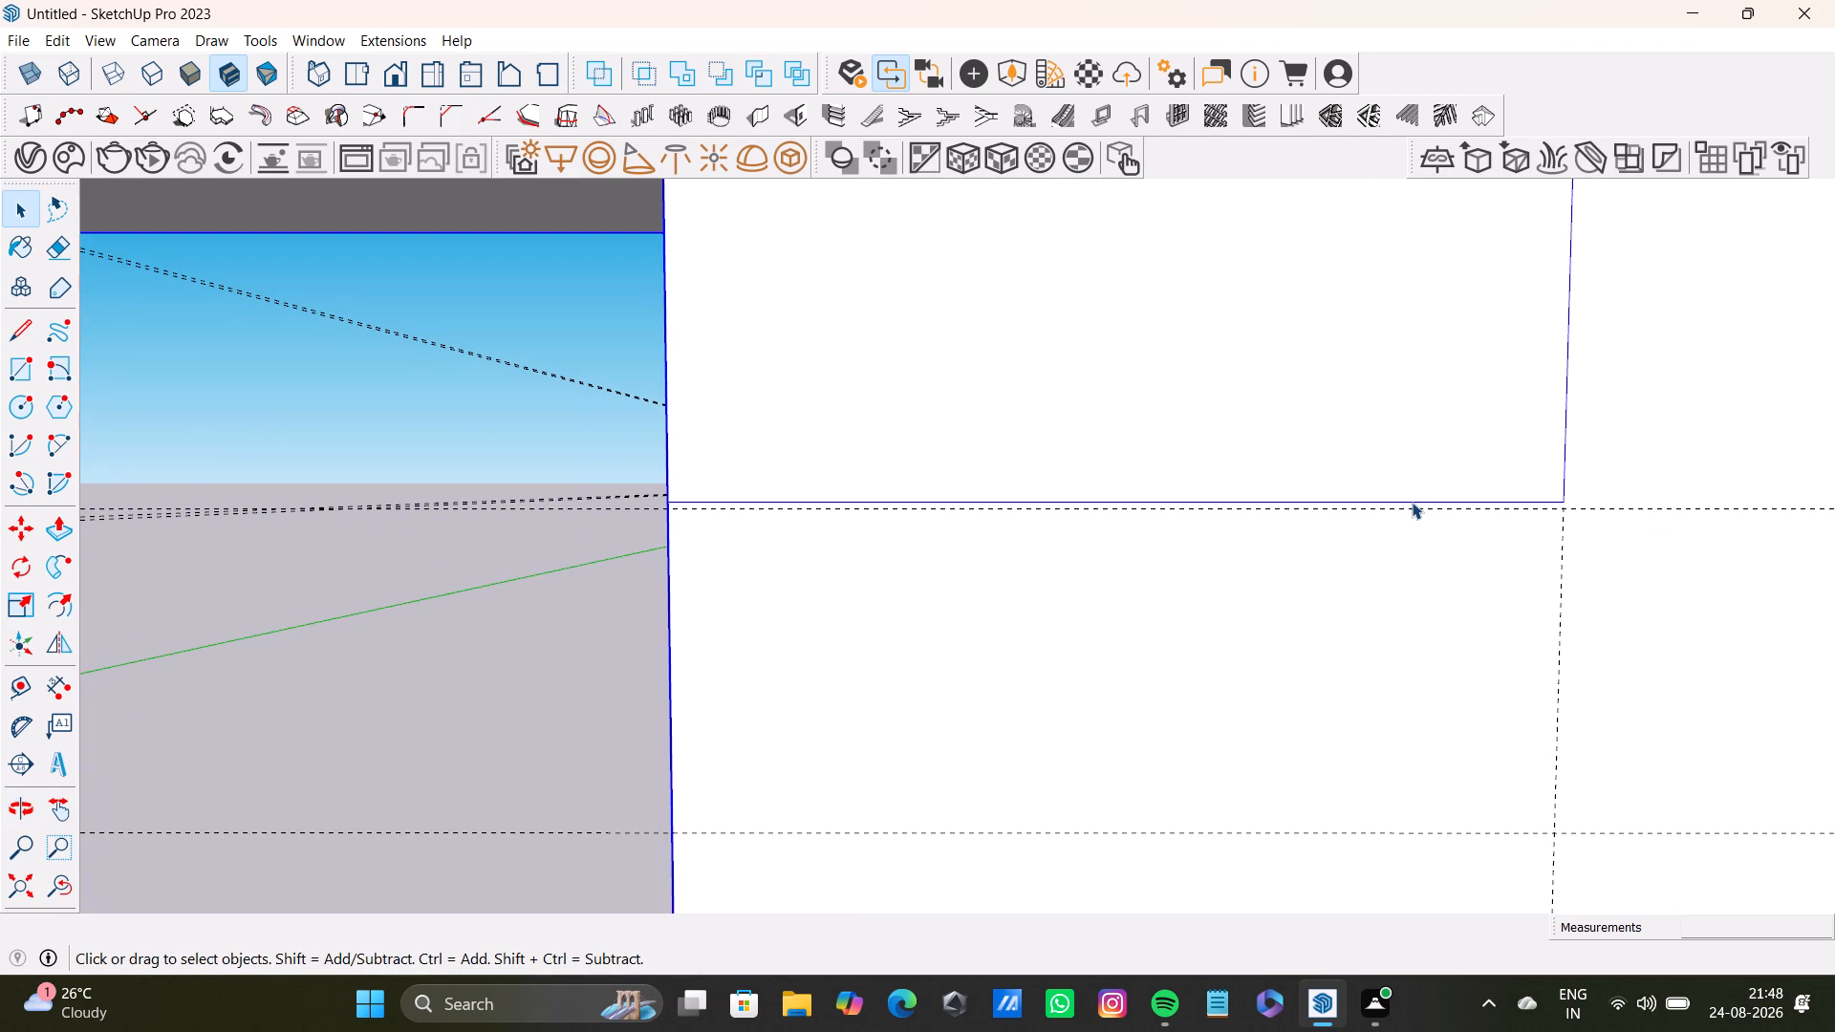
pyautogui.tripleClick(1412, 502)
pyautogui.tripleClick(1410, 505)
pyautogui.tripleClick(1414, 504)
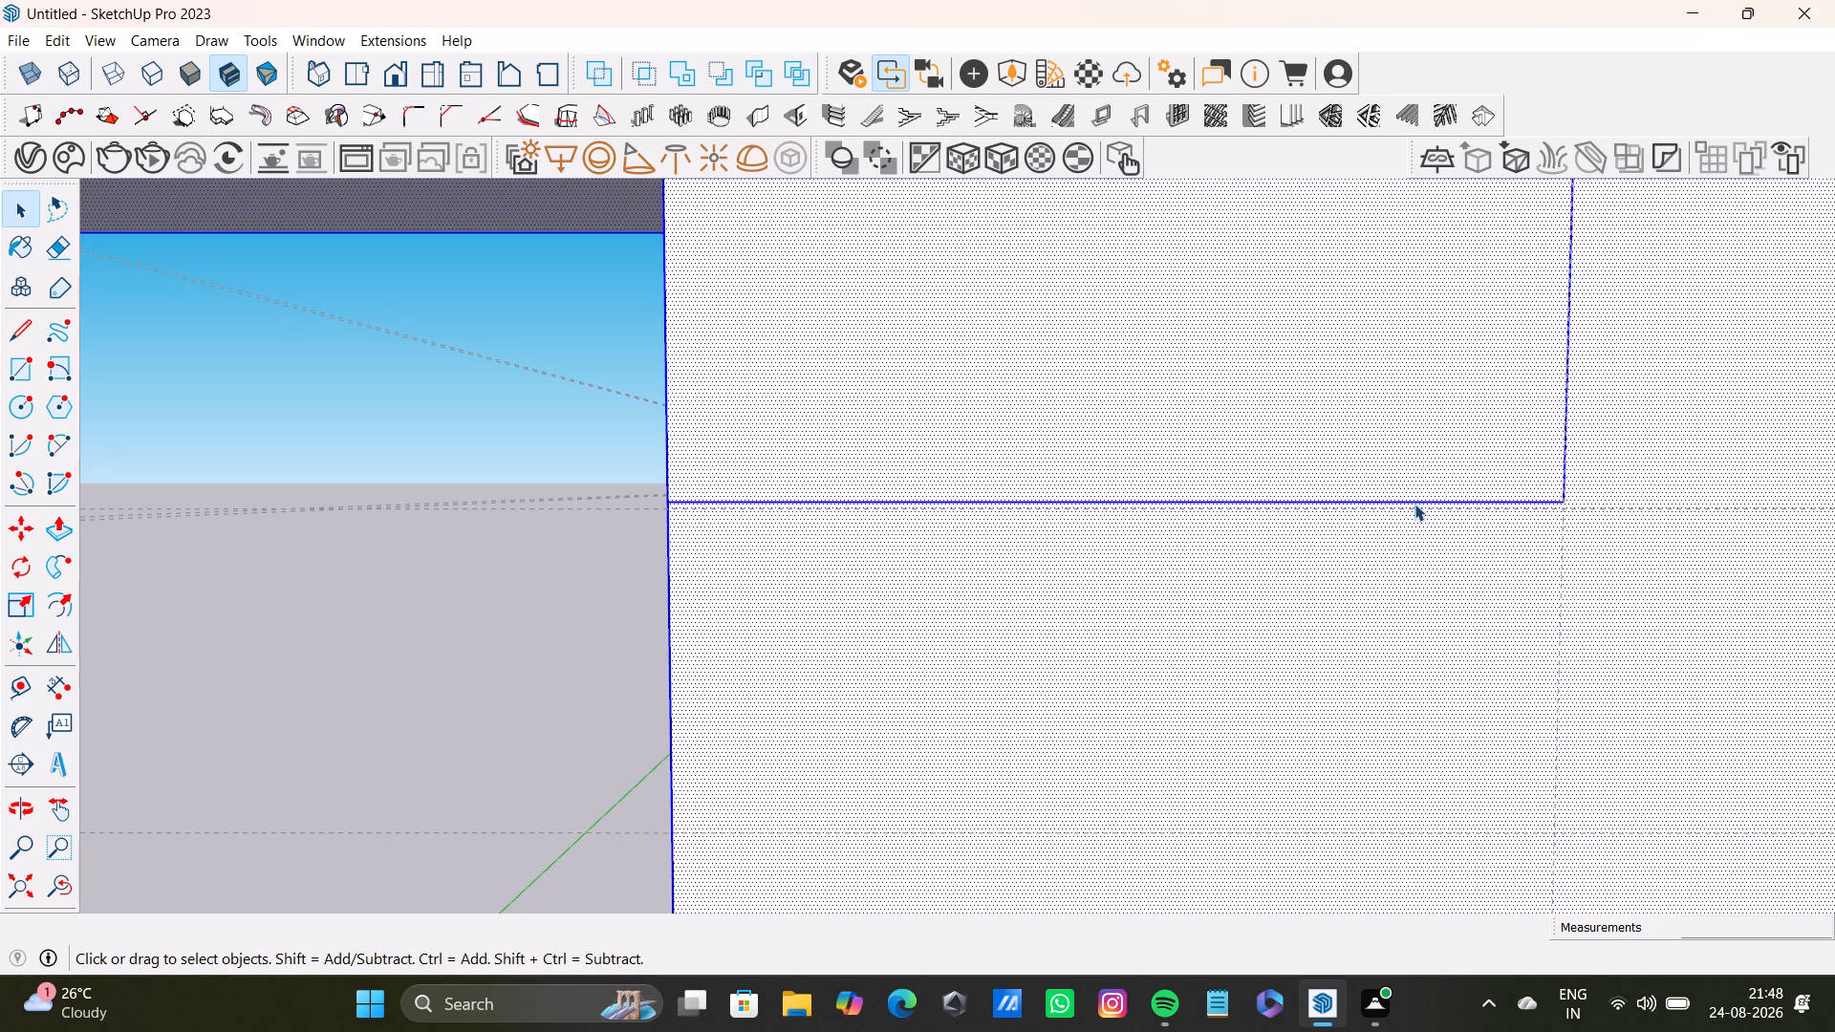
pyautogui.doubleClick(1421, 506)
pyautogui.click(1425, 500)
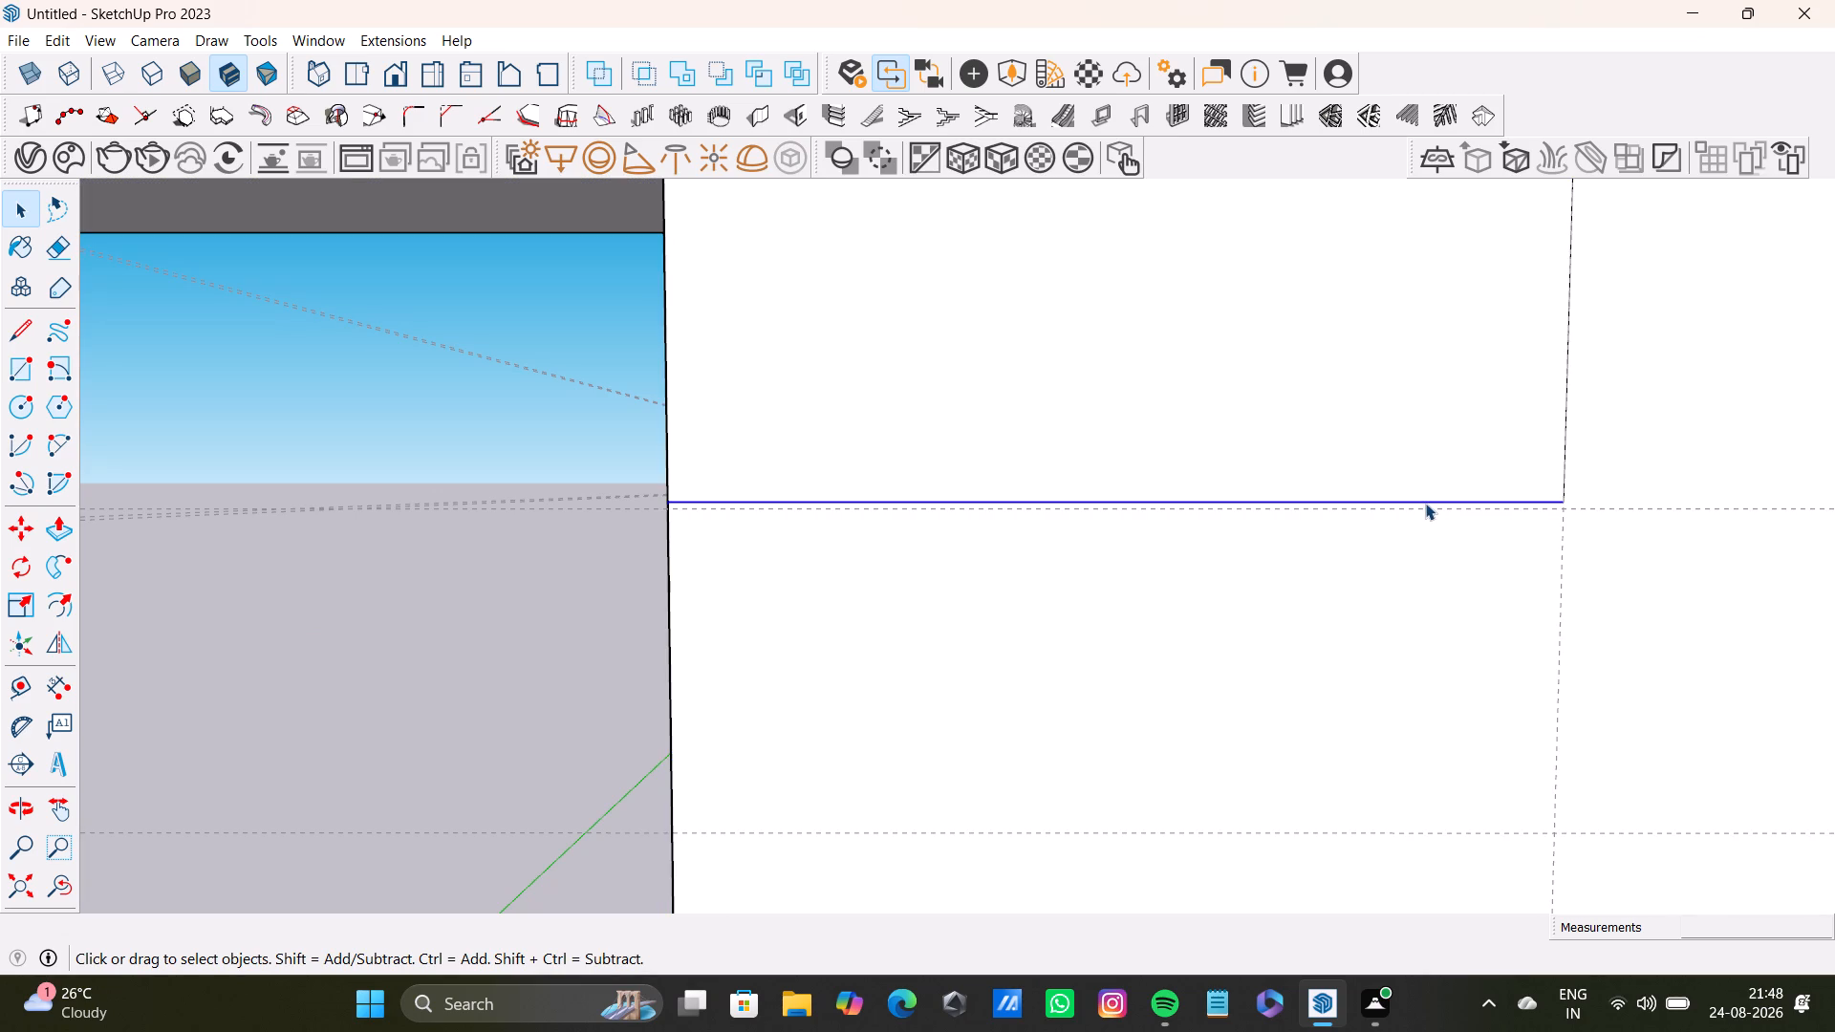
pyautogui.press('Delete')
# Delete the leftover vertical edge on the back wall beside the open-shelf cabinets.
pyautogui.scroll(-7, 1025, 509)
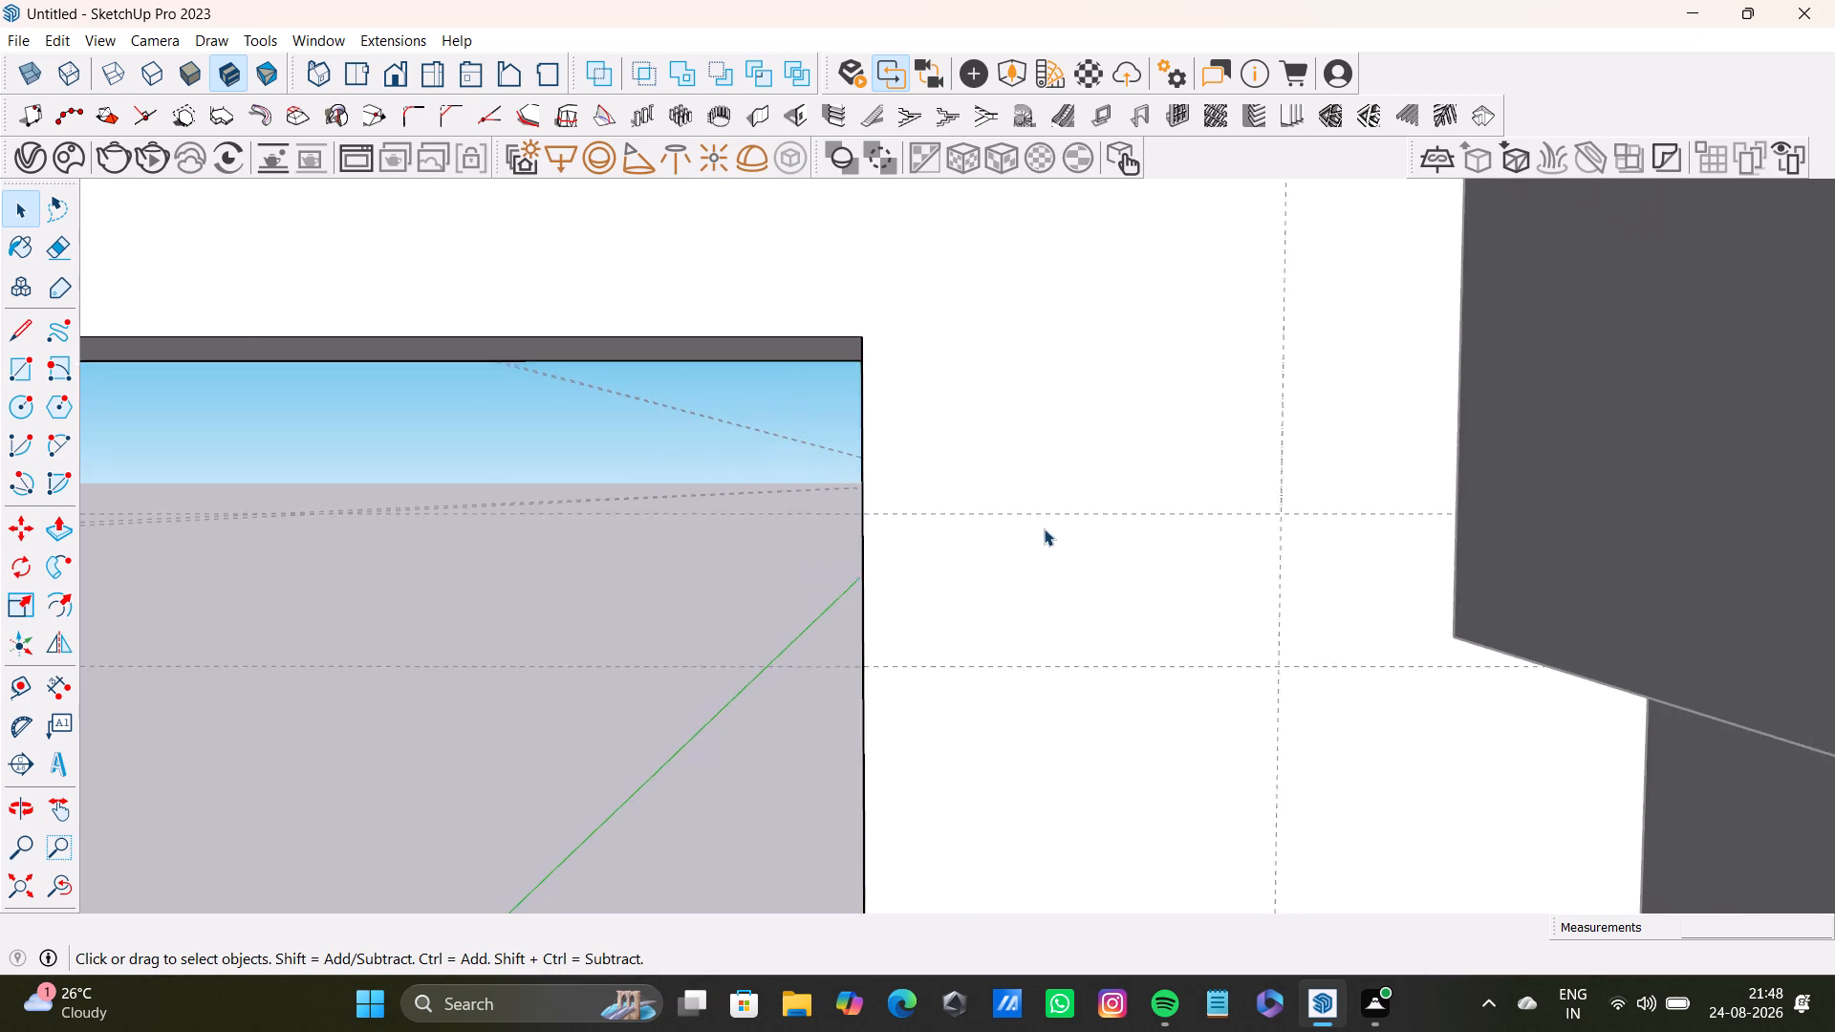
pyautogui.scroll(-9, 1044, 528)
pyautogui.click(1160, 509)
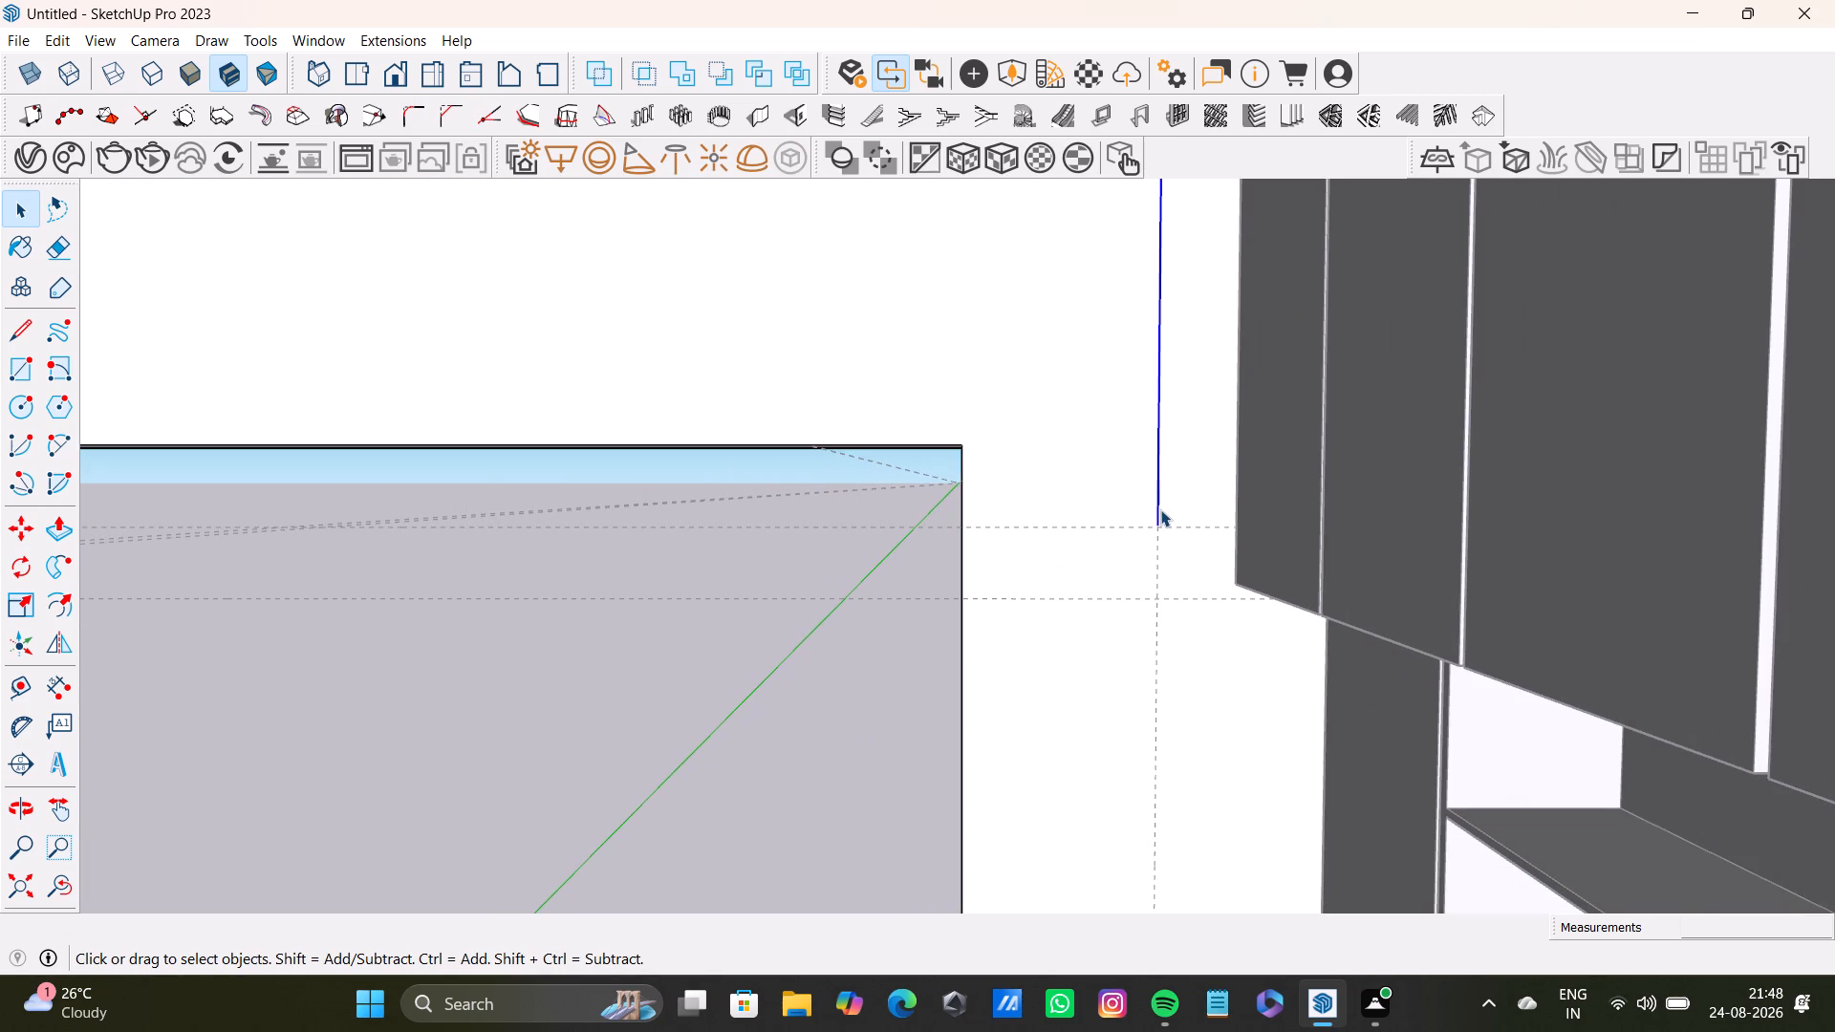
pyautogui.press('Delete')
# Delete the leftover horizontal and vertical edges on the back wall between the window opening and the tall-cabinet run.
pyautogui.scroll(-9, 1131, 524)
pyautogui.keyDown('shift'); pyautogui.moveTo(1105, 537); pyautogui.dragTo(1810, 610, button='middle'); pyautogui.keyUp('shift')
pyautogui.scroll(3, 1369, 578)
pyautogui.keyDown('shift'); pyautogui.moveTo(1419, 561); pyautogui.dragTo(856, 554, button='middle'); pyautogui.keyUp('shift')
pyautogui.moveTo(1357, 542); pyautogui.dragTo(1204, 522, button='middle')
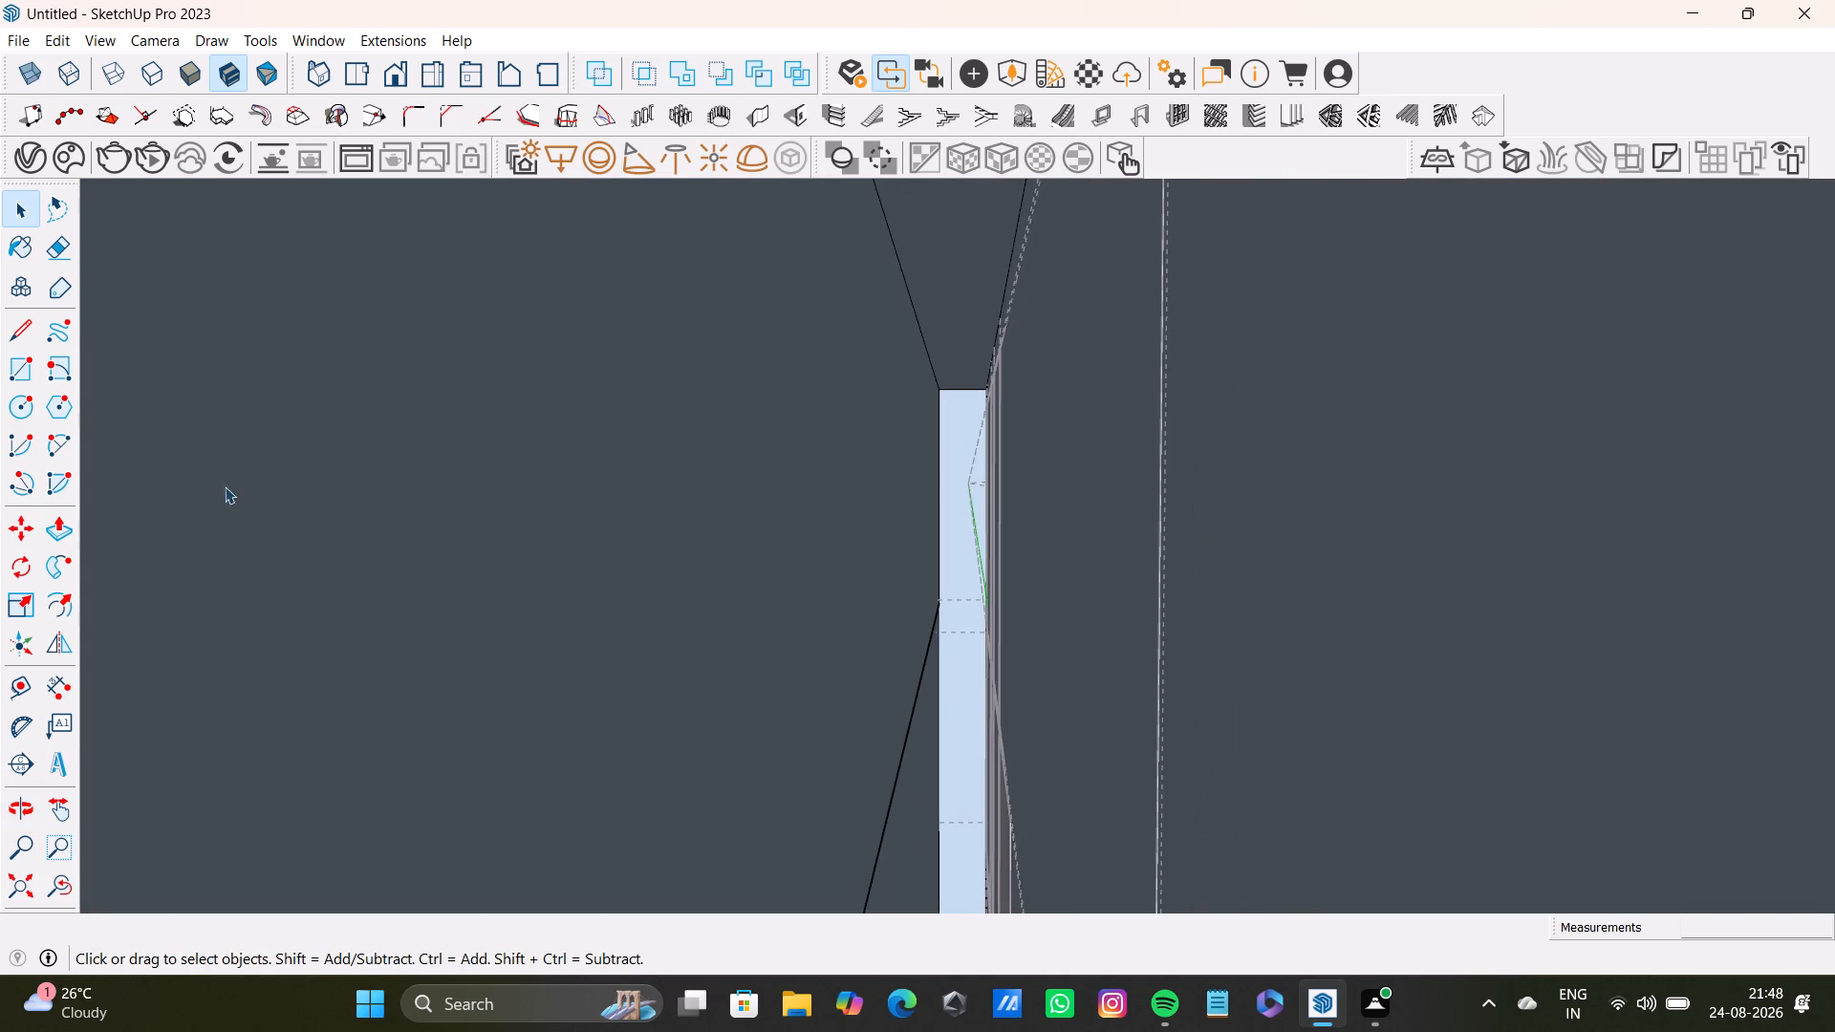
pyautogui.click(54, 884)
pyautogui.keyDown('shift'); pyautogui.moveTo(1251, 653); pyautogui.dragTo(530, 557, button='middle'); pyautogui.keyUp('shift')
pyautogui.keyDown('shift'); pyautogui.moveTo(1536, 617); pyautogui.dragTo(805, 640, button='middle'); pyautogui.keyUp('shift')
pyautogui.scroll(8, 1116, 563)
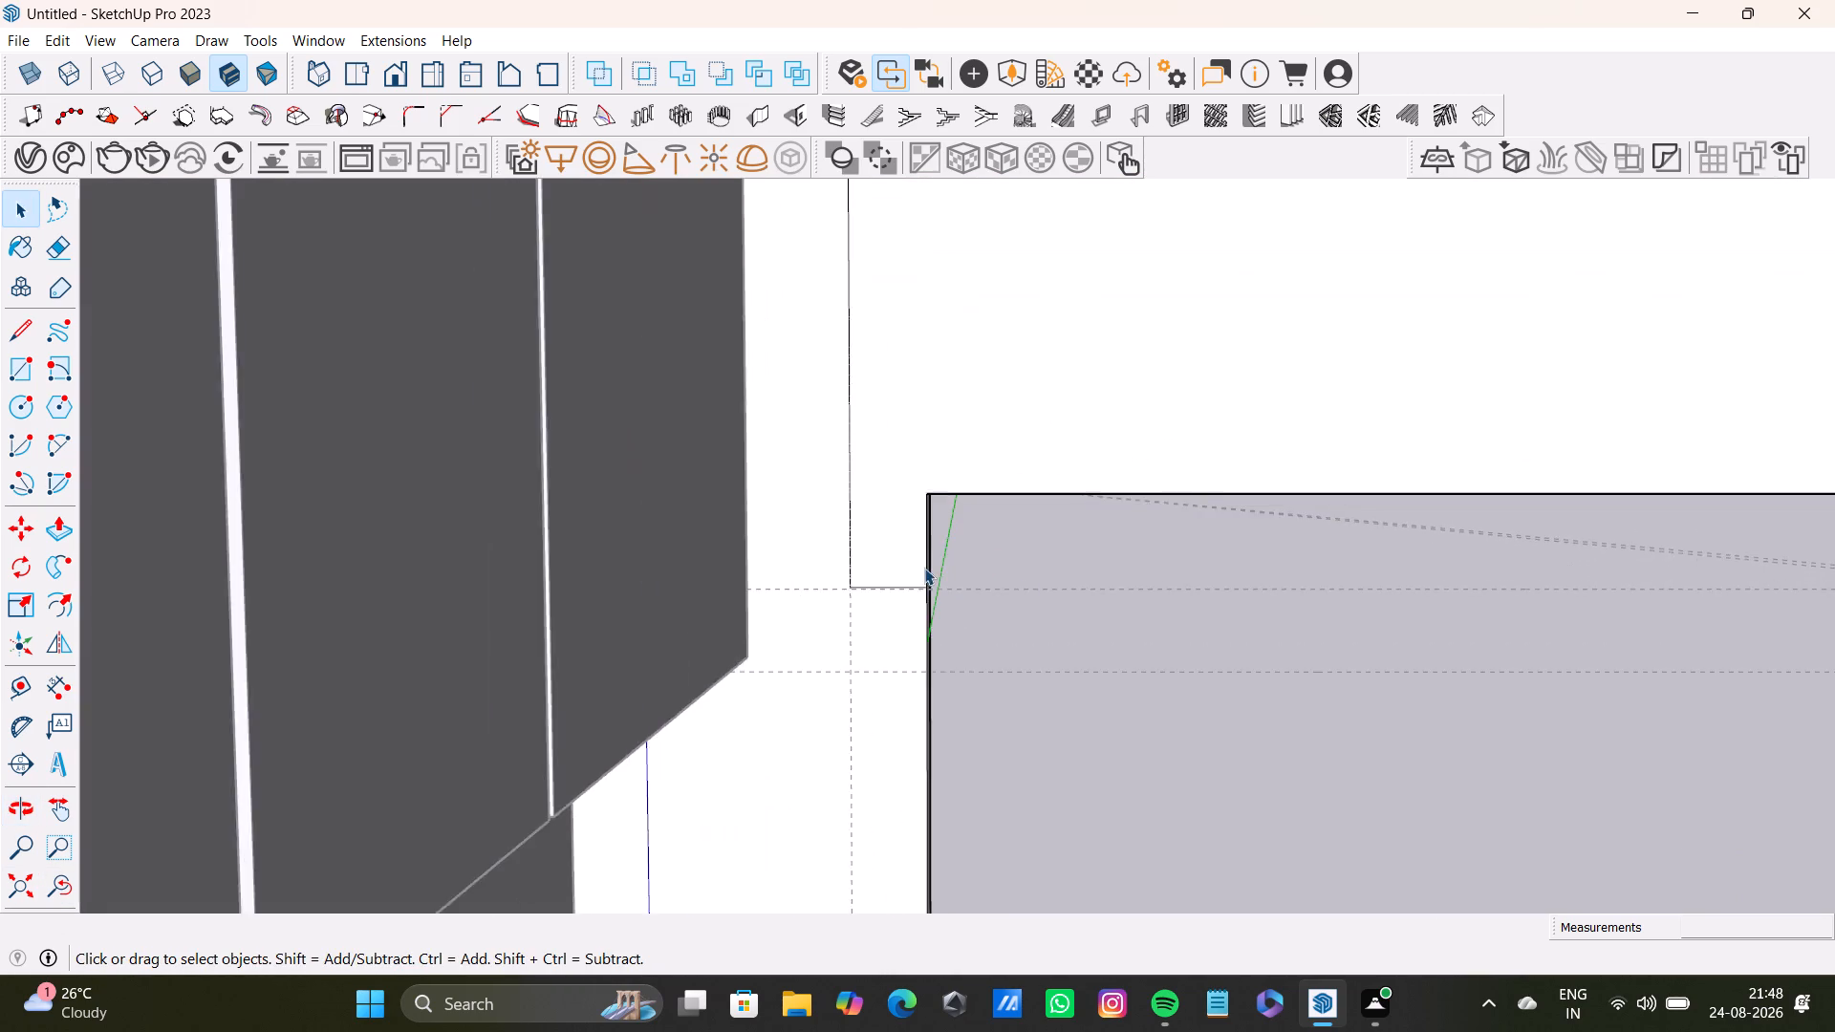
pyautogui.scroll(16, 924, 568)
pyautogui.click(944, 622)
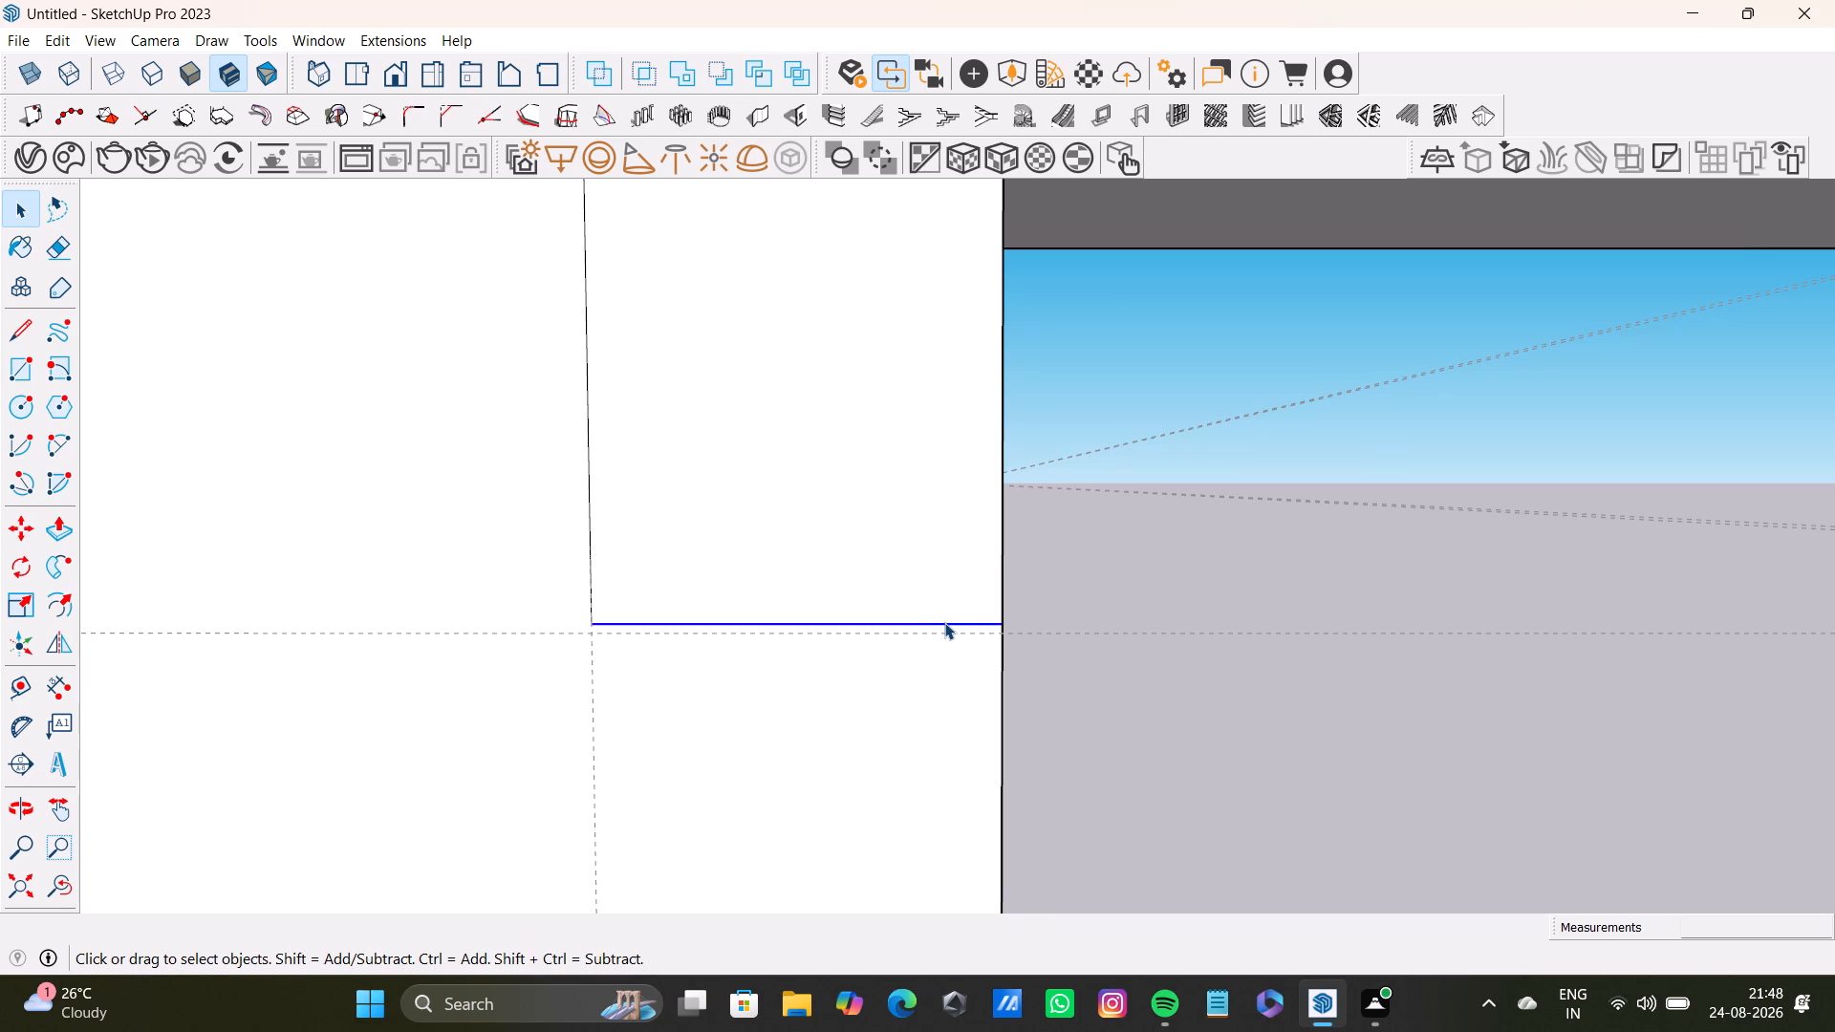
pyautogui.press('Delete')
pyautogui.click(591, 600)
pyautogui.press('Delete')
# Finish editing the kitchen walls group and return to the whole model.
pyautogui.scroll(-20, 697, 636)
pyautogui.scroll(-6, 697, 636)
pyautogui.keyDown('shift'); pyautogui.moveTo(1078, 623); pyautogui.dragTo(700, 577, button='middle'); pyautogui.keyUp('shift')
pyautogui.scroll(-4, 862, 580)
pyautogui.moveTo(863, 591); pyautogui.dragTo(864, 582, button='middle')
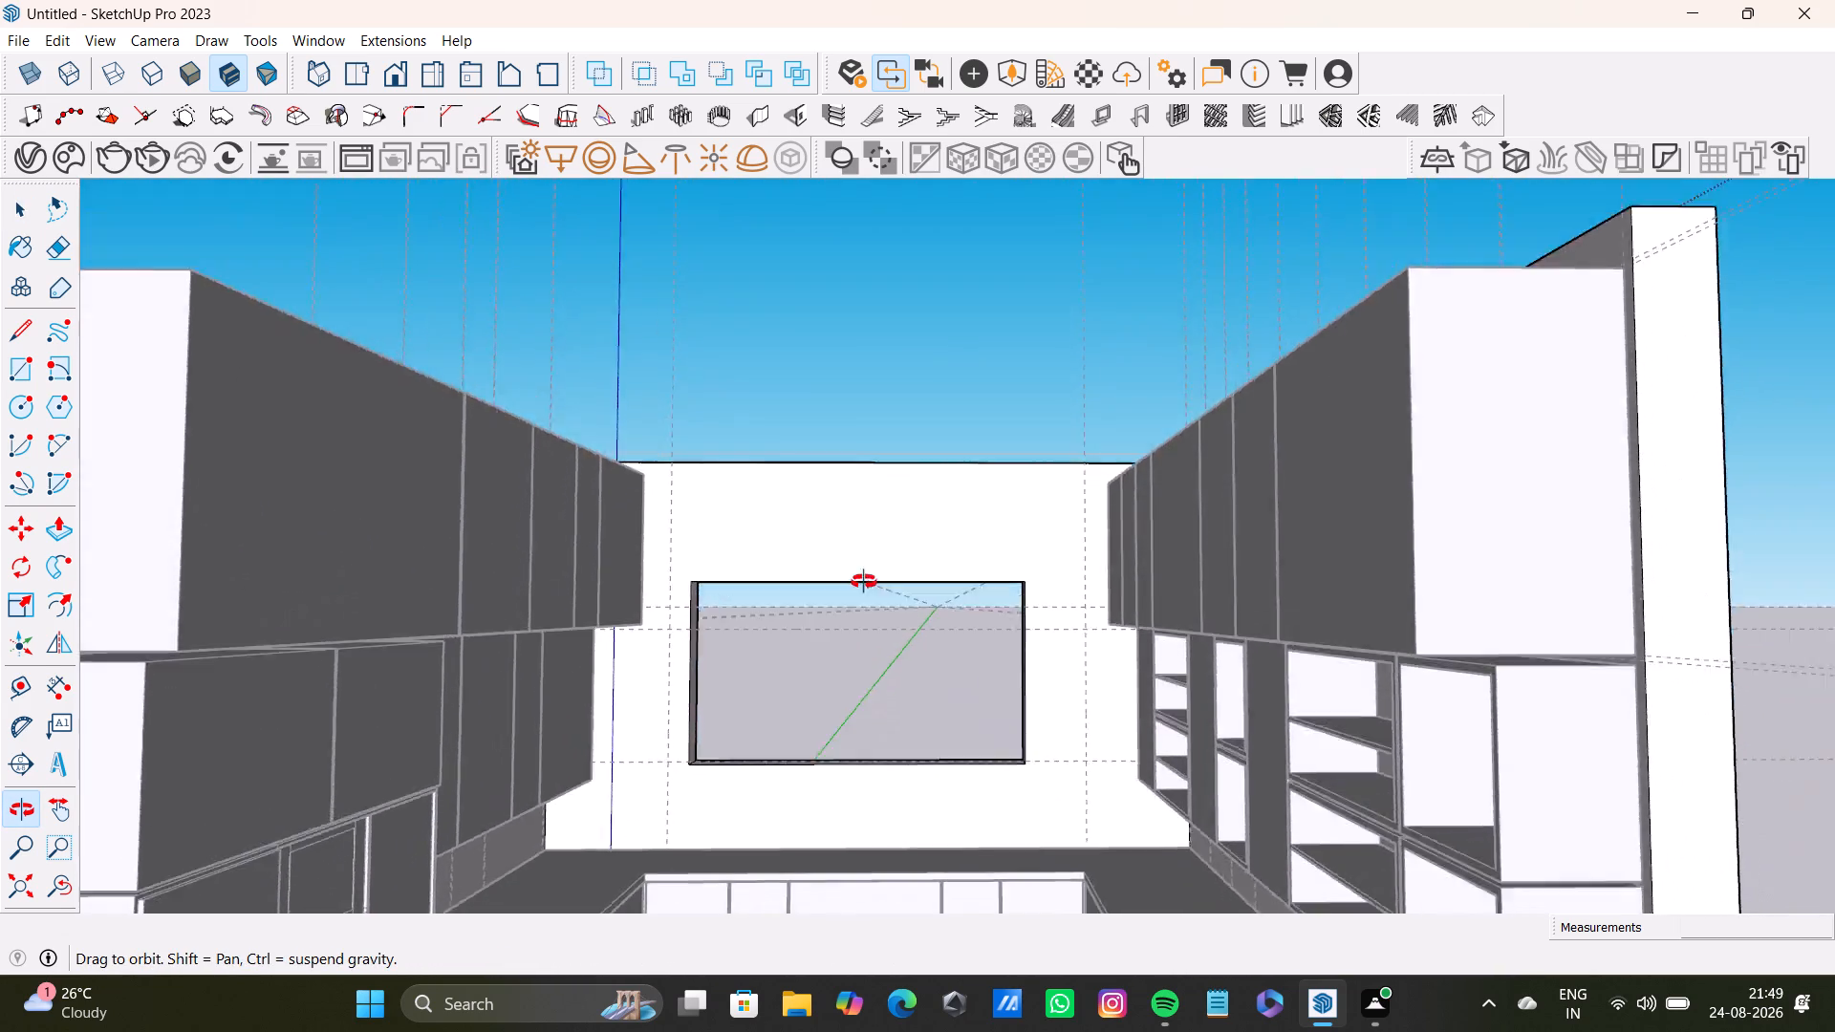
pyautogui.moveTo(864, 582); pyautogui.dragTo(864, 828, button='middle')
pyautogui.scroll(-4, 878, 785)
pyautogui.press('space')
pyautogui.click(1313, 597)
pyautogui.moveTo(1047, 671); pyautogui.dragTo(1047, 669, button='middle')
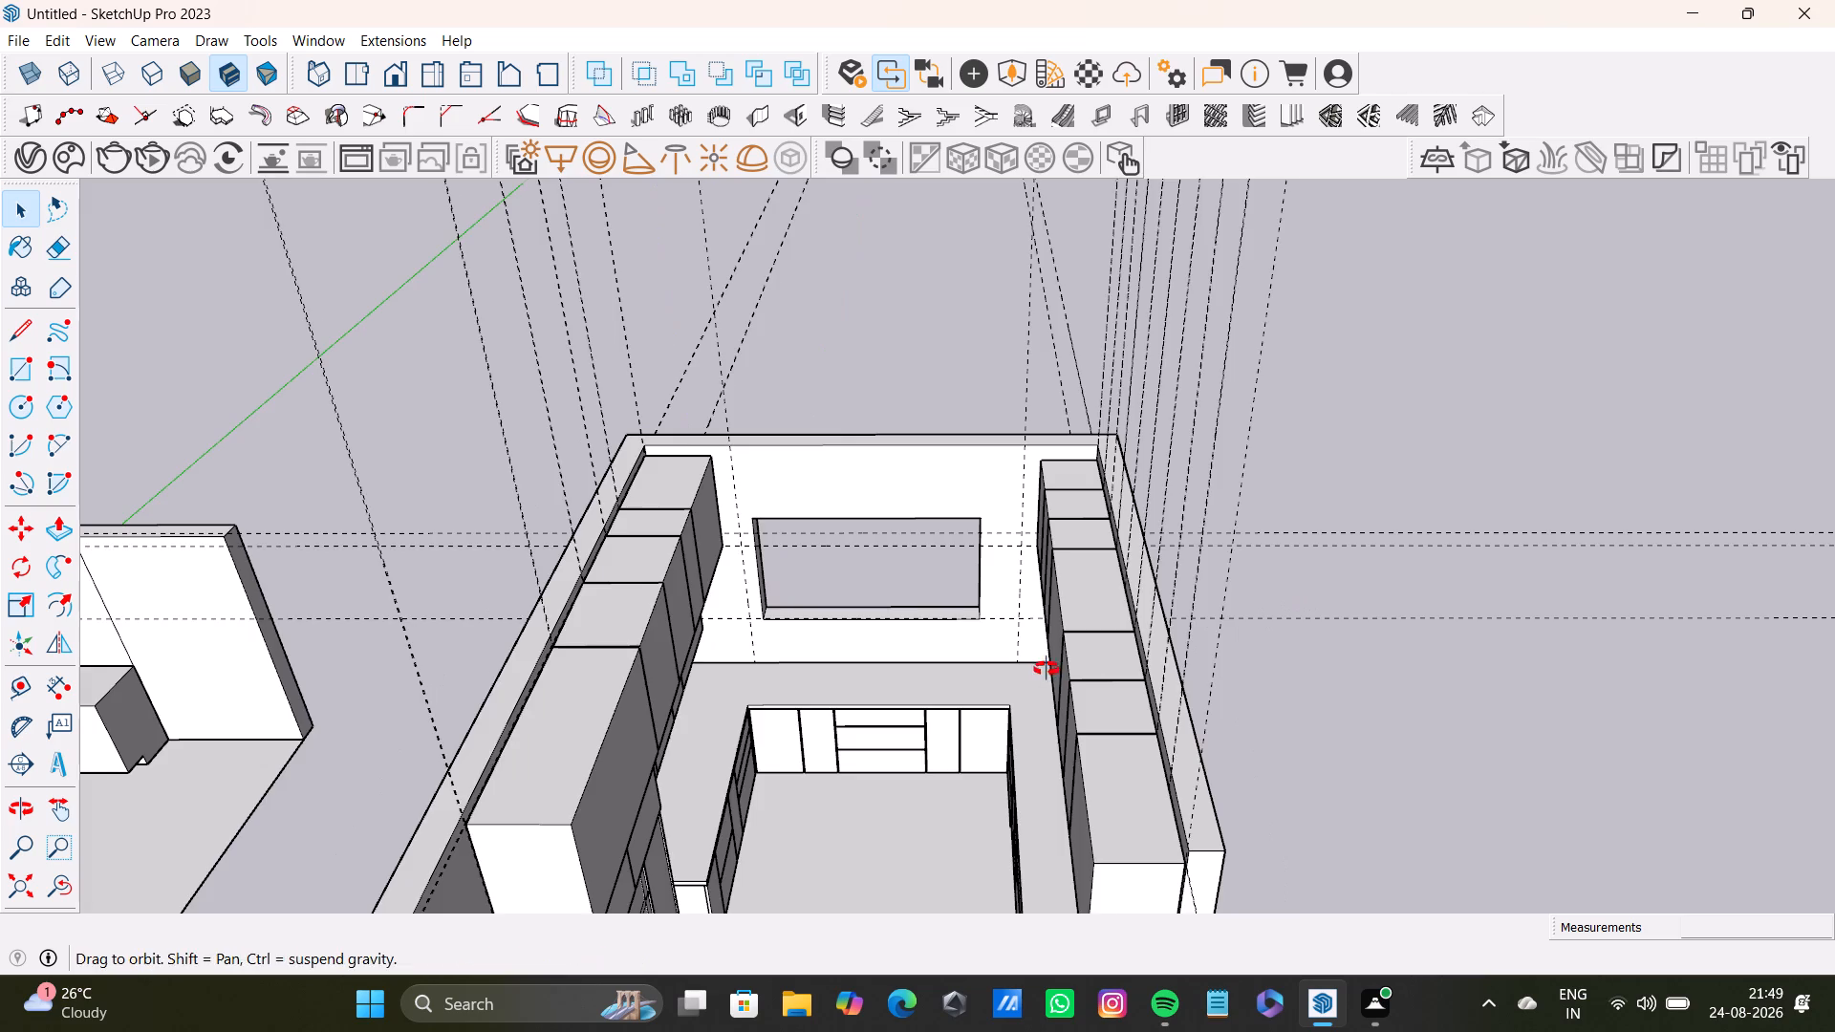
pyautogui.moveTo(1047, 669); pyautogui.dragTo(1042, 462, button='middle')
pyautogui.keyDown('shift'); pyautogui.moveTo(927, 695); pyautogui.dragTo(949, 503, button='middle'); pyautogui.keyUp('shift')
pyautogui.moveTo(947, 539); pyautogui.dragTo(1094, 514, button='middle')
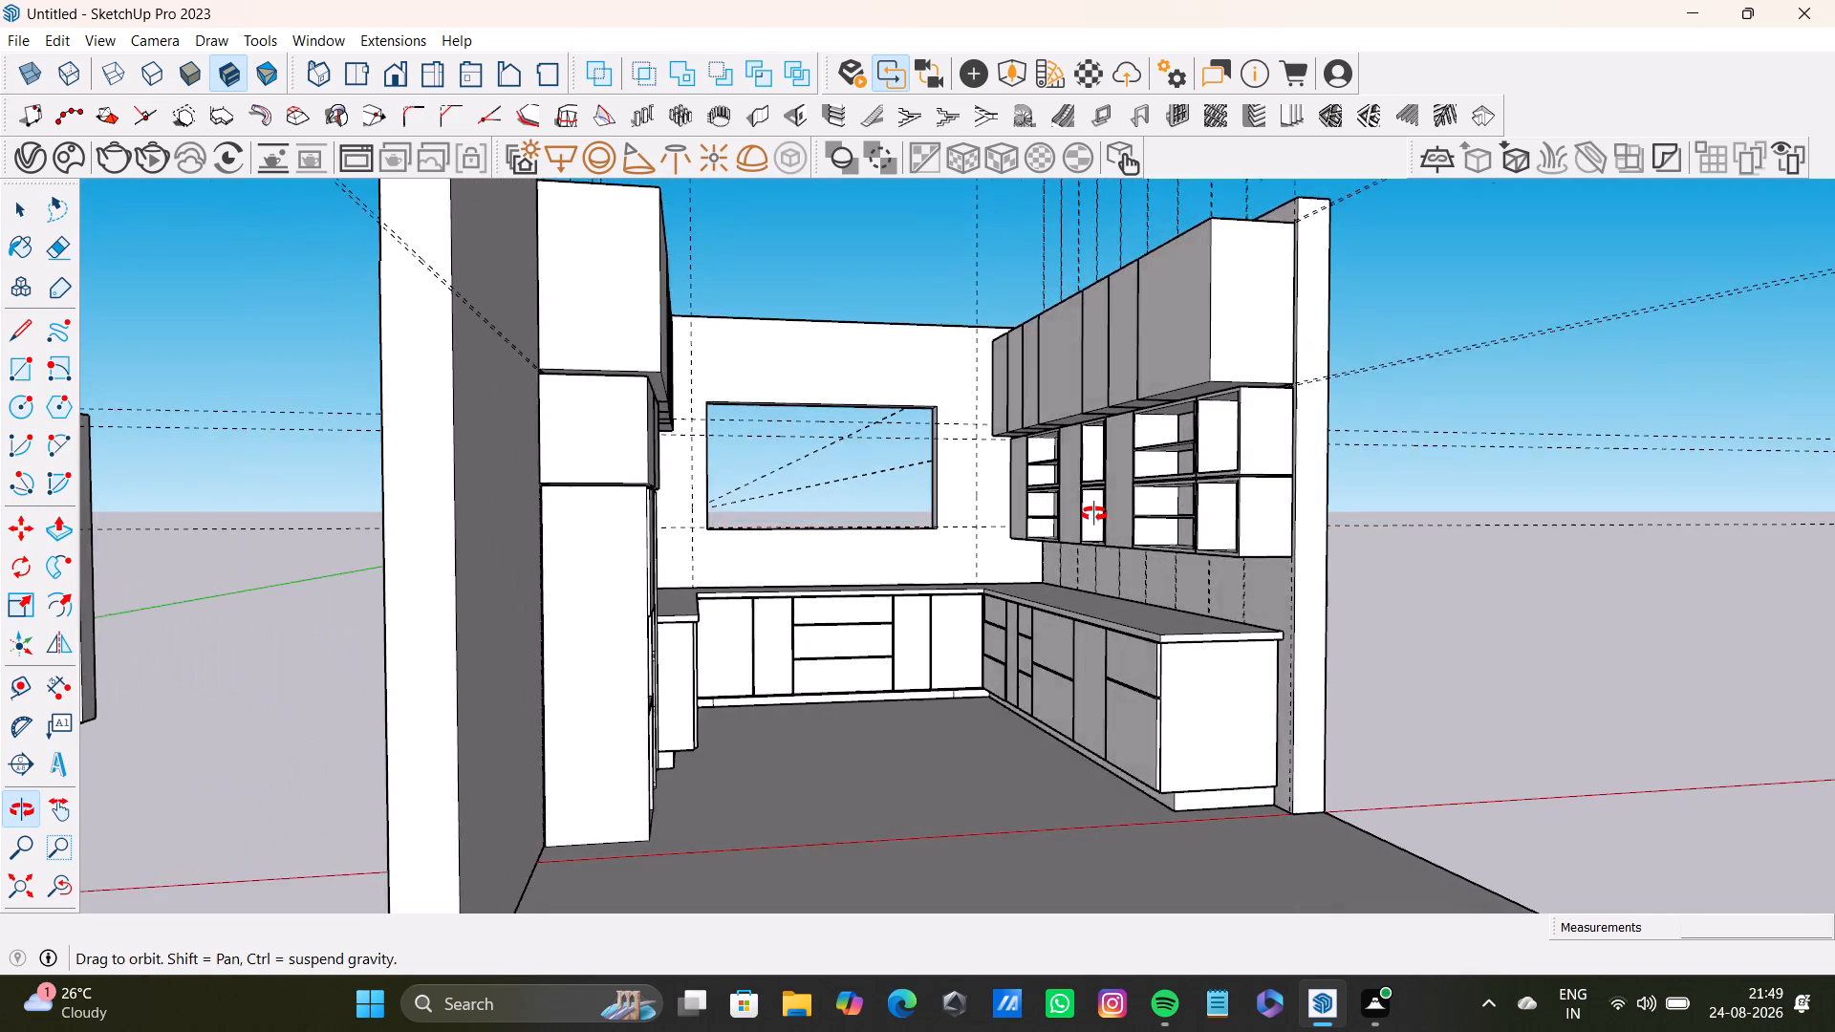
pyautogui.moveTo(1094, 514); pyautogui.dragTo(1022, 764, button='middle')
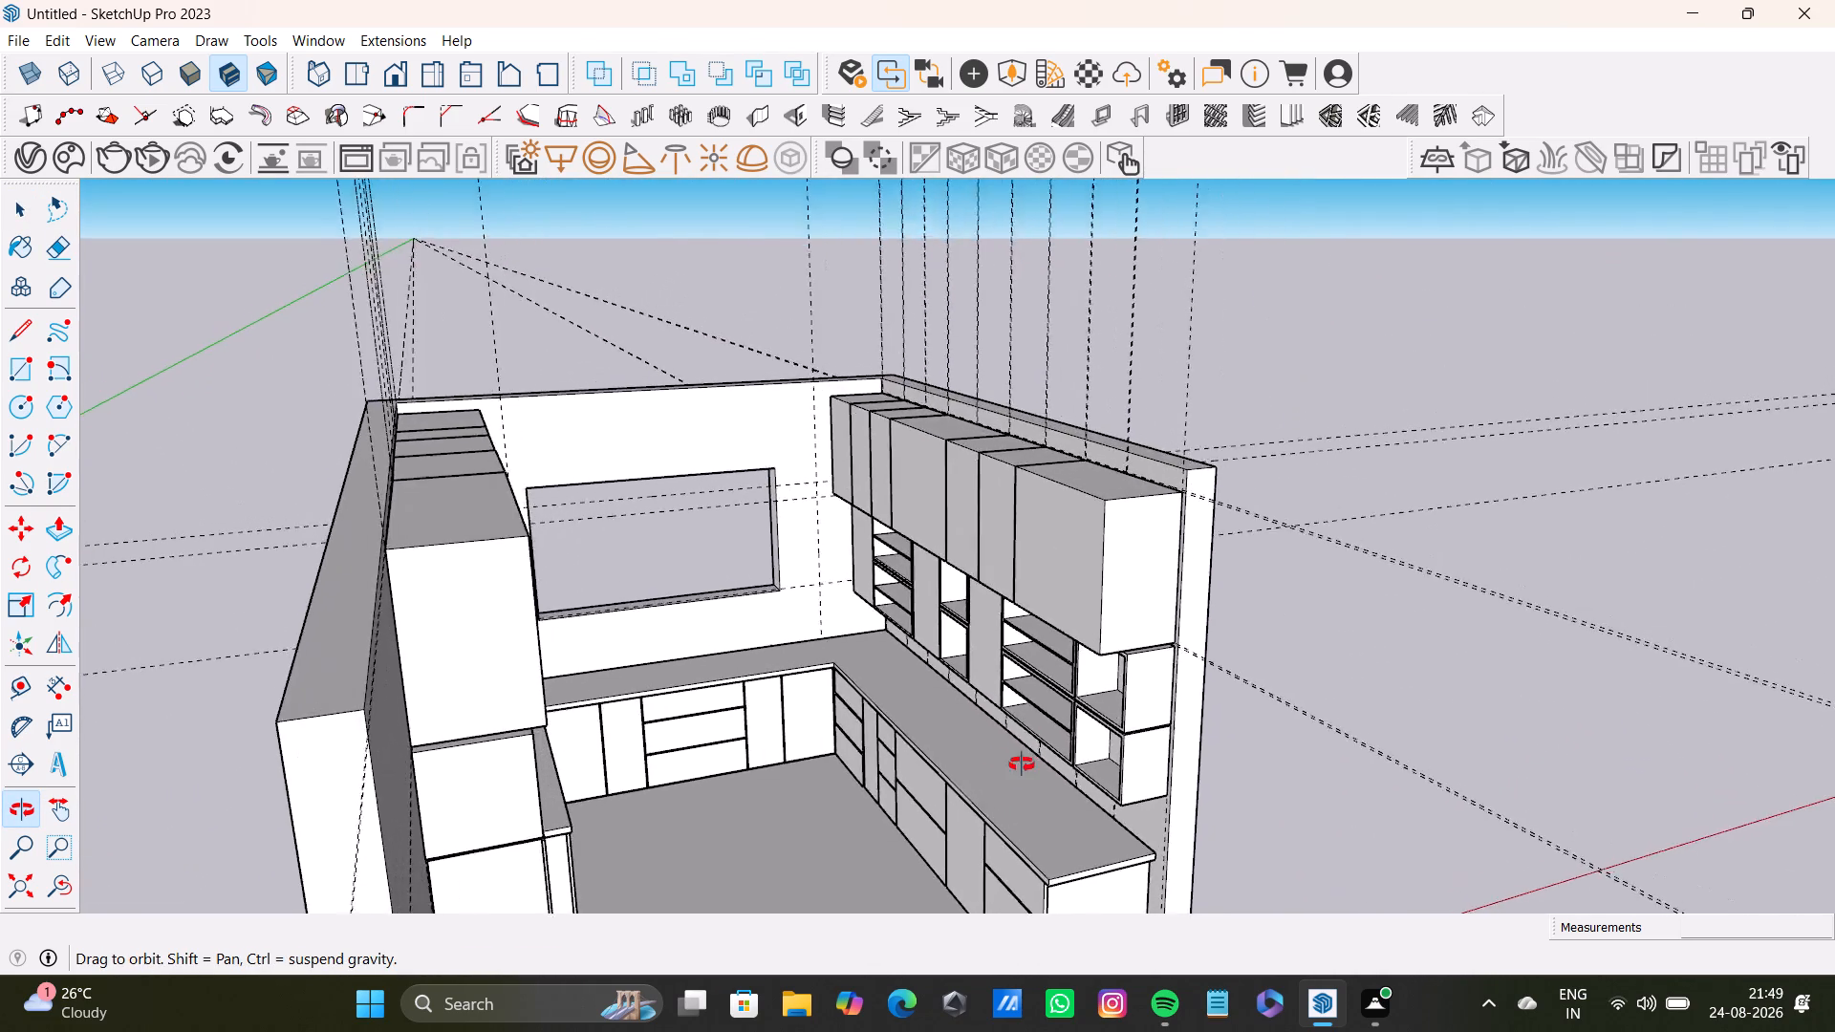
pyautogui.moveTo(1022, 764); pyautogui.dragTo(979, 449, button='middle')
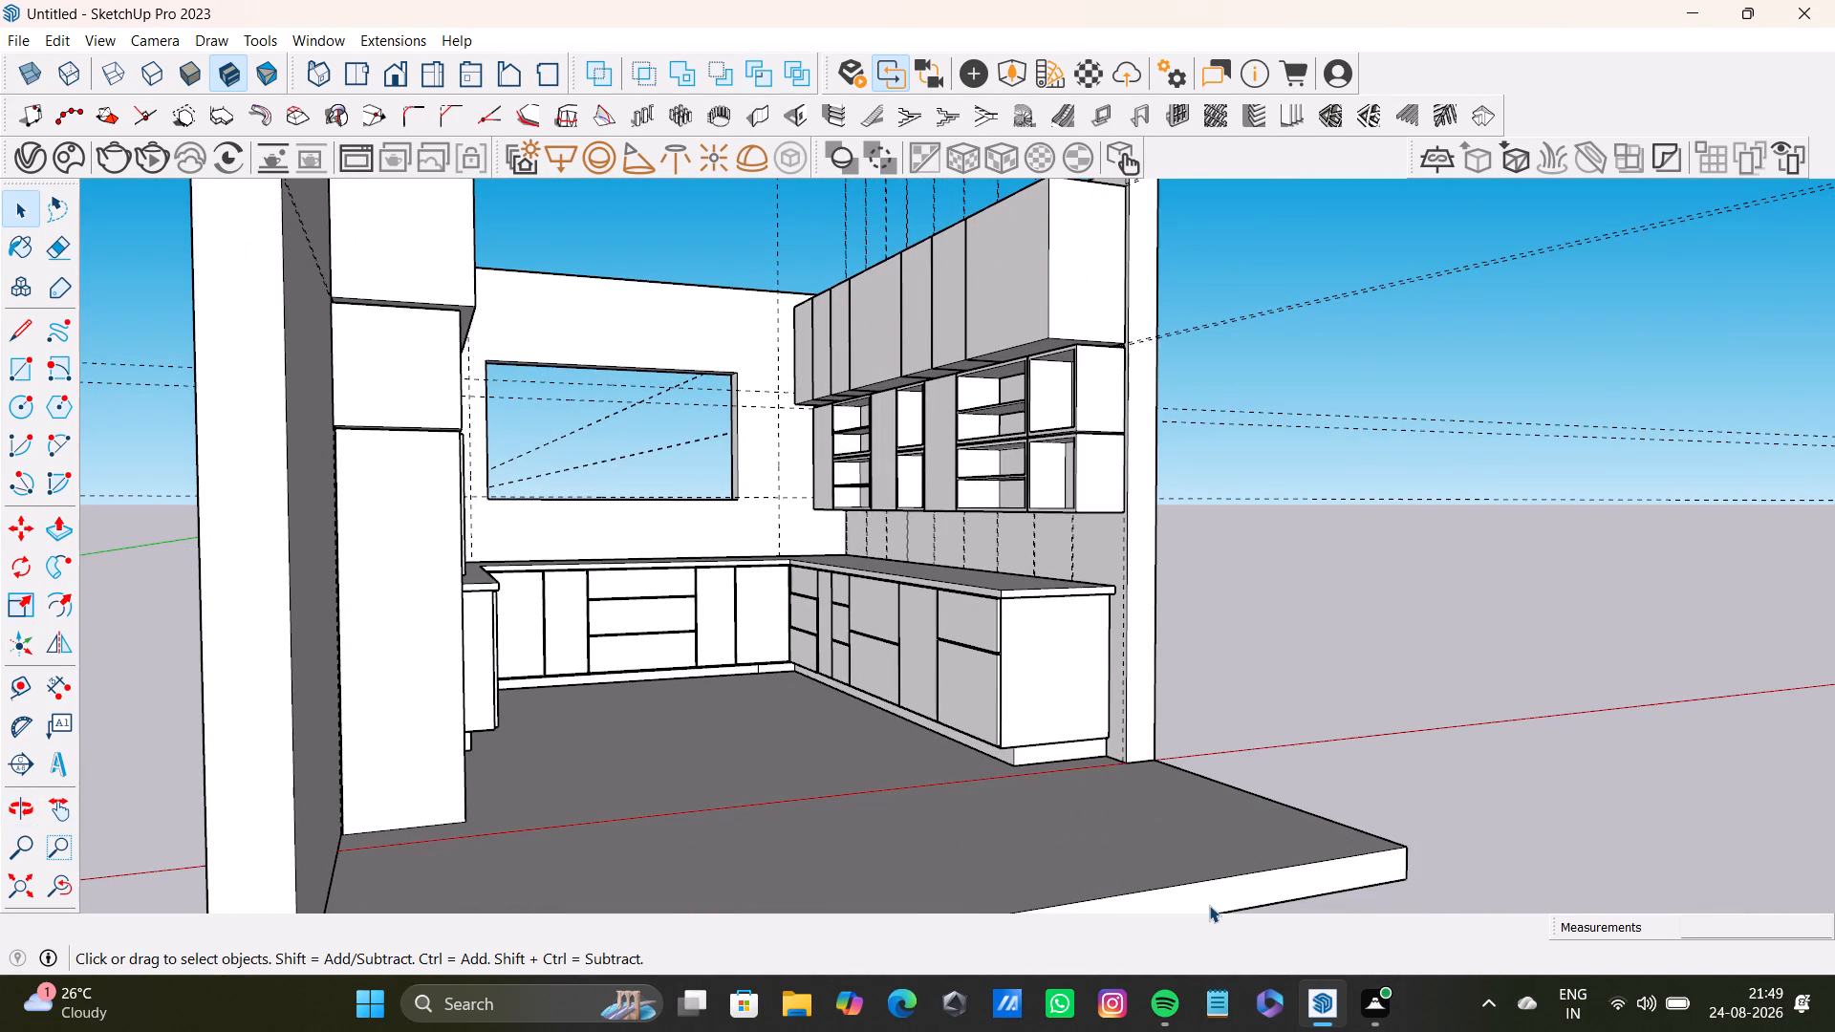
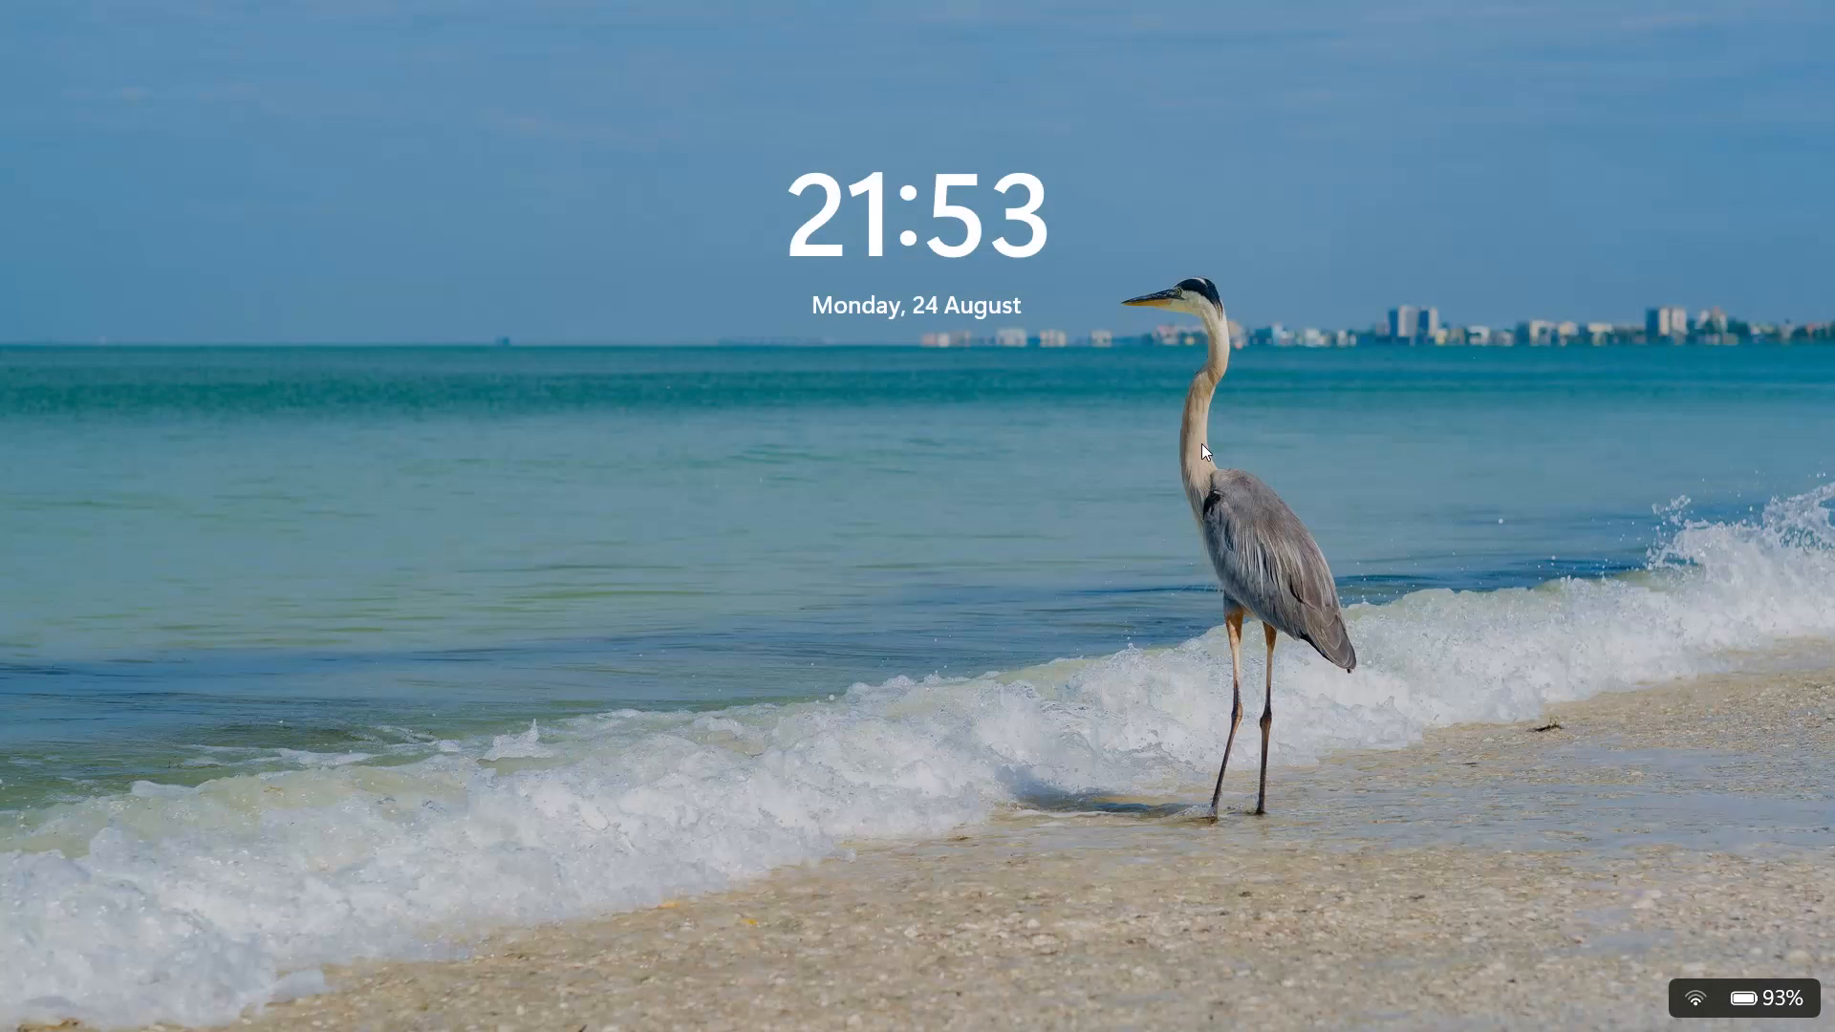
# Open the kitchen walls group and select the side-wall face between the countertop and the wall cabinets on the tall-cabinet side.
pyautogui.rightClick(693, 605)
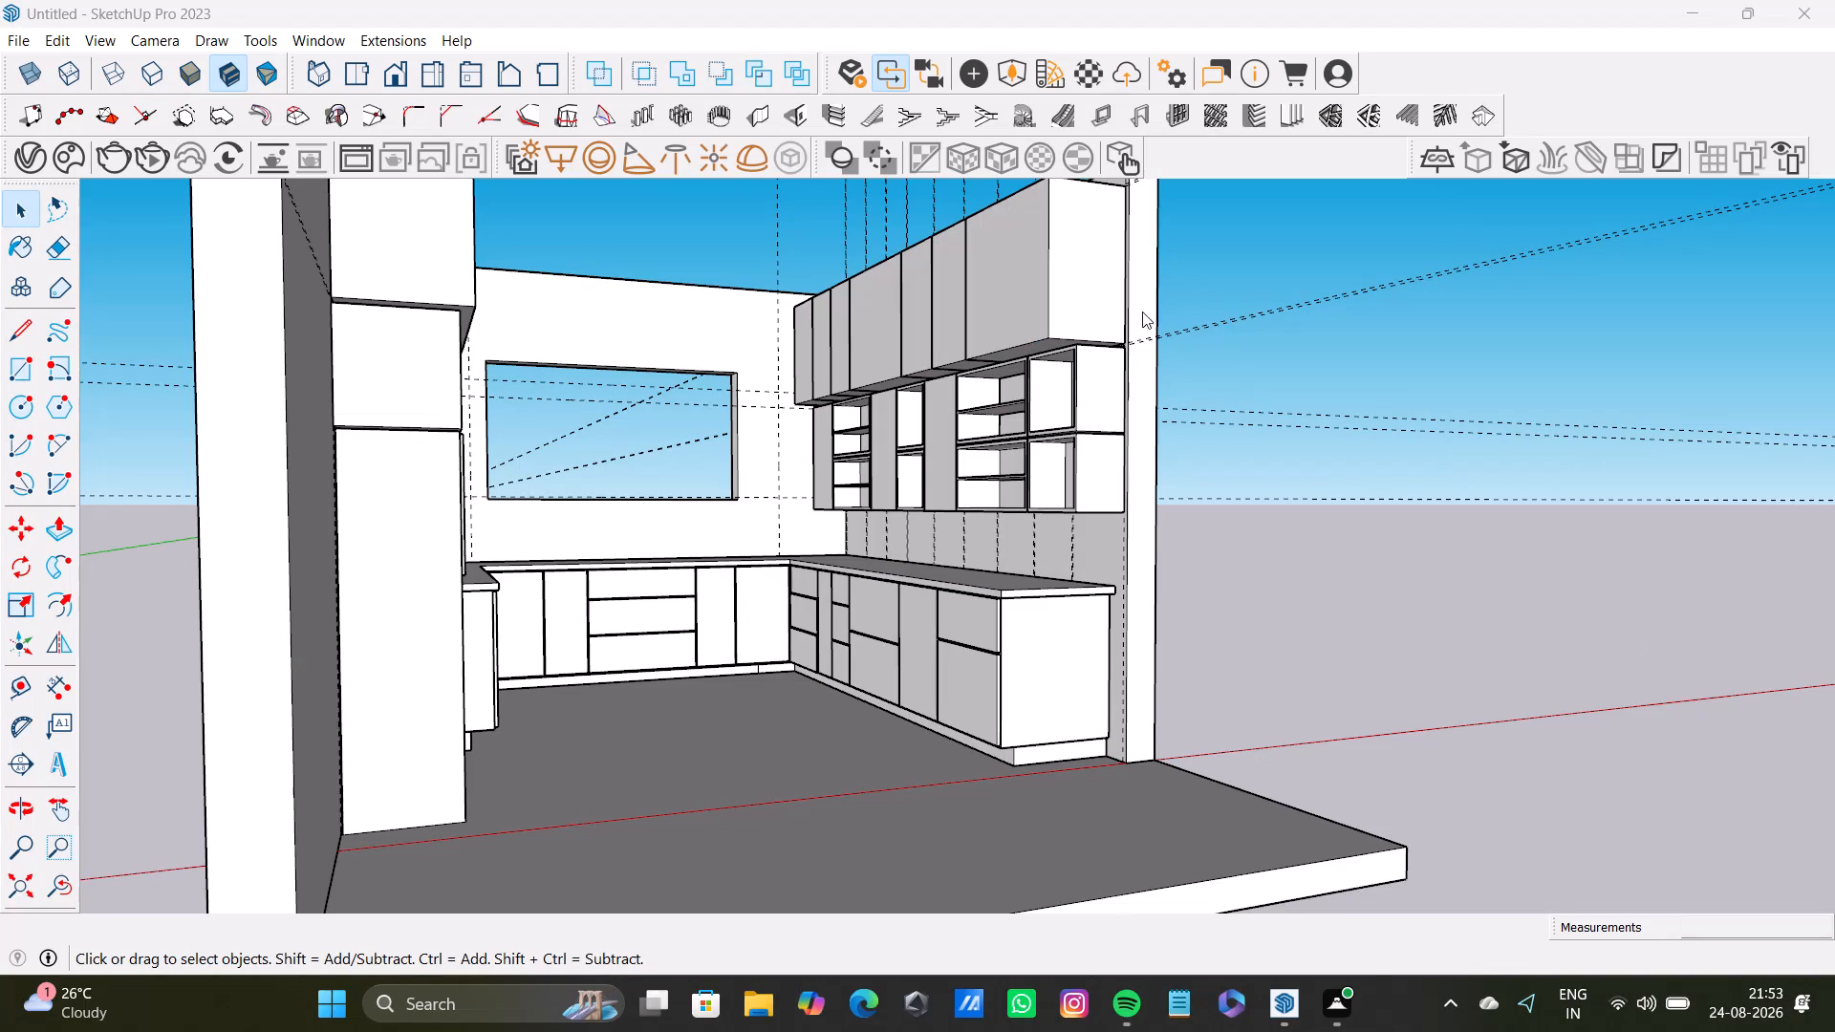
pyautogui.scroll(-7, 781, 548)
pyautogui.keyDown('shift'); pyautogui.moveTo(842, 527); pyautogui.dragTo(934, 605, button='middle'); pyautogui.keyUp('shift')
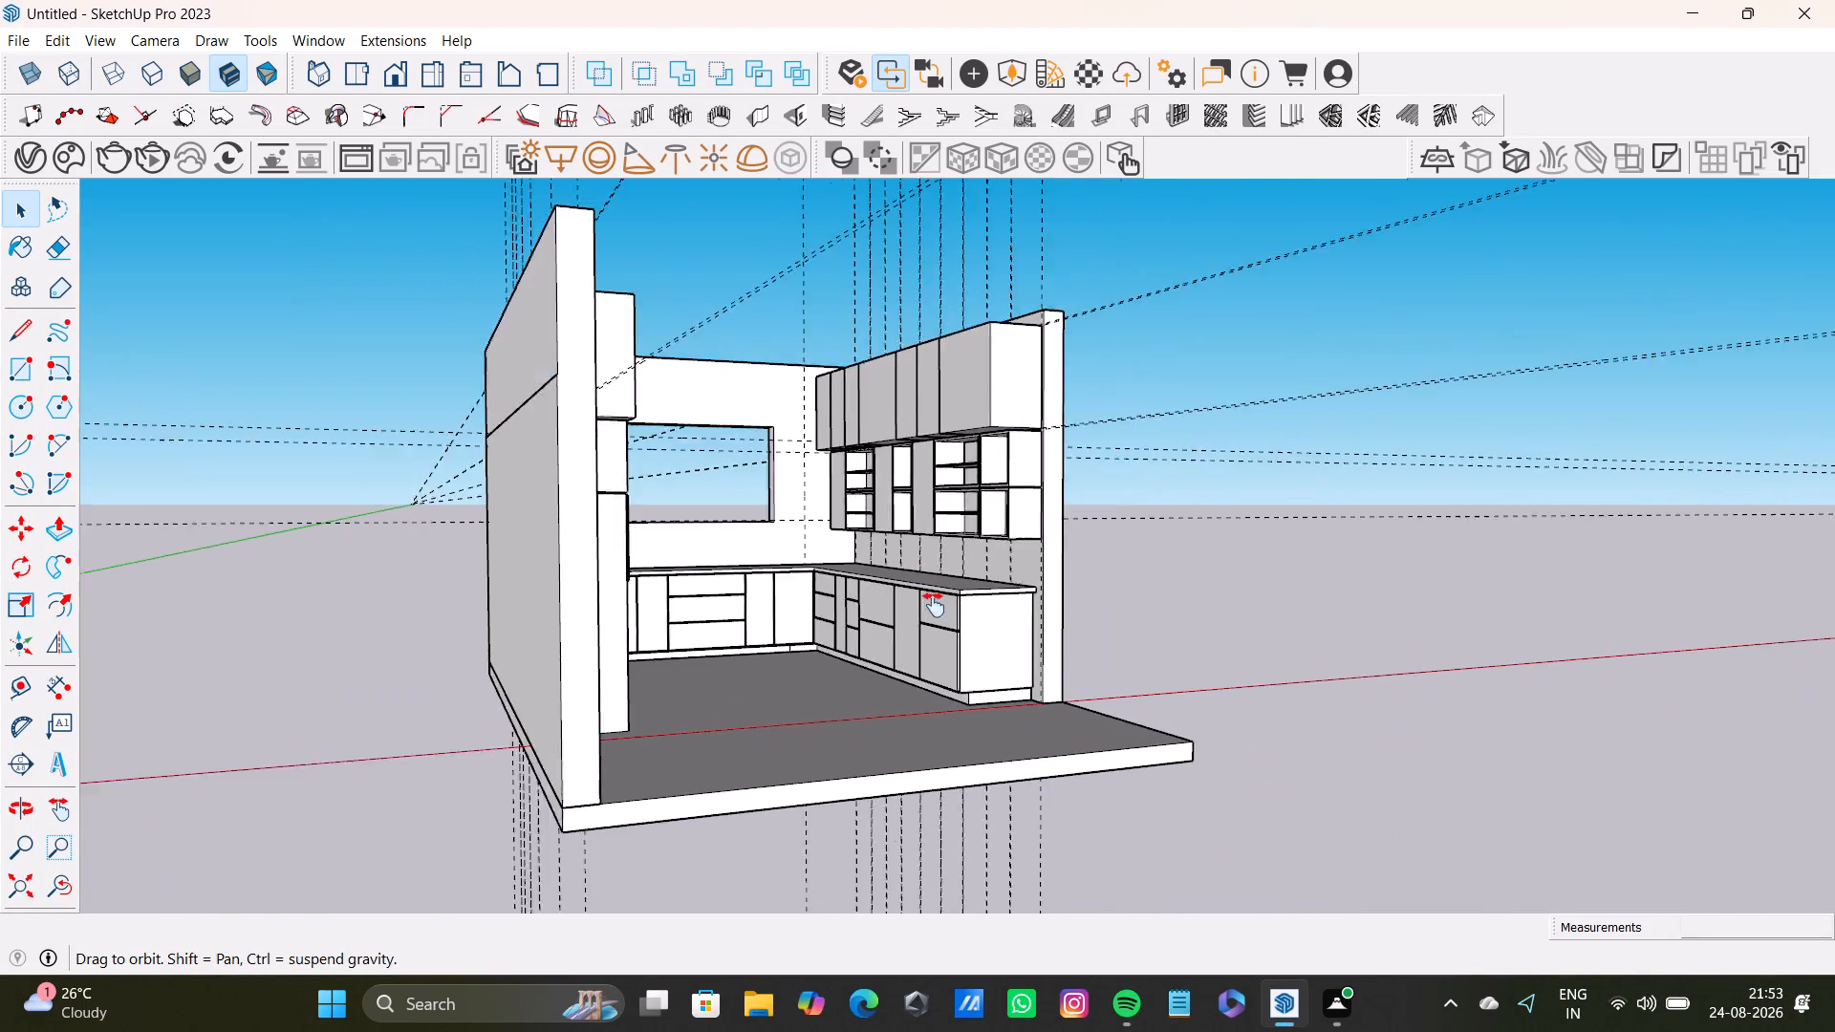
pyautogui.keyDown('shift'); pyautogui.moveTo(934, 605); pyautogui.dragTo(929, 789, button='middle'); pyautogui.keyUp('shift')
pyautogui.moveTo(940, 784); pyautogui.dragTo(717, 832, button='middle')
pyautogui.scroll(3, 754, 814)
pyautogui.keyDown('shift'); pyautogui.moveTo(756, 770); pyautogui.dragTo(765, 531, button='middle'); pyautogui.keyUp('shift')
pyautogui.scroll(4, 812, 604)
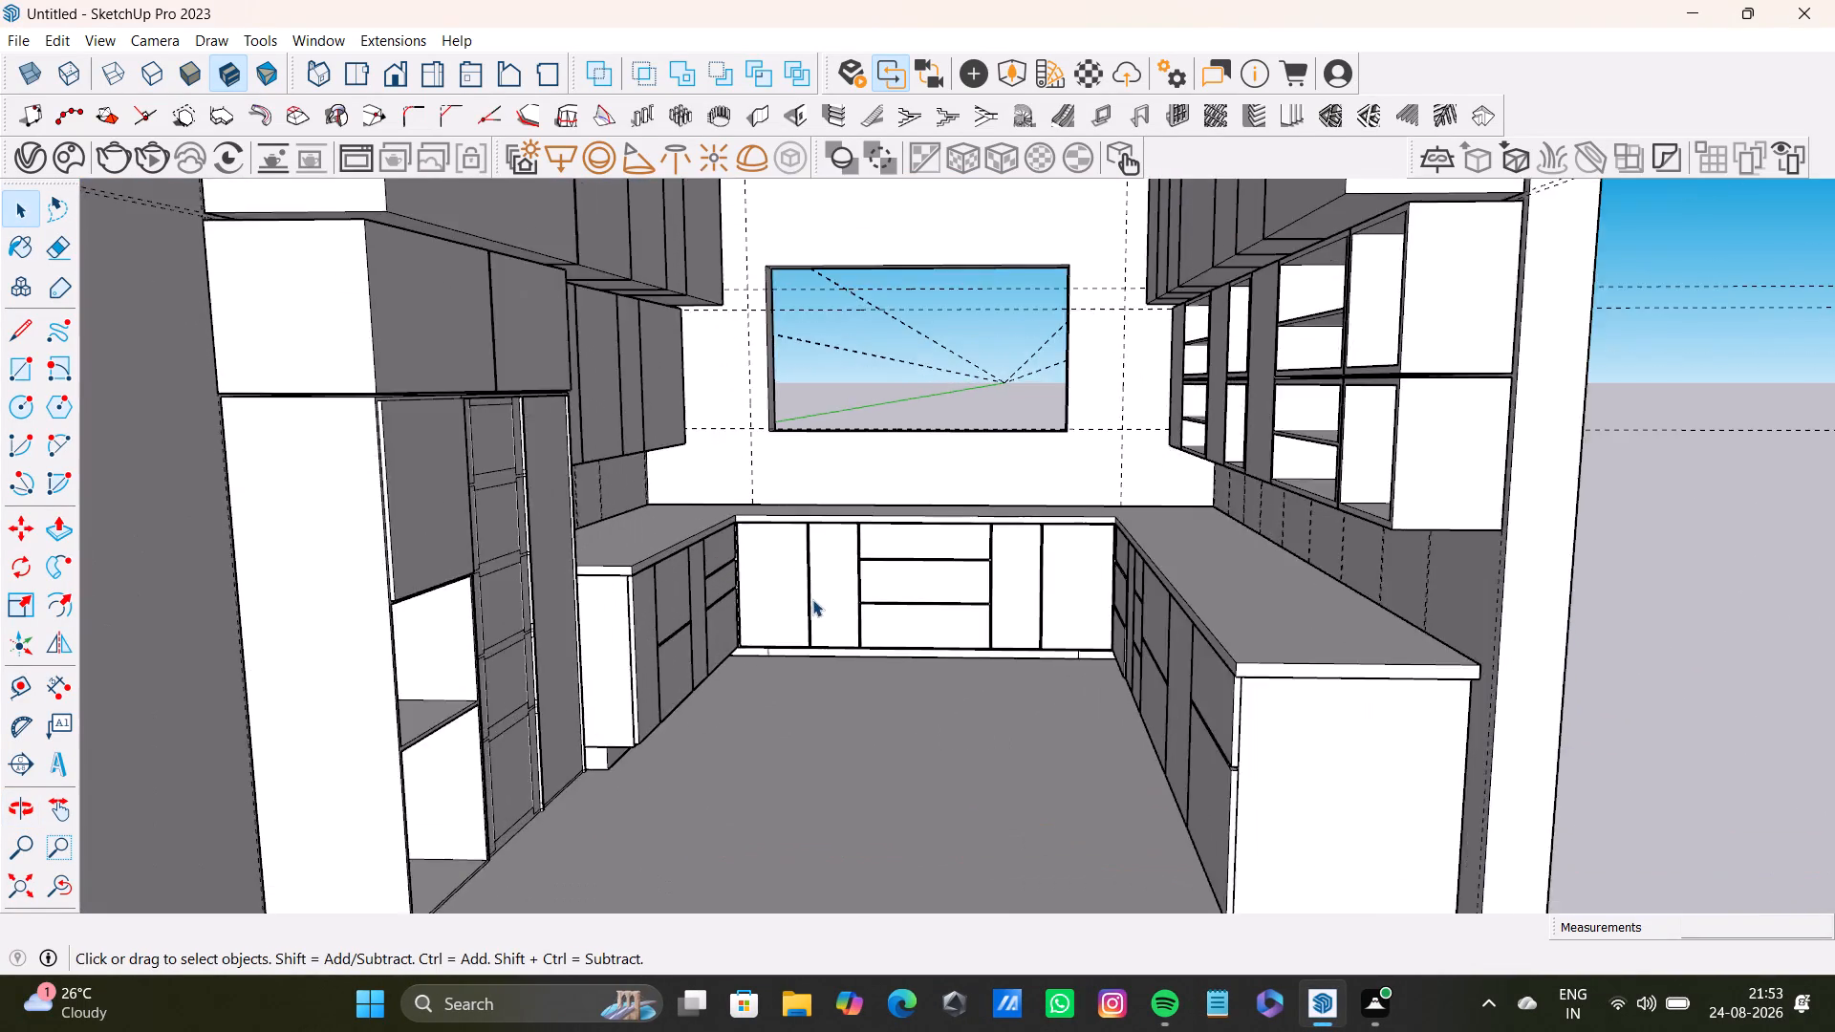
pyautogui.scroll(2, 812, 599)
pyautogui.moveTo(815, 592); pyautogui.dragTo(733, 558, button='middle')
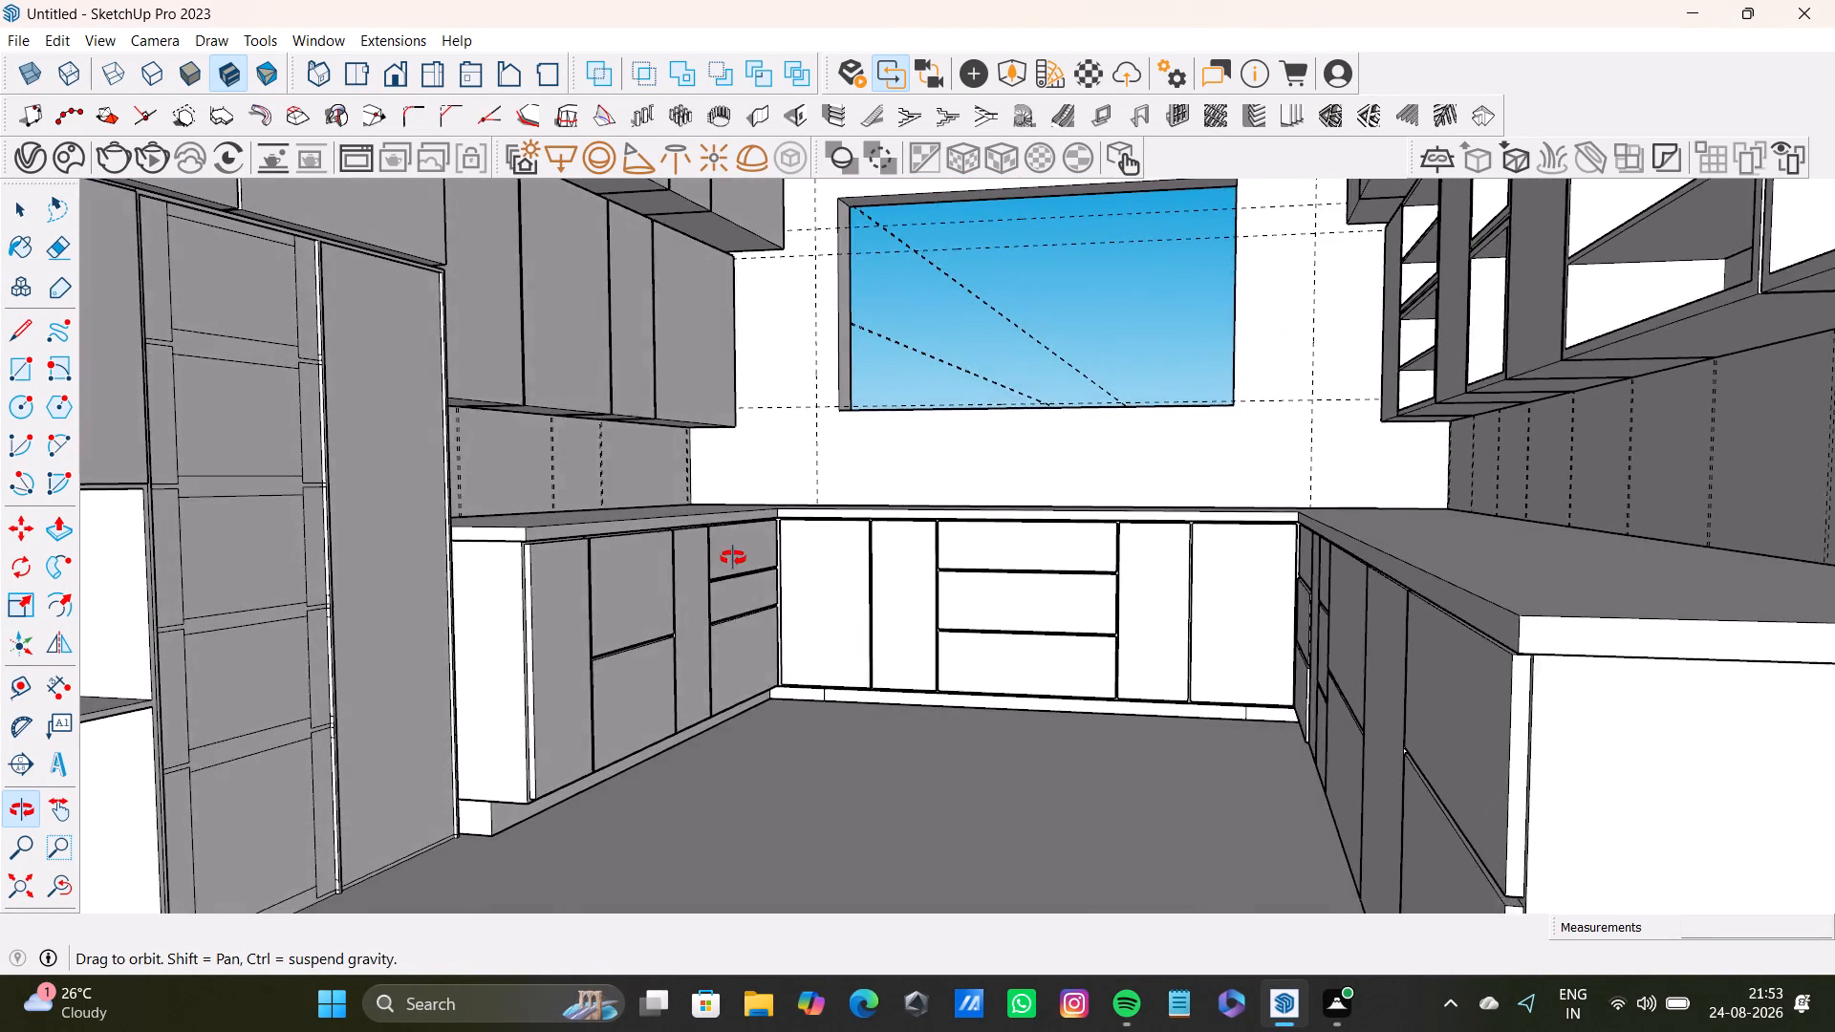
pyautogui.moveTo(733, 558); pyautogui.dragTo(829, 685, button='middle')
pyautogui.scroll(7, 832, 643)
pyautogui.moveTo(831, 620); pyautogui.dragTo(1012, 800, button='middle')
pyautogui.moveTo(1006, 796); pyautogui.dragTo(801, 797, button='middle')
pyautogui.scroll(3, 804, 800)
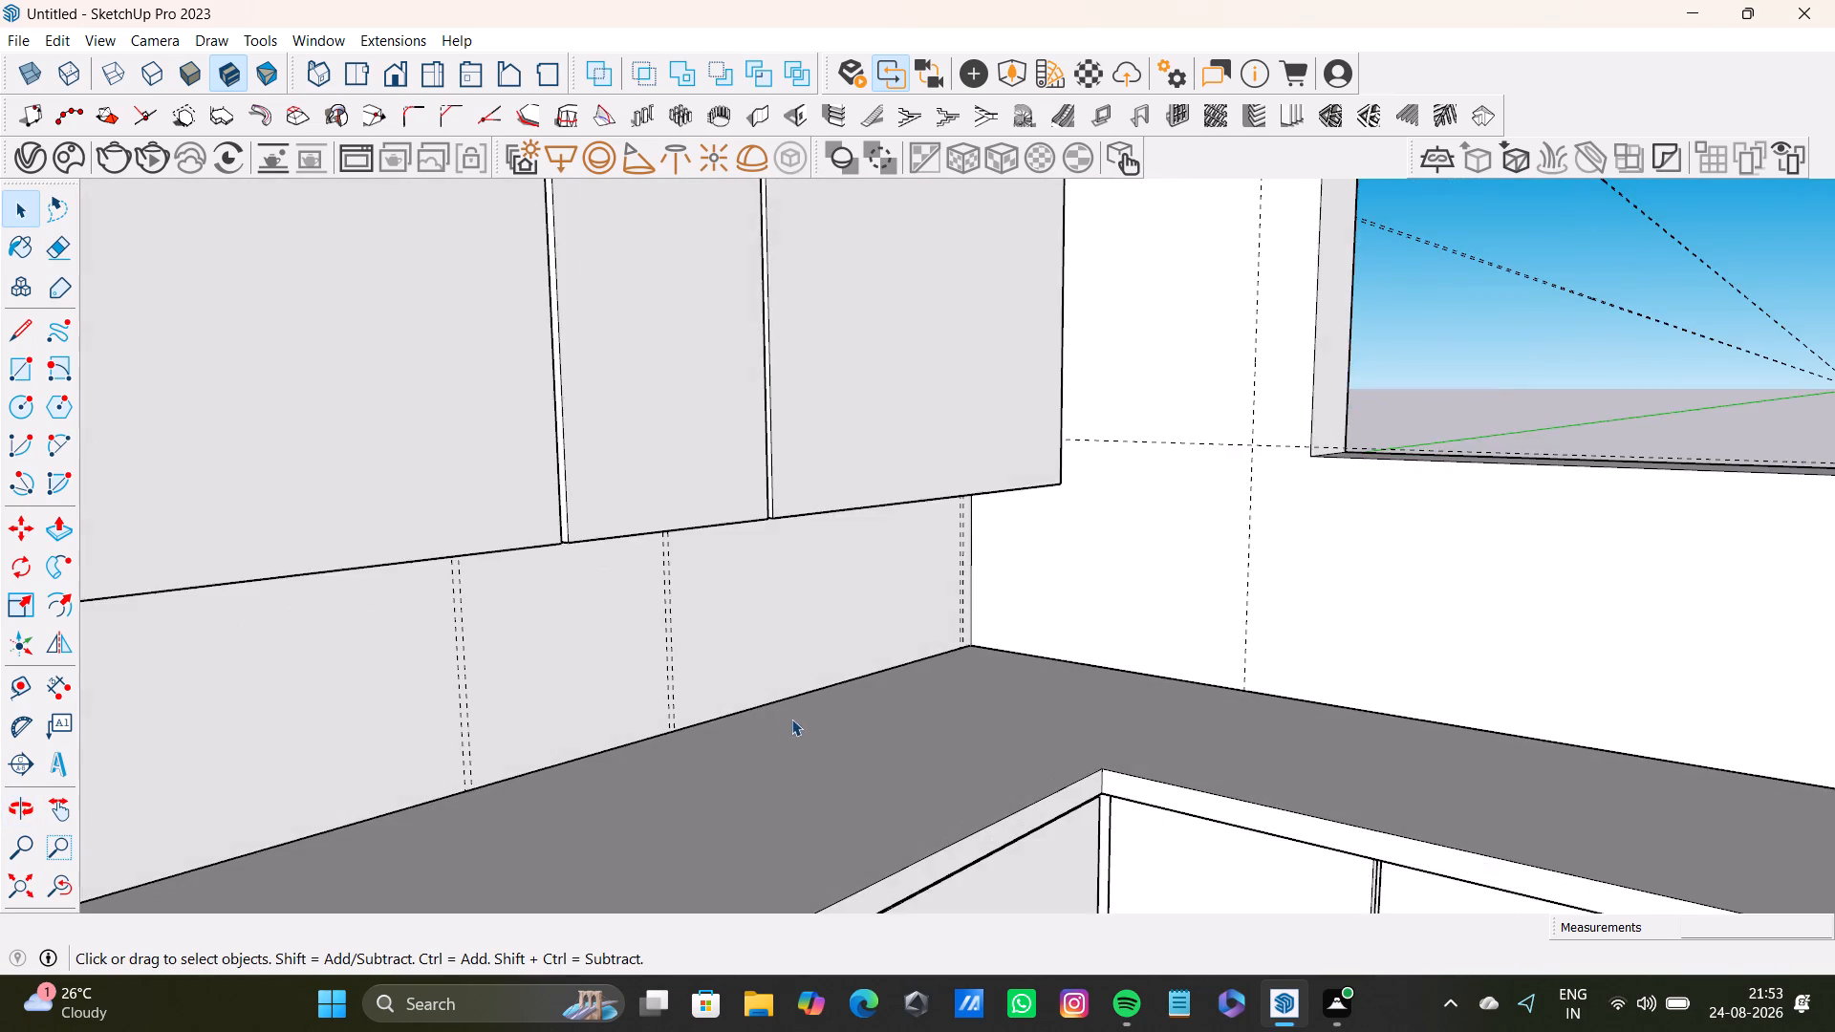
pyautogui.scroll(2, 794, 718)
pyautogui.moveTo(826, 699); pyautogui.dragTo(1127, 710, button='middle')
pyautogui.moveTo(1111, 715); pyautogui.dragTo(745, 730, button='middle')
pyautogui.scroll(-6, 778, 699)
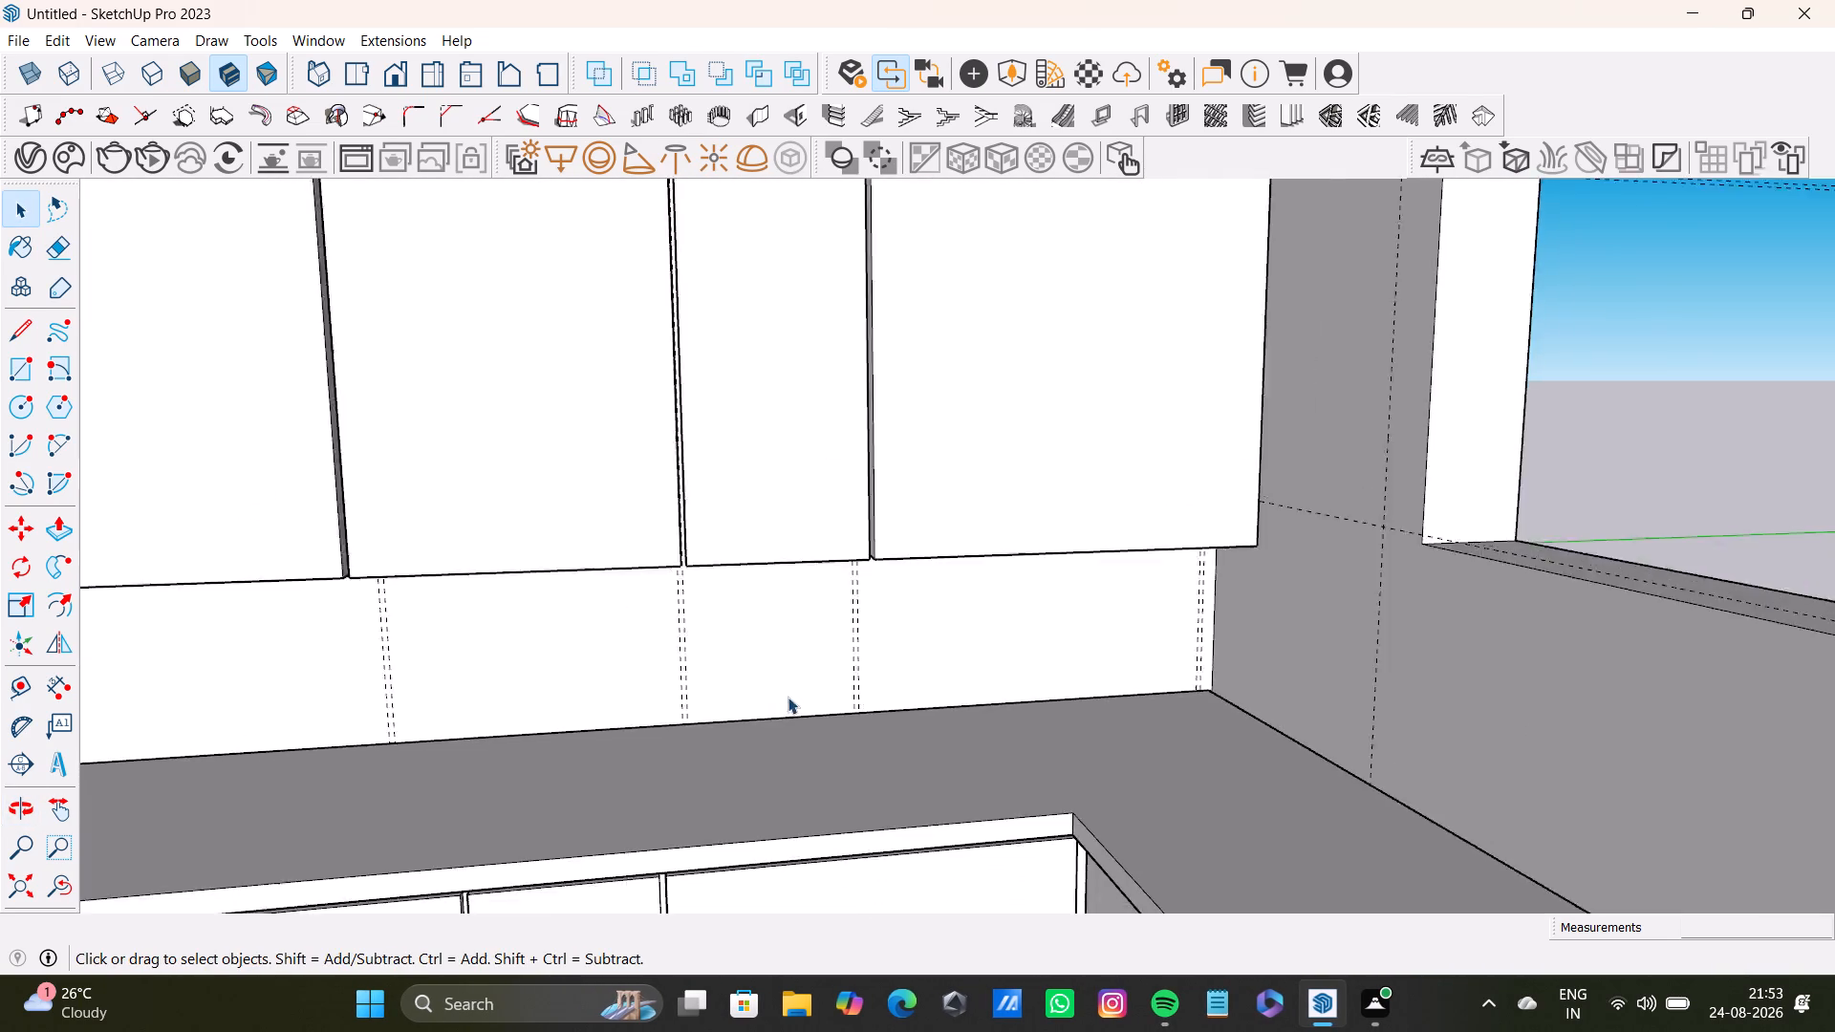
pyautogui.scroll(-2, 788, 697)
pyautogui.keyDown('shift'); pyautogui.moveTo(789, 696); pyautogui.dragTo(1031, 709, button='middle'); pyautogui.keyUp('shift')
pyautogui.scroll(4, 742, 752)
pyautogui.keyDown('shift'); pyautogui.moveTo(750, 728); pyautogui.dragTo(885, 832, button='middle'); pyautogui.keyUp('shift')
pyautogui.moveTo(873, 759); pyautogui.dragTo(809, 520, button='middle')
pyautogui.scroll(2, 773, 683)
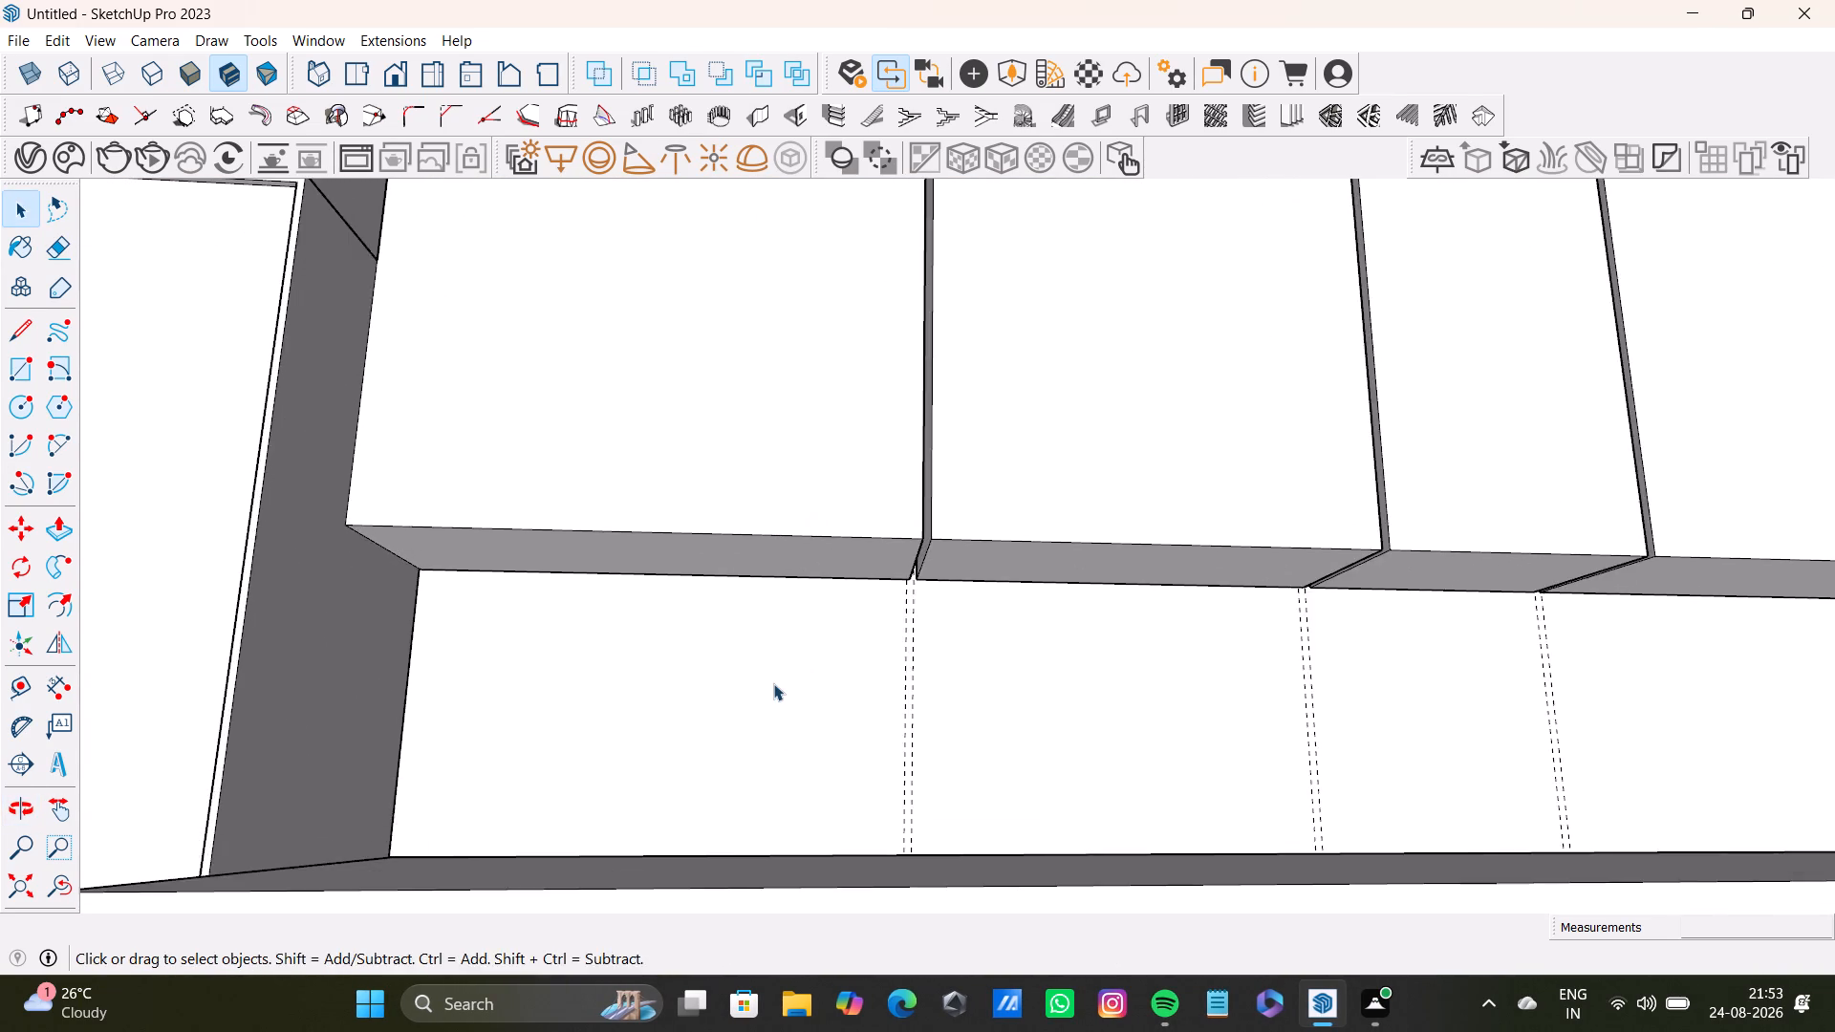
pyautogui.keyDown('shift'); pyautogui.moveTo(777, 682); pyautogui.dragTo(680, 616, button='middle'); pyautogui.keyUp('shift')
pyautogui.moveTo(737, 629); pyautogui.dragTo(750, 756, button='middle')
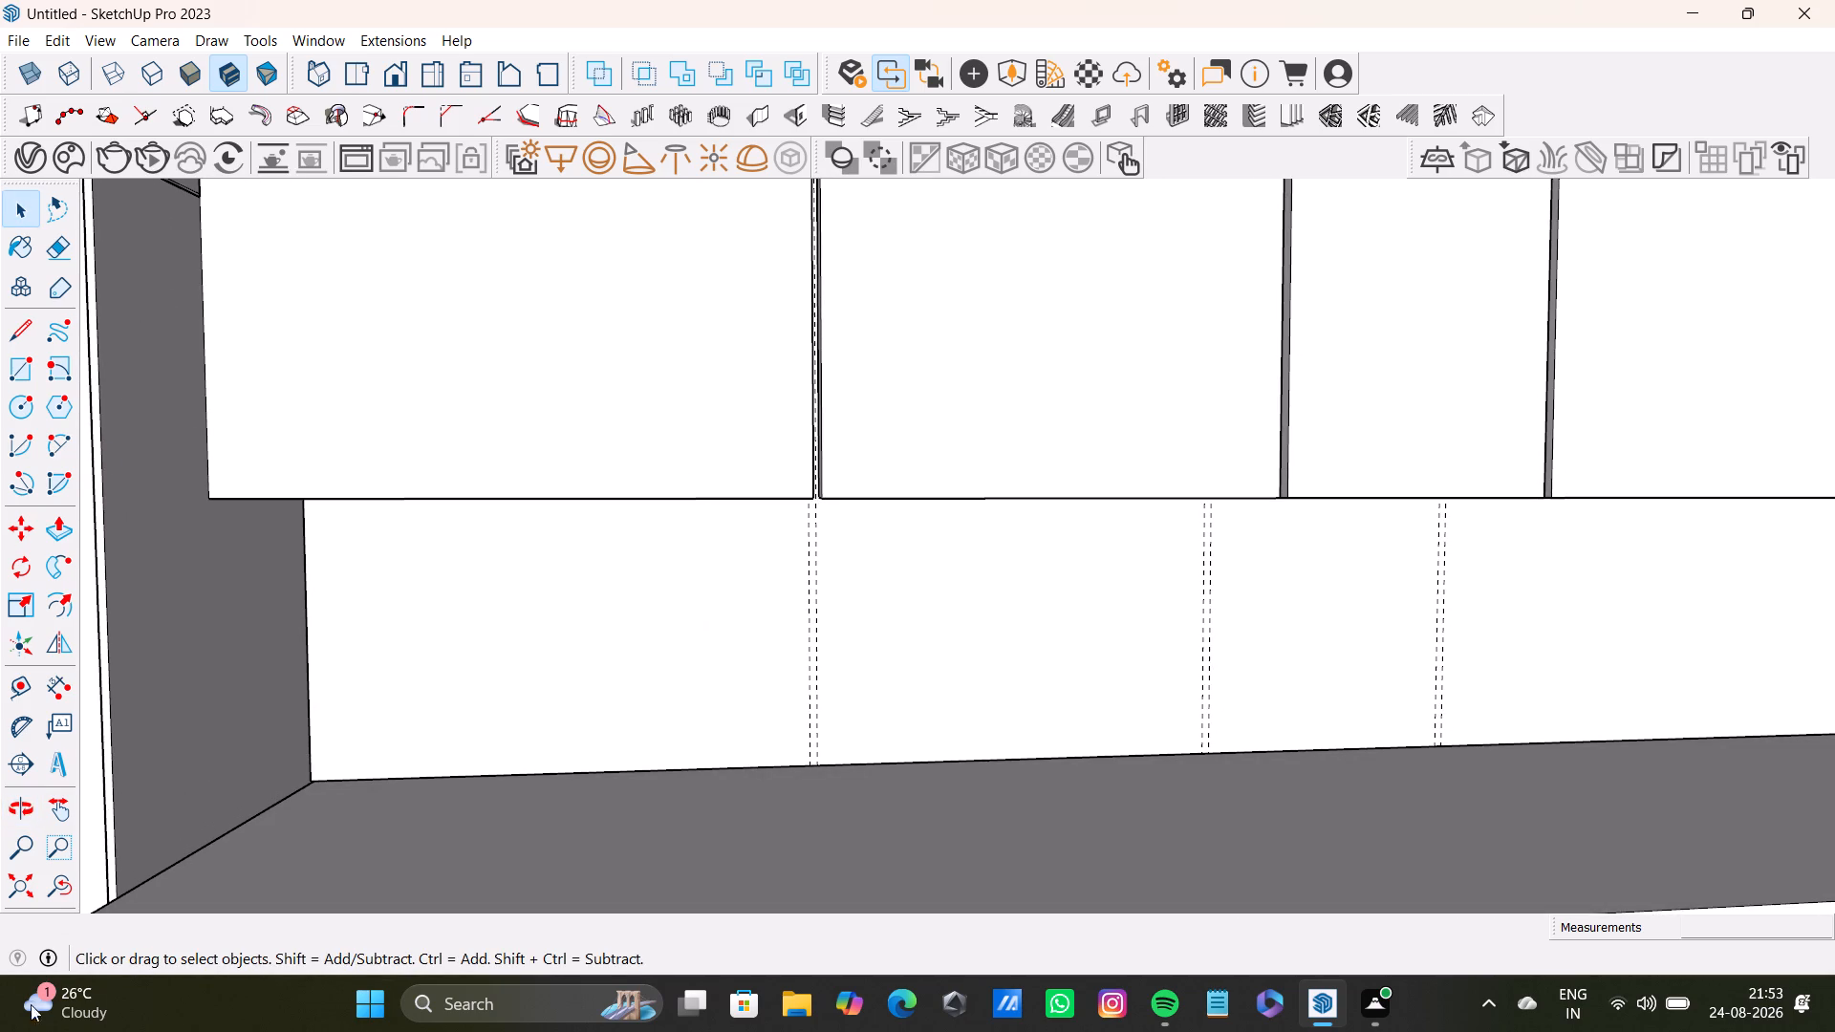
pyautogui.tripleClick(705, 623)
pyautogui.click(705, 623)
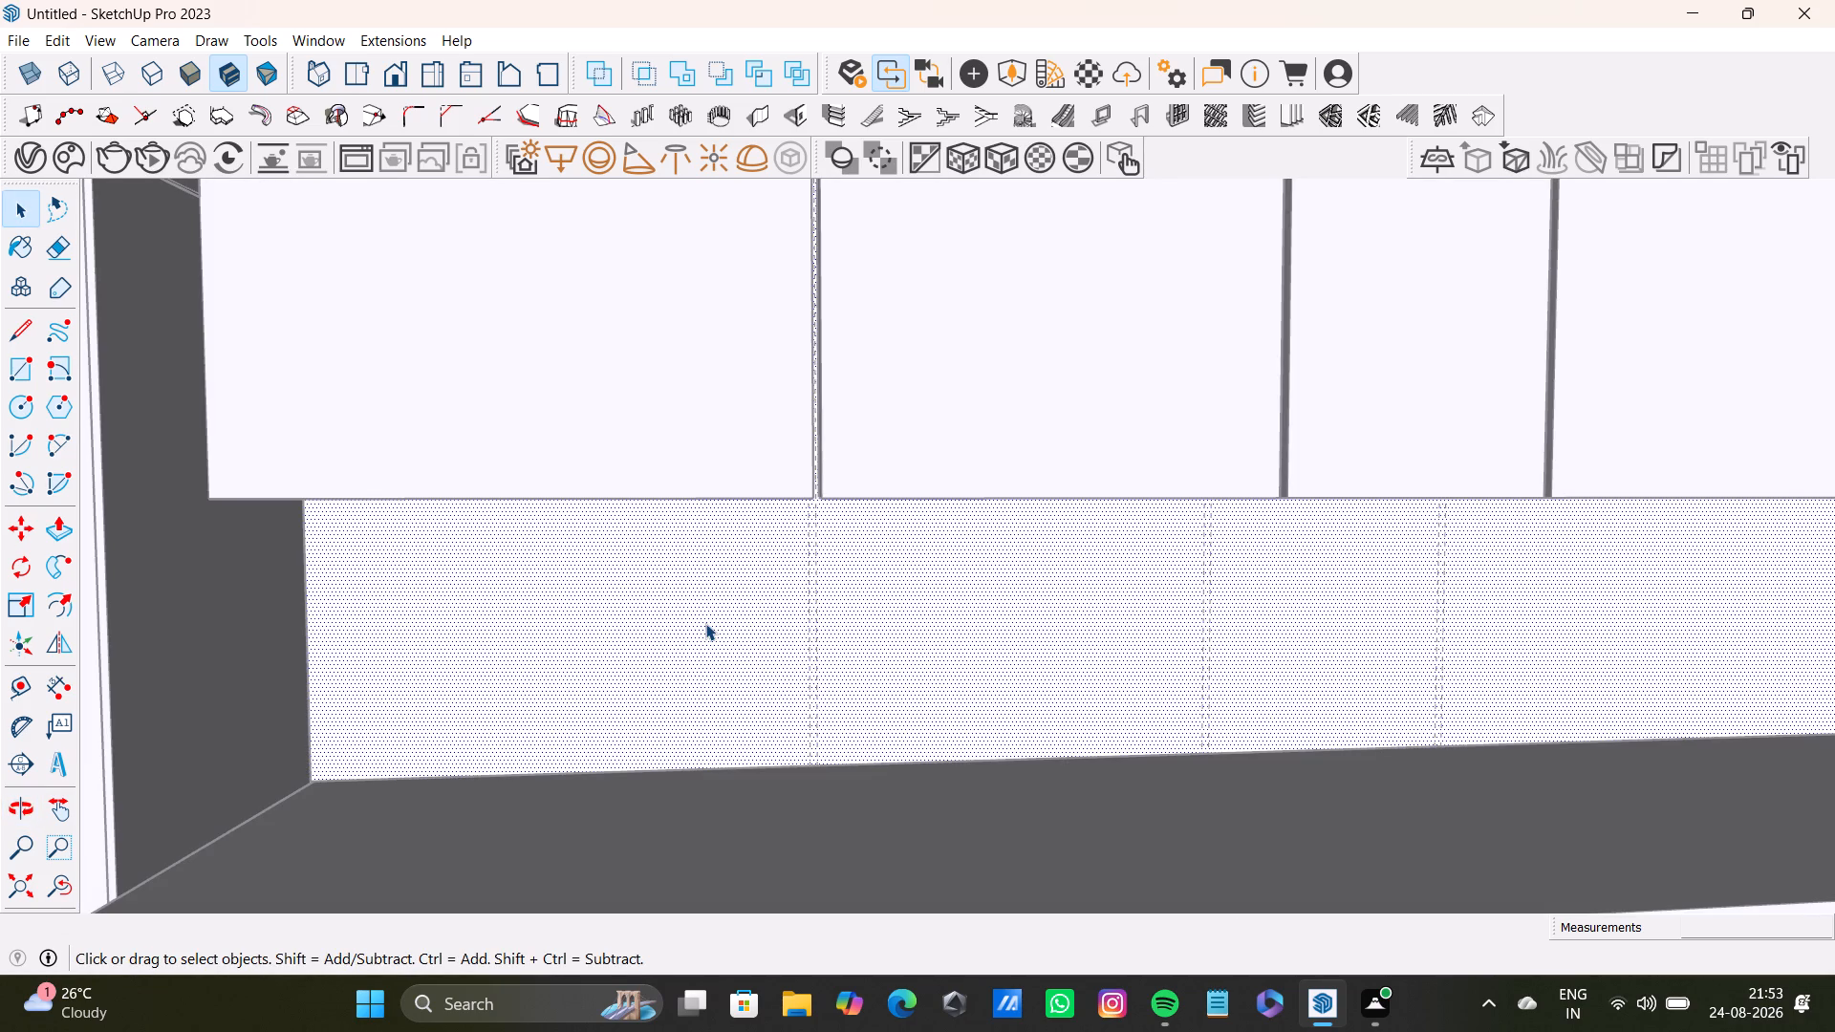
pyautogui.click(505, 662)
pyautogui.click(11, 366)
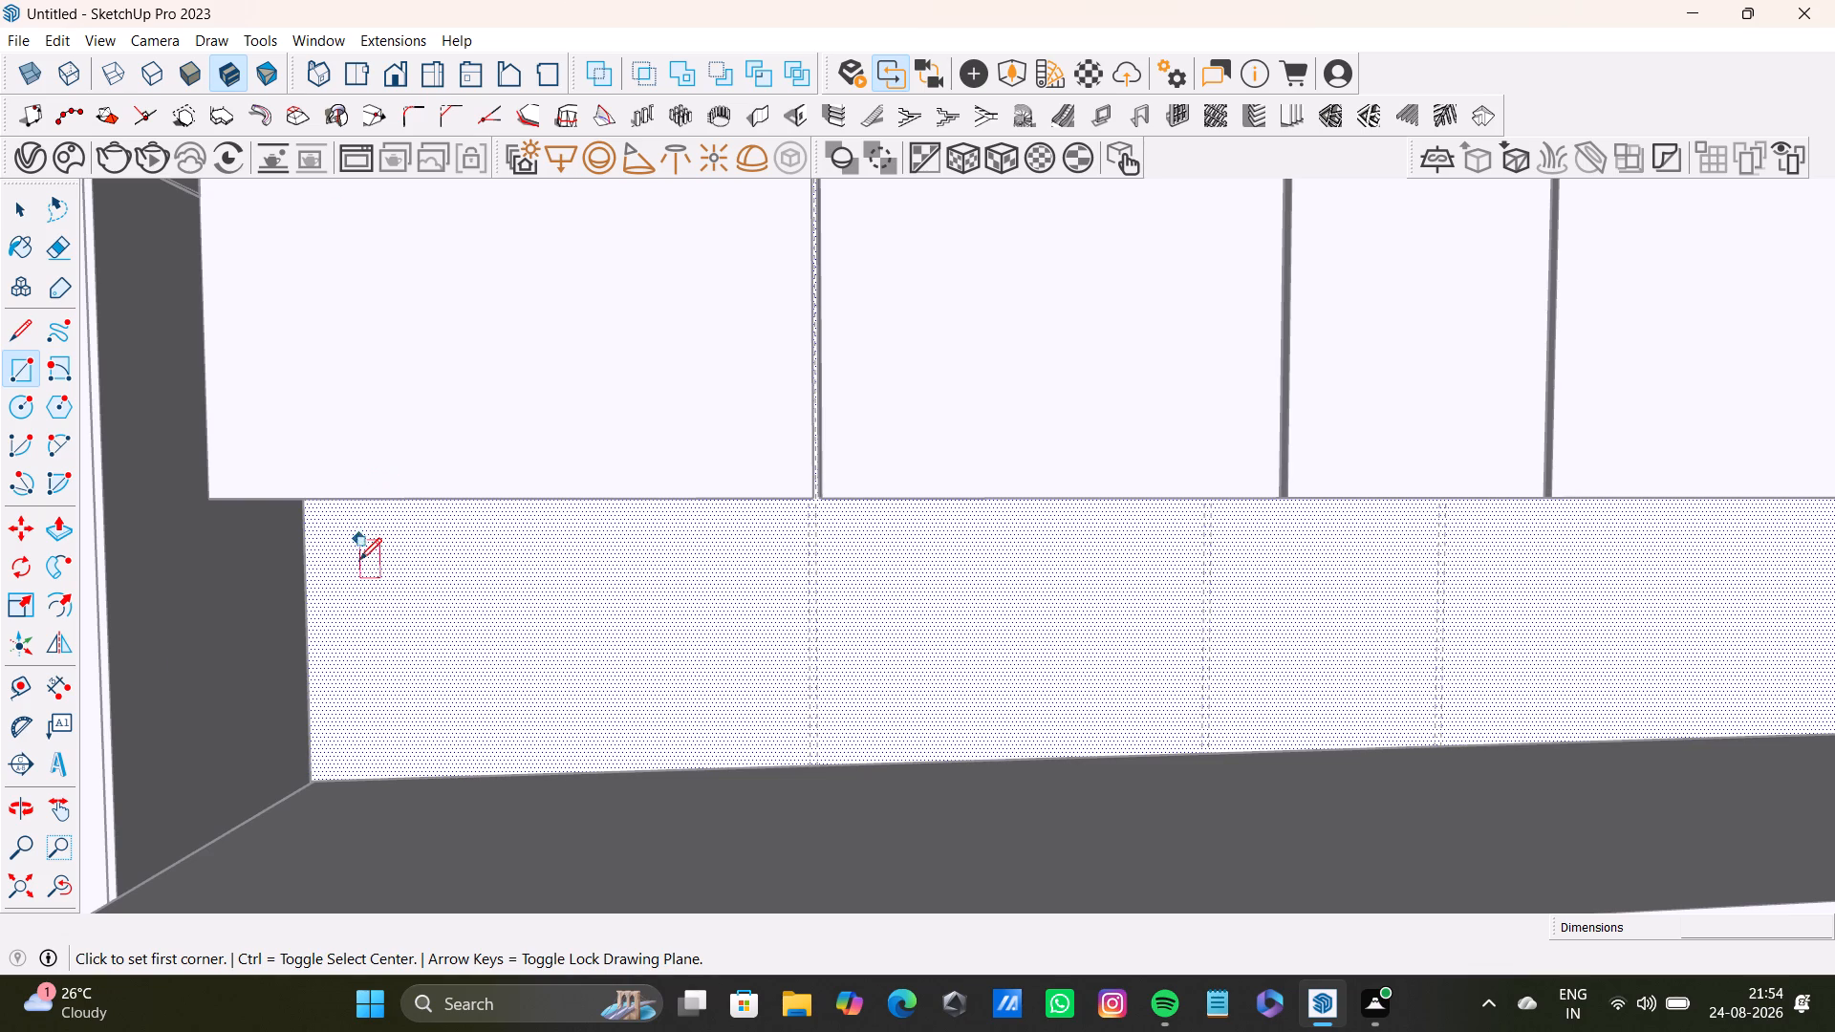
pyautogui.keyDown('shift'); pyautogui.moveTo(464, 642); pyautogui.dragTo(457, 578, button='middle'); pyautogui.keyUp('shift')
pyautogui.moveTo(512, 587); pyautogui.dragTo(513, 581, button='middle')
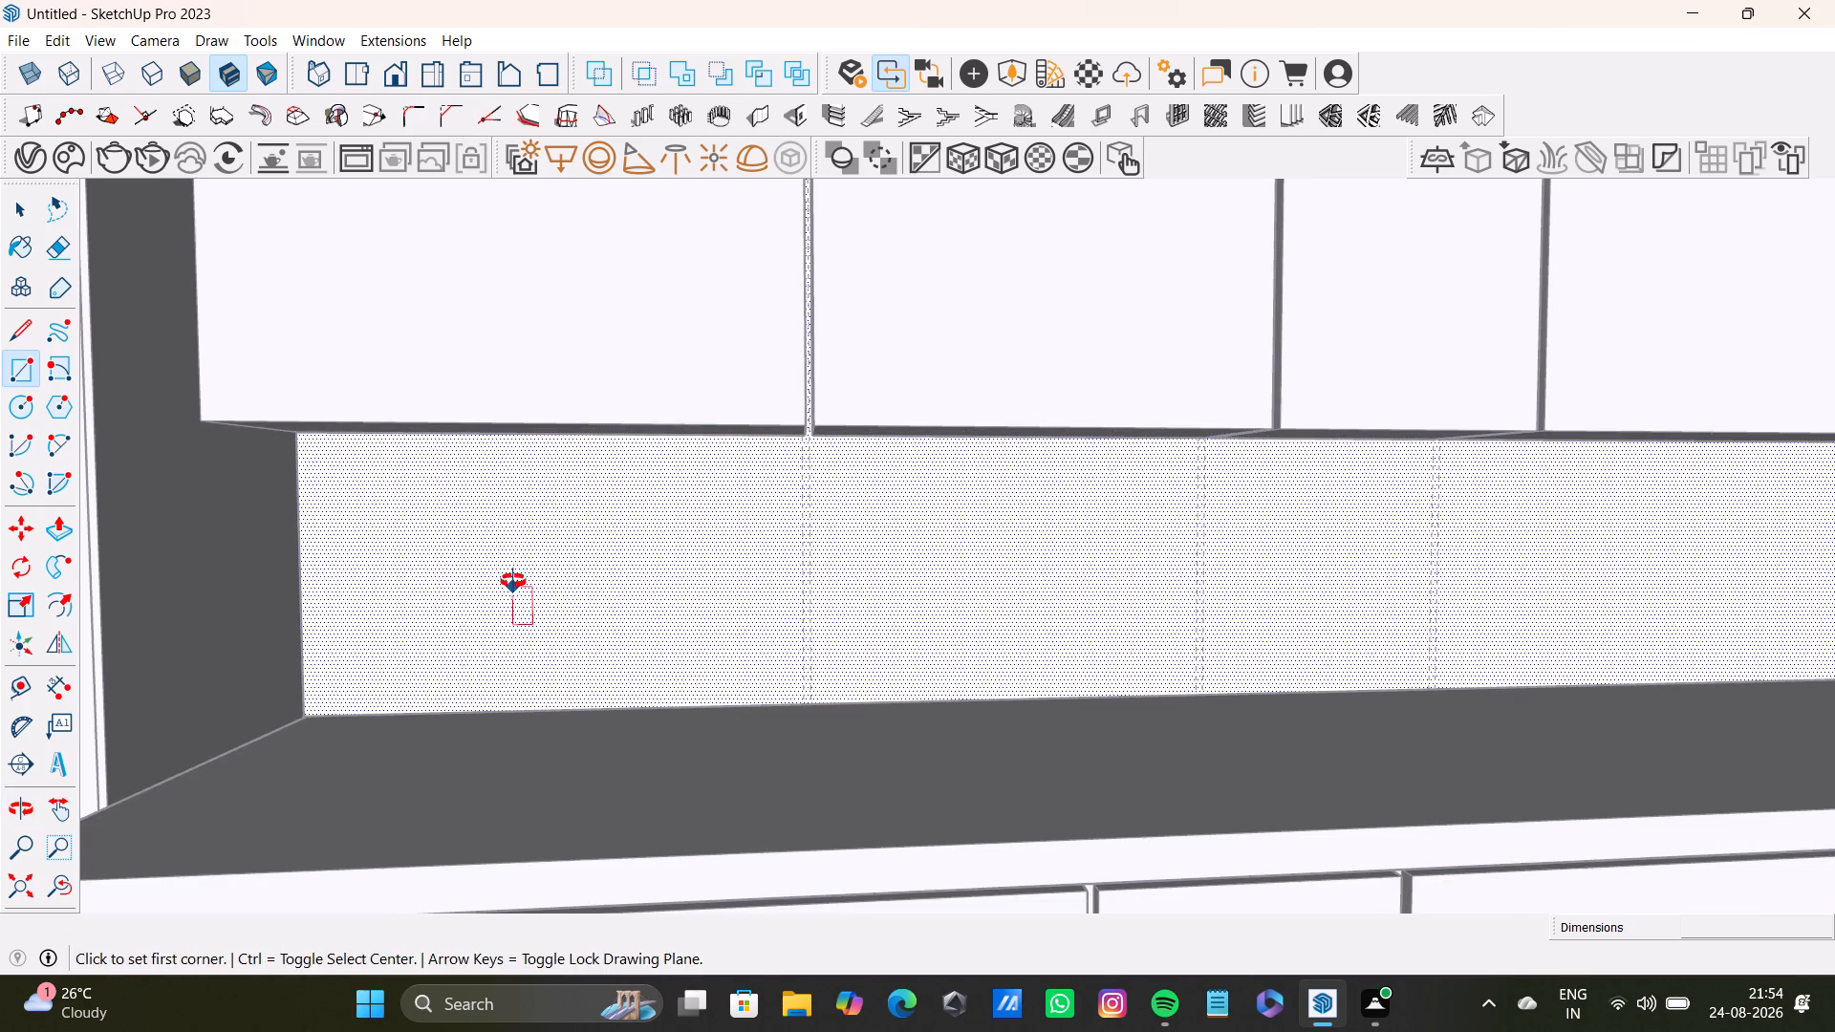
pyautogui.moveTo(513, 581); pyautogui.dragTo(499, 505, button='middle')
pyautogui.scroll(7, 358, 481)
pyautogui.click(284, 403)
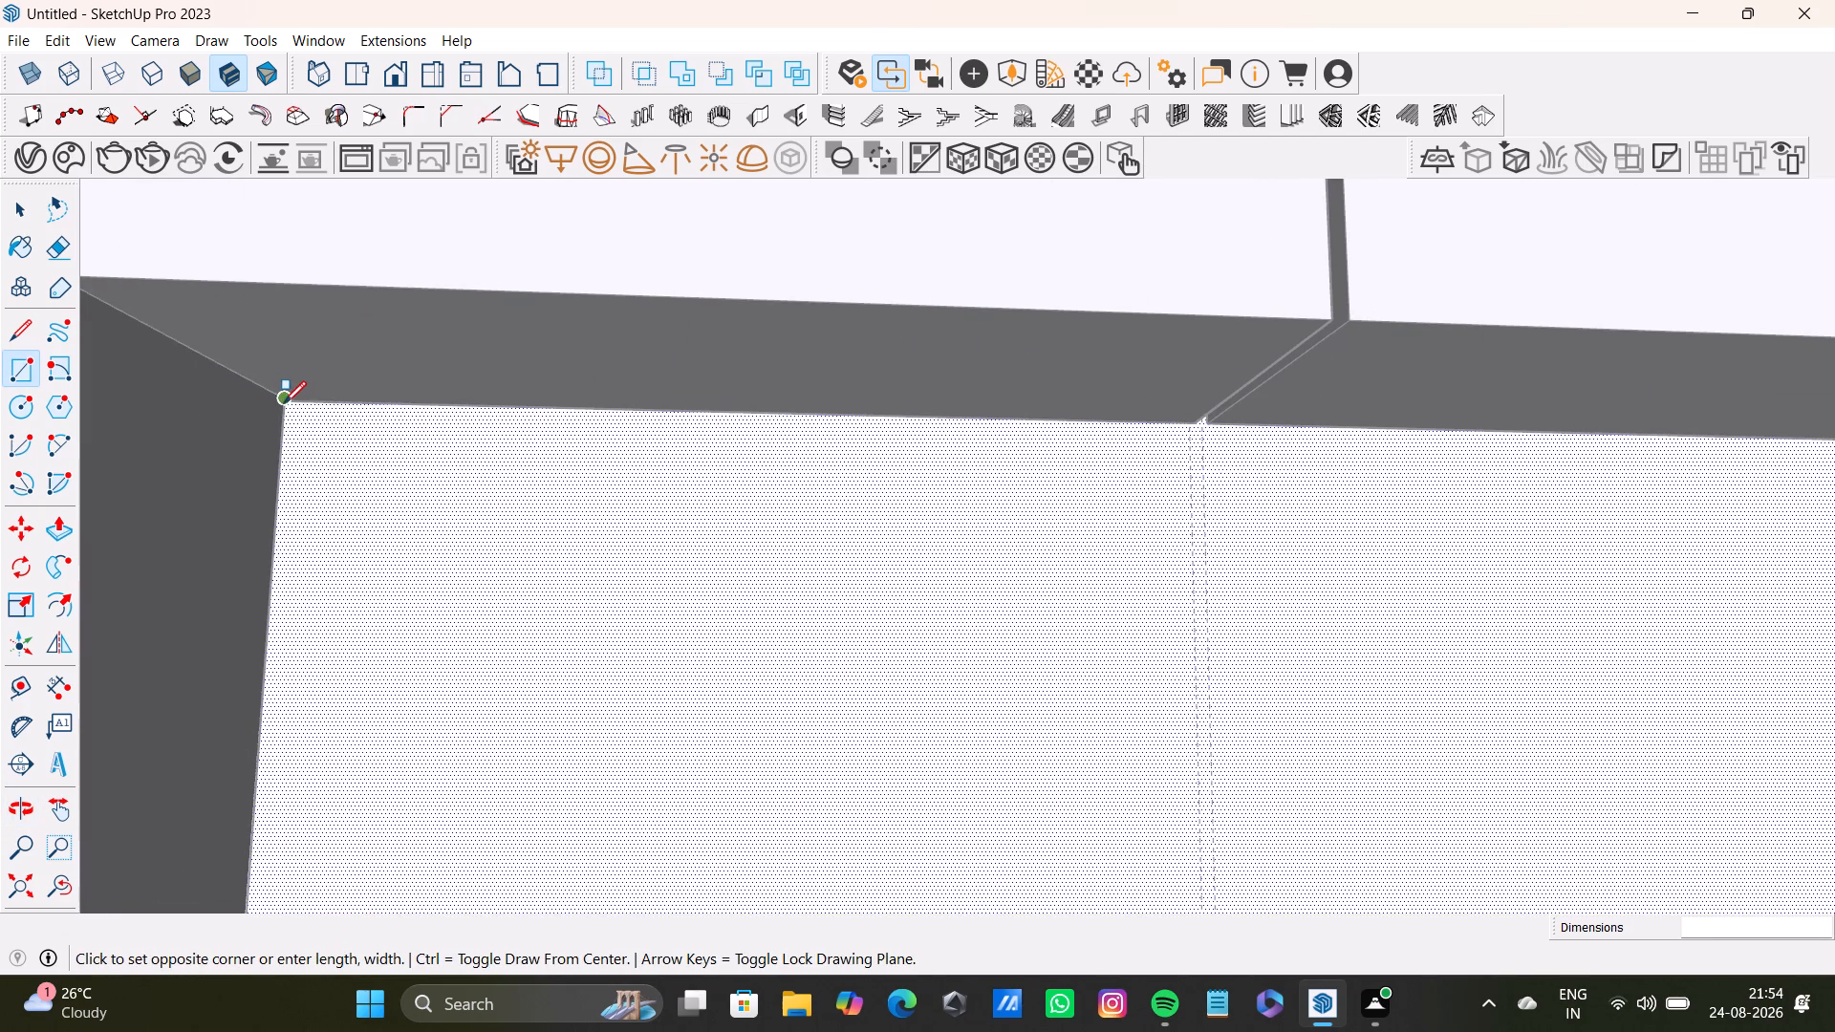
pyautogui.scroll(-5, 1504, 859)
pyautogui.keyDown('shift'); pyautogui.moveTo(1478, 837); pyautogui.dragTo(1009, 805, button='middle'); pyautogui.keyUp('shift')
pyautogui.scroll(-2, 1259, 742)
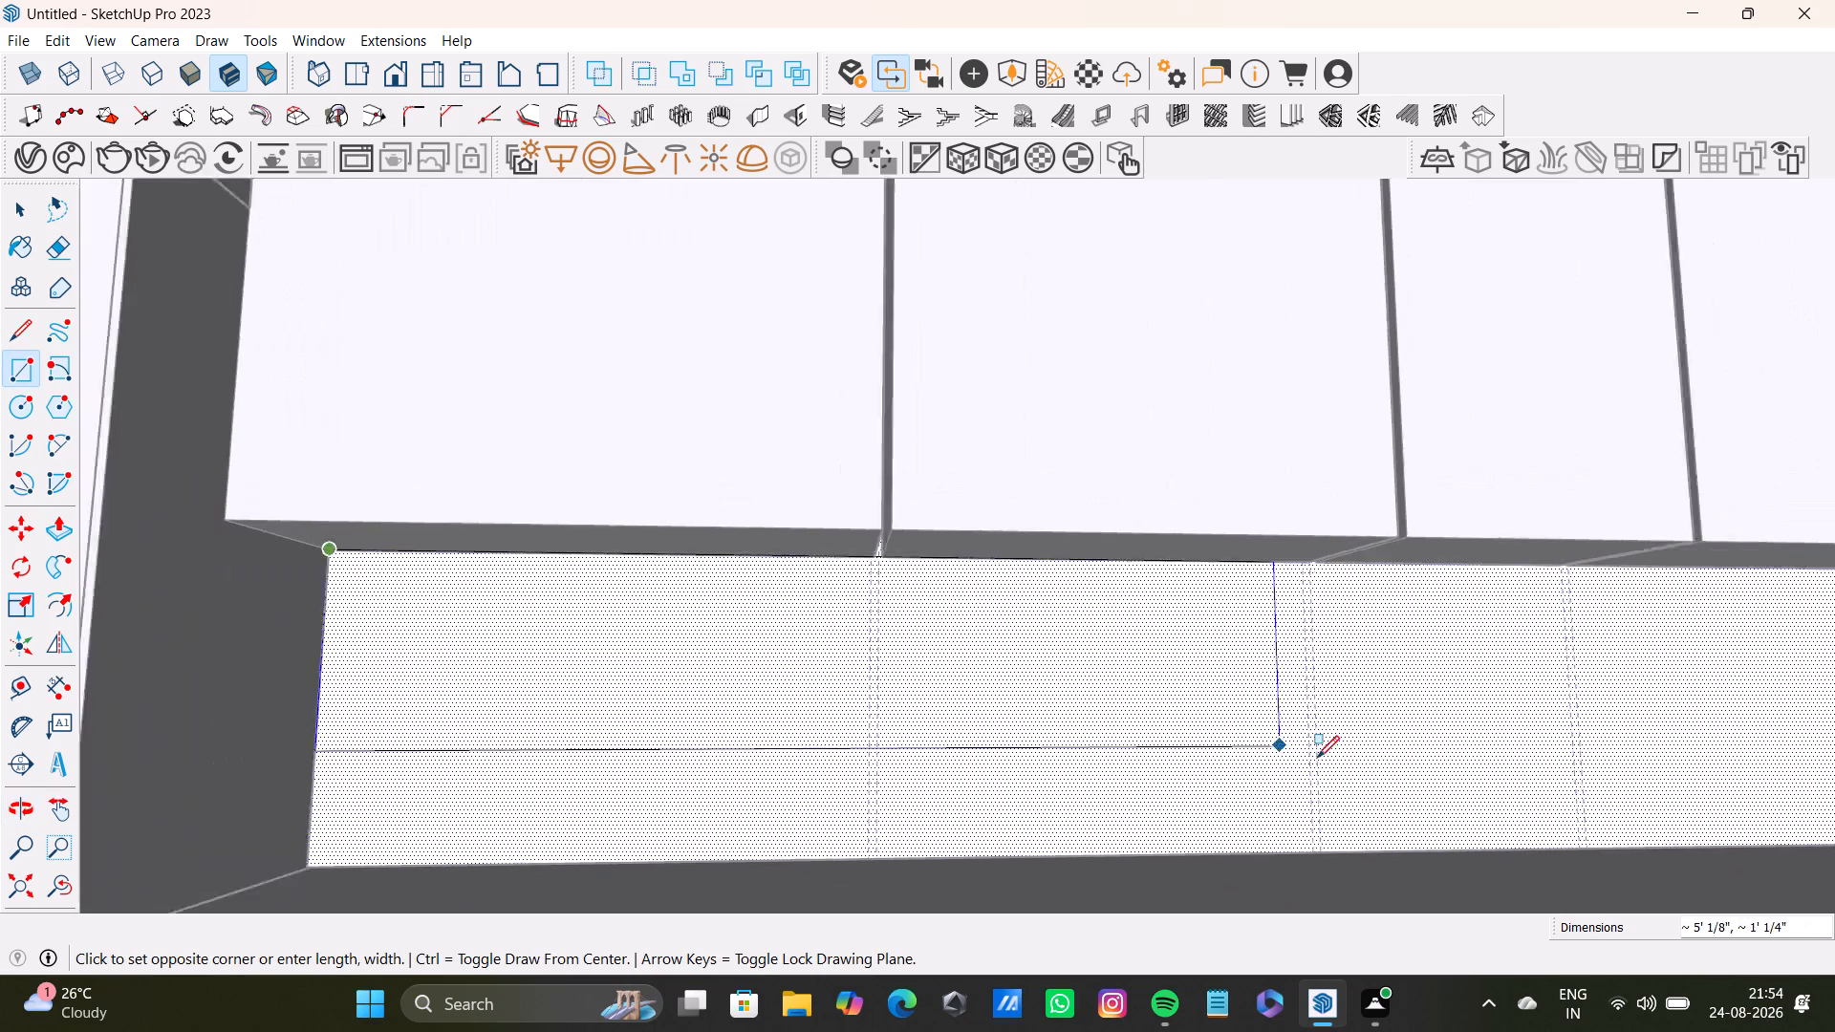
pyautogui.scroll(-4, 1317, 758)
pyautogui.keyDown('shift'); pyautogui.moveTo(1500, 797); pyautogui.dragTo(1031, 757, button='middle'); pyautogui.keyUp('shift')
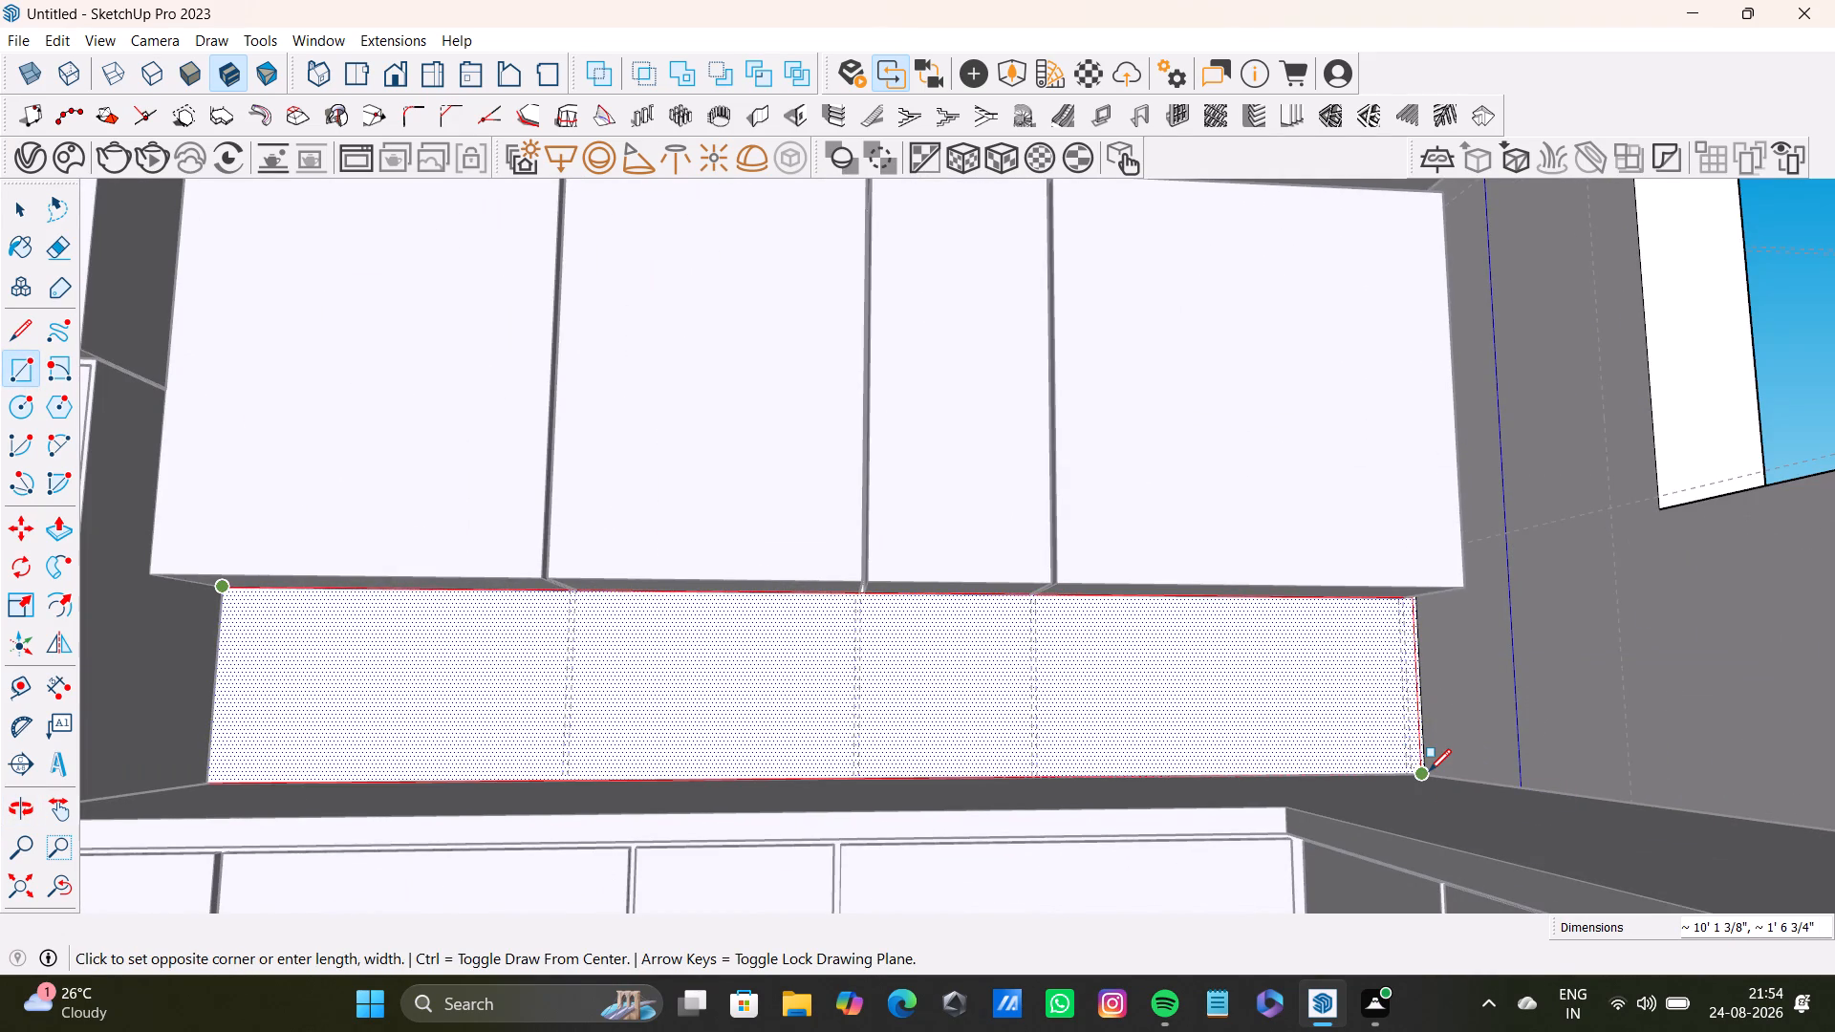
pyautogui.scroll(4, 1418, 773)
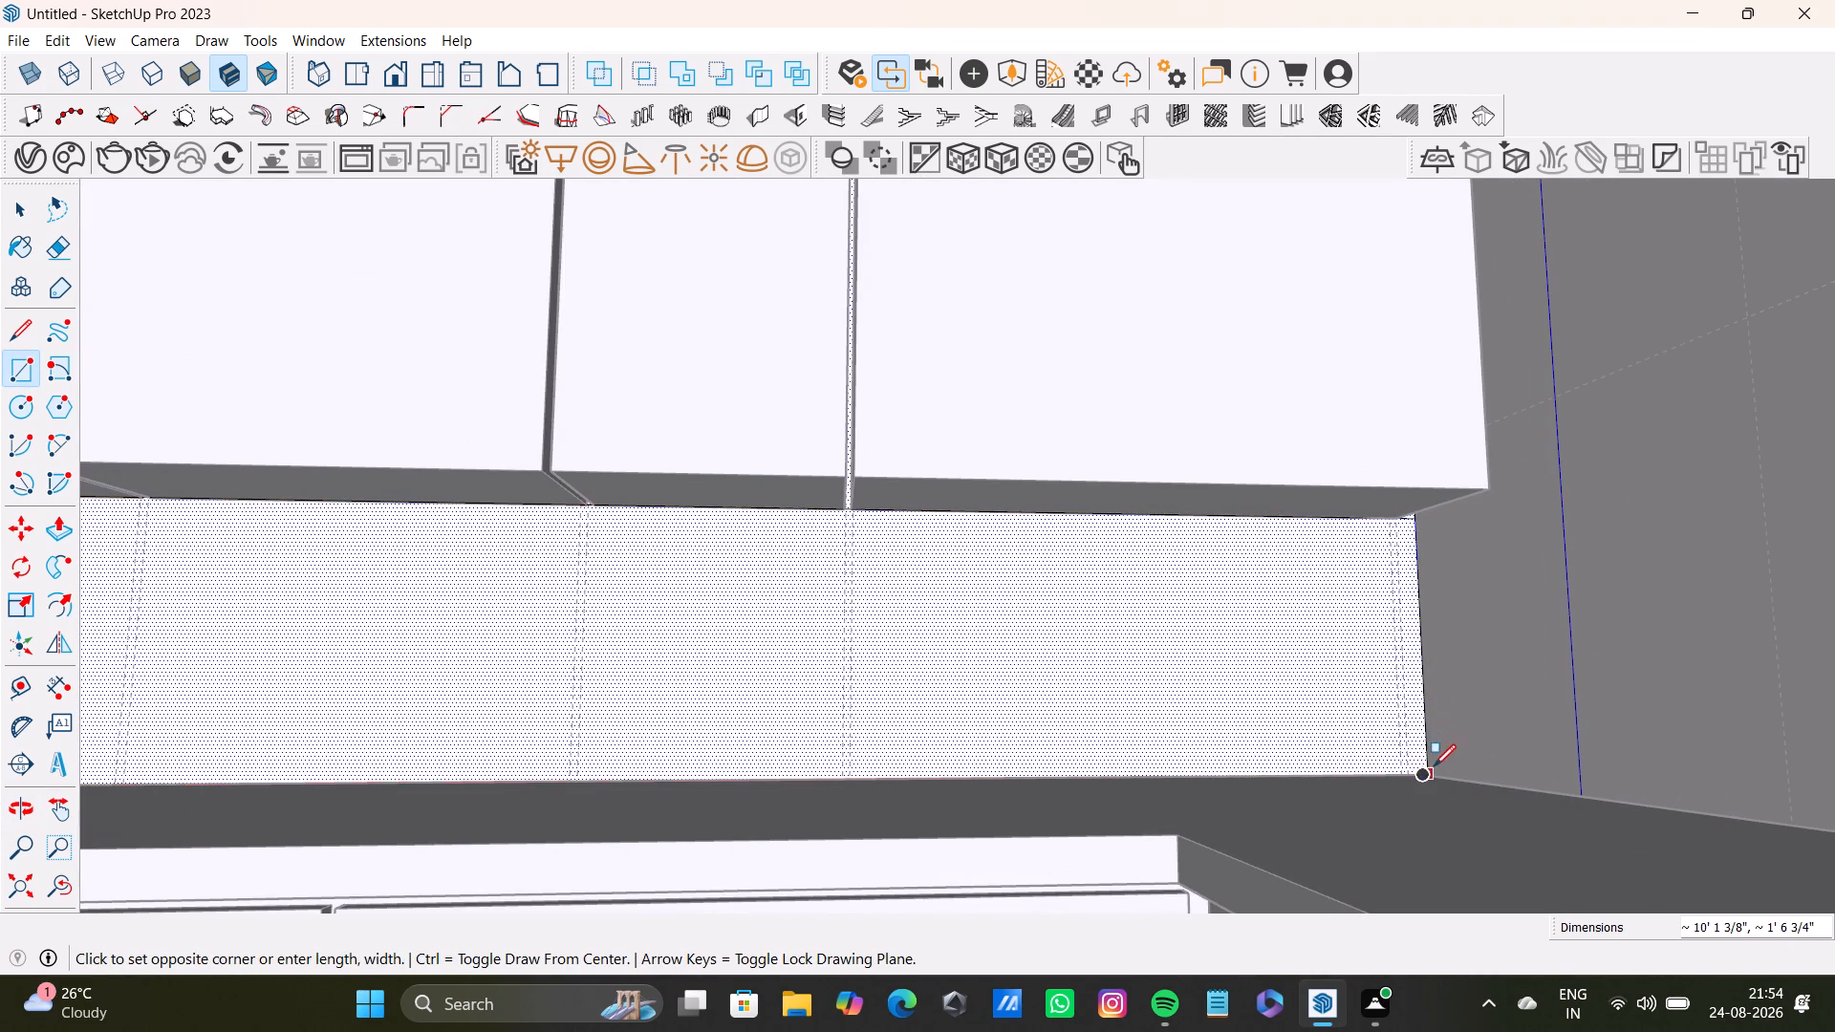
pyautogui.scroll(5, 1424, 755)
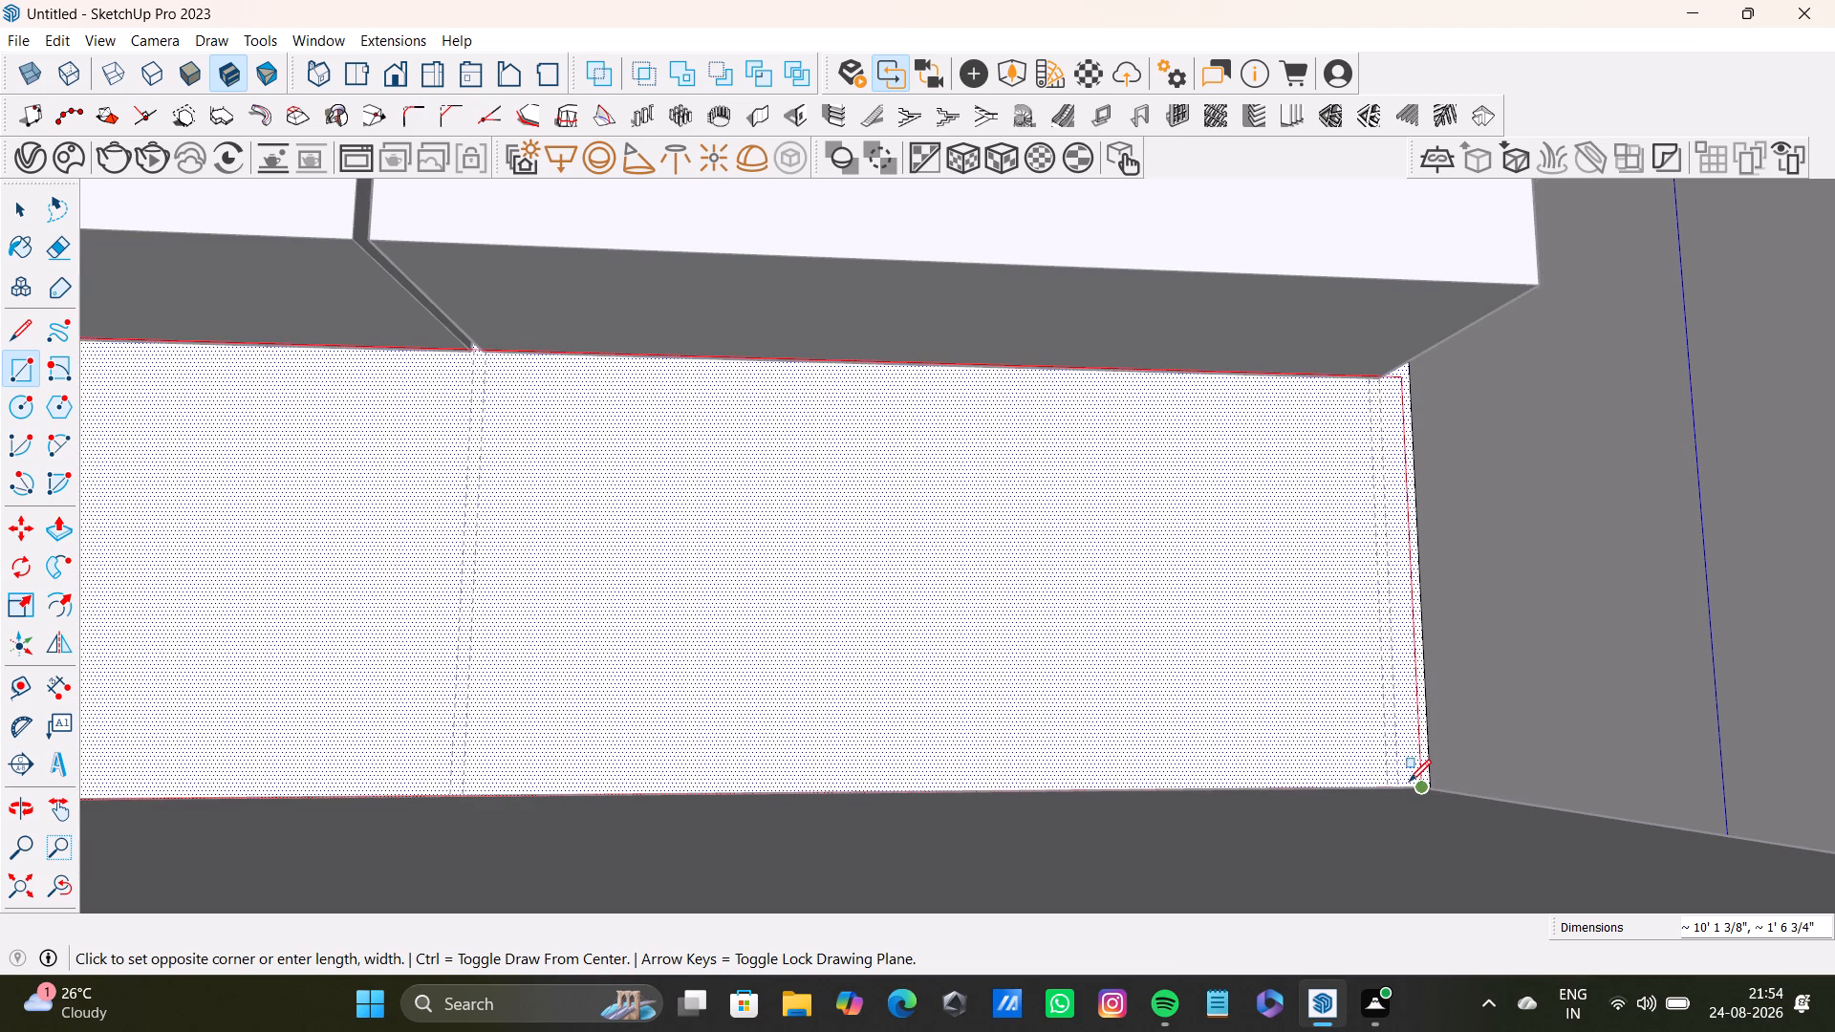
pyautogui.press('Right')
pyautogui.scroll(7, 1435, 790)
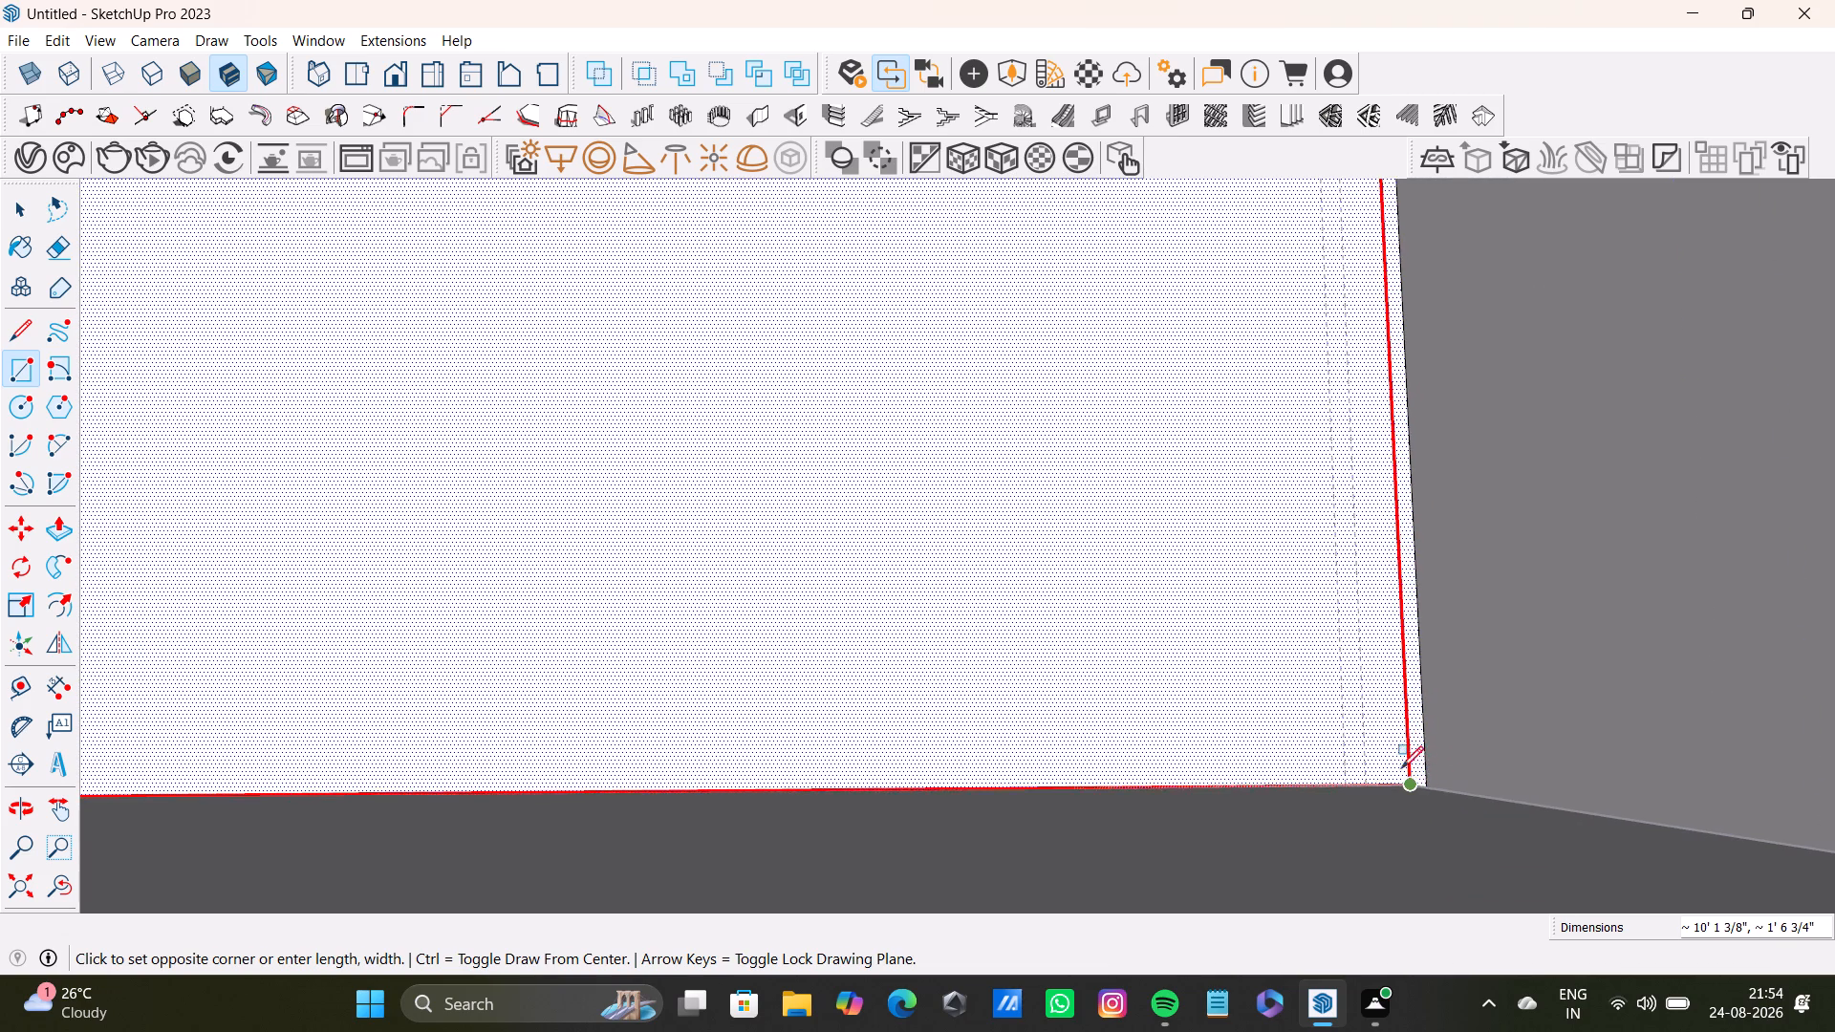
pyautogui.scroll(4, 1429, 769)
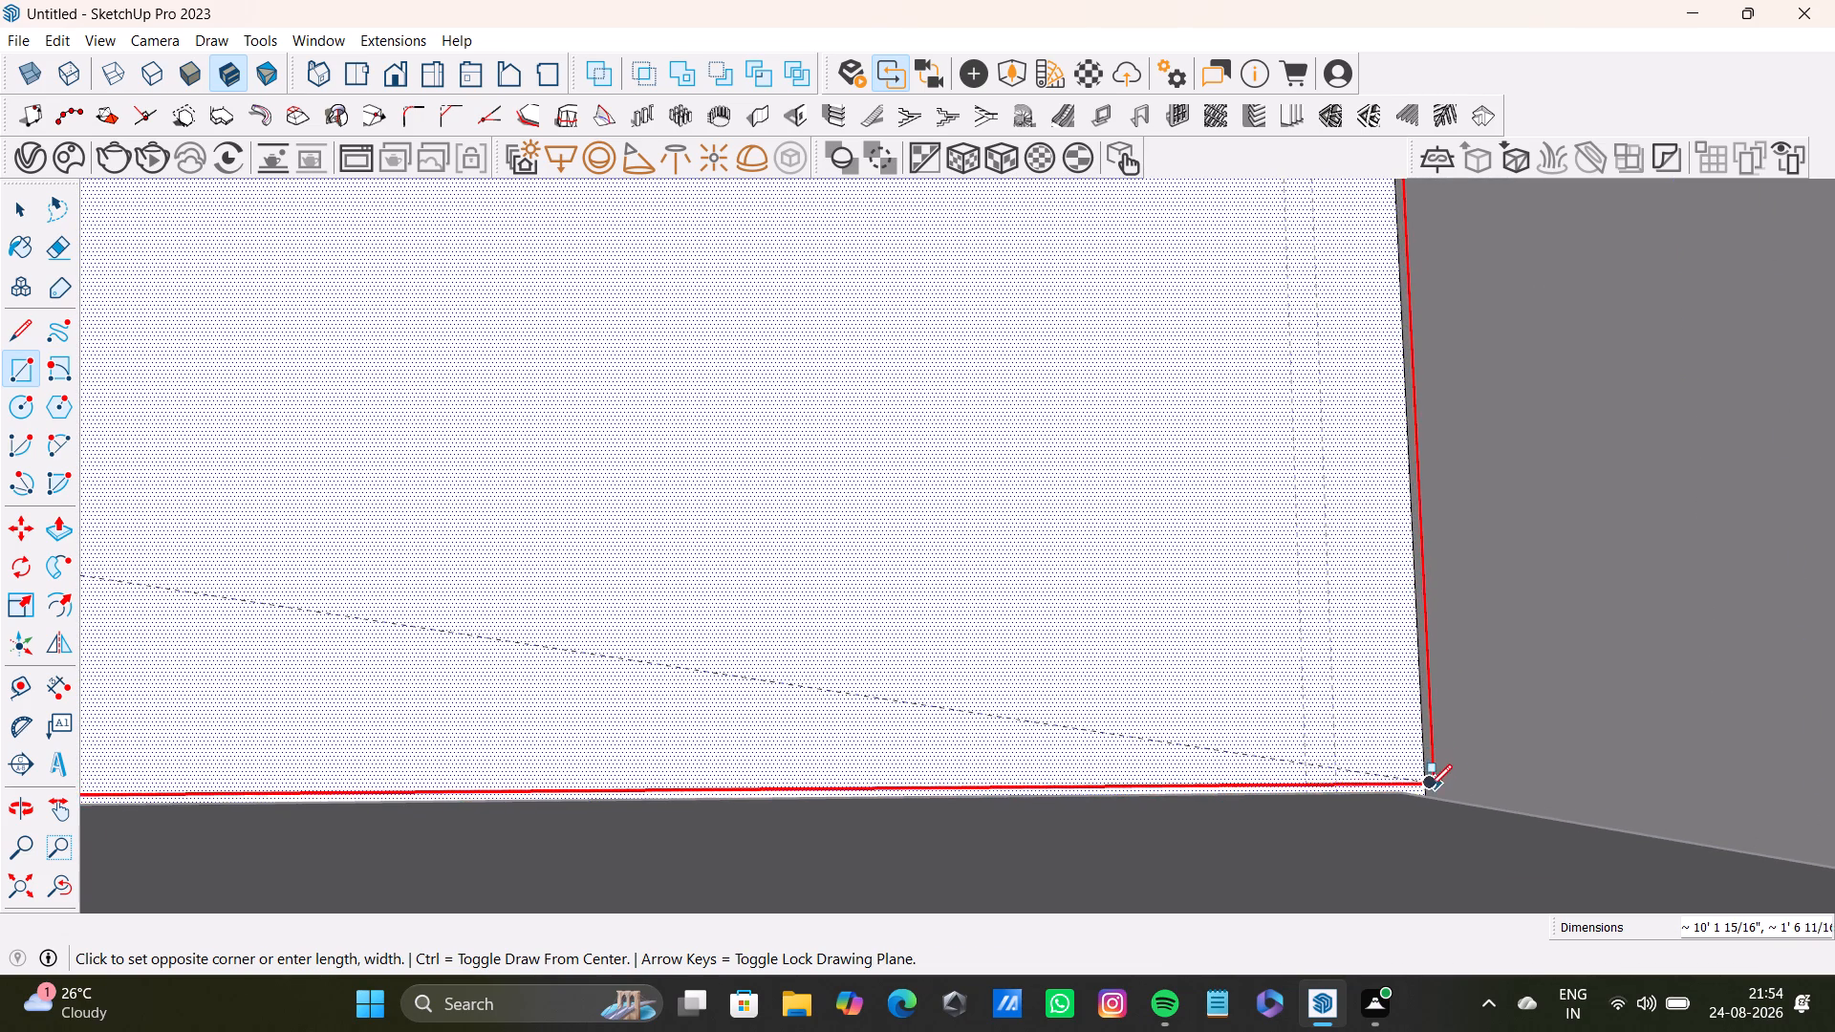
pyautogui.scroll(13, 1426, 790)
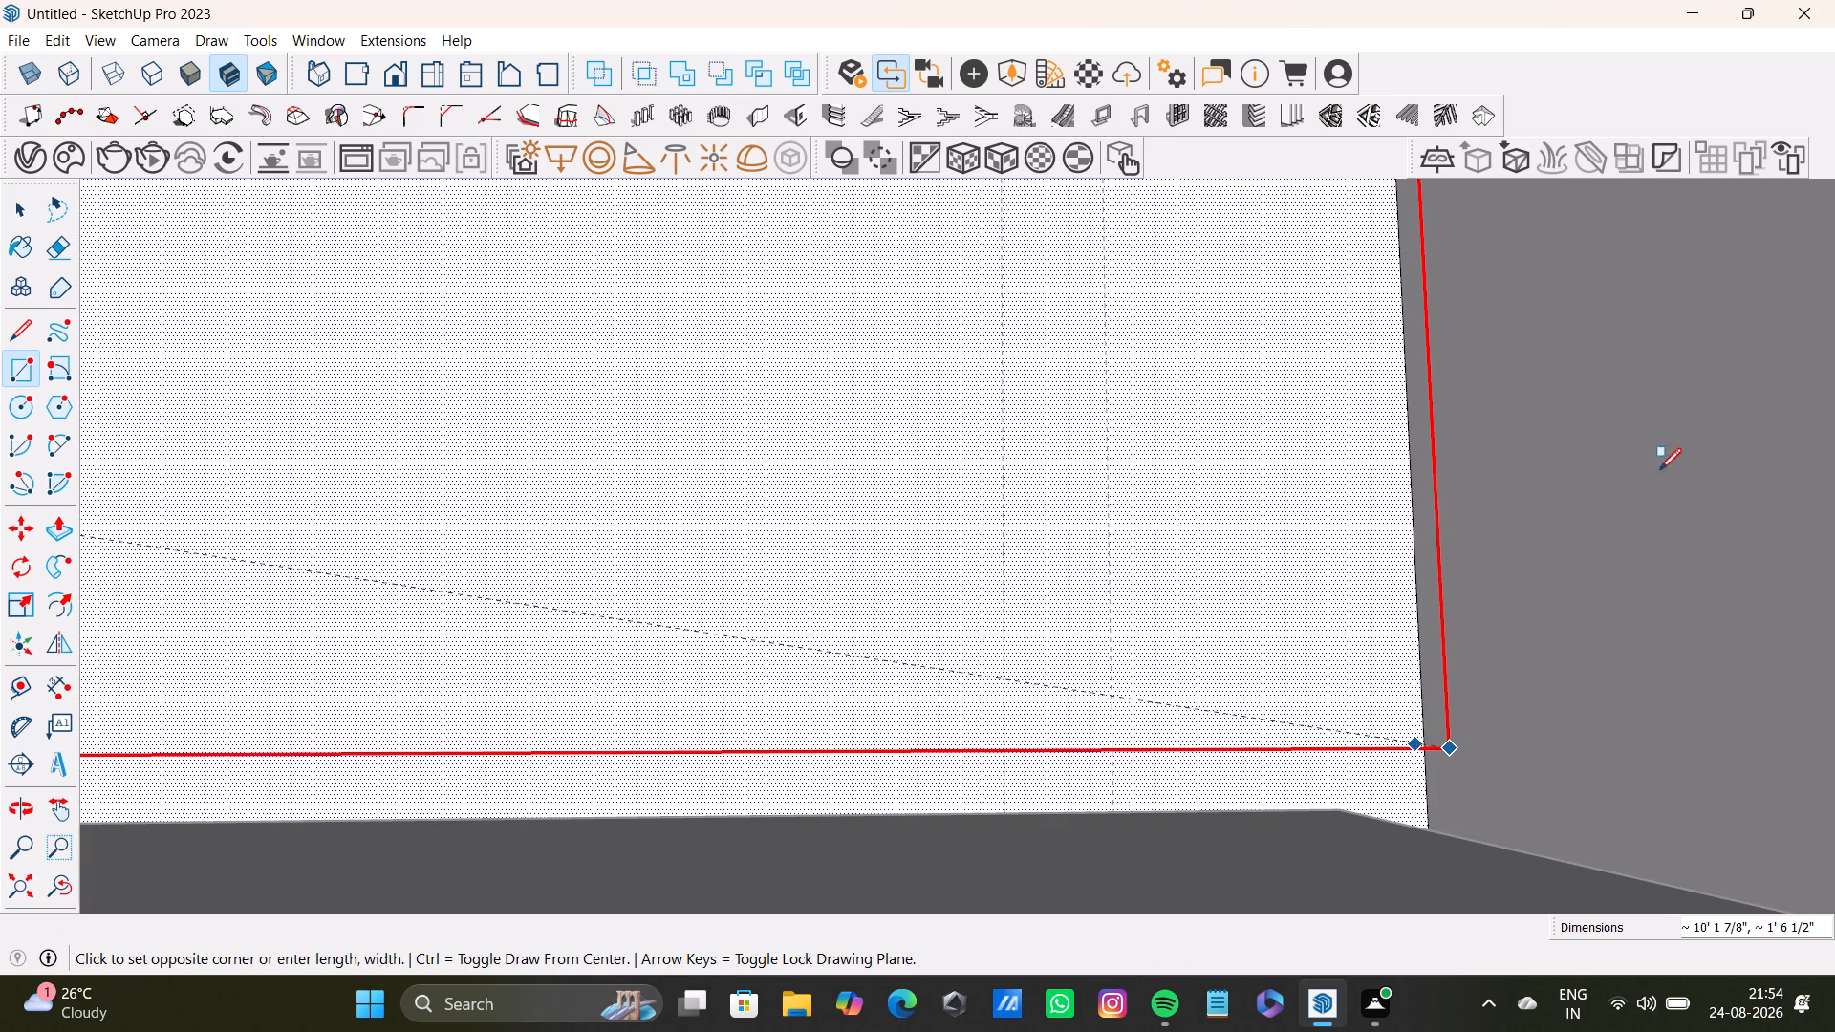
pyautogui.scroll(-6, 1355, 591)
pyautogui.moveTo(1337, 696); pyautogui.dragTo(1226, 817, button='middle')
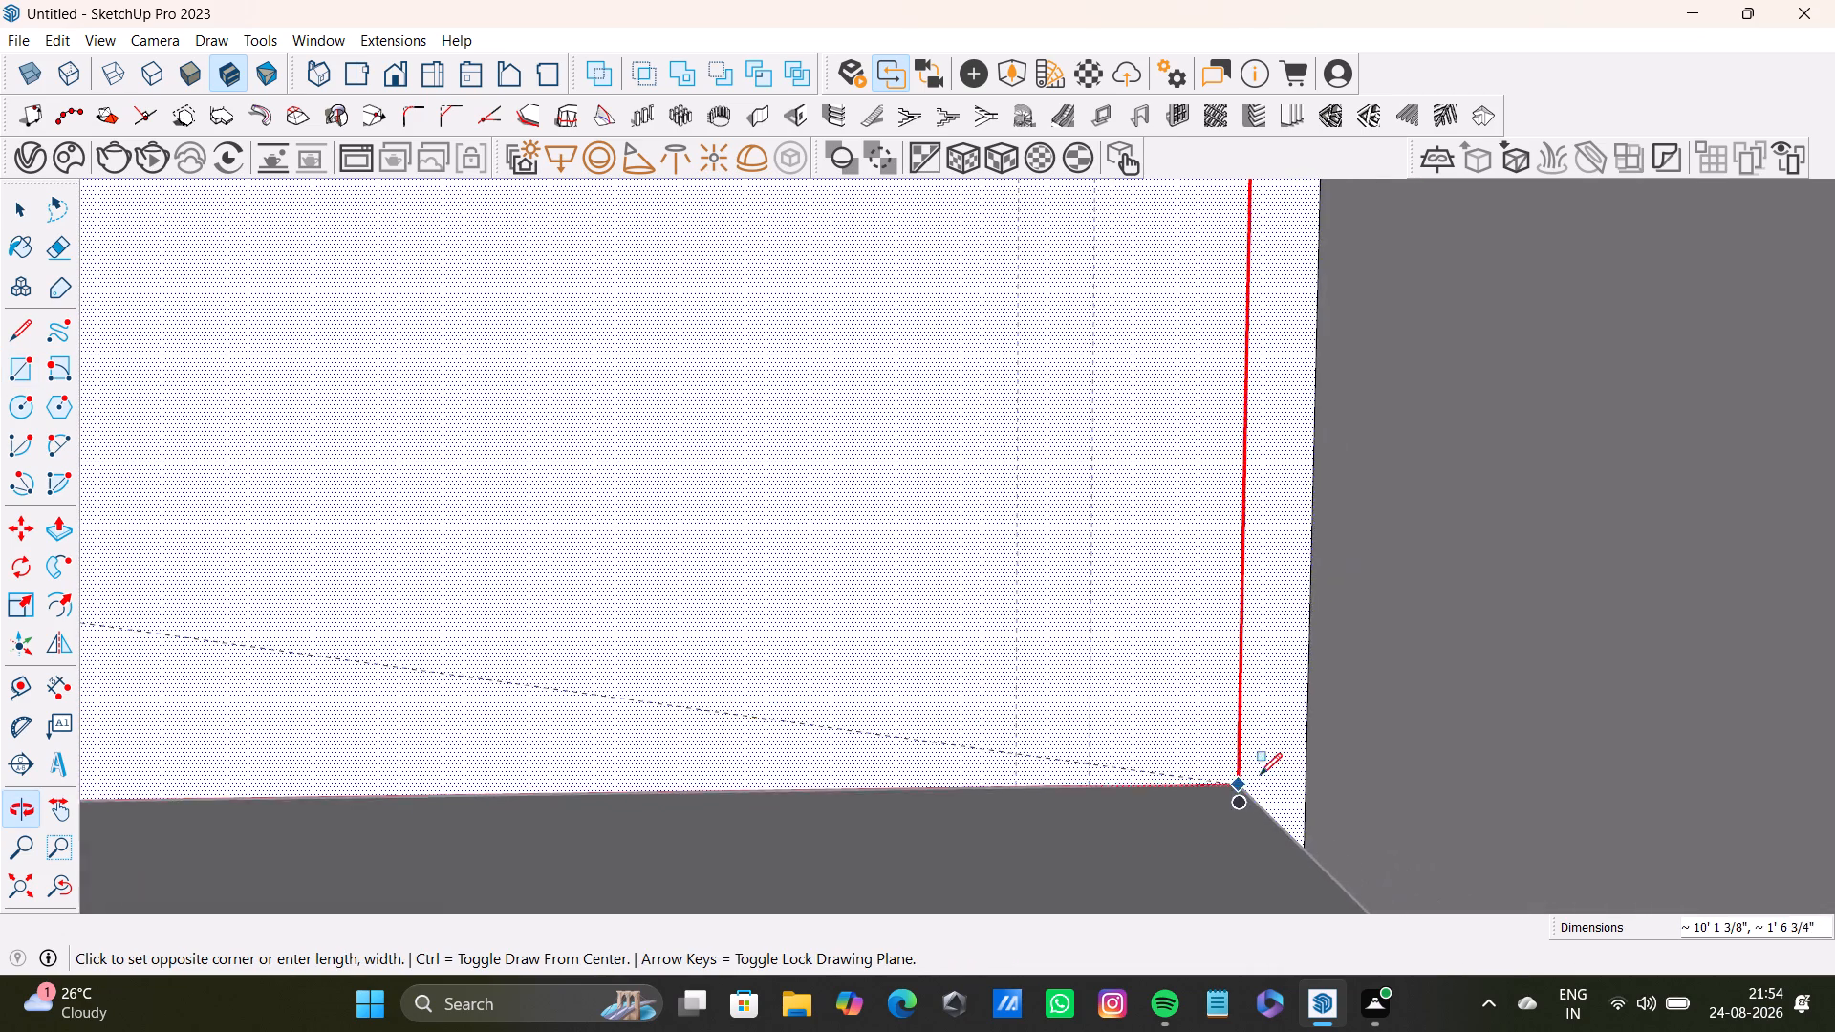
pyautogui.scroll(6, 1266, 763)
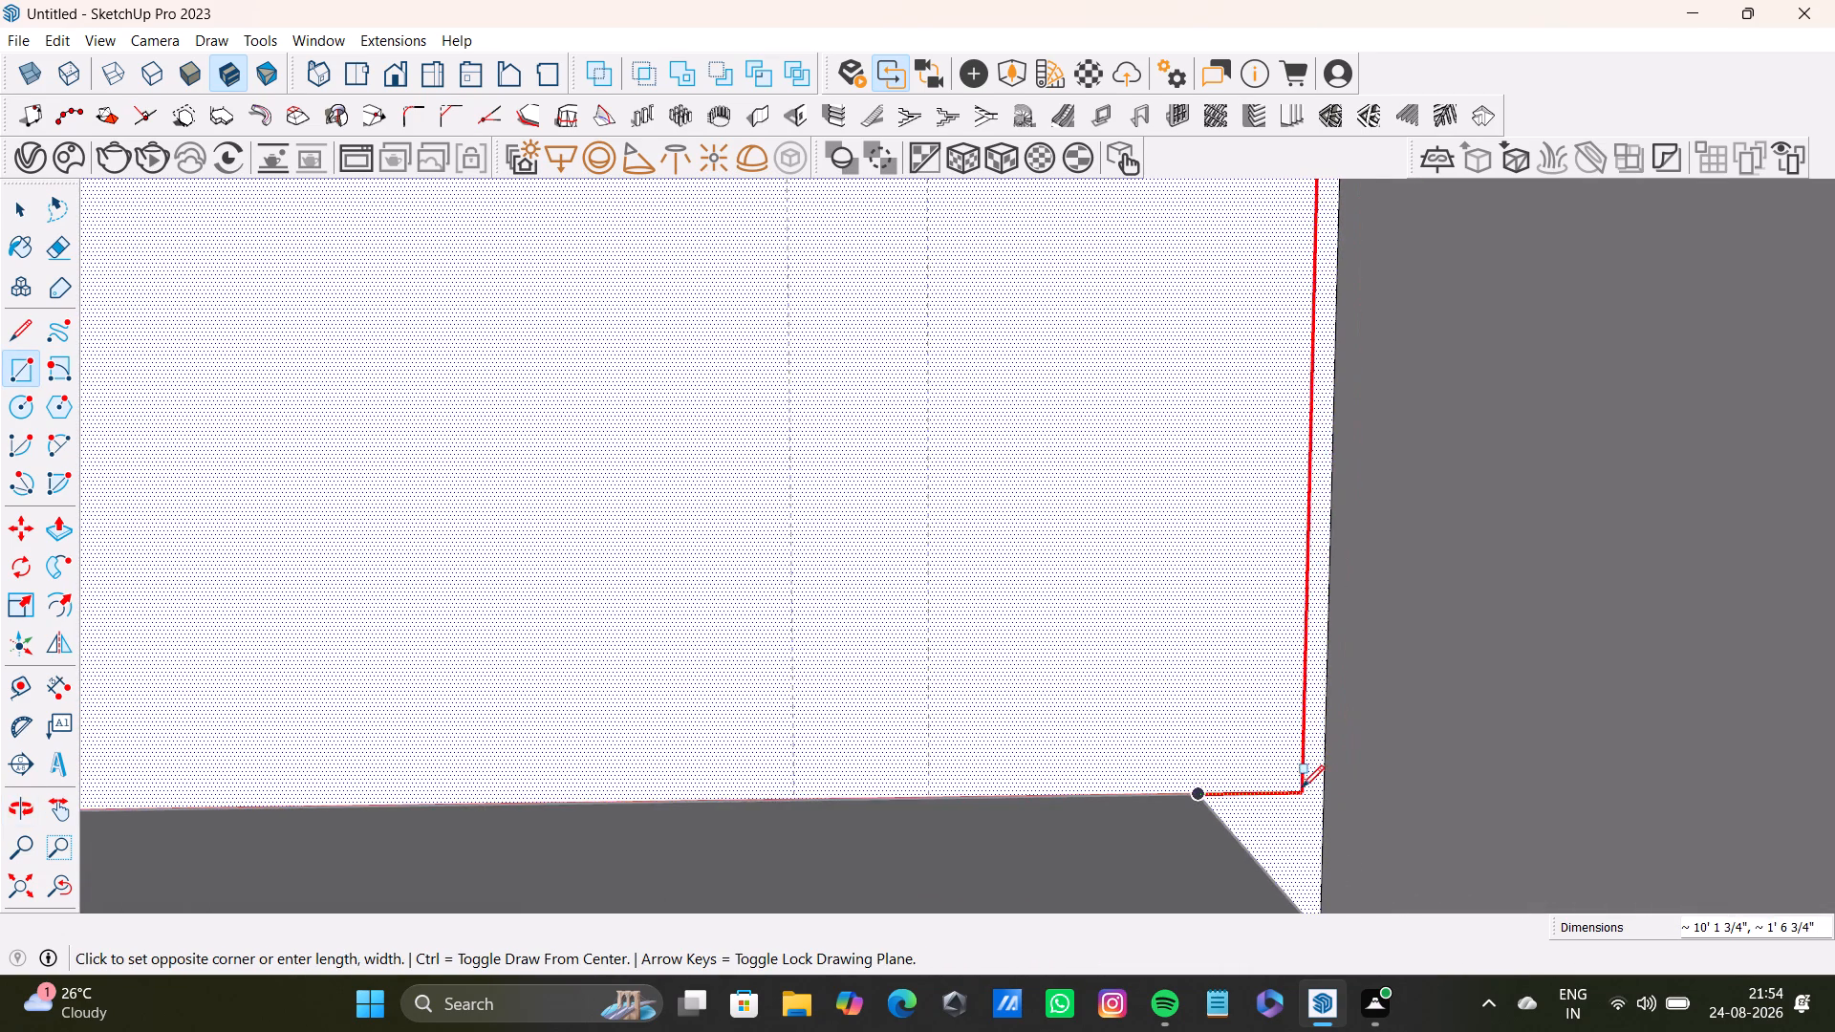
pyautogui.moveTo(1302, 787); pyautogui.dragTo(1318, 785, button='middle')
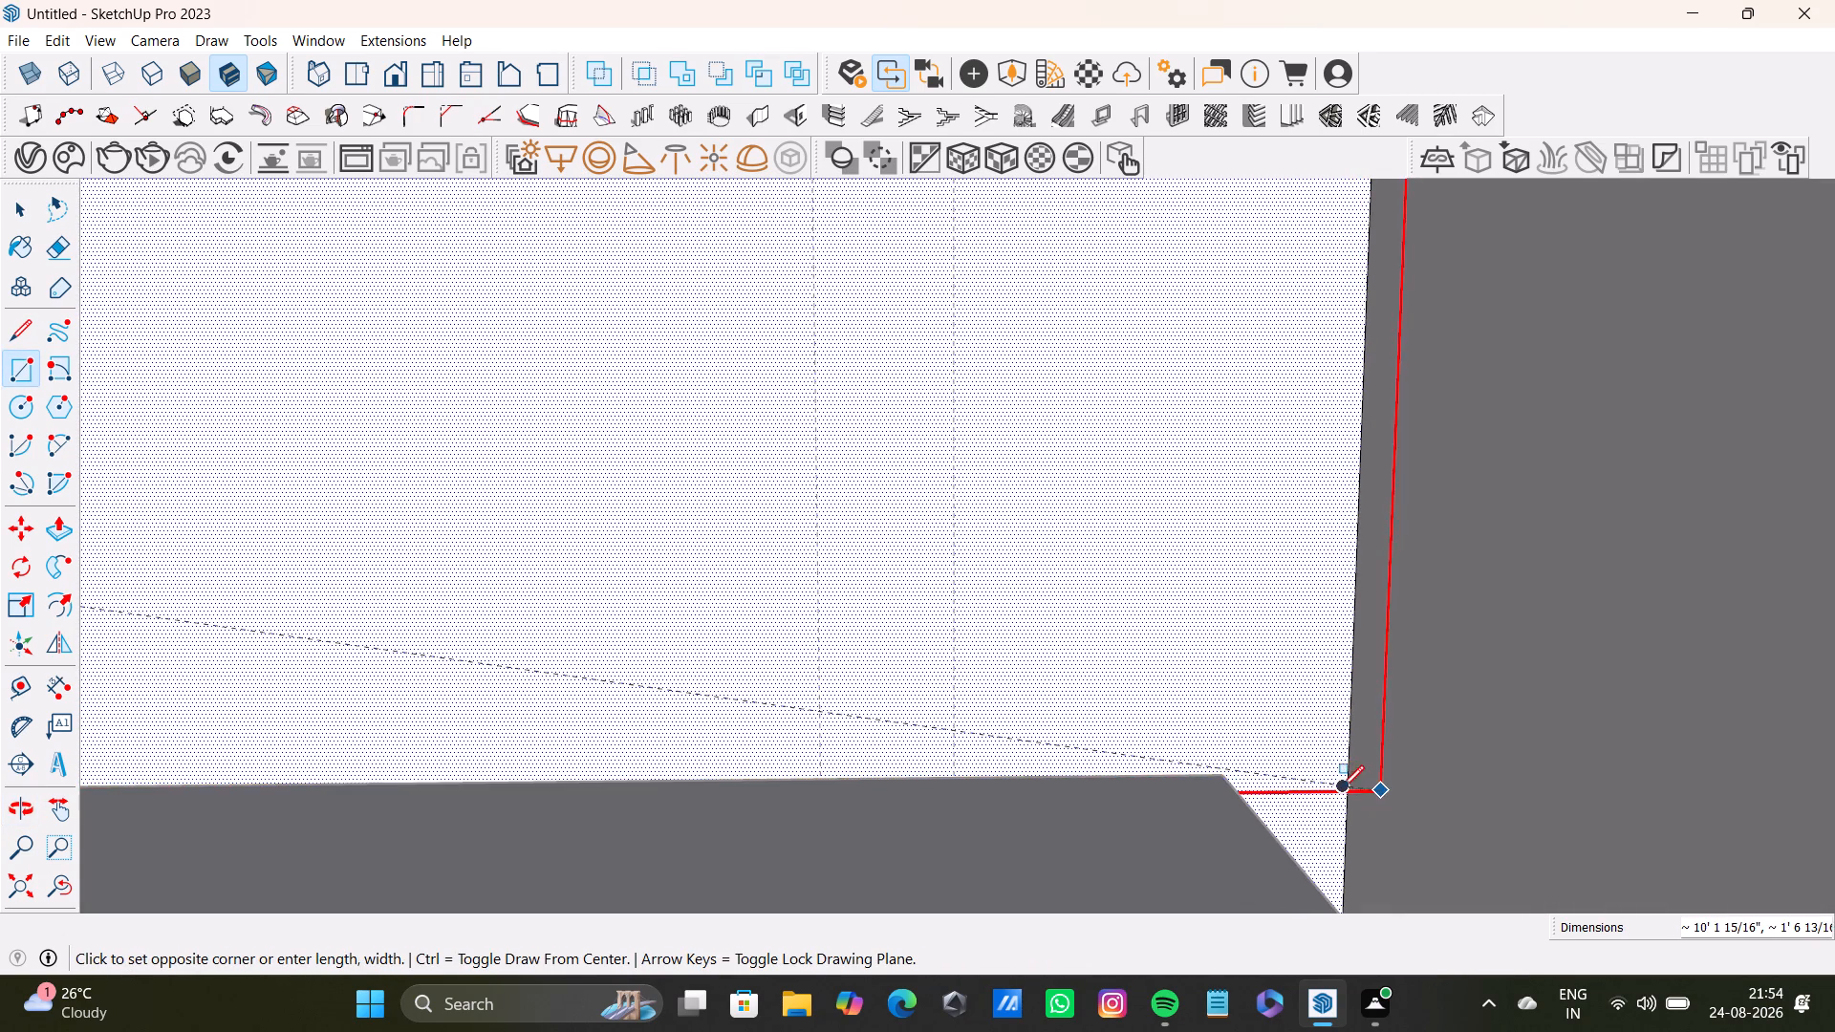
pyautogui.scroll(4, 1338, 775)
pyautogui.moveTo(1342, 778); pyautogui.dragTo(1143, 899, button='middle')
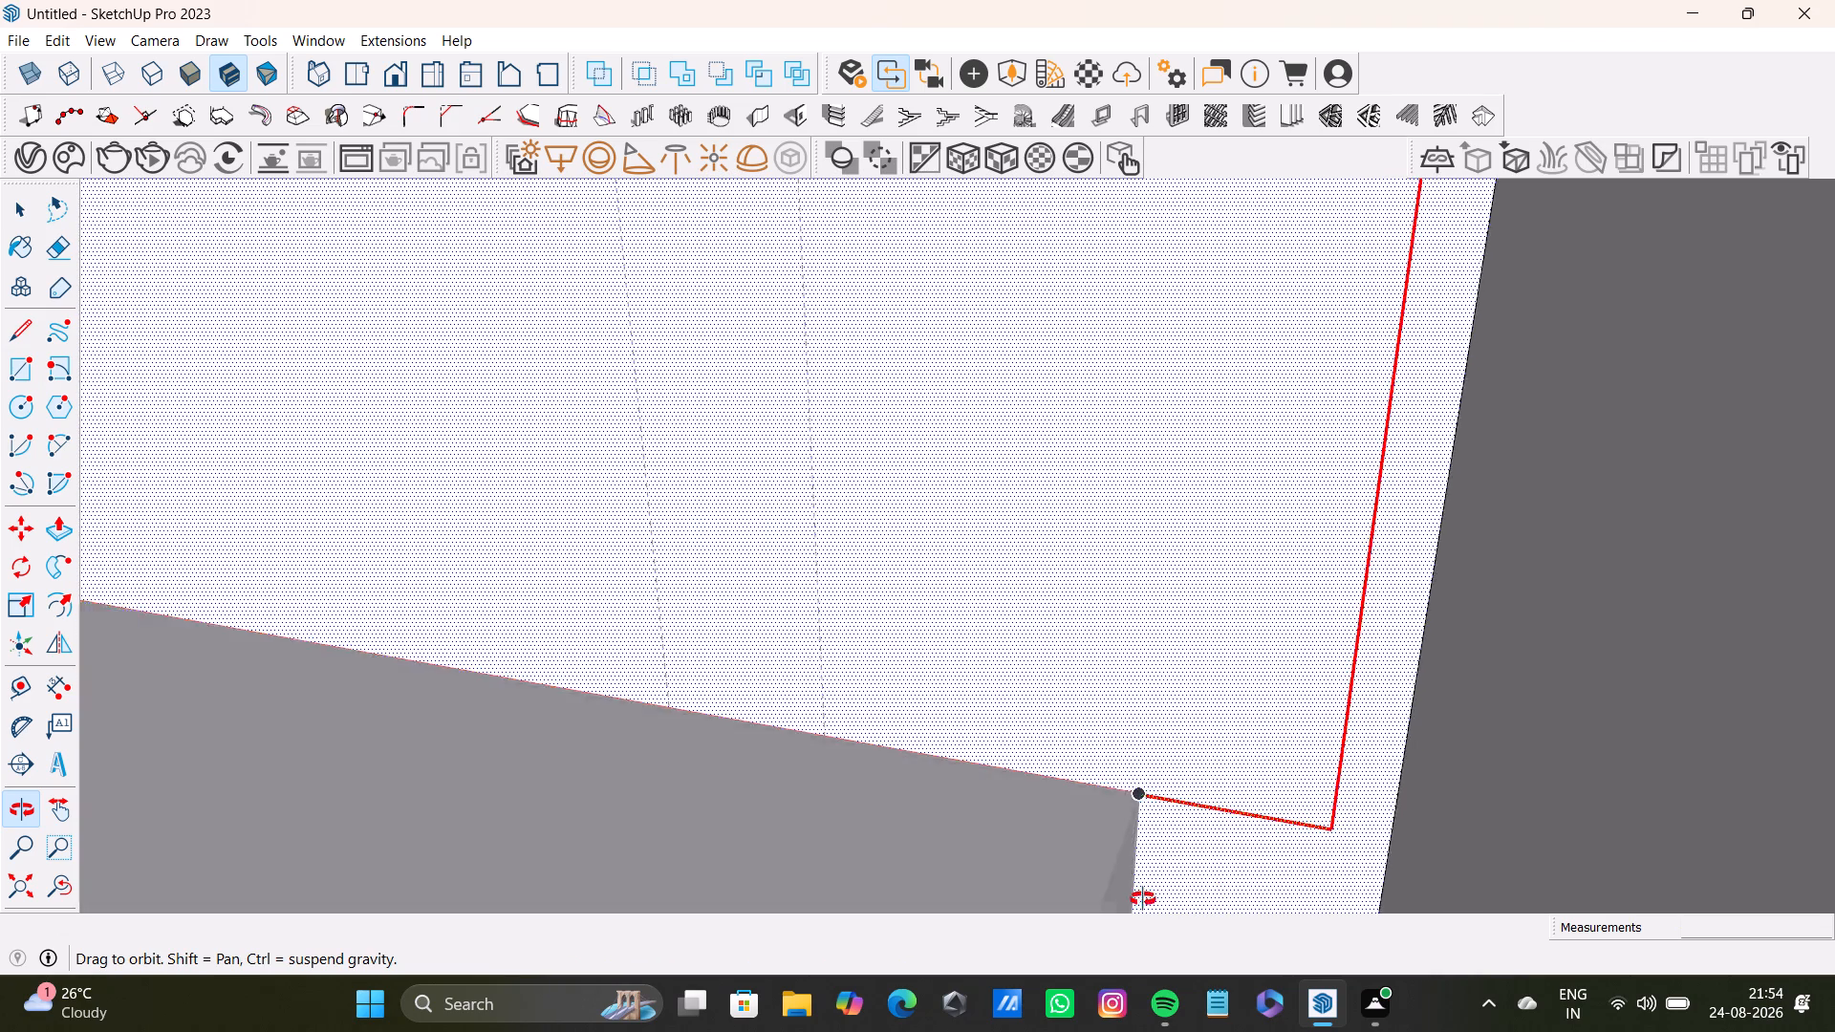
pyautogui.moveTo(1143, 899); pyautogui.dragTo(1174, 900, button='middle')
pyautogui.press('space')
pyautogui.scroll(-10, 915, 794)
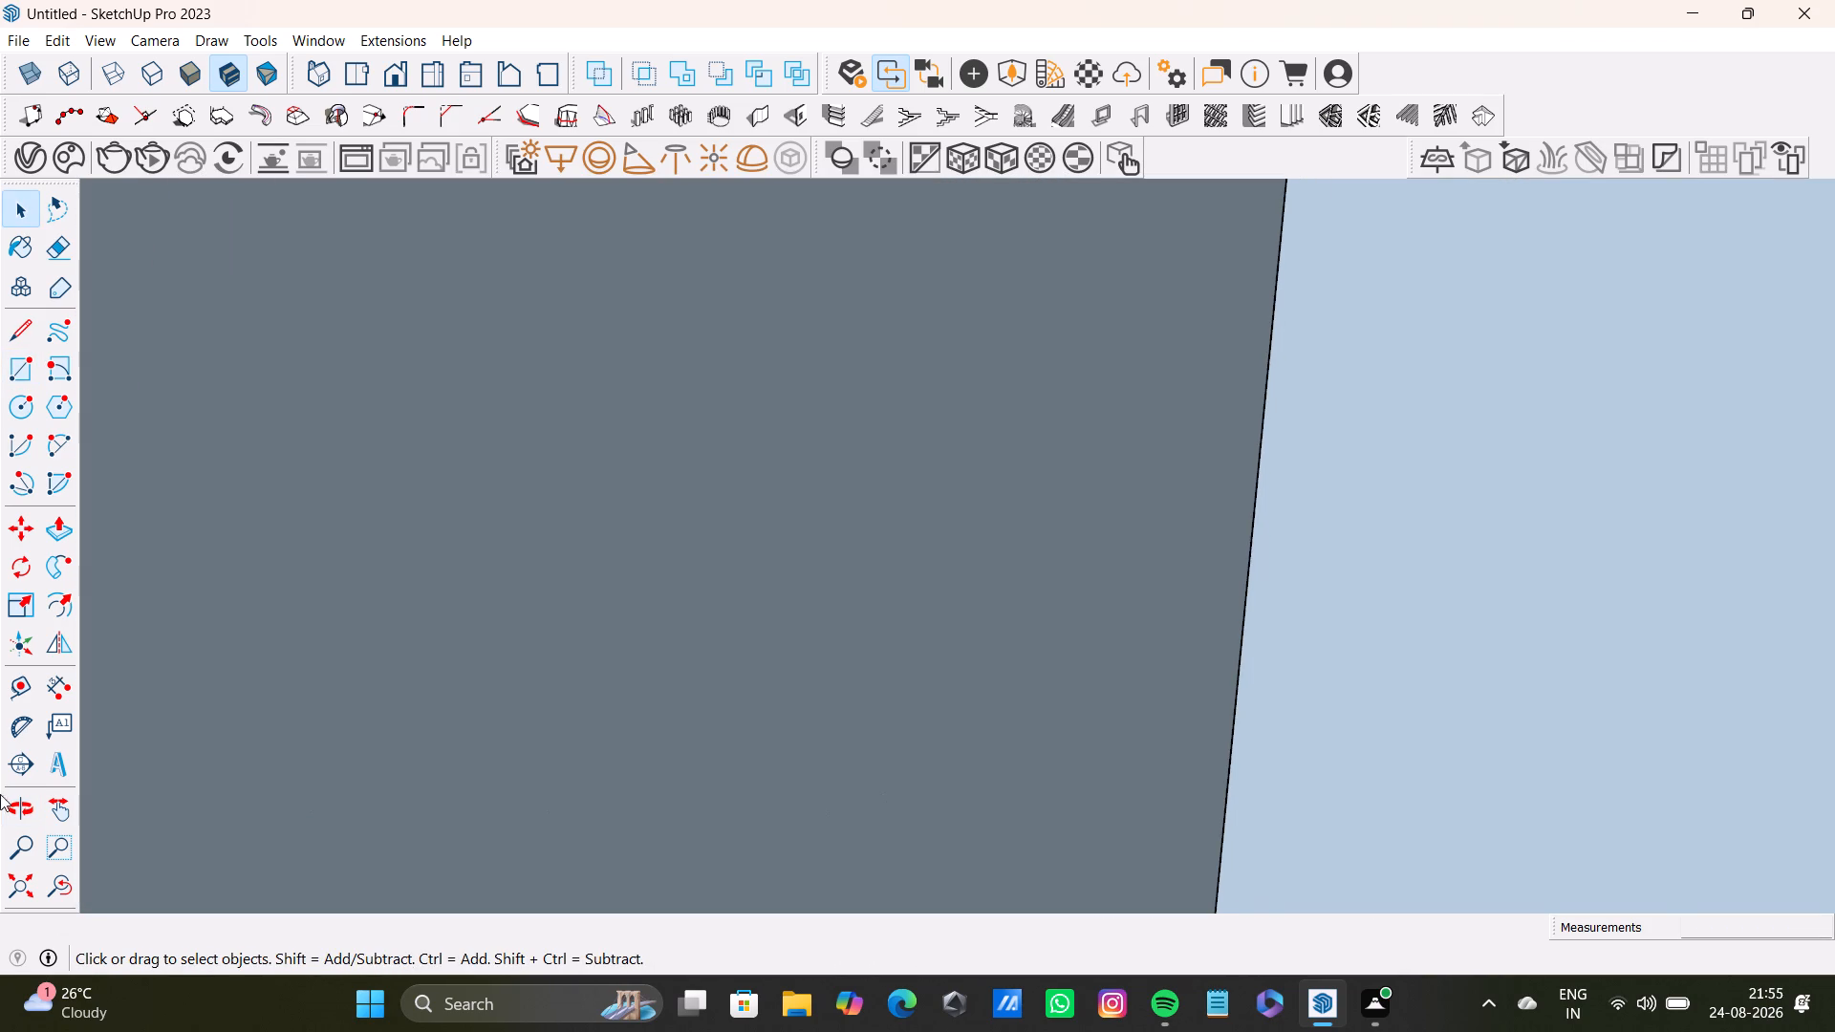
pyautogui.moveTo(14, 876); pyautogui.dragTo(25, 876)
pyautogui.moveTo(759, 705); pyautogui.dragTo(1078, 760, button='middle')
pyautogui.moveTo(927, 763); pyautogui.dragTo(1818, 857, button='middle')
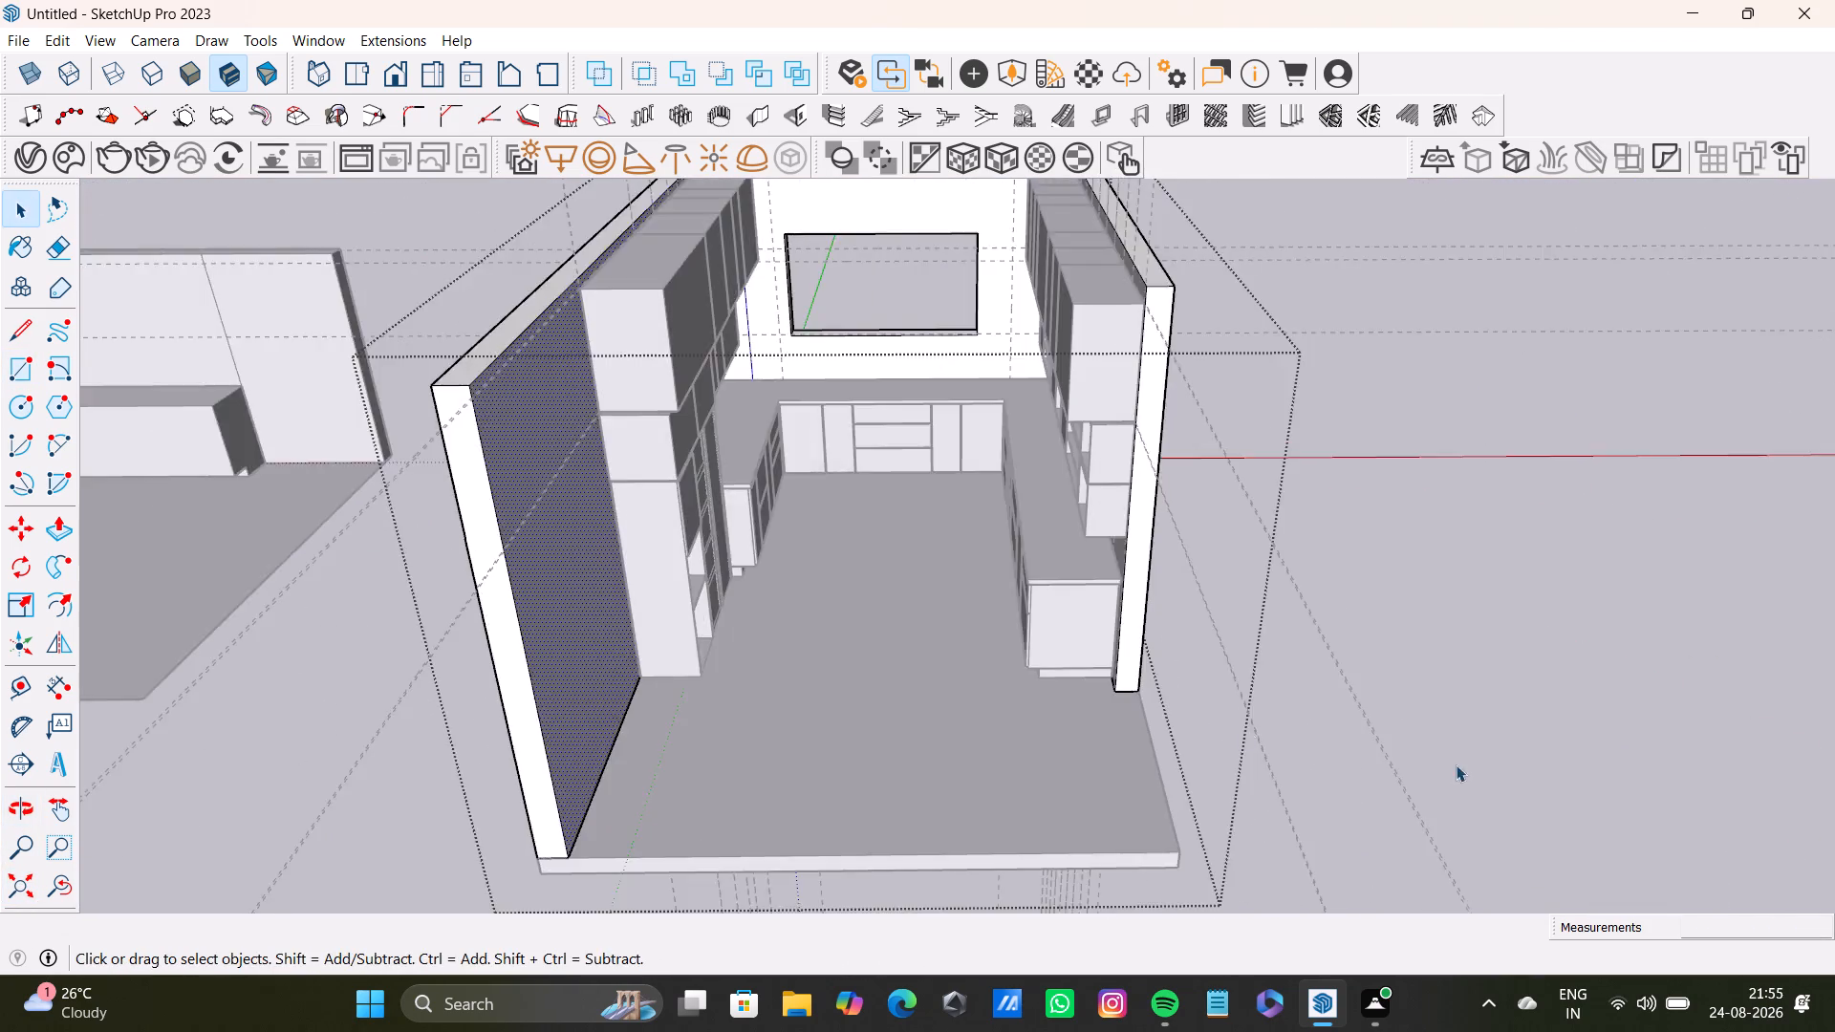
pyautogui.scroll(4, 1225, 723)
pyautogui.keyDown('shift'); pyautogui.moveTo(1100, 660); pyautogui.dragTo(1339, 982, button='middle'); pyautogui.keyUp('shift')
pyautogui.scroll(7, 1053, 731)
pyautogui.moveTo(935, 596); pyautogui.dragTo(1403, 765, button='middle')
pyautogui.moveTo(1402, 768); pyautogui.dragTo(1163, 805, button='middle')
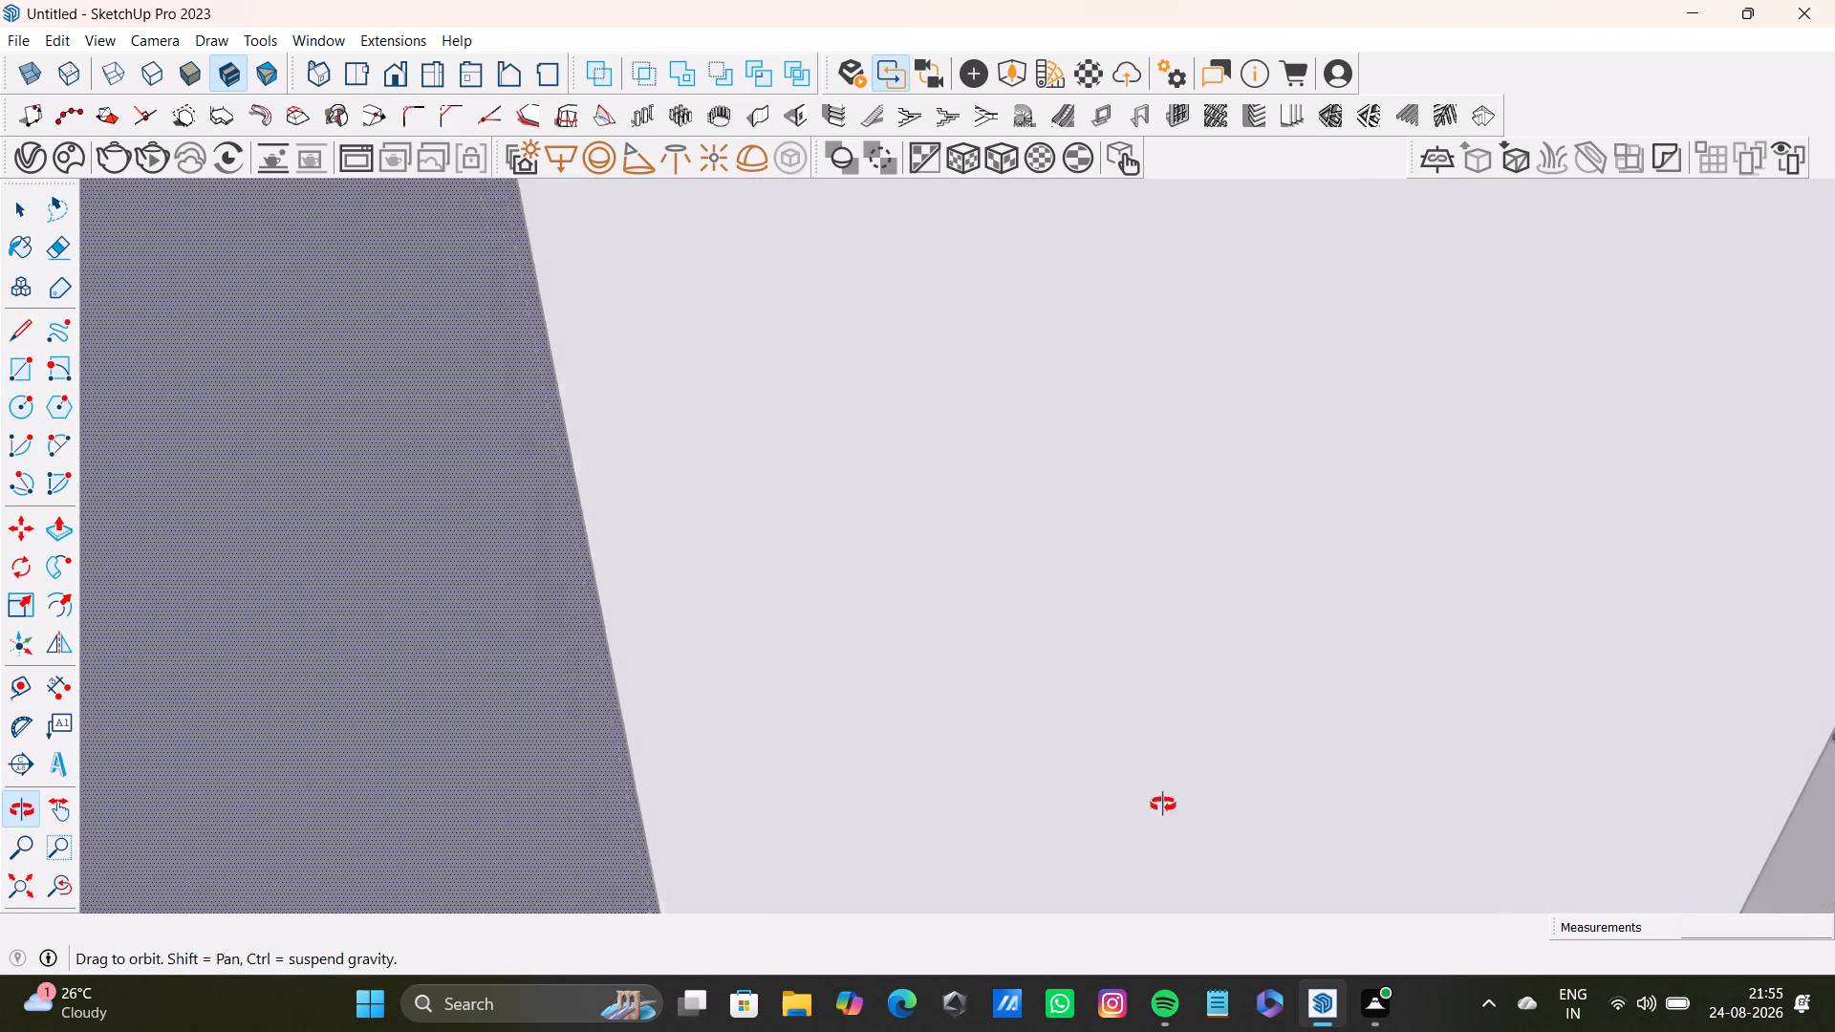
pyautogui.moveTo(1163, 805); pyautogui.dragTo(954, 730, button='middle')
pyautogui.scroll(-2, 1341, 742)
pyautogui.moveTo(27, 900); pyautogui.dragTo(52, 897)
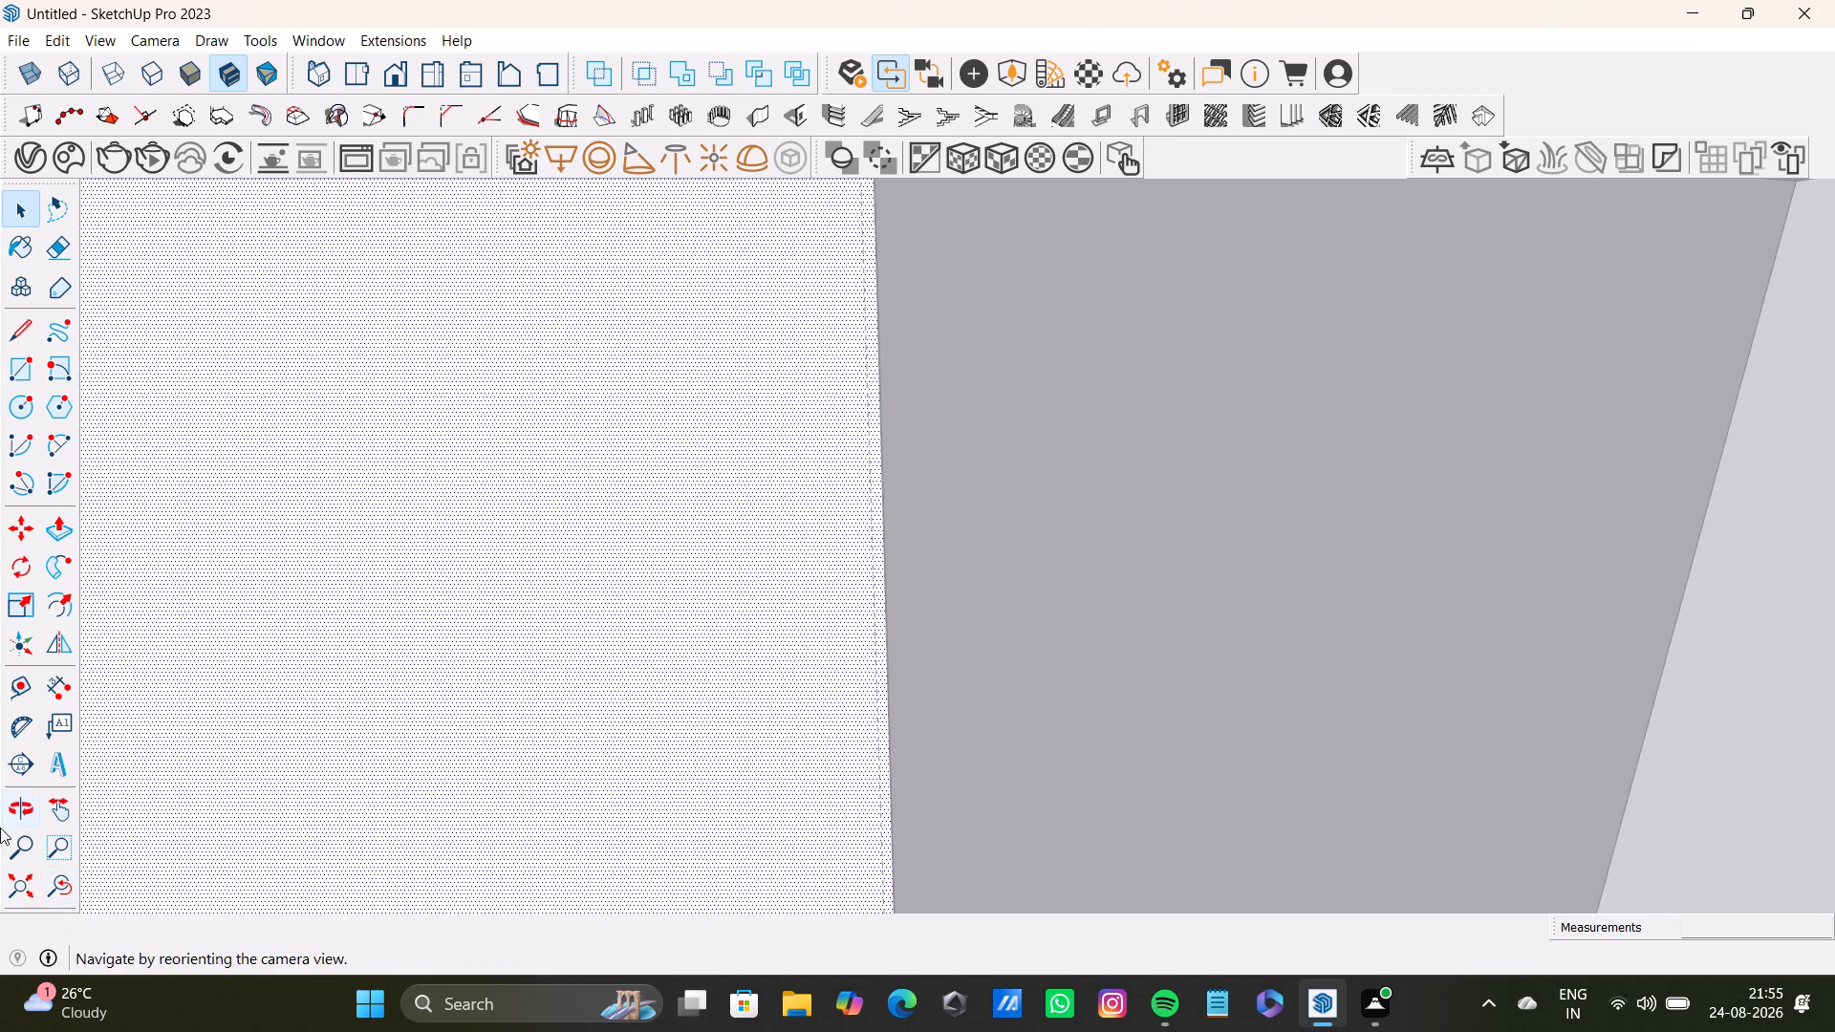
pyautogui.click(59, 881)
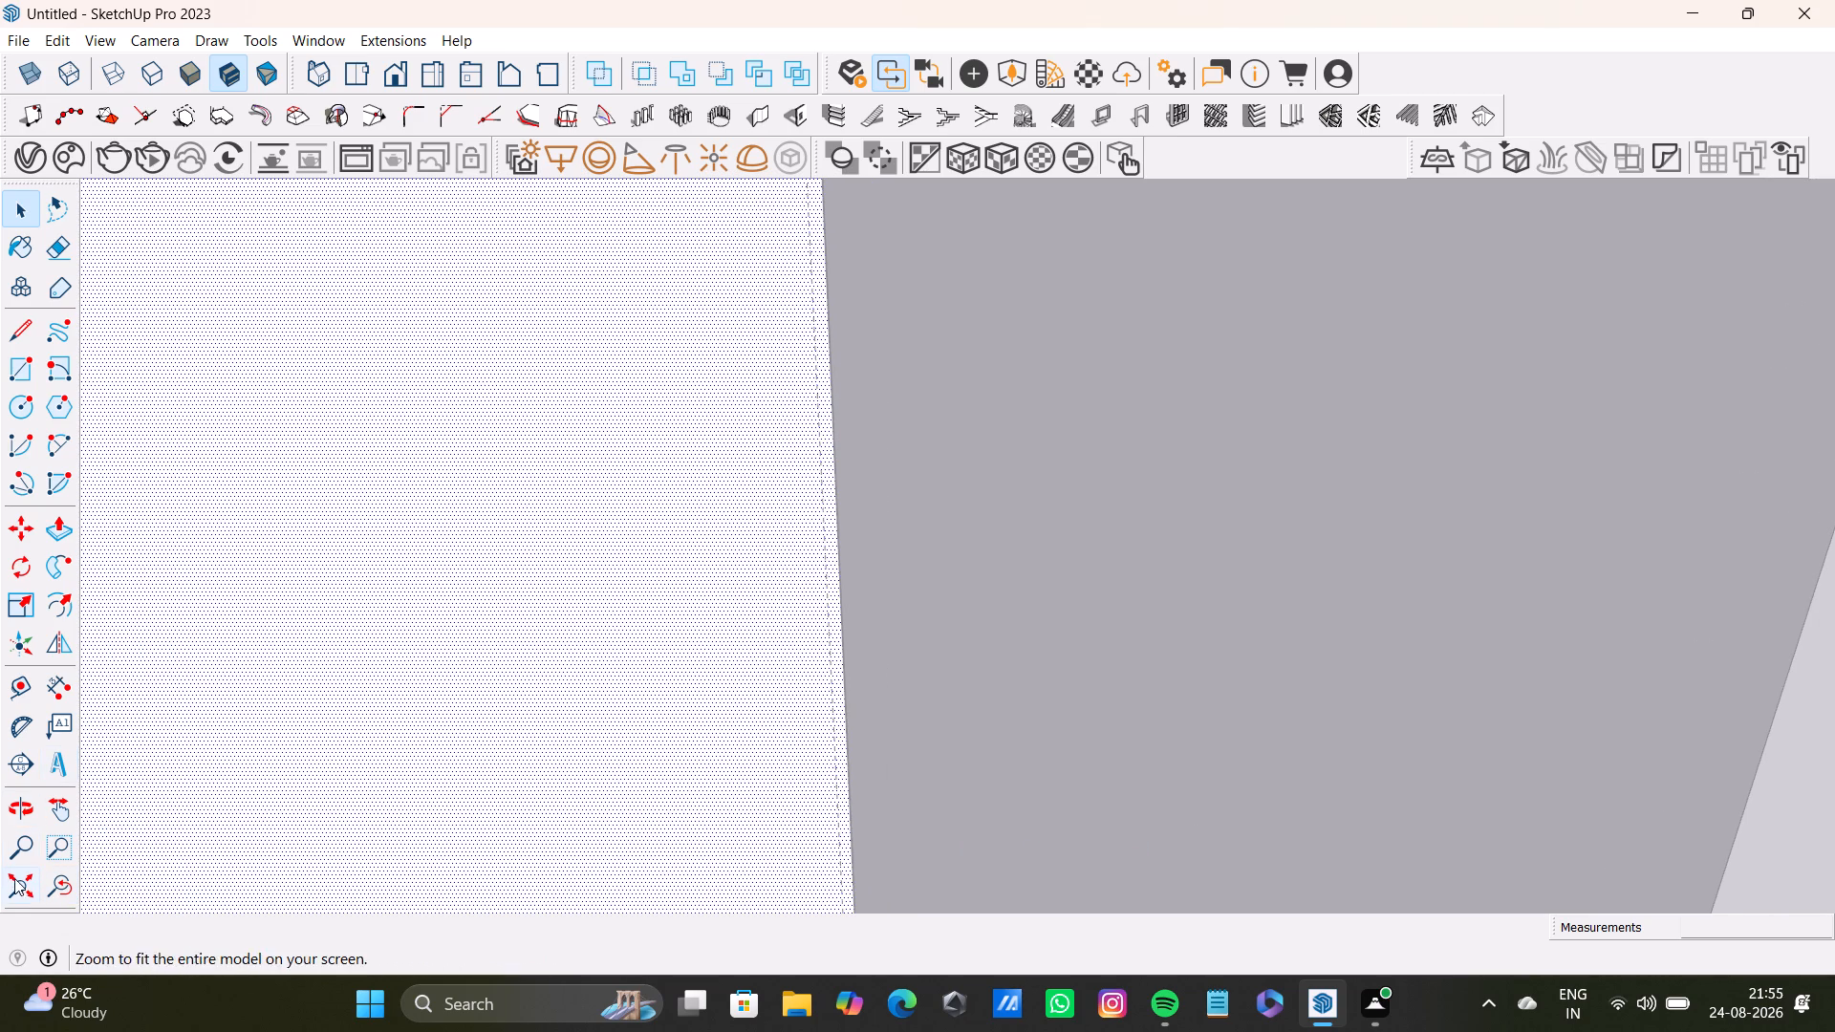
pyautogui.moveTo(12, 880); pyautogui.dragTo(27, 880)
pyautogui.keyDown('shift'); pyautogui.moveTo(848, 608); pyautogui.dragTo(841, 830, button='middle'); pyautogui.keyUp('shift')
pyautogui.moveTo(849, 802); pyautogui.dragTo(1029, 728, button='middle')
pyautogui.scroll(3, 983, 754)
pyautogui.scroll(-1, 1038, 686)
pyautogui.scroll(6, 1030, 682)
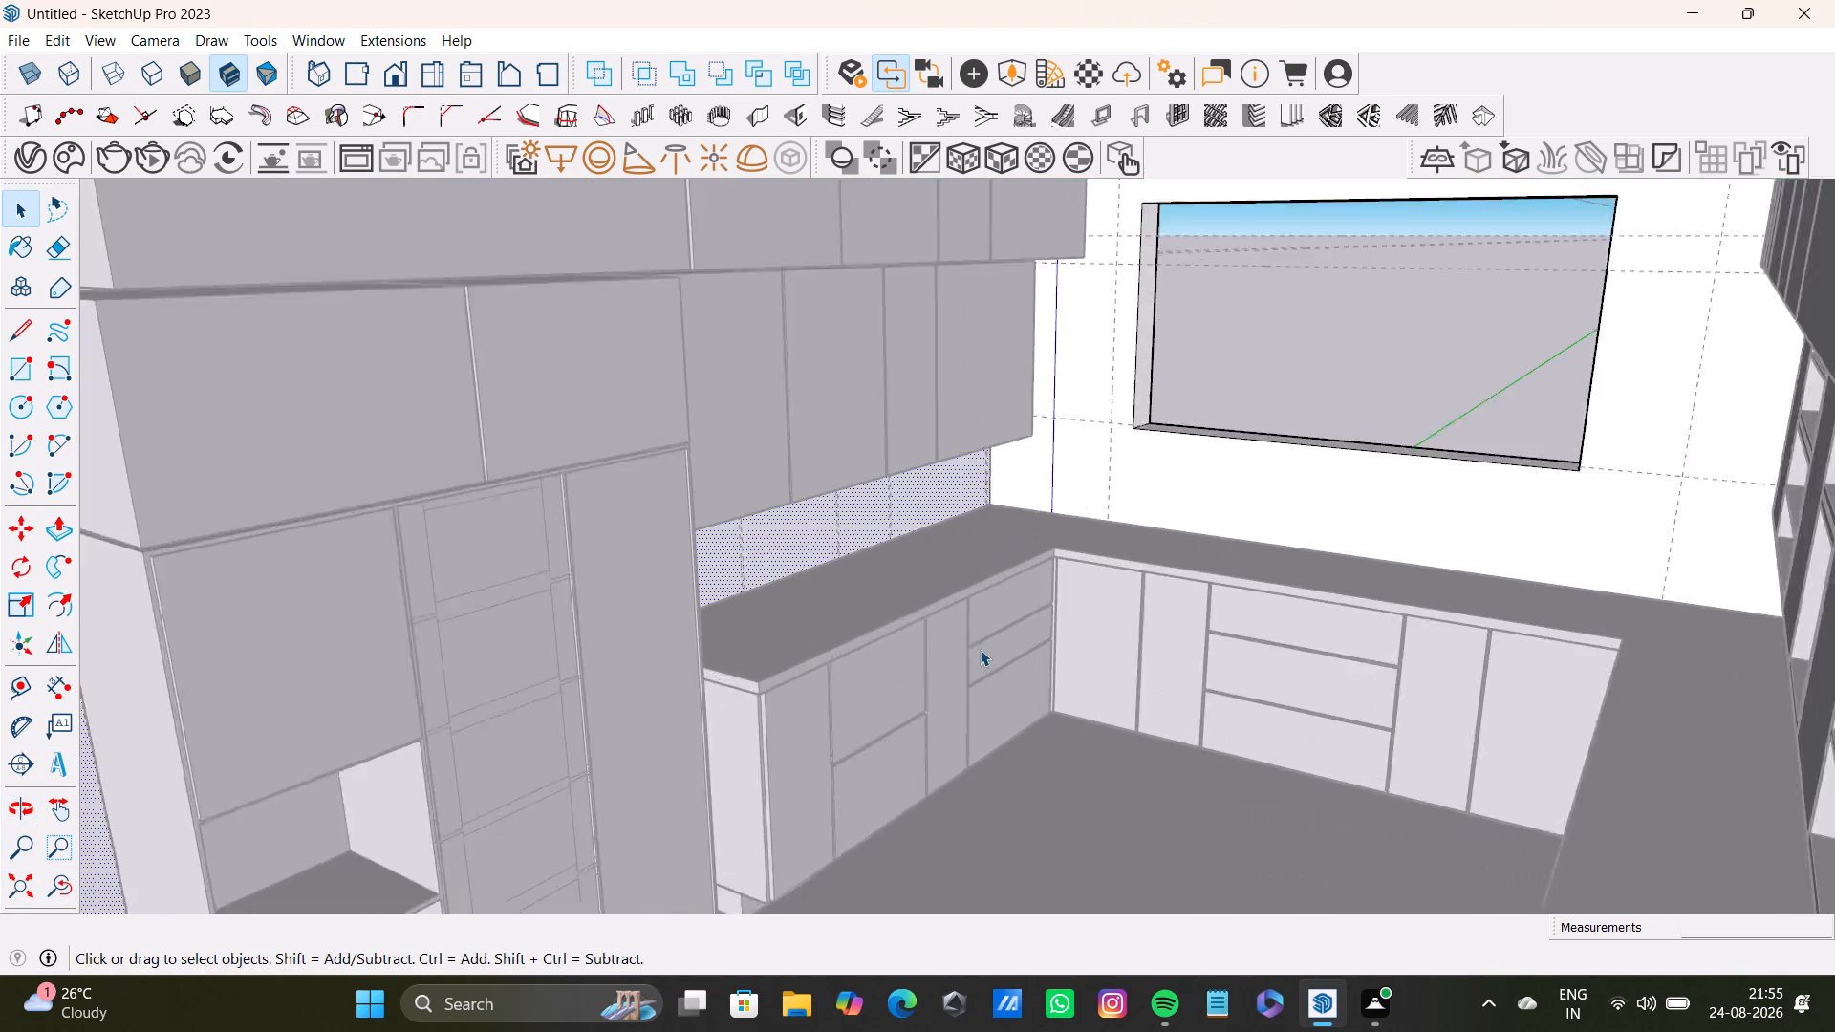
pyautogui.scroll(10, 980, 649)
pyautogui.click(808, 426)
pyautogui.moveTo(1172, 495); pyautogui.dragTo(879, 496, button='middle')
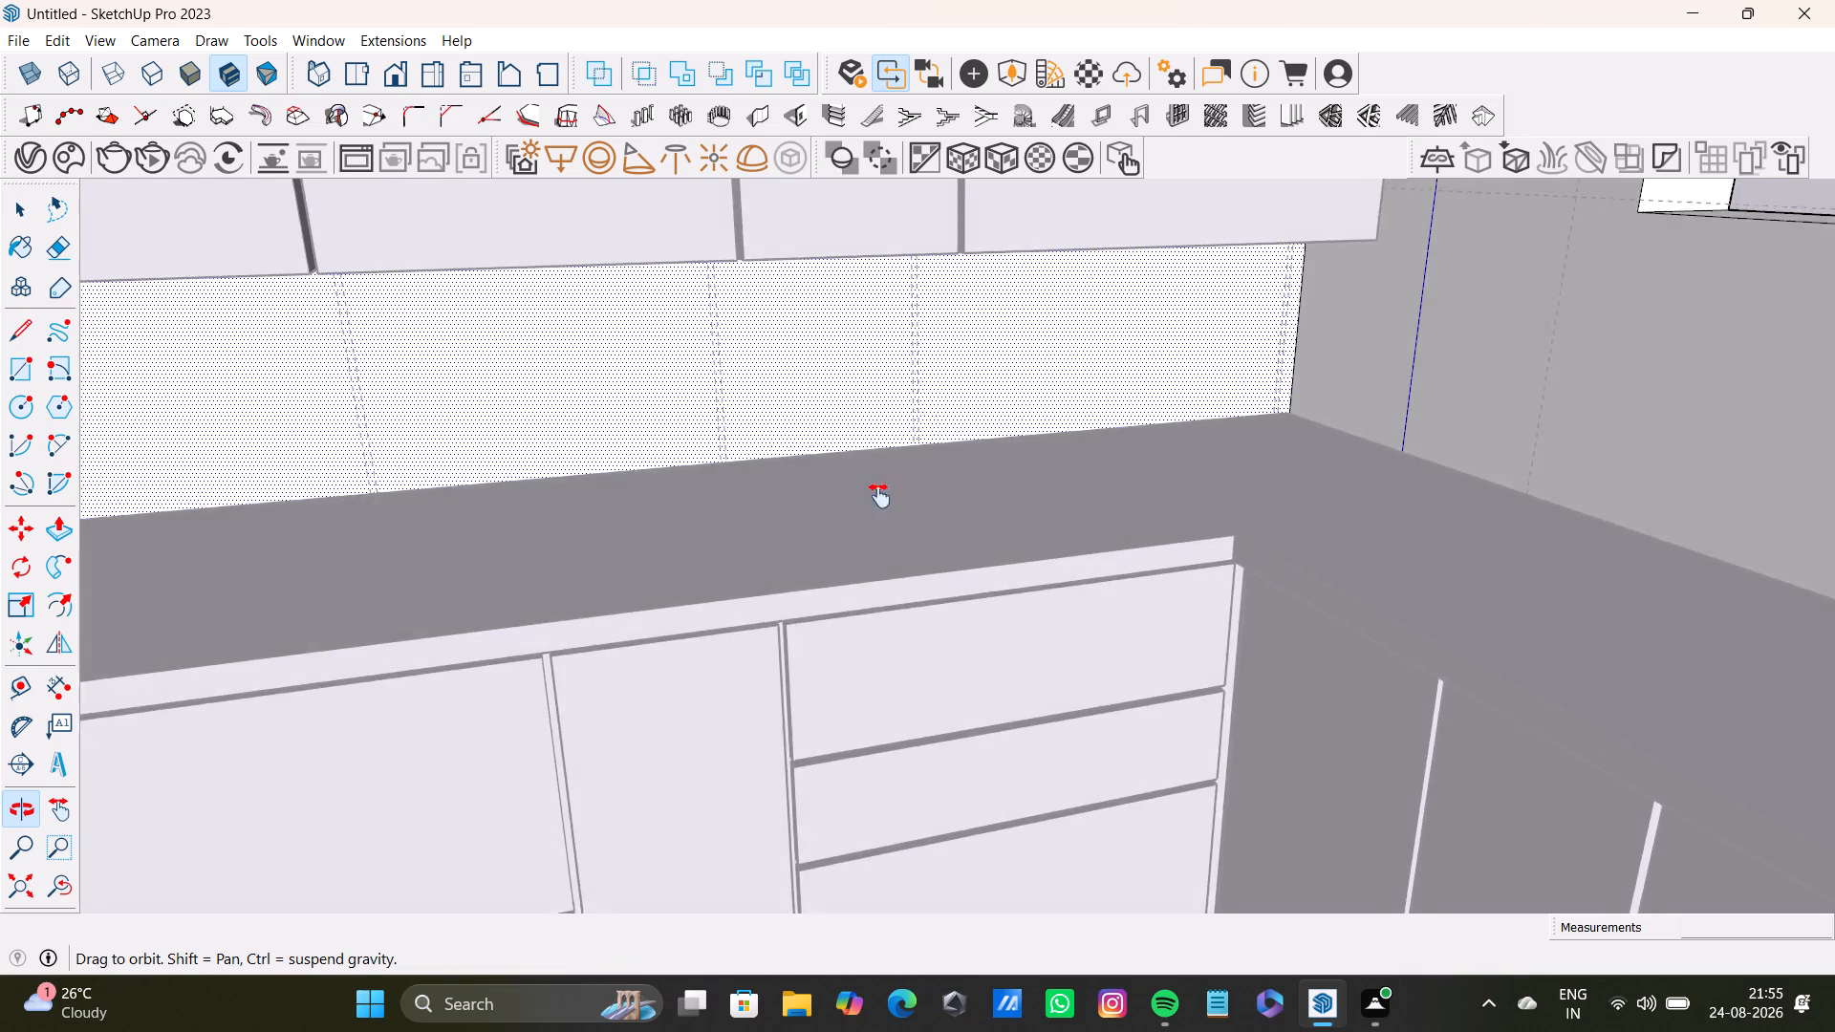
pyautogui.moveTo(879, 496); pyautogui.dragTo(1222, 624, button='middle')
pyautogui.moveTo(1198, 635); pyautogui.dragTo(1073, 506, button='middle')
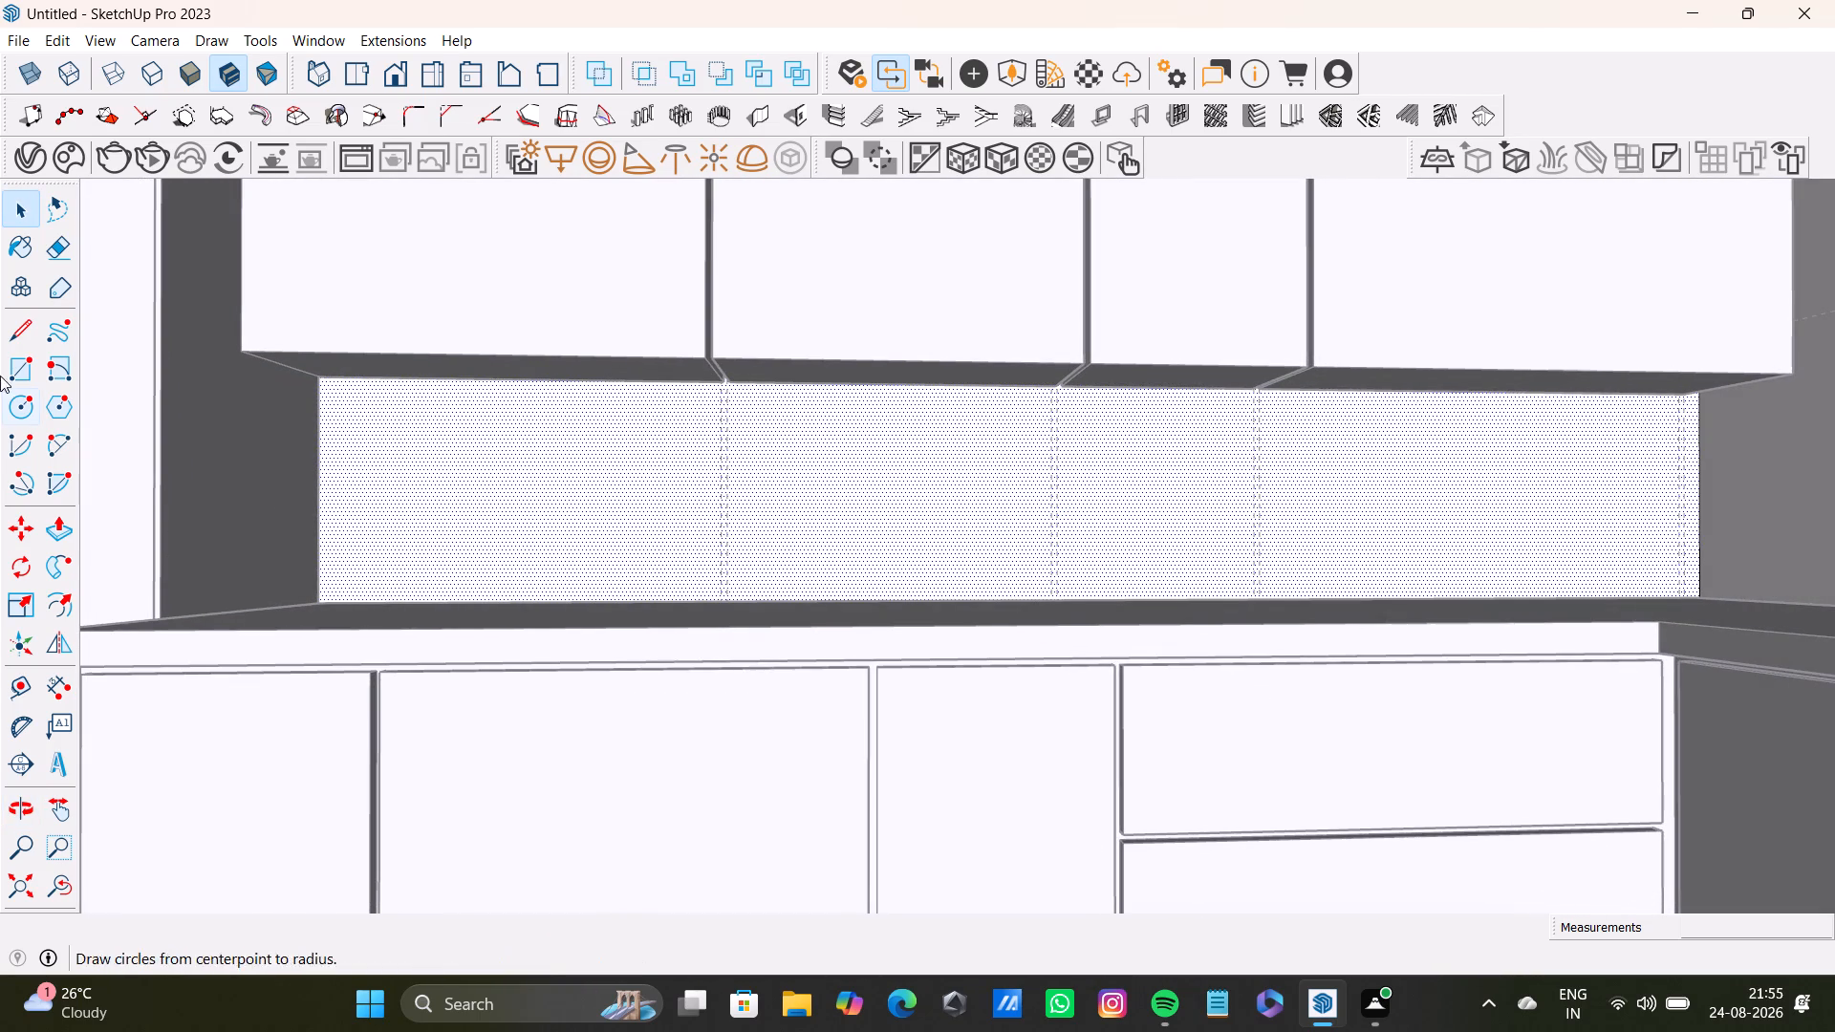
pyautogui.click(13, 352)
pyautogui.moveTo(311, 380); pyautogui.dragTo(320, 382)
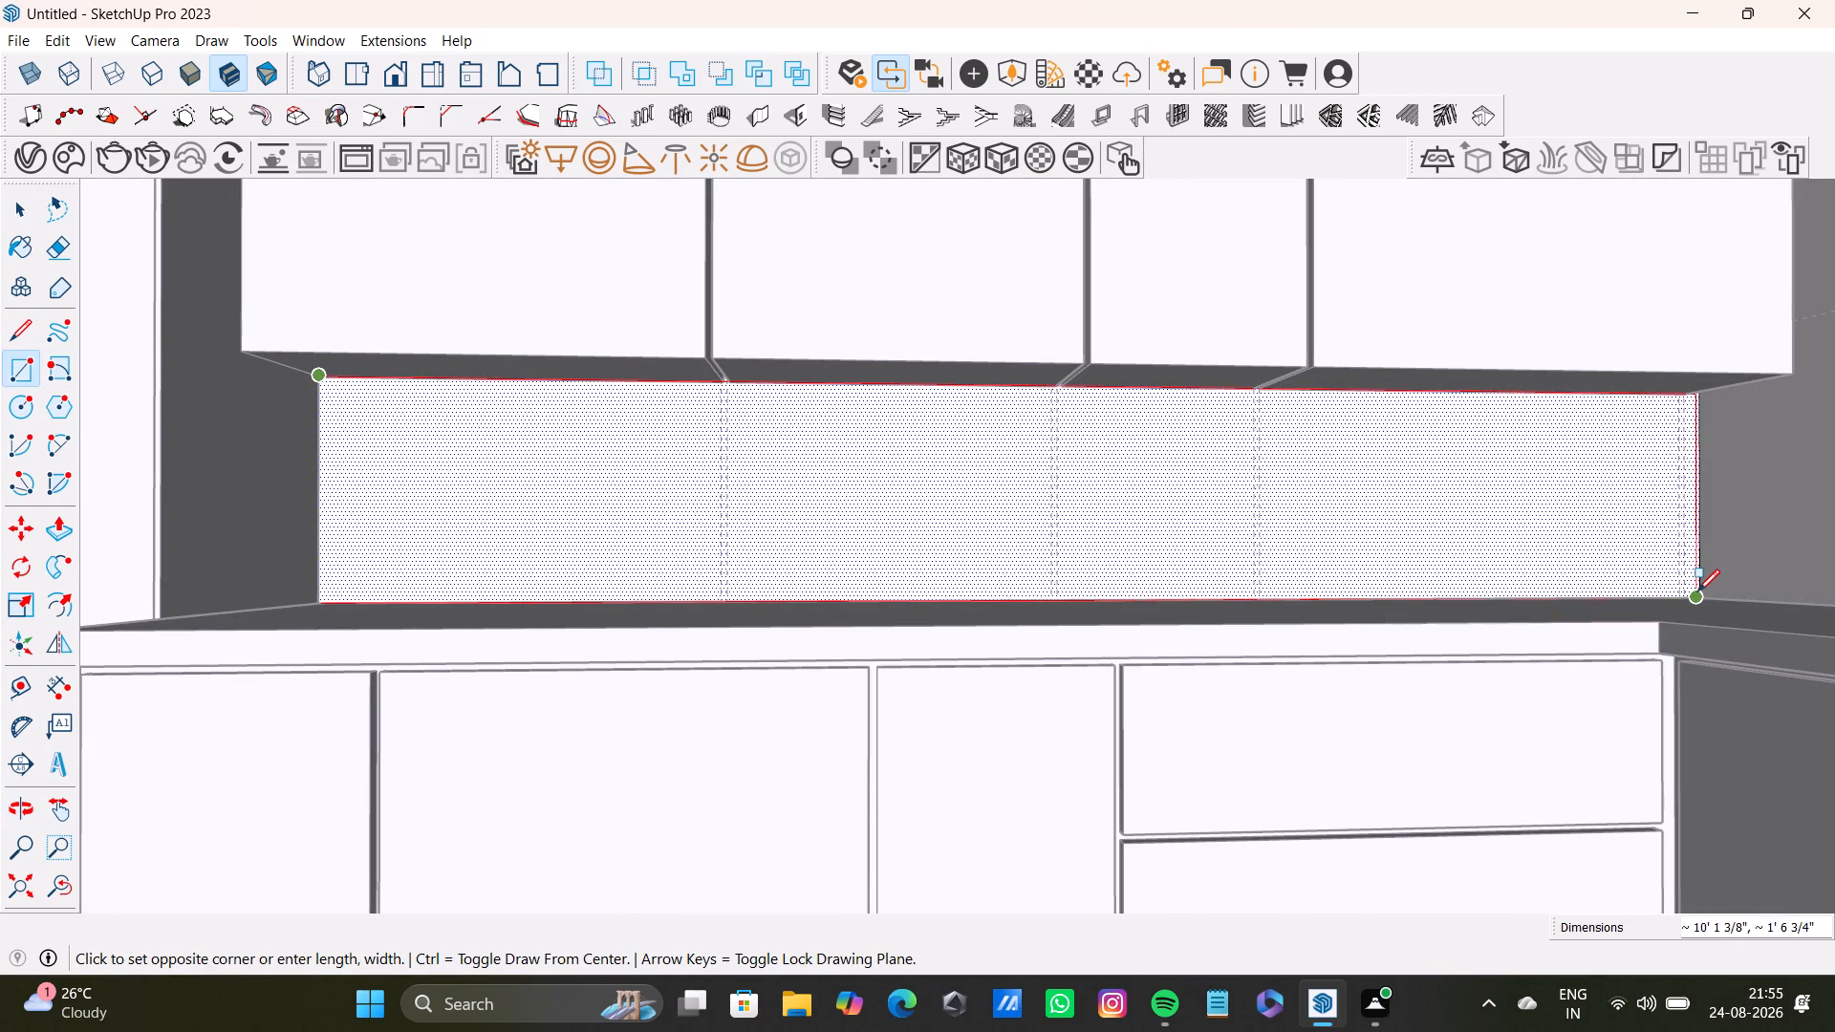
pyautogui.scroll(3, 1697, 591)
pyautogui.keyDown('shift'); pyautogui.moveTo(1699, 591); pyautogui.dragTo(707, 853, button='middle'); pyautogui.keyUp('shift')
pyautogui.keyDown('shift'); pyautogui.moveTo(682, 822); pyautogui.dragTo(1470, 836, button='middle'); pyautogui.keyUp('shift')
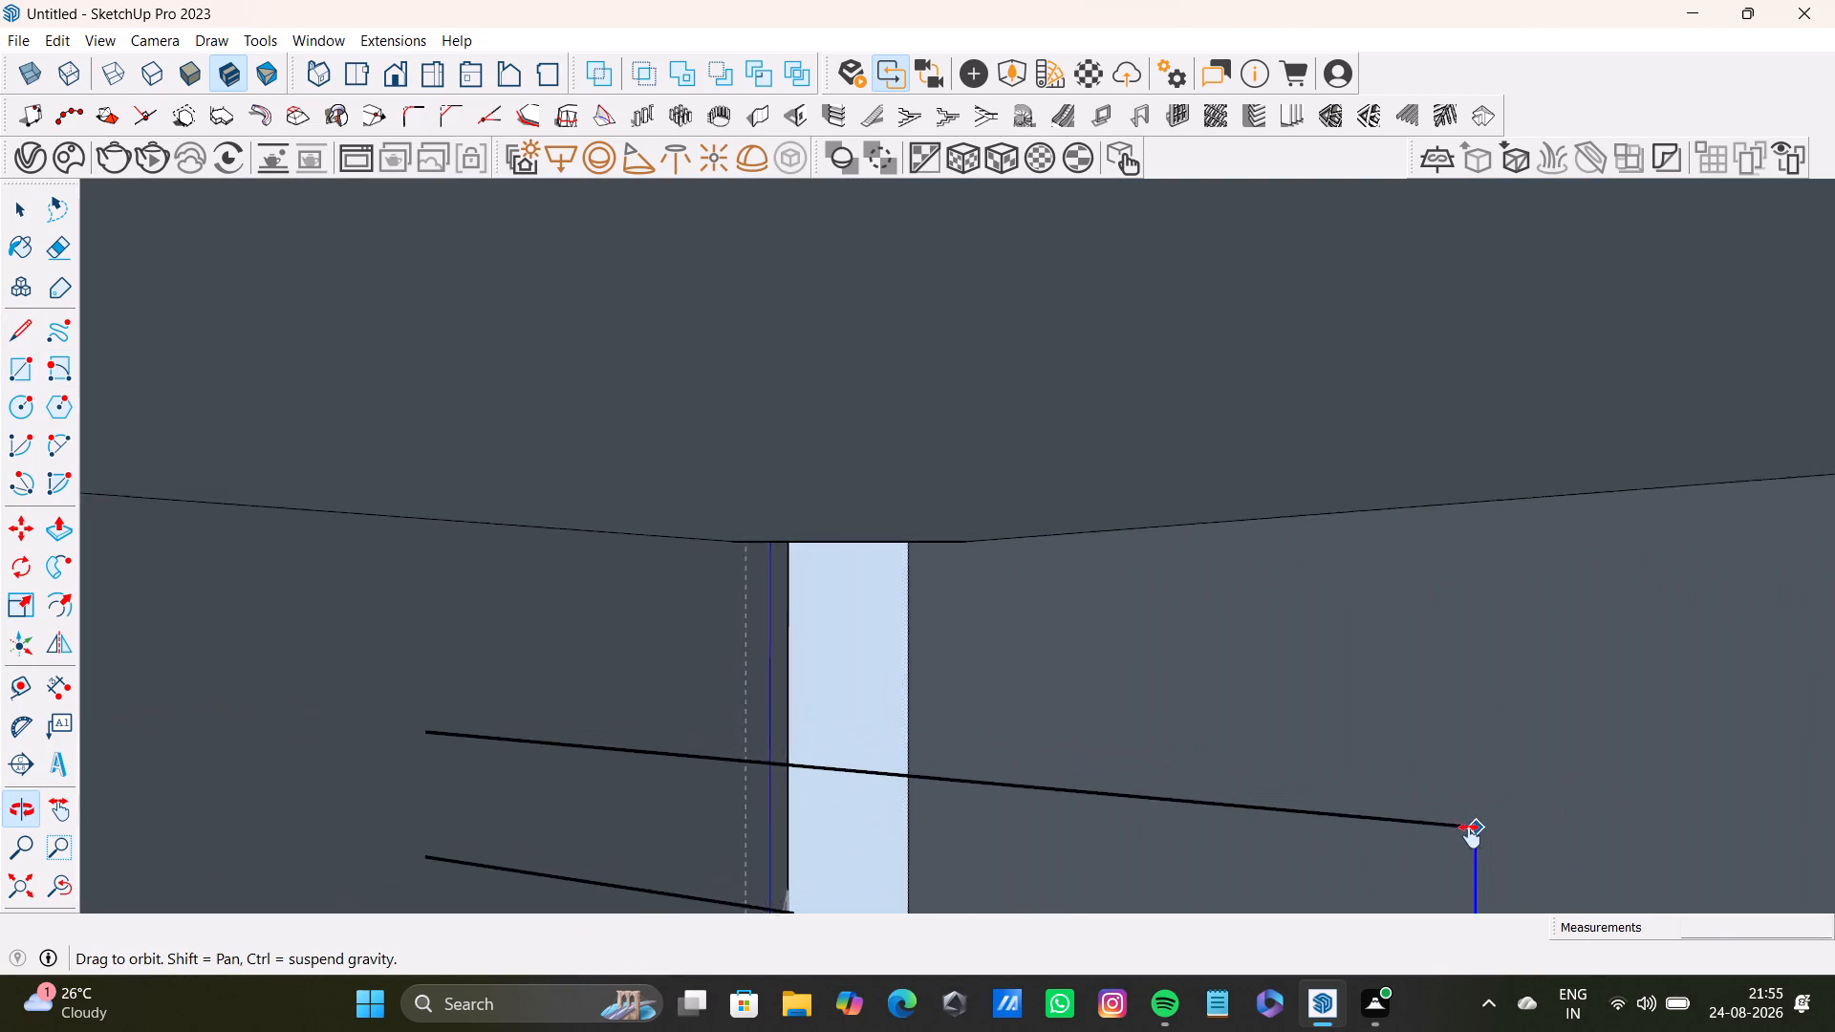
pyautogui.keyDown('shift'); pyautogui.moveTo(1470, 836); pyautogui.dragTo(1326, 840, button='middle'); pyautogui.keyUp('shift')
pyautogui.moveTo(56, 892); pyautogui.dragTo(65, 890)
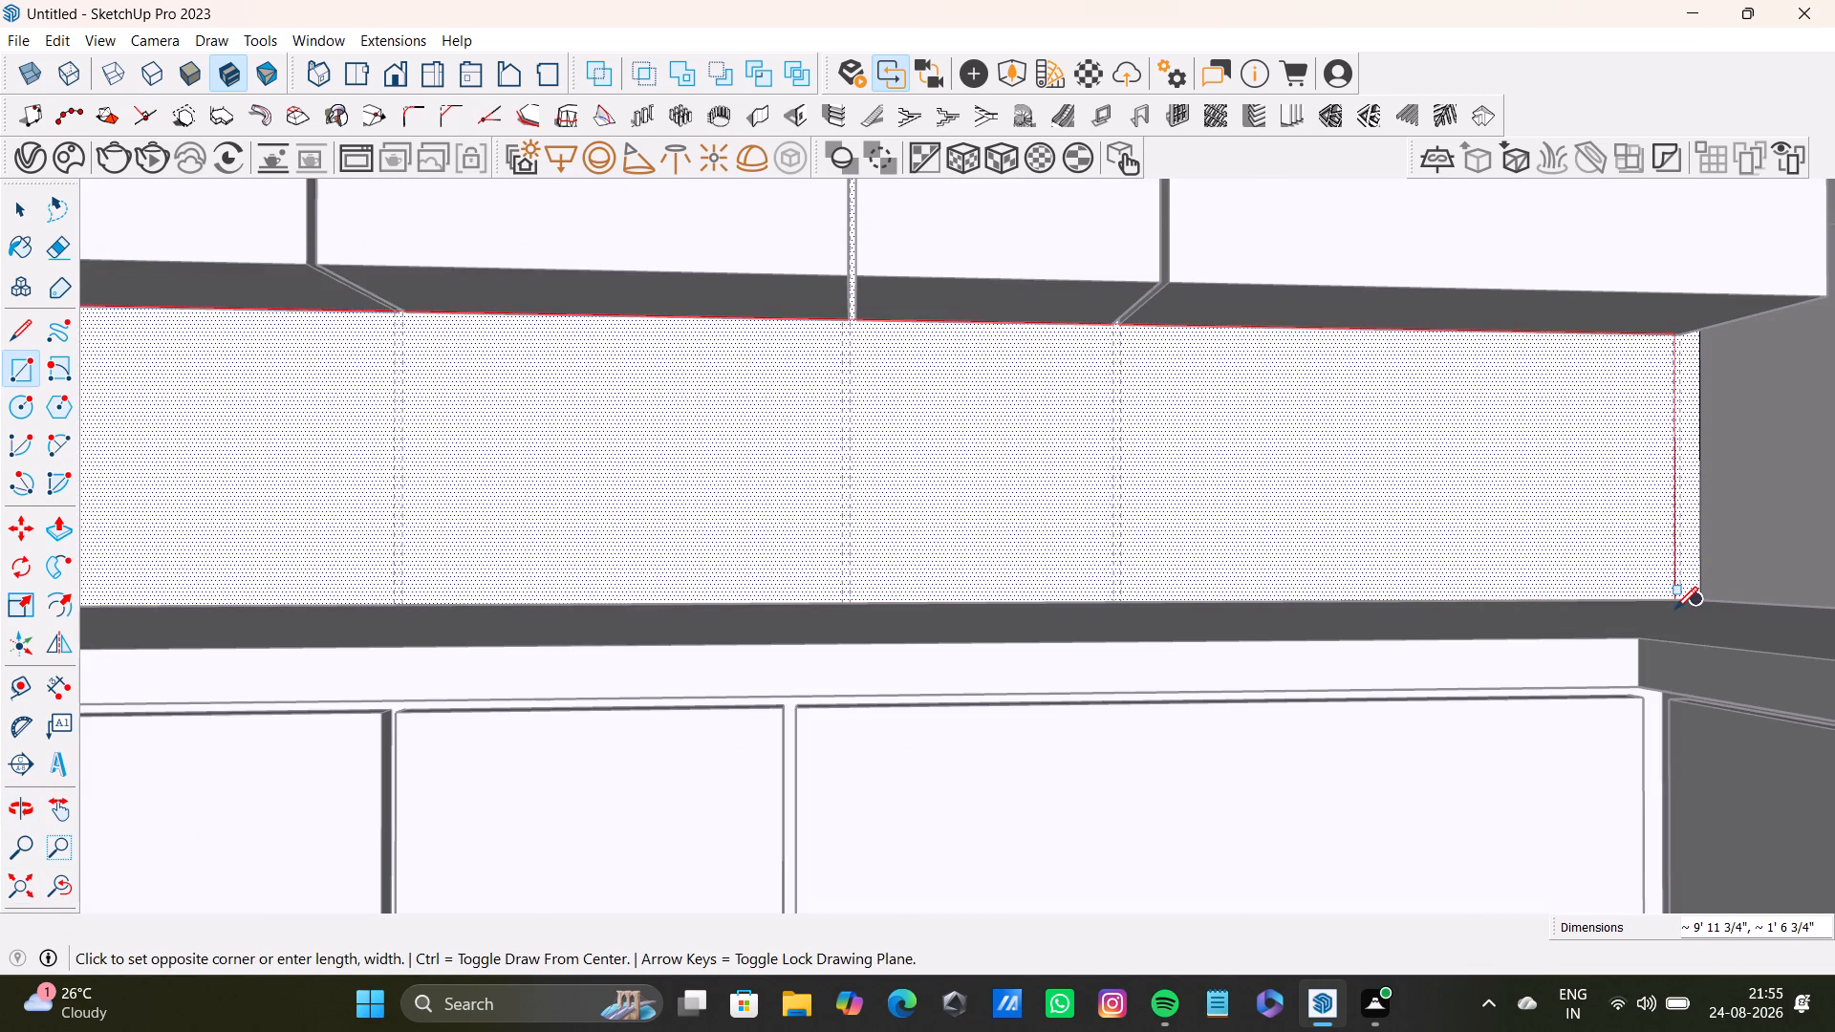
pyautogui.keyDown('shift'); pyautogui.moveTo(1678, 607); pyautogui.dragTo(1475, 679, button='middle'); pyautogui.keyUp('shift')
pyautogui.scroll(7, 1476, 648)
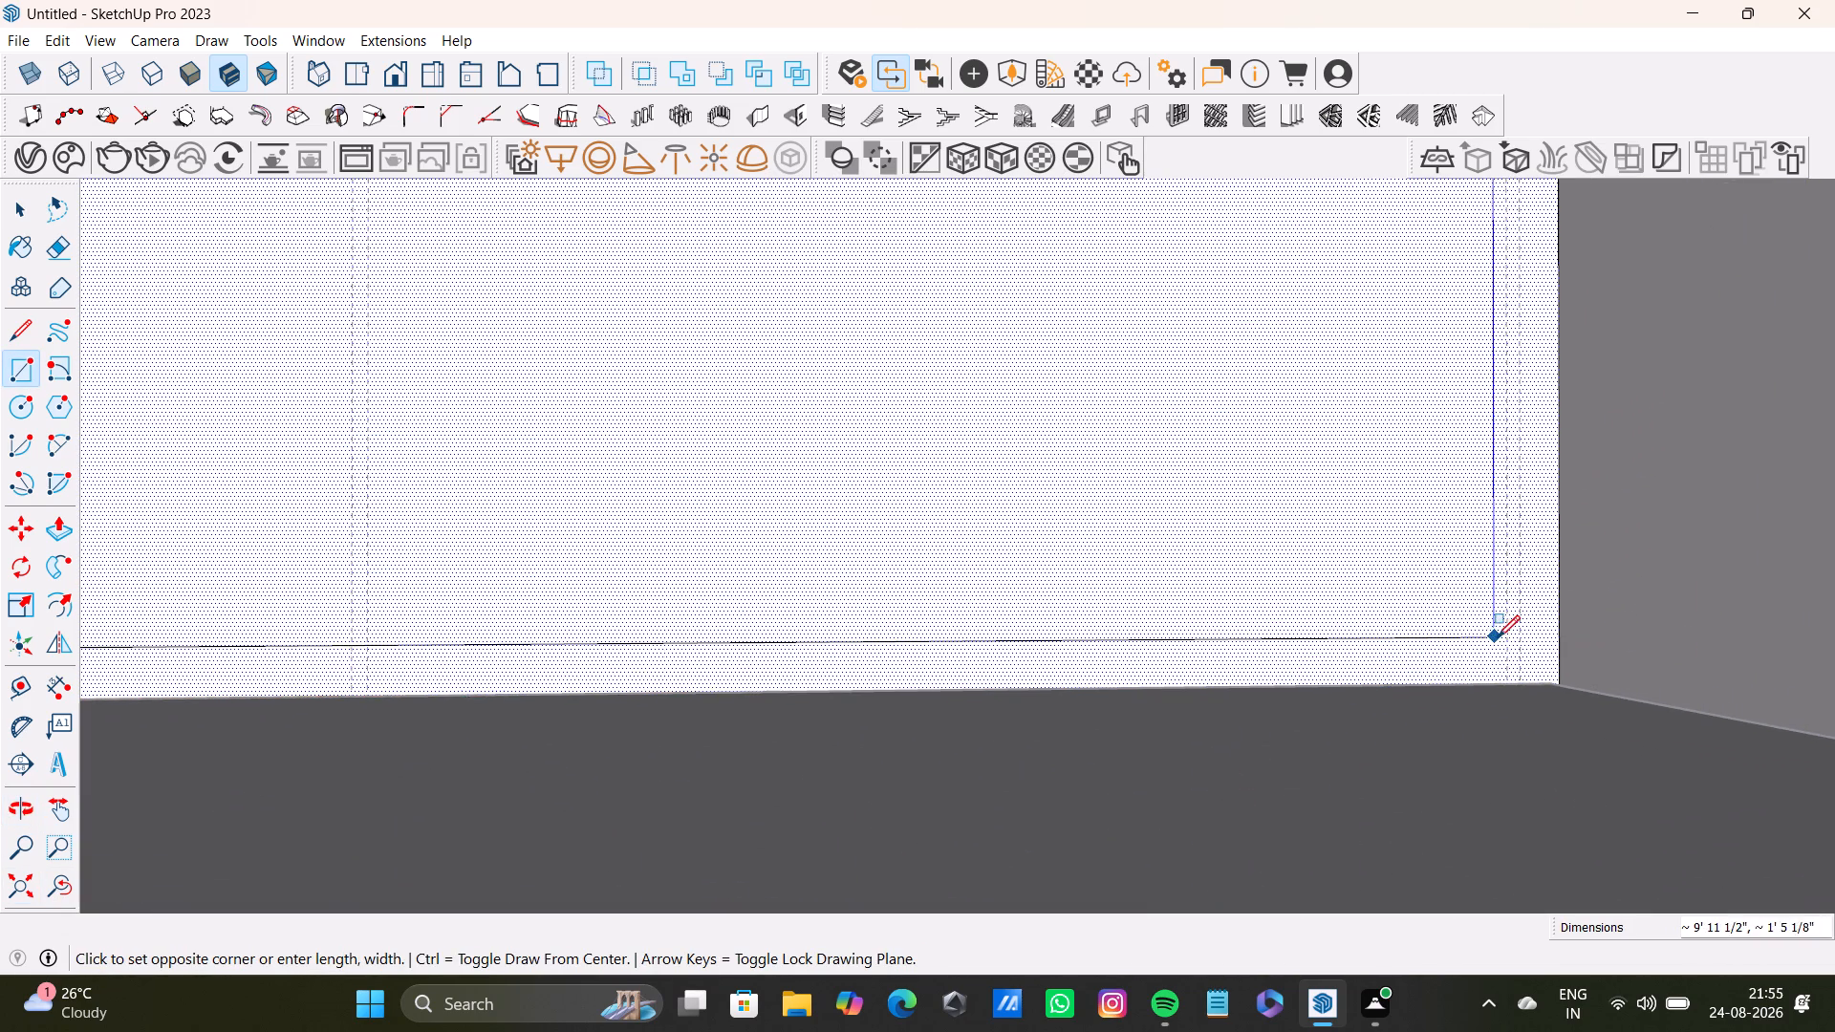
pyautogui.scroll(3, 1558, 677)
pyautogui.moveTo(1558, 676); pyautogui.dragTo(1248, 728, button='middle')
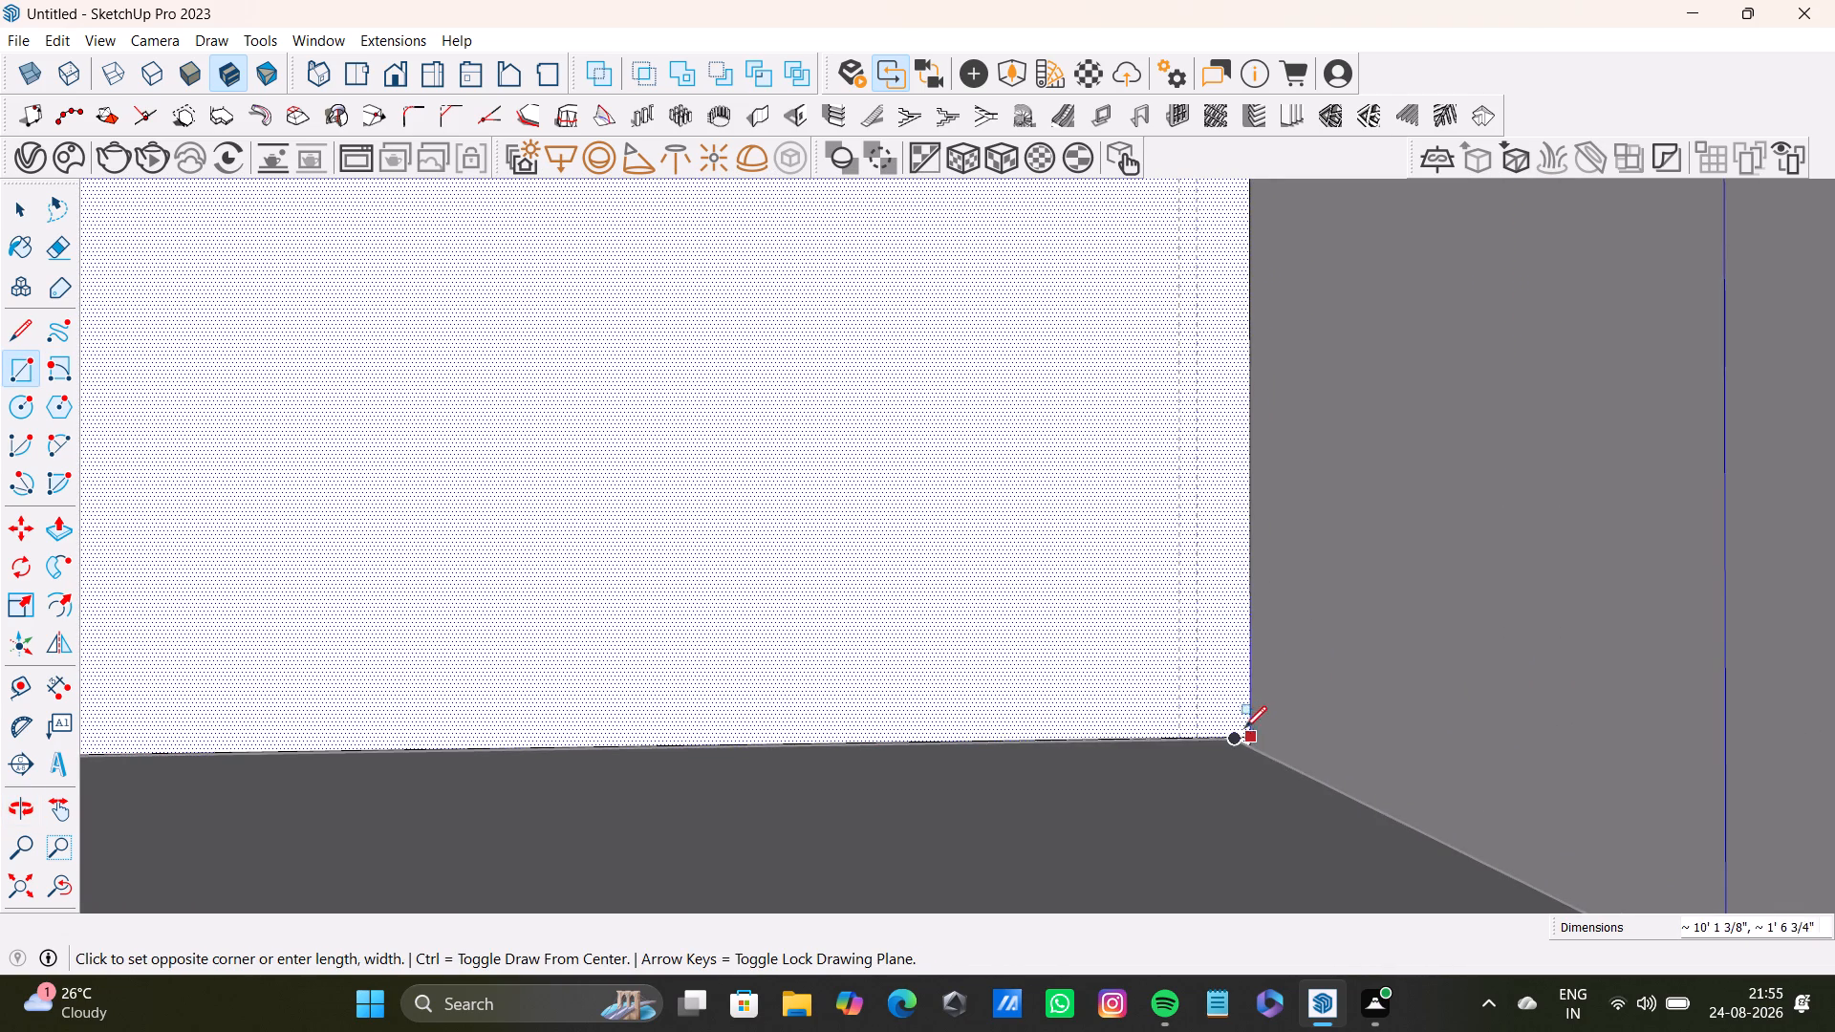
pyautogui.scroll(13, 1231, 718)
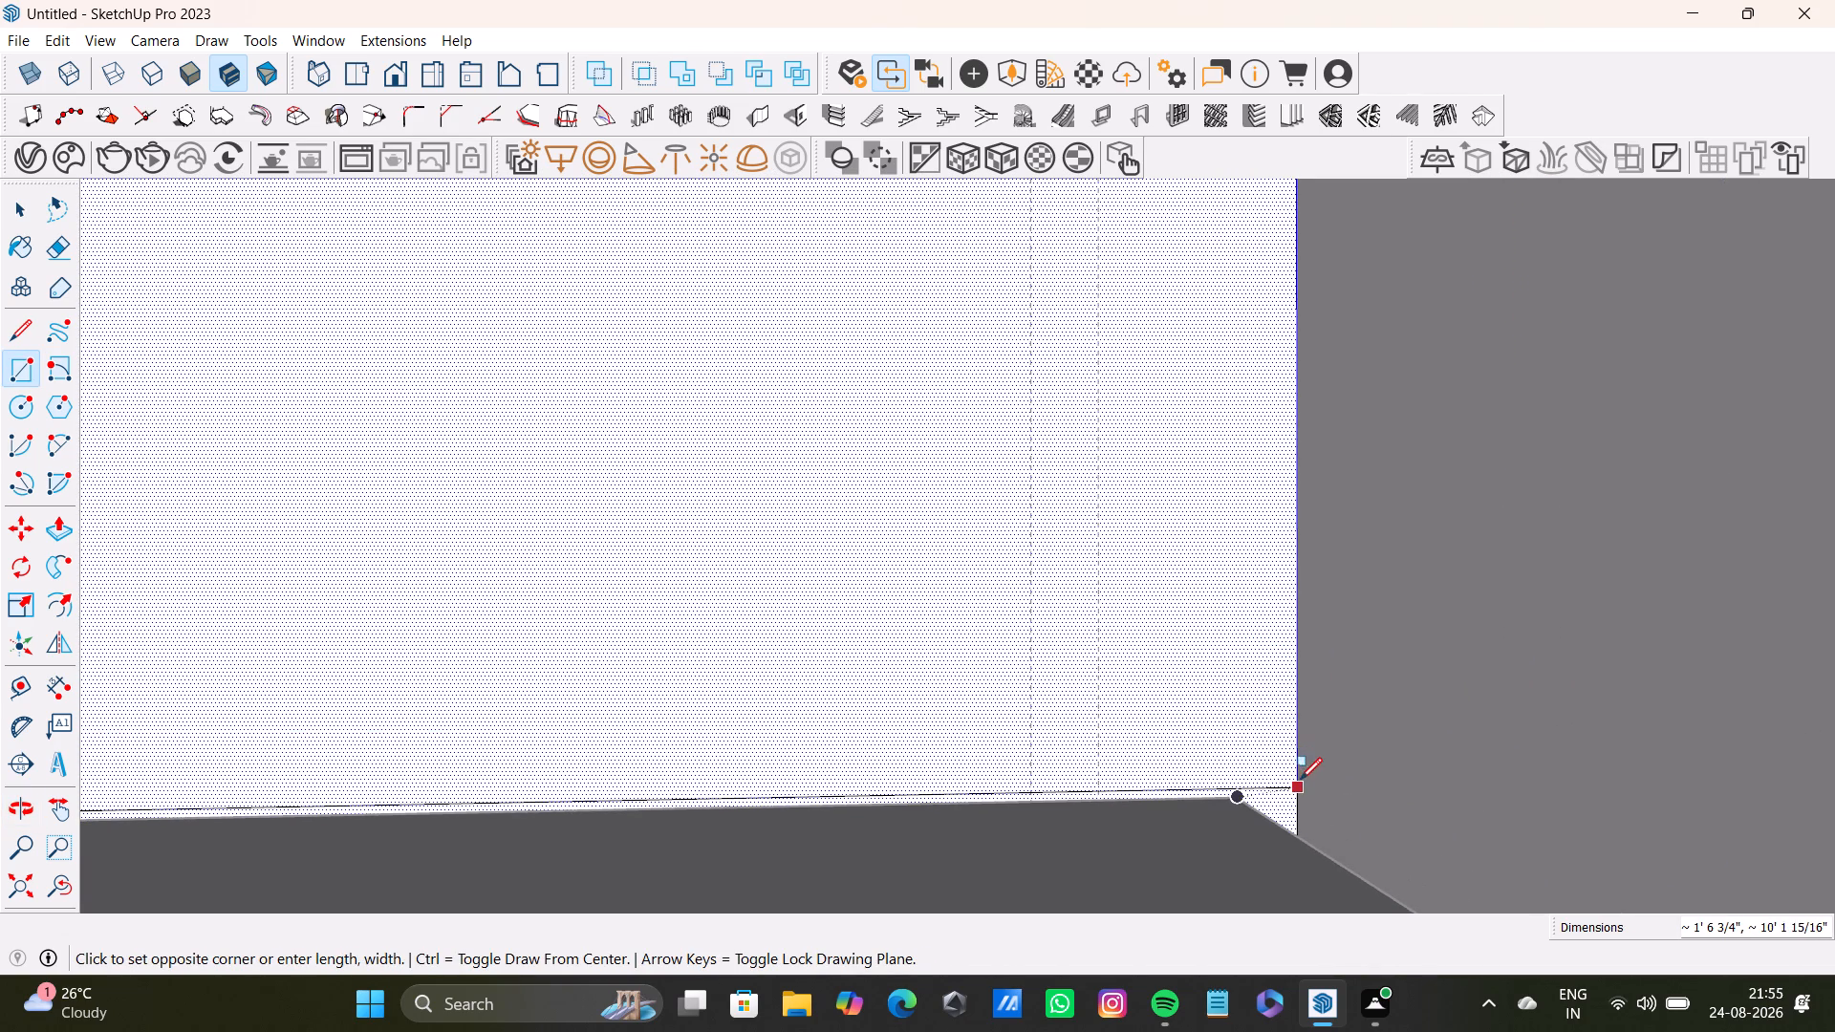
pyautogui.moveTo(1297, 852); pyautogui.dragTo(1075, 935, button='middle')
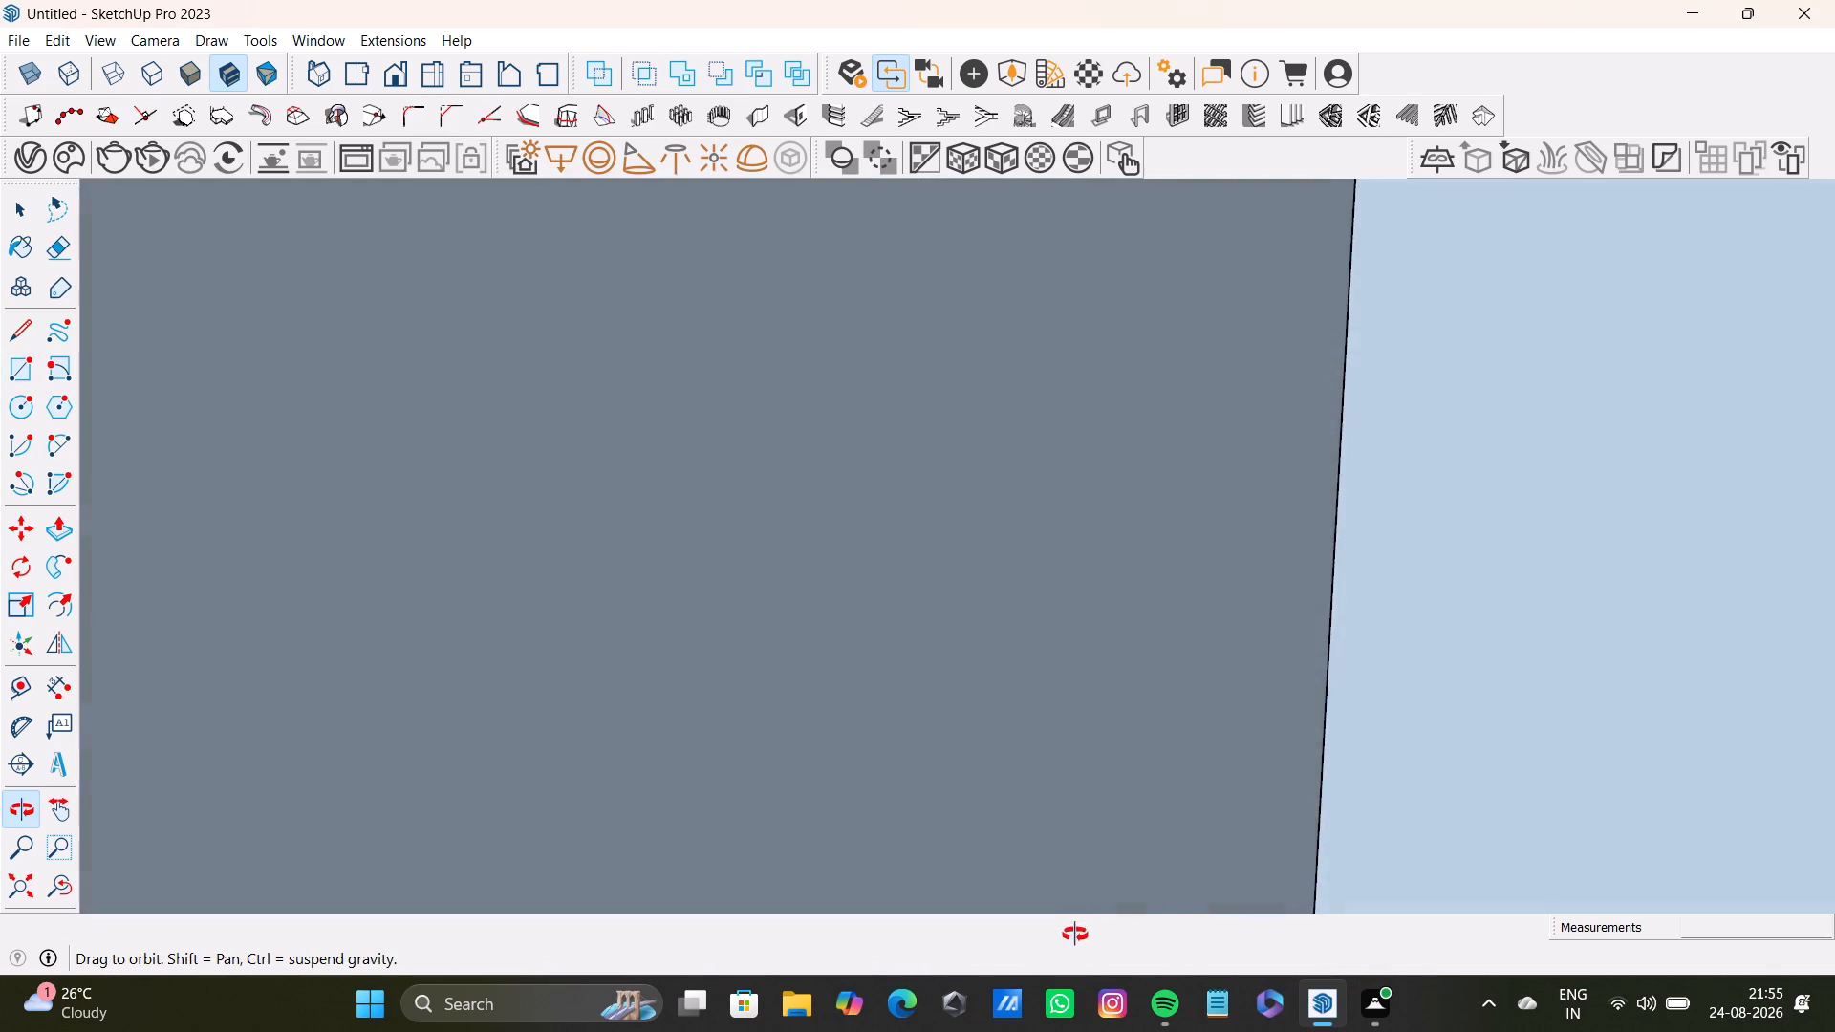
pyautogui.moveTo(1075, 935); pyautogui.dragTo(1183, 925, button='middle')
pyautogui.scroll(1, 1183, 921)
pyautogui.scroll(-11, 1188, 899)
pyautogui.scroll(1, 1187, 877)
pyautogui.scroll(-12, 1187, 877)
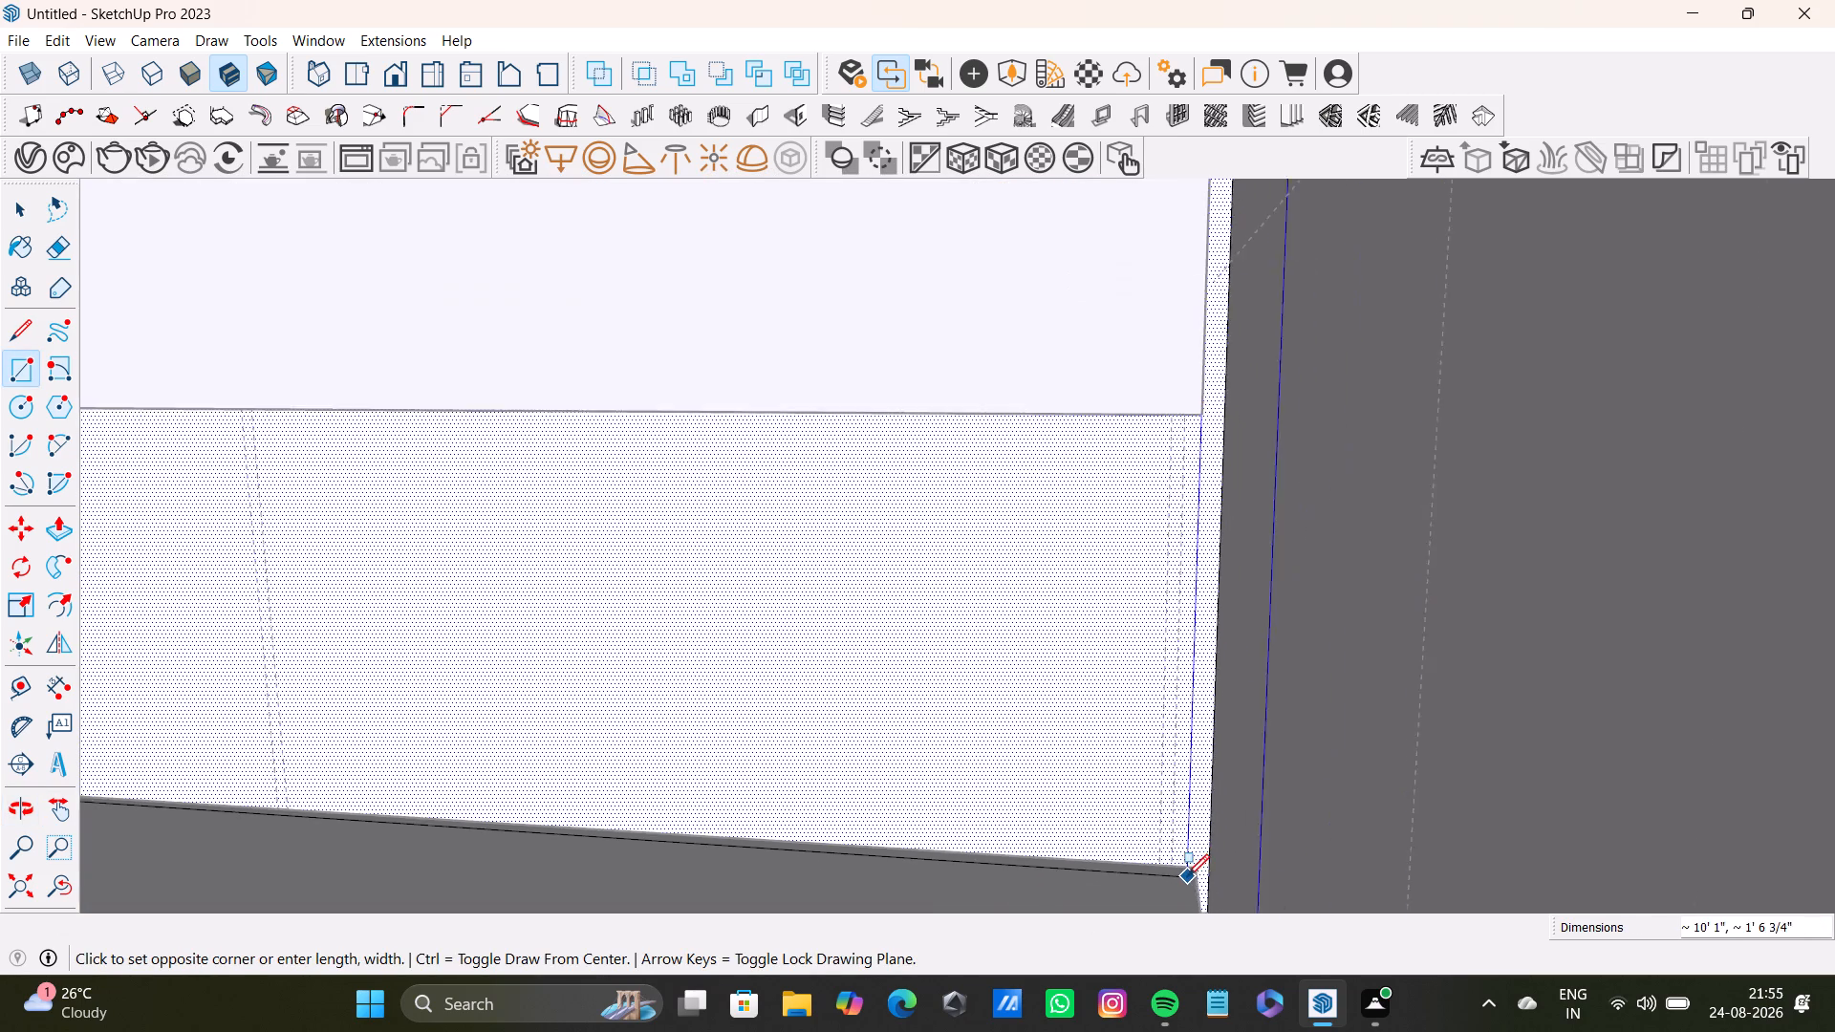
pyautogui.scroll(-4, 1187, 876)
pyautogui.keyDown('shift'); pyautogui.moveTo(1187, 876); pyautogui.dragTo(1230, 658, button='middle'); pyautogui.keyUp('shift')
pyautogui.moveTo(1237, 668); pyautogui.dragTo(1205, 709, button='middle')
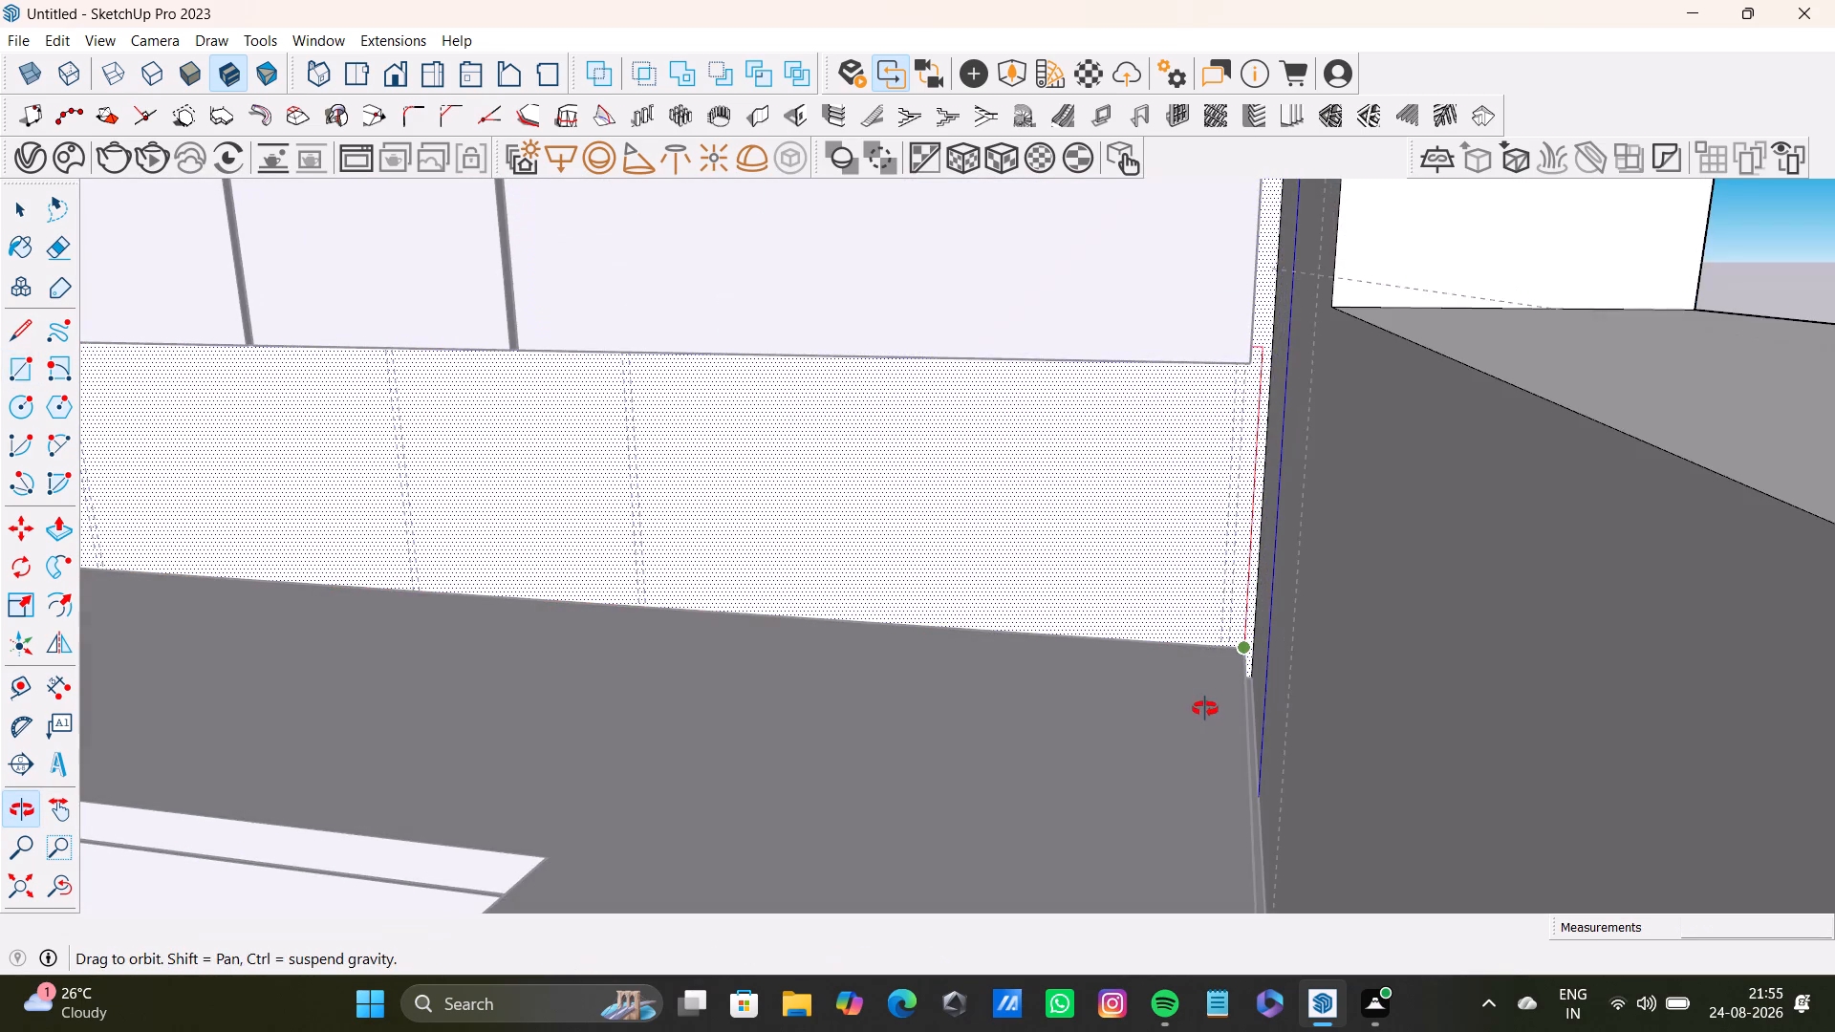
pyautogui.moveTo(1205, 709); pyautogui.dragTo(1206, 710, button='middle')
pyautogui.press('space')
# Finish editing the kitchen walls group and return to the whole model.
pyautogui.scroll(10, 1203, 681)
pyautogui.moveTo(1270, 708); pyautogui.dragTo(1227, 690, button='middle')
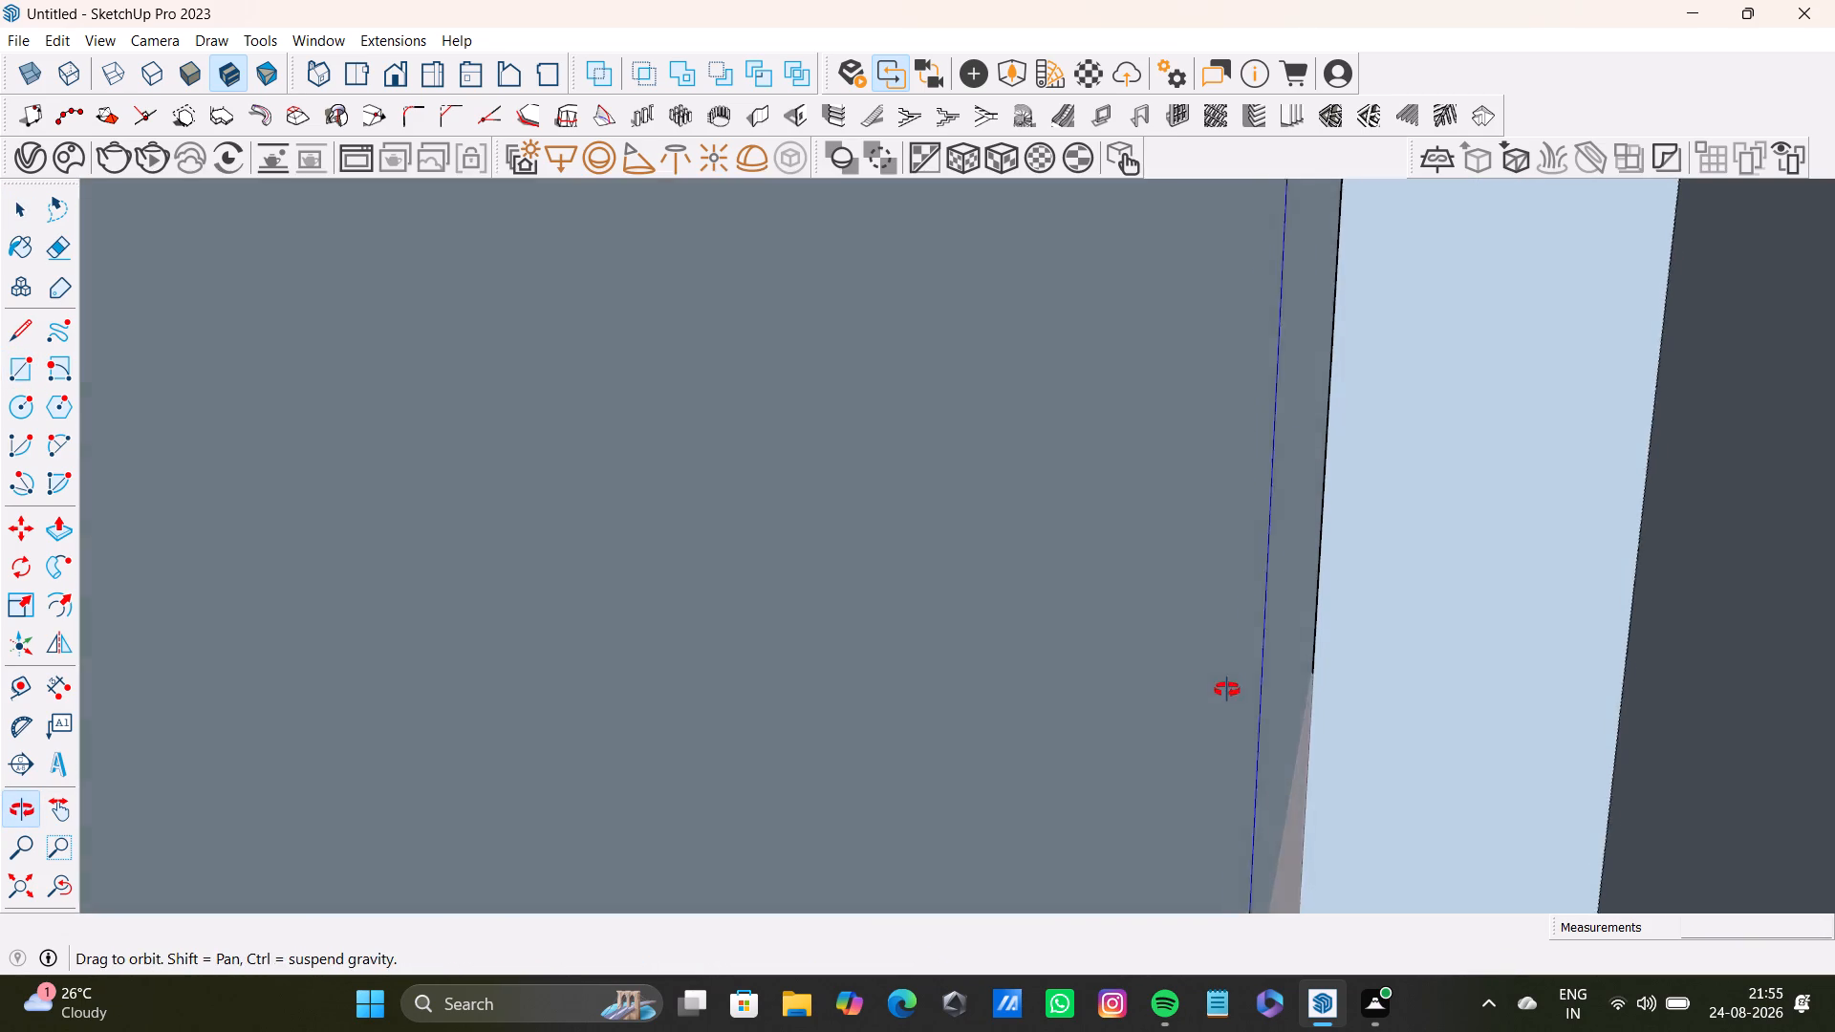
pyautogui.moveTo(1227, 690); pyautogui.dragTo(1229, 695, button='middle')
pyautogui.scroll(-5, 1142, 659)
pyautogui.keyDown('shift'); pyautogui.moveTo(1124, 681); pyautogui.dragTo(1411, 632, button='middle'); pyautogui.keyUp('shift')
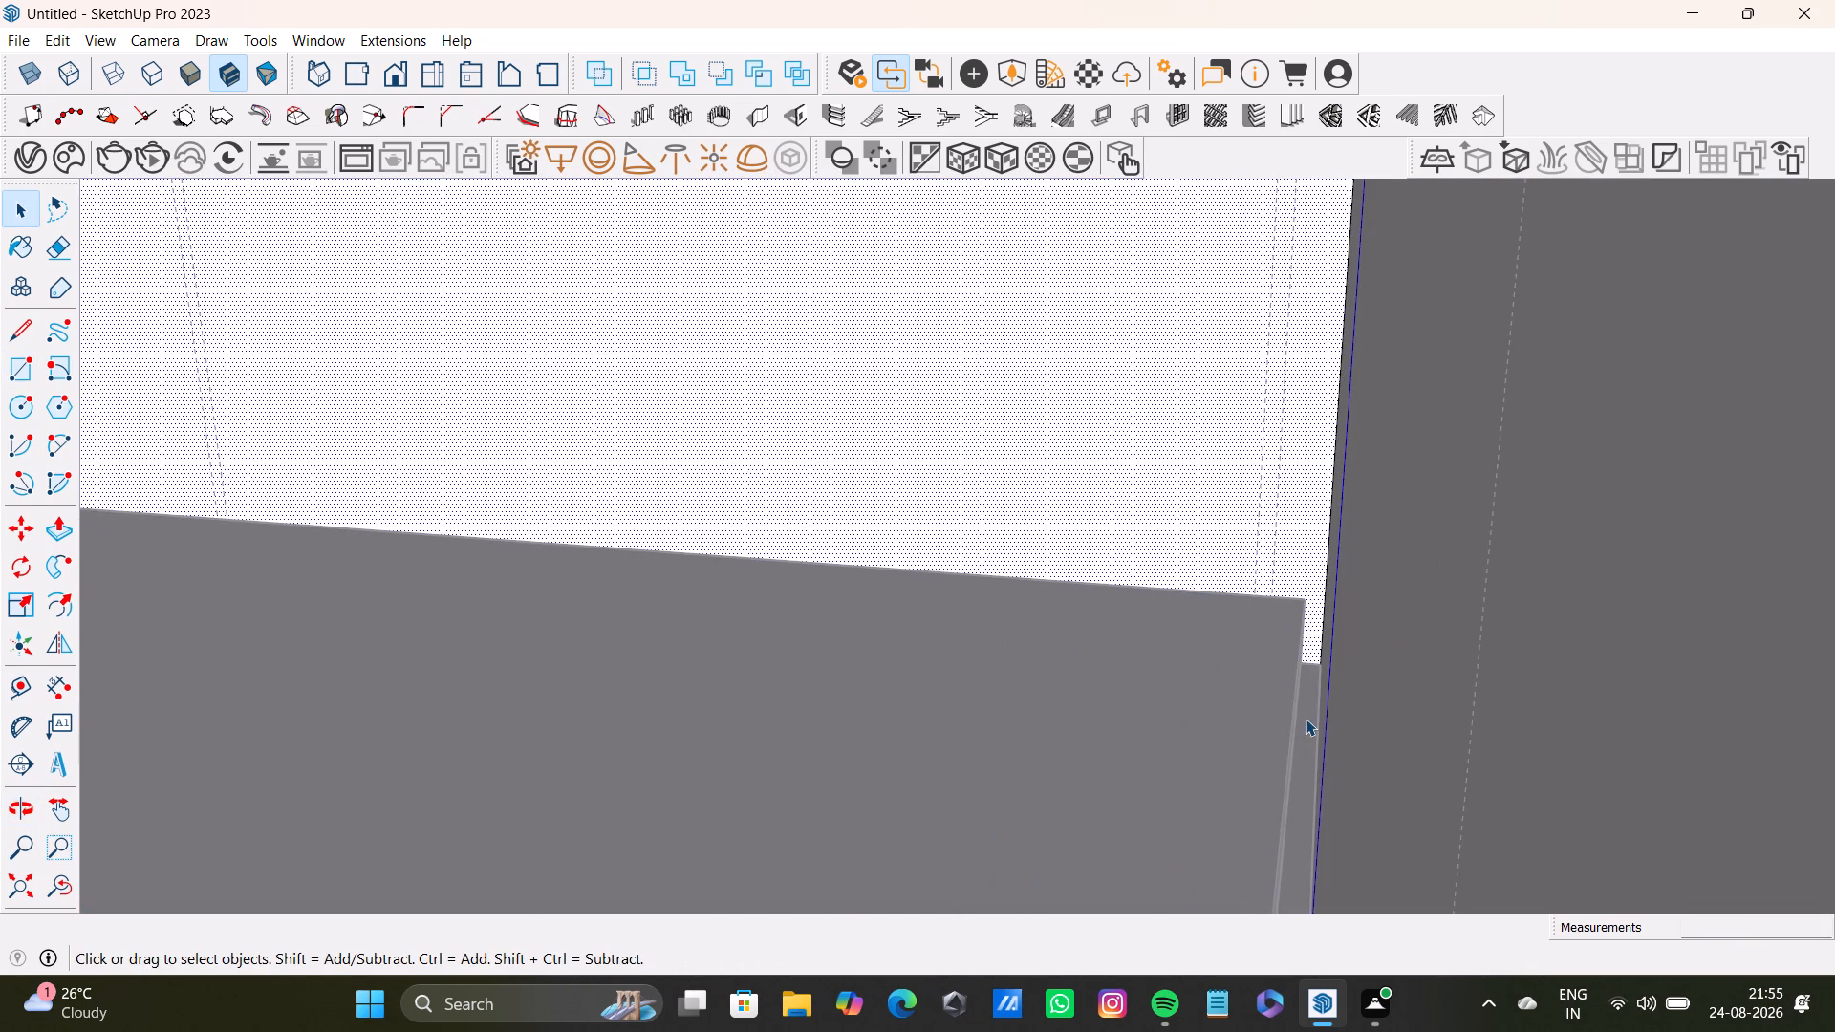
pyautogui.scroll(8, 1306, 719)
pyautogui.click(1284, 746)
pyautogui.doubleClick(1284, 756)
pyautogui.click(1263, 748)
pyautogui.tripleClick(1257, 748)
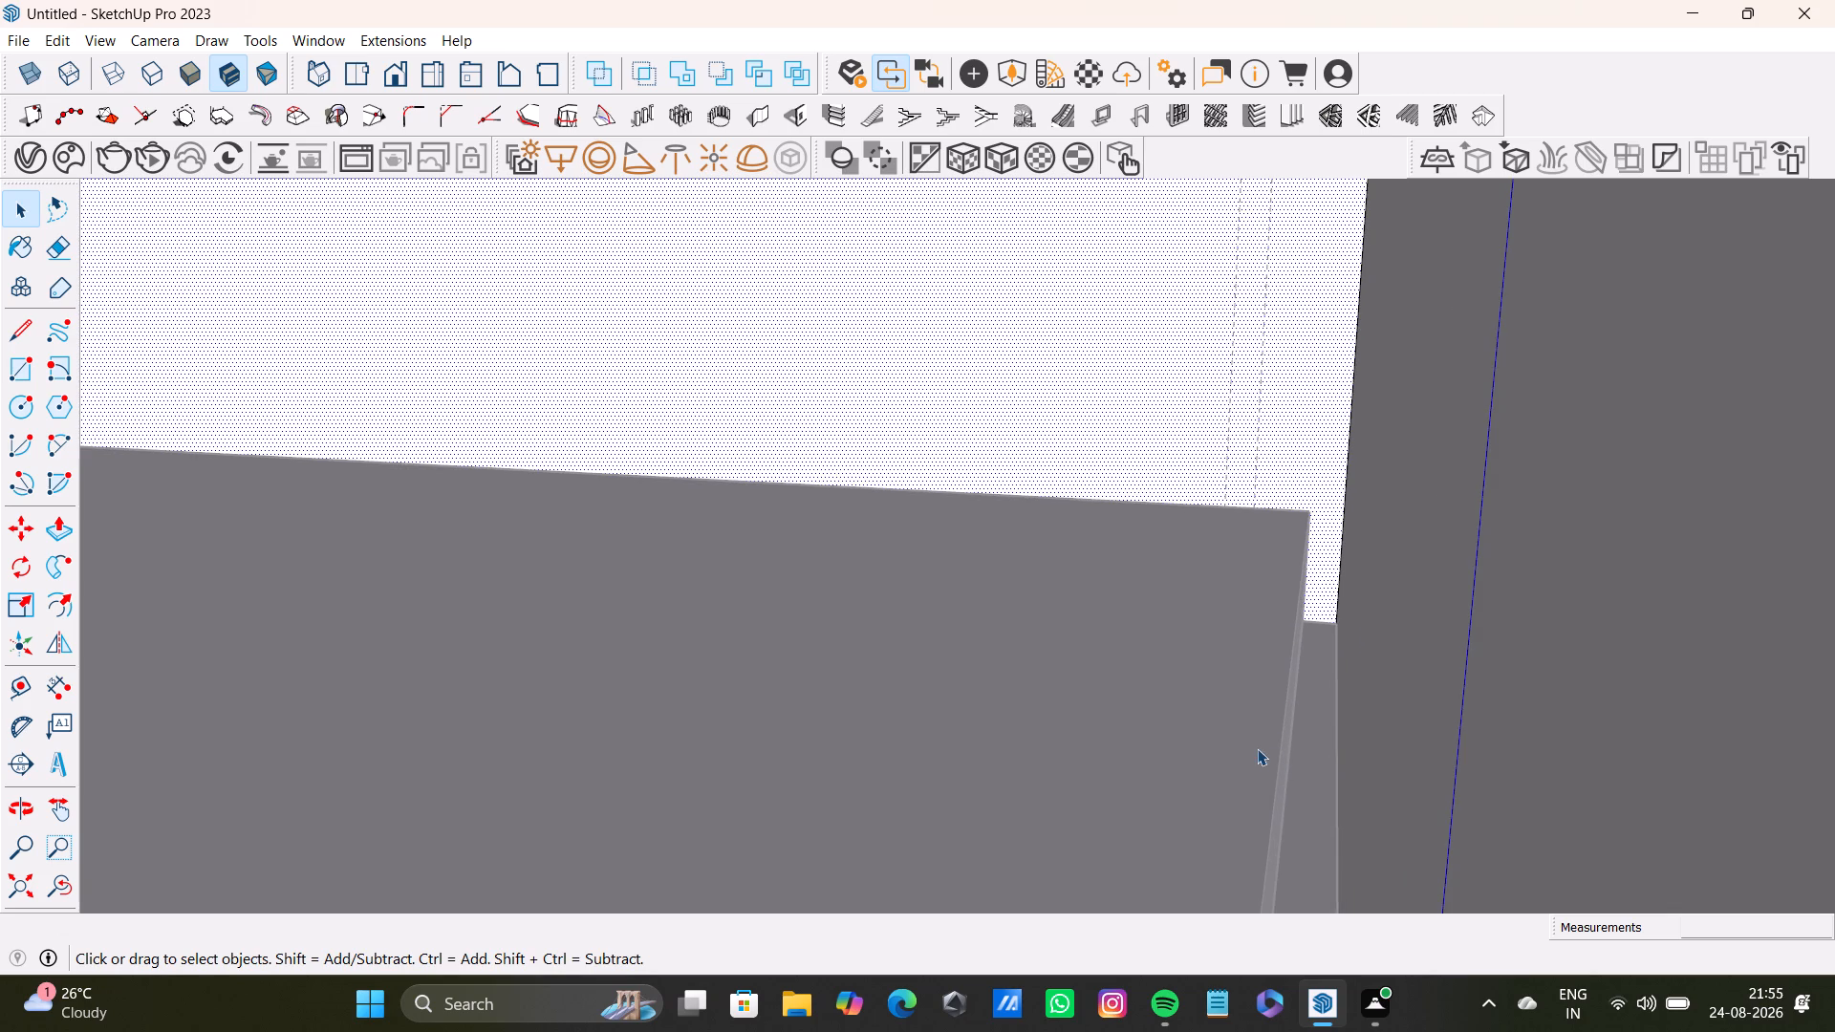
pyautogui.click(1228, 718)
pyautogui.press('space')
pyautogui.click(1227, 717)
pyautogui.click(1161, 689)
pyautogui.tripleClick(1132, 674)
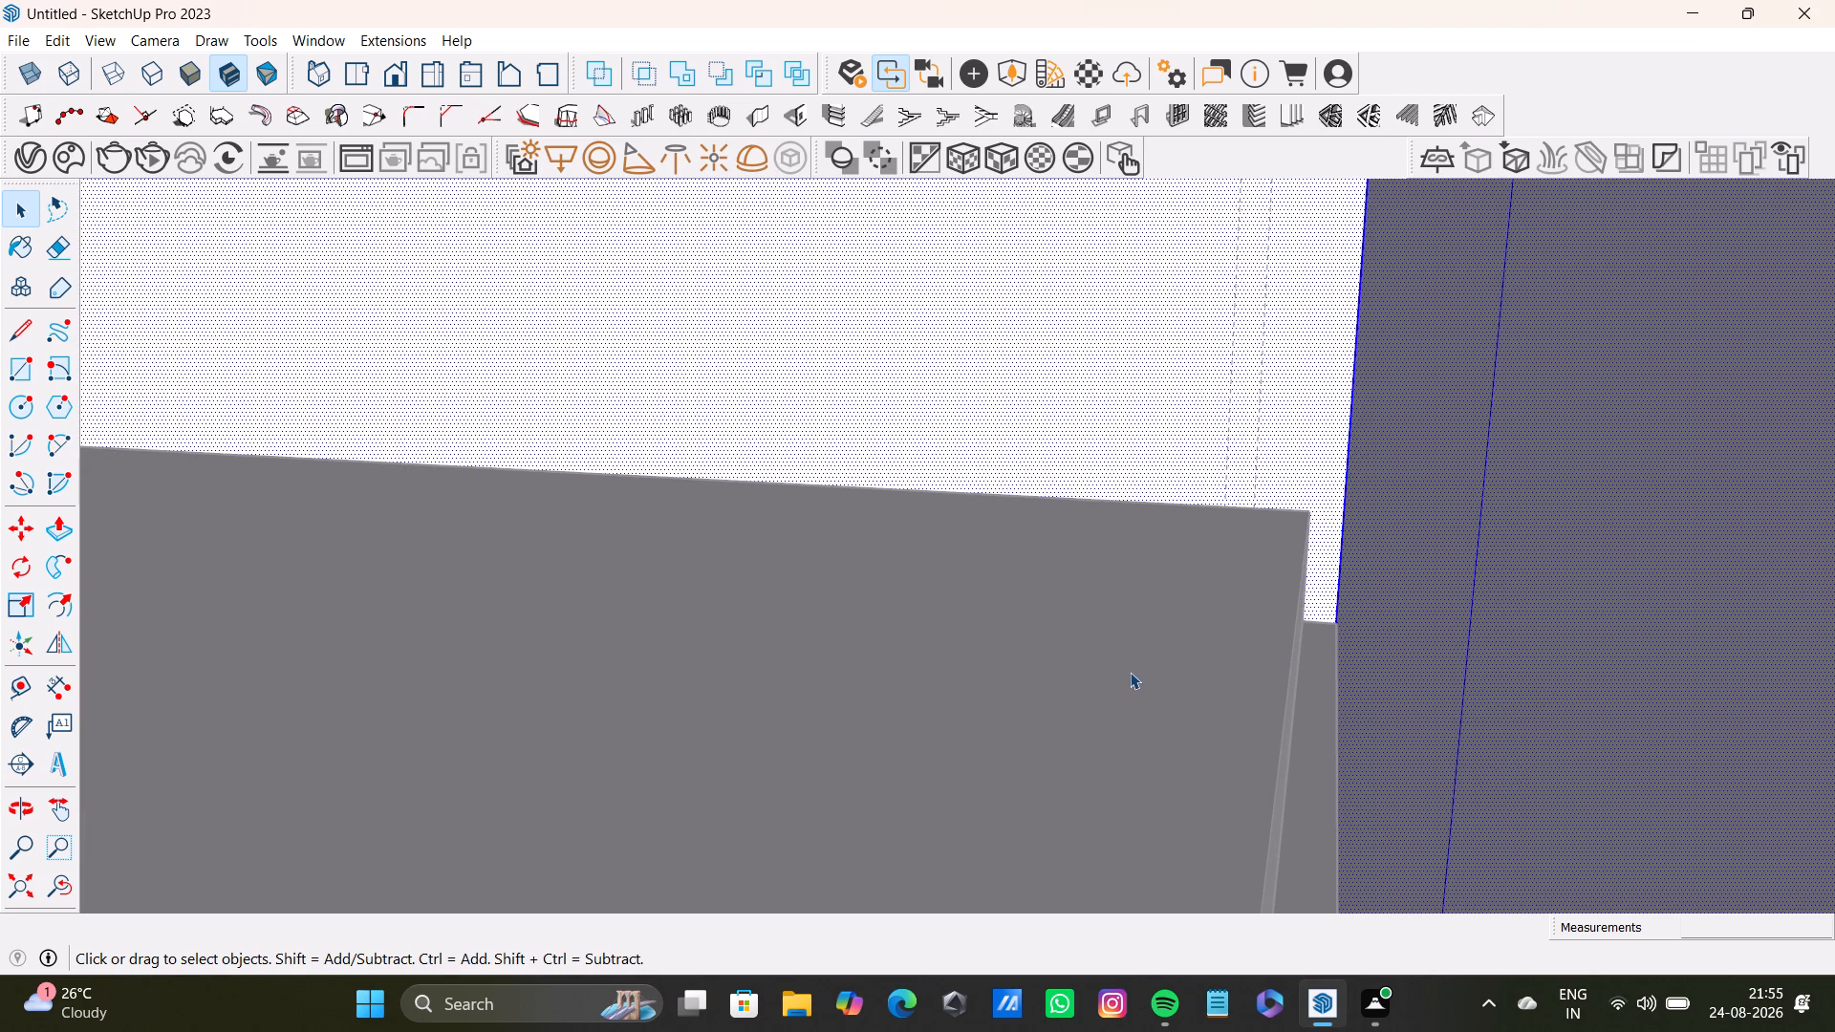
pyautogui.doubleClick(1130, 672)
pyautogui.press('space')
pyautogui.click(1158, 431)
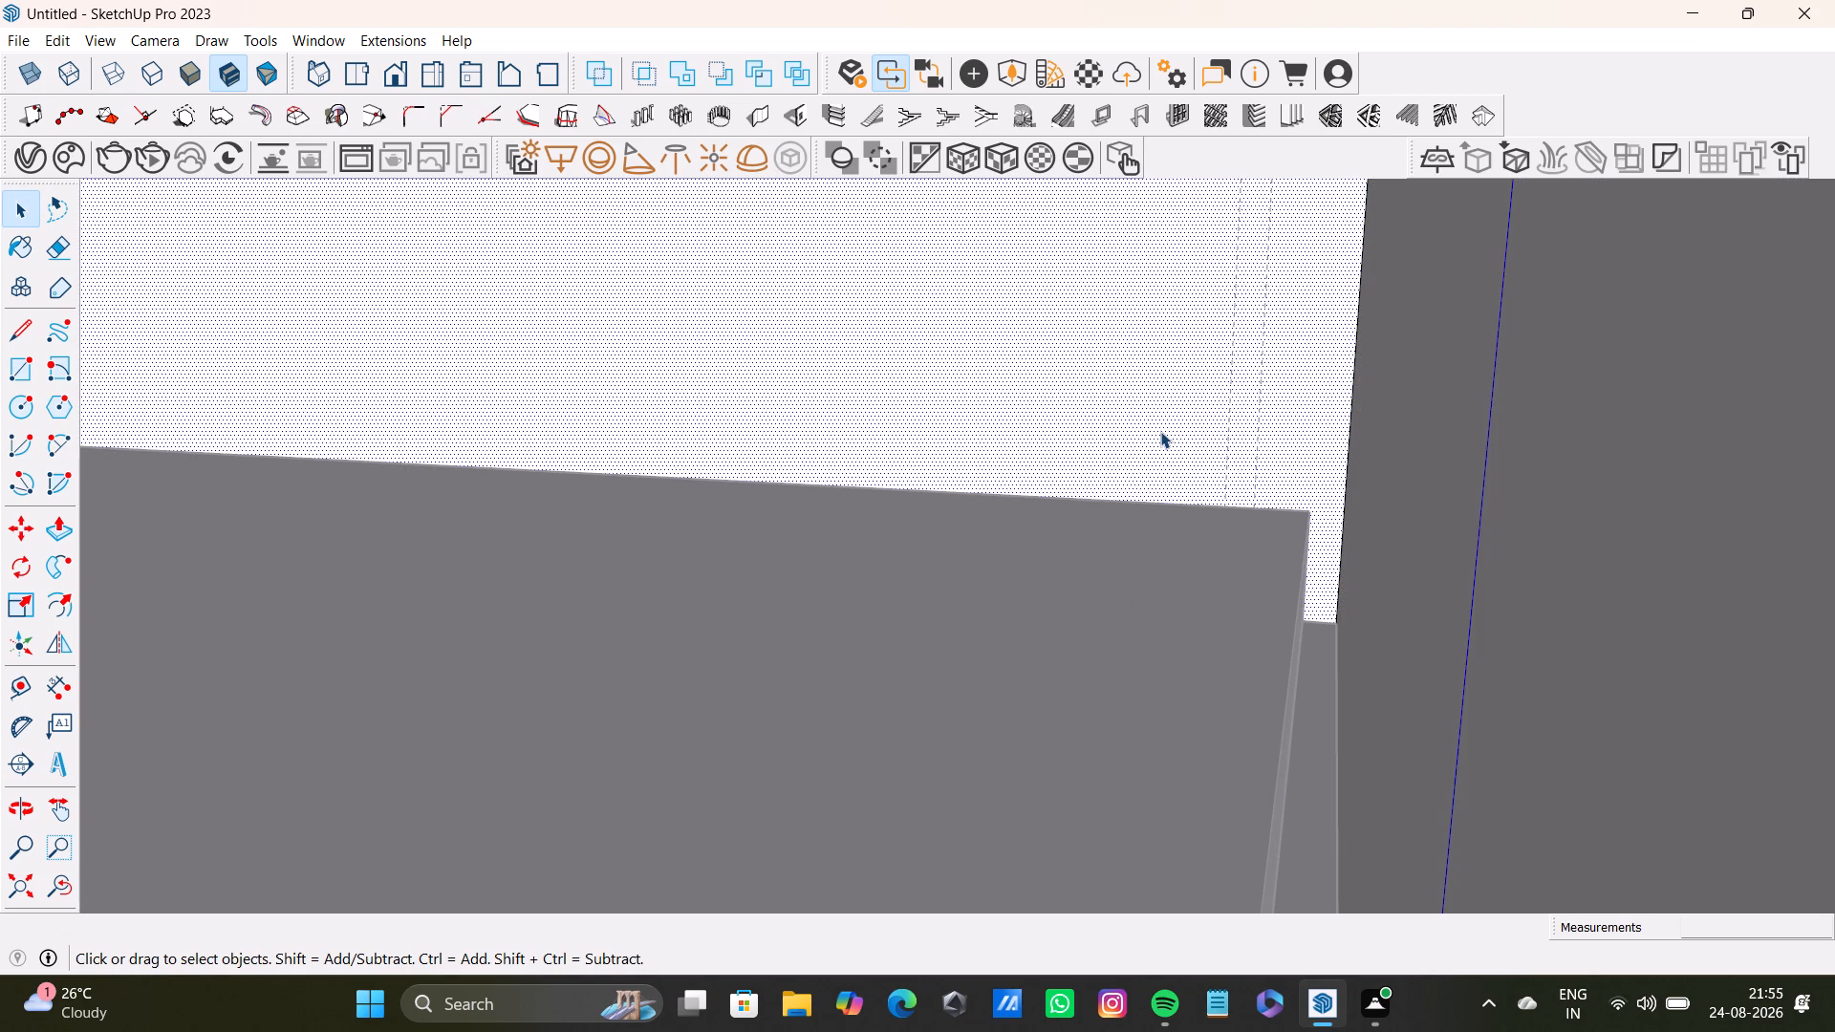
pyautogui.press('Escape')
# Push/Pull the narrow edge face of the side countertop at the corner to close its gap with the window wall.
pyautogui.scroll(4, 1308, 785)
pyautogui.moveTo(1304, 783); pyautogui.dragTo(1334, 770, button='middle')
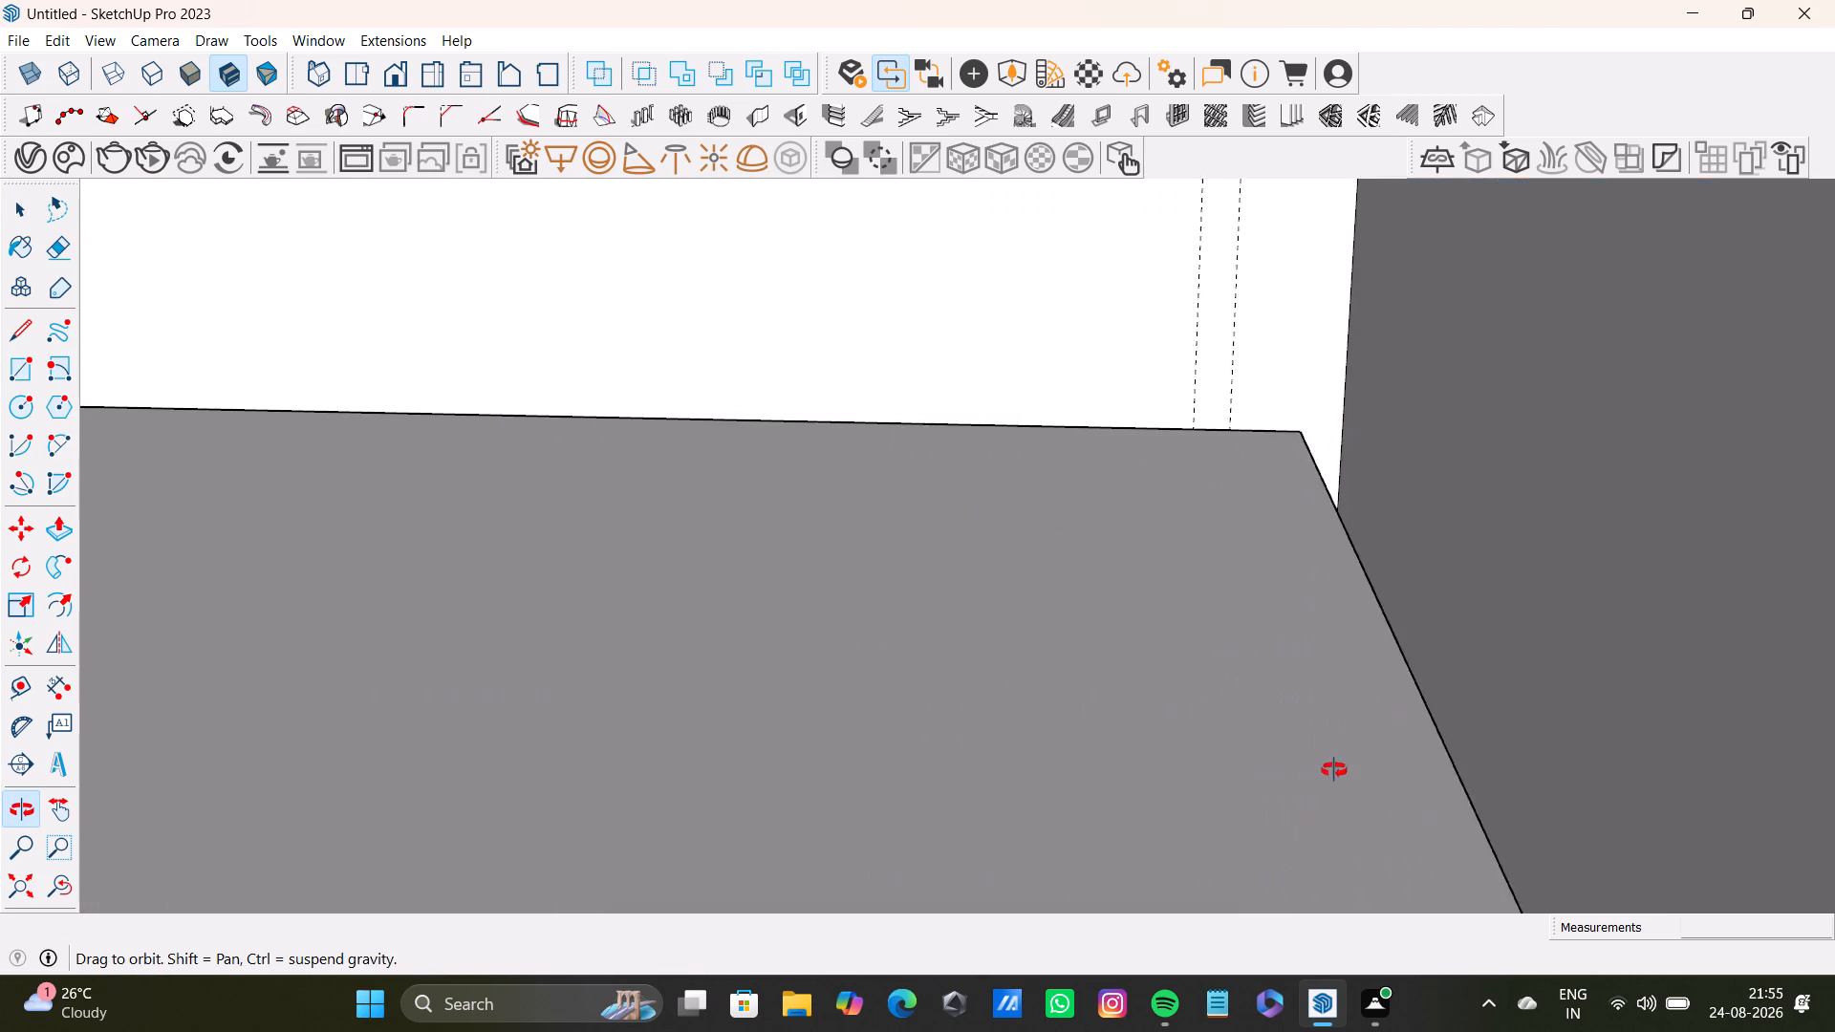
pyautogui.moveTo(1334, 770); pyautogui.dragTo(1295, 773, button='middle')
pyautogui.click(1220, 762)
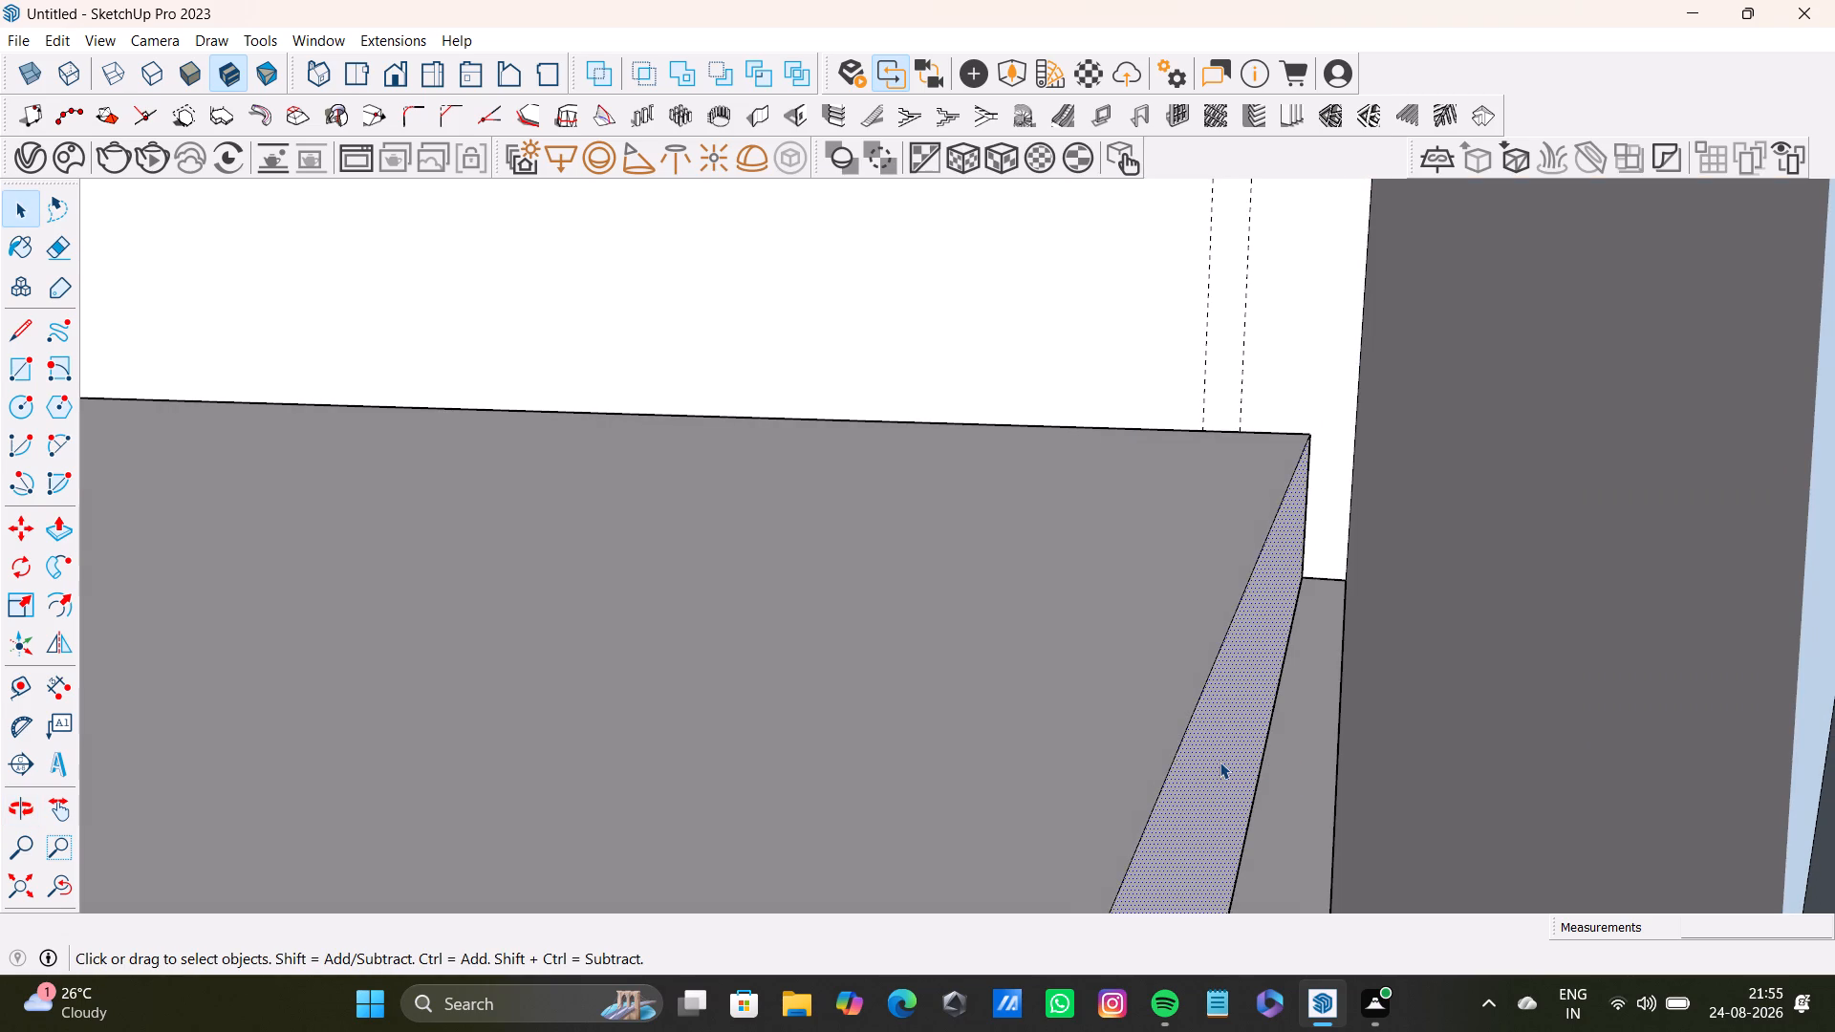
pyautogui.press('p')
pyautogui.moveTo(1211, 764); pyautogui.dragTo(1408, 804)
pyautogui.press('space')
pyautogui.scroll(-3, 1339, 829)
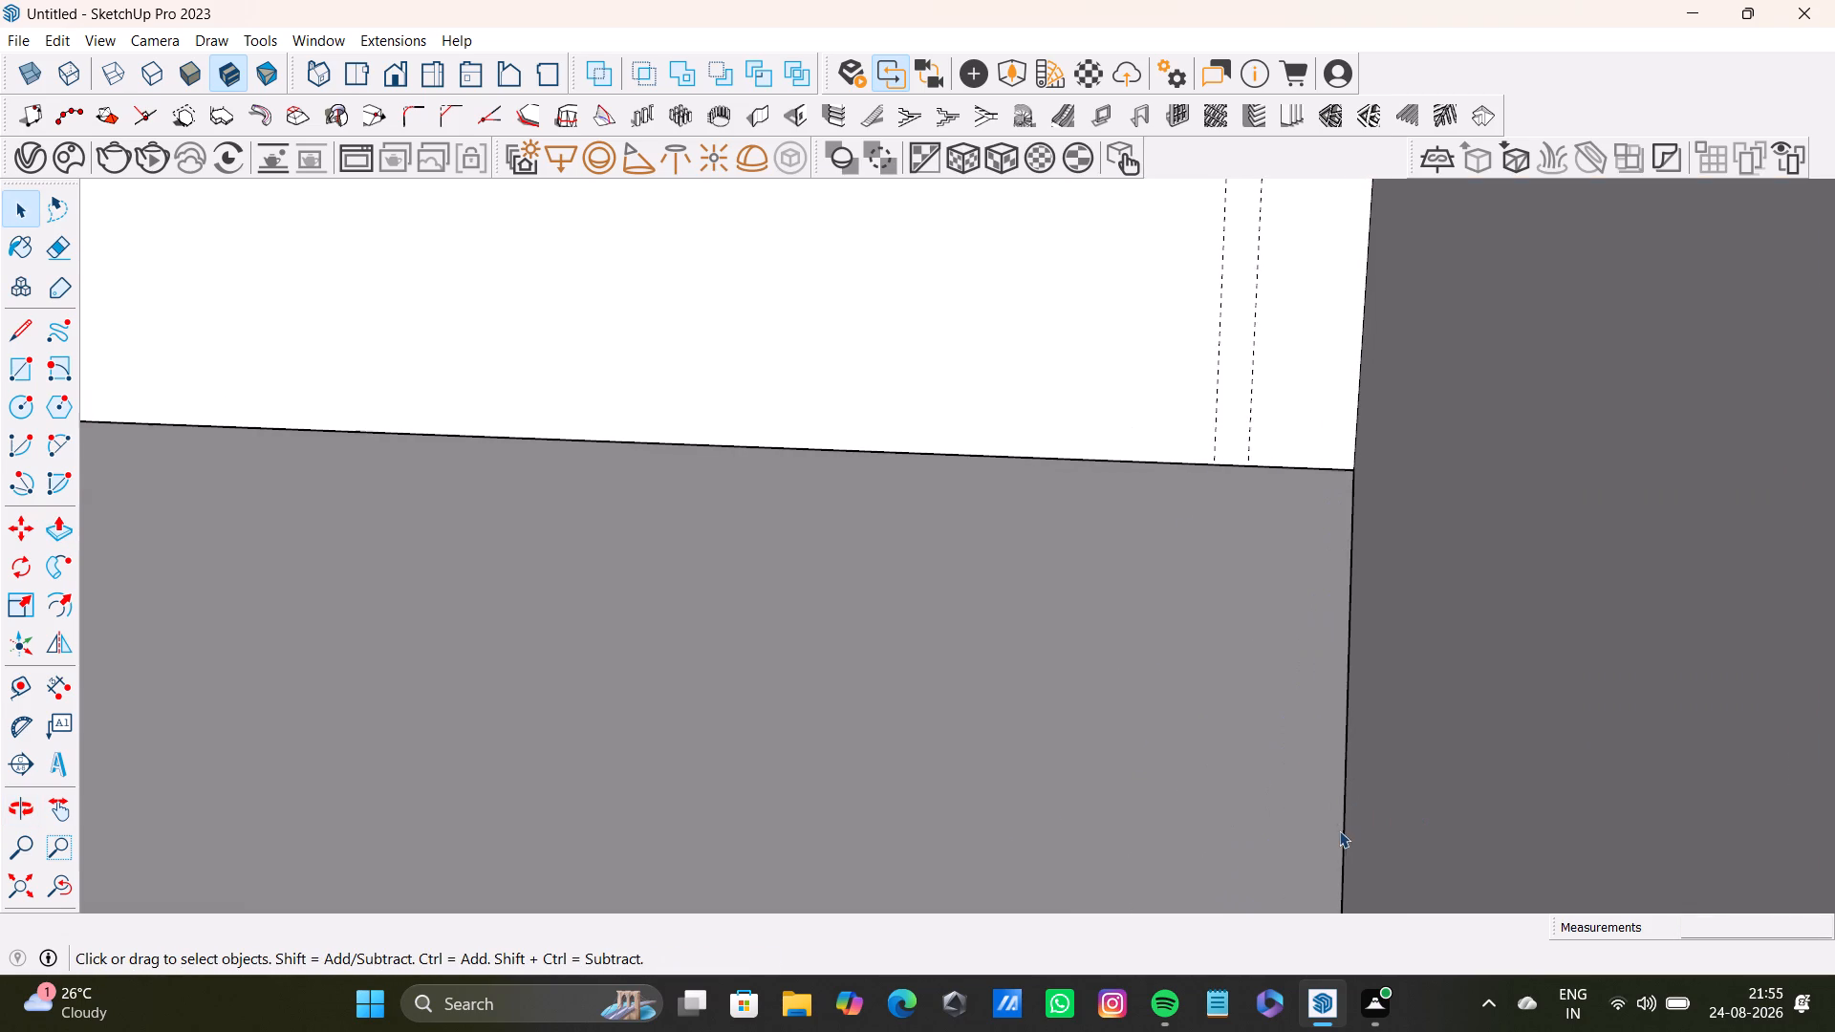
pyautogui.scroll(-20, 1339, 830)
pyautogui.scroll(-15, 1339, 830)
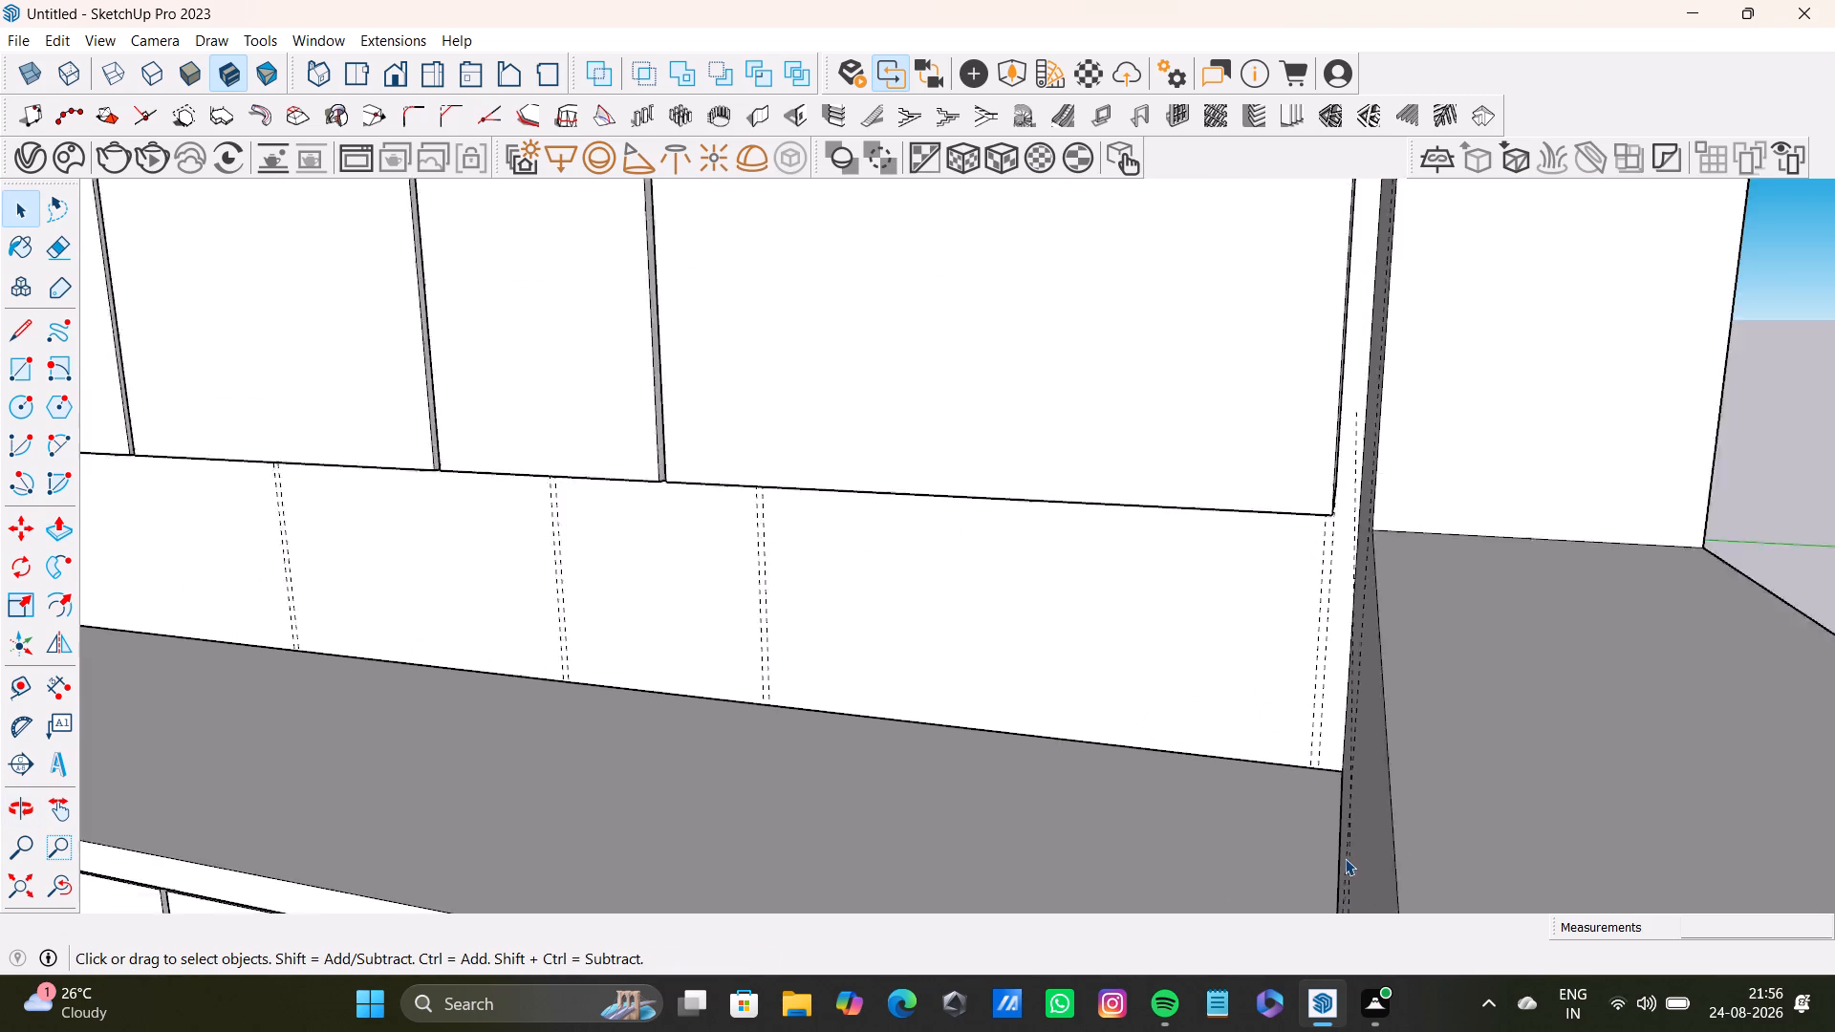
pyautogui.scroll(-5, 1345, 858)
pyautogui.keyDown('shift'); pyautogui.moveTo(1345, 858); pyautogui.dragTo(1448, 706, button='middle'); pyautogui.keyUp('shift')
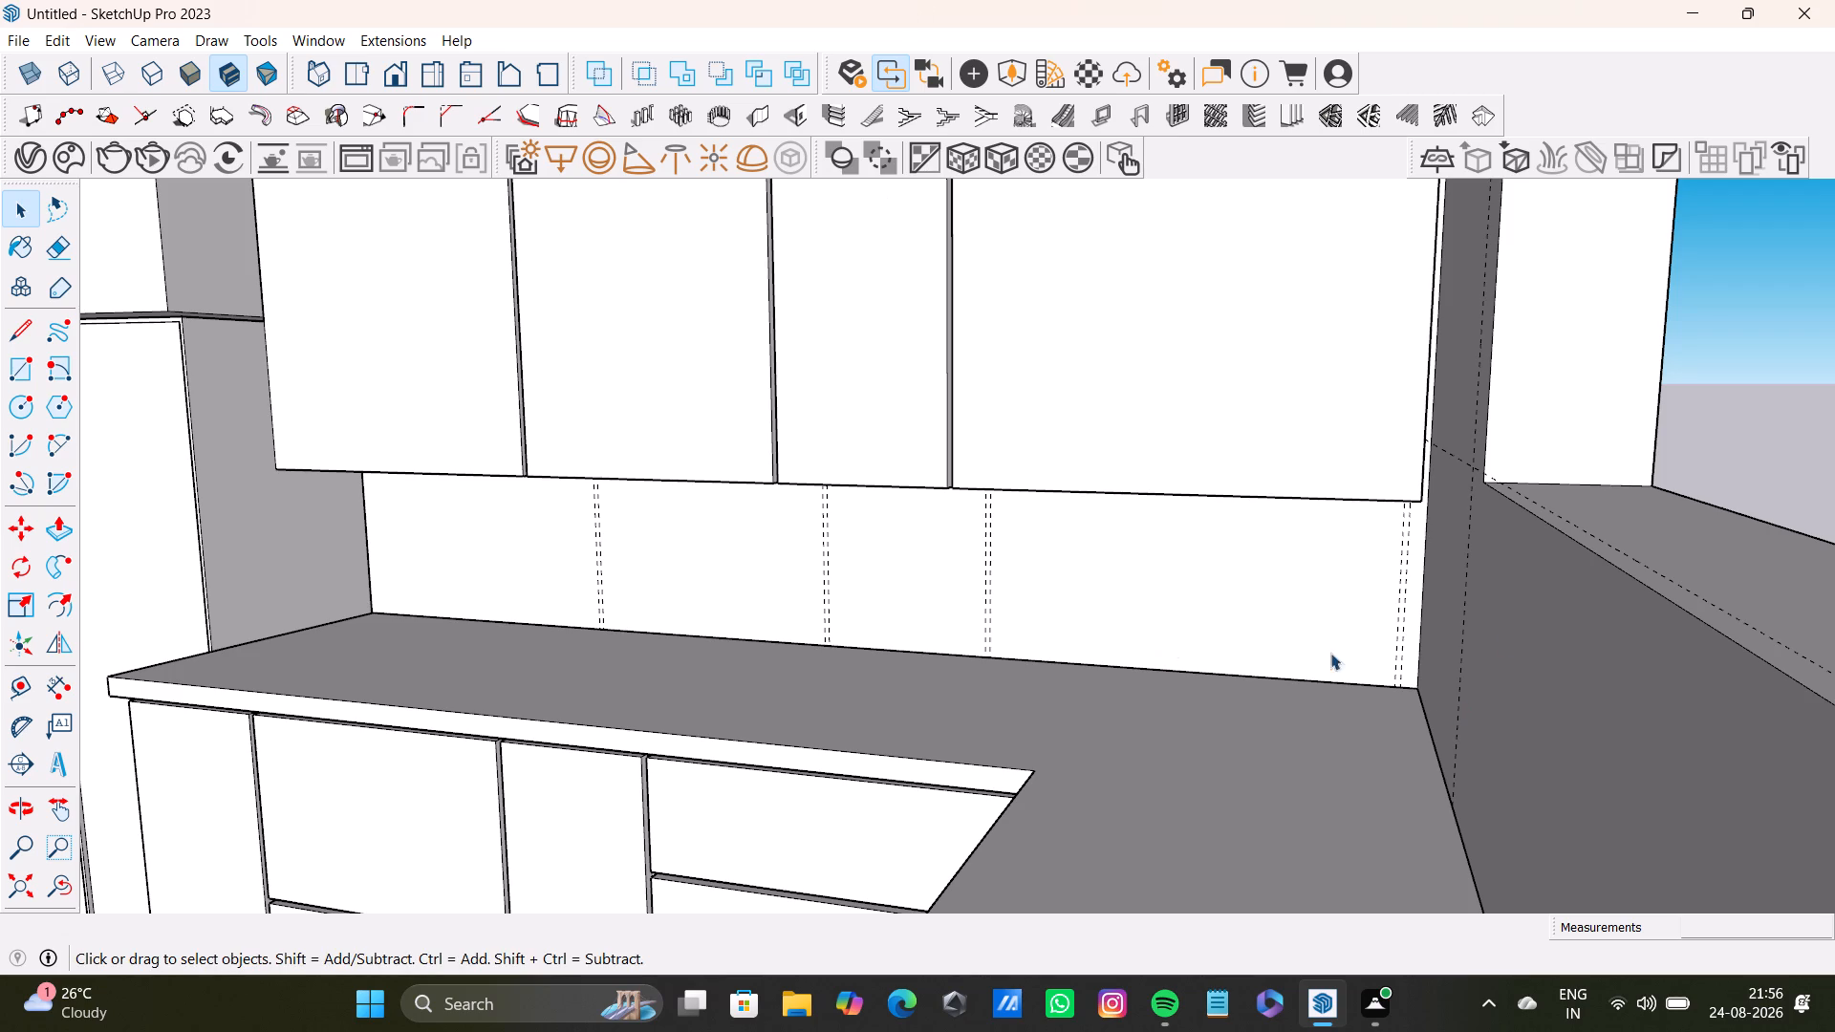
# Open the kitchen walls group for editing again at the side-wall backsplash between the countertop and wall cabinets.
pyautogui.scroll(-16, 1337, 582)
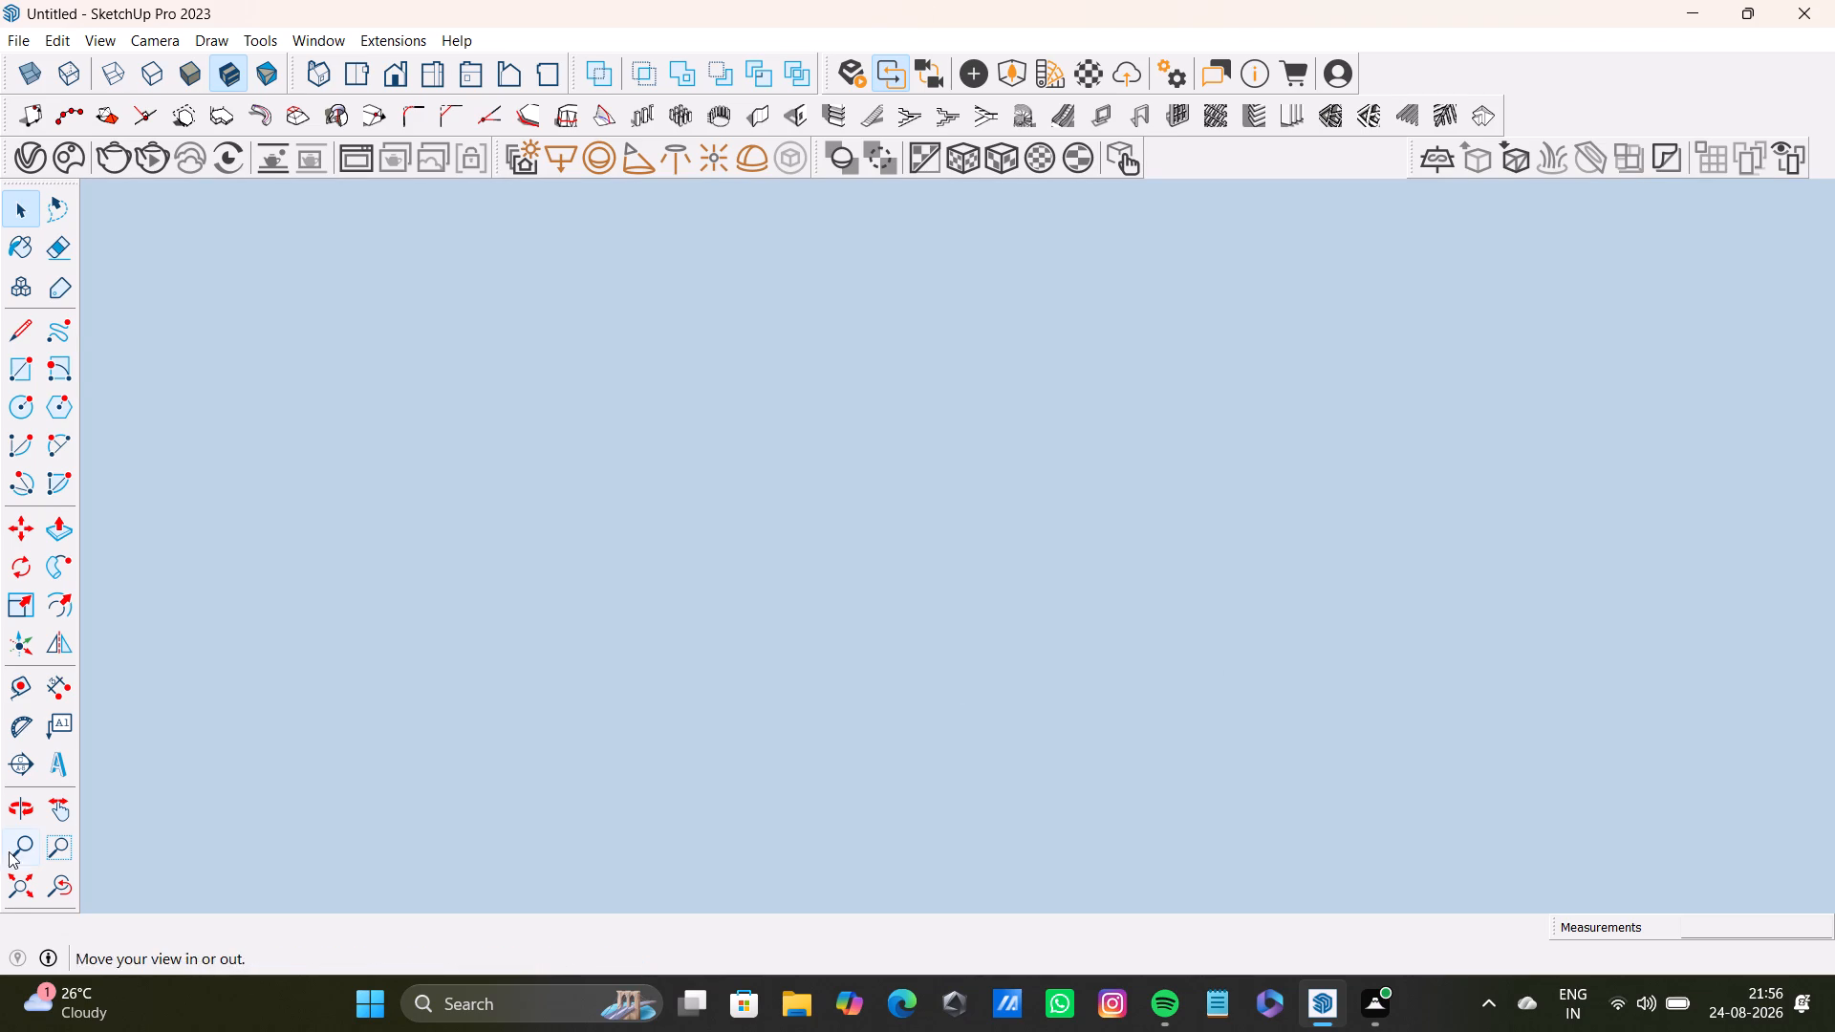
pyautogui.moveTo(9, 892); pyautogui.dragTo(36, 884)
pyautogui.moveTo(1013, 670); pyautogui.dragTo(1692, 765, button='middle')
pyautogui.moveTo(864, 736); pyautogui.dragTo(826, 899, button='middle')
pyautogui.scroll(2, 860, 782)
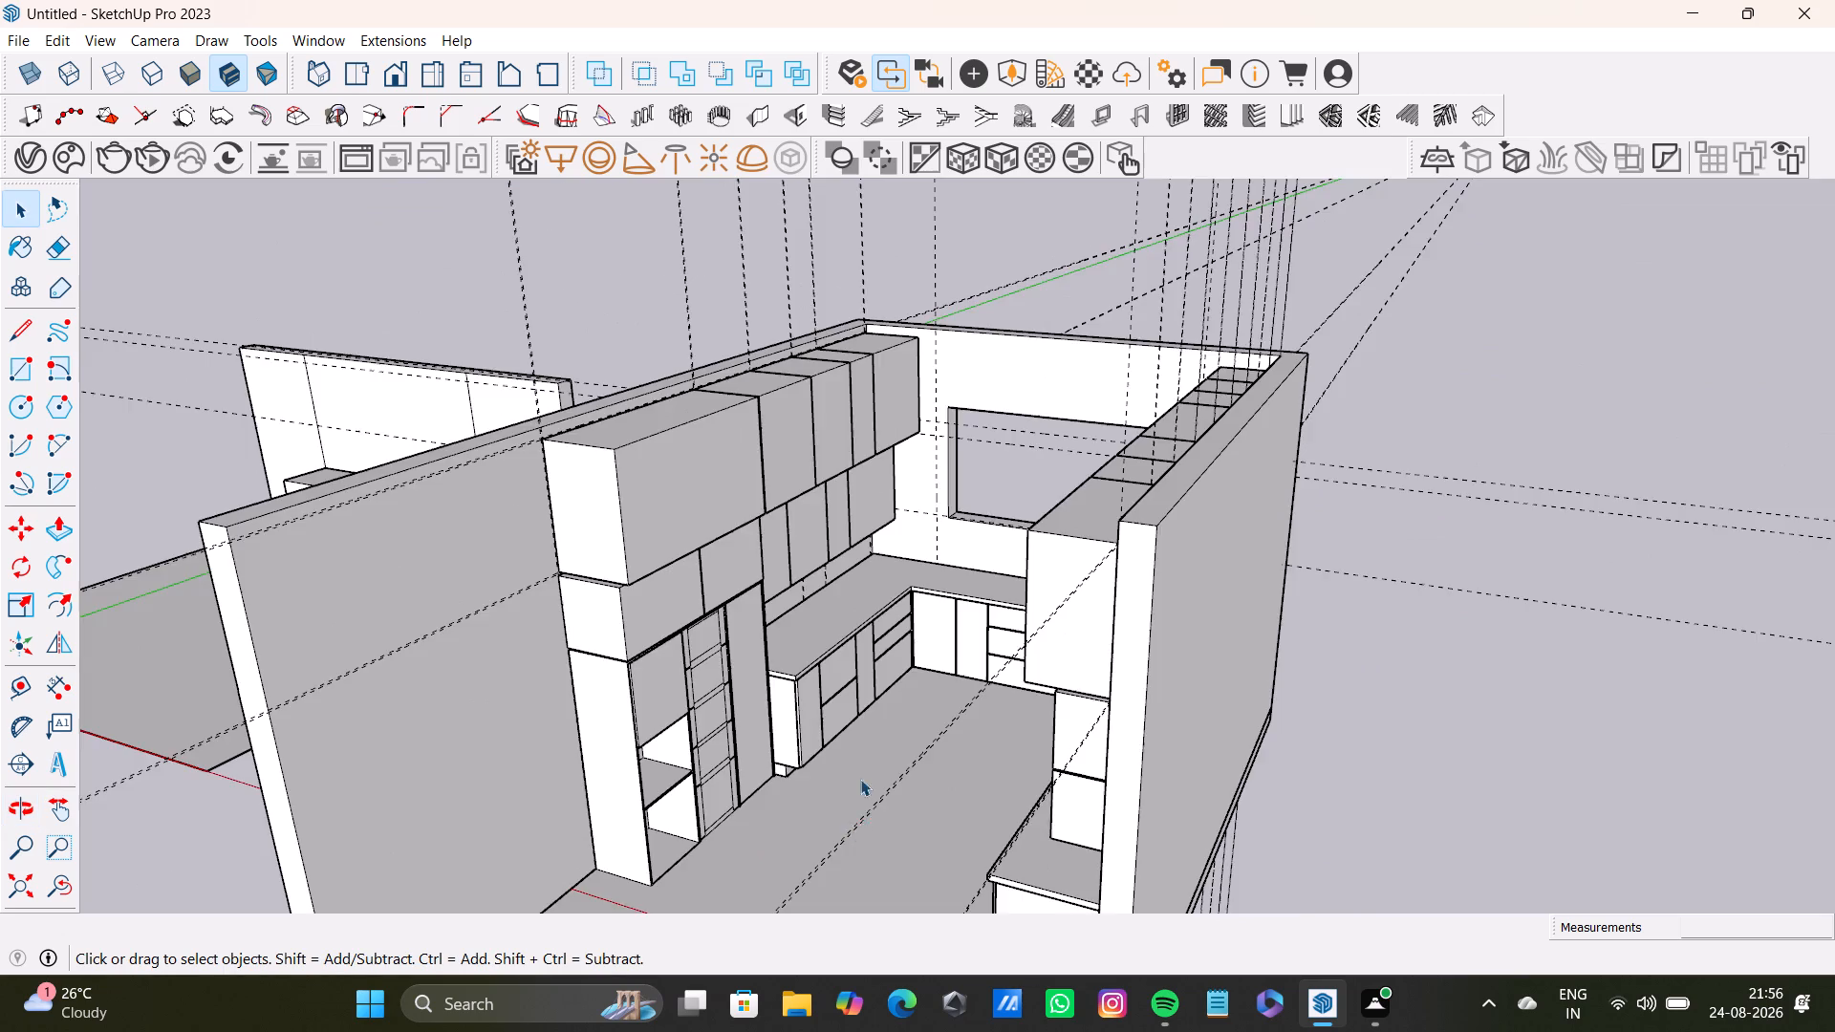
pyautogui.scroll(10, 860, 779)
pyautogui.moveTo(890, 504); pyautogui.dragTo(970, 774, button='middle')
pyautogui.moveTo(959, 774); pyautogui.dragTo(717, 727, button='middle')
pyautogui.scroll(4, 907, 627)
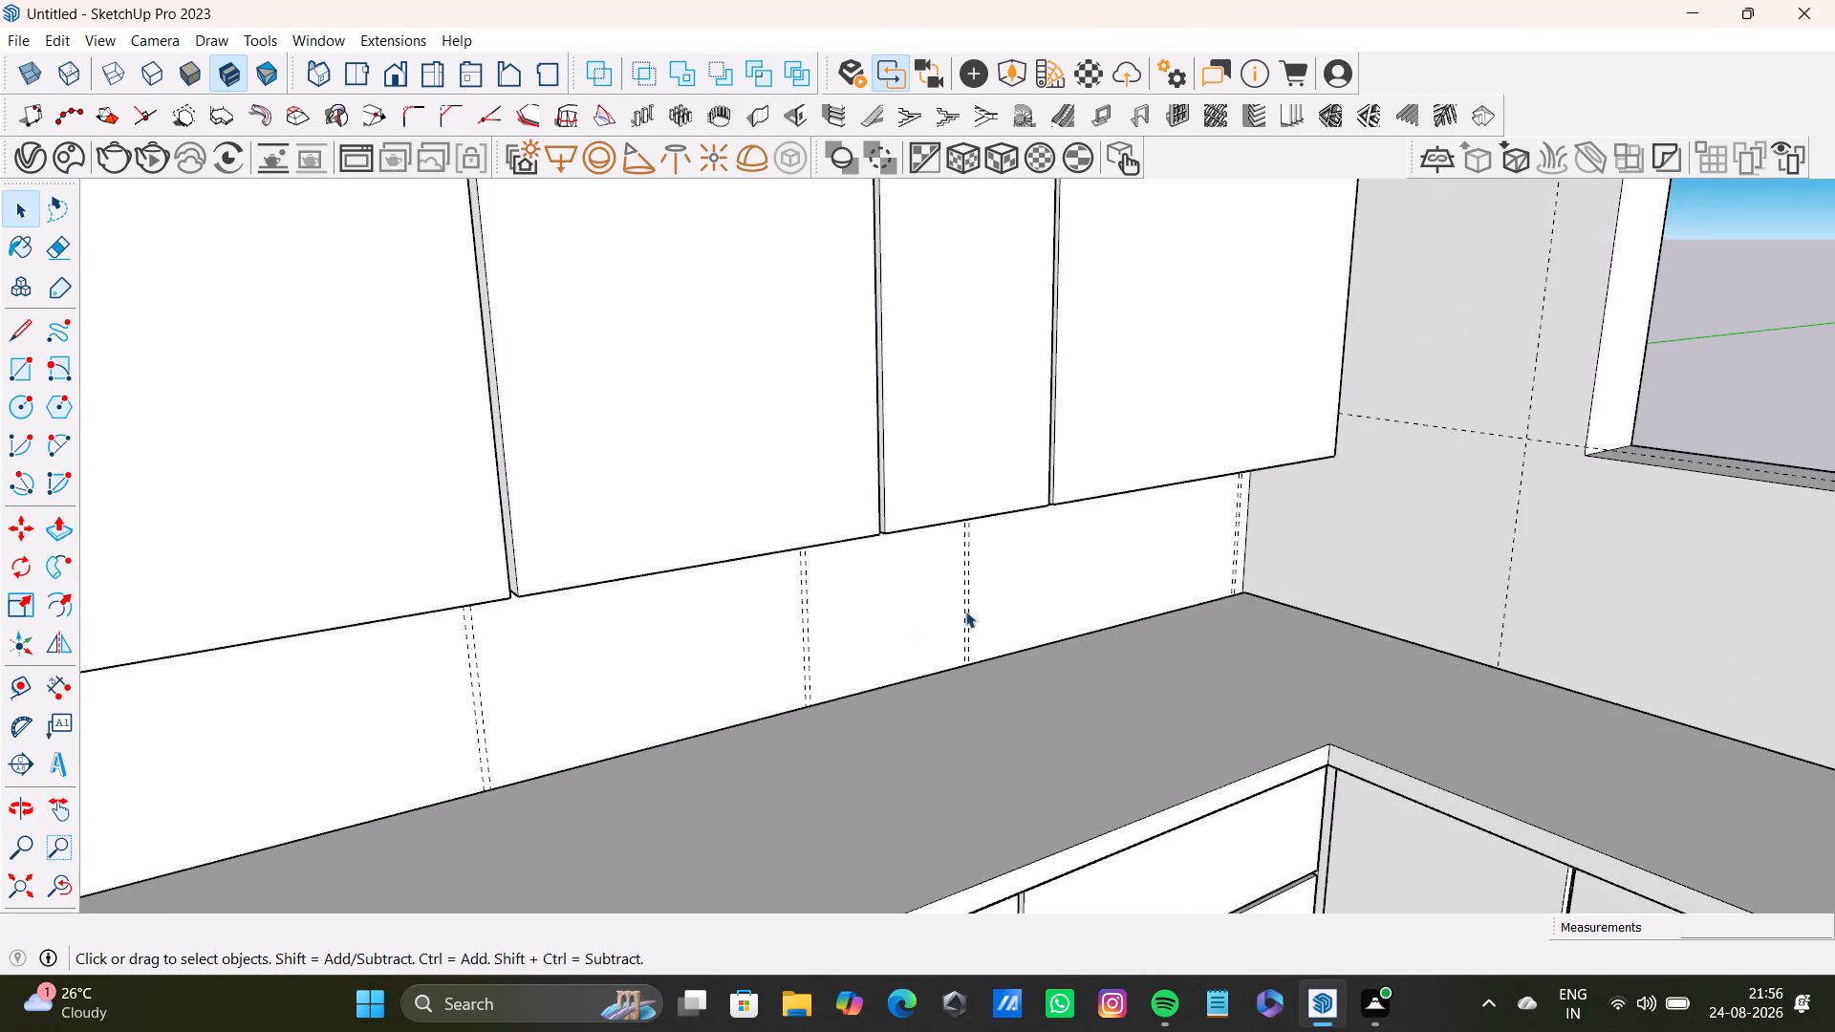
pyautogui.click(971, 607)
pyautogui.tripleClick(1036, 588)
# Draw a rectangle about 10' 1 7/8" by 1' 6 3/4" on the side wall between the countertop and wall cabinets, ending at the window-wall corner.
pyautogui.moveTo(1067, 633); pyautogui.dragTo(762, 663, button='middle')
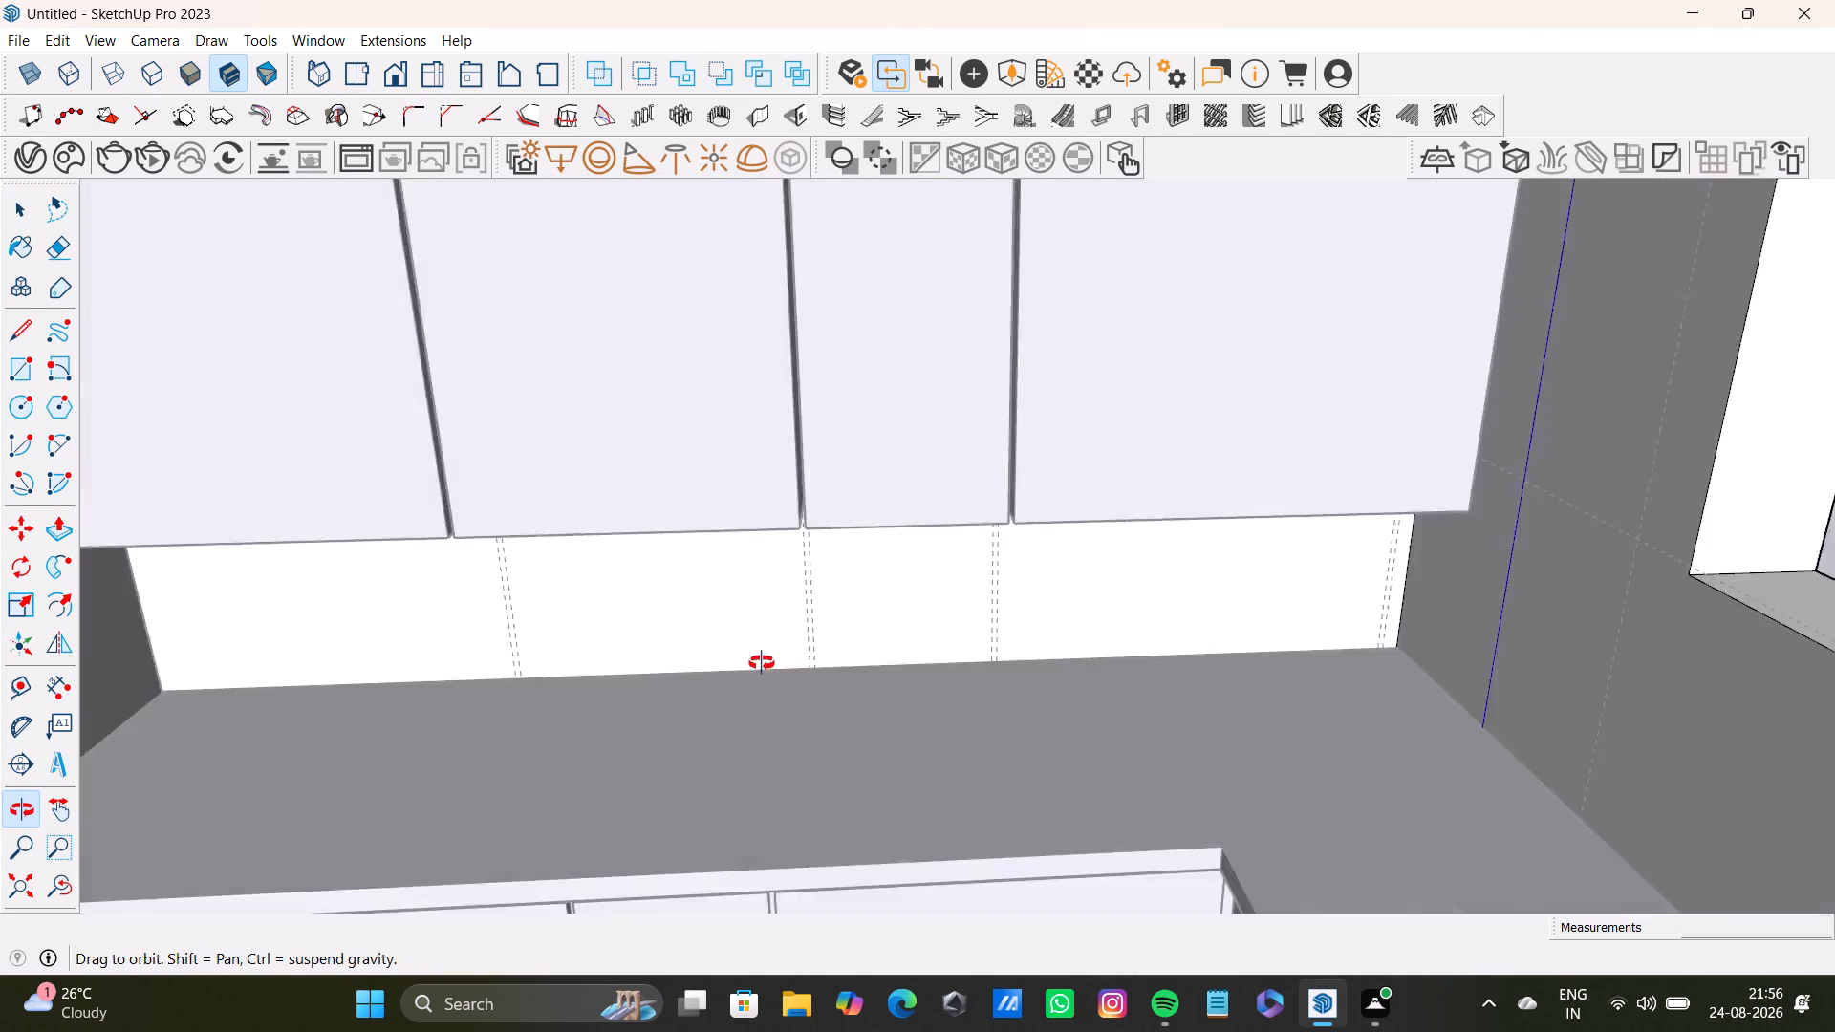
pyautogui.moveTo(762, 663); pyautogui.dragTo(755, 579, button='middle')
pyautogui.moveTo(775, 604); pyautogui.dragTo(774, 541, button='middle')
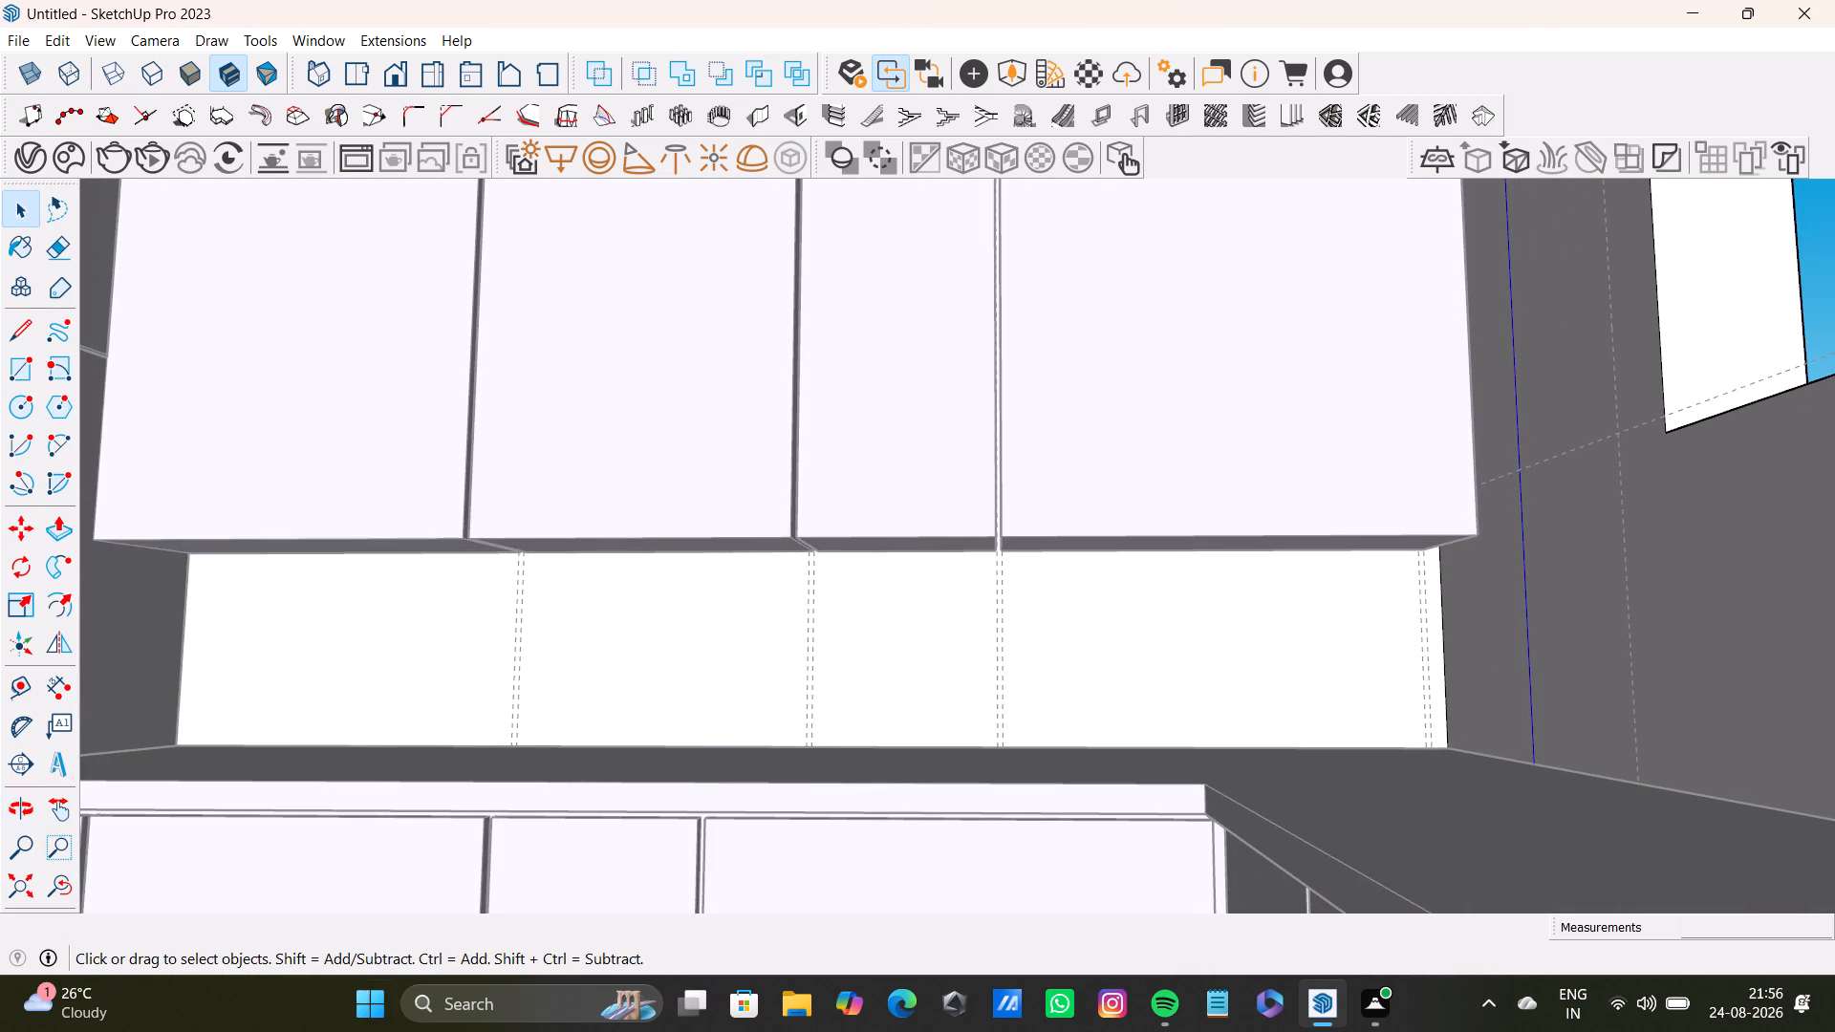
pyautogui.doubleClick(656, 643)
pyautogui.click(28, 373)
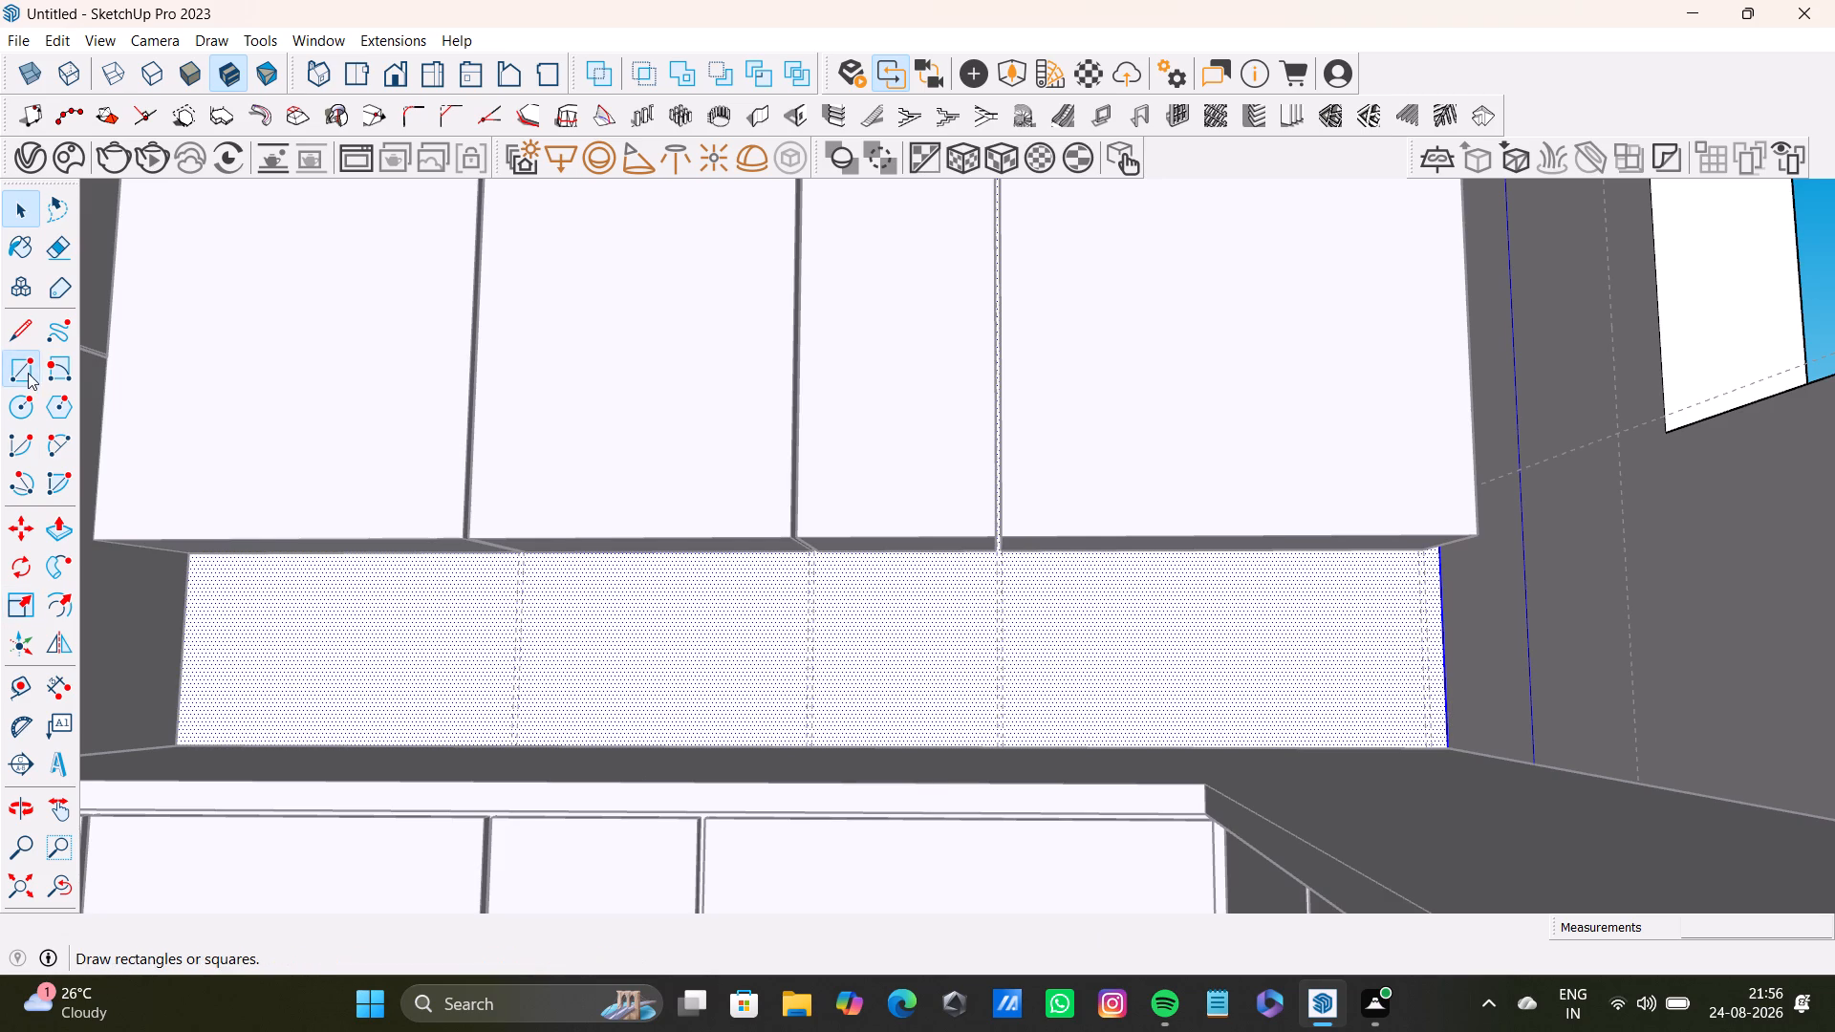
pyautogui.scroll(6, 279, 601)
pyautogui.keyDown('shift'); pyautogui.moveTo(250, 571); pyautogui.dragTo(463, 563, button='middle'); pyautogui.keyUp('shift')
pyautogui.scroll(4, 302, 541)
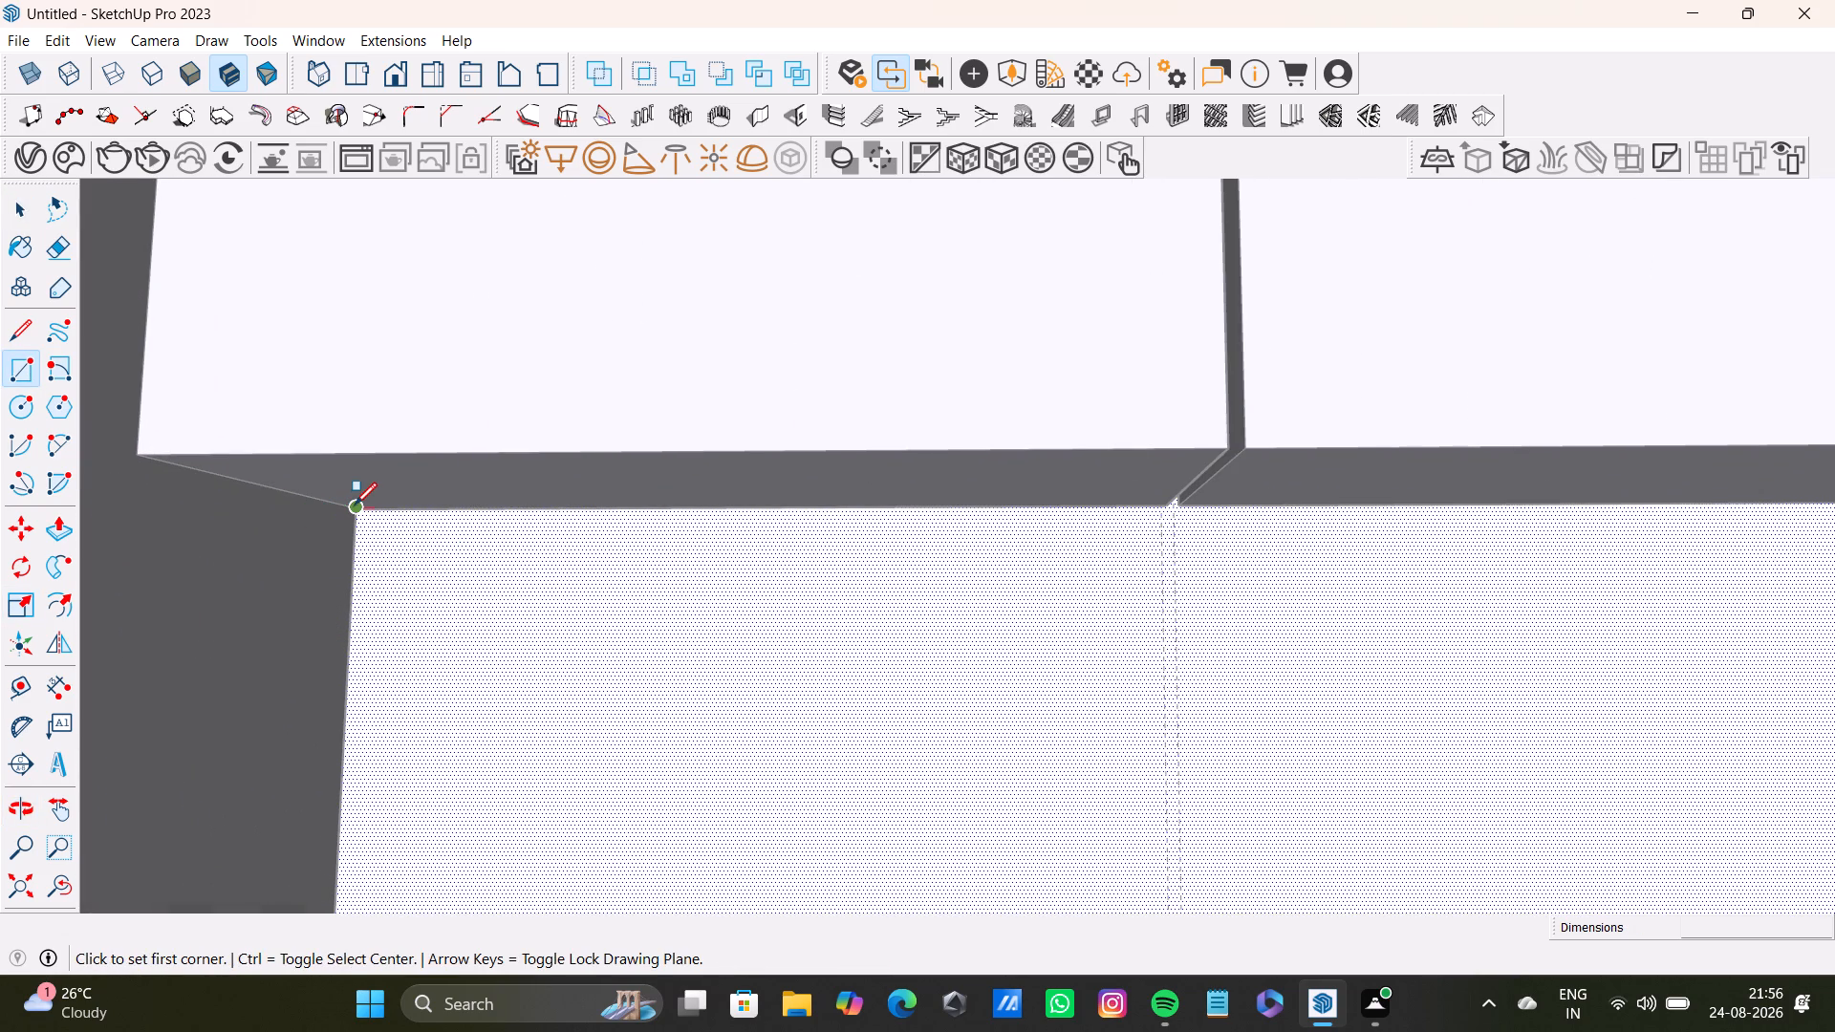
pyautogui.click(351, 511)
pyautogui.scroll(-7, 661, 657)
pyautogui.keyDown('shift'); pyautogui.moveTo(960, 708); pyautogui.dragTo(353, 626, button='middle'); pyautogui.keyUp('shift')
pyautogui.scroll(-1, 917, 677)
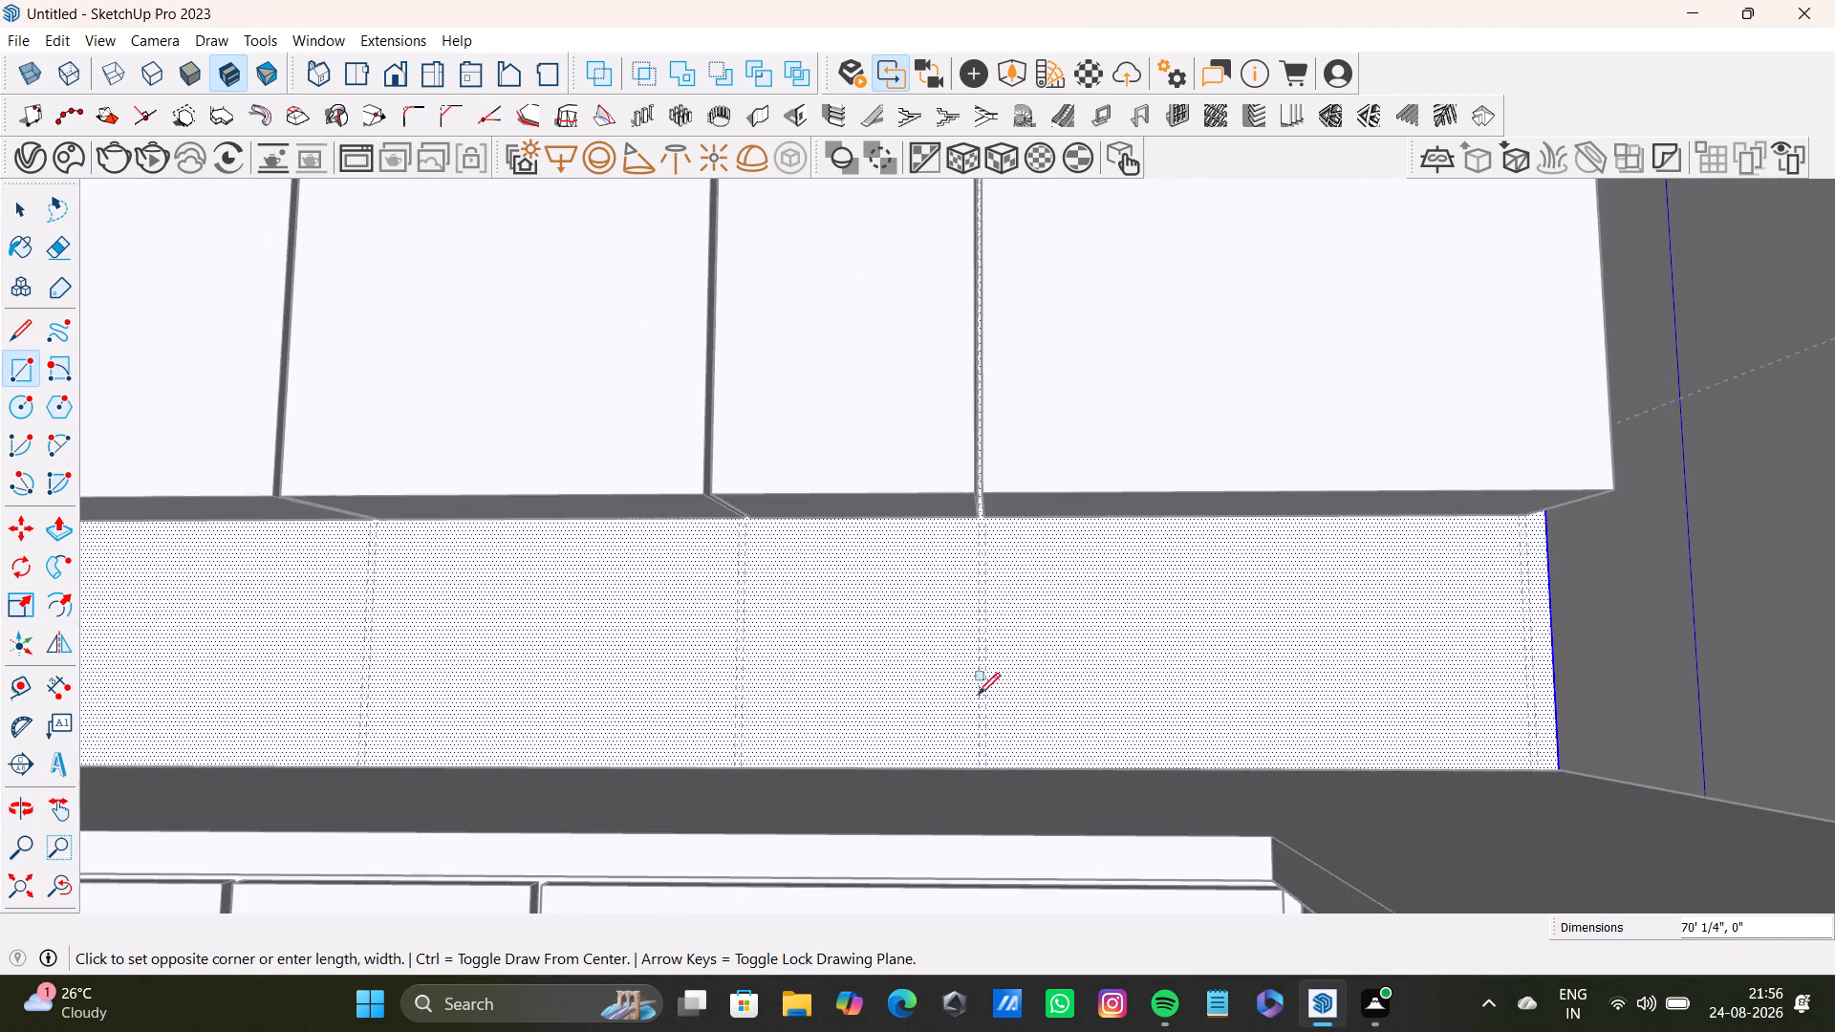
pyautogui.scroll(-3, 978, 695)
pyautogui.scroll(11, 1376, 734)
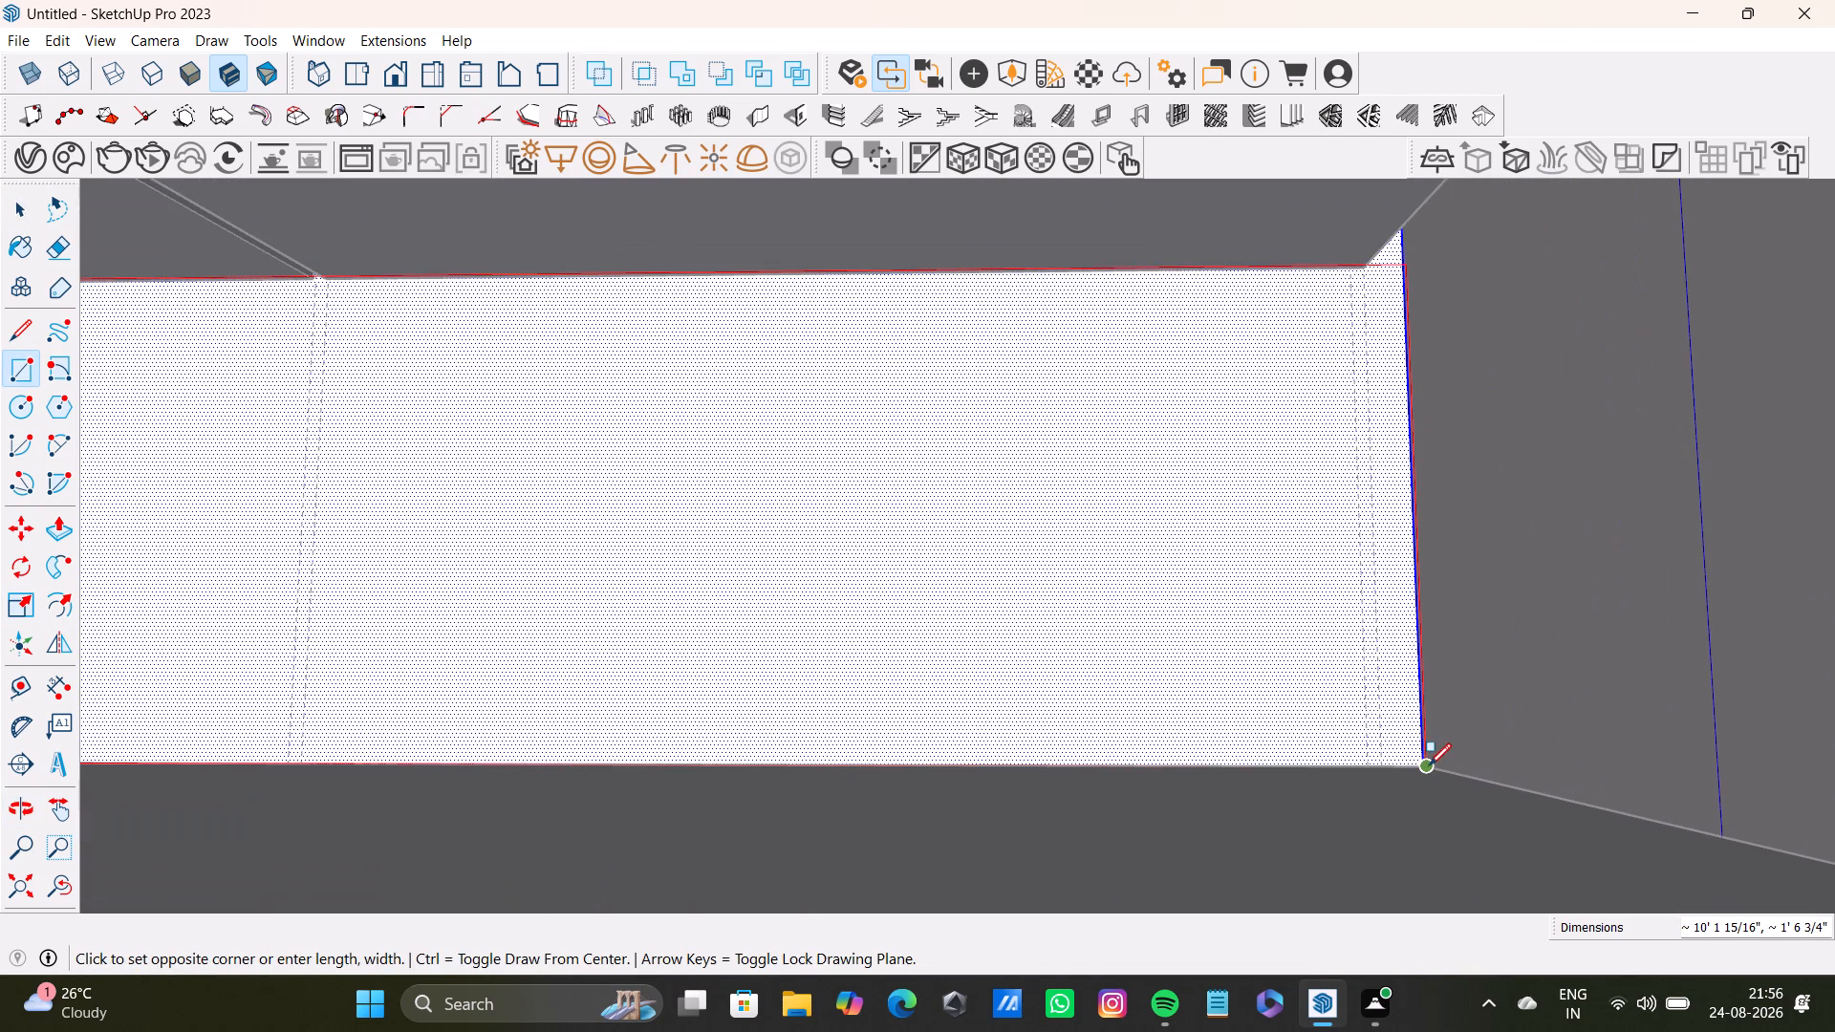
pyautogui.scroll(2, 1410, 763)
pyautogui.moveTo(1410, 763); pyautogui.dragTo(1277, 830, button='middle')
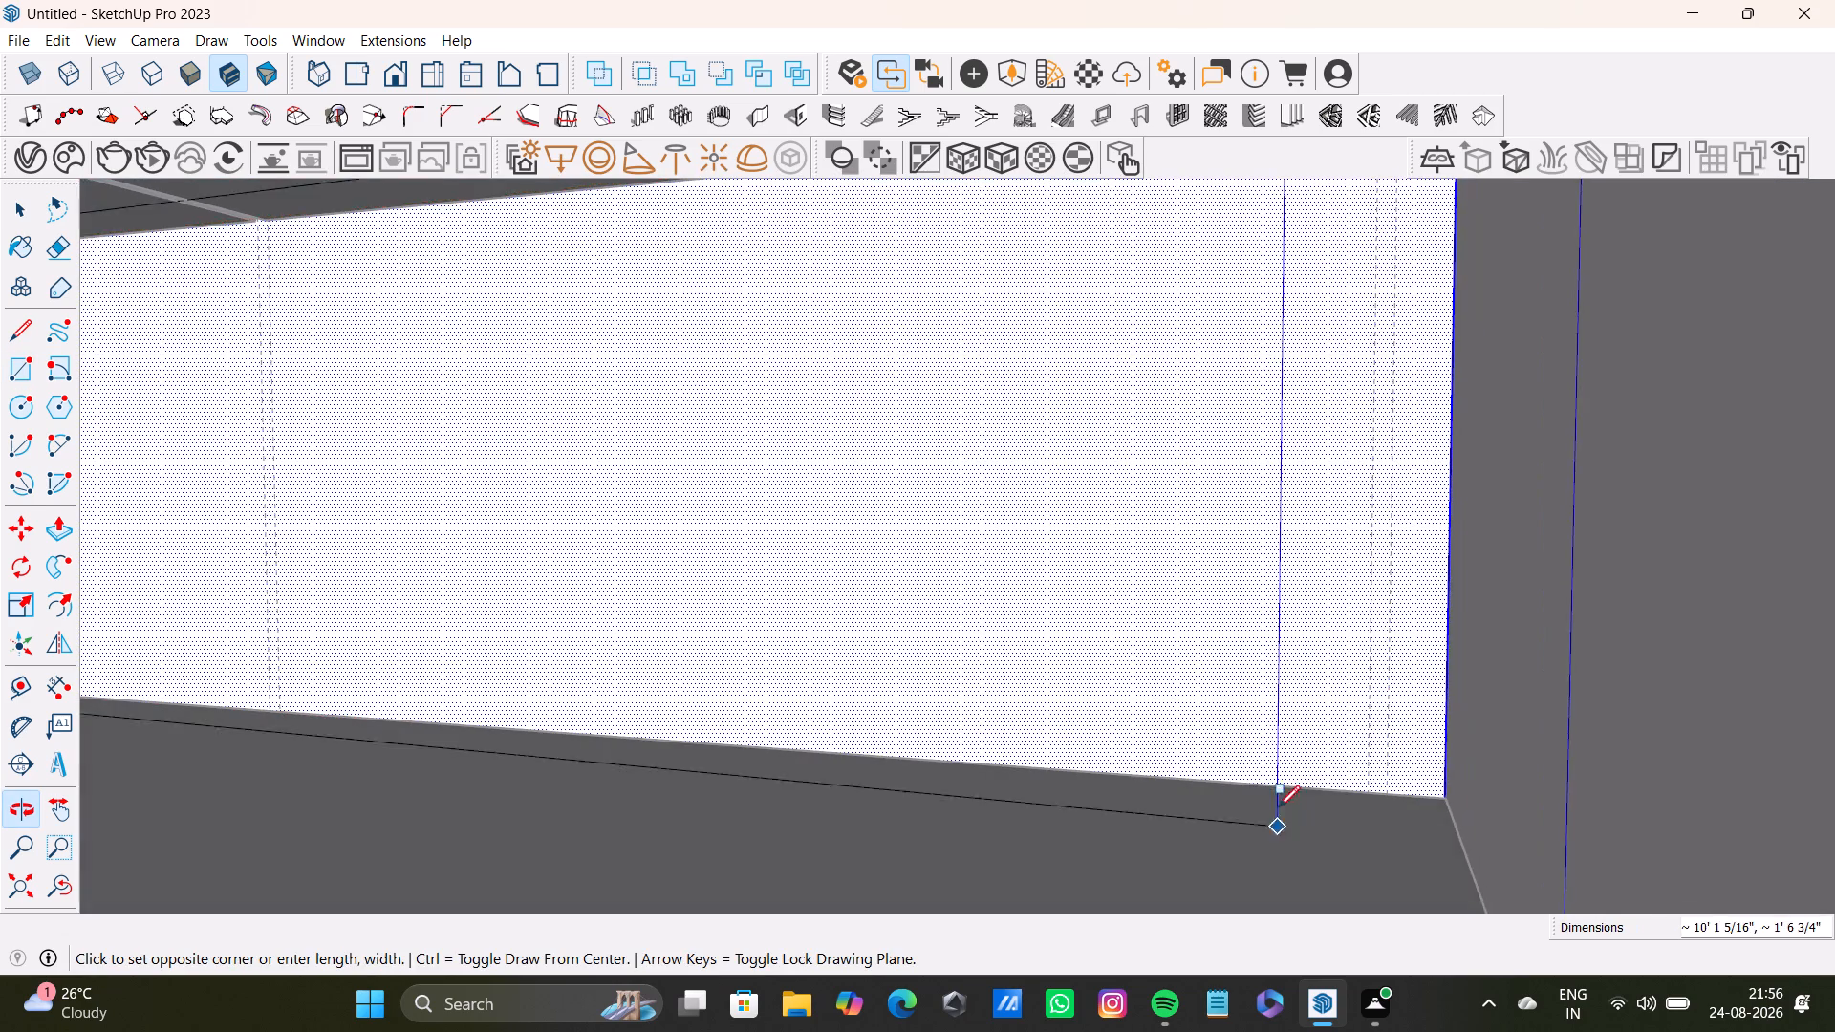
pyautogui.scroll(7, 1330, 794)
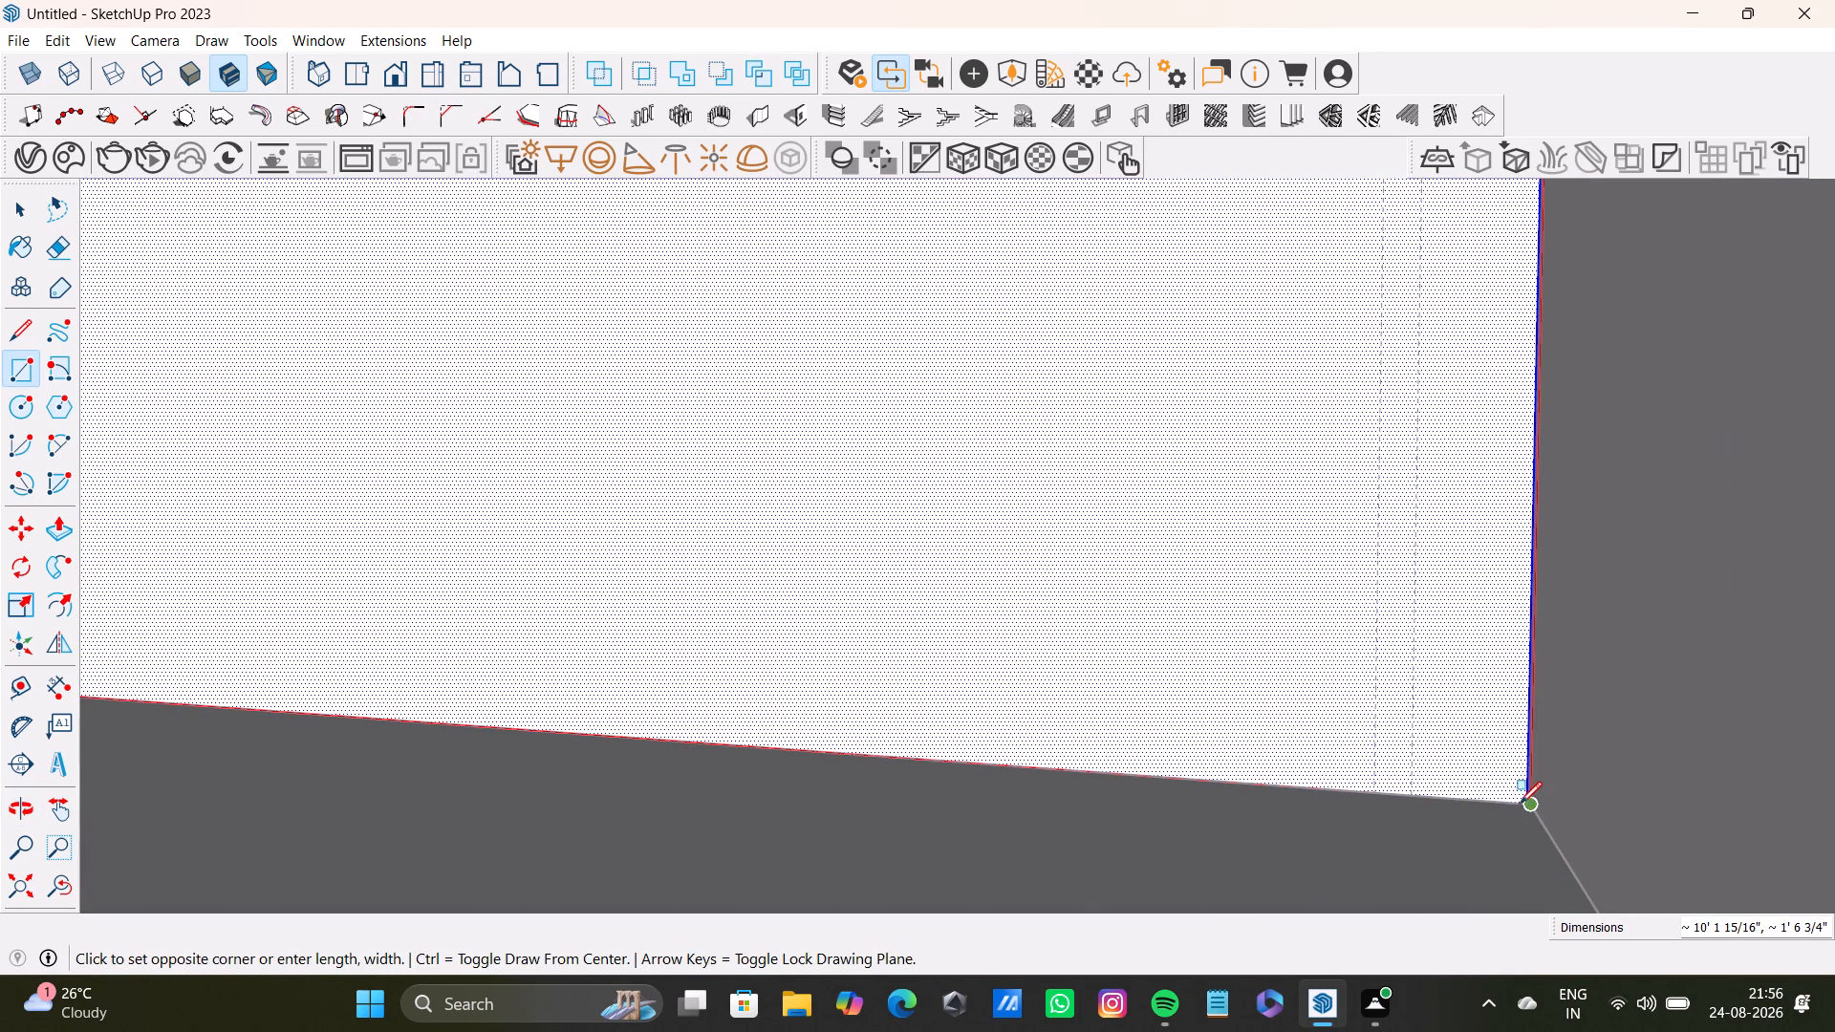
pyautogui.scroll(13, 1519, 803)
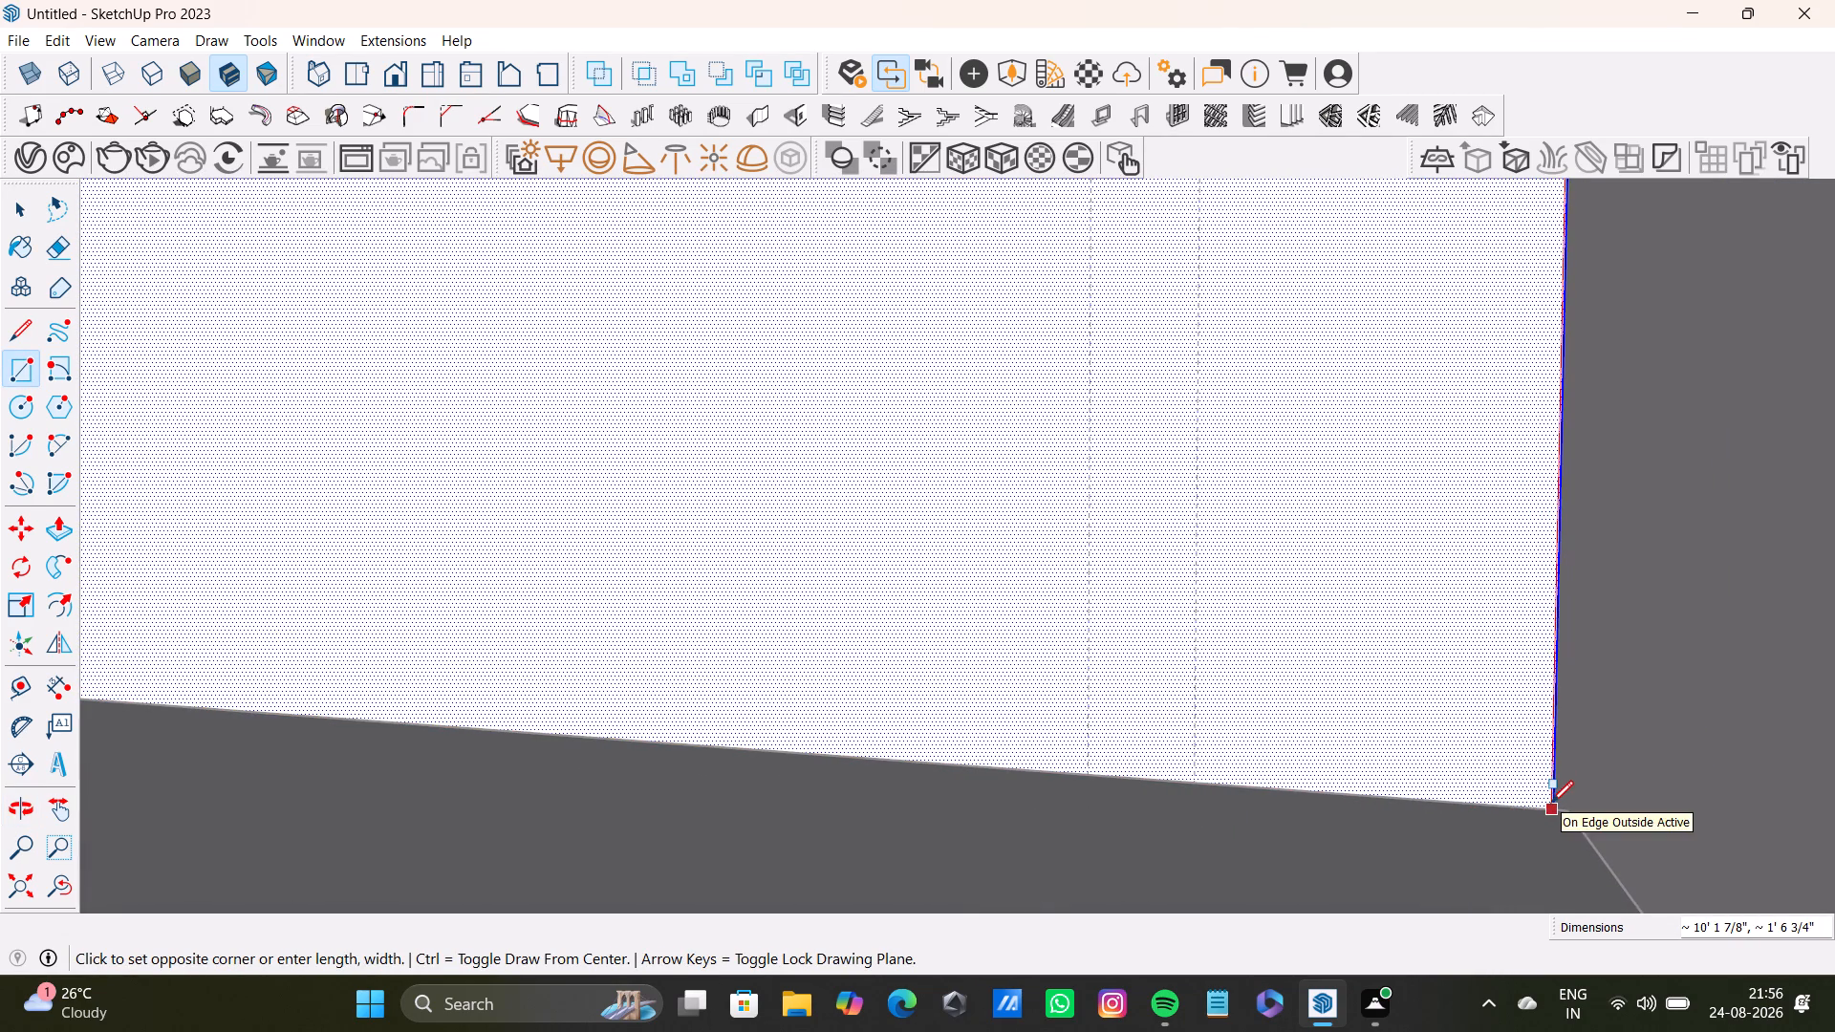
pyautogui.click(1551, 803)
pyautogui.press('space')
pyautogui.scroll(-14, 1199, 816)
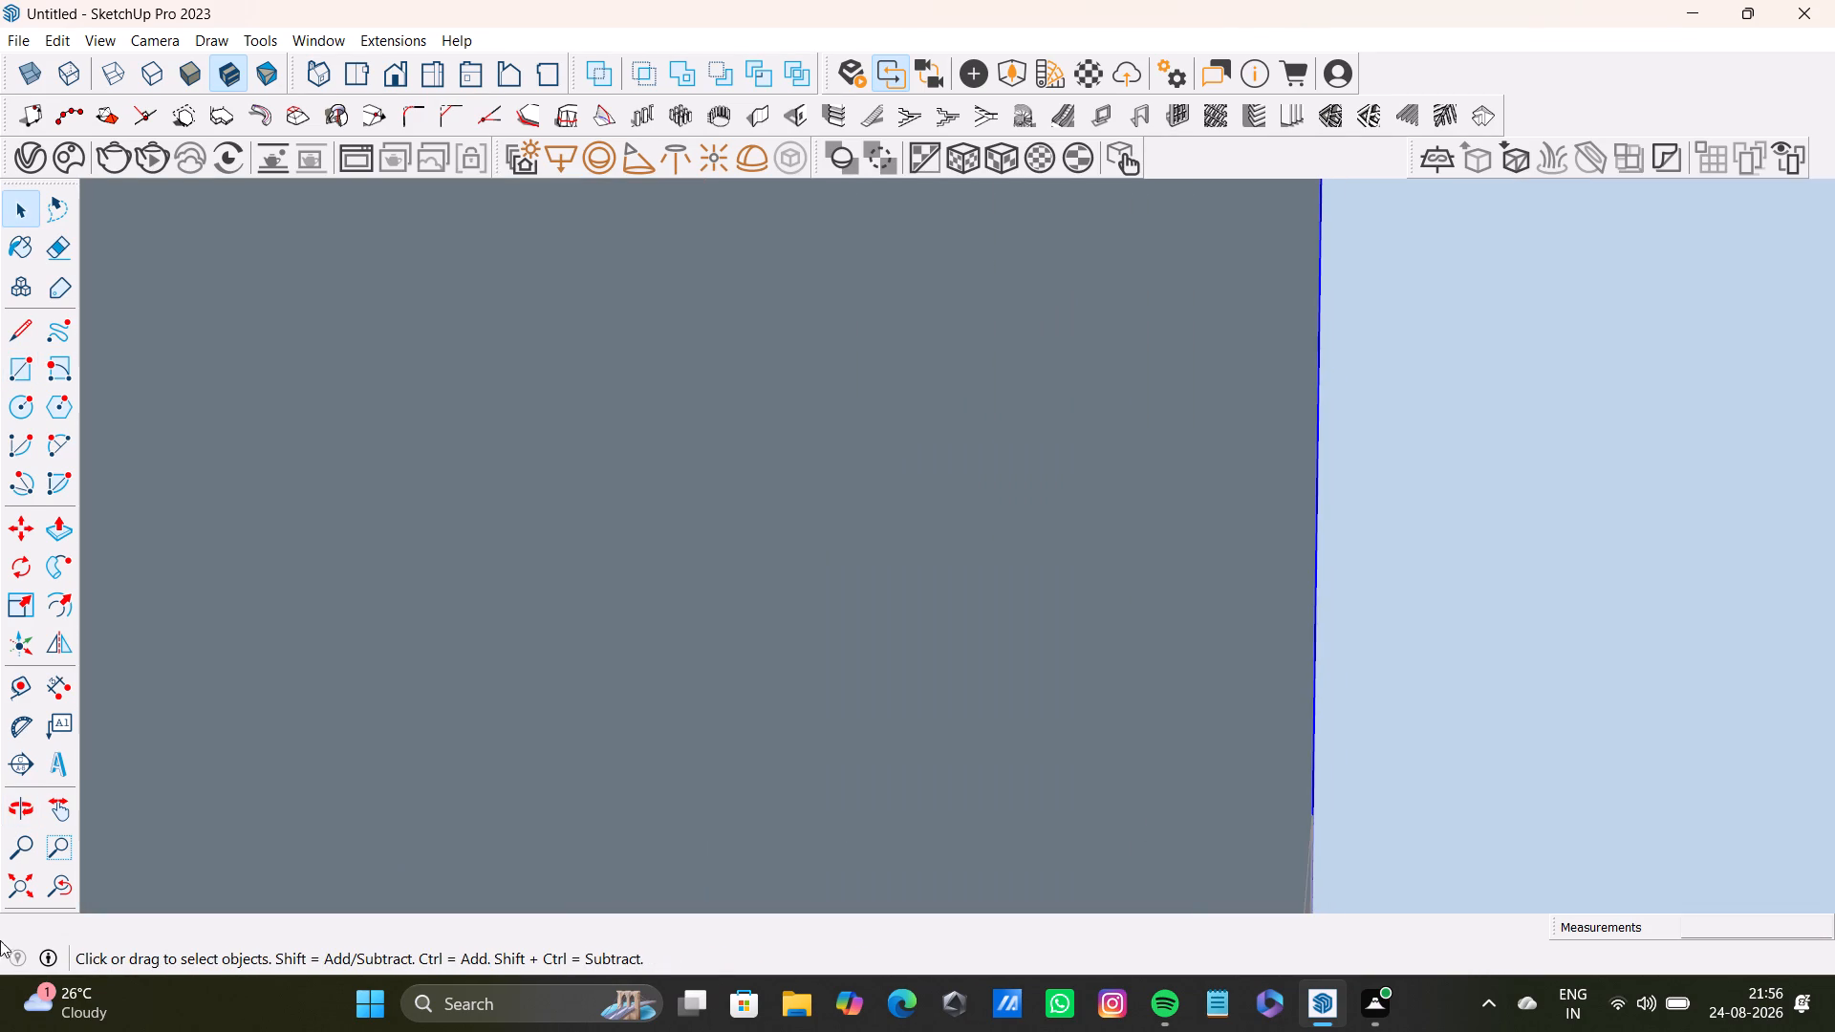
# Examine the window wall and the adjoining backsplash areas on both sides of the kitchen.
pyautogui.click(59, 887)
pyautogui.click(11, 893)
pyautogui.moveTo(522, 907); pyautogui.dragTo(1038, 958, button='middle')
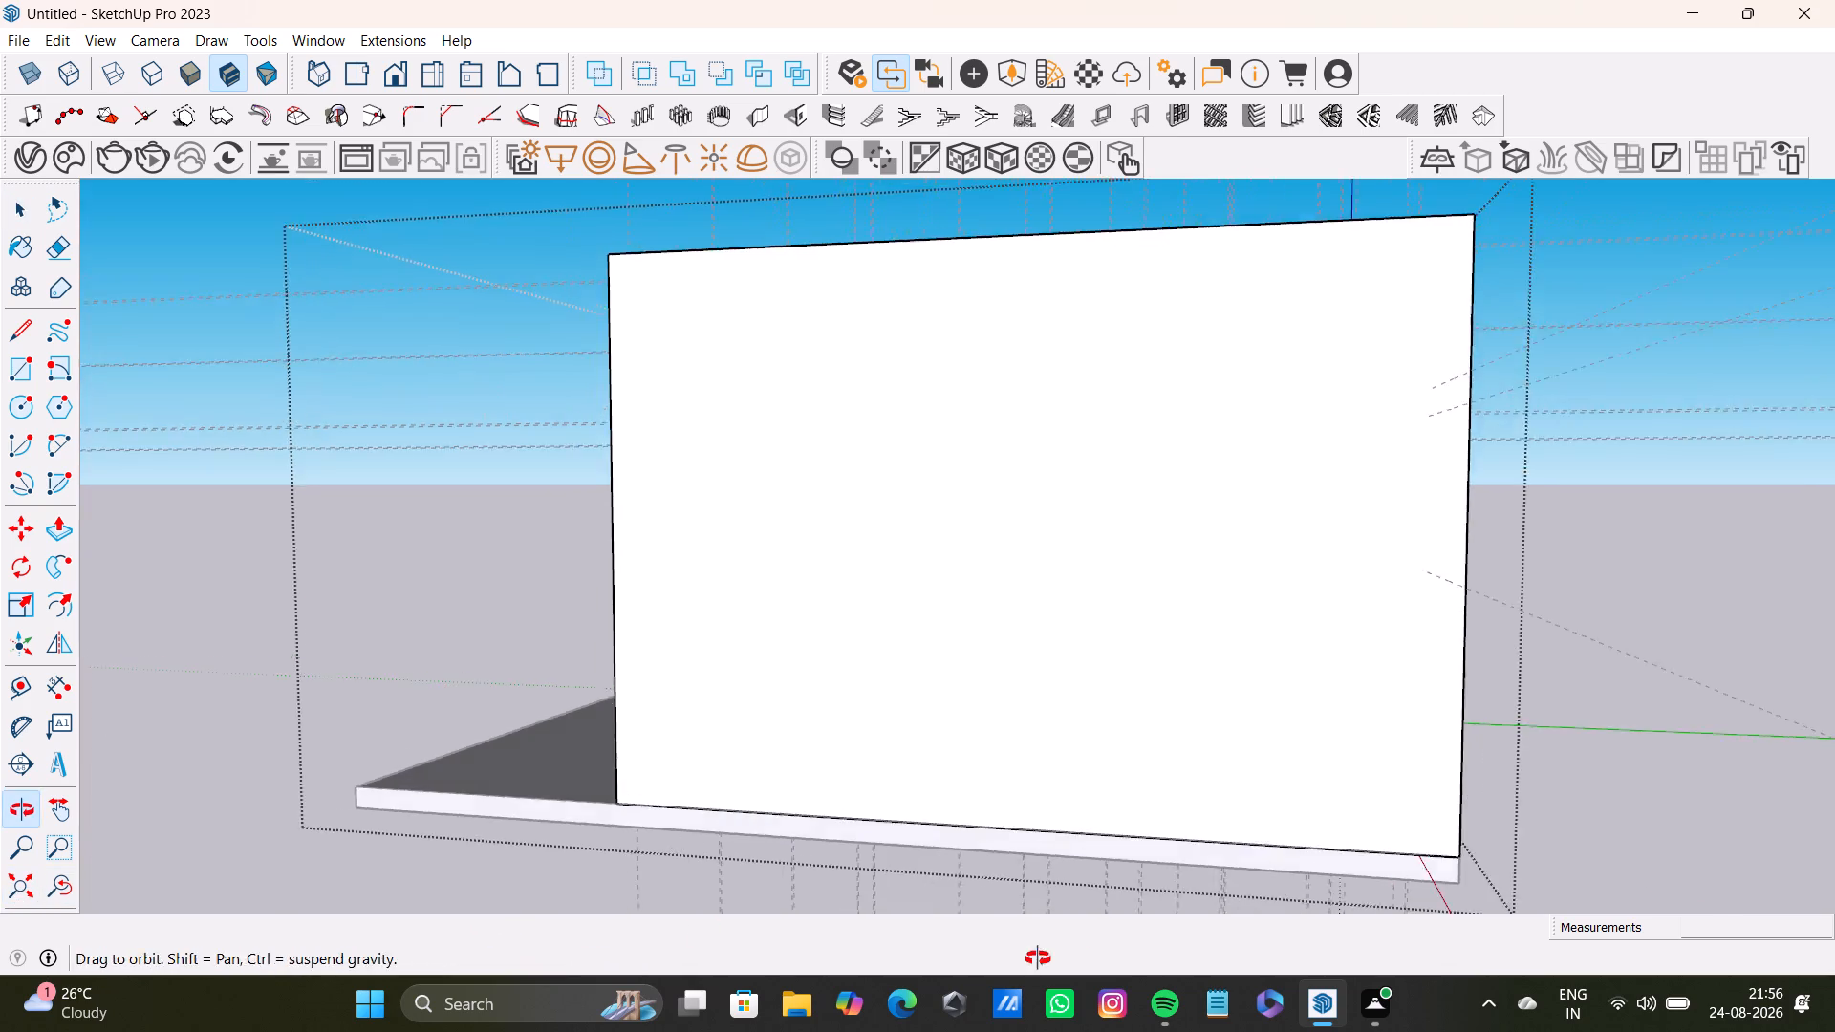
pyautogui.moveTo(1038, 958); pyautogui.dragTo(1135, 958, button='middle')
pyautogui.scroll(4, 1026, 896)
pyautogui.moveTo(961, 837); pyautogui.dragTo(961, 1031, button='middle')
pyautogui.scroll(10, 961, 793)
pyautogui.scroll(-1, 907, 696)
pyautogui.moveTo(907, 696); pyautogui.dragTo(814, 872, button='middle')
pyautogui.moveTo(832, 805); pyautogui.dragTo(1048, 824, button='middle')
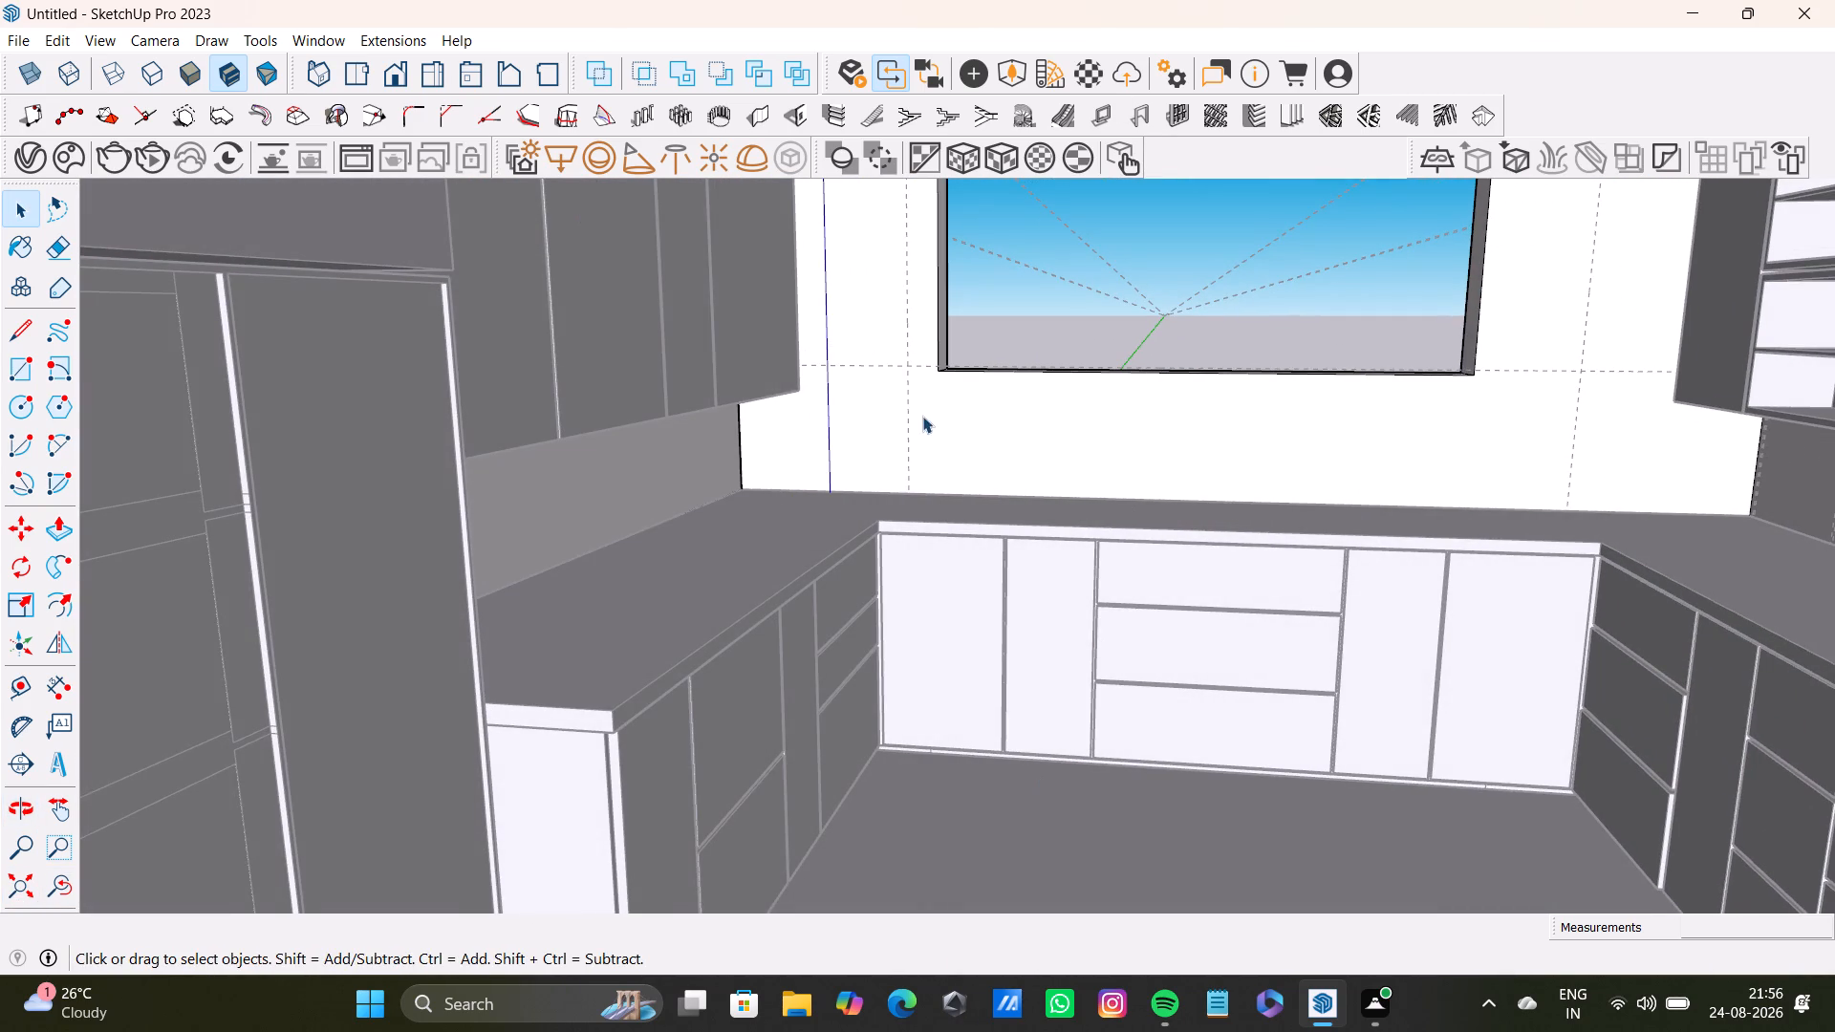
pyautogui.moveTo(922, 416); pyautogui.dragTo(608, 568, button='middle')
pyautogui.moveTo(619, 565); pyautogui.dragTo(719, 426, button='middle')
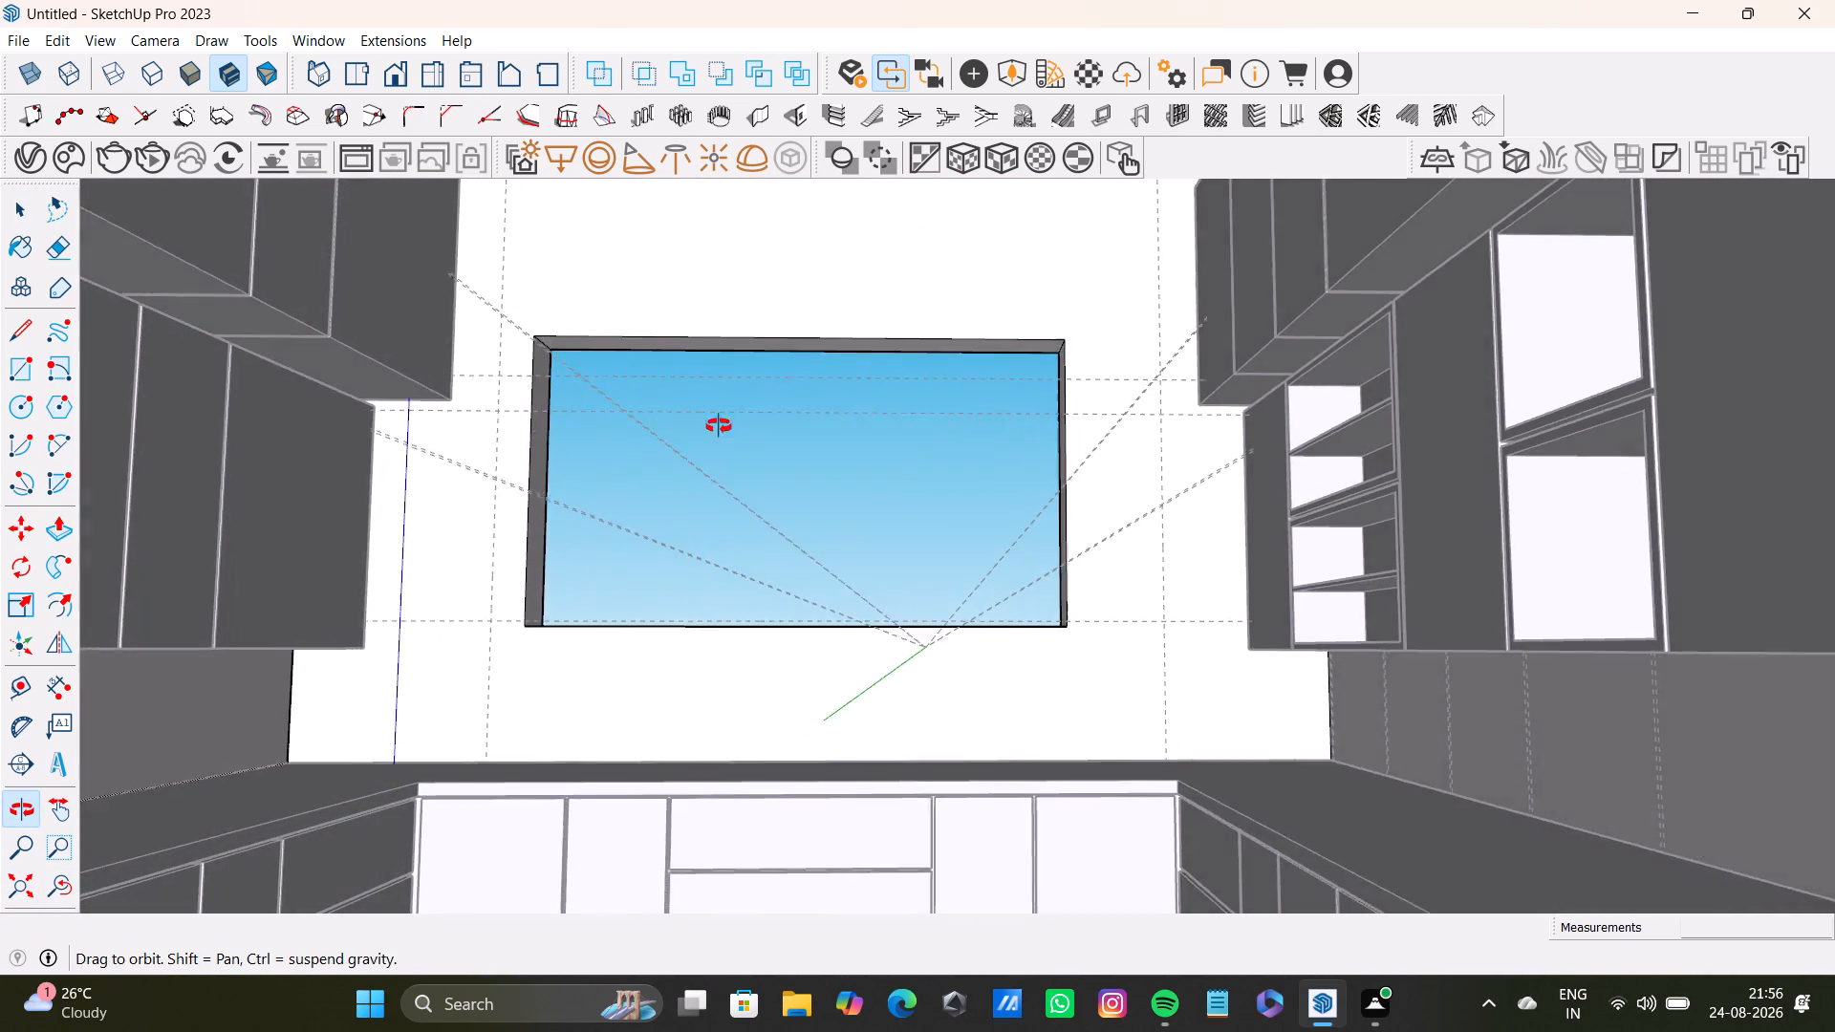
pyautogui.moveTo(719, 426); pyautogui.dragTo(731, 387, button='middle')
pyautogui.scroll(5, 436, 686)
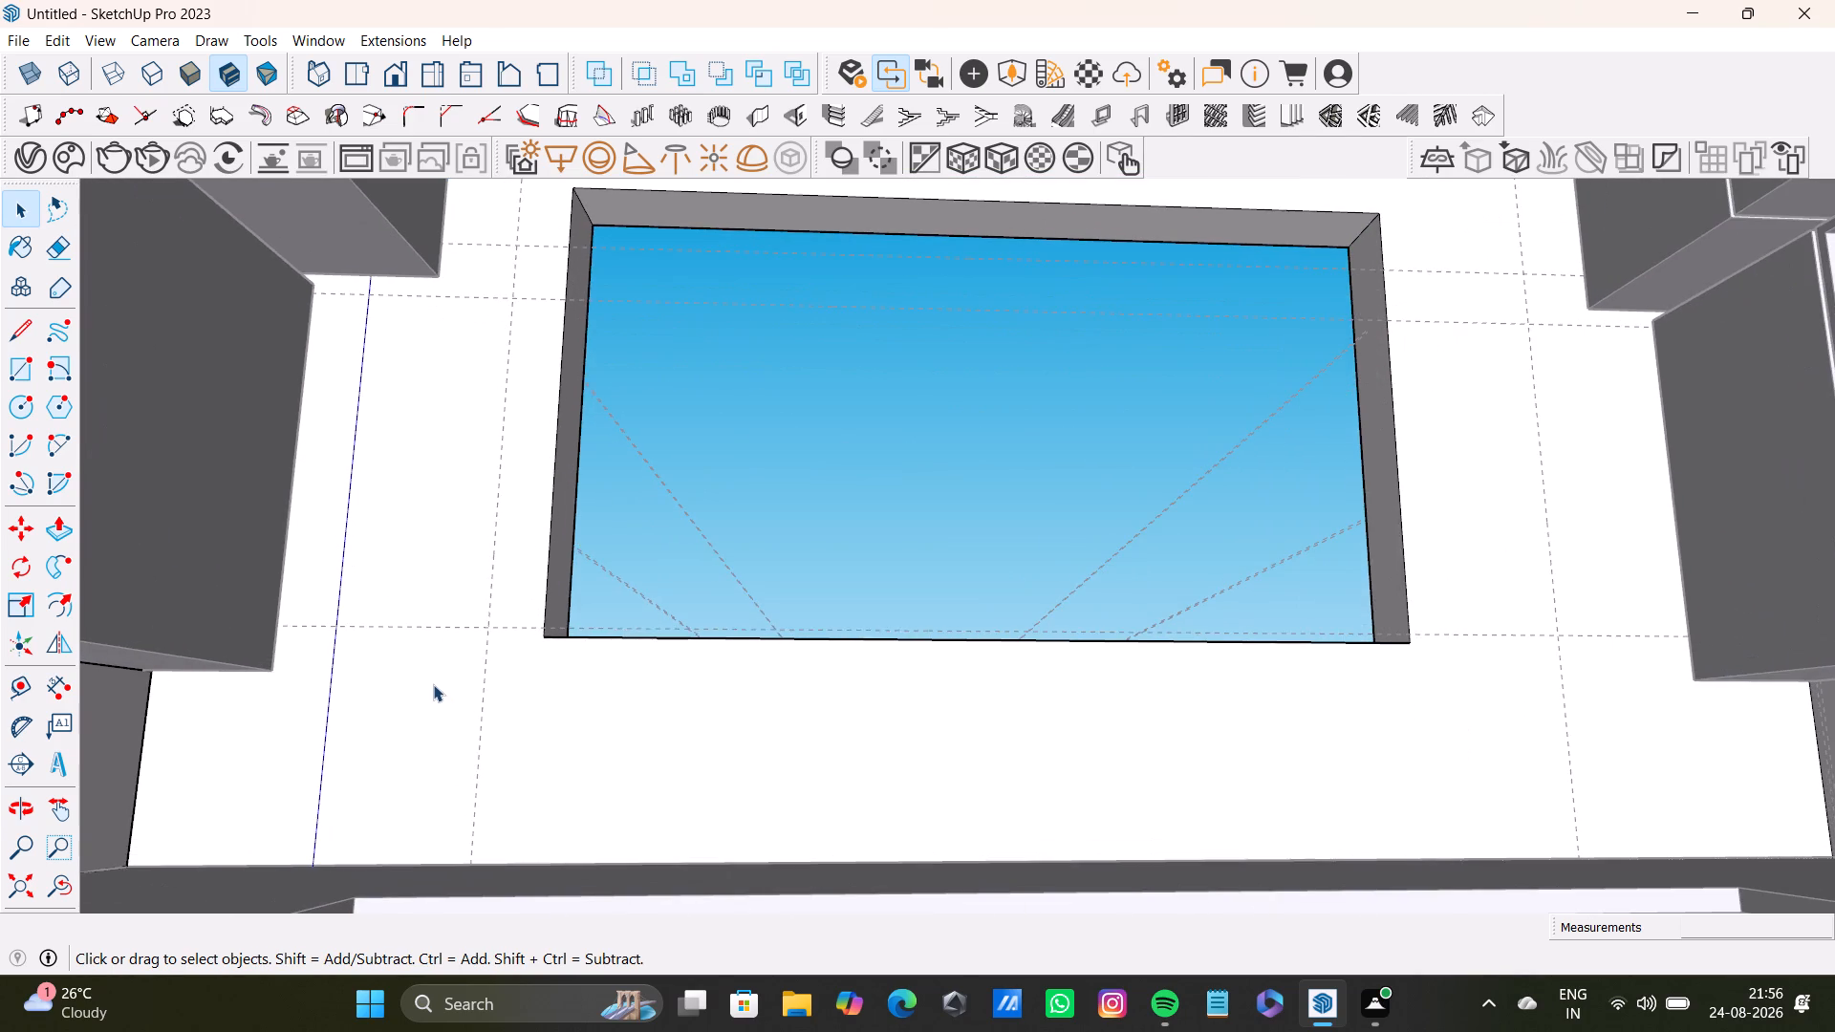
pyautogui.moveTo(459, 711); pyautogui.dragTo(539, 869, button='middle')
pyautogui.scroll(-3, 532, 788)
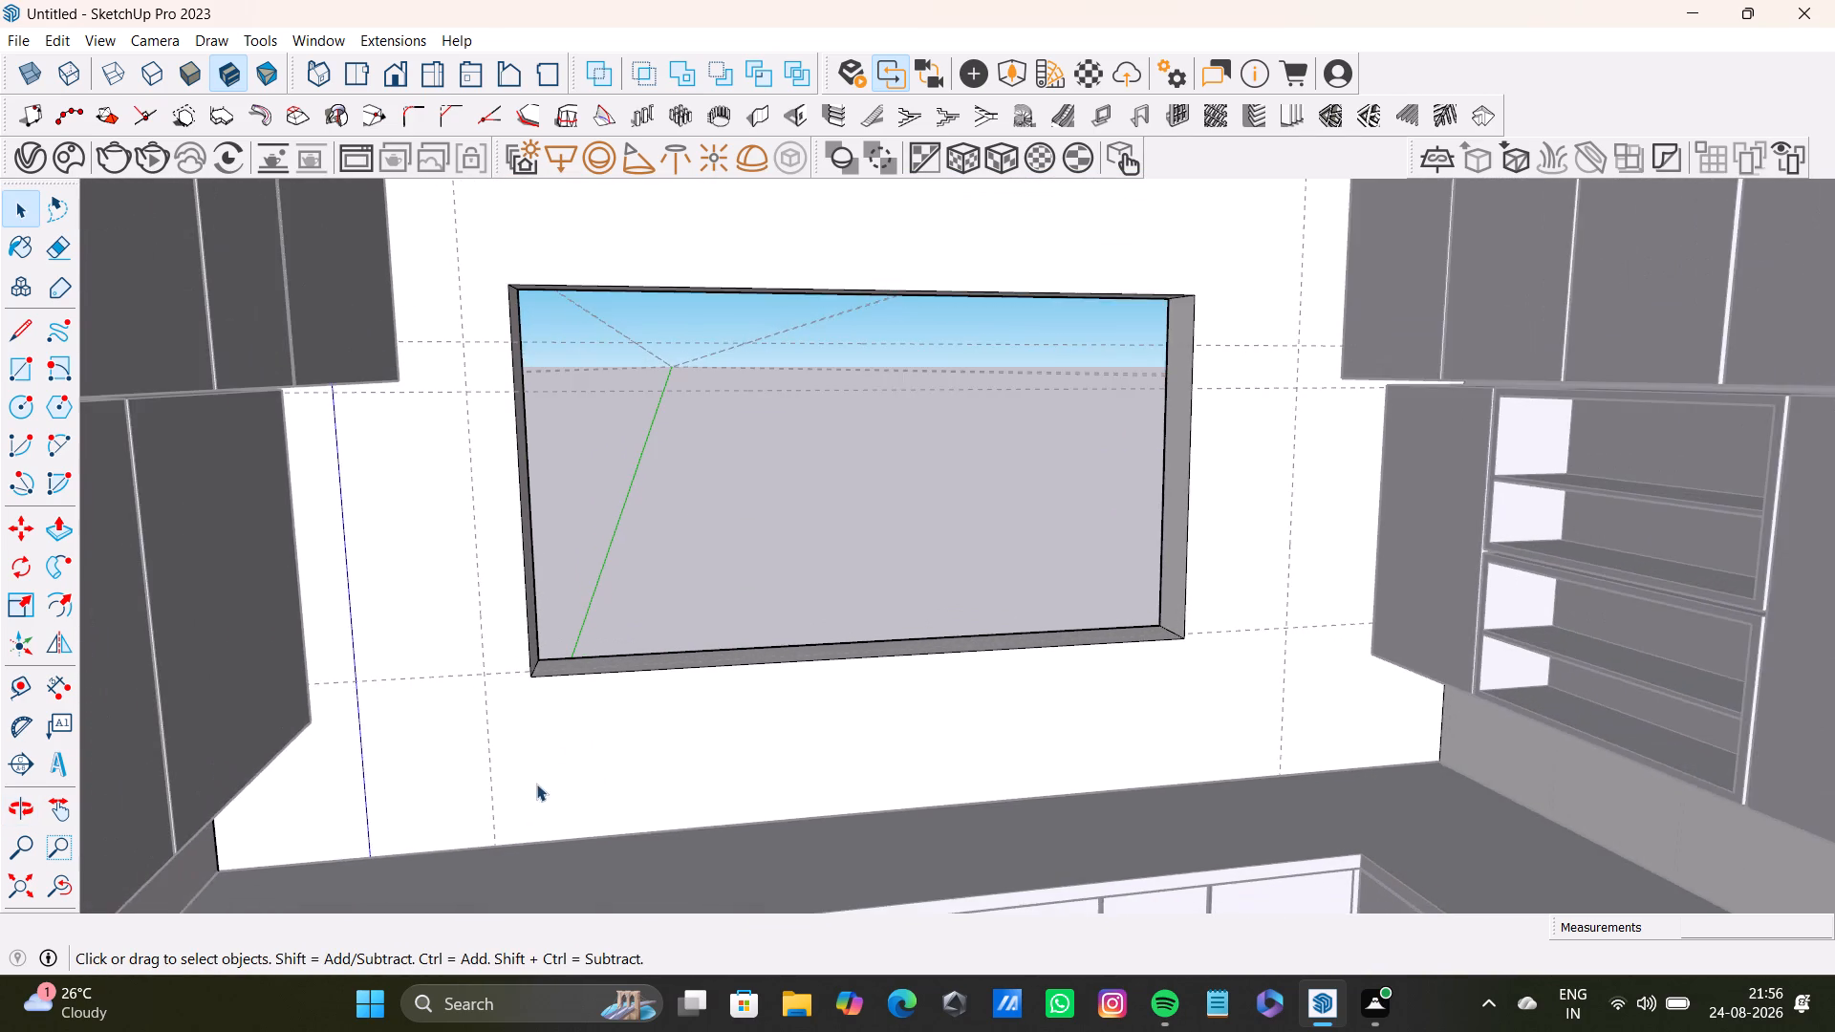
pyautogui.keyDown('shift'); pyautogui.scroll(-2, 548, 752); pyautogui.keyUp('shift')
pyautogui.keyDown('shift'); pyautogui.moveTo(617, 729); pyautogui.dragTo(294, 675, button='middle'); pyautogui.keyUp('shift')
pyautogui.moveTo(461, 724); pyautogui.dragTo(928, 742, button='middle')
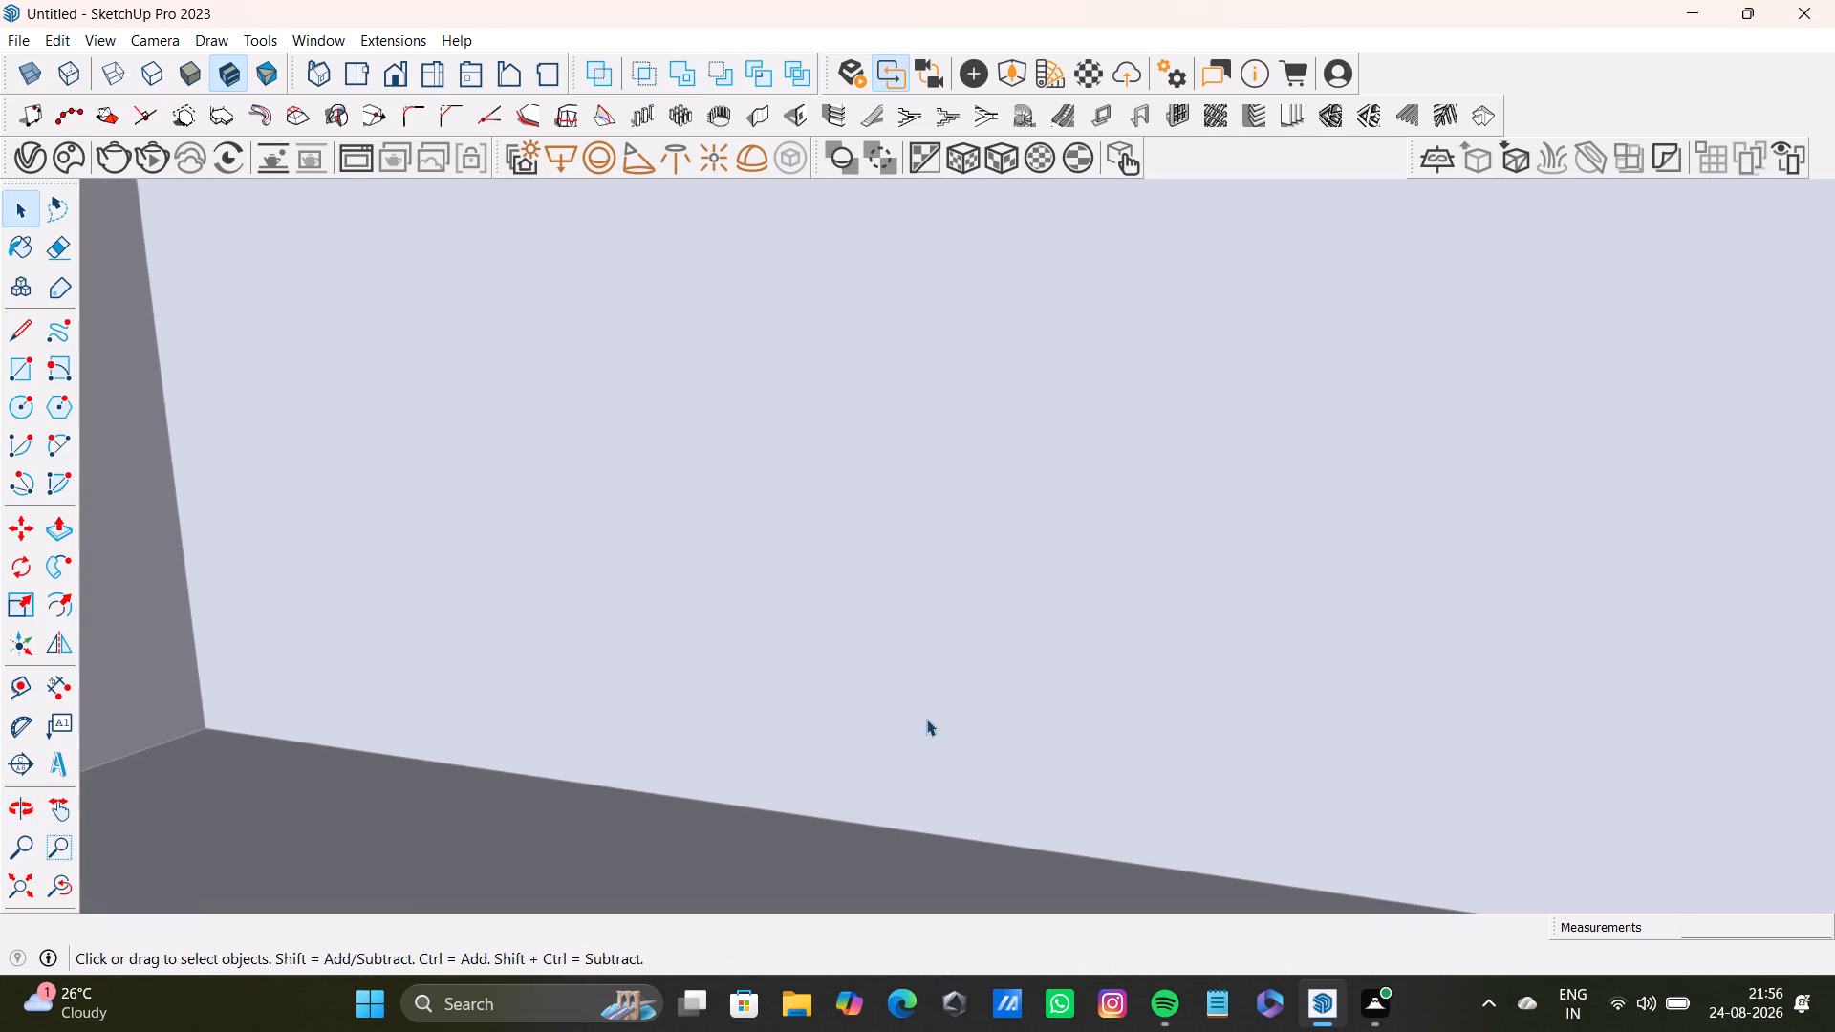
pyautogui.keyDown('shift'); pyautogui.moveTo(926, 719); pyautogui.dragTo(858, 720, button='middle'); pyautogui.keyUp('shift')
pyautogui.click(54, 890)
pyautogui.keyDown('shift'); pyautogui.moveTo(996, 756); pyautogui.dragTo(567, 816, button='middle'); pyautogui.keyUp('shift')
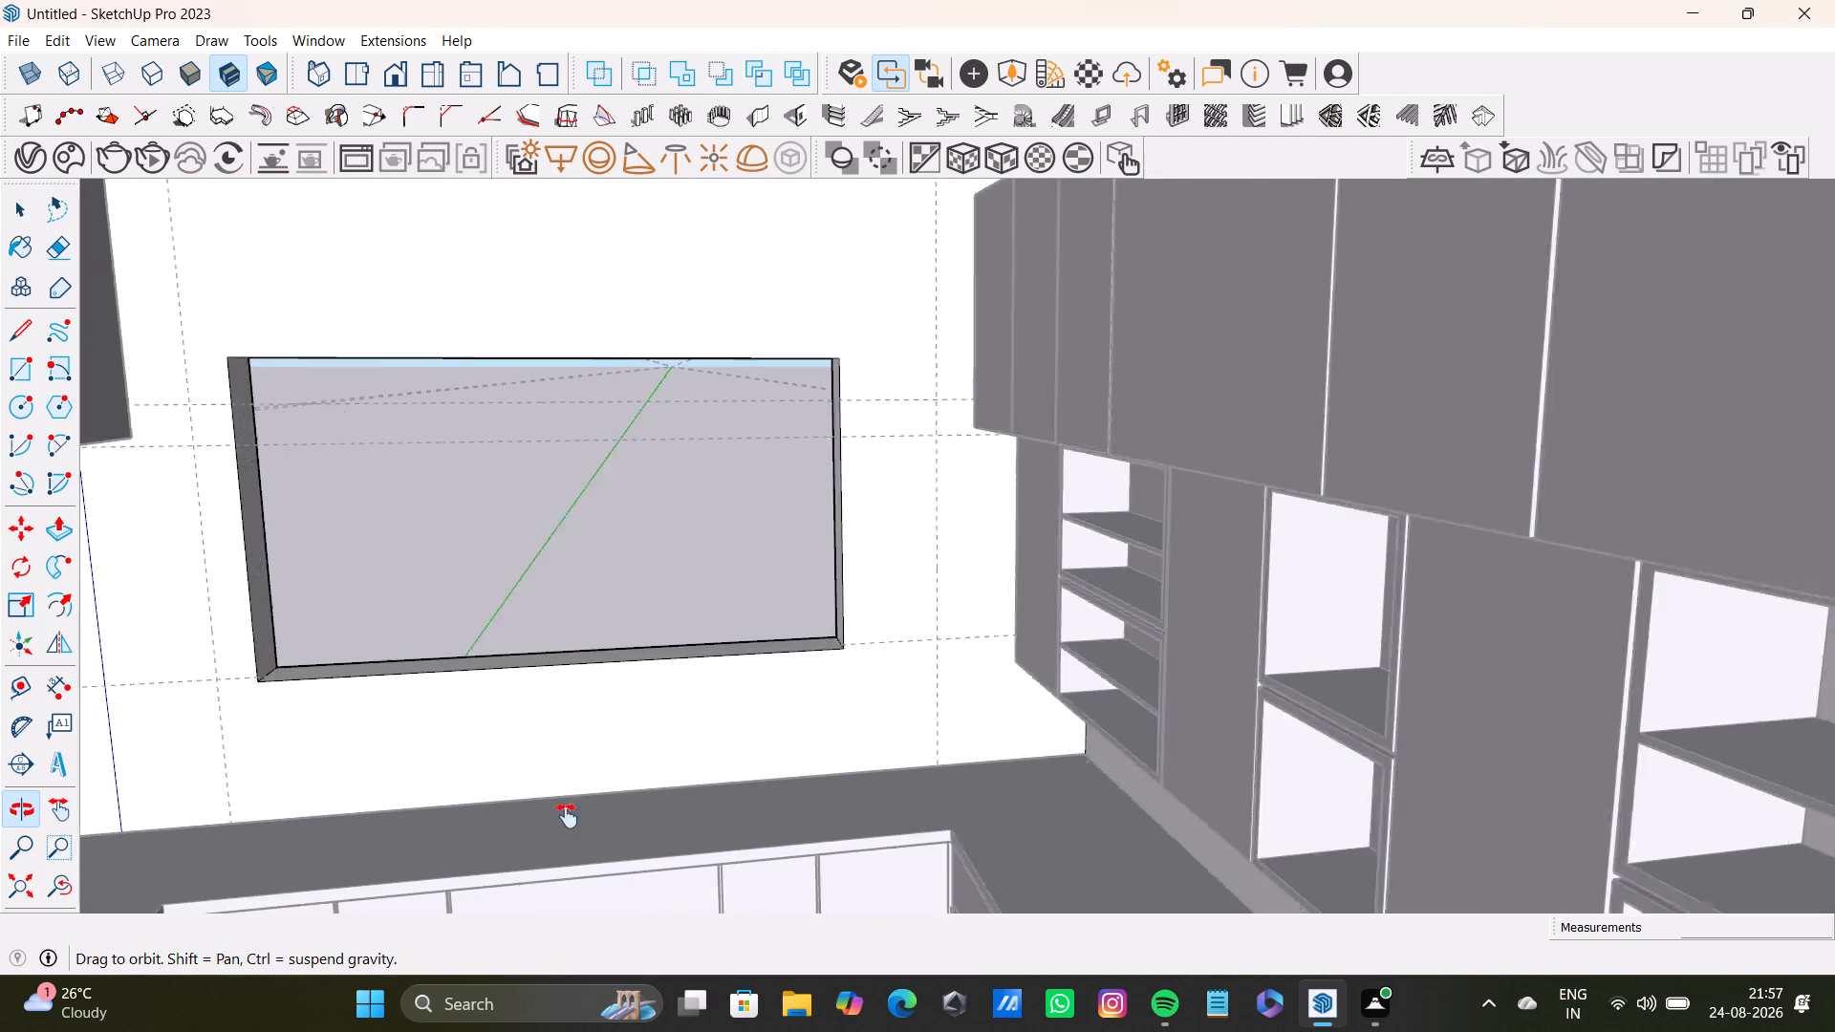
pyautogui.keyDown('shift'); pyautogui.moveTo(567, 816); pyautogui.dragTo(447, 880, button='middle'); pyautogui.keyUp('shift')
pyautogui.moveTo(579, 864); pyautogui.dragTo(743, 838, button='middle')
# Draw a rectangle about 17' 2 1/8" by 1' 6 1/2" on the open-shelf side wall, between countertop and cabinets, from the window-wall corner to the wall's free end.
pyautogui.click(14, 892)
pyautogui.moveTo(675, 869); pyautogui.dragTo(0, 1008, button='middle')
pyautogui.scroll(5, 968, 620)
pyautogui.keyDown('shift'); pyautogui.moveTo(1250, 570); pyautogui.dragTo(571, 760, button='middle'); pyautogui.keyUp('shift')
pyautogui.scroll(5, 836, 626)
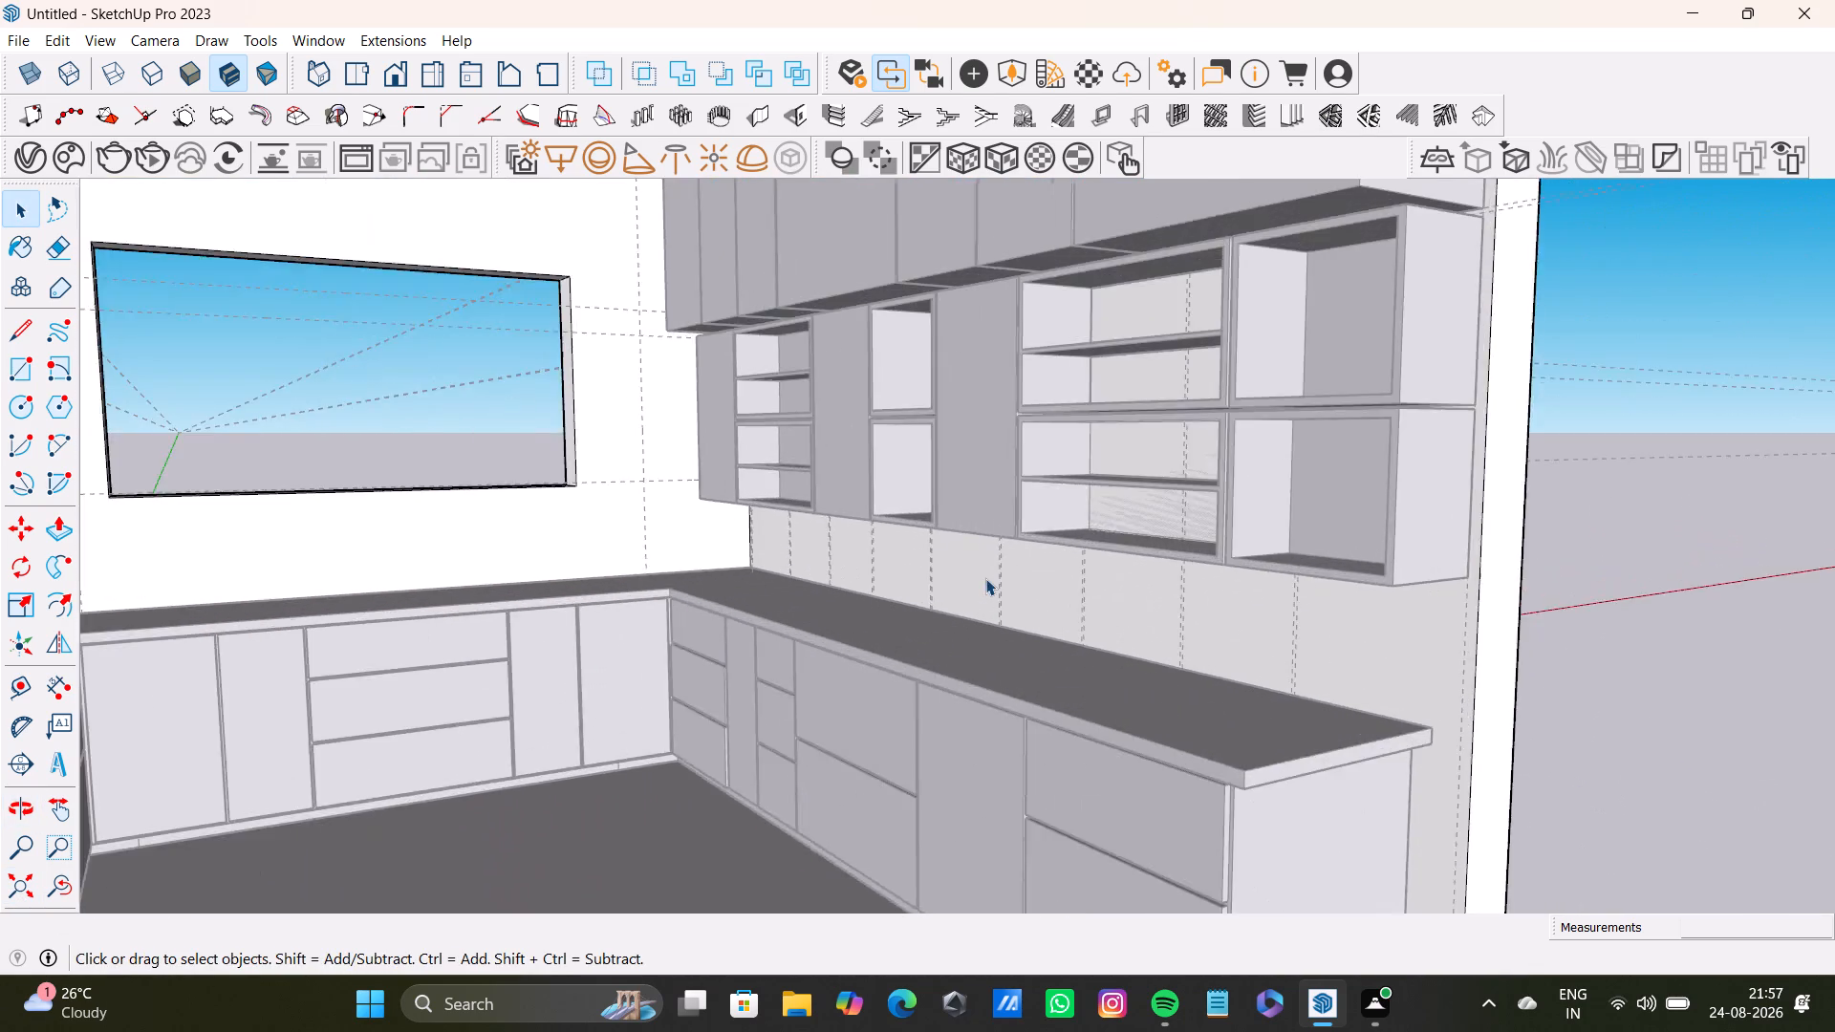
pyautogui.scroll(8, 985, 578)
pyautogui.moveTo(905, 612); pyautogui.dragTo(658, 704, button='middle')
pyautogui.moveTo(652, 705); pyautogui.dragTo(873, 605, button='middle')
pyautogui.moveTo(826, 658); pyautogui.dragTo(1175, 668, button='middle')
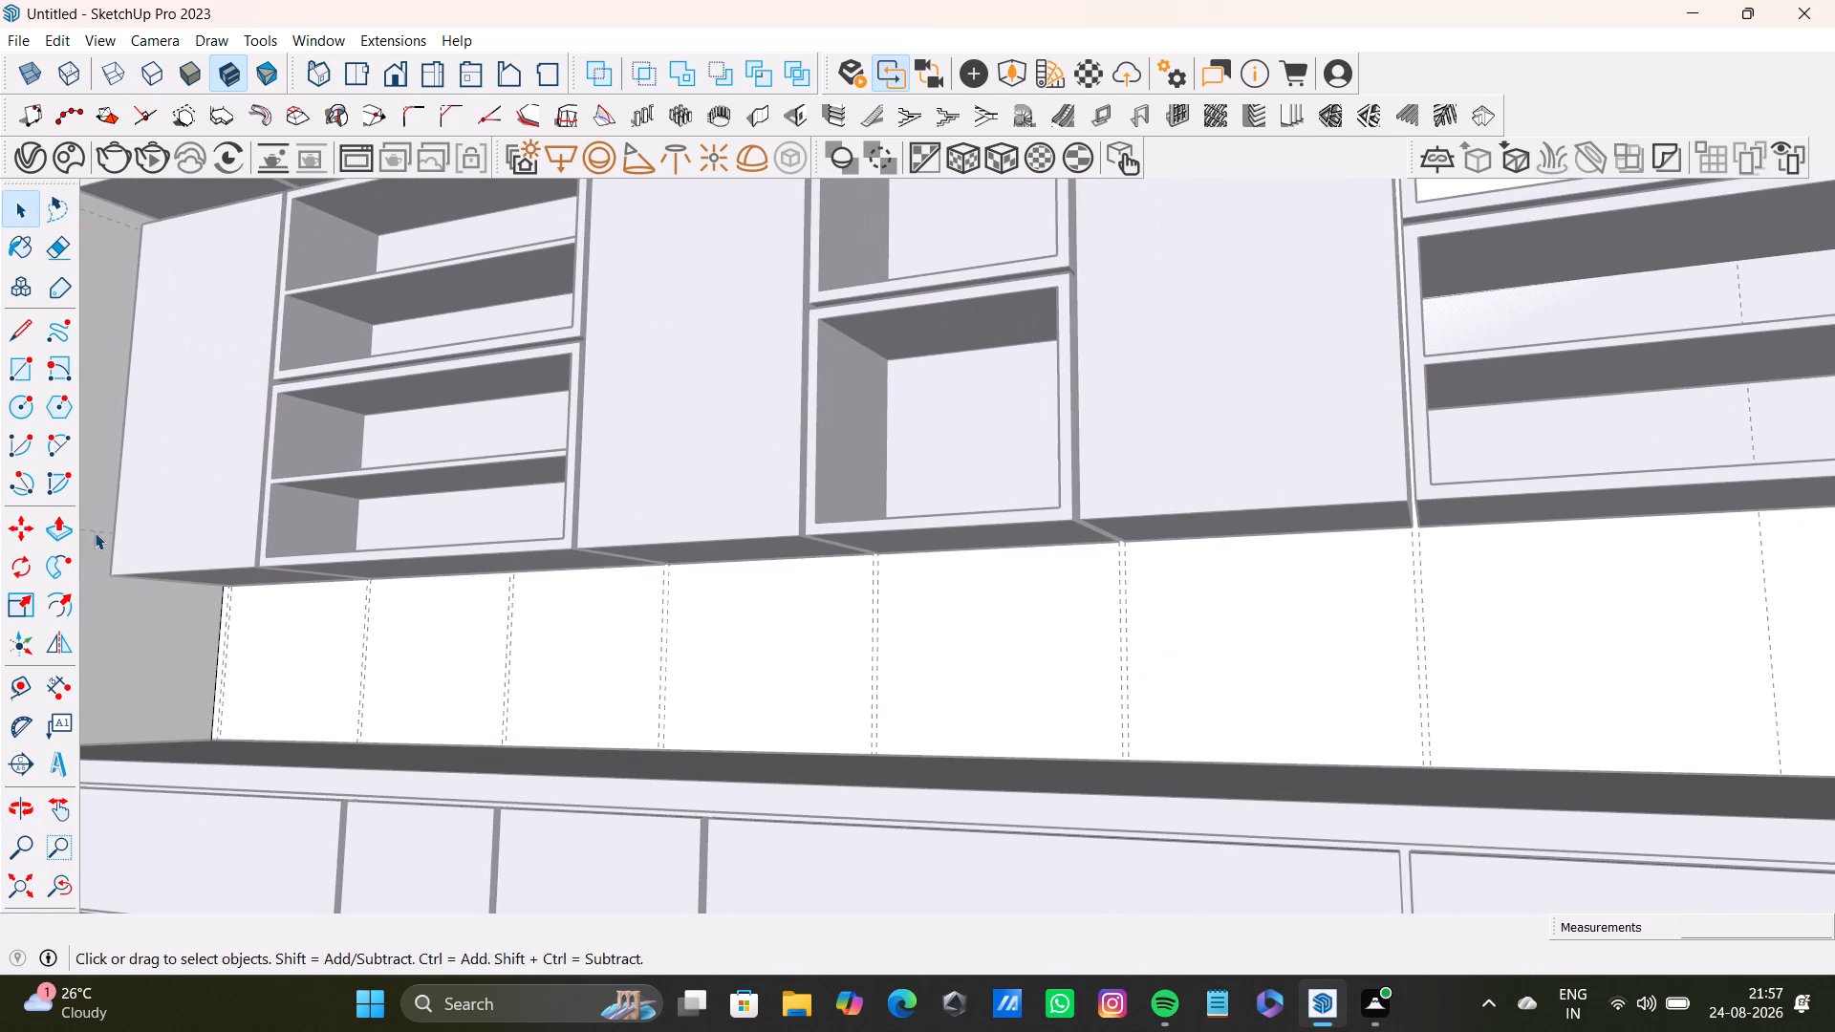
pyautogui.click(20, 381)
pyautogui.scroll(7, 313, 596)
pyautogui.keyDown('shift'); pyautogui.moveTo(304, 626); pyautogui.dragTo(823, 663, button='middle'); pyautogui.keyUp('shift')
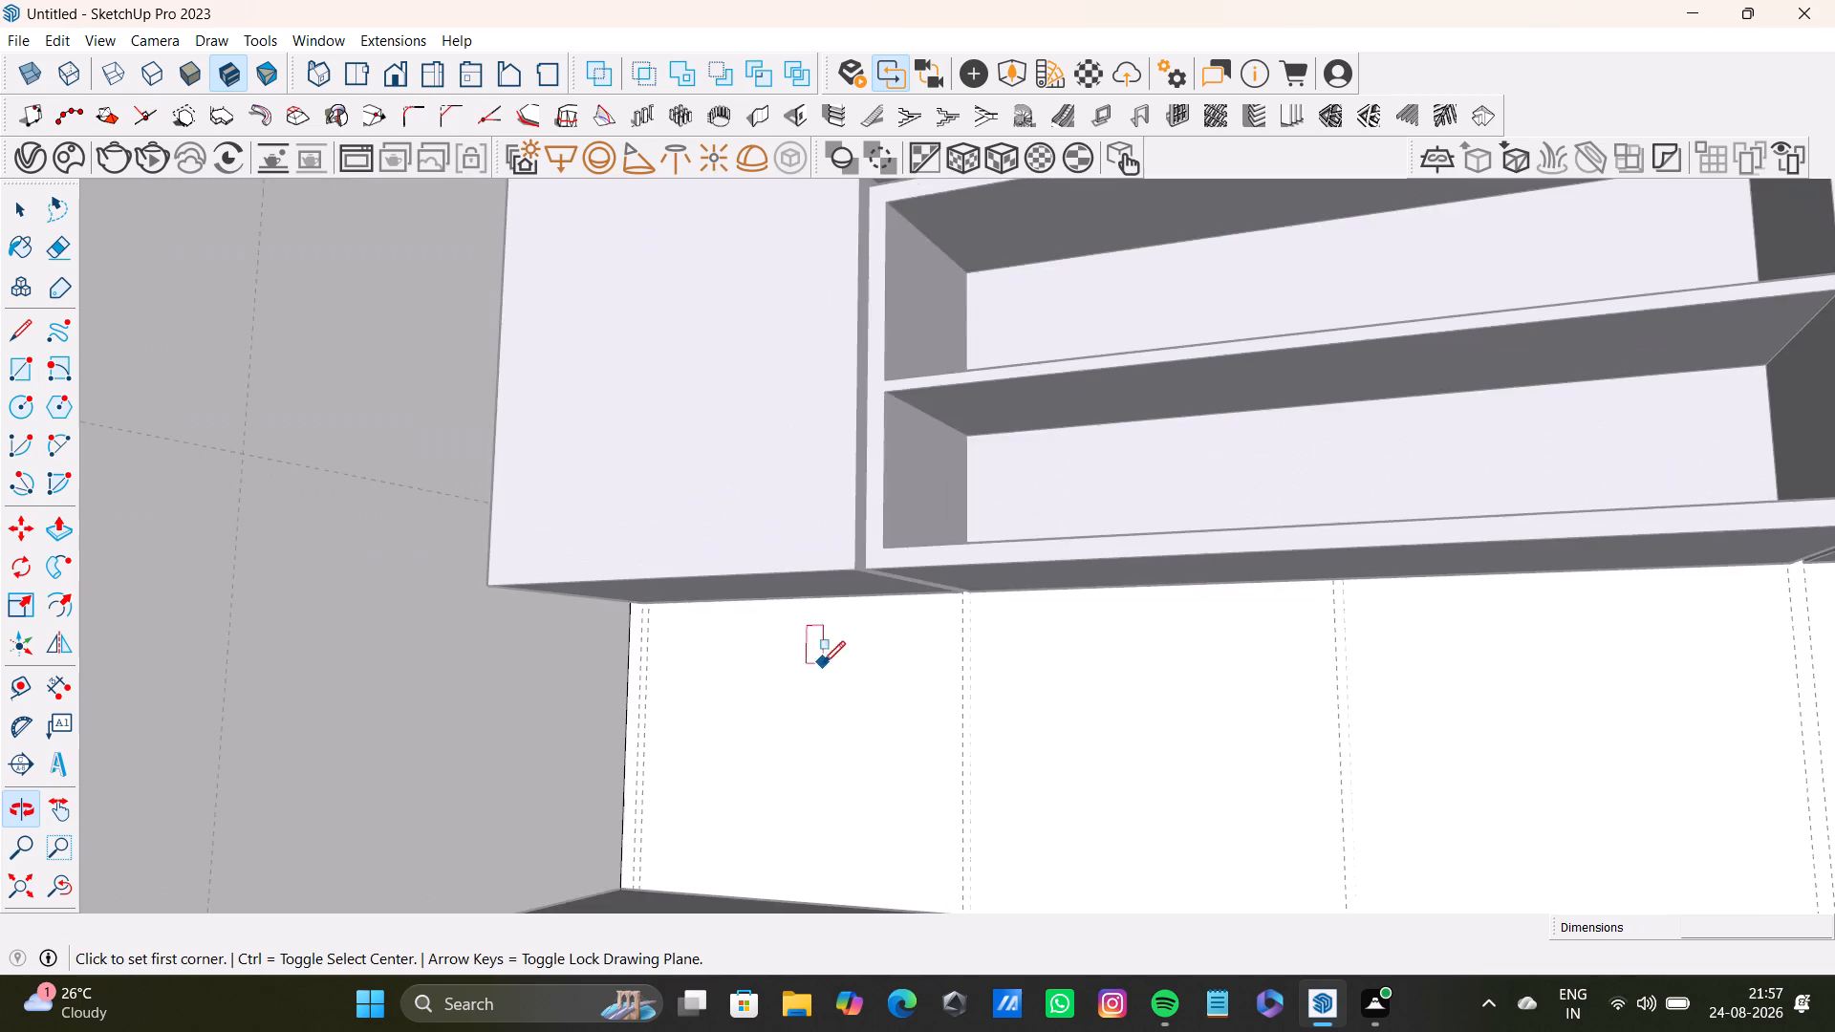
pyautogui.scroll(8, 698, 706)
pyautogui.press('space')
pyautogui.tripleClick(702, 617)
pyautogui.click(702, 617)
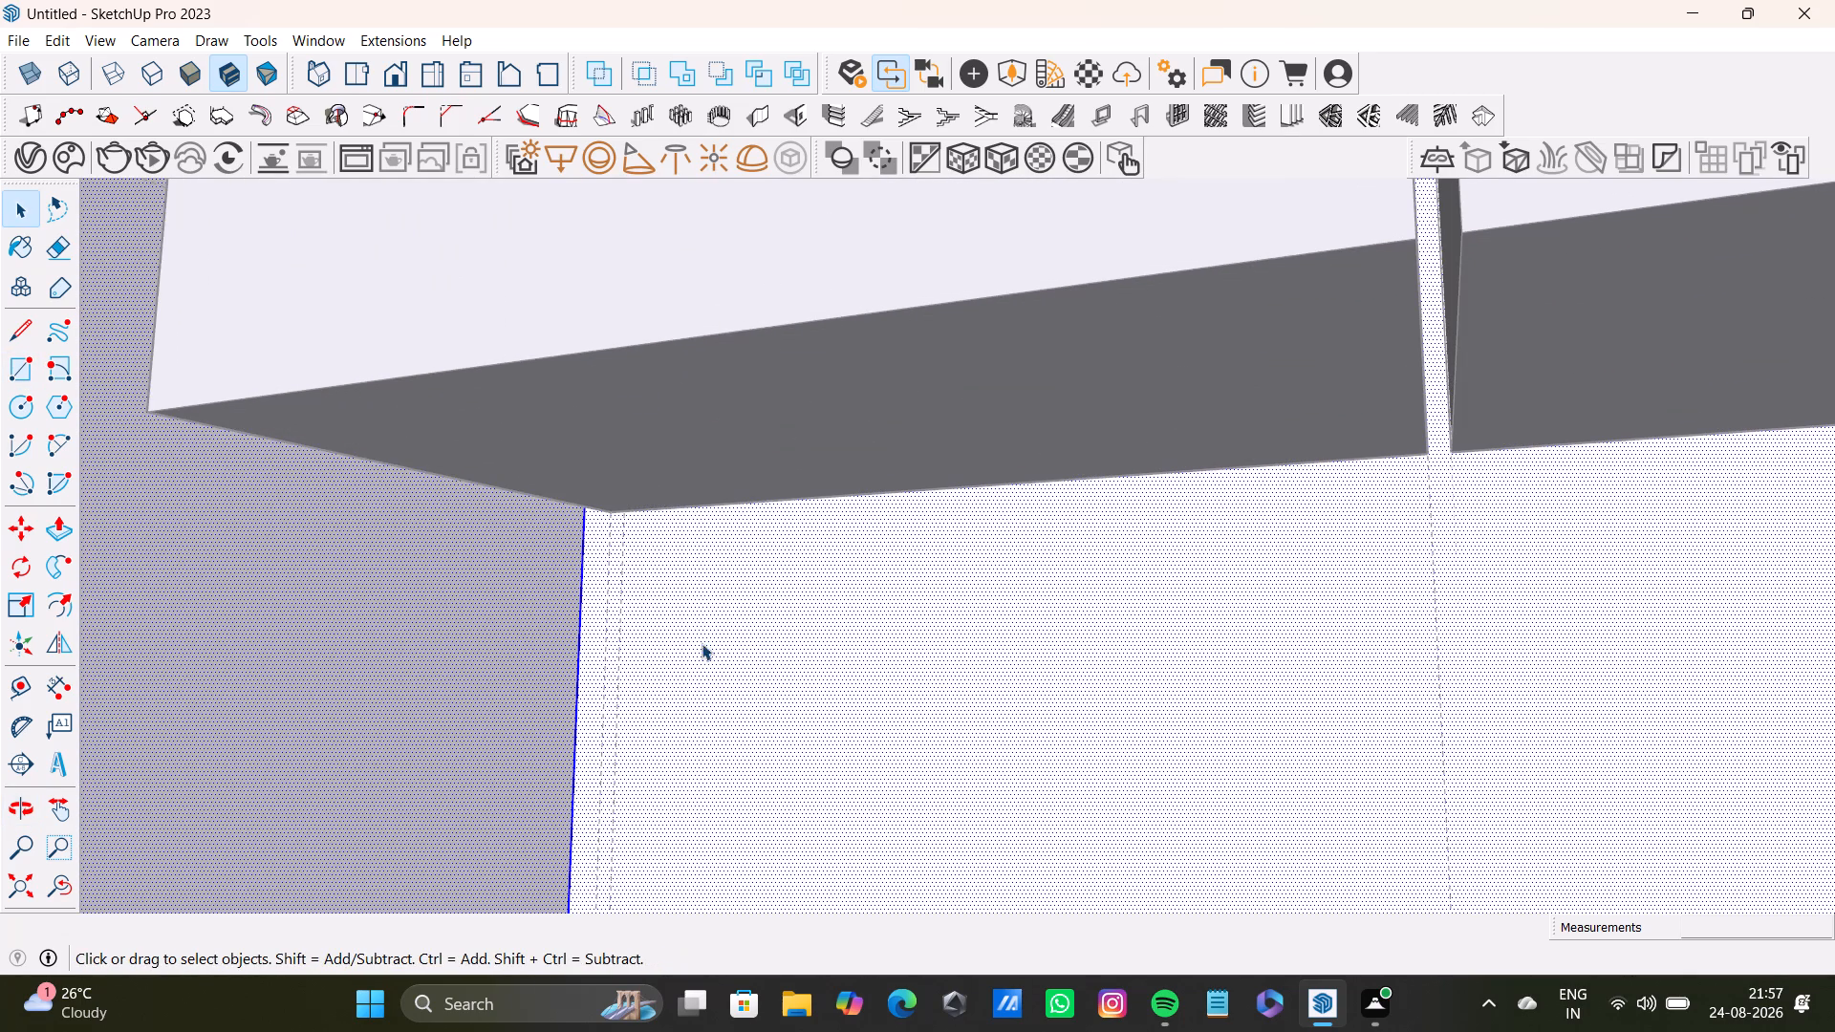
pyautogui.click(702, 646)
pyautogui.click(19, 363)
pyautogui.scroll(6, 636, 603)
pyautogui.moveTo(550, 464); pyautogui.dragTo(594, 481)
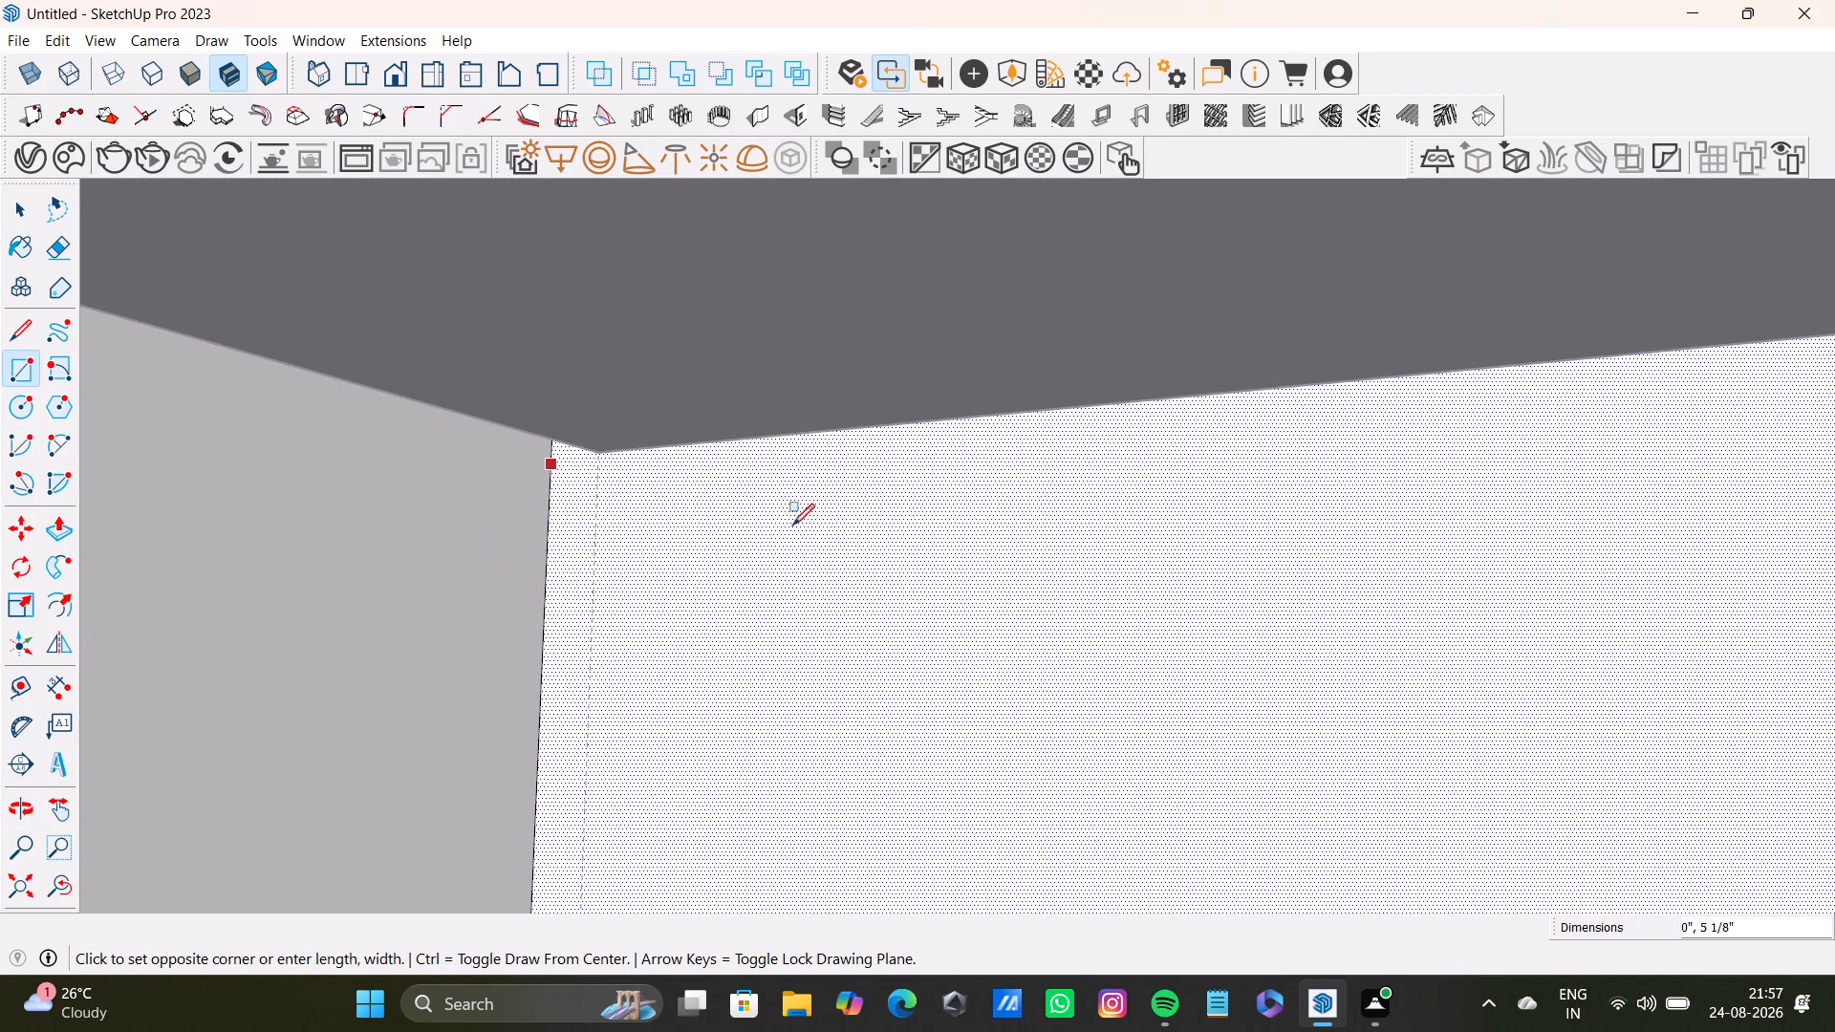
pyautogui.scroll(-8, 1267, 725)
pyautogui.keyDown('shift'); pyautogui.scroll(1, 1479, 801); pyautogui.keyUp('shift')
pyautogui.keyDown('shift'); pyautogui.moveTo(1479, 801); pyautogui.dragTo(702, 472, button='middle'); pyautogui.keyUp('shift')
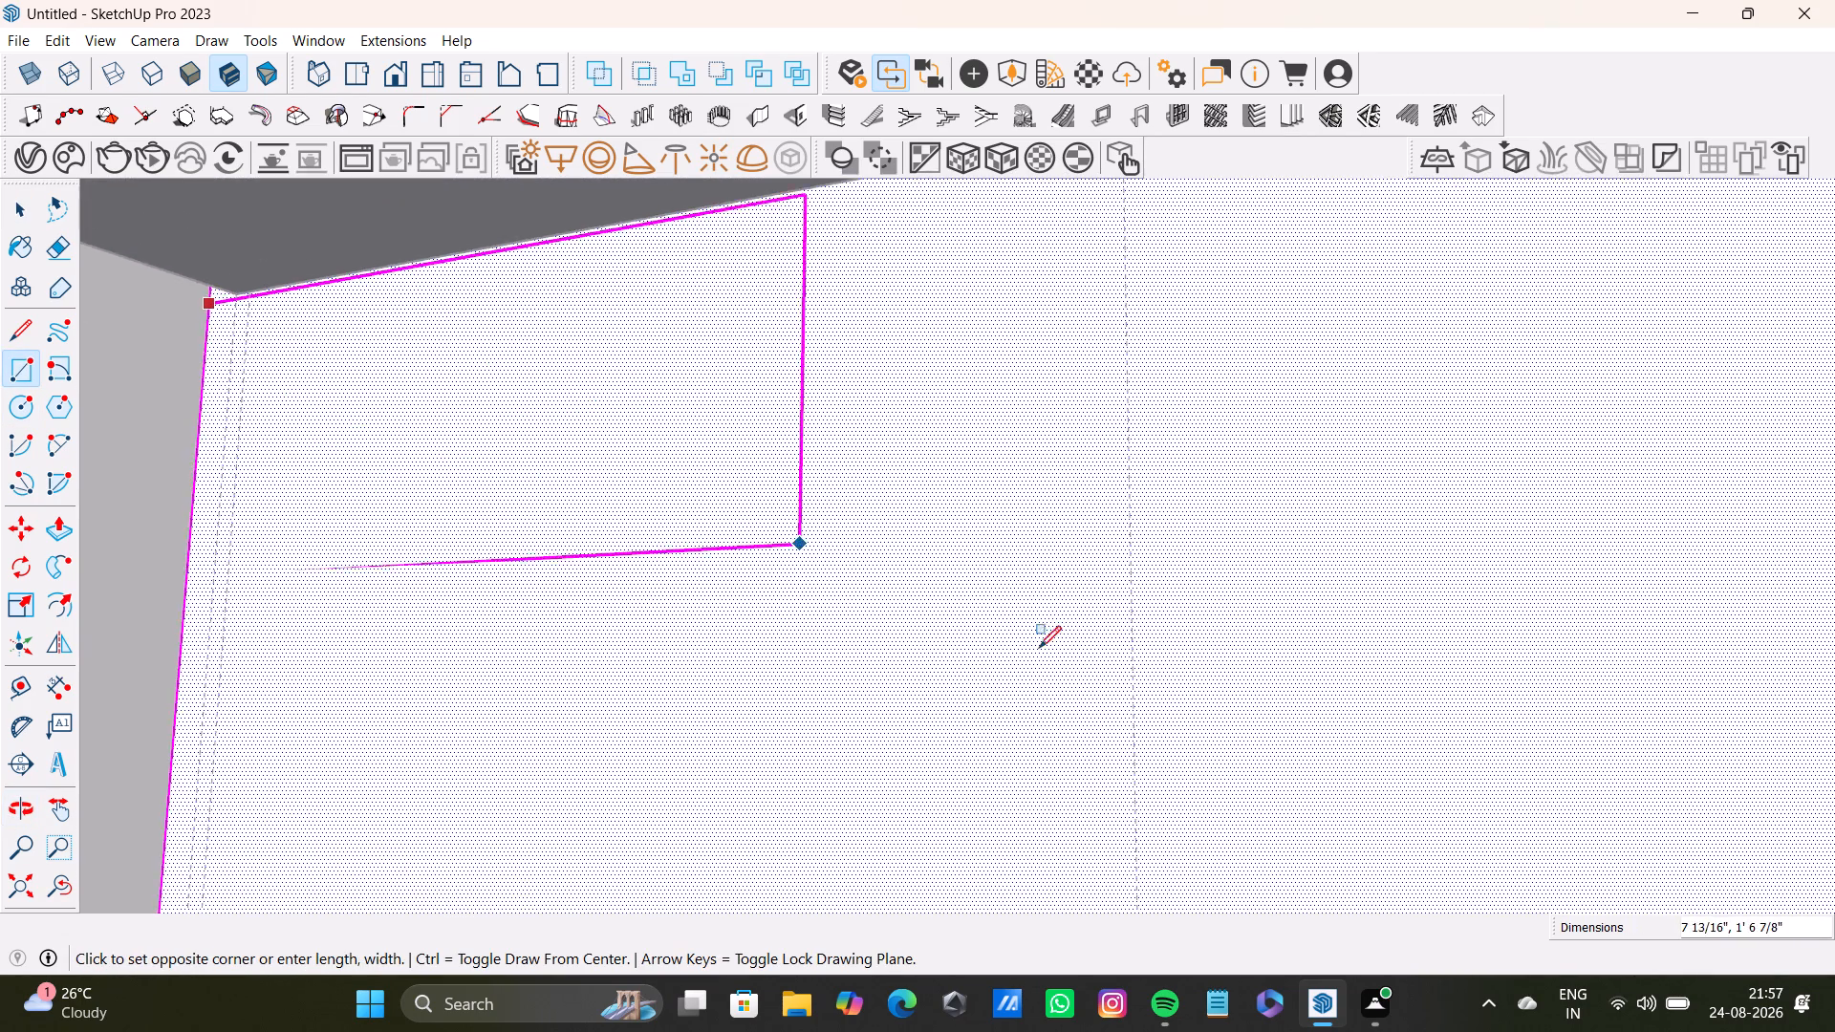
pyautogui.scroll(-14, 1082, 677)
pyautogui.moveTo(1377, 819); pyautogui.dragTo(723, 603, button='middle')
pyautogui.scroll(-6, 1041, 632)
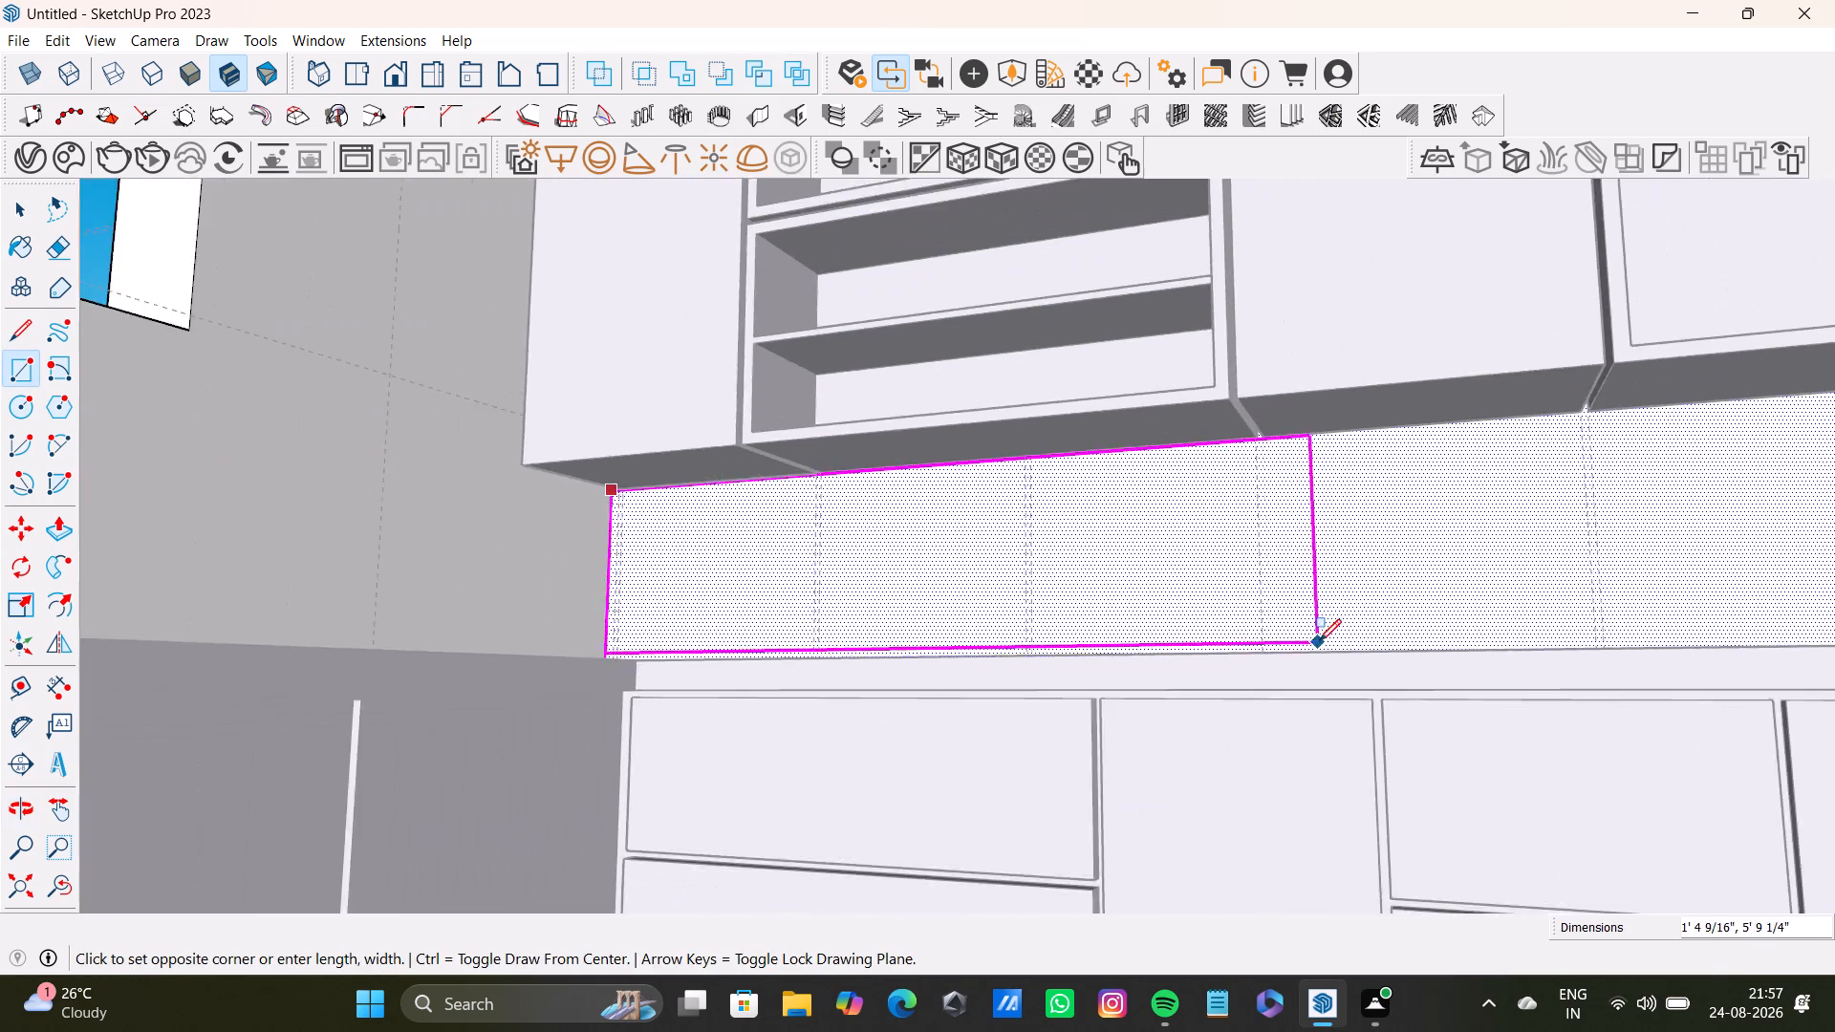
pyautogui.keyDown('shift'); pyautogui.moveTo(1319, 641); pyautogui.dragTo(705, 690, button='middle'); pyautogui.keyUp('shift')
pyautogui.moveTo(923, 638); pyautogui.dragTo(680, 585, button='middle')
pyautogui.scroll(-2, 940, 610)
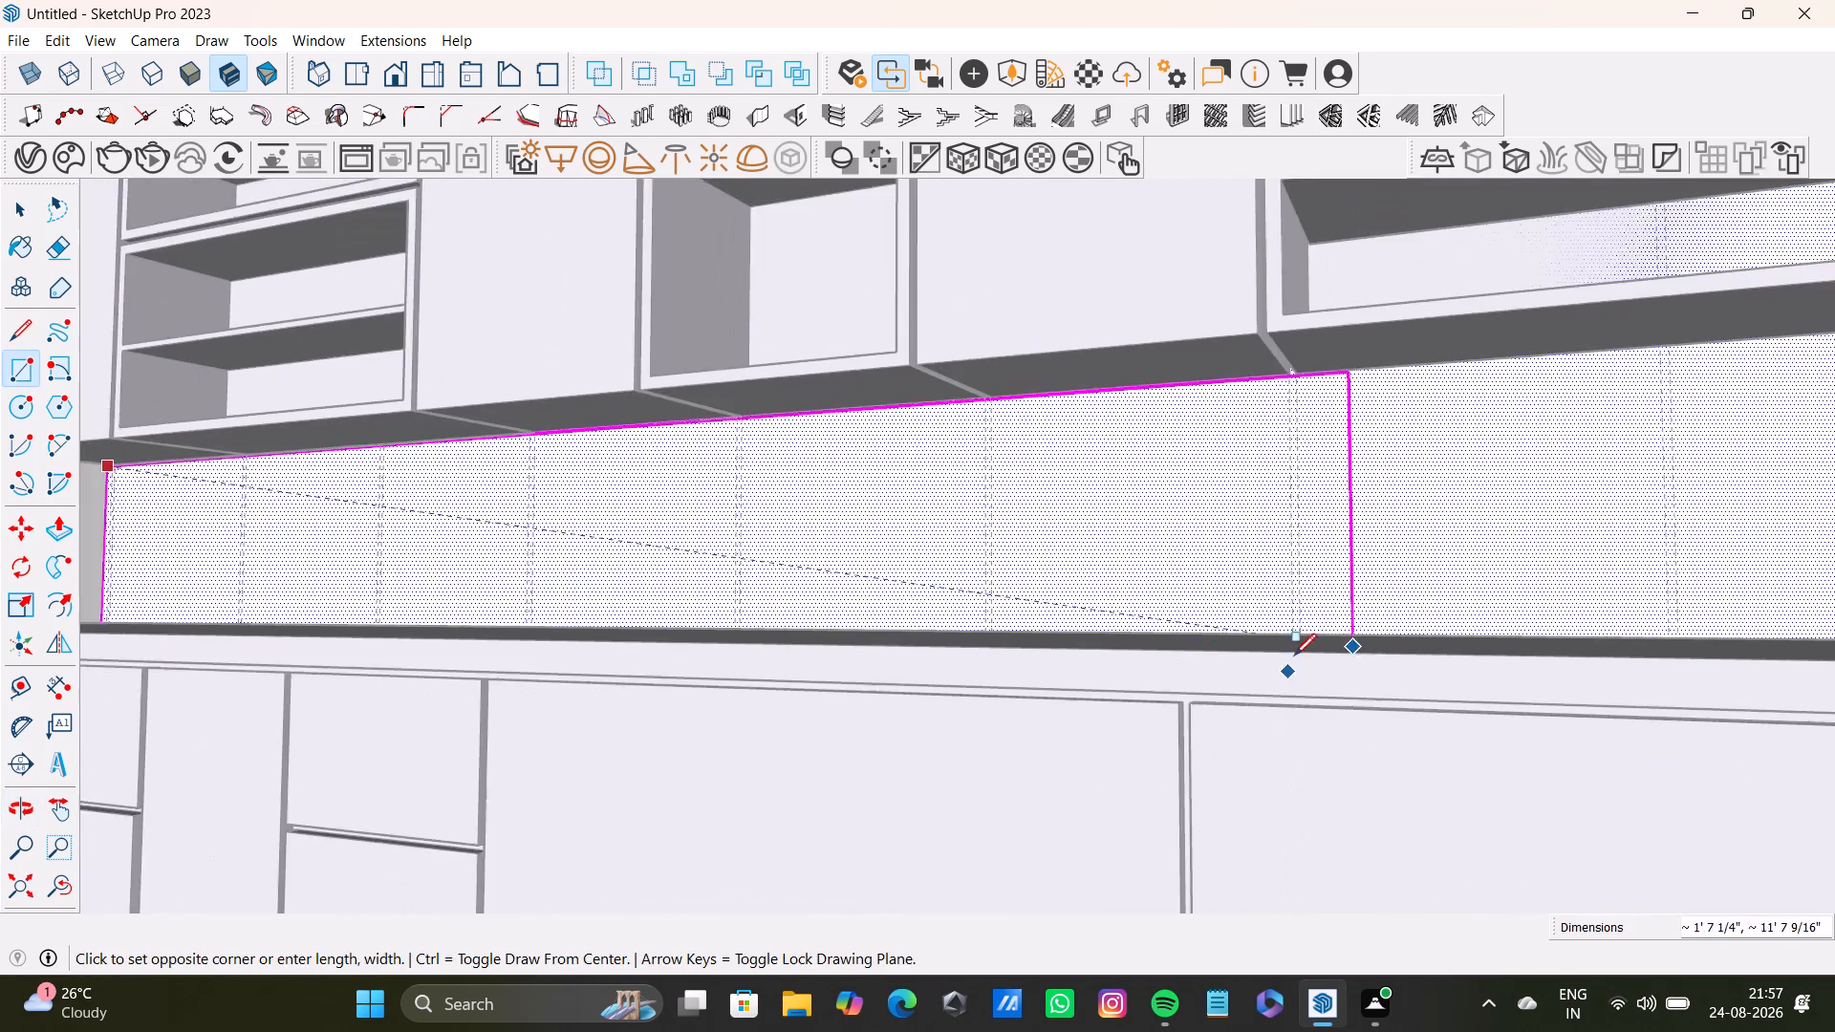
pyautogui.scroll(-1, 1294, 656)
pyautogui.keyDown('shift'); pyautogui.moveTo(1294, 653); pyautogui.dragTo(729, 655, button='middle'); pyautogui.keyUp('shift')
pyautogui.scroll(-6, 1026, 627)
pyautogui.keyDown('shift'); pyautogui.moveTo(1223, 630); pyautogui.dragTo(809, 632, button='middle'); pyautogui.keyUp('shift')
pyautogui.scroll(2, 1112, 612)
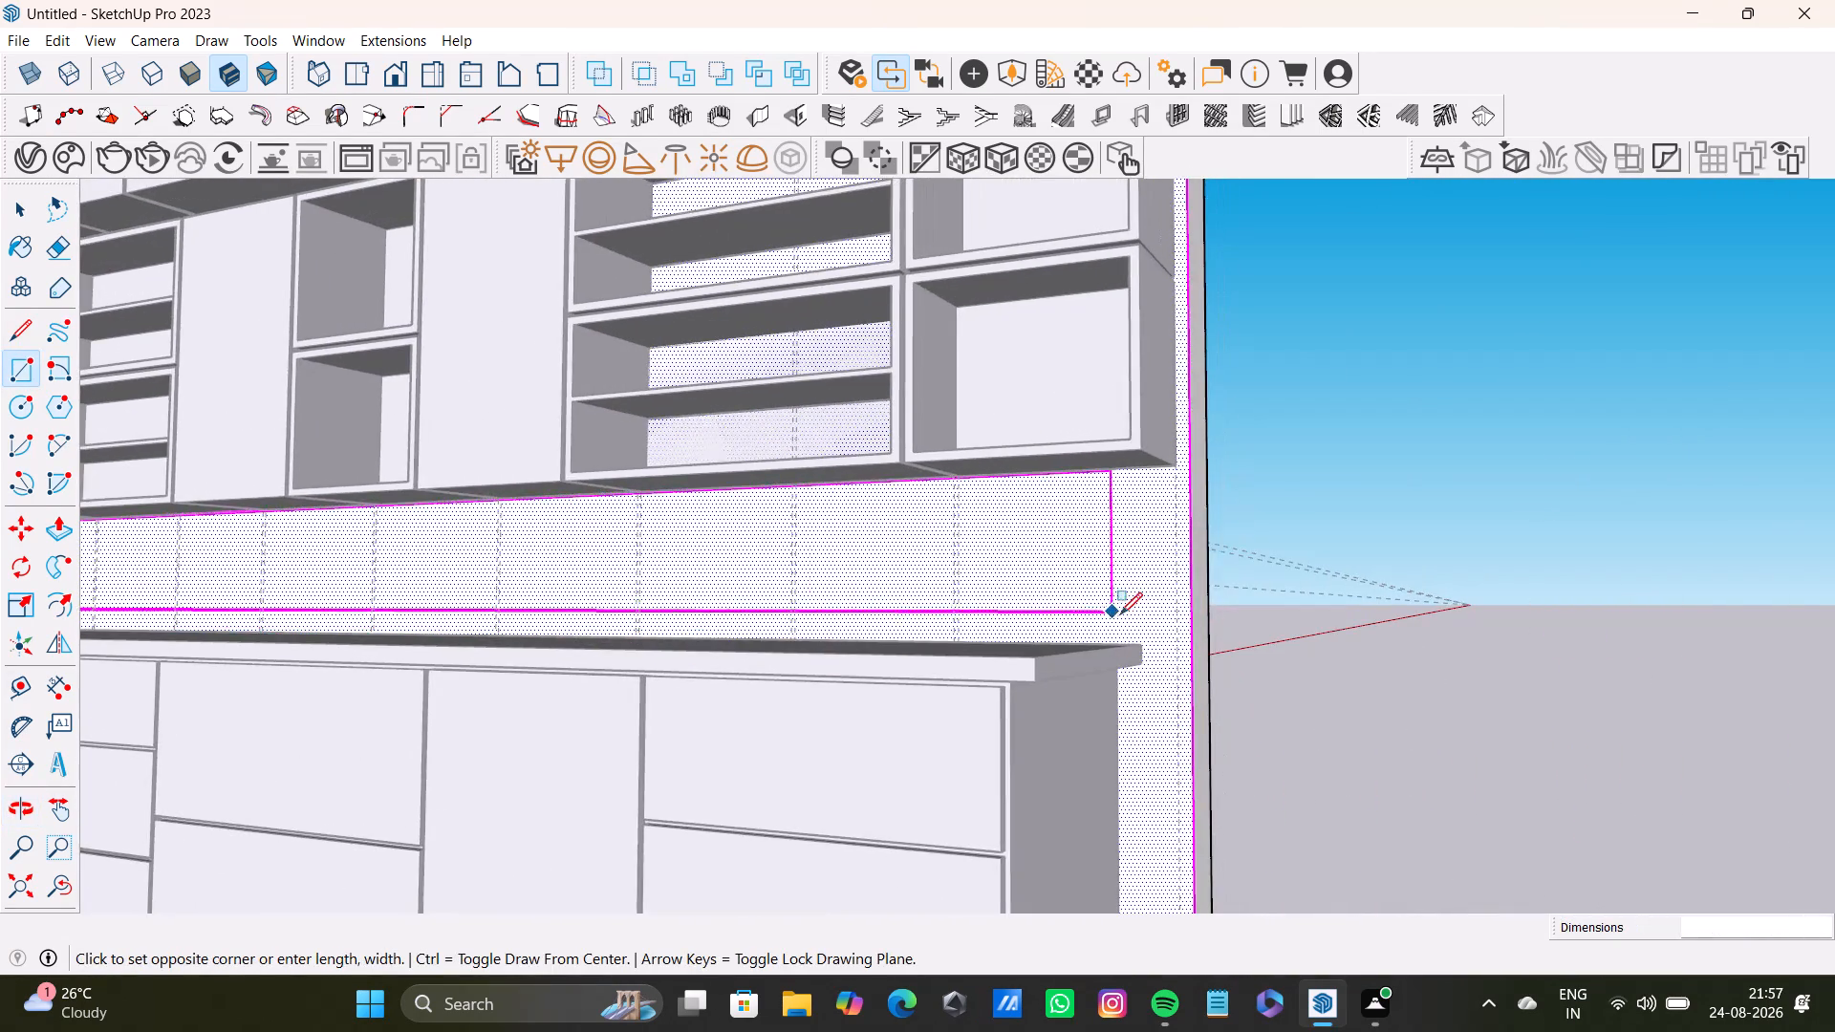
pyautogui.scroll(8, 1120, 614)
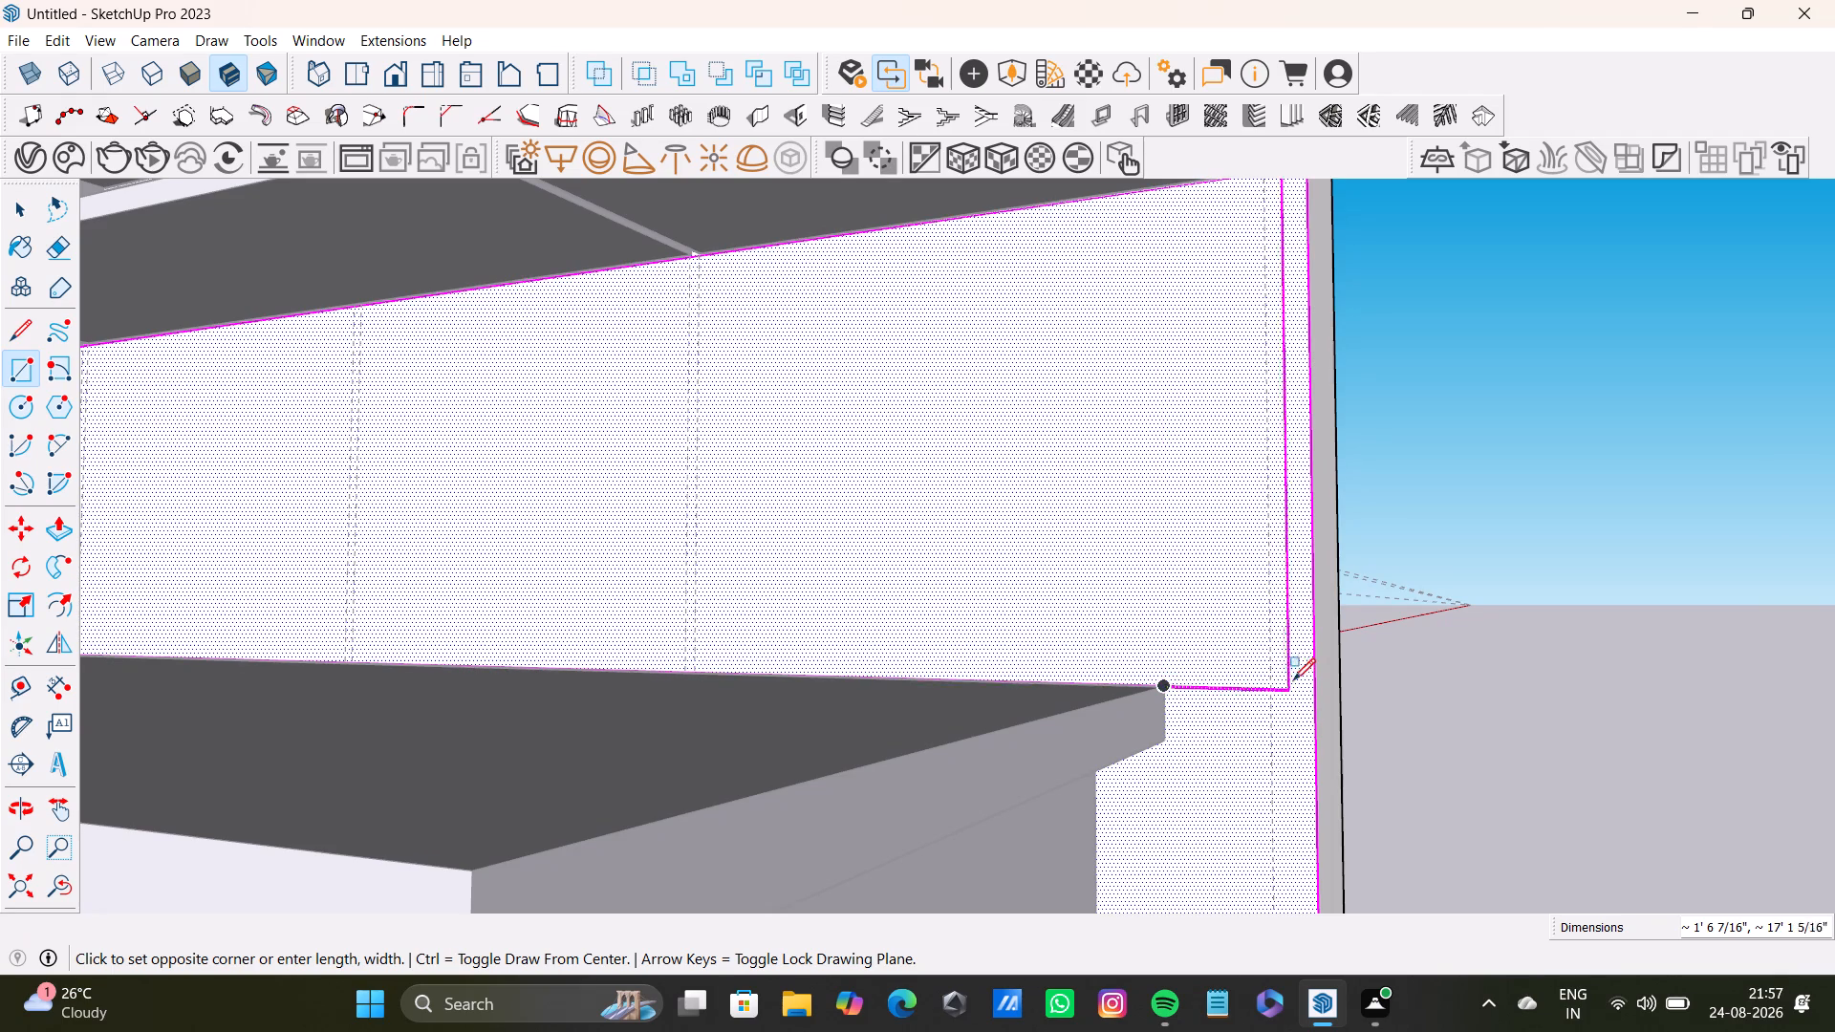
pyautogui.click(1318, 693)
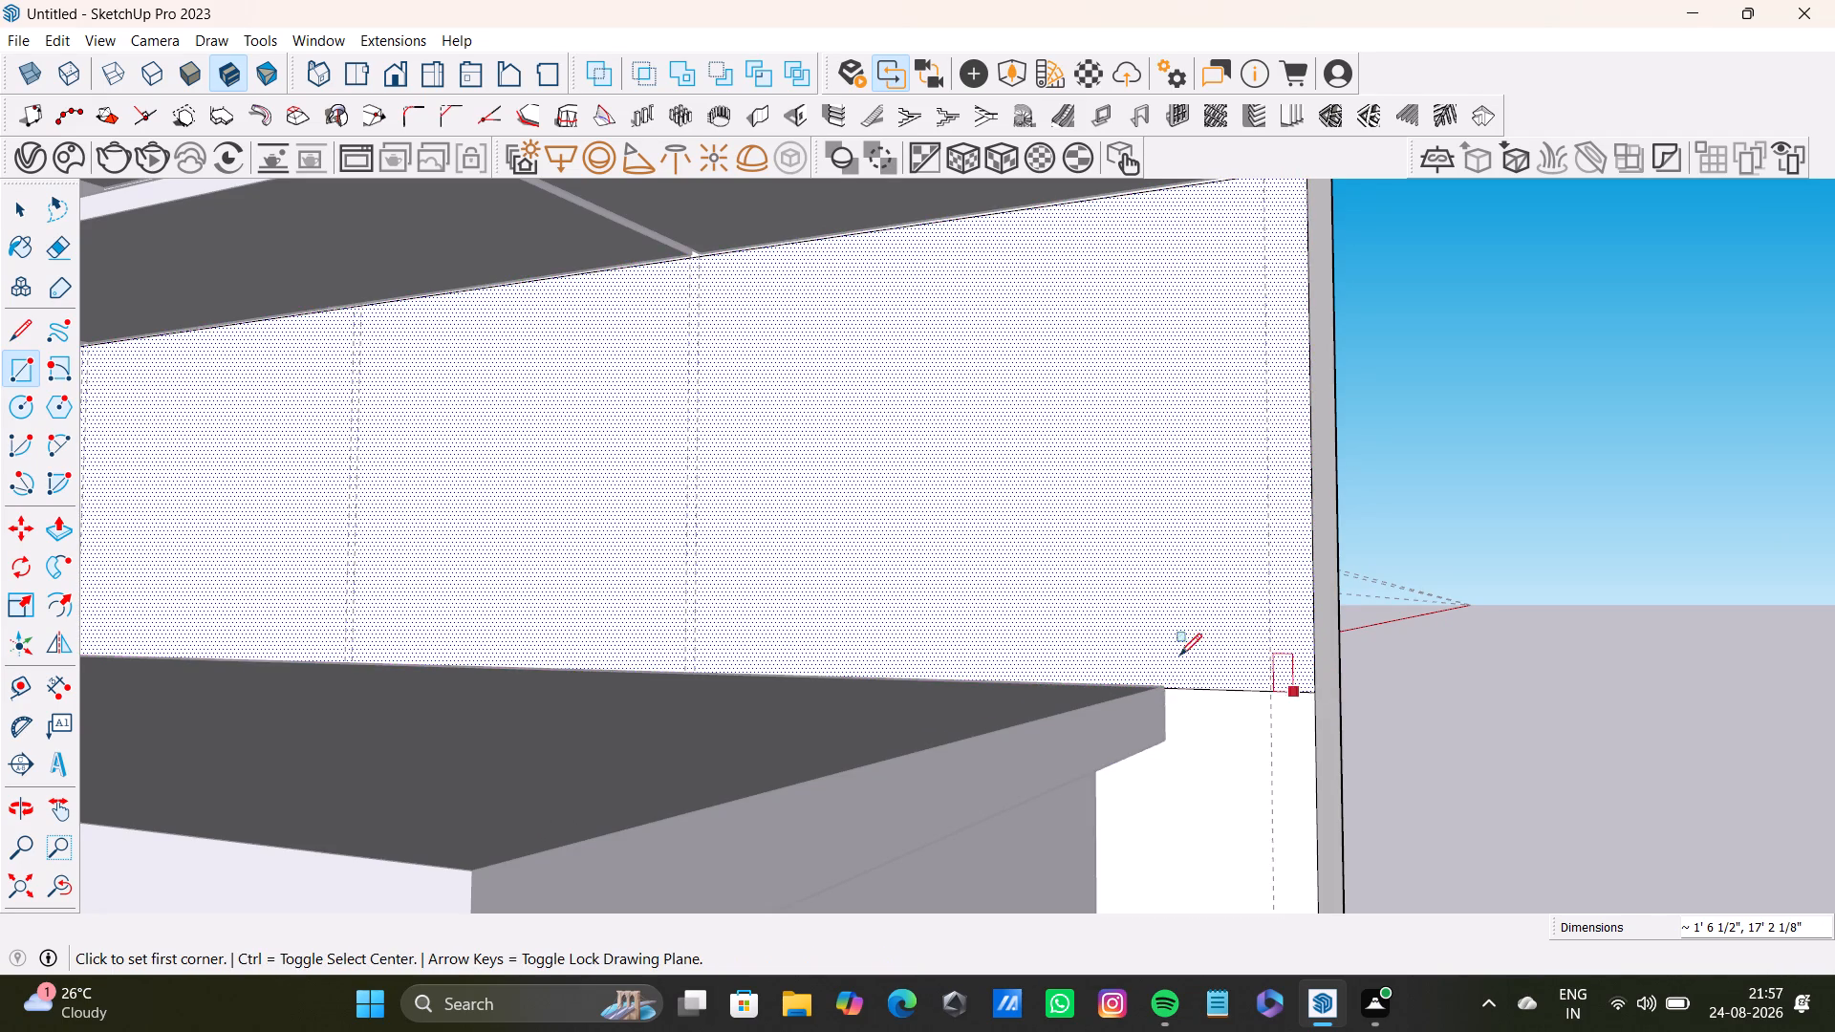
pyautogui.press('space')
# Finish editing the kitchen walls group and return to the whole model.
pyautogui.scroll(-10, 954, 621)
pyautogui.keyDown('shift'); pyautogui.moveTo(913, 635); pyautogui.dragTo(1243, 675, button='middle'); pyautogui.keyUp('shift')
pyautogui.moveTo(1243, 675); pyautogui.dragTo(1169, 781, button='middle')
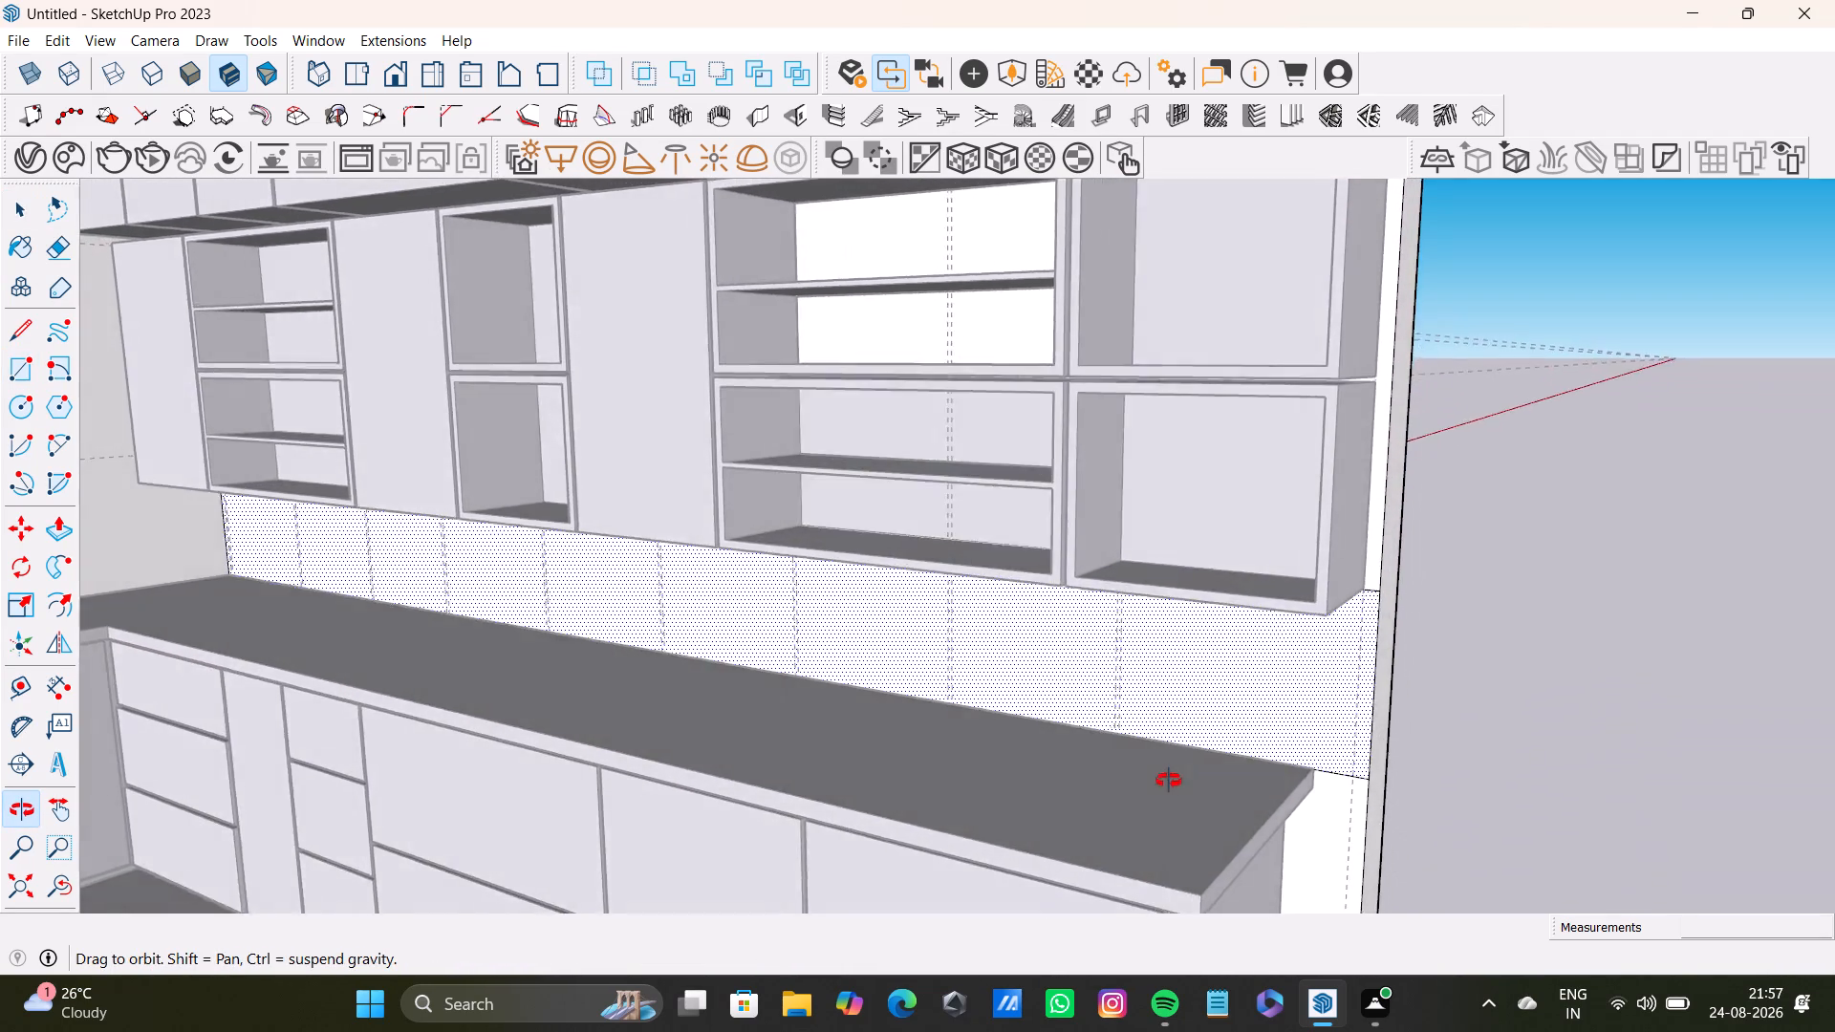
pyautogui.moveTo(1169, 781); pyautogui.dragTo(939, 828, button='middle')
pyautogui.scroll(-5, 803, 727)
pyautogui.keyDown('shift'); pyautogui.moveTo(709, 665); pyautogui.dragTo(1066, 714, button='middle'); pyautogui.keyUp('shift')
pyautogui.moveTo(1036, 738); pyautogui.dragTo(815, 772, button='middle')
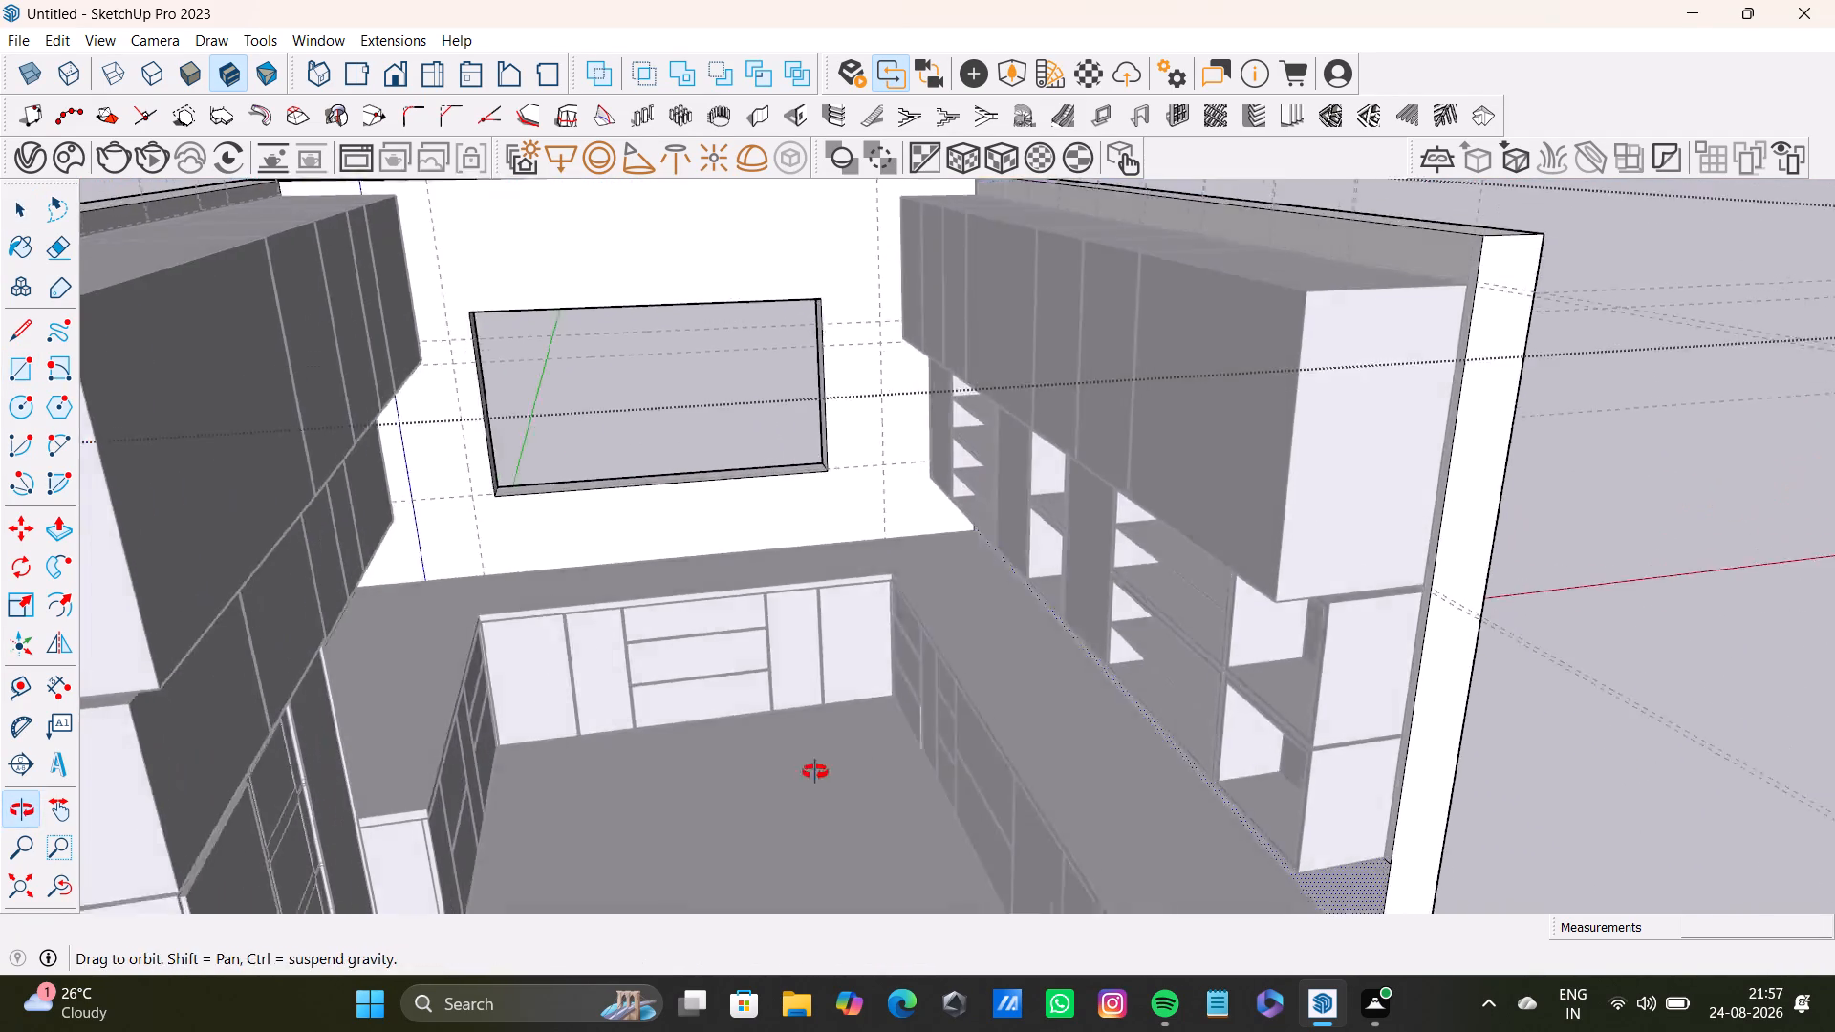
pyautogui.moveTo(815, 772); pyautogui.dragTo(810, 772, button='middle')
pyautogui.moveTo(786, 672); pyautogui.dragTo(1103, 824, button='middle')
pyautogui.moveTo(1098, 804); pyautogui.dragTo(868, 664, button='middle')
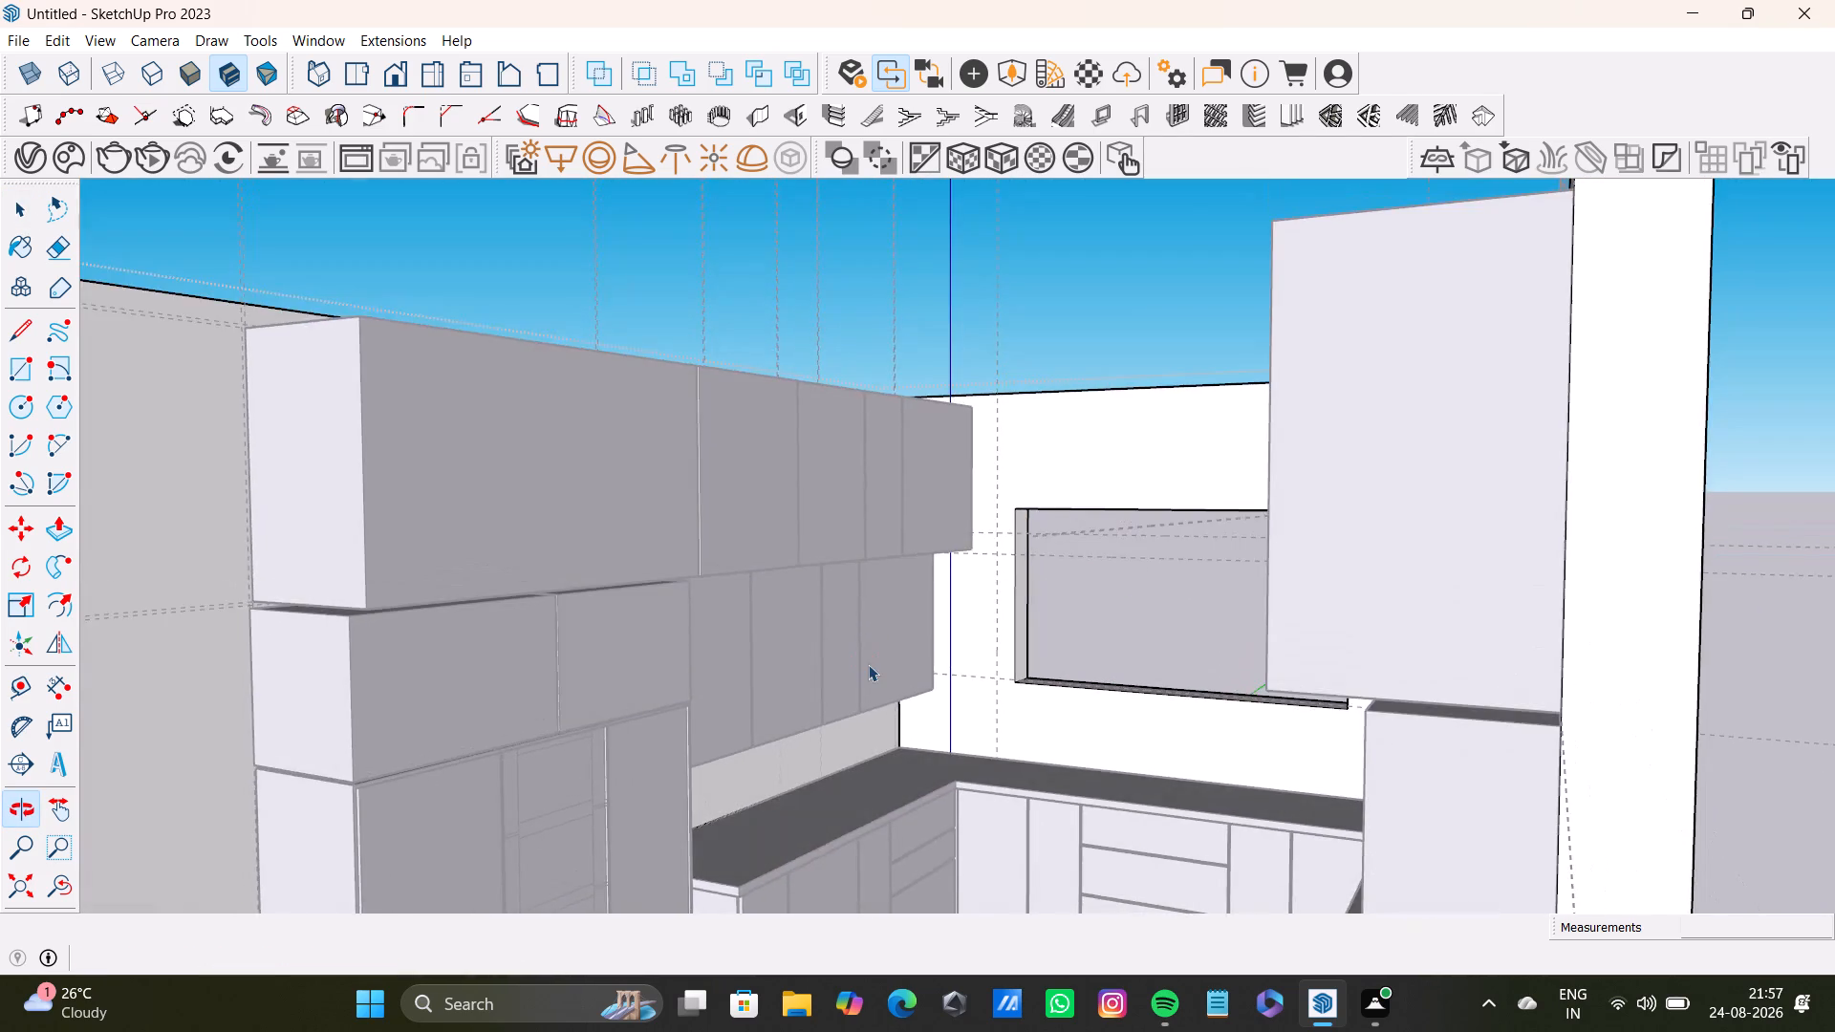
pyautogui.scroll(-9, 868, 664)
pyautogui.keyDown('shift'); pyautogui.moveTo(868, 667); pyautogui.dragTo(879, 539, button='middle'); pyautogui.keyUp('shift')
pyautogui.moveTo(876, 608); pyautogui.dragTo(1079, 633, button='middle')
pyautogui.scroll(8, 1067, 626)
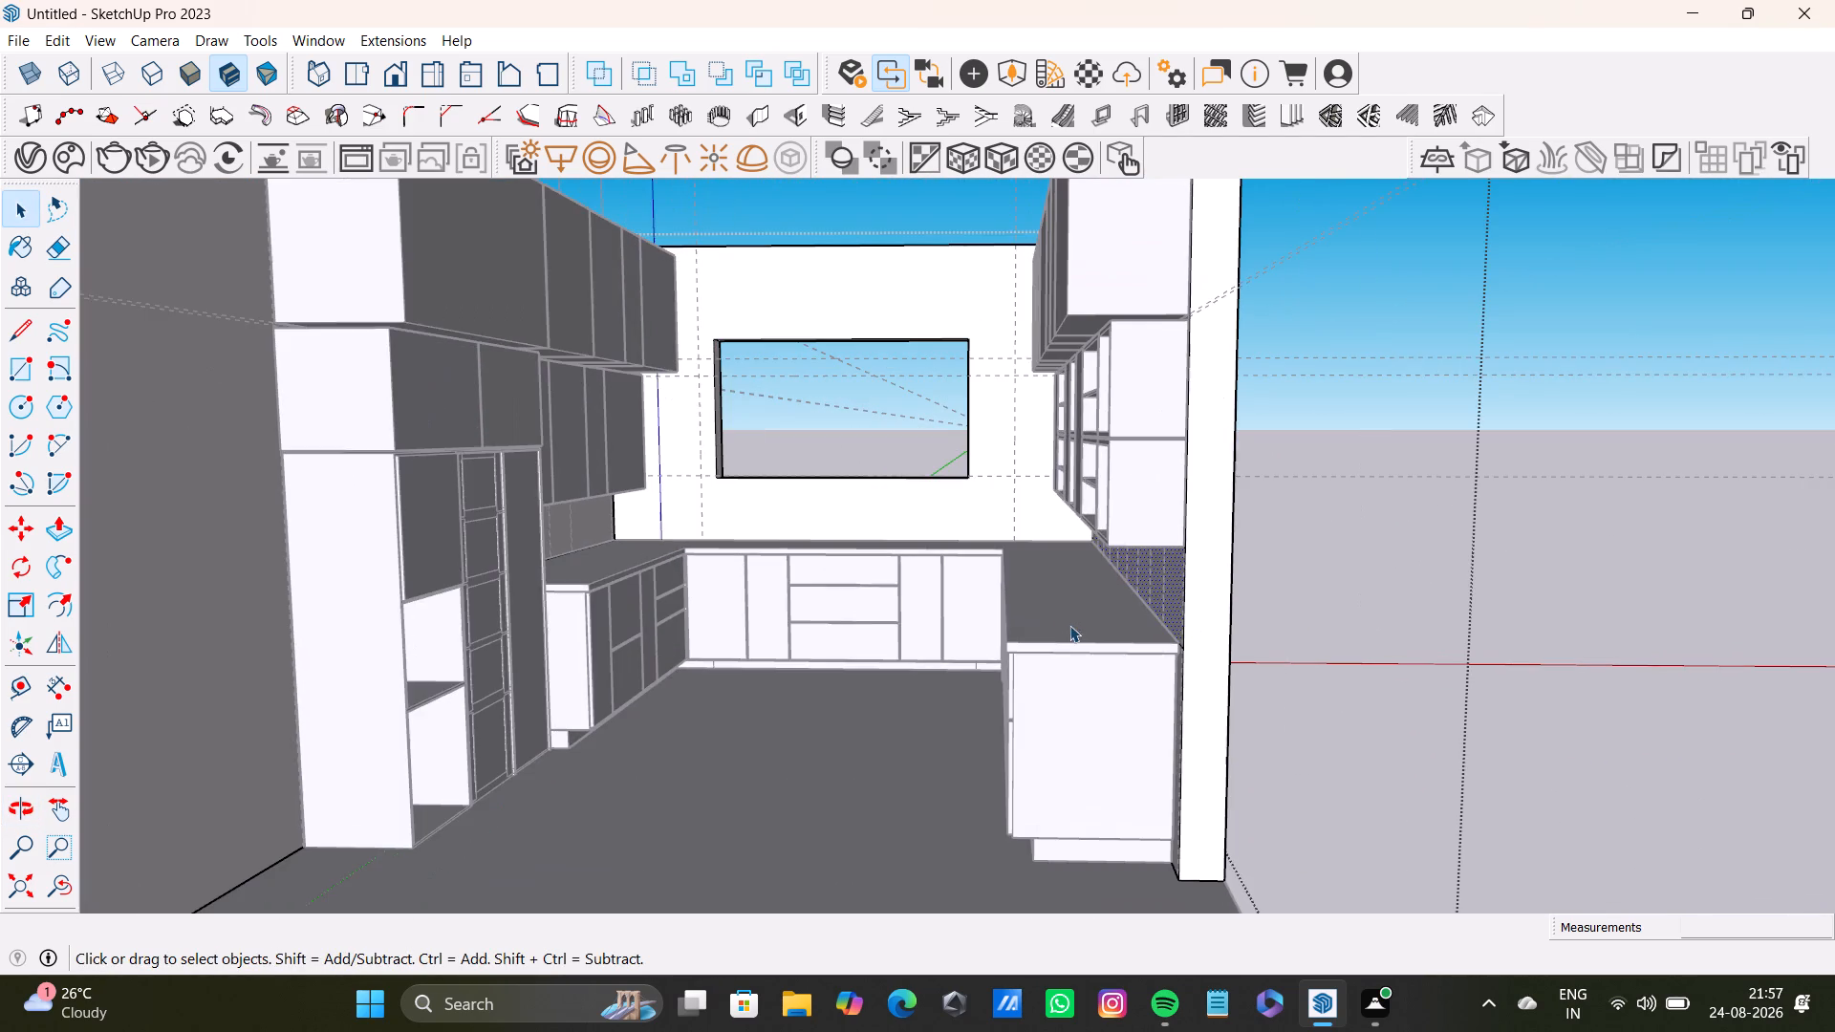
pyautogui.press('space')
pyautogui.click(1588, 590)
# Review the whole kitchen from outside and inside, checking the cabinets, countertops and both side-wall backsplash areas.
pyautogui.scroll(4, 812, 683)
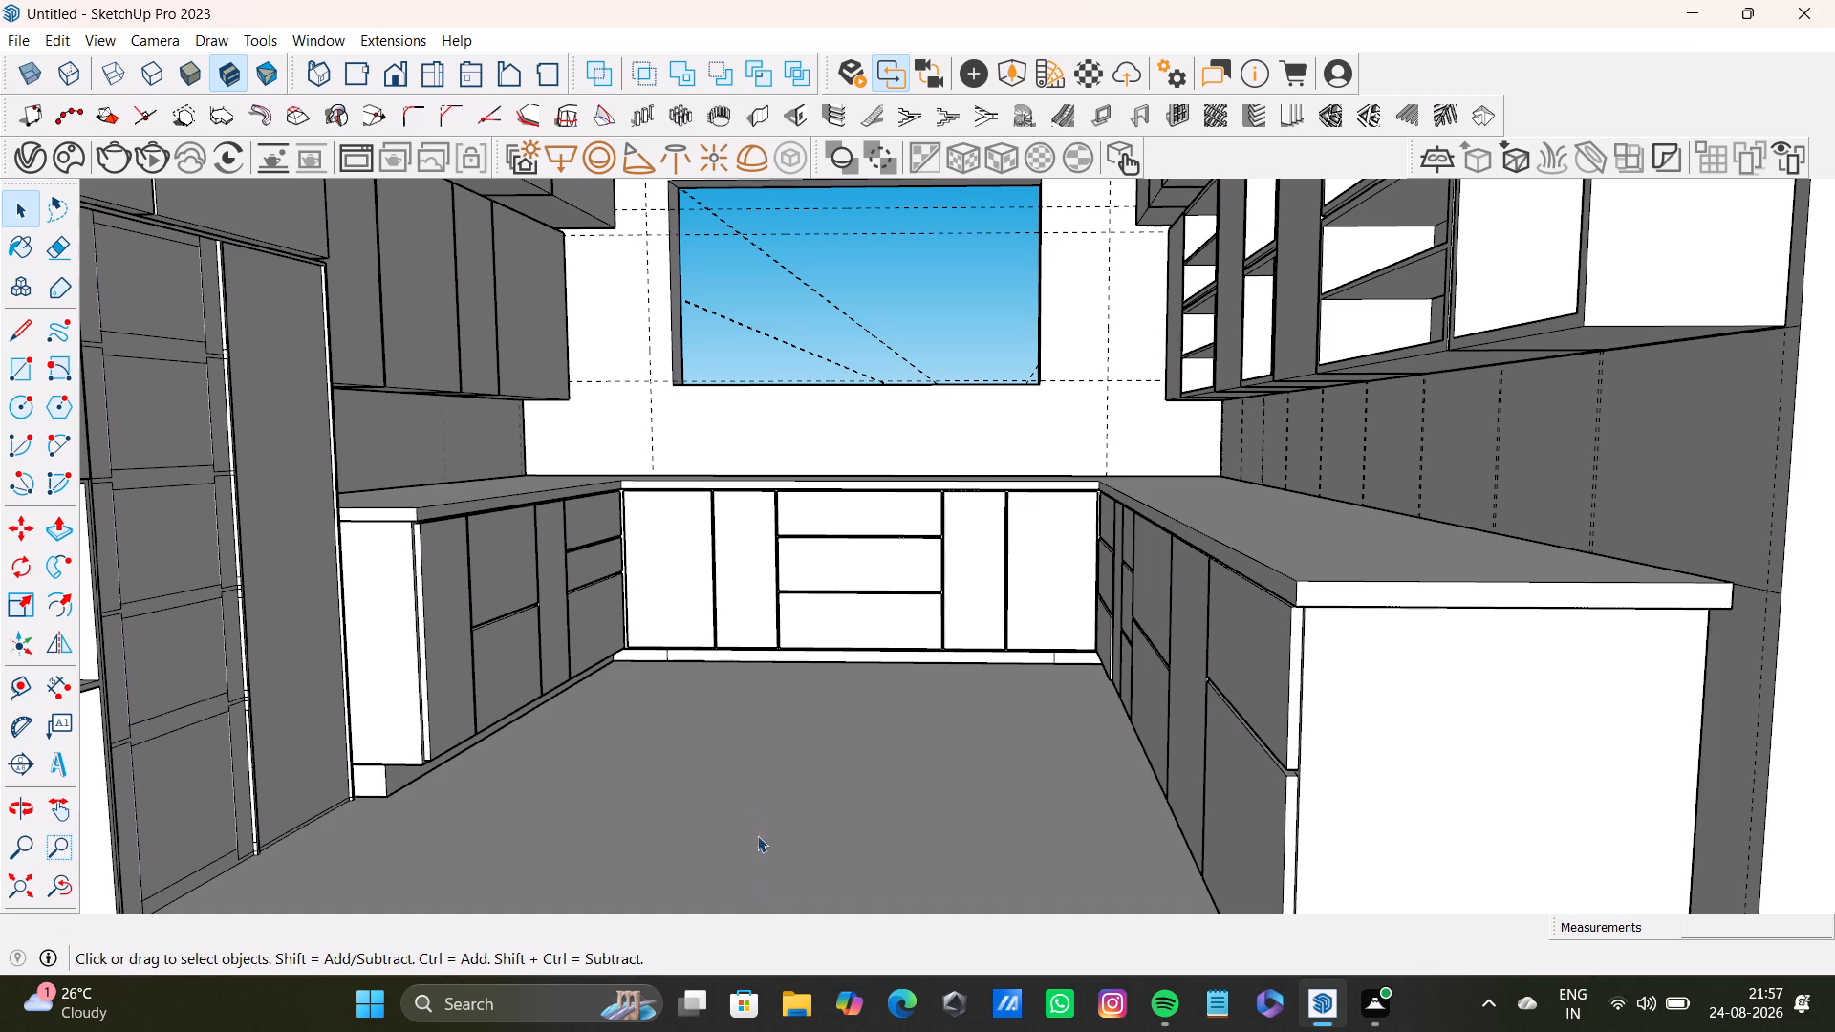
pyautogui.scroll(-14, 649, 530)
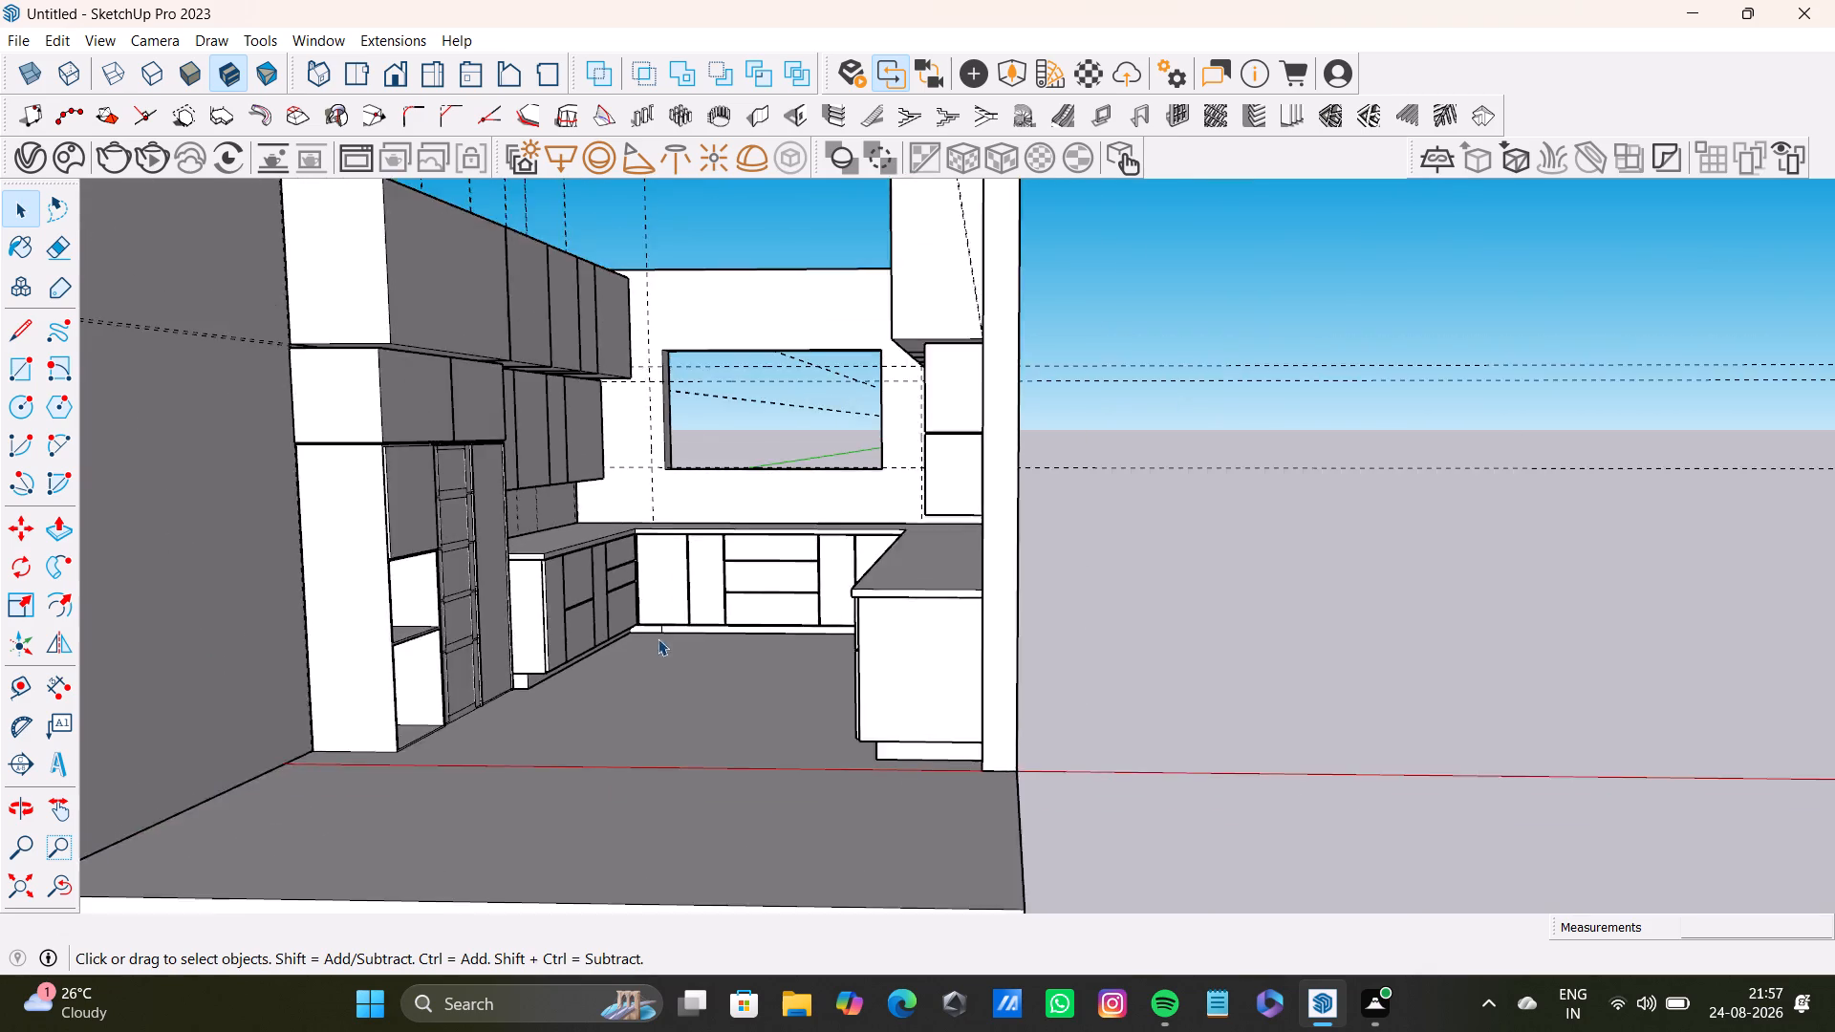
pyautogui.scroll(-3, 658, 638)
pyautogui.keyDown('shift'); pyautogui.moveTo(658, 638); pyautogui.dragTo(852, 733, button='middle'); pyautogui.keyUp('shift')
pyautogui.moveTo(854, 742); pyautogui.dragTo(566, 888, button='middle')
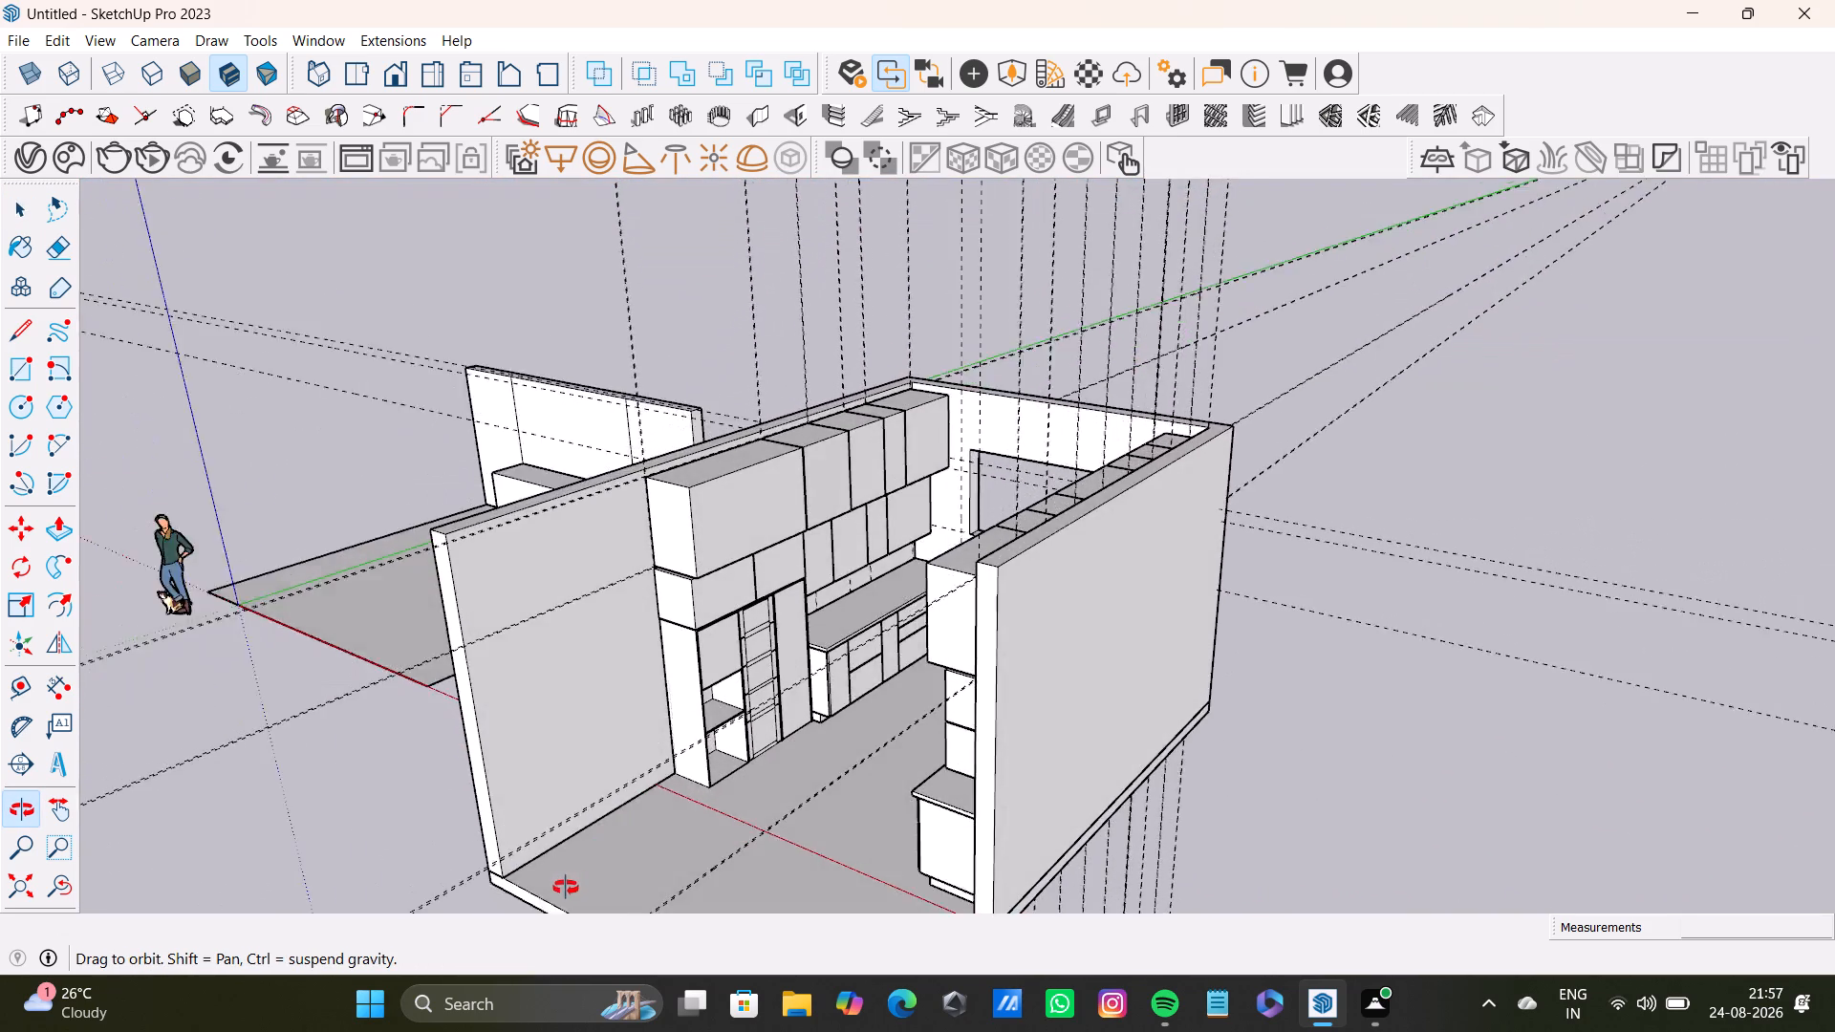
pyautogui.moveTo(566, 888); pyautogui.dragTo(549, 910, button='middle')
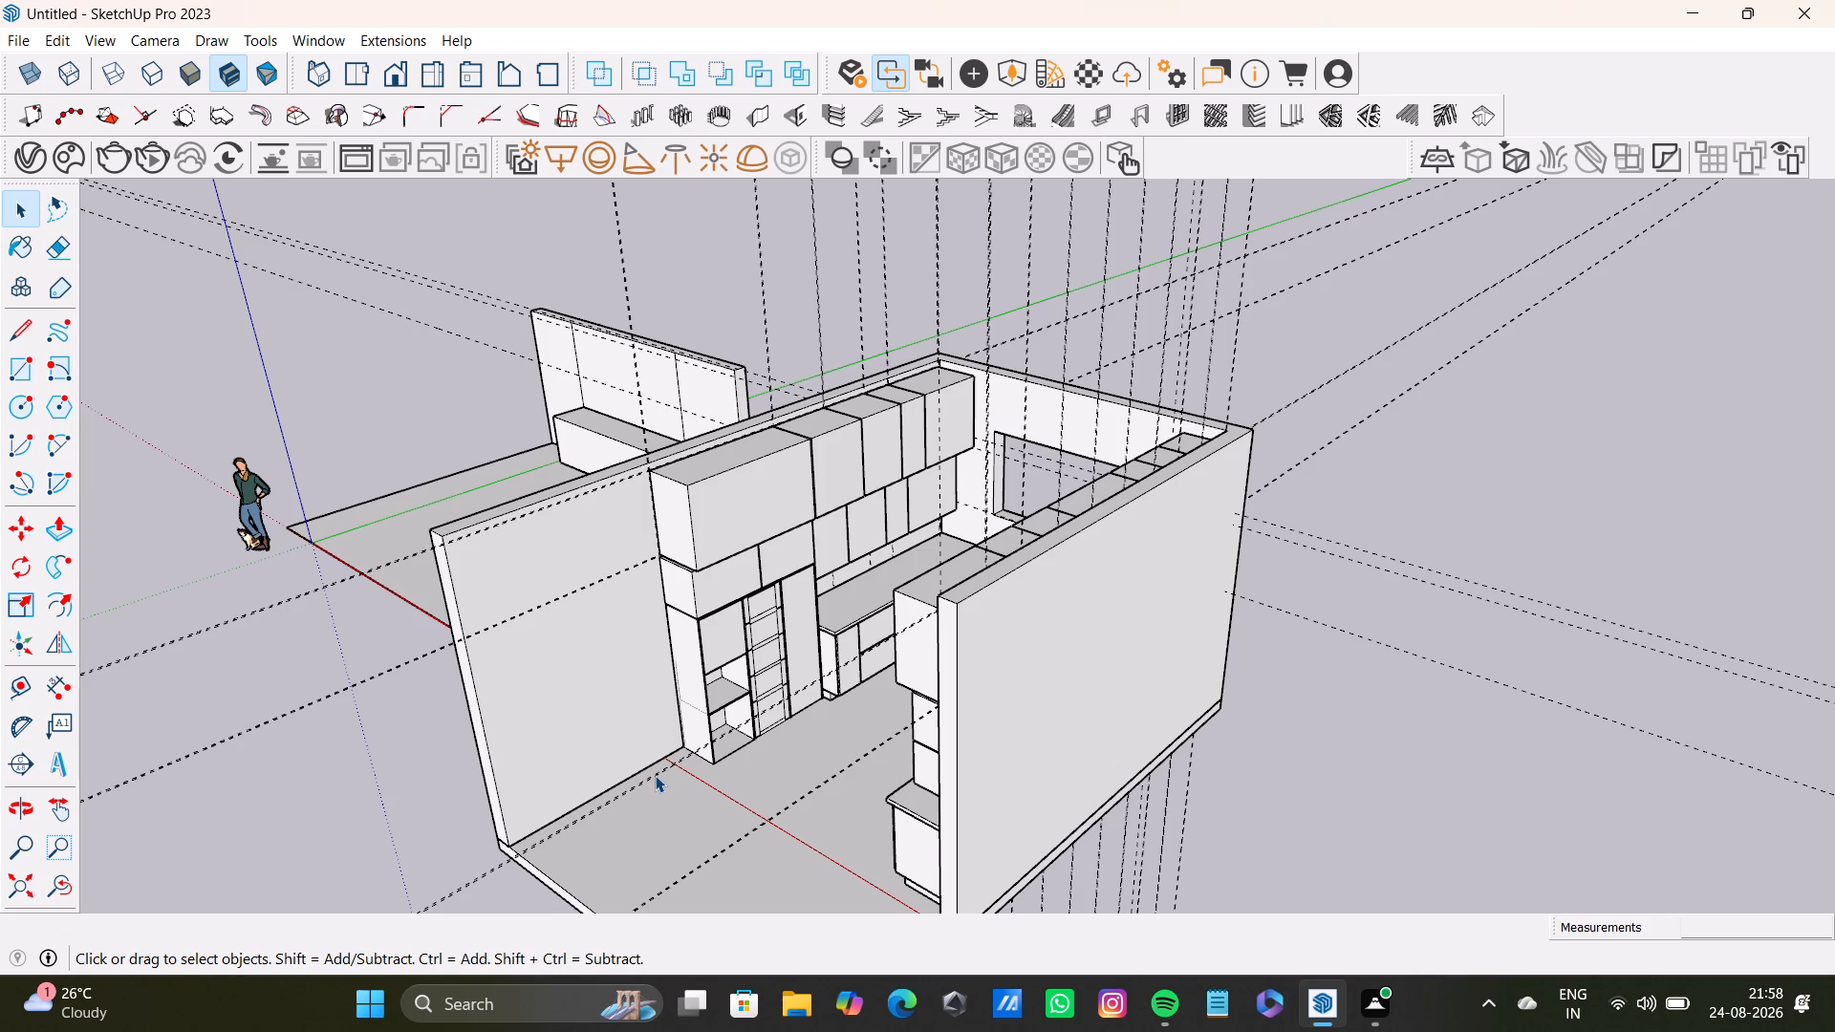
pyautogui.scroll(8, 713, 731)
pyautogui.moveTo(744, 700); pyautogui.dragTo(883, 524, button='middle')
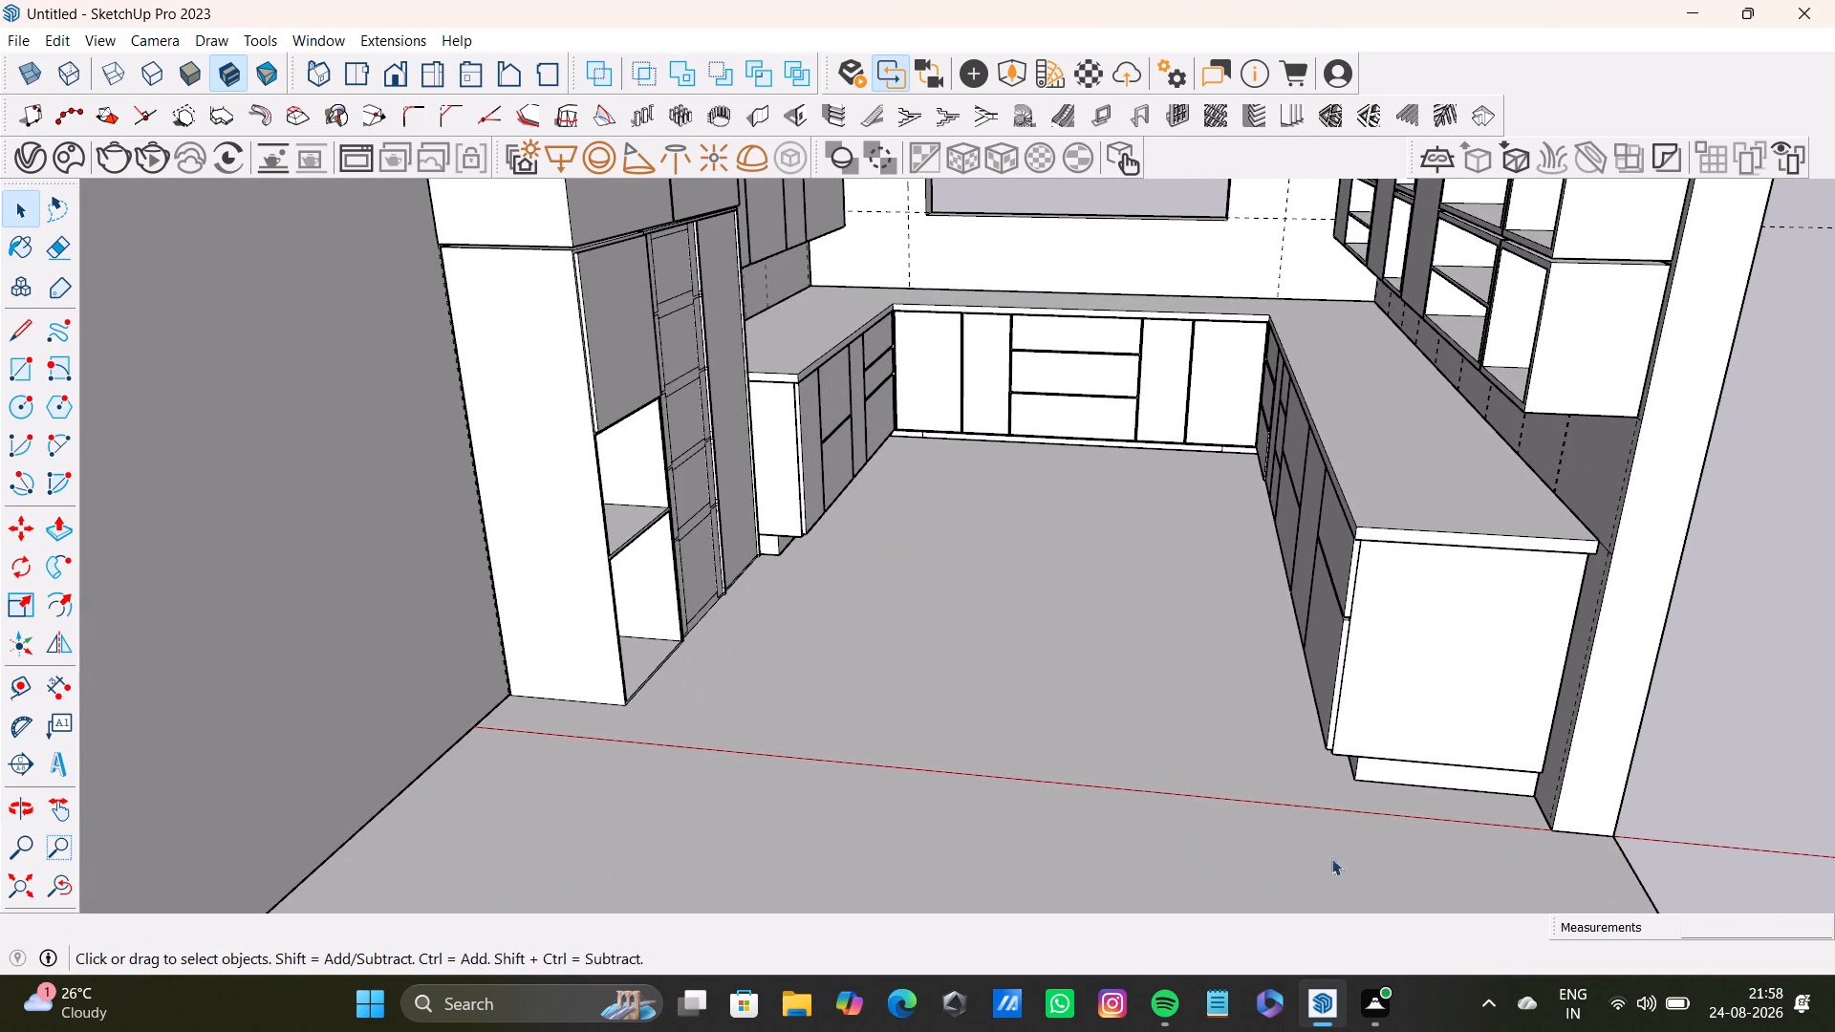
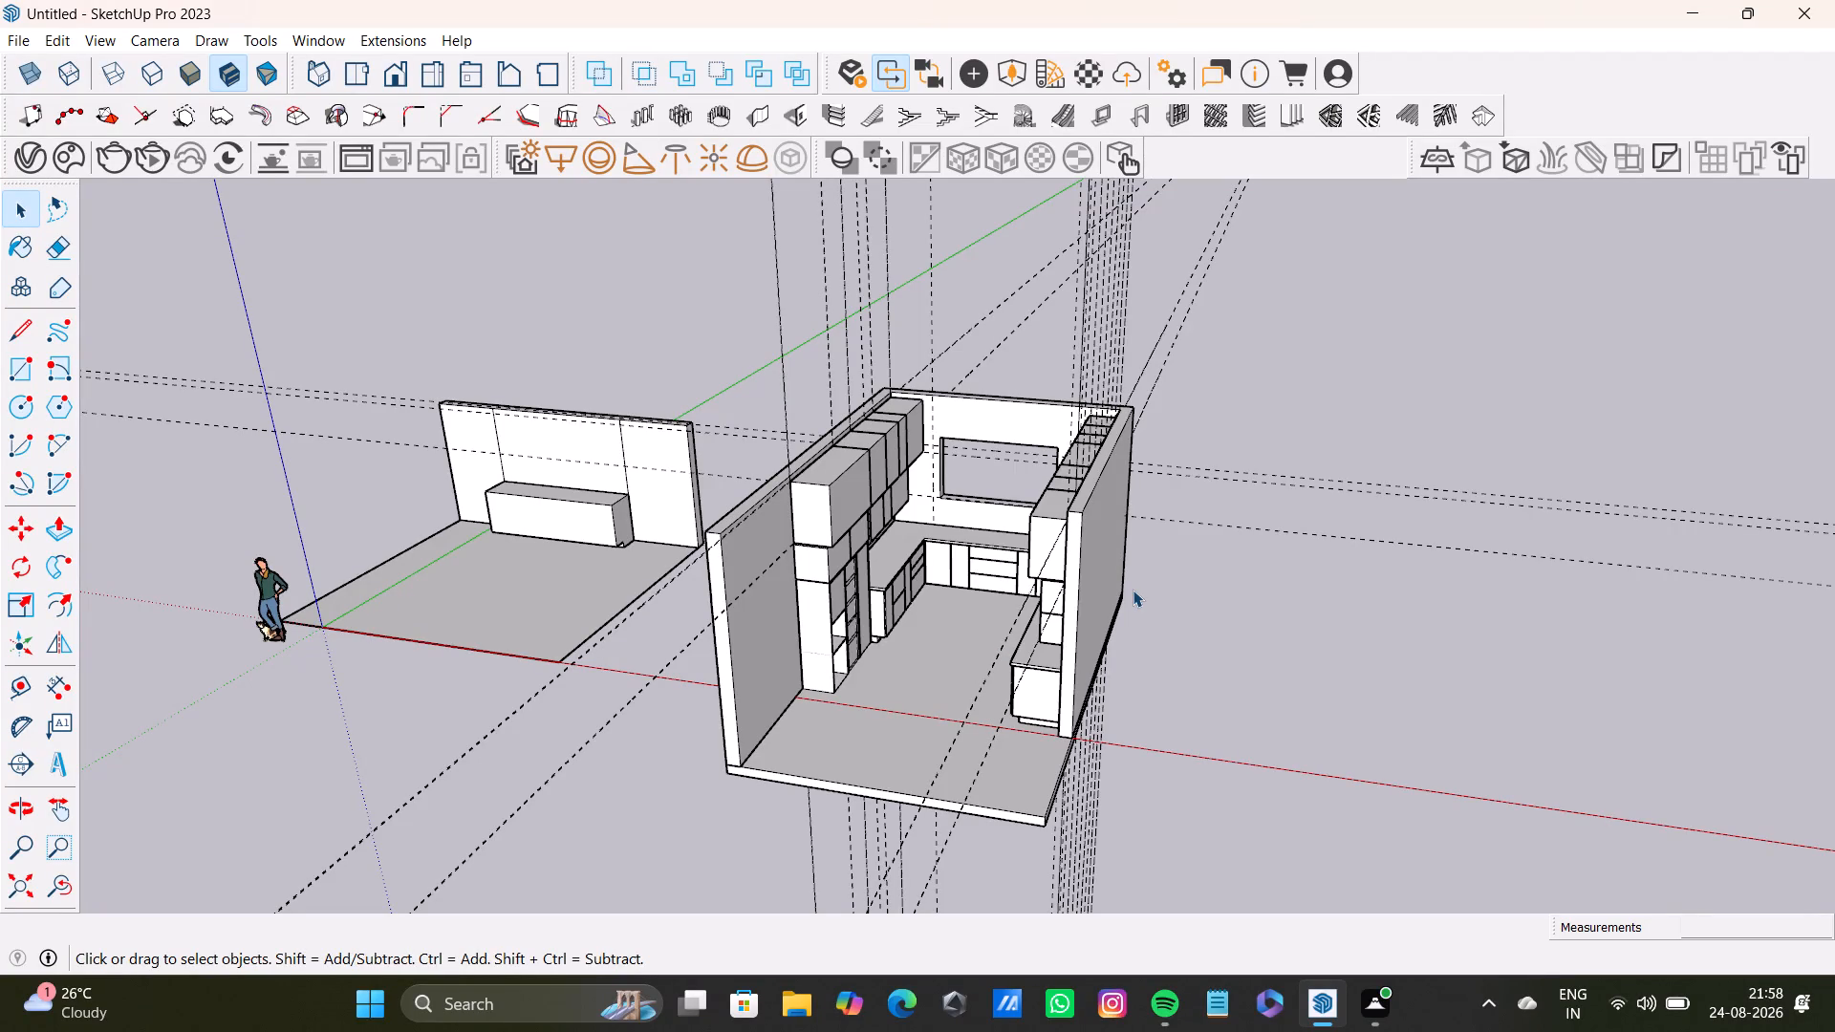
# Look over the kitchen interior from several angles, checking the window wall, wall cabinets, open shelves and countertops.
pyautogui.press('space')
pyautogui.click(1157, 615)
pyautogui.scroll(18, 835, 627)
pyautogui.moveTo(949, 561); pyautogui.dragTo(779, 607, button='middle')
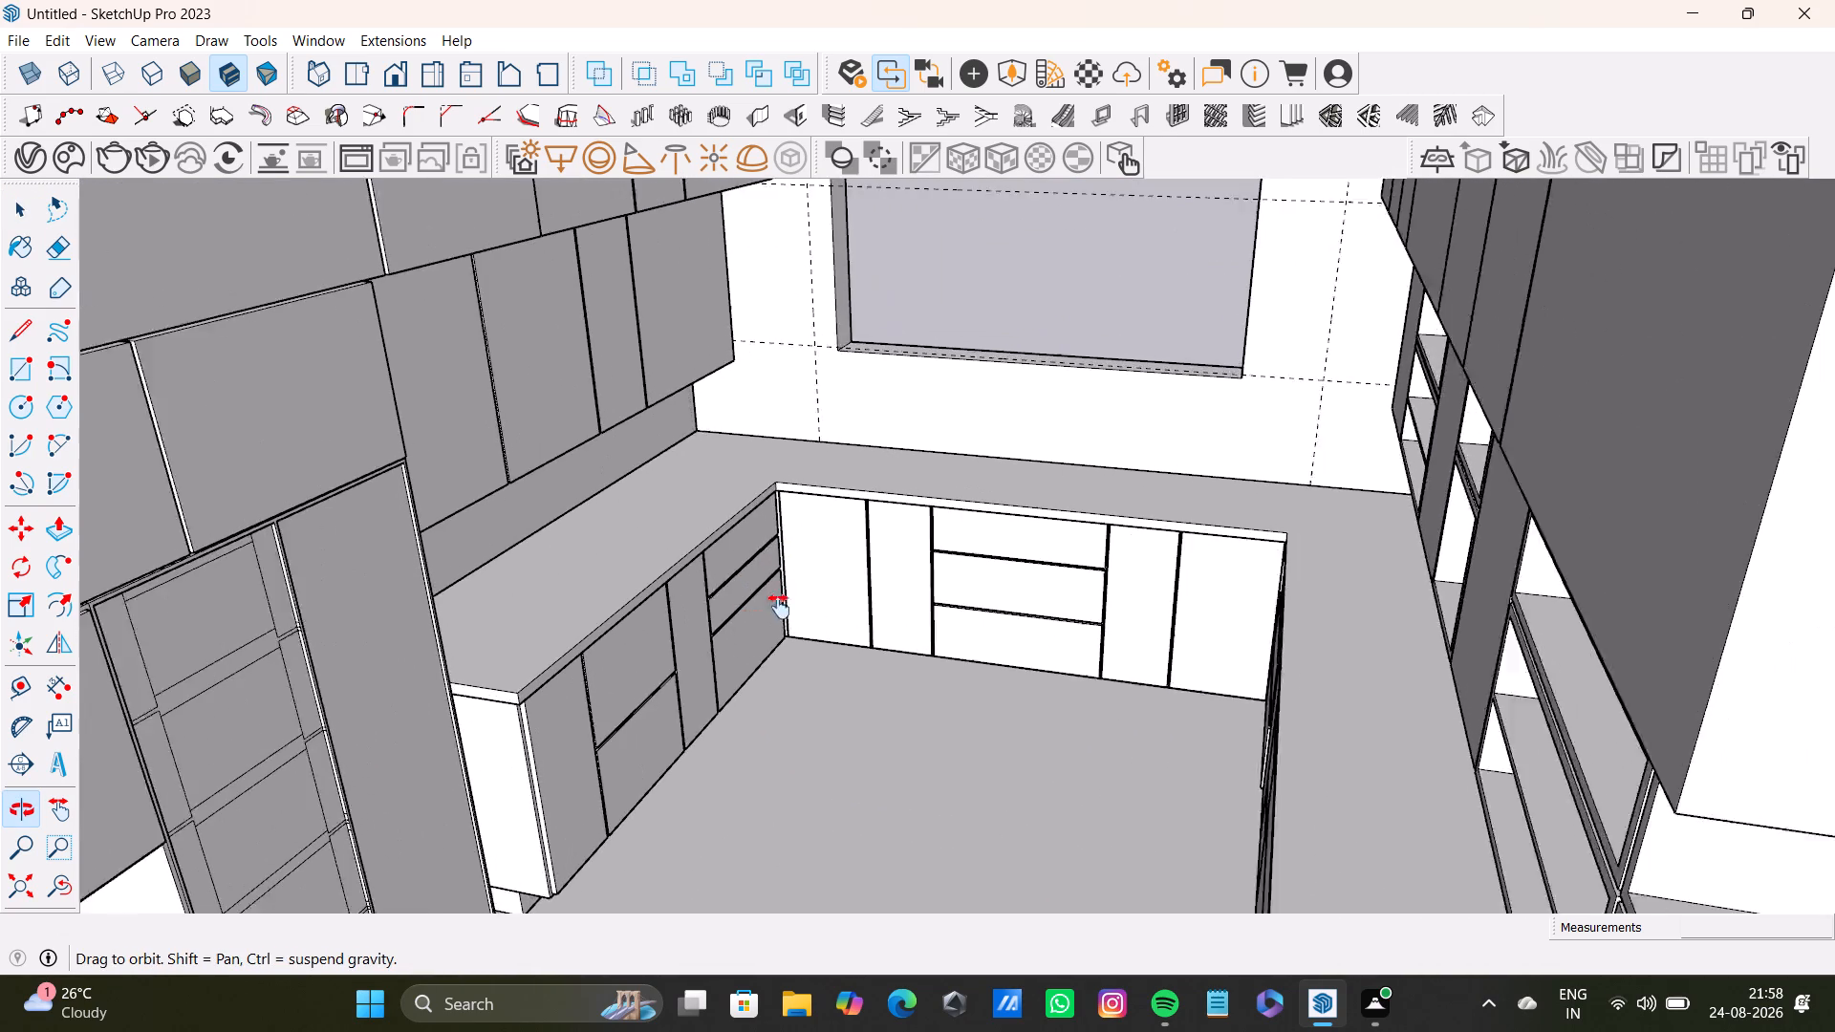
pyautogui.moveTo(779, 607); pyautogui.dragTo(777, 607, button='middle')
pyautogui.moveTo(785, 593); pyautogui.dragTo(918, 333, button='middle')
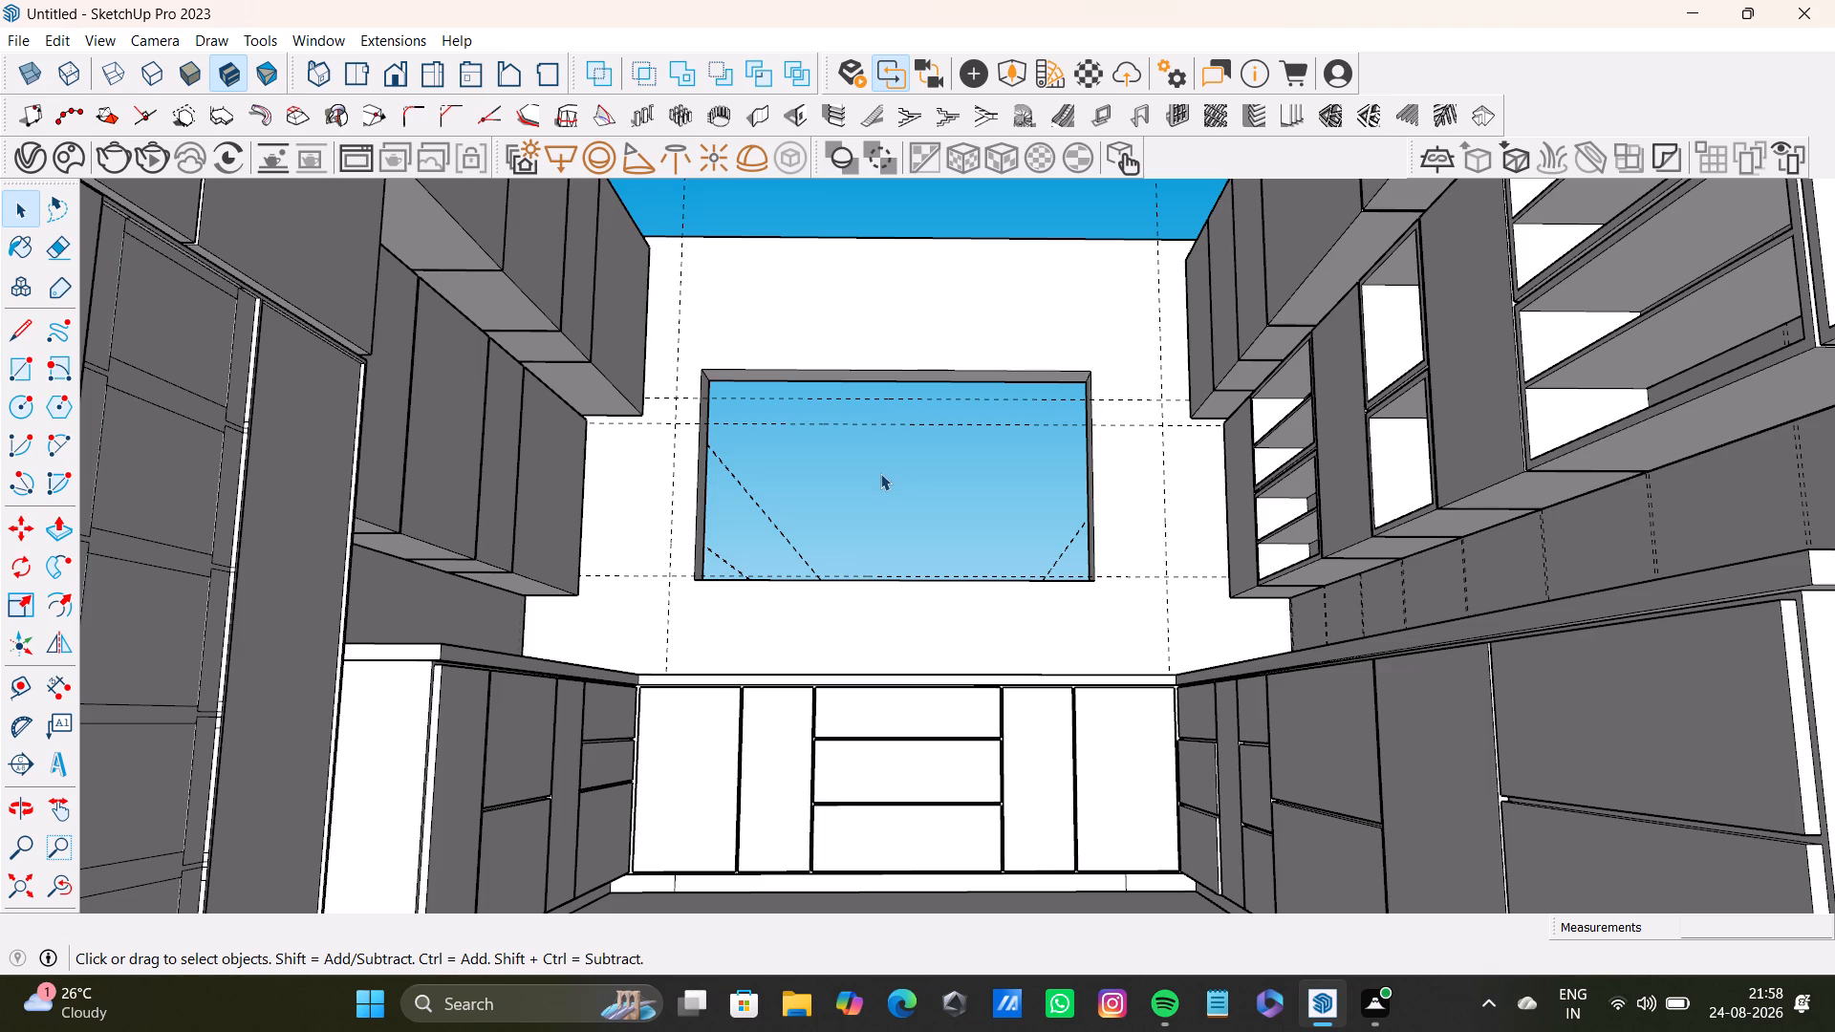
pyautogui.press('space')
pyautogui.moveTo(863, 605); pyautogui.dragTo(853, 737, button='middle')
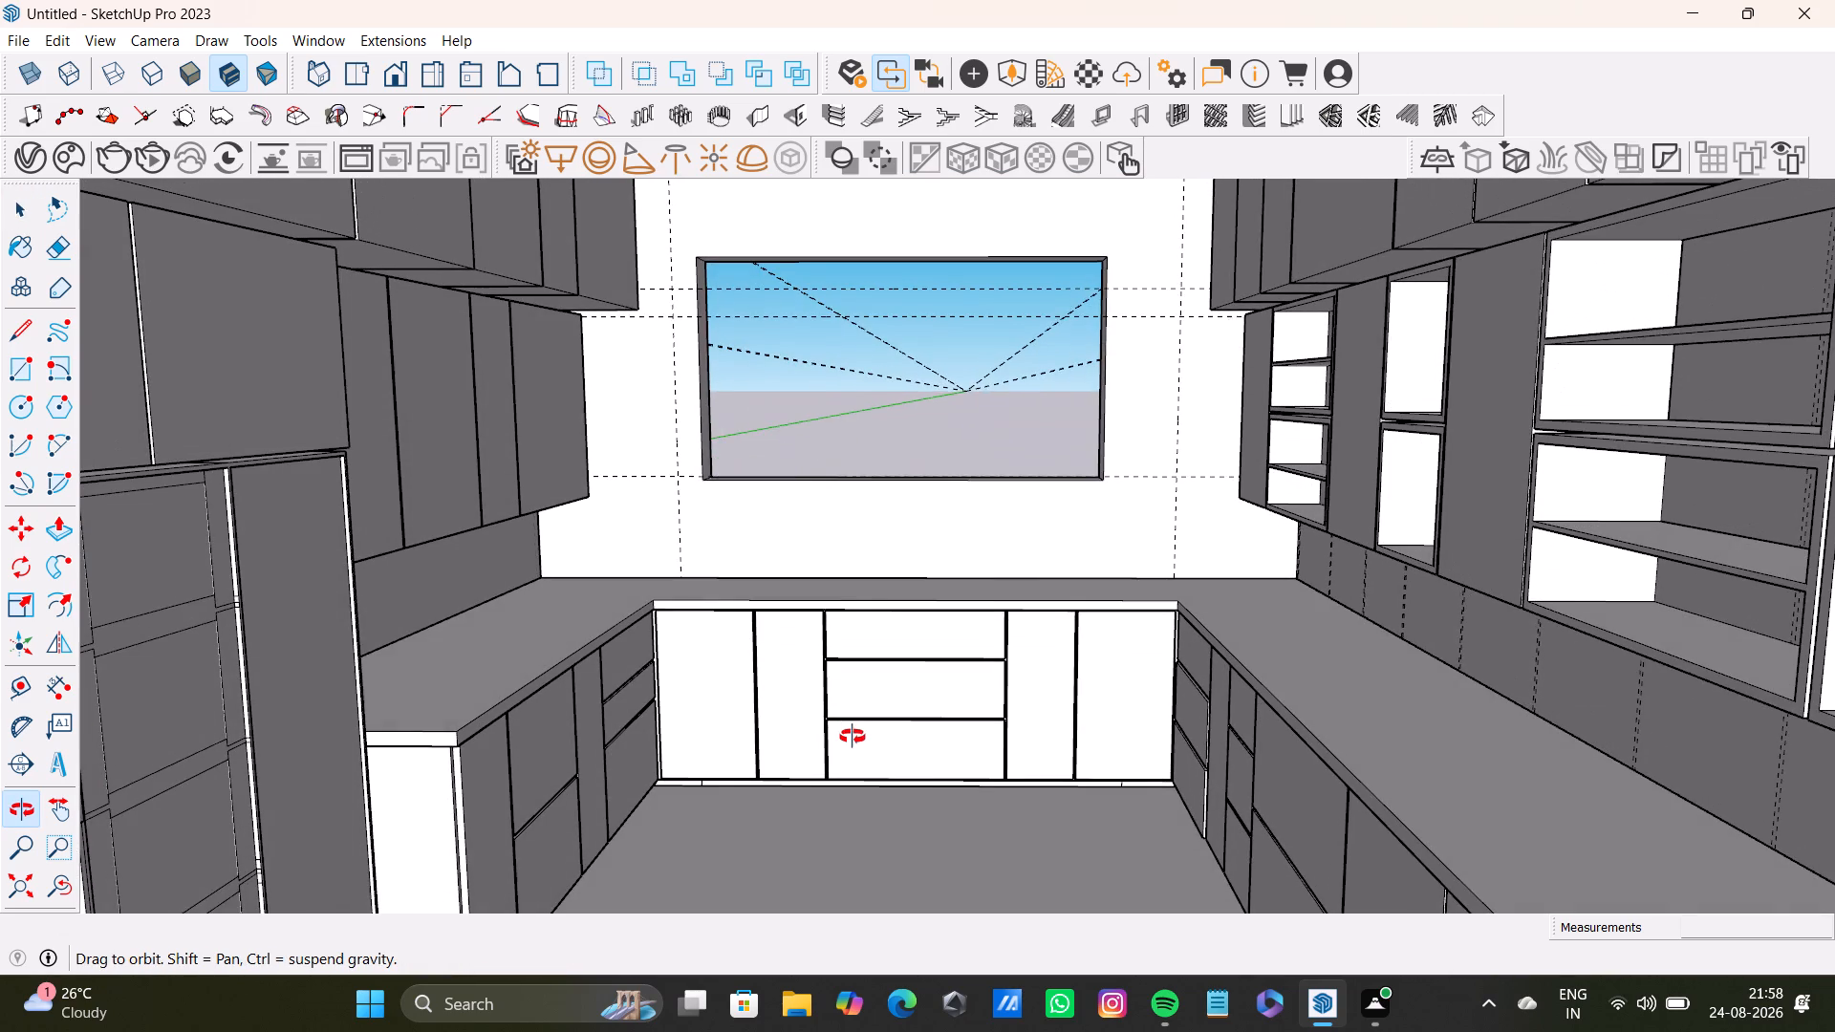
pyautogui.moveTo(853, 737); pyautogui.dragTo(830, 658, button='middle')
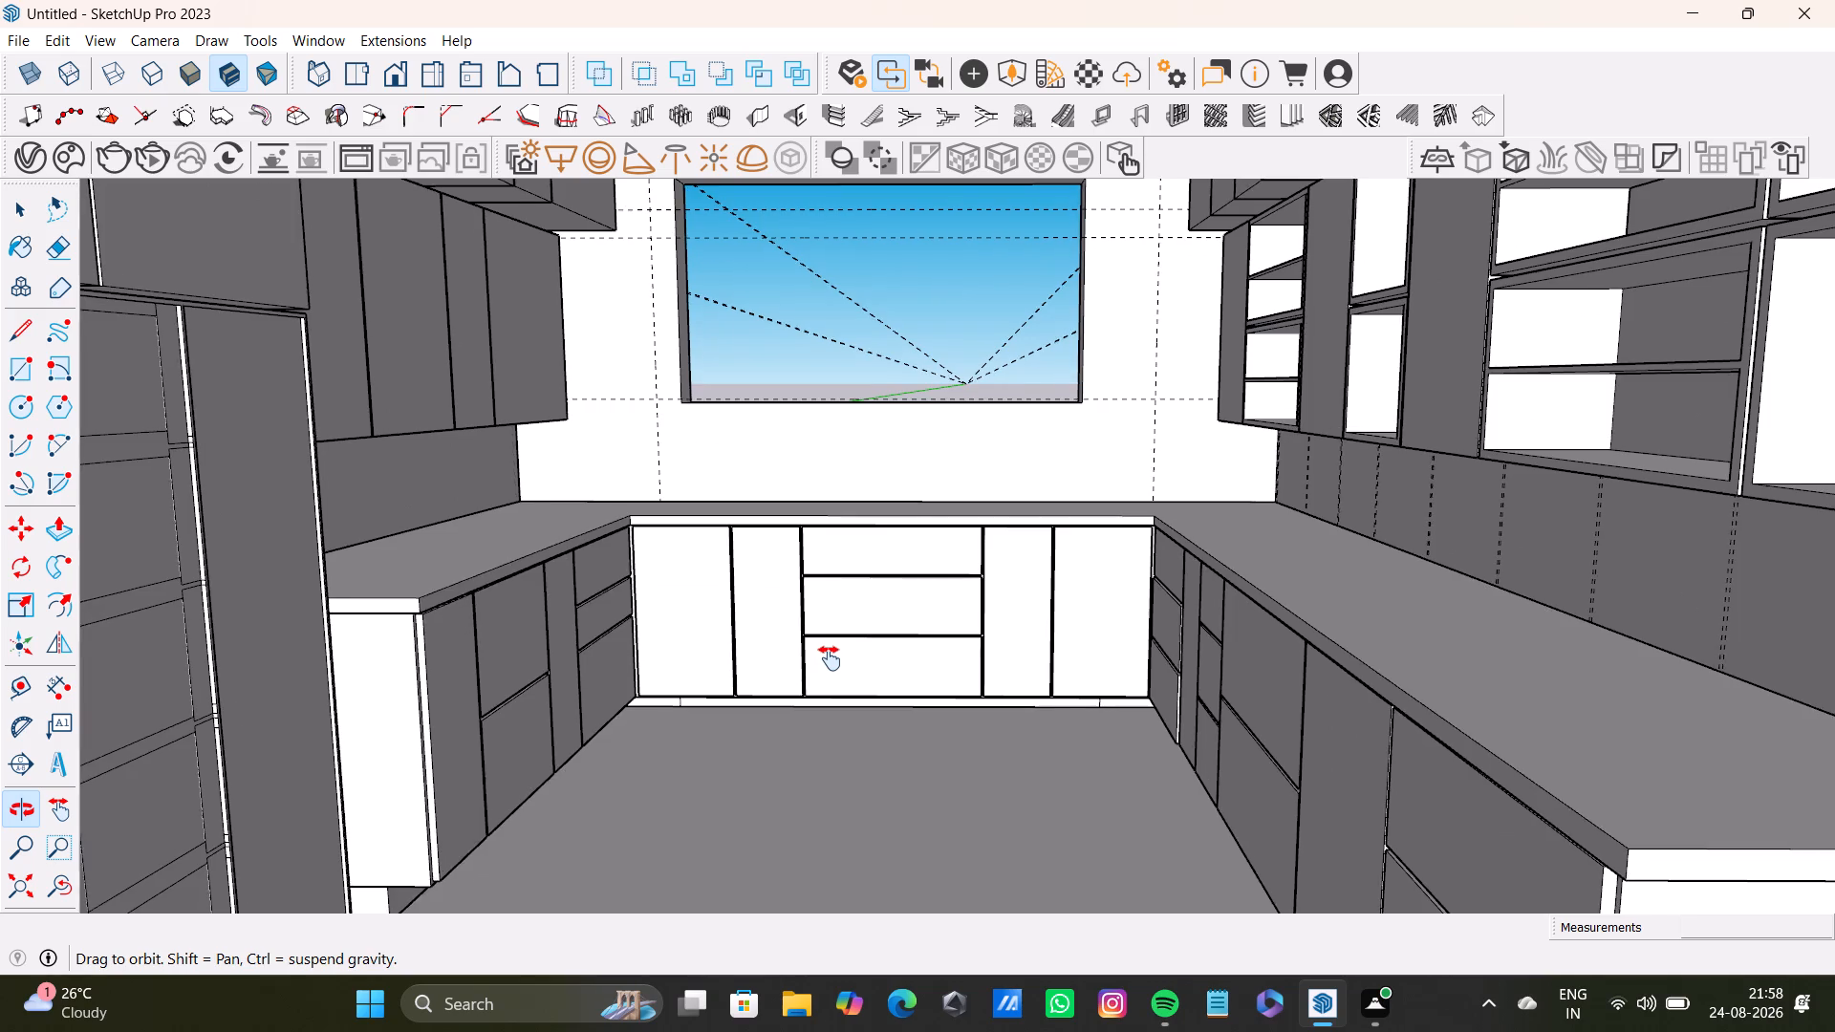
pyautogui.moveTo(830, 658); pyautogui.dragTo(707, 835, button='middle')
pyautogui.scroll(-7, 520, 628)
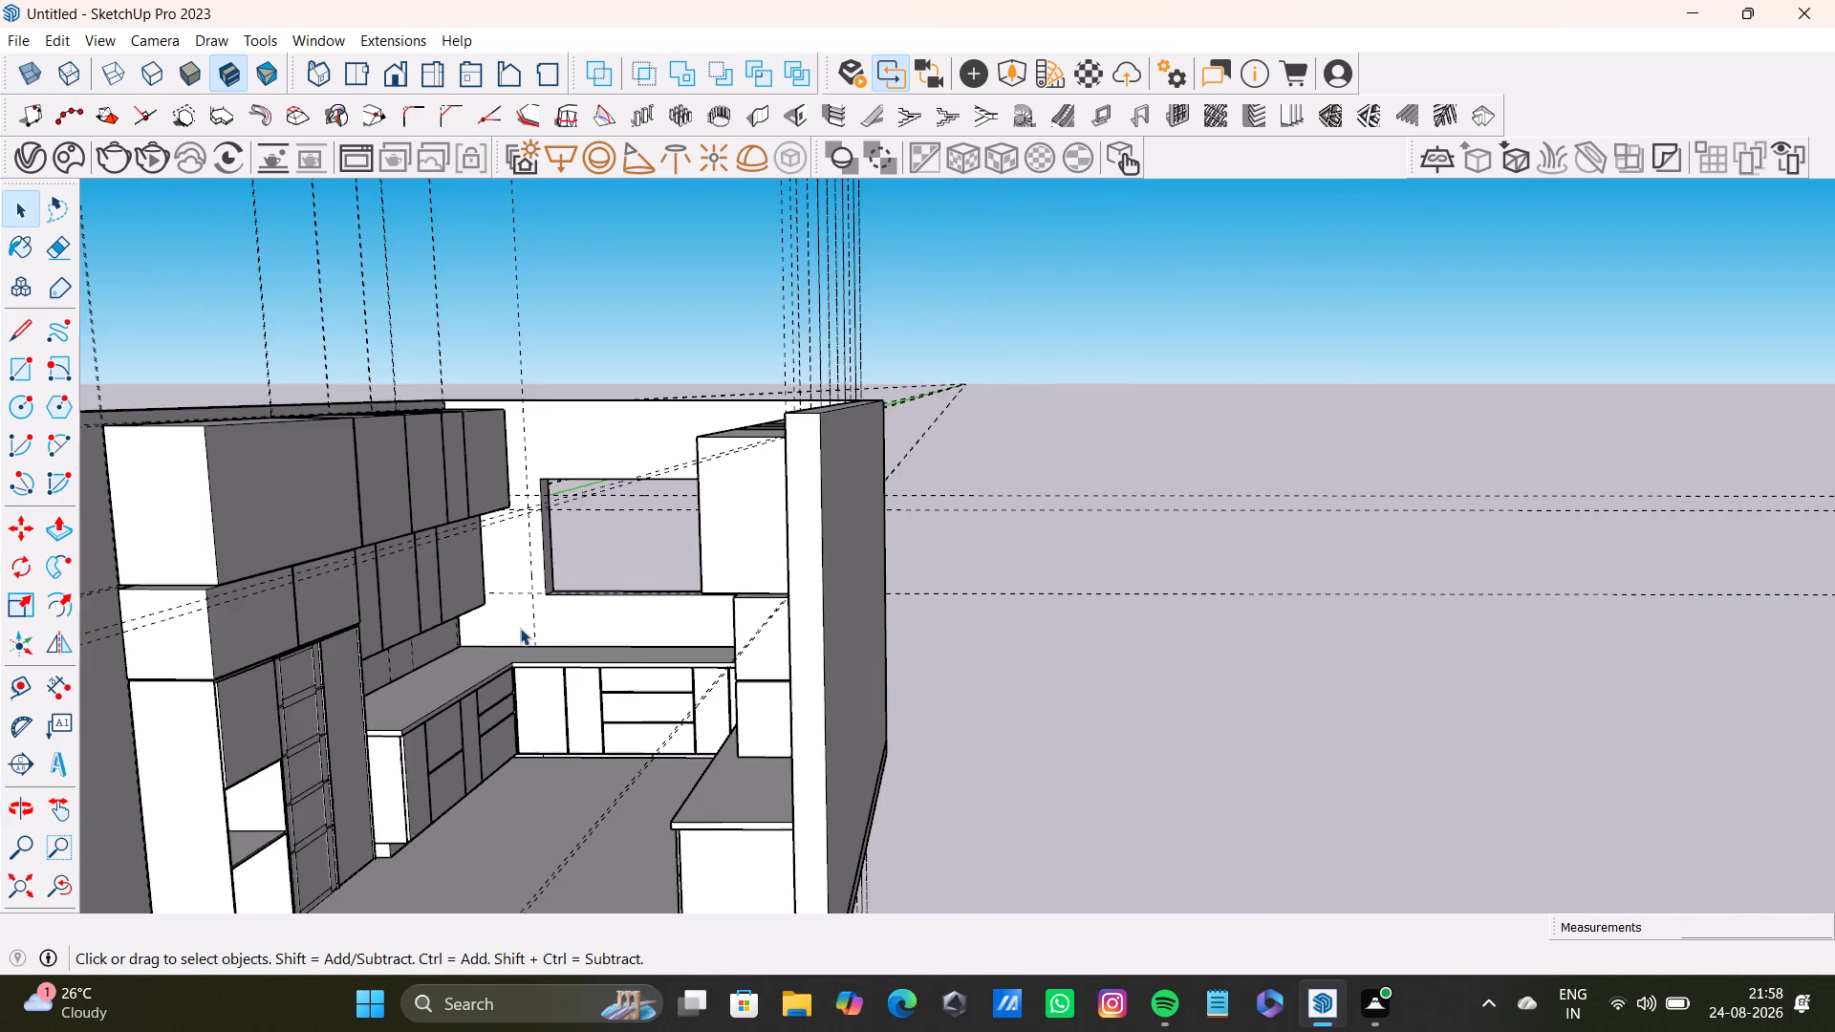
pyautogui.moveTo(520, 628); pyautogui.dragTo(753, 621, button='middle')
pyautogui.scroll(8, 802, 648)
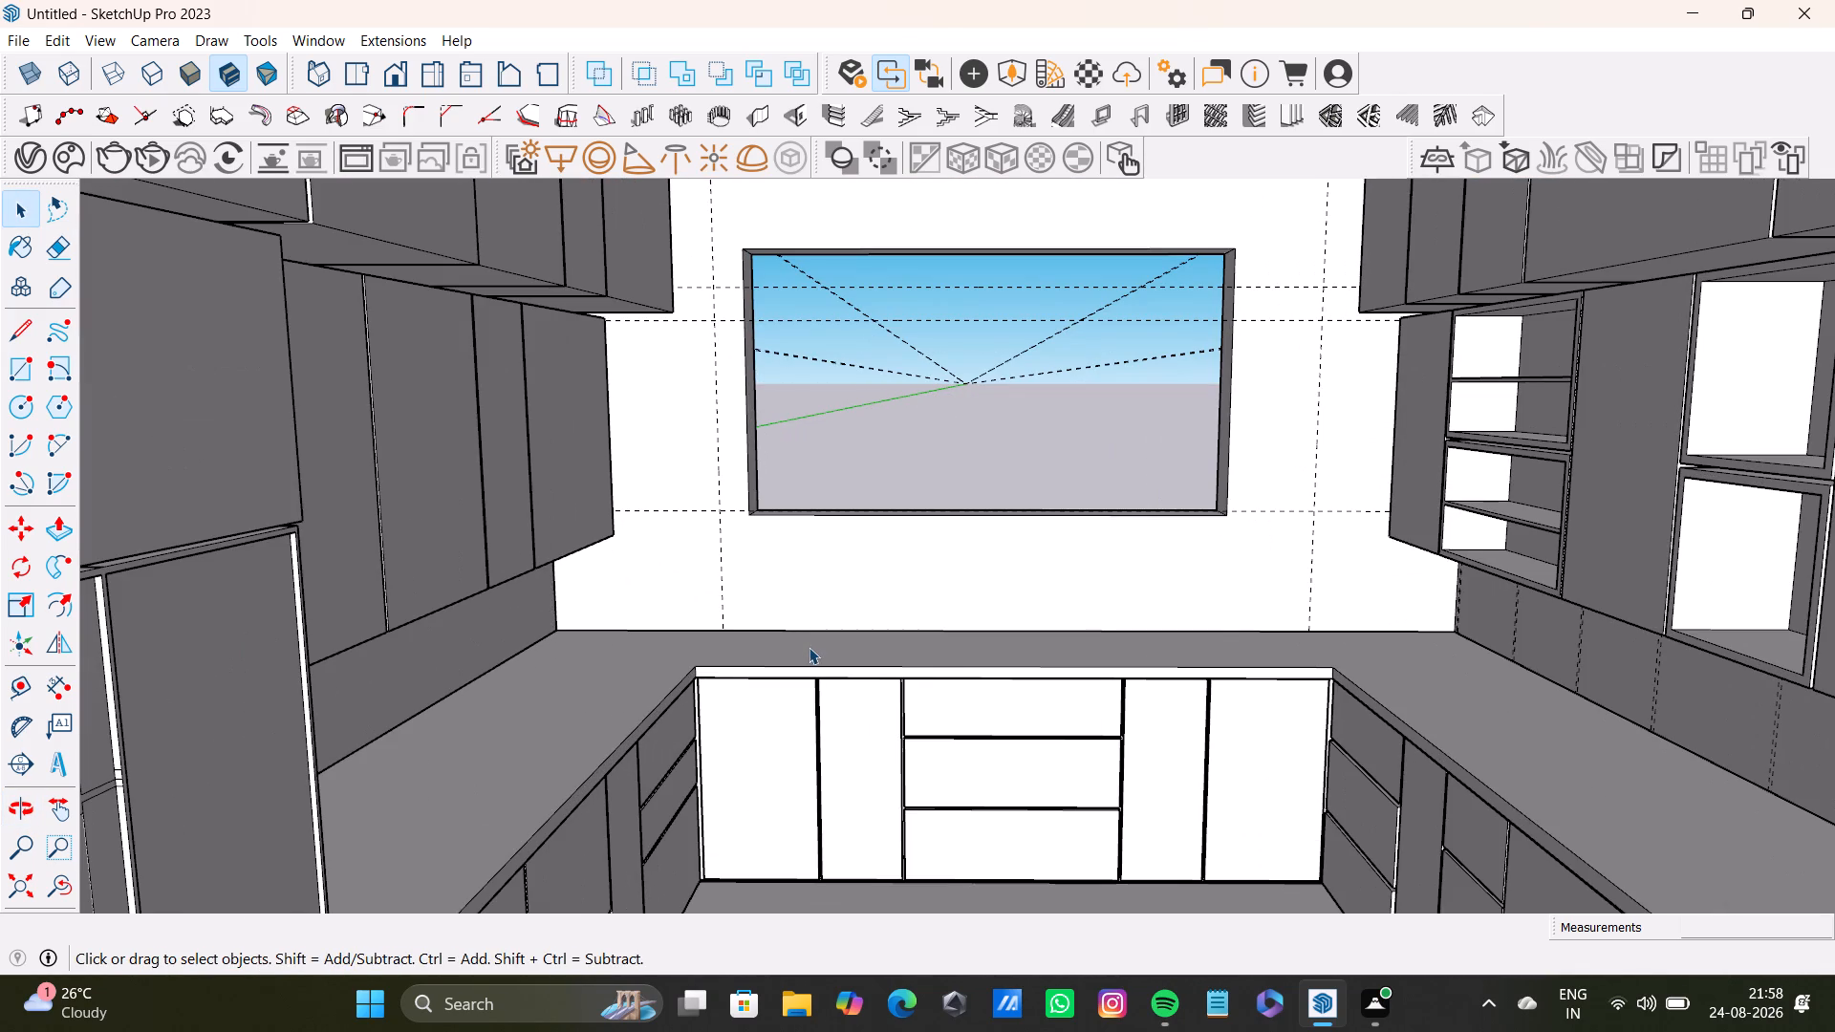
pyautogui.moveTo(926, 661); pyautogui.dragTo(744, 780, button='middle')
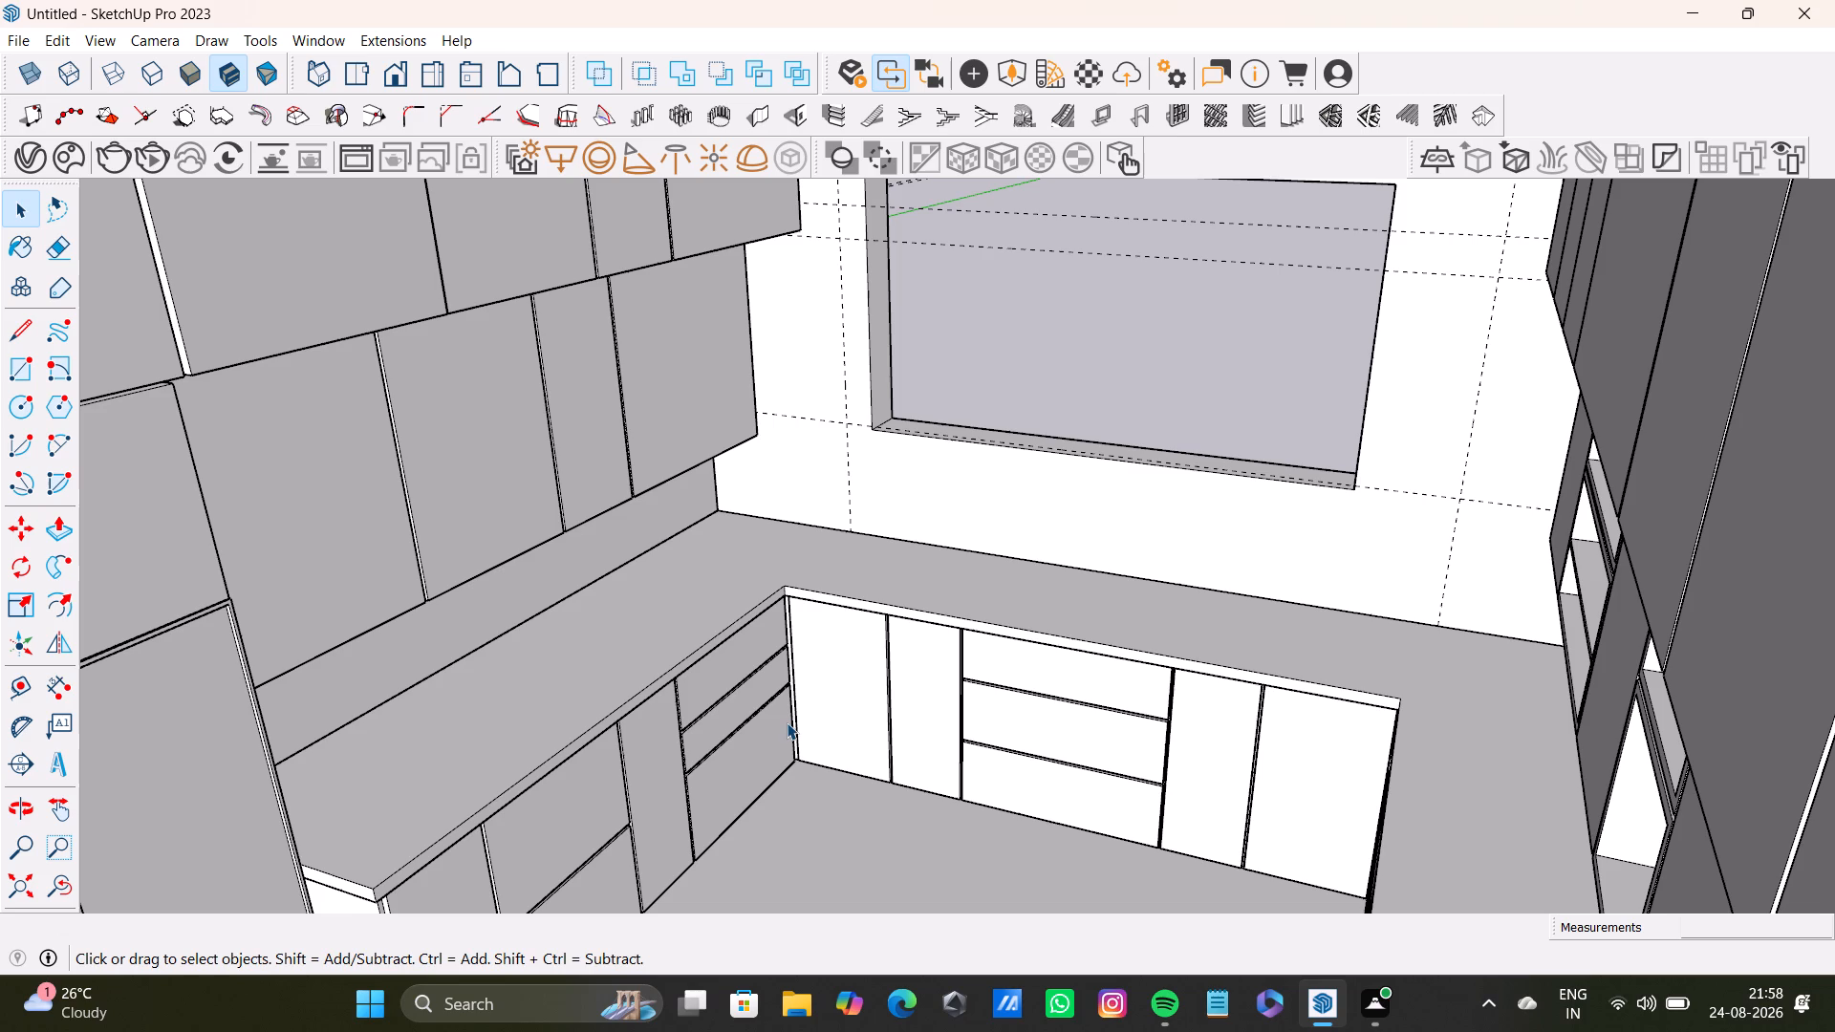
pyautogui.scroll(-3, 788, 711)
pyautogui.keyDown('shift'); pyautogui.moveTo(788, 711); pyautogui.dragTo(719, 649, button='middle'); pyautogui.keyUp('shift')
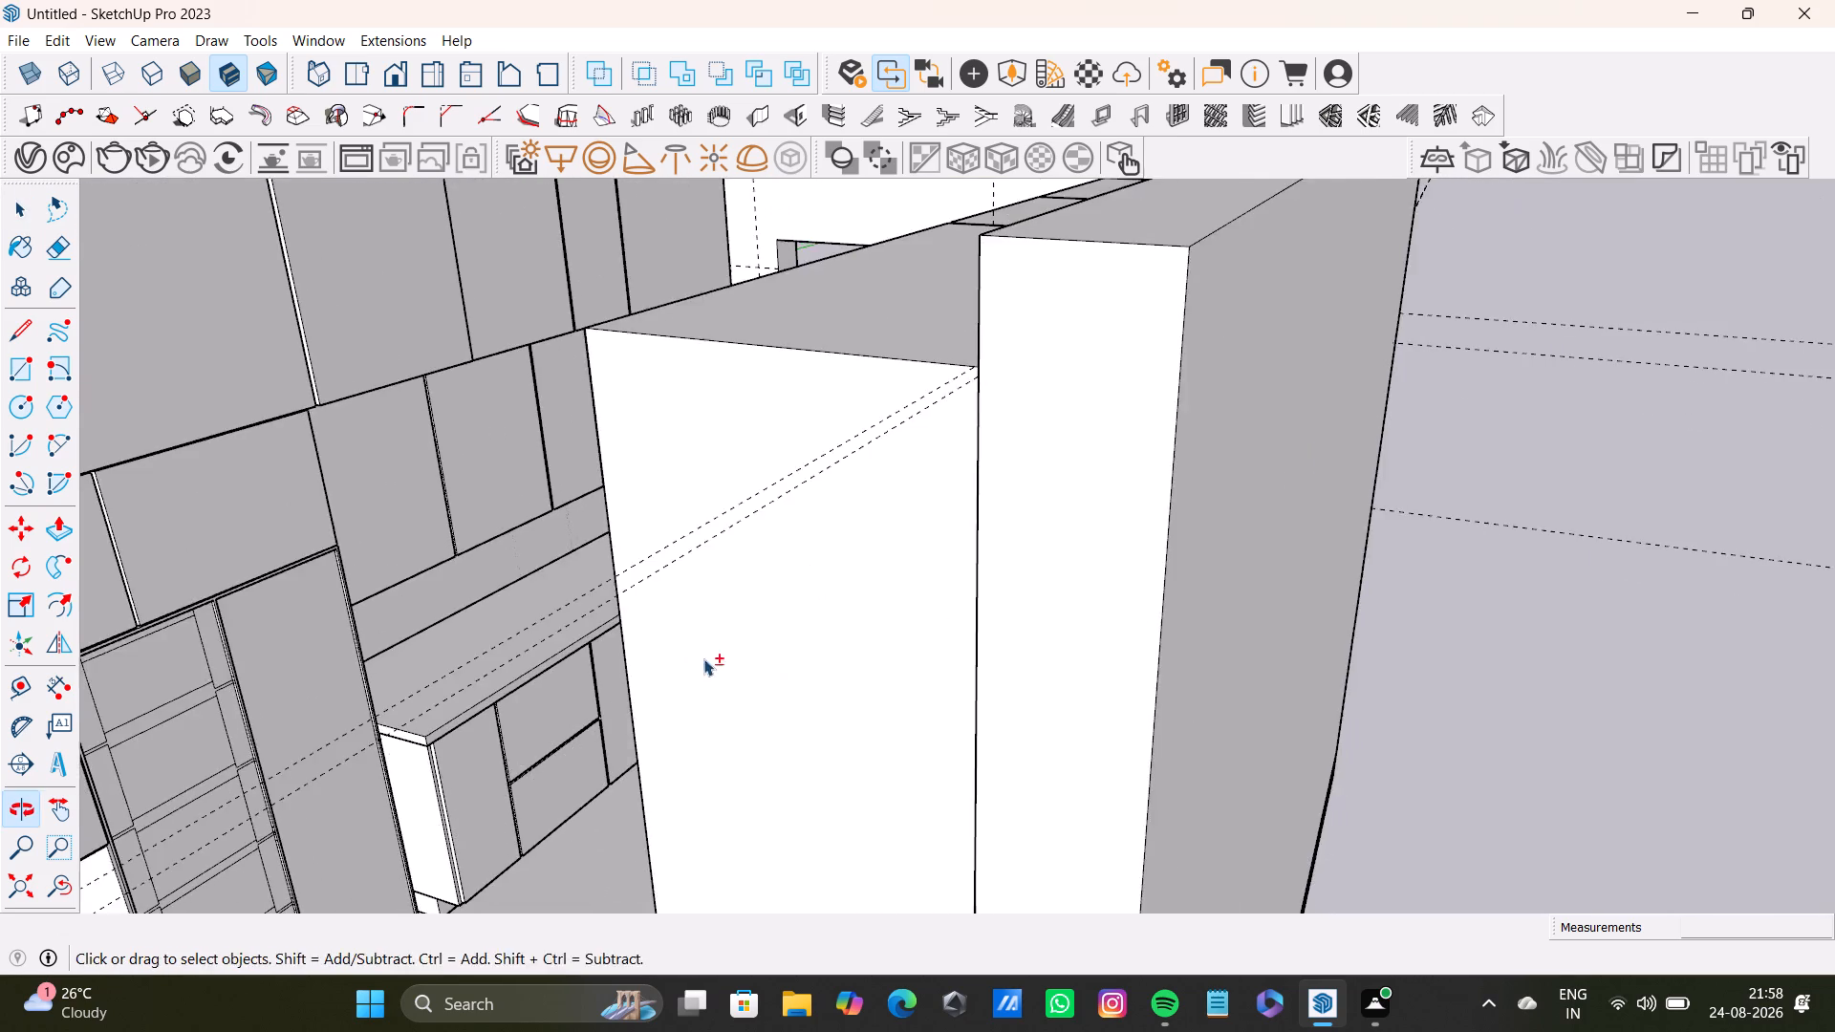
pyautogui.moveTo(702, 659); pyautogui.dragTo(1021, 449, button='middle')
pyautogui.scroll(3, 815, 801)
pyautogui.keyDown('shift'); pyautogui.moveTo(819, 763); pyautogui.dragTo(822, 756, button='middle'); pyautogui.keyUp('shift')
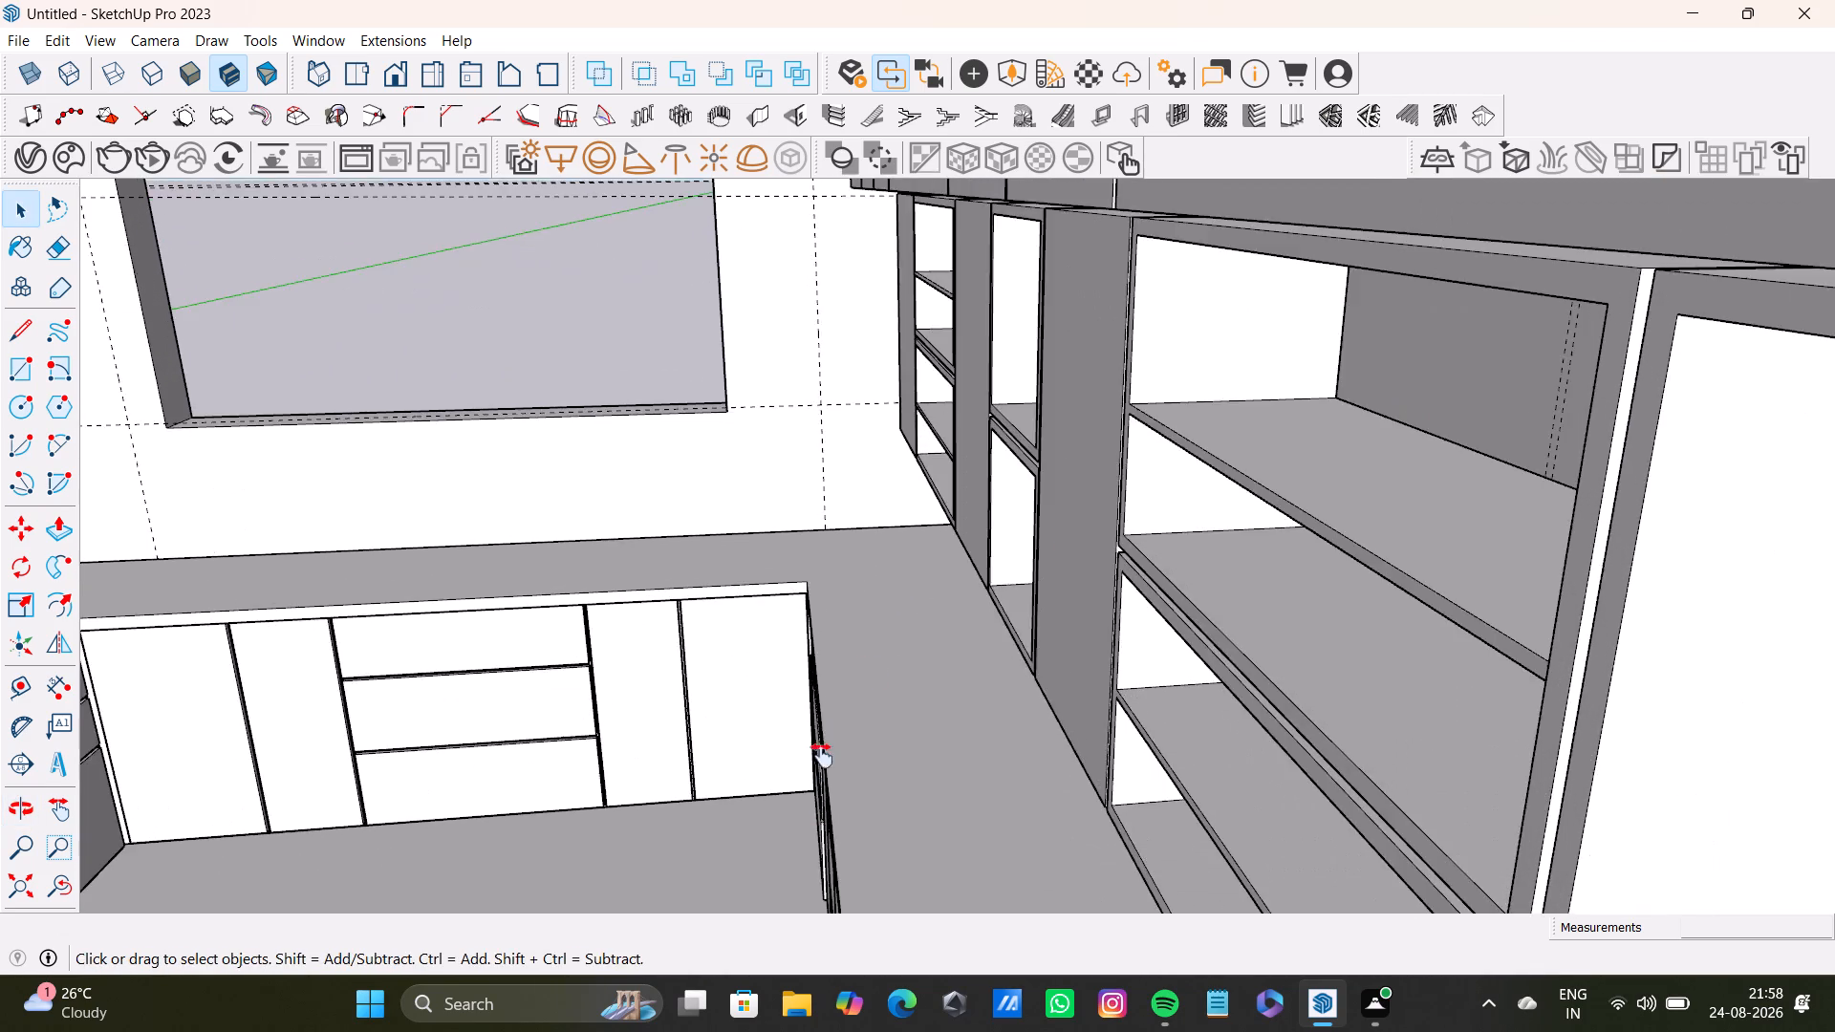
pyautogui.keyDown('shift'); pyautogui.moveTo(822, 756); pyautogui.dragTo(1112, 530, button='middle'); pyautogui.keyUp('shift')
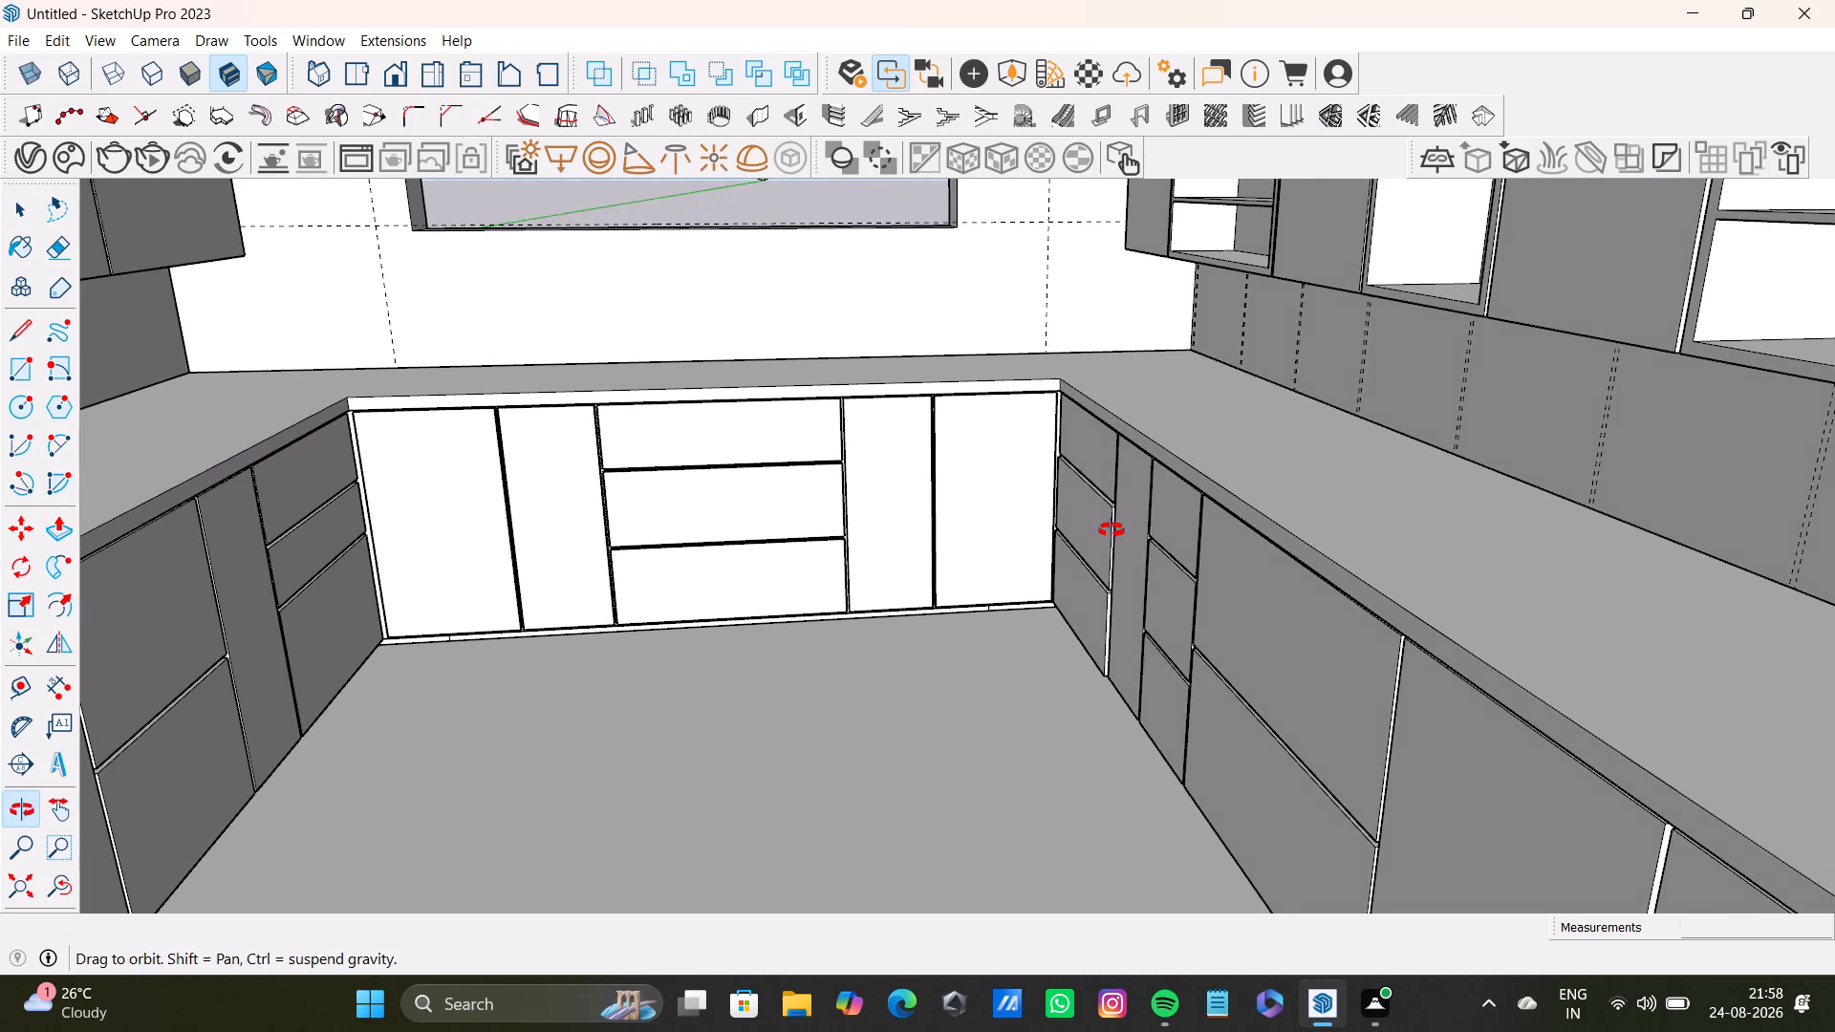
pyautogui.keyDown('shift'); pyautogui.moveTo(1112, 530); pyautogui.dragTo(1152, 581, button='middle'); pyautogui.keyUp('shift')
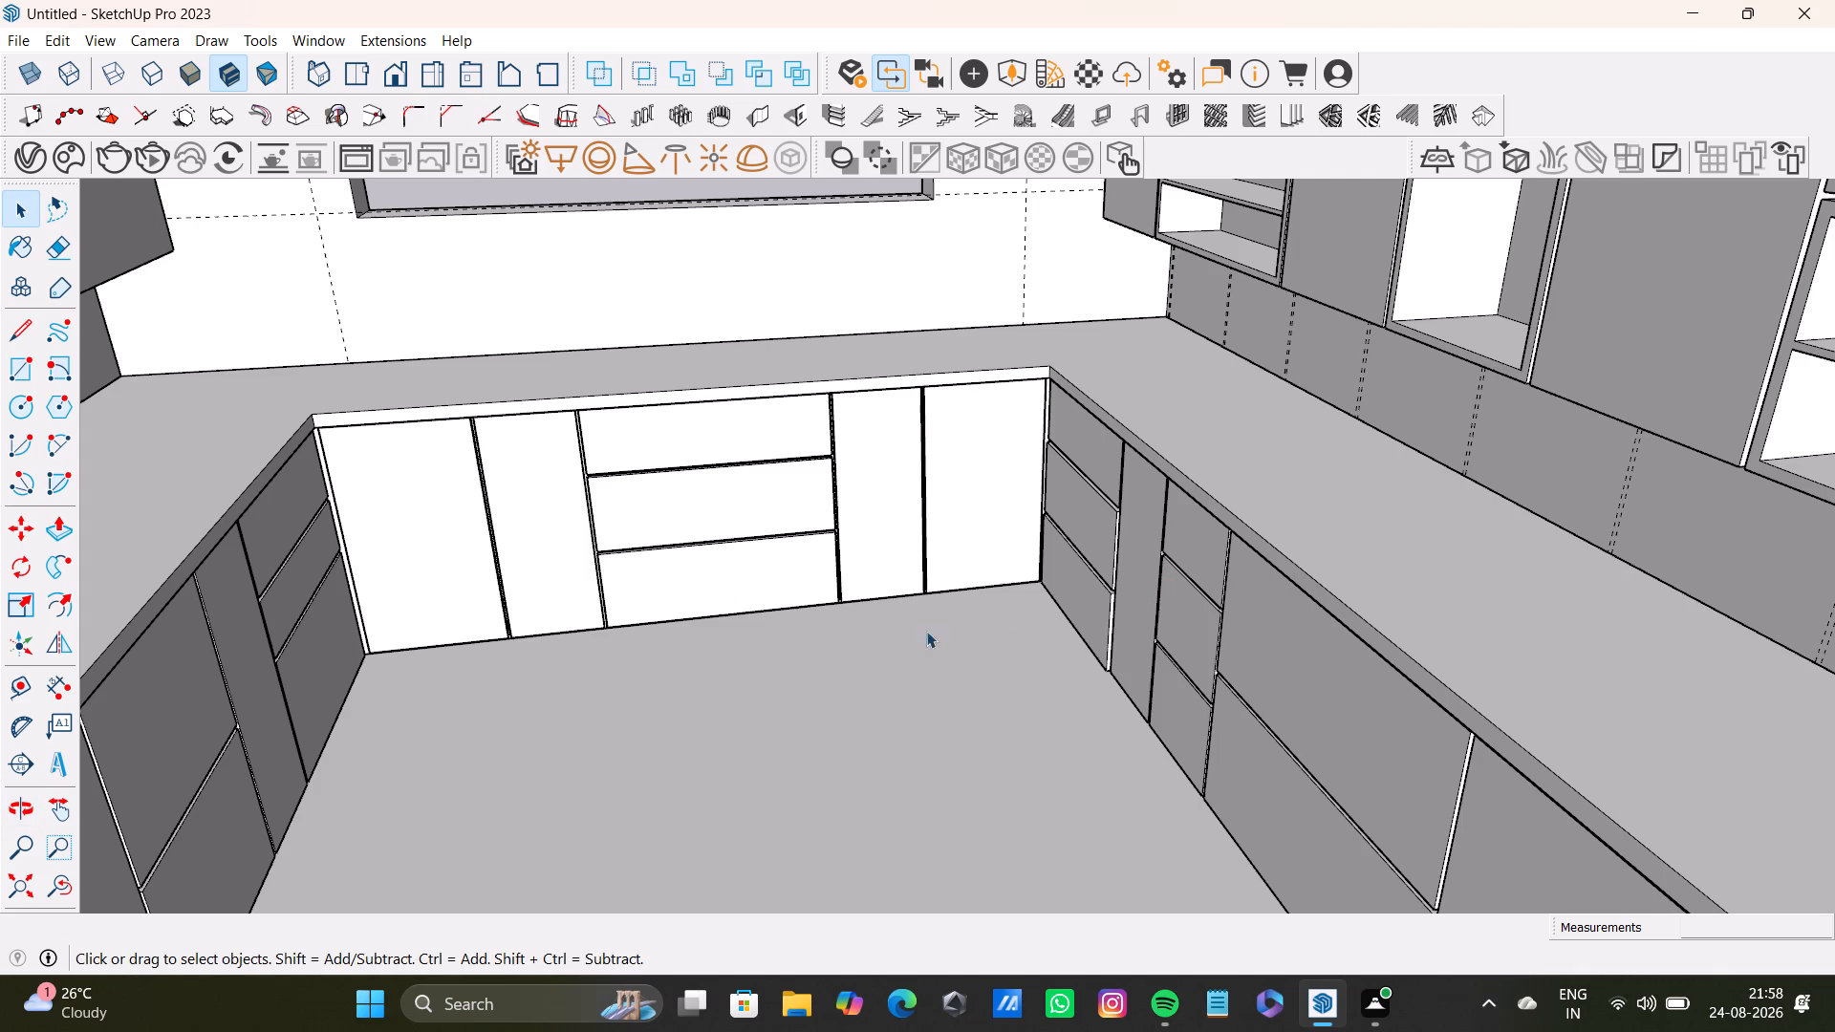
# Examine the base cabinet fronts, plinths and countertop edges beneath the window and along both side walls.
pyautogui.moveTo(805, 564); pyautogui.dragTo(653, 668, button='middle')
pyautogui.scroll(5, 550, 512)
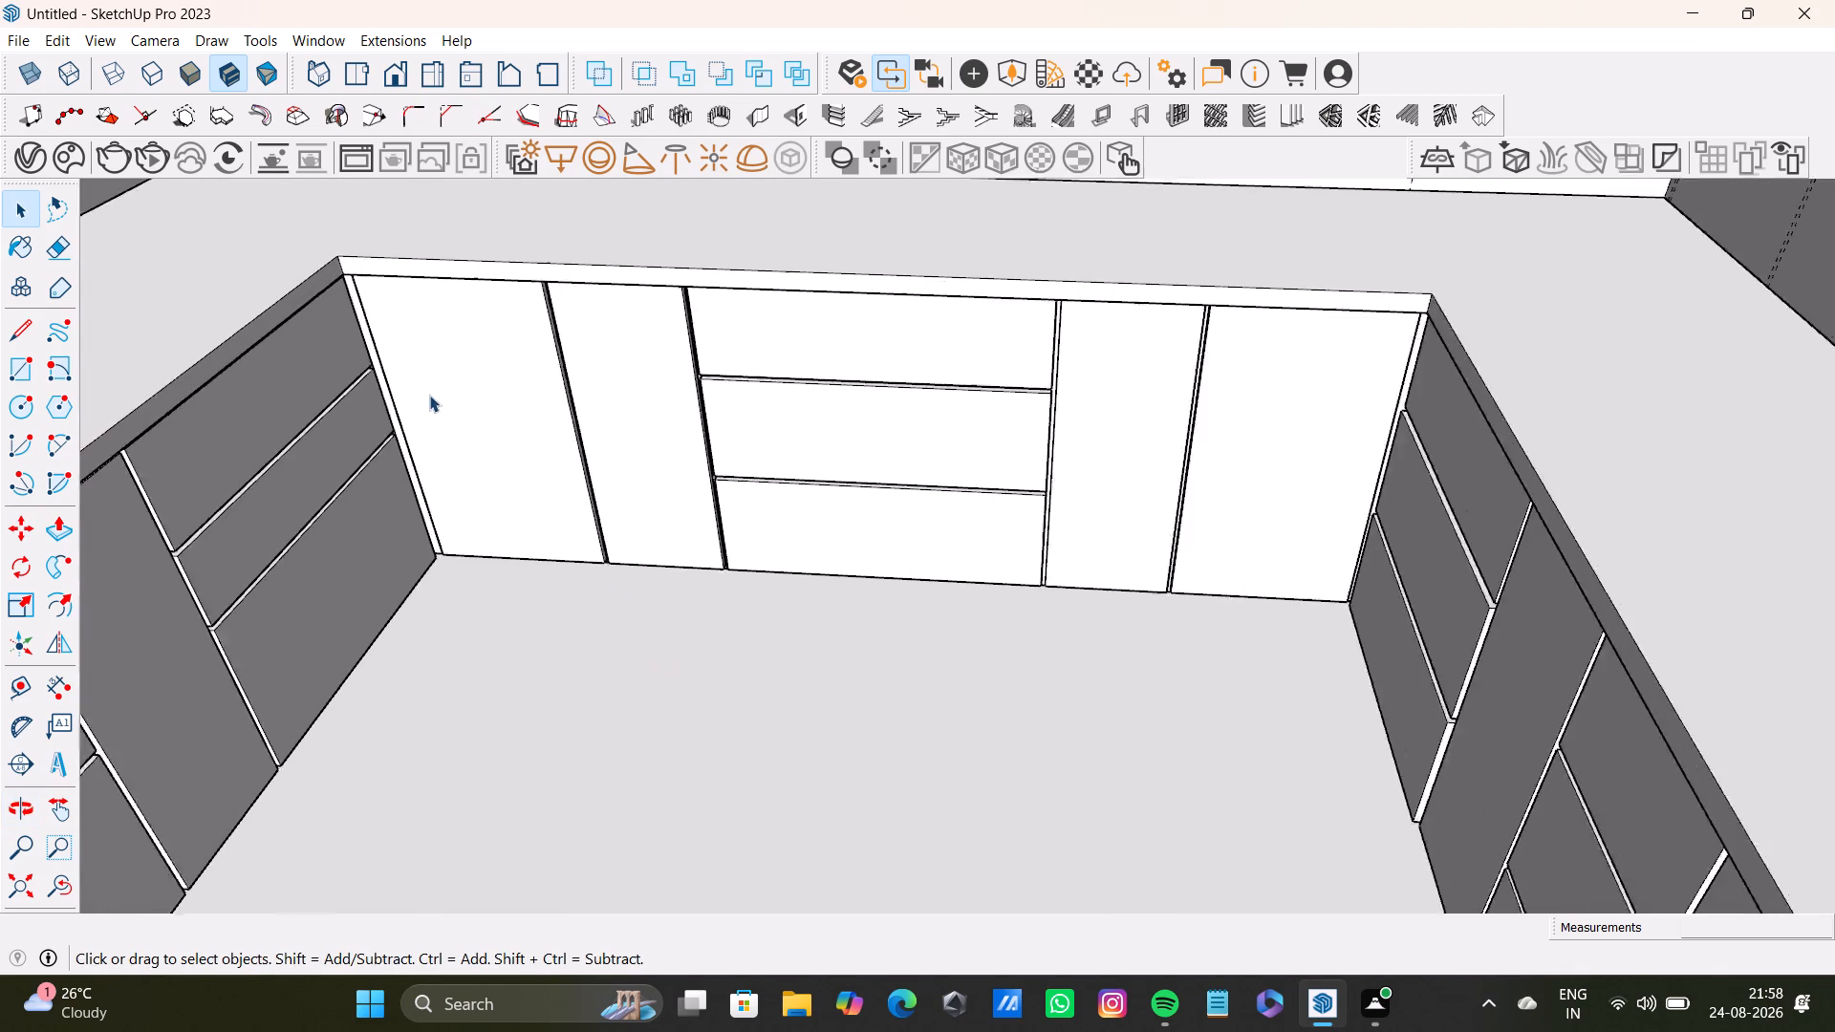
pyautogui.scroll(1, 429, 395)
pyautogui.moveTo(446, 388); pyautogui.dragTo(451, 232, button='middle')
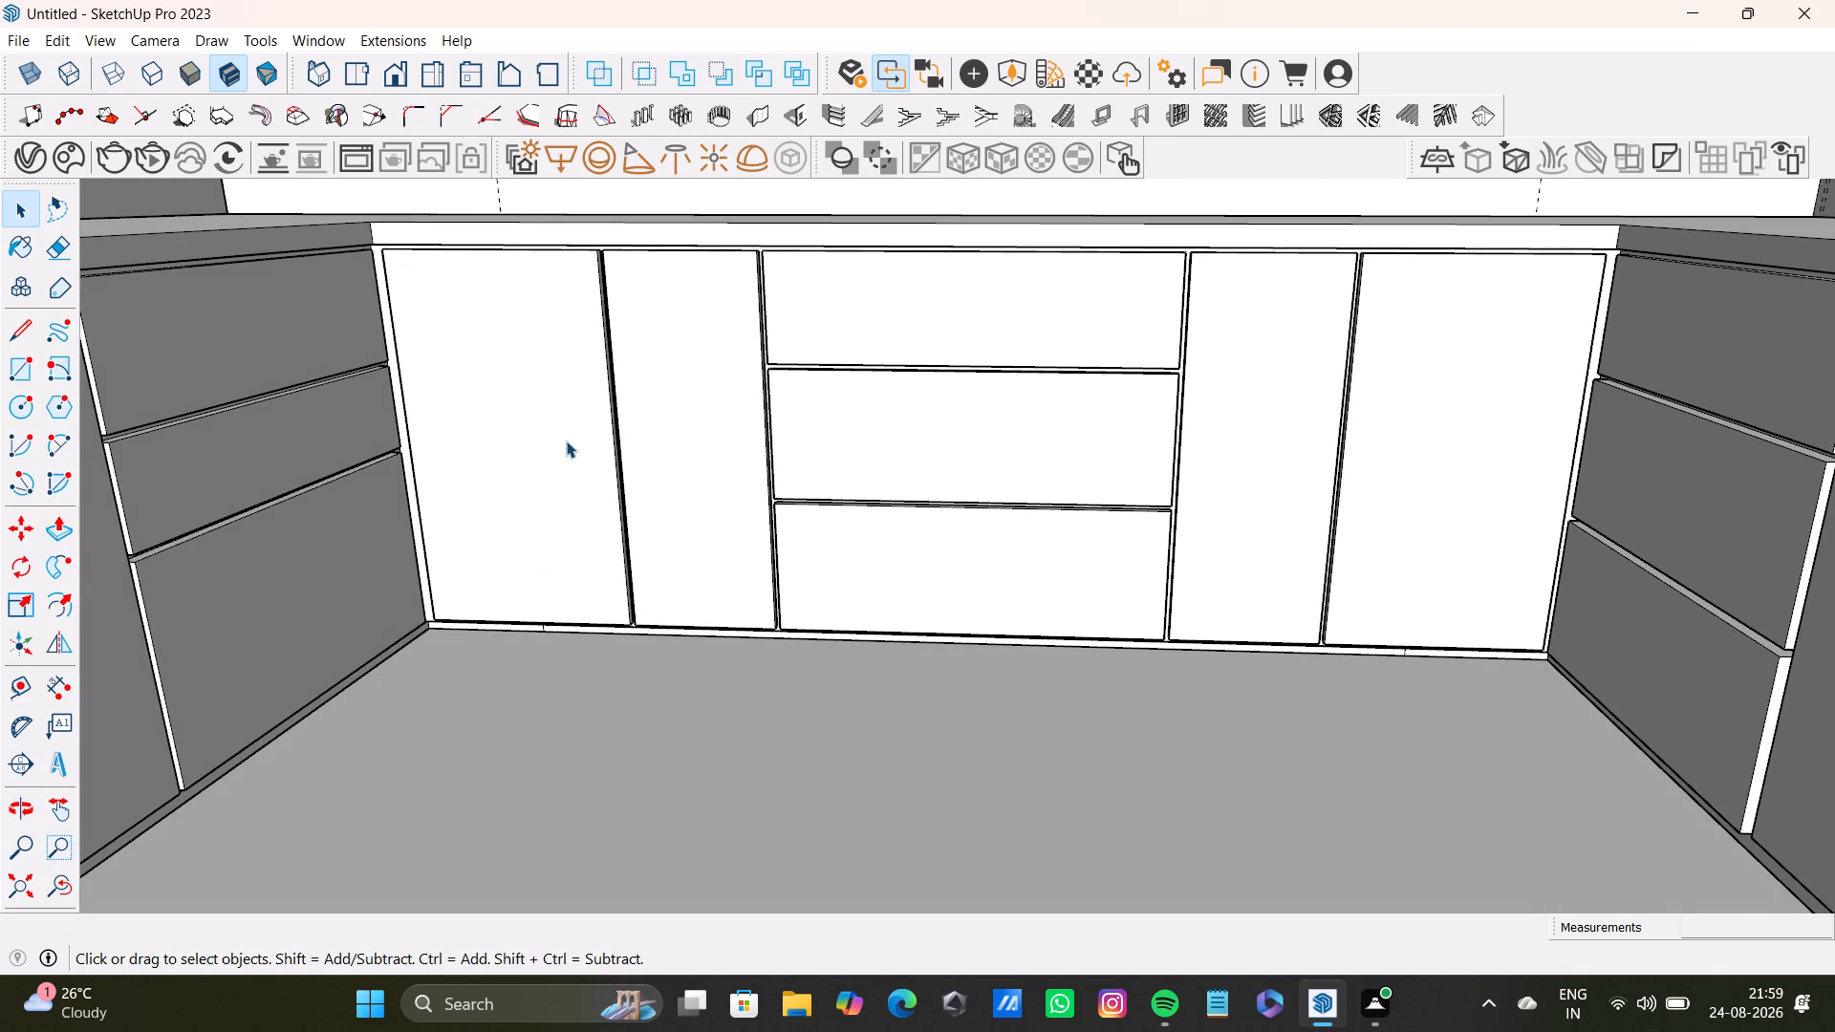
pyautogui.scroll(-1, 490, 520)
pyautogui.moveTo(490, 520); pyautogui.dragTo(562, 516, button='middle')
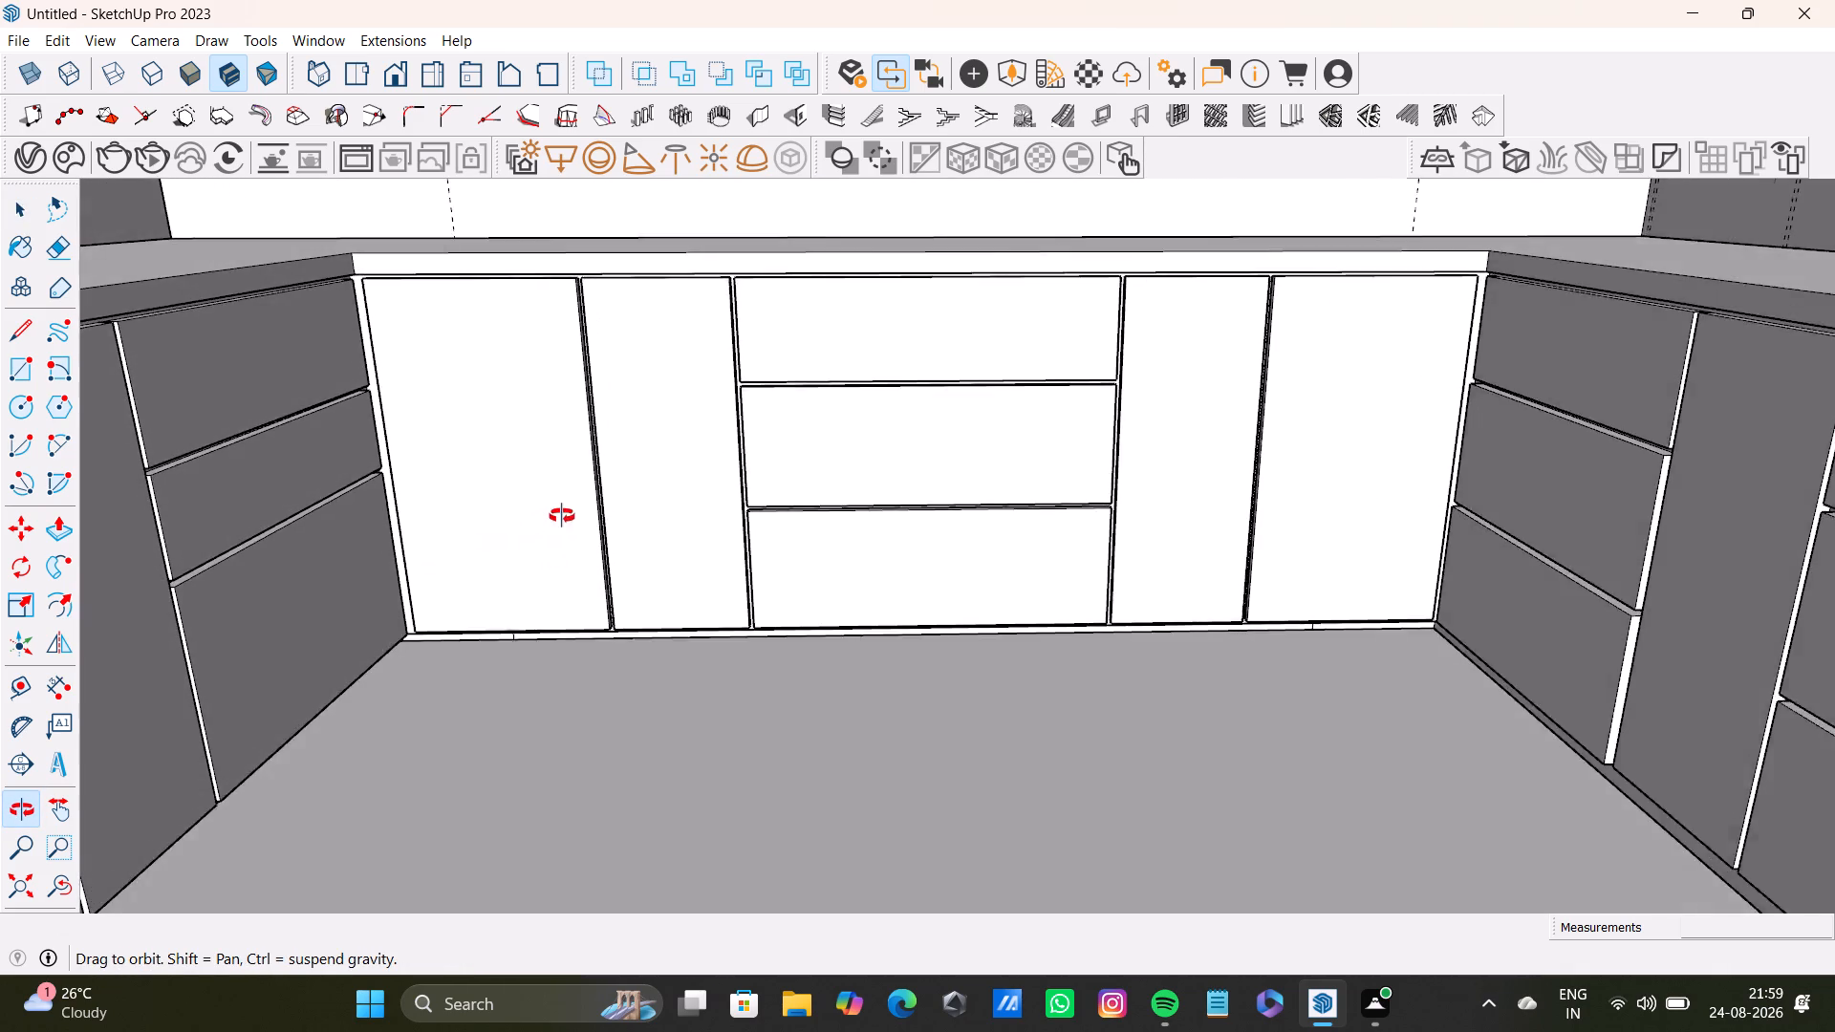
pyautogui.moveTo(562, 516); pyautogui.dragTo(577, 498, button='middle')
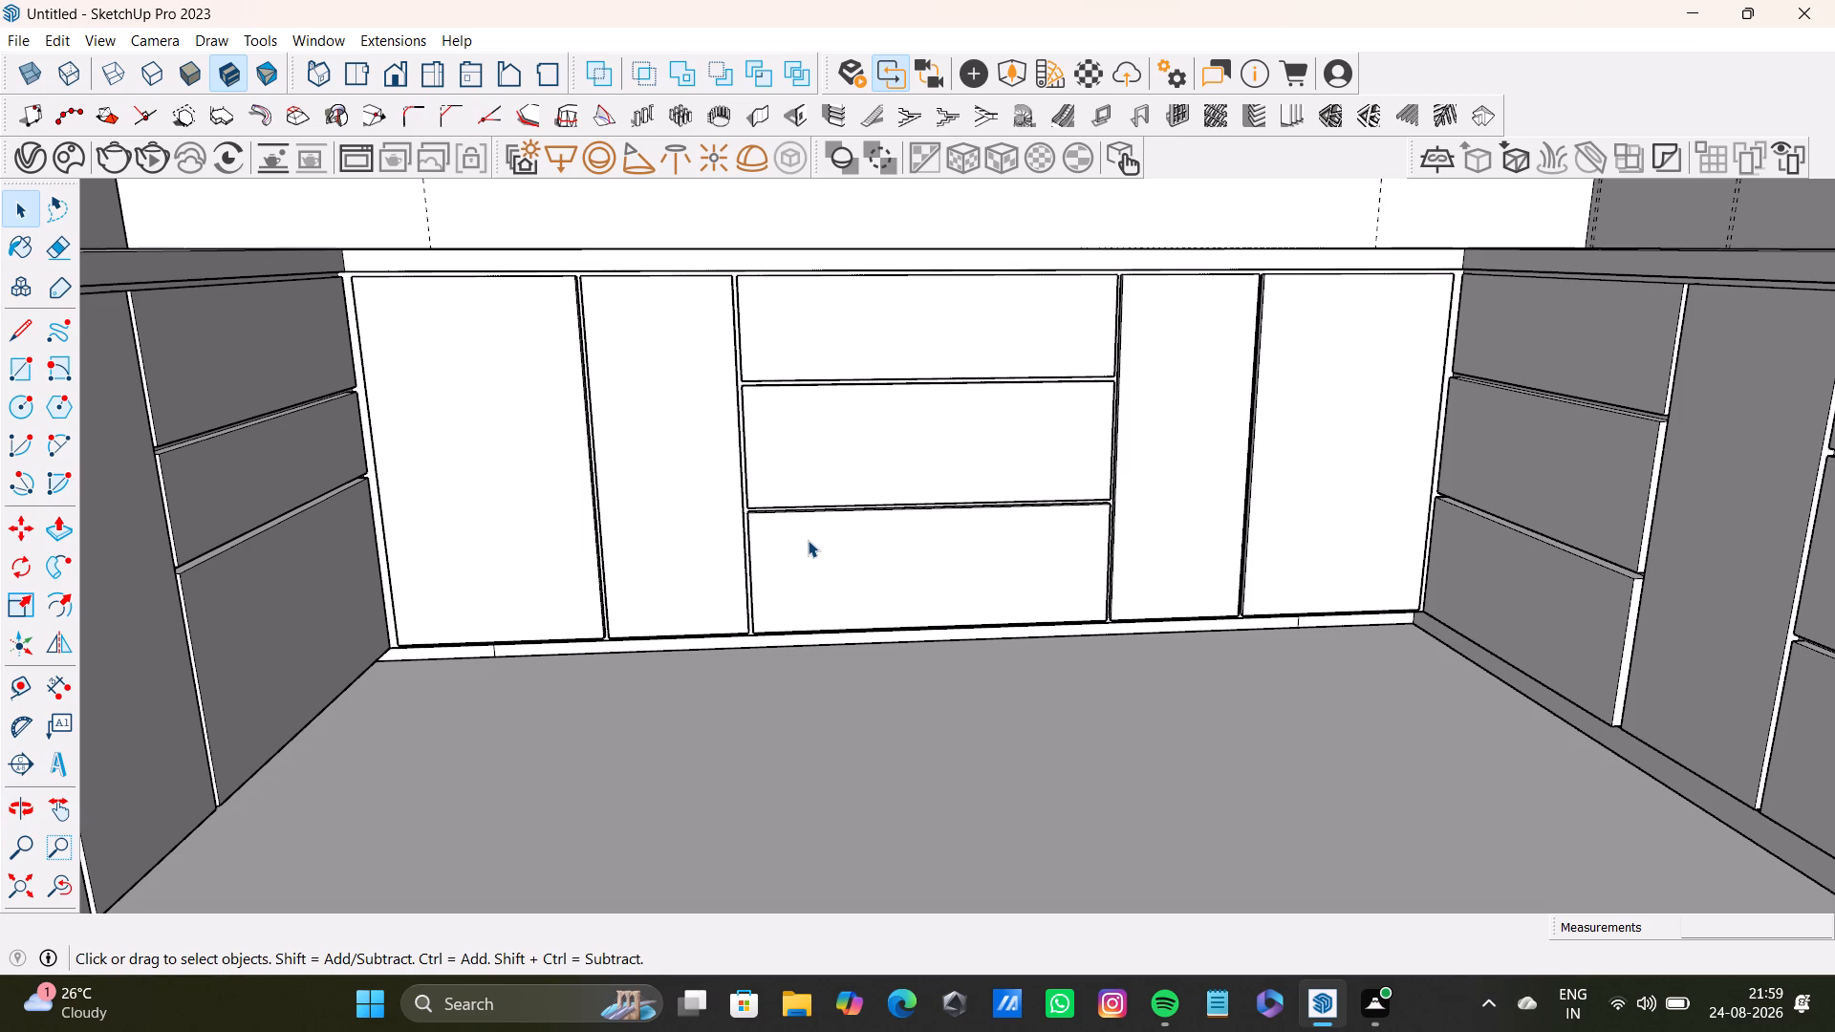
pyautogui.scroll(-2, 806, 599)
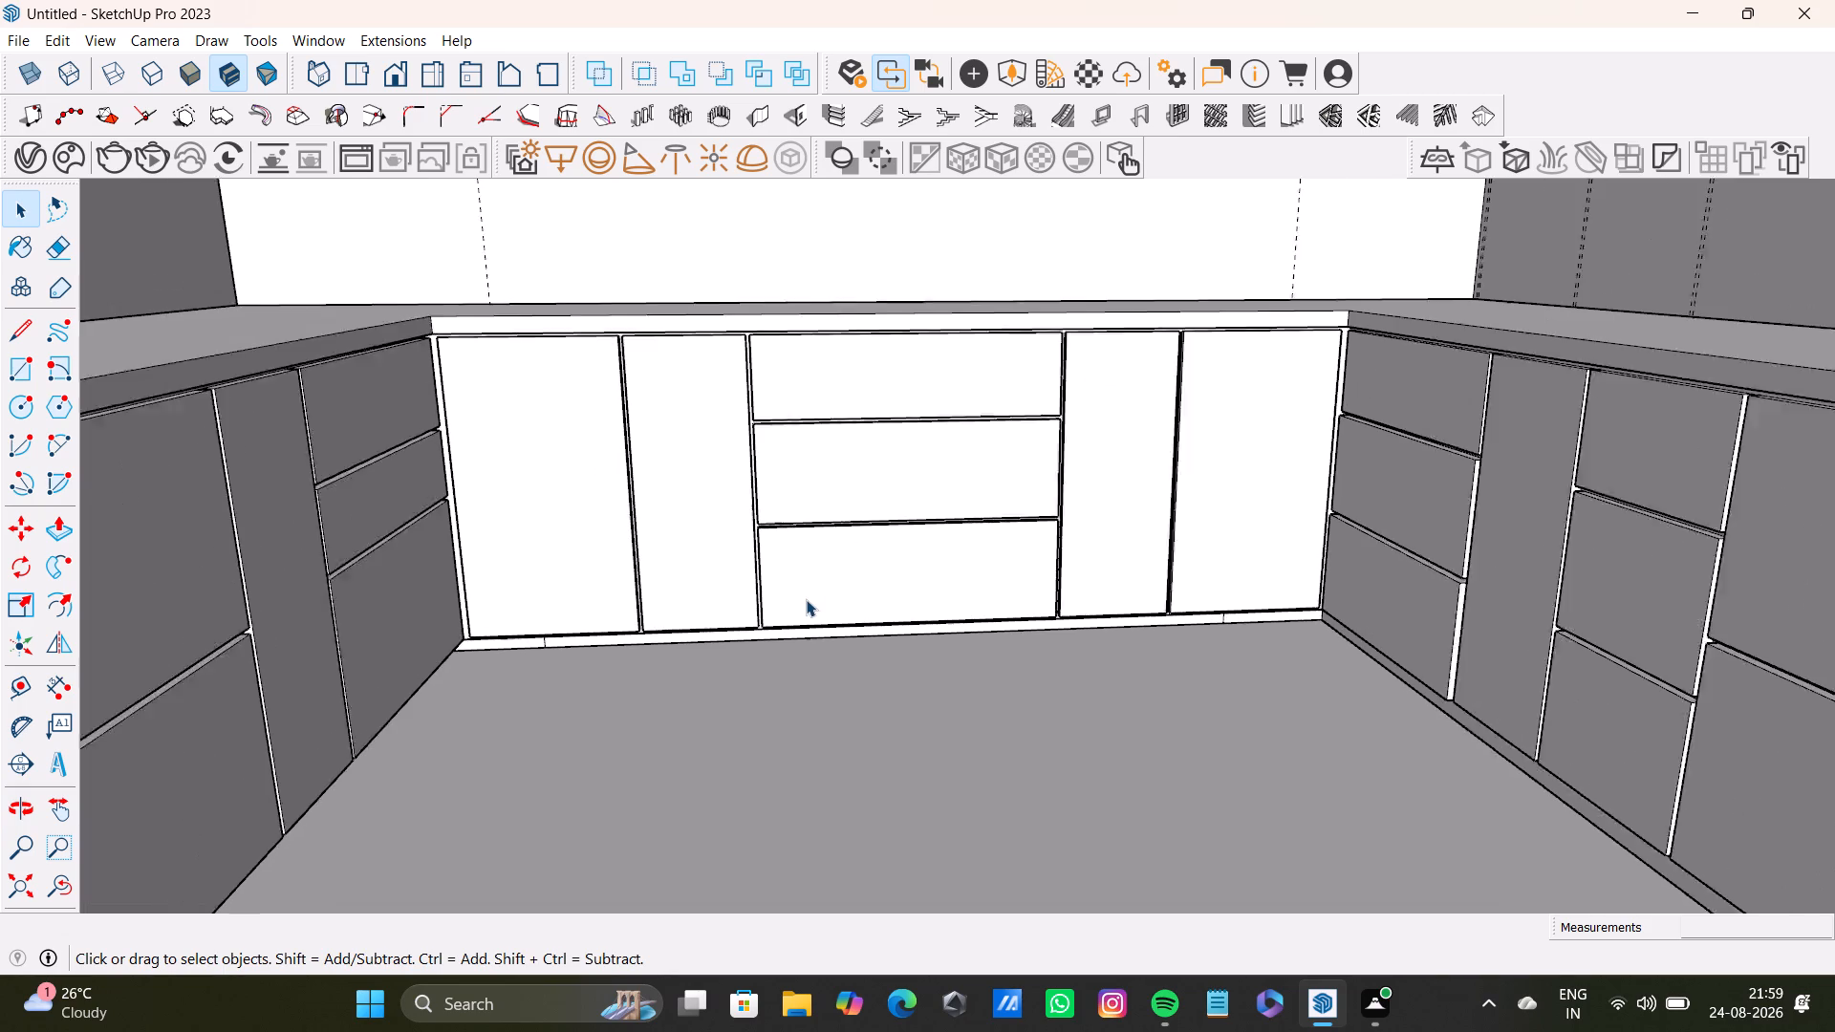
pyautogui.scroll(-3, 806, 599)
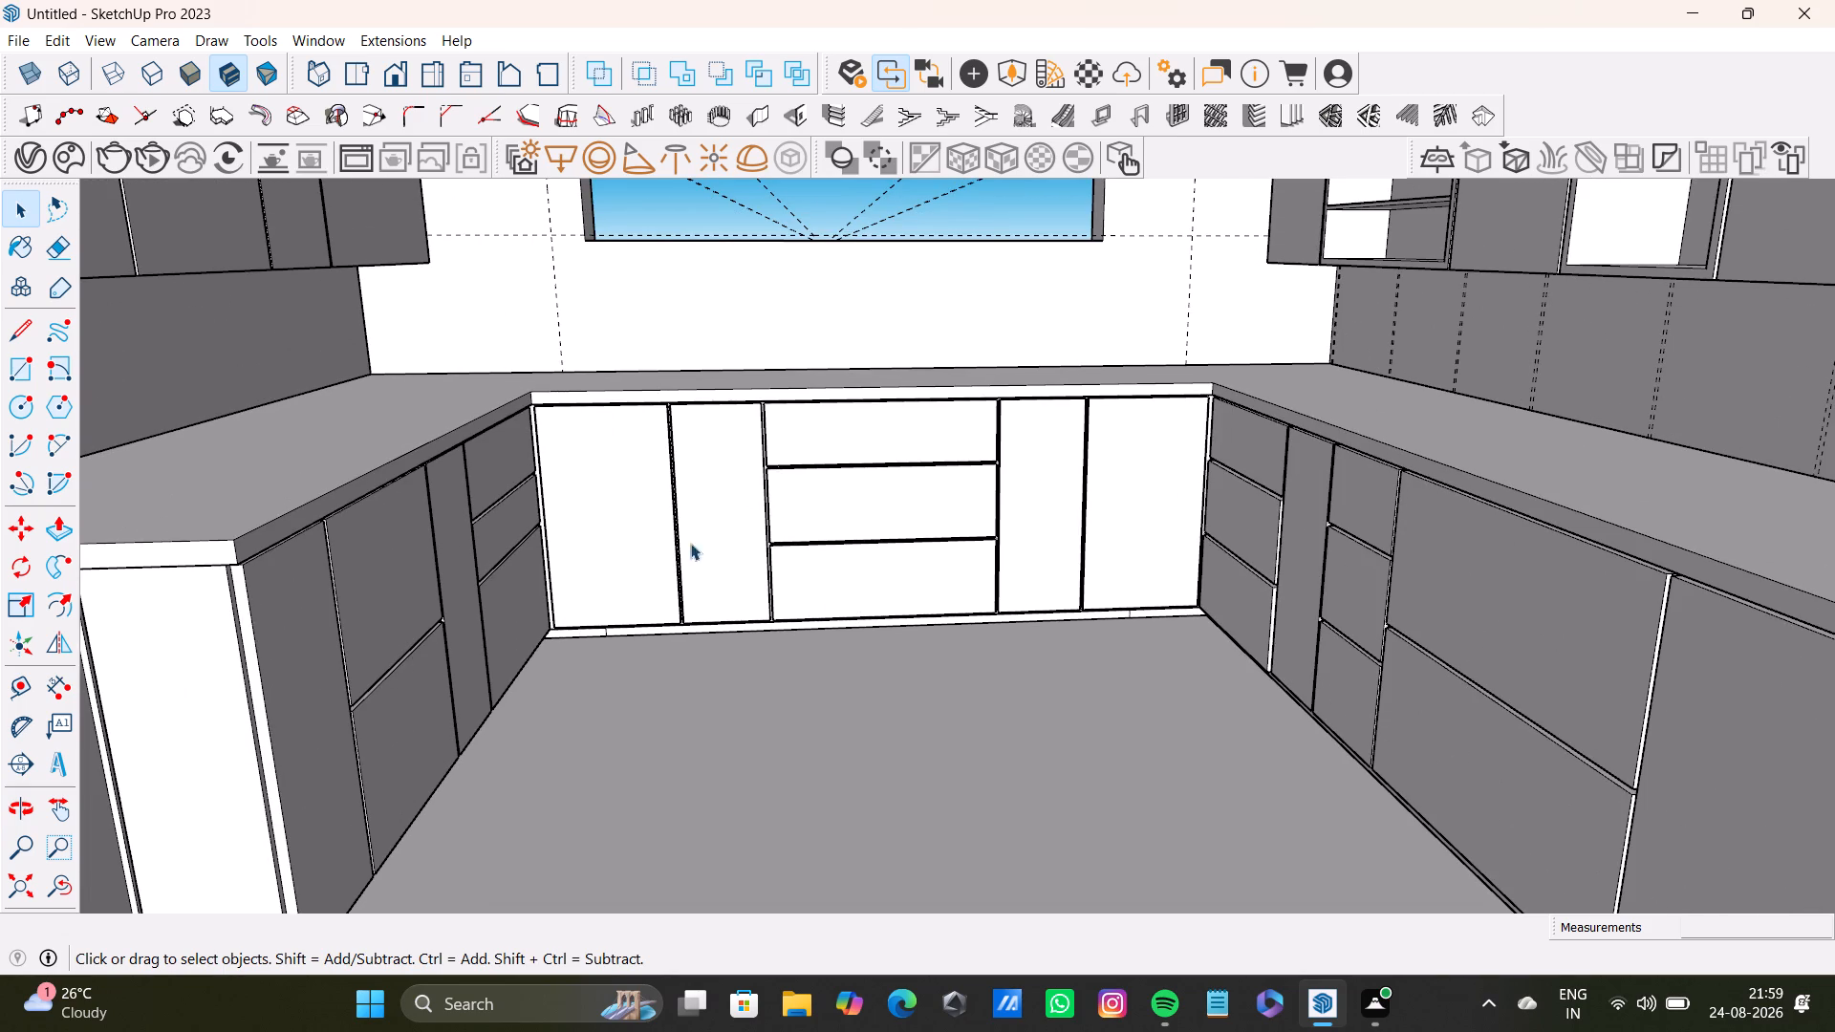
pyautogui.scroll(-7, 632, 424)
pyautogui.moveTo(632, 492); pyautogui.dragTo(589, 593, button='middle')
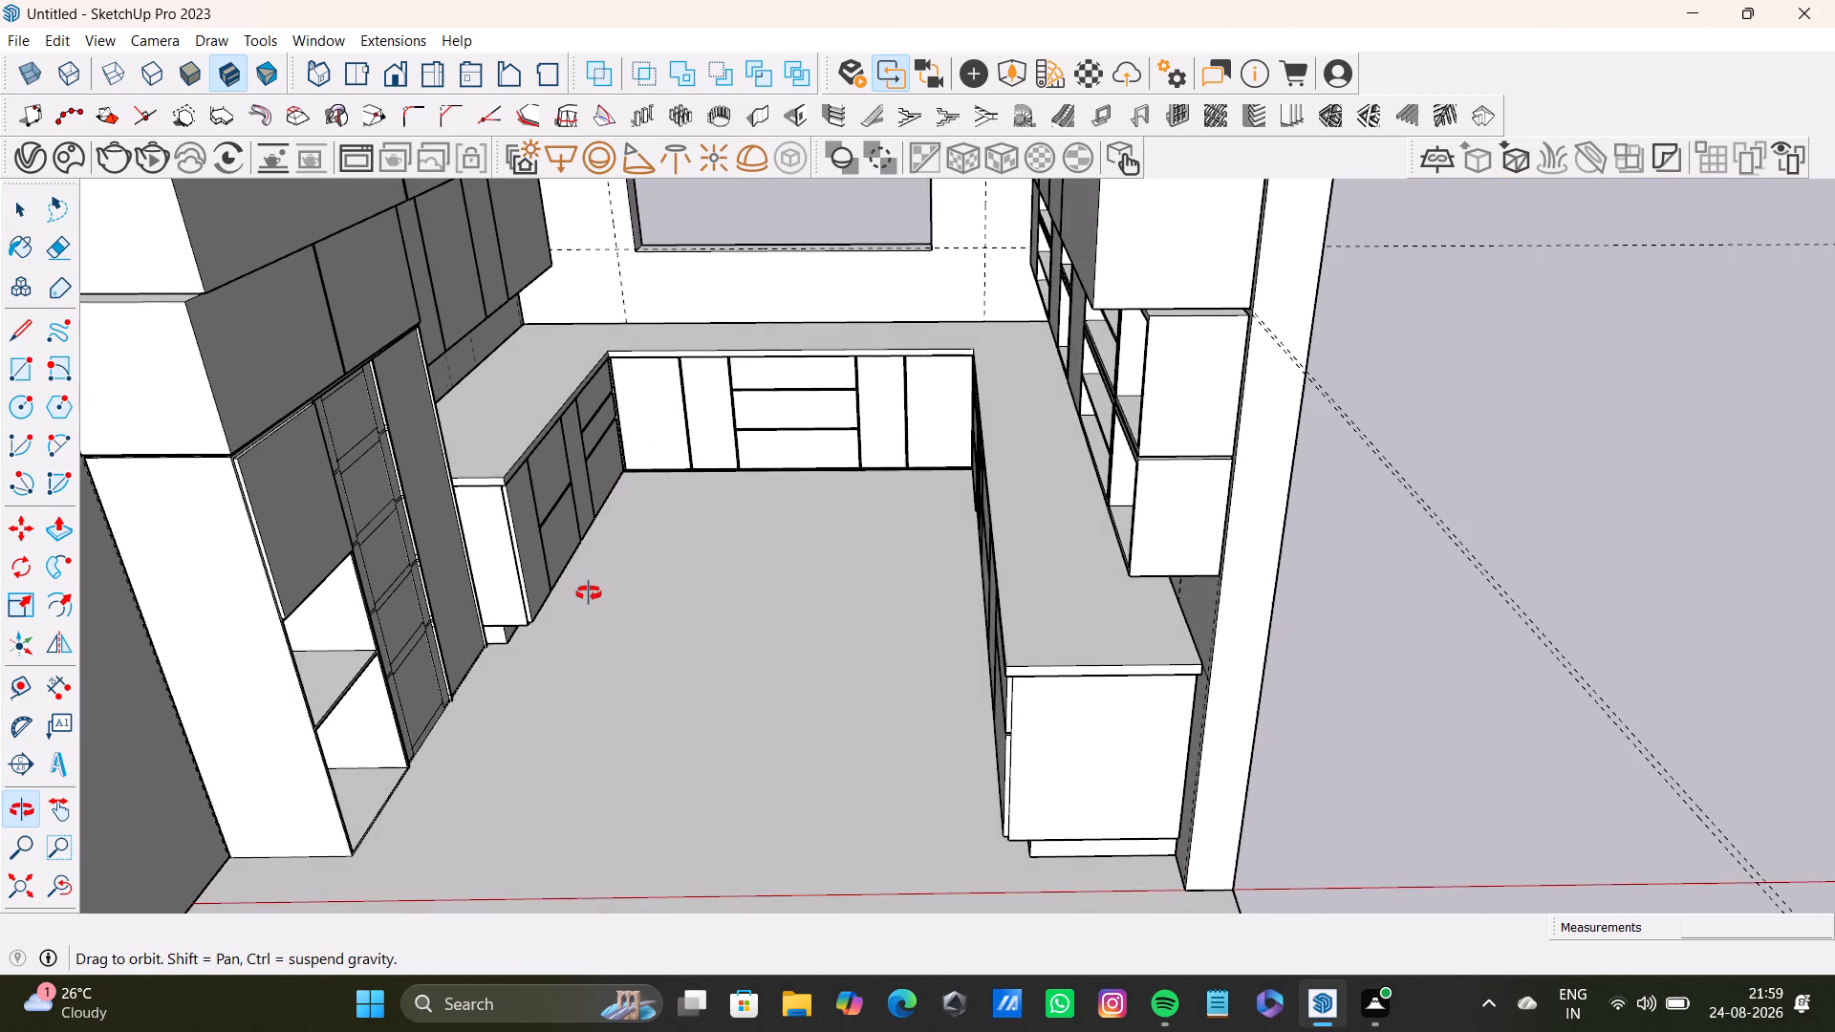
pyautogui.moveTo(589, 593); pyautogui.dragTo(443, 572, button='middle')
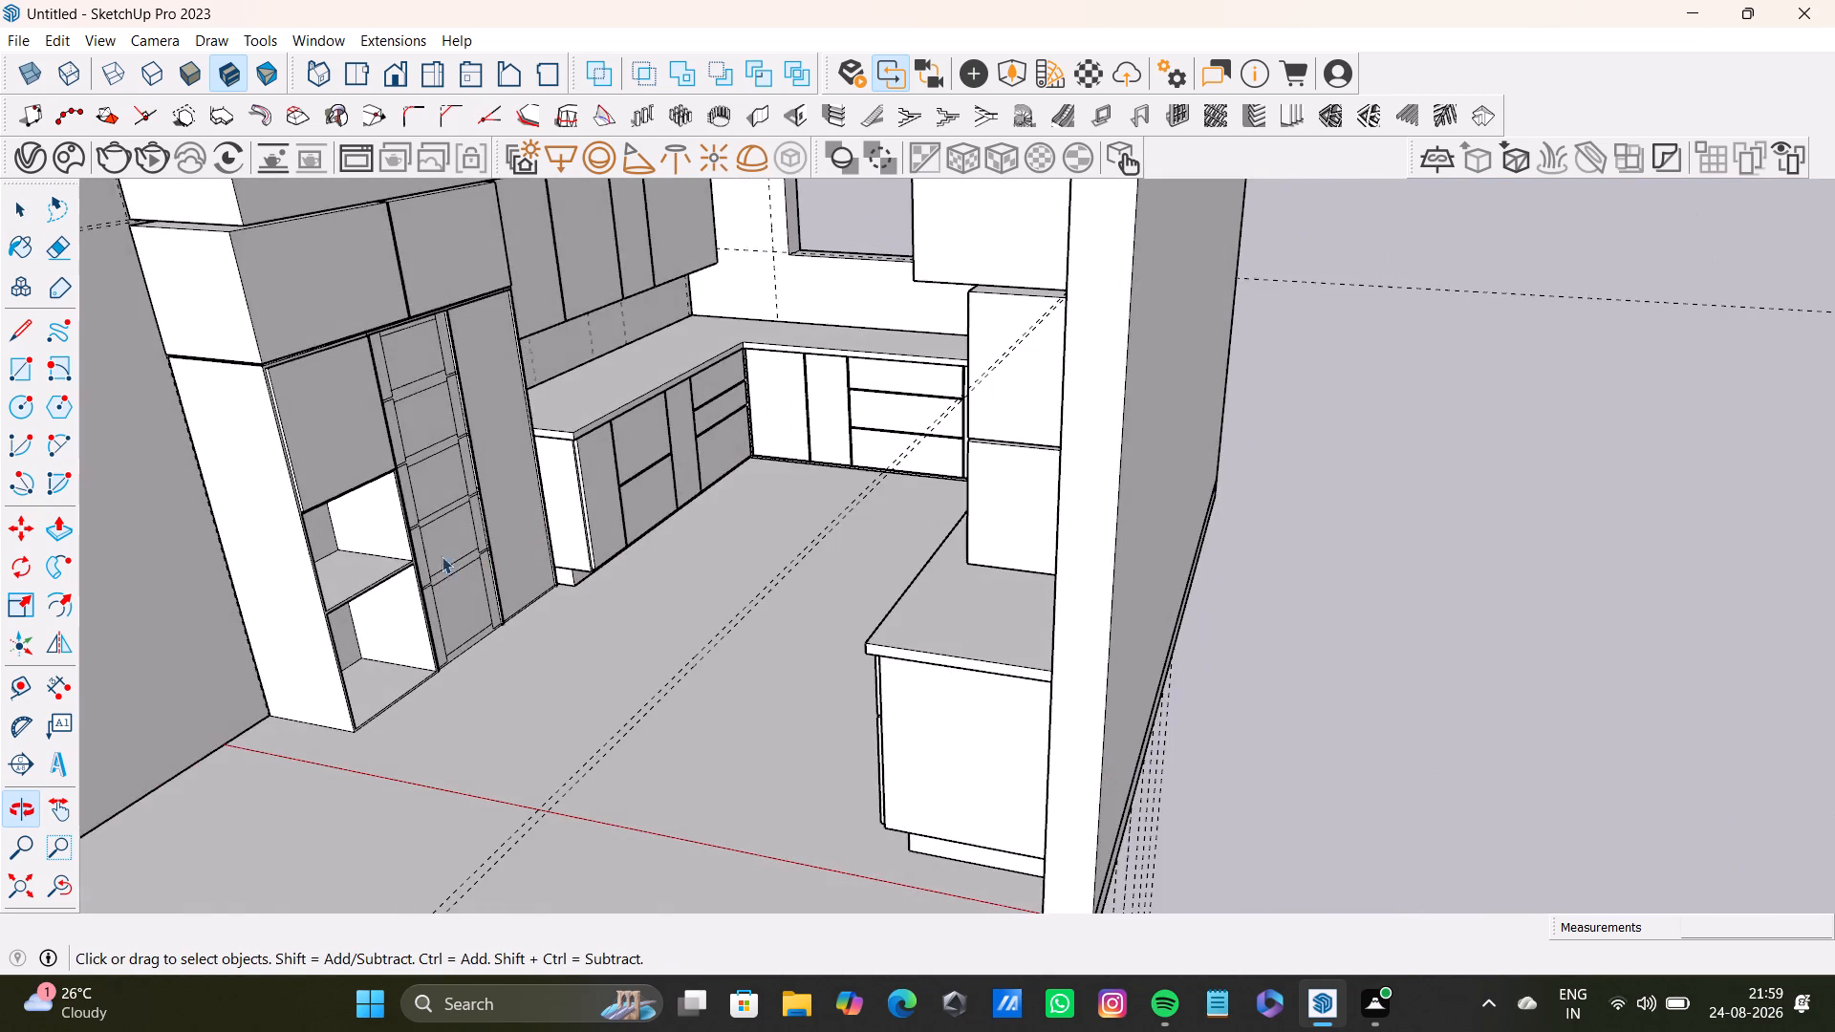
pyautogui.scroll(14, 467, 546)
pyautogui.moveTo(685, 484); pyautogui.dragTo(702, 374, button='middle')
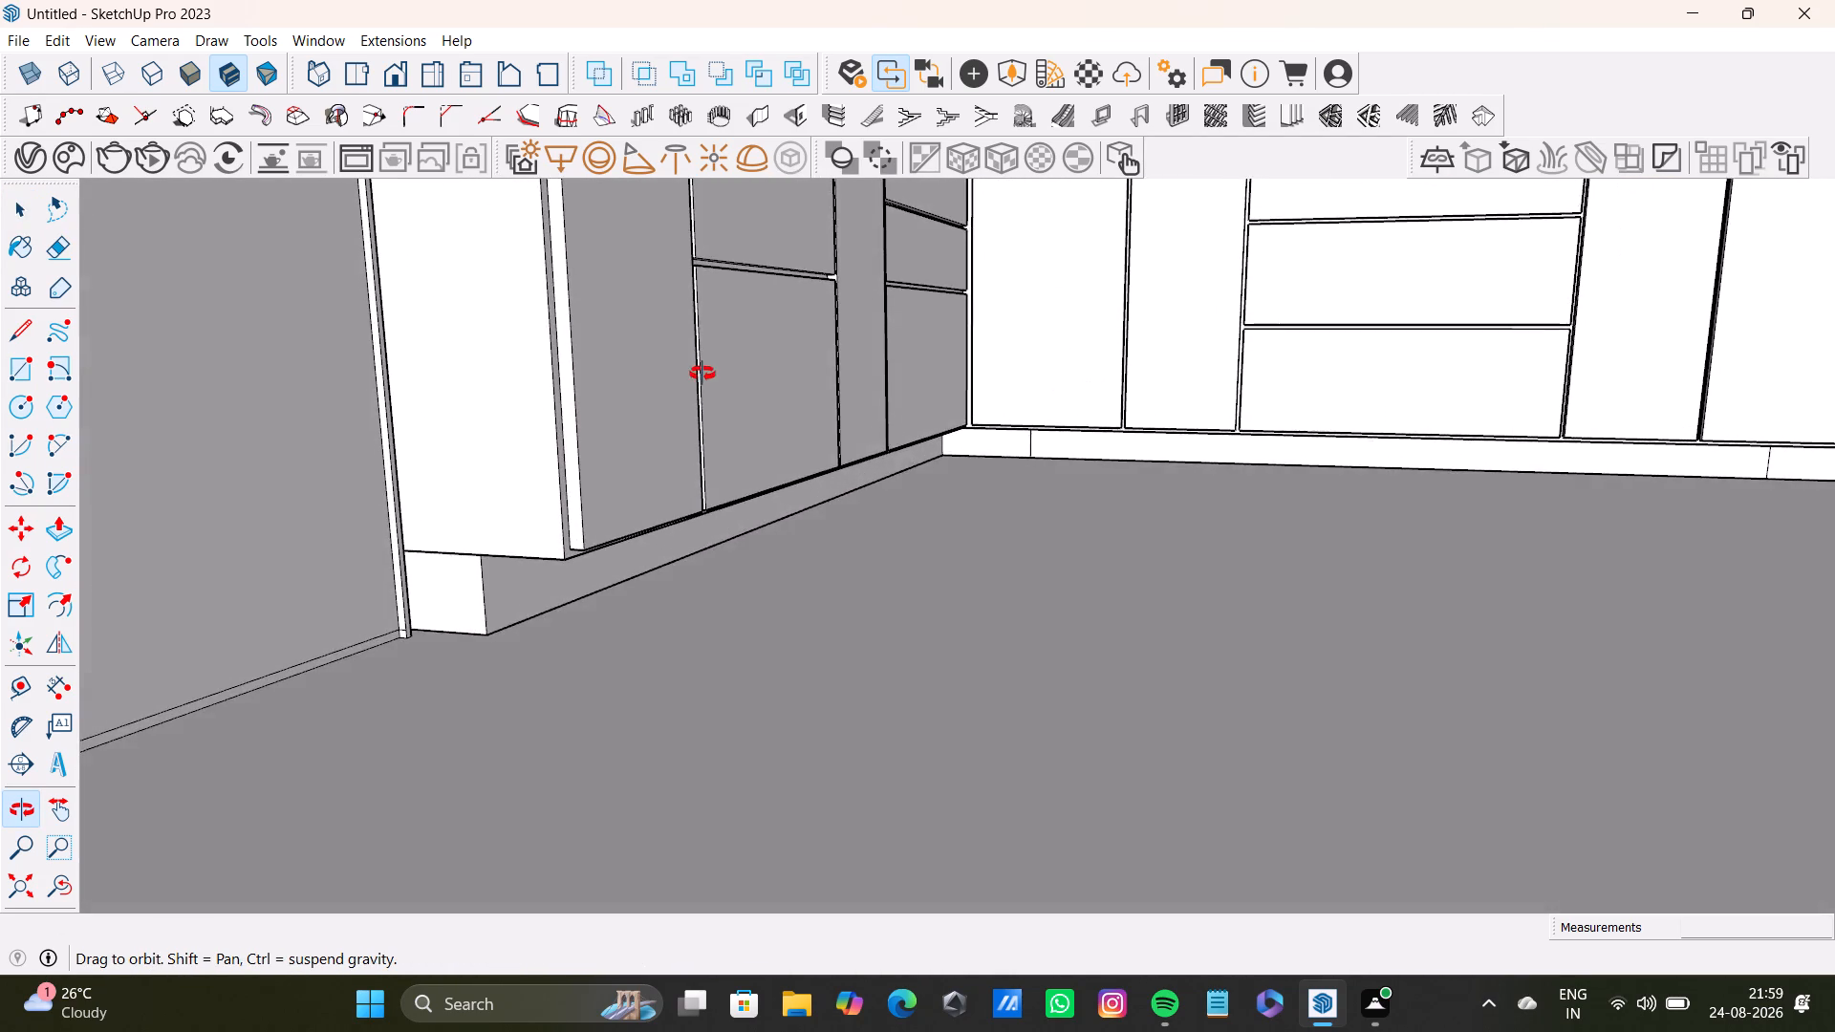
pyautogui.moveTo(702, 374); pyautogui.dragTo(604, 678, button='middle')
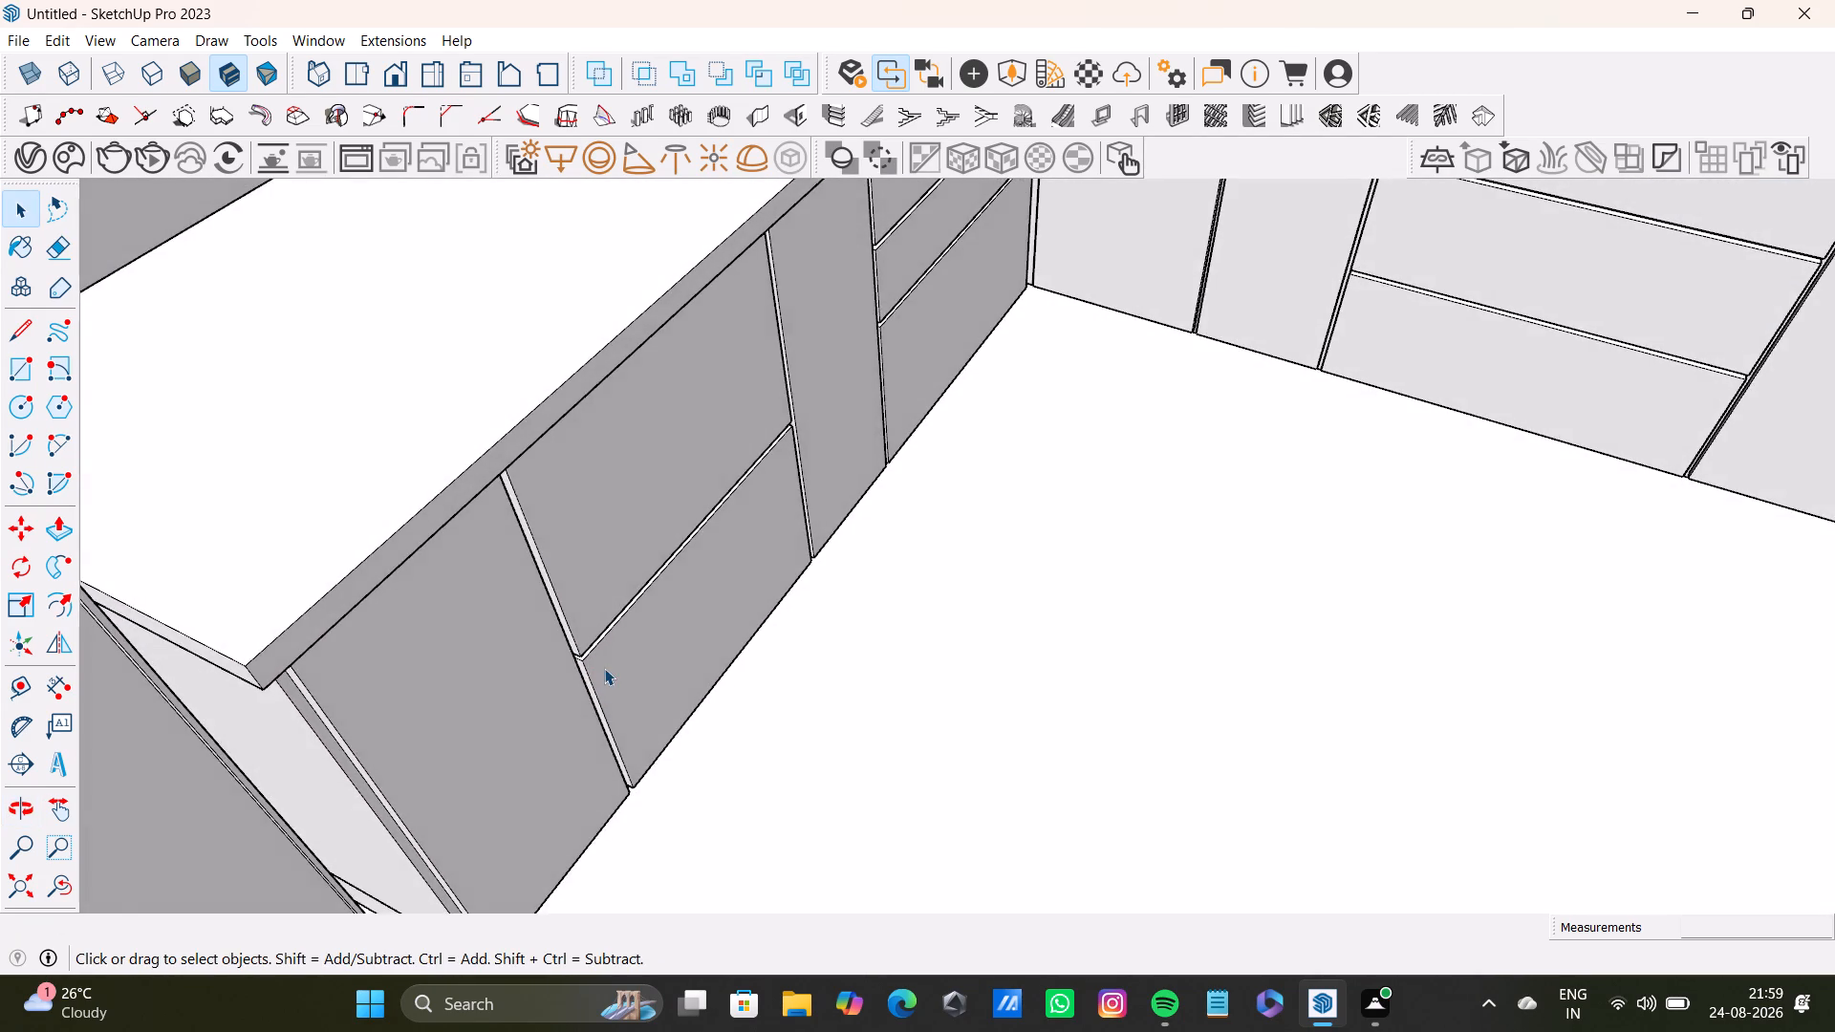
pyautogui.scroll(-8, 606, 658)
pyautogui.moveTo(799, 623); pyautogui.dragTo(1053, 552, button='middle')
pyautogui.scroll(3, 1043, 297)
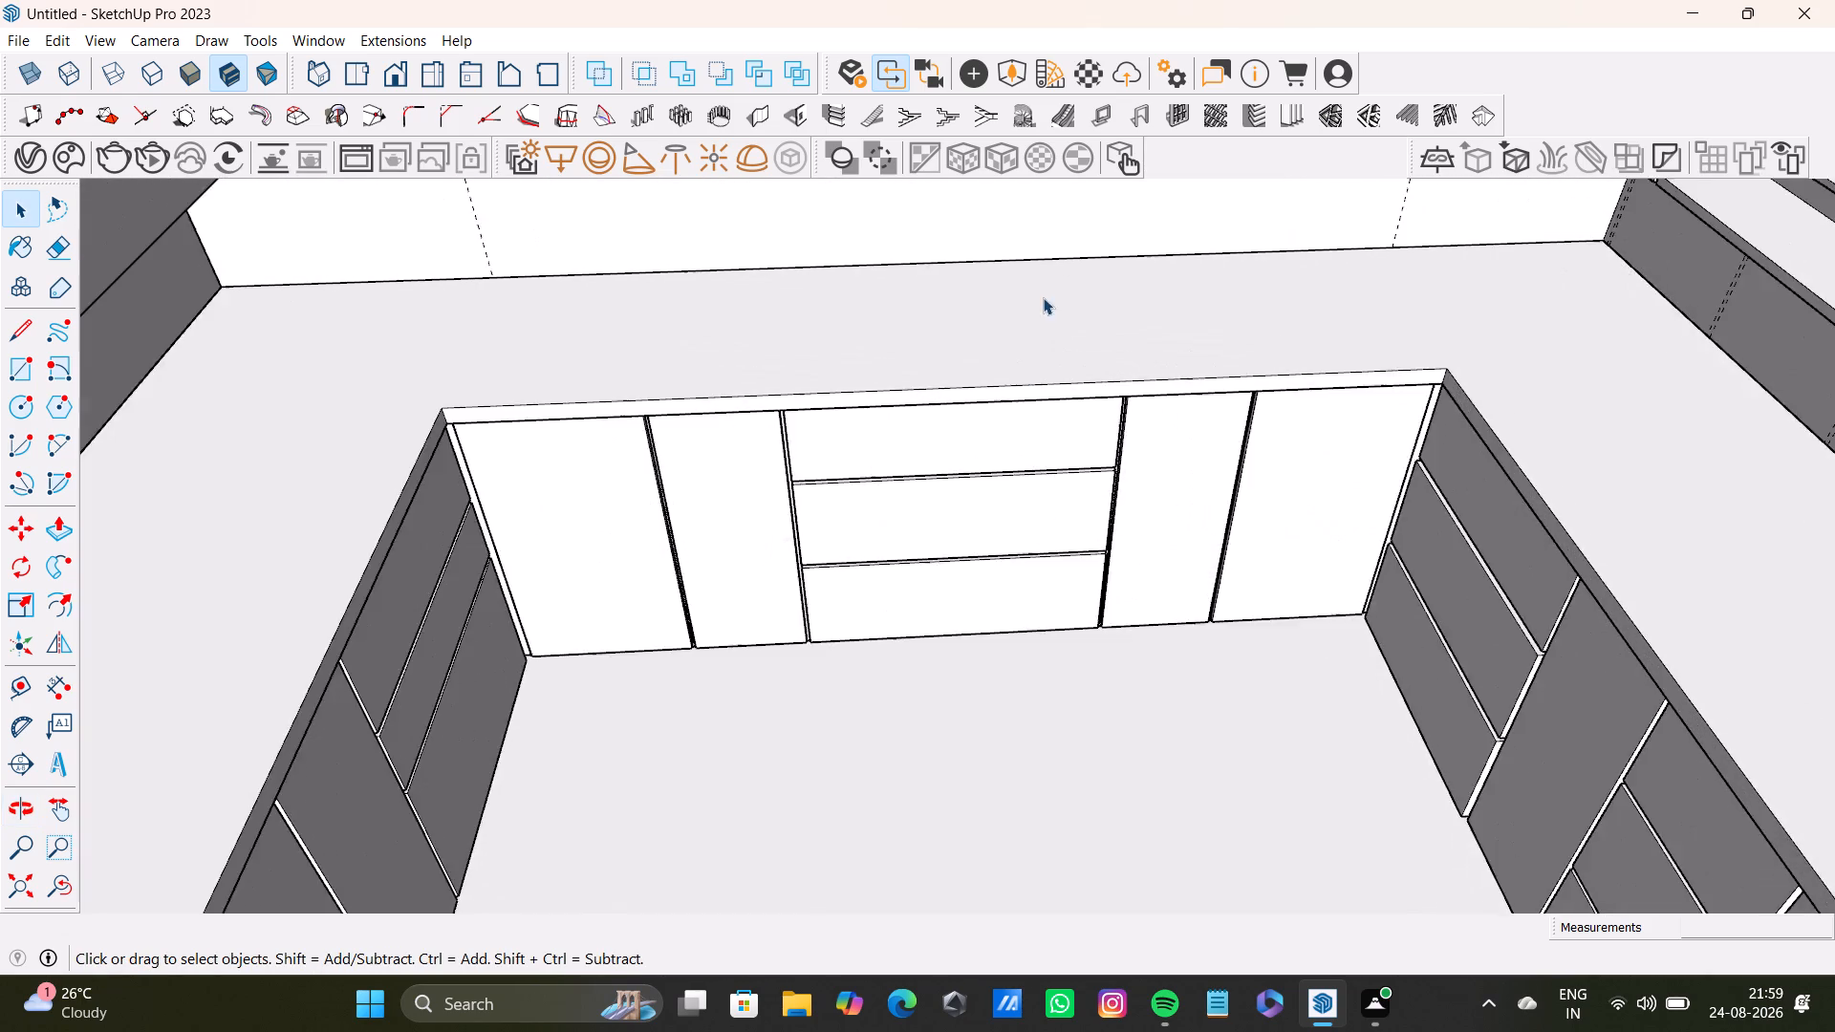
# Push/Pull the countertop's front edge face beneath the window outward over the base cabinets by about 11/16".
pyautogui.scroll(4, 1043, 297)
pyautogui.moveTo(980, 325); pyautogui.dragTo(912, 443, button='middle')
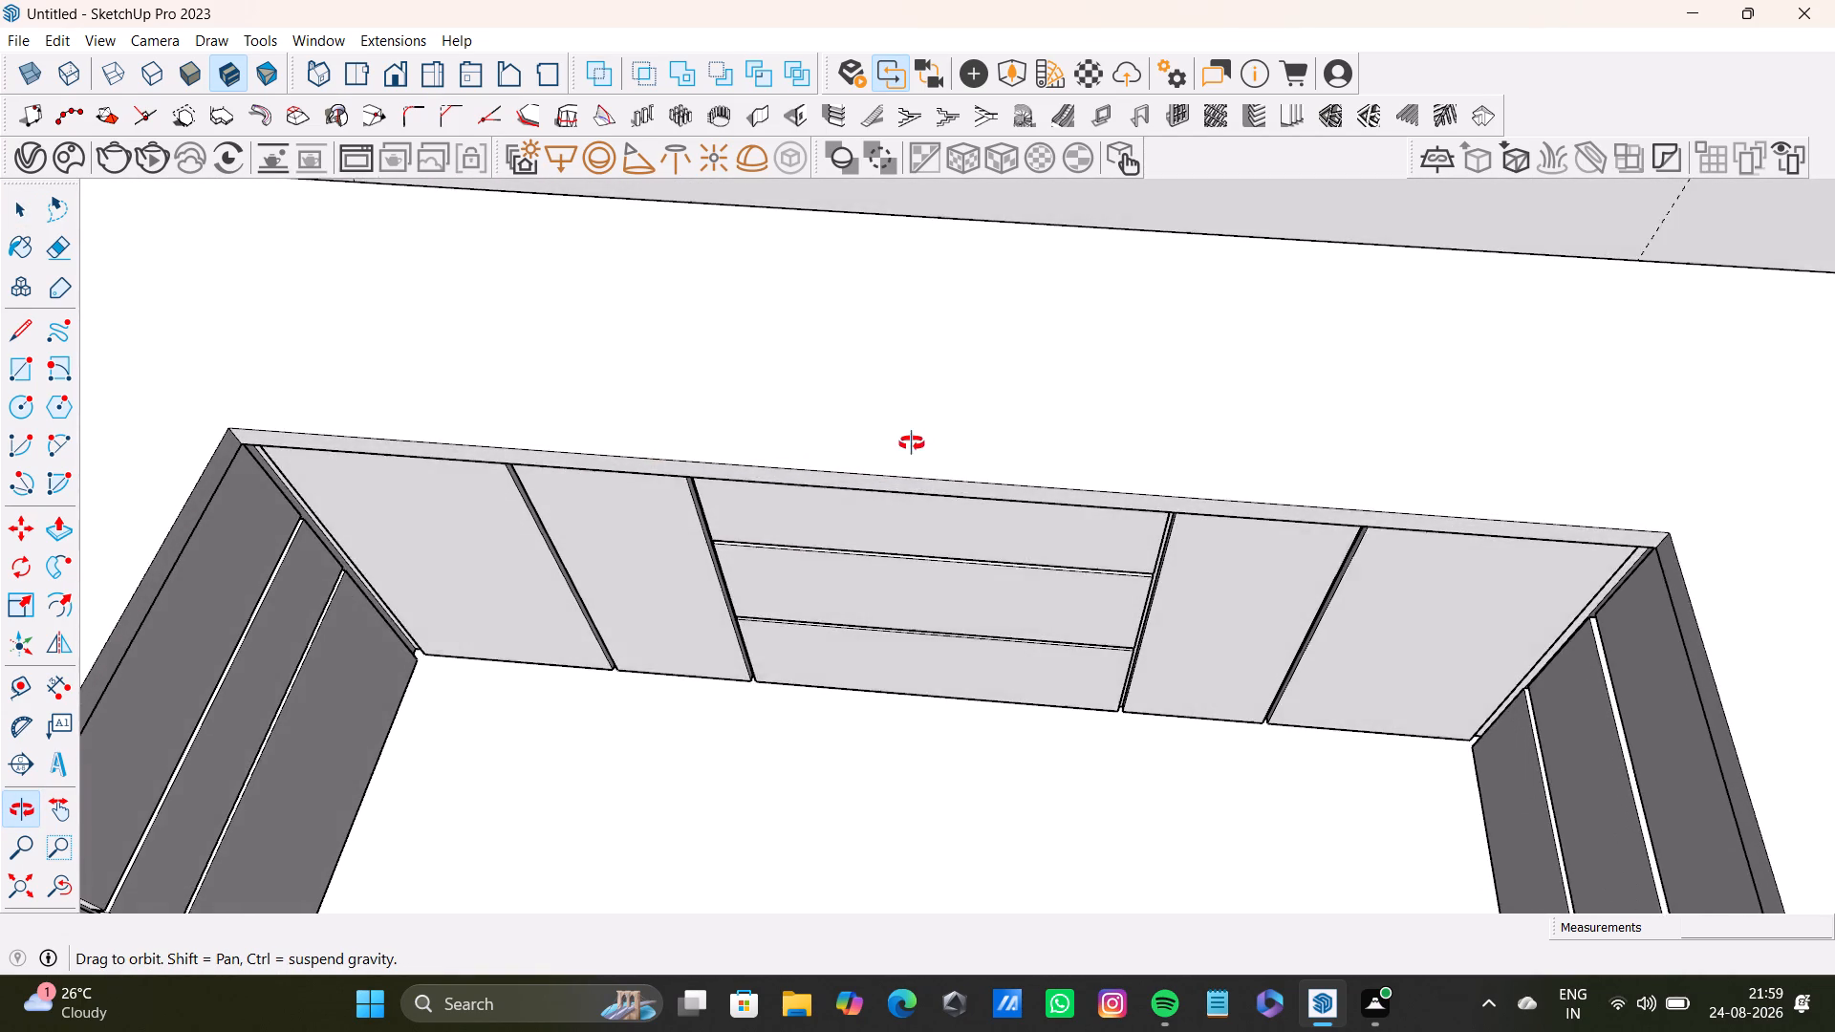
pyautogui.moveTo(912, 443); pyautogui.dragTo(921, 406, button='middle')
pyautogui.click(756, 452)
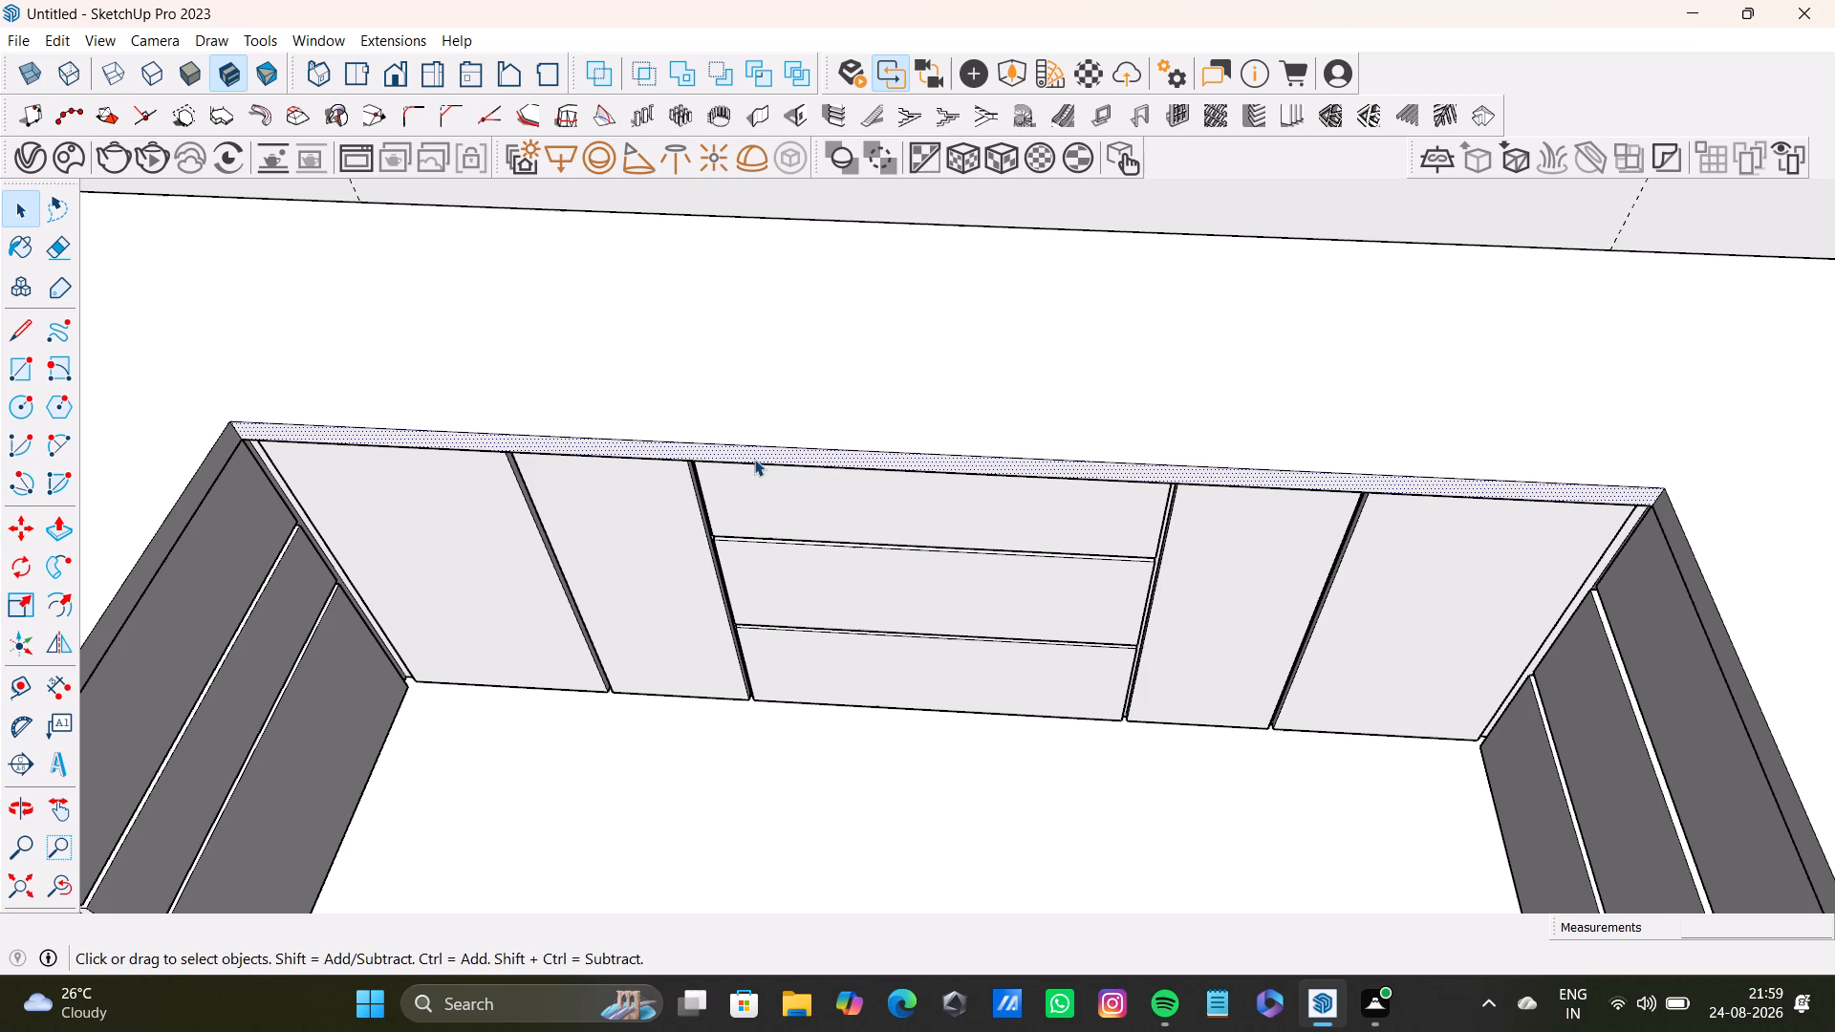
pyautogui.press('p')
pyautogui.moveTo(780, 448); pyautogui.dragTo(774, 478)
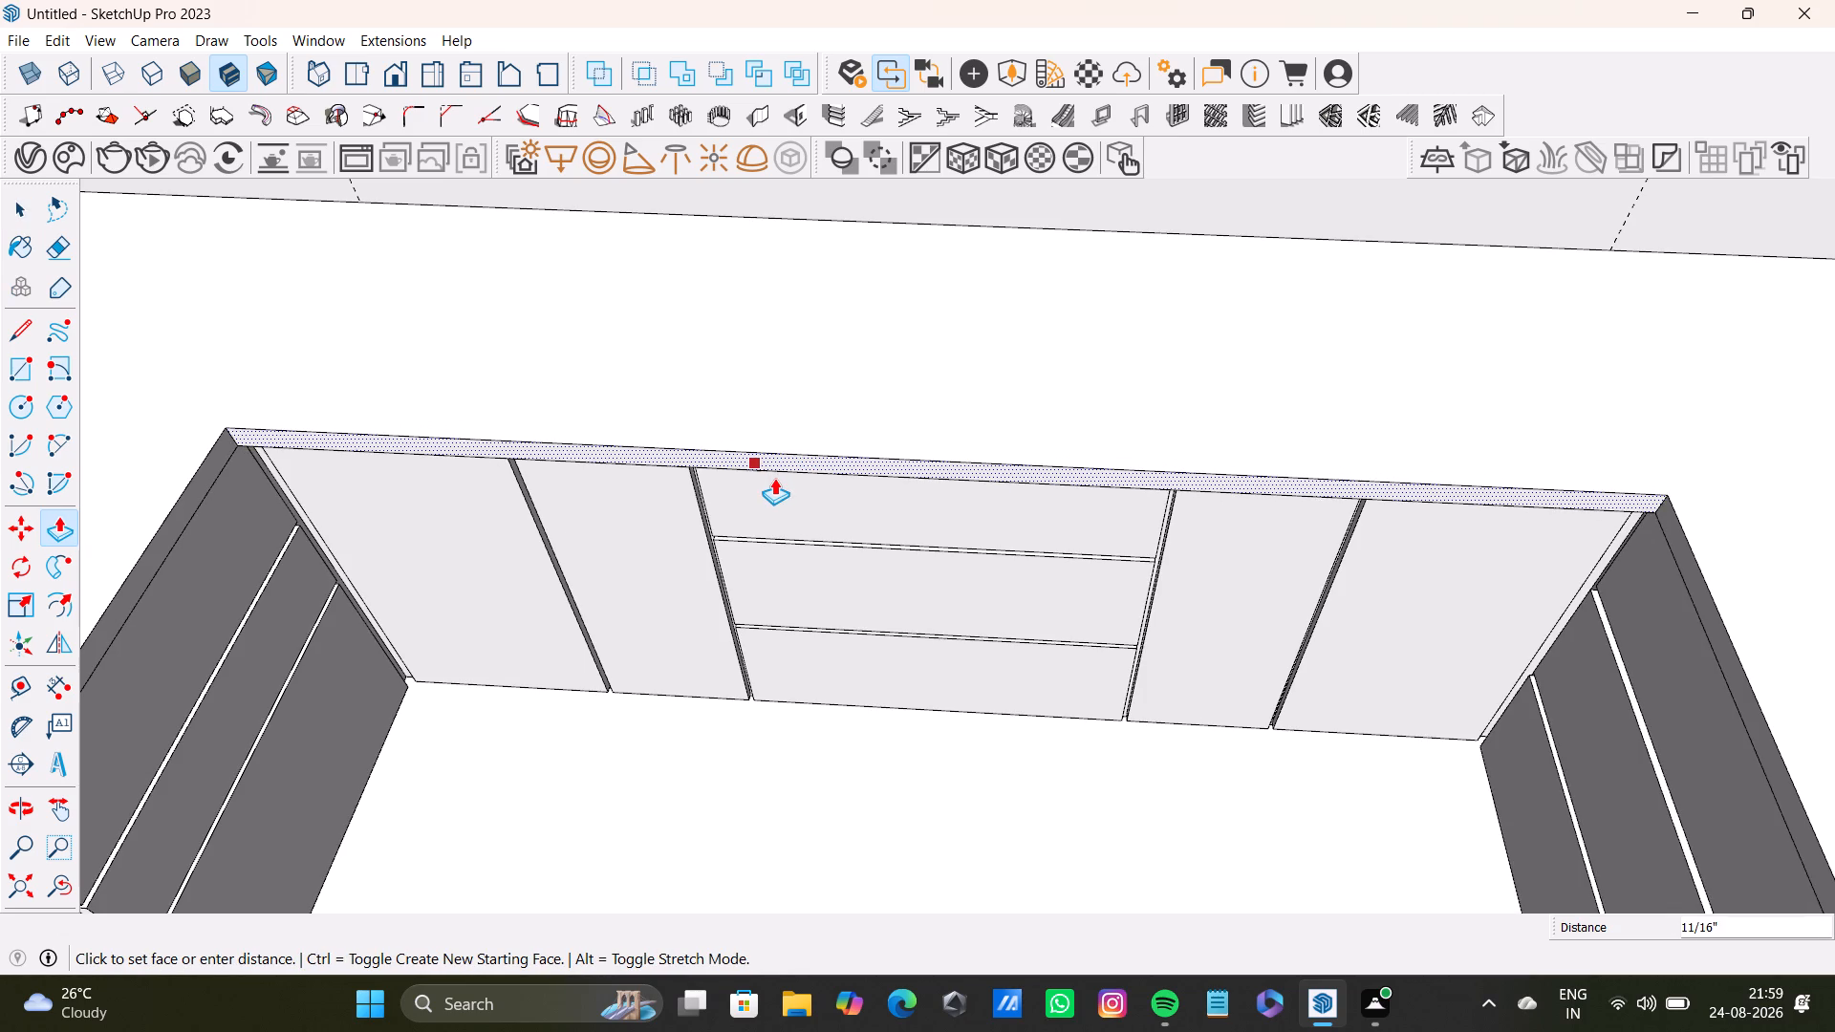
pyautogui.moveTo(774, 478); pyautogui.dragTo(774, 484)
pyautogui.press('space')
pyautogui.scroll(-7, 798, 664)
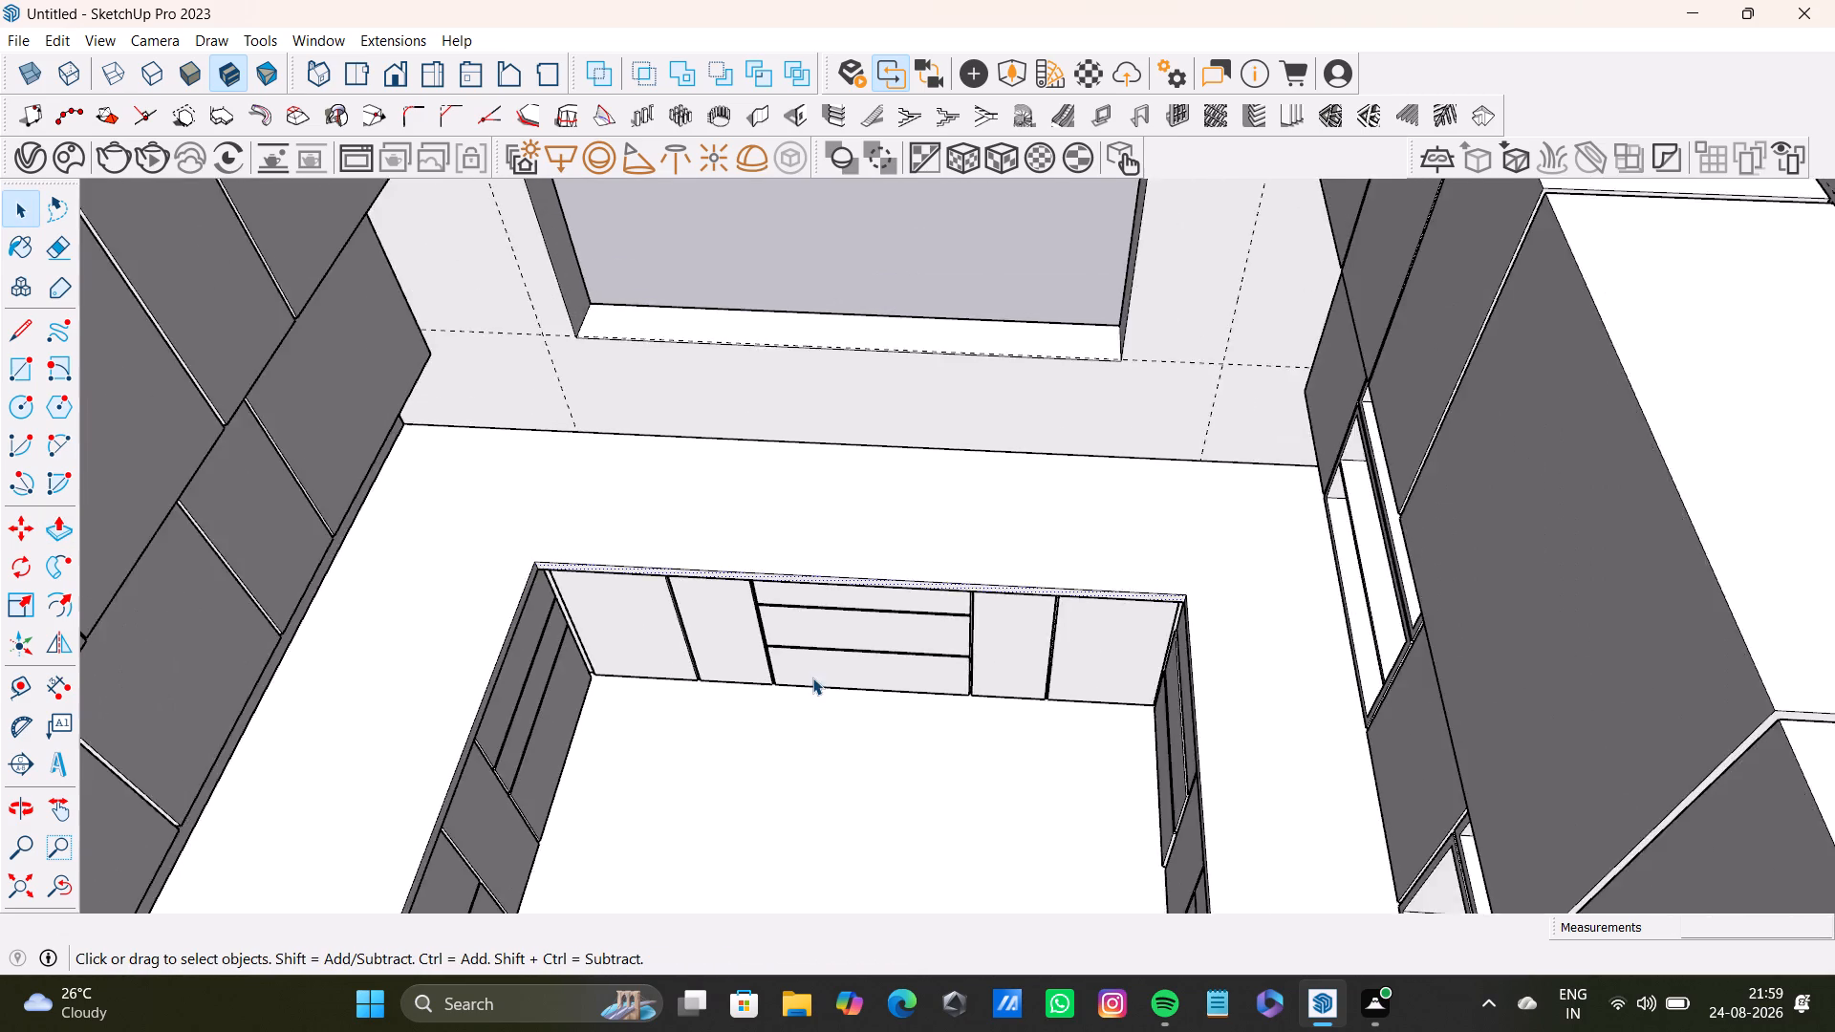
pyautogui.scroll(-3, 812, 677)
pyautogui.moveTo(815, 677); pyautogui.dragTo(779, 543, button='middle')
pyautogui.click(1633, 490)
pyautogui.press('space')
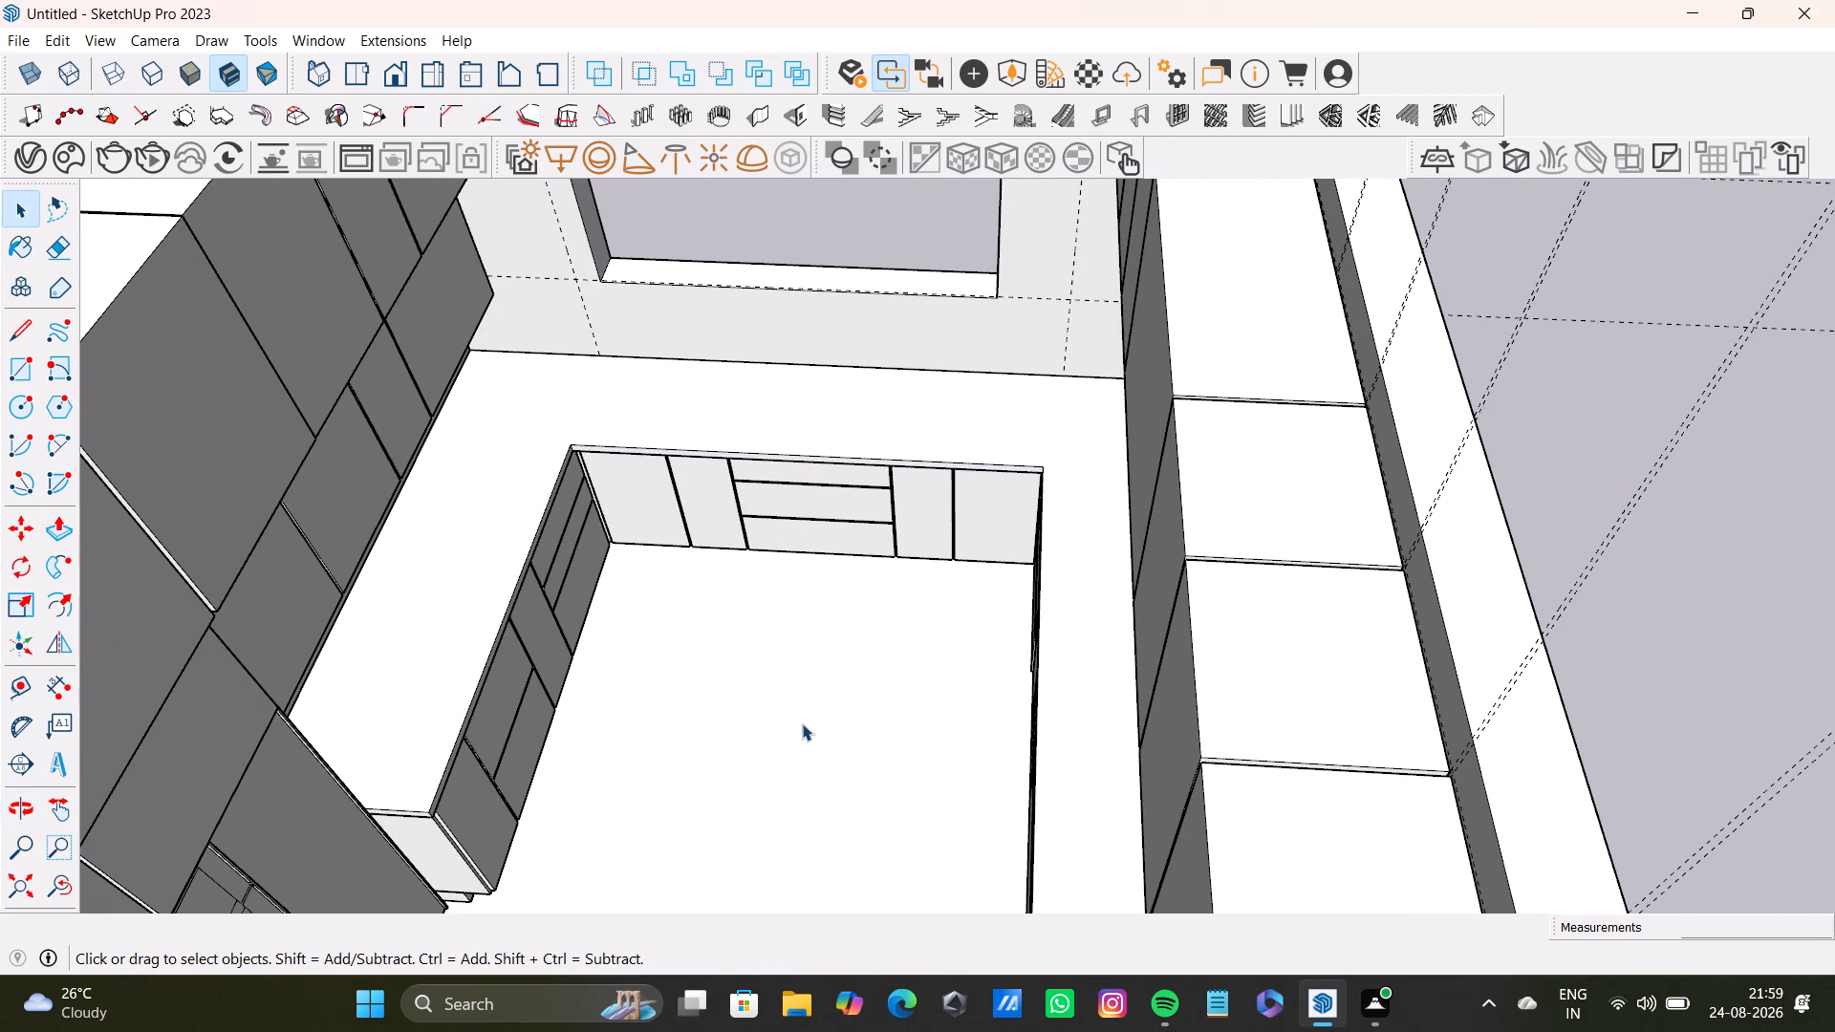
# Examine the window wall with its adjoining wall cabinets, open shelves and backsplash areas.
pyautogui.moveTo(802, 728); pyautogui.dragTo(868, 431, button='middle')
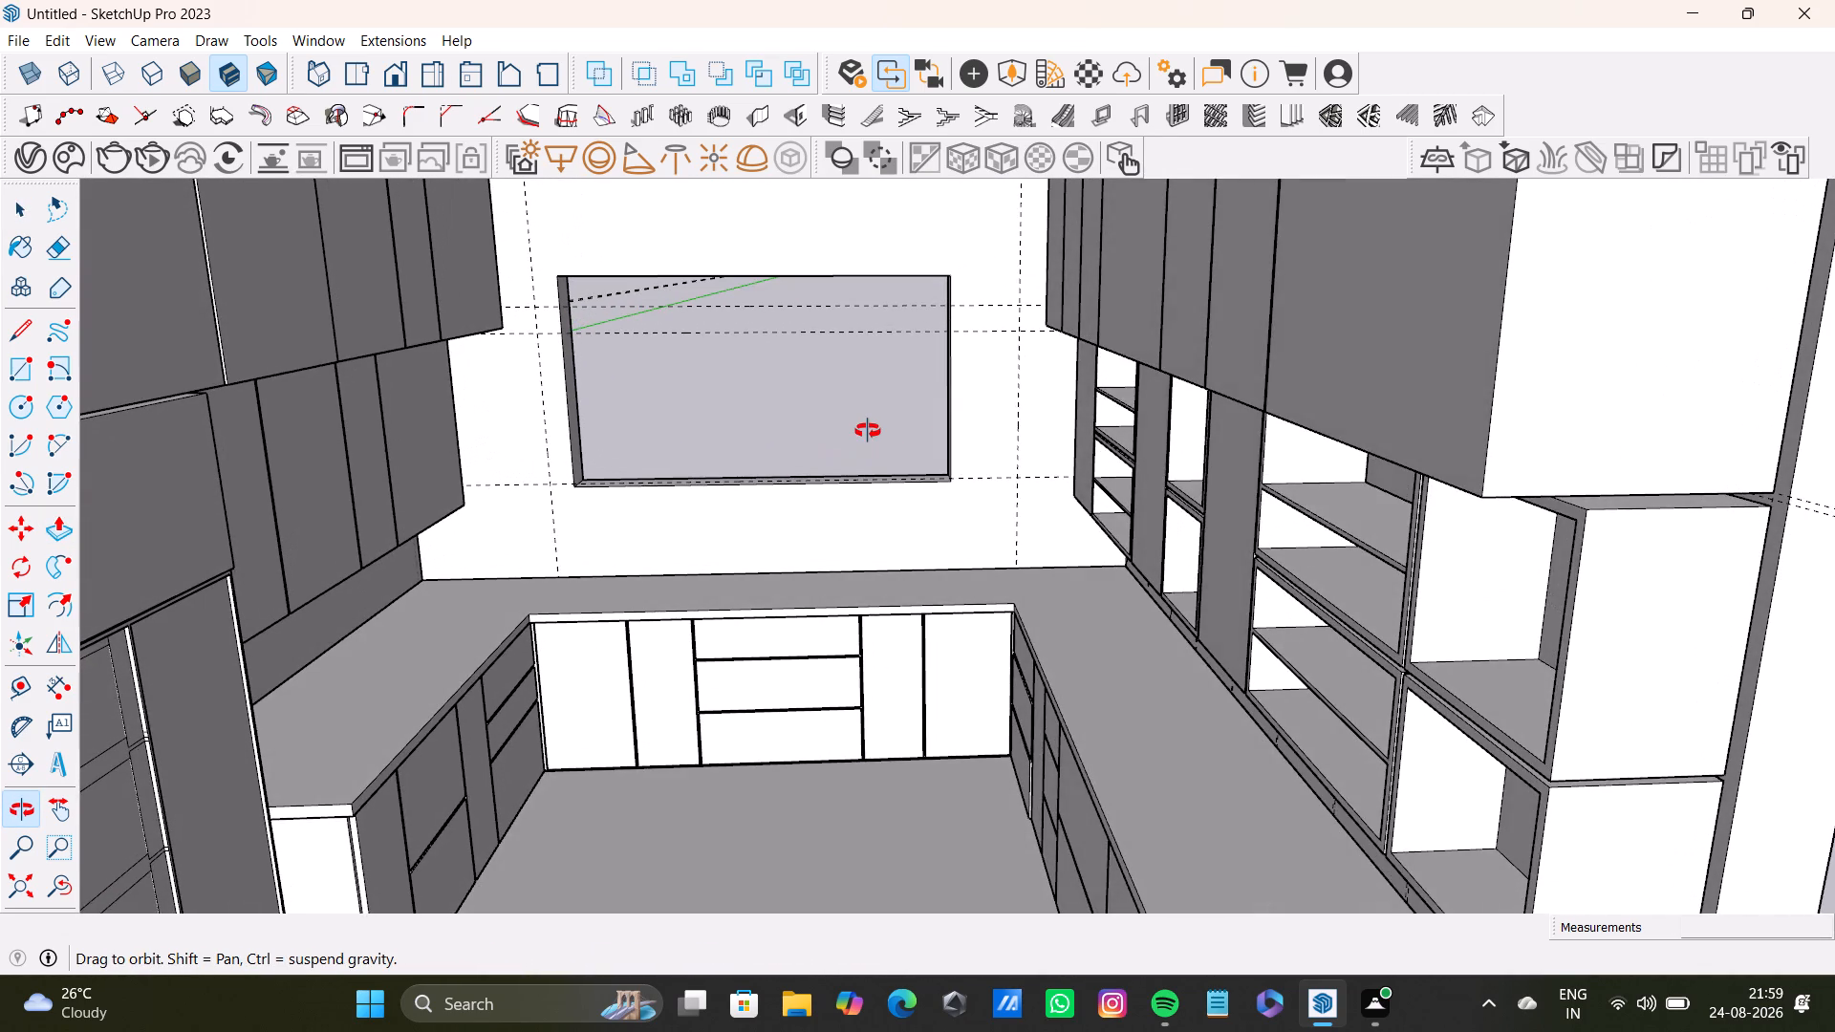
pyautogui.moveTo(868, 431); pyautogui.dragTo(894, 571, button='middle')
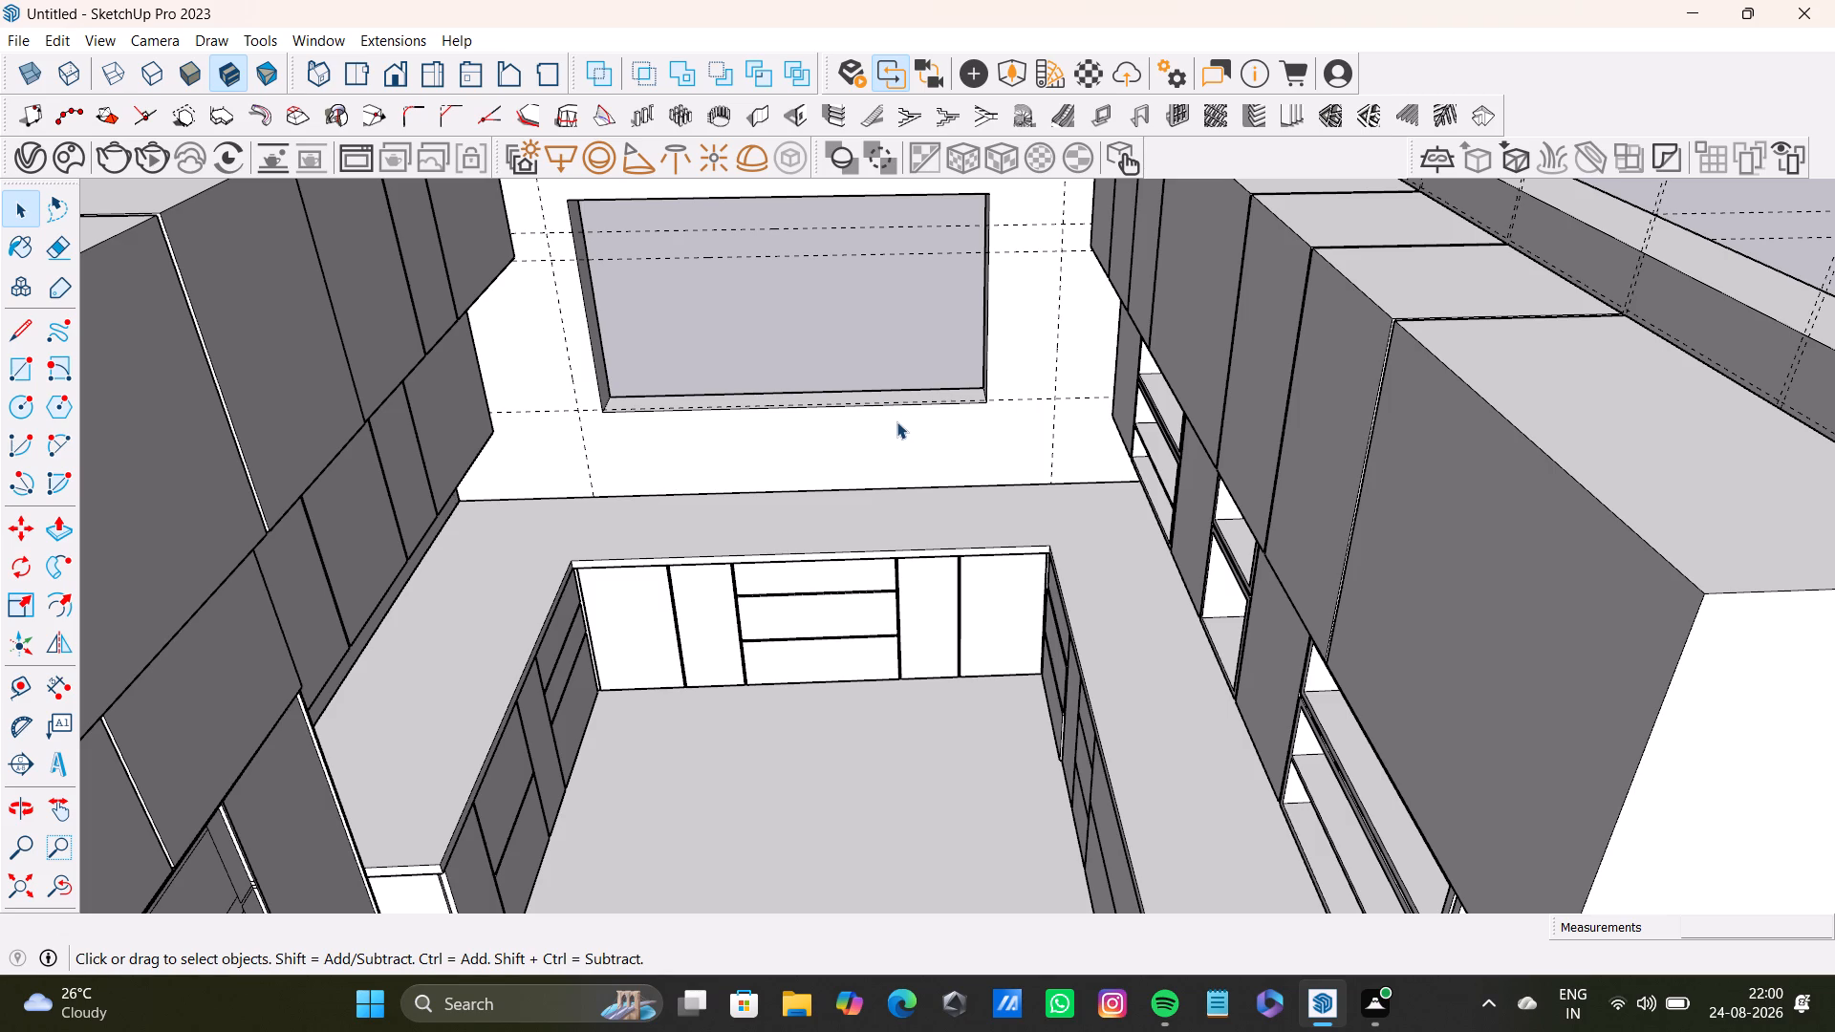
pyautogui.moveTo(897, 420); pyautogui.dragTo(718, 470, button='middle')
pyautogui.moveTo(781, 431); pyautogui.dragTo(635, 434, button='middle')
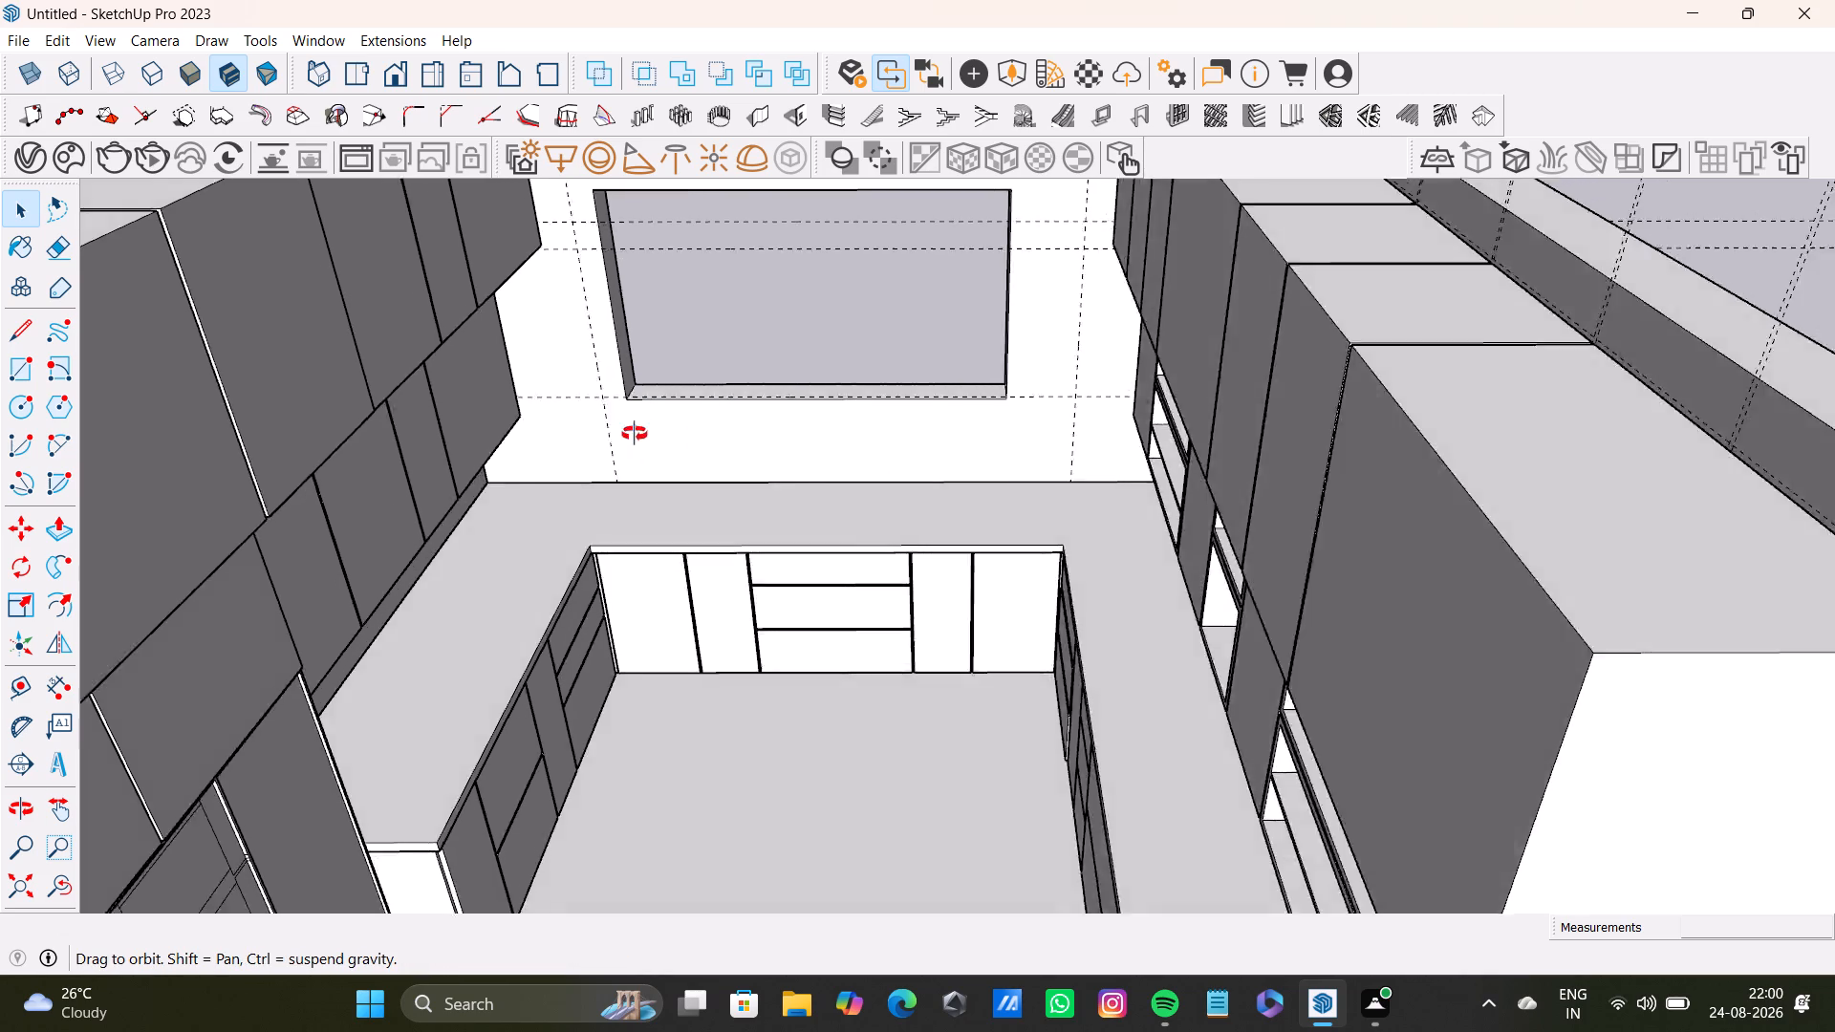
pyautogui.moveTo(635, 434); pyautogui.dragTo(688, 160, button='middle')
pyautogui.scroll(5, 737, 436)
pyautogui.moveTo(765, 430); pyautogui.dragTo(869, 432, button='middle')
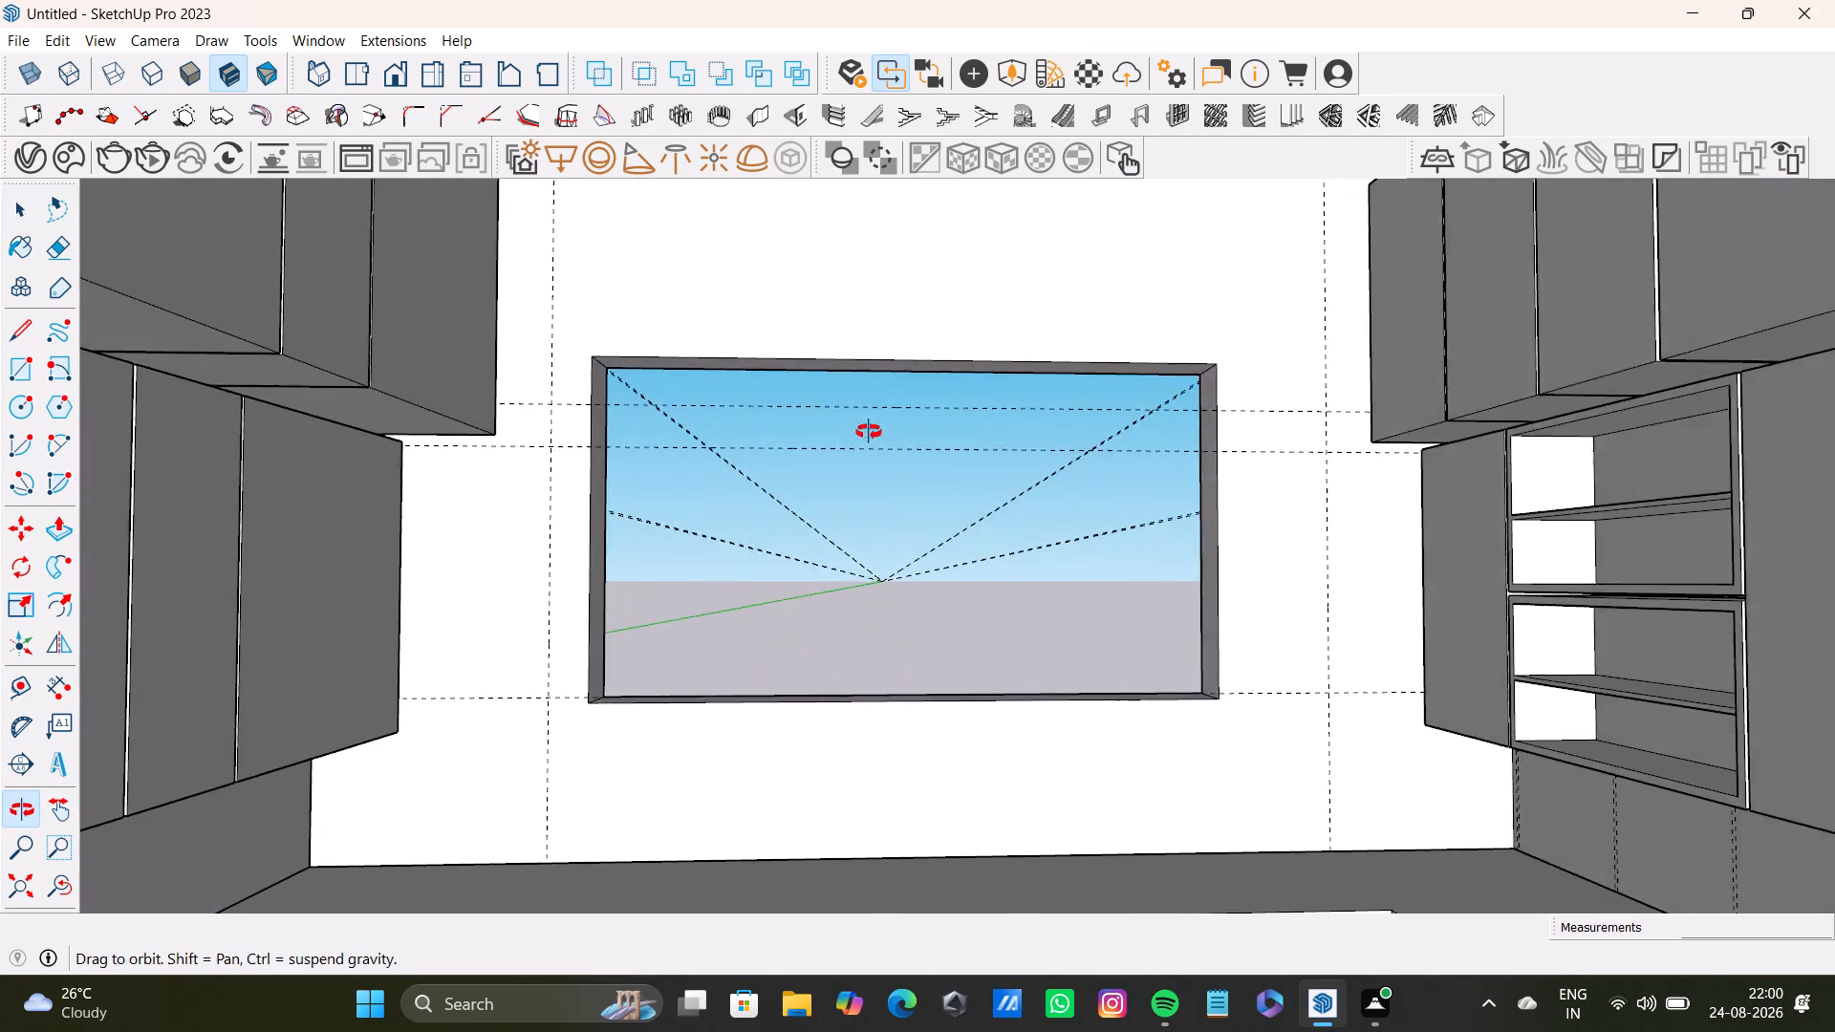
pyautogui.moveTo(869, 432); pyautogui.dragTo(845, 515, button='middle')
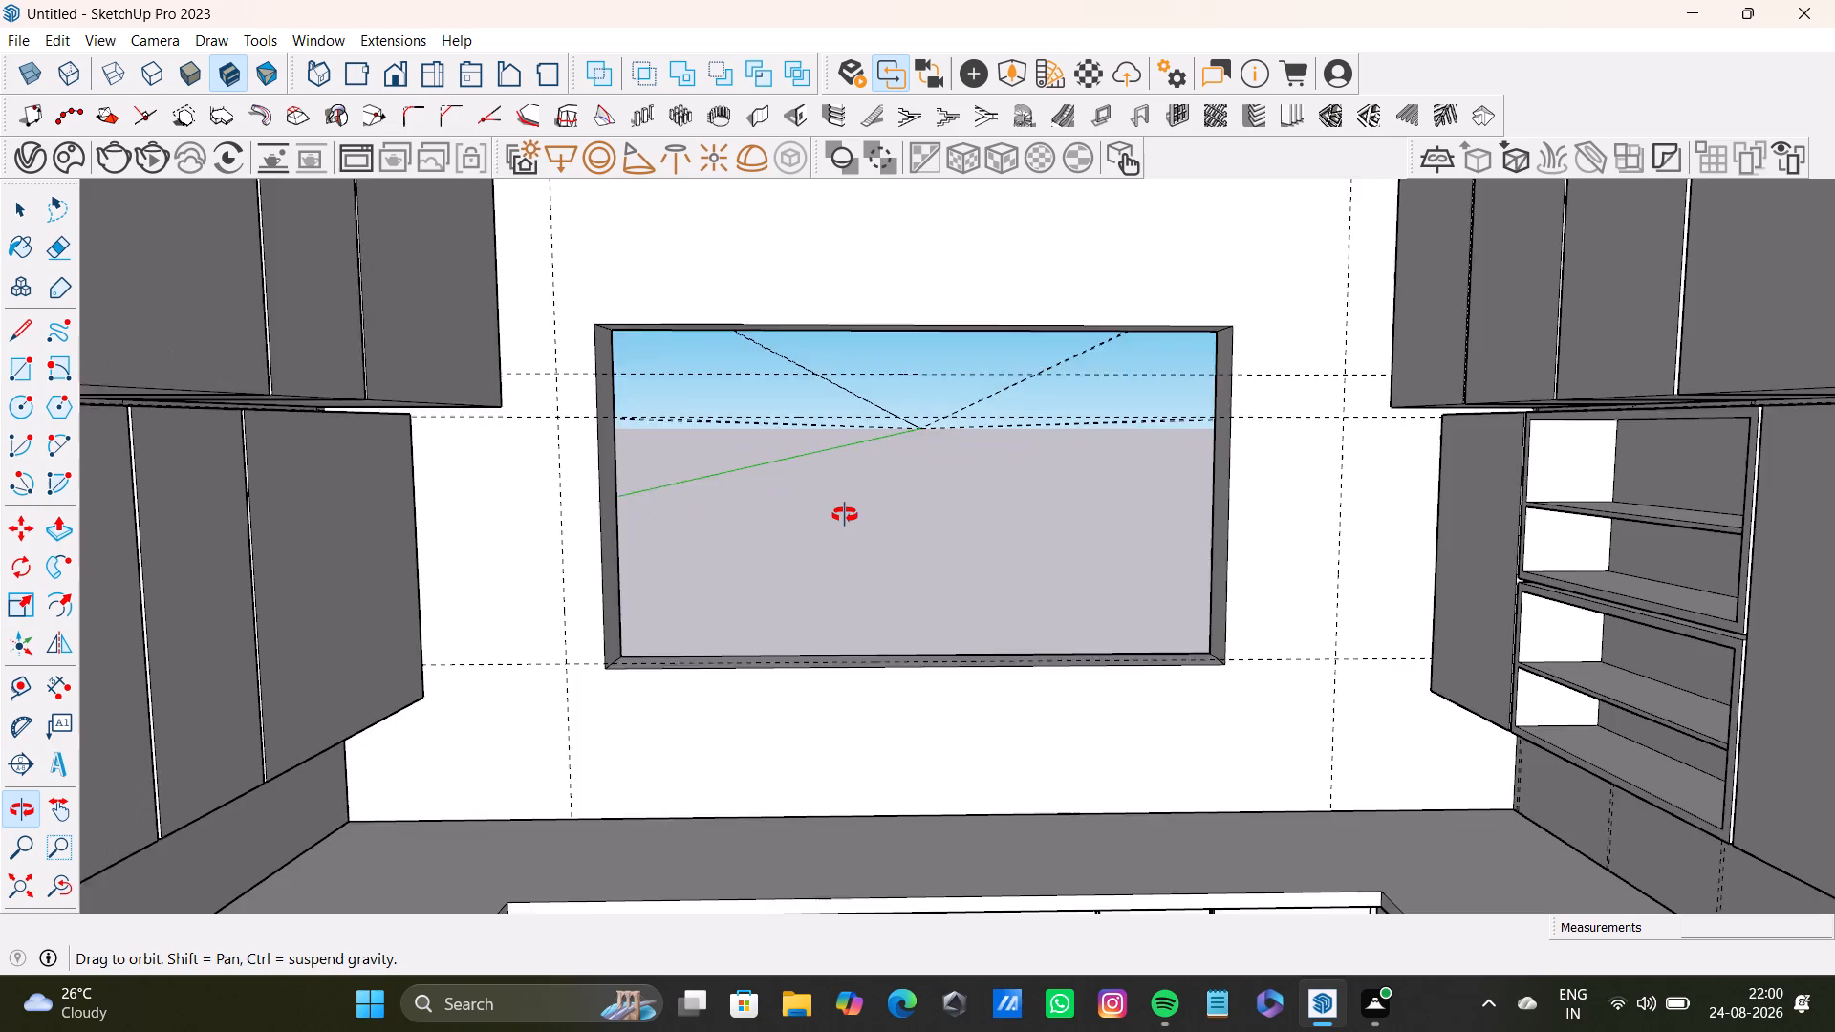
pyautogui.moveTo(845, 515); pyautogui.dragTo(702, 495, button='middle')
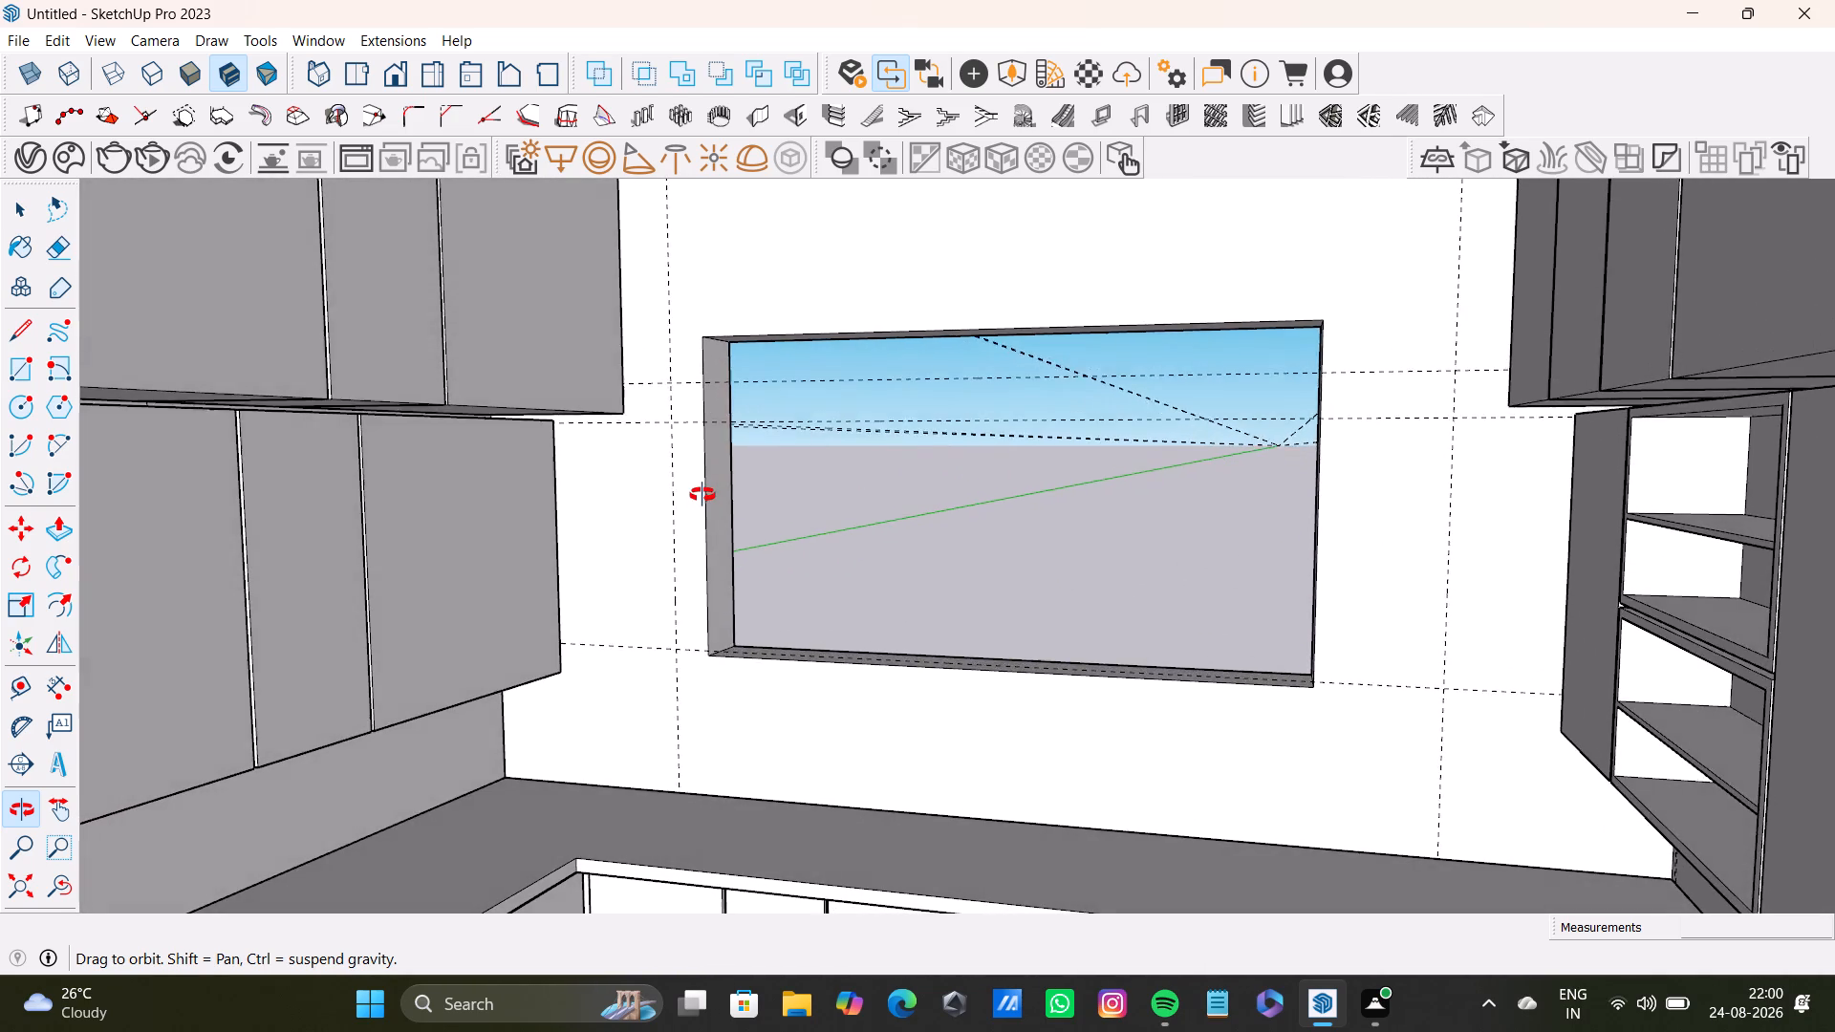
pyautogui.moveTo(702, 495); pyautogui.dragTo(808, 532, button='middle')
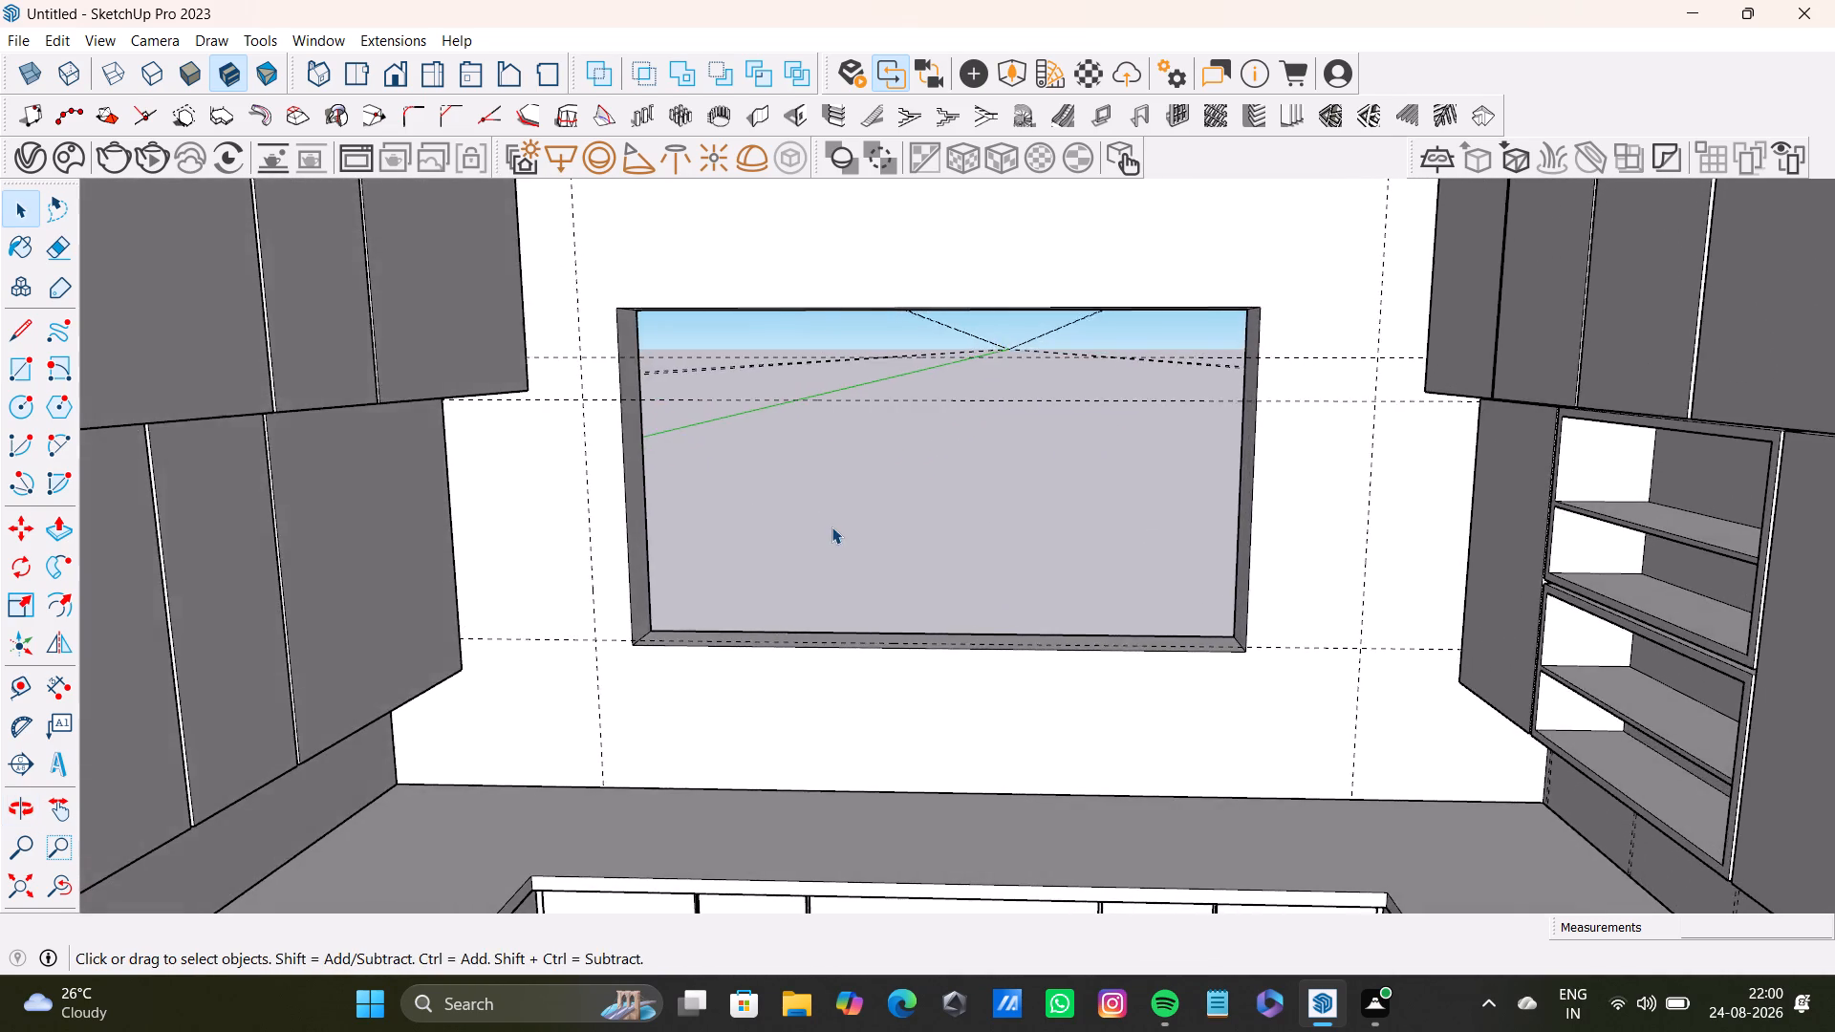
# Draw a rectangle locked to the red axis across the upper open shelf unit nearest the window, closing its front opening.
pyautogui.scroll(-3, 831, 527)
pyautogui.keyDown('shift'); pyautogui.moveTo(832, 510); pyautogui.dragTo(620, 492, button='middle'); pyautogui.keyUp('shift')
pyautogui.moveTo(615, 496); pyautogui.dragTo(955, 423, button='middle')
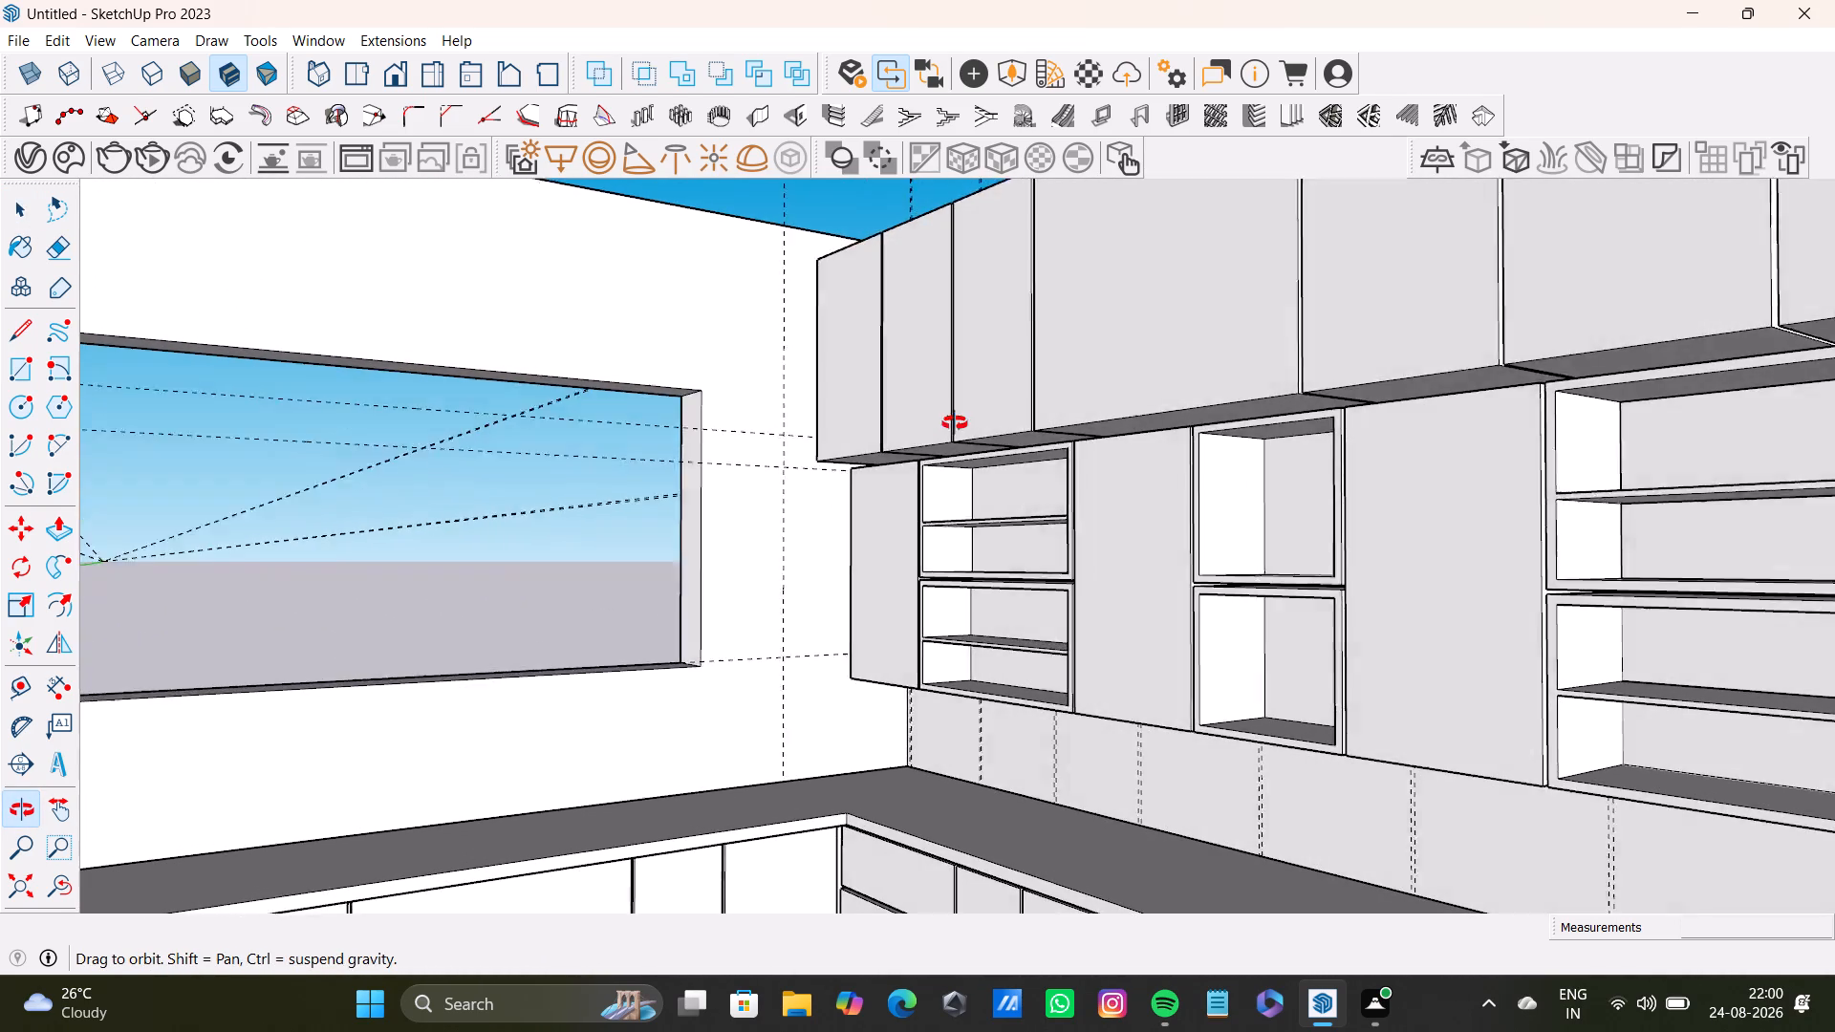
pyautogui.moveTo(955, 423); pyautogui.dragTo(957, 424, button='middle')
pyautogui.scroll(6, 925, 457)
pyautogui.keyDown('shift'); pyautogui.moveTo(901, 466); pyautogui.dragTo(804, 404, button='middle'); pyautogui.keyUp('shift')
pyautogui.moveTo(813, 413); pyautogui.dragTo(933, 437, button='middle')
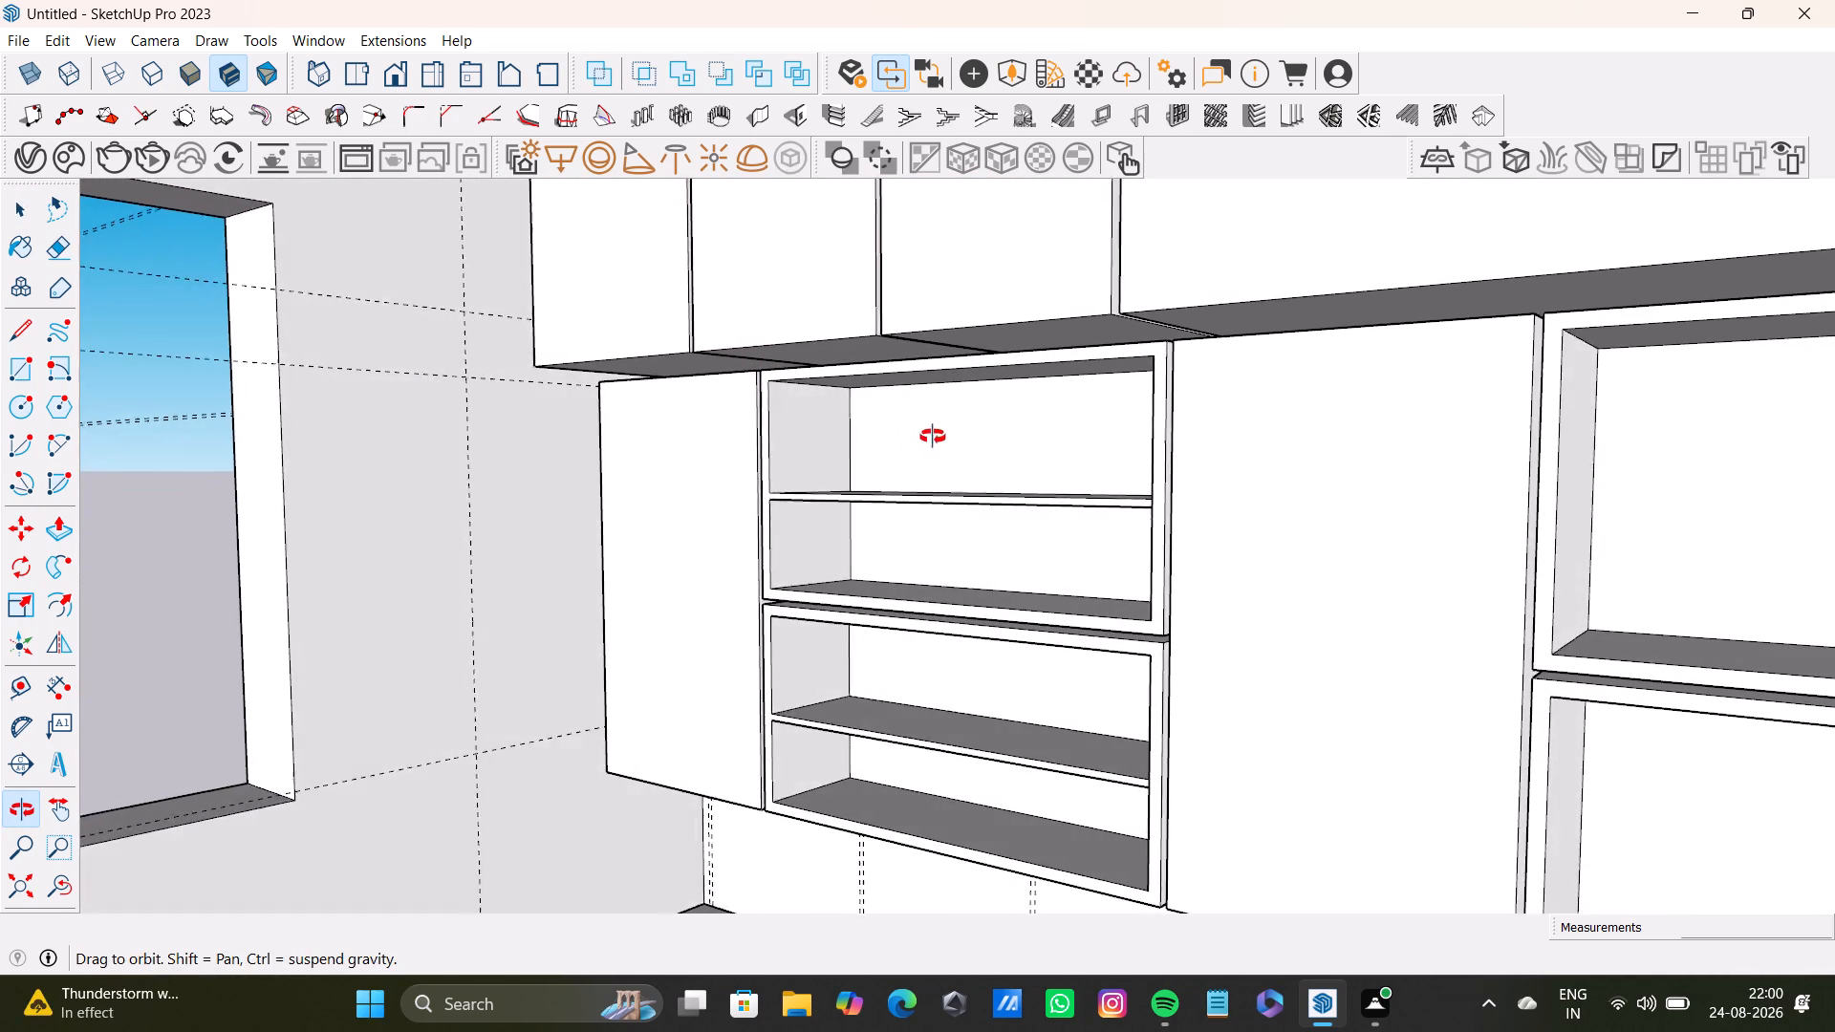
pyautogui.moveTo(933, 437); pyautogui.dragTo(817, 351, button='middle')
pyautogui.scroll(3, 819, 441)
pyautogui.moveTo(826, 443); pyautogui.dragTo(940, 467, button='middle')
pyautogui.scroll(-5, 932, 477)
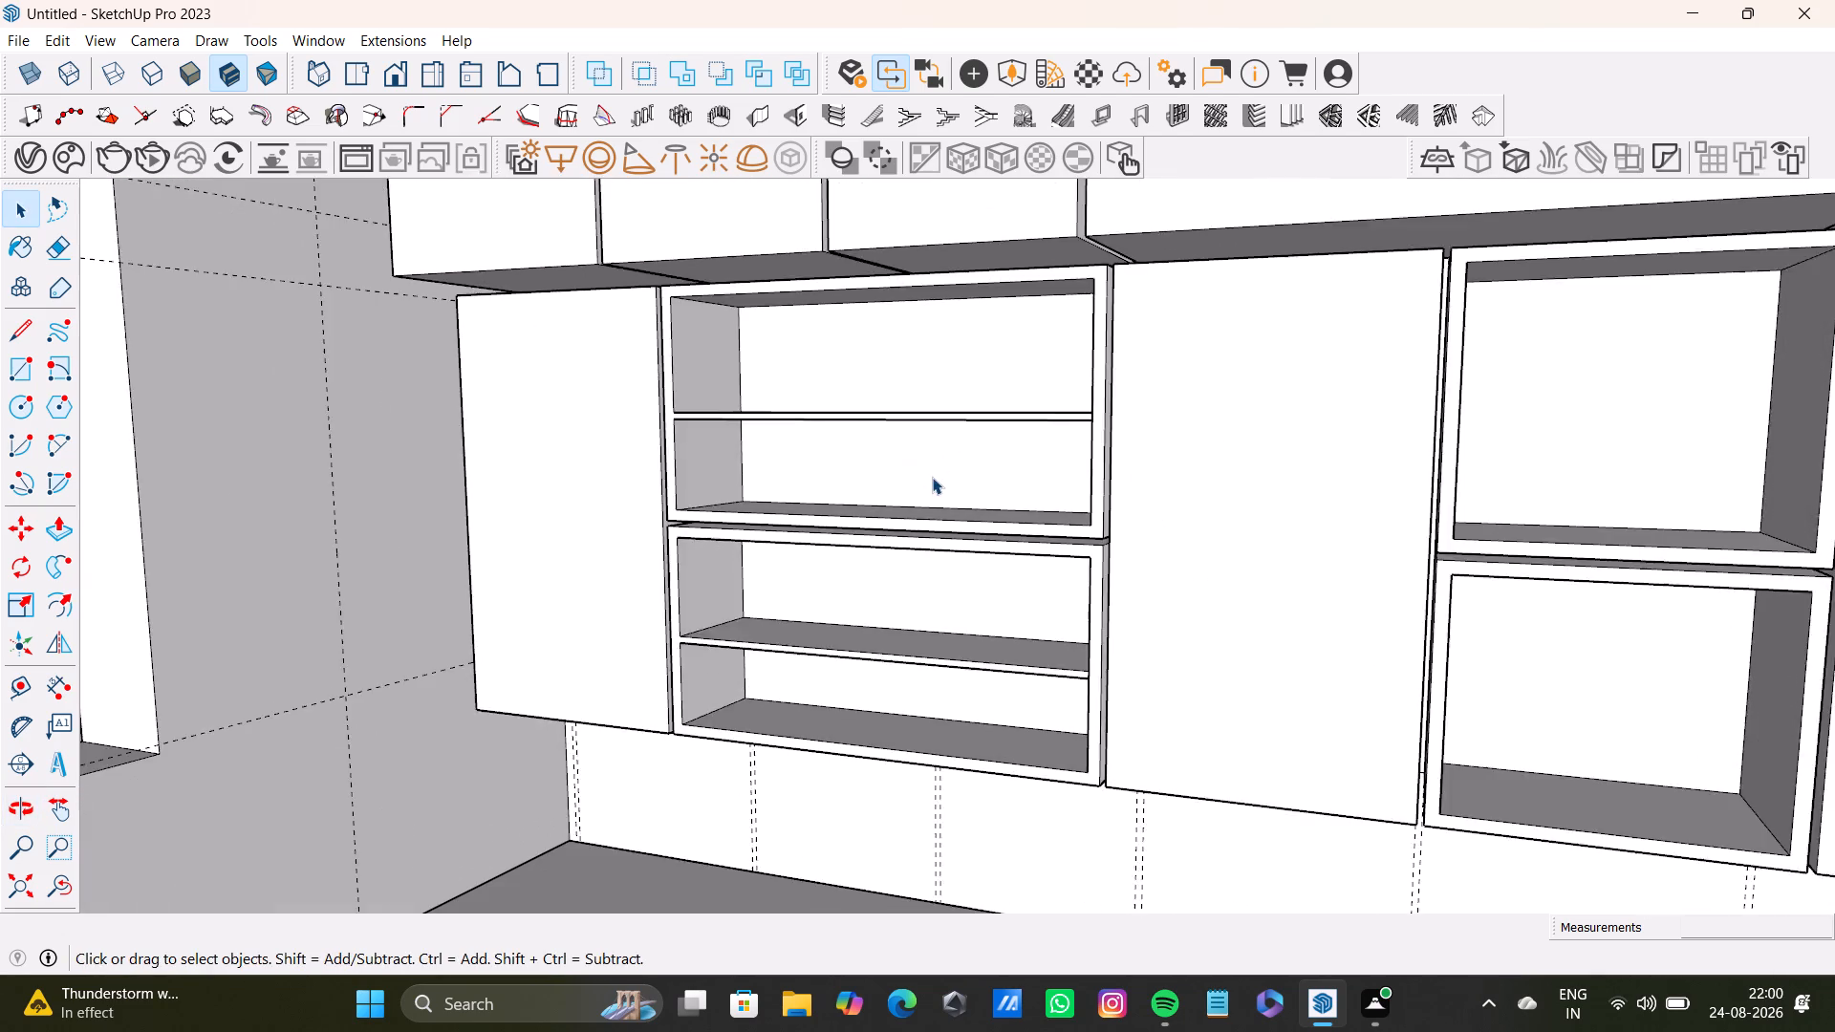
pyautogui.scroll(-3, 932, 477)
pyautogui.moveTo(935, 478); pyautogui.dragTo(763, 489, button='middle')
pyautogui.click(19, 375)
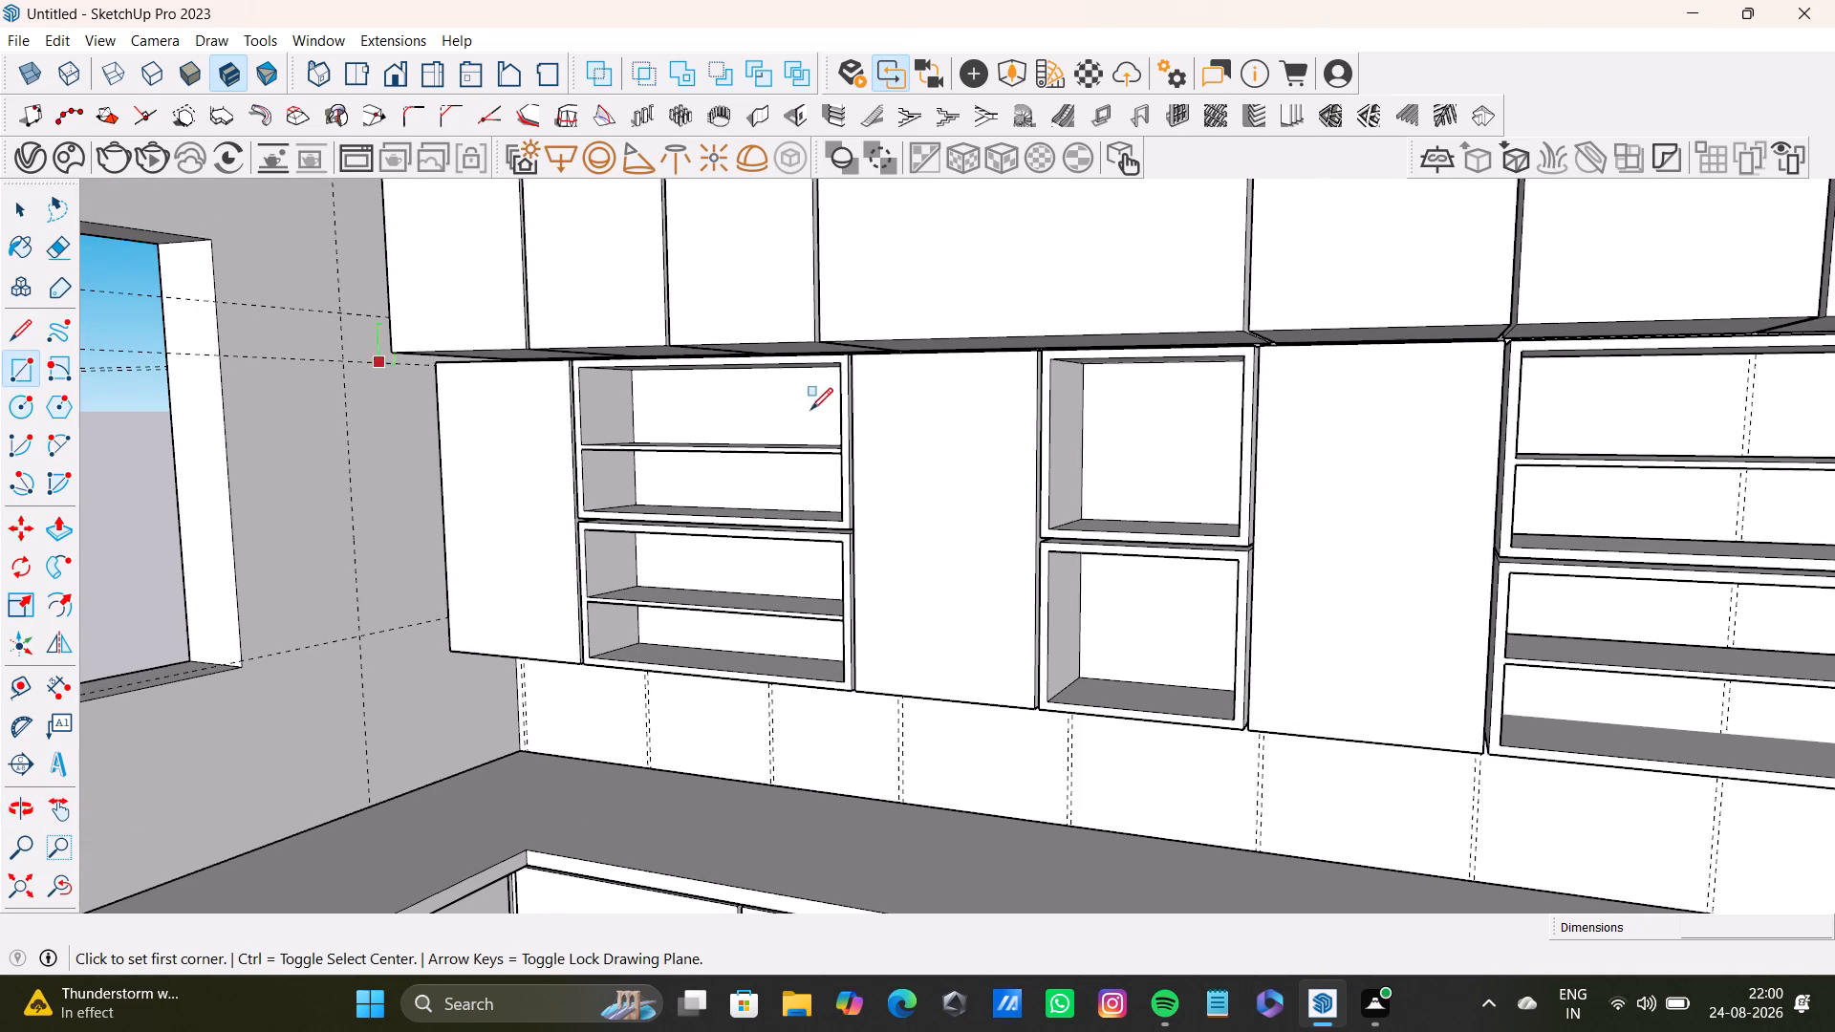
pyautogui.scroll(6, 783, 426)
pyautogui.click(496, 331)
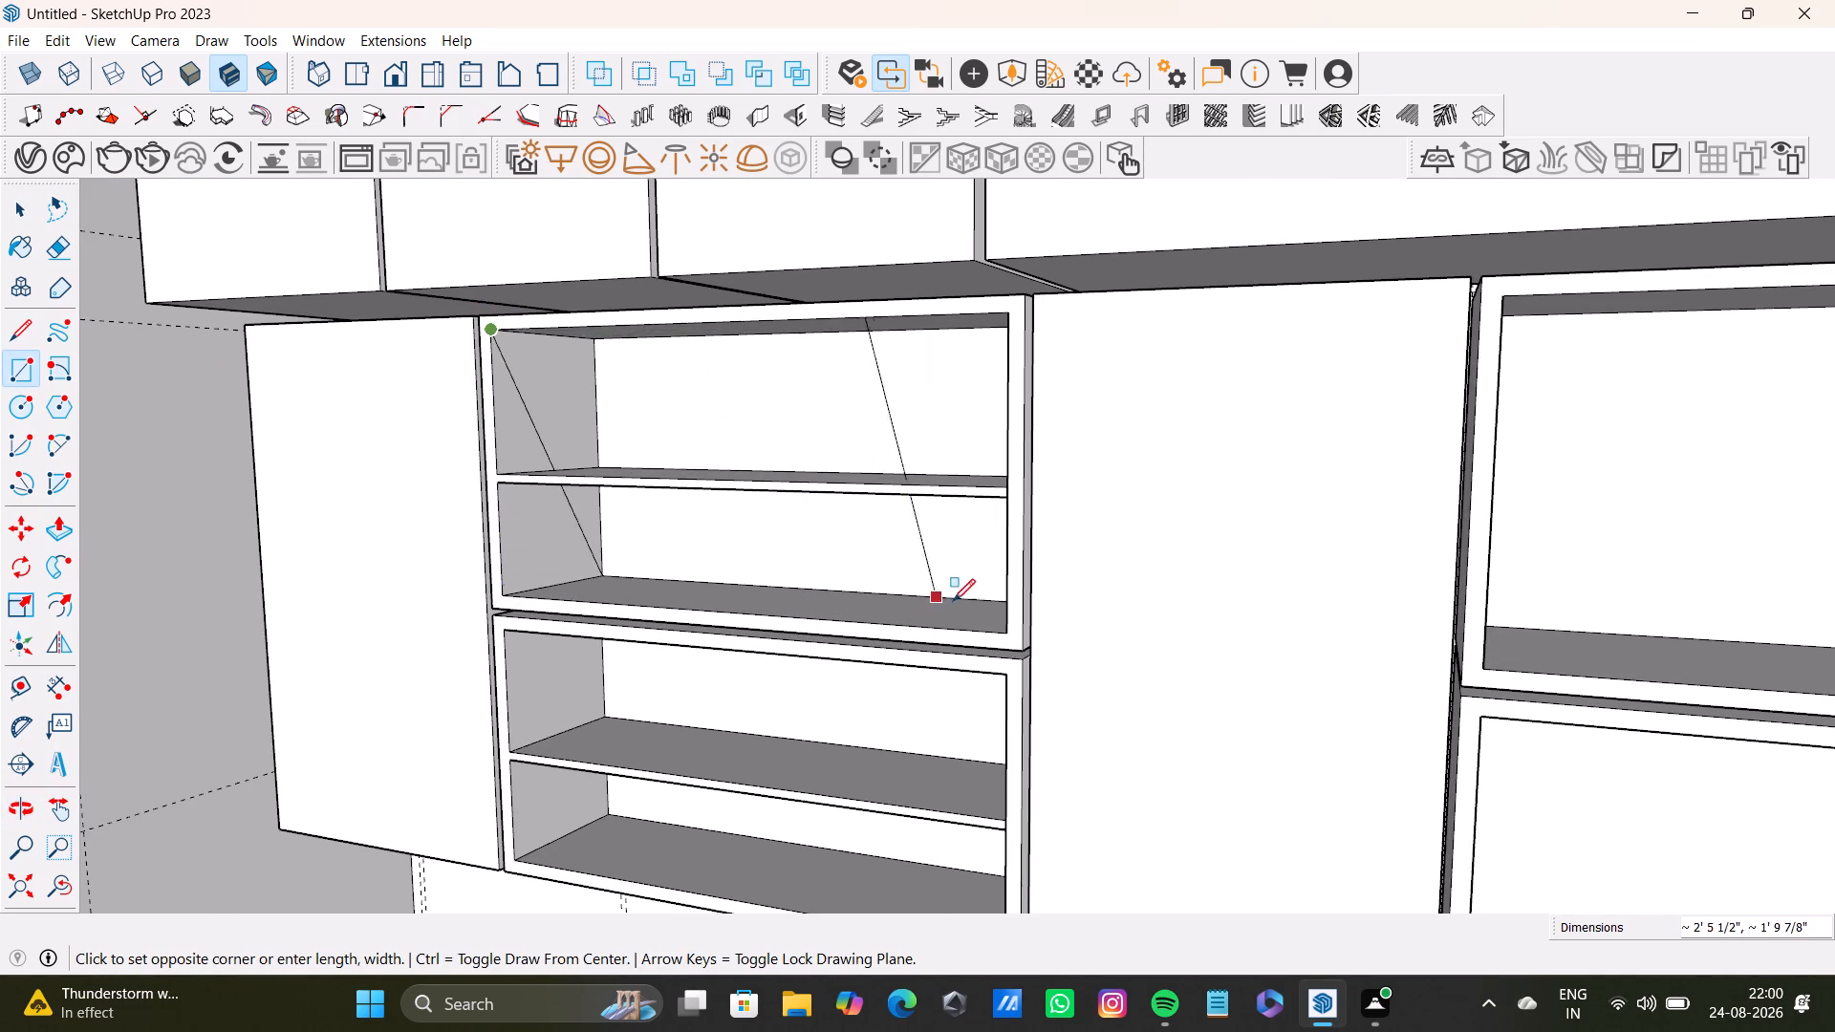
pyautogui.press('Right')
pyautogui.click(1004, 628)
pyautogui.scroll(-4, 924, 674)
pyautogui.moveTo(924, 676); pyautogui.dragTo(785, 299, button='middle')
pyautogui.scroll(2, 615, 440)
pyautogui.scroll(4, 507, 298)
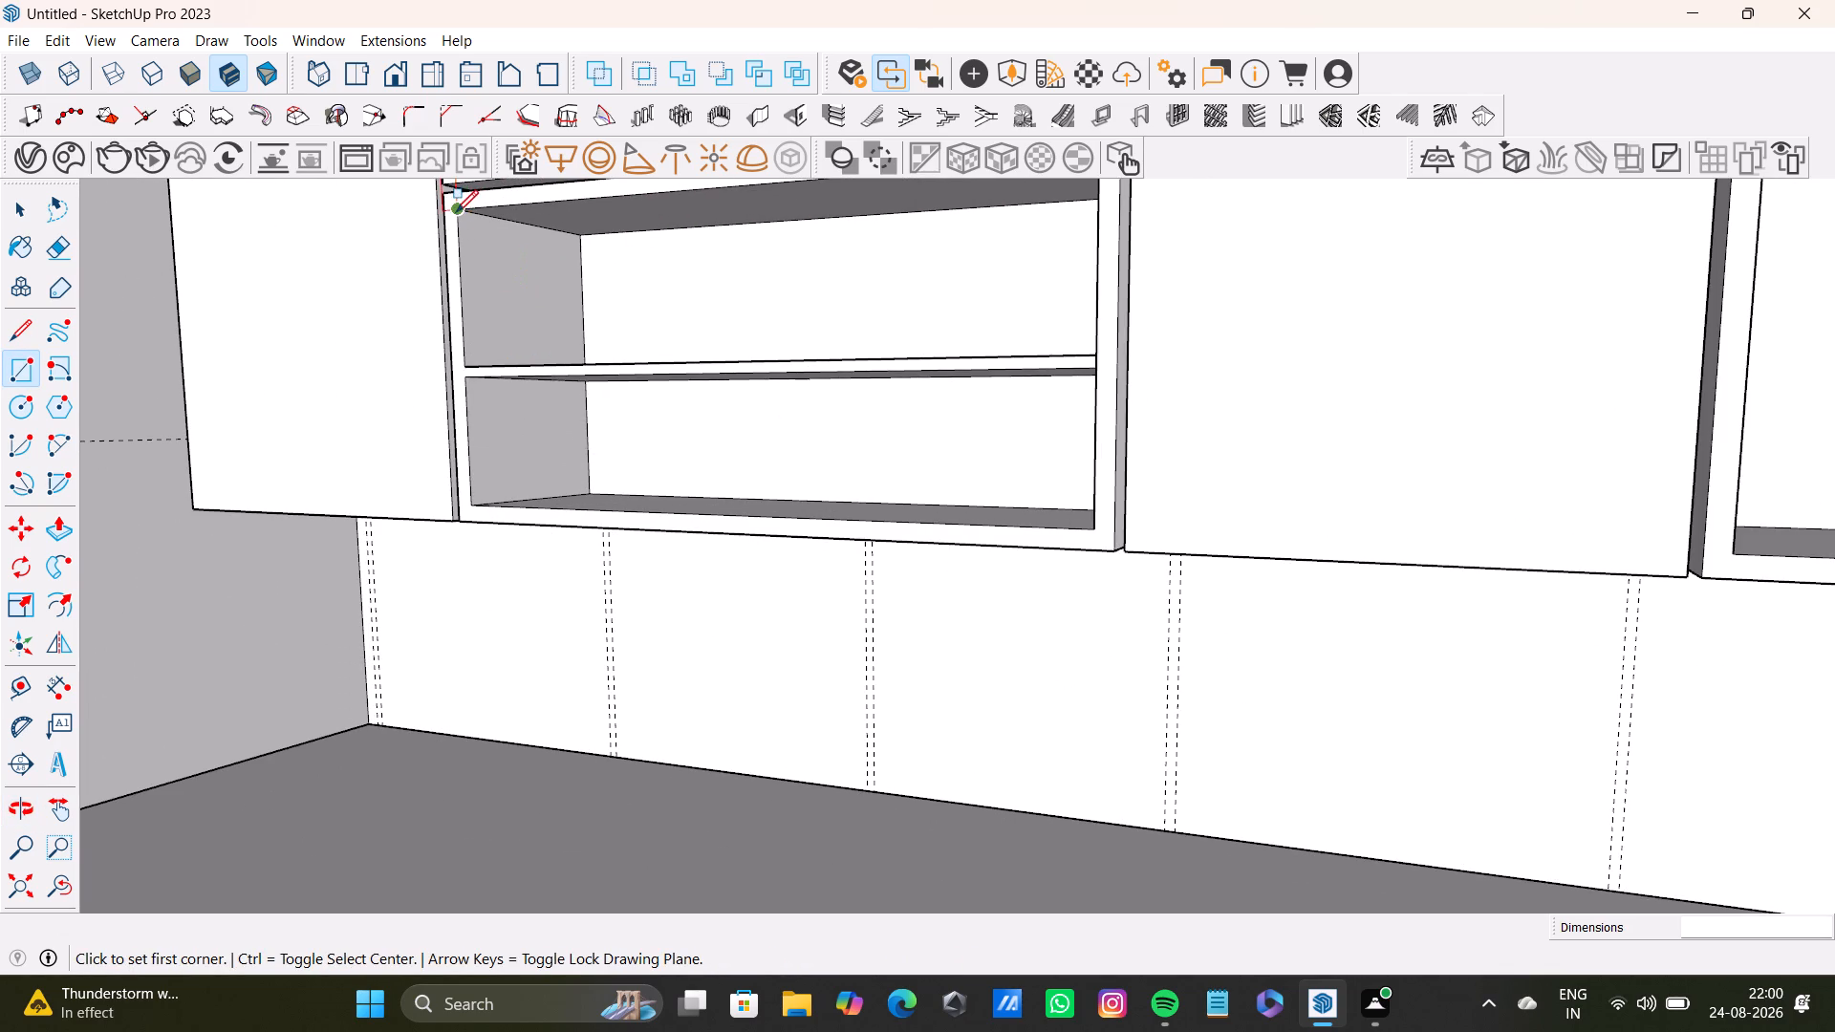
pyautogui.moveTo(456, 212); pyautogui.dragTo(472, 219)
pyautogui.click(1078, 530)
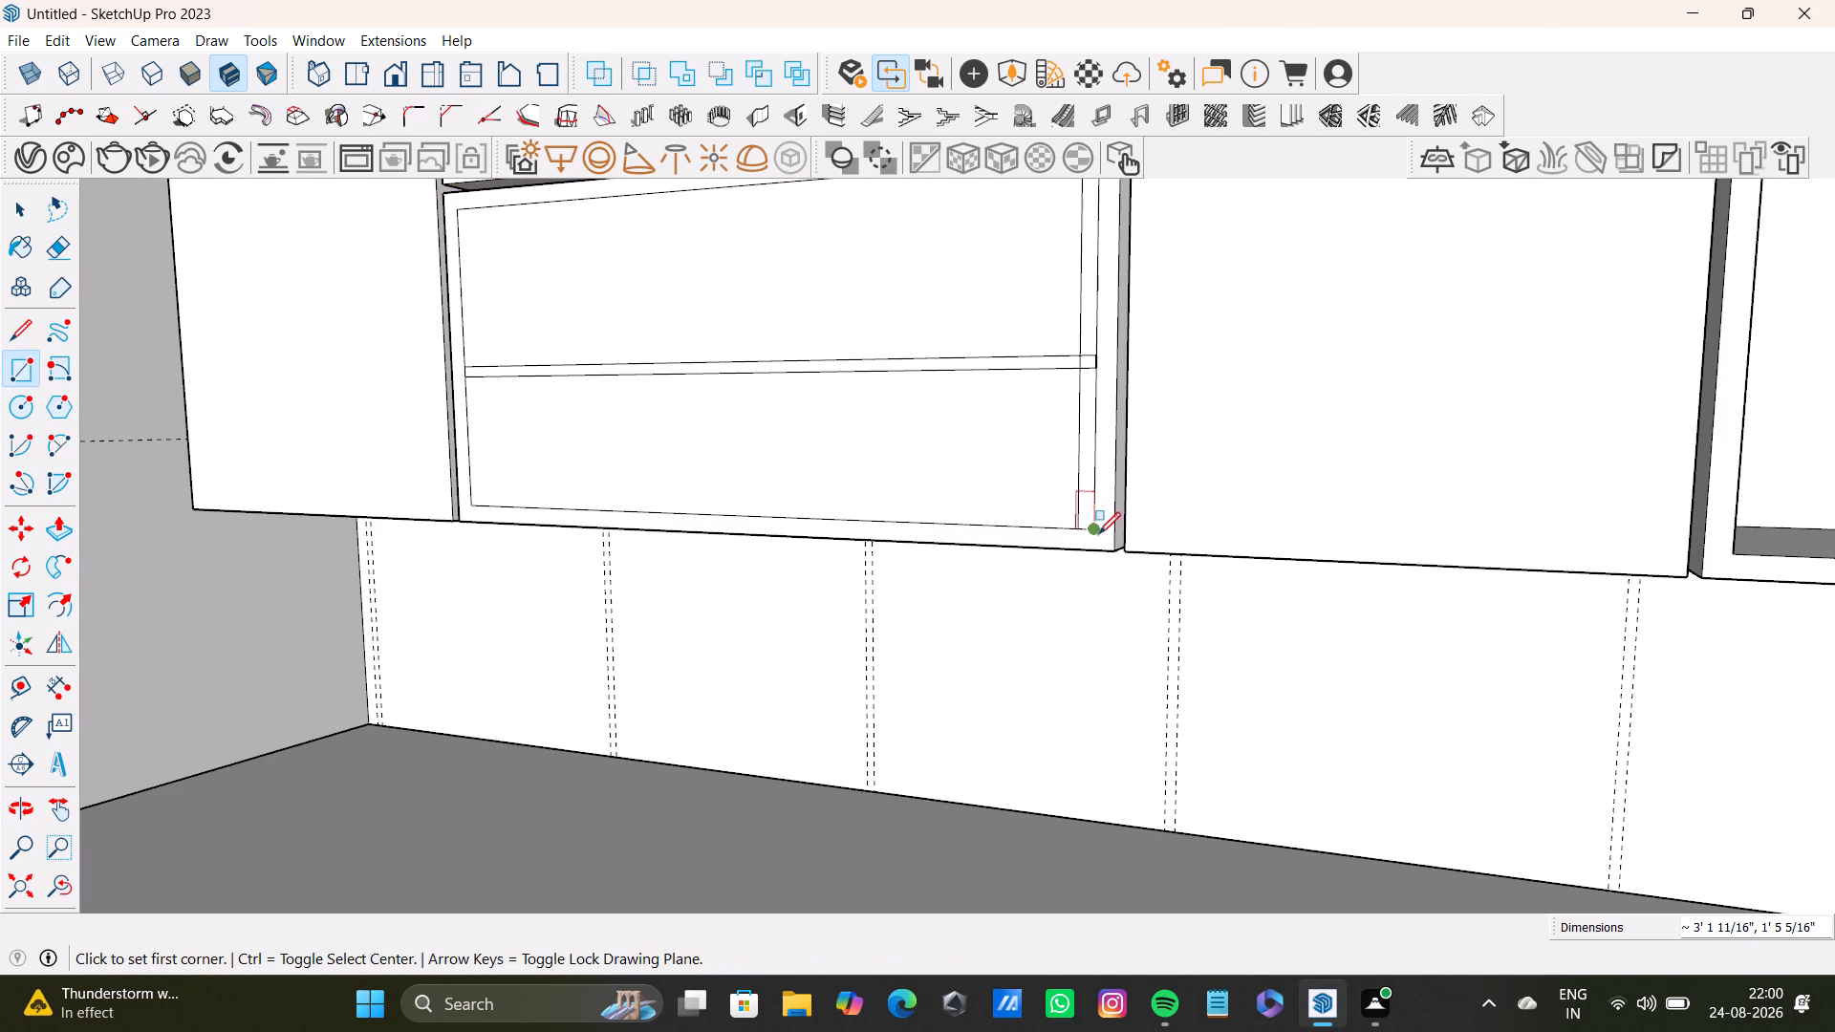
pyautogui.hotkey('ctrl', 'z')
# Draw a rectangle corner to corner over the front opening of the lower open shelf unit nearest the window.
pyautogui.scroll(-4, 867, 527)
pyautogui.keyDown('shift'); pyautogui.moveTo(867, 514); pyautogui.dragTo(871, 634, button='middle'); pyautogui.keyUp('shift')
pyautogui.scroll(7, 584, 481)
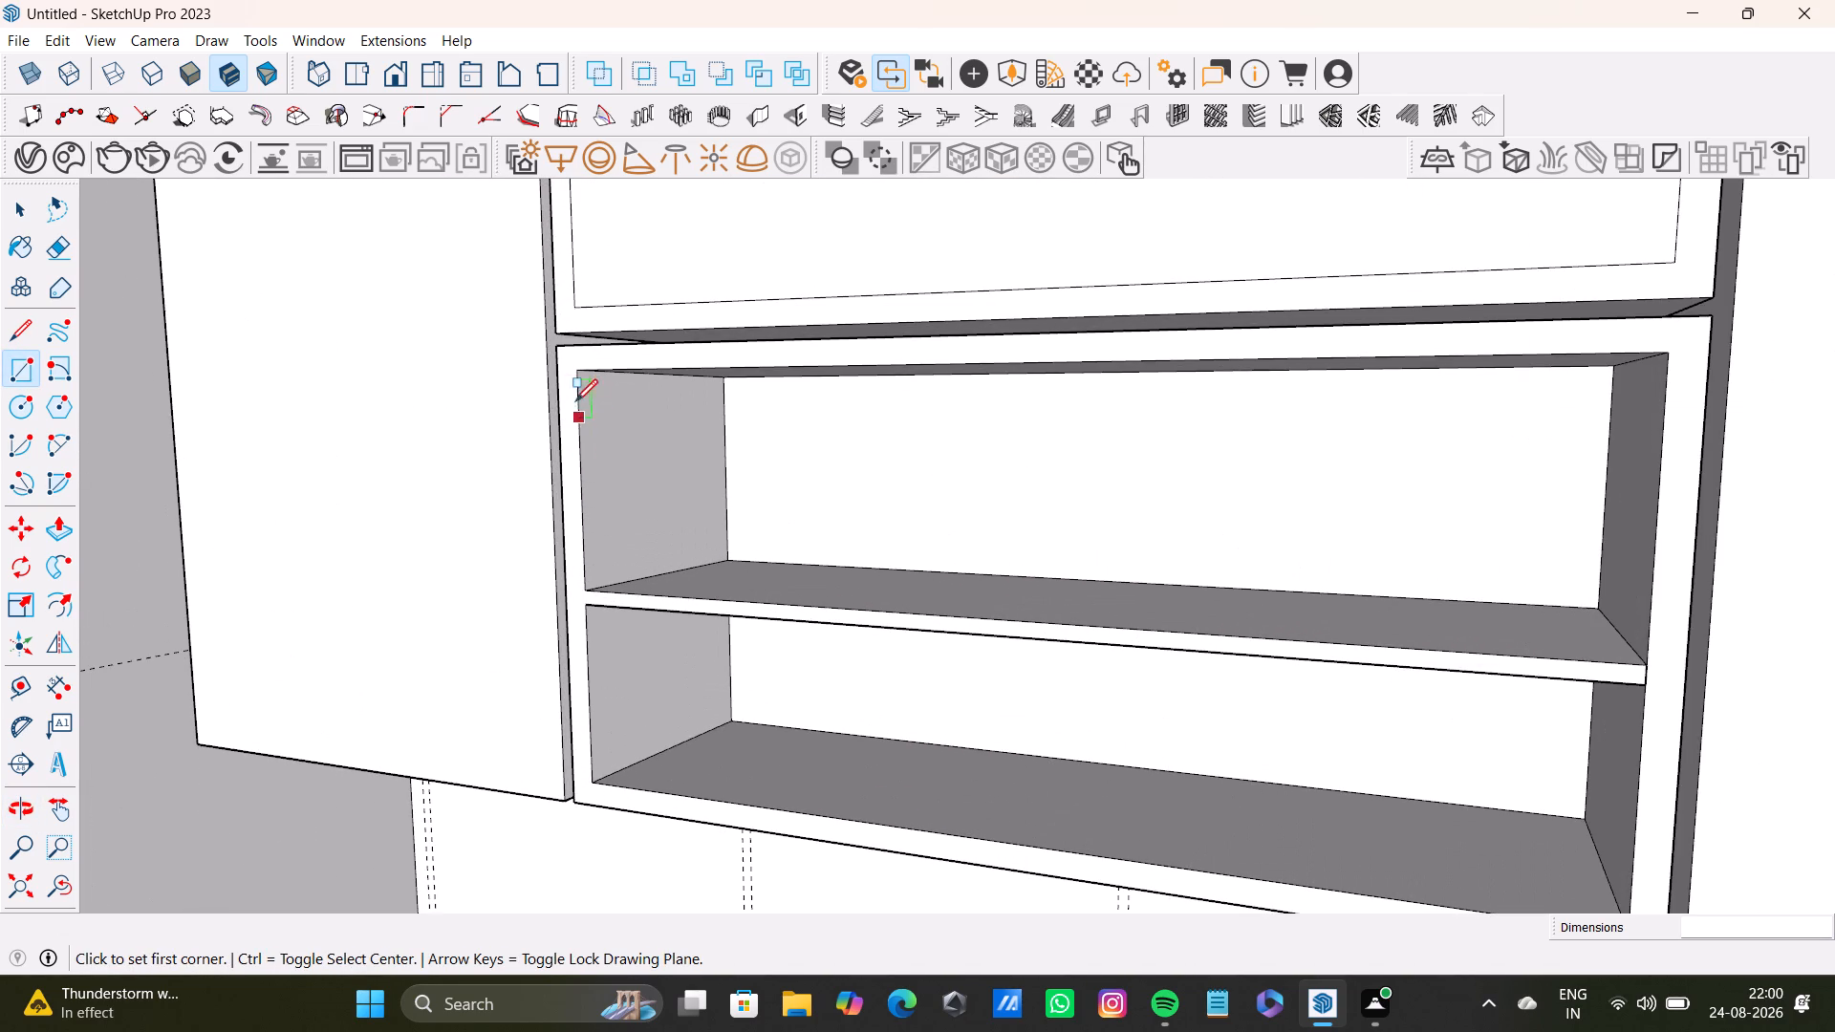
pyautogui.click(581, 370)
pyautogui.scroll(-3, 1004, 647)
pyautogui.moveTo(1047, 661); pyautogui.dragTo(806, 509, button='middle')
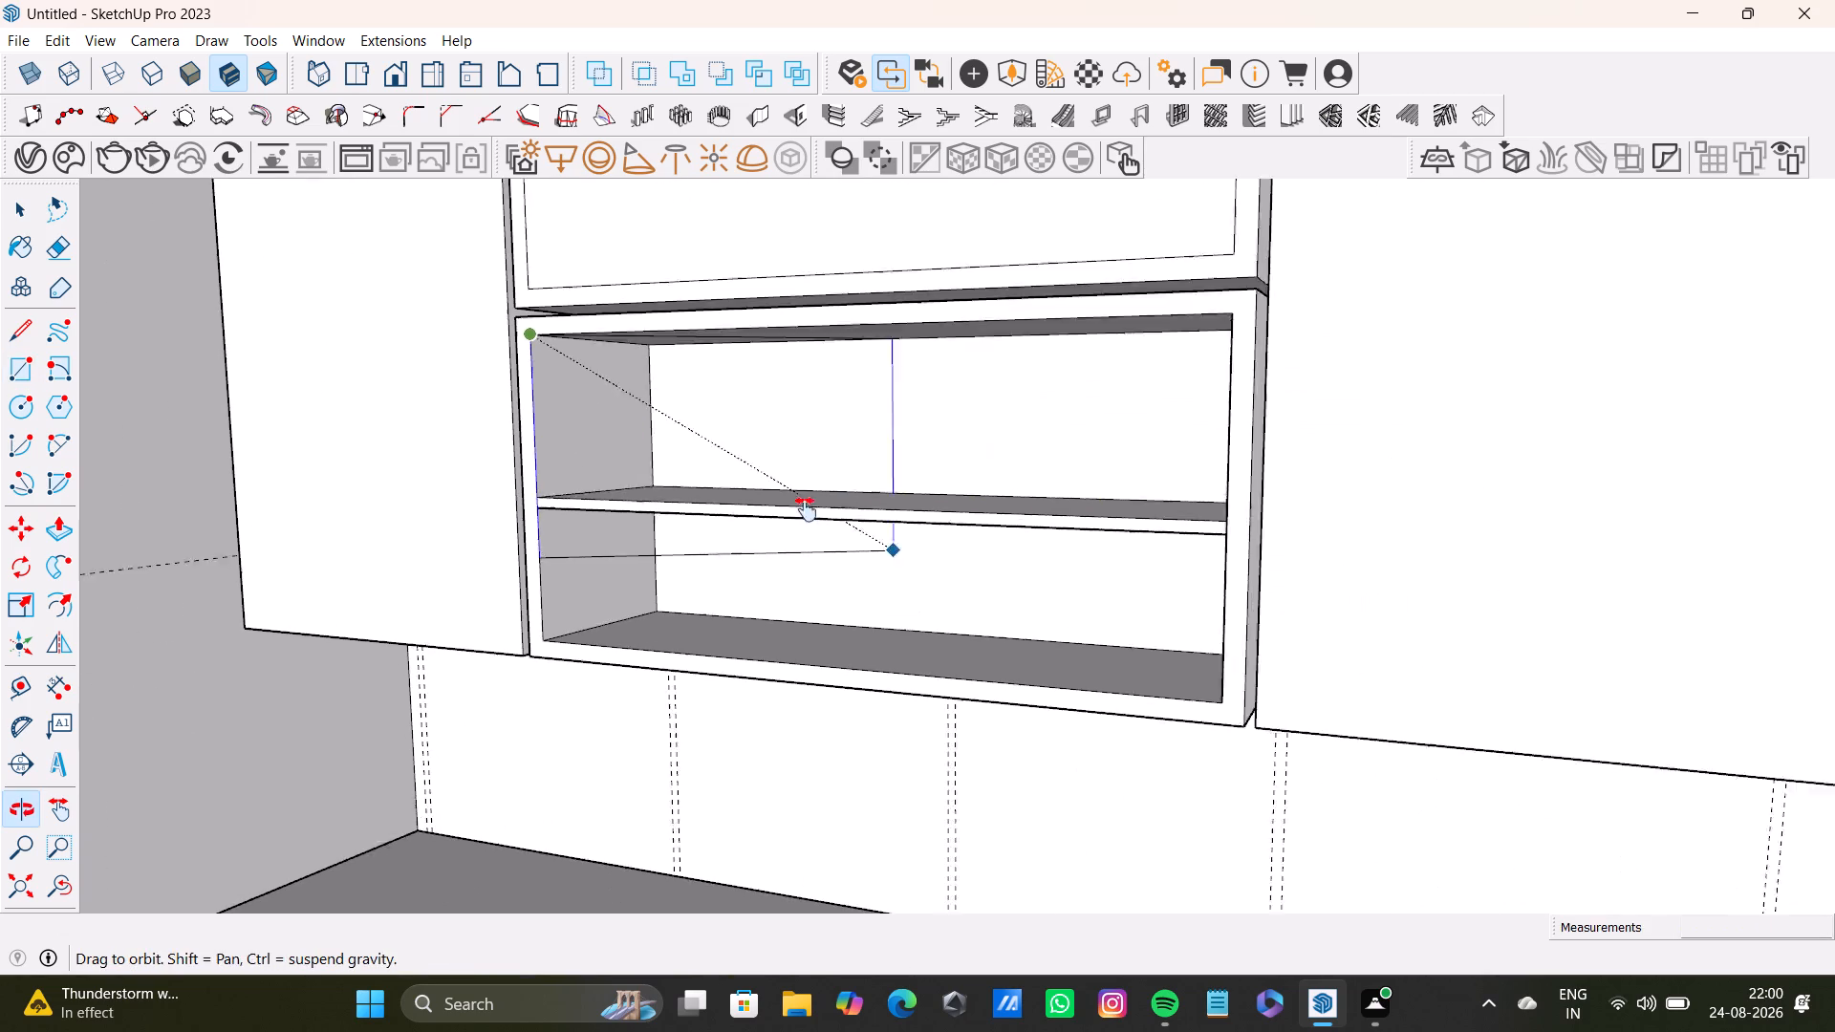
pyautogui.moveTo(806, 509); pyautogui.dragTo(801, 513, button='middle')
pyautogui.click(1093, 645)
# Draw a 1' 9" by 1' 6 7/8" rectangle over the upper open niche in the middle of the same wall.
pyautogui.scroll(-5, 965, 634)
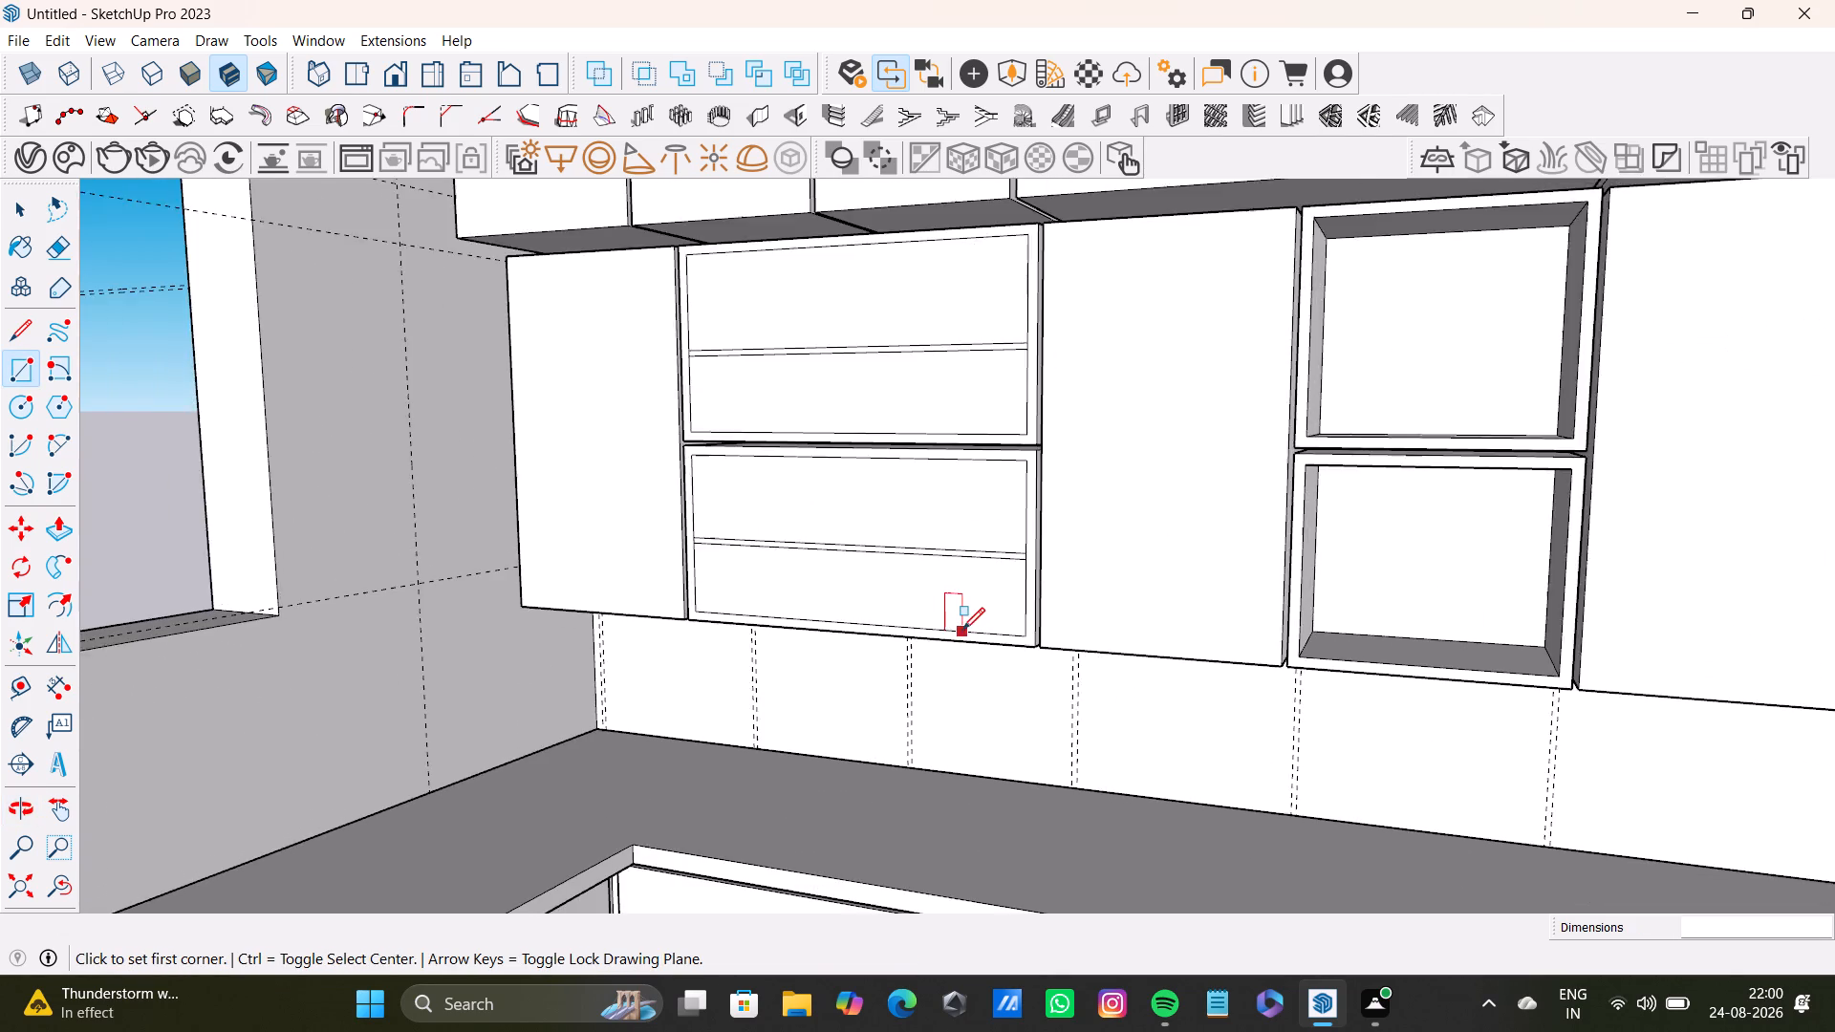
pyautogui.scroll(-4, 962, 630)
pyautogui.keyDown('shift'); pyautogui.moveTo(945, 613); pyautogui.dragTo(672, 634, button='middle'); pyautogui.keyUp('shift')
pyautogui.scroll(3, 958, 536)
pyautogui.keyDown('shift'); pyautogui.moveTo(995, 469); pyautogui.dragTo(881, 659, button='middle'); pyautogui.keyUp('shift')
pyautogui.scroll(3, 887, 502)
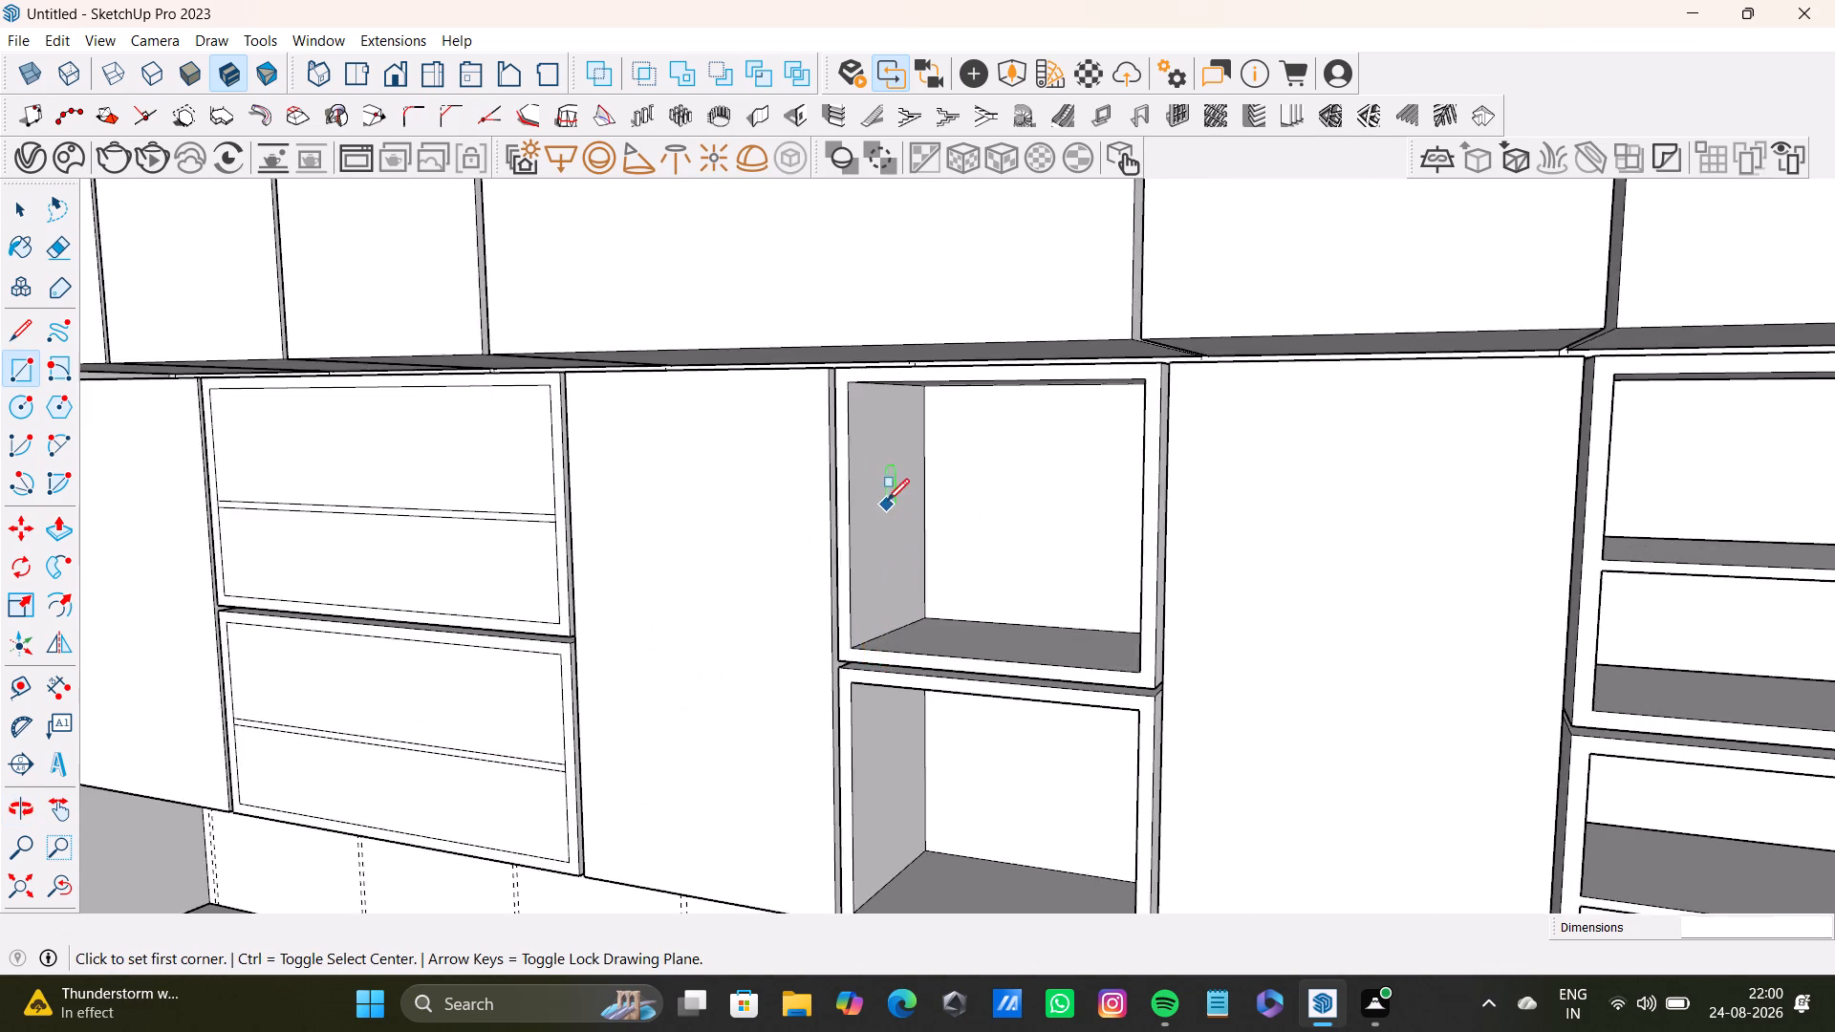
pyautogui.scroll(1, 887, 501)
pyautogui.click(827, 316)
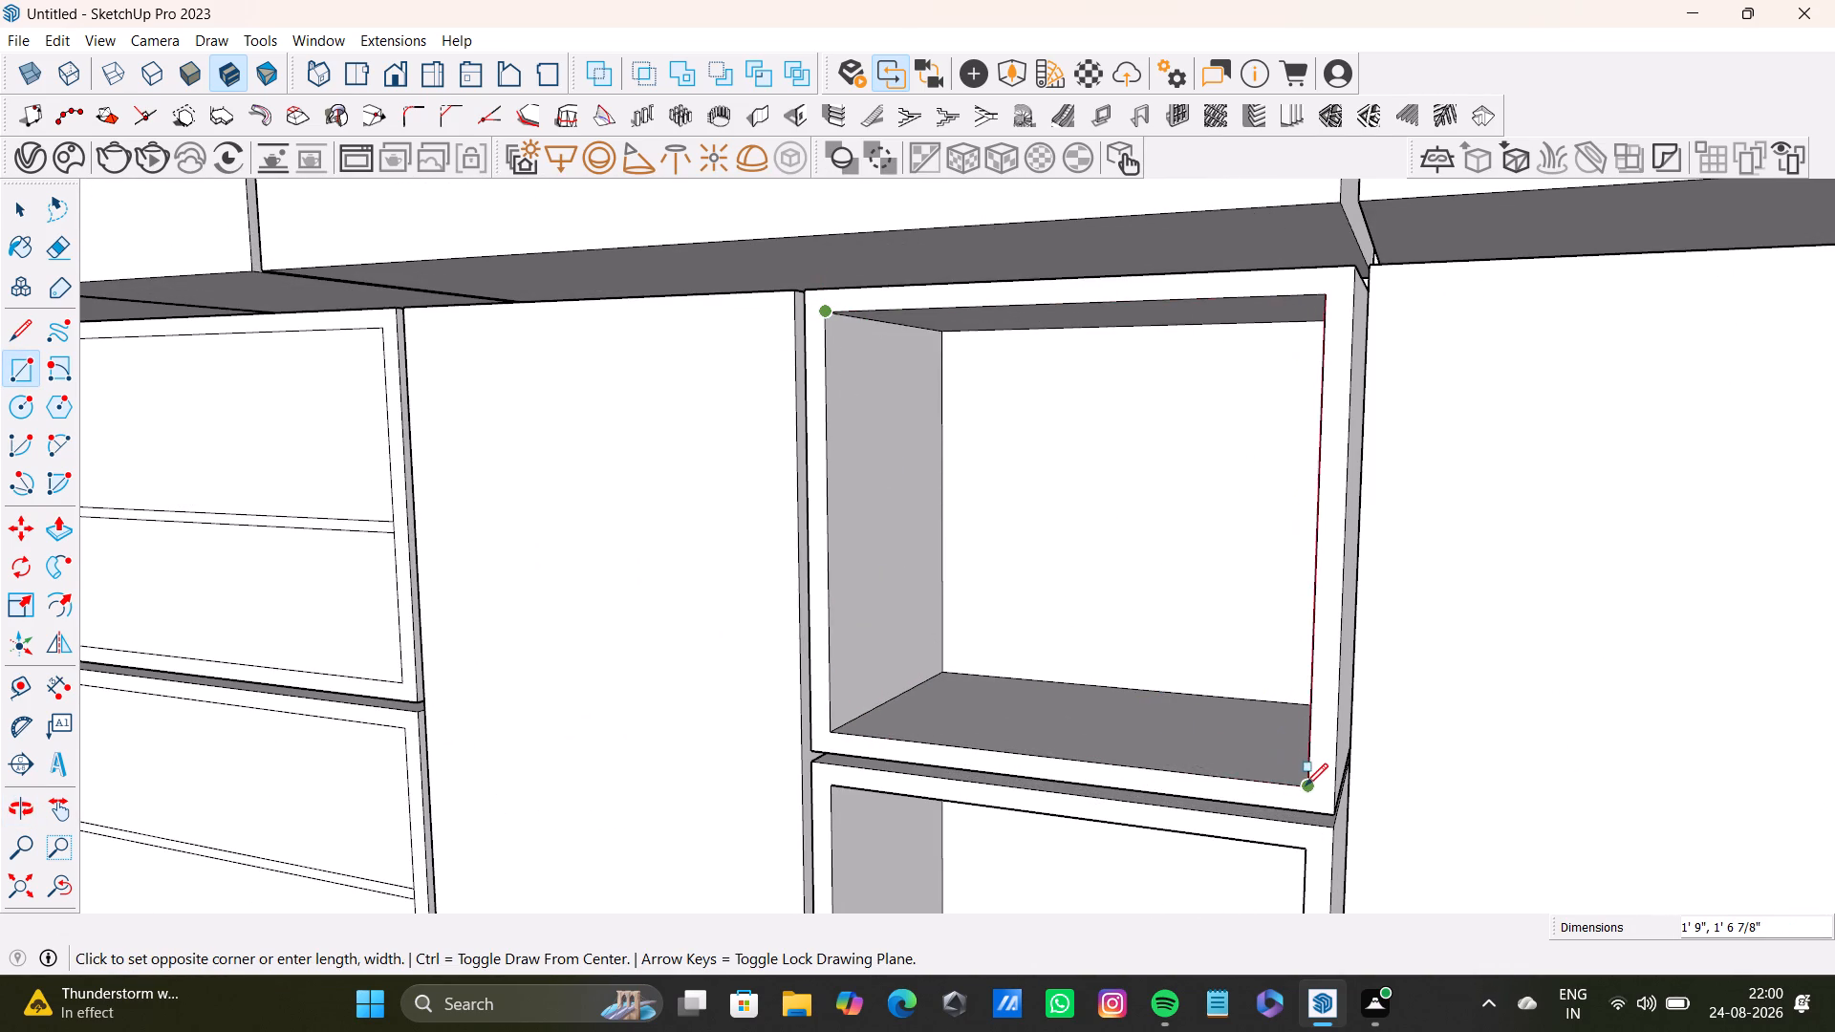
pyautogui.click(1306, 785)
# Draw a 1' 9" by 1' 5 5/16" rectangle over the lower open niche directly beneath it.
pyautogui.scroll(-3, 1252, 801)
pyautogui.keyDown('shift'); pyautogui.moveTo(1251, 801); pyautogui.dragTo(1139, 508, button='middle'); pyautogui.keyUp('shift')
pyautogui.scroll(4, 939, 591)
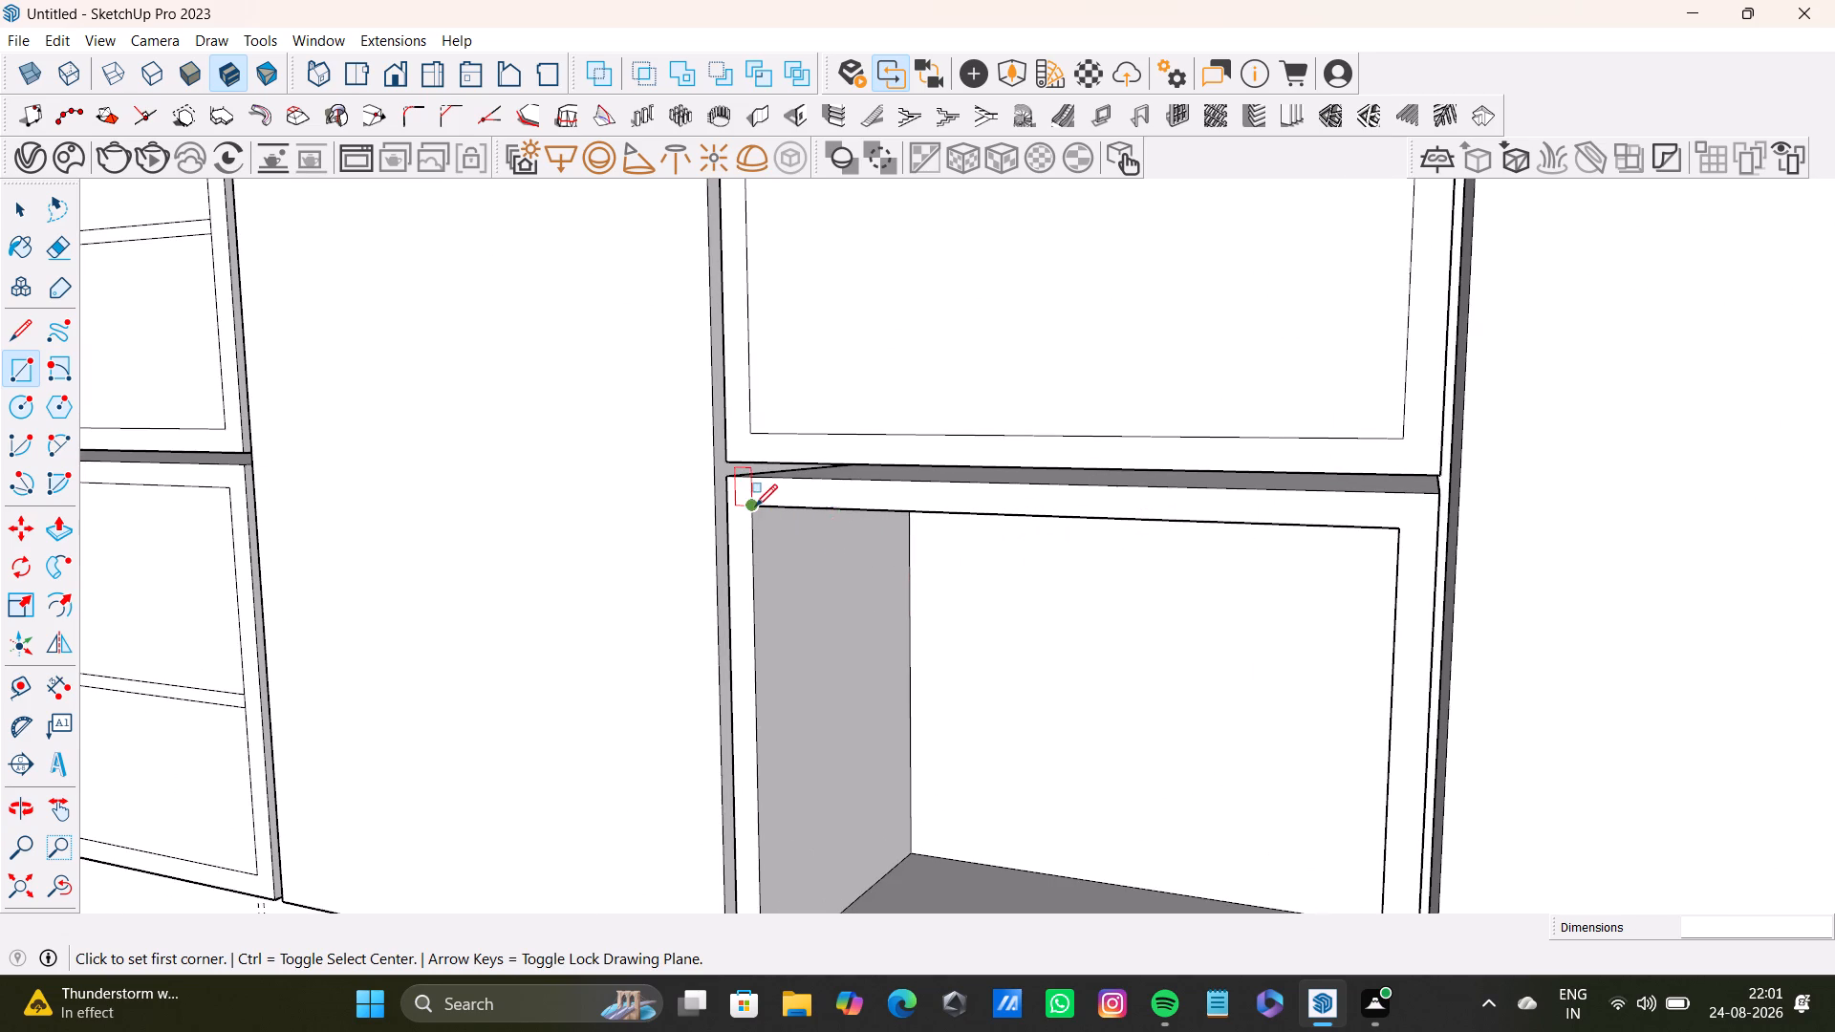
pyautogui.click(756, 507)
pyautogui.scroll(-4, 1046, 711)
pyautogui.keyDown('shift'); pyautogui.moveTo(1067, 727); pyautogui.dragTo(1043, 552, button='middle'); pyautogui.keyUp('shift')
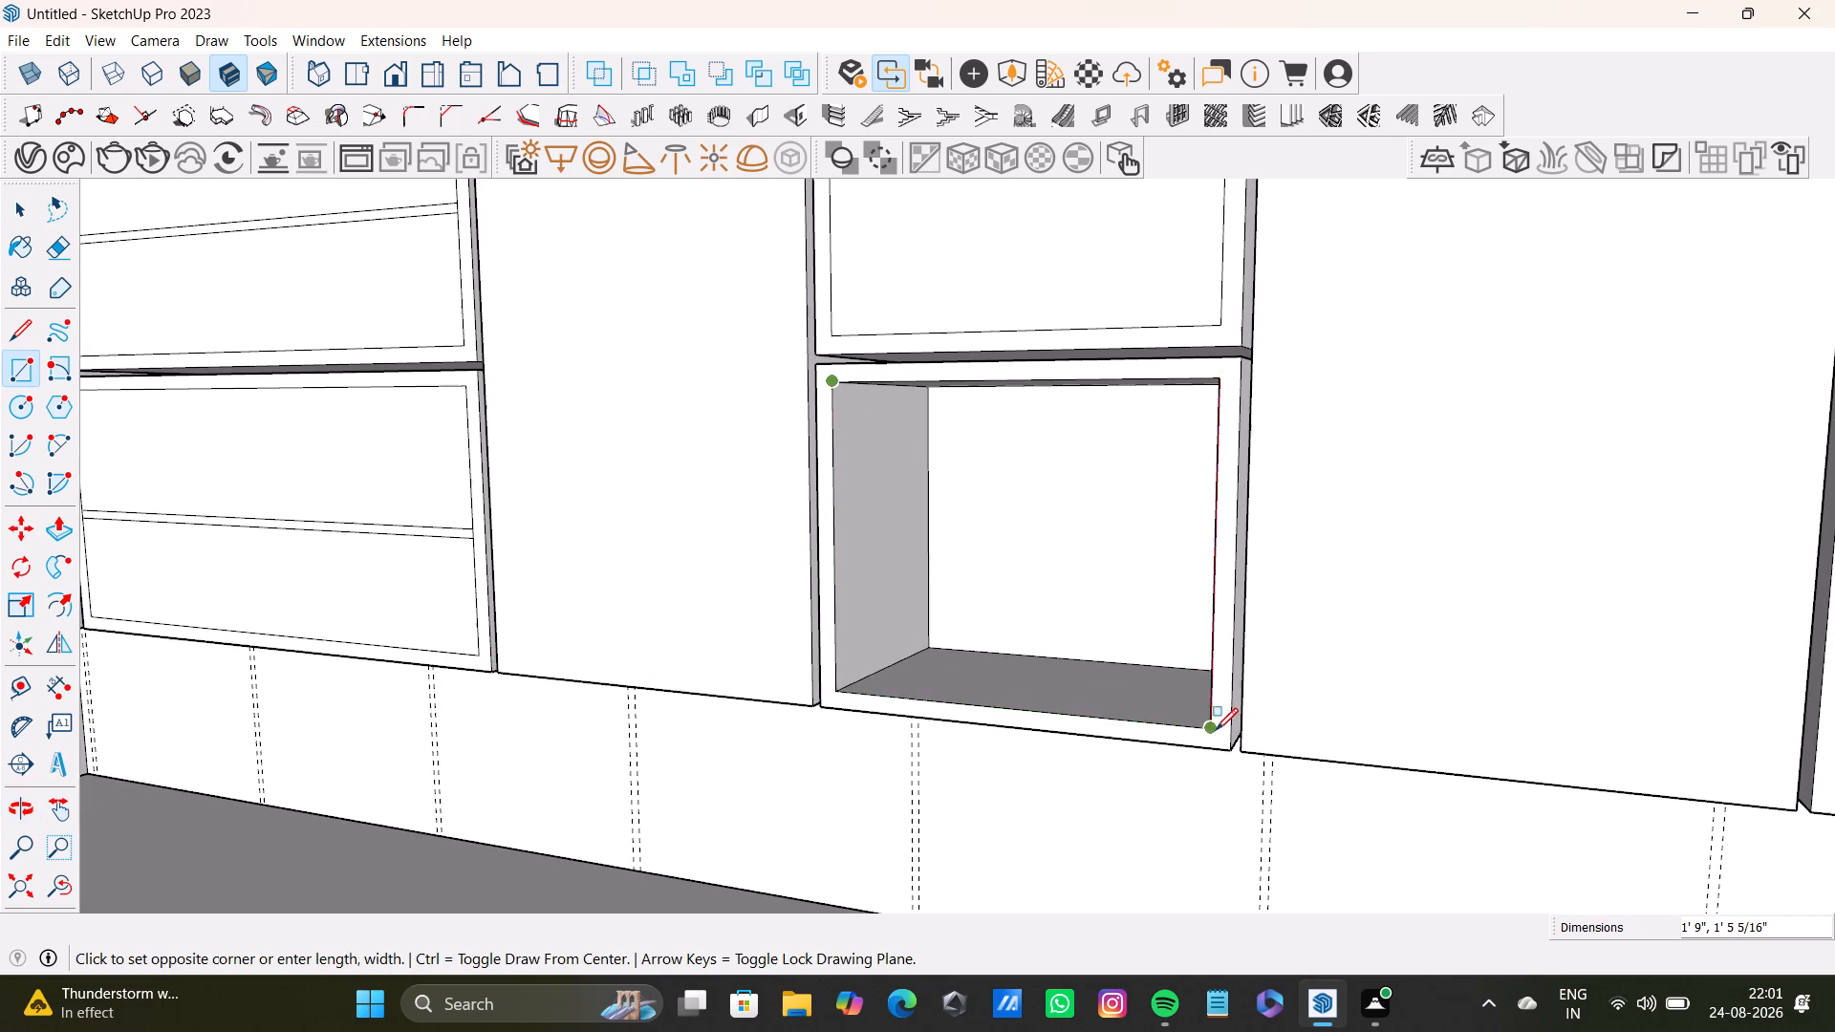
pyautogui.click(1214, 730)
# Draw a rectangle over the full front opening of the upper wide two-shelf unit beyond the tall plain door.
pyautogui.scroll(-9, 1150, 703)
pyautogui.moveTo(1202, 677); pyautogui.dragTo(793, 669, button='middle')
pyautogui.scroll(4, 1015, 521)
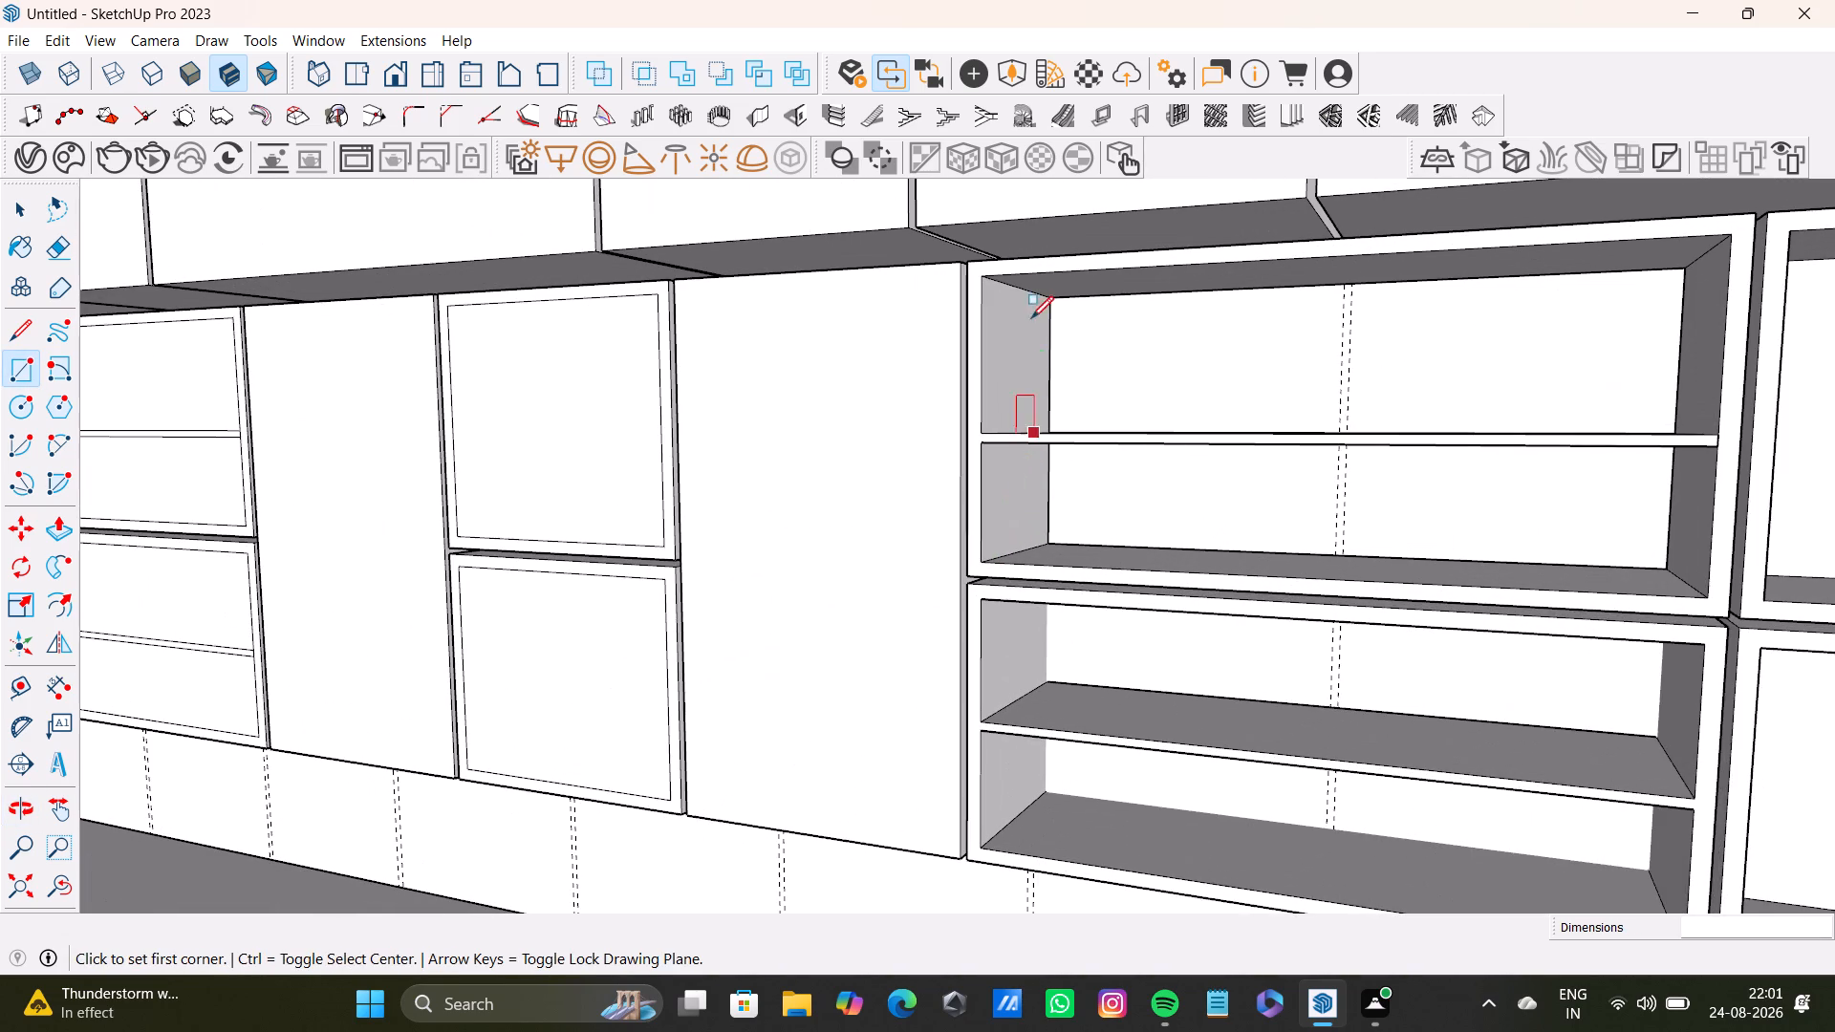
pyautogui.click(985, 276)
pyautogui.scroll(-1, 1544, 564)
pyautogui.moveTo(1544, 564); pyautogui.dragTo(1335, 554, button='middle')
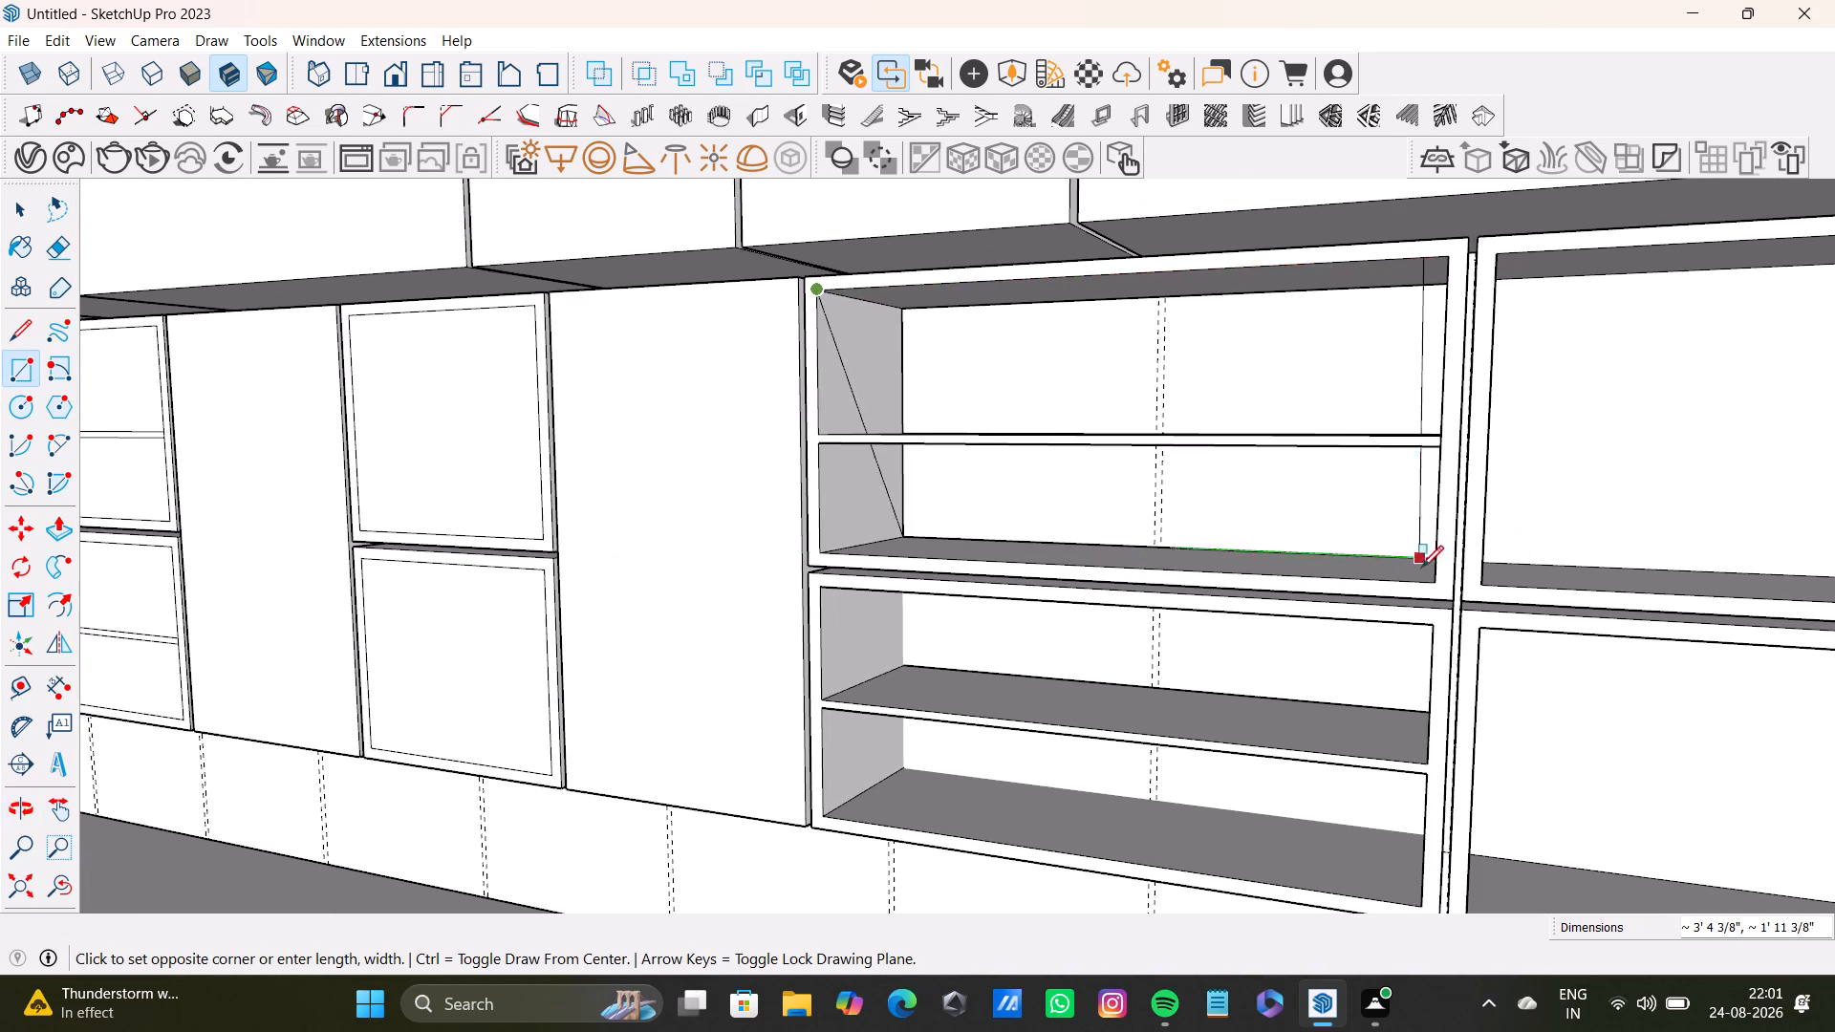
pyautogui.click(1434, 582)
# Draw a rectangle over the full front opening of the lower wide two-shelf unit.
pyautogui.moveTo(1349, 691); pyautogui.dragTo(1270, 473, button='middle')
pyautogui.scroll(3, 813, 515)
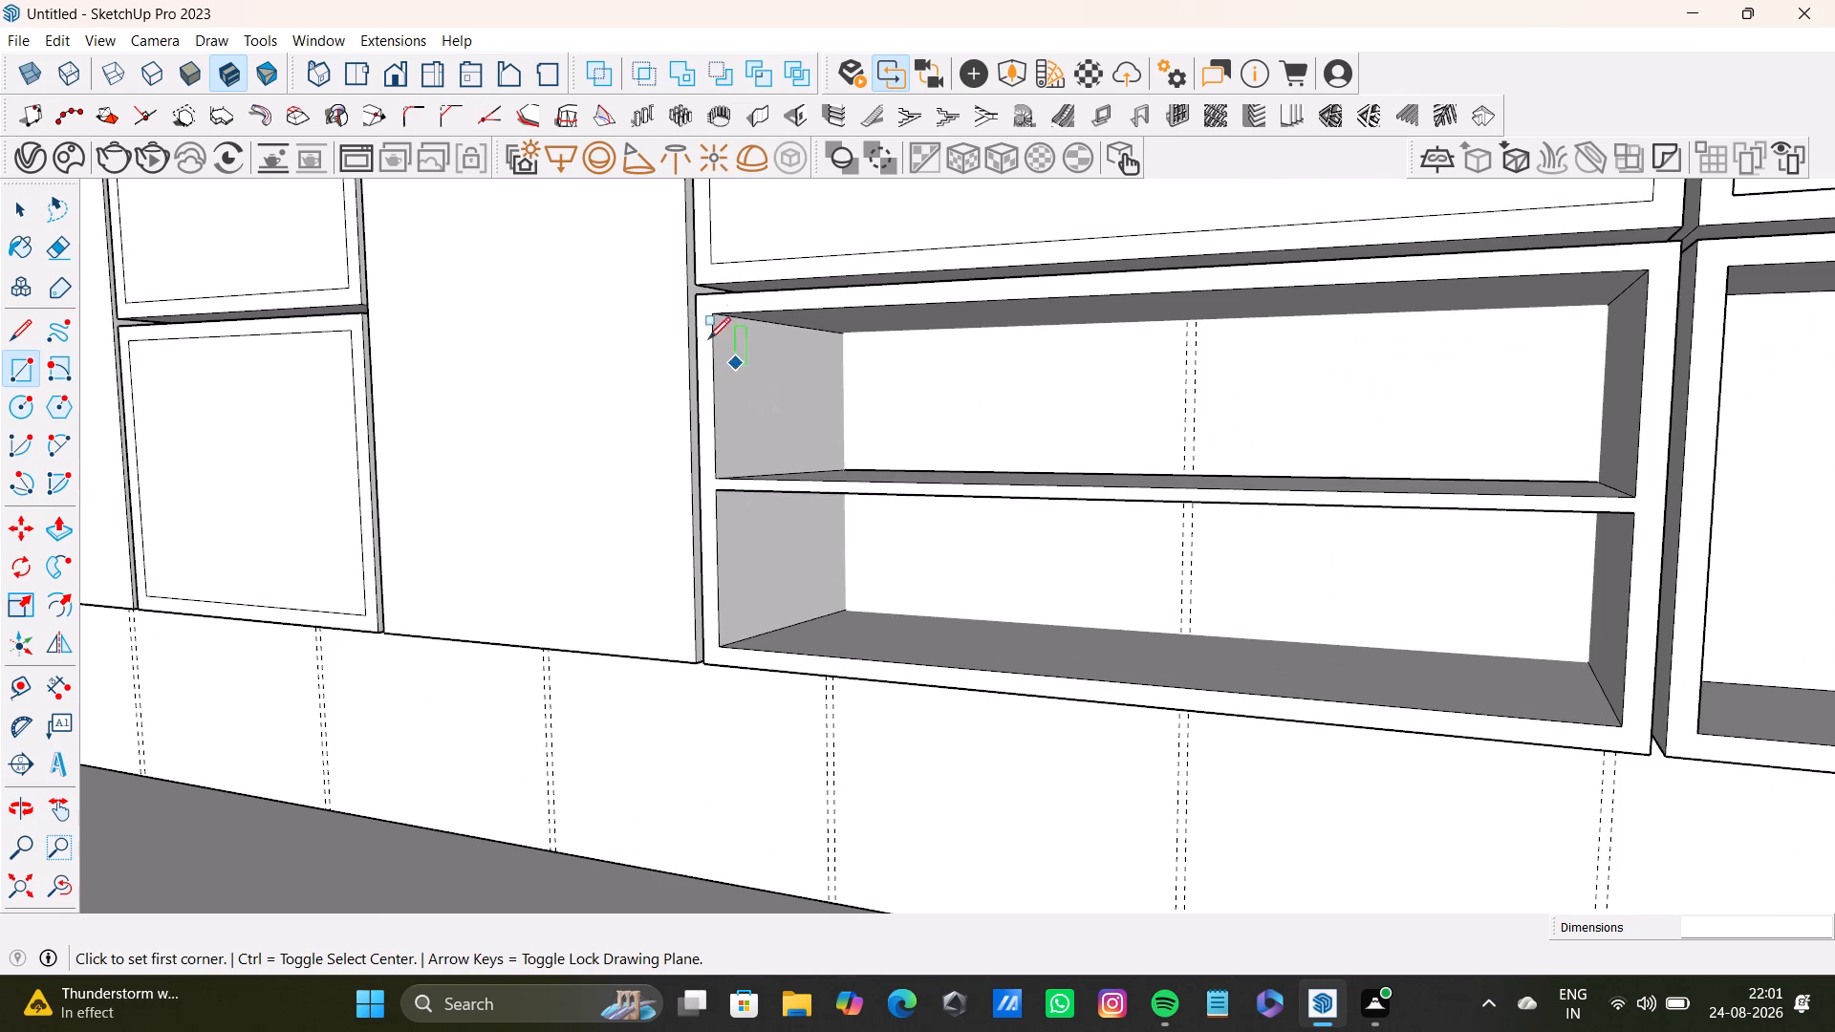
pyautogui.click(716, 314)
pyautogui.moveTo(1429, 603); pyautogui.dragTo(1313, 548, button='middle')
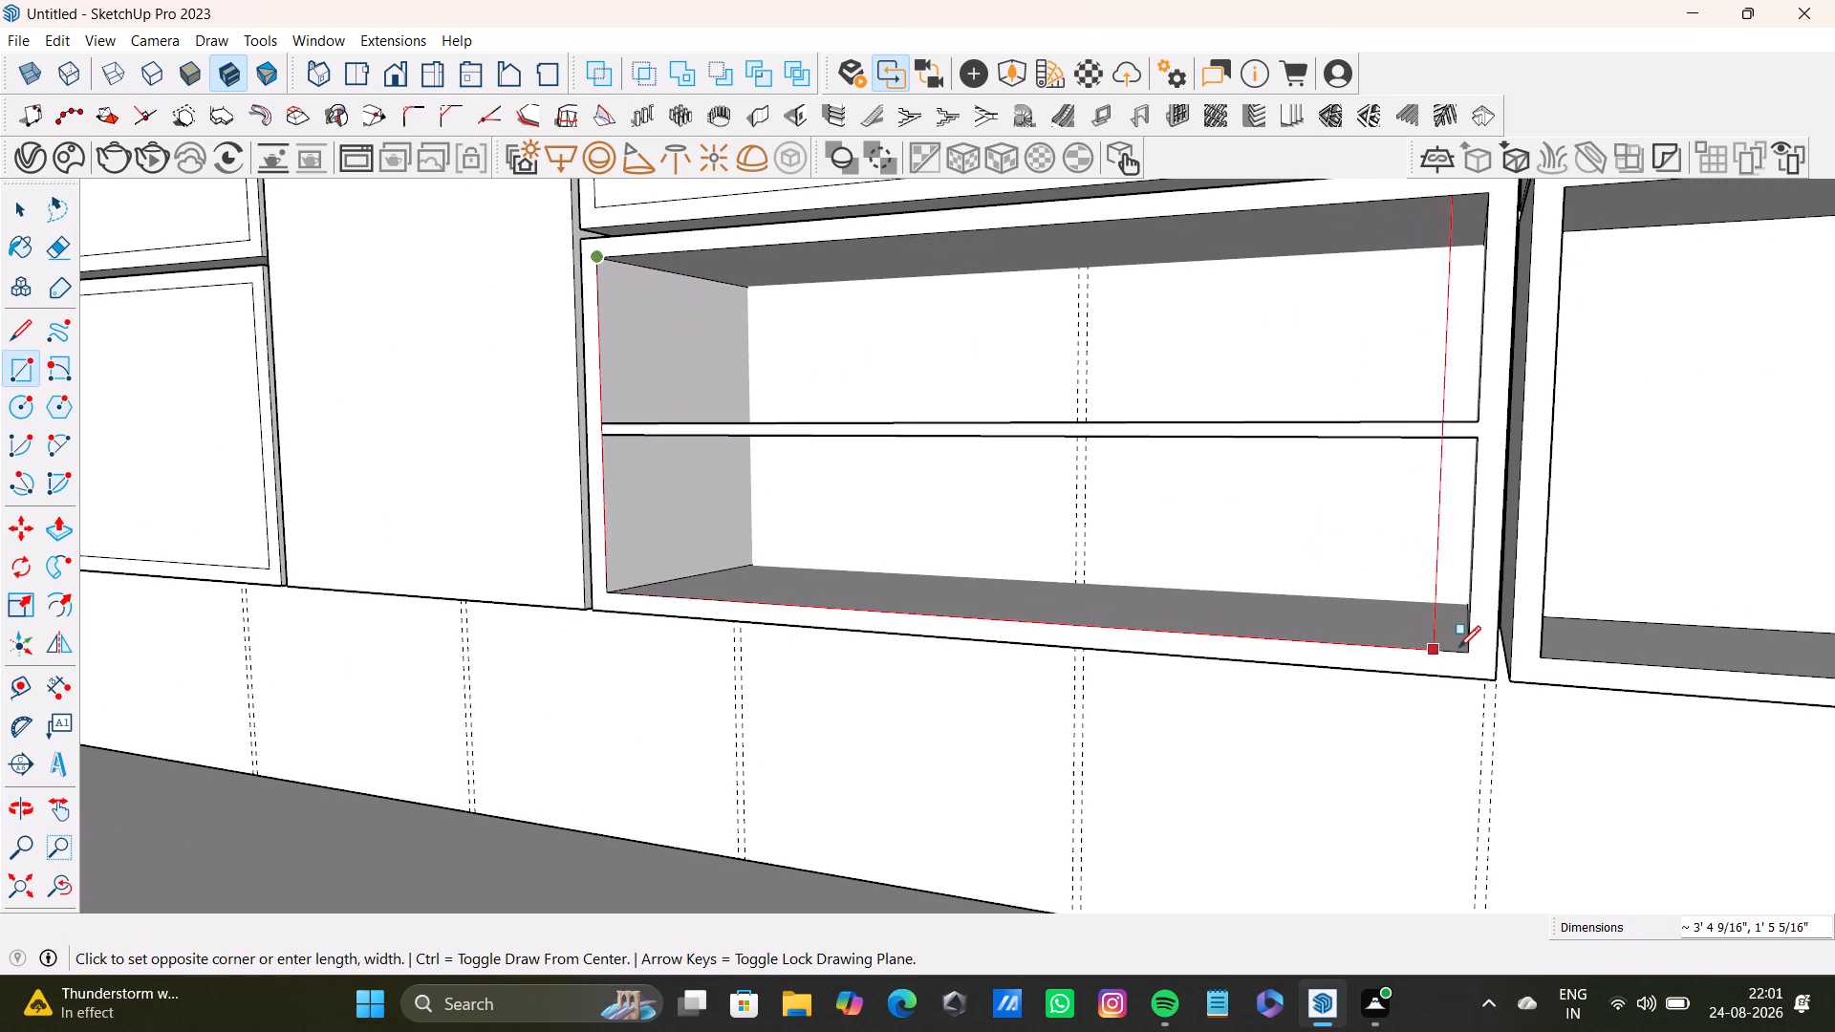
pyautogui.click(1468, 649)
# Draw a 1' 10 1/2" by 1' 6 7/8" rectangle over the upper open niche at the free end of the wall.
pyautogui.scroll(-4, 1421, 644)
pyautogui.moveTo(1411, 620); pyautogui.dragTo(982, 687, button='middle')
pyautogui.moveTo(1115, 677); pyautogui.dragTo(1260, 713, button='middle')
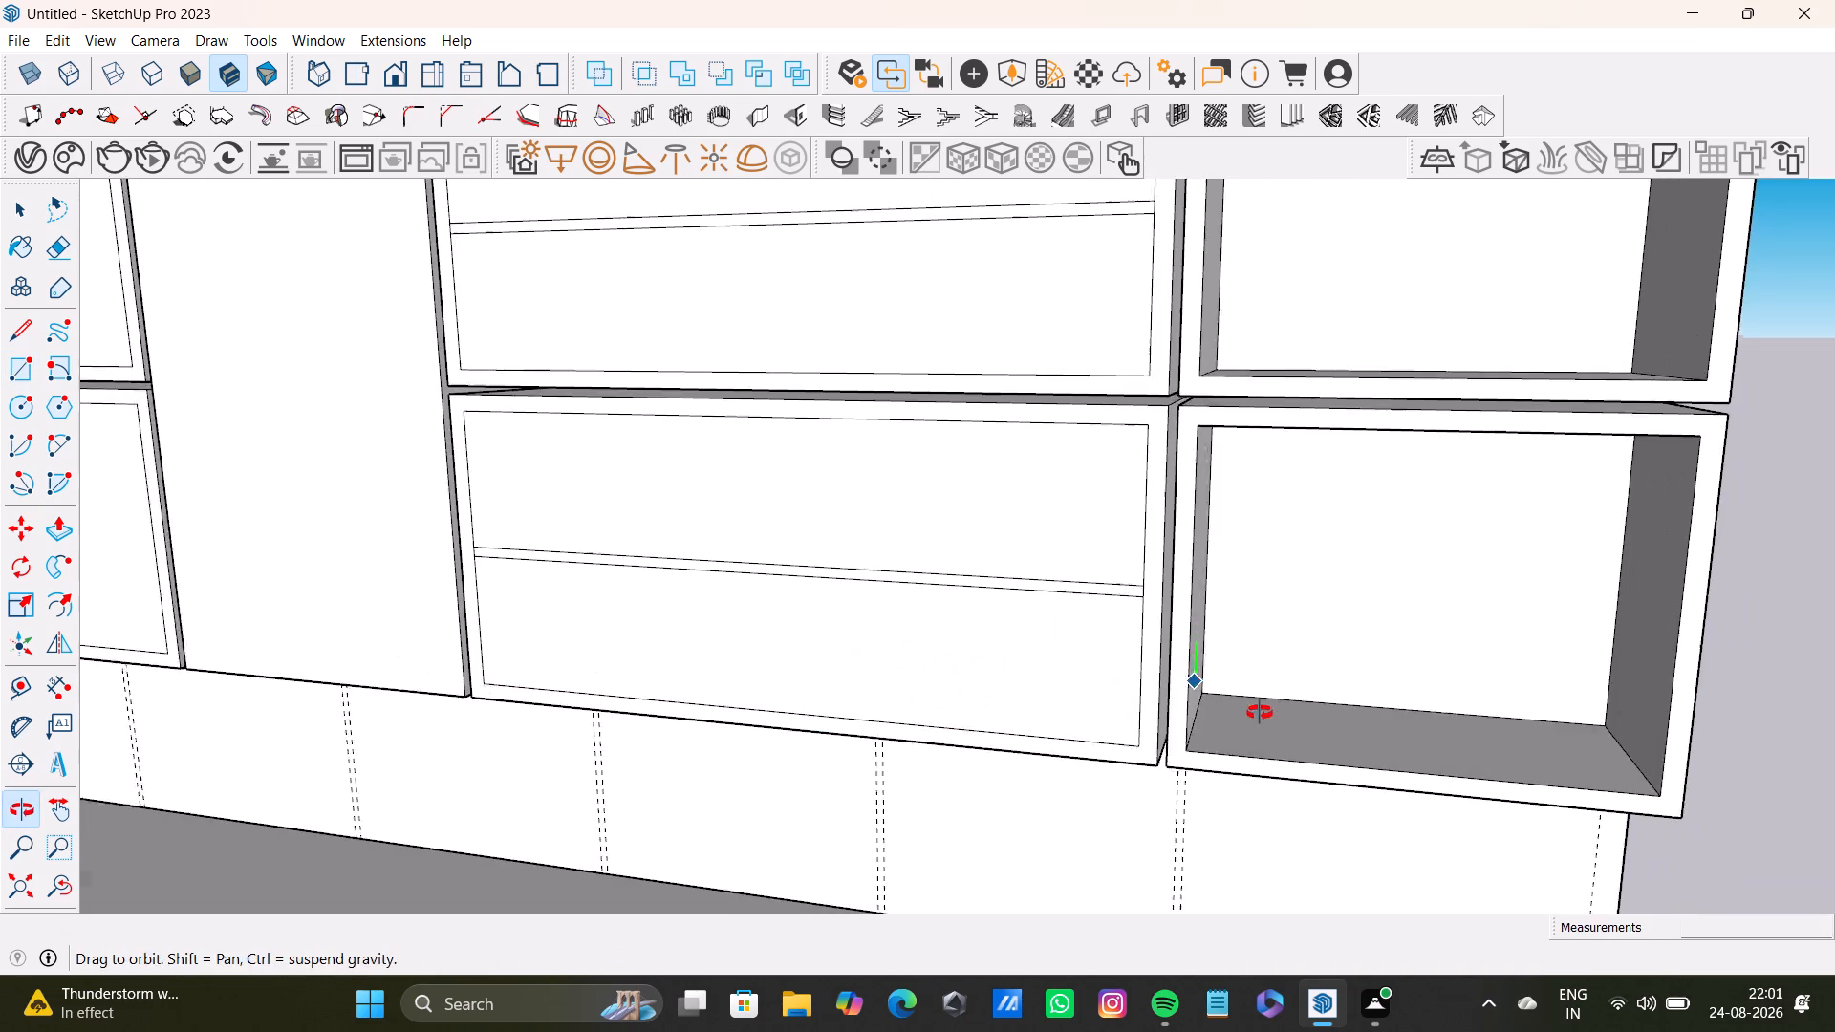
pyautogui.moveTo(1260, 713); pyautogui.dragTo(1277, 713, button='middle')
pyautogui.keyDown('shift'); pyautogui.scroll(-2, 1272, 581); pyautogui.keyUp('shift')
pyautogui.keyDown('shift'); pyautogui.moveTo(1259, 557); pyautogui.dragTo(1047, 733, button='middle'); pyautogui.keyUp('shift')
pyautogui.scroll(3, 973, 410)
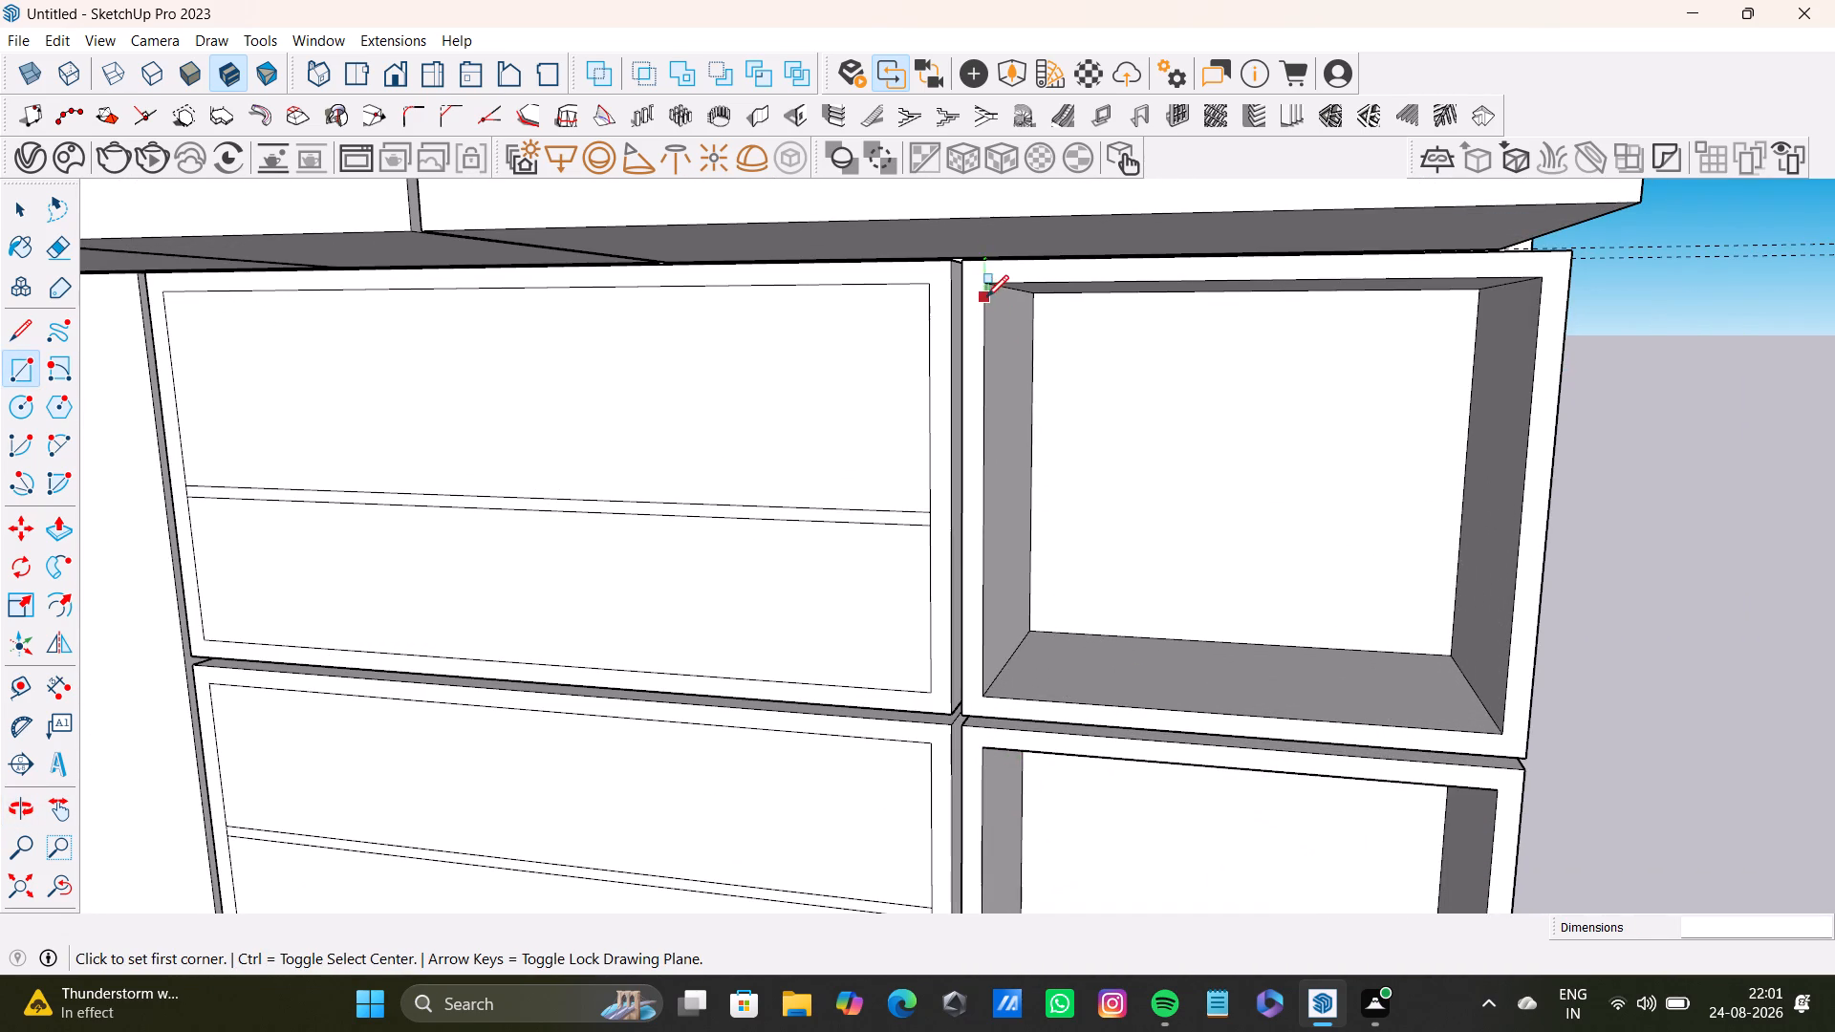
pyautogui.click(983, 288)
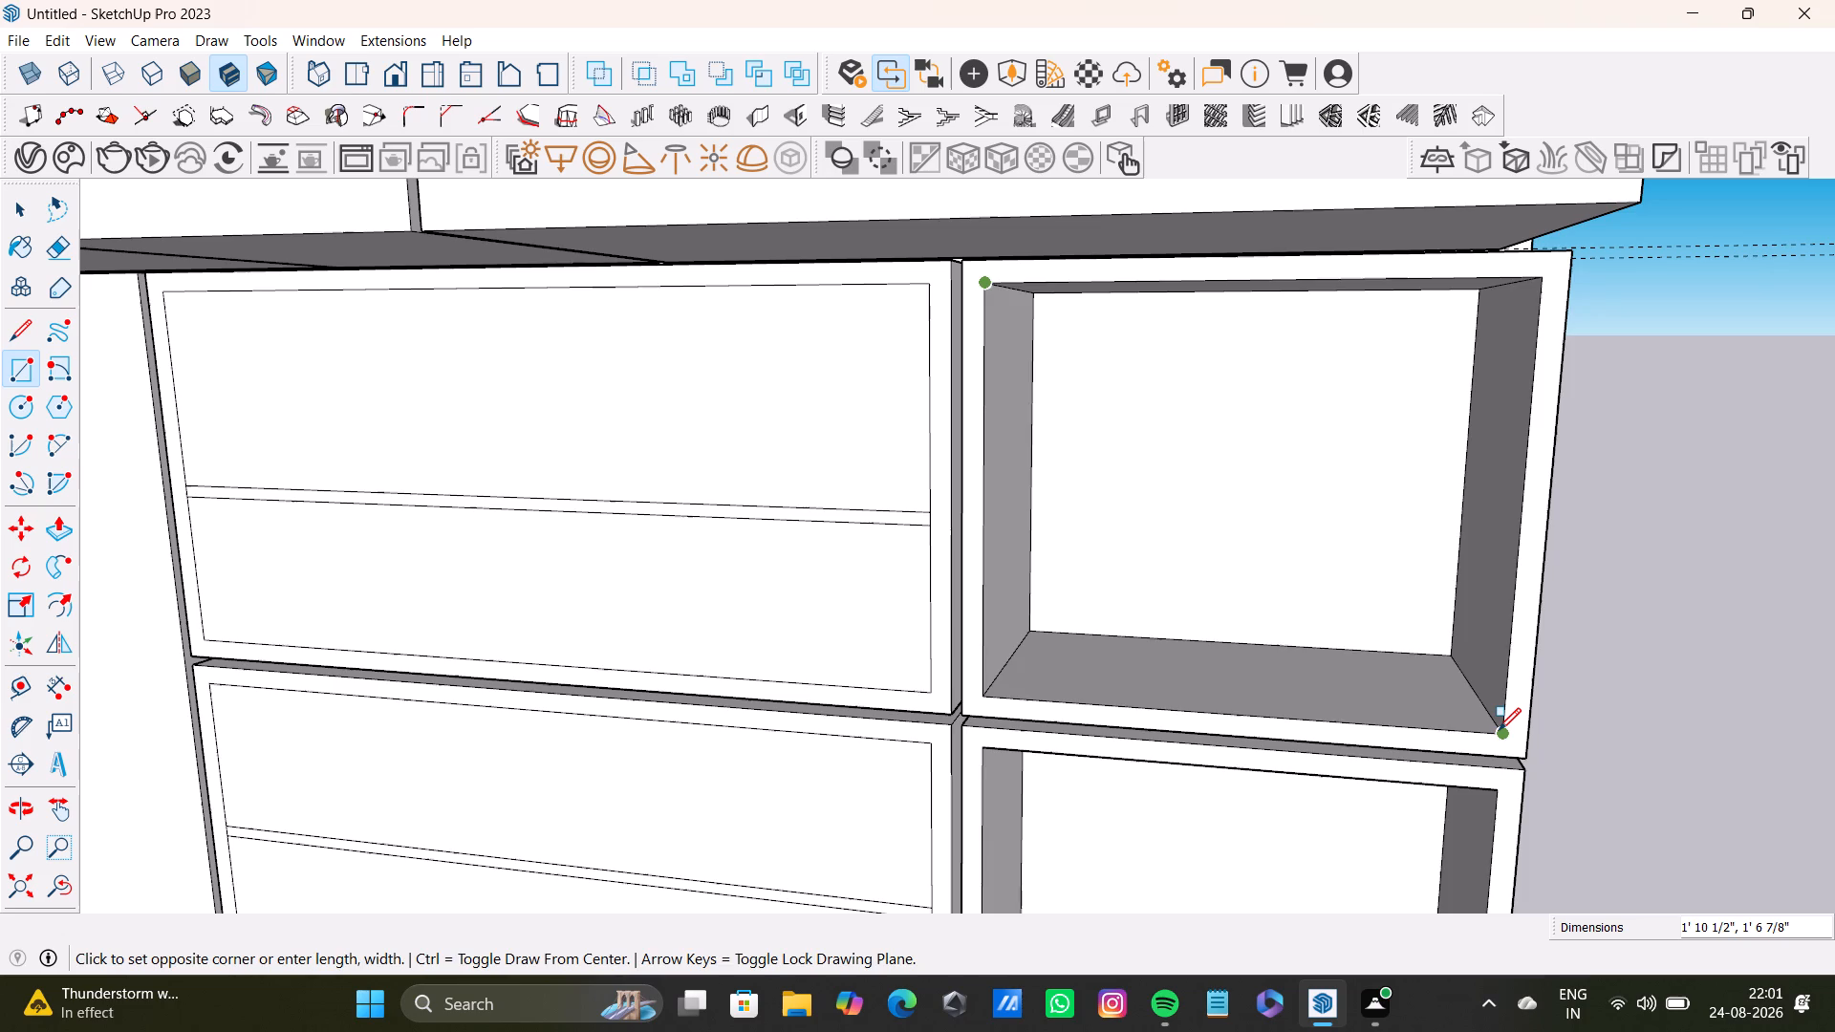
pyautogui.click(1499, 730)
# Draw a 1' 10 1/2" wide rectangle over the full opening of the lower open niche at the wall's free end.
pyautogui.scroll(-4, 1477, 734)
pyautogui.keyDown('shift'); pyautogui.moveTo(1473, 732); pyautogui.dragTo(1370, 439, button='middle'); pyautogui.keyUp('shift')
pyautogui.keyDown('shift'); pyautogui.scroll(4, 1373, 449); pyautogui.keyUp('shift')
pyautogui.scroll(2, 962, 518)
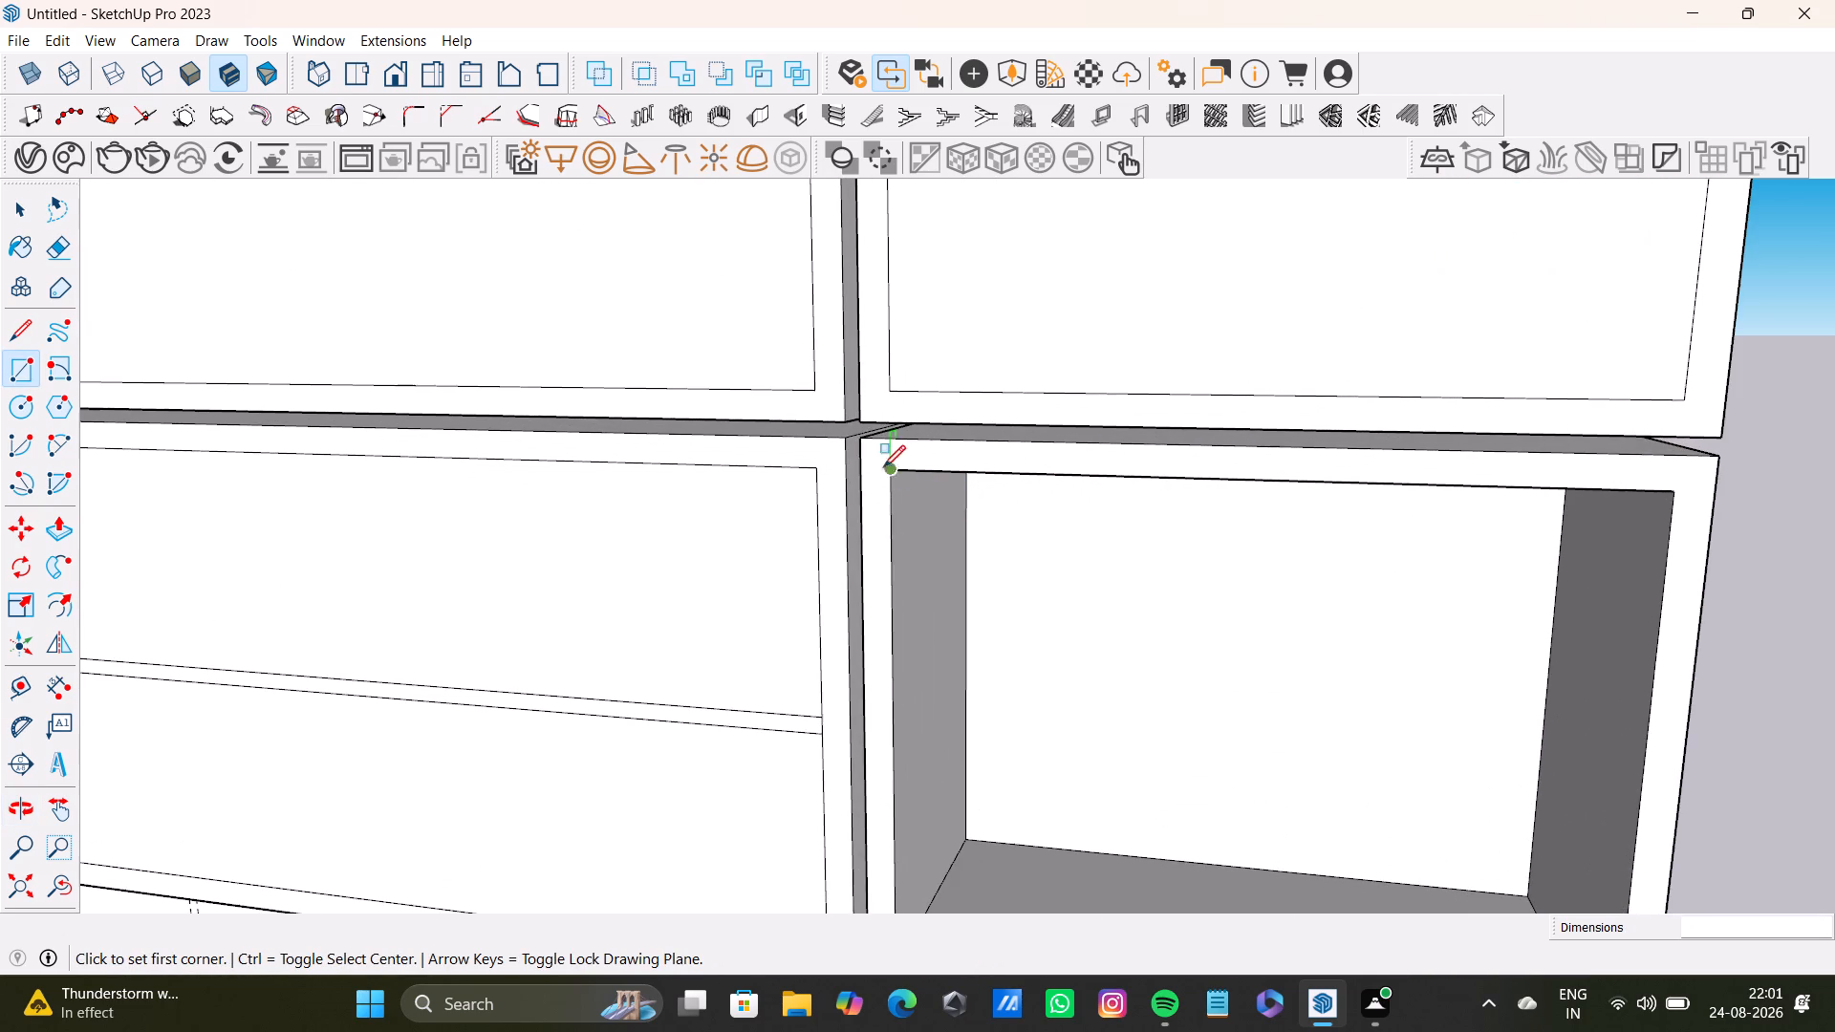
pyautogui.click(897, 469)
pyautogui.scroll(-3, 1206, 738)
pyautogui.moveTo(1226, 742); pyautogui.dragTo(1134, 485, button='middle')
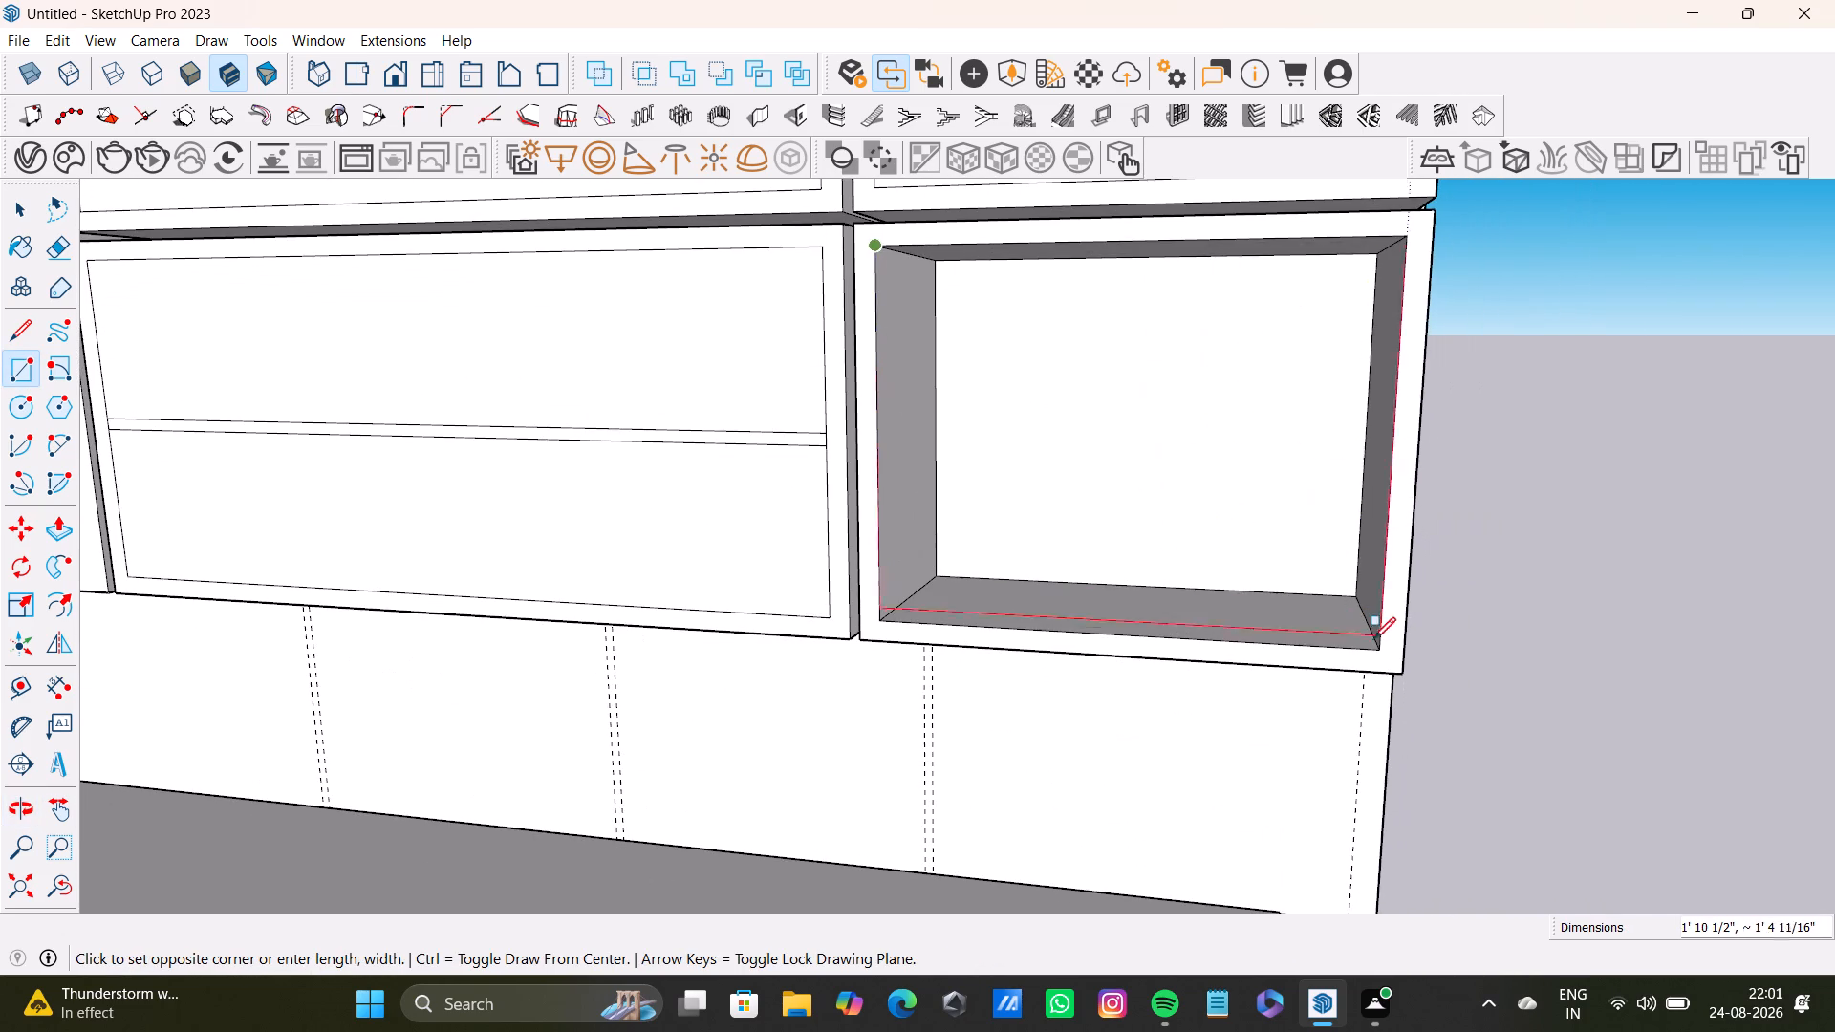
pyautogui.click(1382, 650)
# Examine the closed cabinet fronts, then the wall cabinets and tall unit on the opposite side wall.
pyautogui.scroll(-8, 1183, 643)
pyautogui.moveTo(1204, 648); pyautogui.dragTo(895, 671, button='middle')
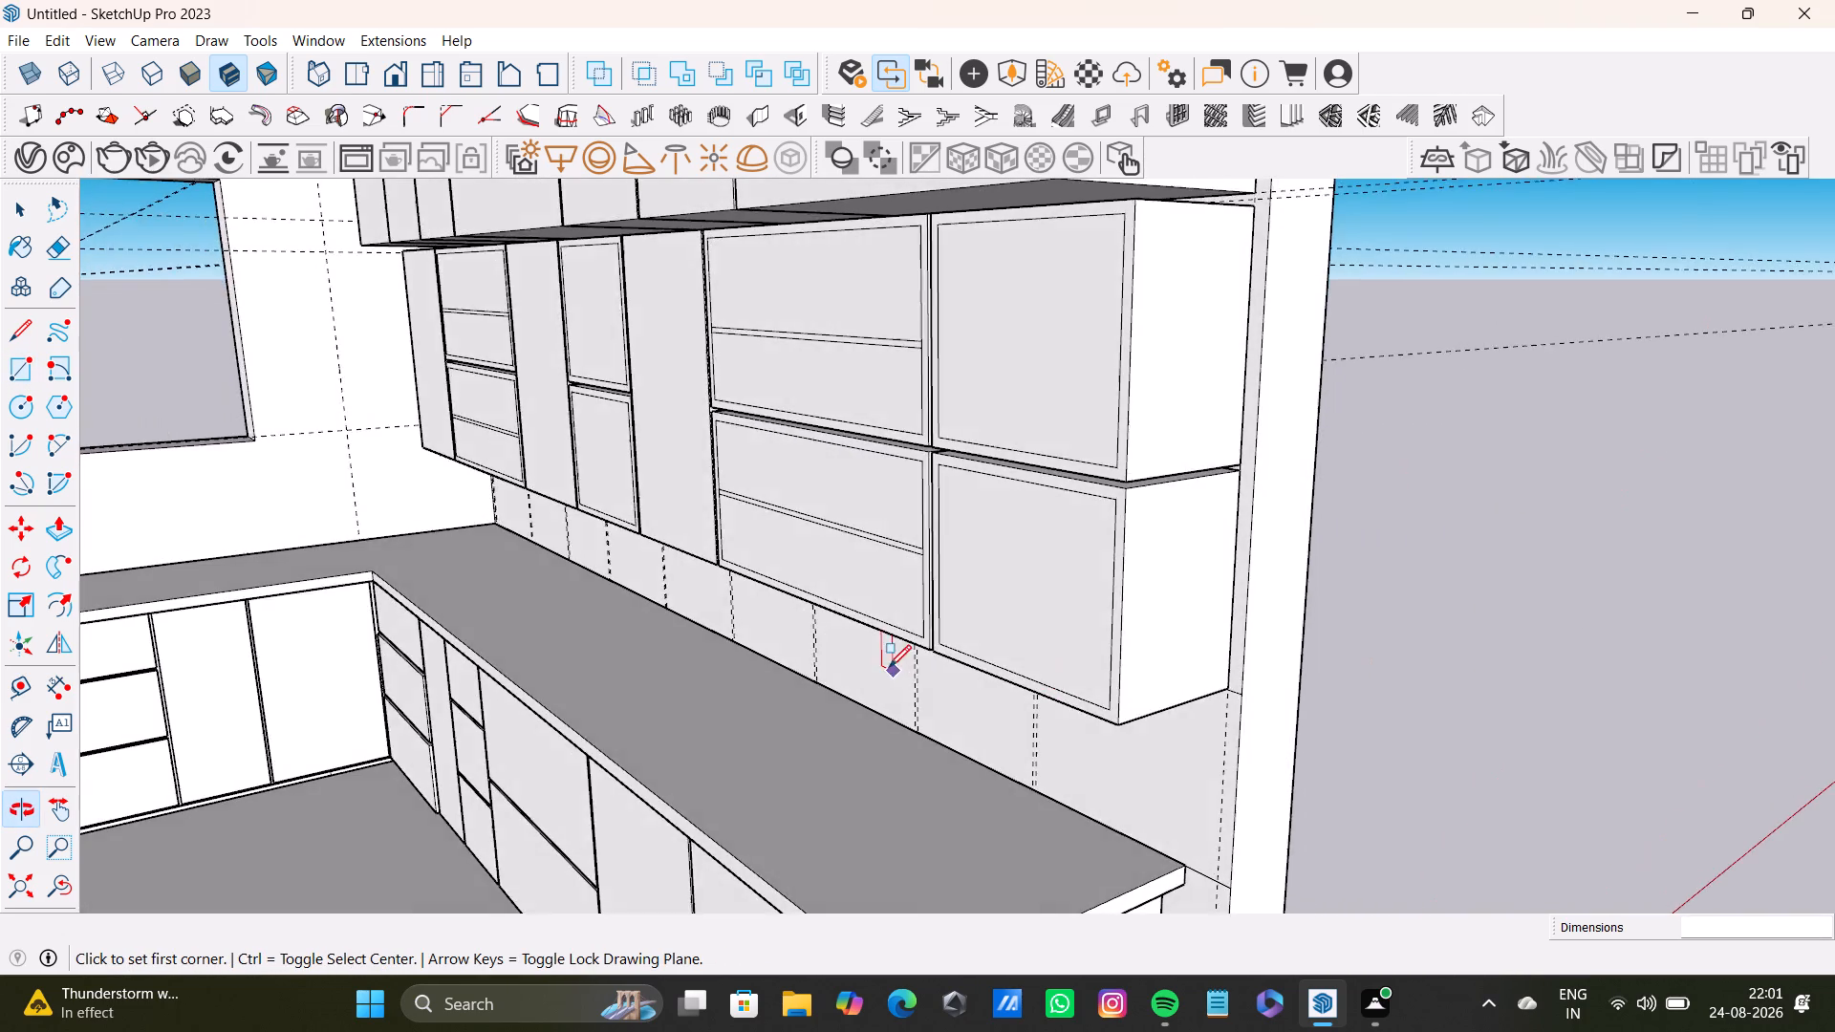
pyautogui.scroll(-7, 889, 649)
pyautogui.keyDown('shift'); pyautogui.moveTo(896, 642); pyautogui.dragTo(1155, 738, button='middle'); pyautogui.keyUp('shift')
pyautogui.moveTo(1127, 751); pyautogui.dragTo(933, 713, button='middle')
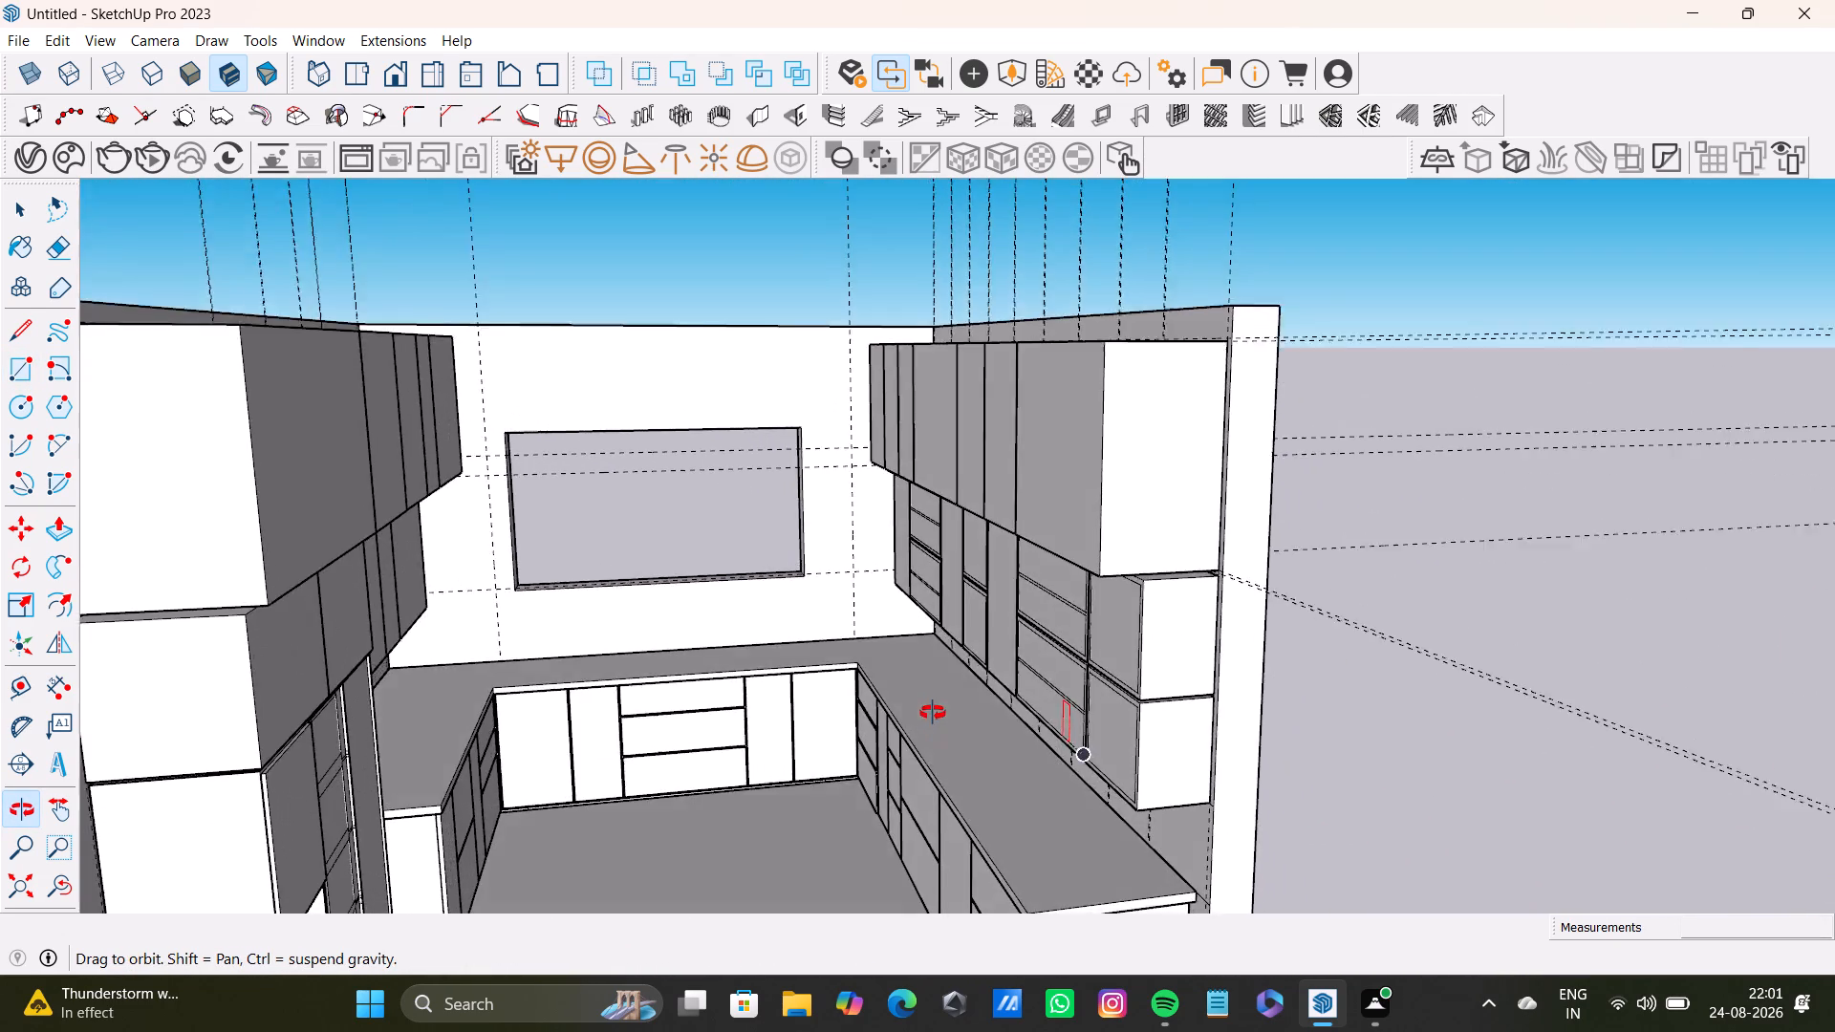
pyautogui.moveTo(933, 713); pyautogui.dragTo(694, 735, button='middle')
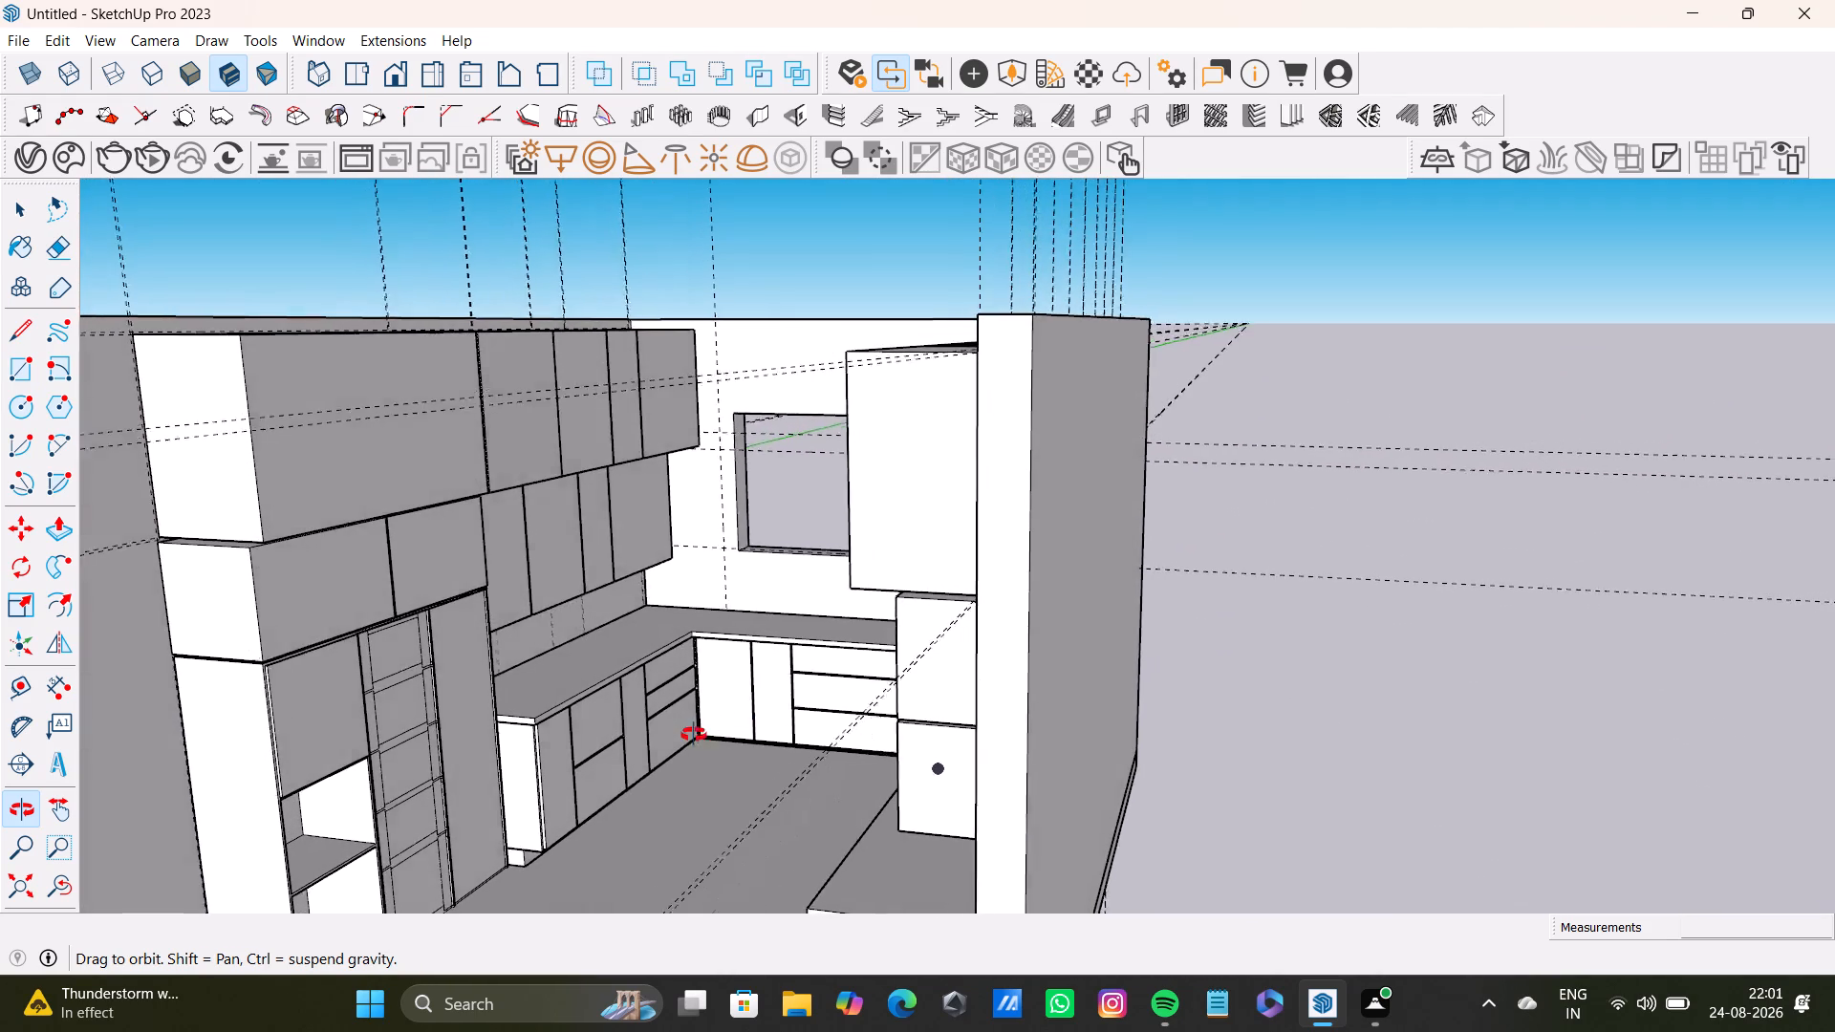
pyautogui.moveTo(694, 735); pyautogui.dragTo(590, 759, button='middle')
pyautogui.scroll(3, 374, 609)
pyautogui.keyDown('shift'); pyautogui.moveTo(376, 599); pyautogui.dragTo(574, 604, button='middle'); pyautogui.keyUp('shift')
pyautogui.scroll(7, 597, 593)
pyautogui.moveTo(804, 593); pyautogui.dragTo(645, 682, button='middle')
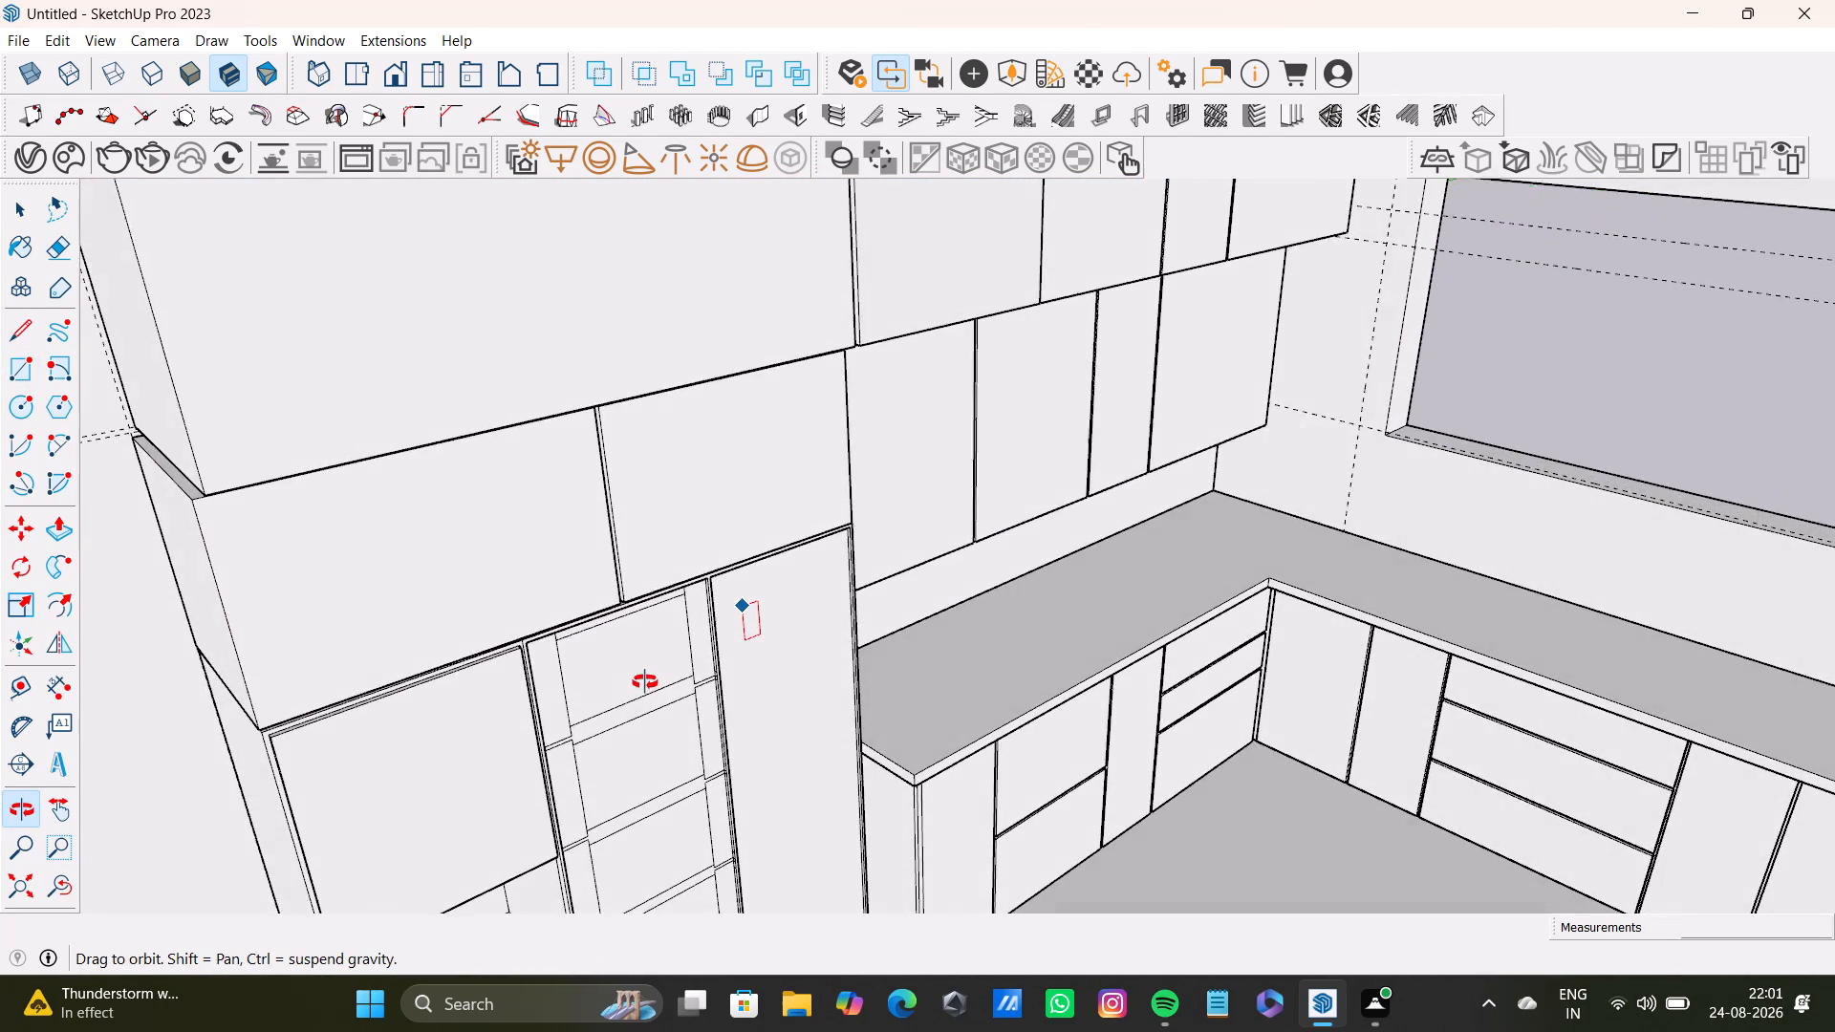
pyautogui.moveTo(645, 682); pyautogui.dragTo(548, 656, button='middle')
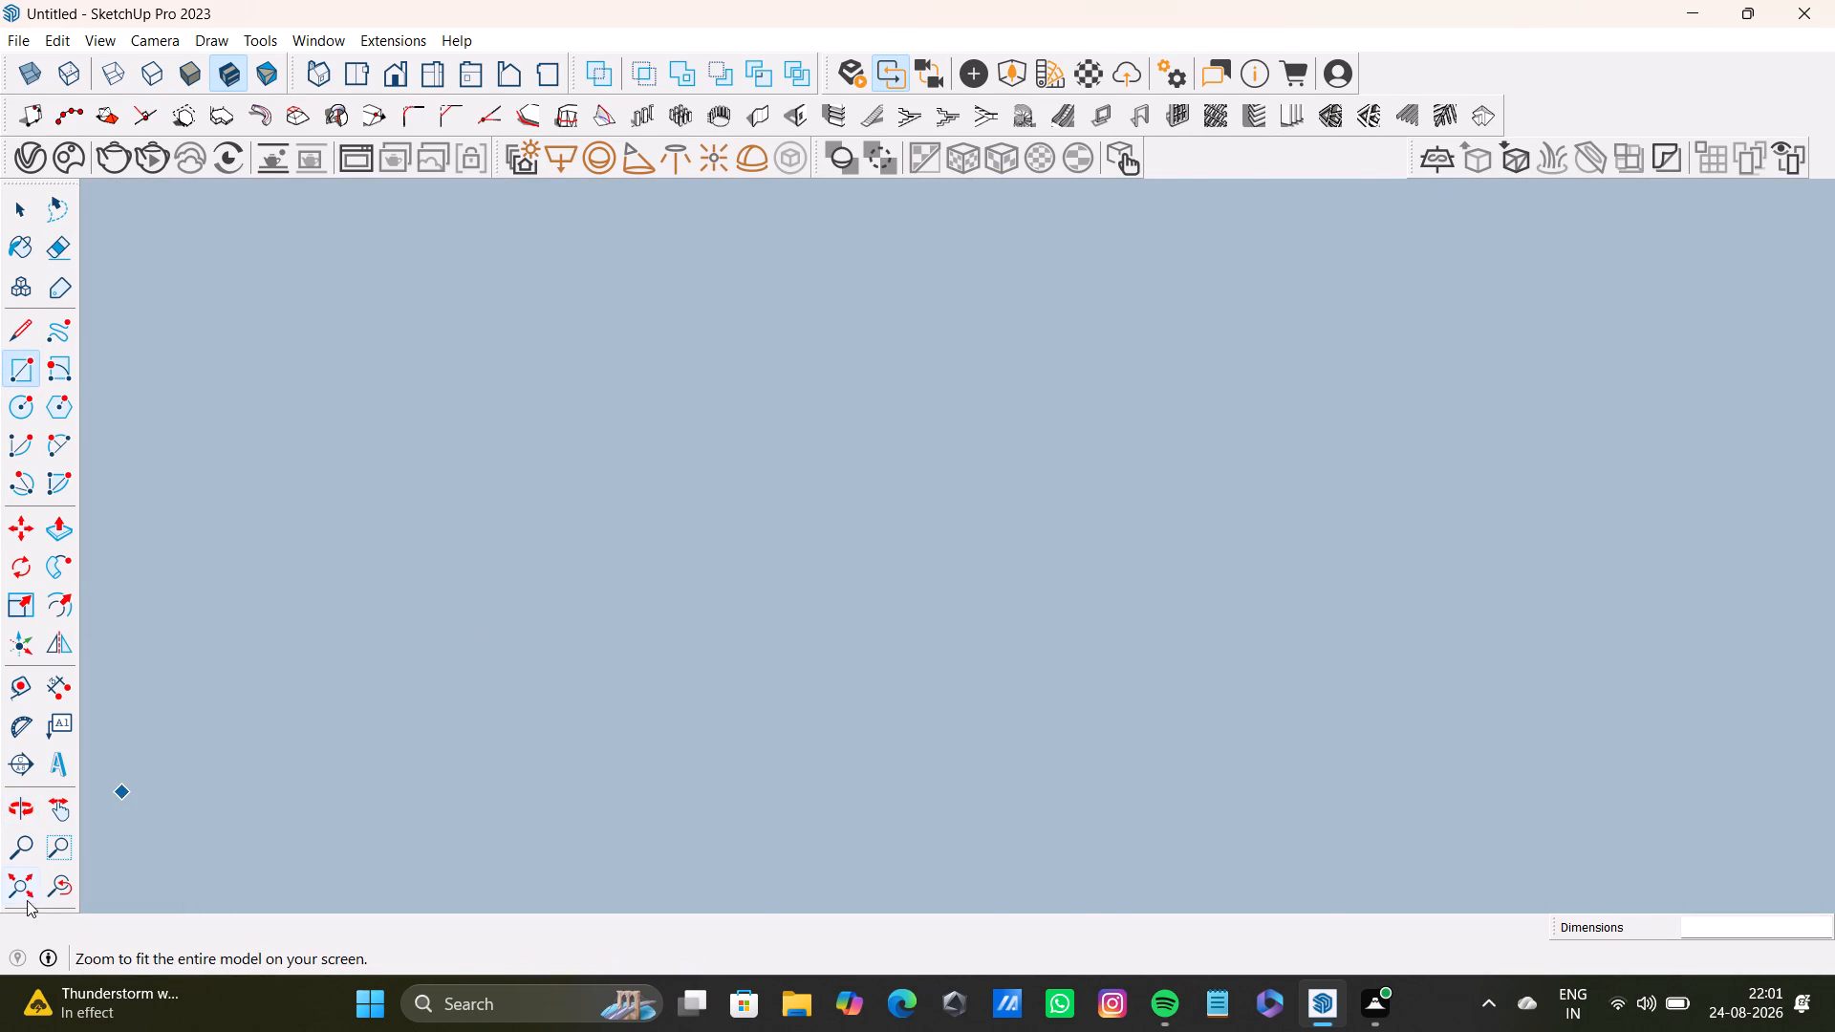
# Look over the whole kitchen model and examine the countertop run and base cabinets along both side walls.
pyautogui.click(27, 897)
pyautogui.moveTo(607, 782); pyautogui.dragTo(1053, 794, button='middle')
pyautogui.scroll(4, 1033, 786)
pyautogui.keyDown('shift'); pyautogui.moveTo(1023, 762); pyautogui.dragTo(942, 828, button='middle'); pyautogui.keyUp('shift')
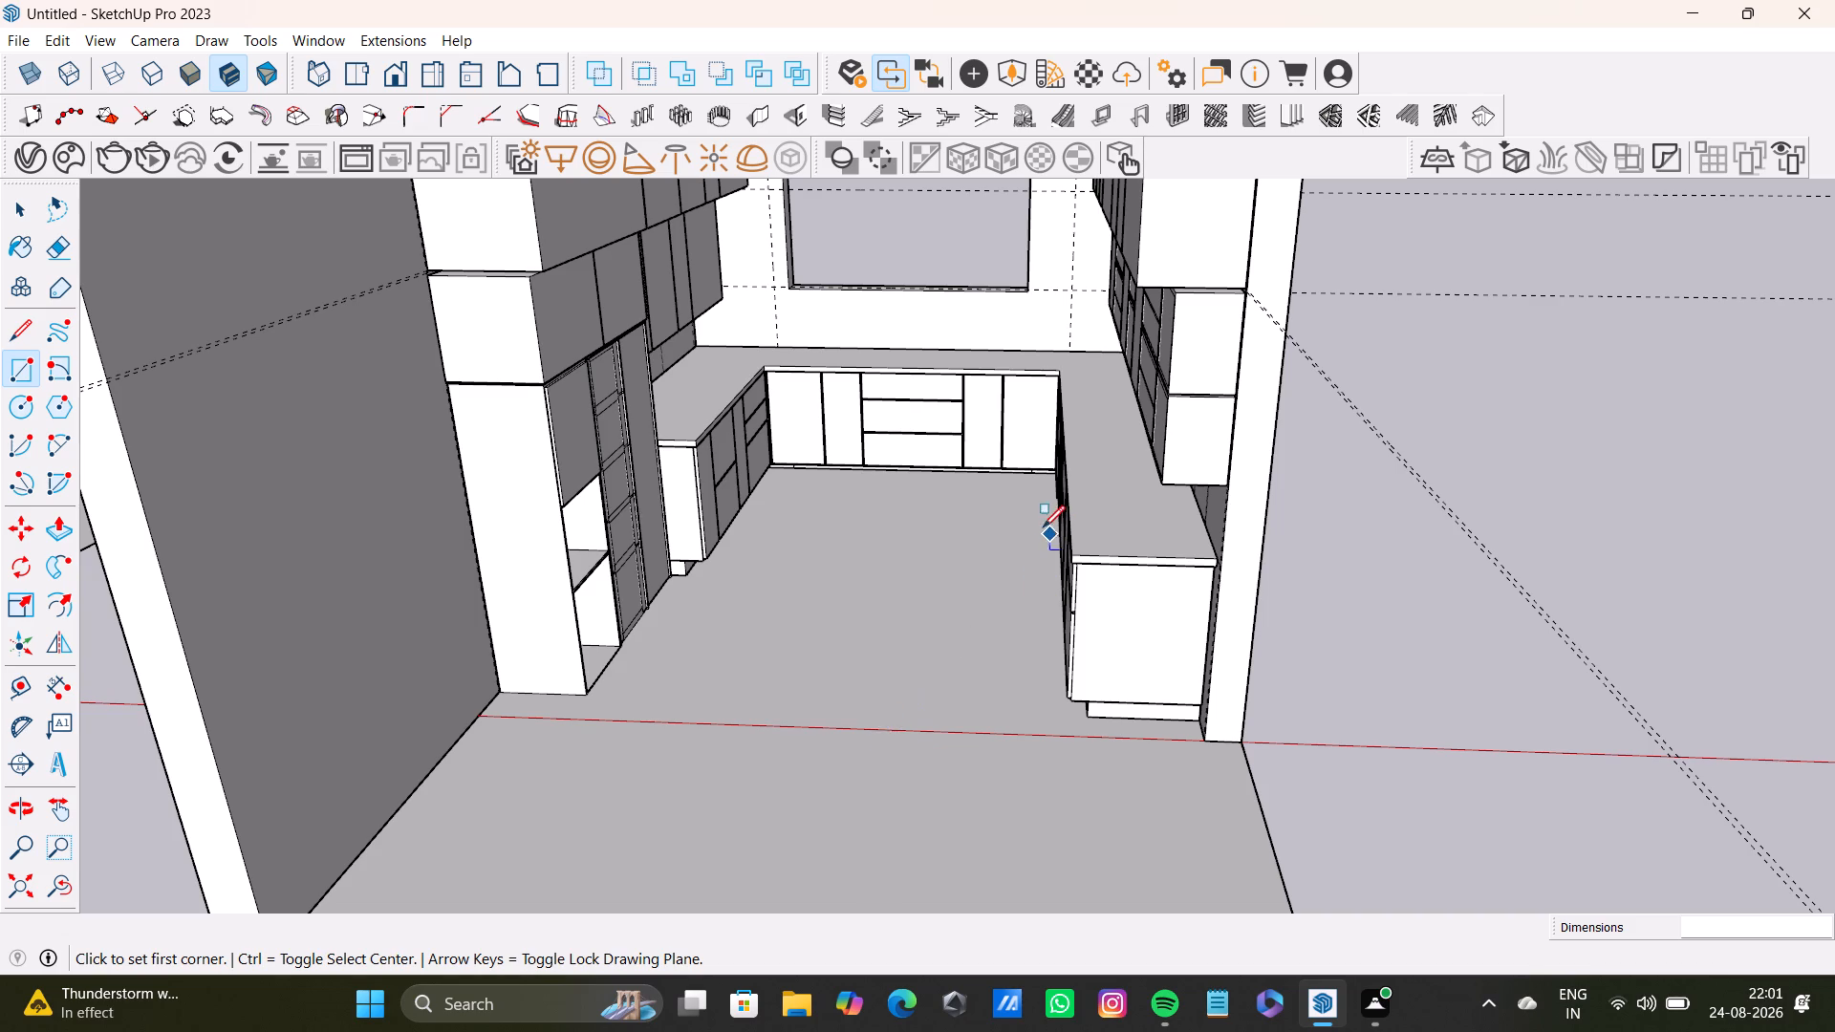
pyautogui.scroll(6, 1047, 515)
pyautogui.moveTo(1045, 516); pyautogui.dragTo(1277, 576, button='middle')
pyautogui.scroll(-4, 1247, 542)
pyautogui.keyDown('shift'); pyautogui.moveTo(1215, 501); pyautogui.dragTo(926, 657, button='middle'); pyautogui.keyUp('shift')
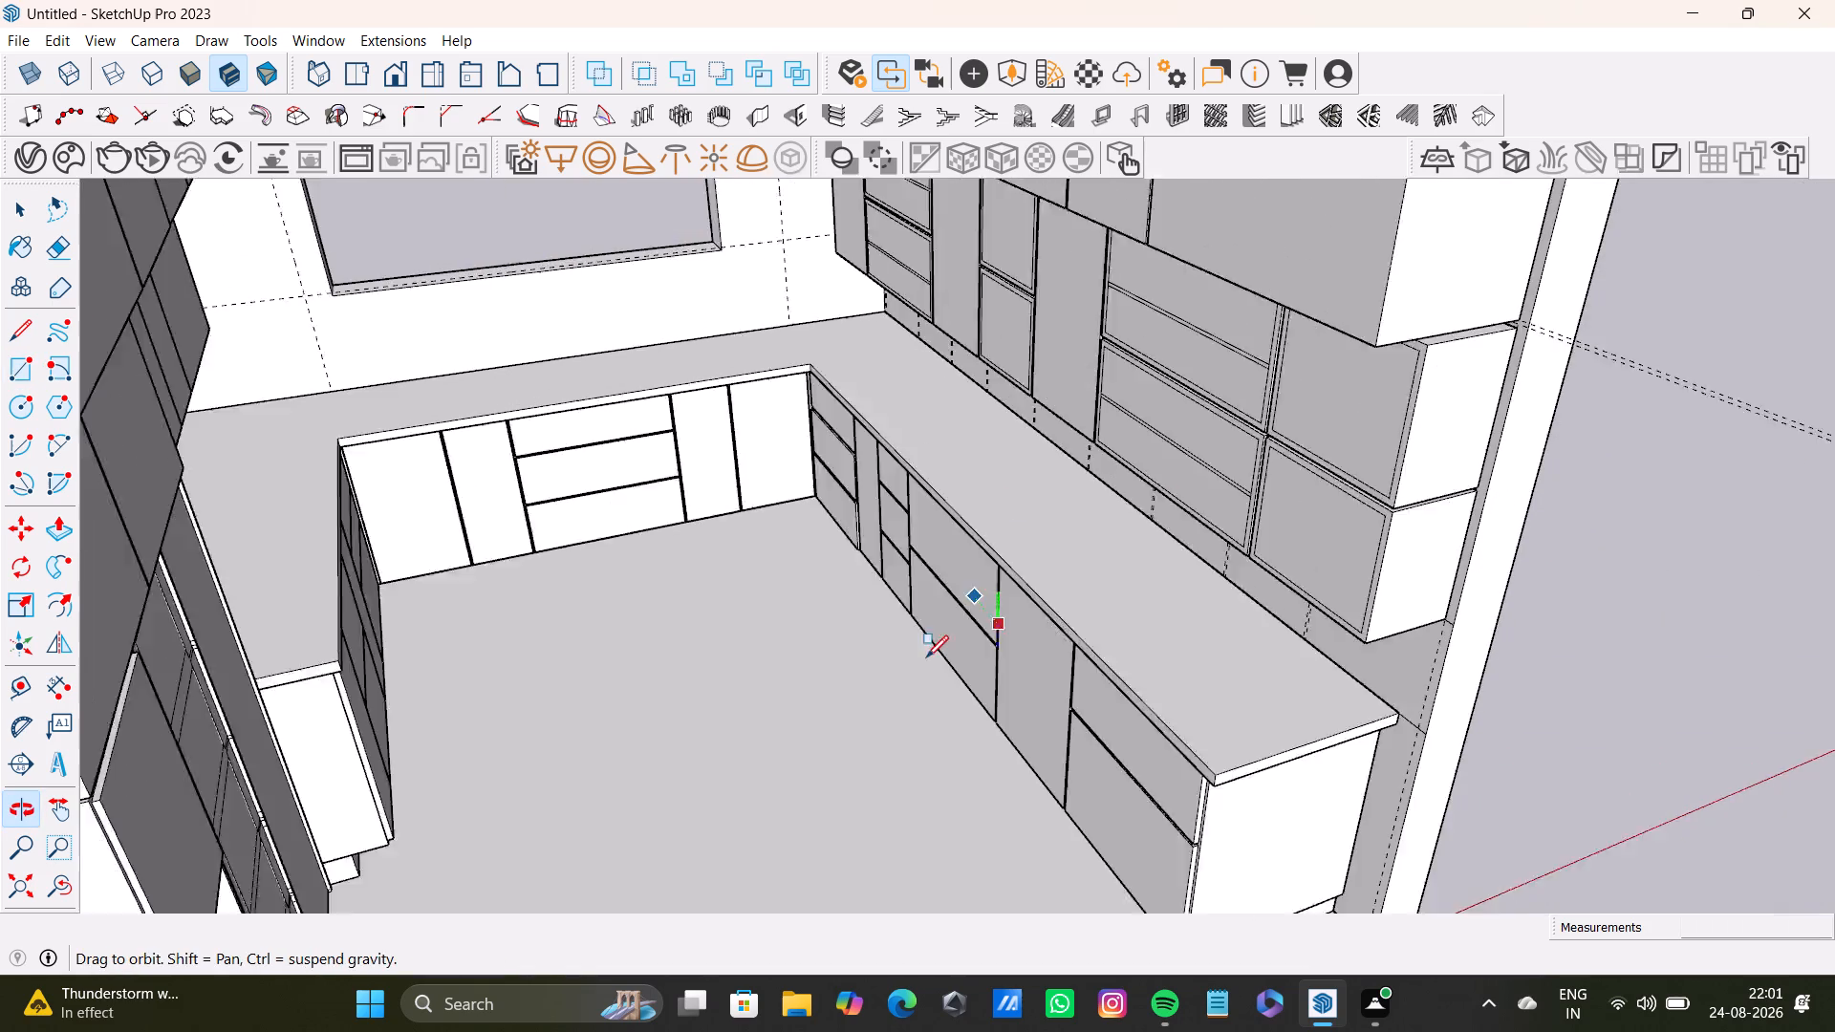
pyautogui.keyDown('shift'); pyautogui.moveTo(926, 657); pyautogui.dragTo(928, 656, button='middle'); pyautogui.keyUp('shift')
pyautogui.moveTo(915, 662); pyautogui.dragTo(1241, 727, button='middle')
# Place a guide across the long countertop run, about 3' 8" from its free end.
pyautogui.scroll(3, 1158, 592)
pyautogui.keyDown('shift'); pyautogui.moveTo(1157, 589); pyautogui.dragTo(1133, 592, button='middle'); pyautogui.keyUp('shift')
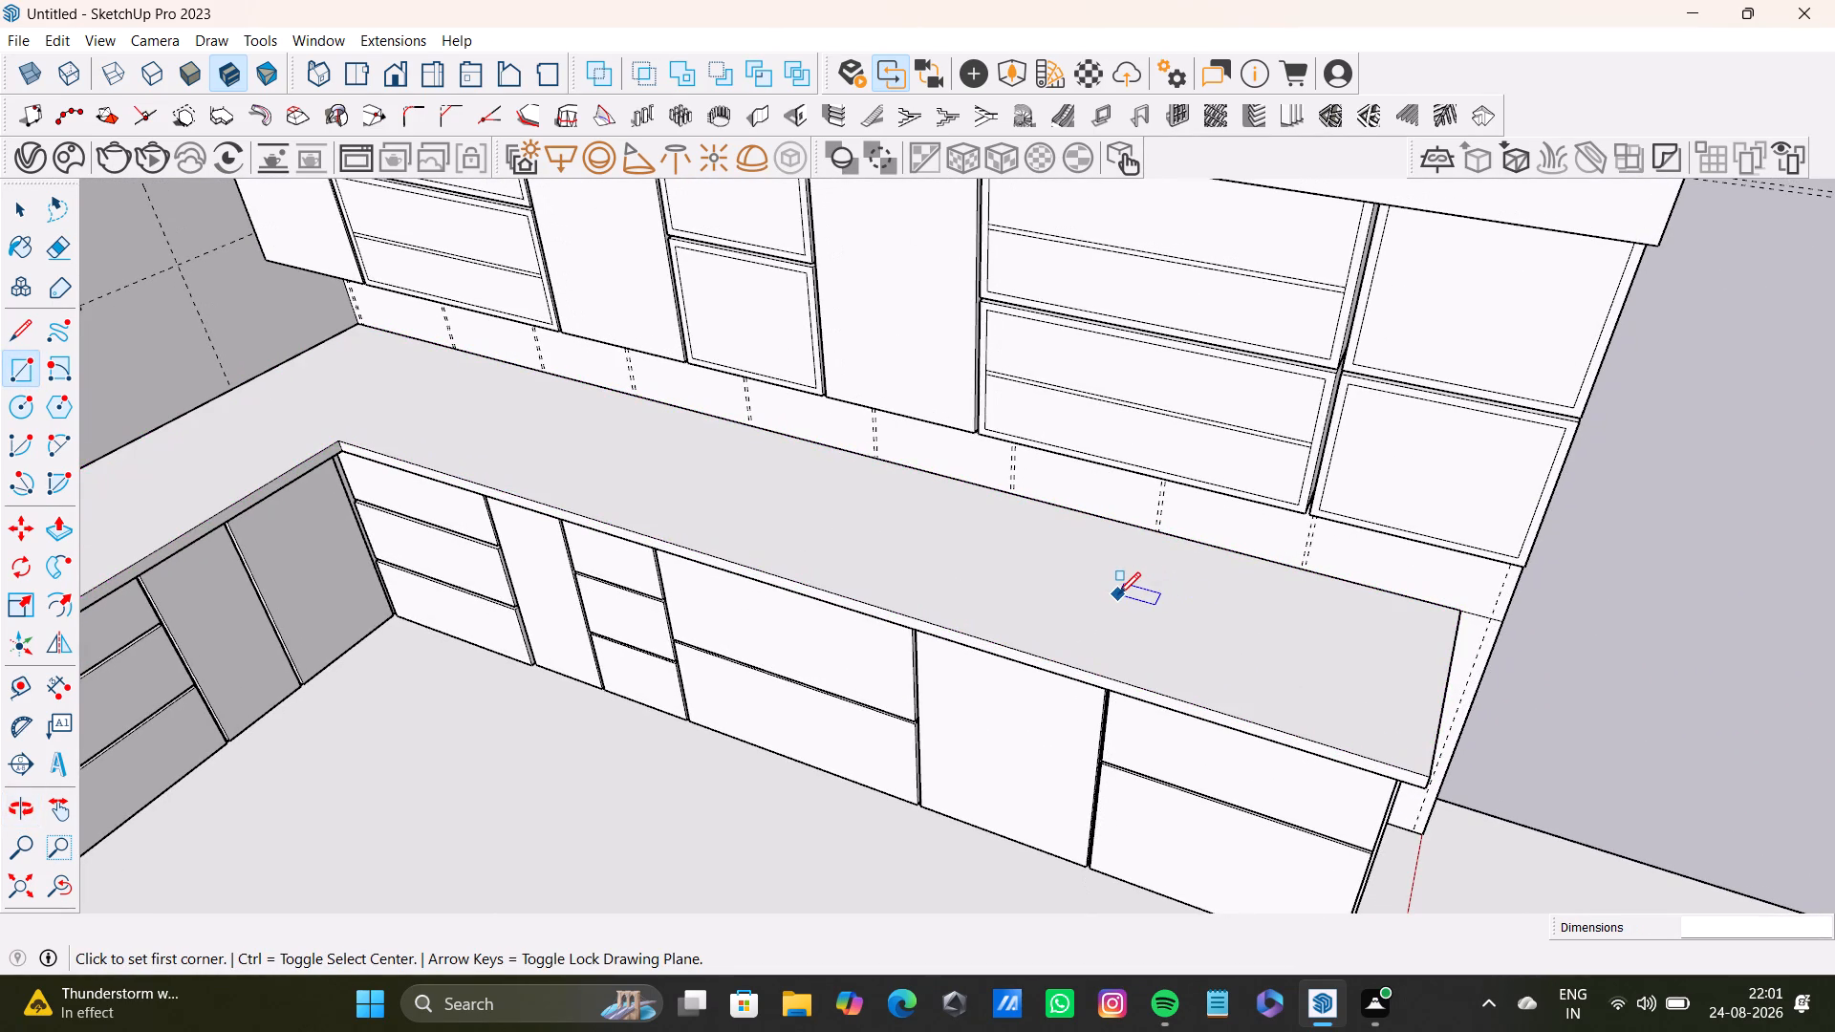
pyautogui.keyDown('shift'); pyautogui.moveTo(1055, 599); pyautogui.dragTo(894, 593, button='middle'); pyautogui.keyUp('shift')
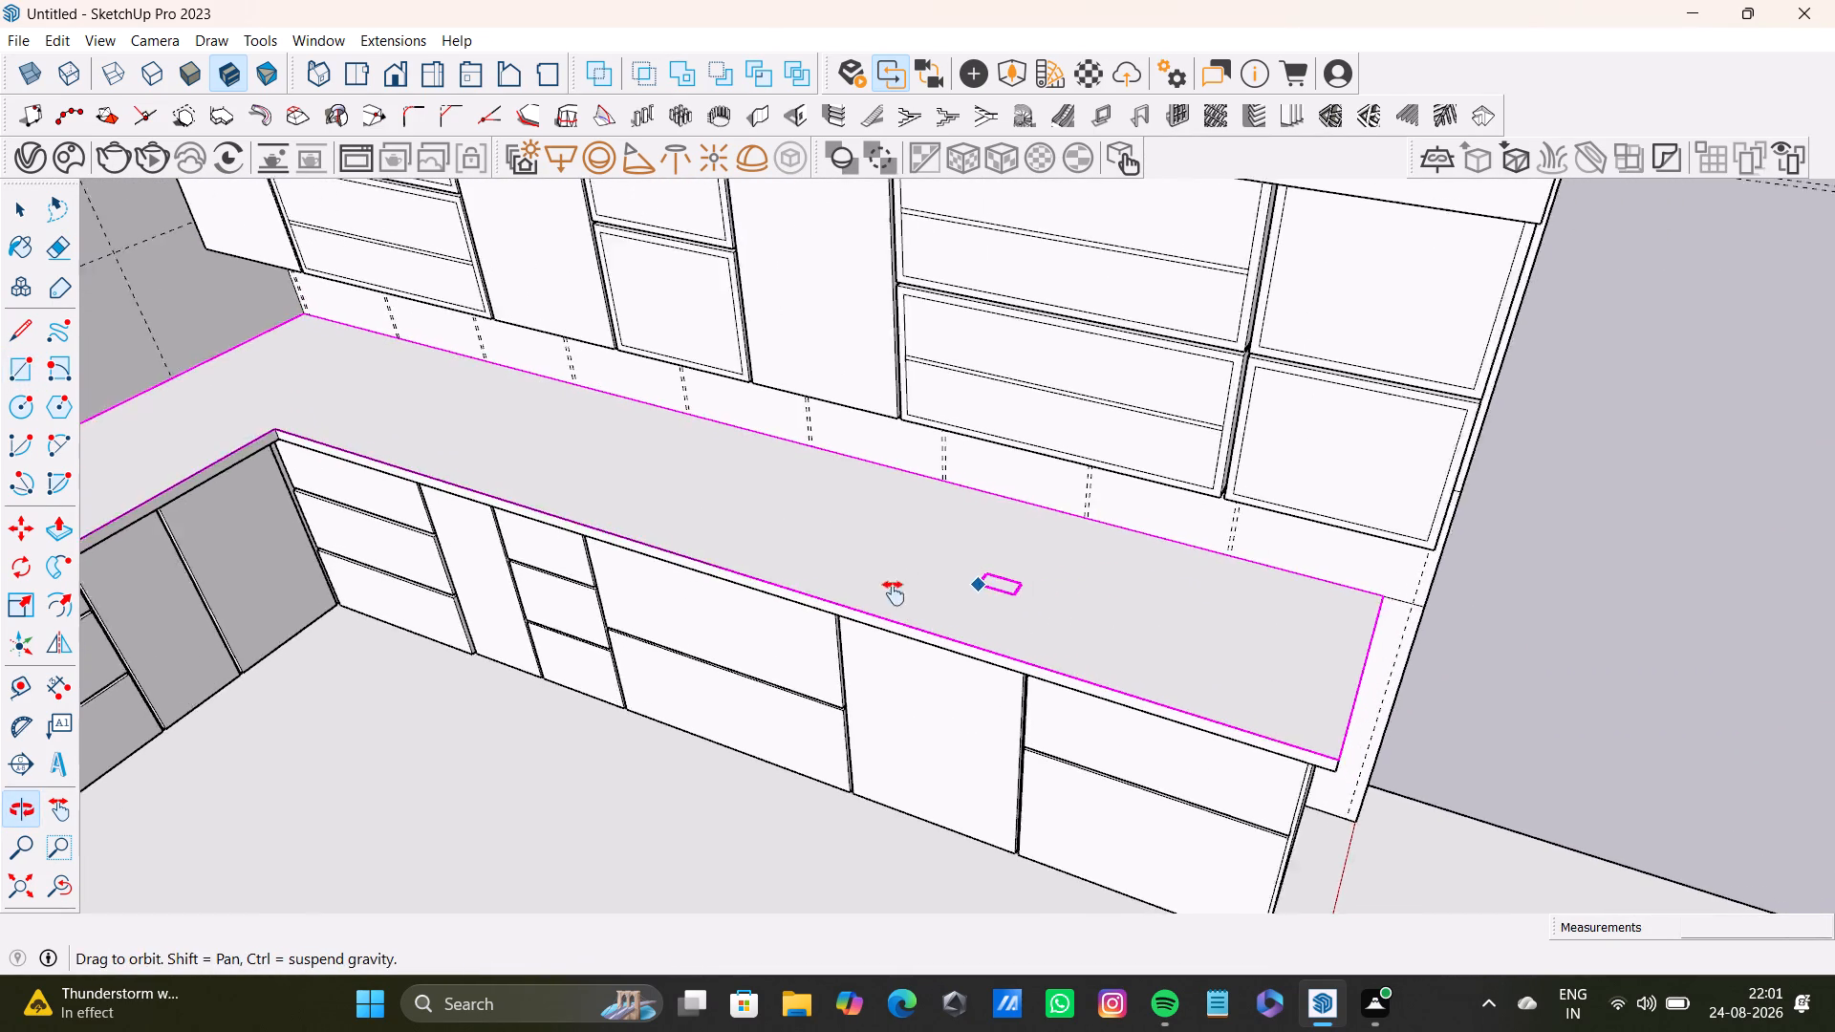
pyautogui.keyDown('shift'); pyautogui.moveTo(894, 593); pyautogui.dragTo(892, 595, button='middle'); pyautogui.keyUp('shift')
pyautogui.moveTo(971, 650); pyautogui.dragTo(971, 603, button='middle')
pyautogui.scroll(8, 971, 650)
pyautogui.moveTo(982, 583); pyautogui.dragTo(1033, 443, button='middle')
pyautogui.moveTo(1026, 470); pyautogui.dragTo(1206, 494, button='middle')
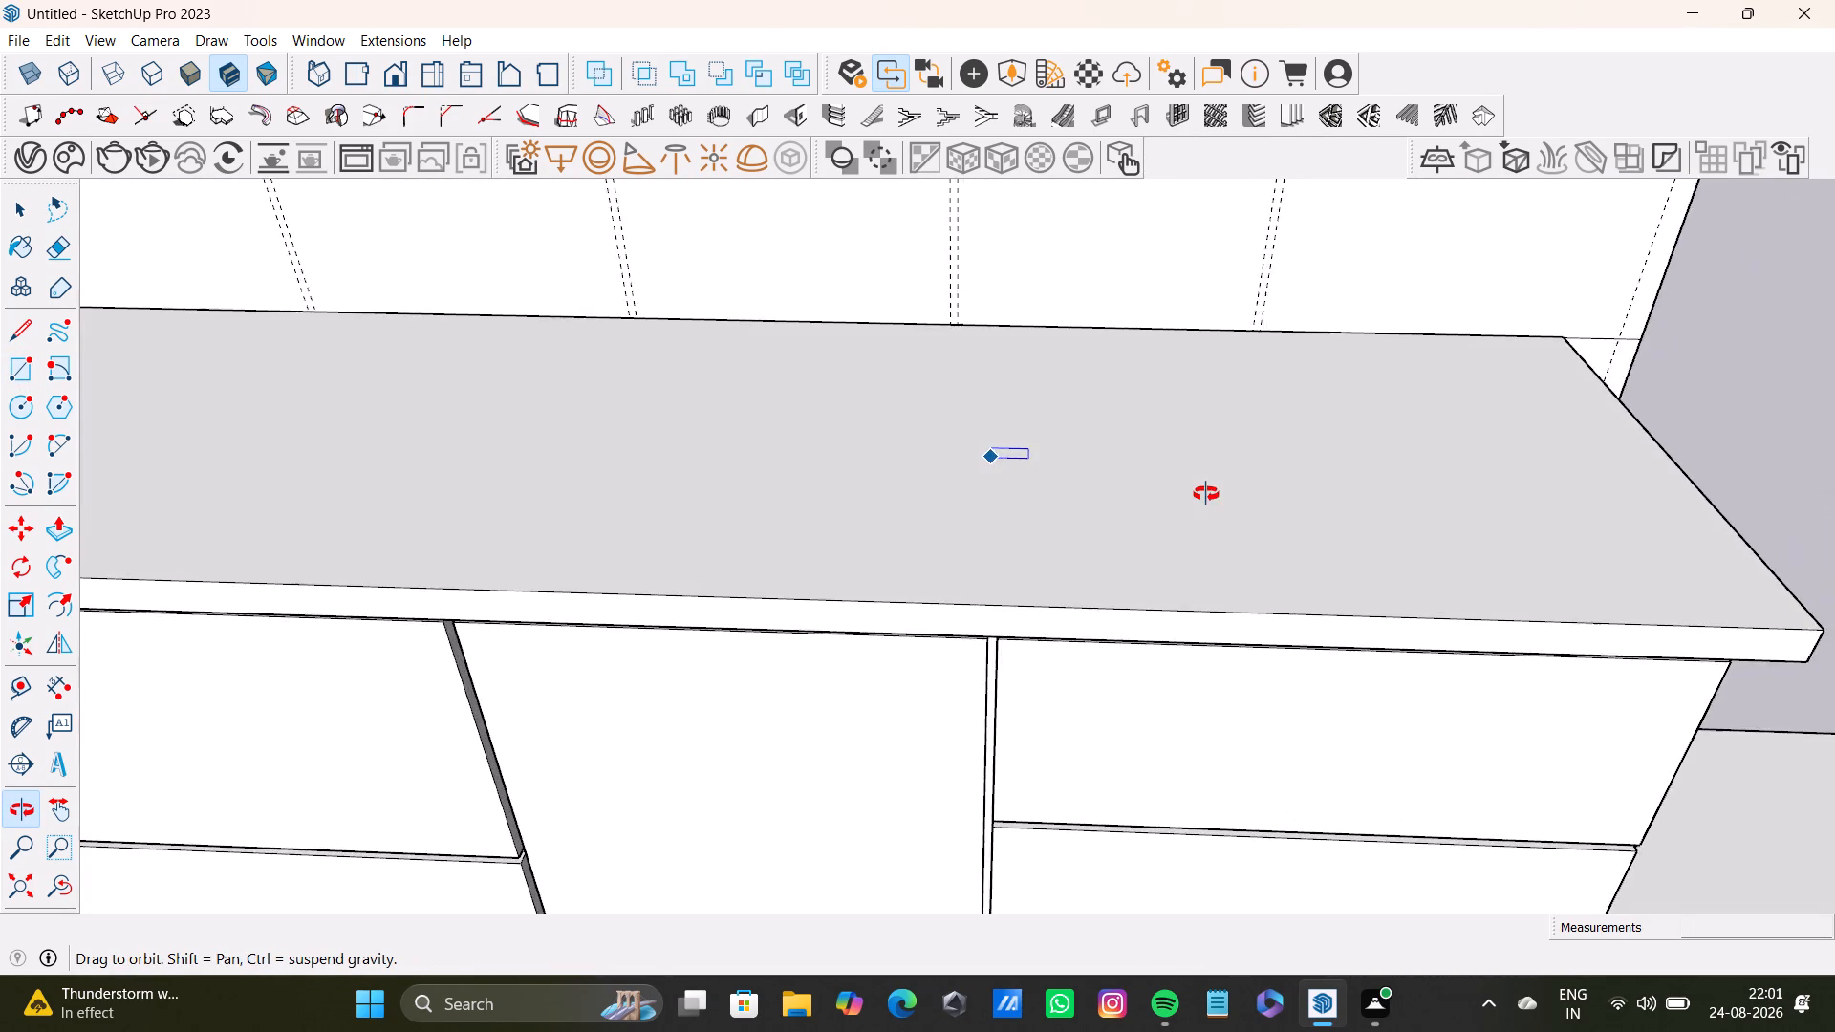
pyautogui.moveTo(1206, 494); pyautogui.dragTo(1187, 563, button='middle')
pyautogui.press('space')
pyautogui.tripleClick(1074, 612)
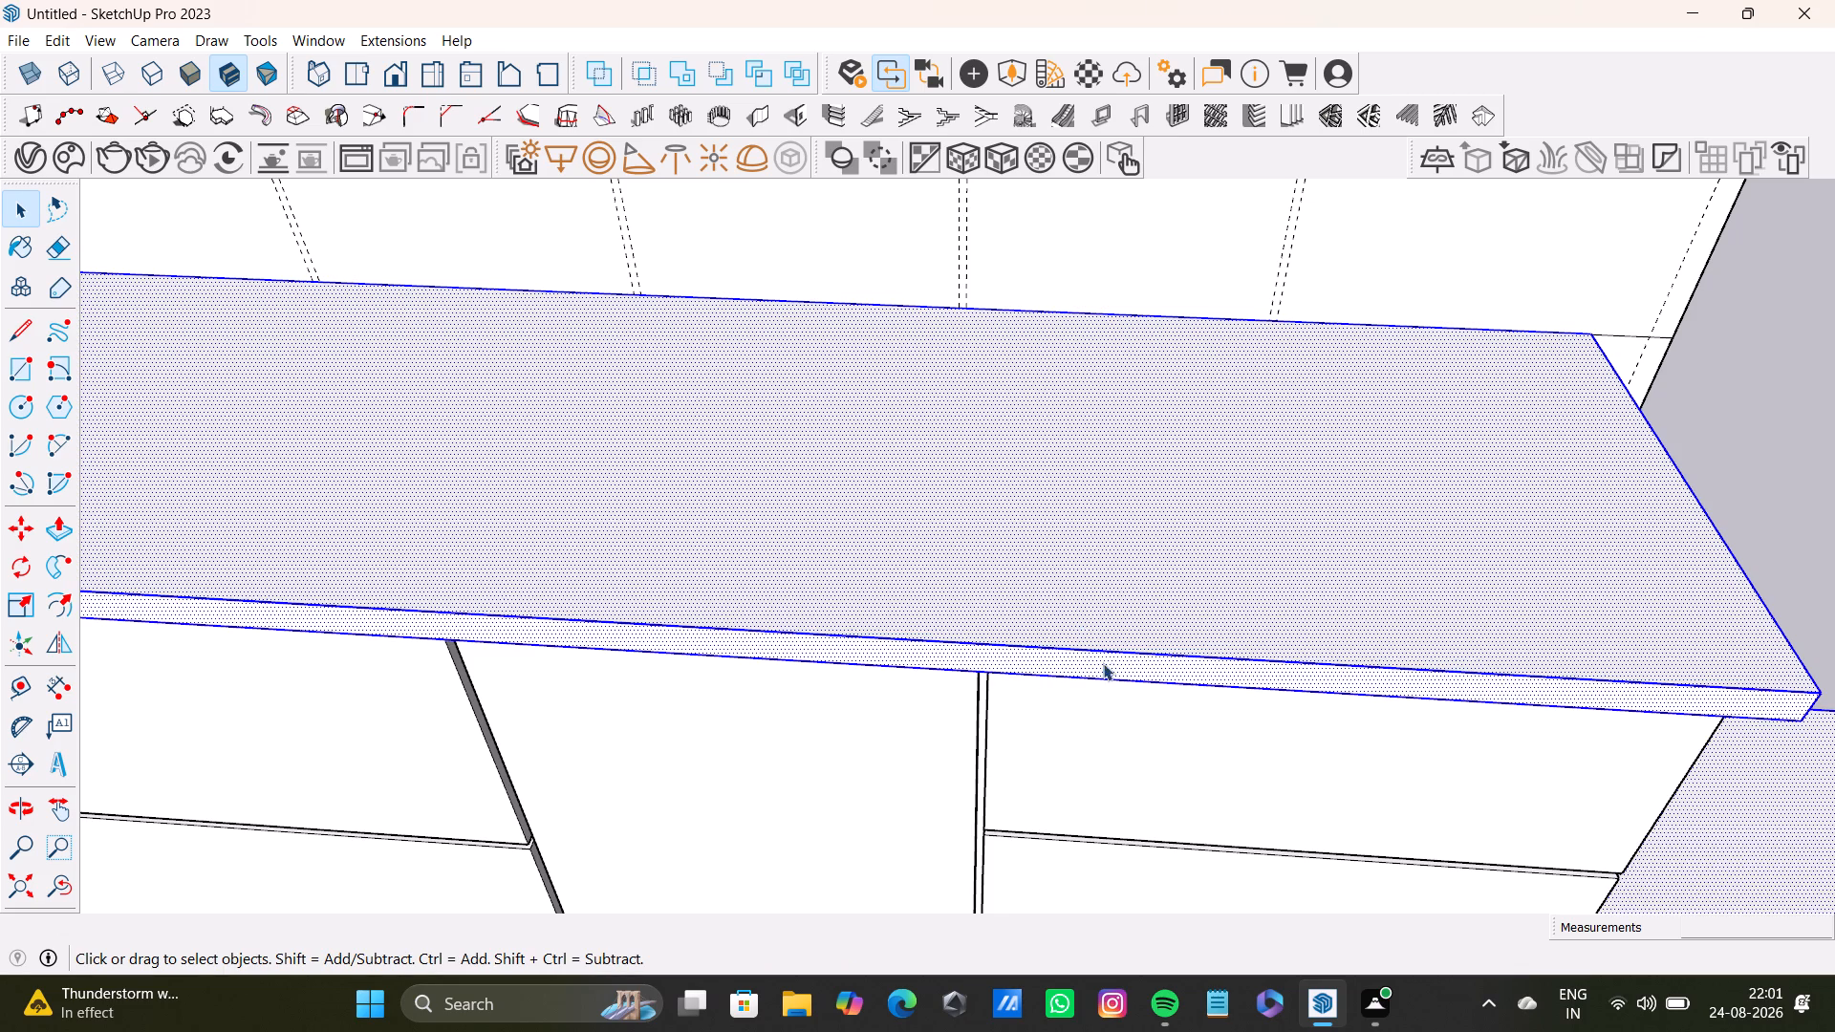
pyautogui.click(1103, 664)
pyautogui.tripleClick(1110, 605)
pyautogui.moveTo(18, 688); pyautogui.dragTo(36, 684)
pyautogui.click(1713, 522)
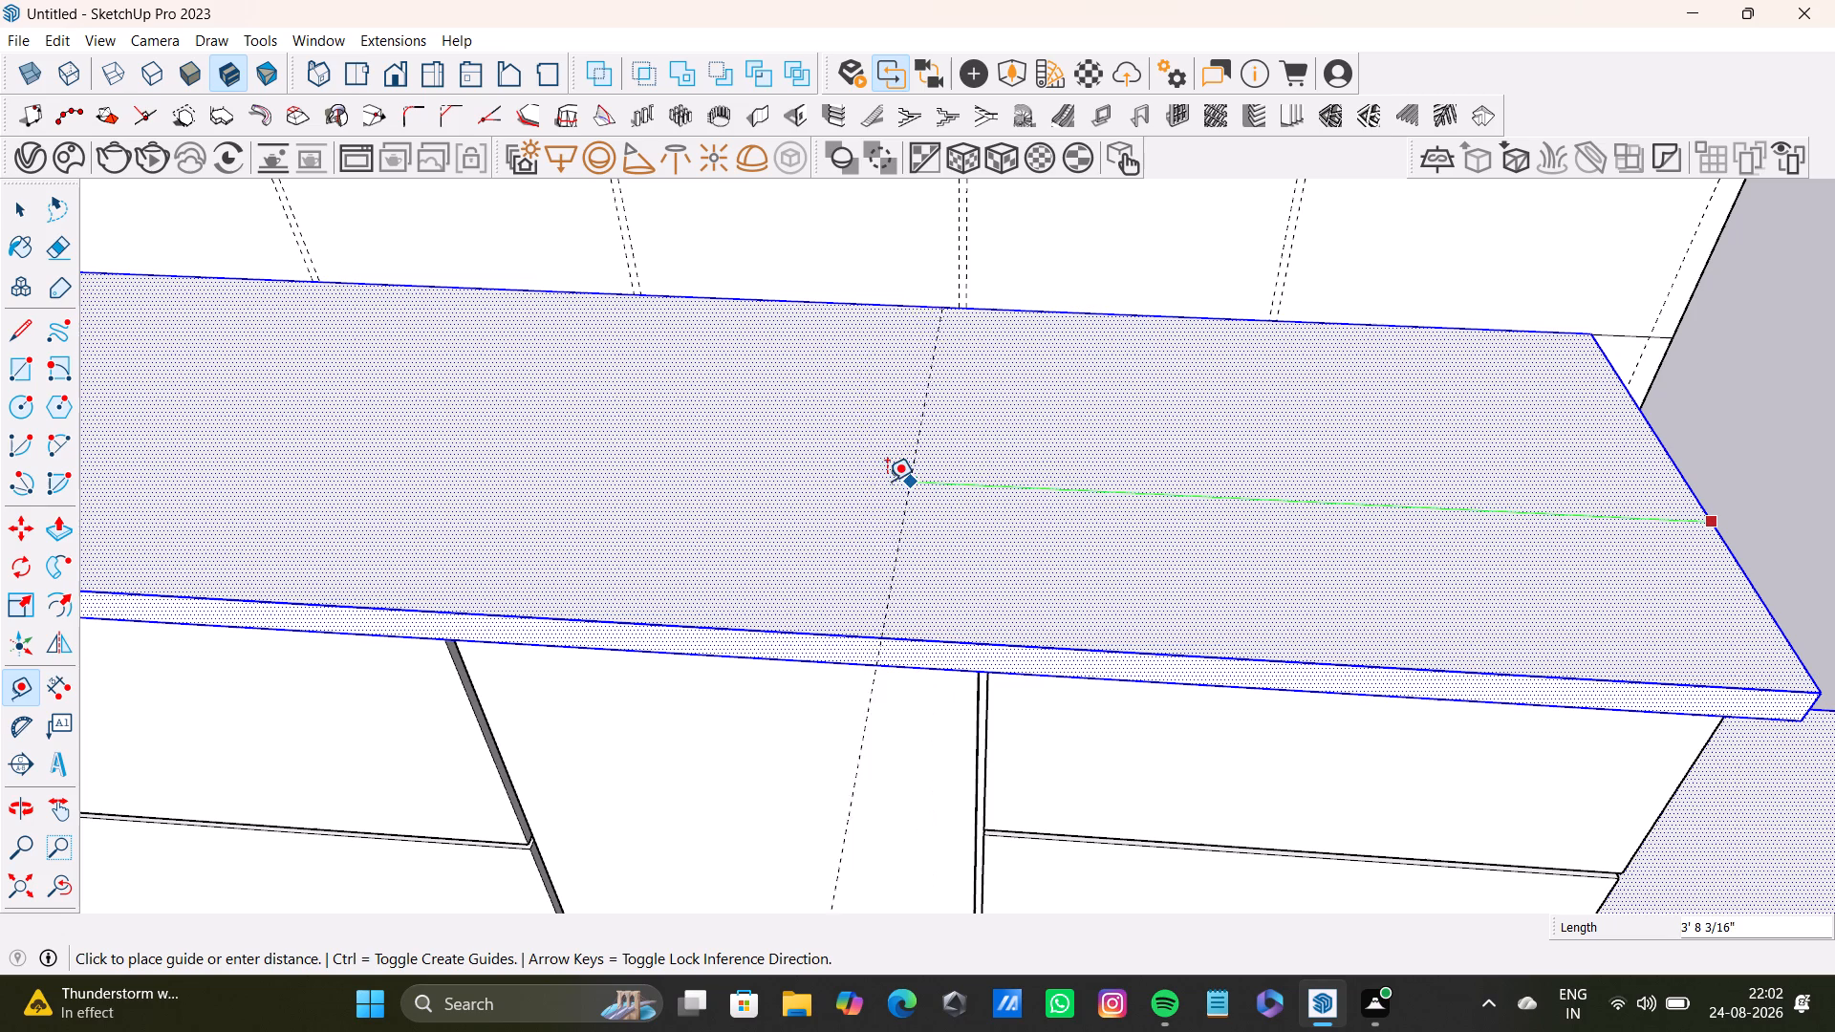
pyautogui.click(903, 476)
# Place a second guide across the countertop, about 2' 9 7/16" from the first, towards the room corner.
pyautogui.moveTo(896, 514); pyautogui.dragTo(885, 518)
pyautogui.scroll(-3, 537, 495)
pyautogui.keyDown('shift'); pyautogui.moveTo(532, 484); pyautogui.dragTo(984, 517, button='middle'); pyautogui.keyUp('shift')
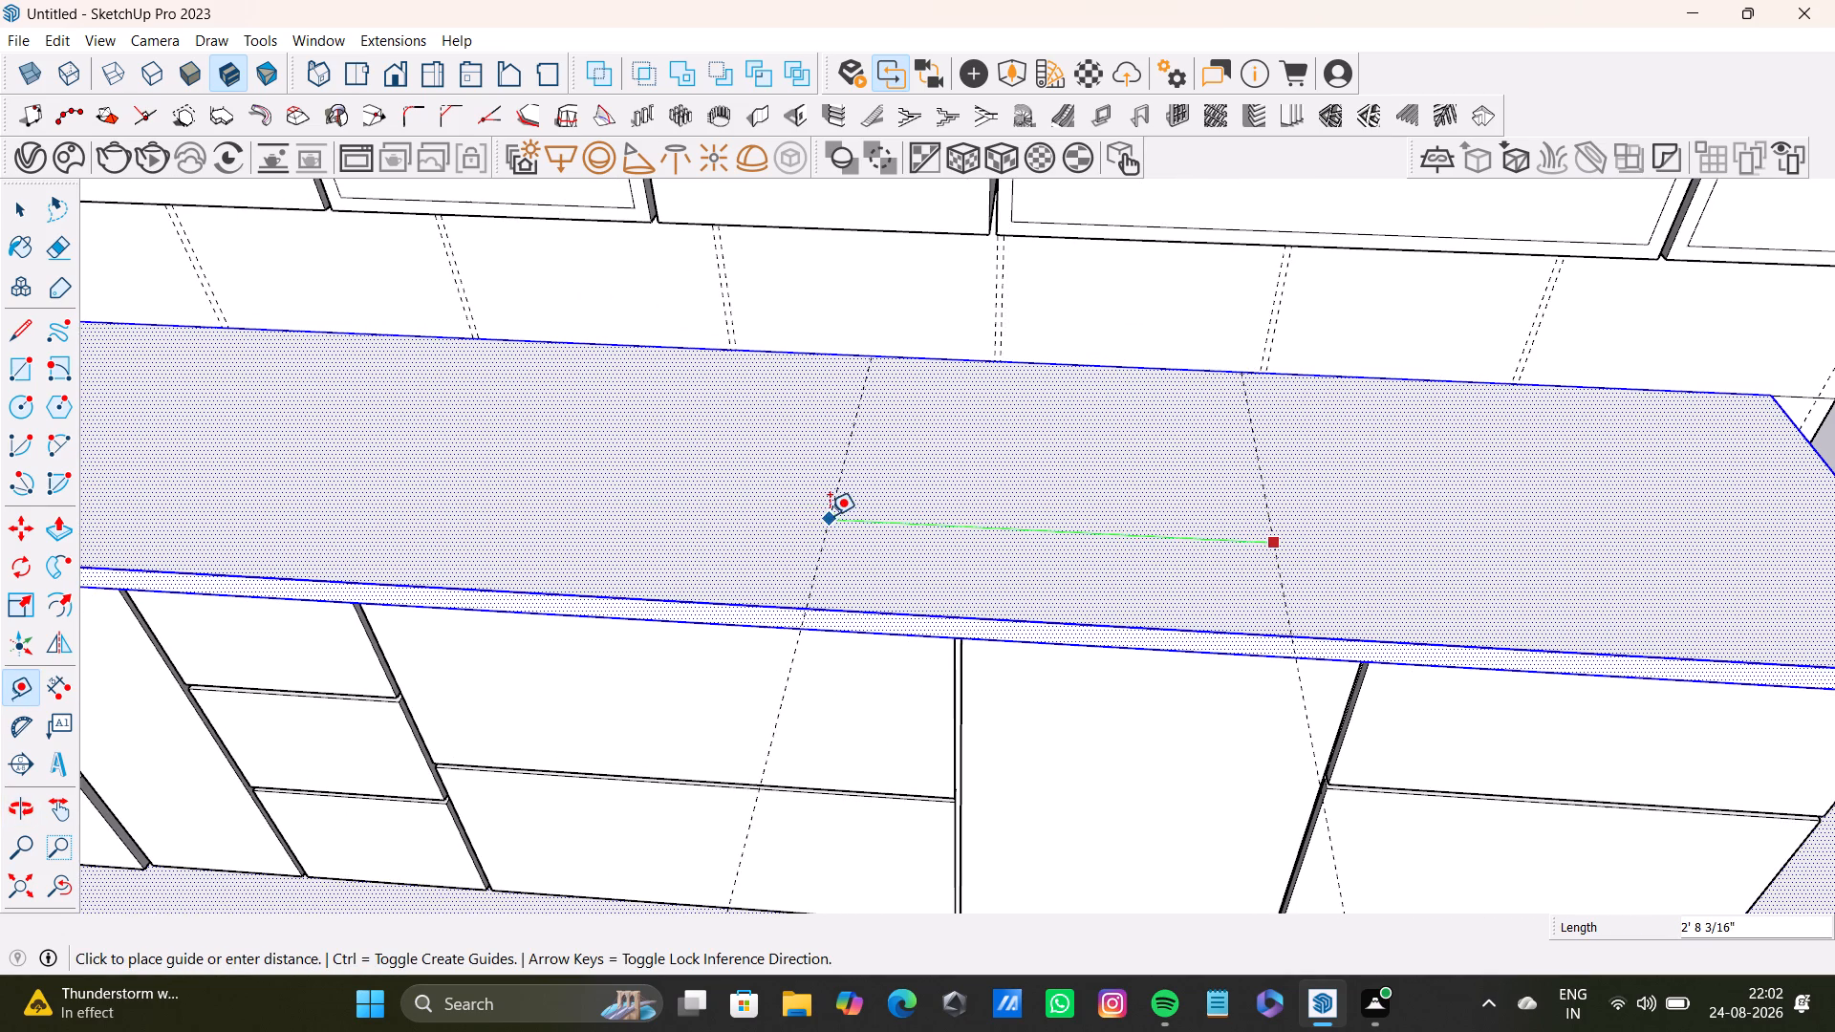
pyautogui.click(813, 511)
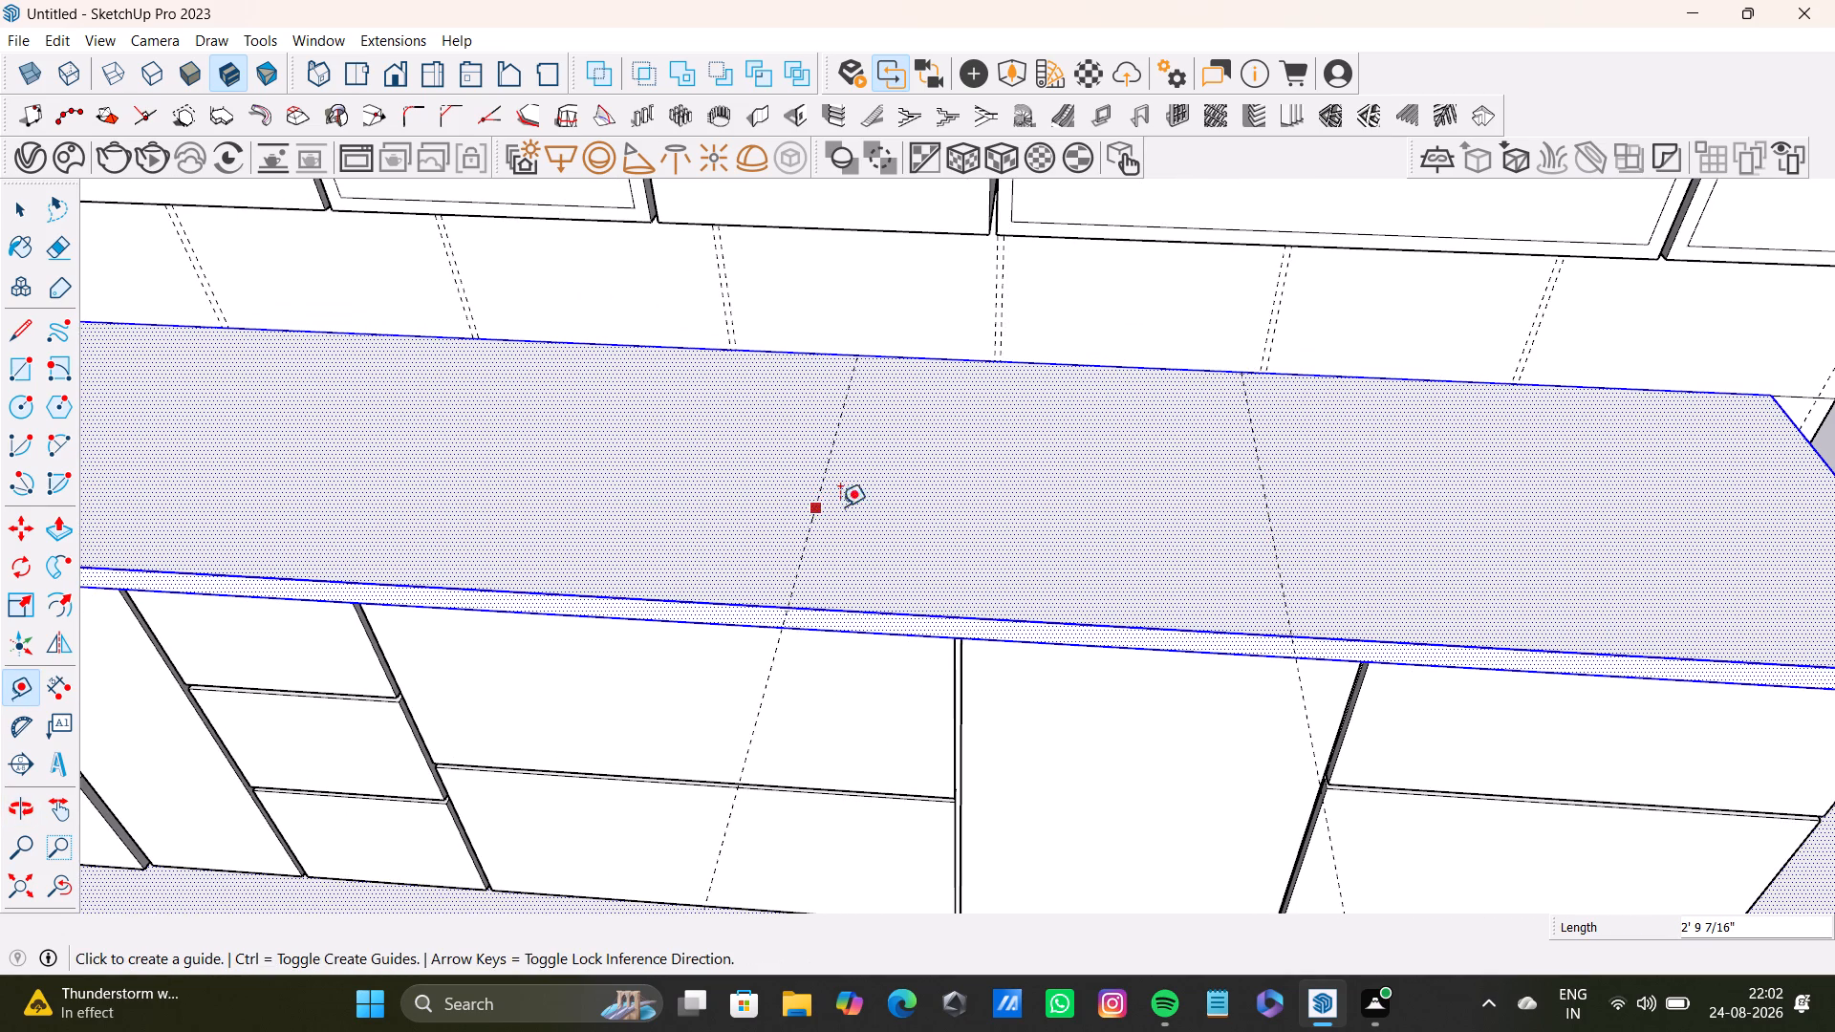
# Place two lengthwise guides on the countertop, one slightly in from the wall edge and one slightly in from the front edge.
pyautogui.scroll(6, 1094, 393)
pyautogui.click(1108, 353)
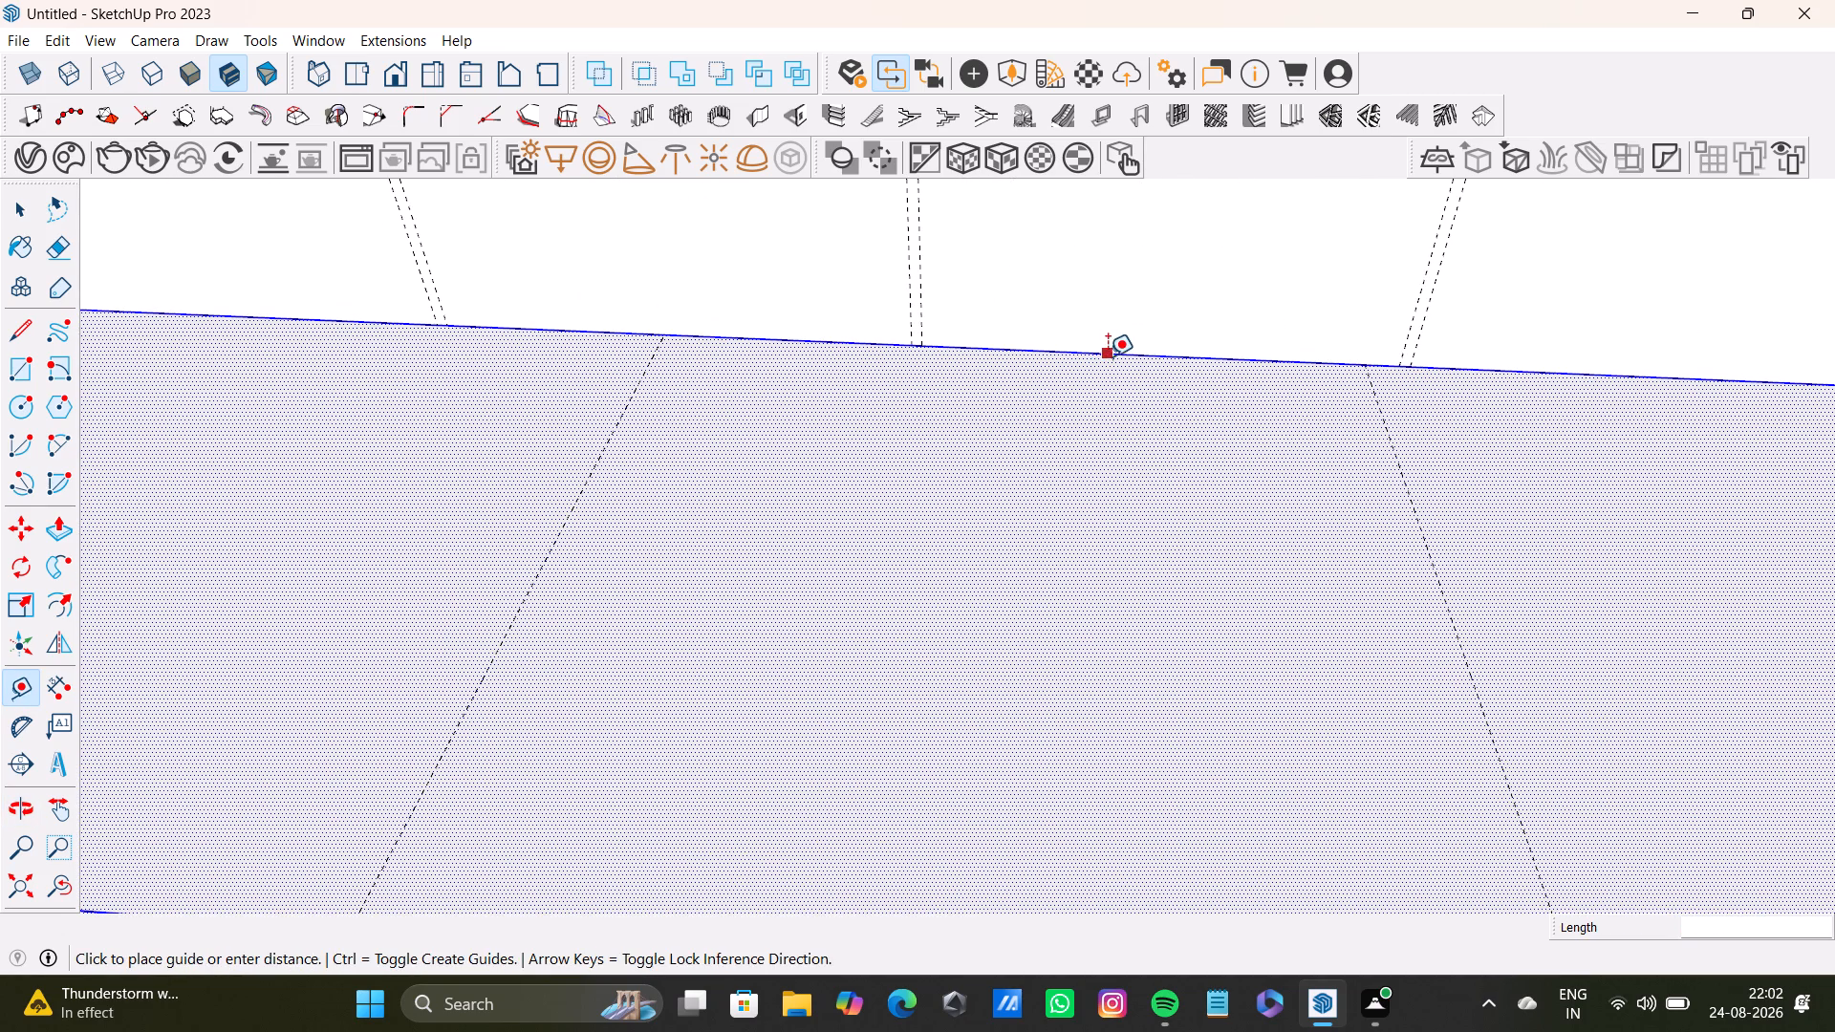
pyautogui.click(1127, 403)
pyautogui.scroll(-3, 1106, 480)
pyautogui.keyDown('shift'); pyautogui.moveTo(1085, 533); pyautogui.dragTo(1062, 389, button='middle'); pyautogui.keyUp('shift')
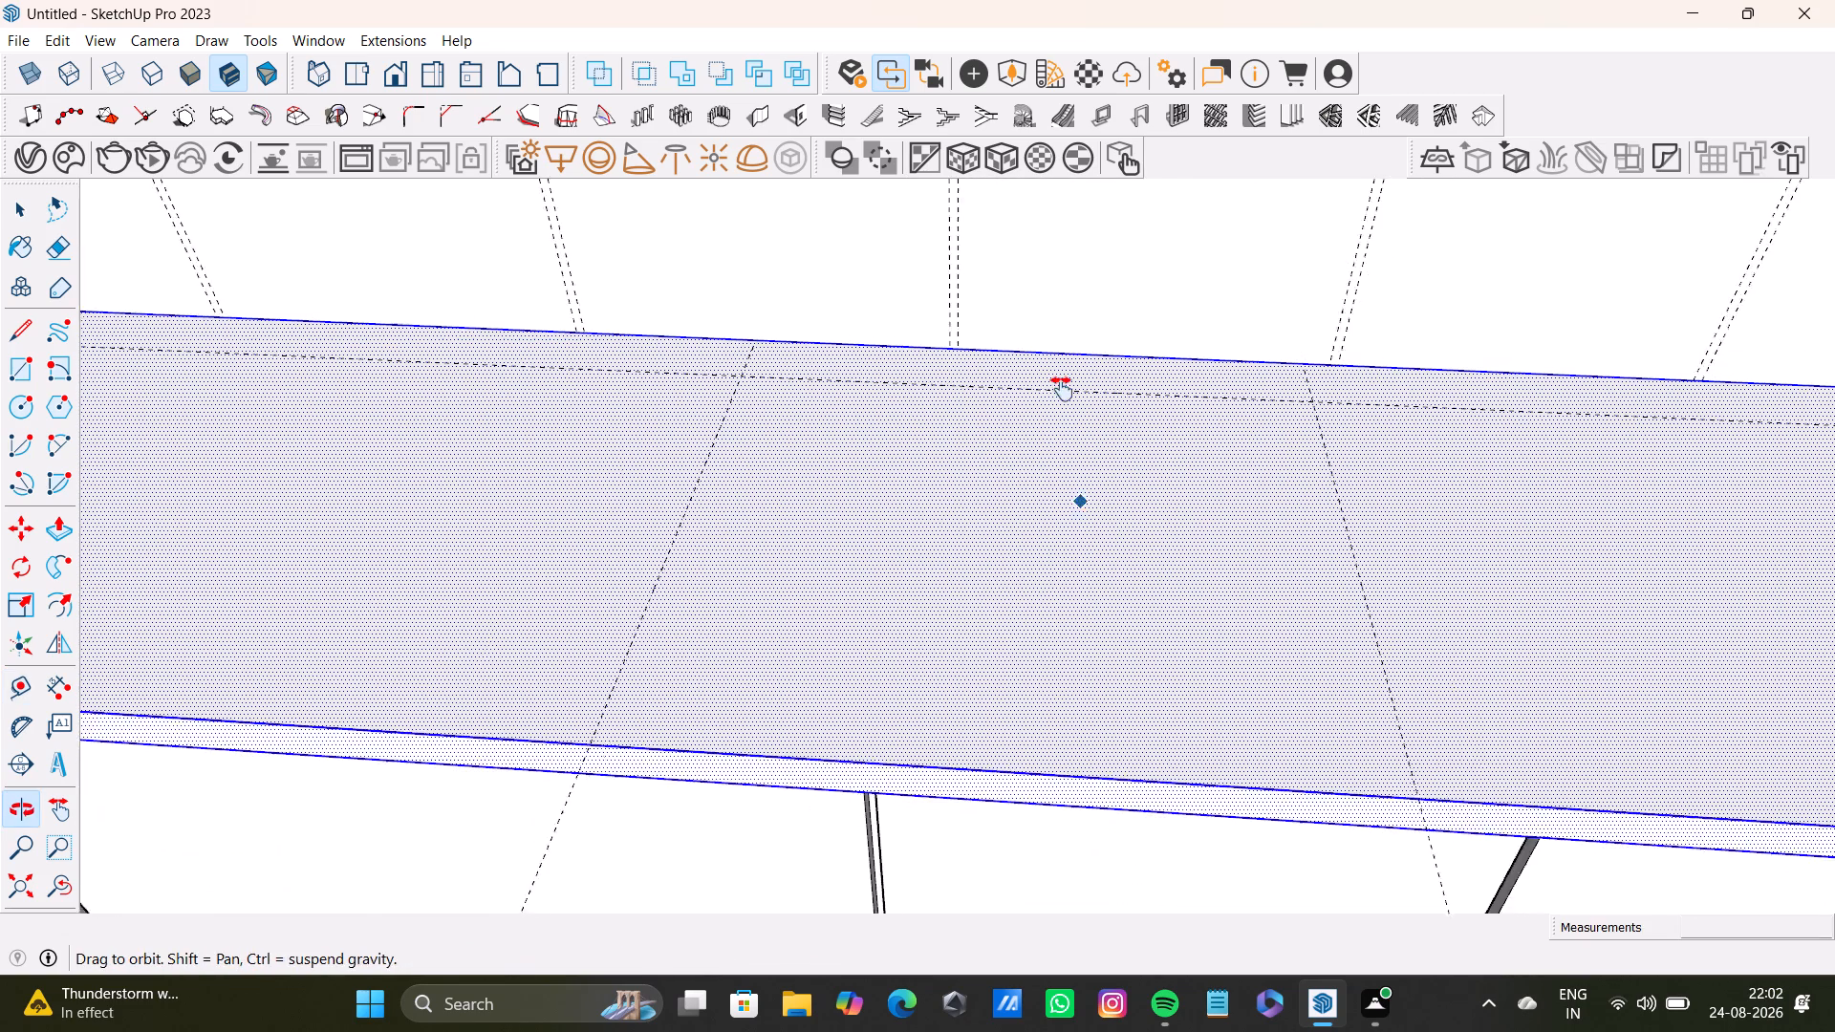
pyautogui.keyDown('shift'); pyautogui.moveTo(1062, 389); pyautogui.dragTo(1060, 376, button='middle'); pyautogui.keyUp('shift')
pyautogui.moveTo(1035, 614); pyautogui.dragTo(1035, 603)
pyautogui.click(1037, 563)
pyautogui.scroll(-4, 1031, 570)
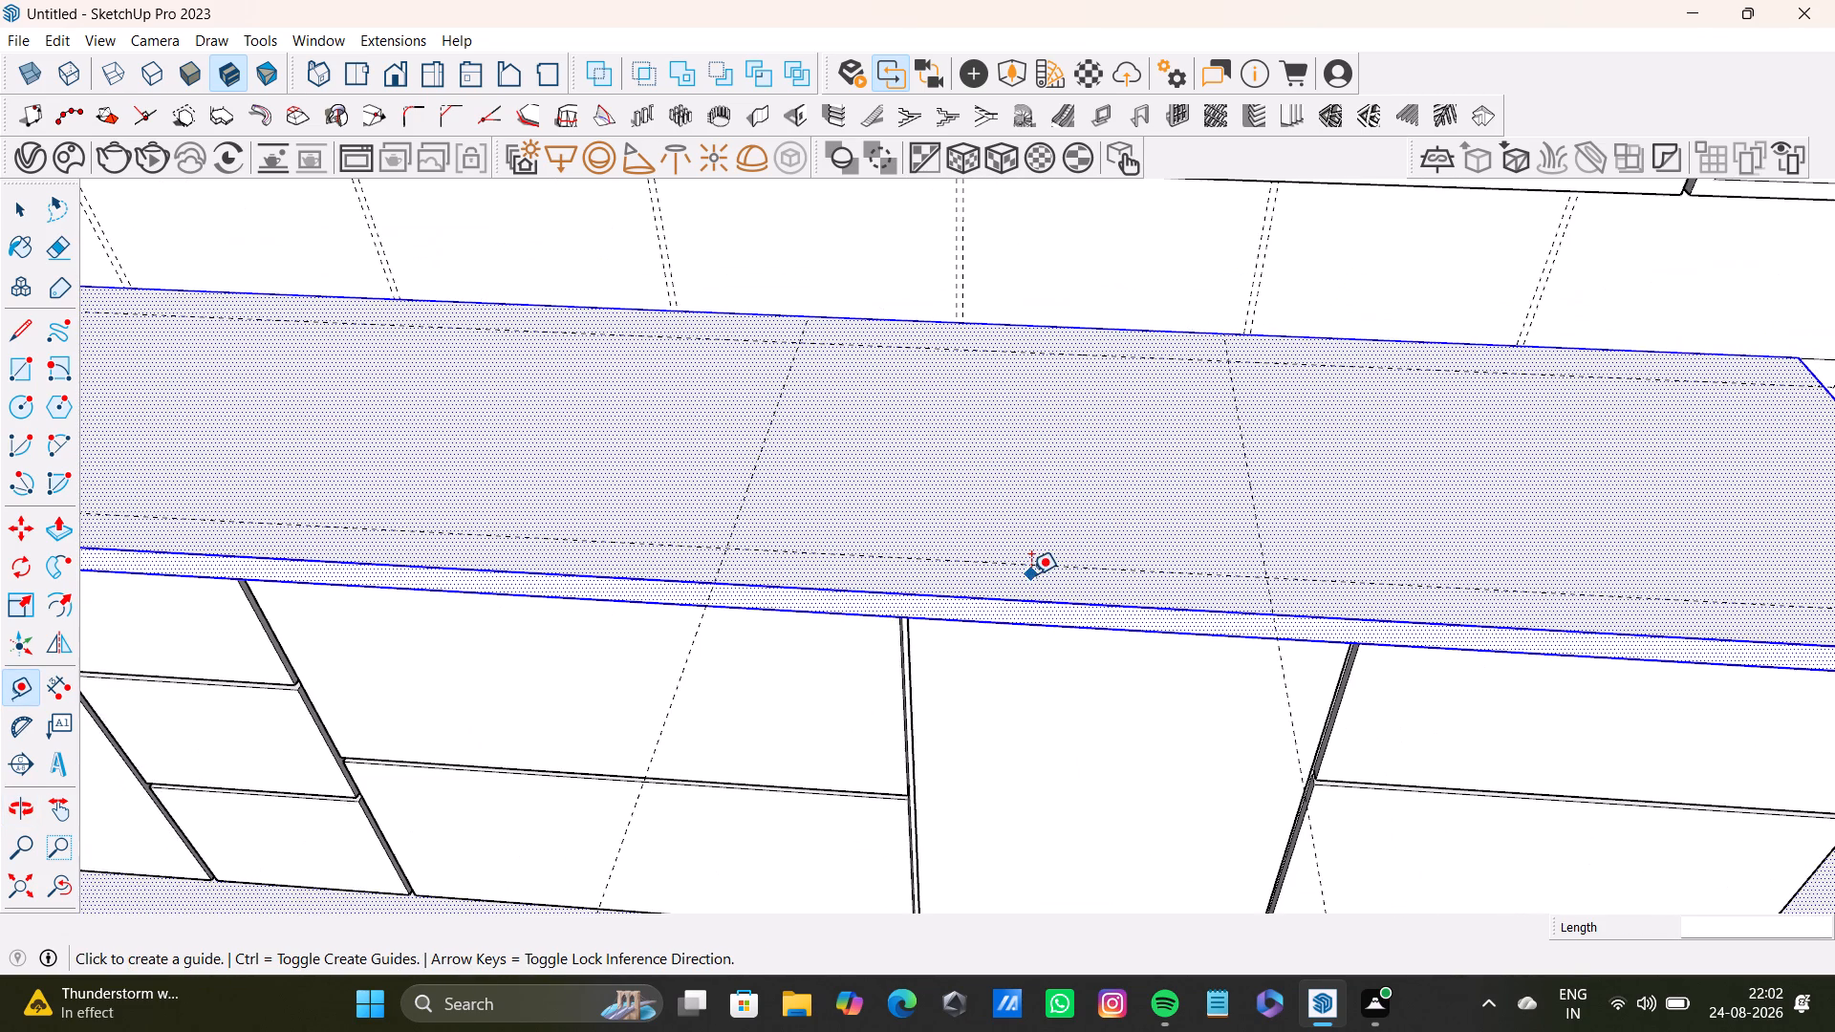
pyautogui.press('space')
# Draw a rectangle on the countertop spanning the area enclosed by the four guides.
pyautogui.moveTo(1039, 574); pyautogui.dragTo(1025, 722, button='middle')
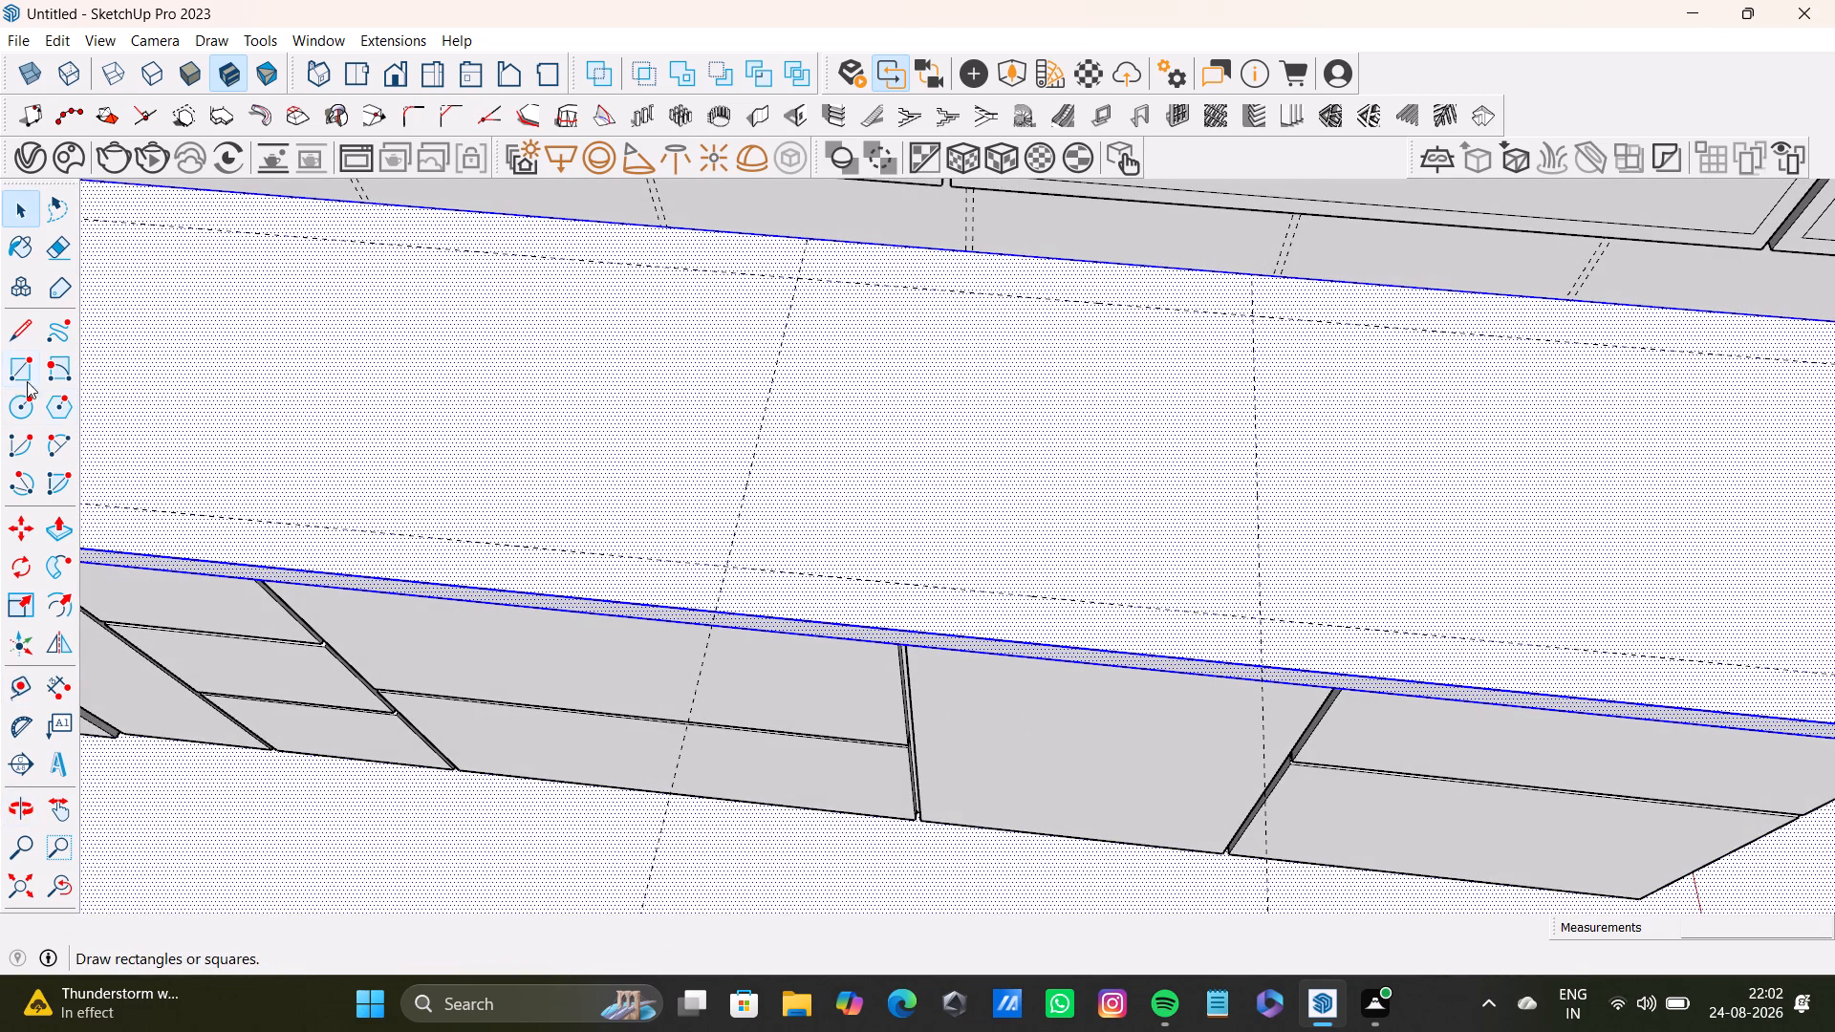
pyautogui.moveTo(22, 361); pyautogui.dragTo(53, 361)
pyautogui.scroll(3, 887, 323)
pyautogui.click(34, 376)
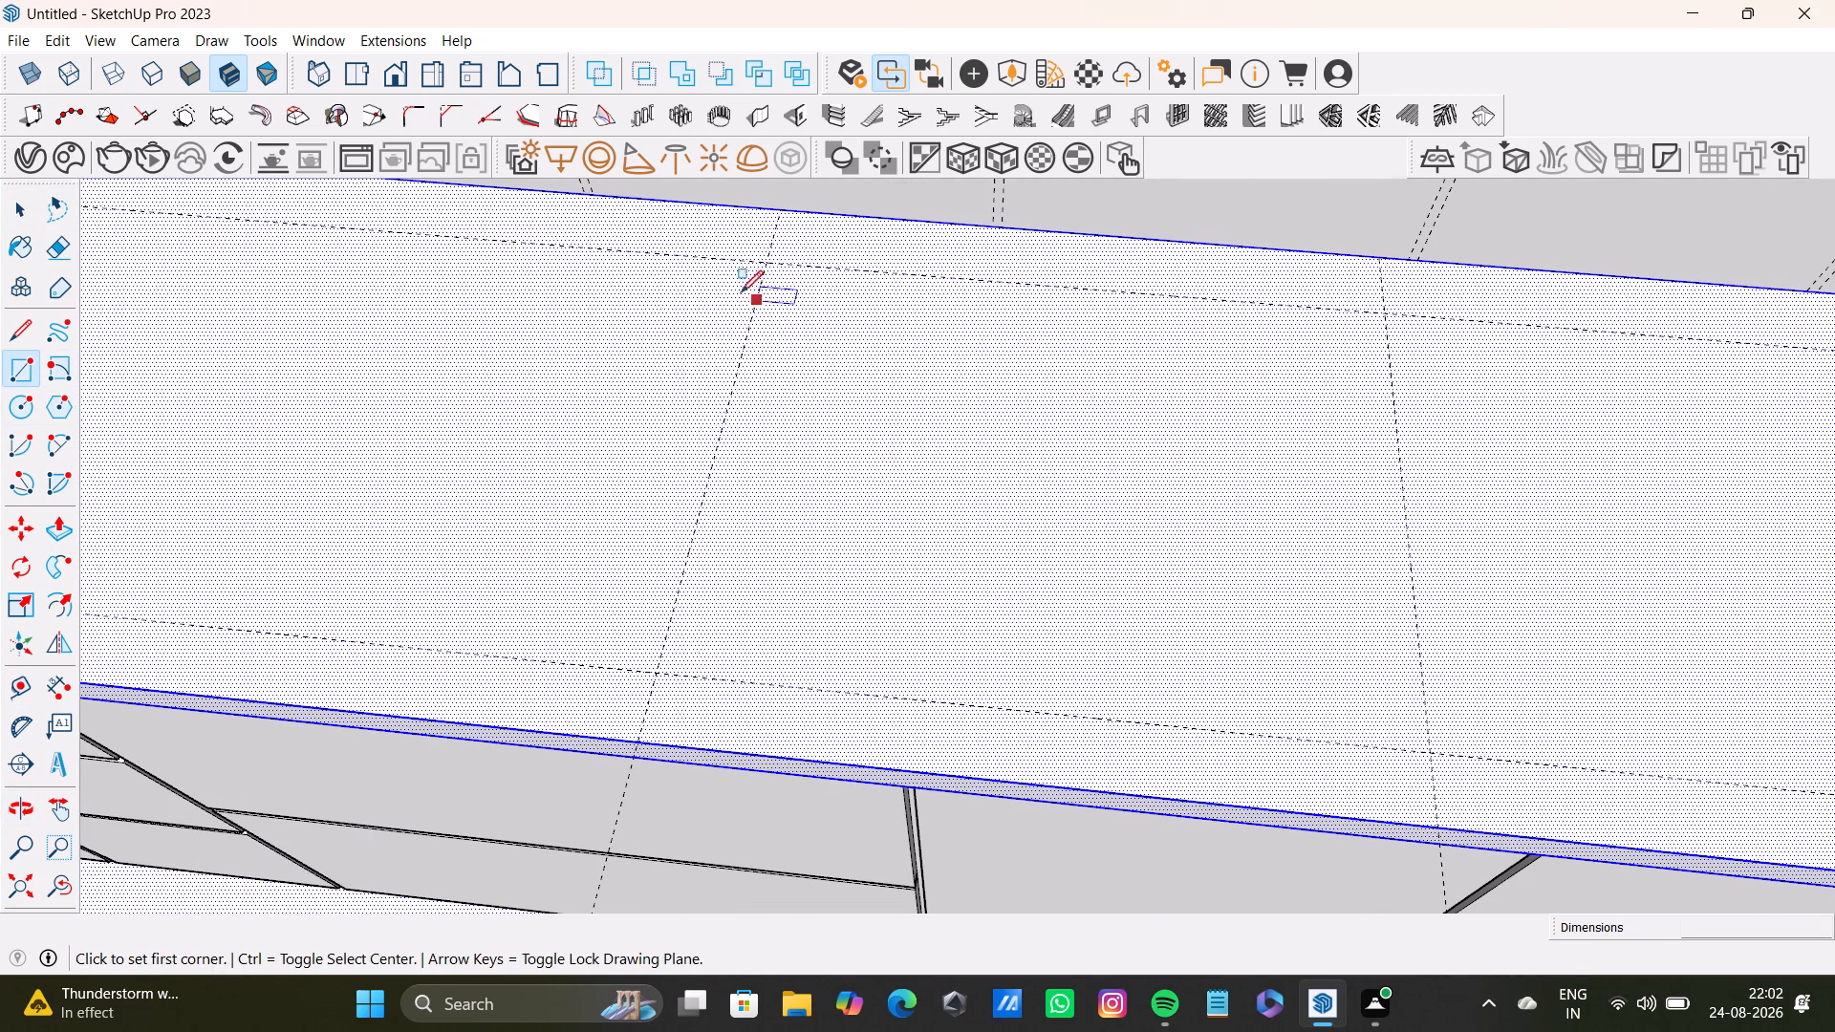
pyautogui.click(762, 264)
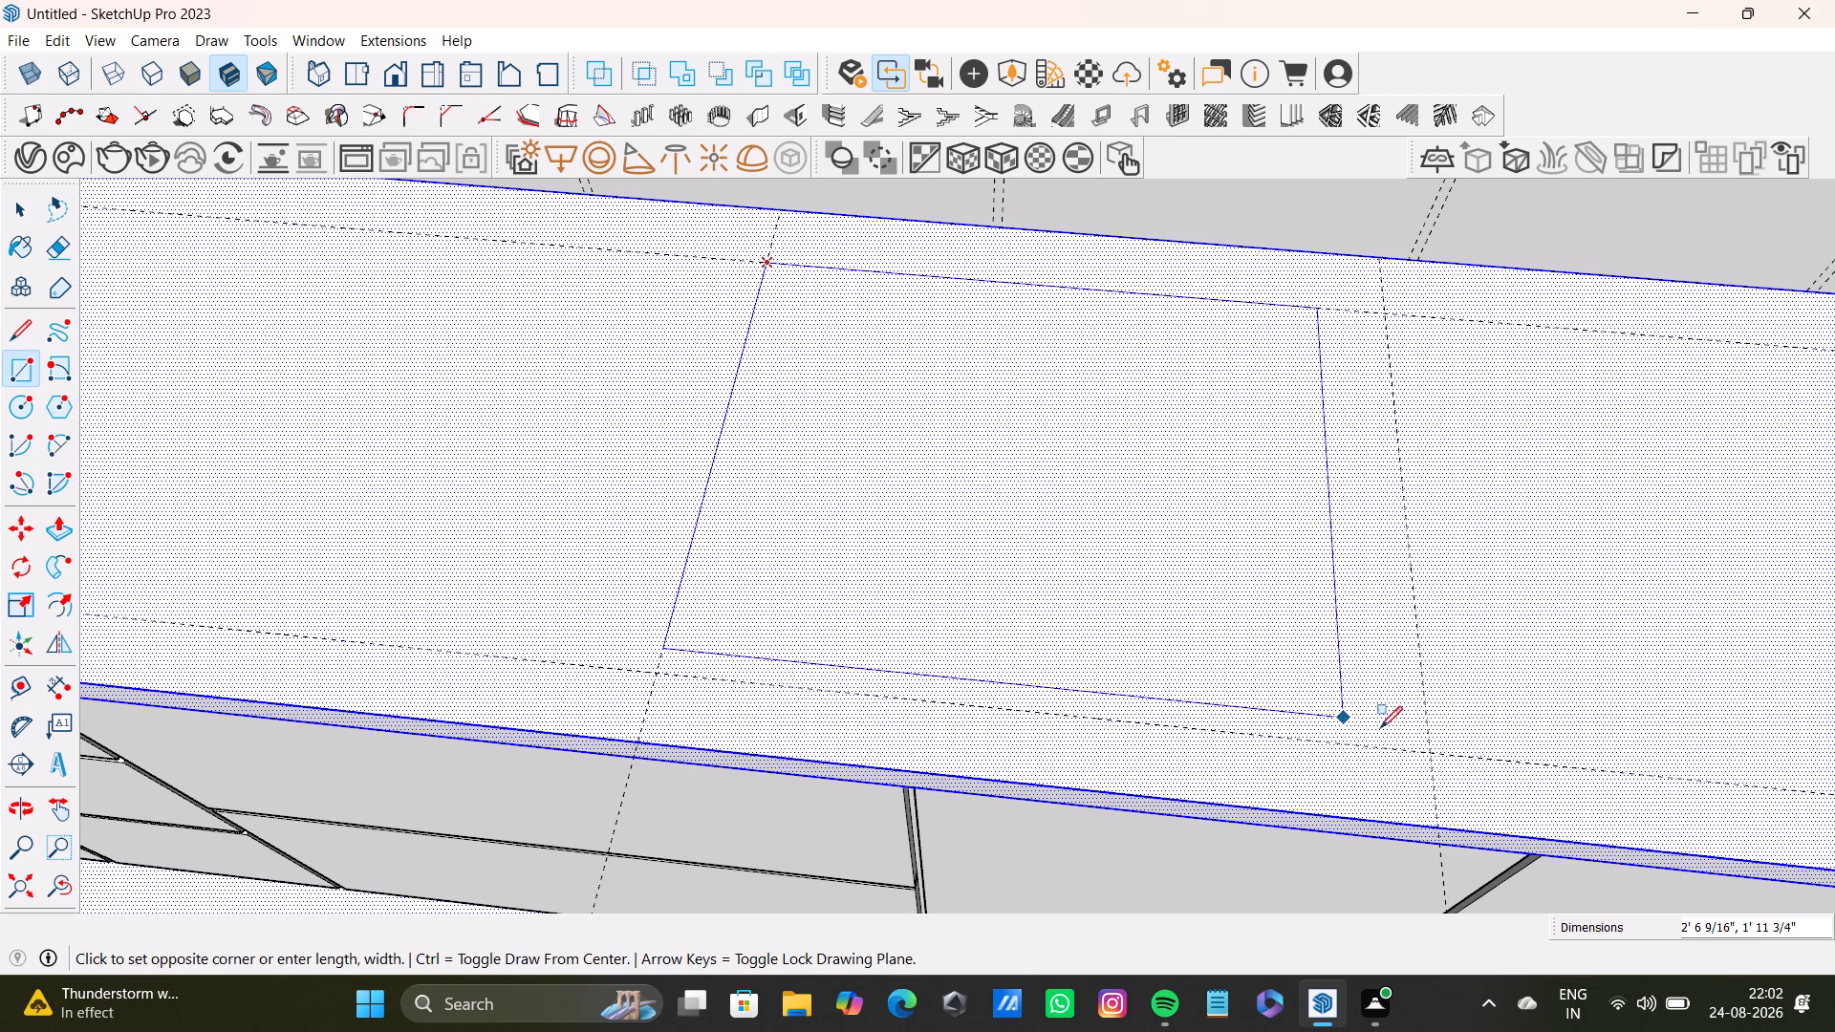
pyautogui.click(1426, 750)
pyautogui.press('space')
pyautogui.scroll(-4, 1052, 628)
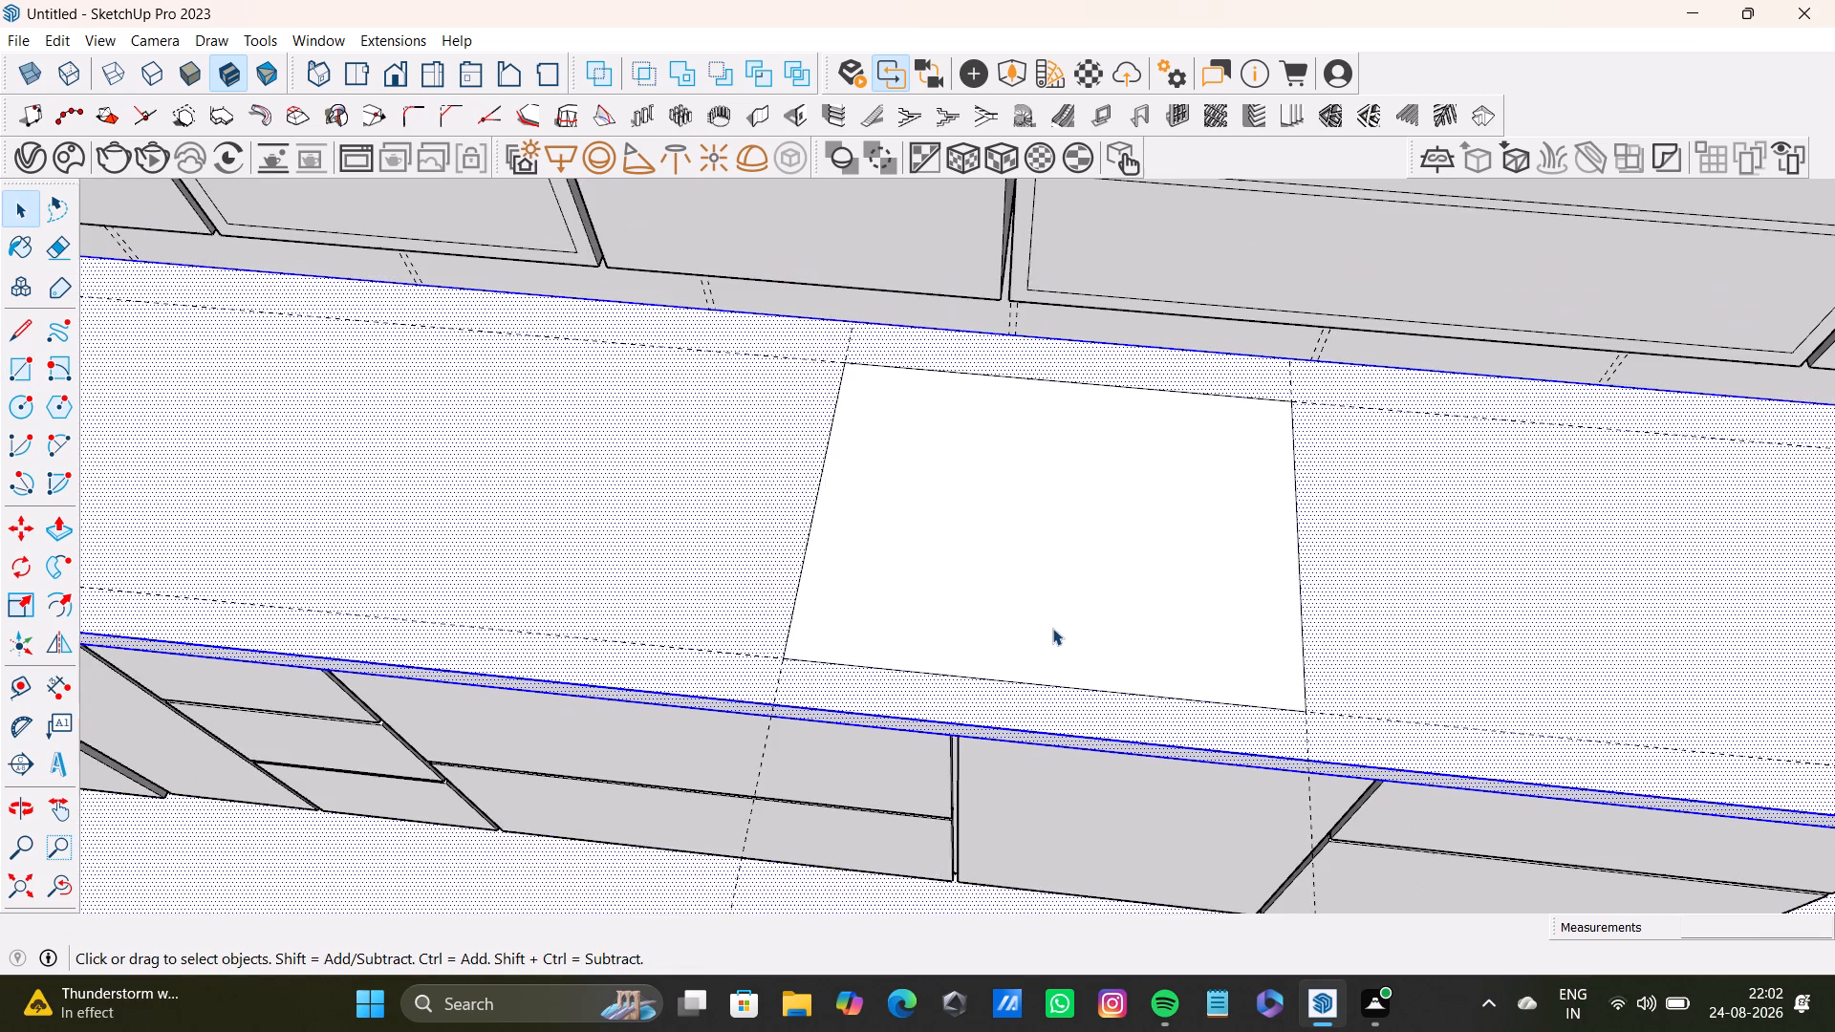
# Push the rectangle down into the countertop to form a shallow rectangular recess.
pyautogui.keyDown('shift'); pyautogui.moveTo(1062, 619); pyautogui.dragTo(854, 618, button='middle'); pyautogui.keyUp('shift')
pyautogui.middleClick(867, 609)
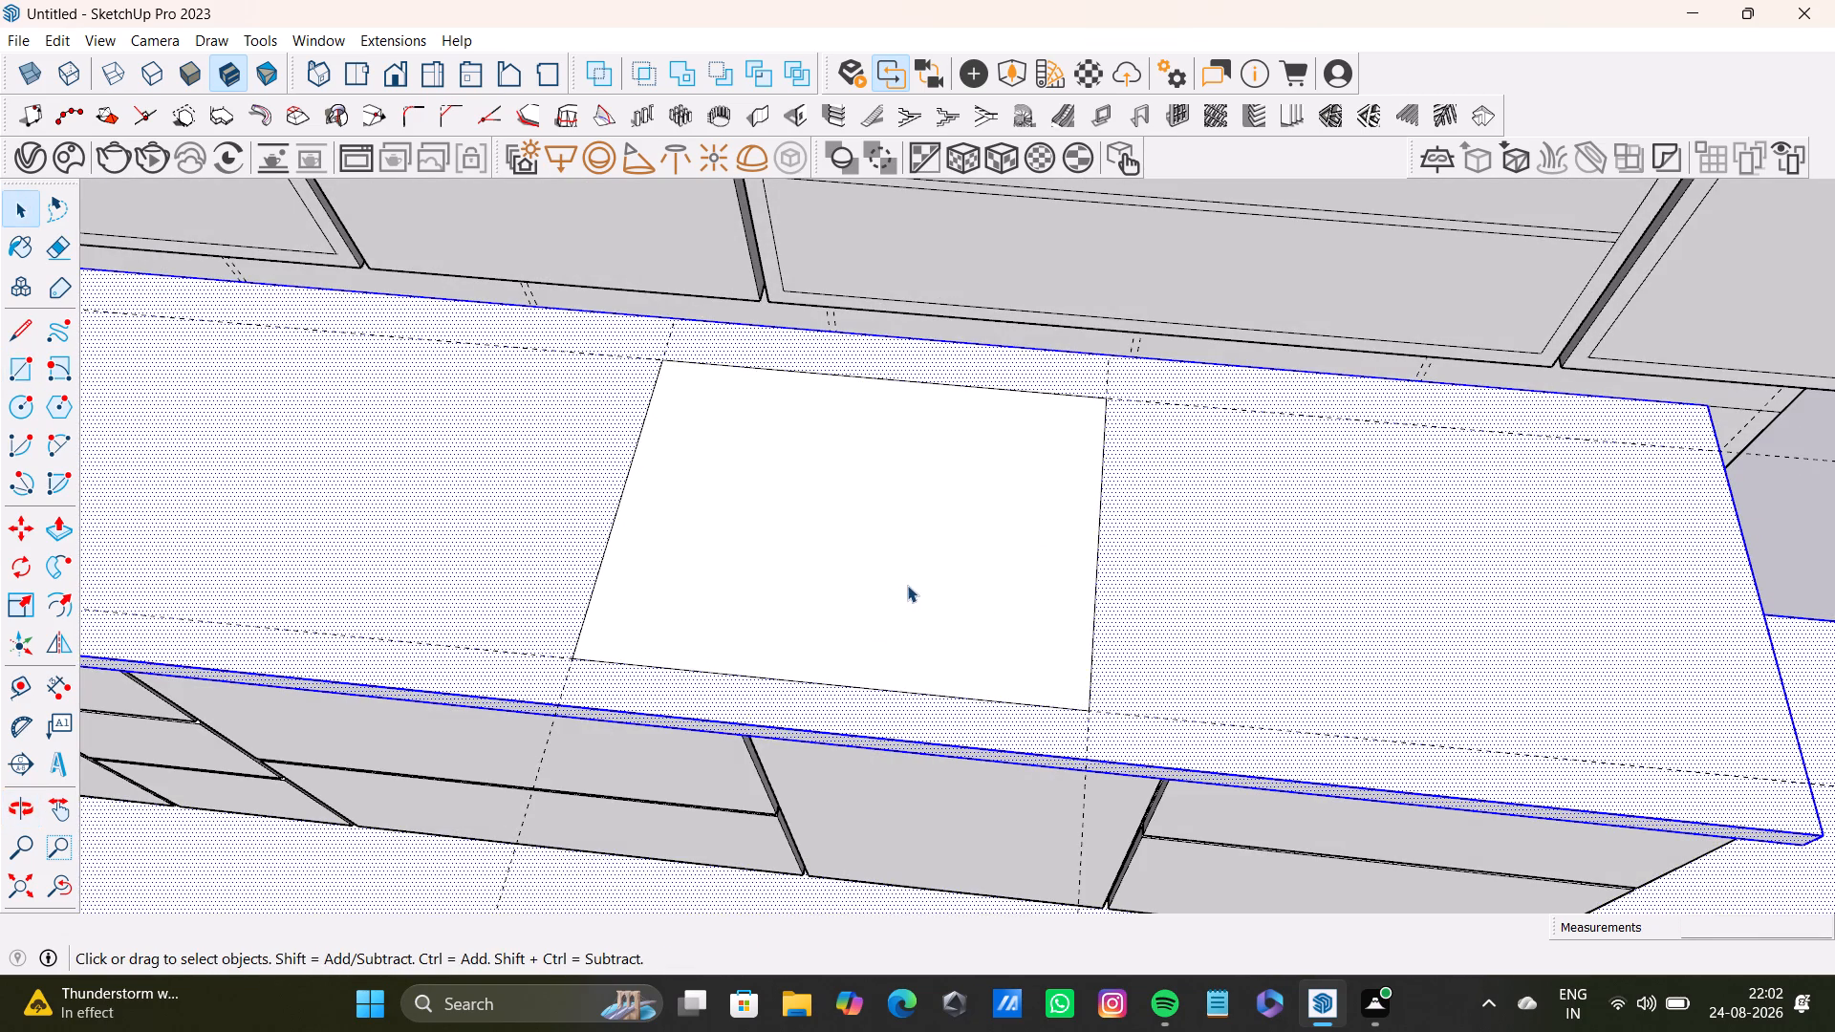
pyautogui.click(907, 585)
pyautogui.press('p')
pyautogui.moveTo(908, 584); pyautogui.dragTo(885, 612)
pyautogui.press('space')
pyautogui.moveTo(996, 646); pyautogui.dragTo(833, 267, button='middle')
pyautogui.scroll(2, 995, 607)
pyautogui.scroll(-2, 994, 610)
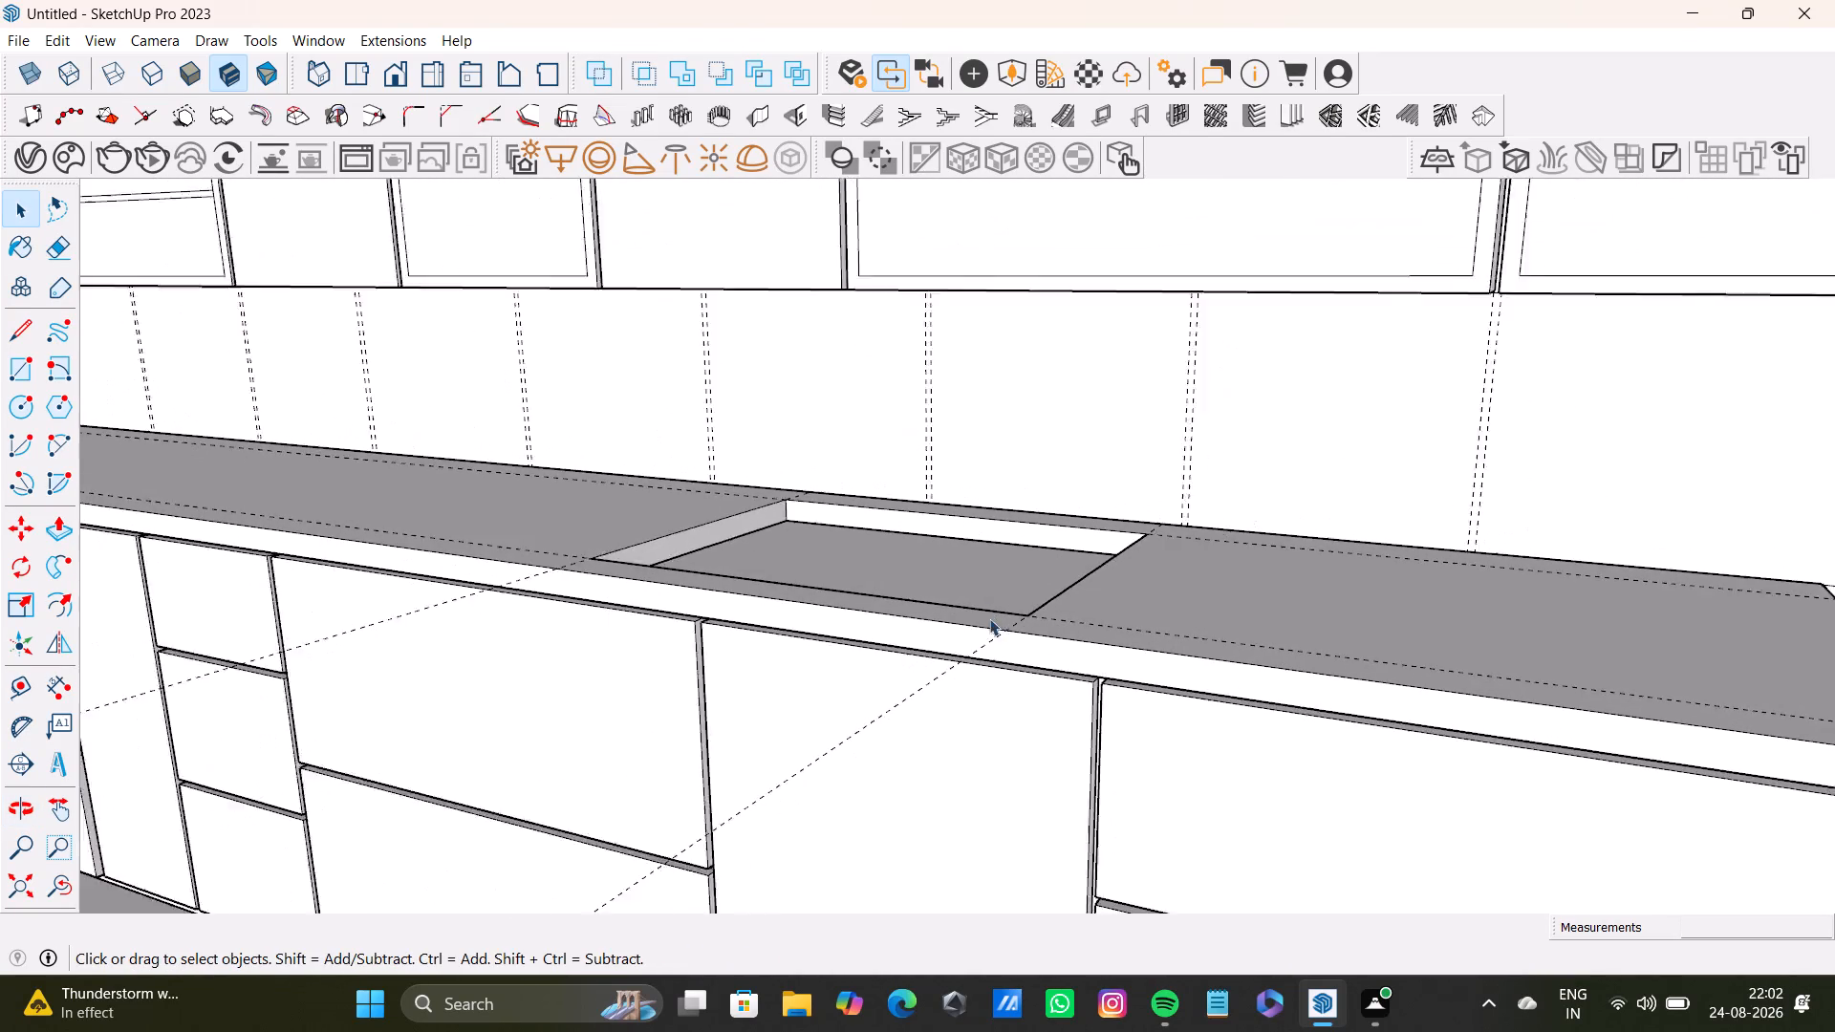
pyautogui.scroll(-11, 989, 618)
pyautogui.click(50, 885)
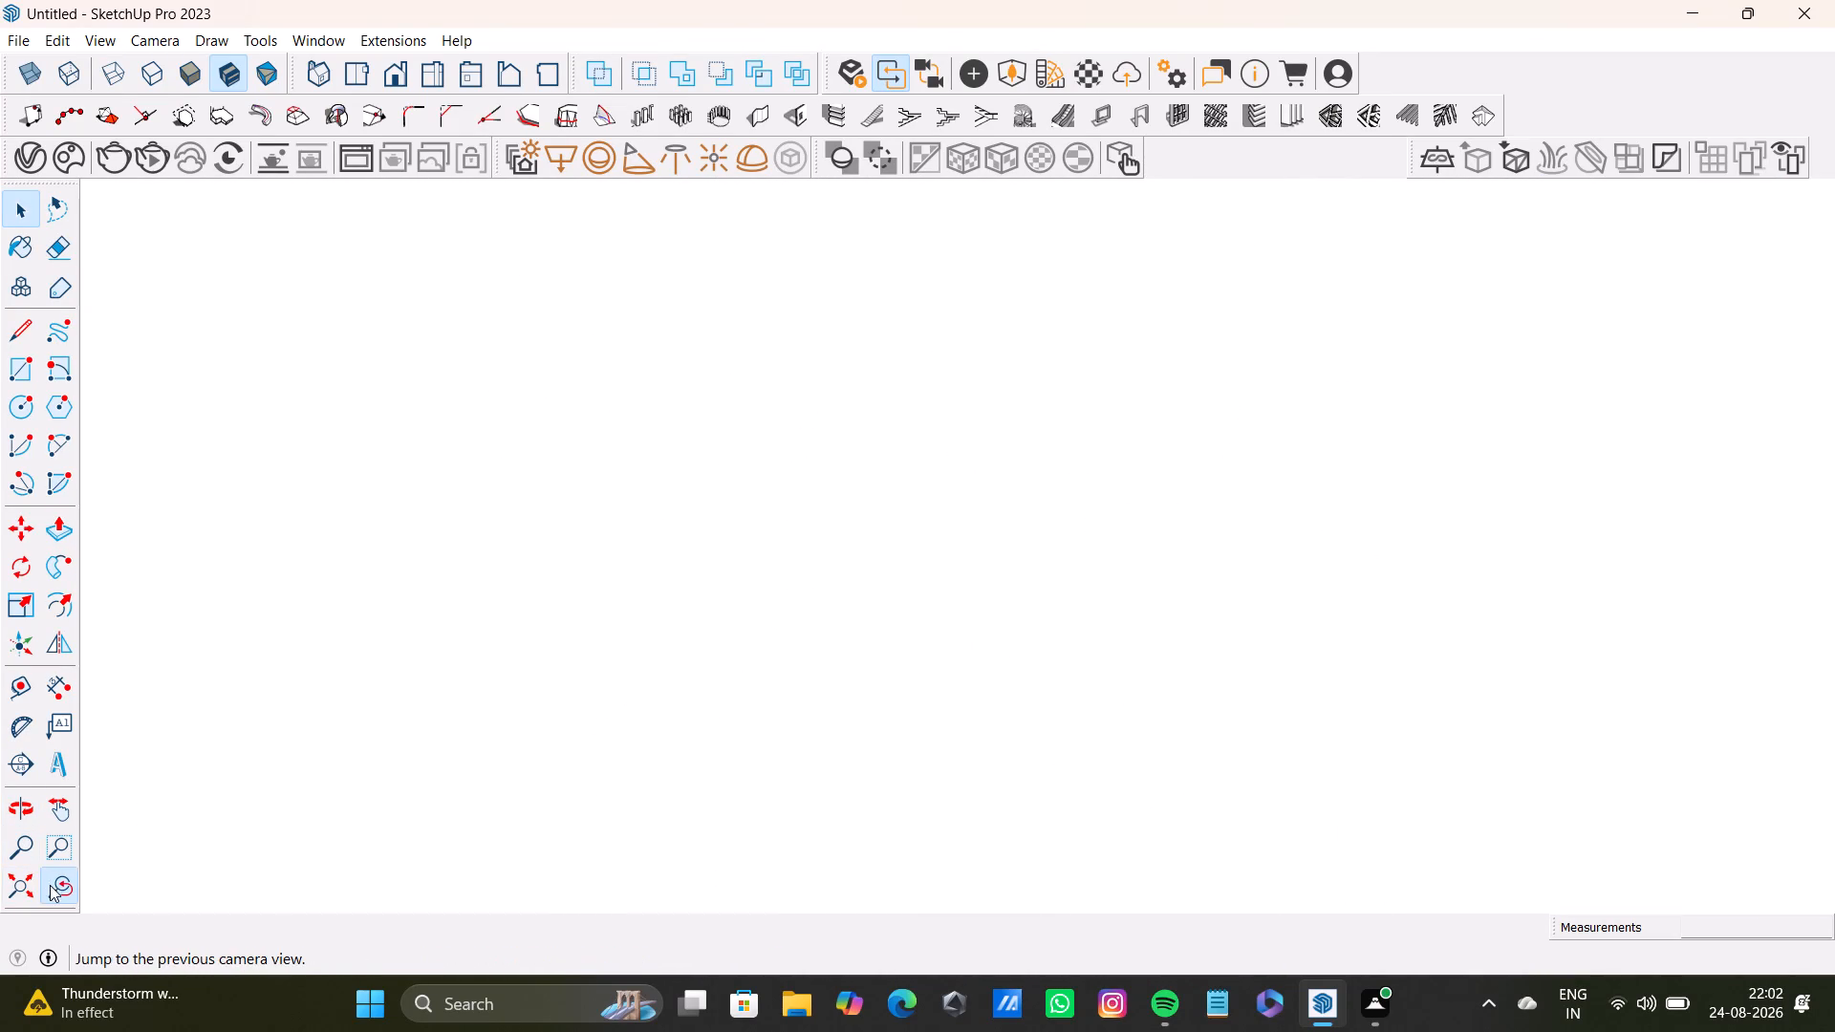
pyautogui.moveTo(749, 788); pyautogui.dragTo(896, 946, button='middle')
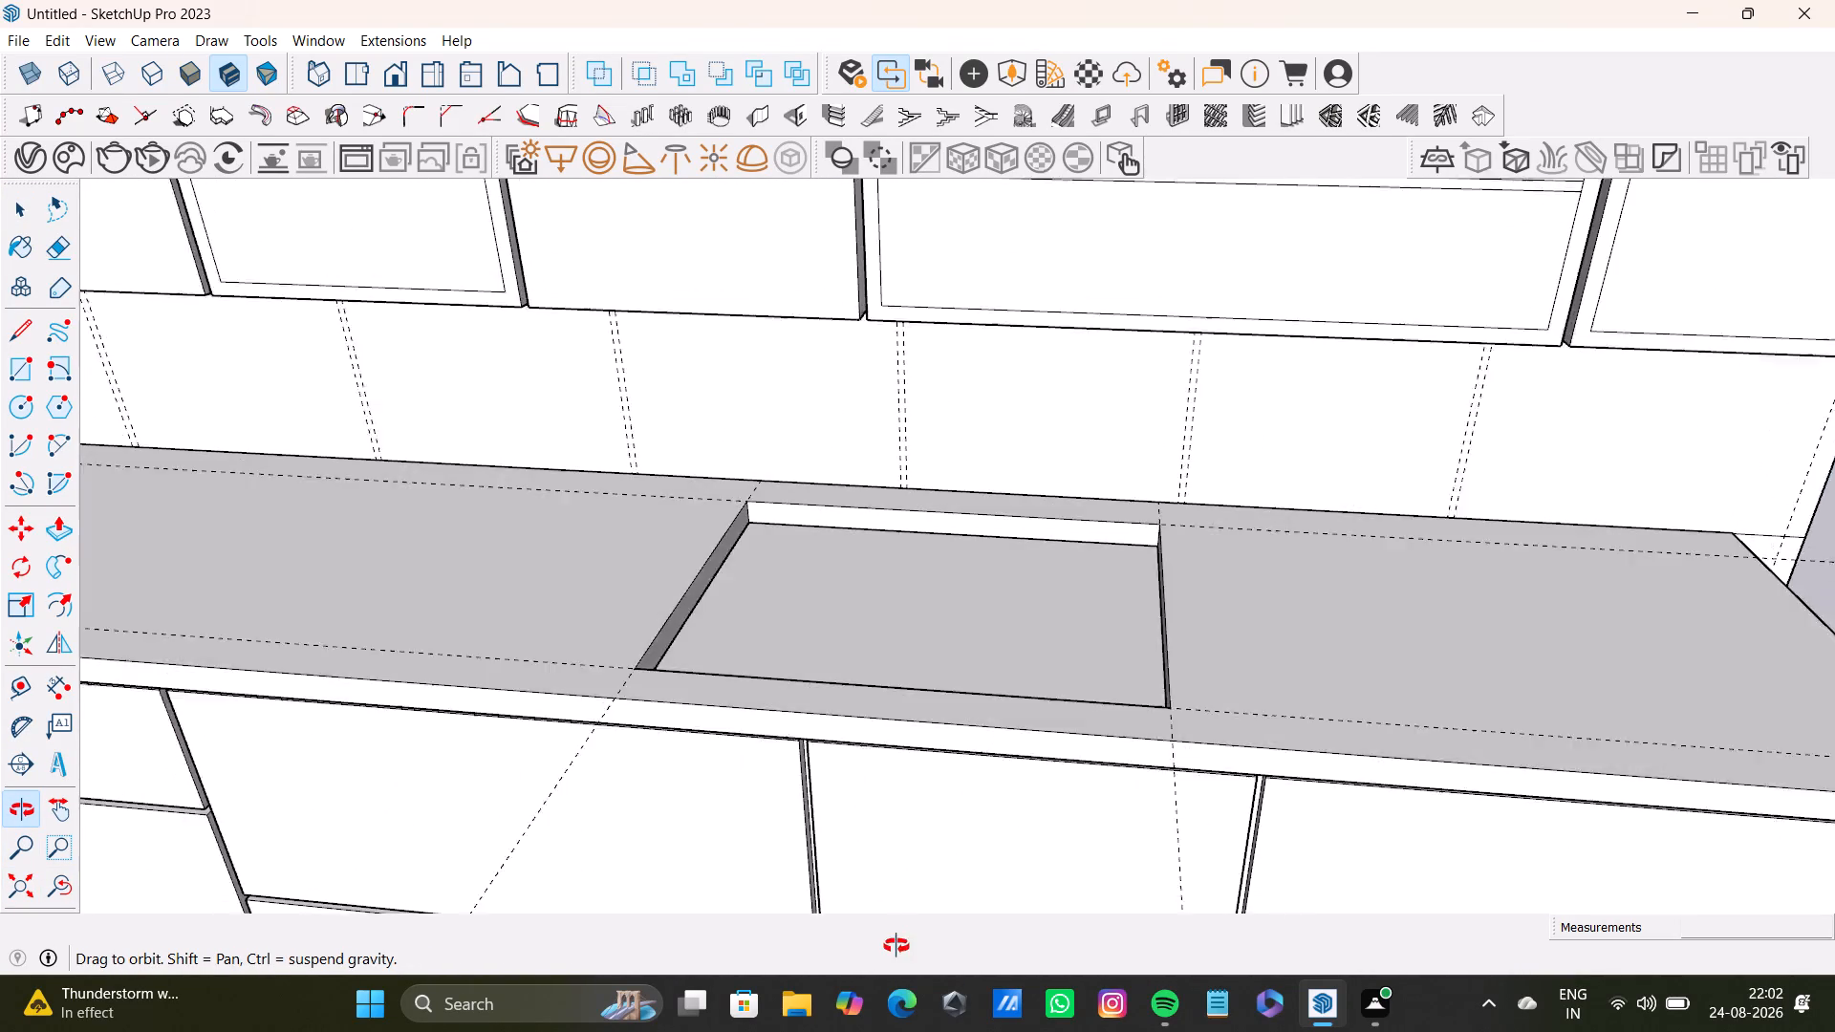
pyautogui.moveTo(896, 946); pyautogui.dragTo(896, 961, button='middle')
pyautogui.scroll(7, 982, 701)
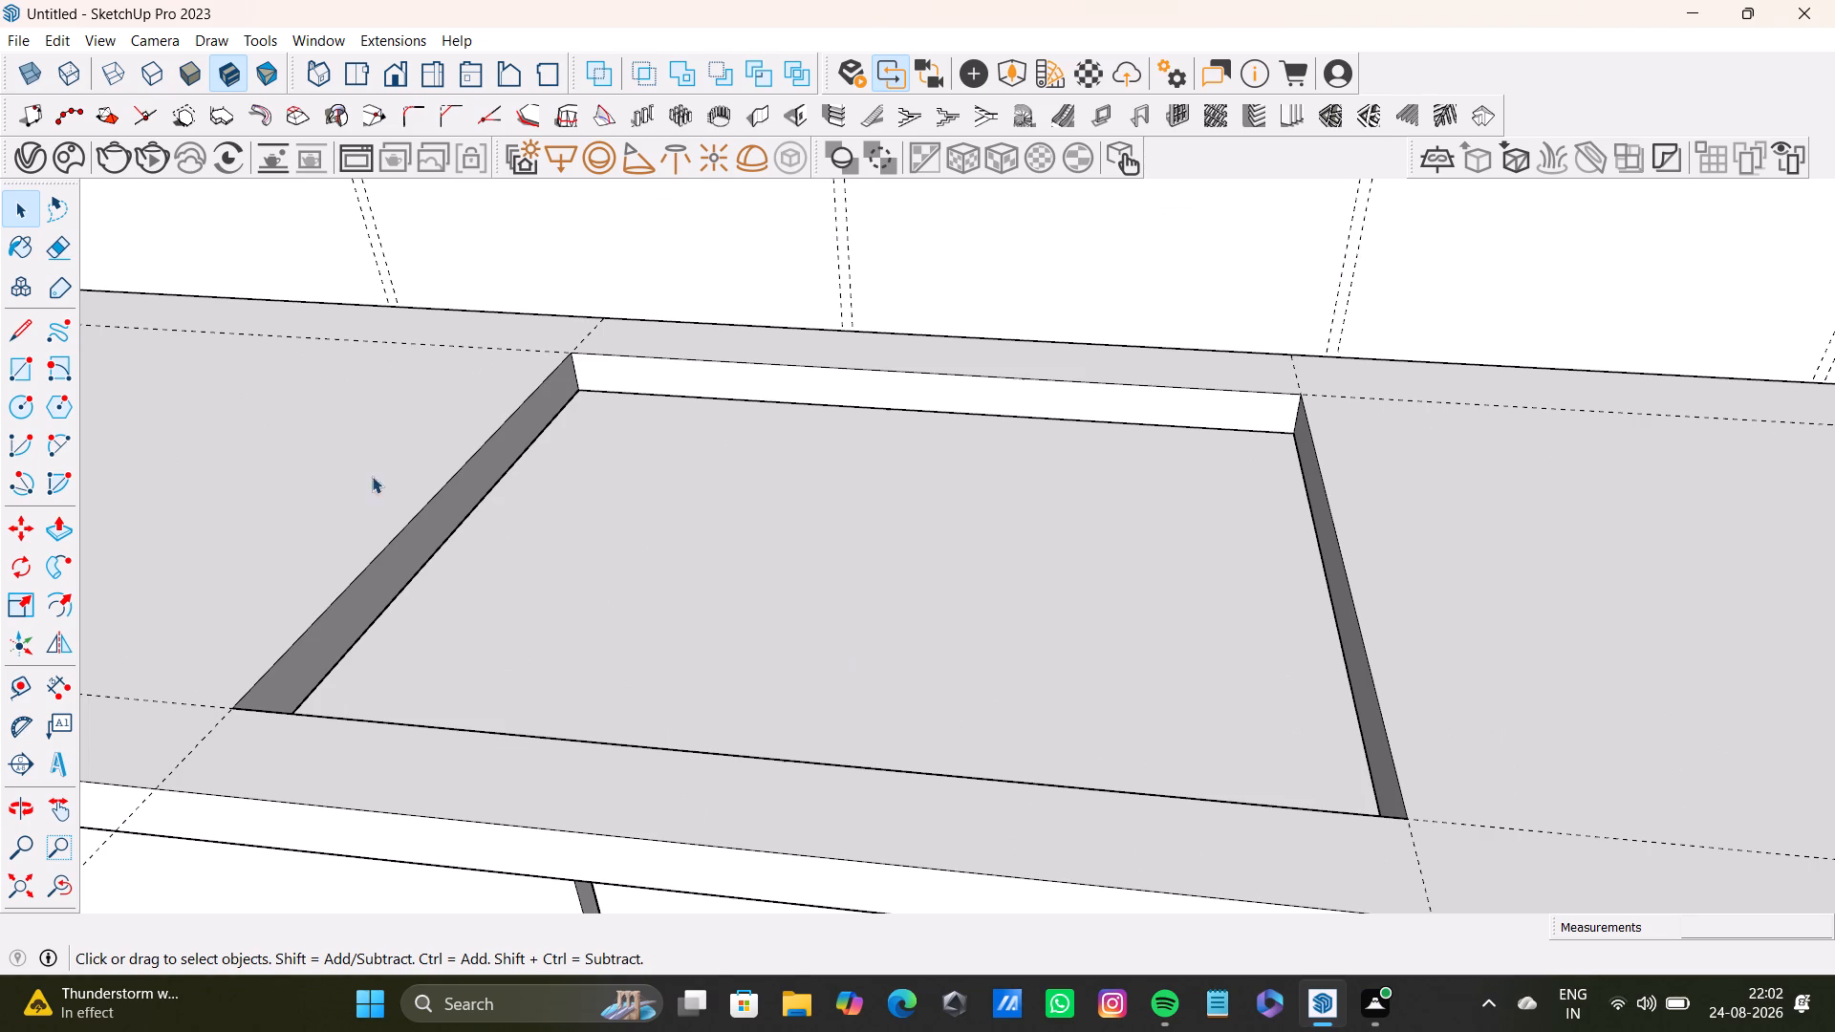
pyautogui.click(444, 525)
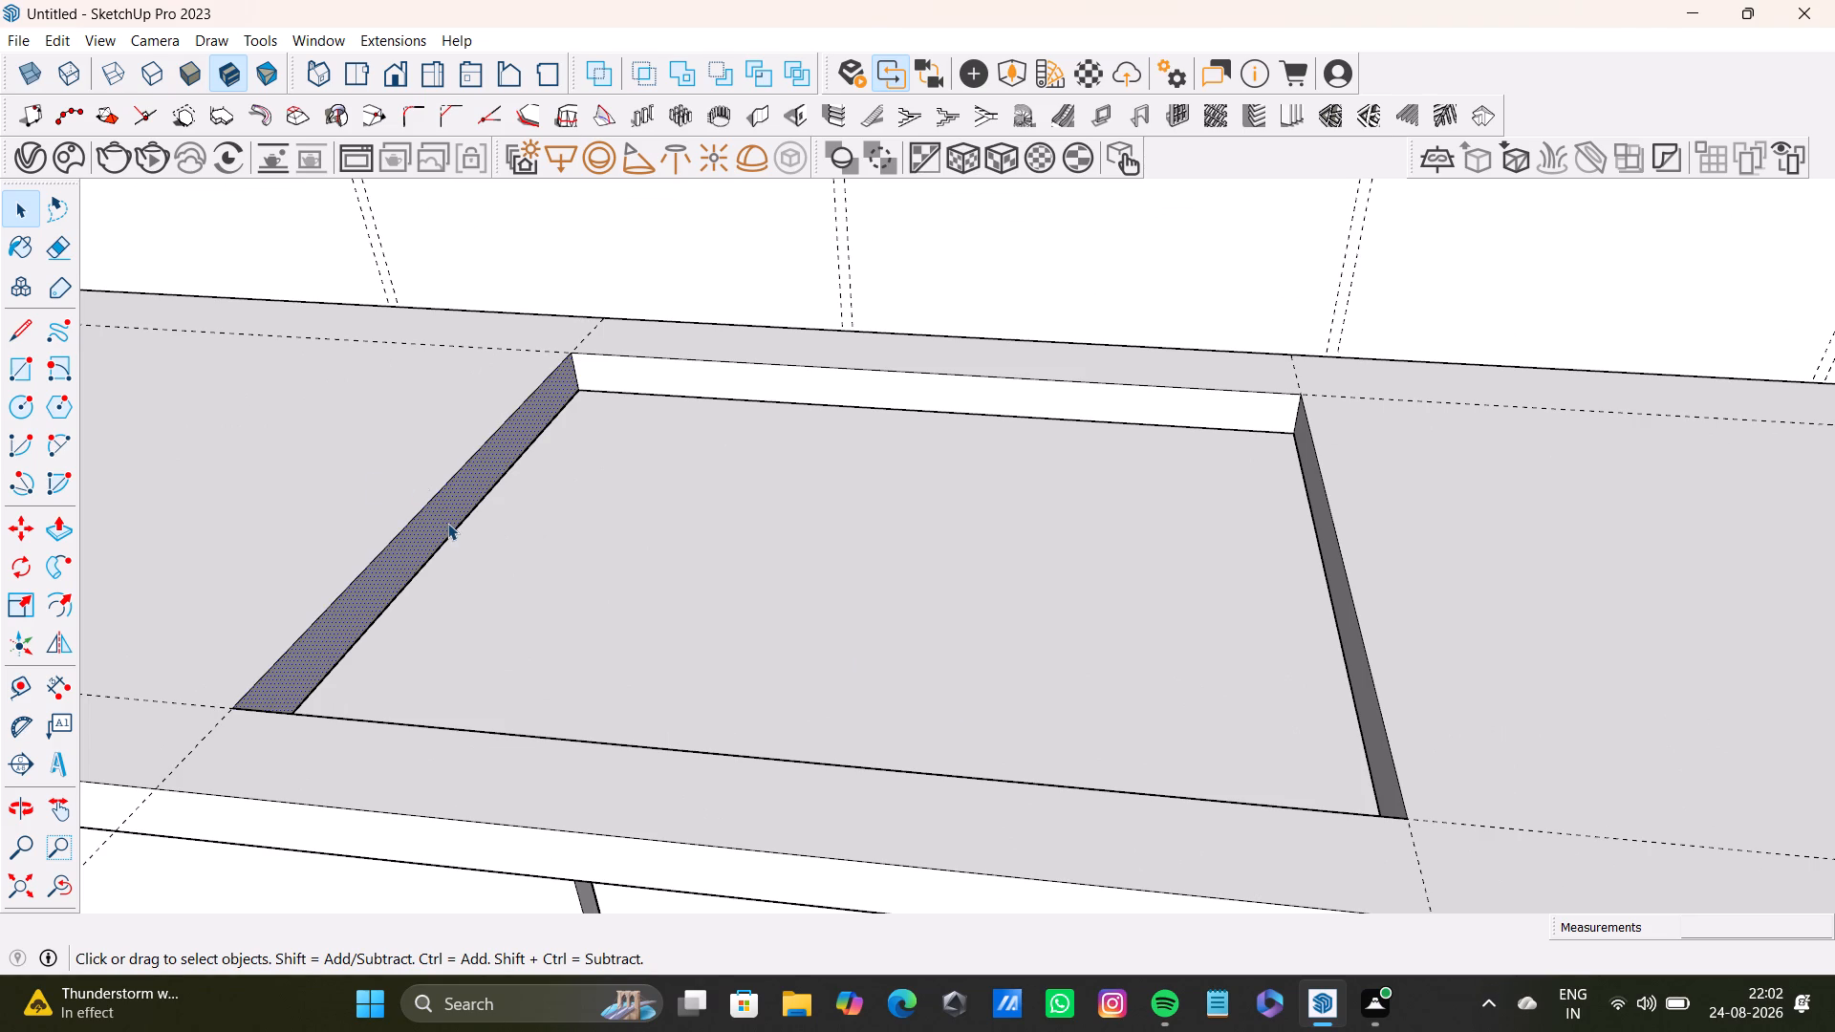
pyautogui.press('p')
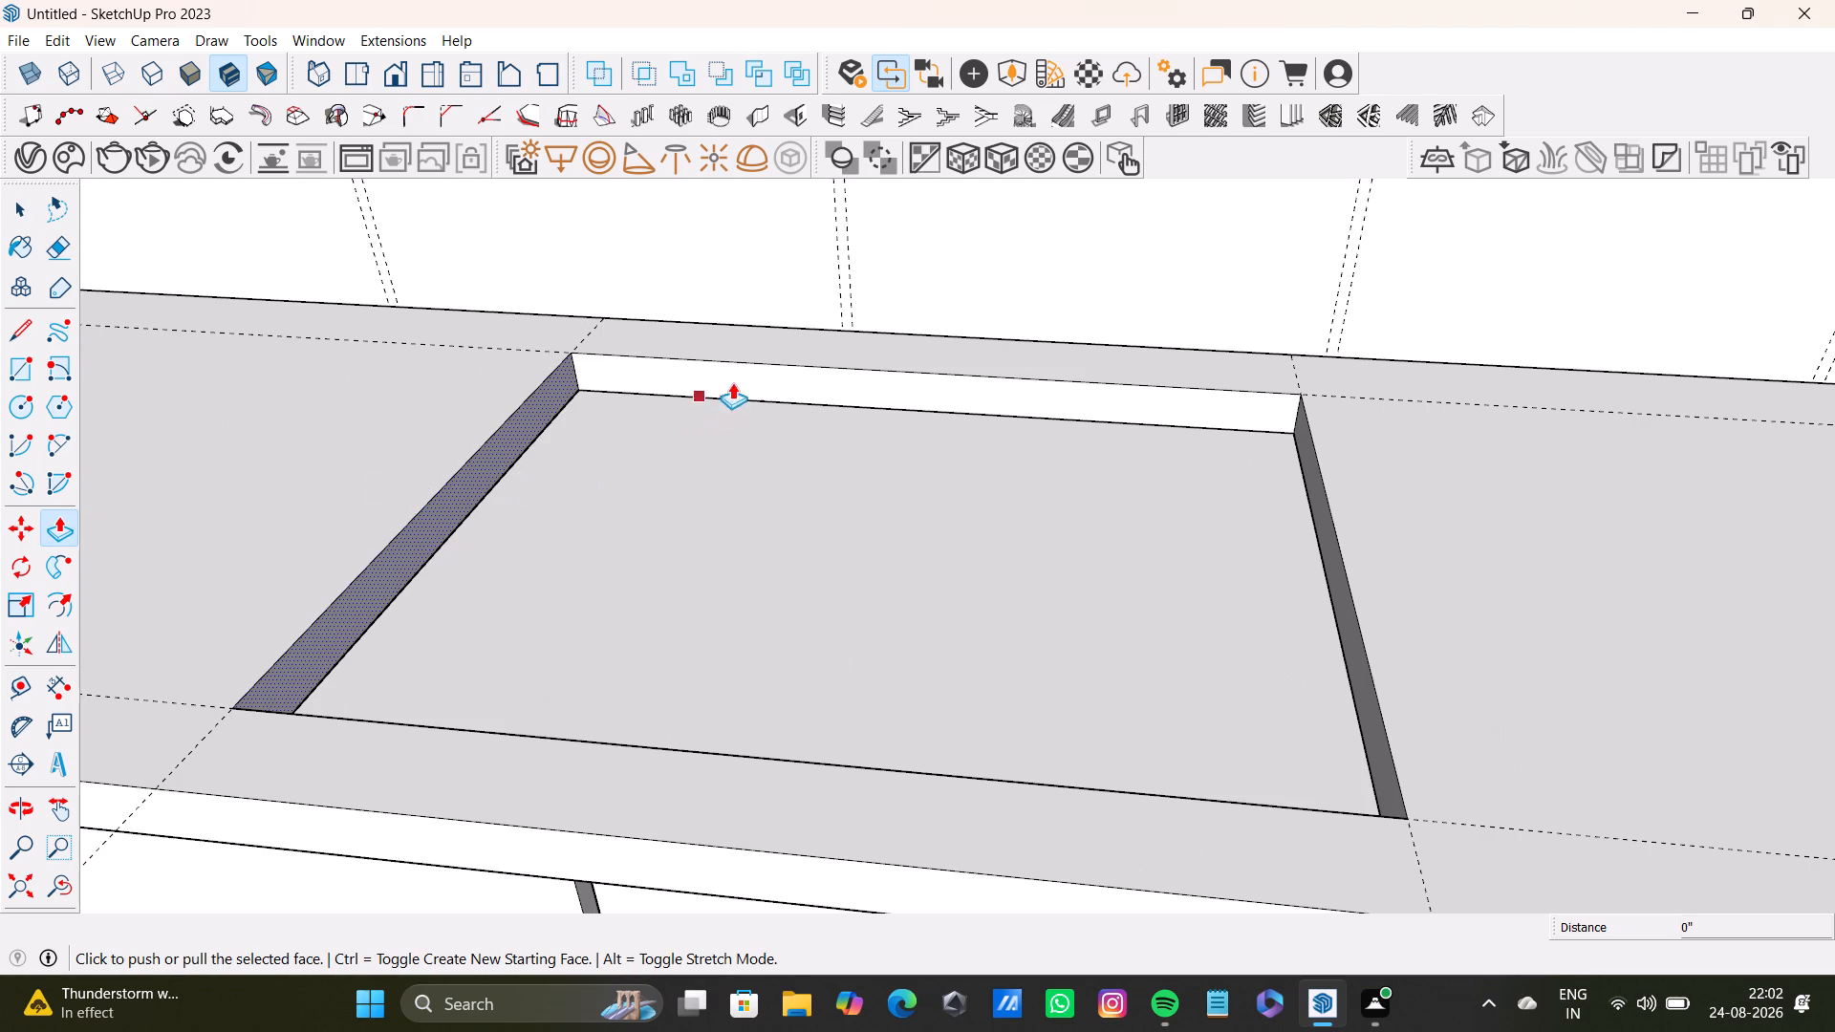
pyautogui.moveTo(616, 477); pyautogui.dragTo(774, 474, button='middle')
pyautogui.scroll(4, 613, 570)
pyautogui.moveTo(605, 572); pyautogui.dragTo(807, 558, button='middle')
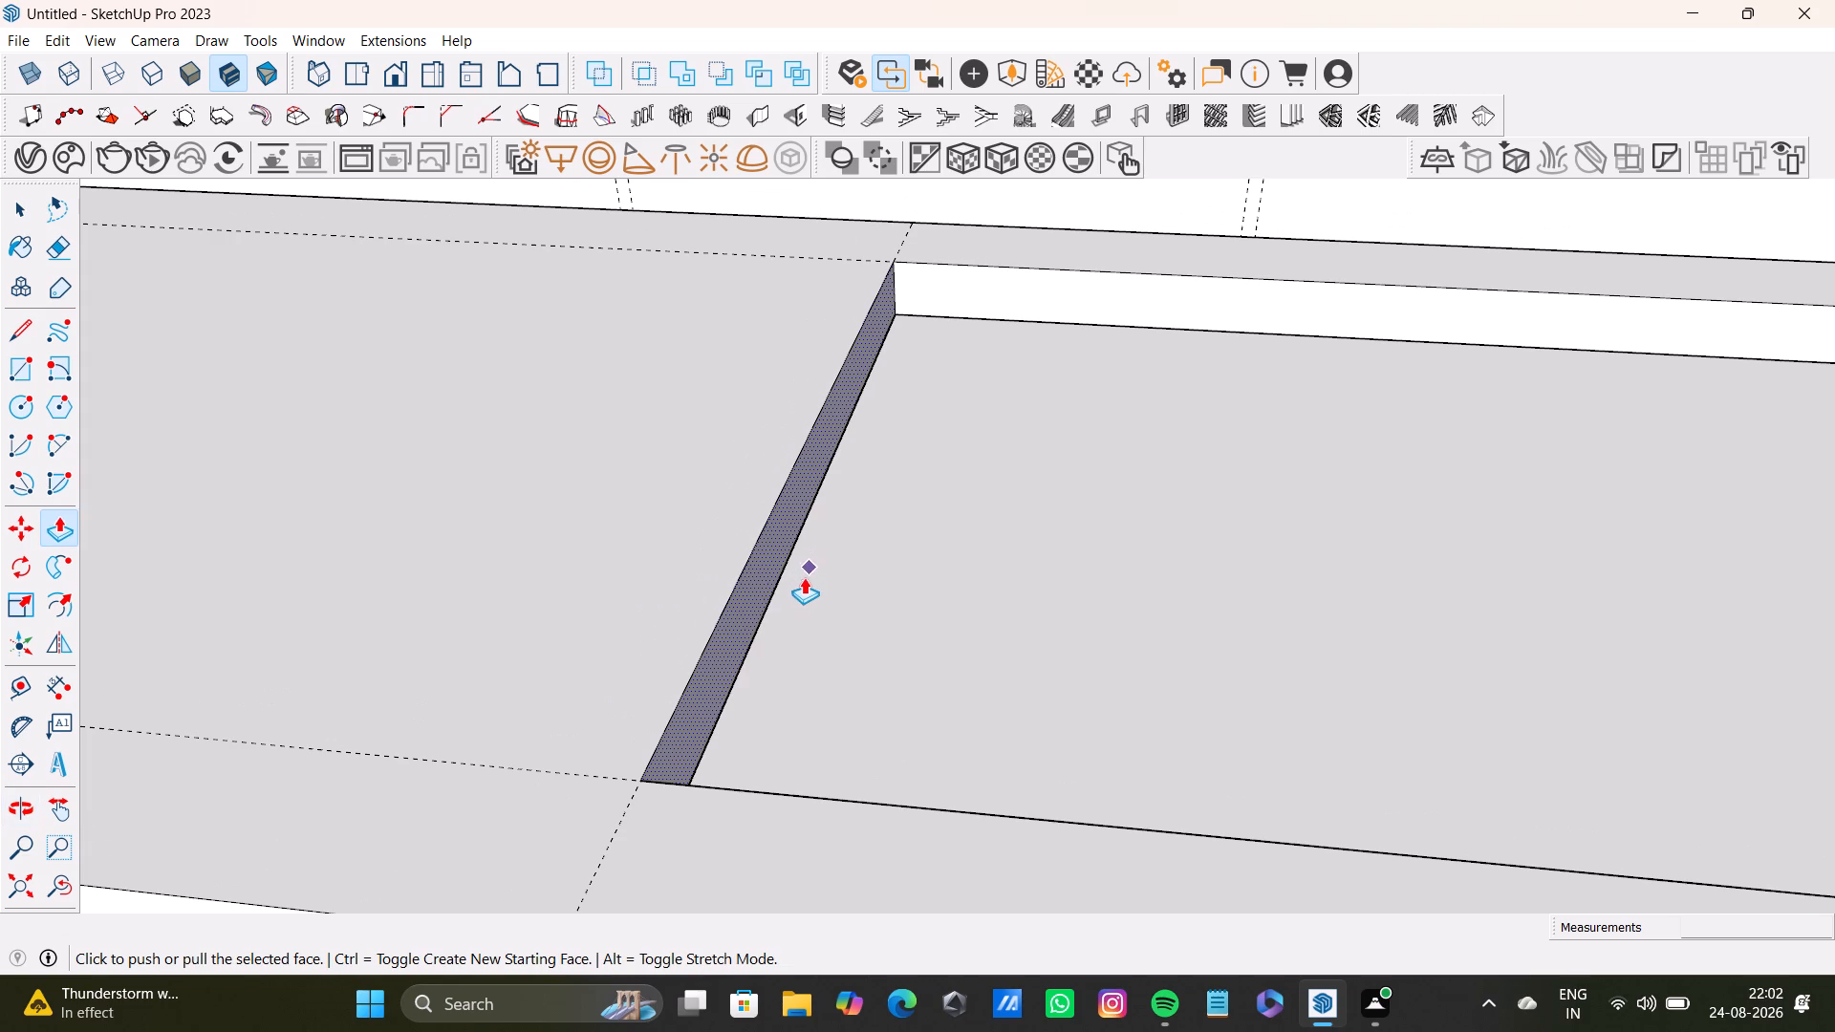
# Place guides slightly outside the recess, offset from its side edge nearer the room corner and from its back edge.
pyautogui.press('t')
pyautogui.click(738, 586)
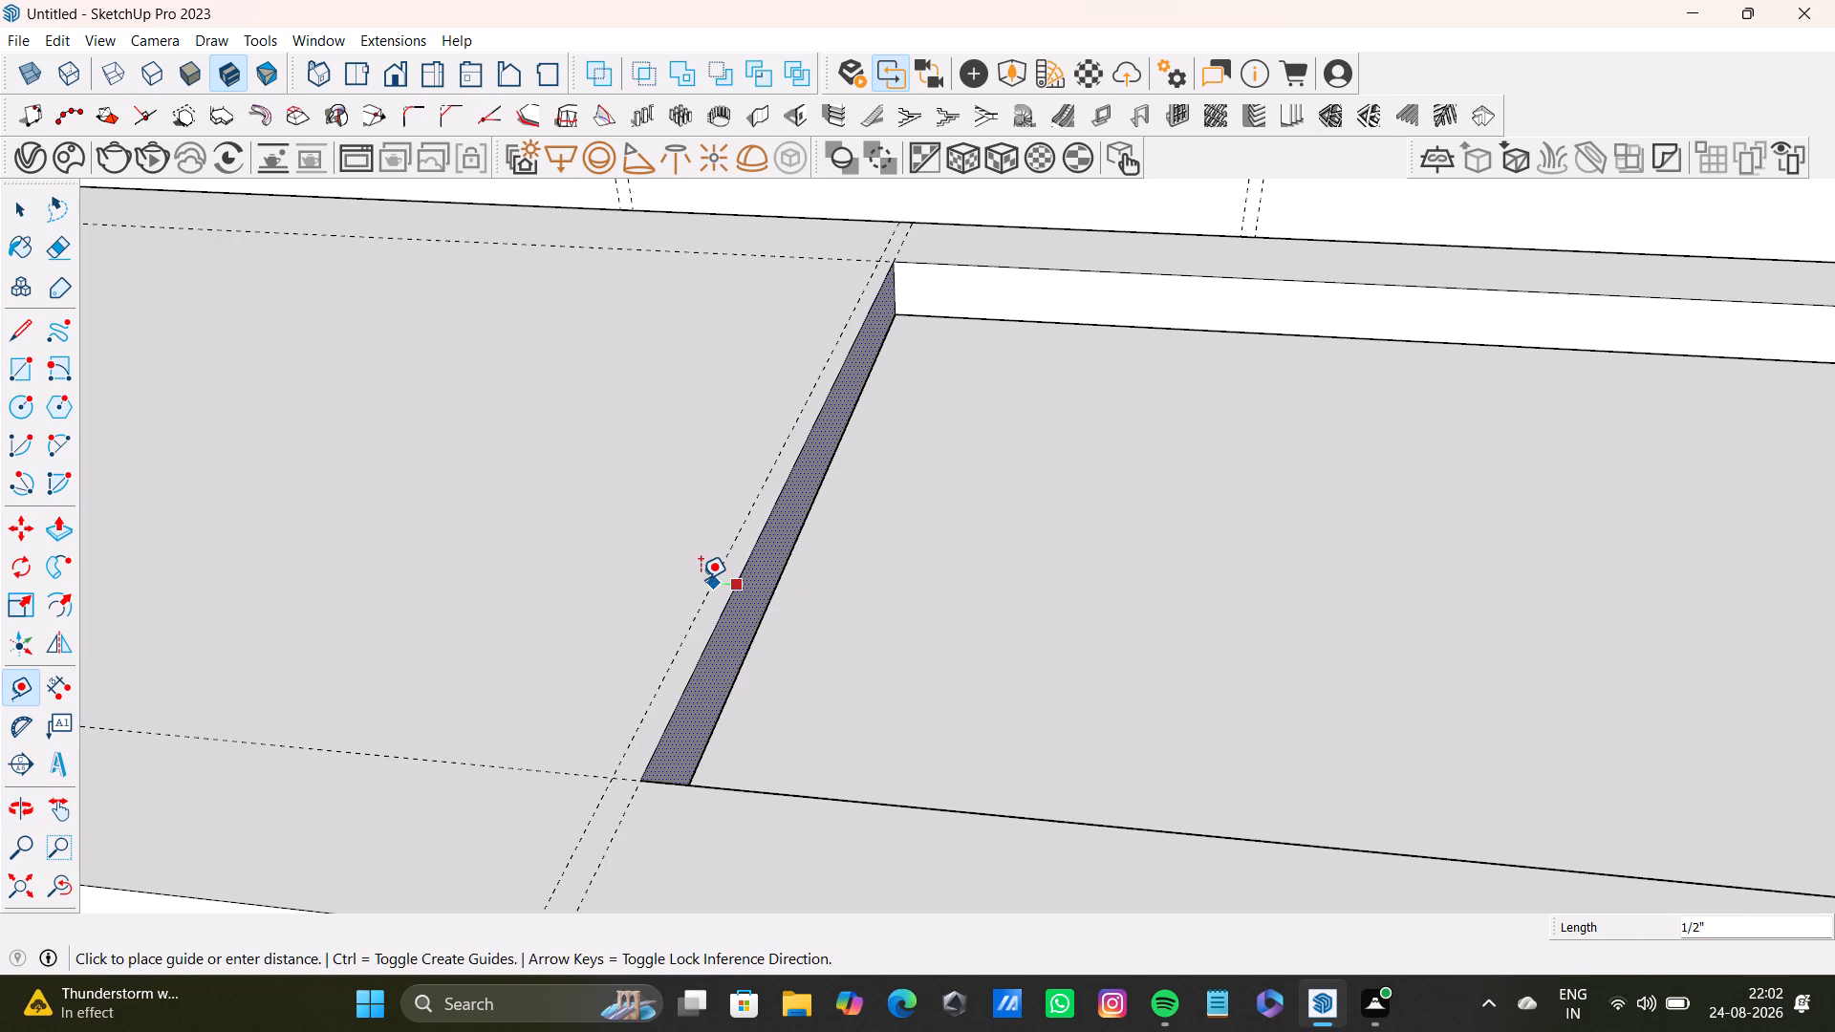
pyautogui.click(701, 579)
pyautogui.scroll(1, 933, 384)
pyautogui.keyDown('shift'); pyautogui.moveTo(933, 384); pyautogui.dragTo(656, 719, button='middle'); pyautogui.keyUp('shift')
pyautogui.scroll(6, 688, 632)
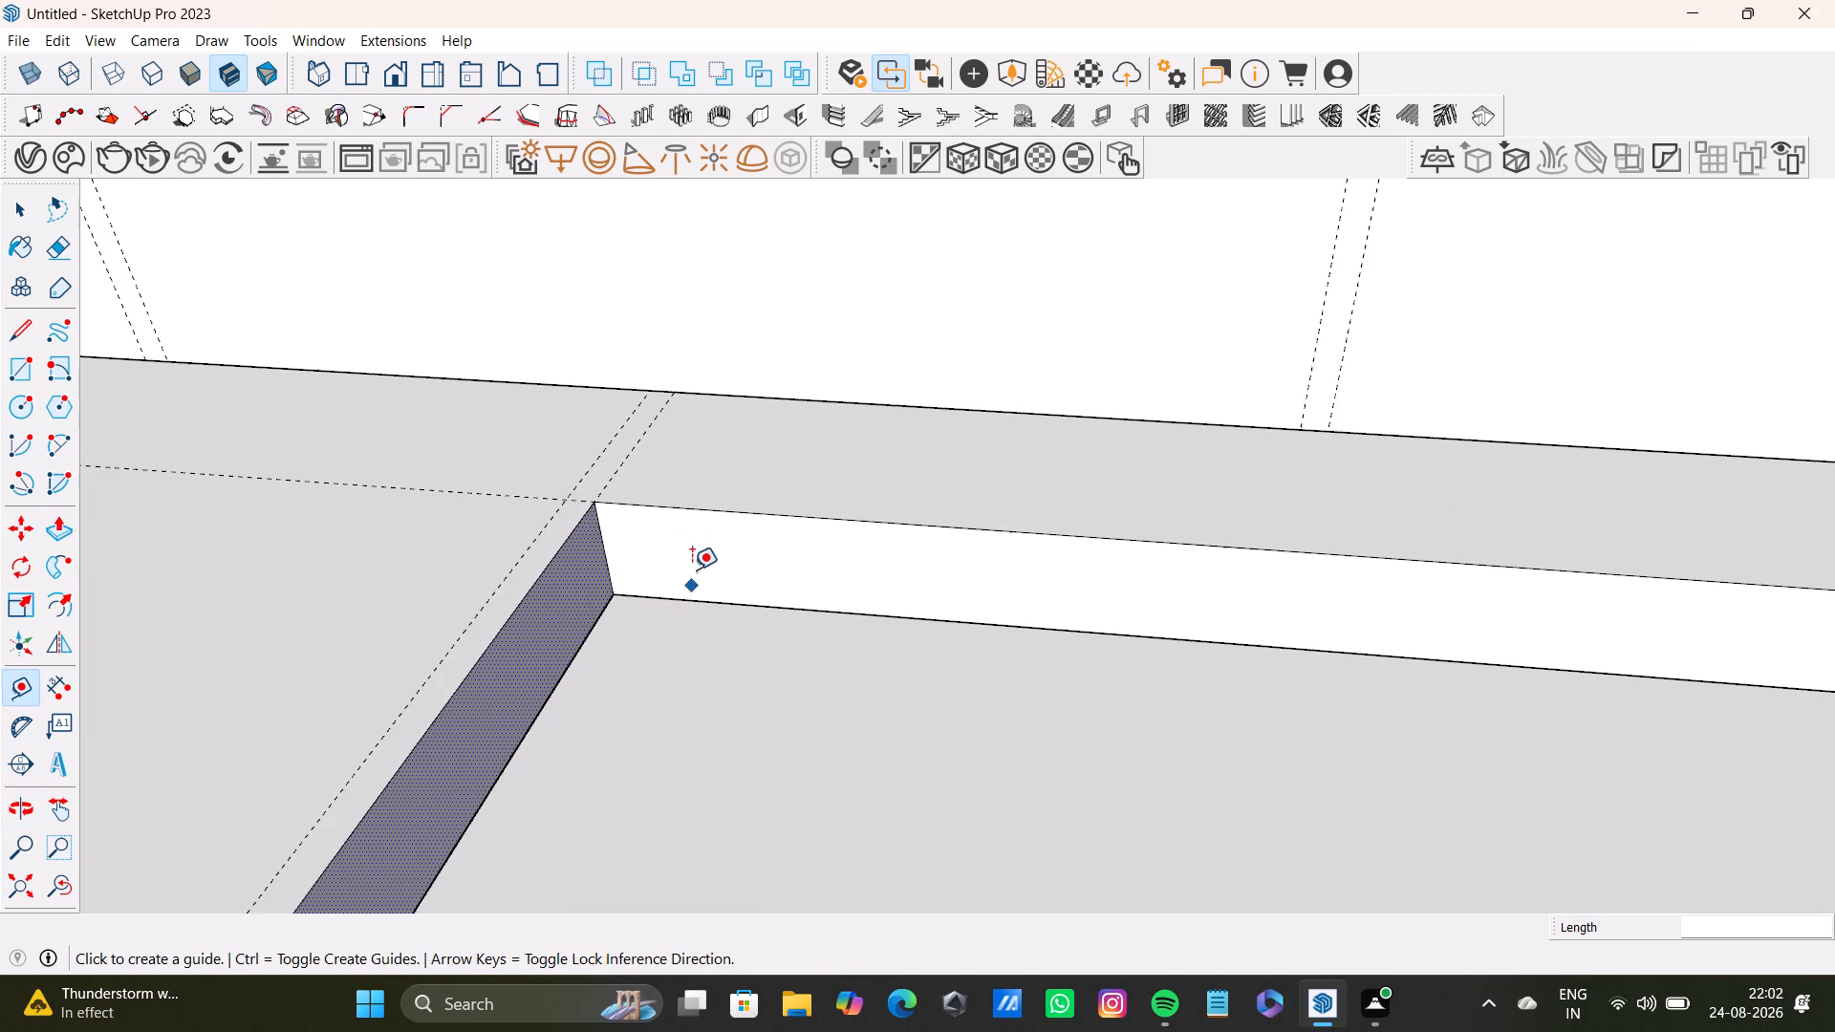
pyautogui.scroll(1, 692, 570)
pyautogui.click(709, 497)
pyautogui.click(714, 481)
# Place guides slightly outside the recess, offset from its side edge nearer the free end and from its front edge.
pyautogui.scroll(-10, 699, 552)
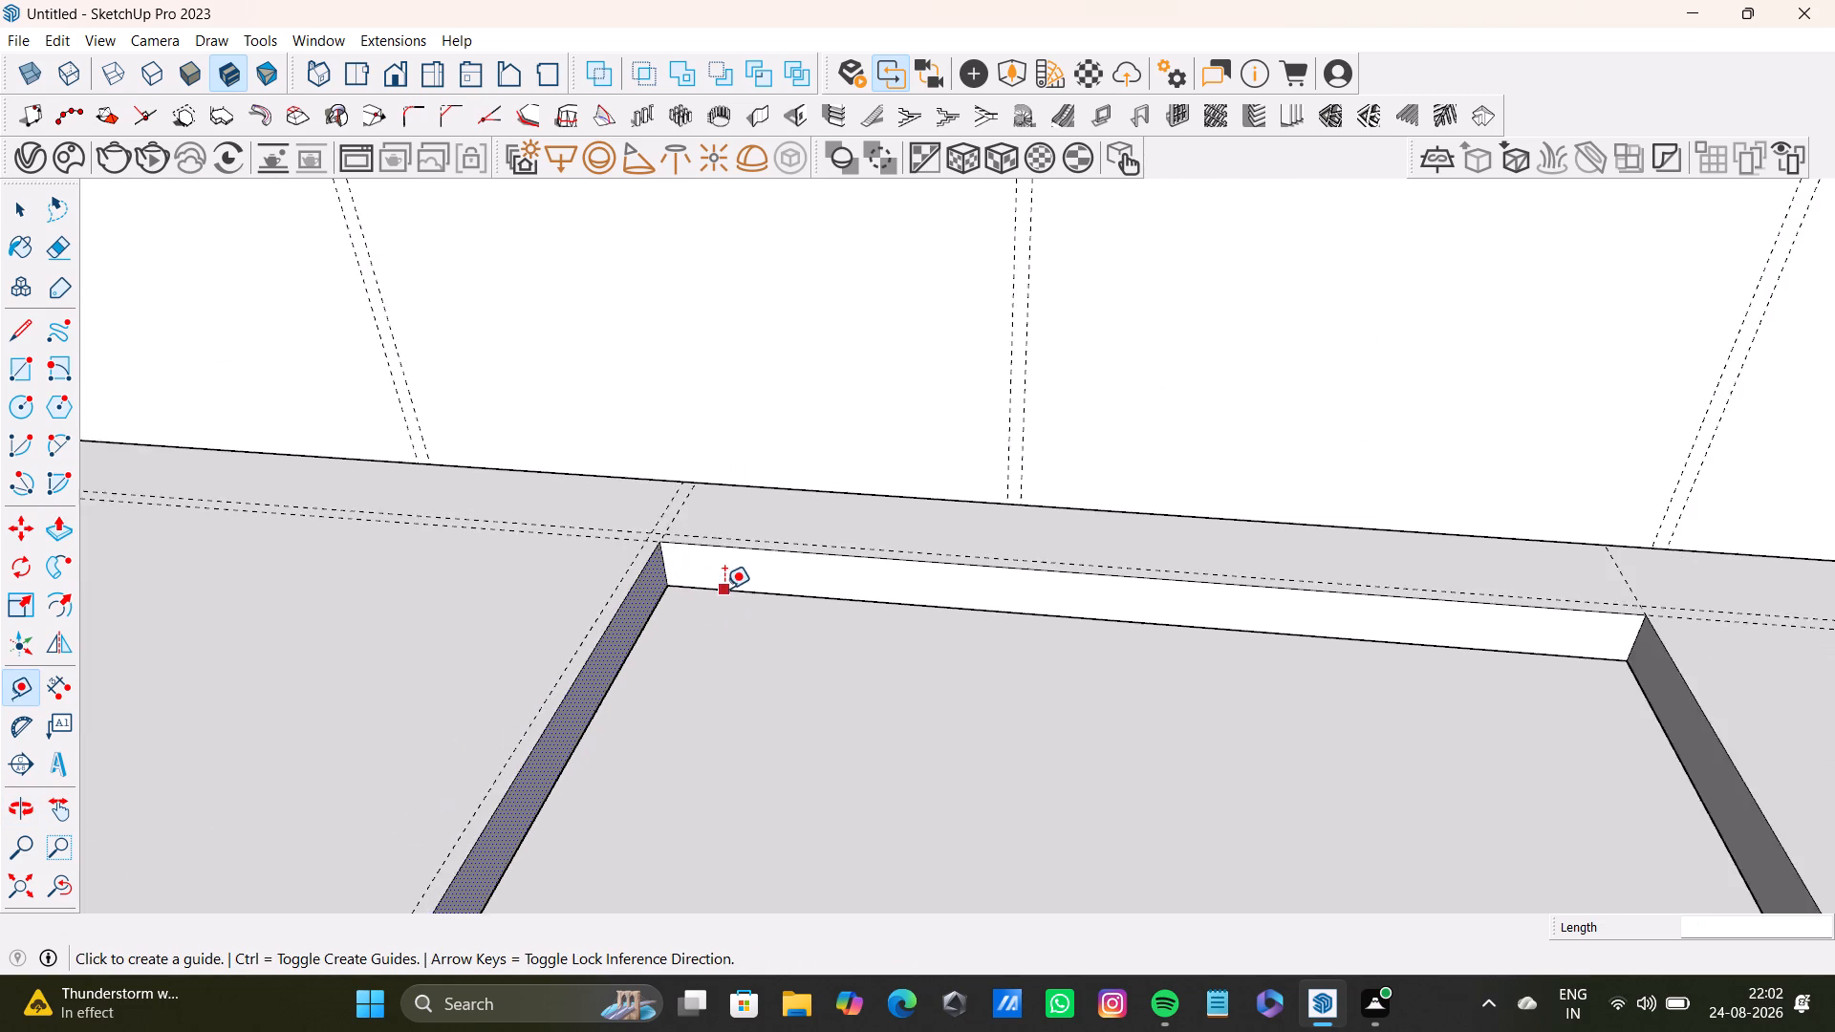
pyautogui.scroll(-3, 724, 589)
pyautogui.keyDown('shift'); pyautogui.moveTo(802, 614); pyautogui.dragTo(702, 483, button='middle'); pyautogui.keyUp('shift')
pyautogui.scroll(4, 1323, 739)
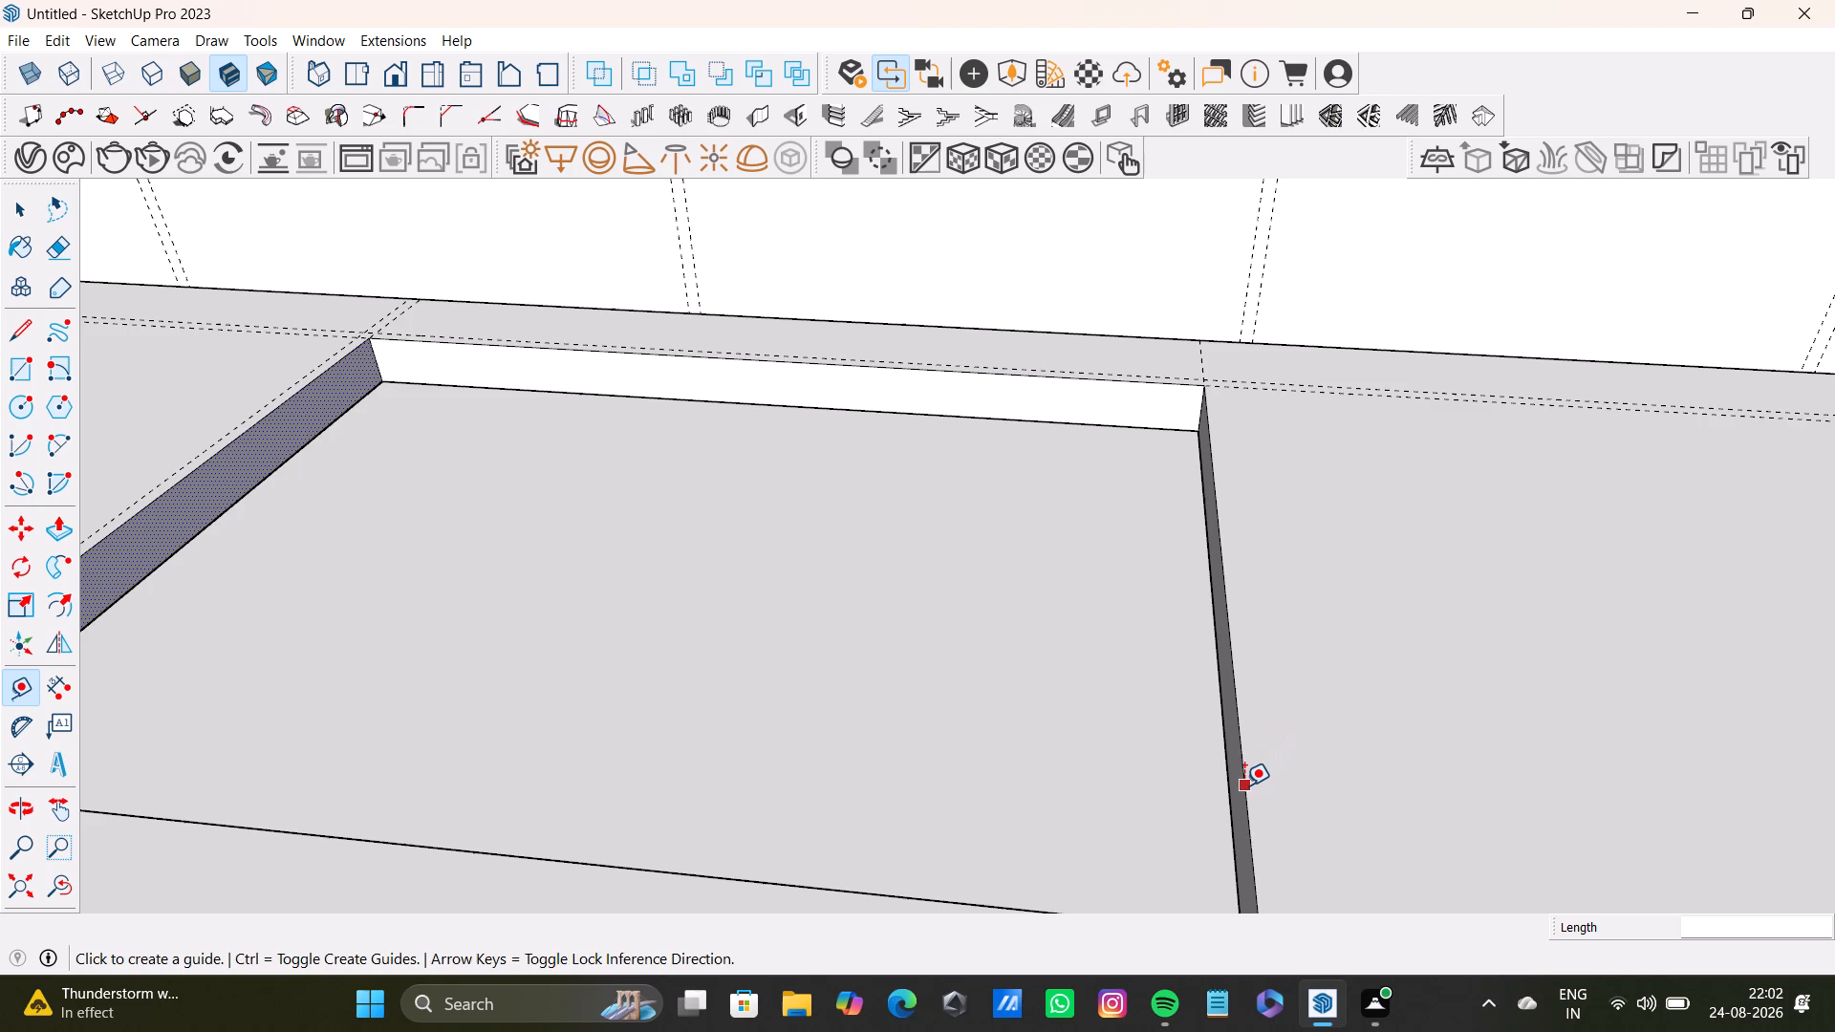
pyautogui.click(1244, 785)
pyautogui.click(1263, 790)
pyautogui.scroll(-4, 1258, 783)
pyautogui.keyDown('shift'); pyautogui.moveTo(1258, 783); pyautogui.dragTo(1266, 603, button='middle'); pyautogui.keyUp('shift')
pyautogui.keyDown('shift'); pyautogui.scroll(2, 1266, 603); pyautogui.keyUp('shift')
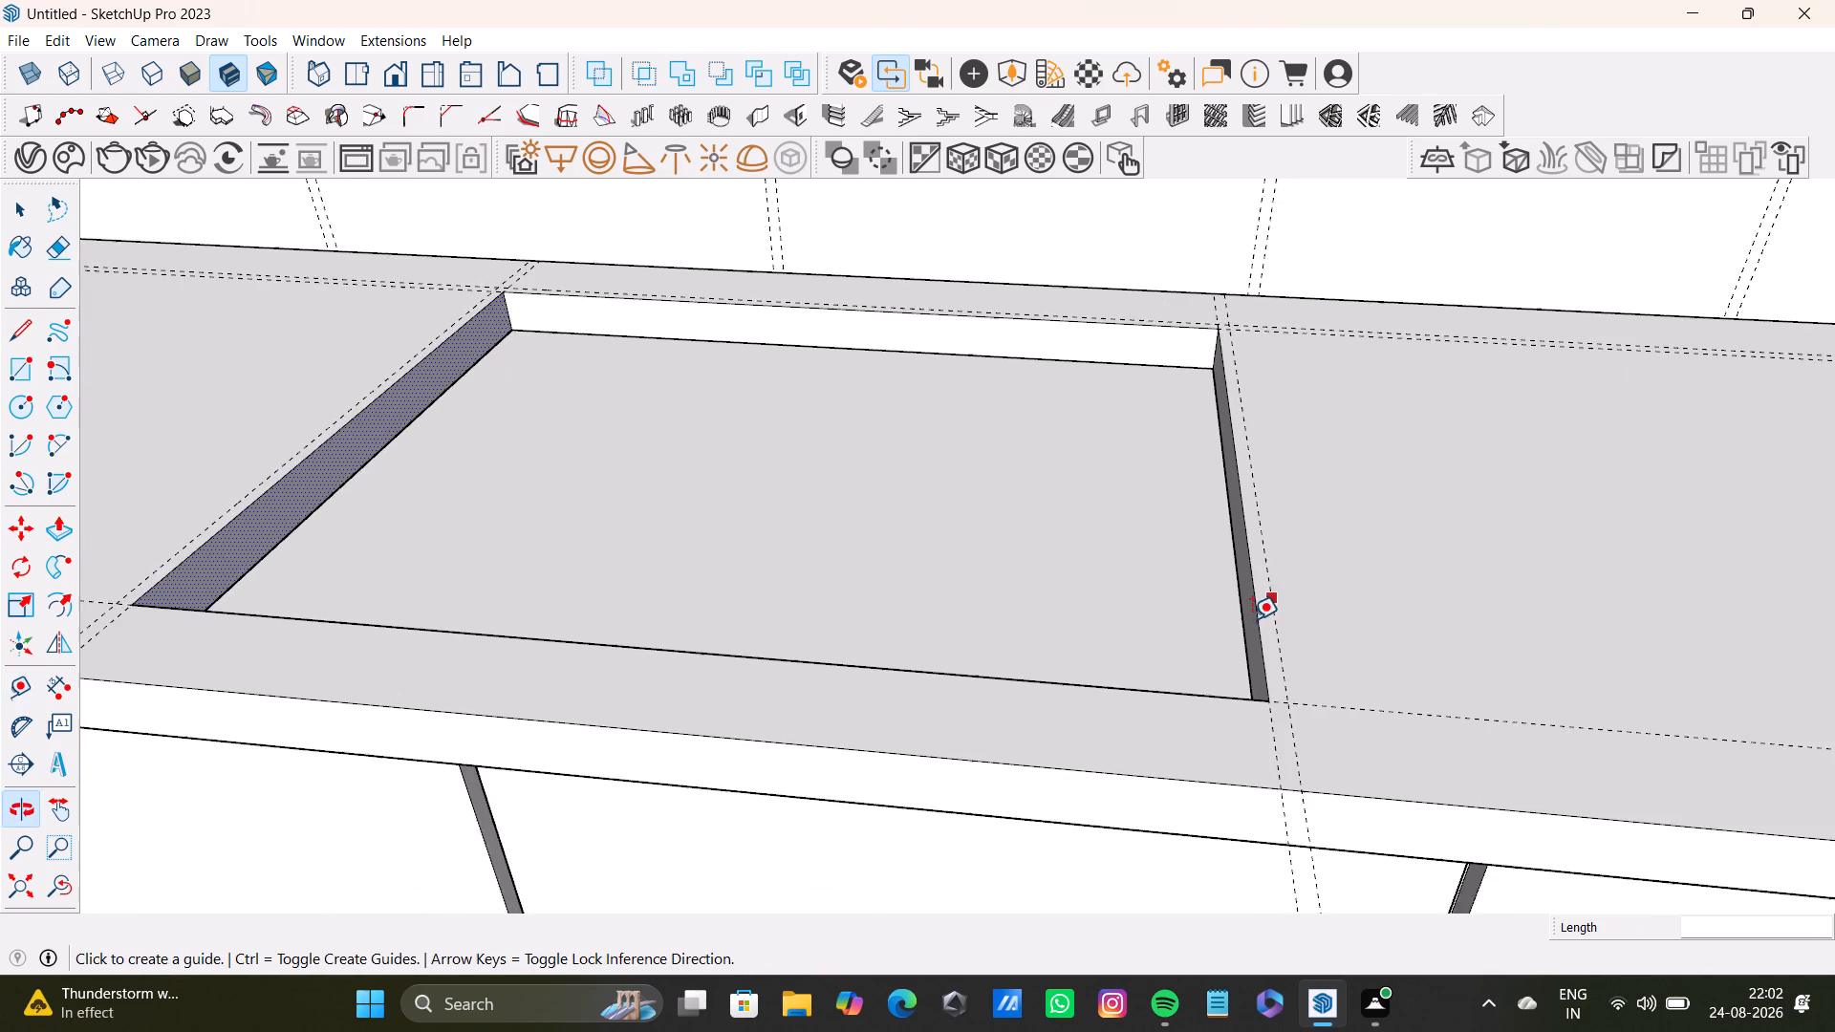
pyautogui.keyDown('shift'); pyautogui.scroll(3, 1252, 619); pyautogui.keyUp('shift')
pyautogui.click(1242, 696)
pyautogui.click(1247, 724)
# Draw a line along the outer side guide nearer the room corner, from the back guide intersection to the front one.
pyautogui.scroll(-4, 1225, 718)
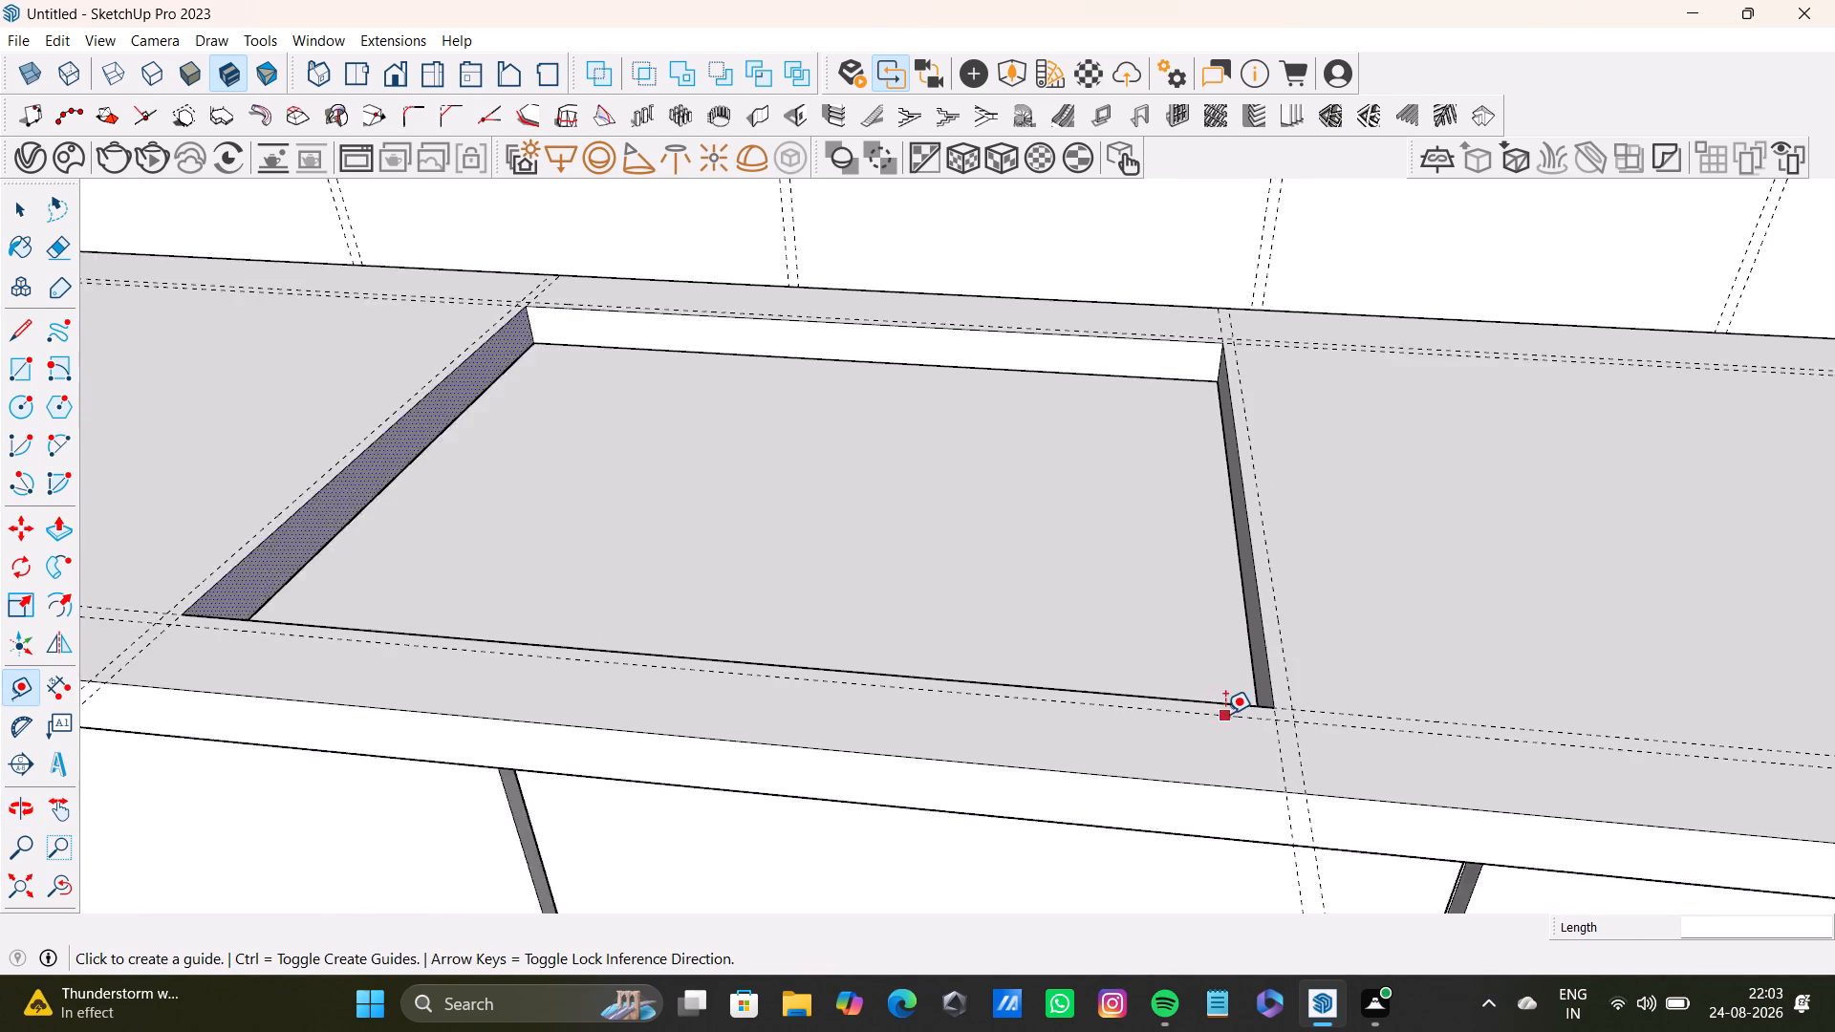
pyautogui.scroll(-4, 1225, 714)
pyautogui.keyDown('shift'); pyautogui.moveTo(1226, 709); pyautogui.dragTo(1329, 723, button='middle'); pyautogui.keyUp('shift')
pyautogui.scroll(10, 860, 659)
pyautogui.scroll(-1, 369, 606)
pyautogui.moveTo(370, 606); pyautogui.dragTo(589, 596, button='middle')
pyautogui.moveTo(22, 338); pyautogui.dragTo(35, 338)
pyautogui.scroll(1, 507, 341)
pyautogui.scroll(-3, 510, 383)
pyautogui.keyDown('shift'); pyautogui.moveTo(596, 414); pyautogui.dragTo(602, 463, button='middle'); pyautogui.keyUp('shift')
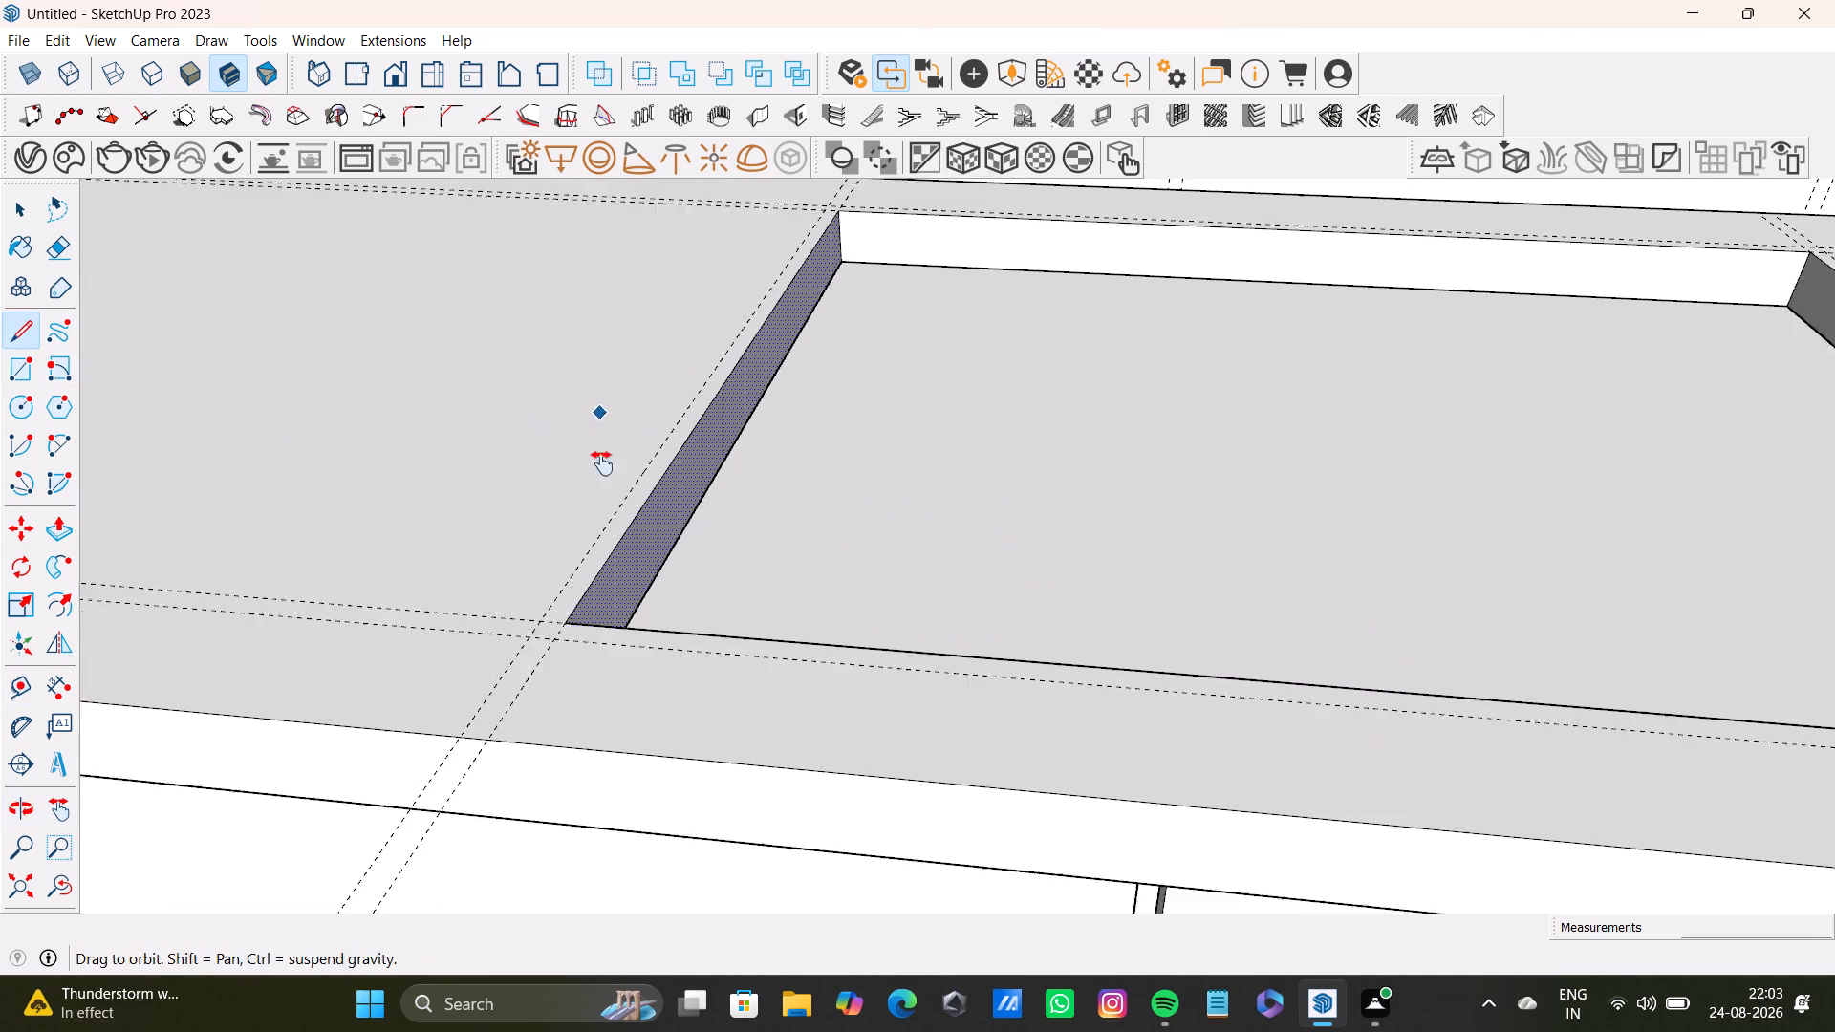
pyautogui.keyDown('shift'); pyautogui.moveTo(602, 463); pyautogui.dragTo(576, 641, button='middle'); pyautogui.keyUp('shift')
pyautogui.moveTo(740, 433); pyautogui.dragTo(746, 667, button='middle')
pyautogui.scroll(11, 778, 444)
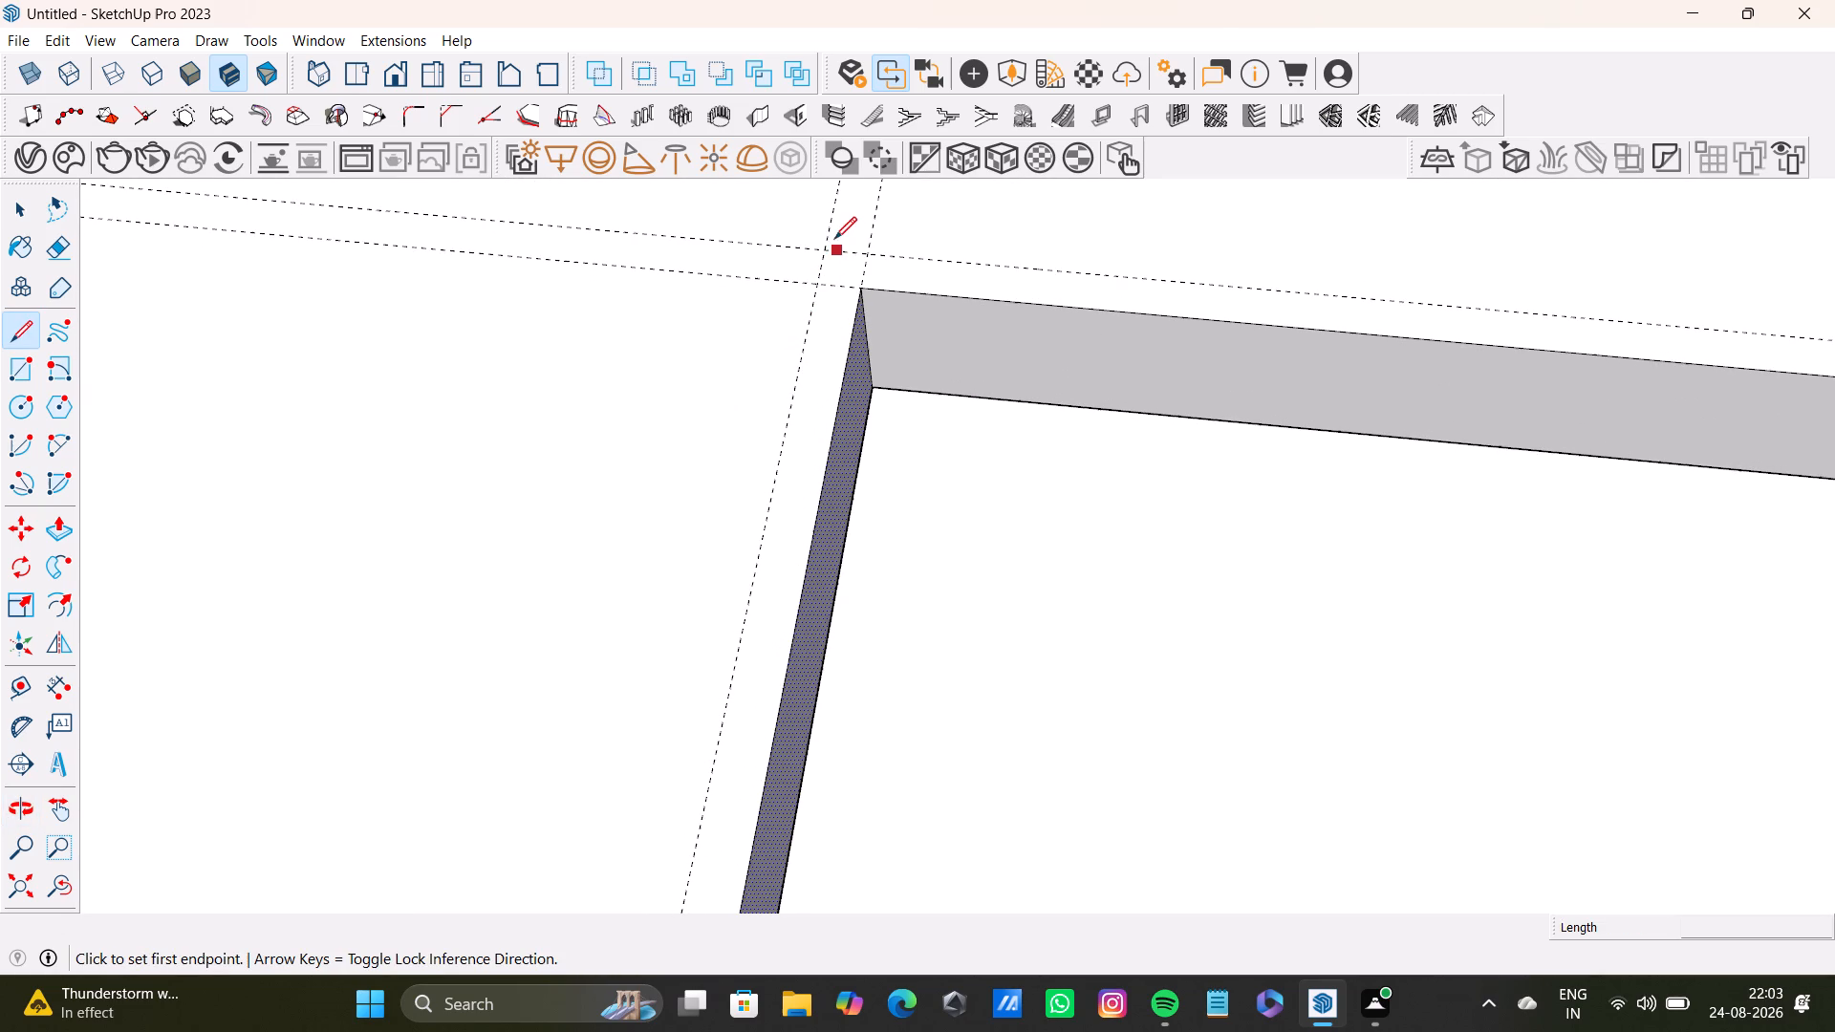
pyautogui.click(828, 246)
pyautogui.scroll(-4, 810, 413)
pyautogui.moveTo(778, 467); pyautogui.dragTo(778, 100, button='middle')
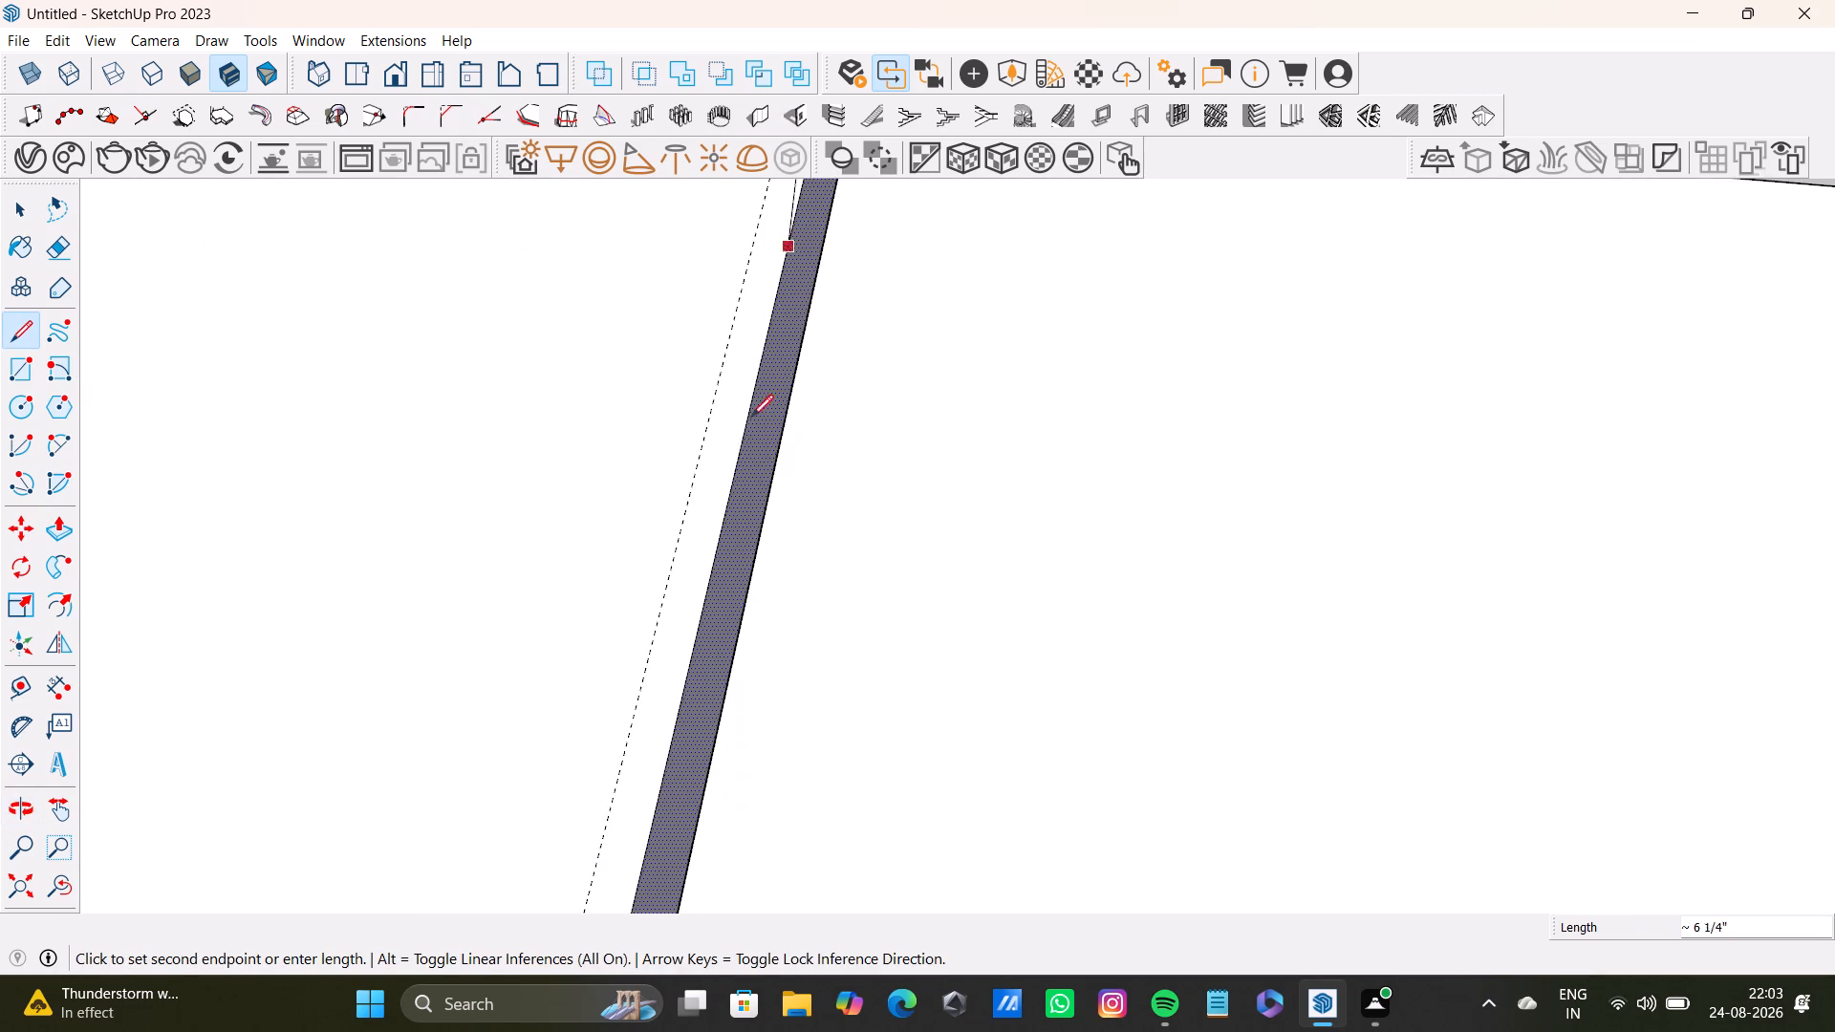
pyautogui.scroll(-8, 731, 489)
pyautogui.keyDown('shift'); pyautogui.moveTo(661, 551); pyautogui.dragTo(751, 228, button='middle'); pyautogui.keyUp('shift')
pyautogui.scroll(-3, 696, 527)
pyautogui.moveTo(687, 542); pyautogui.dragTo(730, 388, button='middle')
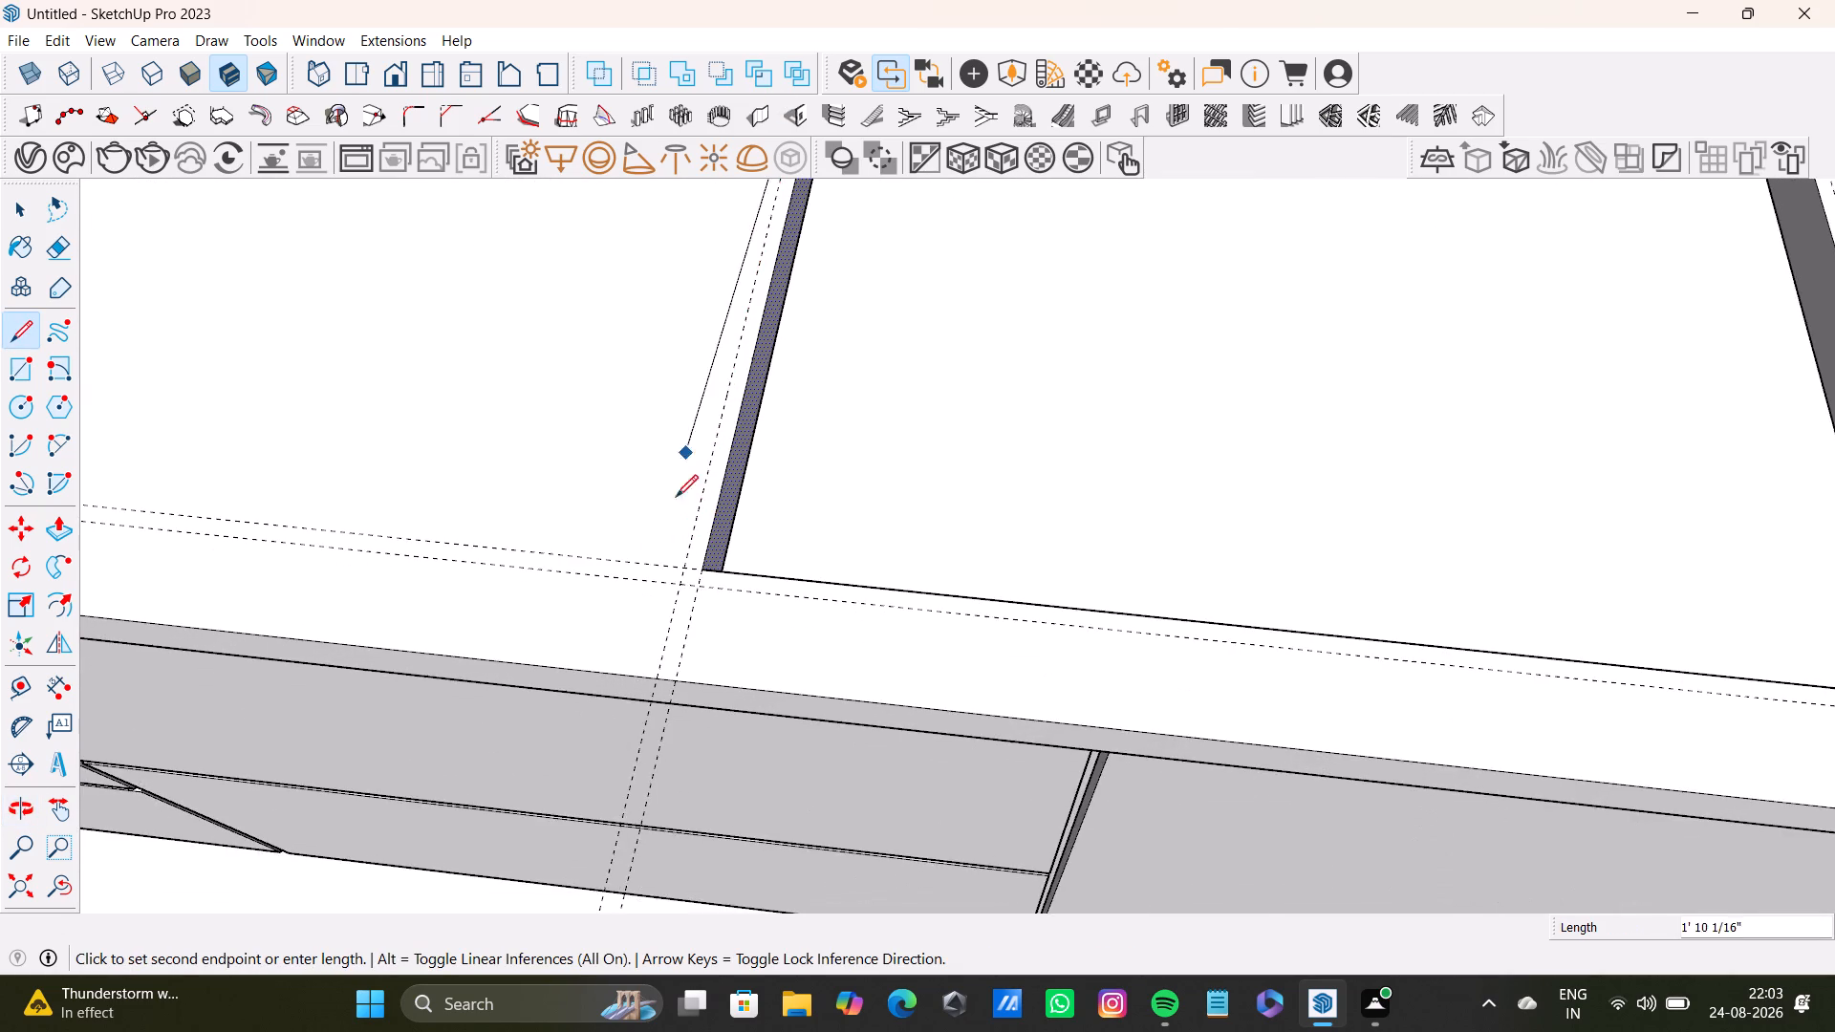
pyautogui.scroll(4, 671, 518)
pyautogui.scroll(2, 679, 596)
pyautogui.click(687, 622)
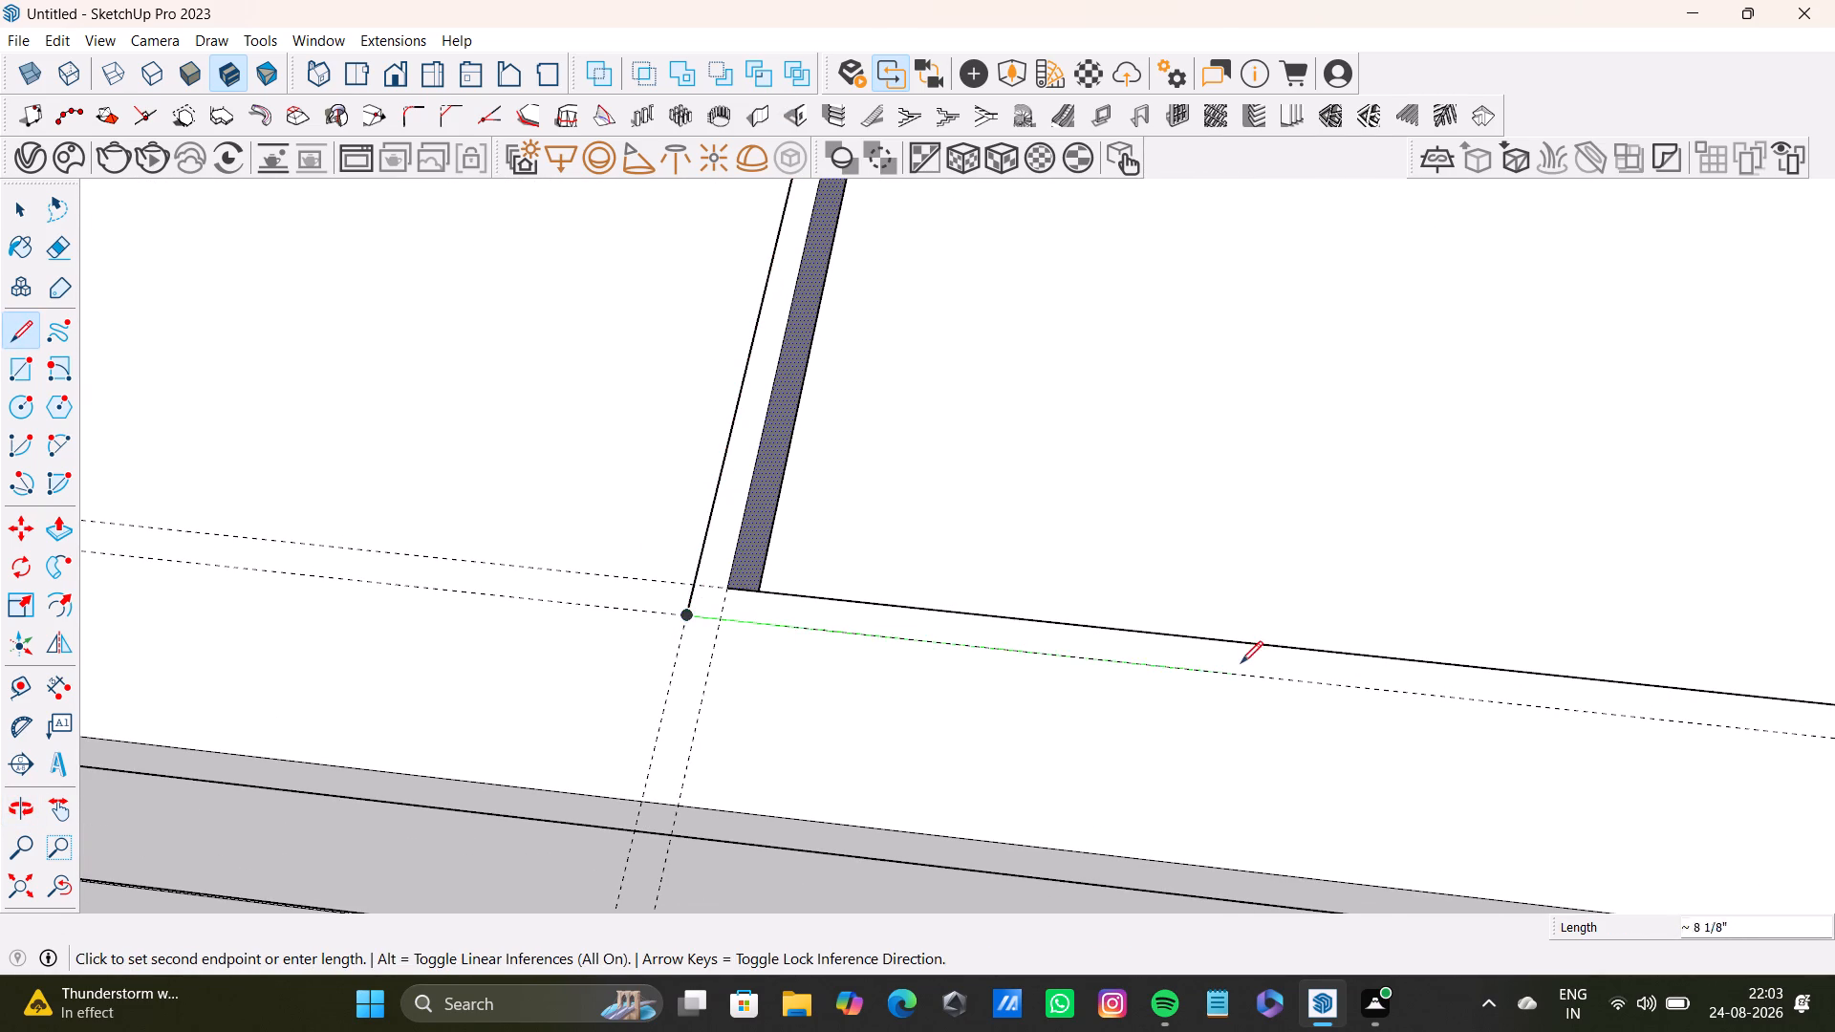
# Draw a line along the front guide, from the outer corner nearer the room corner to the guide intersection near the free end.
pyautogui.scroll(-2, 1255, 677)
pyautogui.moveTo(1311, 668); pyautogui.dragTo(765, 572, button='middle')
pyautogui.scroll(-2, 1573, 677)
pyautogui.keyDown('shift'); pyautogui.moveTo(1583, 666); pyautogui.dragTo(1048, 621, button='middle'); pyautogui.keyUp('shift')
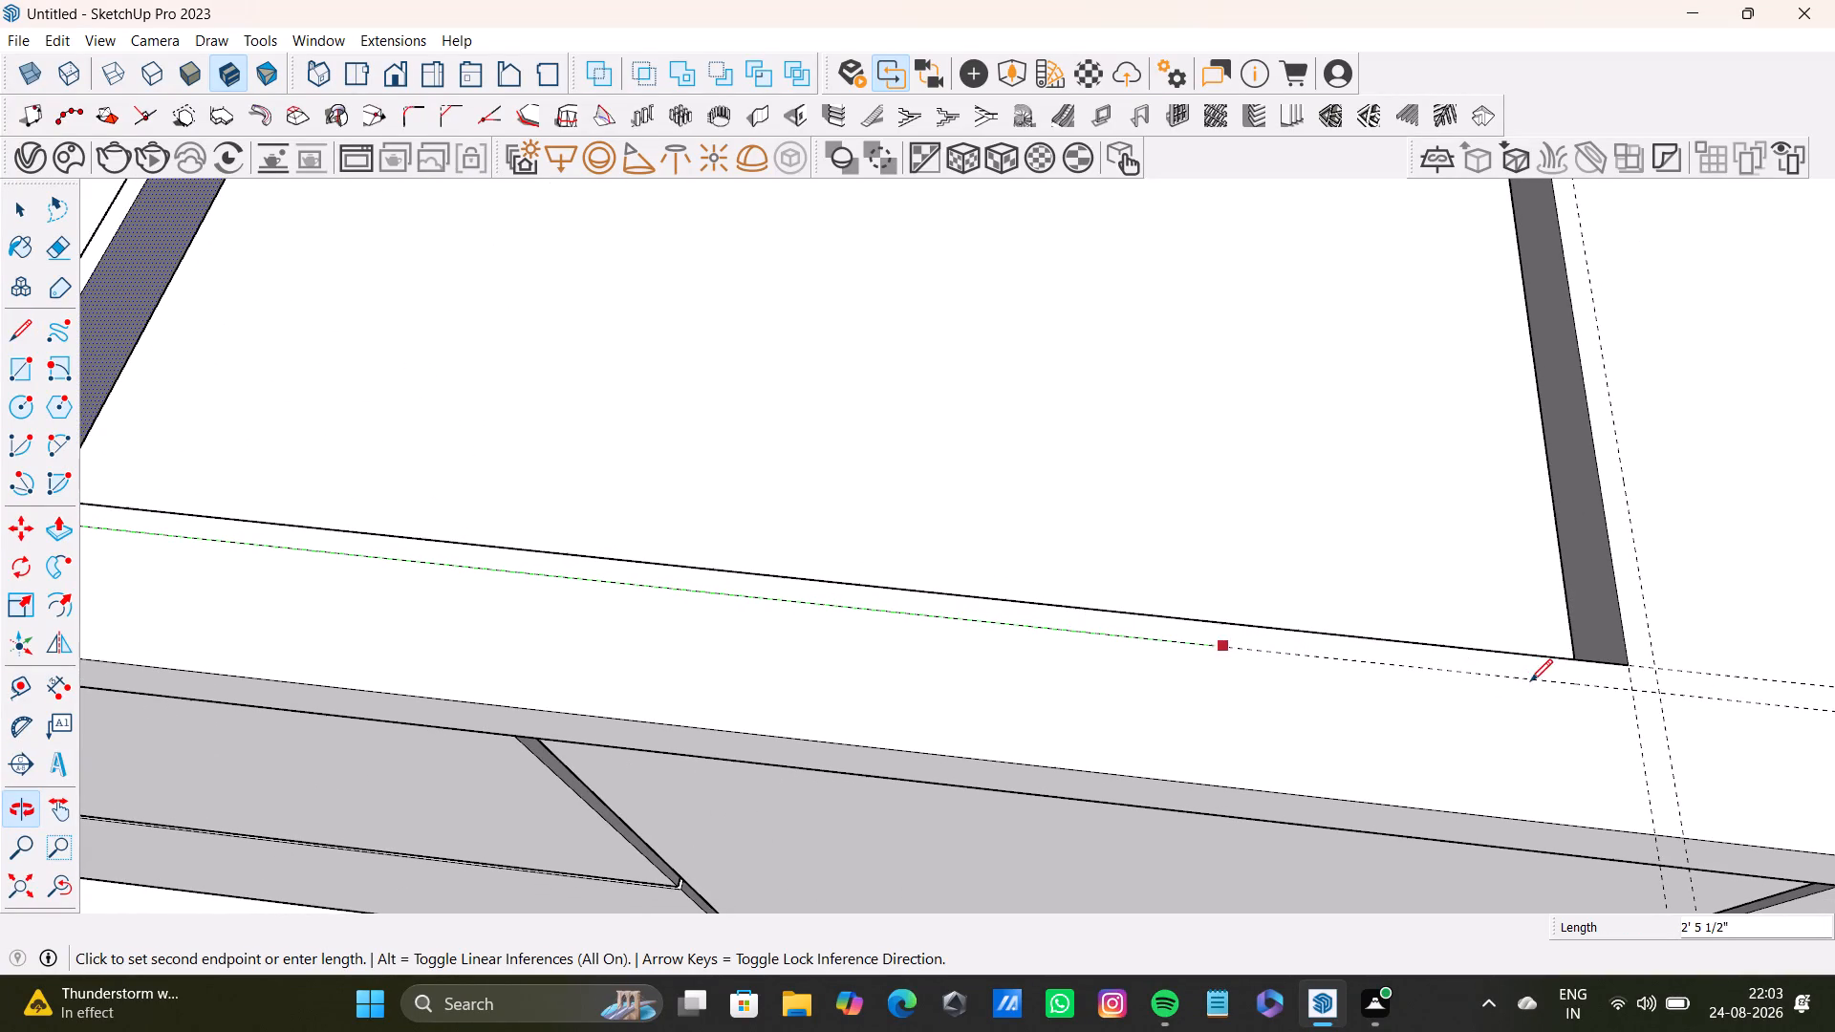
pyautogui.click(1664, 686)
# Continue the outline along the side guide nearer the free end and the back guide, closing the border around the recess.
pyautogui.scroll(-4, 1624, 636)
pyautogui.keyDown('shift'); pyautogui.moveTo(1630, 620); pyautogui.dragTo(1400, 765, button='middle'); pyautogui.keyUp('shift')
pyautogui.scroll(7, 1448, 631)
pyautogui.scroll(6, 1320, 463)
pyautogui.keyDown('shift'); pyautogui.moveTo(1364, 451); pyautogui.dragTo(1375, 783, button='middle'); pyautogui.keyUp('shift')
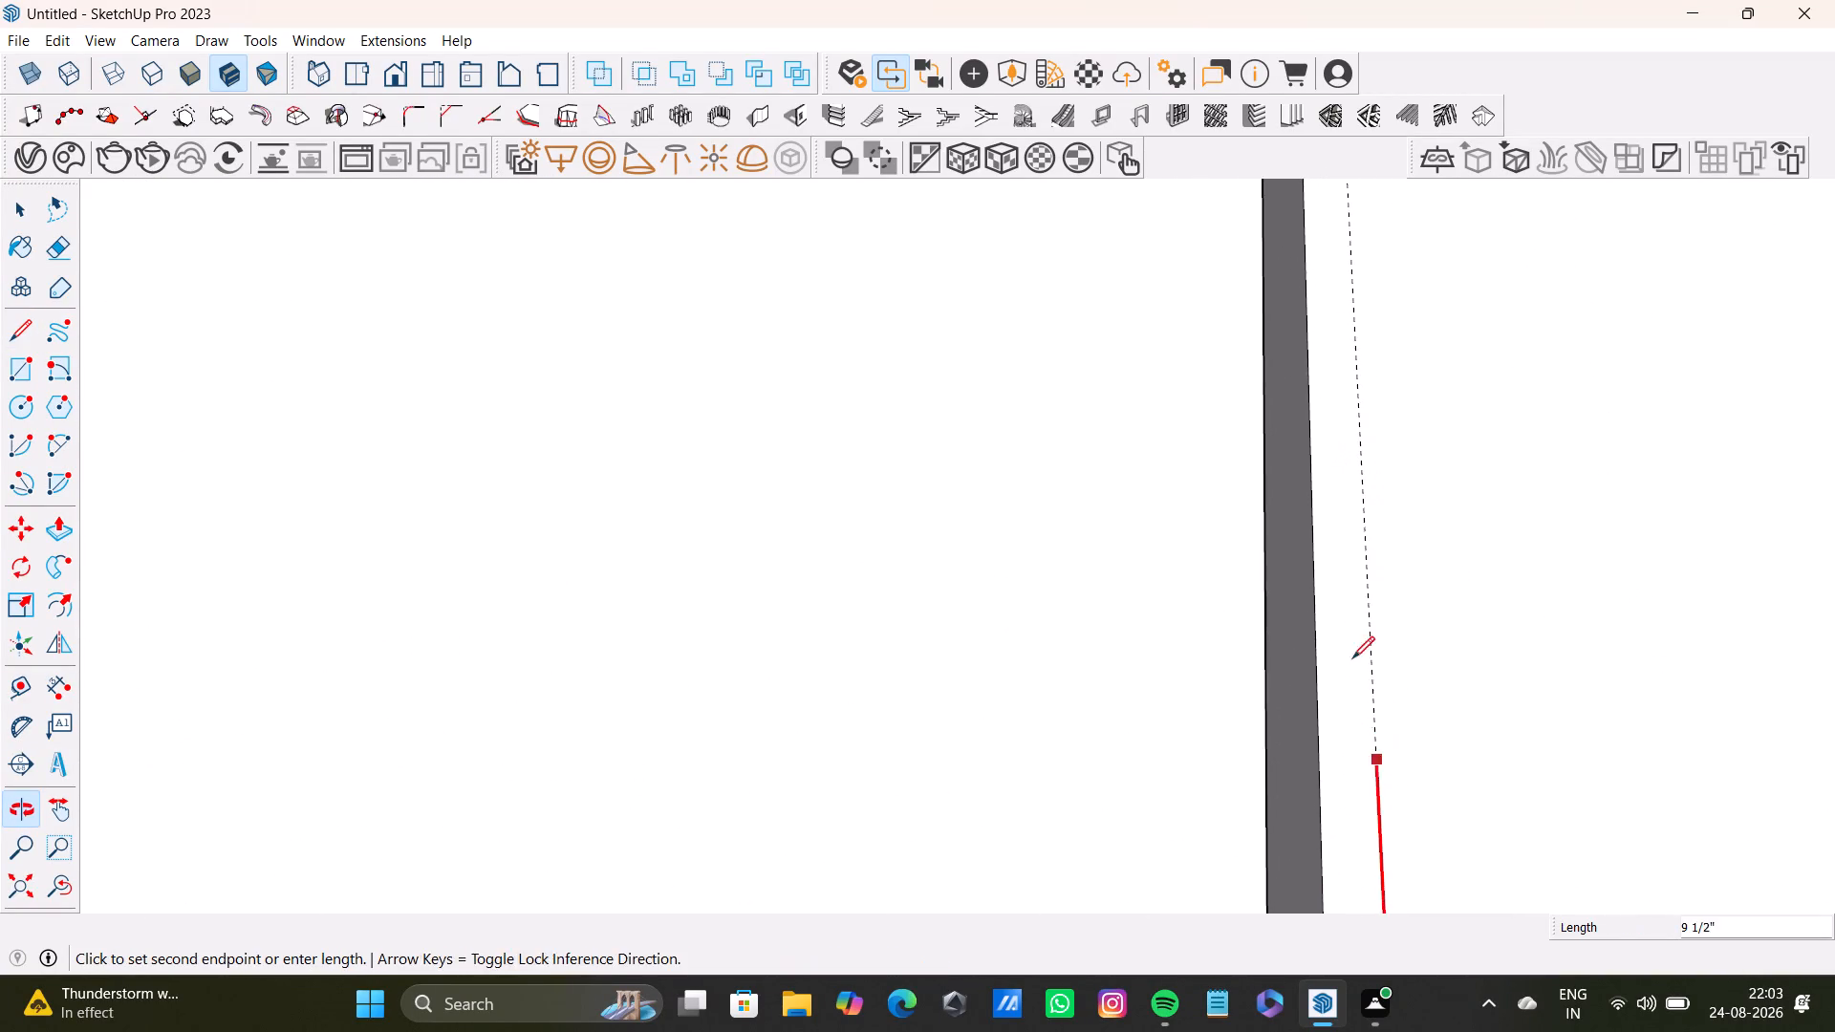
pyautogui.scroll(-18, 1345, 628)
pyautogui.moveTo(1302, 586); pyautogui.dragTo(1288, 741, button='middle')
pyautogui.scroll(4, 1321, 630)
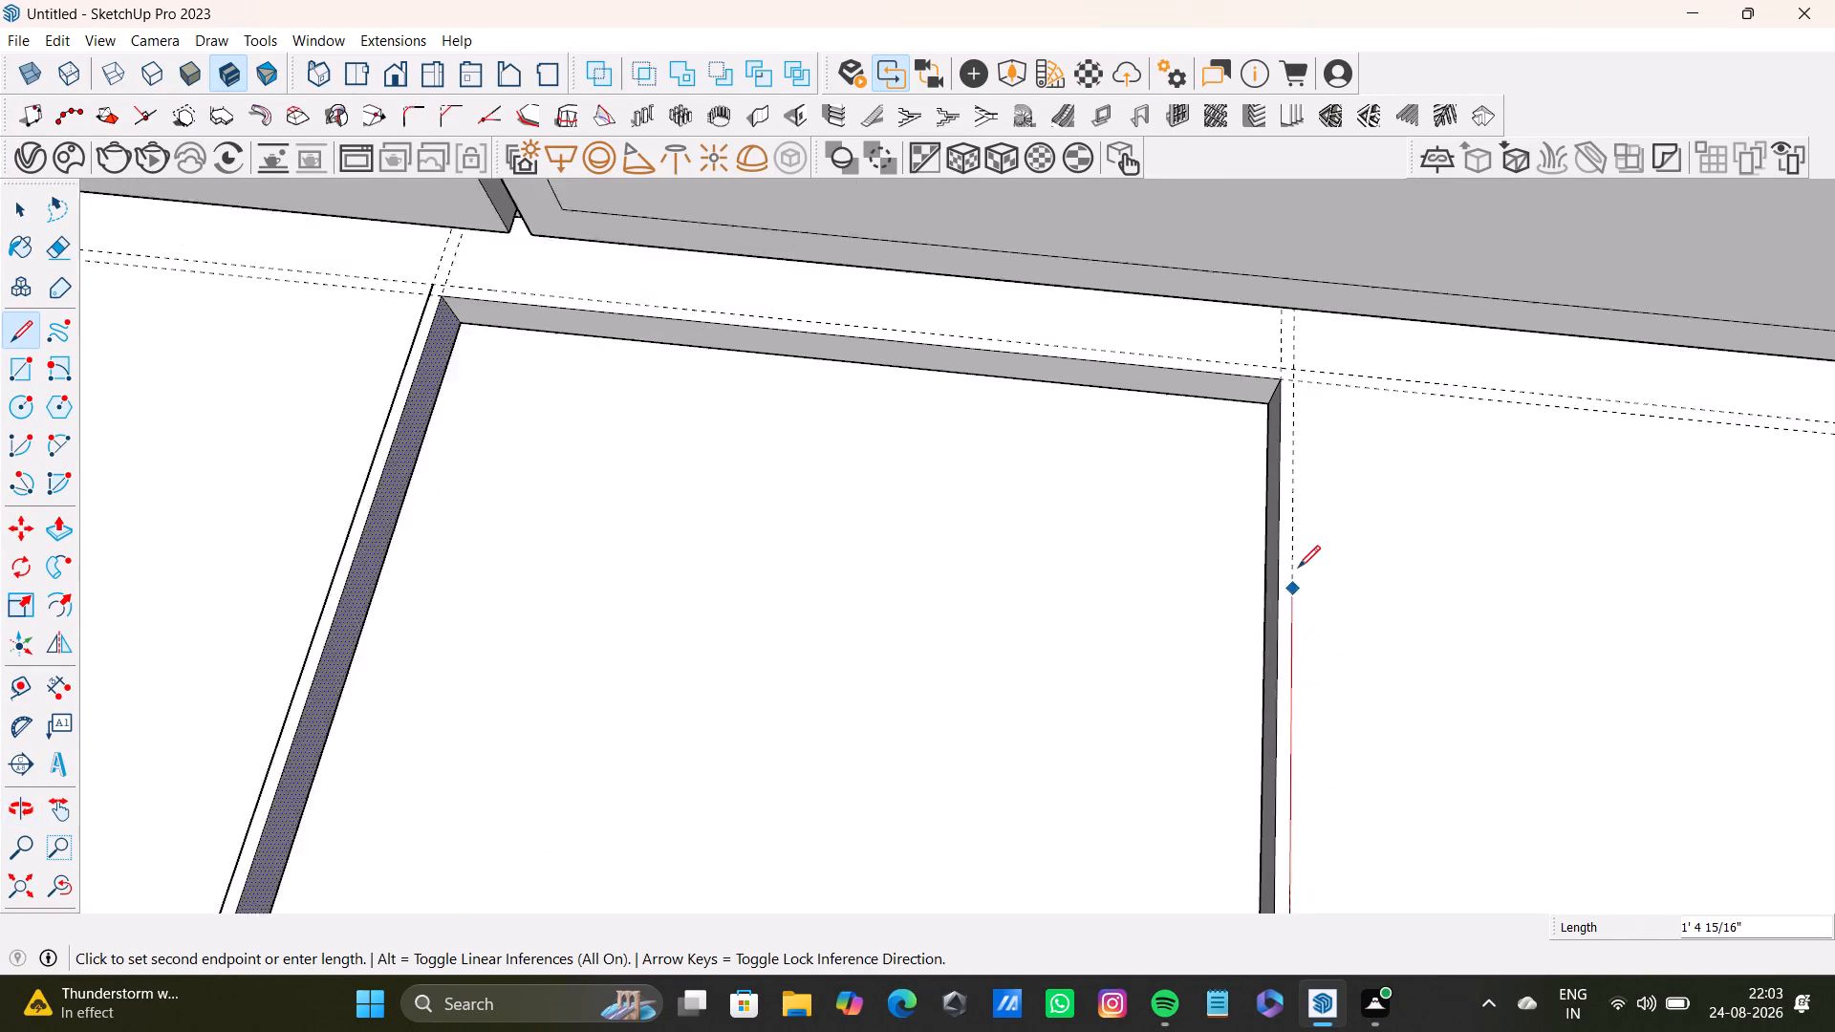
pyautogui.scroll(5, 1298, 568)
pyautogui.click(1297, 269)
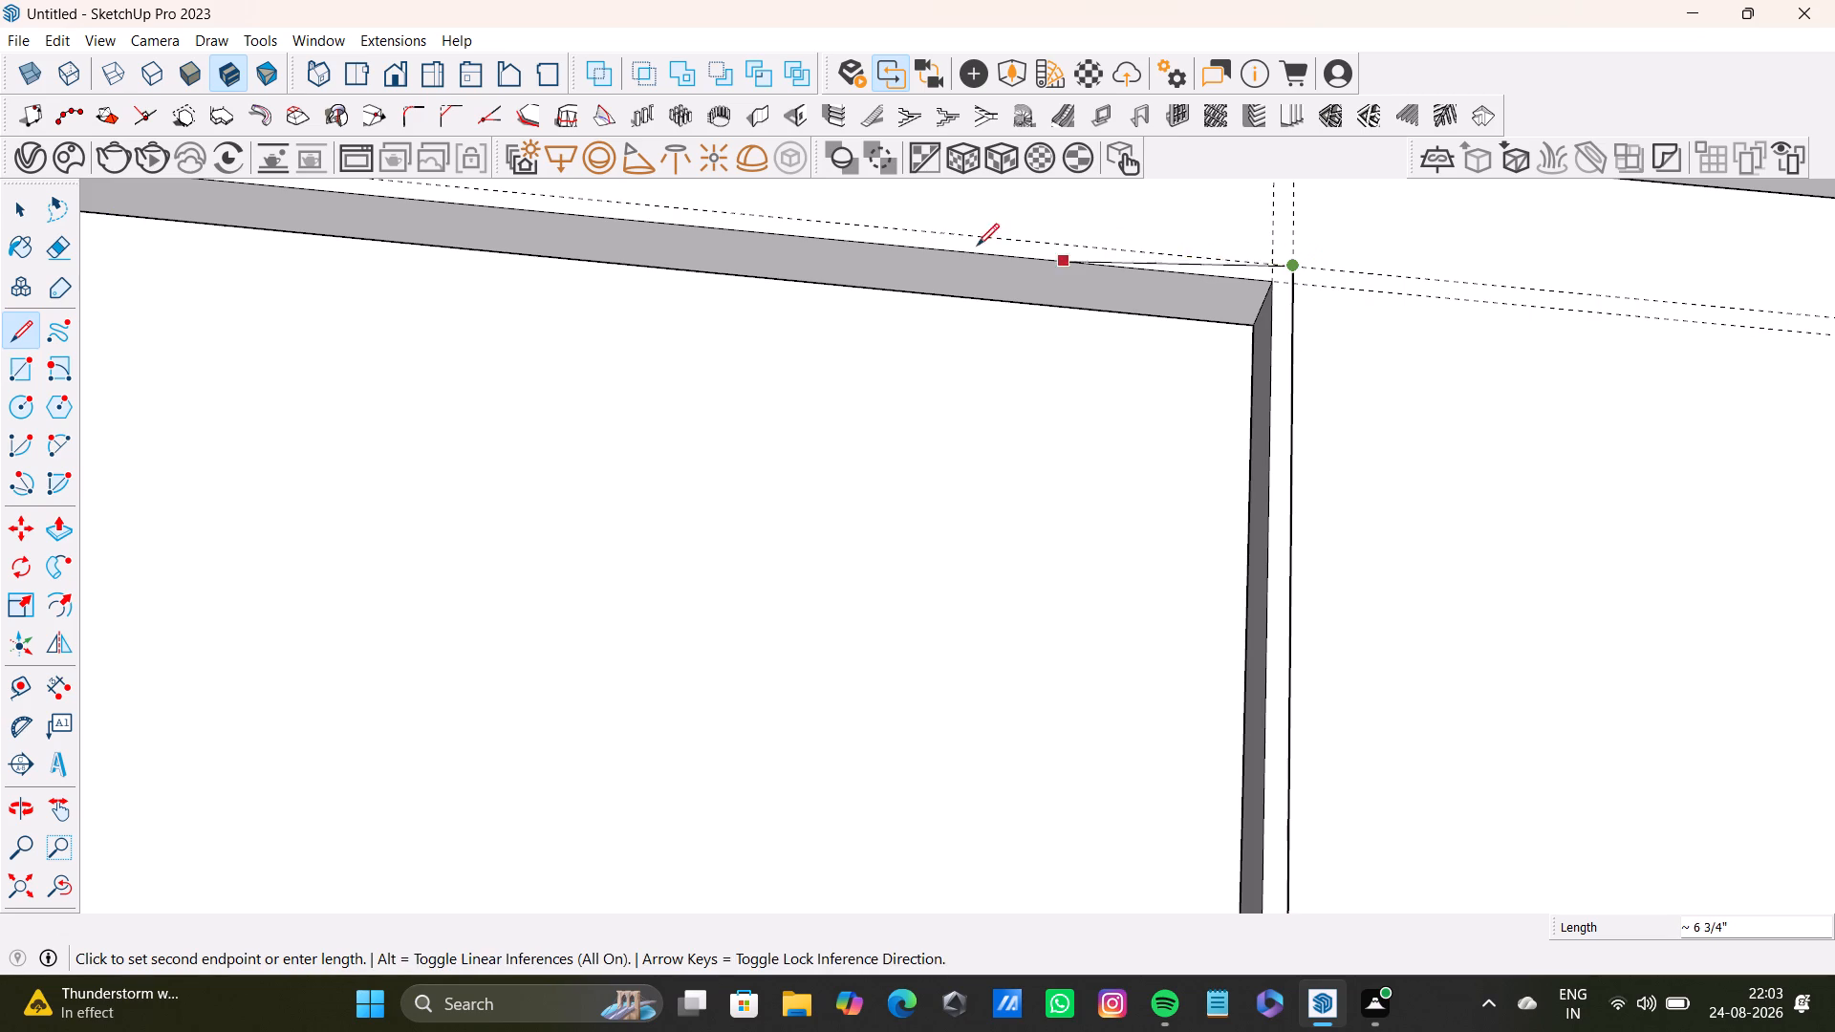
pyautogui.moveTo(1020, 236); pyautogui.dragTo(1628, 388, button='middle')
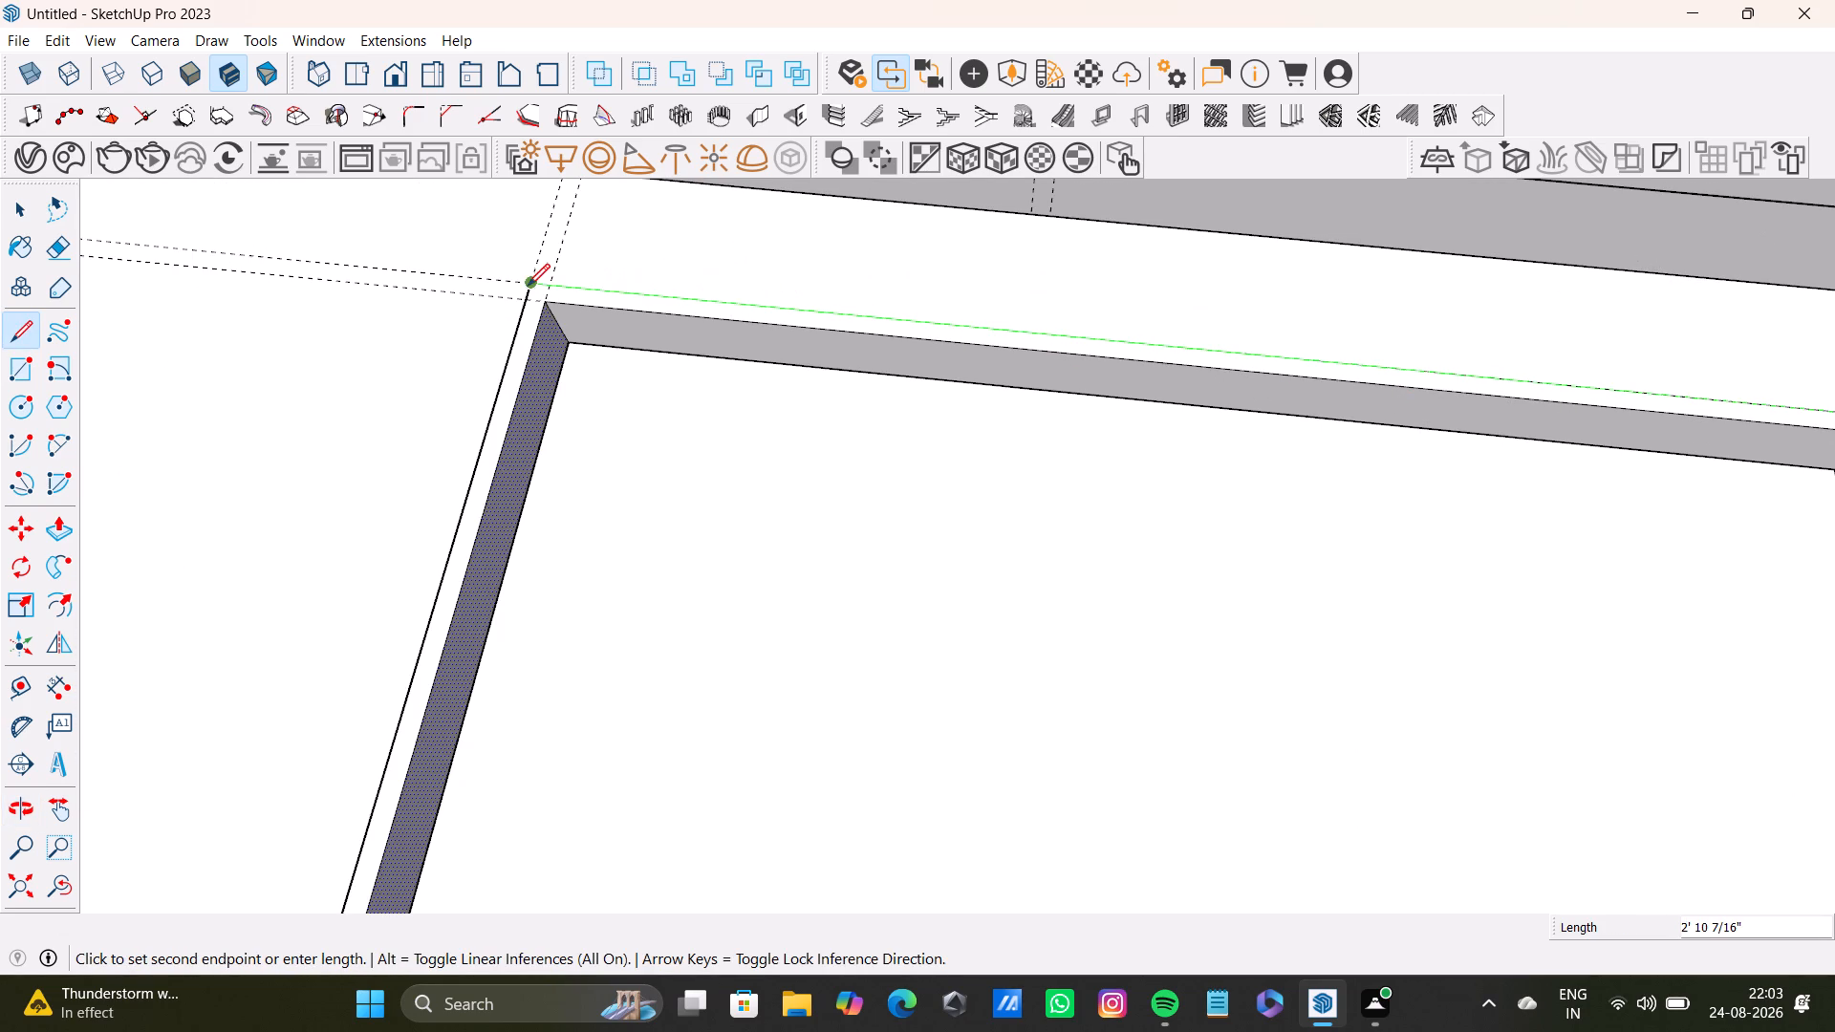
pyautogui.click(527, 286)
# Push/Pull the narrow border face around the countertop recess by about 11/16".
pyautogui.press('space')
pyautogui.click(642, 300)
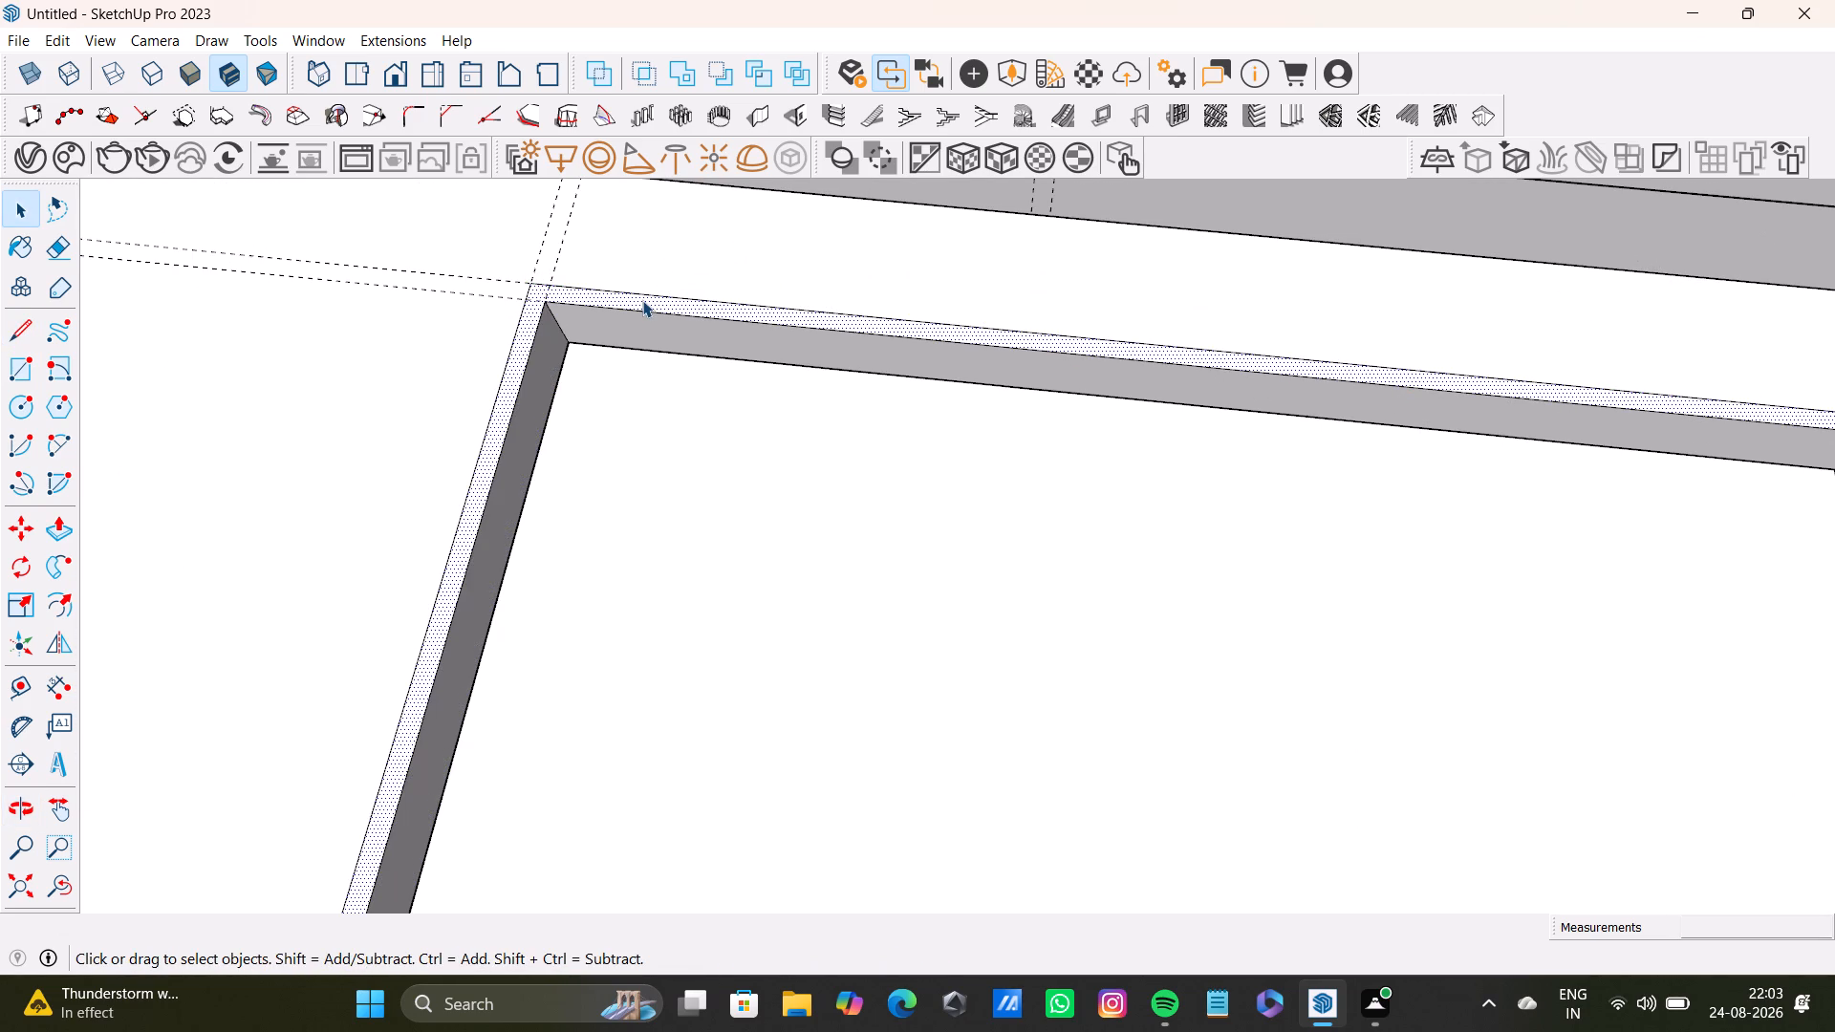
pyautogui.press('p')
pyautogui.moveTo(642, 300); pyautogui.dragTo(633, 291)
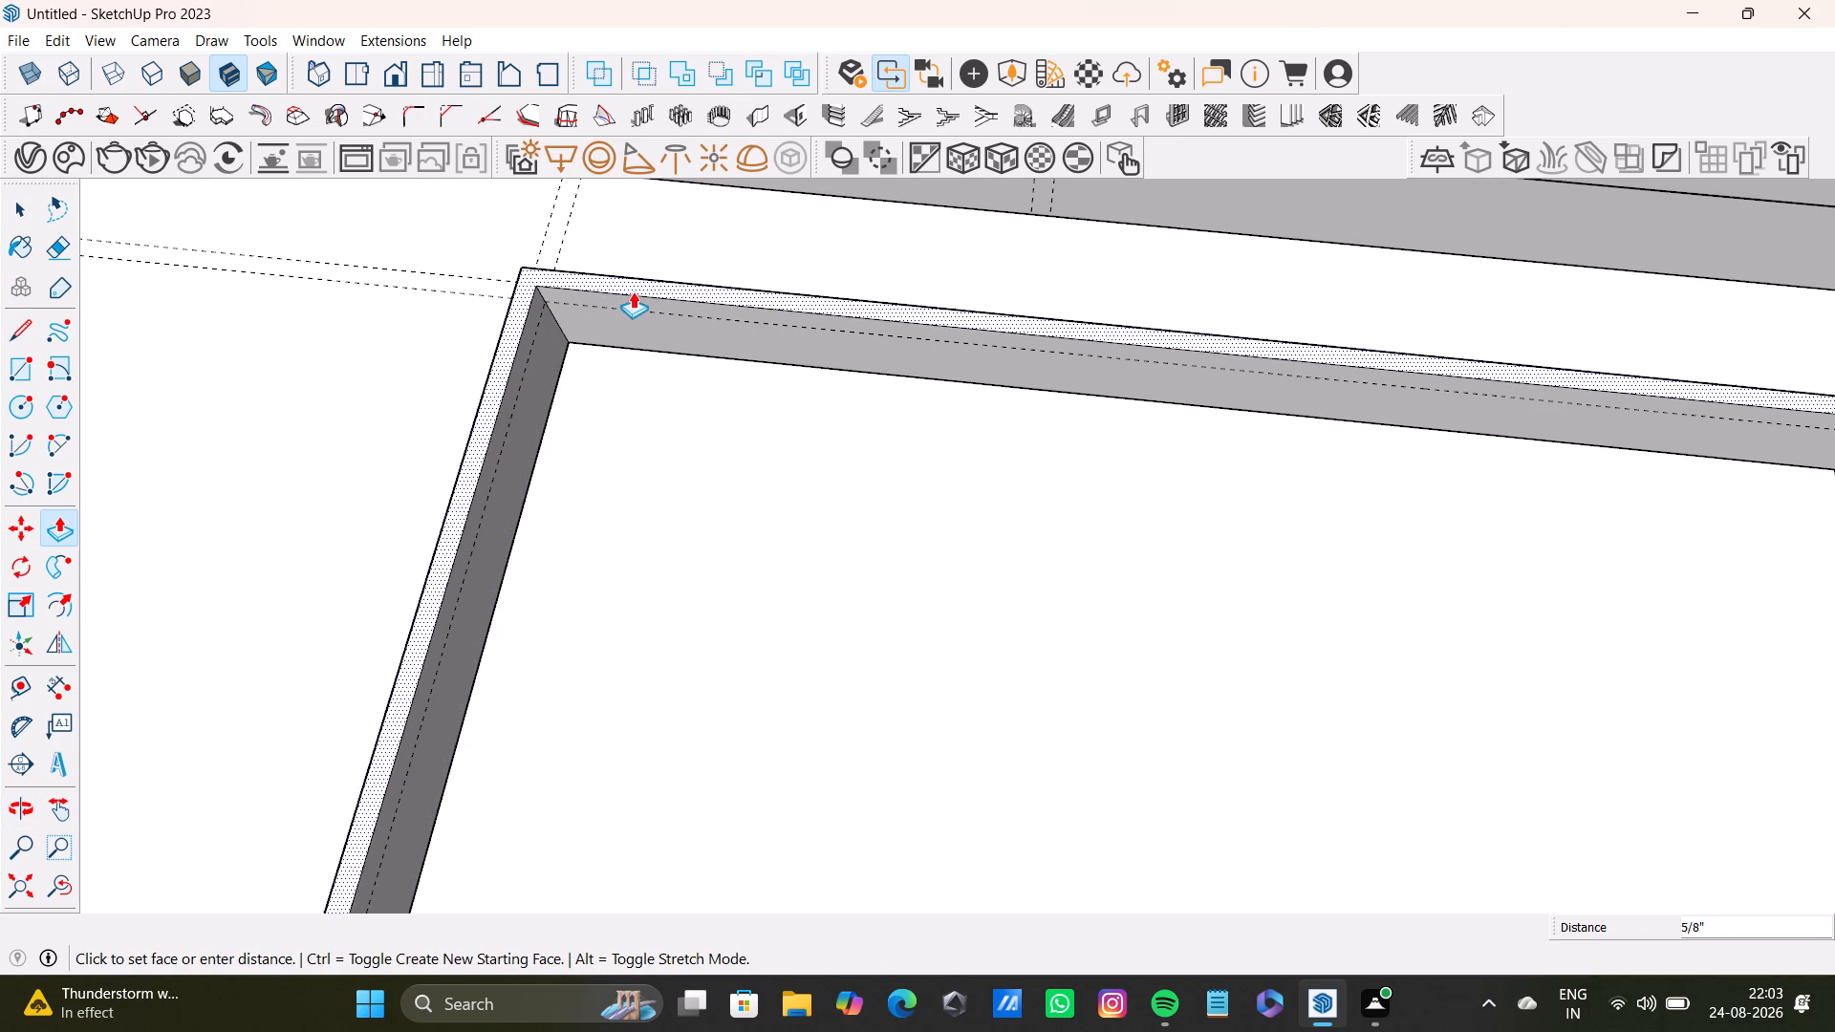
pyautogui.moveTo(633, 291); pyautogui.dragTo(661, 314)
pyautogui.moveTo(671, 310); pyautogui.dragTo(682, 327)
pyautogui.scroll(-12, 769, 524)
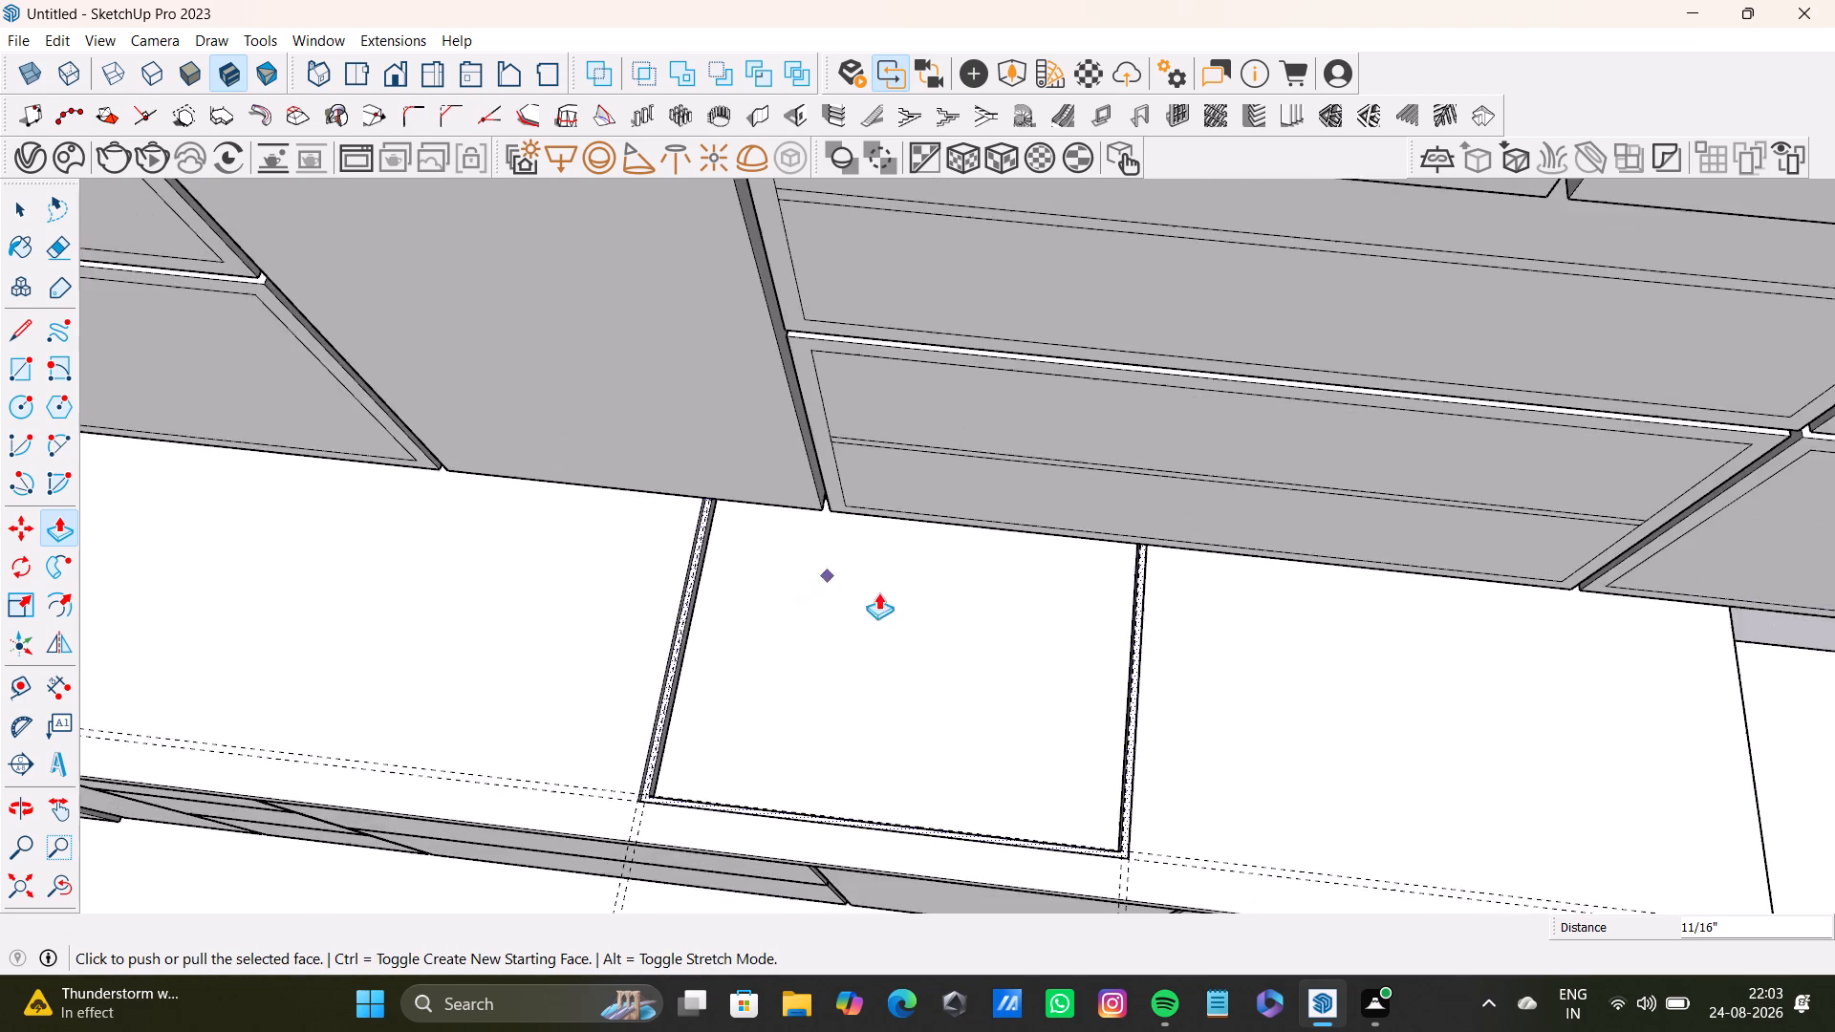
pyautogui.moveTo(878, 592); pyautogui.dragTo(537, 269, button='middle')
pyautogui.scroll(-3, 873, 729)
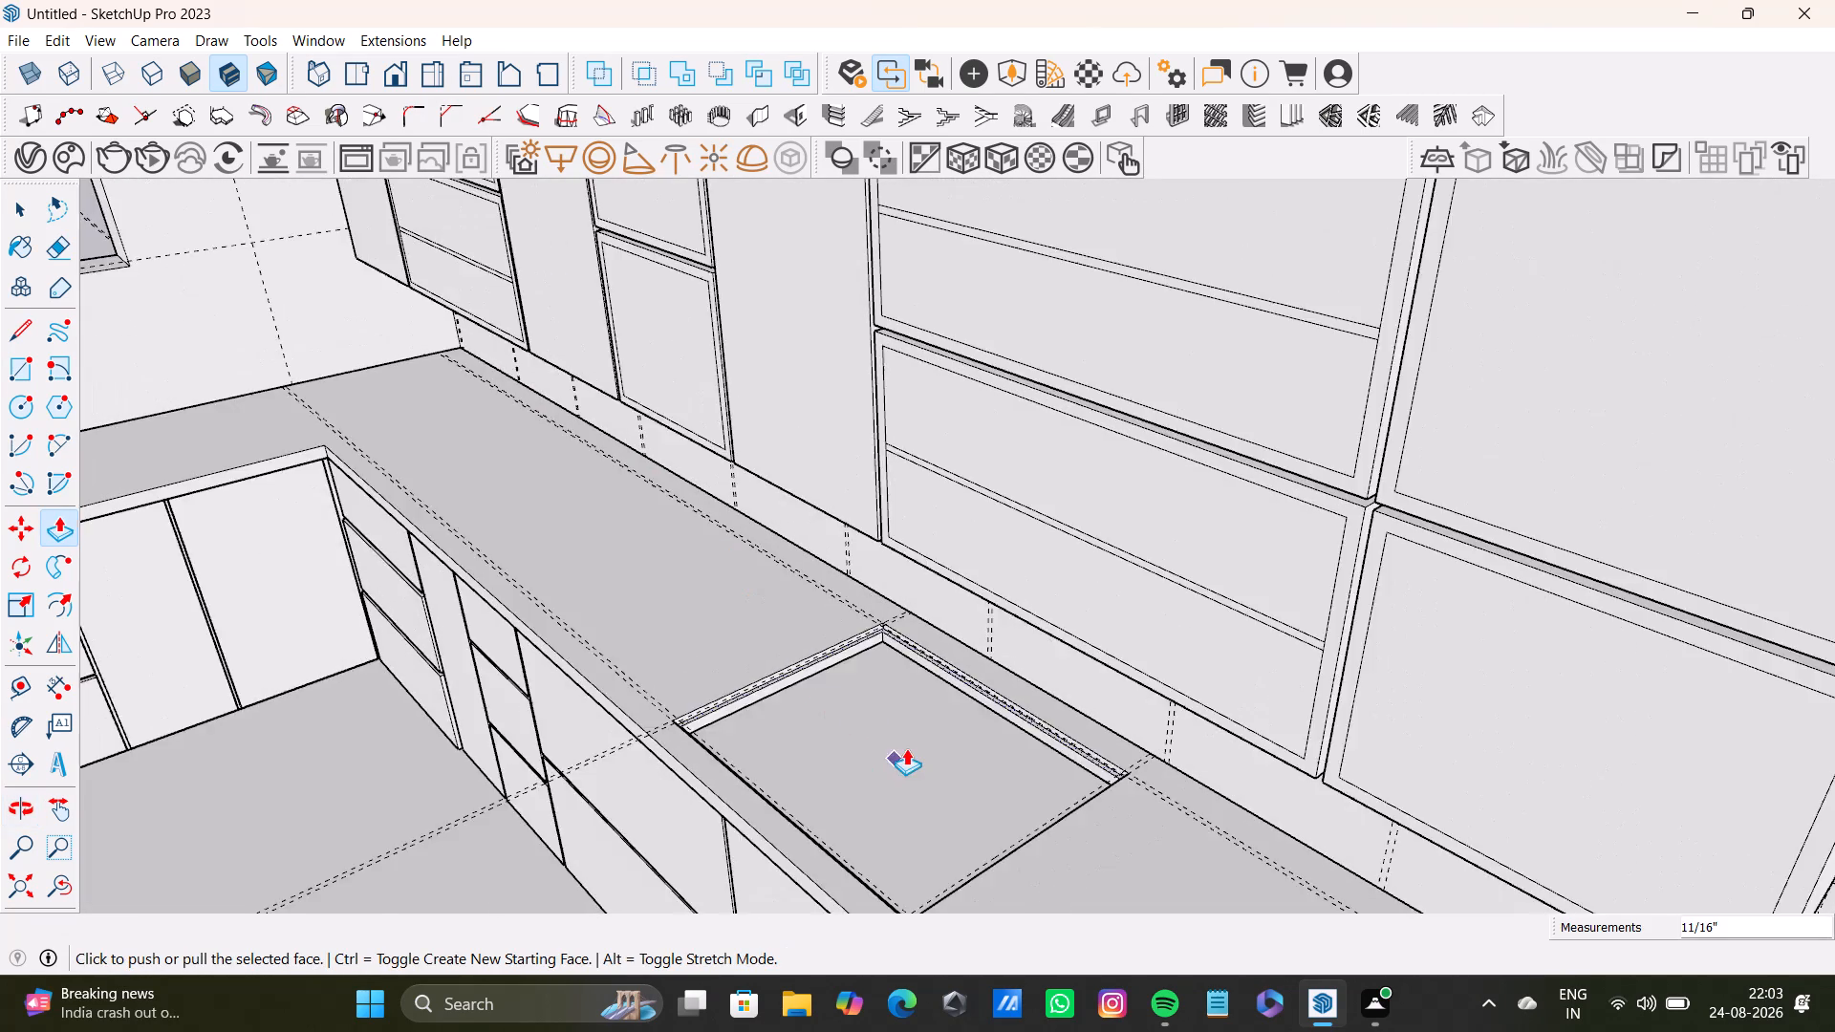
pyautogui.scroll(-4, 906, 748)
pyautogui.press('space')
# Open the window wall's group for editing and select its inner face.
pyautogui.scroll(-5, 908, 745)
pyautogui.moveTo(912, 742); pyautogui.dragTo(1197, 727, button='middle')
pyautogui.moveTo(1173, 737); pyautogui.dragTo(823, 709, button='middle')
pyautogui.scroll(3, 809, 620)
pyautogui.keyDown('shift'); pyautogui.moveTo(819, 613); pyautogui.dragTo(1069, 742, button='middle'); pyautogui.keyUp('shift')
pyautogui.scroll(3, 1069, 685)
pyautogui.keyDown('shift'); pyautogui.moveTo(1076, 677); pyautogui.dragTo(932, 681, button='middle'); pyautogui.keyUp('shift')
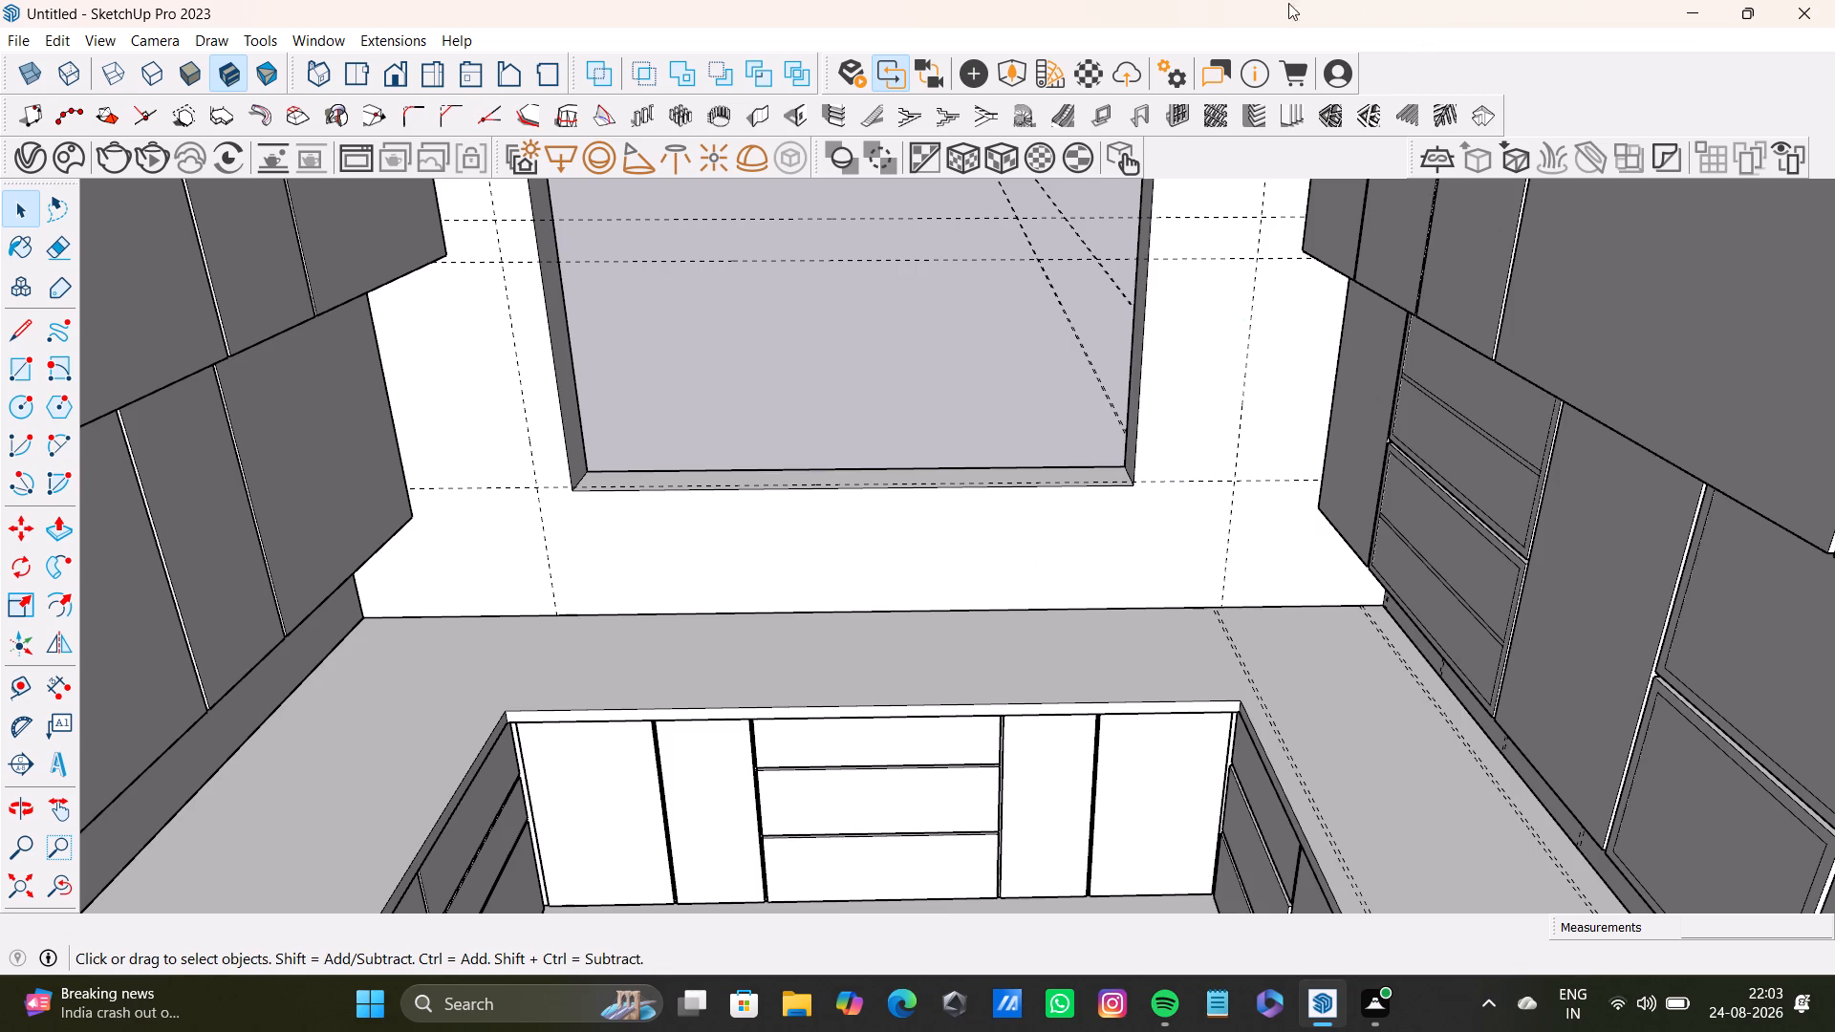
pyautogui.scroll(-3, 923, 570)
pyautogui.moveTo(922, 577); pyautogui.dragTo(906, 665, button='middle')
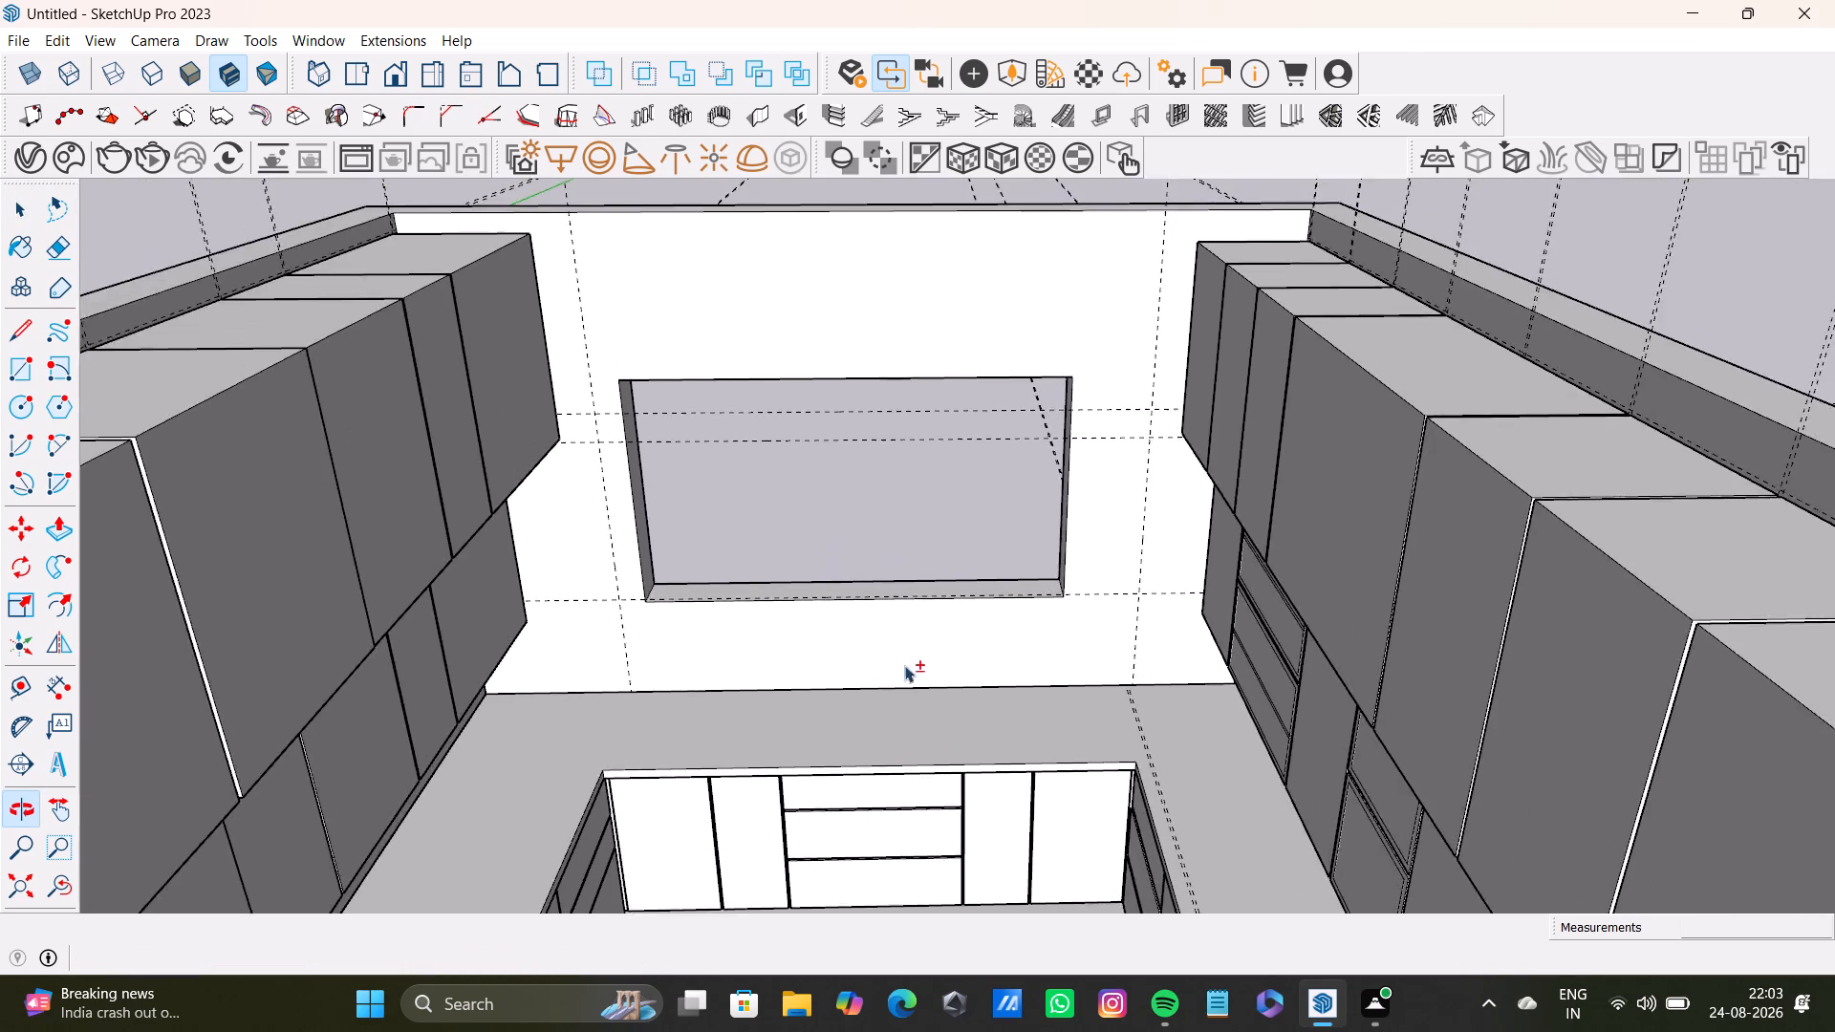
pyautogui.scroll(5, 889, 652)
pyautogui.moveTo(892, 626); pyautogui.dragTo(887, 657, button='middle')
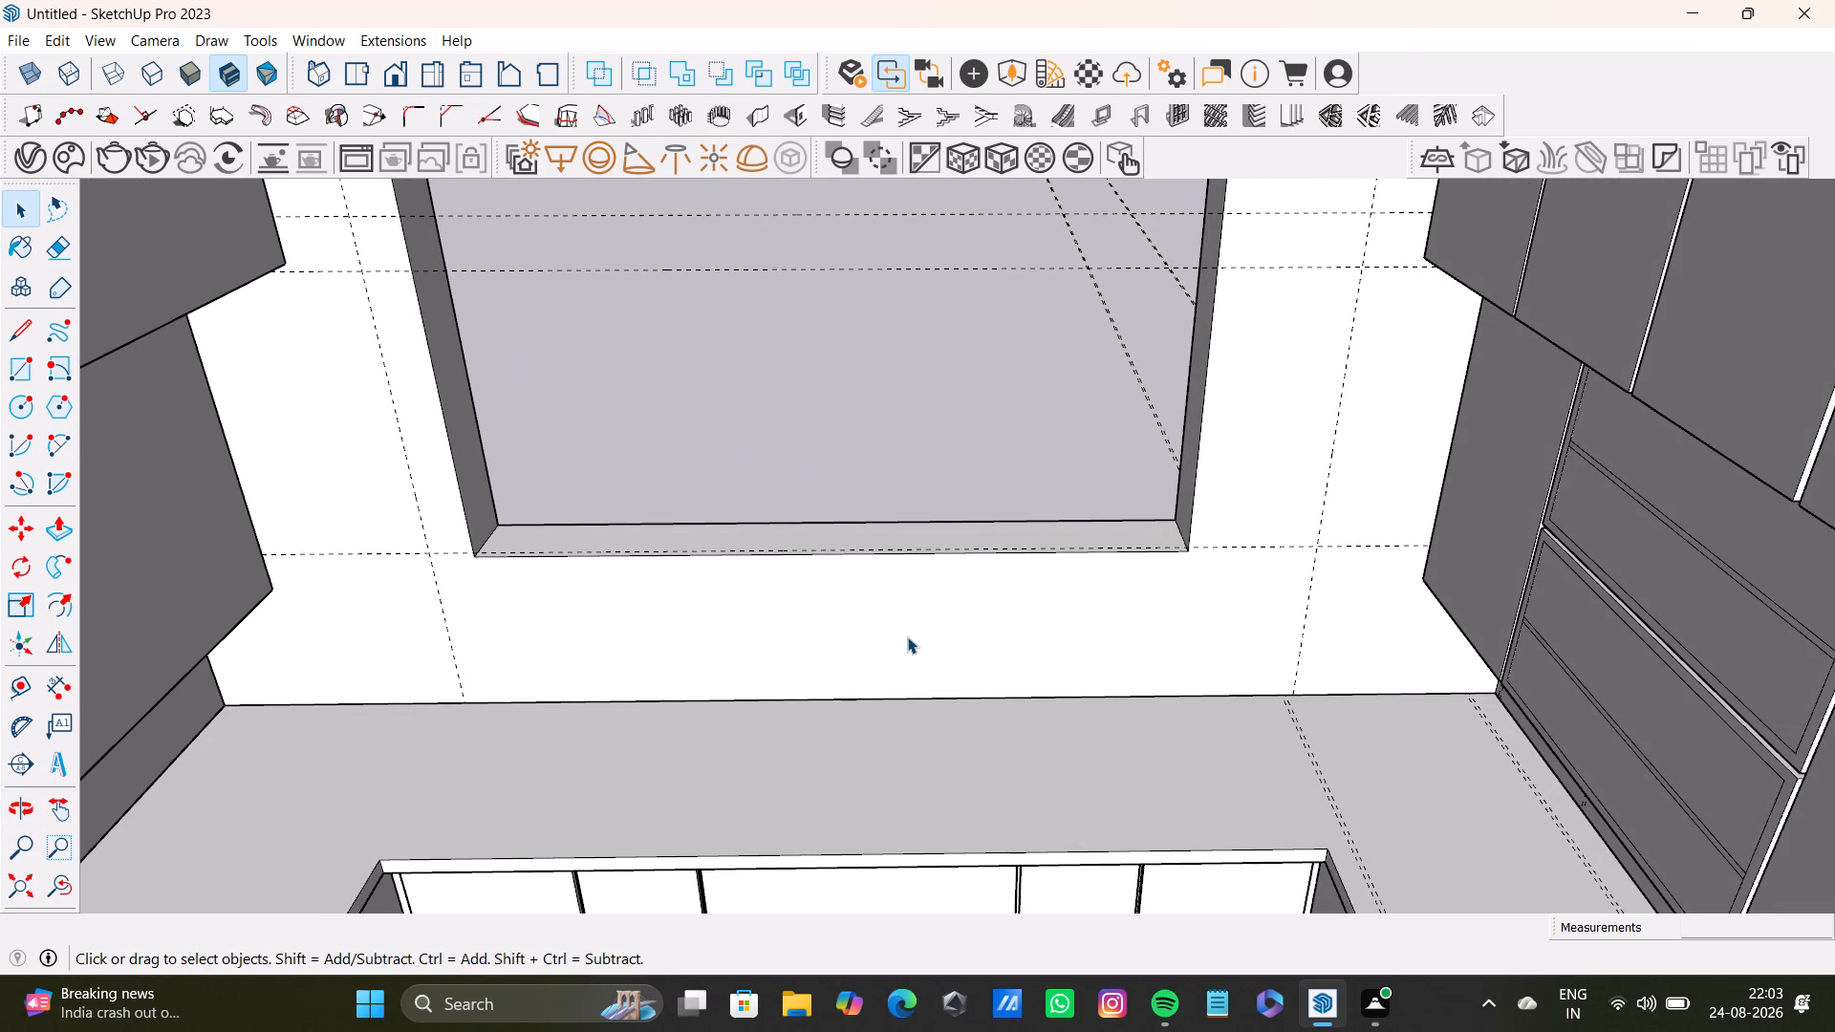
pyautogui.keyDown('shift'); pyautogui.moveTo(843, 720); pyautogui.dragTo(946, 655, button='middle'); pyautogui.keyUp('shift')
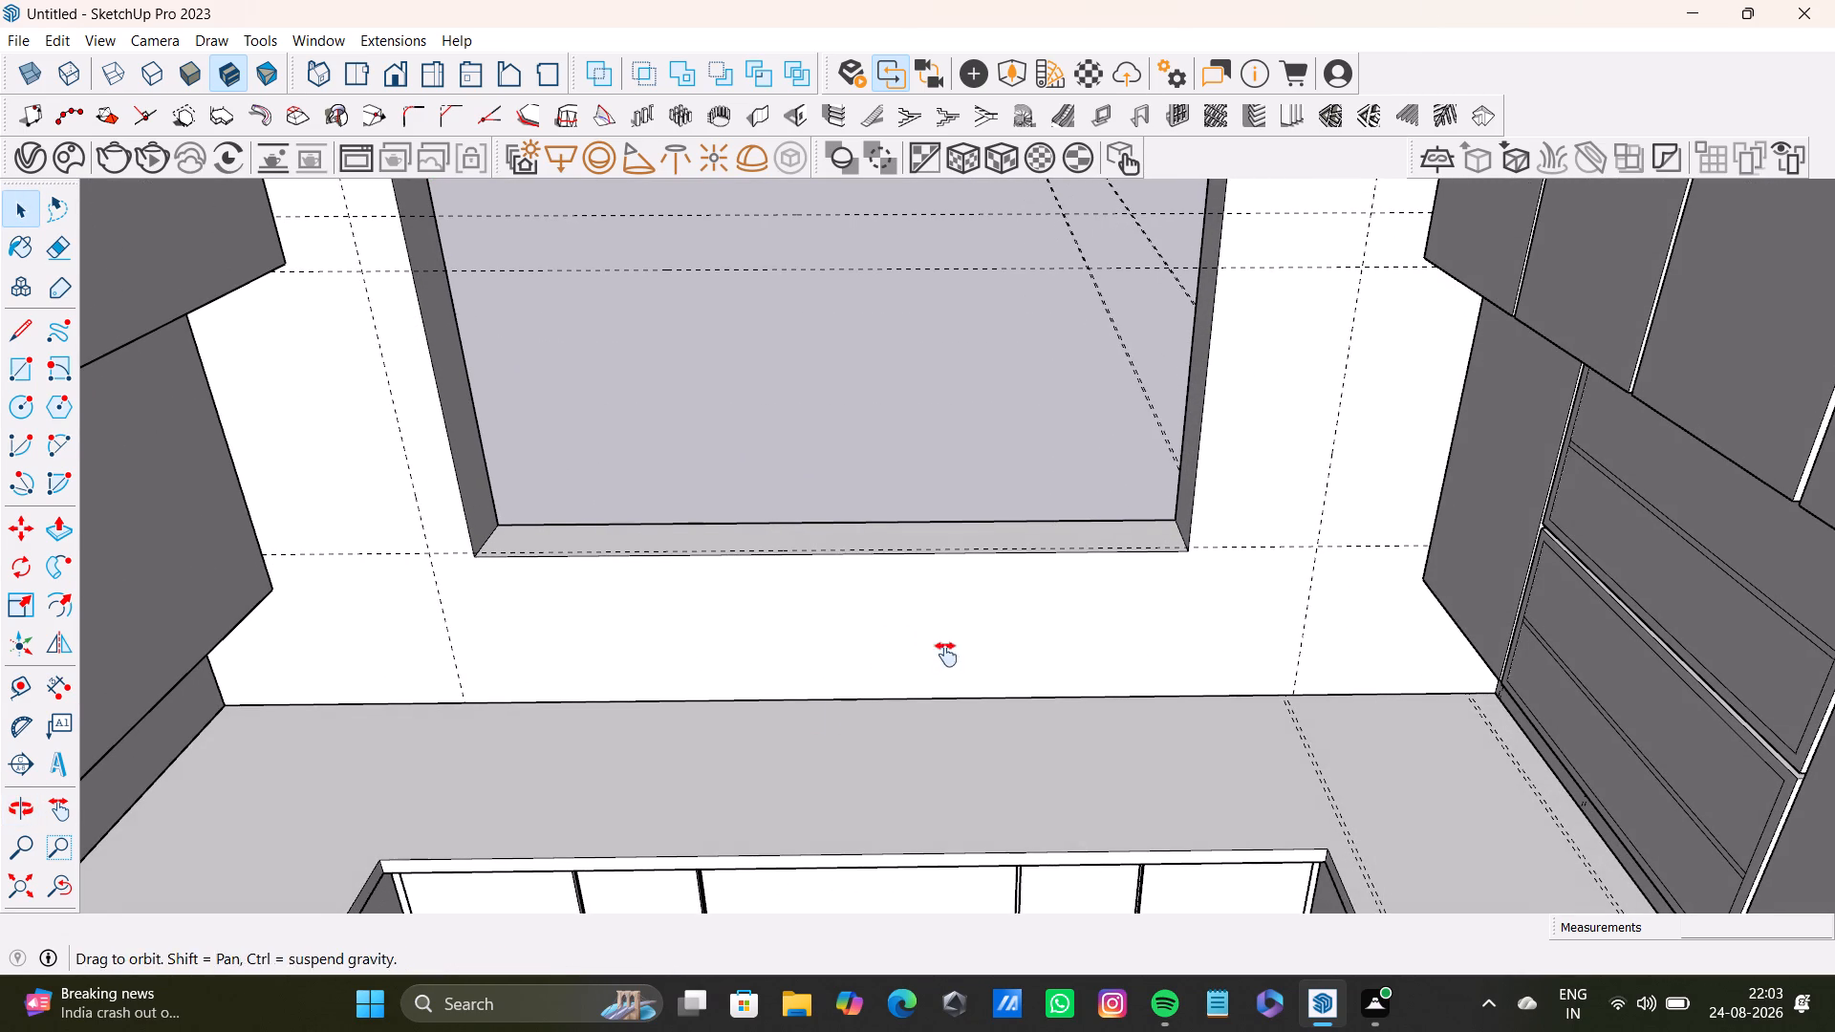
pyautogui.keyDown('shift'); pyautogui.moveTo(946, 655); pyautogui.dragTo(947, 658, button='middle'); pyautogui.keyUp('shift')
pyautogui.scroll(2, 954, 659)
pyautogui.moveTo(954, 659); pyautogui.dragTo(949, 432, button='middle')
pyautogui.tripleClick(884, 543)
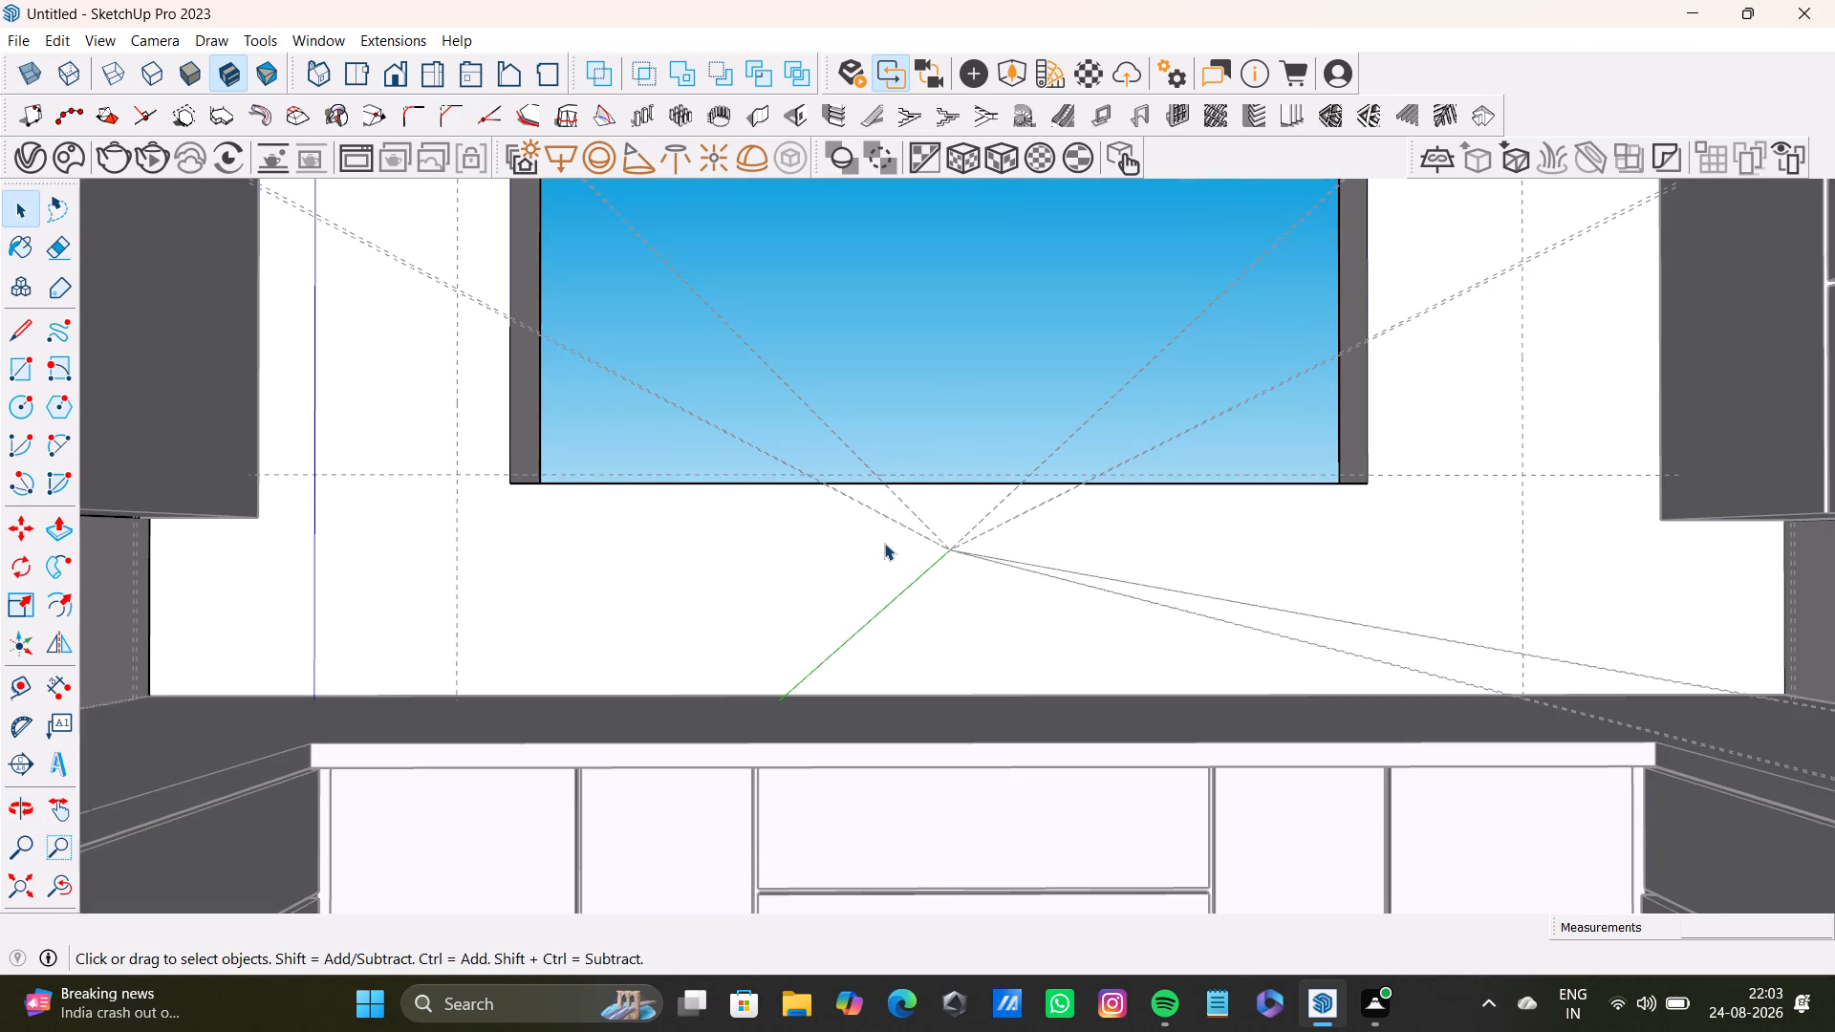
pyautogui.doubleClick(829, 584)
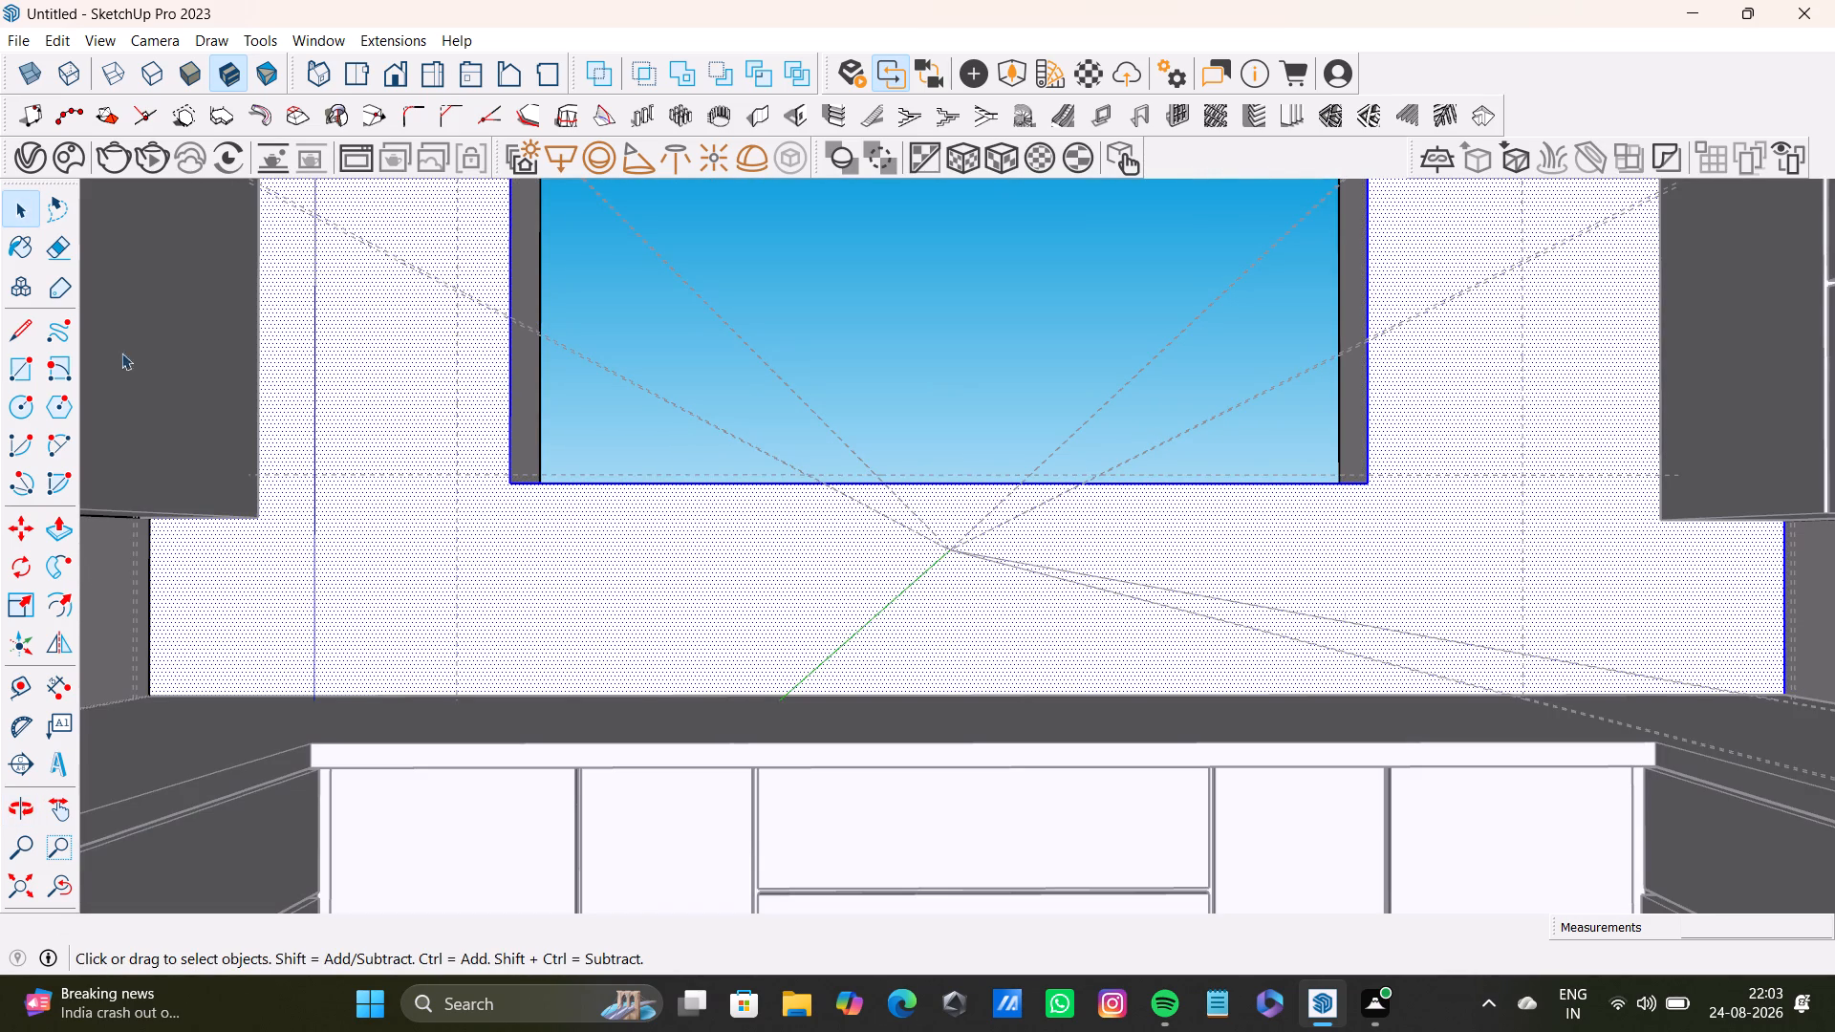
# Draw a full-width rectangle about 14' 5" by 1' 6 3/4" on the window wall, directly above the countertop.
pyautogui.click(19, 365)
pyautogui.scroll(4, 300, 485)
pyautogui.moveTo(300, 485); pyautogui.dragTo(419, 465, button='middle')
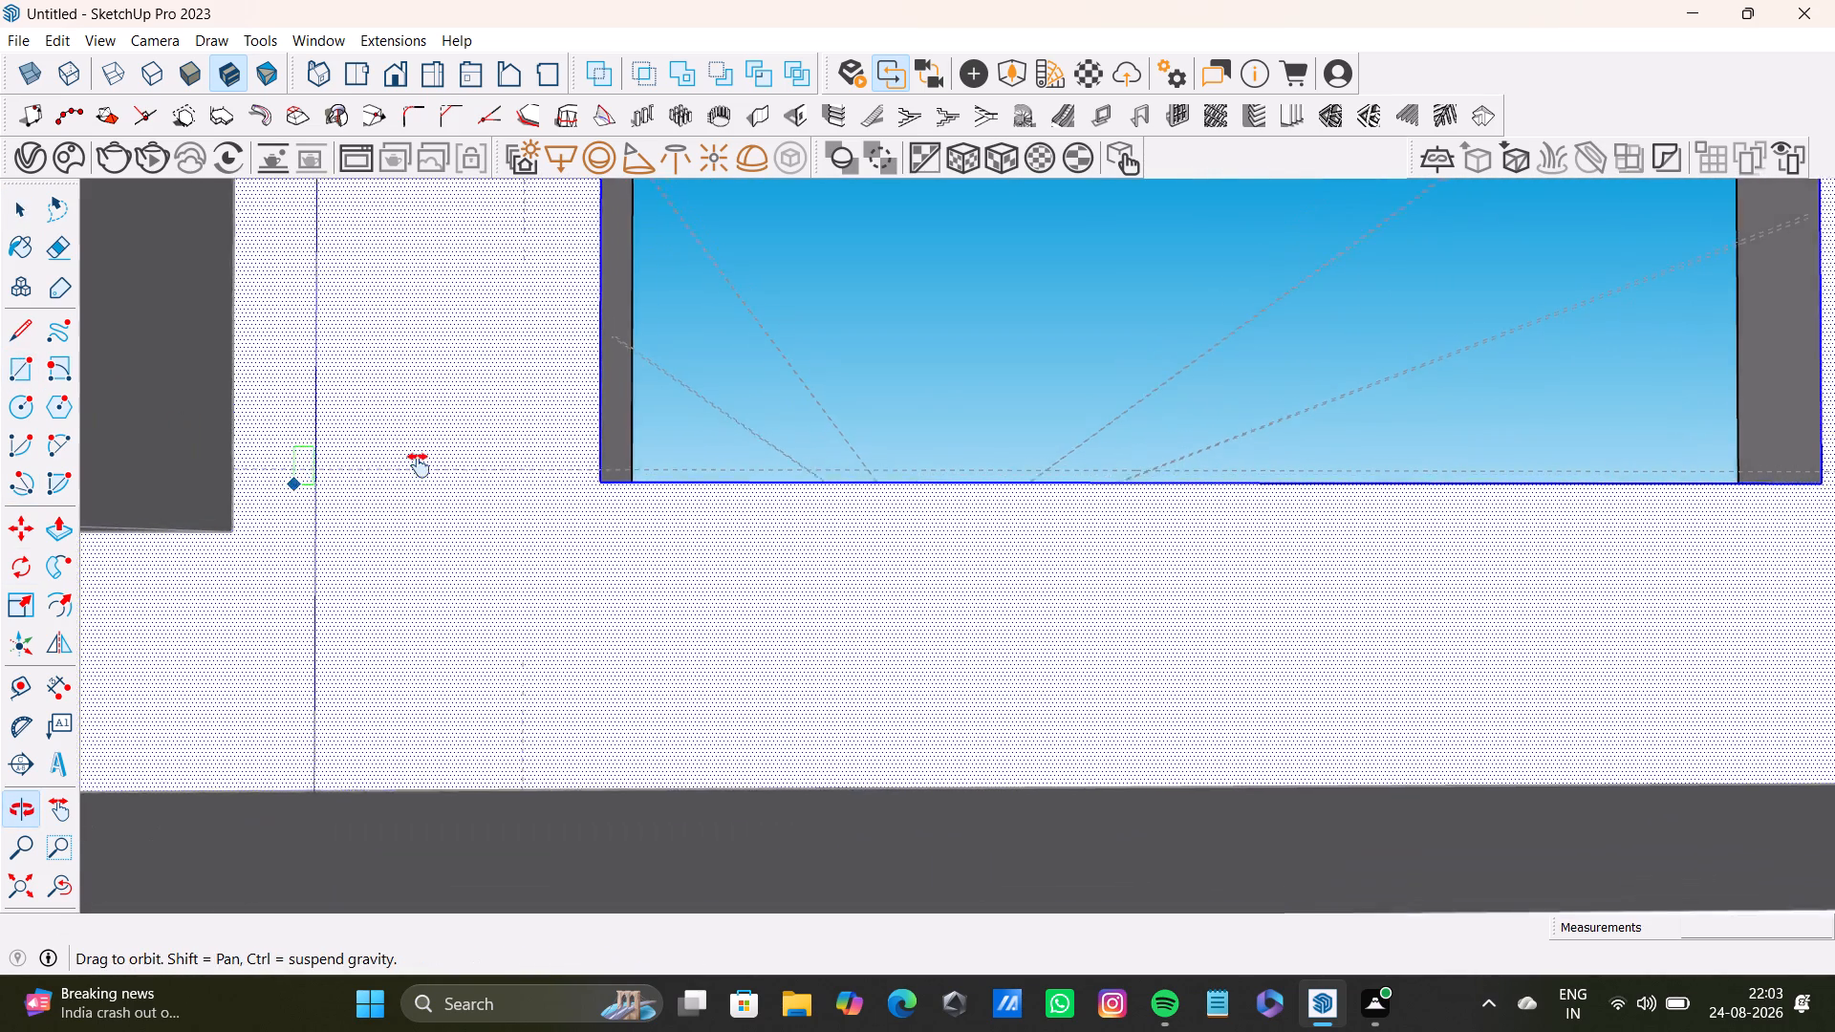
pyautogui.moveTo(419, 465); pyautogui.dragTo(585, 443, button='middle')
pyautogui.scroll(6, 519, 537)
pyautogui.moveTo(503, 474); pyautogui.dragTo(313, 558, button='middle')
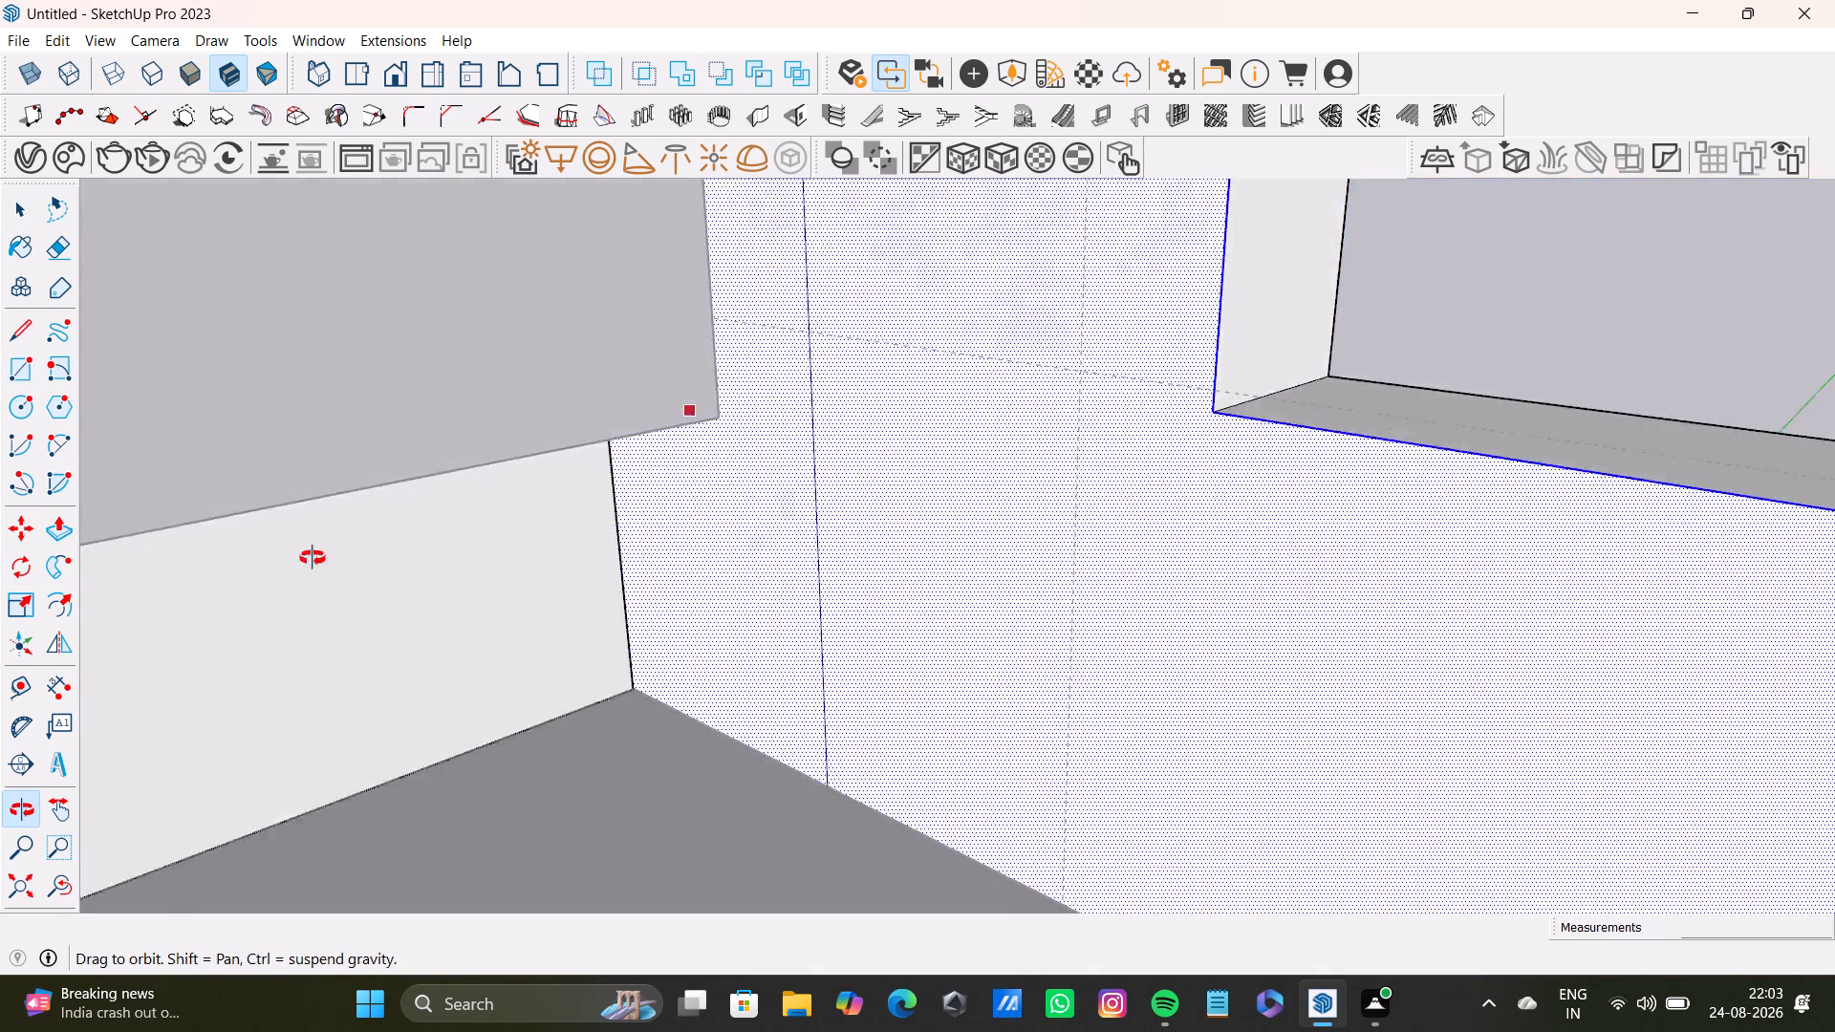
pyautogui.moveTo(313, 558); pyautogui.dragTo(519, 336, button='middle')
pyautogui.scroll(3, 286, 541)
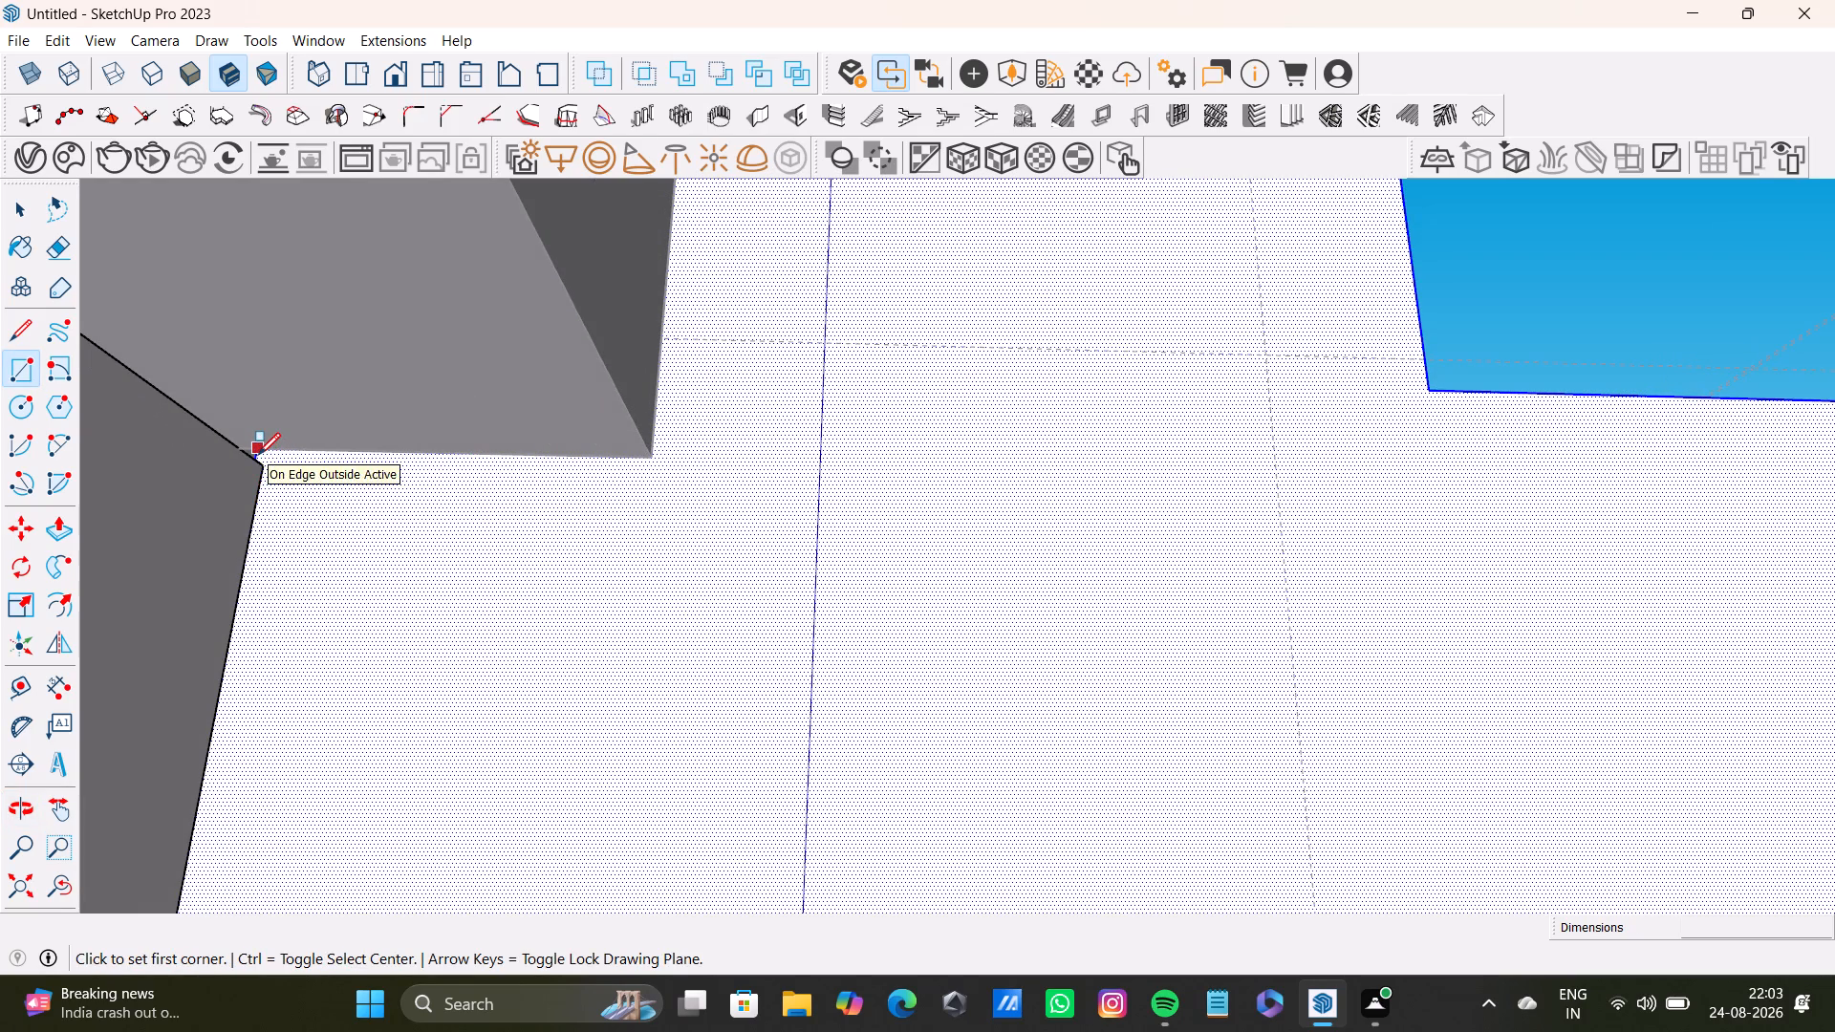
pyautogui.moveTo(260, 465); pyautogui.dragTo(269, 465)
pyautogui.scroll(-8, 758, 654)
pyautogui.keyDown('shift'); pyautogui.moveTo(1181, 732); pyautogui.dragTo(839, 605, button='middle'); pyautogui.keyUp('shift')
pyautogui.moveTo(49, 890); pyautogui.dragTo(60, 884)
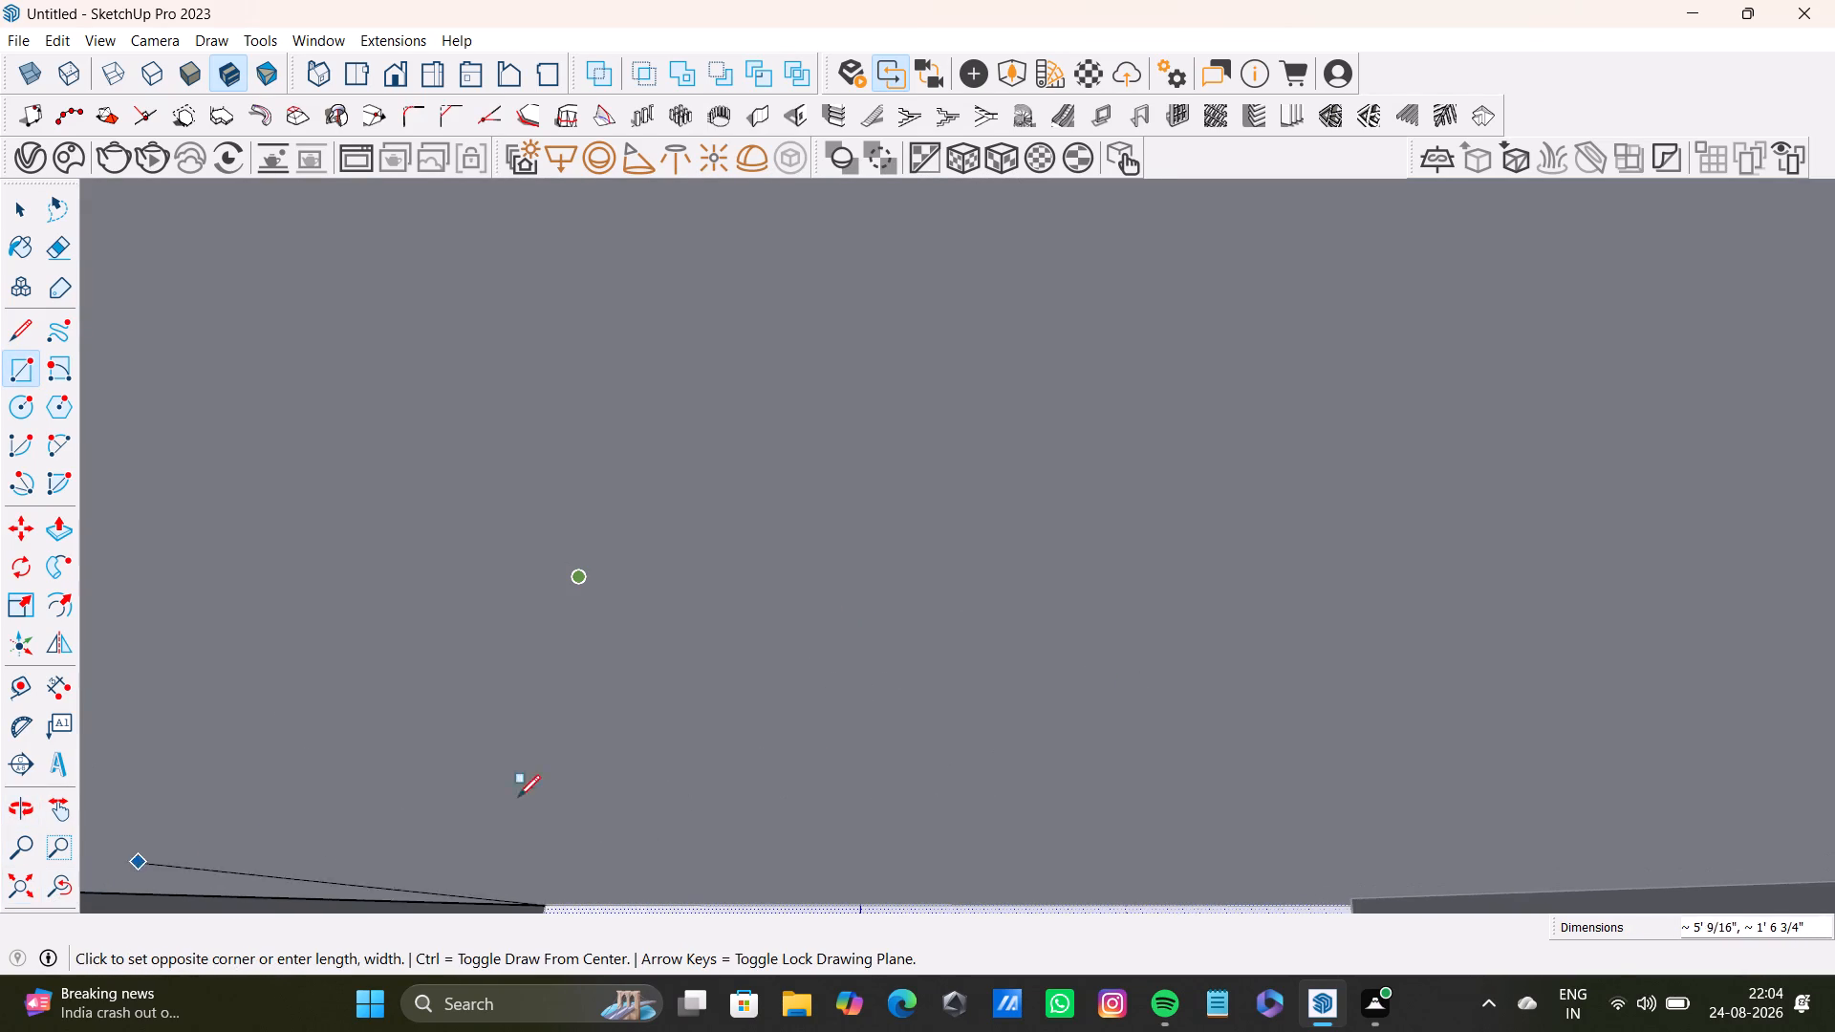
pyautogui.moveTo(20, 891); pyautogui.dragTo(43, 878)
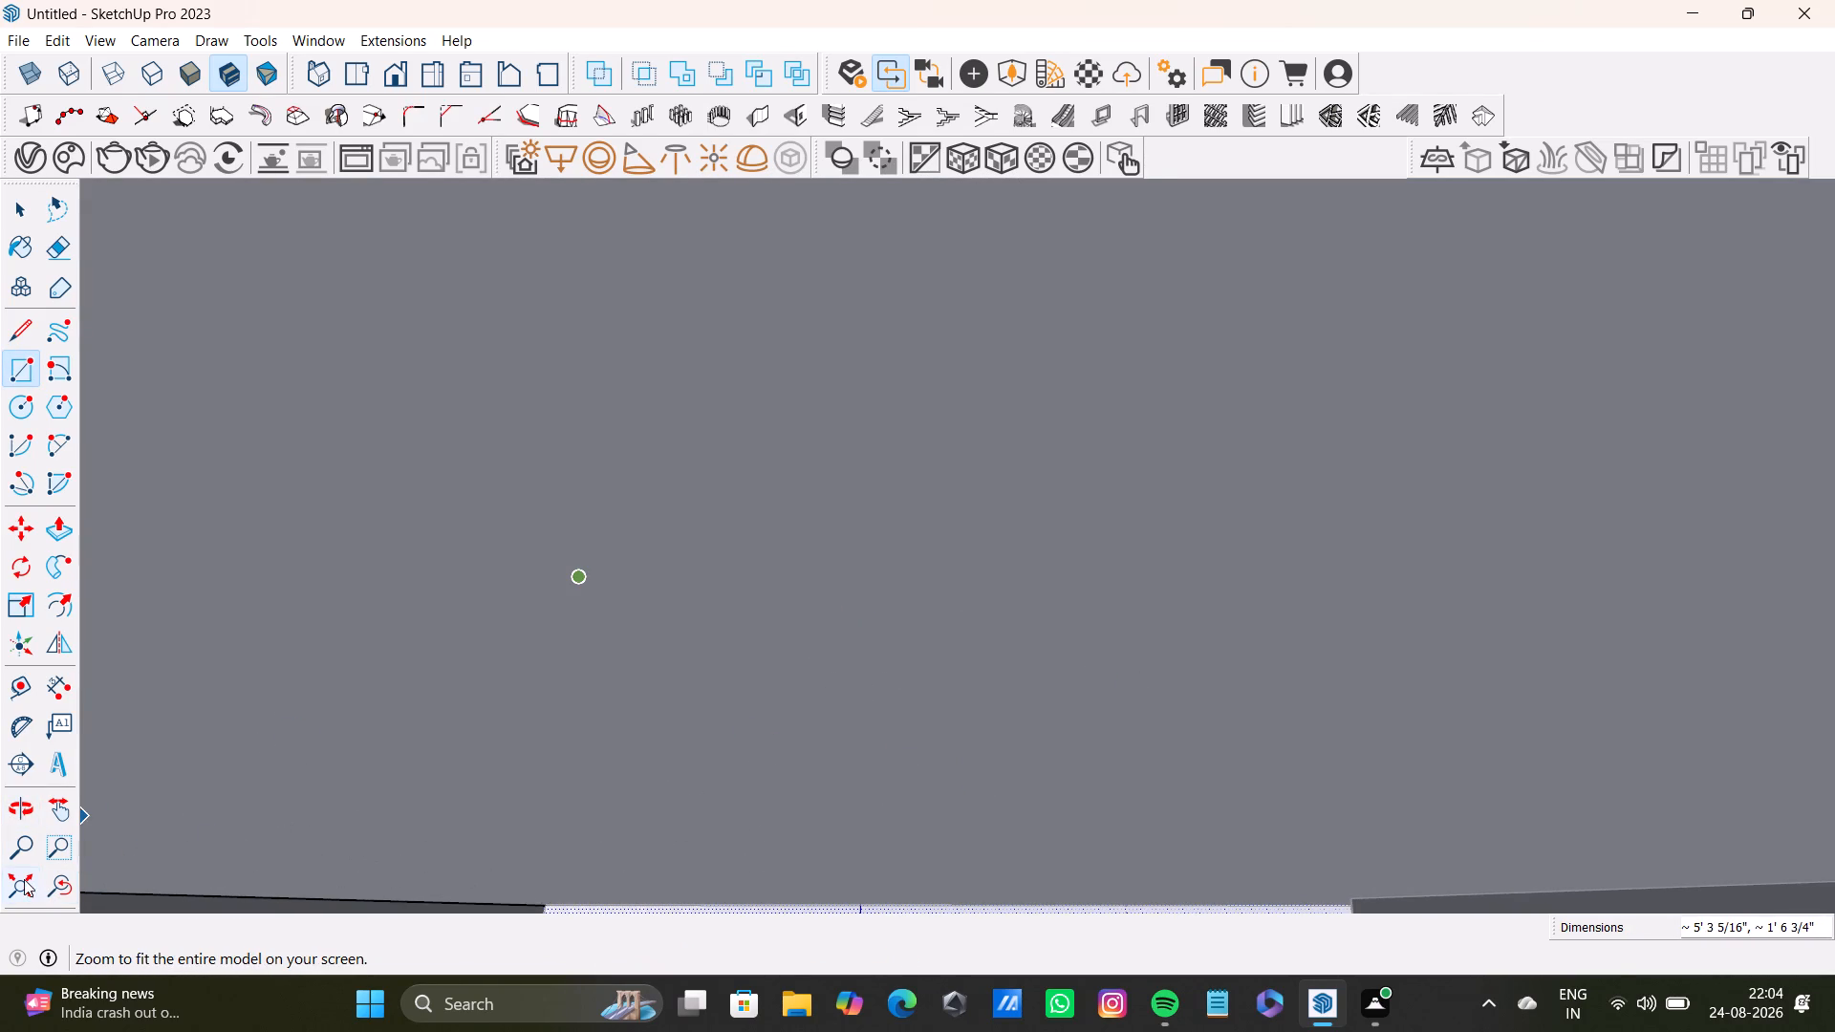
pyautogui.click(20, 881)
pyautogui.keyDown('shift'); pyautogui.moveTo(1236, 682); pyautogui.dragTo(463, 706, button='middle'); pyautogui.keyUp('shift')
pyautogui.scroll(5, 570, 667)
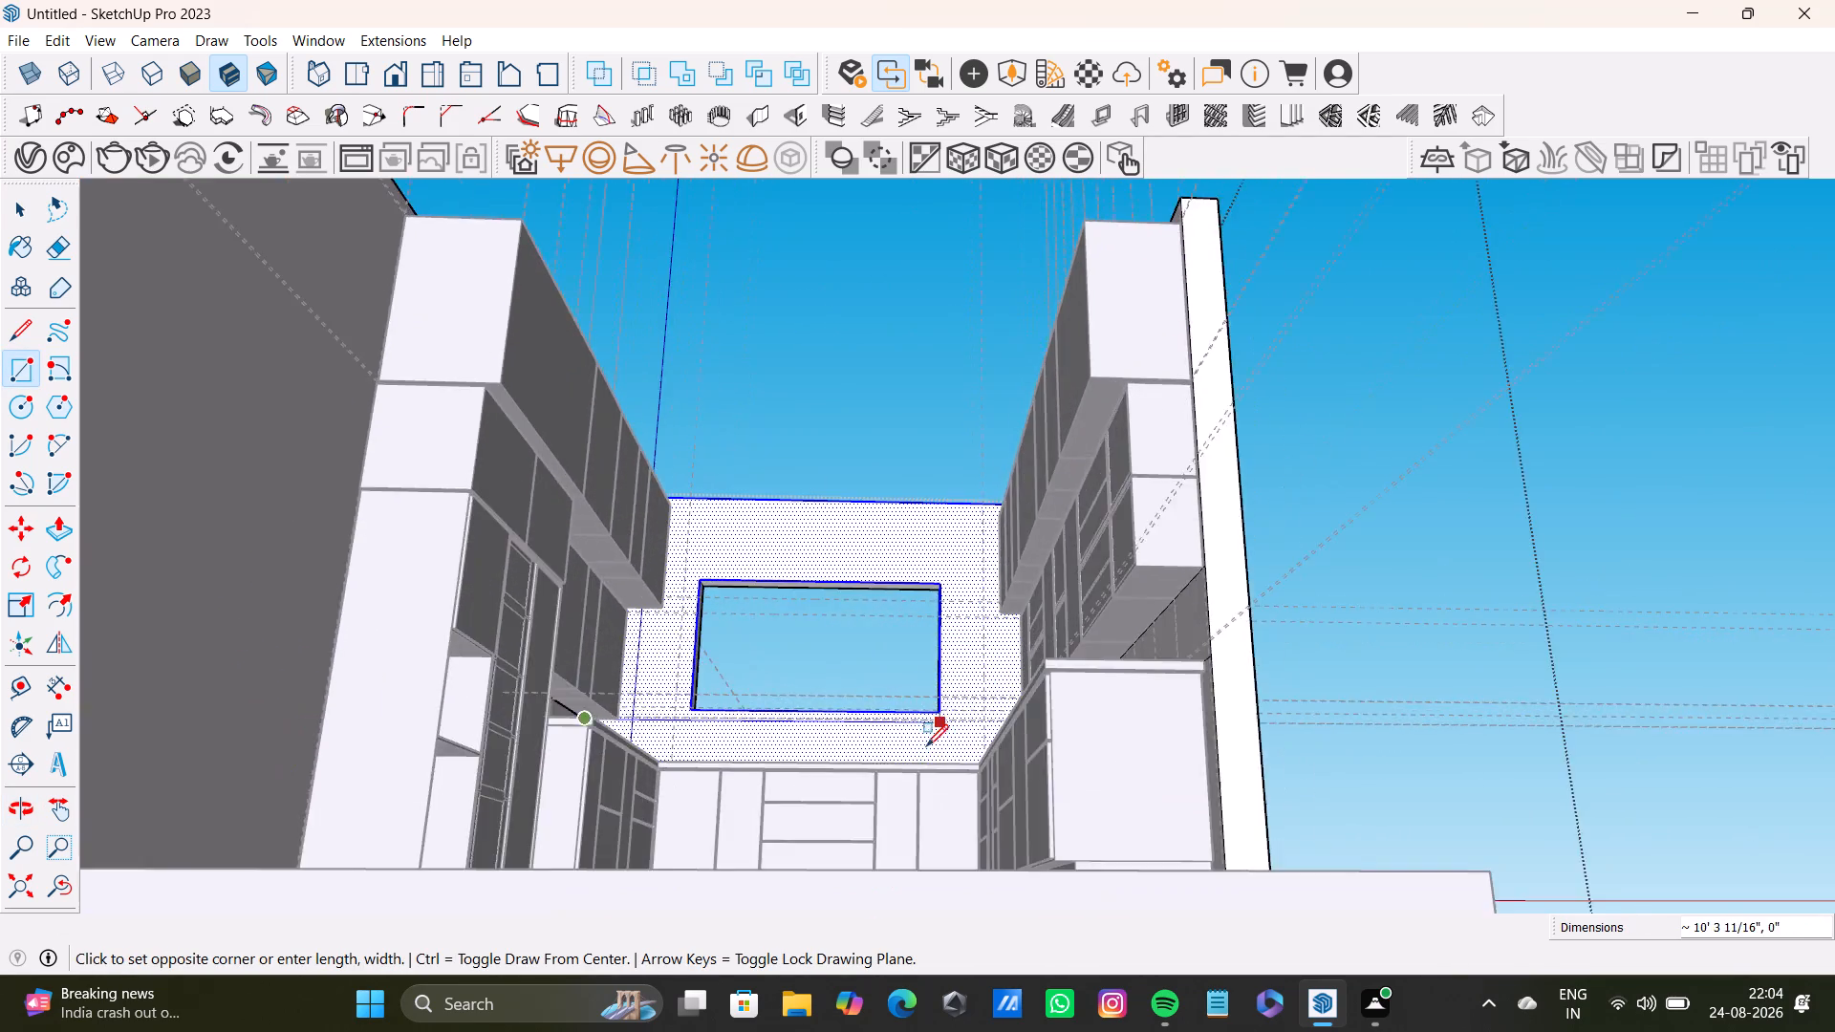
pyautogui.scroll(6, 926, 746)
pyautogui.keyDown('shift'); pyautogui.moveTo(909, 724); pyautogui.dragTo(974, 801, button='middle'); pyautogui.keyUp('shift')
pyautogui.scroll(3, 974, 783)
pyautogui.moveTo(974, 783); pyautogui.dragTo(982, 919, button='middle')
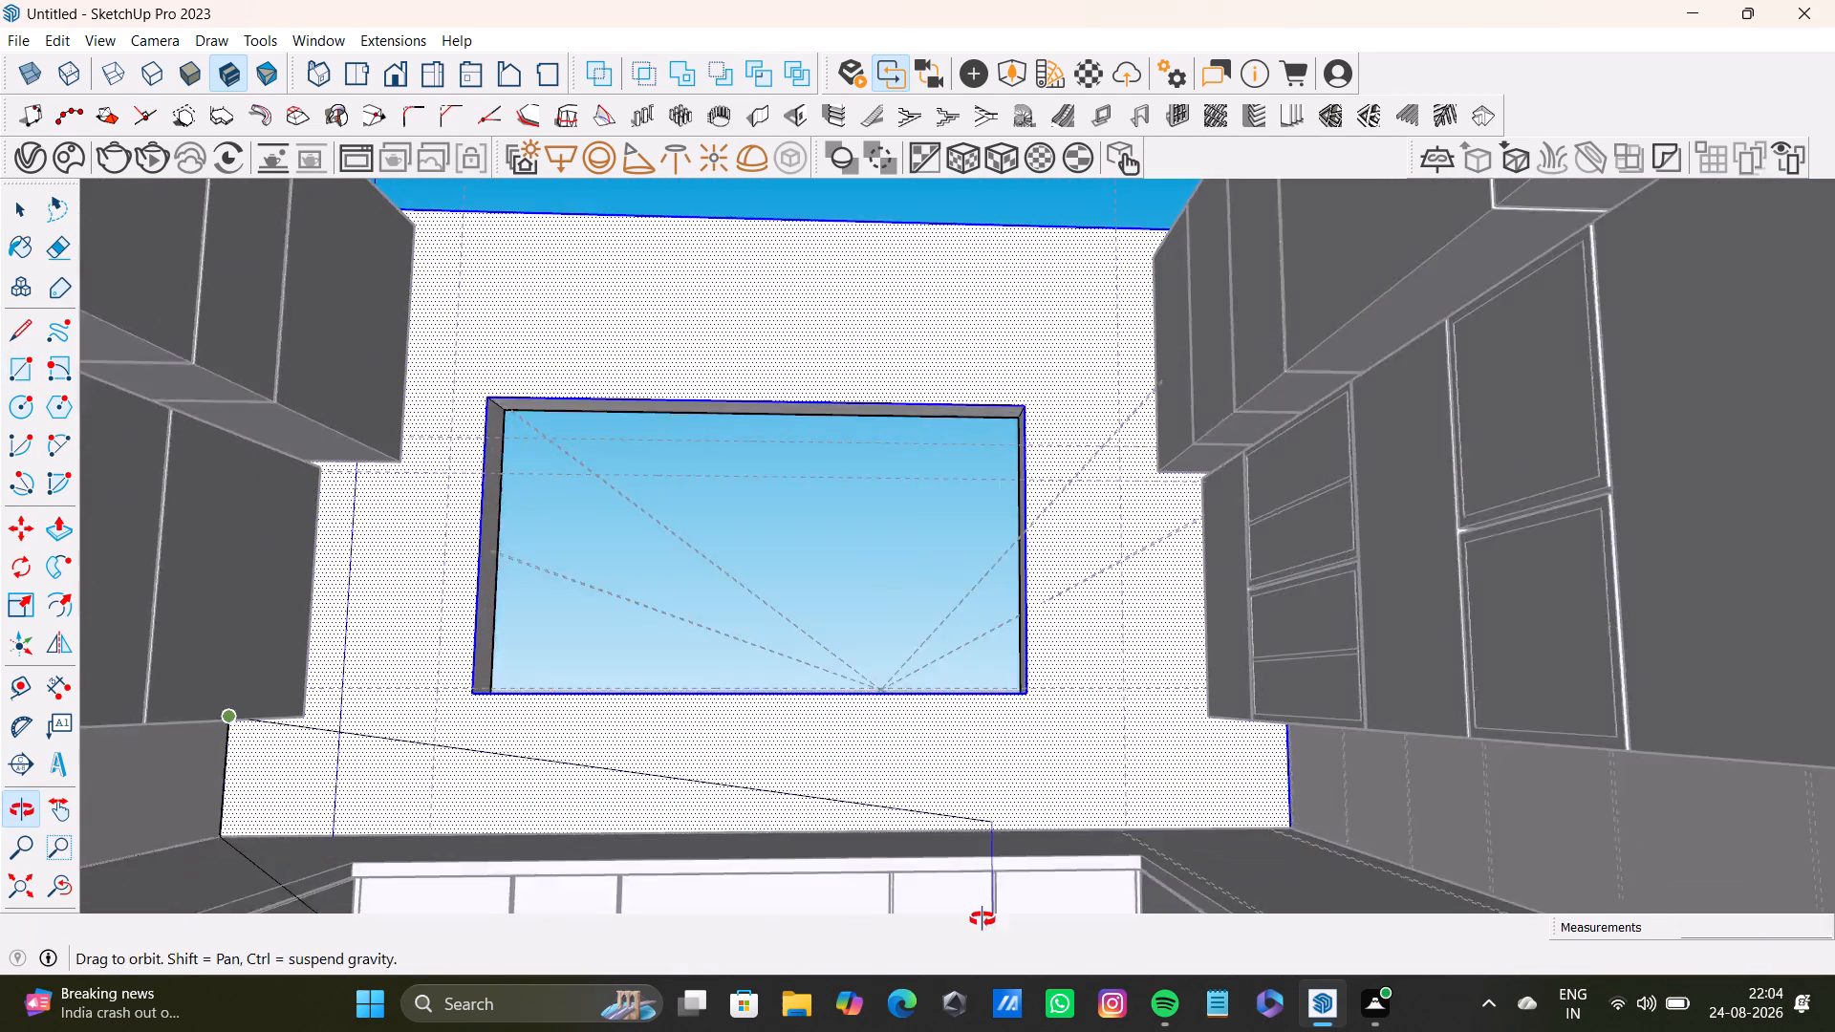
pyautogui.moveTo(982, 919); pyautogui.dragTo(982, 923, button='middle')
pyautogui.scroll(2, 898, 773)
pyautogui.scroll(3, 1120, 755)
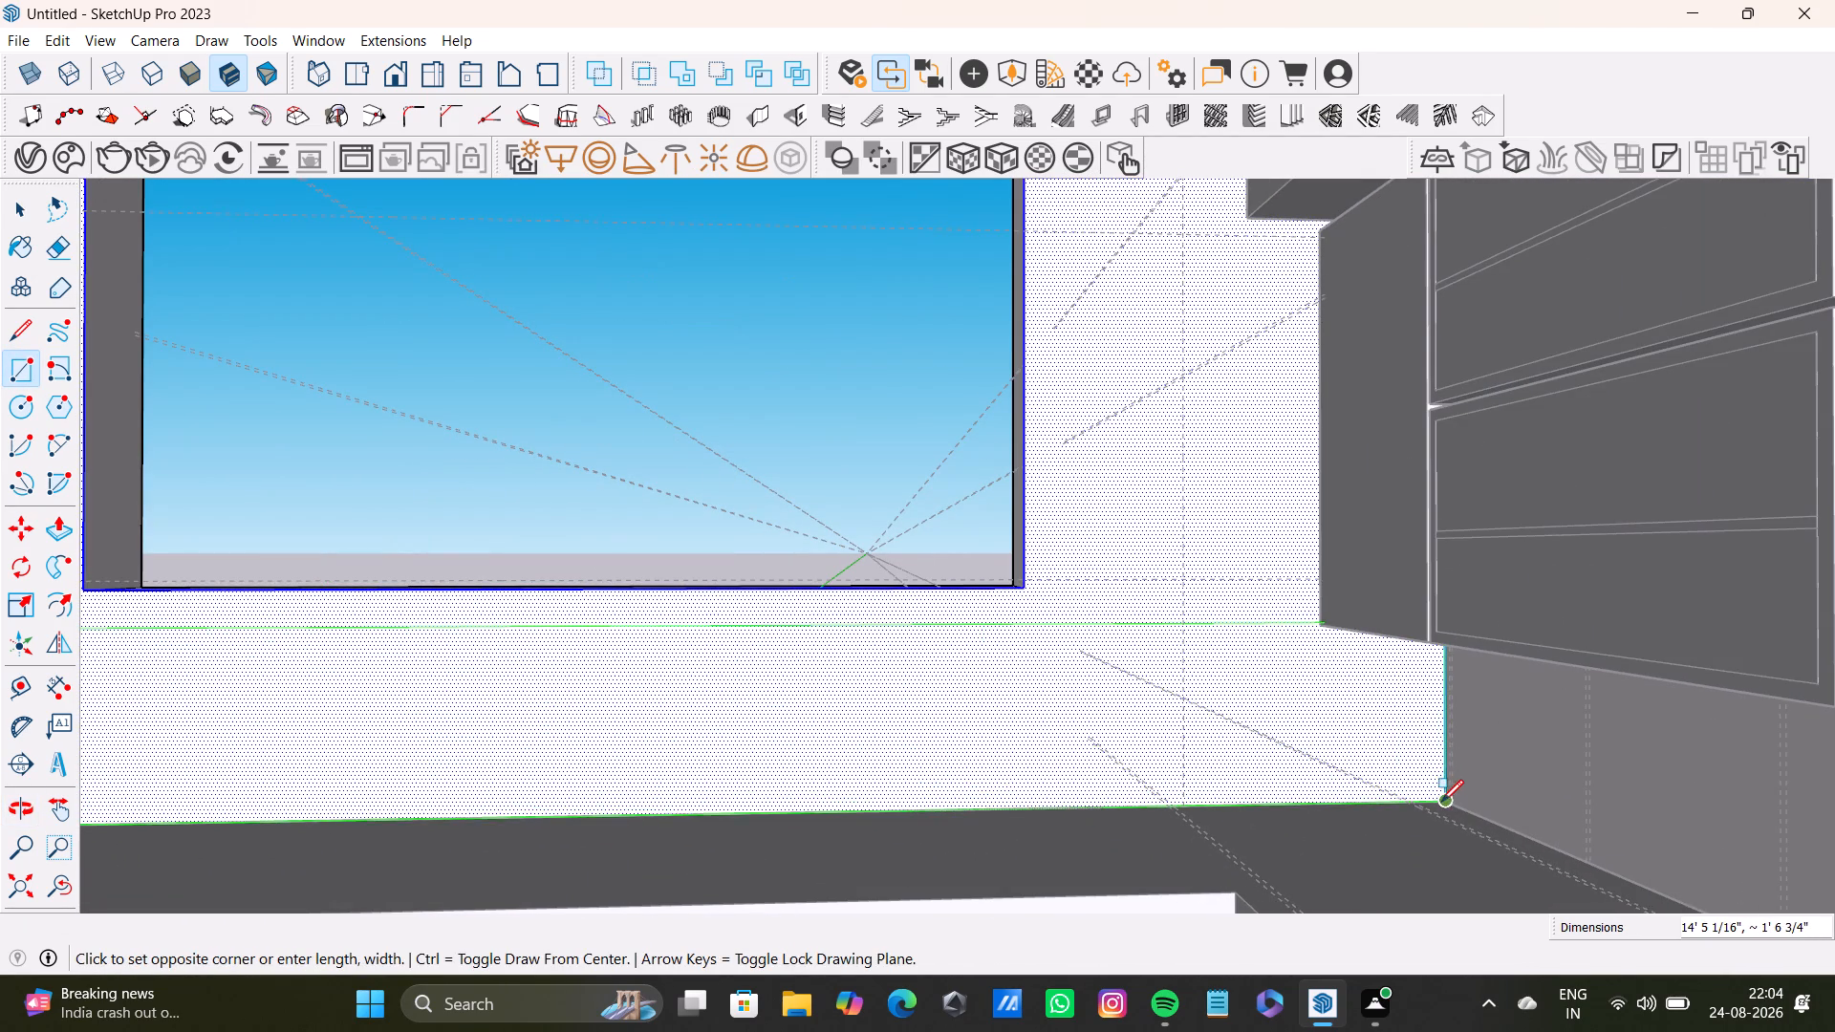
pyautogui.click(1443, 802)
pyautogui.scroll(-4, 958, 699)
pyautogui.press('space')
# Move the rectangle's top edge up to the window's bottom edge and close the wall group.
pyautogui.moveTo(953, 697); pyautogui.dragTo(996, 716, button='middle')
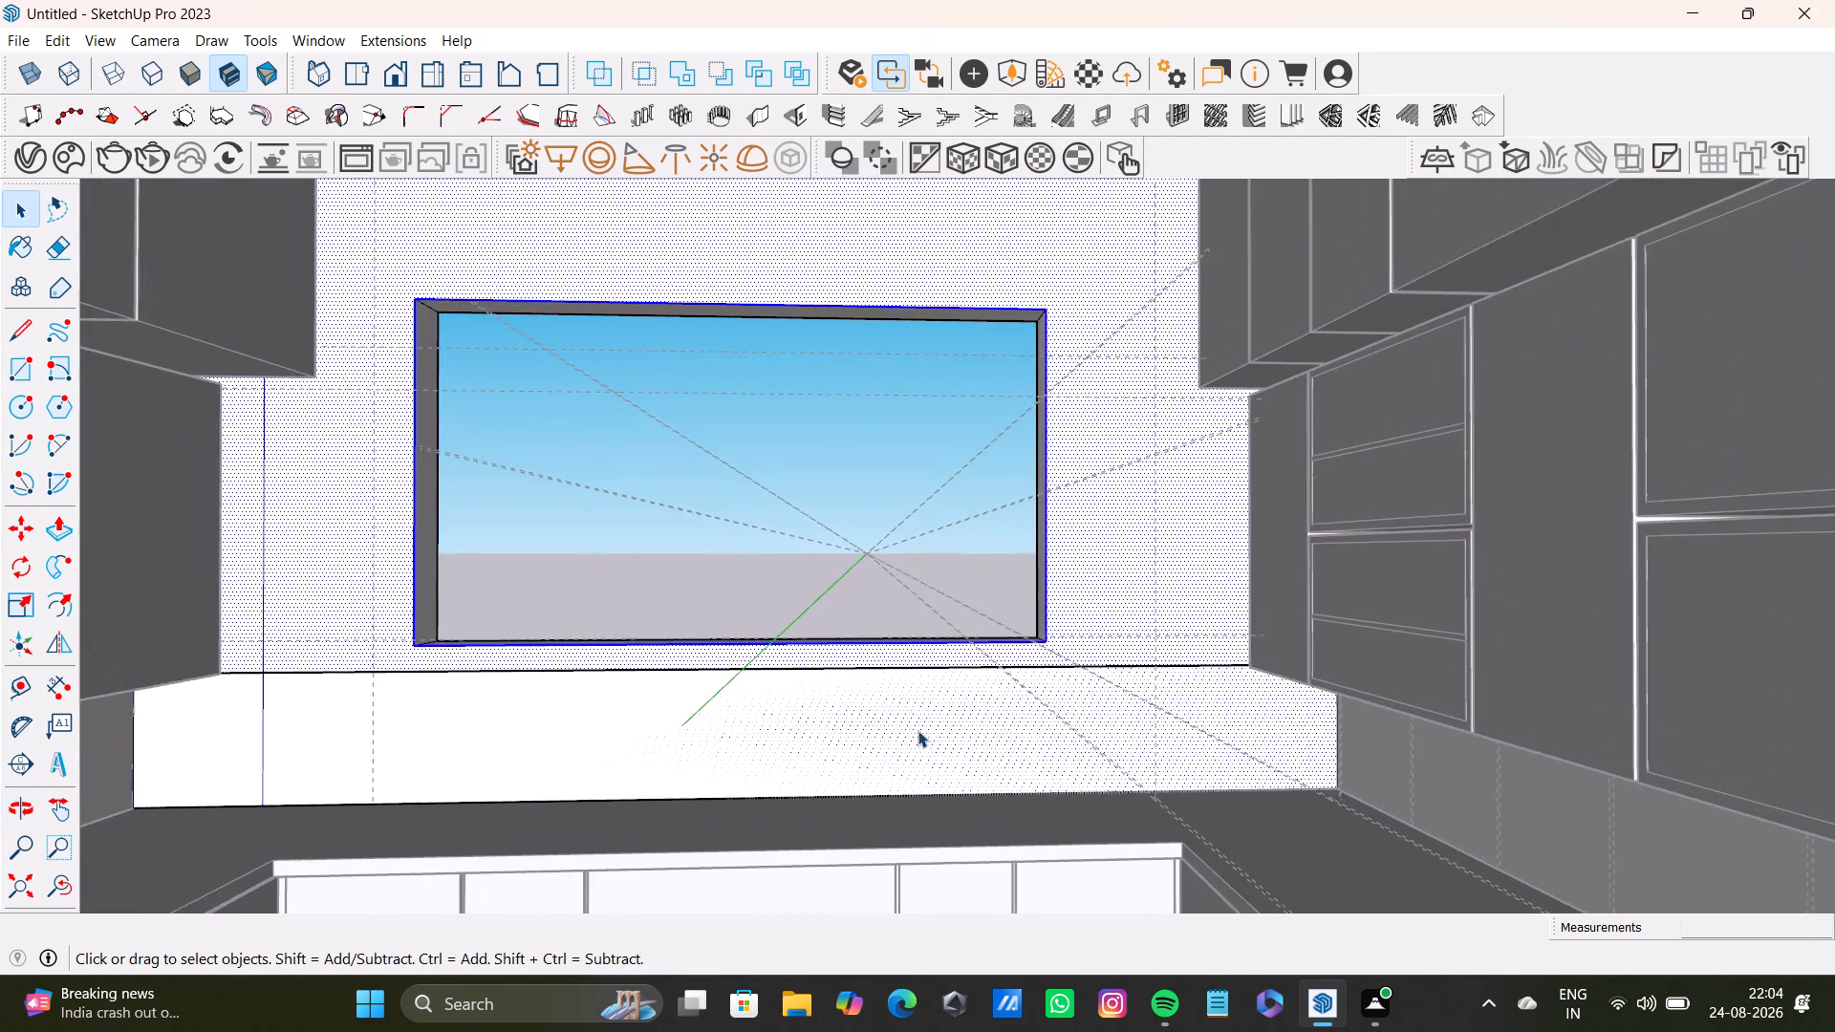
pyautogui.scroll(7, 917, 730)
pyautogui.click(926, 604)
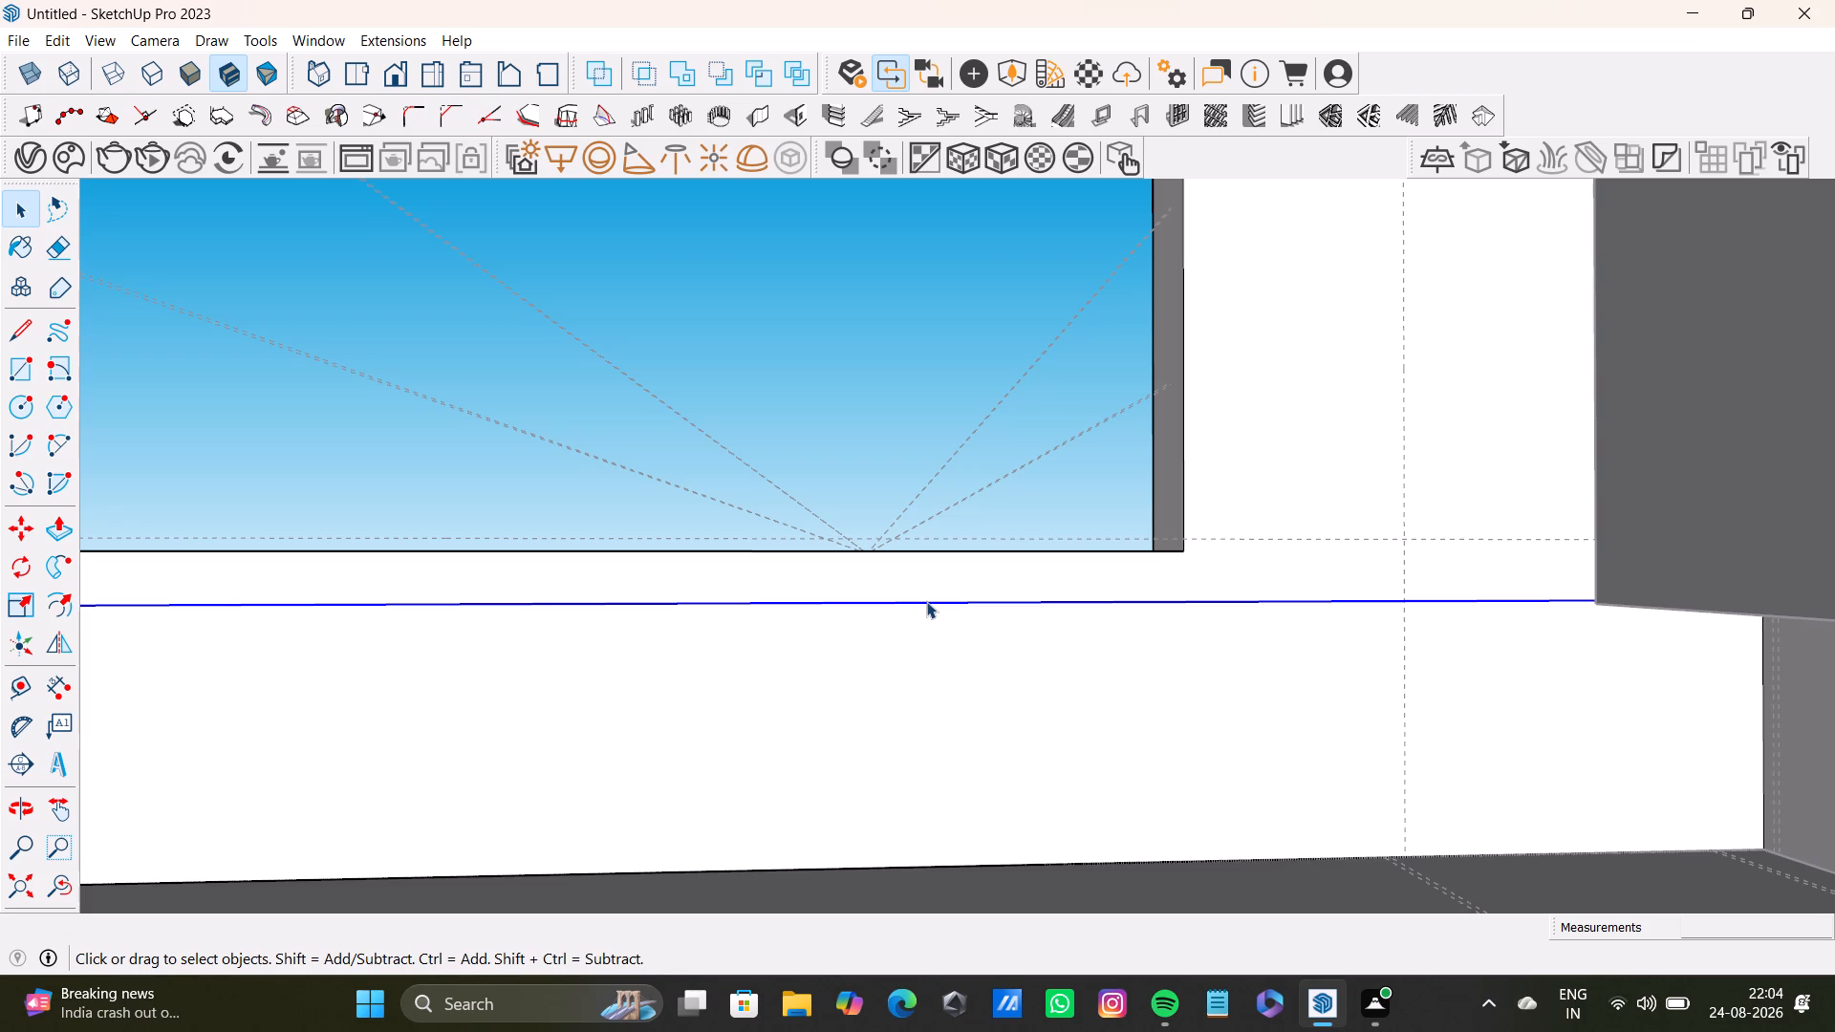
pyautogui.press('m')
pyautogui.moveTo(927, 605); pyautogui.dragTo(920, 574)
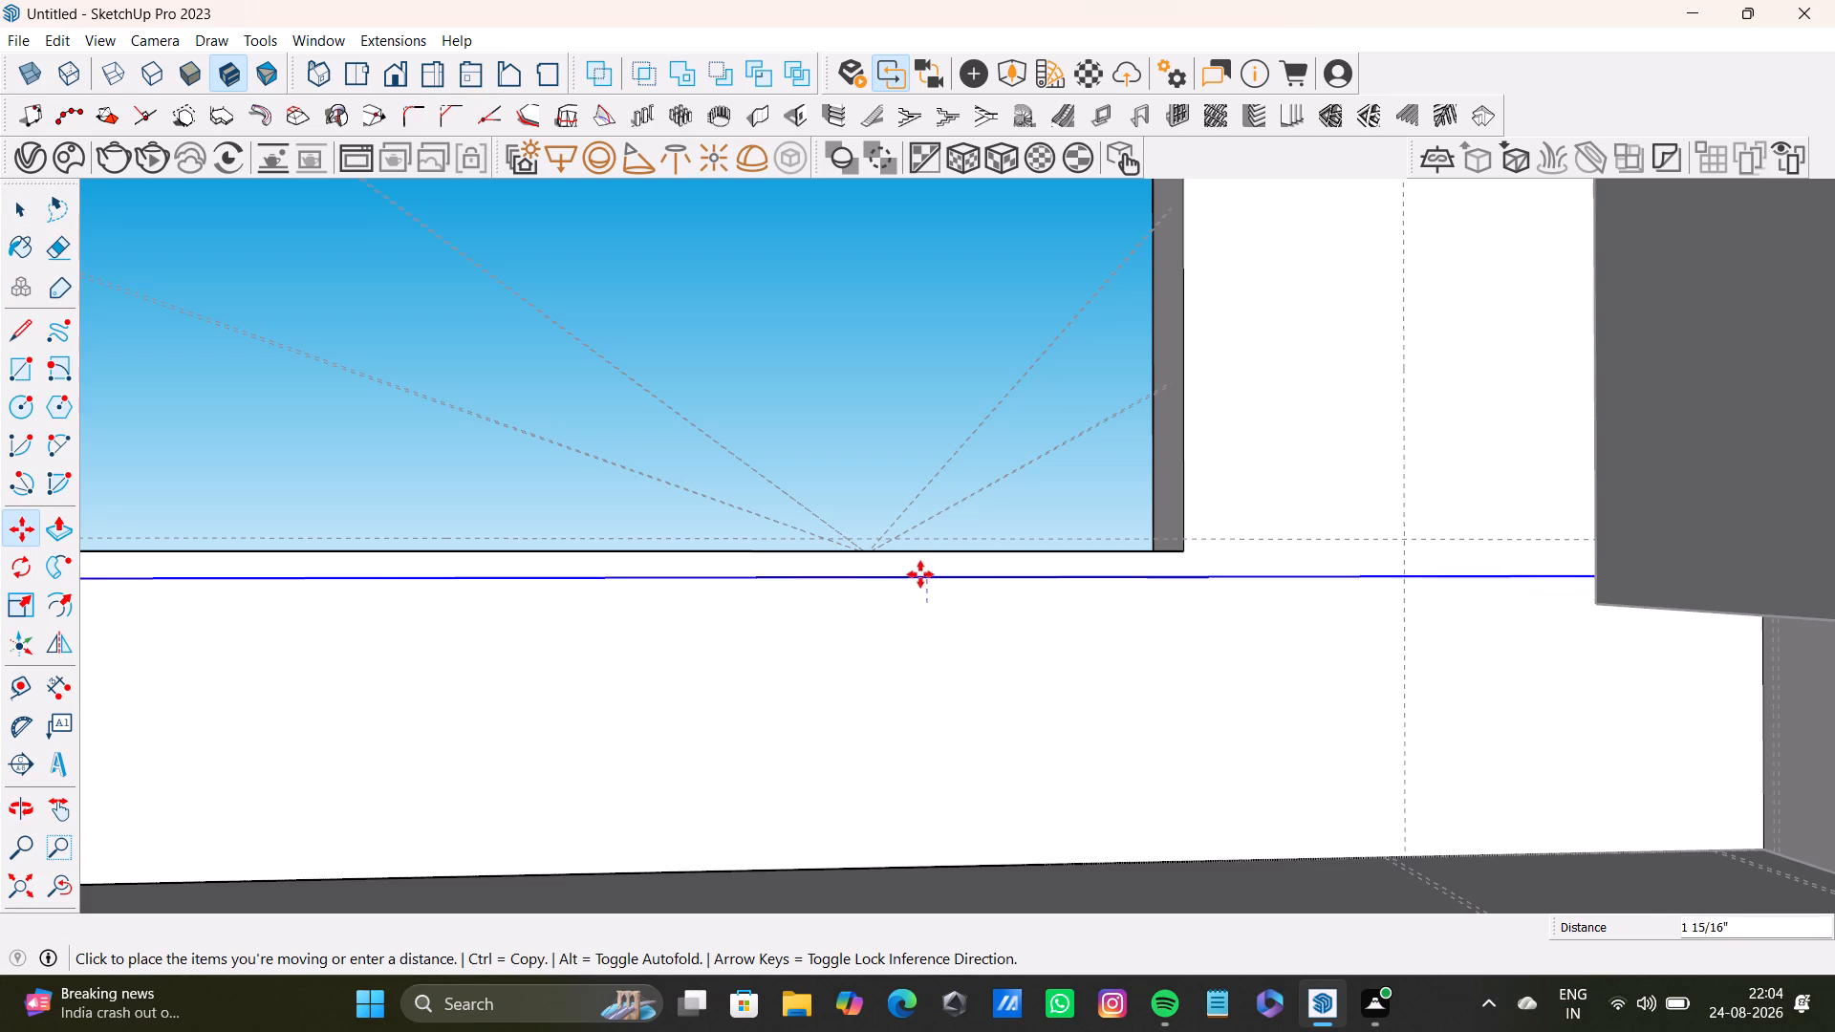
pyautogui.moveTo(920, 574); pyautogui.dragTo(922, 553)
pyautogui.scroll(-5, 922, 650)
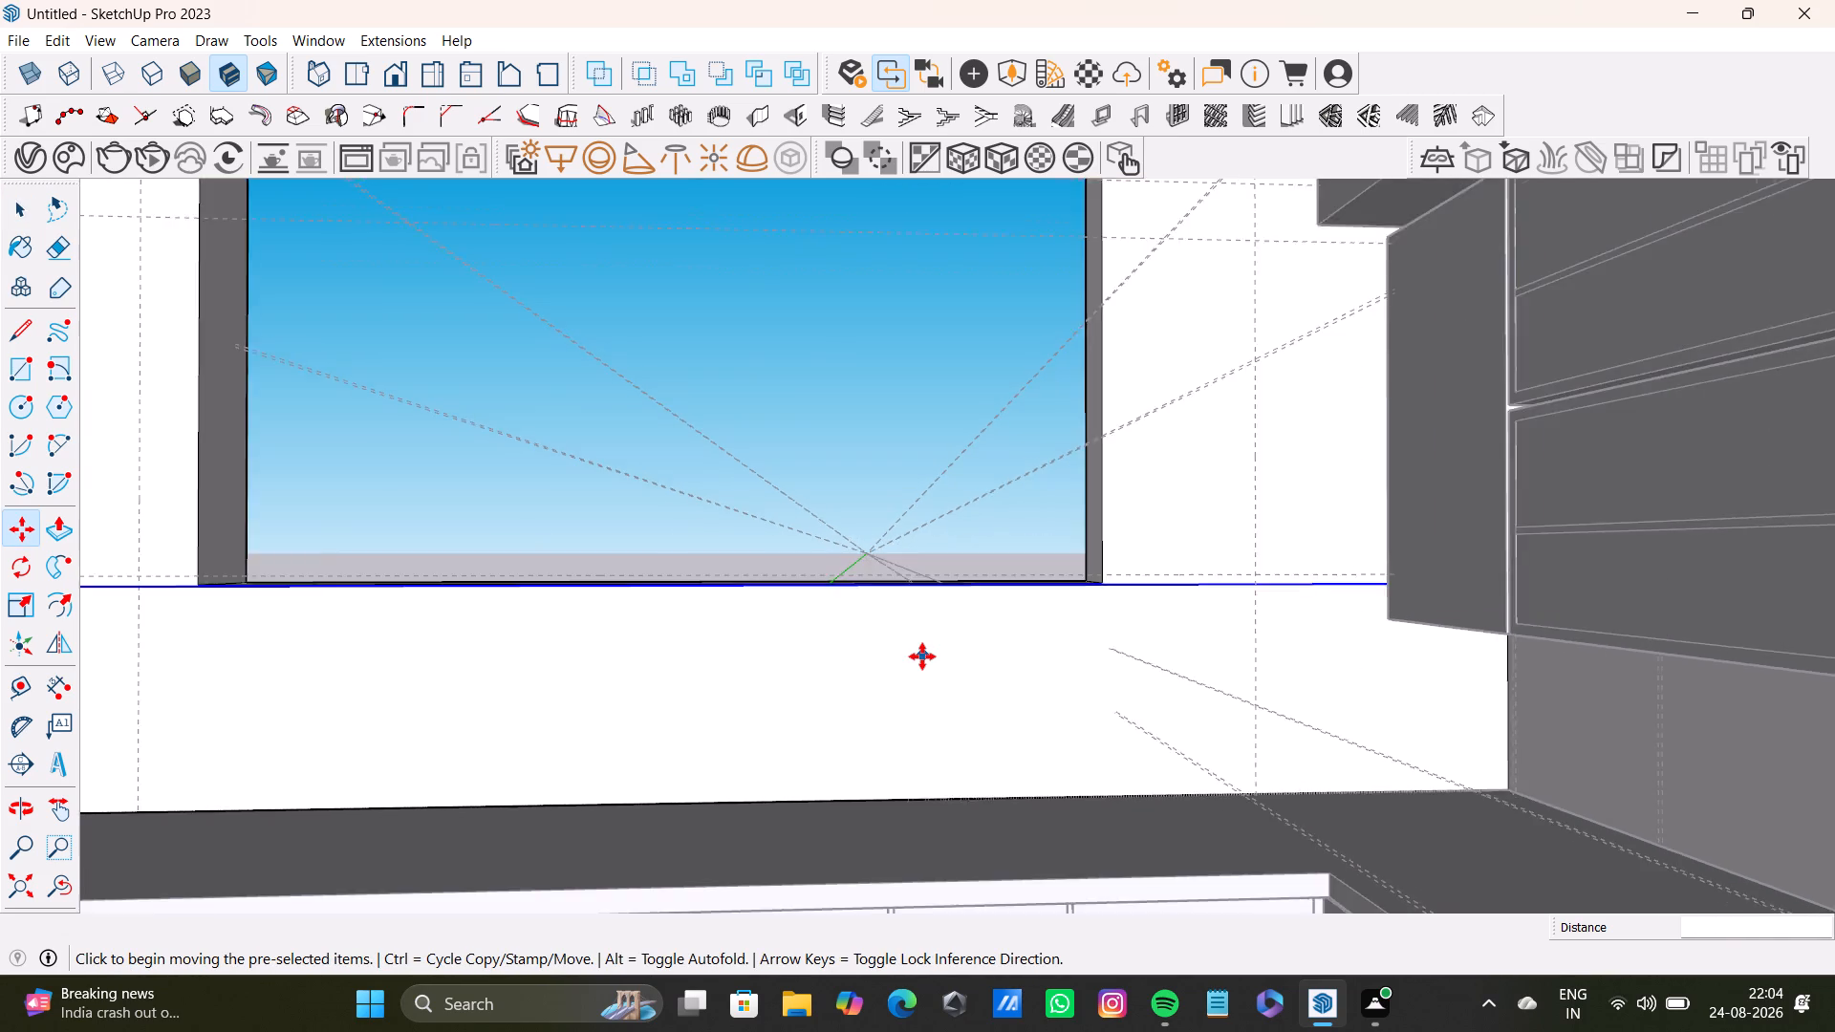
pyautogui.scroll(-2, 922, 656)
pyautogui.keyDown('shift'); pyautogui.moveTo(922, 656); pyautogui.dragTo(1075, 609, button='middle'); pyautogui.keyUp('shift')
pyautogui.moveTo(1082, 606); pyautogui.dragTo(1111, 735, button='middle')
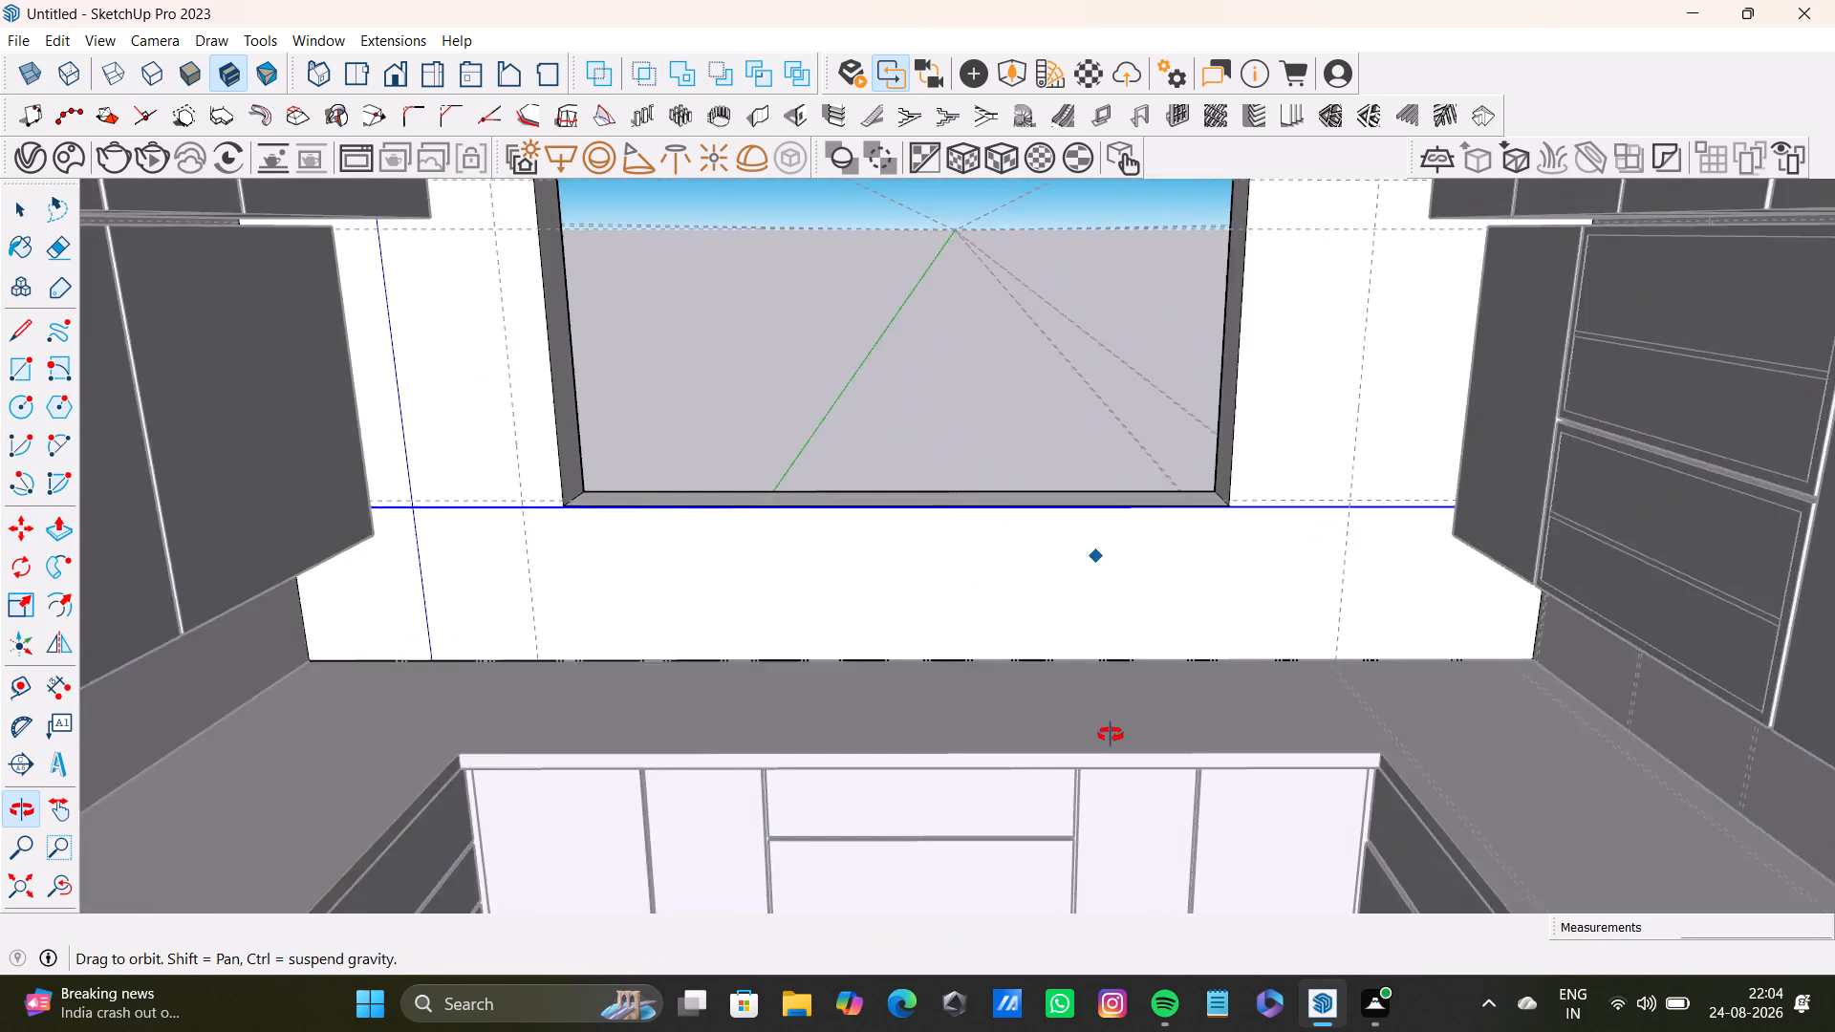
pyautogui.moveTo(1111, 735); pyautogui.dragTo(1136, 677, button='middle')
pyautogui.press('space')
pyautogui.scroll(-14, 1066, 657)
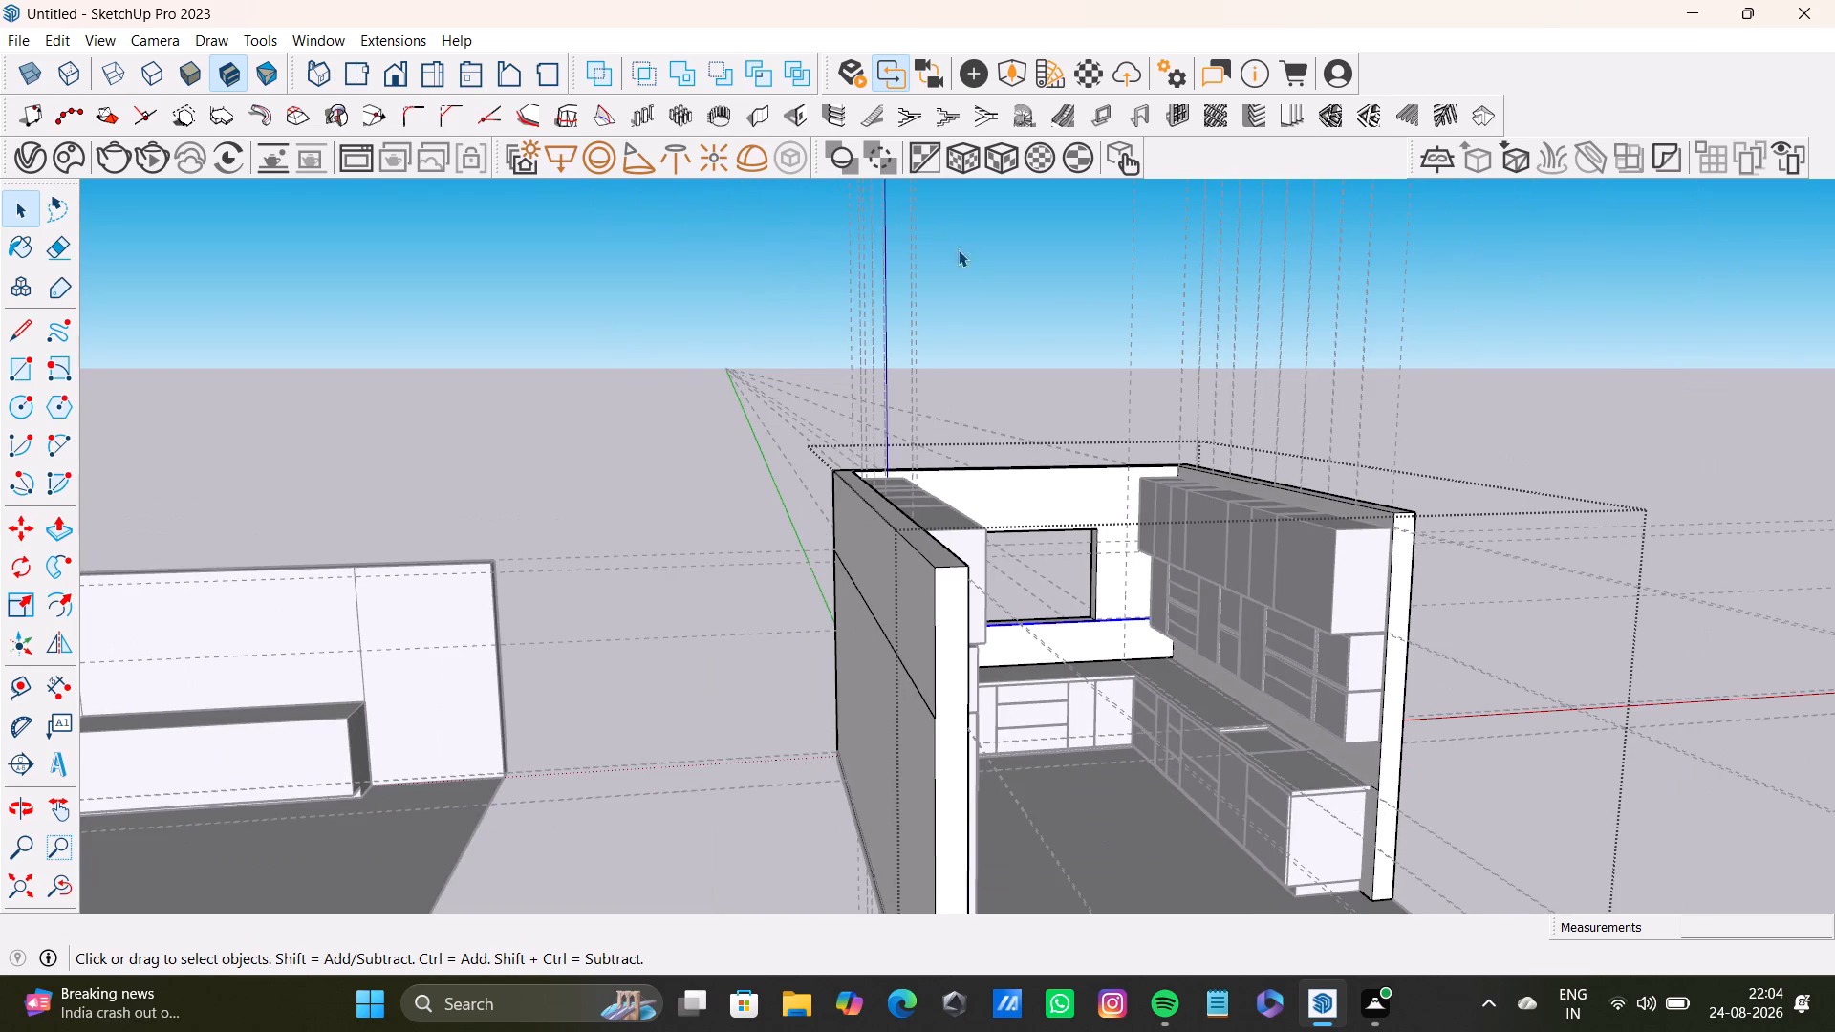
pyautogui.click(1004, 311)
# Examine the backsplash area, countertop runs and open floor from the open end of the kitchen.
pyautogui.scroll(10, 1098, 564)
pyautogui.moveTo(1094, 576); pyautogui.dragTo(988, 313, button='middle')
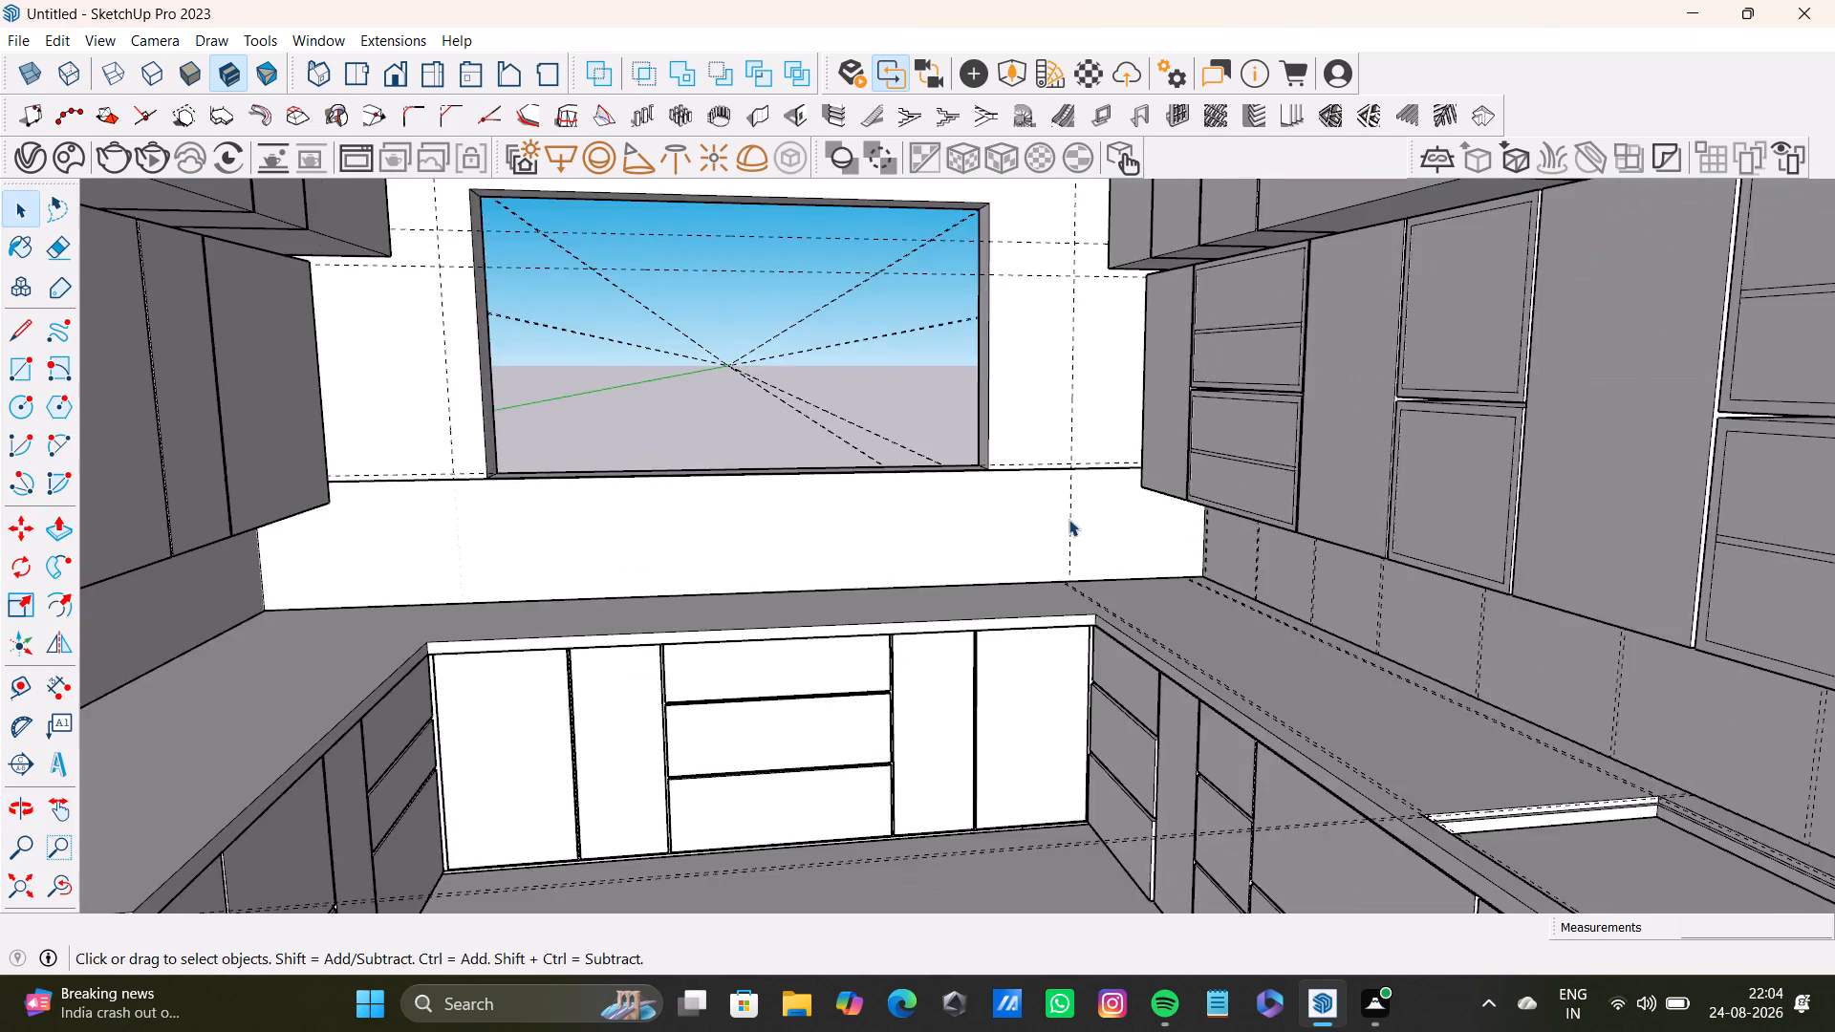
pyautogui.moveTo(1069, 519); pyautogui.dragTo(975, 562, button='middle')
pyautogui.scroll(-8, 975, 564)
pyautogui.keyDown('shift'); pyautogui.moveTo(974, 568); pyautogui.dragTo(928, 359, button='middle'); pyautogui.keyUp('shift')
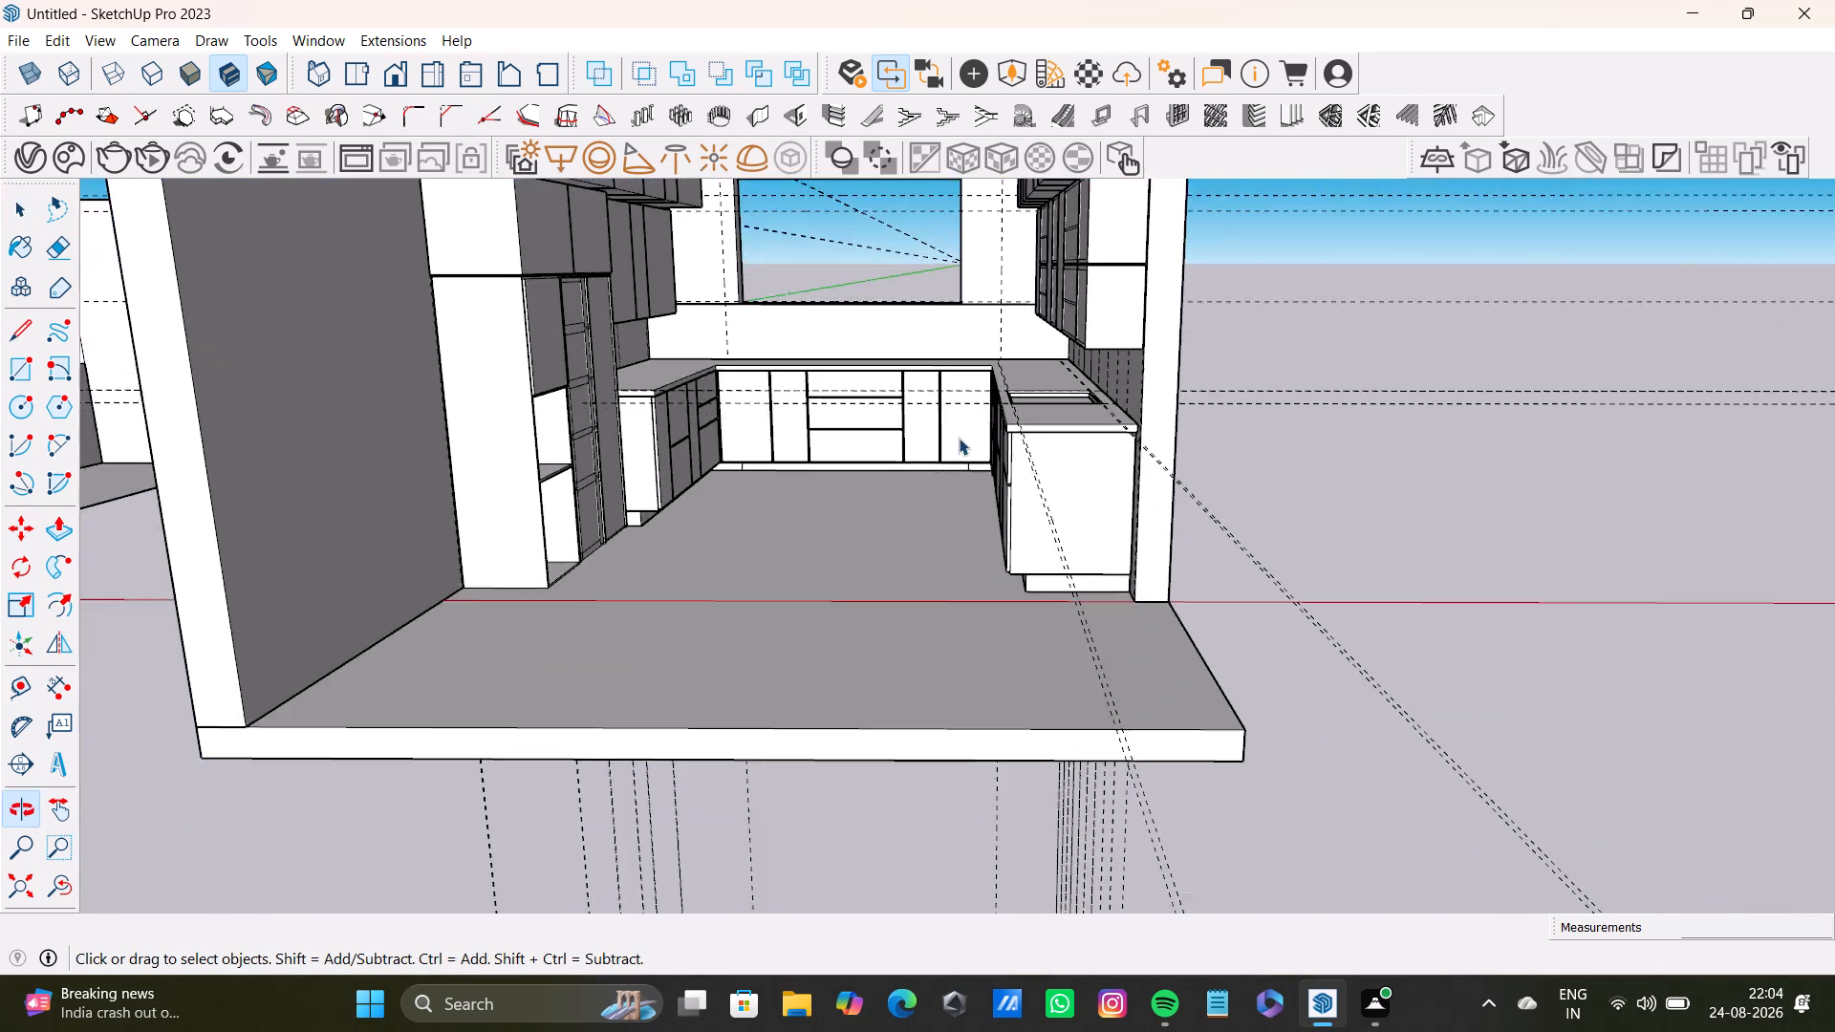
pyautogui.scroll(3, 983, 496)
pyautogui.scroll(-5, 982, 502)
pyautogui.moveTo(1007, 517); pyautogui.dragTo(1022, 657, button='middle')
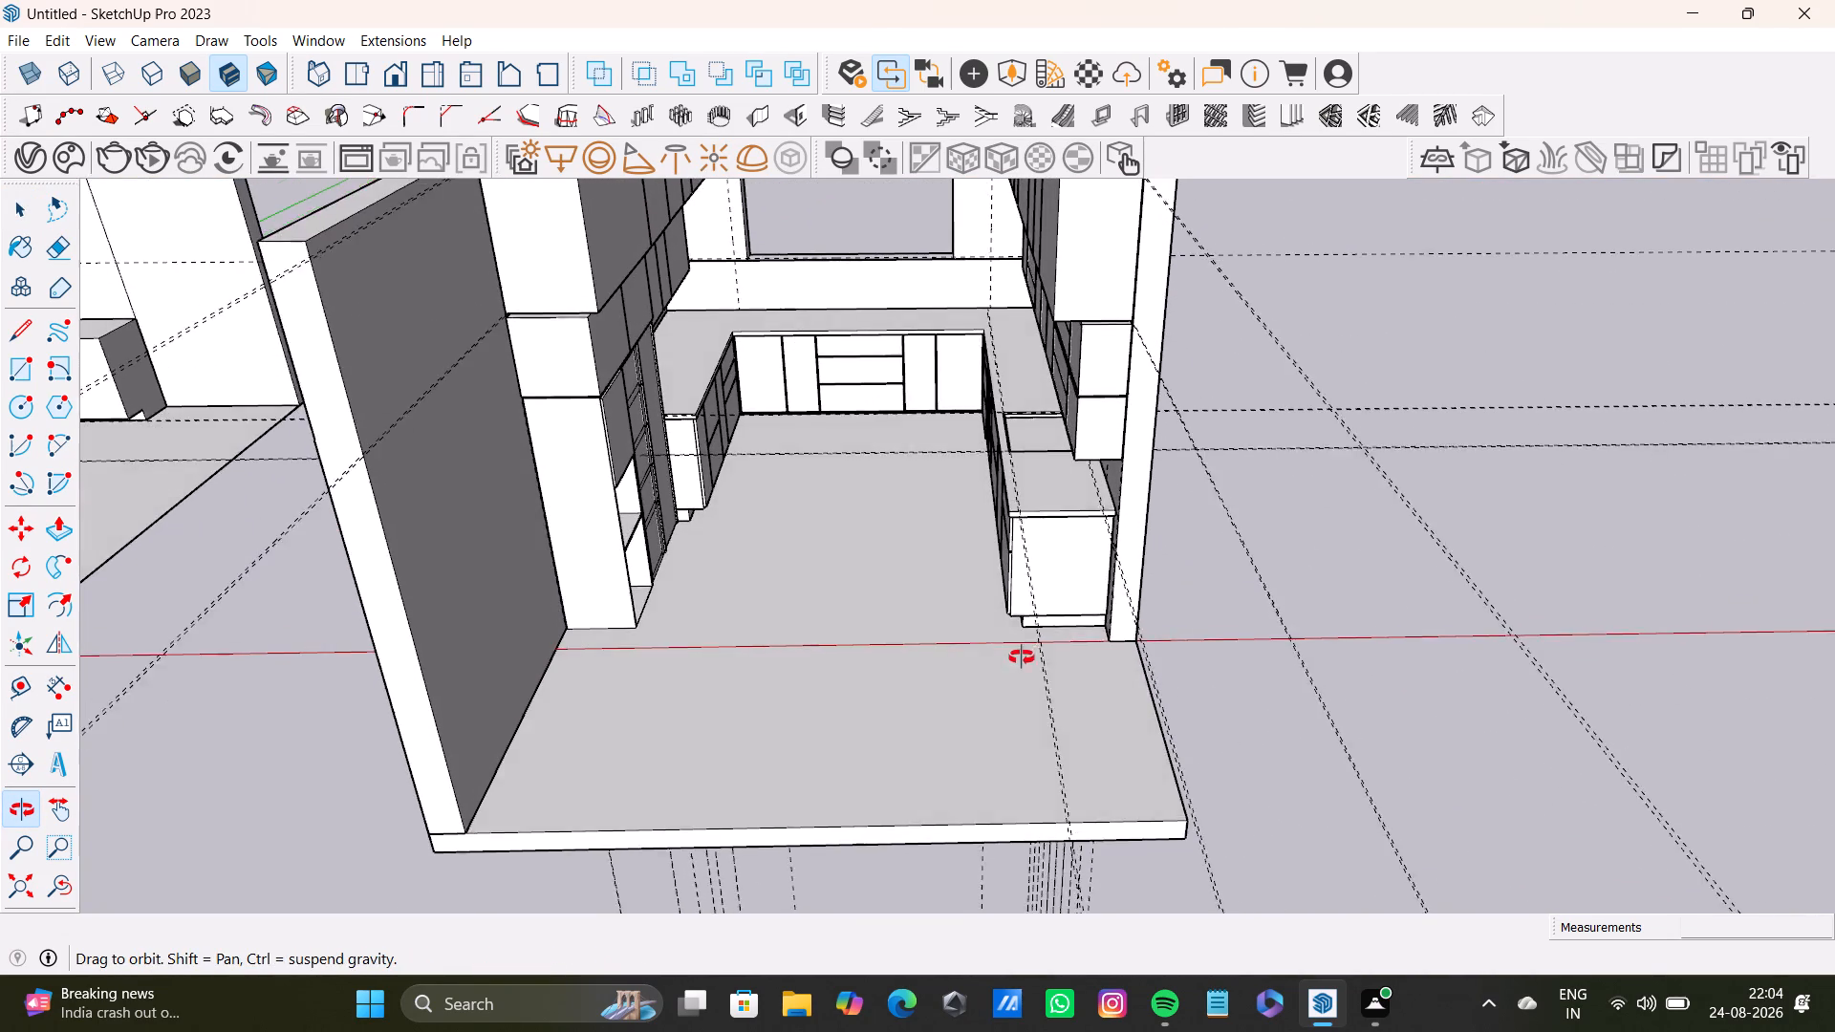
pyautogui.moveTo(1022, 657); pyautogui.dragTo(1020, 670, button='middle')
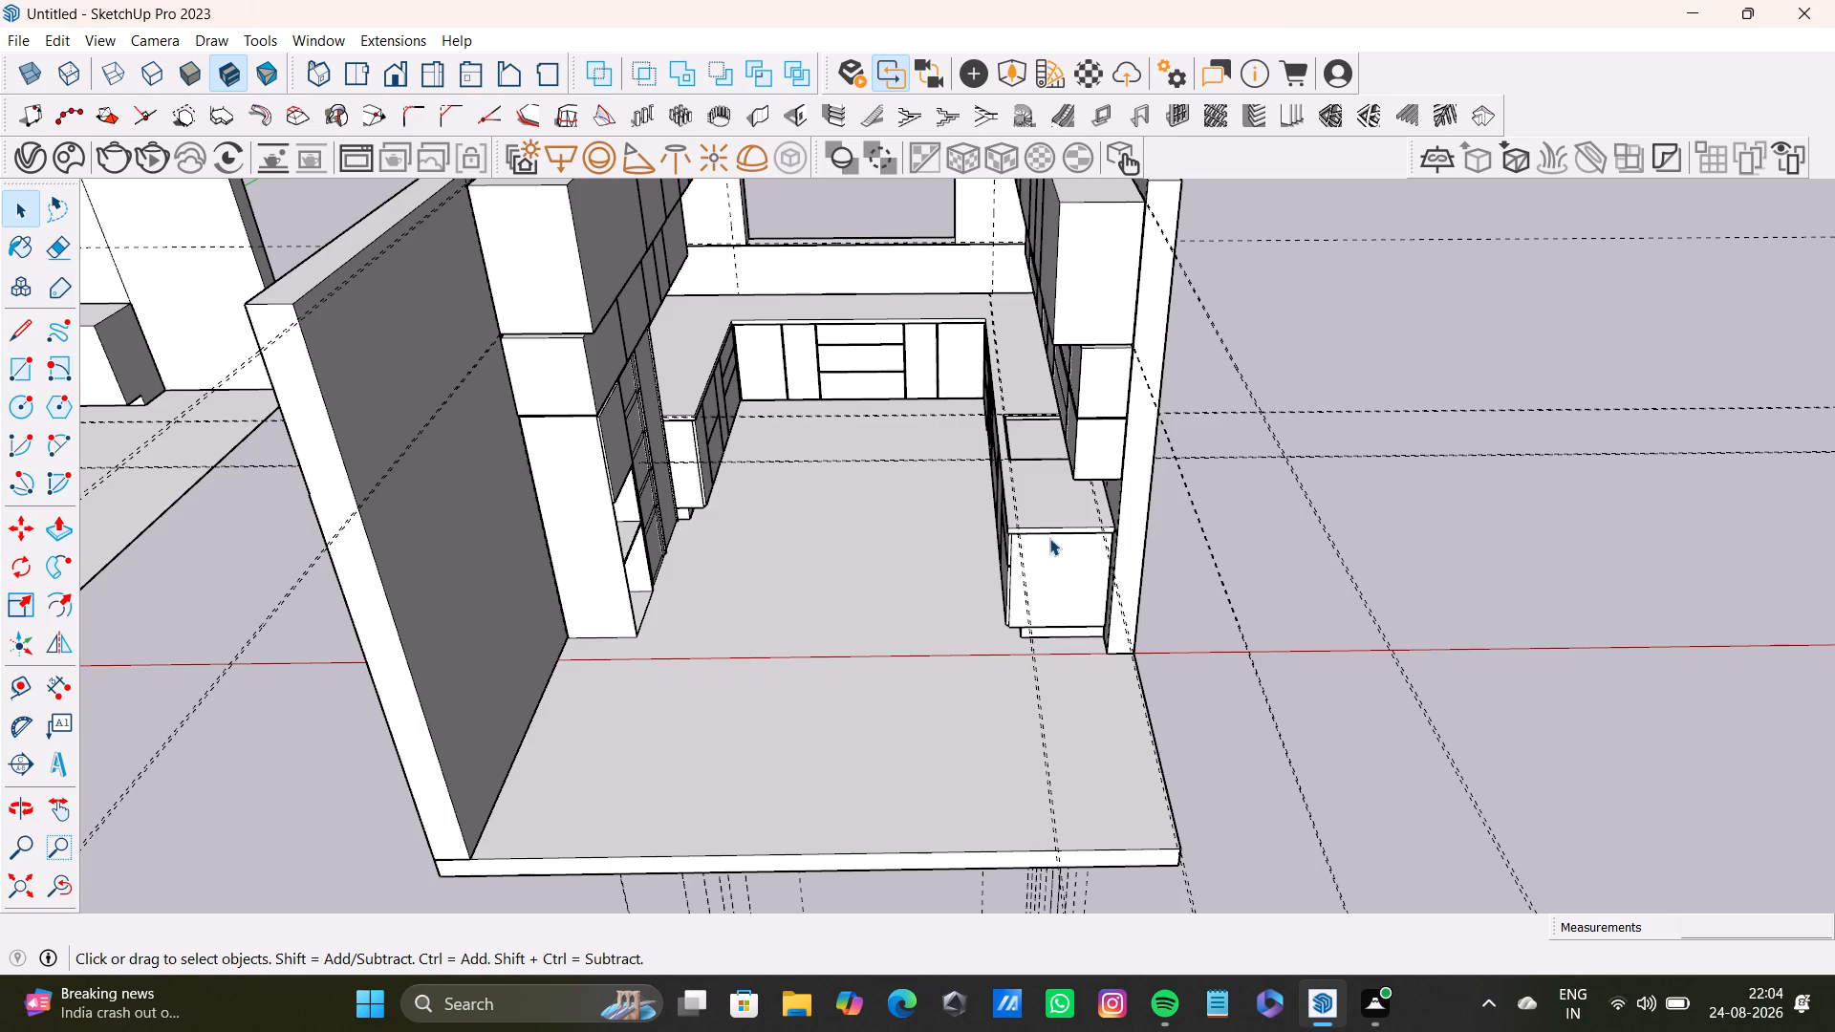
pyautogui.moveTo(1011, 636); pyautogui.dragTo(1229, 683, button='middle')
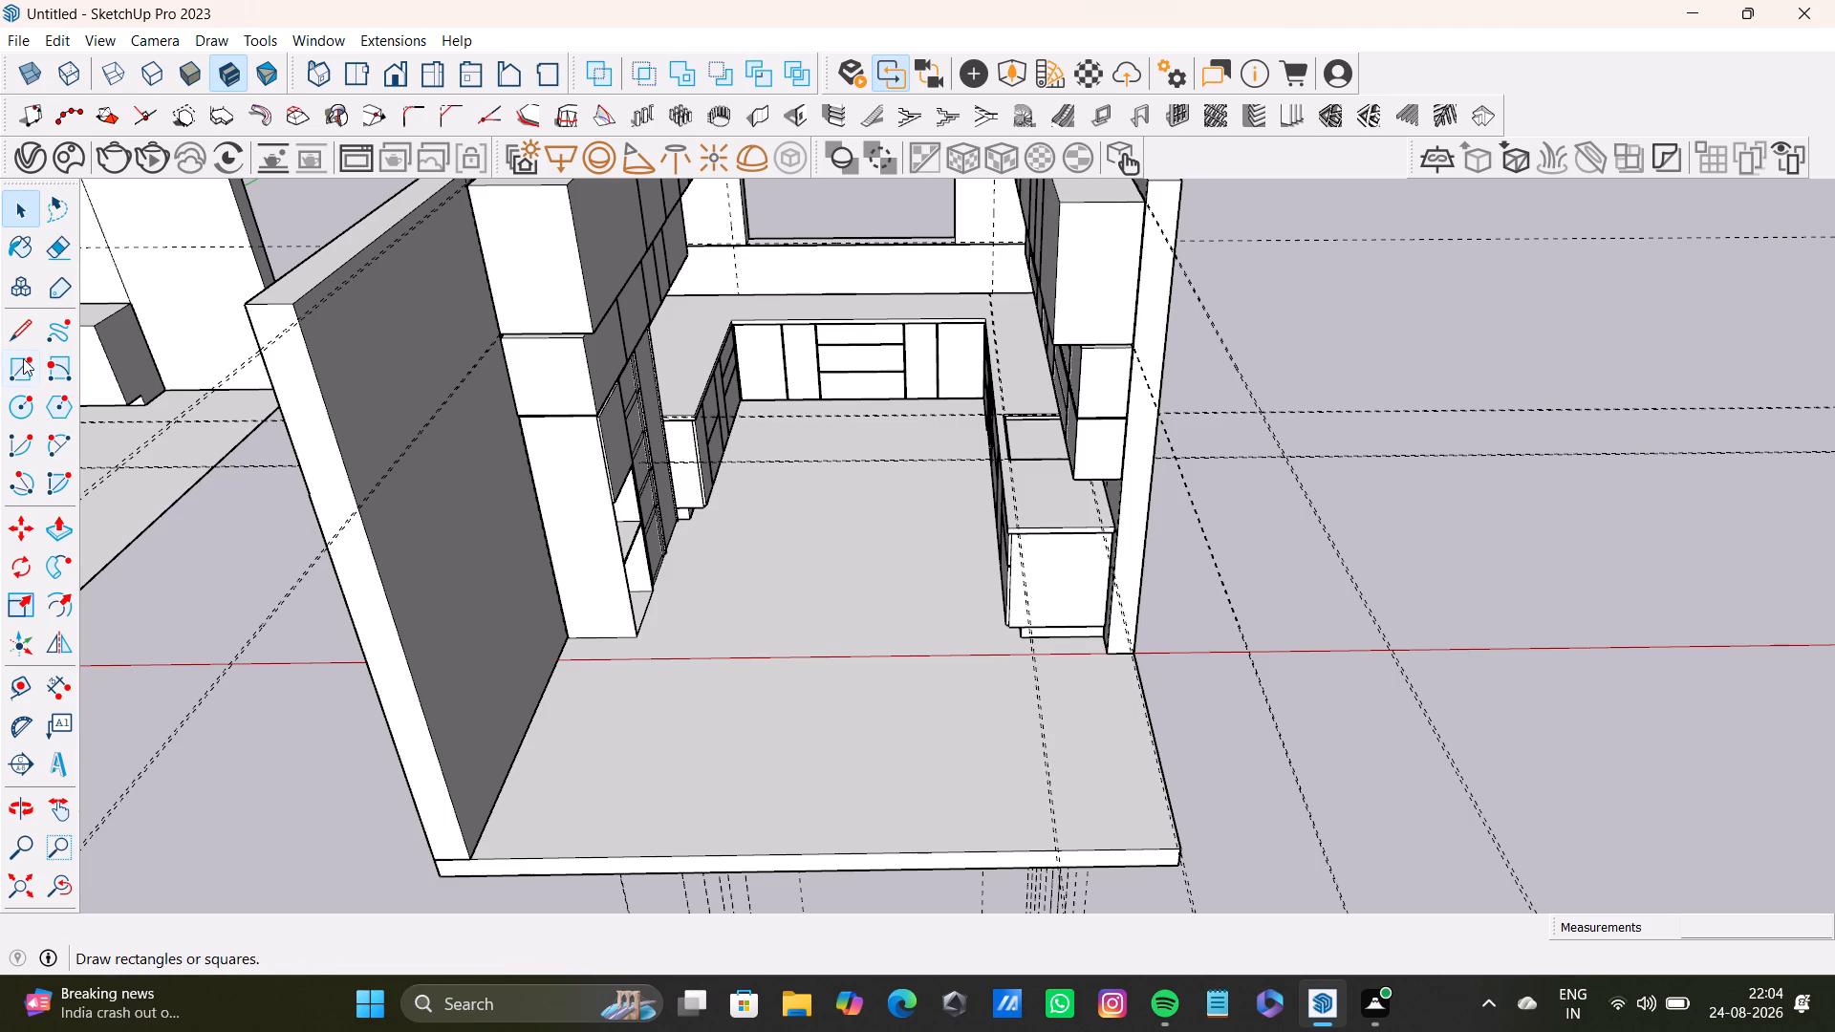
# Place a guide parallel to the open floor's side edge beyond the appliance-side wall end, offset 9" outward.
pyautogui.moveTo(12, 679); pyautogui.dragTo(17, 688)
pyautogui.scroll(5, 714, 693)
pyautogui.keyDown('shift'); pyautogui.moveTo(1115, 769); pyautogui.dragTo(1099, 753, button='middle'); pyautogui.keyUp('shift')
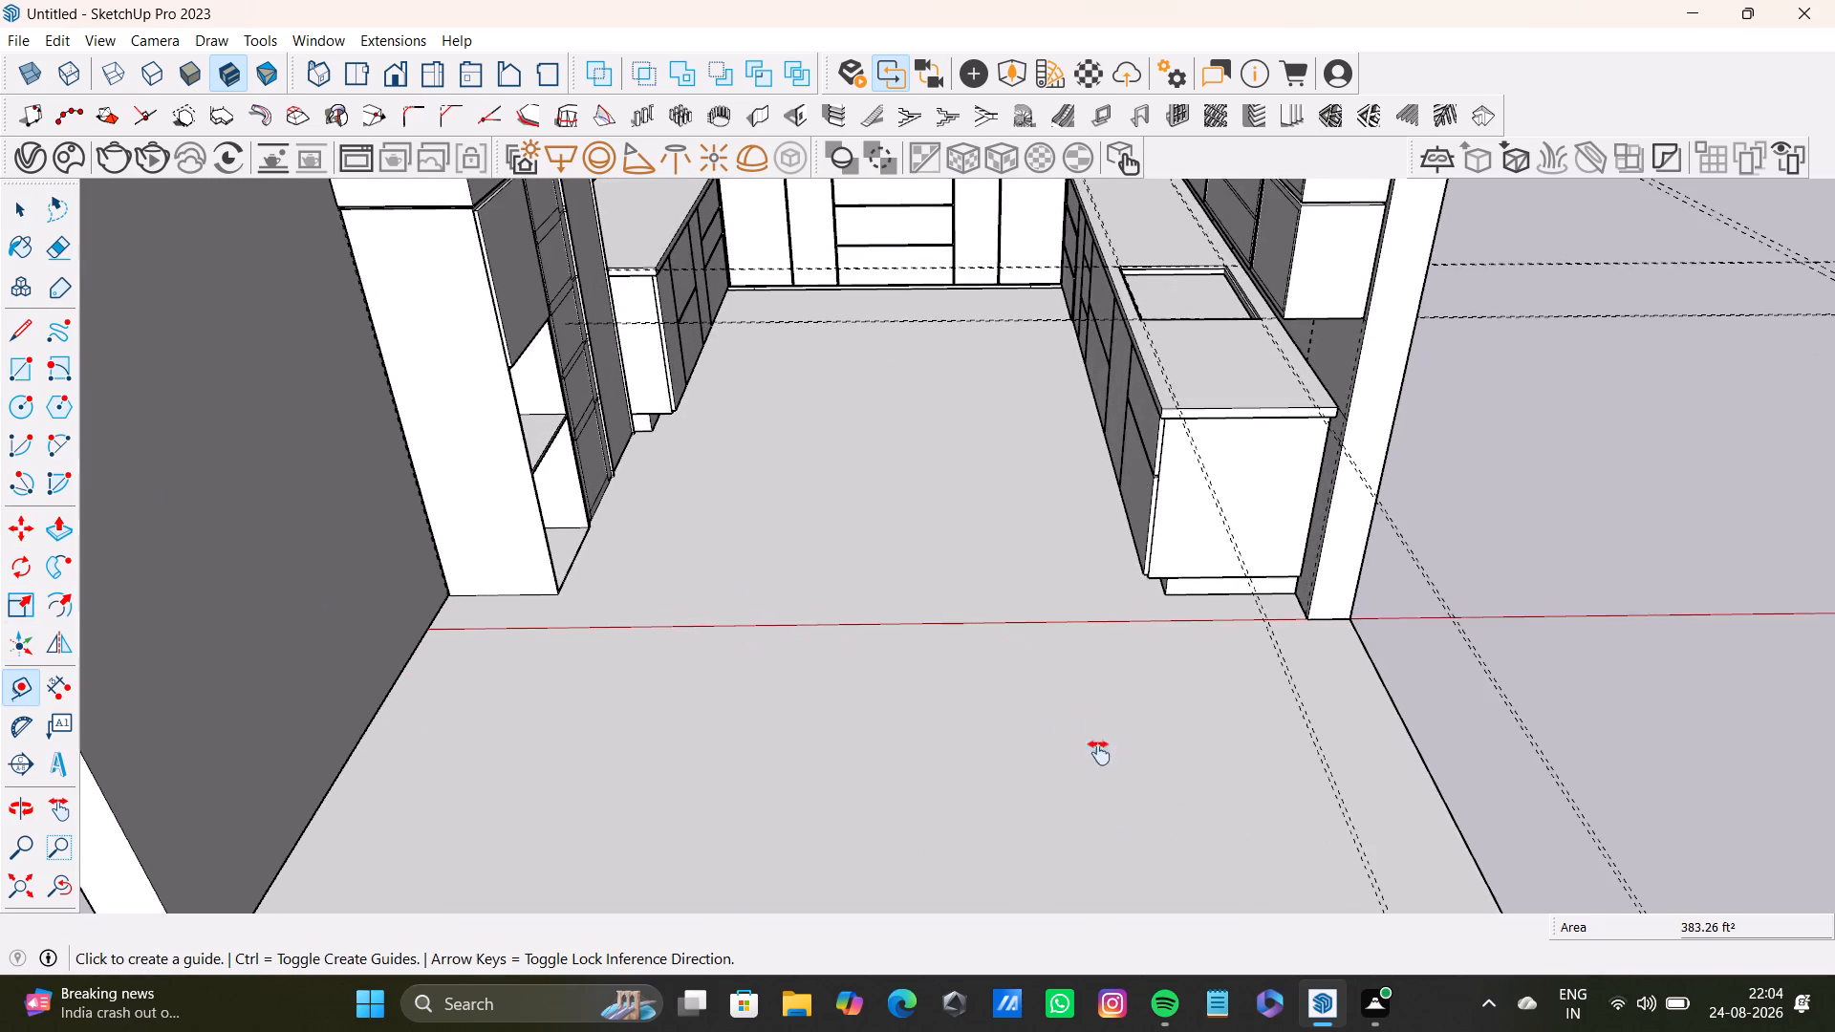
pyautogui.keyDown('shift'); pyautogui.moveTo(1099, 753); pyautogui.dragTo(785, 591, button='middle'); pyautogui.keyUp('shift')
pyautogui.click(1112, 641)
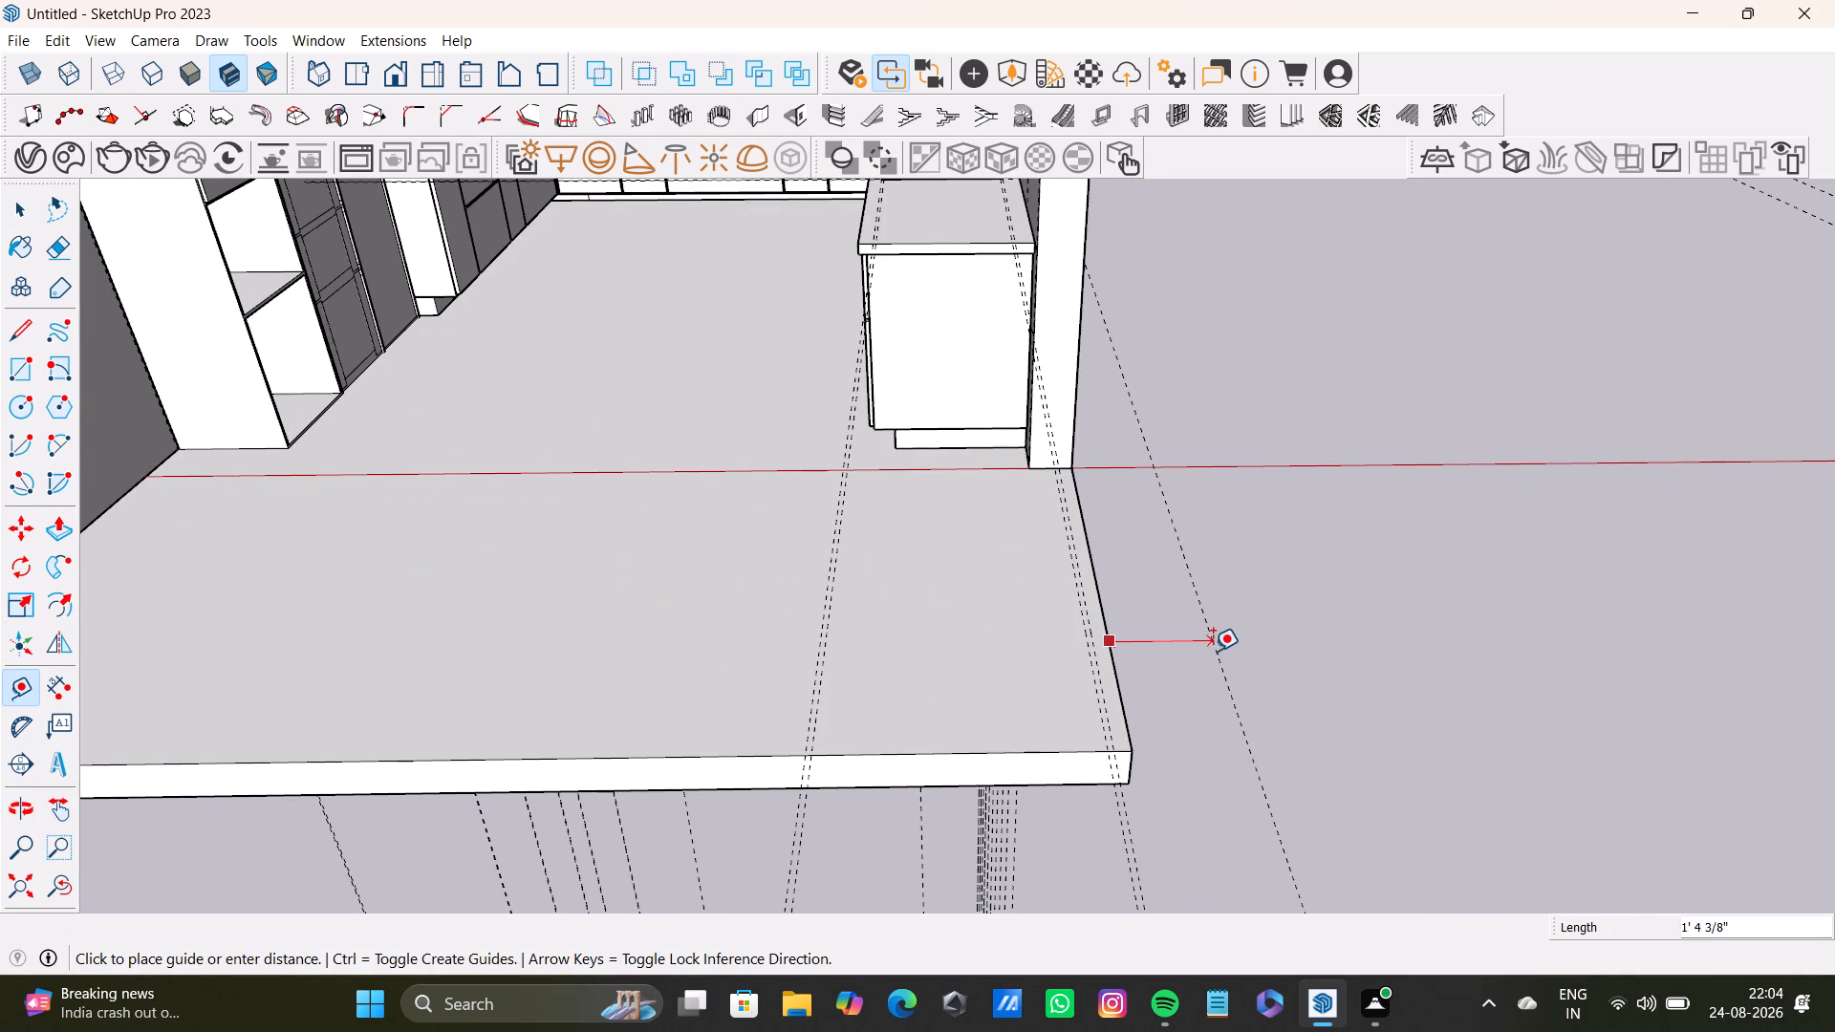
pyautogui.write('9"')
pyautogui.press('Return')
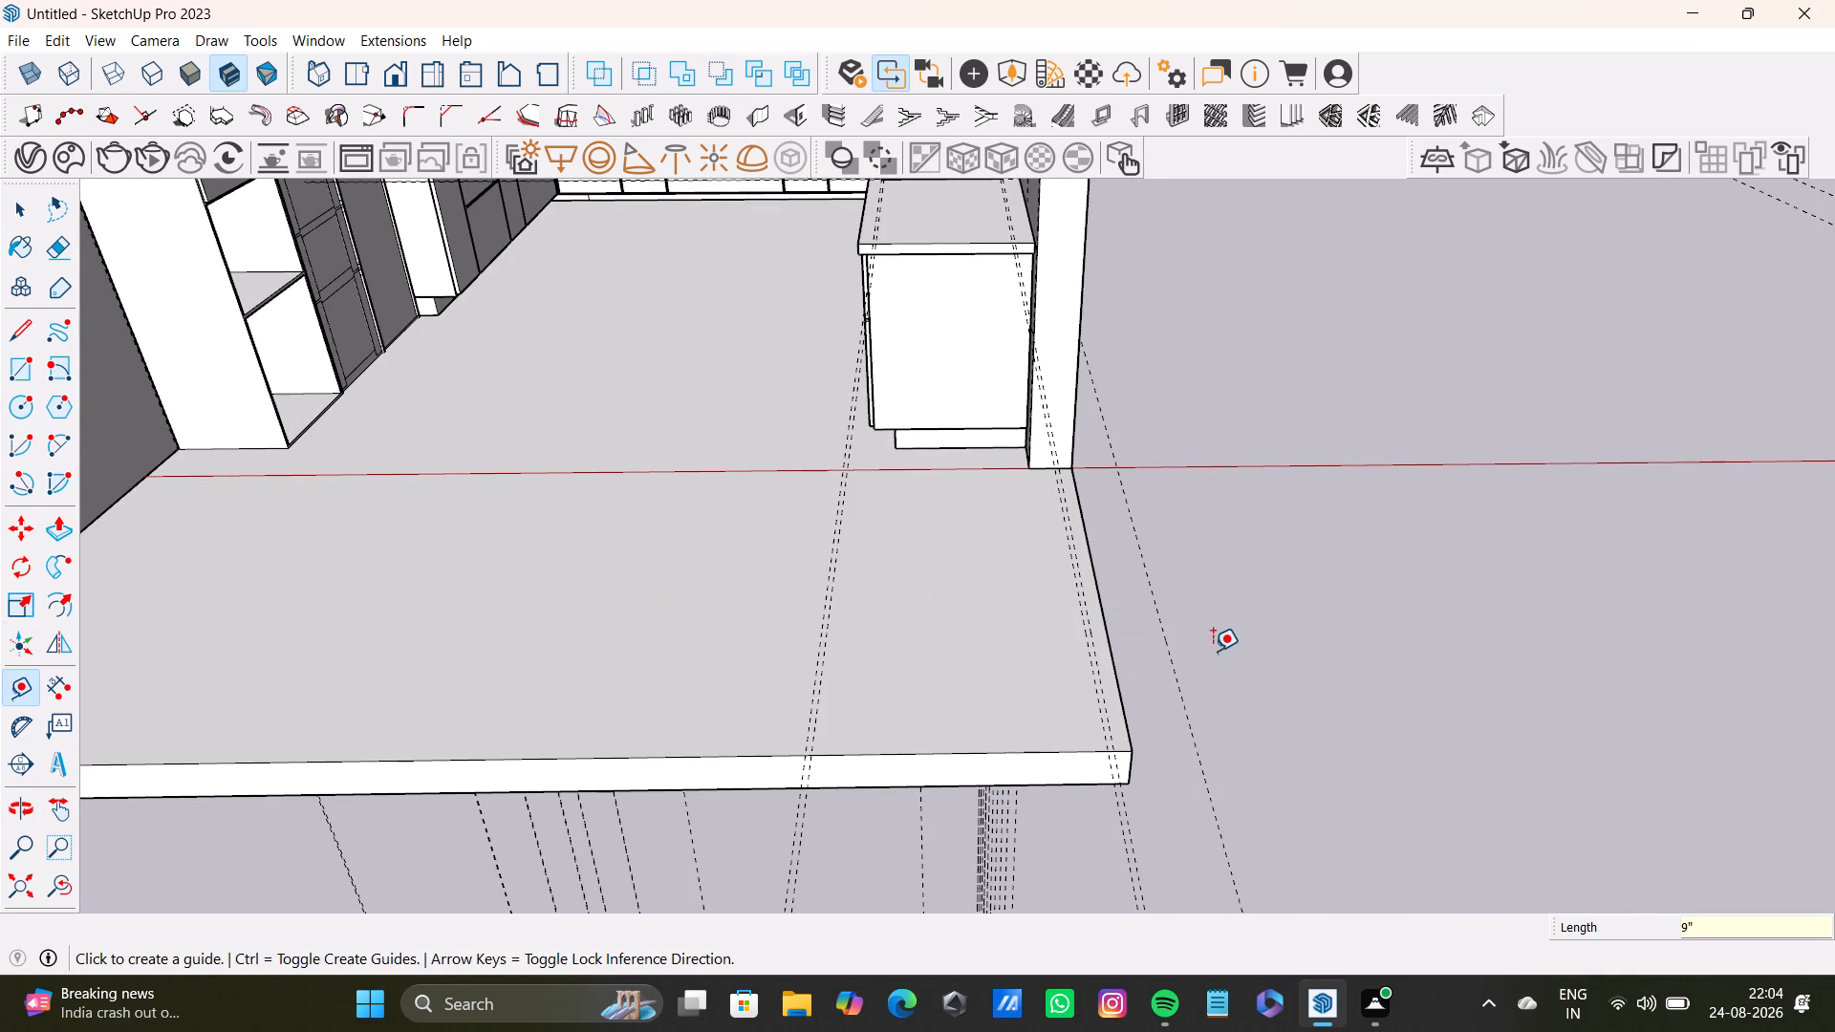
# Draw a 9" line from the wall's outer bottom corner across to the new guide.
pyautogui.press('space')
pyautogui.moveTo(29, 337); pyautogui.dragTo(41, 333)
pyautogui.scroll(7, 1129, 384)
pyautogui.click(23, 333)
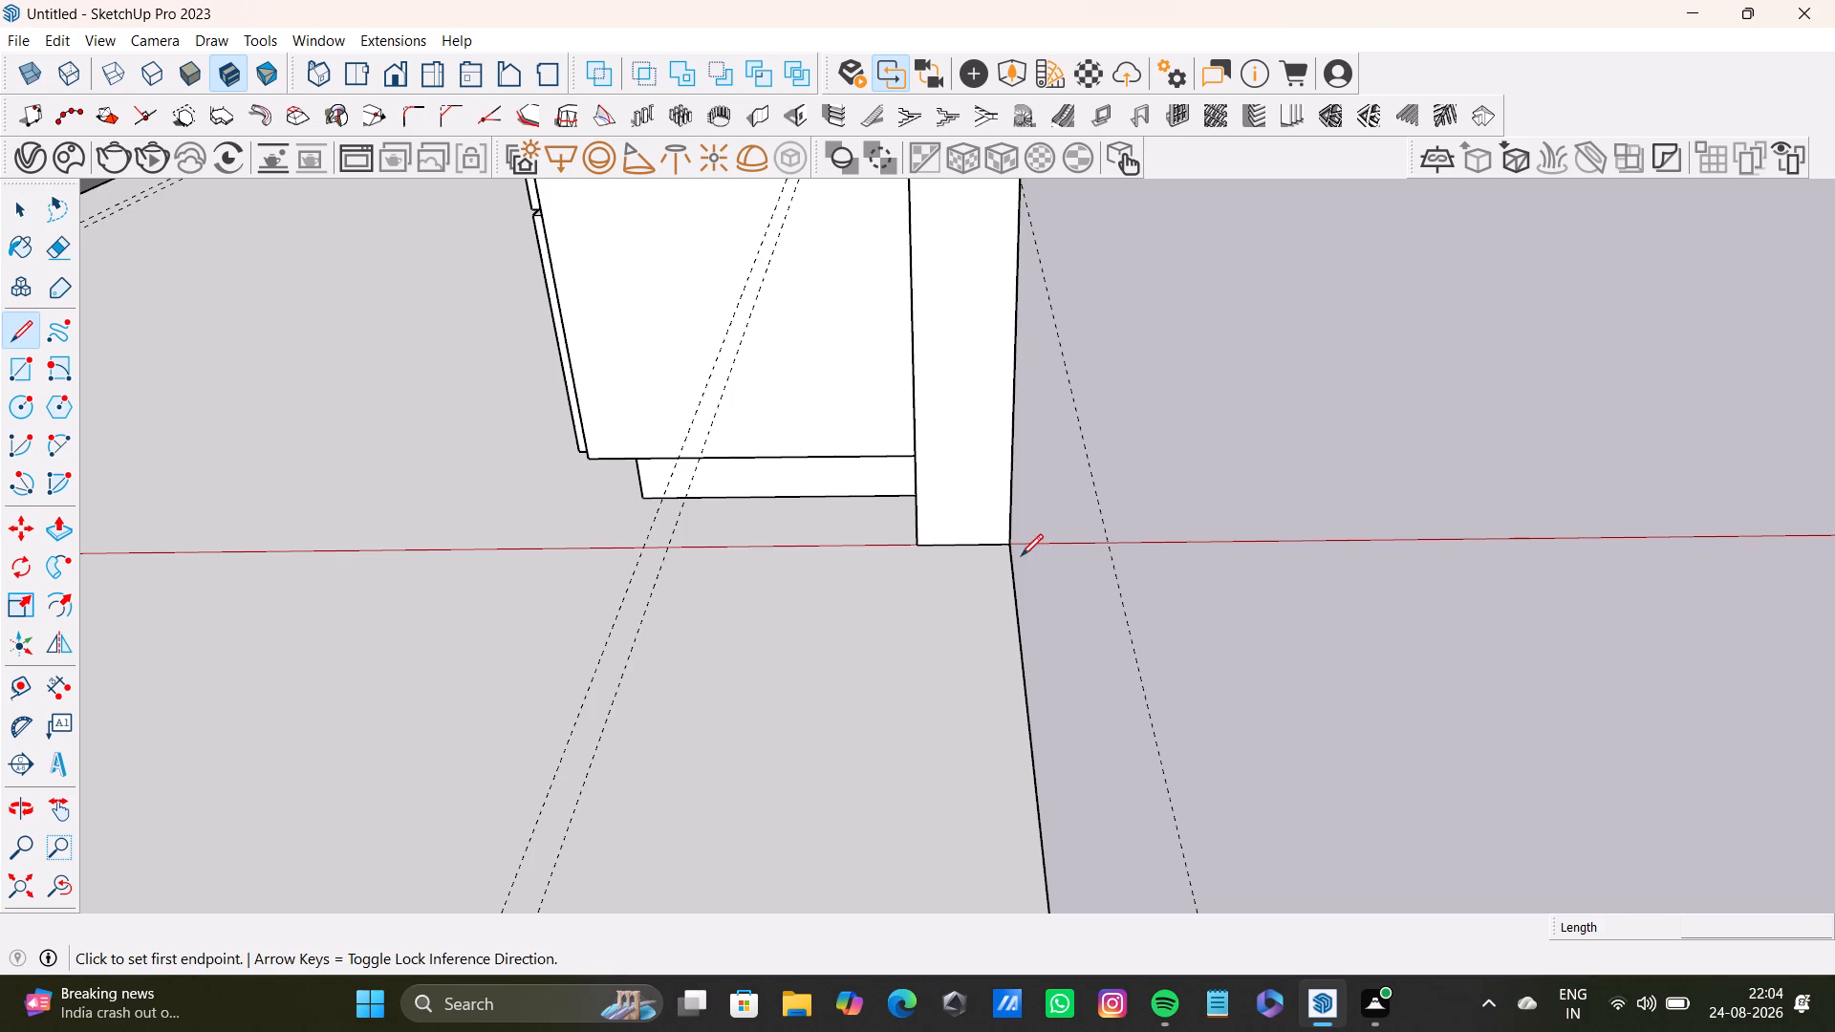
pyautogui.moveTo(1007, 544); pyautogui.dragTo(1018, 544)
pyautogui.click(1107, 544)
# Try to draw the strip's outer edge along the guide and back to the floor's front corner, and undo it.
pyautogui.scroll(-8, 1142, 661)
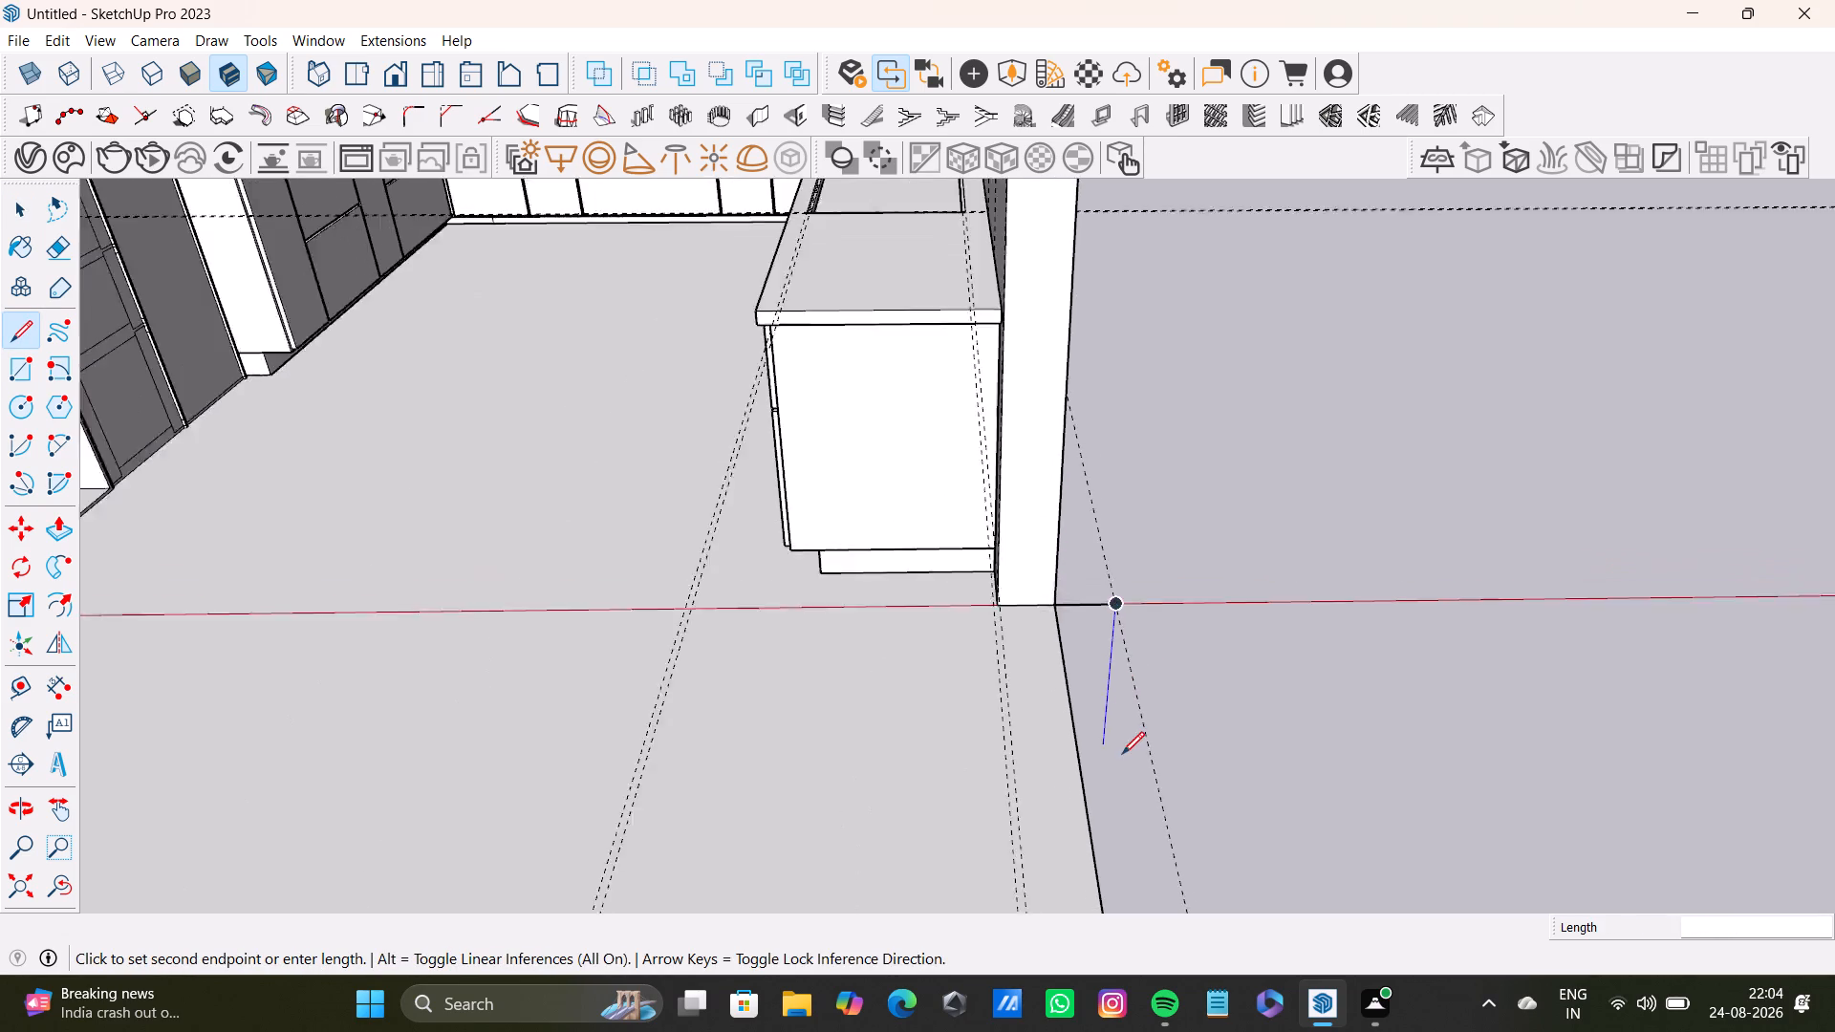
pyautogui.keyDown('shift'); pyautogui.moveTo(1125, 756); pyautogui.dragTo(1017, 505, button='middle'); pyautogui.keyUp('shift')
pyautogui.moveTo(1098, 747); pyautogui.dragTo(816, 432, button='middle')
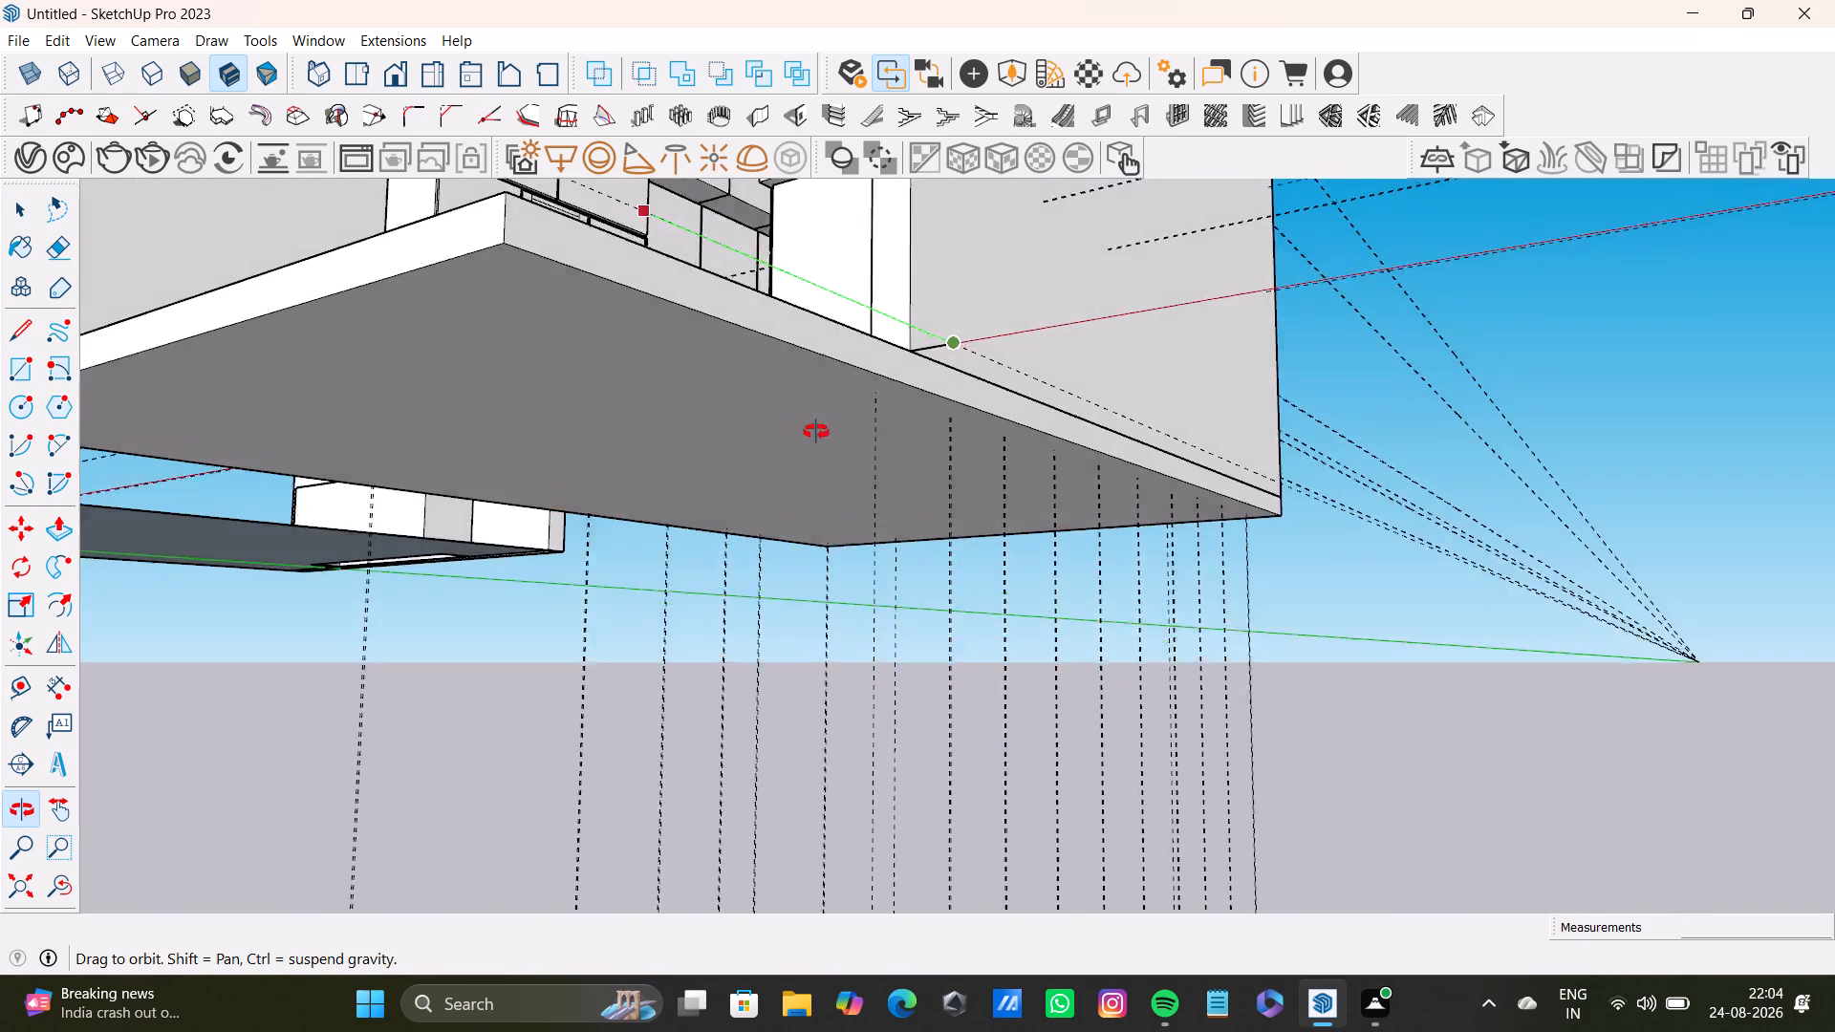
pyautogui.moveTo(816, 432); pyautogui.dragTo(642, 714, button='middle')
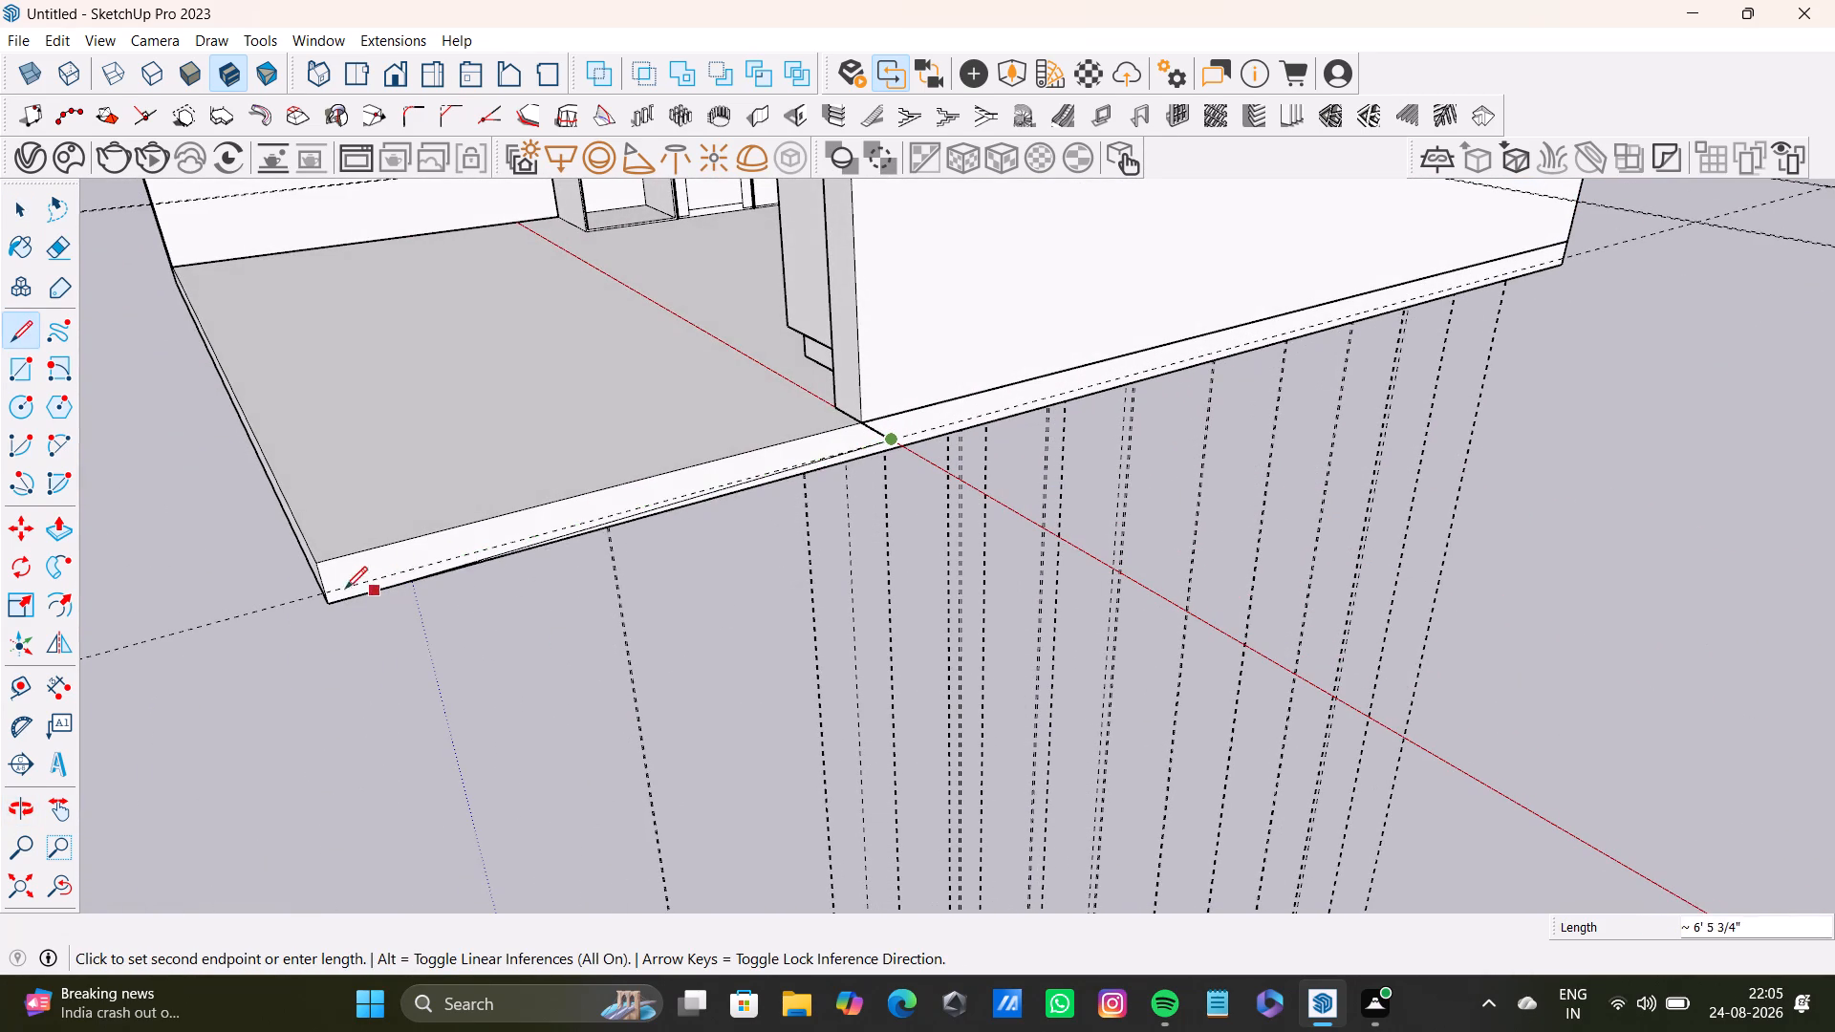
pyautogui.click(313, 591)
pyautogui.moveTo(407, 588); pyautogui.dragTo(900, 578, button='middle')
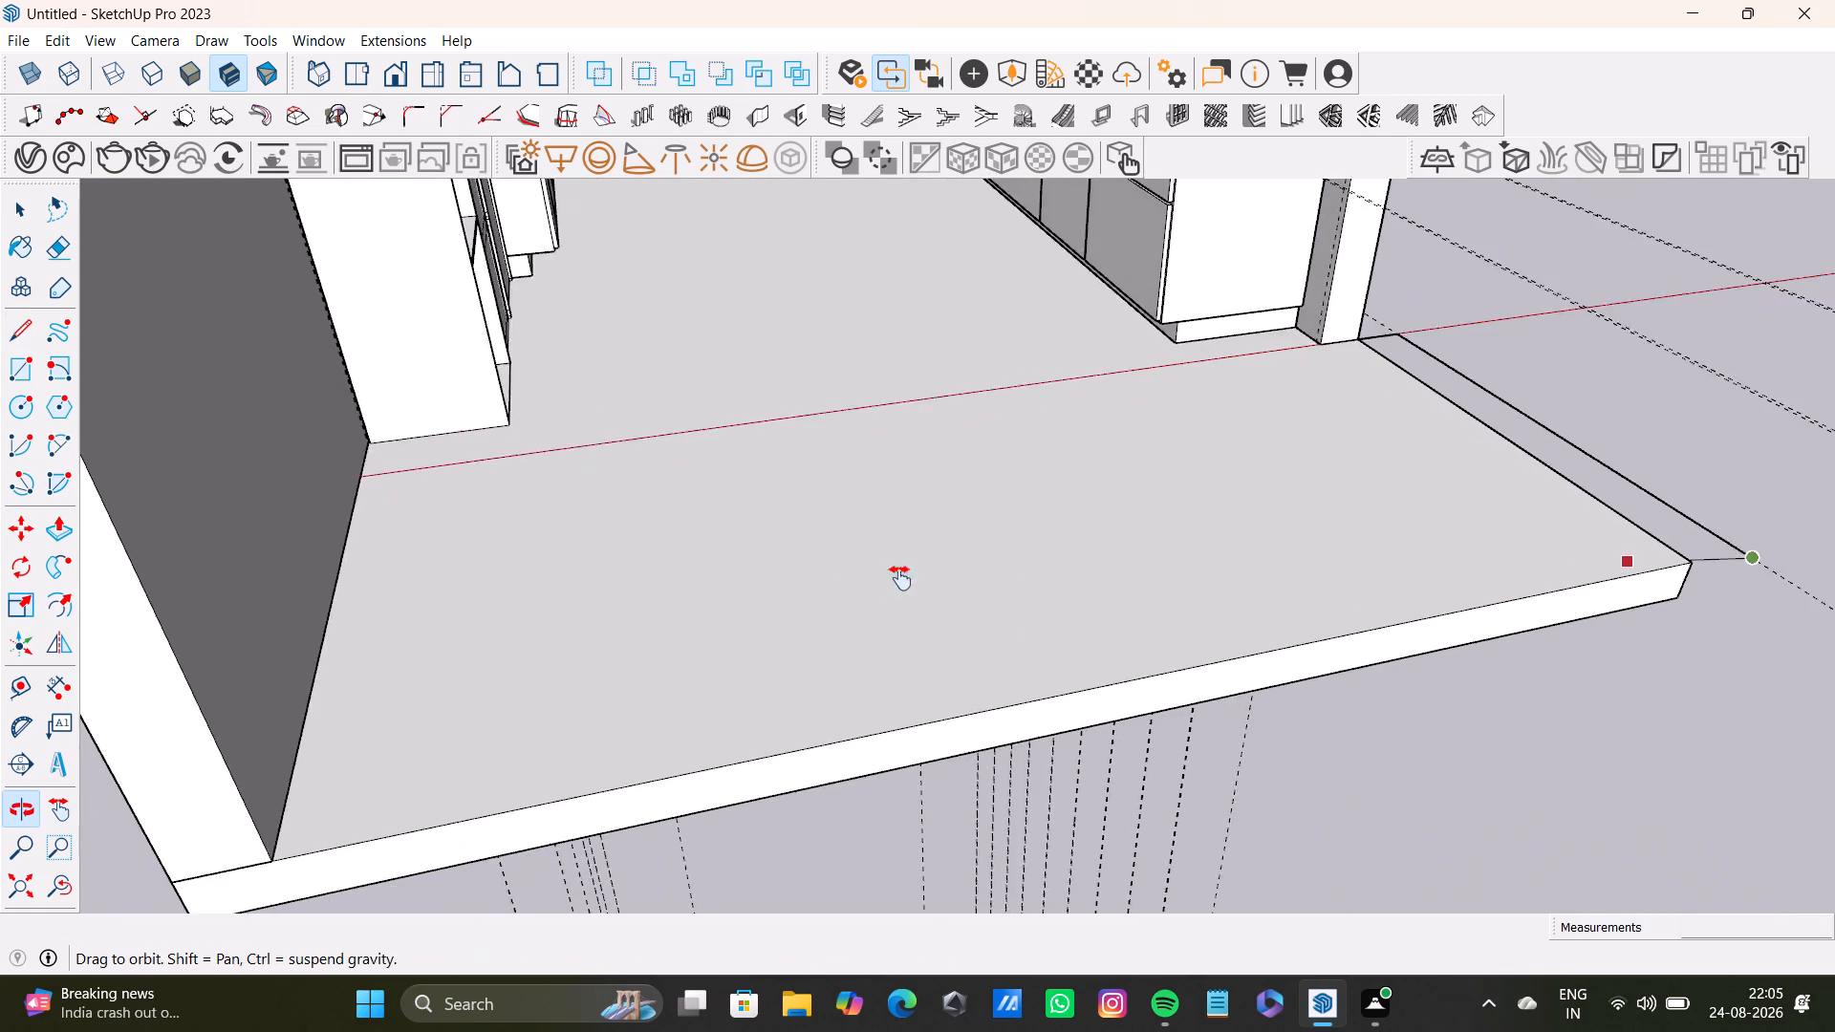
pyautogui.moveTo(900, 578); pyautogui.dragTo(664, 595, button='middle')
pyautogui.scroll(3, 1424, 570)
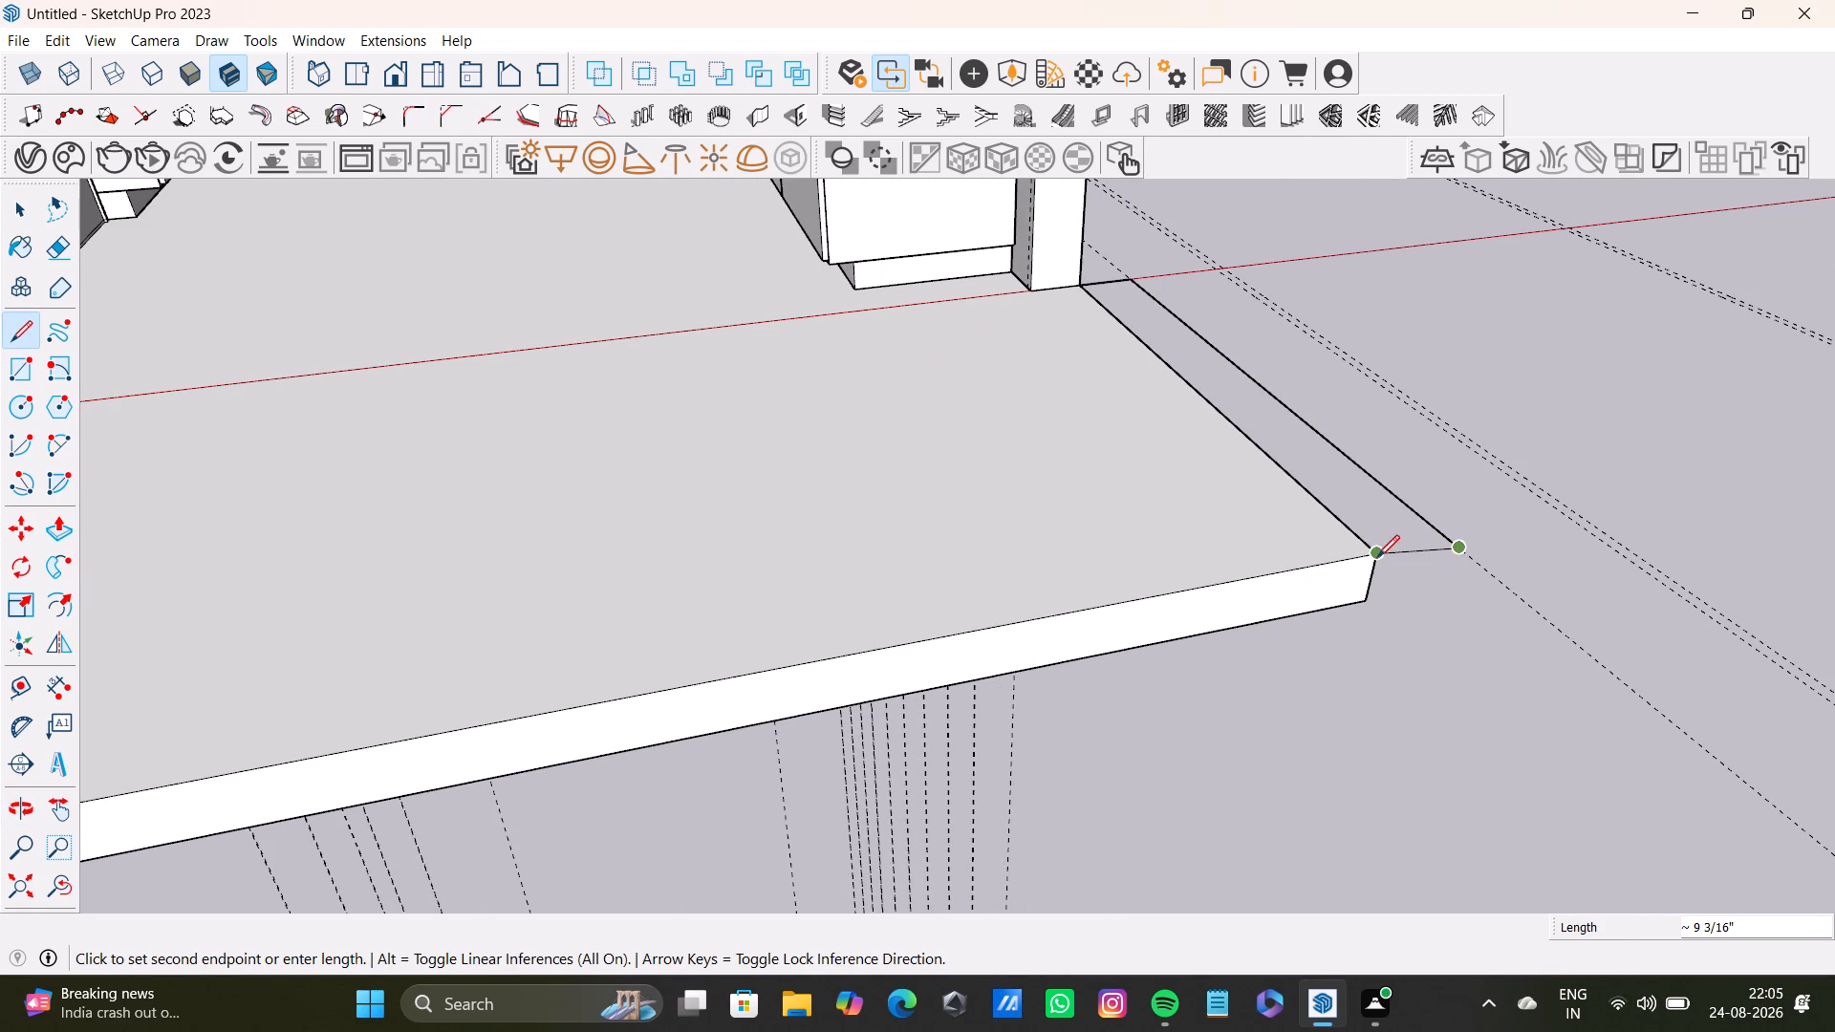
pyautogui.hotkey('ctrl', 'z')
# Close the strip with a 9" line from the floor's front corner to the guide and an outer edge about 6' 4" long.
pyautogui.scroll(-5, 1336, 531)
pyautogui.keyDown('shift'); pyautogui.moveTo(1330, 516); pyautogui.dragTo(1118, 530, button='middle'); pyautogui.keyUp('shift')
pyautogui.scroll(5, 1130, 622)
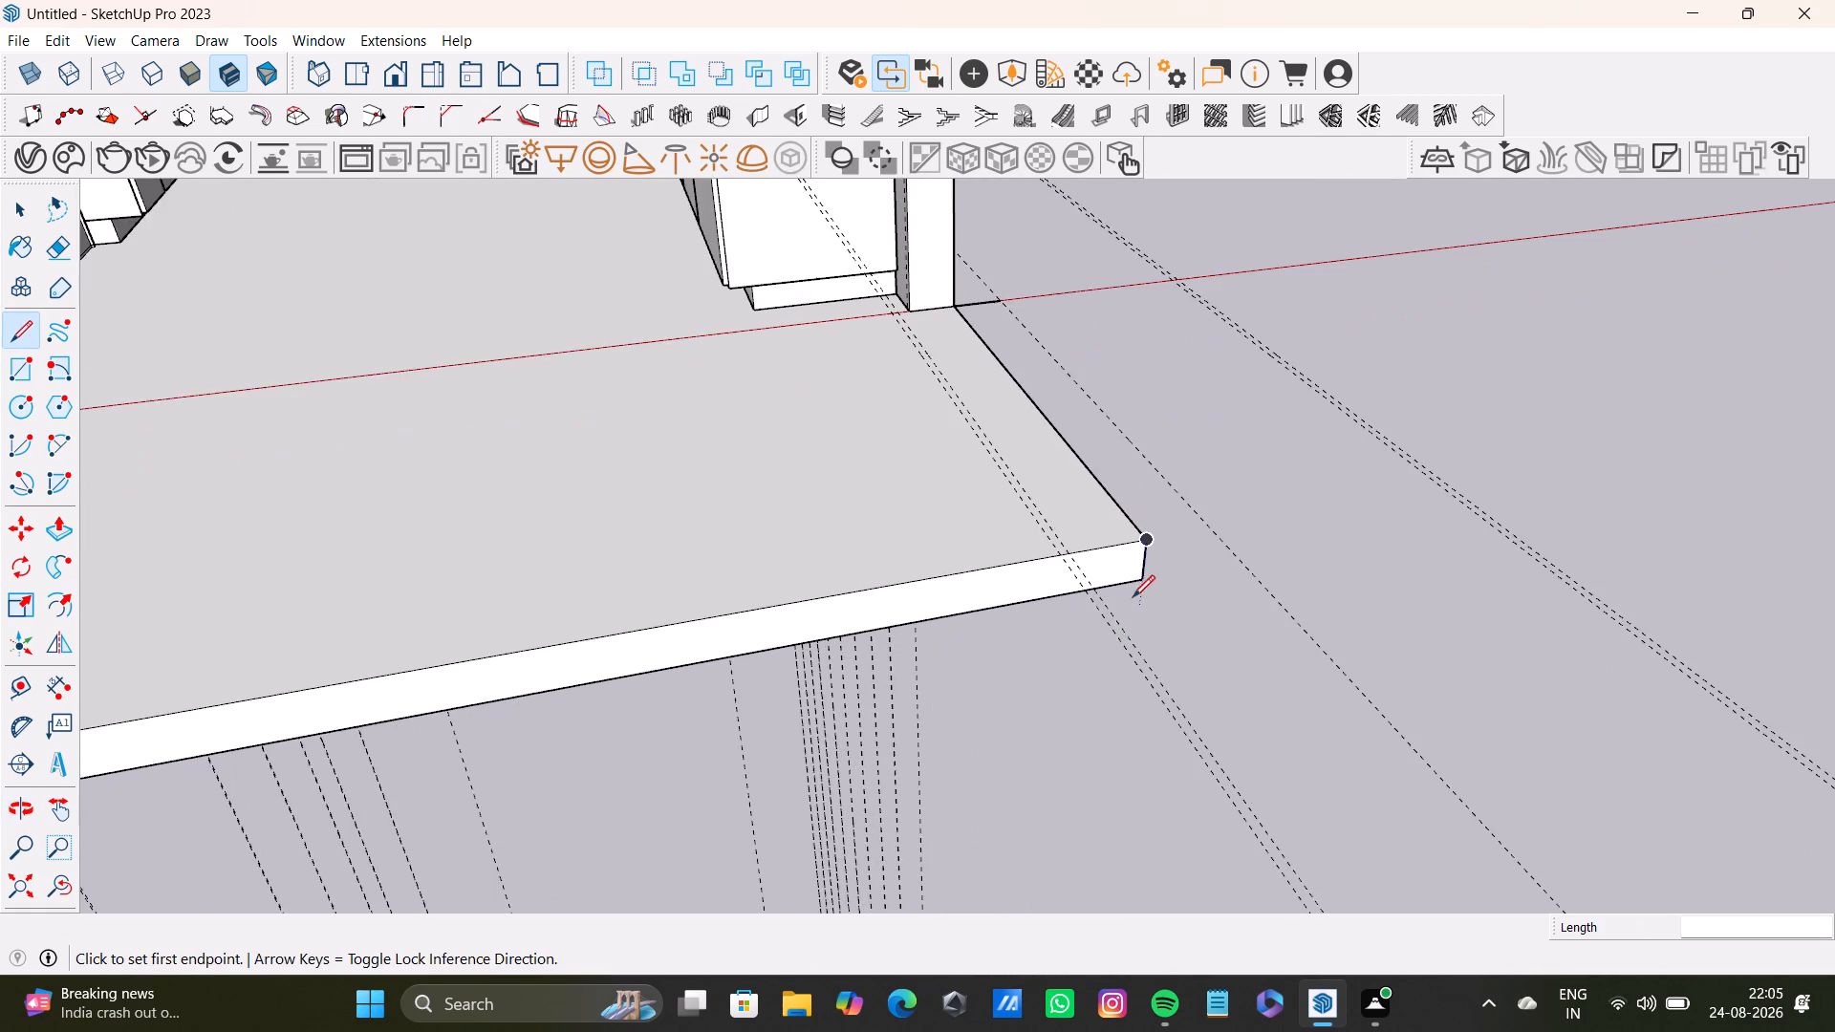
pyautogui.scroll(2, 1133, 597)
pyautogui.moveTo(1152, 515); pyautogui.dragTo(1165, 510)
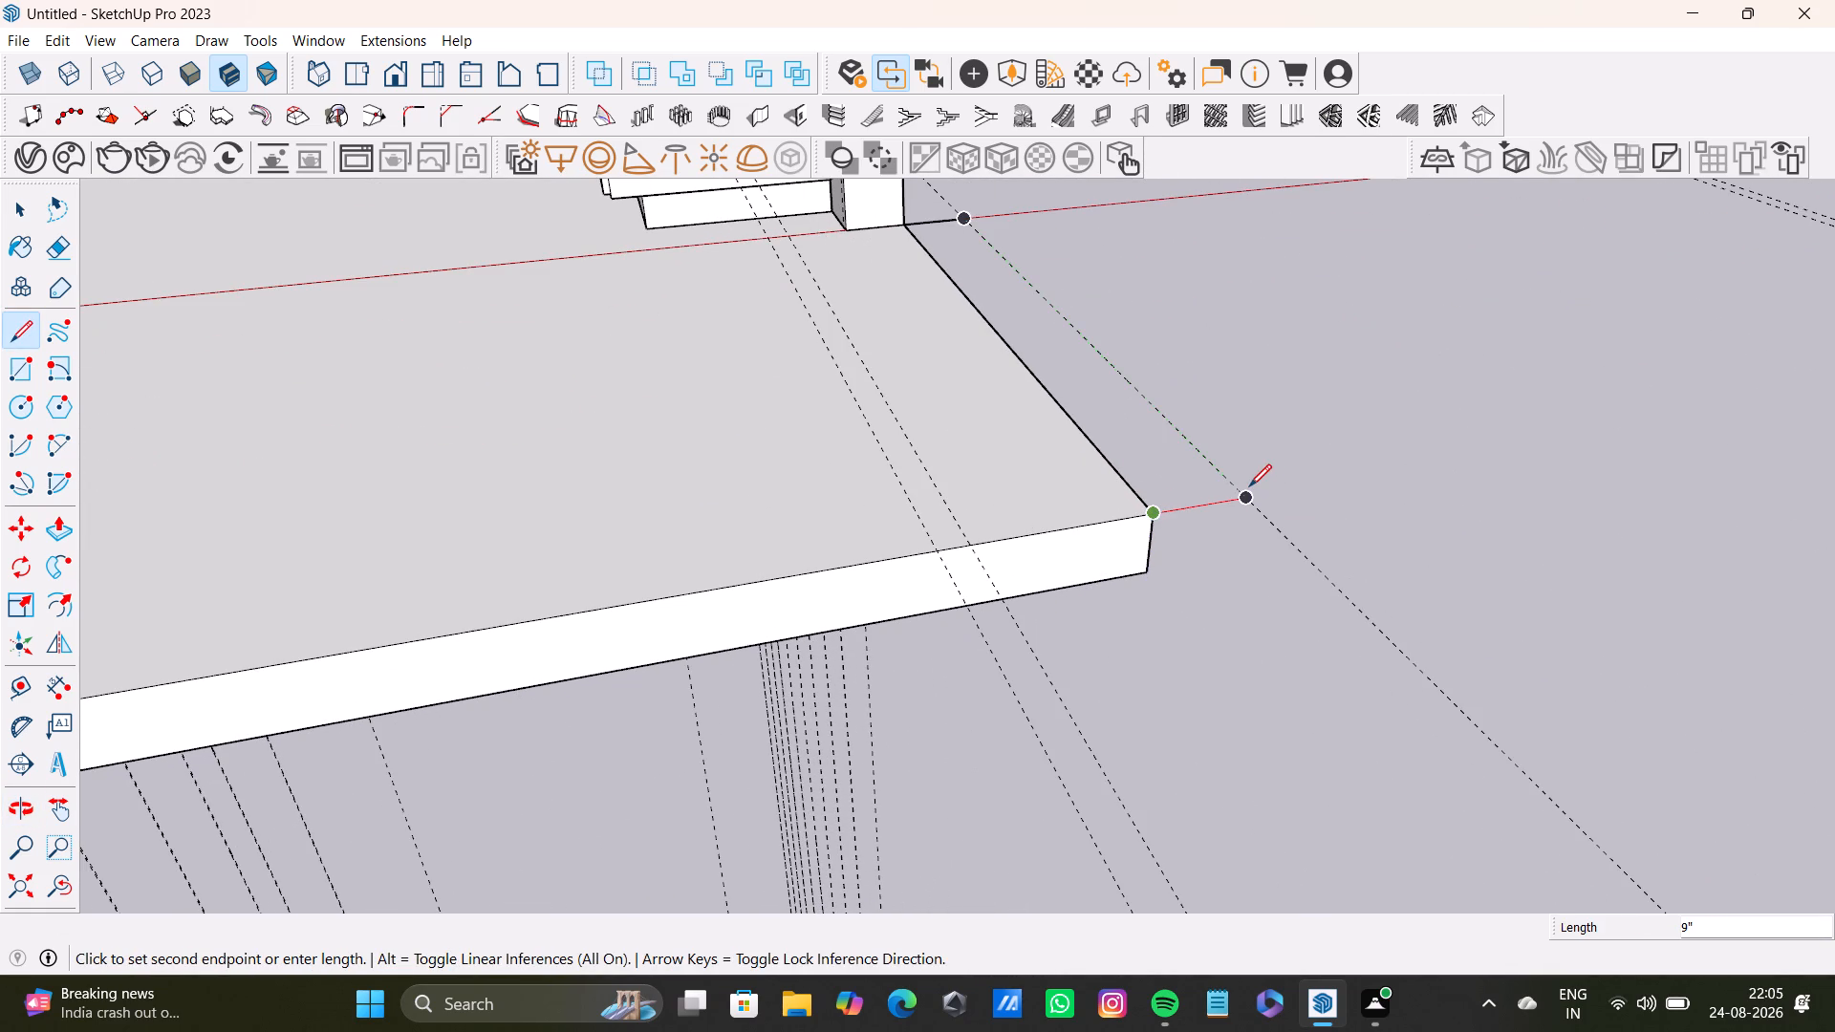
pyautogui.click(1249, 486)
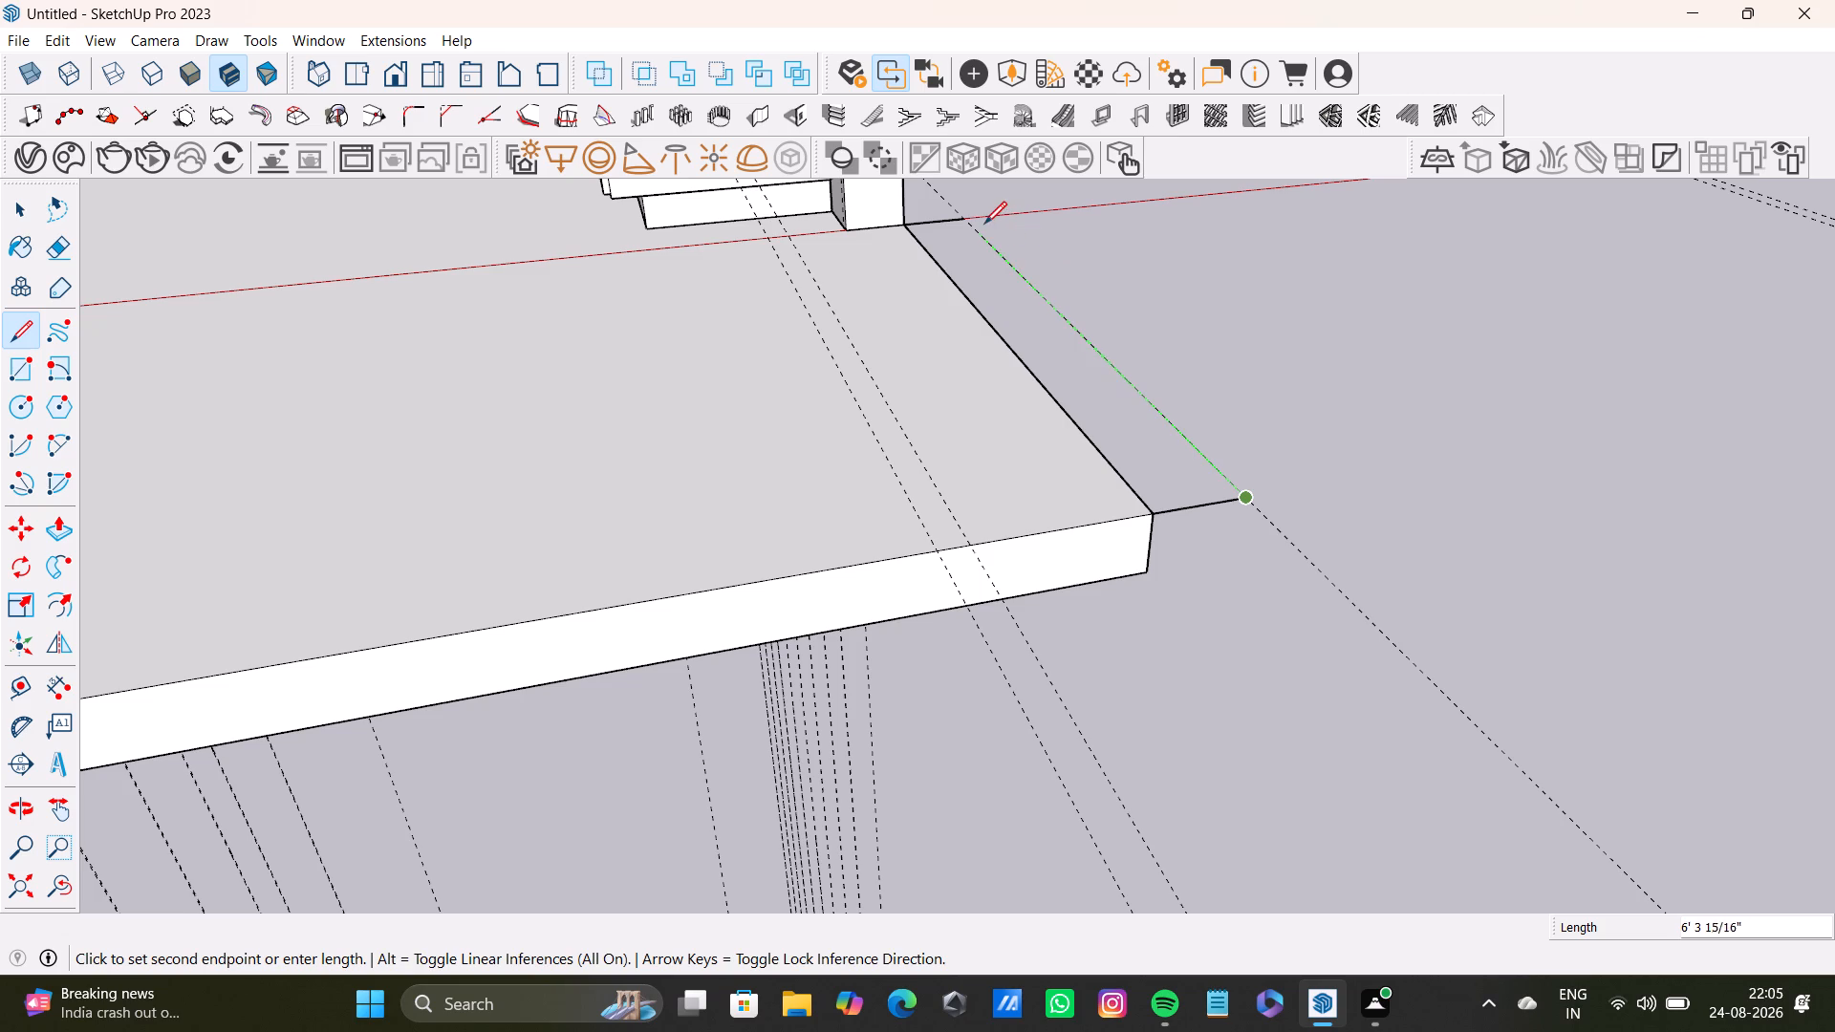
pyautogui.click(970, 220)
pyautogui.press('space')
# Push/Pull the 9" strip face upward to the top of the adjoining kitchen wall, forming a new wall.
pyautogui.scroll(-4, 1063, 453)
pyautogui.moveTo(1110, 488); pyautogui.dragTo(1062, 736, button='middle')
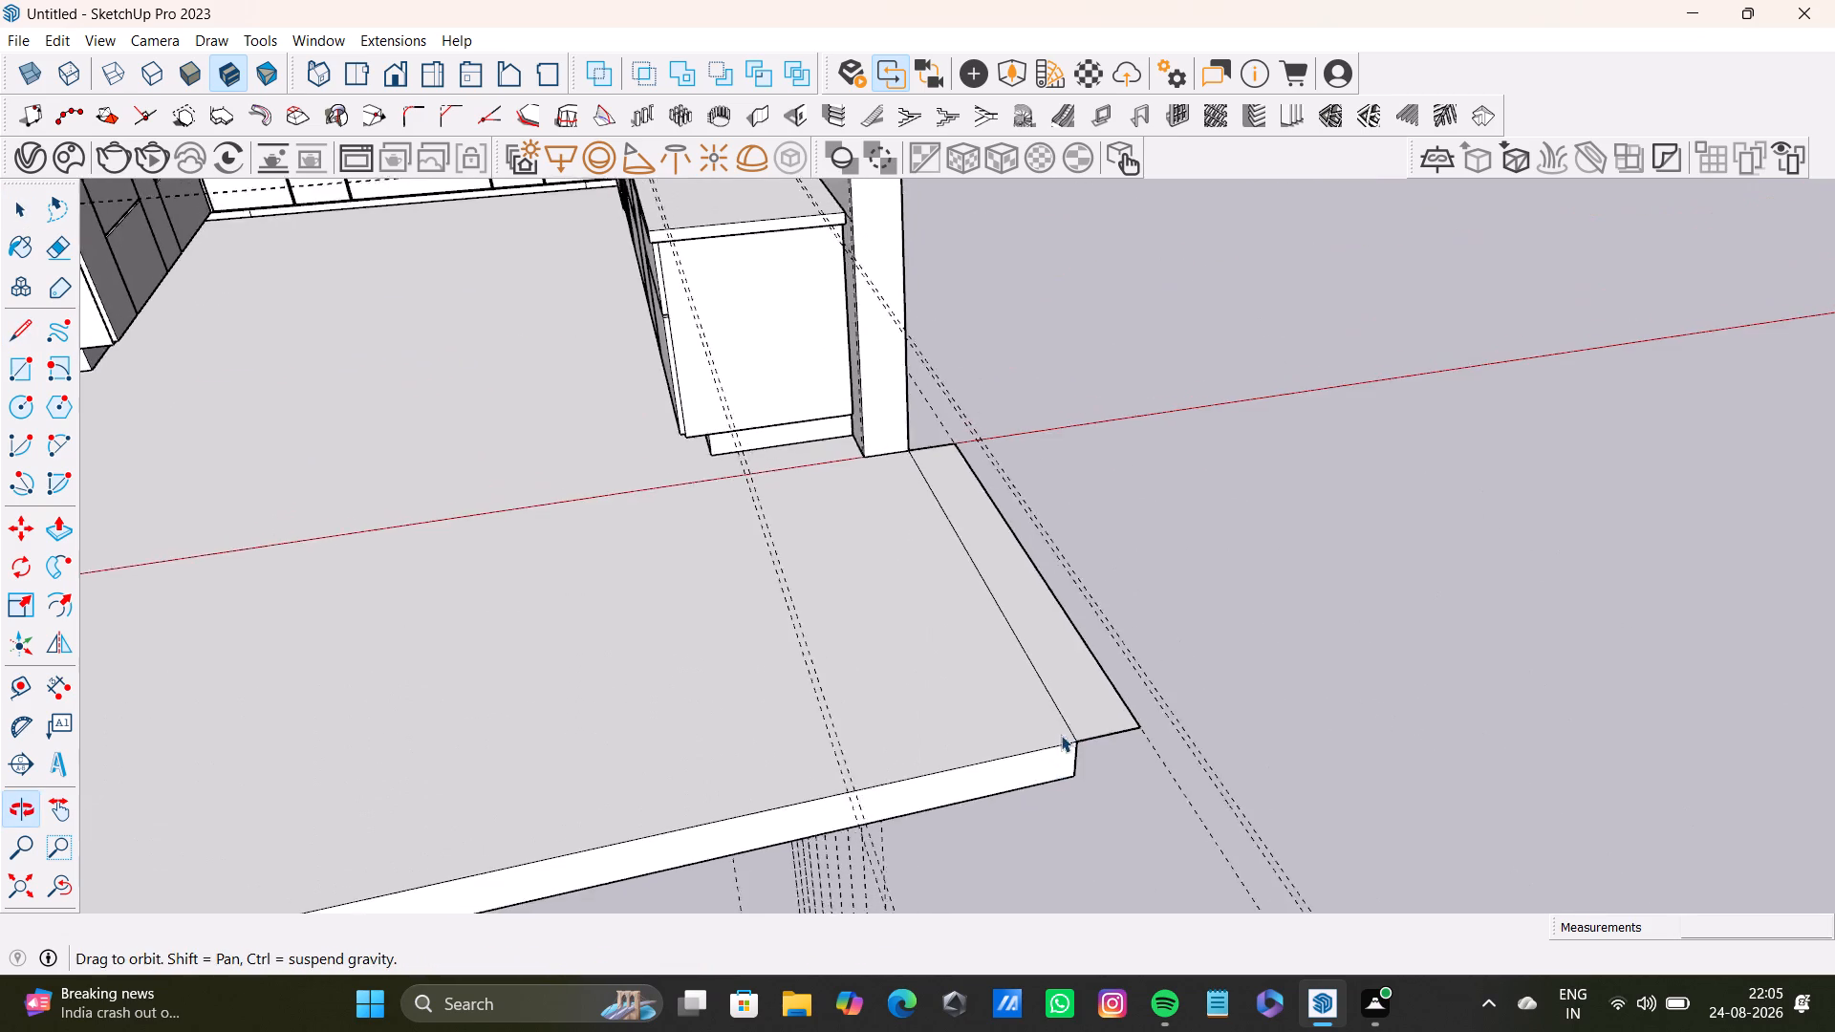
pyautogui.scroll(6, 1039, 630)
pyautogui.moveTo(1002, 631); pyautogui.dragTo(1095, 656, button='middle')
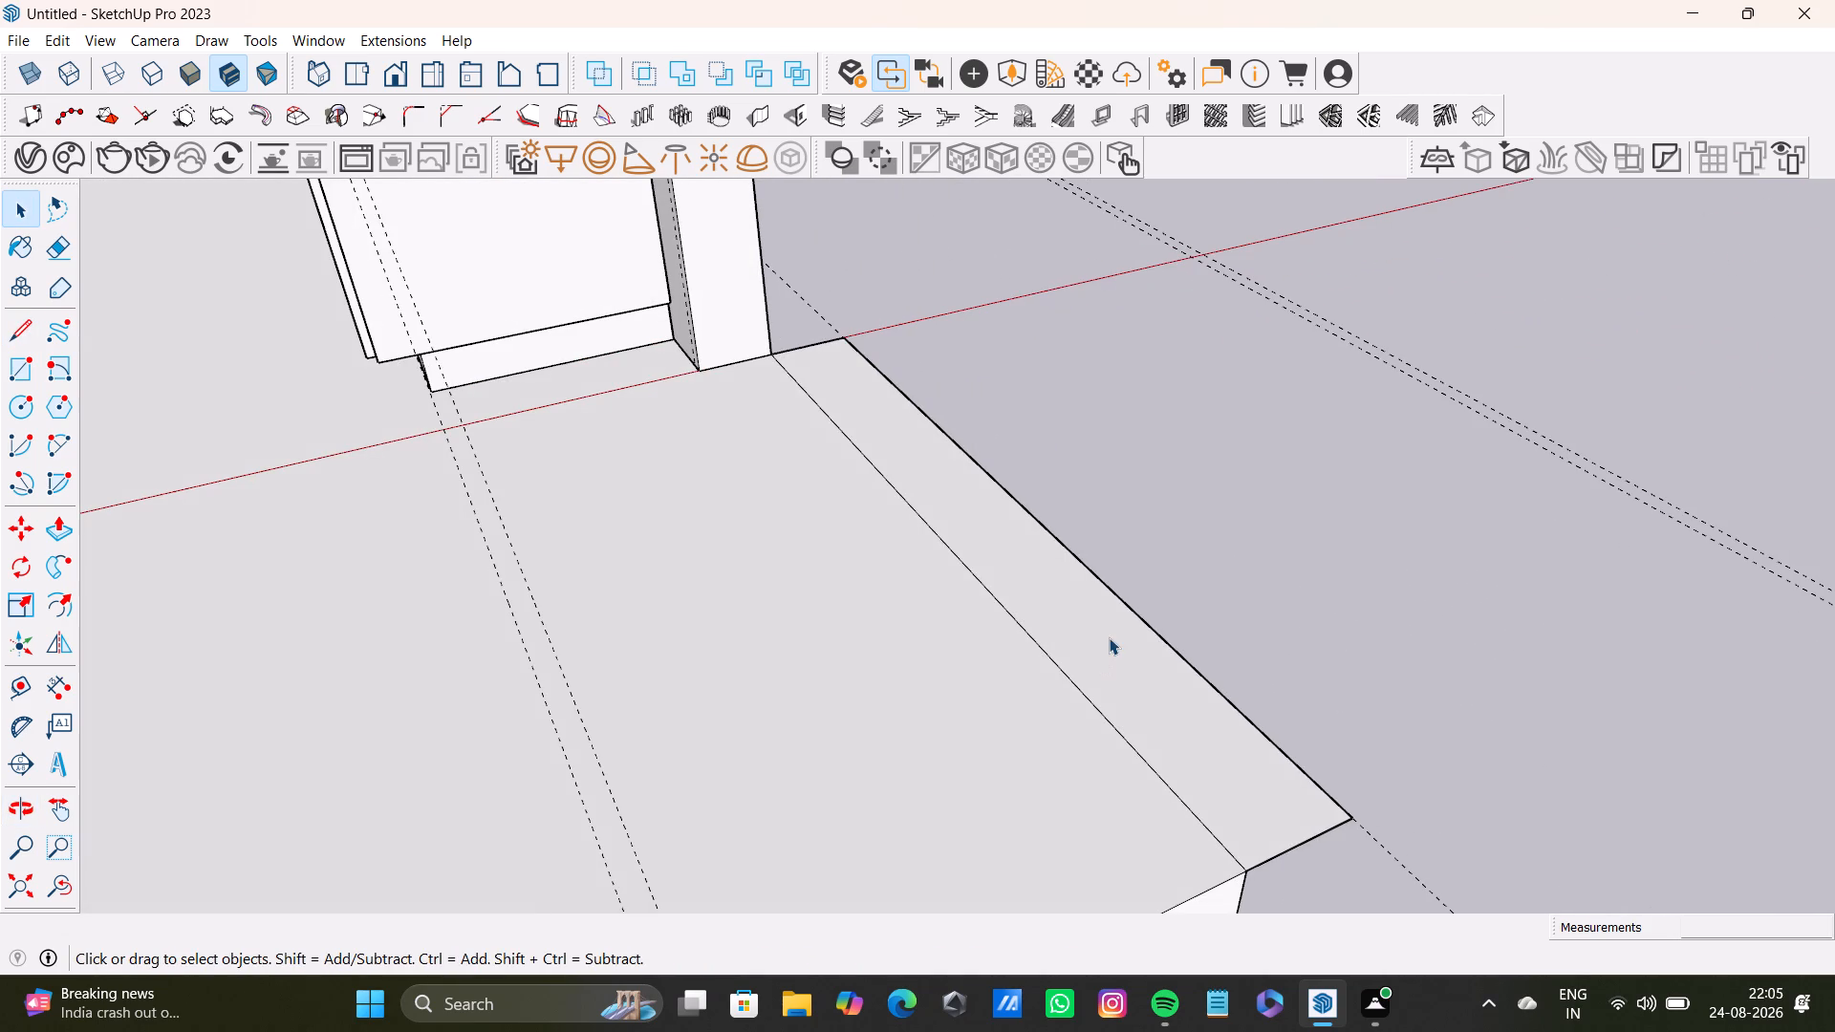
pyautogui.click(1109, 637)
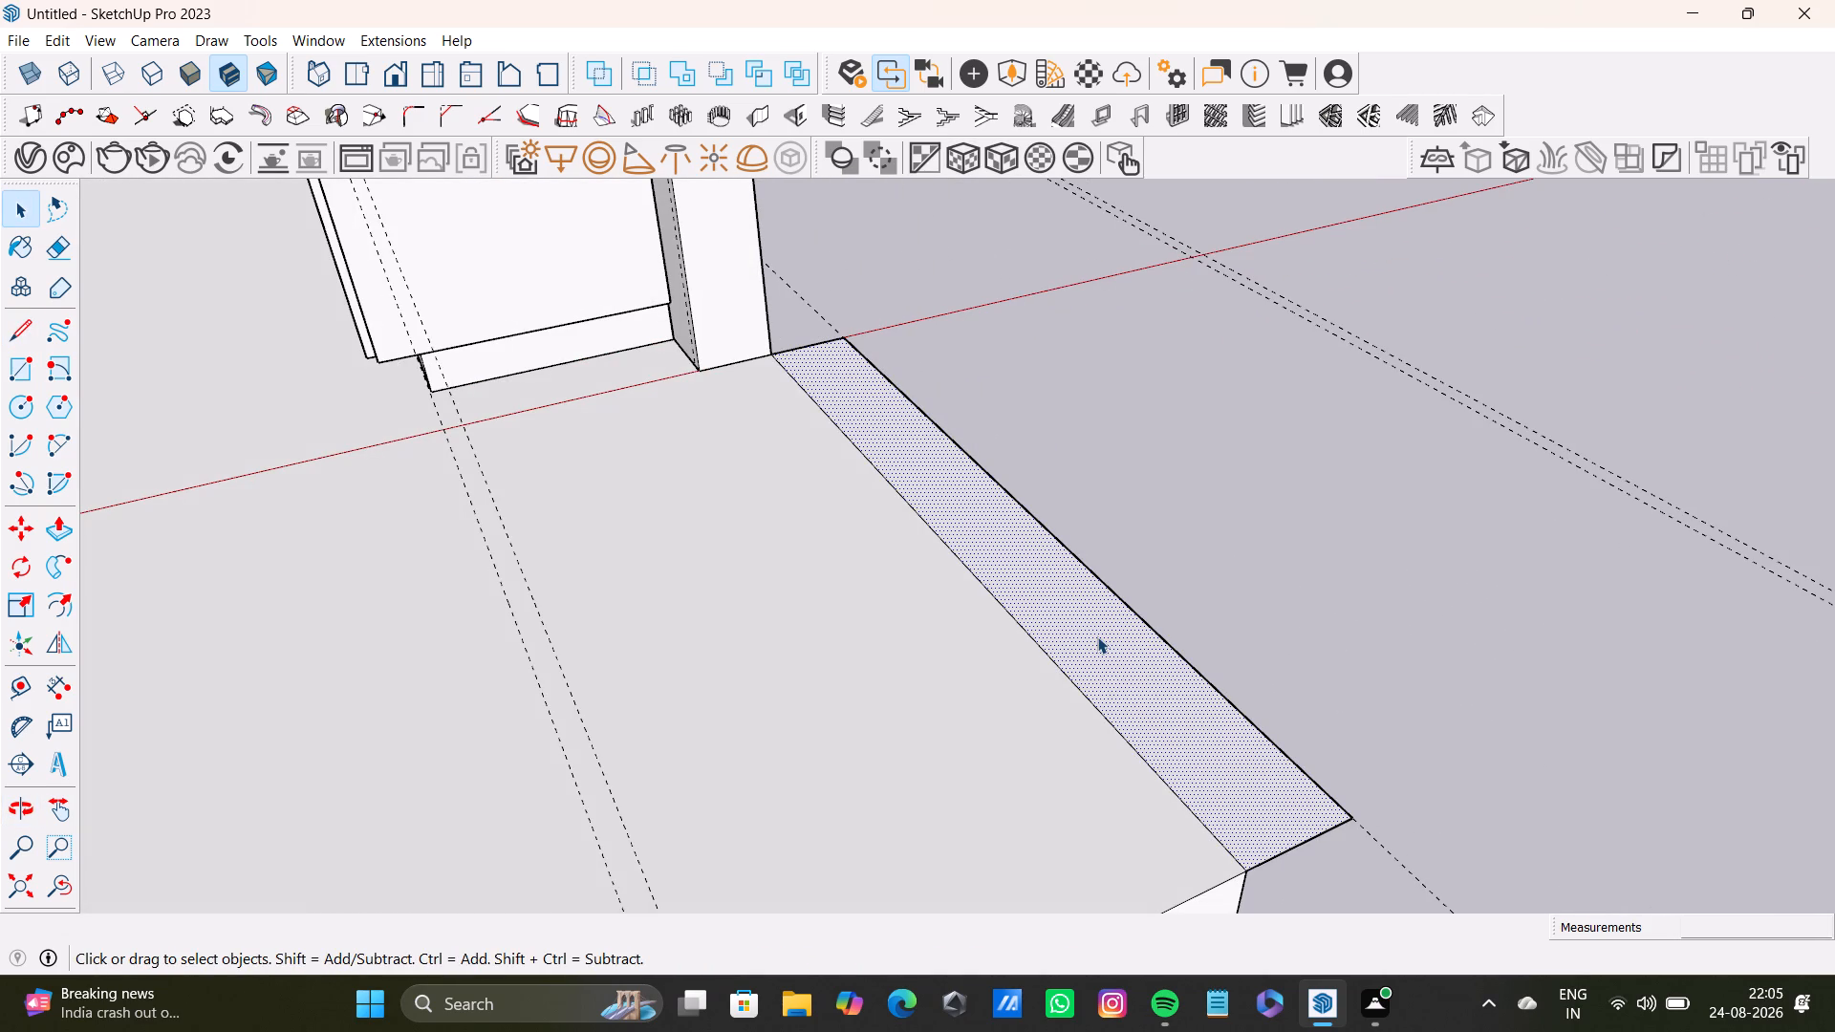
pyautogui.press('p')
pyautogui.moveTo(1097, 636); pyautogui.dragTo(895, 197)
pyautogui.scroll(-8, 943, 380)
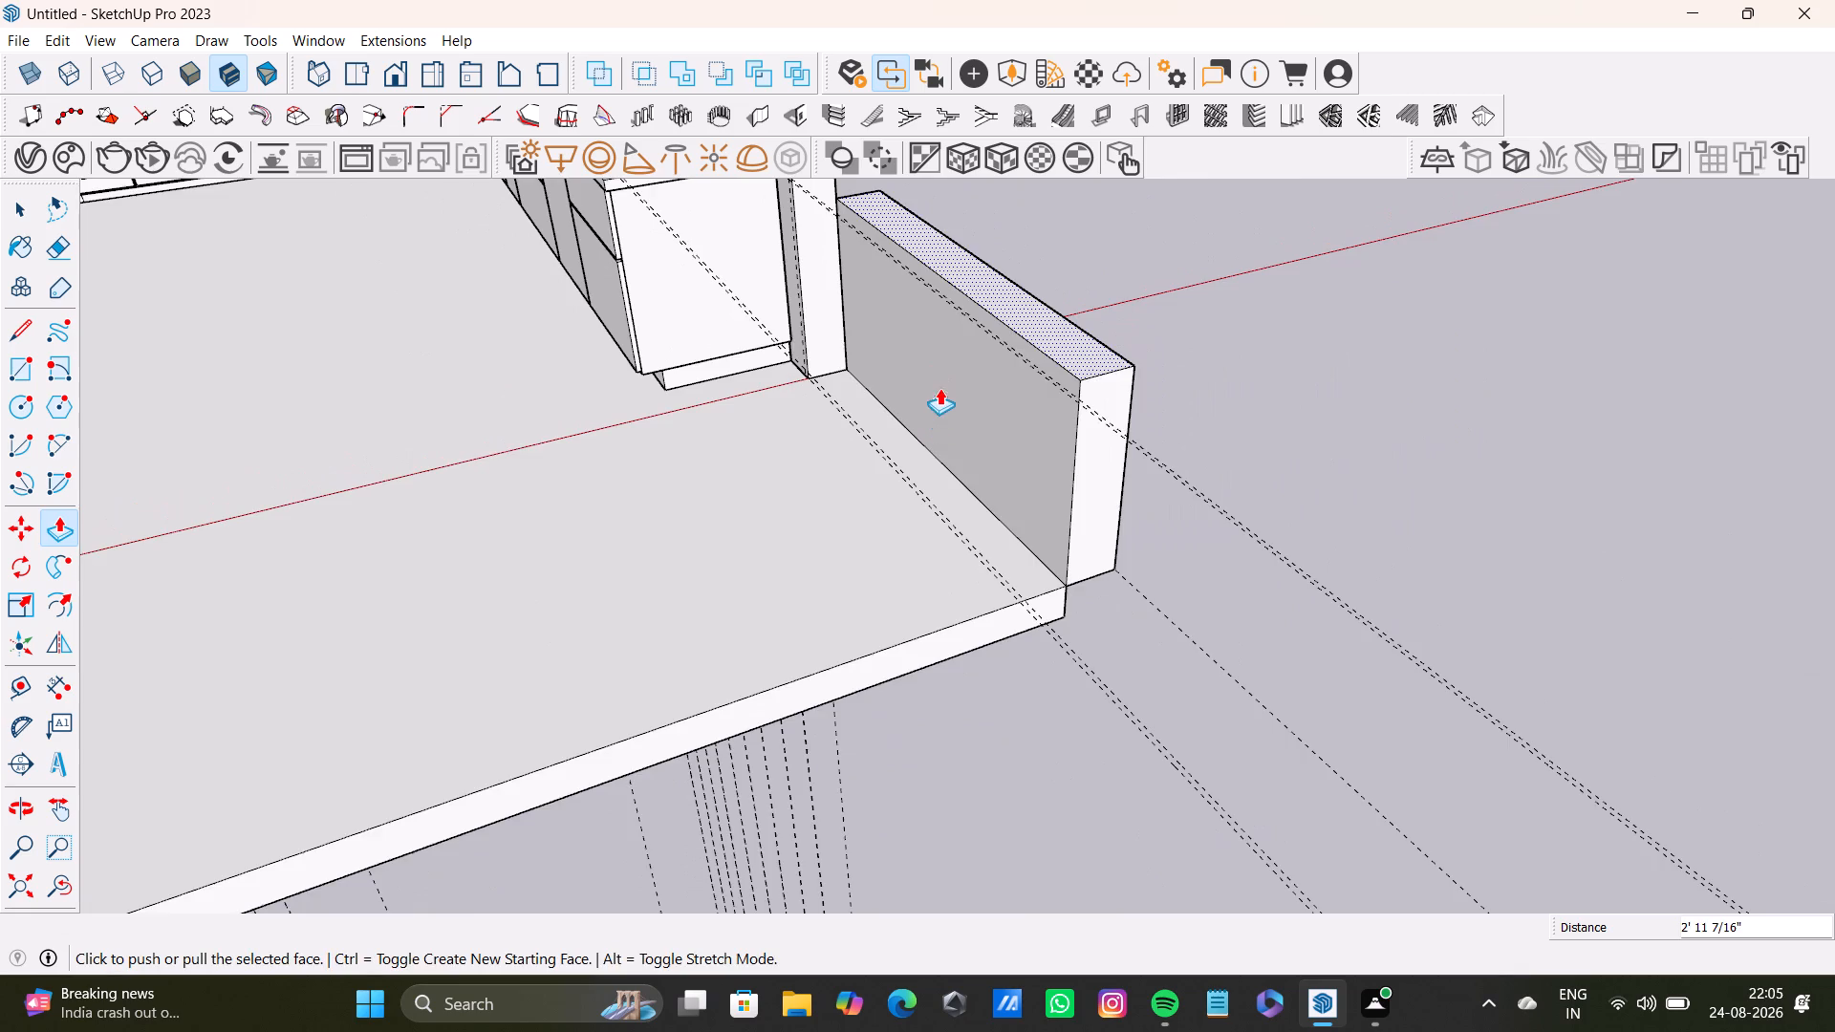
pyautogui.moveTo(939, 388); pyautogui.dragTo(938, 767, button='middle')
pyautogui.moveTo(954, 651); pyautogui.dragTo(801, 225)
pyautogui.scroll(-3, 780, 246)
pyautogui.moveTo(779, 253); pyautogui.dragTo(808, 471, button='middle')
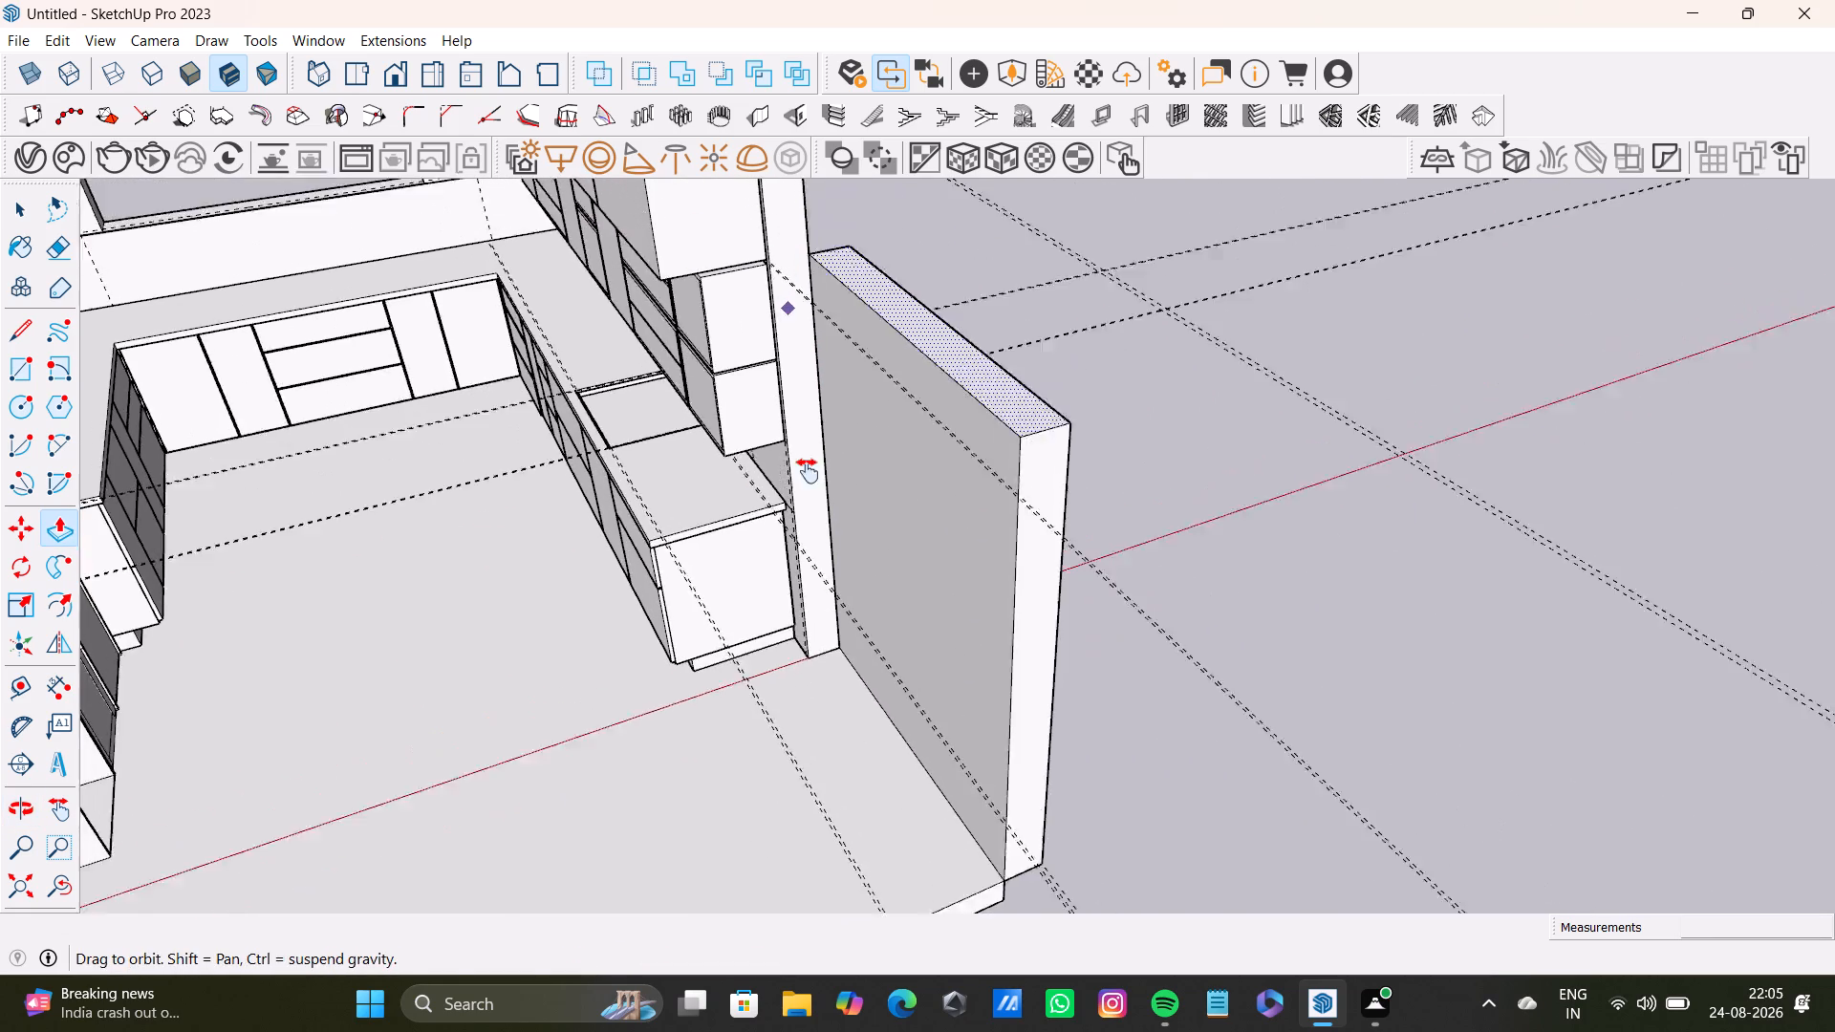
pyautogui.moveTo(808, 471); pyautogui.dragTo(808, 561, button='middle')
pyautogui.moveTo(890, 564); pyautogui.dragTo(810, 321)
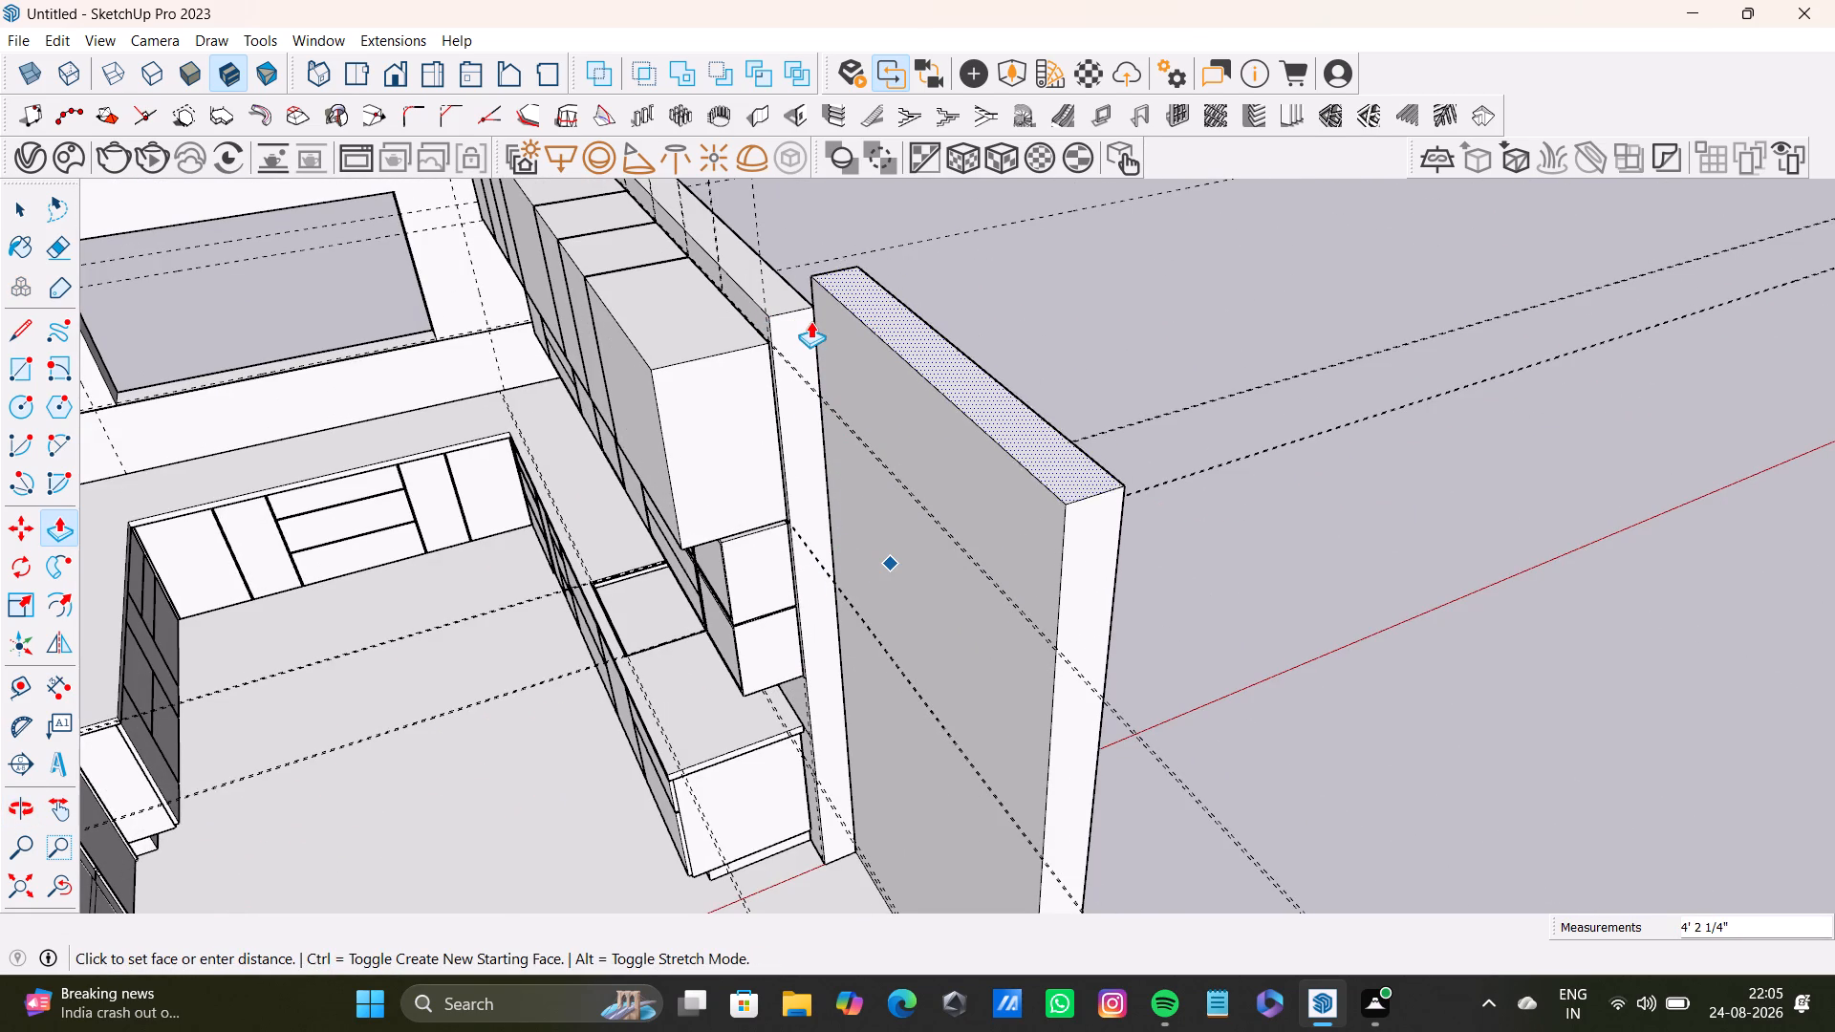
pyautogui.moveTo(810, 321); pyautogui.dragTo(810, 317)
# Push/Pull the new wall's inner end face along the outside of the existing wall to the kitchen's far corner.
pyautogui.scroll(4, 896, 443)
pyautogui.moveTo(896, 443); pyautogui.dragTo(1090, 779, button='middle')
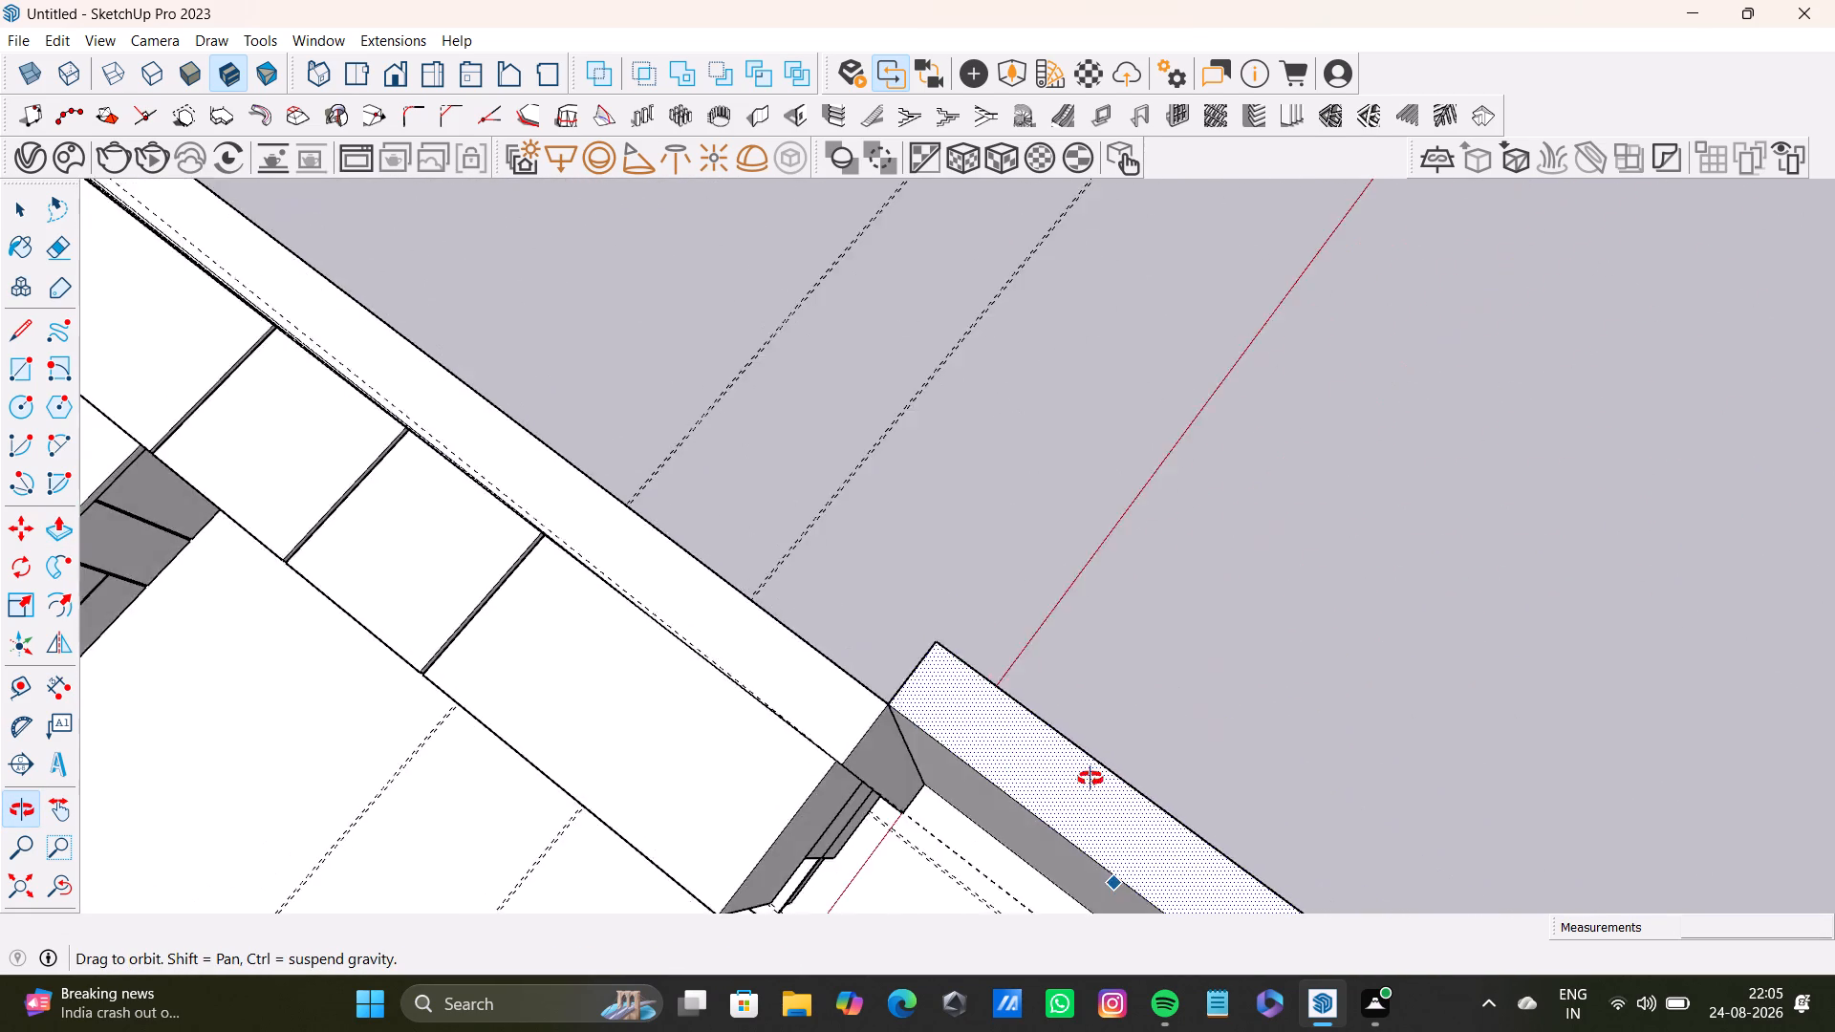
pyautogui.moveTo(1090, 779); pyautogui.dragTo(752, 792, button='middle')
pyautogui.scroll(-4, 819, 591)
pyautogui.keyDown('shift'); pyautogui.moveTo(819, 591); pyautogui.dragTo(1052, 720, button='middle'); pyautogui.keyUp('shift')
pyautogui.moveTo(1061, 695); pyautogui.dragTo(766, 692, button='middle')
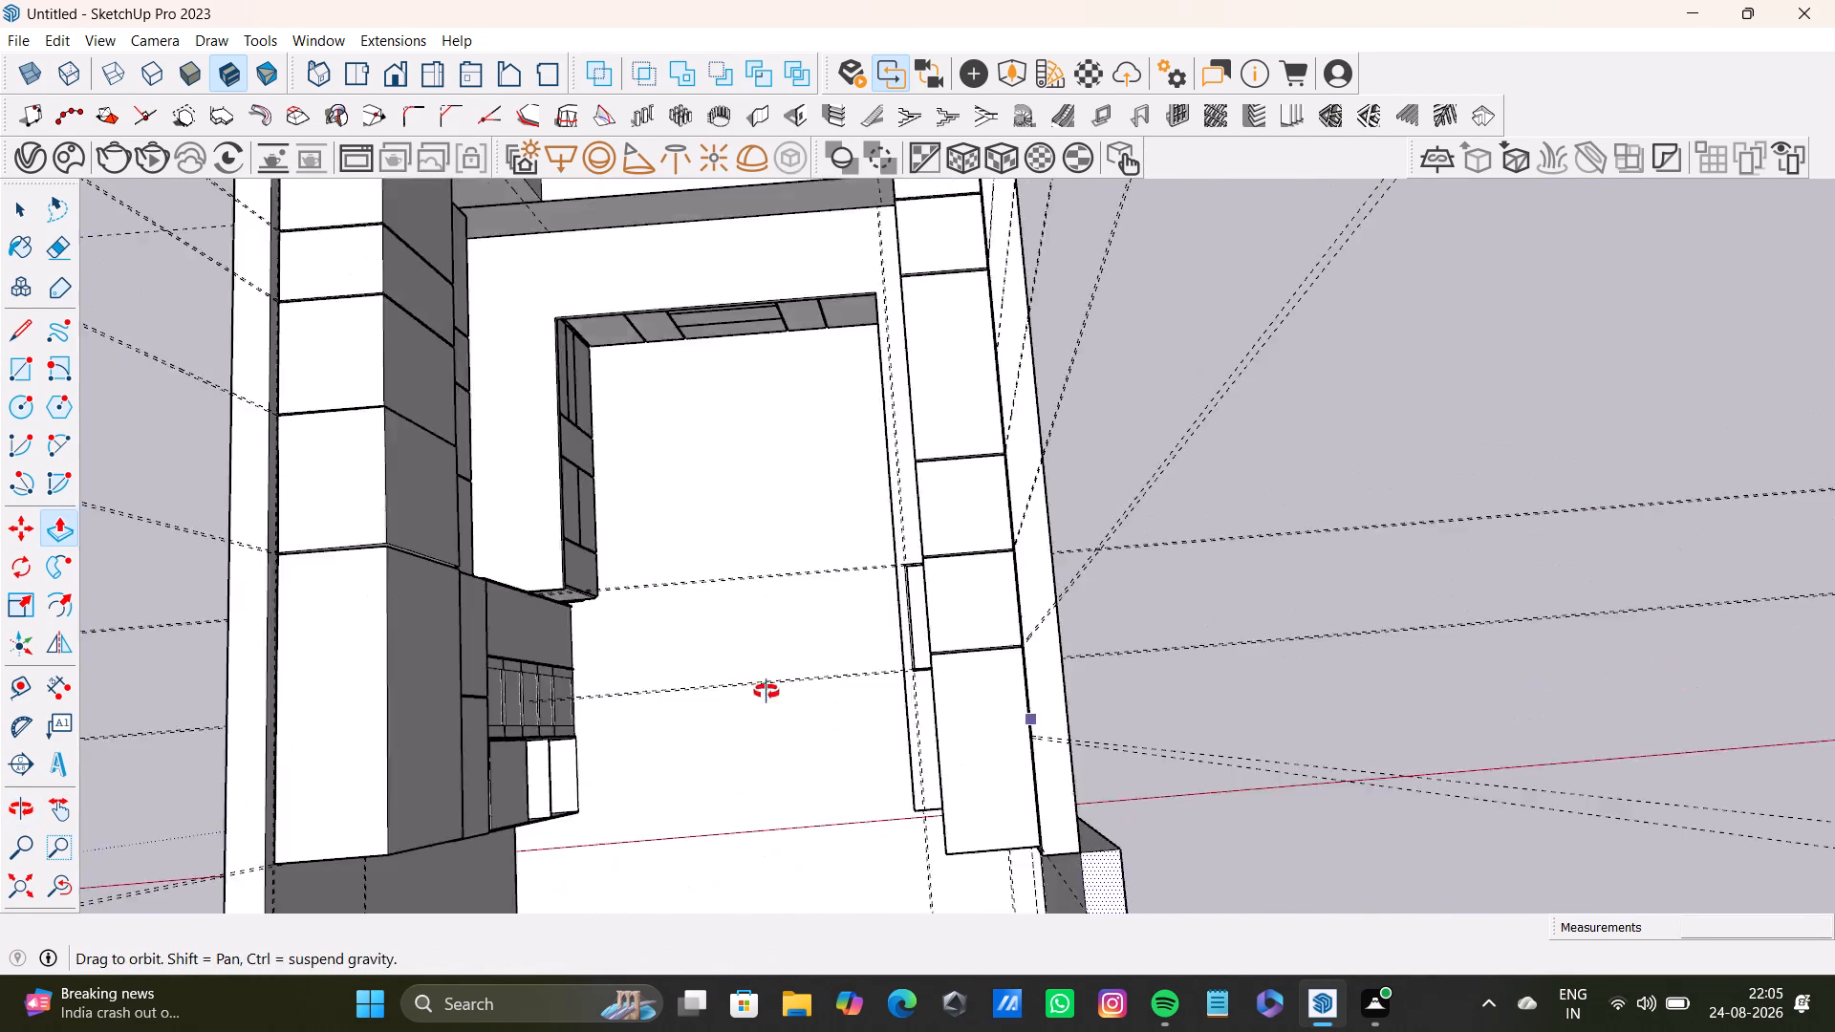
pyautogui.moveTo(766, 692); pyautogui.dragTo(686, 676, button='middle')
pyautogui.scroll(4, 722, 659)
pyautogui.moveTo(831, 650); pyautogui.dragTo(705, 366, button='middle')
pyautogui.scroll(3, 783, 456)
pyautogui.moveTo(789, 447); pyautogui.dragTo(963, 613, button='middle')
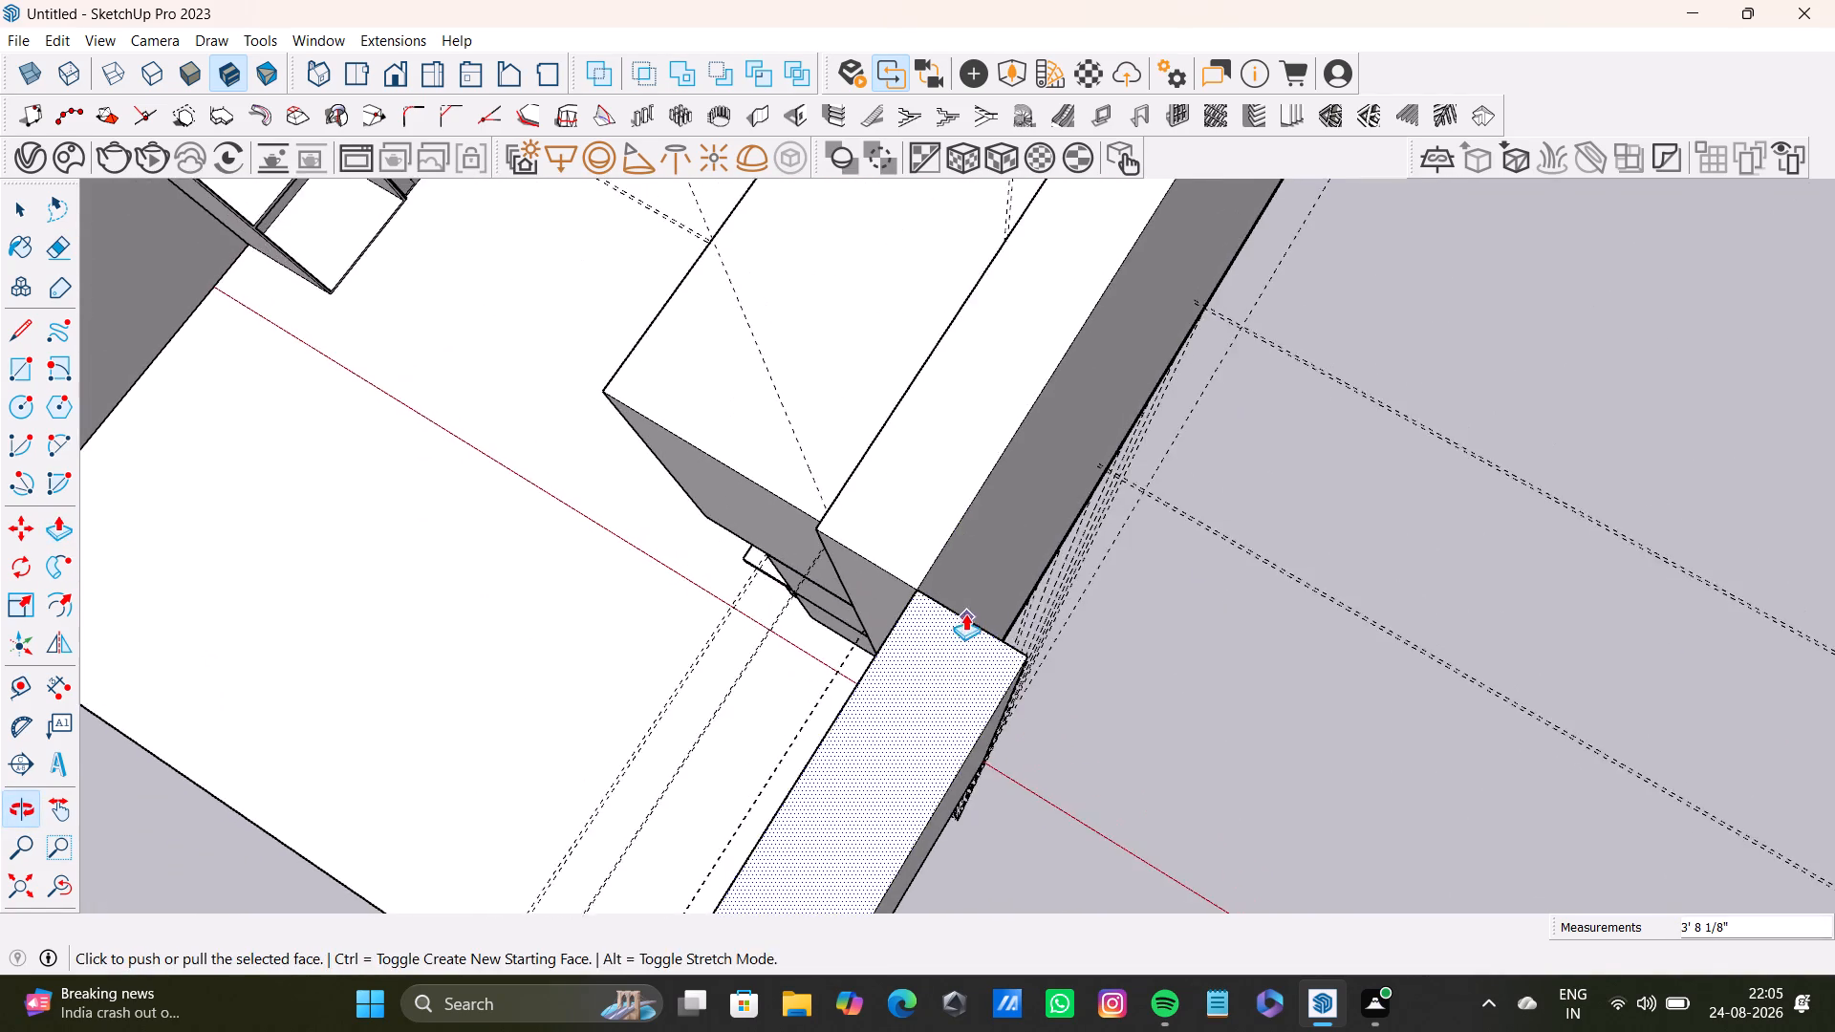
pyautogui.scroll(1, 973, 613)
pyautogui.moveTo(957, 610); pyautogui.dragTo(913, 579, button='middle')
pyautogui.moveTo(892, 547); pyautogui.dragTo(745, 593, button='middle')
pyautogui.scroll(3, 836, 571)
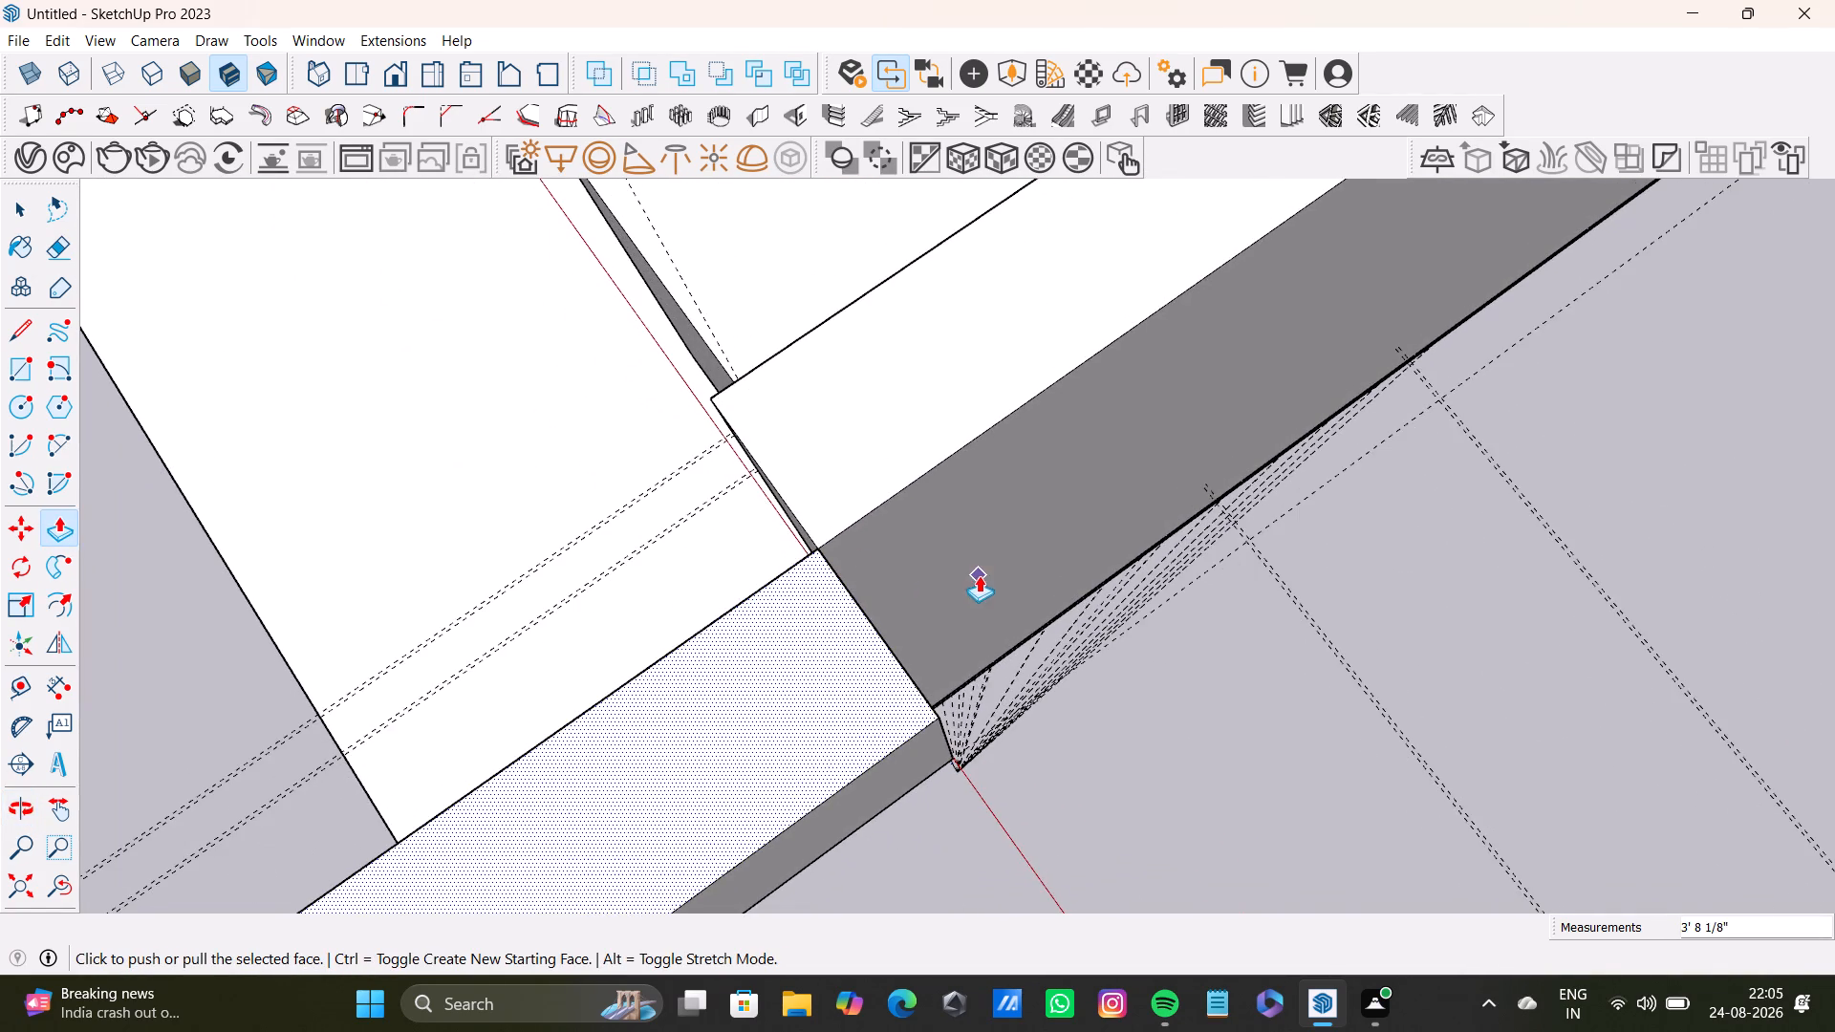
pyautogui.moveTo(981, 573); pyautogui.dragTo(572, 519, button='middle')
pyautogui.click(739, 462)
pyautogui.press('space')
pyautogui.click(739, 462)
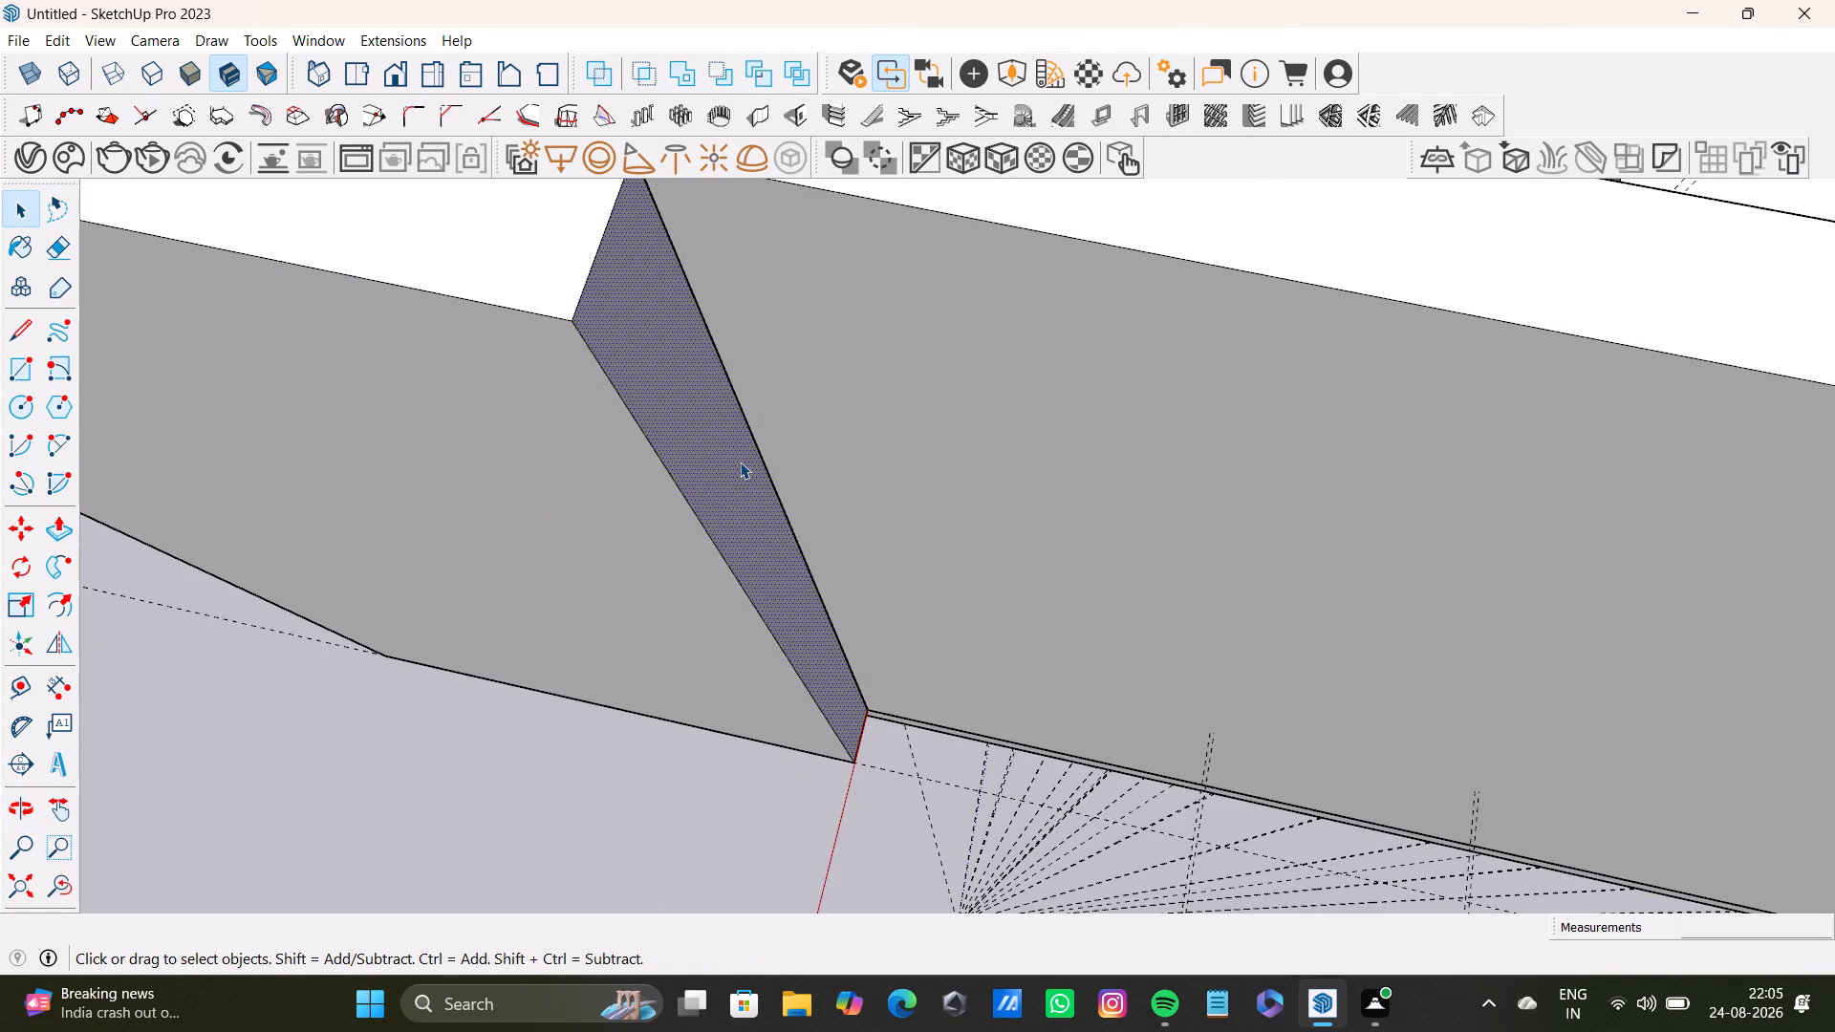
pyautogui.press('p')
pyautogui.moveTo(738, 462); pyautogui.dragTo(1834, 741)
pyautogui.scroll(-9, 1825, 771)
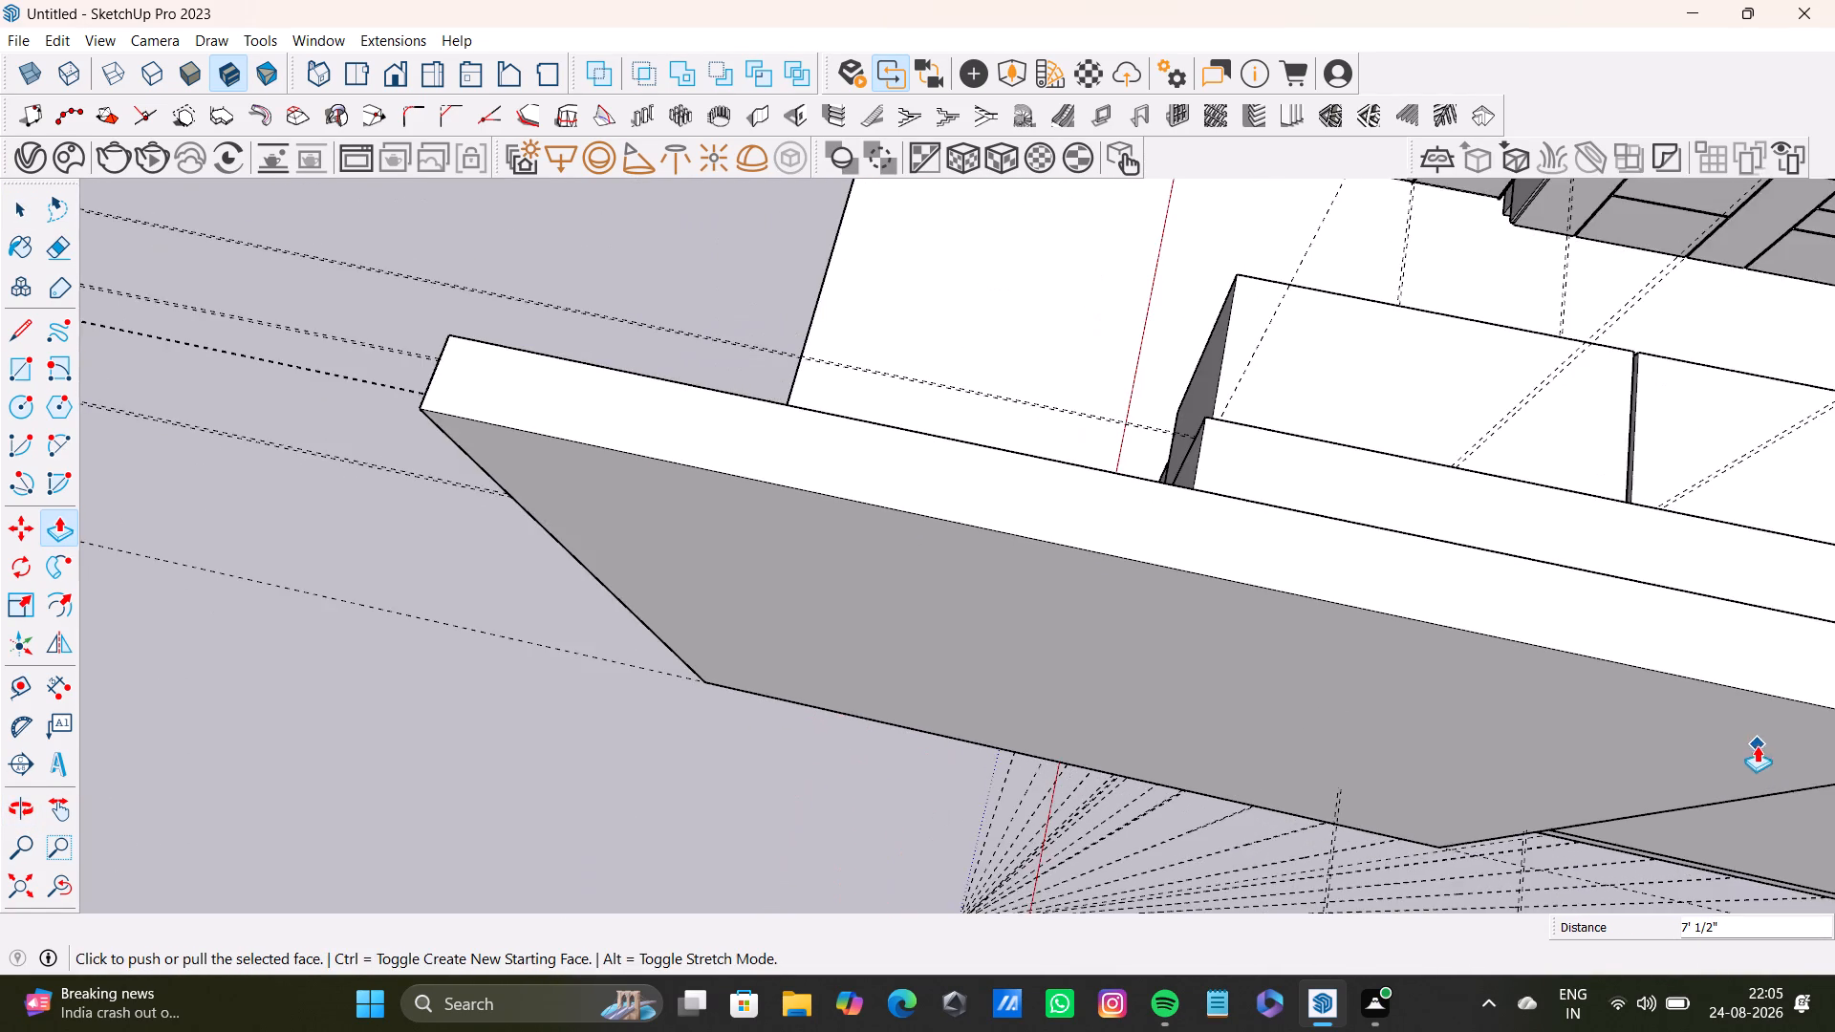
pyautogui.keyDown('shift'); pyautogui.moveTo(1757, 745); pyautogui.dragTo(700, 660, button='middle'); pyautogui.keyUp('shift')
pyautogui.moveTo(837, 662); pyautogui.dragTo(1583, 863)
pyautogui.scroll(-4, 1583, 862)
pyautogui.keyDown('shift'); pyautogui.moveTo(1591, 826); pyautogui.dragTo(1309, 697, button='middle'); pyautogui.keyUp('shift')
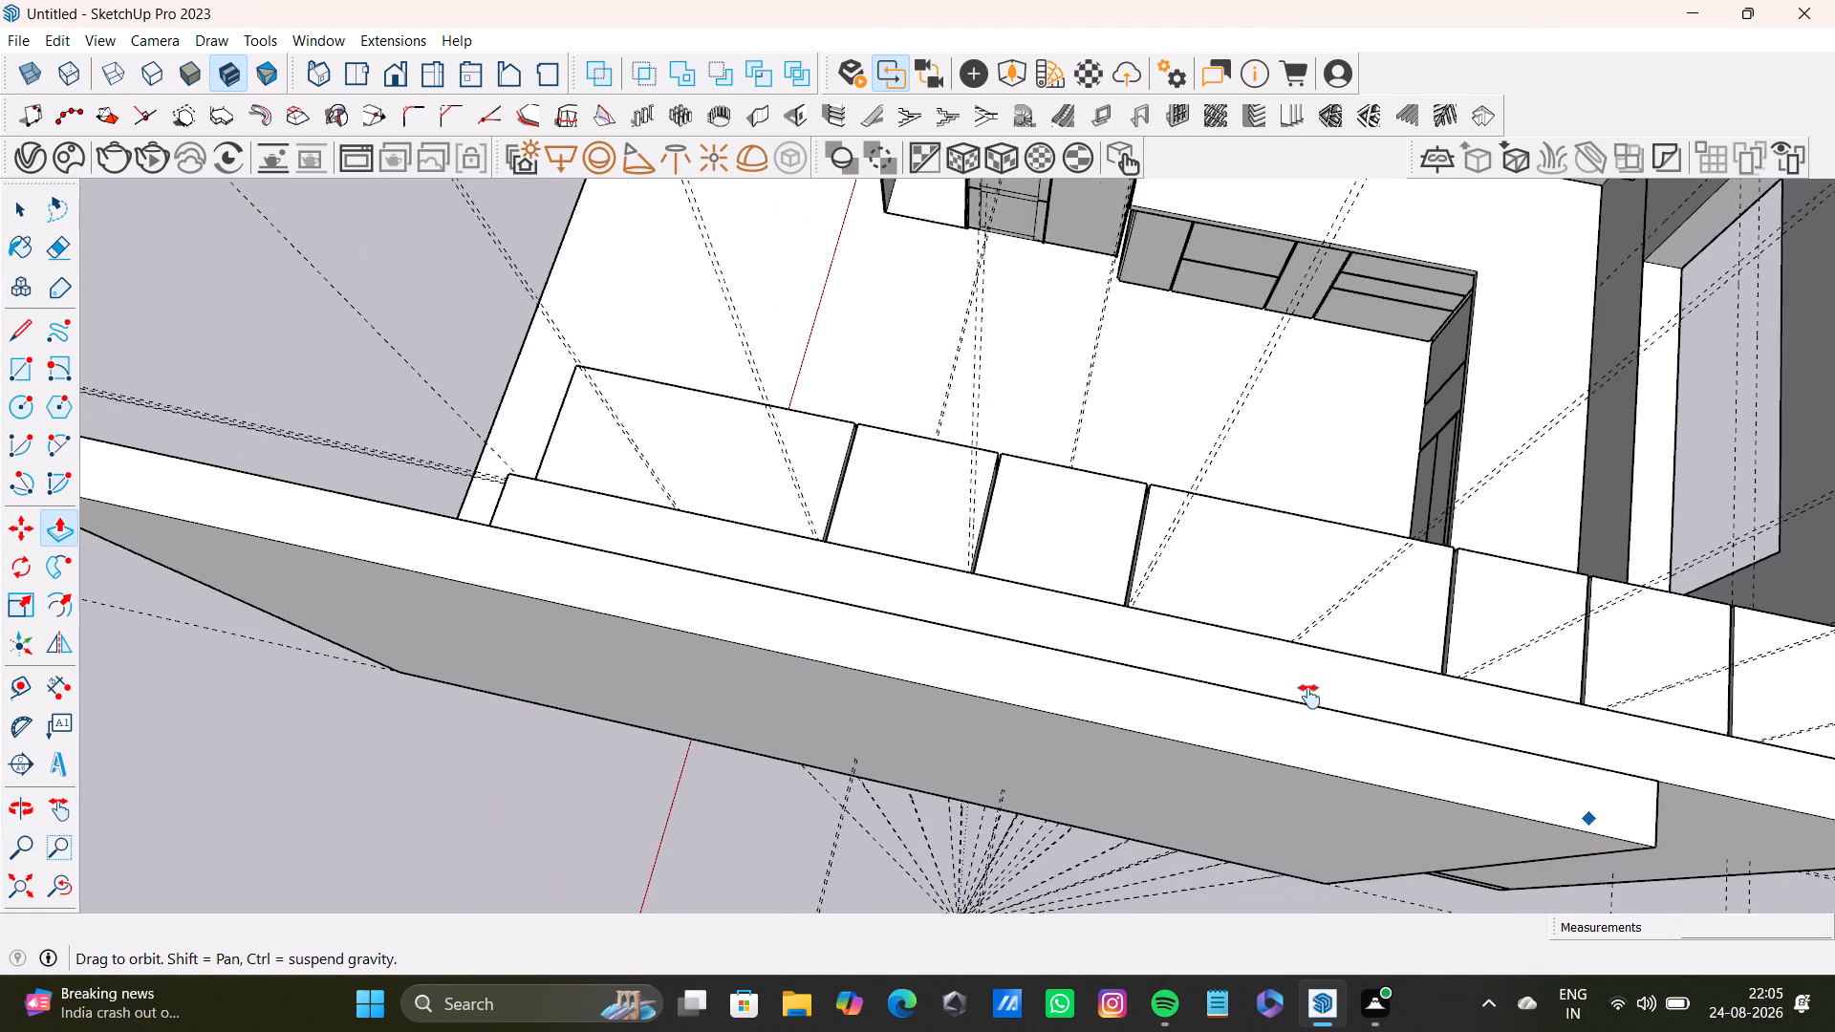
pyautogui.keyDown('shift'); pyautogui.moveTo(1309, 697); pyautogui.dragTo(866, 605, button='middle'); pyautogui.keyUp('shift')
pyautogui.moveTo(938, 619); pyautogui.dragTo(1276, 672)
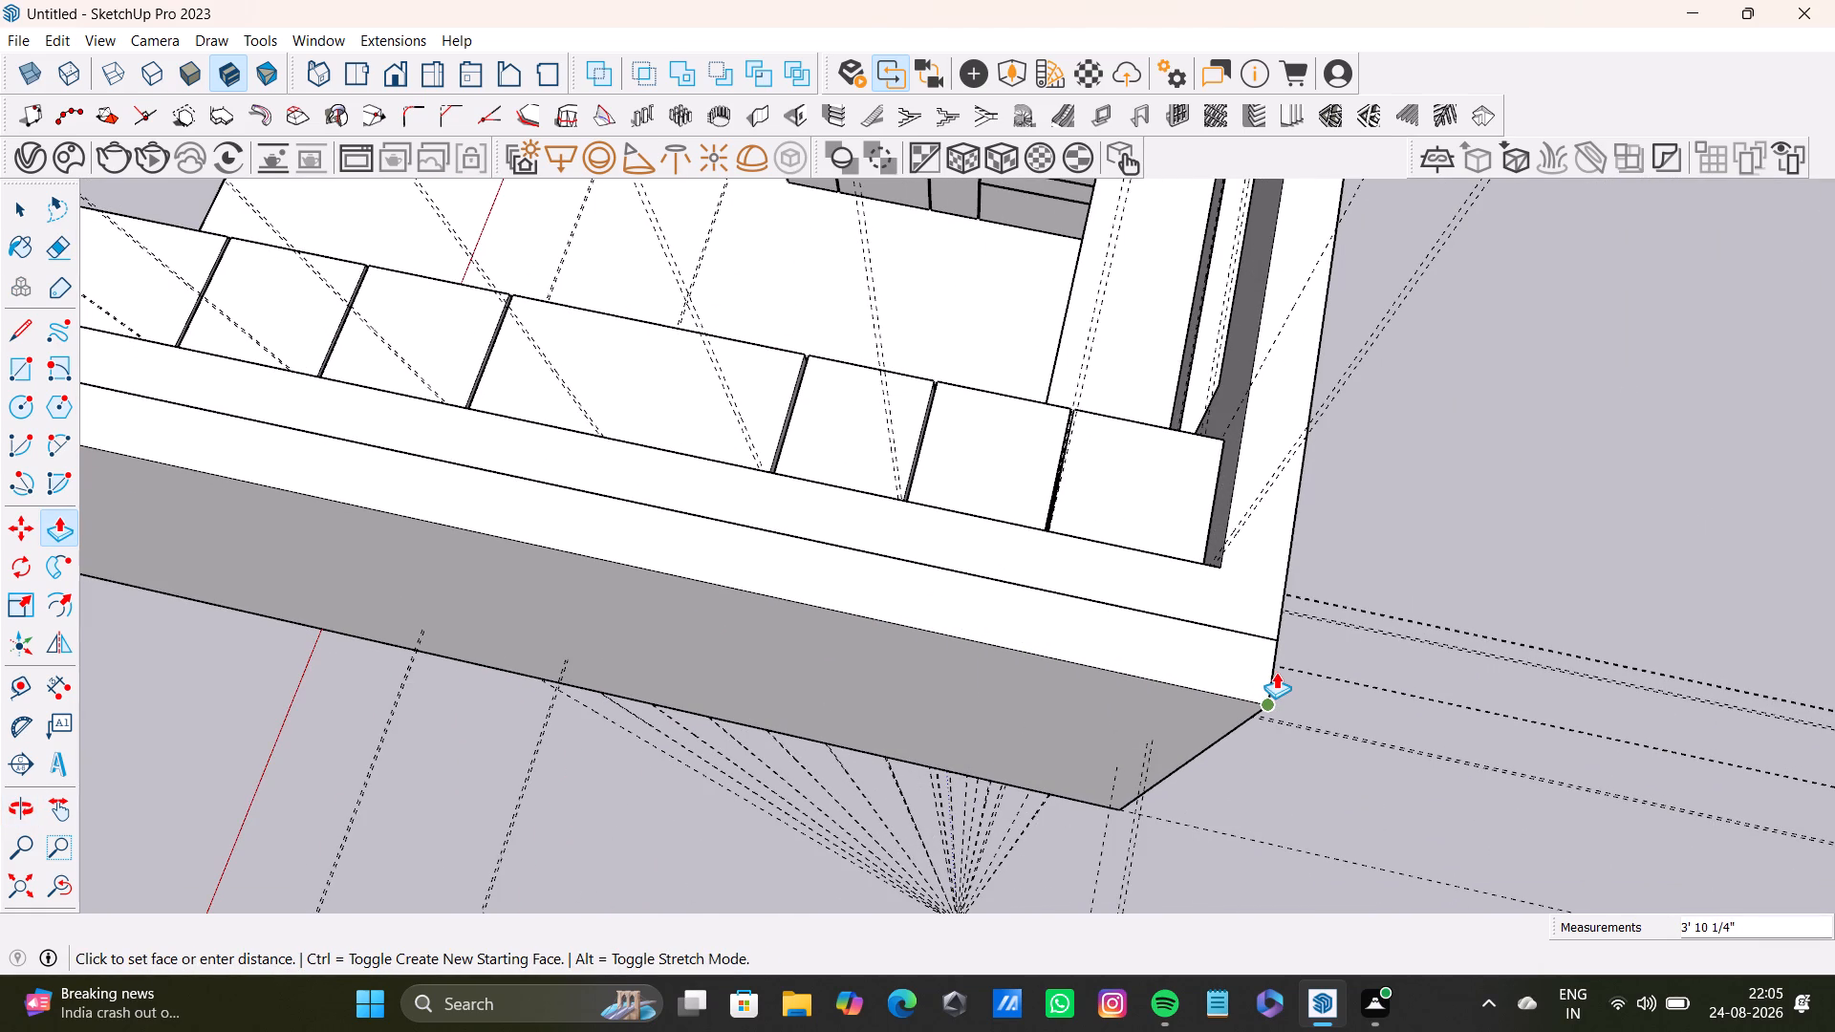
pyautogui.moveTo(1276, 672); pyautogui.dragTo(1275, 669)
pyautogui.press('space')
# Examine the new outer wall, its joint with the existing wall end, and the cabinet runs from inside and above.
pyautogui.scroll(-10, 1261, 670)
pyautogui.moveTo(579, 640); pyautogui.dragTo(1194, 668, button='middle')
pyautogui.scroll(2, 1027, 730)
pyautogui.moveTo(1073, 715); pyautogui.dragTo(1100, 698, button='middle')
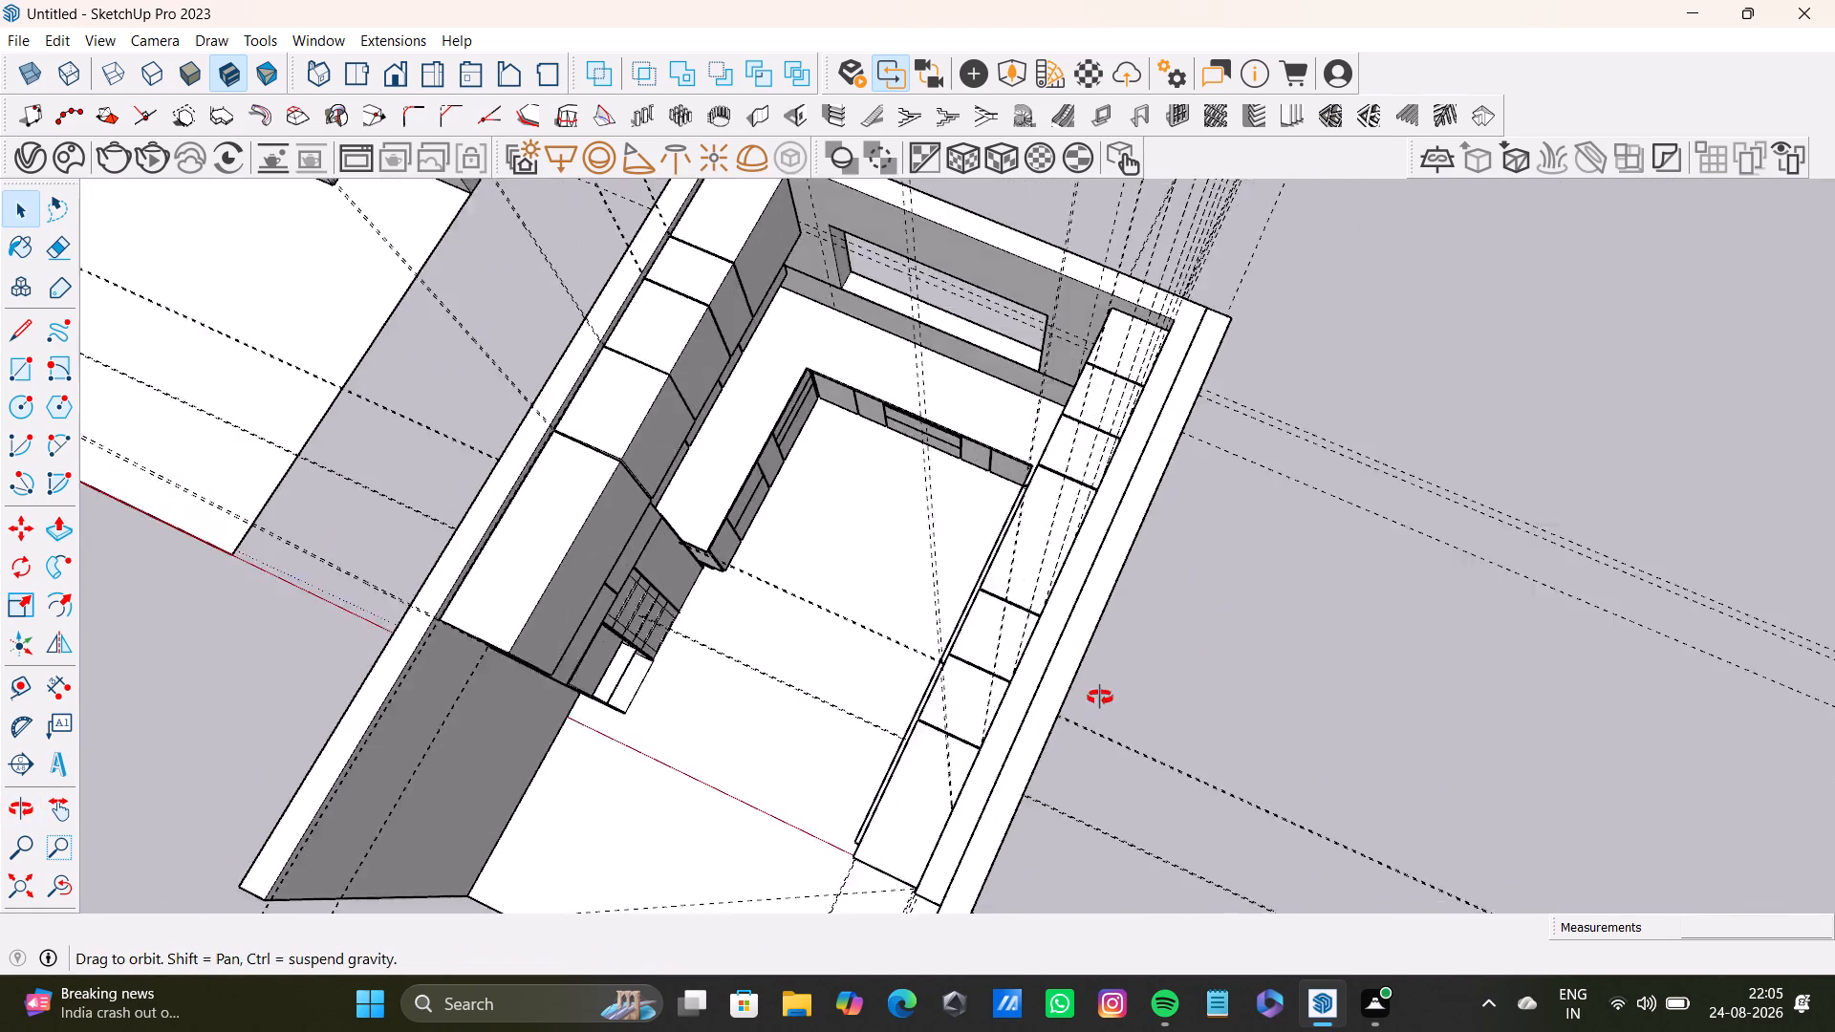
pyautogui.moveTo(1100, 698); pyautogui.dragTo(1234, 549, button='middle')
pyautogui.moveTo(1055, 783); pyautogui.dragTo(1166, 521, button='middle')
pyautogui.moveTo(1183, 599); pyautogui.dragTo(1378, 441, button='middle')
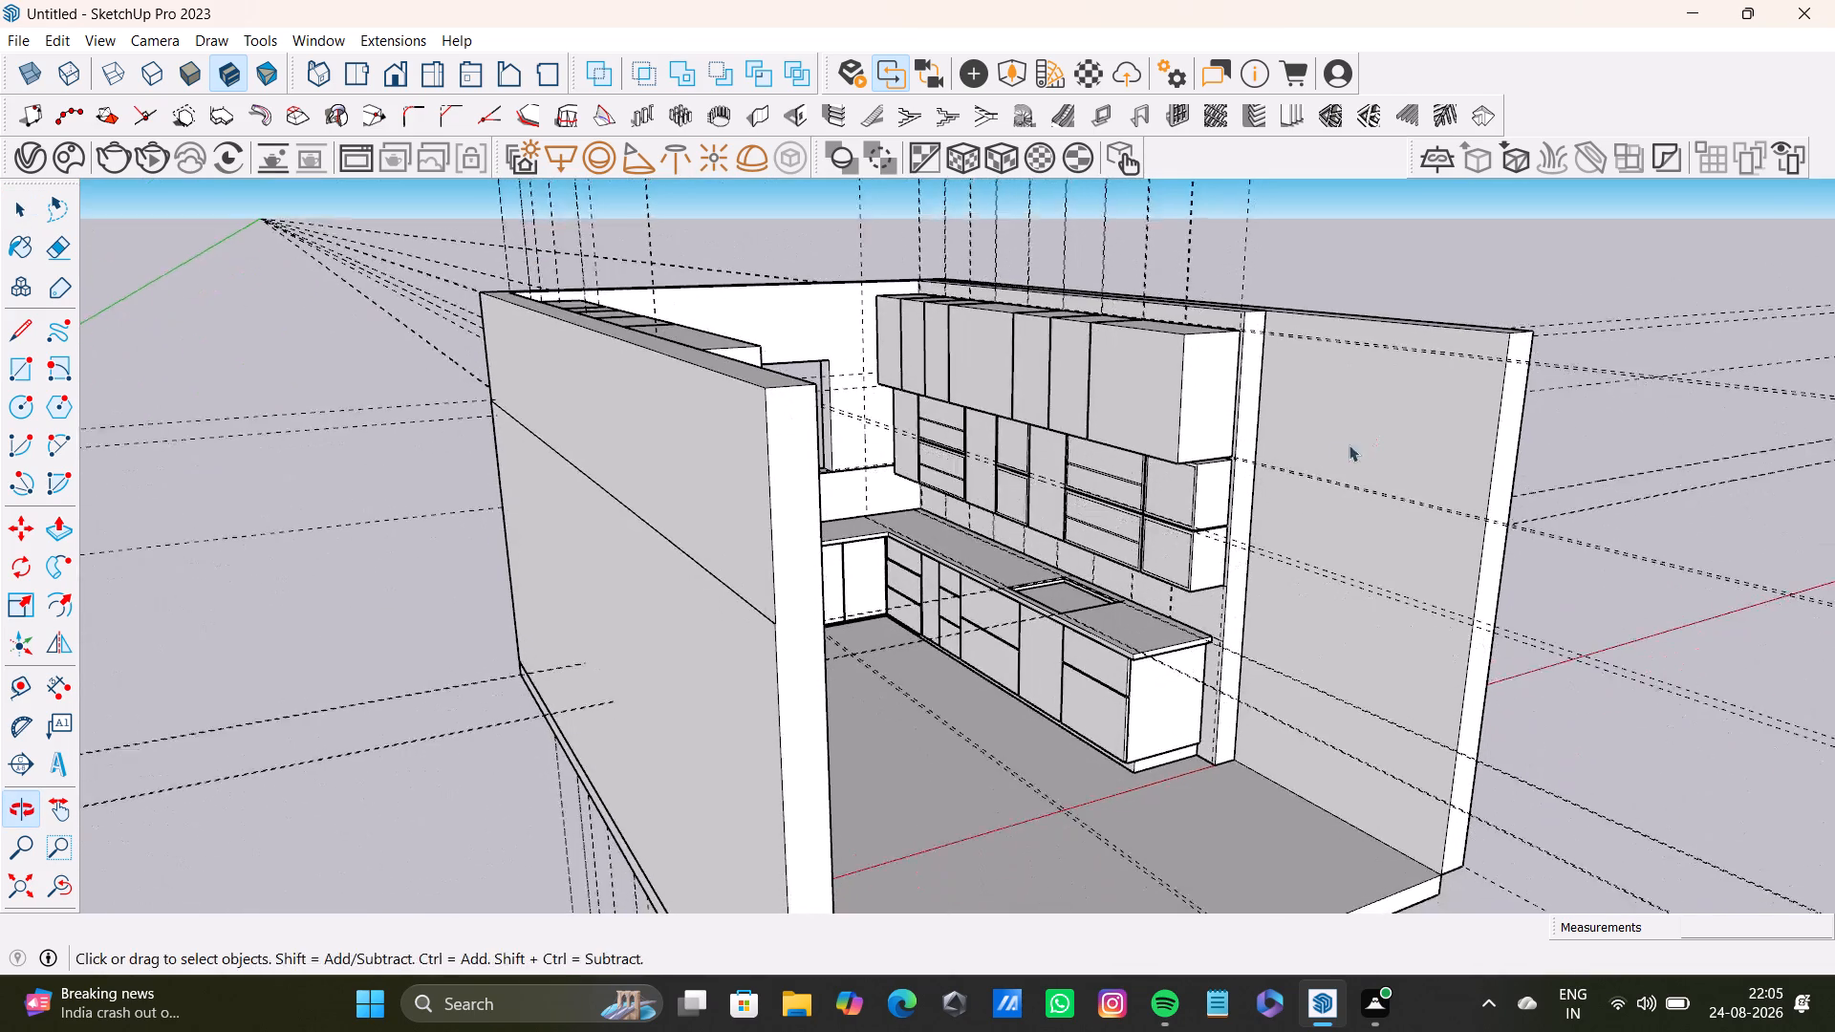
pyautogui.scroll(3, 1316, 519)
pyautogui.keyDown('shift'); pyautogui.moveTo(1323, 501); pyautogui.dragTo(1070, 417, button='middle'); pyautogui.keyUp('shift')
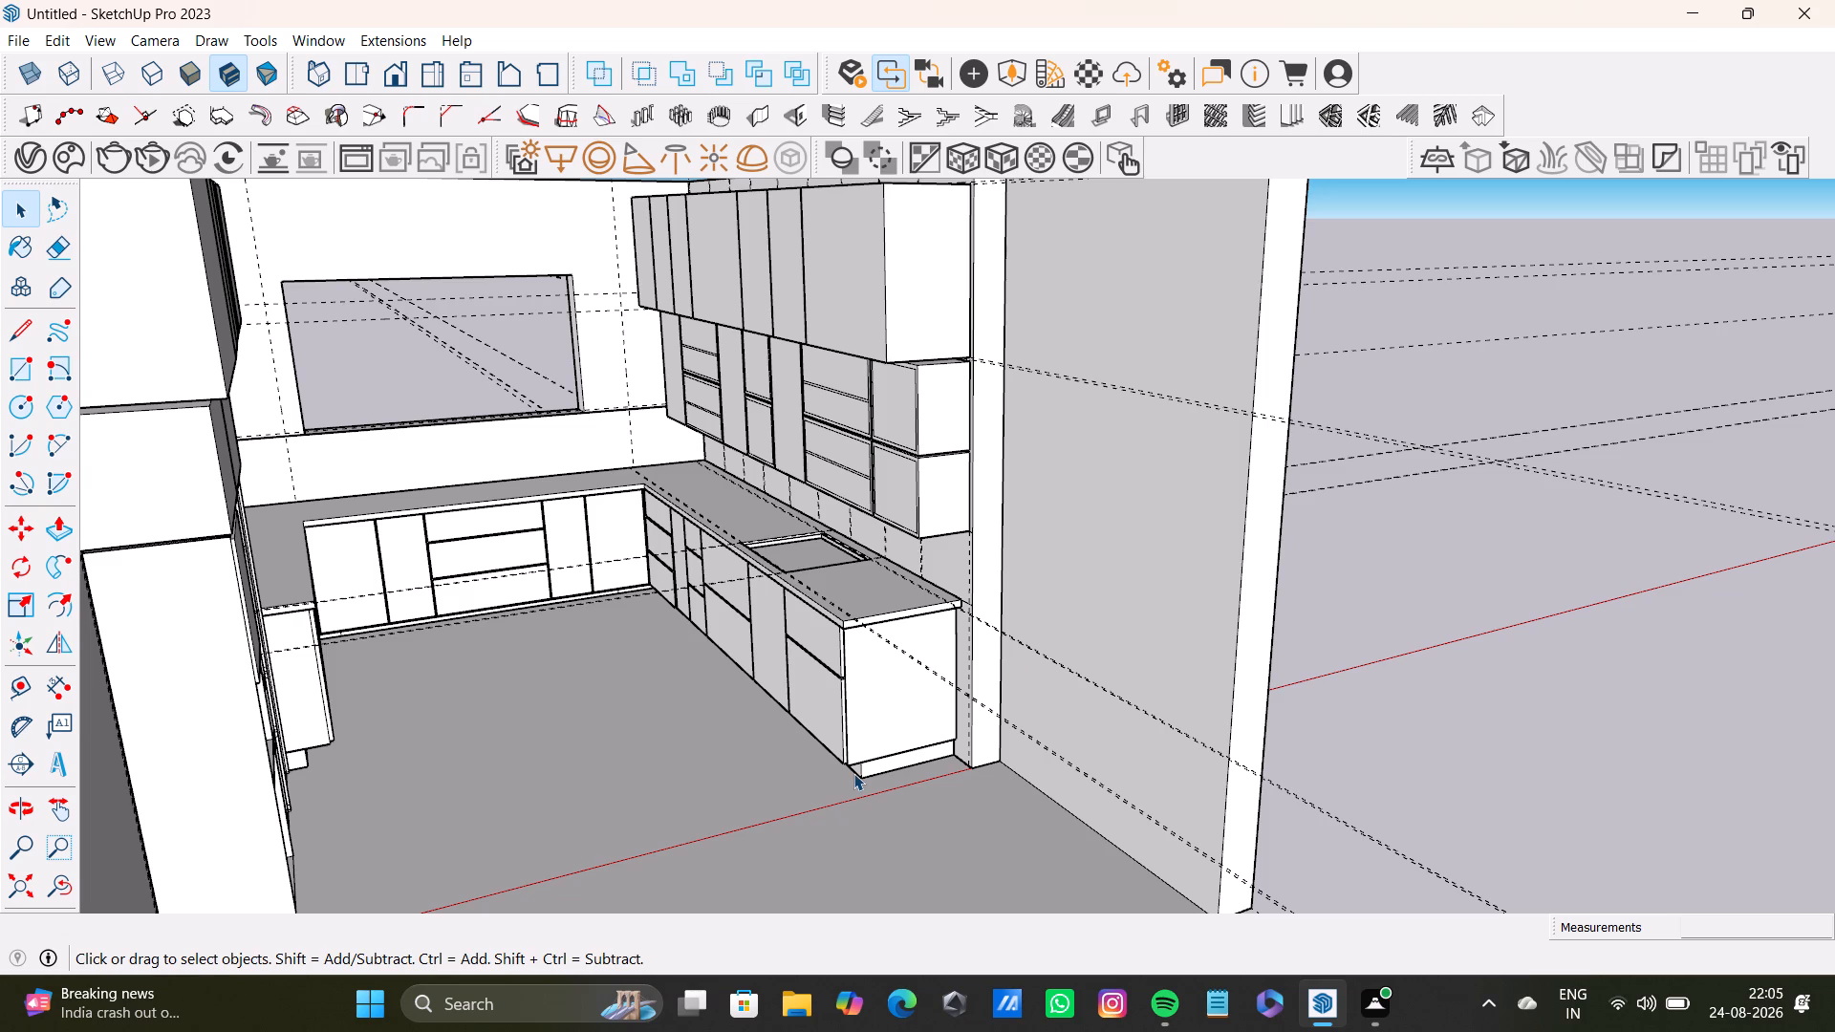
pyautogui.moveTo(900, 775); pyautogui.dragTo(1316, 958, button='middle')
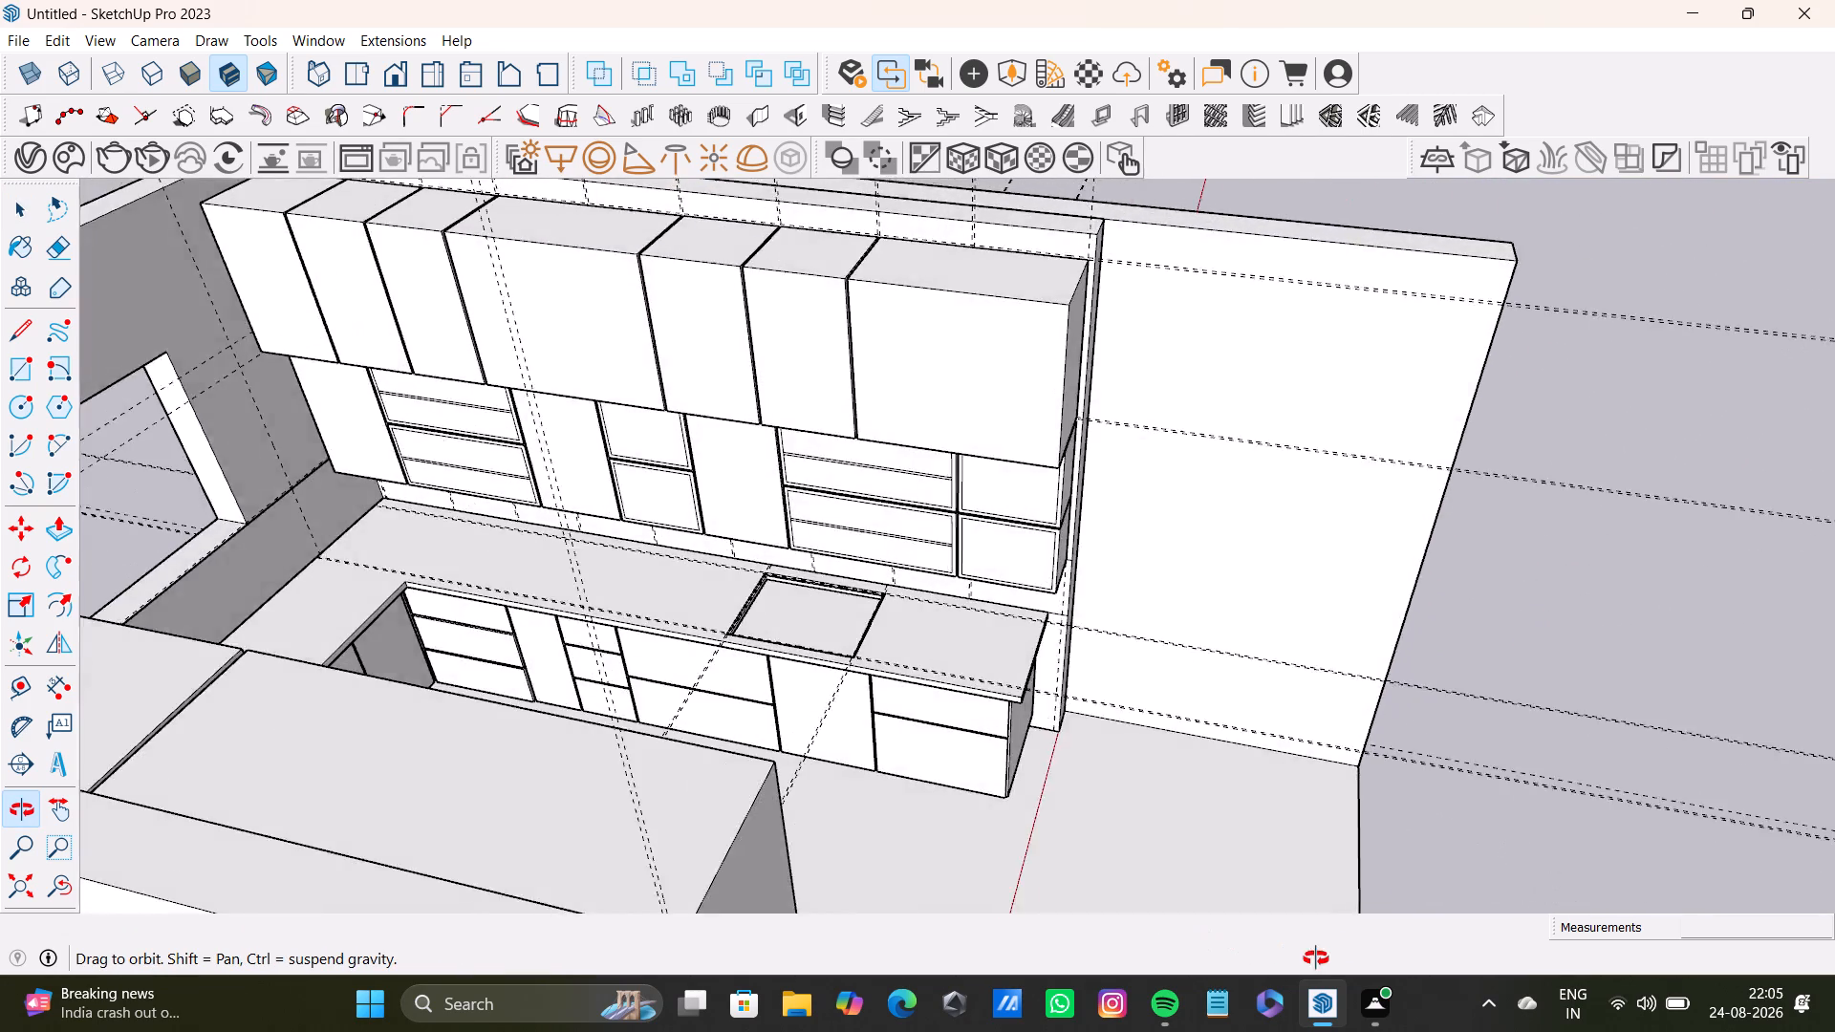
pyautogui.moveTo(1316, 958); pyautogui.dragTo(1378, 929, button='middle')
pyautogui.scroll(3, 1222, 786)
pyautogui.keyDown('shift'); pyautogui.moveTo(1202, 701); pyautogui.dragTo(1007, 862, button='middle'); pyautogui.keyUp('shift')
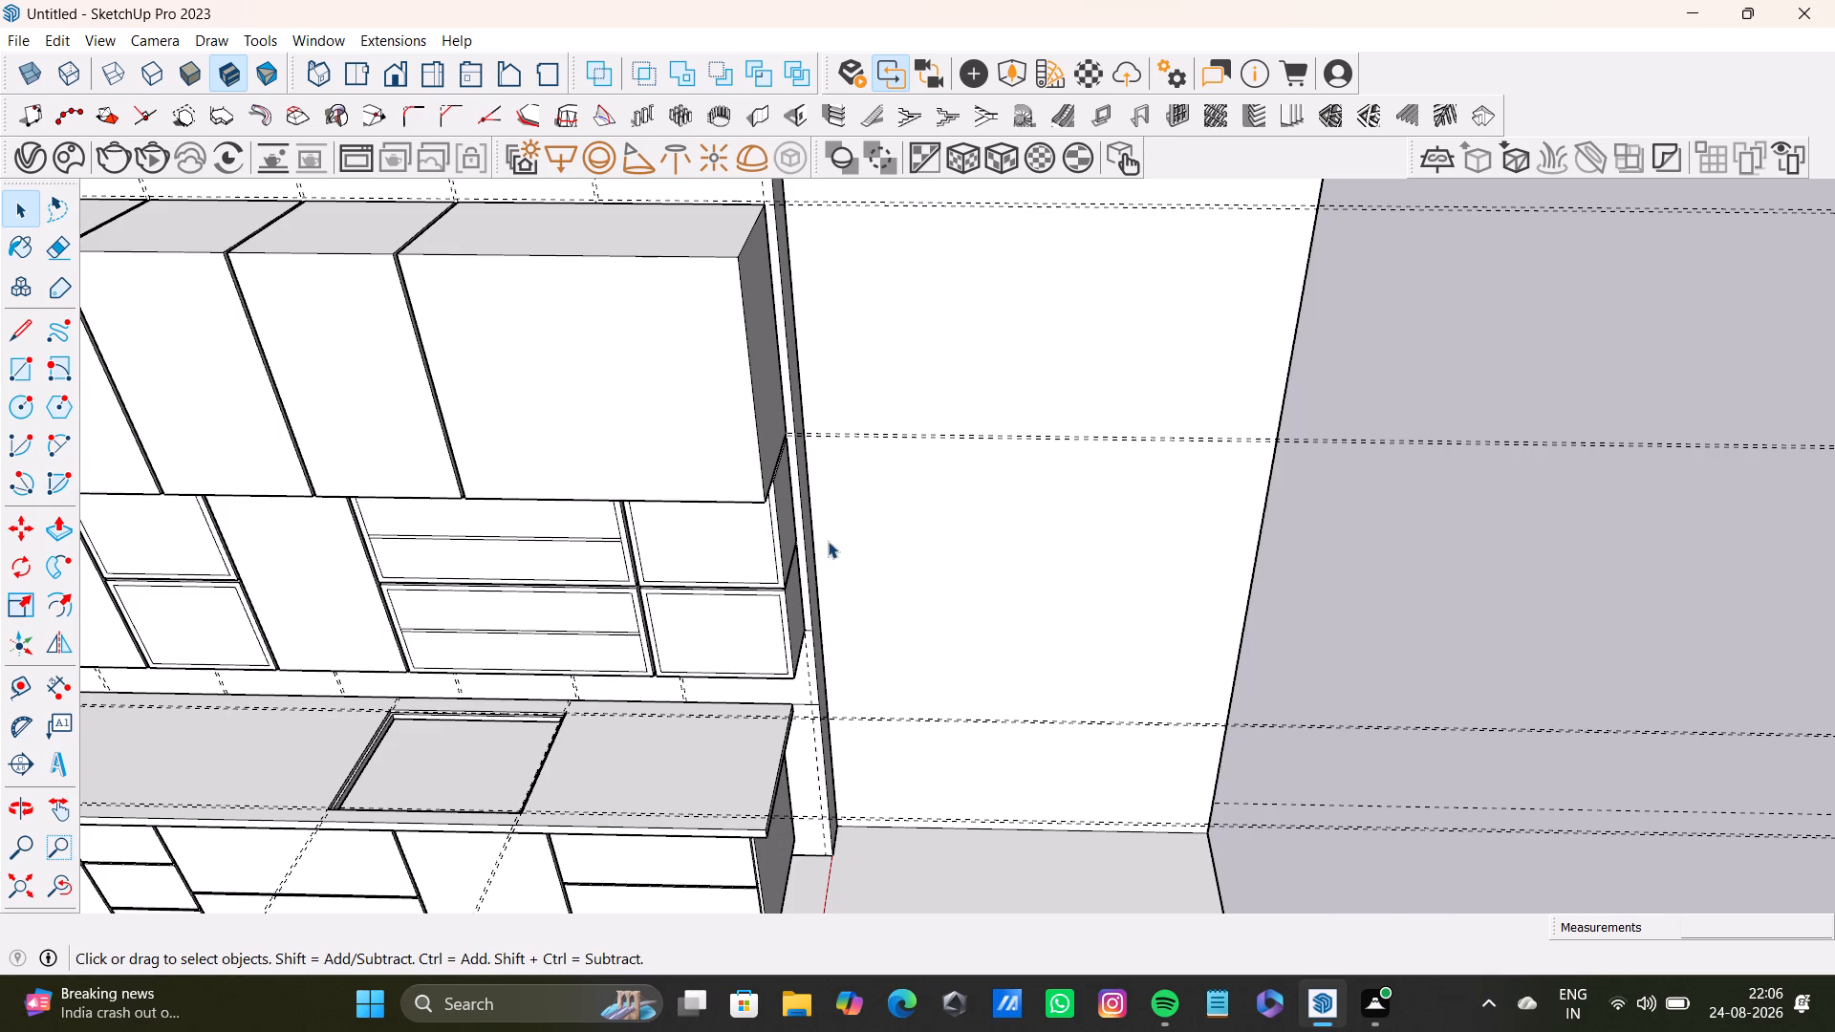
pyautogui.moveTo(818, 542); pyautogui.dragTo(313, 378, button='middle')
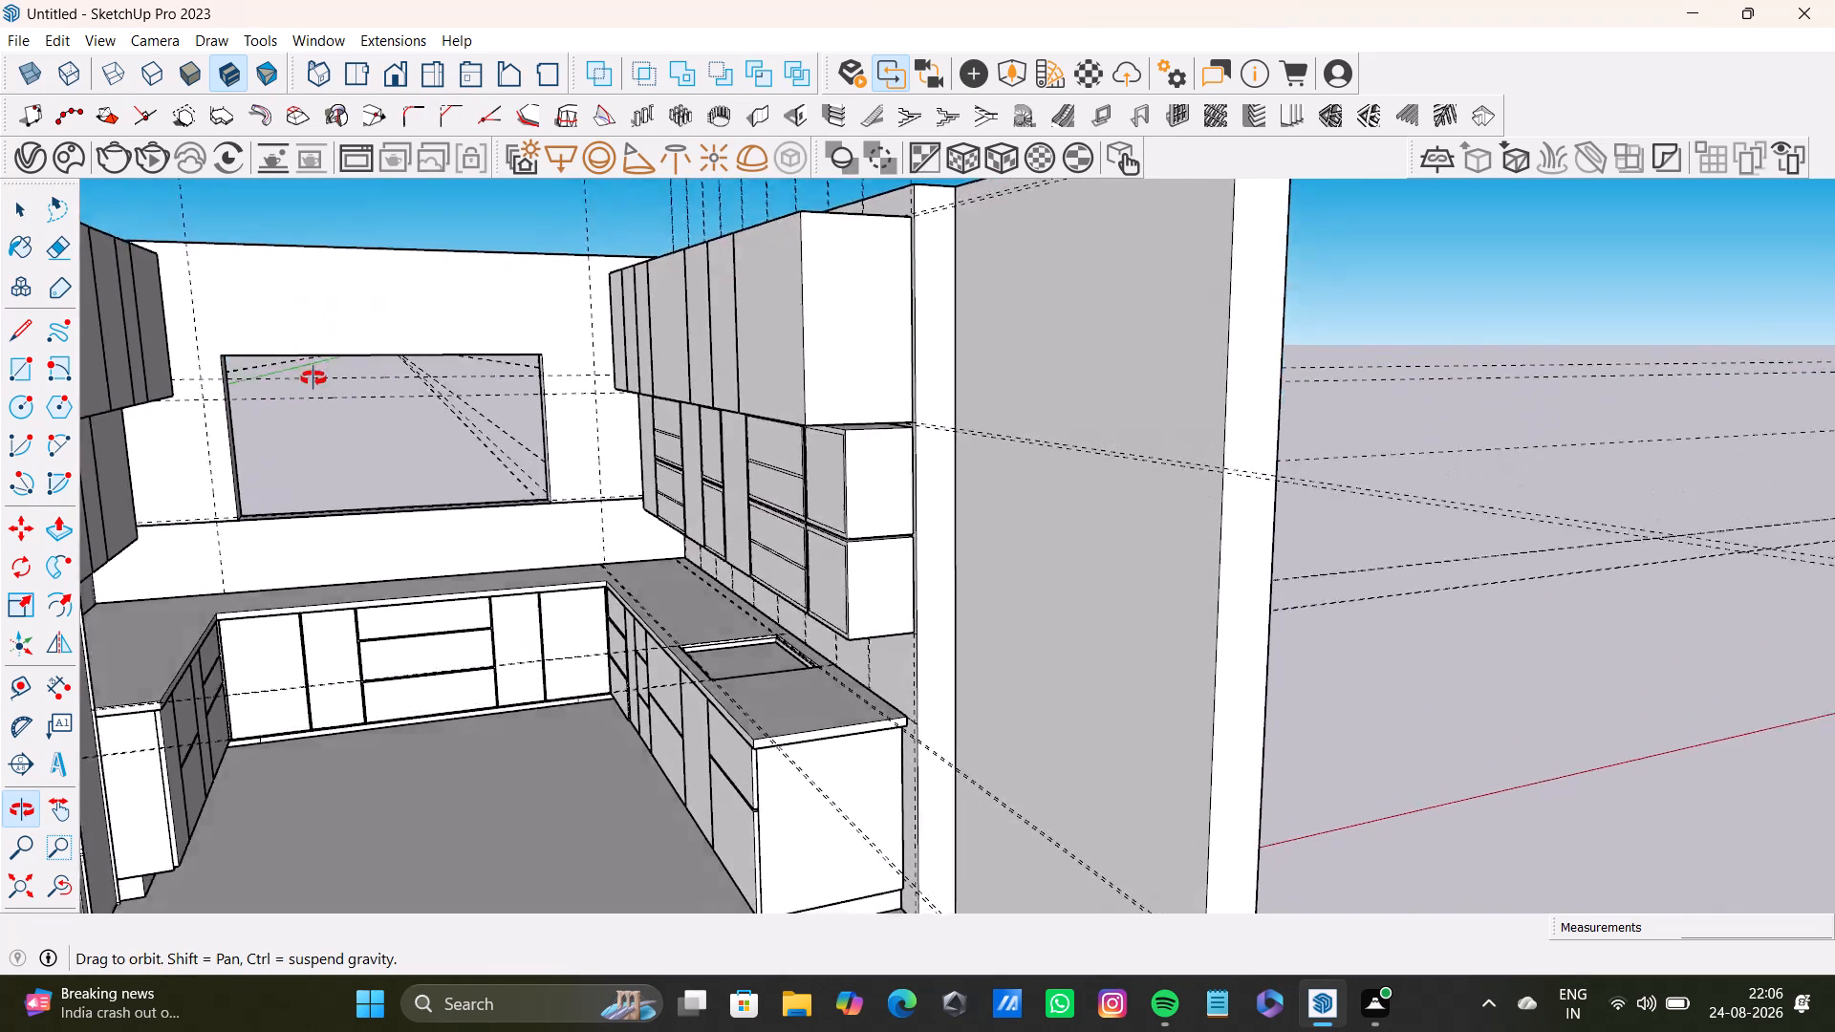
pyautogui.moveTo(313, 378); pyautogui.dragTo(313, 387, button='middle')
pyautogui.moveTo(662, 533); pyautogui.dragTo(700, 423, button='middle')
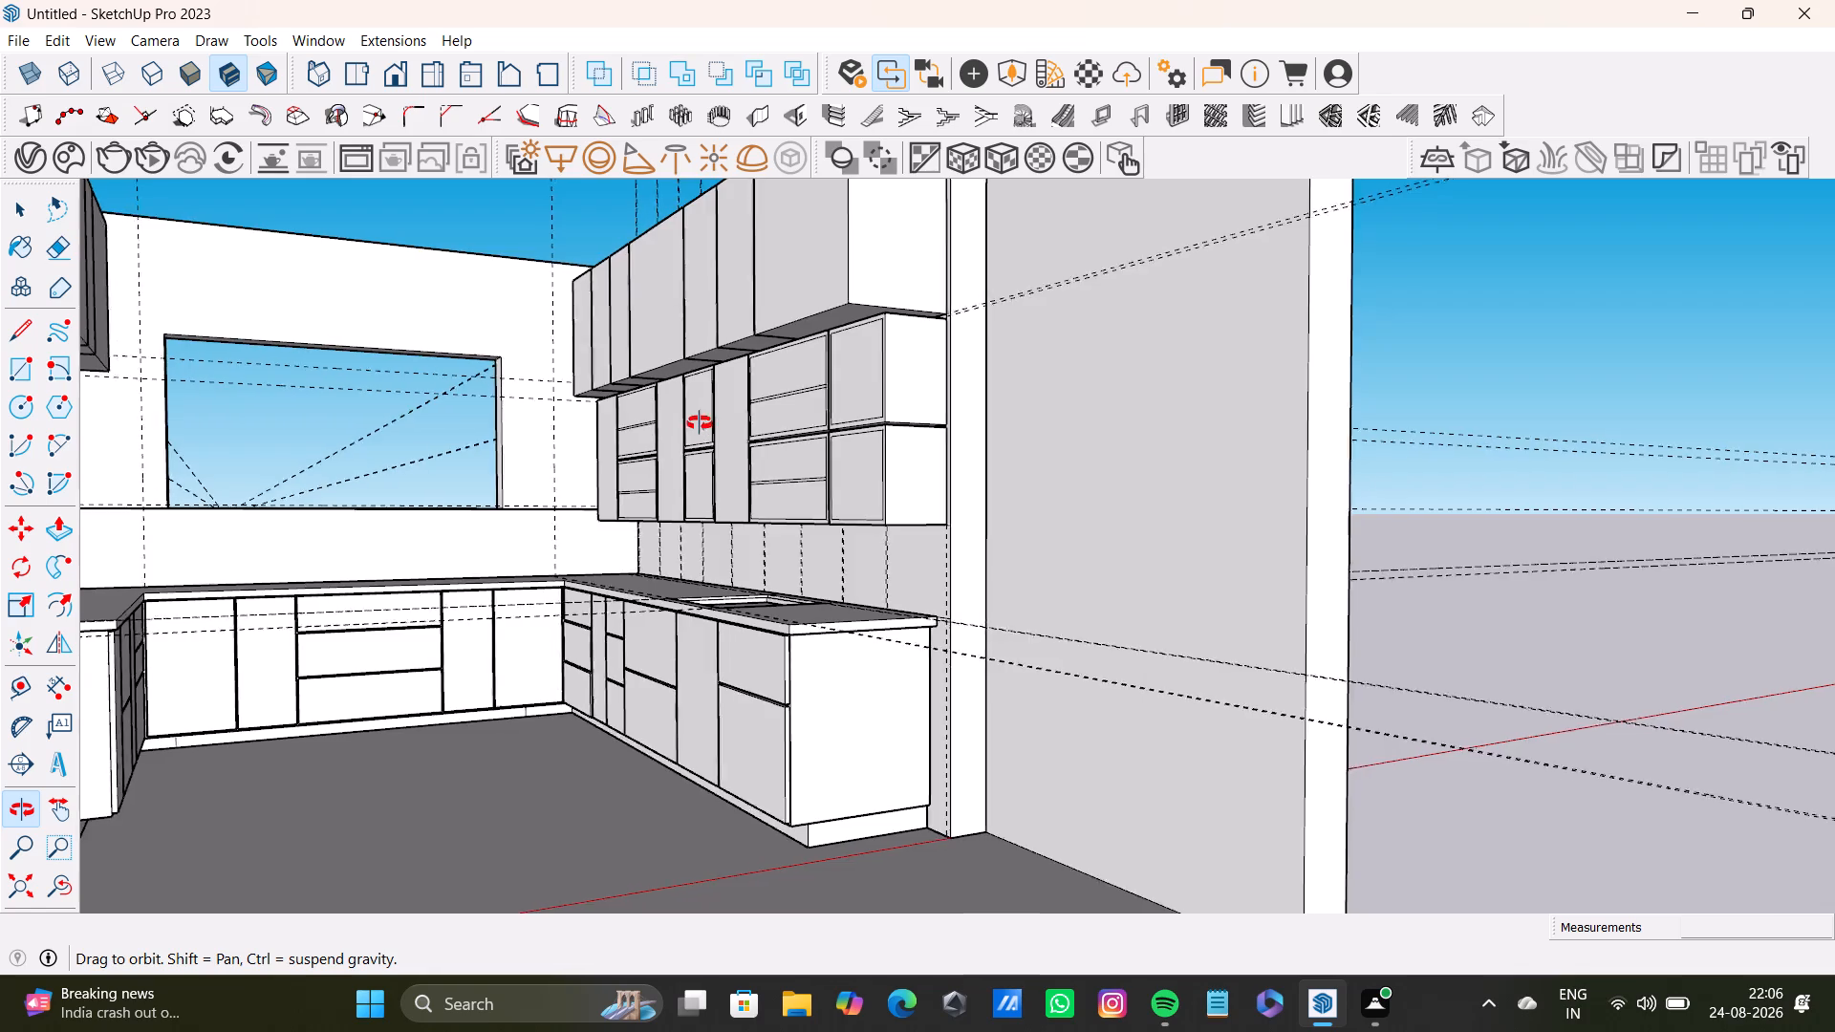
pyautogui.moveTo(700, 423); pyautogui.dragTo(631, 465, button='middle')
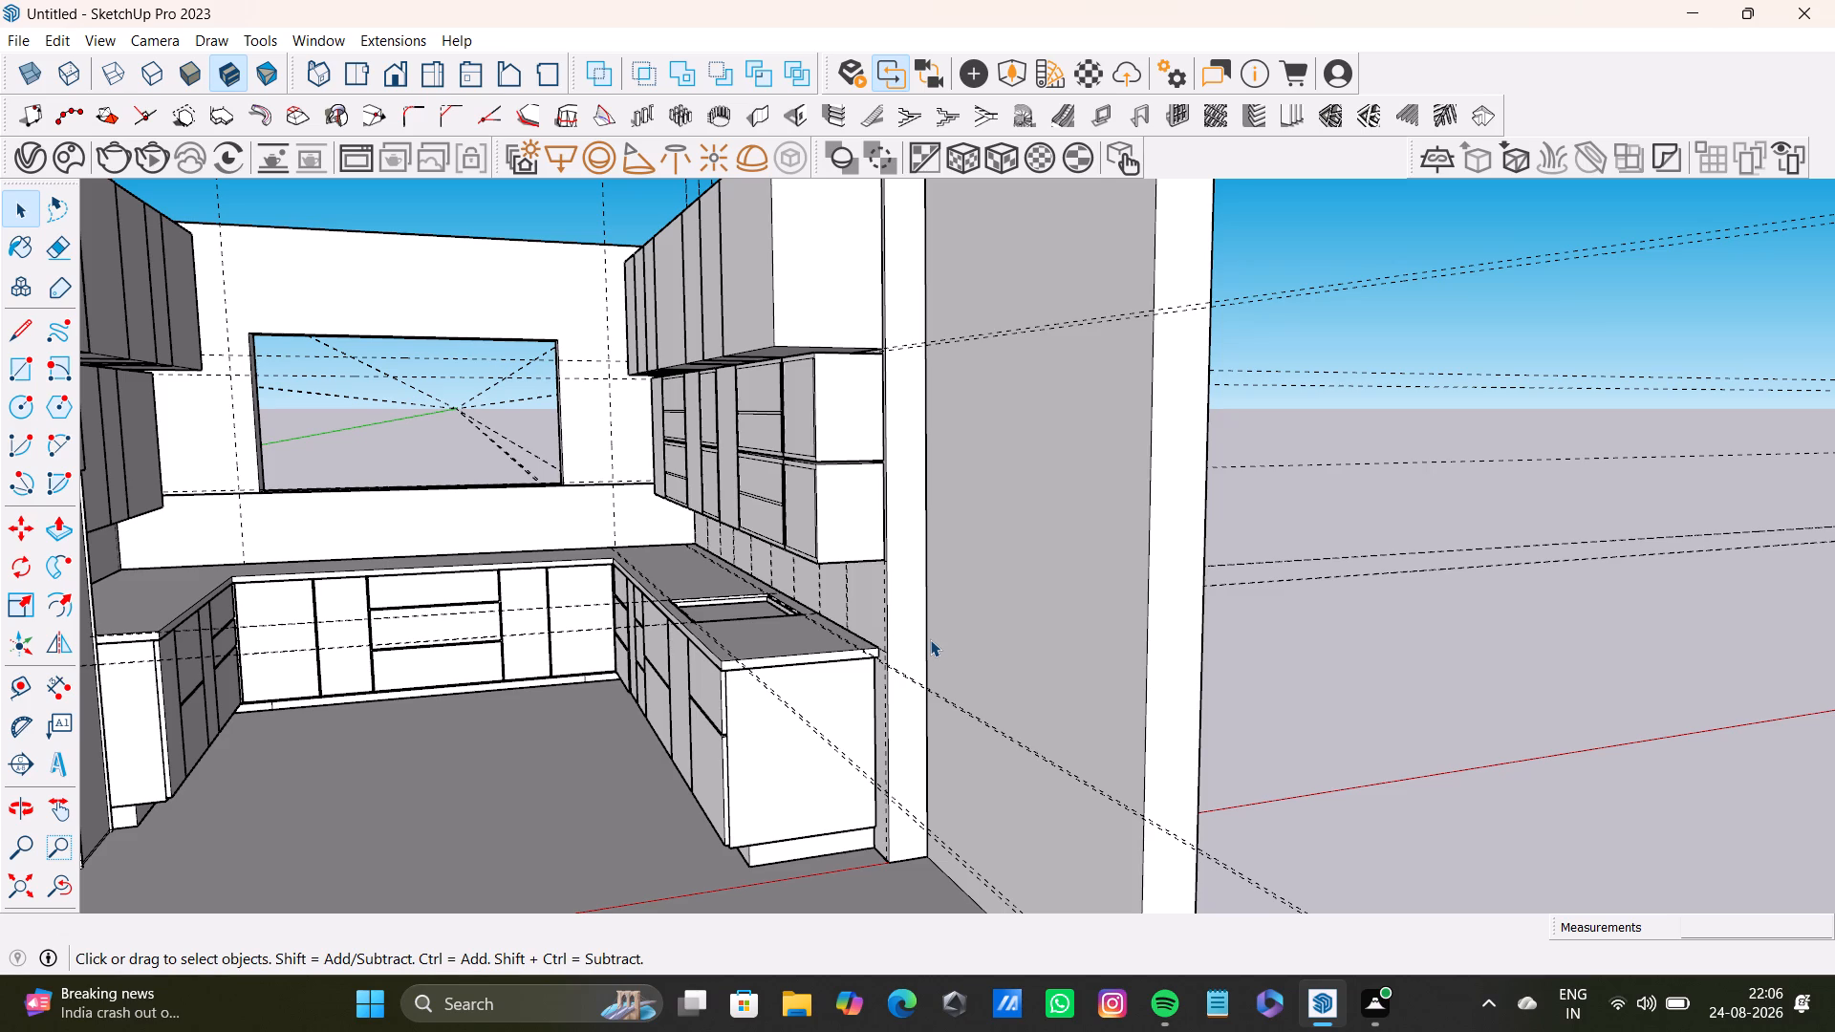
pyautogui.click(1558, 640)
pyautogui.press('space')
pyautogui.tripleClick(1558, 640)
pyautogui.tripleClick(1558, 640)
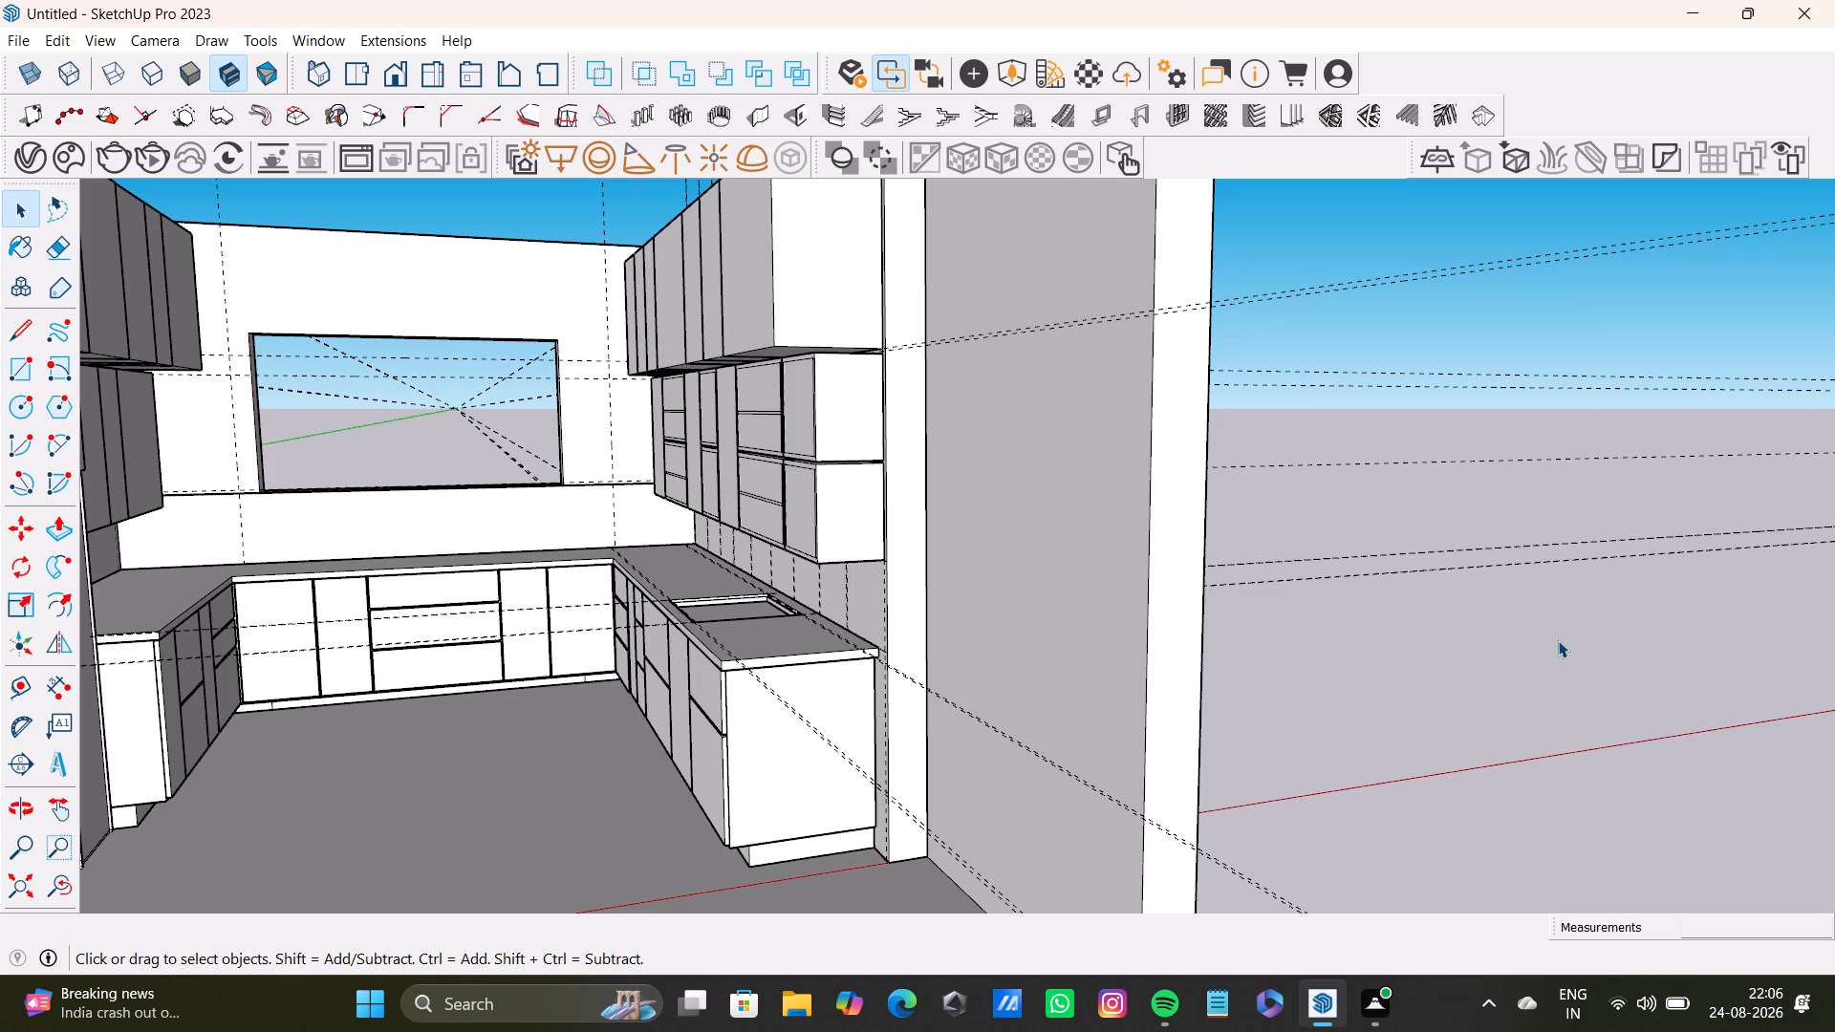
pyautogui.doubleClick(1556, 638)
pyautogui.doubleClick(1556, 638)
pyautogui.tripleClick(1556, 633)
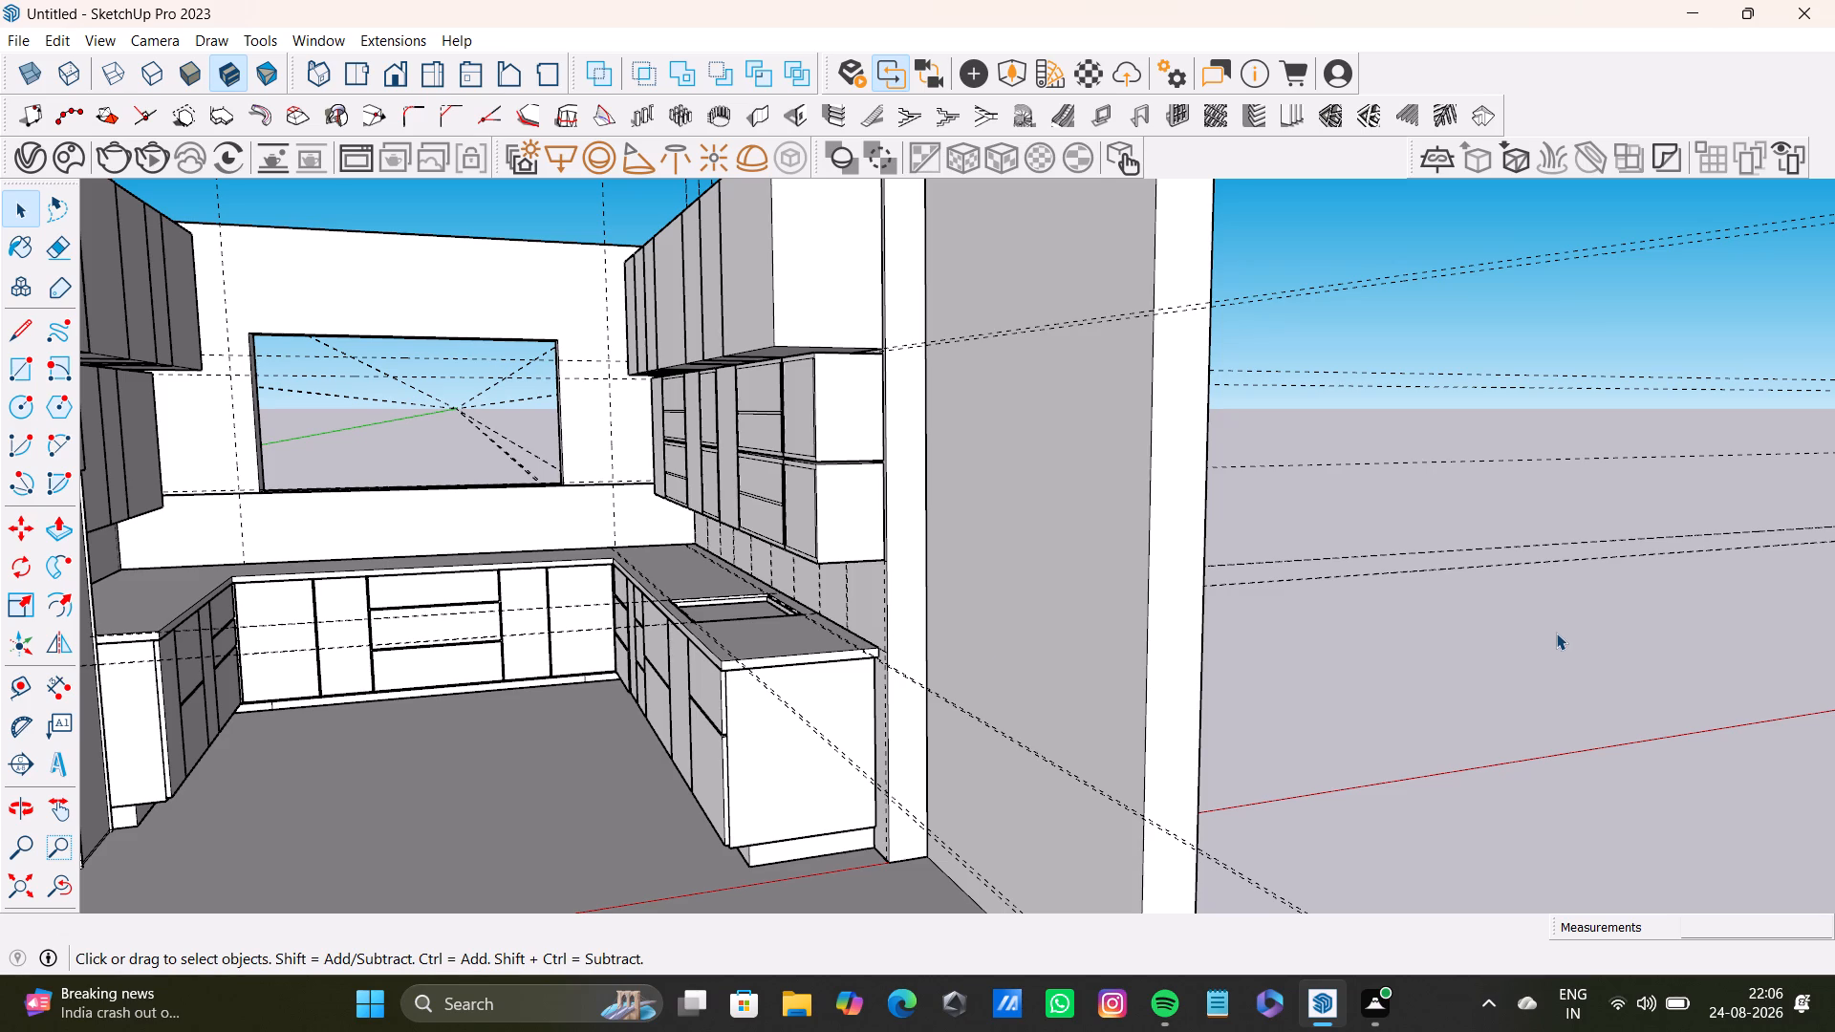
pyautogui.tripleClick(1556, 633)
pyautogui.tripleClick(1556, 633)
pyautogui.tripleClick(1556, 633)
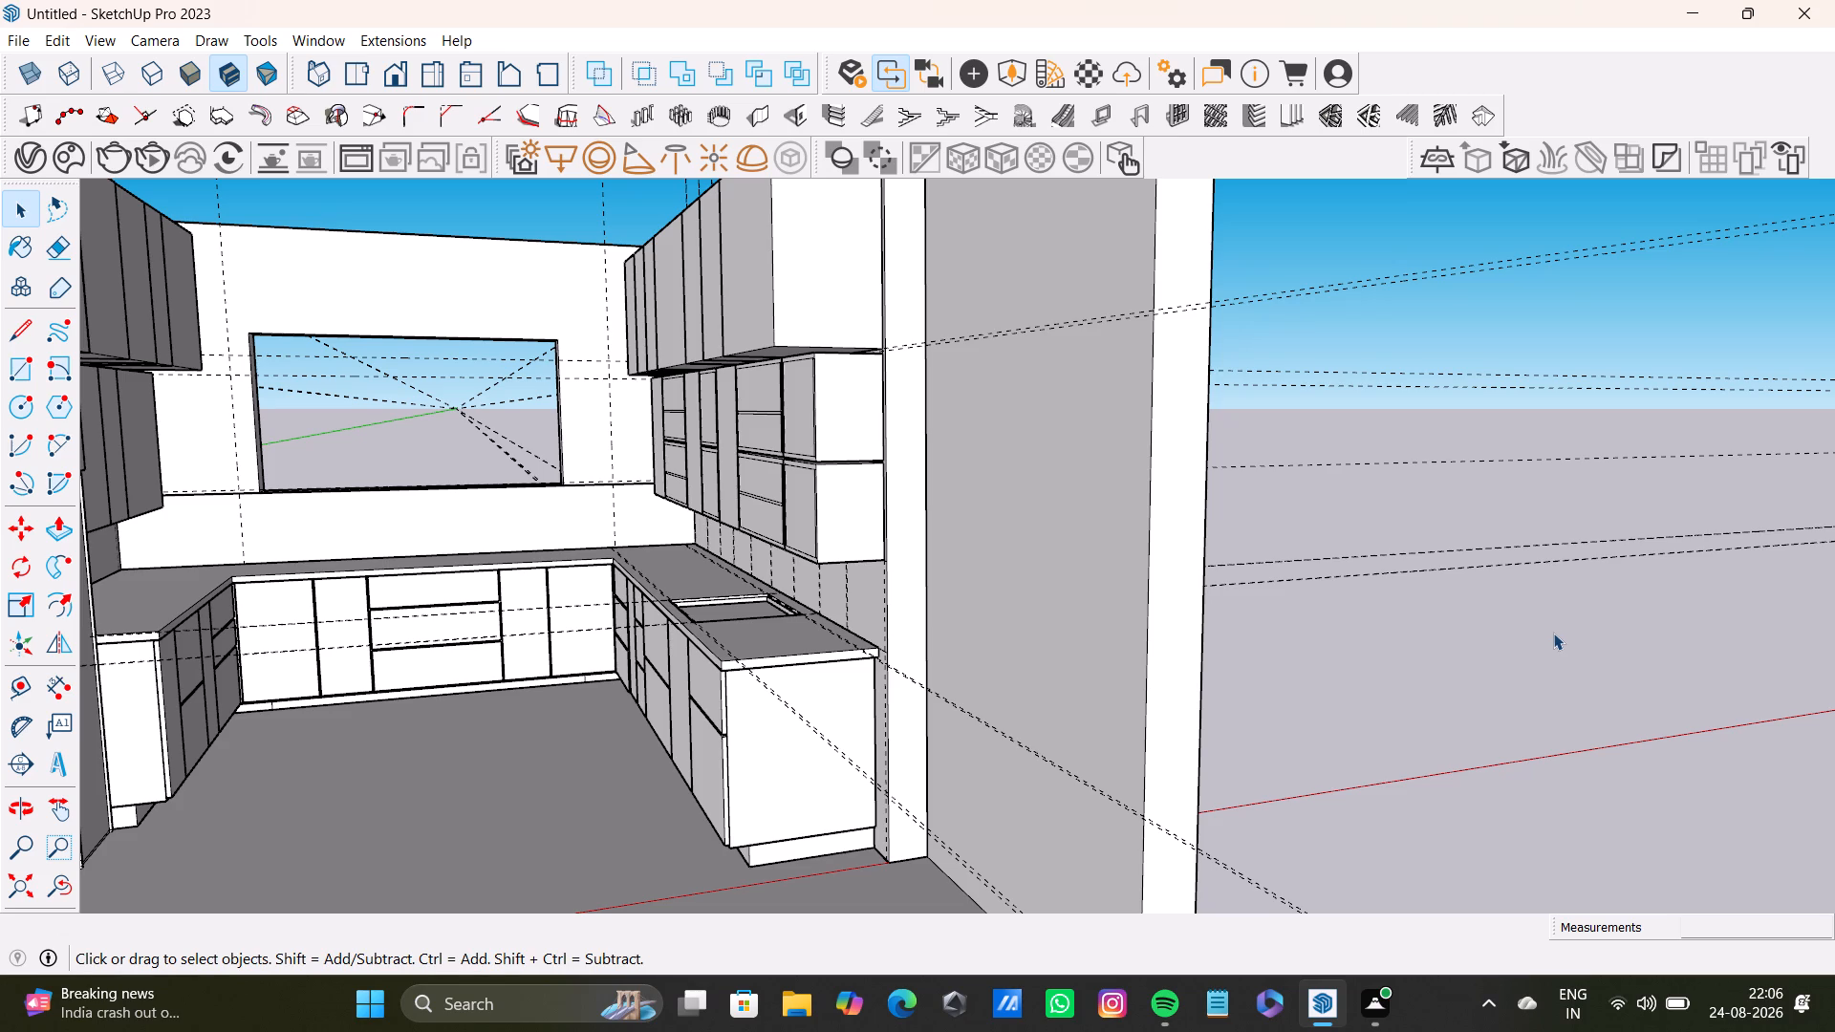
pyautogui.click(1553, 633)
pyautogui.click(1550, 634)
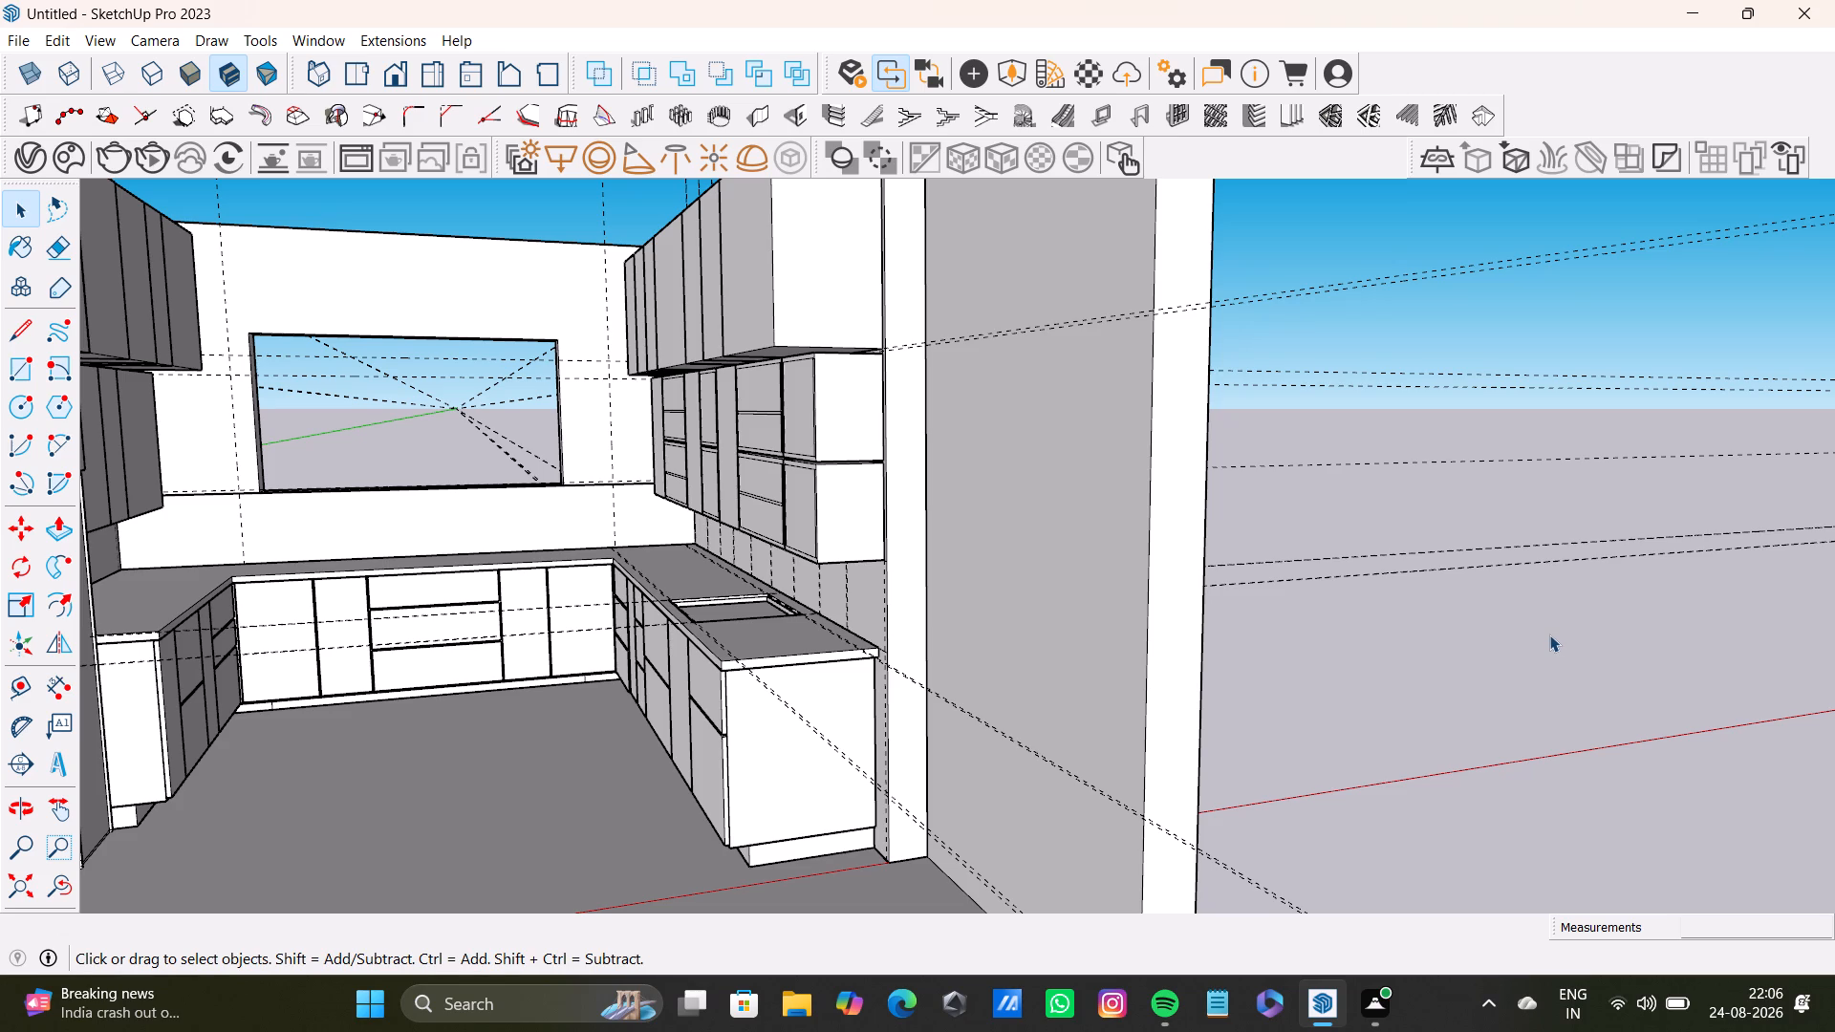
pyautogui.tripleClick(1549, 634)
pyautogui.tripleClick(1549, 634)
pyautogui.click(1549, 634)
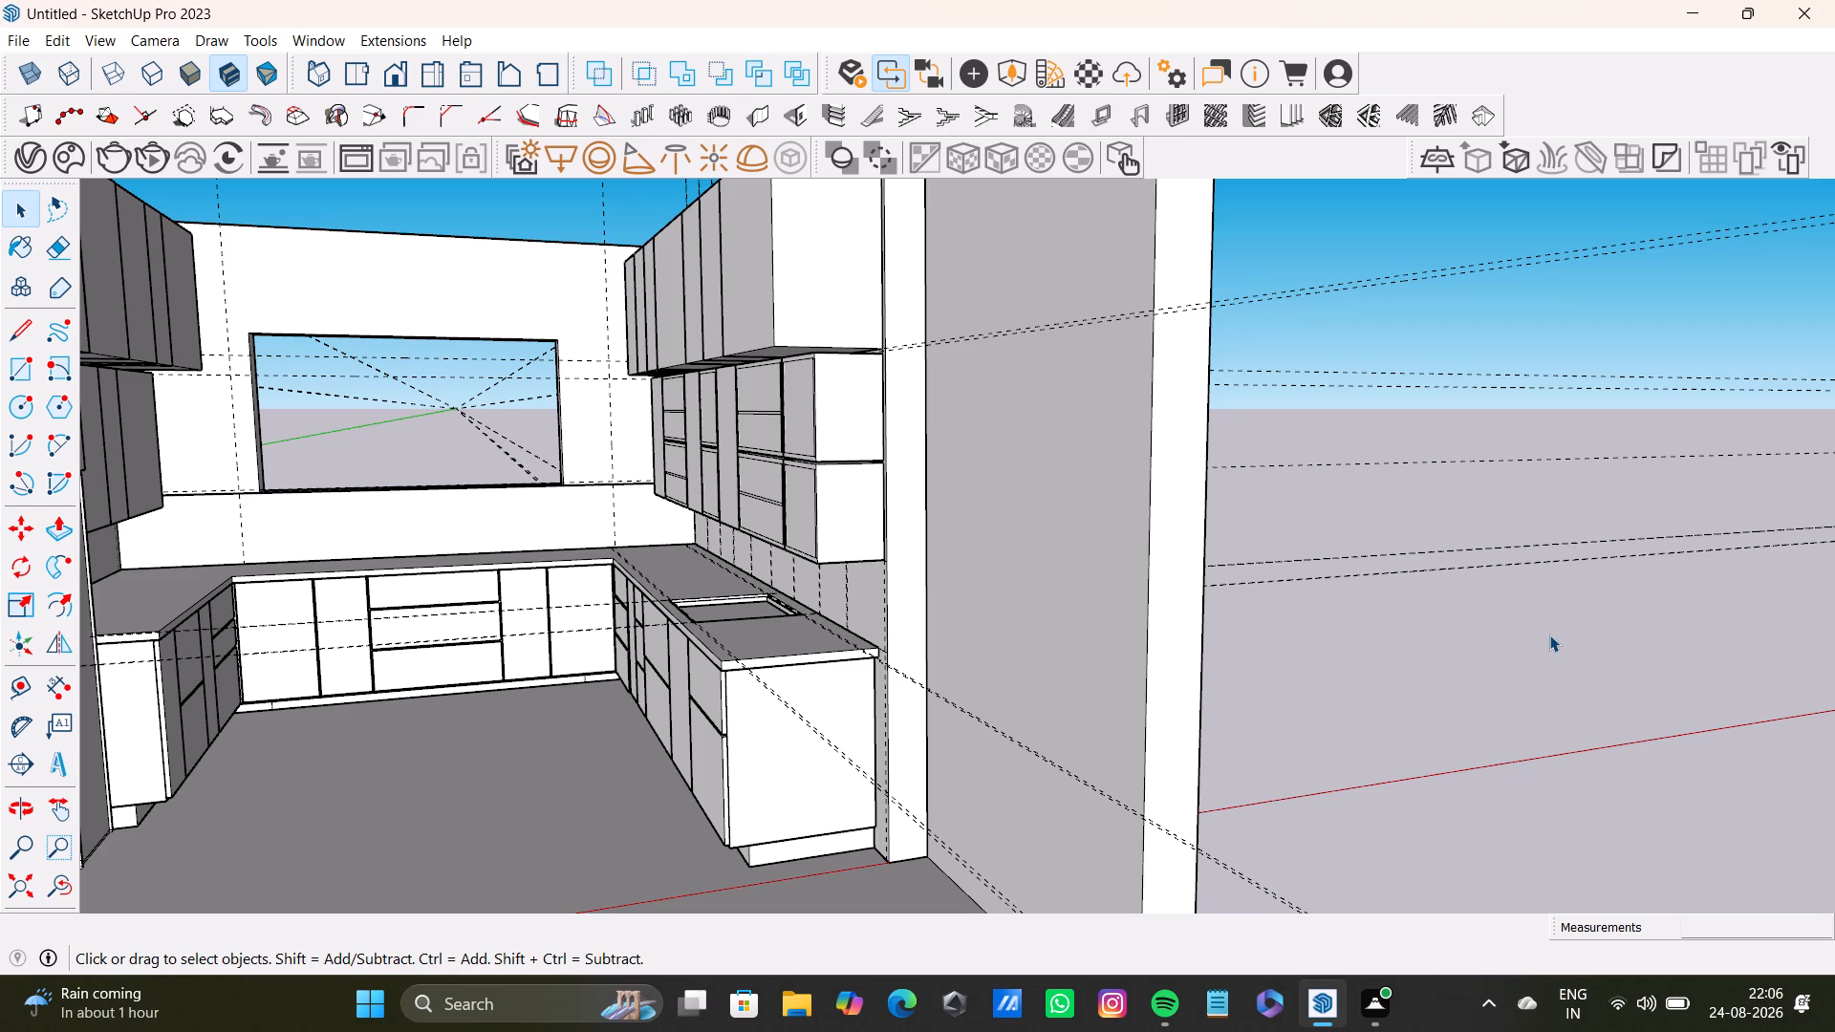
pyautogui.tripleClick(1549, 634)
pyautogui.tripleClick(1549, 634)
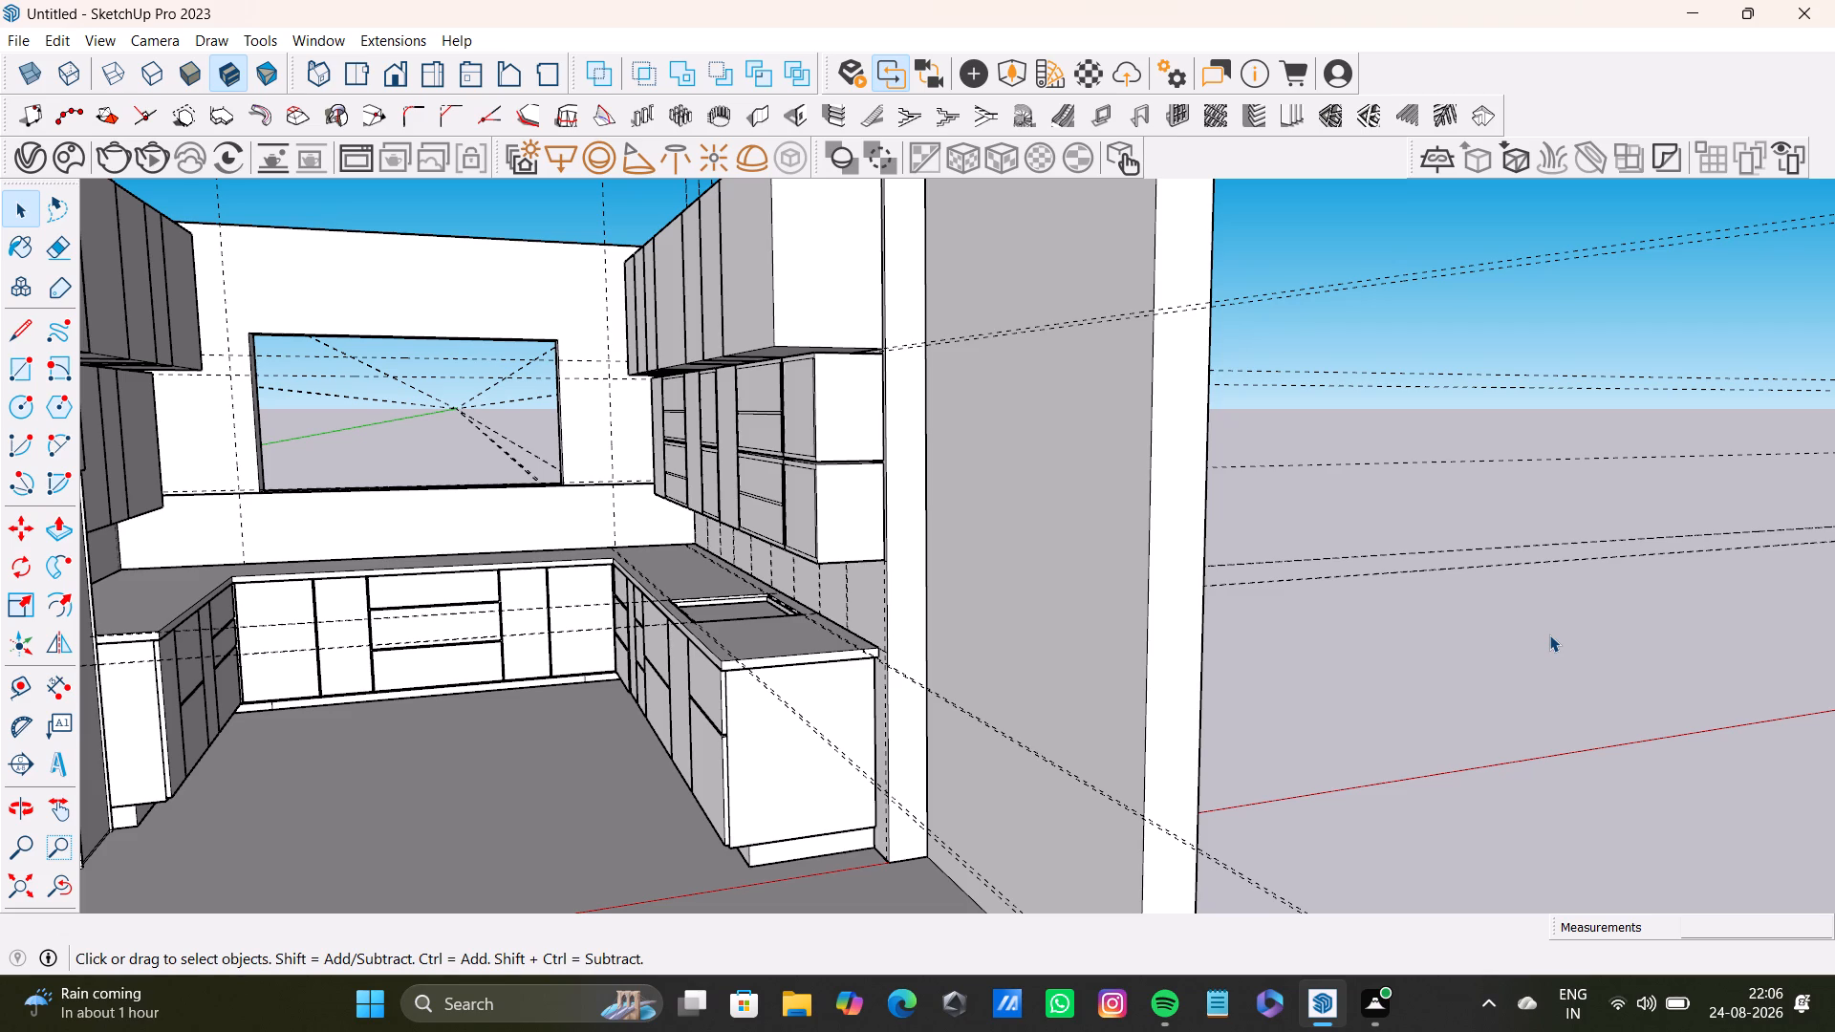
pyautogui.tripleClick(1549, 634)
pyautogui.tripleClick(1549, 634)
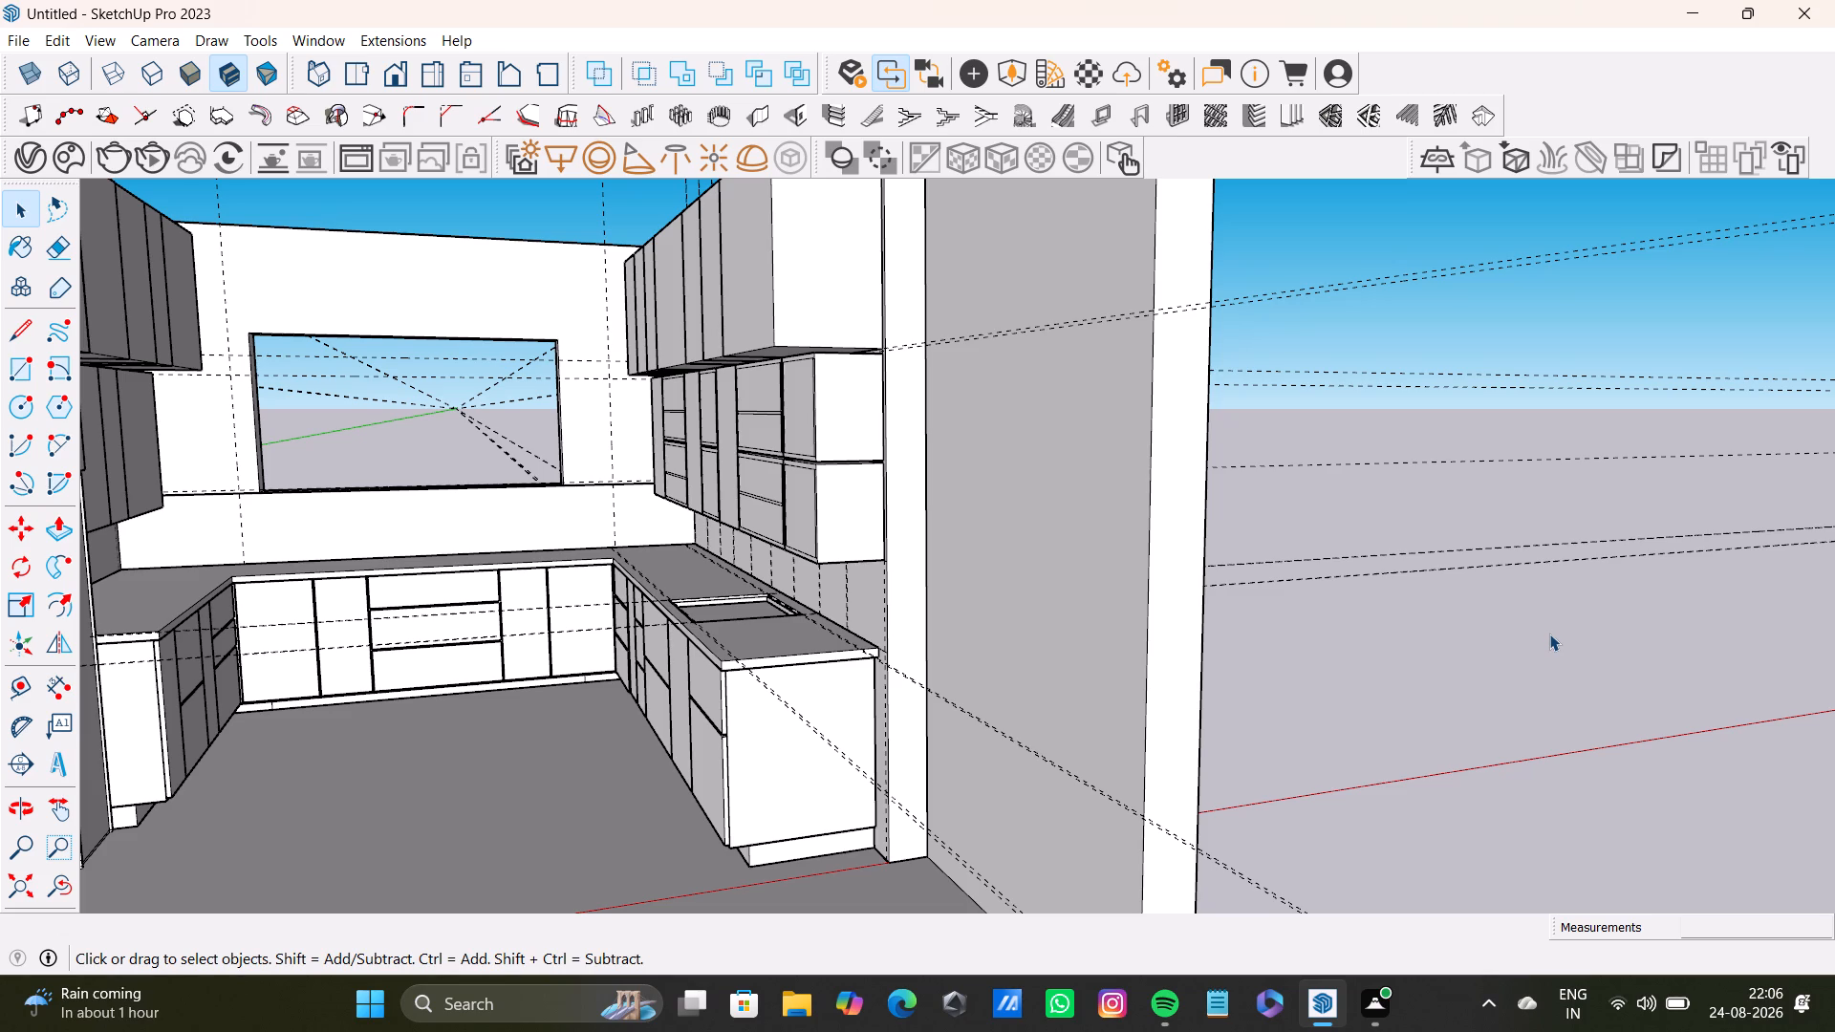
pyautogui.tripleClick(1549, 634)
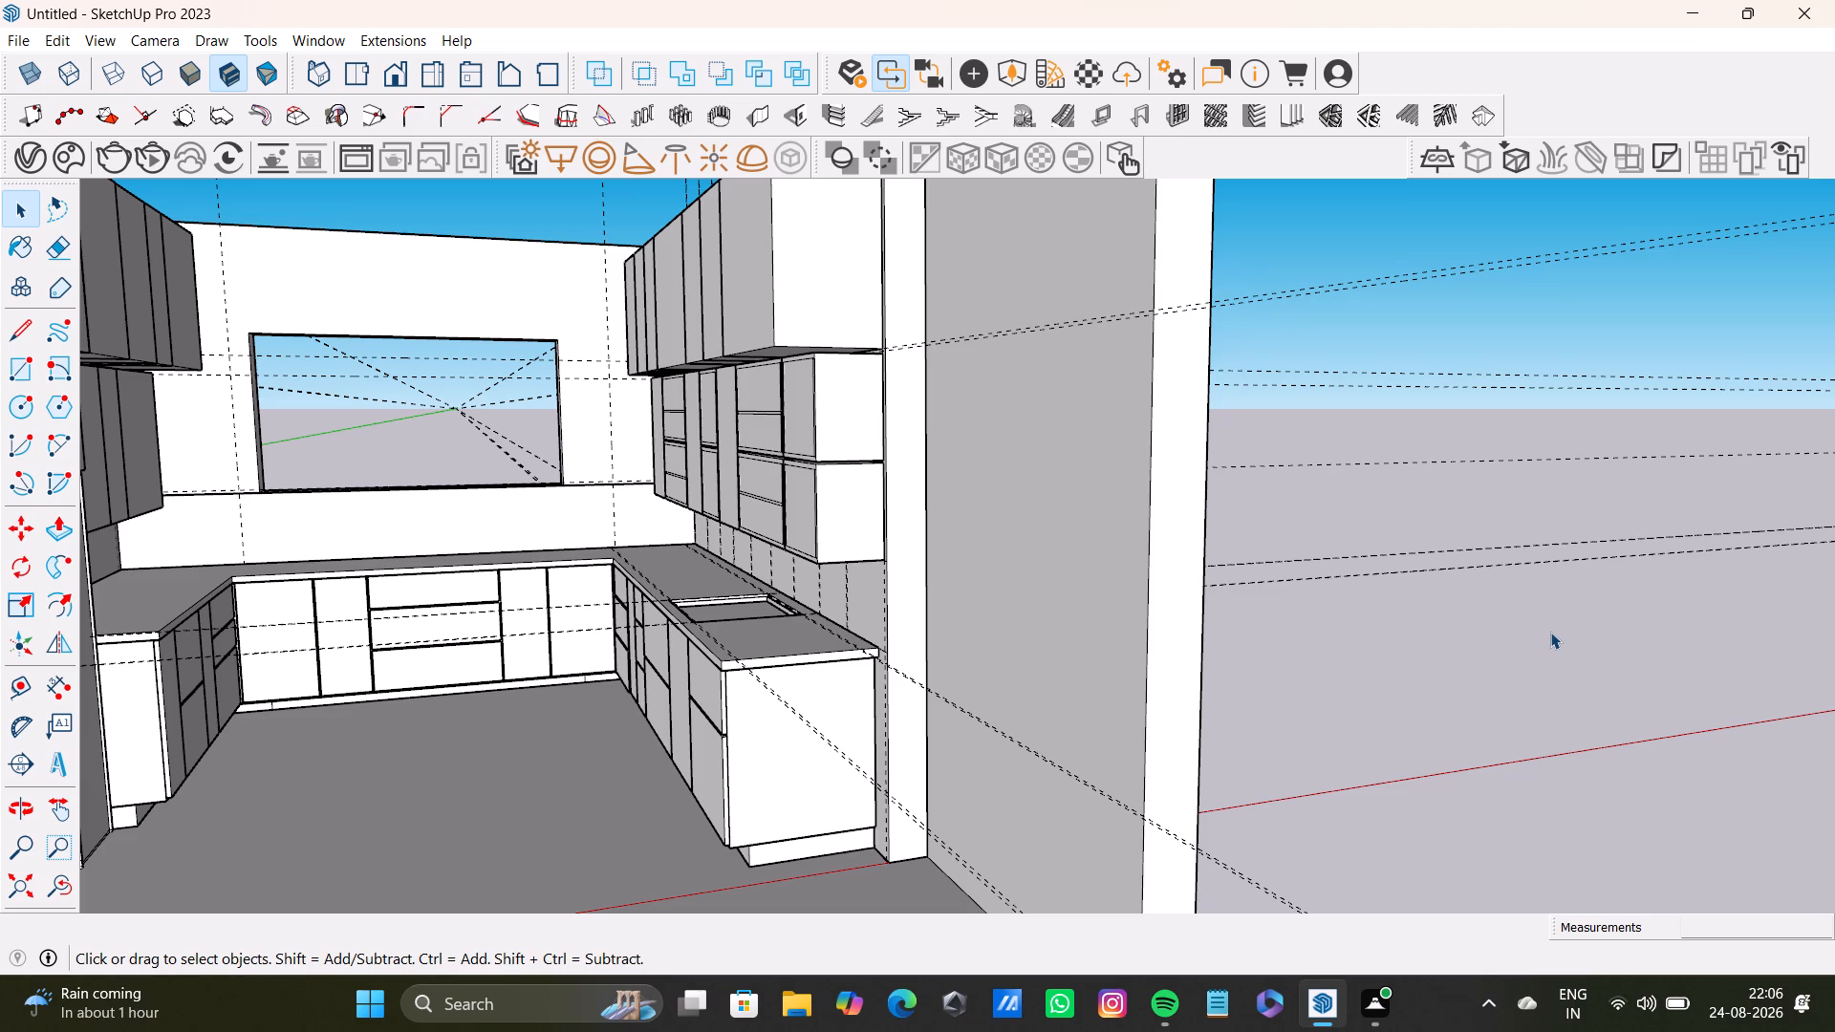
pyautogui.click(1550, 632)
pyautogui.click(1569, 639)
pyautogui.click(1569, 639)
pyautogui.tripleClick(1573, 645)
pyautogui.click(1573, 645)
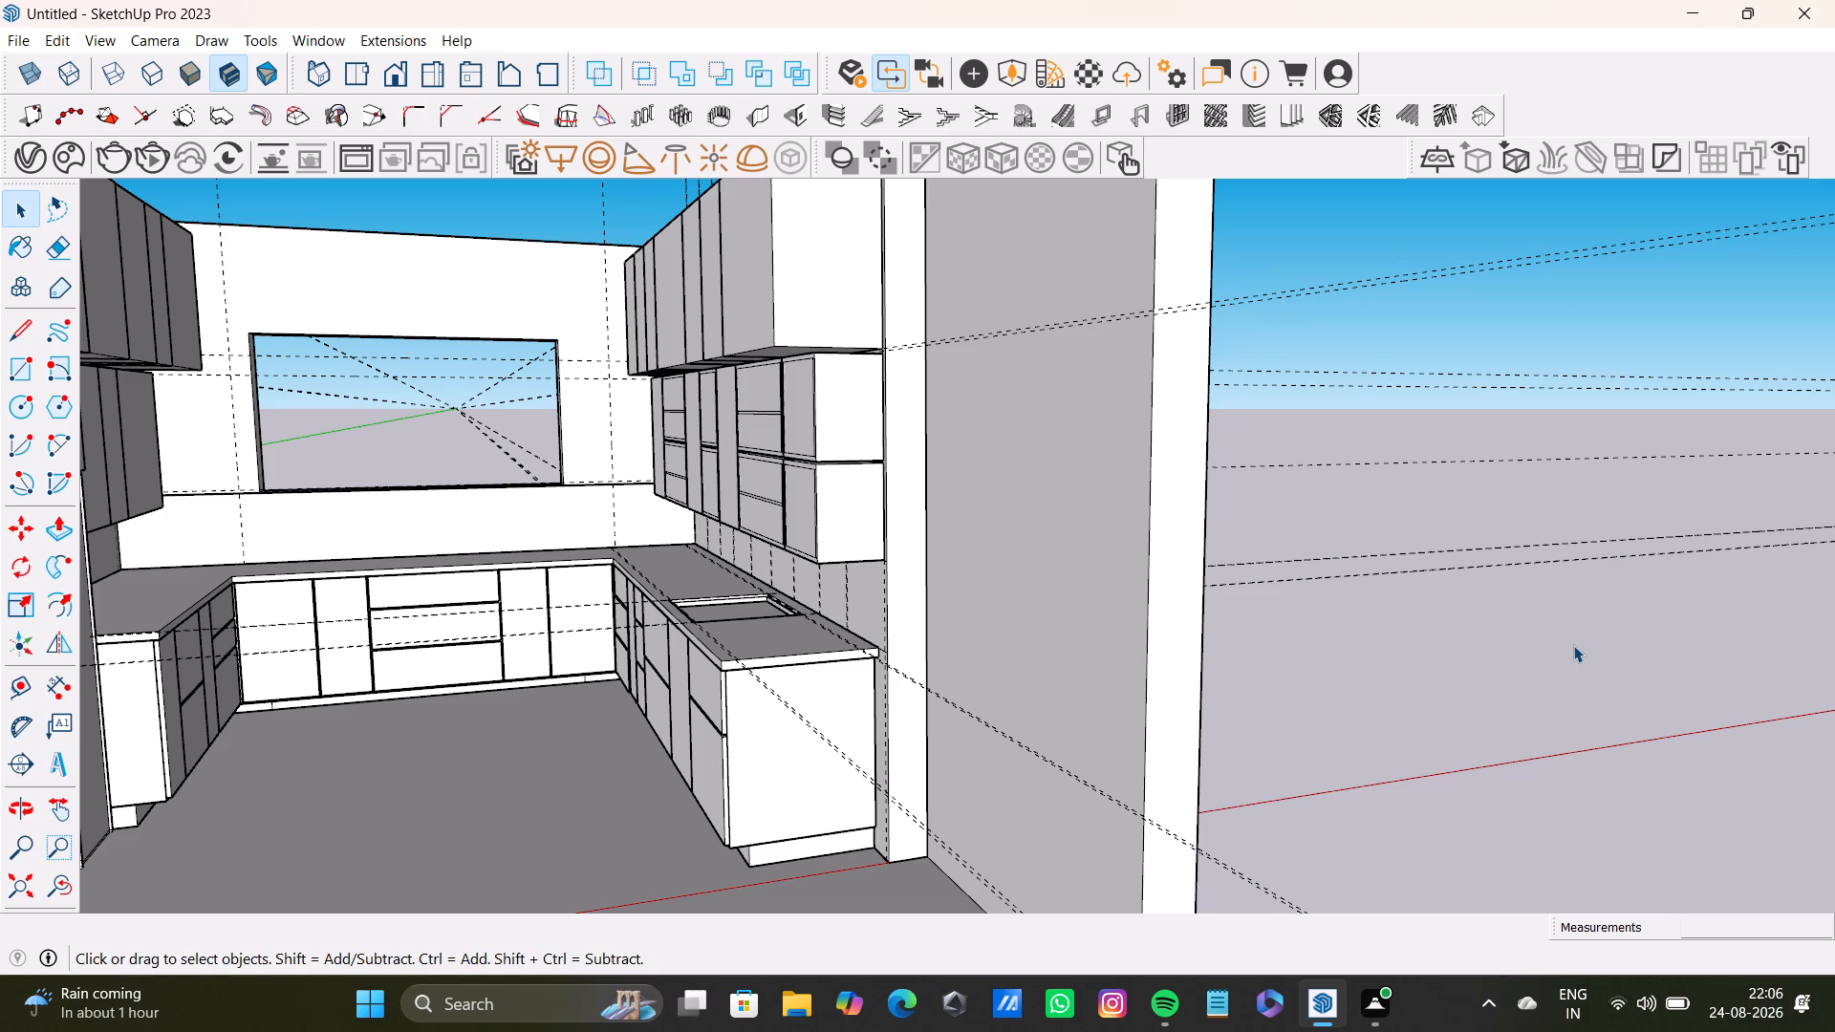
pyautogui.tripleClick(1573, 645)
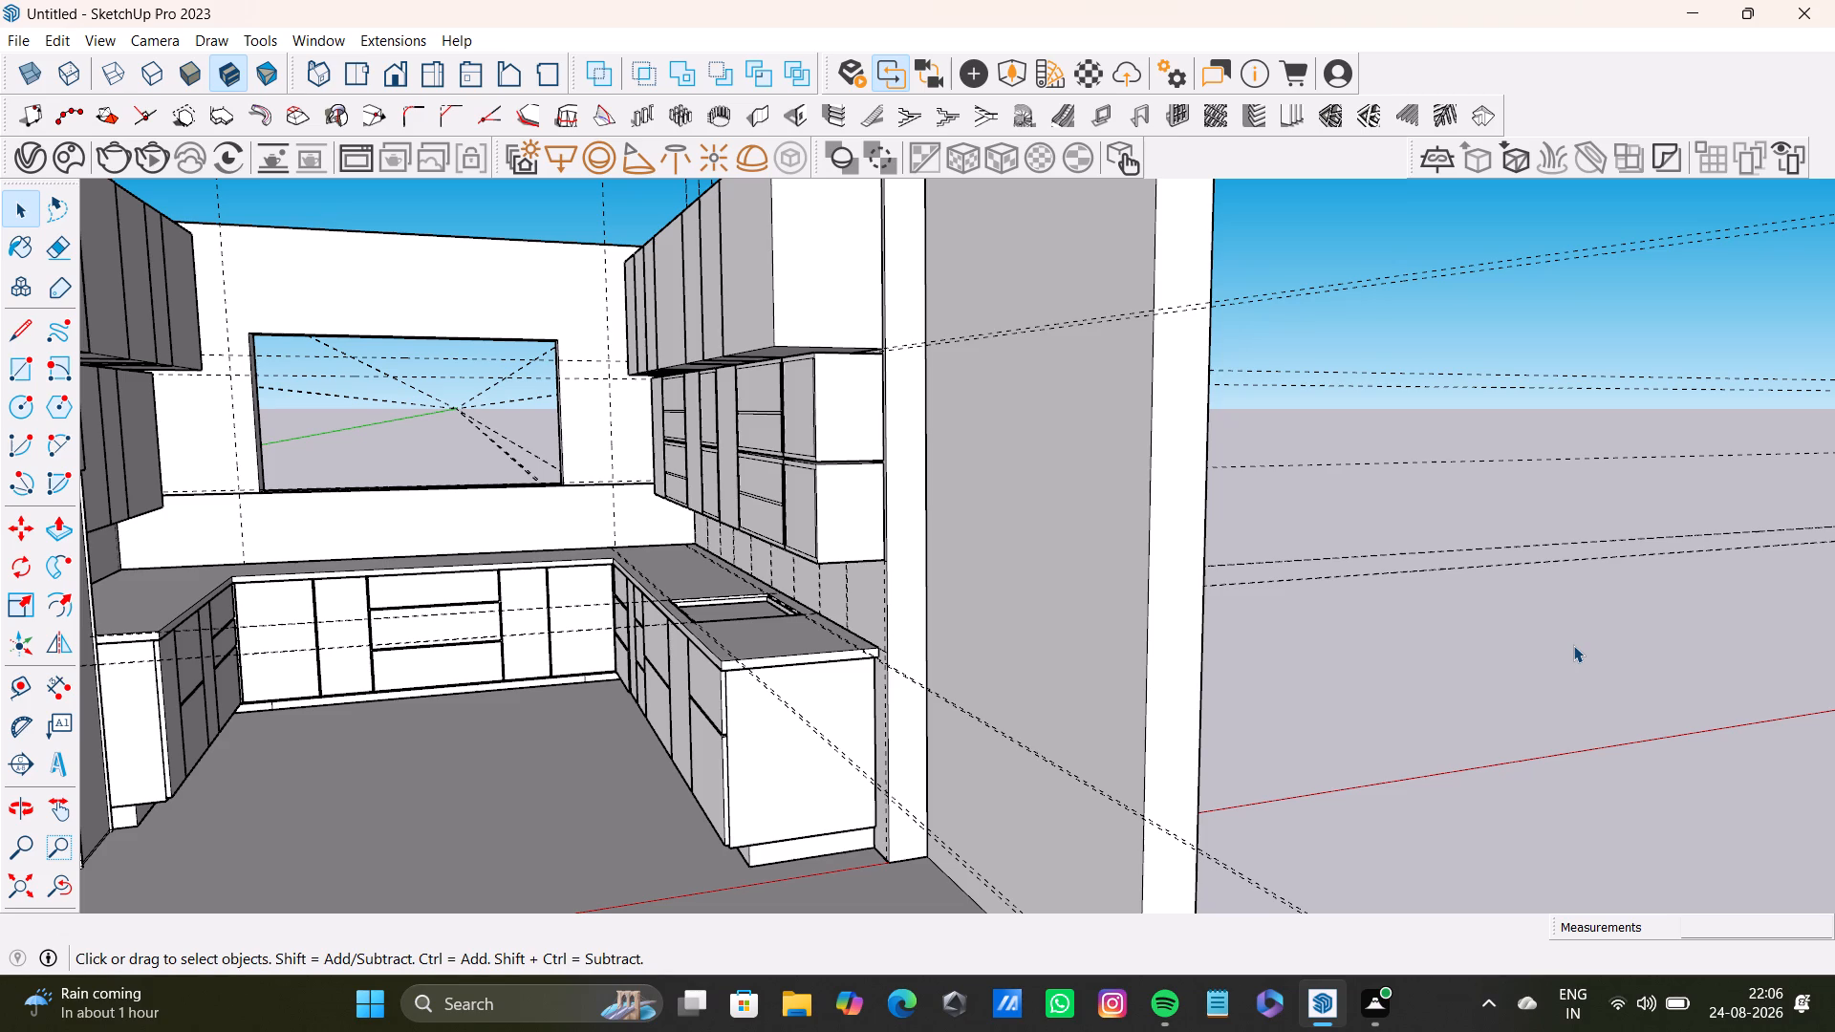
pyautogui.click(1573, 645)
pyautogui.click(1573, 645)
# Examine the corner where the sink-side base cabinets' open end meets the wall end and the new outer wall.
pyautogui.scroll(-6, 1045, 547)
pyautogui.moveTo(1049, 568); pyautogui.dragTo(1054, 628, button='middle')
pyautogui.moveTo(1054, 628); pyautogui.dragTo(1004, 856, button='middle')
pyautogui.scroll(4, 908, 723)
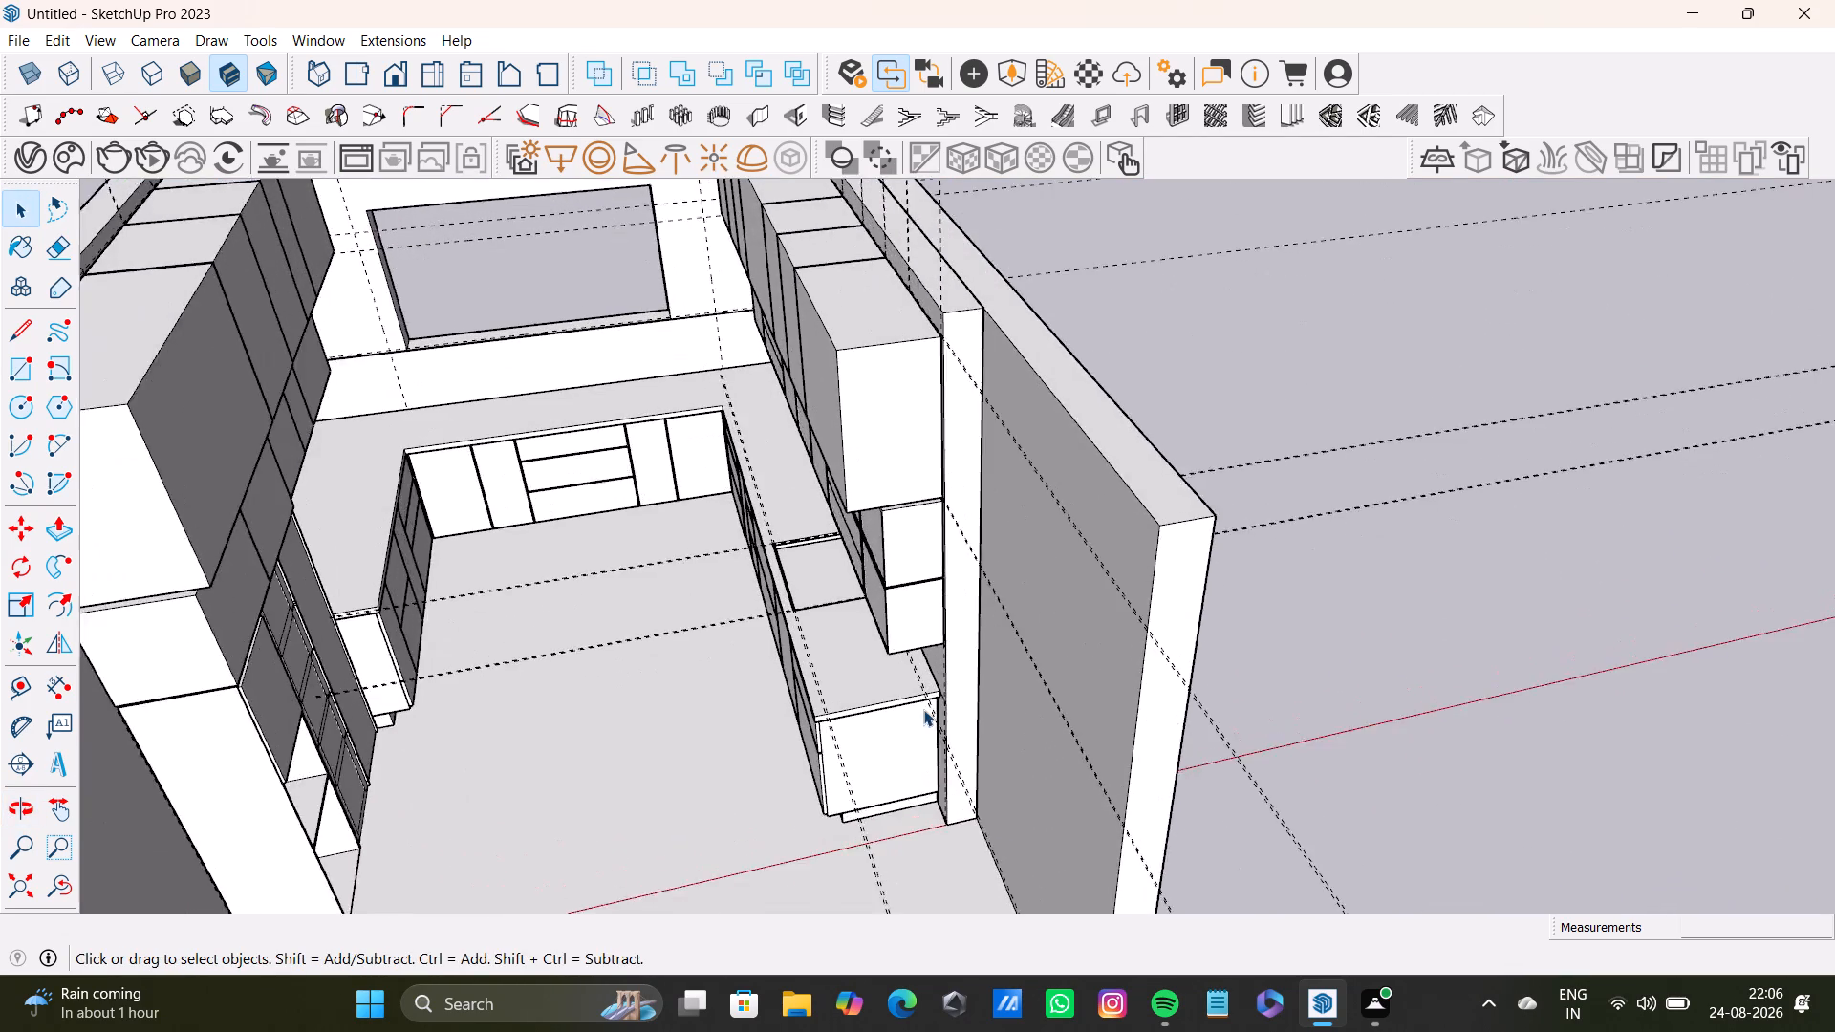
pyautogui.scroll(1, 923, 709)
pyautogui.keyDown('shift'); pyautogui.moveTo(922, 706); pyautogui.dragTo(939, 558, button='middle'); pyautogui.keyUp('shift')
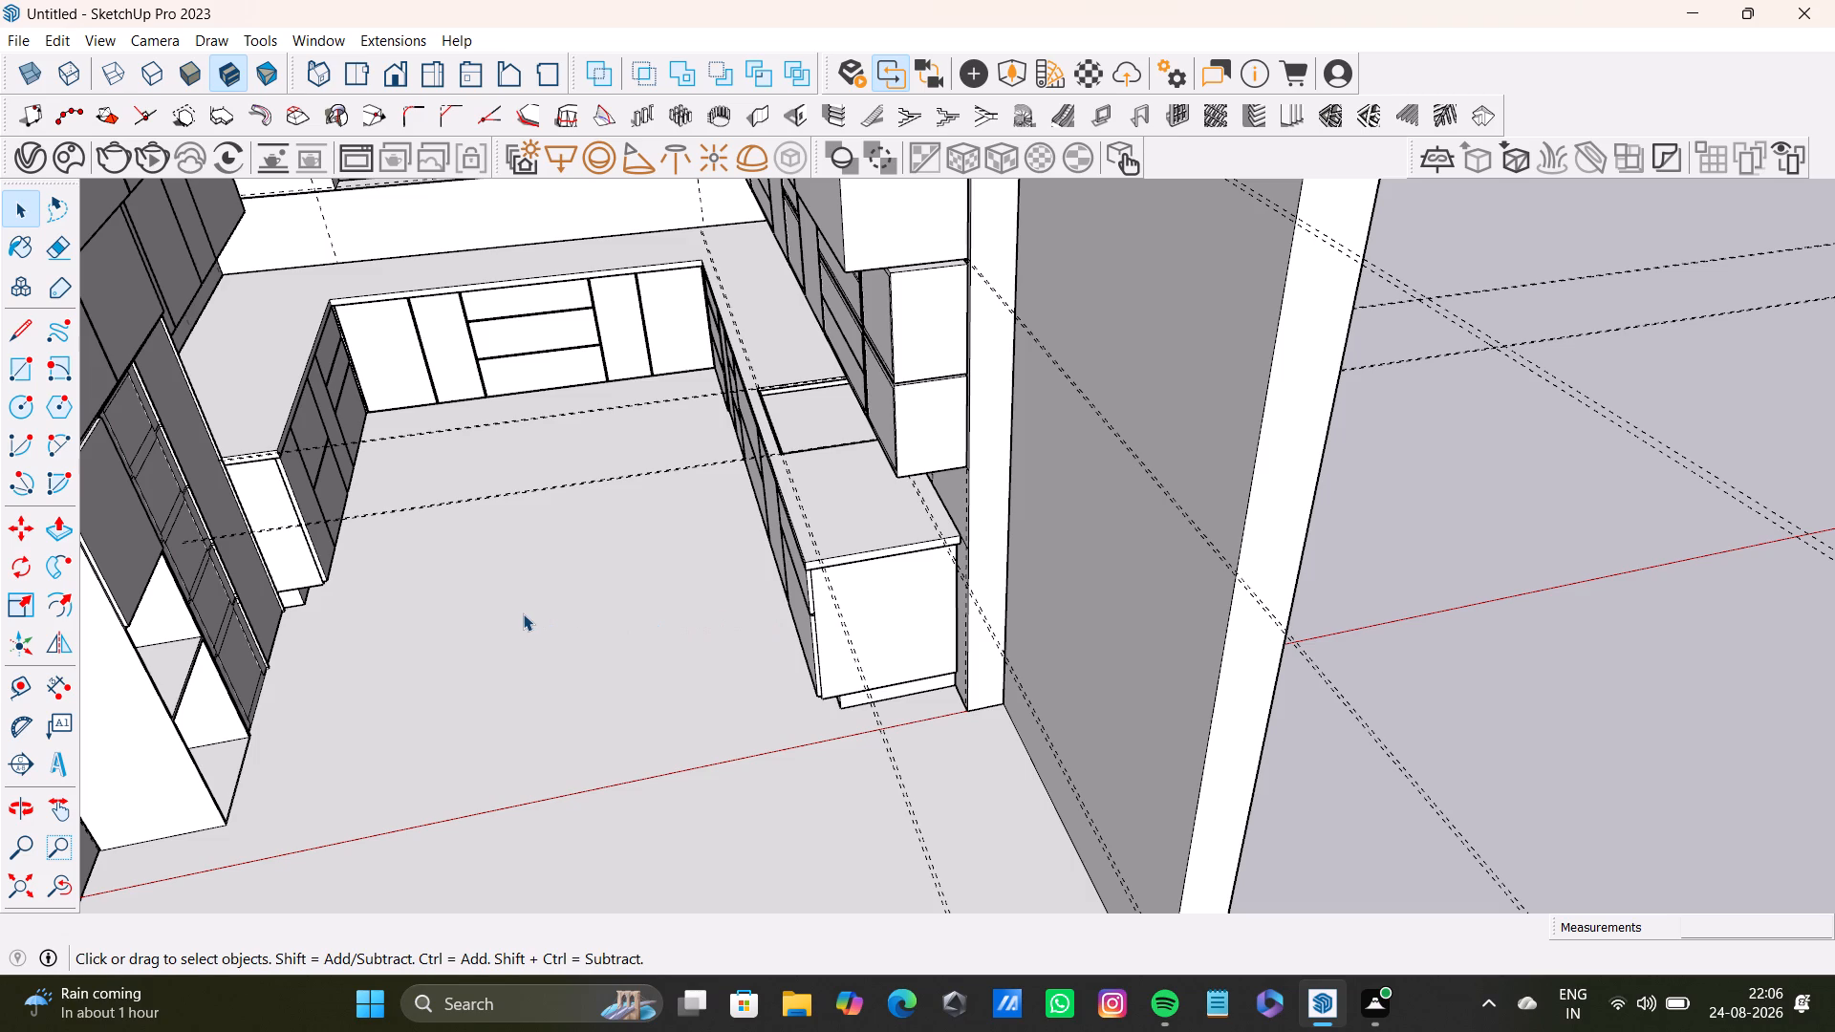
pyautogui.moveTo(1013, 593); pyautogui.dragTo(965, 658, button='middle')
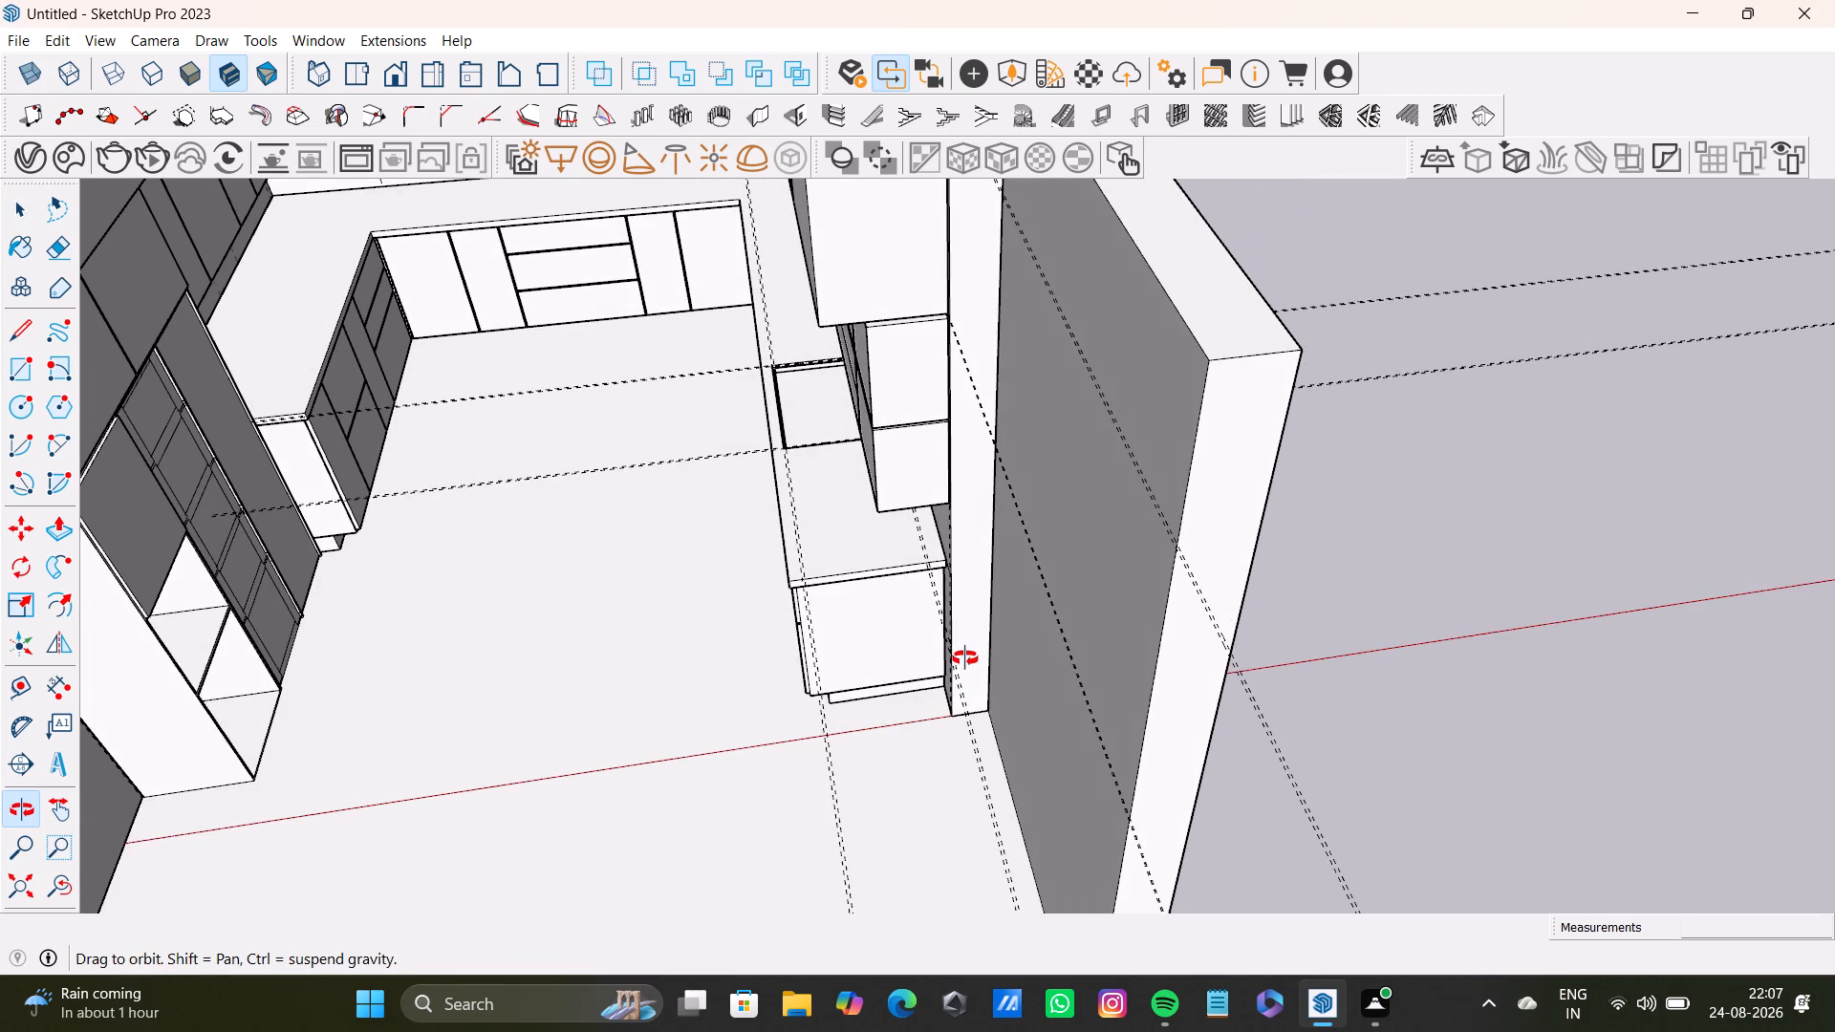
pyautogui.moveTo(965, 658); pyautogui.dragTo(1002, 608, button='middle')
pyautogui.scroll(3, 1033, 608)
pyautogui.moveTo(1040, 600); pyautogui.dragTo(1069, 477, button='middle')
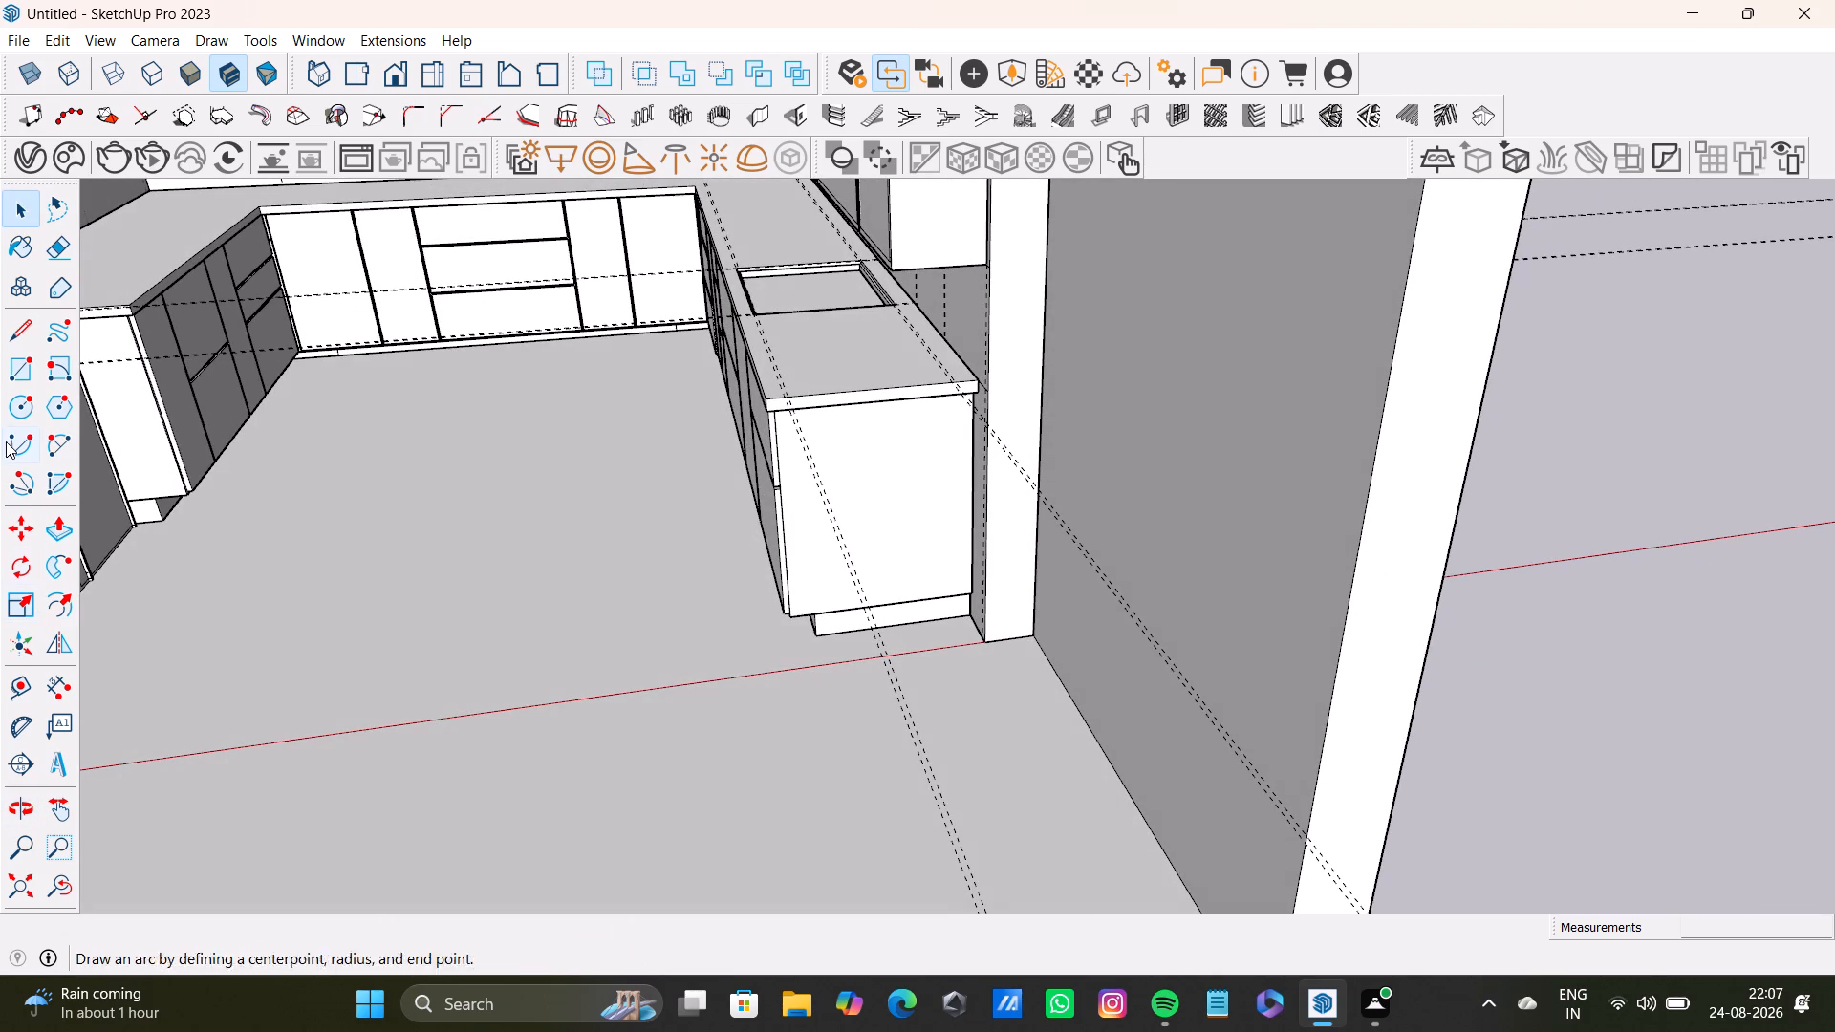
pyautogui.moveTo(30, 370); pyautogui.dragTo(44, 371)
pyautogui.scroll(3, 1075, 569)
pyautogui.moveTo(1081, 564); pyautogui.dragTo(1312, 532, button='middle')
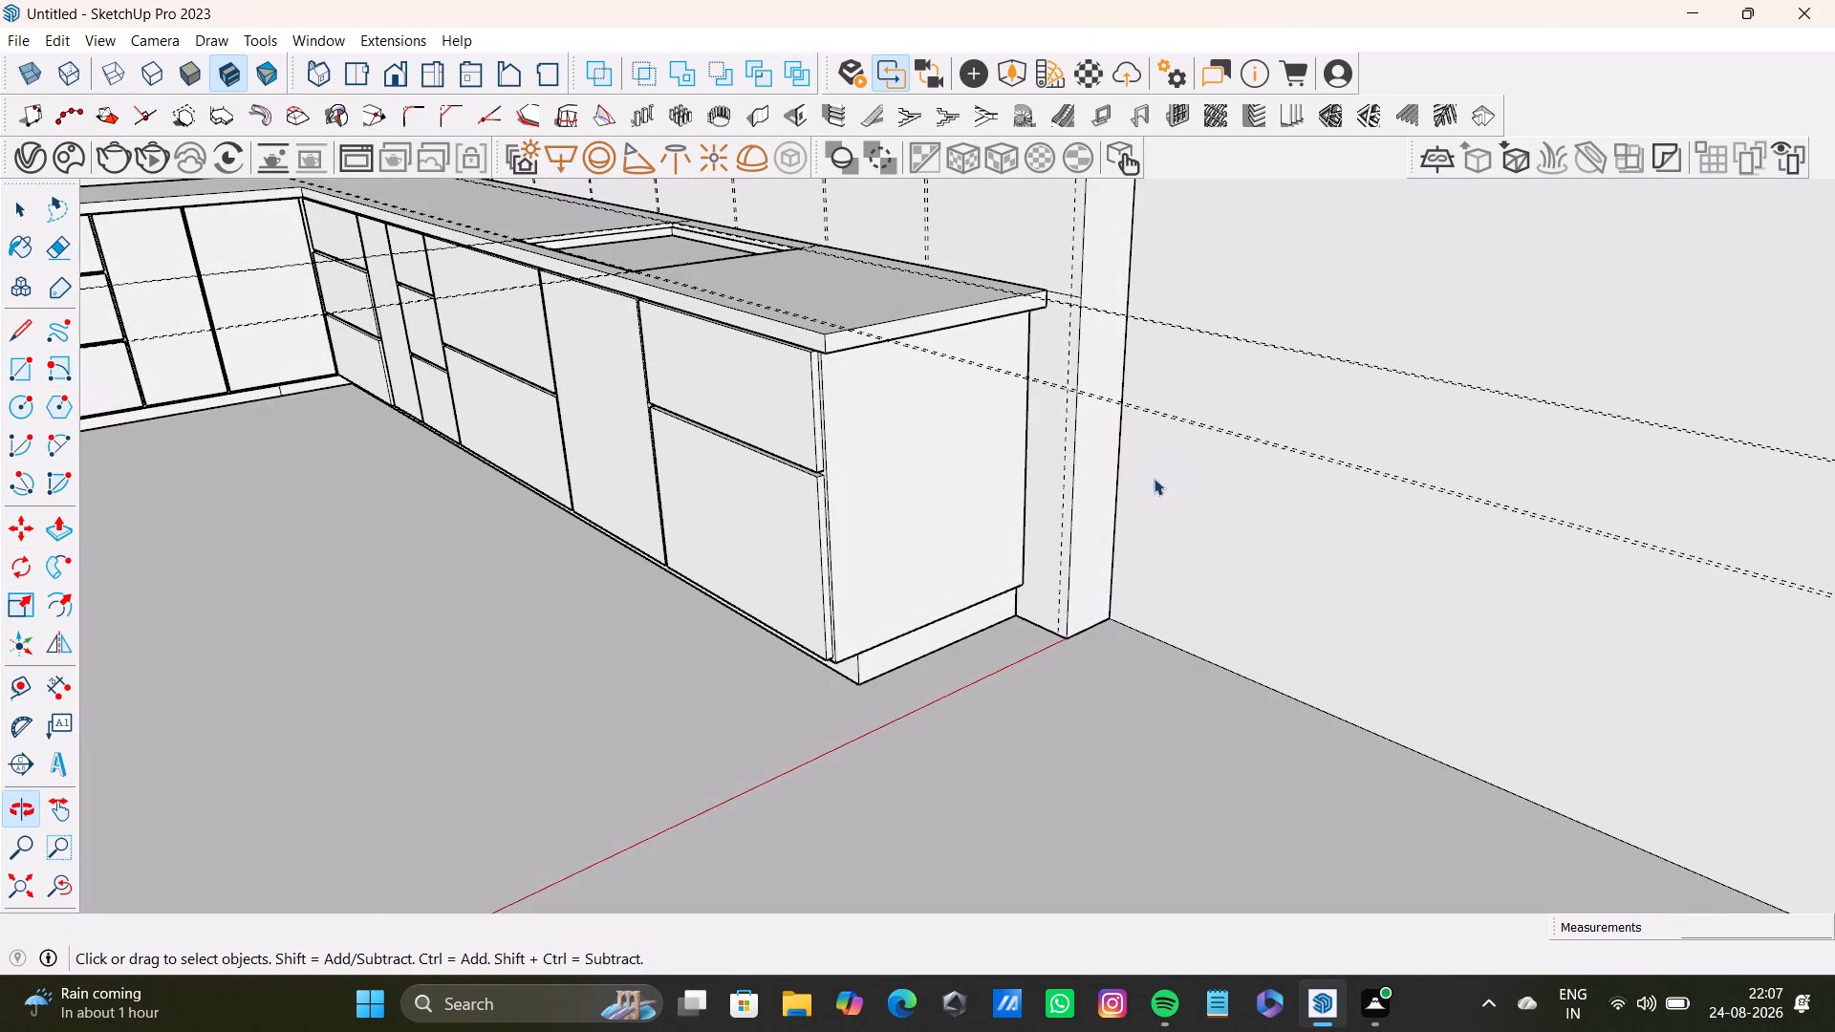
pyautogui.keyDown('shift'); pyautogui.moveTo(1139, 482); pyautogui.dragTo(1000, 601, button='middle'); pyautogui.keyUp('shift')
# Delete all construction guides from the model.
pyautogui.click(63, 43)
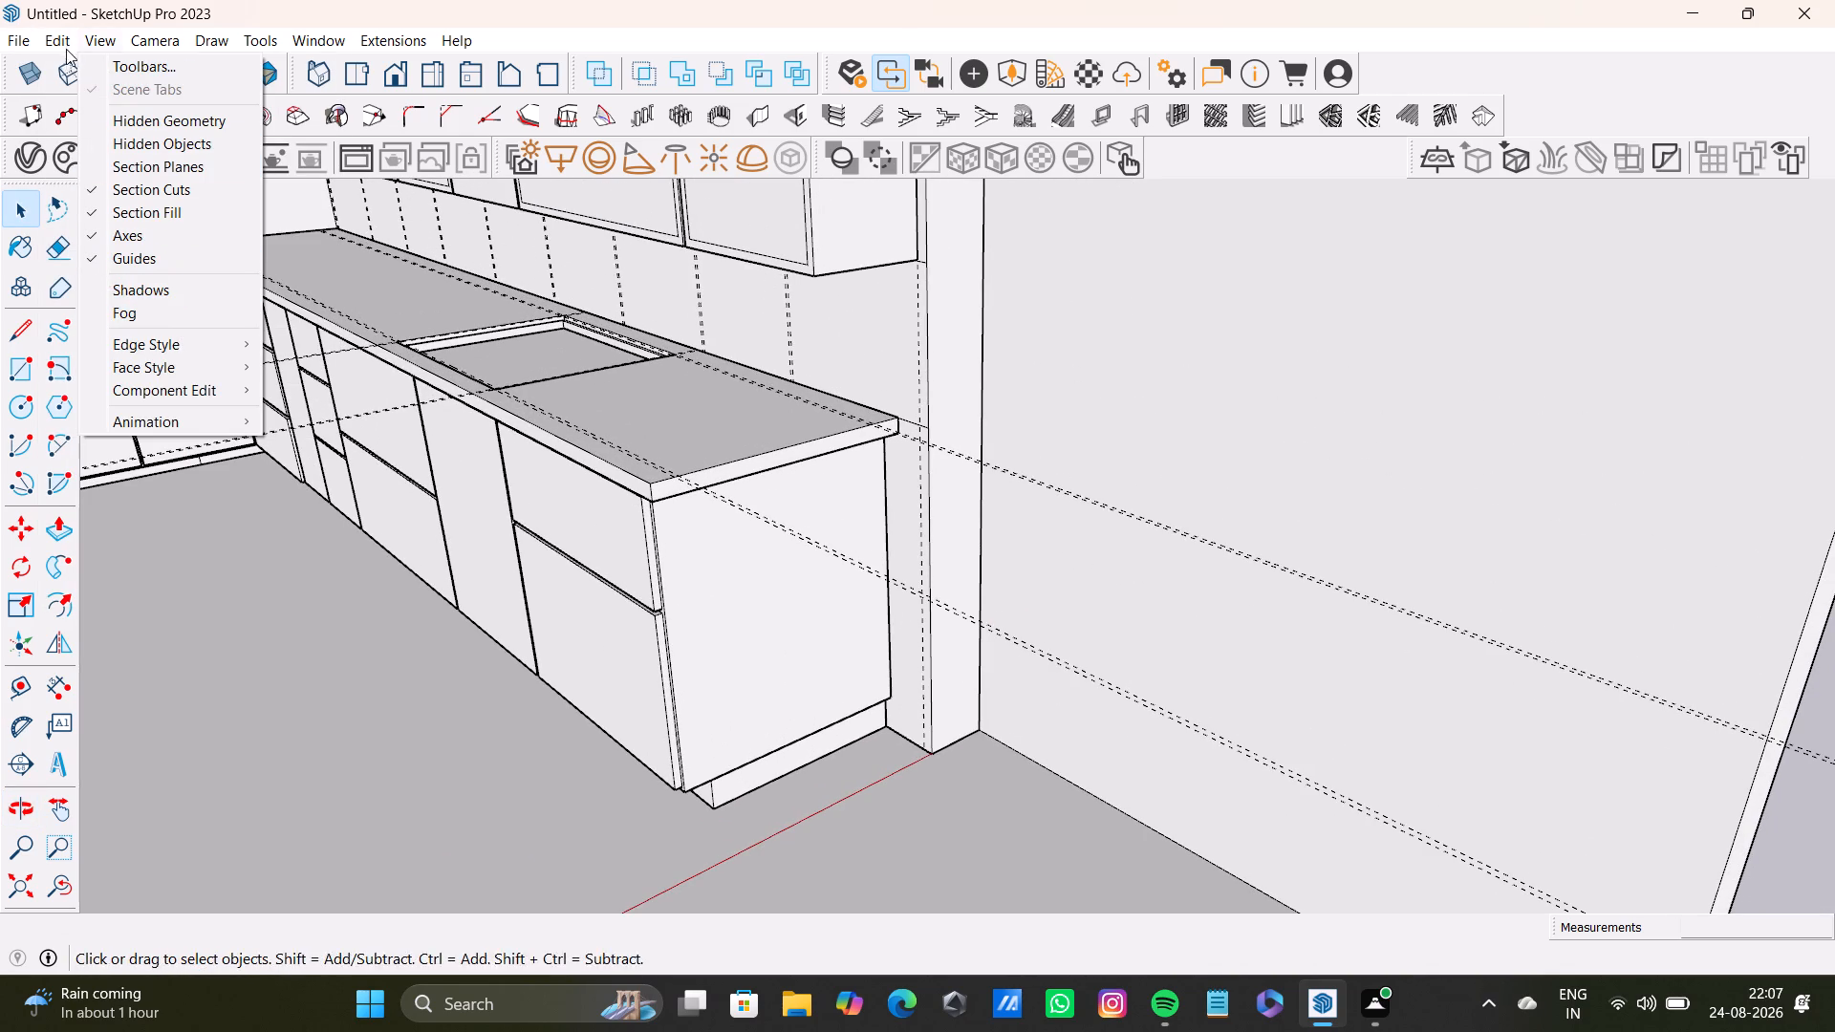
pyautogui.click(113, 243)
pyautogui.press('space')
# On the outer wall's inner face, draw a horizontal line from the wall end and a vertical line about 4' 1 5/8" down to the floor.
pyautogui.scroll(-4, 688, 404)
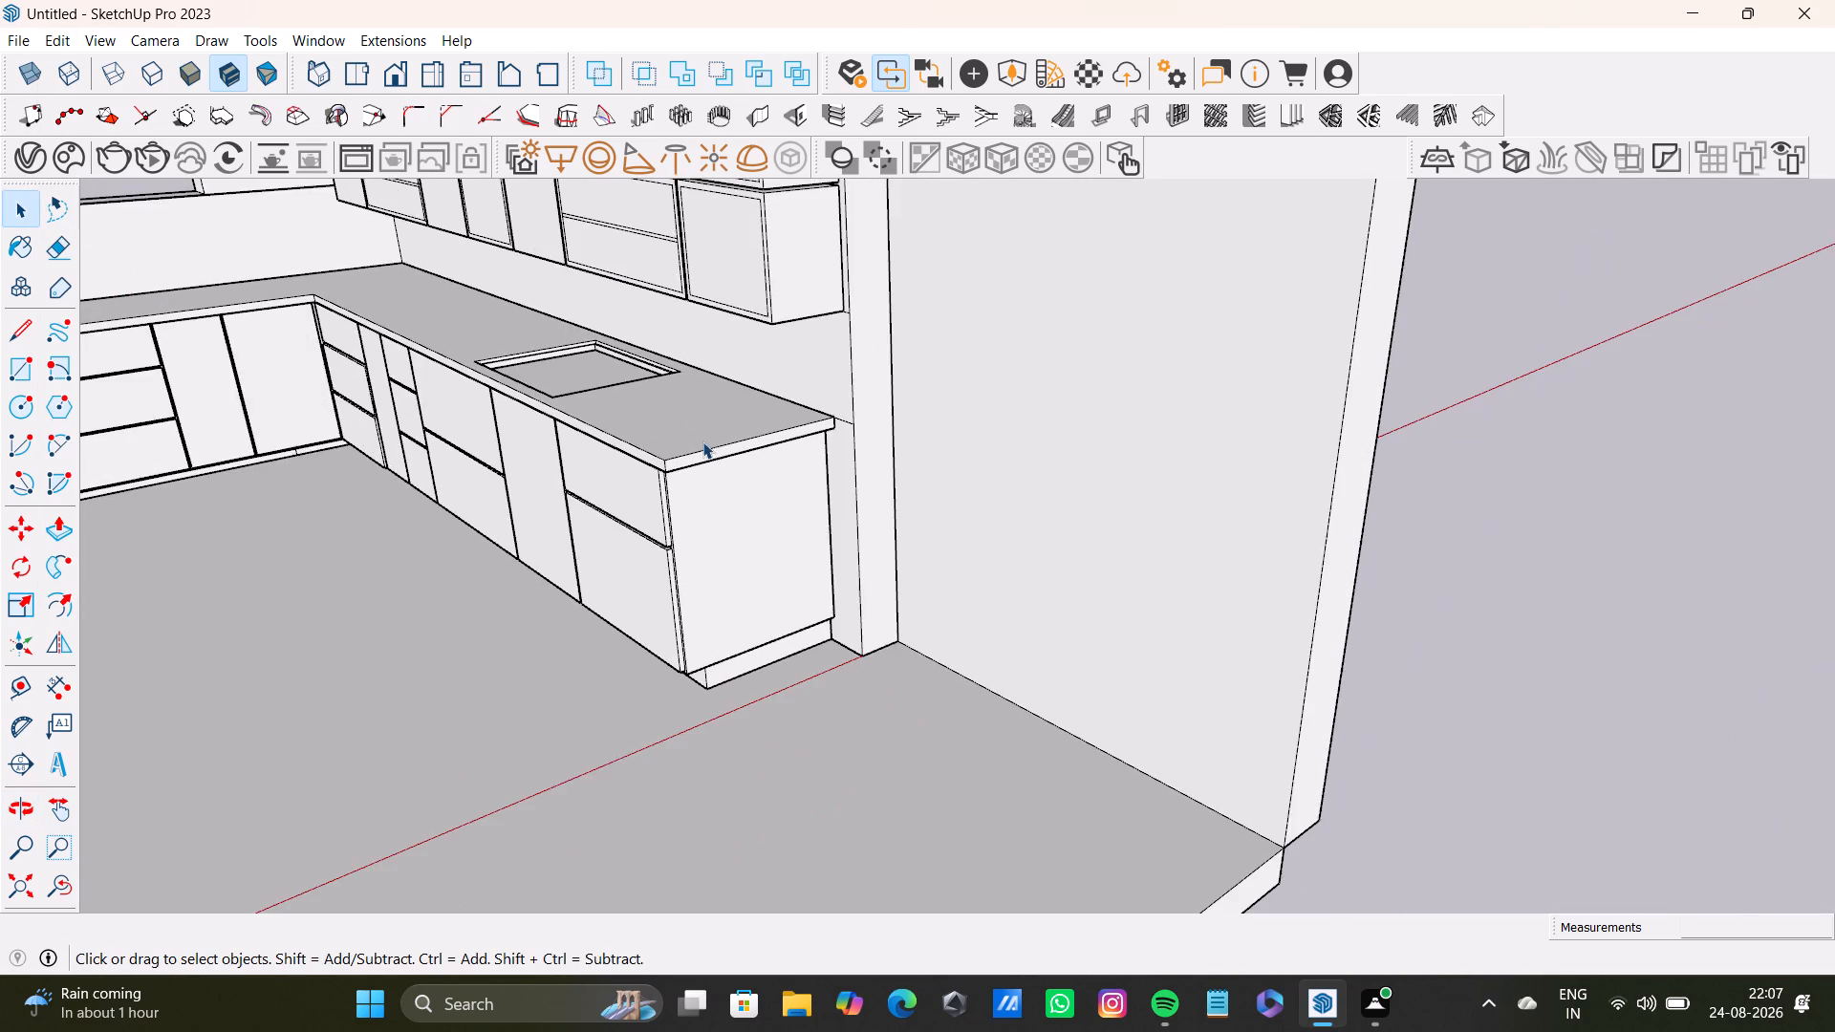
pyautogui.moveTo(732, 456); pyautogui.dragTo(739, 495, button='middle')
pyautogui.moveTo(800, 502); pyautogui.dragTo(938, 462, button='middle')
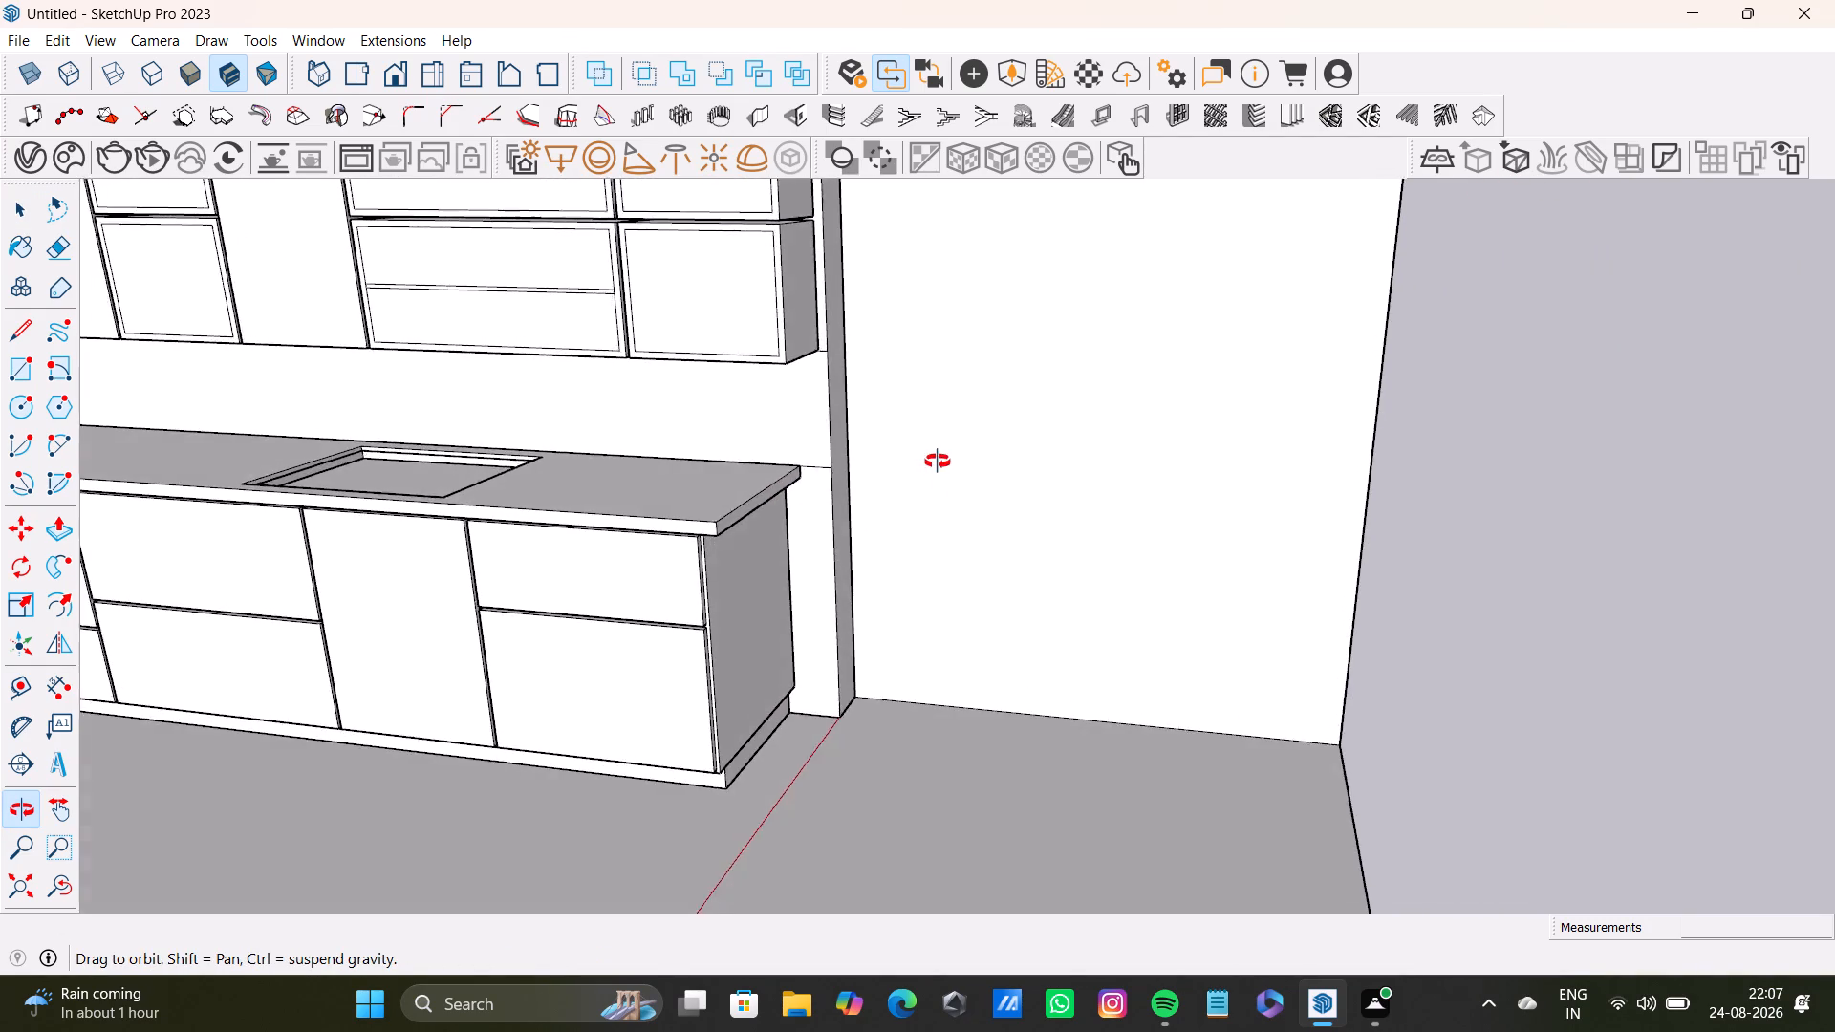
pyautogui.moveTo(938, 462); pyautogui.dragTo(944, 517, button='middle')
pyautogui.scroll(3, 926, 518)
pyautogui.moveTo(933, 514); pyautogui.dragTo(758, 418, button='middle')
pyautogui.moveTo(776, 449); pyautogui.dragTo(870, 435, button='middle')
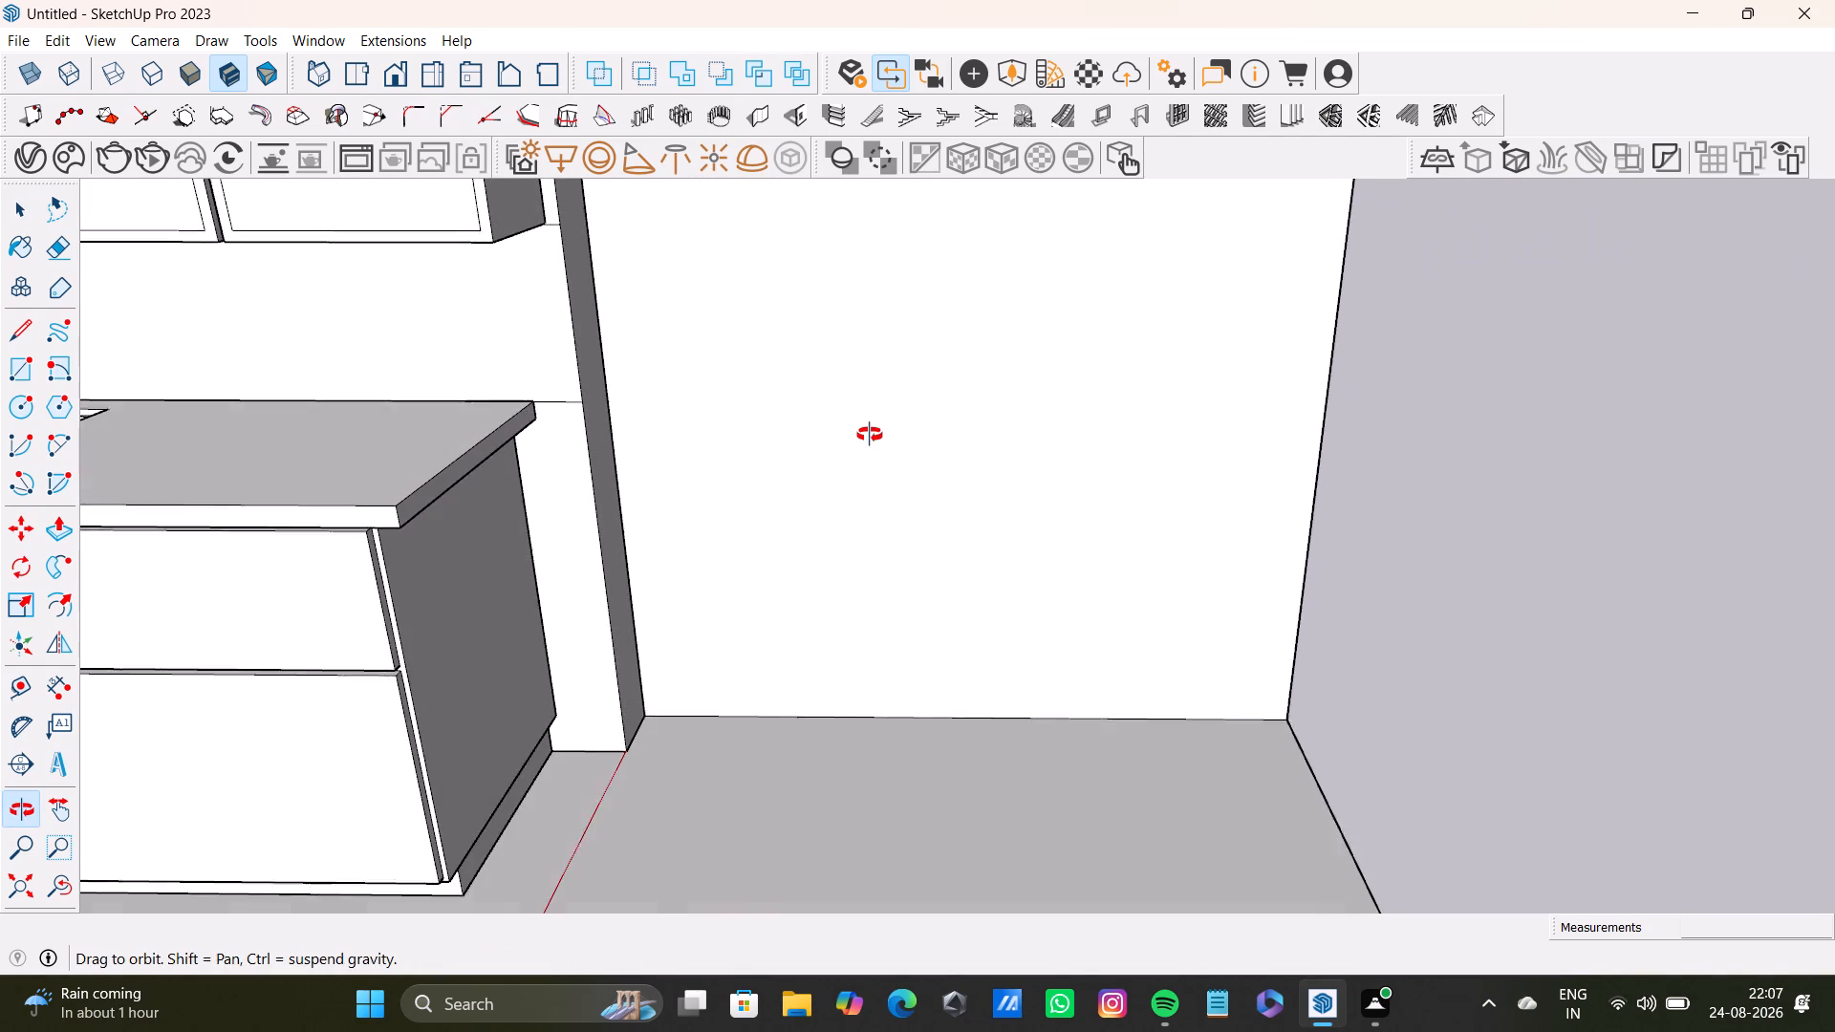
pyautogui.moveTo(870, 435); pyautogui.dragTo(874, 427, button='middle')
pyautogui.moveTo(23, 370); pyautogui.dragTo(50, 364)
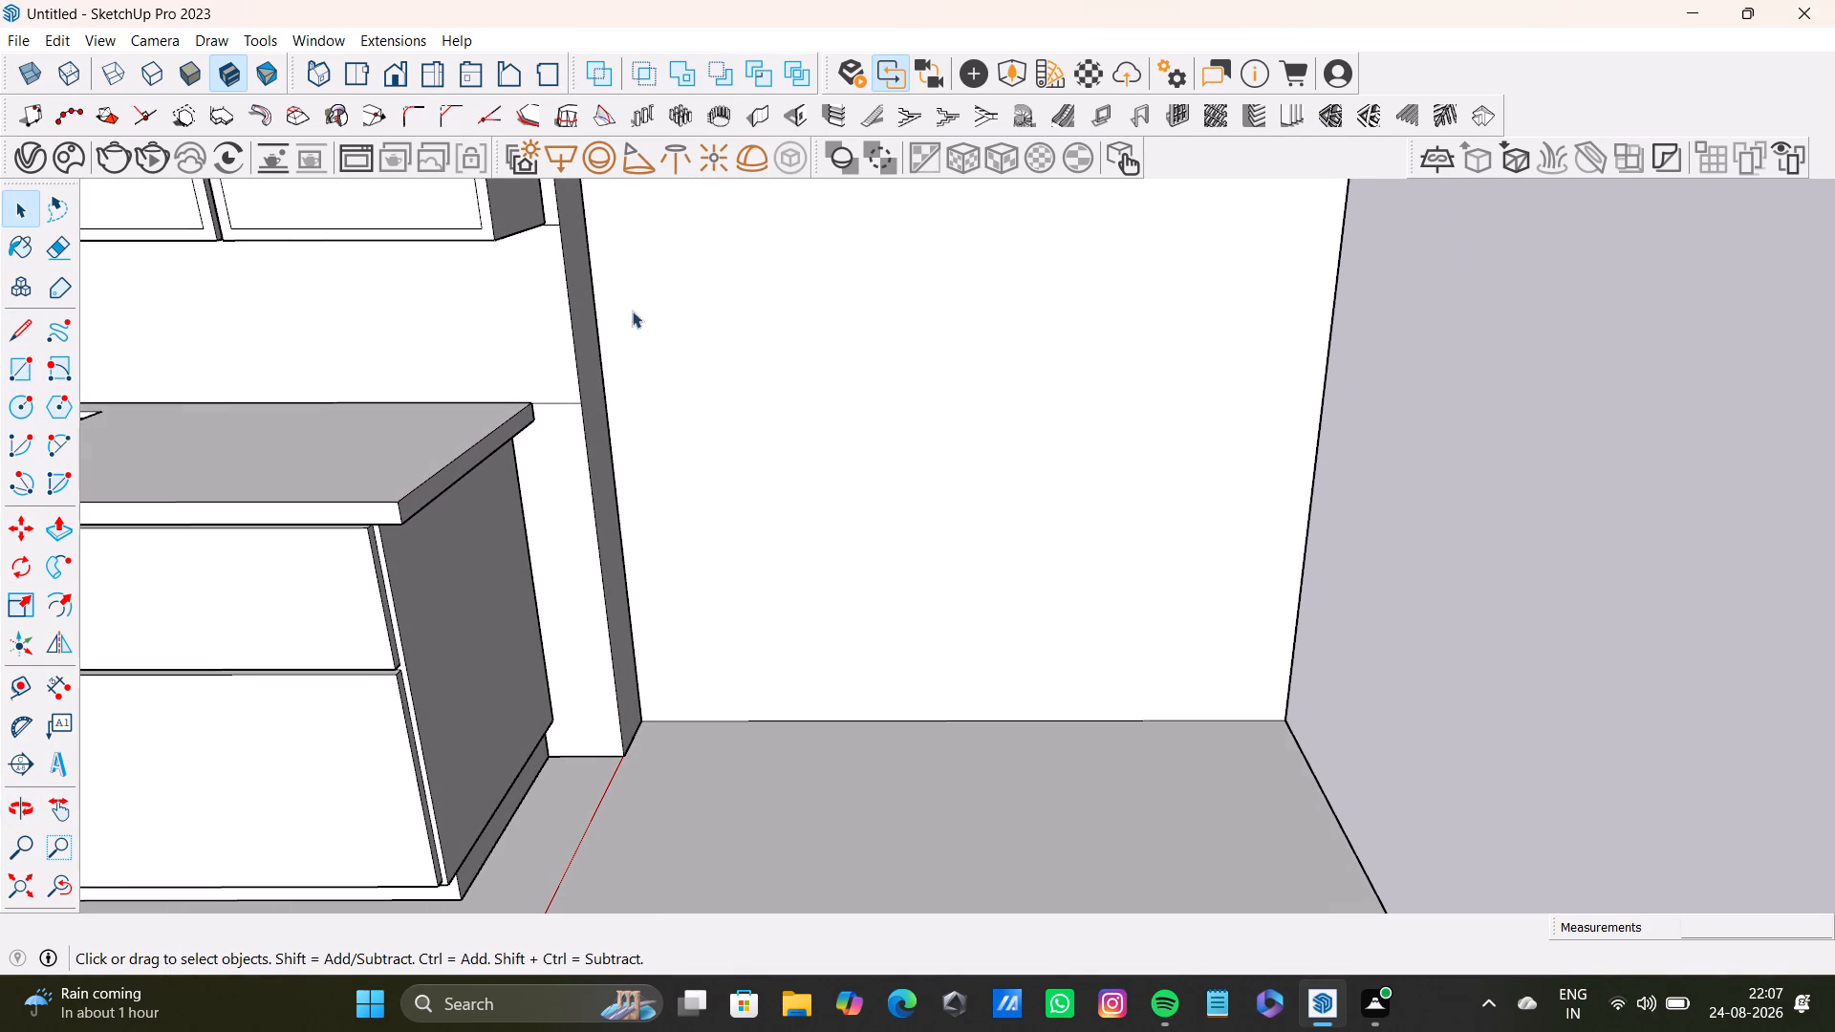
pyautogui.moveTo(22, 336); pyautogui.dragTo(39, 333)
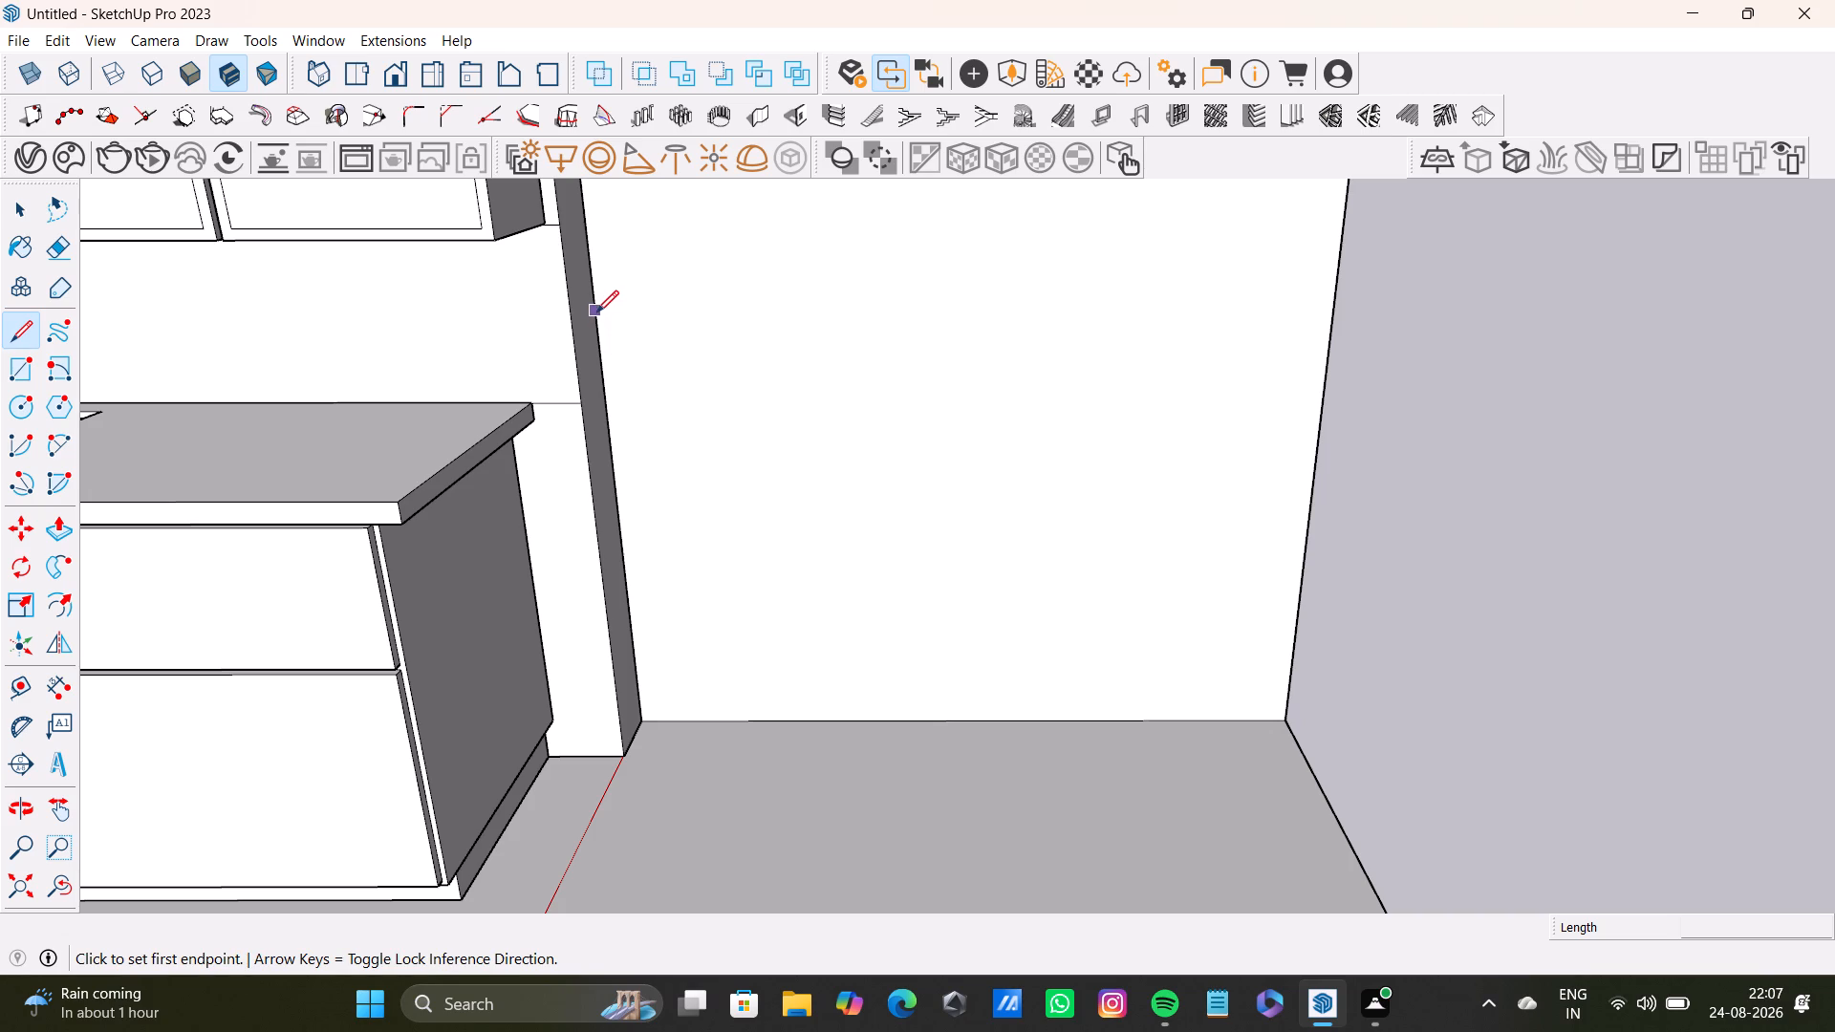
pyautogui.moveTo(594, 333); pyautogui.dragTo(639, 337)
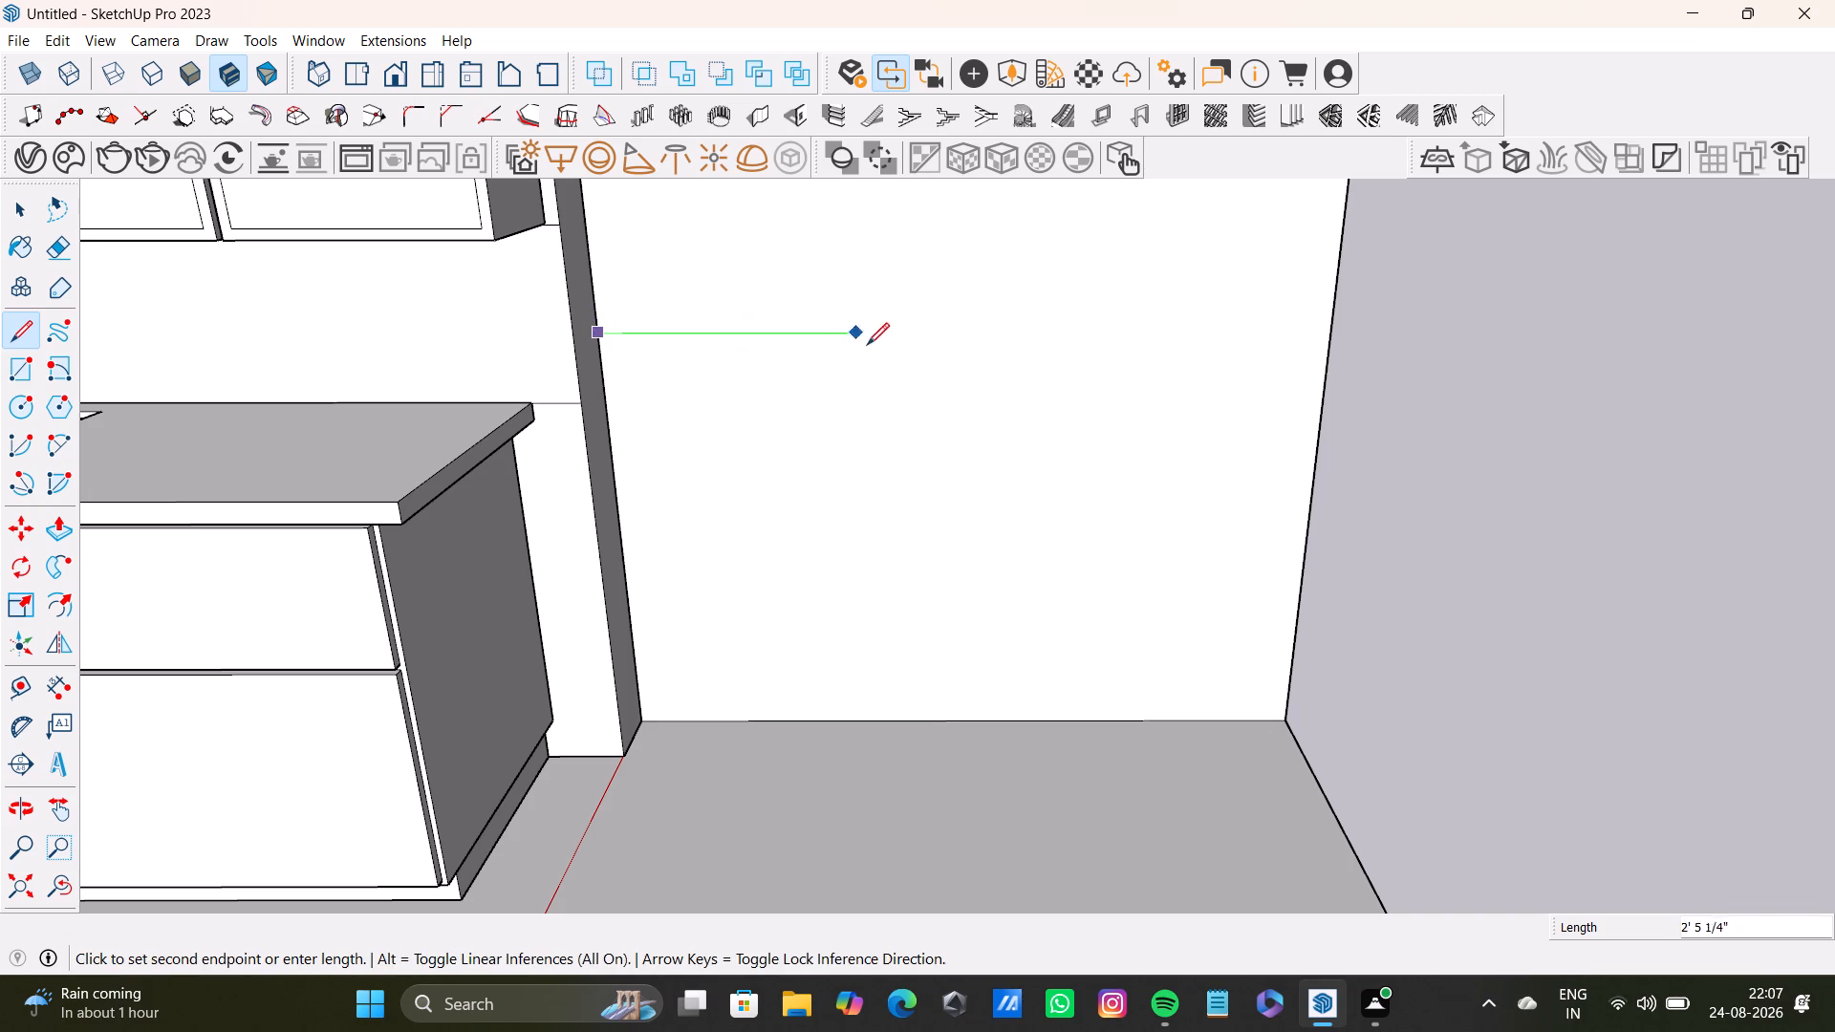
pyautogui.click(958, 336)
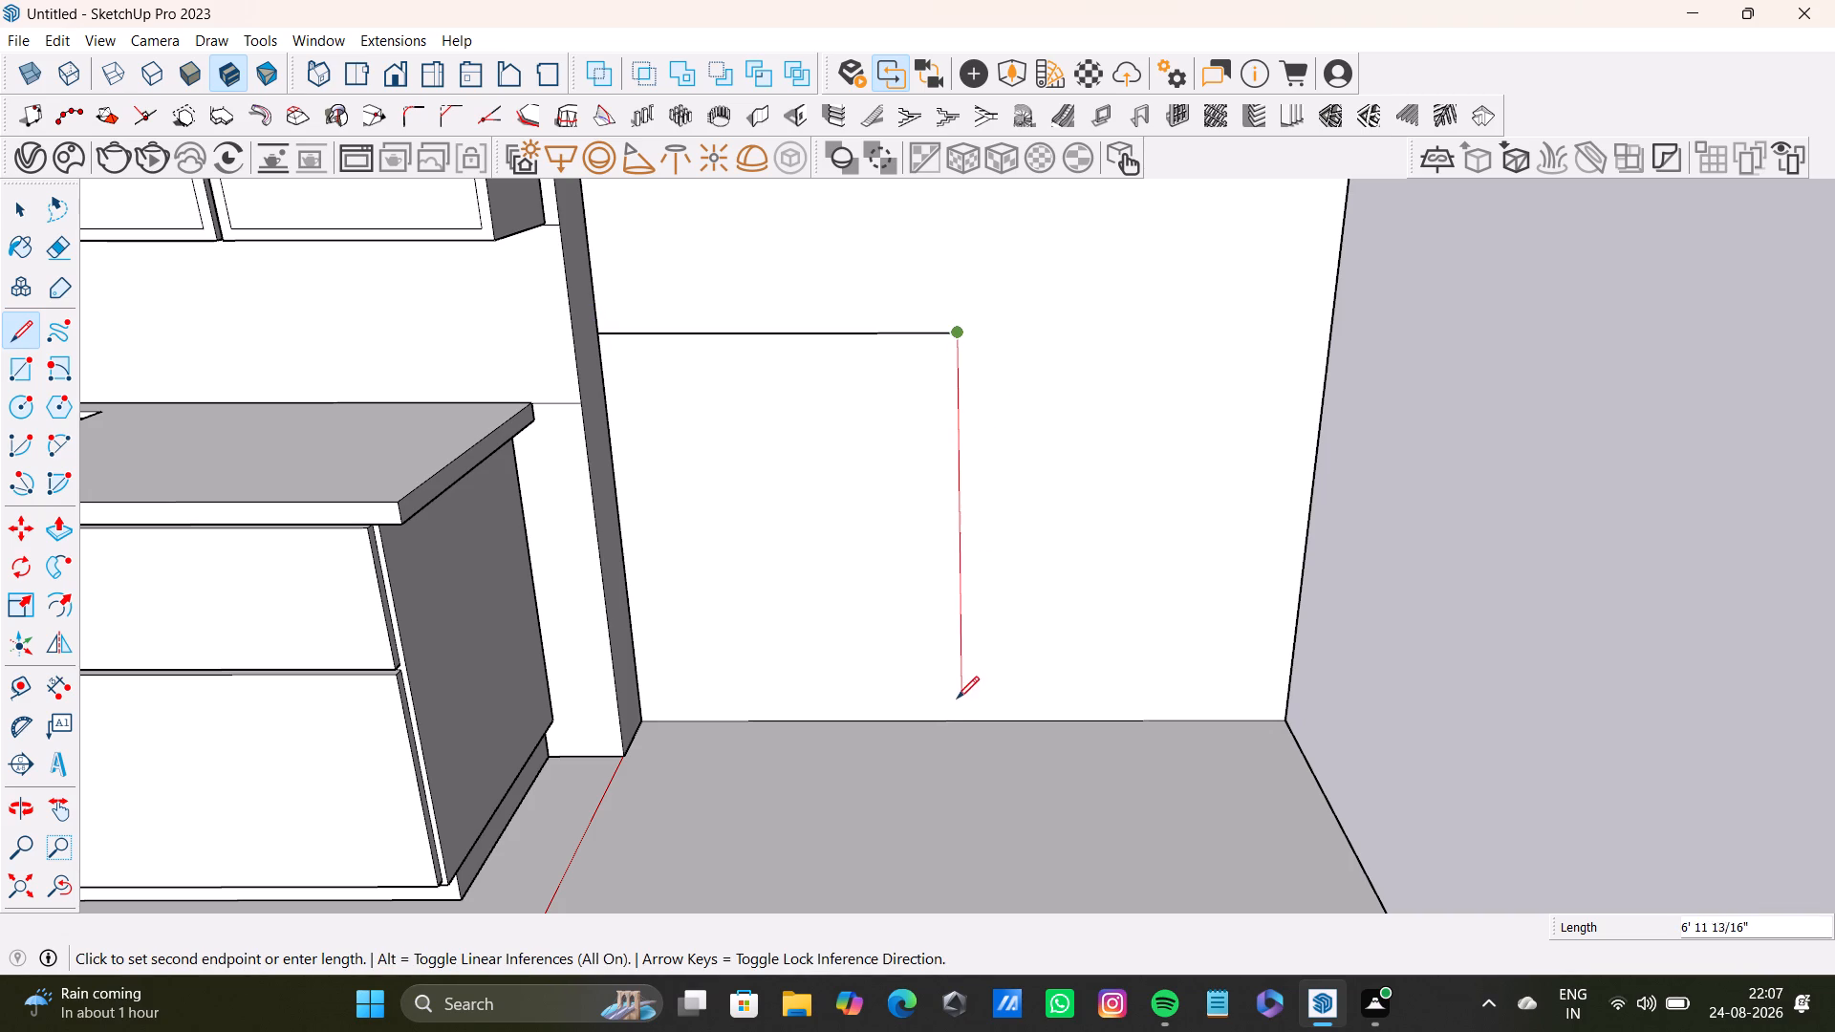
pyautogui.scroll(2, 963, 716)
pyautogui.moveTo(1003, 707); pyautogui.dragTo(919, 659, button='middle')
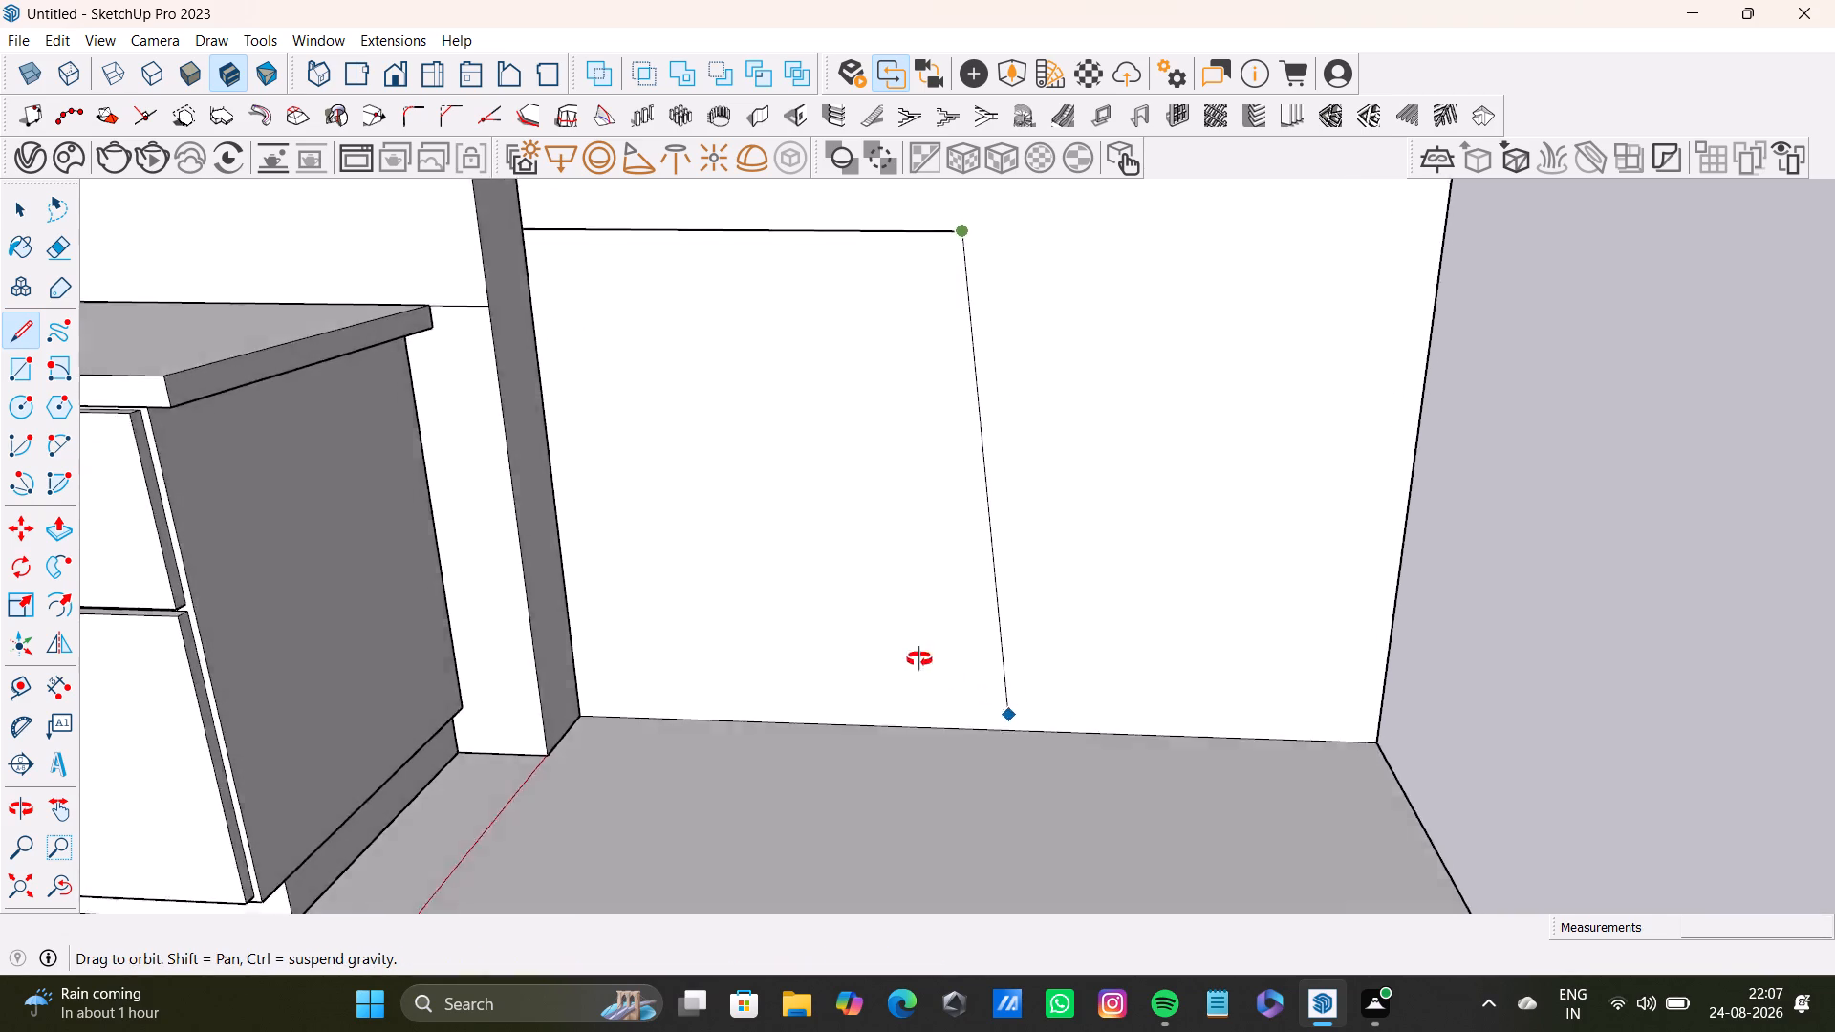
pyautogui.moveTo(919, 659); pyautogui.dragTo(829, 628, button='middle')
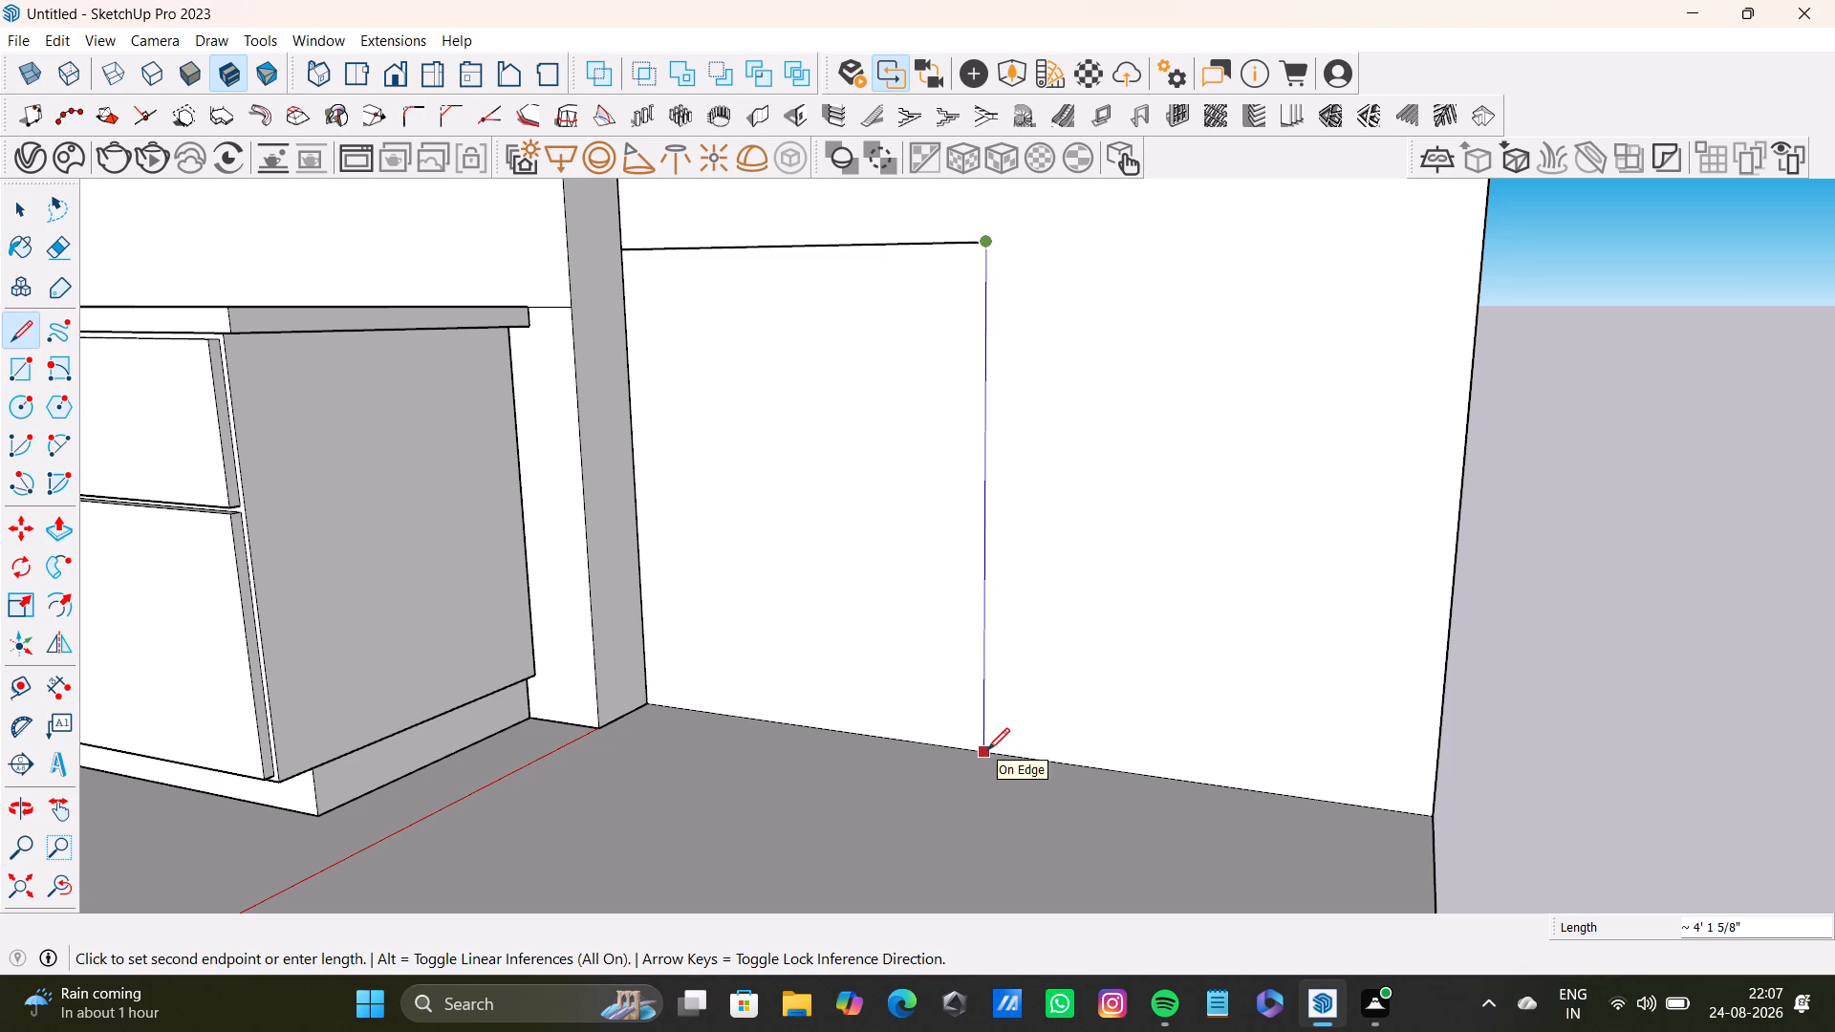
pyautogui.click(987, 750)
pyautogui.press('space')
# Retrace the outline's wall-corner edge and floor edge with lines to close it as a separate rectangular face.
pyautogui.click(935, 657)
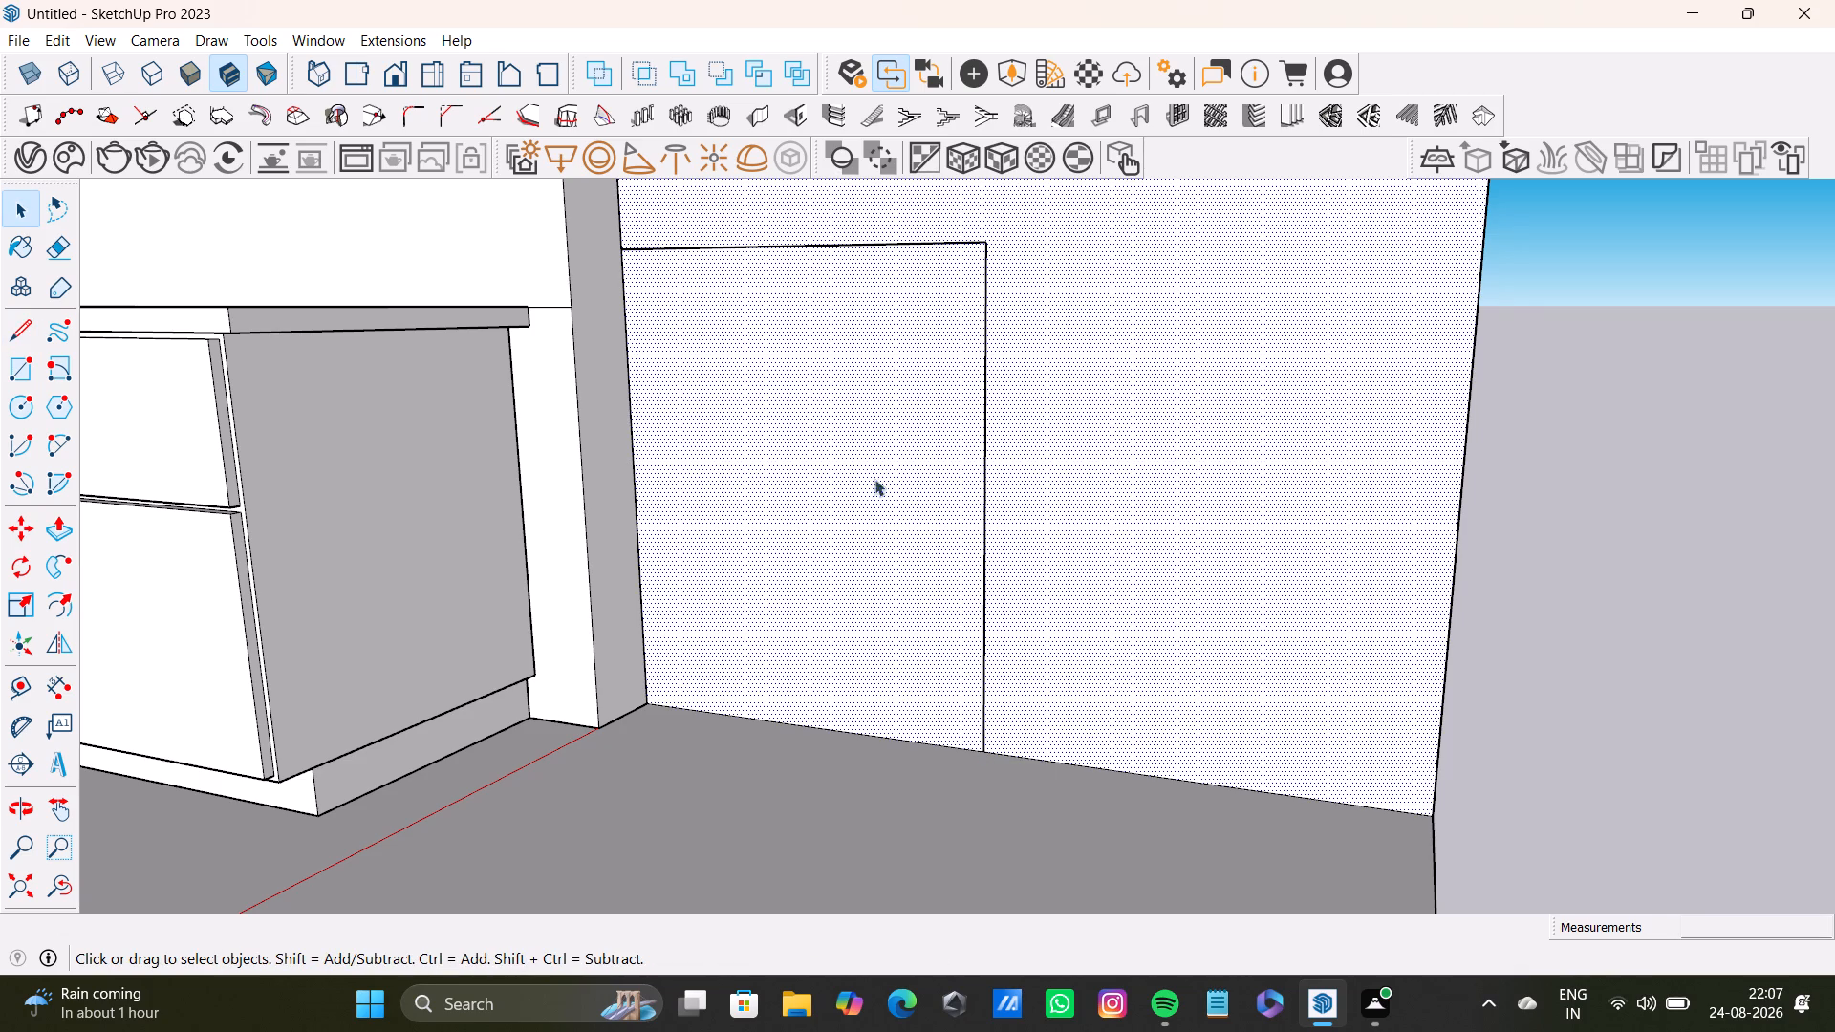
pyautogui.press('space')
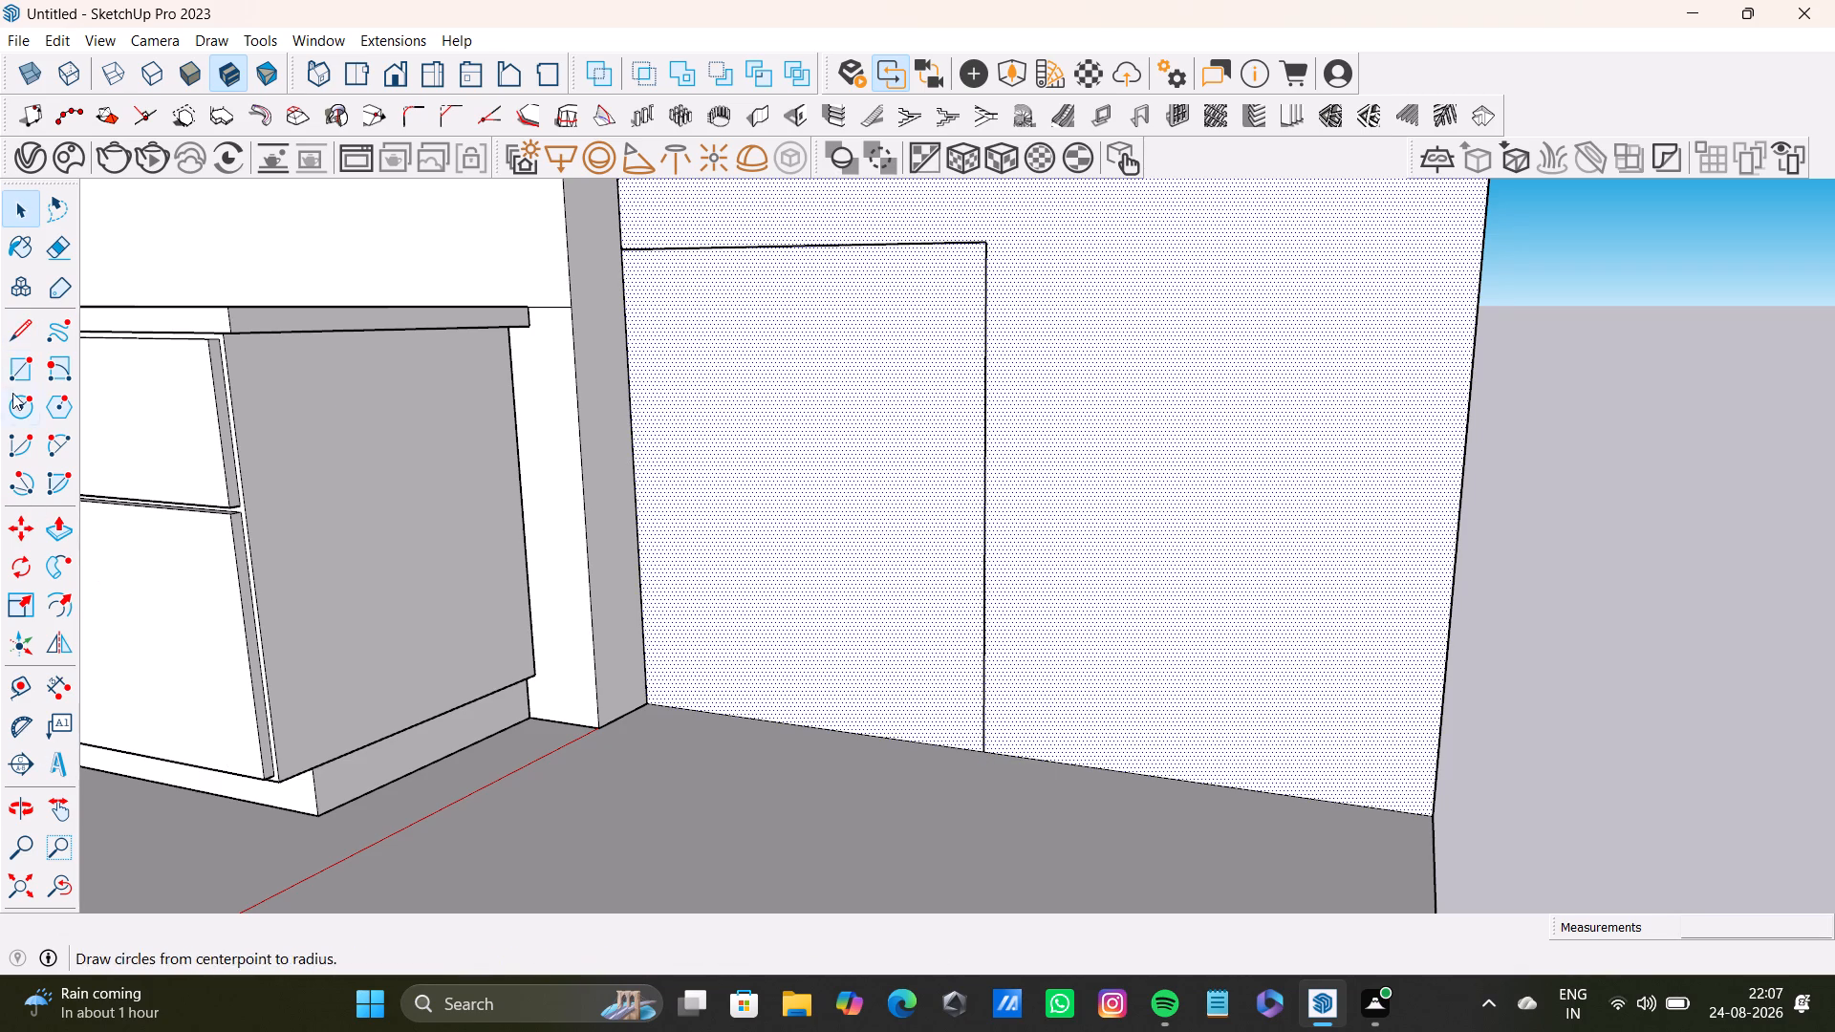
pyautogui.click(22, 371)
pyautogui.scroll(3, 950, 697)
pyautogui.press('space')
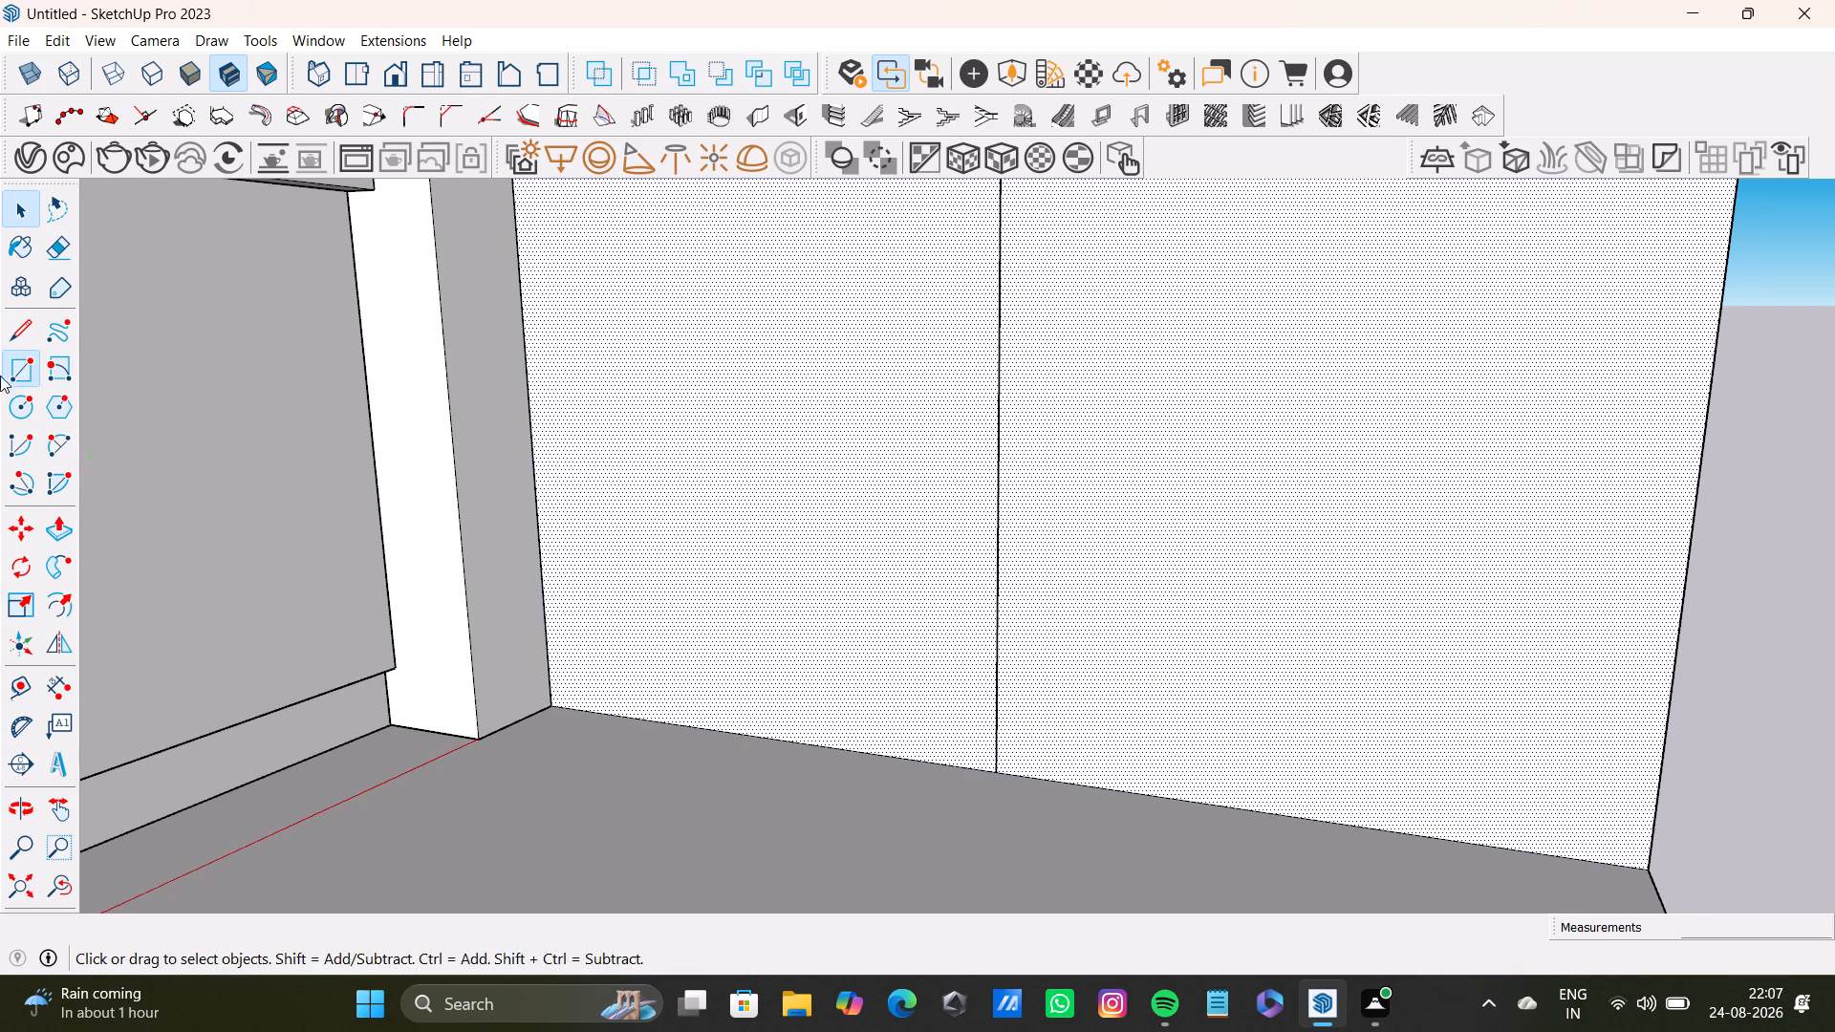
pyautogui.click(28, 329)
pyautogui.scroll(-4, 589, 482)
pyautogui.moveTo(709, 511); pyautogui.dragTo(802, 637, button='middle')
pyautogui.scroll(3, 674, 431)
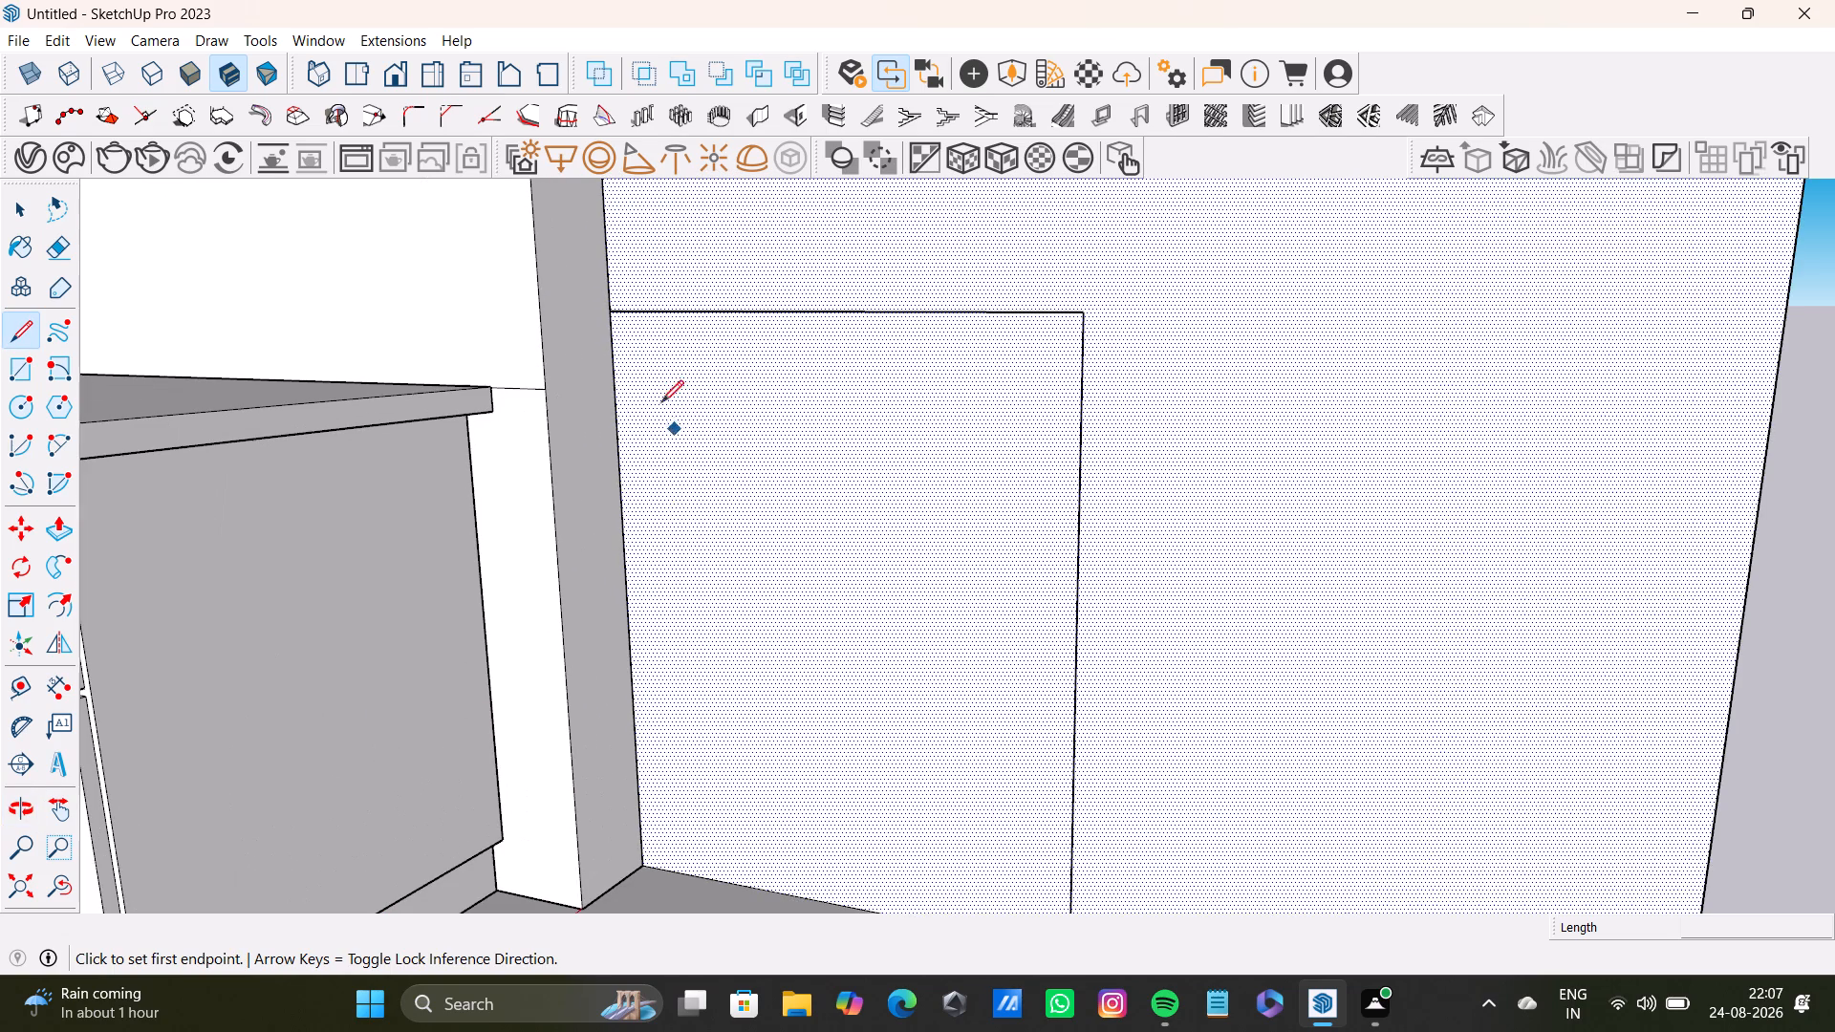
pyautogui.moveTo(615, 312); pyautogui.dragTo(615, 323)
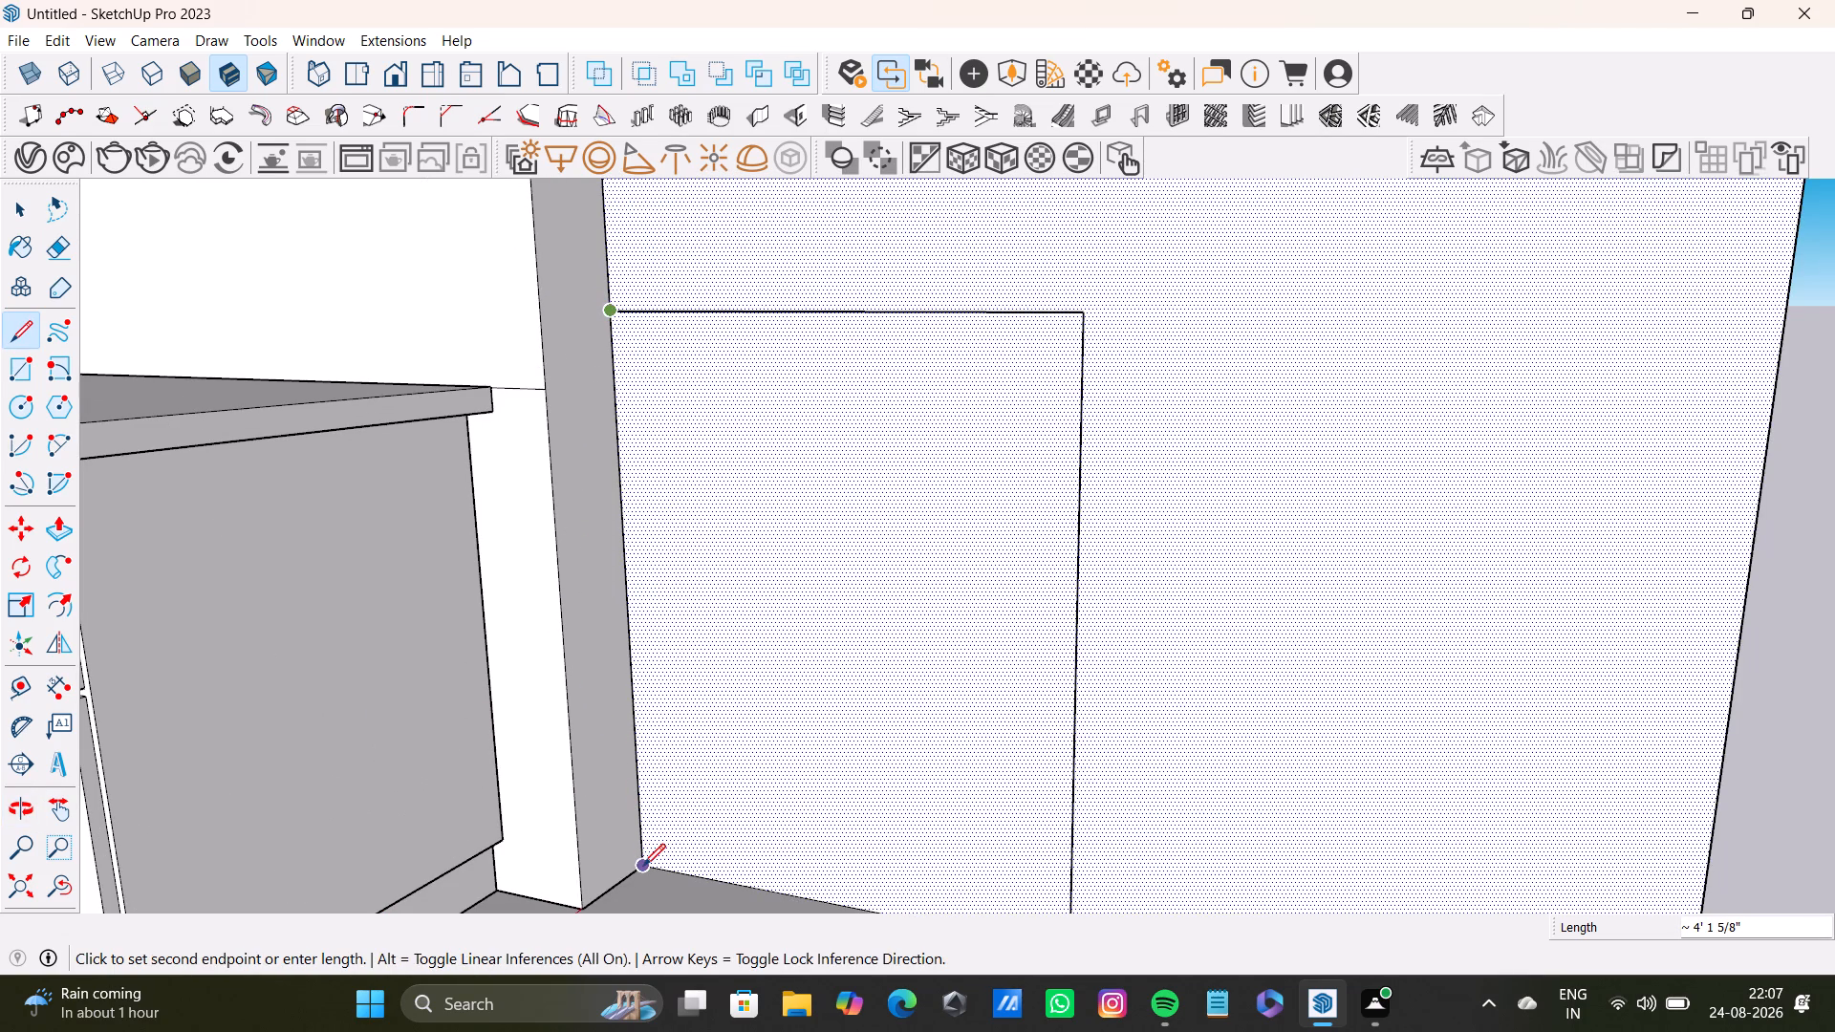
pyautogui.click(643, 866)
pyautogui.moveTo(691, 853); pyautogui.dragTo(727, 677, button='middle')
pyautogui.moveTo(680, 697); pyautogui.dragTo(705, 696)
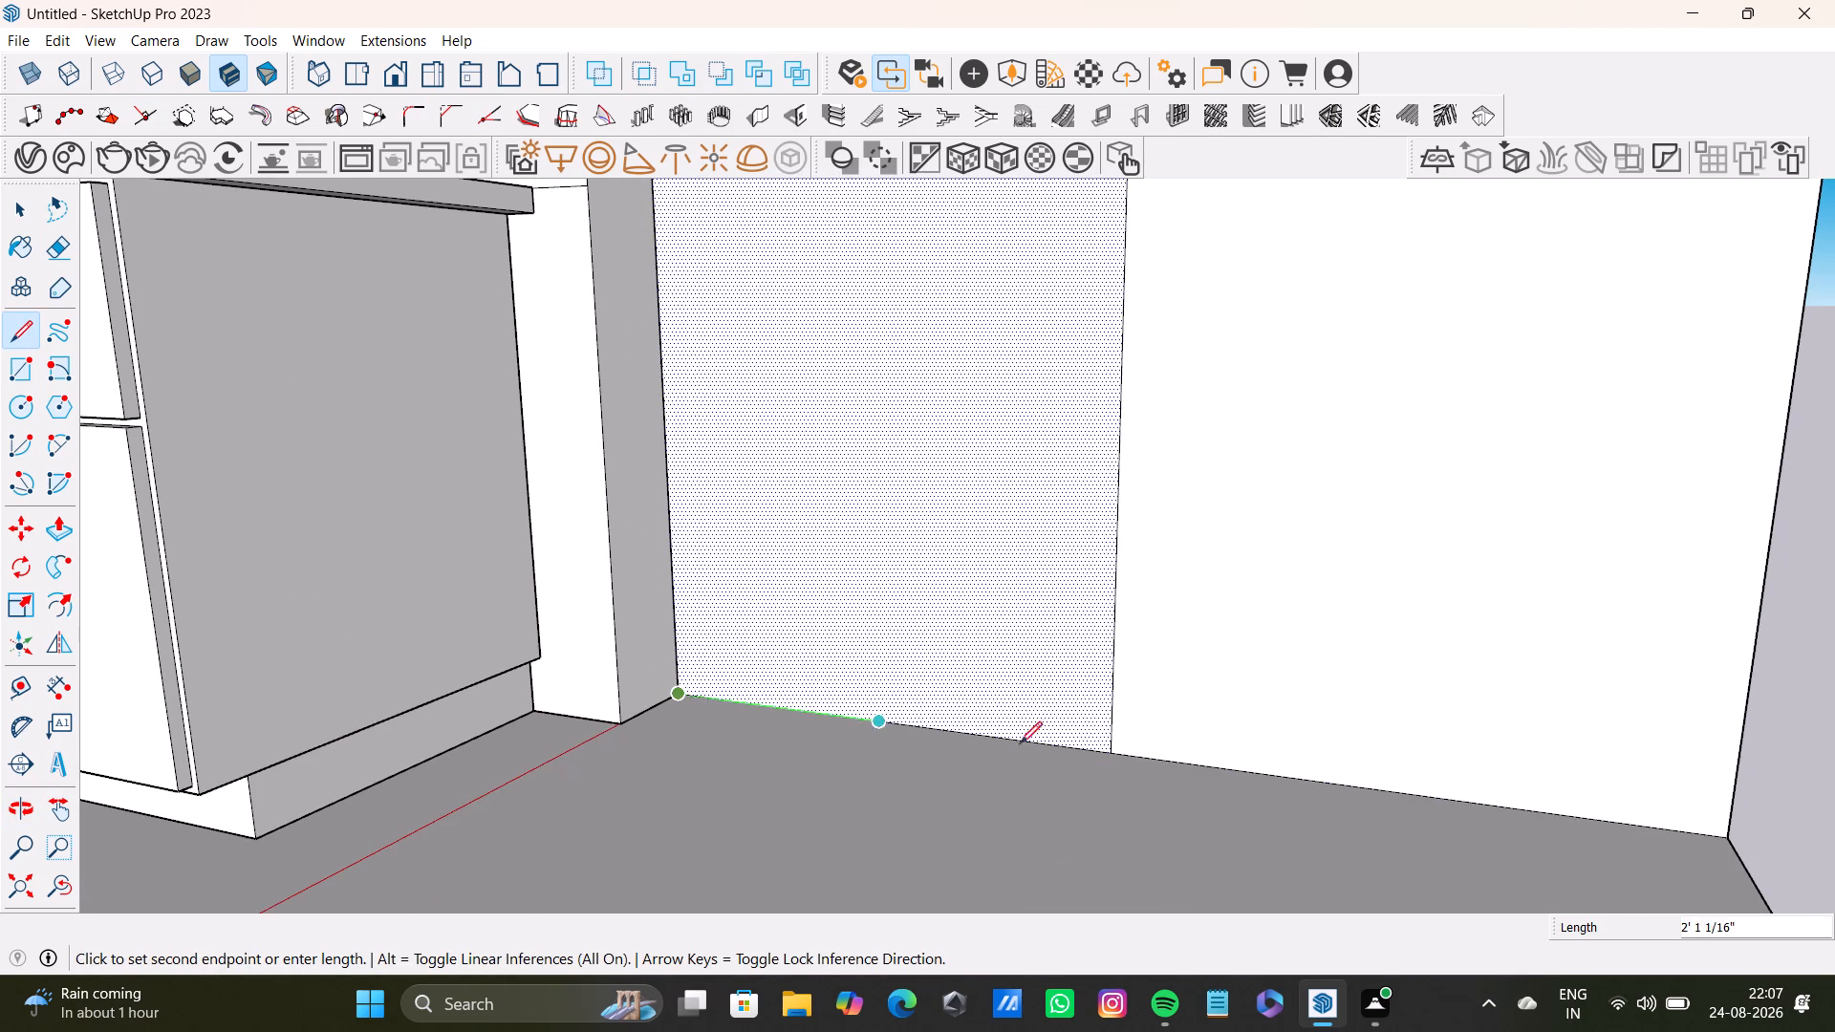
pyautogui.click(1108, 755)
pyautogui.press('space')
pyautogui.scroll(-4, 1006, 730)
# Push/Pull the rectangular face about 4' 1" out from the outer wall into a block beside the base cabinets.
pyautogui.click(966, 619)
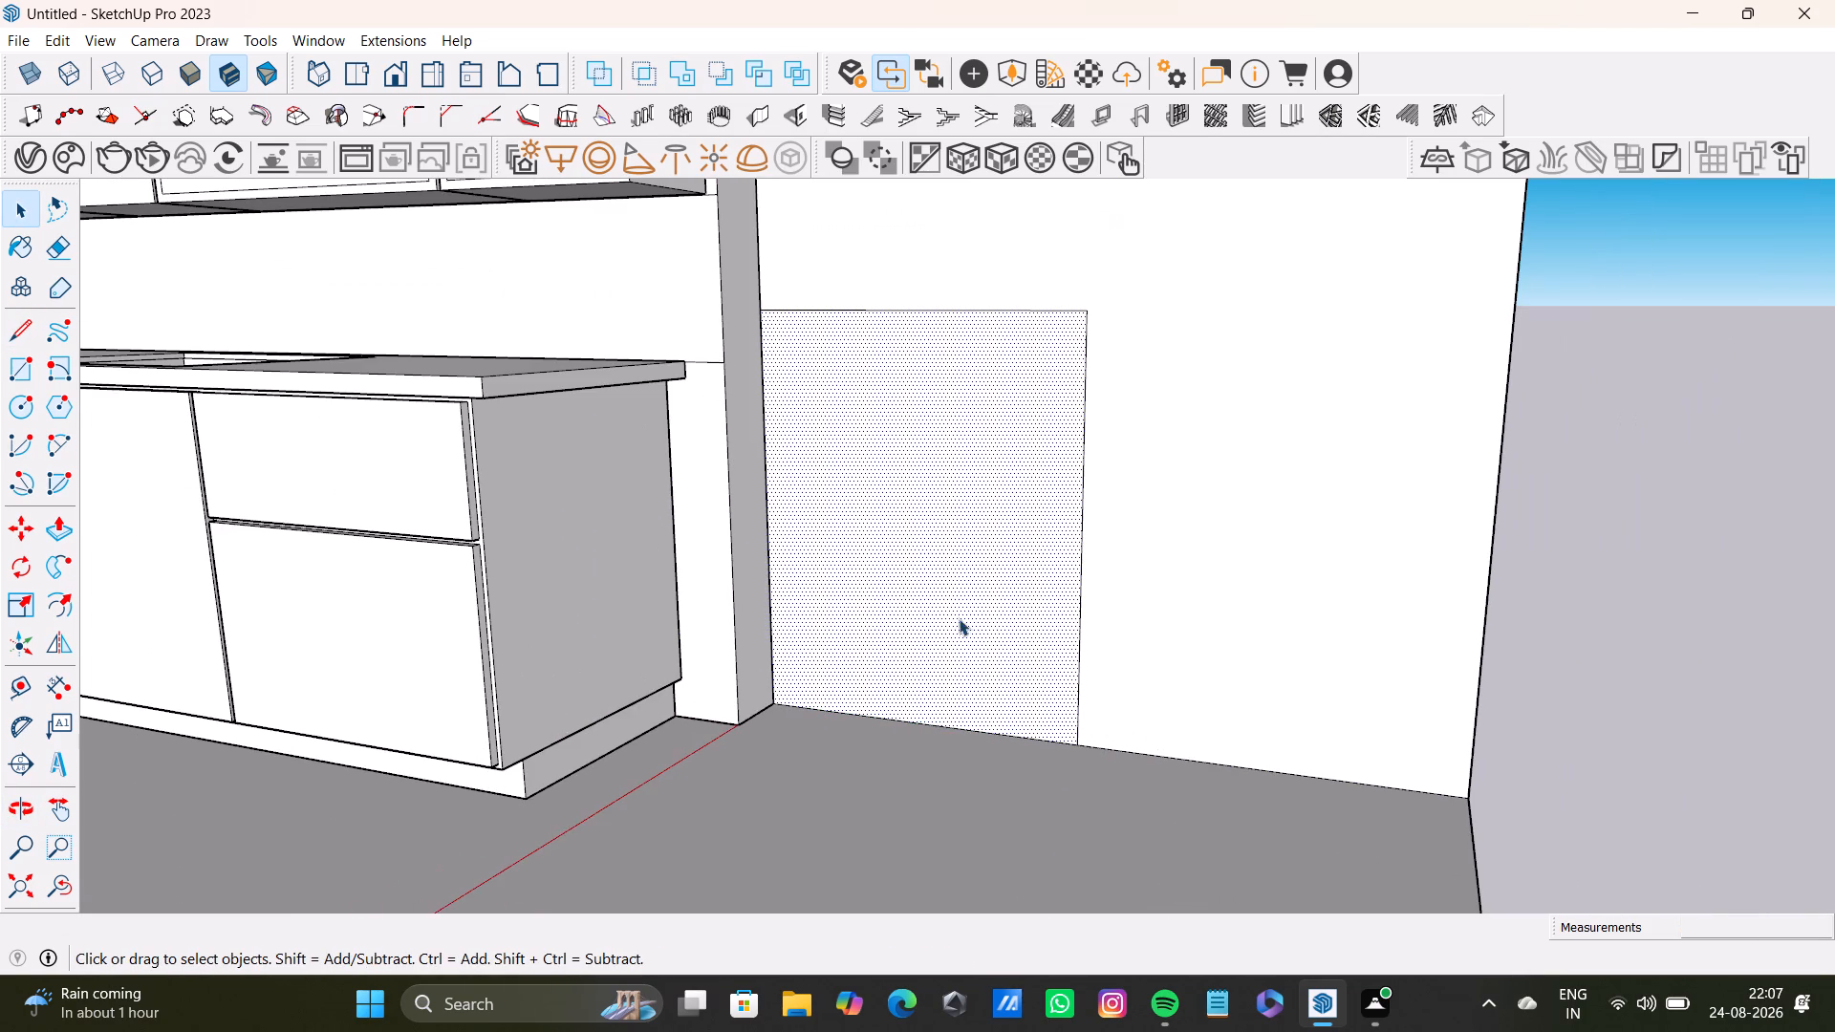
pyautogui.press('p')
pyautogui.moveTo(955, 618); pyautogui.dragTo(666, 591)
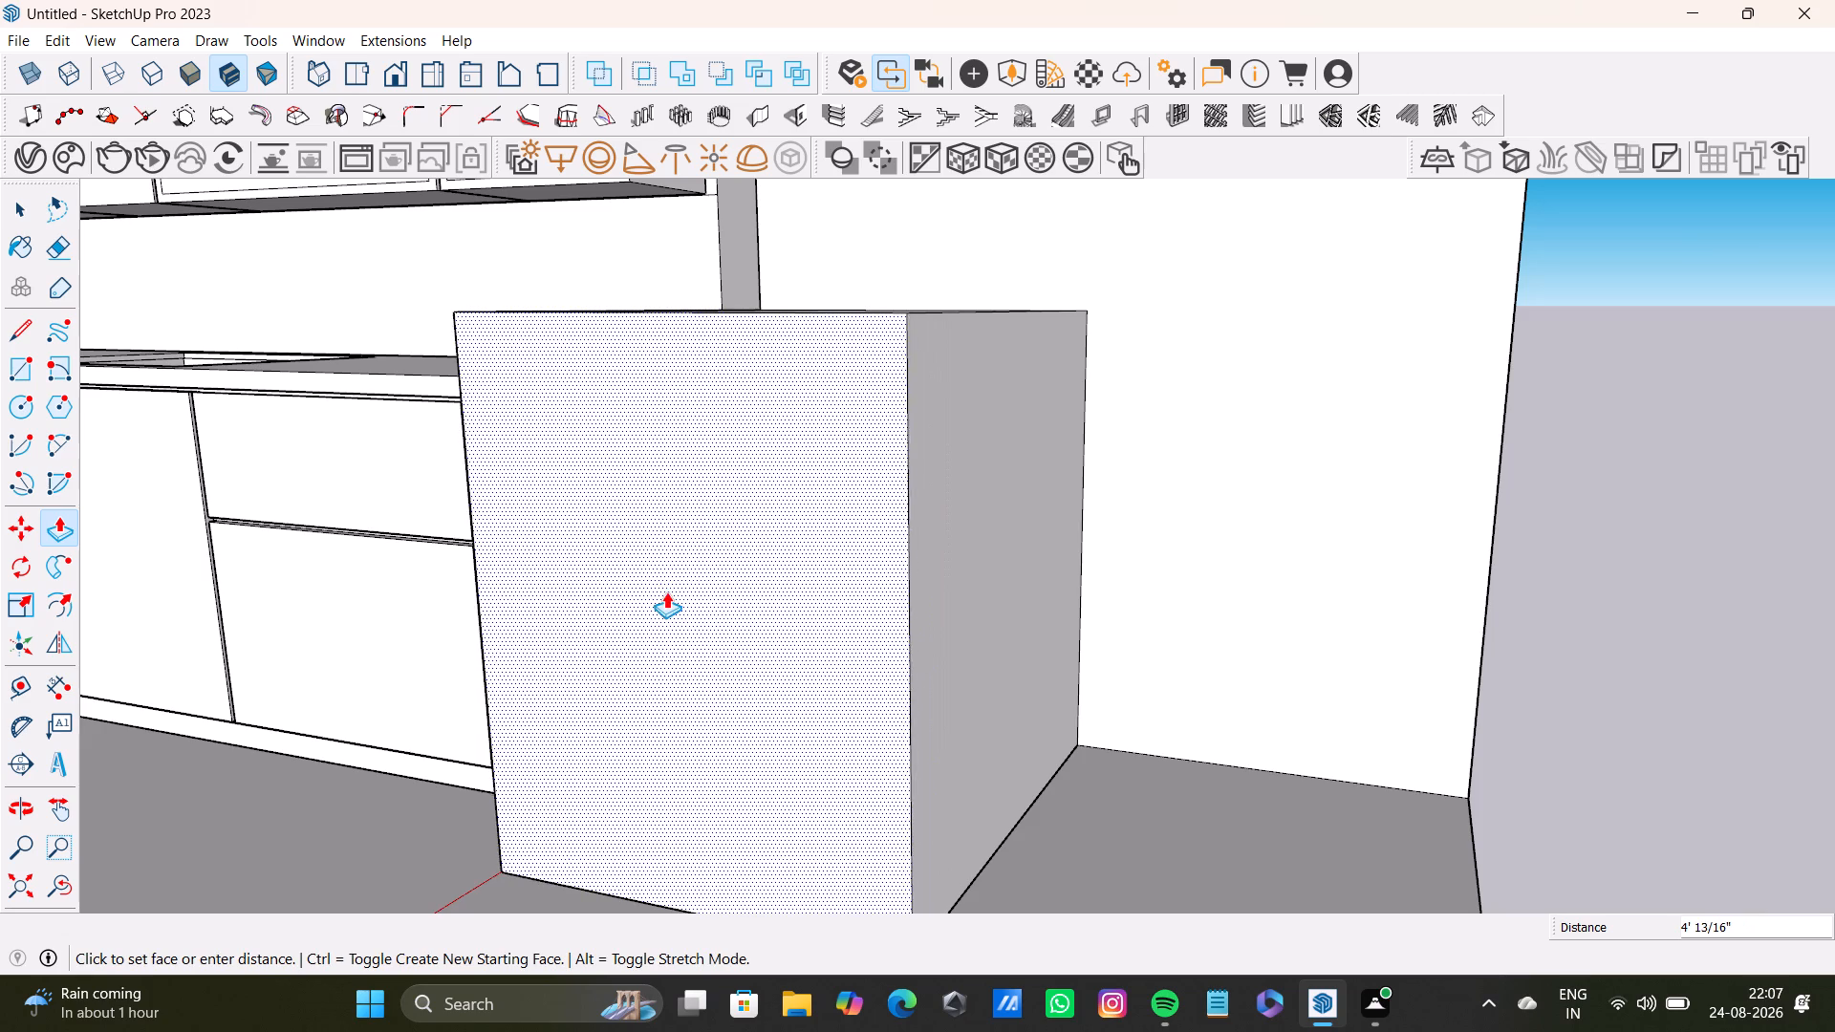
pyautogui.moveTo(666, 591); pyautogui.dragTo(652, 591)
pyautogui.scroll(-4, 691, 589)
pyautogui.moveTo(716, 585); pyautogui.dragTo(921, 805, button='middle')
pyautogui.moveTo(900, 766); pyautogui.dragTo(928, 765, button='middle')
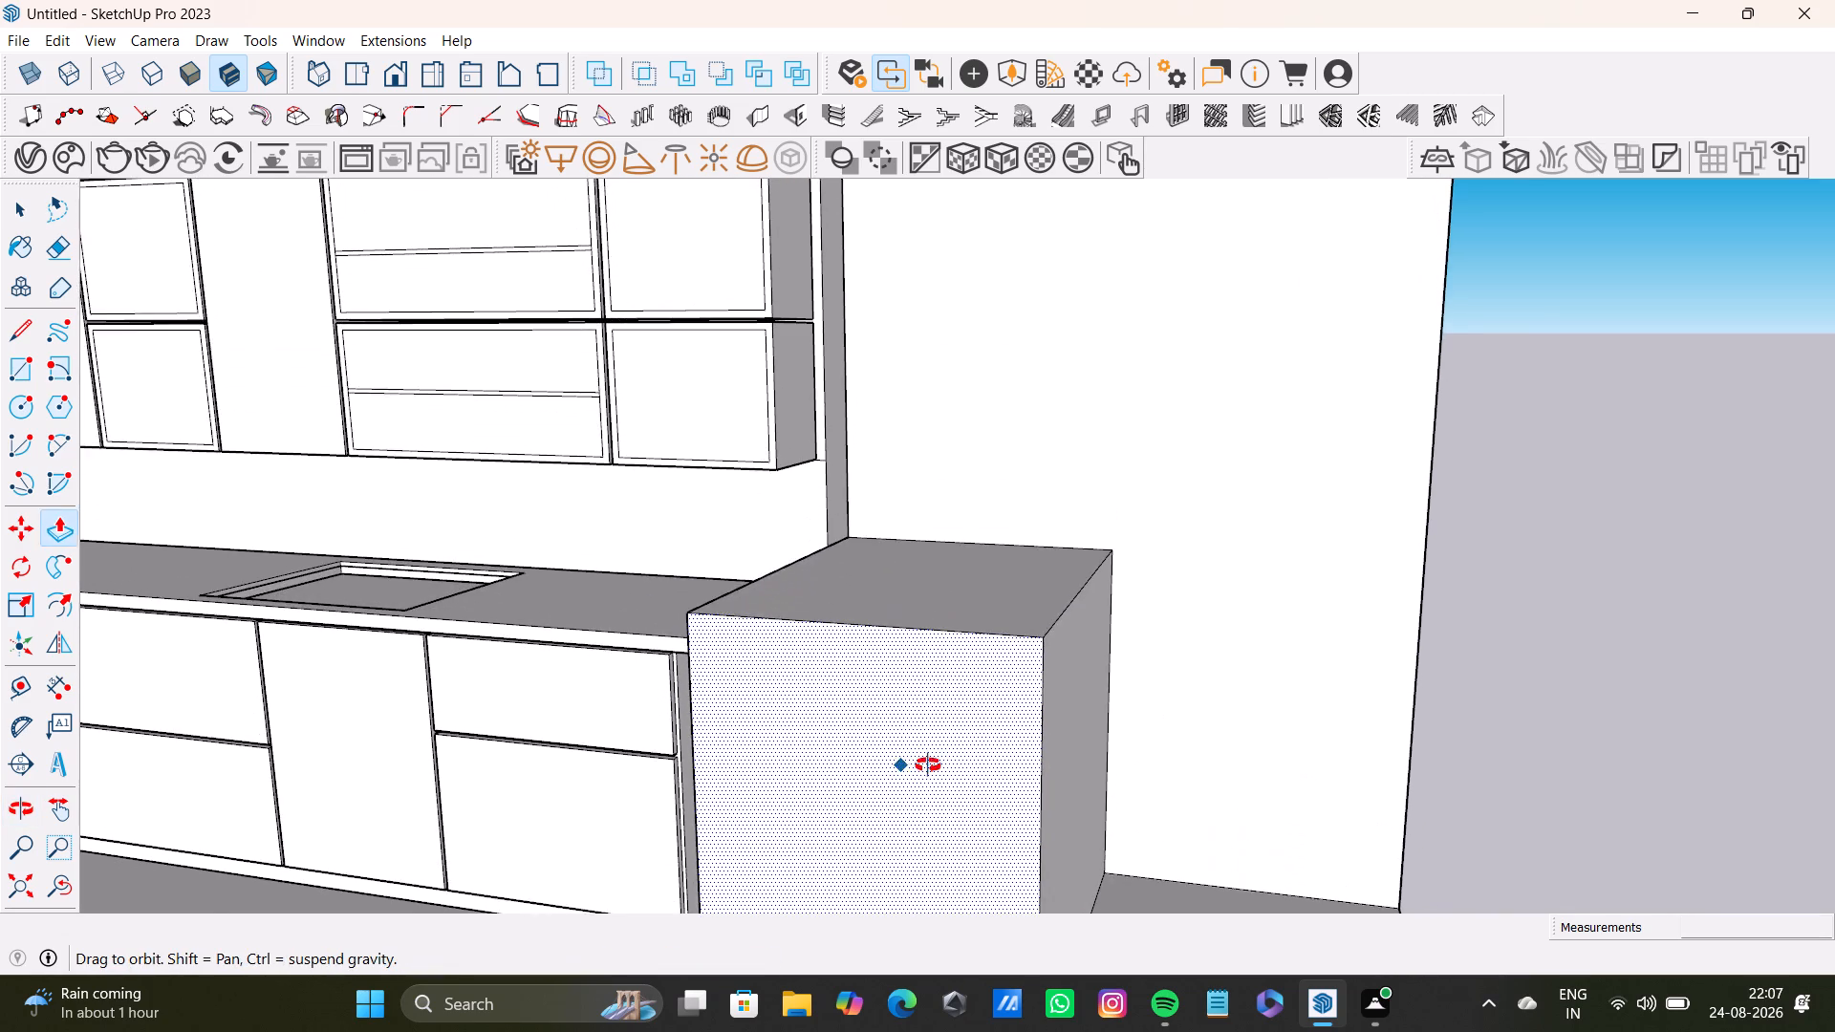
pyautogui.moveTo(928, 765); pyautogui.dragTo(1170, 879, button='middle')
pyautogui.scroll(4, 865, 748)
pyautogui.keyDown('shift'); pyautogui.moveTo(866, 720); pyautogui.dragTo(875, 605, button='middle'); pyautogui.keyUp('shift')
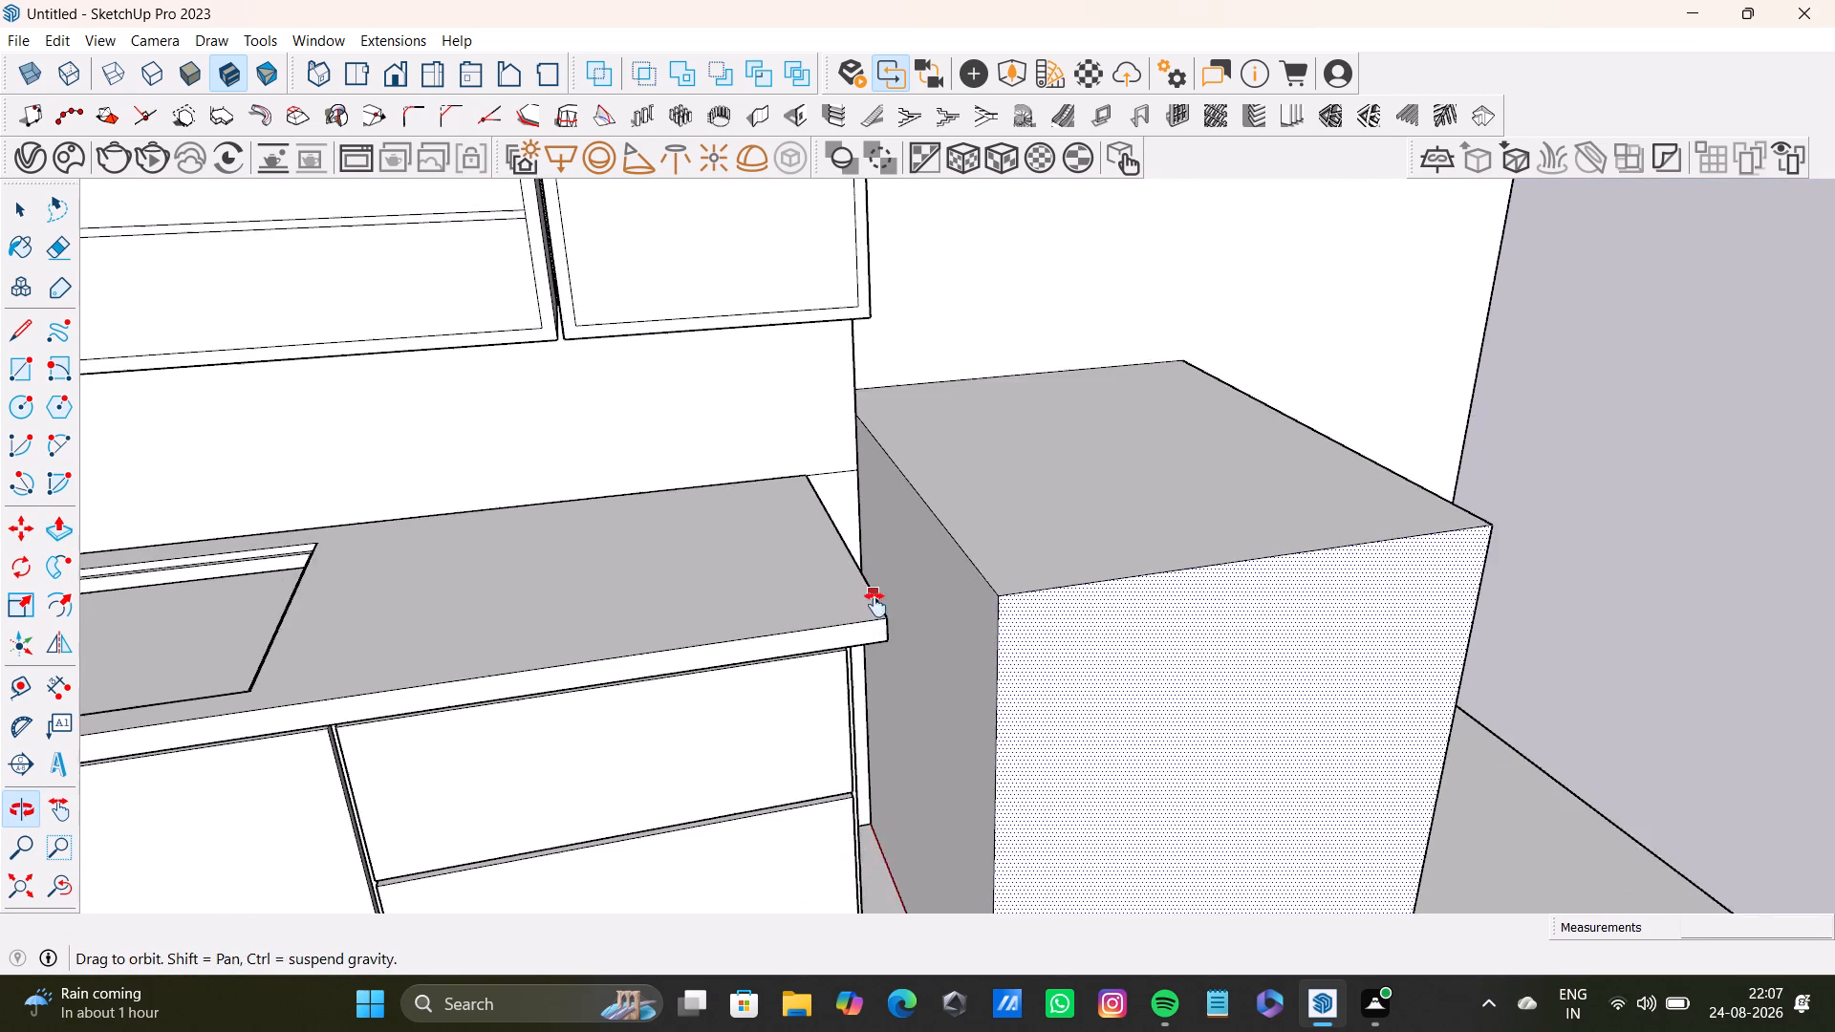
# Push/Pull the countertop's end face about 3" toward the block beside the base cabinets.
pyautogui.keyDown('shift'); pyautogui.moveTo(875, 605); pyautogui.dragTo(877, 596, button='middle'); pyautogui.keyUp('shift')
pyautogui.scroll(5, 893, 570)
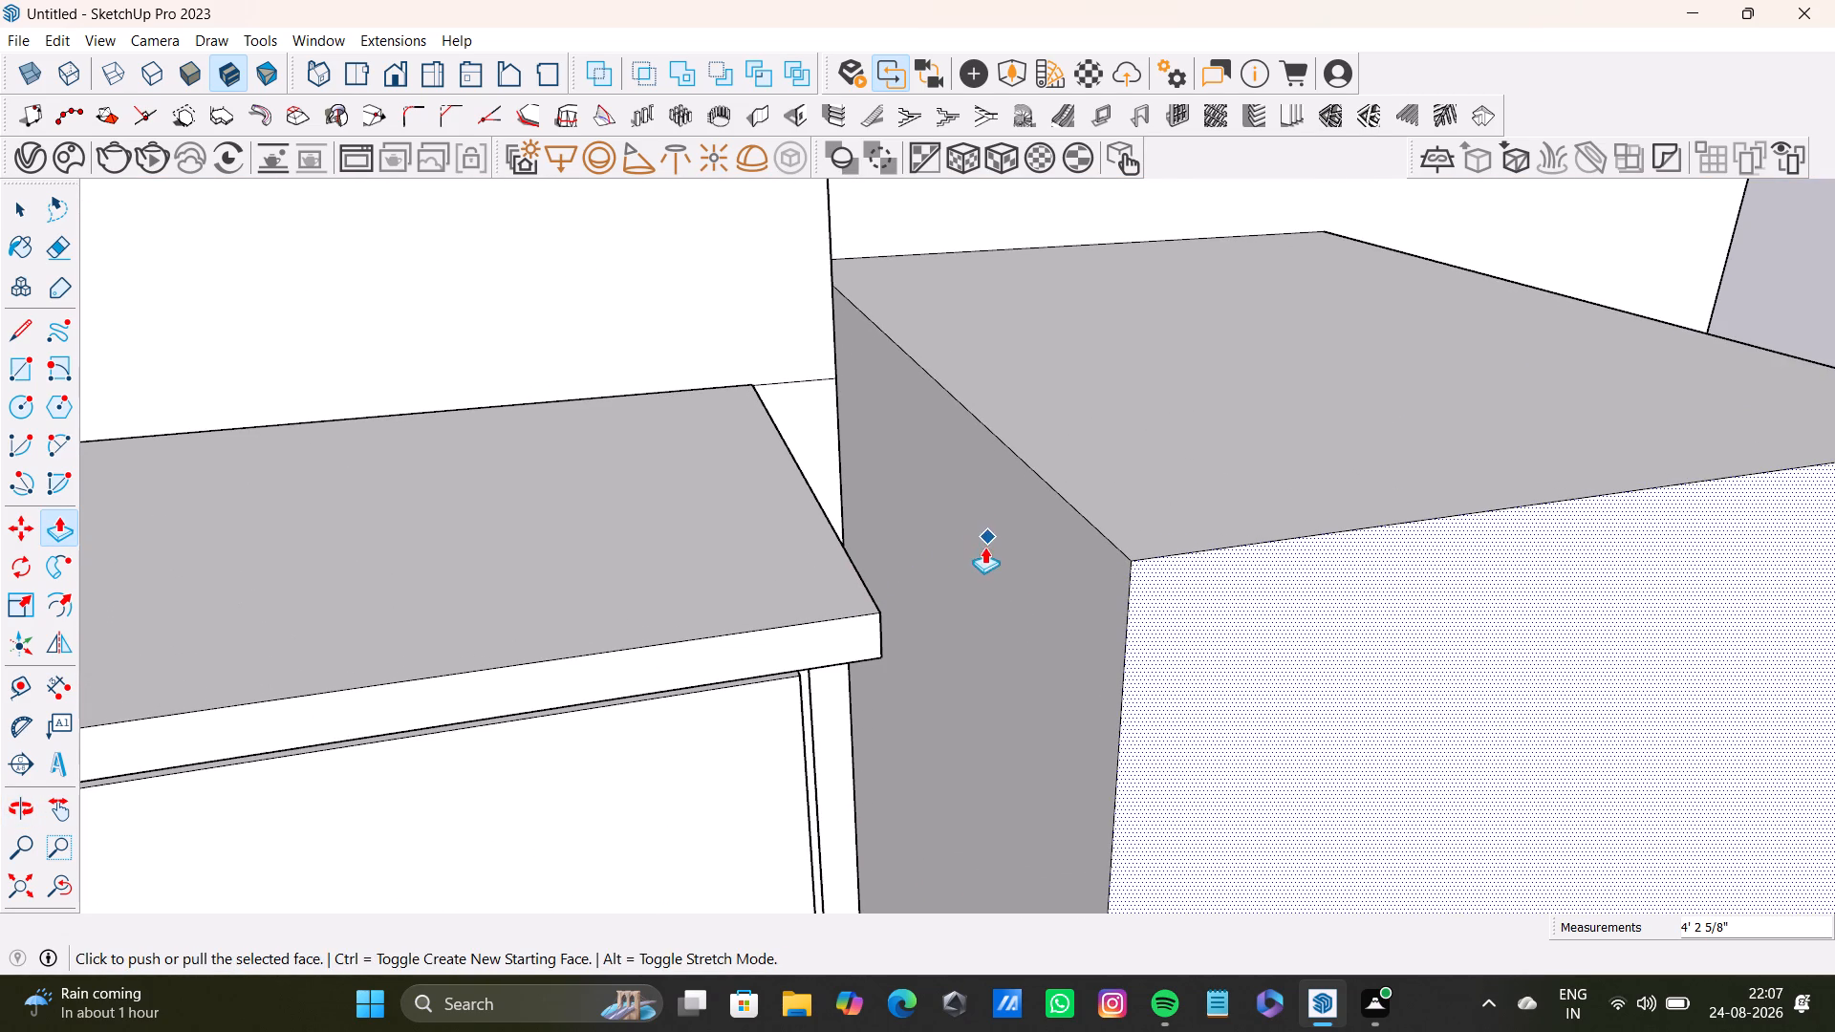
pyautogui.moveTo(984, 547); pyautogui.dragTo(848, 647, button='middle')
pyautogui.scroll(3, 833, 651)
pyautogui.keyDown('shift'); pyautogui.moveTo(839, 651); pyautogui.dragTo(905, 347, button='middle'); pyautogui.keyUp('shift')
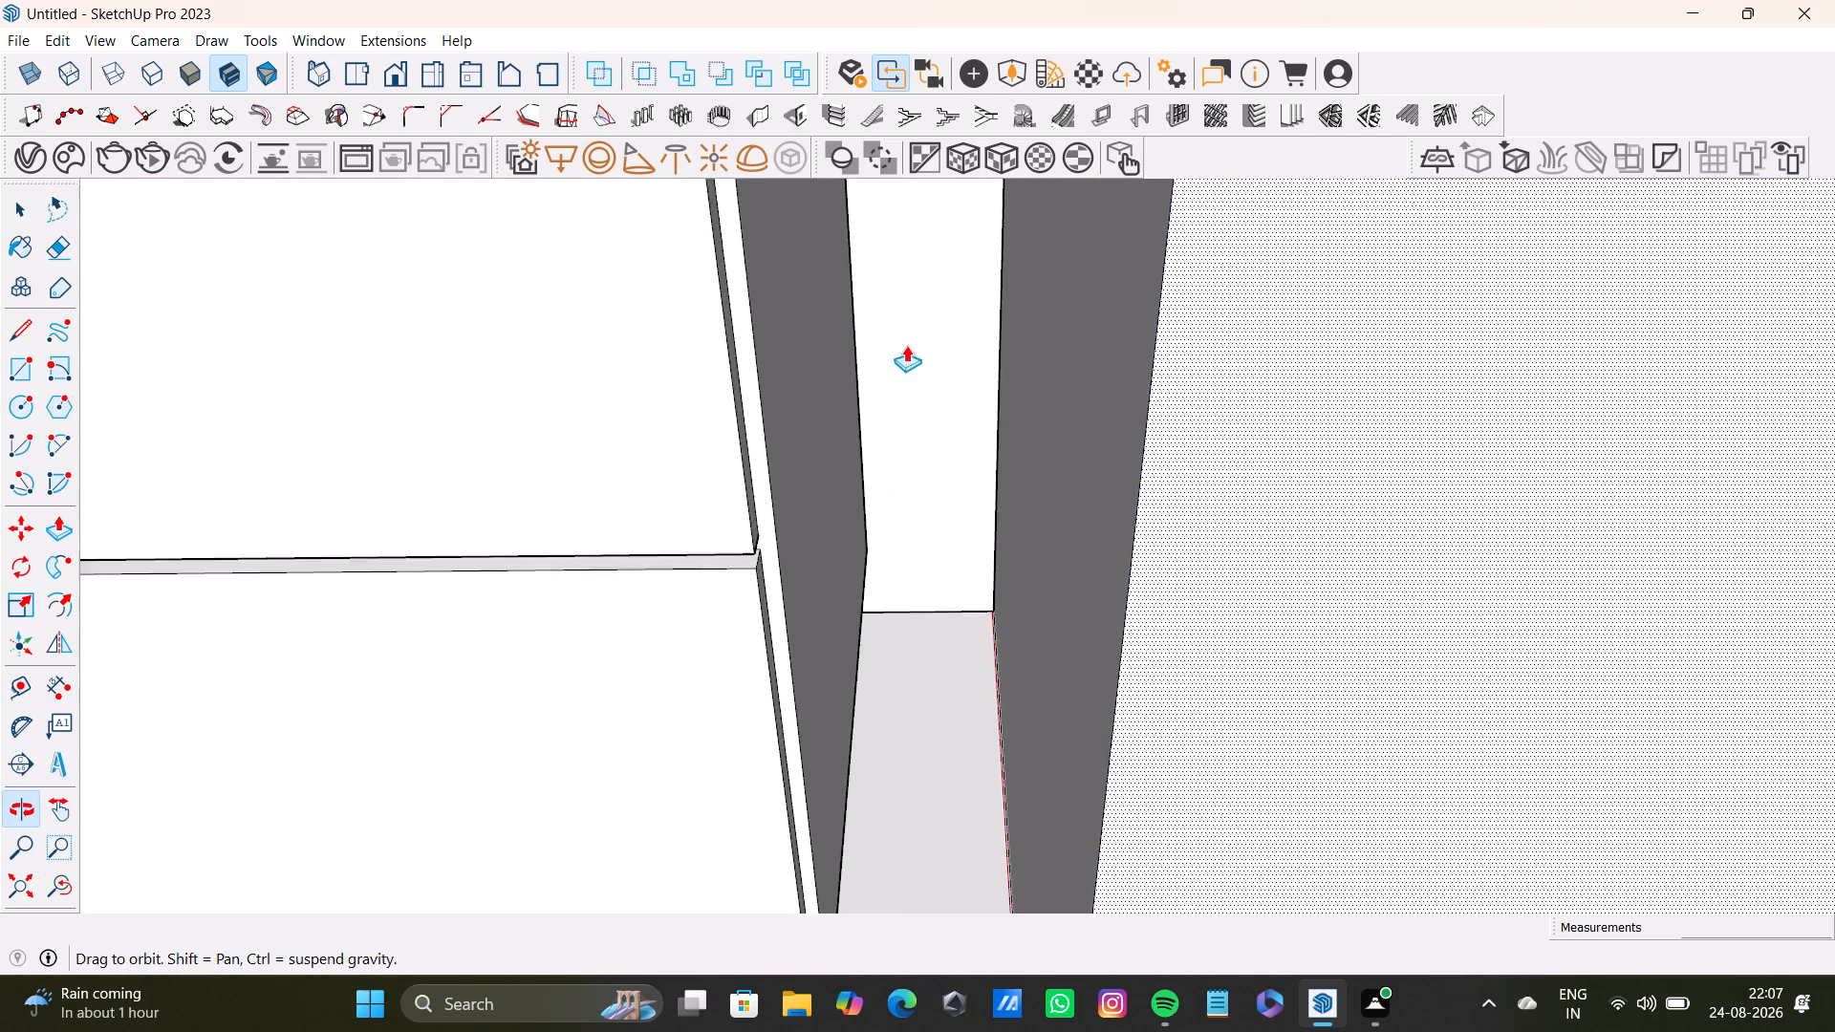
pyautogui.scroll(2, 912, 439)
pyautogui.scroll(-10, 913, 439)
pyautogui.moveTo(917, 440); pyautogui.dragTo(994, 453, button='middle')
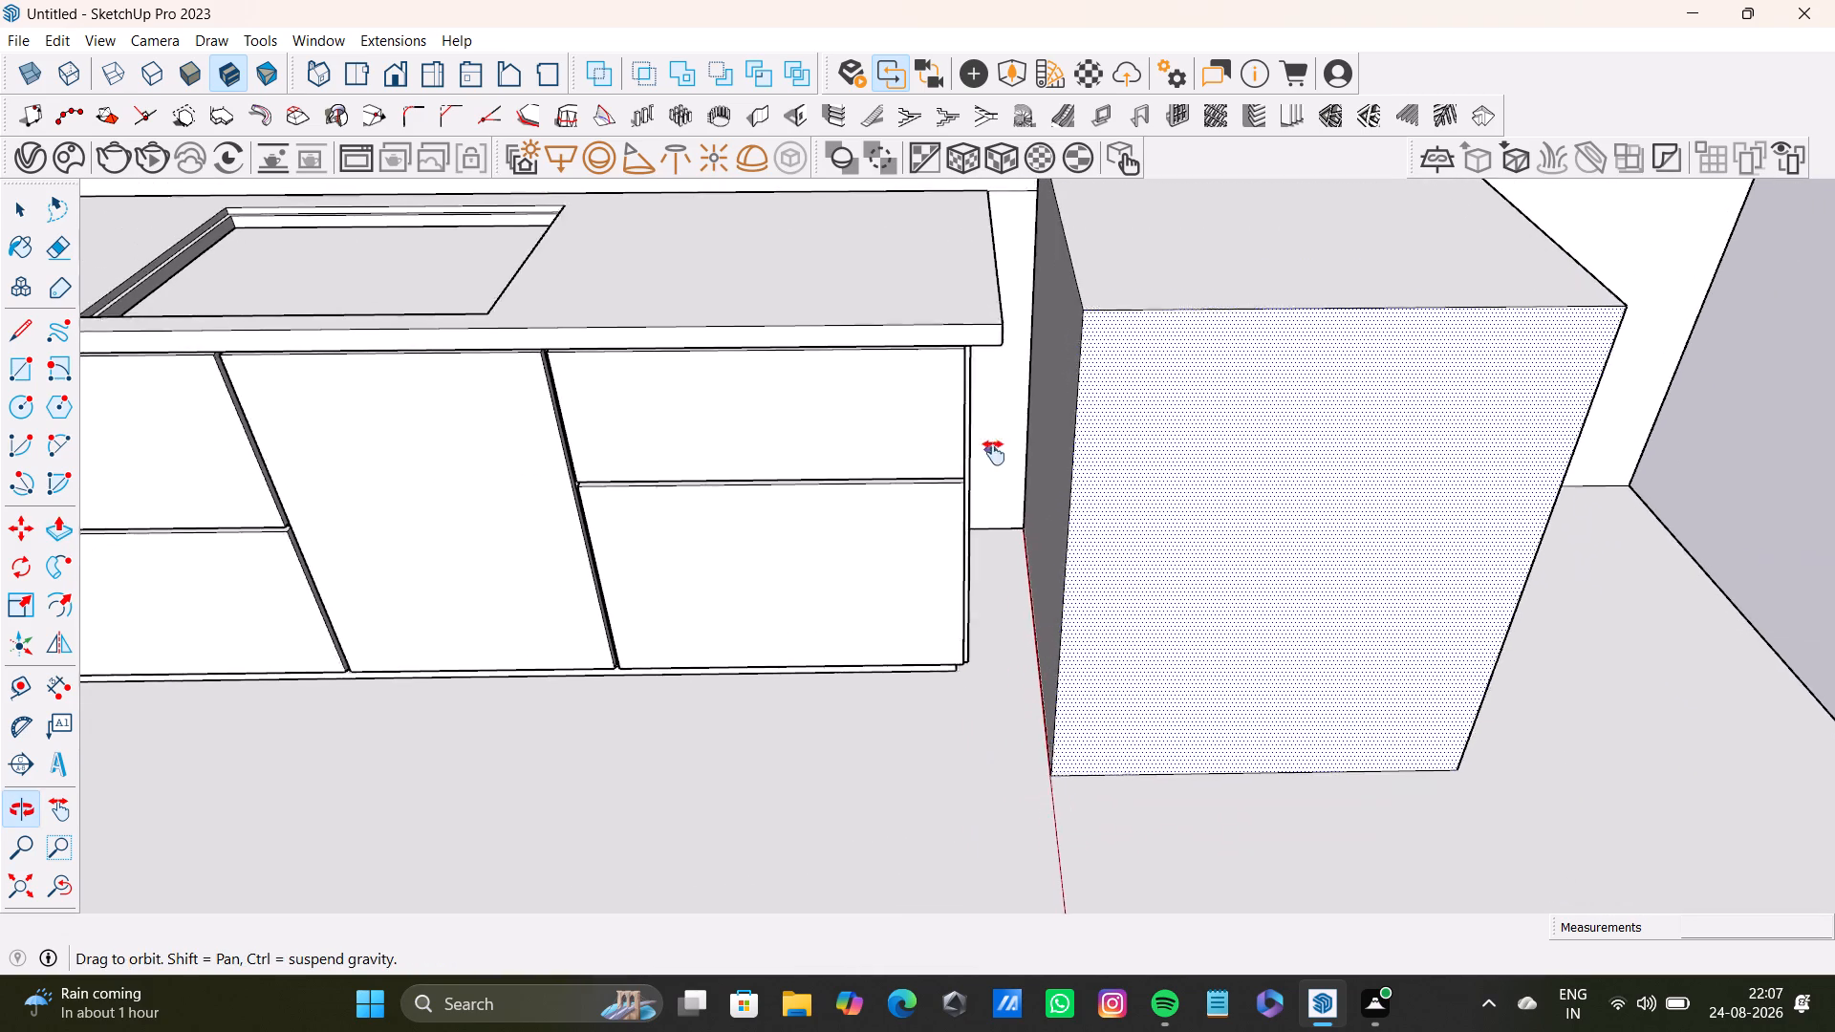
pyautogui.moveTo(994, 453); pyautogui.dragTo(1003, 500, button='middle')
pyautogui.moveTo(1003, 503); pyautogui.dragTo(914, 514, button='middle')
pyautogui.scroll(6, 1004, 456)
pyautogui.keyDown('shift'); pyautogui.moveTo(1021, 428); pyautogui.dragTo(1073, 529, button='middle'); pyautogui.keyUp('shift')
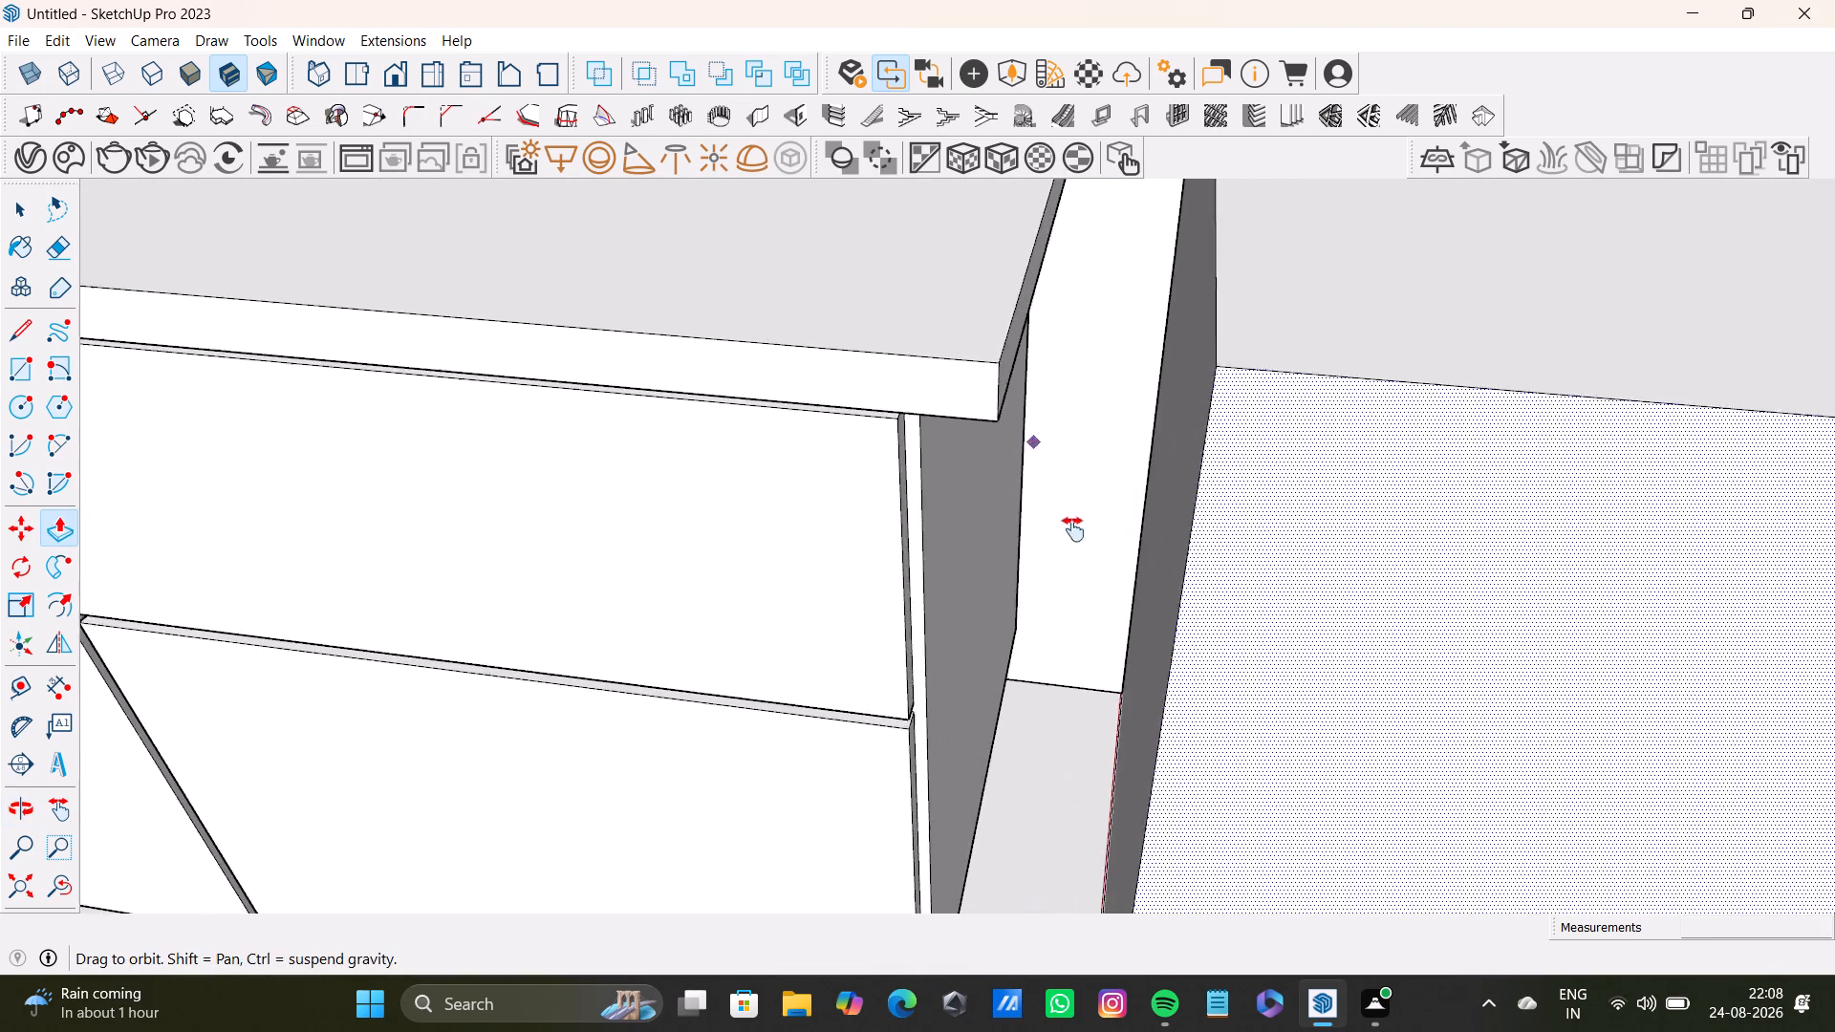
pyautogui.keyDown('shift'); pyautogui.moveTo(1073, 529); pyautogui.dragTo(1065, 569, button='middle'); pyautogui.keyUp('shift')
pyautogui.scroll(3, 1064, 569)
pyautogui.moveTo(1093, 552); pyautogui.dragTo(987, 514, button='middle')
pyautogui.press('space')
pyautogui.click(1004, 566)
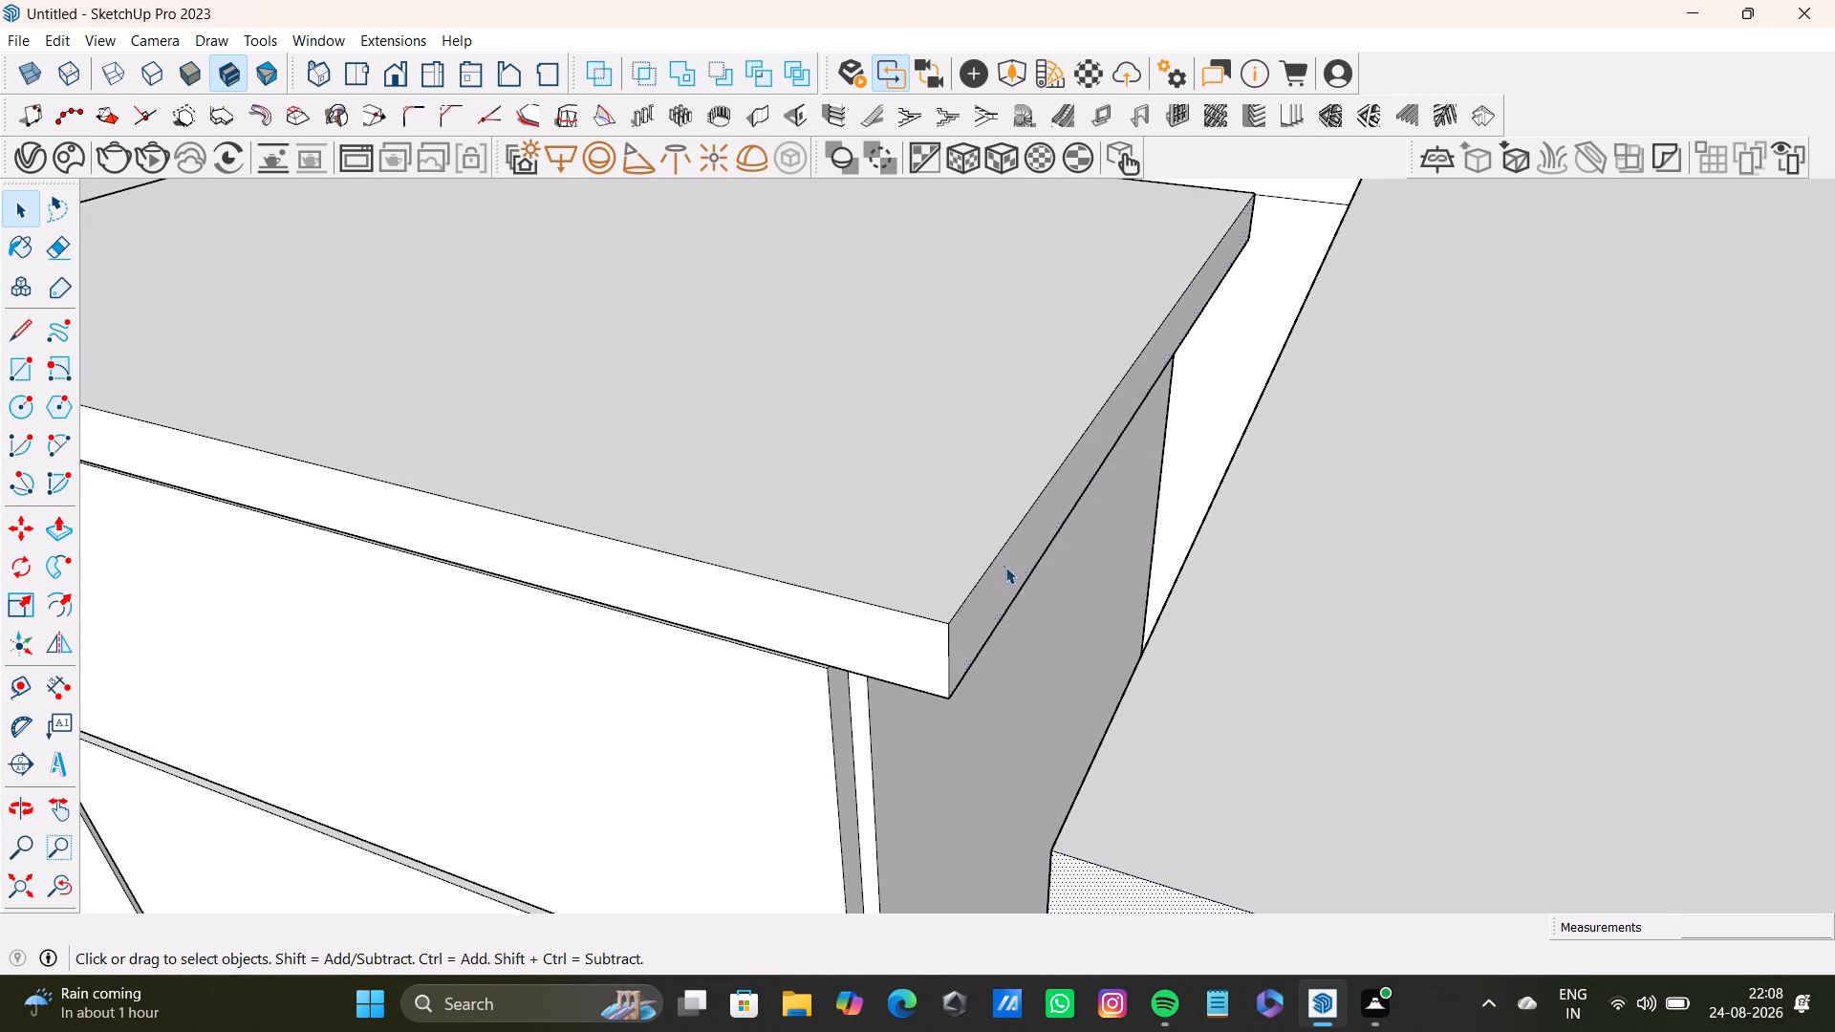
pyautogui.press('p')
pyautogui.moveTo(1013, 569); pyautogui.dragTo(1132, 588)
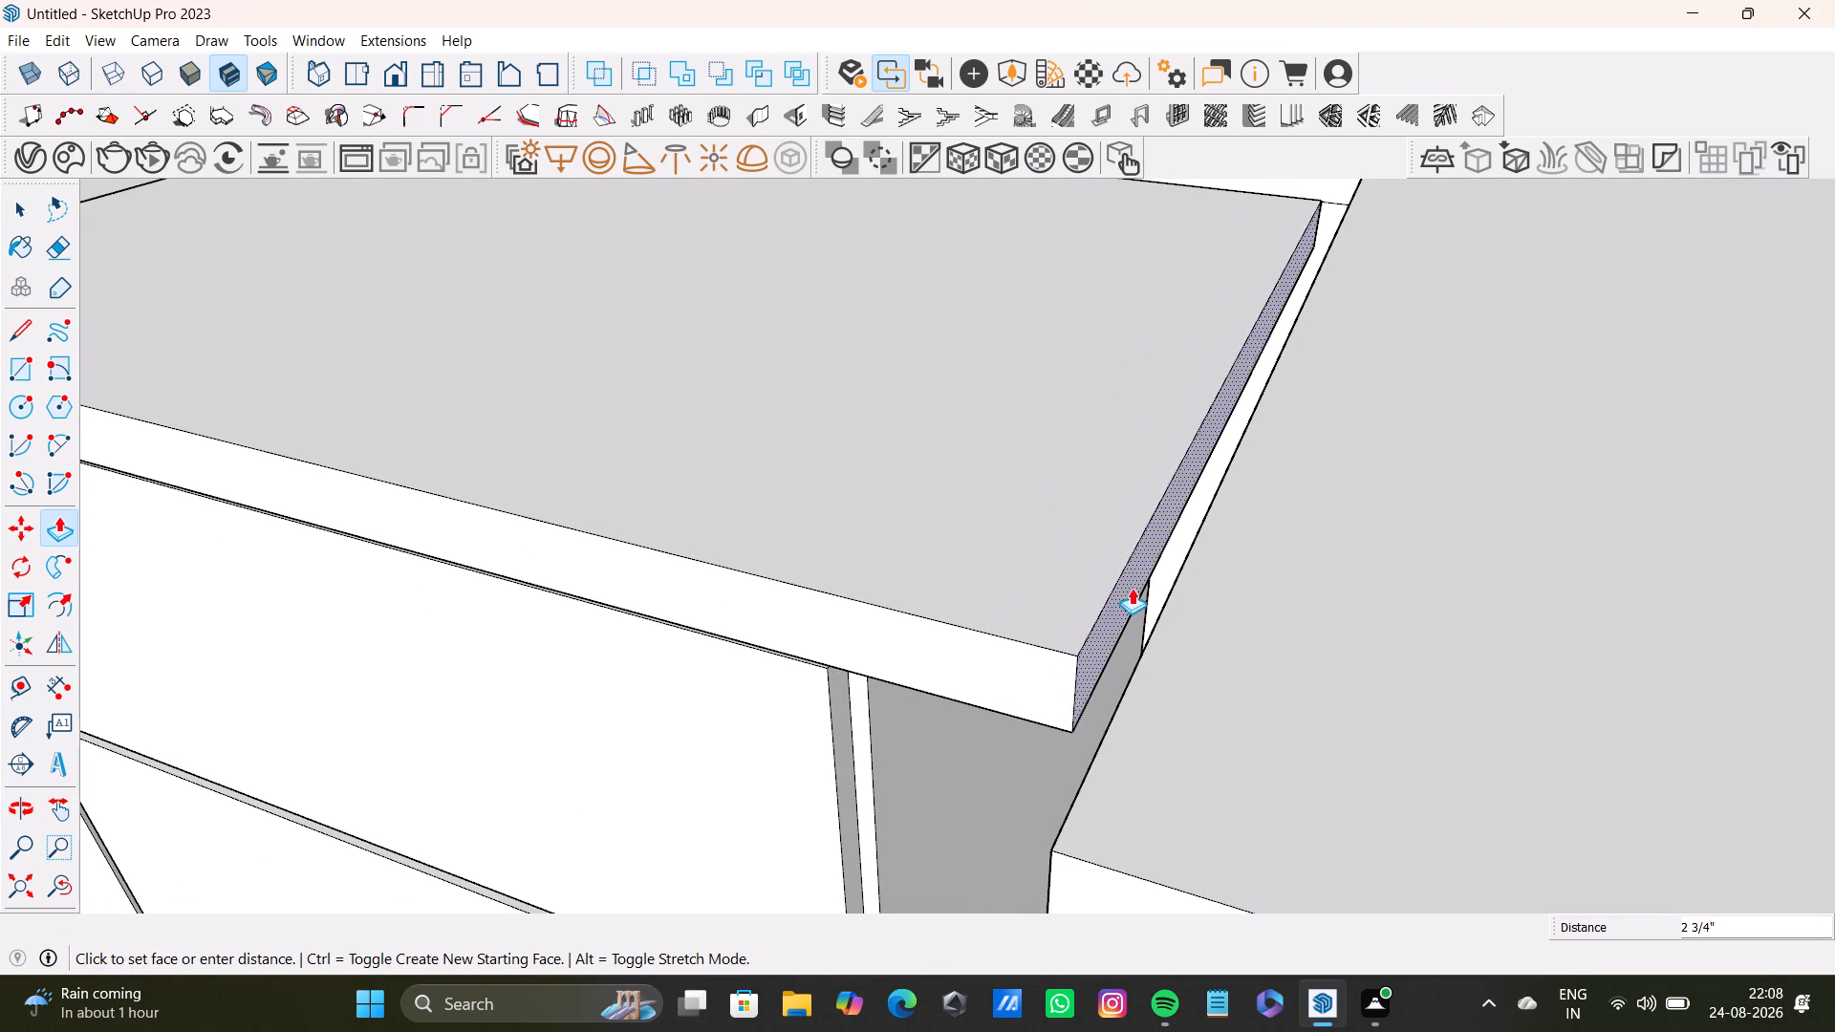
pyautogui.moveTo(1132, 588); pyautogui.dragTo(1141, 591)
pyautogui.press('space')
# Open the base cabinet group and Push/Pull the toe-kick's end face about 6 3/4" toward the block.
pyautogui.scroll(-2, 1119, 599)
pyautogui.moveTo(1107, 618); pyautogui.dragTo(1119, 326, button='middle')
pyautogui.scroll(-3, 1050, 590)
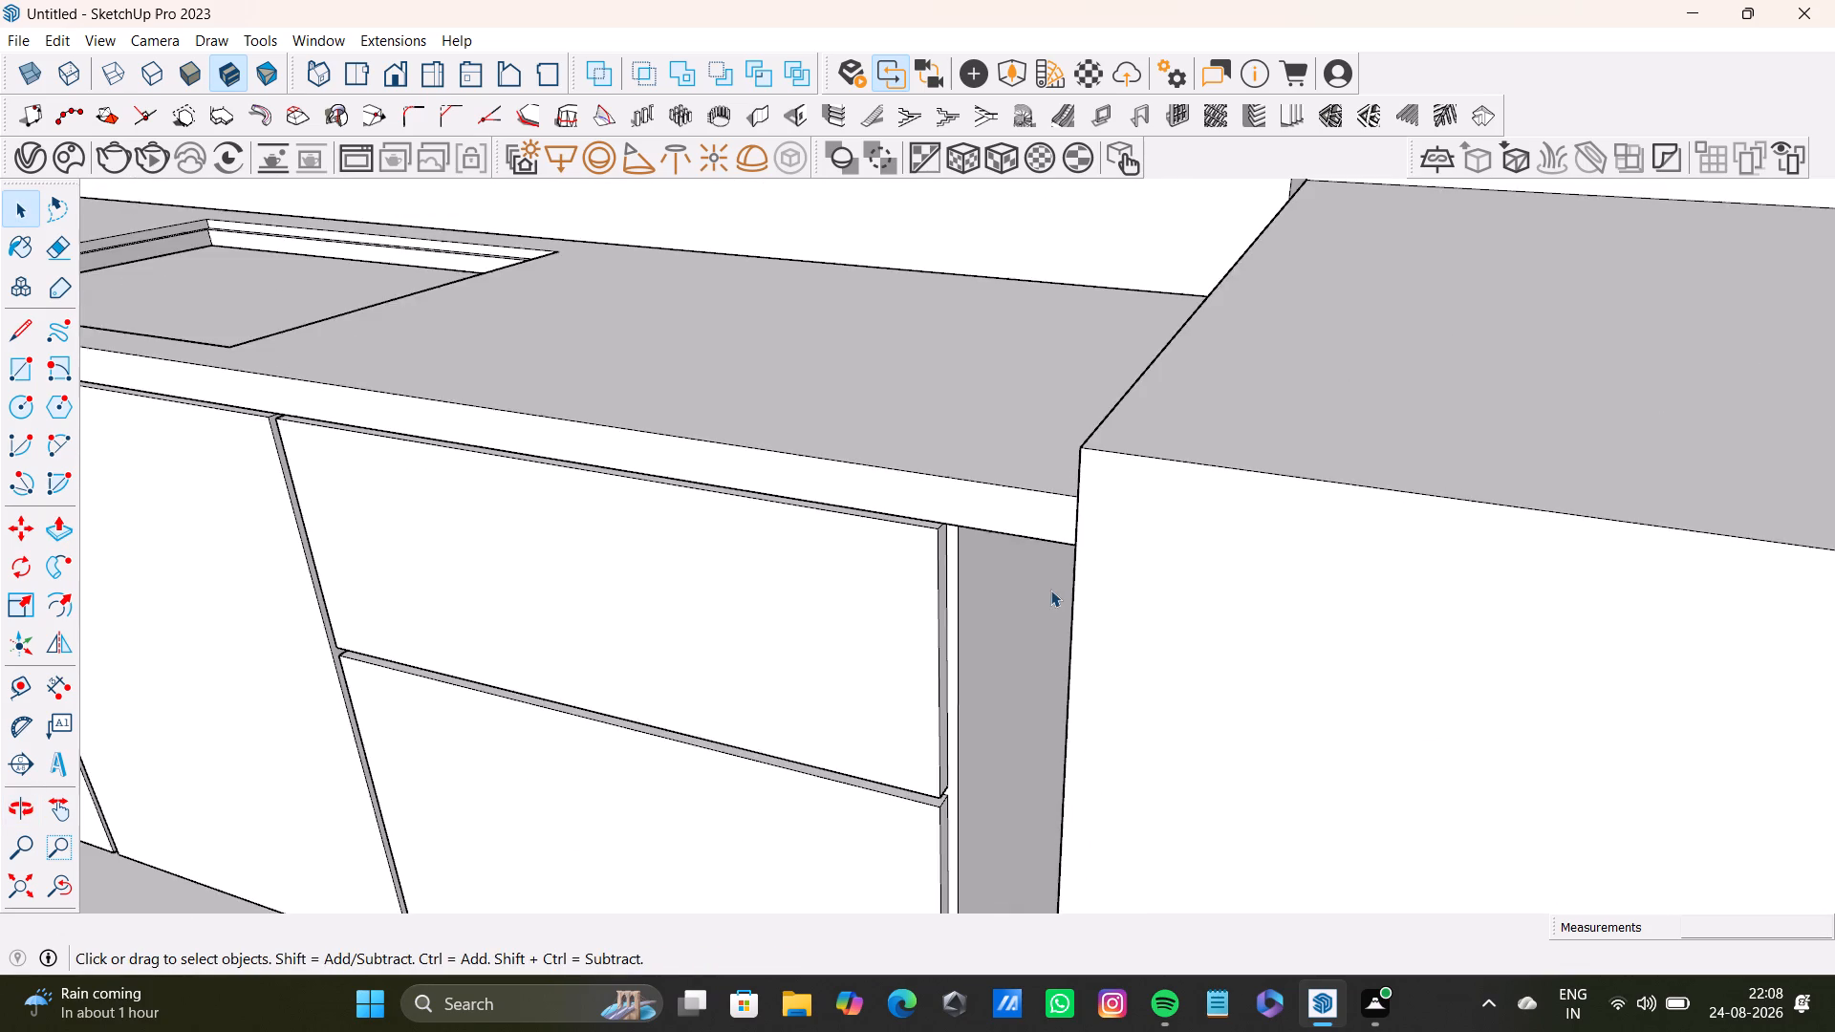
pyautogui.moveTo(1049, 591); pyautogui.dragTo(1079, 435, button='middle')
pyautogui.scroll(-4, 984, 658)
pyautogui.moveTo(1037, 650); pyautogui.dragTo(1172, 532, button='middle')
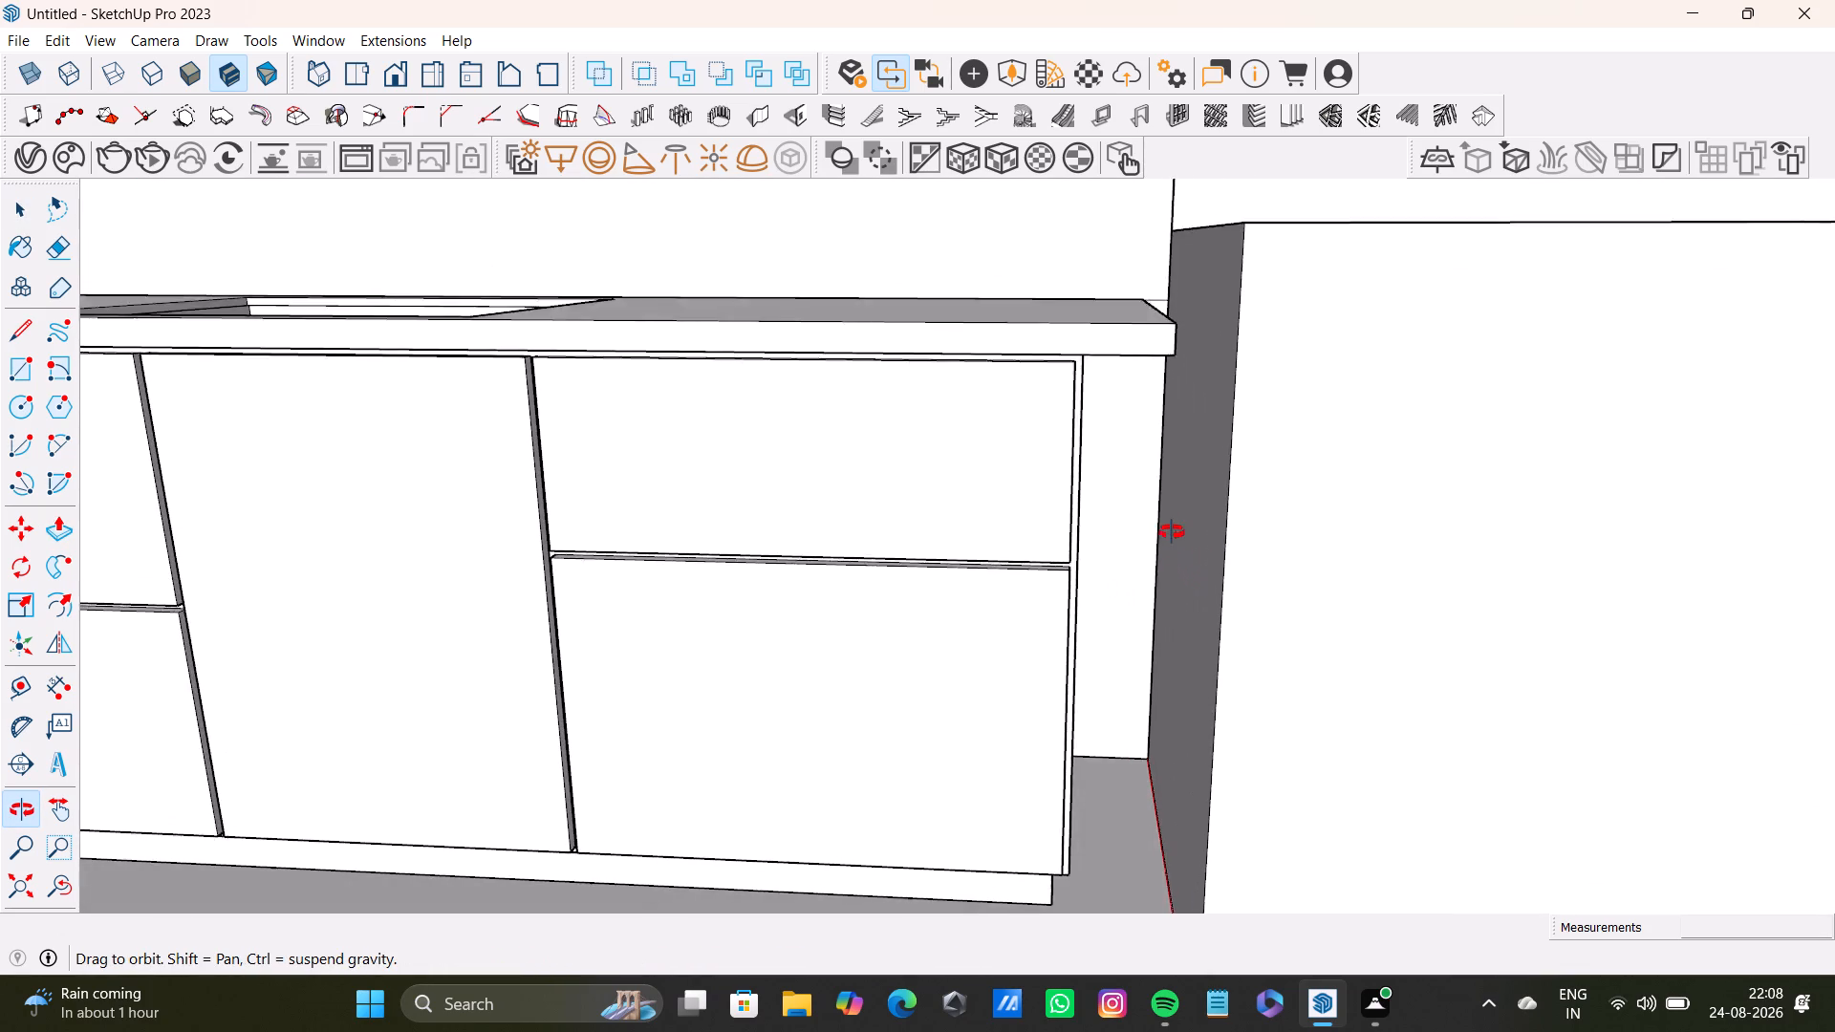
pyautogui.moveTo(1172, 532); pyautogui.dragTo(1174, 515, button='middle')
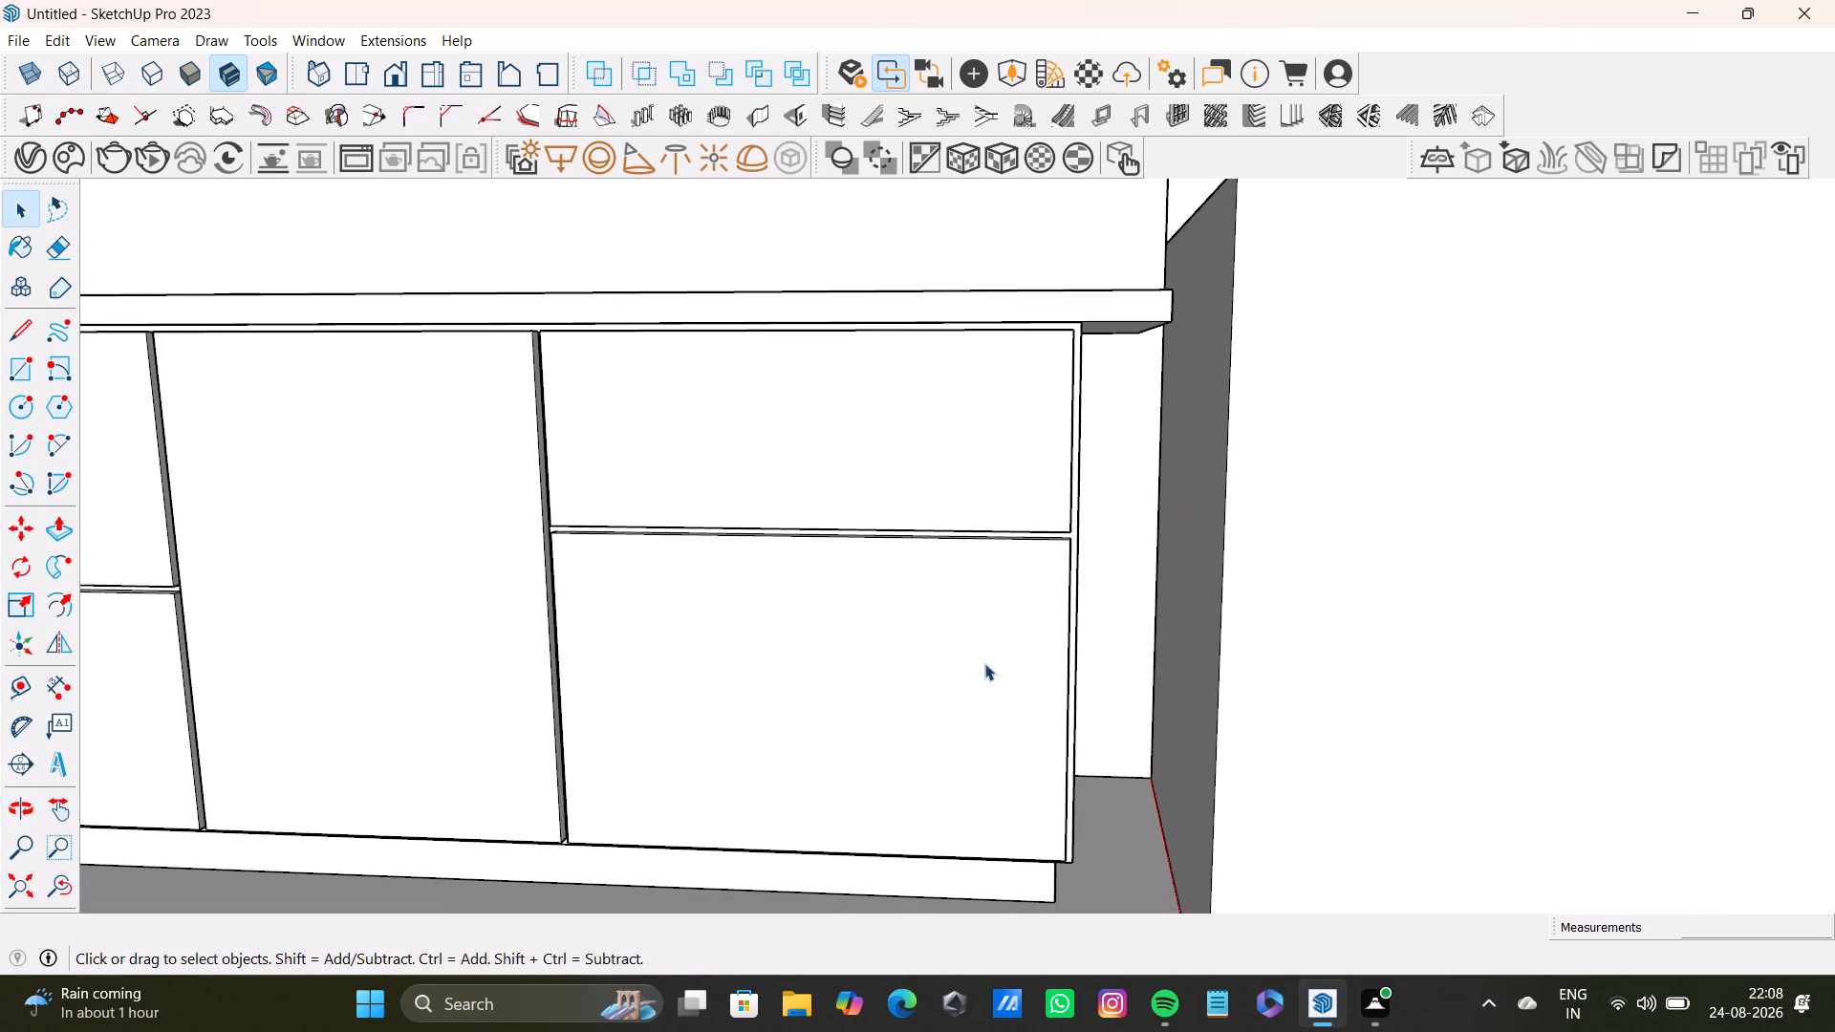
pyautogui.keyDown('shift'); pyautogui.moveTo(1122, 800); pyautogui.dragTo(1058, 674, button='middle'); pyautogui.keyUp('shift')
pyautogui.scroll(5, 1014, 731)
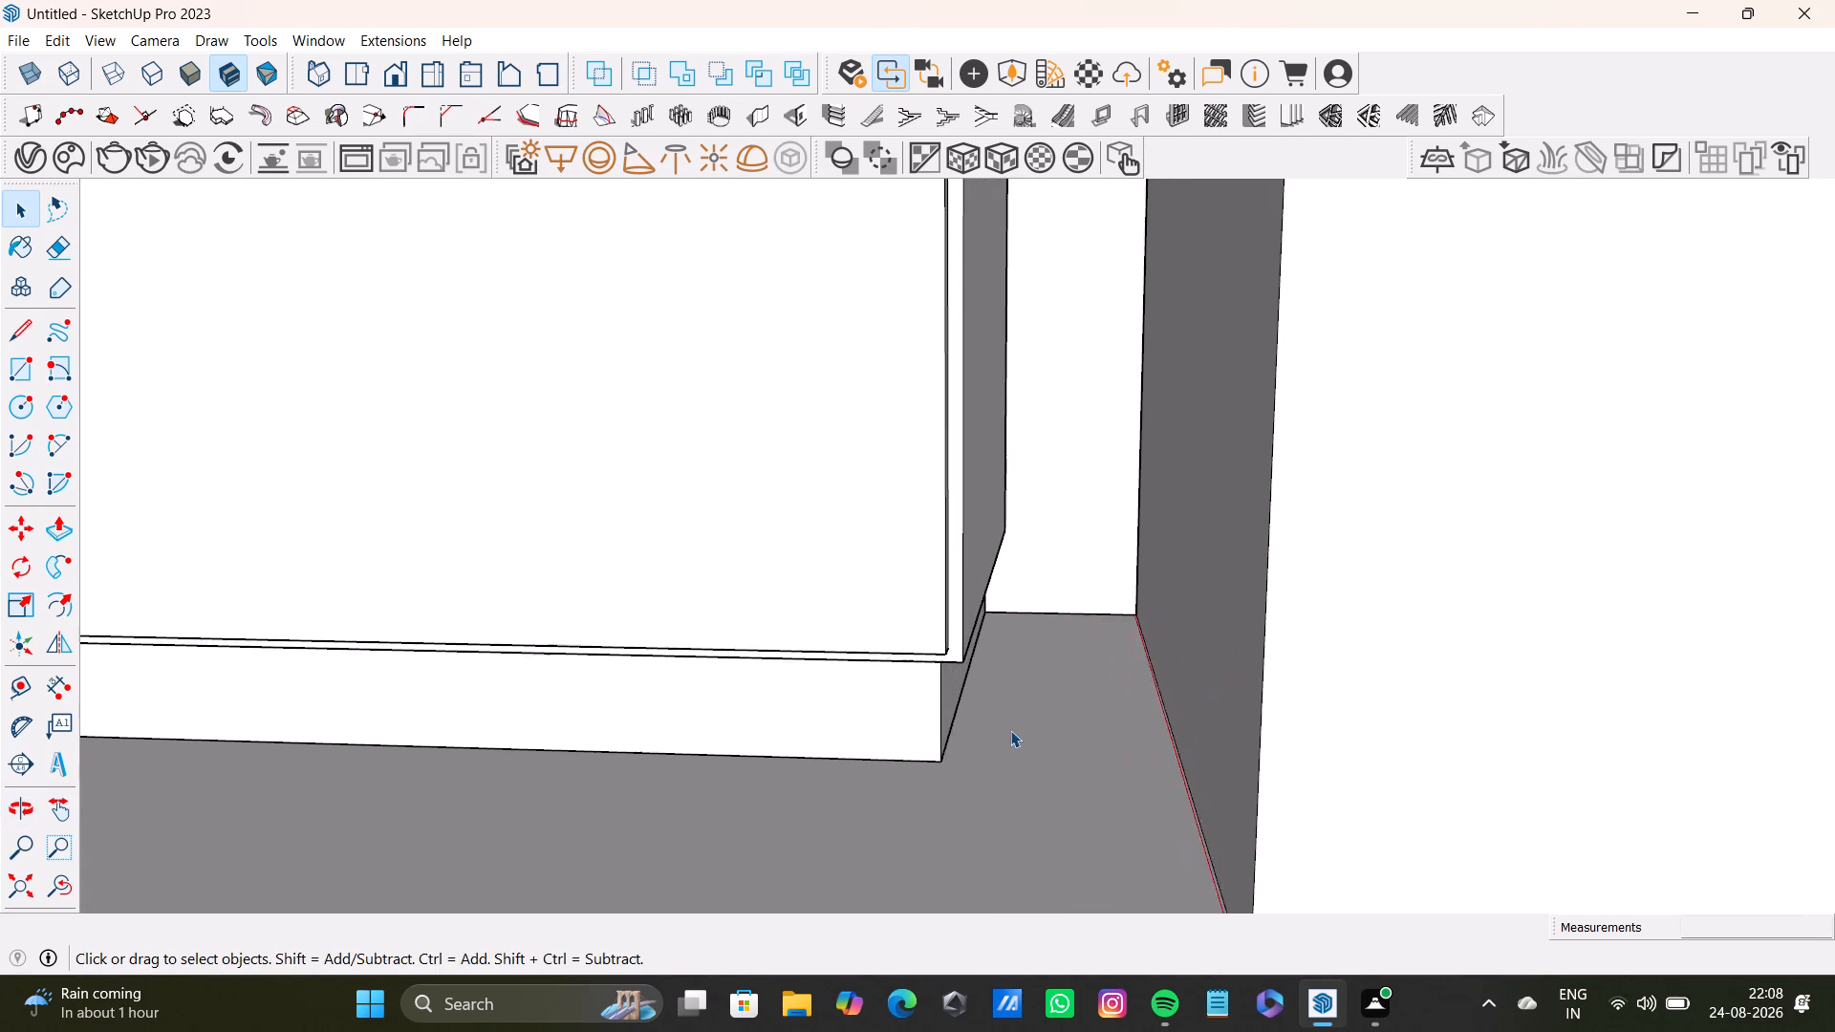
pyautogui.scroll(2, 1010, 730)
pyautogui.moveTo(1010, 730); pyautogui.dragTo(956, 676, button='middle')
pyautogui.click(905, 594)
pyautogui.press('space')
pyautogui.doubleClick(905, 594)
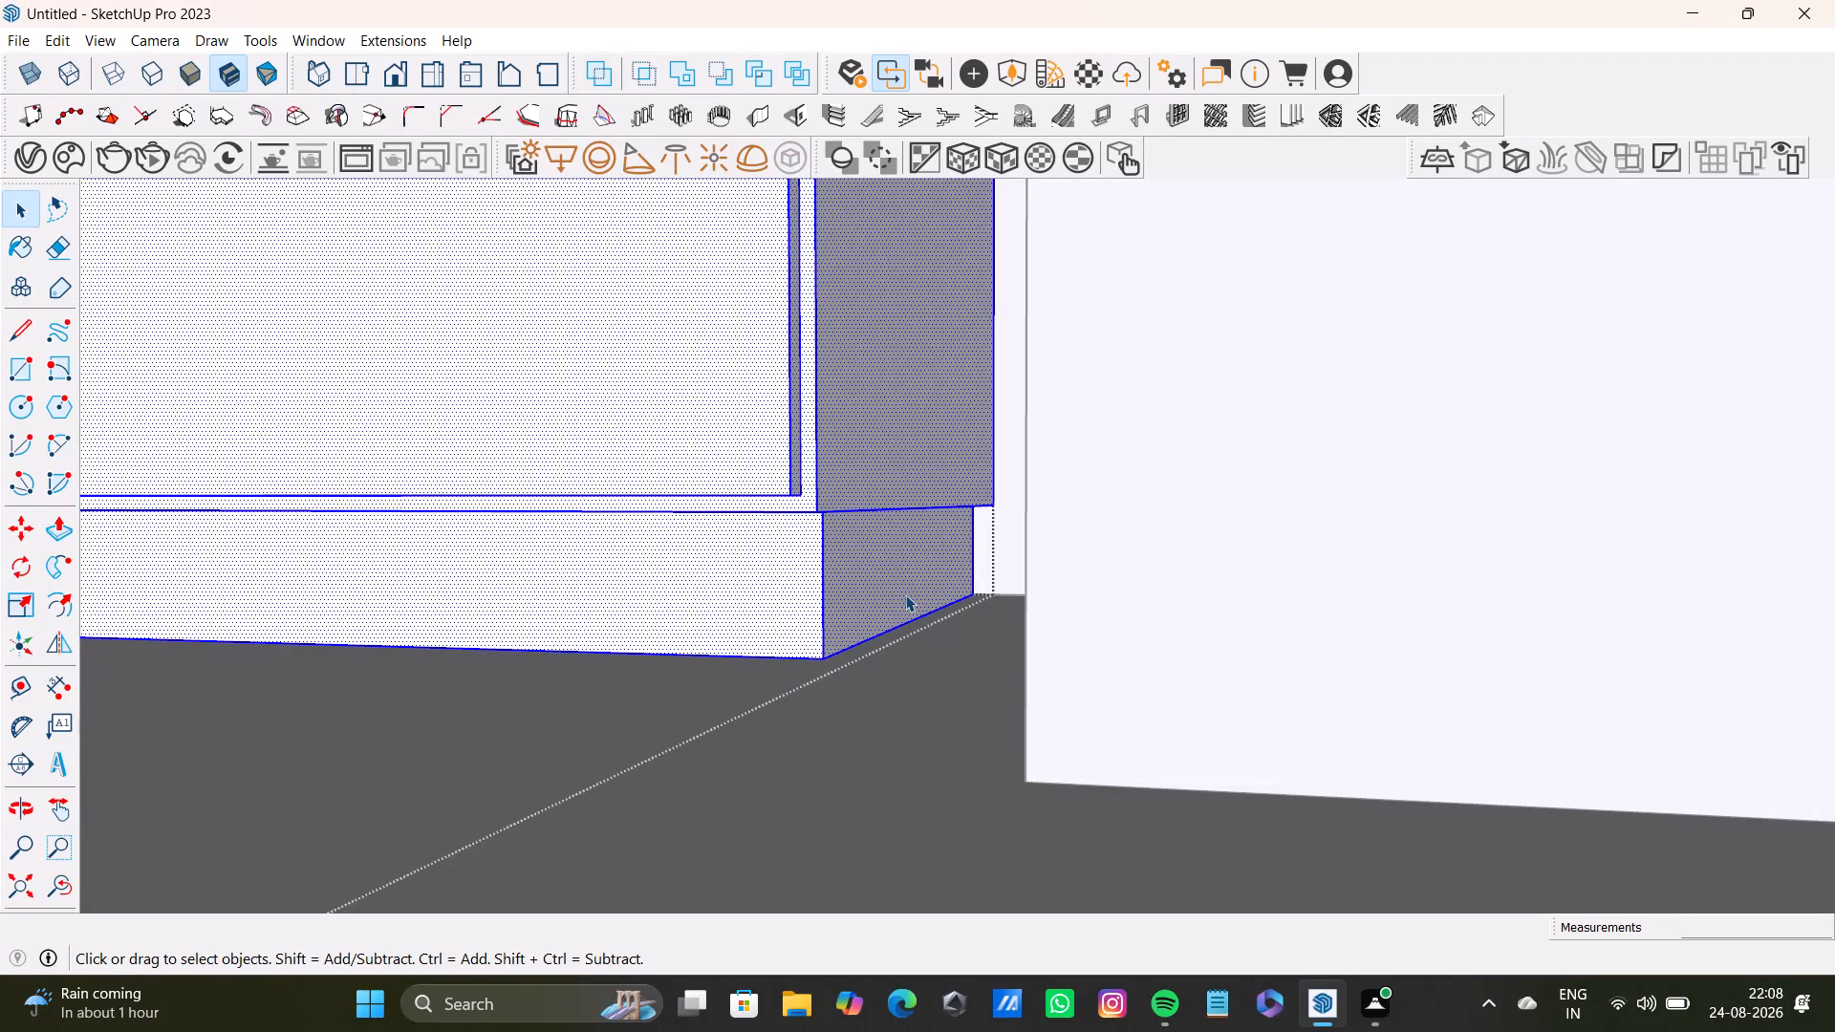
pyautogui.doubleClick(905, 594)
pyautogui.click(905, 594)
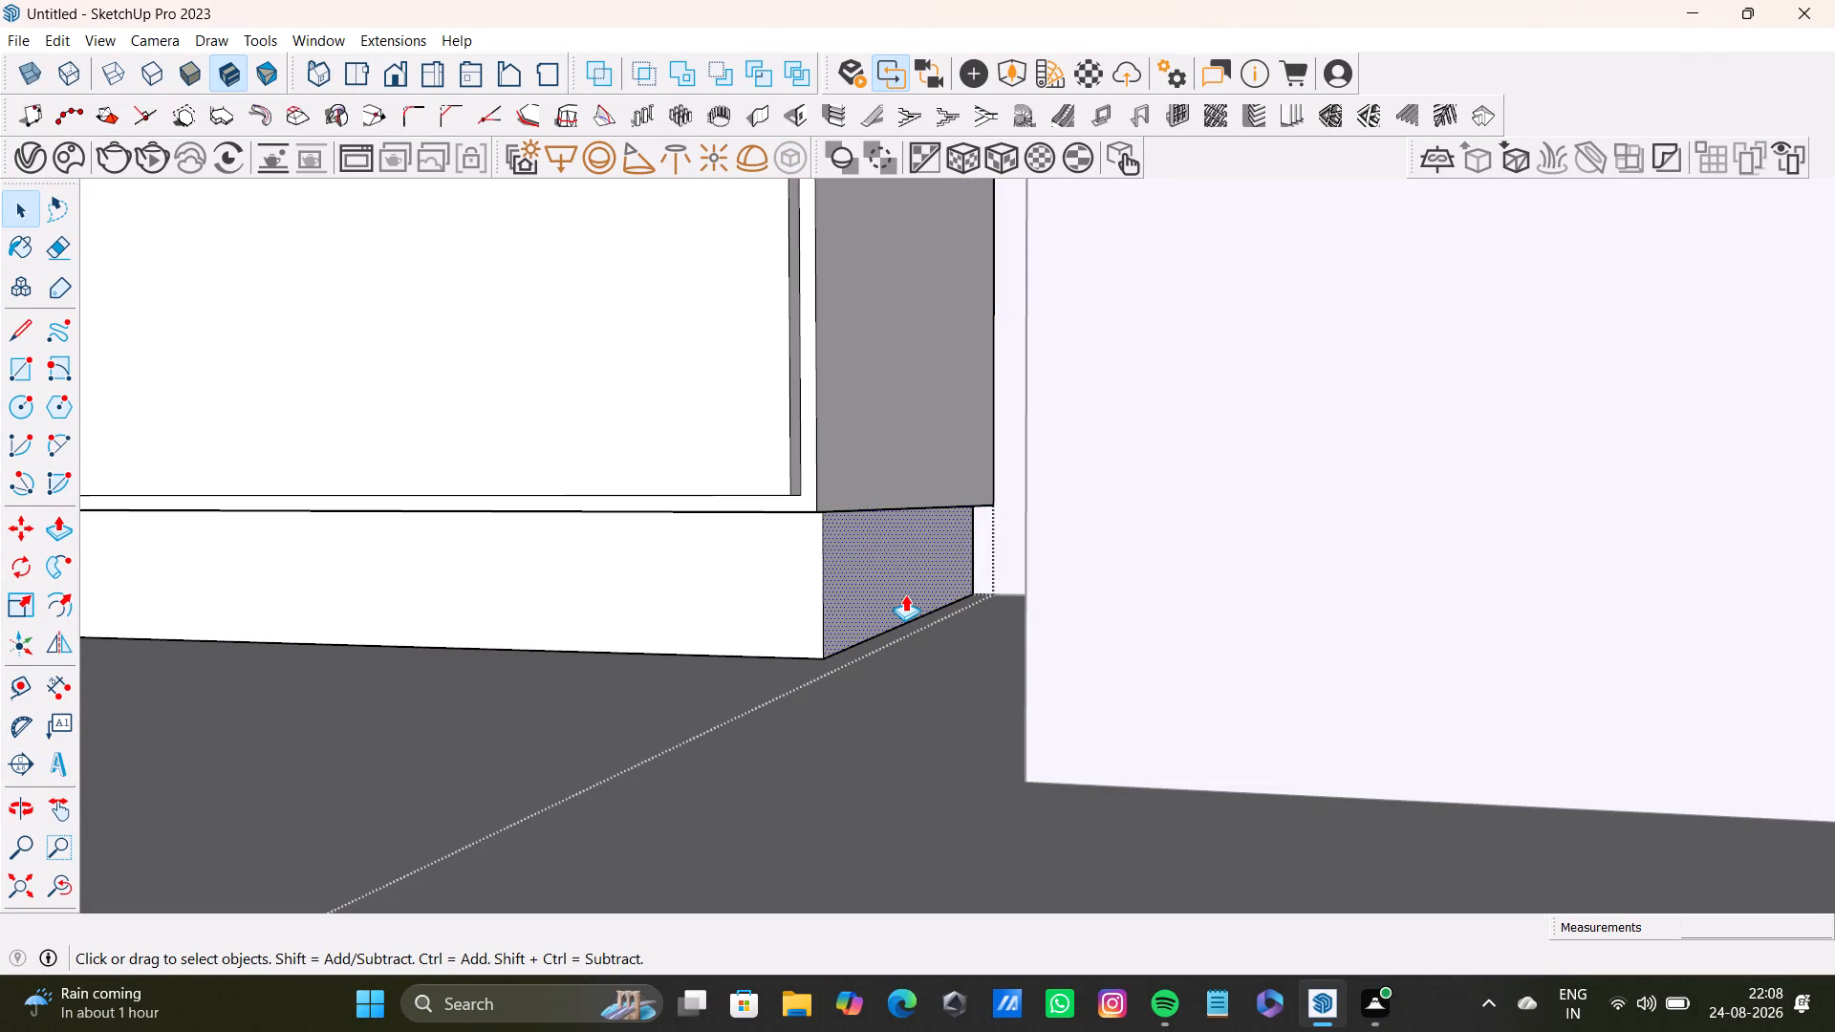
pyautogui.press('p')
pyautogui.moveTo(905, 594); pyautogui.dragTo(1055, 599)
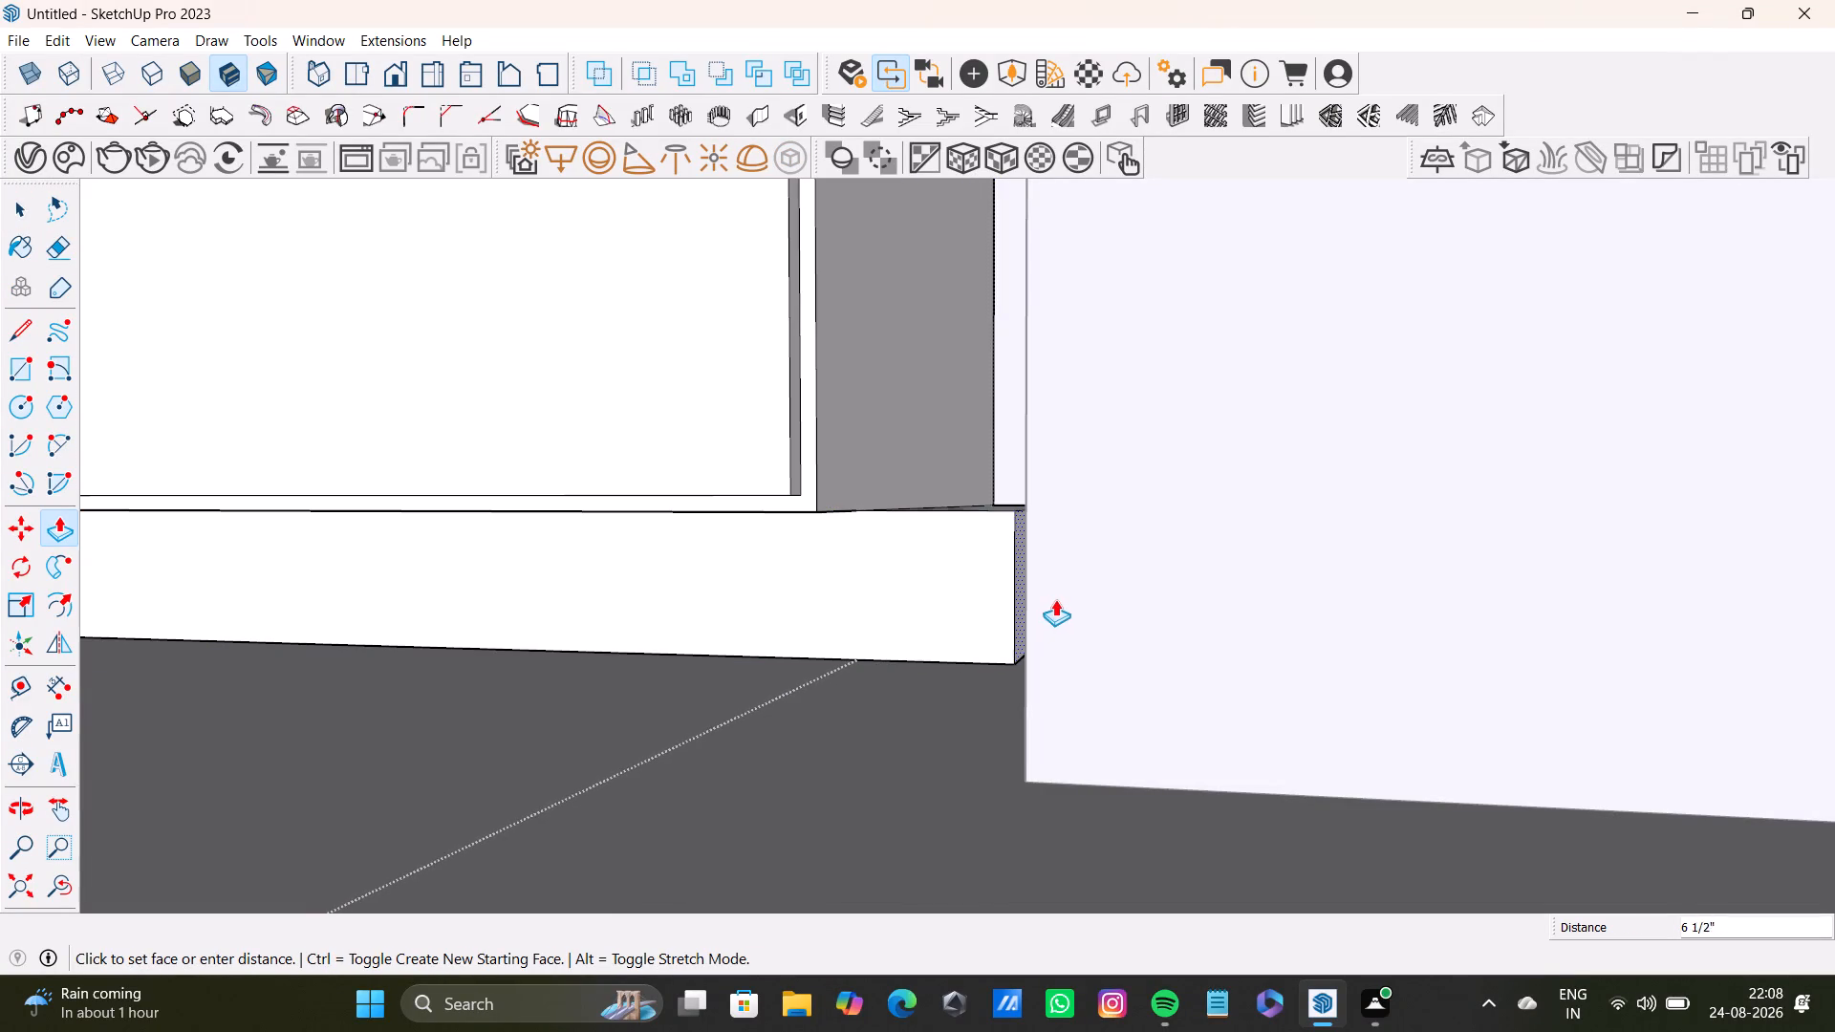
pyautogui.moveTo(1055, 599); pyautogui.dragTo(1062, 600)
# Push/Pull the end cabinet's side face above the toe-kick outward toward the block.
pyautogui.scroll(-4, 935, 634)
pyautogui.moveTo(937, 634); pyautogui.dragTo(1004, 785, button='middle')
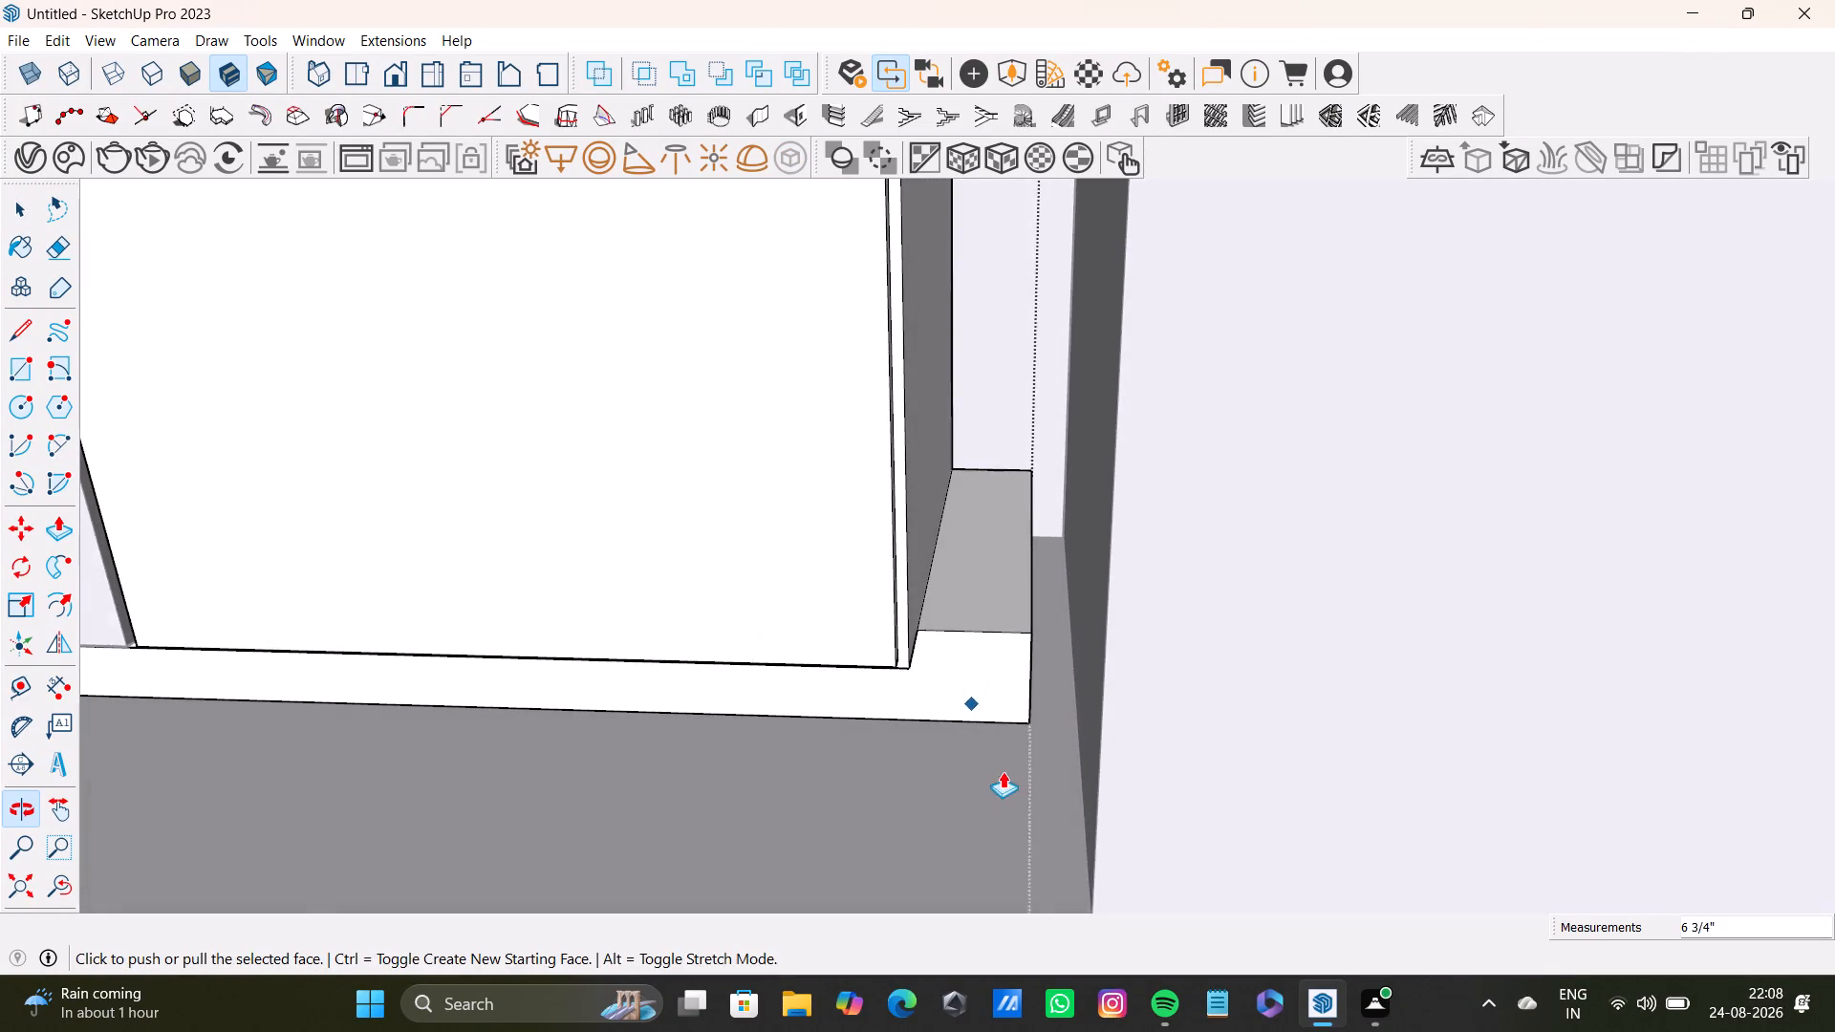
pyautogui.press('space')
pyautogui.scroll(3, 1000, 702)
pyautogui.doubleClick(910, 476)
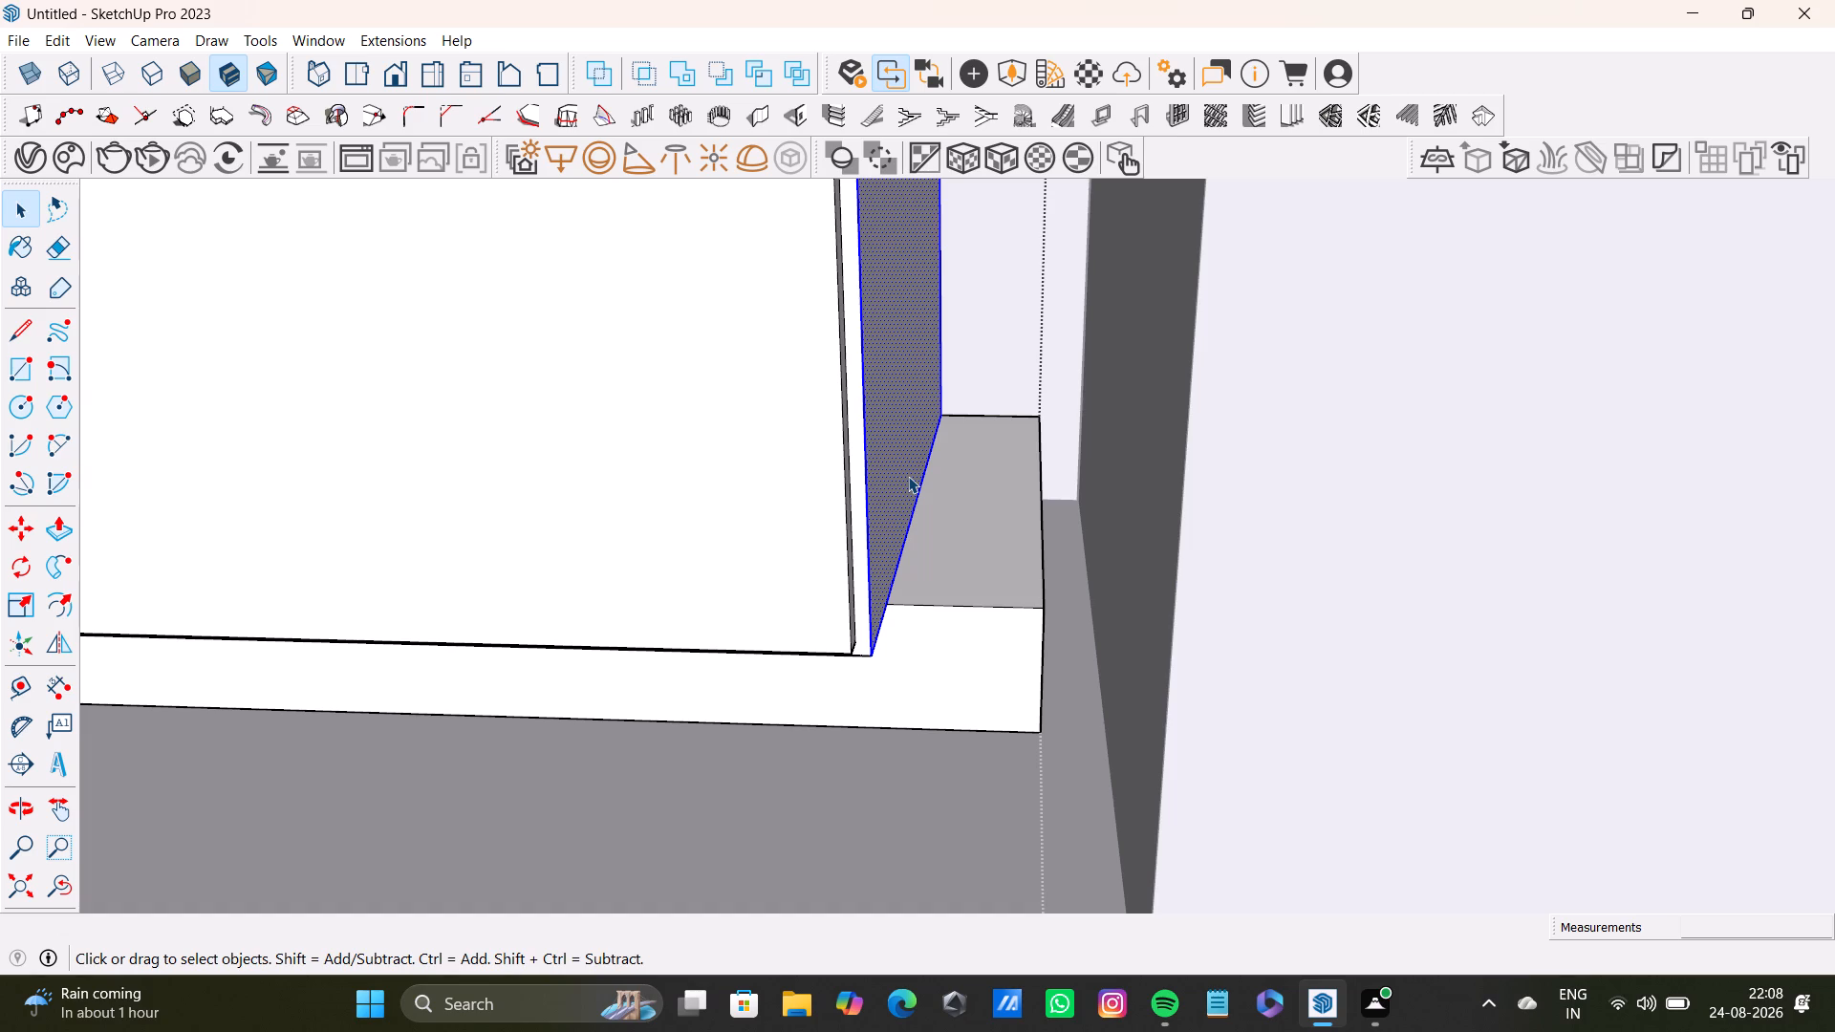
pyautogui.press('p')
pyautogui.moveTo(908, 476); pyautogui.dragTo(1039, 505)
pyautogui.press('space')
# Push/Pull the end cabinet's side face a further 2 7/8" to close the gap to the block.
pyautogui.scroll(-10, 981, 595)
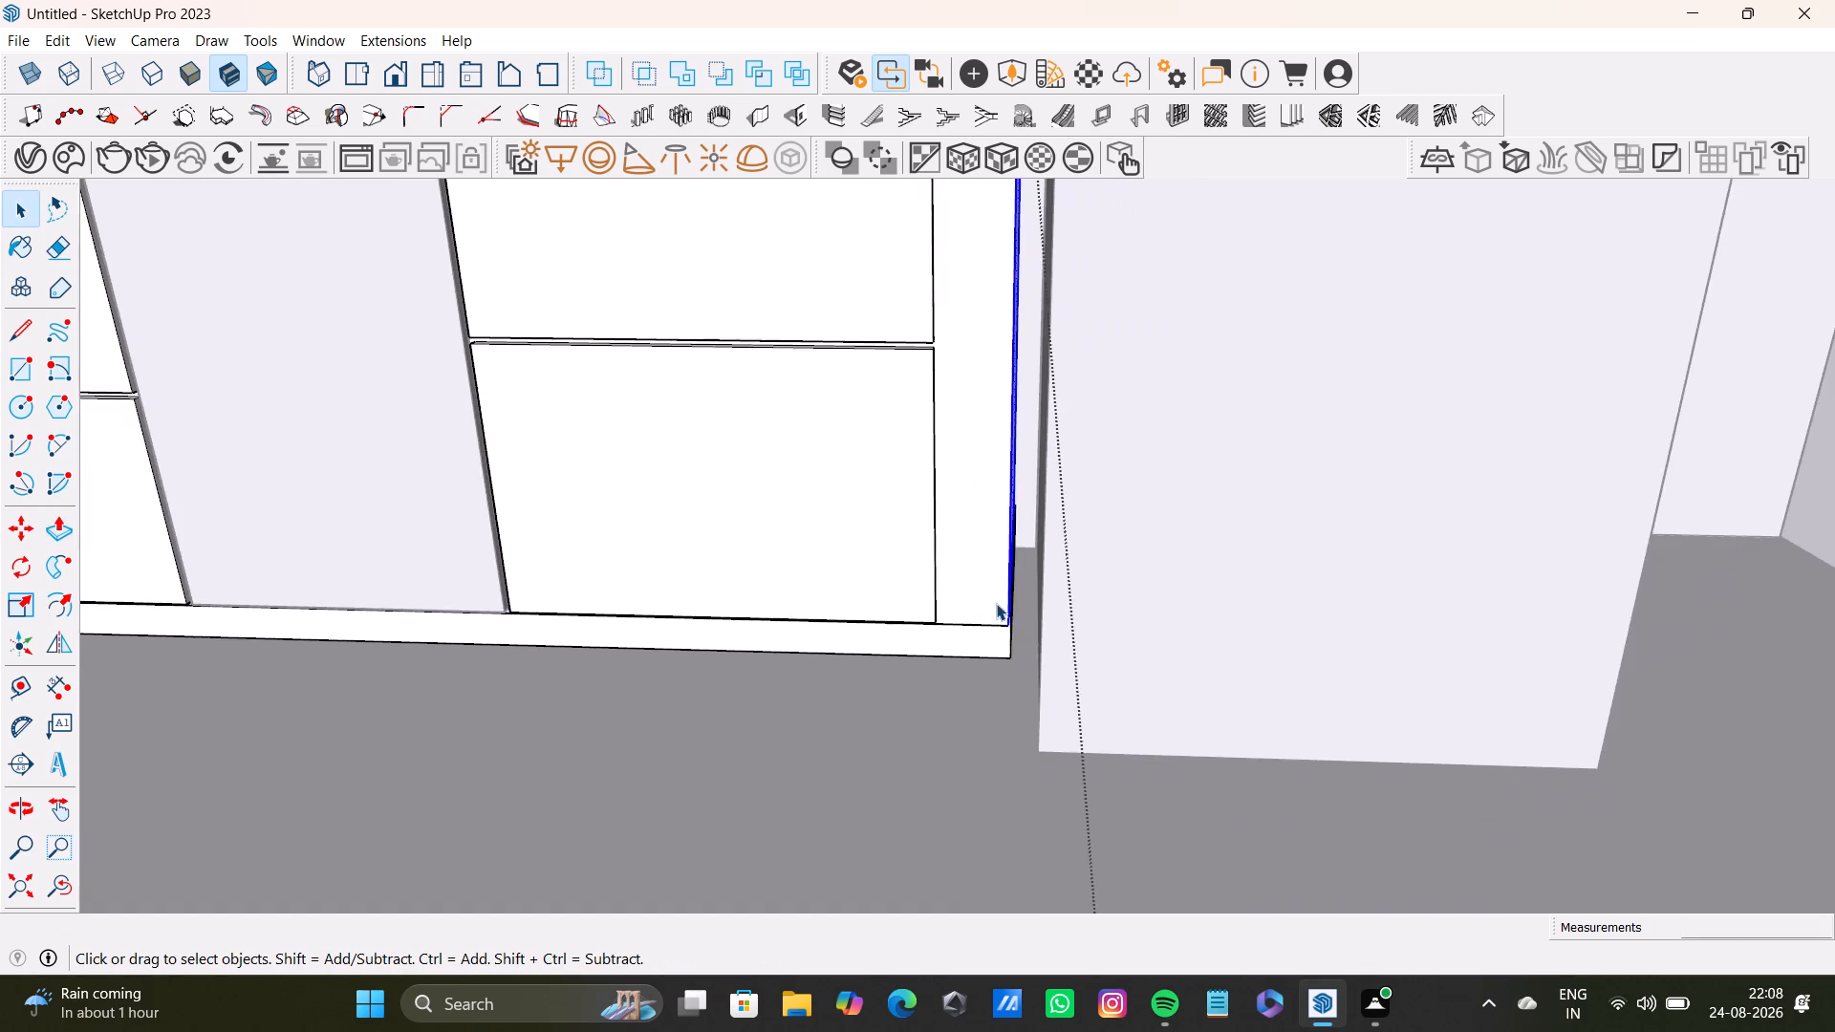
pyautogui.keyDown('shift'); pyautogui.moveTo(999, 602); pyautogui.dragTo(1001, 757, button='middle'); pyautogui.keyUp('shift')
pyautogui.scroll(5, 995, 732)
pyautogui.keyDown('shift'); pyautogui.moveTo(939, 647); pyautogui.dragTo(939, 929, button='middle'); pyautogui.keyUp('shift')
pyautogui.scroll(3, 960, 798)
pyautogui.moveTo(989, 720); pyautogui.dragTo(855, 855, button='middle')
pyautogui.scroll(-4, 1056, 346)
pyautogui.moveTo(1048, 370); pyautogui.dragTo(1168, 537, button='middle')
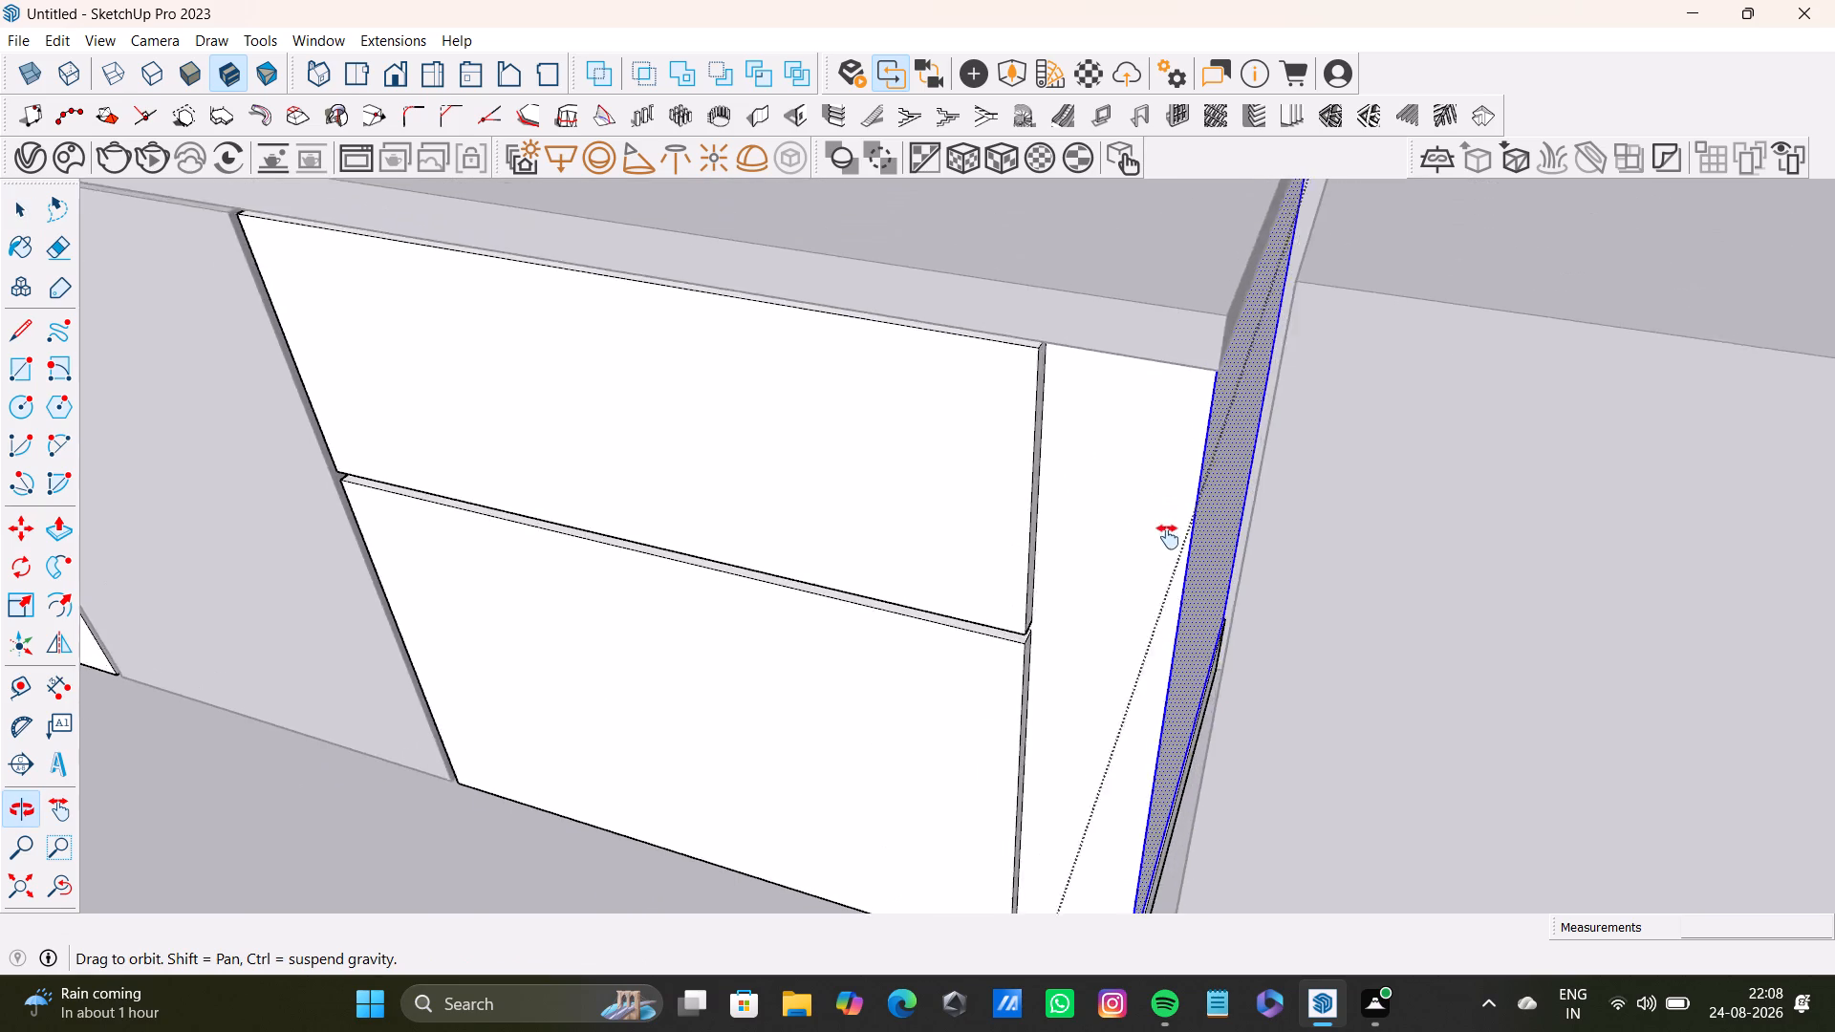
pyautogui.moveTo(1168, 537); pyautogui.dragTo(1149, 611, button='middle')
pyautogui.moveTo(1149, 613); pyautogui.dragTo(1230, 715, button='middle')
pyautogui.scroll(-8, 1271, 584)
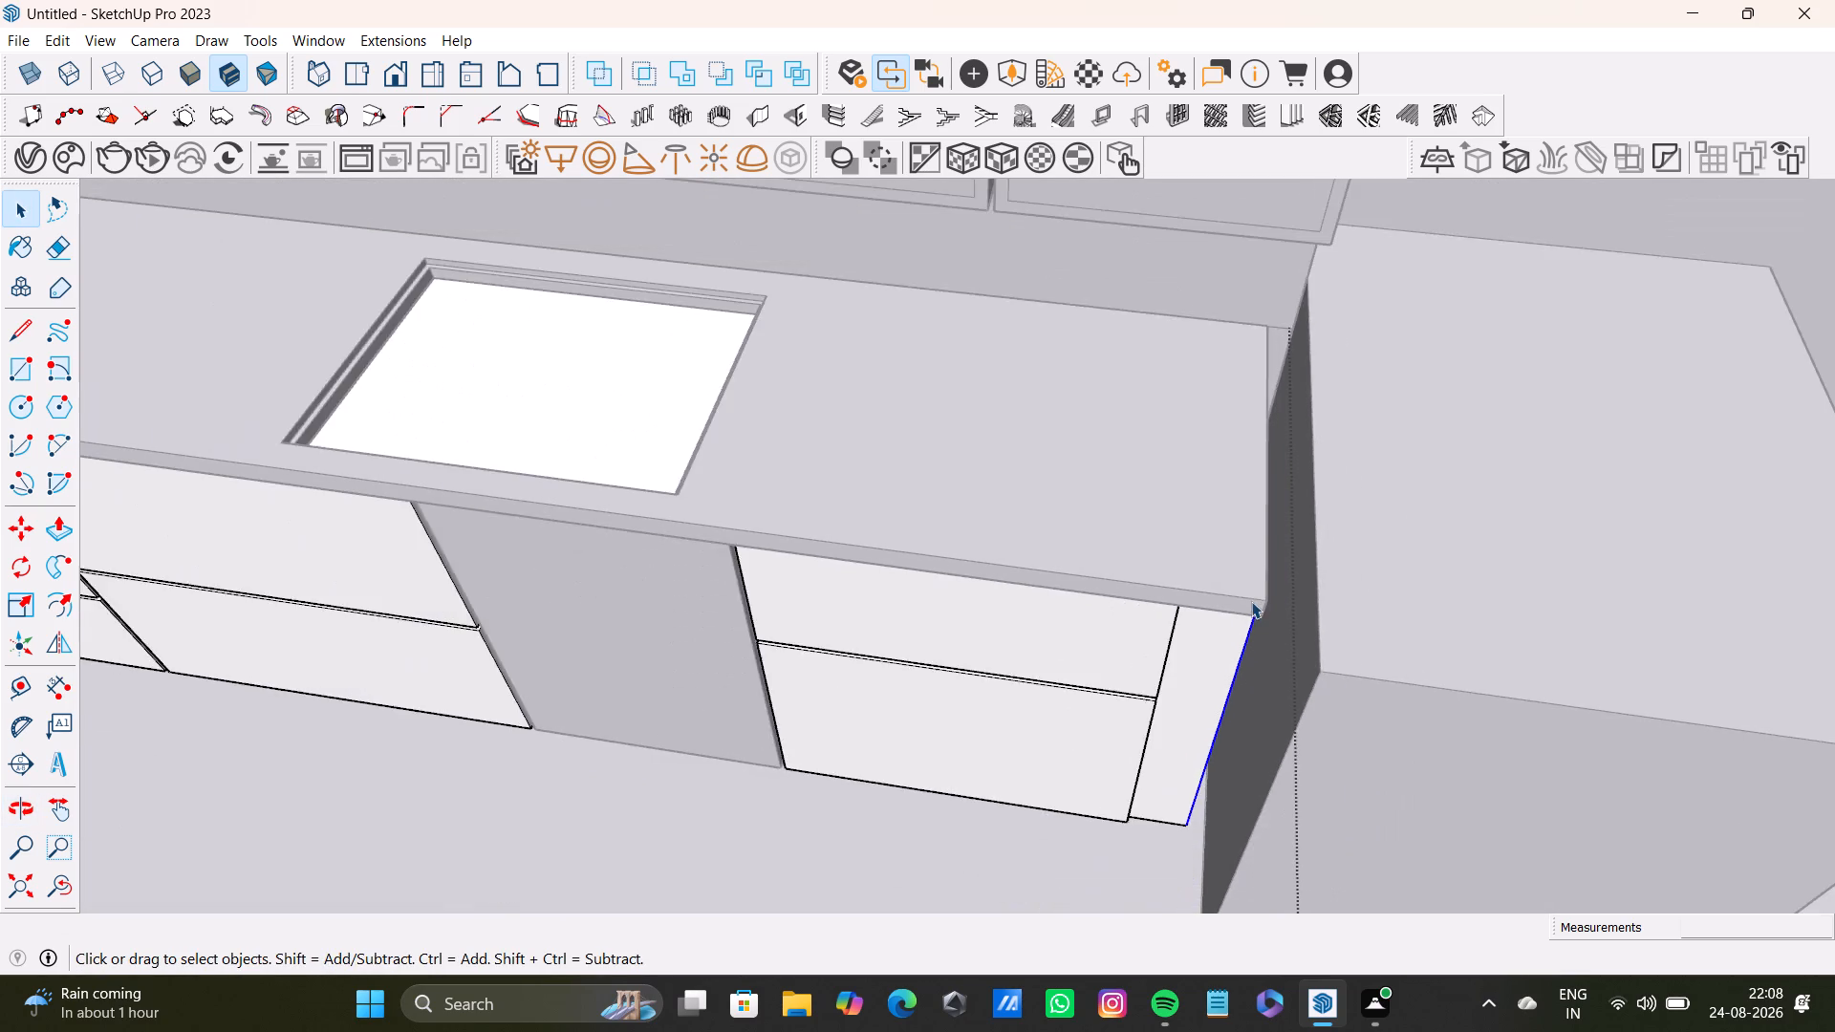
pyautogui.scroll(-4, 1251, 601)
pyautogui.keyDown('shift'); pyautogui.moveTo(1262, 585); pyautogui.dragTo(992, 656, button='middle'); pyautogui.keyUp('shift')
pyautogui.scroll(6, 982, 634)
pyautogui.moveTo(998, 607); pyautogui.dragTo(1086, 509, button='middle')
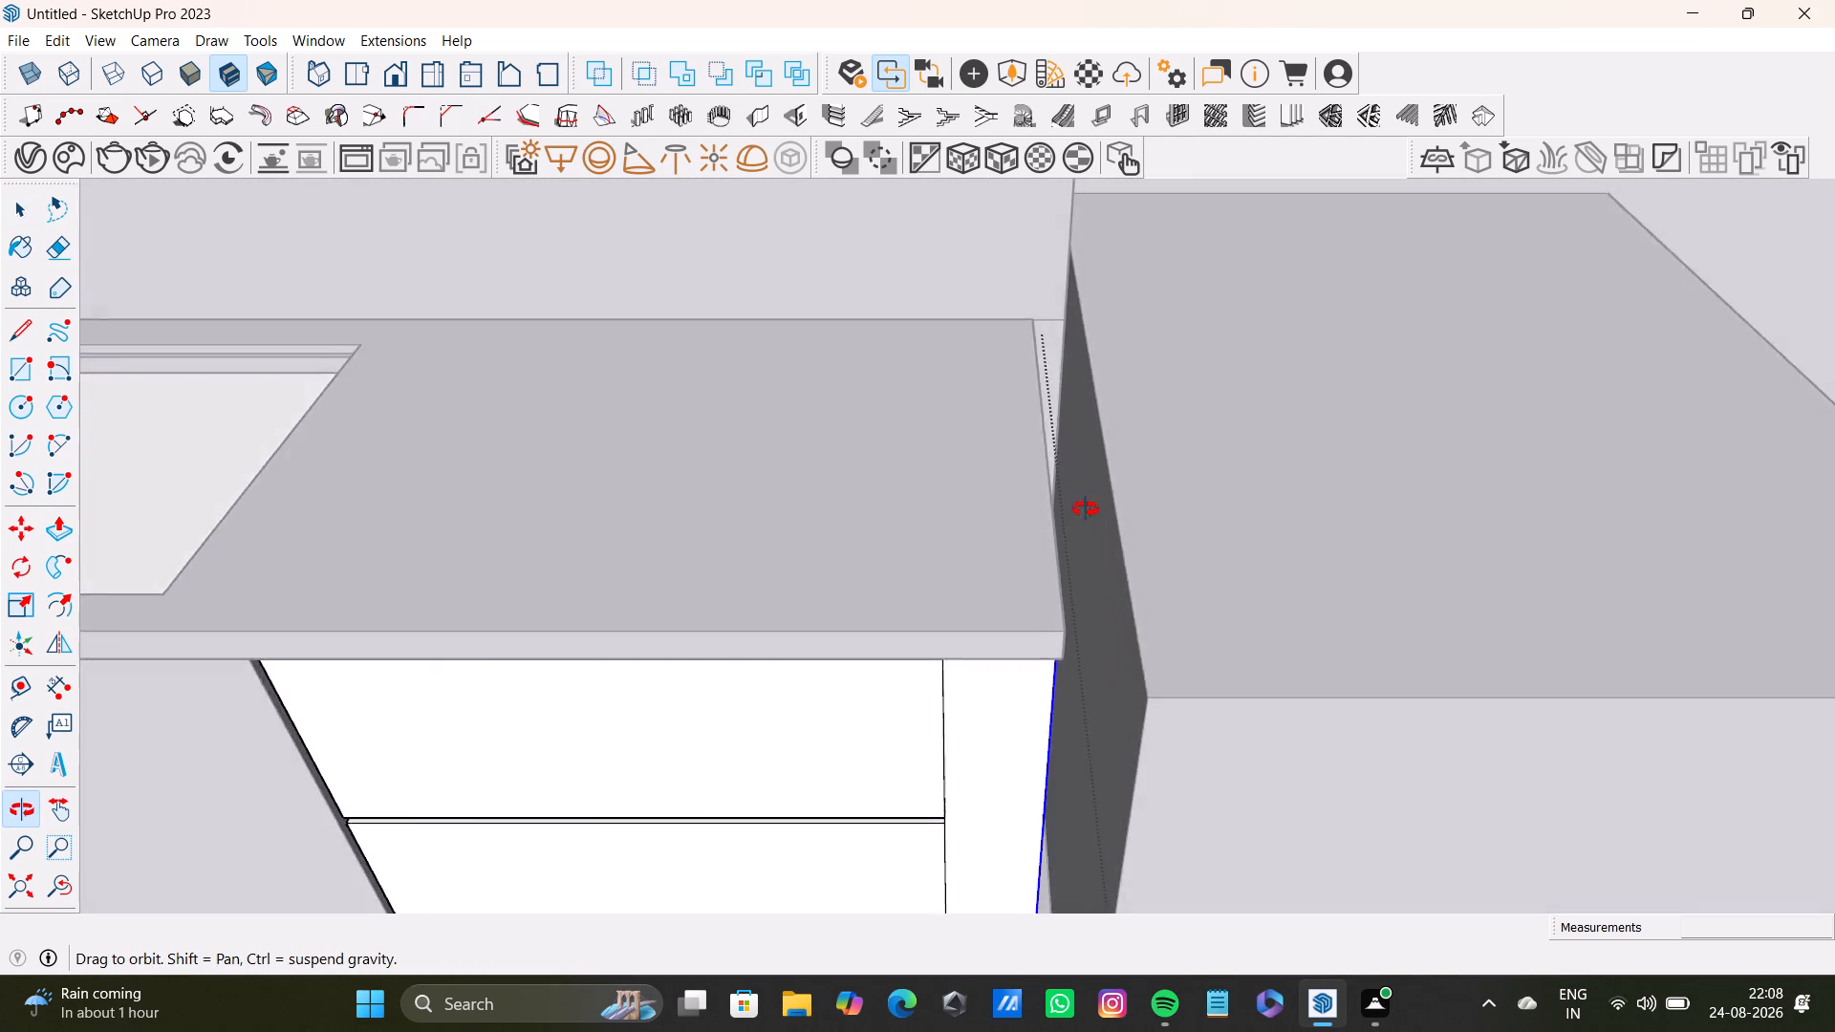
pyautogui.moveTo(1086, 509); pyautogui.dragTo(1087, 430, button='middle')
pyautogui.scroll(4, 1063, 554)
pyautogui.keyDown('shift'); pyautogui.moveTo(1063, 557); pyautogui.dragTo(1078, 452, button='middle'); pyautogui.keyUp('shift')
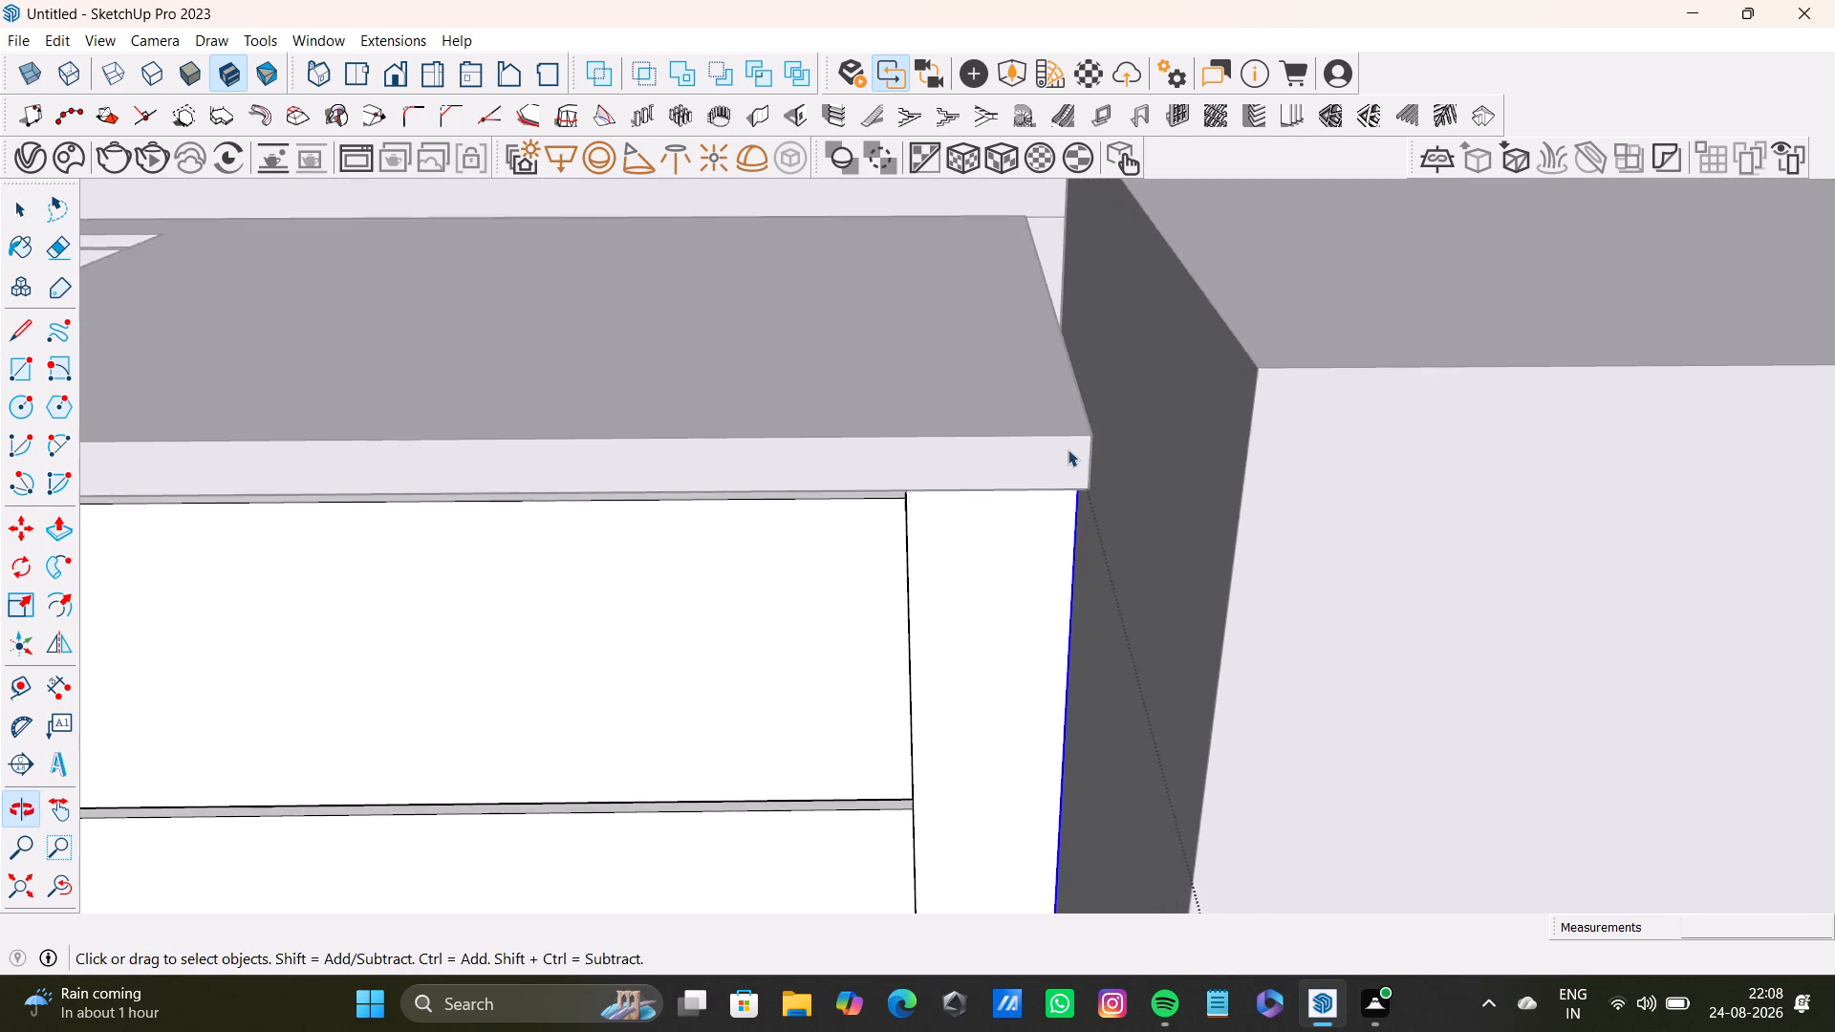
pyautogui.scroll(1, 1068, 449)
pyautogui.moveTo(1068, 449); pyautogui.dragTo(994, 380, button='middle')
pyautogui.press('space')
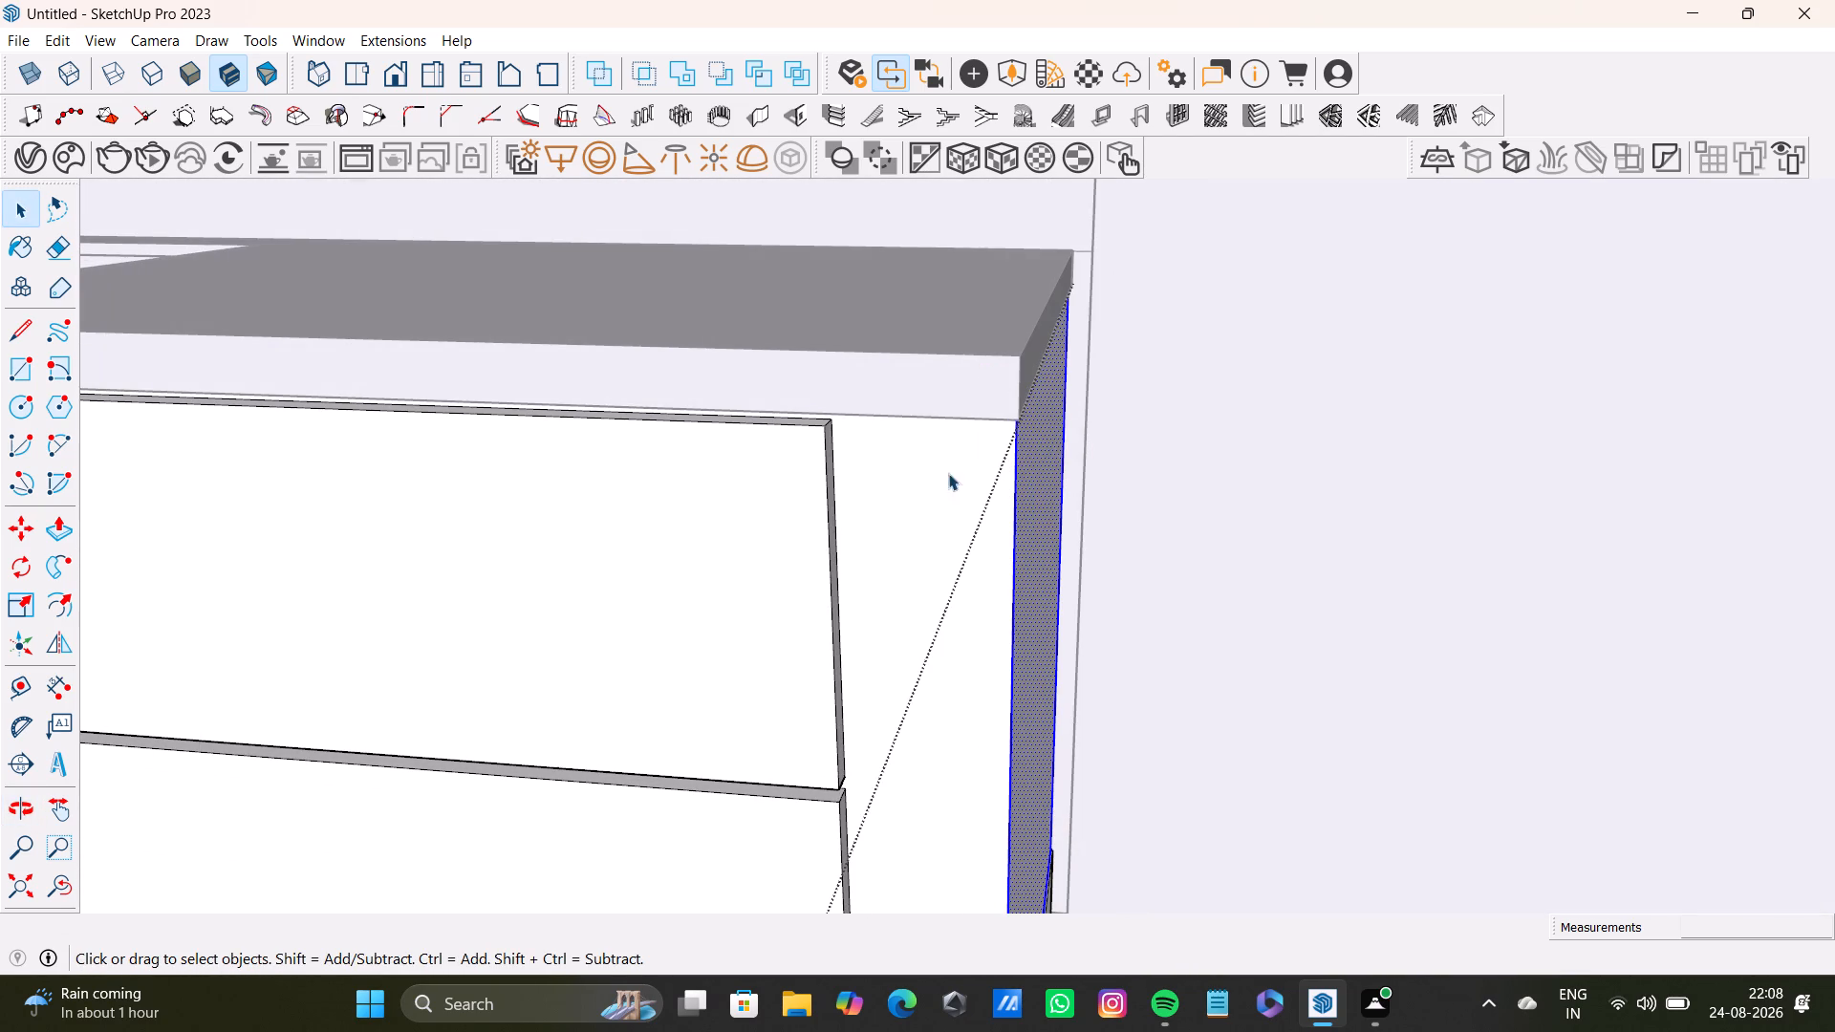
pyautogui.click(812, 606)
pyautogui.scroll(1, 1020, 467)
pyautogui.click(1013, 366)
pyautogui.click(1034, 376)
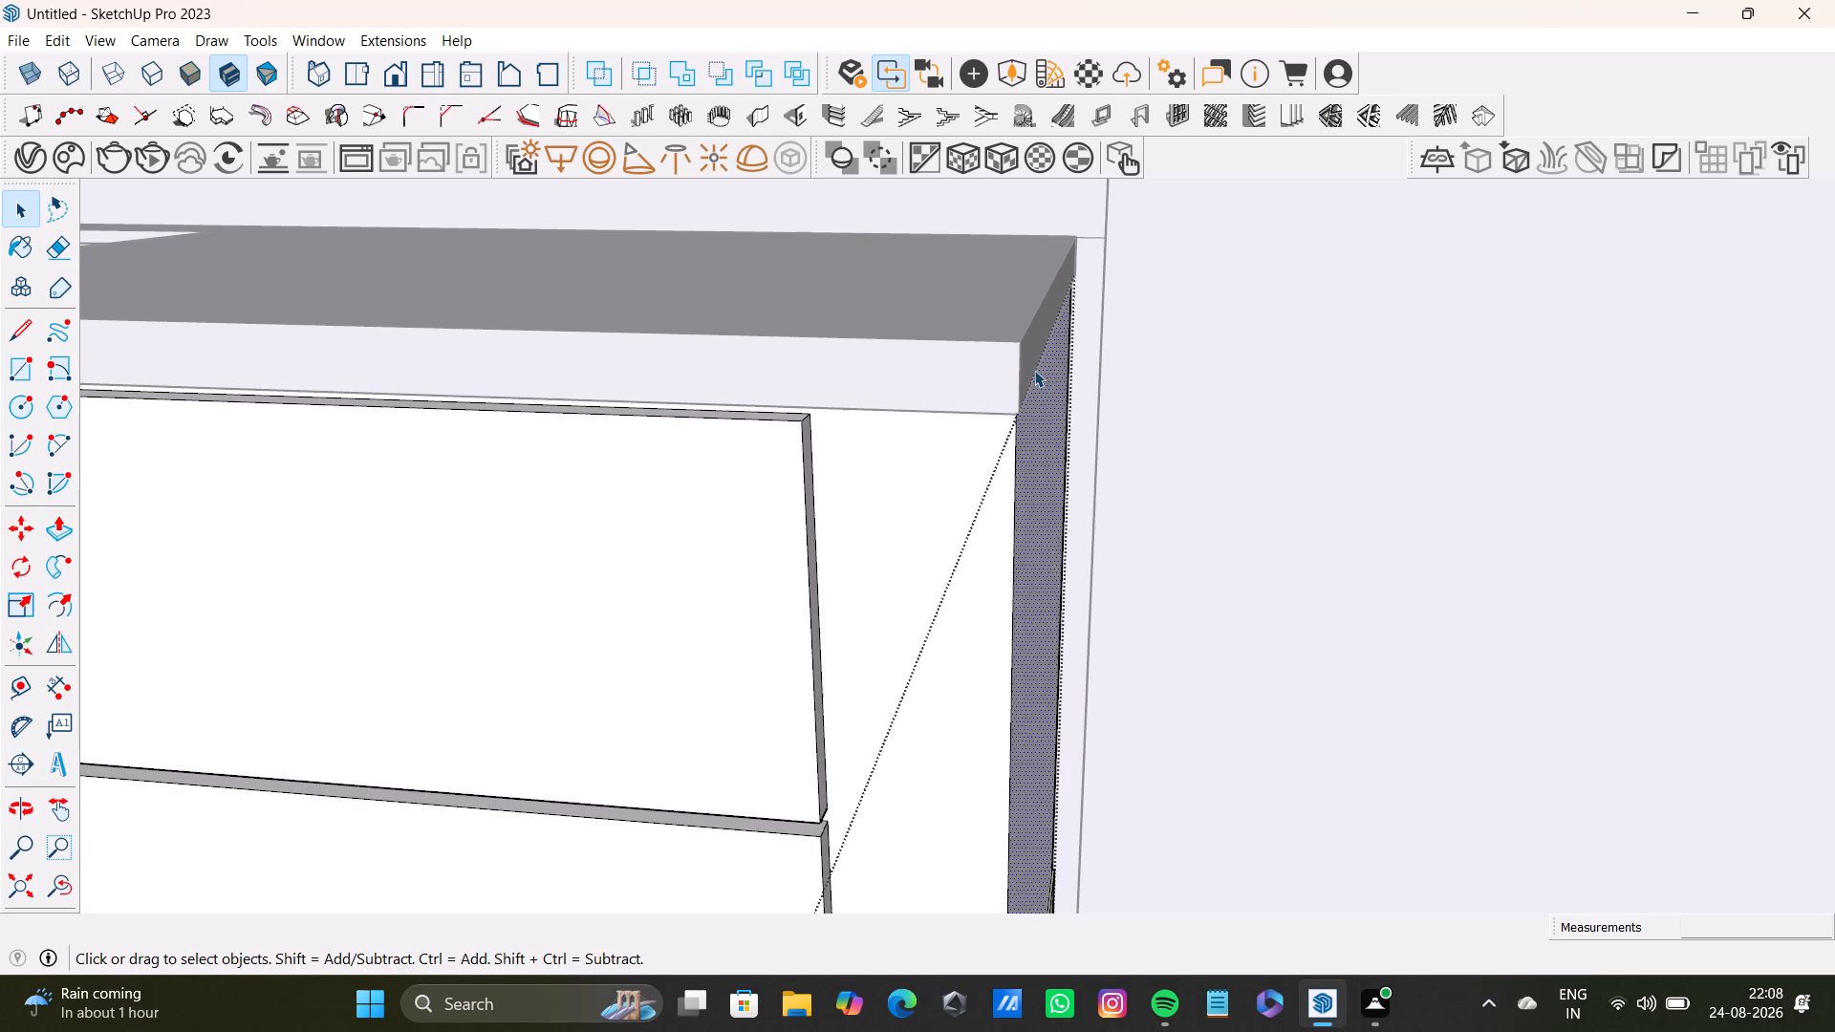
pyautogui.tripleClick(1034, 369)
pyautogui.doubleClick(1032, 365)
pyautogui.click(1029, 332)
pyautogui.click(1044, 462)
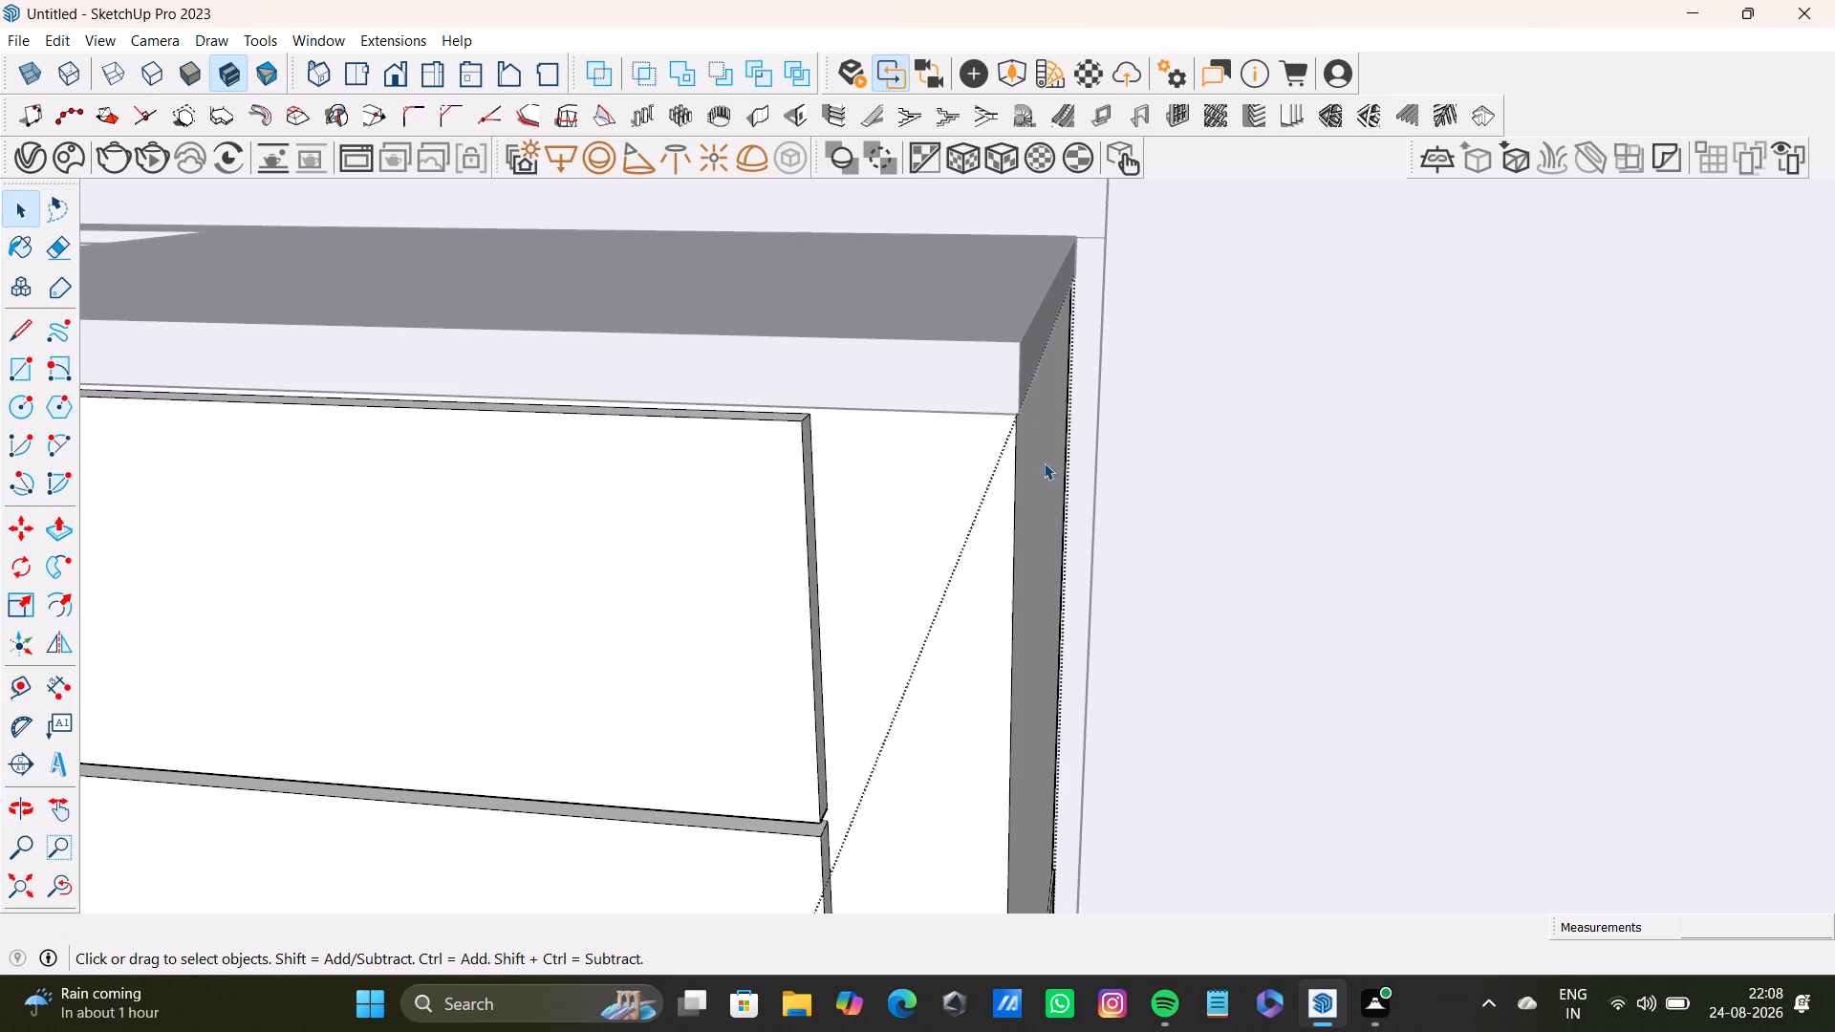
pyautogui.doubleClick(1044, 462)
pyautogui.press('p')
pyautogui.moveTo(1025, 481); pyautogui.dragTo(1078, 490)
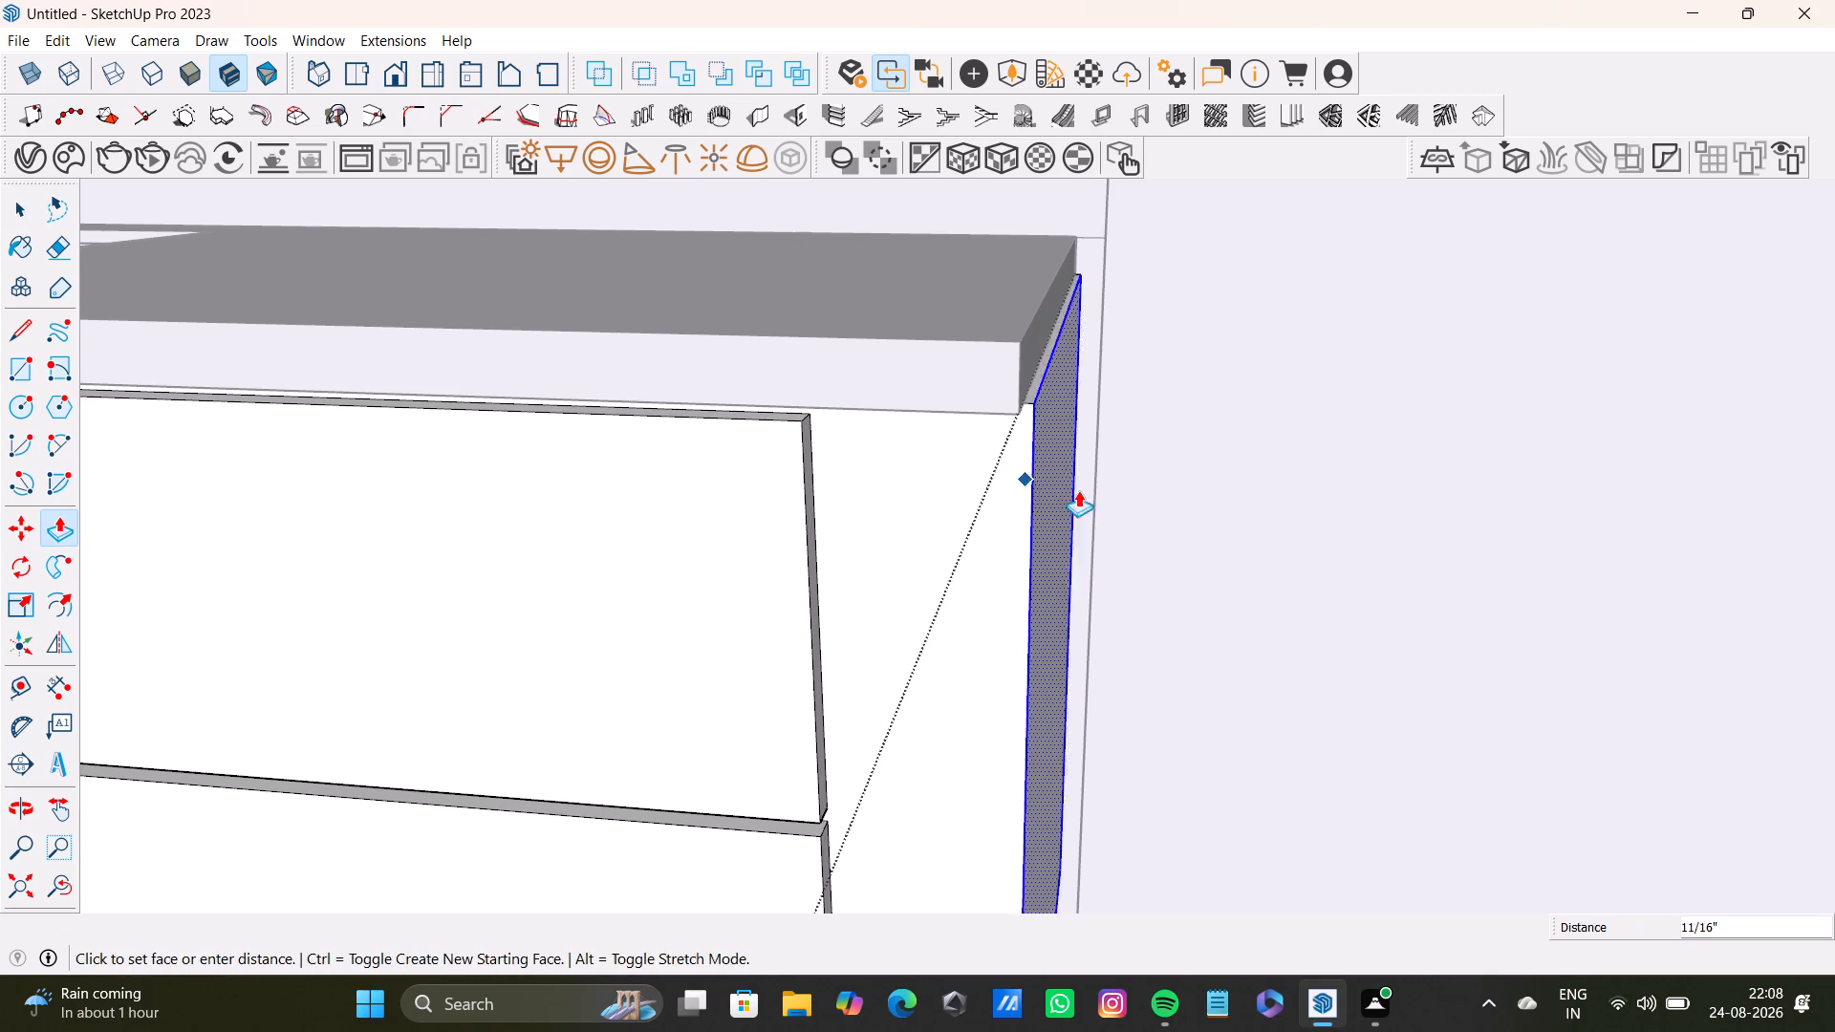
pyautogui.moveTo(1078, 490); pyautogui.dragTo(1117, 488)
# Push/Pull the toe-kick's end face further outward to reach the block under the extended cabinet side.
pyautogui.scroll(-3, 1081, 512)
pyautogui.moveTo(1078, 512); pyautogui.dragTo(1112, 252, button='middle')
pyautogui.scroll(-2, 1094, 580)
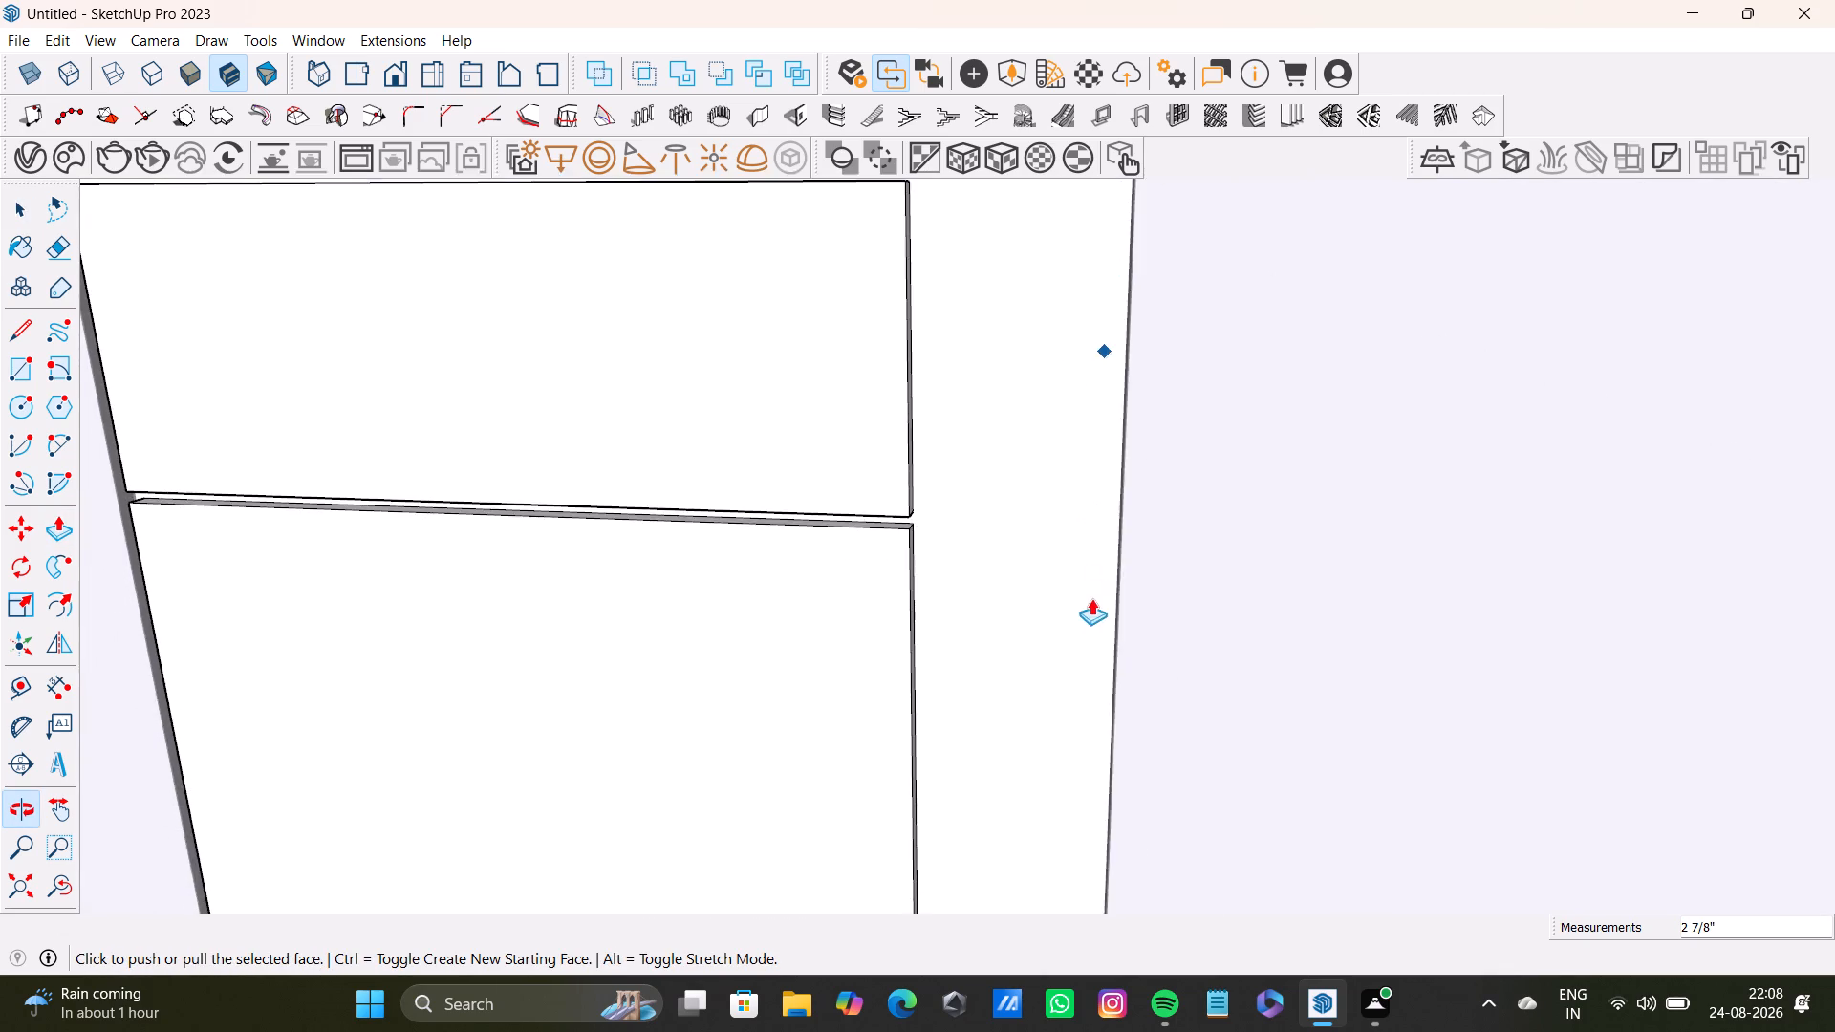
pyautogui.scroll(-7, 1091, 598)
pyautogui.moveTo(1085, 659); pyautogui.dragTo(1091, 430, button='middle')
pyautogui.scroll(16, 1060, 614)
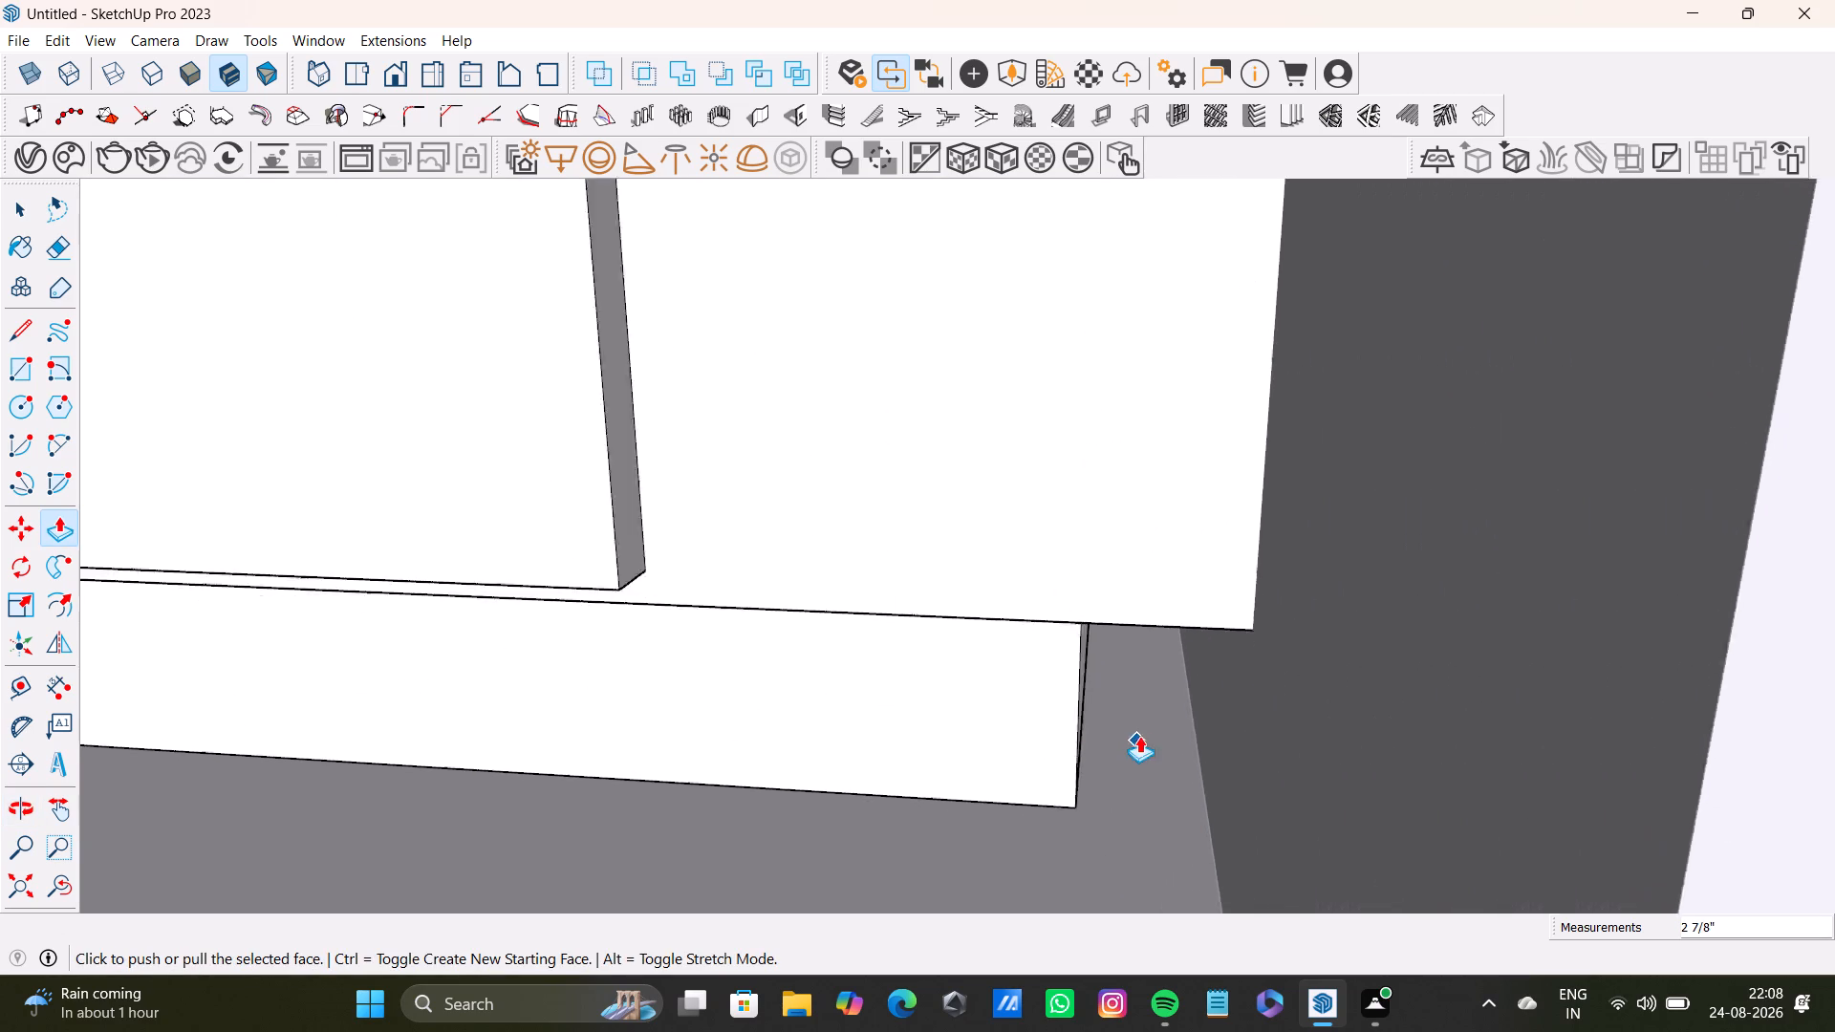
pyautogui.moveTo(1140, 733); pyautogui.dragTo(1117, 629, button='middle')
pyautogui.press('space')
pyautogui.click(1096, 629)
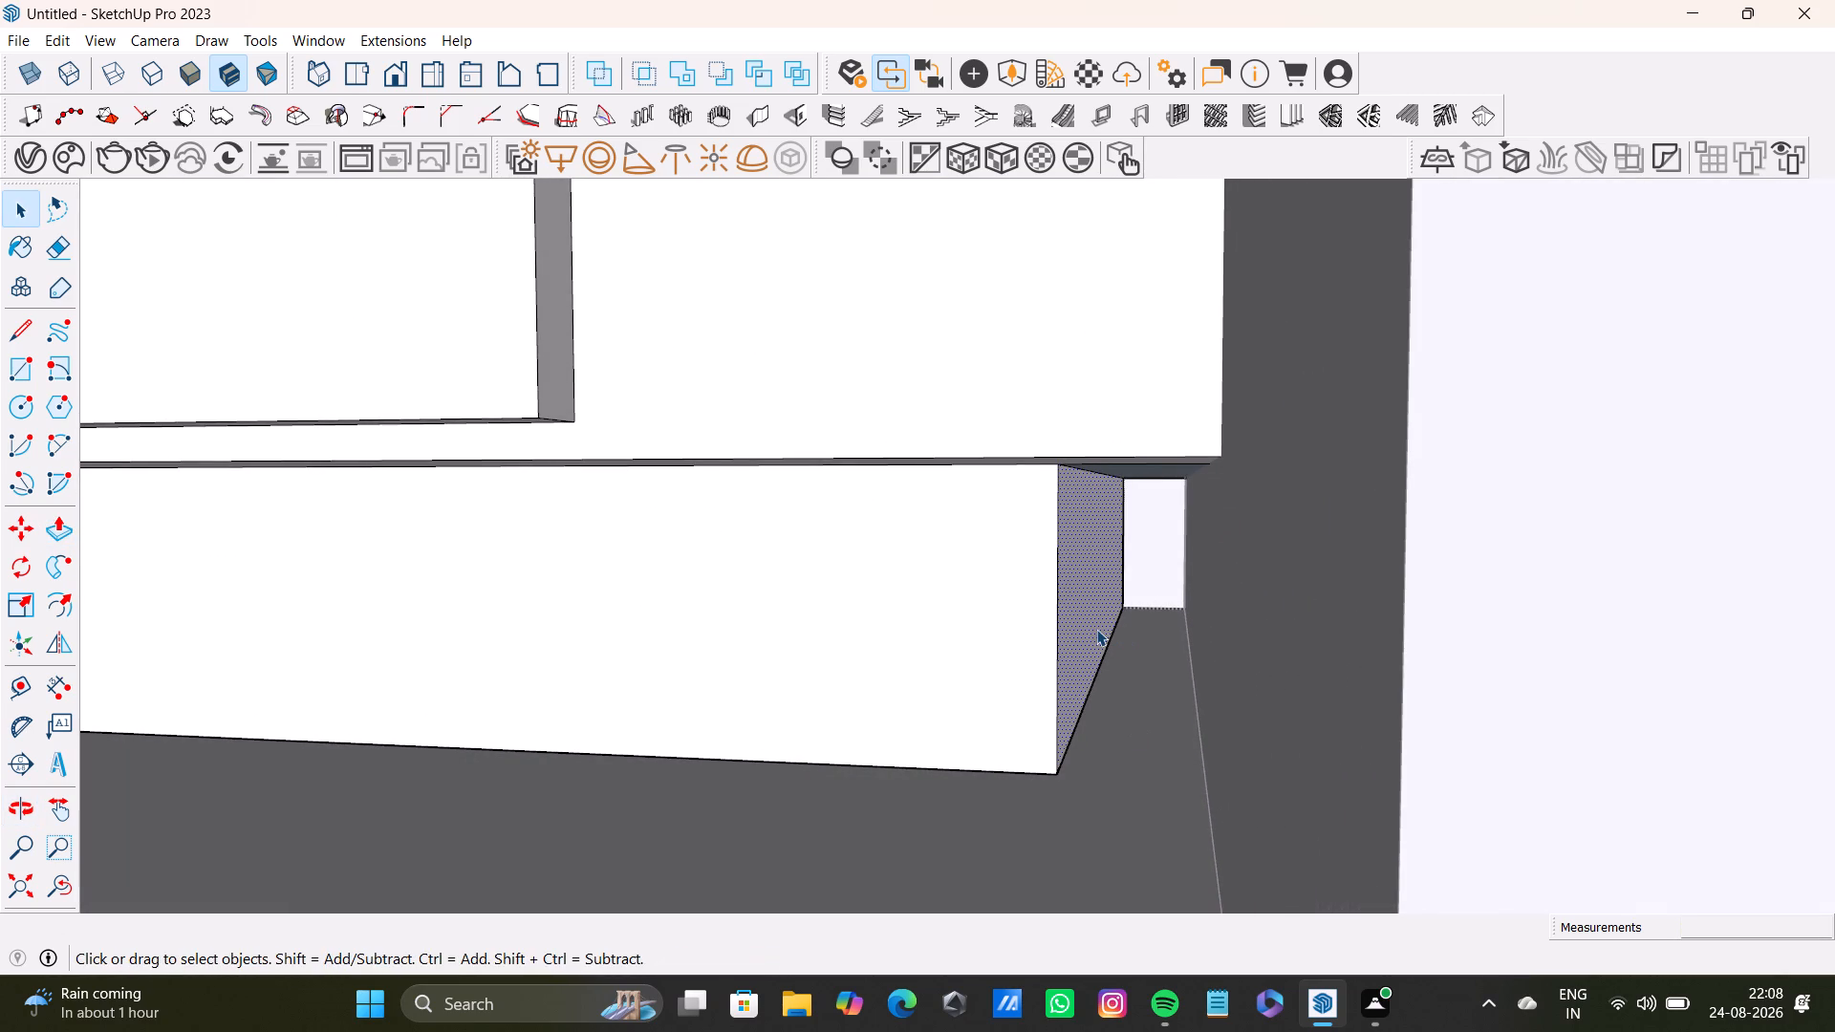
pyautogui.press('p')
pyautogui.moveTo(1104, 633); pyautogui.dragTo(1179, 635)
pyautogui.press('space')
# Exit the cabinet group and Push/Pull the countertop's end face about 2 5/16" further toward the block.
pyautogui.scroll(-8, 1147, 643)
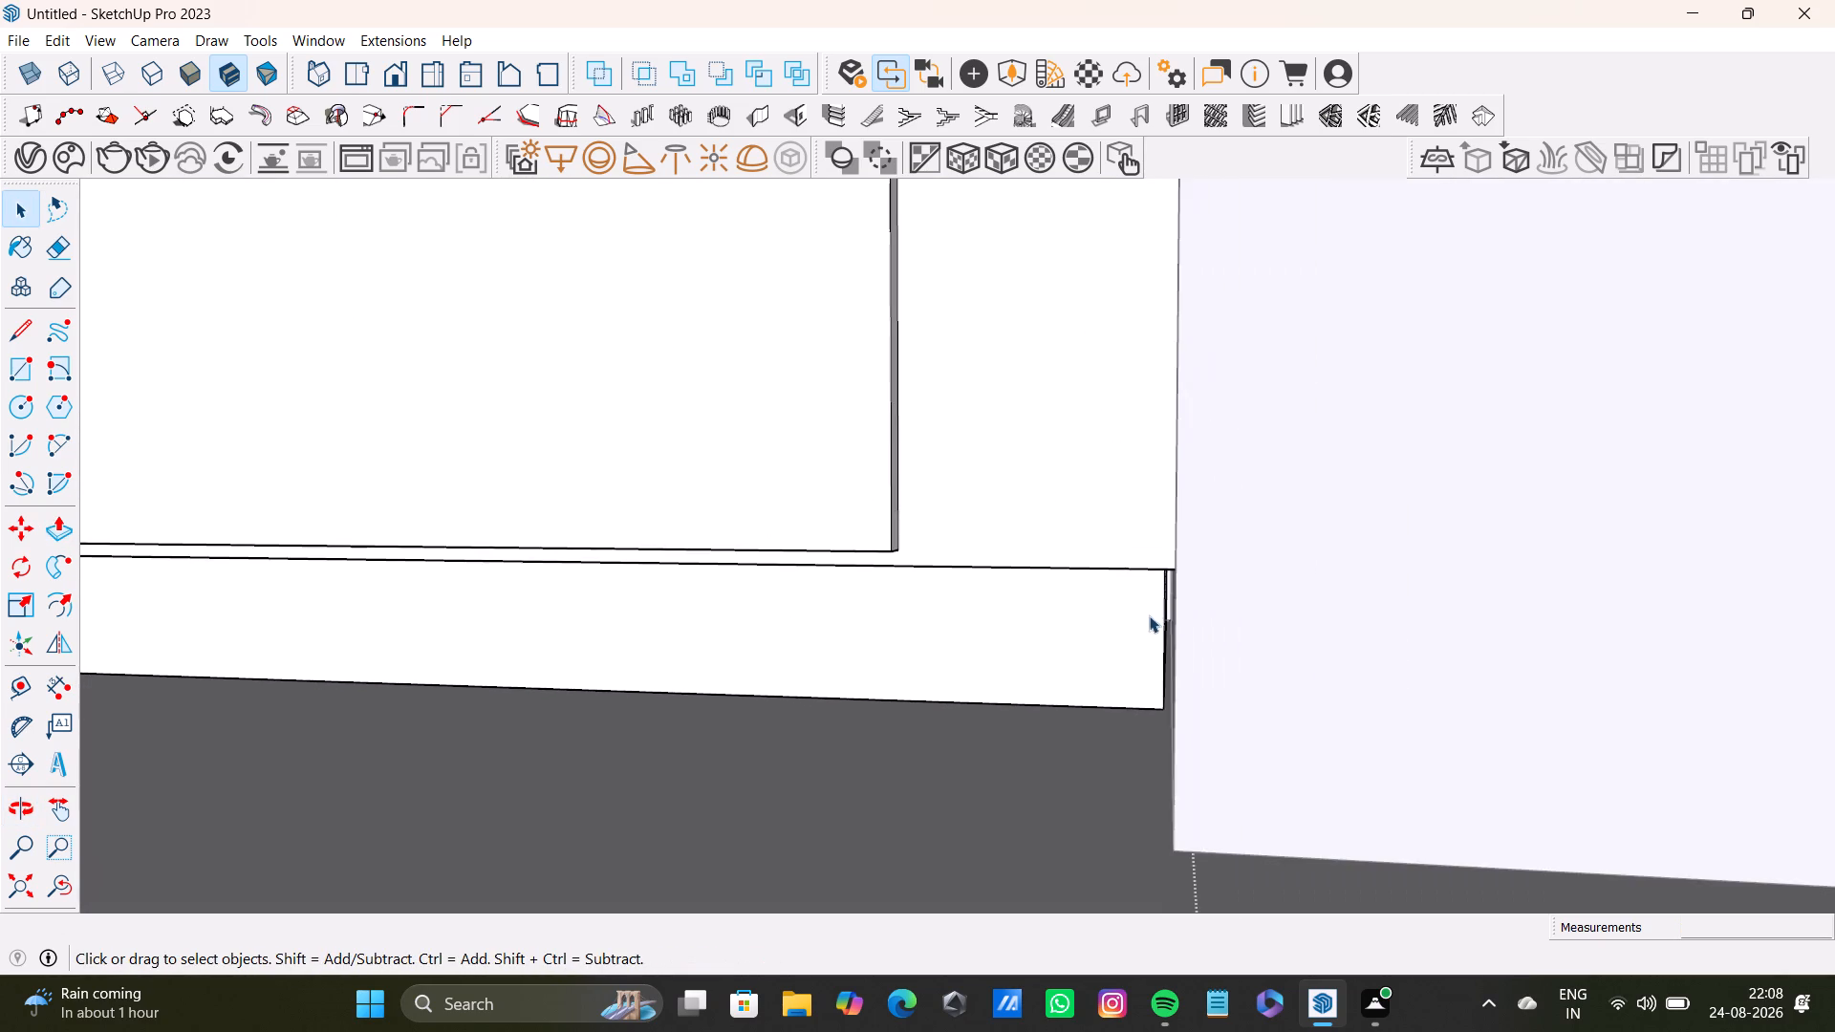
pyautogui.keyDown('shift'); pyautogui.moveTo(1154, 602); pyautogui.dragTo(1174, 896, button='middle'); pyautogui.keyUp('shift')
pyautogui.scroll(-8, 1148, 593)
pyautogui.moveTo(1171, 484); pyautogui.dragTo(1185, 875, button='middle')
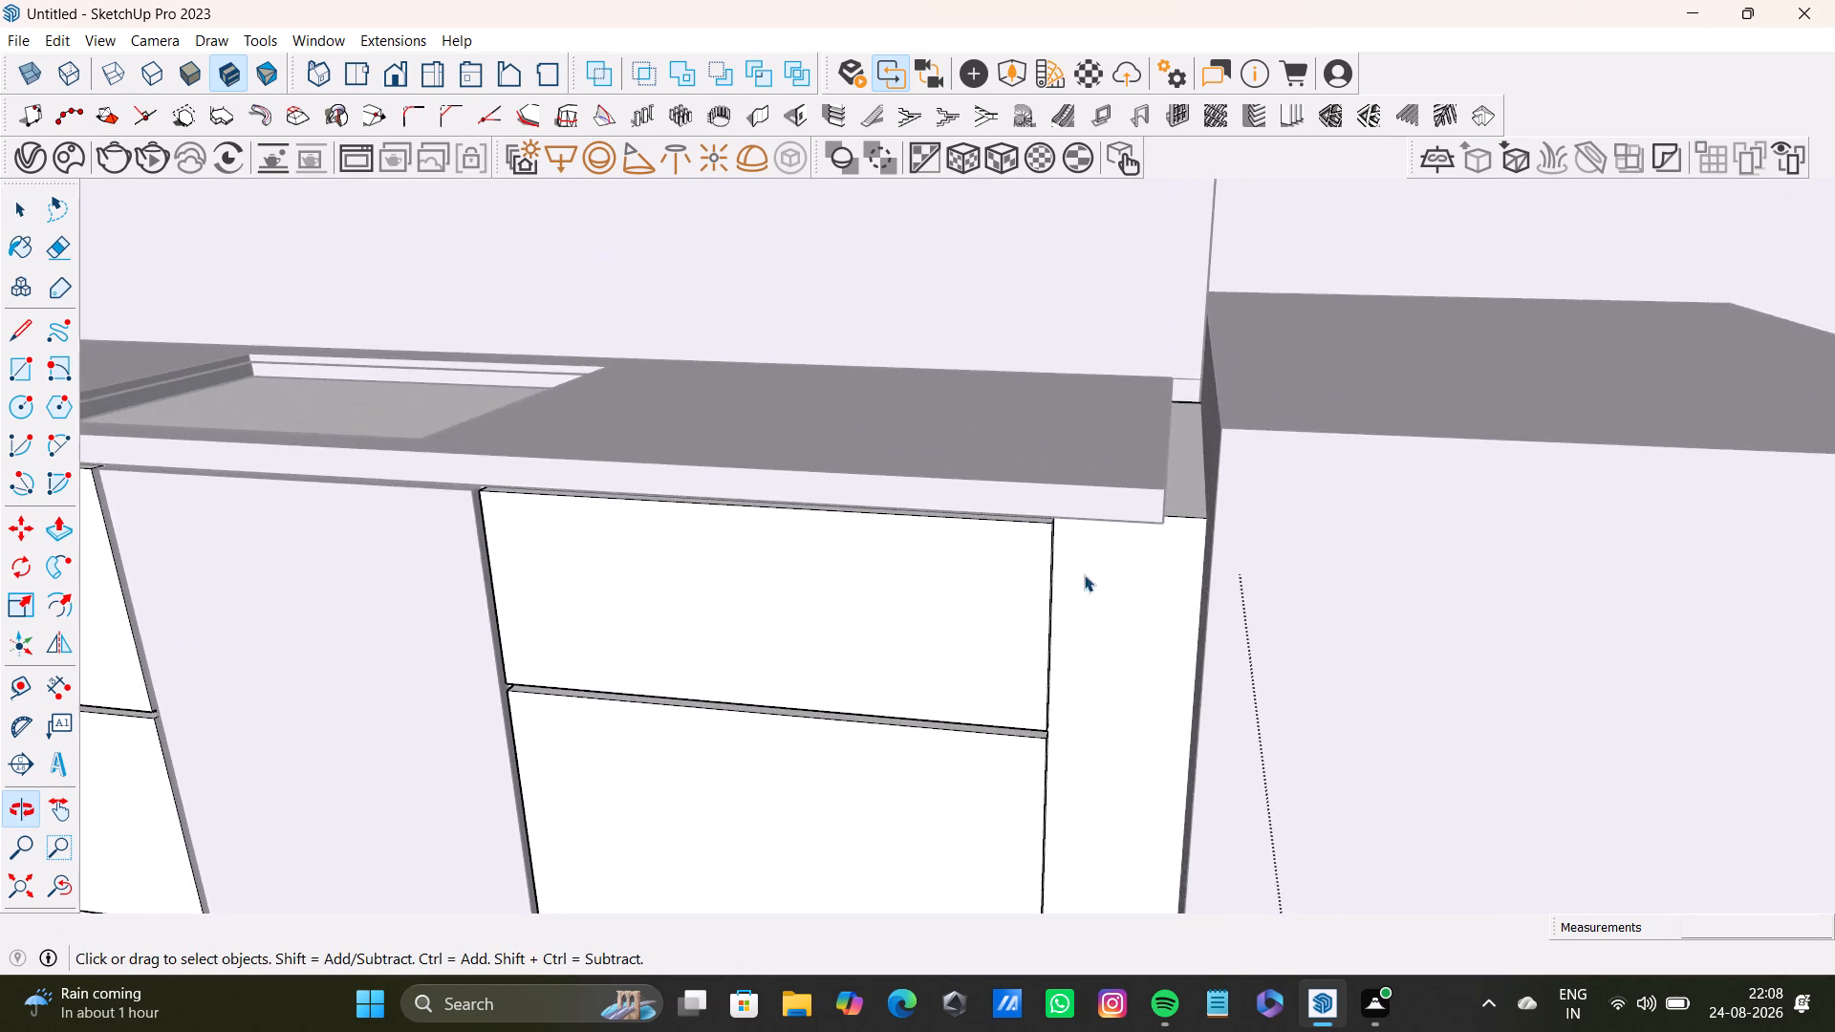
pyautogui.scroll(6, 1096, 536)
pyautogui.press('space')
pyautogui.moveTo(1230, 486); pyautogui.dragTo(1172, 551, button='middle')
pyautogui.scroll(4, 1179, 530)
pyautogui.press('space')
pyautogui.click(1091, 510)
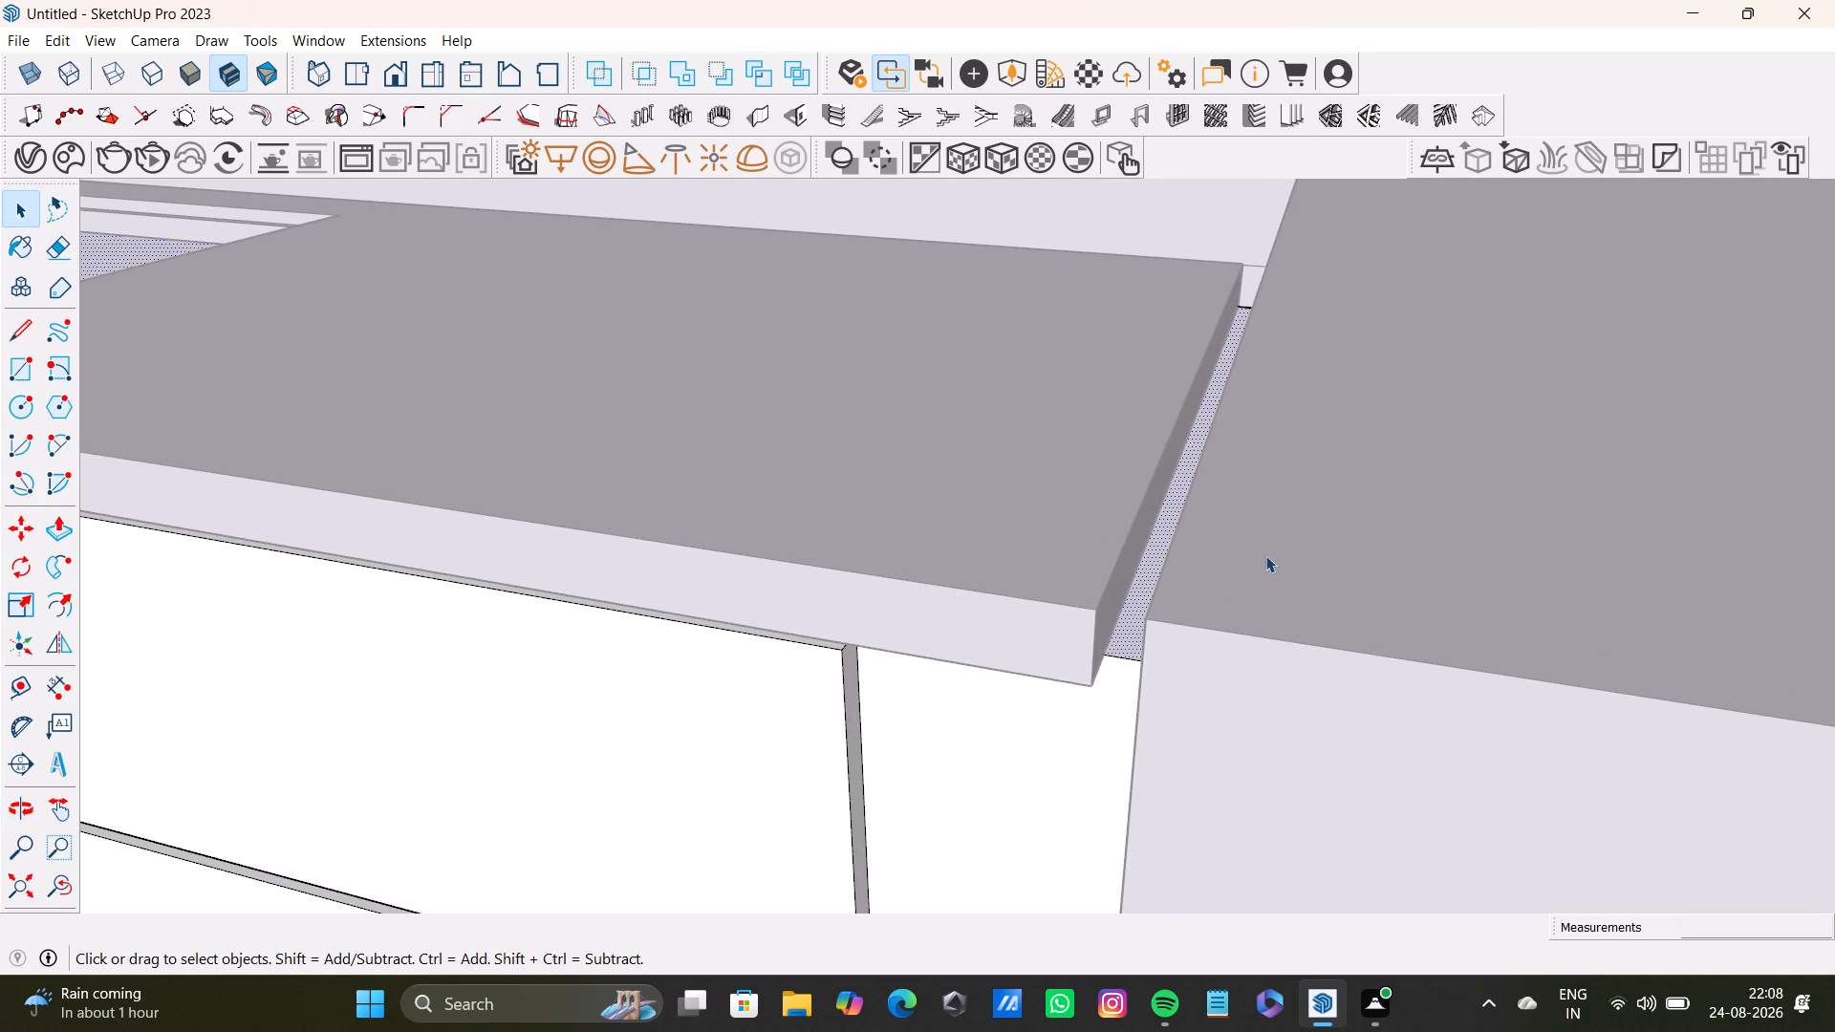
pyautogui.scroll(-18, 1266, 555)
pyautogui.click(1440, 250)
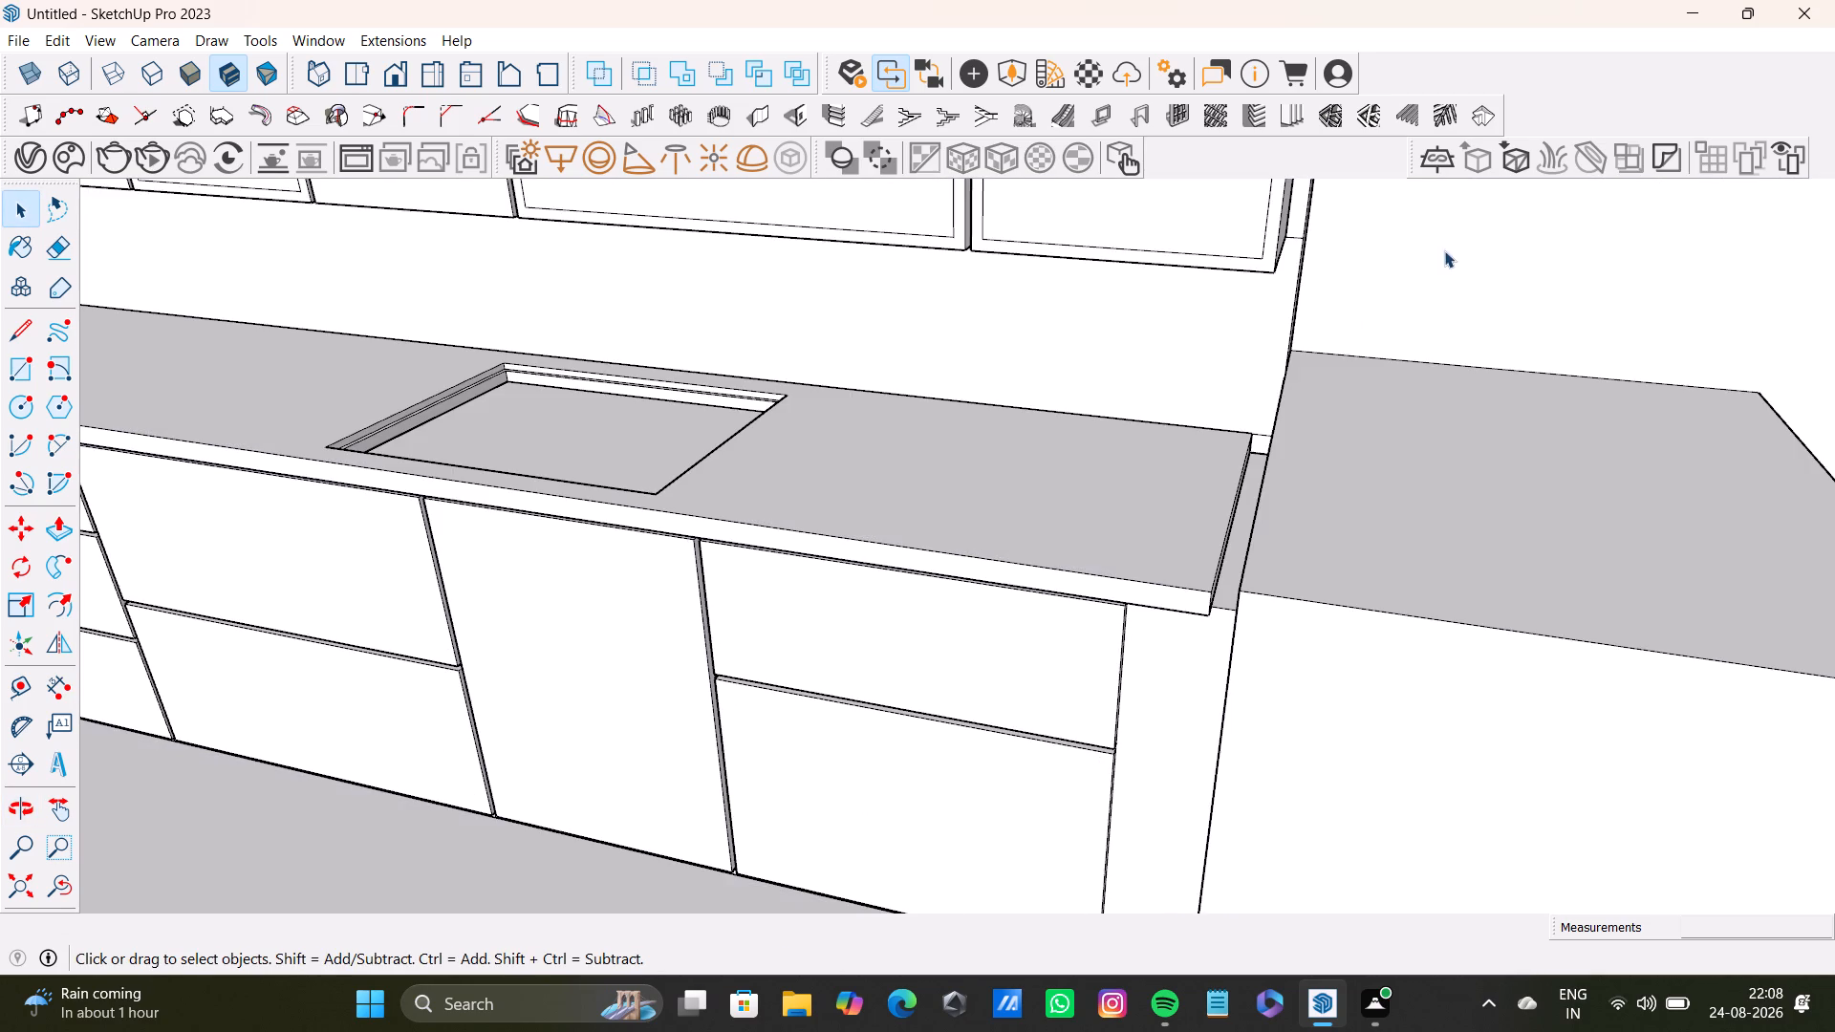
pyautogui.scroll(12, 1153, 623)
pyautogui.moveTo(1273, 531); pyautogui.dragTo(1238, 478, button='middle')
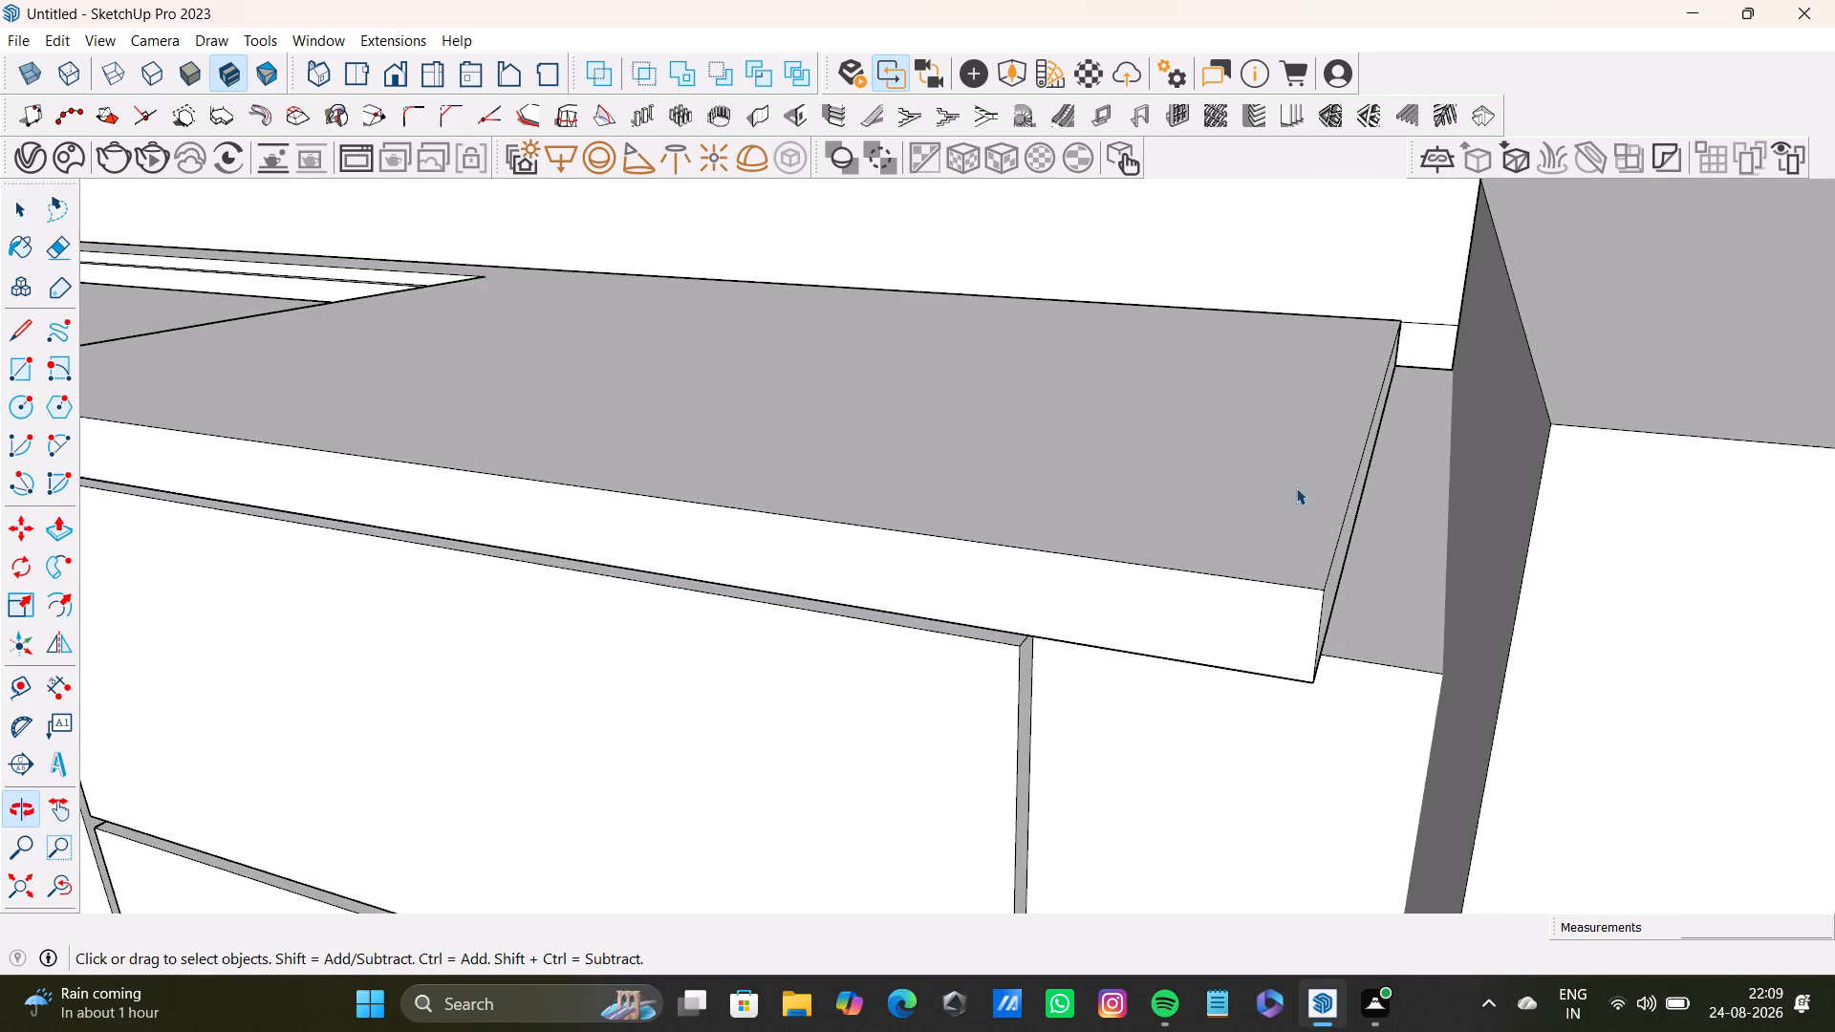
pyautogui.scroll(4, 1358, 583)
pyautogui.moveTo(1365, 591); pyautogui.dragTo(1320, 579, button='middle')
pyautogui.click(1334, 615)
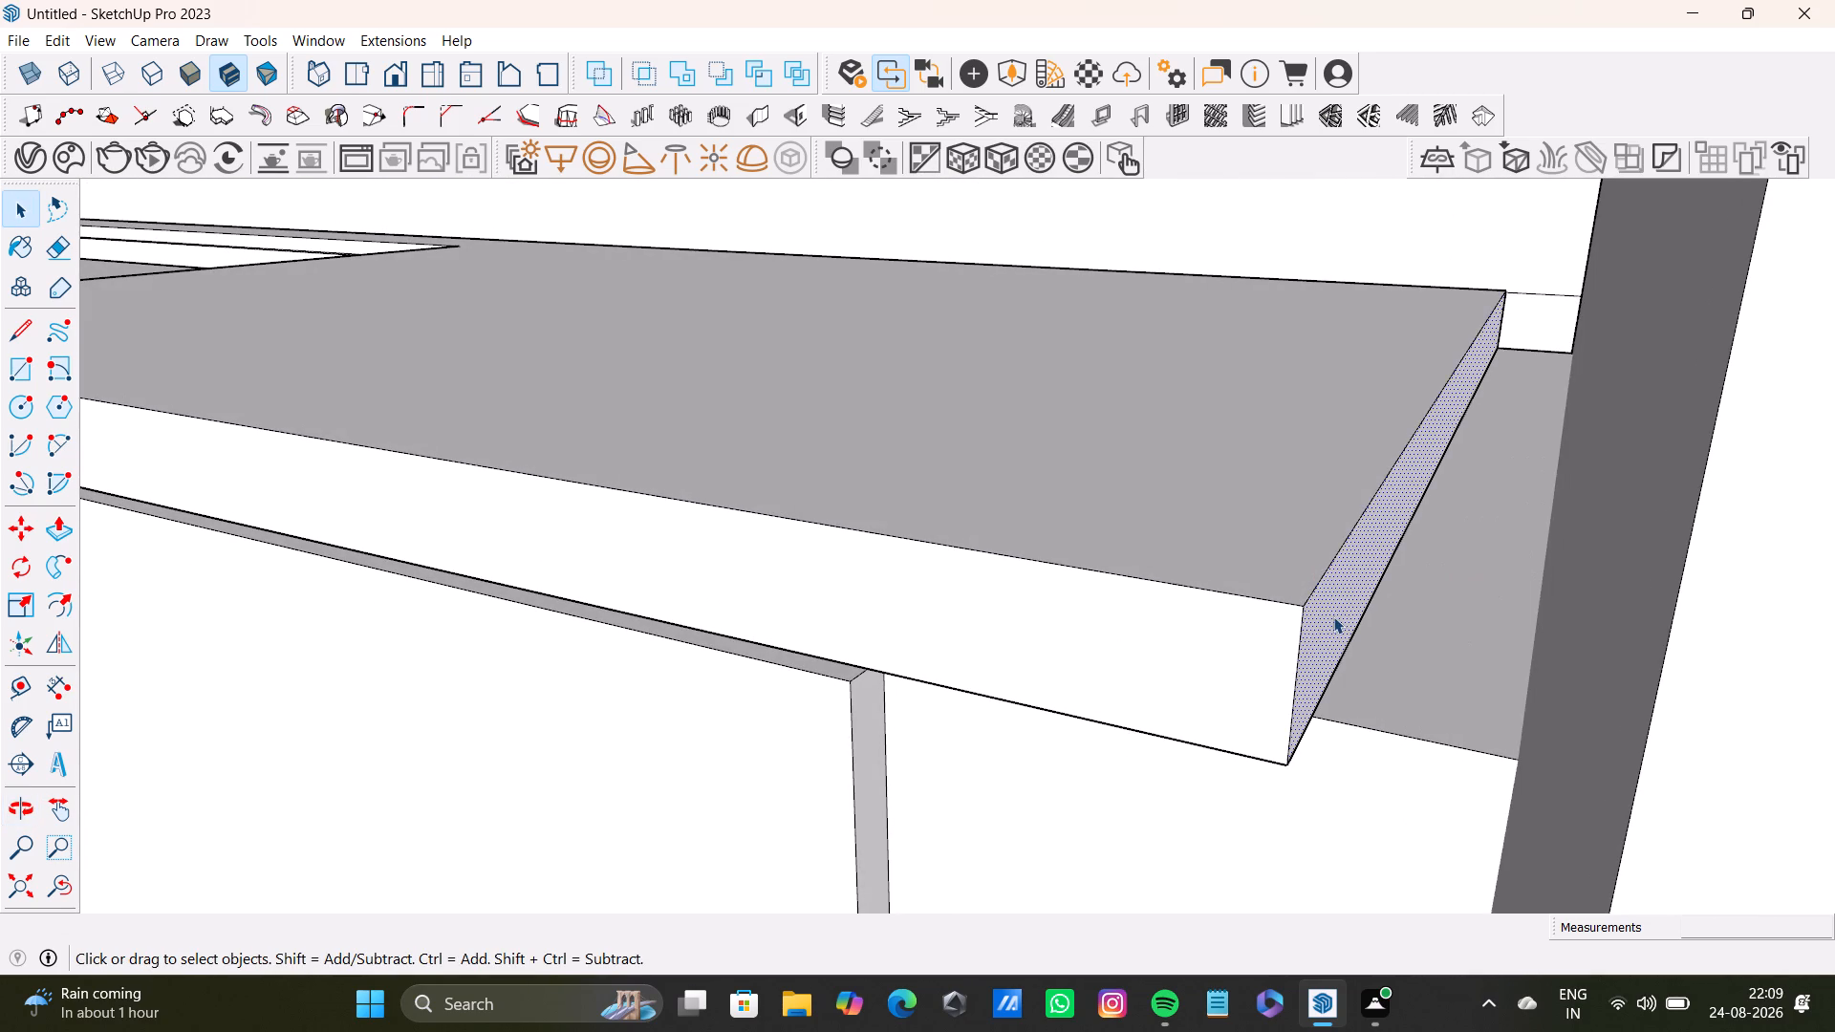
pyautogui.press('p')
pyautogui.moveTo(1333, 616); pyautogui.dragTo(1534, 665)
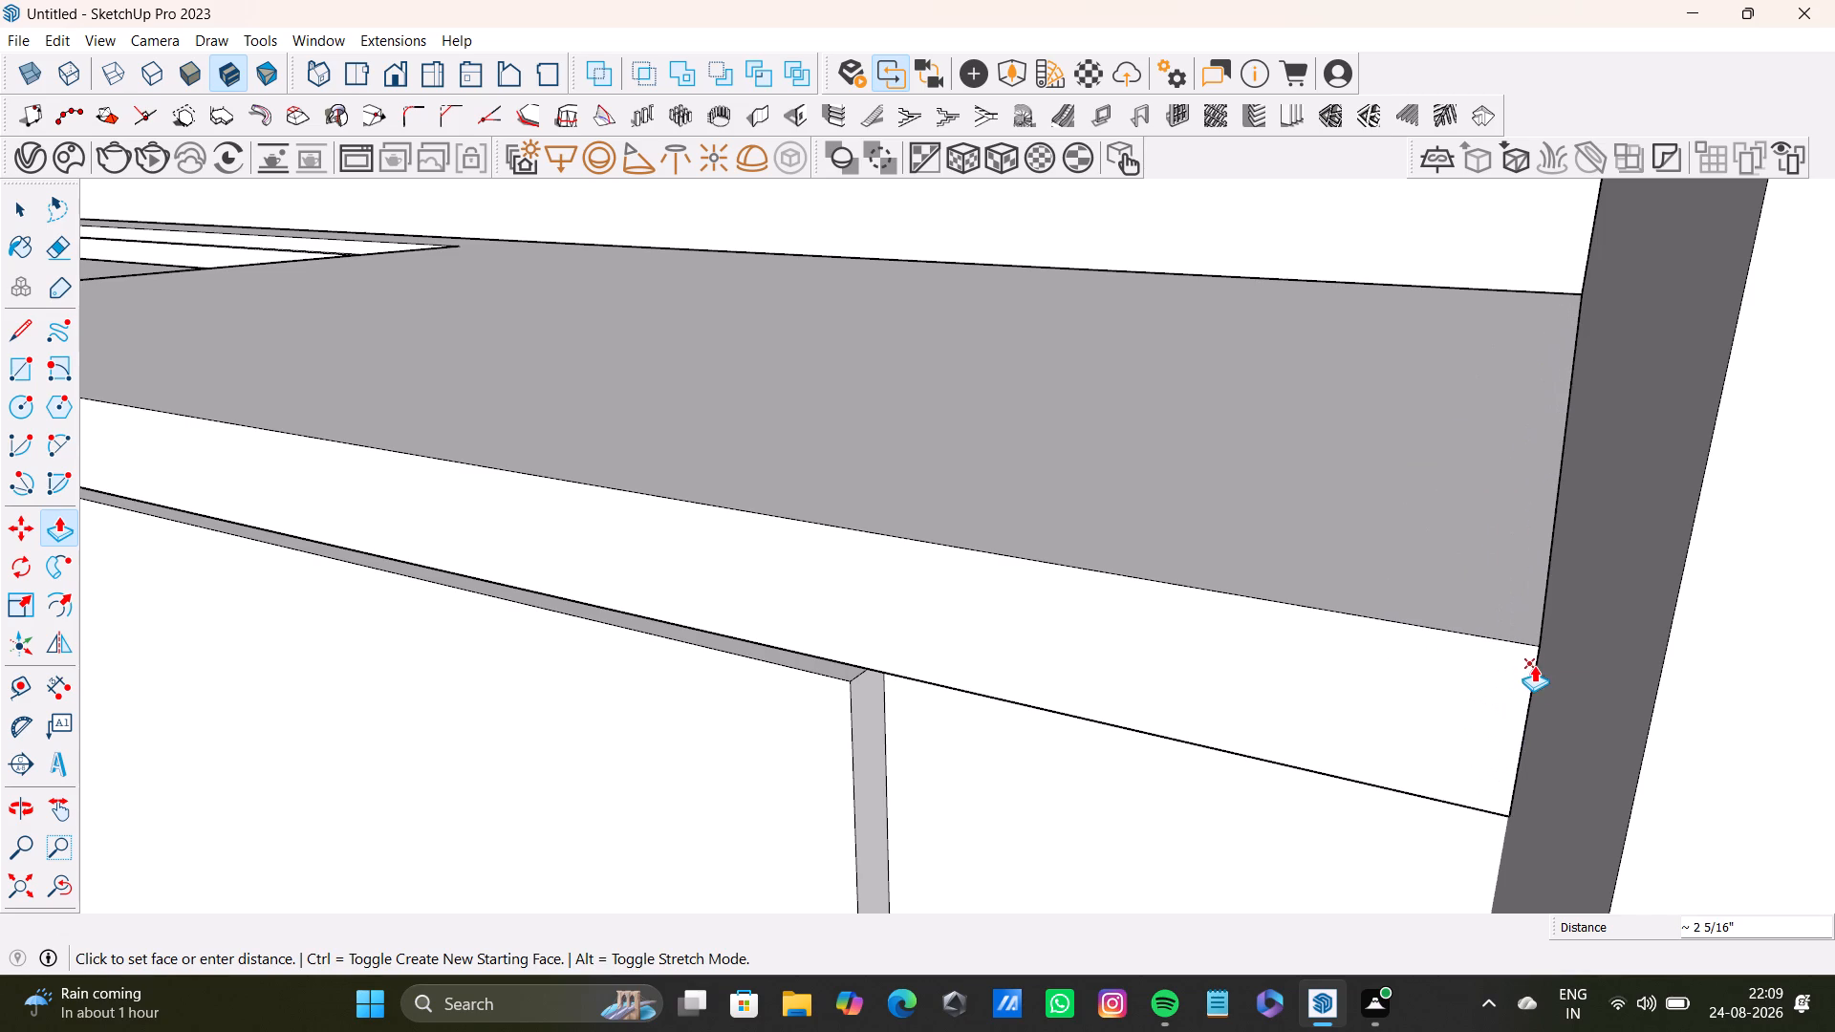
pyautogui.moveTo(1534, 665); pyautogui.dragTo(1521, 666)
pyautogui.press('space')
pyautogui.scroll(-5, 1441, 710)
pyautogui.moveTo(1436, 739); pyautogui.dragTo(1496, 620, button='middle')
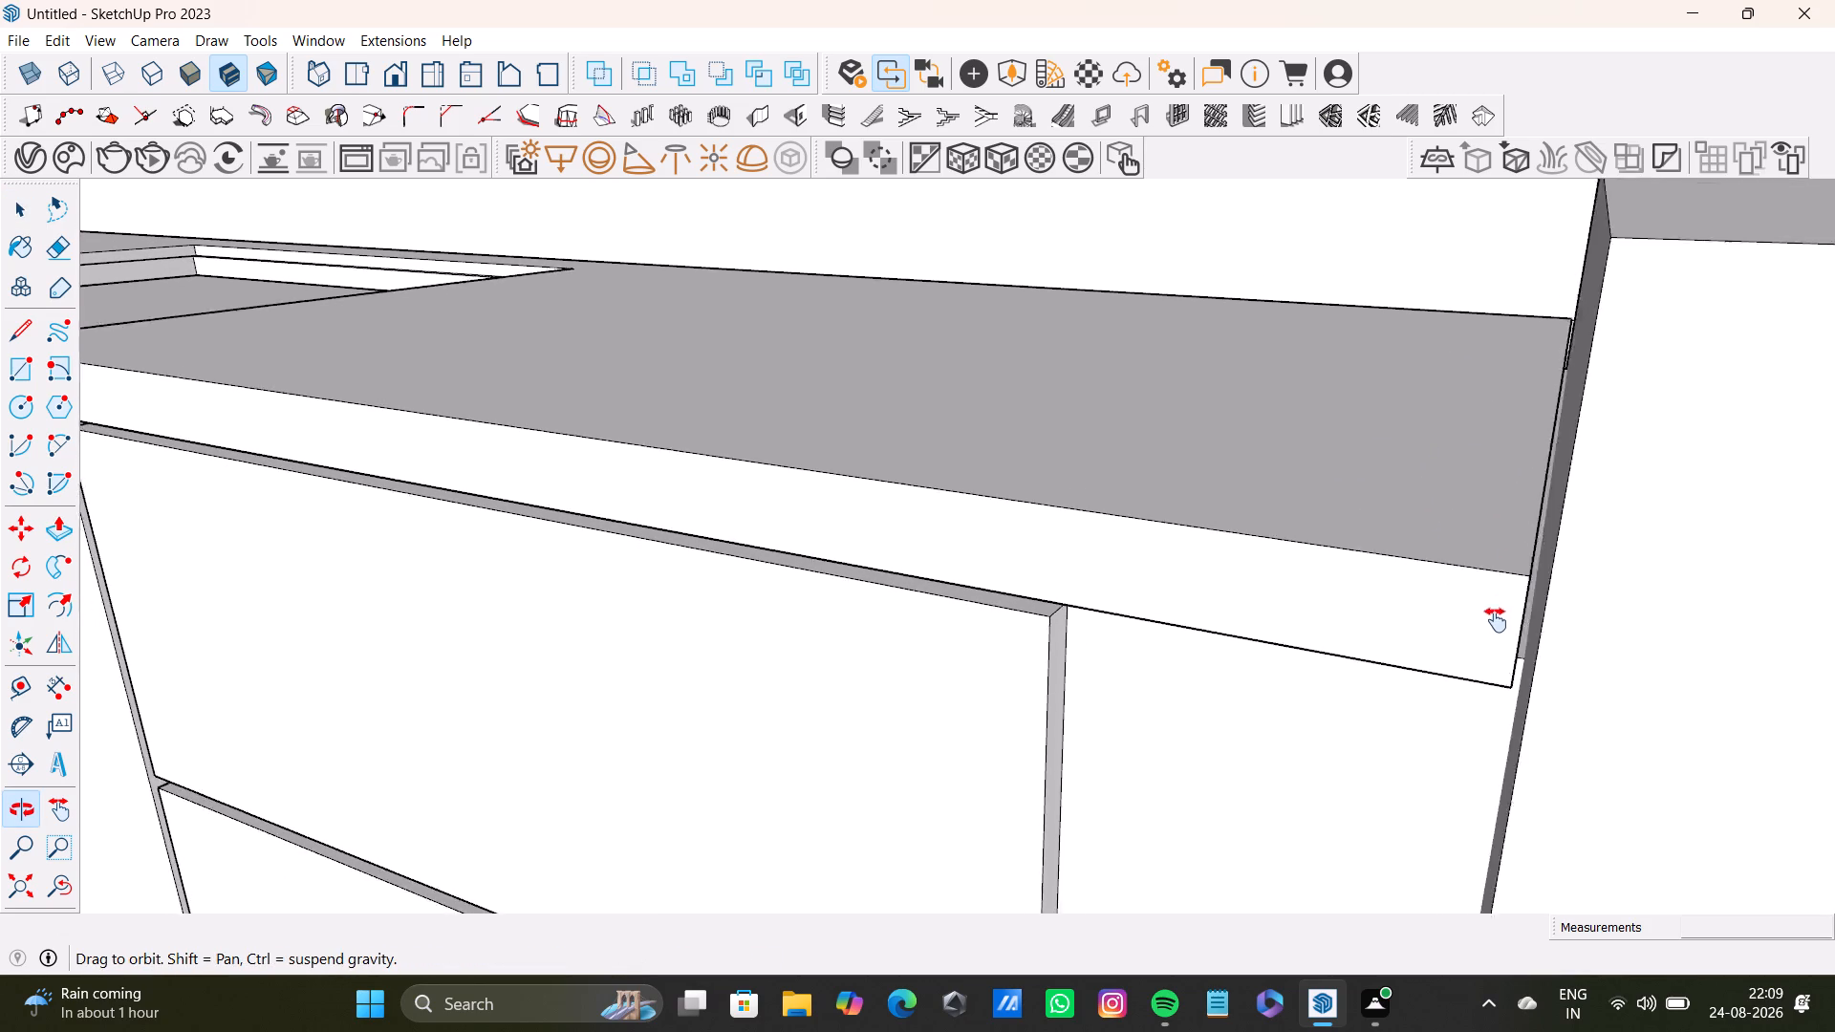
# Undo the recent extensions of the countertop end, the end cabinet's side and the toe-kick.
pyautogui.moveTo(1496, 620); pyautogui.dragTo(1535, 557, button='middle')
pyautogui.scroll(3, 1572, 713)
pyautogui.moveTo(1572, 713); pyautogui.dragTo(1571, 678, button='middle')
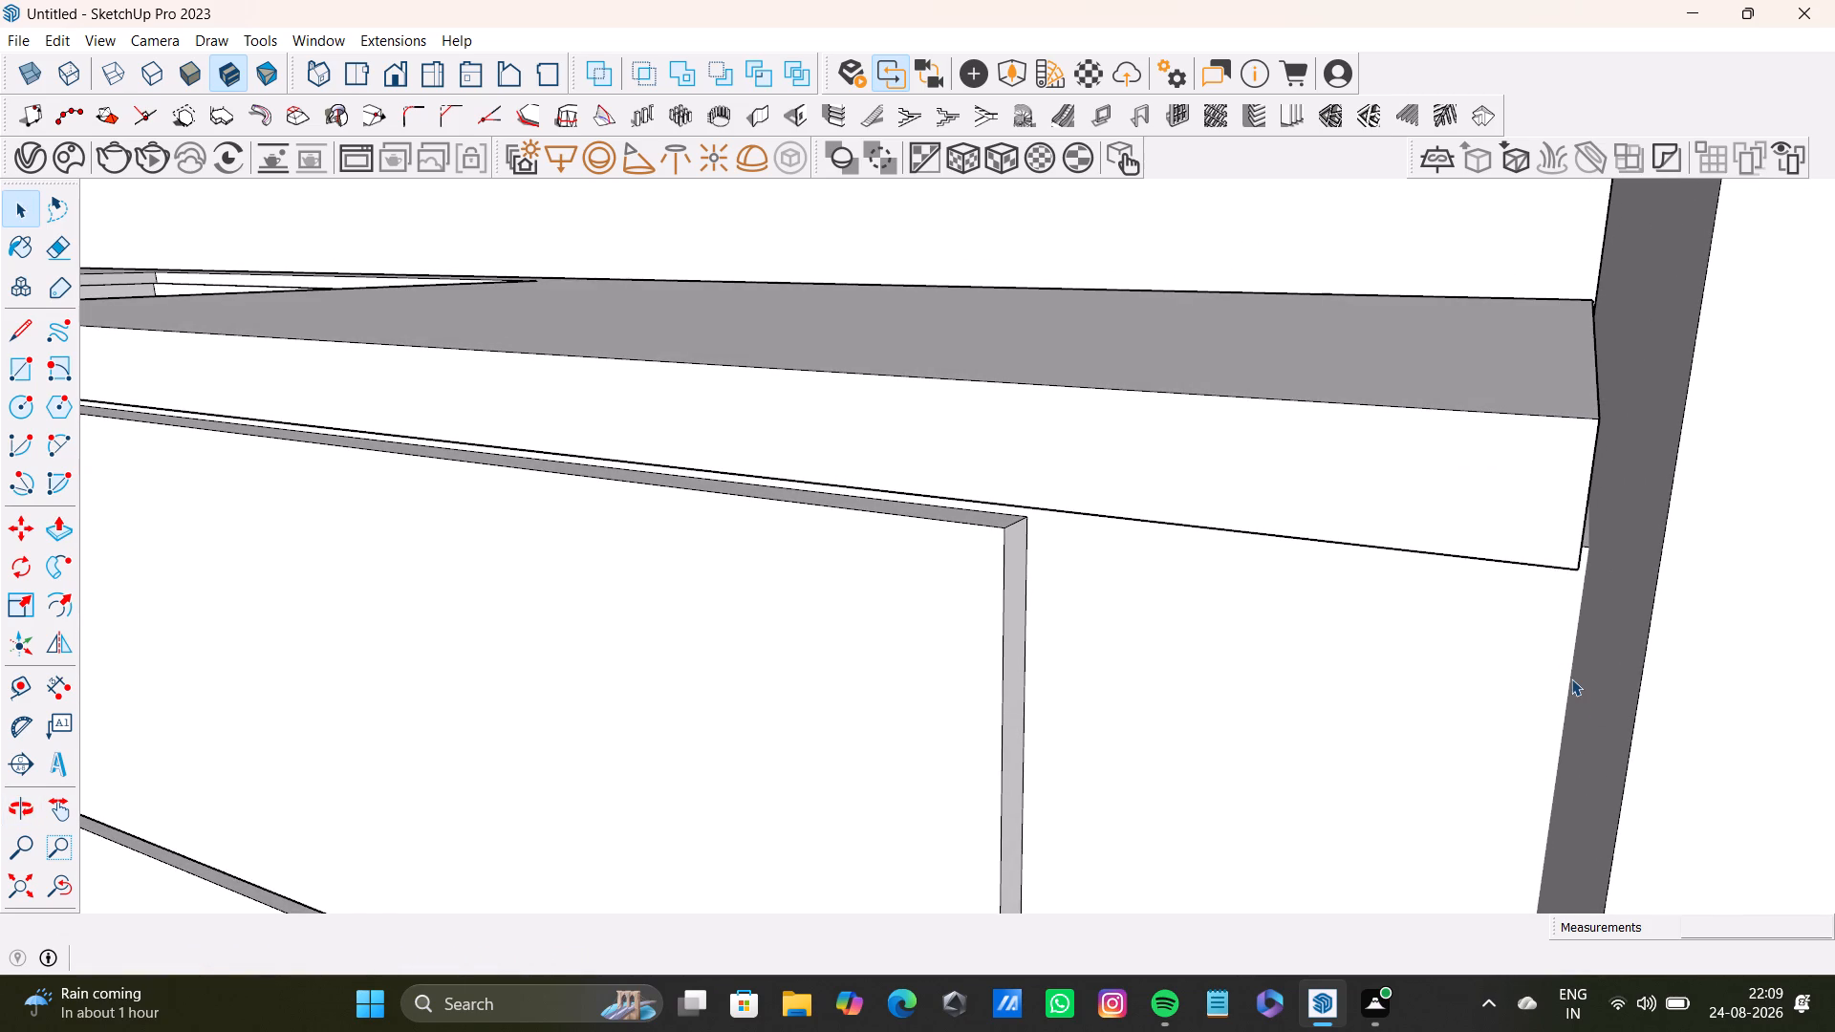
pyautogui.hotkey('ctrl', 'z')
pyautogui.hotkey('ctrl', 'z')
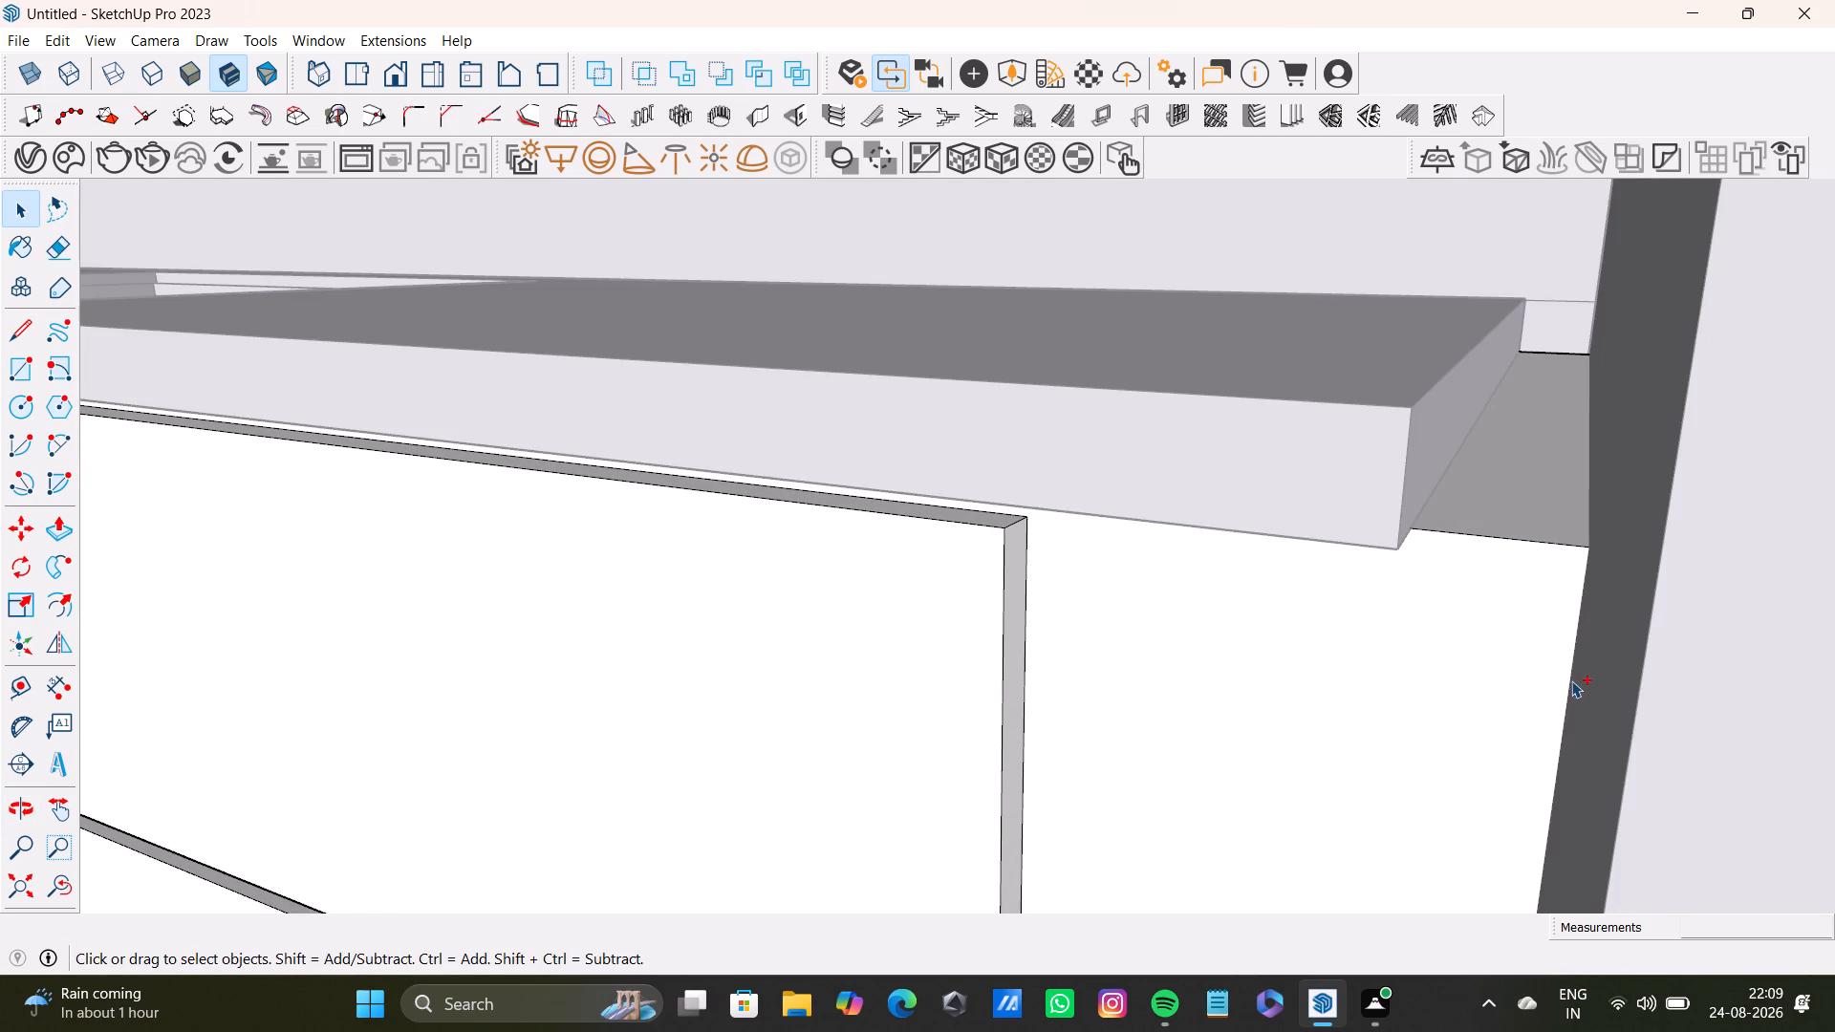
pyautogui.hotkey('ctrl', 'z')
pyautogui.hotkey('ctrl', 'z')
pyautogui.hotkey('ctrl', 'z')
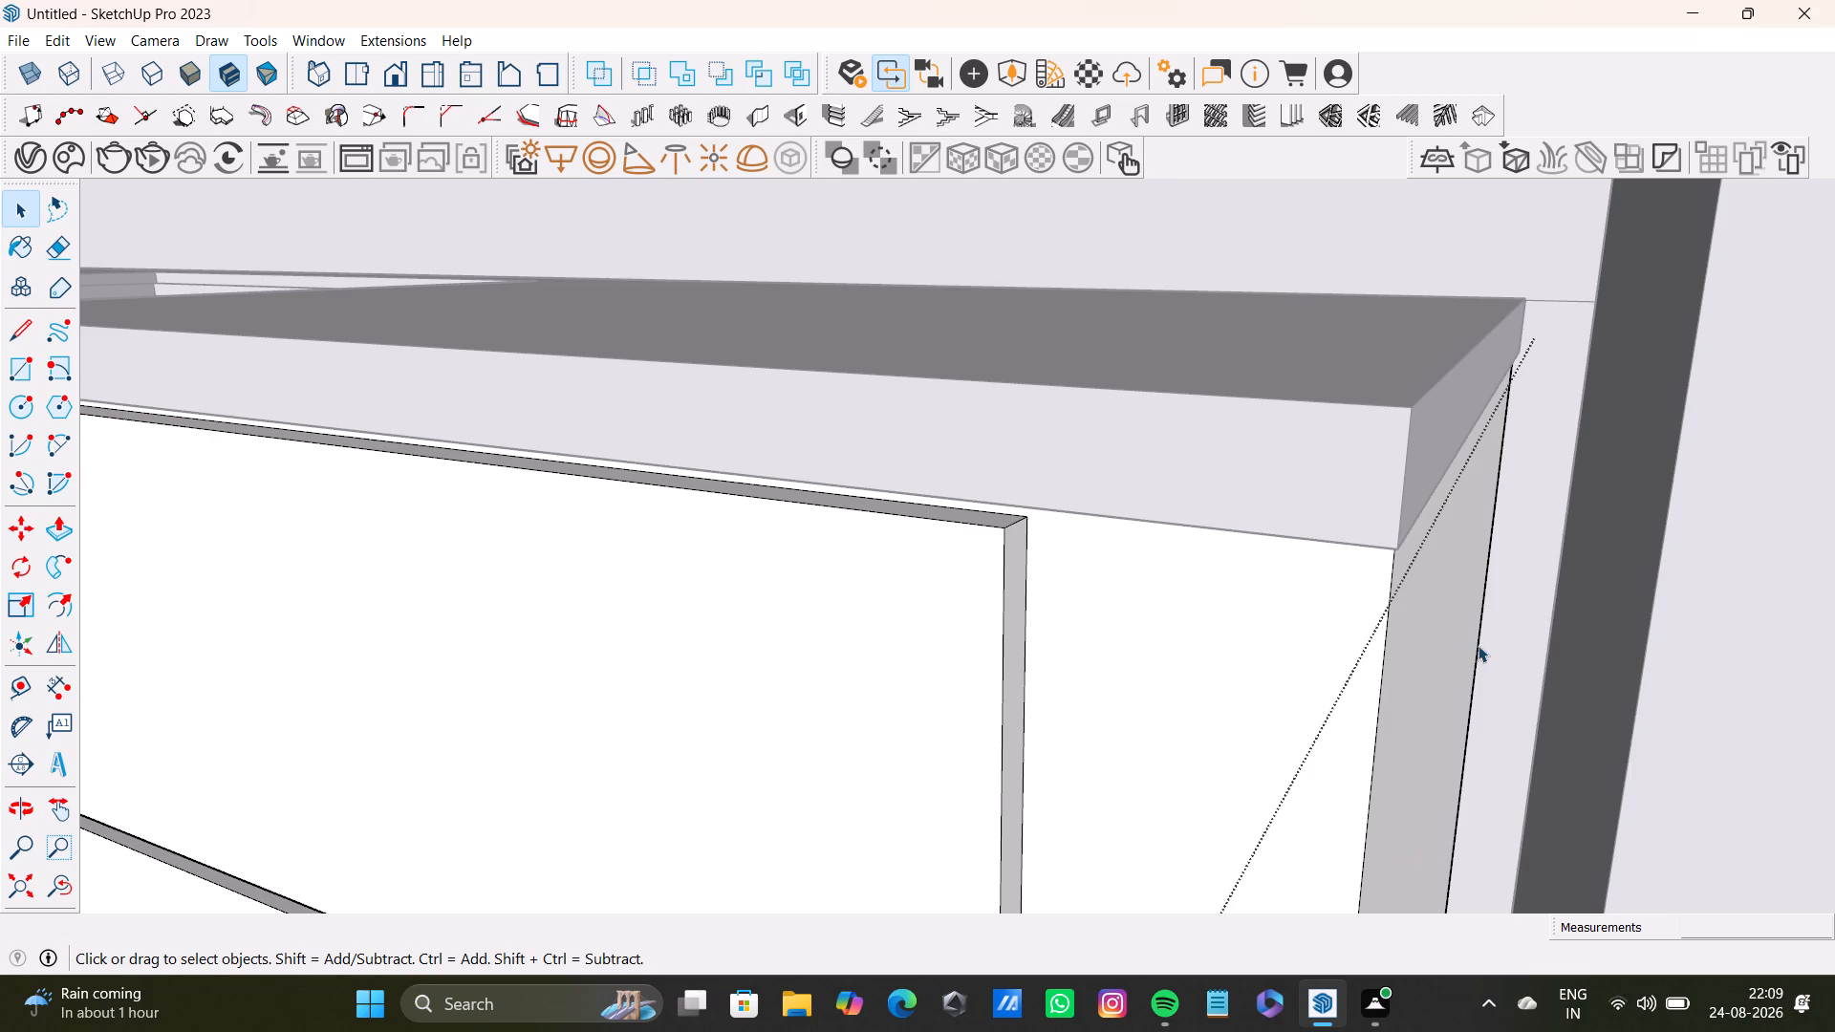
# Push/Pull the toe-kick's end face about 1 15/16" outward toward the block.
pyautogui.keyDown('shift'); pyautogui.moveTo(1478, 640); pyautogui.dragTo(1420, 500, button='middle'); pyautogui.keyUp('shift')
pyautogui.moveTo(1388, 671); pyautogui.dragTo(1454, 719, button='middle')
pyautogui.scroll(-14, 1401, 686)
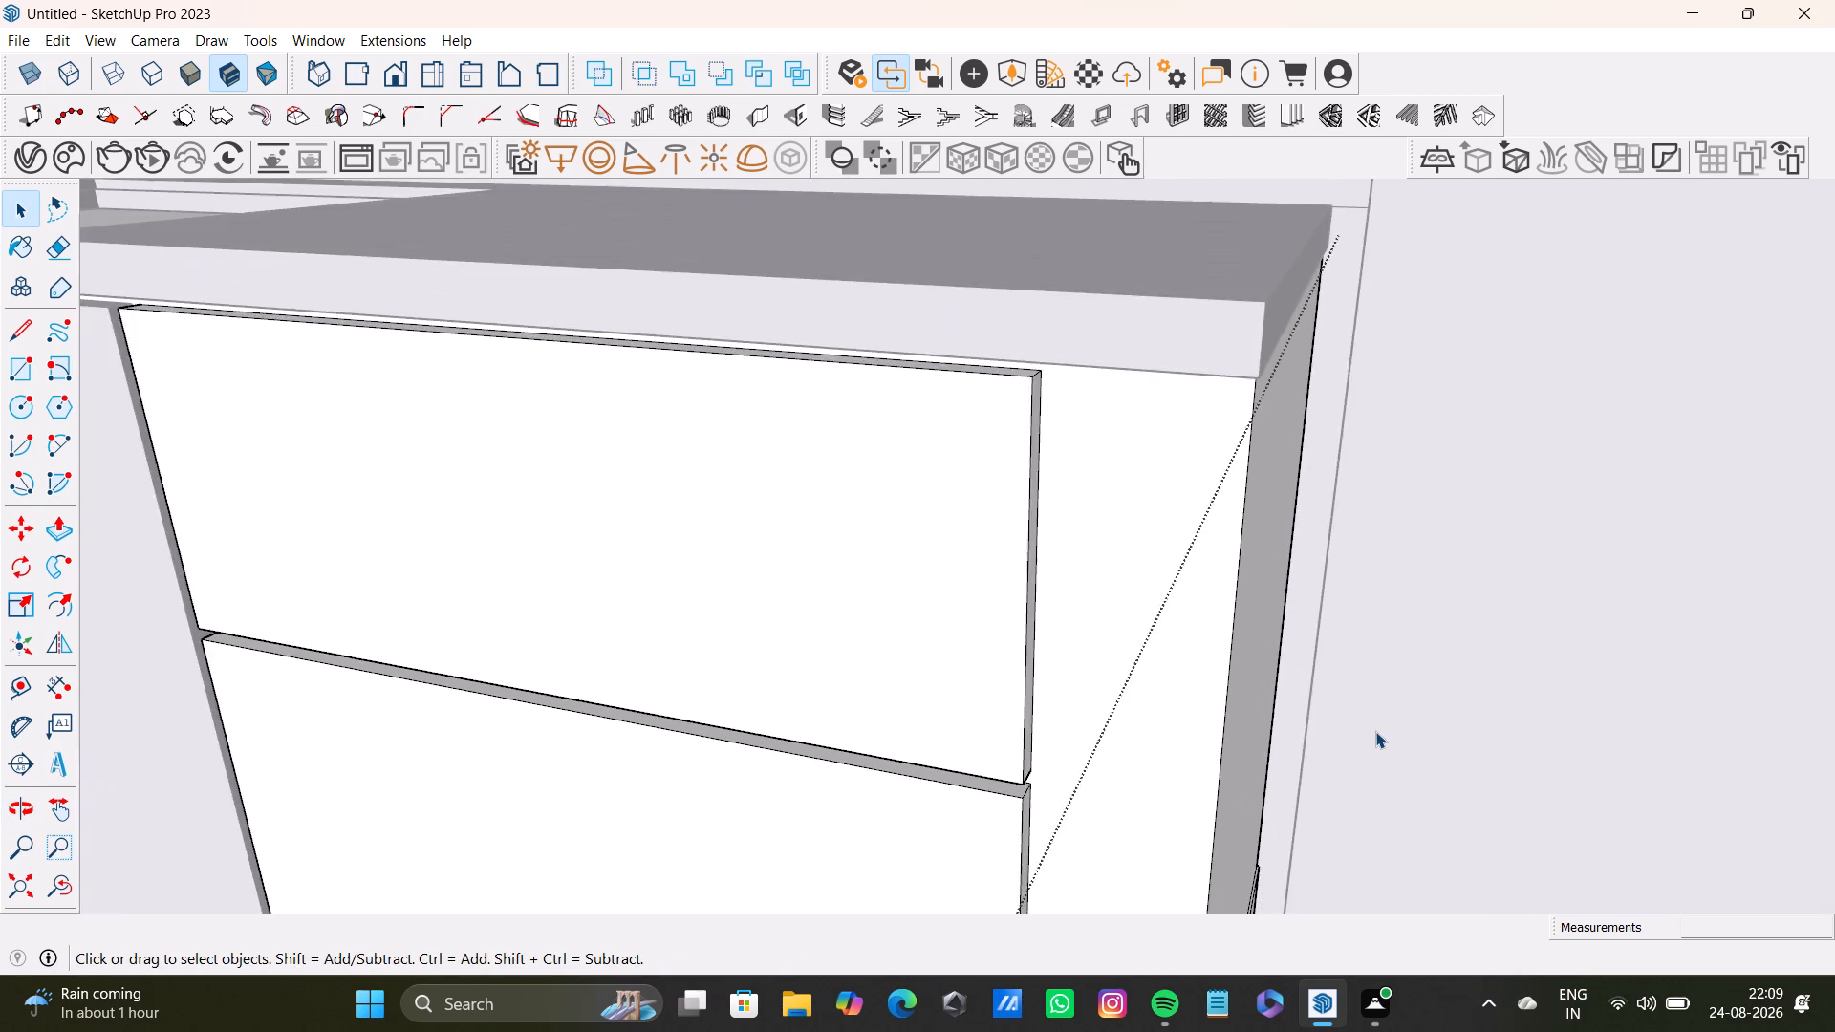
pyautogui.scroll(-3, 1375, 731)
pyautogui.moveTo(1375, 731); pyautogui.dragTo(1380, 486, button='middle')
pyautogui.scroll(-6, 1274, 766)
pyautogui.moveTo(1276, 773); pyautogui.dragTo(1278, 594, button='middle')
pyautogui.scroll(16, 1247, 758)
pyautogui.click(1262, 621)
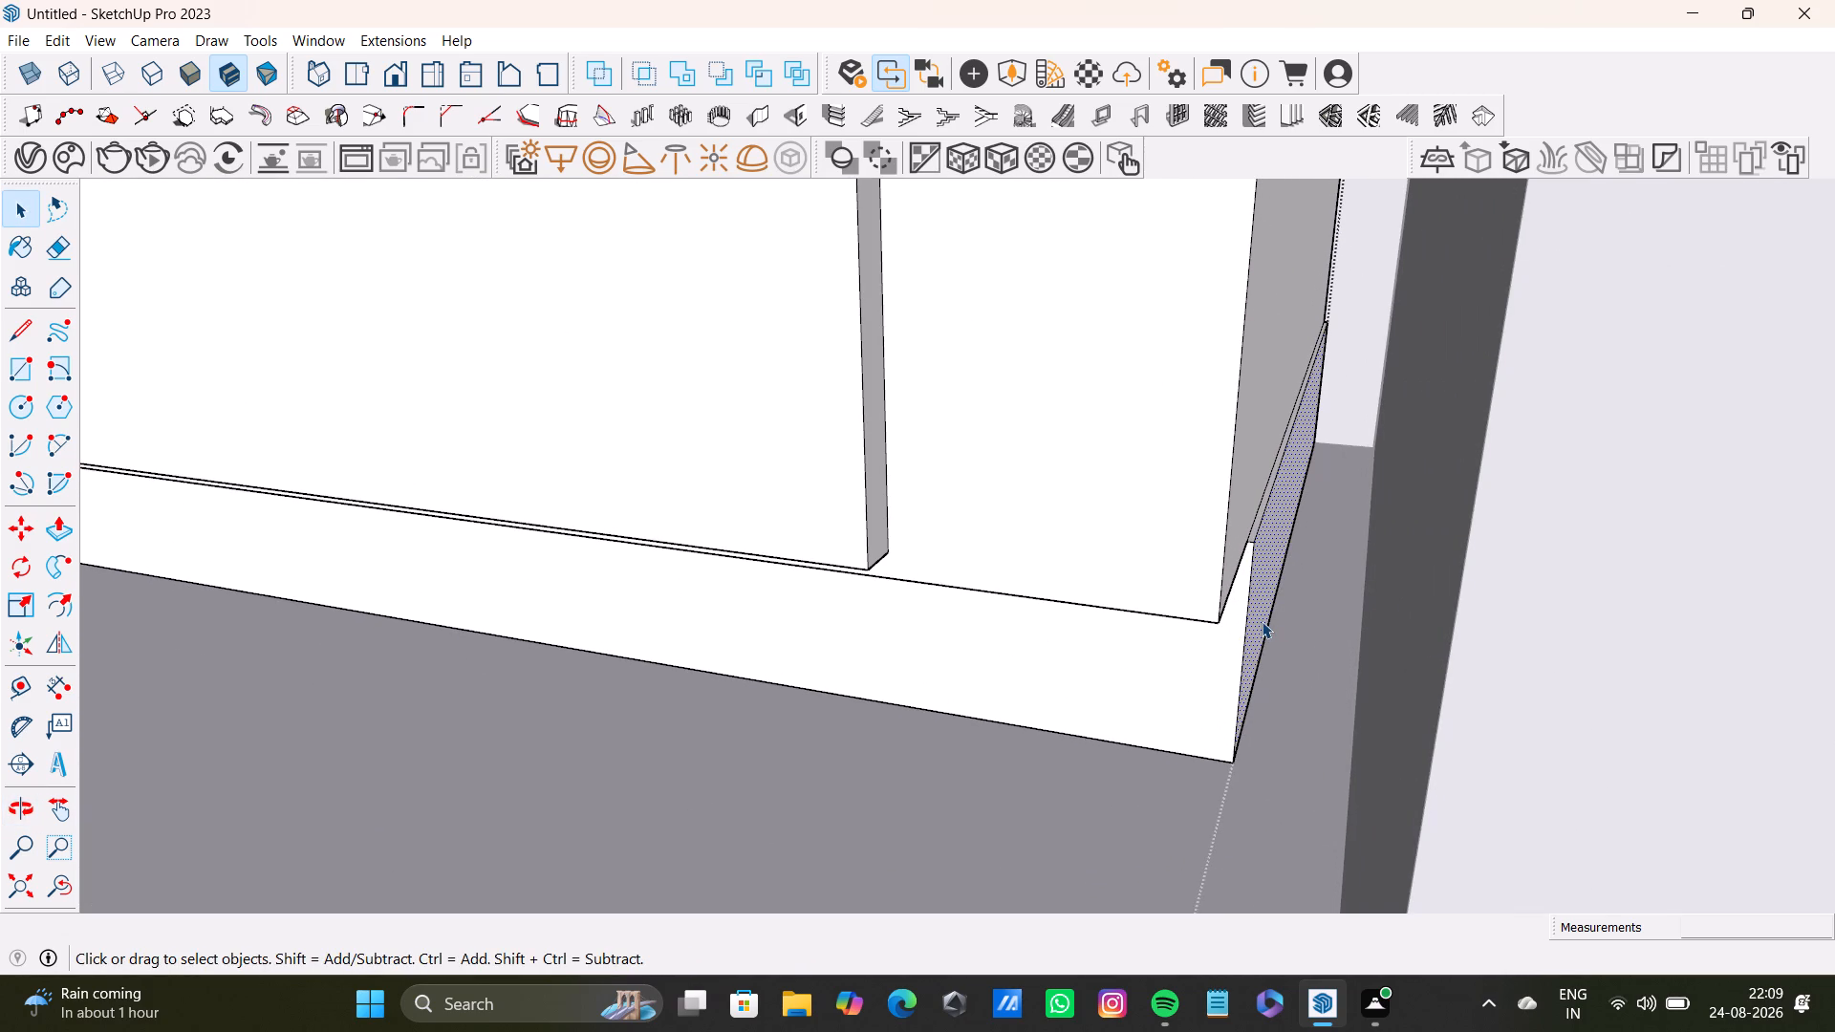
pyautogui.press('p')
pyautogui.moveTo(1262, 621); pyautogui.dragTo(1344, 633)
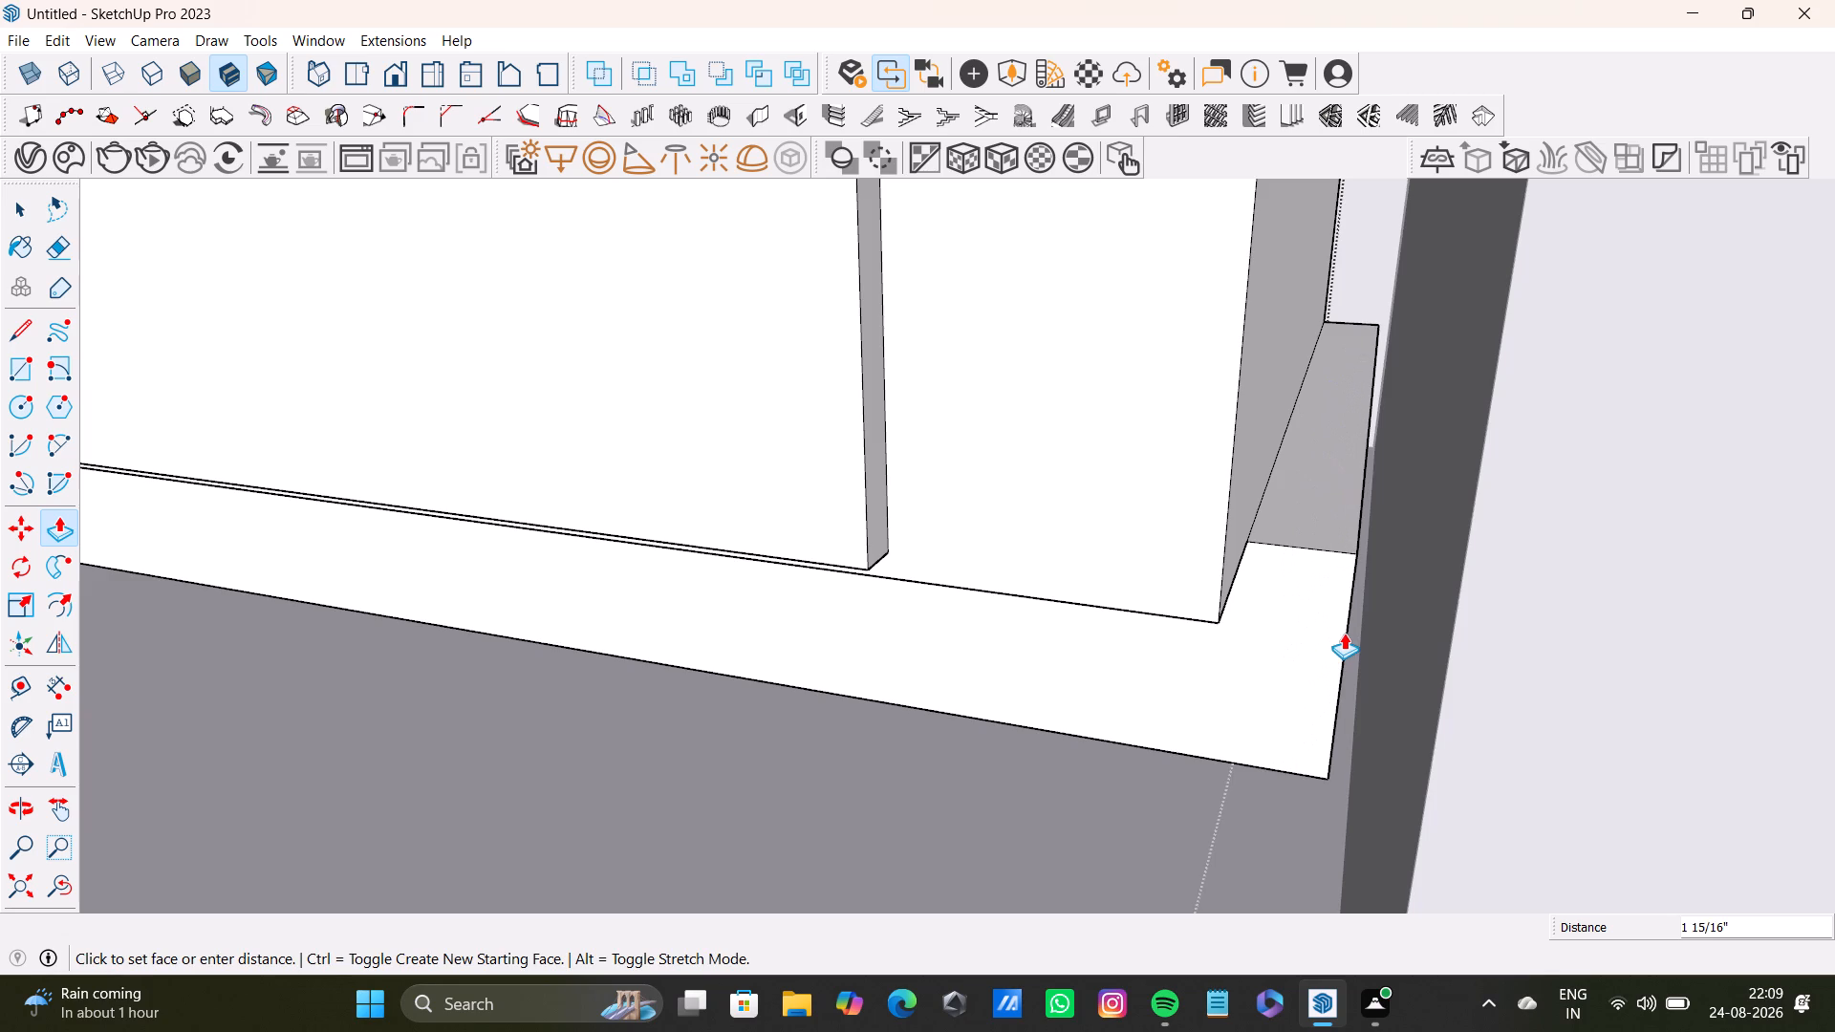
pyautogui.moveTo(1344, 633); pyautogui.dragTo(1345, 632)
pyautogui.press('space')
# Push/Pull the end cabinet's side face above the toe-kick about 1 15/16" outward toward the block.
pyautogui.scroll(-10, 1236, 518)
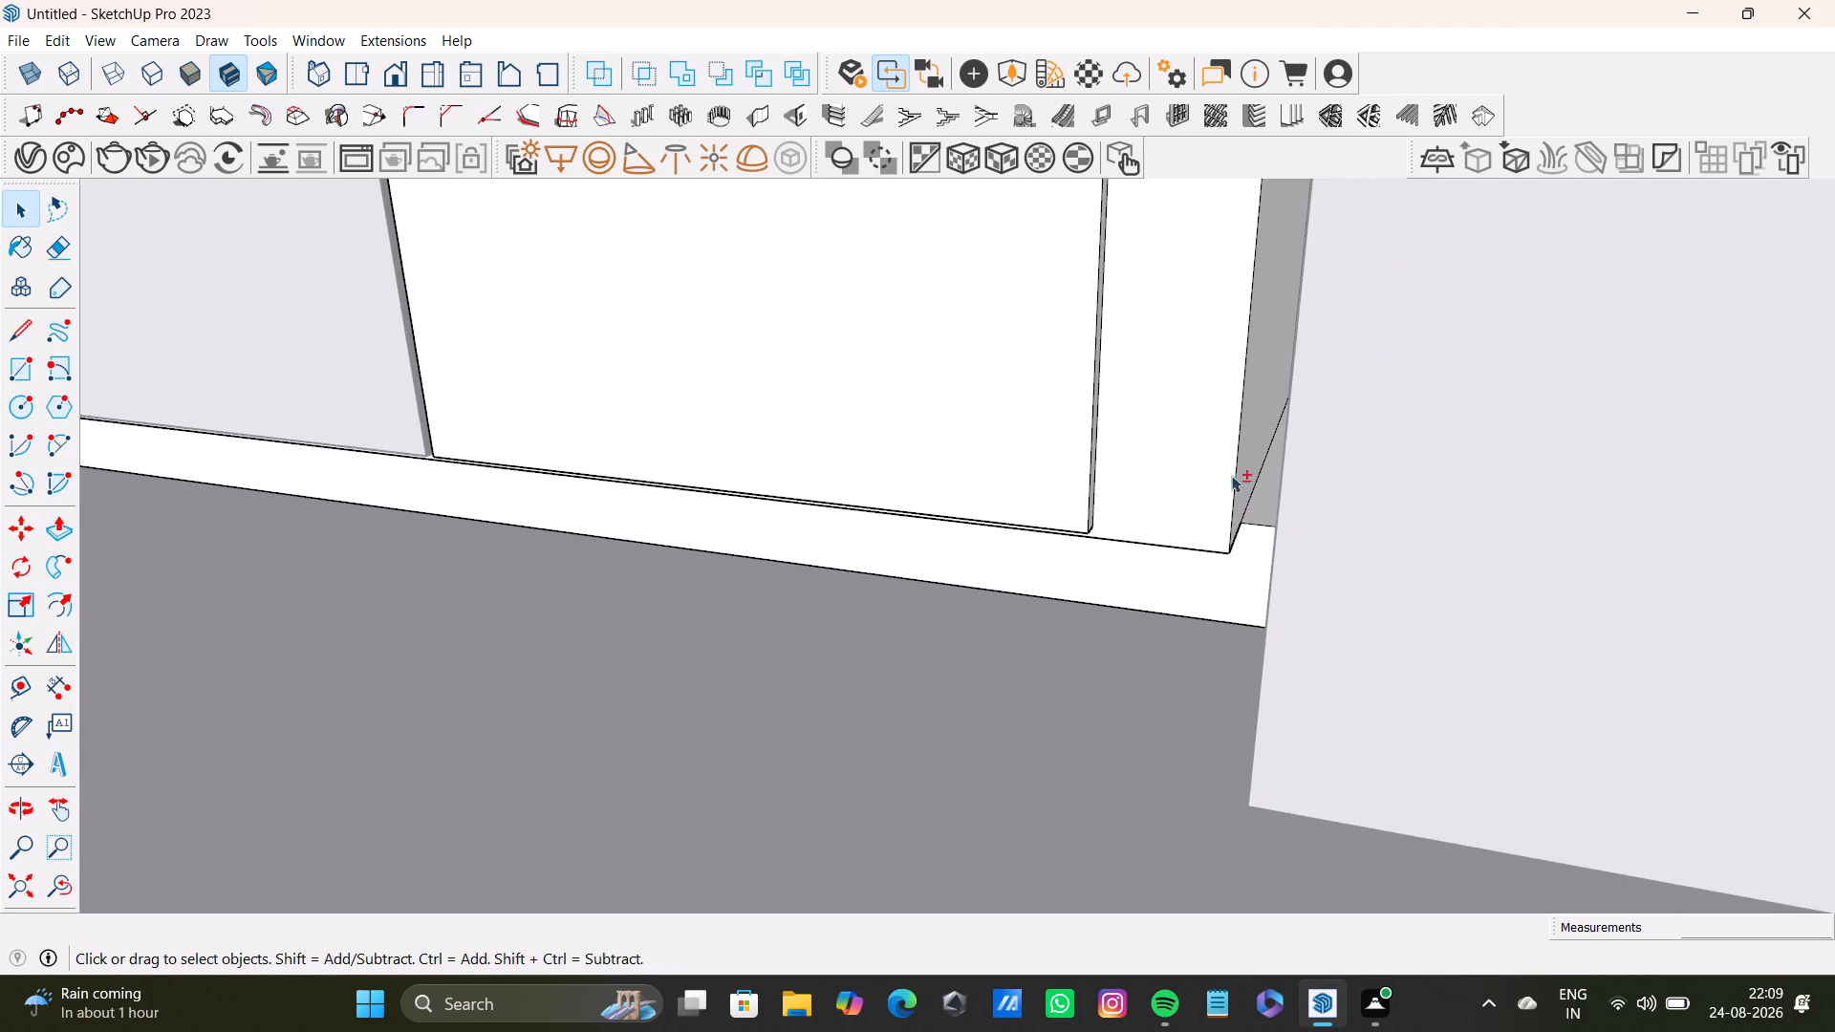
pyautogui.keyDown('shift'); pyautogui.moveTo(1231, 475); pyautogui.dragTo(1121, 944, button='middle'); pyautogui.keyUp('shift')
pyautogui.keyDown('shift'); pyautogui.scroll(-9, 1121, 928); pyautogui.keyUp('shift')
pyautogui.keyDown('shift'); pyautogui.moveTo(1130, 581); pyautogui.dragTo(1130, 861, button='middle'); pyautogui.keyUp('shift')
pyautogui.scroll(3, 1119, 674)
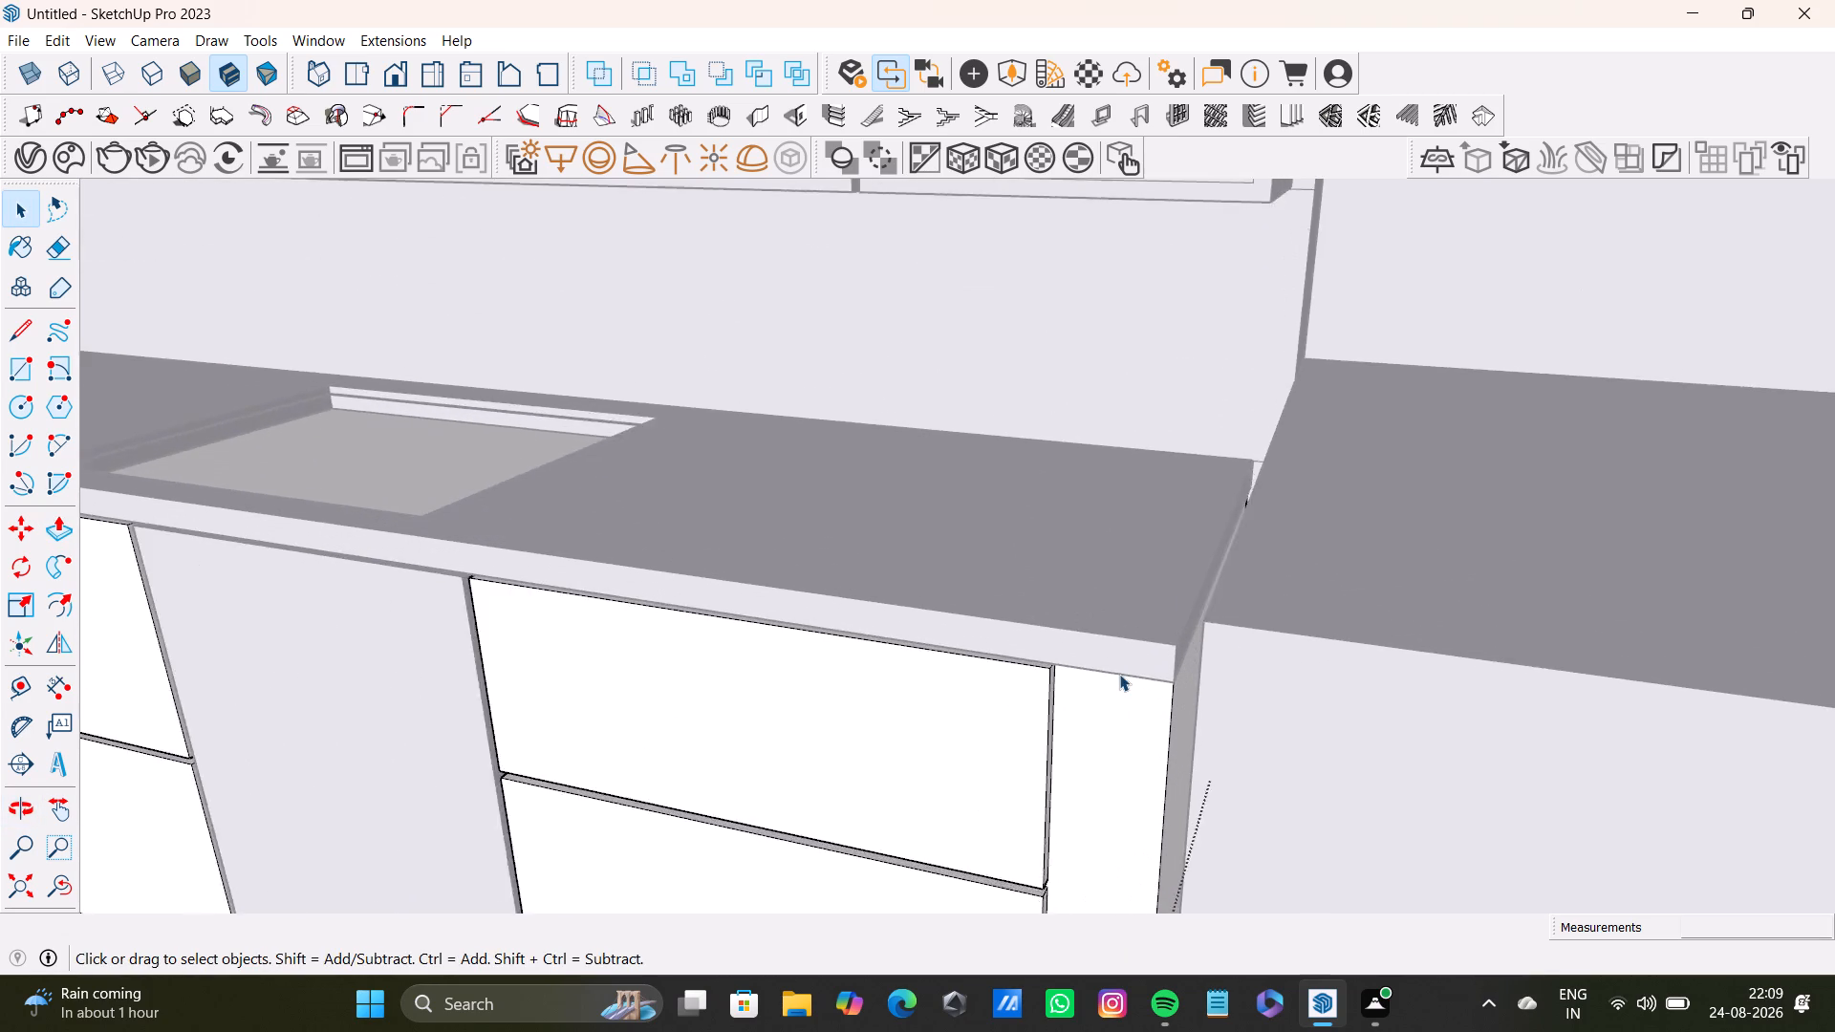
pyautogui.scroll(4, 1119, 674)
pyautogui.moveTo(1134, 676); pyautogui.dragTo(1211, 401, button='middle')
pyautogui.keyDown('shift'); pyautogui.scroll(1, 1208, 408); pyautogui.keyUp('shift')
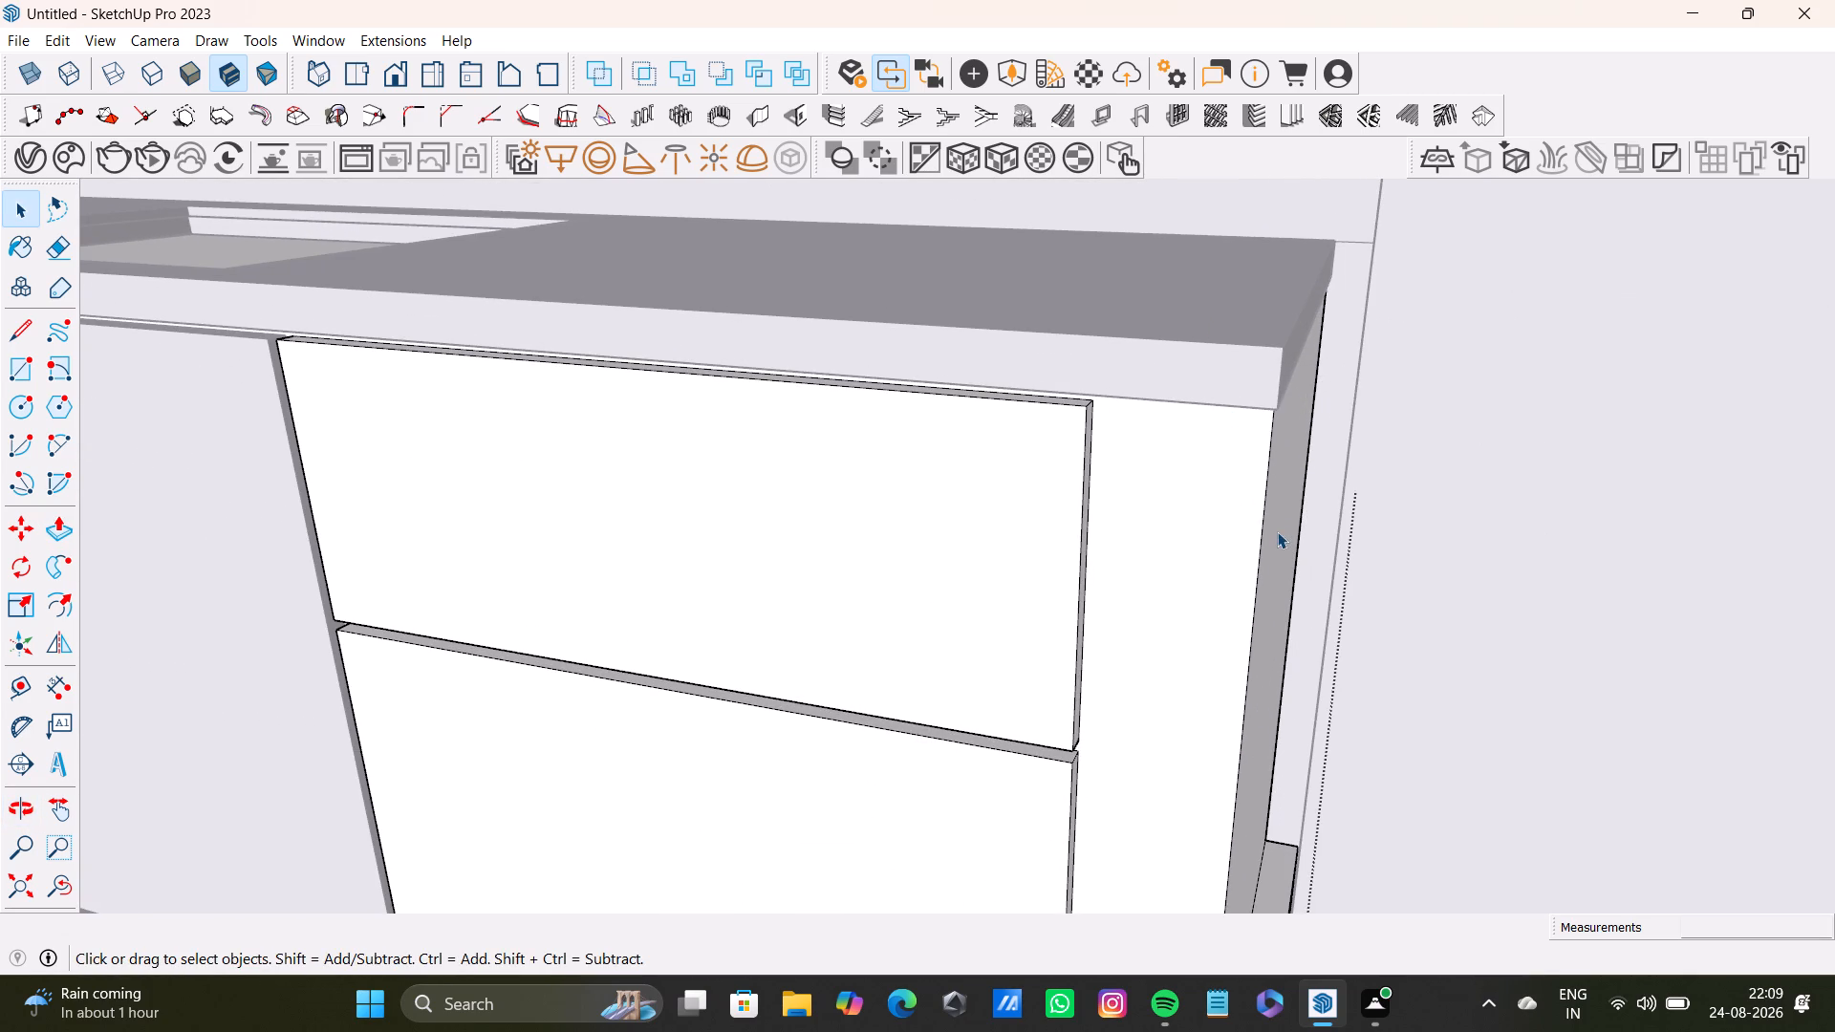
pyautogui.click(1277, 531)
pyautogui.press('p')
pyautogui.moveTo(1273, 543); pyautogui.dragTo(1322, 550)
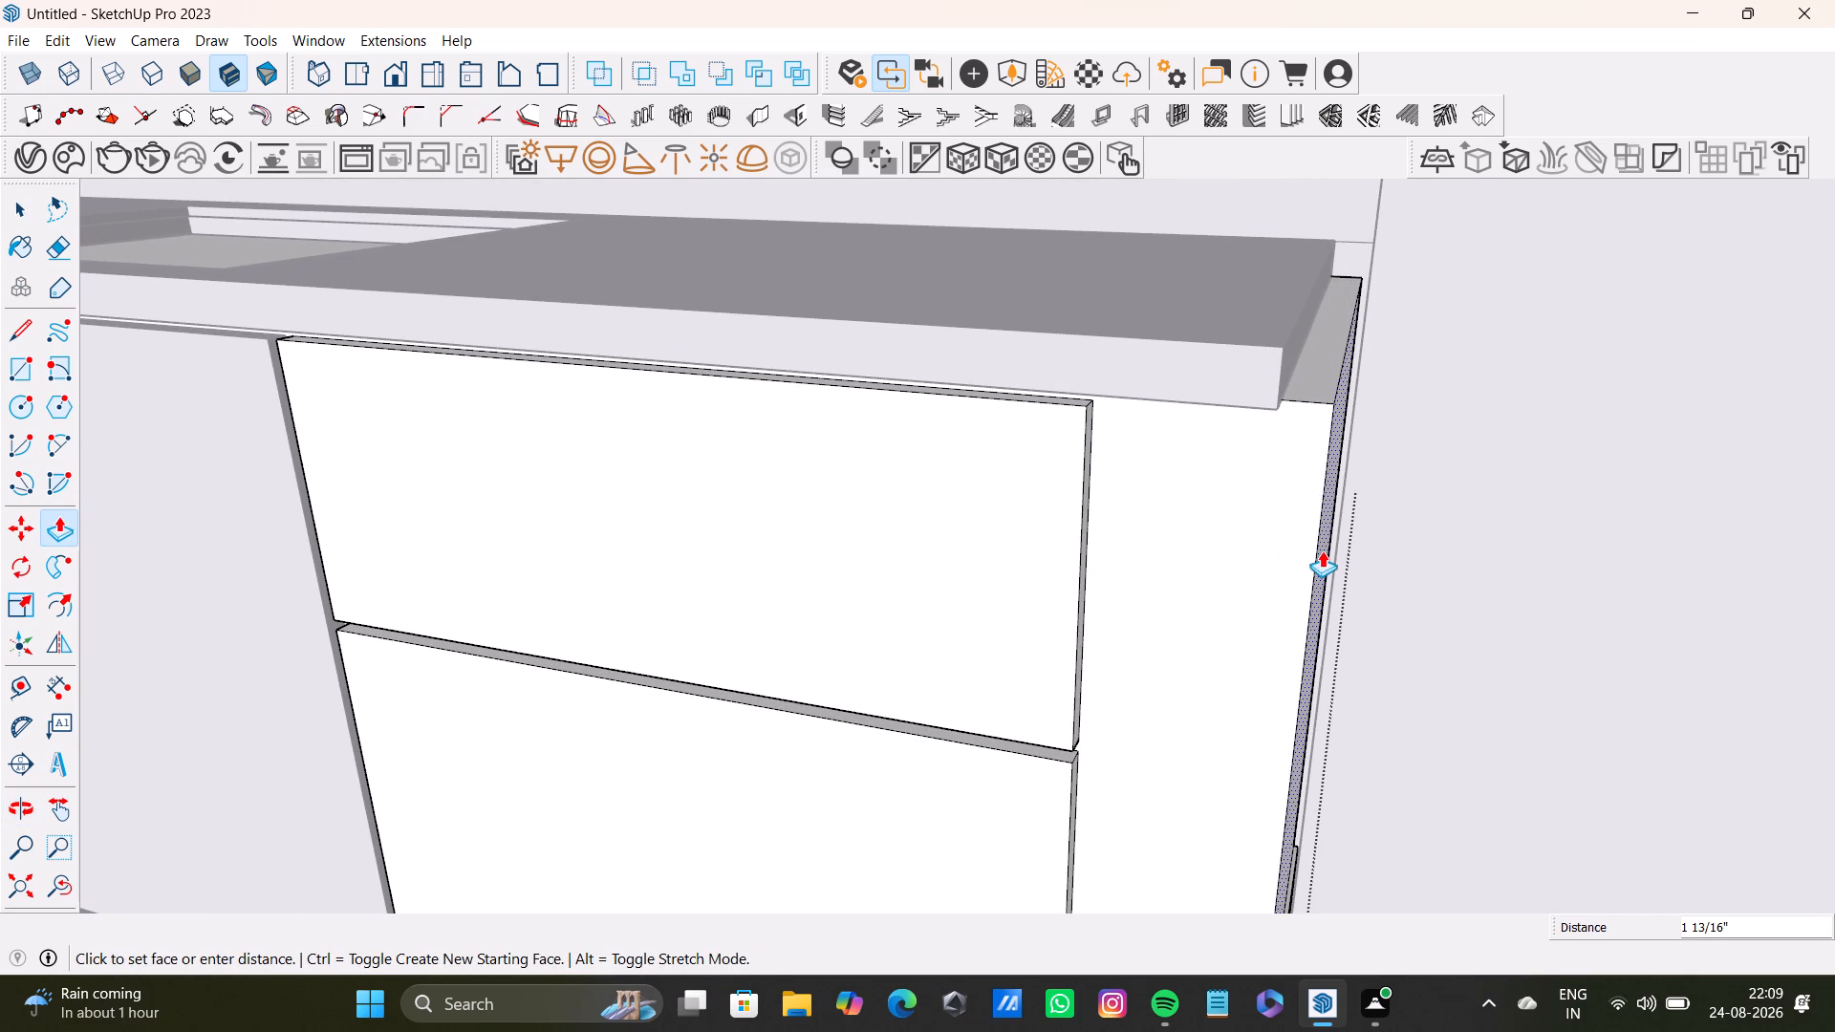
pyautogui.moveTo(1322, 550); pyautogui.dragTo(1325, 550)
# Exit the cabinet group and Push/Pull the countertop's end face about 13/16" toward the block.
pyautogui.scroll(-4, 1308, 579)
pyautogui.keyDown('shift'); pyautogui.moveTo(1299, 633); pyautogui.dragTo(1291, 332, button='middle'); pyautogui.keyUp('shift')
pyautogui.scroll(-3, 1268, 626)
pyautogui.moveTo(1275, 656); pyautogui.dragTo(1349, 632, button='middle')
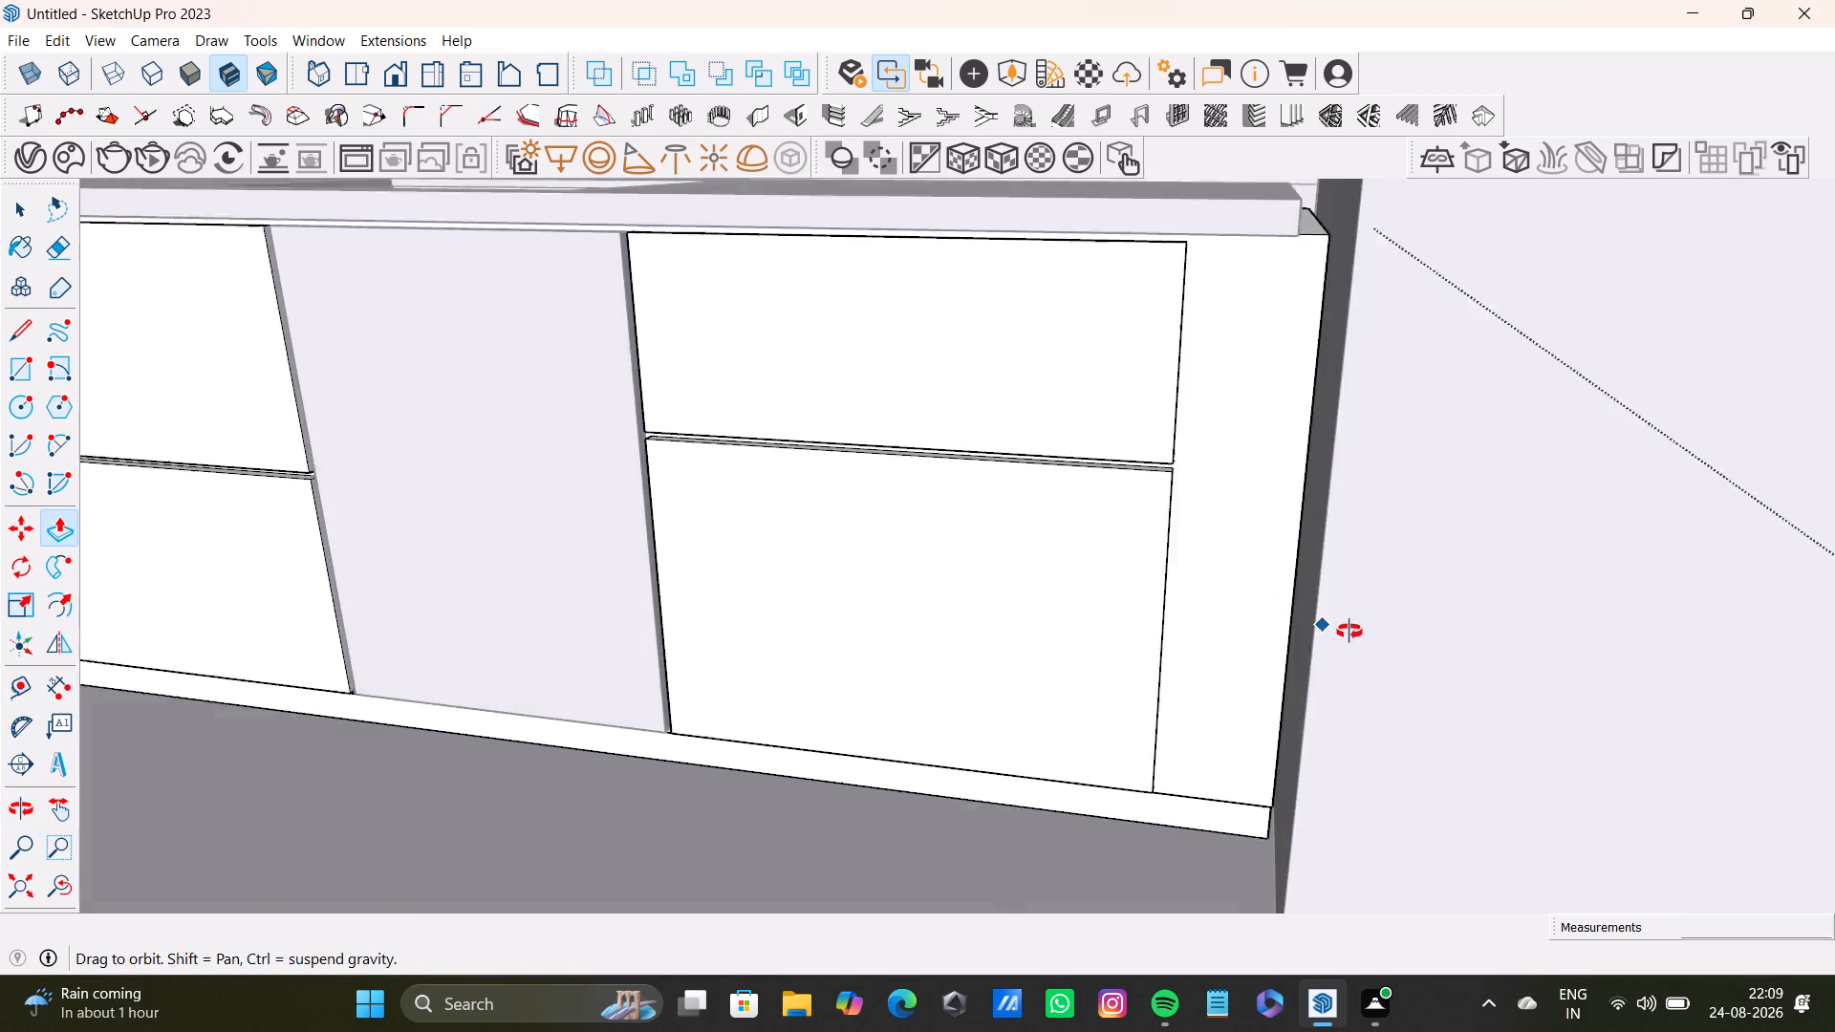
pyautogui.moveTo(1349, 632); pyautogui.dragTo(1323, 755, button='middle')
pyautogui.scroll(-4, 1335, 571)
pyautogui.keyDown('shift'); pyautogui.moveTo(1342, 550); pyautogui.dragTo(1229, 768, button='middle'); pyautogui.keyUp('shift')
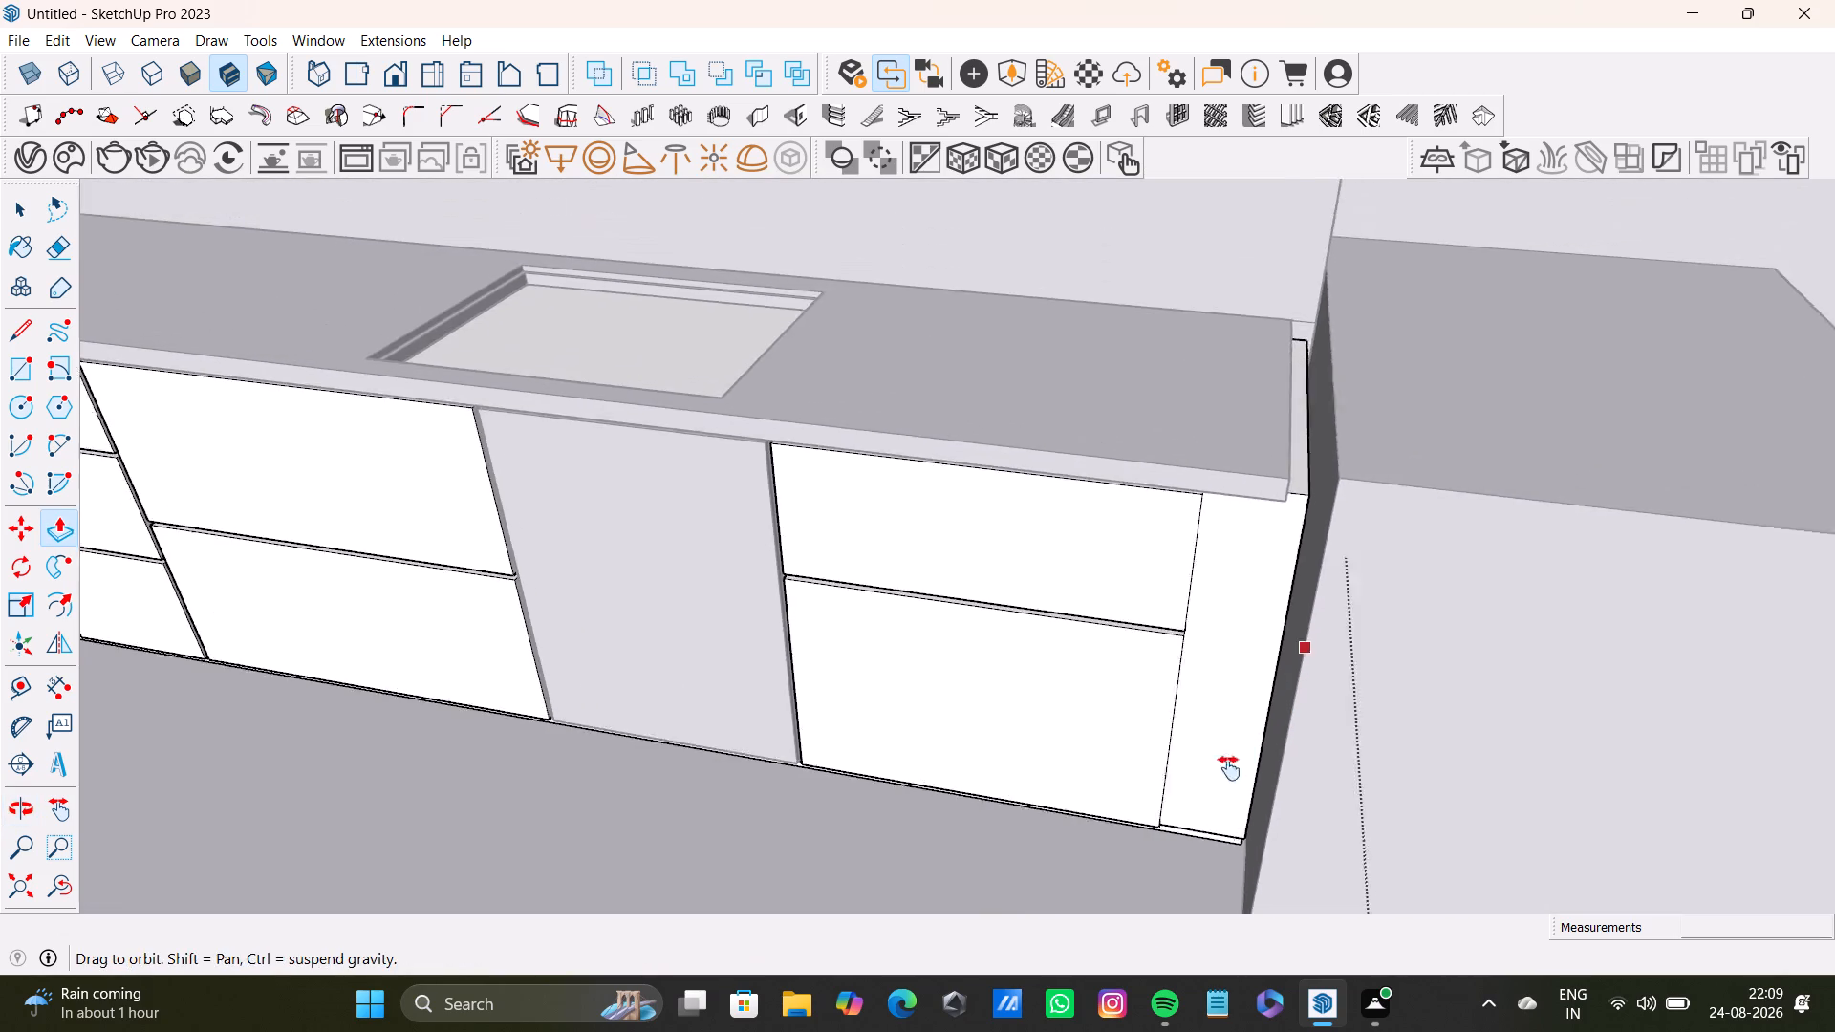
pyautogui.keyDown('shift'); pyautogui.moveTo(1229, 768); pyautogui.dragTo(1177, 822, button='middle'); pyautogui.keyUp('shift')
pyautogui.scroll(9, 1160, 690)
pyautogui.moveTo(1203, 620); pyautogui.dragTo(1151, 640, button='middle')
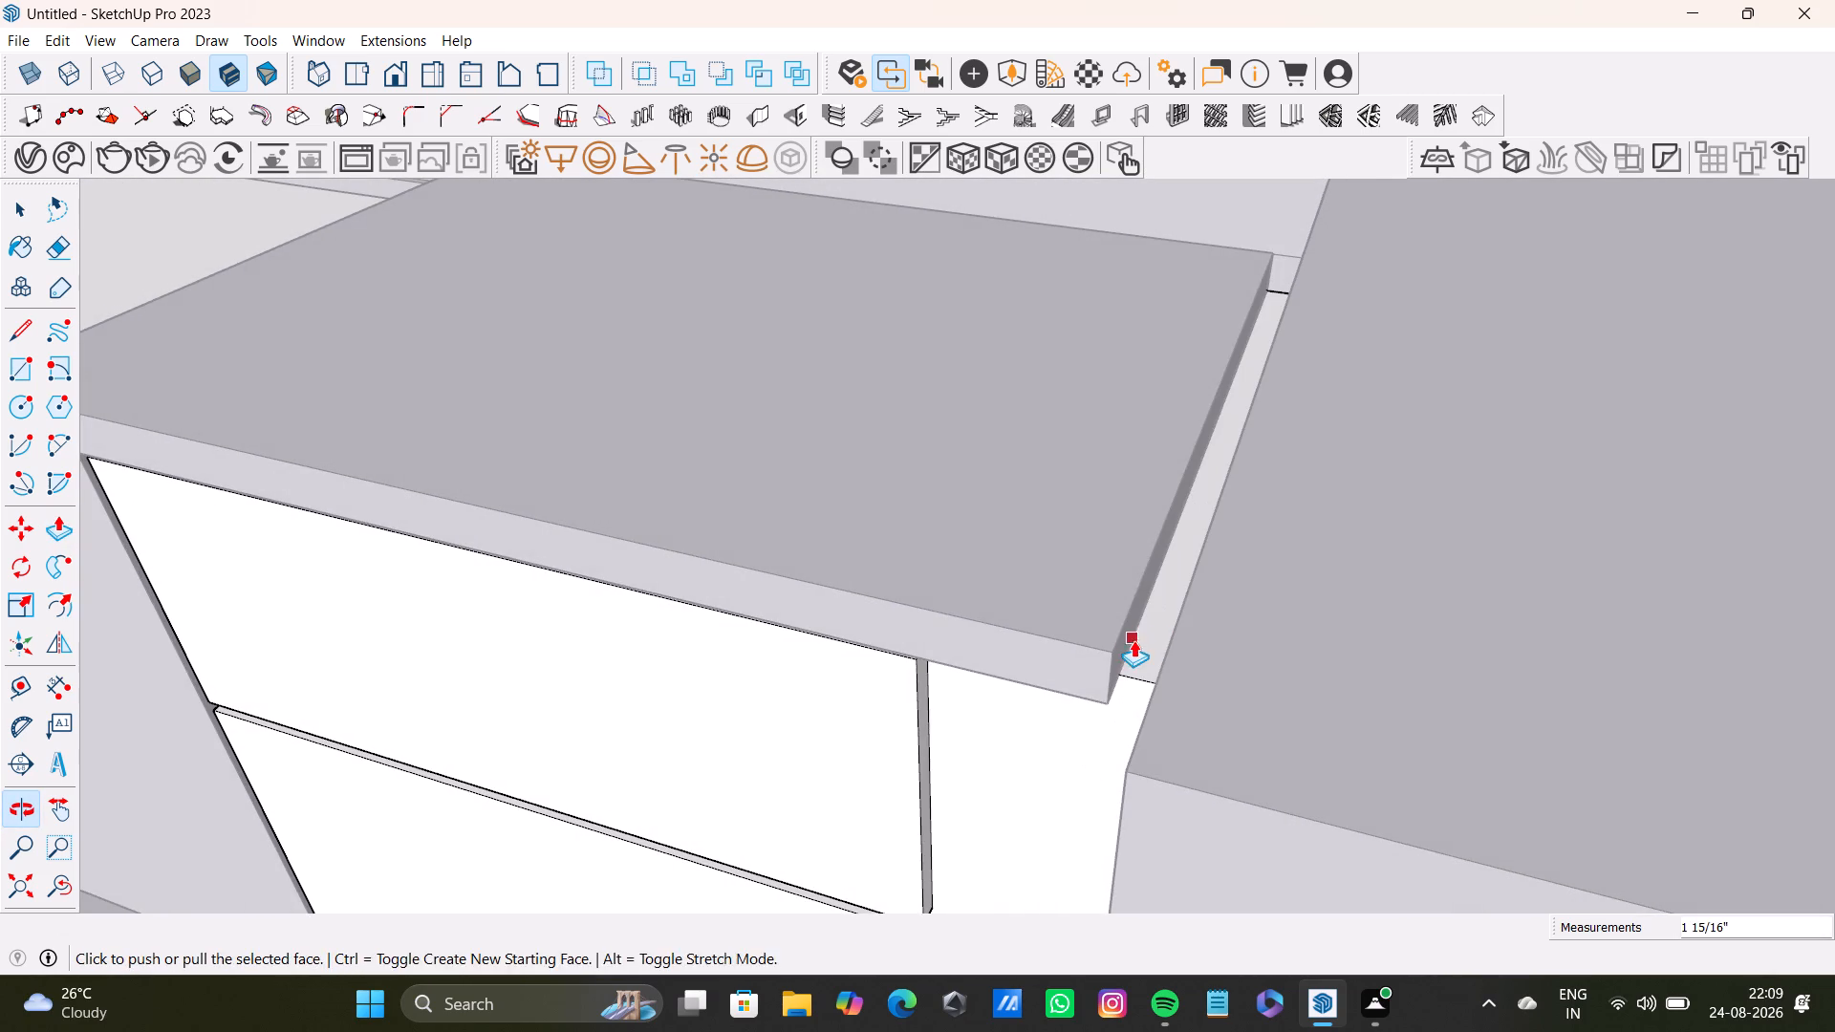
pyautogui.press('space')
pyautogui.doubleClick(1132, 640)
pyautogui.click(1126, 643)
pyautogui.doubleClick(1105, 616)
pyautogui.click(1132, 654)
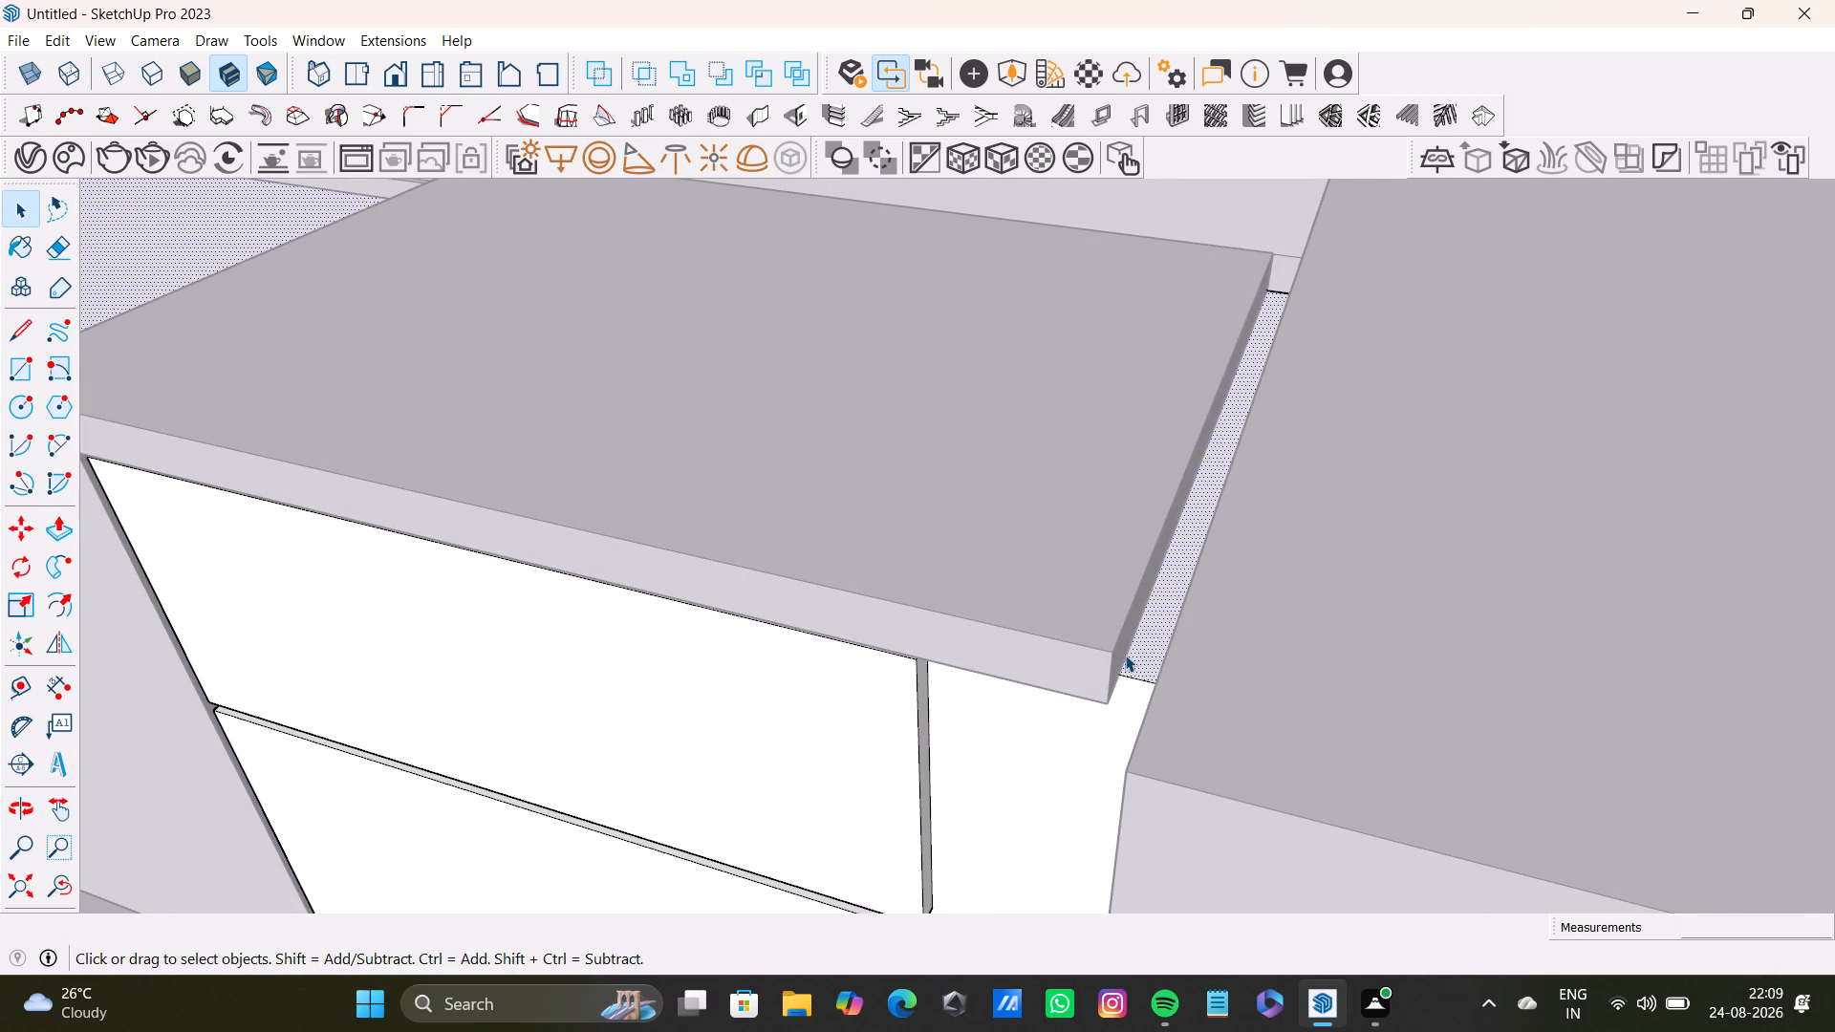
pyautogui.tripleClick(1121, 655)
pyautogui.click(1118, 660)
pyautogui.scroll(-16, 1072, 652)
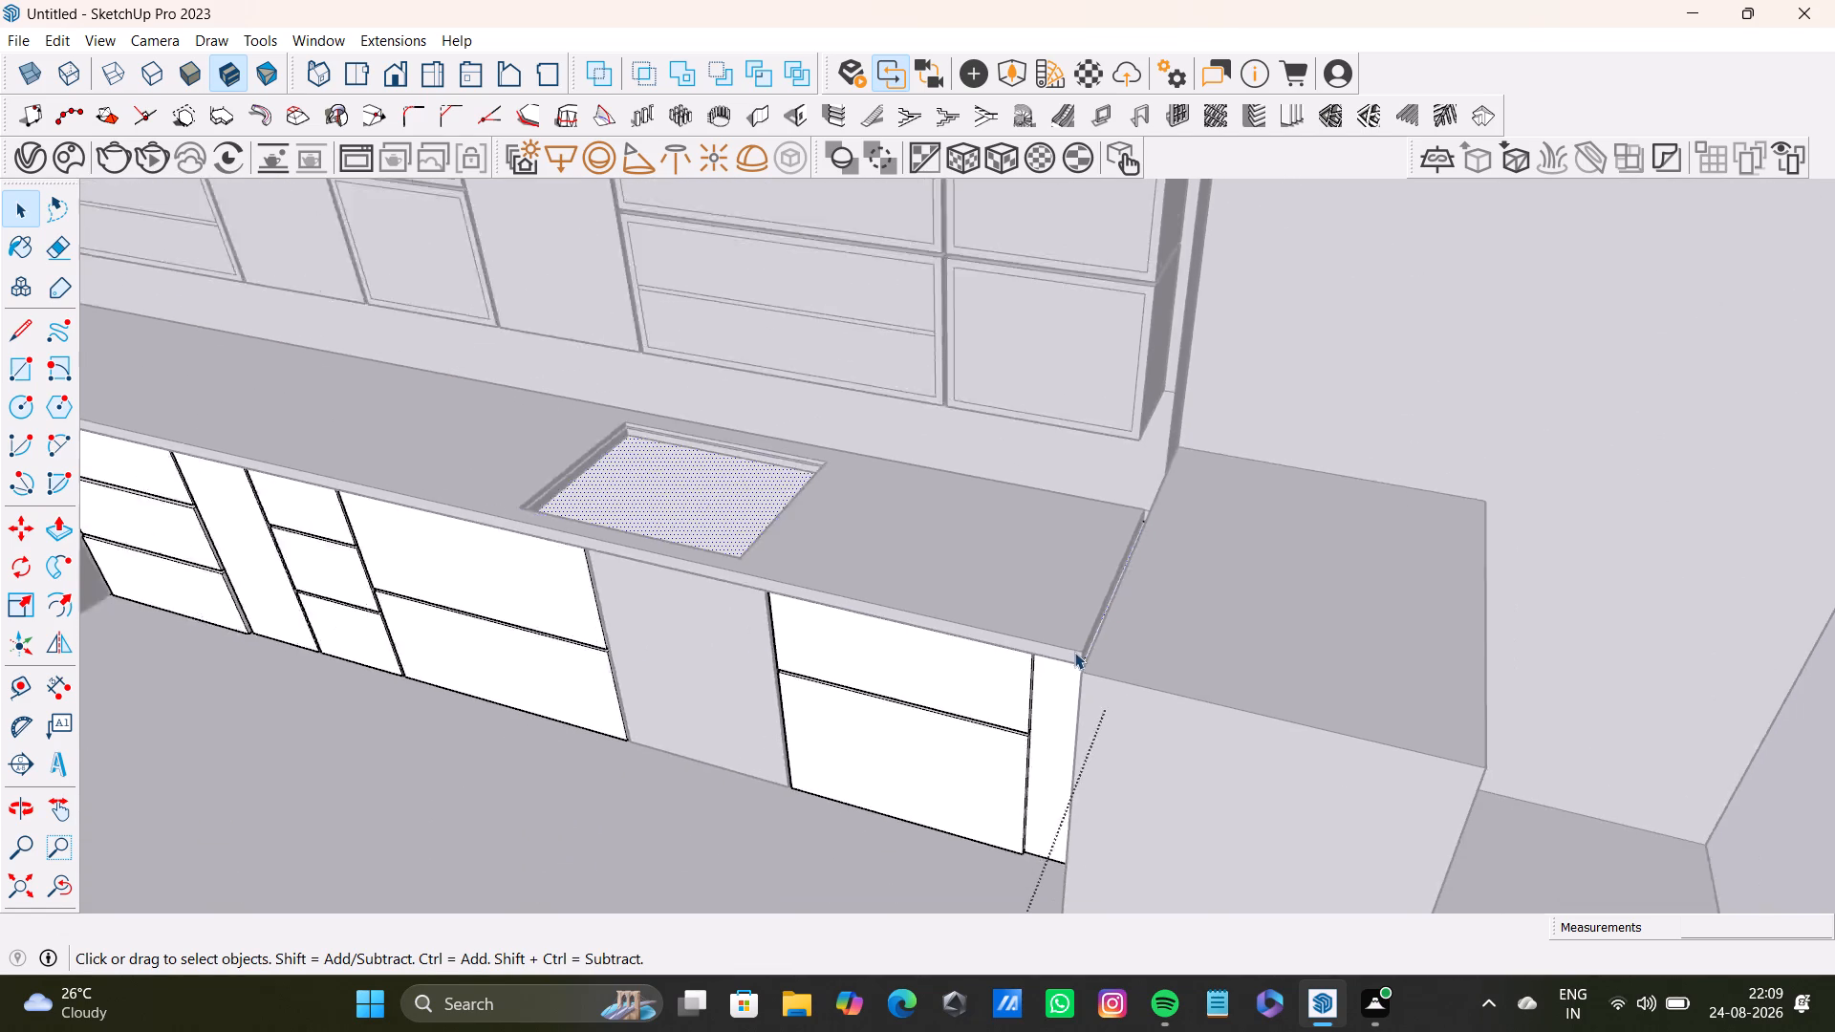
pyautogui.scroll(-7, 1074, 652)
pyautogui.click(1623, 578)
pyautogui.scroll(14, 898, 665)
pyautogui.moveTo(1250, 607); pyautogui.dragTo(1152, 656, button='middle')
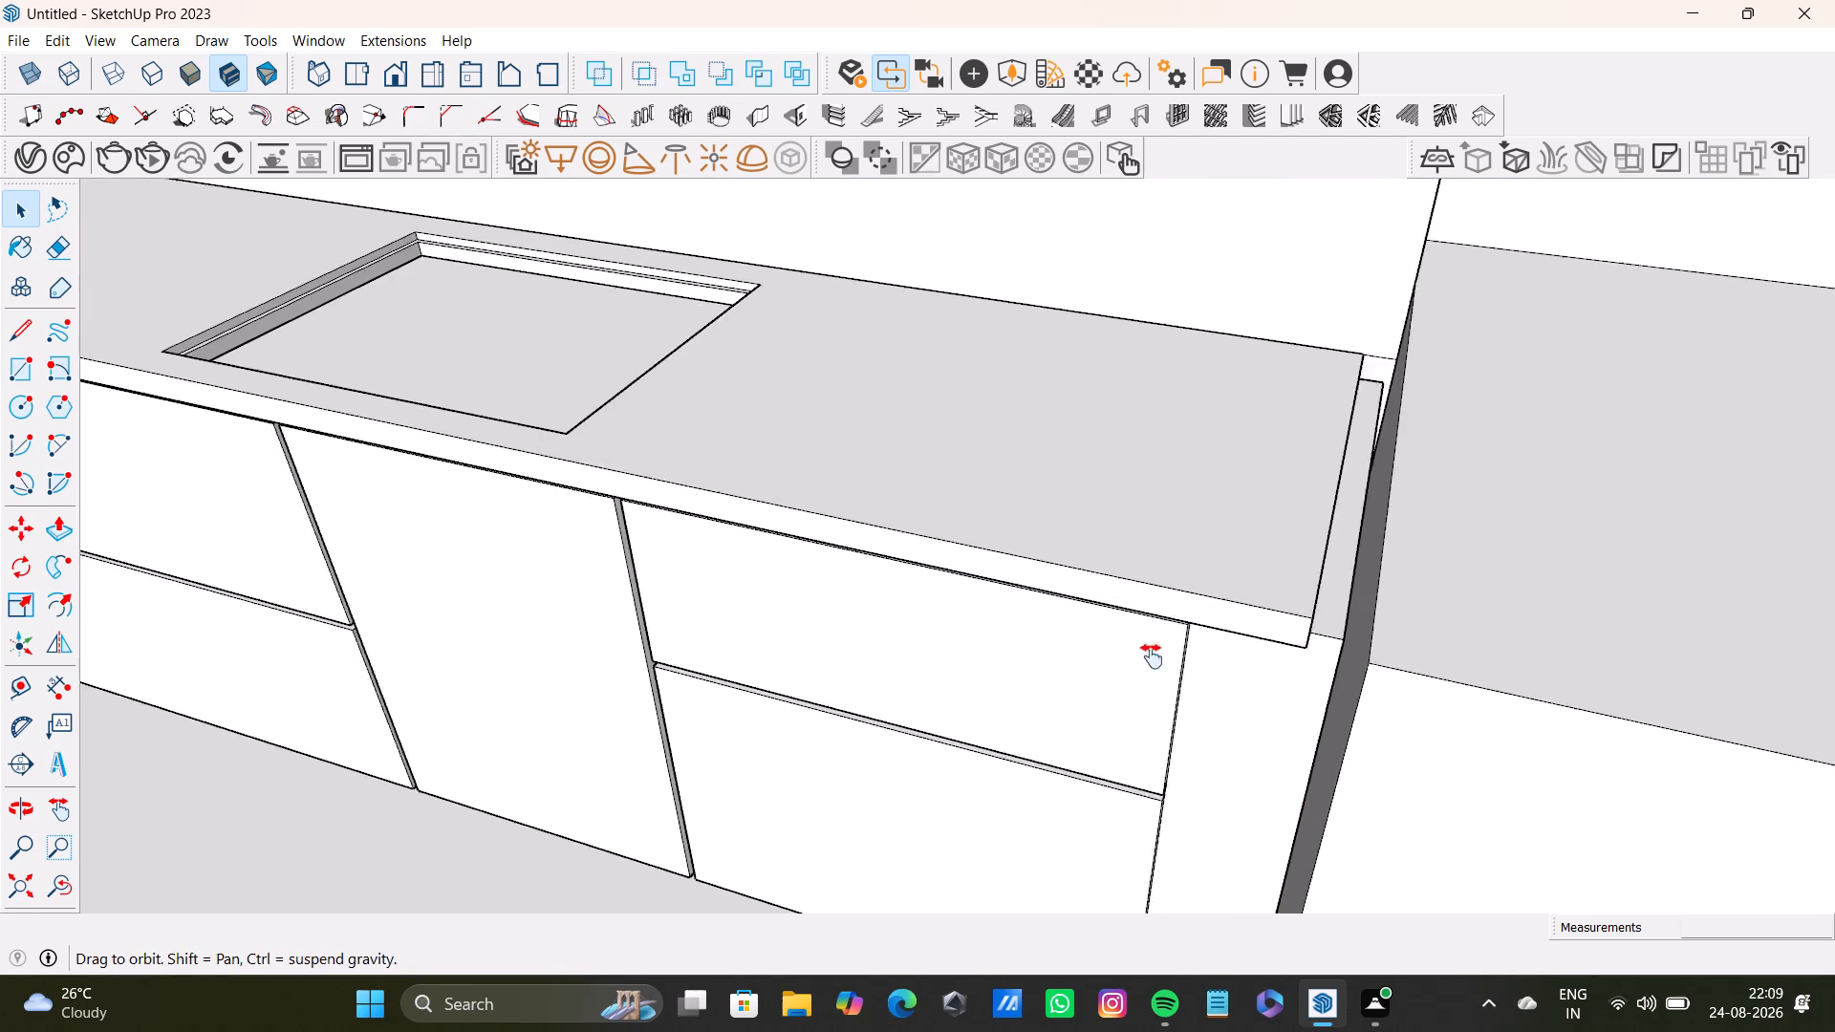
pyautogui.moveTo(1152, 656); pyautogui.dragTo(1137, 668, button='middle')
pyautogui.scroll(8, 1216, 645)
pyautogui.moveTo(1237, 653); pyautogui.dragTo(1199, 584, button='middle')
pyautogui.click(1231, 600)
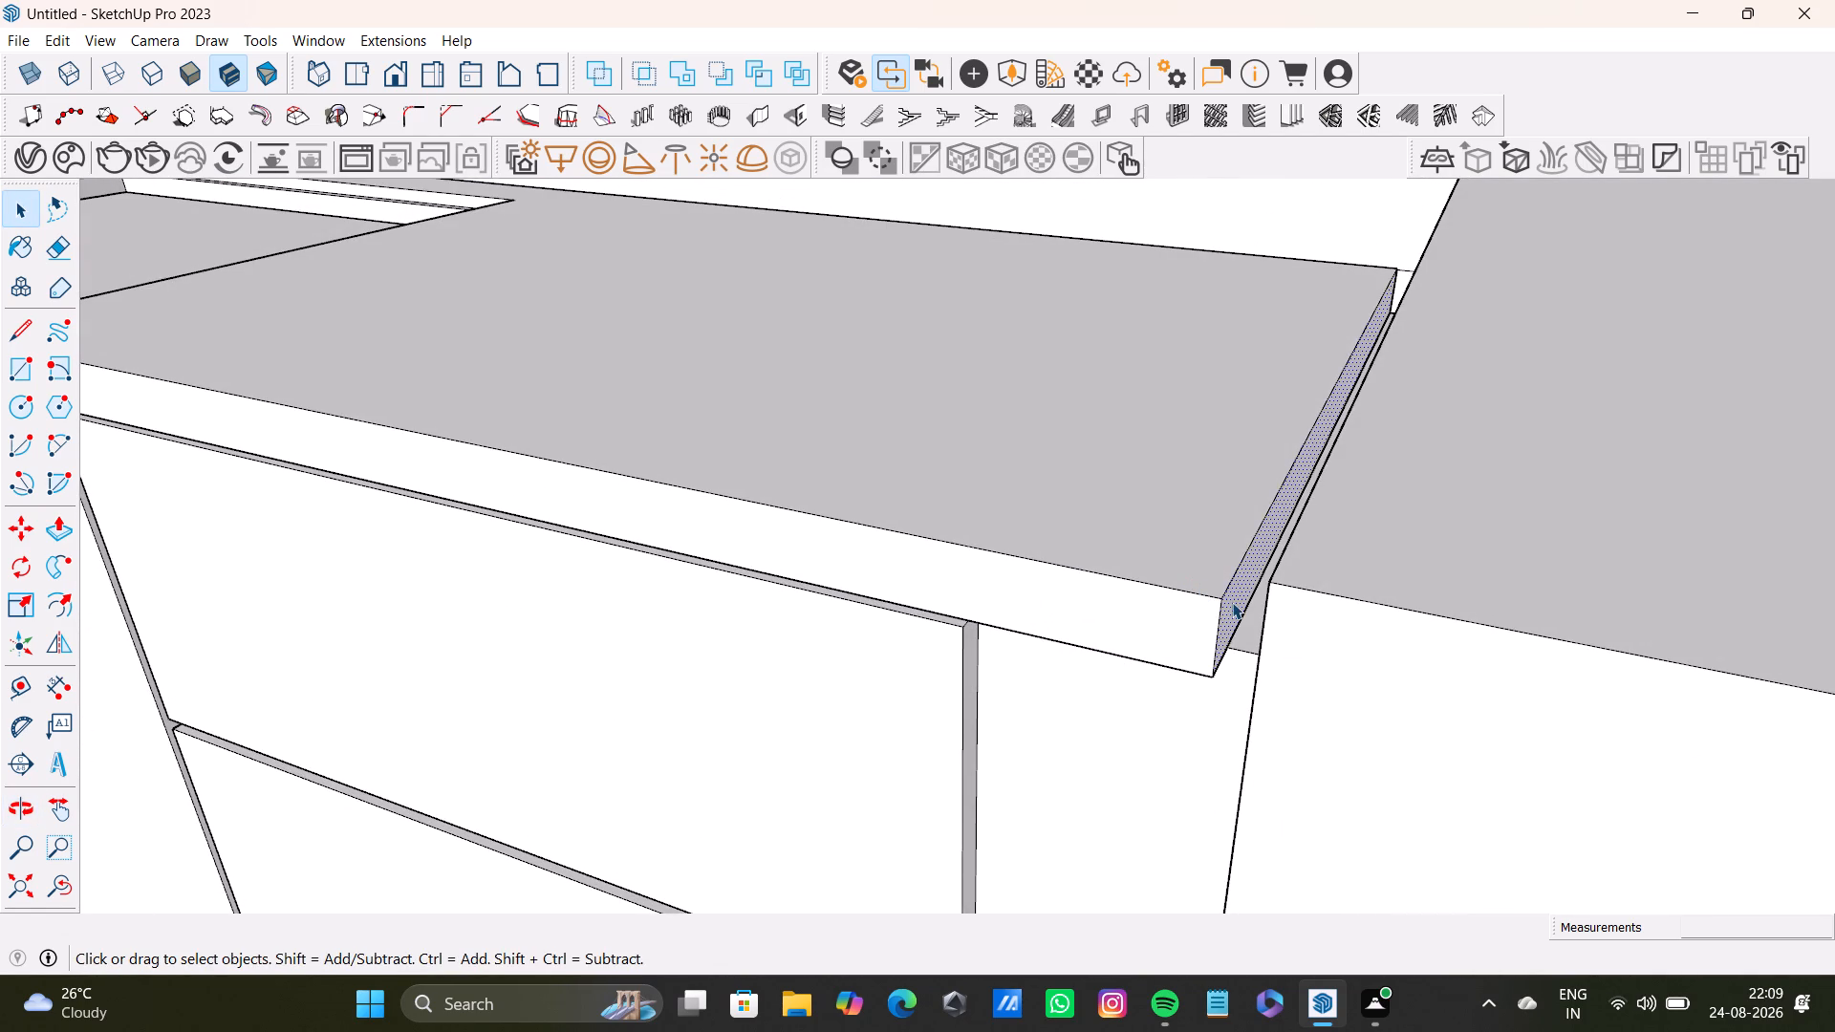
pyautogui.press('p')
pyautogui.moveTo(1232, 603); pyautogui.dragTo(1269, 617)
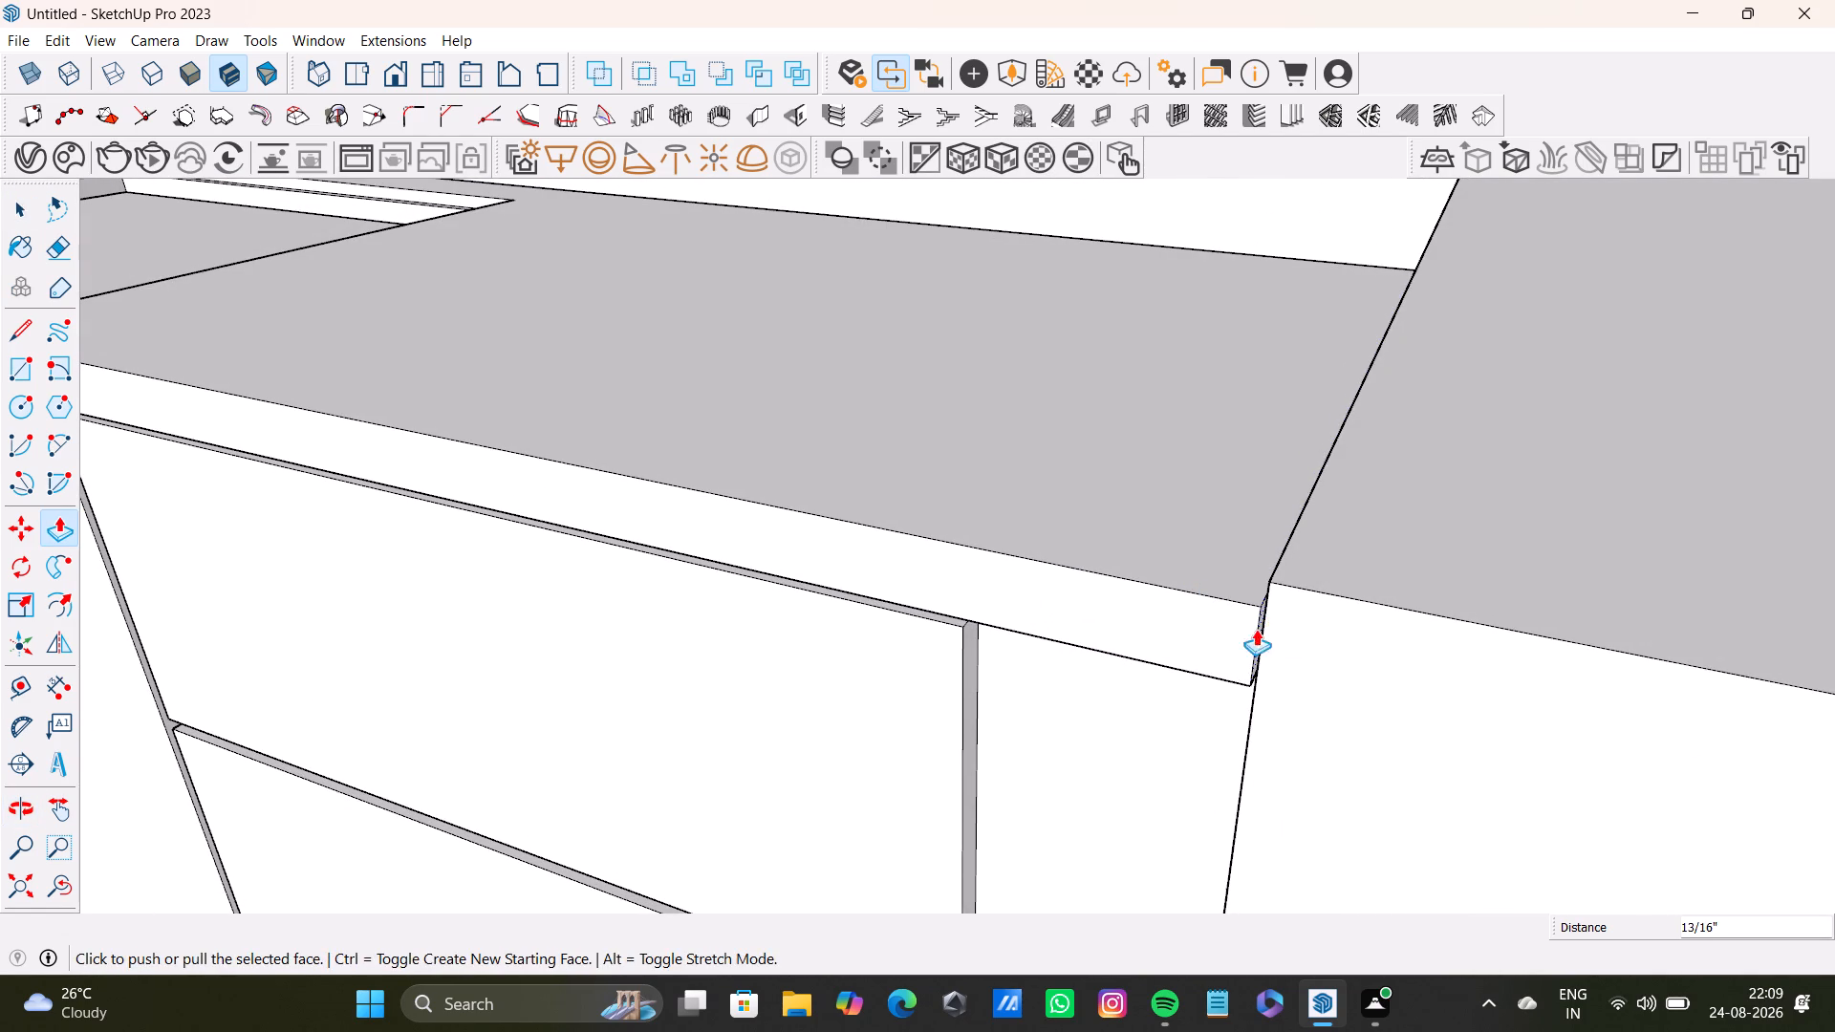
# Push/Pull the countertop's end face further outward to cover the extended cabinet and meet the block.
pyautogui.scroll(-3, 1220, 667)
pyautogui.moveTo(1216, 679); pyautogui.dragTo(1308, 639, button='middle')
pyautogui.scroll(9, 1313, 580)
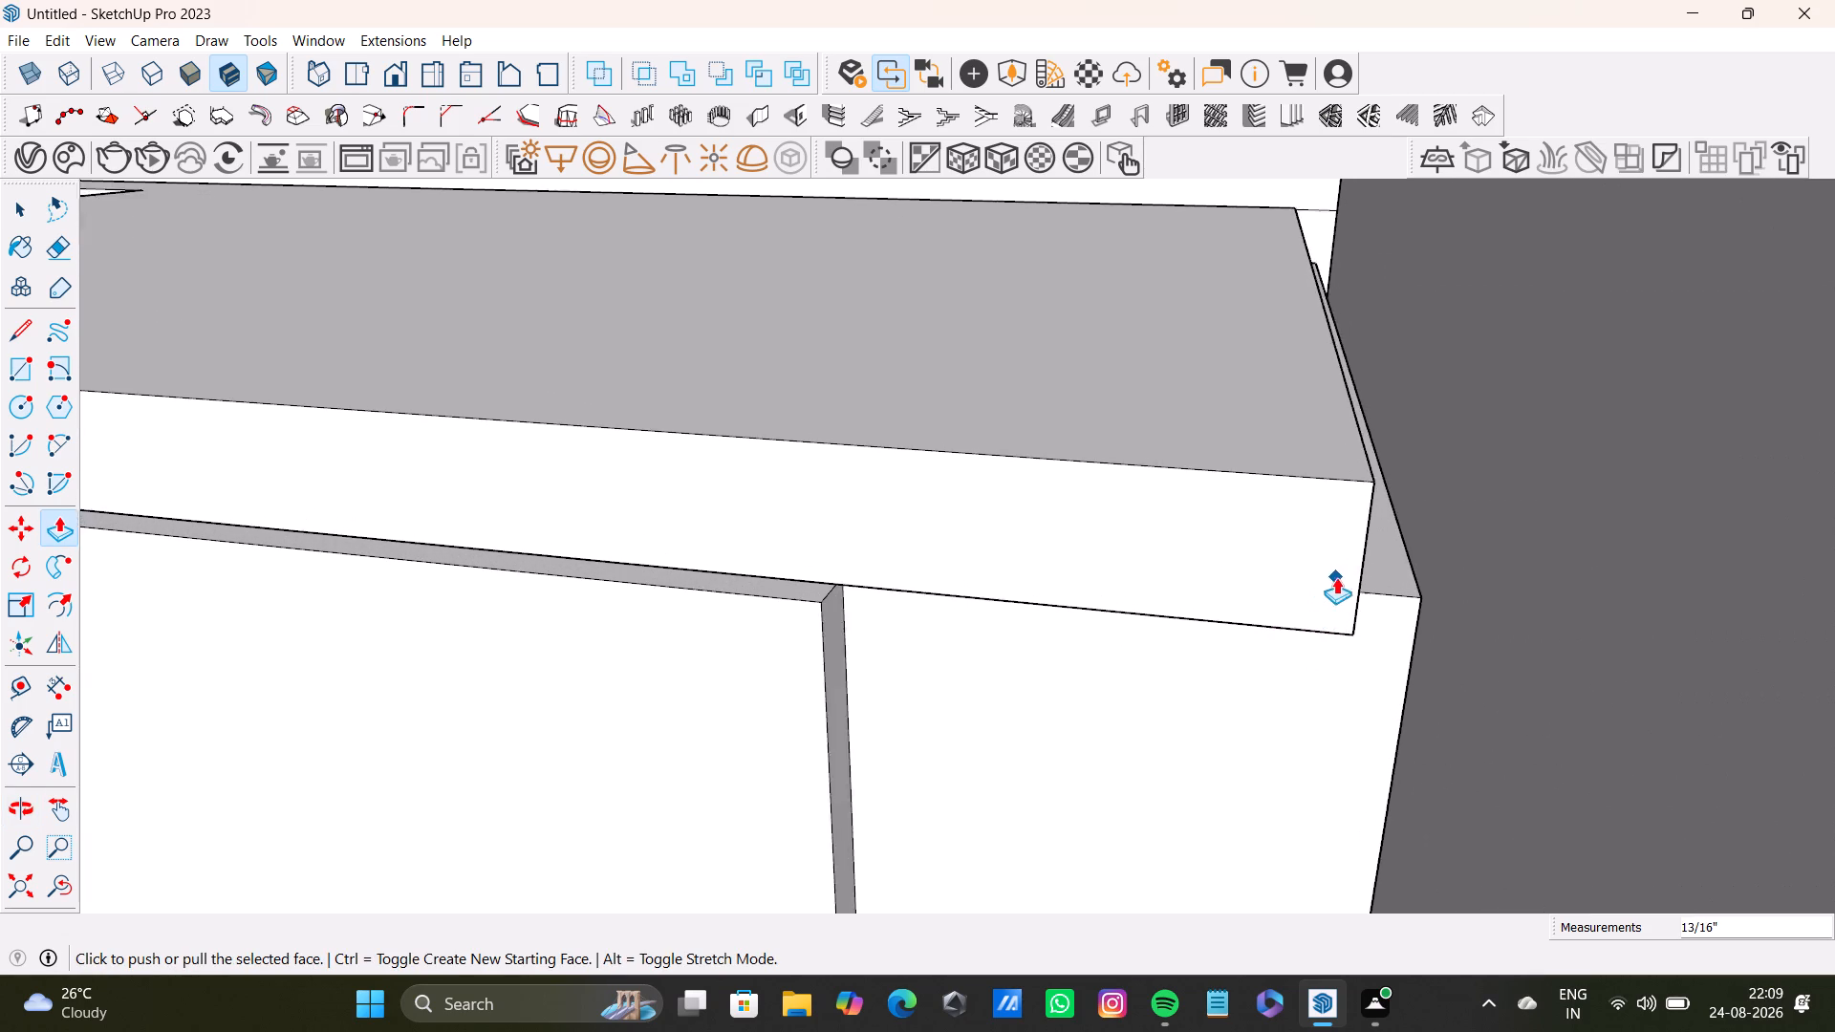
pyautogui.scroll(3, 1336, 577)
pyautogui.moveTo(1368, 591); pyautogui.dragTo(1281, 546, button='middle')
pyautogui.scroll(1, 1385, 523)
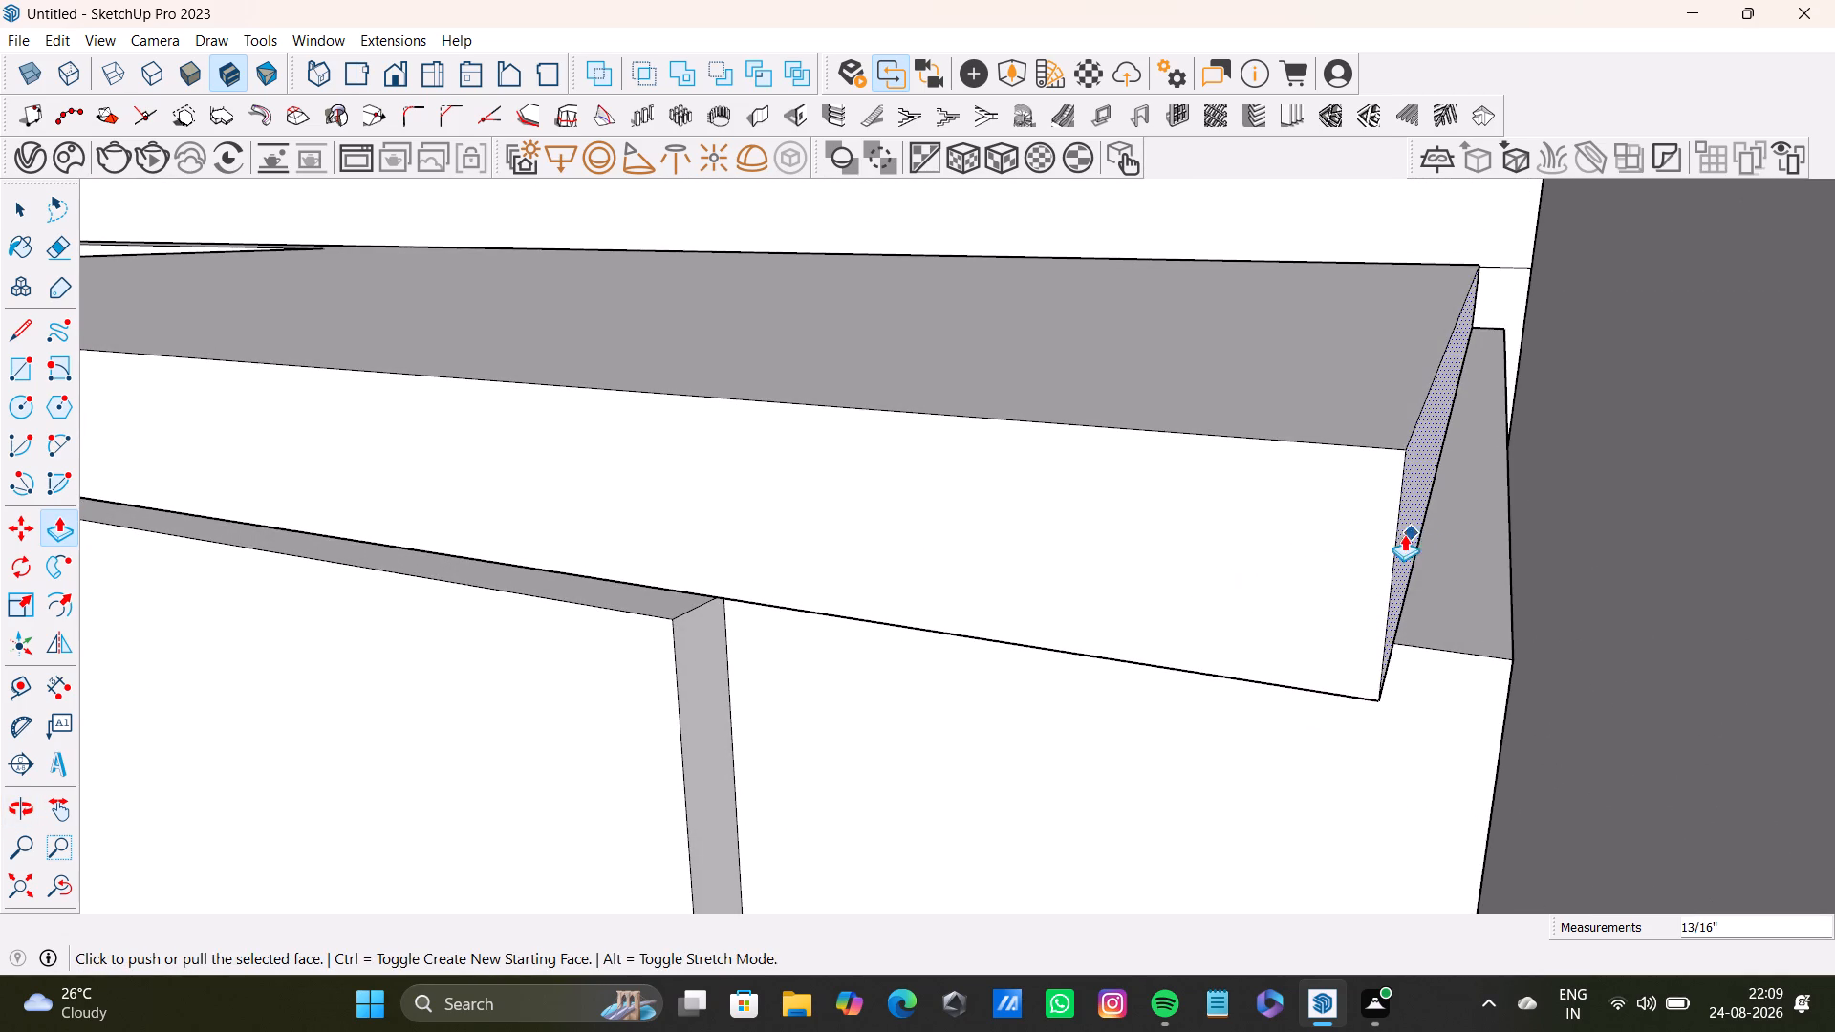
pyautogui.moveTo(1404, 534); pyautogui.dragTo(1524, 602)
# Enter the cabinet group and Push/Pull the end cabinet's upper drawer front about 7 9/16" wider toward the block.
pyautogui.scroll(-20, 1512, 613)
pyautogui.scroll(-2, 1512, 613)
pyautogui.moveTo(1460, 731); pyautogui.dragTo(1392, 496, button='middle')
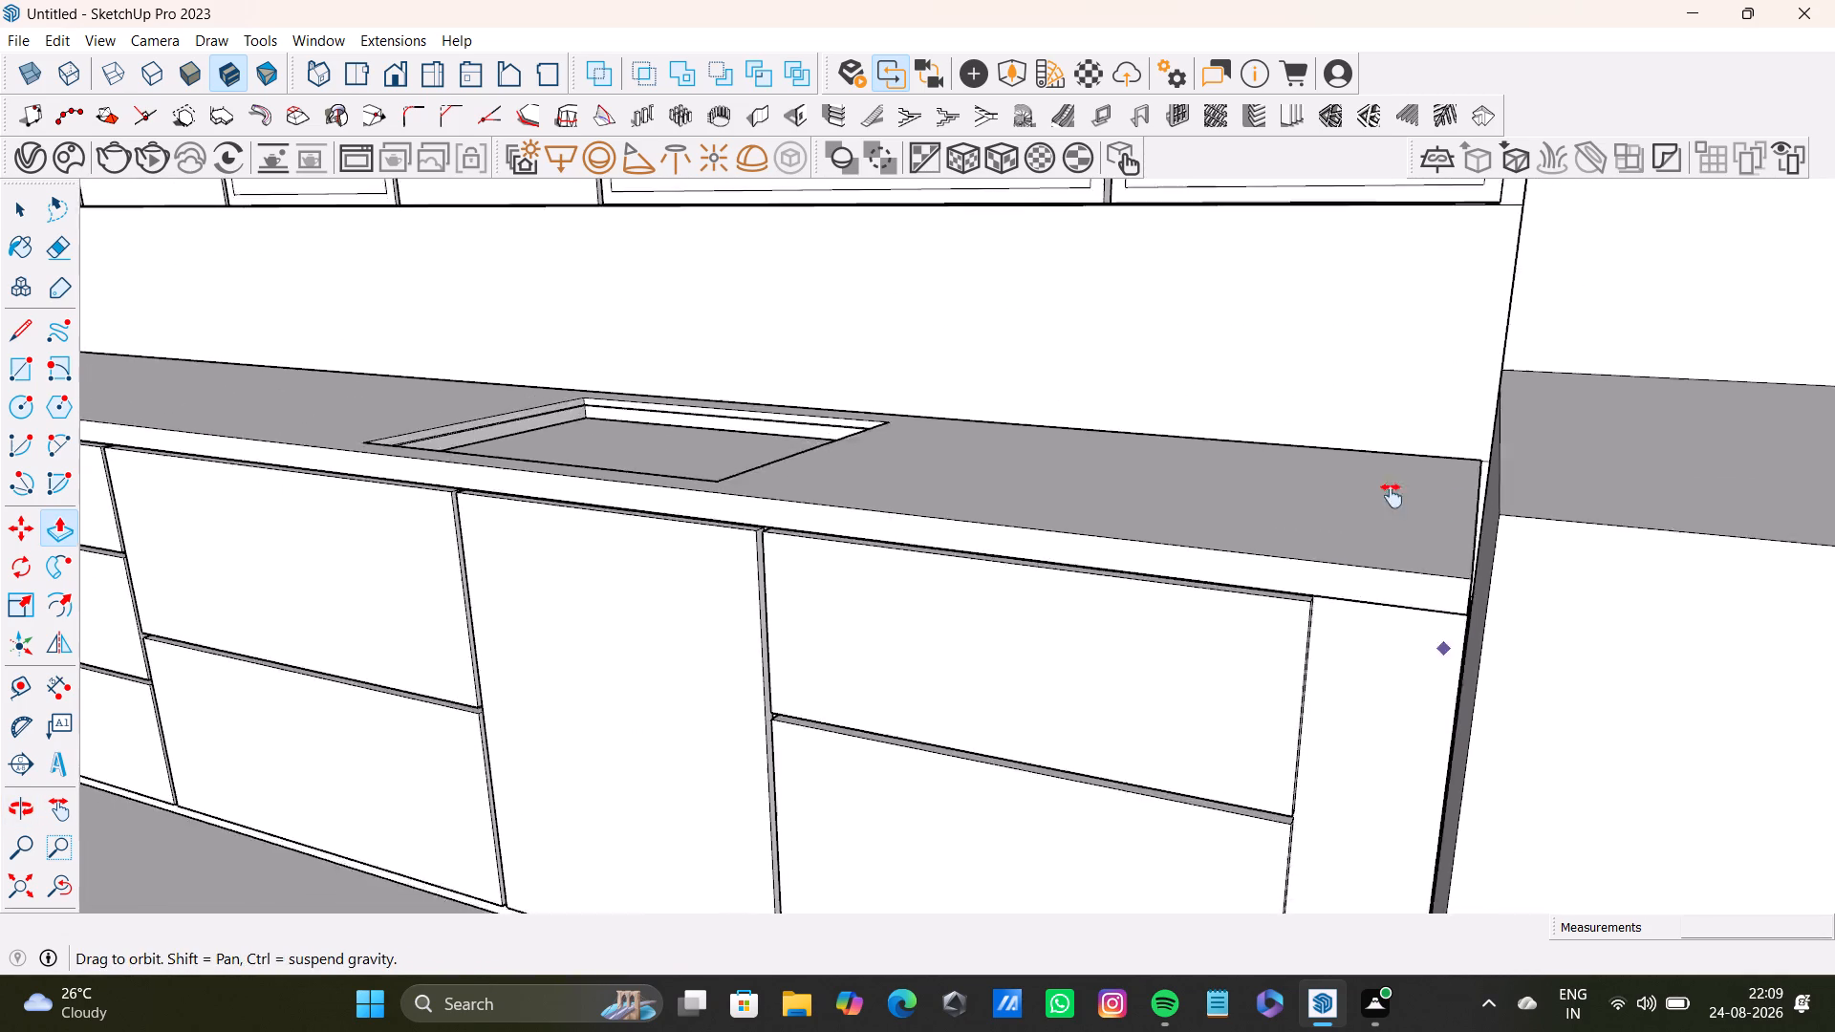
pyautogui.moveTo(1392, 496); pyautogui.dragTo(1371, 444, button='middle')
pyautogui.scroll(11, 1261, 591)
pyautogui.press('space')
pyautogui.scroll(1, 1213, 653)
pyautogui.moveTo(1213, 653); pyautogui.dragTo(1166, 665, button='middle')
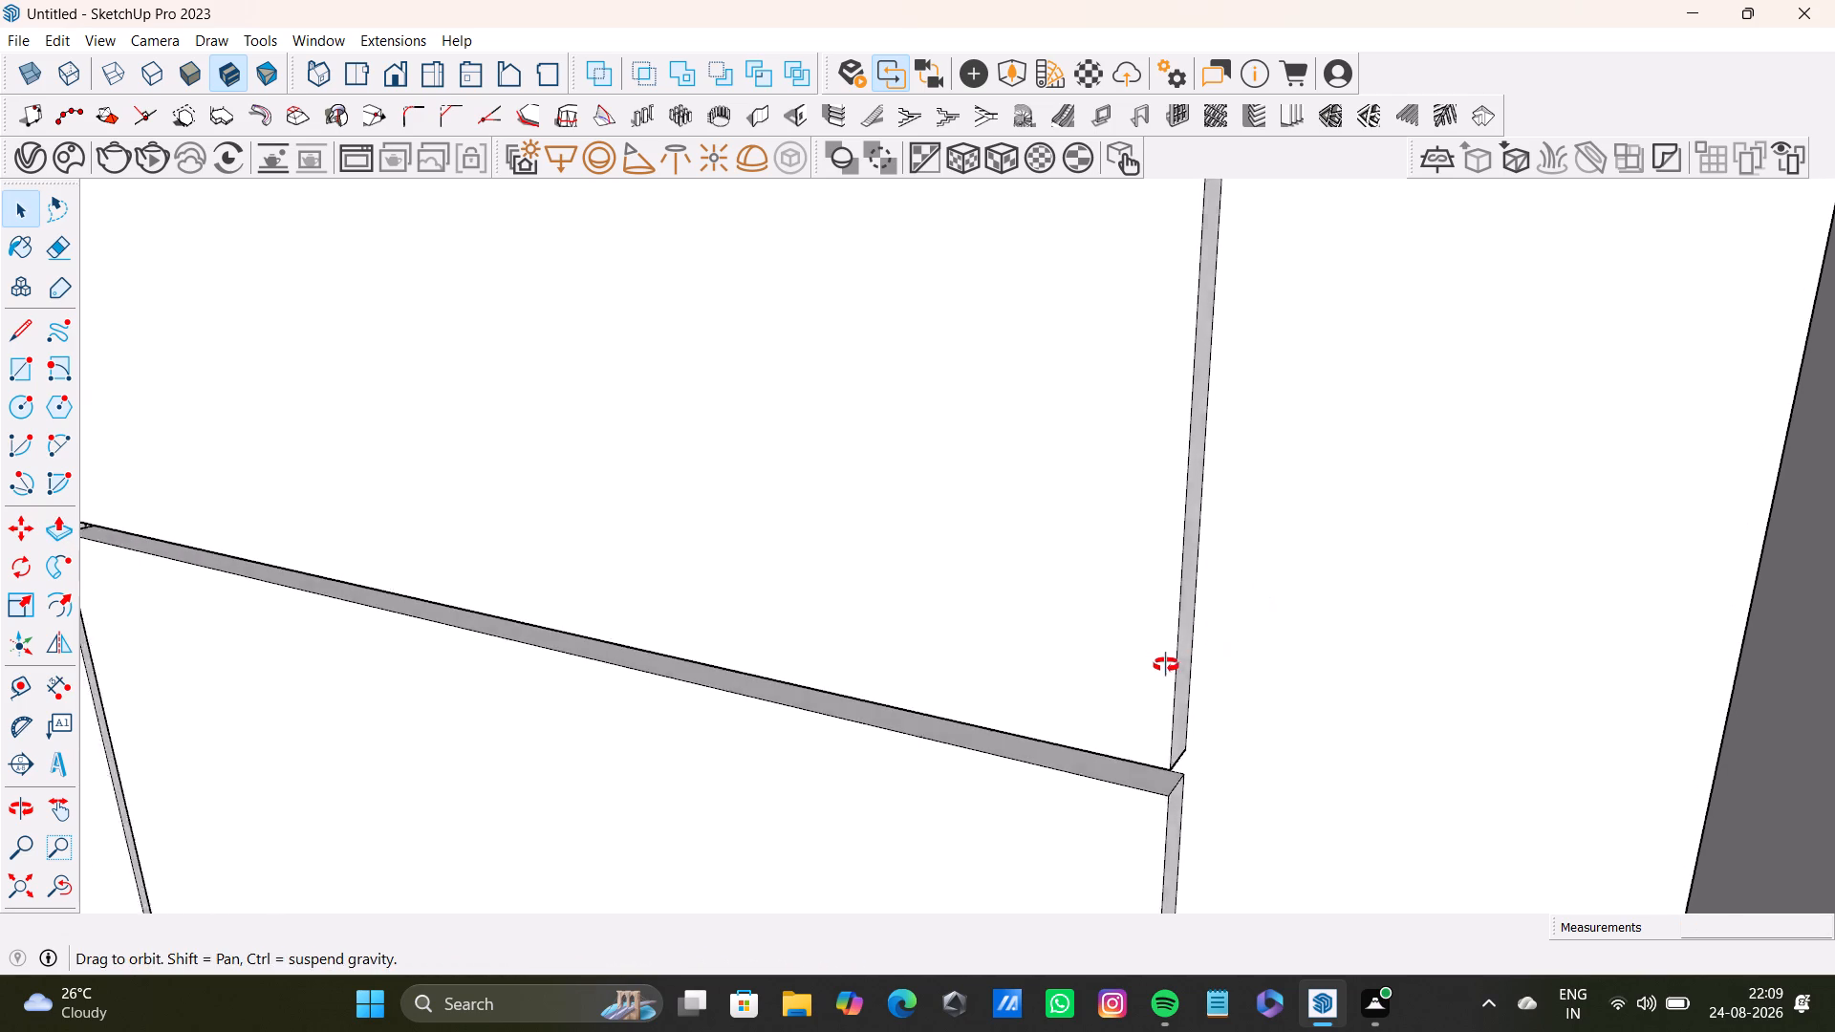
pyautogui.moveTo(1166, 665); pyautogui.dragTo(1147, 669, button='middle')
pyautogui.click(1187, 652)
pyautogui.click(1181, 656)
pyautogui.tripleClick(1180, 662)
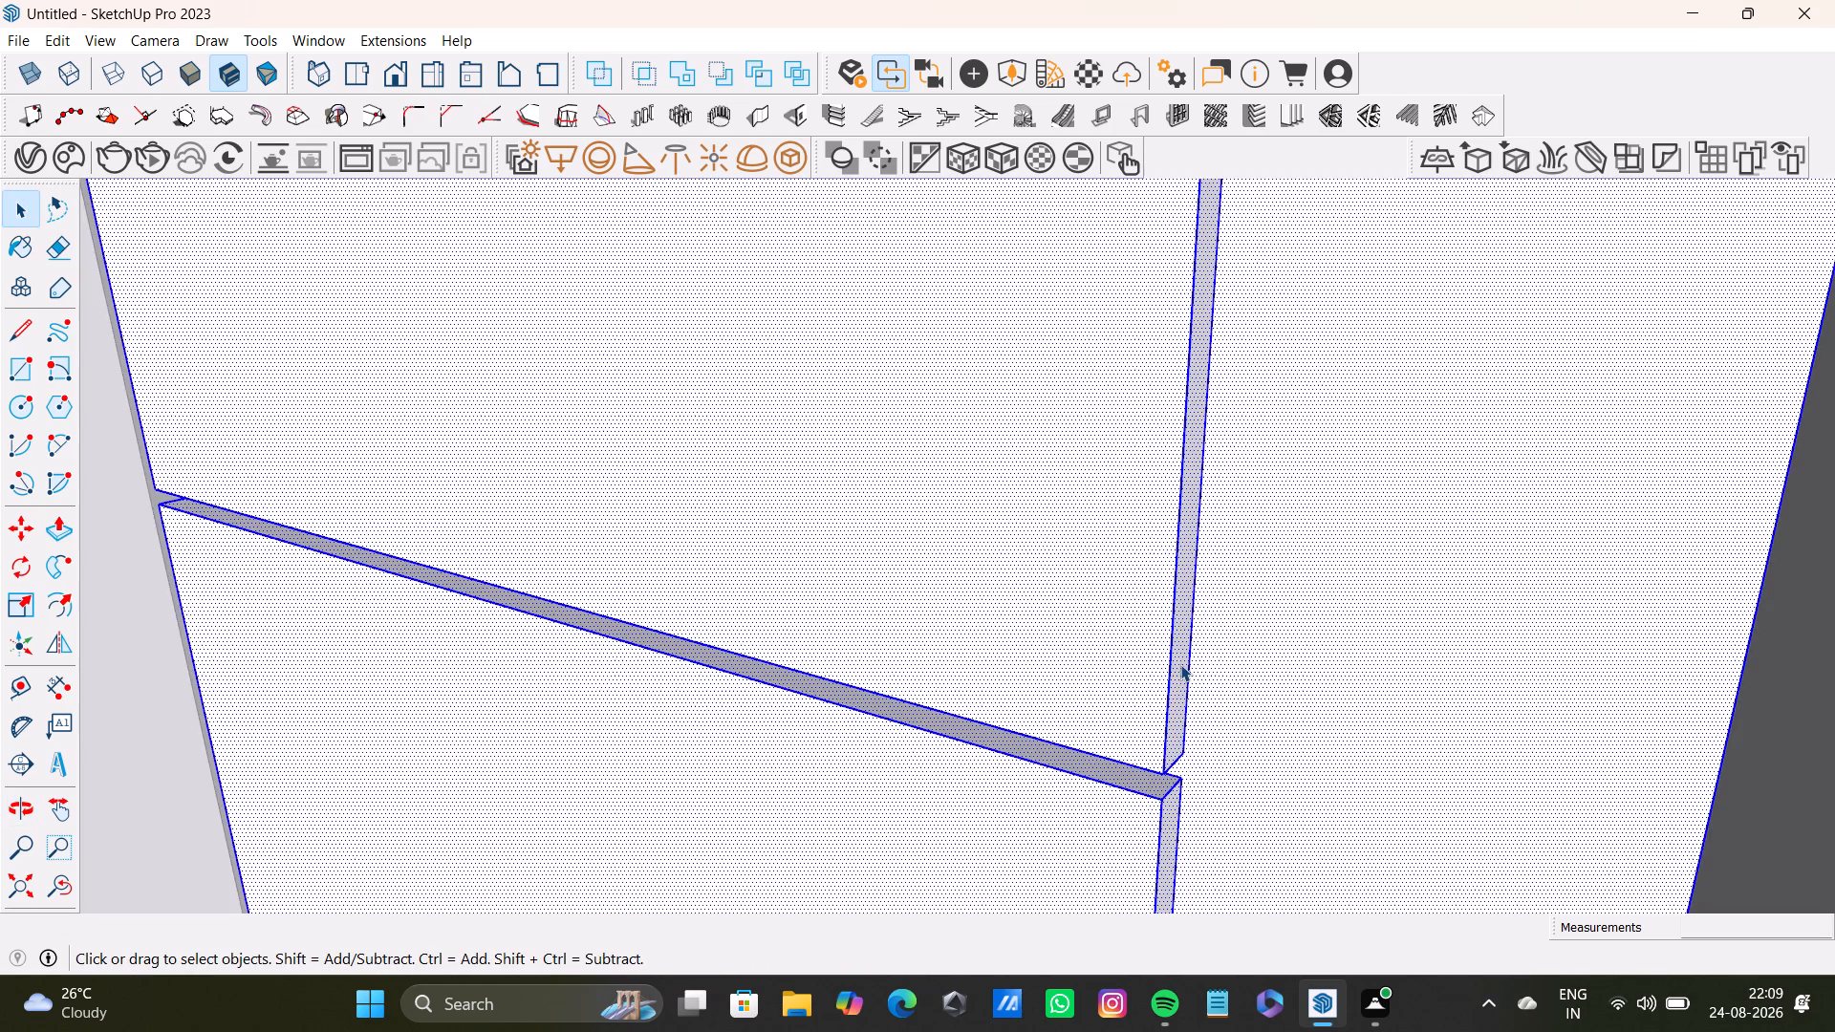
pyautogui.click(1182, 666)
pyautogui.click(1183, 670)
pyautogui.press('p')
pyautogui.moveTo(1183, 671); pyautogui.dragTo(1448, 752)
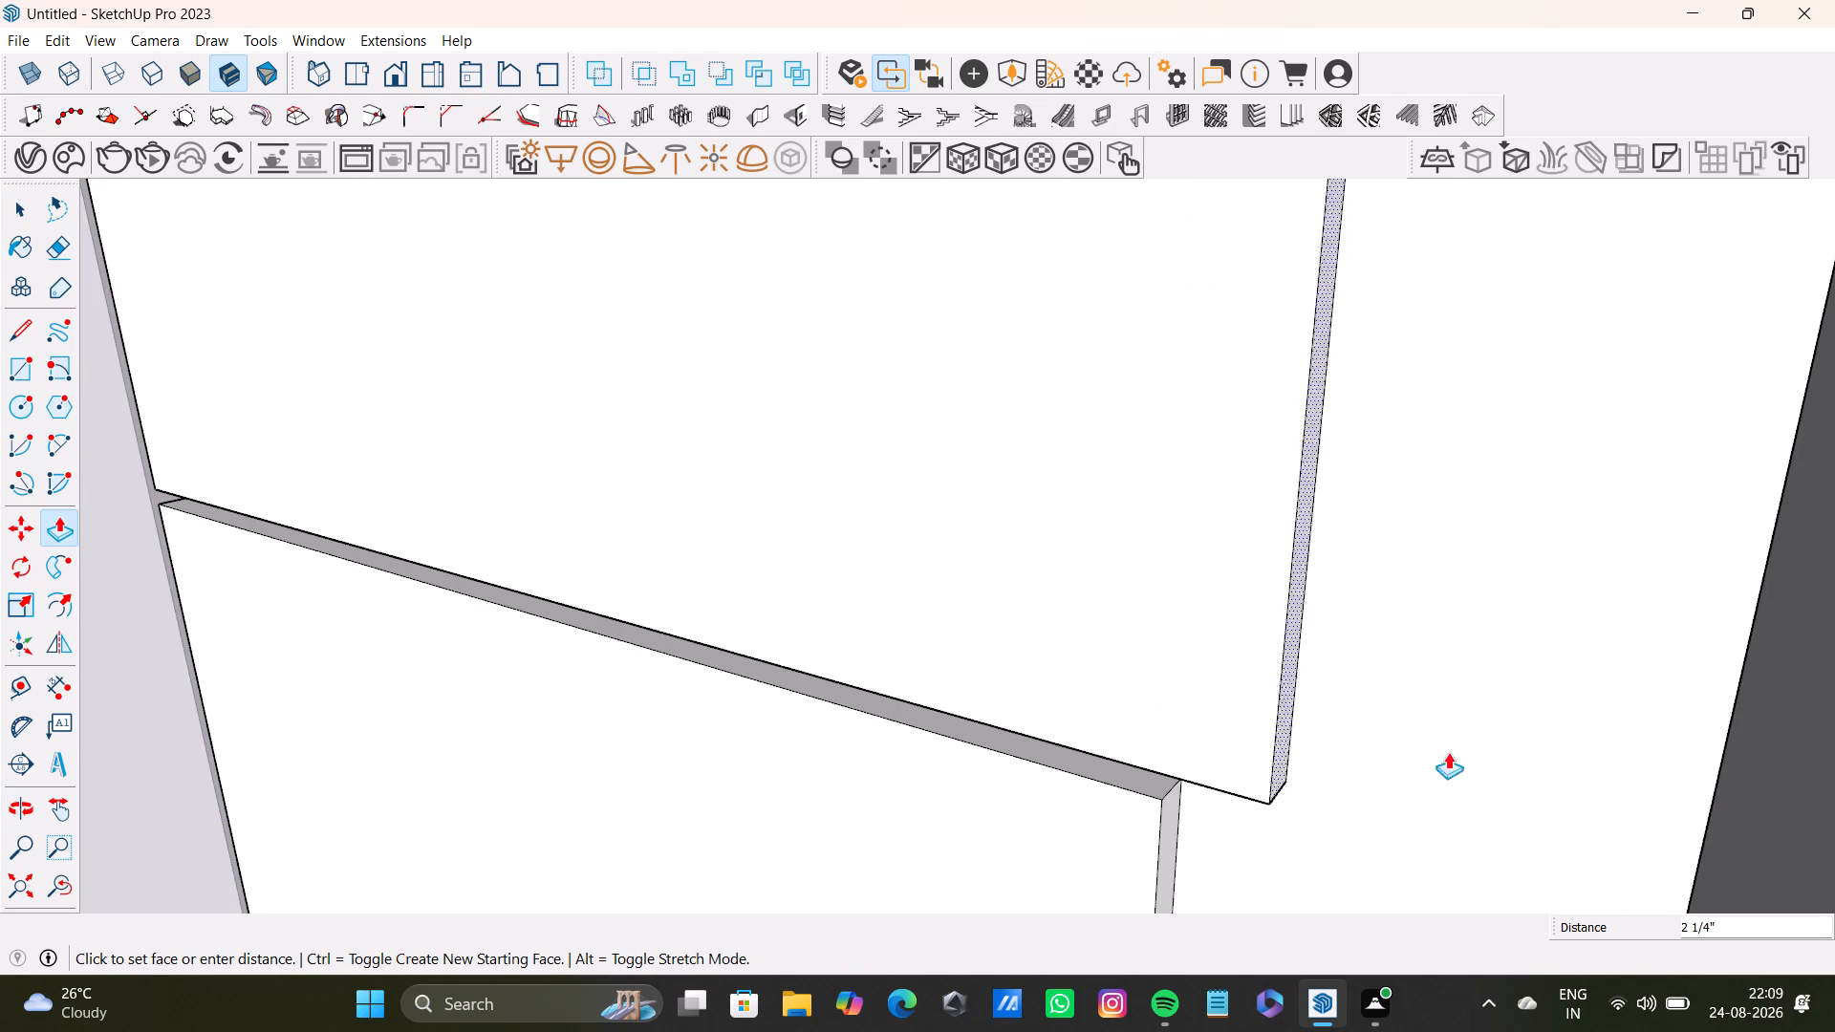
pyautogui.moveTo(1448, 752); pyautogui.dragTo(1687, 791)
# Push/Pull the end face of the lower drawer front about 7 1/2" toward the block to match the upper front.
pyautogui.scroll(-4, 1644, 783)
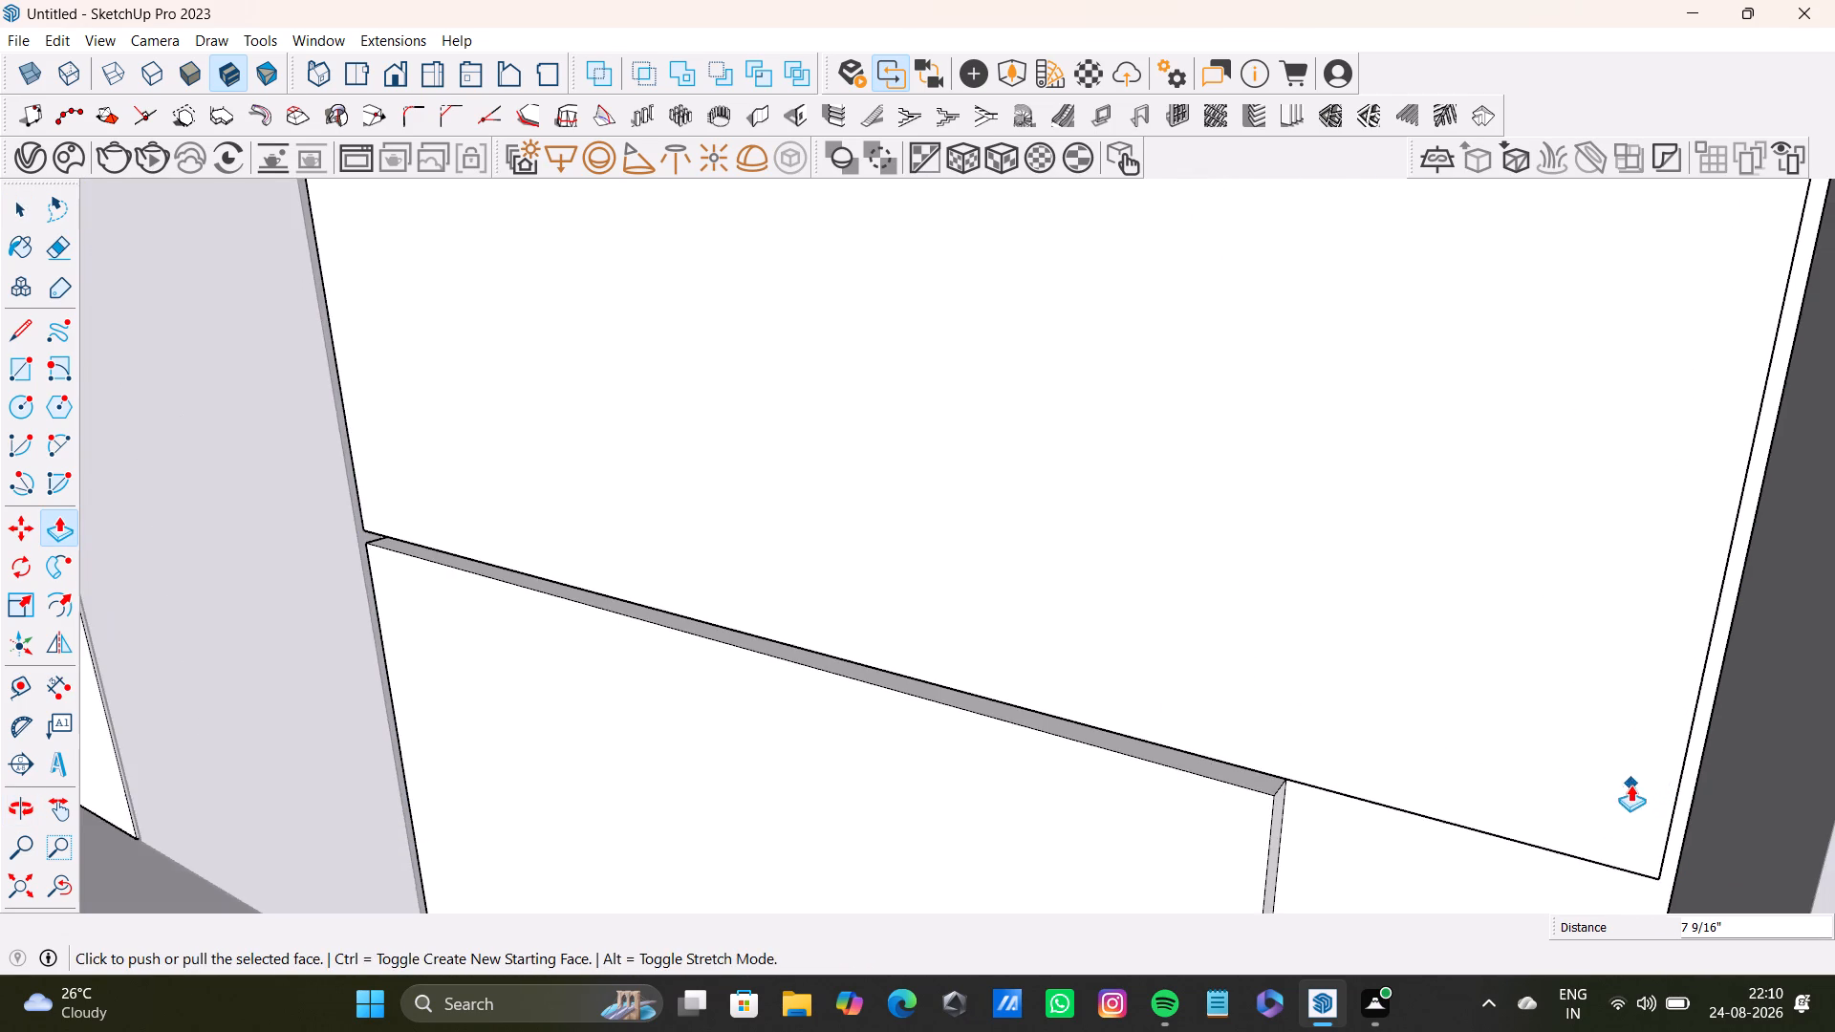
pyautogui.keyDown('shift'); pyautogui.moveTo(1630, 785); pyautogui.dragTo(1548, 463, button='middle'); pyautogui.keyUp('shift')
pyautogui.scroll(3, 1315, 665)
pyautogui.keyDown('shift'); pyautogui.moveTo(1254, 645); pyautogui.dragTo(1202, 482, button='middle'); pyautogui.keyUp('shift')
pyautogui.press('space')
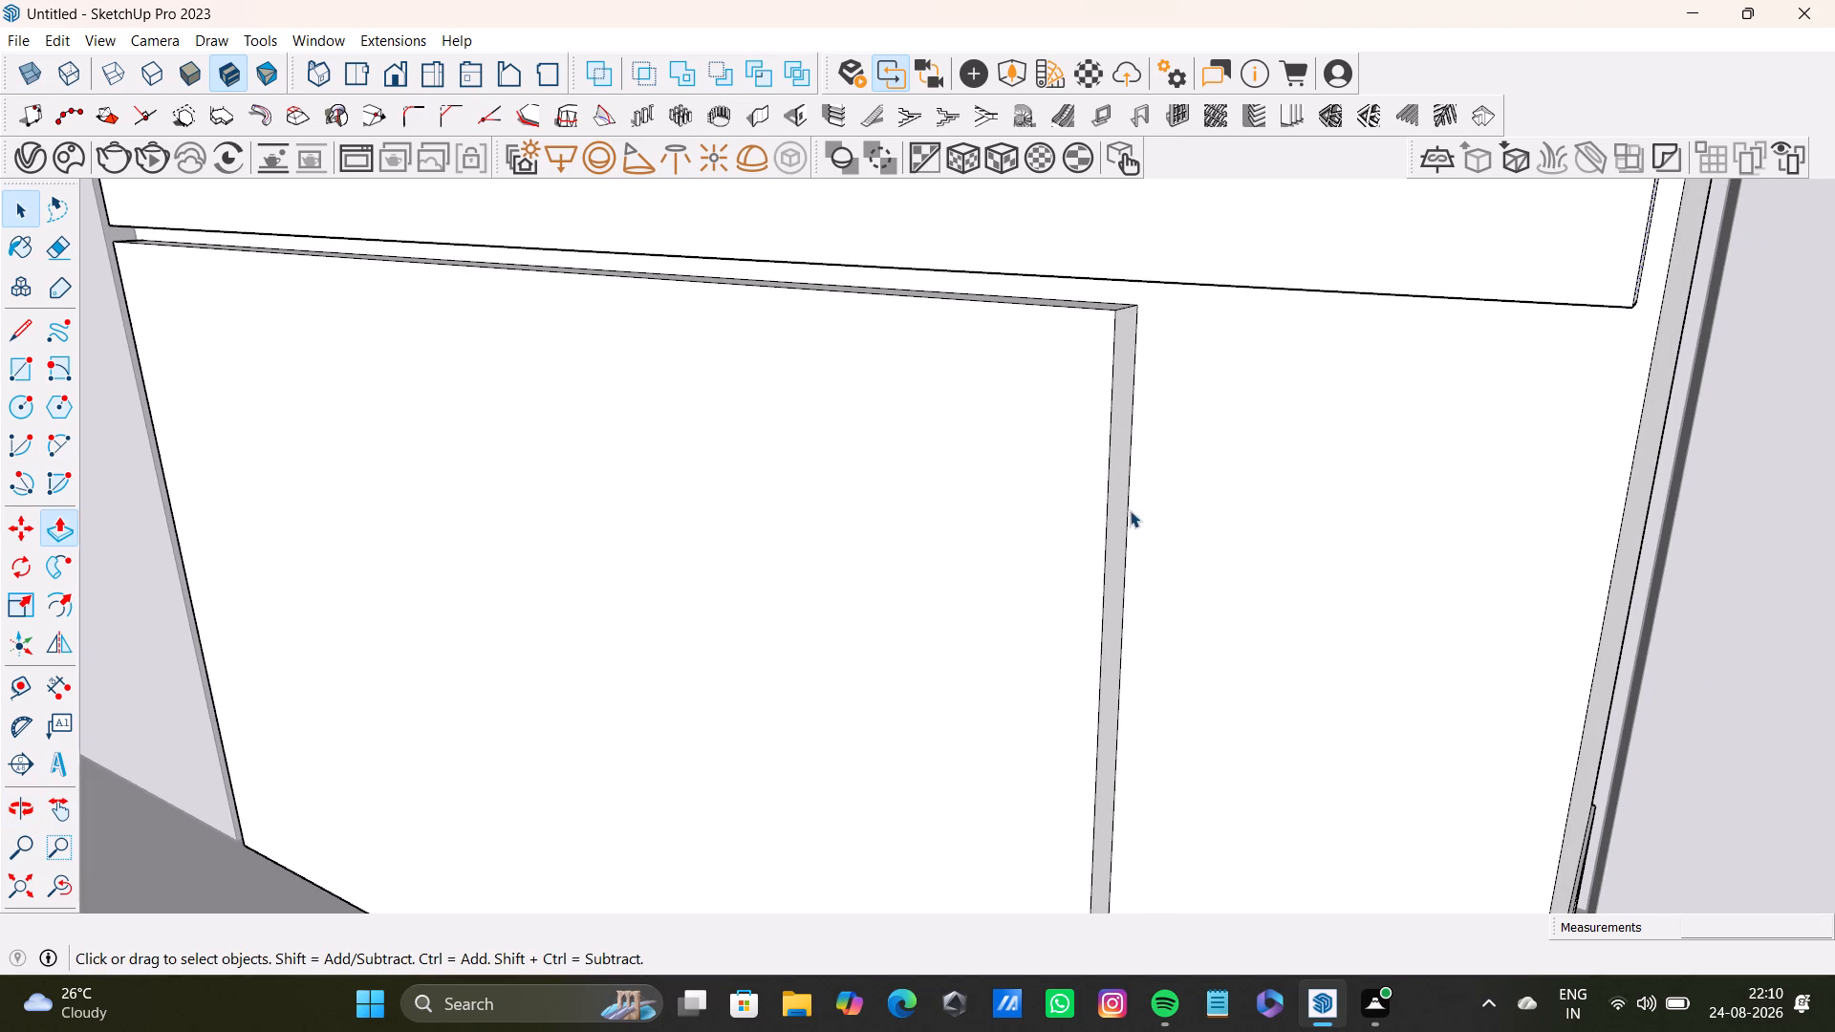
pyautogui.click(1117, 523)
pyautogui.press('p')
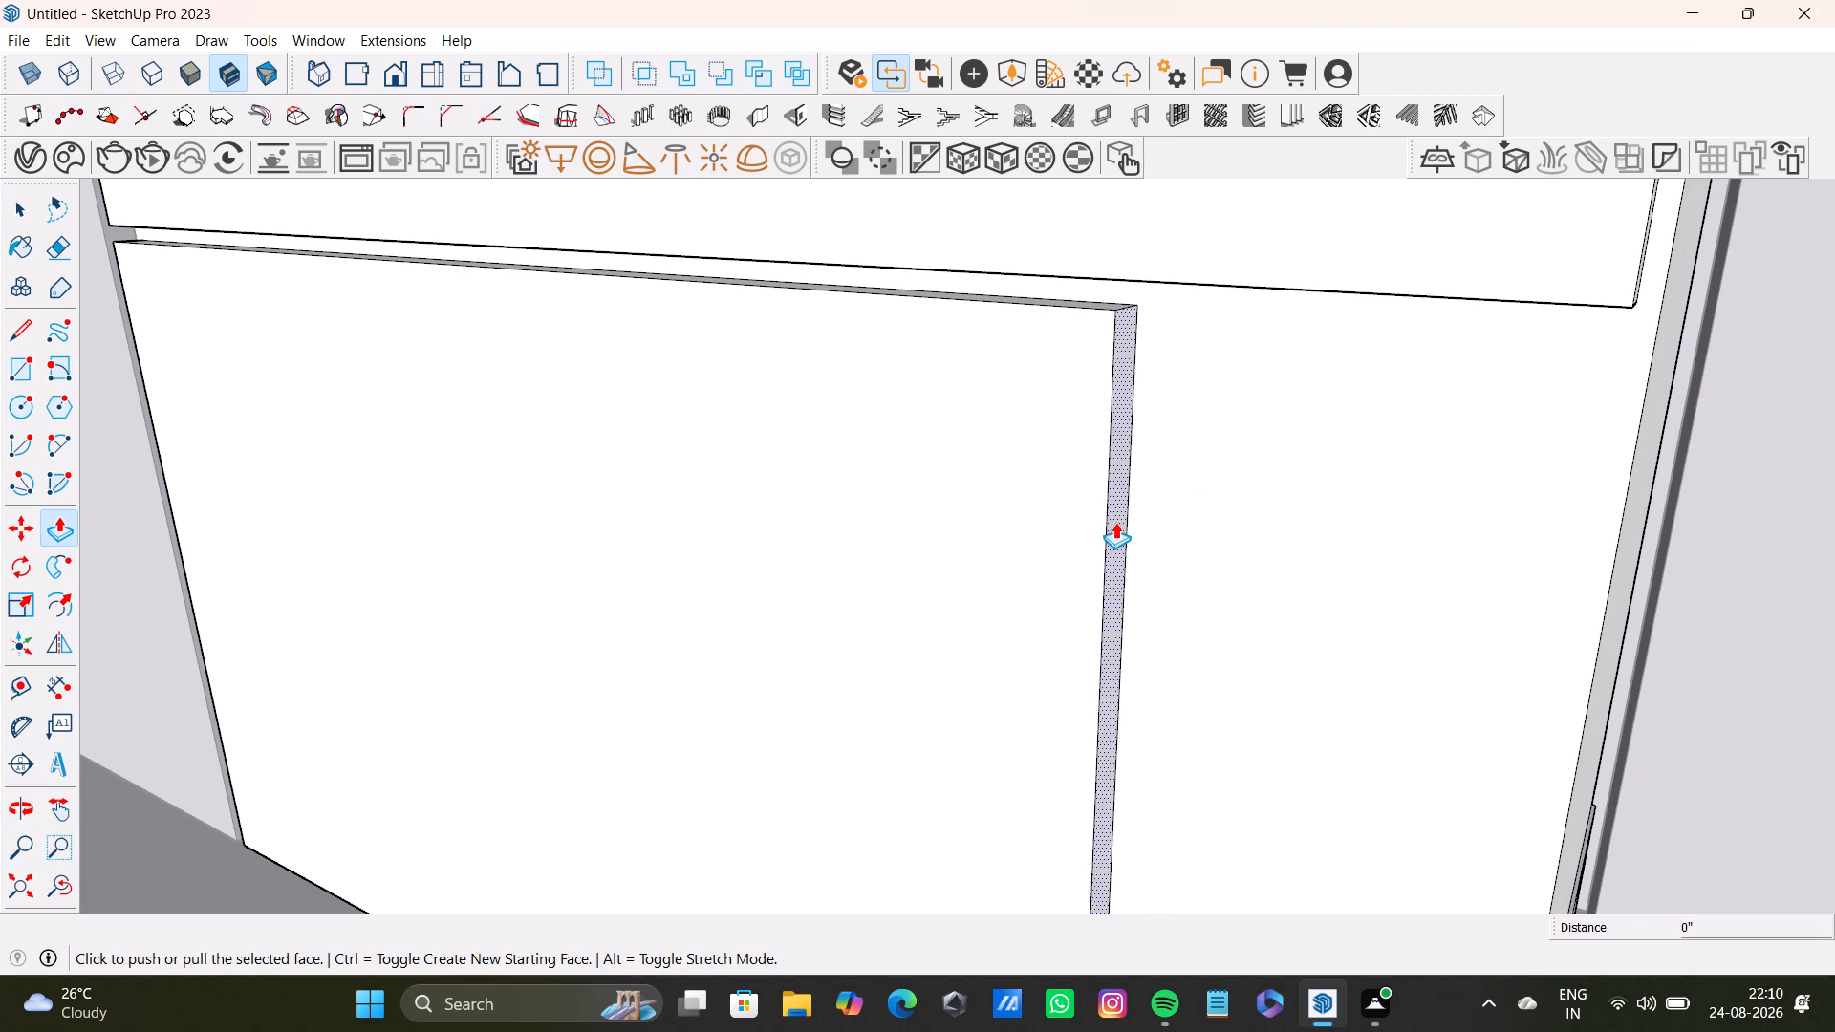
pyautogui.moveTo(1115, 522); pyautogui.dragTo(1580, 572)
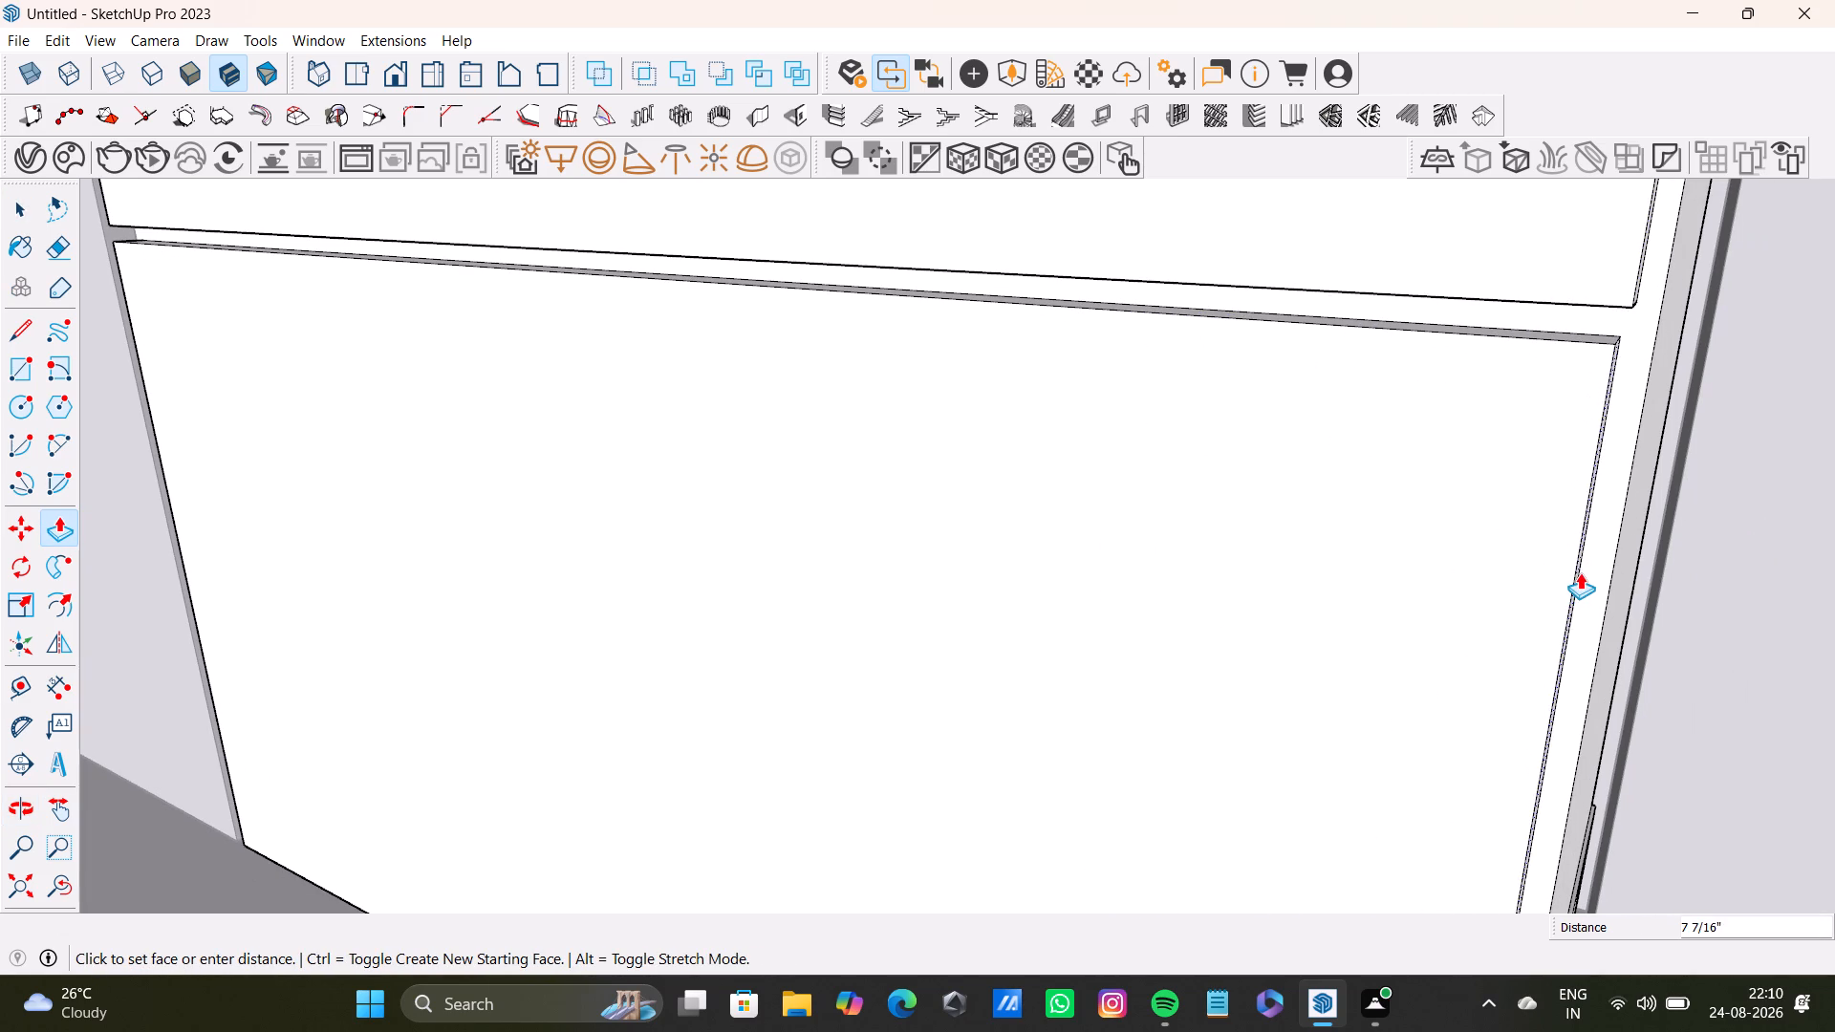
pyautogui.moveTo(1580, 572); pyautogui.dragTo(1587, 573)
pyautogui.scroll(-13, 1542, 587)
pyautogui.press('space')
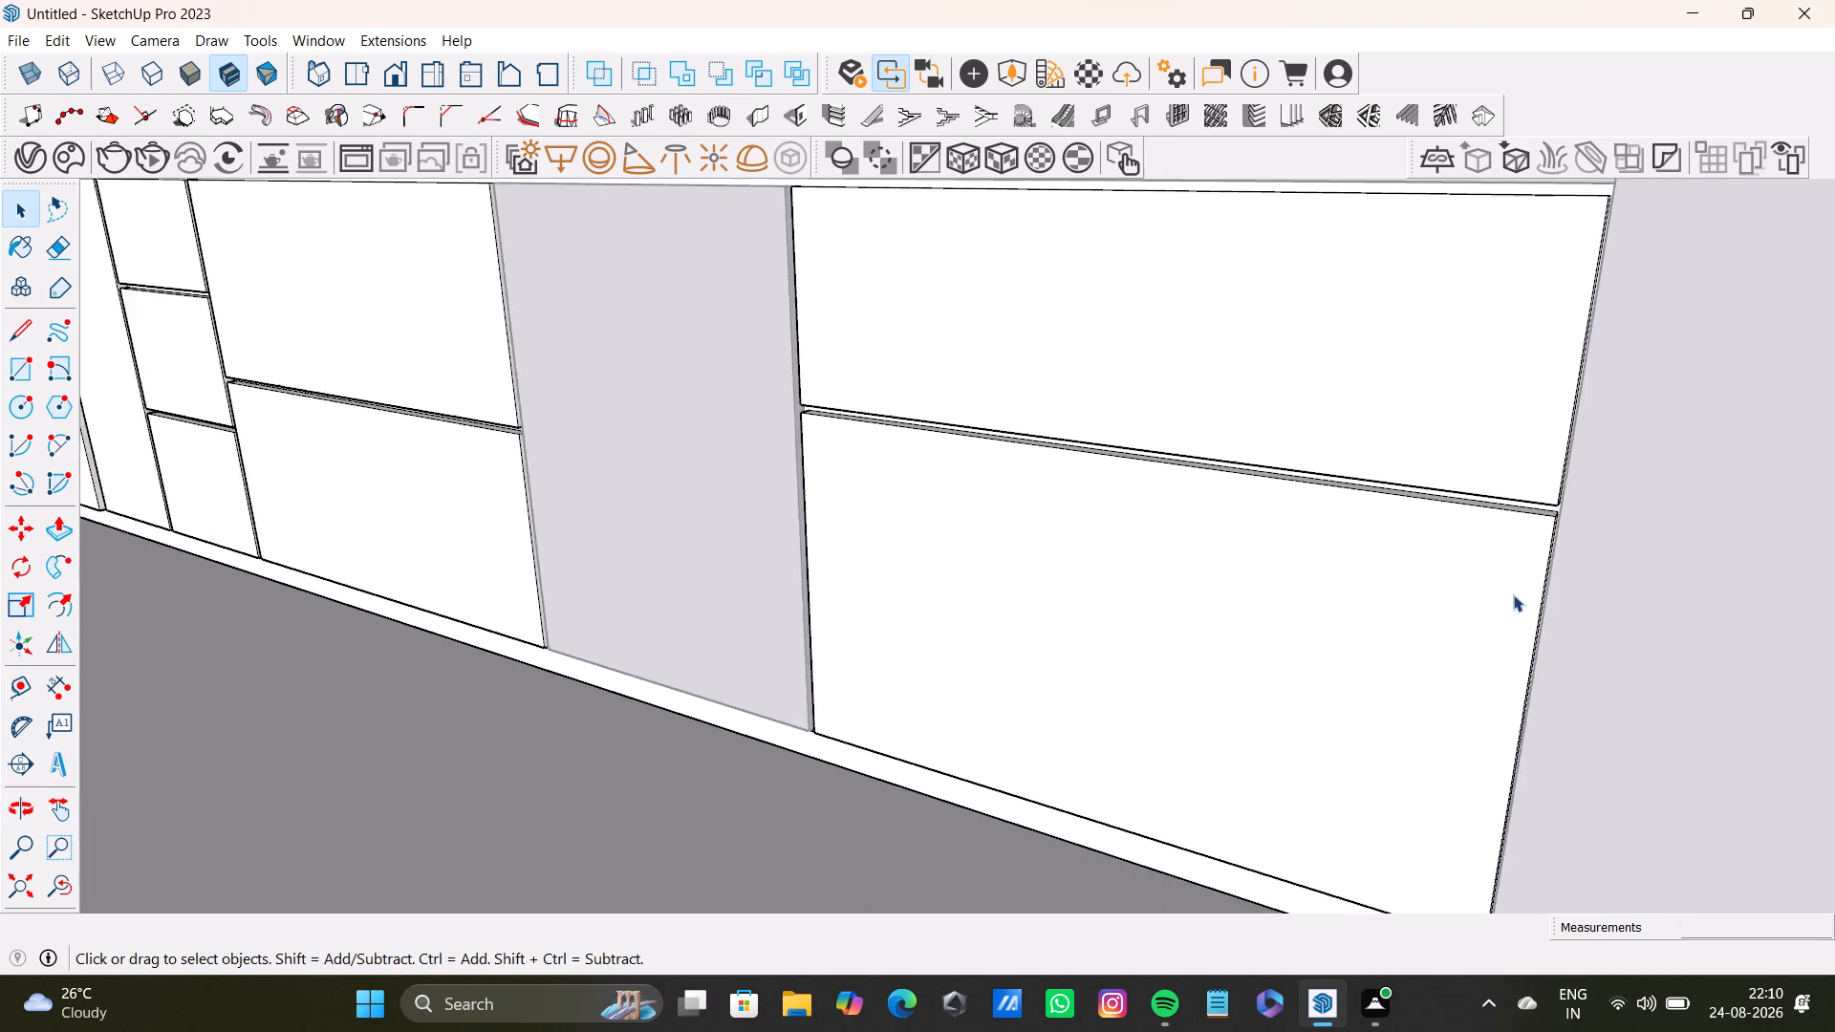
# Examine the drawer fronts along the sink-side base cabinets and the overall kitchen model.
pyautogui.scroll(-7, 1513, 594)
pyautogui.keyDown('shift'); pyautogui.moveTo(1501, 579); pyautogui.dragTo(1444, 678, button='middle'); pyautogui.keyUp('shift')
pyautogui.scroll(12, 589, 520)
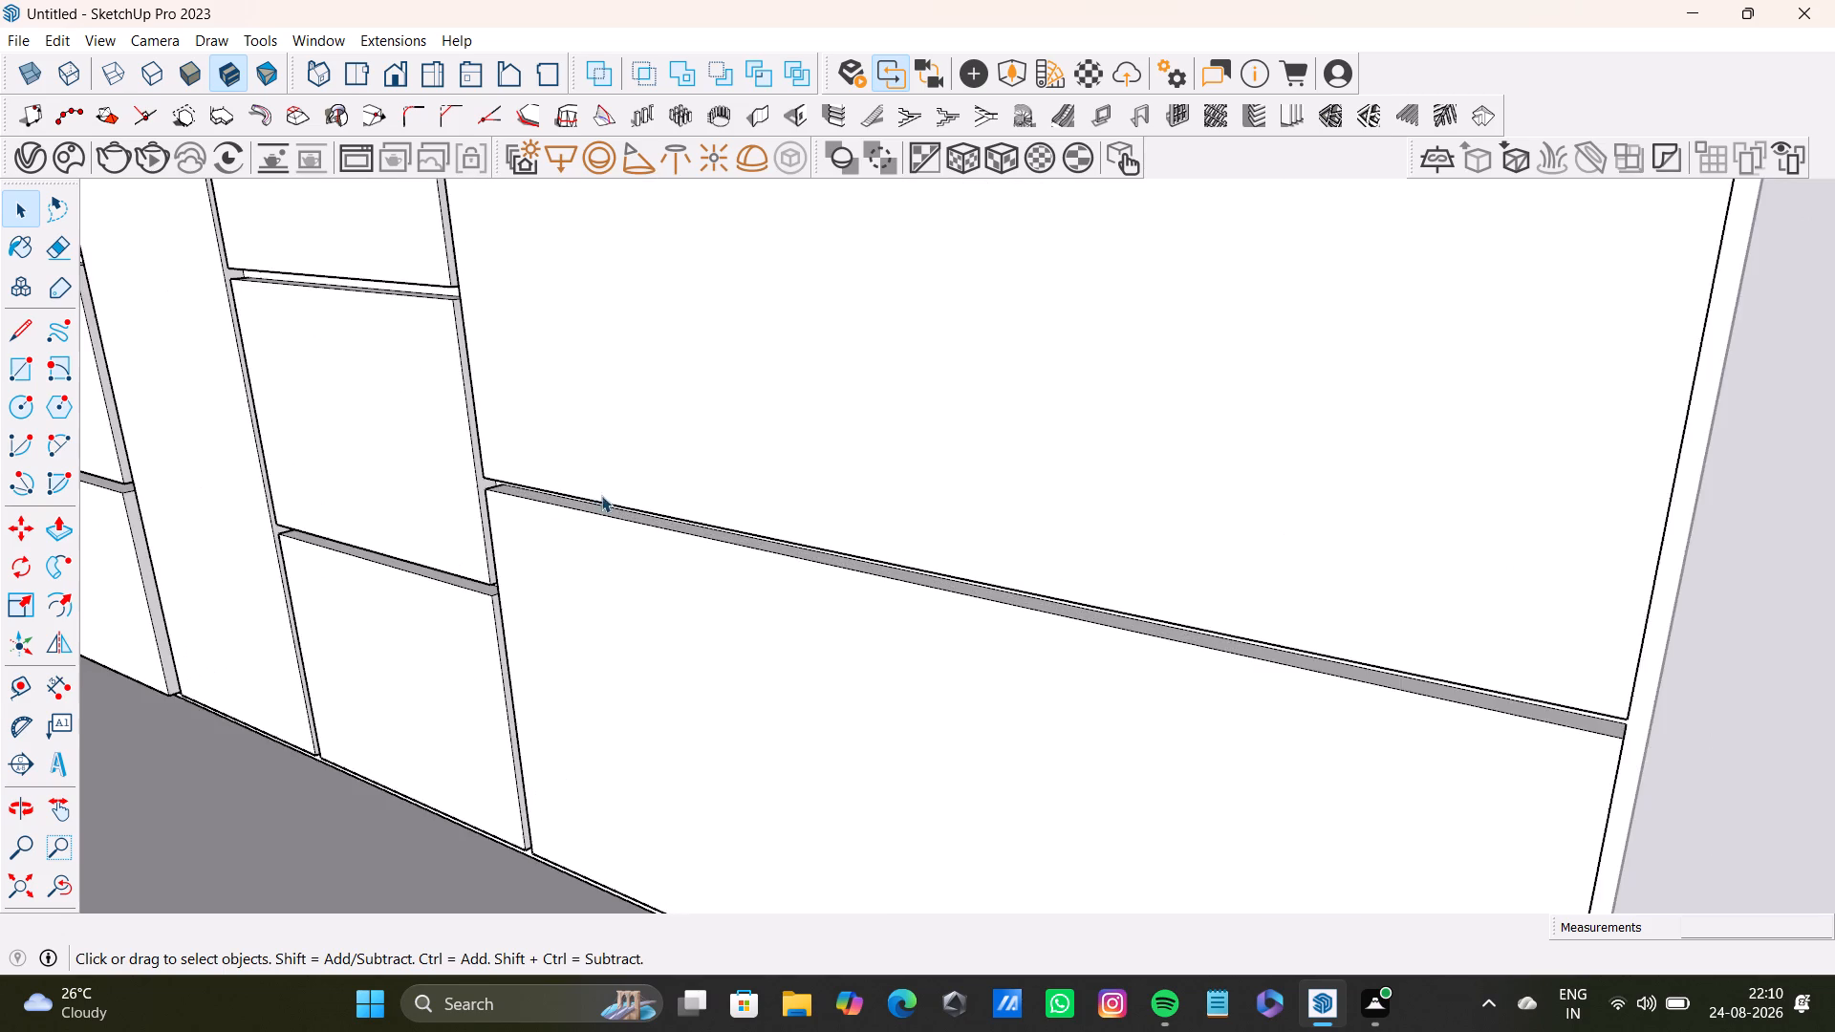
pyautogui.scroll(1, 603, 488)
pyautogui.moveTo(603, 488); pyautogui.dragTo(717, 439, button='middle')
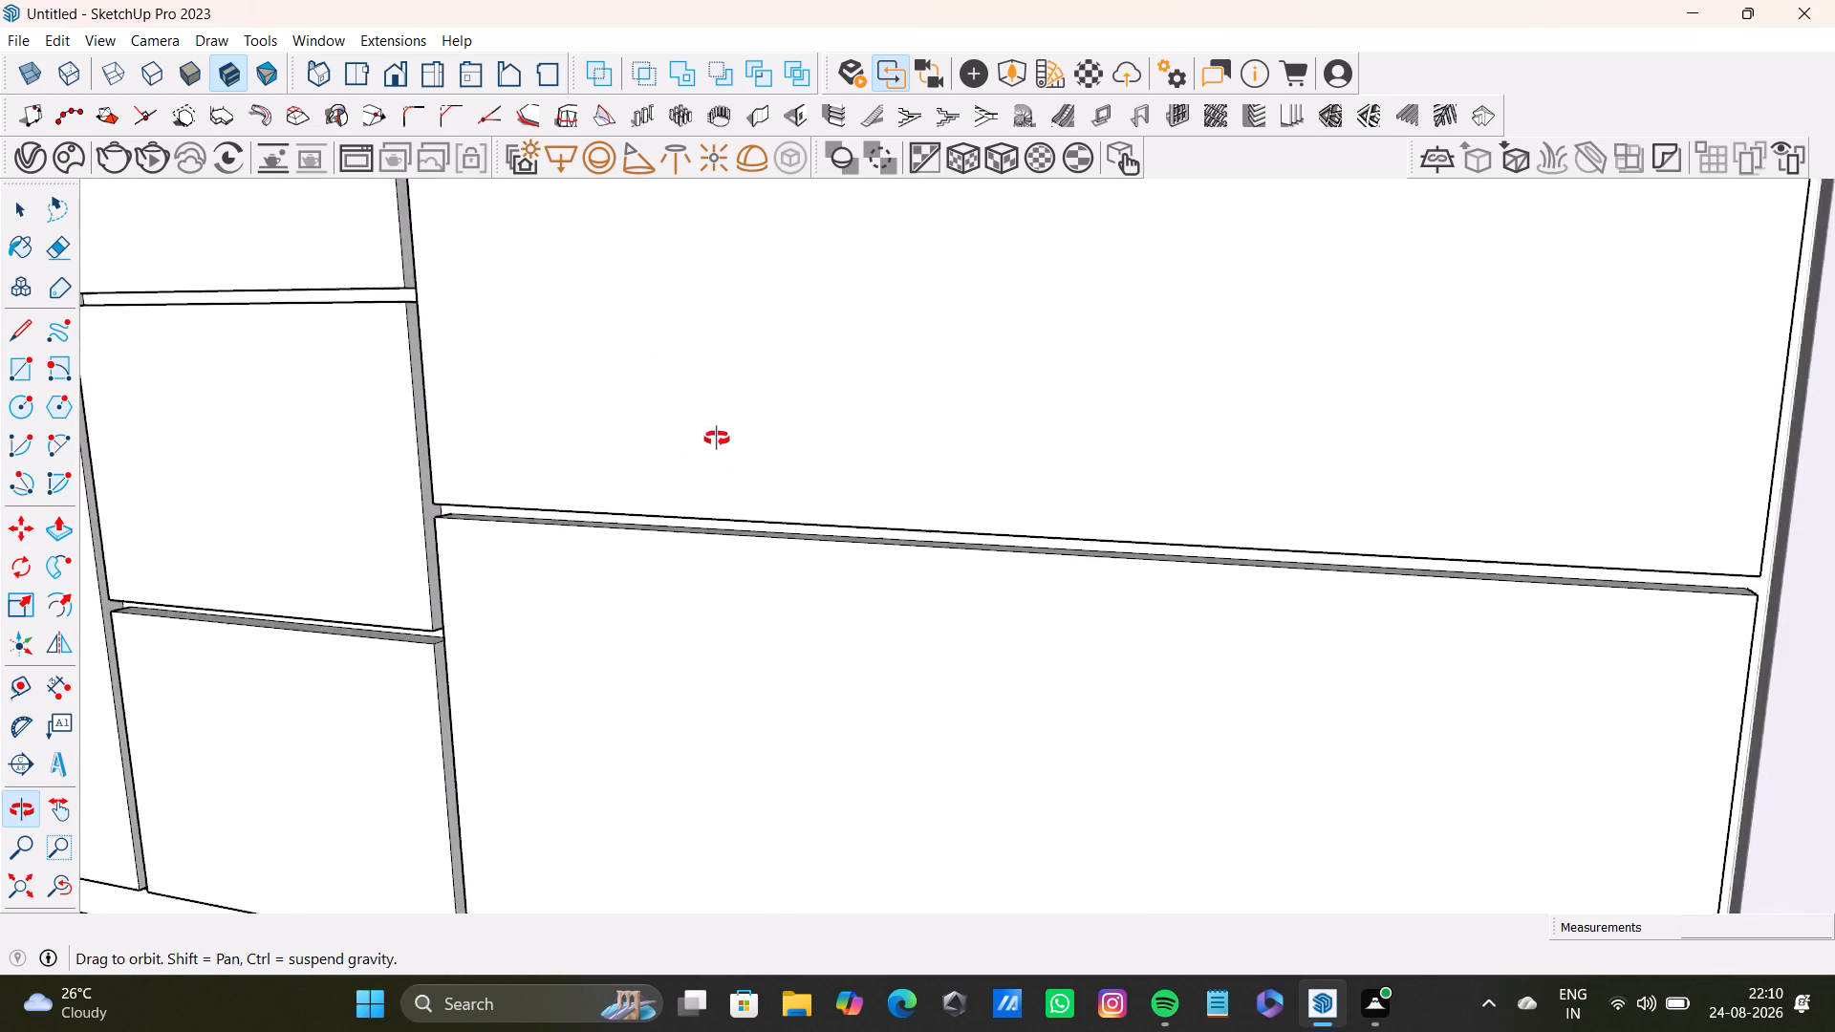
pyautogui.moveTo(717, 439); pyautogui.dragTo(678, 585, button='middle')
pyautogui.scroll(-20, 673, 588)
pyautogui.scroll(-2, 673, 588)
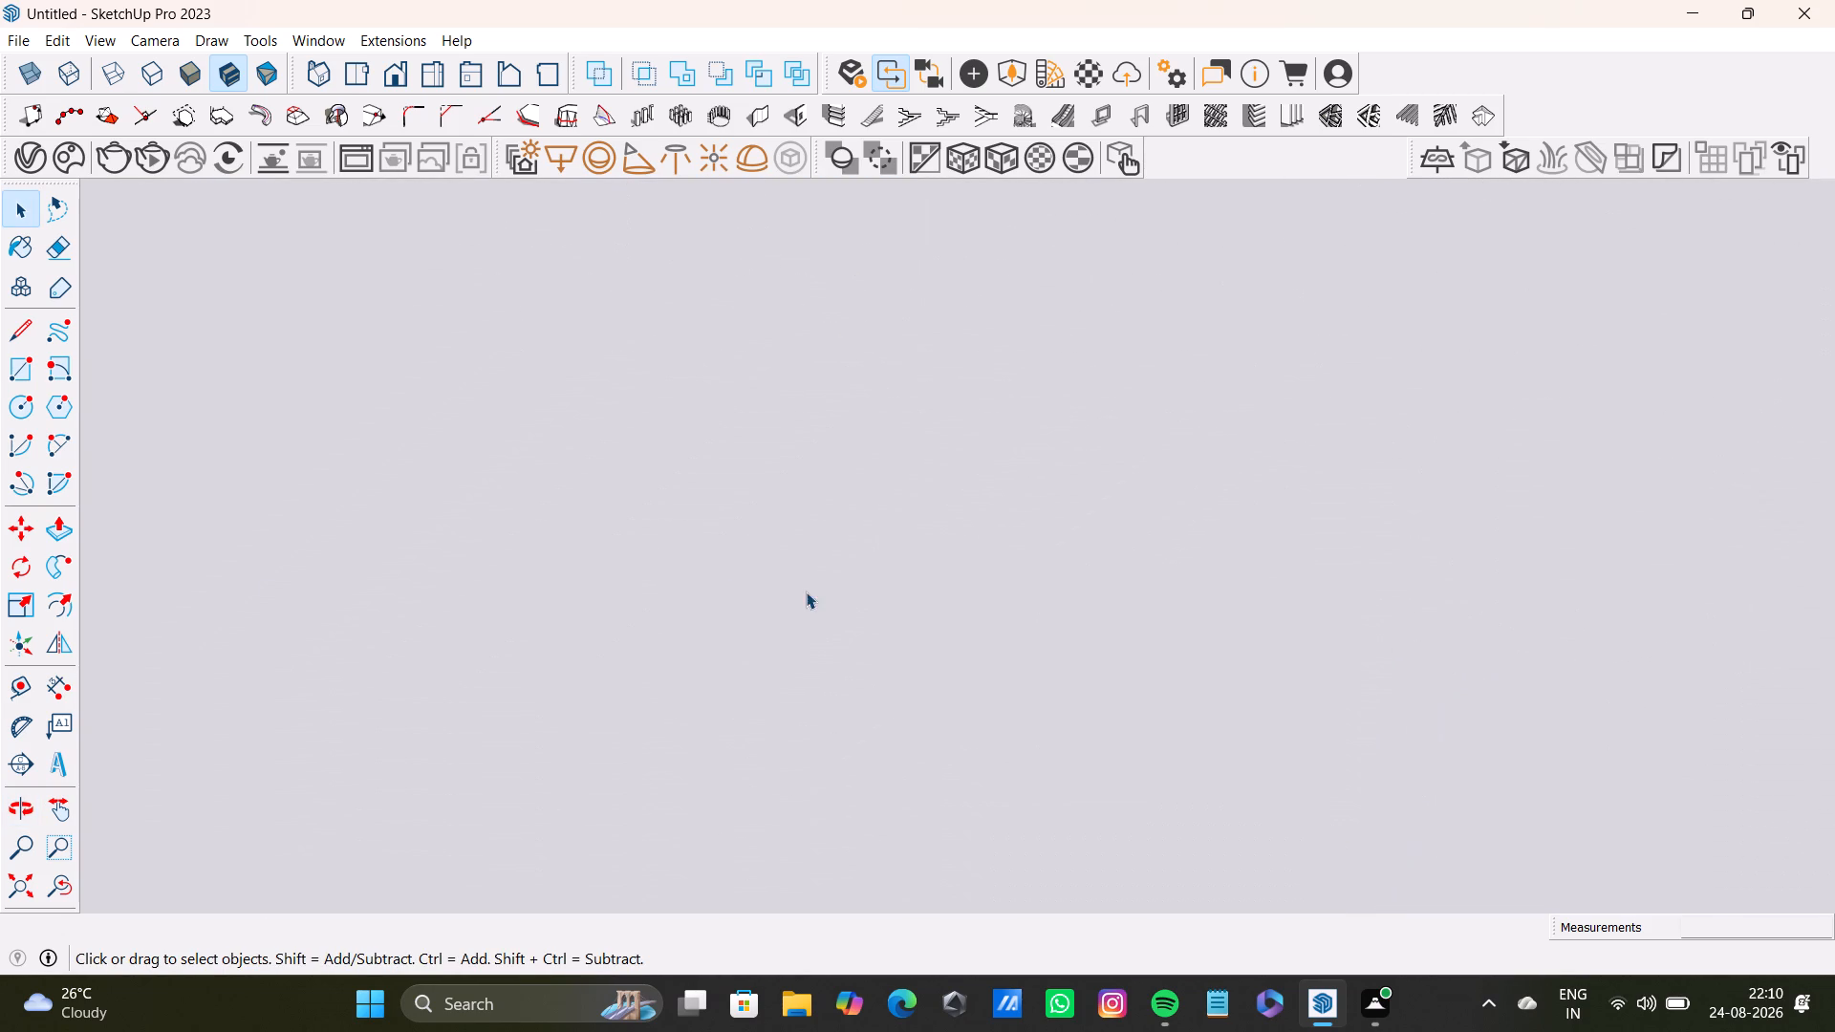
pyautogui.click(23, 887)
pyautogui.moveTo(1036, 720); pyautogui.dragTo(590, 685, button='middle')
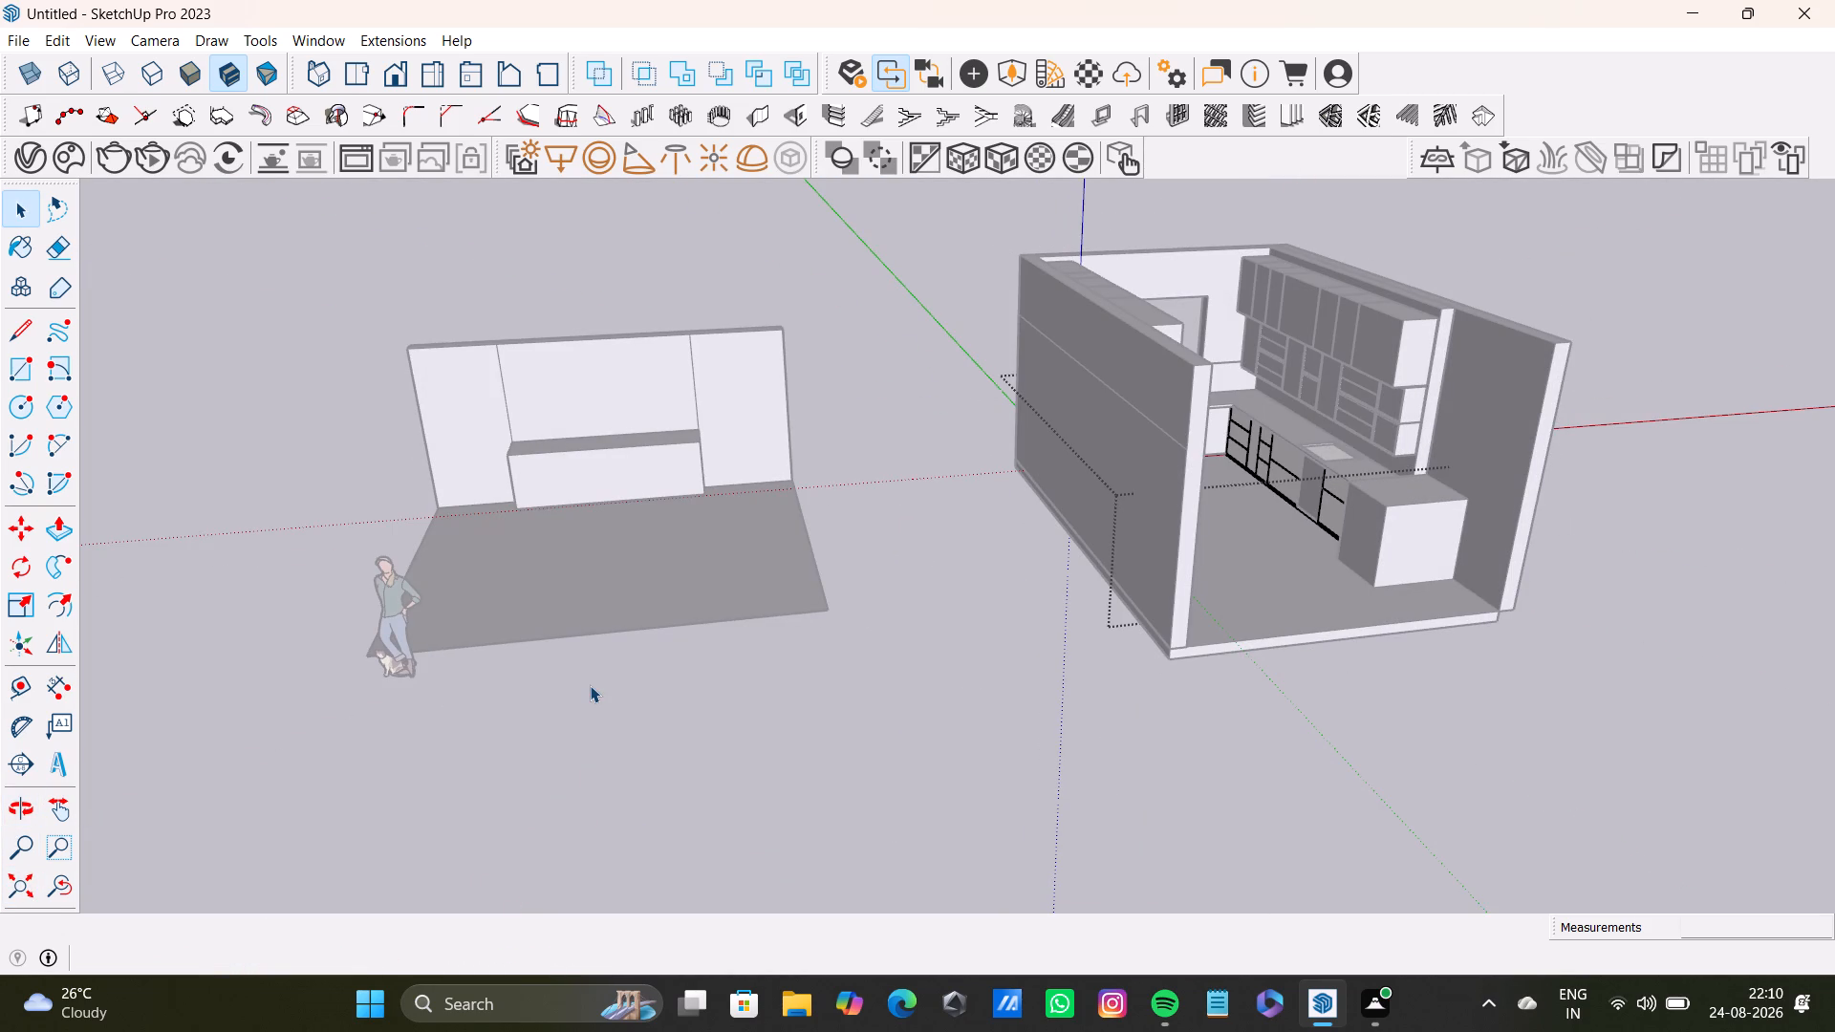
pyautogui.press('space')
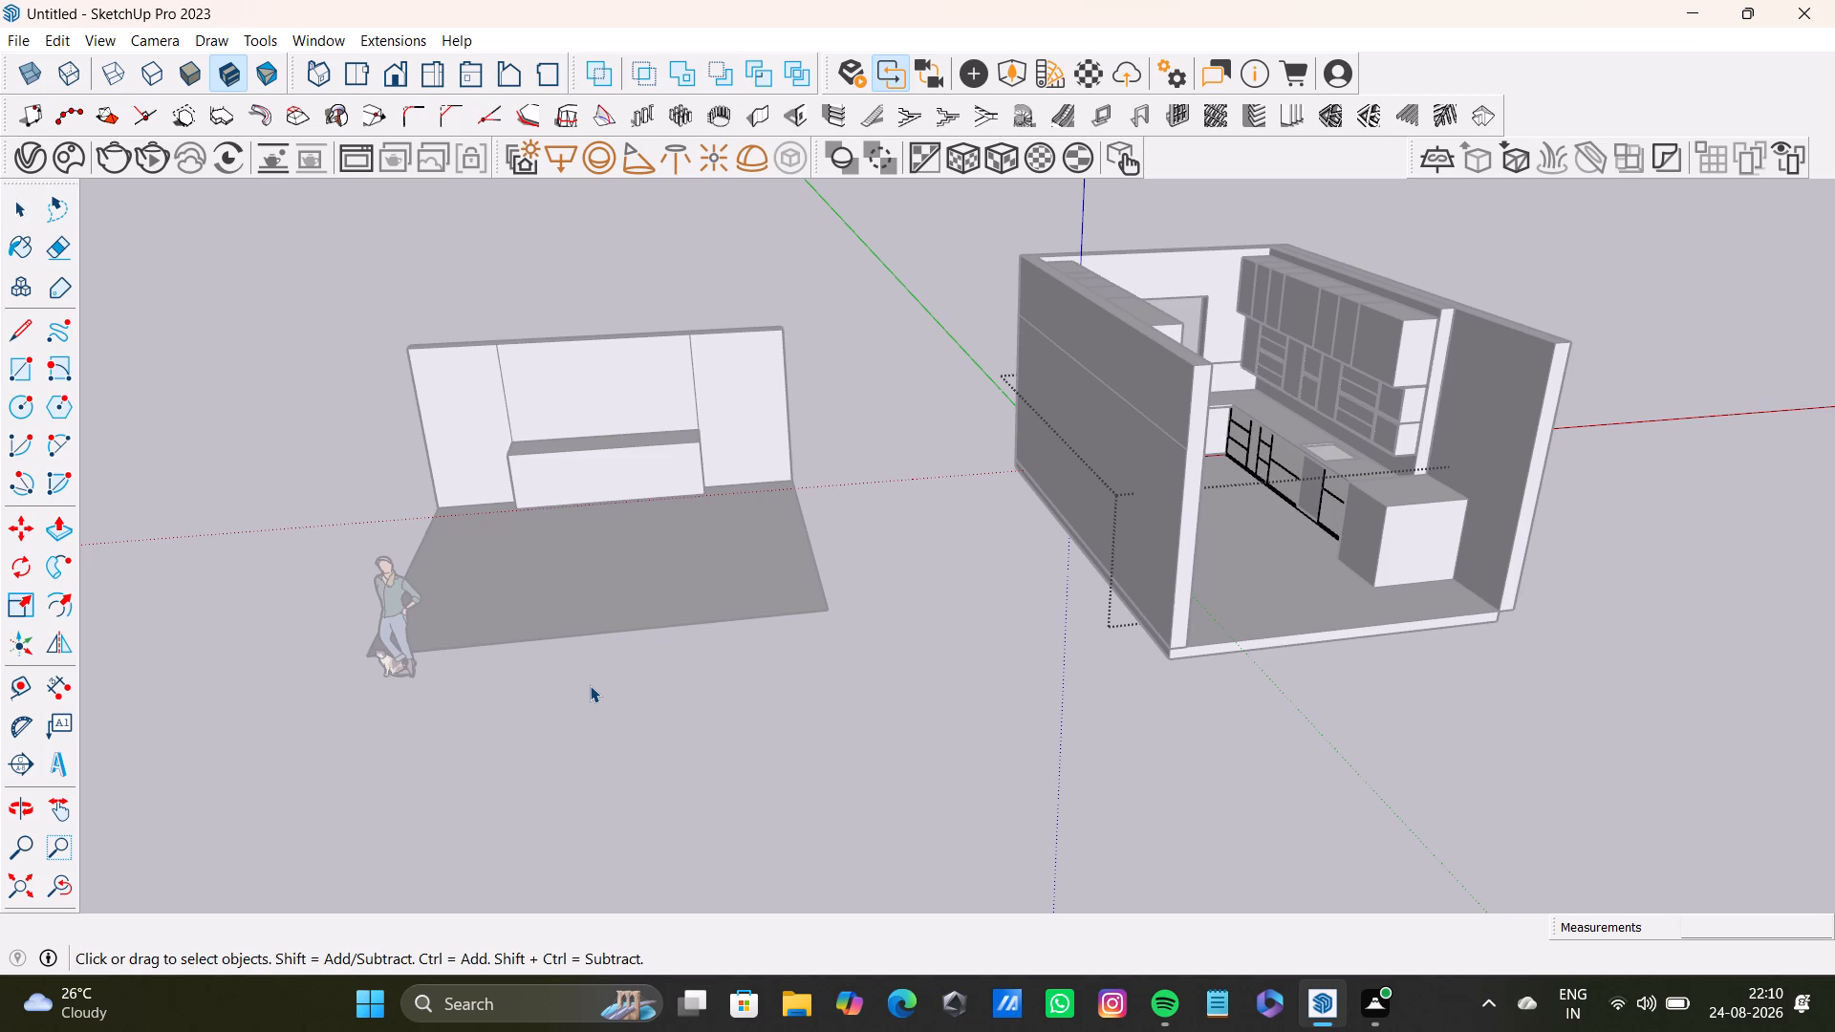
pyautogui.scroll(-7, 990, 312)
pyautogui.keyDown('shift'); pyautogui.moveTo(1210, 366); pyautogui.dragTo(966, 565, button='middle'); pyautogui.keyUp('shift')
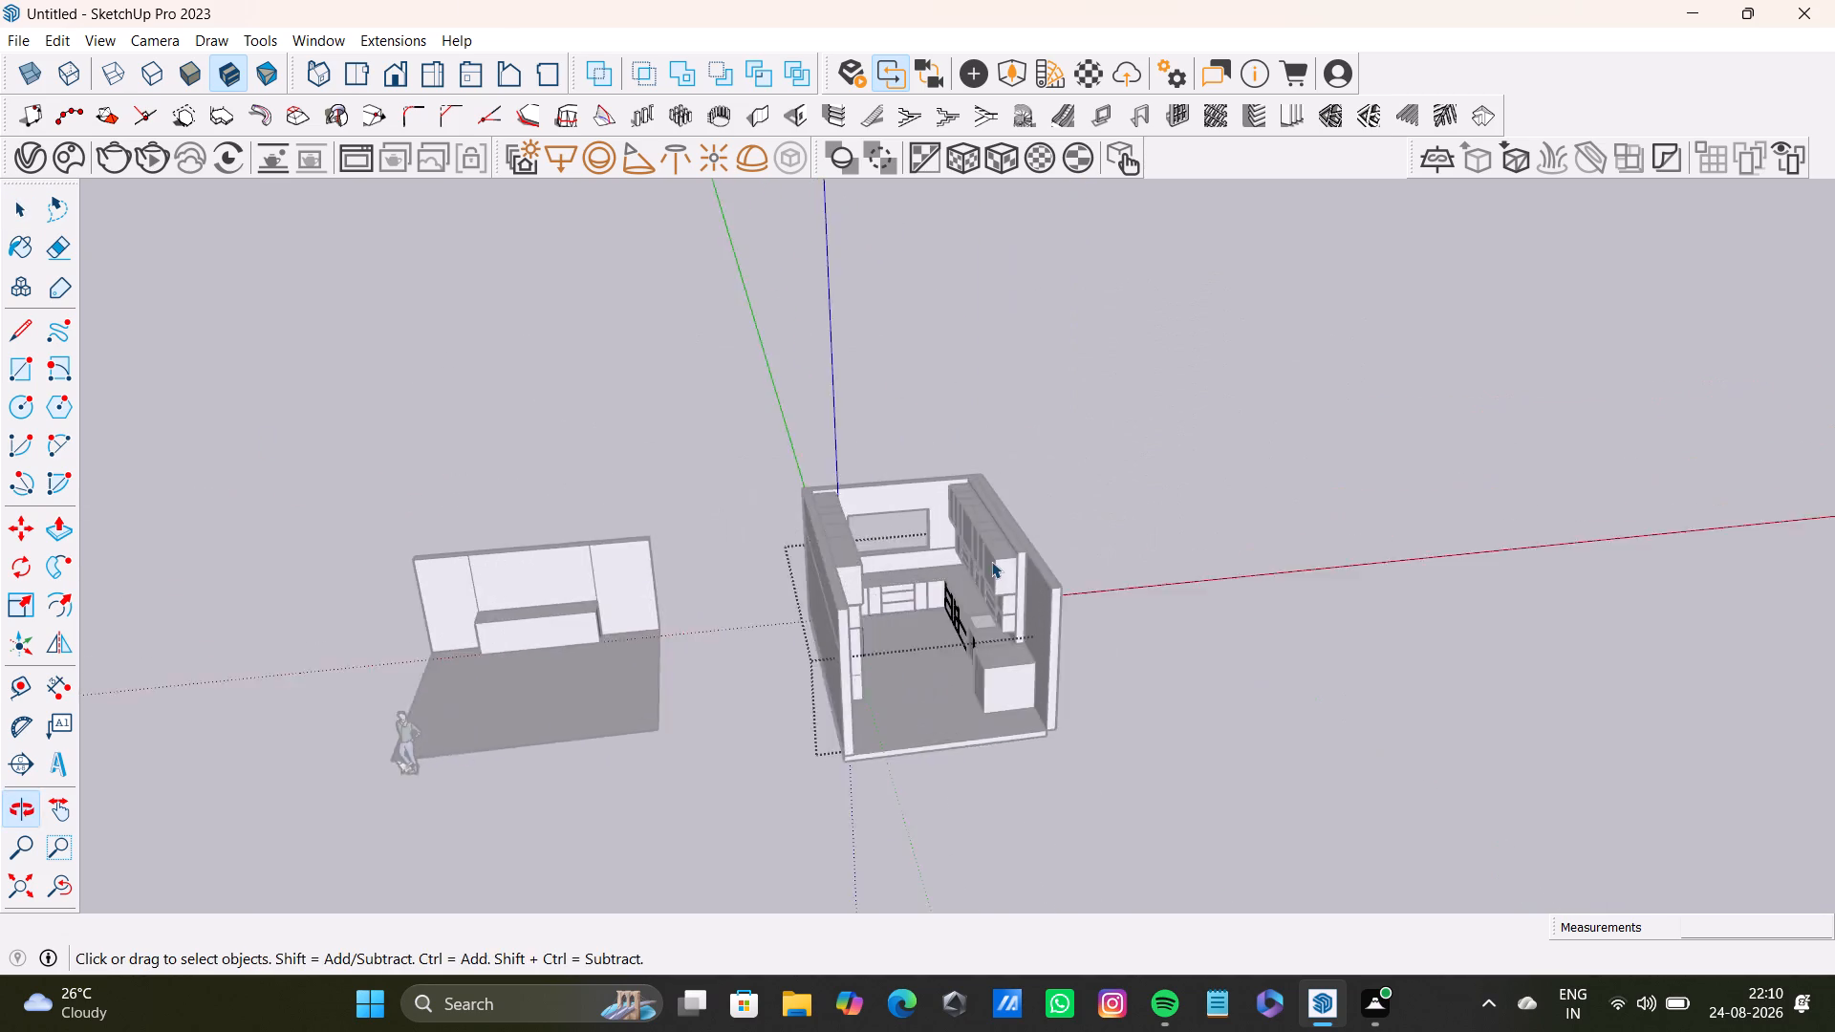
# Push/Pull the block's face toward the kitchen's open end inward by about 9 3/16" to shorten the block.
pyautogui.scroll(8, 991, 561)
pyautogui.moveTo(991, 575); pyautogui.dragTo(1153, 532, button='middle')
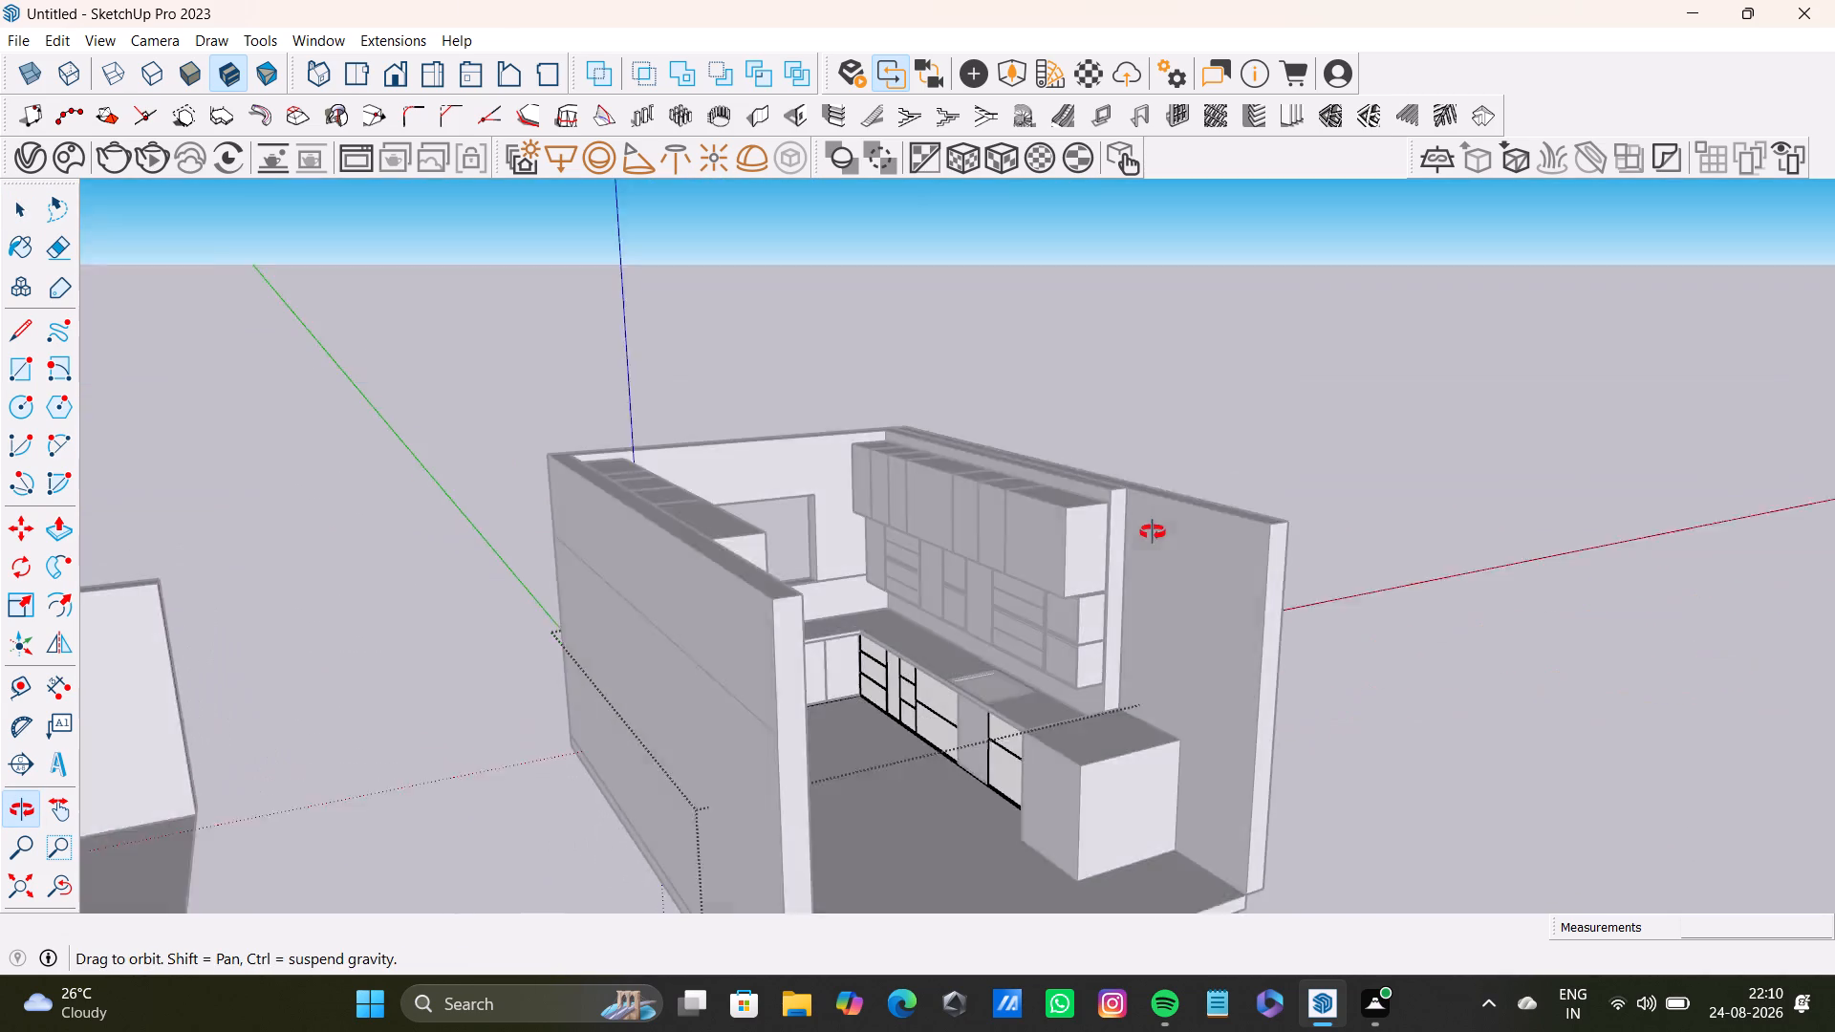
pyautogui.moveTo(1153, 532); pyautogui.dragTo(1171, 565, button='middle')
pyautogui.press('space')
pyautogui.click(1414, 501)
pyautogui.scroll(4, 1284, 726)
pyautogui.moveTo(1281, 727); pyautogui.dragTo(1241, 443, button='middle')
pyautogui.scroll(1, 1010, 656)
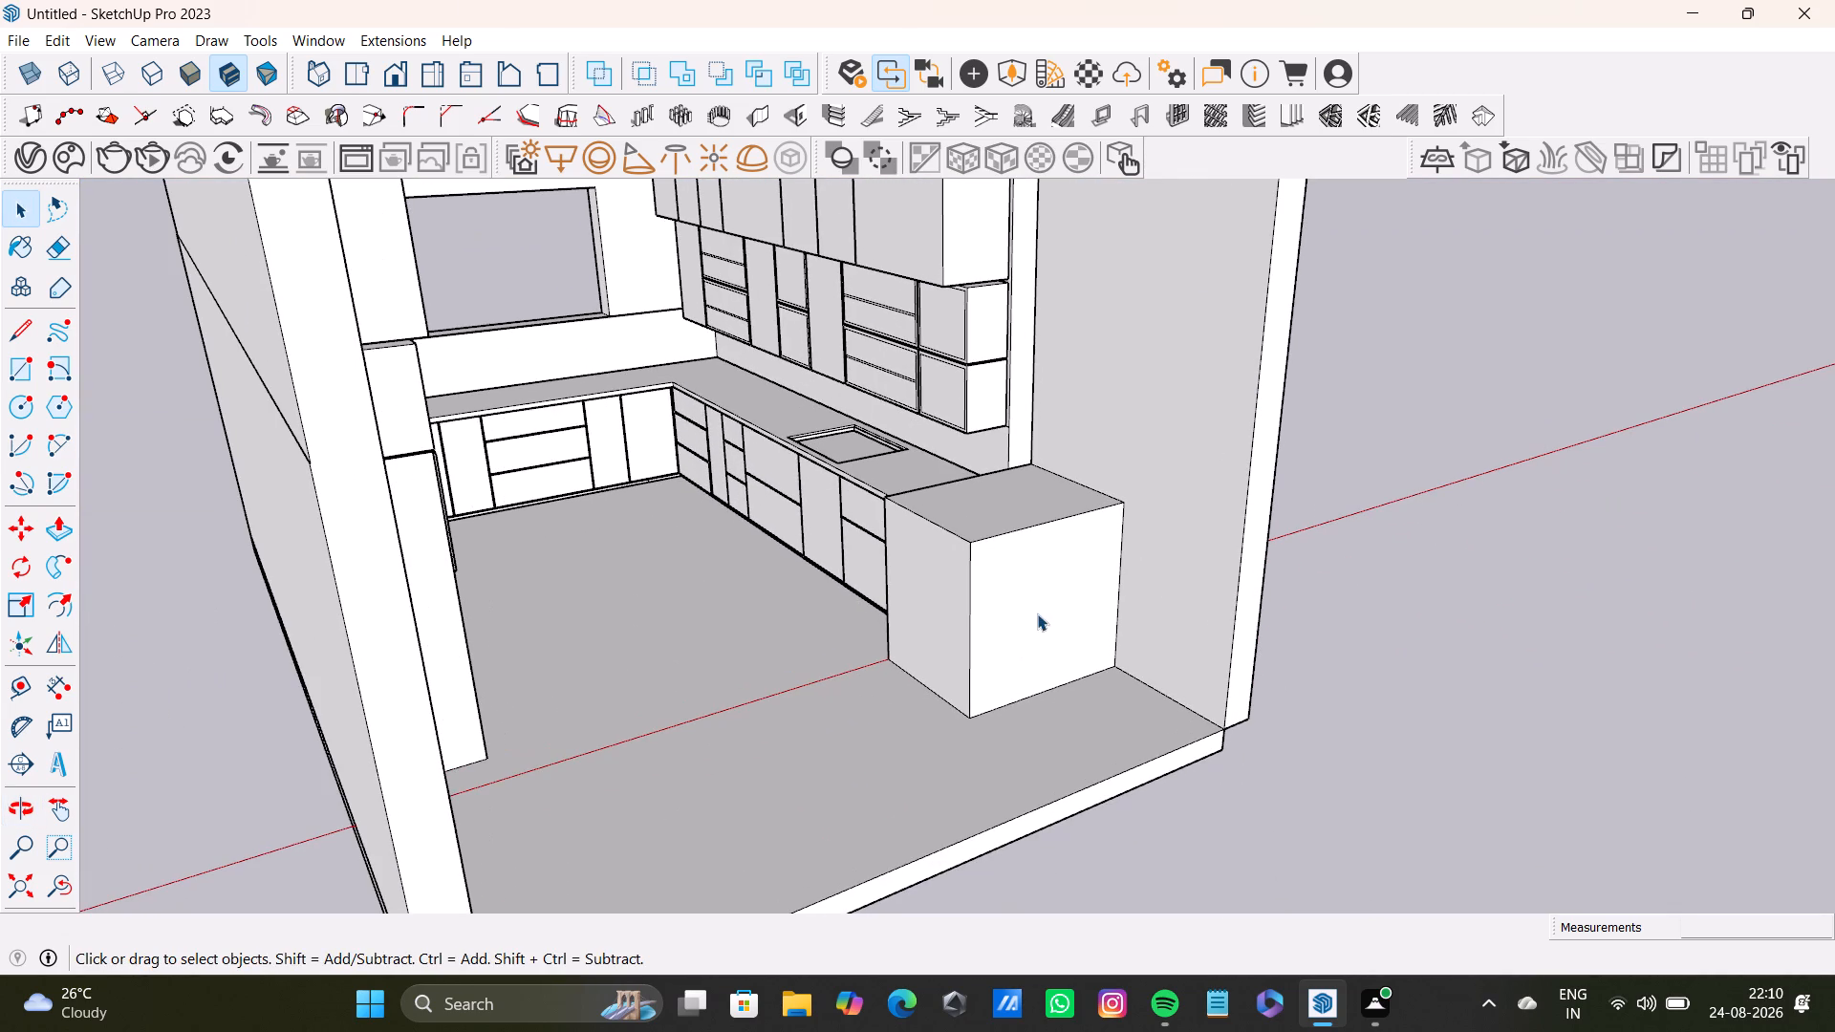
pyautogui.click(1037, 613)
pyautogui.press('p')
pyautogui.moveTo(1033, 613); pyautogui.dragTo(1007, 601)
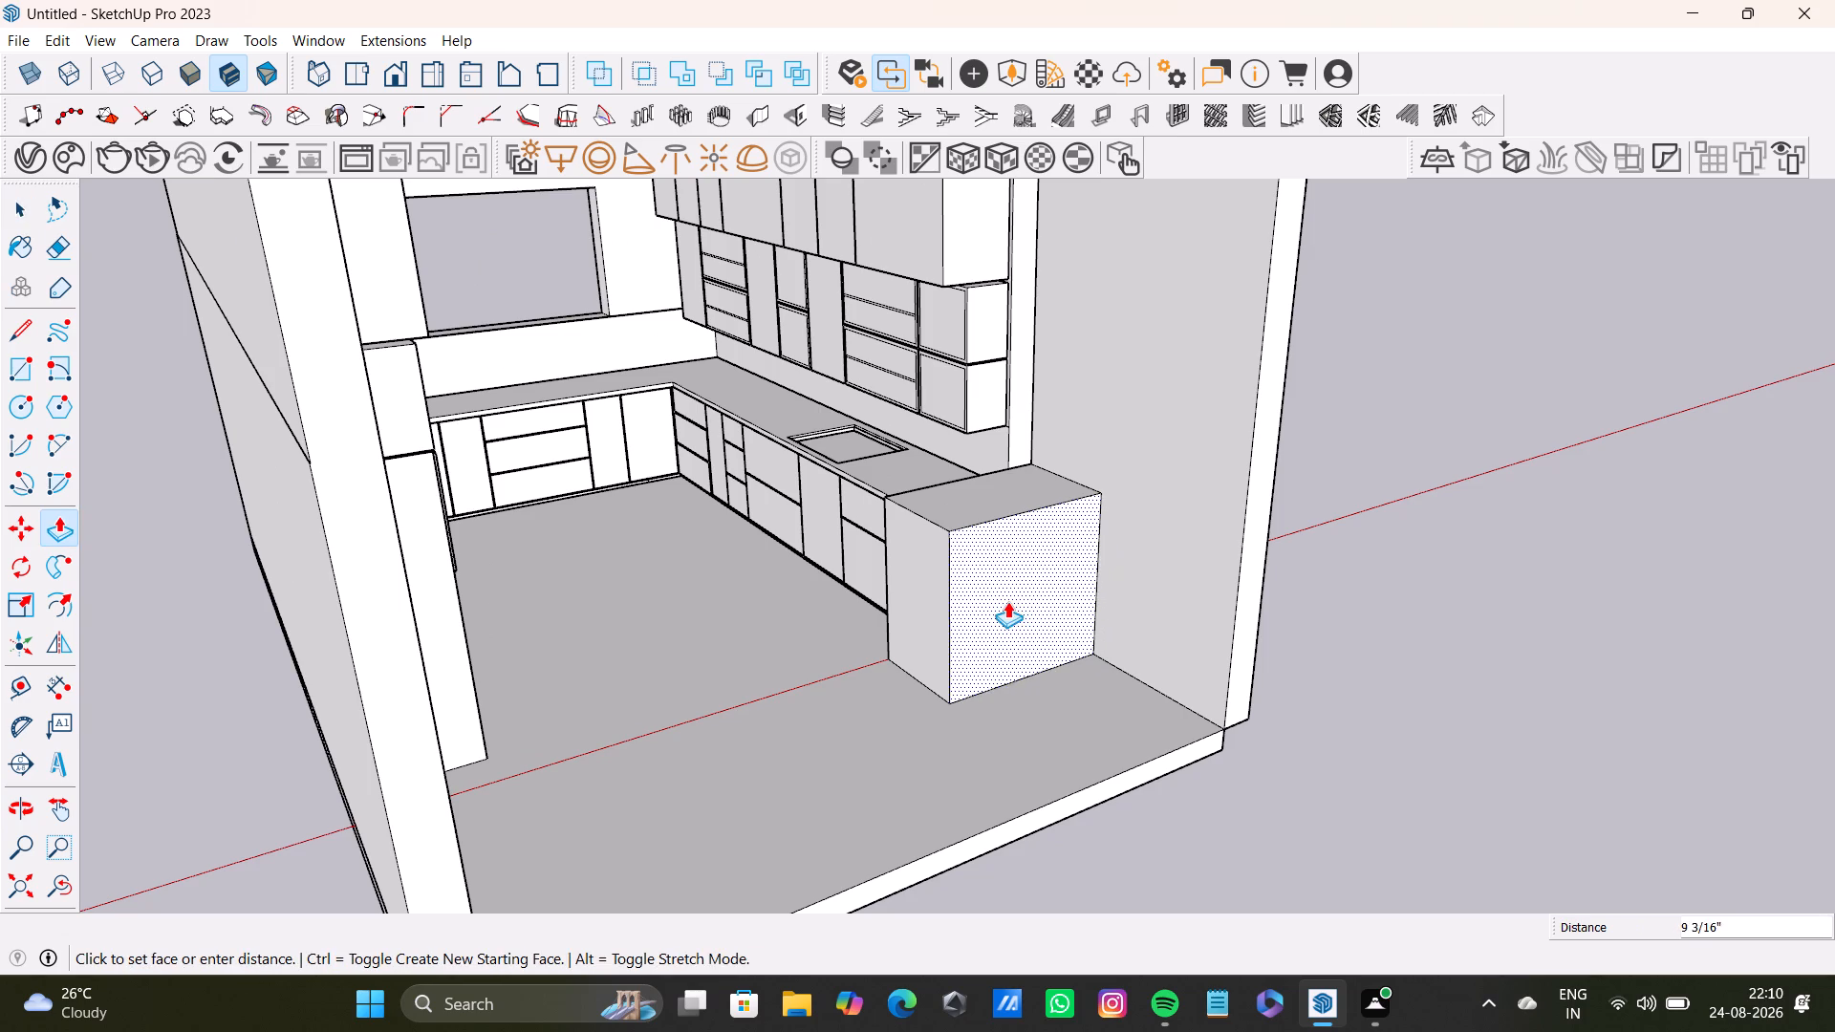
pyautogui.moveTo(1007, 601); pyautogui.dragTo(1007, 599)
pyautogui.press('space')
# Push/Pull the top face of the block slightly upward, above the sink-side countertop.
pyautogui.scroll(-3, 1020, 613)
pyautogui.moveTo(1021, 617); pyautogui.dragTo(878, 700, button='middle')
pyautogui.scroll(3, 878, 692)
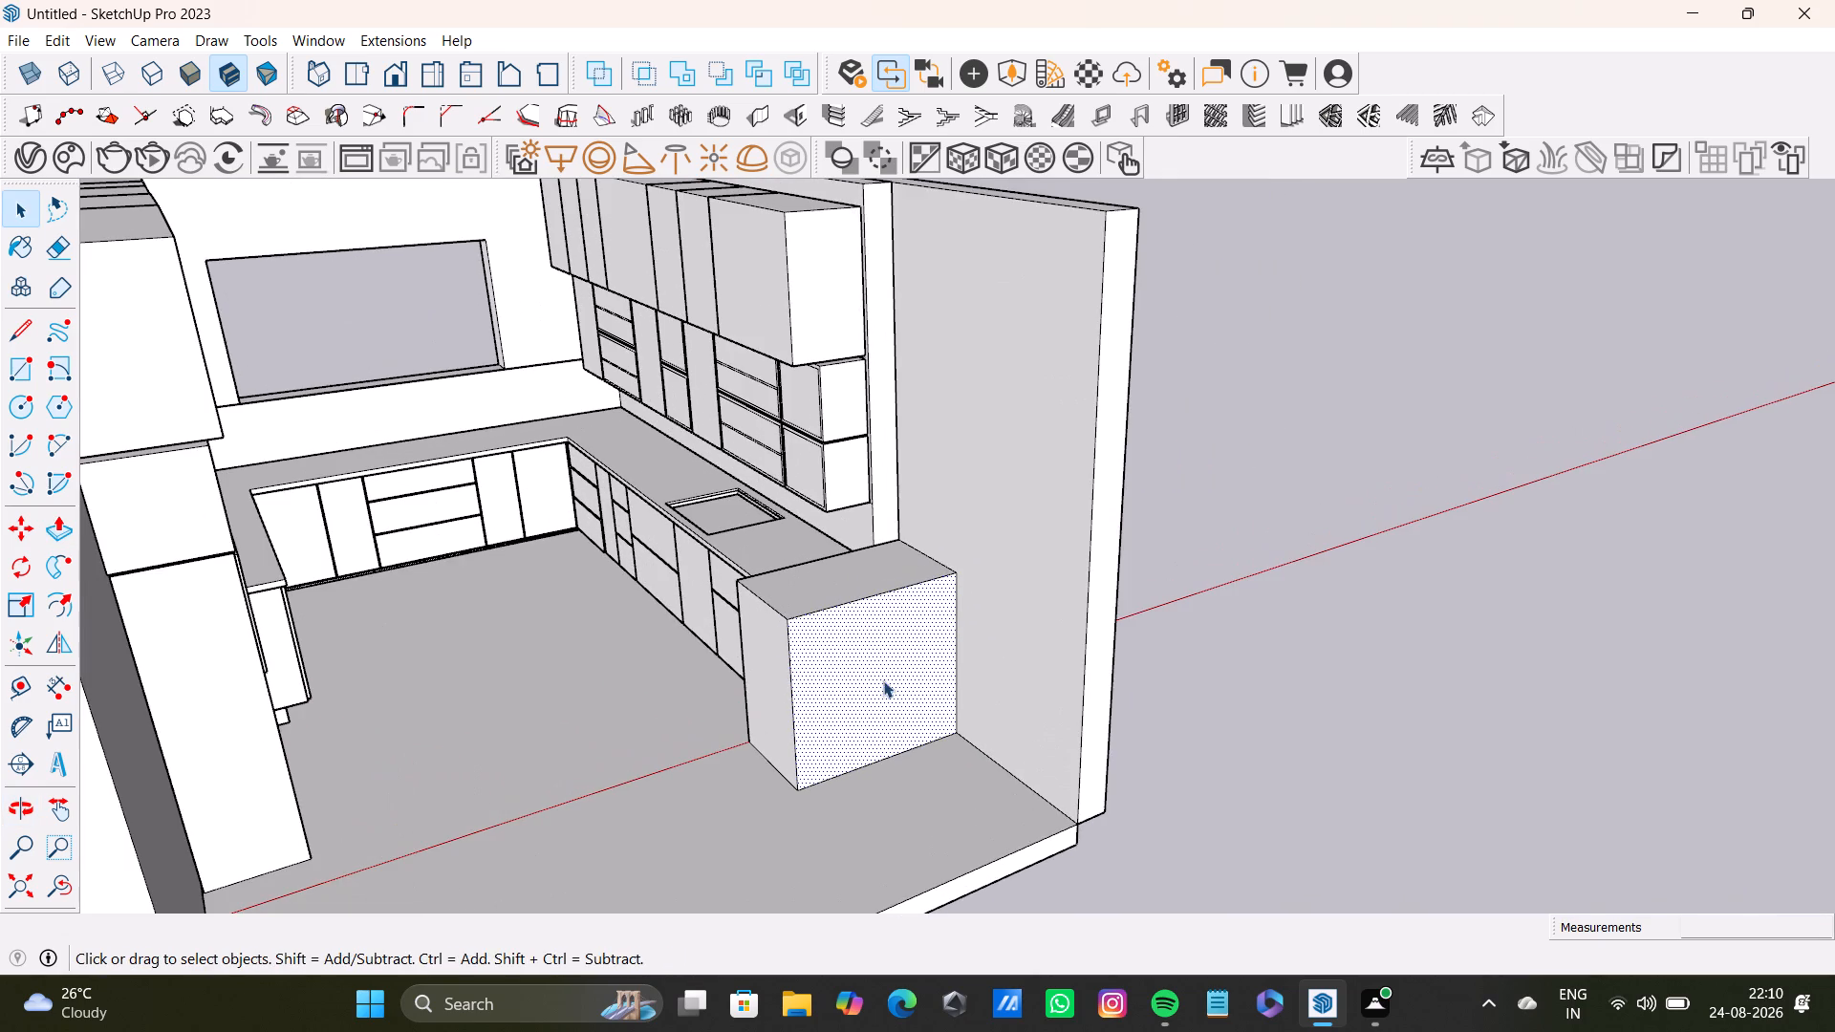
pyautogui.moveTo(910, 657); pyautogui.dragTo(913, 699, button='middle')
pyautogui.press('space')
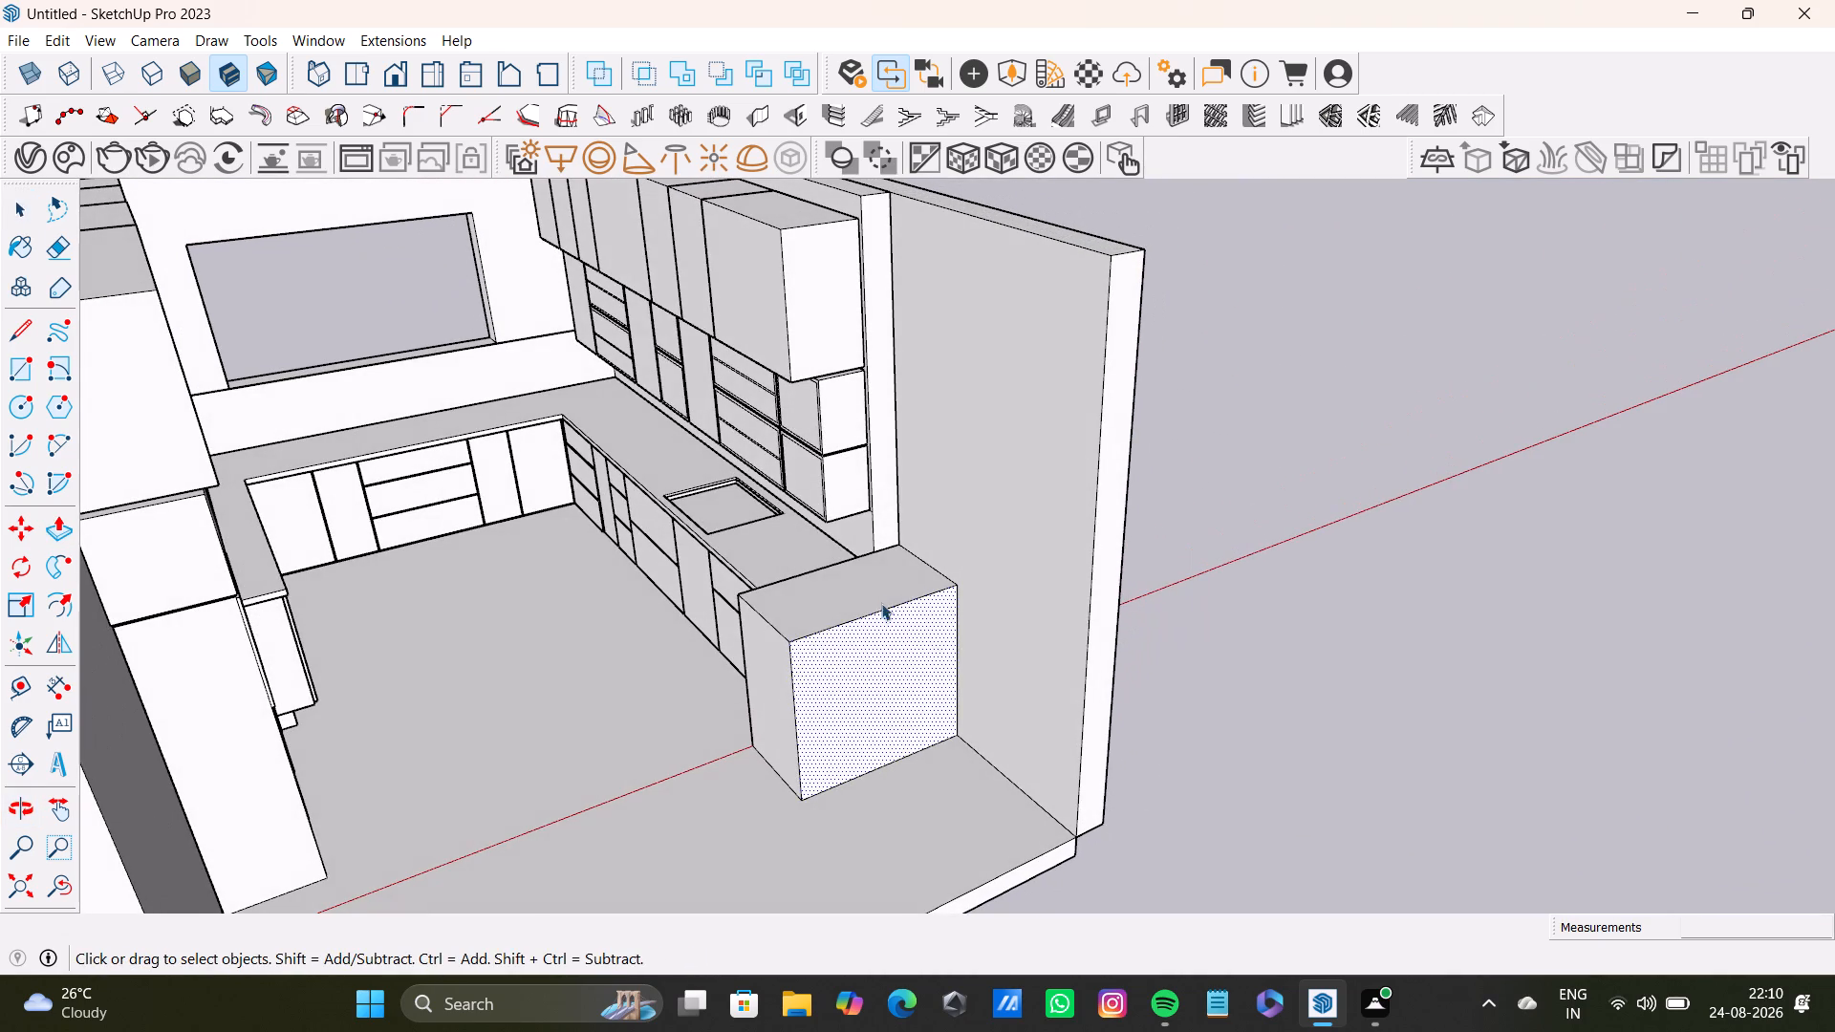
pyautogui.click(882, 593)
pyautogui.press('p')
pyautogui.moveTo(882, 593); pyautogui.dragTo(891, 578)
pyautogui.press('space')
# Push/Pull the block's room-side face slightly outward past the fronts of the sink-side base cabinets.
pyautogui.scroll(-3, 884, 652)
pyautogui.moveTo(889, 656); pyautogui.dragTo(889, 563, button='middle')
pyautogui.moveTo(846, 596); pyautogui.dragTo(865, 609, button='middle')
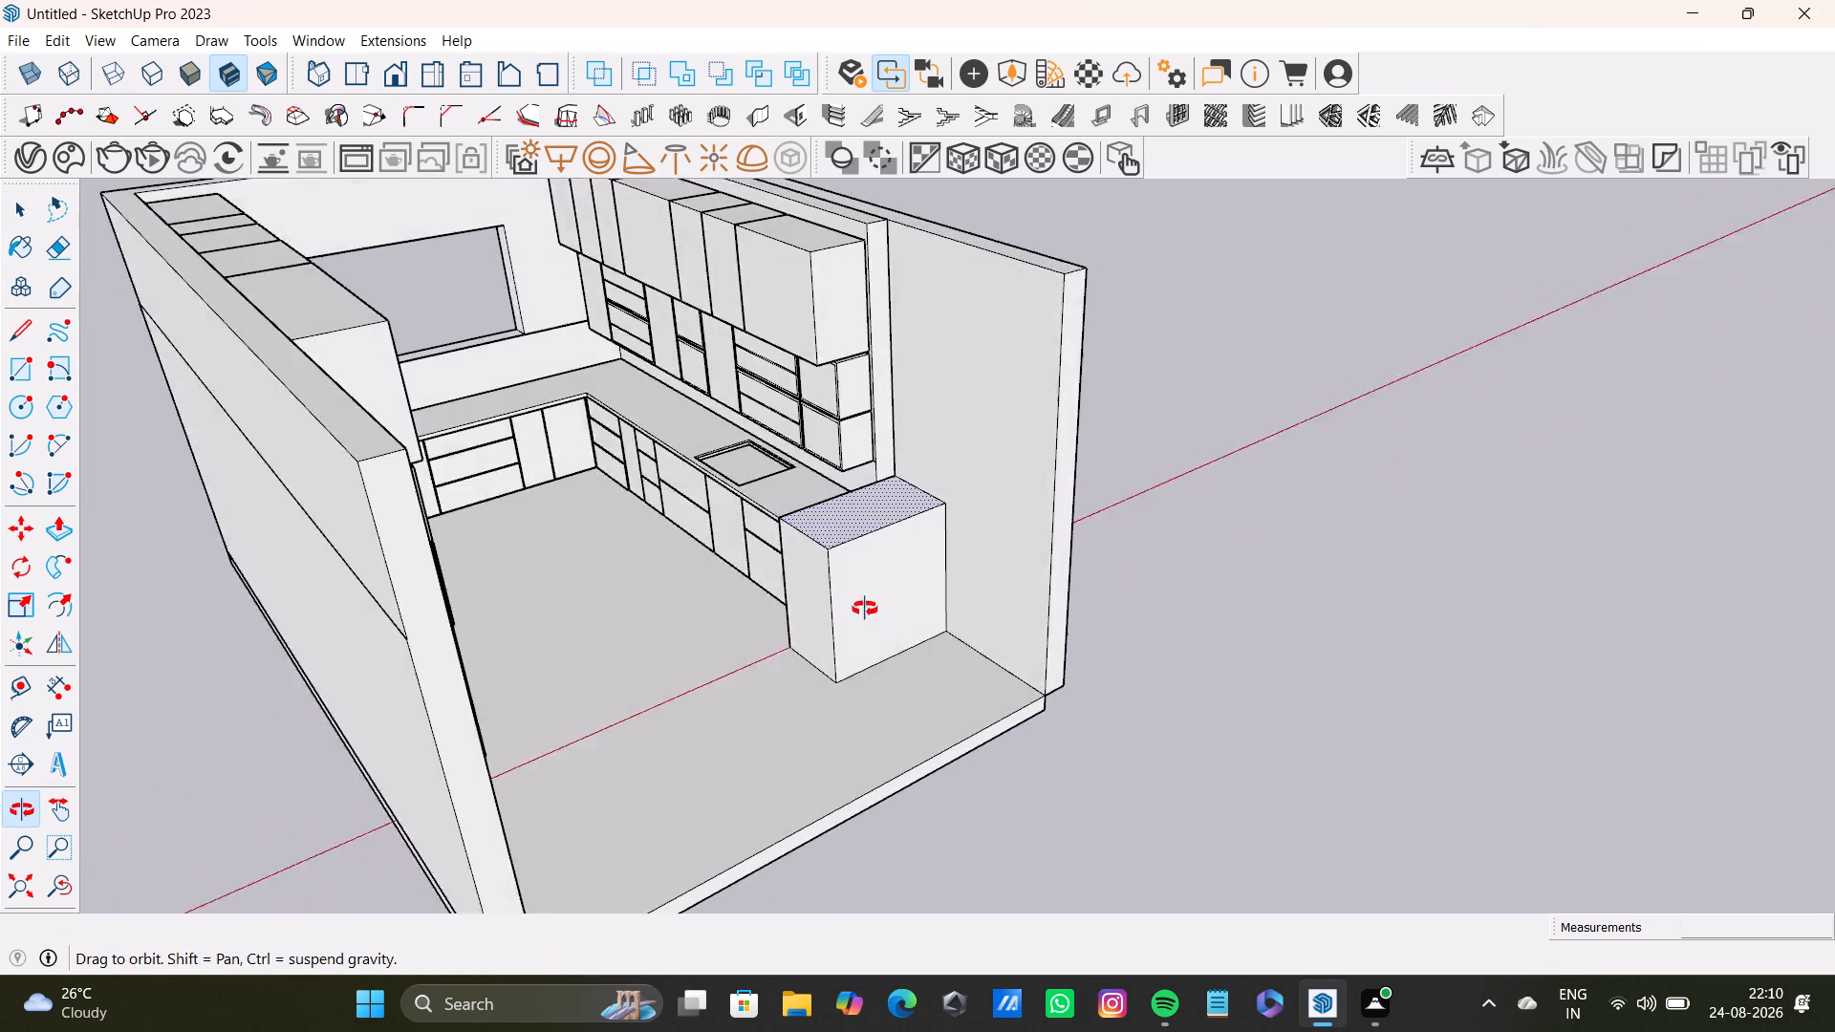
pyautogui.moveTo(865, 609); pyautogui.dragTo(819, 613, button='middle')
pyautogui.scroll(6, 772, 577)
pyautogui.click(812, 571)
pyautogui.press('space')
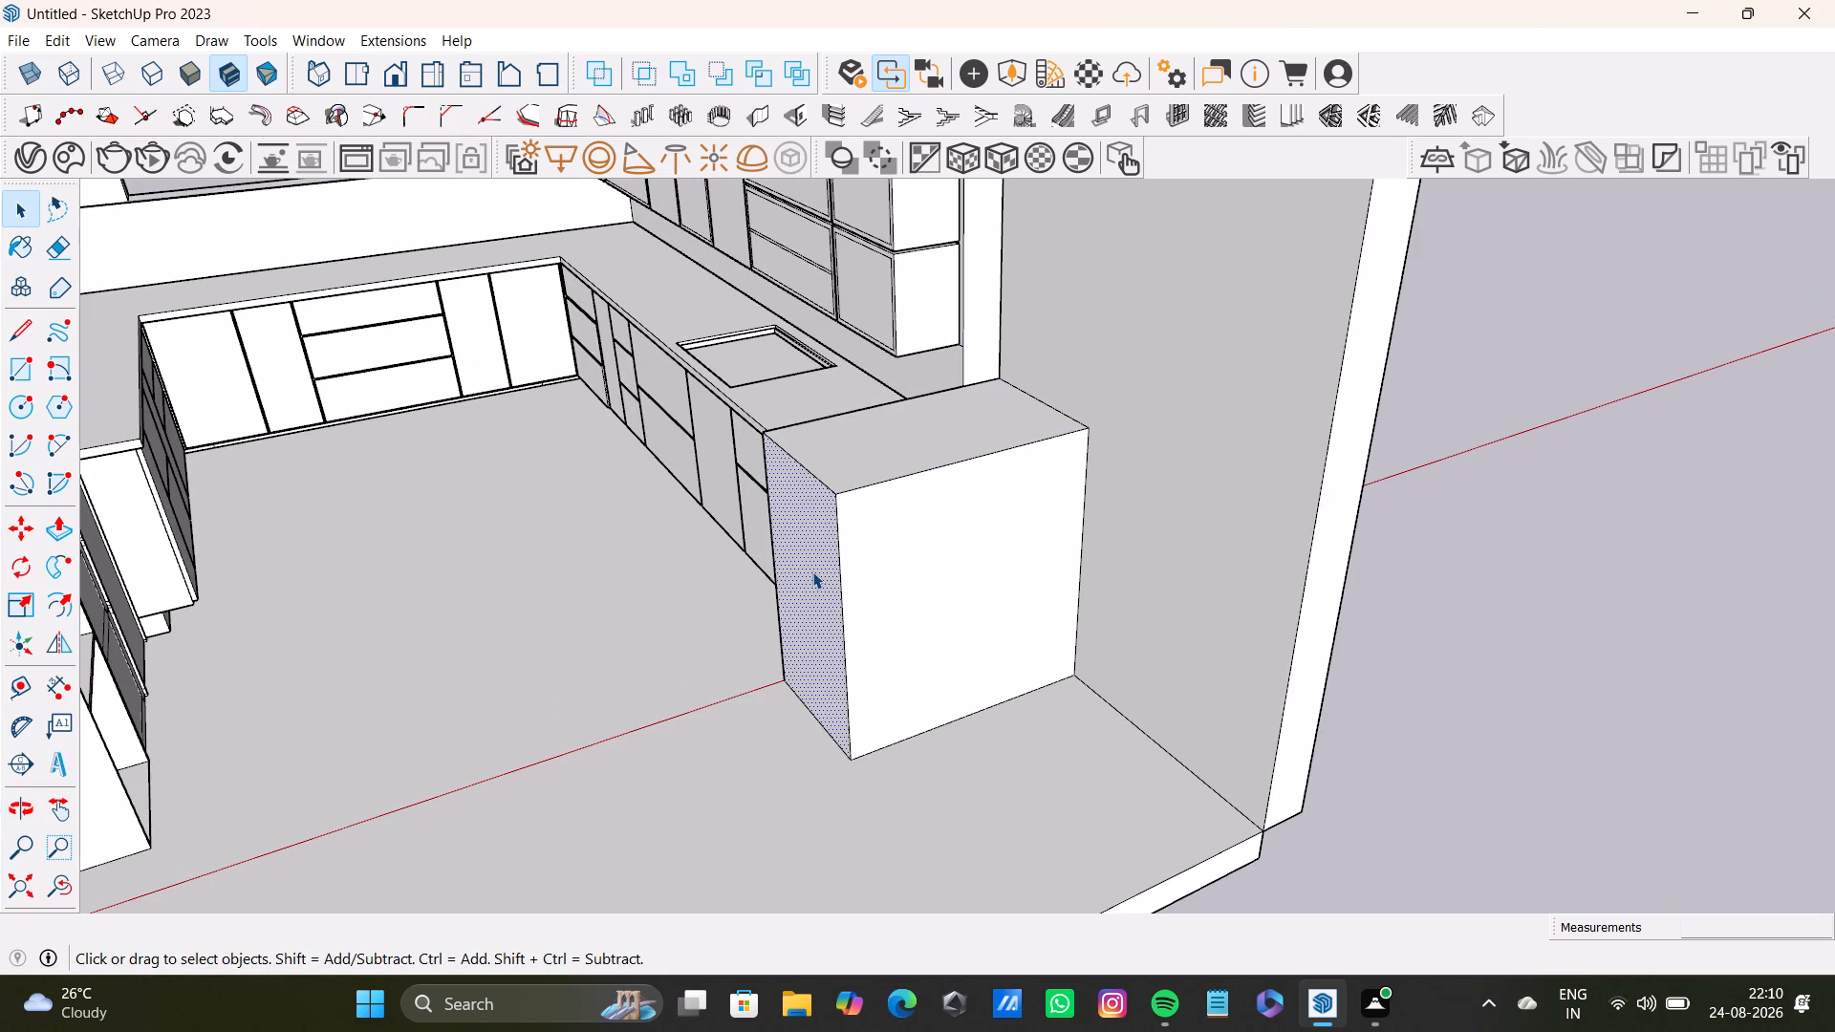
pyautogui.press('p')
pyautogui.moveTo(811, 571); pyautogui.dragTo(785, 582)
pyautogui.press('space')
# Examine the resized block and how it meets the sink-side countertop, cabinets and outer wall.
pyautogui.scroll(-5, 788, 593)
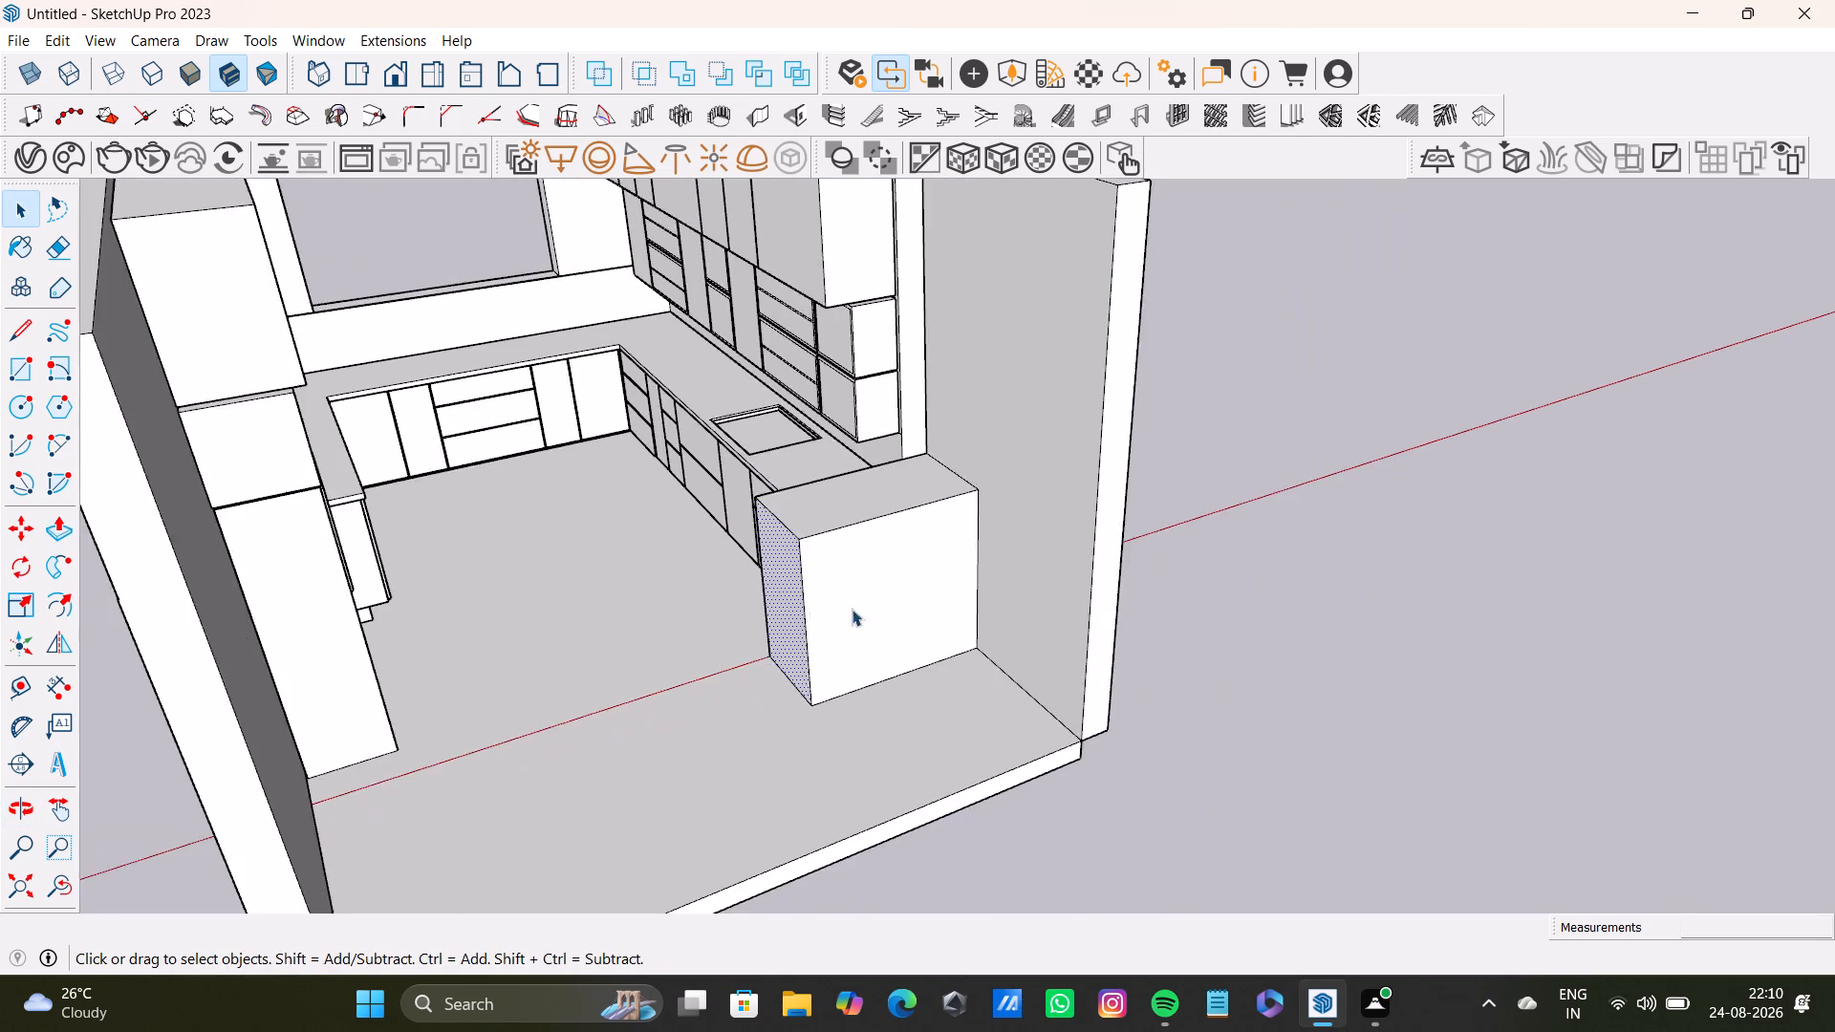
pyautogui.moveTo(895, 616); pyautogui.dragTo(963, 771, button='middle')
pyautogui.moveTo(961, 767); pyautogui.dragTo(849, 612, button='middle')
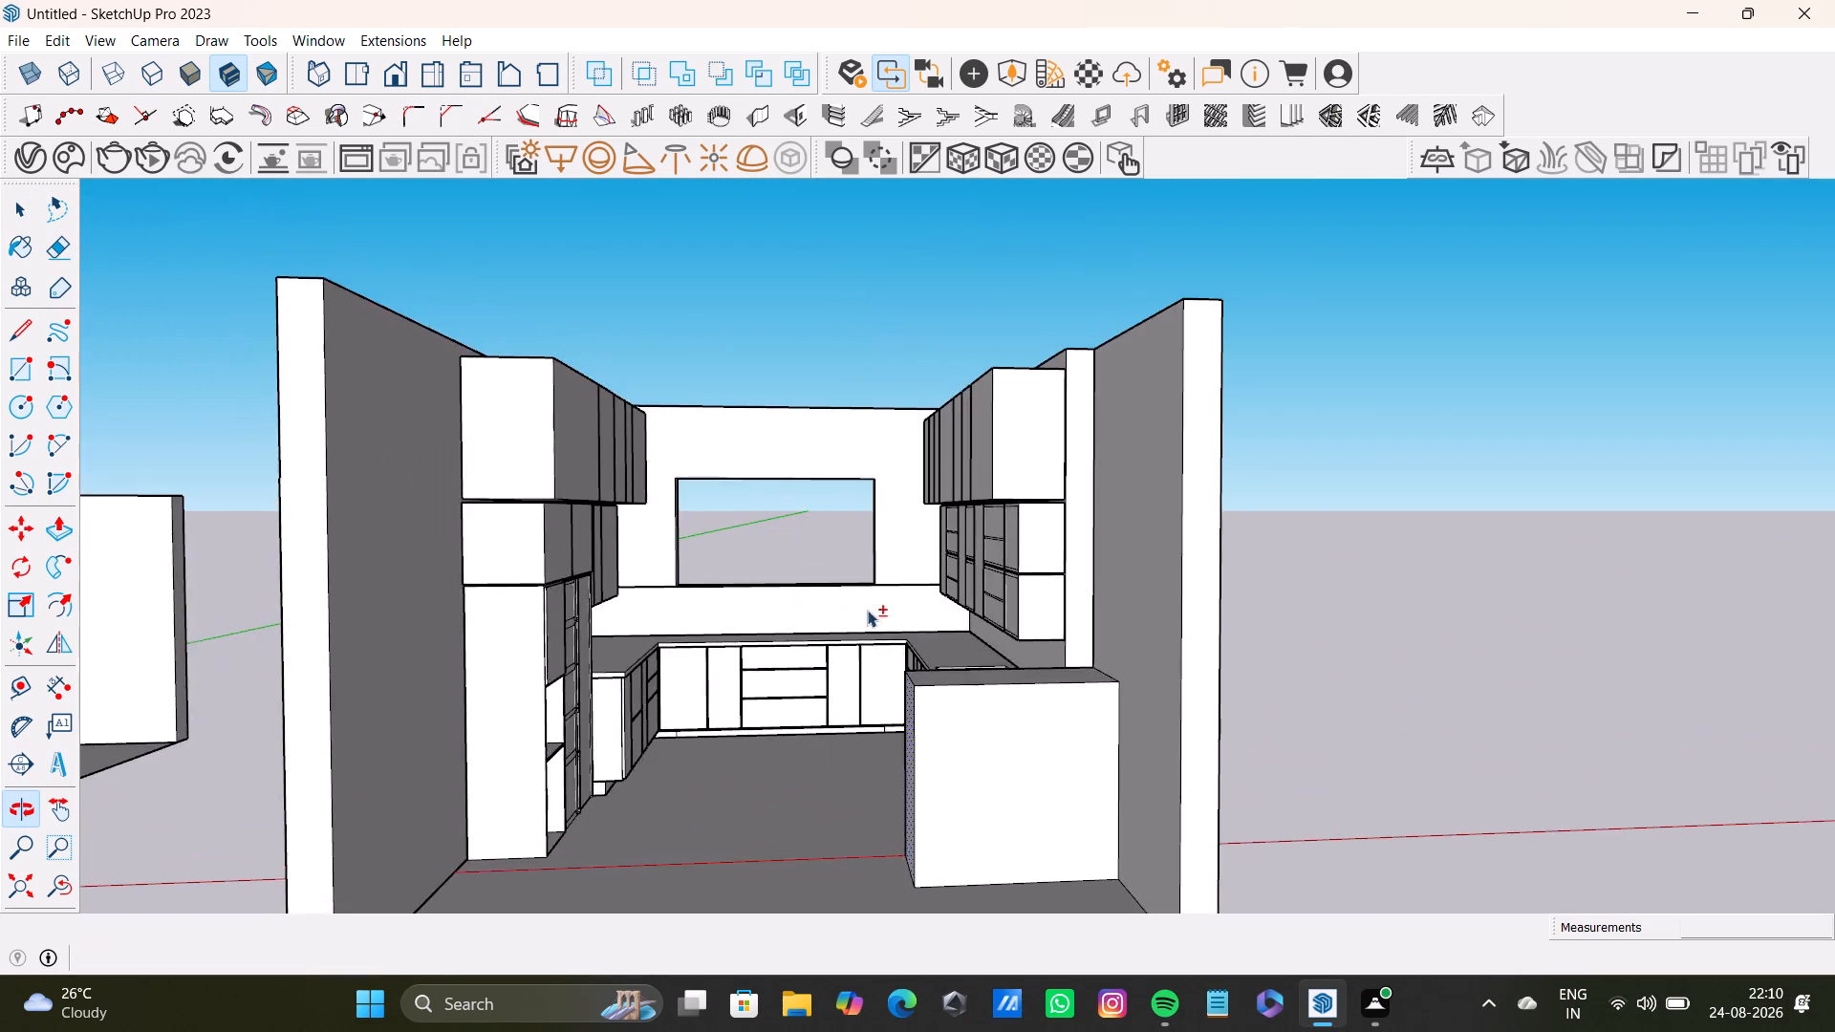
pyautogui.scroll(3, 946, 671)
pyautogui.moveTo(959, 673); pyautogui.dragTo(983, 488, button='middle')
pyautogui.moveTo(1001, 663); pyautogui.dragTo(1010, 918, button='middle')
pyautogui.scroll(-3, 1016, 834)
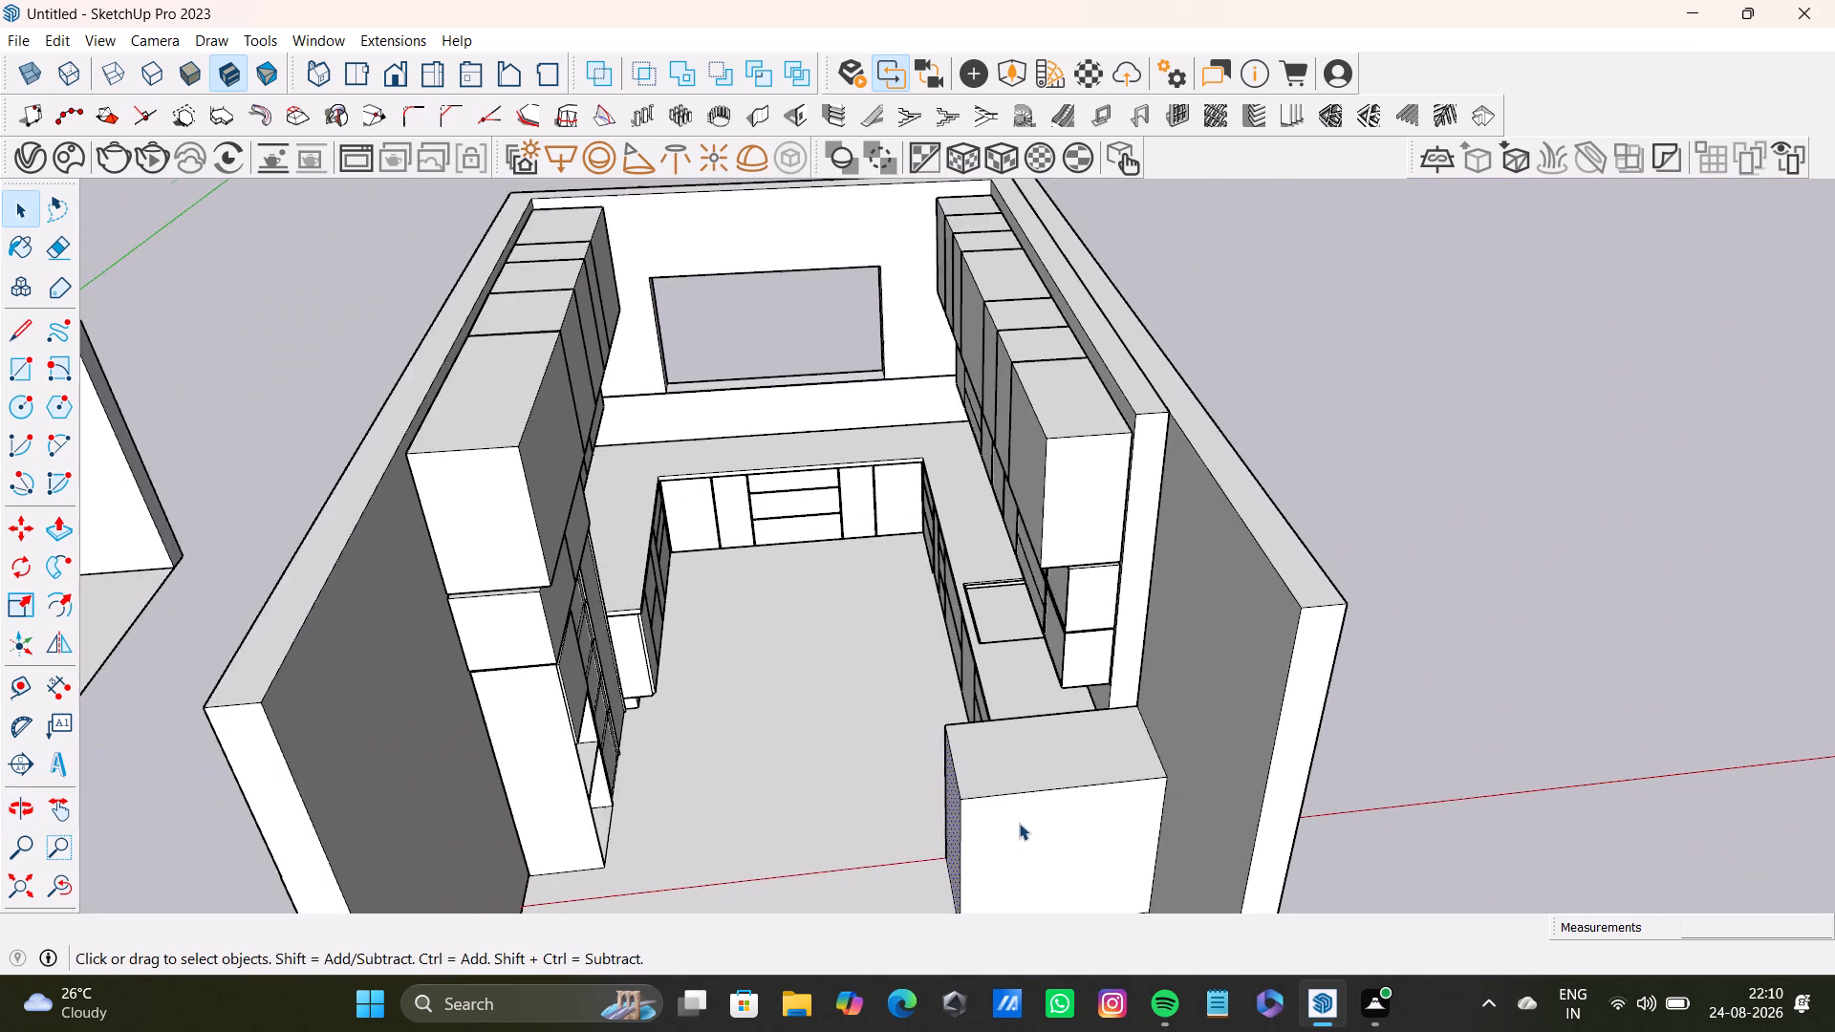
pyautogui.moveTo(1021, 815); pyautogui.dragTo(989, 599, button='middle')
pyautogui.moveTo(1020, 605); pyautogui.dragTo(1212, 714, button='middle')
pyautogui.scroll(5, 986, 635)
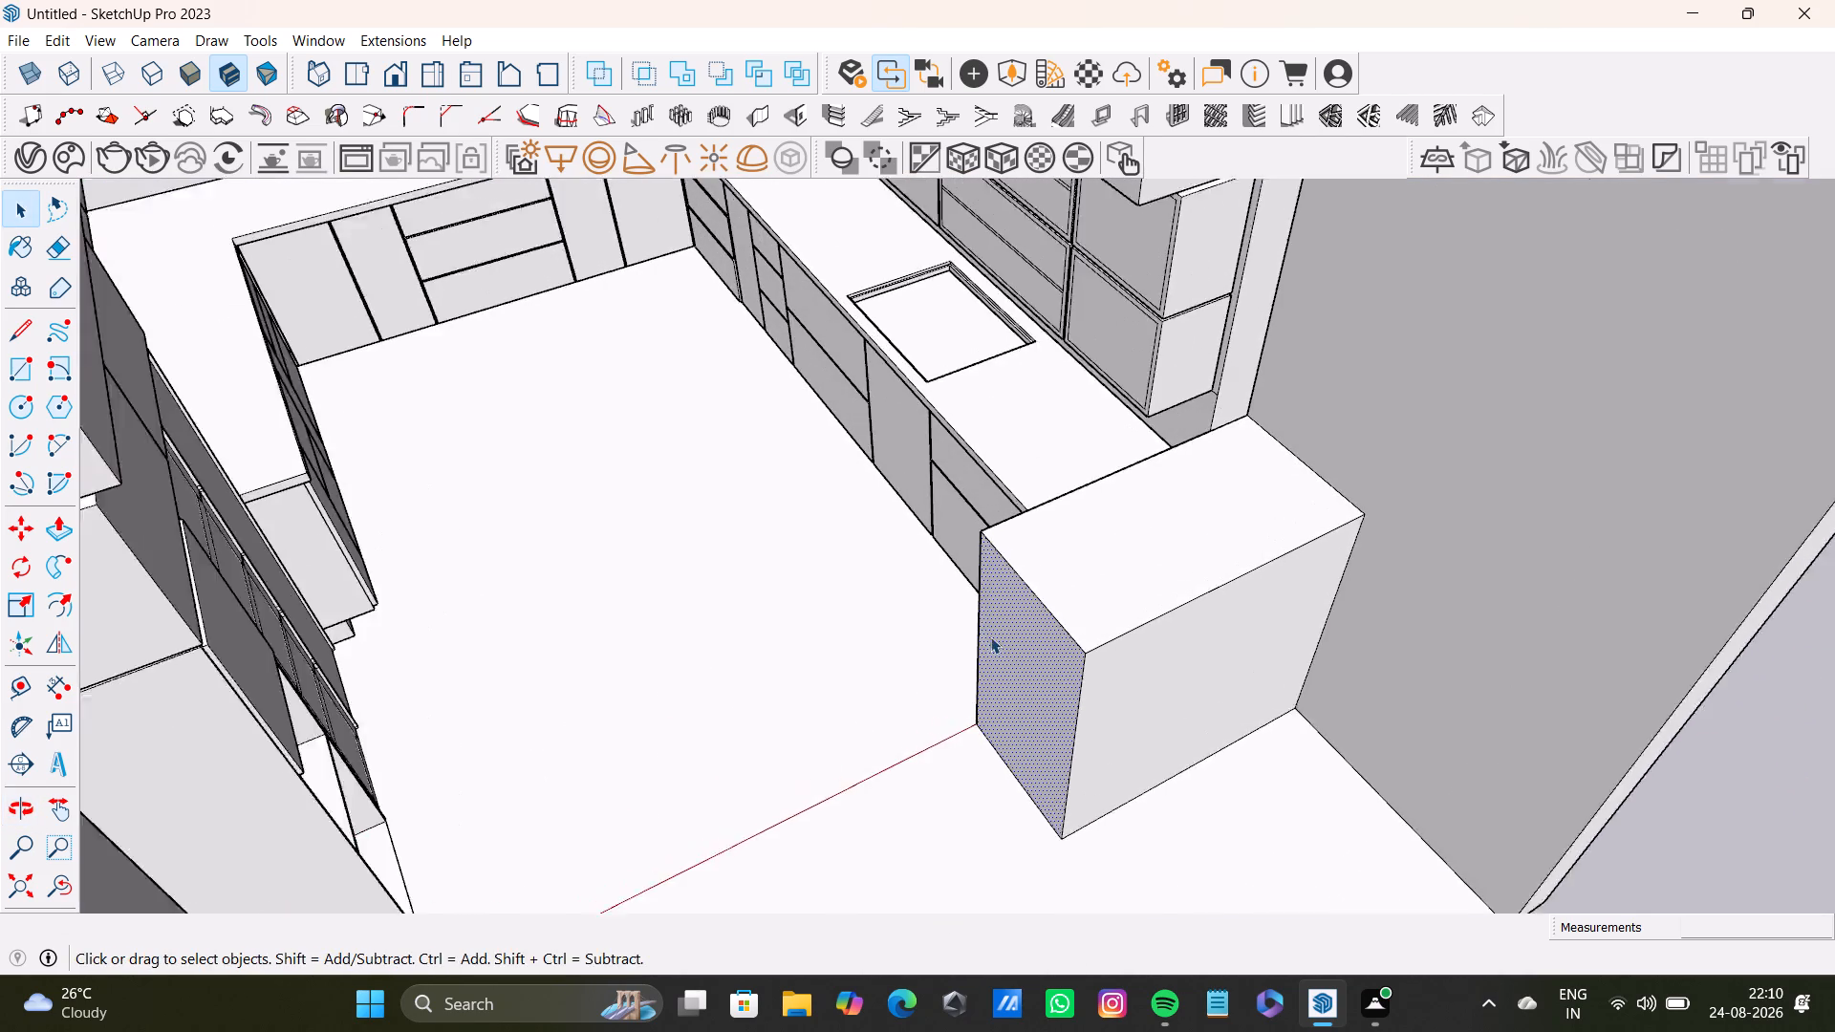
pyautogui.scroll(1, 990, 636)
pyautogui.moveTo(1028, 636); pyautogui.dragTo(923, 754, button='middle')
pyautogui.scroll(-4, 922, 699)
pyautogui.moveTo(1024, 704); pyautogui.dragTo(856, 679, button='middle')
pyautogui.scroll(-1, 856, 676)
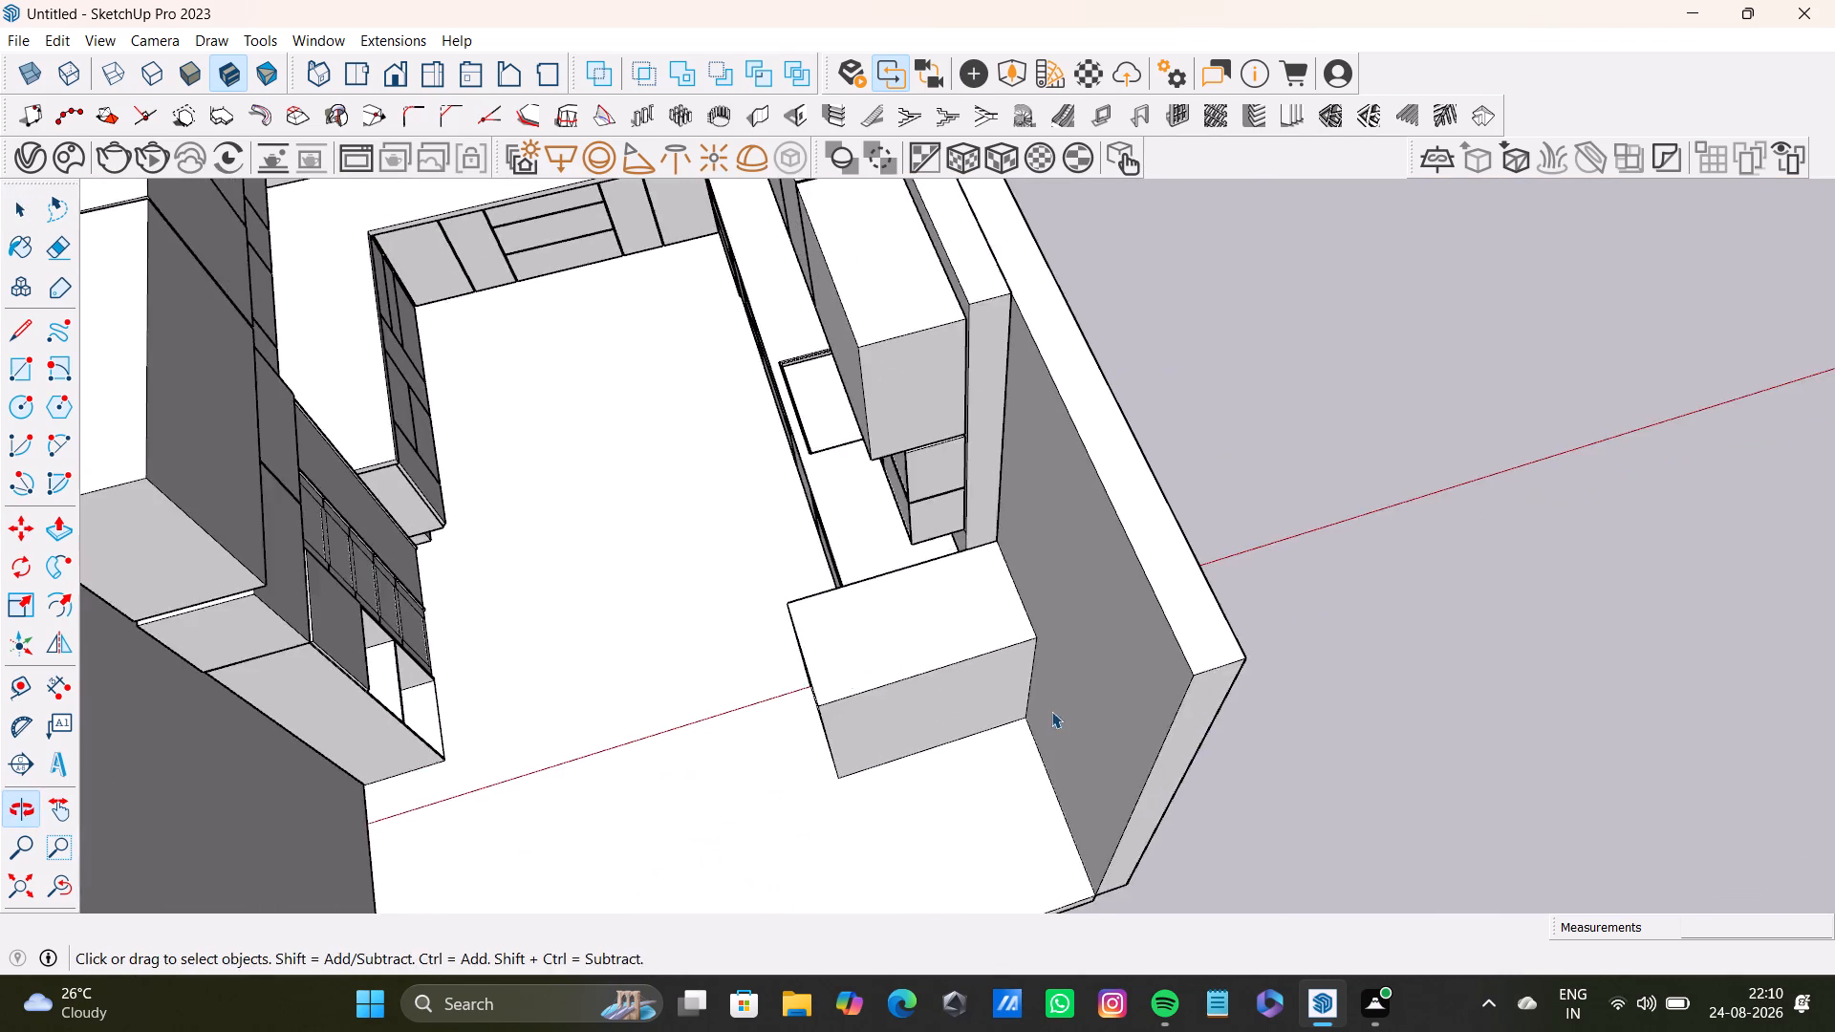
pyautogui.moveTo(1054, 713); pyautogui.dragTo(890, 779, button='middle')
pyautogui.scroll(3, 833, 707)
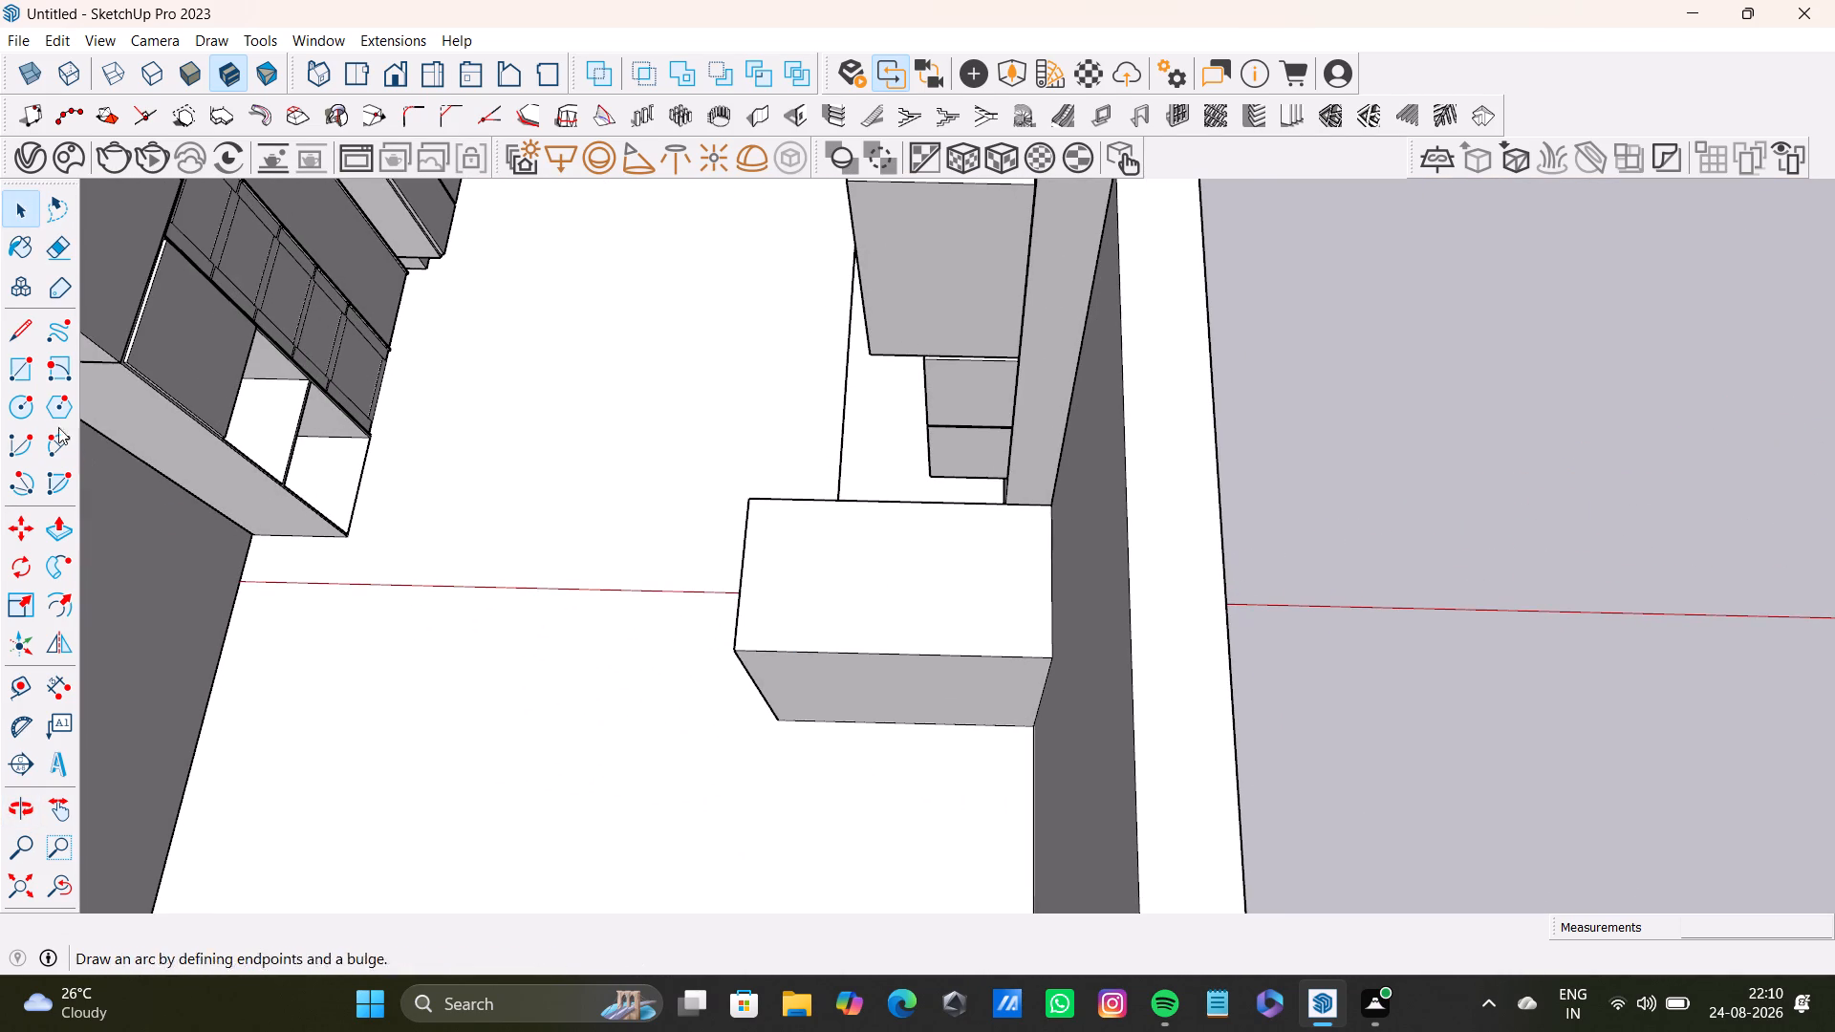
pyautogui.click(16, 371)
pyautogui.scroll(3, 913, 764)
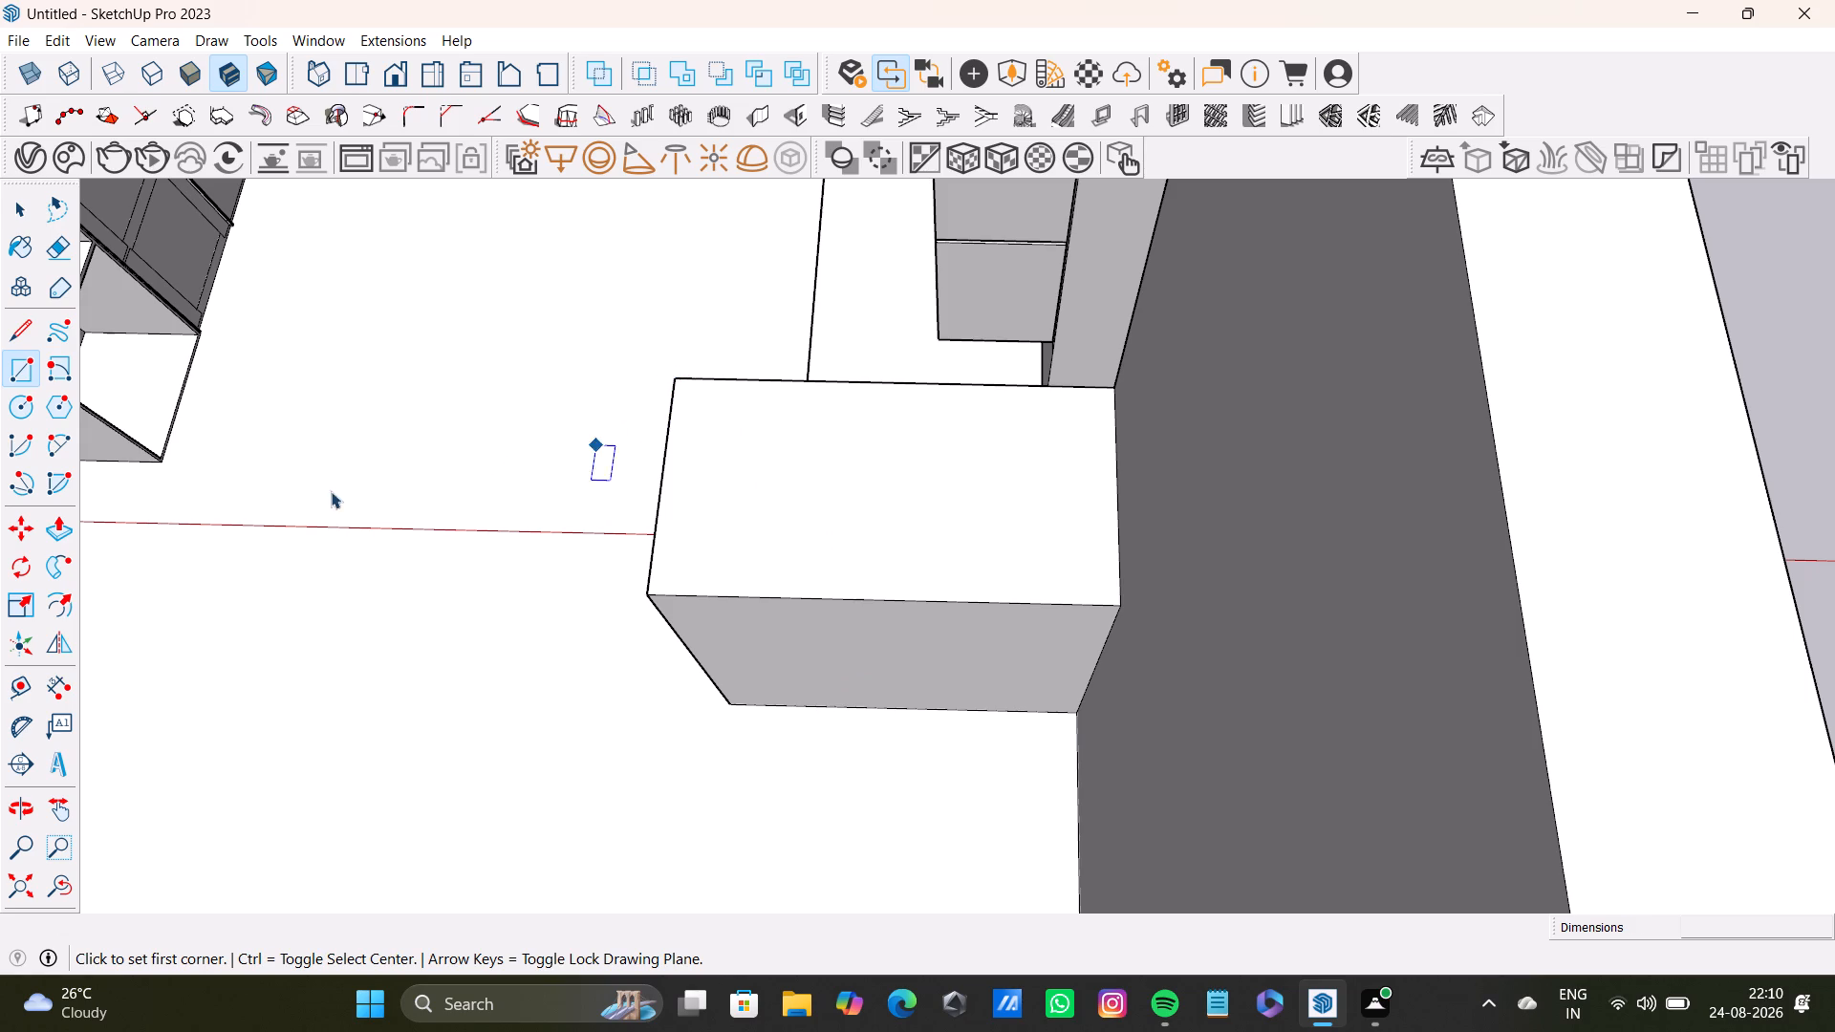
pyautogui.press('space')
# Measure the length and depth of the block's top face.
pyautogui.moveTo(24, 687); pyautogui.dragTo(33, 677)
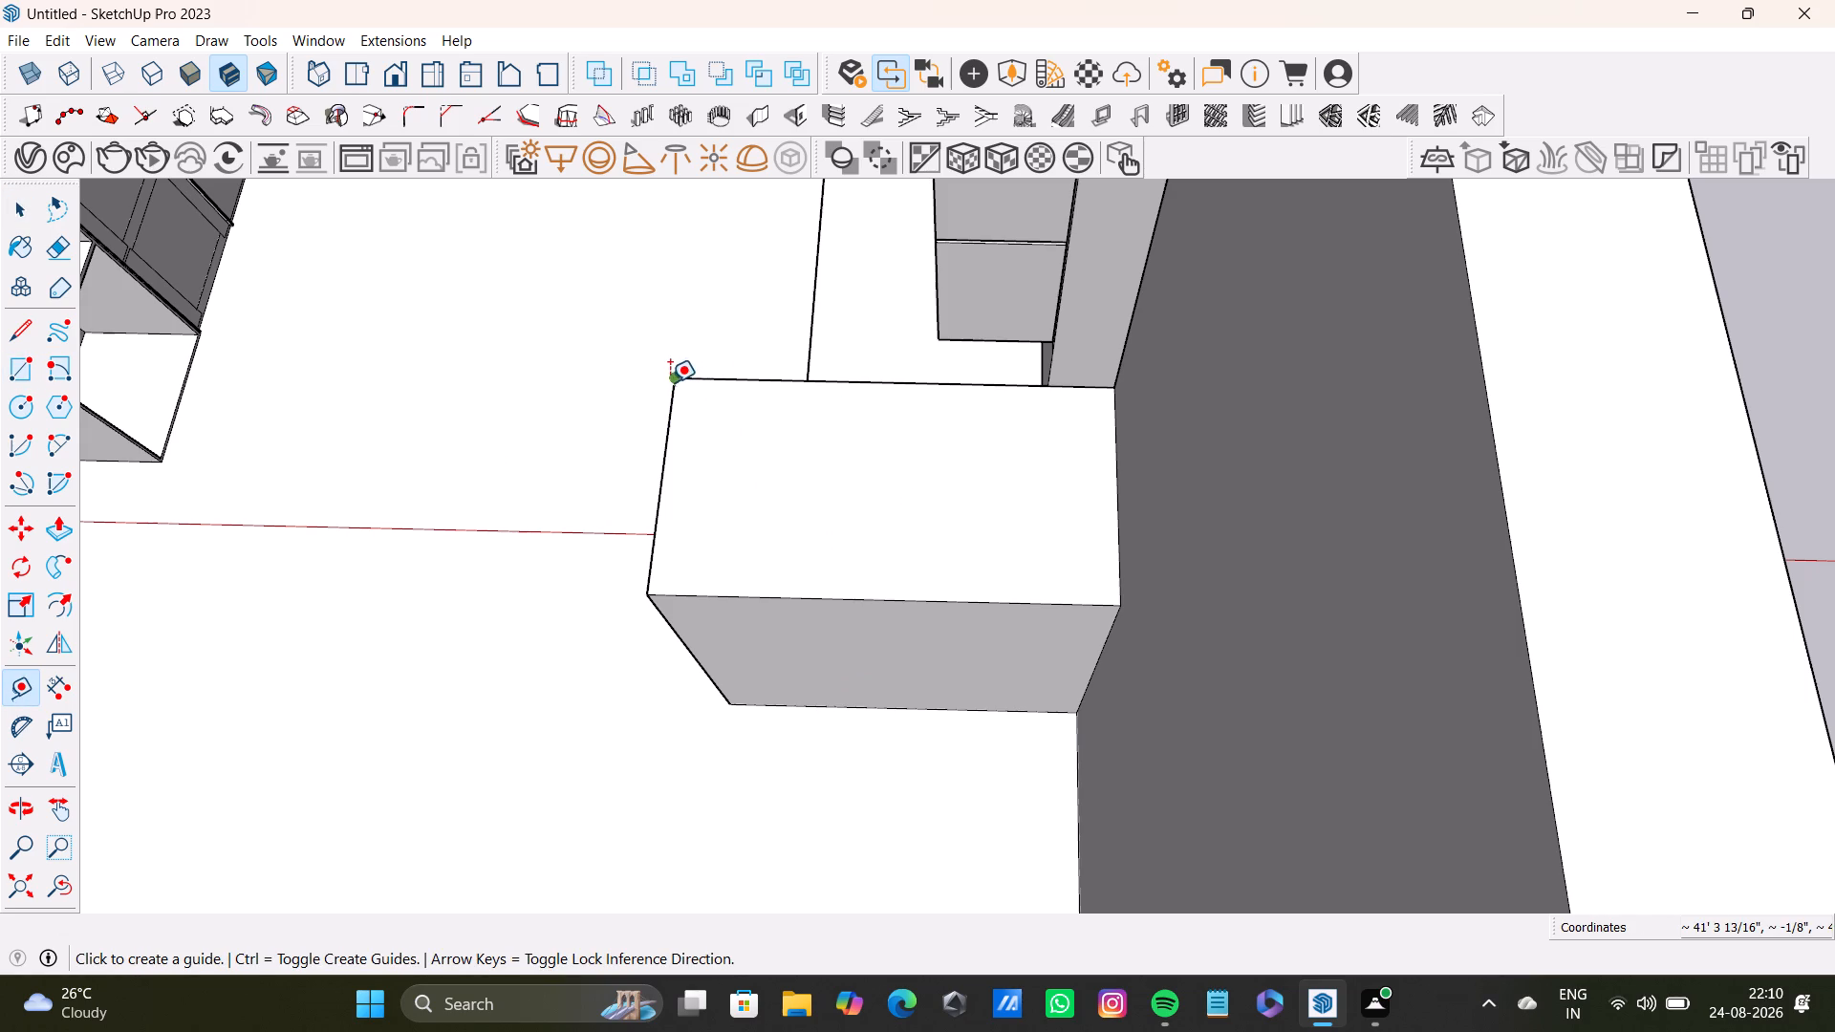
pyautogui.moveTo(670, 379); pyautogui.dragTo(694, 378)
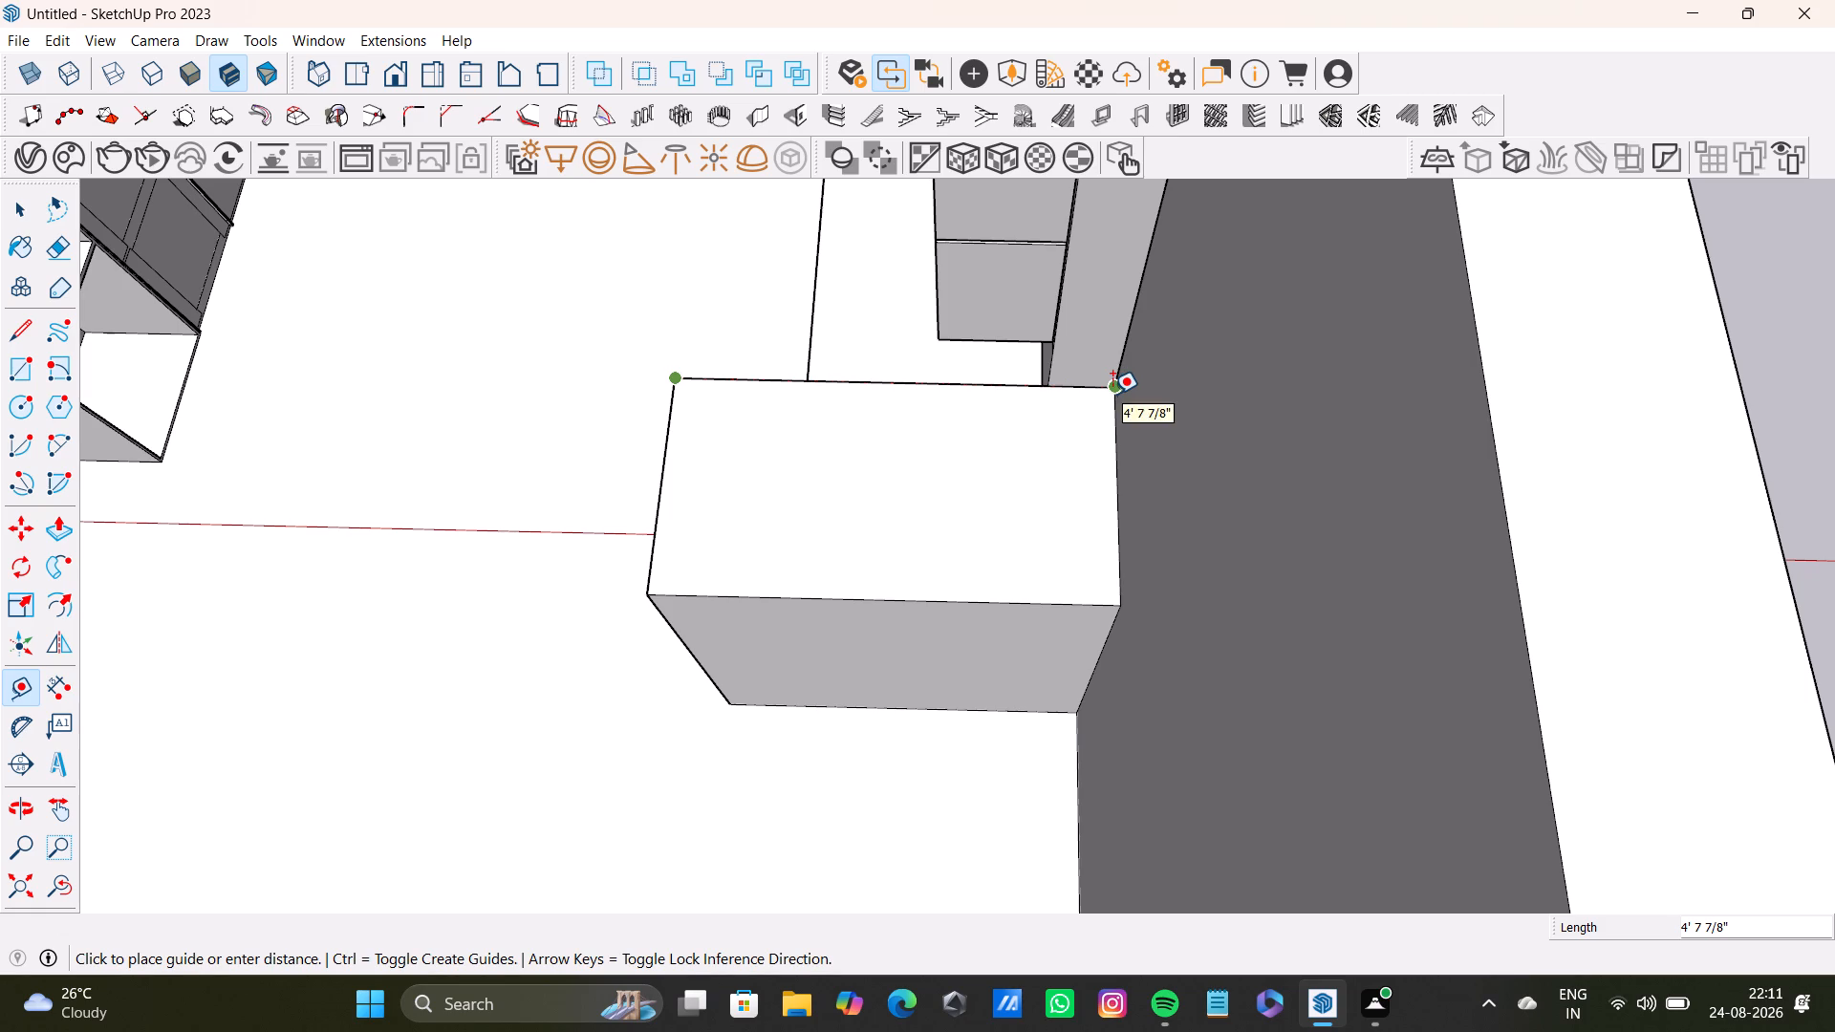
pyautogui.press('space')
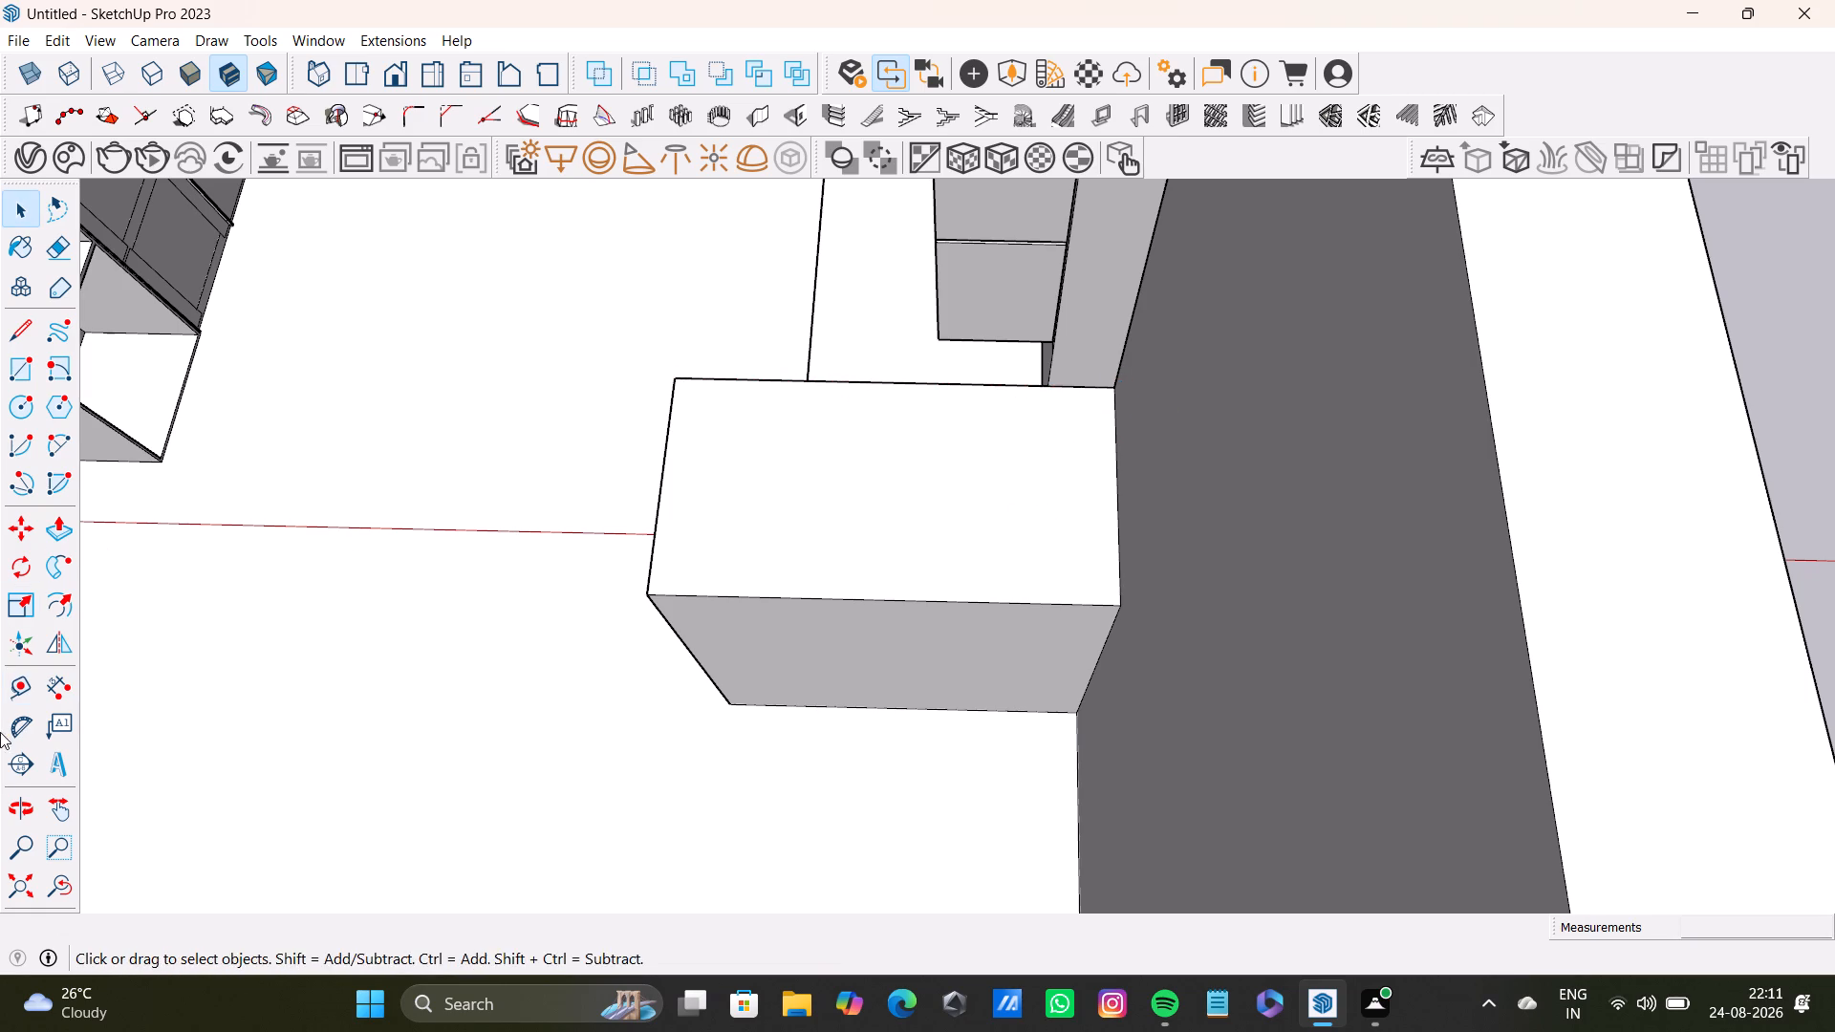
pyautogui.moveTo(22, 687); pyautogui.dragTo(38, 678)
pyautogui.click(674, 376)
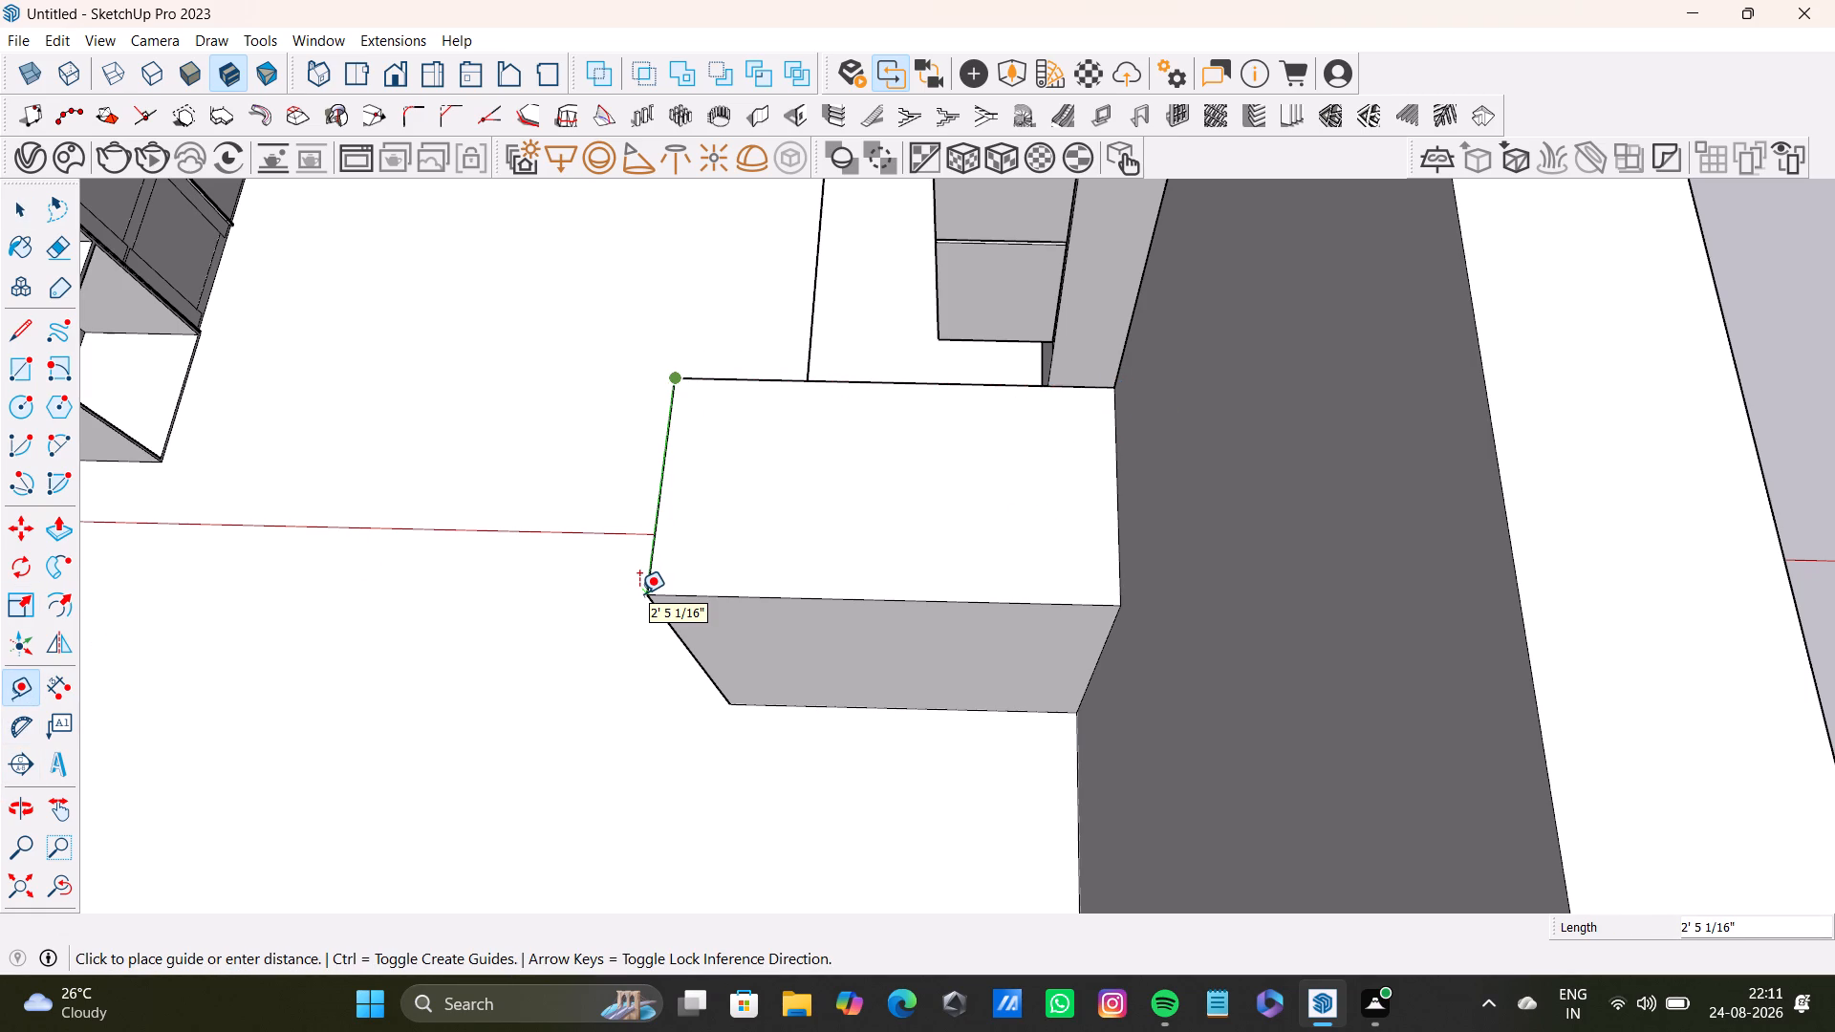
pyautogui.press('space')
# Draw a freehand rectangle on the ground outside the kitchen, beside the outer wall near the block.
pyautogui.scroll(-11, 644, 591)
pyautogui.keyDown('shift'); pyautogui.moveTo(784, 630); pyautogui.dragTo(853, 473, button='middle'); pyautogui.keyUp('shift')
pyautogui.moveTo(859, 494); pyautogui.dragTo(866, 496, button='middle')
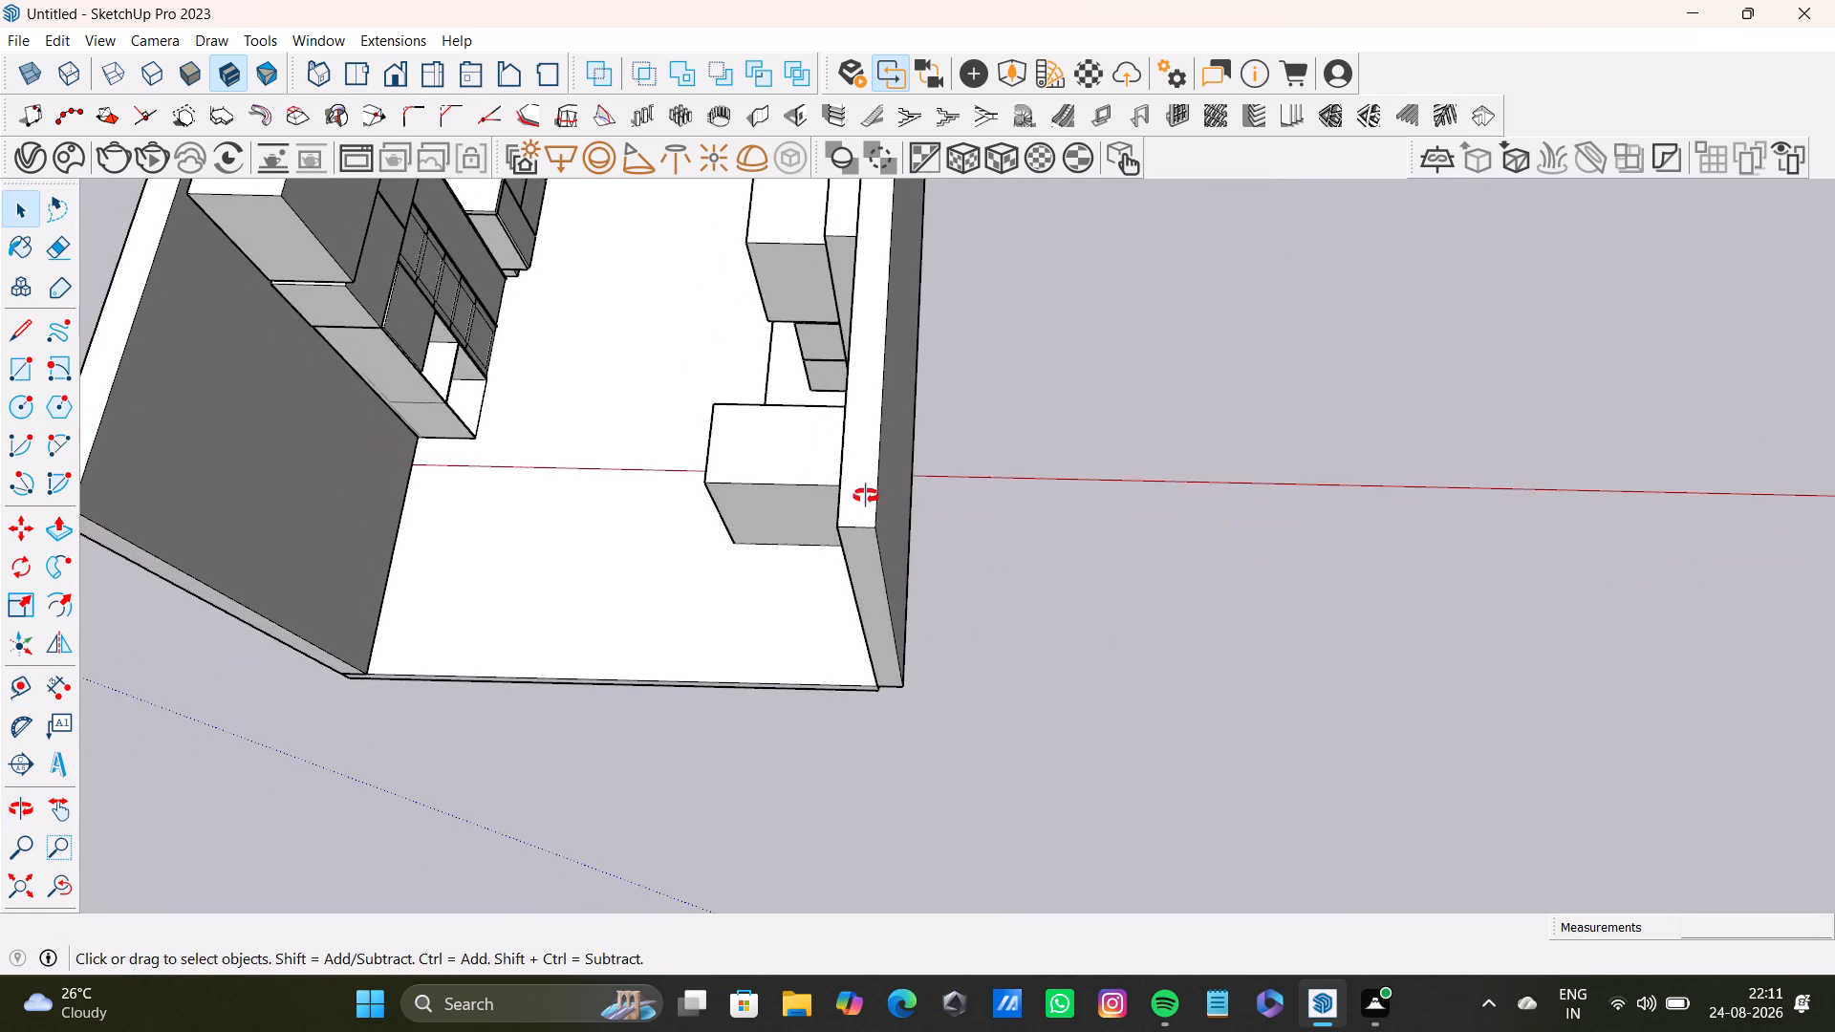
pyautogui.moveTo(866, 496); pyautogui.dragTo(954, 492, button='middle')
pyautogui.moveTo(20, 361); pyautogui.dragTo(34, 369)
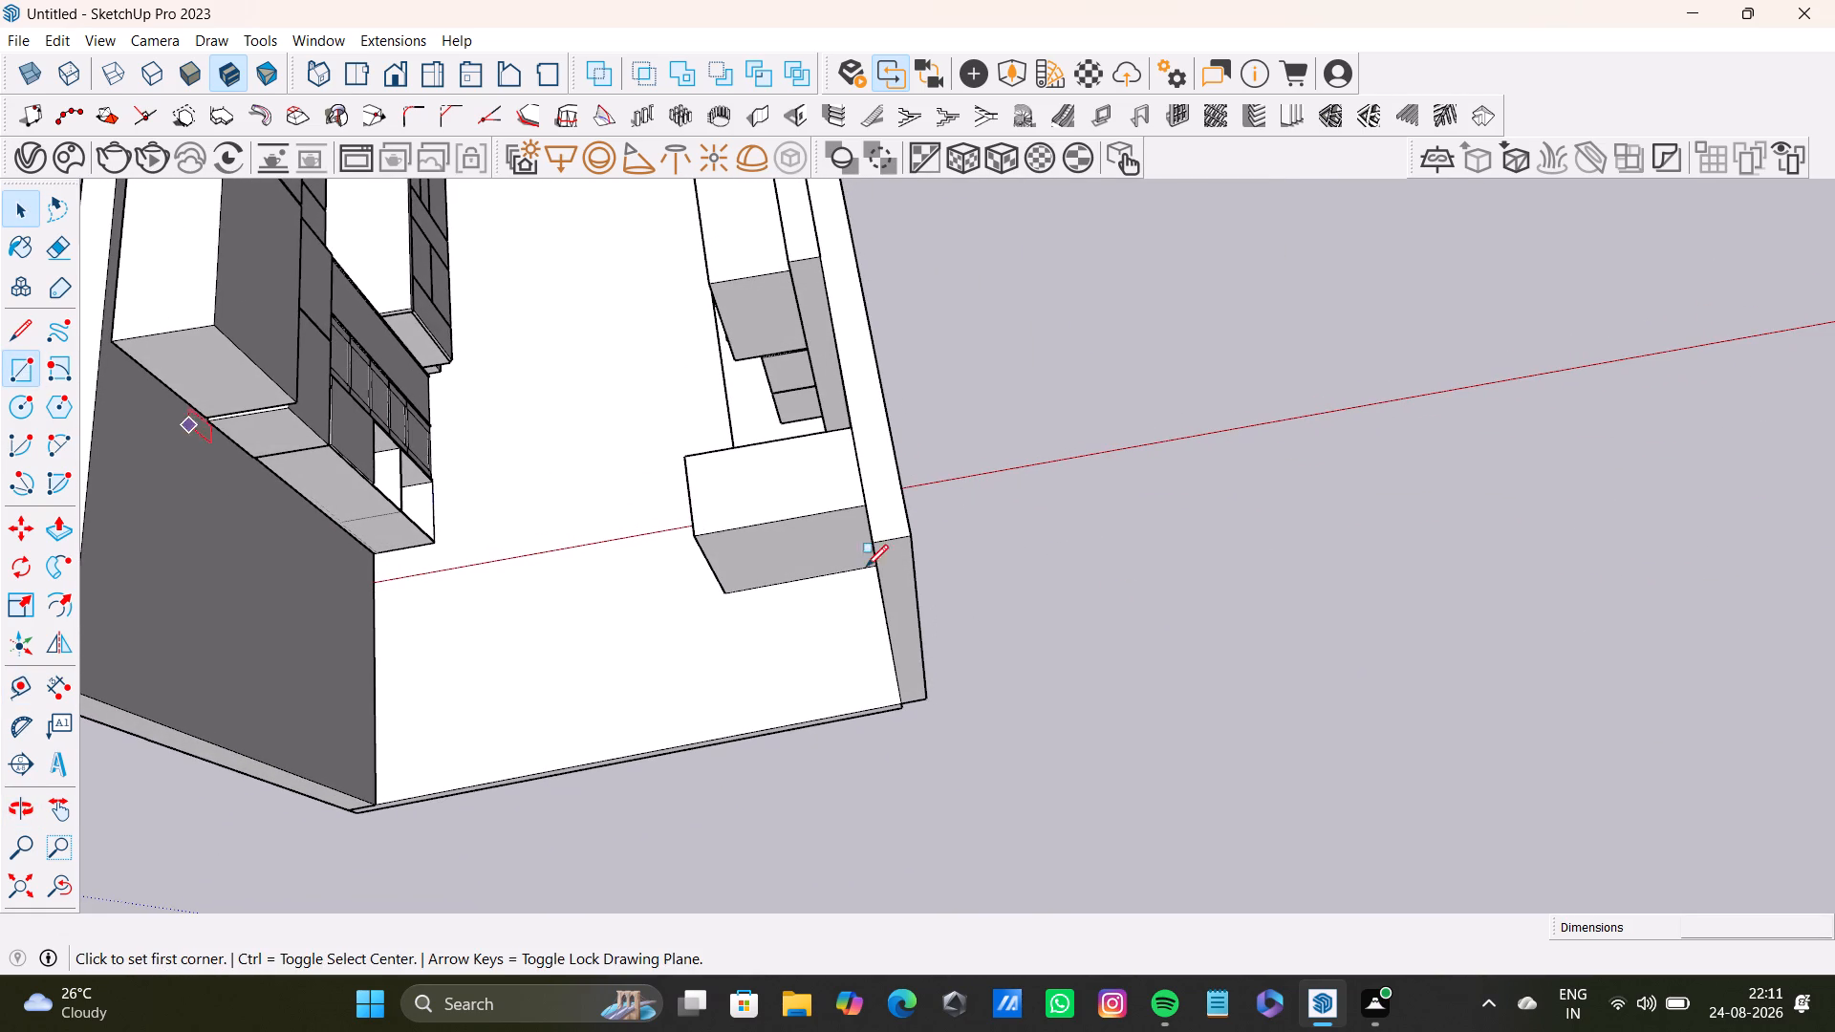
pyautogui.click(1042, 552)
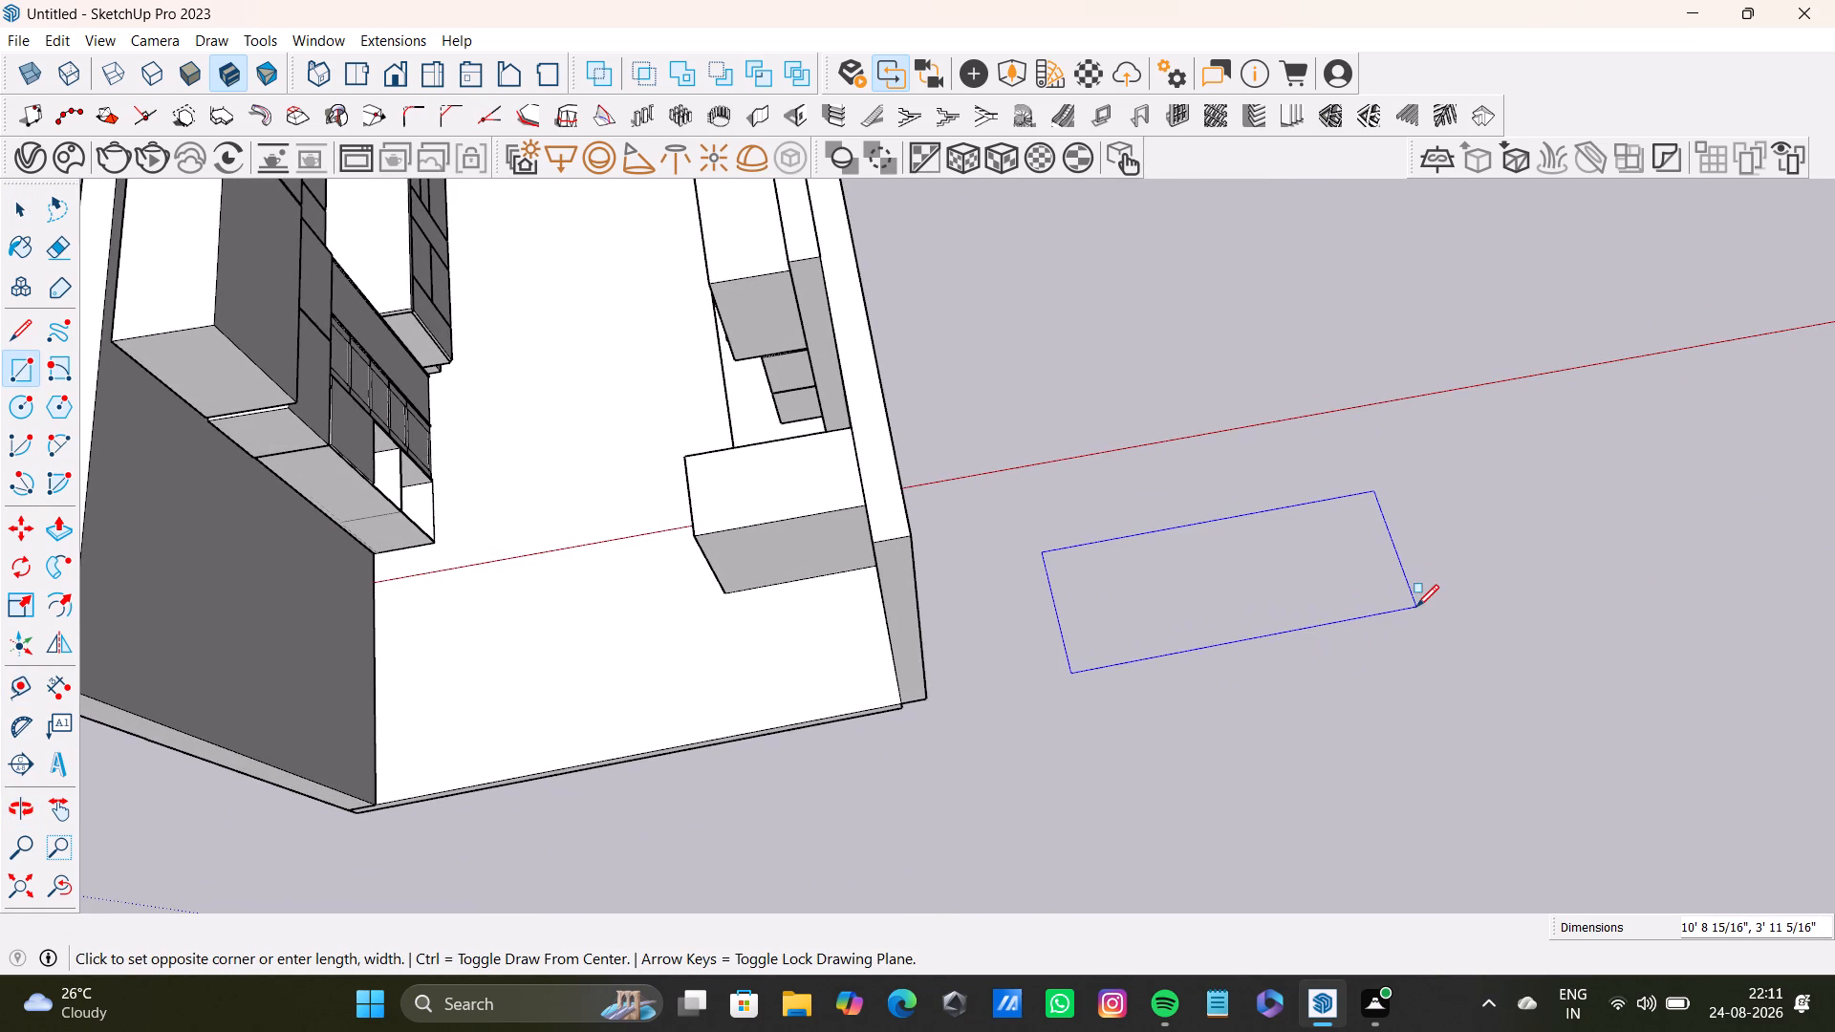
pyautogui.moveTo(1358, 632); pyautogui.dragTo(1365, 623)
pyautogui.press('space')
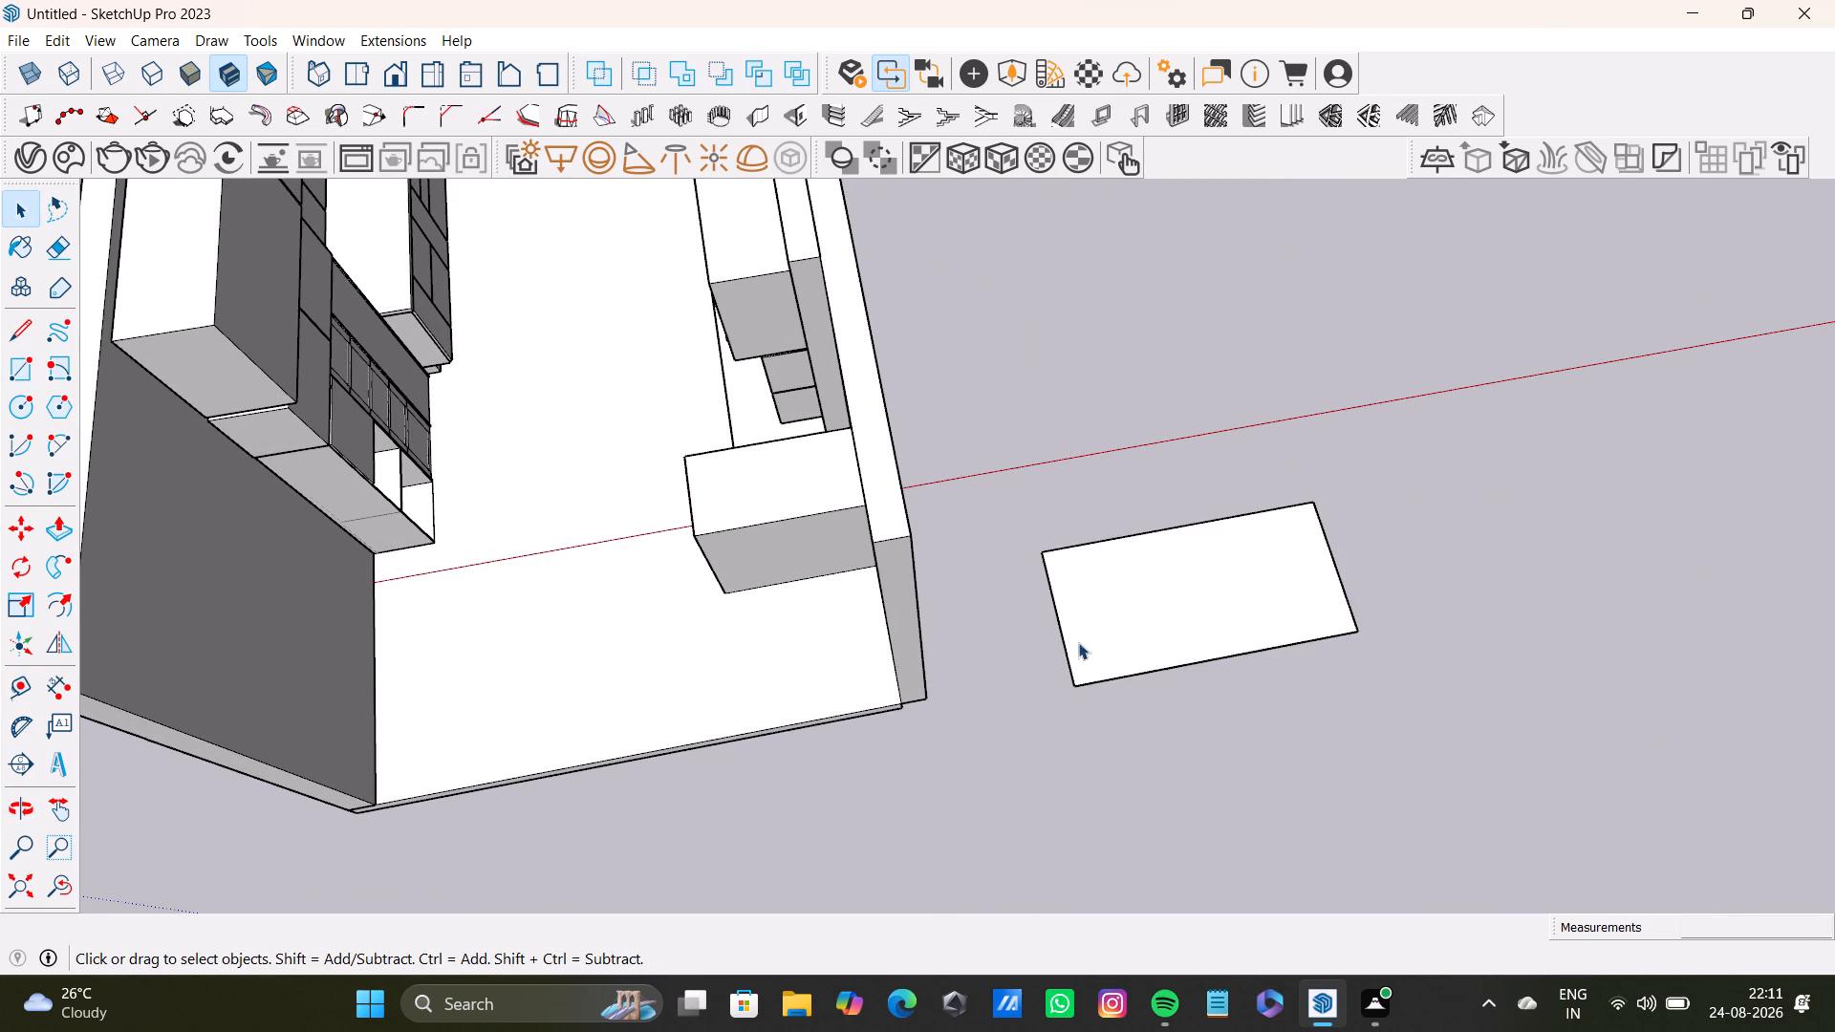
# Push/Pull the rectangle outside the outer wall into a thin slab.
pyautogui.scroll(-4, 1079, 641)
pyautogui.moveTo(1136, 656); pyautogui.dragTo(1131, 580, button='middle')
pyautogui.click(1131, 581)
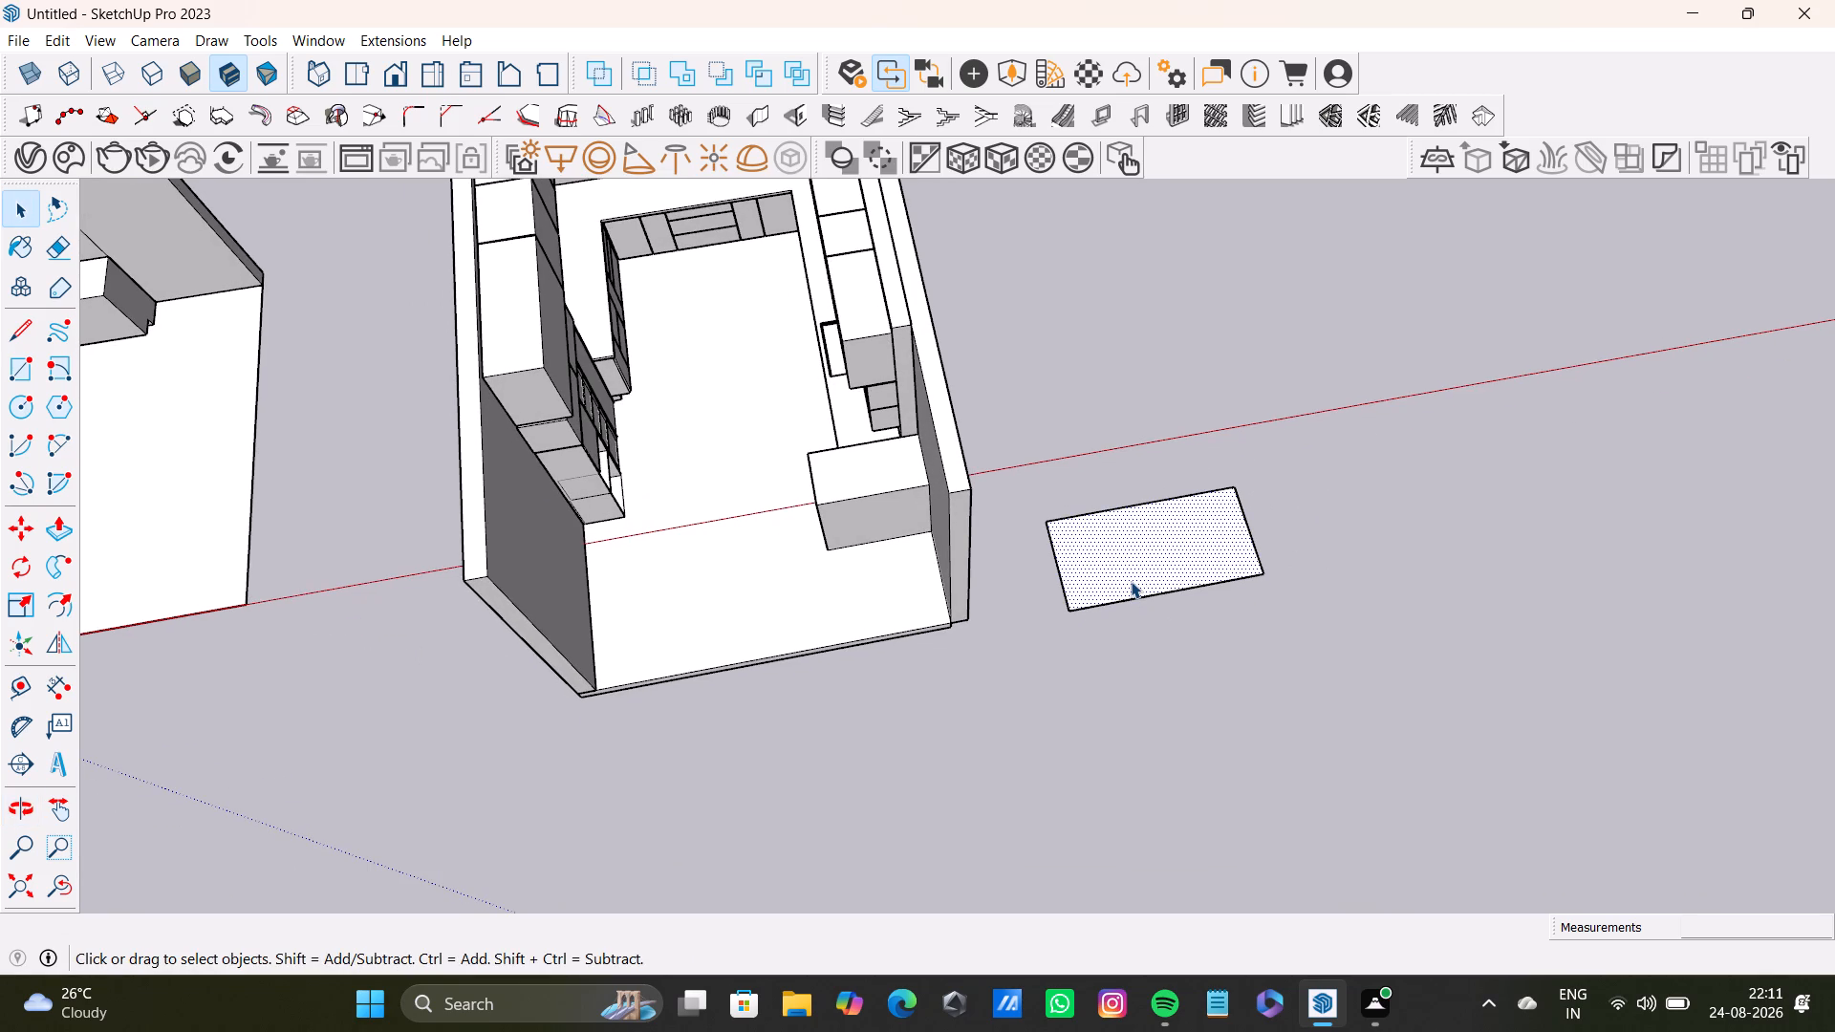
pyautogui.press('p')
pyautogui.click(1123, 576)
pyautogui.press('space')
pyautogui.click(1151, 662)
# Select all faces and edges of the block at the end of the sink-side counter and make them a group.
pyautogui.scroll(2, 882, 580)
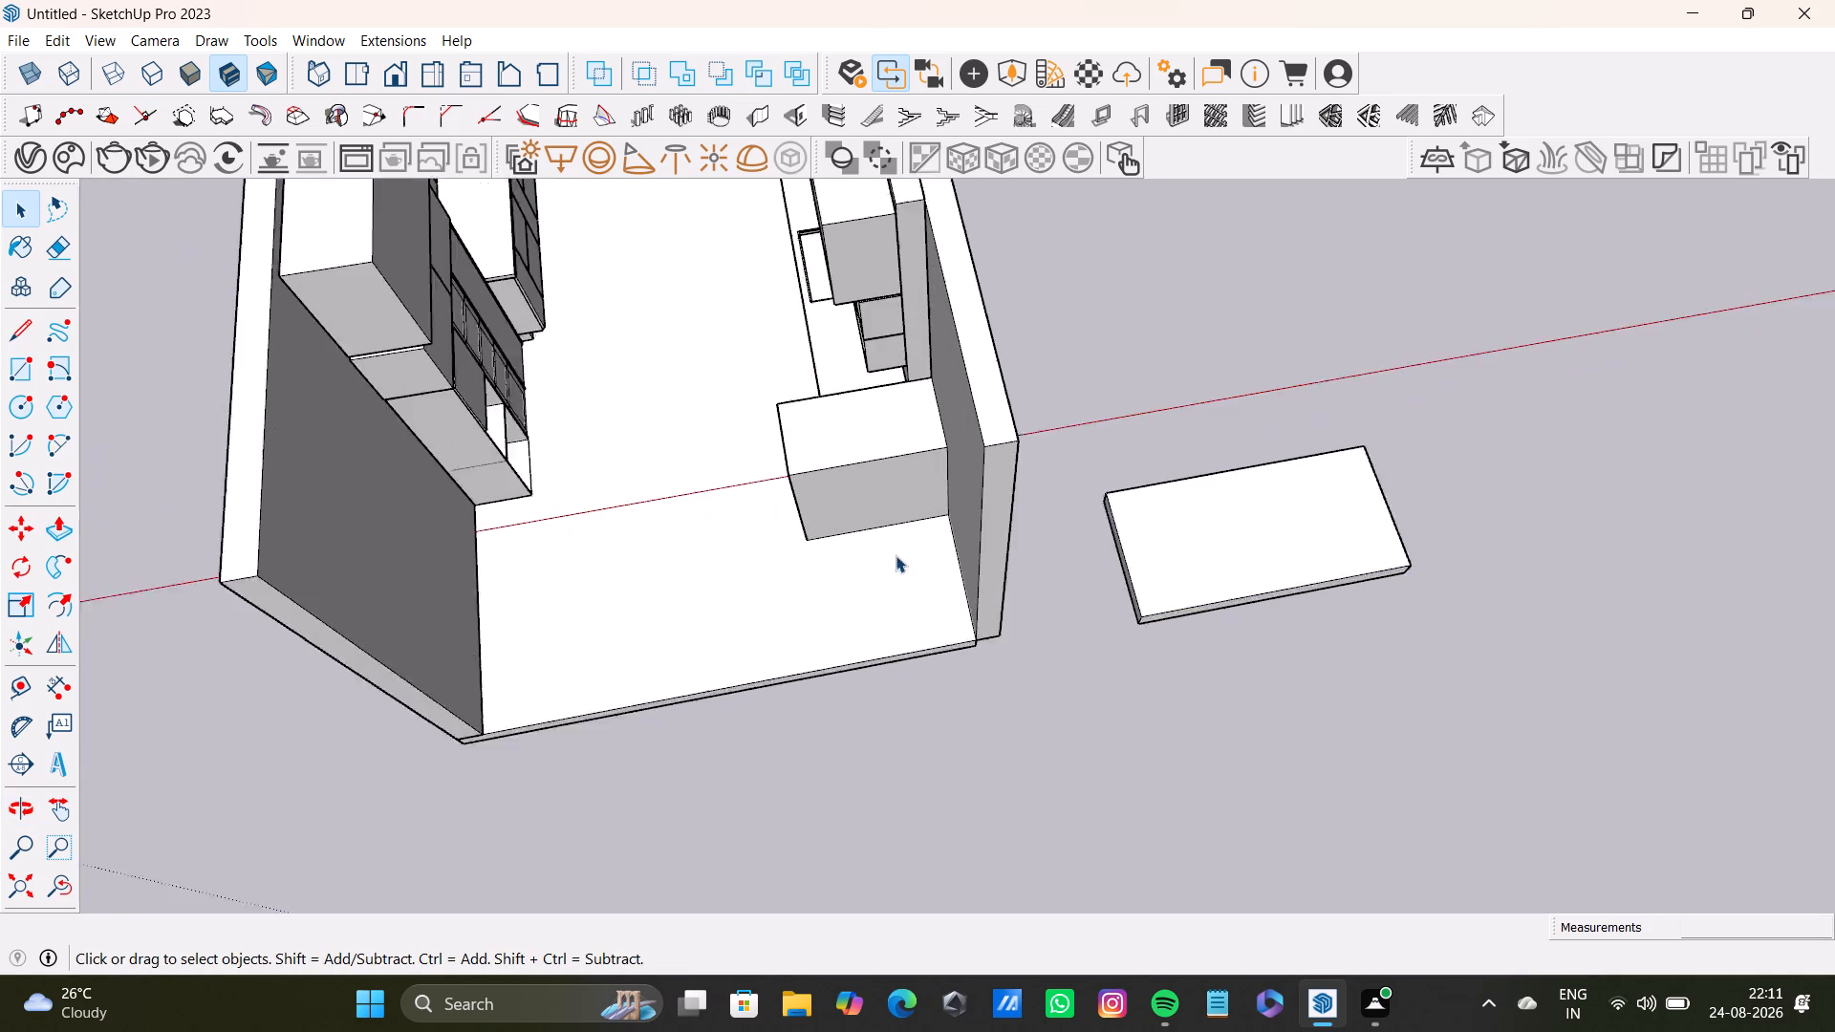
pyautogui.scroll(5, 896, 555)
pyautogui.doubleClick(899, 443)
pyautogui.doubleClick(893, 368)
pyautogui.keyDown('shift'); pyautogui.doubleClick(867, 483); pyautogui.keyUp('shift')
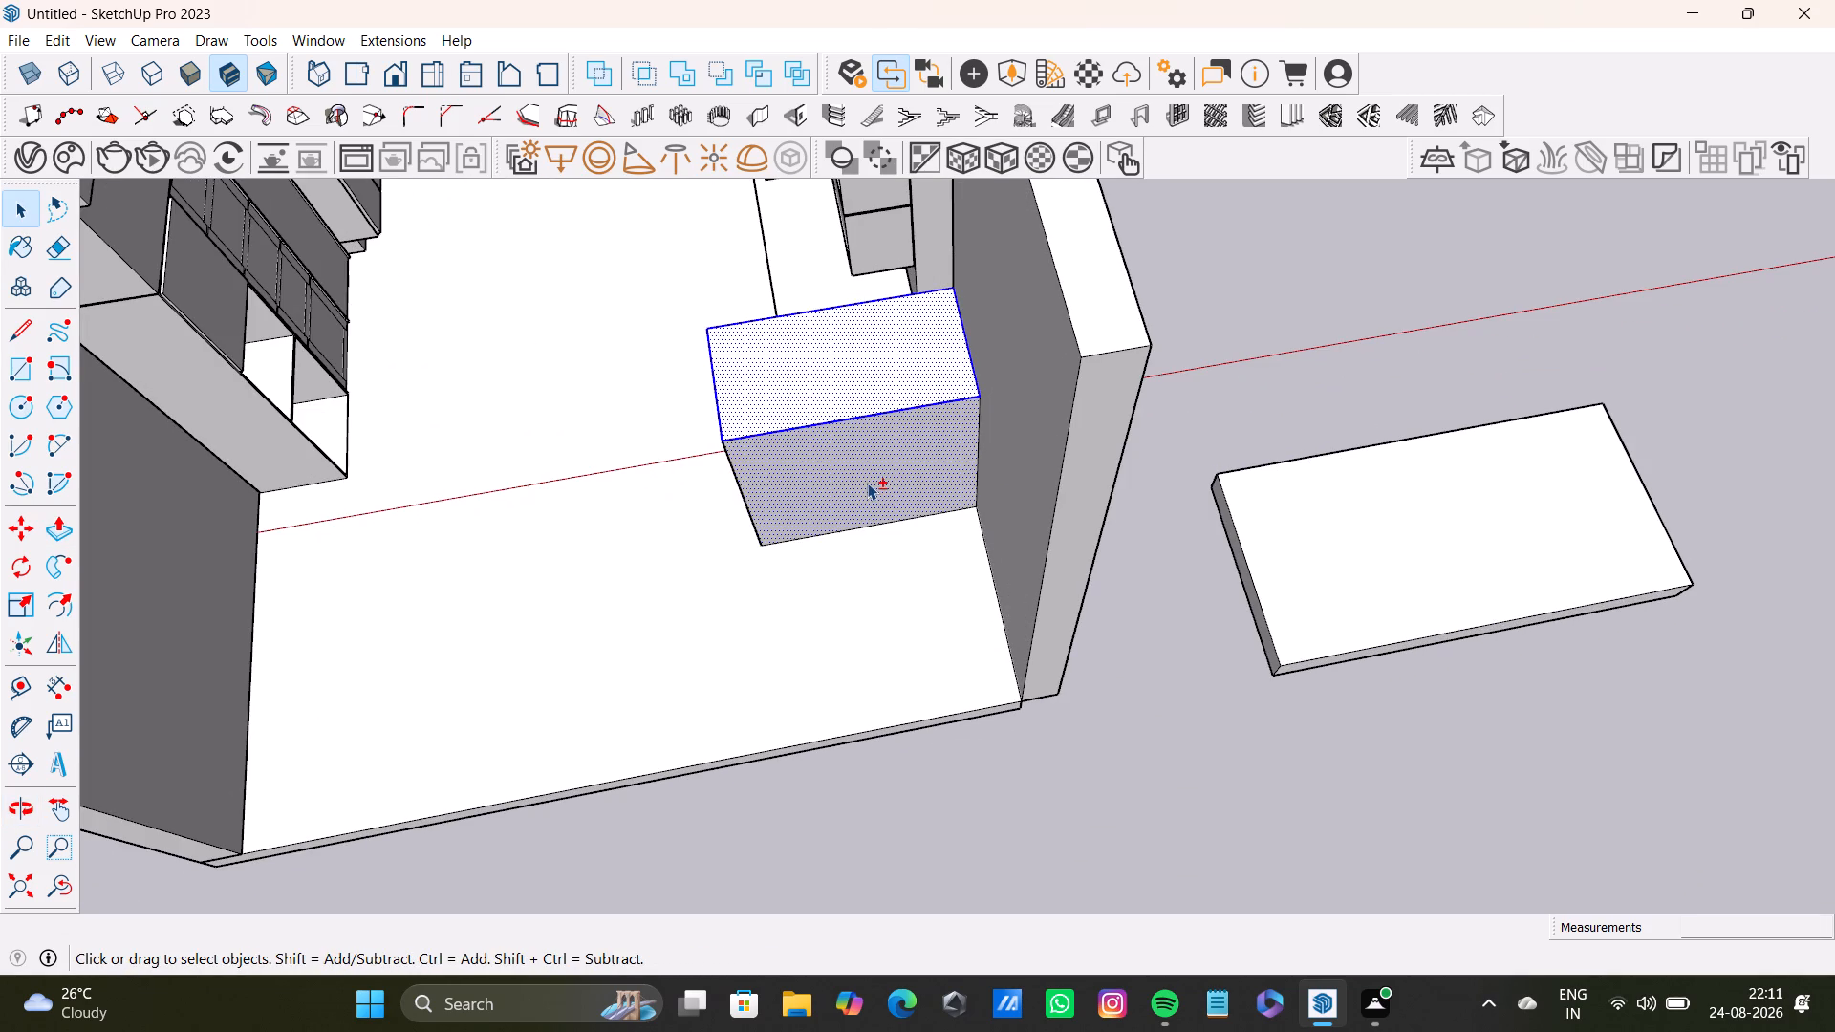
pyautogui.moveTo(876, 505); pyautogui.dragTo(1305, 464, button='middle')
pyautogui.scroll(3, 731, 595)
pyautogui.keyDown('shift'); pyautogui.doubleClick(731, 596); pyautogui.keyUp('shift')
pyautogui.moveTo(785, 599); pyautogui.dragTo(946, 595, button='middle')
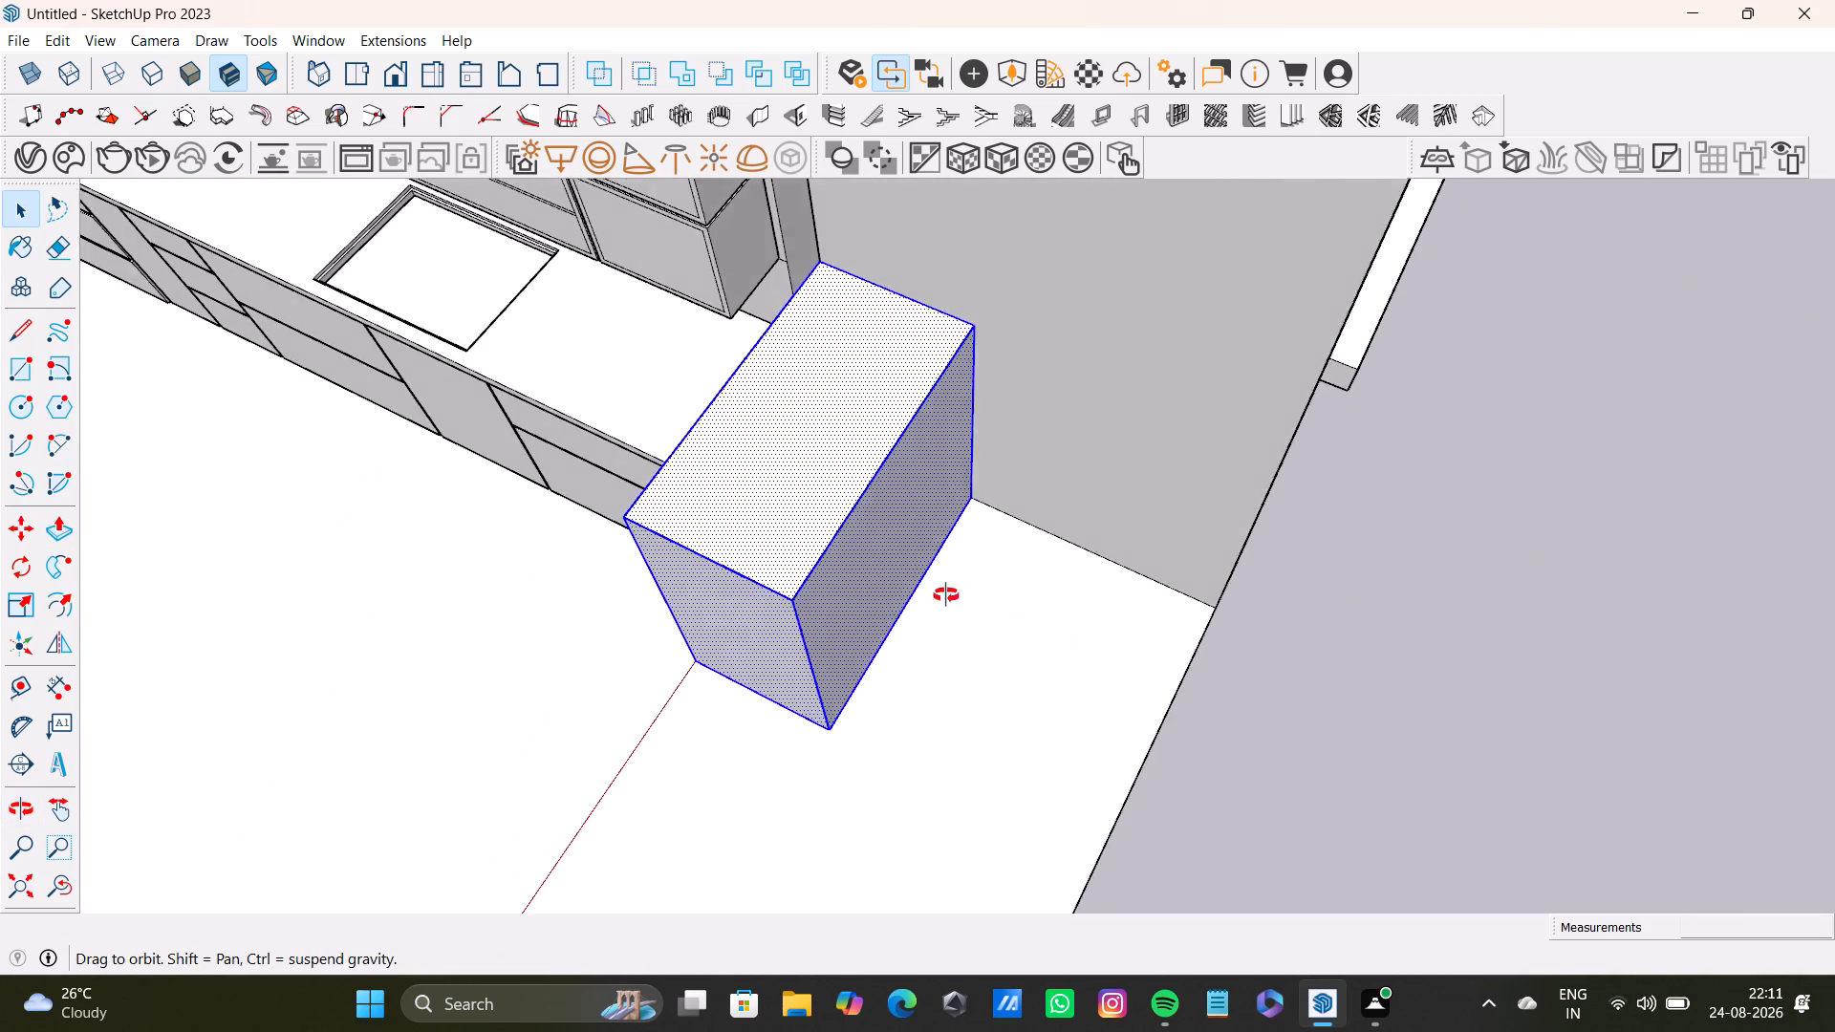
pyautogui.moveTo(946, 595); pyautogui.dragTo(1371, 513, button='middle')
pyautogui.keyDown('shift'); pyautogui.click(861, 740); pyautogui.keyUp('shift')
pyautogui.keyDown('shift'); pyautogui.click(869, 735); pyautogui.keyUp('shift')
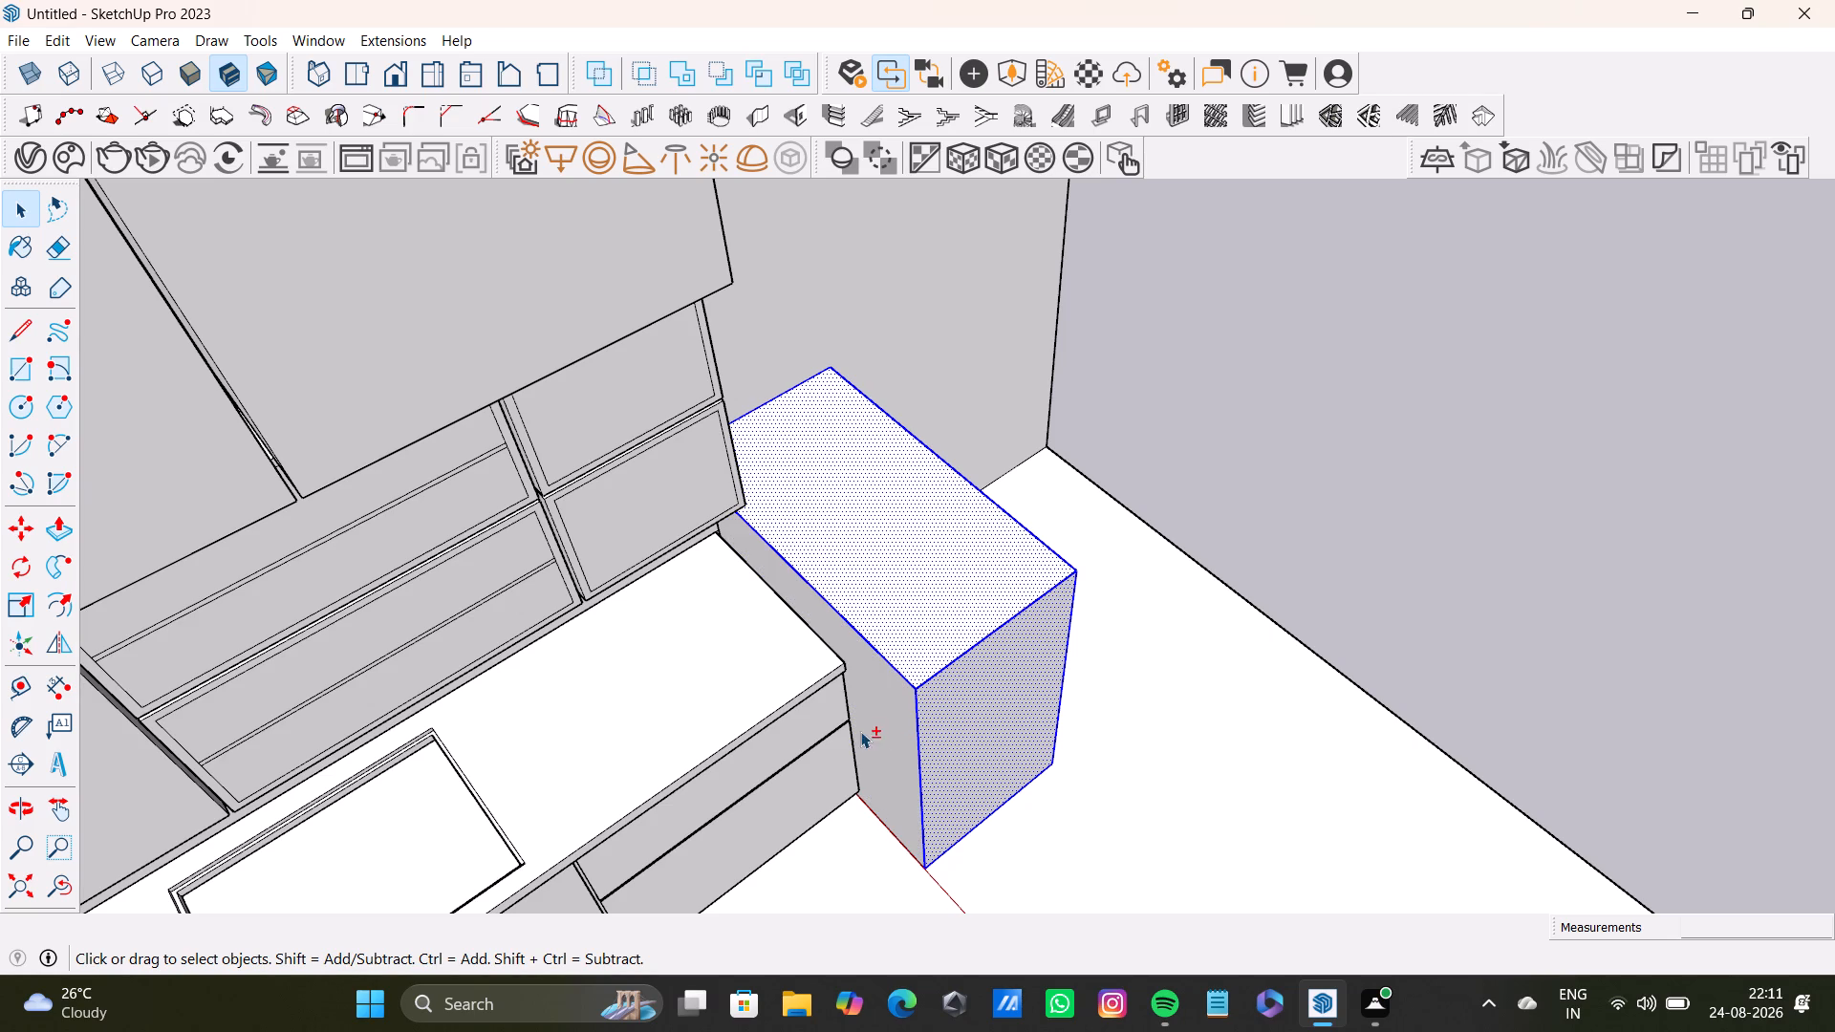
pyautogui.keyDown('shift'); pyautogui.doubleClick(892, 731); pyautogui.keyUp('shift')
pyautogui.moveTo(1099, 771); pyautogui.dragTo(335, 821, button='middle')
pyautogui.scroll(-5, 979, 737)
pyautogui.moveTo(1047, 737); pyautogui.dragTo(787, 677, button='middle')
pyautogui.rightClick(989, 692)
pyautogui.click(1051, 447)
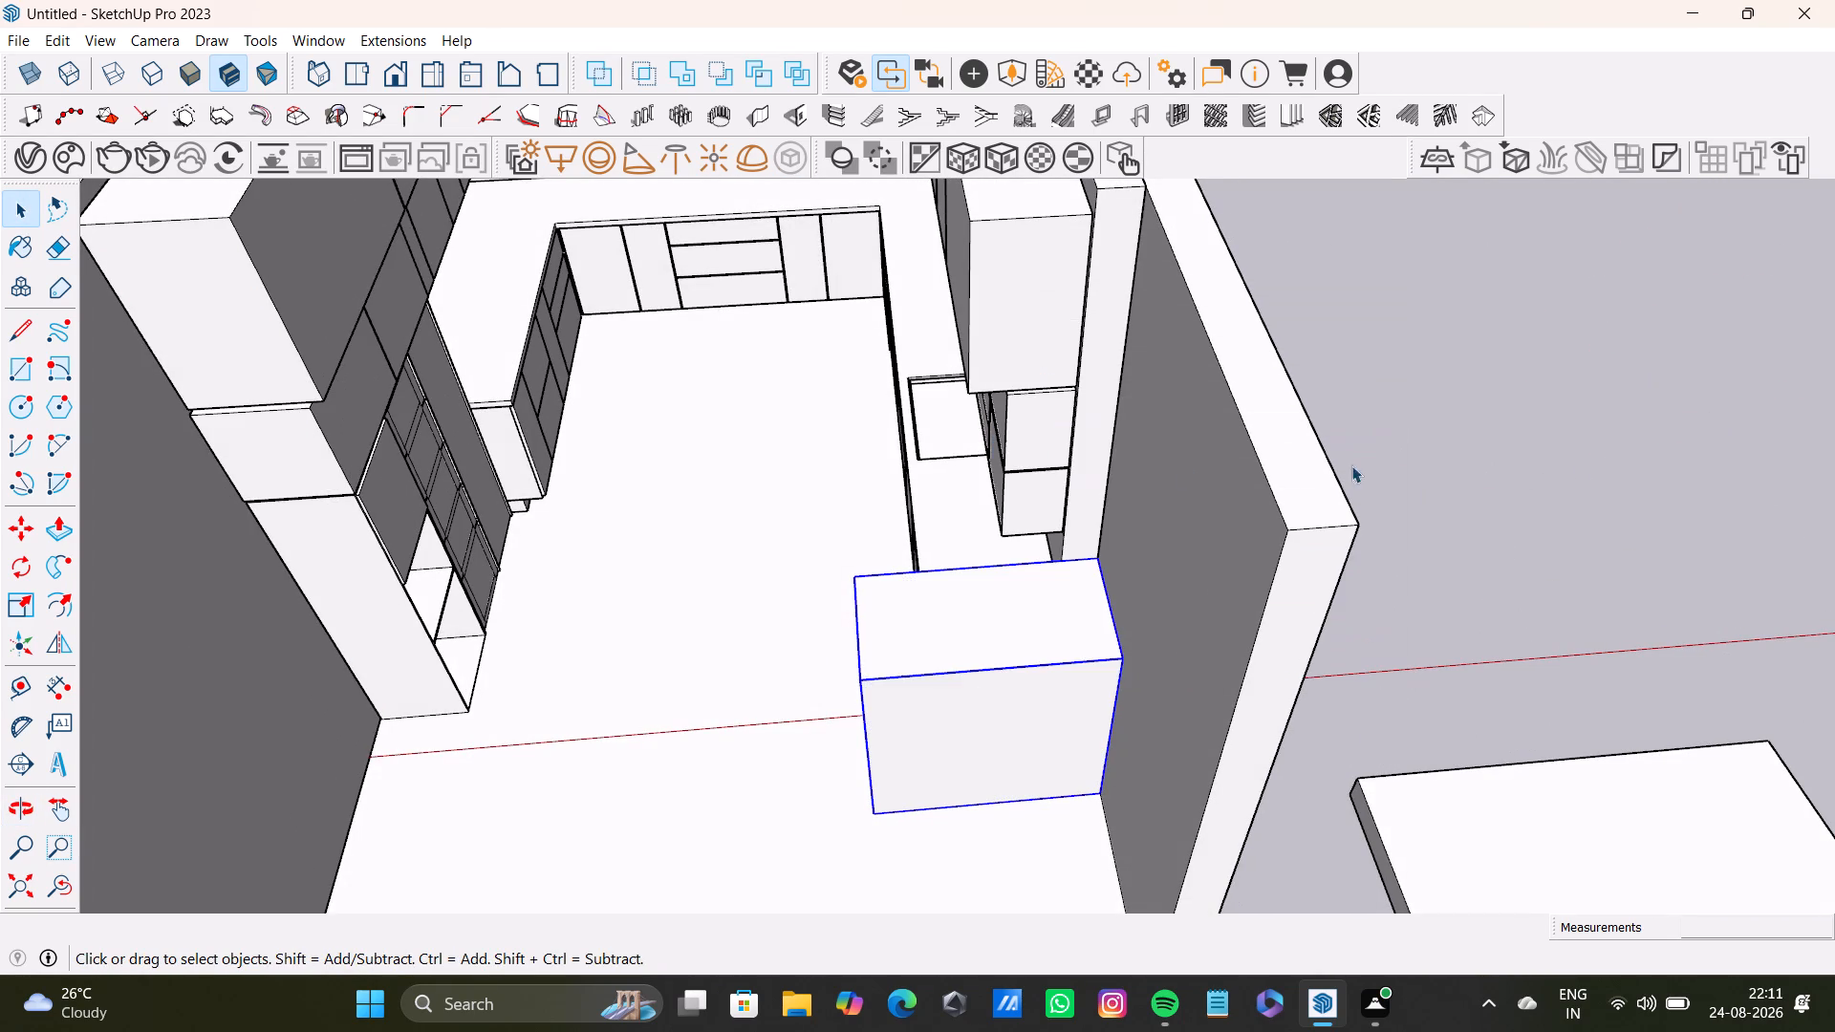
pyautogui.press('space')
pyautogui.click(1629, 456)
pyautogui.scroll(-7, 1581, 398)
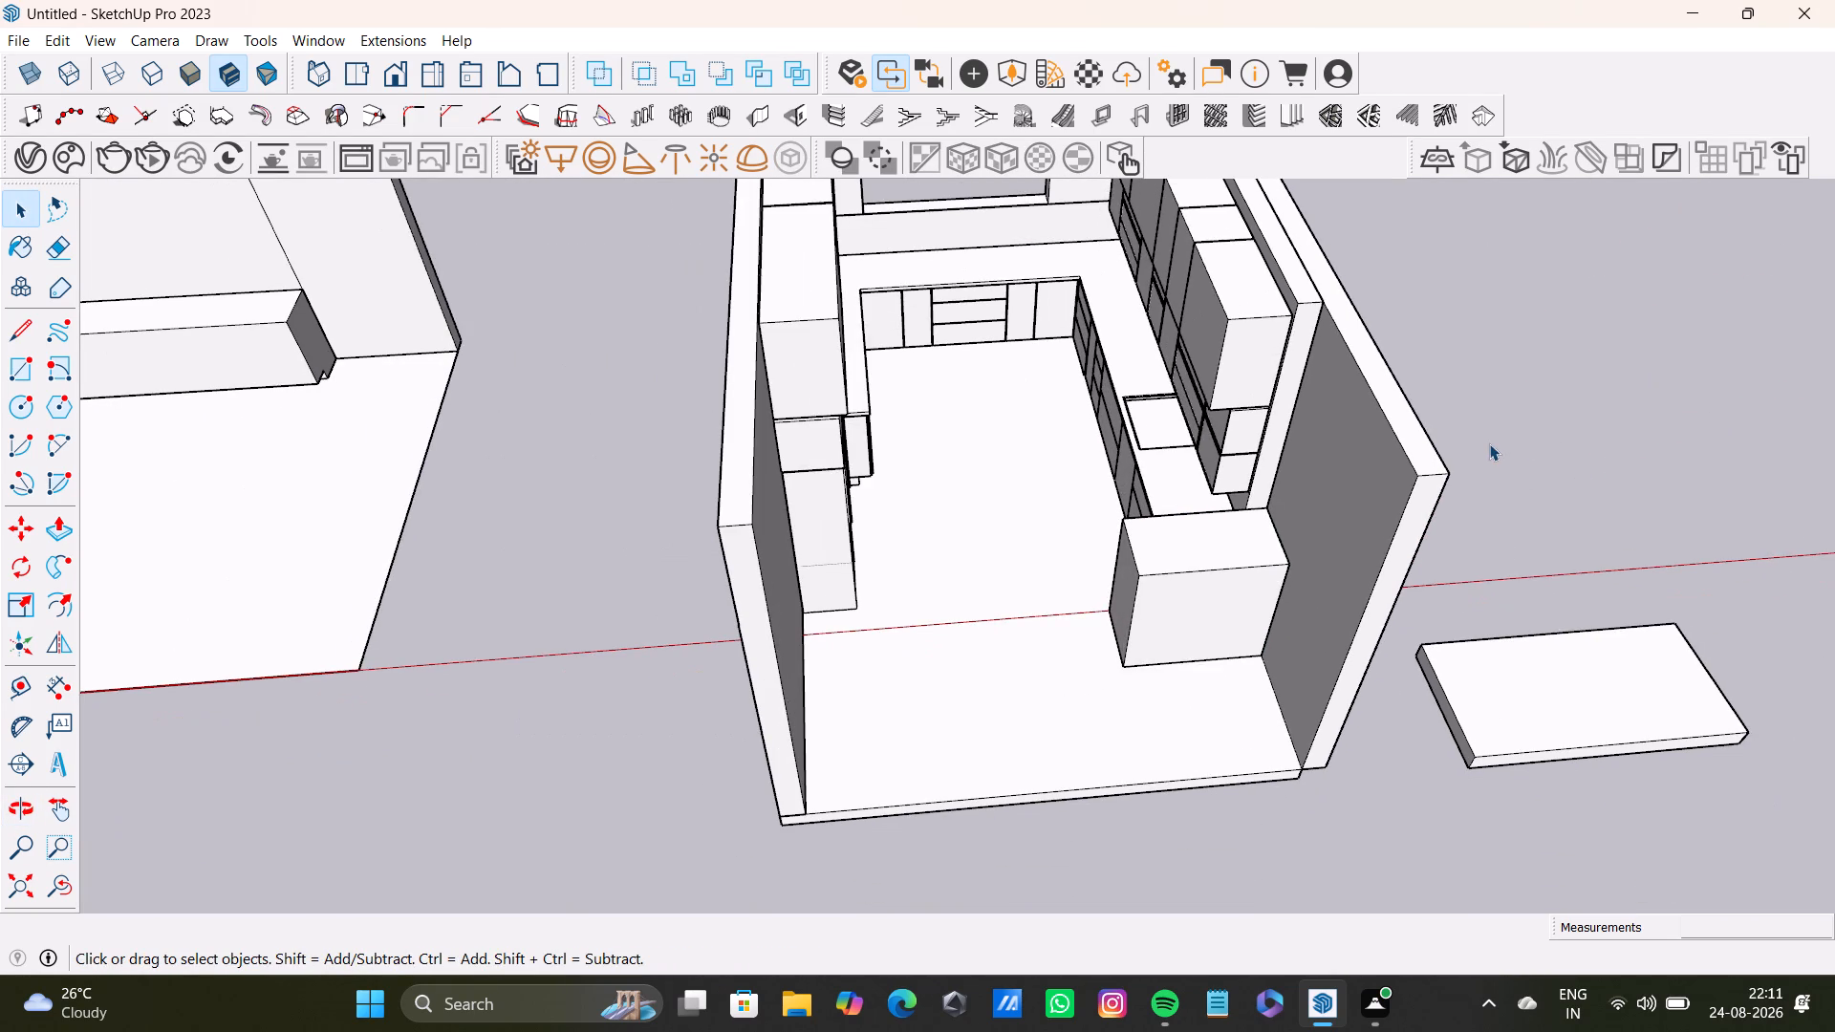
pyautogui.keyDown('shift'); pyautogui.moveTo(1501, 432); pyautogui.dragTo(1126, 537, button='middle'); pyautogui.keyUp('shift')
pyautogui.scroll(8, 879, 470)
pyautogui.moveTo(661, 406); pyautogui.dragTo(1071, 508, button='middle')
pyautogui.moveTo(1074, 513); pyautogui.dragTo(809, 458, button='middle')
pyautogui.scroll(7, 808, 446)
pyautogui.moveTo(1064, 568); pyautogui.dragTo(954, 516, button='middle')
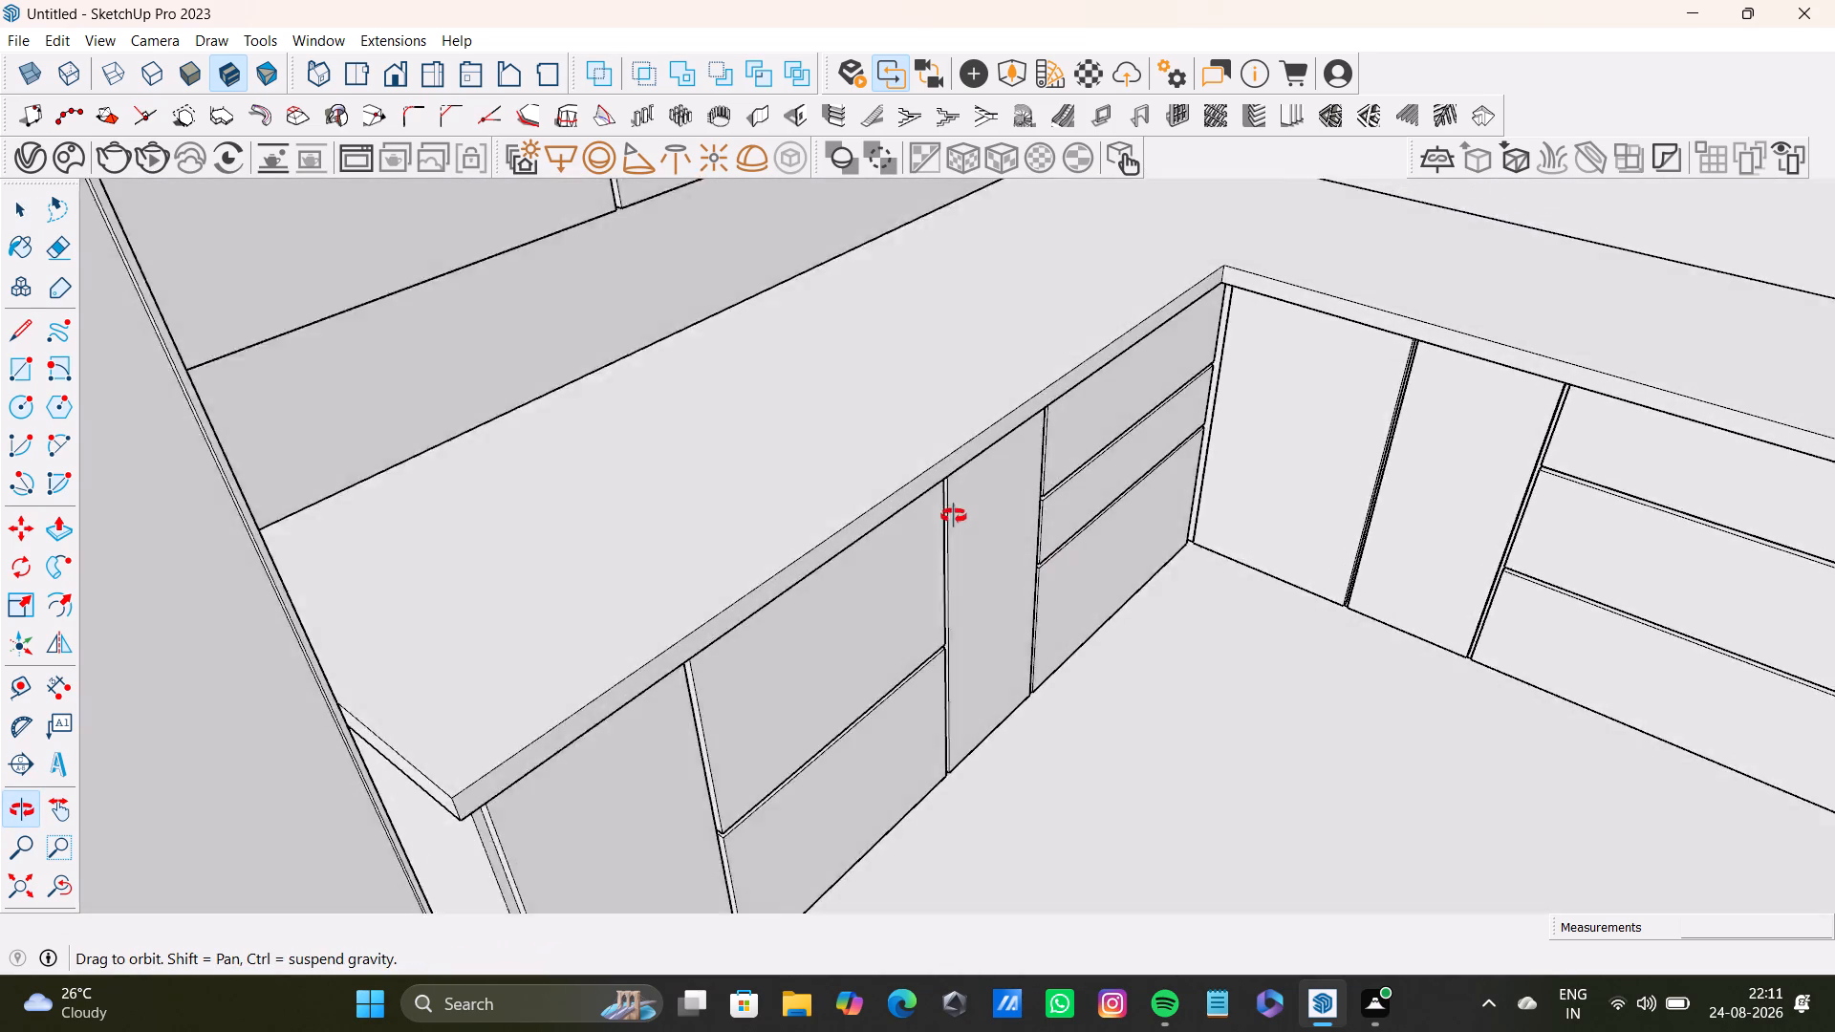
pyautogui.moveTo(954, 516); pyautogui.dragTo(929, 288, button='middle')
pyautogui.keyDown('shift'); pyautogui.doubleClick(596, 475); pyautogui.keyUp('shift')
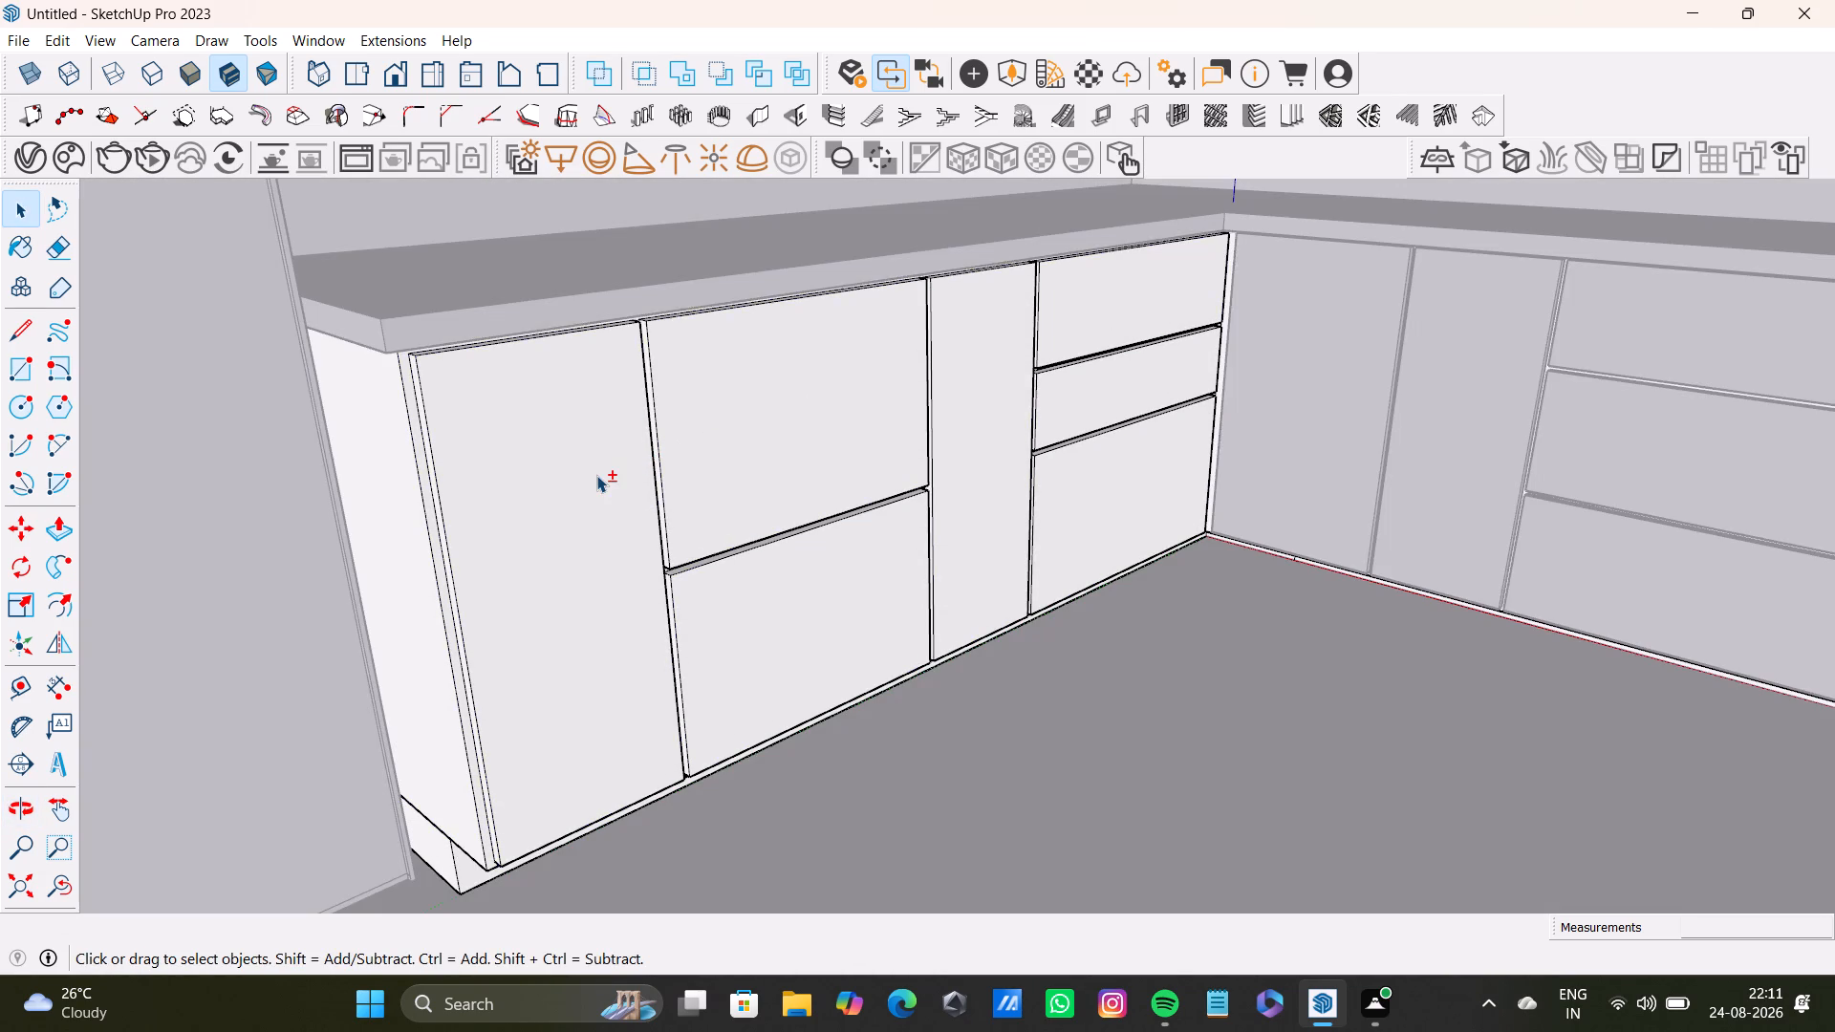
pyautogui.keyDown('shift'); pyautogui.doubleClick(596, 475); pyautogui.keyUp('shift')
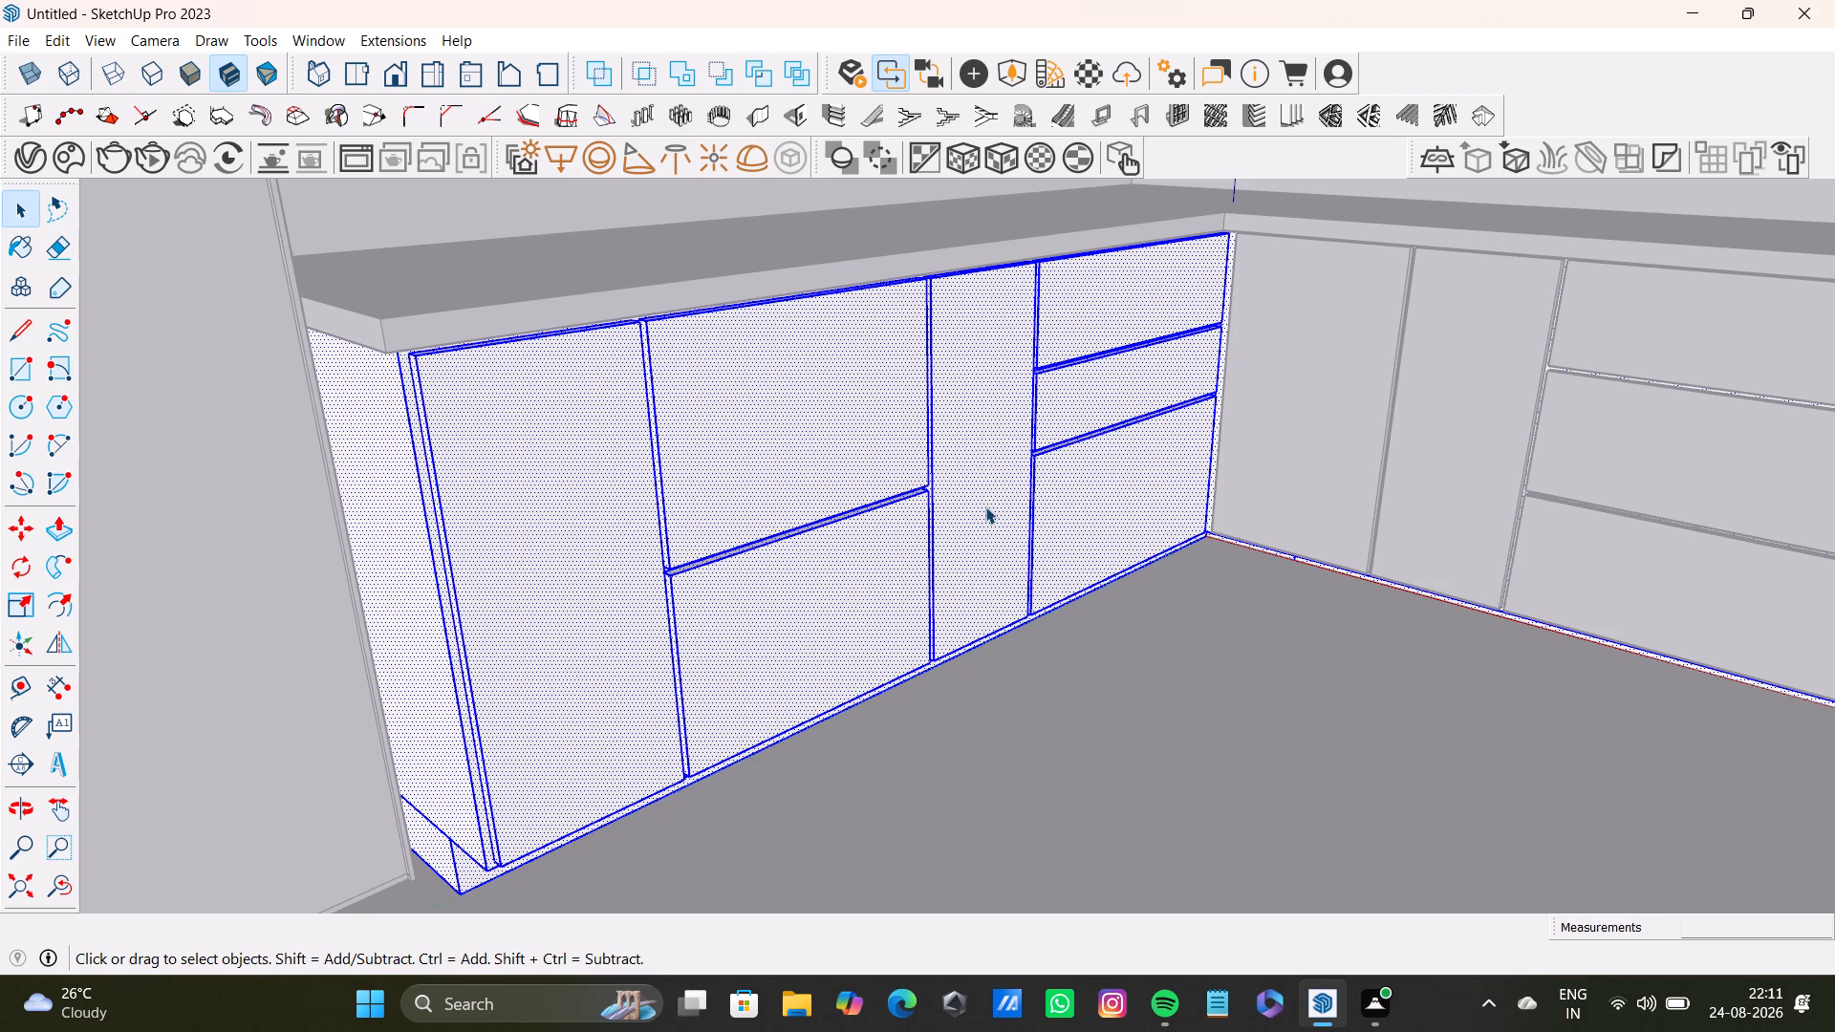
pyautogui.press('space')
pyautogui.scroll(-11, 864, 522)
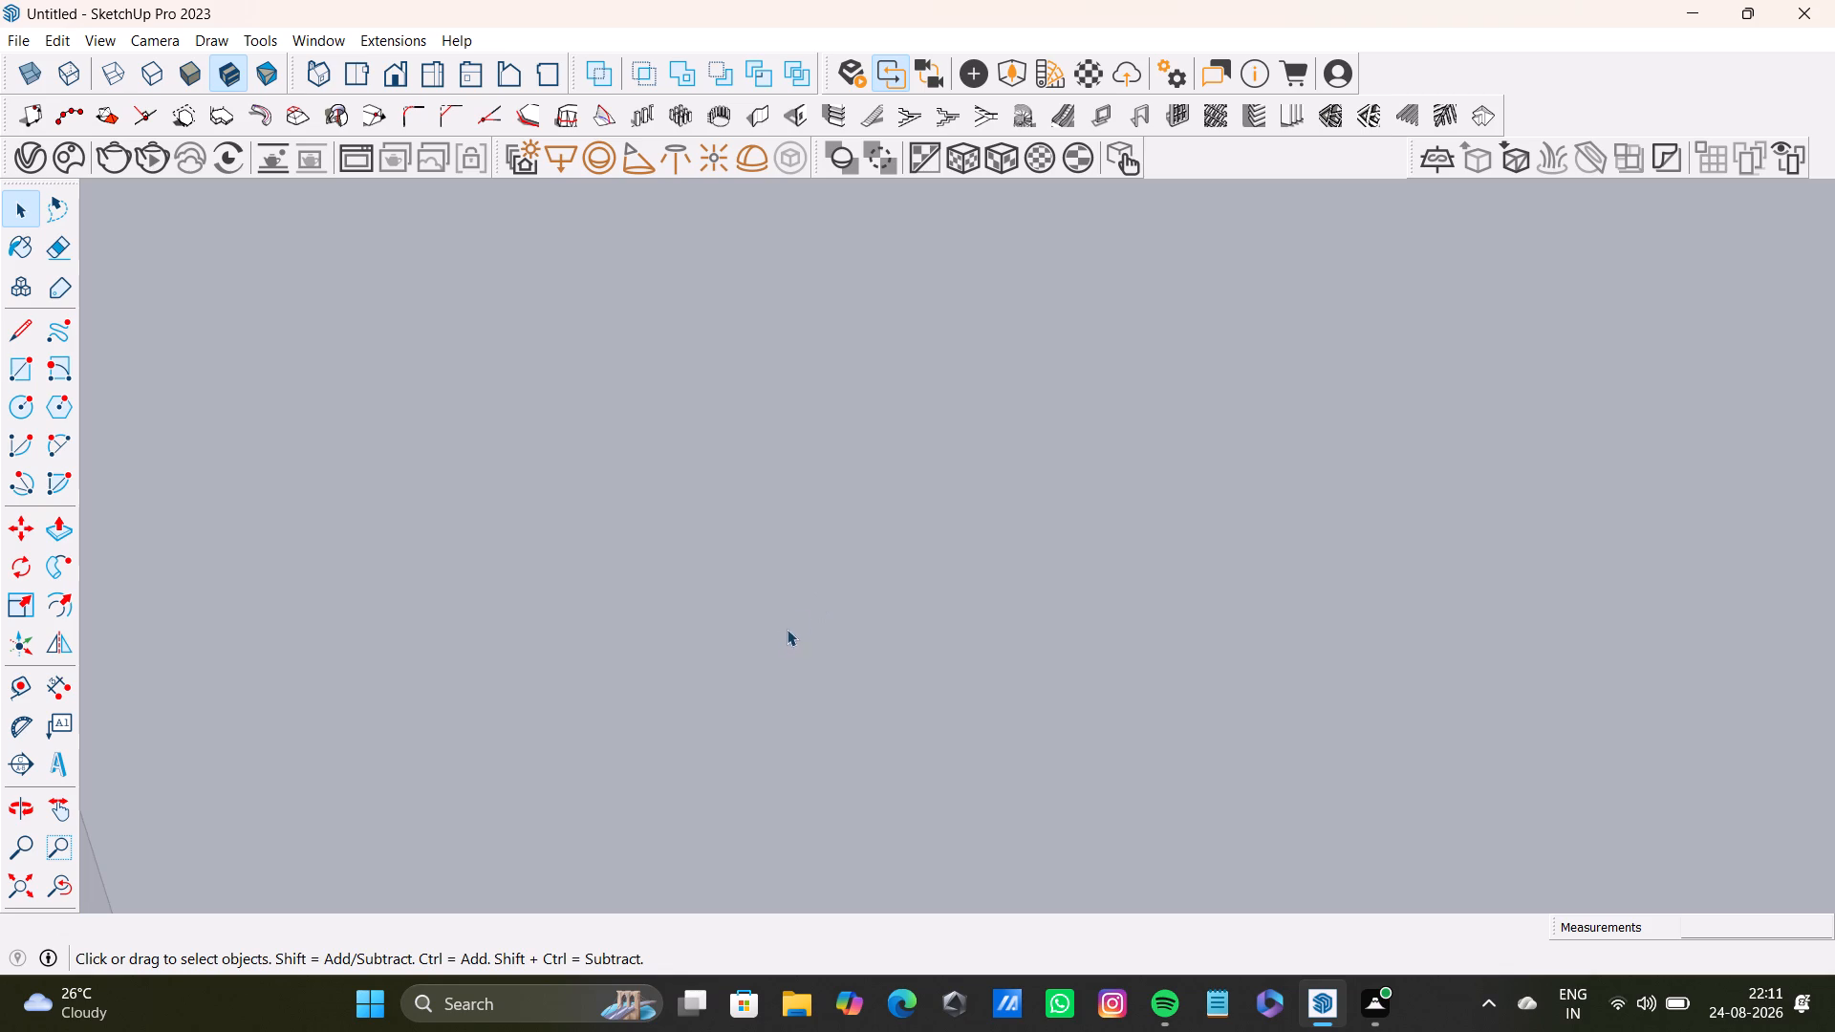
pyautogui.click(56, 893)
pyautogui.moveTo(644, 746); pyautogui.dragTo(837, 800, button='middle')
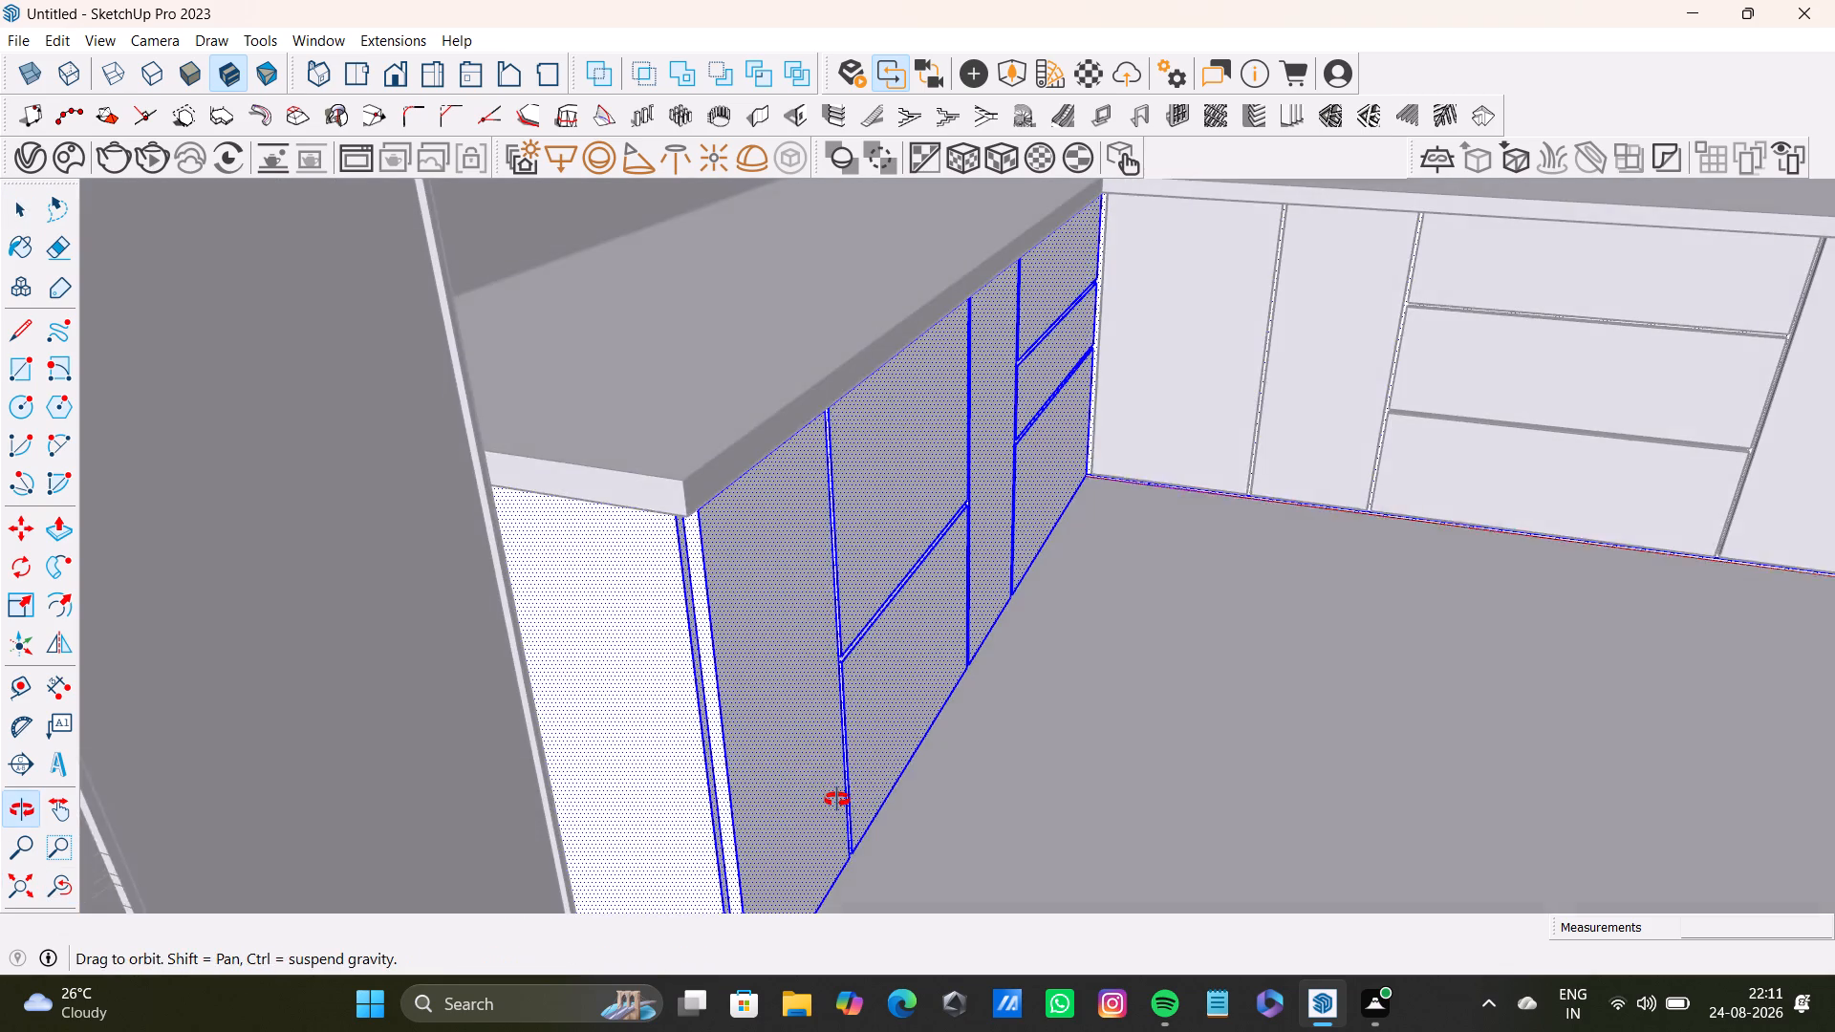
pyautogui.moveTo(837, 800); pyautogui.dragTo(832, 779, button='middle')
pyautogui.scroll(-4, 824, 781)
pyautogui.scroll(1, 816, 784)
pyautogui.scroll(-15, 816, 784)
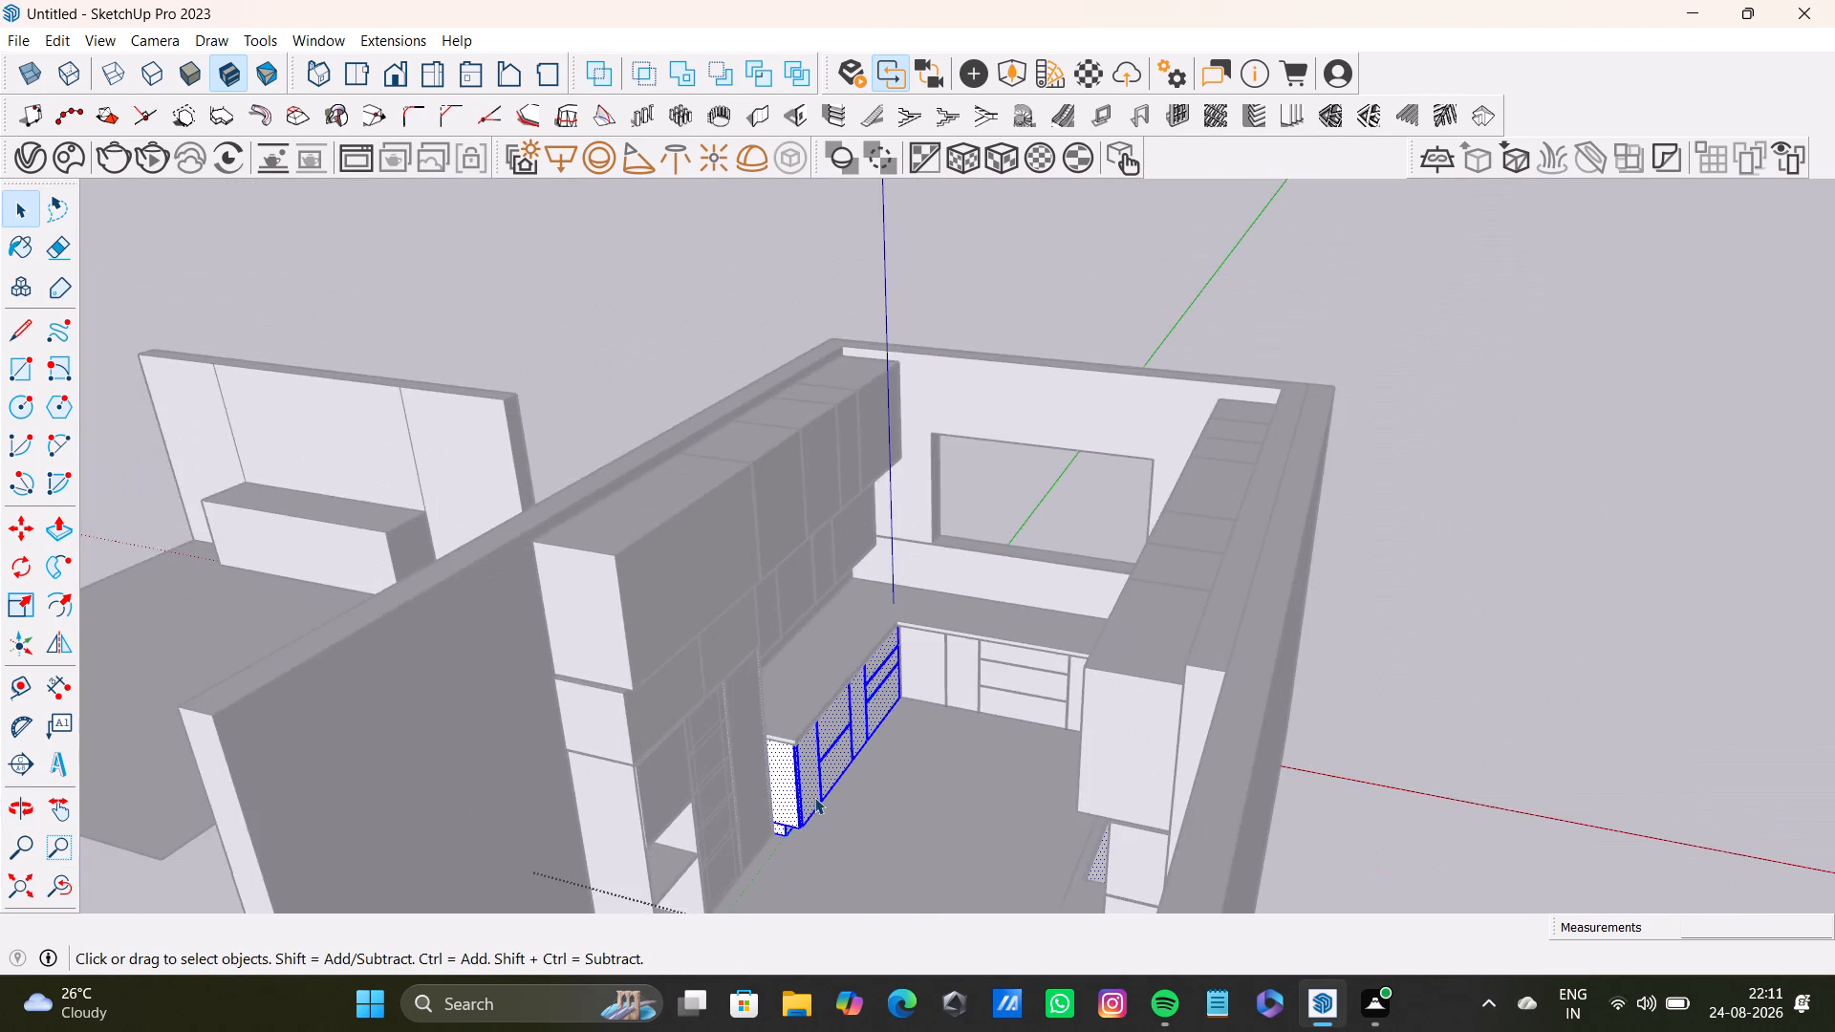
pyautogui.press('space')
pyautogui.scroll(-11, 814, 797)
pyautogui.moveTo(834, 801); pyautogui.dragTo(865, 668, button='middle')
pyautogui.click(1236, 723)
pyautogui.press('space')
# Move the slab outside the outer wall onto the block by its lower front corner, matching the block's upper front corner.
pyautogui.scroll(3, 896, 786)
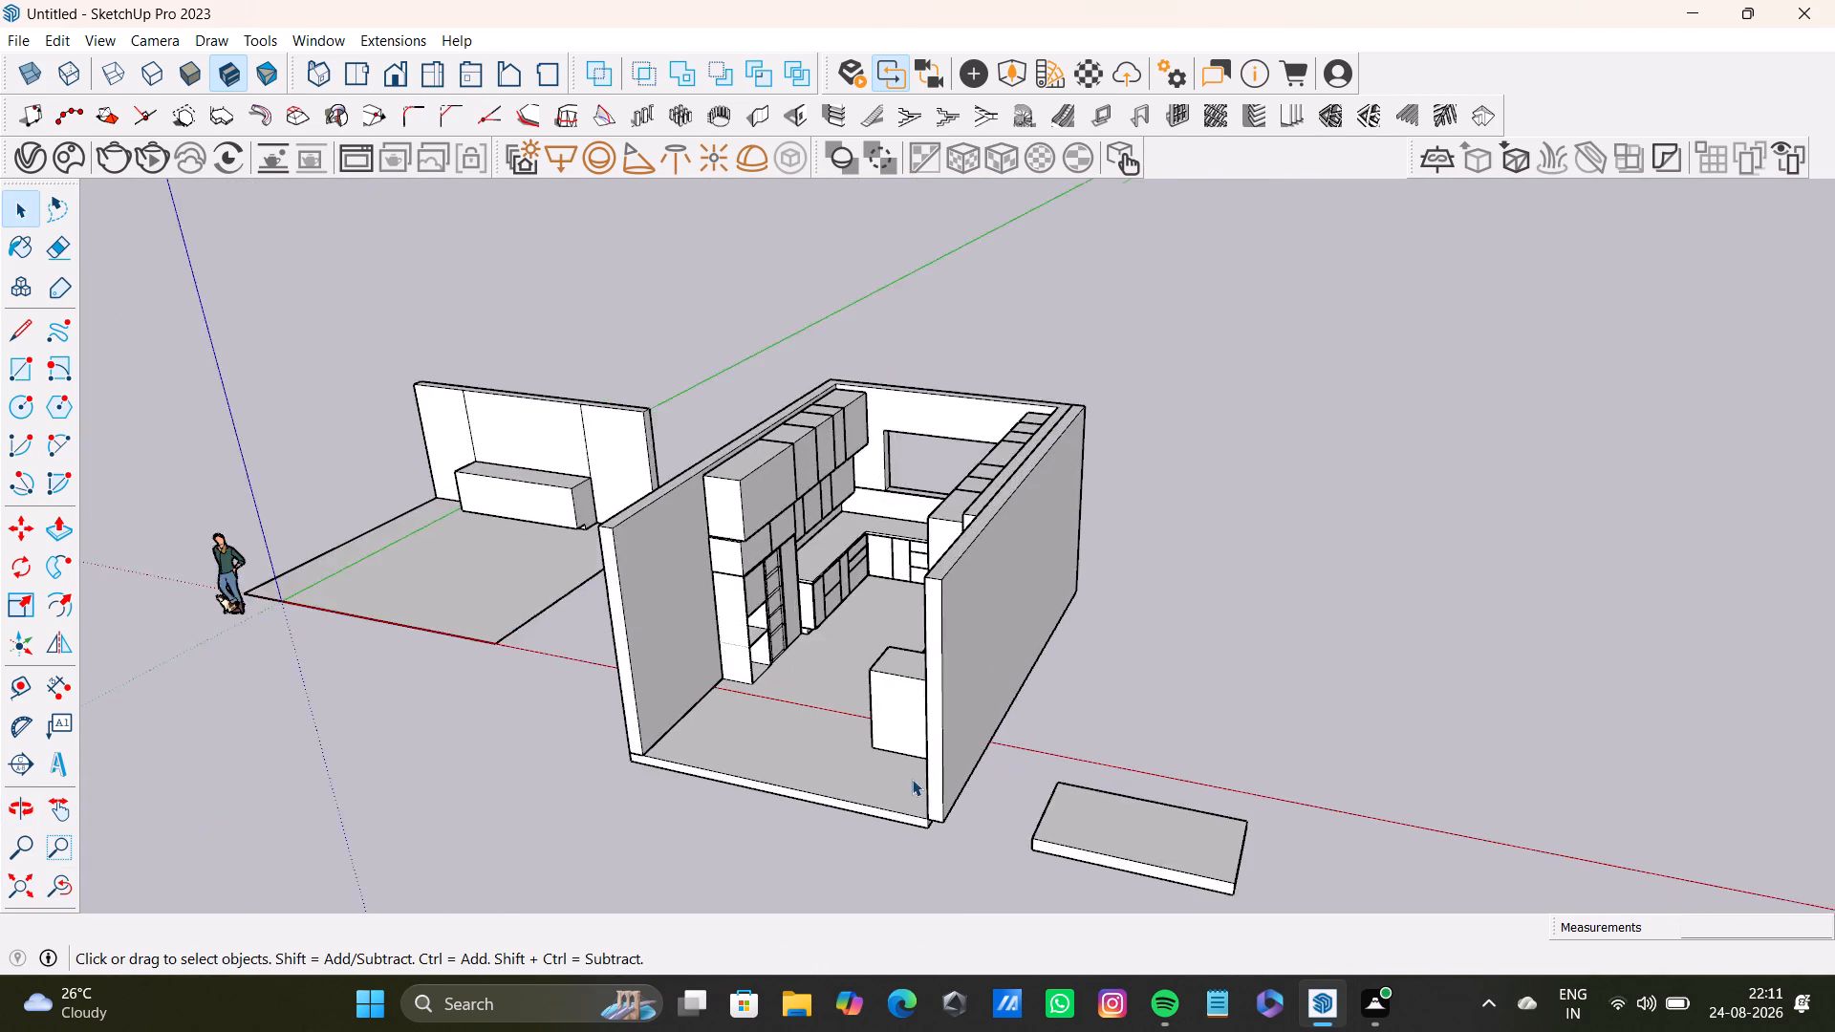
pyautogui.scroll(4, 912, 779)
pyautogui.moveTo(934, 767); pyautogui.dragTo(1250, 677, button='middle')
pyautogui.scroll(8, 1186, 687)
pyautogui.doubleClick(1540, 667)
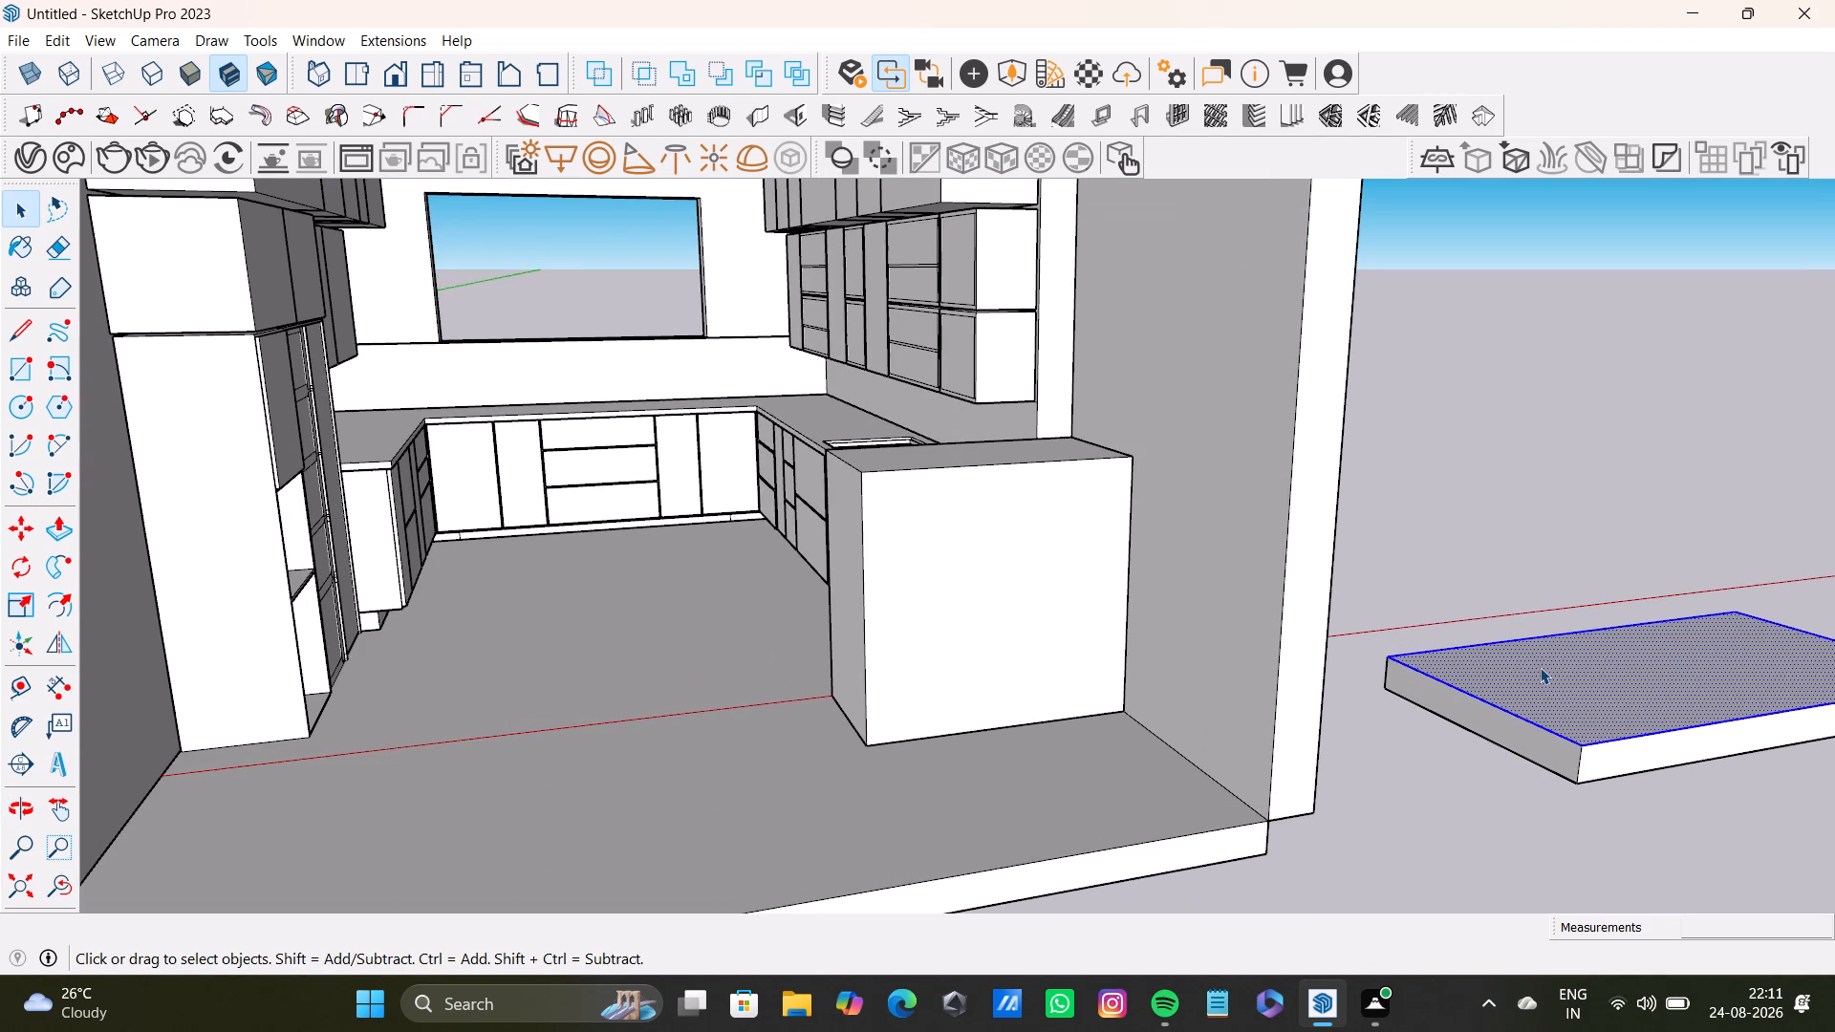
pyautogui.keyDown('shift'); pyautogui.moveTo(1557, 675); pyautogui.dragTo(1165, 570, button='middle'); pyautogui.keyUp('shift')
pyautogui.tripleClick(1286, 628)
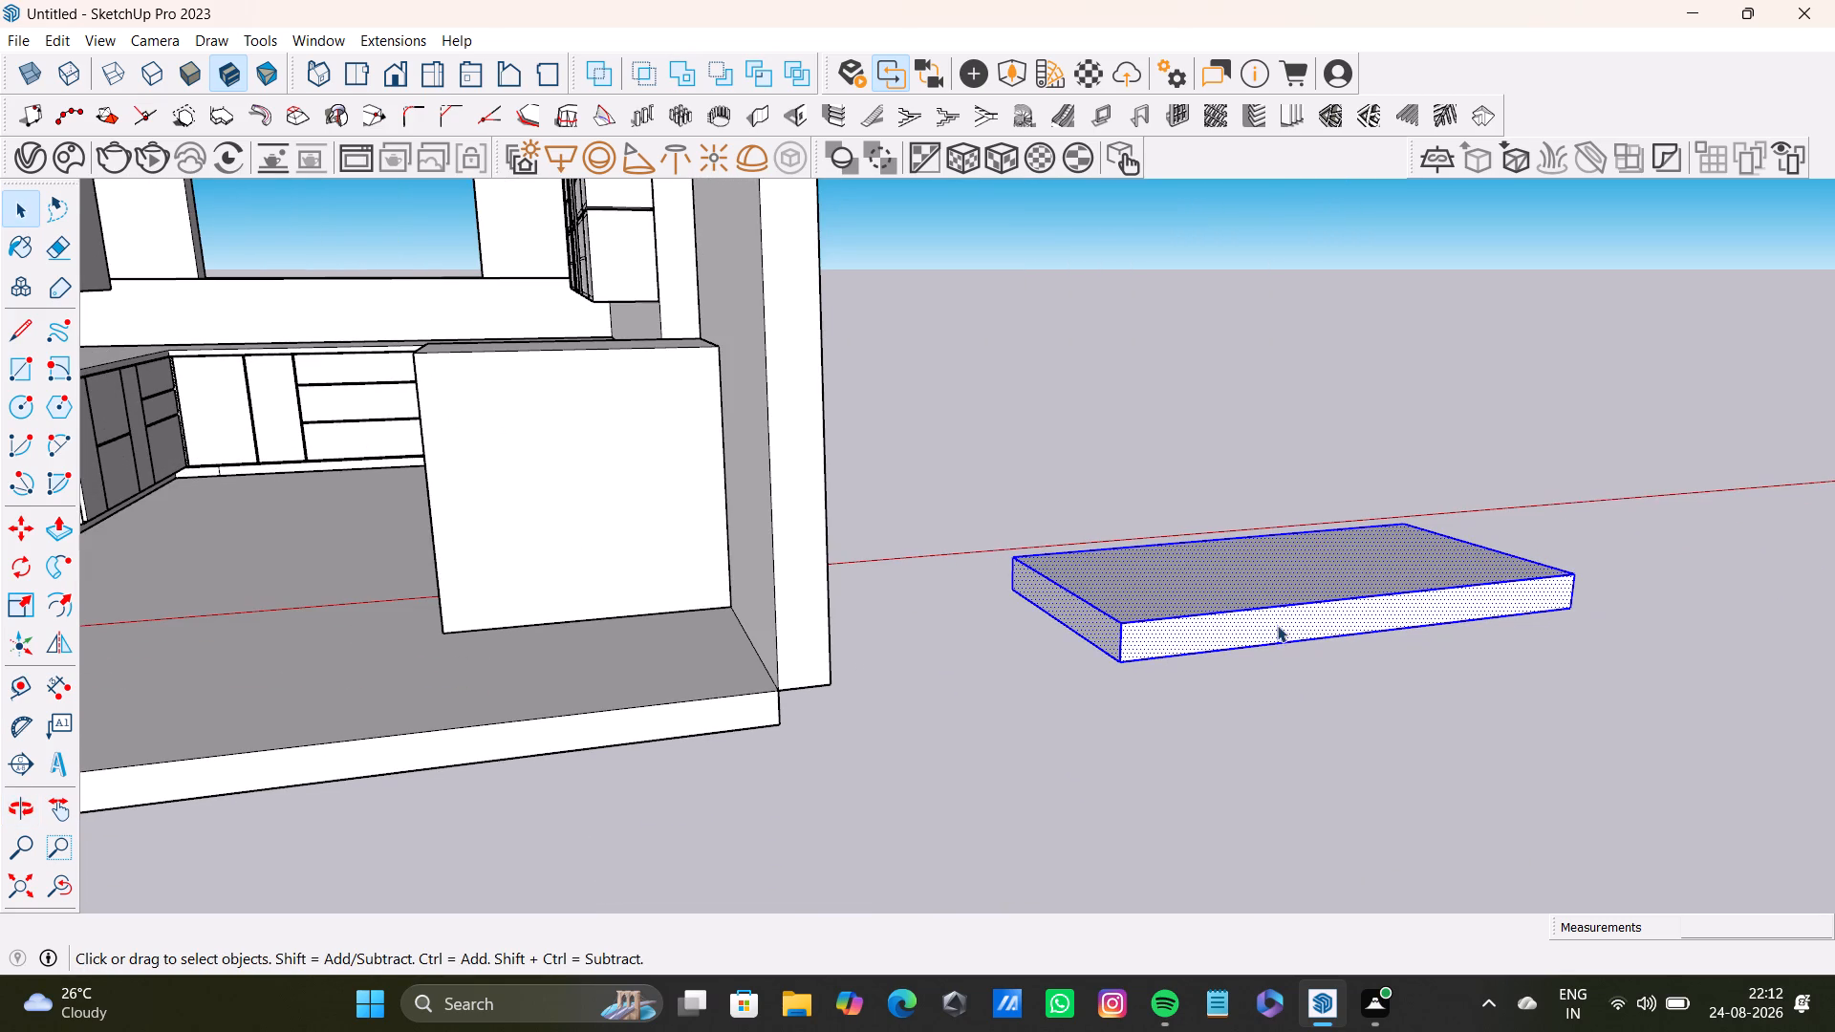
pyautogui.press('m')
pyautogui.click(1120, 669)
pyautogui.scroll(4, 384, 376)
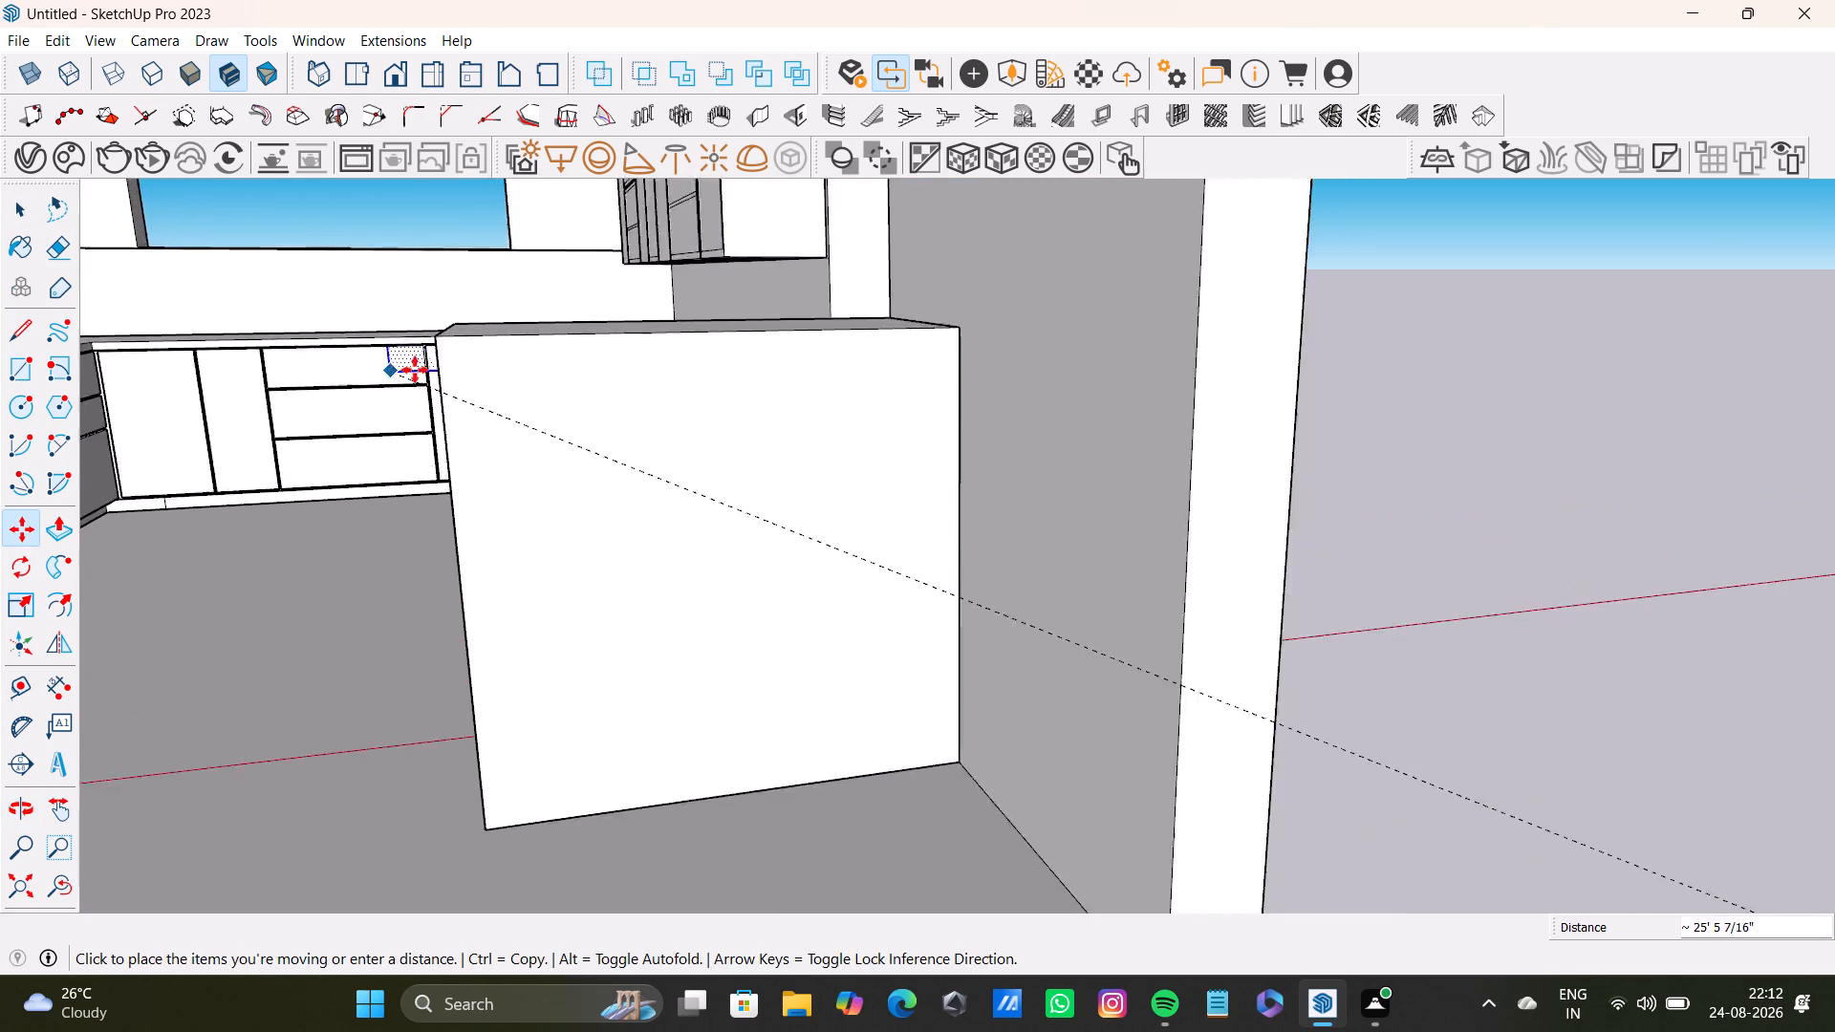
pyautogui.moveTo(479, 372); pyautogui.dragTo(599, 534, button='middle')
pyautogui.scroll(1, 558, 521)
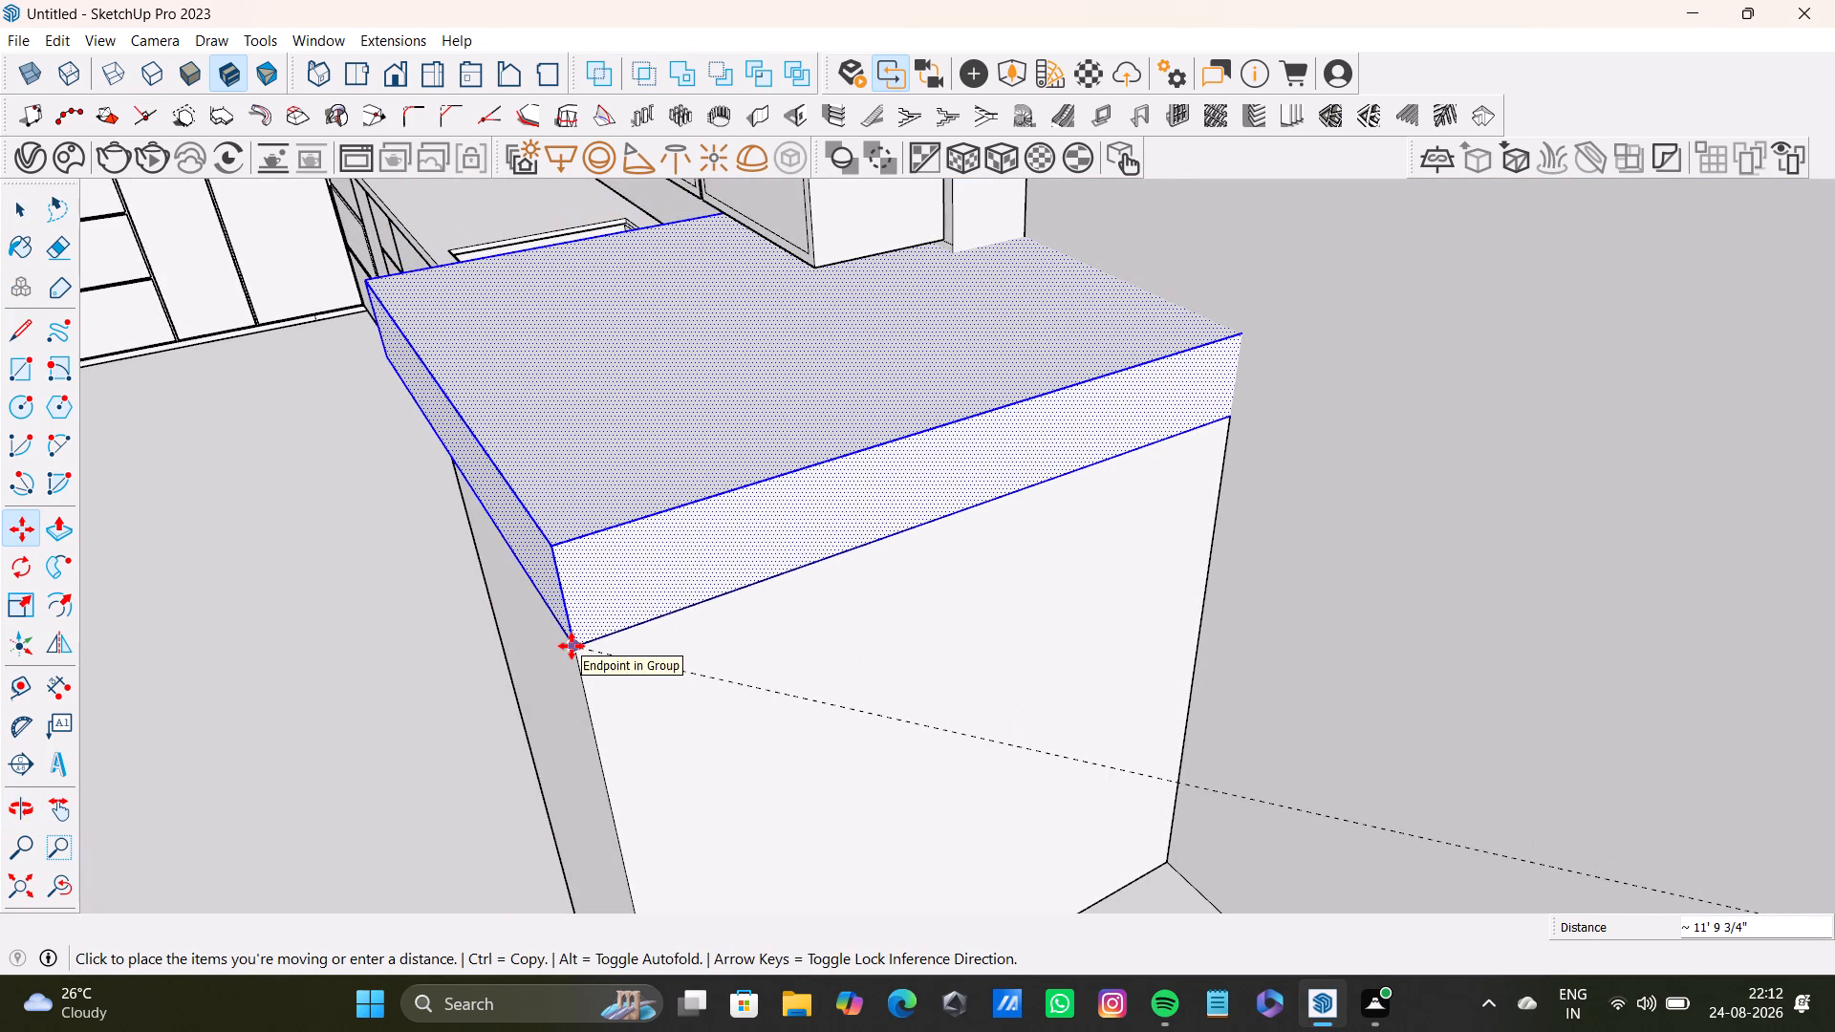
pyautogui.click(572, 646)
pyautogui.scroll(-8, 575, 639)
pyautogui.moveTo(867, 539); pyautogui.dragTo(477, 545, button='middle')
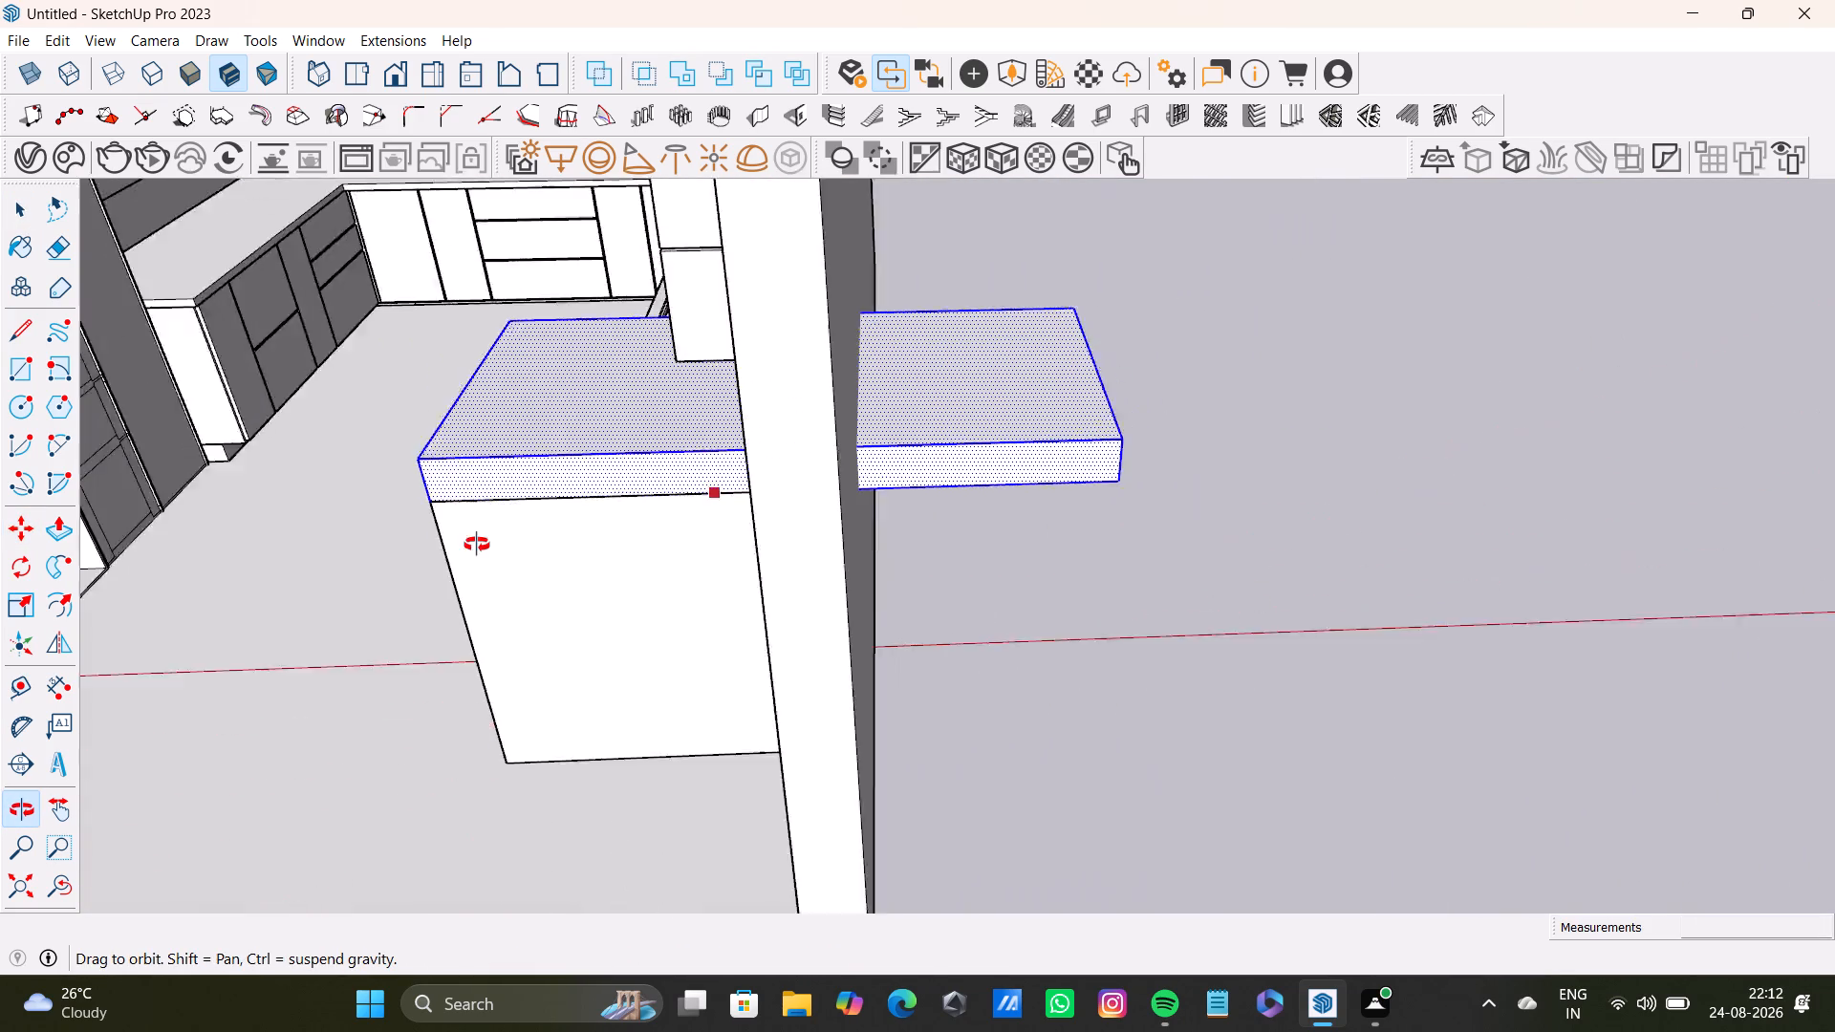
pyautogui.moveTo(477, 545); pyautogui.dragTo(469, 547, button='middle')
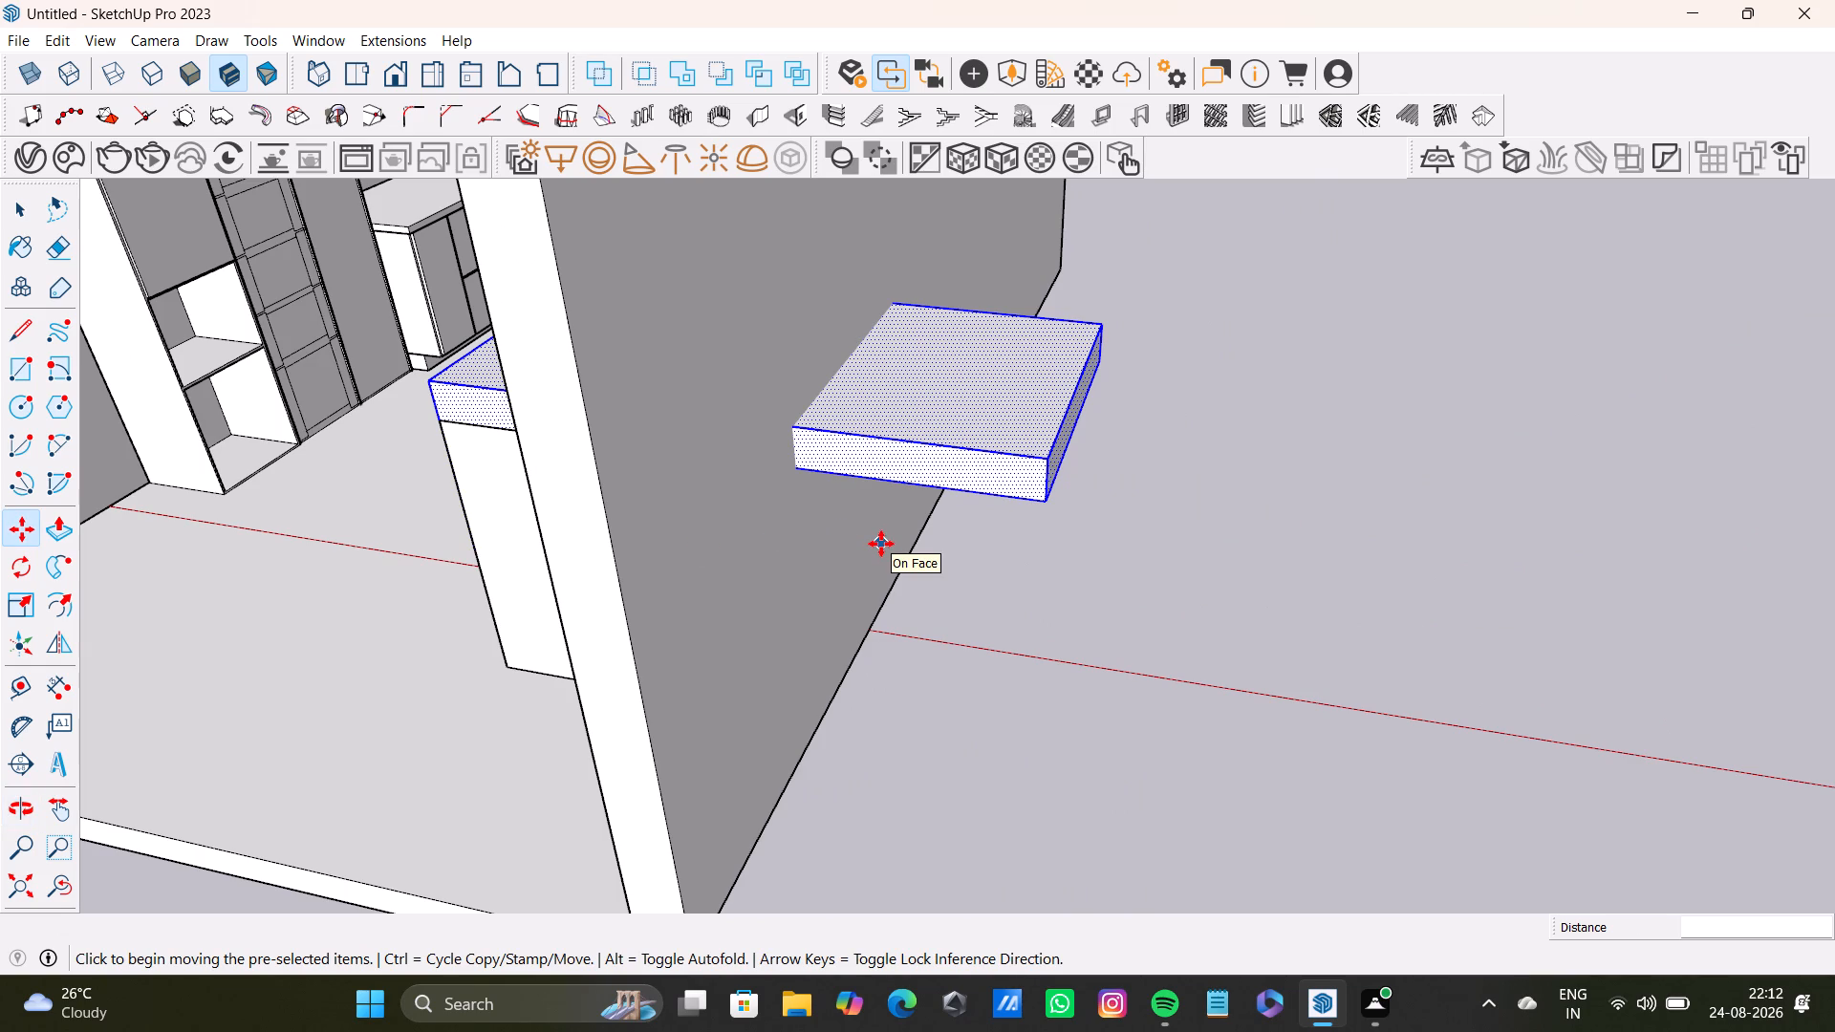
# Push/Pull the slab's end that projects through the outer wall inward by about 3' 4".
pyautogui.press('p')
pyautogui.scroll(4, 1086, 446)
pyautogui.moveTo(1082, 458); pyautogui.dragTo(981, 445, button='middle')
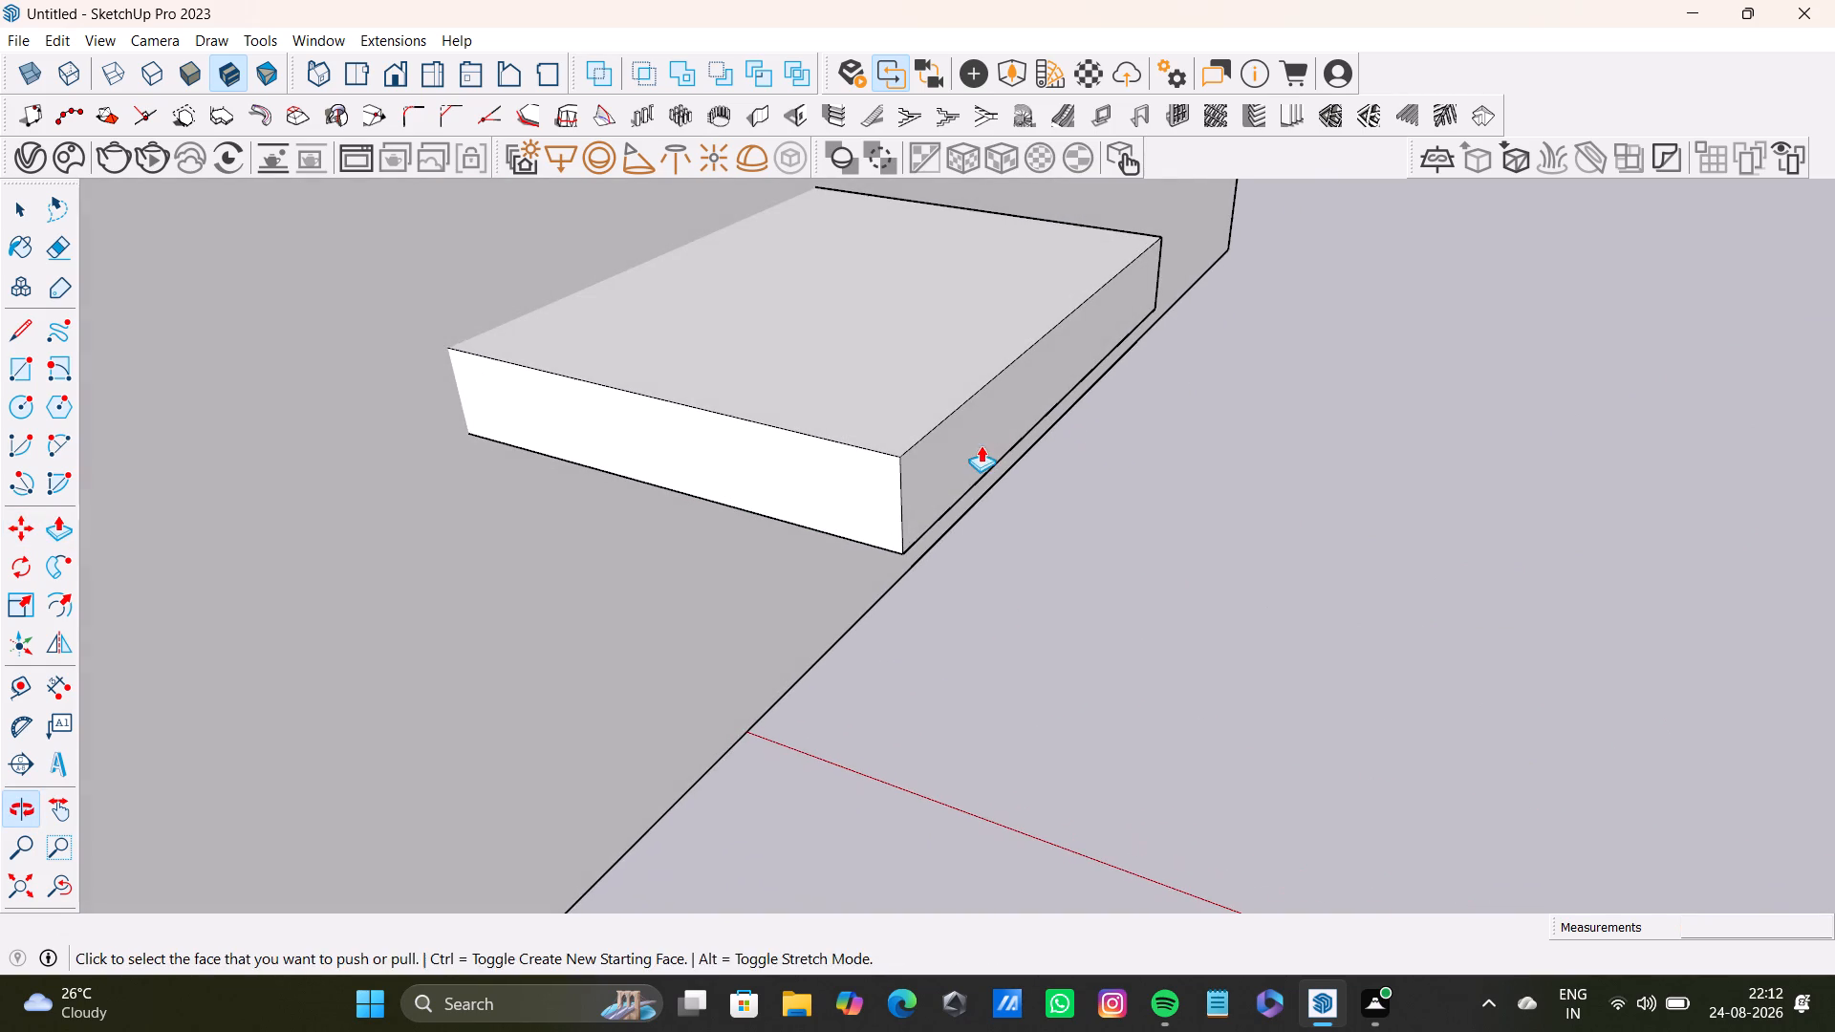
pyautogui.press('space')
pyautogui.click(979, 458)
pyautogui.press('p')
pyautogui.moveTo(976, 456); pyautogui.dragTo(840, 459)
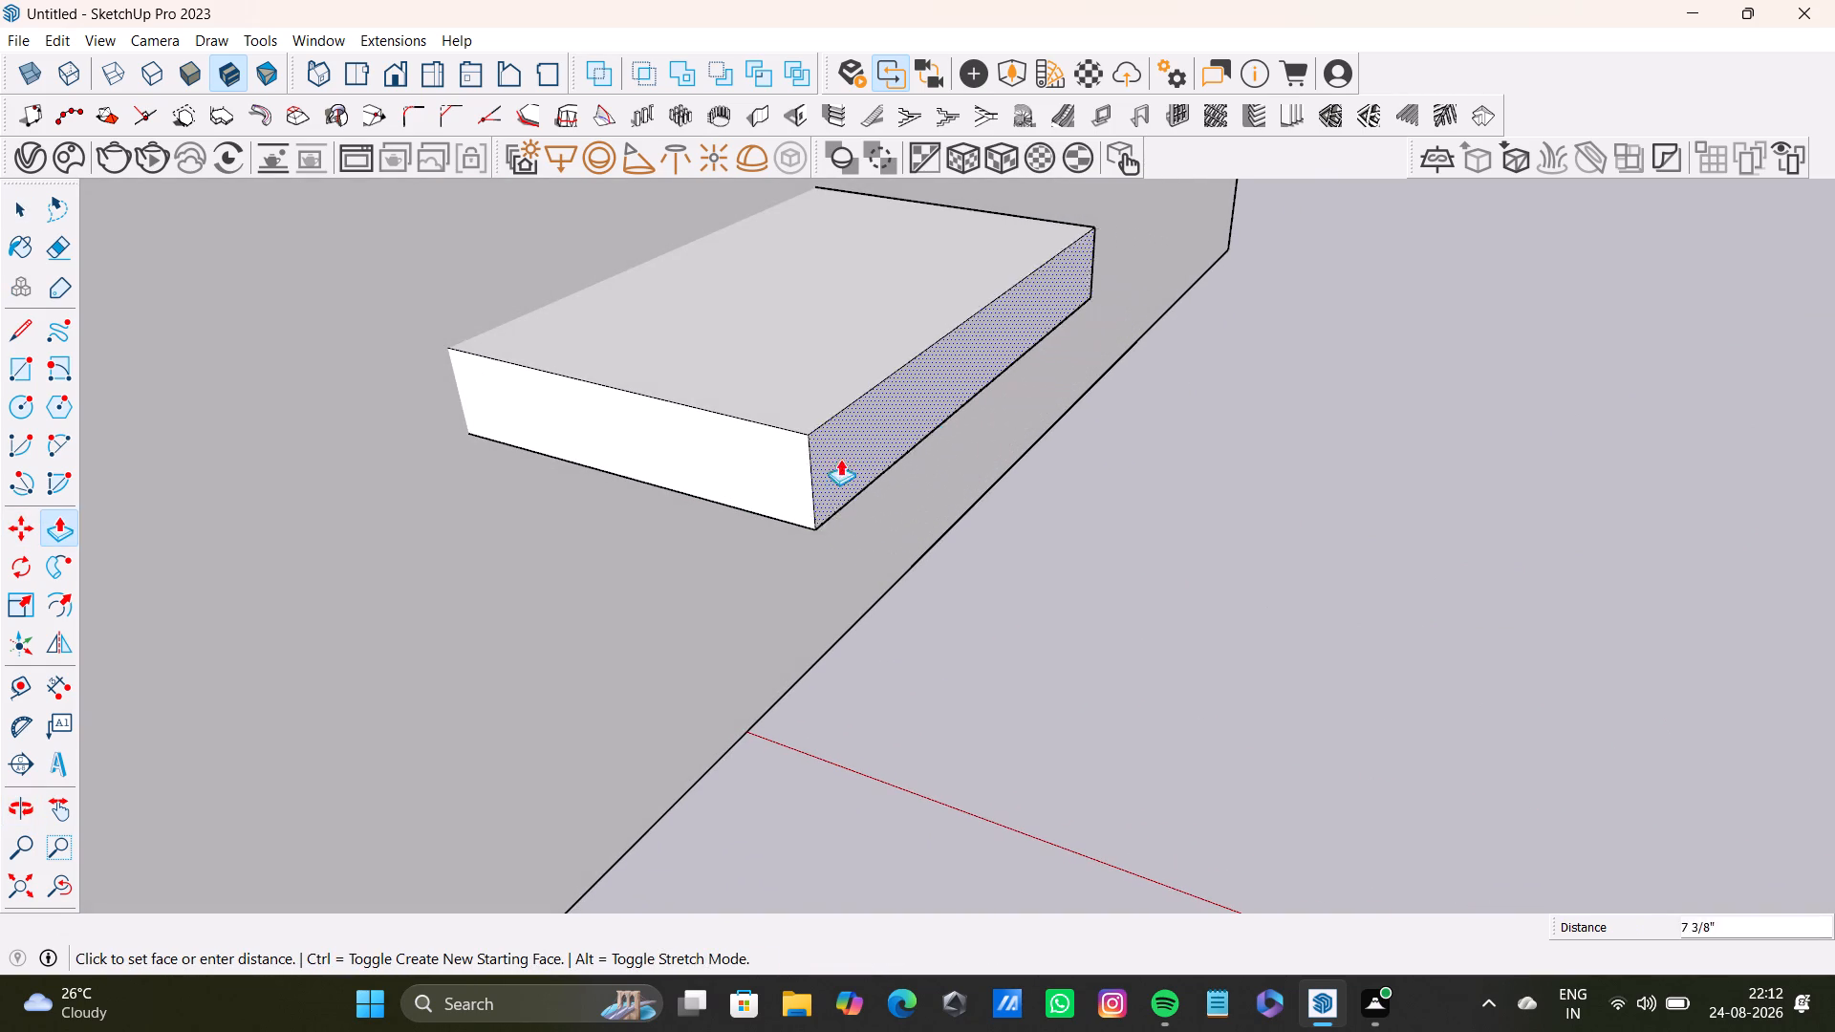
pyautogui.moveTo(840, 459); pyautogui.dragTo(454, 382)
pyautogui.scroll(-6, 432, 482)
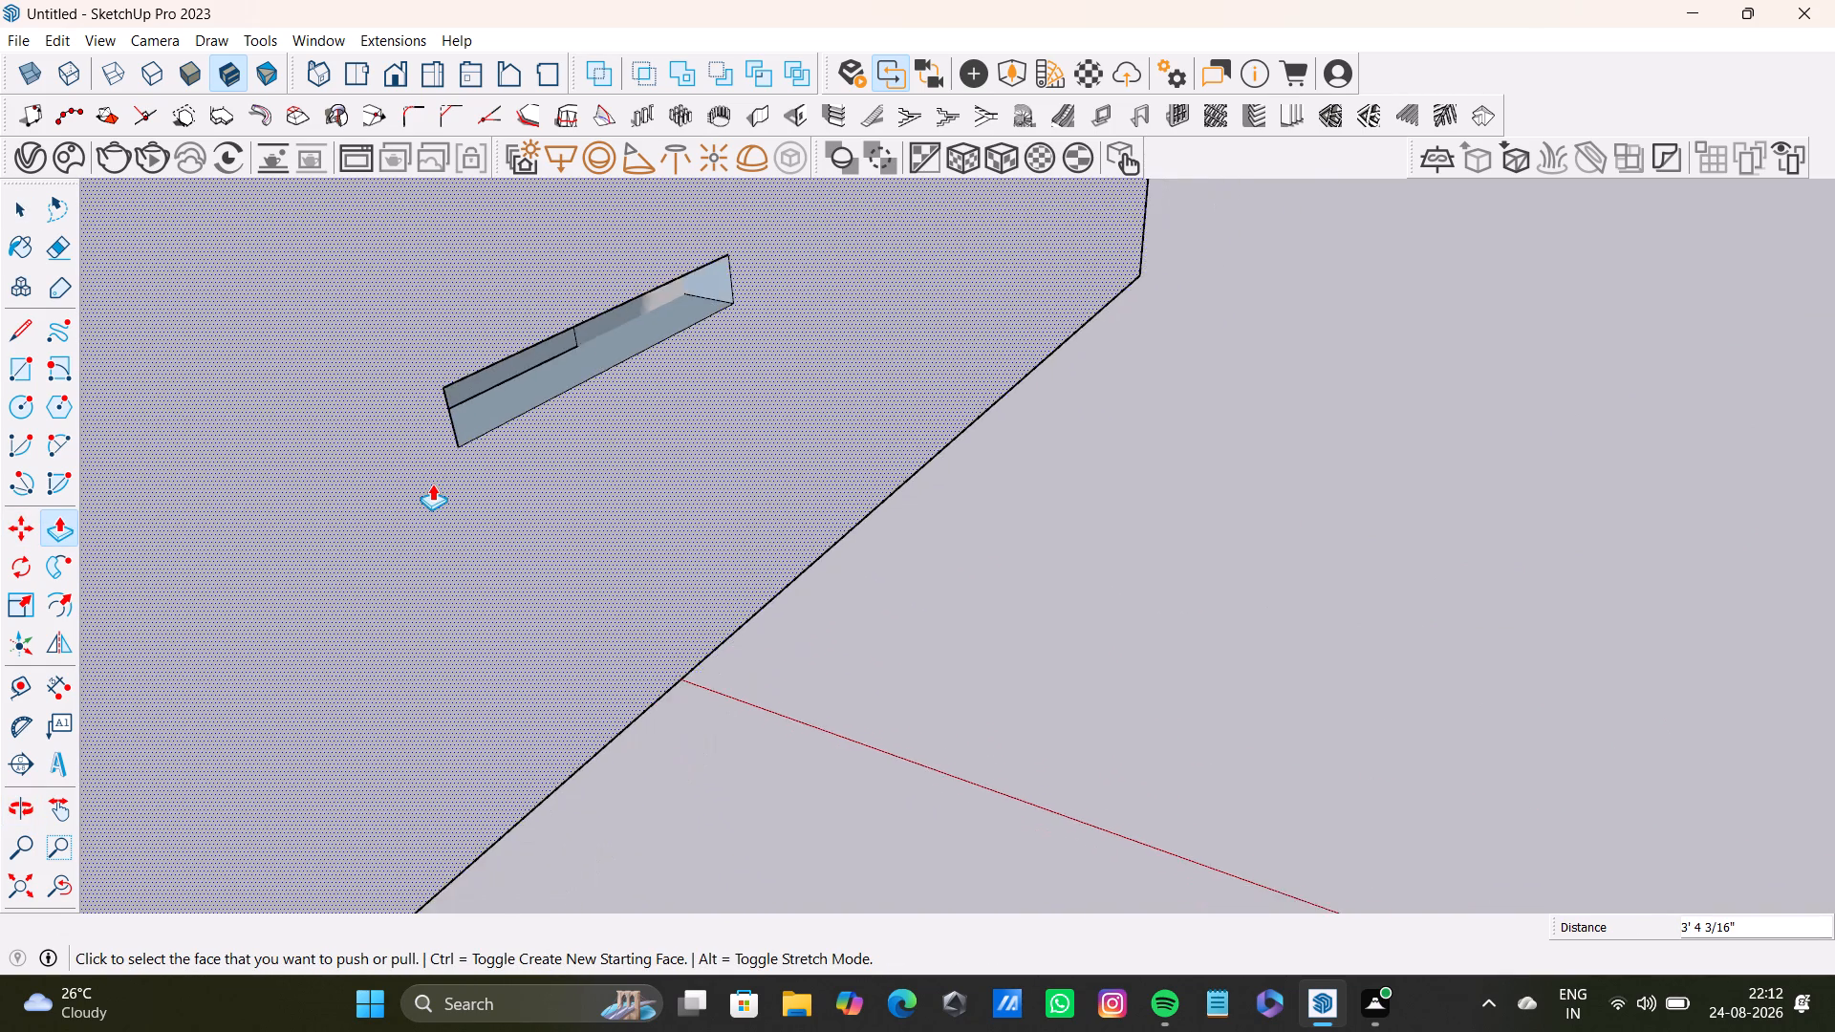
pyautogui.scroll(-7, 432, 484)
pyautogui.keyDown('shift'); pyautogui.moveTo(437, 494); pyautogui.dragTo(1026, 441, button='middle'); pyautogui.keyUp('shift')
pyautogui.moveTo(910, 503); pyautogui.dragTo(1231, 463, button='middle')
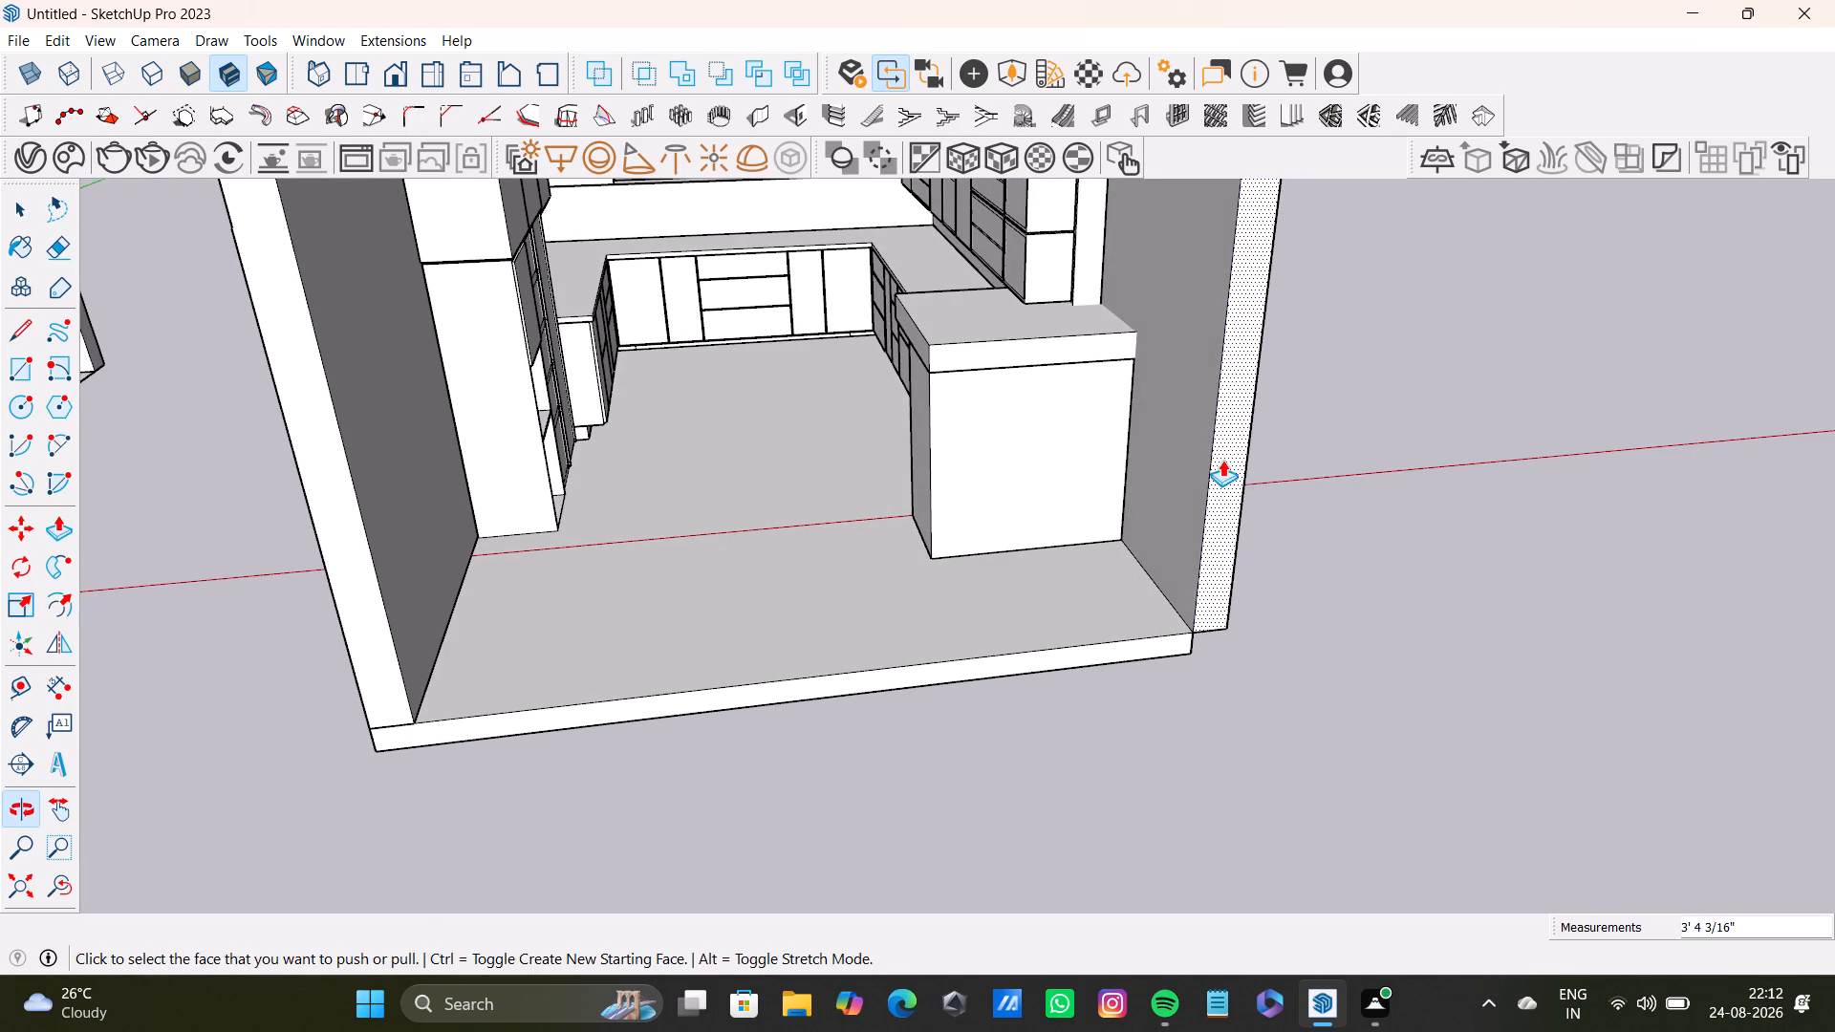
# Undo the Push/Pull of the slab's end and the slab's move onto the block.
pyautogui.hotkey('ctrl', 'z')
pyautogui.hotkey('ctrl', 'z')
# Push/Pull the slab's short end farthest from the kitchen inward to shorten the slab.
pyautogui.scroll(-1, 1425, 528)
pyautogui.keyDown('shift'); pyautogui.moveTo(1425, 528); pyautogui.dragTo(915, 378, button='middle'); pyautogui.keyUp('shift')
pyautogui.moveTo(1142, 420); pyautogui.dragTo(702, 548, button='middle')
pyautogui.scroll(3, 983, 491)
pyautogui.moveTo(1046, 576); pyautogui.dragTo(1040, 577)
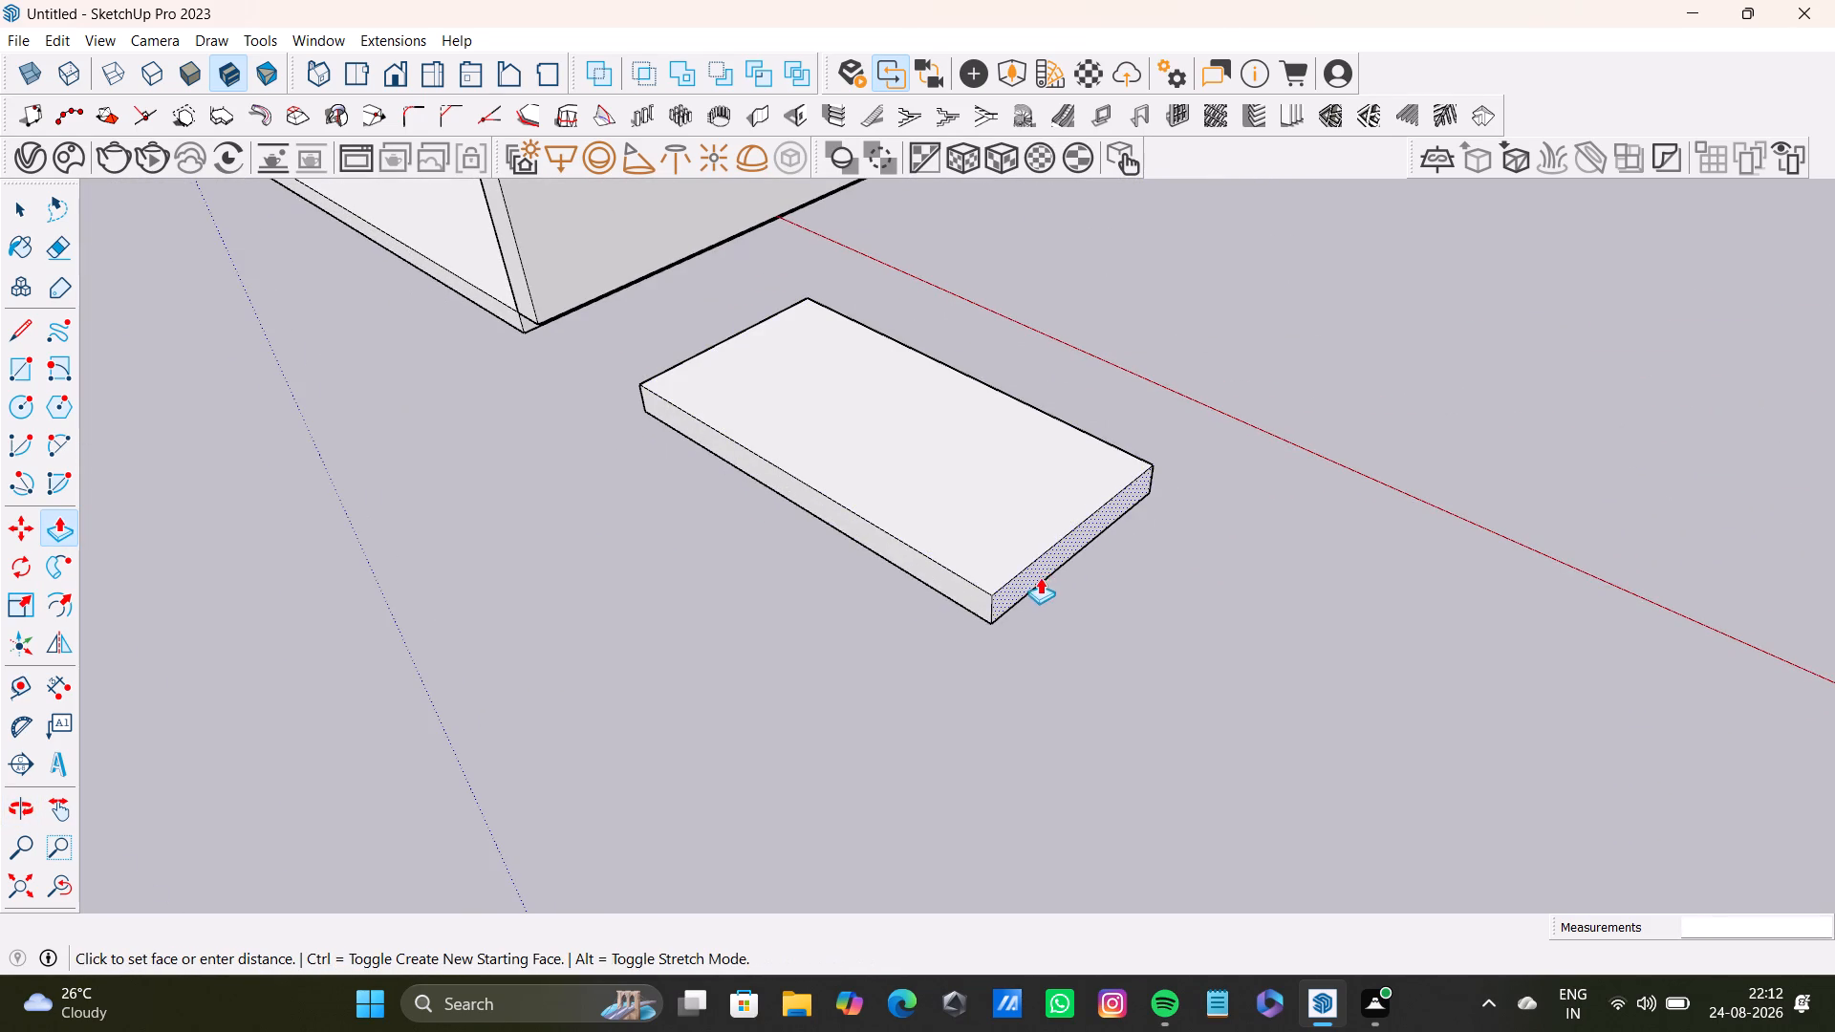
pyautogui.moveTo(1040, 577); pyautogui.dragTo(907, 562)
# Push/Pull the slab's rear long side face inward to make the slab narrower.
pyautogui.moveTo(935, 548); pyautogui.dragTo(327, 588, button='middle')
pyautogui.scroll(6, 1079, 440)
pyautogui.press('space')
pyautogui.click(970, 440)
pyautogui.click(972, 450)
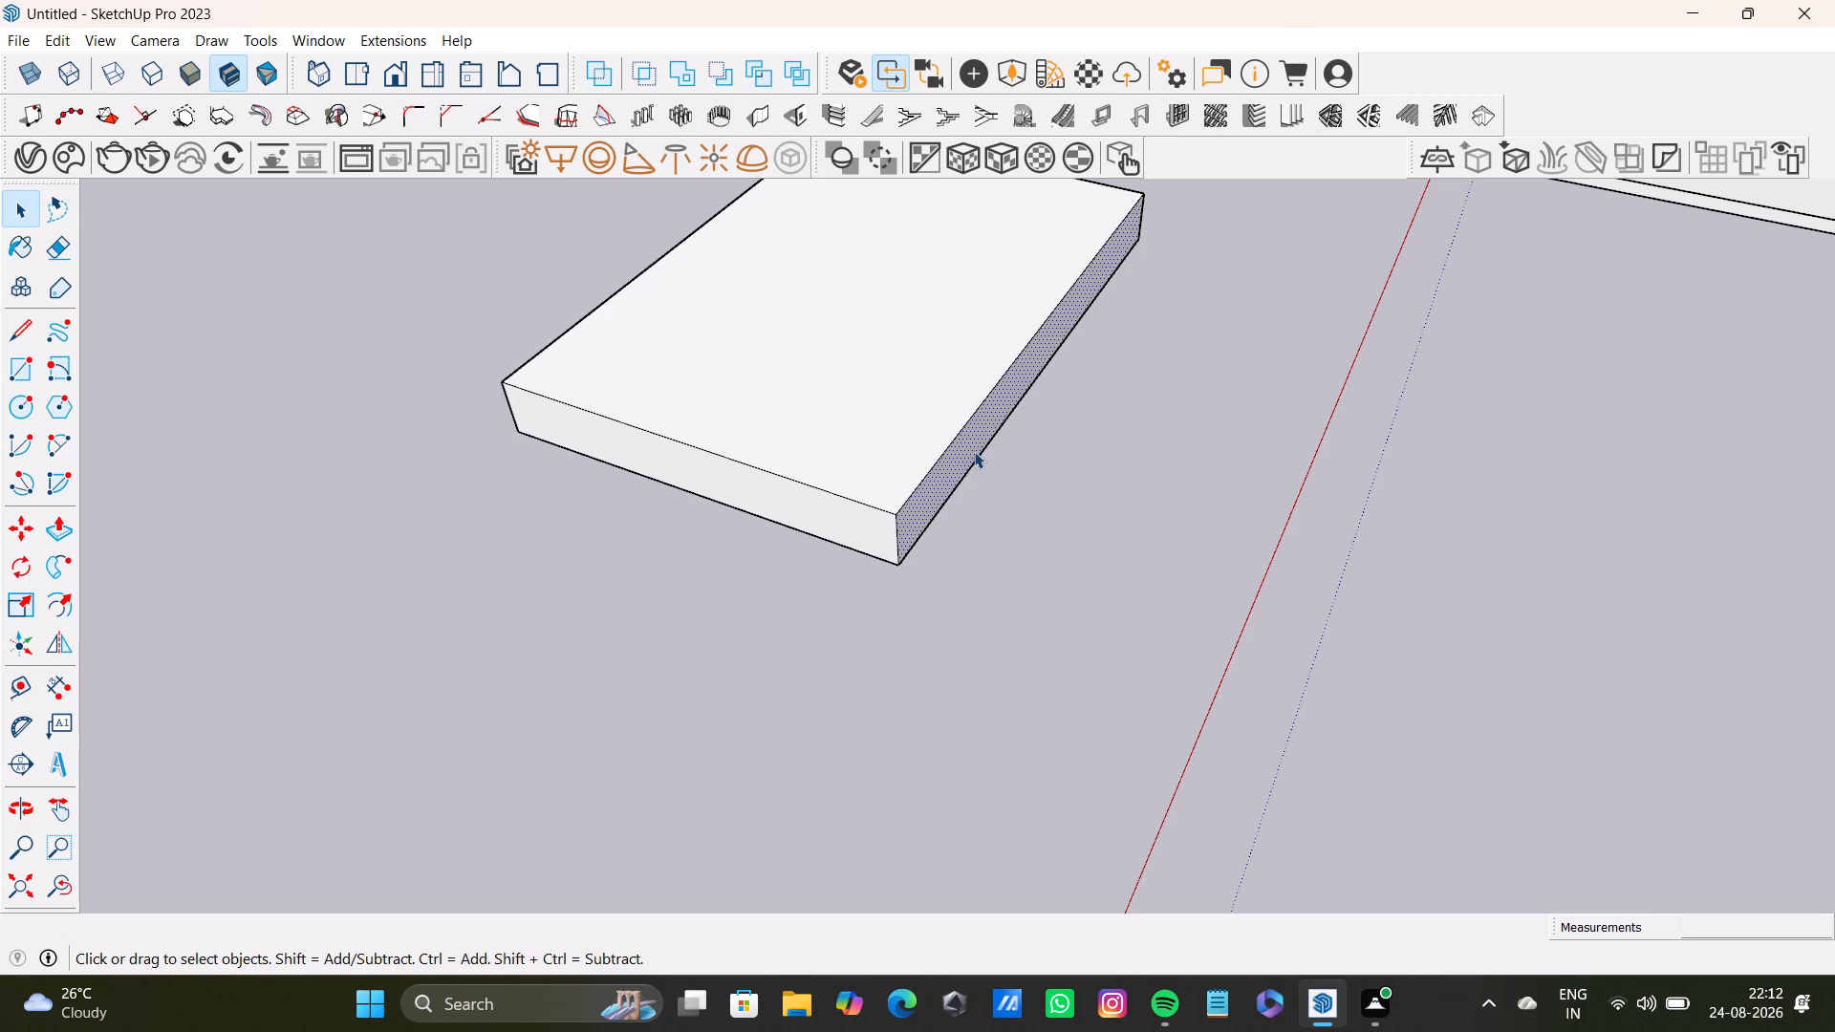
pyautogui.press('p')
pyautogui.moveTo(974, 451); pyautogui.dragTo(856, 427)
pyautogui.press('space')
pyautogui.scroll(-5, 871, 550)
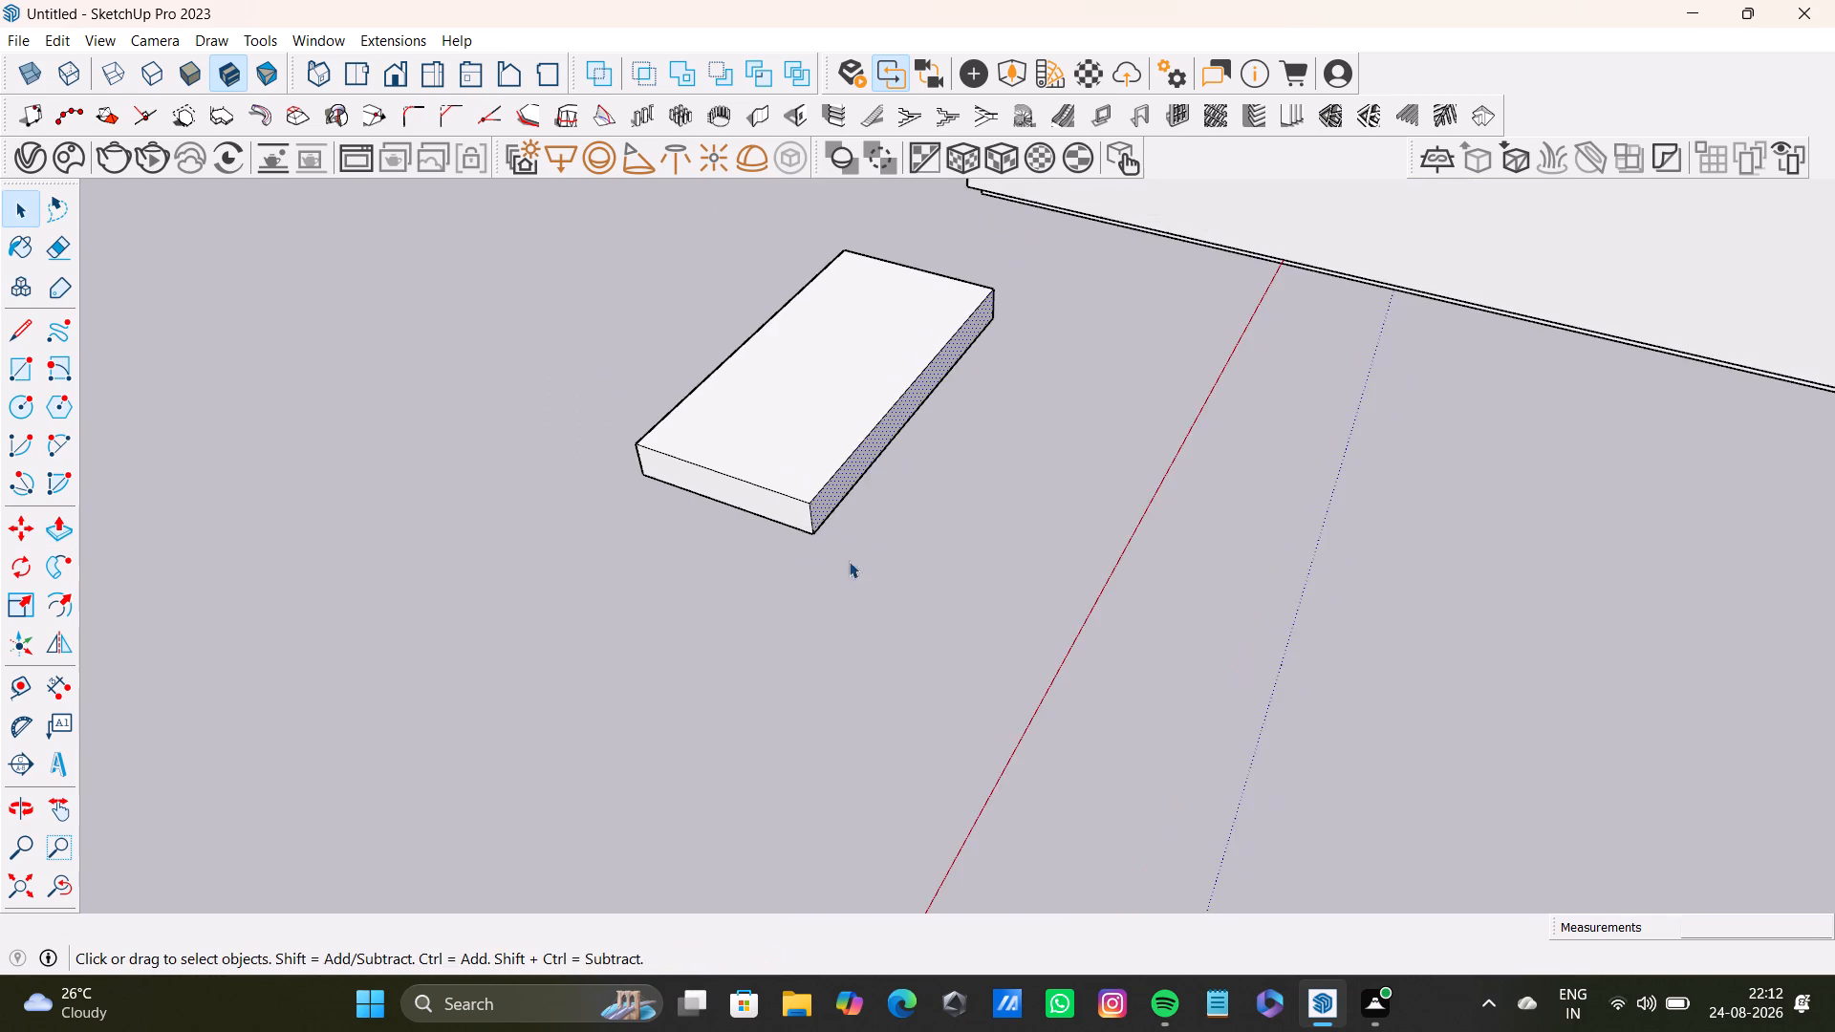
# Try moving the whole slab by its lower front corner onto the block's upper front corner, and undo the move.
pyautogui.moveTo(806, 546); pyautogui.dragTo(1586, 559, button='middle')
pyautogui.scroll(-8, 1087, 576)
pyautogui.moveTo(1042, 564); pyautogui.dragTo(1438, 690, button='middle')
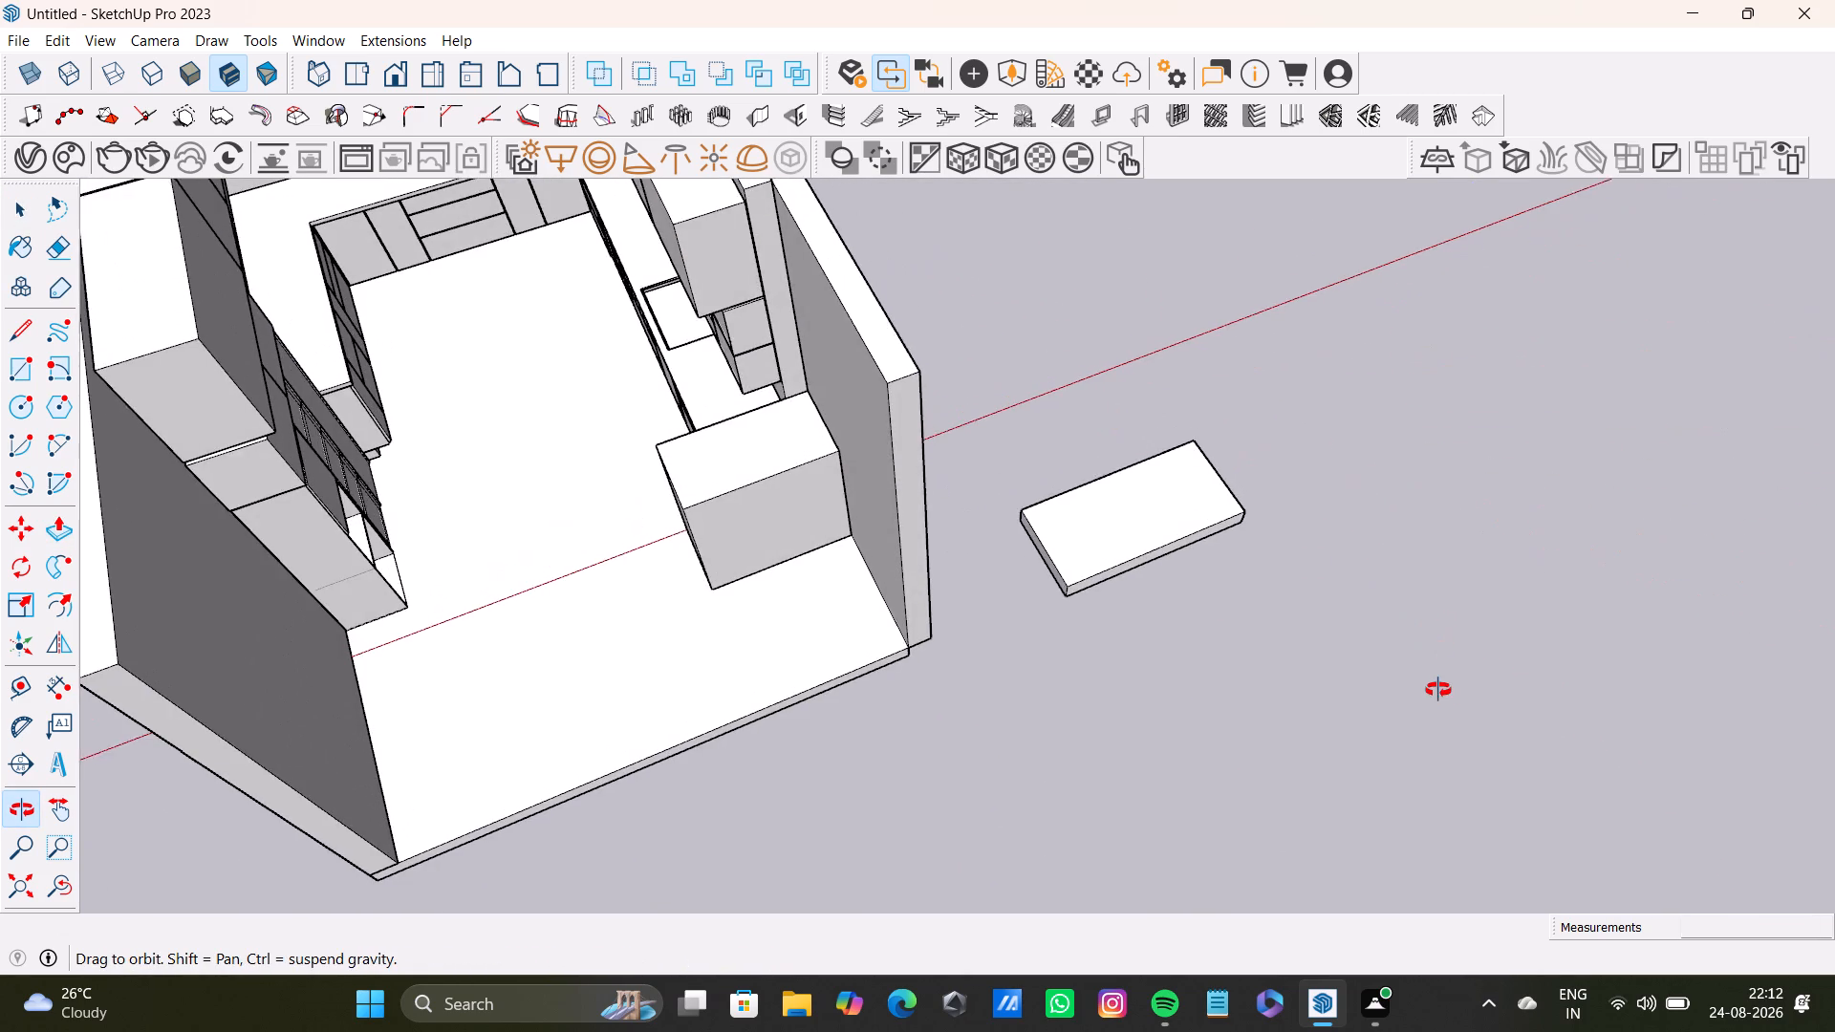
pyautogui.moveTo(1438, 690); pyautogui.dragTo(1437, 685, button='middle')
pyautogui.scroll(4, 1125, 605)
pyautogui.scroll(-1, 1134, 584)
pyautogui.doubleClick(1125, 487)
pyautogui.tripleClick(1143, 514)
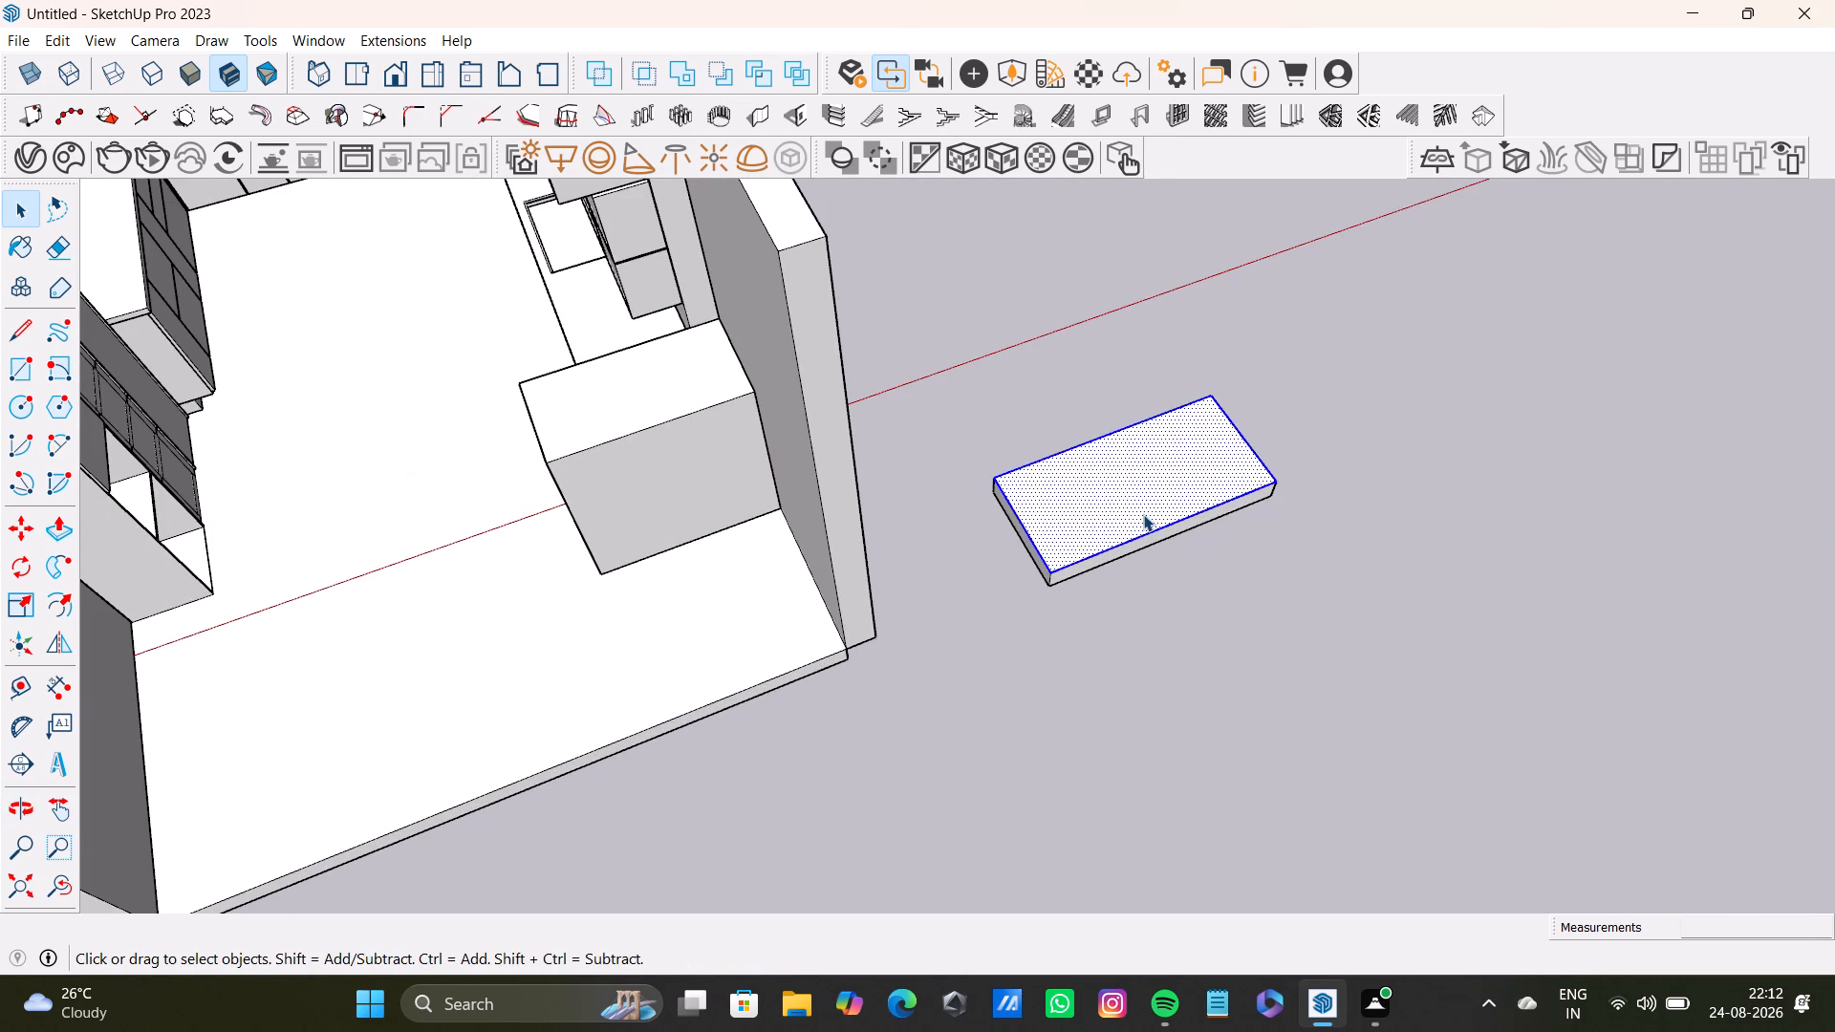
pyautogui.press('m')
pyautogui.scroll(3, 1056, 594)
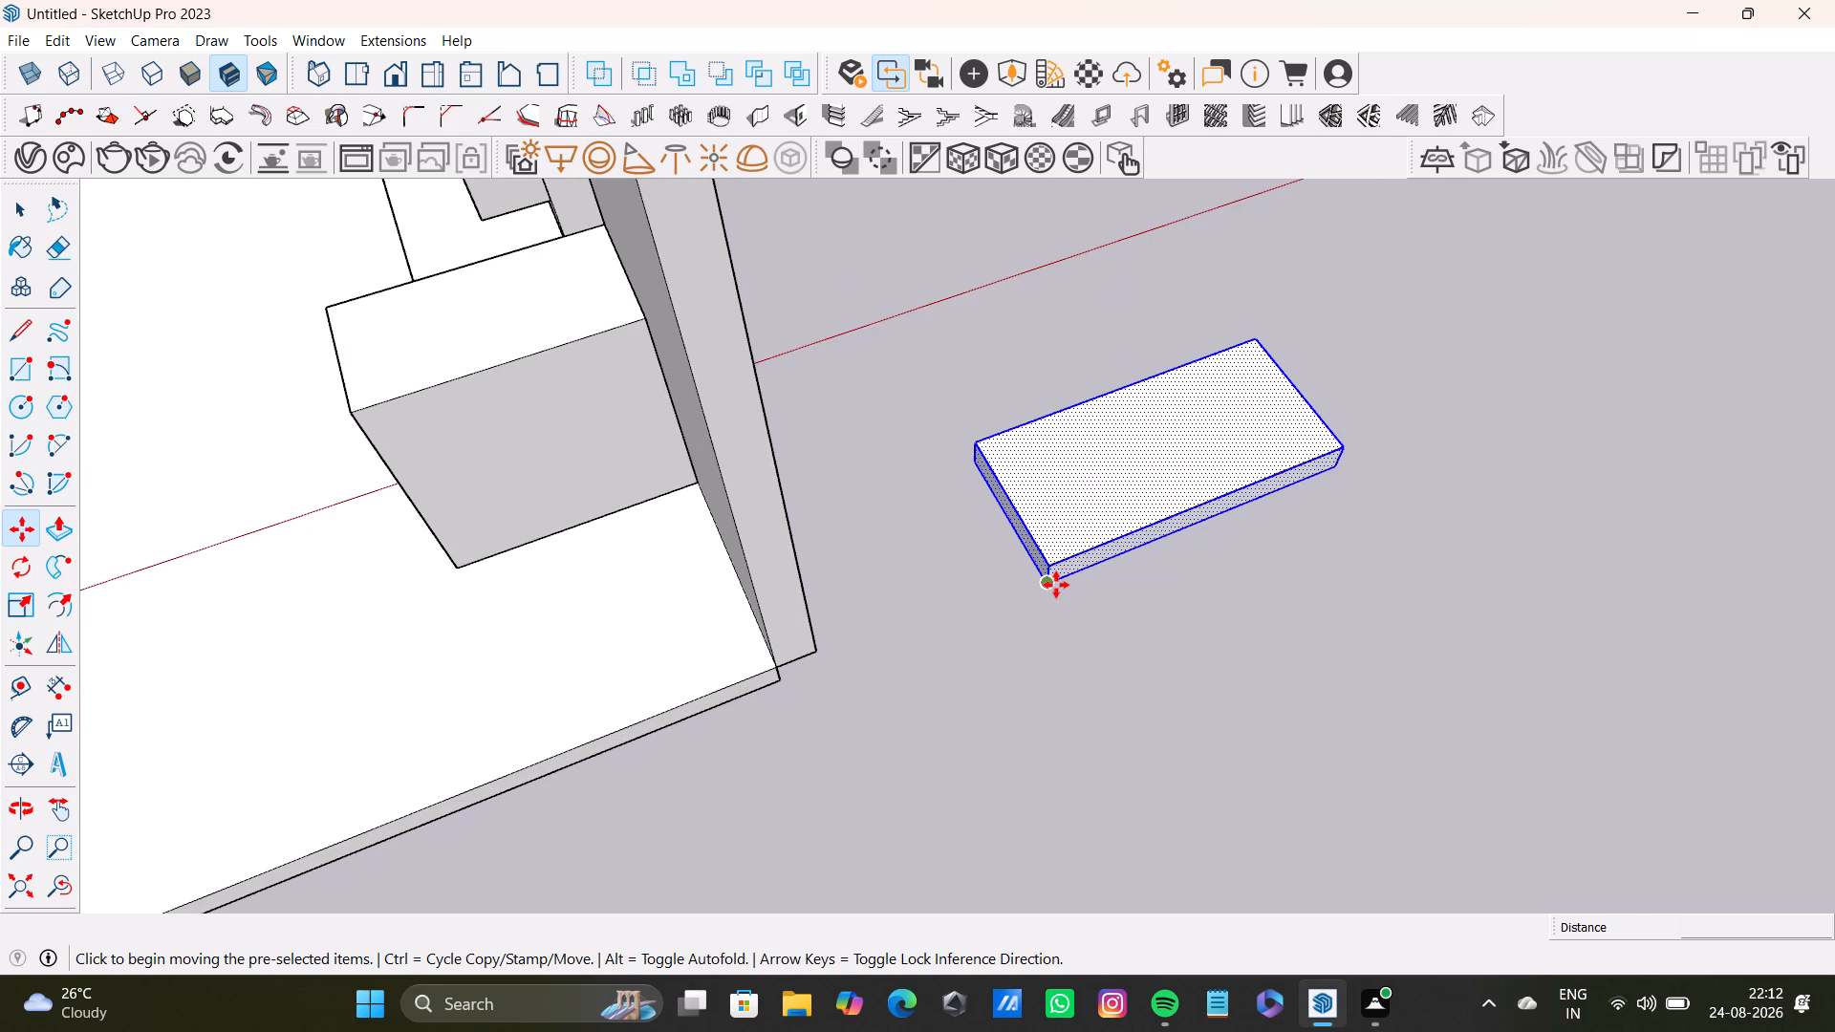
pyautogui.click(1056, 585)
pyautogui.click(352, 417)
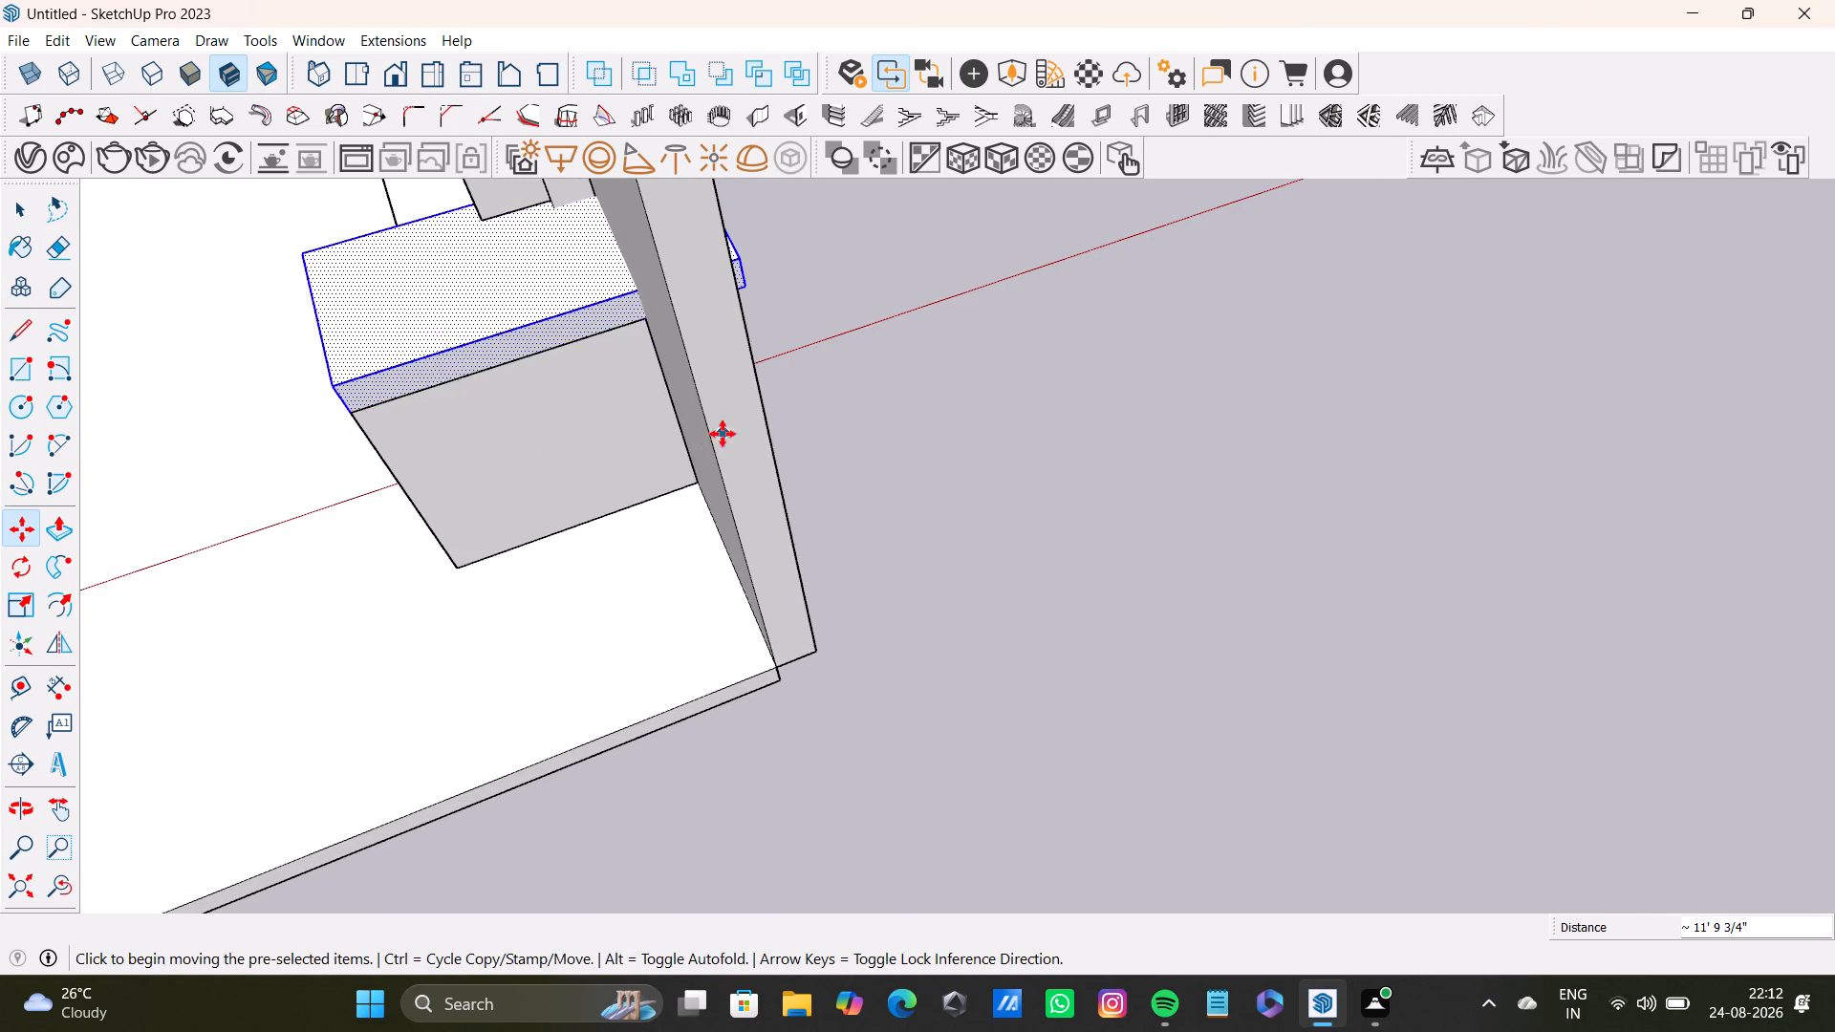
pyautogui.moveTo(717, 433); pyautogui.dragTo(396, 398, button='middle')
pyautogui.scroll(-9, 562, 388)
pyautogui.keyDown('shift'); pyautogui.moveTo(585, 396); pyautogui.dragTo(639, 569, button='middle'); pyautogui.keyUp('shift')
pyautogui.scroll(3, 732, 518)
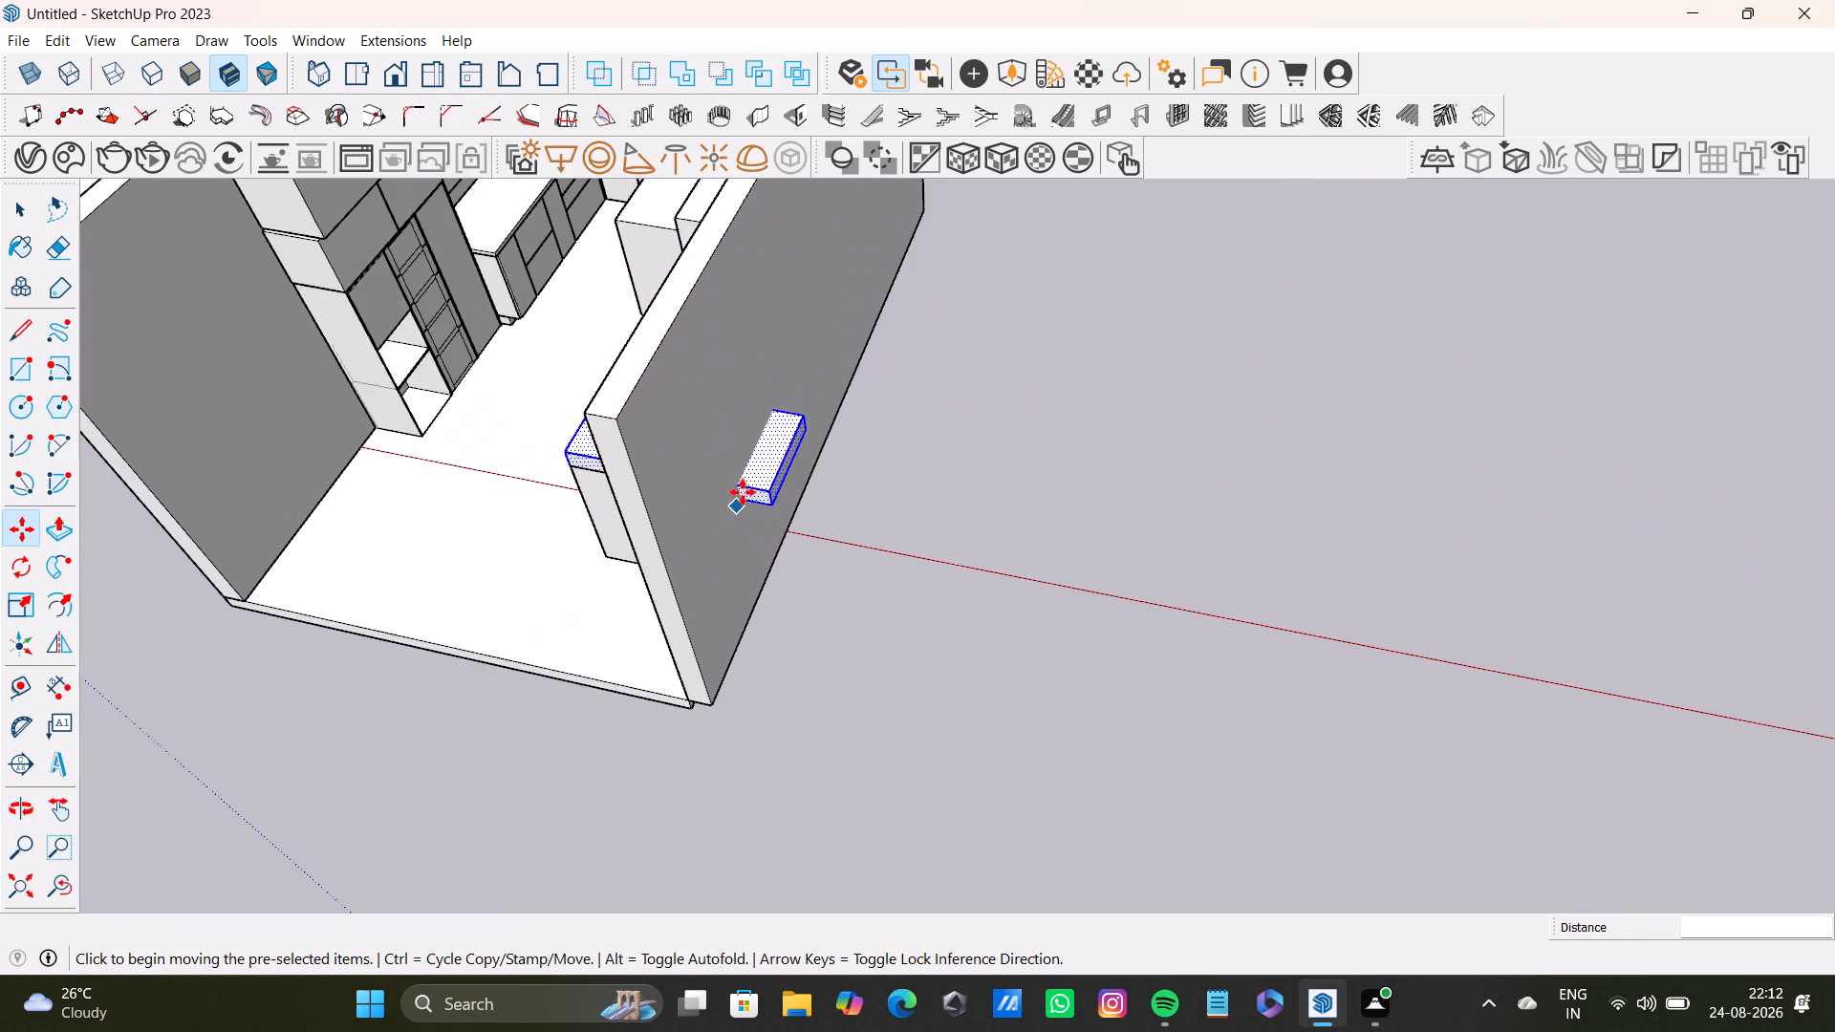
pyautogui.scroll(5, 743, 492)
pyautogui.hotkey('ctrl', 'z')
# Push/Pull the slab's outer short end further inward to shorten it closer to the block's length.
pyautogui.scroll(-2, 943, 569)
pyautogui.keyDown('shift'); pyautogui.moveTo(948, 571); pyautogui.dragTo(859, 391, button='middle'); pyautogui.keyUp('shift')
pyautogui.scroll(2, 1244, 617)
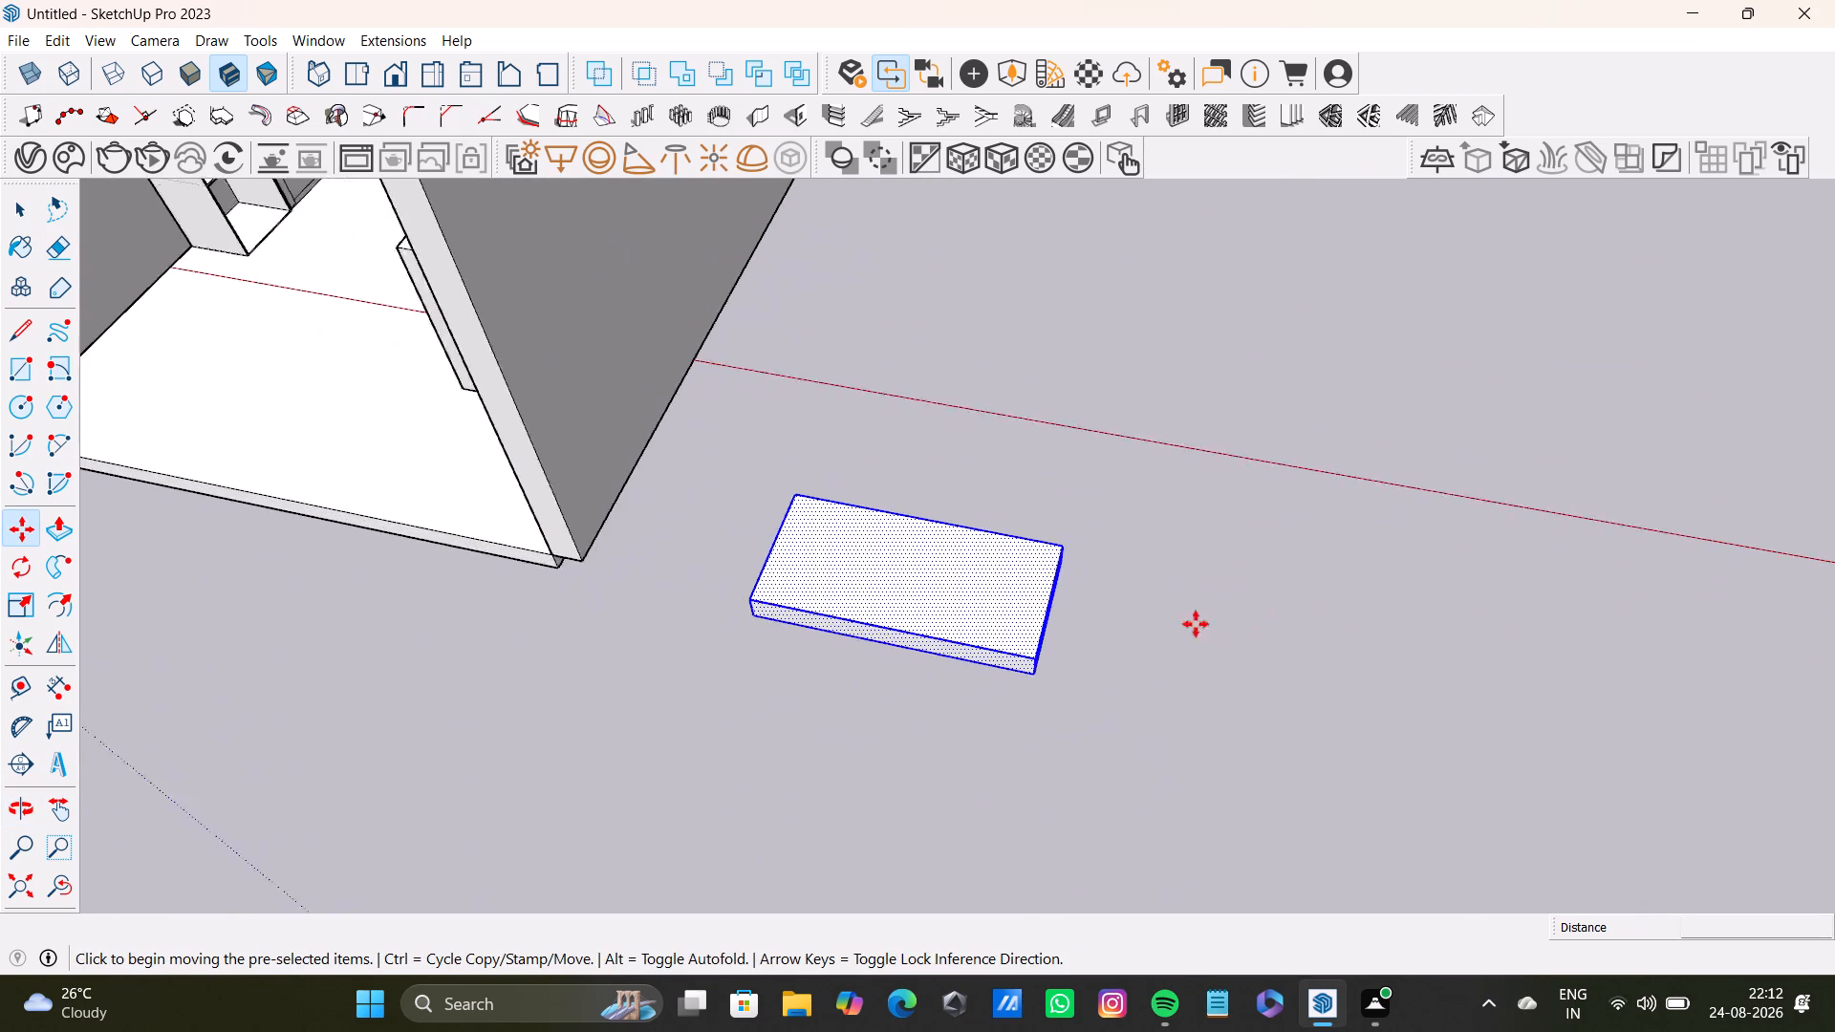
pyautogui.scroll(3, 1196, 624)
pyautogui.moveTo(1127, 627); pyautogui.dragTo(746, 585, button='middle')
pyautogui.scroll(4, 843, 577)
pyautogui.click(881, 603)
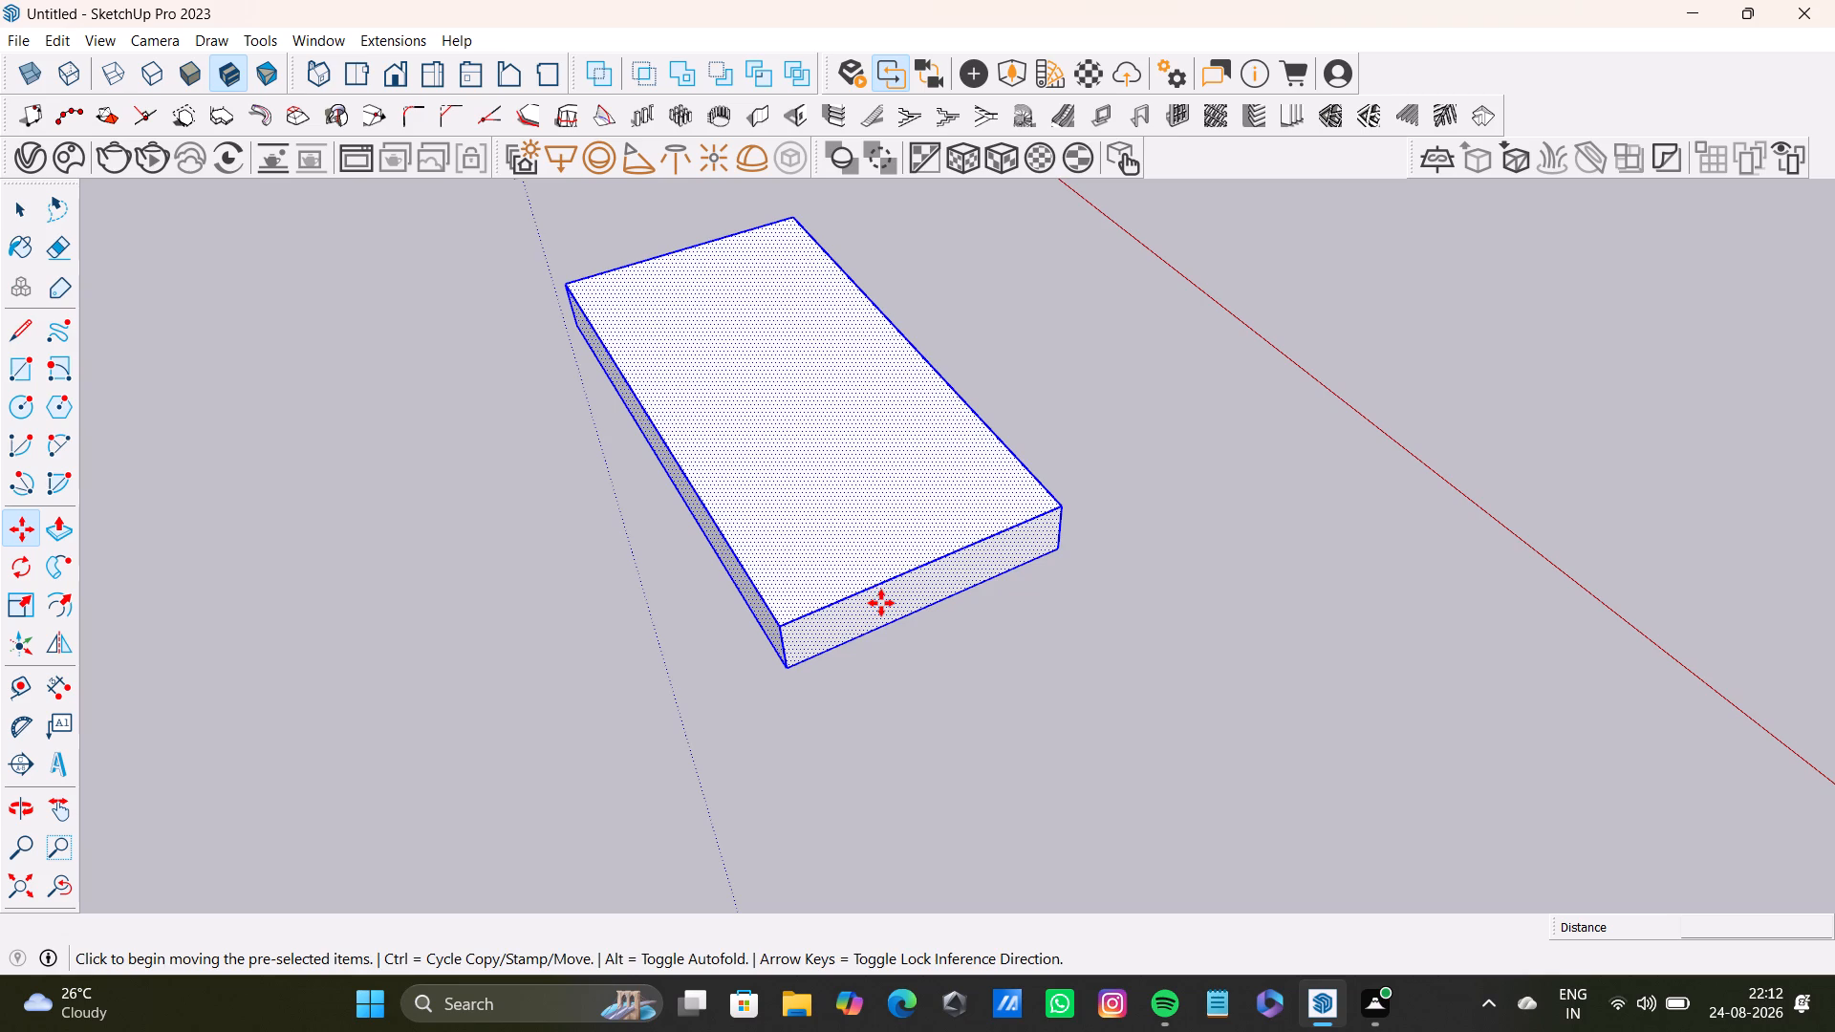
pyautogui.press('p')
pyautogui.moveTo(881, 603); pyautogui.dragTo(775, 498)
pyautogui.press('space')
# Copy the whole shortened slab by its lower front corner onto the upper front corner of the block beside the sink-side counter.
pyautogui.moveTo(814, 560); pyautogui.dragTo(817, 565, button='middle')
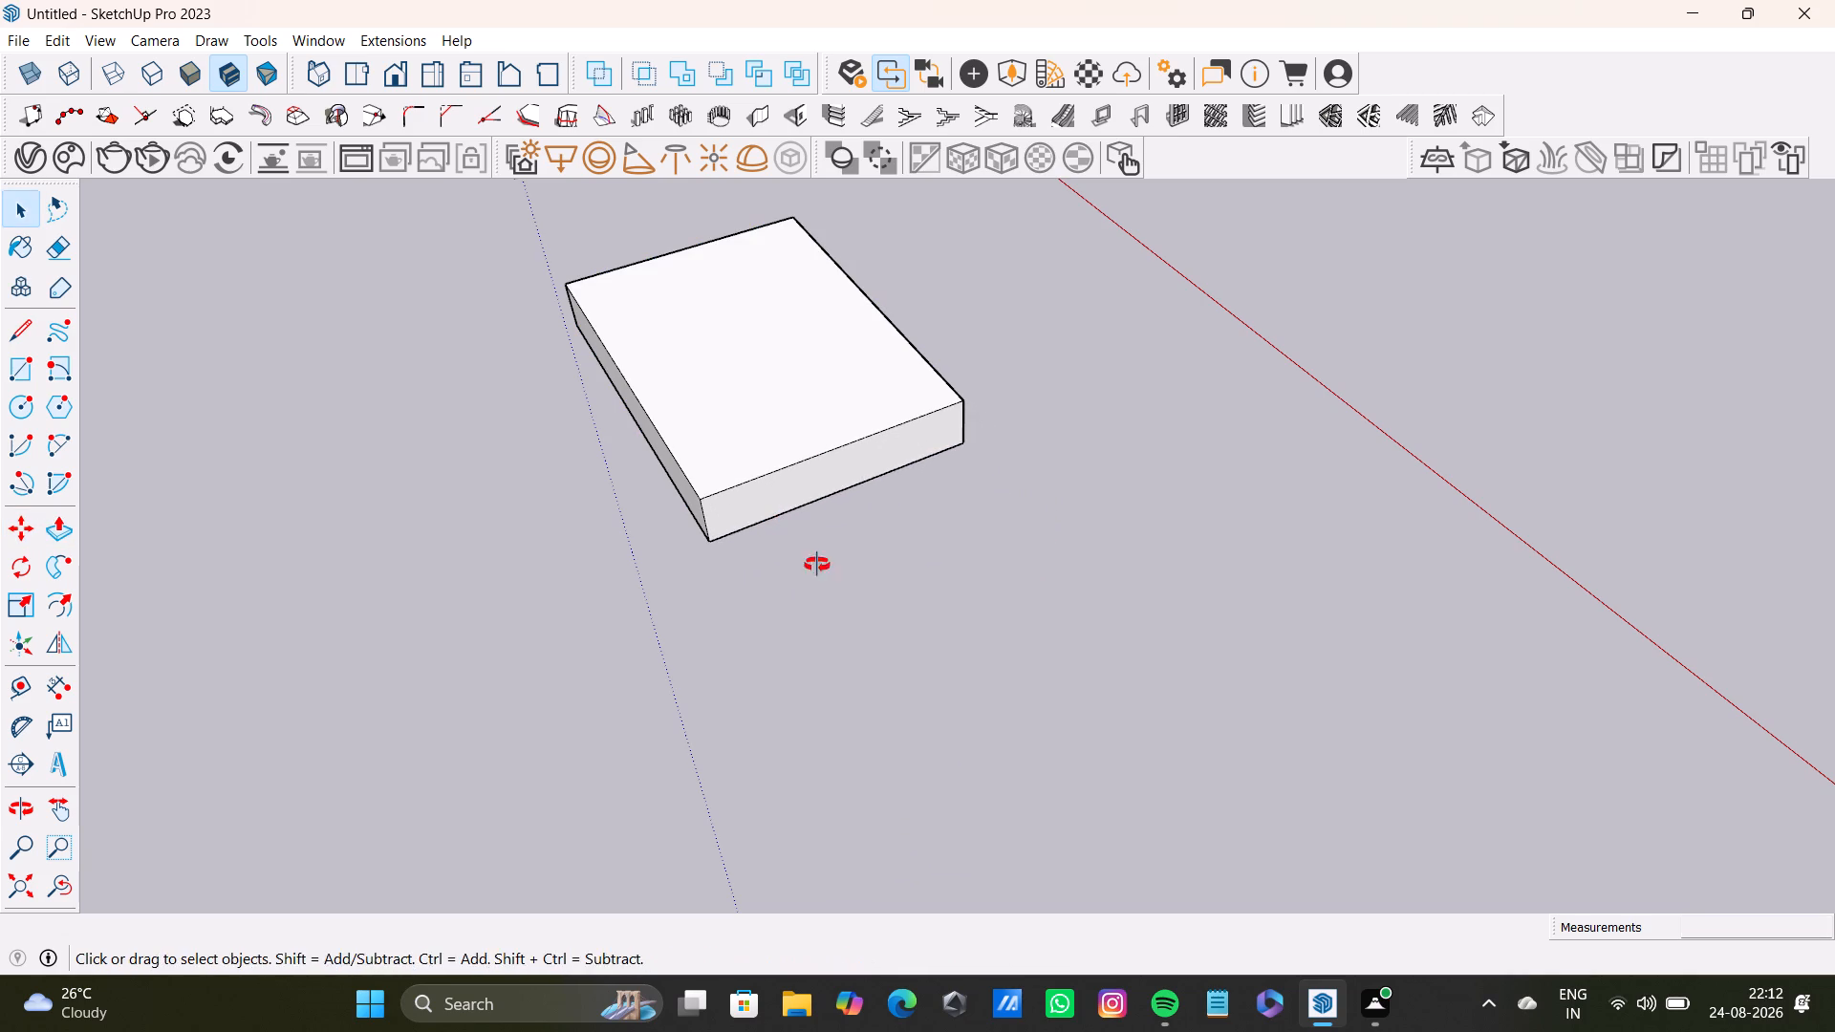
pyautogui.moveTo(817, 565); pyautogui.dragTo(1330, 697, button='middle')
pyautogui.scroll(-4, 1275, 695)
pyautogui.keyDown('shift'); pyautogui.moveTo(1221, 674); pyautogui.dragTo(1510, 596, button='middle'); pyautogui.keyUp('shift')
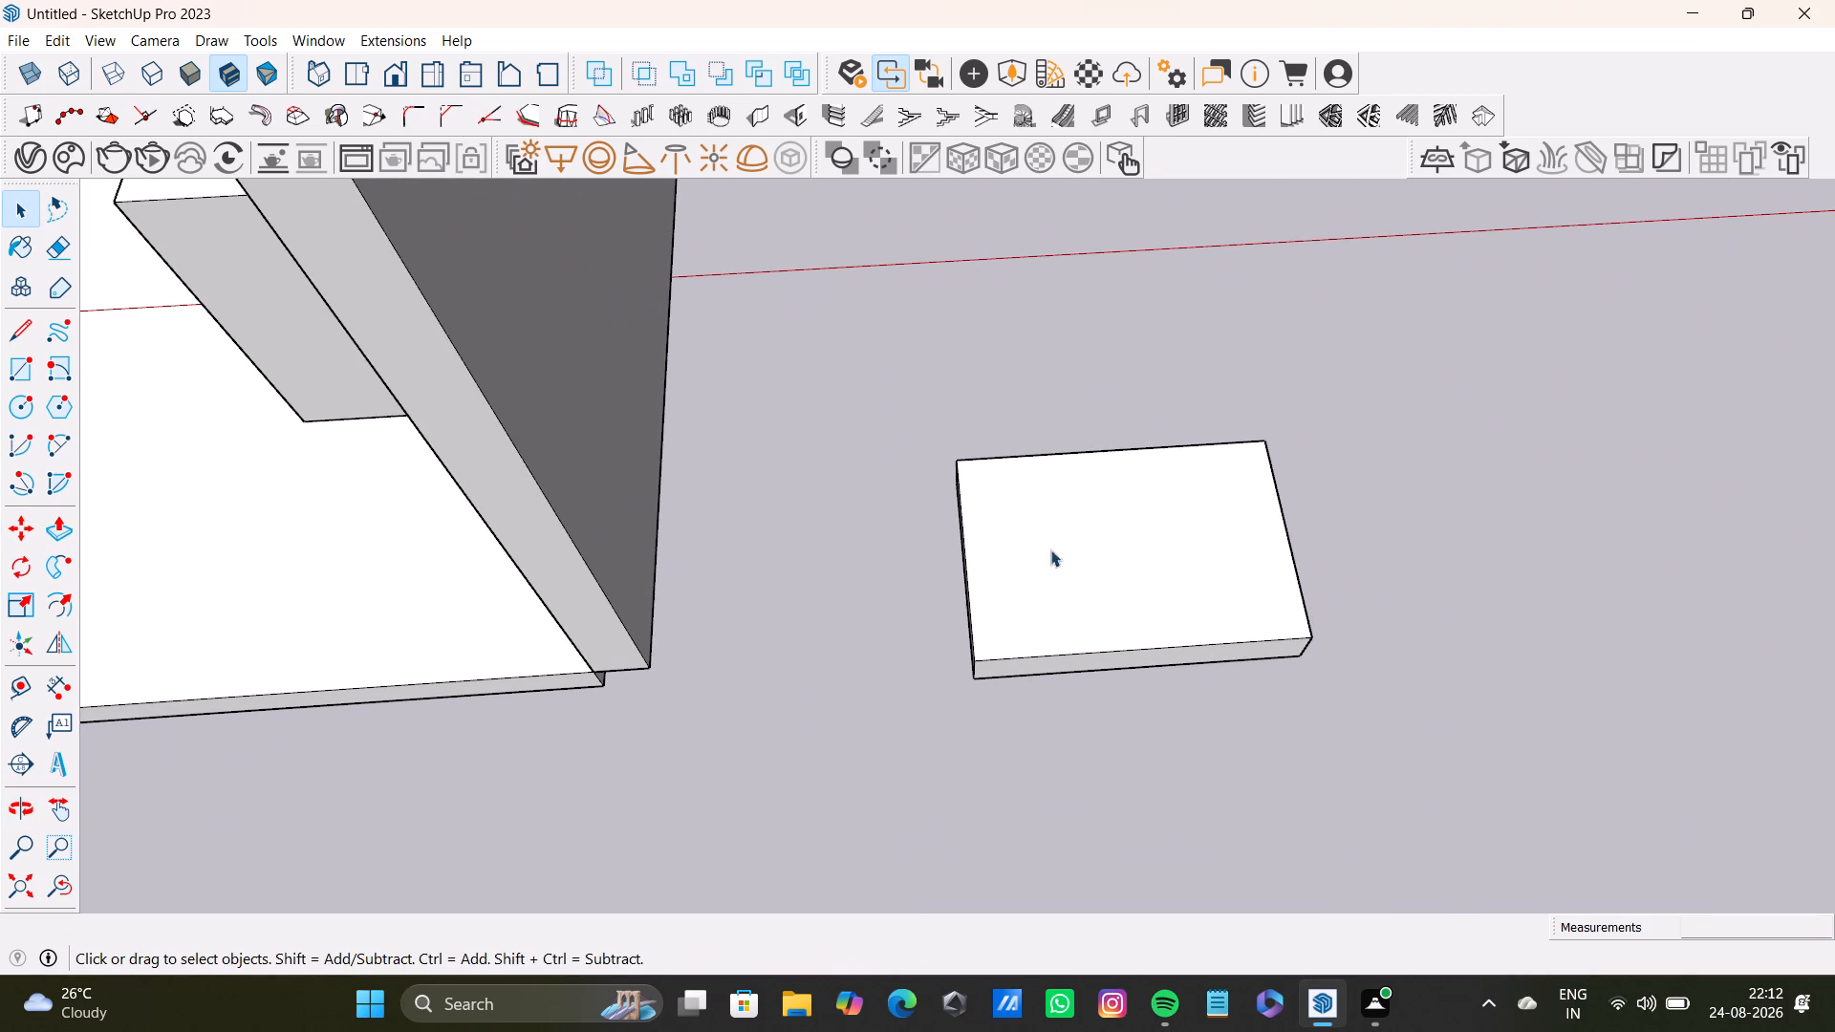
pyautogui.scroll(2, 1004, 653)
pyautogui.moveTo(1015, 625); pyautogui.dragTo(1054, 462, button='middle')
pyautogui.tripleClick(1011, 485)
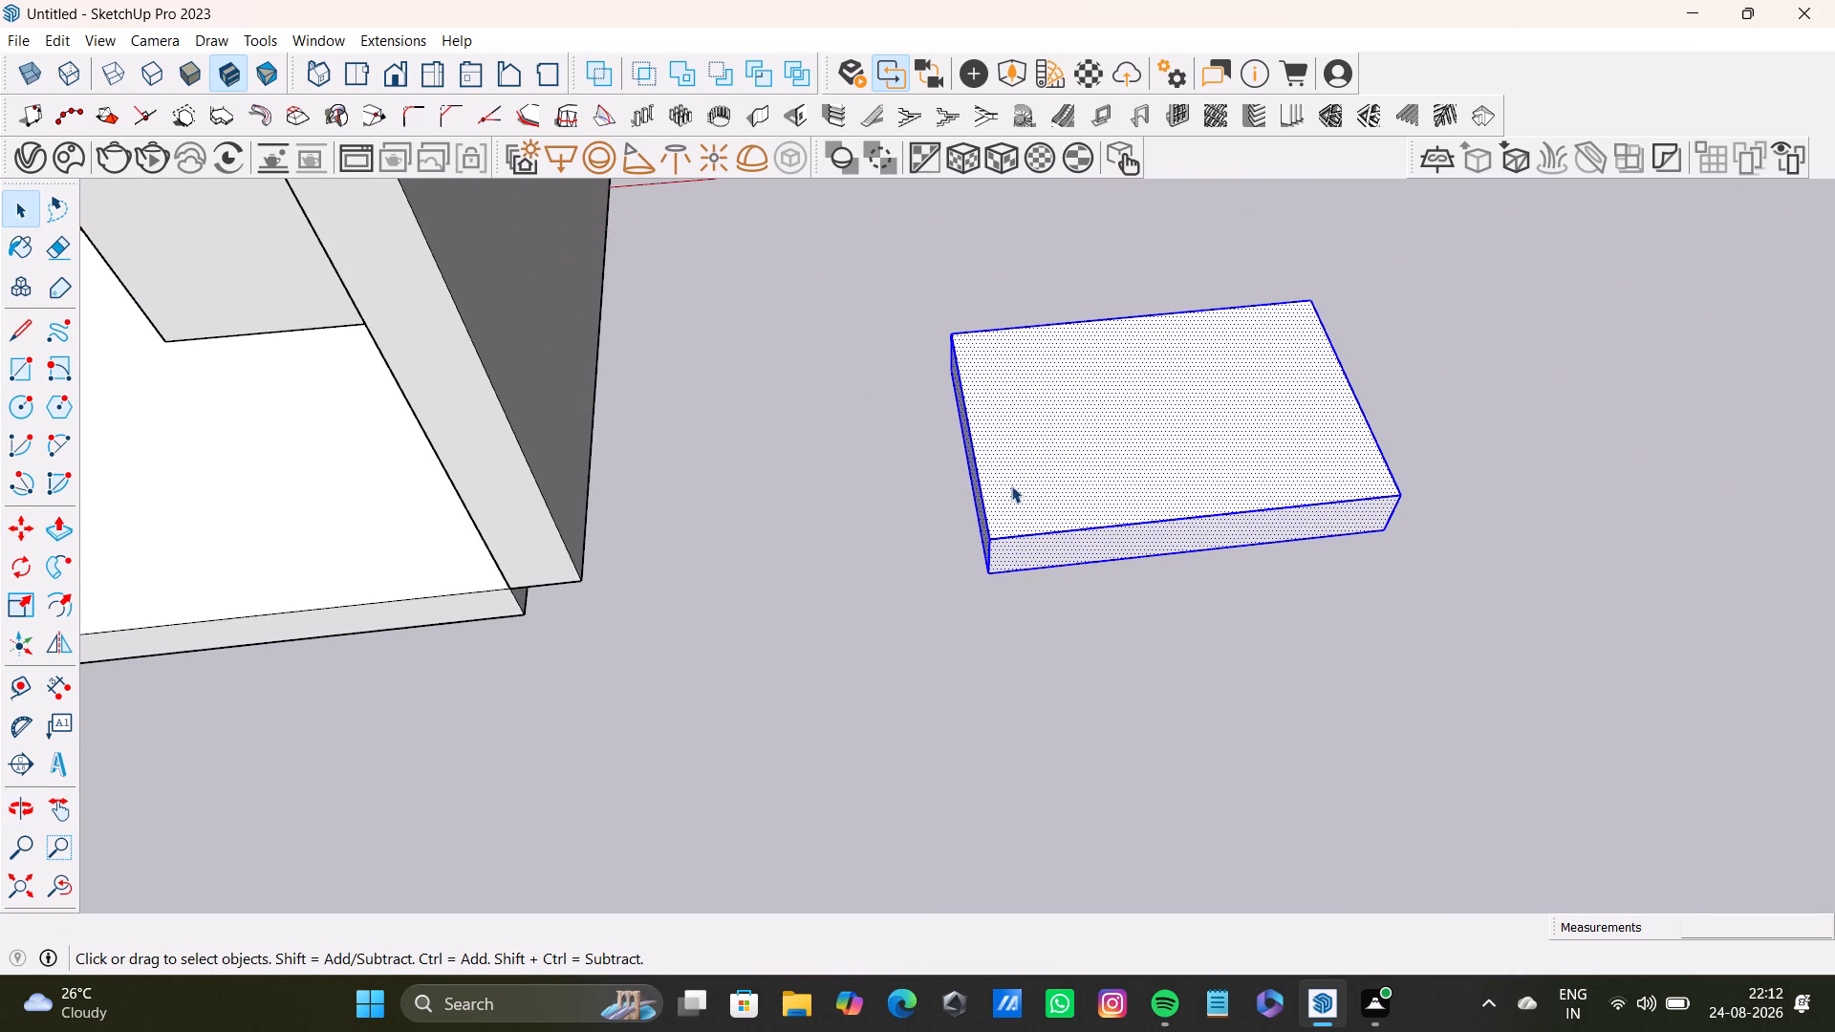
pyautogui.press('m')
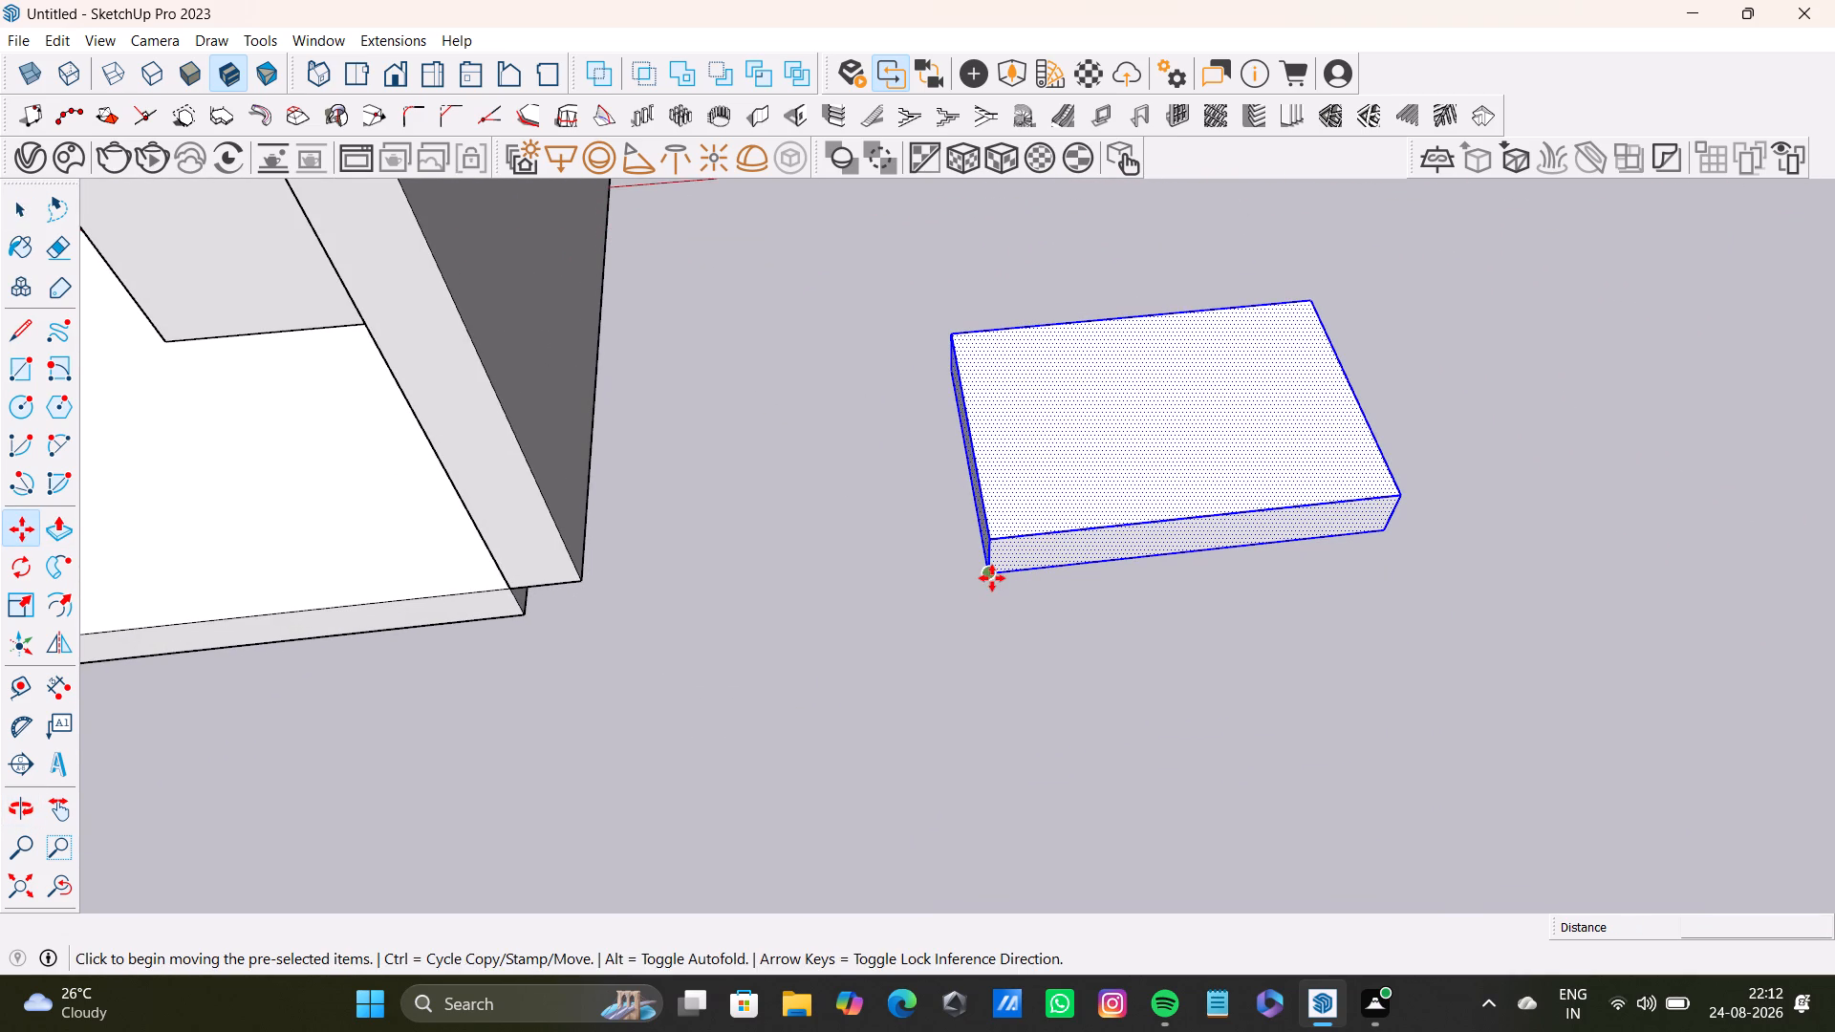
pyautogui.keyDown('ctrl'); pyautogui.click(992, 578); pyautogui.keyUp('ctrl')
pyautogui.scroll(-7, 495, 556)
pyautogui.moveTo(196, 463); pyautogui.dragTo(652, 482, button='middle')
pyautogui.scroll(3, 610, 397)
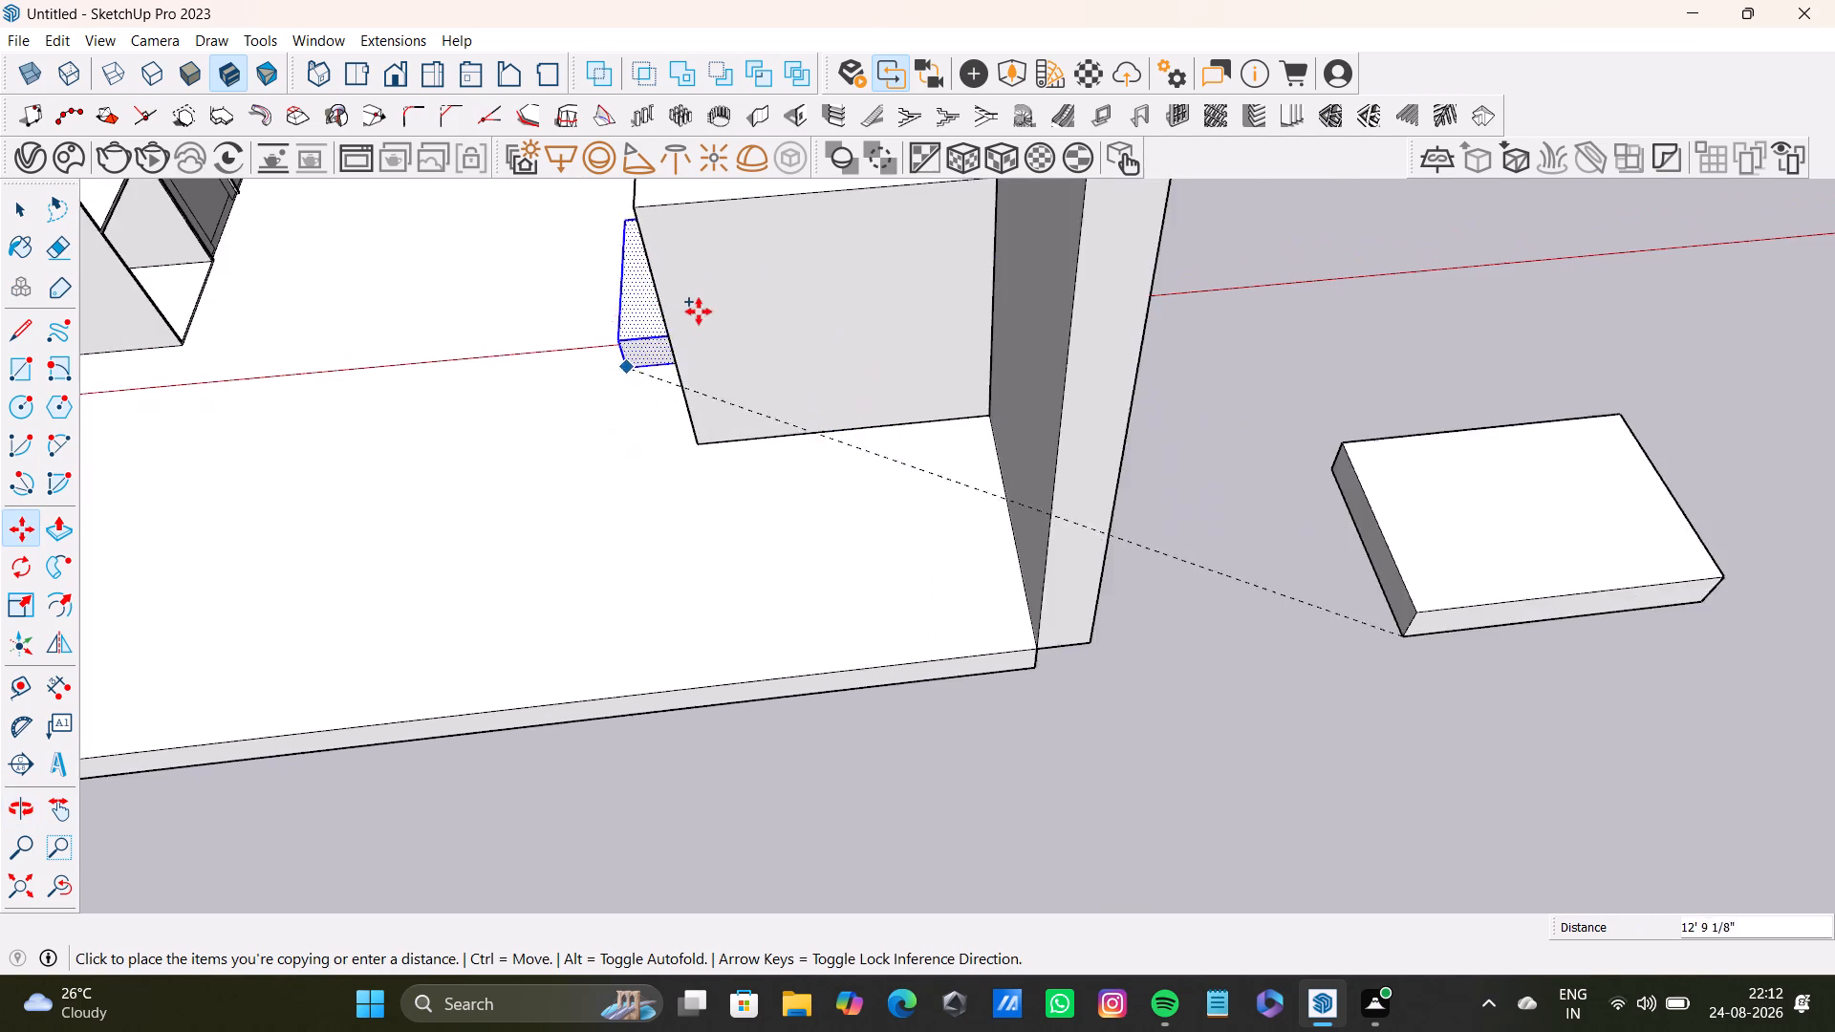
pyautogui.scroll(2, 699, 312)
pyautogui.moveTo(729, 316); pyautogui.dragTo(729, 750, button='middle')
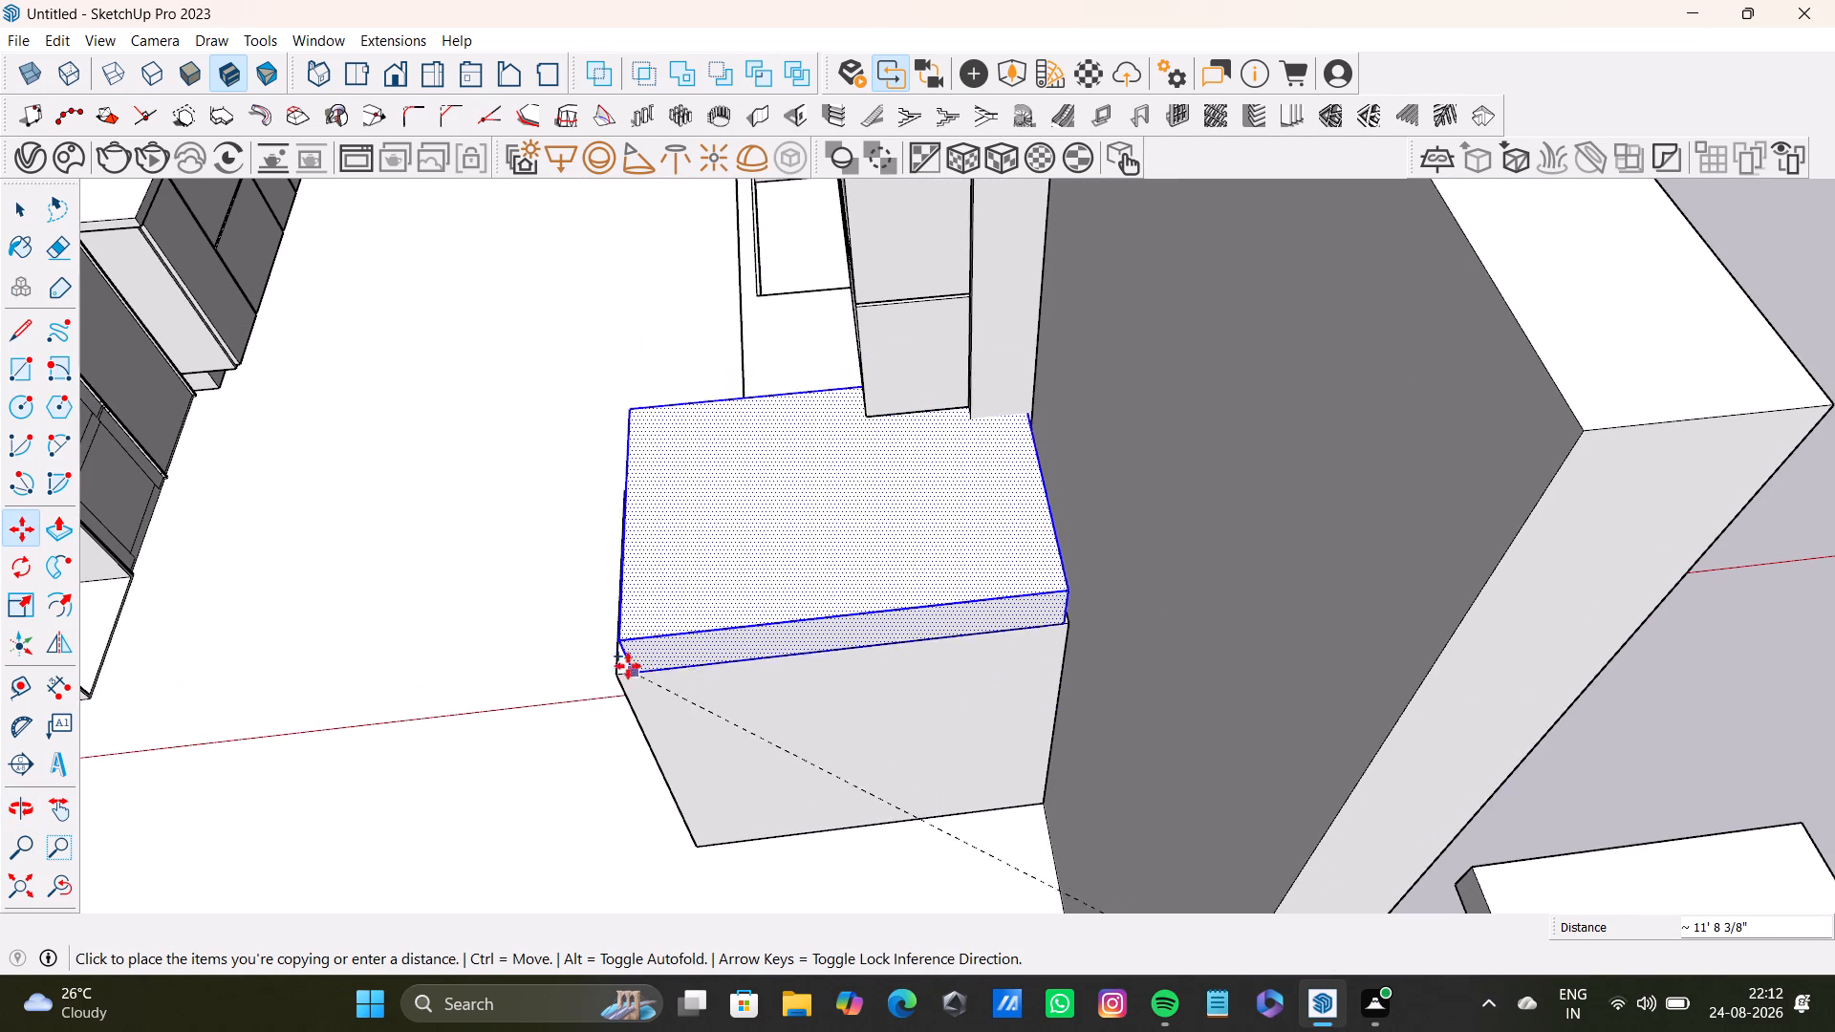
pyautogui.click(621, 666)
# Push/Pull the slab copy's wall-side end face outward about 2 9/16" to close the gap to the wall.
pyautogui.scroll(5, 1135, 604)
pyautogui.moveTo(1104, 600); pyautogui.dragTo(985, 625, button='middle')
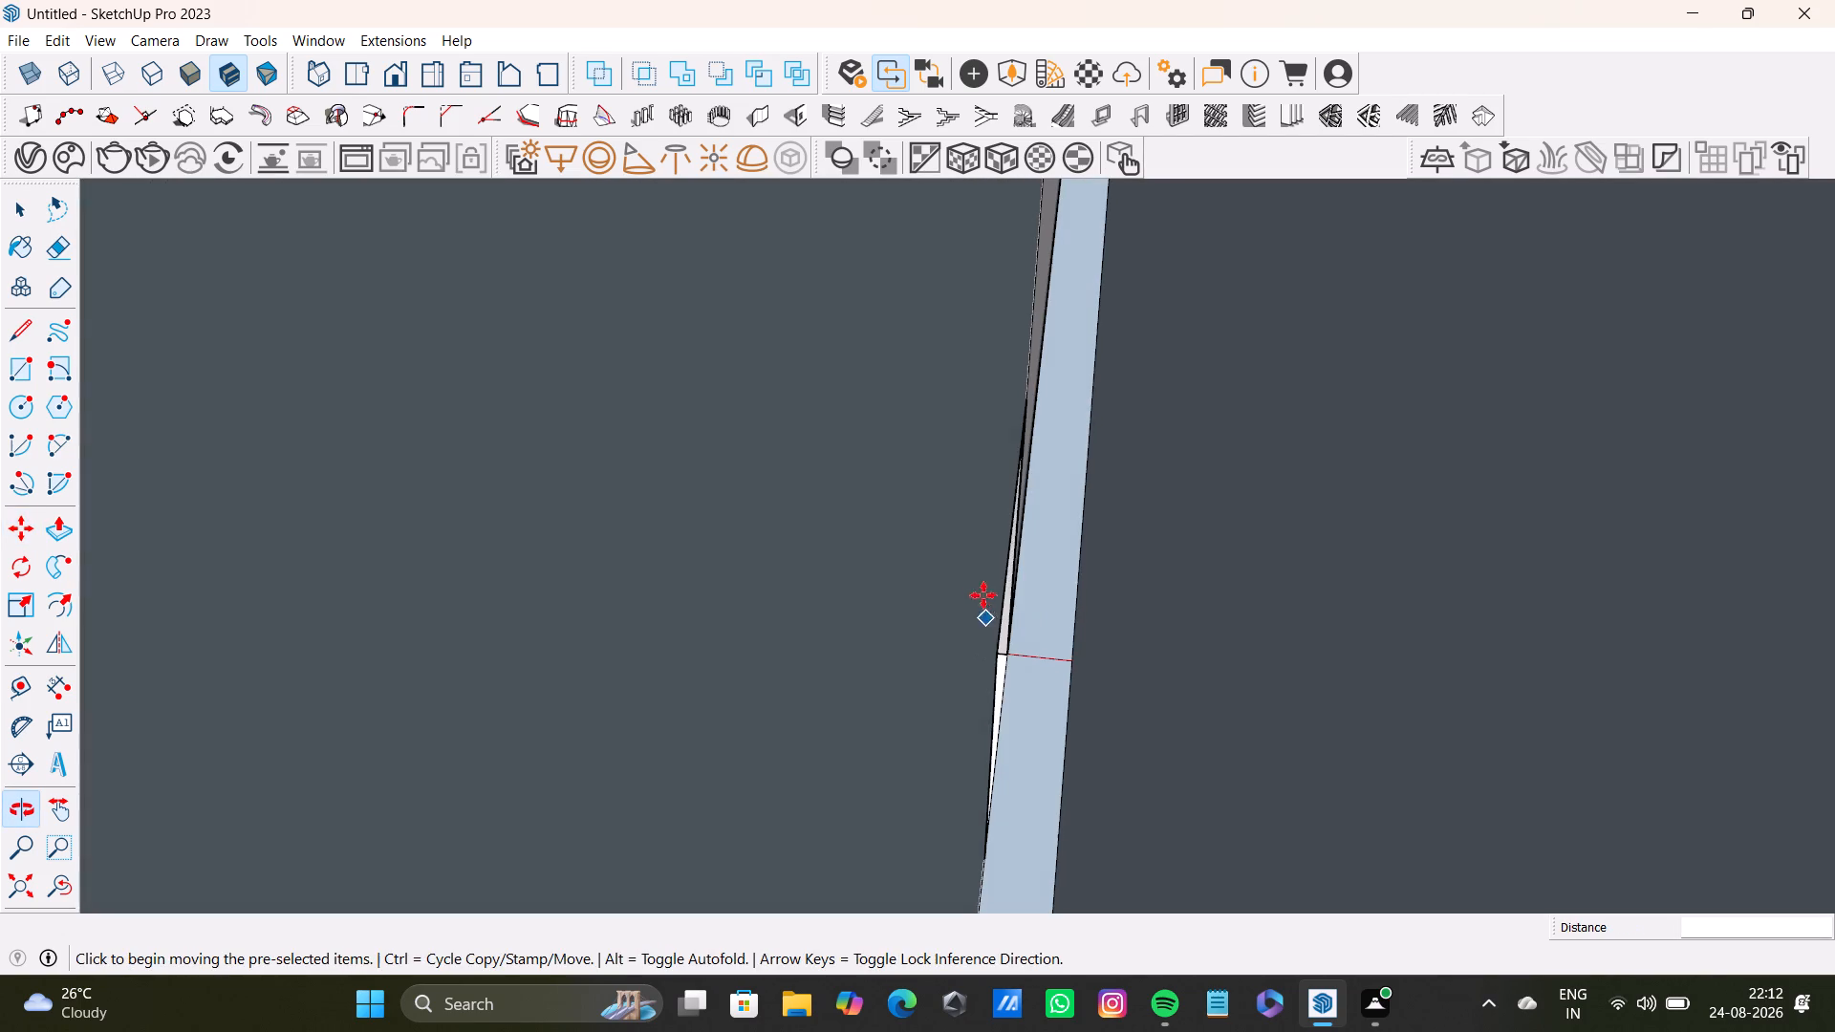
pyautogui.moveTo(914, 580); pyautogui.dragTo(1234, 573, button='middle')
pyautogui.scroll(12, 1139, 594)
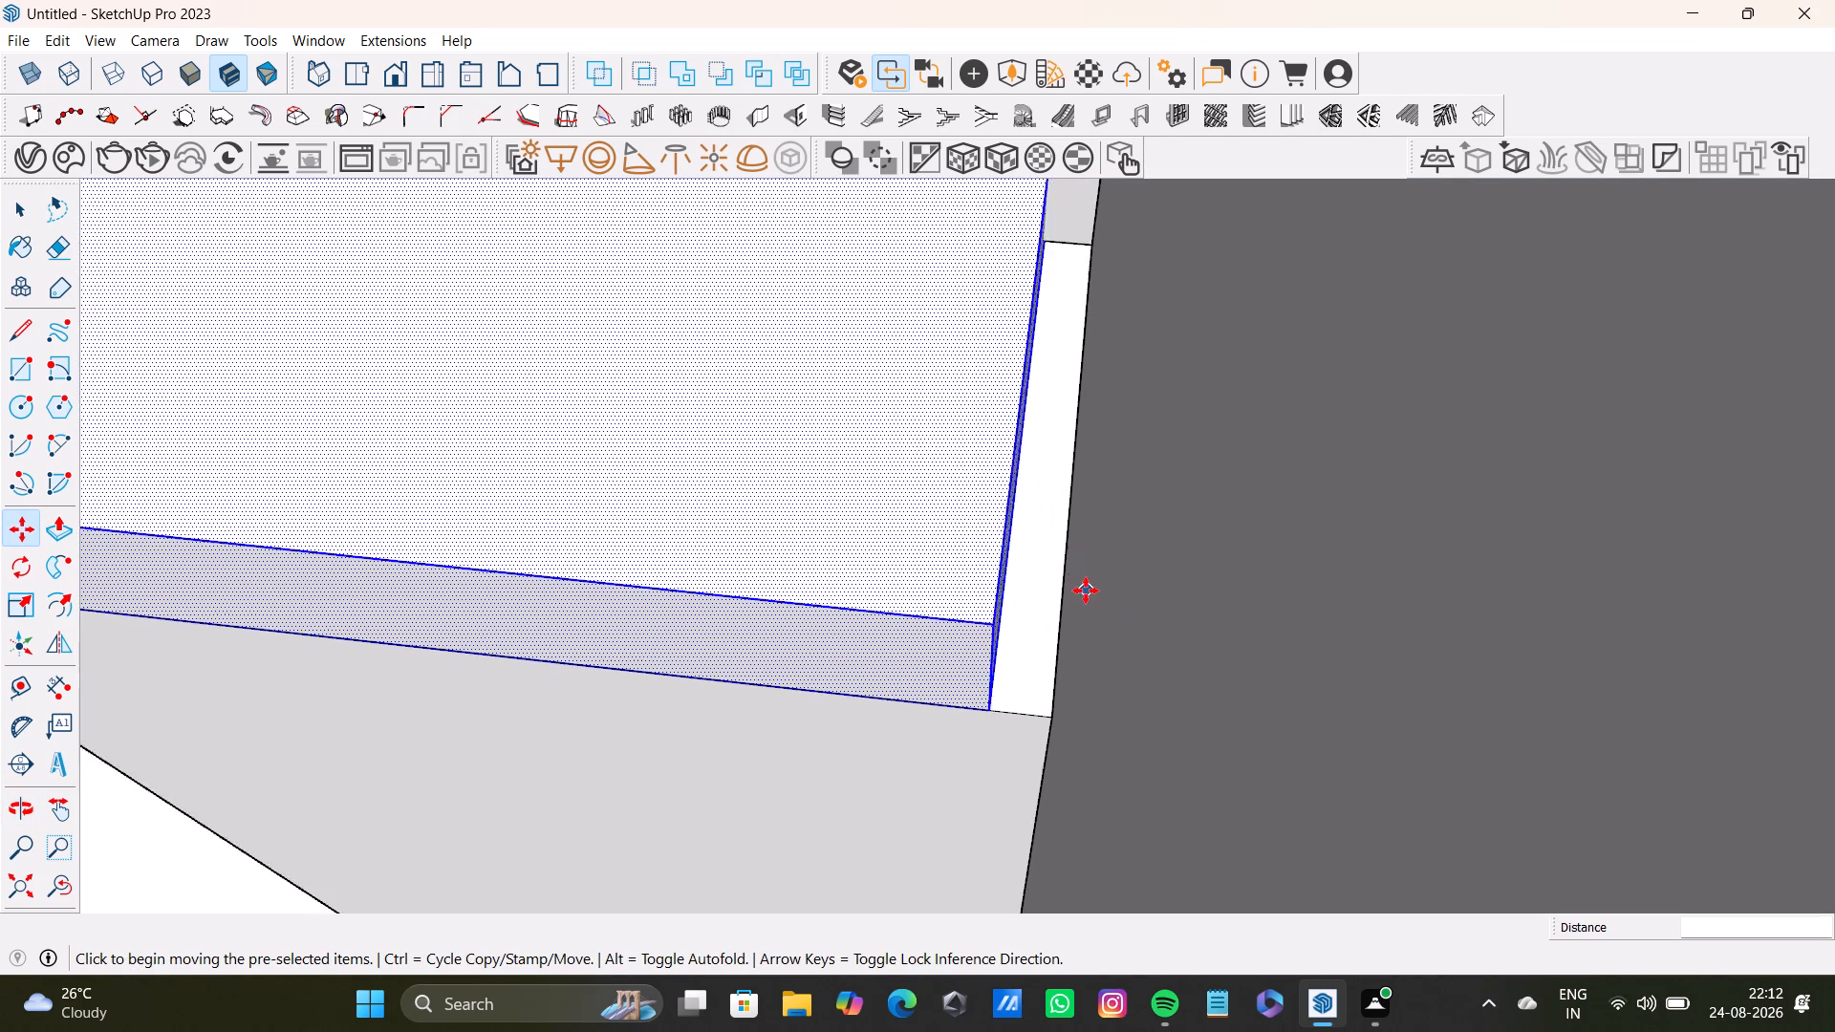
pyautogui.scroll(5, 1086, 591)
pyautogui.moveTo(1069, 589); pyautogui.dragTo(1123, 479, button='middle')
pyautogui.scroll(3, 1056, 507)
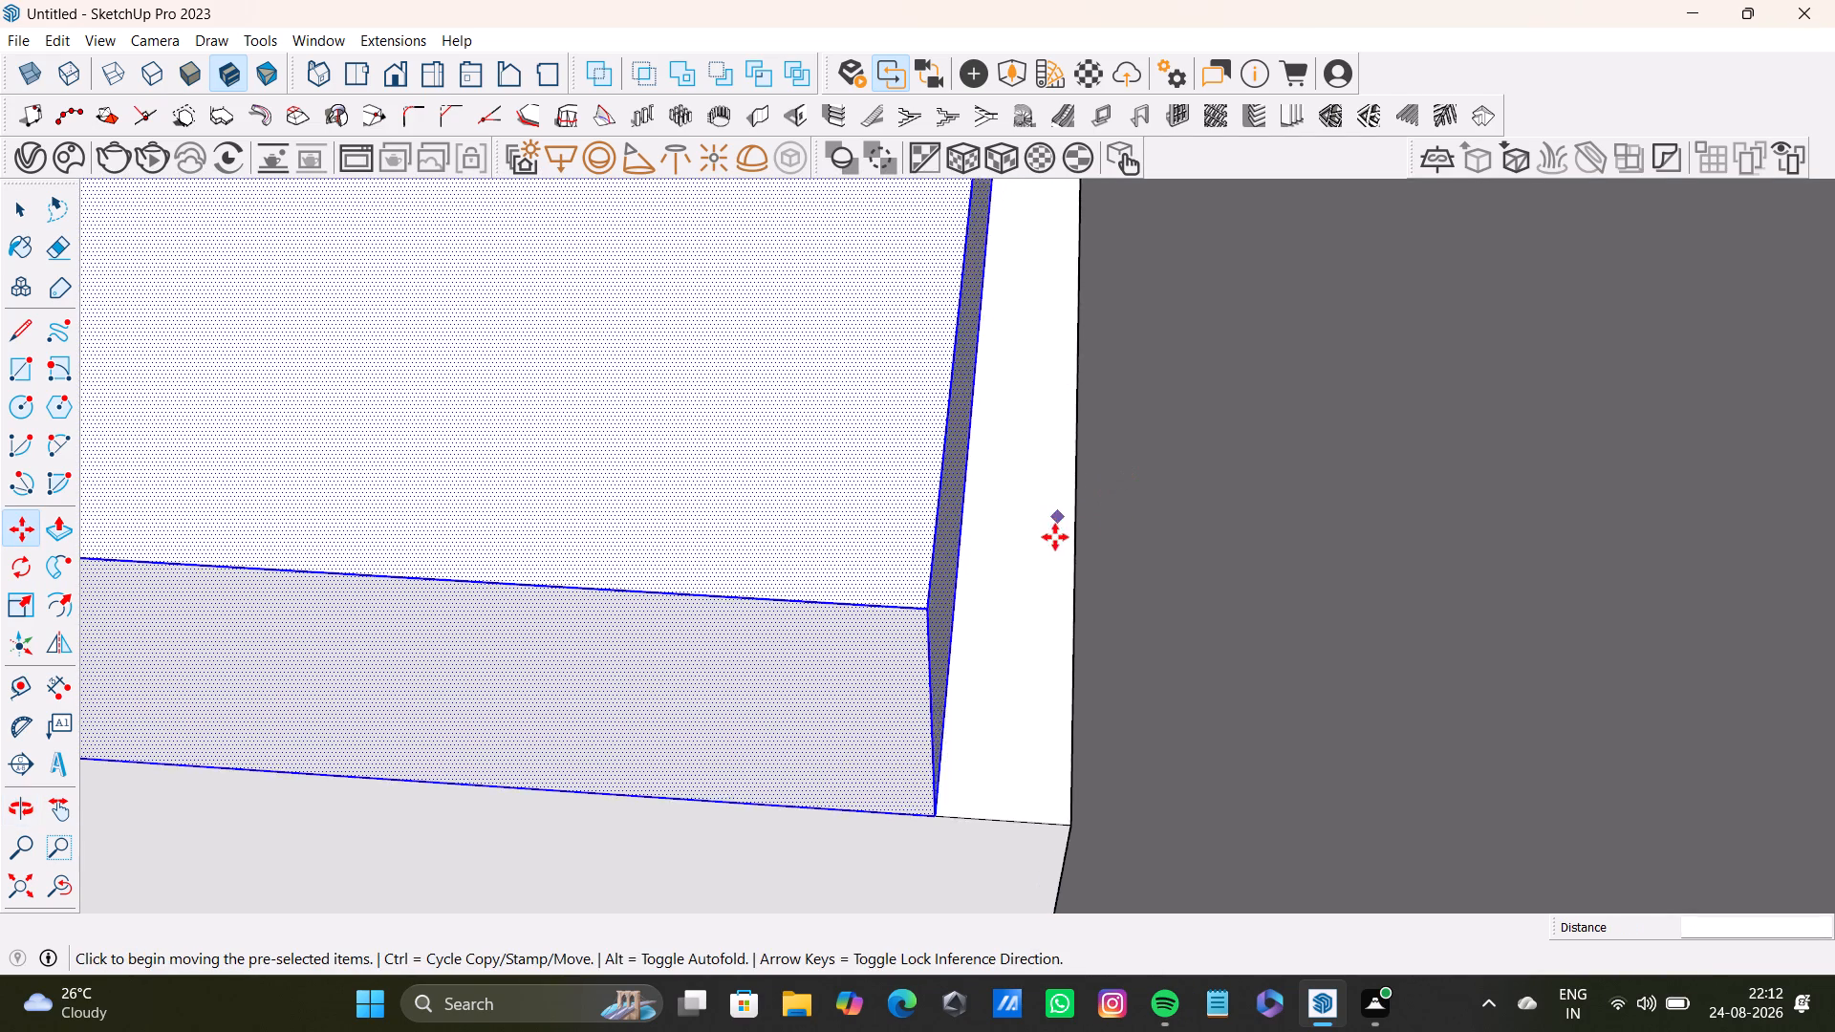
pyautogui.scroll(3, 1055, 537)
pyautogui.moveTo(1053, 543); pyautogui.dragTo(999, 523, button='middle')
pyautogui.scroll(-1, 1004, 523)
pyautogui.press('p')
pyautogui.moveTo(931, 563); pyautogui.dragTo(983, 570)
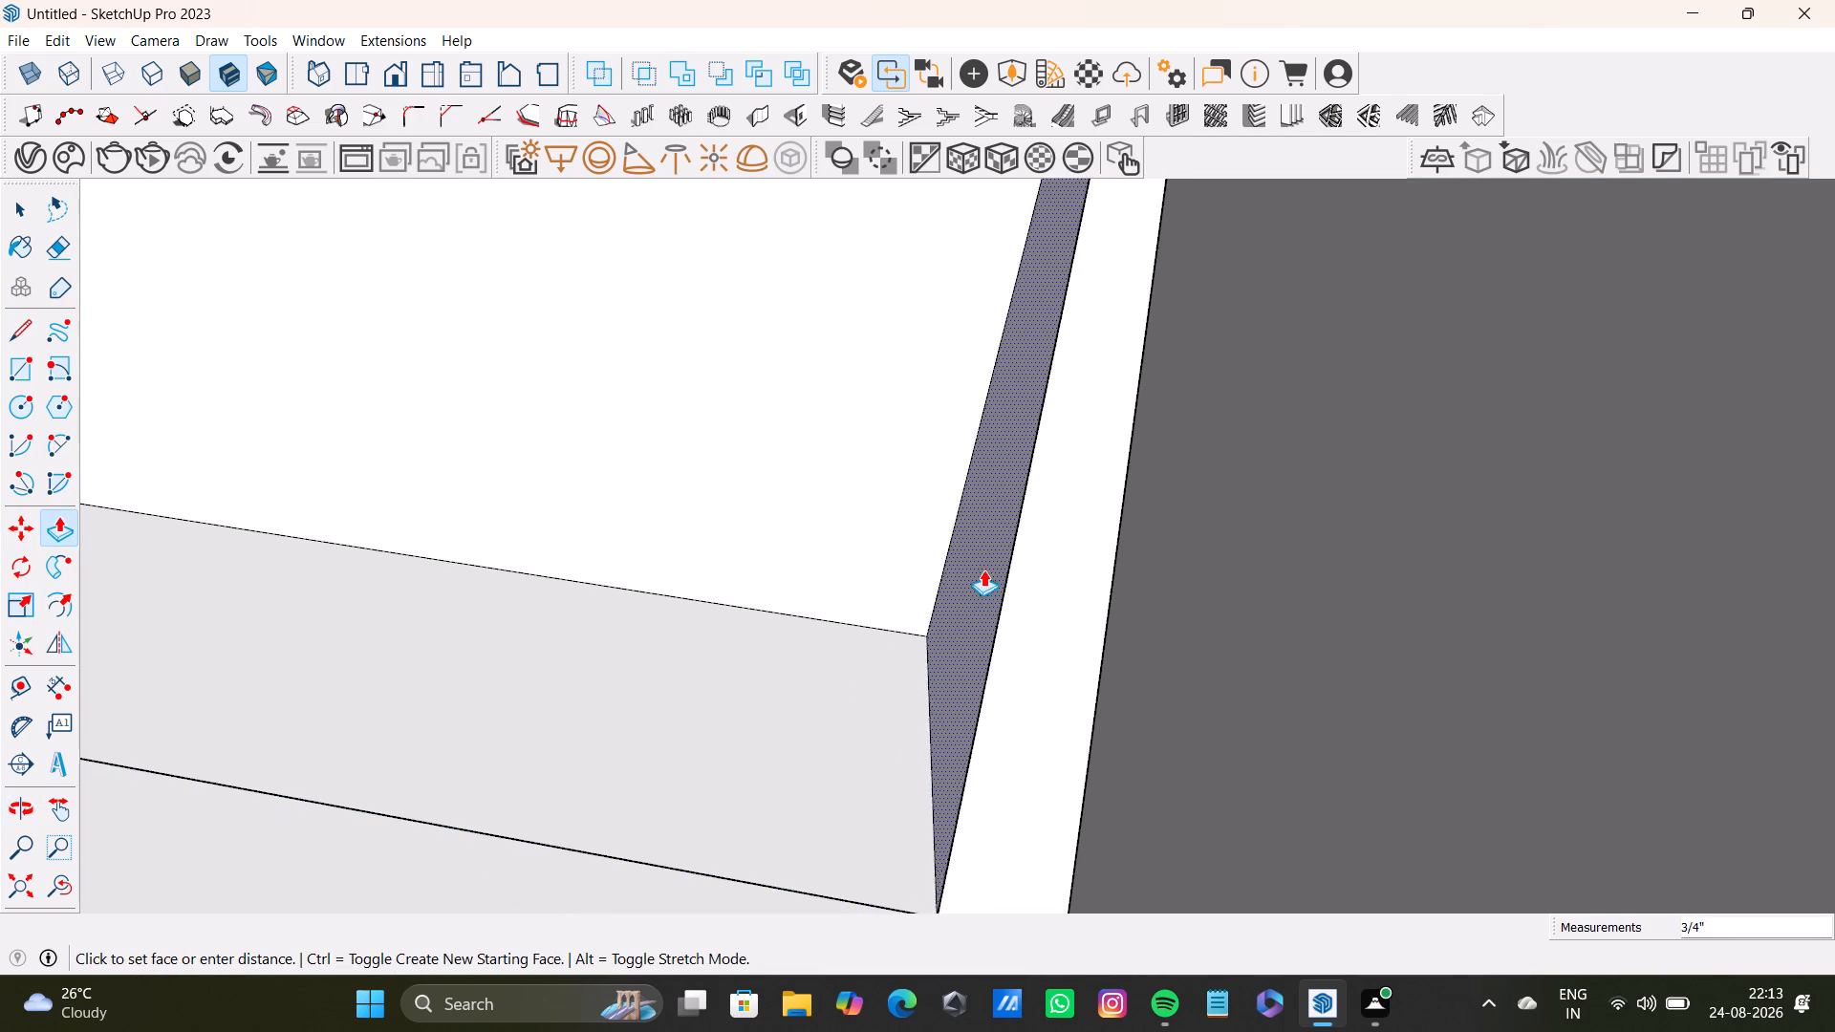
pyautogui.moveTo(983, 570); pyautogui.dragTo(1107, 591)
pyautogui.scroll(-2, 1078, 655)
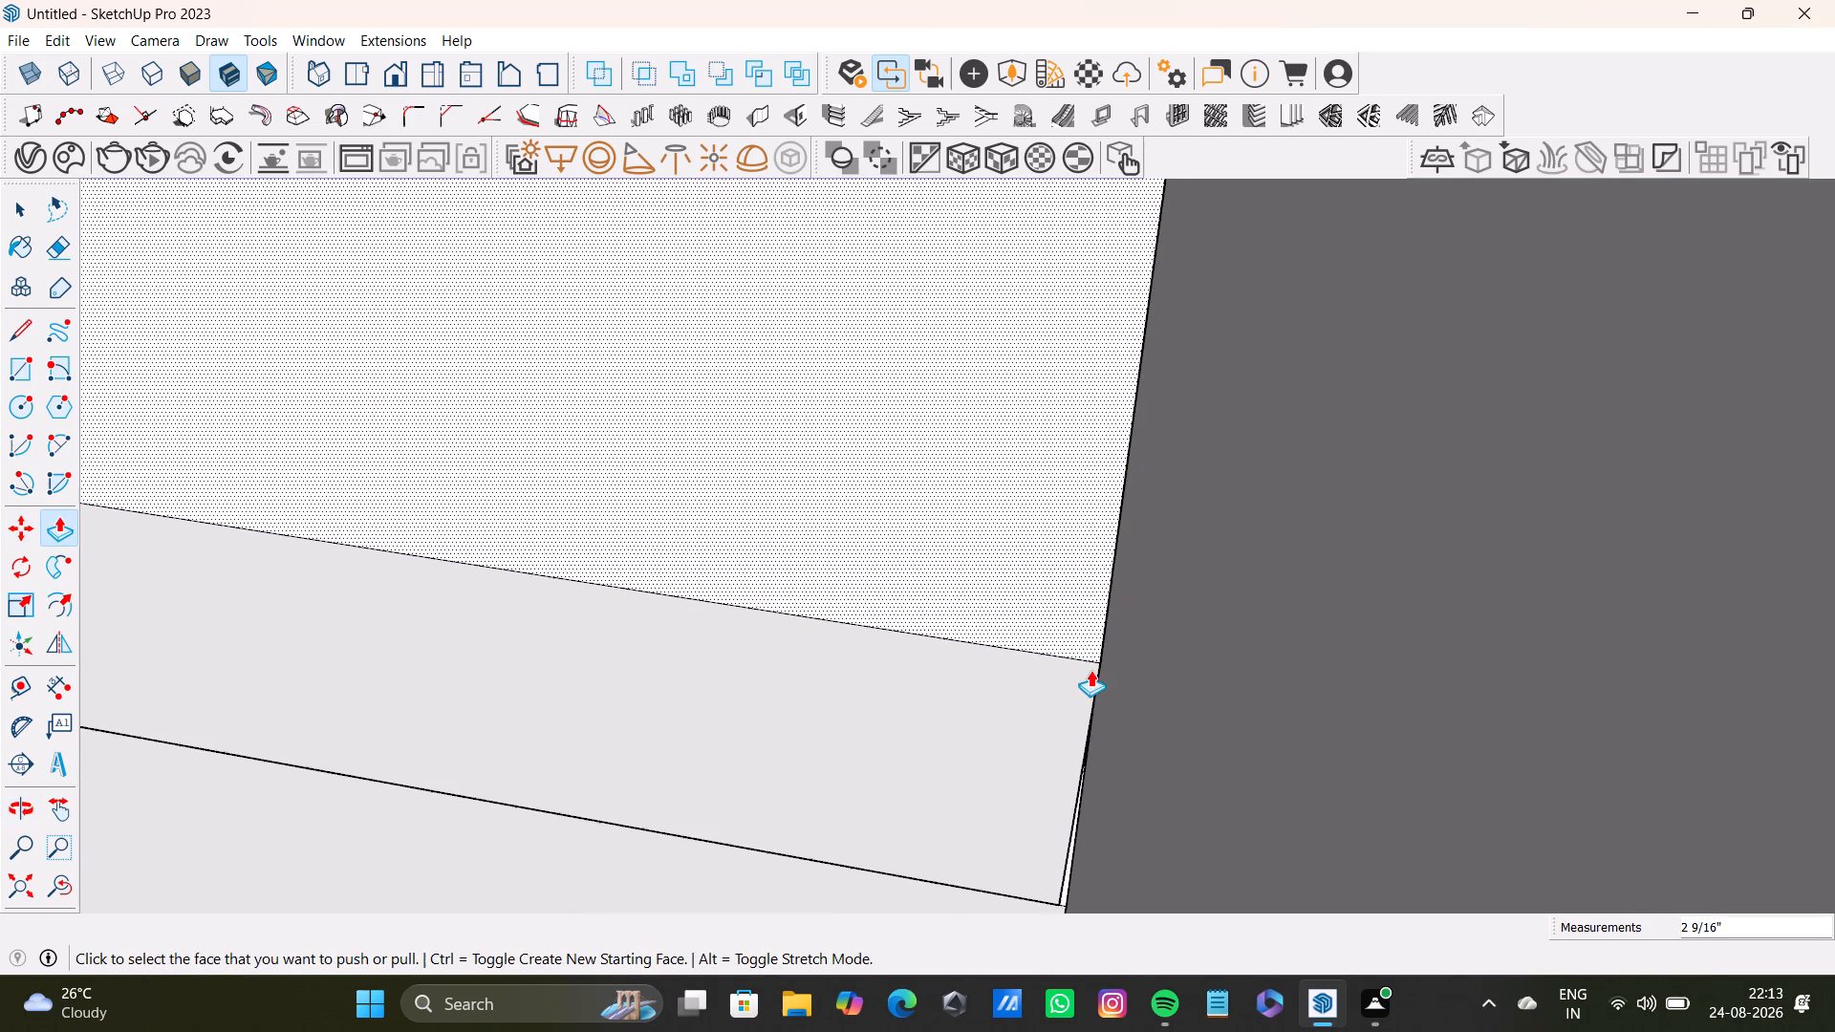
# Push/Pull the slab copy's aisle-side end face outward so it slightly overhangs the block.
pyautogui.moveTo(1091, 676); pyautogui.dragTo(1115, 484, button='middle')
pyautogui.scroll(4, 1112, 698)
pyautogui.moveTo(1091, 699); pyautogui.dragTo(1091, 663, button='middle')
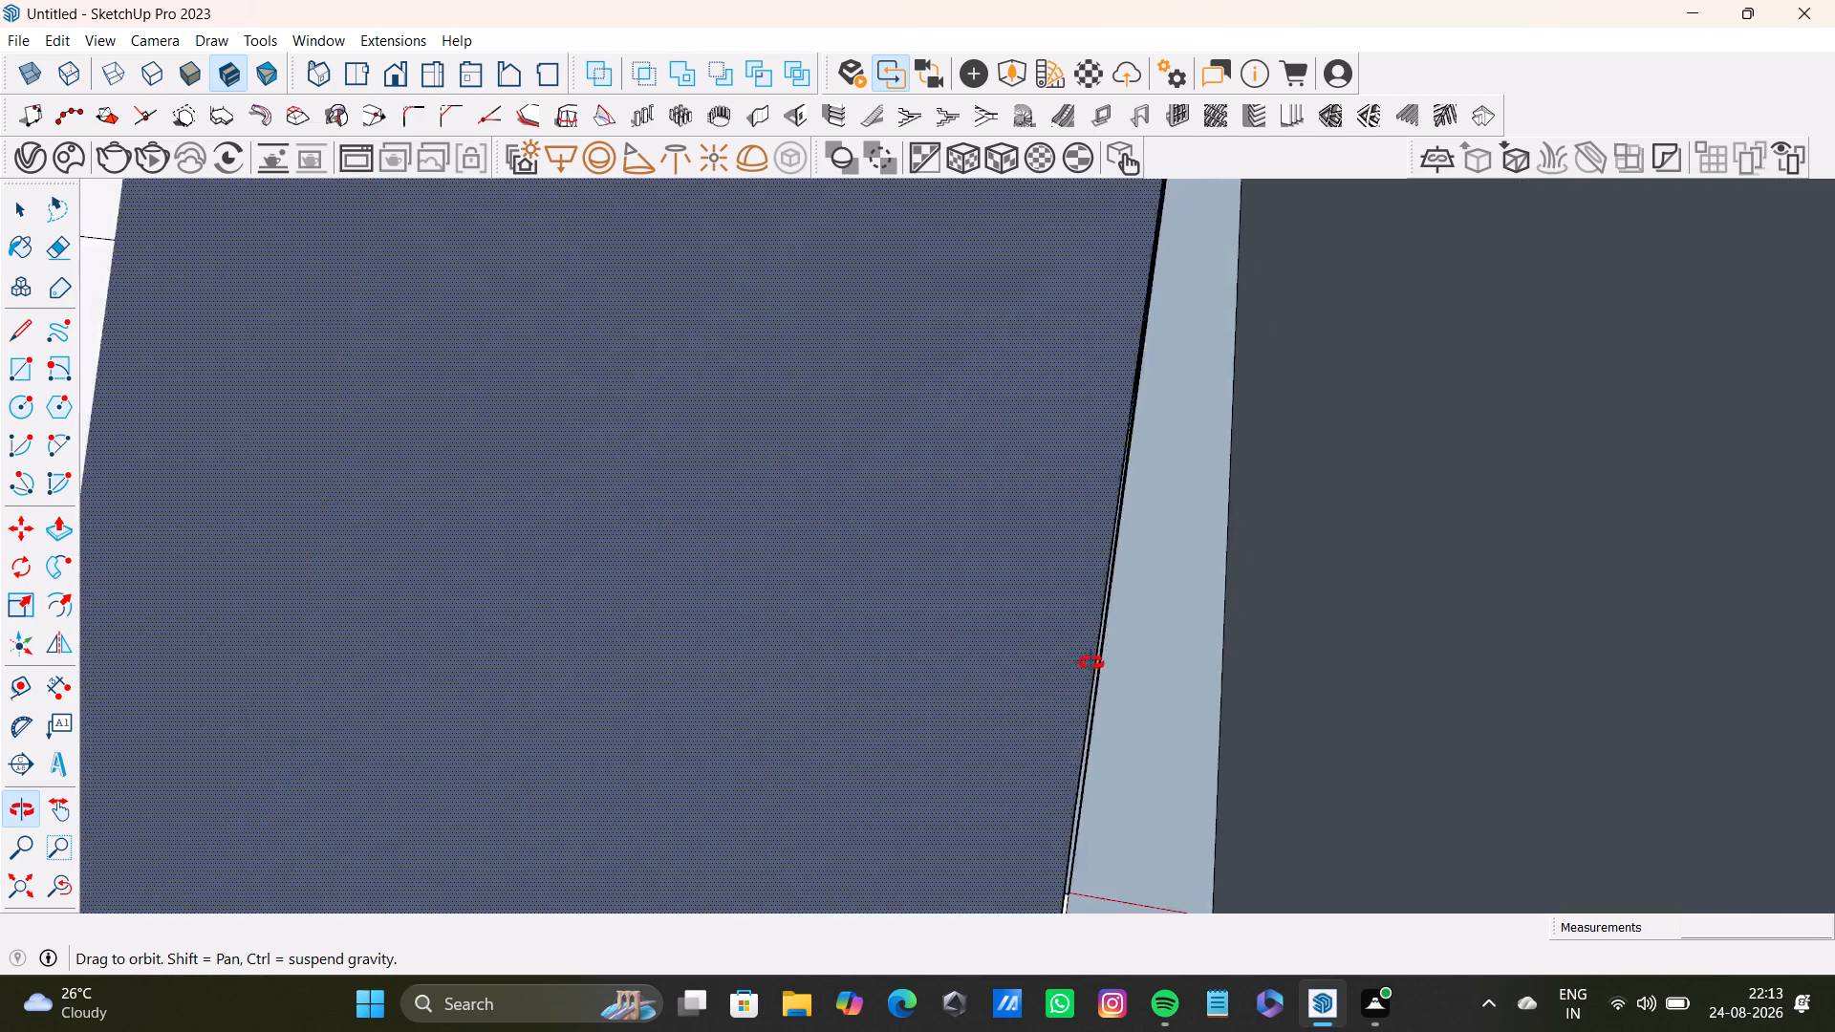
pyautogui.moveTo(1091, 663); pyautogui.dragTo(1093, 665, button='middle')
pyautogui.scroll(7, 1087, 668)
pyautogui.moveTo(1079, 688); pyautogui.dragTo(1092, 669, button='middle')
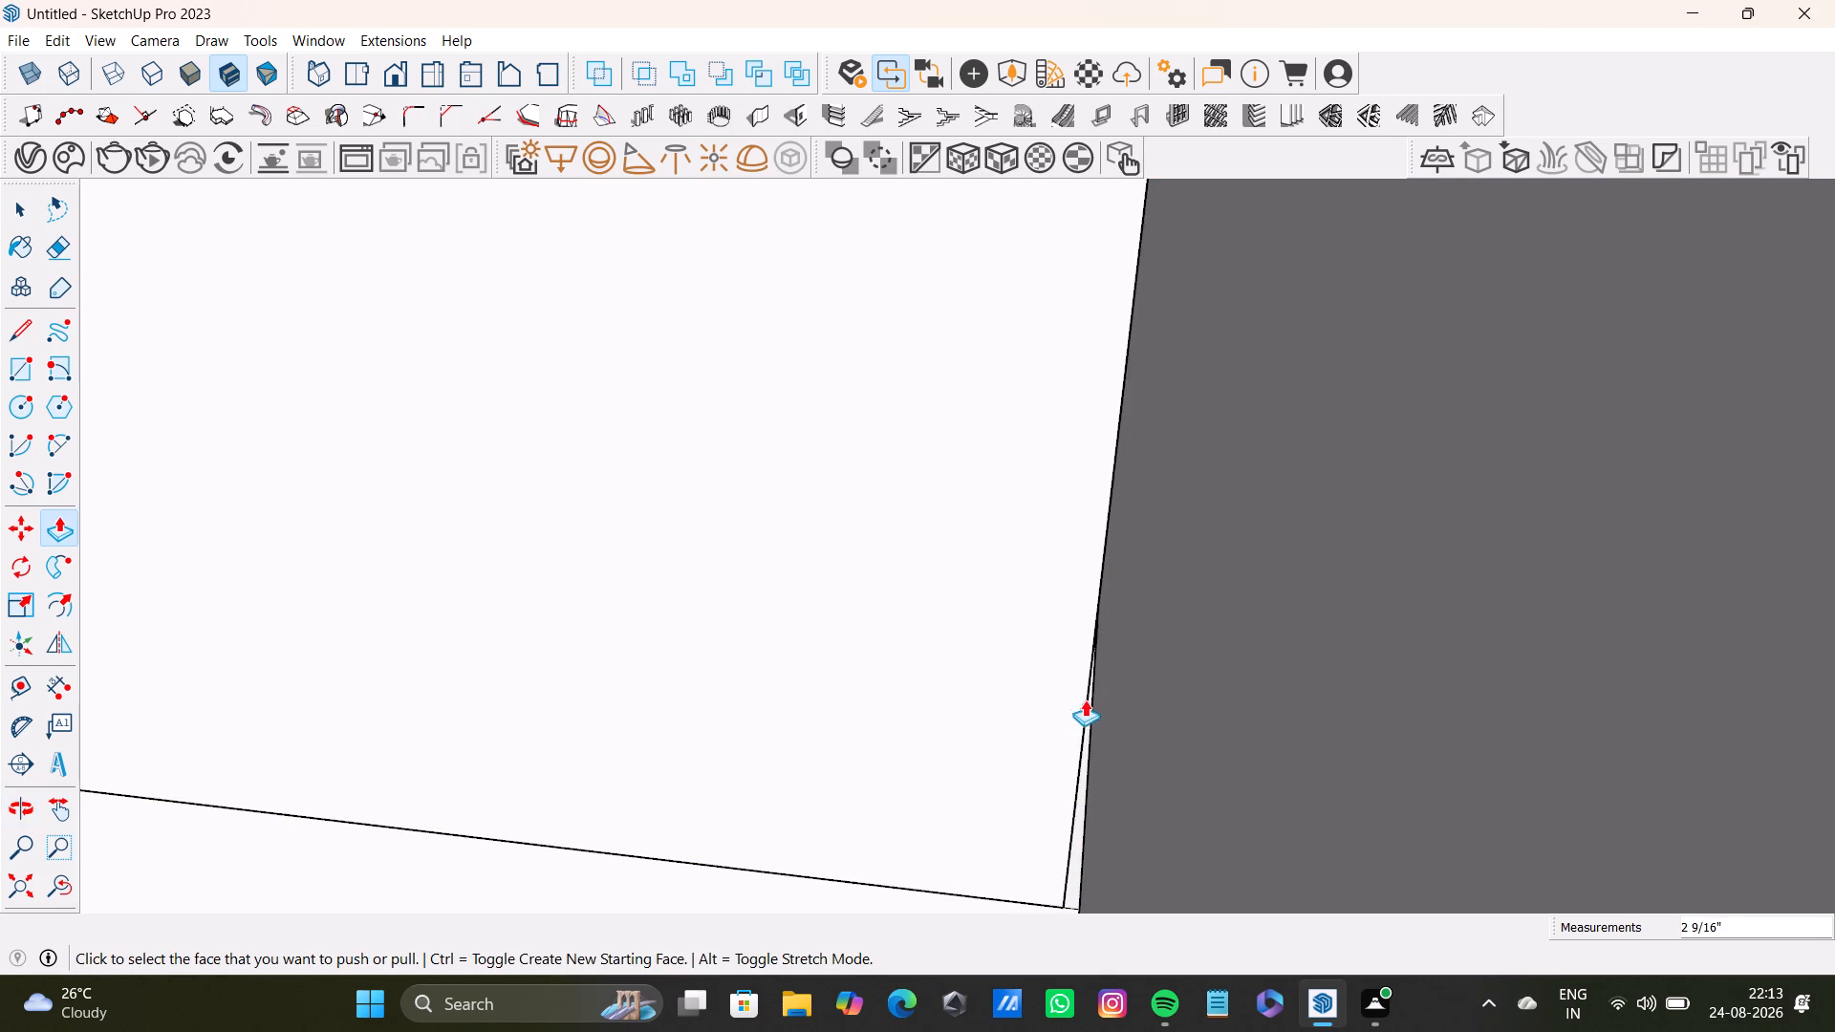
pyautogui.scroll(-9, 915, 696)
pyautogui.click(53, 888)
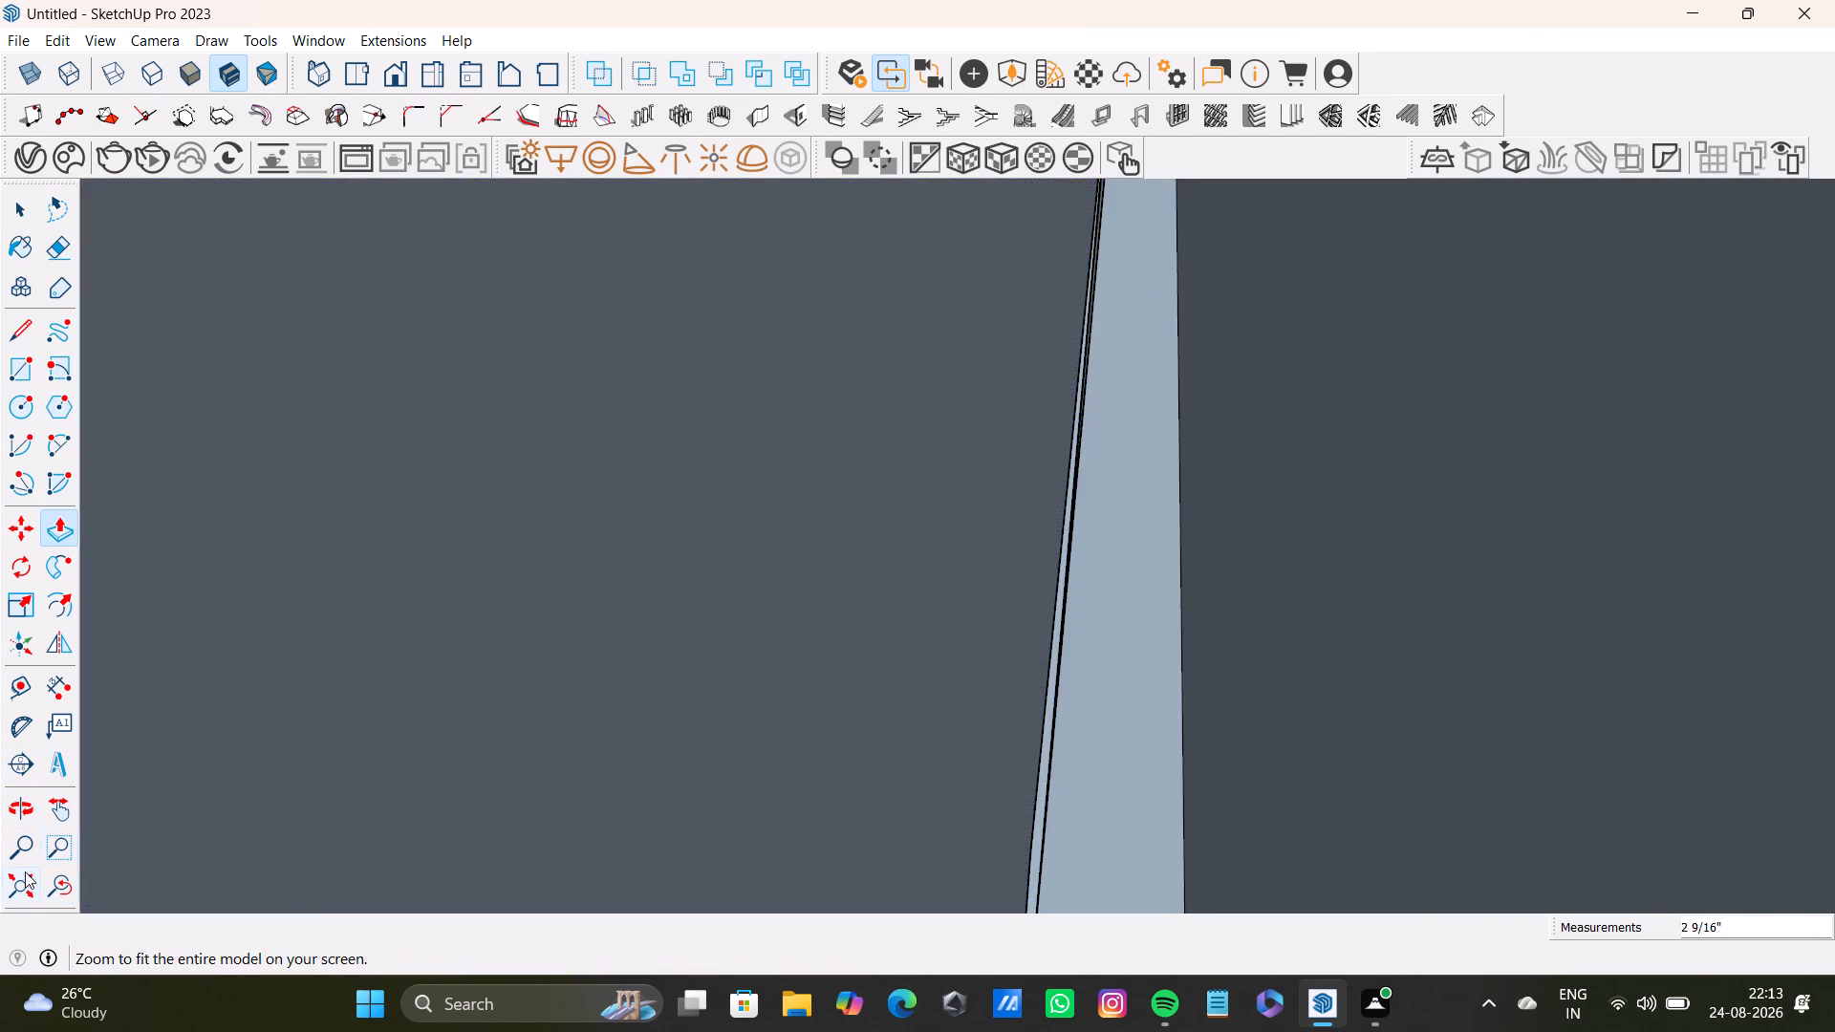
pyautogui.click(12, 884)
pyautogui.moveTo(623, 752); pyautogui.dragTo(931, 778, button='middle')
pyautogui.scroll(4, 1149, 567)
pyautogui.keyDown('shift'); pyautogui.moveTo(1199, 515); pyautogui.dragTo(709, 714, button='middle'); pyautogui.keyUp('shift')
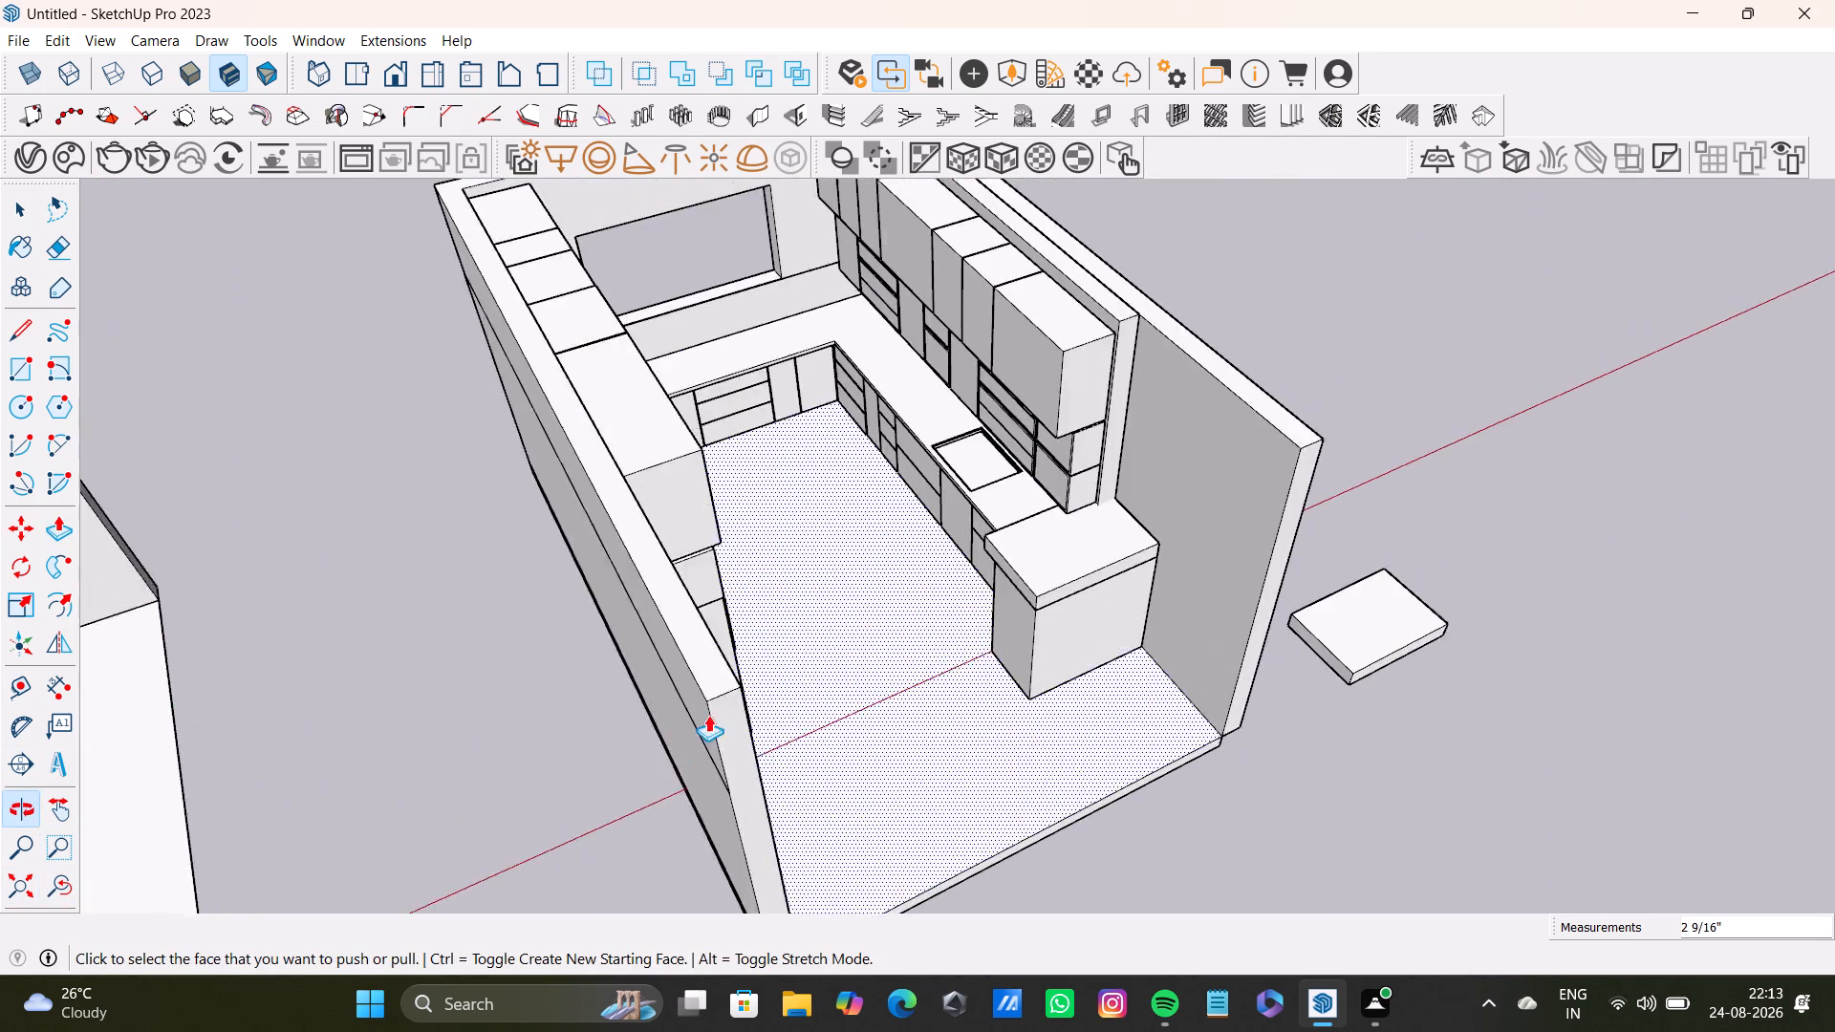
pyautogui.scroll(12, 1111, 698)
pyautogui.moveTo(955, 549); pyautogui.dragTo(974, 554)
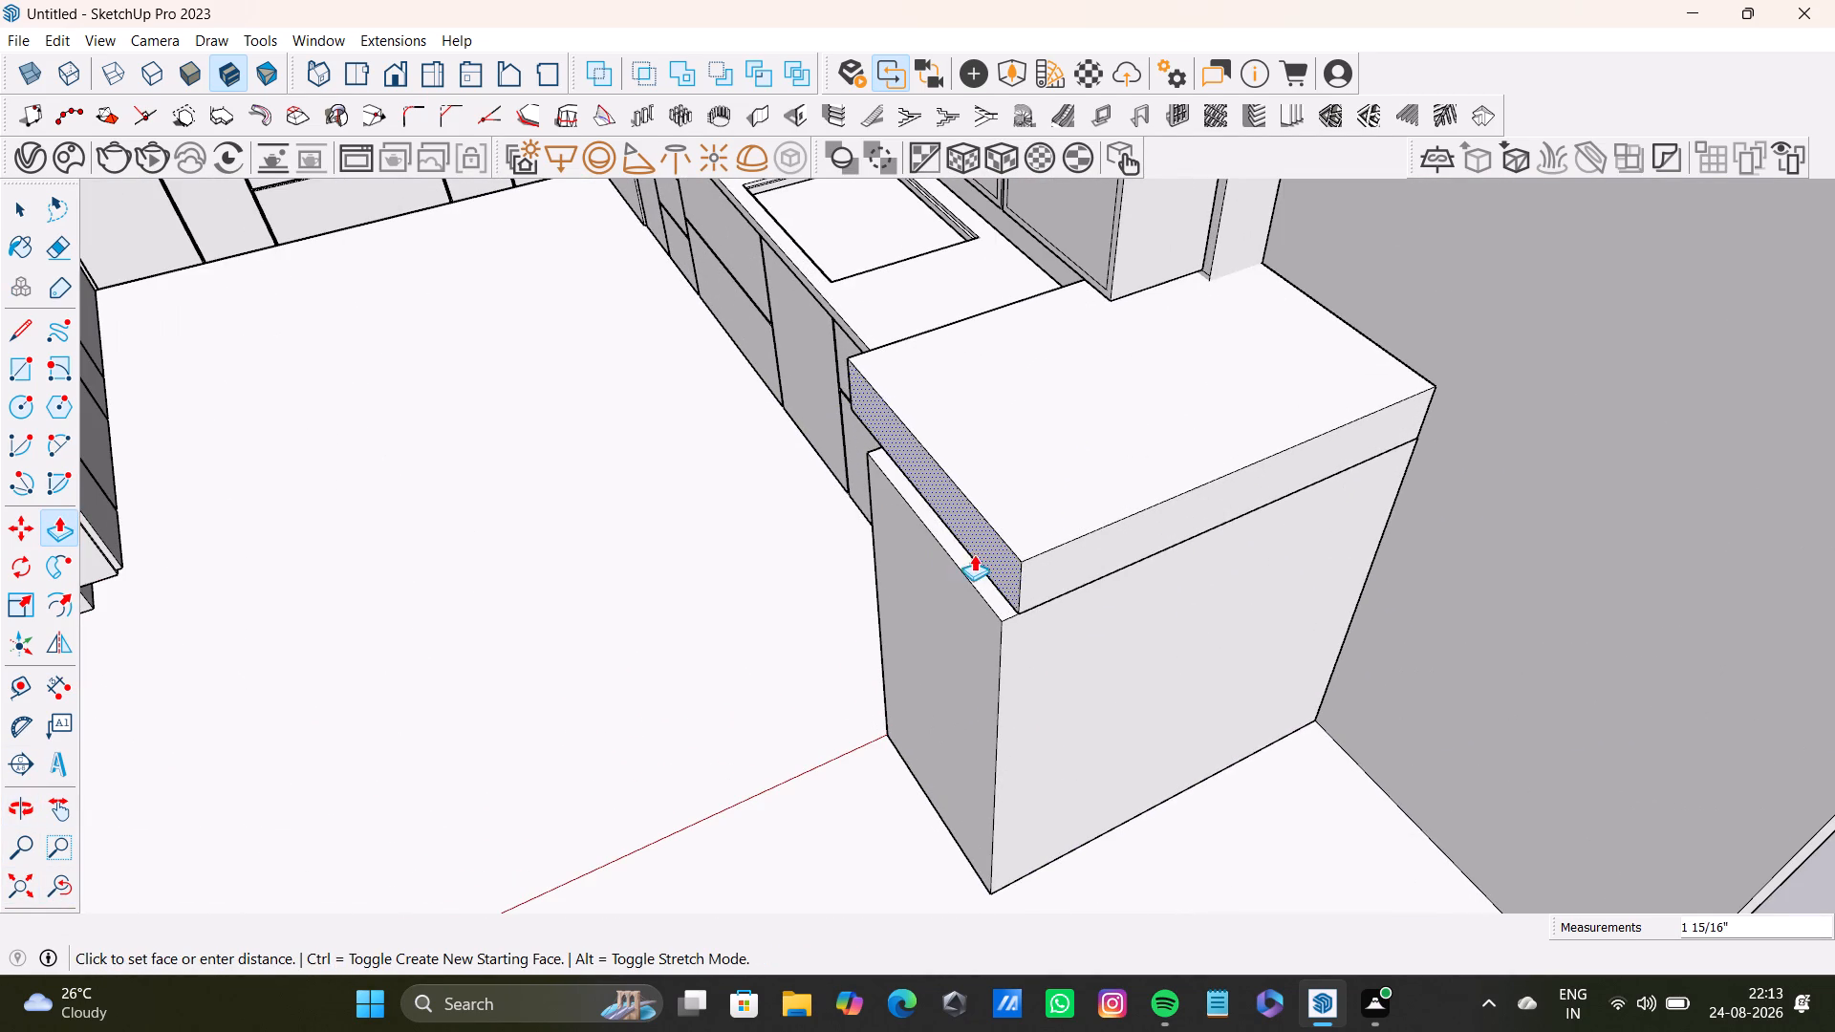
pyautogui.moveTo(974, 554); pyautogui.dragTo(959, 559)
# Push/Pull the slab copy's long face opposite the counter outward about 2 1/16" to overhang the block.
pyautogui.moveTo(1065, 575); pyautogui.dragTo(1075, 590)
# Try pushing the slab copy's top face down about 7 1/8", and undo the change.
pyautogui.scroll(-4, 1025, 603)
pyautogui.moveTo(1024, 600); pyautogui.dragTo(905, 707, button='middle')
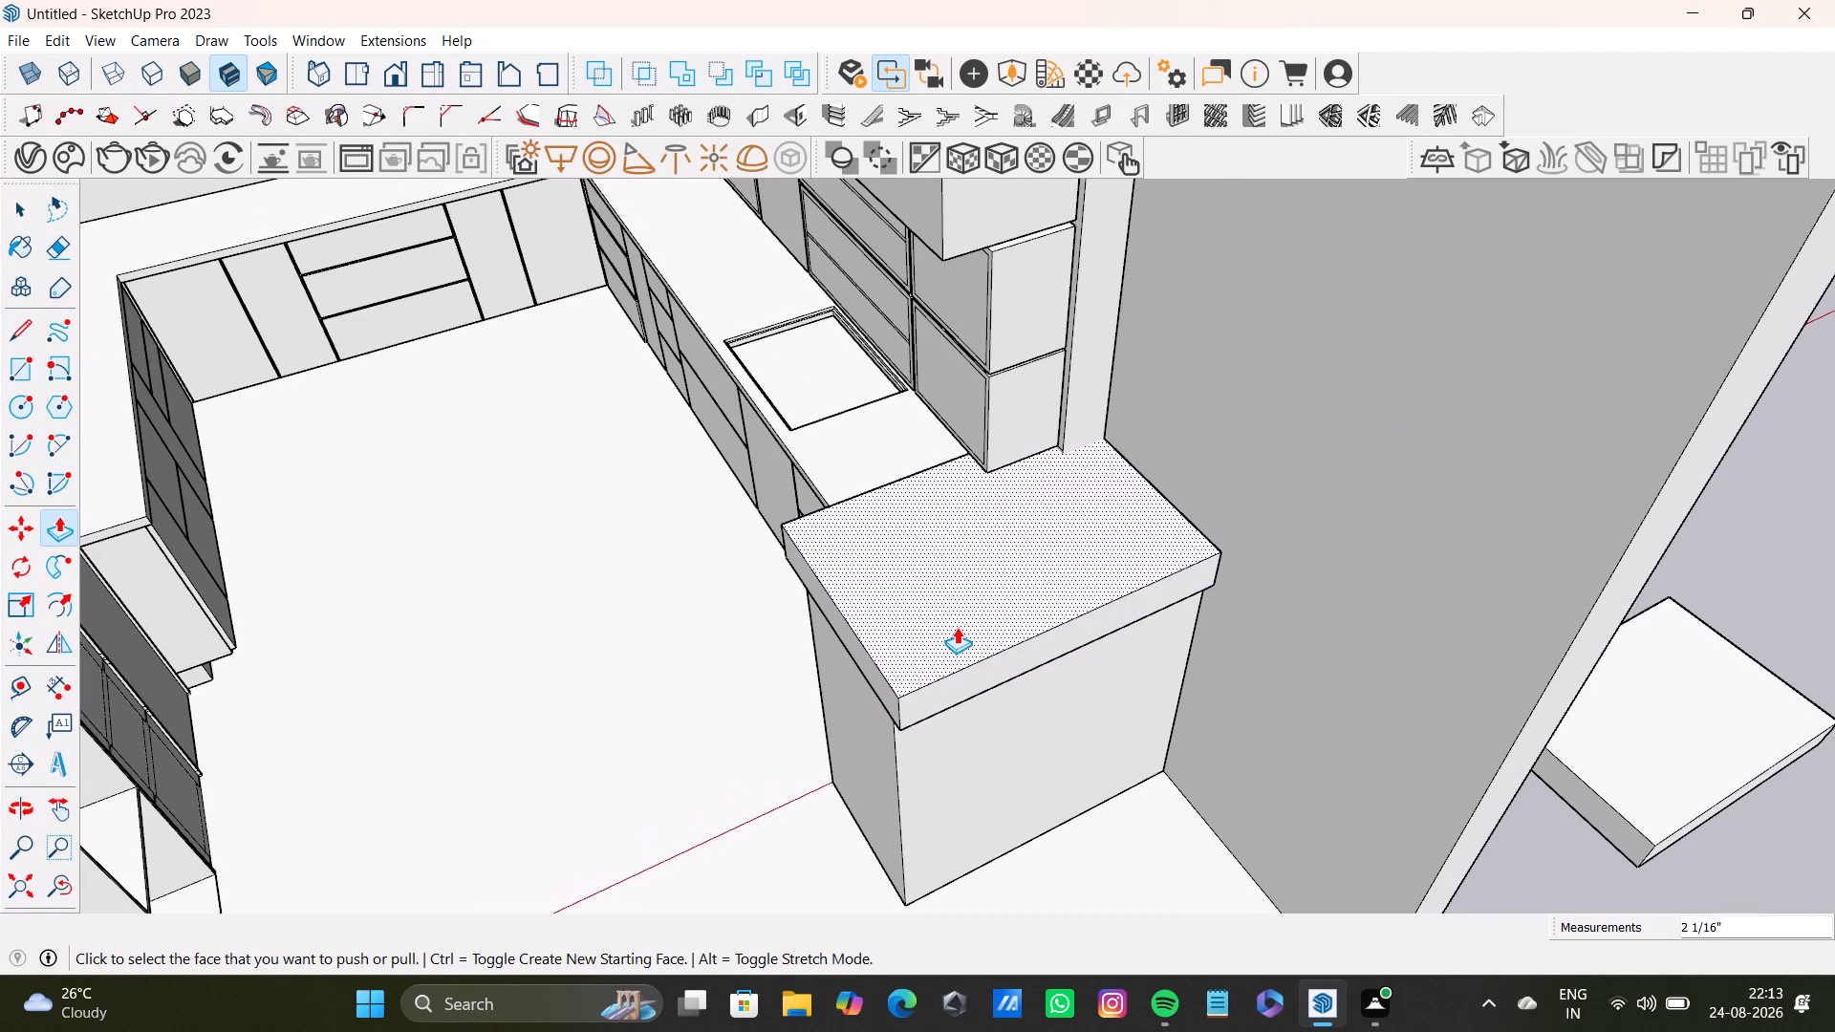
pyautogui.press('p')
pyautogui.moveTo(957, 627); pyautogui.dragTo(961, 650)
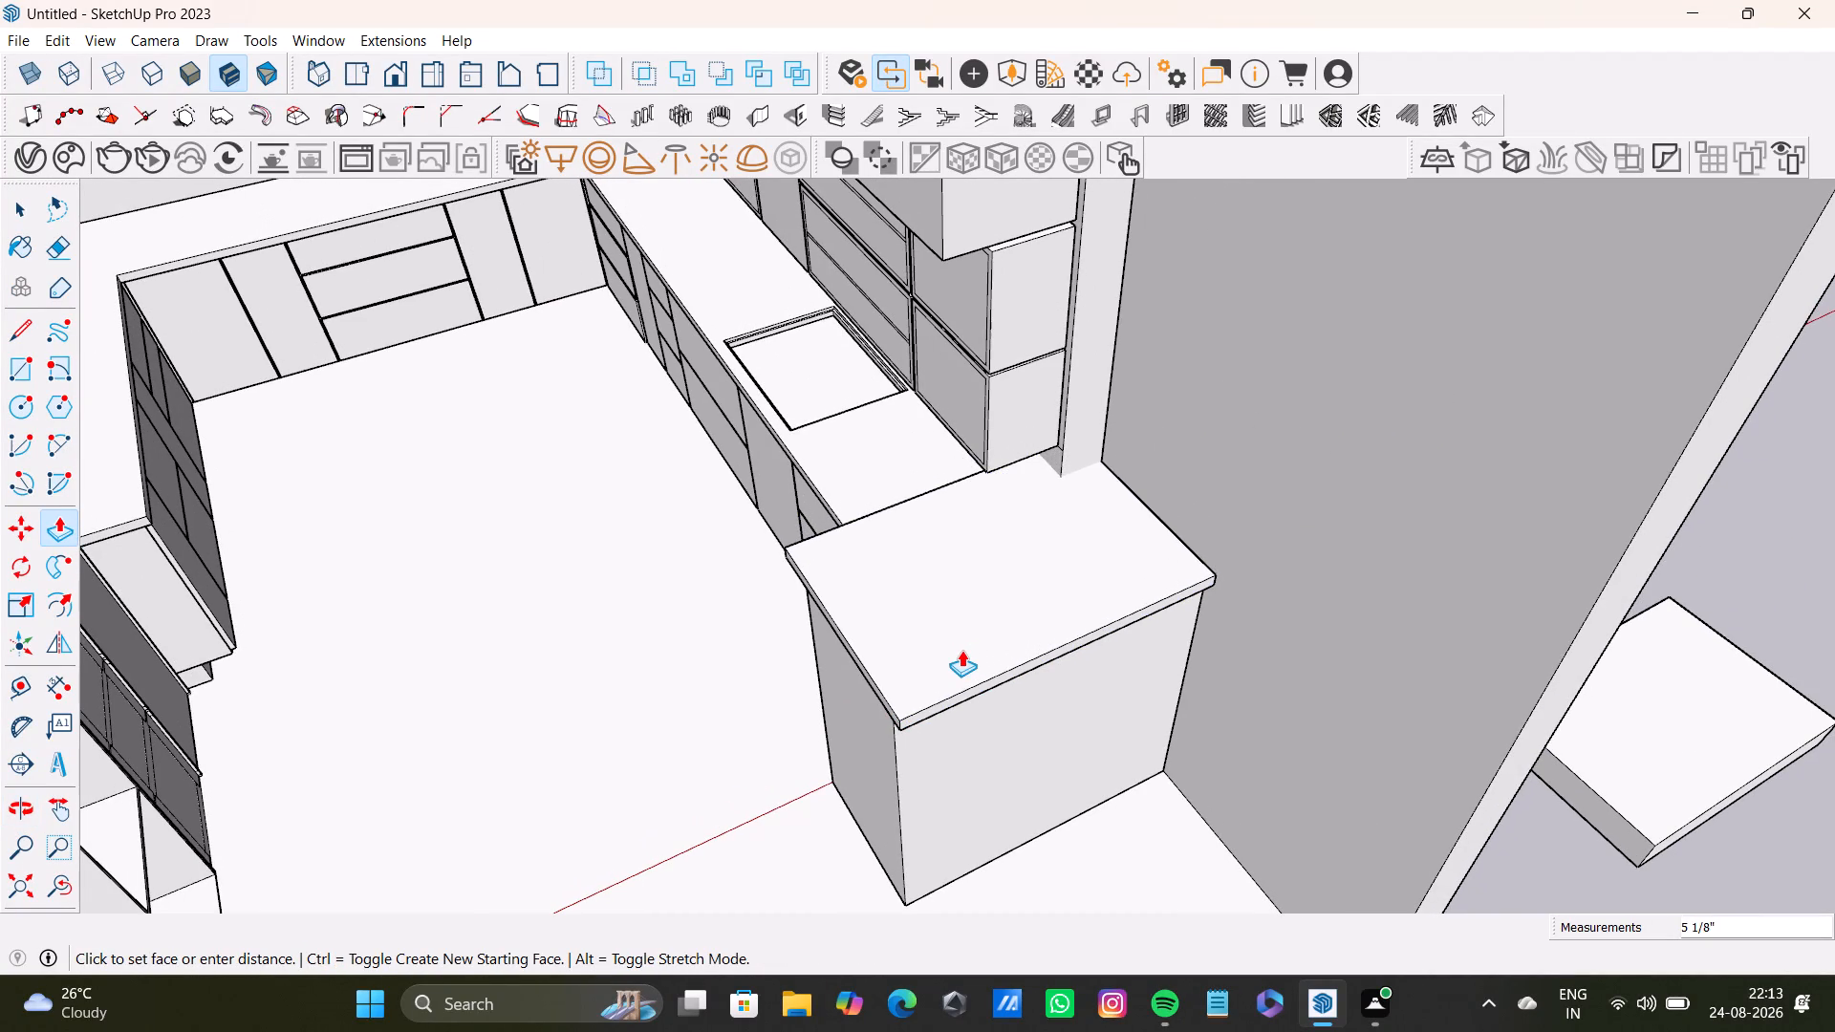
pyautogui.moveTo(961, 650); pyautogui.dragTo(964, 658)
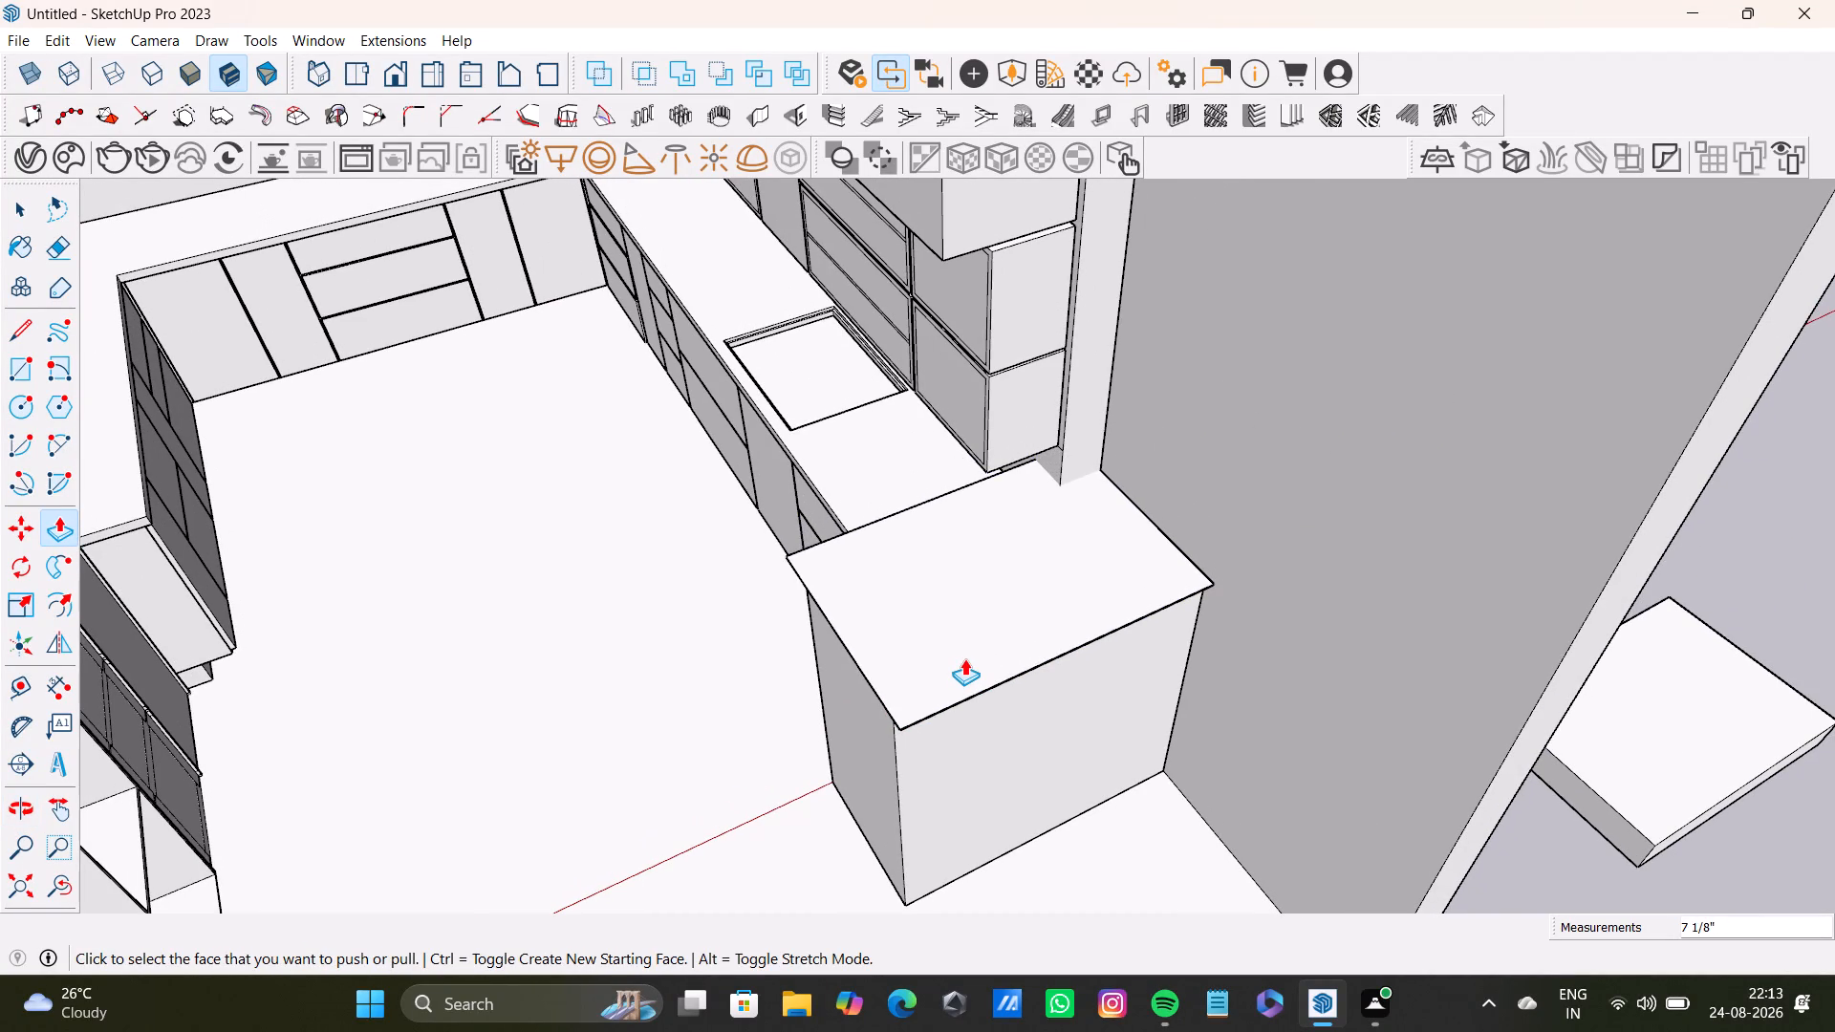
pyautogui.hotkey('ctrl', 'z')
# Push/Pull the slab copy's top face down about 4 15/16" to make it a thin top.
pyautogui.moveTo(959, 637); pyautogui.dragTo(961, 657)
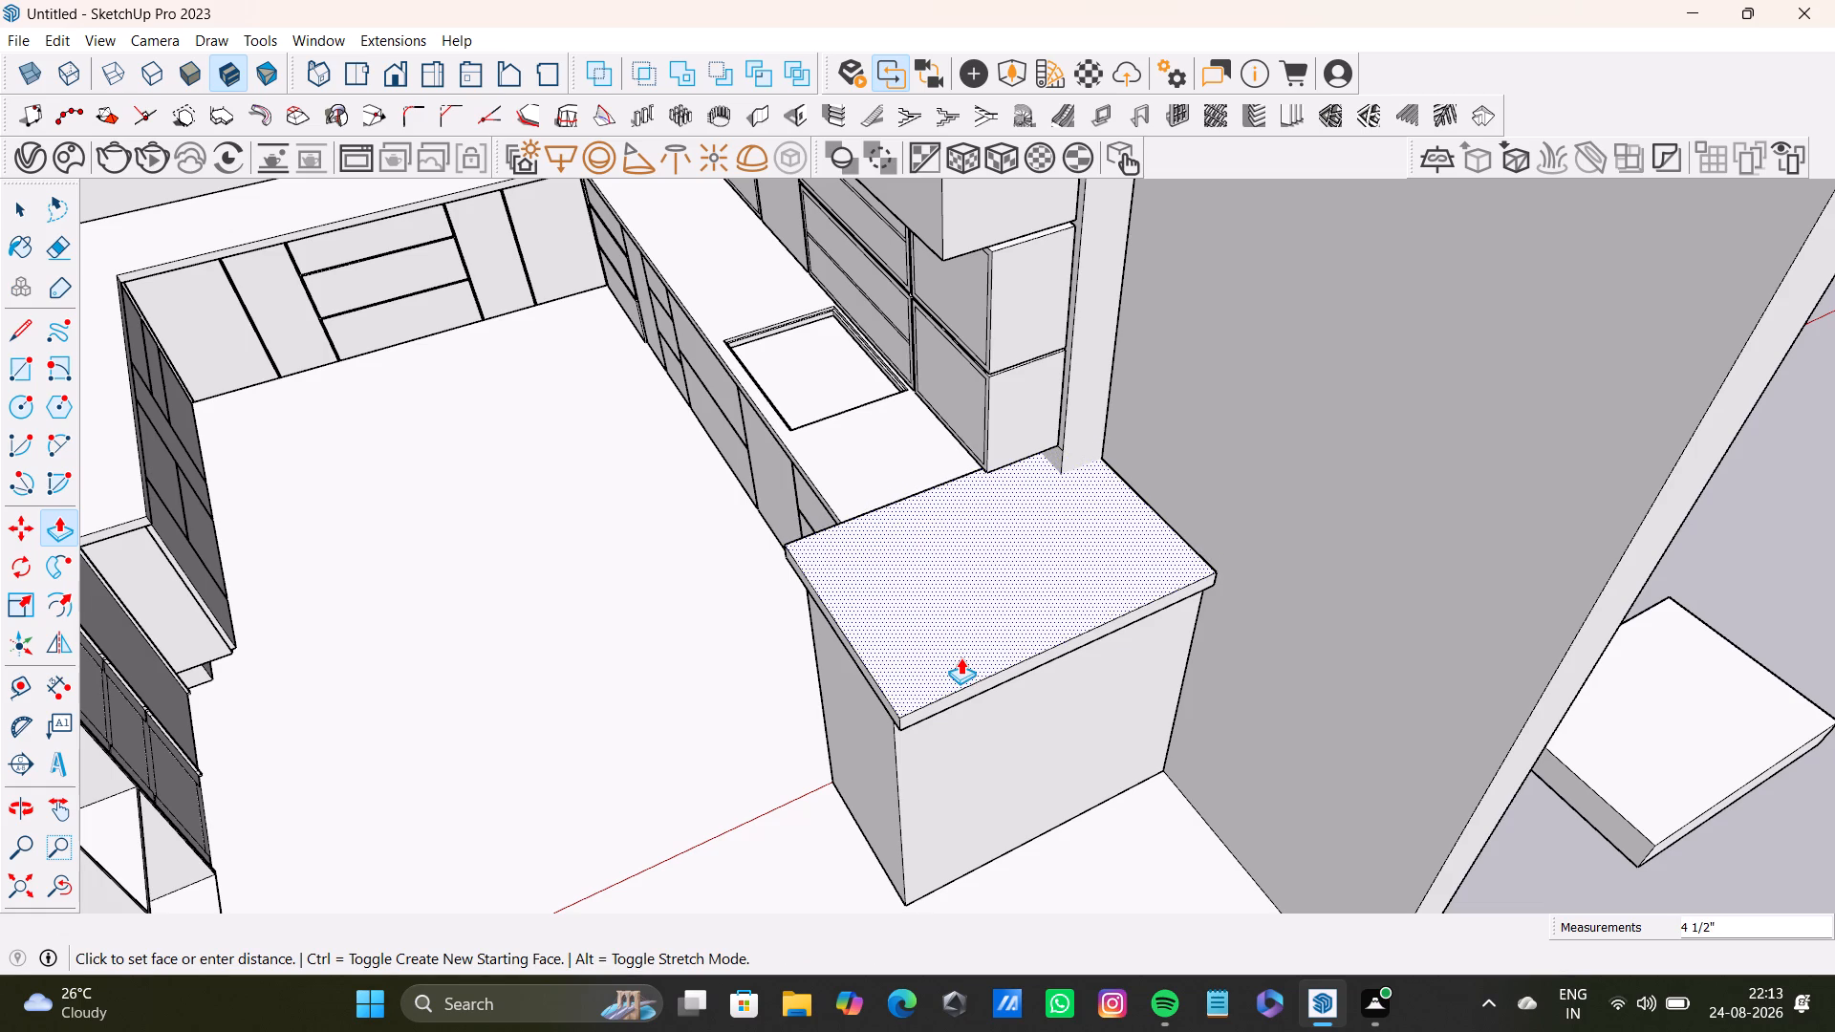
pyautogui.moveTo(961, 657); pyautogui.dragTo(961, 659)
# Push/Pull the thin top's counter-side long face inward about 8 1/8" toward the block's side.
pyautogui.moveTo(948, 672); pyautogui.dragTo(1237, 756, button='middle')
pyautogui.scroll(2, 1055, 687)
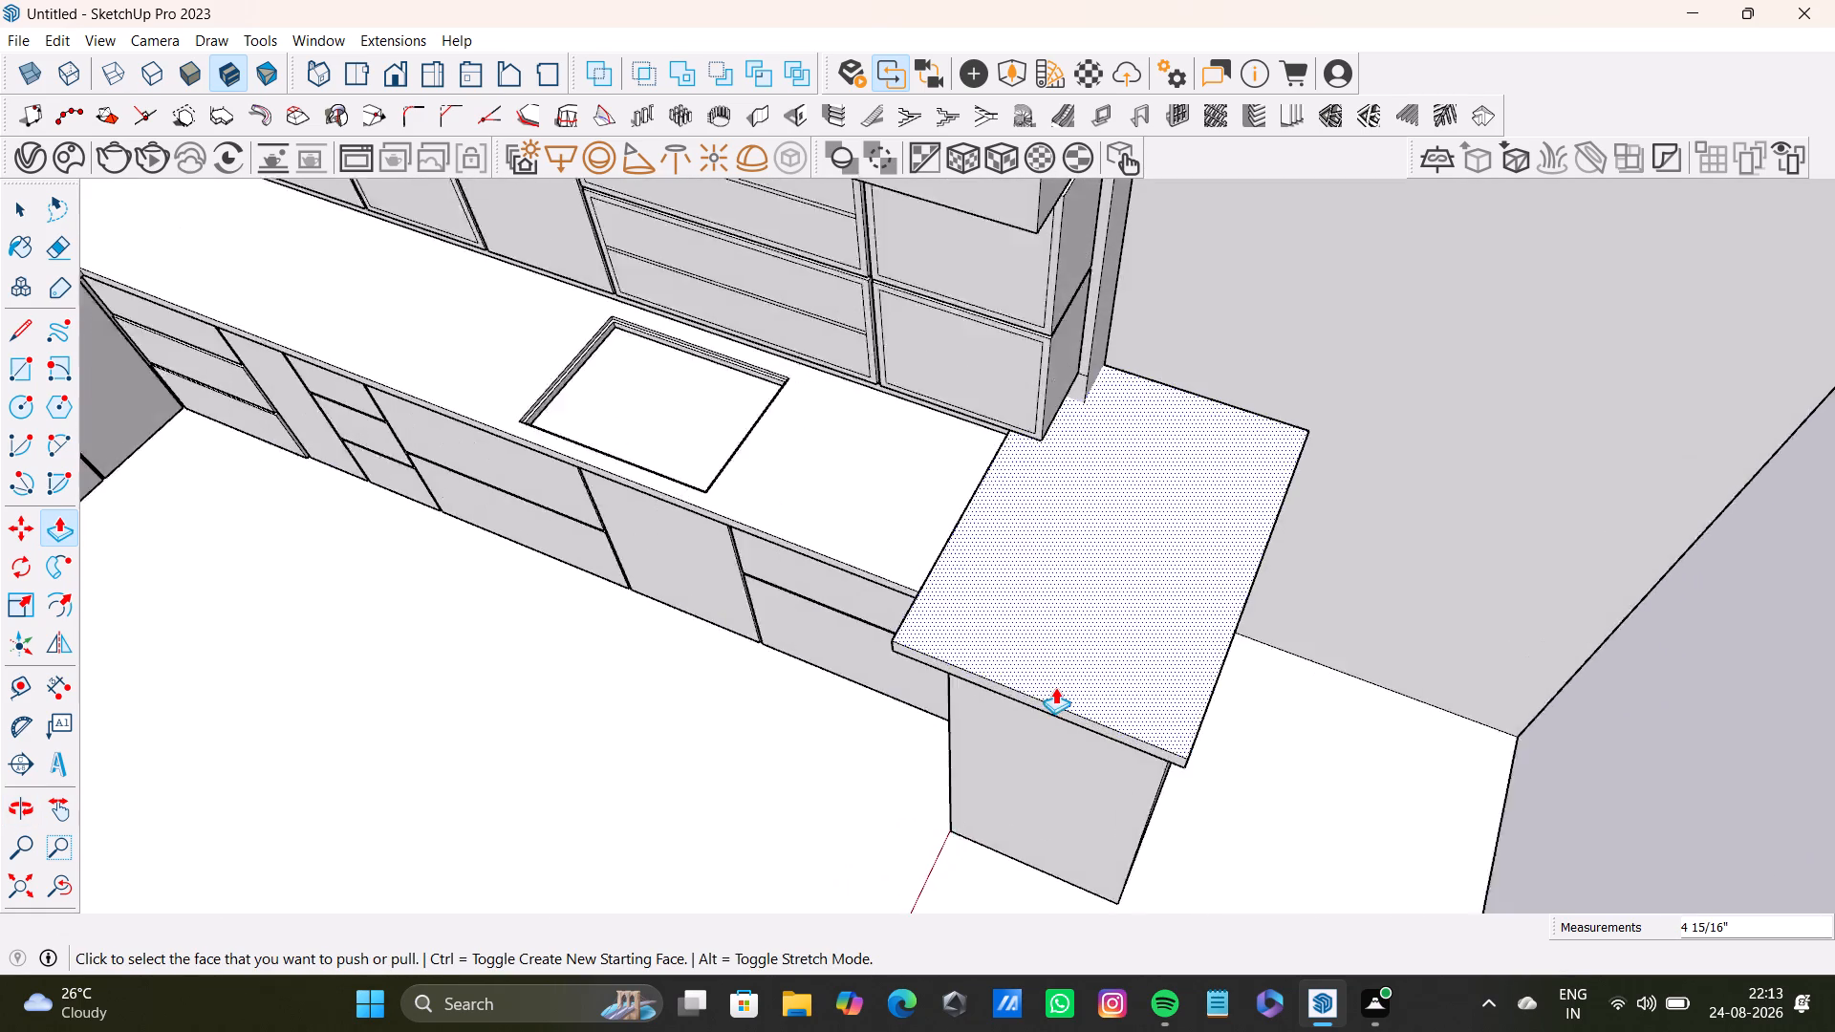
pyautogui.scroll(13, 1055, 687)
pyautogui.moveTo(961, 652); pyautogui.dragTo(1366, 670, button='middle')
pyautogui.scroll(3, 1004, 618)
pyautogui.moveTo(1015, 622); pyautogui.dragTo(1175, 494, button='middle')
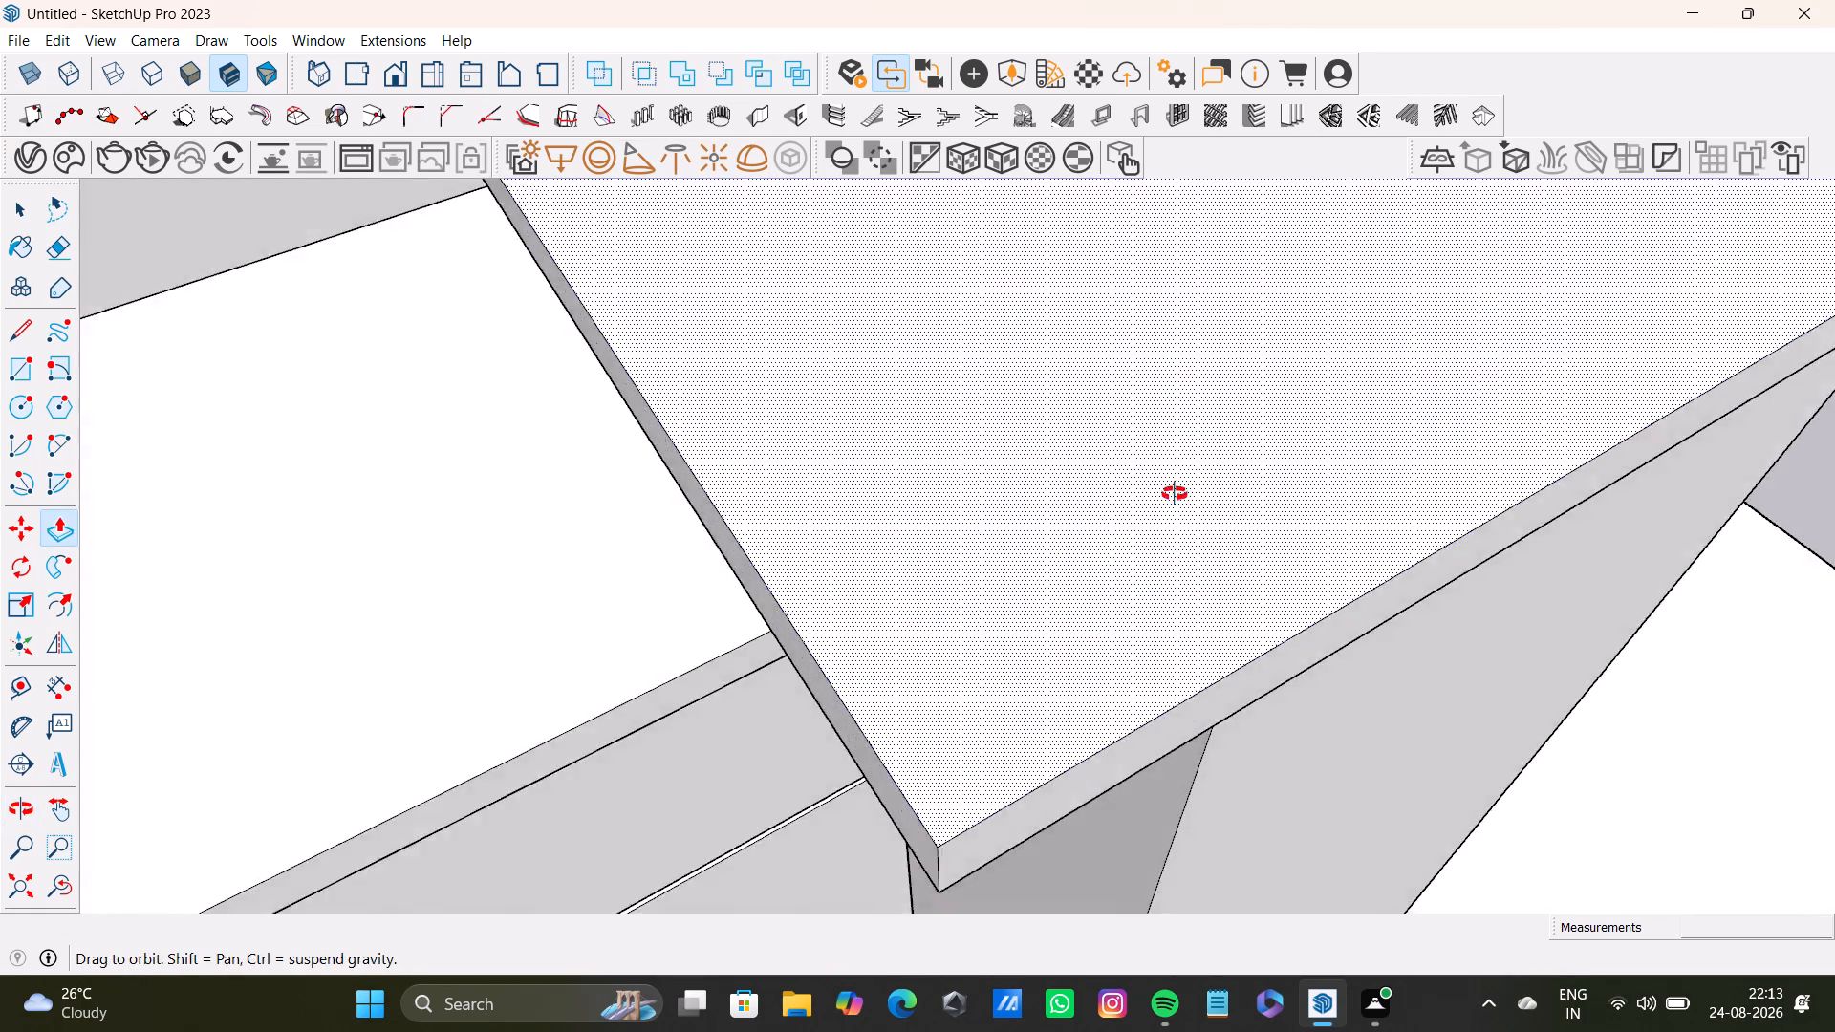
pyautogui.moveTo(1175, 494); pyautogui.dragTo(1229, 405, button='middle')
pyautogui.press('space')
pyautogui.click(1122, 548)
pyautogui.click(1123, 564)
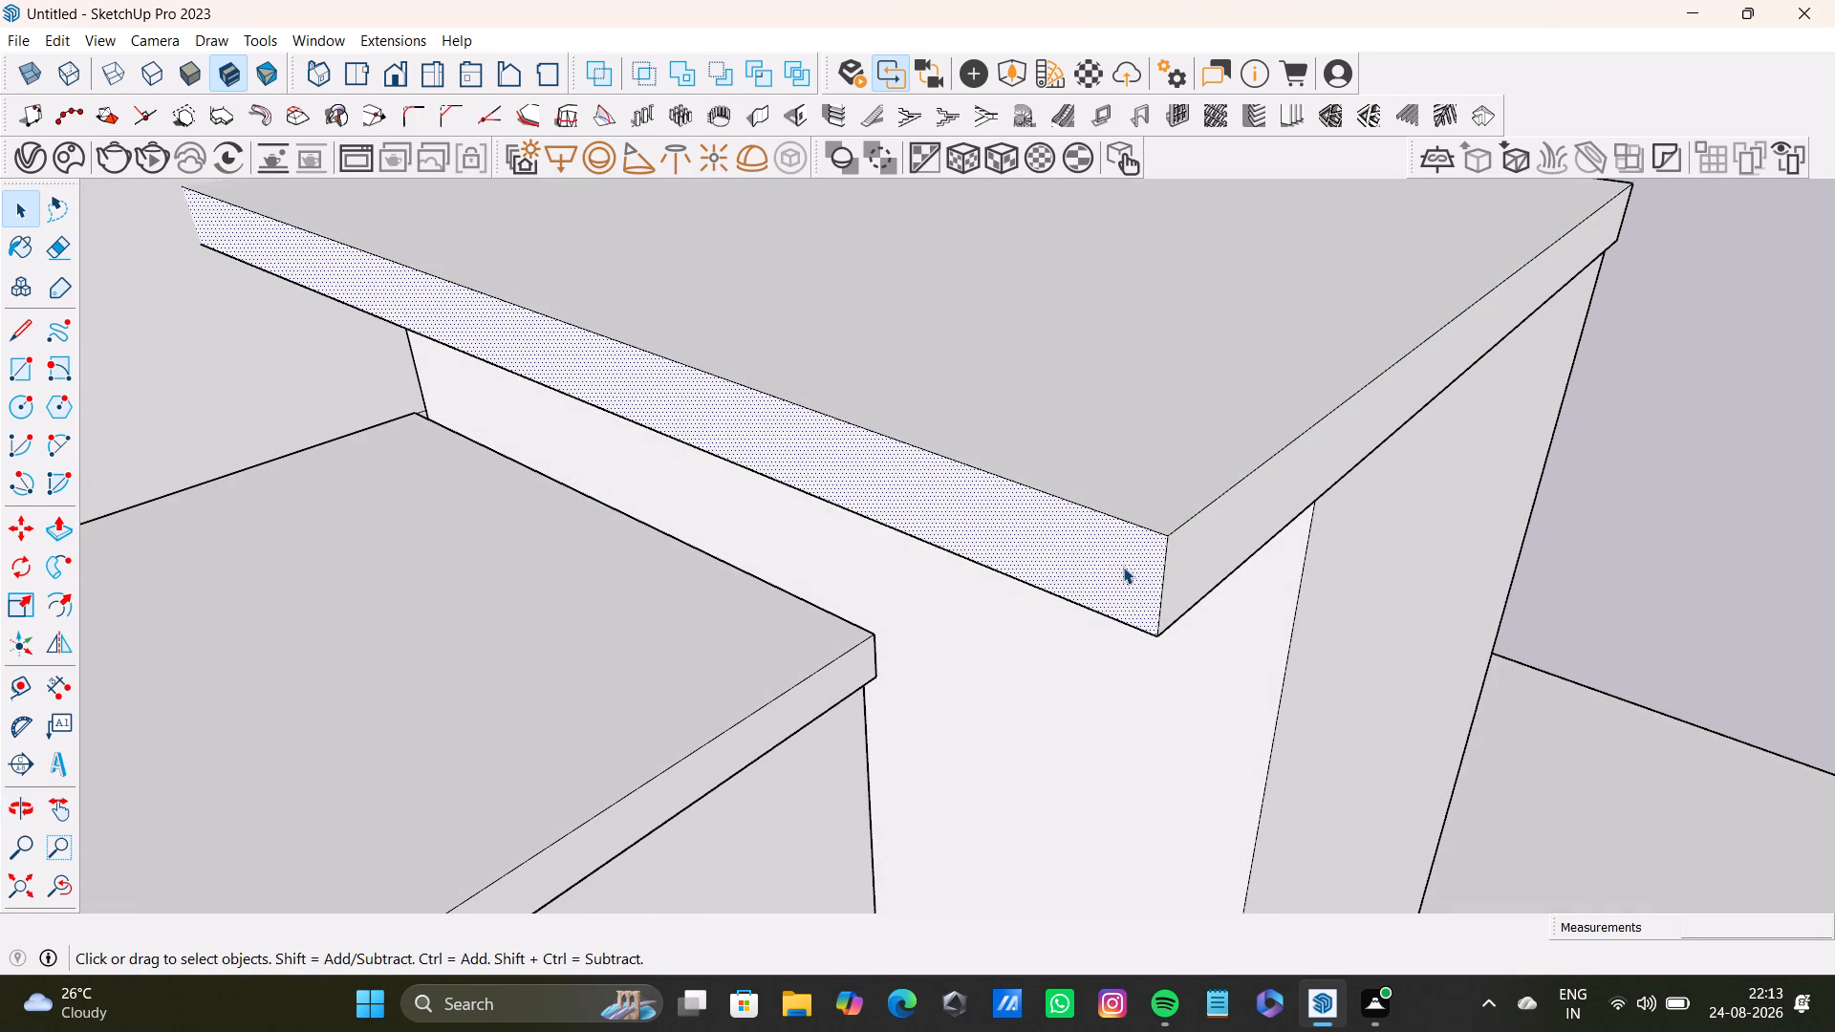
pyautogui.press('p')
pyautogui.moveTo(1123, 567); pyautogui.dragTo(1339, 487)
# Push/Pull the thin top's counter-side long face back outward about 11/16".
pyautogui.scroll(-4, 1298, 510)
pyautogui.moveTo(1292, 522); pyautogui.dragTo(953, 589, button='middle')
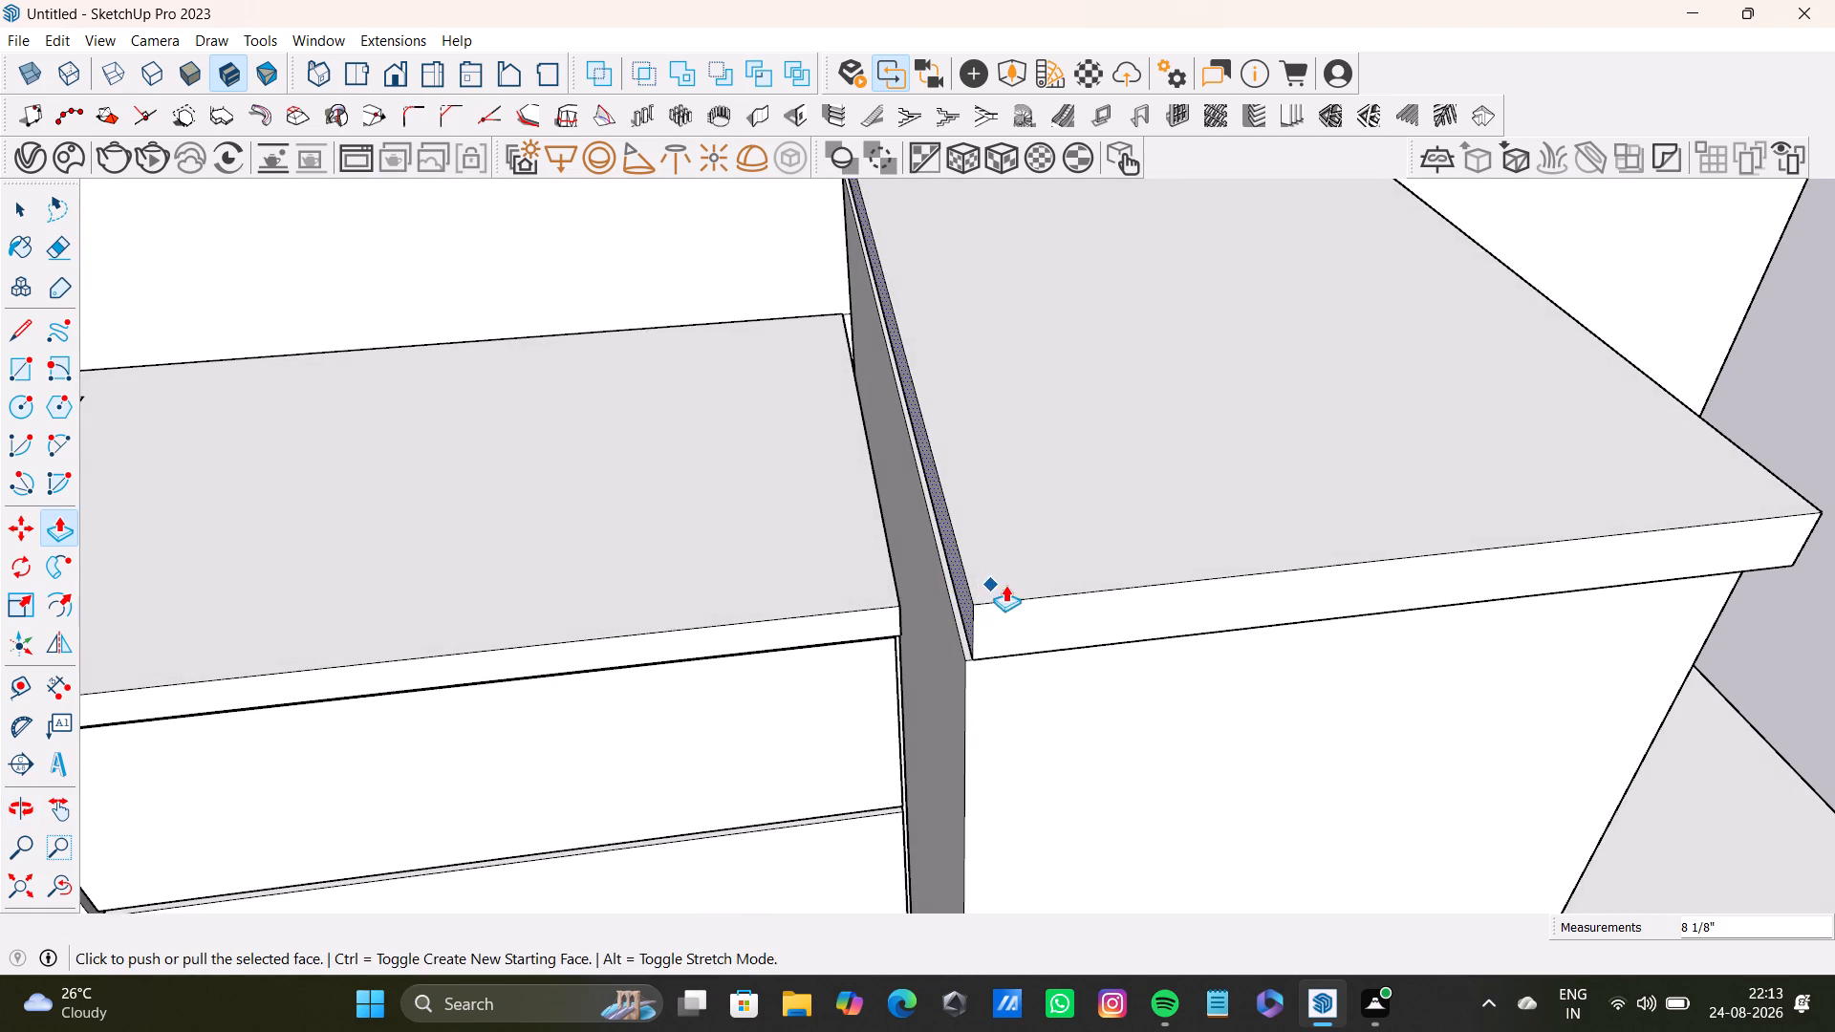
pyautogui.moveTo(1005, 585); pyautogui.dragTo(1221, 585, button='middle')
pyautogui.scroll(3, 983, 535)
pyautogui.moveTo(1069, 586); pyautogui.dragTo(1060, 593)
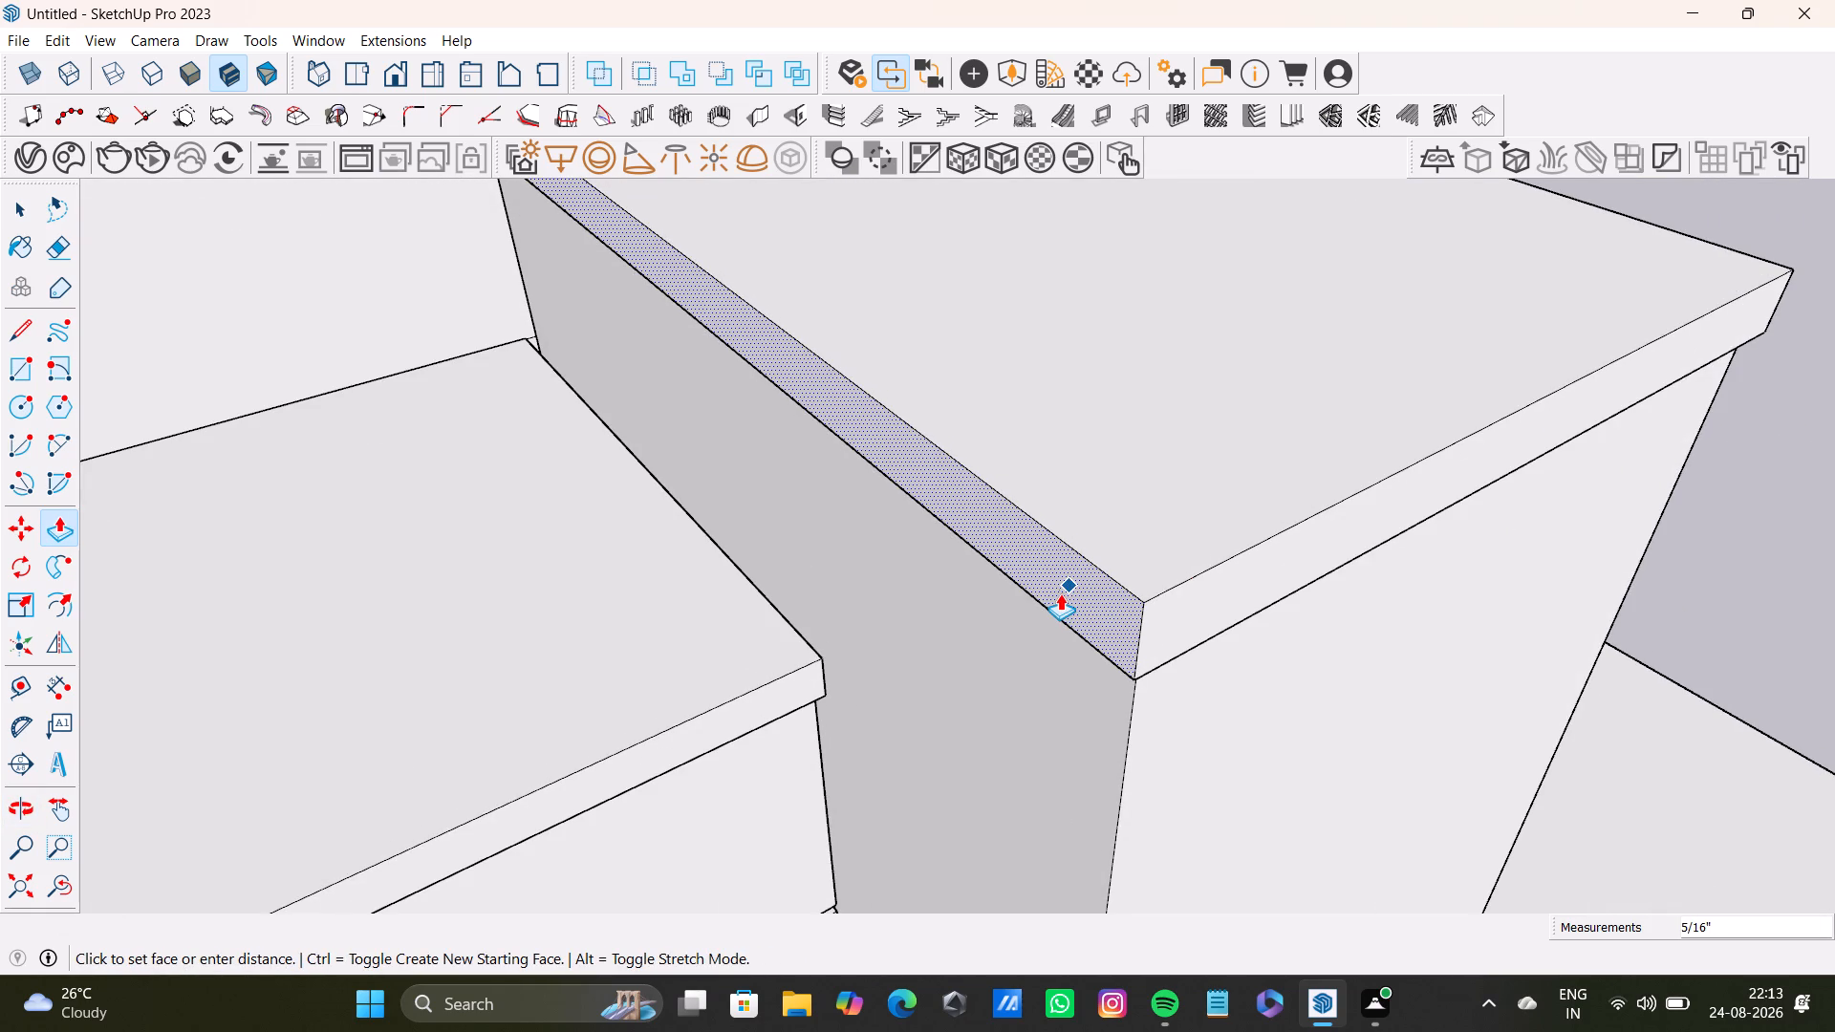
pyautogui.moveTo(1060, 593); pyautogui.dragTo(1048, 599)
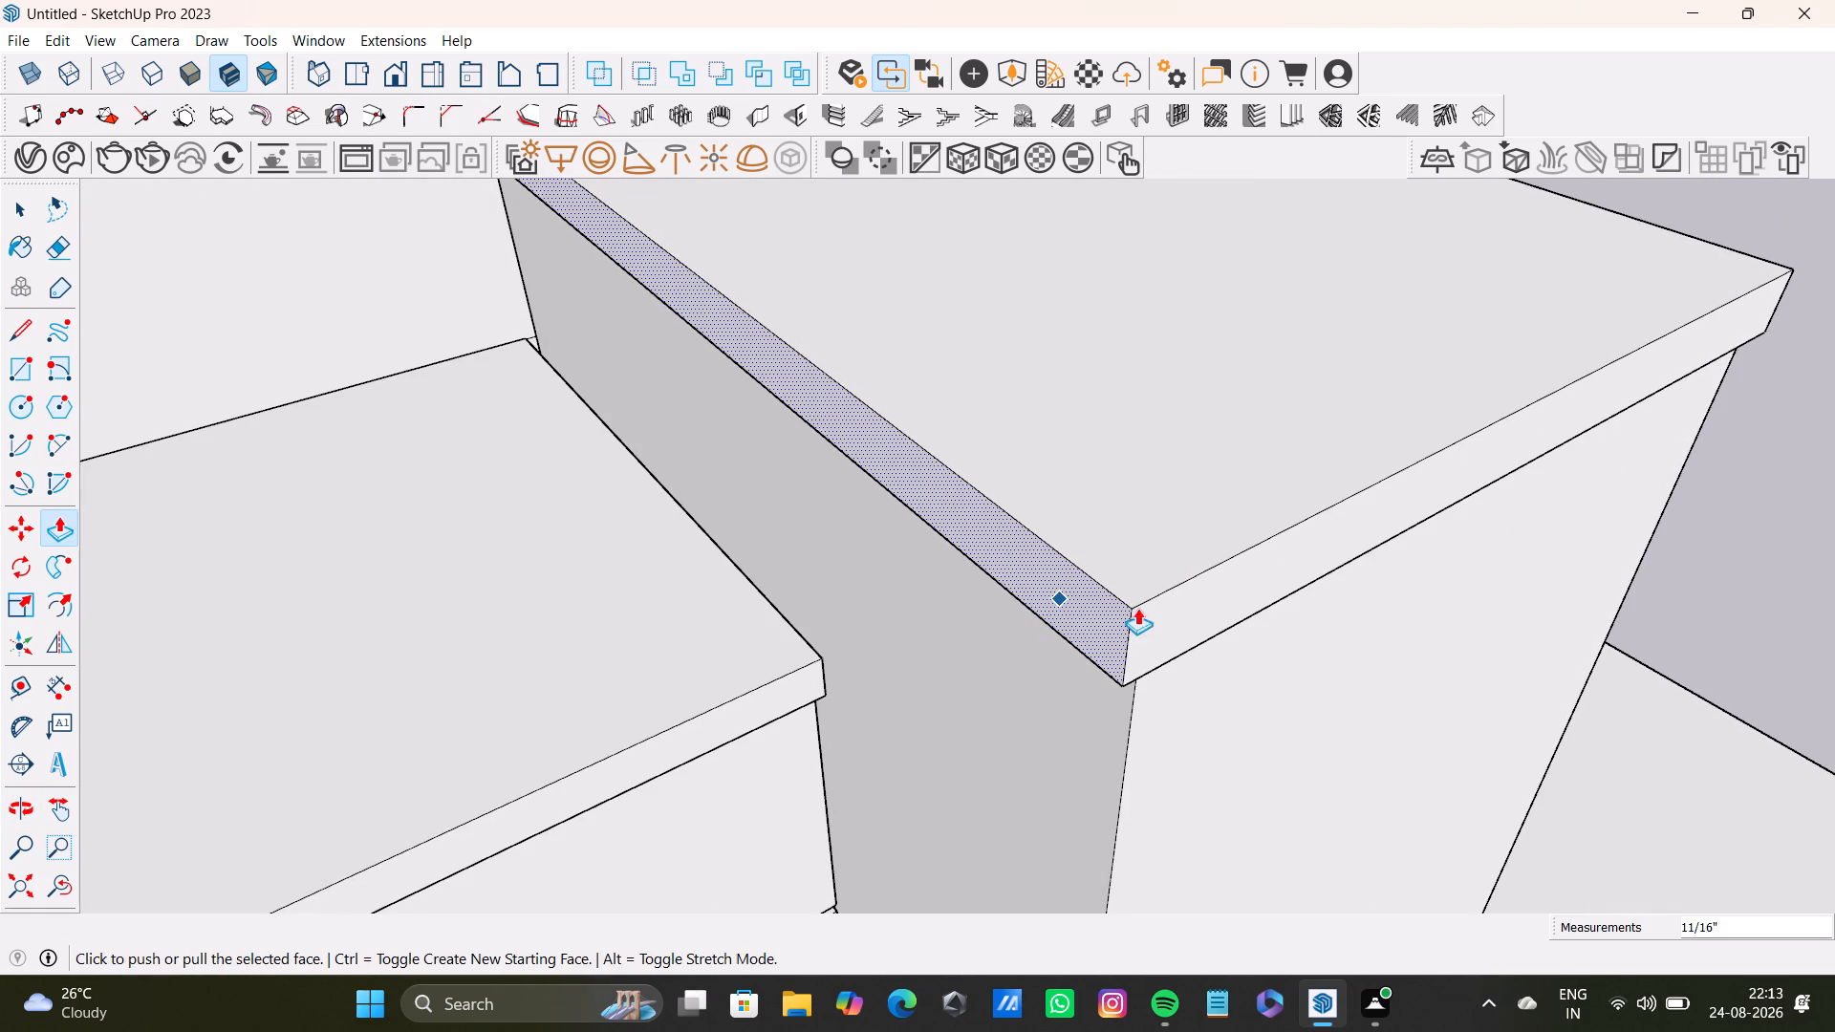
# Push/Pull the thin top's aisle-side end face slightly outward to extend its overhang.
pyautogui.press('space')
pyautogui.click(1174, 622)
pyautogui.press('p')
pyautogui.moveTo(1170, 620); pyautogui.dragTo(1172, 629)
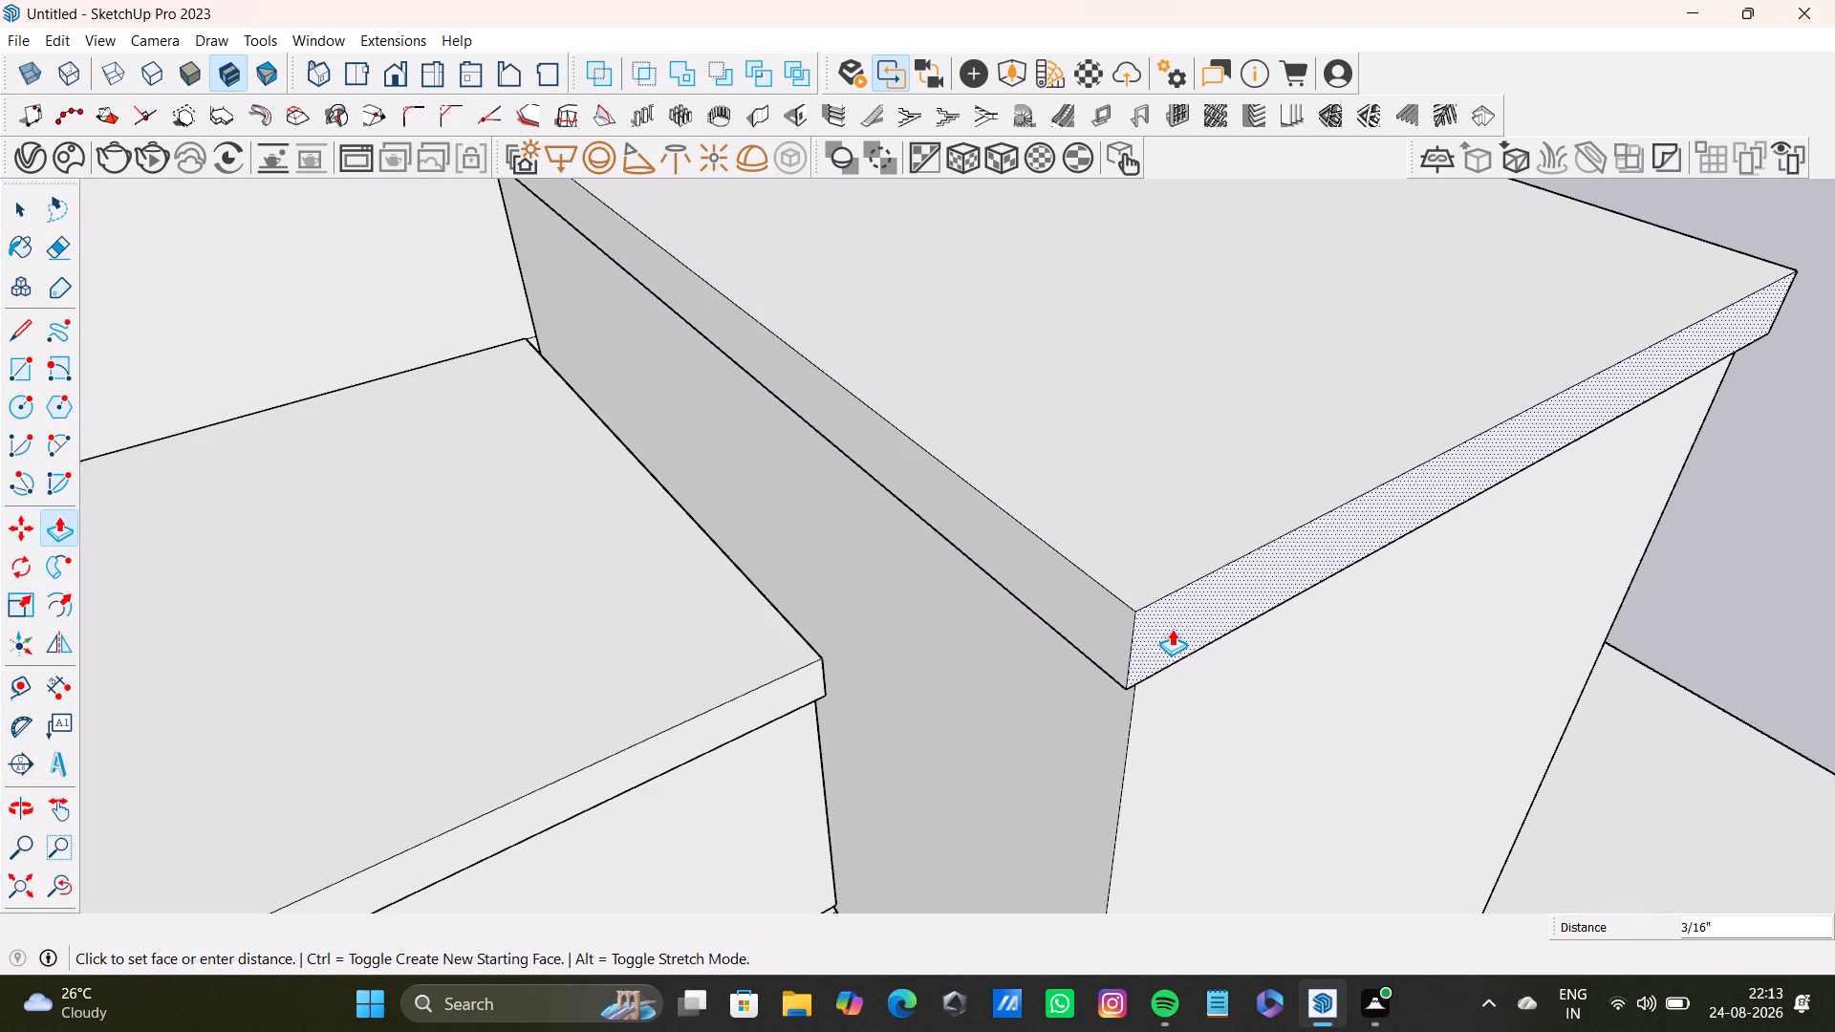
pyautogui.moveTo(1172, 629); pyautogui.dragTo(1184, 643)
pyautogui.press('space')
# Push/Pull the thin top's counter-side long face slightly inward to align it with the block's side.
pyautogui.scroll(-2, 1125, 536)
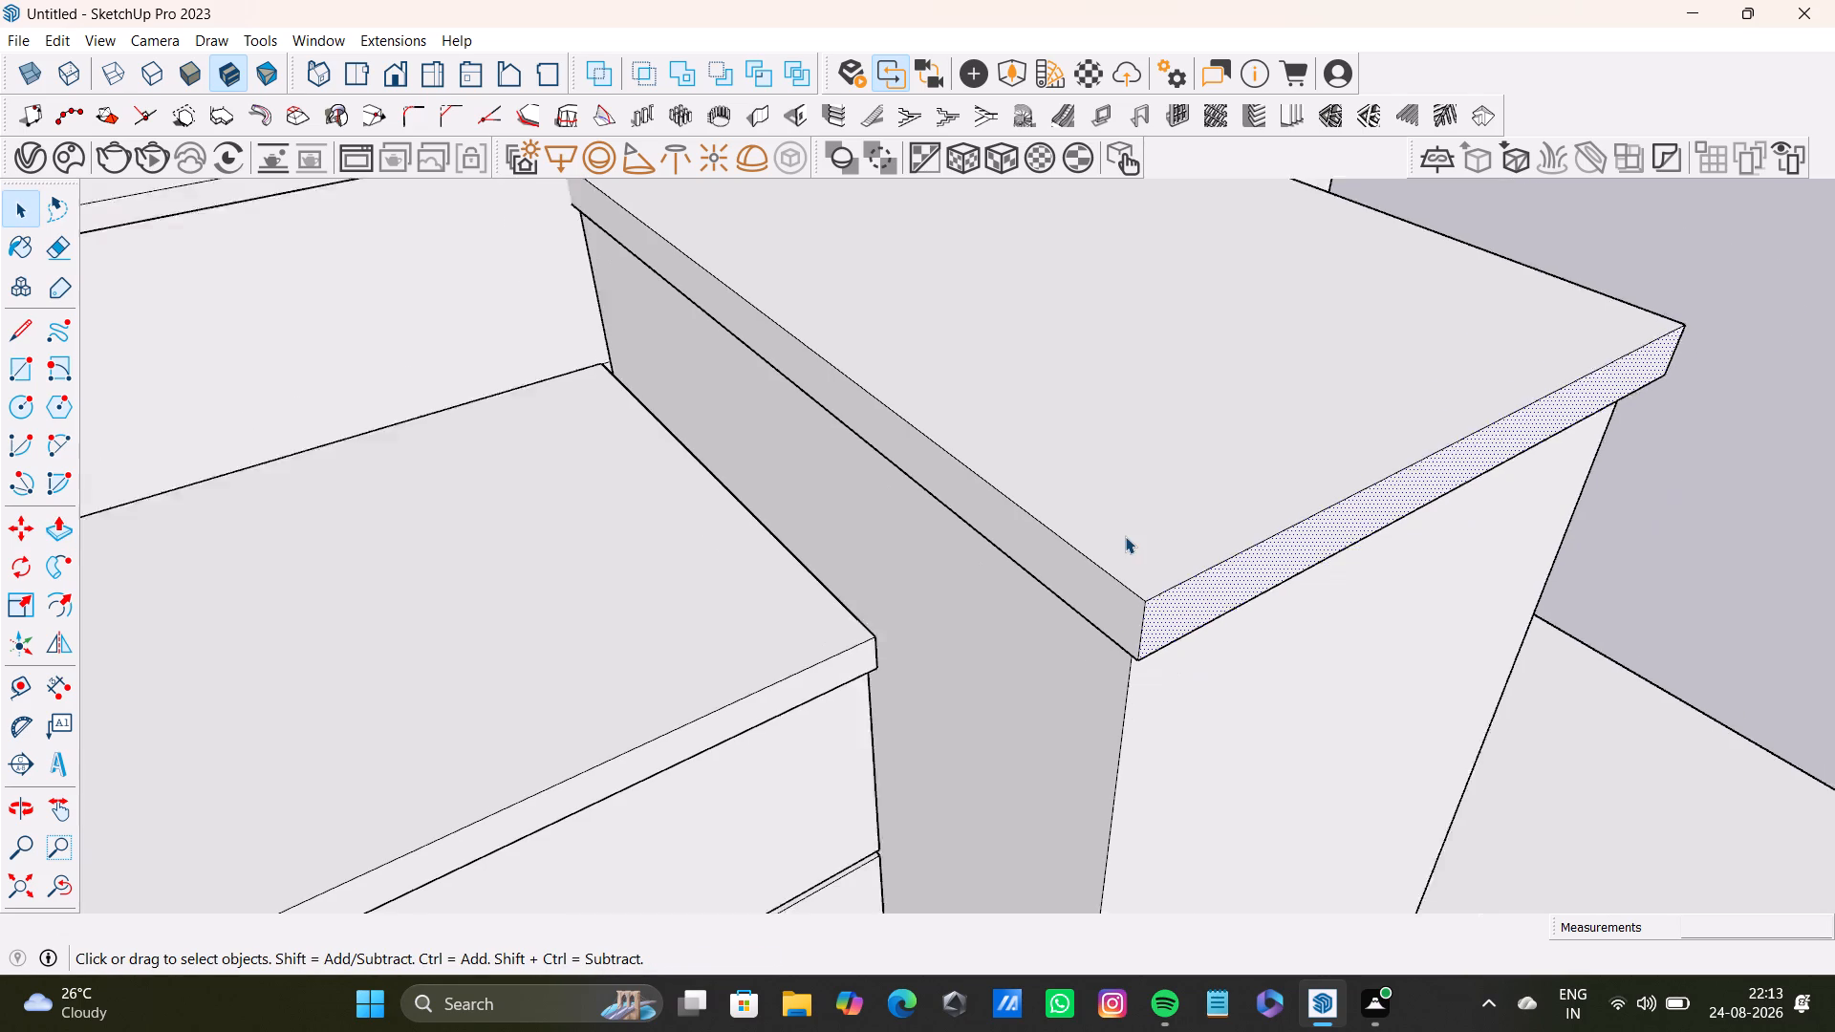
pyautogui.scroll(-7, 1125, 536)
pyautogui.keyDown('shift'); pyautogui.moveTo(1129, 540); pyautogui.dragTo(930, 679, button='middle'); pyautogui.keyUp('shift')
pyautogui.moveTo(991, 620); pyautogui.dragTo(741, 446, button='middle')
pyautogui.scroll(4, 838, 437)
pyautogui.moveTo(842, 437); pyautogui.dragTo(1049, 435, button='middle')
pyautogui.moveTo(1058, 478); pyautogui.dragTo(1158, 432, button='middle')
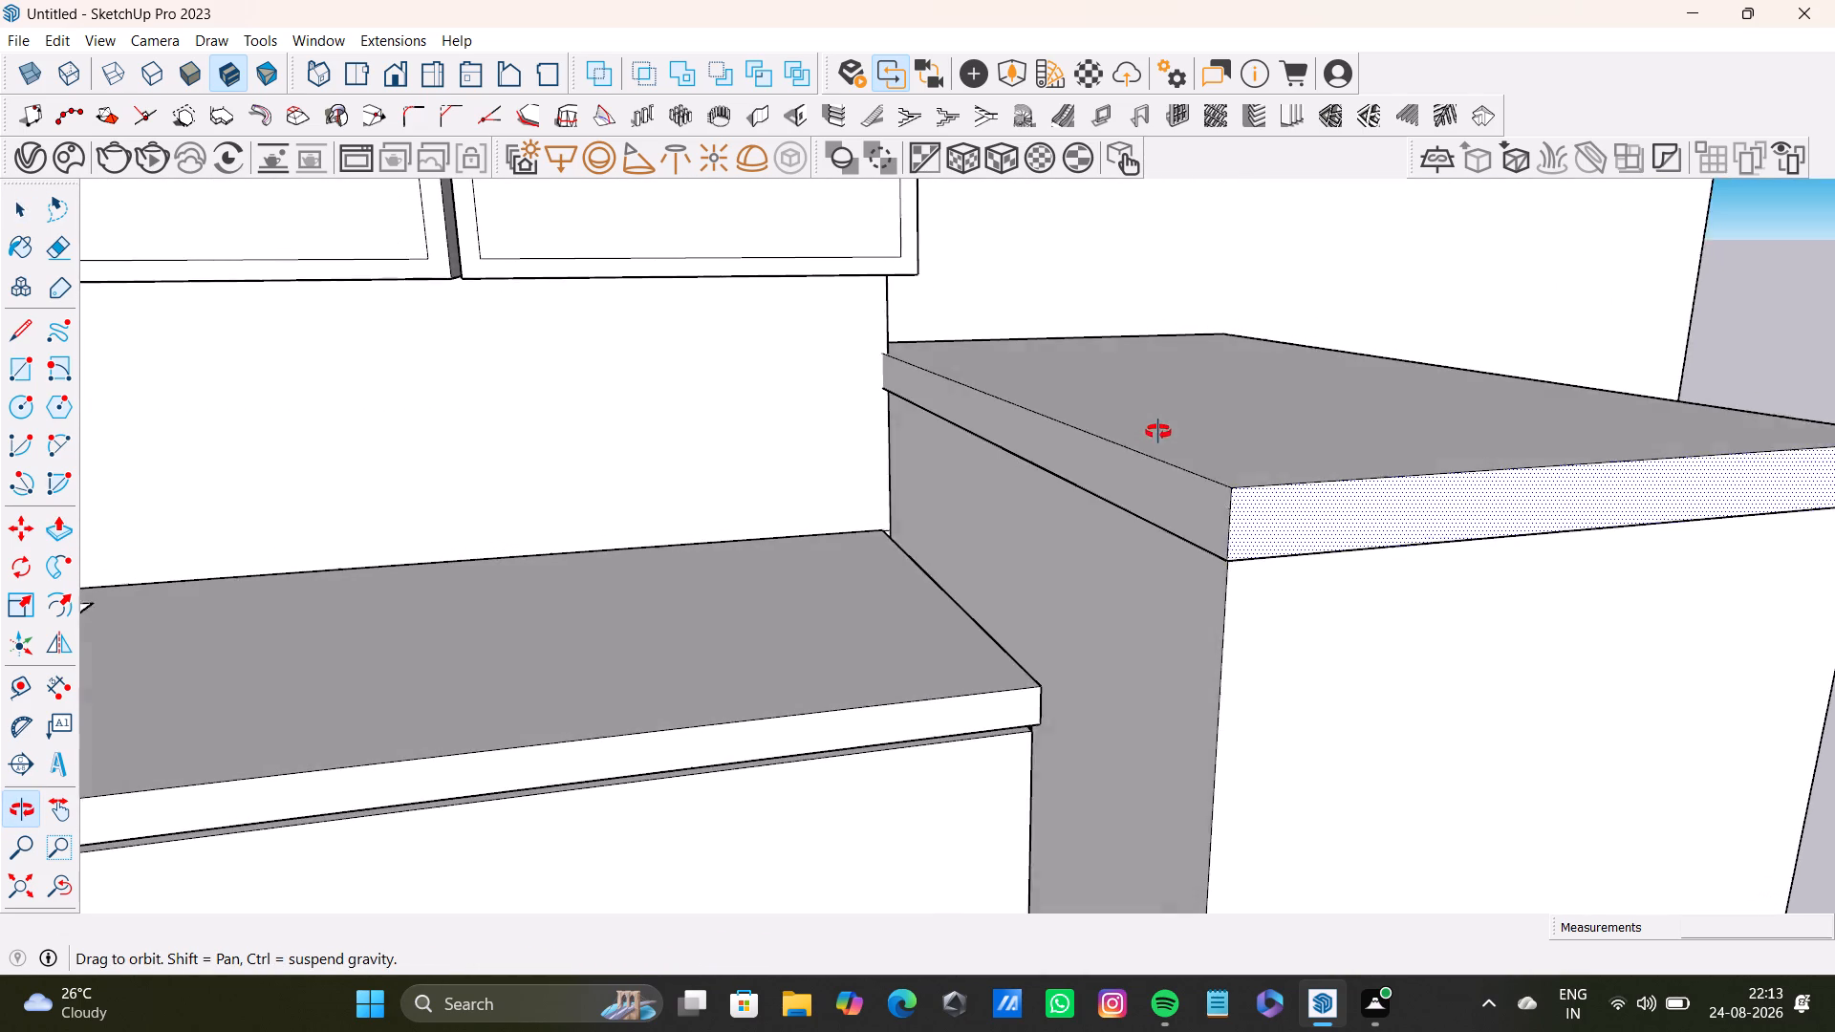
pyautogui.moveTo(1158, 432); pyautogui.dragTo(1167, 446, button='middle')
pyautogui.press('space')
pyautogui.click(1178, 521)
pyautogui.press('p')
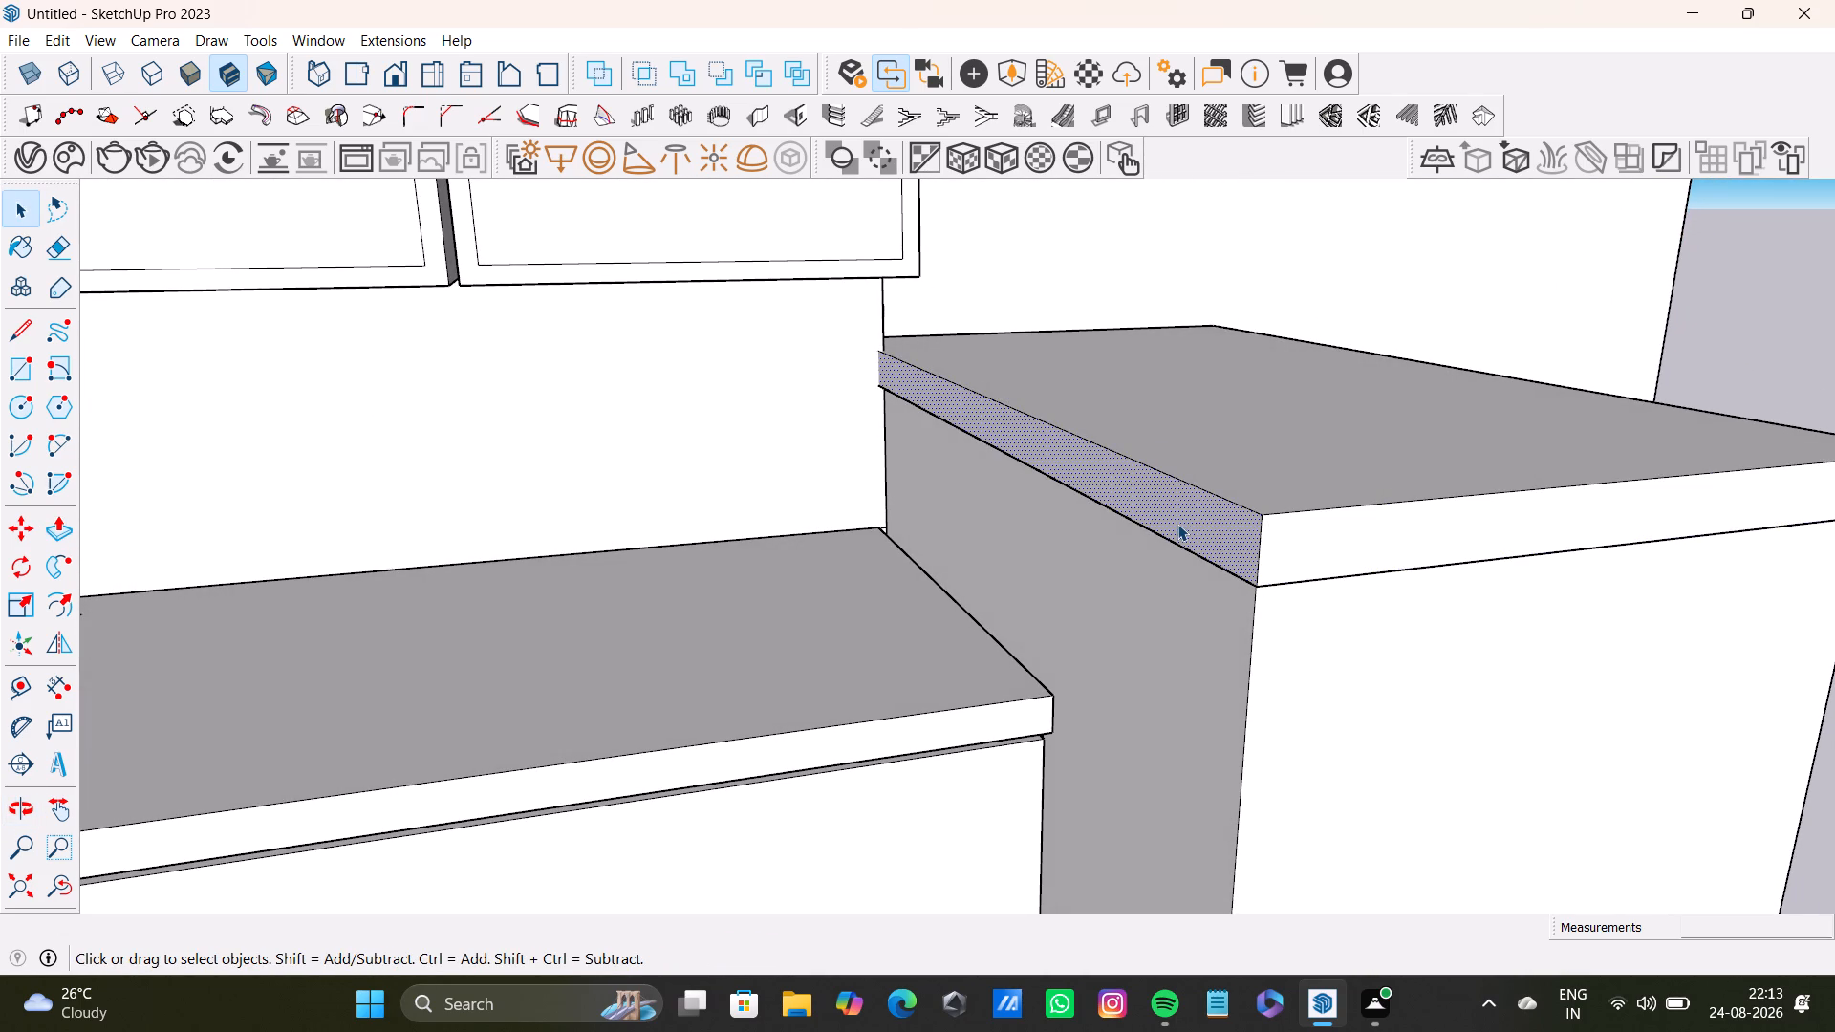
pyautogui.moveTo(1177, 524); pyautogui.dragTo(1192, 531)
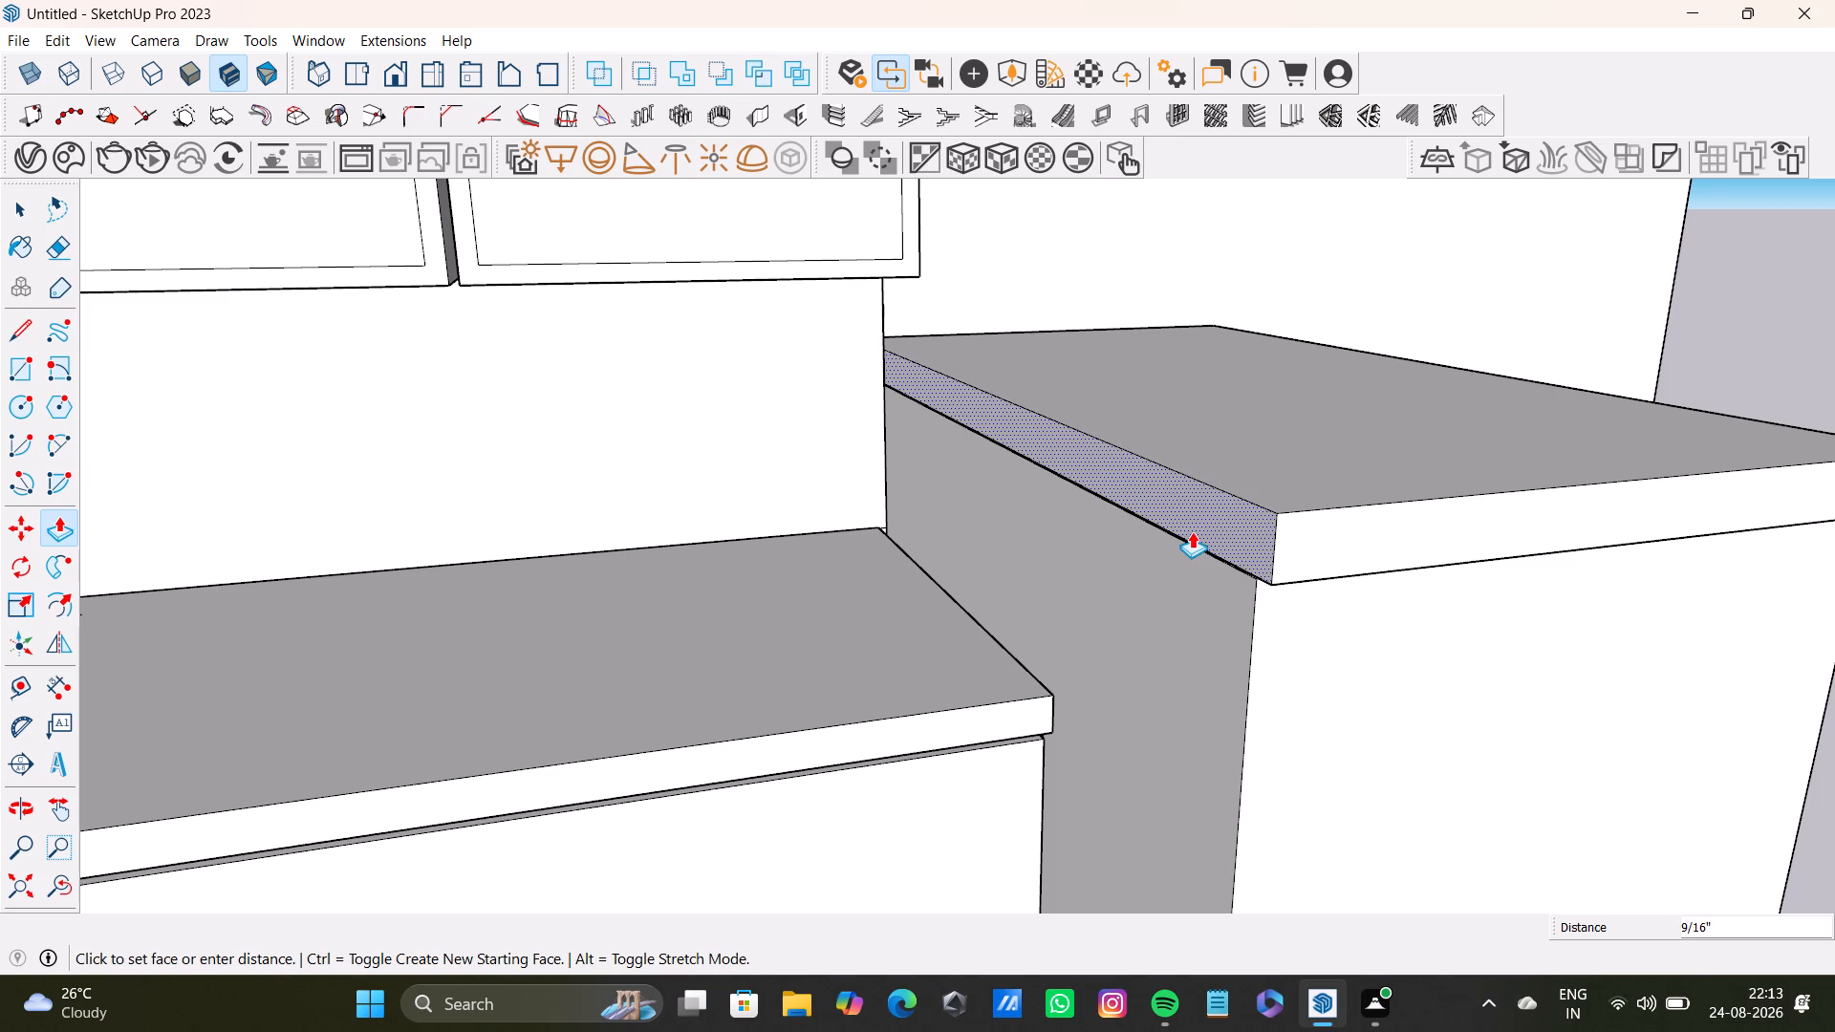
pyautogui.moveTo(1192, 531); pyautogui.dragTo(1187, 533)
pyautogui.scroll(-3, 1191, 563)
pyautogui.press('space')
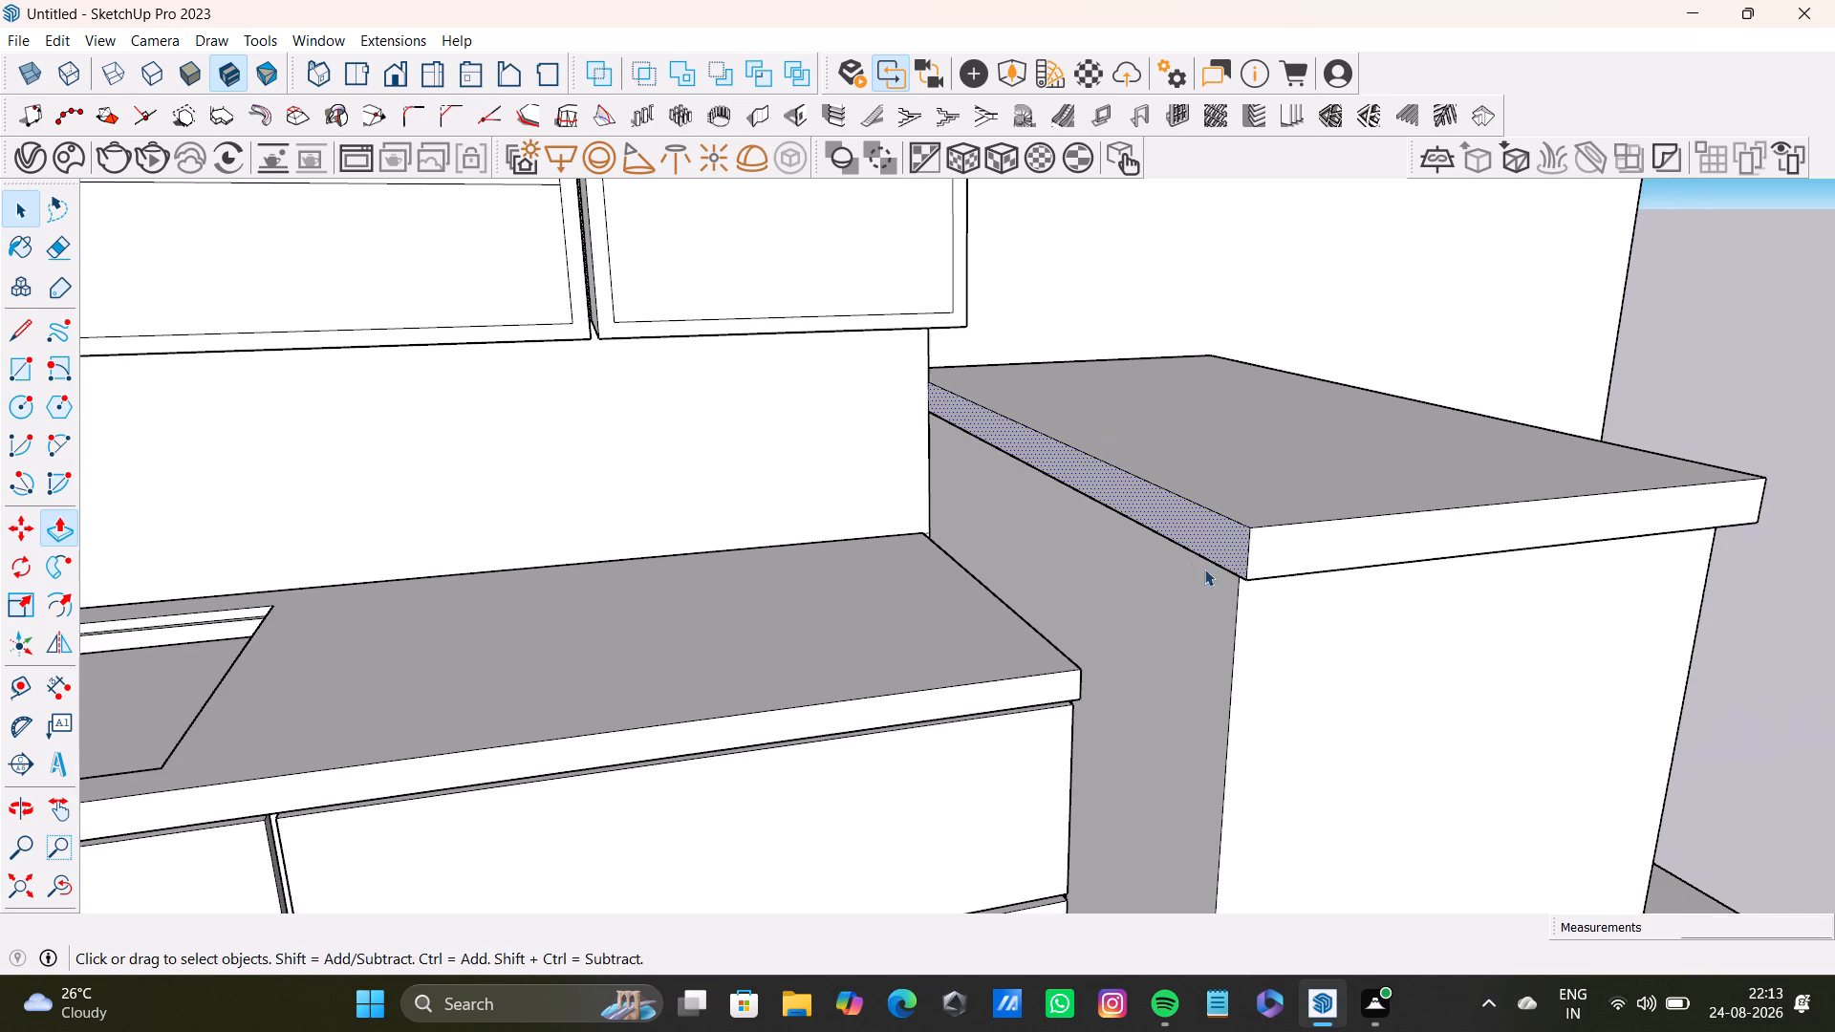
# Push/Pull the upper face of the block's thin top slightly downward to make the top thinner.
pyautogui.moveTo(1206, 569); pyautogui.dragTo(827, 697, button='middle')
pyautogui.scroll(-8, 922, 648)
pyautogui.moveTo(1072, 667); pyautogui.dragTo(616, 599, button='middle')
pyautogui.scroll(-6, 675, 590)
pyautogui.keyDown('shift'); pyautogui.moveTo(714, 578); pyautogui.dragTo(811, 544, button='middle'); pyautogui.keyUp('shift')
pyautogui.scroll(3, 844, 541)
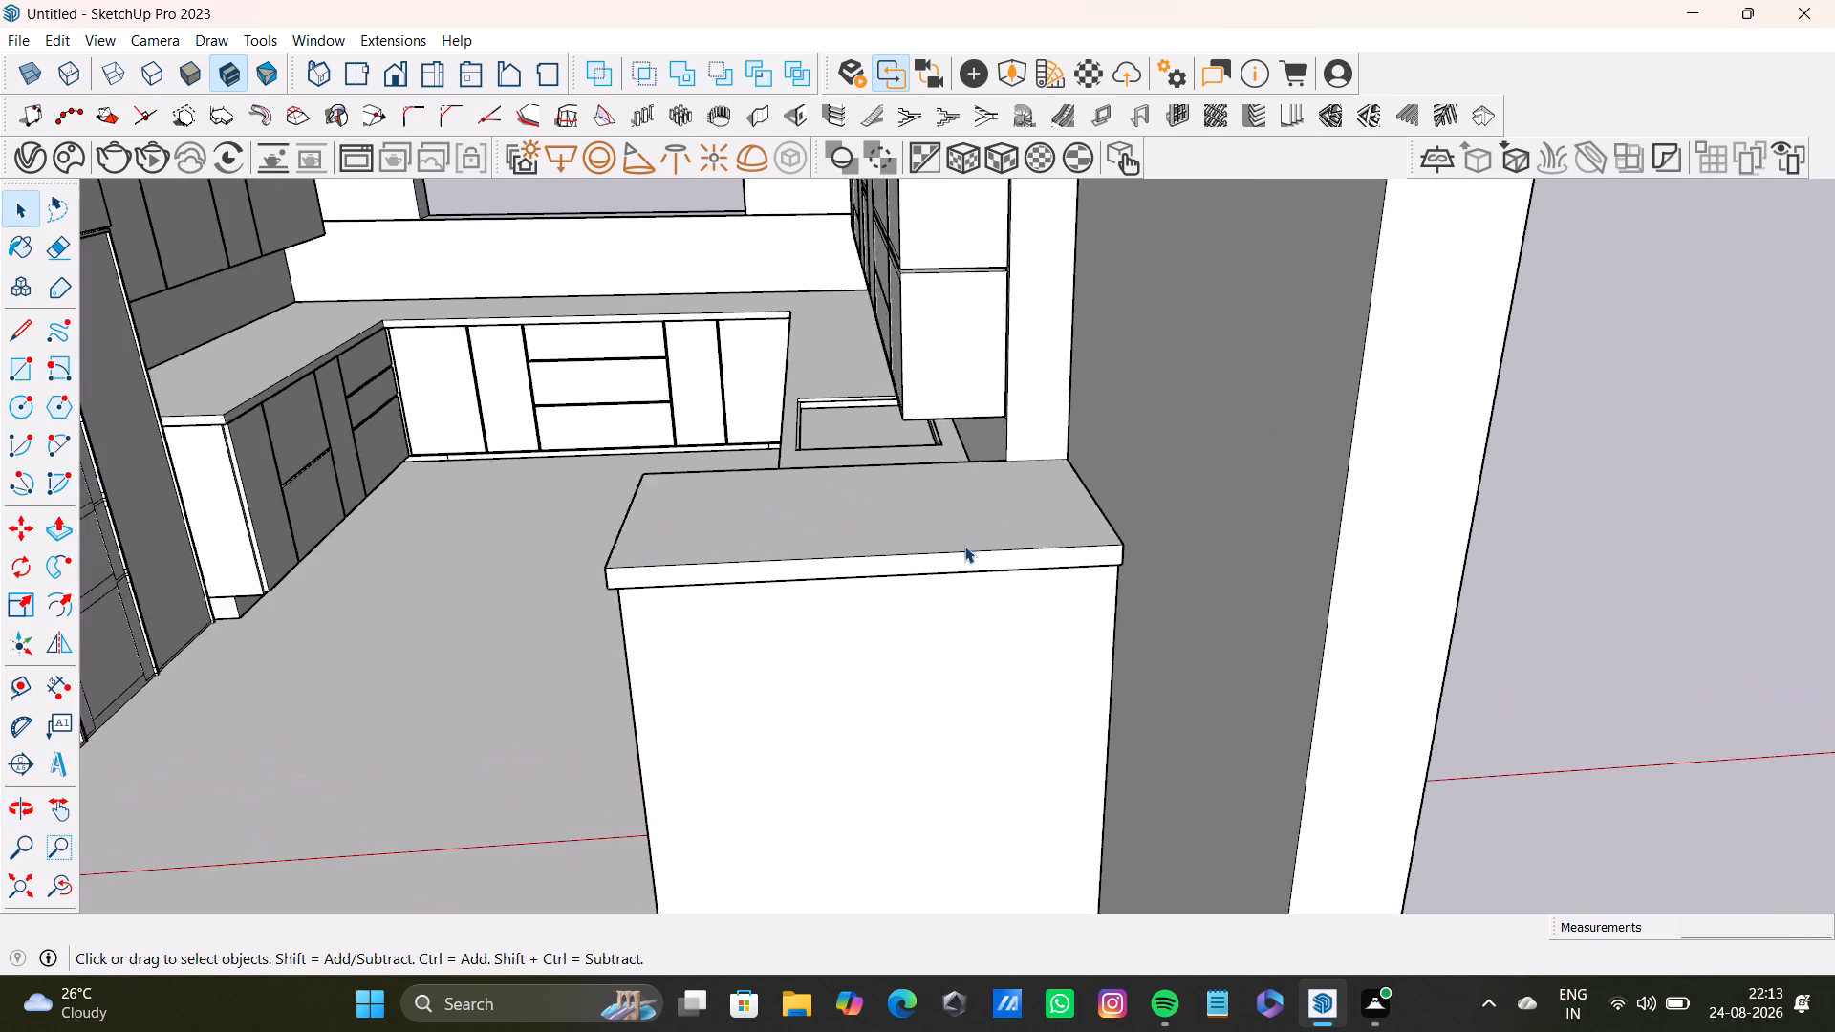
pyautogui.scroll(5, 964, 546)
pyautogui.moveTo(1058, 546); pyautogui.dragTo(1128, 333, button='middle')
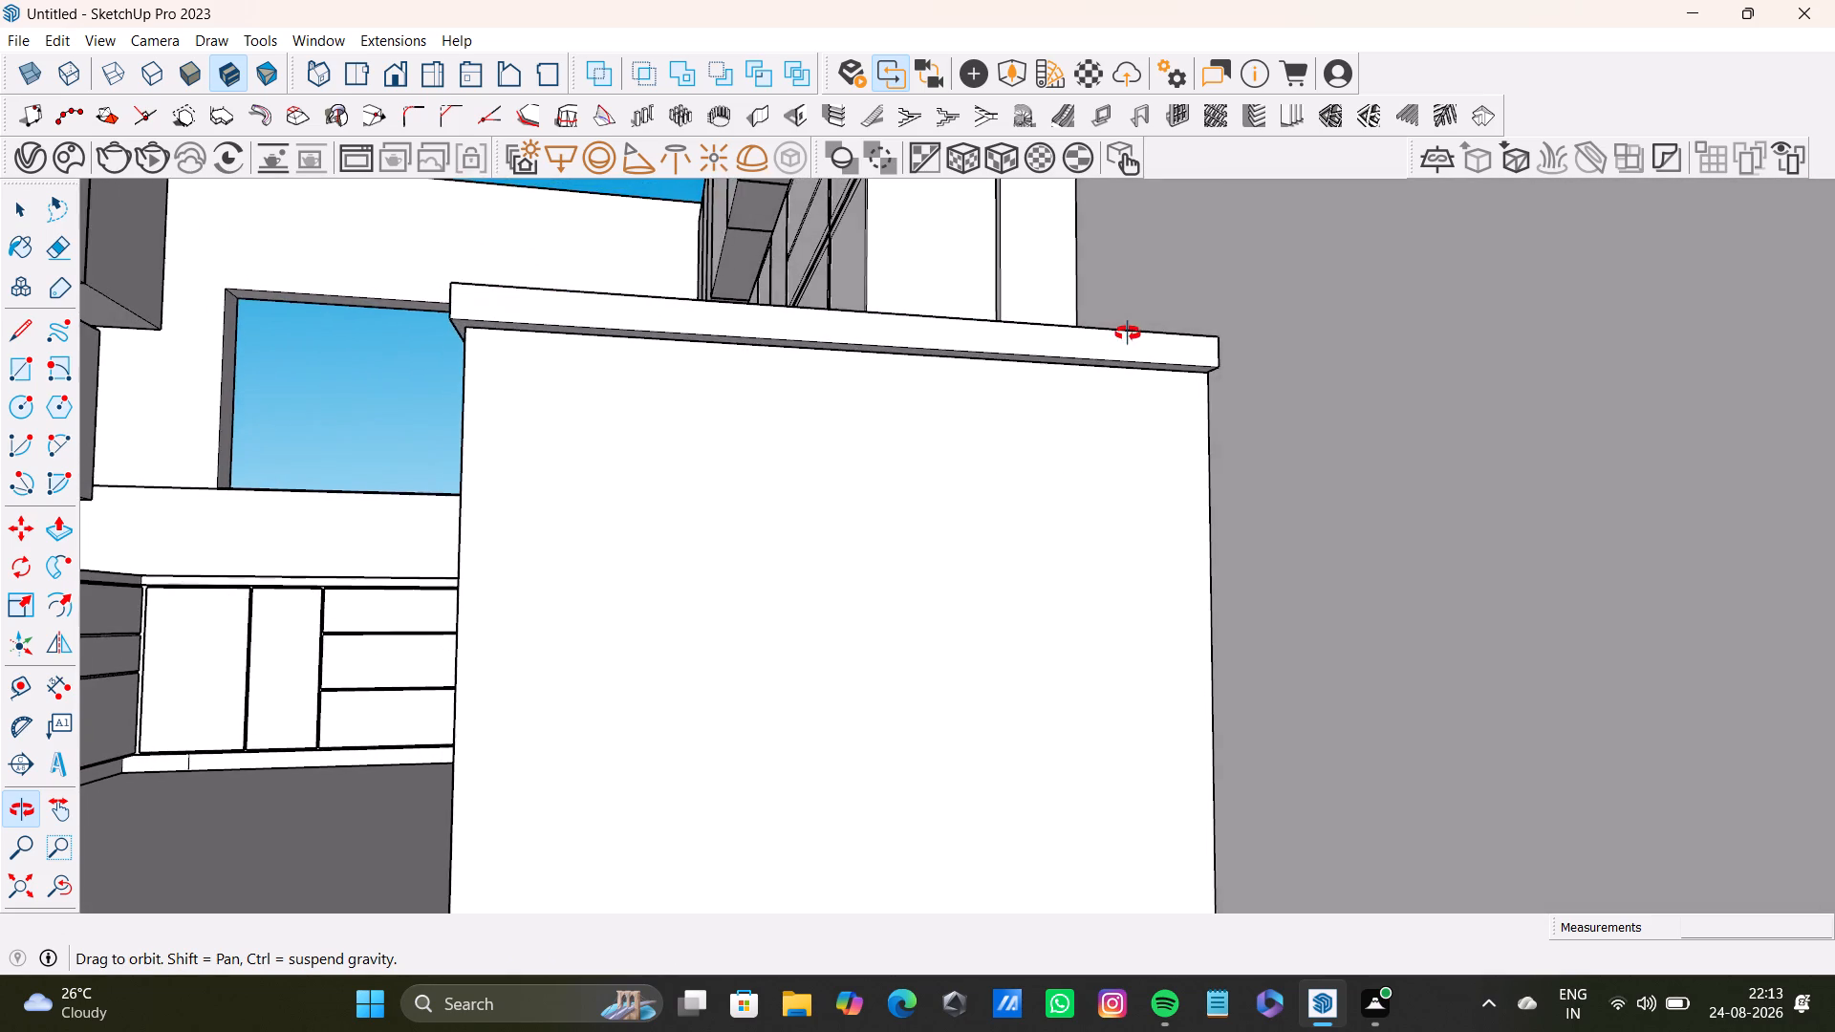
pyautogui.moveTo(1128, 333); pyautogui.dragTo(1184, 683, button='middle')
pyautogui.click(989, 596)
pyautogui.press('p')
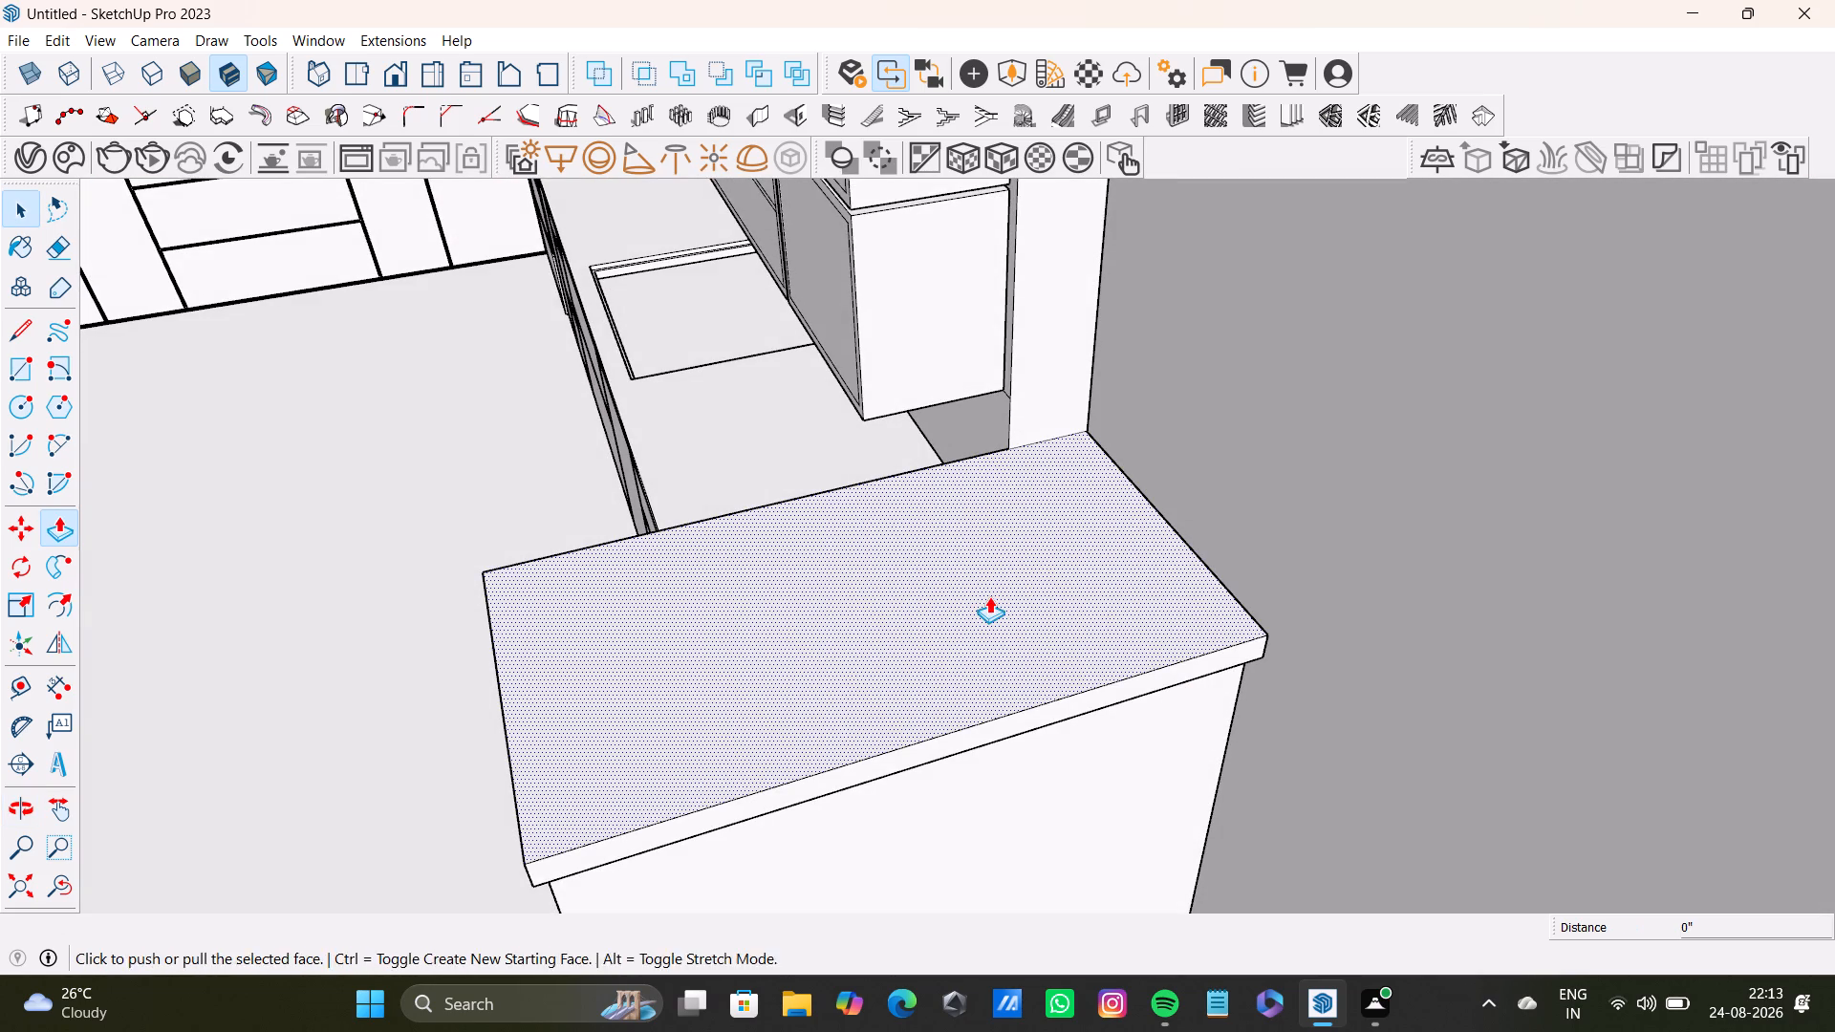
pyautogui.moveTo(989, 596); pyautogui.dragTo(992, 609)
pyautogui.press('space')
# Examine the window wall, the counters and the whole kitchen around the block with the new top.
pyautogui.scroll(-4, 985, 660)
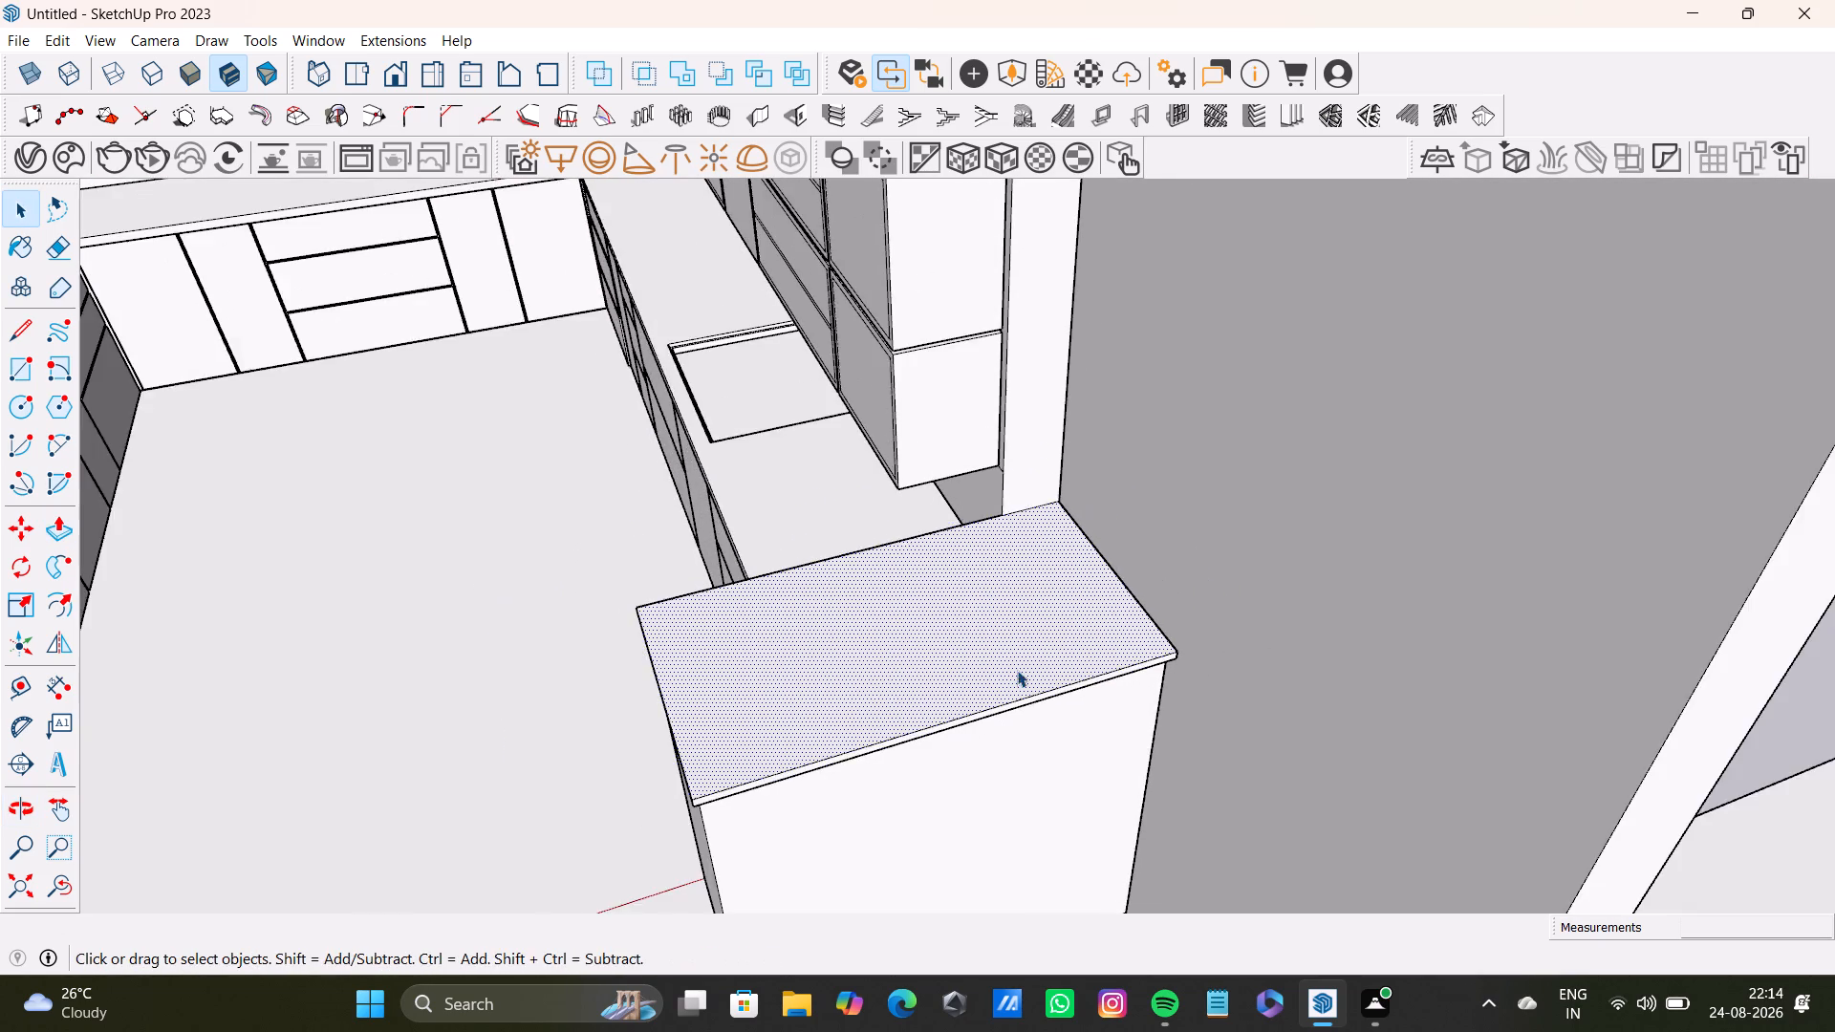
pyautogui.moveTo(1017, 670); pyautogui.dragTo(935, 518, button='middle')
pyautogui.scroll(-6, 935, 539)
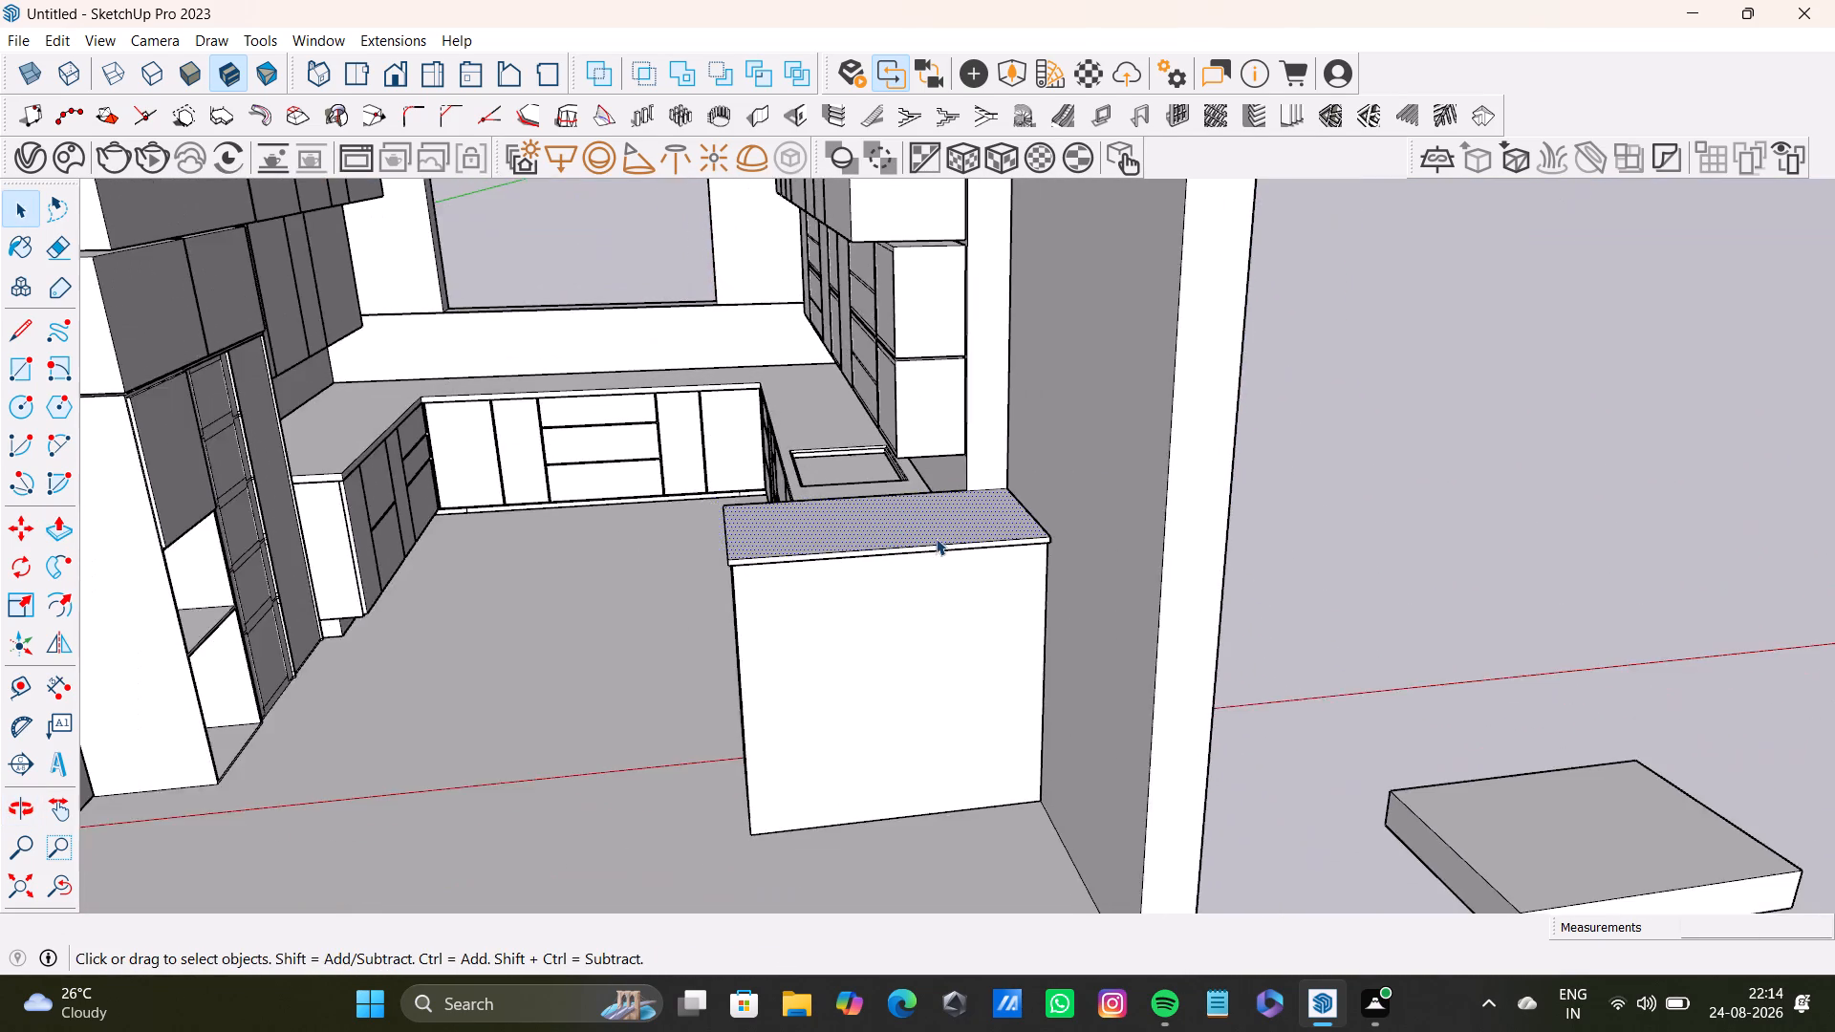
pyautogui.scroll(-3, 936, 538)
pyautogui.keyDown('shift'); pyautogui.moveTo(936, 538); pyautogui.dragTo(927, 625, button='middle'); pyautogui.keyUp('shift')
pyautogui.press('space')
pyautogui.click(1374, 558)
pyautogui.scroll(6, 621, 518)
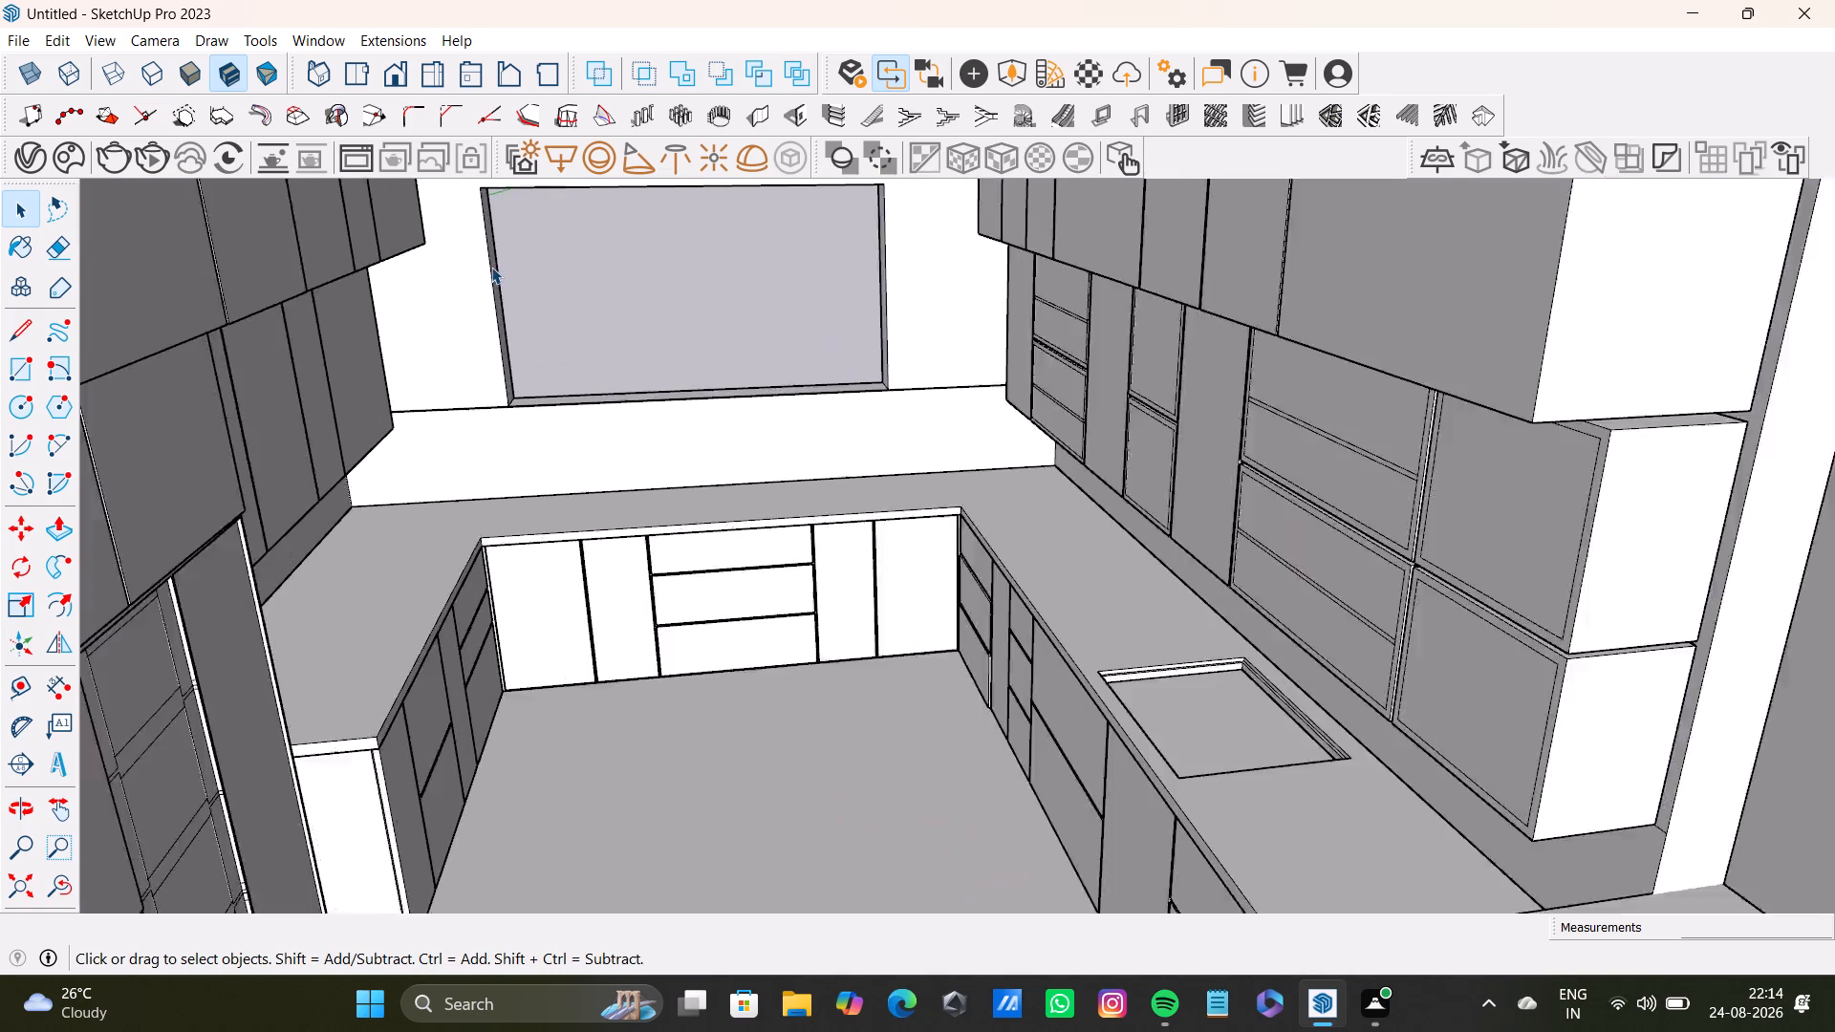
pyautogui.scroll(13, 491, 267)
pyautogui.scroll(7, 485, 458)
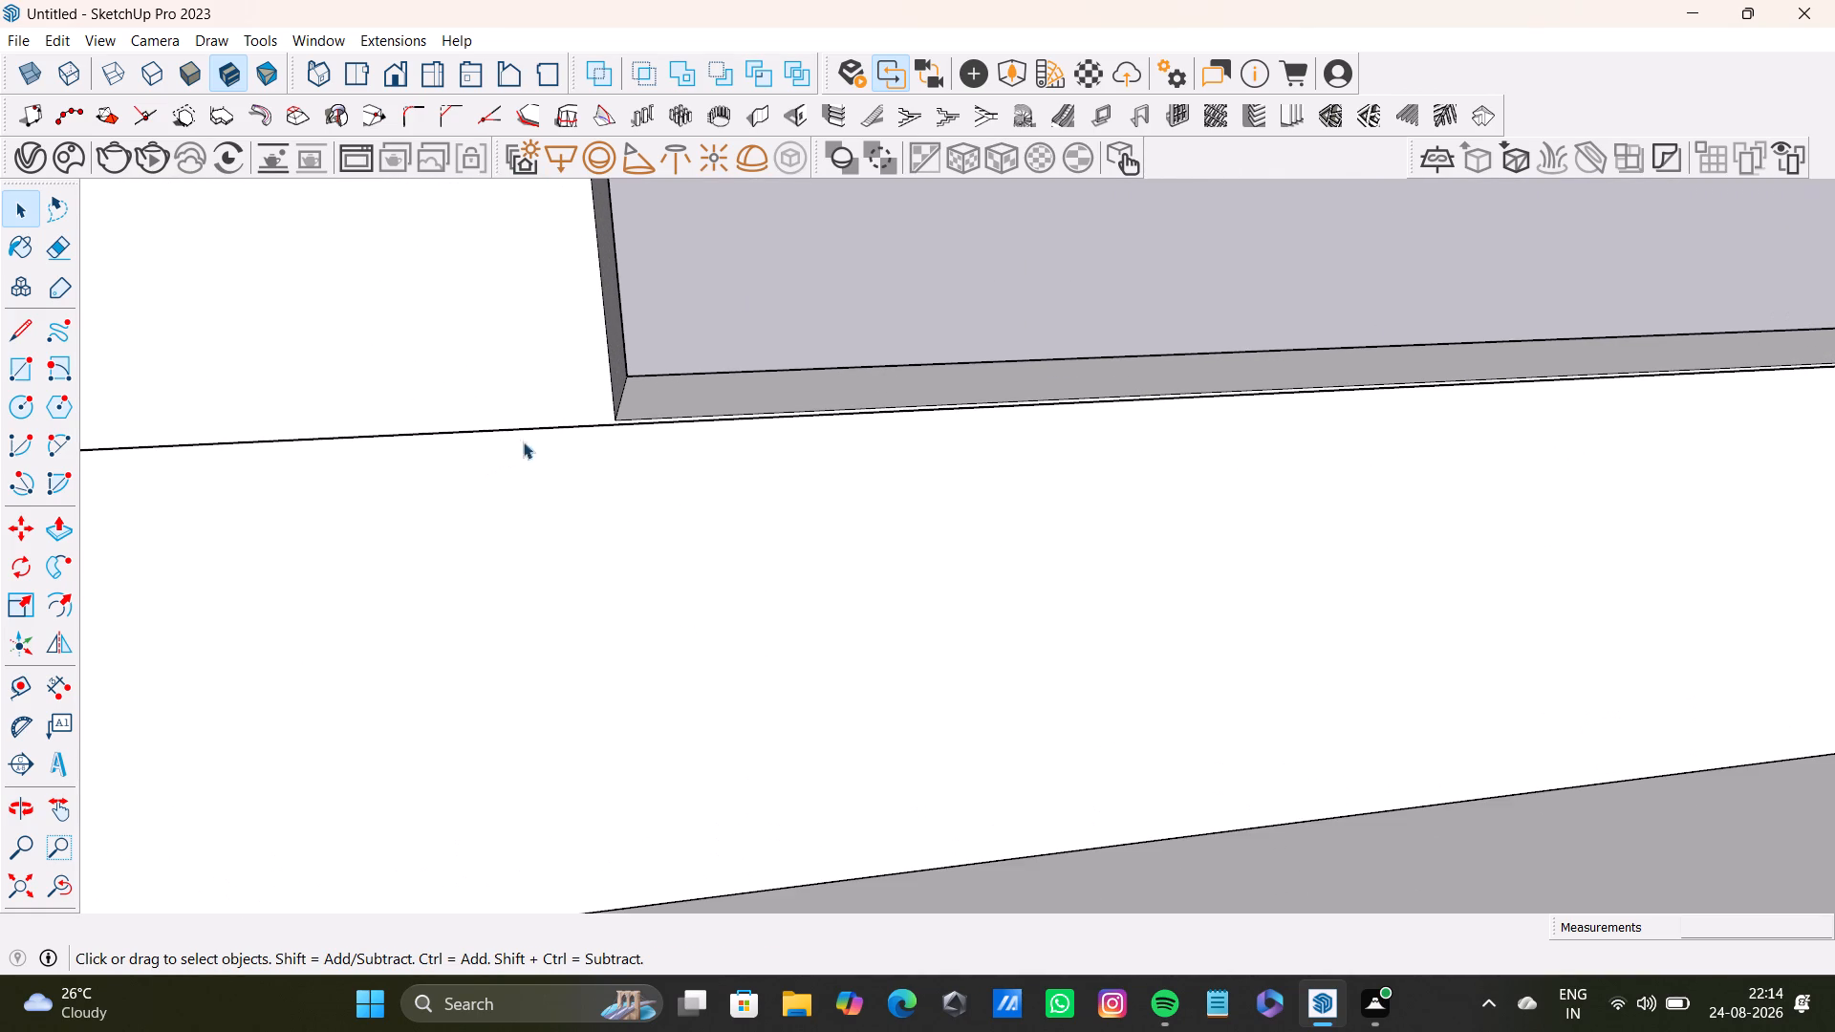
pyautogui.click(550, 427)
pyautogui.scroll(-12, 539, 453)
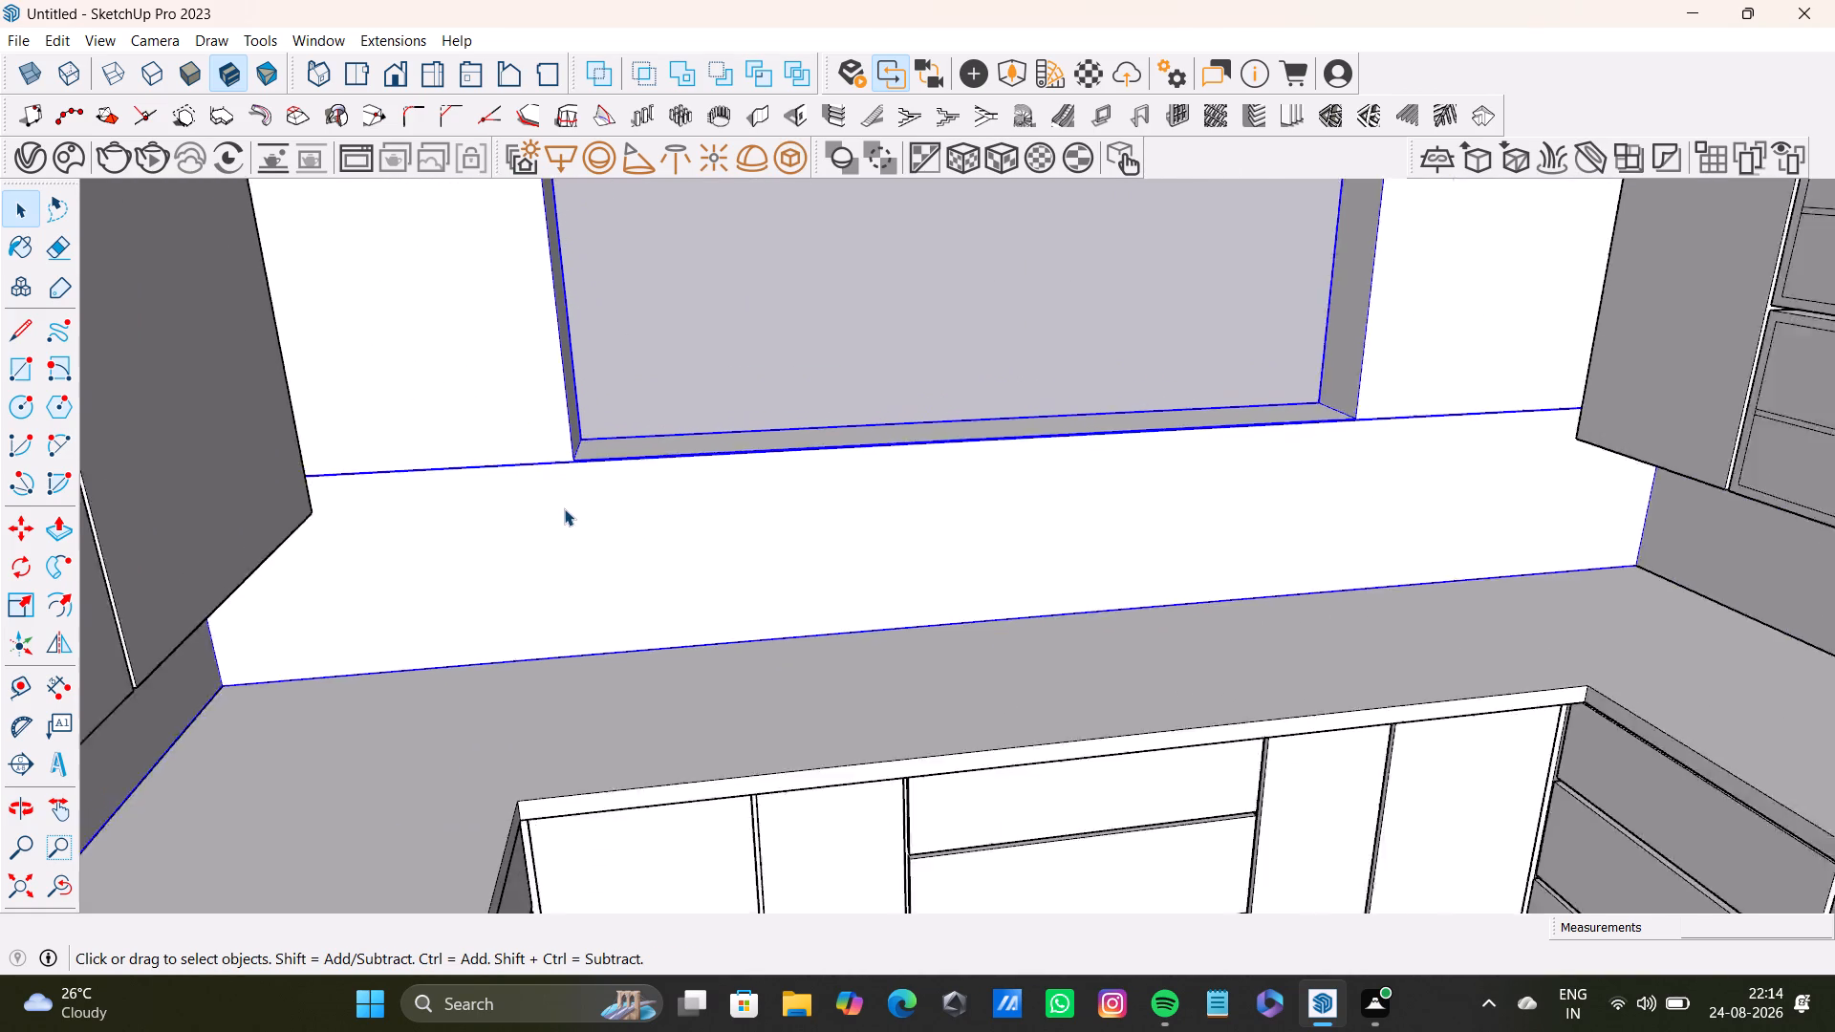
pyautogui.scroll(-20, 564, 508)
pyautogui.scroll(-2, 564, 508)
pyautogui.middleClick(914, 555)
pyautogui.click(915, 555)
pyautogui.press('space')
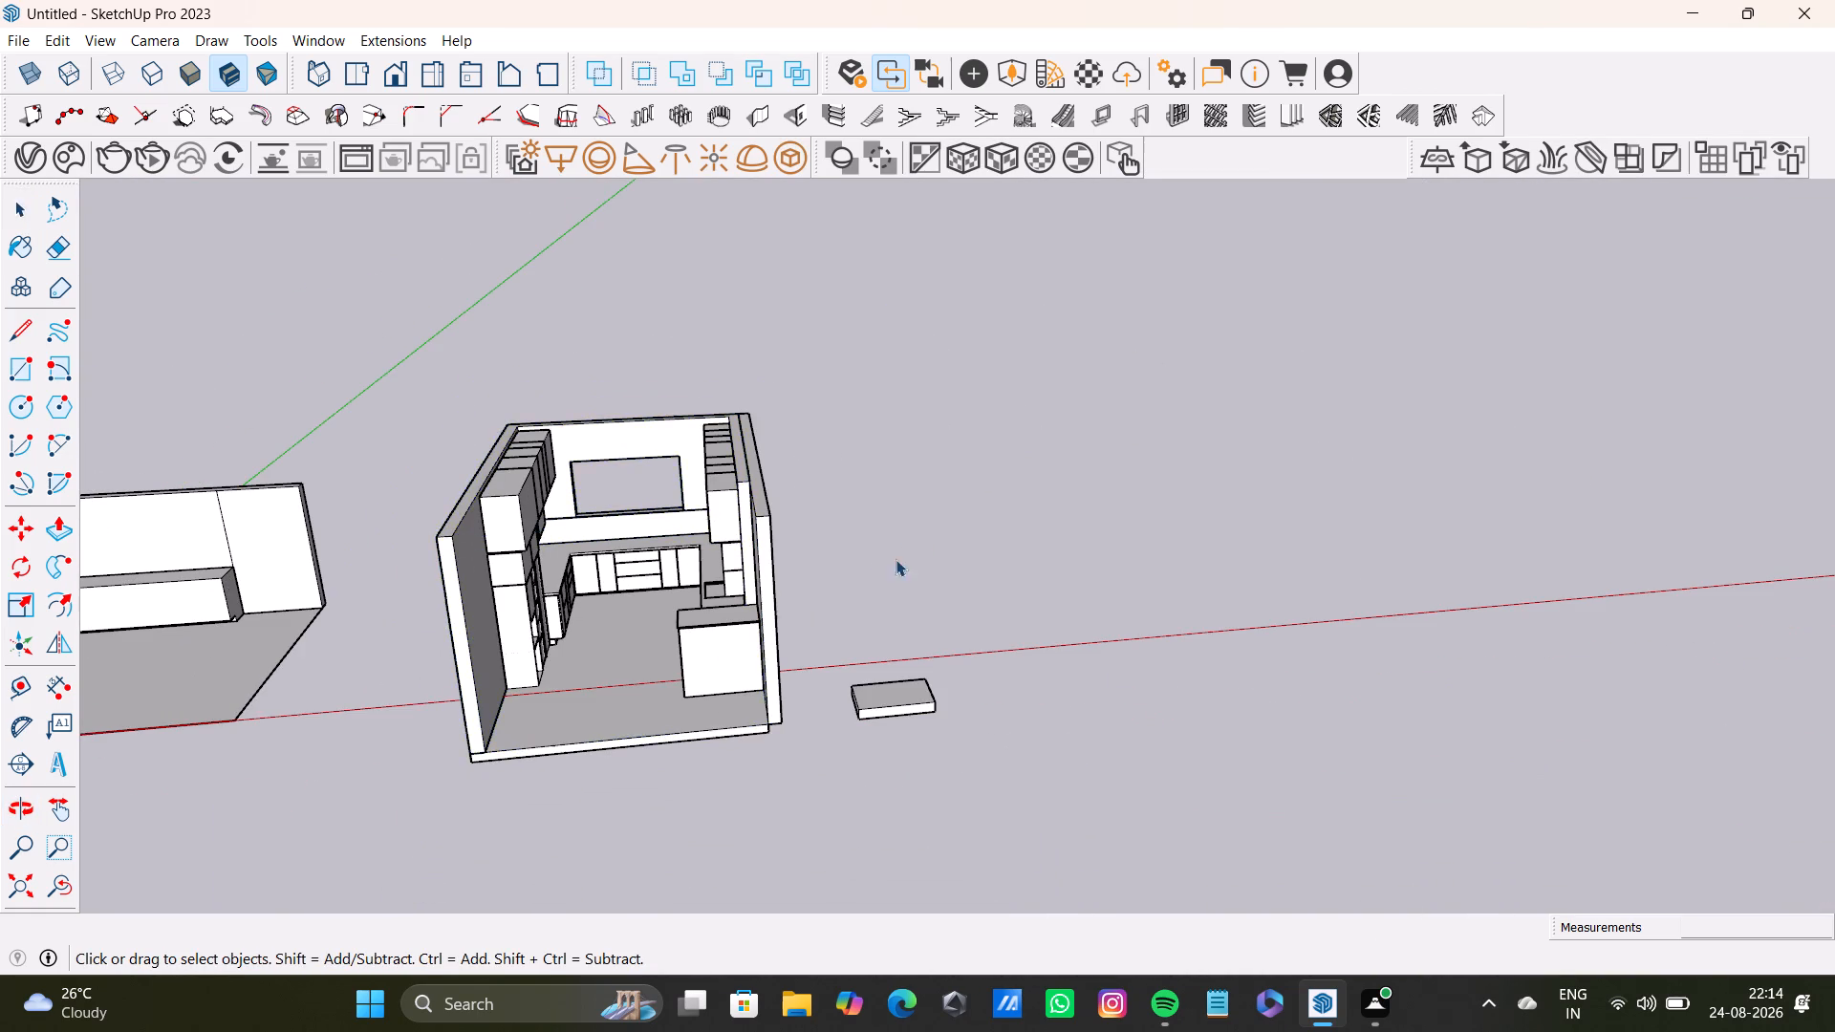
pyautogui.scroll(7, 804, 593)
pyautogui.moveTo(799, 592); pyautogui.dragTo(948, 532, button='middle')
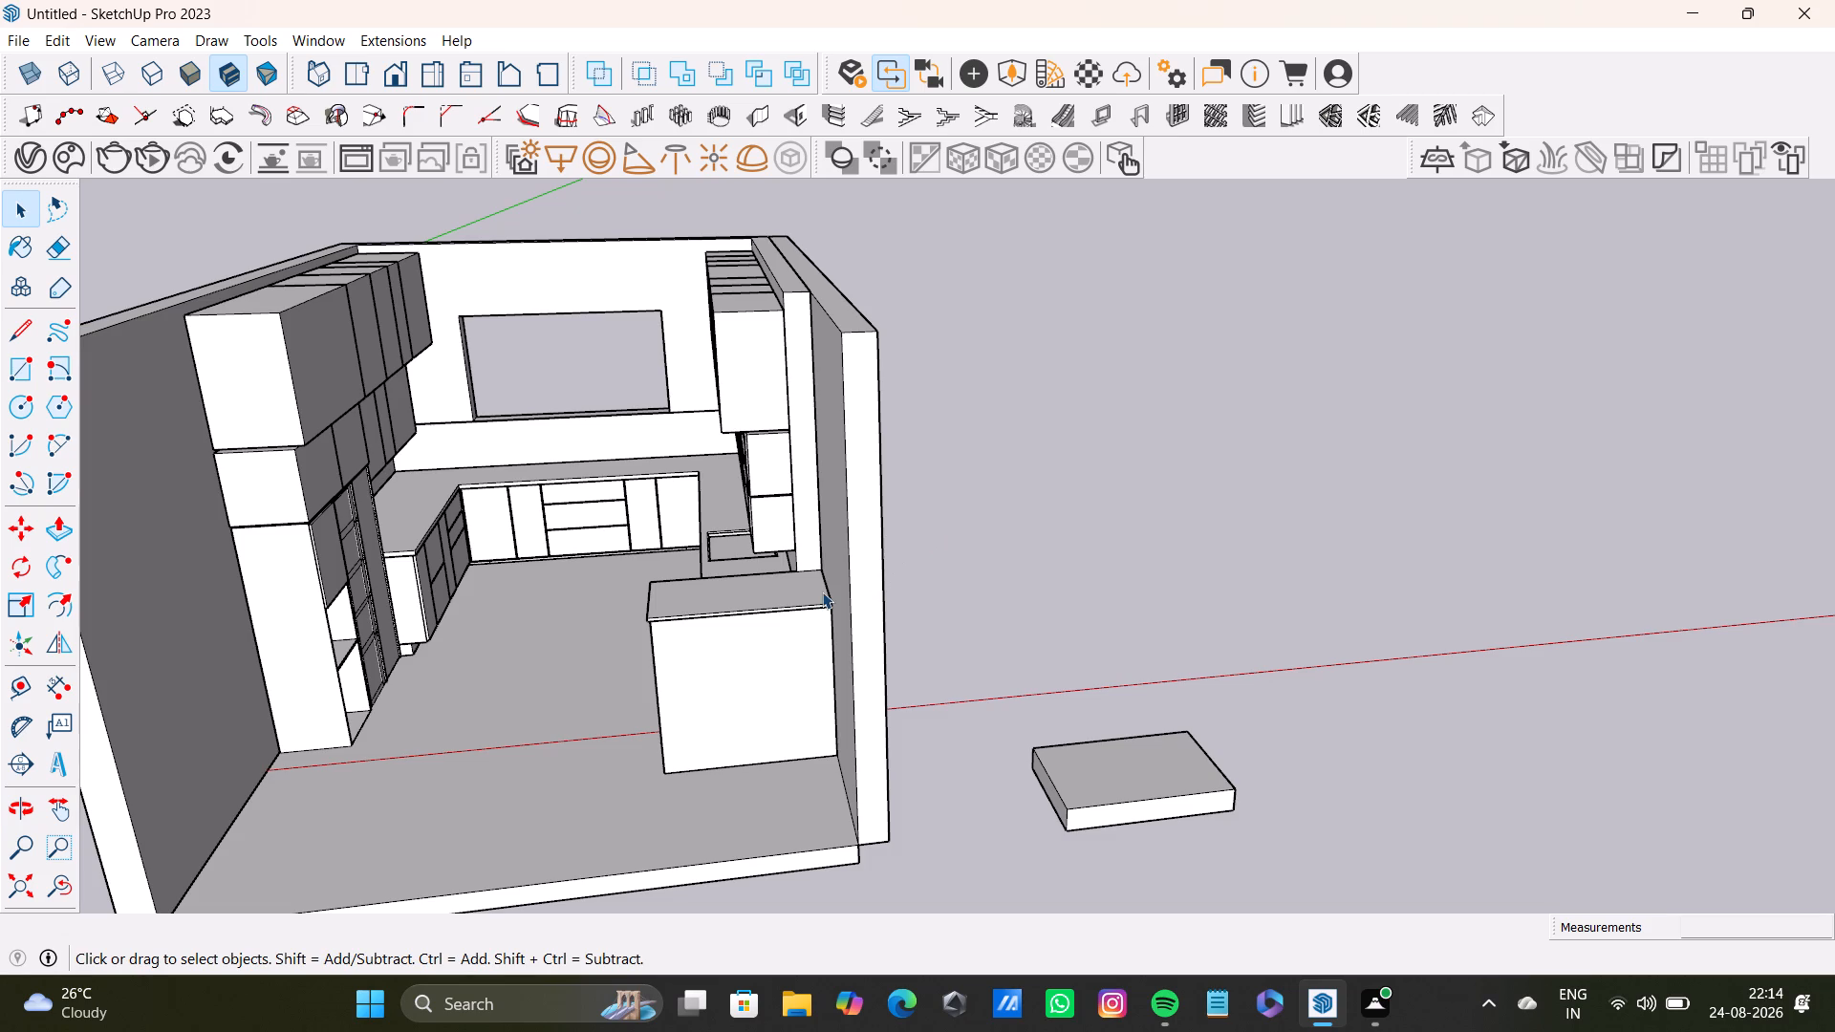
pyautogui.moveTo(796, 562); pyautogui.dragTo(815, 472, button='middle')
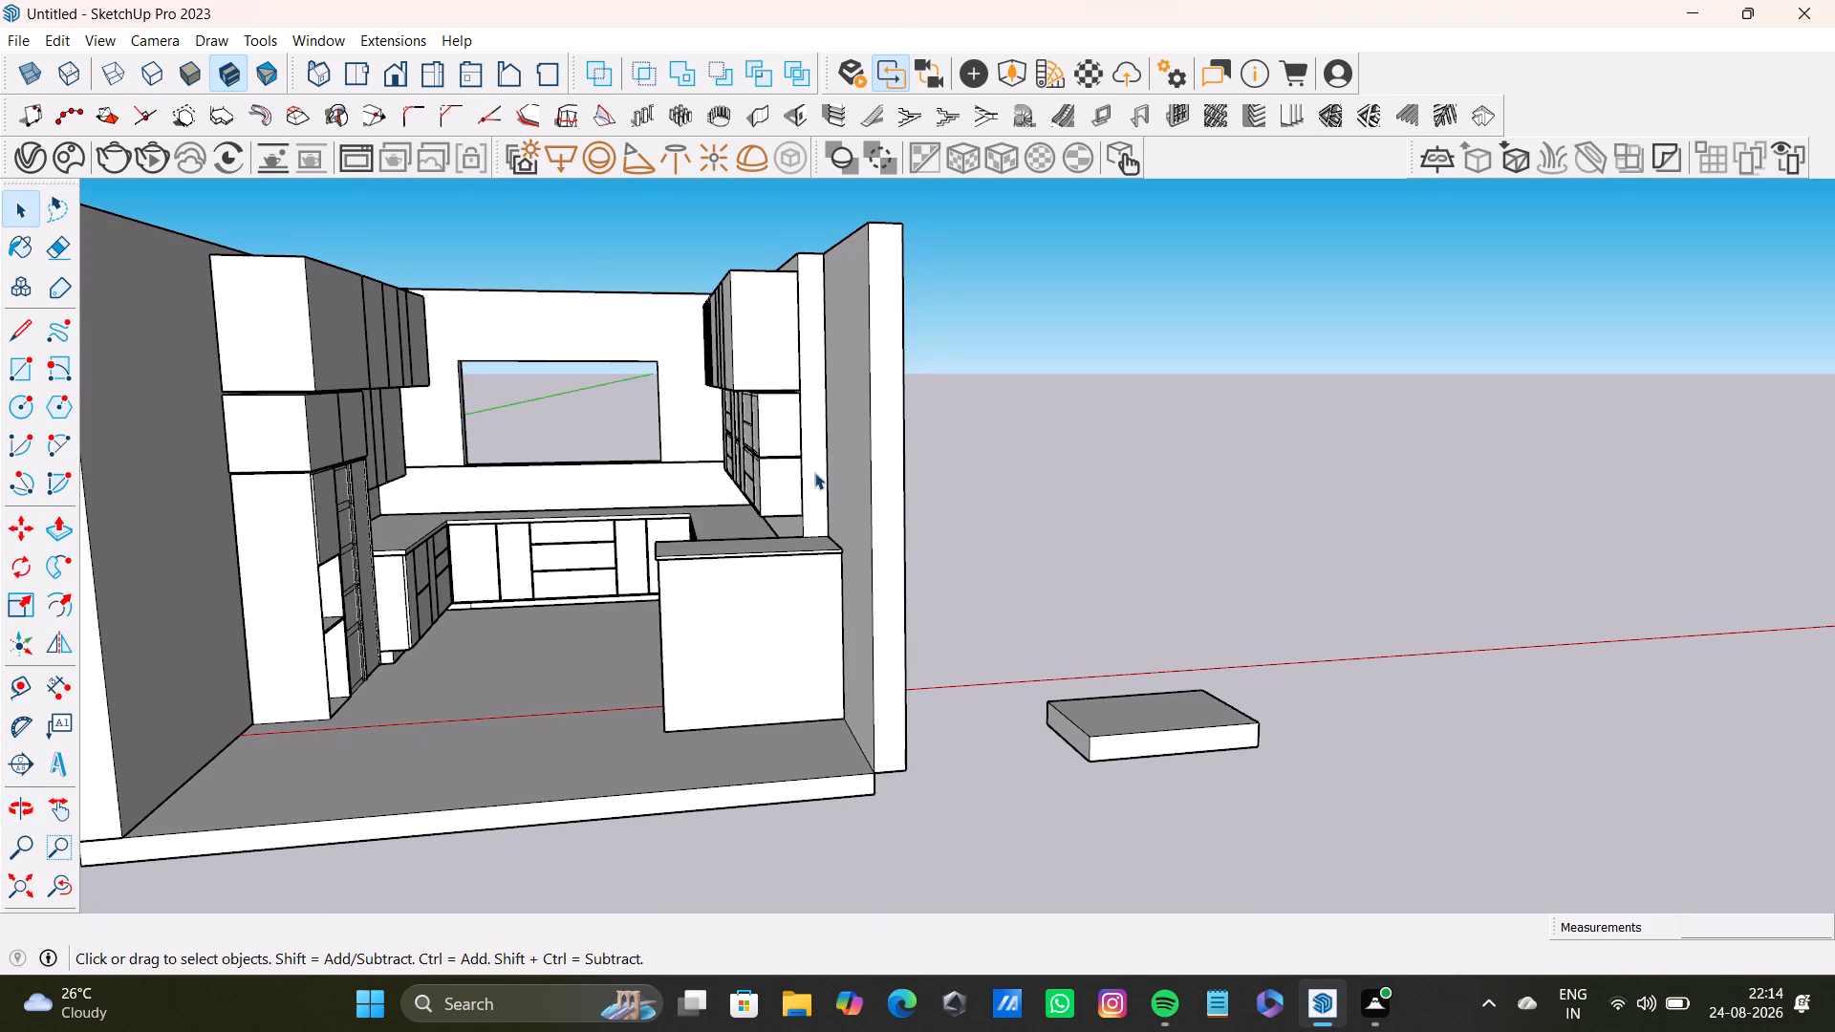
pyautogui.moveTo(887, 454); pyautogui.dragTo(1023, 515, button='middle')
pyautogui.keyDown('shift'); pyautogui.moveTo(911, 511); pyautogui.dragTo(911, 519, button='middle'); pyautogui.keyUp('shift')
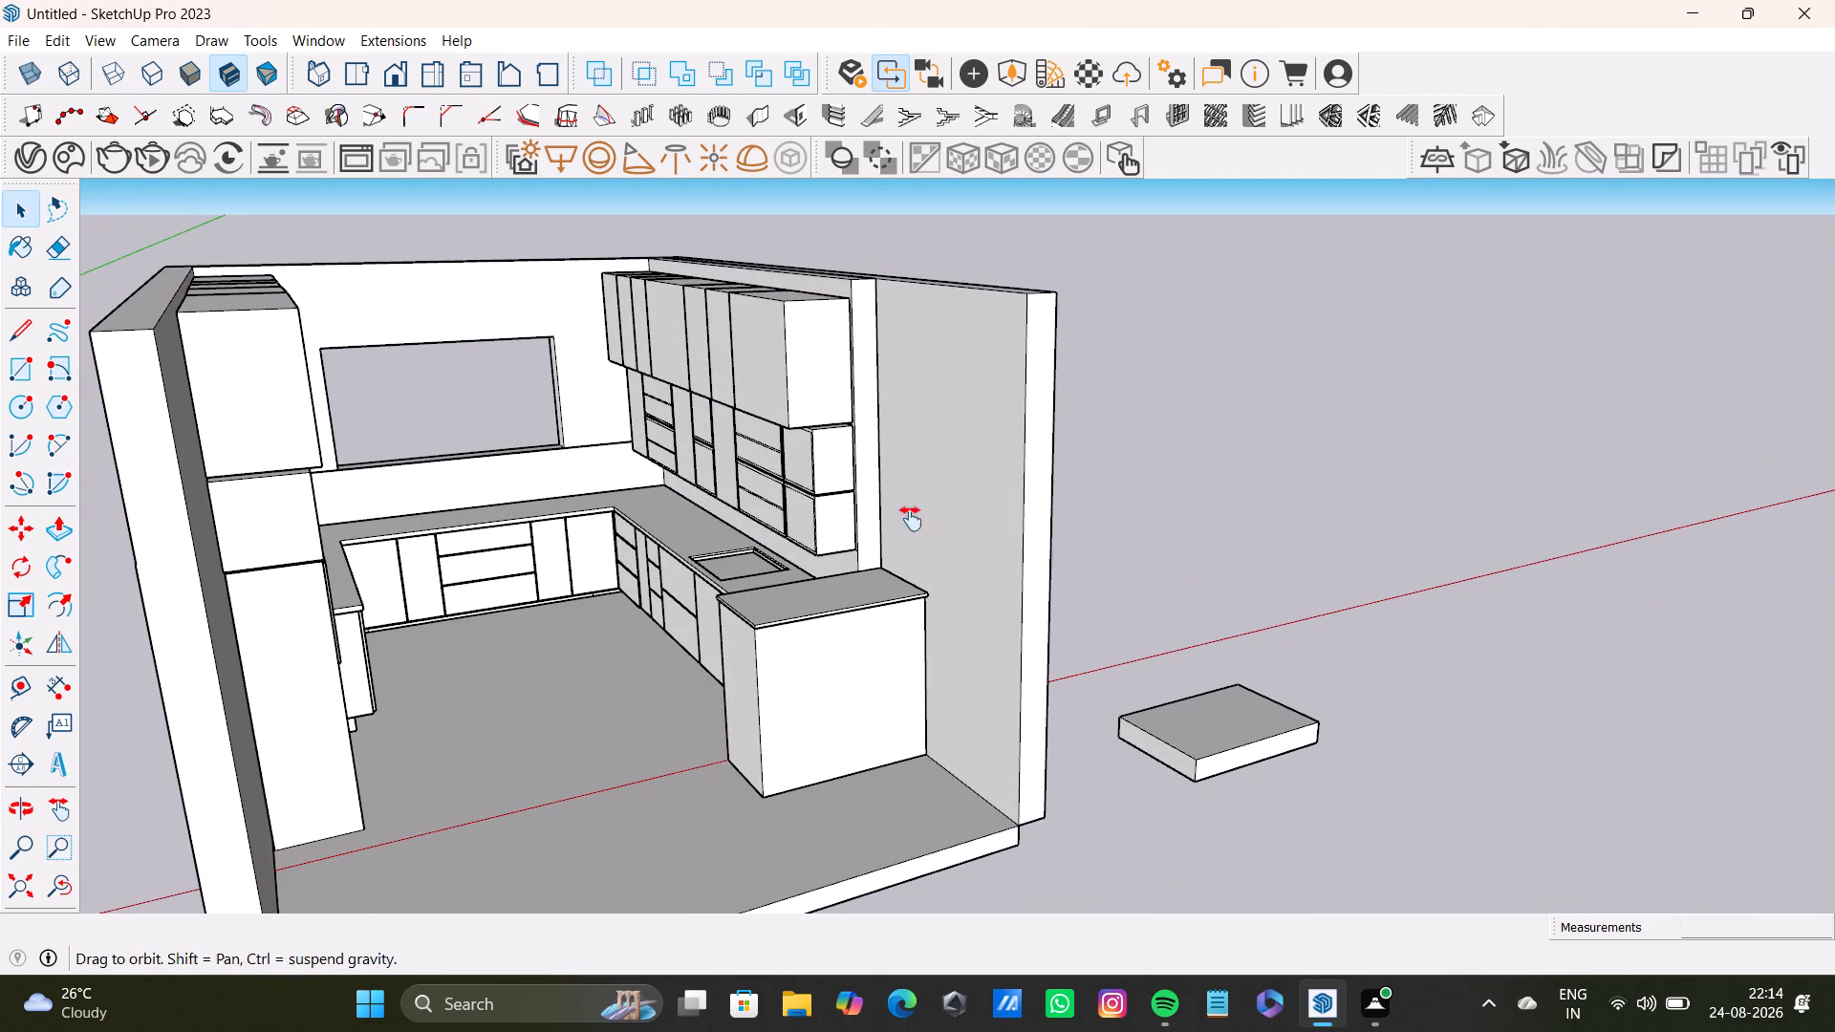
pyautogui.keyDown('shift'); pyautogui.moveTo(911, 519); pyautogui.dragTo(902, 561, button='middle'); pyautogui.keyUp('shift')
# Draw a rectangle about 6' 10 3/16" by 10 5/8" along the upper edge of the side wall section beside the block.
pyautogui.click(11, 362)
pyautogui.scroll(3, 874, 435)
pyautogui.moveTo(890, 419); pyautogui.dragTo(1009, 444, button='middle')
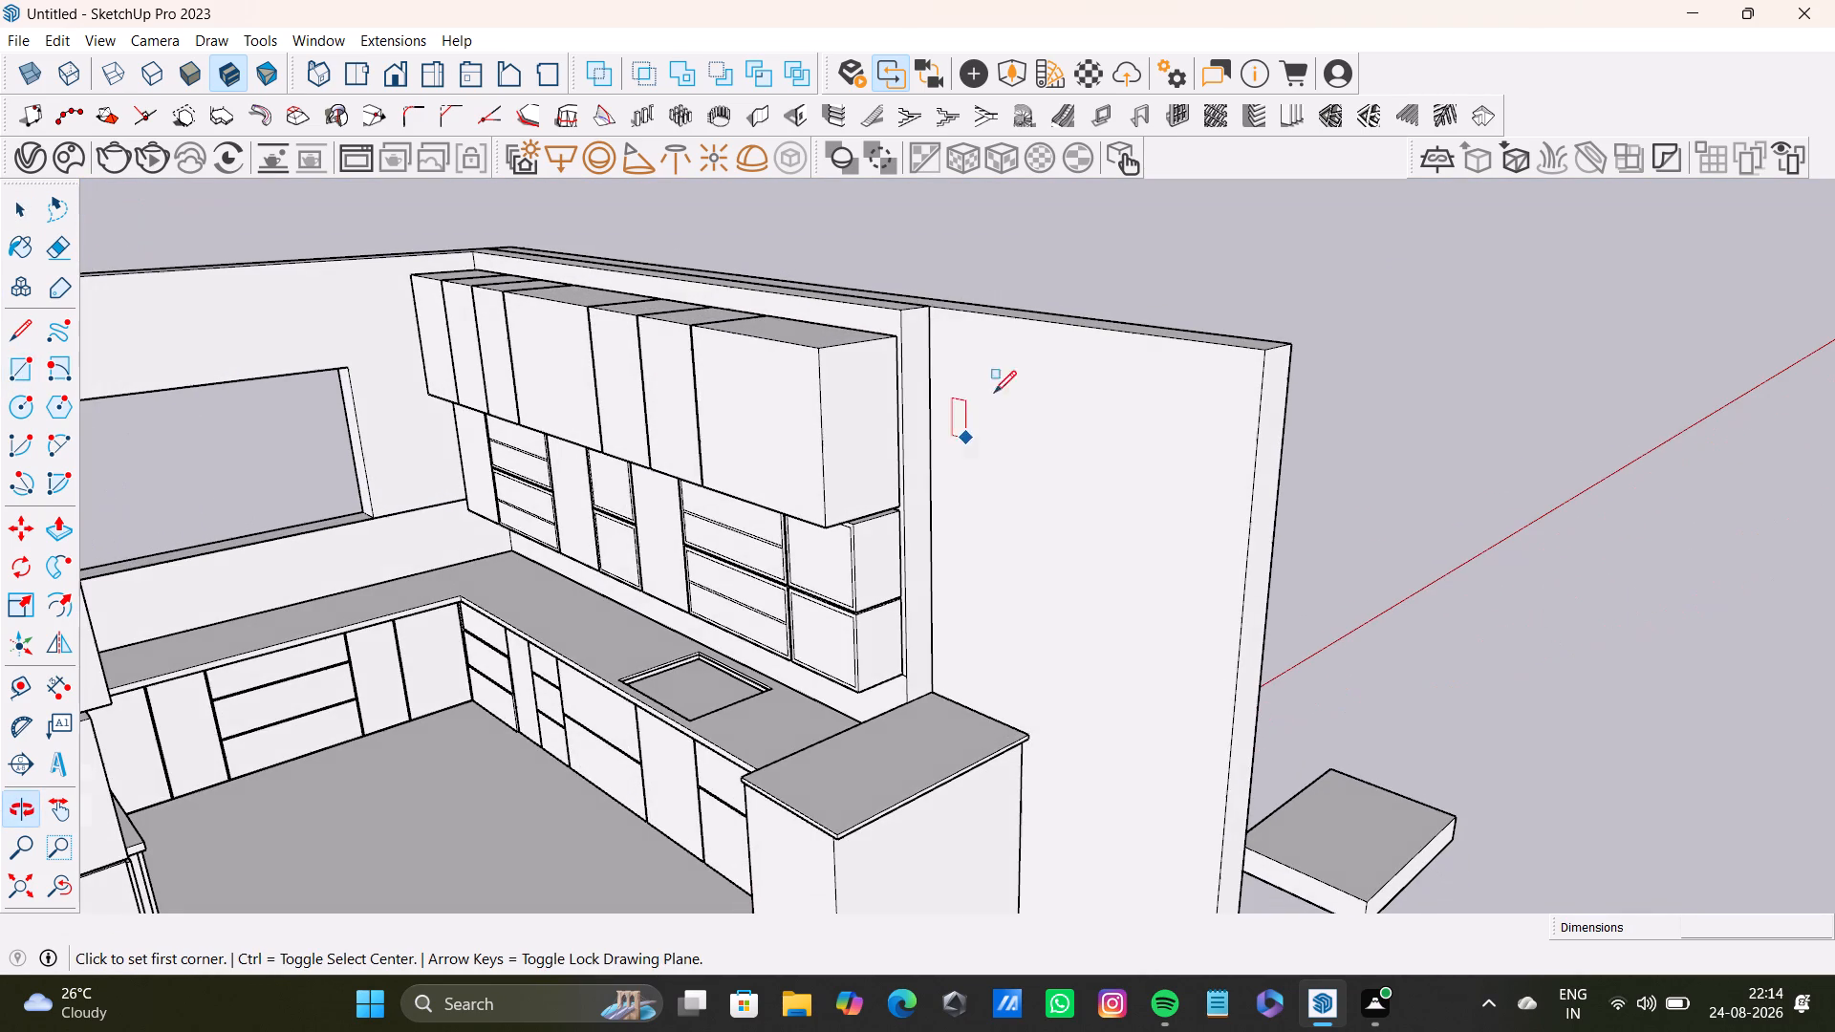
pyautogui.click(930, 309)
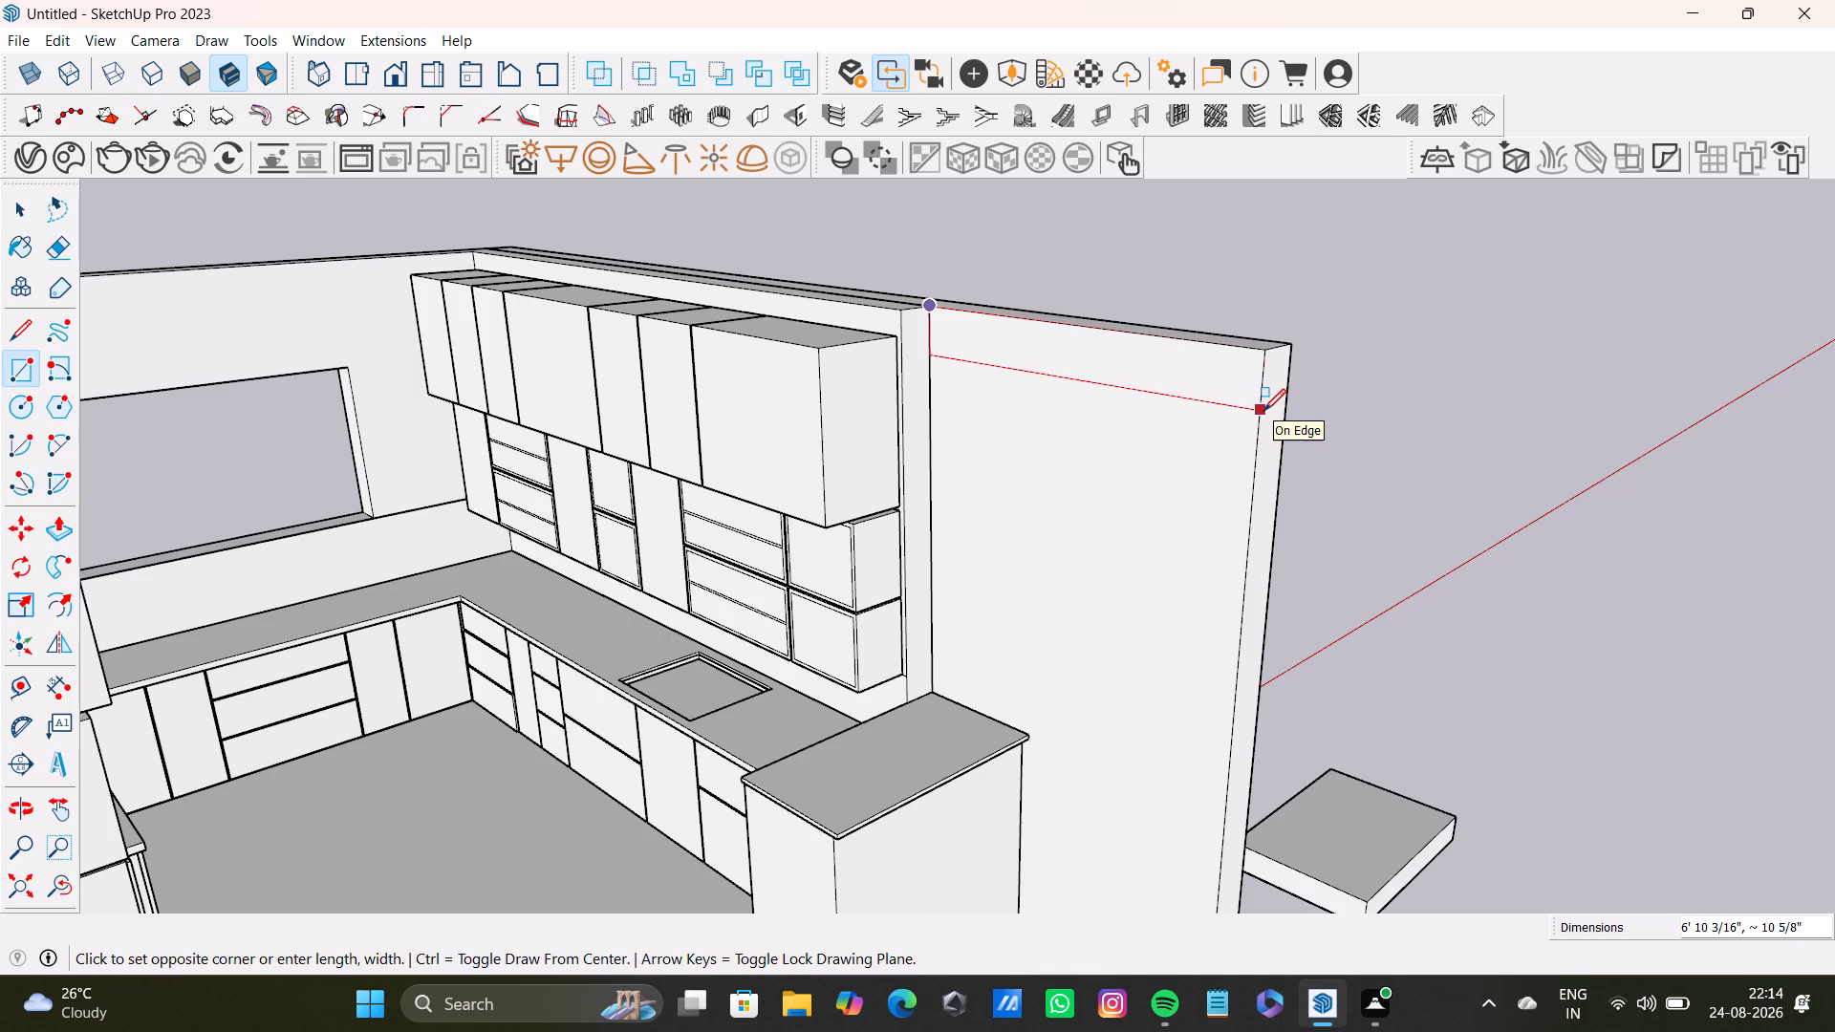
pyautogui.click(1263, 411)
pyautogui.press('space')
# Push/Pull the rectangle out from the side wall over the block as an overhead slab more than 4' 5 7/8" deep.
pyautogui.click(1225, 389)
pyautogui.press('p')
pyautogui.moveTo(1226, 389); pyautogui.dragTo(1006, 441)
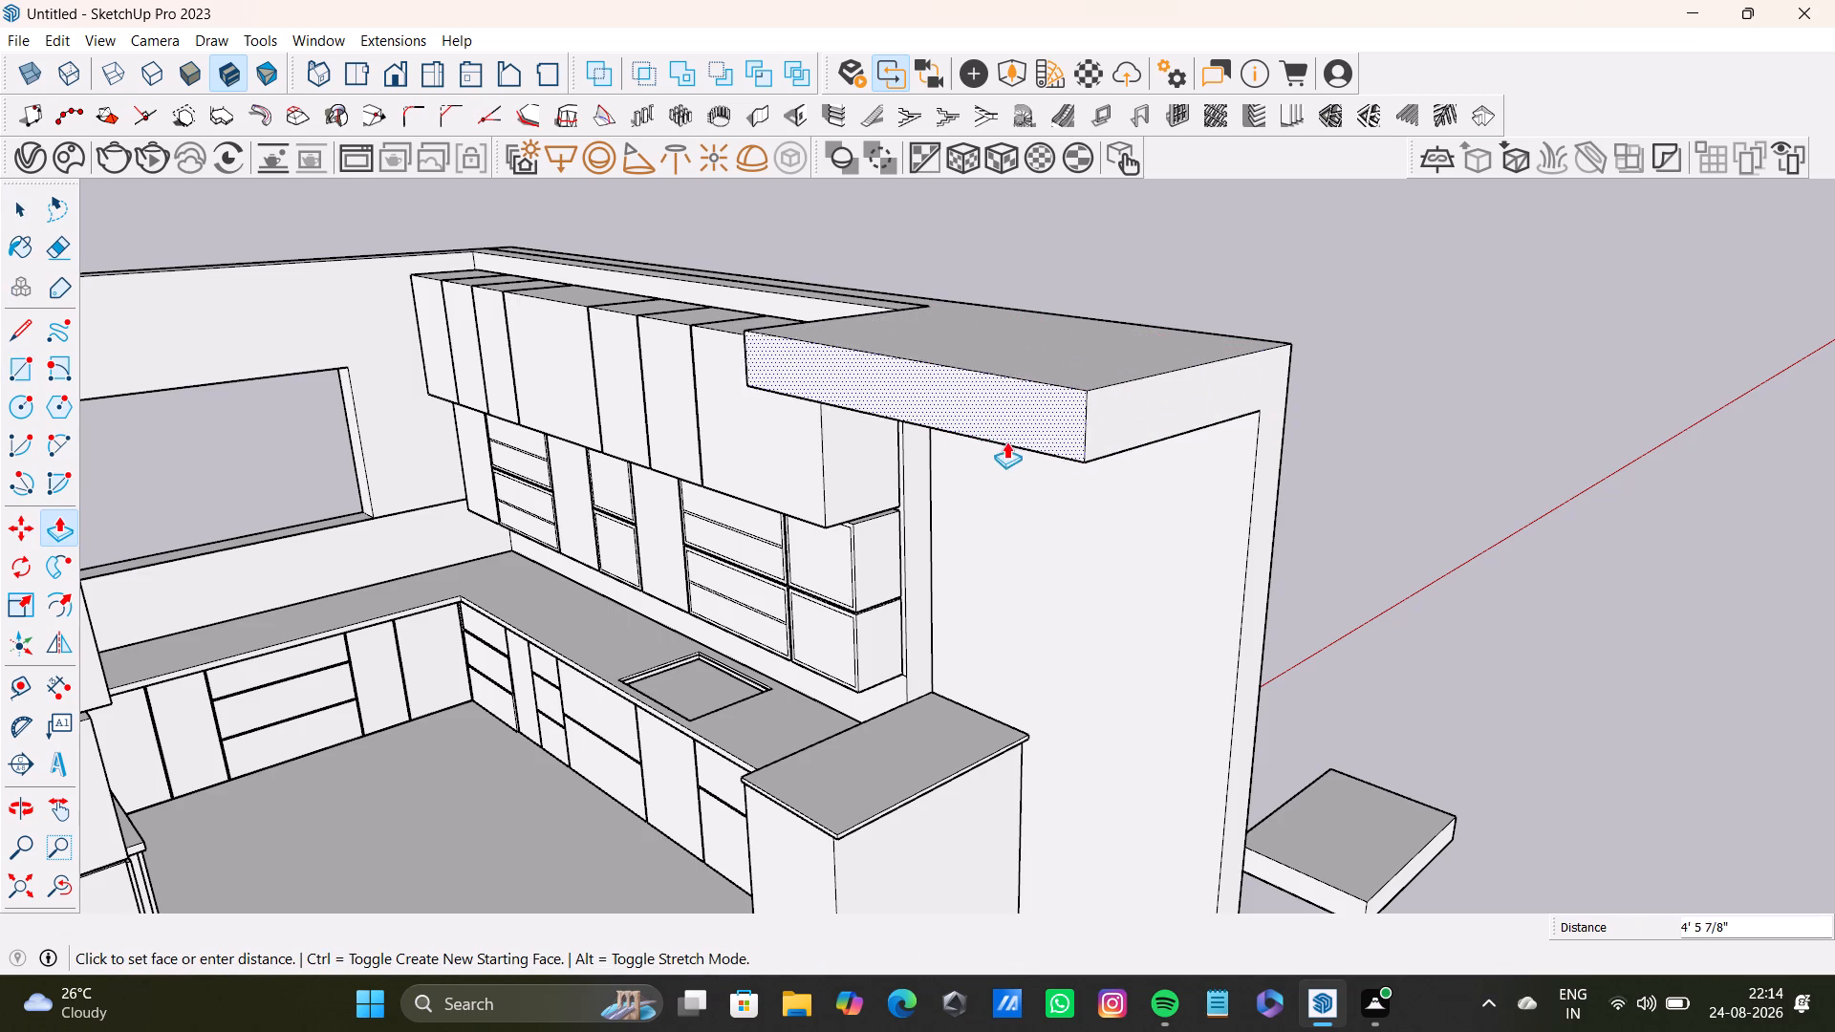
pyautogui.moveTo(1006, 441); pyautogui.dragTo(874, 474)
pyautogui.scroll(-4, 889, 485)
# Push/Pull the overhead slab's underside slightly upward to make the slab thinner.
pyautogui.moveTo(906, 487); pyautogui.dragTo(686, 313, button='middle')
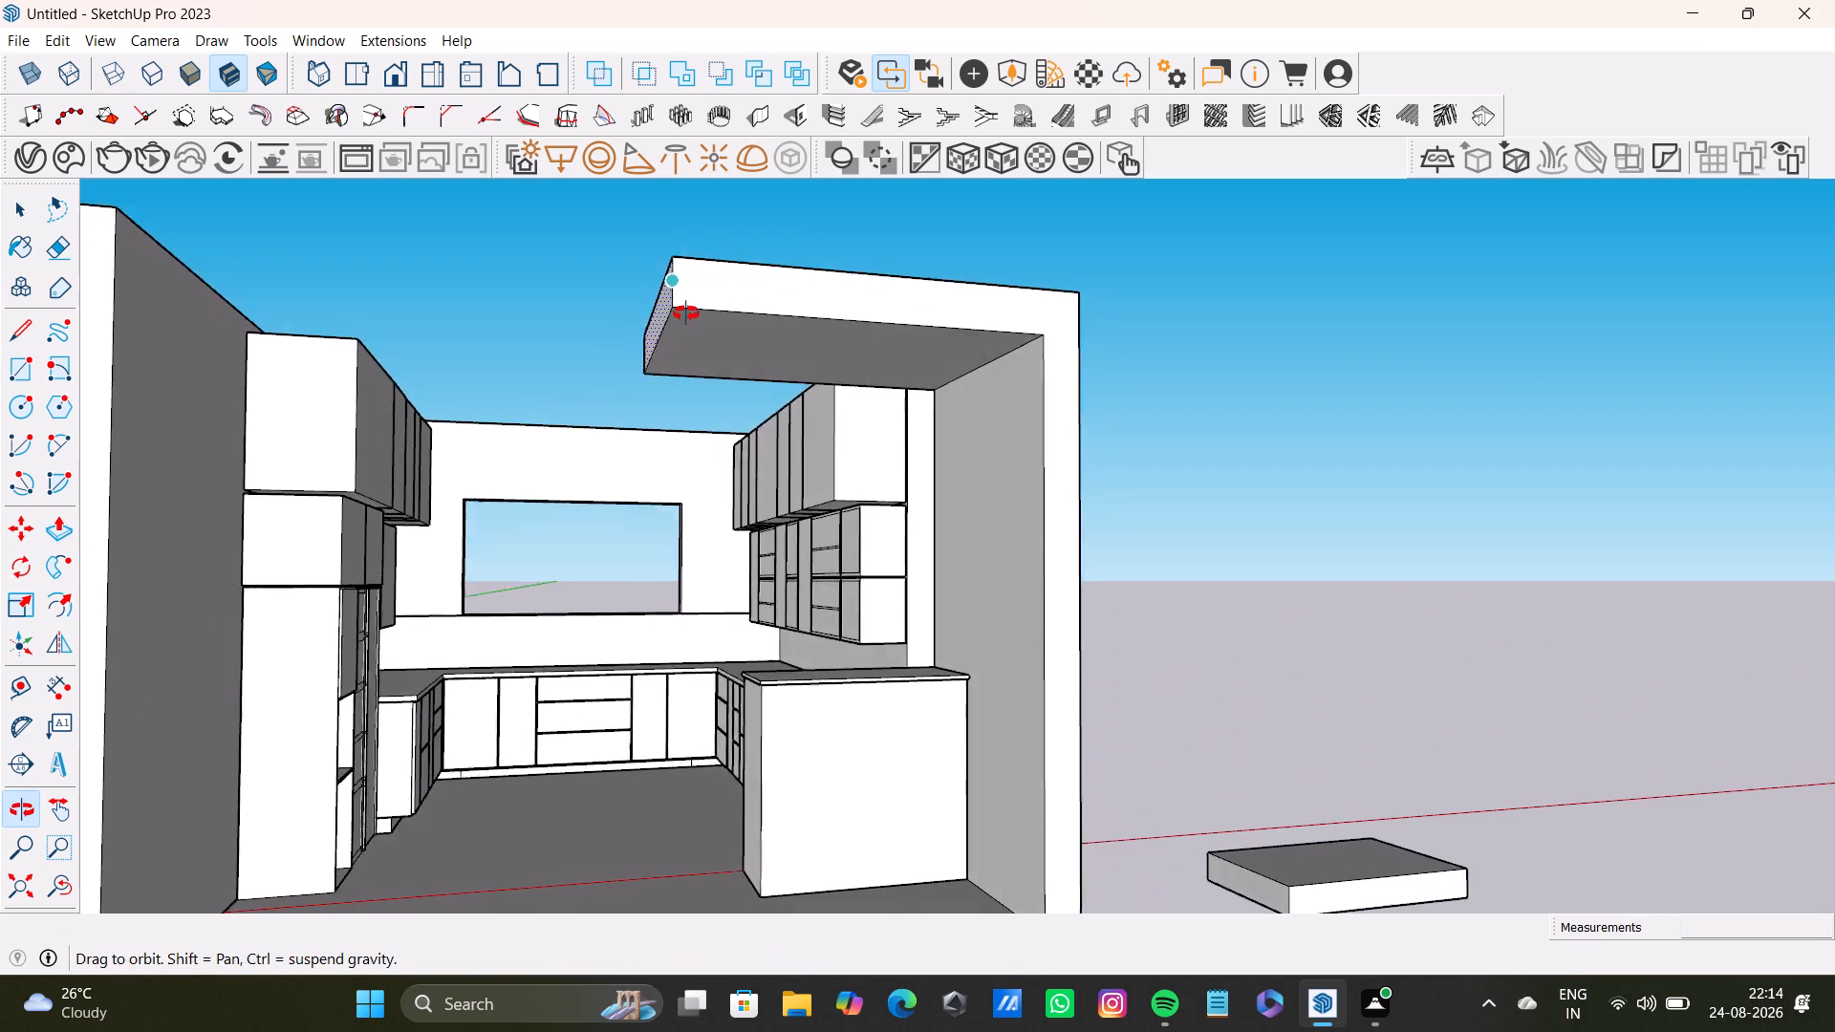
pyautogui.moveTo(686, 313); pyautogui.dragTo(657, 333, button='middle')
pyautogui.moveTo(783, 330); pyautogui.dragTo(749, 467, button='middle')
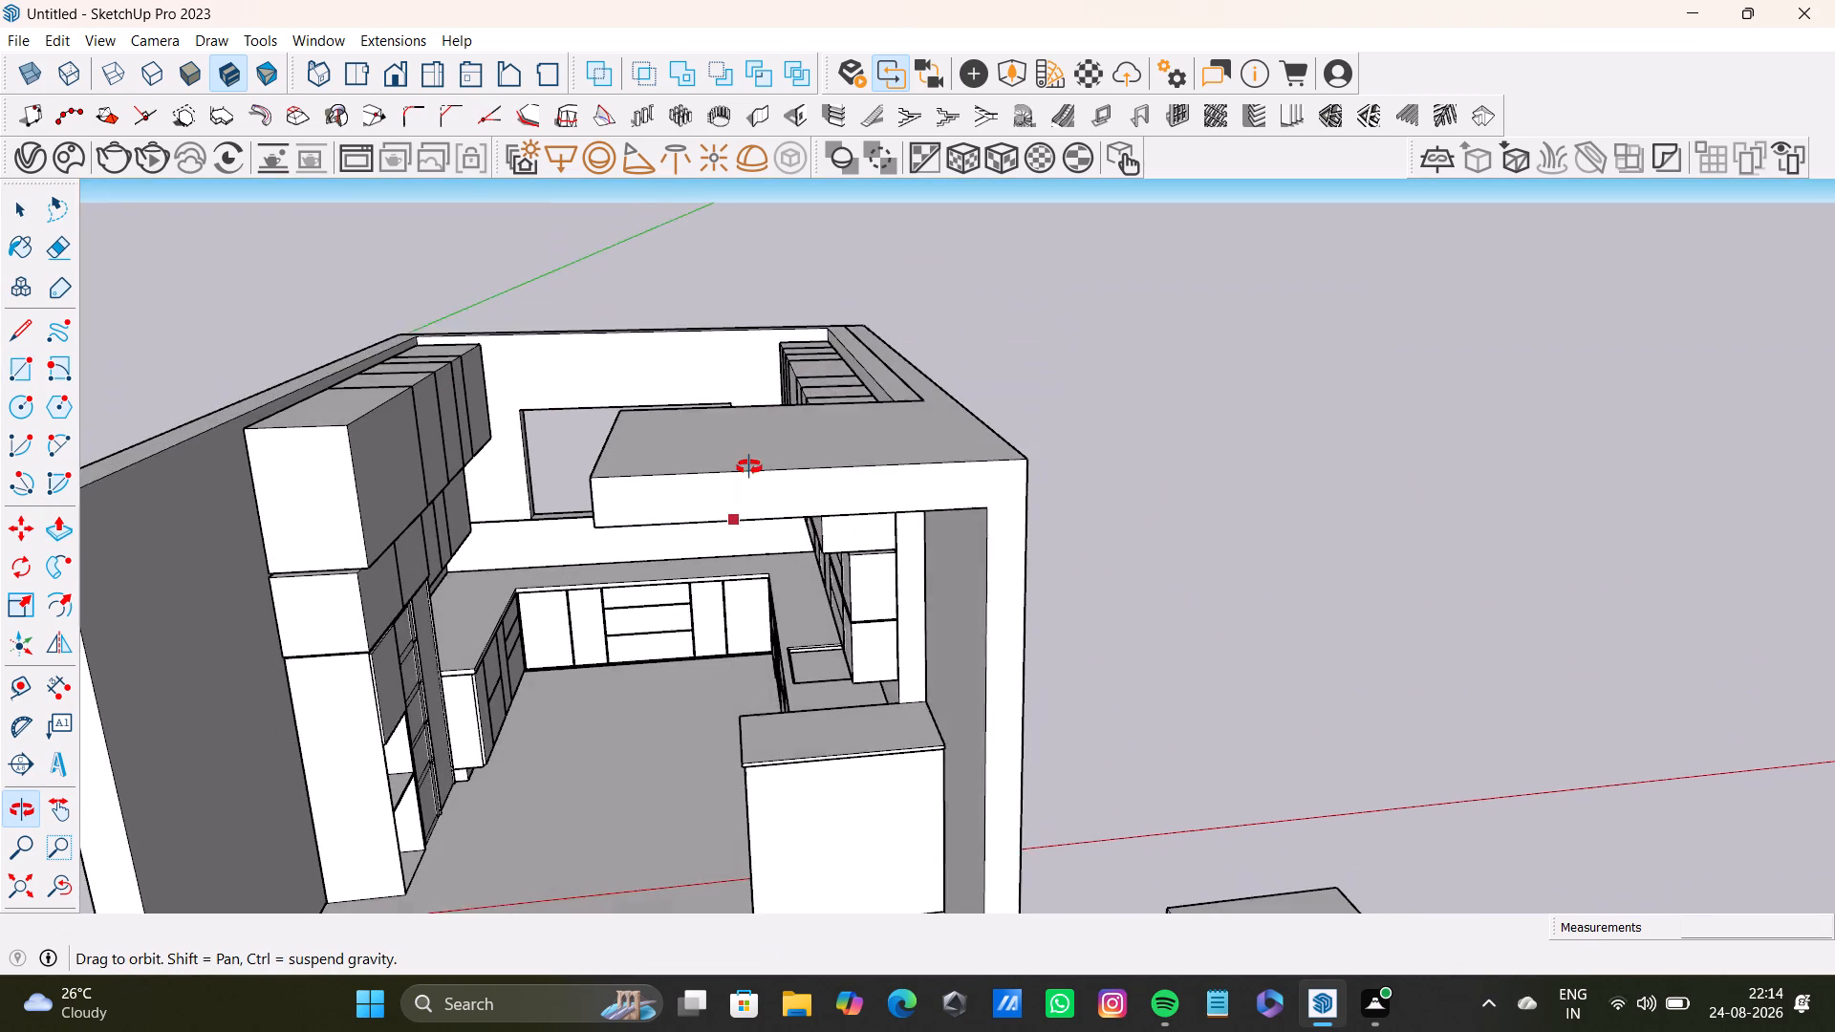
pyautogui.moveTo(749, 467); pyautogui.dragTo(698, 291, button='middle')
pyautogui.press('space')
pyautogui.click(739, 321)
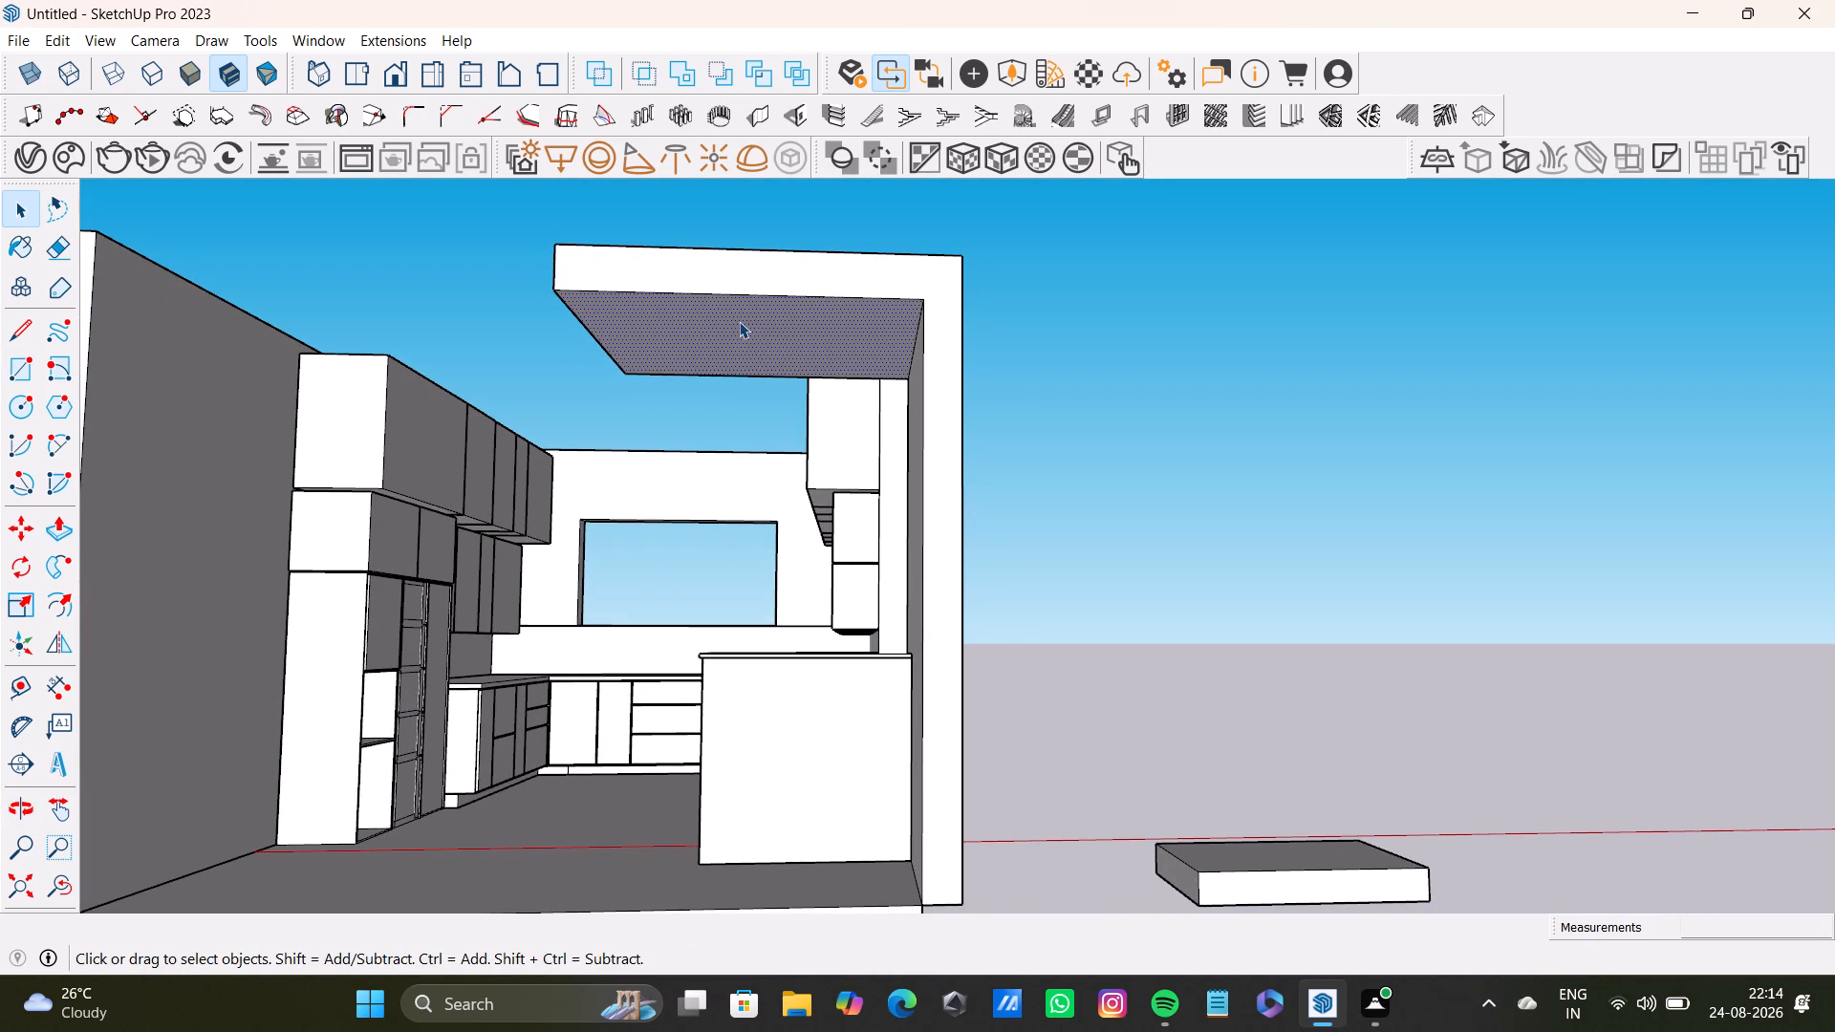
pyautogui.press('p')
pyautogui.moveTo(745, 330); pyautogui.dragTo(740, 308)
pyautogui.press('space')
# Examine the overhead slab and the block below it from outside, above and floor level.
pyautogui.scroll(-4, 755, 388)
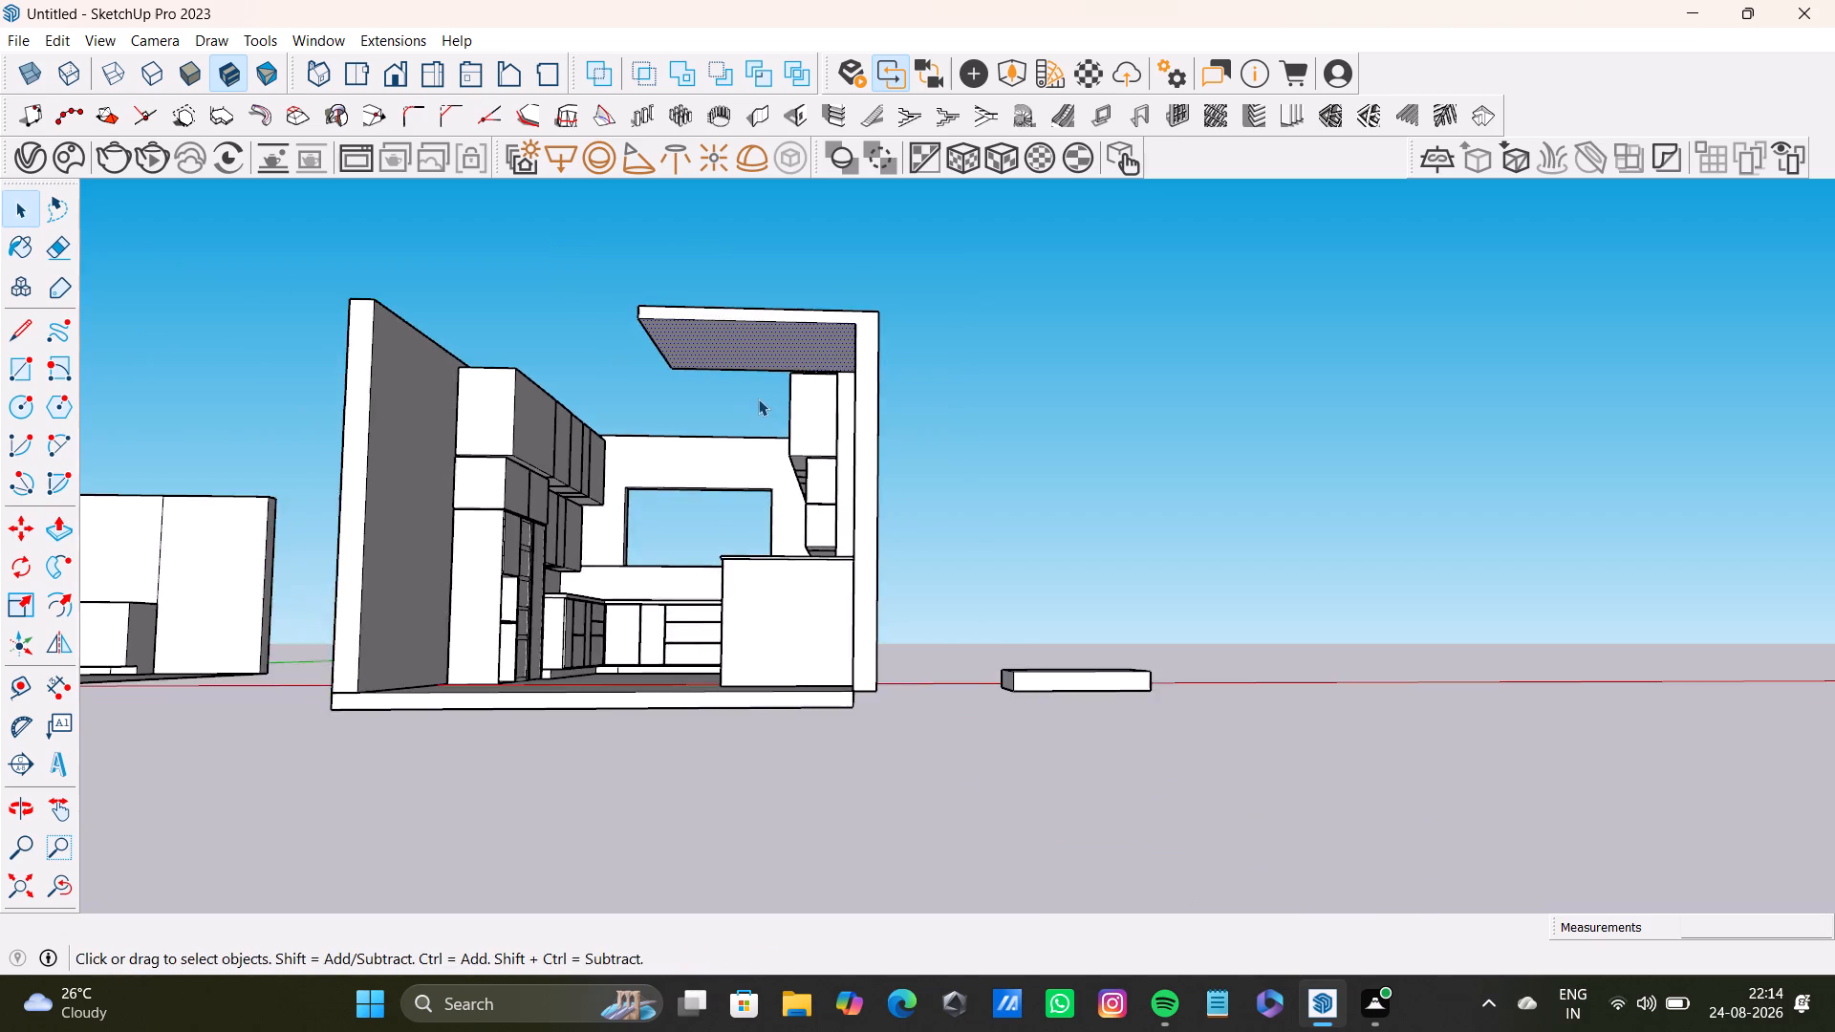
pyautogui.moveTo(758, 398); pyautogui.dragTo(851, 356, button='middle')
pyautogui.moveTo(889, 363); pyautogui.dragTo(606, 742, button='middle')
pyautogui.scroll(3, 745, 615)
pyautogui.scroll(-9, 603, 498)
pyautogui.moveTo(603, 498); pyautogui.dragTo(762, 207, button='middle')
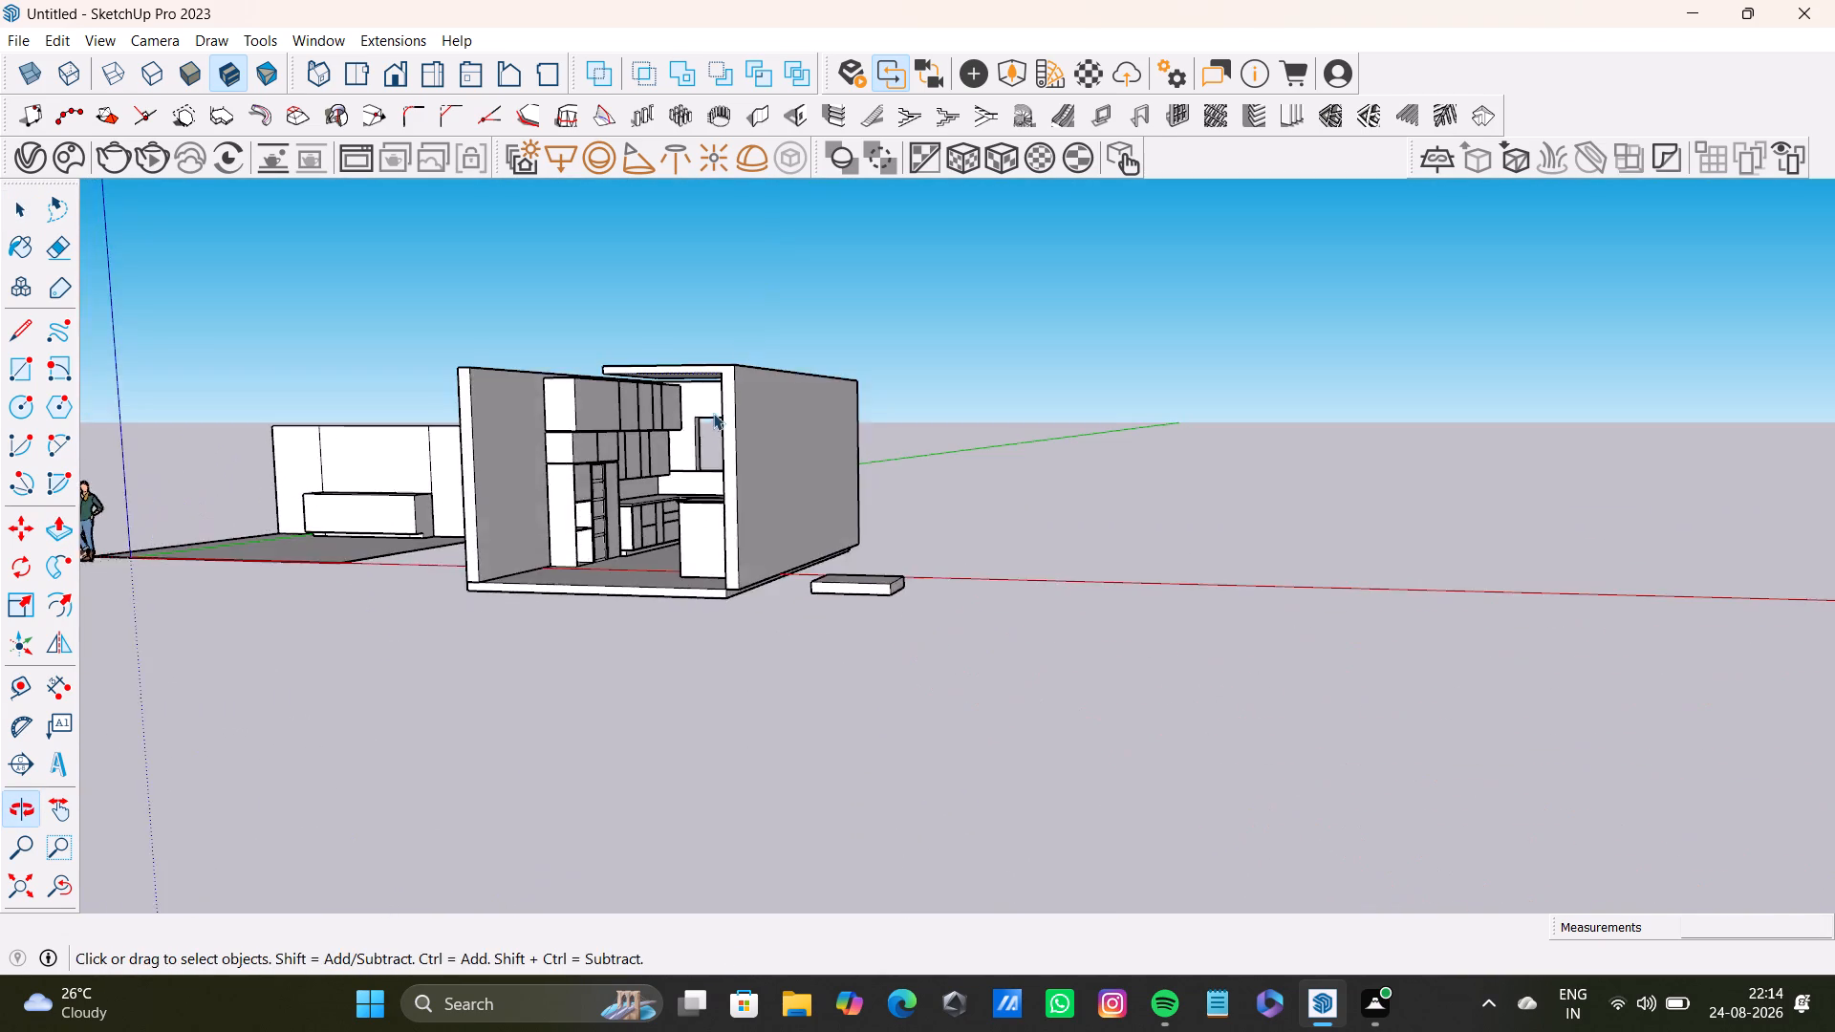
pyautogui.scroll(3, 708, 419)
pyautogui.moveTo(710, 405); pyautogui.dragTo(1038, 687, button='middle')
pyautogui.scroll(-4, 914, 667)
pyautogui.moveTo(902, 655); pyautogui.dragTo(1087, 648, button='middle')
pyautogui.scroll(7, 1032, 650)
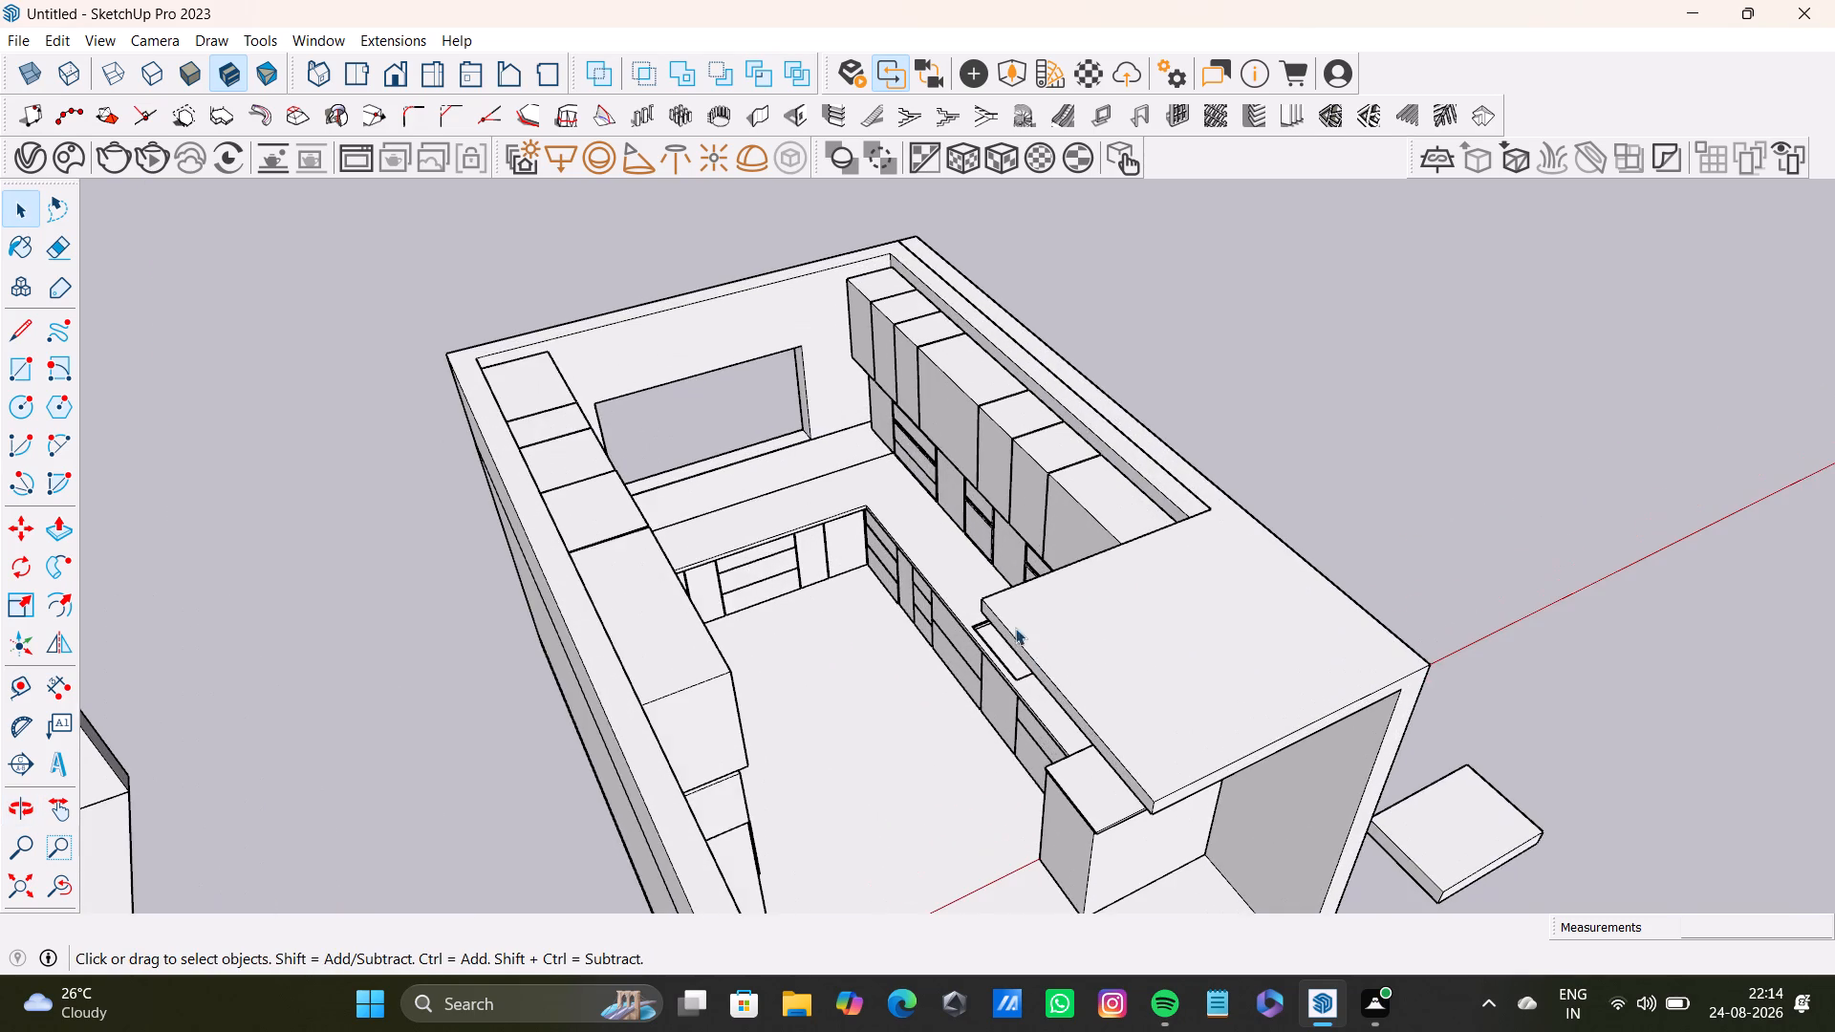
pyautogui.moveTo(960, 582); pyautogui.dragTo(720, 181, button='middle')
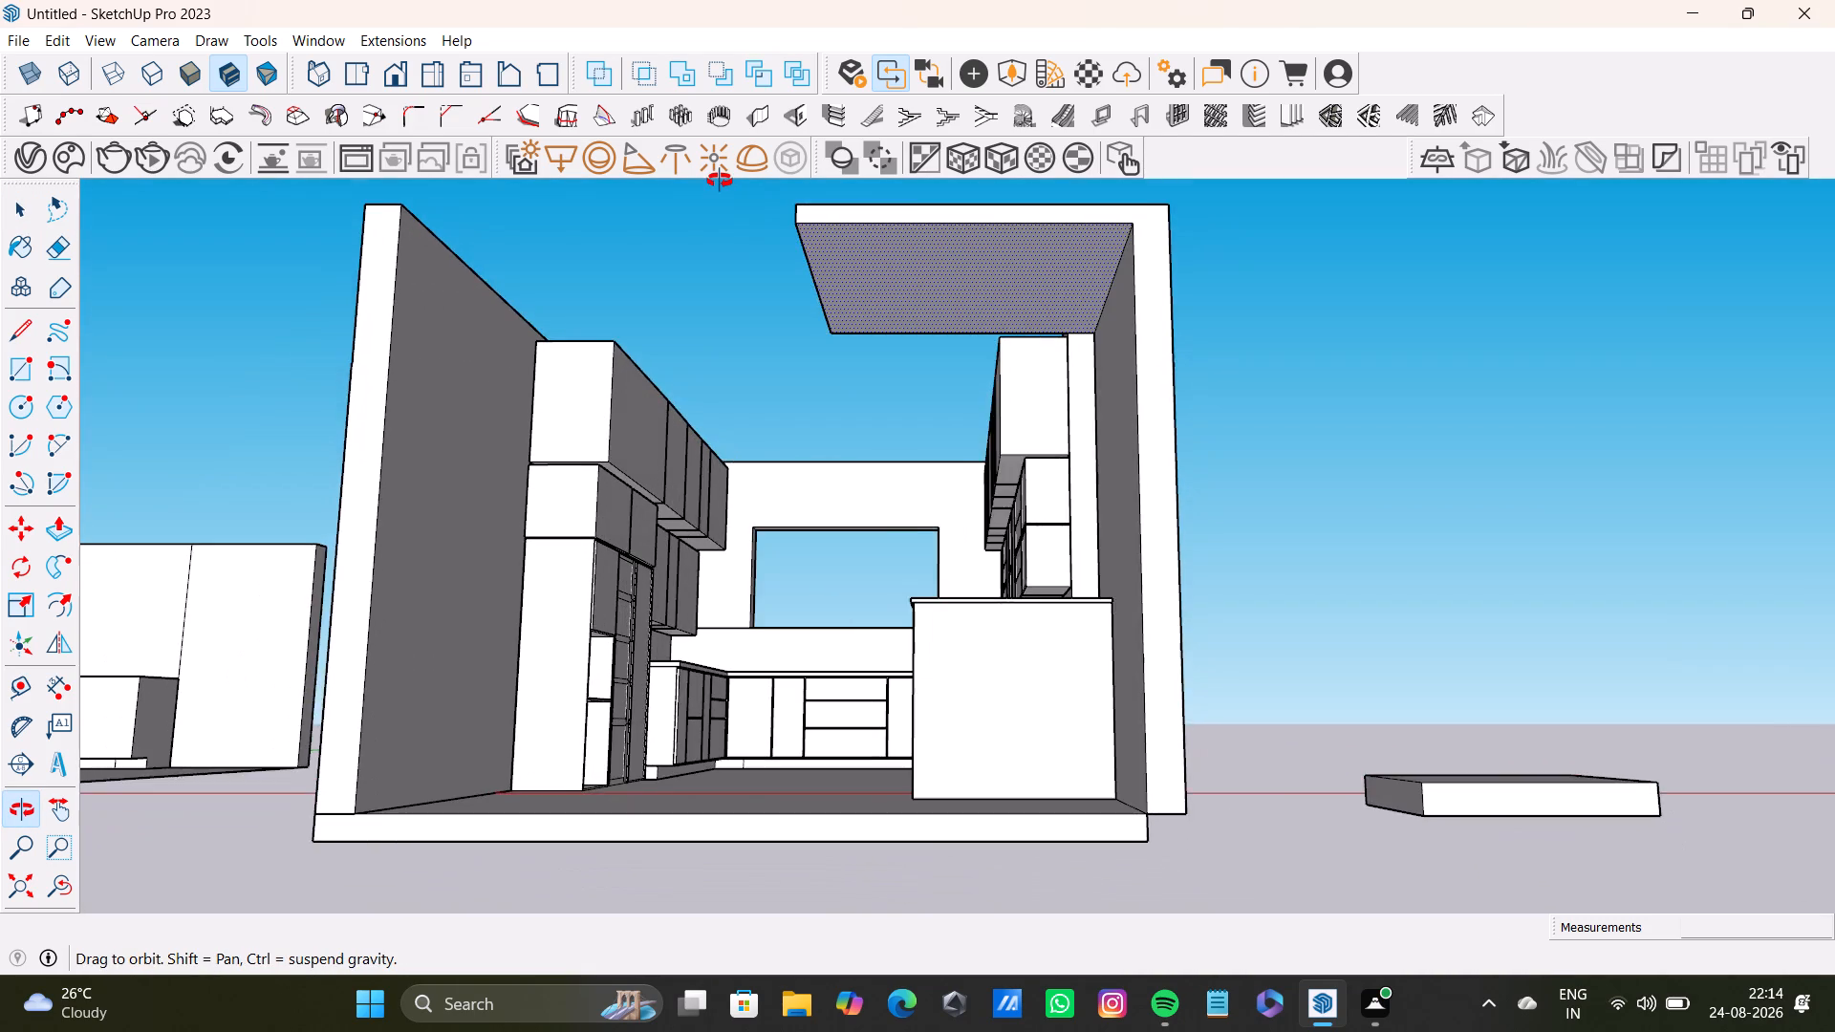
pyautogui.moveTo(720, 181); pyautogui.dragTo(702, 181, button='middle')
pyautogui.scroll(3, 949, 691)
pyautogui.keyDown('shift'); pyautogui.moveTo(960, 644); pyautogui.dragTo(897, 515, button='middle'); pyautogui.keyUp('shift')
pyautogui.scroll(6, 899, 552)
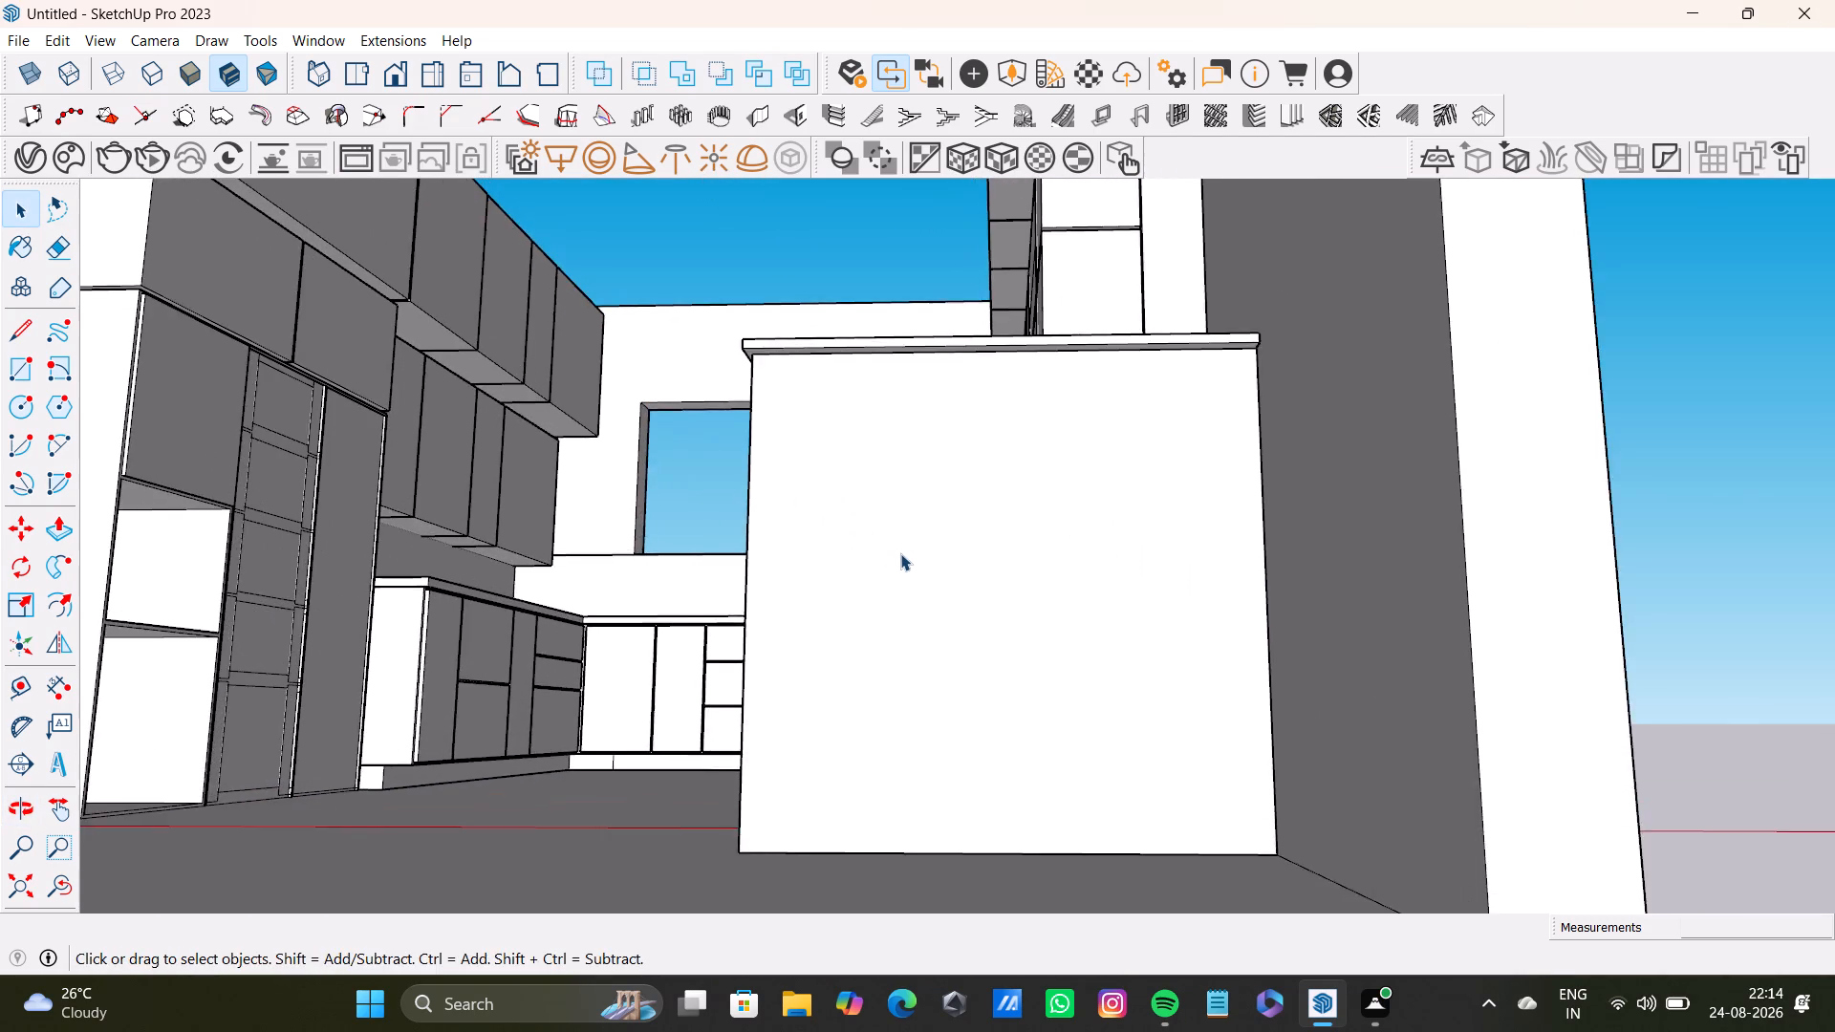
pyautogui.keyDown('shift'); pyautogui.moveTo(901, 551); pyautogui.dragTo(836, 392, button='middle'); pyautogui.keyUp('shift')
pyautogui.moveTo(842, 410); pyautogui.dragTo(900, 401, button='middle')
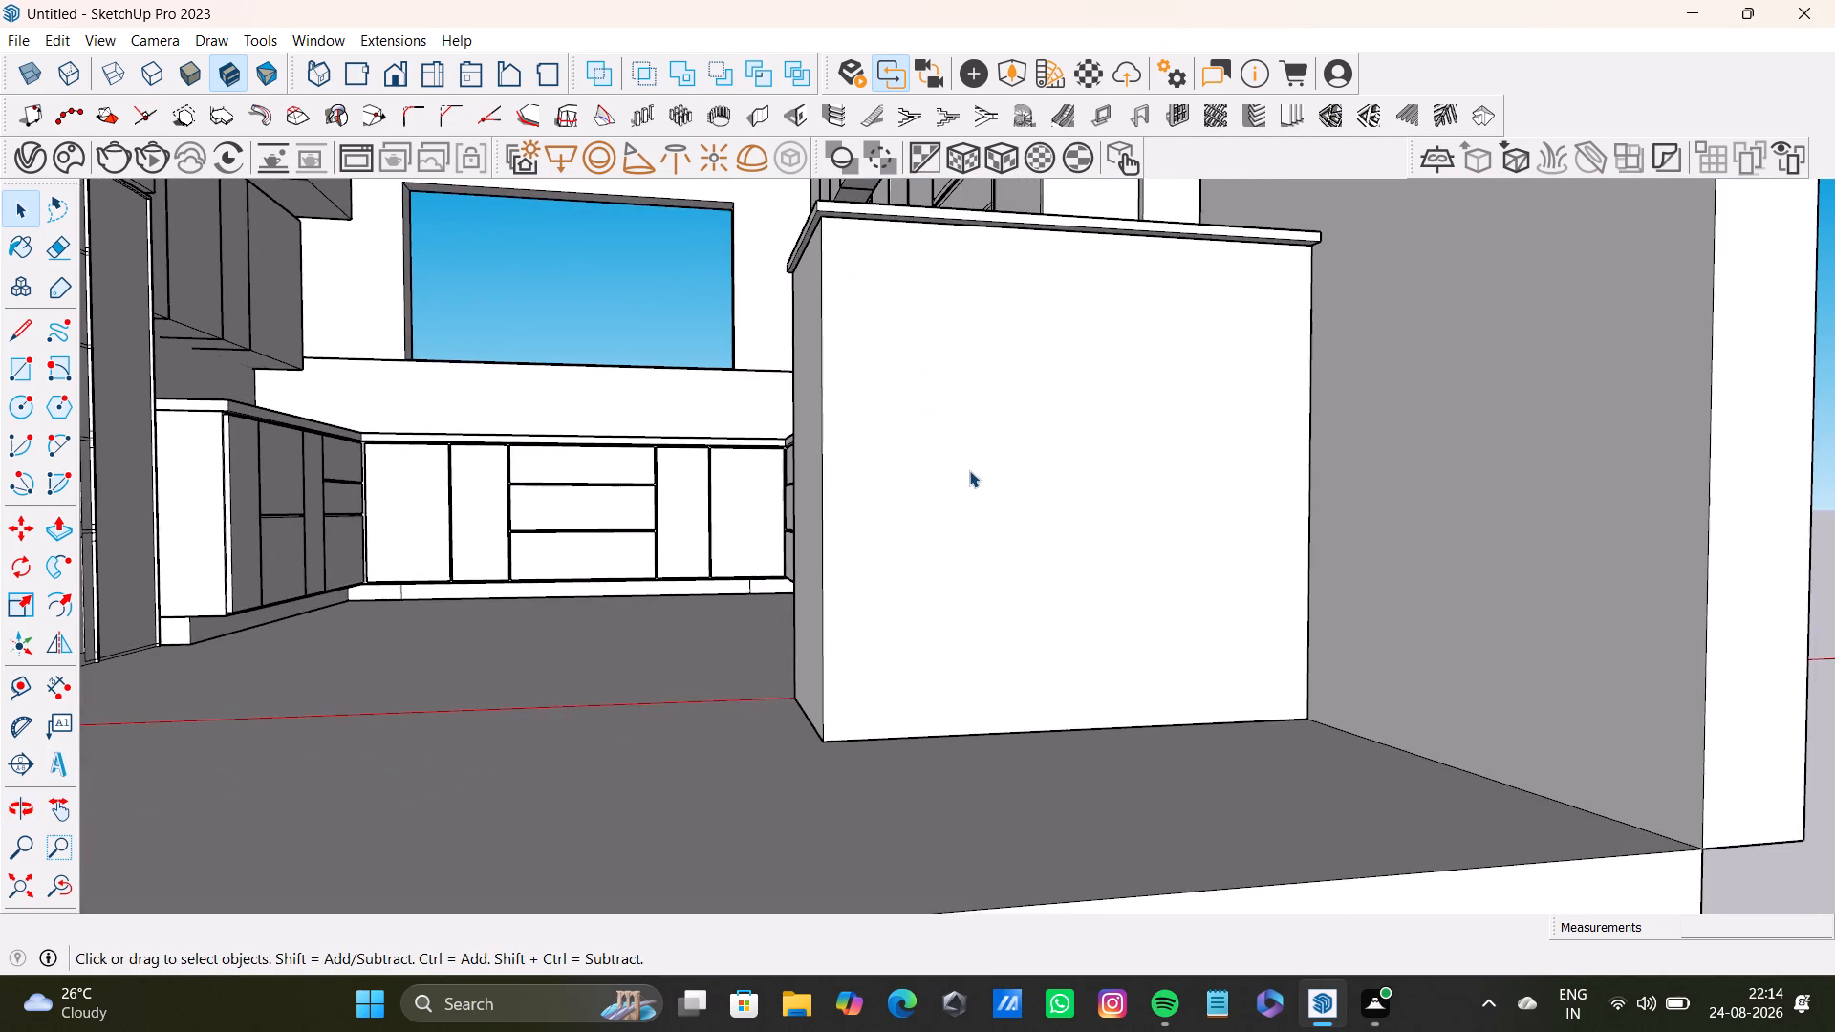
pyautogui.scroll(-3, 969, 470)
pyautogui.moveTo(967, 478); pyautogui.dragTo(872, 412, button='middle')
pyautogui.moveTo(879, 407); pyautogui.dragTo(884, 507, button='middle')
# Inside the block's group, draw a full-height strip about 4' 6 3/16" by 1 1/16" along the front face's aisle-side edge.
pyautogui.scroll(2, 808, 455)
pyautogui.moveTo(1037, 543); pyautogui.dragTo(777, 511, button='middle')
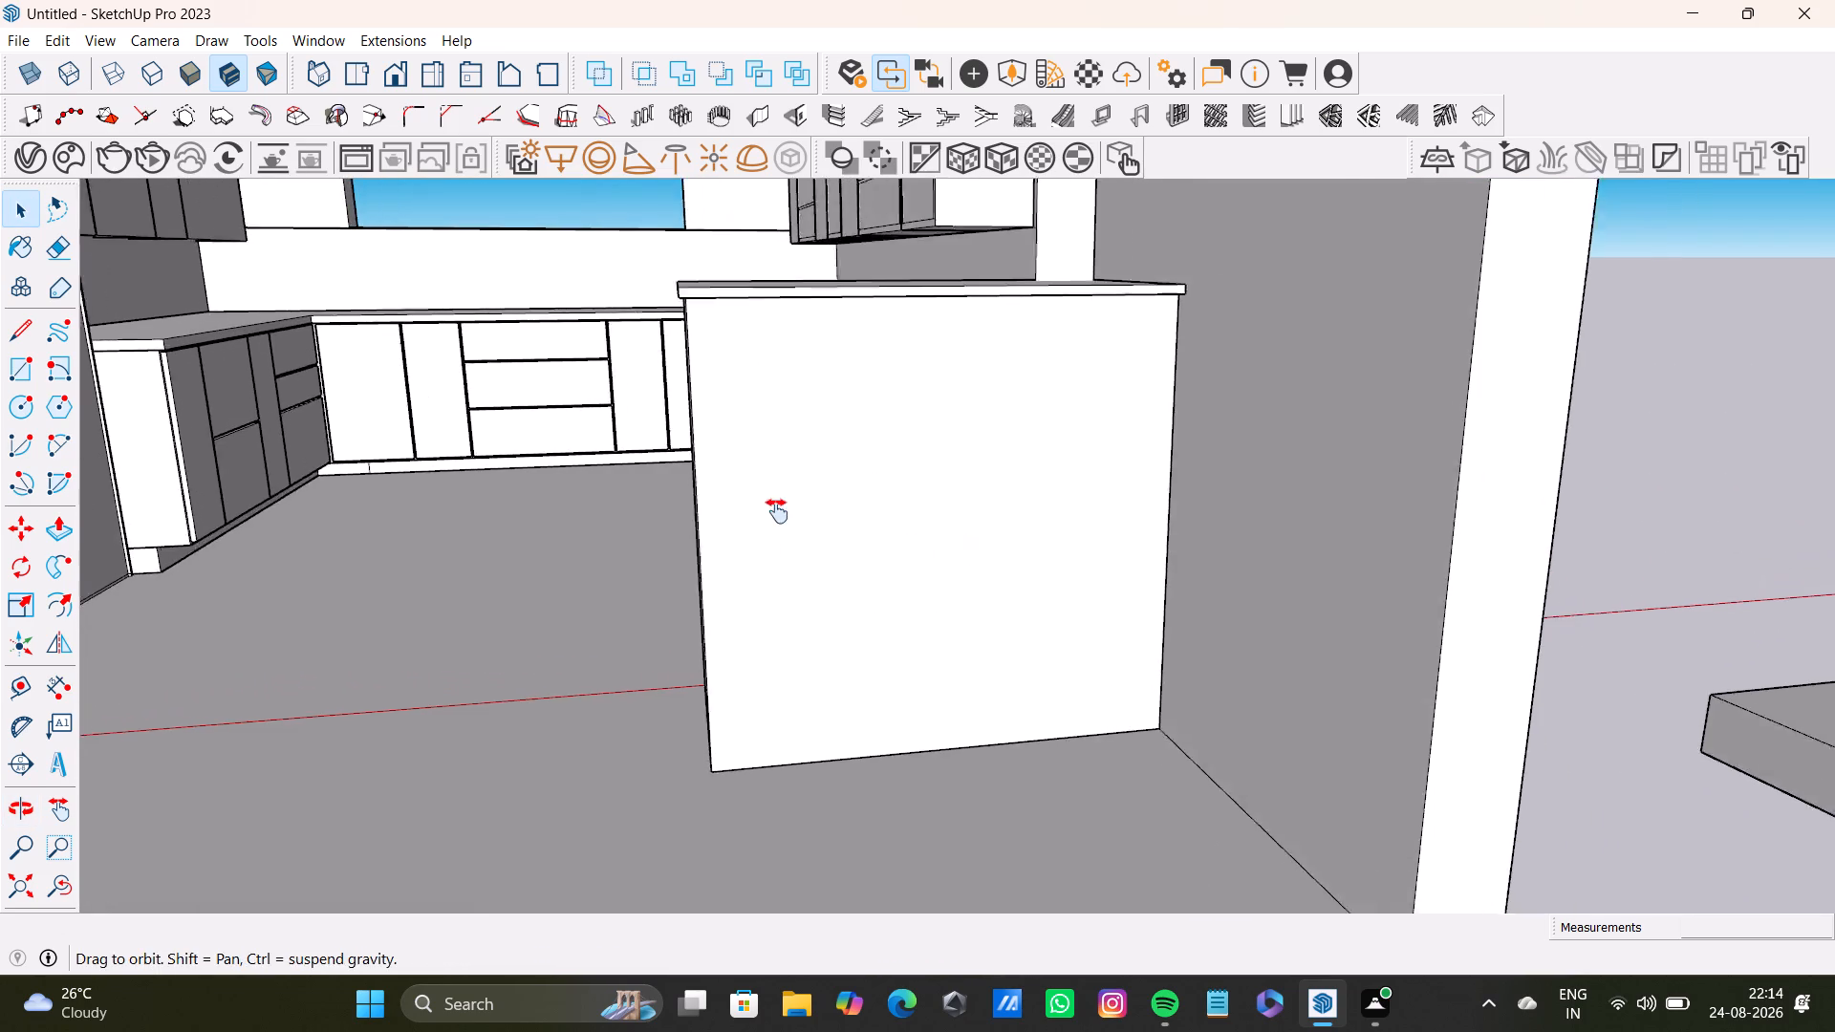
pyautogui.moveTo(777, 511); pyautogui.dragTo(773, 508, button='middle')
pyautogui.scroll(2, 797, 494)
pyautogui.moveTo(852, 505); pyautogui.dragTo(932, 555, button='middle')
pyautogui.tripleClick(912, 555)
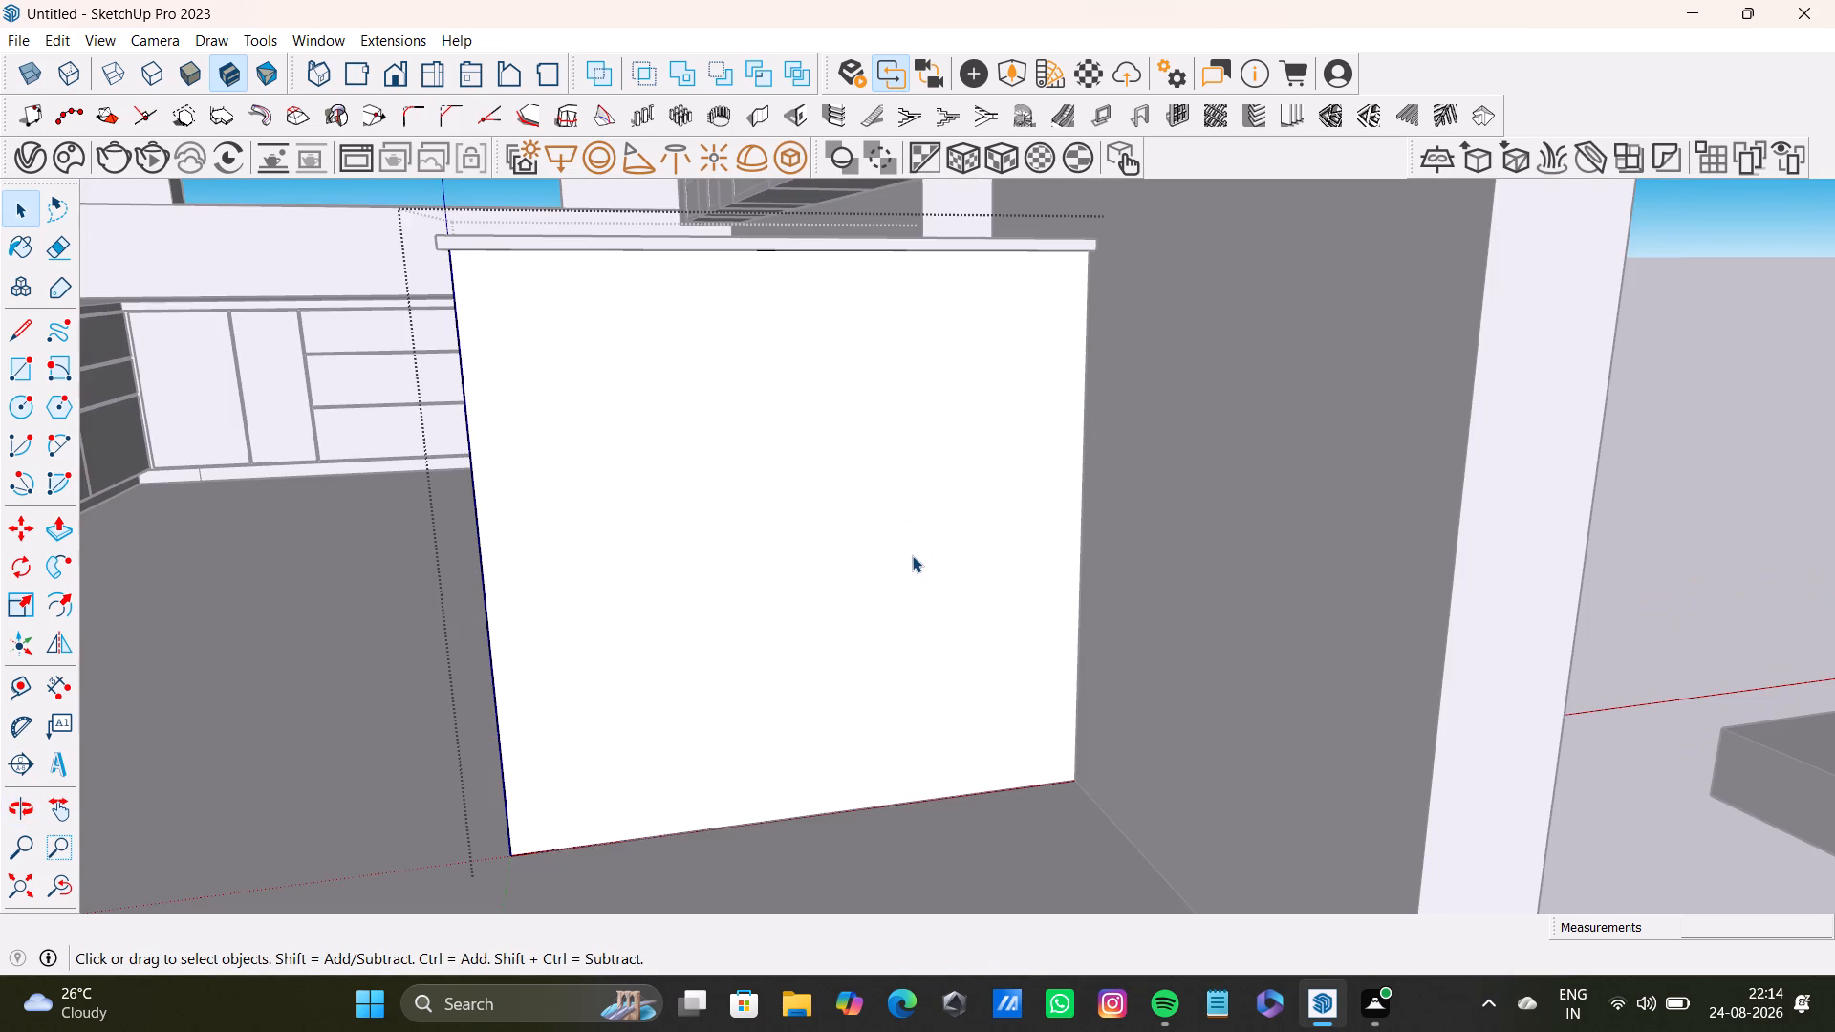
pyautogui.click(912, 555)
pyautogui.click(26, 366)
pyautogui.scroll(3, 367, 337)
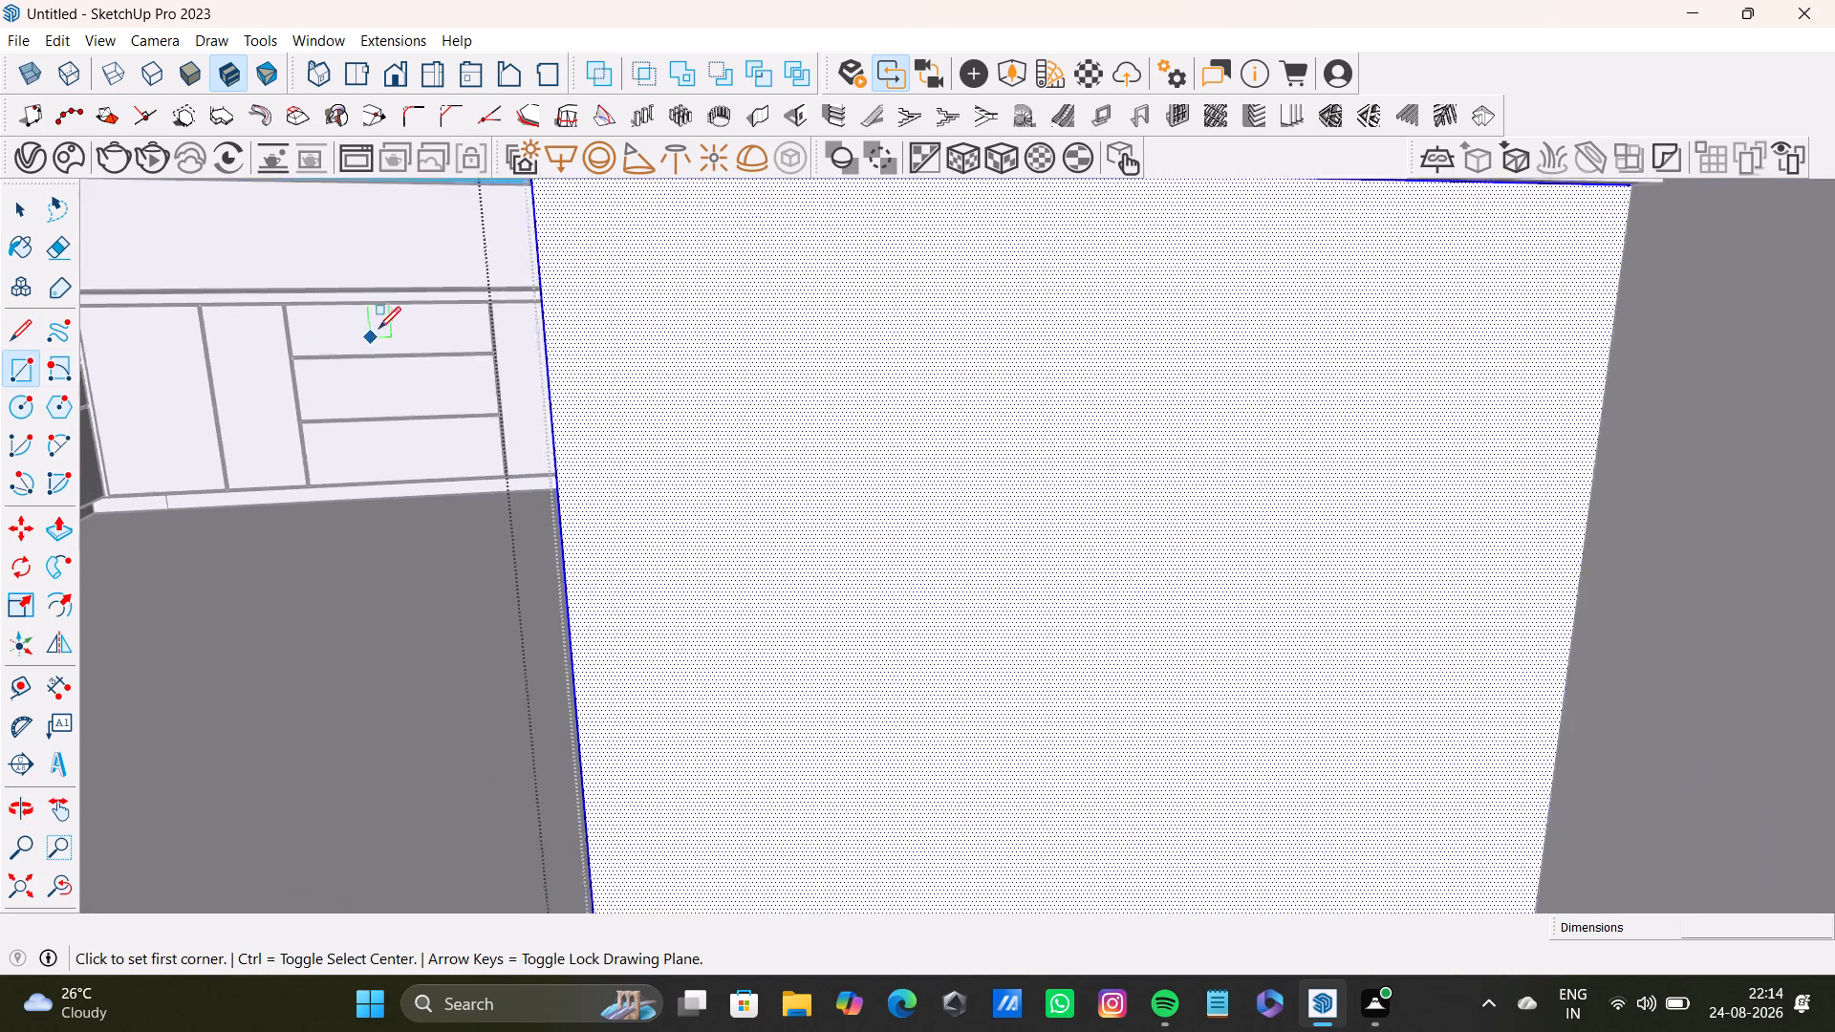
pyautogui.scroll(-7, 724, 384)
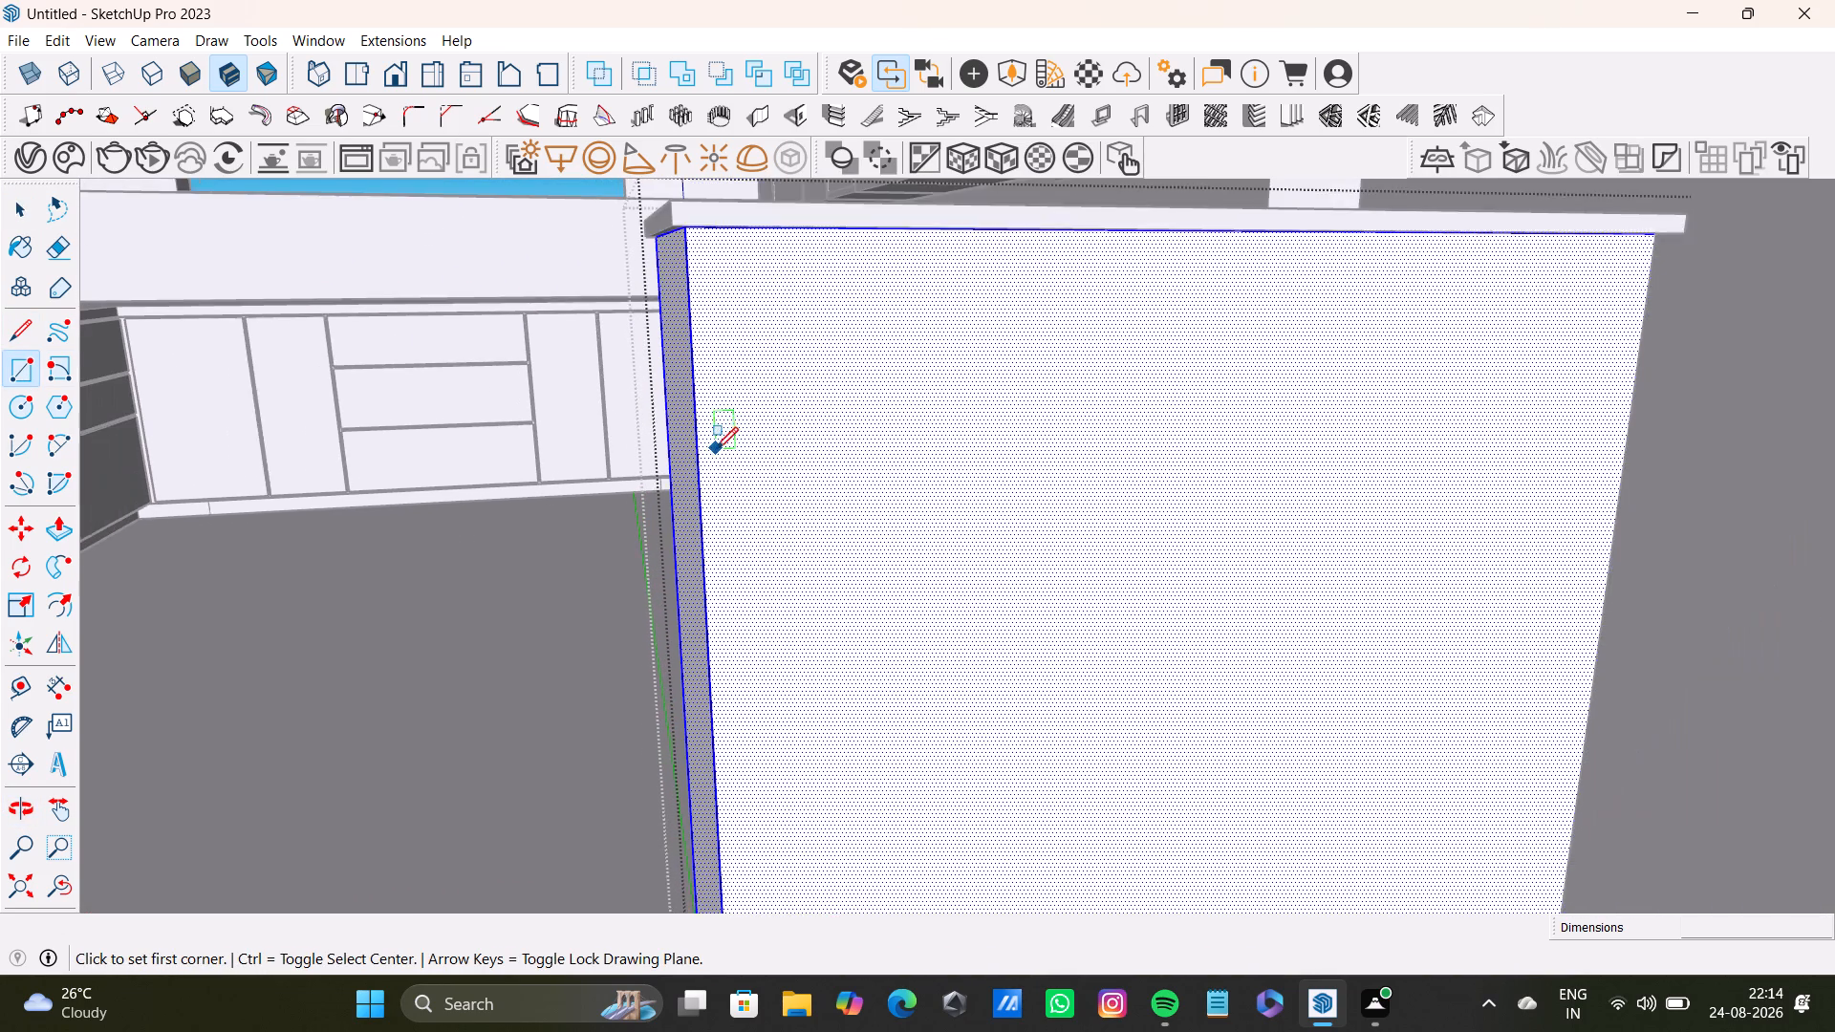
pyautogui.scroll(-1, 716, 449)
pyautogui.scroll(3, 683, 335)
pyautogui.moveTo(692, 217); pyautogui.dragTo(704, 233)
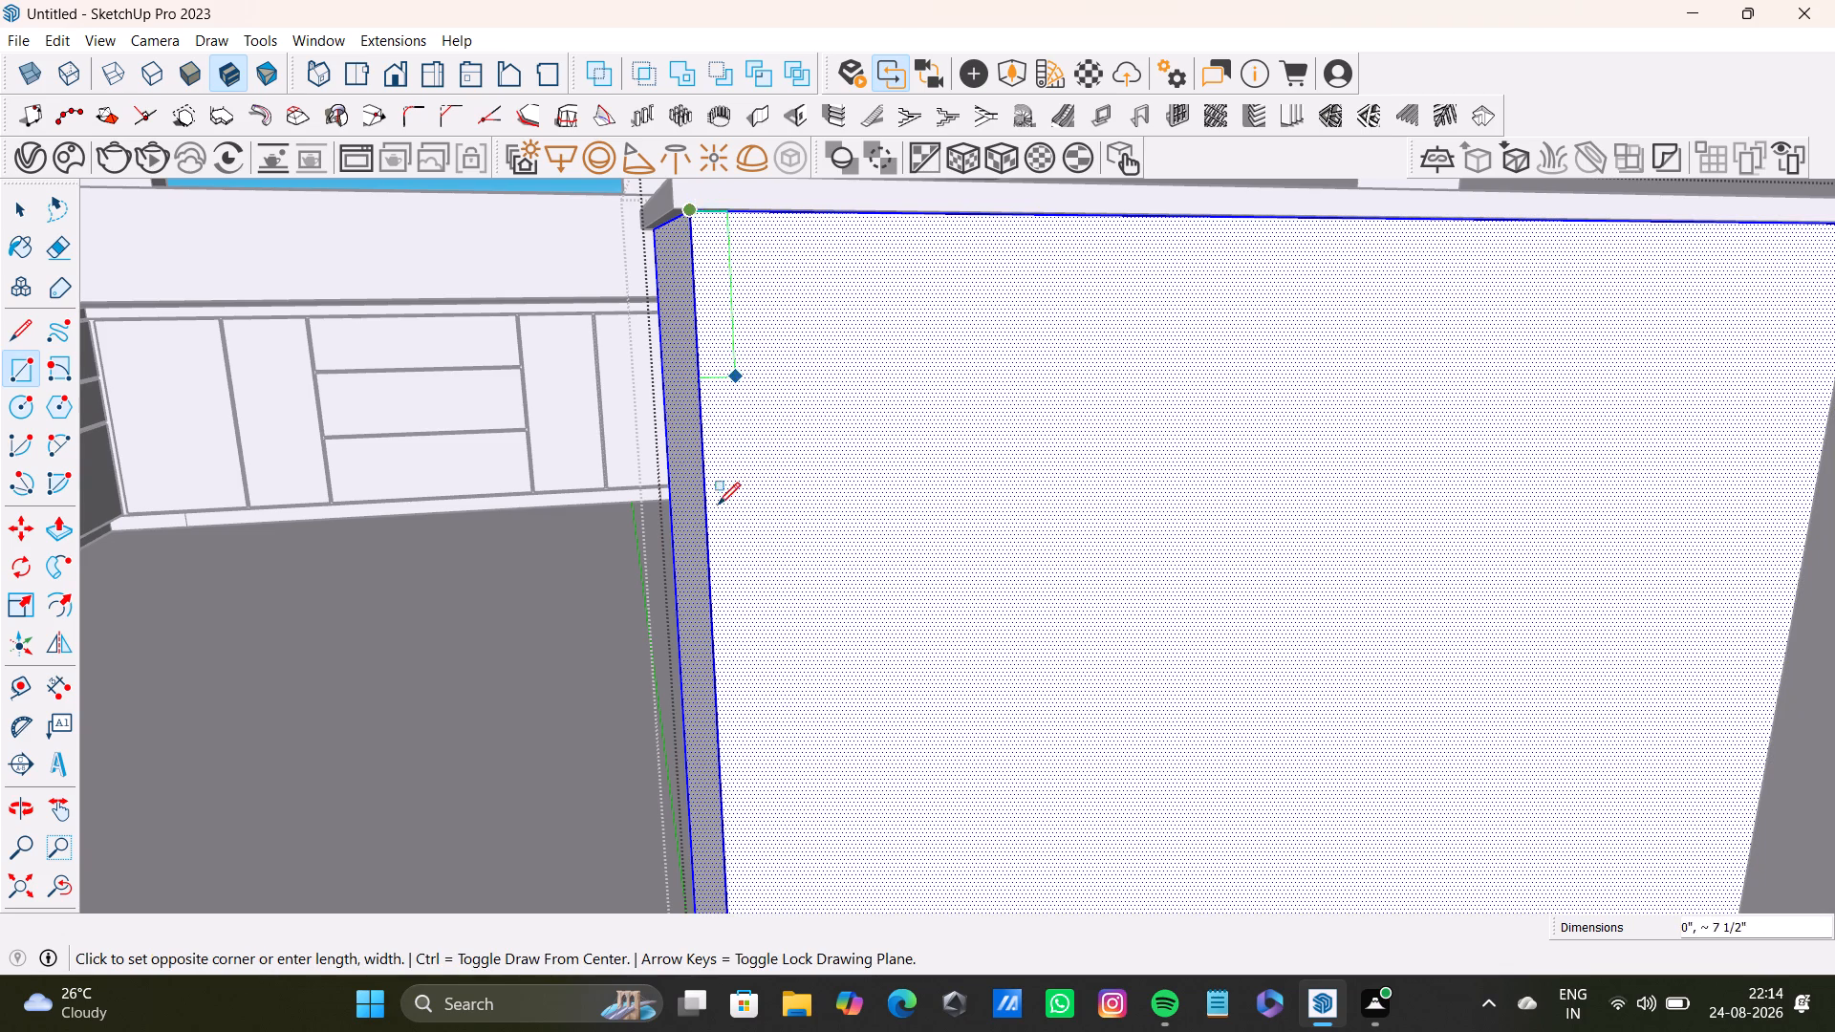
pyautogui.scroll(-4, 717, 522)
pyautogui.moveTo(742, 580); pyautogui.dragTo(727, 286, button='middle')
pyautogui.scroll(-1, 731, 731)
pyautogui.moveTo(738, 744); pyautogui.dragTo(739, 516, button='middle')
pyautogui.scroll(2, 732, 692)
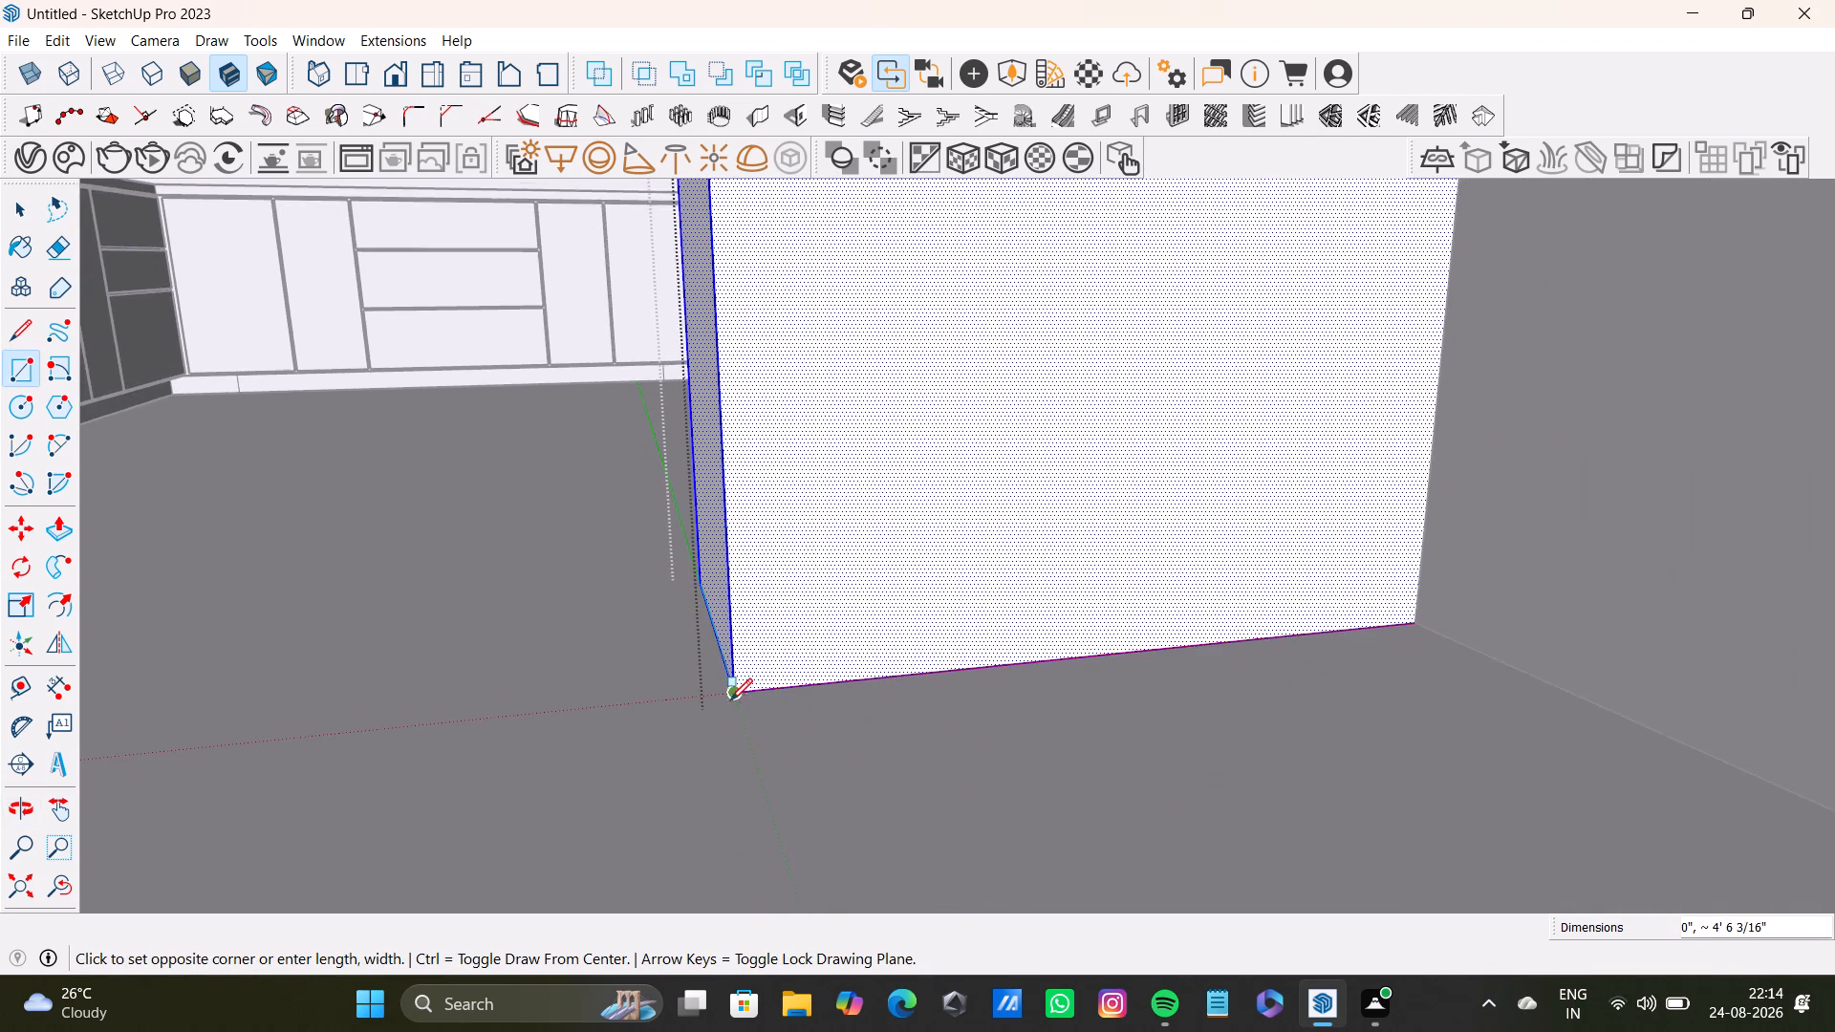
pyautogui.scroll(1, 730, 700)
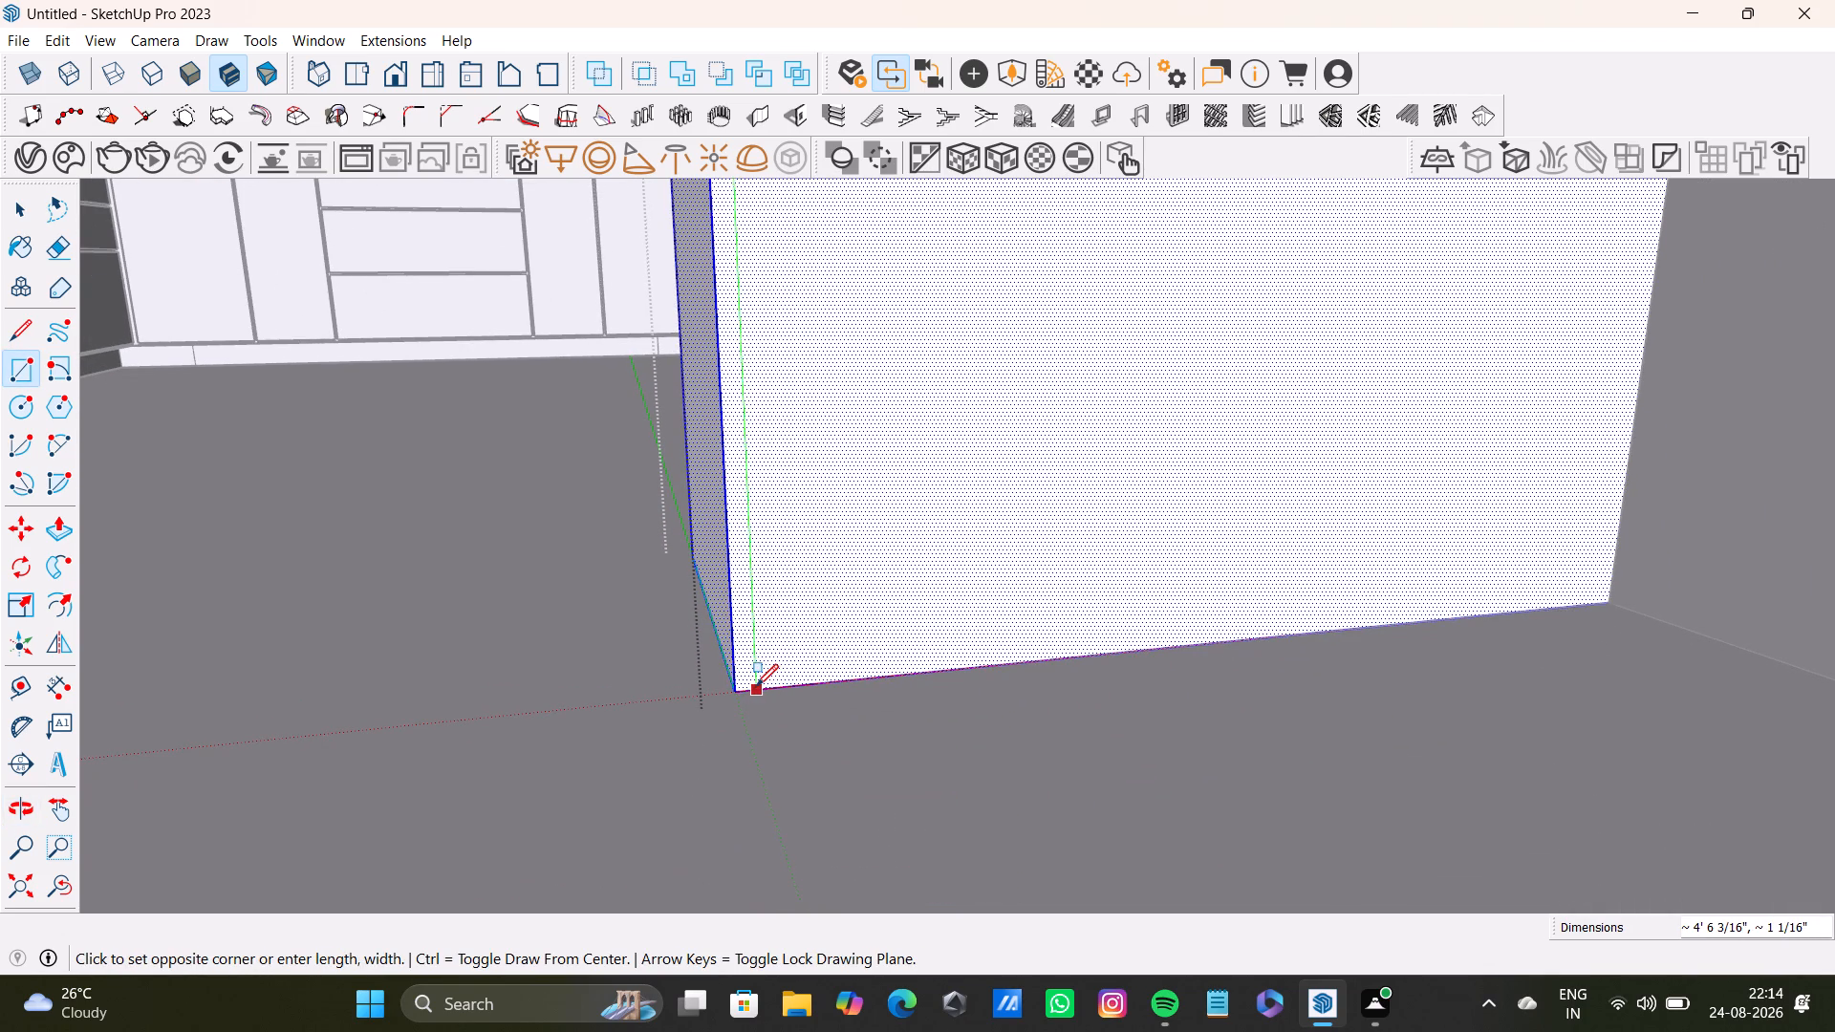
pyautogui.click(752, 687)
pyautogui.scroll(3, 754, 685)
pyautogui.press('space')
# Push/Pull the narrow vertical strip slightly outward from the block's front face.
pyautogui.scroll(-4, 734, 657)
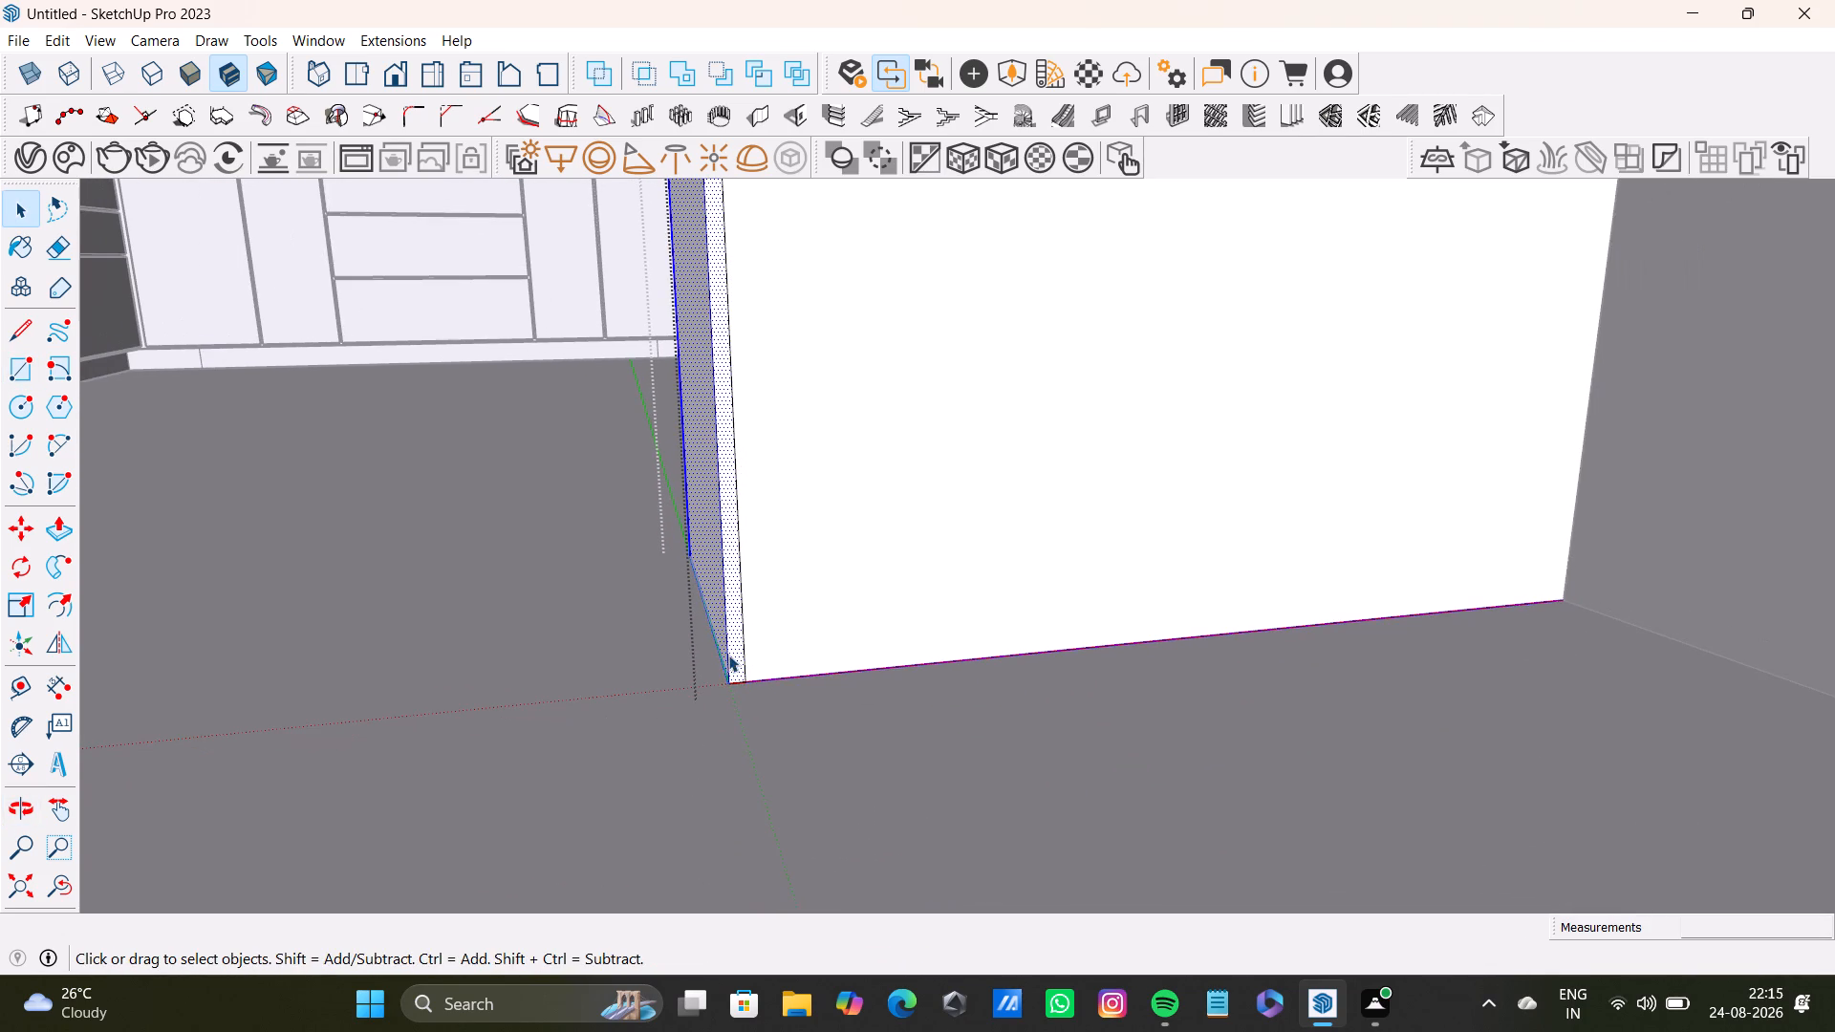
pyautogui.click(736, 606)
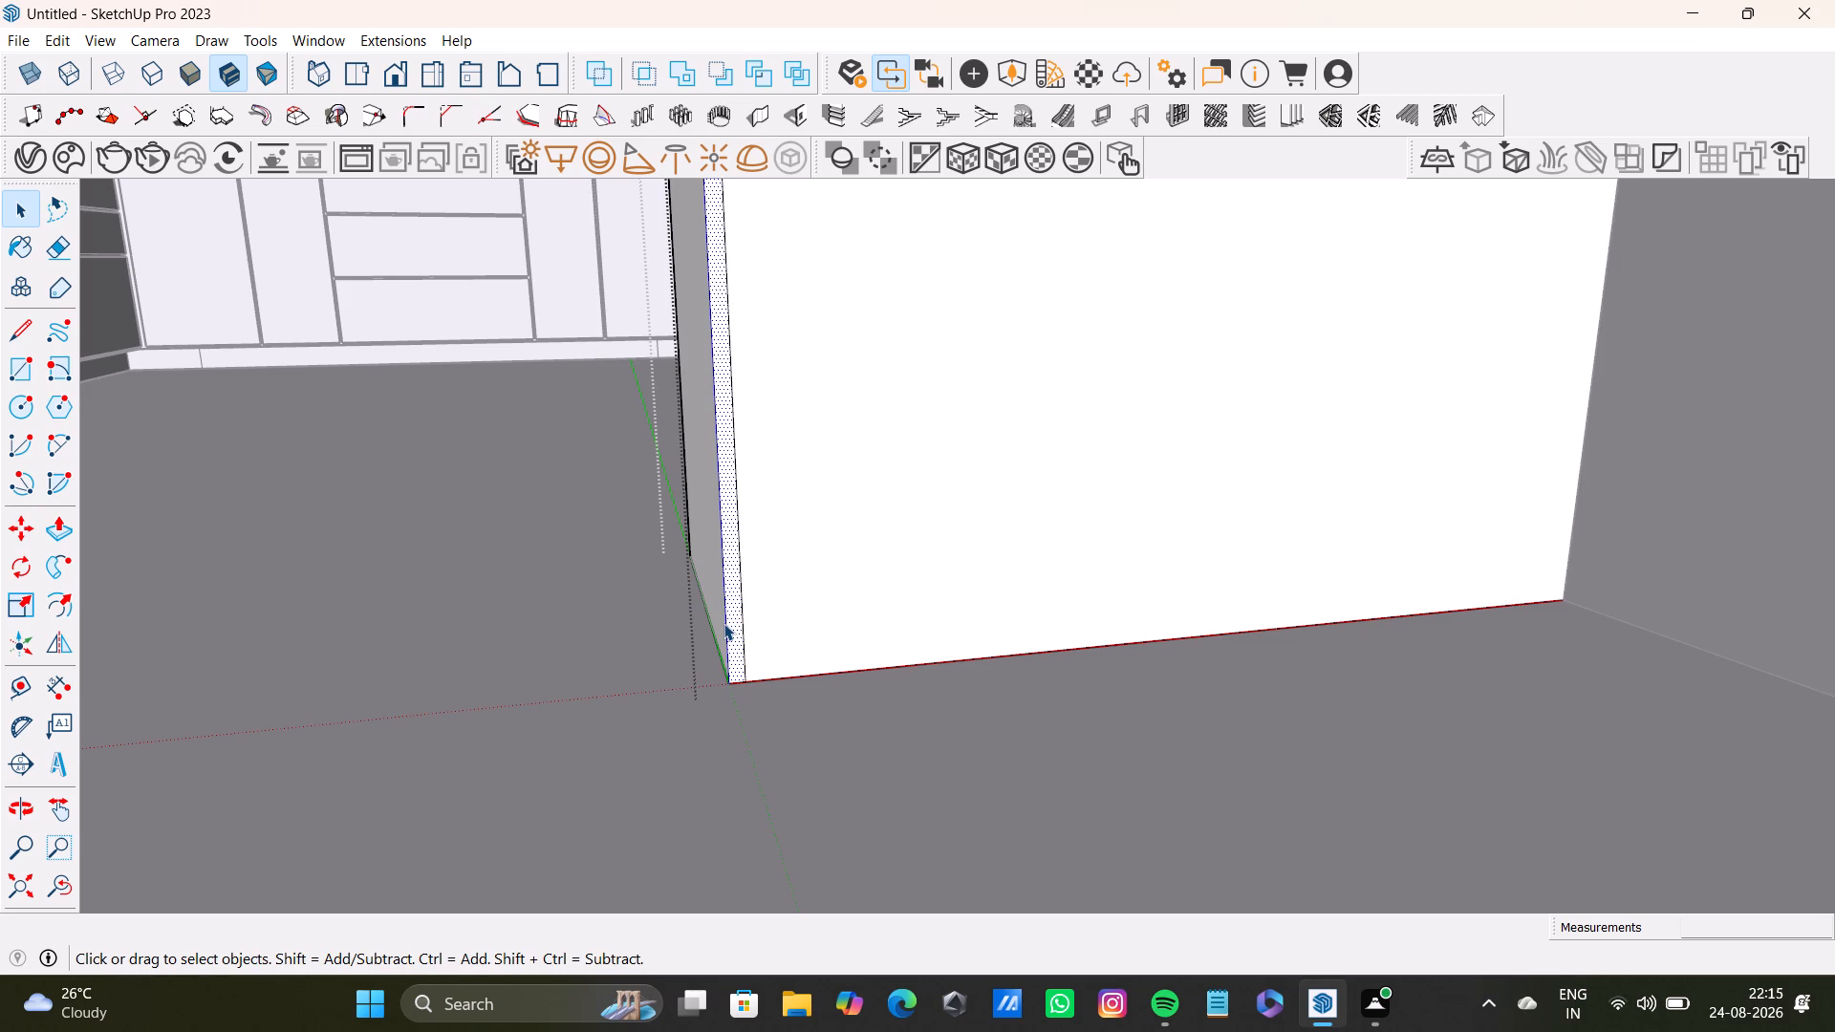
pyautogui.press('p')
pyautogui.moveTo(724, 623); pyautogui.dragTo(726, 633)
pyautogui.press('space')
# Examine the projecting strip at the block's aisle-side corner, including where it meets the overhanging top.
pyautogui.scroll(-3, 719, 633)
pyautogui.moveTo(721, 632); pyautogui.dragTo(905, 655, button='middle')
pyautogui.scroll(3, 917, 656)
pyautogui.keyDown('shift'); pyautogui.moveTo(917, 650); pyautogui.dragTo(868, 928, button='middle'); pyautogui.keyUp('shift')
pyautogui.scroll(-12, 821, 699)
pyautogui.keyDown('shift'); pyautogui.moveTo(821, 520); pyautogui.dragTo(806, 701, button='middle'); pyautogui.keyUp('shift')
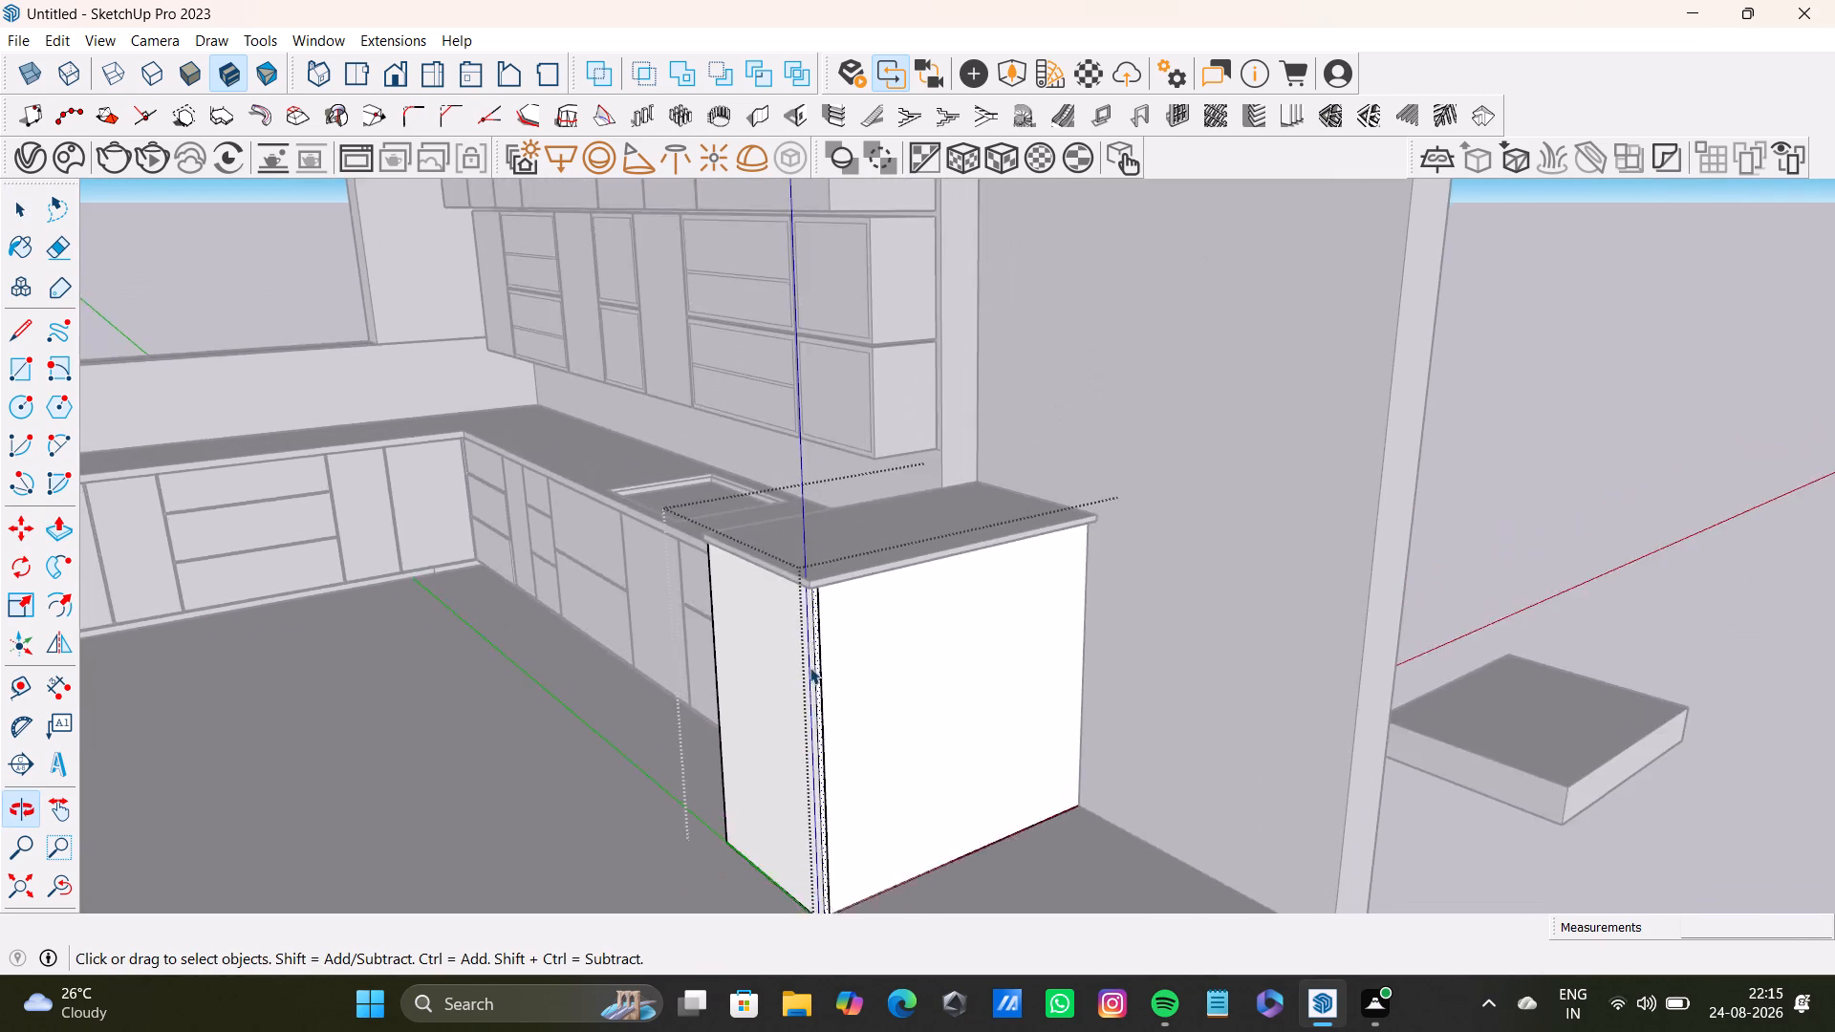
pyautogui.scroll(20, 810, 658)
pyautogui.moveTo(826, 579); pyautogui.dragTo(867, 477, button='middle')
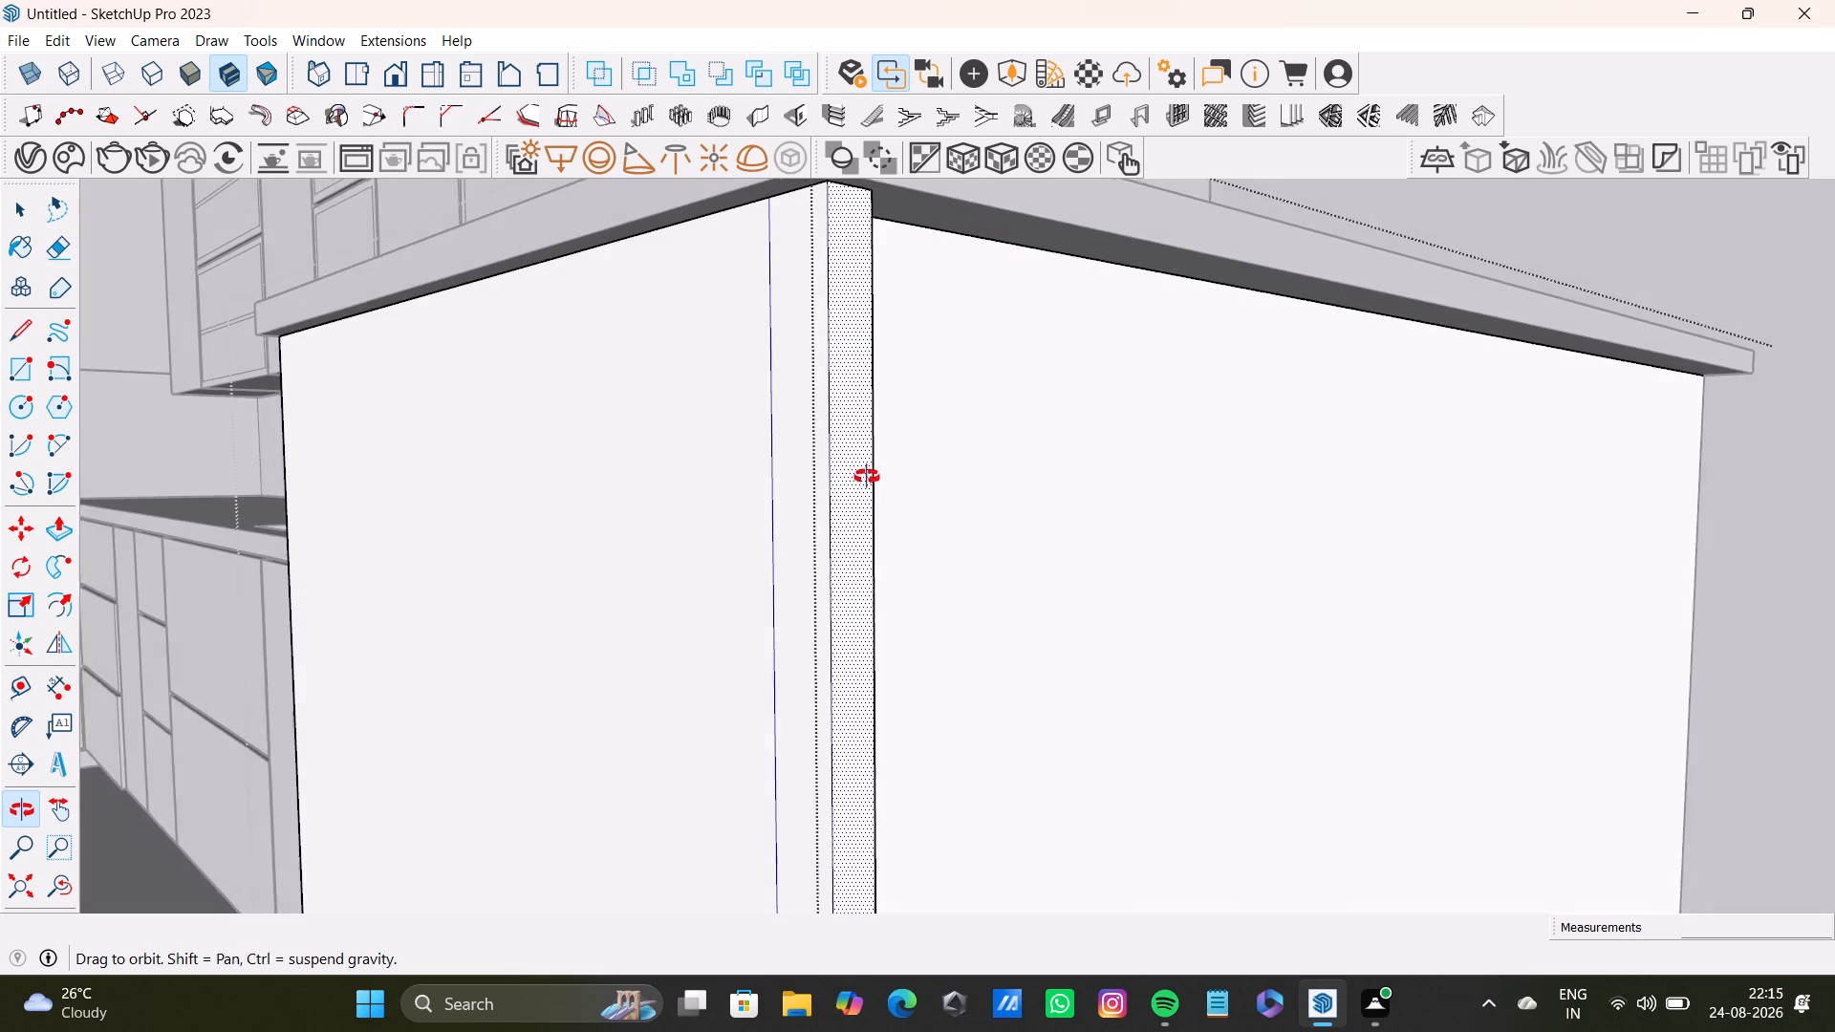
# Undo the strip's Push/Pull and the strip outline drawn along the front face's aisle-side edge.
pyautogui.moveTo(867, 477); pyautogui.dragTo(828, 548, button='middle')
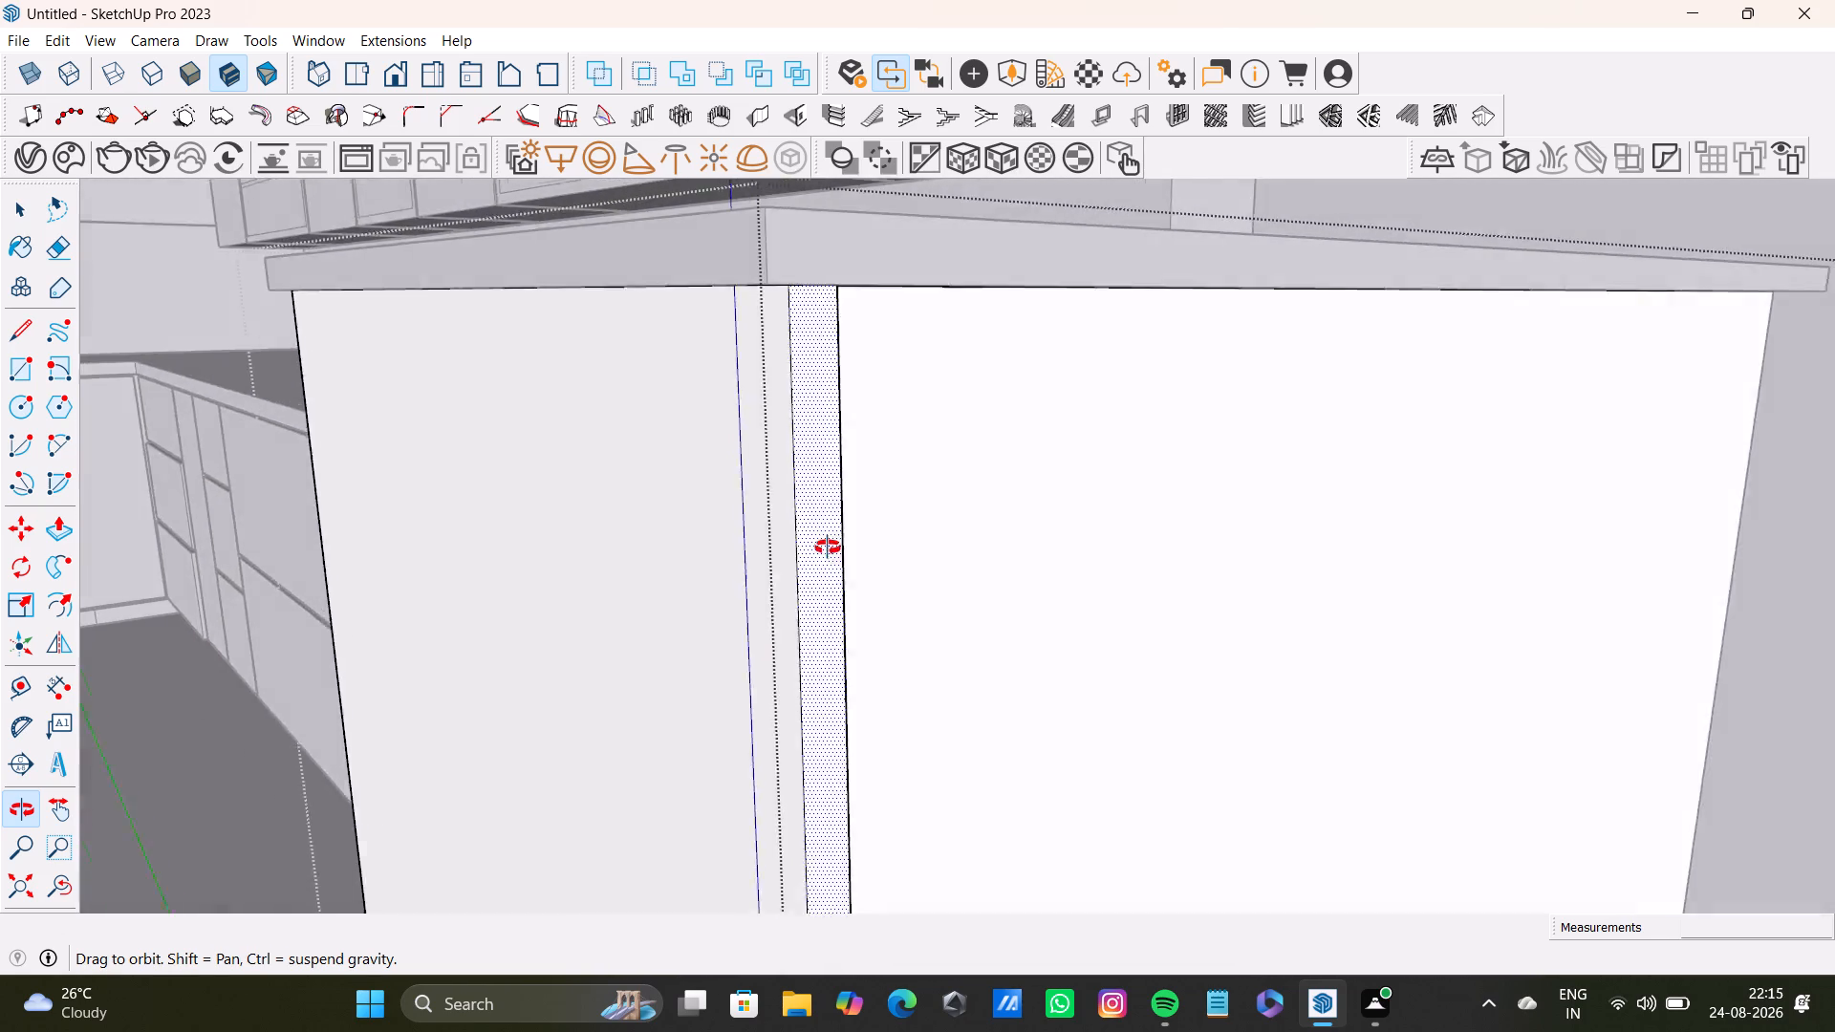
pyautogui.moveTo(828, 548); pyautogui.dragTo(500, 580, button='middle')
pyautogui.hotkey('ctrl', 'z')
pyautogui.scroll(-3, 510, 579)
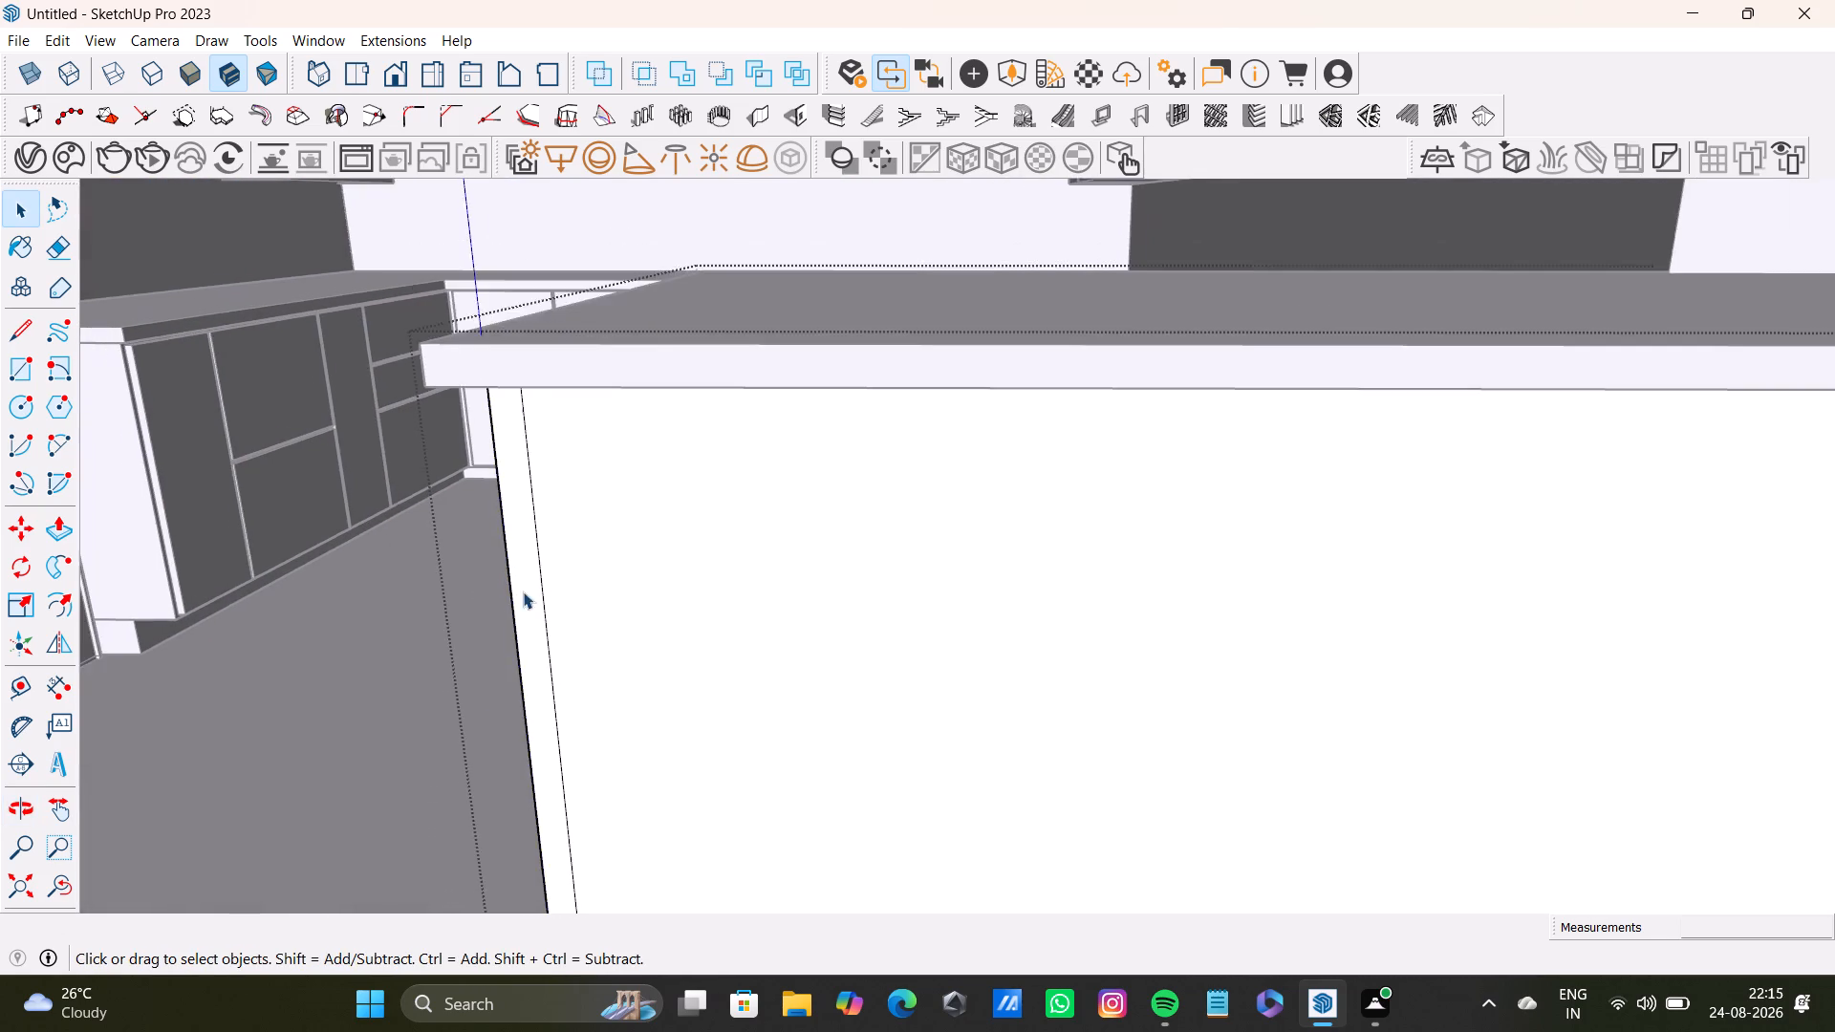
pyautogui.moveTo(551, 613); pyautogui.dragTo(626, 479, button='middle')
pyautogui.hotkey('ctrl', 'z')
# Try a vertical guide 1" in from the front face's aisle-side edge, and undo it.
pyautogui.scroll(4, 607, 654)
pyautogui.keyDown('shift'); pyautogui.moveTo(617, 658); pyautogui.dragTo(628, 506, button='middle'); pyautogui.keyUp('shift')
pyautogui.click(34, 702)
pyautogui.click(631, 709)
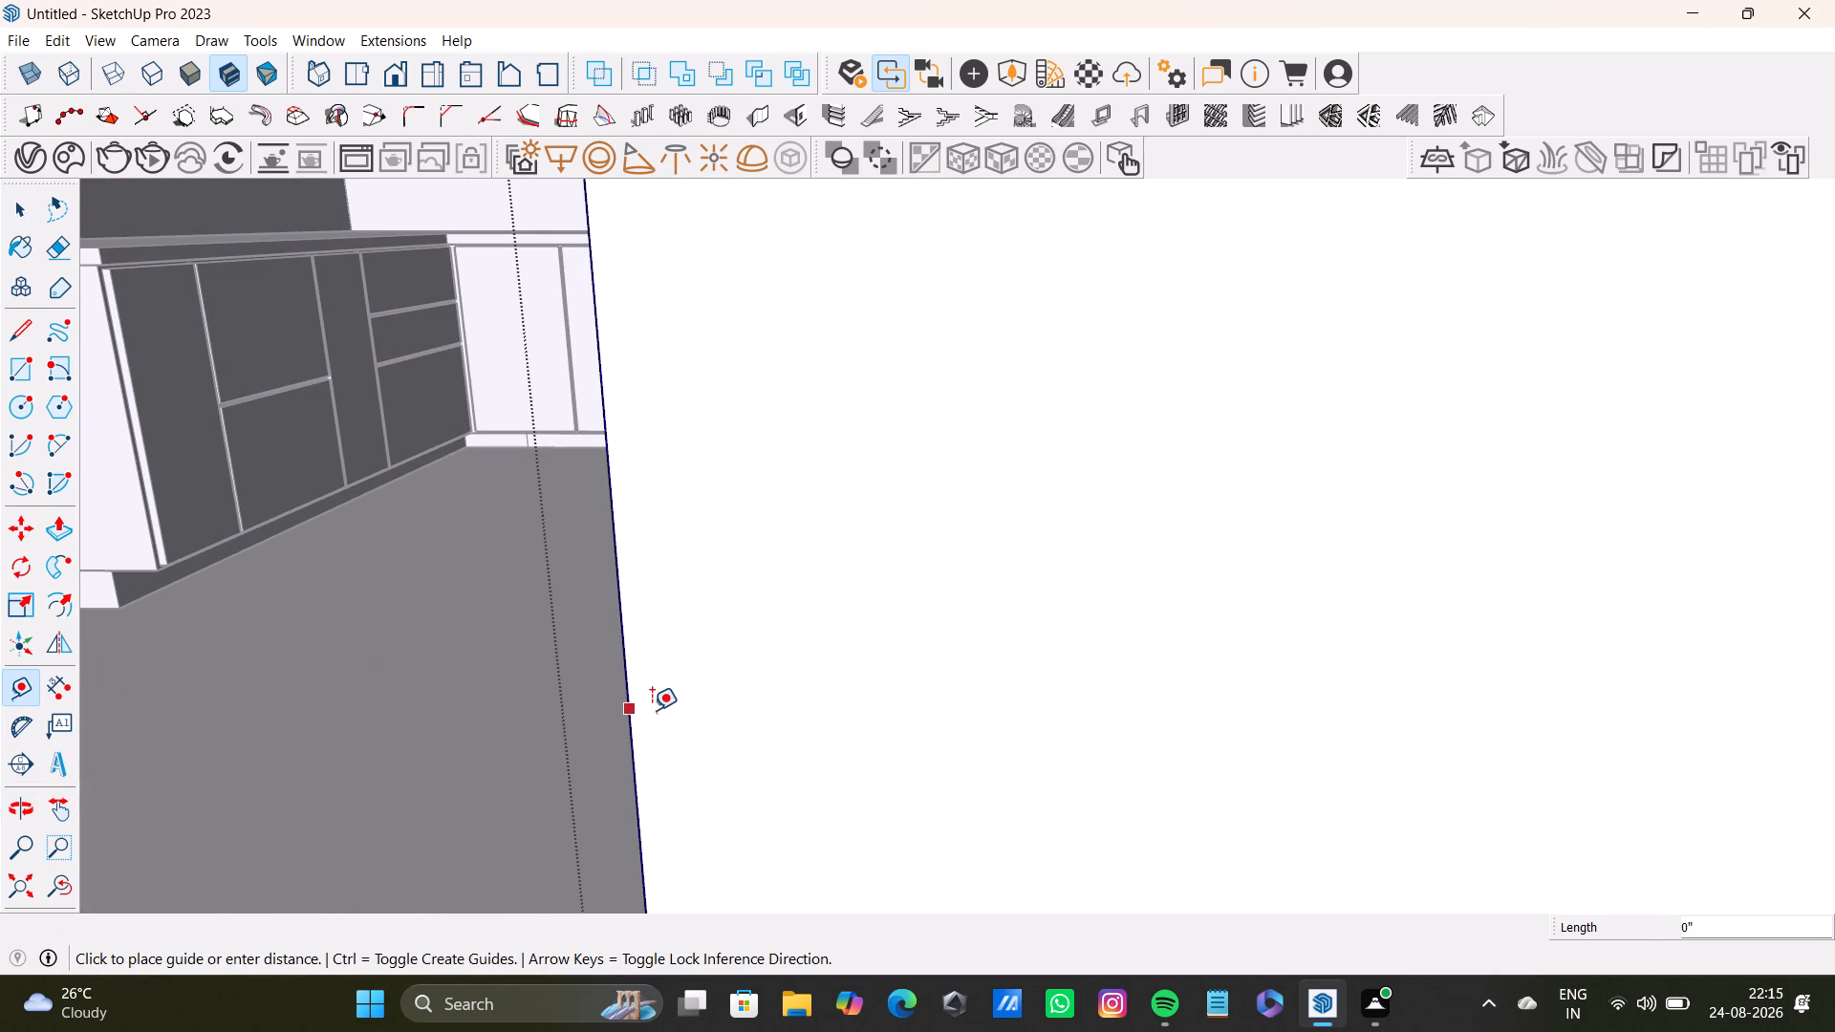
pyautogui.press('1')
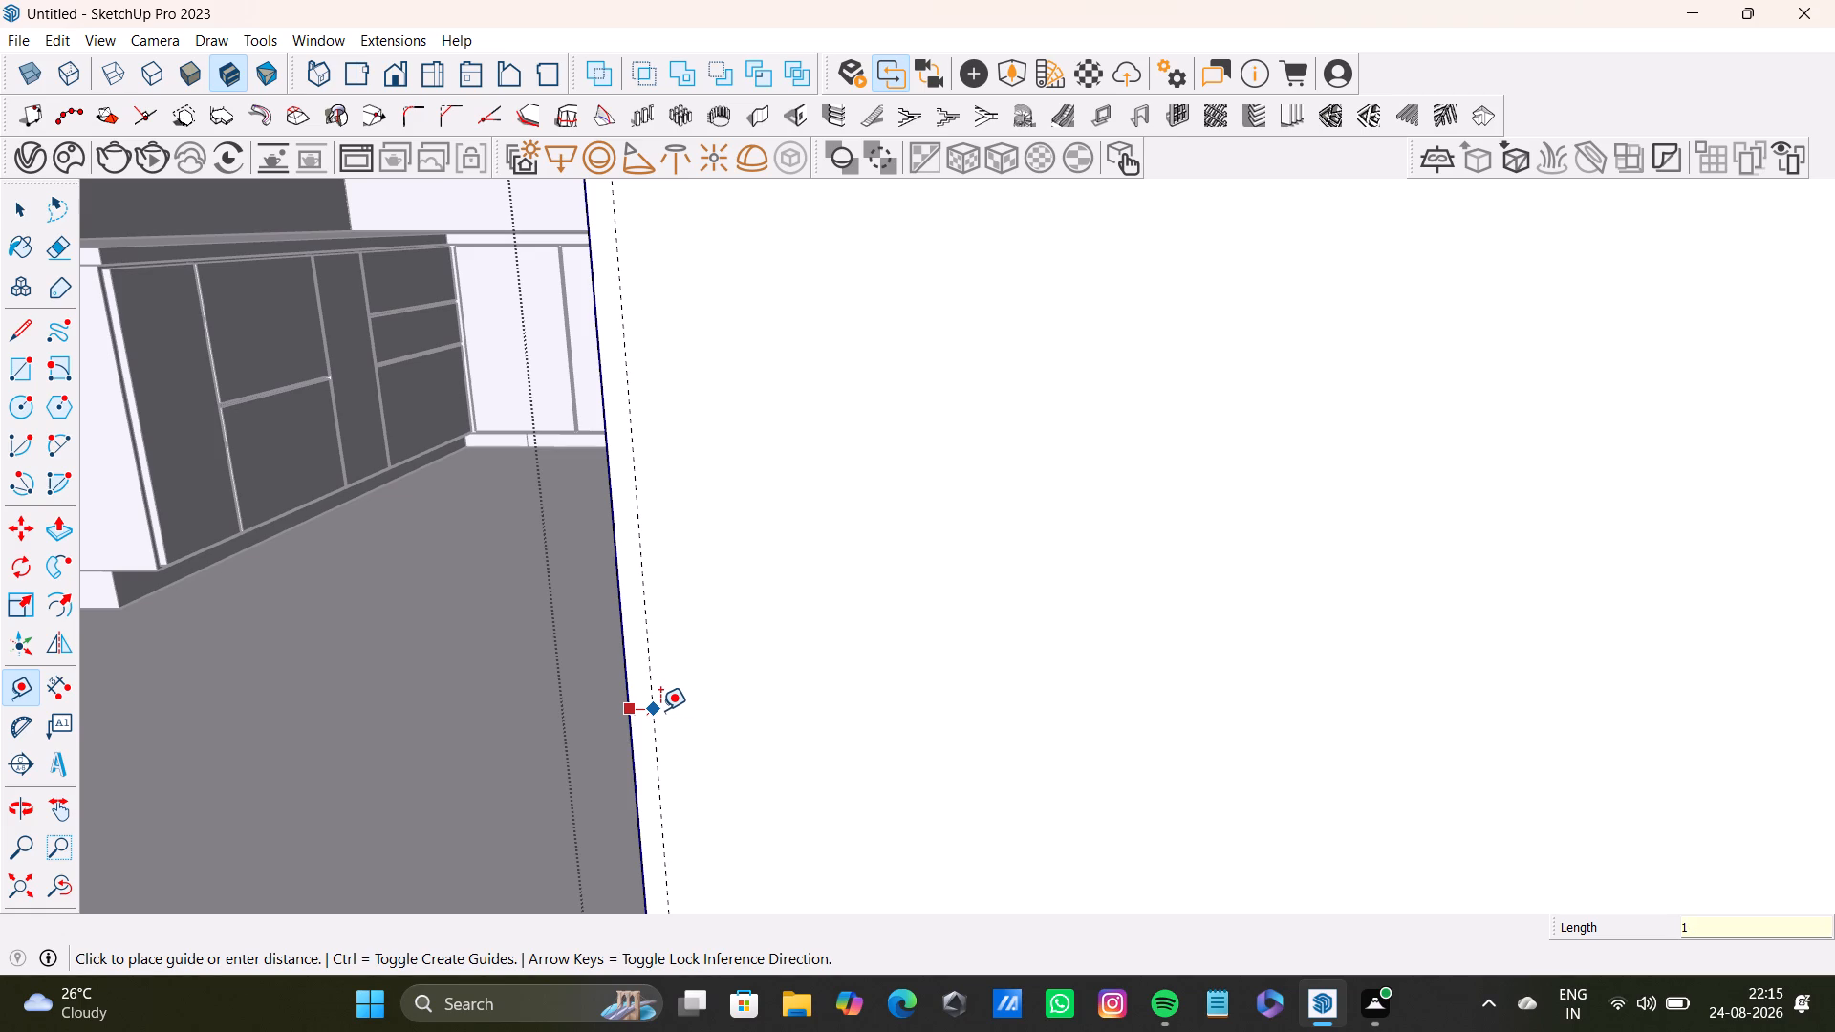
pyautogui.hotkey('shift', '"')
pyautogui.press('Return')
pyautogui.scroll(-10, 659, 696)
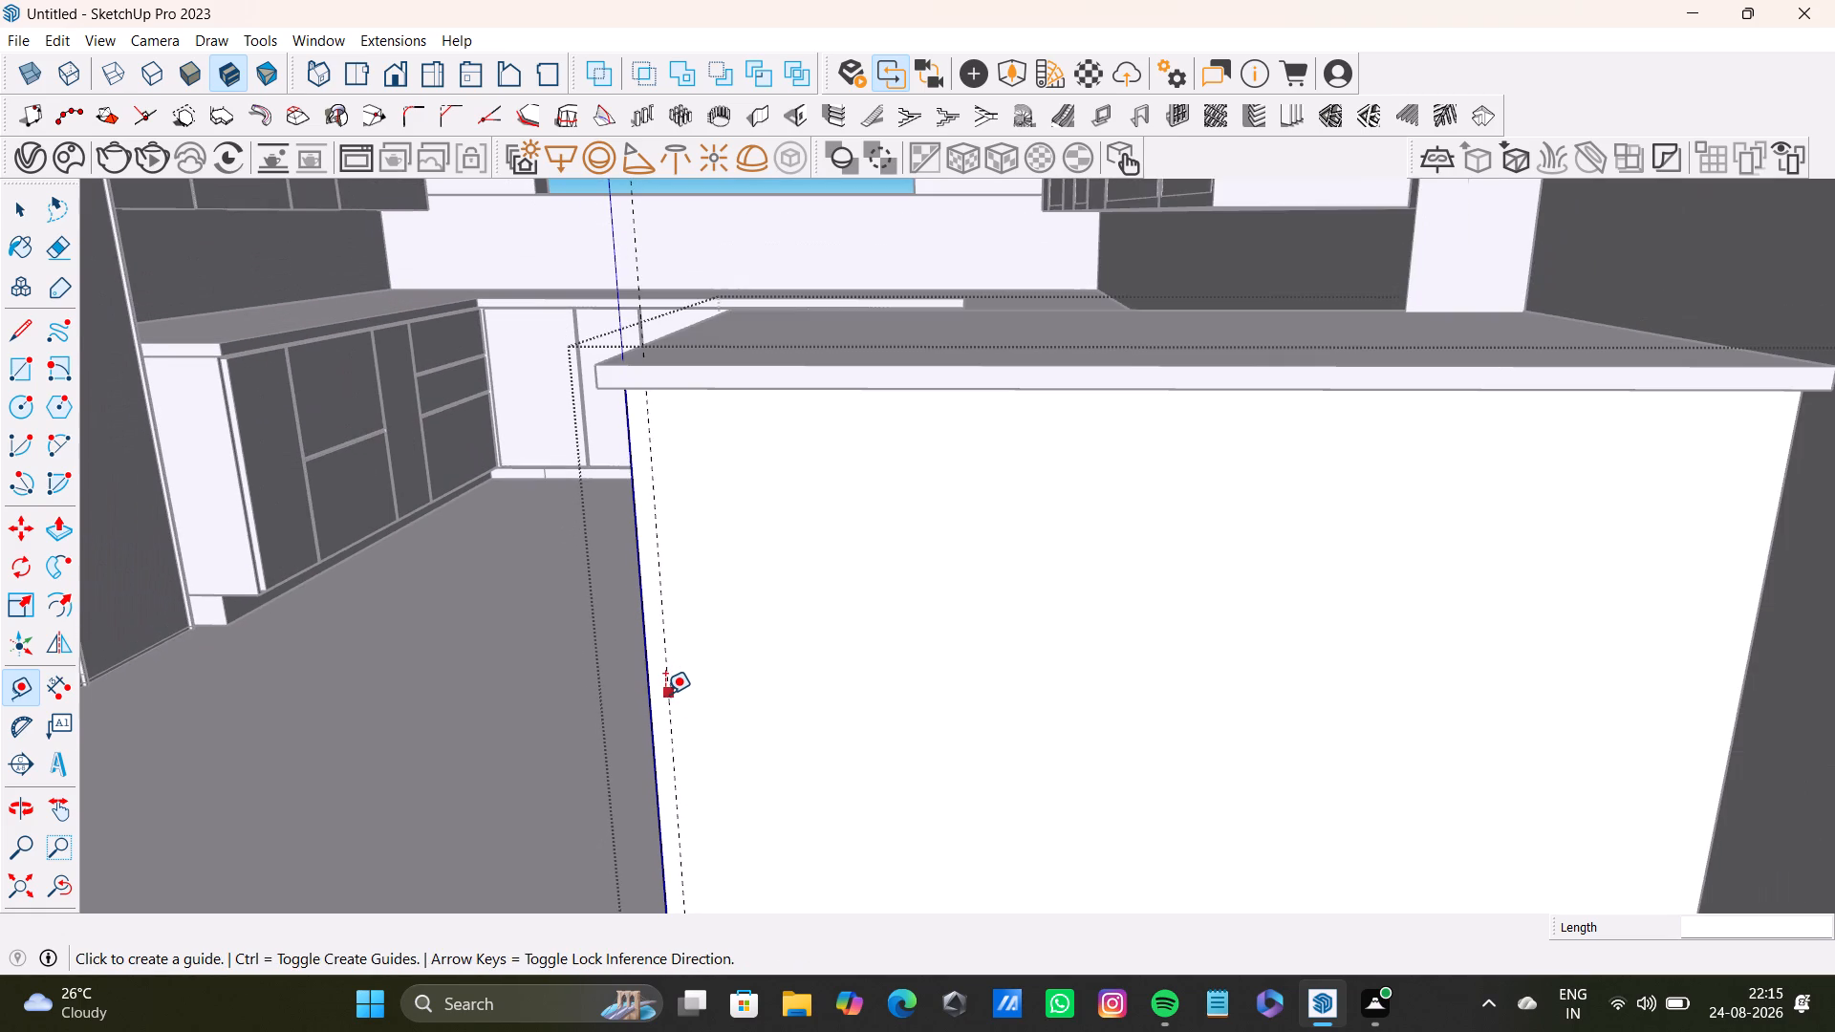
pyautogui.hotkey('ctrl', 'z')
# Place a vertical guide 0.5" in from the front face's aisle-side edge.
pyautogui.scroll(9, 629, 698)
pyautogui.scroll(-6, 800, 695)
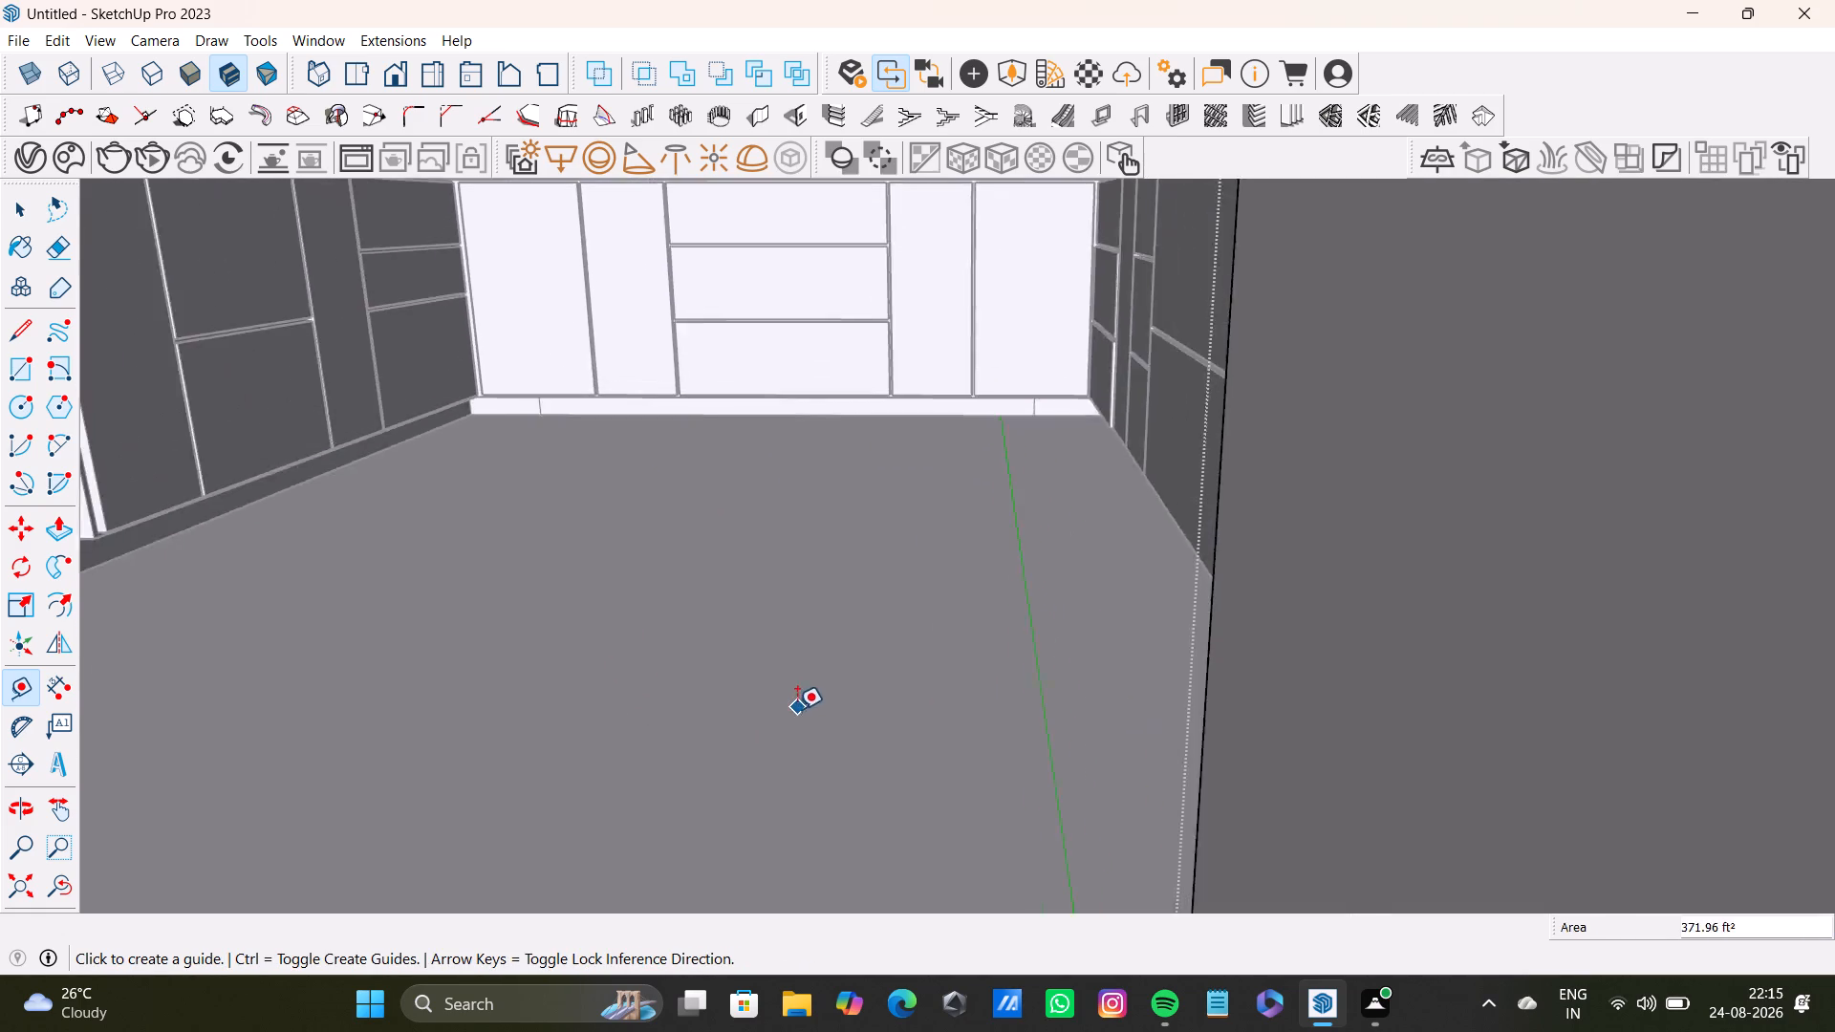
pyautogui.scroll(-6, 797, 709)
pyautogui.moveTo(808, 709); pyautogui.dragTo(780, 557, button='middle')
pyautogui.scroll(4, 805, 578)
pyautogui.click(824, 617)
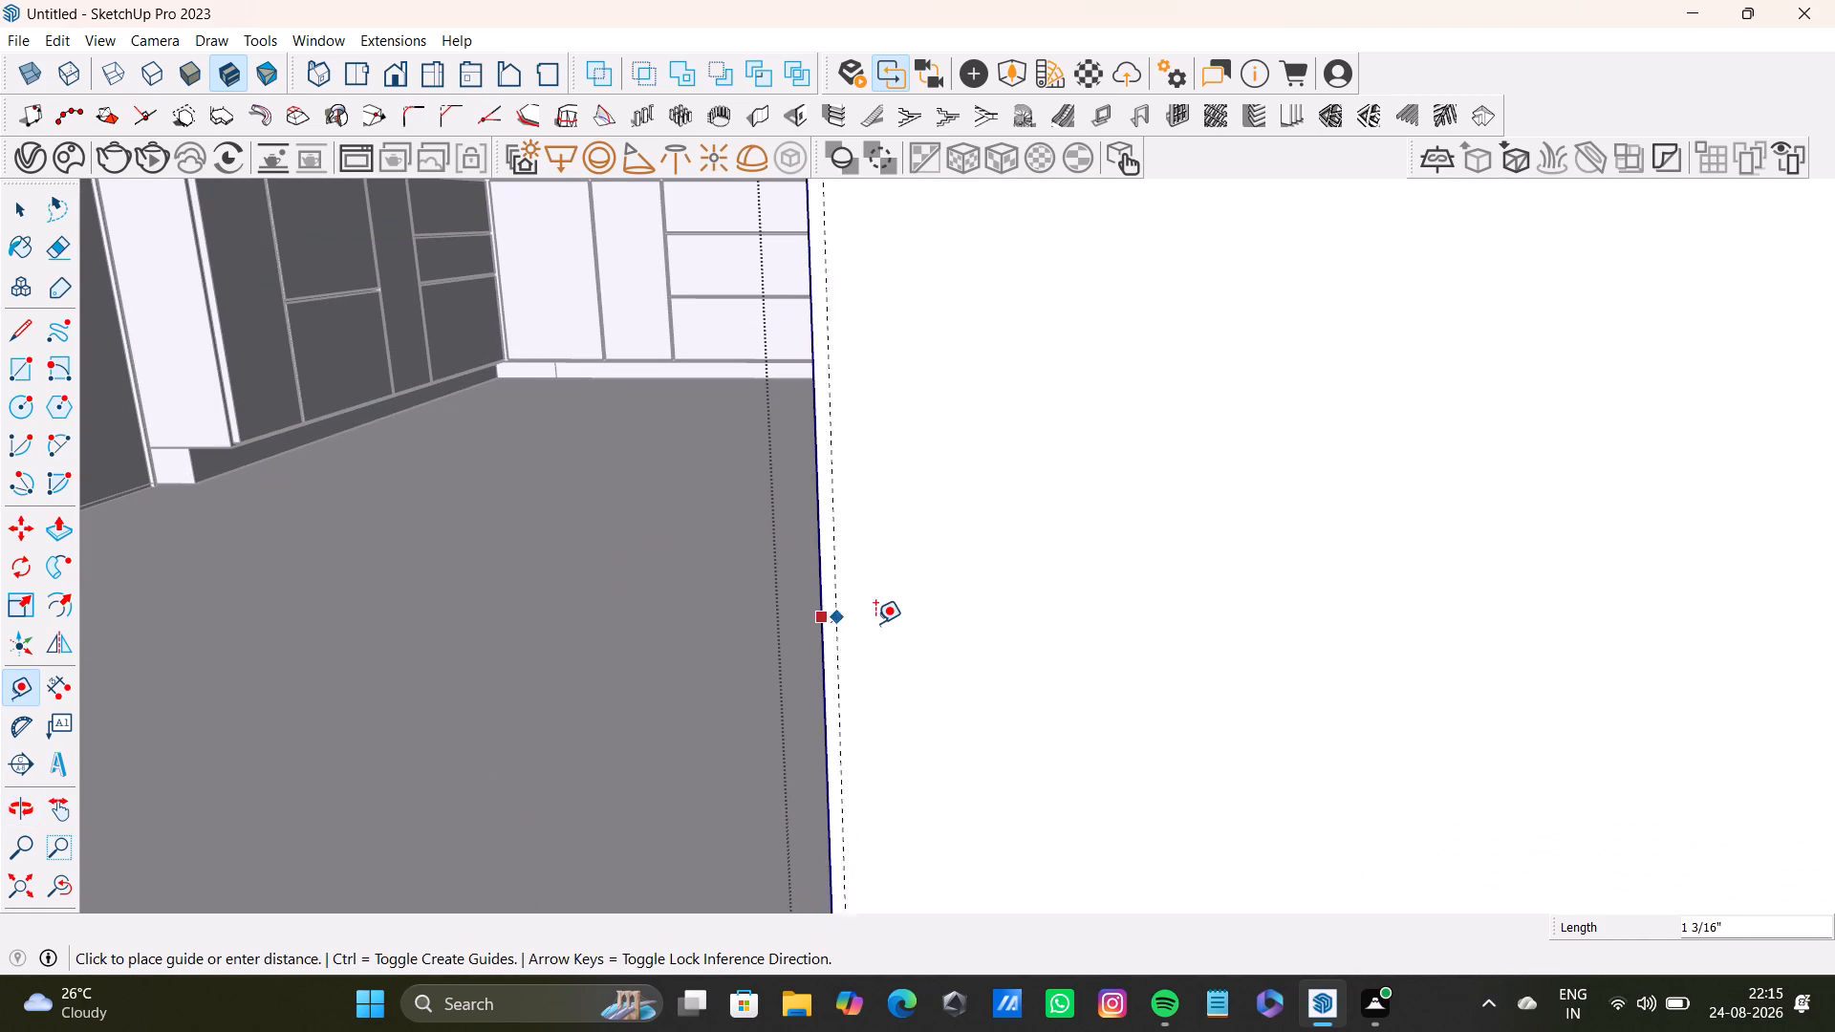
pyautogui.write('0.5"')
pyautogui.press('Return')
# Place a horizontal guide 0.5" below the front face's upper edge, beneath the overhanging top.
pyautogui.scroll(-8, 853, 601)
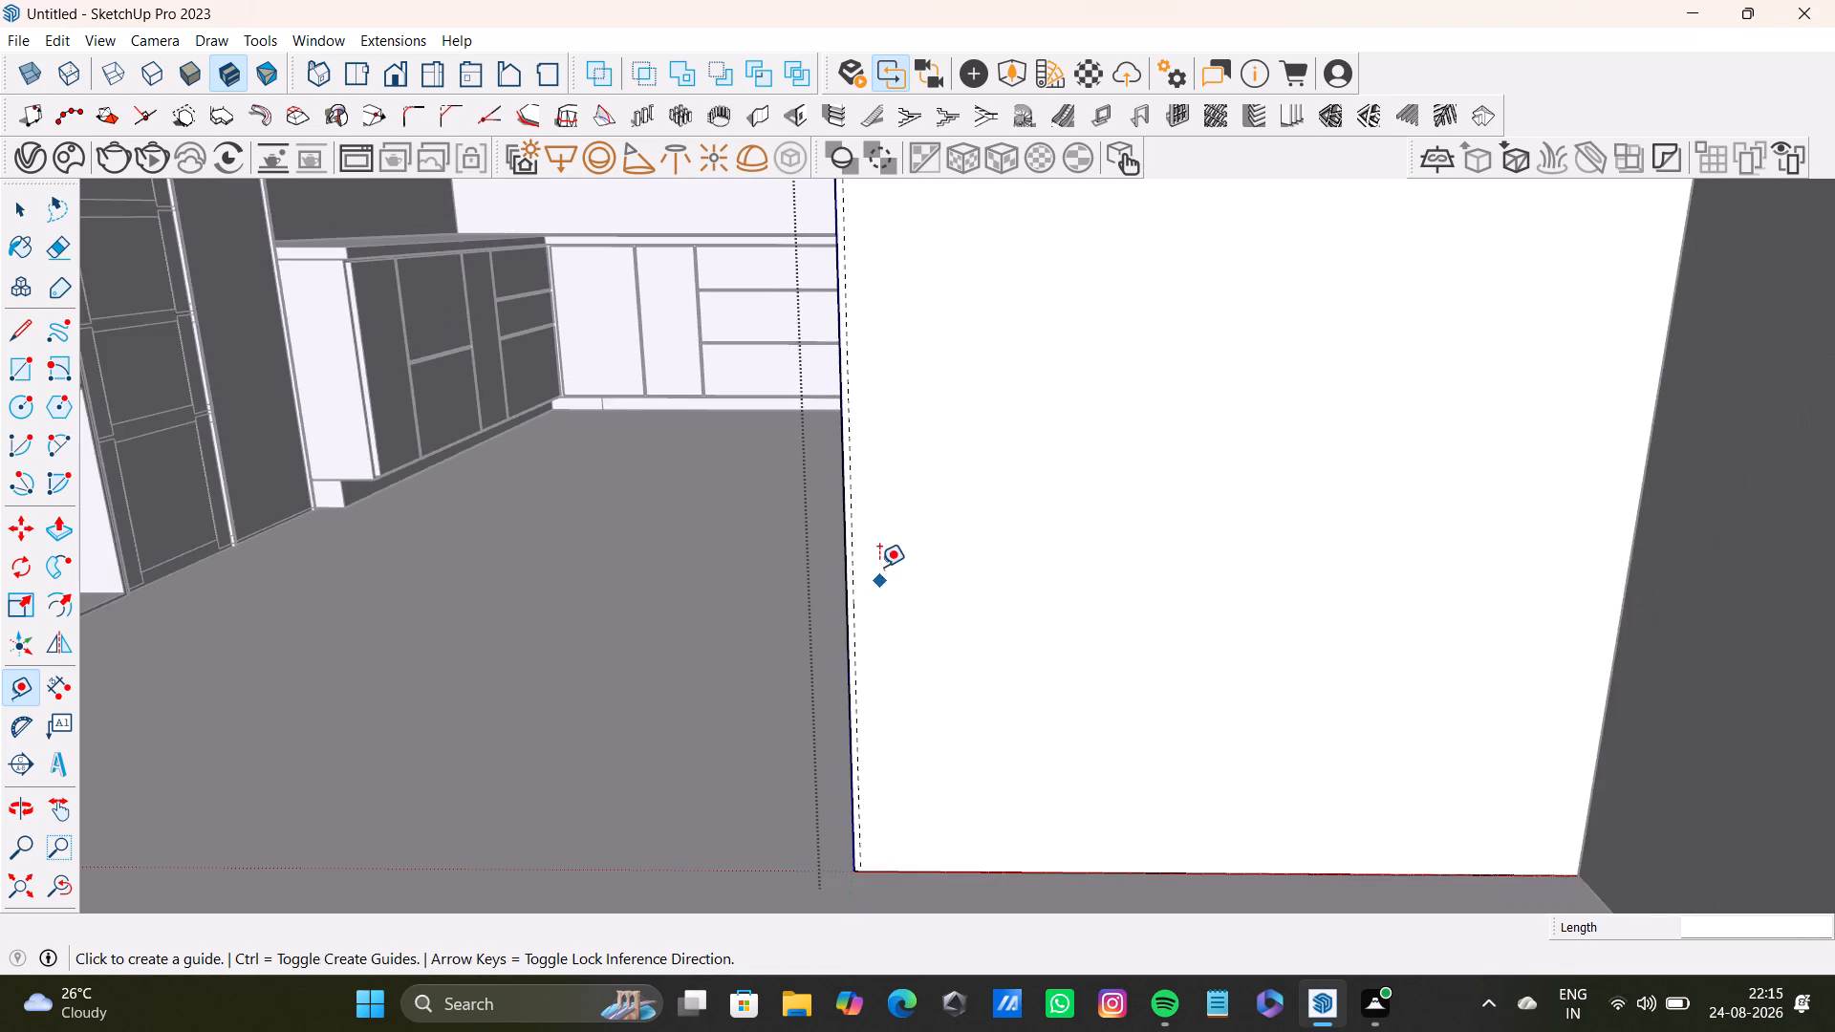
pyautogui.scroll(-4, 874, 548)
pyautogui.keyDown('shift'); pyautogui.moveTo(877, 479); pyautogui.dragTo(753, 798, button='middle'); pyautogui.keyUp('shift')
pyautogui.scroll(17, 764, 625)
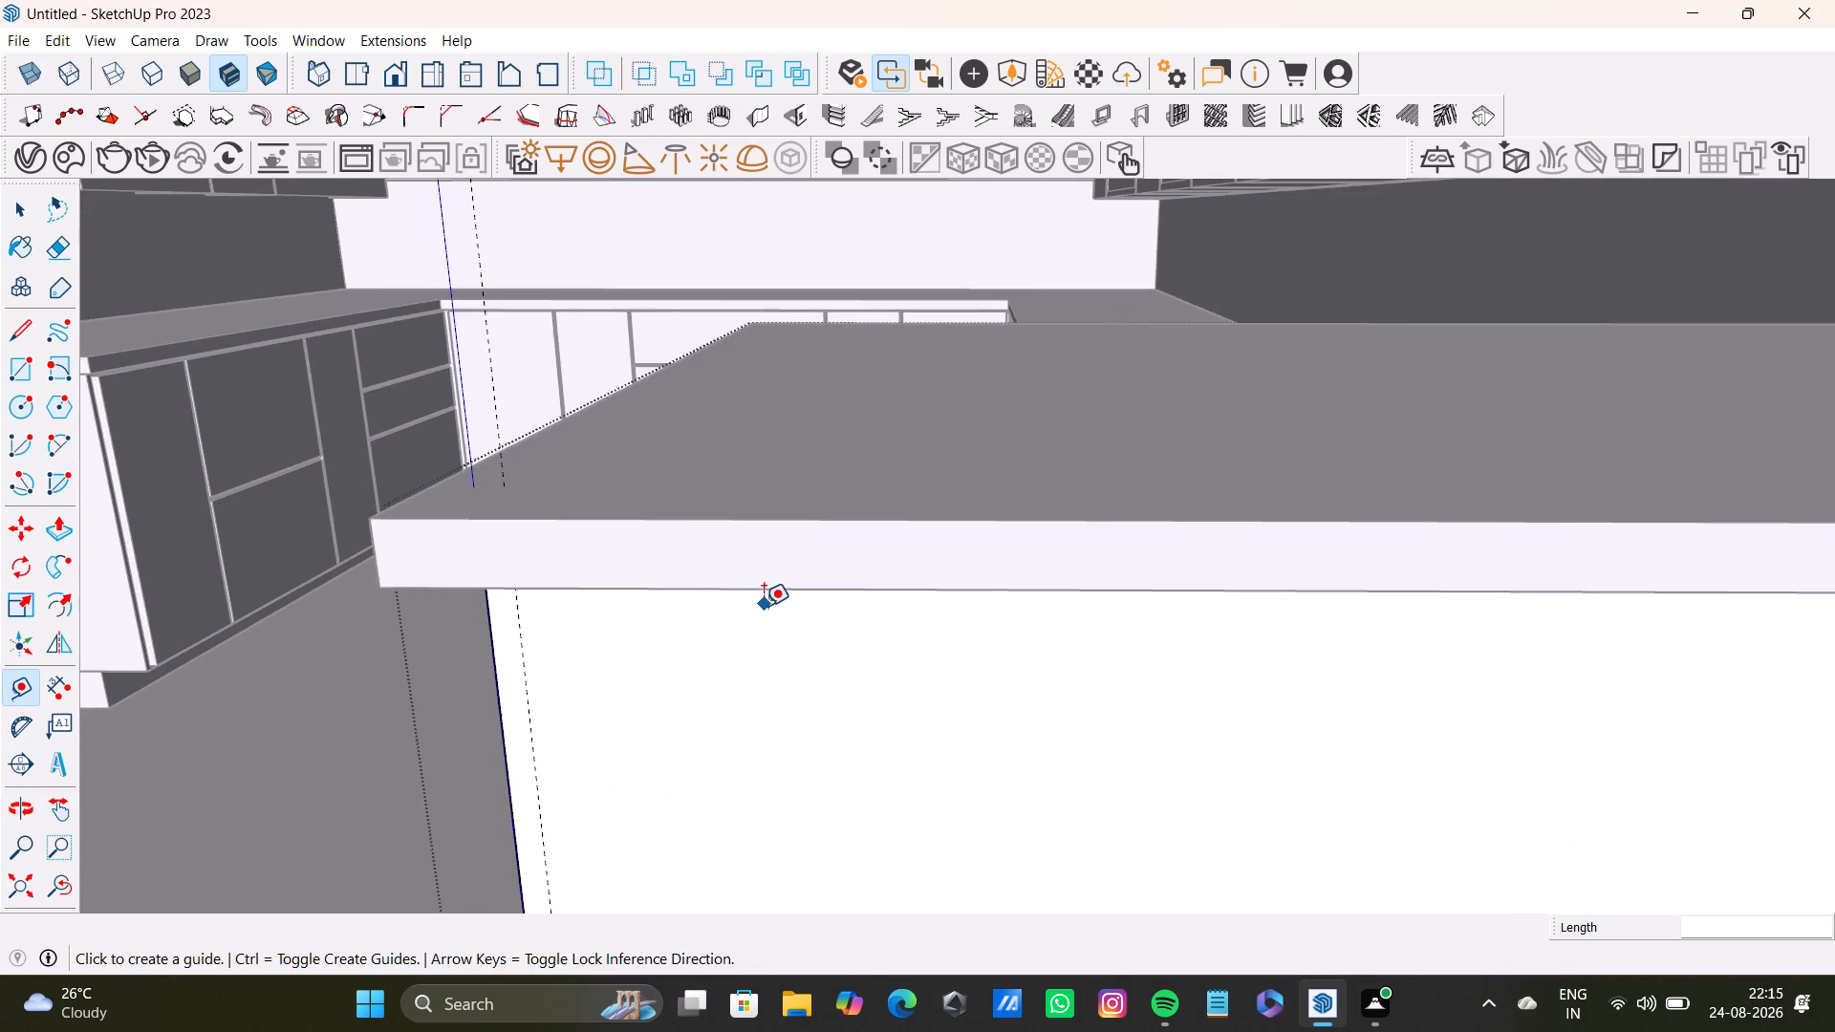
pyautogui.moveTo(764, 606); pyautogui.dragTo(749, 378, button='middle')
pyautogui.scroll(6, 686, 529)
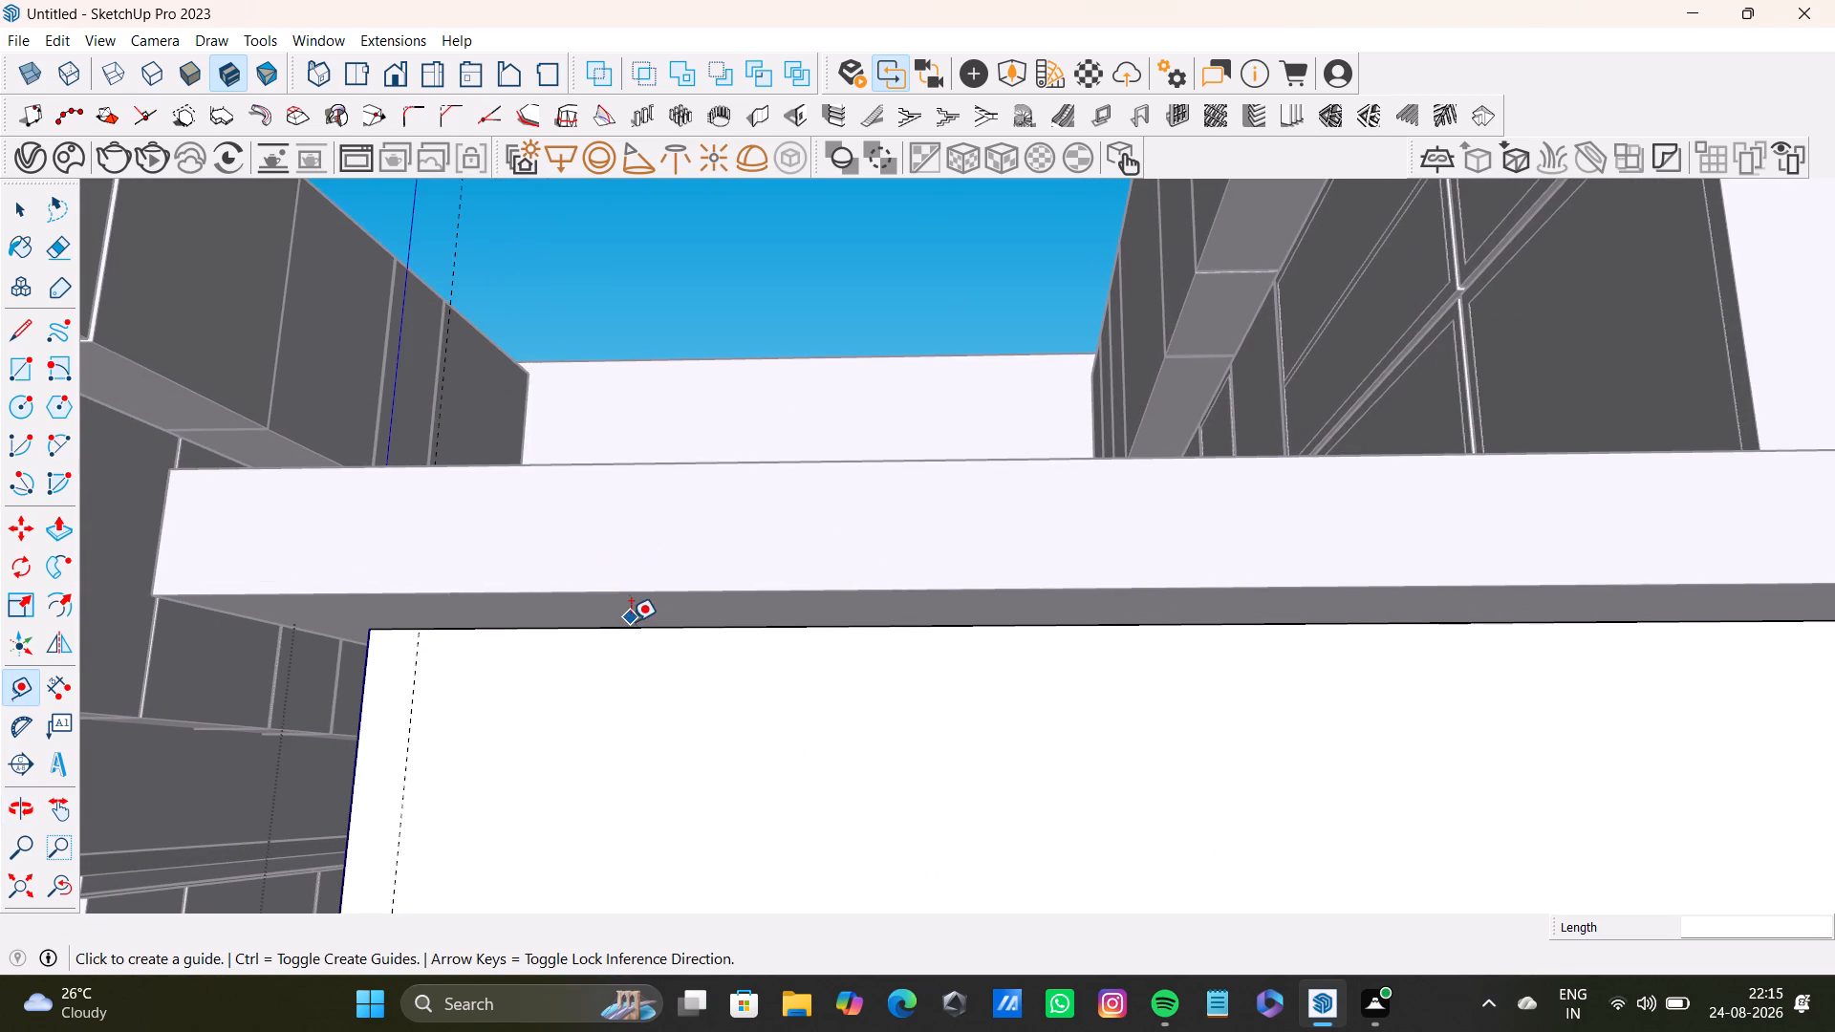
pyautogui.click(635, 626)
pyautogui.write('0.5')
pyautogui.hotkey('shift', '"')
pyautogui.press('Return')
pyautogui.press("'")
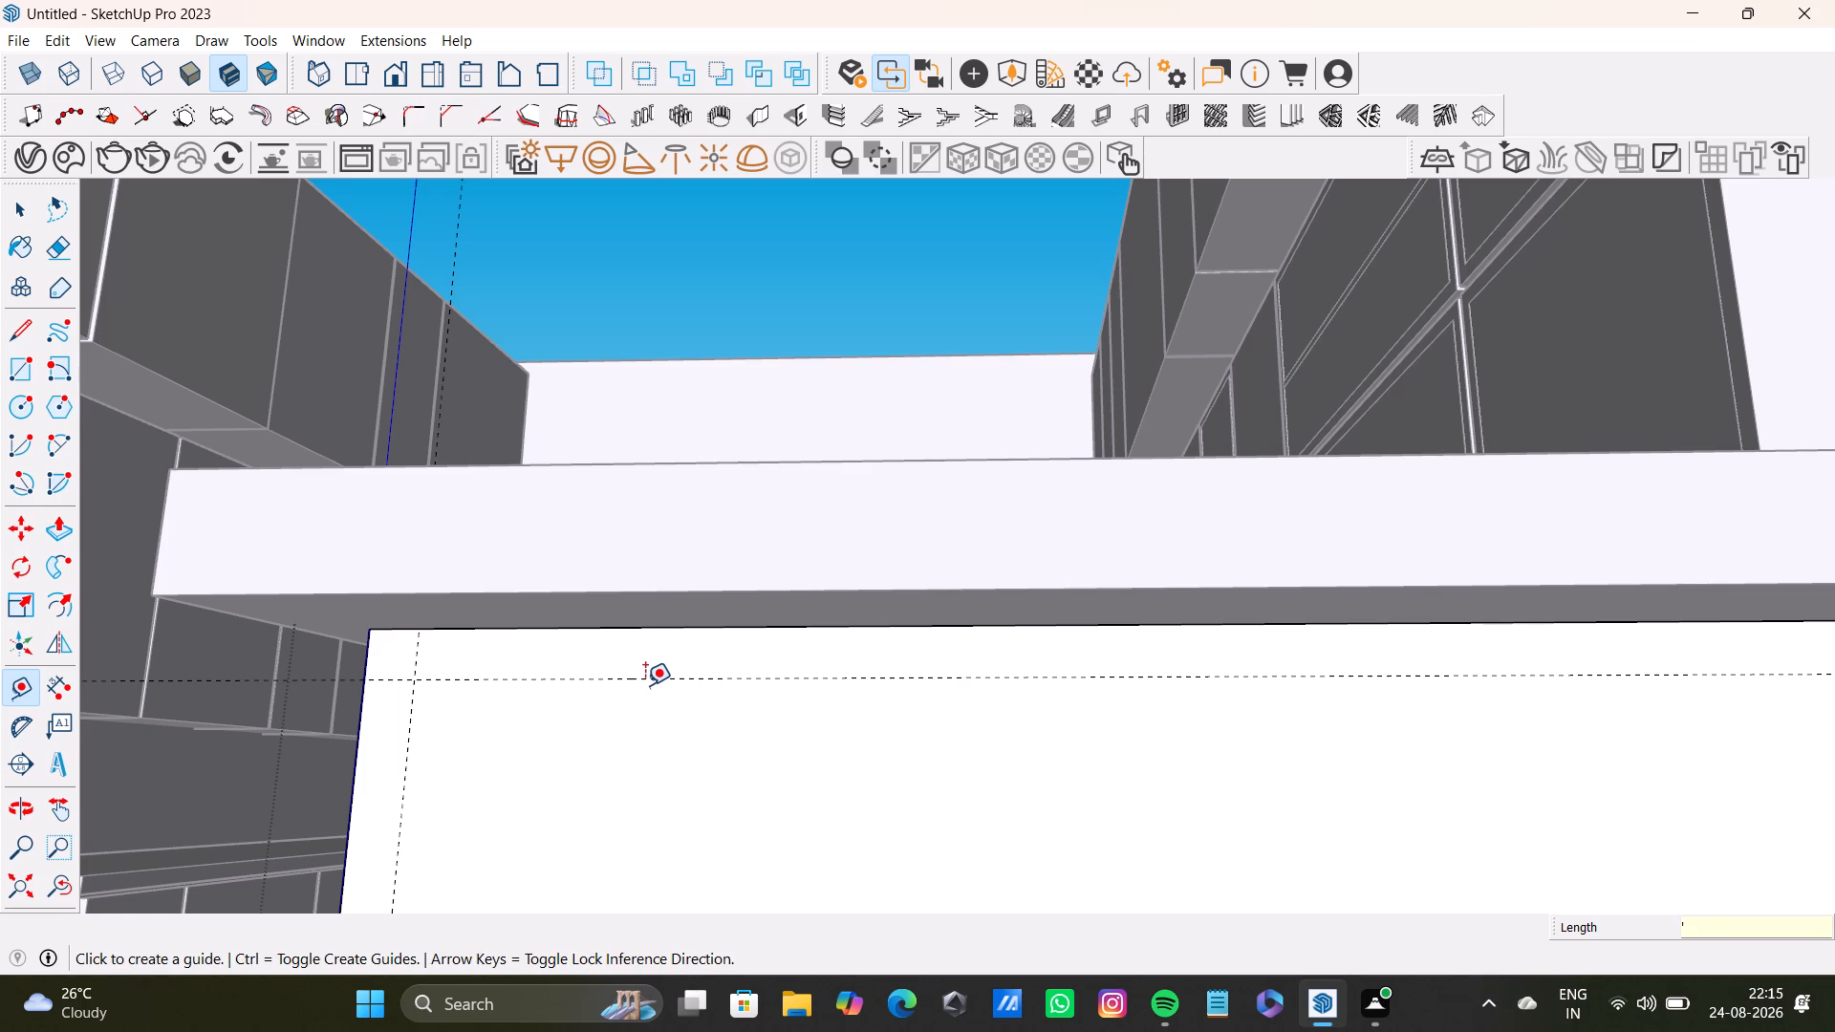
# Place a vertical guide 0.5" in from the front face's wall-side edge.
pyautogui.scroll(-8, 644, 685)
pyautogui.keyDown('shift'); pyautogui.moveTo(829, 772); pyautogui.dragTo(610, 523, button='middle'); pyautogui.keyUp('shift')
pyautogui.scroll(-8, 1024, 591)
pyautogui.moveTo(1090, 636); pyautogui.dragTo(778, 591, button='middle')
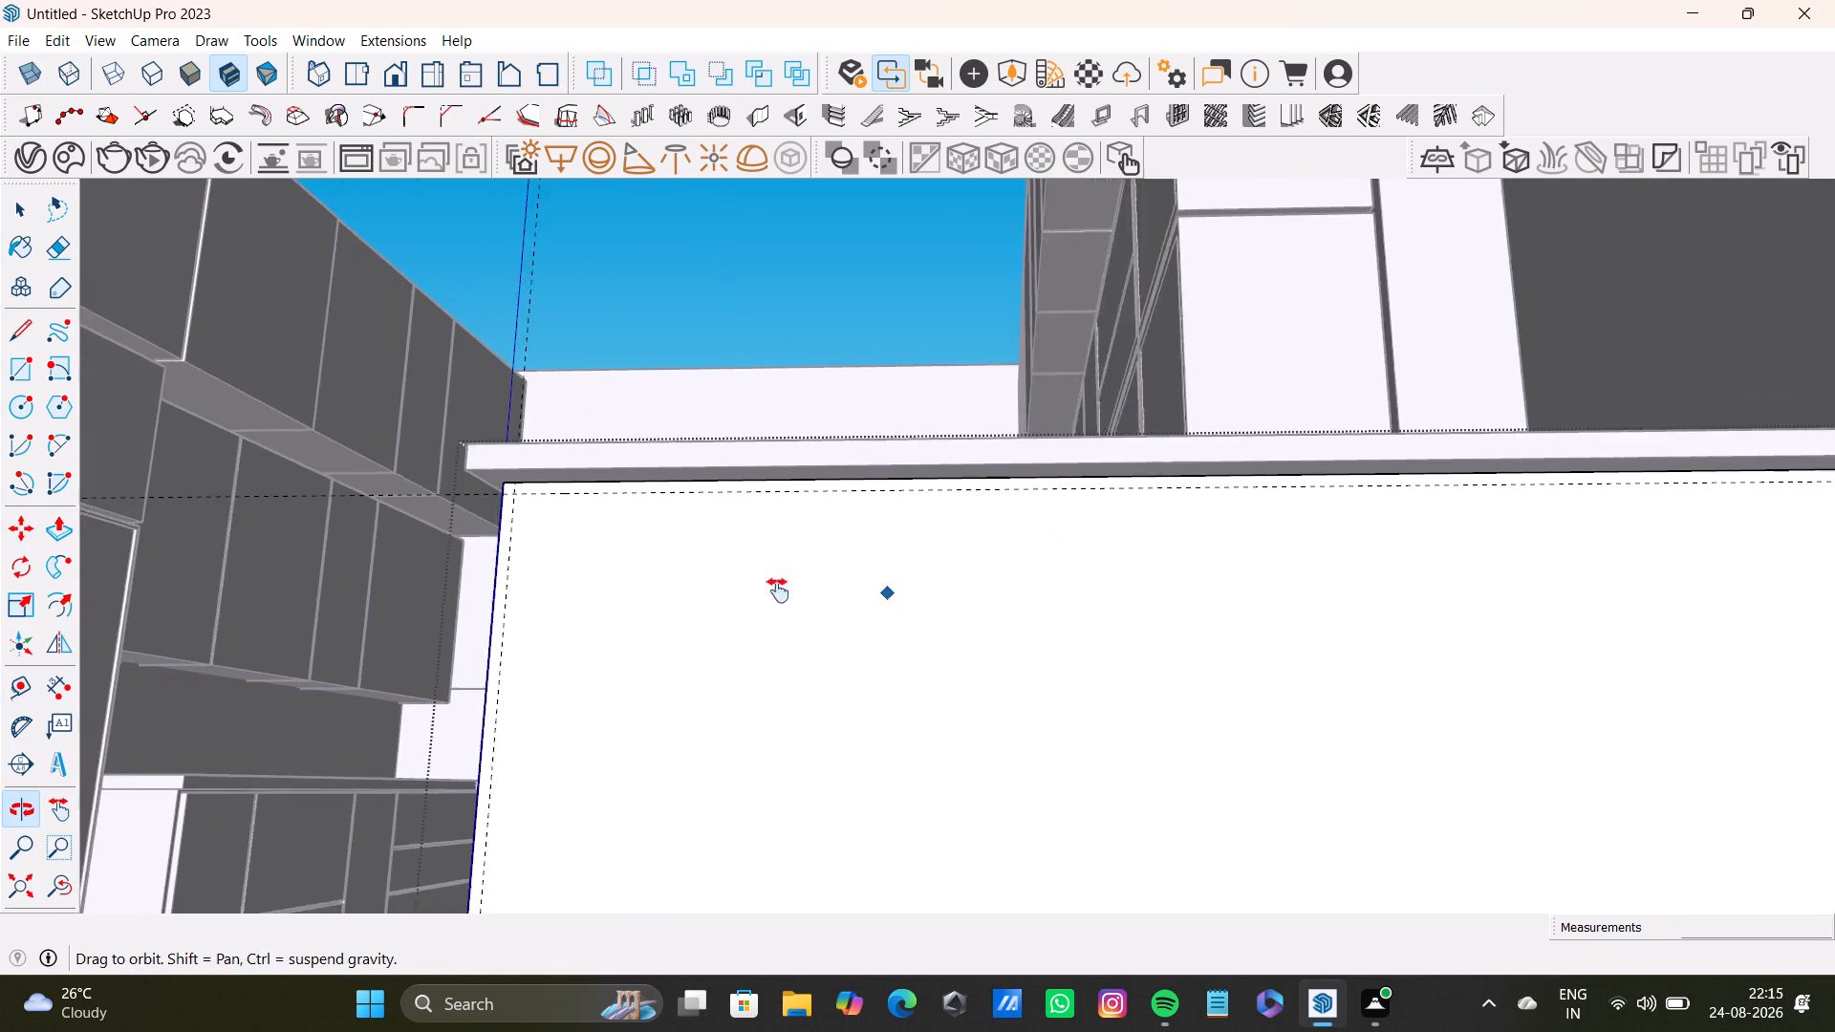
pyautogui.moveTo(778, 591); pyautogui.dragTo(614, 606, button='middle')
pyautogui.click(1622, 665)
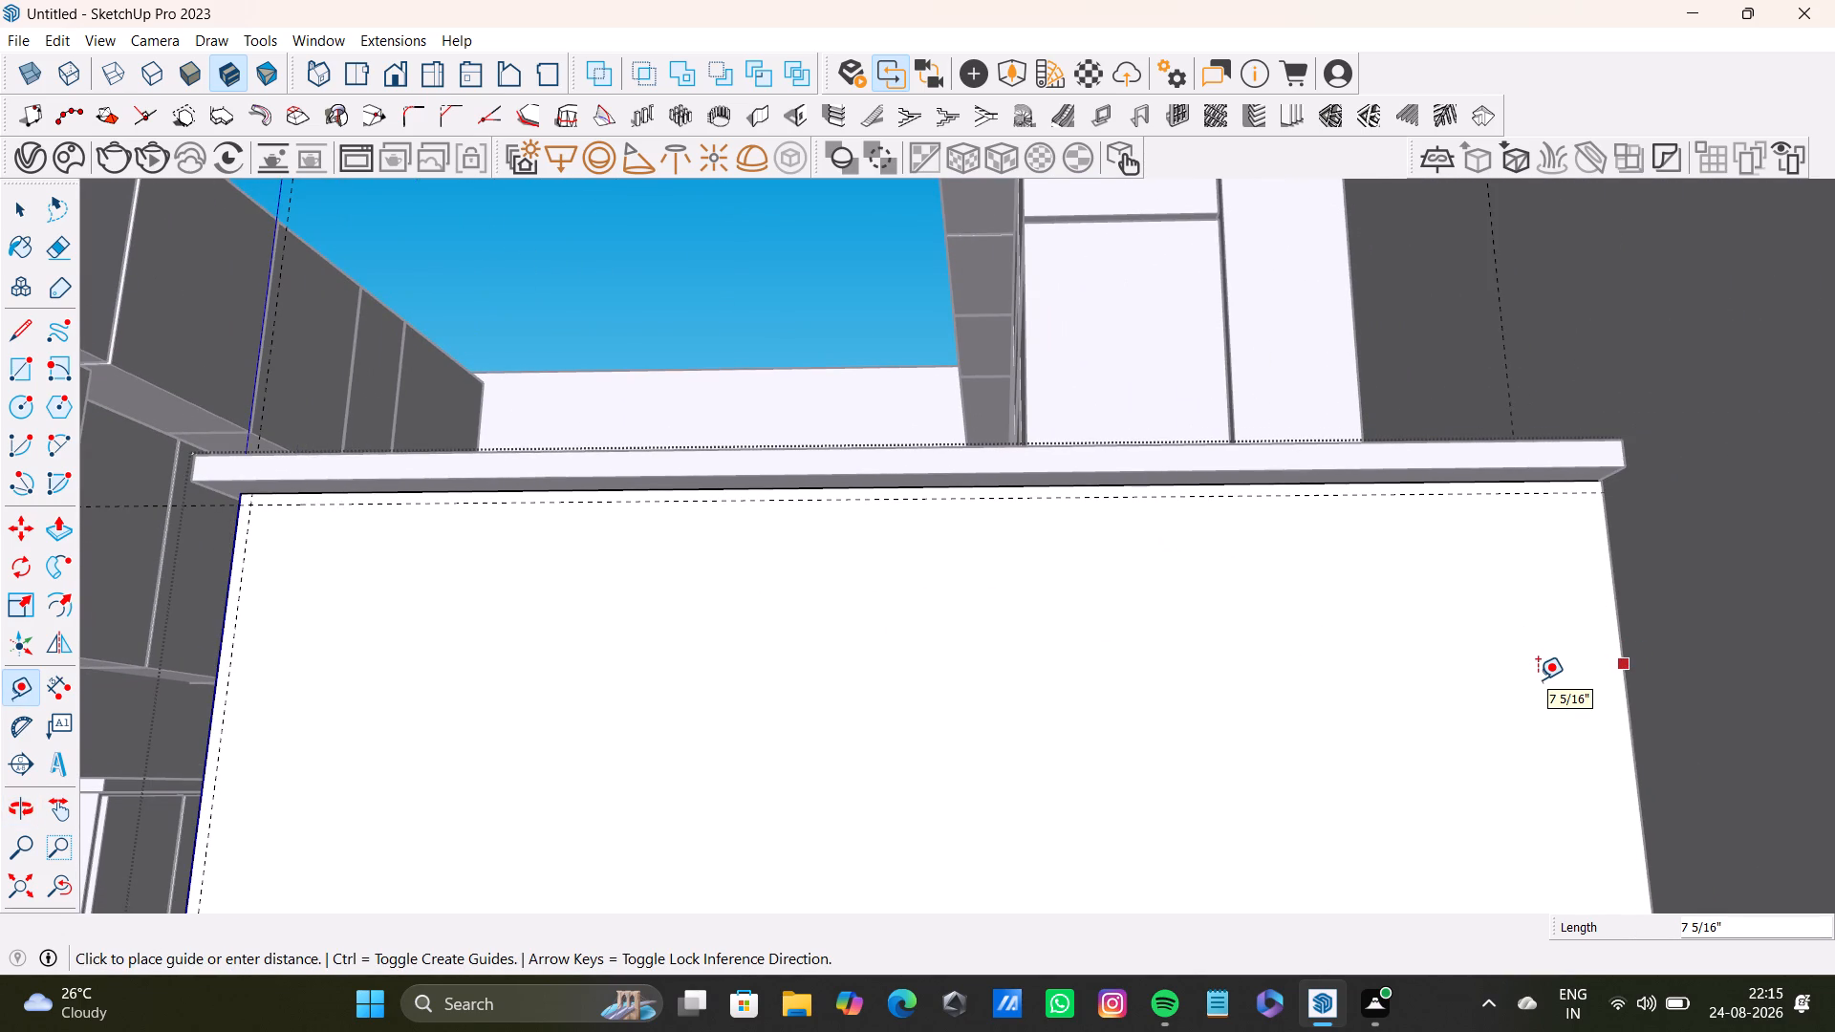
pyautogui.write('0.6')
pyautogui.press('BackSpace')
pyautogui.press('5')
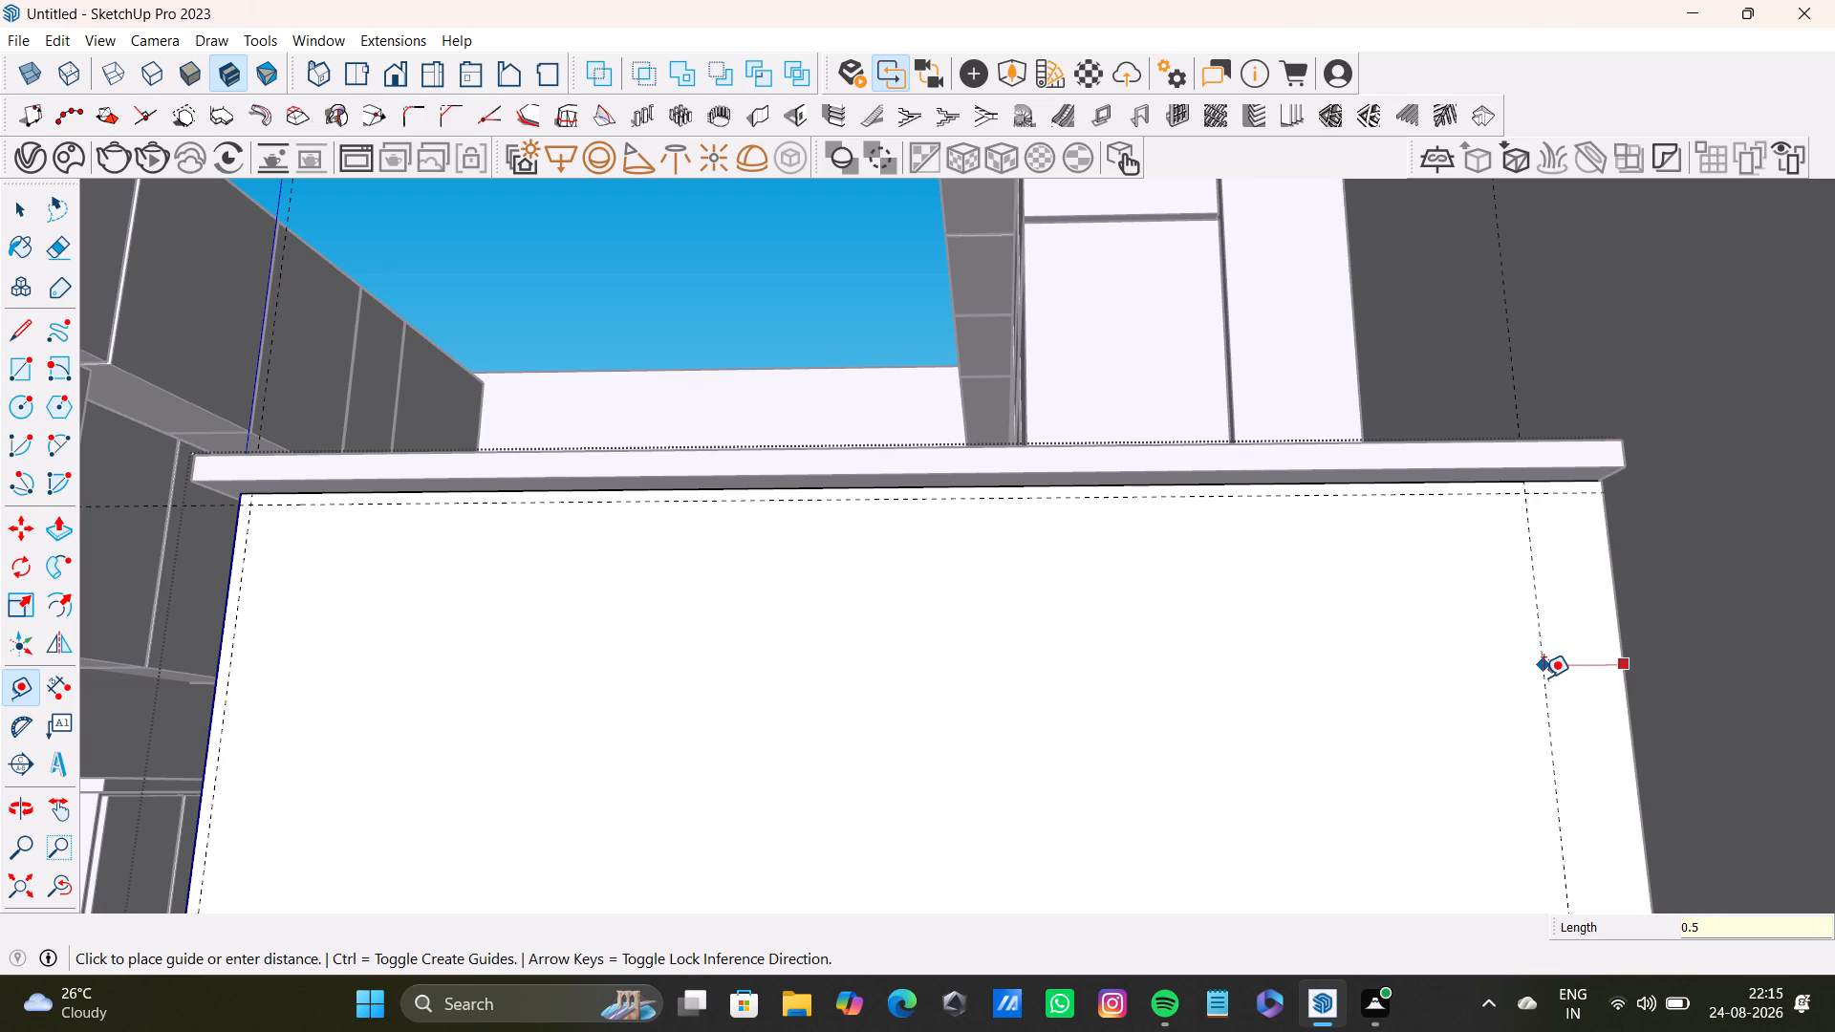
pyautogui.hotkey('shift', '"')
pyautogui.press('Return')
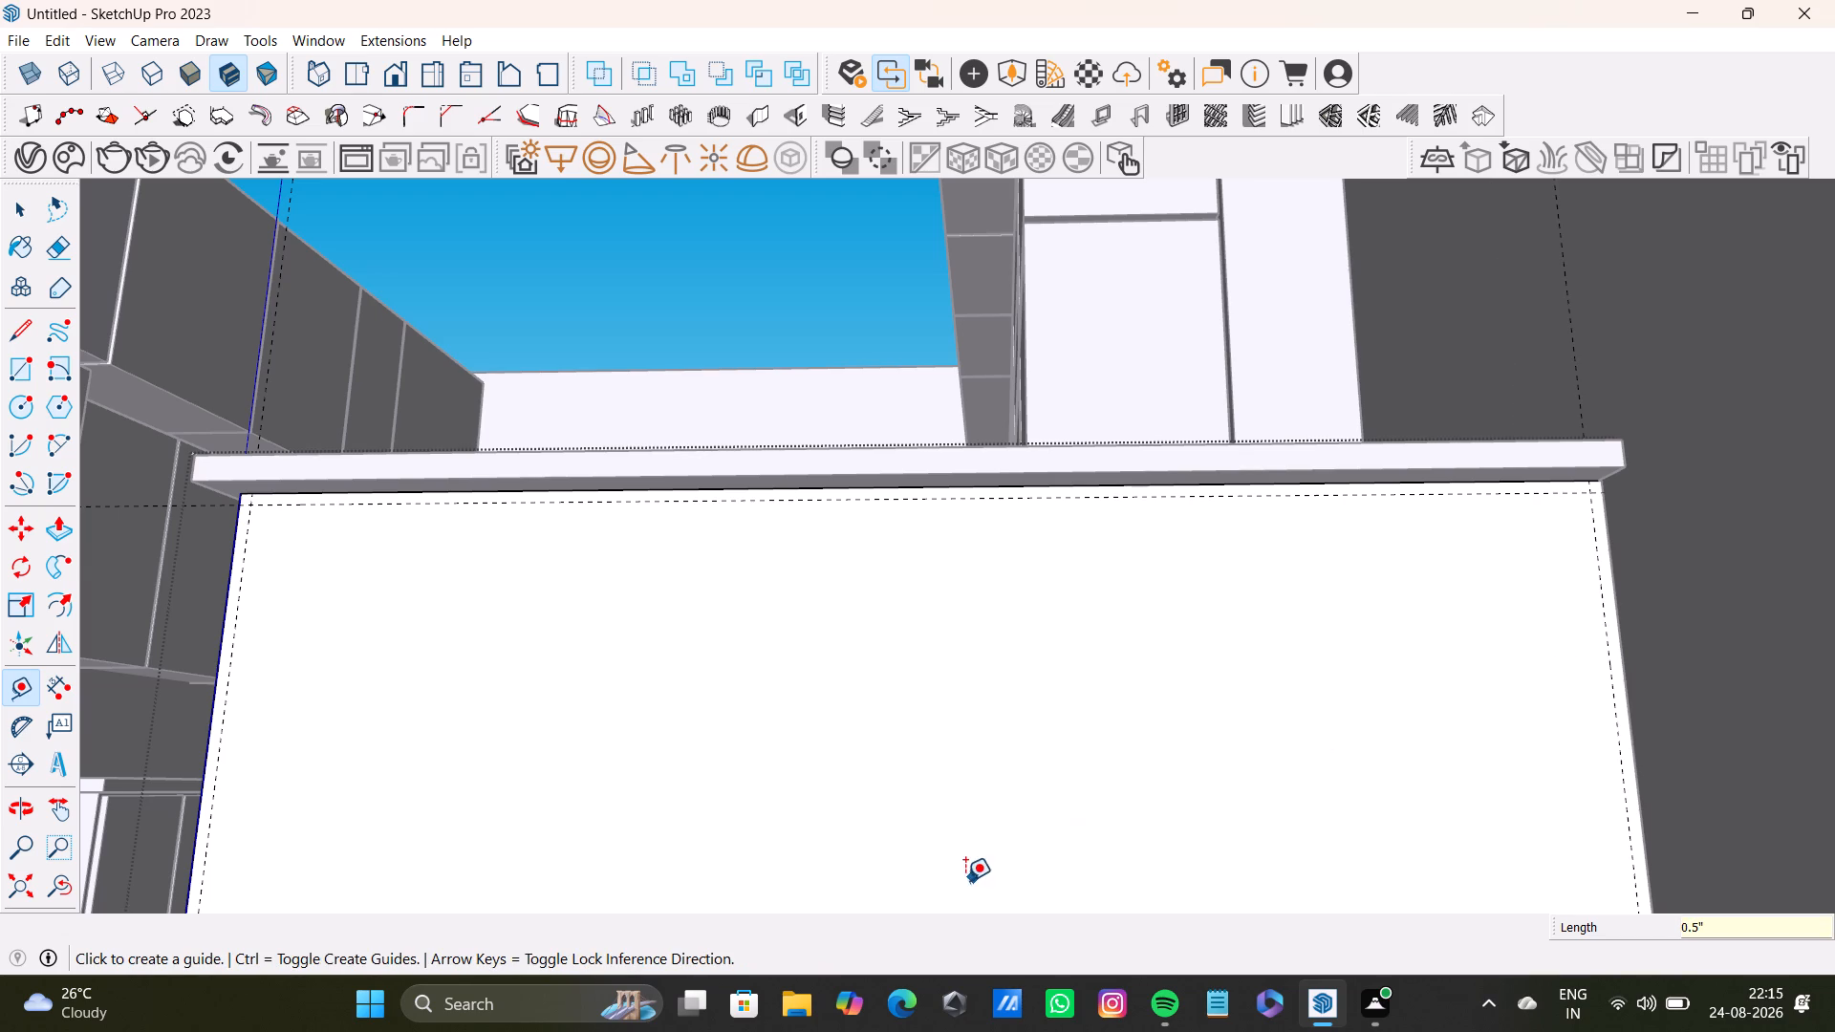
# Place a horizontal guide 0.5" above the front face's floor edge.
pyautogui.scroll(-7, 965, 880)
pyautogui.keyDown('shift'); pyautogui.moveTo(972, 794); pyautogui.dragTo(1017, 459, button='middle'); pyautogui.keyUp('shift')
pyautogui.scroll(-7, 1017, 584)
pyautogui.keyDown('shift'); pyautogui.moveTo(1018, 667); pyautogui.dragTo(1018, 557, button='middle'); pyautogui.keyUp('shift')
pyautogui.scroll(7, 994, 651)
pyautogui.moveTo(901, 820); pyautogui.dragTo(901, 810)
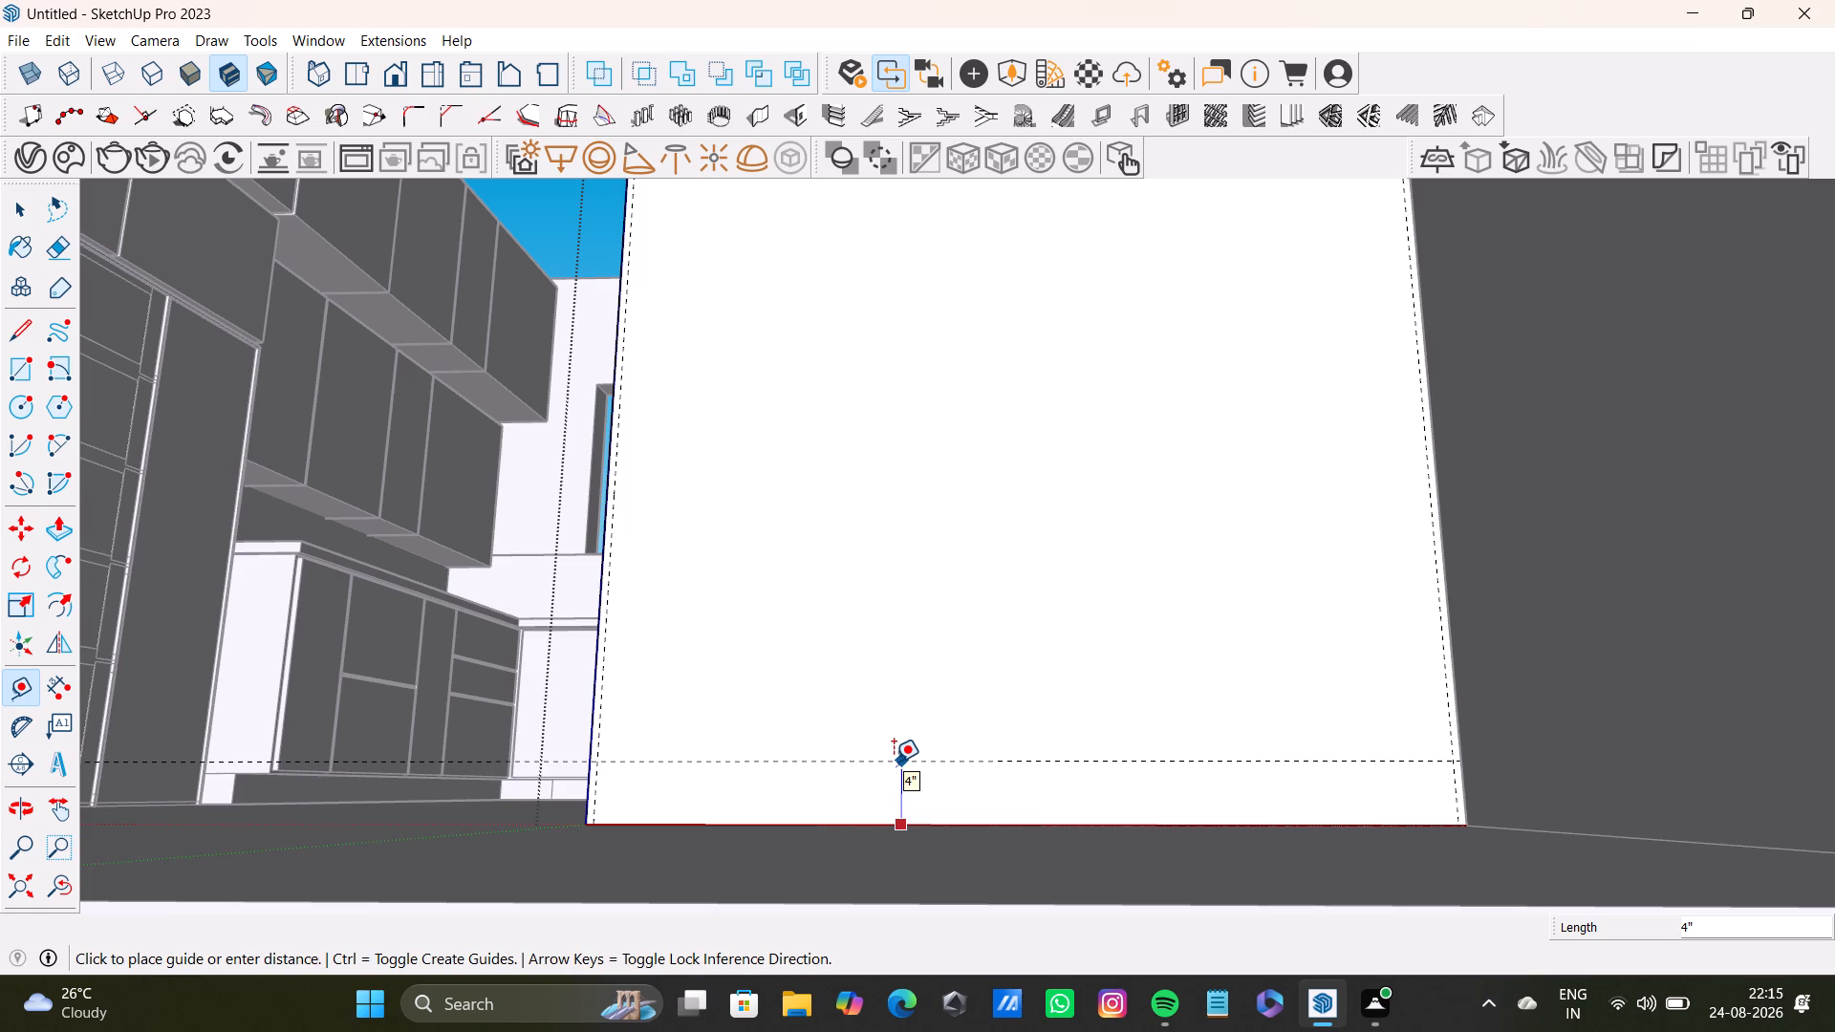
pyautogui.write('0.5')
pyautogui.hotkey('shift', '"')
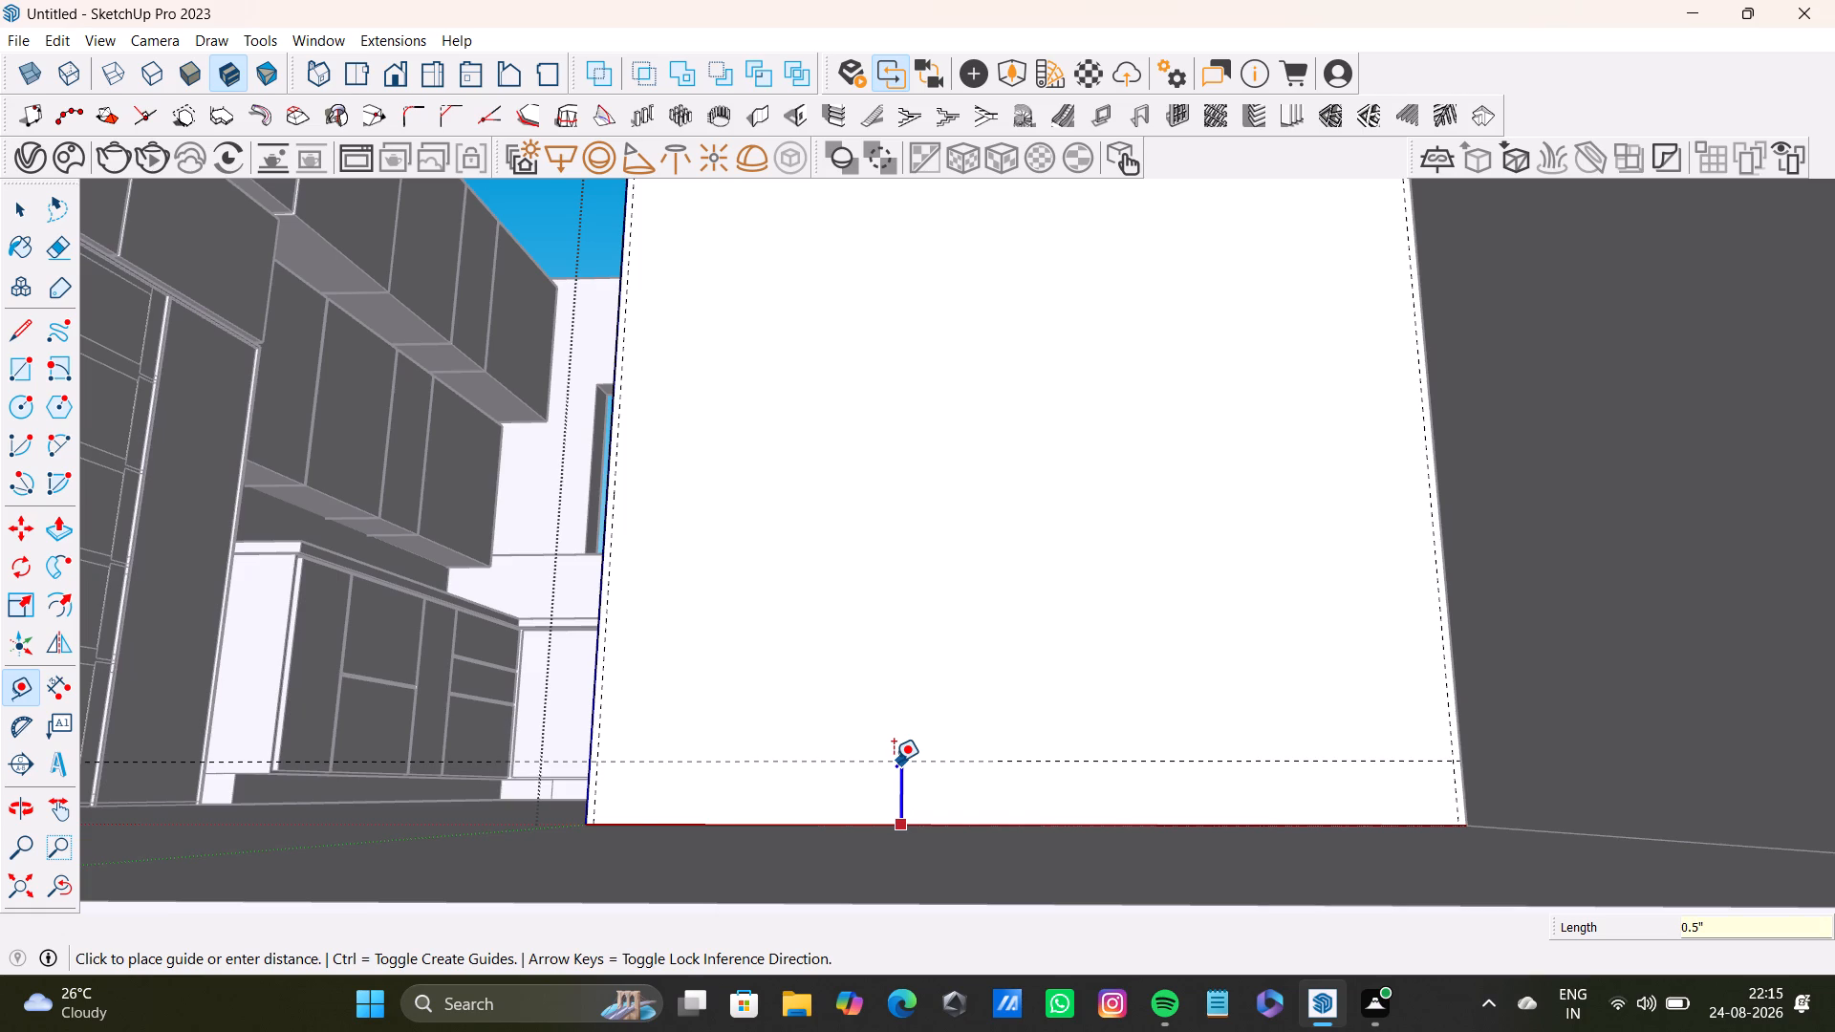
pyautogui.press('Return')
# On the block's aisle-side face, place a vertical guide 0.5" in from the edge beside the sink-side counter.
pyautogui.scroll(-7, 423, 402)
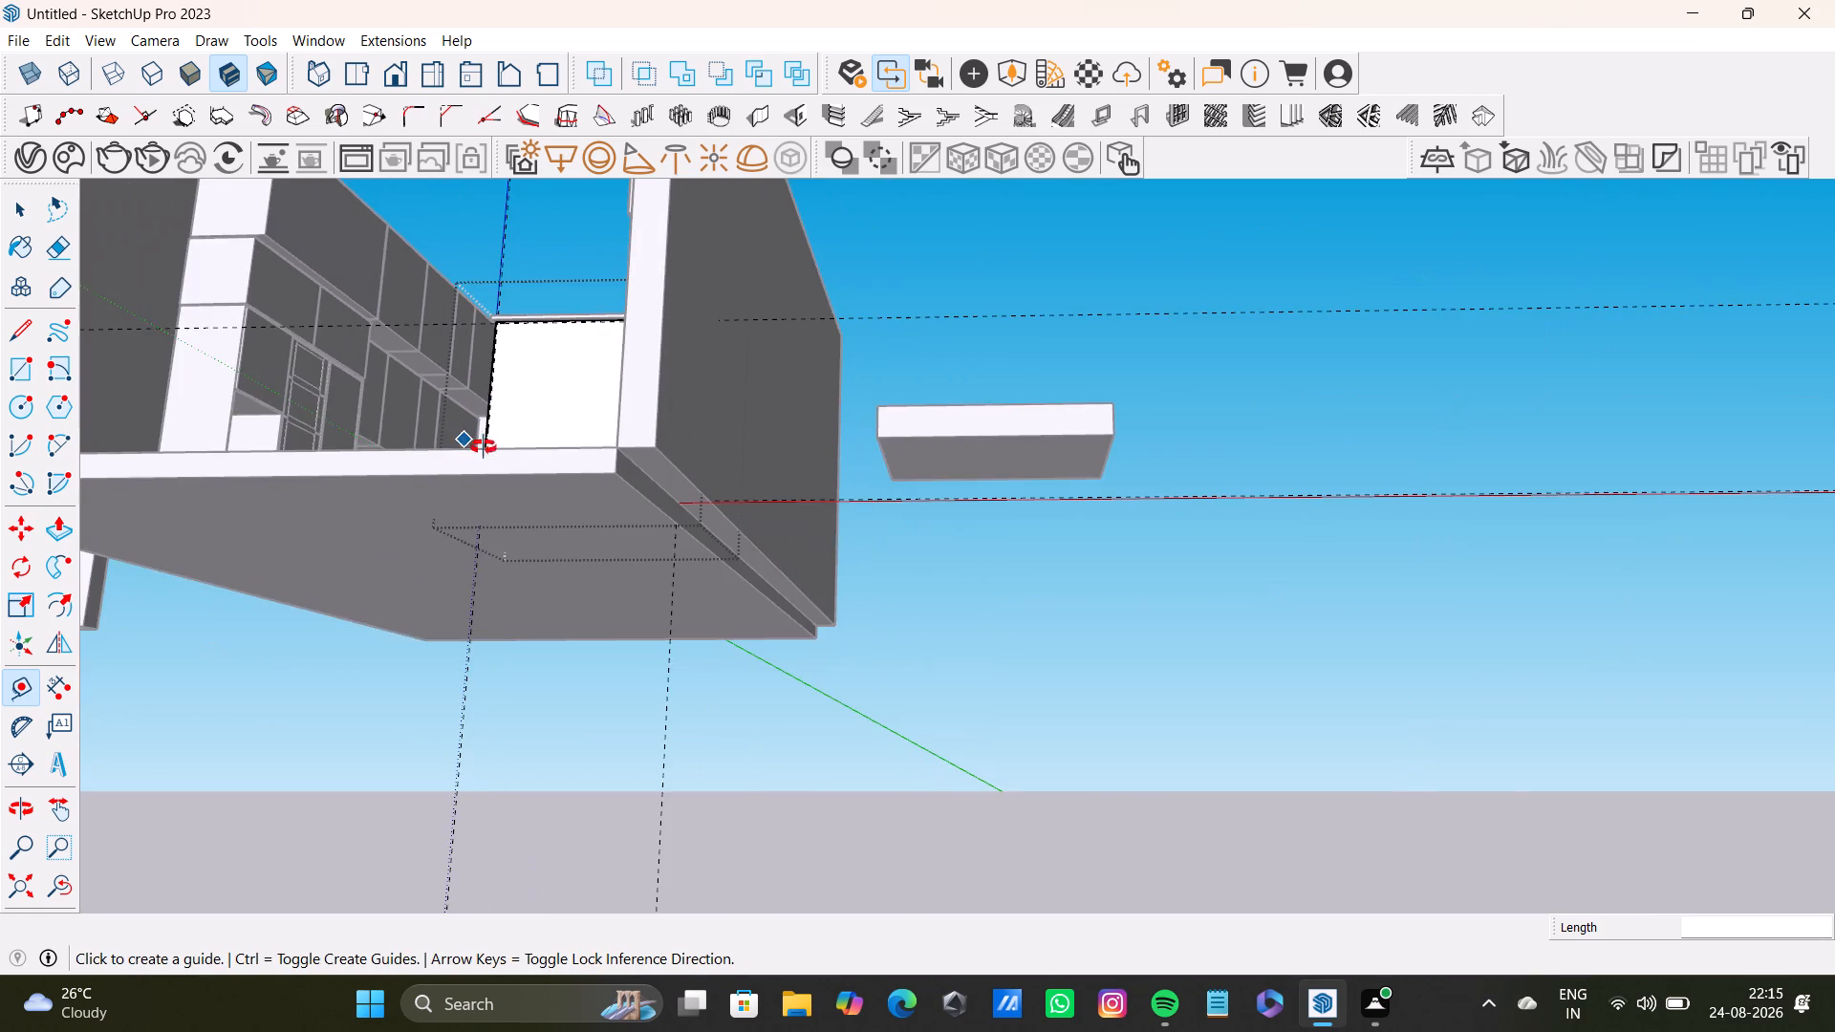
pyautogui.moveTo(476, 444); pyautogui.dragTo(848, 601, button='middle')
pyautogui.scroll(7, 848, 601)
pyautogui.moveTo(903, 587); pyautogui.dragTo(575, 597, button='middle')
pyautogui.scroll(6, 590, 596)
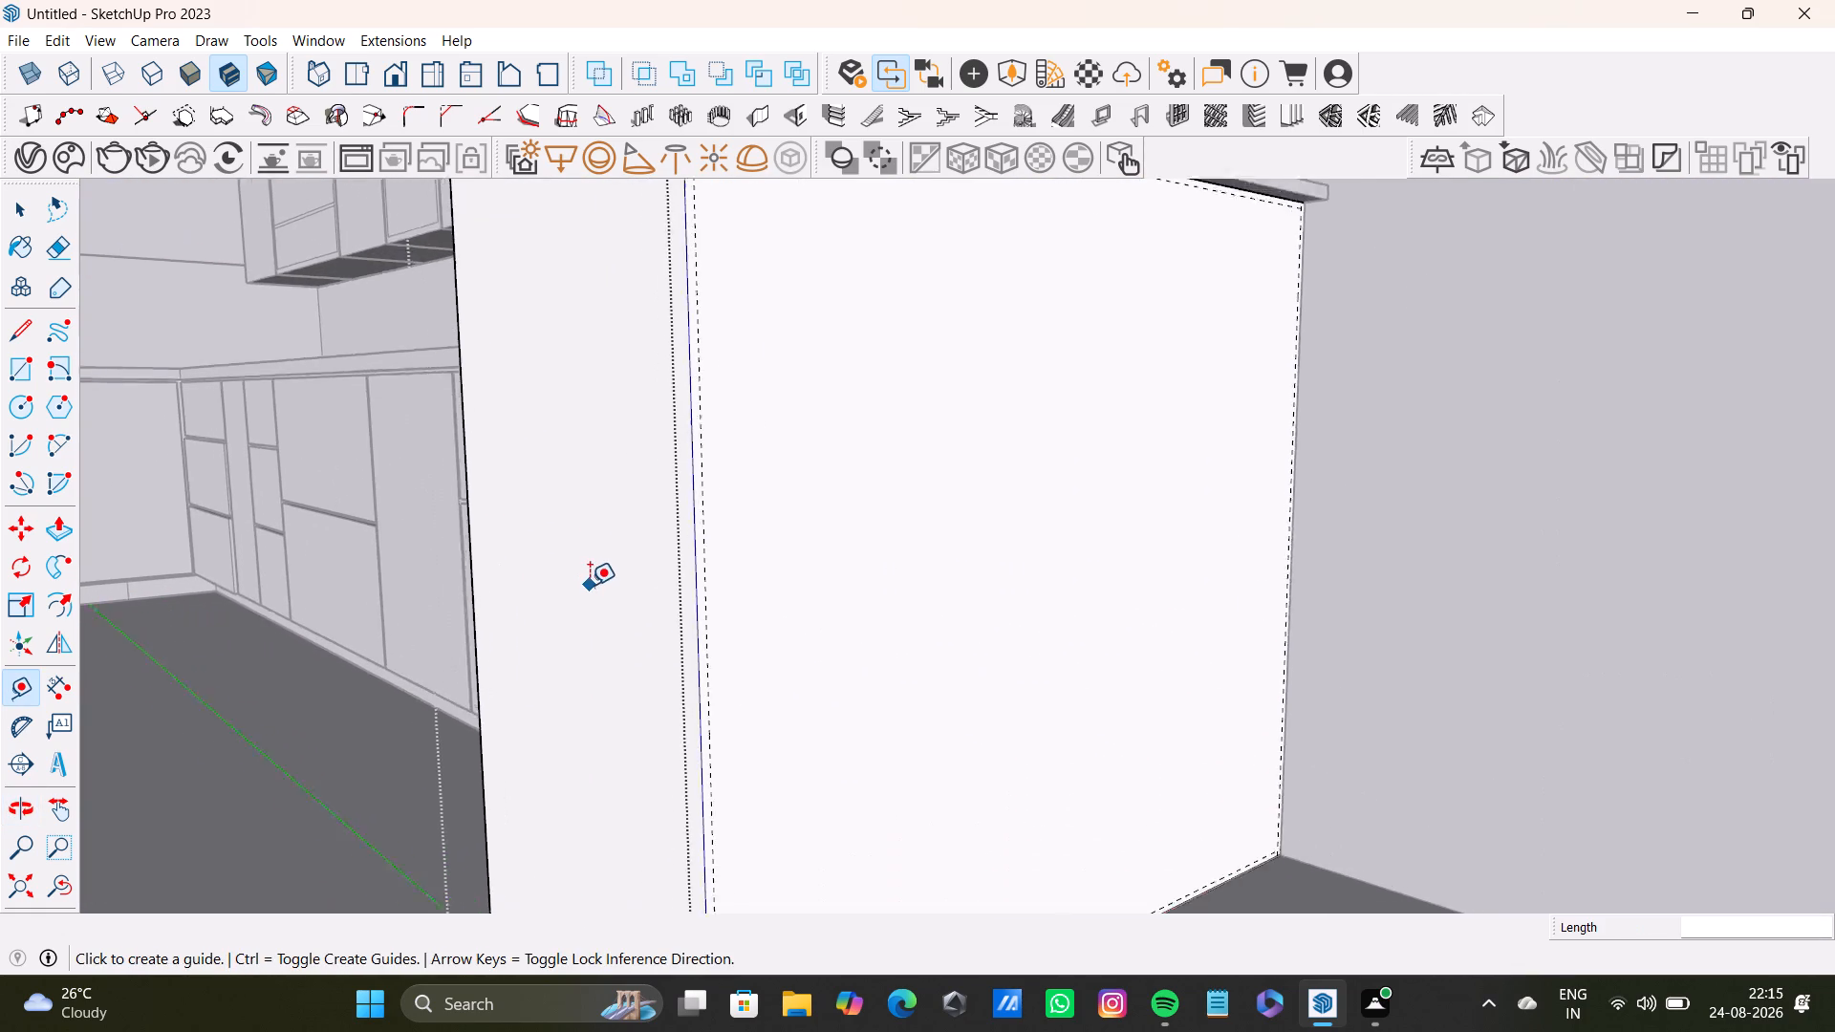
pyautogui.scroll(1, 590, 585)
pyautogui.moveTo(612, 574); pyautogui.dragTo(852, 626, button='middle')
pyautogui.scroll(-4, 852, 501)
pyautogui.keyDown('shift'); pyautogui.scroll(-1, 843, 489); pyautogui.keyUp('shift')
pyautogui.keyDown('shift'); pyautogui.moveTo(843, 489); pyautogui.dragTo(815, 595, button='middle'); pyautogui.keyUp('shift')
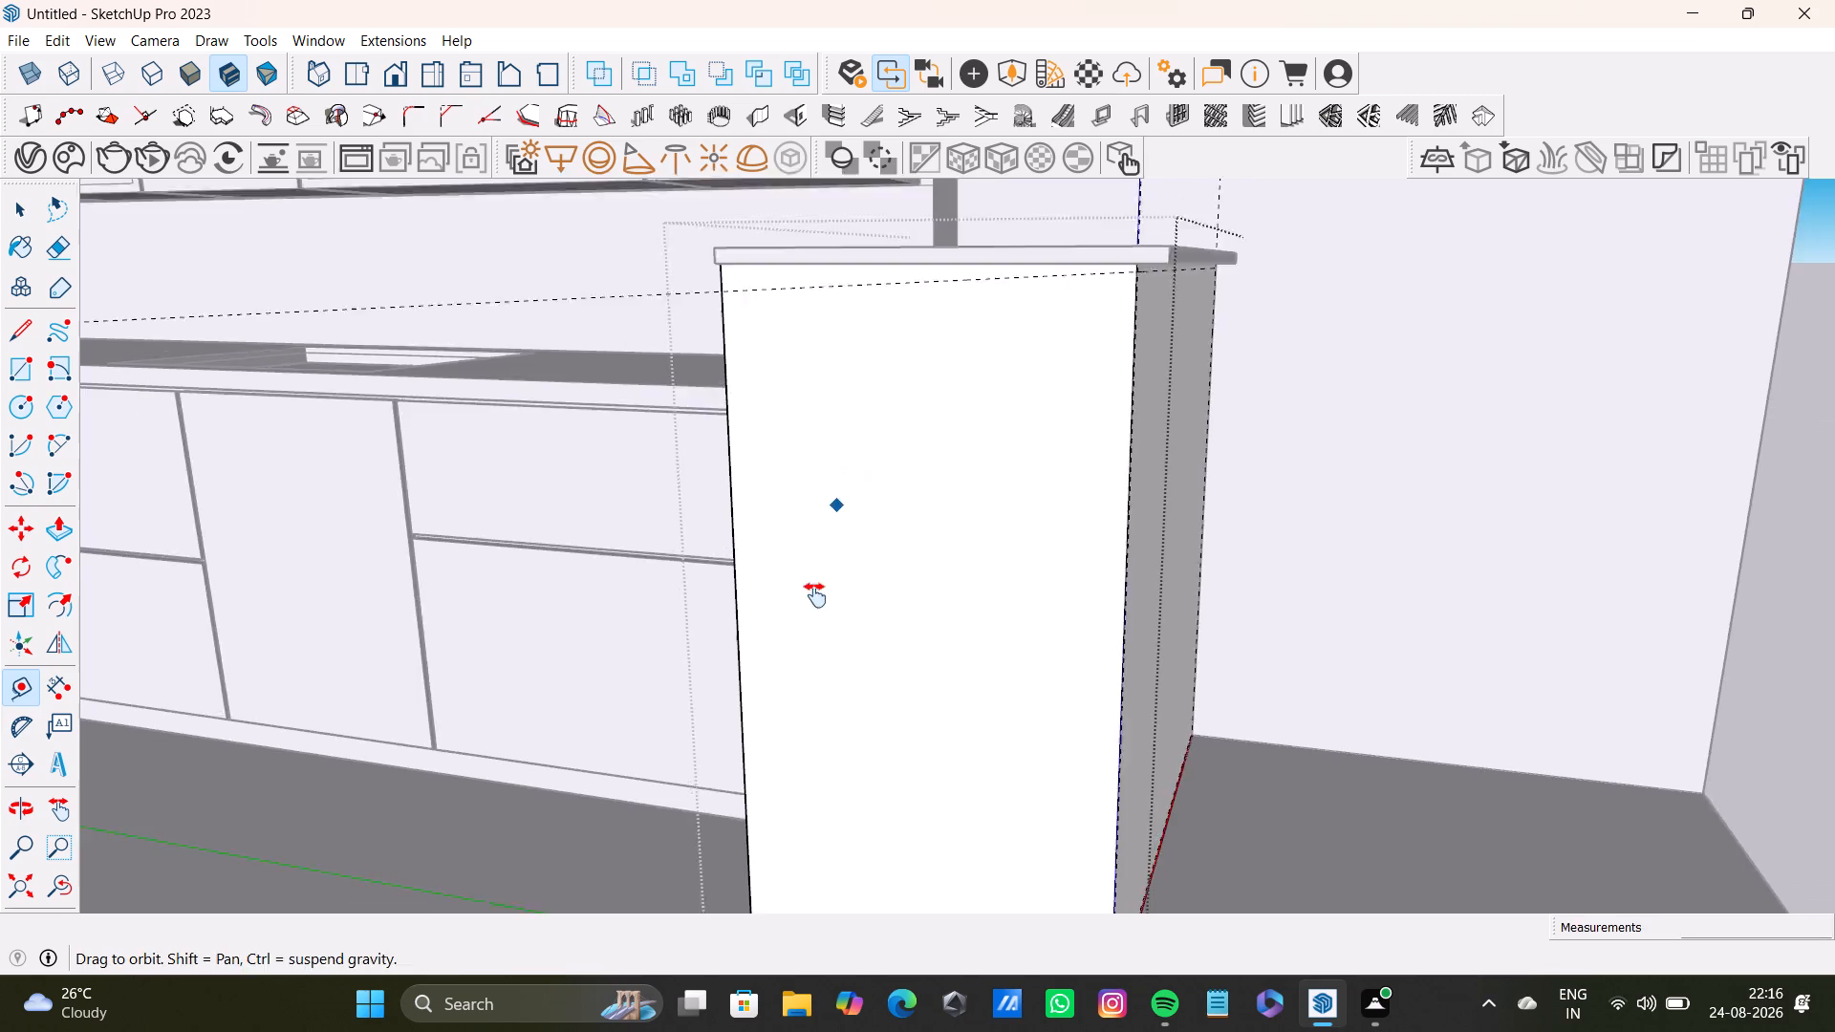
pyautogui.keyDown('shift'); pyautogui.moveTo(815, 595); pyautogui.dragTo(814, 605, button='middle'); pyautogui.keyUp('shift')
pyautogui.scroll(3, 690, 567)
pyautogui.click(718, 580)
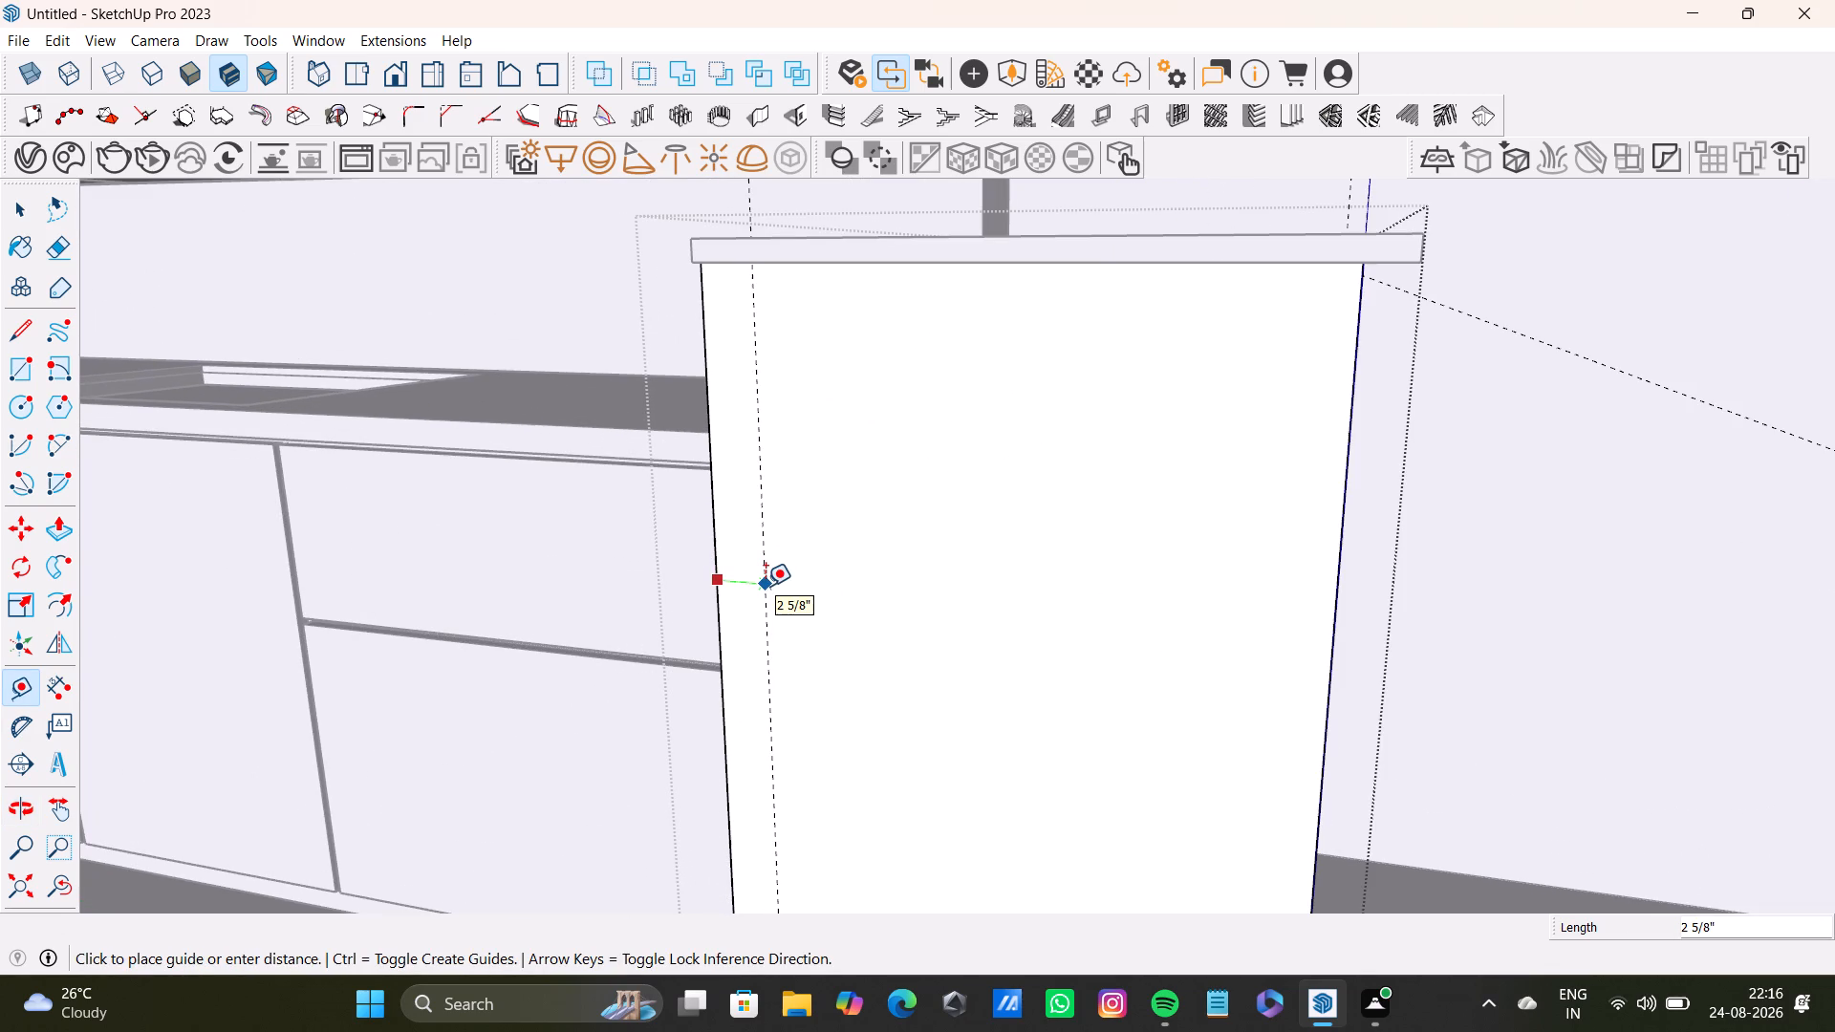
pyautogui.write('0.5')
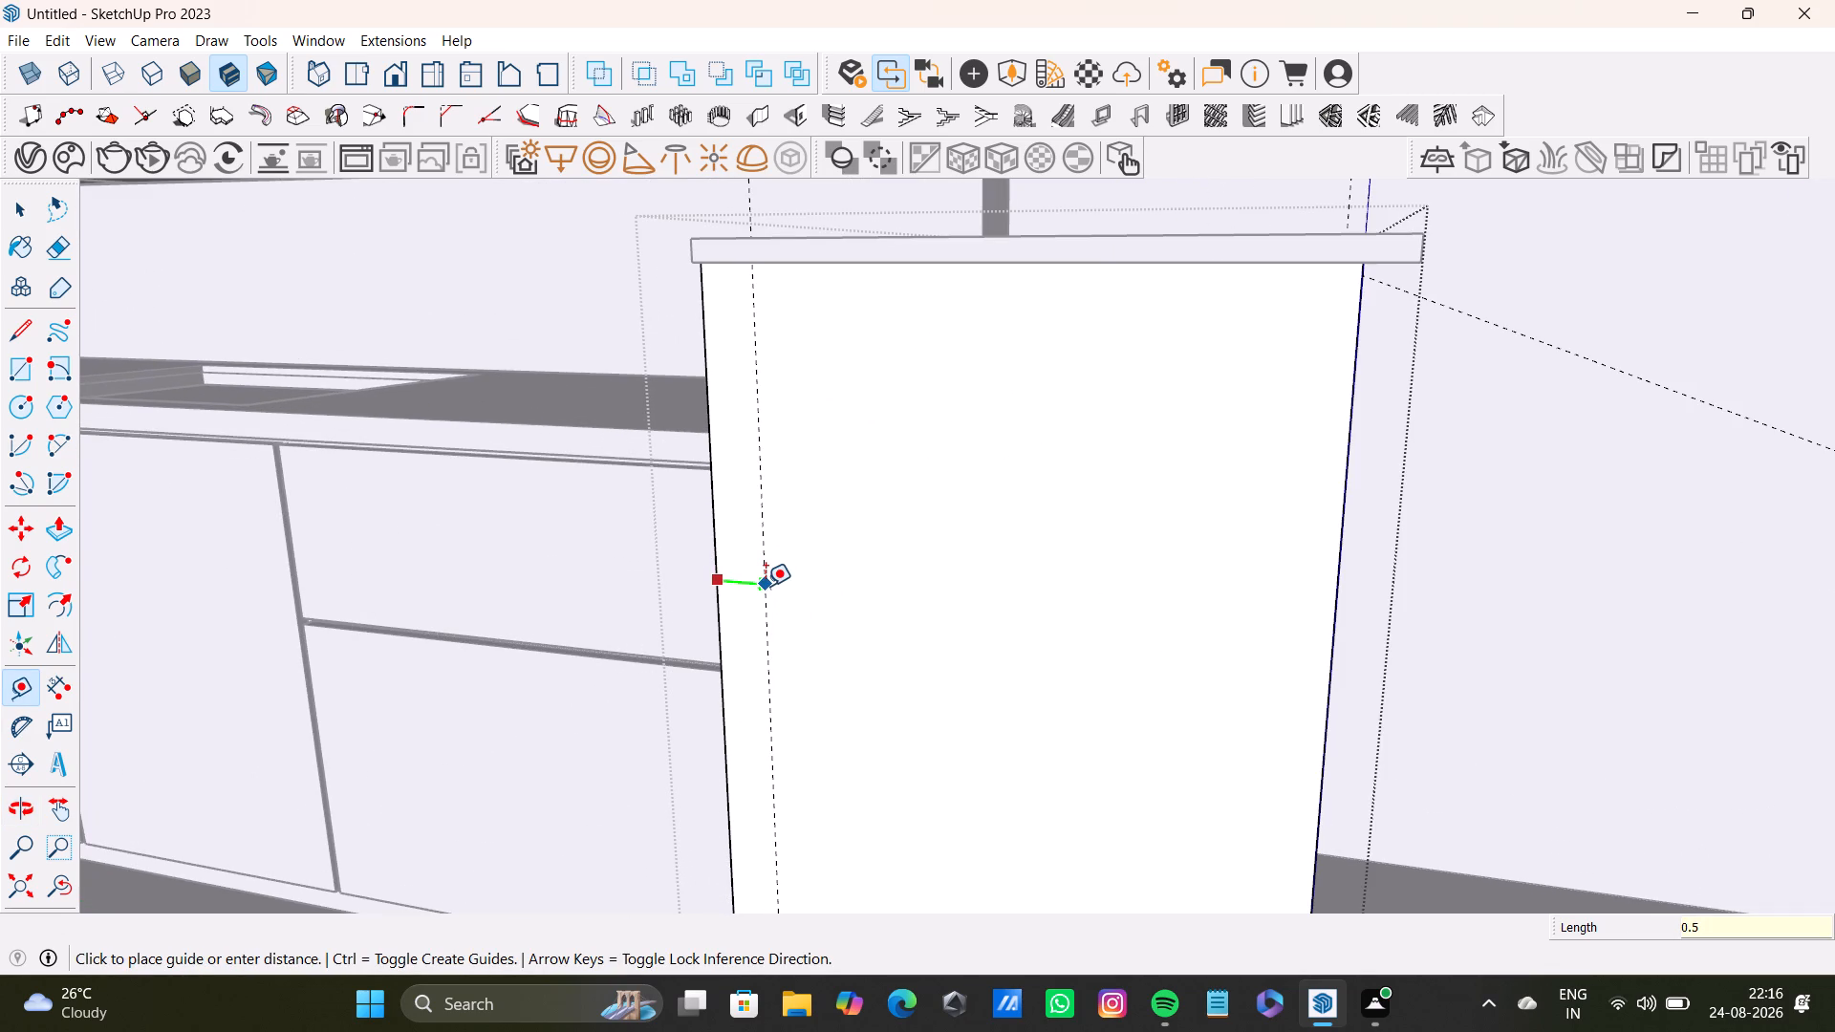
pyautogui.hotkey('shift', '"')
pyautogui.press('Return')
# Place a horizontal guide 0.5" below the aisle-side face's upper edge.
pyautogui.scroll(-4, 717, 320)
pyautogui.keyDown('shift'); pyautogui.moveTo(788, 377); pyautogui.dragTo(795, 639, button='middle'); pyautogui.keyUp('shift')
pyautogui.scroll(2, 861, 613)
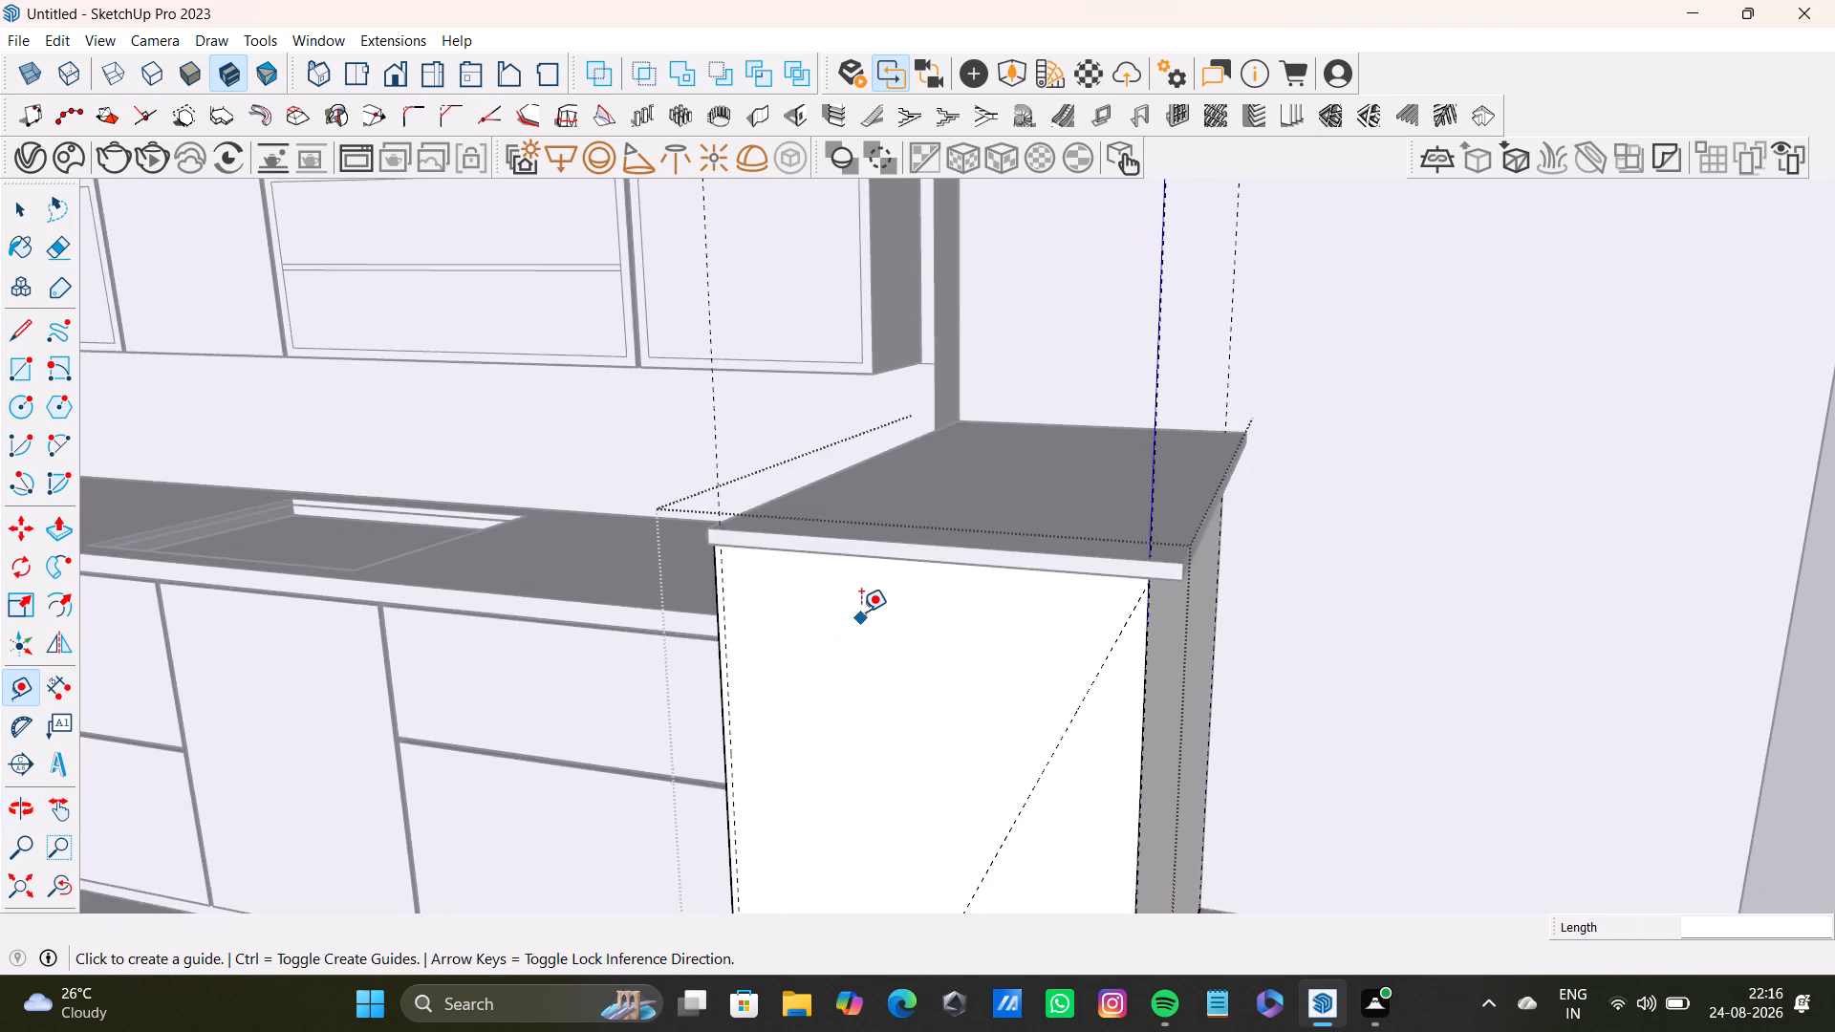
pyautogui.scroll(8, 861, 612)
pyautogui.moveTo(846, 586); pyautogui.dragTo(833, 423, button='middle')
pyautogui.scroll(3, 755, 289)
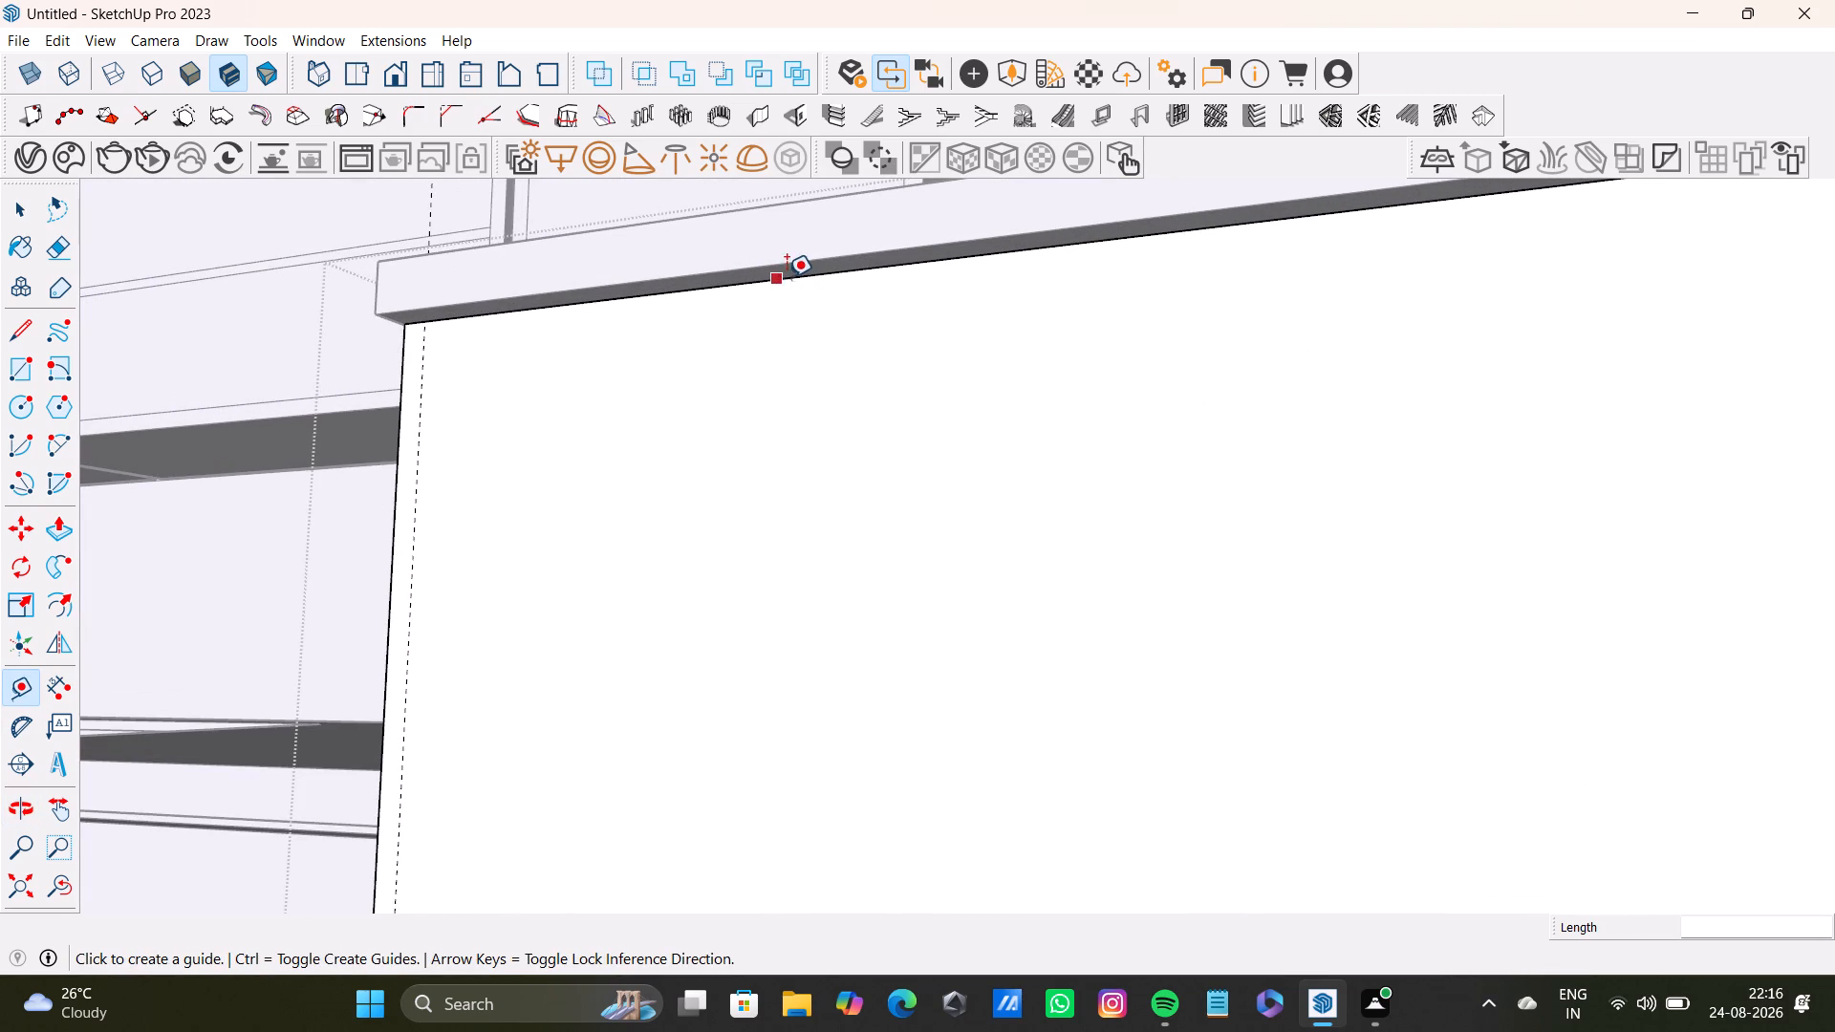
pyautogui.click(788, 276)
pyautogui.write('0.5"')
pyautogui.press('Return')
# Place a vertical guide 0.5" in from the aisle-side face's edge shared with the front face.
pyautogui.scroll(-8, 325, 667)
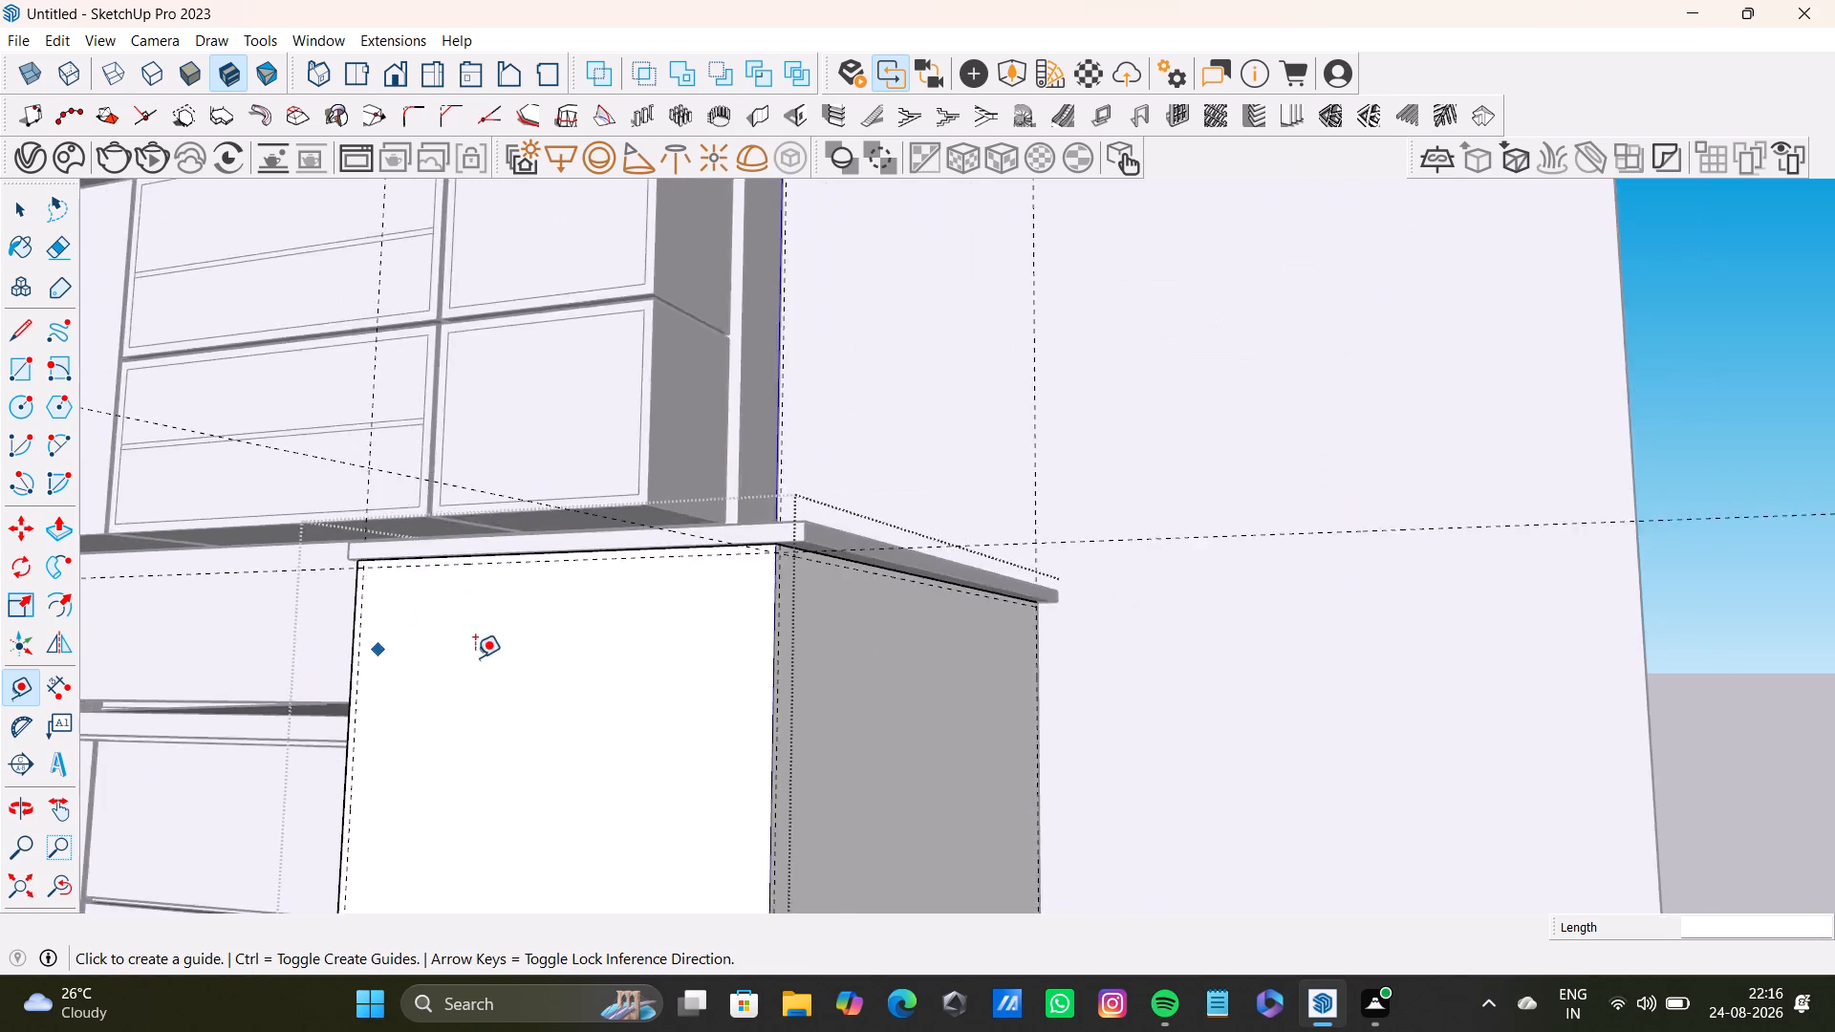
pyautogui.keyDown('shift'); pyautogui.moveTo(530, 667); pyautogui.dragTo(594, 434, button='middle'); pyautogui.keyUp('shift')
pyautogui.scroll(4, 718, 548)
pyautogui.click(807, 578)
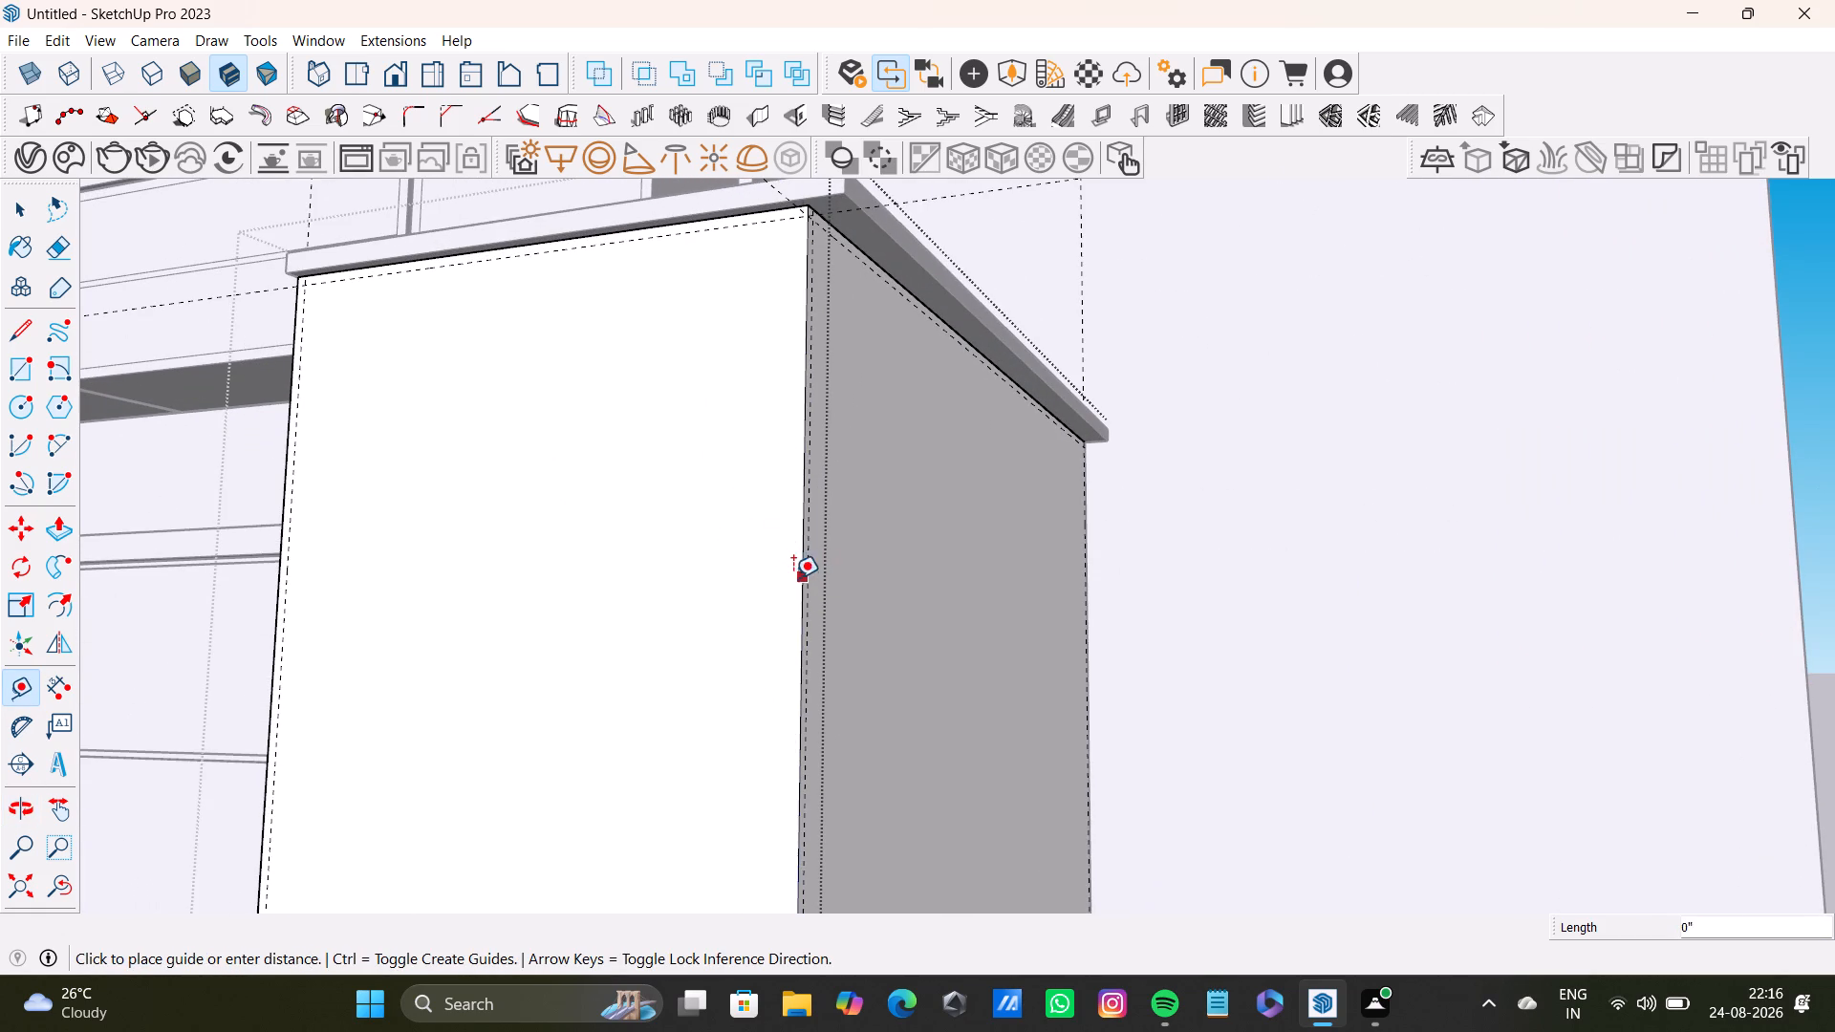
pyautogui.press('0')
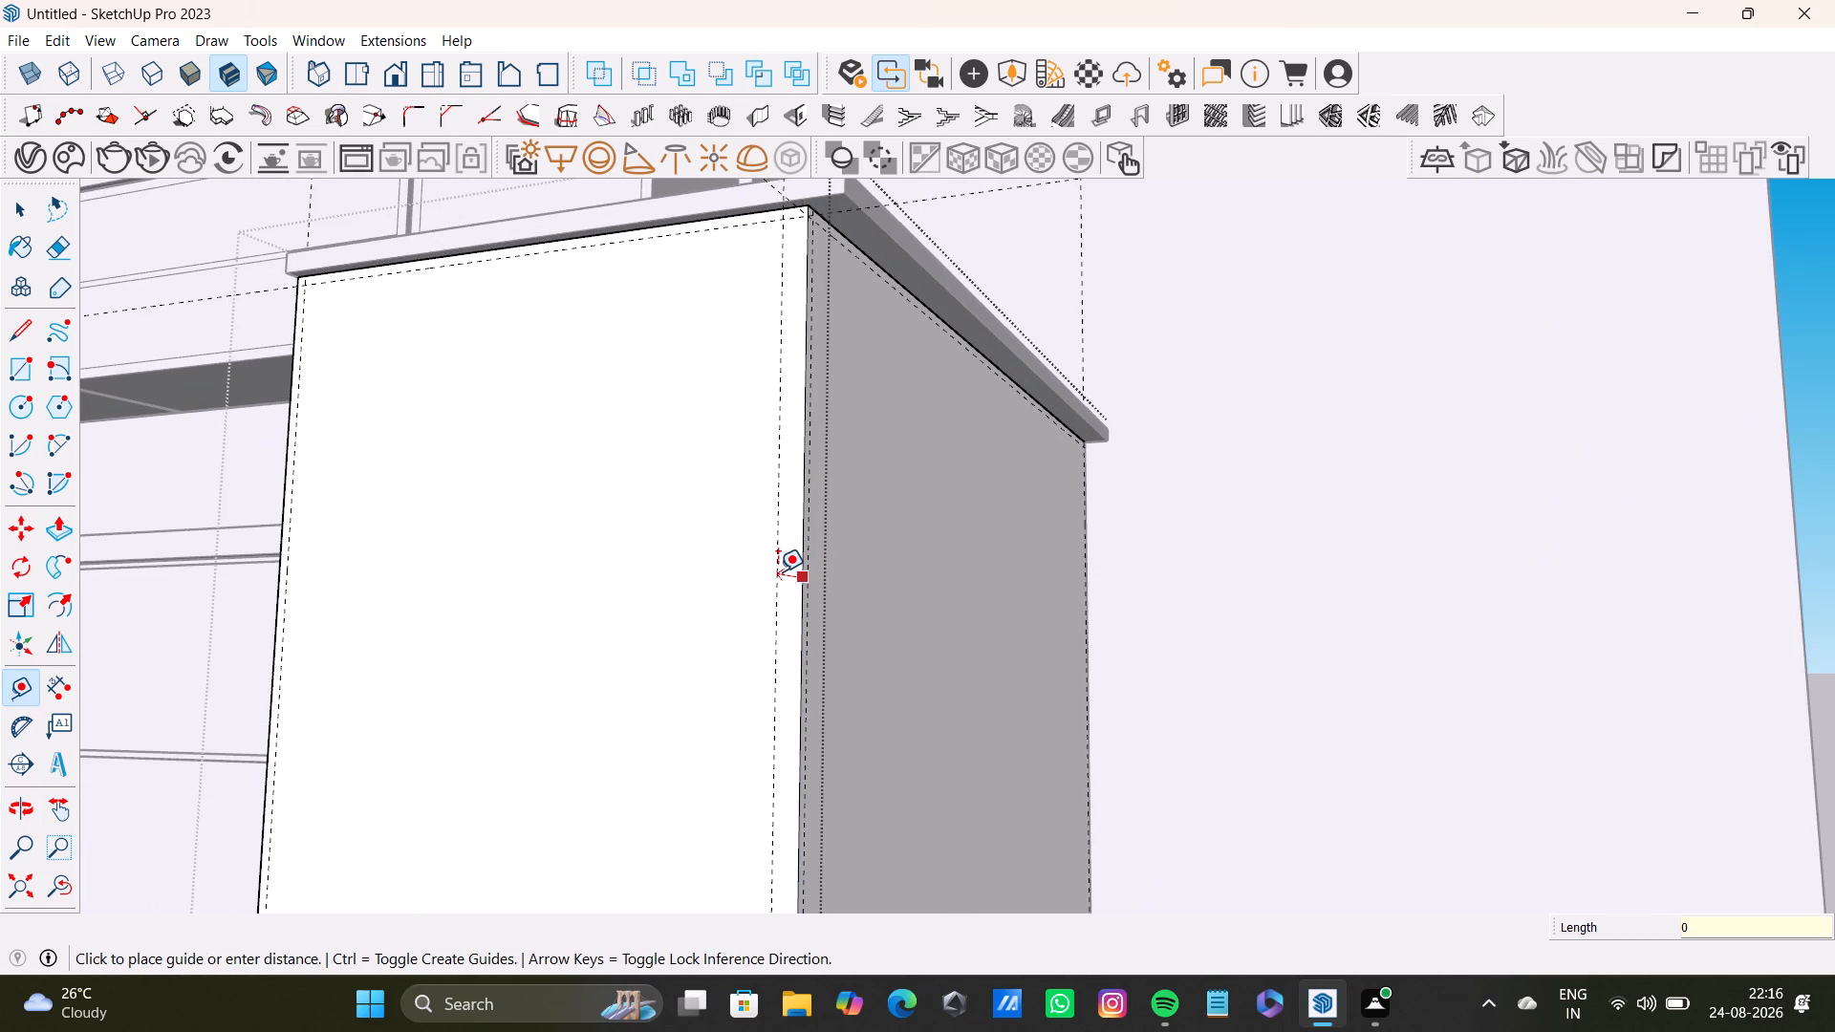
pyautogui.press('.')
pyautogui.write('5"')
pyautogui.press('Return')
# Place a horizontal guide 0.5" above the aisle-side face's floor edge.
pyautogui.scroll(-5, 676, 440)
pyautogui.keyDown('shift'); pyautogui.moveTo(717, 592); pyautogui.dragTo(702, 355, button='middle'); pyautogui.keyUp('shift')
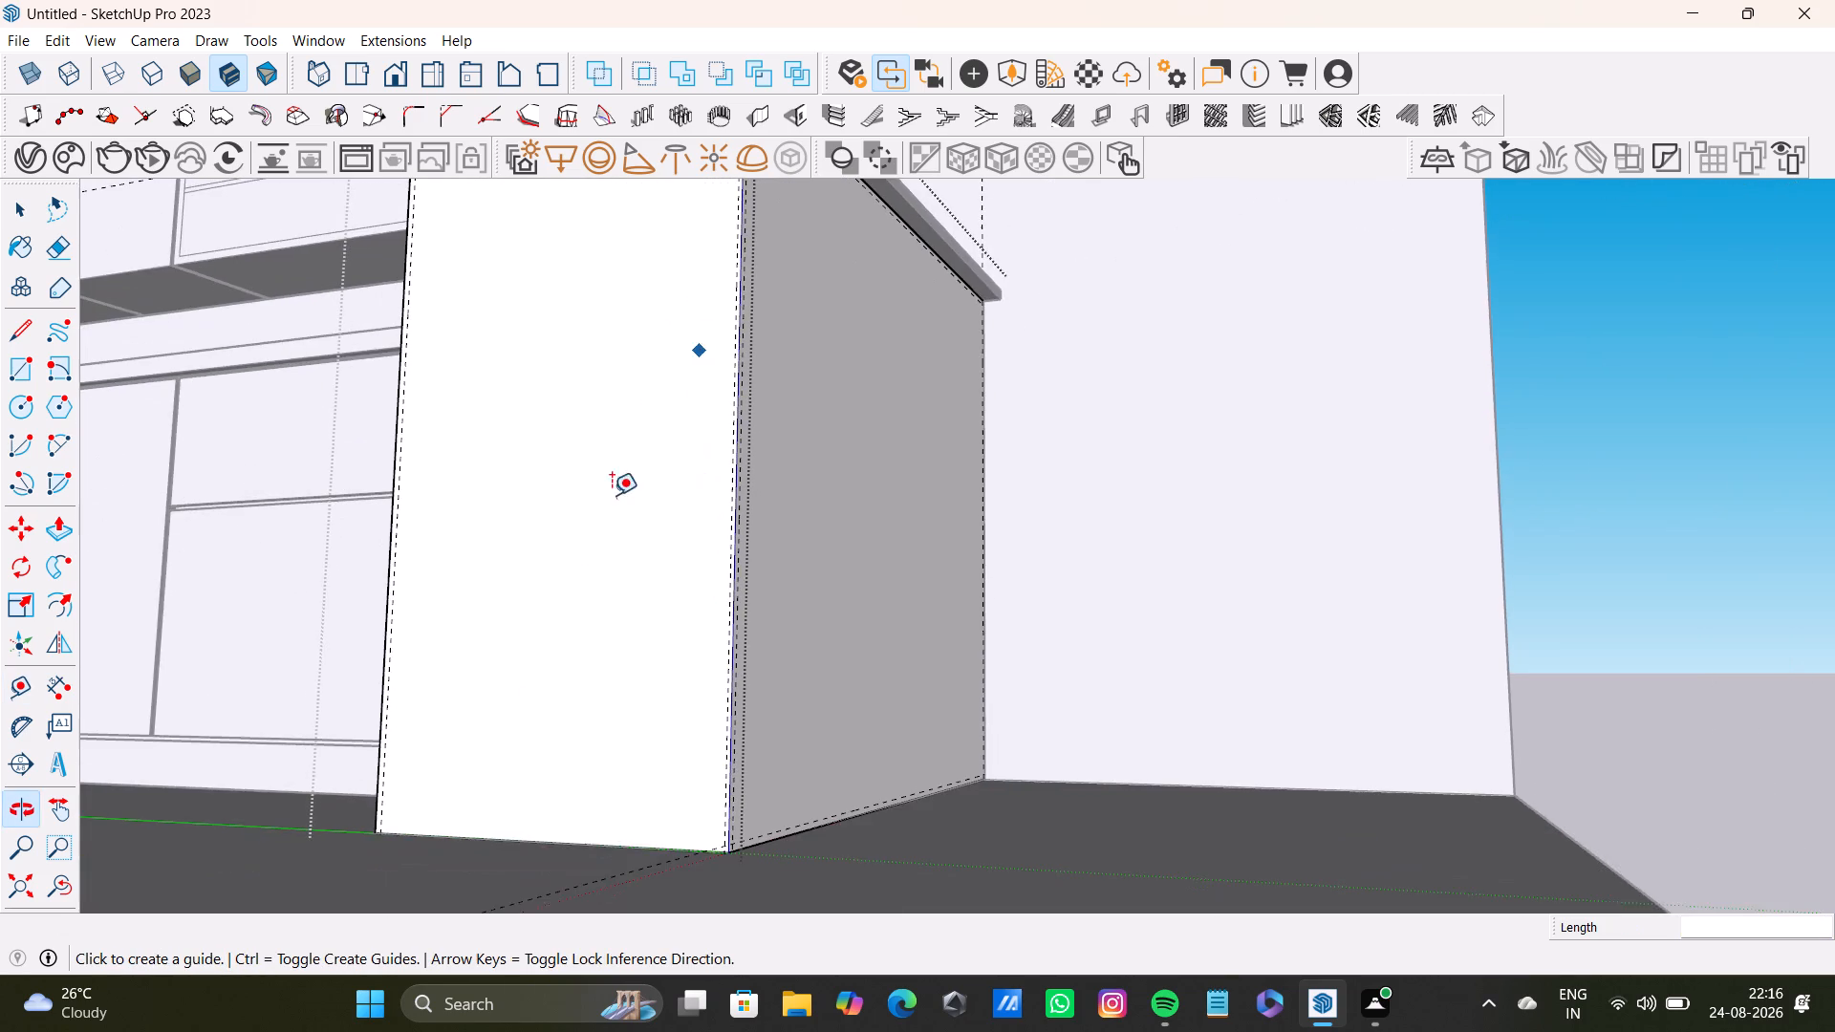
pyautogui.scroll(3, 537, 789)
pyautogui.click(530, 854)
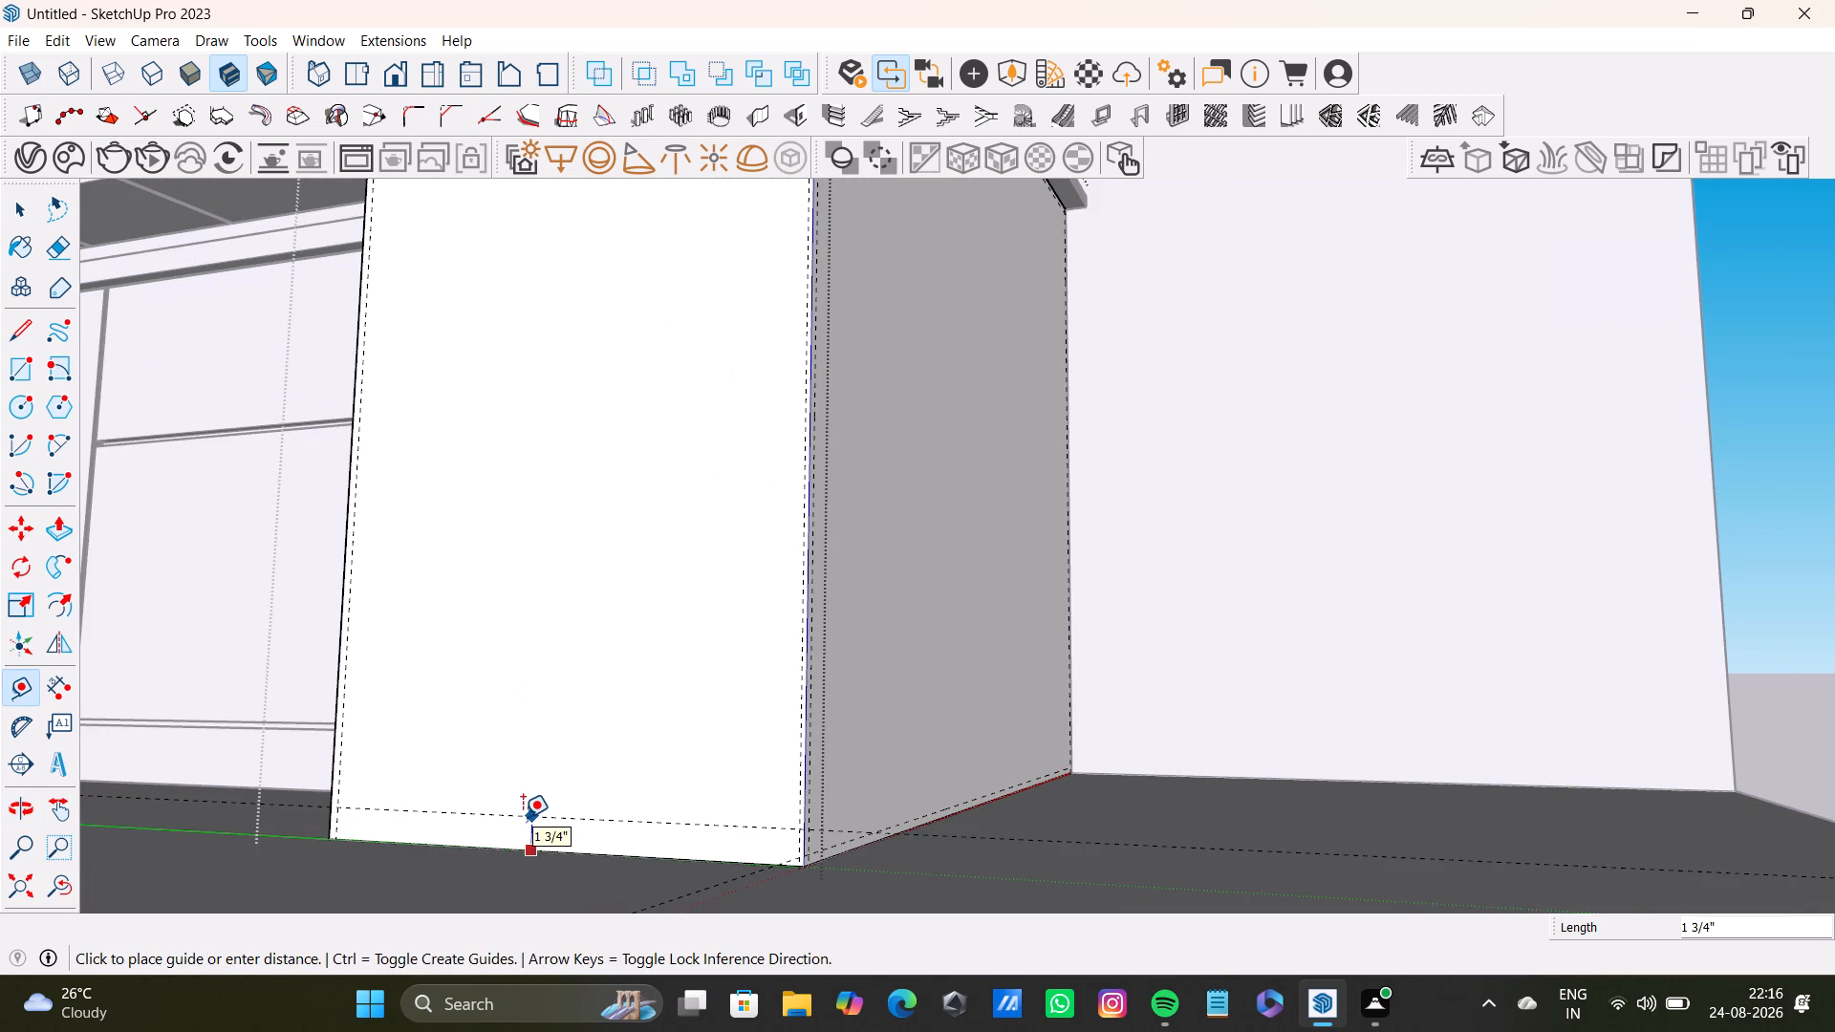
pyautogui.write('0.5')
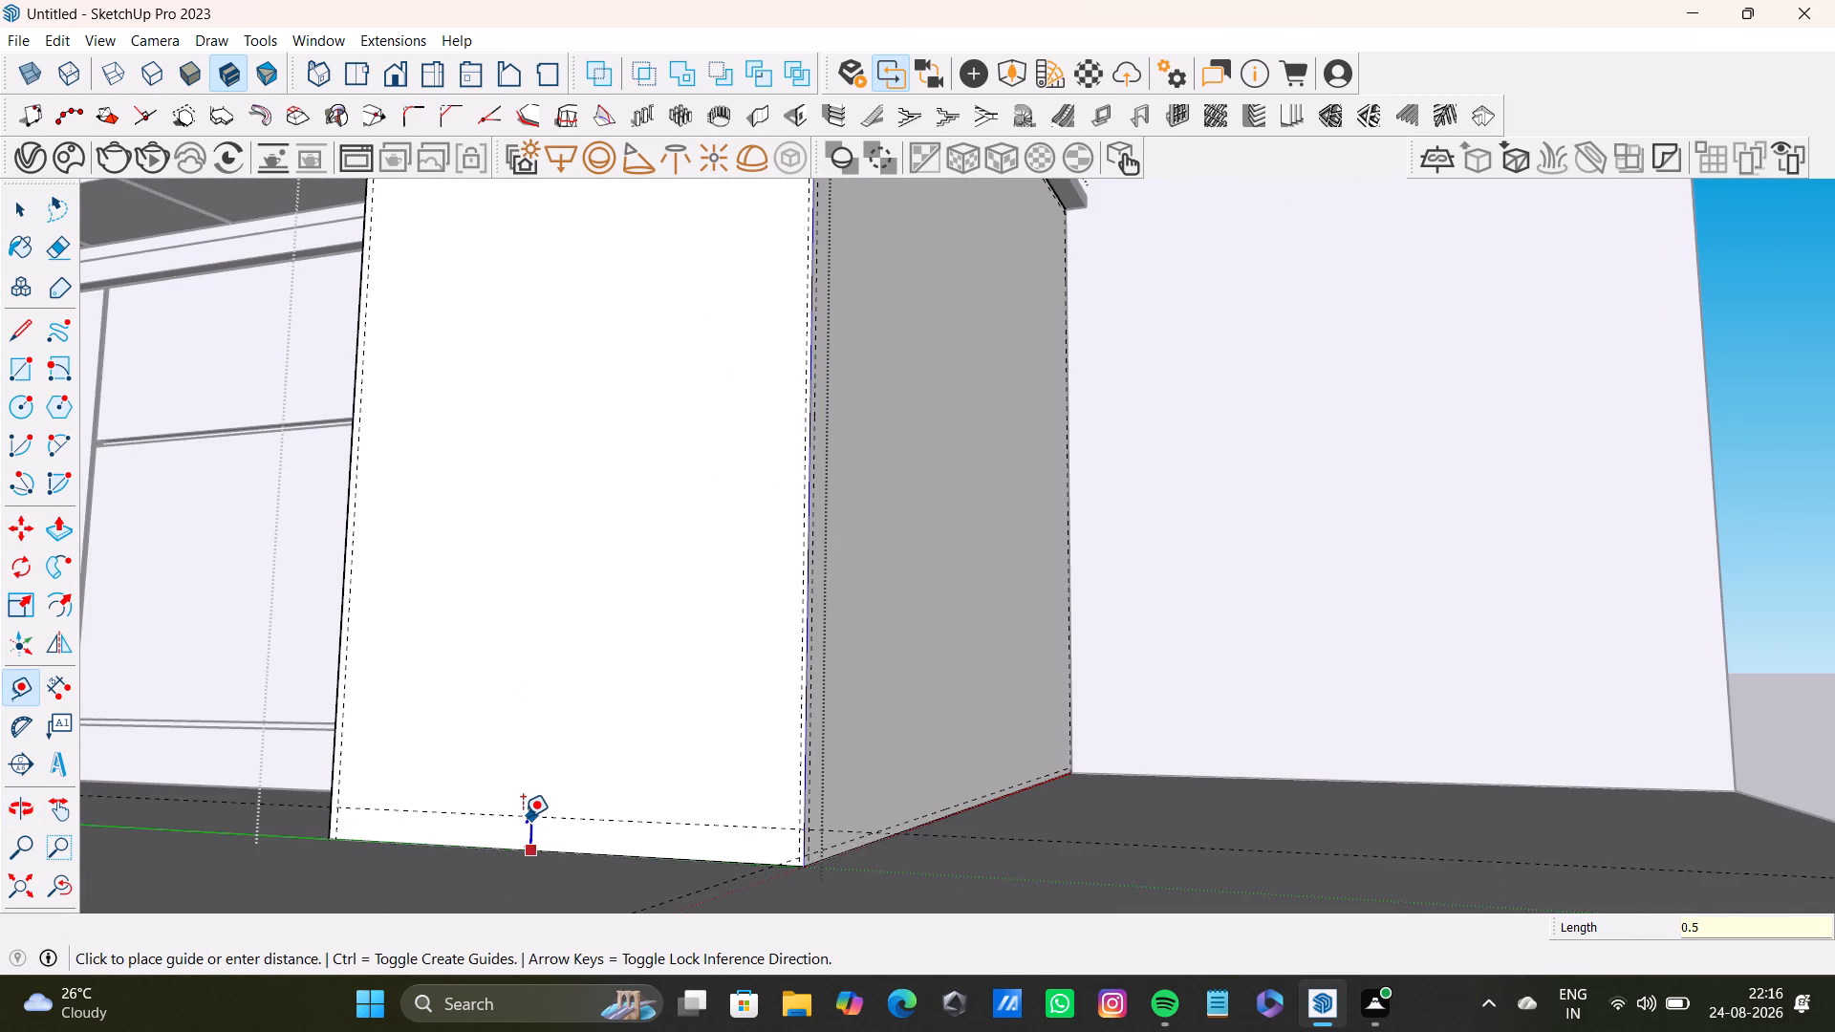
pyautogui.hotkey('shift', '"')
pyautogui.press('Return')
pyautogui.press('space')
# On the block's front face, draw a narrow rectangular strip along the guide beside the aisle-side edge, from the upper guide to the floor guide.
pyautogui.scroll(-5, 505, 488)
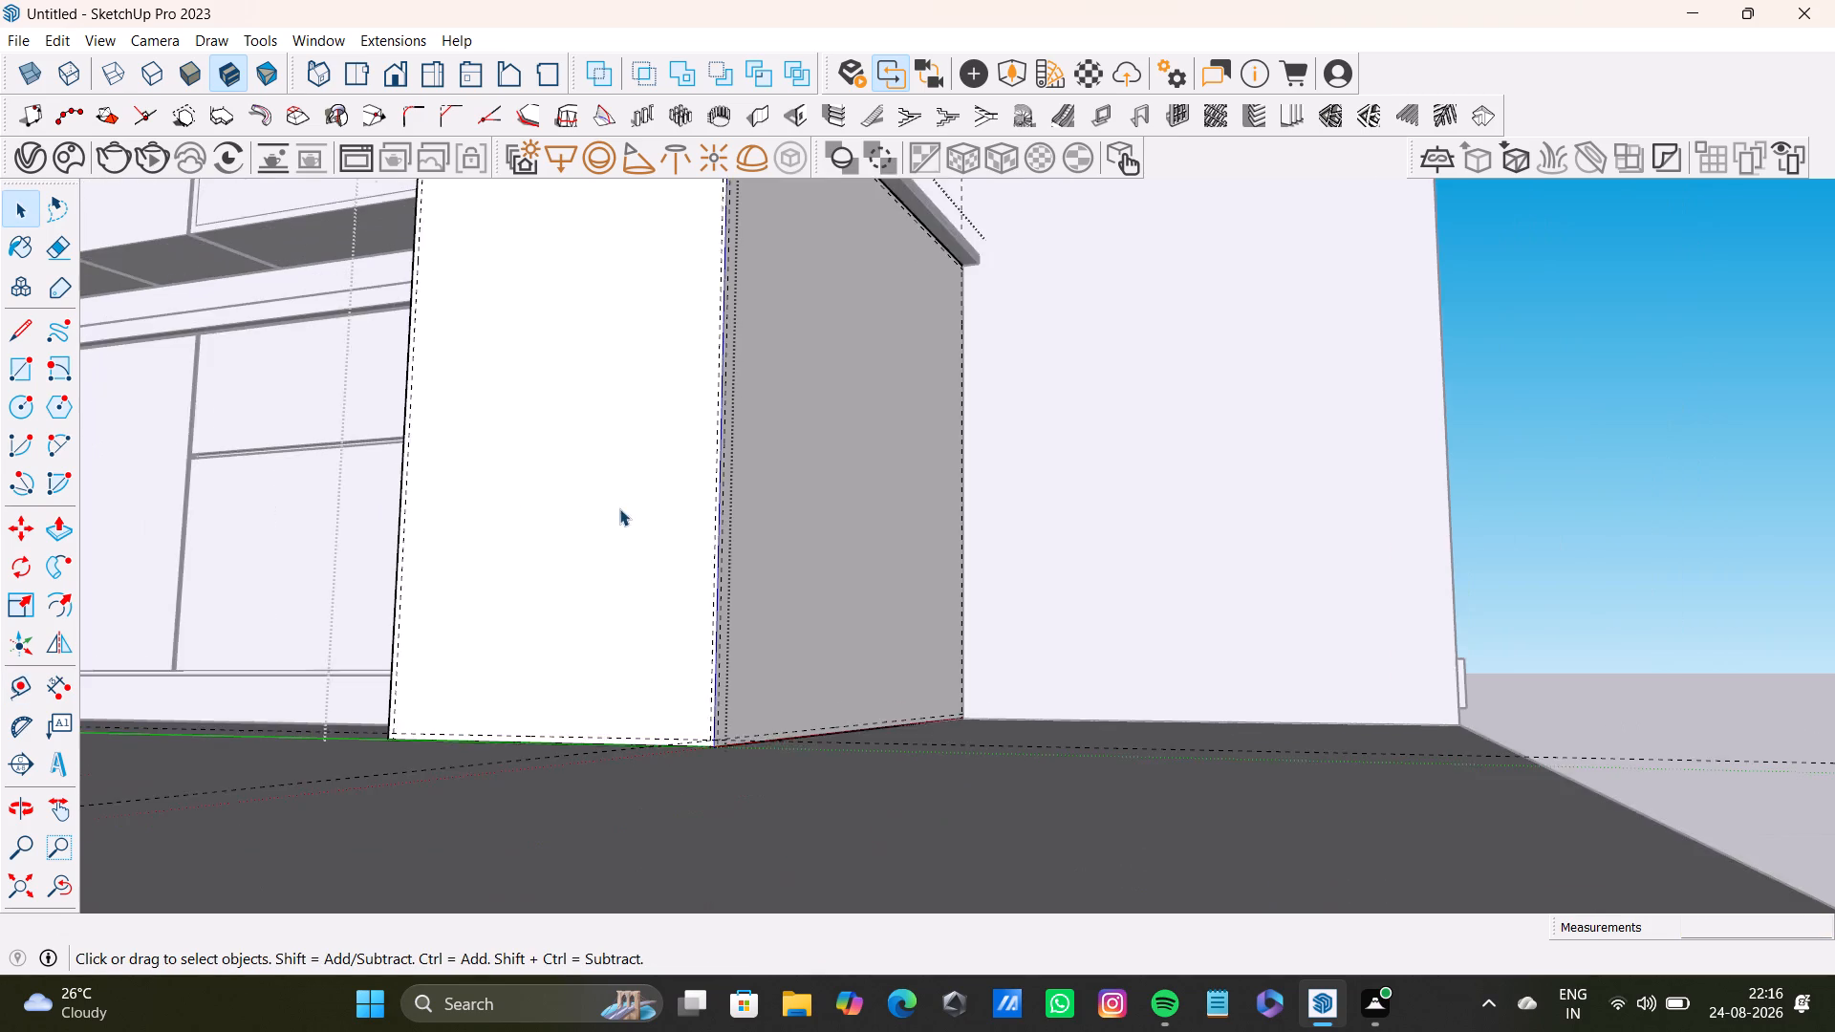
pyautogui.scroll(-2, 619, 508)
pyautogui.moveTo(674, 527); pyautogui.dragTo(674, 774, button='middle')
pyautogui.moveTo(633, 729); pyautogui.dragTo(359, 819, button='middle')
pyautogui.scroll(4, 444, 720)
pyautogui.moveTo(543, 703); pyautogui.dragTo(344, 745, button='middle')
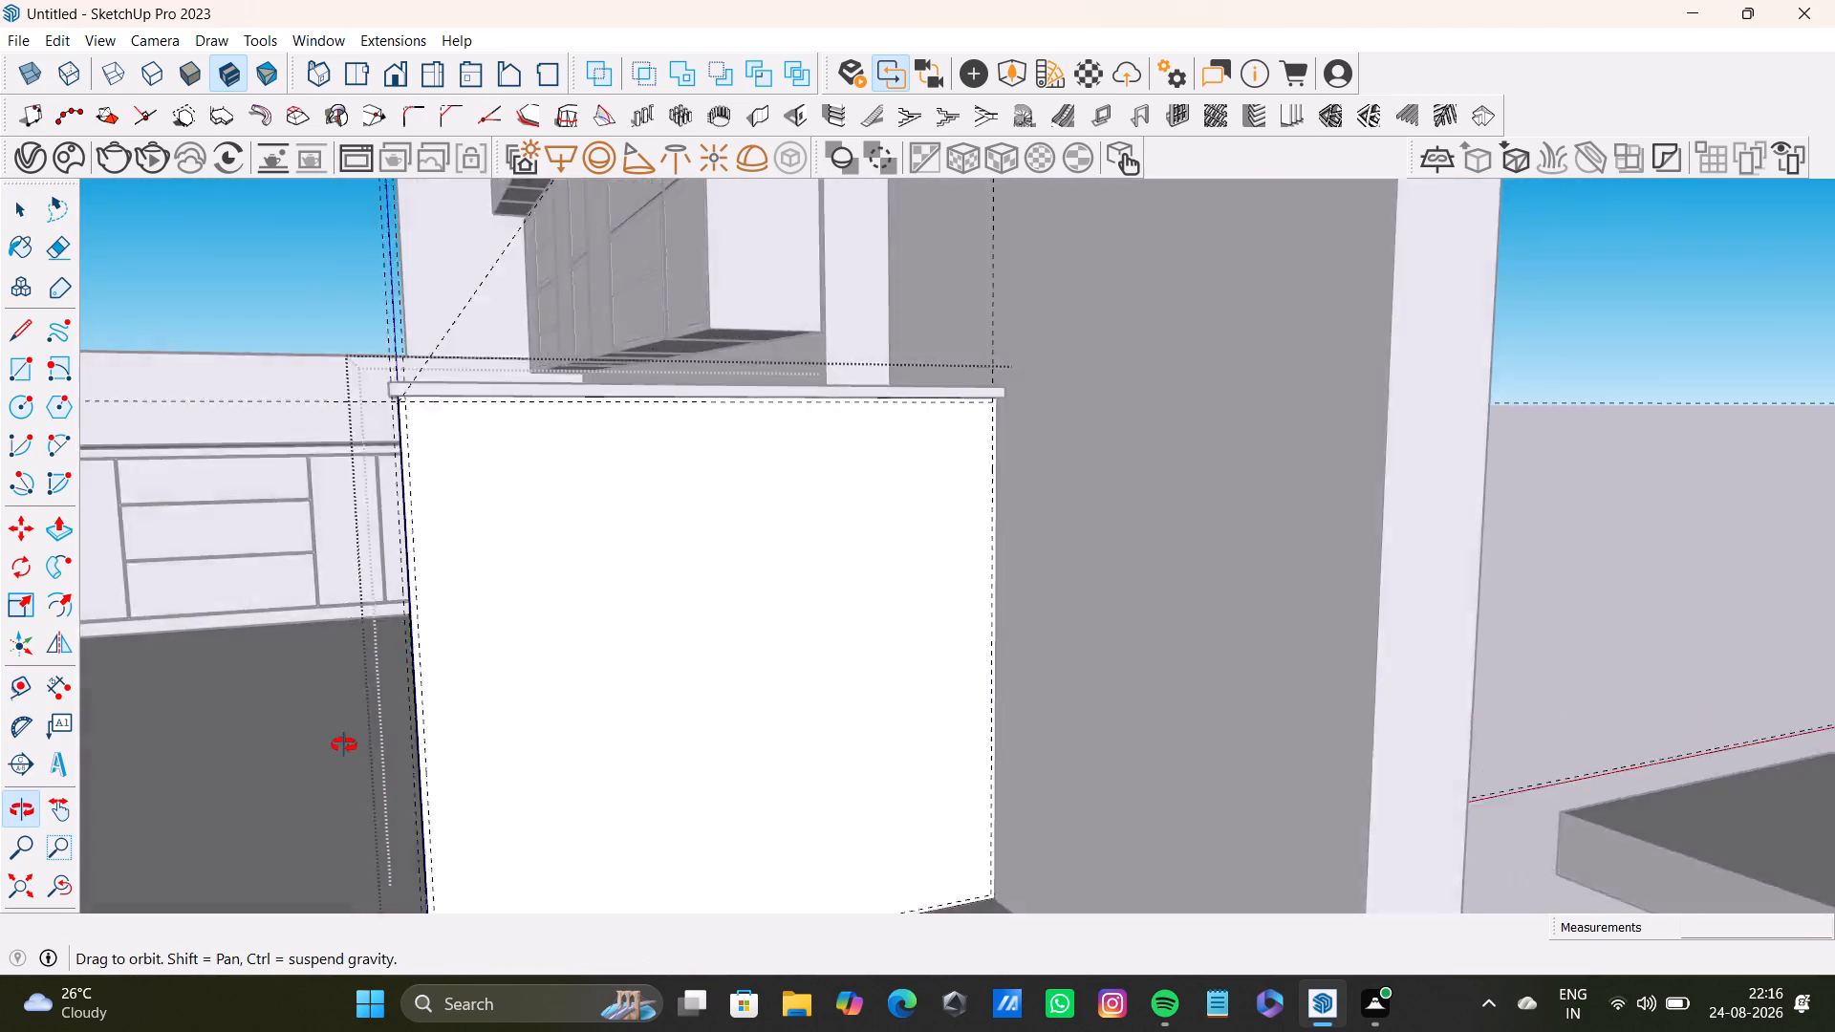
pyautogui.moveTo(344, 745); pyautogui.dragTo(332, 782, button='middle')
pyautogui.scroll(3, 376, 701)
pyautogui.keyDown('shift'); pyautogui.moveTo(413, 672); pyautogui.dragTo(485, 462, button='middle'); pyautogui.keyUp('shift')
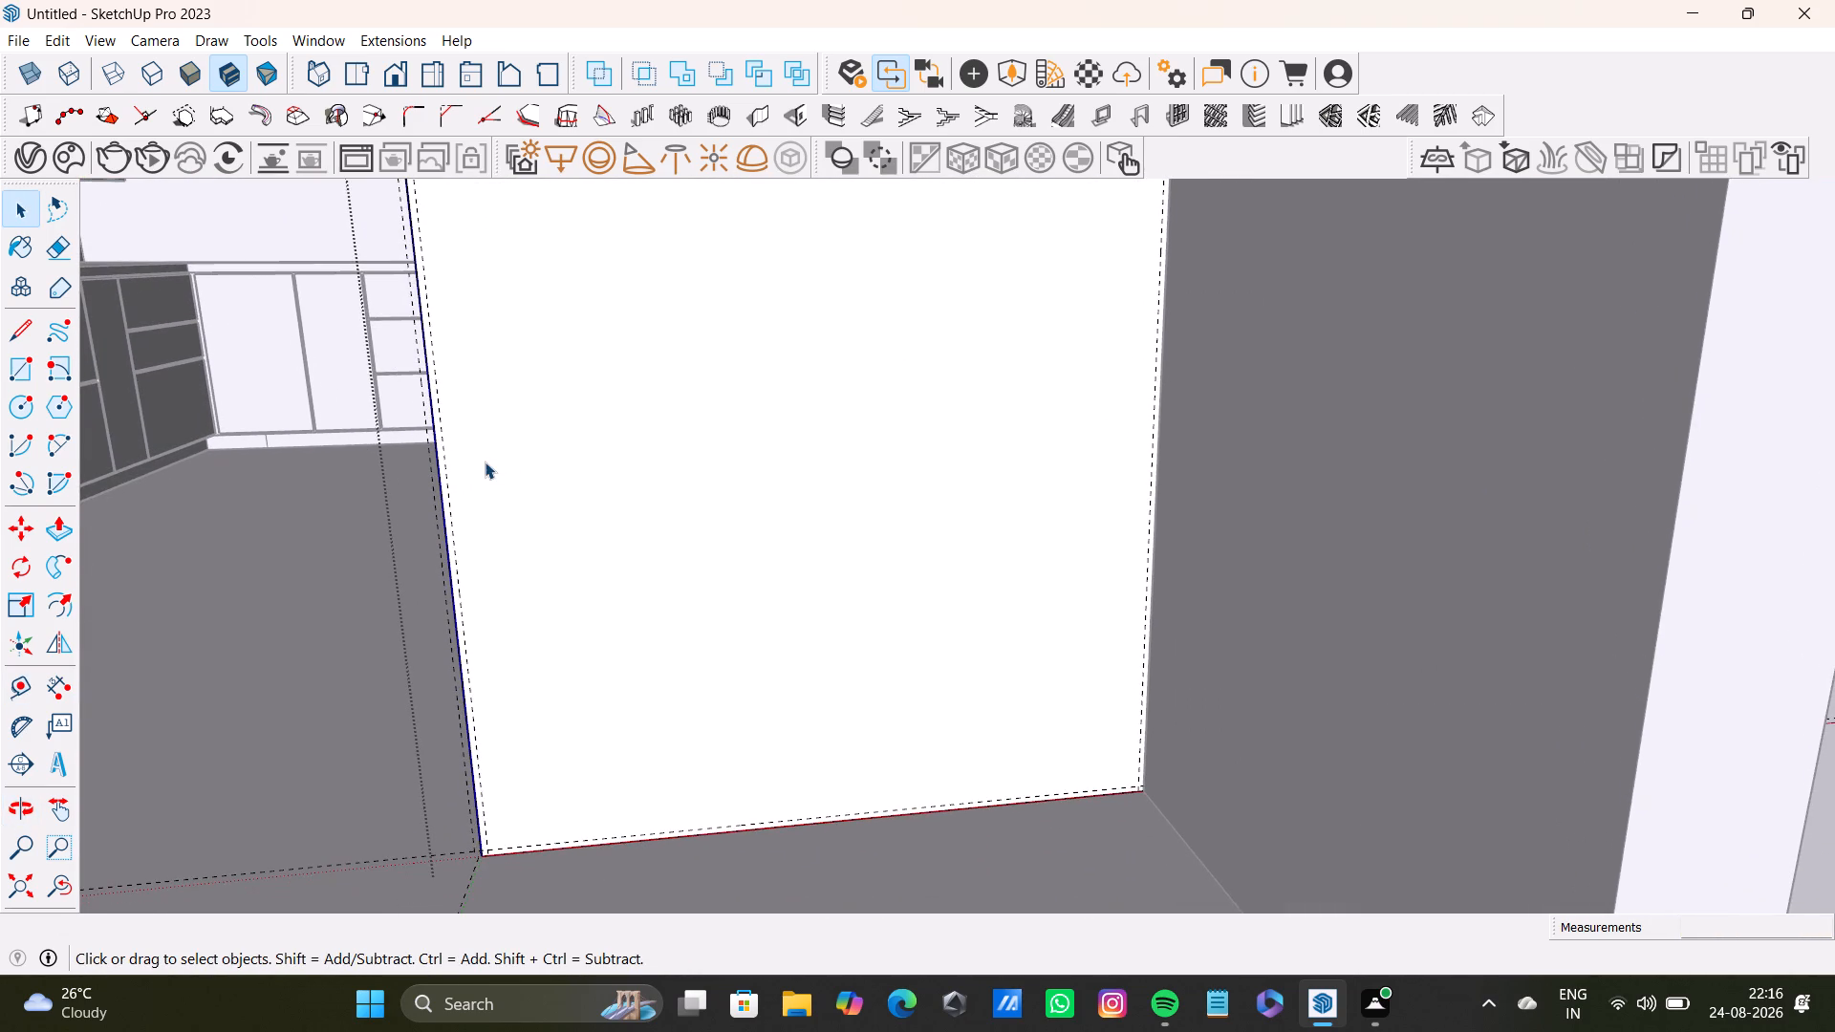
pyautogui.scroll(-3, 491, 461)
pyautogui.keyDown('shift'); pyautogui.moveTo(533, 475); pyautogui.dragTo(570, 576, button='middle'); pyautogui.keyUp('shift')
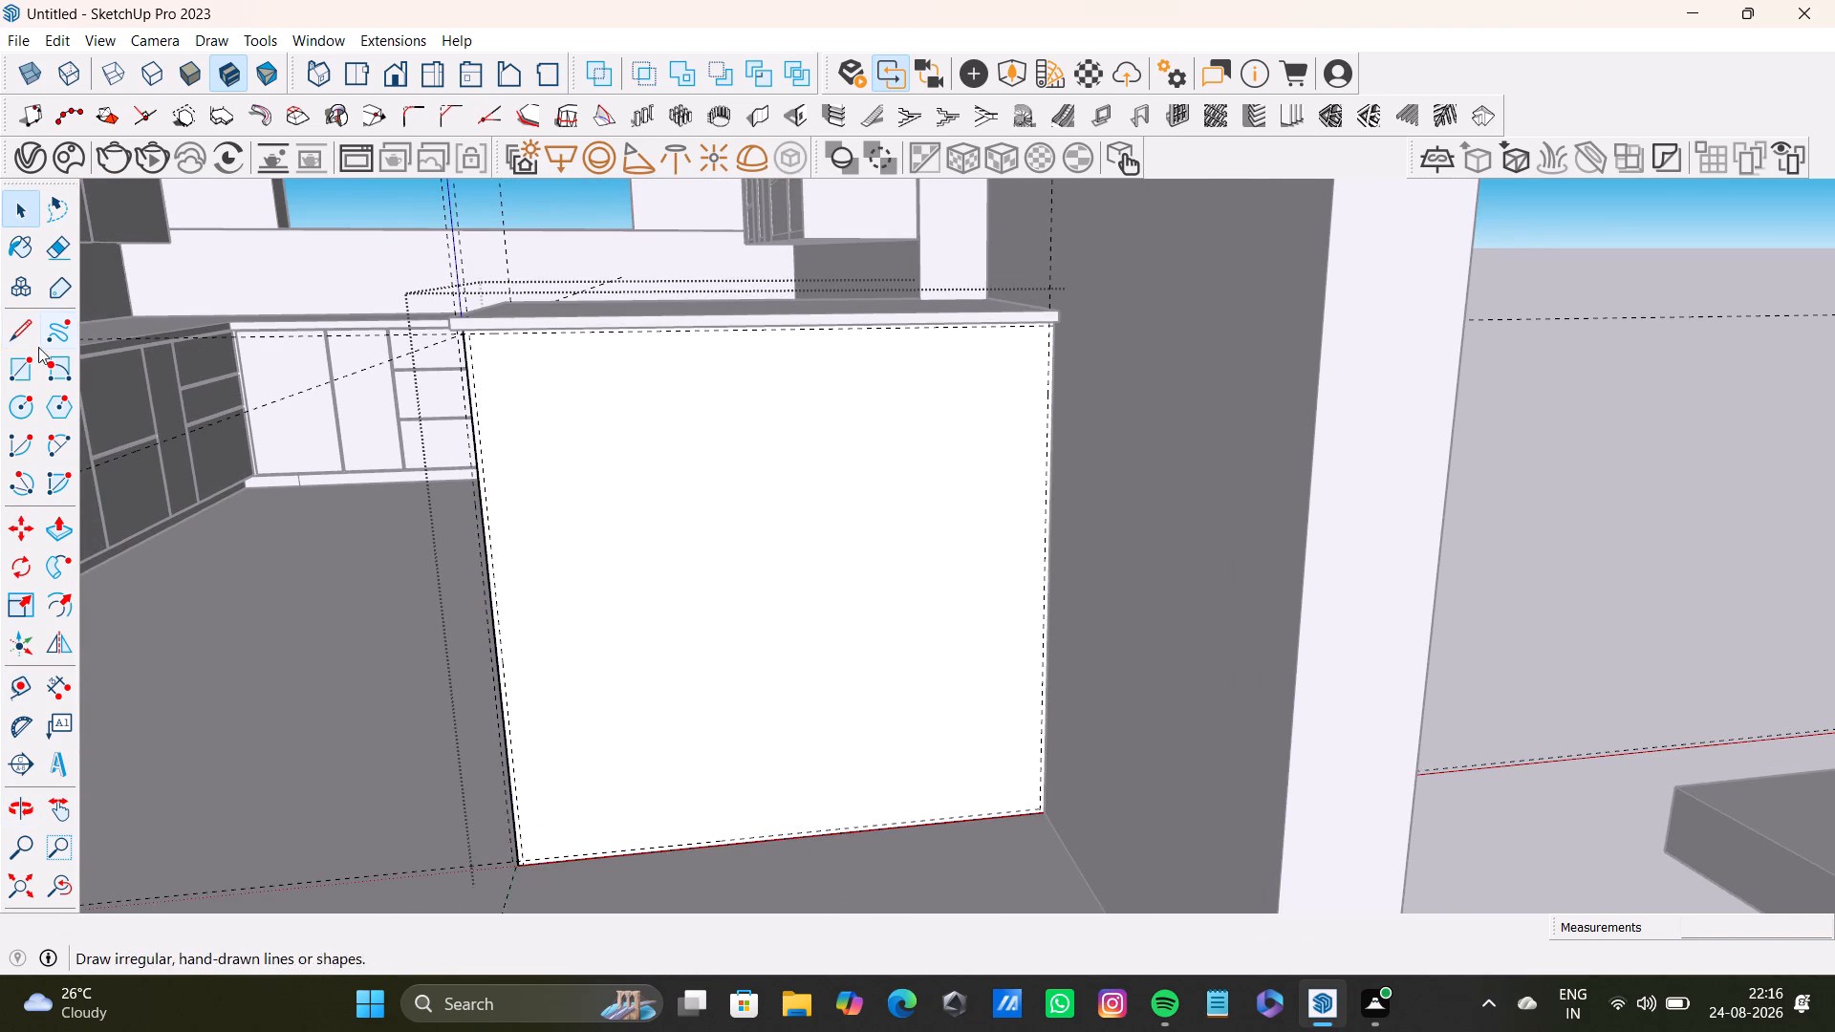
pyautogui.click(15, 385)
pyautogui.scroll(4, 439, 365)
pyautogui.keyDown('shift'); pyautogui.moveTo(519, 380); pyautogui.dragTo(486, 328, button='middle'); pyautogui.keyUp('shift')
pyautogui.scroll(-5, 468, 328)
pyautogui.scroll(1, 463, 332)
pyautogui.scroll(-16, 463, 332)
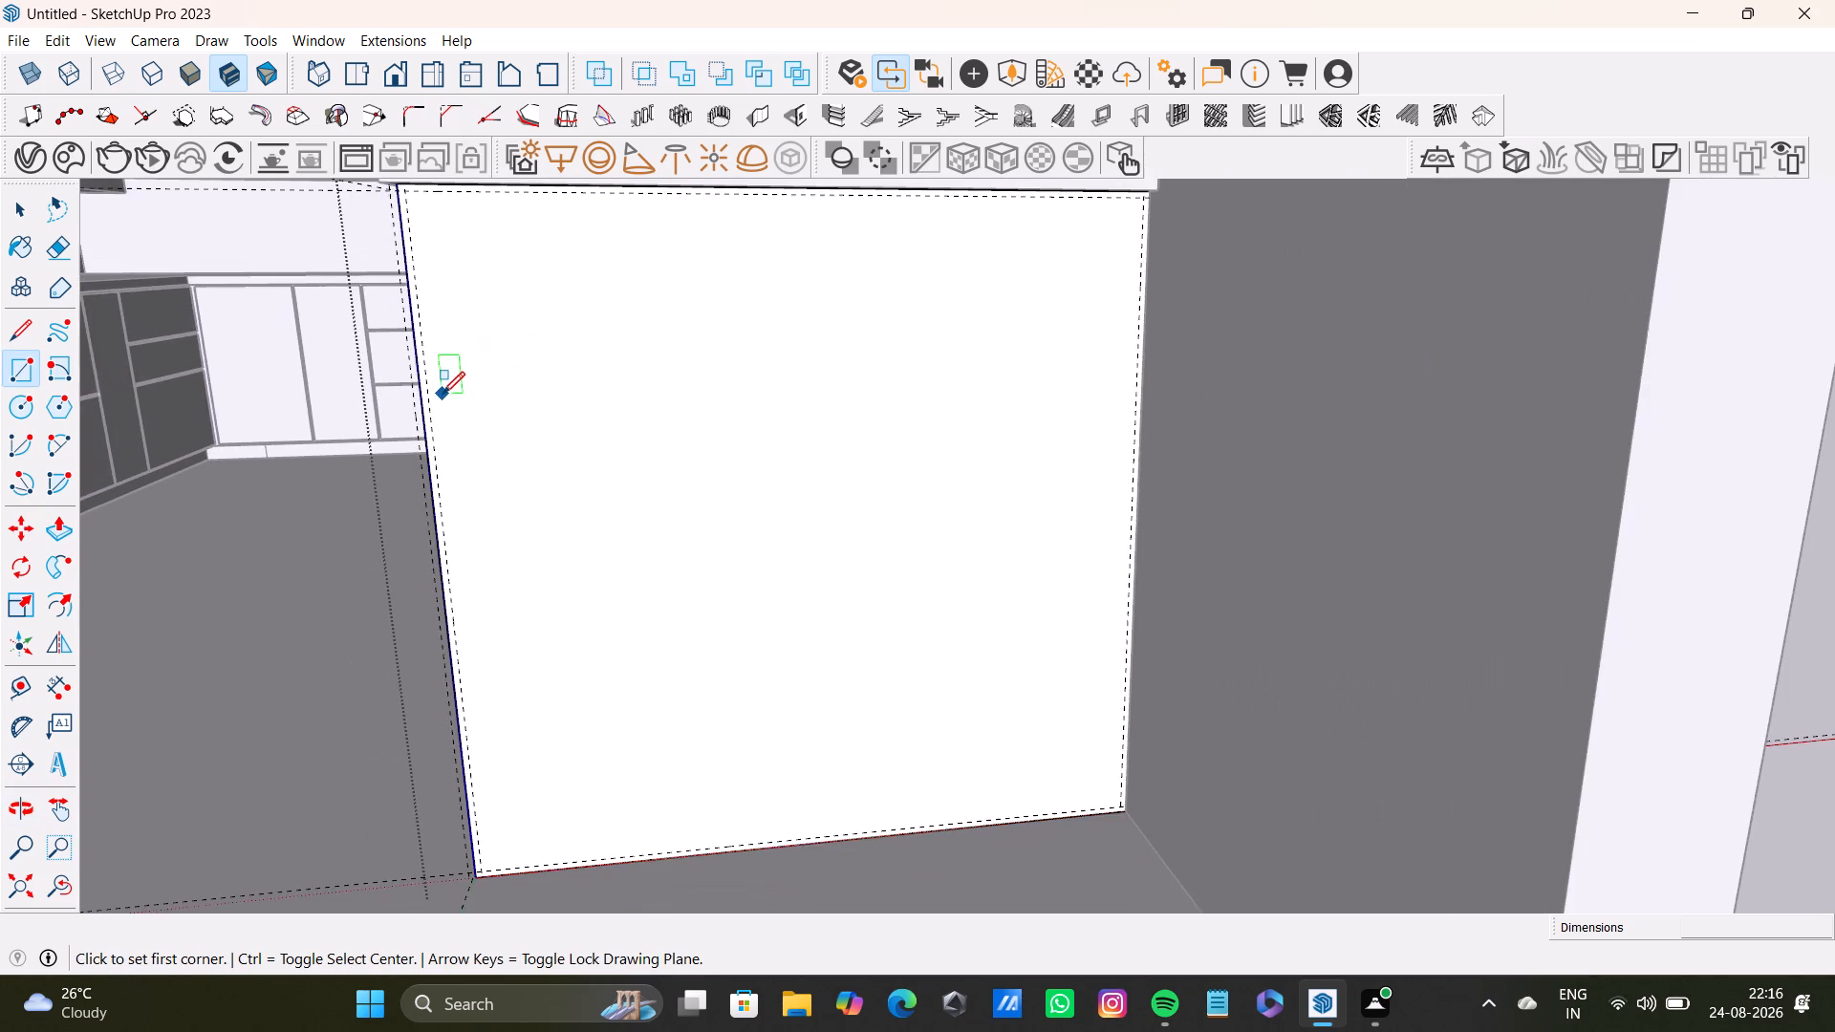
pyautogui.keyDown('shift'); pyautogui.scroll(-1, 443, 392); pyautogui.keyUp('shift')
pyautogui.keyDown('shift'); pyautogui.moveTo(443, 392); pyautogui.dragTo(490, 505, button='middle'); pyautogui.keyUp('shift')
pyautogui.scroll(8, 490, 419)
pyautogui.scroll(3, 424, 264)
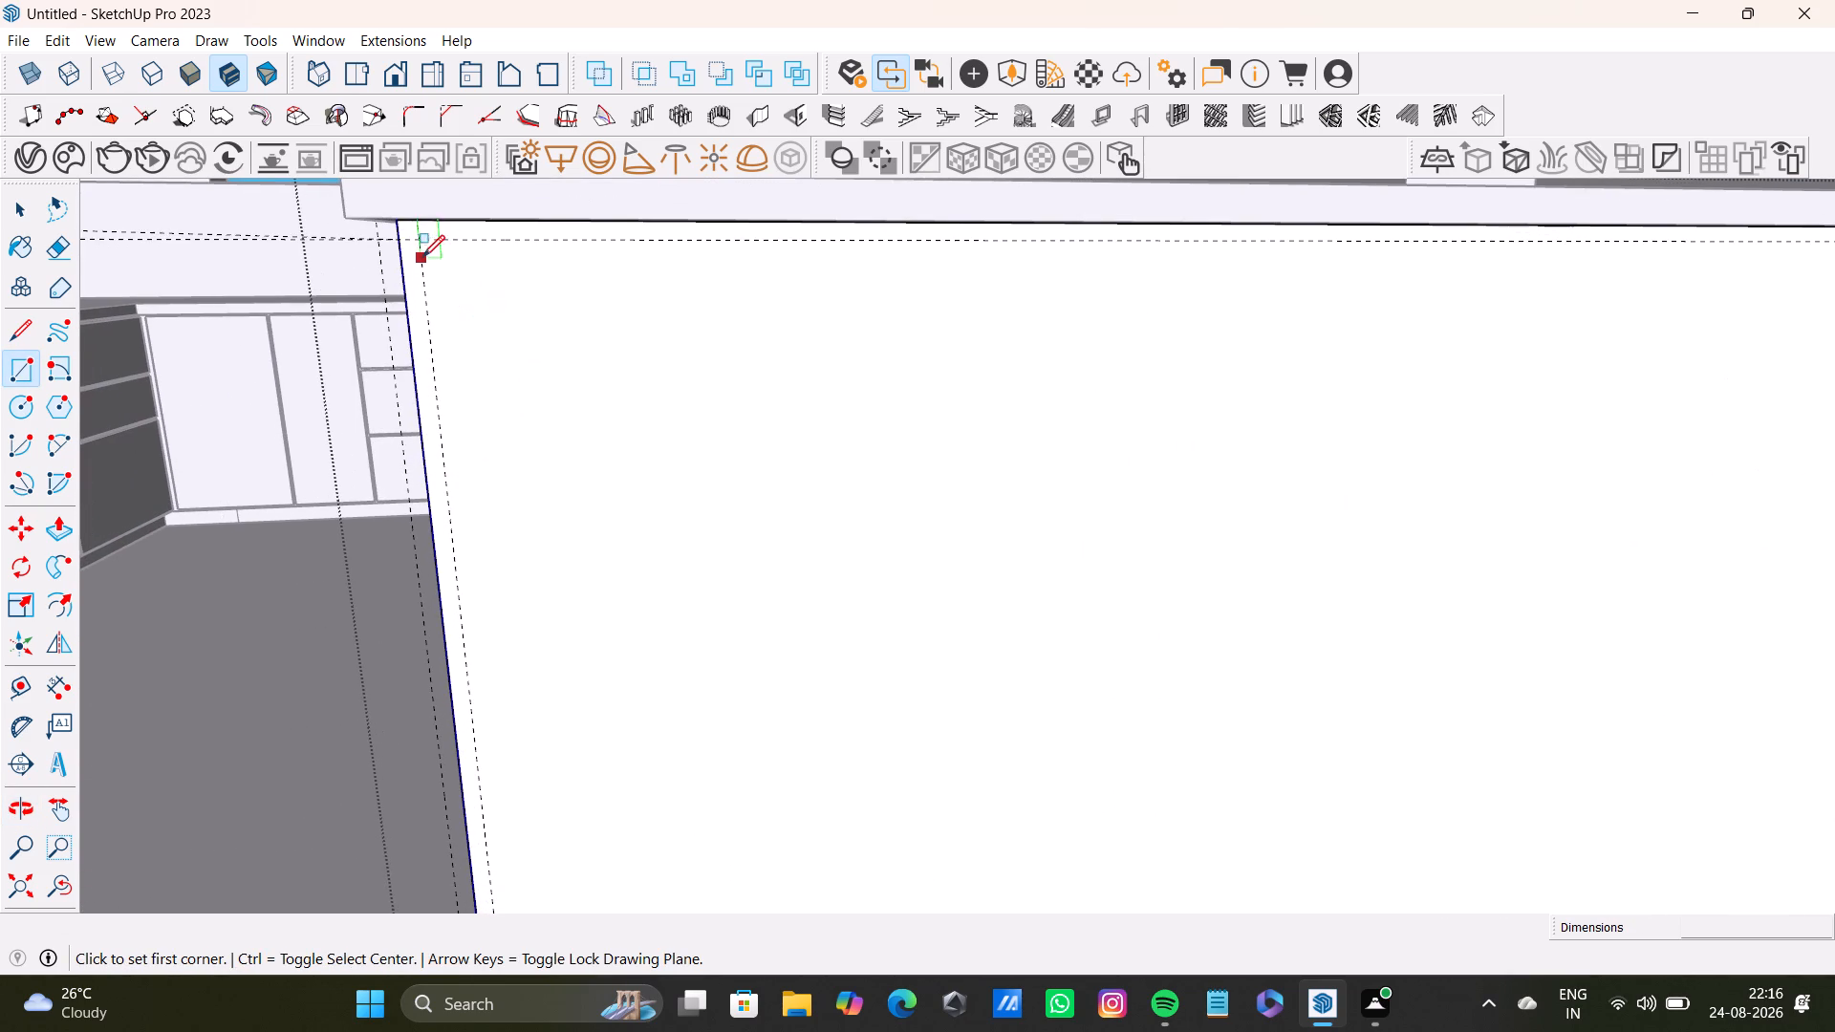
pyautogui.click(421, 242)
pyautogui.scroll(-4, 530, 535)
pyautogui.moveTo(517, 594); pyautogui.dragTo(479, 351, button='middle')
pyautogui.scroll(-1, 509, 581)
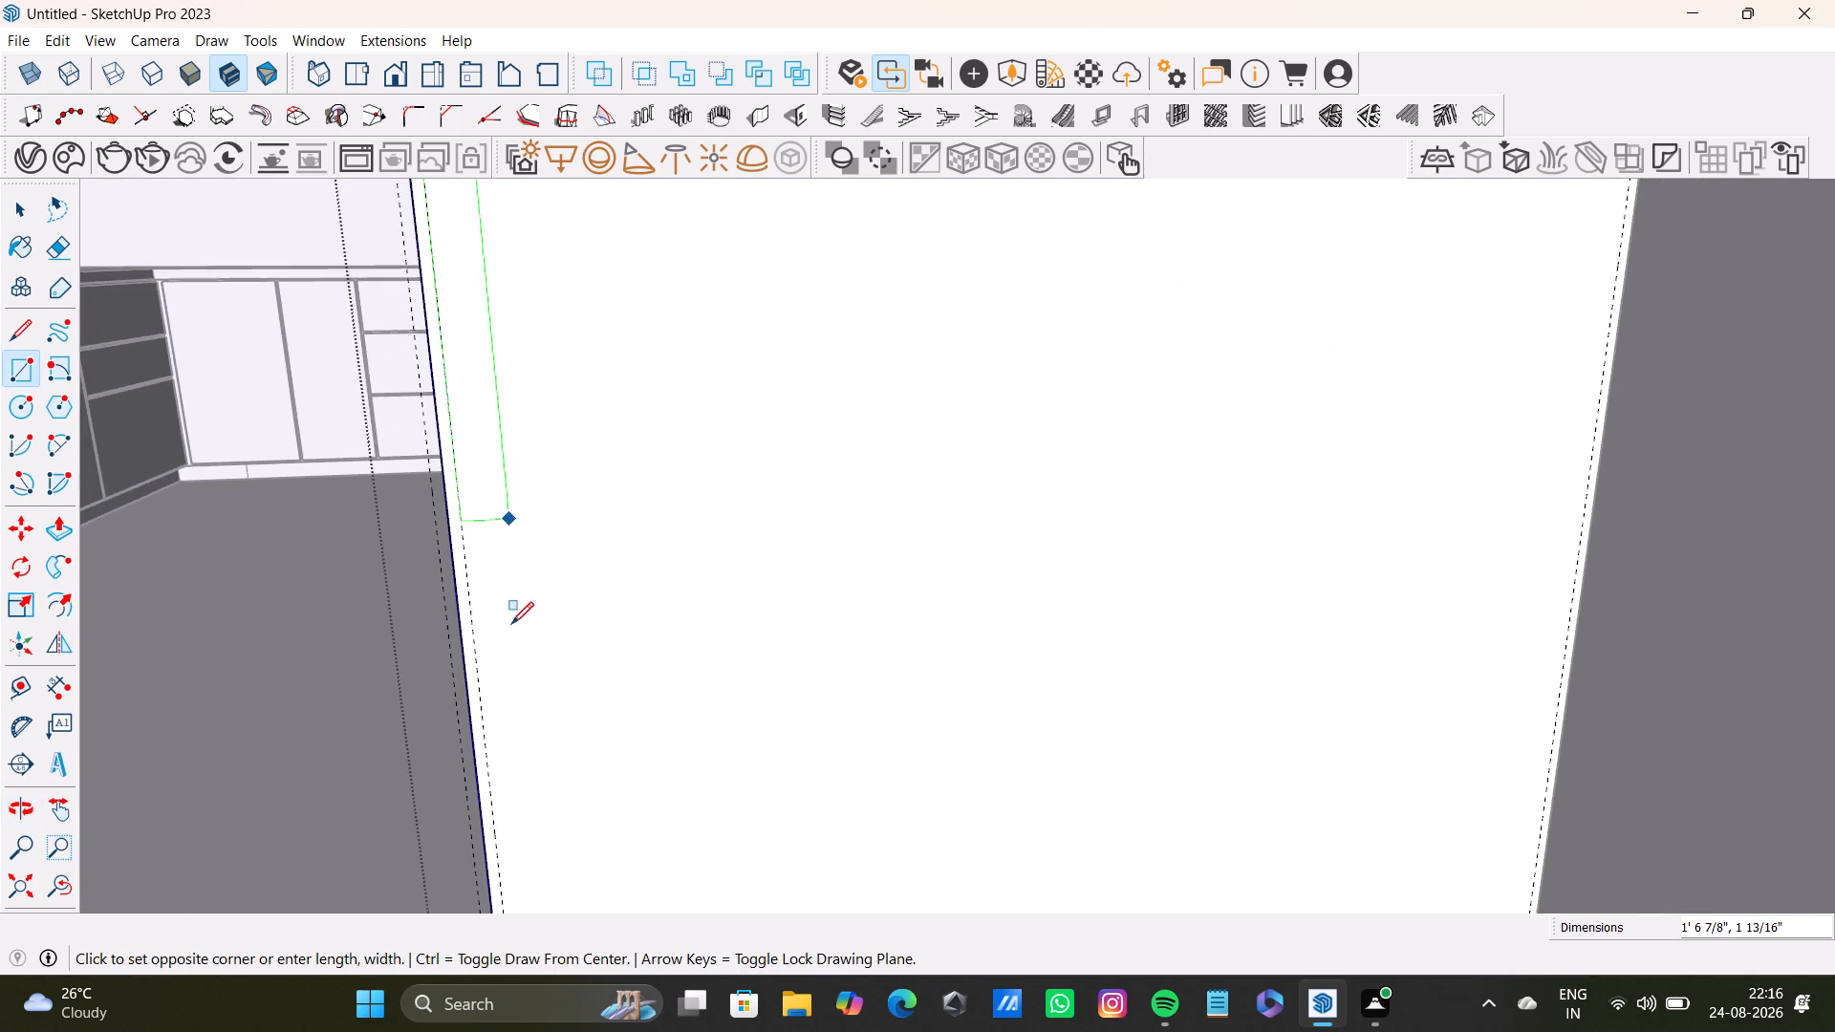
pyautogui.scroll(-10, 511, 624)
pyautogui.keyDown('shift'); pyautogui.moveTo(535, 705); pyautogui.dragTo(518, 553, button='middle'); pyautogui.keyUp('shift')
pyautogui.scroll(7, 534, 655)
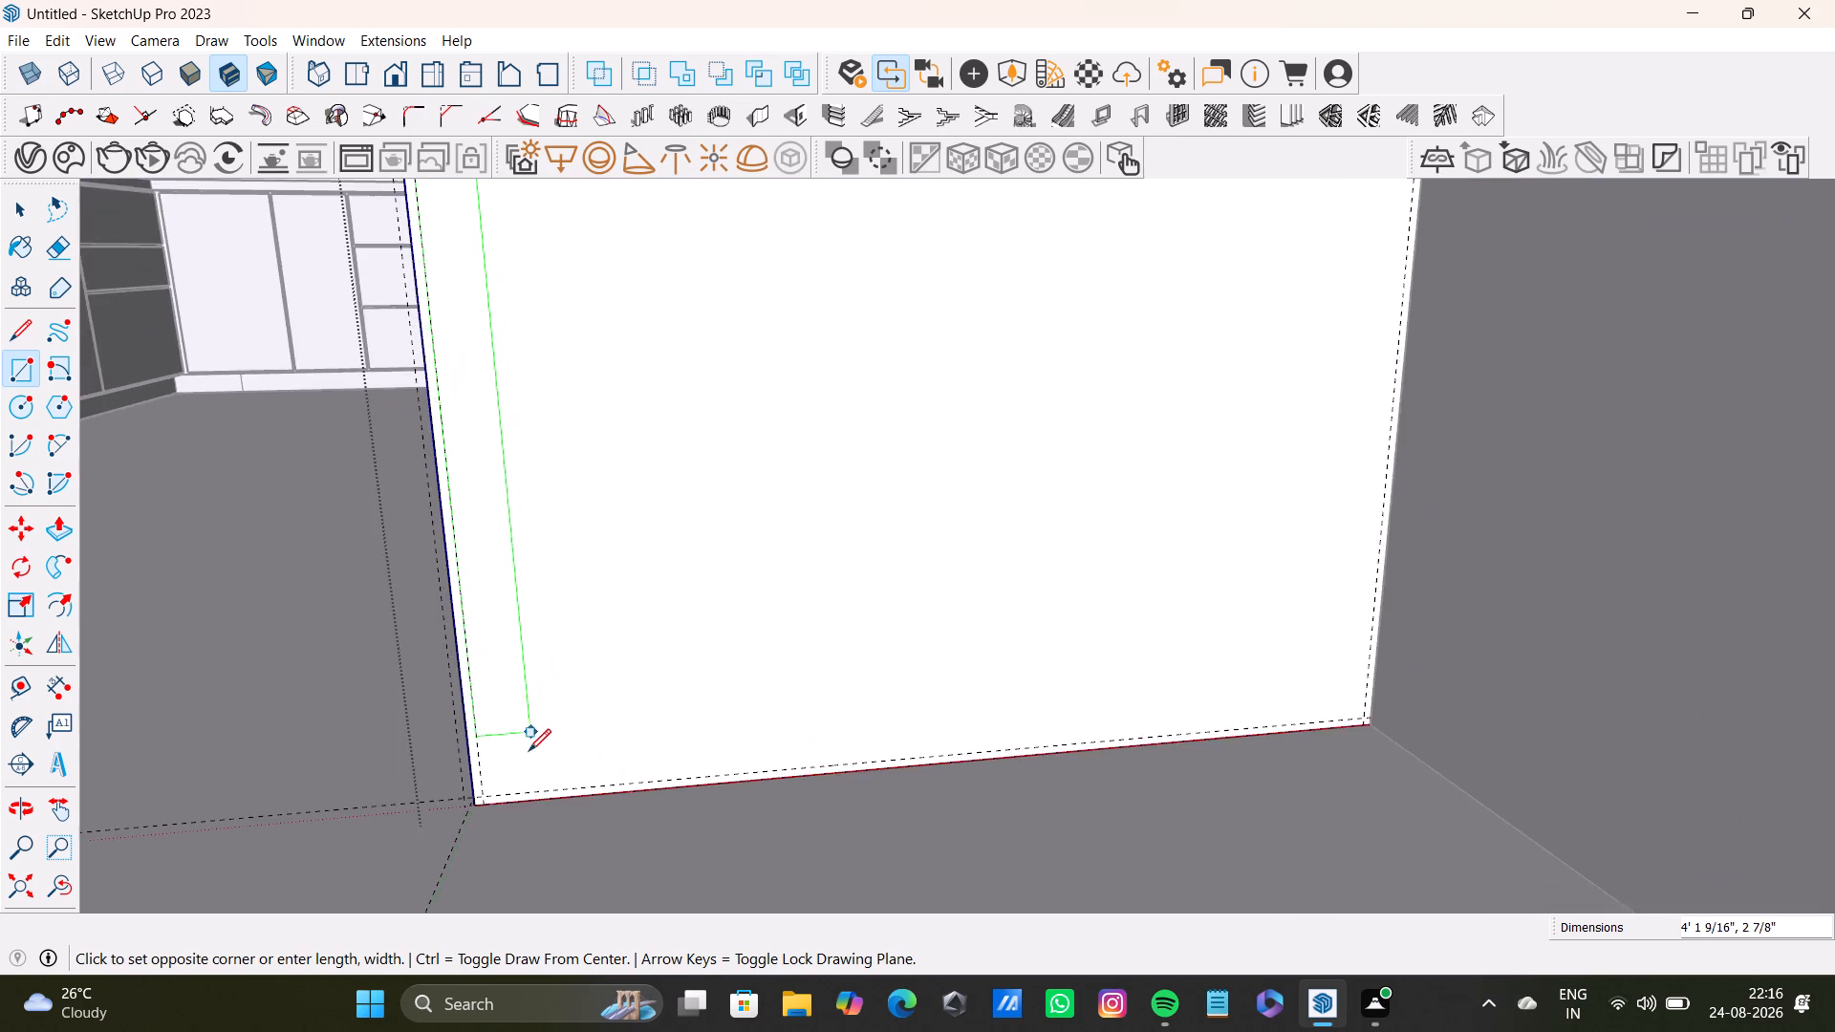
pyautogui.scroll(7, 529, 751)
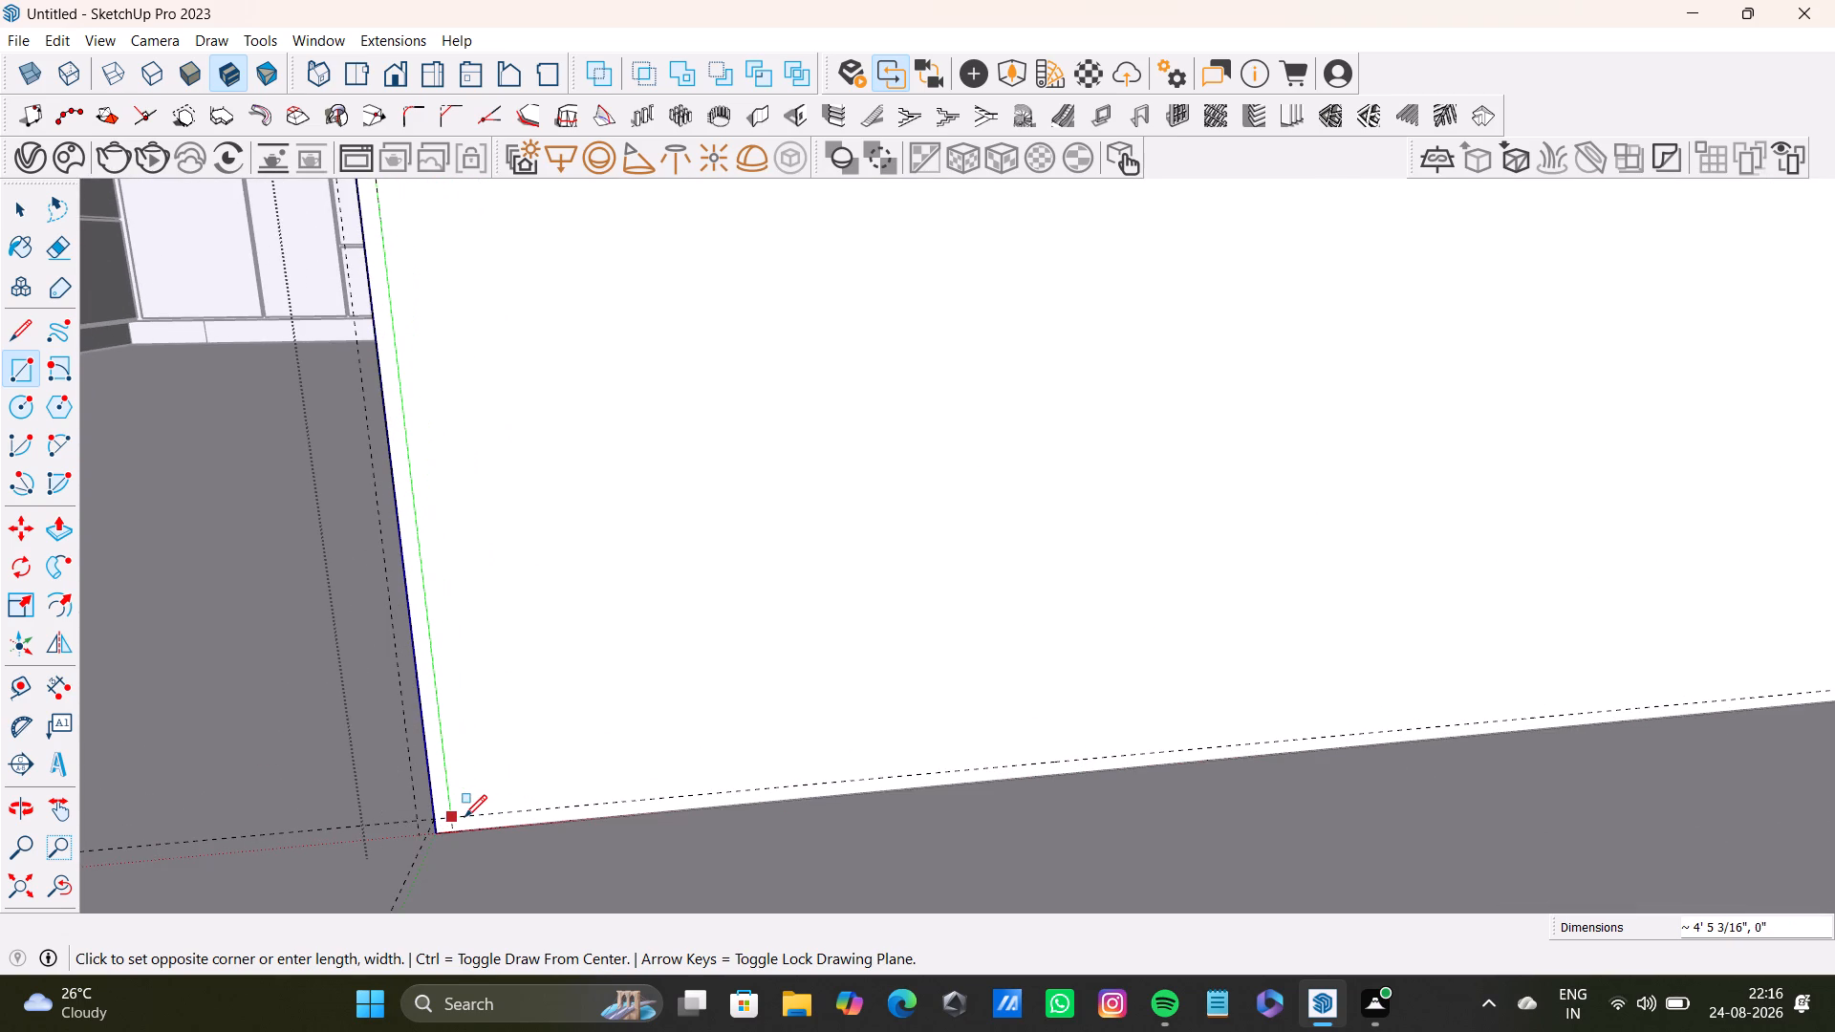
pyautogui.click(470, 816)
# Pull the narrow strip out 1/2" from the block's front face.
pyautogui.press('space')
pyautogui.click(461, 792)
pyautogui.scroll(-2, 450, 716)
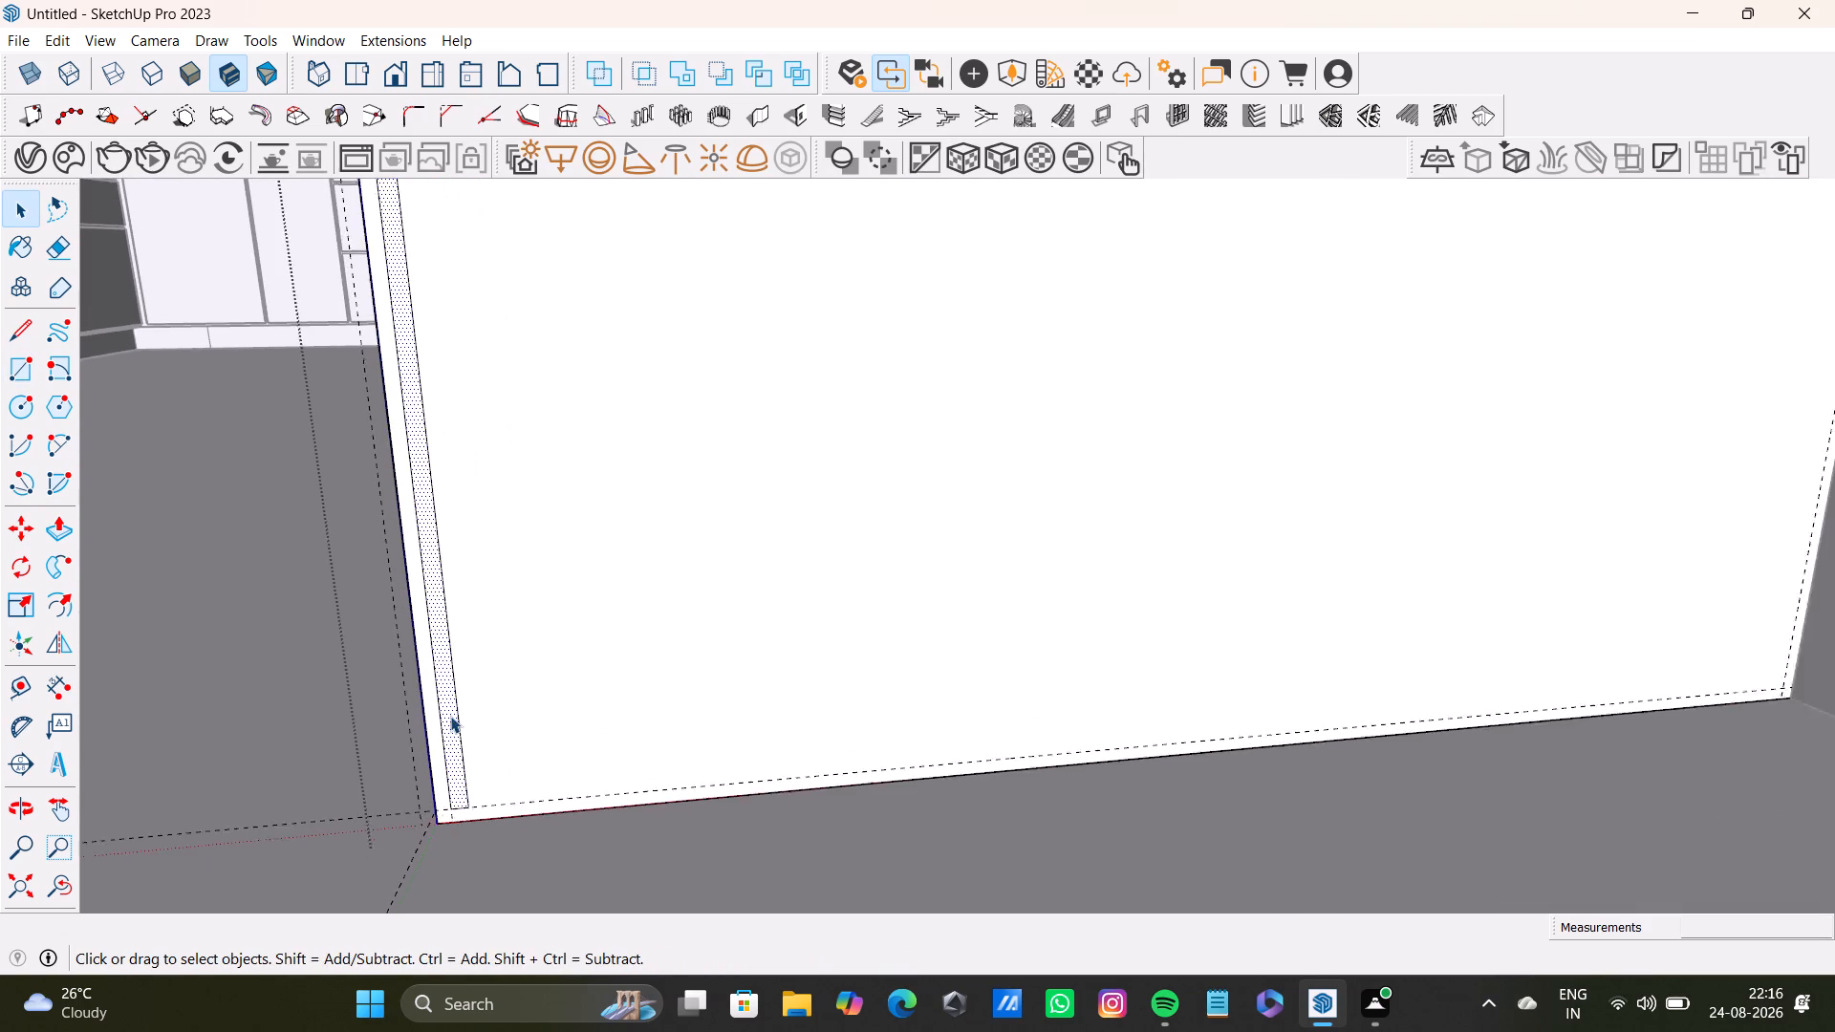
pyautogui.scroll(-6, 450, 716)
pyautogui.keyDown('shift'); pyautogui.moveTo(514, 557); pyautogui.dragTo(643, 919, button='middle'); pyautogui.keyUp('shift')
pyautogui.scroll(4, 555, 531)
pyautogui.keyDown('shift'); pyautogui.moveTo(546, 378); pyautogui.dragTo(594, 653, button='middle'); pyautogui.keyUp('shift')
pyautogui.scroll(6, 572, 416)
pyautogui.click(510, 413)
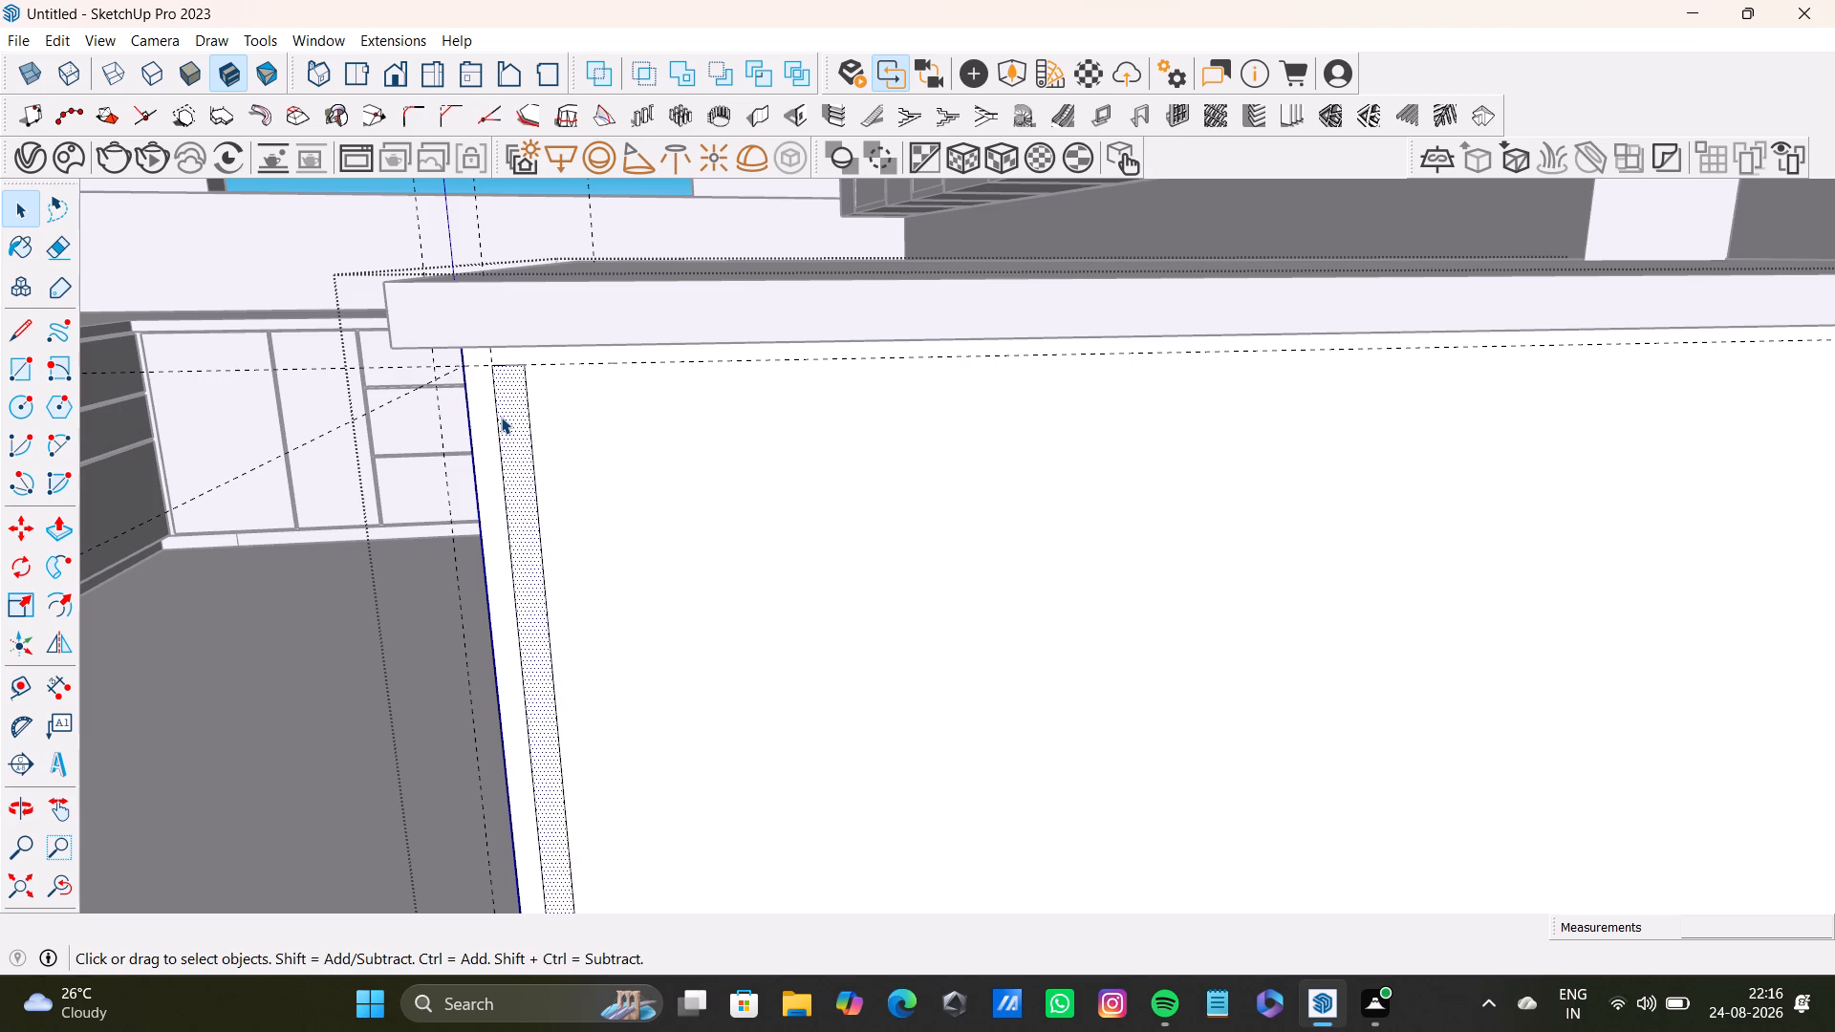
pyautogui.press('p')
pyautogui.moveTo(501, 417); pyautogui.dragTo(503, 426)
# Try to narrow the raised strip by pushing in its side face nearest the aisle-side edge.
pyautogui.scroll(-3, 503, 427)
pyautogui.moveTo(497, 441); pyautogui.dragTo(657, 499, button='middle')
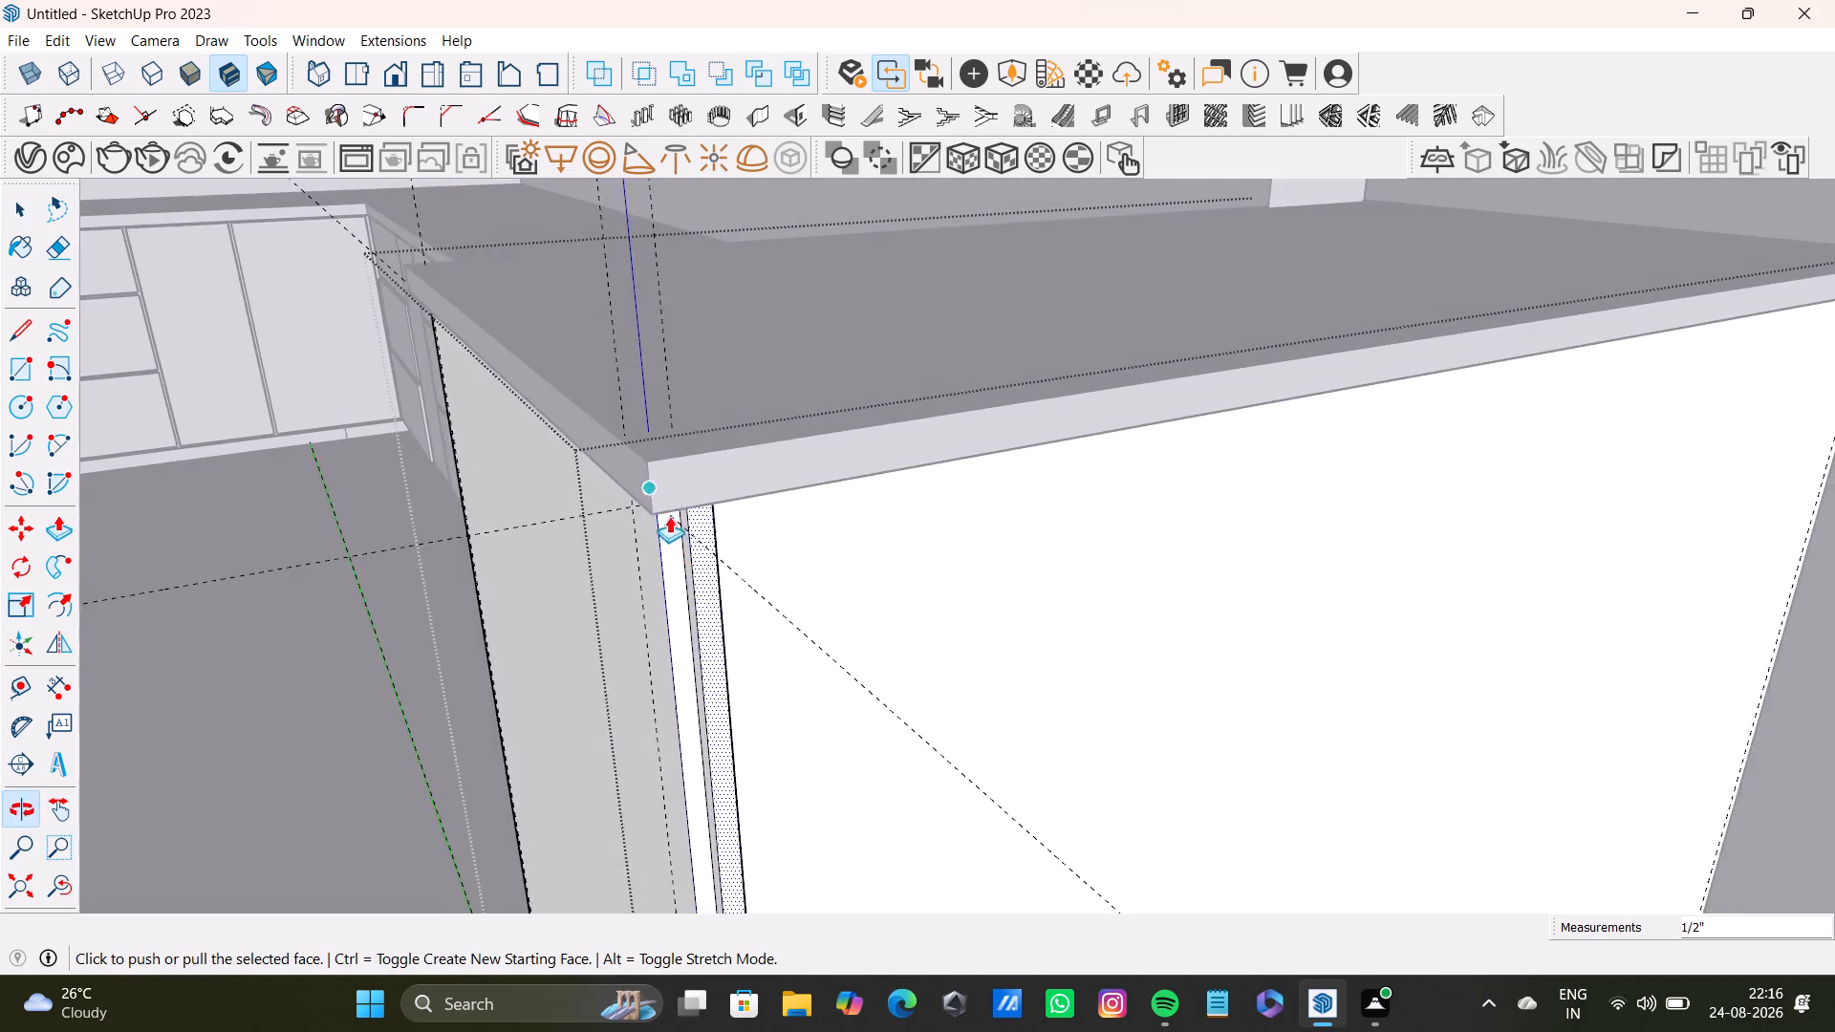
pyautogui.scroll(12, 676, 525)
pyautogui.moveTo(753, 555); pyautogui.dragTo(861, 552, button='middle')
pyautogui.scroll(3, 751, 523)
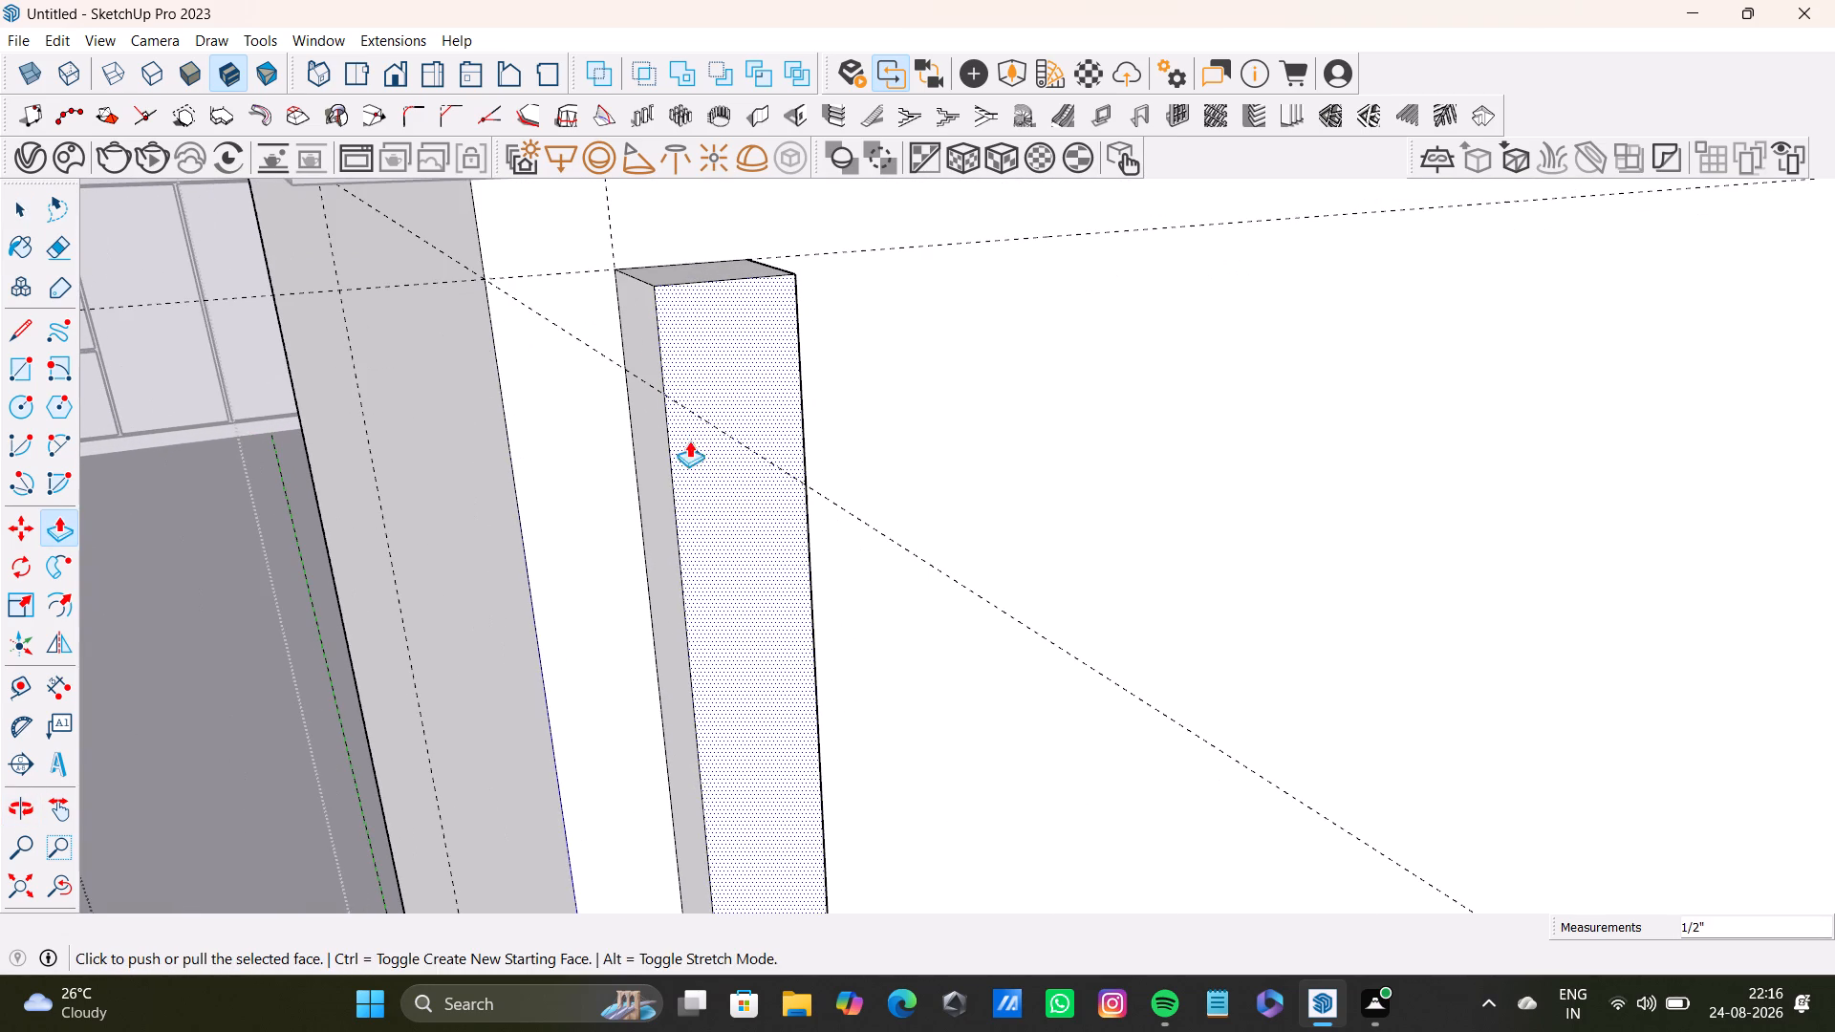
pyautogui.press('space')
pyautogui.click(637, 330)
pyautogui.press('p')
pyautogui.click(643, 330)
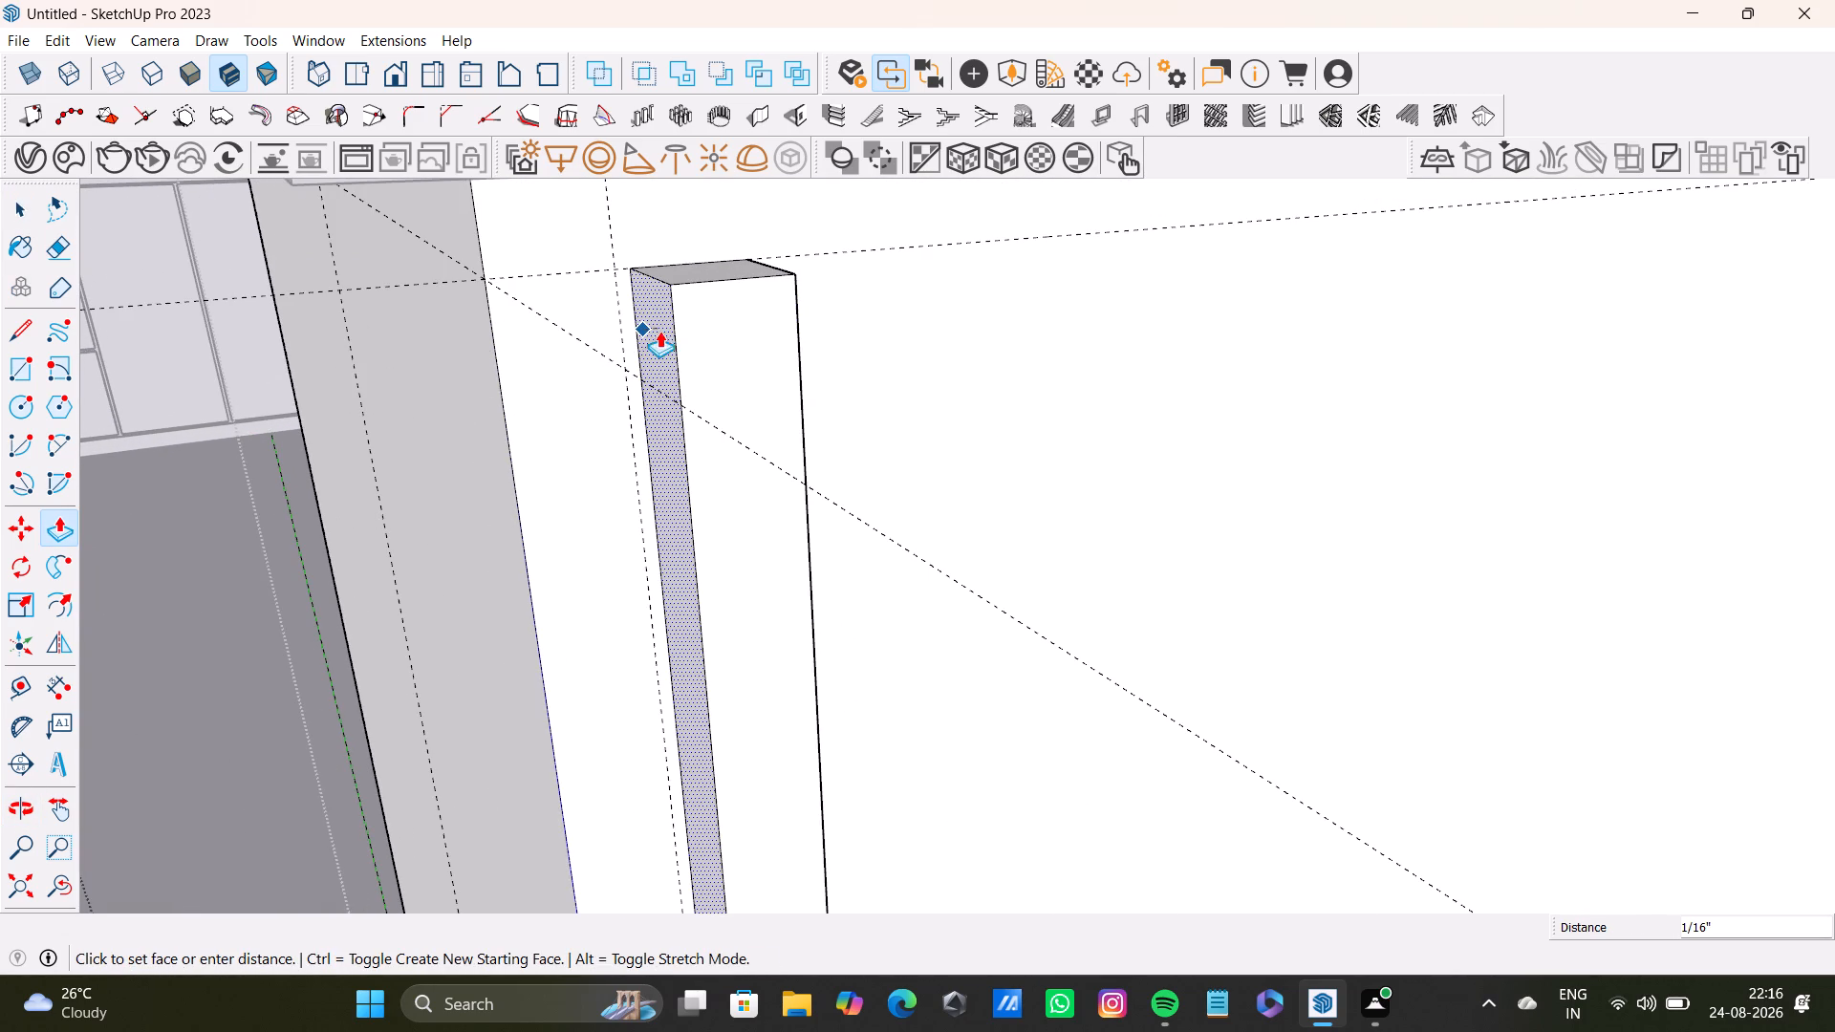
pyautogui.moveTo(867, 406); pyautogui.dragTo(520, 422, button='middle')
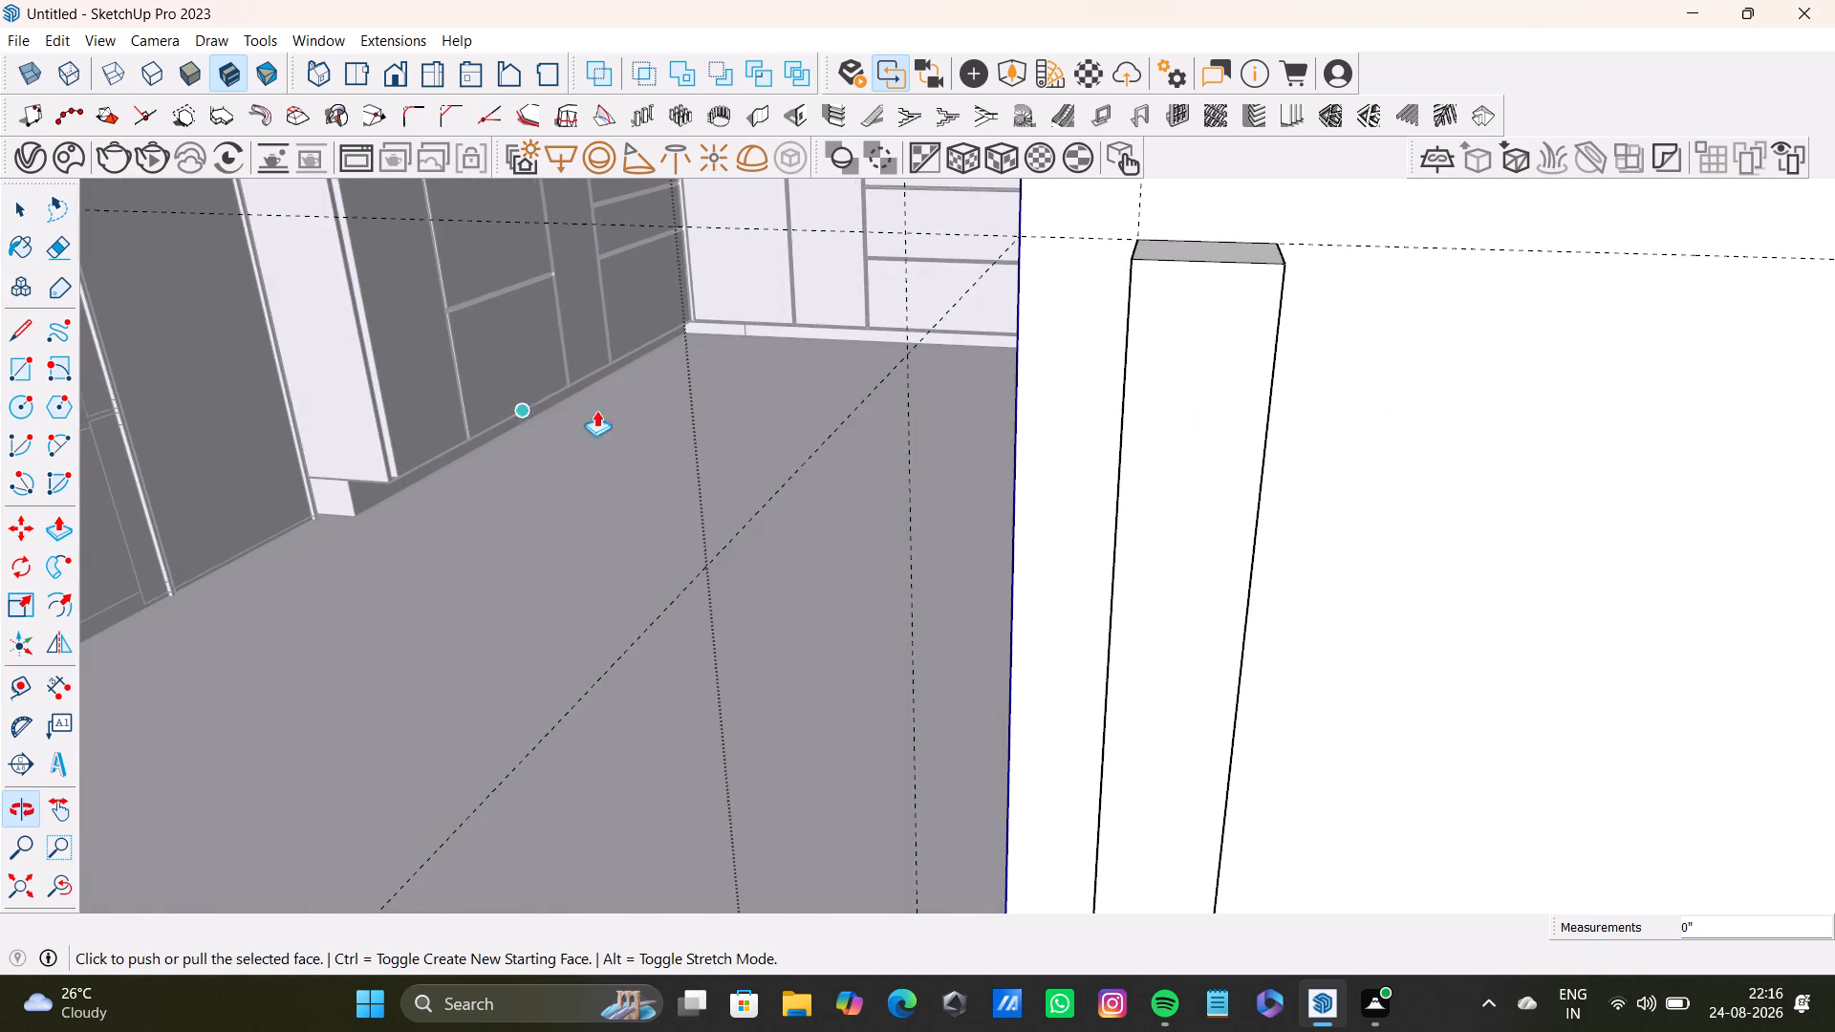
# Narrow the raised strip by pushing in its side face farthest from the aisle-side edge about 1/4".
pyautogui.scroll(-6, 1019, 442)
pyautogui.keyDown('shift'); pyautogui.moveTo(1111, 485); pyautogui.dragTo(763, 463, button='middle'); pyautogui.keyUp('shift')
pyautogui.scroll(3, 856, 464)
pyautogui.moveTo(823, 445); pyautogui.dragTo(731, 390, button='middle')
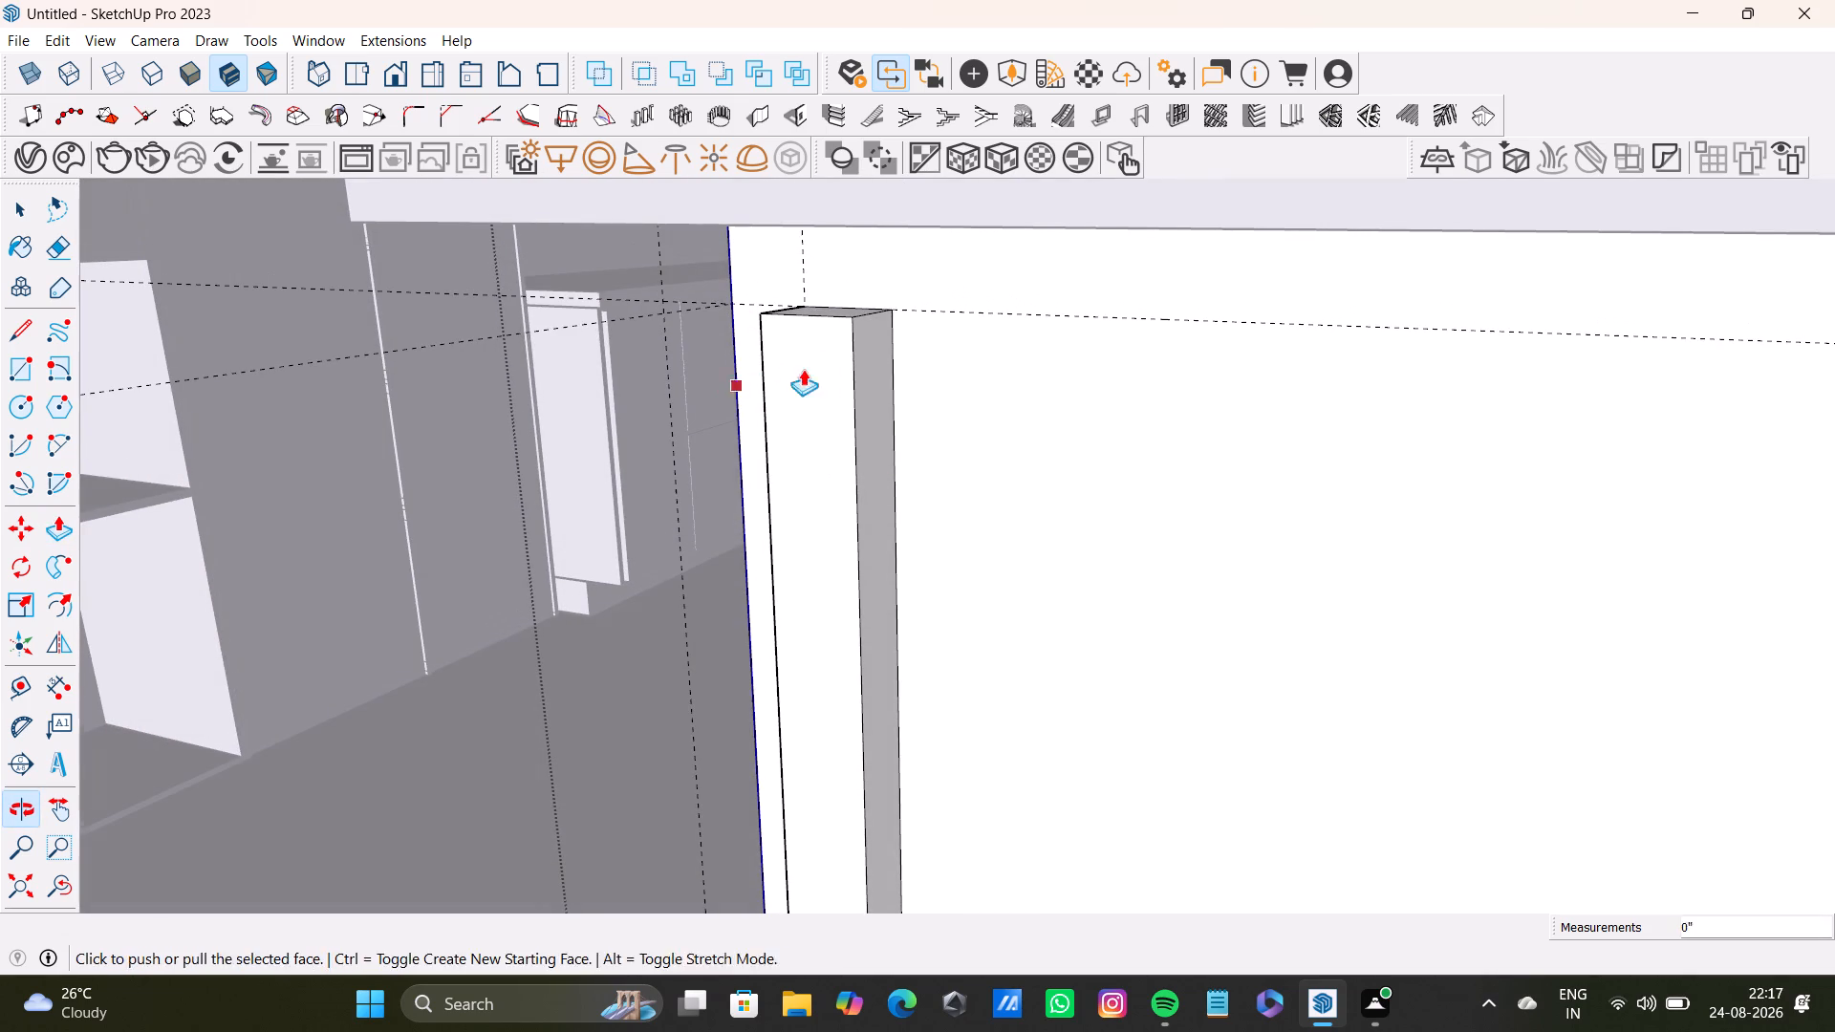
pyautogui.press('space')
pyautogui.click(870, 379)
pyautogui.press('p')
pyautogui.moveTo(866, 375); pyautogui.dragTo(827, 371)
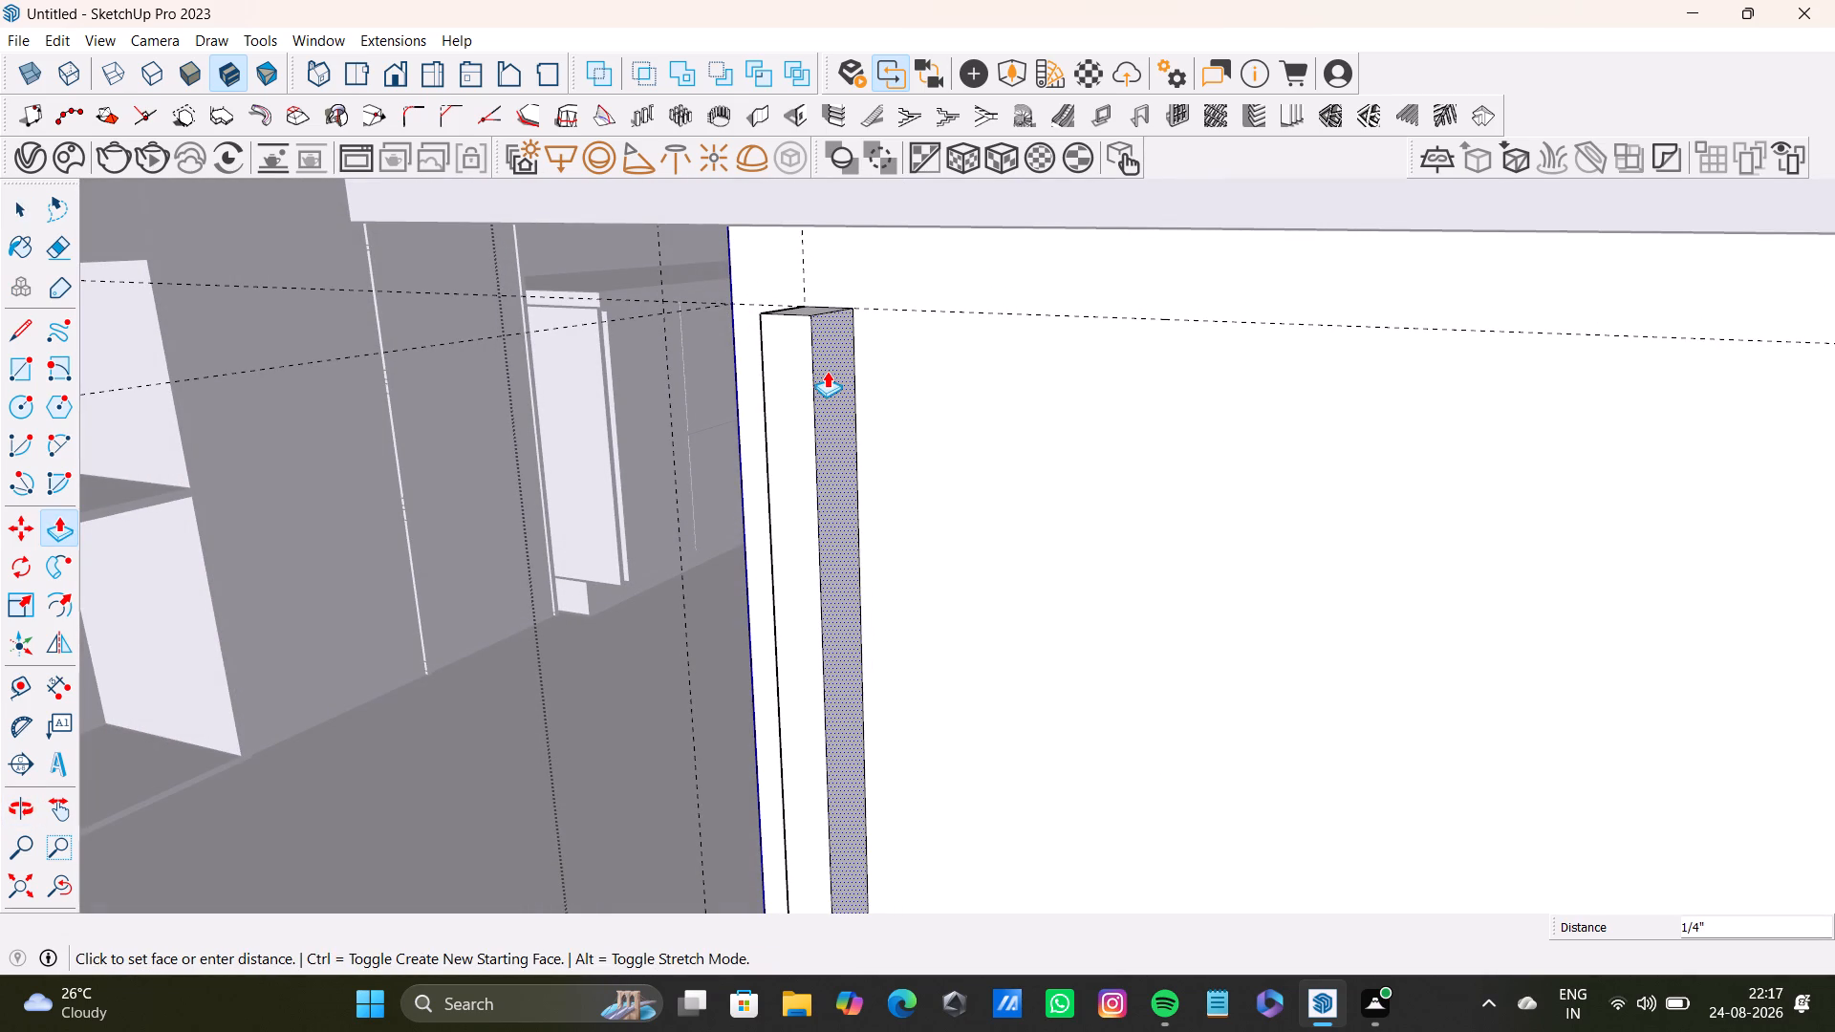
pyautogui.moveTo(827, 371); pyautogui.dragTo(814, 365)
pyautogui.press('space')
# Copy the whole raised strip 4' 6 11/16" straight across the front face to its opposite edge.
pyautogui.scroll(3, 813, 391)
pyautogui.scroll(-2, 818, 387)
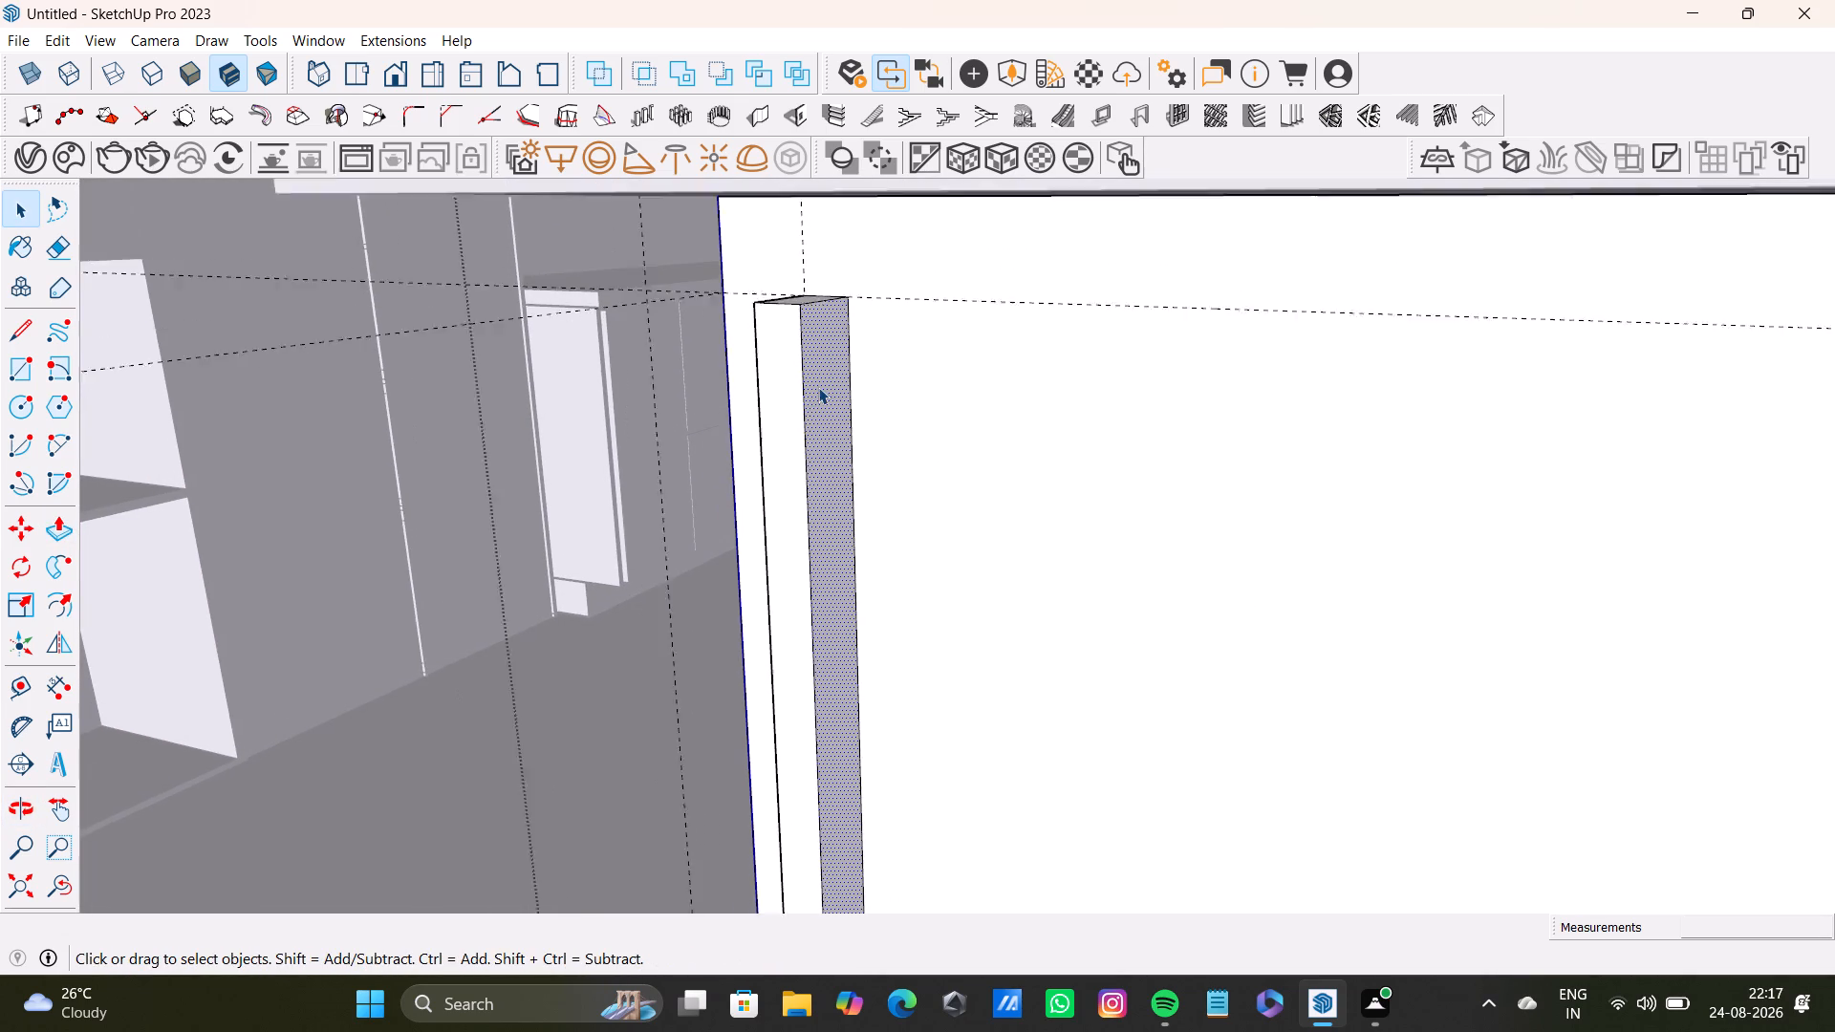
pyautogui.scroll(-14, 818, 387)
pyautogui.moveTo(818, 398); pyautogui.dragTo(895, 435, button='middle')
pyautogui.scroll(5, 780, 400)
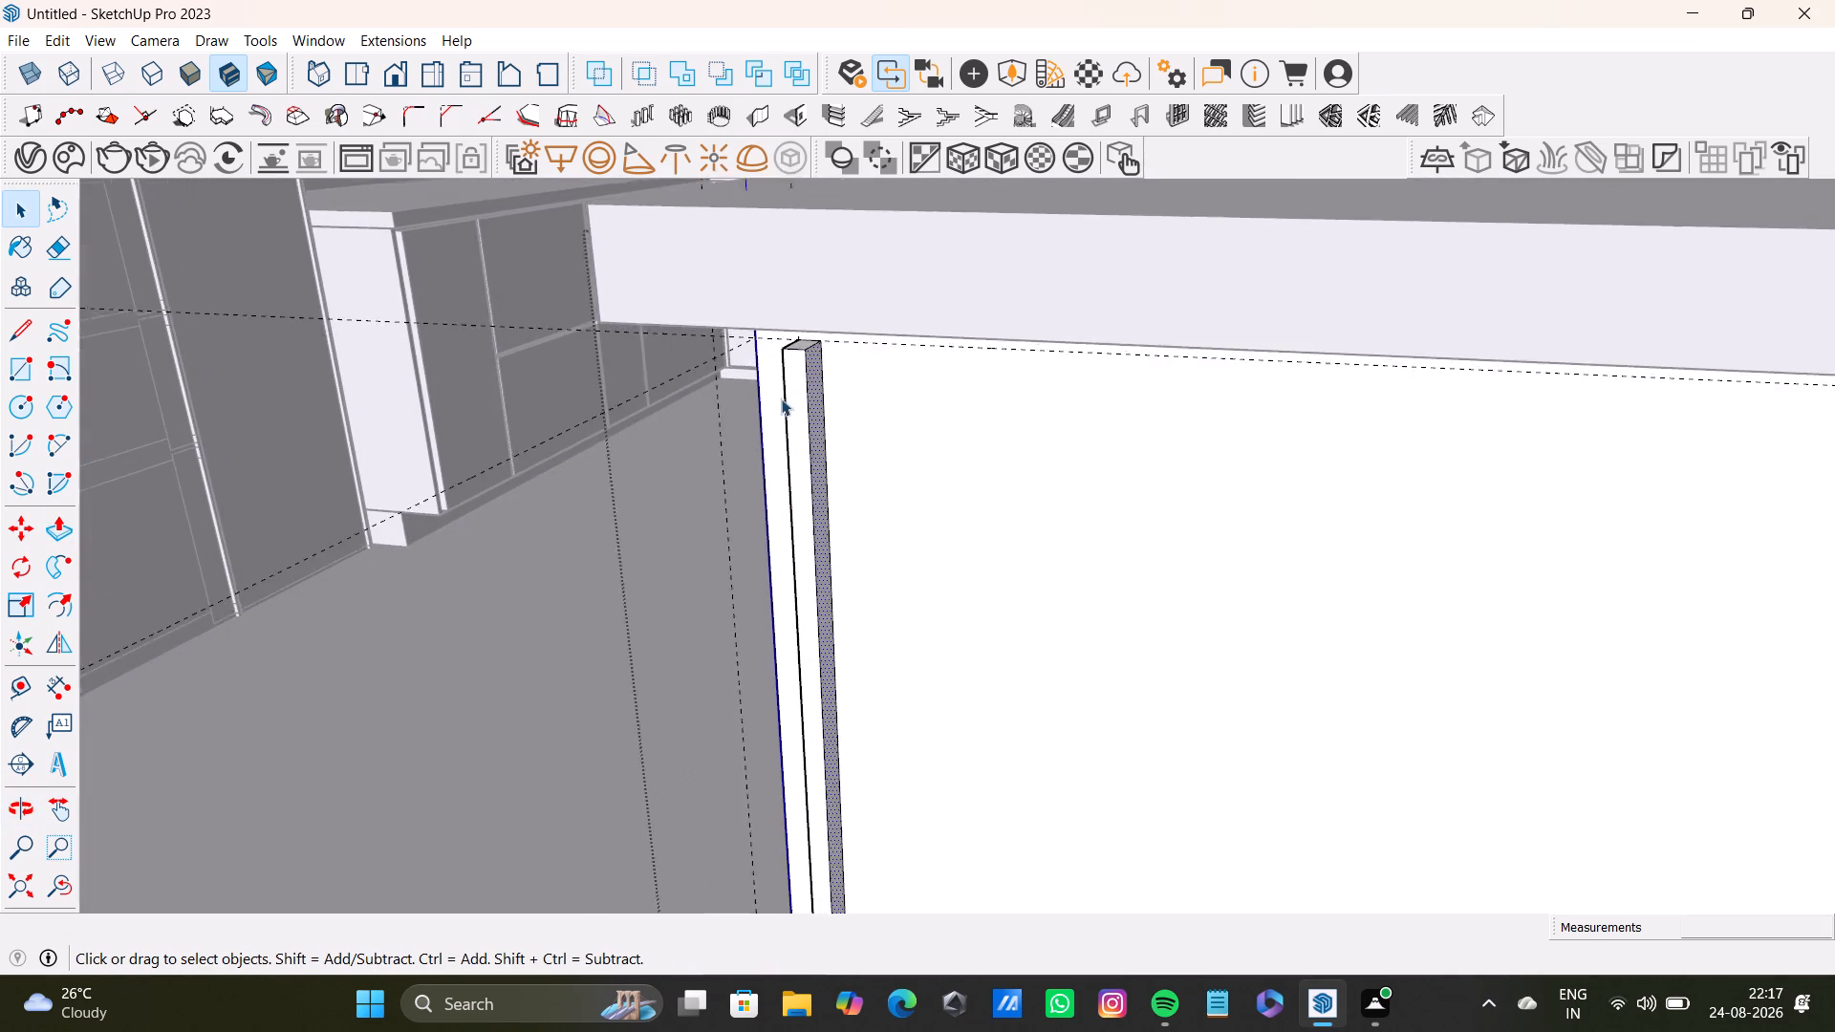
pyautogui.scroll(4, 781, 398)
pyautogui.moveTo(796, 384); pyautogui.dragTo(807, 384, button='middle')
pyautogui.scroll(3, 810, 378)
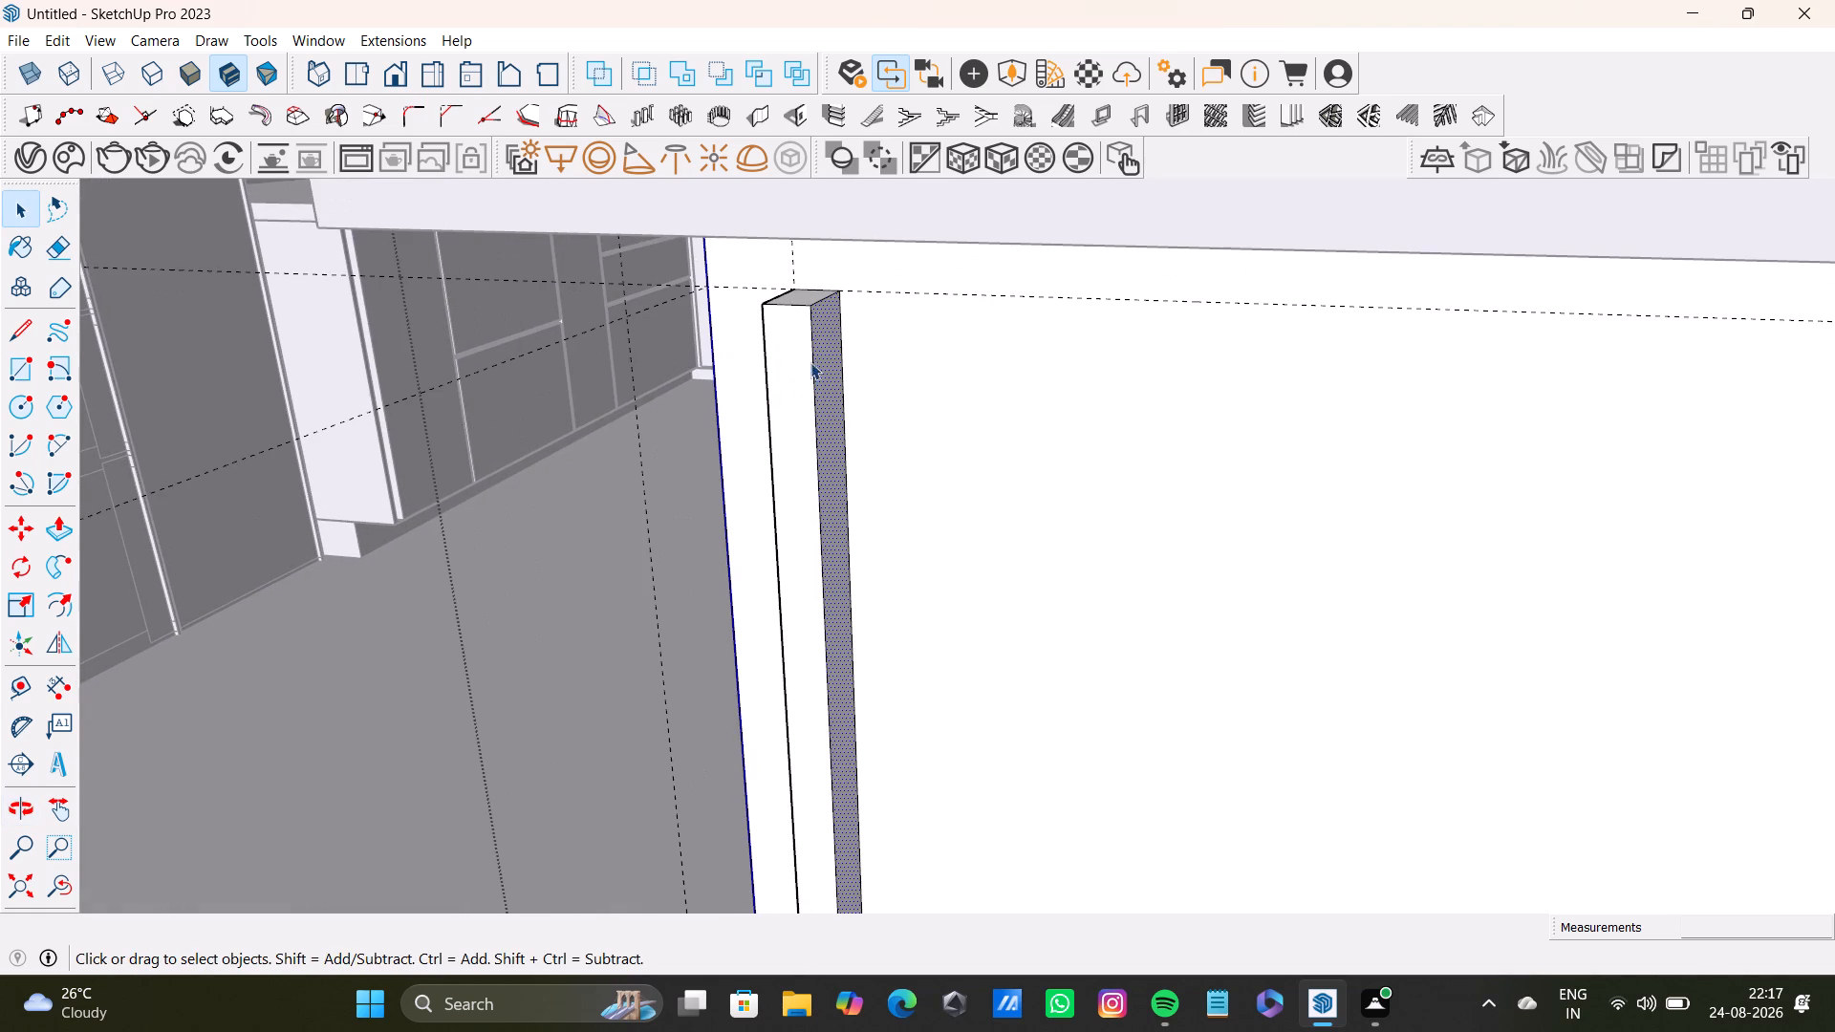
pyautogui.keyDown('shift'); pyautogui.doubleClick(795, 350); pyautogui.keyUp('shift')
pyautogui.keyDown('shift'); pyautogui.doubleClick(809, 294); pyautogui.keyUp('shift')
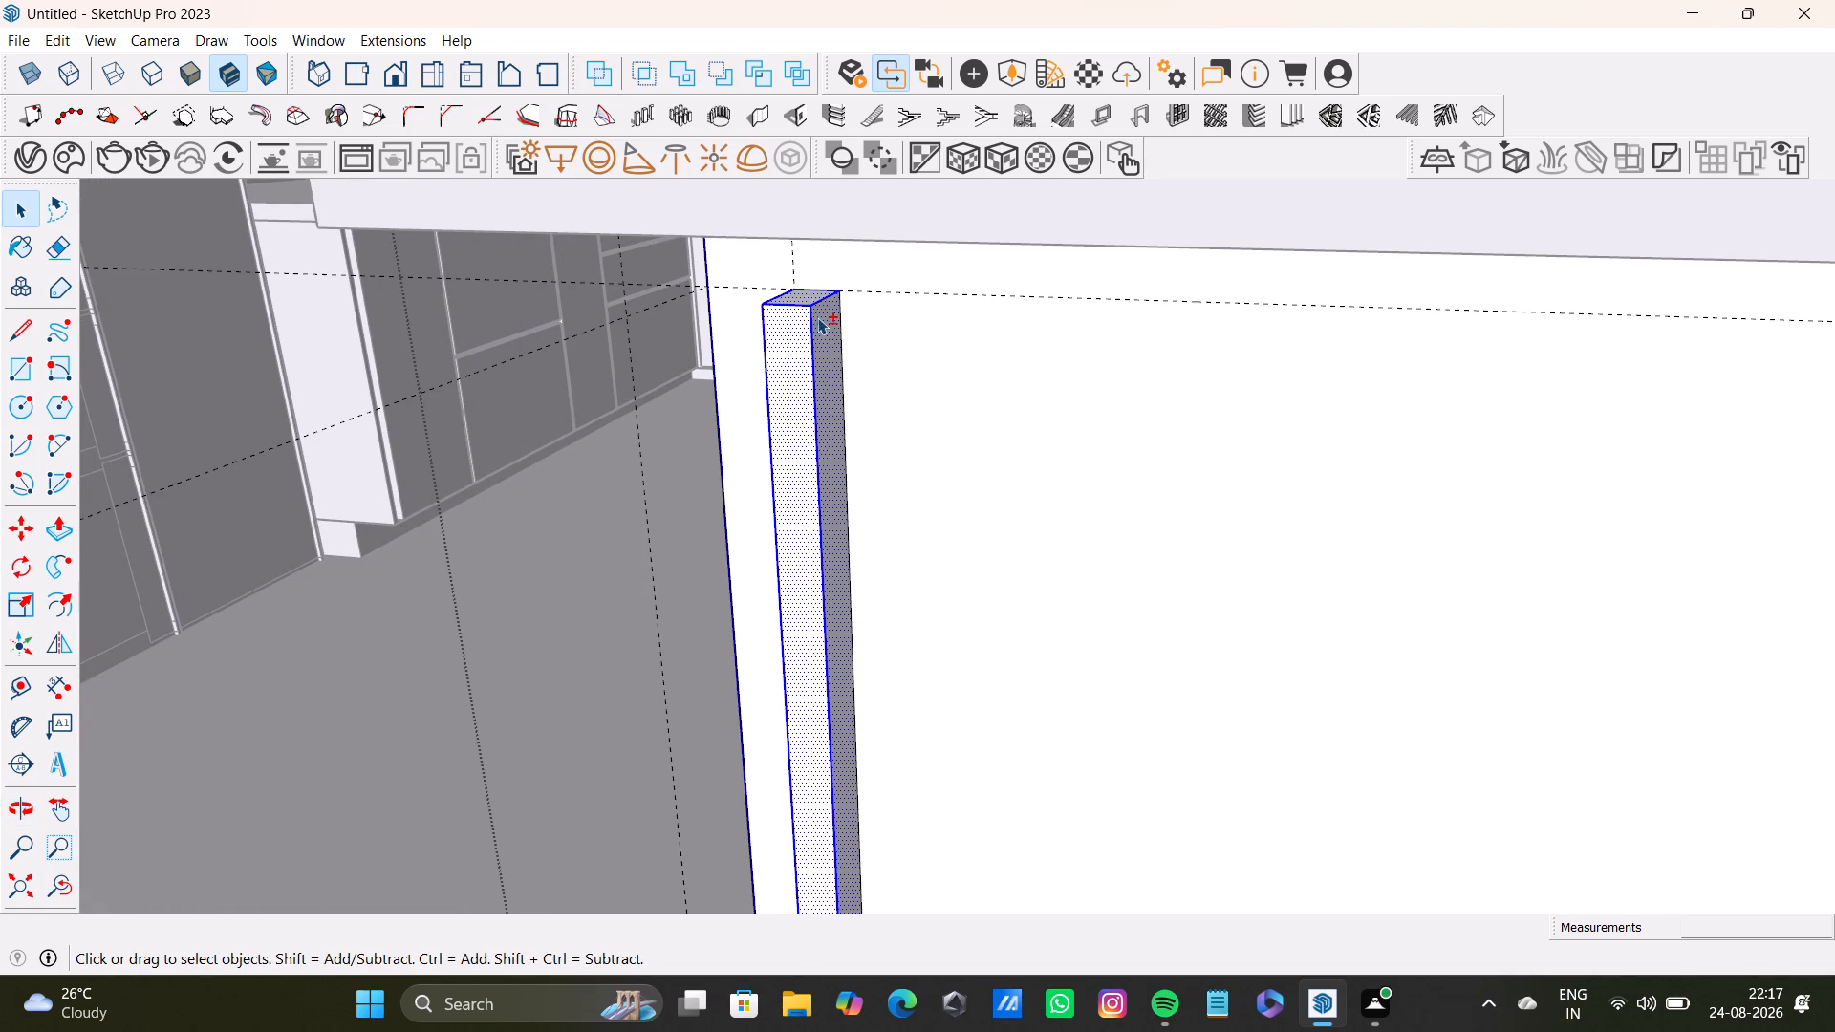
pyautogui.keyDown('shift'); pyautogui.doubleClick(817, 317); pyautogui.keyUp('shift')
pyautogui.keyDown('shift'); pyautogui.doubleClick(824, 321); pyautogui.keyUp('shift')
pyautogui.moveTo(810, 455); pyautogui.dragTo(1180, 477, button='middle')
pyautogui.scroll(3, 480, 493)
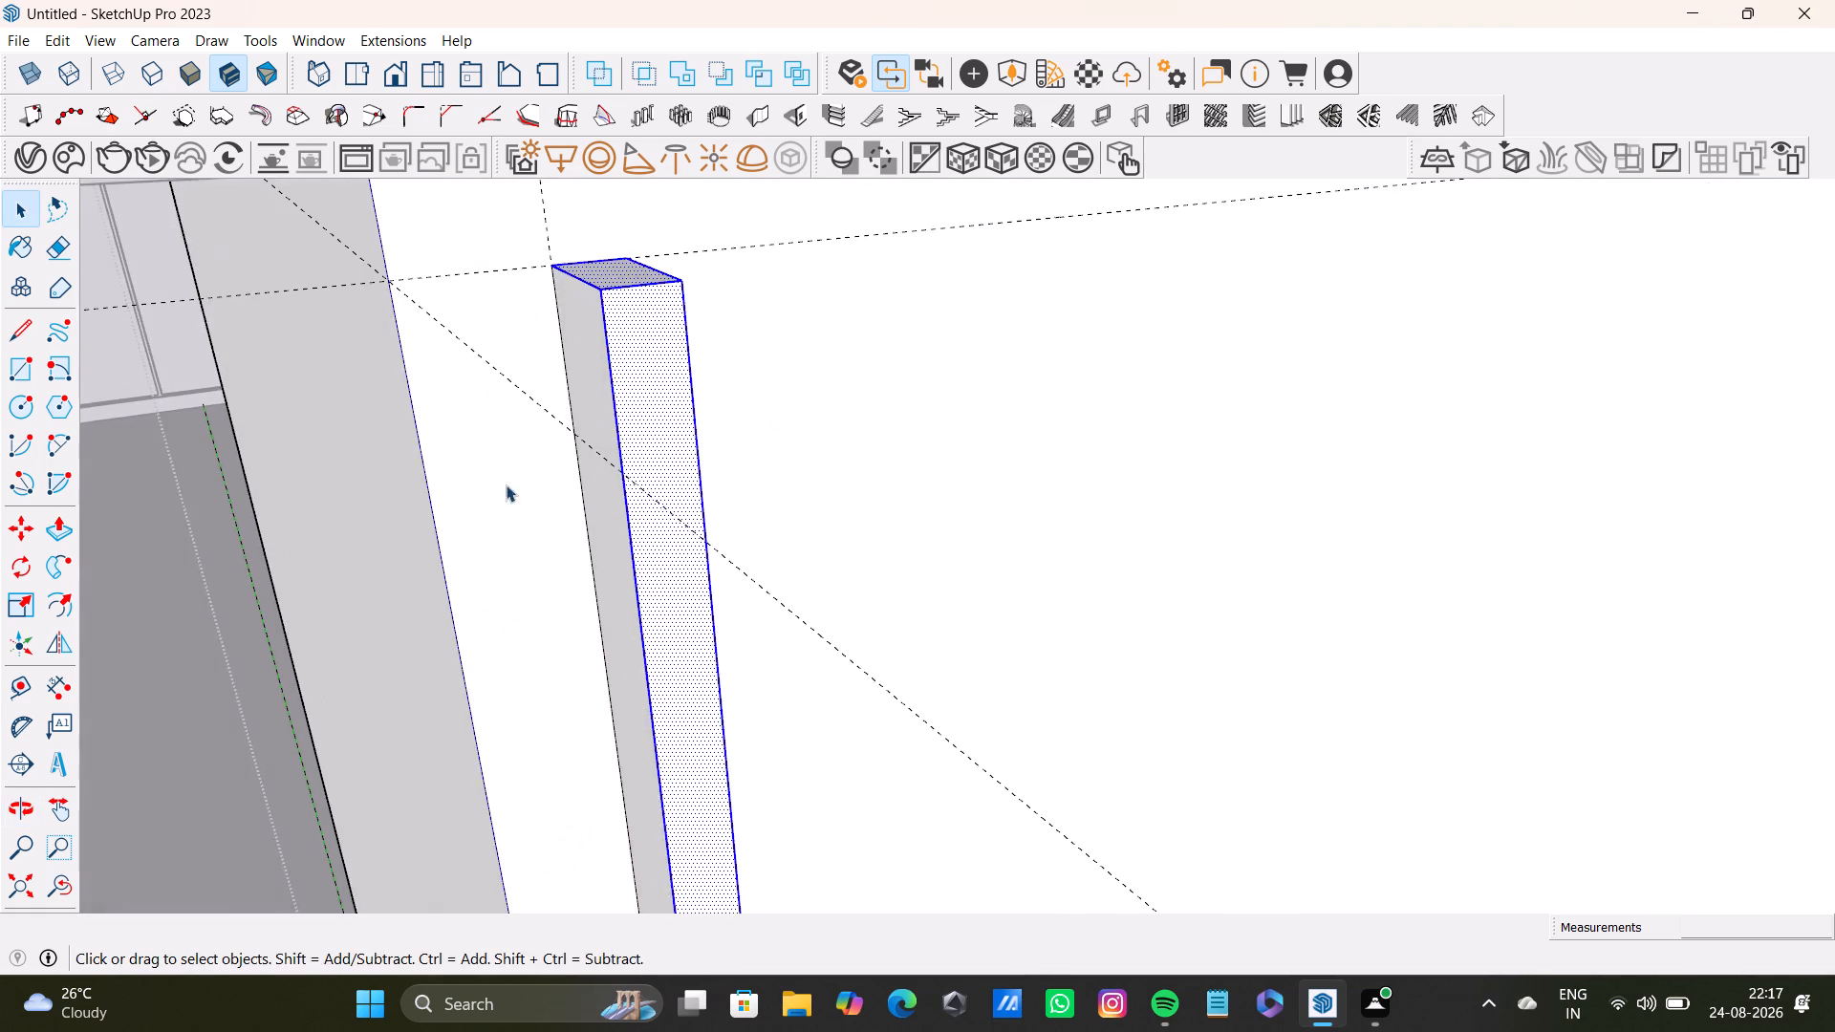
pyautogui.keyDown('shift'); pyautogui.moveTo(597, 481); pyautogui.dragTo(704, 456, button='middle'); pyautogui.keyUp('shift')
pyautogui.keyDown('shift'); pyautogui.doubleClick(702, 414); pyautogui.keyUp('shift')
pyautogui.press('m')
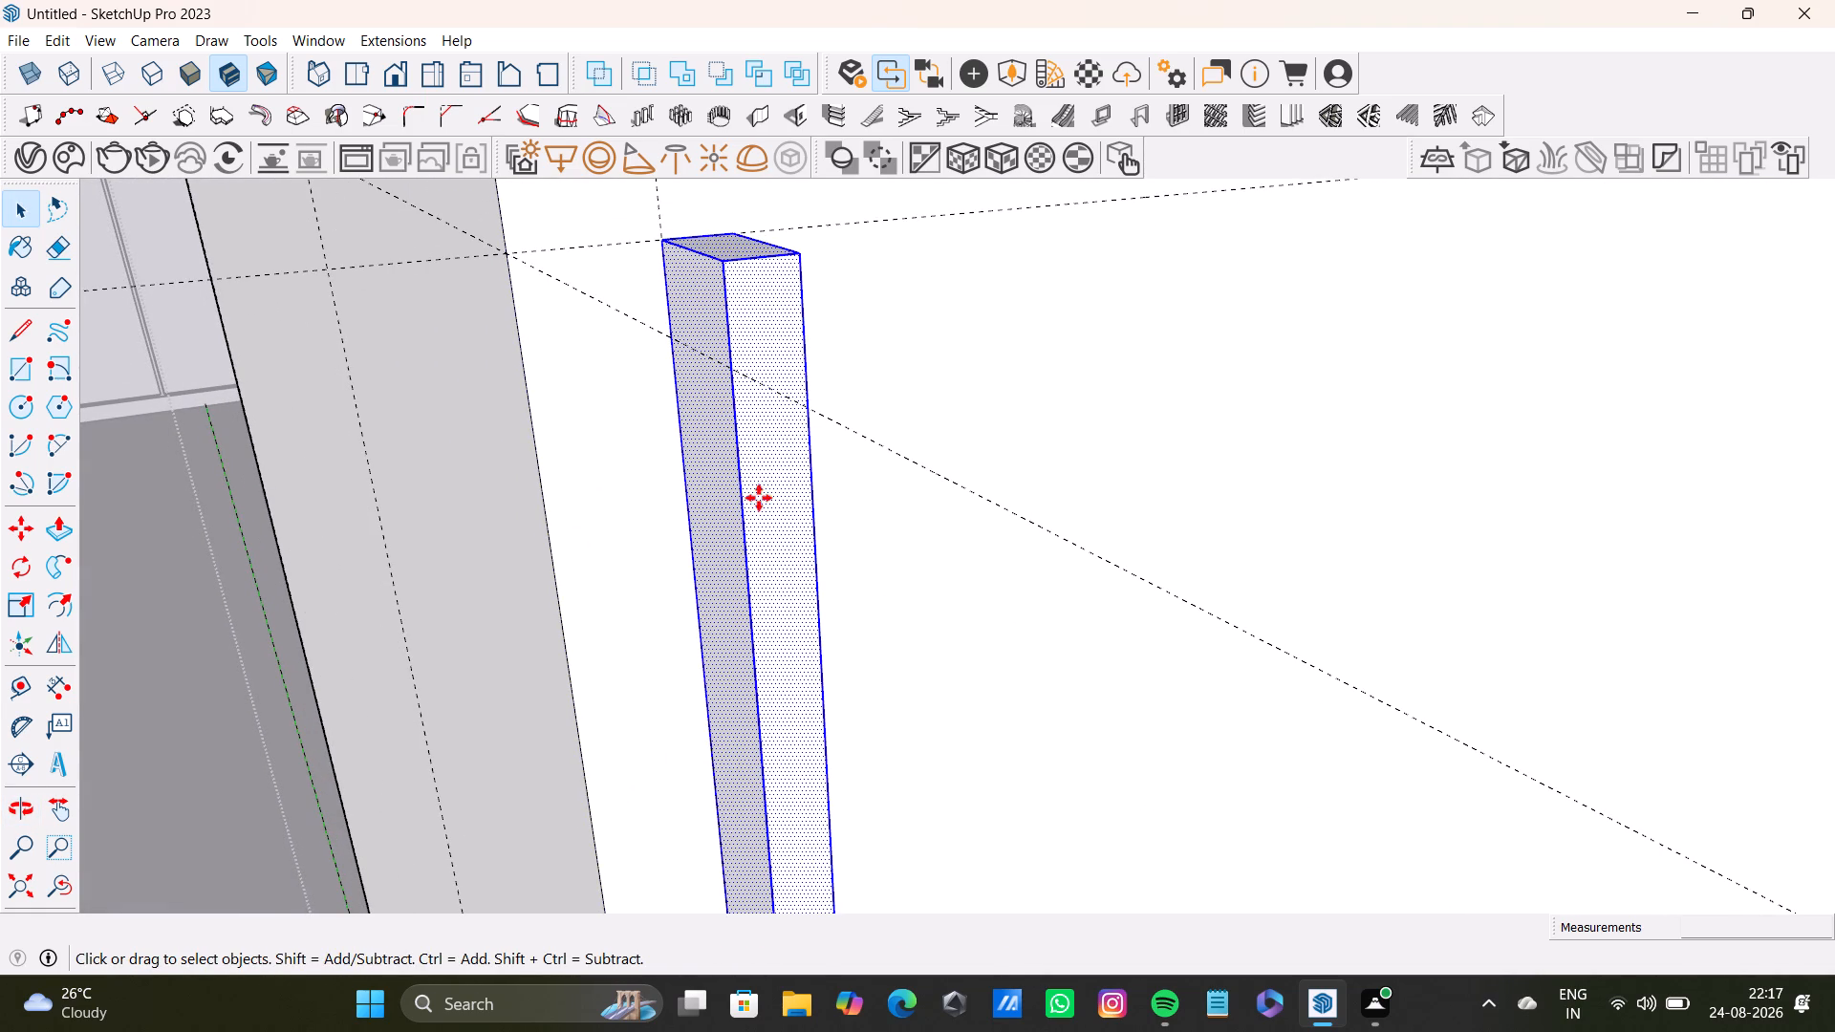
pyautogui.keyDown('ctrl'); pyautogui.click(670, 245); pyautogui.keyUp('ctrl')
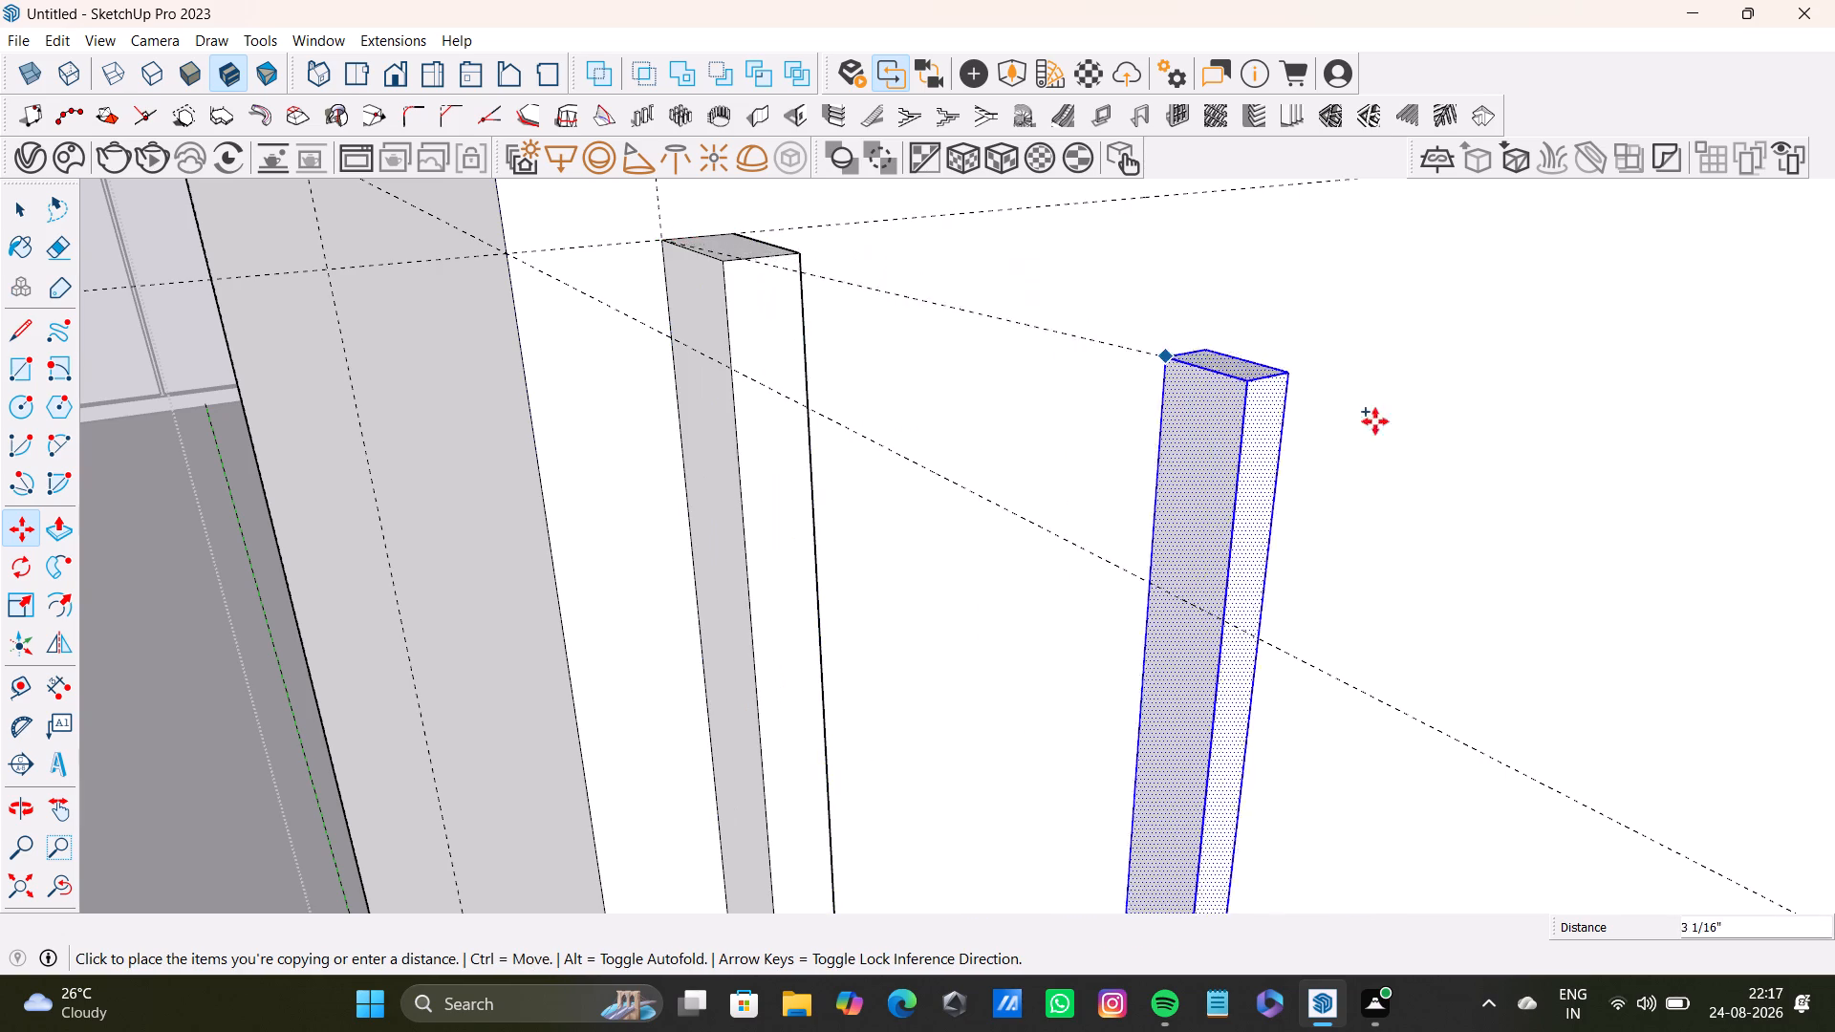
pyautogui.scroll(-11, 1404, 445)
pyautogui.keyDown('shift'); pyautogui.moveTo(1467, 416); pyautogui.dragTo(596, 384, button='middle'); pyautogui.keyUp('shift')
pyautogui.scroll(-8, 1298, 467)
pyautogui.scroll(1, 1521, 370)
pyautogui.moveTo(1521, 367); pyautogui.dragTo(1259, 384, button='middle')
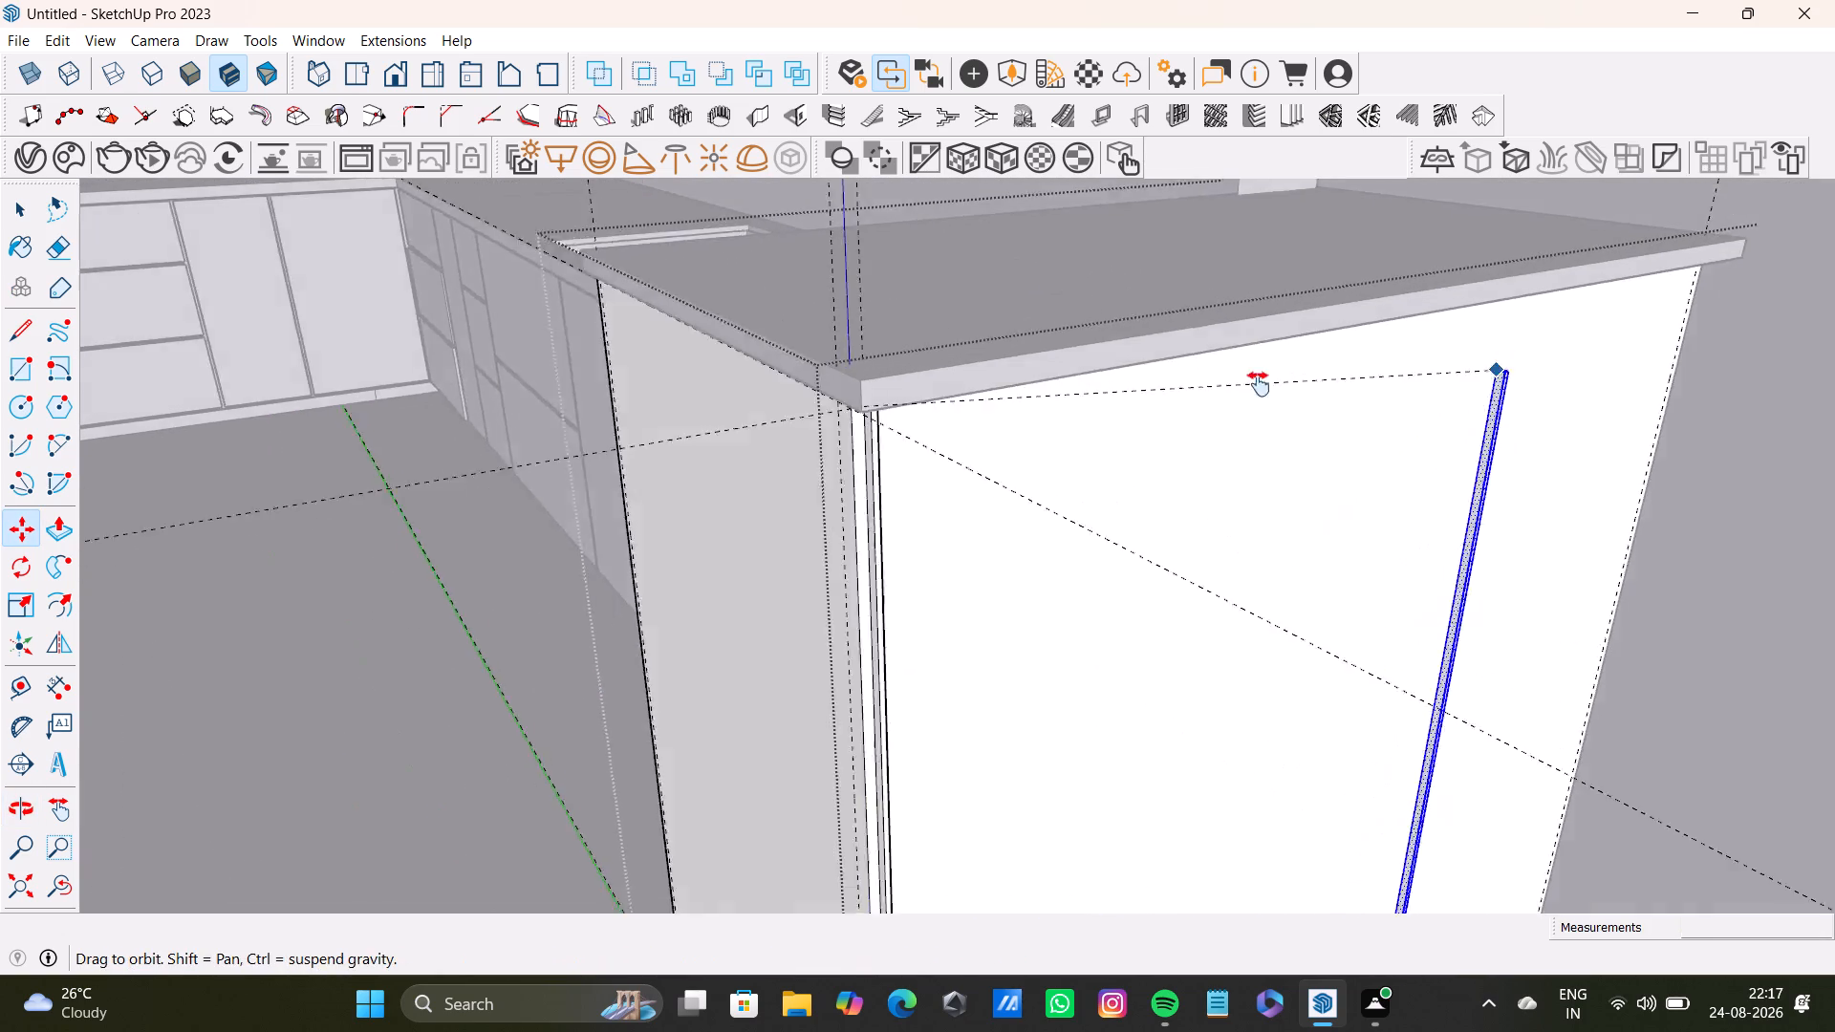
pyautogui.moveTo(1259, 384); pyautogui.dragTo(1146, 416, button='middle')
pyautogui.scroll(12, 1309, 379)
pyautogui.moveTo(1414, 315); pyautogui.dragTo(1151, 480, button='middle')
pyautogui.scroll(2, 1232, 429)
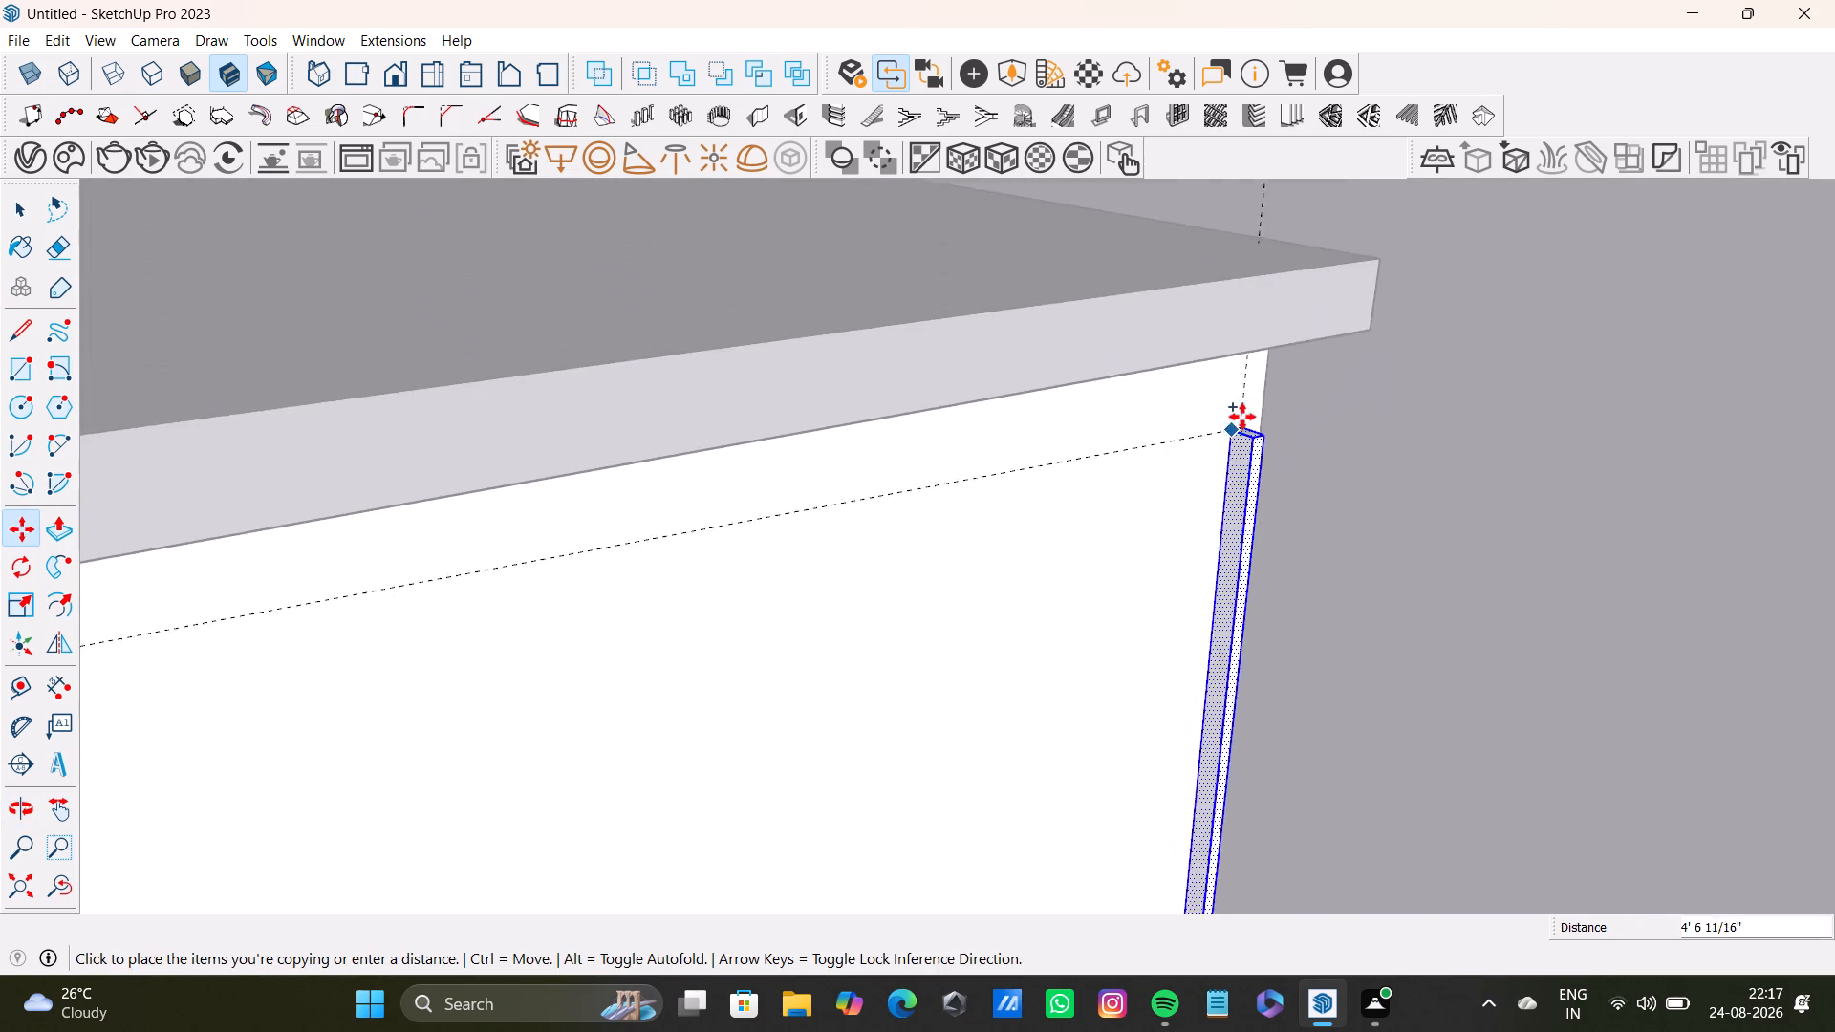
pyautogui.scroll(3, 1242, 417)
pyautogui.moveTo(1243, 391); pyautogui.dragTo(1199, 280, button='middle')
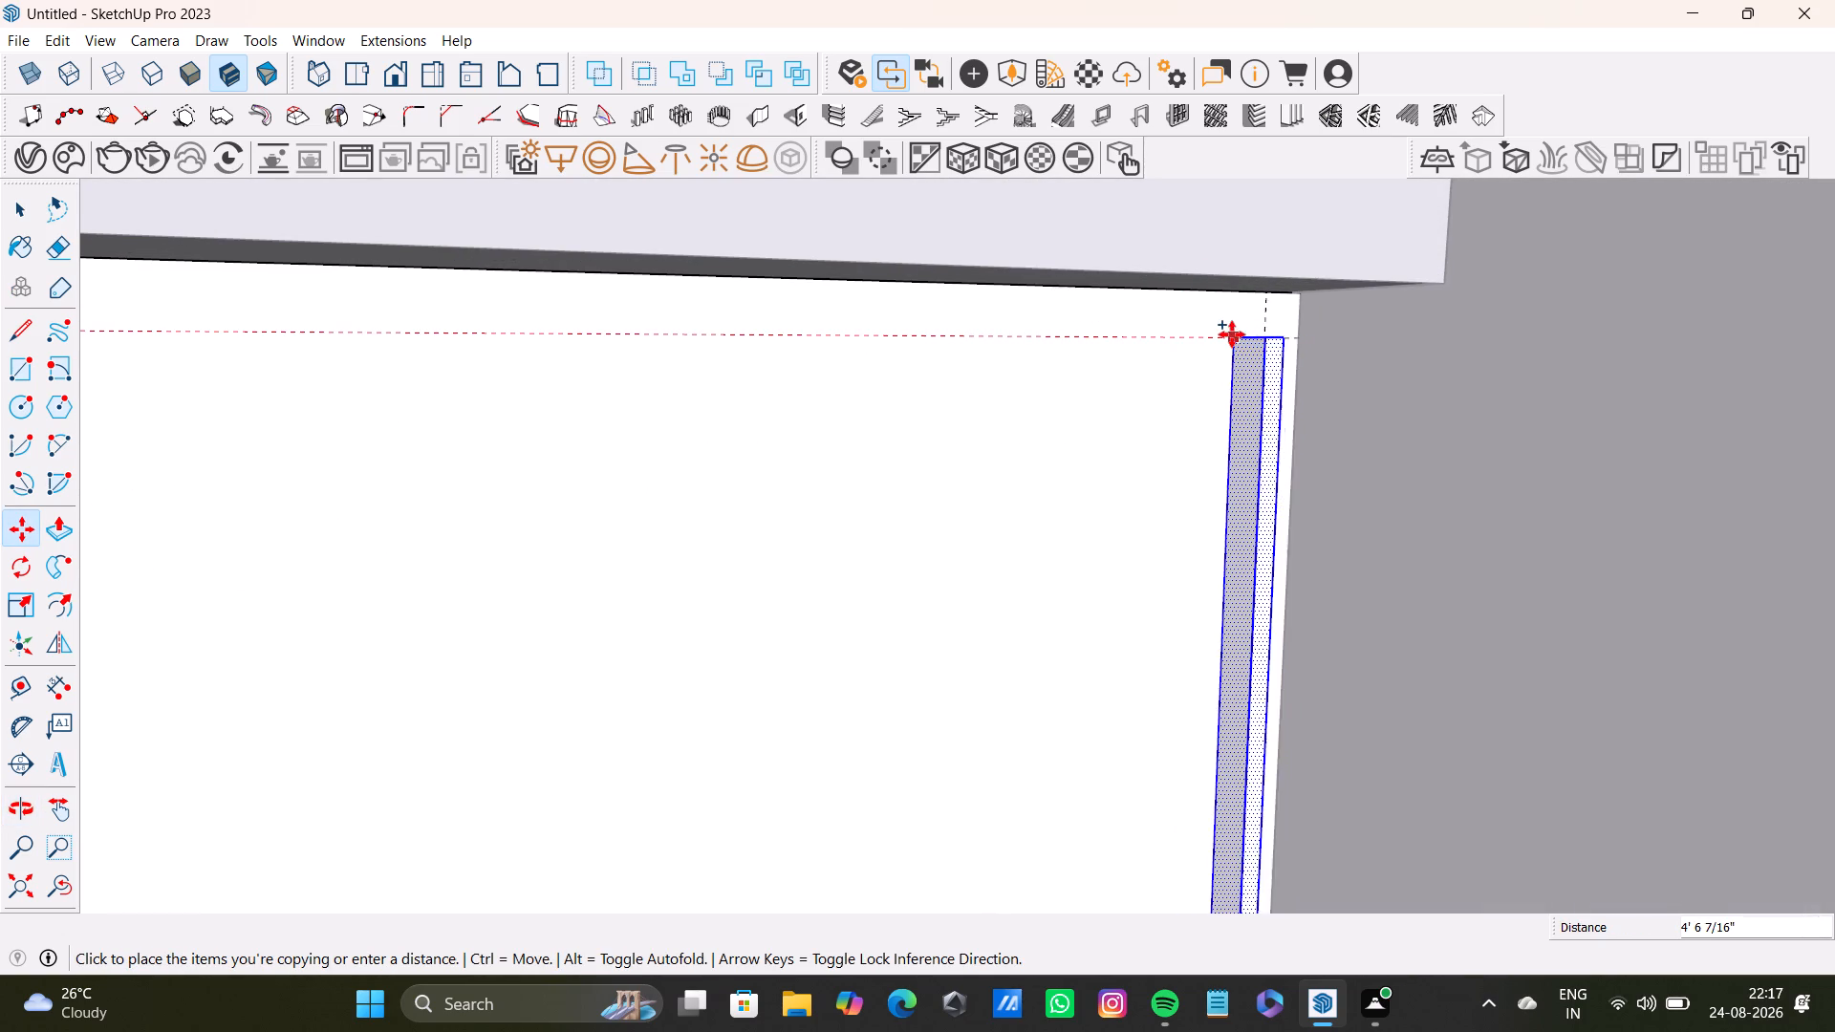
pyautogui.scroll(2, 1232, 334)
pyautogui.click(1256, 329)
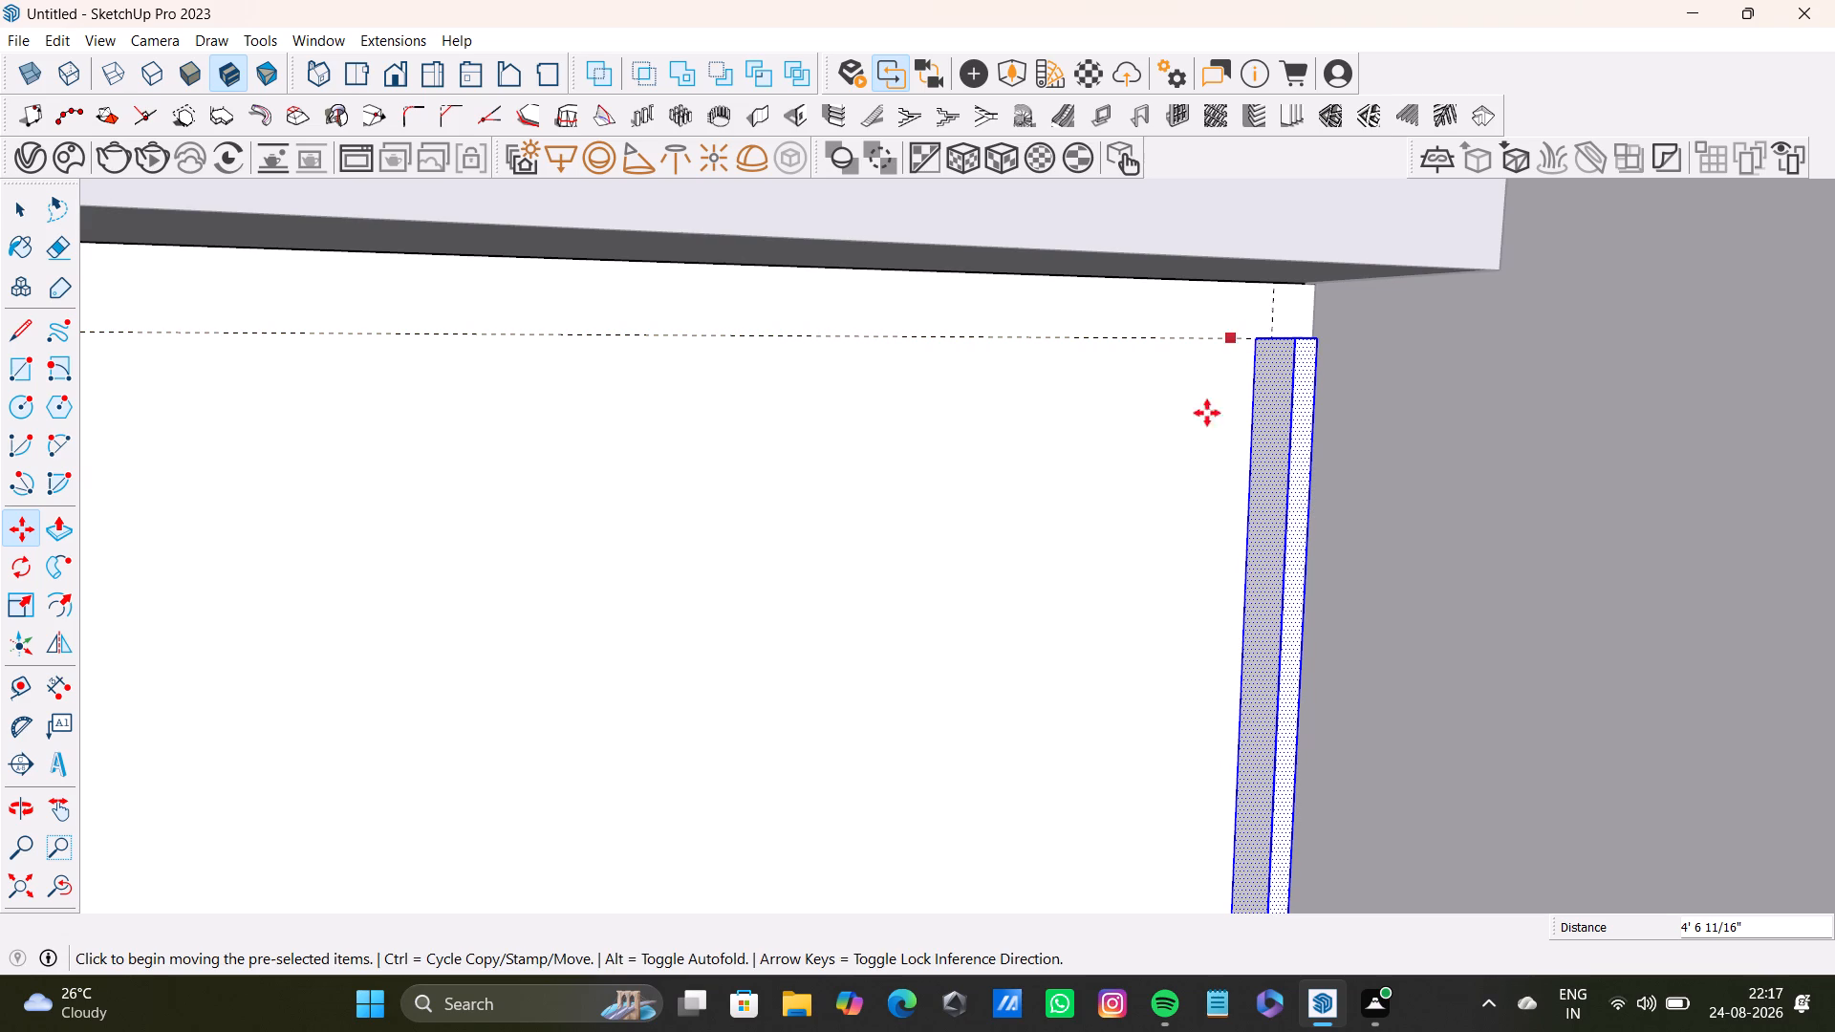
# Divide the copy distance by 27 to fill the front face with evenly spaced vertical slats, and leave the block's editing context.
pyautogui.write('/27')
pyautogui.press('Return')
pyautogui.scroll(-1, 1098, 532)
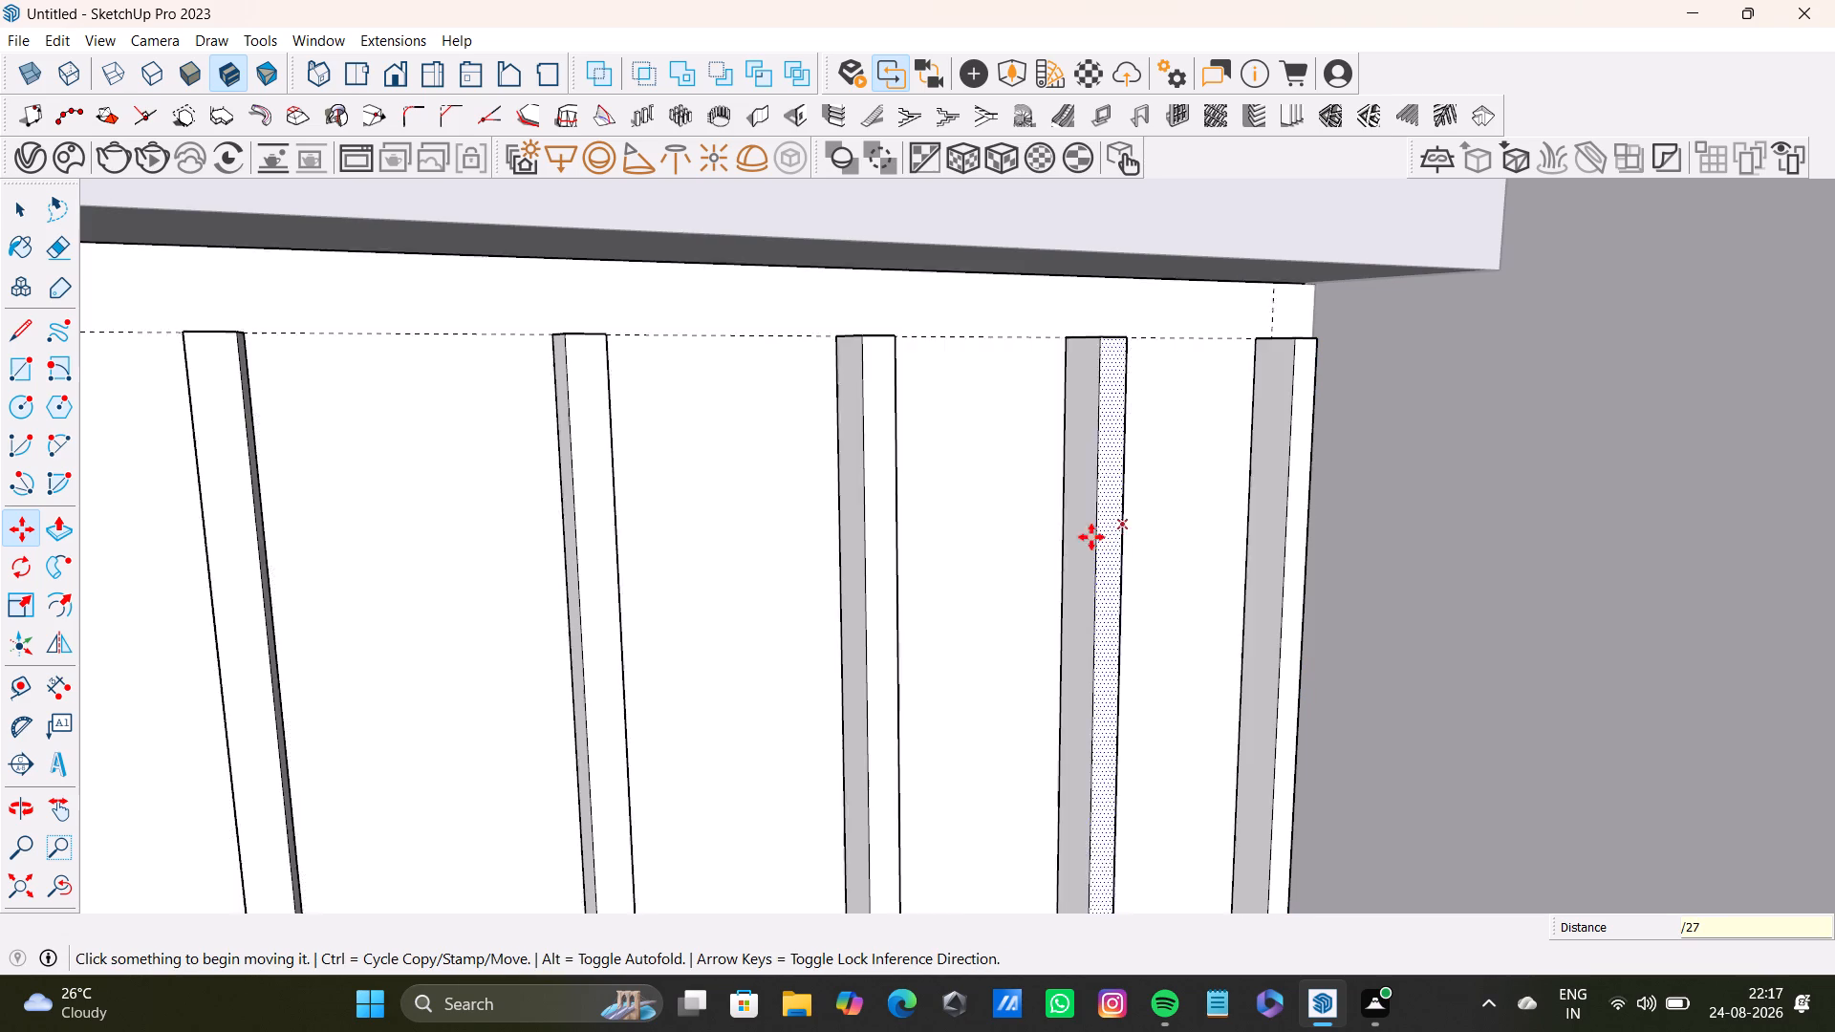
pyautogui.scroll(-20, 1091, 537)
pyautogui.scroll(-11, 1091, 537)
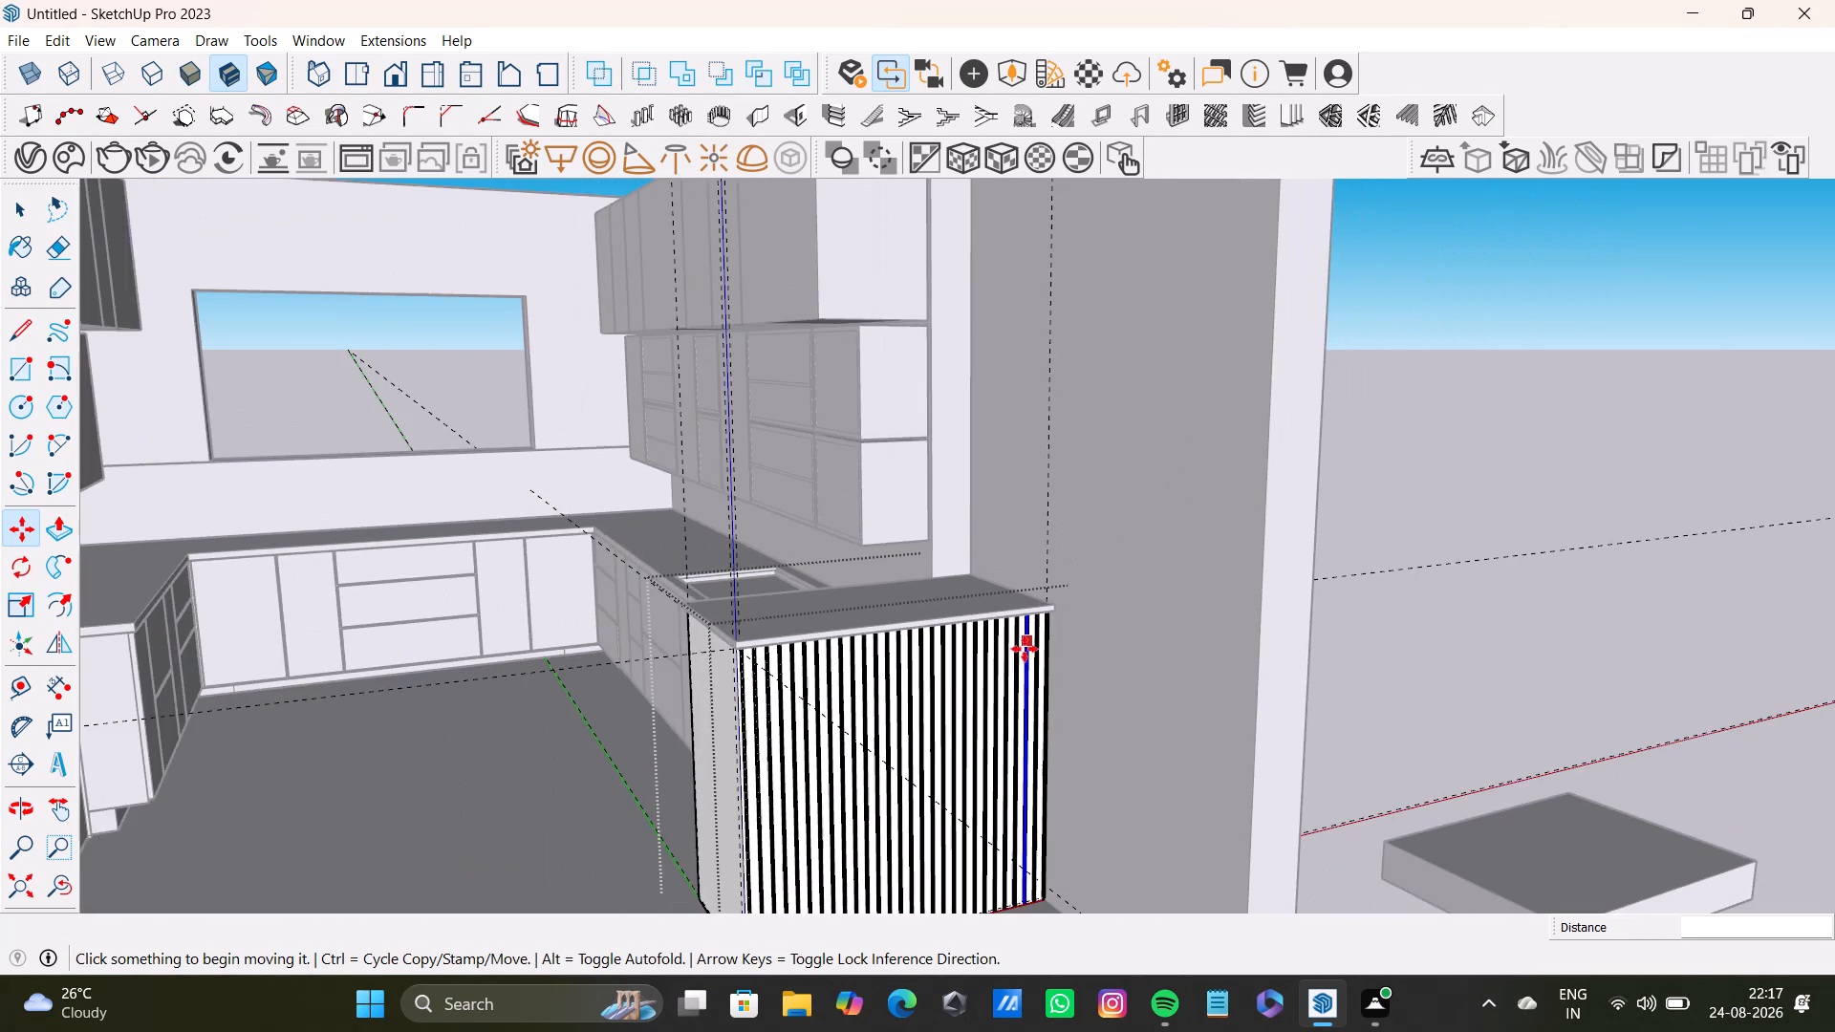
pyautogui.scroll(-3, 936, 781)
pyautogui.press('space')
pyautogui.click(1352, 675)
# Examine the slatted front face, its far end and the adjoining aisle-side face from several angles.
pyautogui.scroll(5, 971, 785)
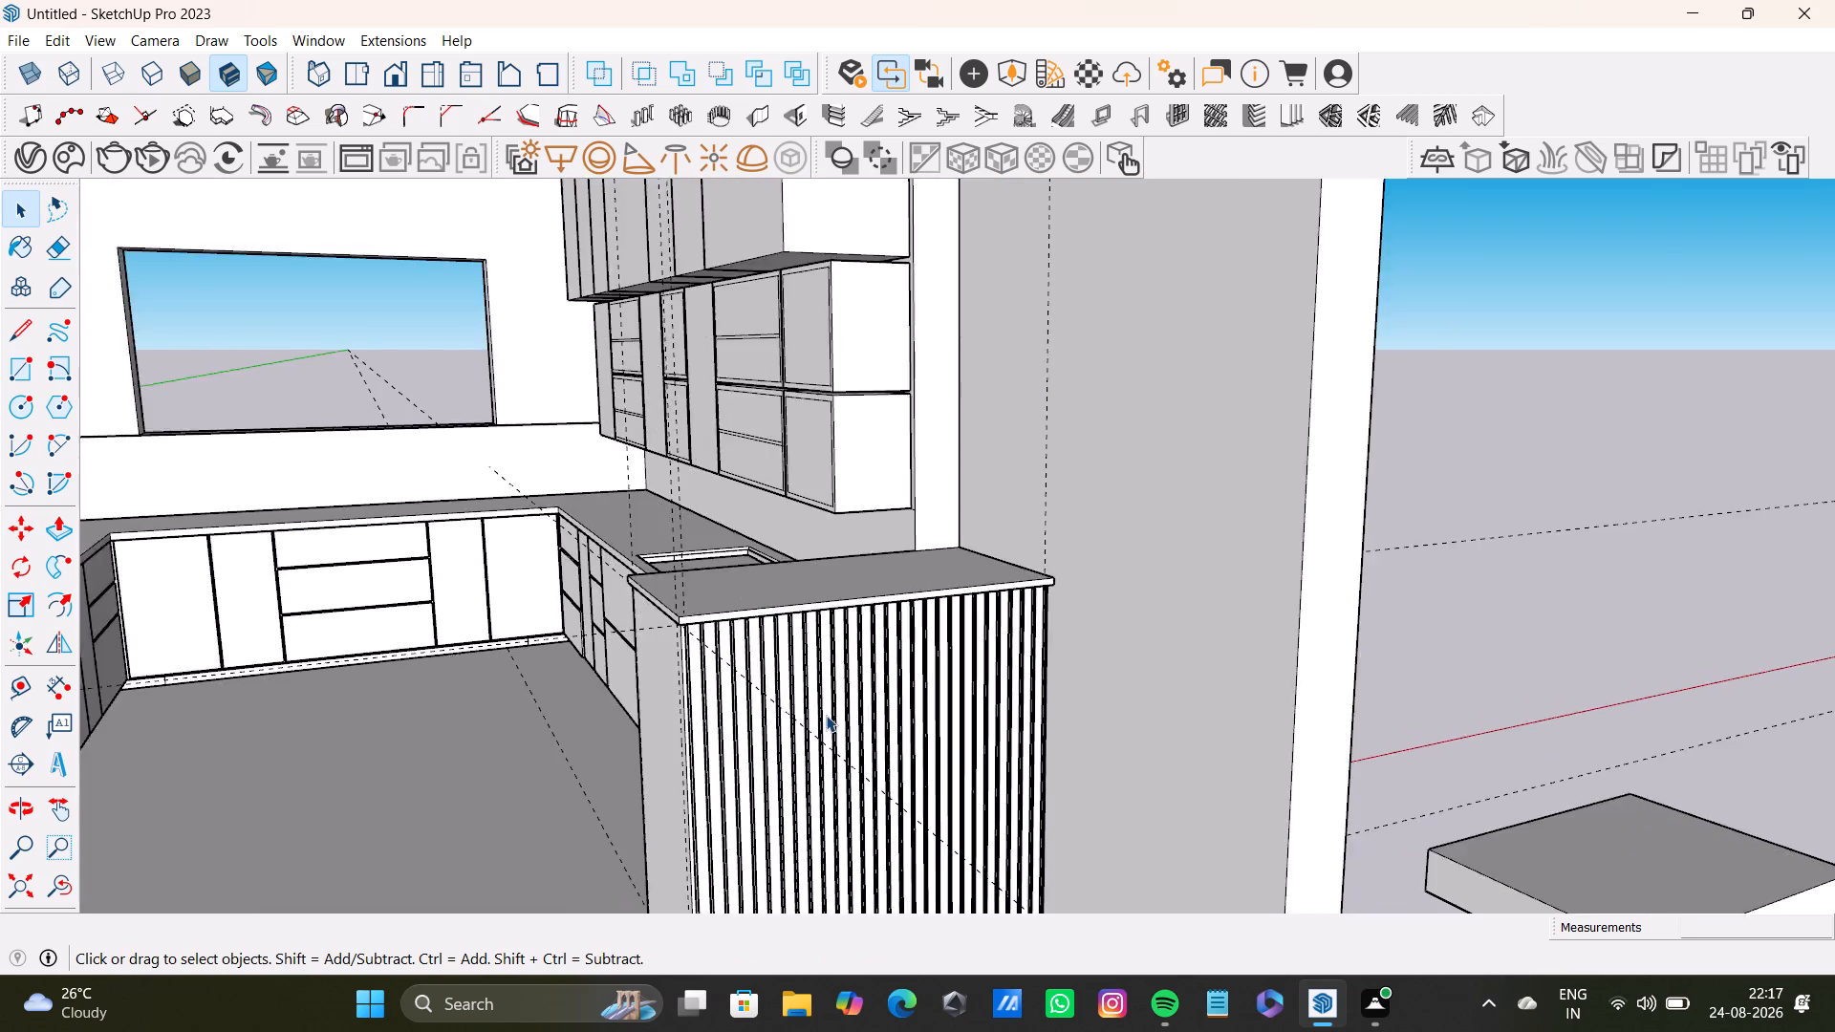
pyautogui.scroll(2, 826, 715)
pyautogui.moveTo(843, 671); pyautogui.dragTo(872, 355, button='middle')
pyautogui.moveTo(918, 513); pyautogui.dragTo(847, 695, button='middle')
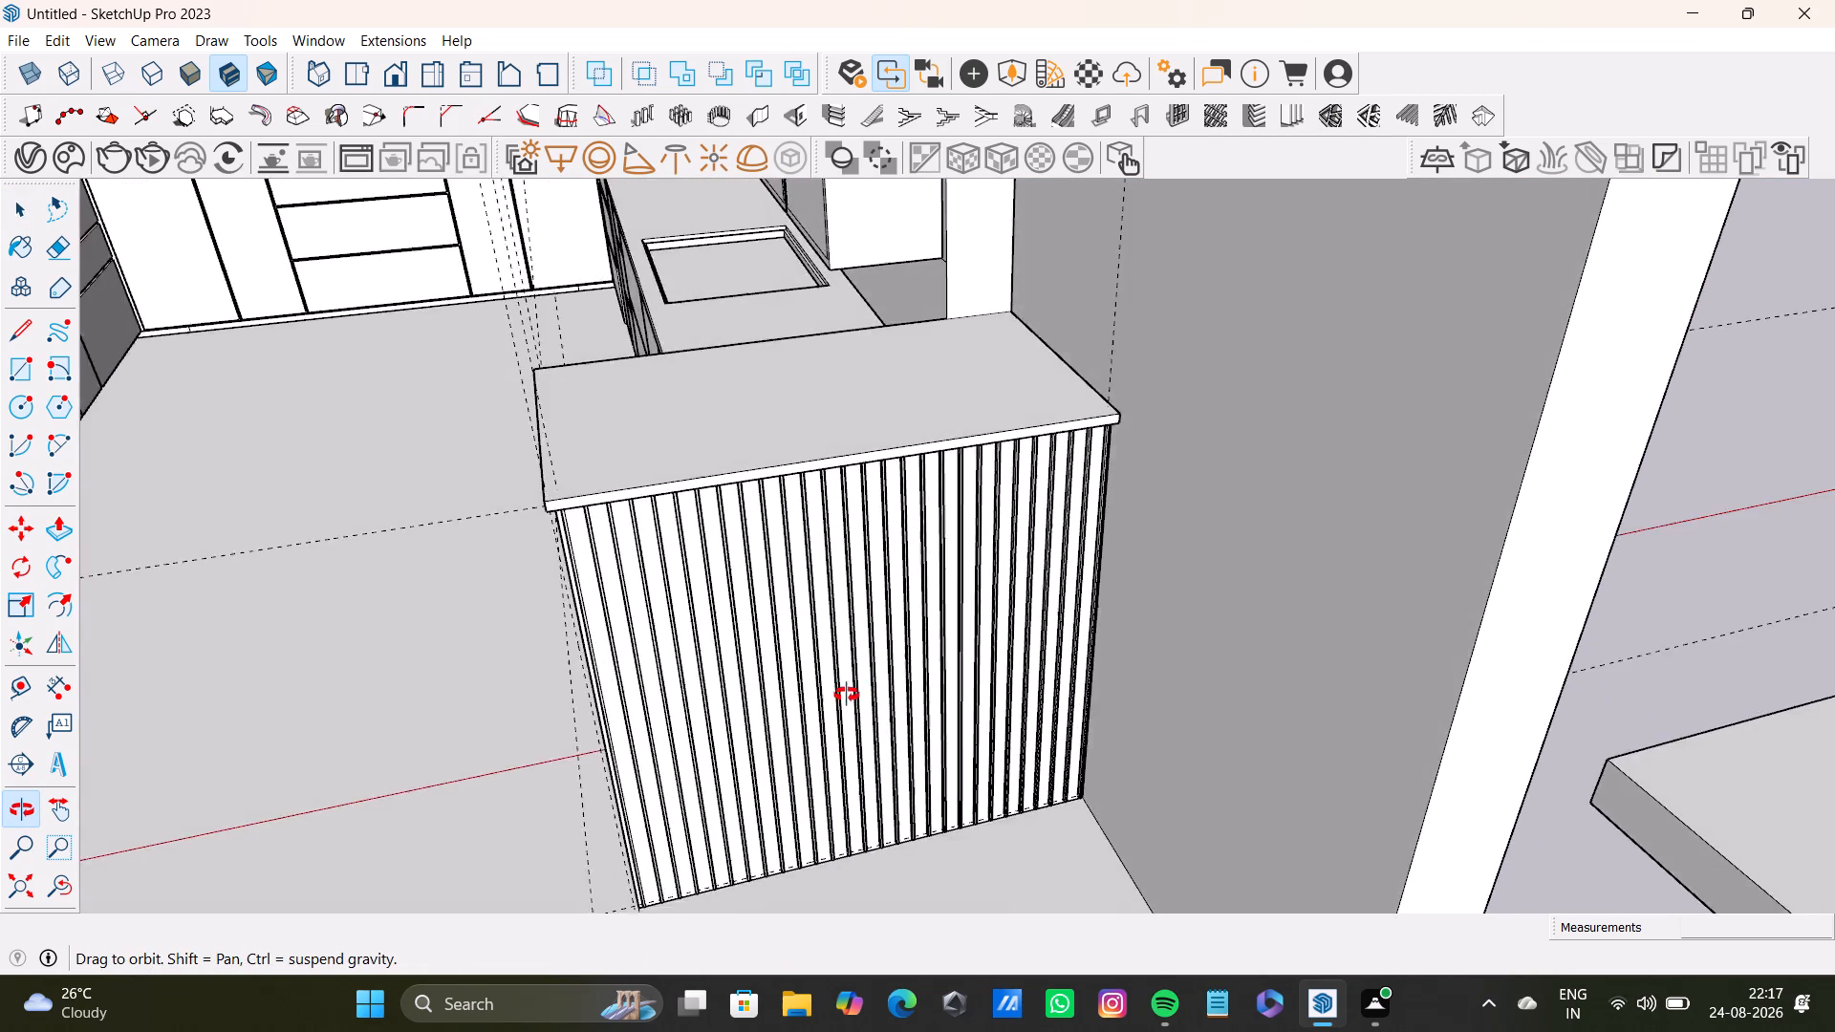
pyautogui.moveTo(847, 695); pyautogui.dragTo(954, 497, button='middle')
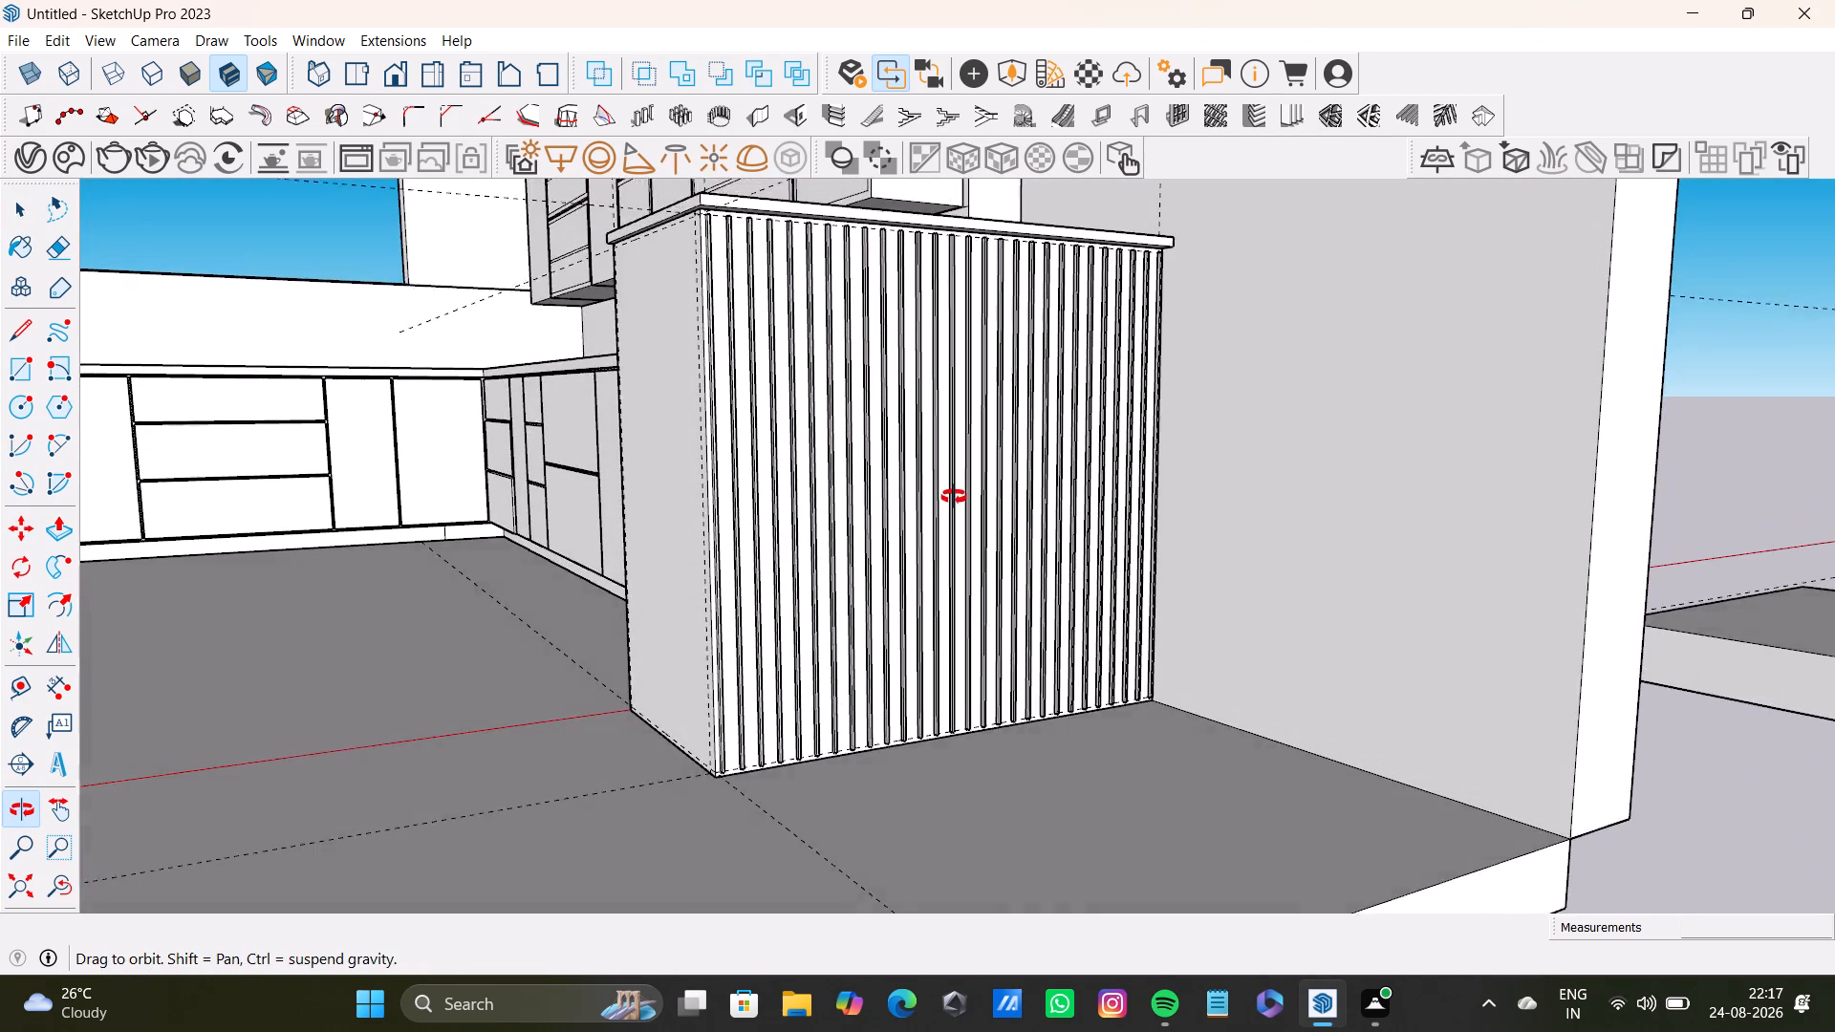
pyautogui.moveTo(954, 497); pyautogui.dragTo(854, 553, button='middle')
pyautogui.scroll(6, 1072, 466)
pyautogui.moveTo(1091, 444); pyautogui.dragTo(1060, 512, button='middle')
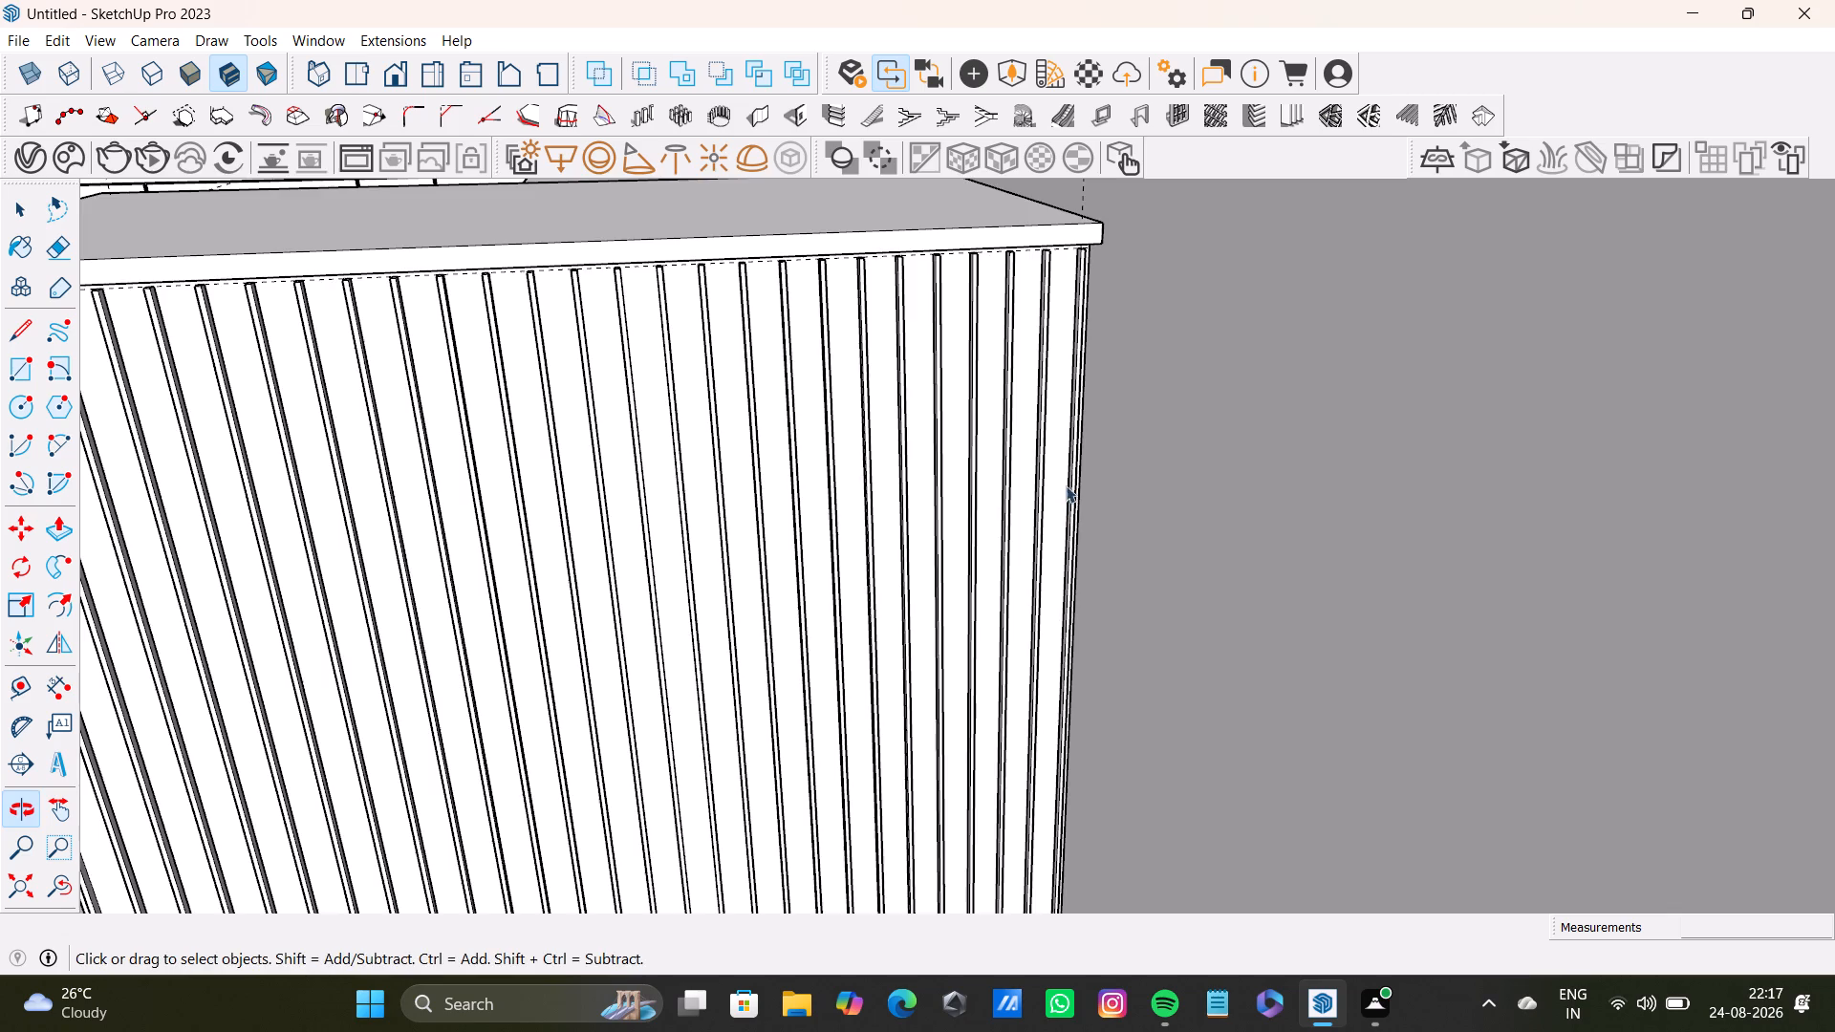
pyautogui.scroll(3, 1068, 482)
pyautogui.scroll(-9, 1061, 486)
pyautogui.scroll(1, 1024, 539)
pyautogui.scroll(-4, 1007, 567)
pyautogui.moveTo(972, 601); pyautogui.dragTo(1192, 530, button='middle')
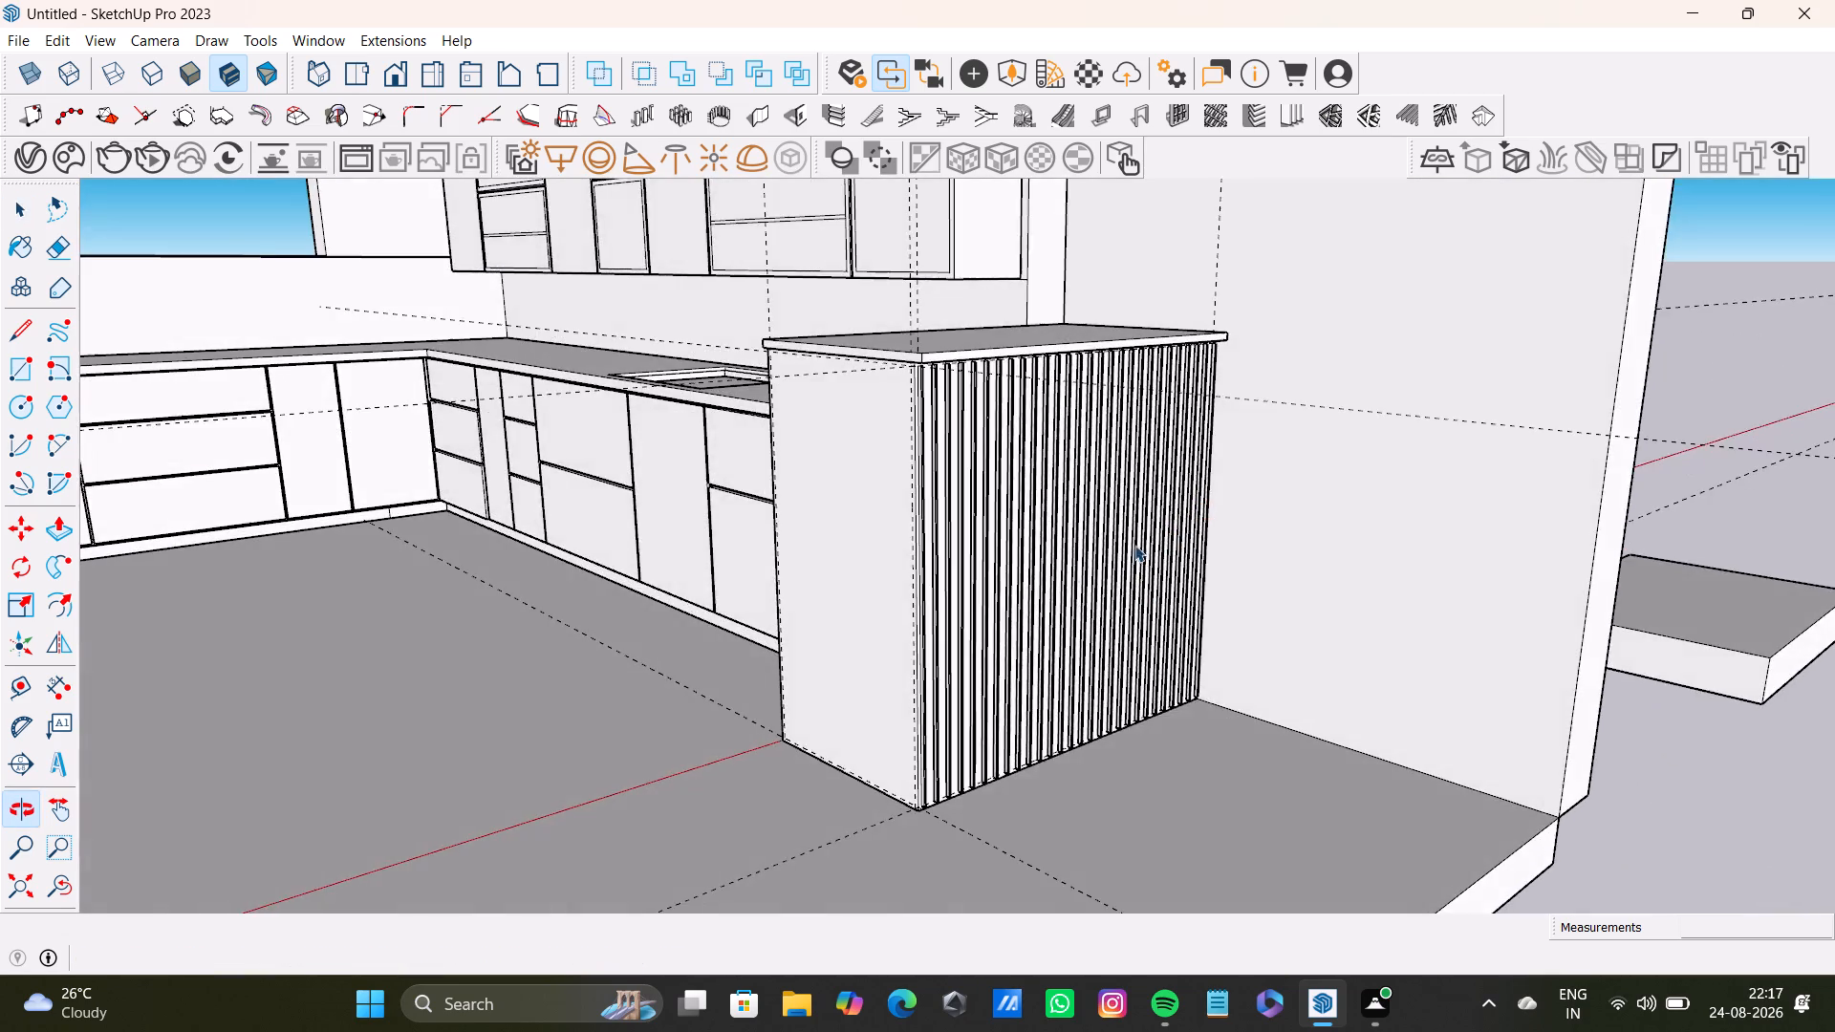
# Open the slatted block for editing and select its plain aisle-side face.
pyautogui.scroll(6, 1004, 585)
pyautogui.keyDown('ctrl'); pyautogui.moveTo(924, 569); pyautogui.dragTo(895, 642, button='middle'); pyautogui.keyUp('ctrl')
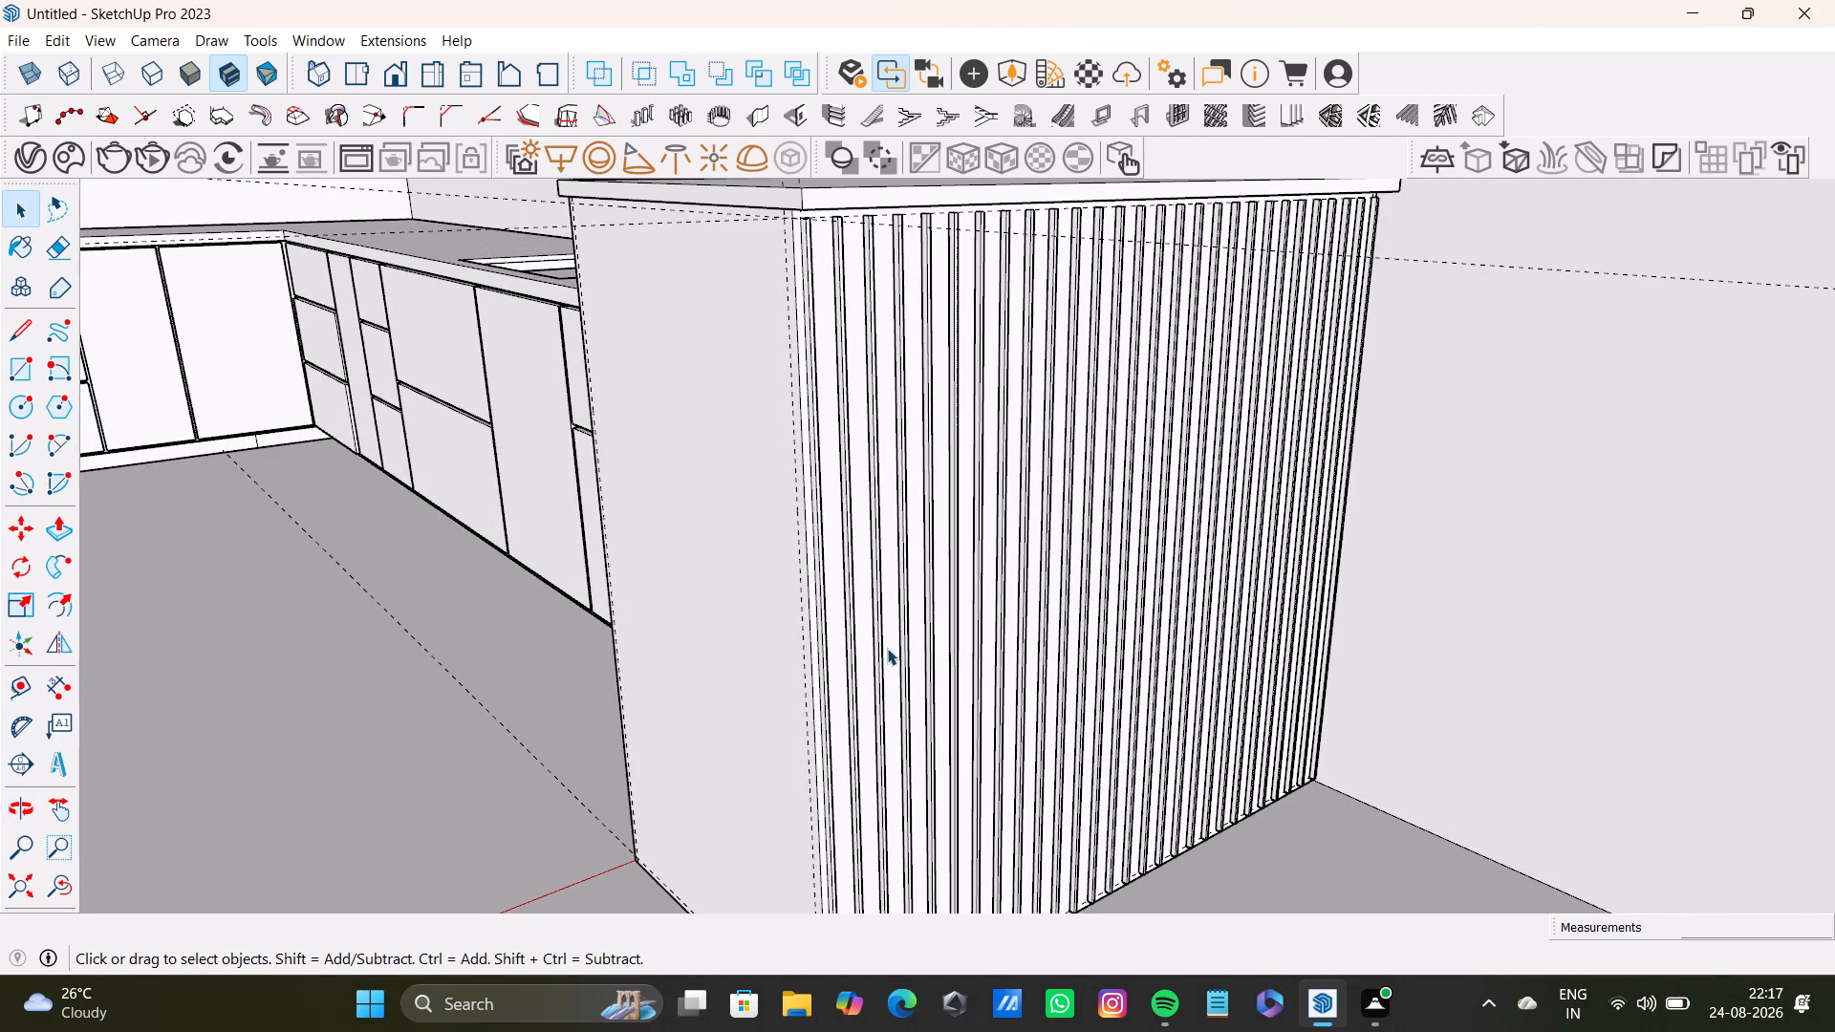
pyautogui.moveTo(896, 647); pyautogui.dragTo(1077, 619, button='middle')
pyautogui.keyDown('shift'); pyautogui.moveTo(1032, 556); pyautogui.dragTo(971, 751, button='middle'); pyautogui.keyUp('shift')
pyautogui.moveTo(984, 742); pyautogui.dragTo(1254, 730, button='middle')
pyautogui.keyDown('shift'); pyautogui.moveTo(1235, 675); pyautogui.dragTo(1226, 659, button='middle'); pyautogui.keyUp('shift')
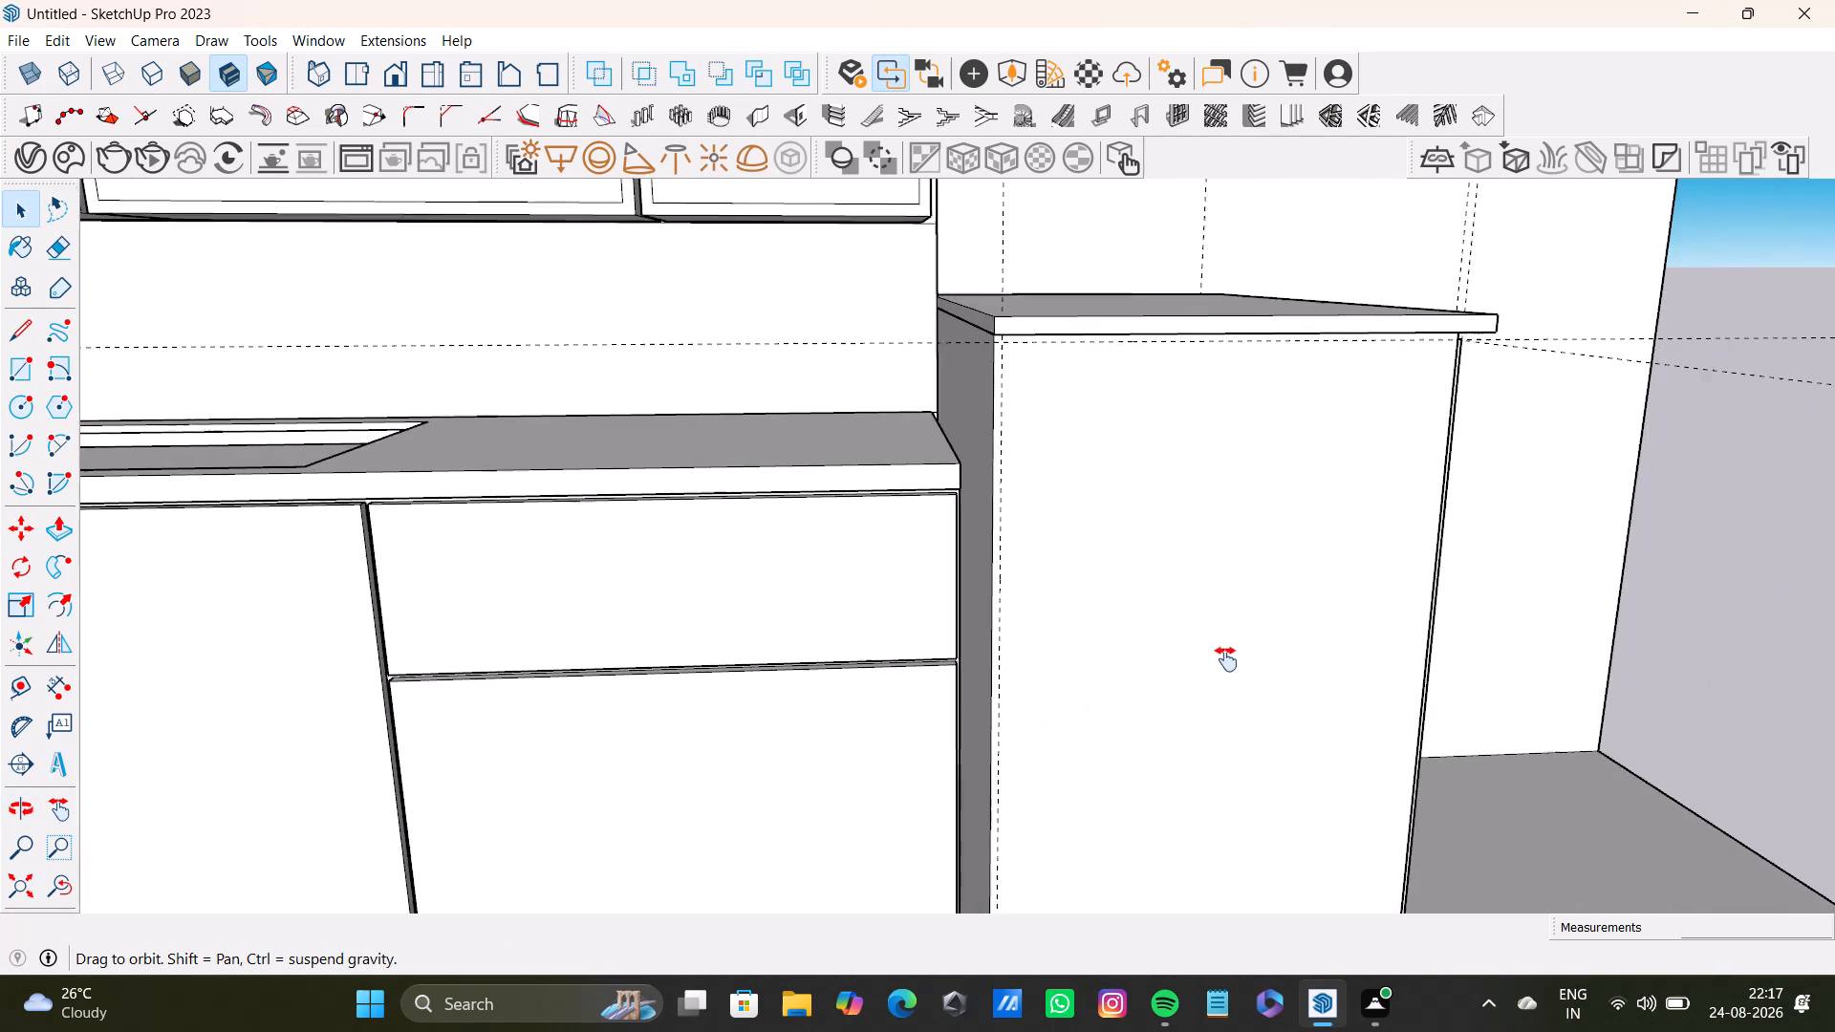
pyautogui.keyDown('shift'); pyautogui.moveTo(1226, 659); pyautogui.dragTo(969, 598, button='middle'); pyautogui.keyUp('shift')
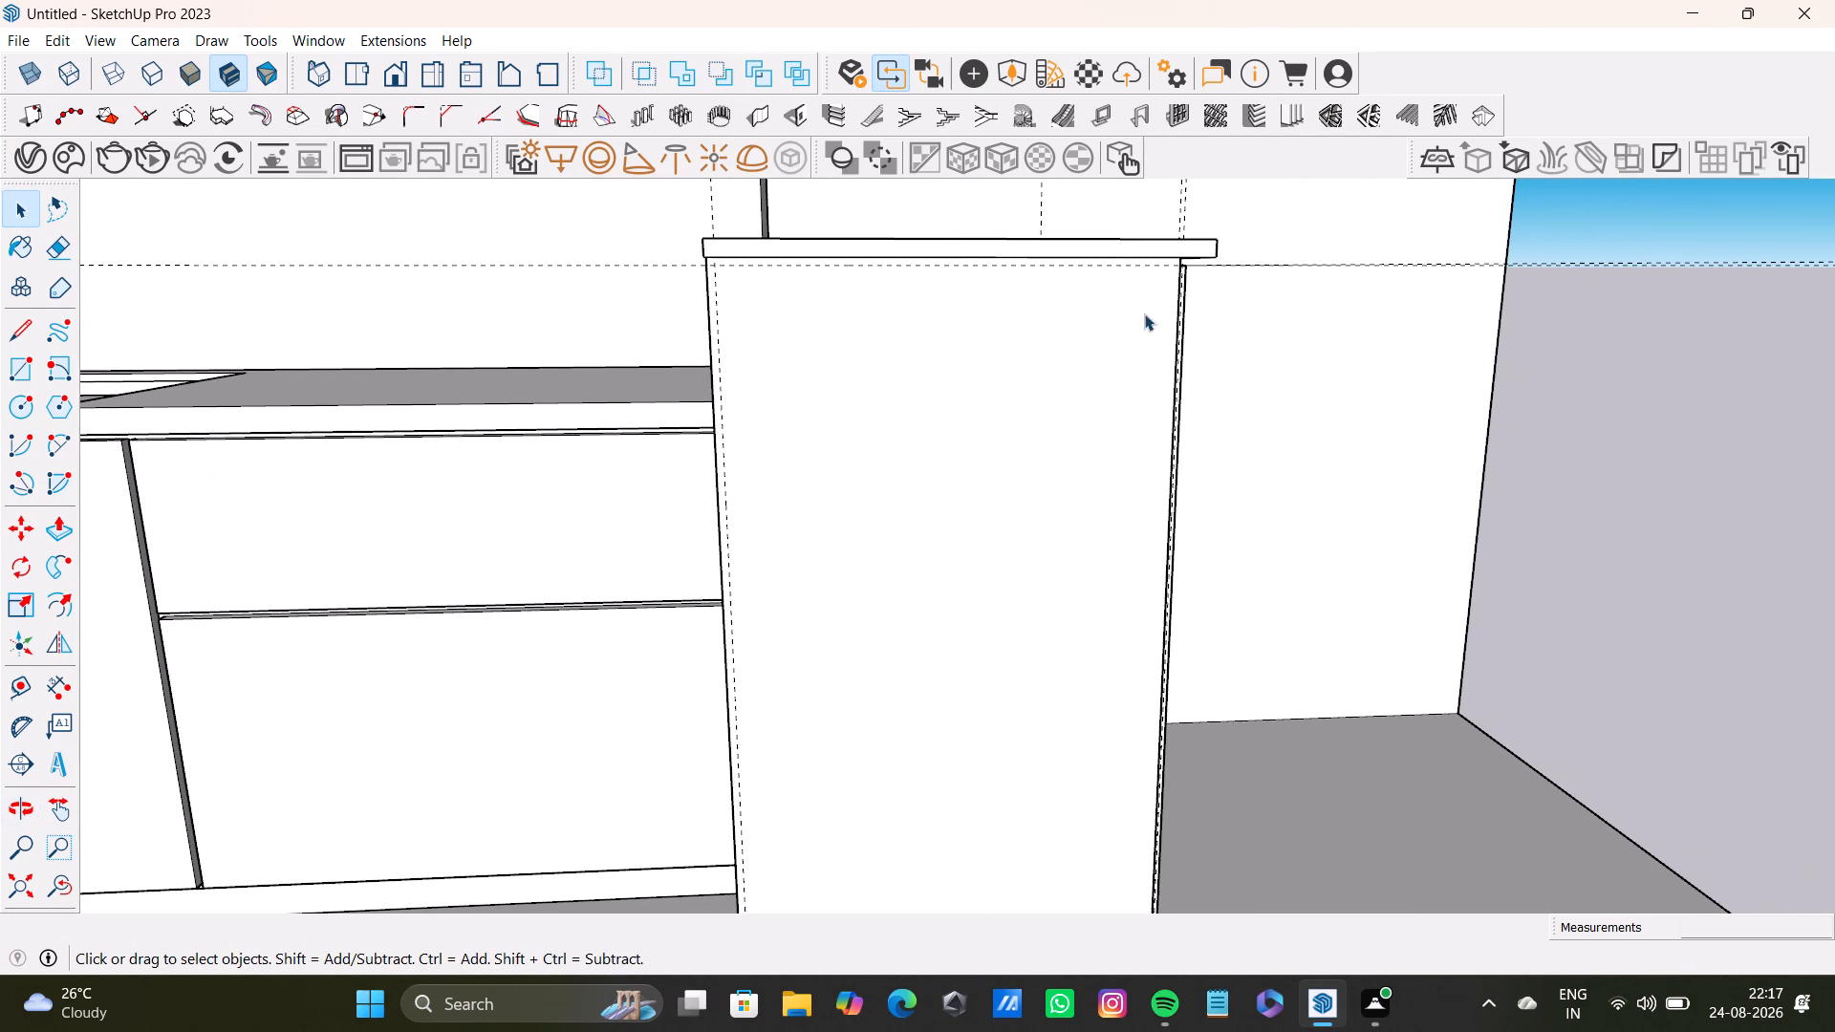
pyautogui.keyDown('shift'); pyautogui.moveTo(924, 382); pyautogui.dragTo(932, 252, button='middle'); pyautogui.keyUp('shift')
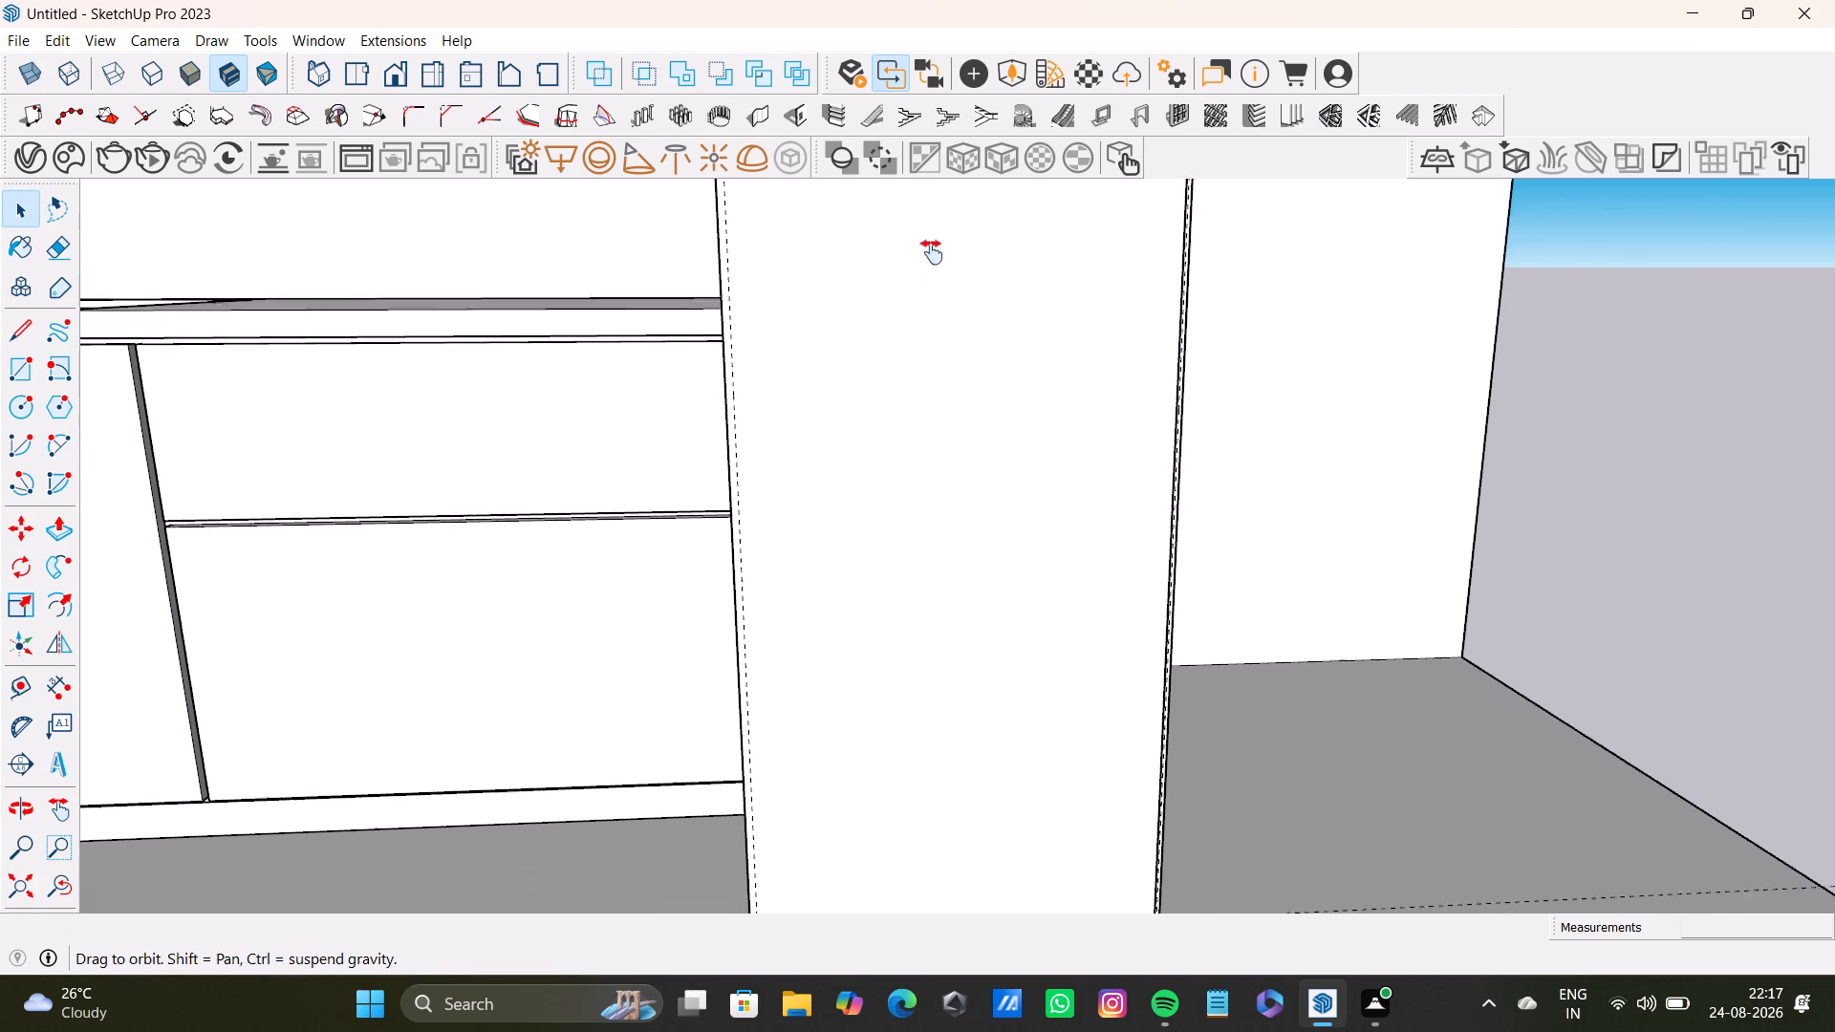
pyautogui.keyDown('shift'); pyautogui.moveTo(932, 252); pyautogui.dragTo(932, 249, button='middle'); pyautogui.keyUp('shift')
pyautogui.click(909, 424)
pyautogui.doubleClick(909, 424)
pyautogui.click(913, 438)
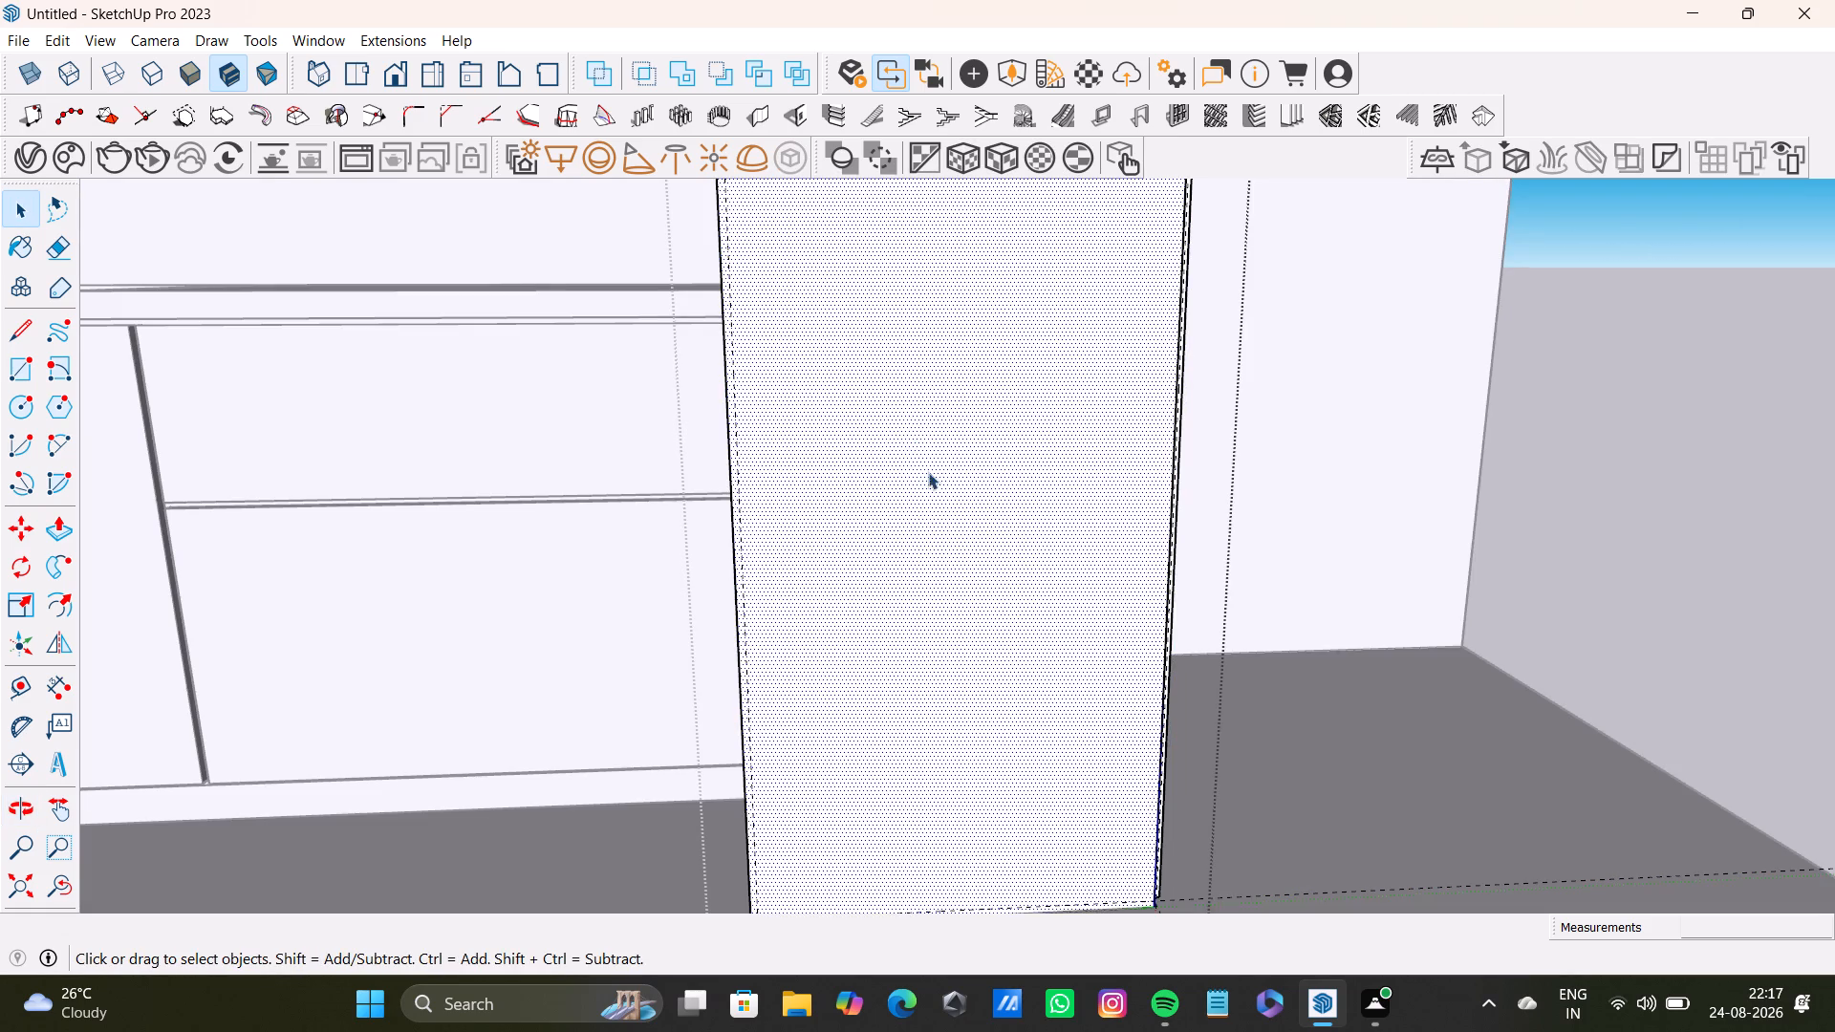
# Draw a narrow vertical rectangle about 4' 5" tall on the aisle-side face, between the inset guides along the edge nearest the sink counter.
pyautogui.scroll(-1, 942, 473)
pyautogui.moveTo(942, 473); pyautogui.dragTo(806, 528, button='middle')
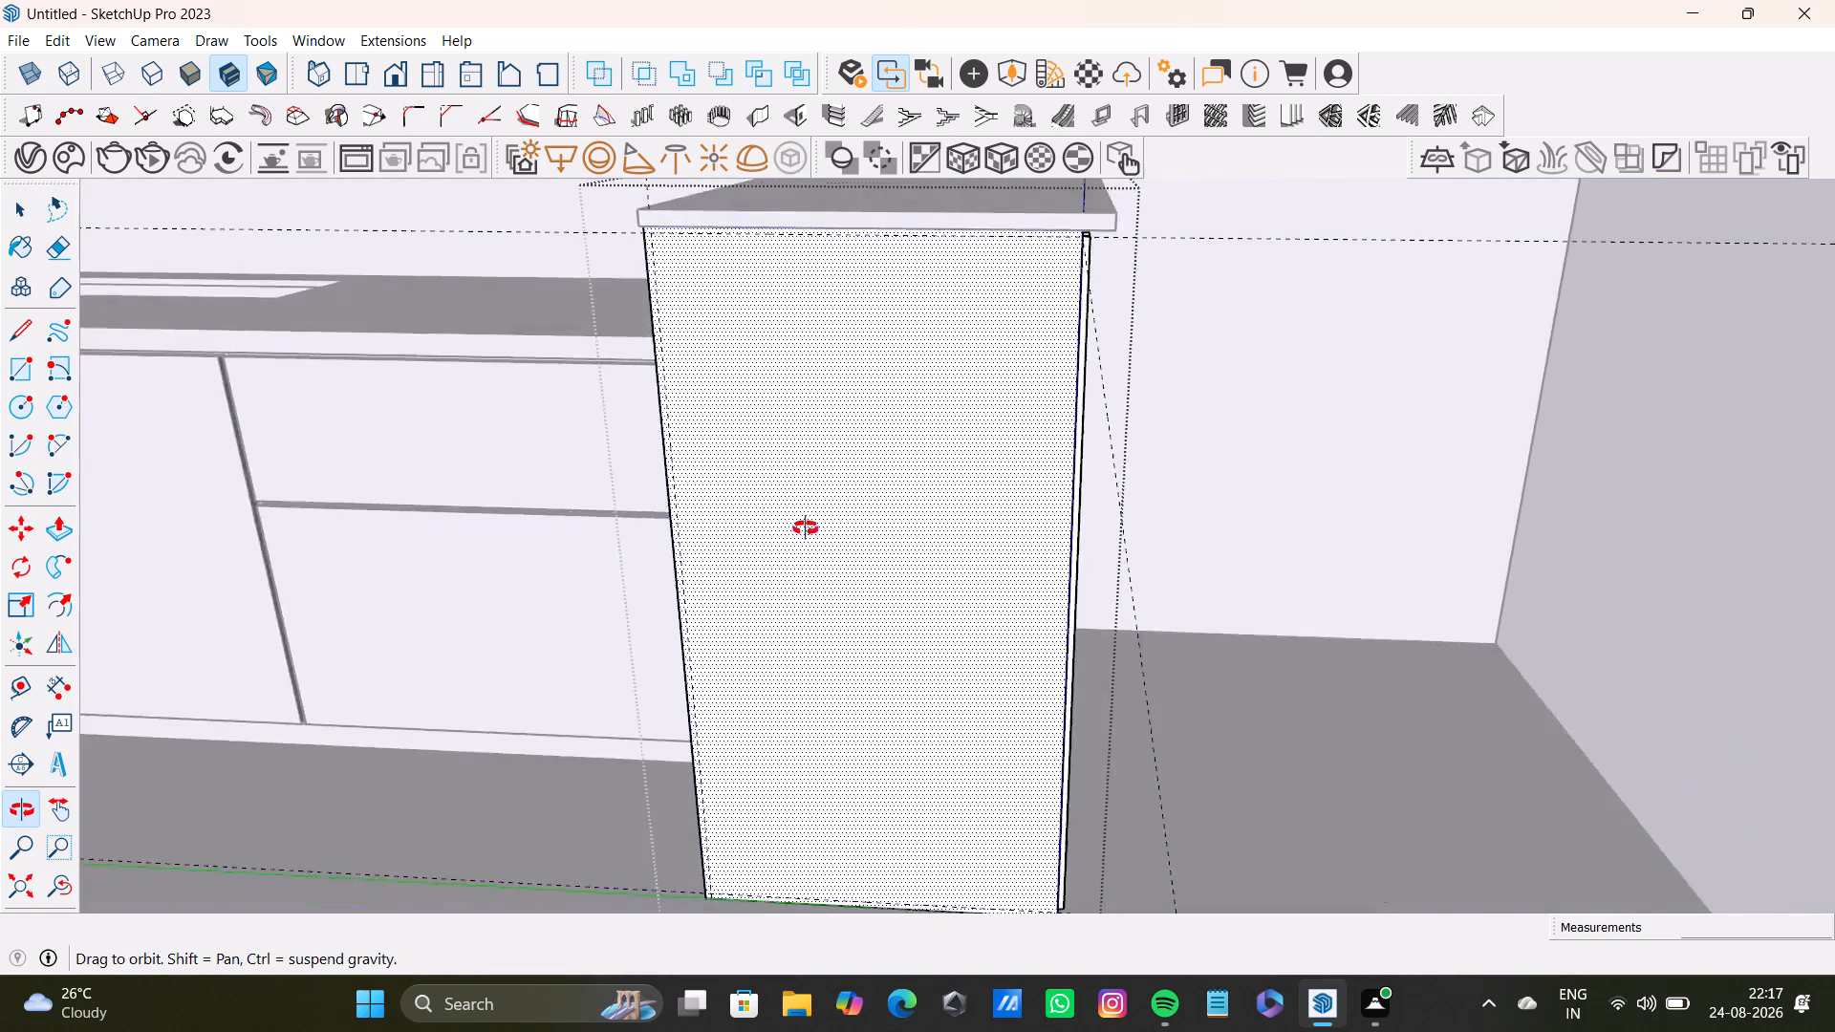
pyautogui.moveTo(806, 528); pyautogui.dragTo(840, 524, button='middle')
pyautogui.scroll(1, 852, 516)
pyautogui.scroll(1, 920, 451)
pyautogui.moveTo(920, 451); pyautogui.dragTo(987, 450, button='middle')
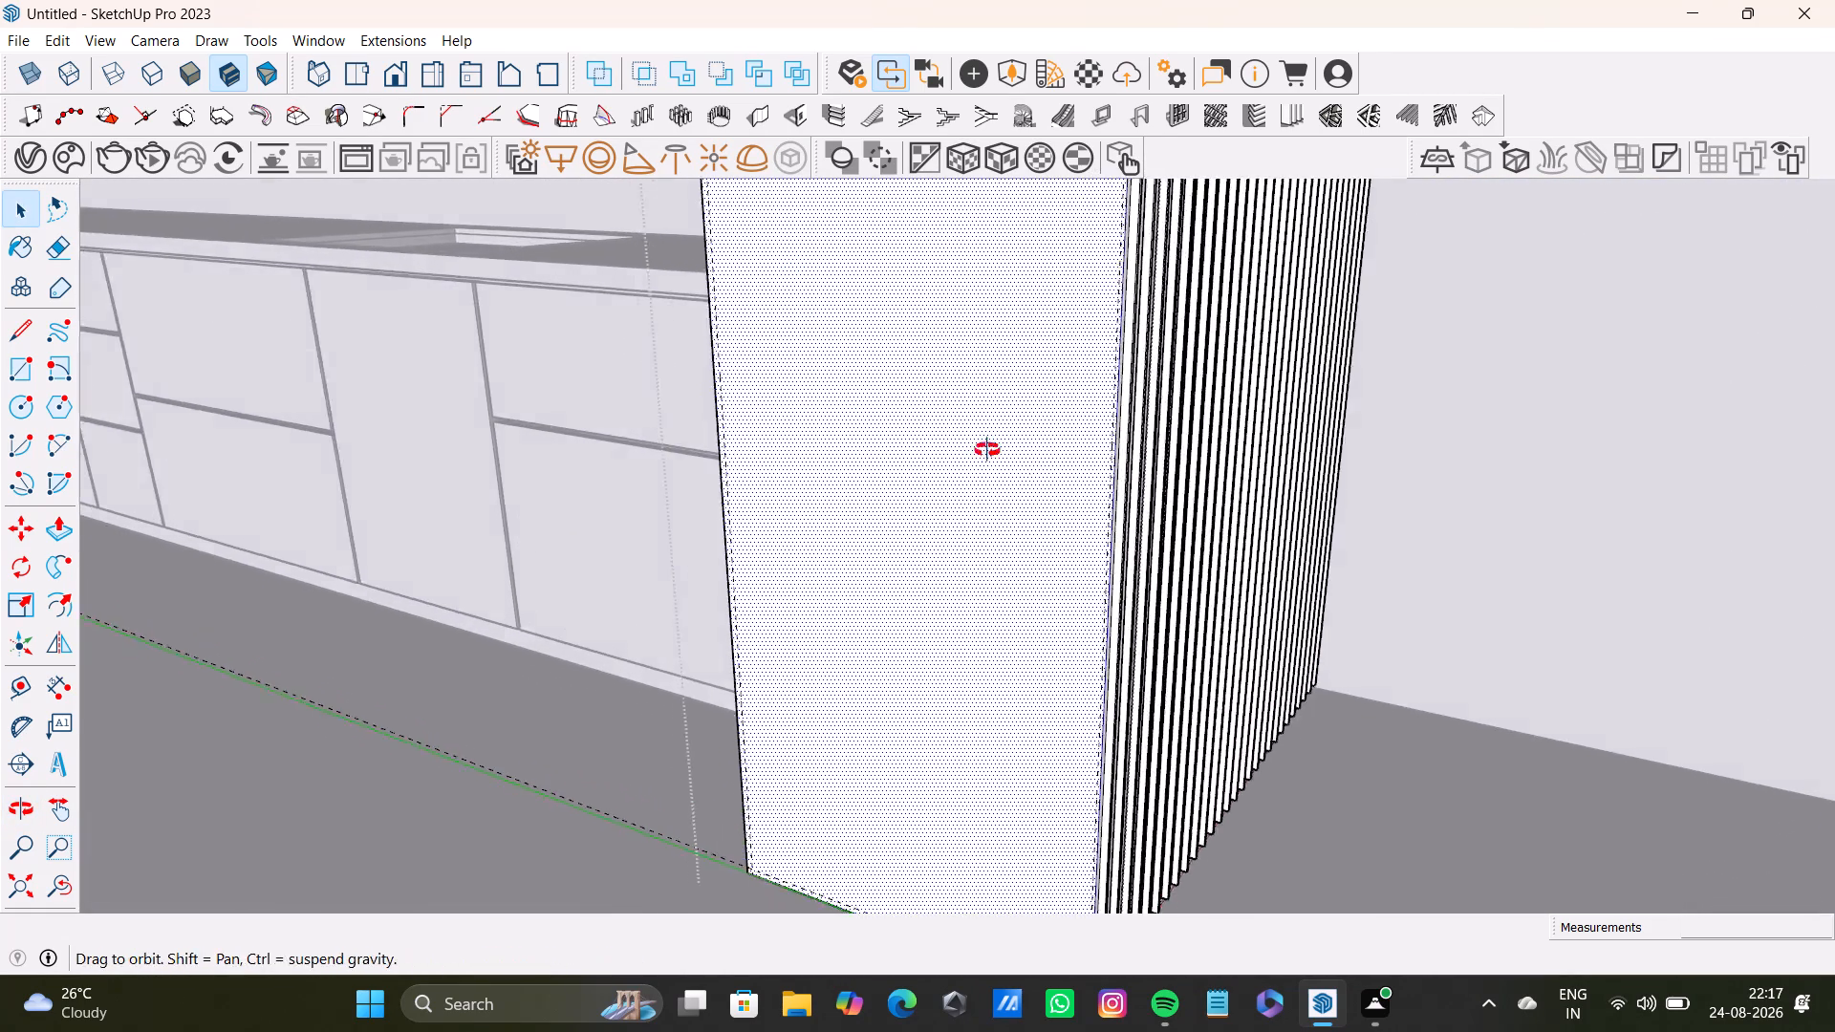
pyautogui.moveTo(987, 450); pyautogui.dragTo(1105, 485, button='middle')
pyautogui.scroll(-4, 1081, 496)
pyautogui.keyDown('shift'); pyautogui.moveTo(1043, 453); pyautogui.dragTo(947, 661, button='middle'); pyautogui.keyUp('shift')
pyautogui.scroll(10, 949, 622)
pyautogui.moveTo(954, 497); pyautogui.dragTo(981, 337, button='middle')
pyautogui.moveTo(13, 370); pyautogui.dragTo(57, 363)
pyautogui.scroll(3, 955, 380)
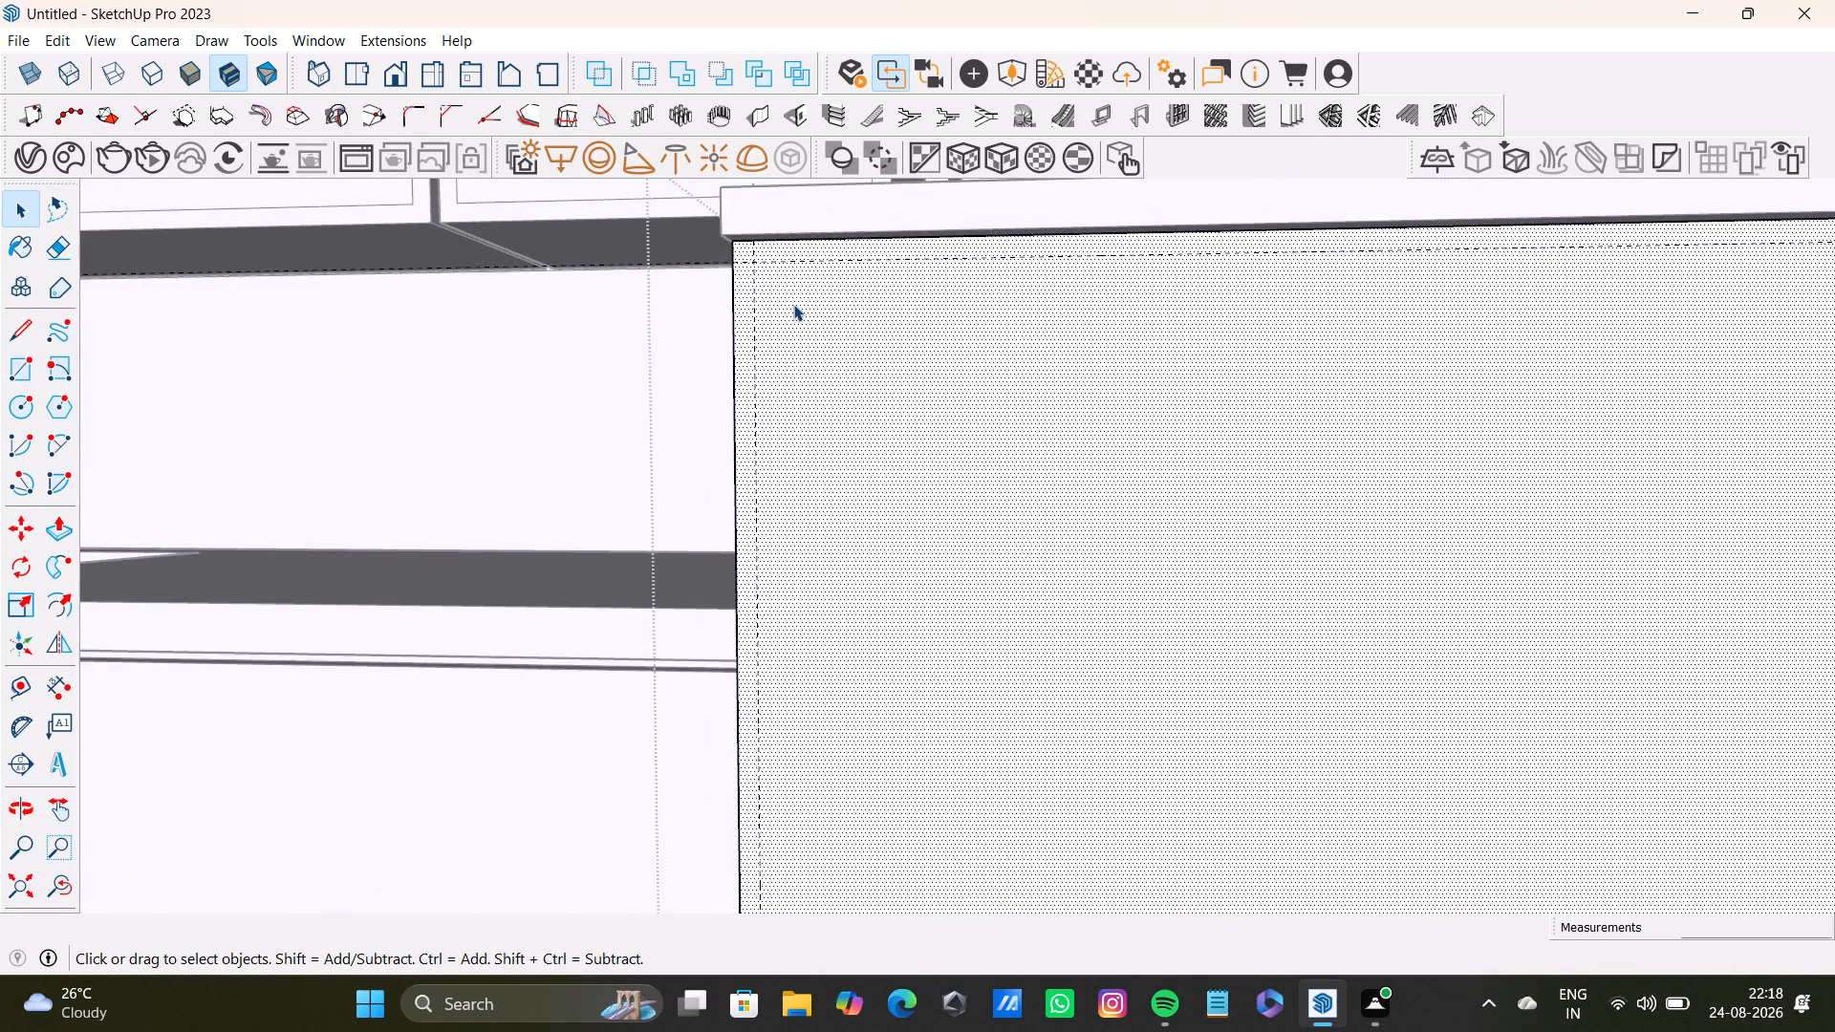
pyautogui.scroll(3, 793, 304)
pyautogui.moveTo(24, 380); pyautogui.dragTo(32, 376)
pyautogui.scroll(4, 850, 322)
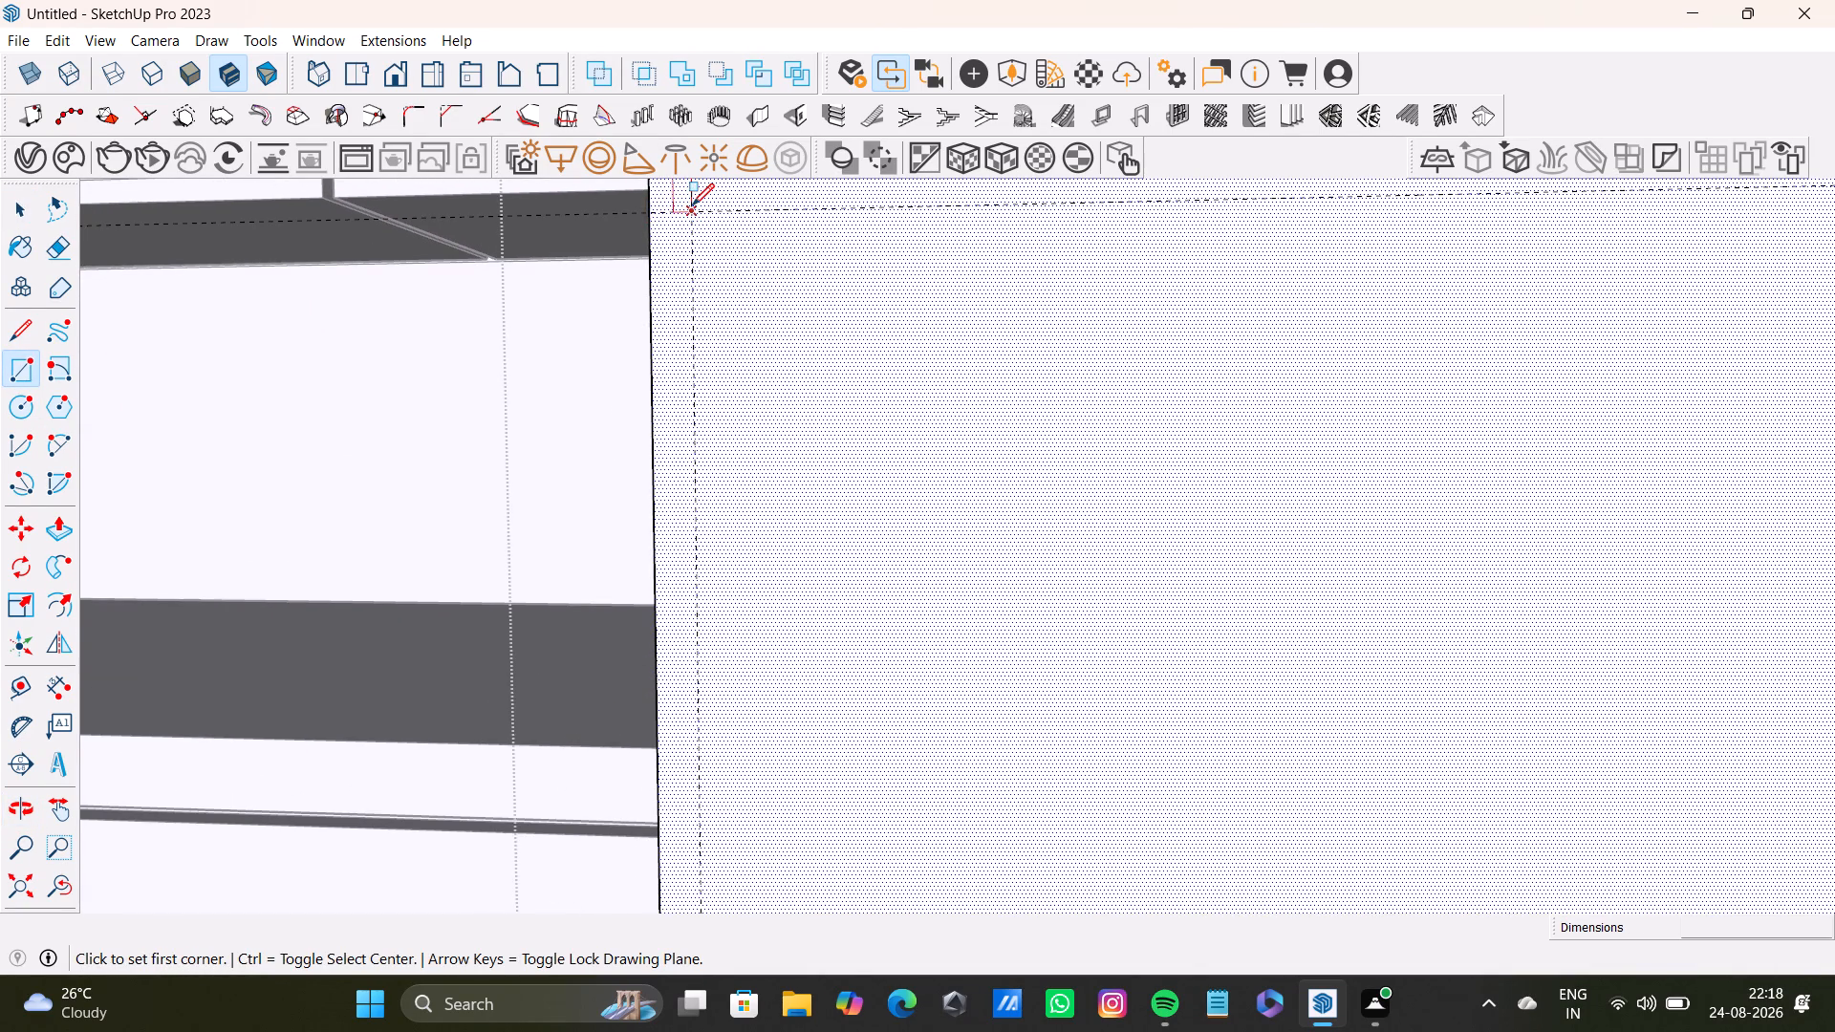
pyautogui.click(692, 210)
pyautogui.scroll(-4, 825, 415)
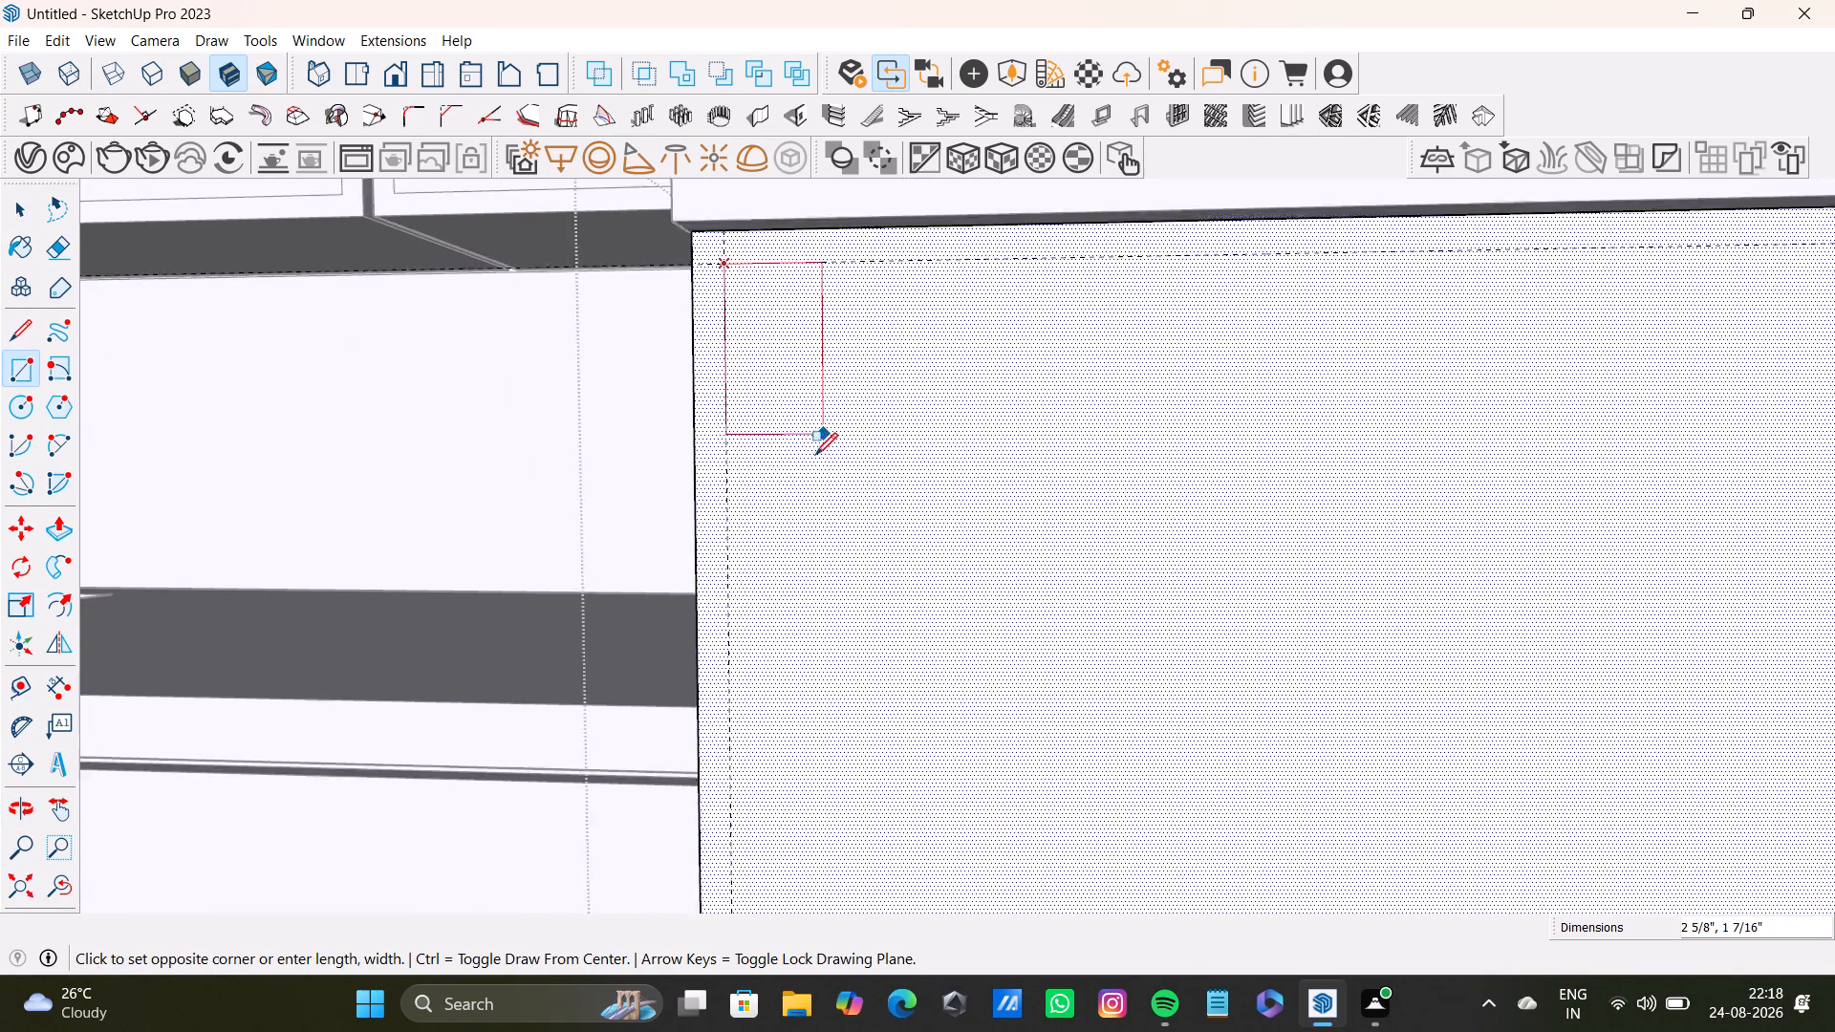
pyautogui.scroll(-8, 809, 475)
pyautogui.scroll(-1, 793, 622)
pyautogui.keyDown('shift'); pyautogui.moveTo(793, 626); pyautogui.dragTo(835, 253, button='middle'); pyautogui.keyUp('shift')
pyautogui.scroll(-7, 846, 499)
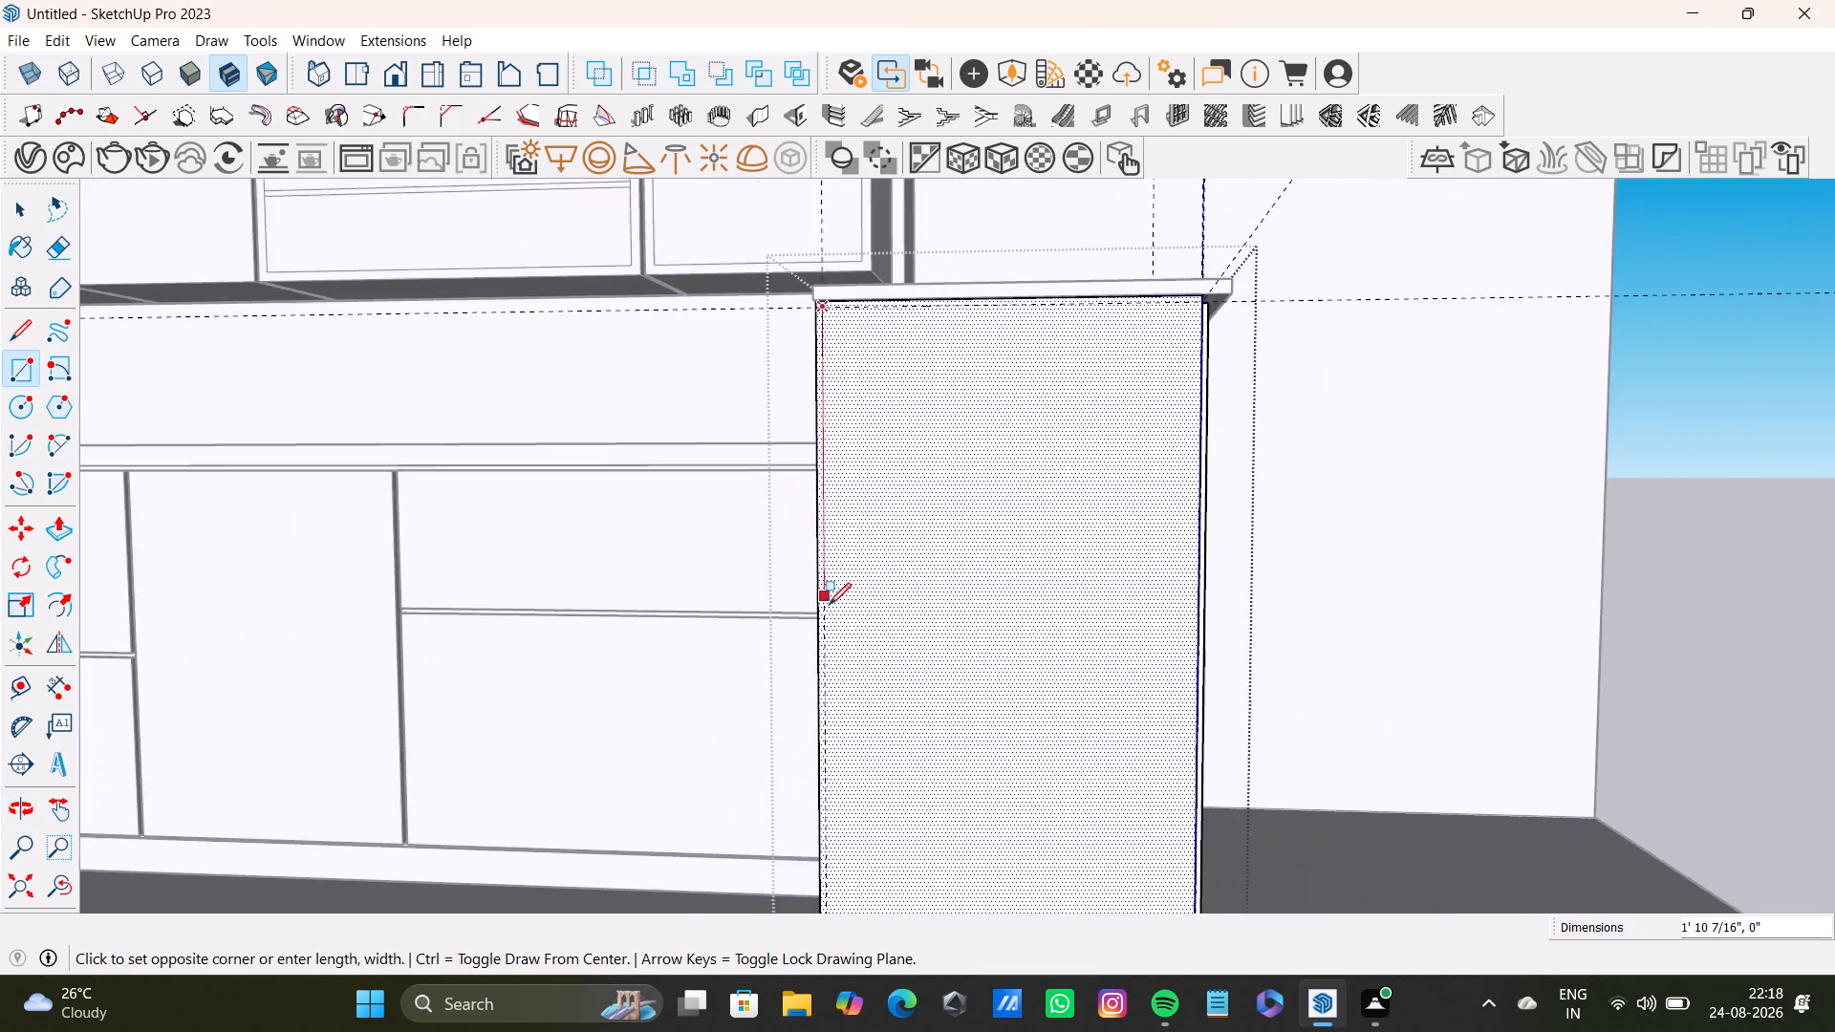
pyautogui.keyDown('shift'); pyautogui.moveTo(829, 605); pyautogui.dragTo(858, 355, button='middle'); pyautogui.keyUp('shift')
pyautogui.scroll(4, 891, 615)
pyautogui.scroll(6, 813, 866)
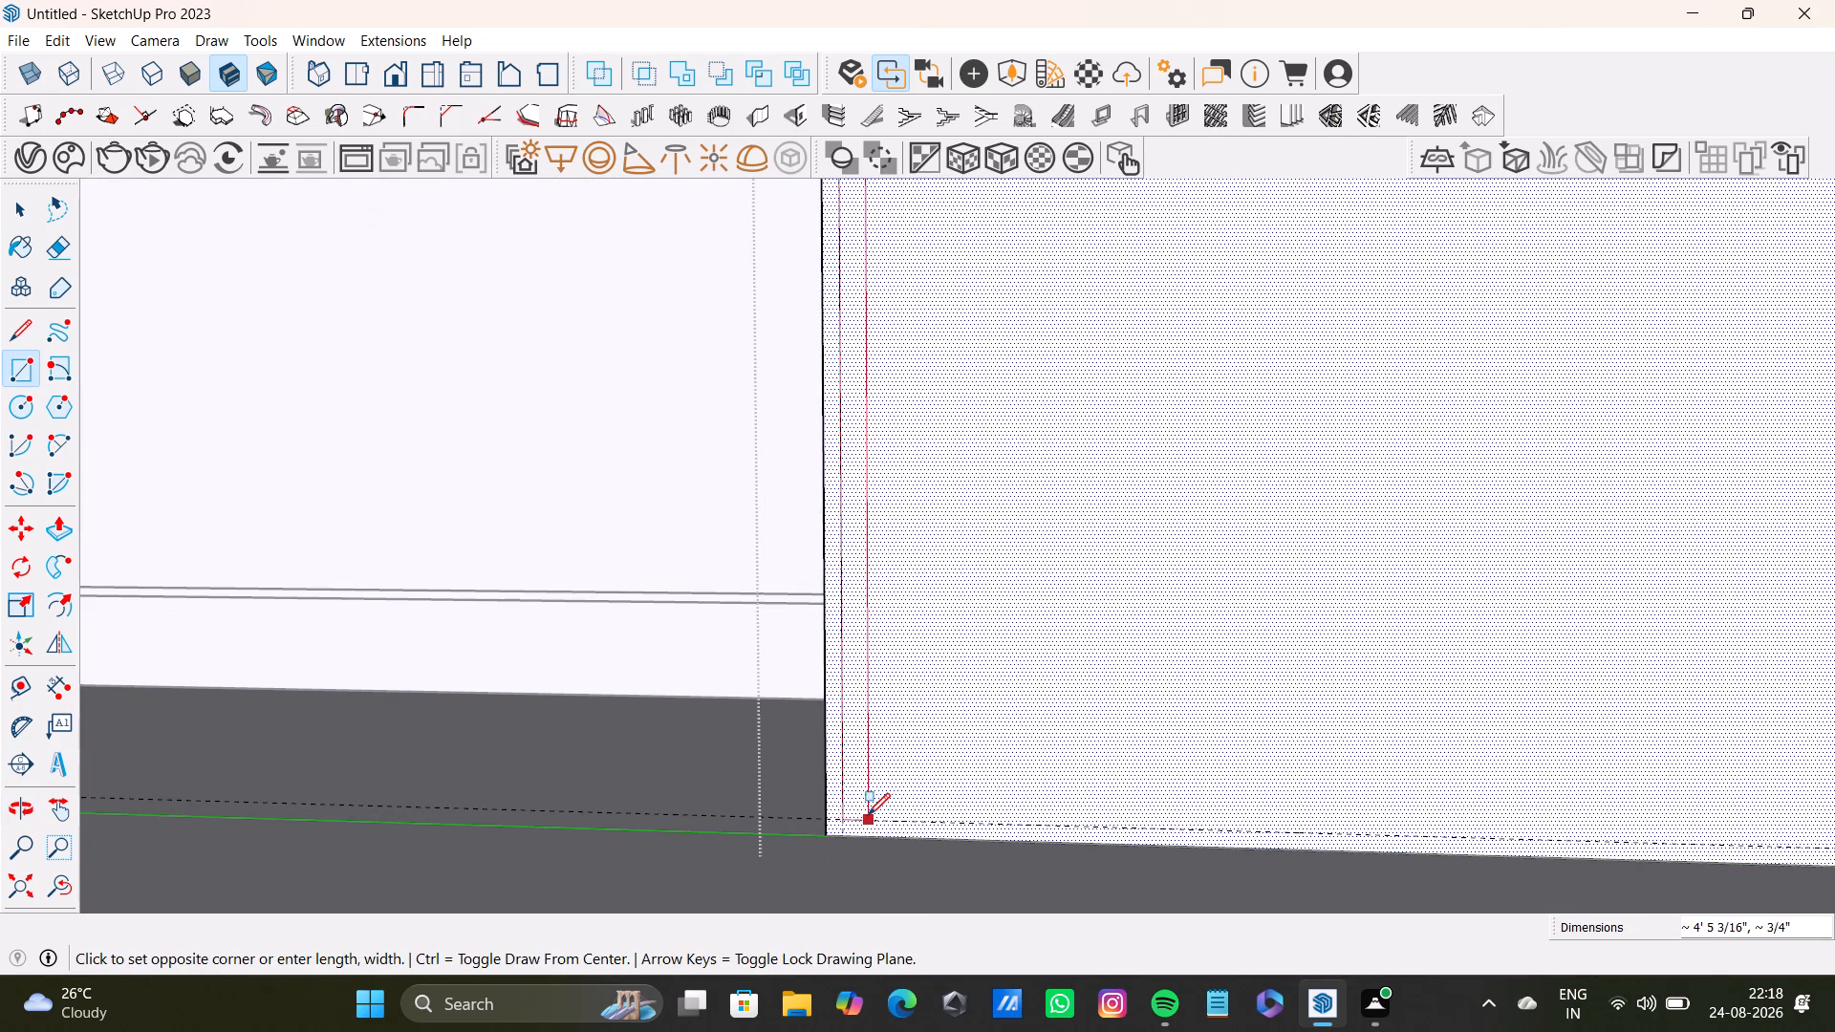
pyautogui.click(860, 820)
pyautogui.press('space')
# Pull the narrow rectangle out from the aisle-side face to form a raised strip, and trim its projection back.
pyautogui.scroll(-4, 883, 745)
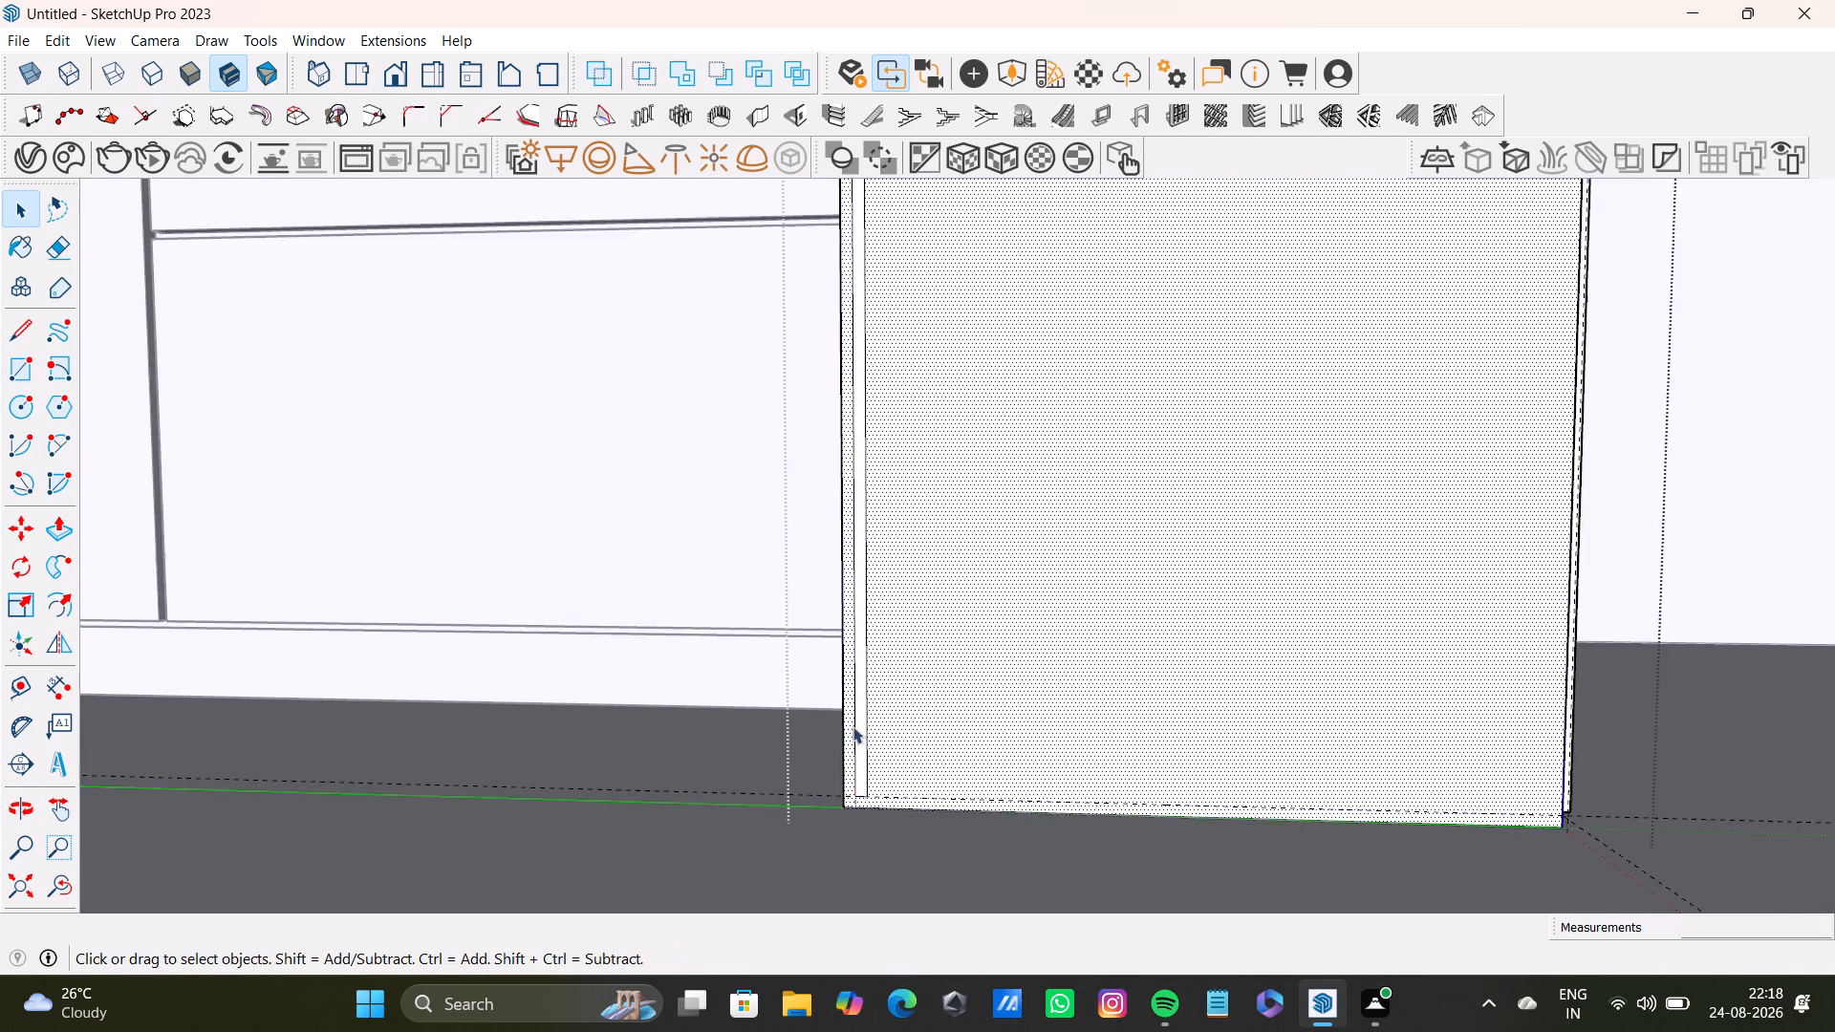
pyautogui.scroll(3, 904, 646)
pyautogui.scroll(-8, 914, 623)
pyautogui.keyDown('shift'); pyautogui.moveTo(952, 313); pyautogui.dragTo(954, 762, button='middle'); pyautogui.keyUp('shift')
pyautogui.scroll(9, 861, 493)
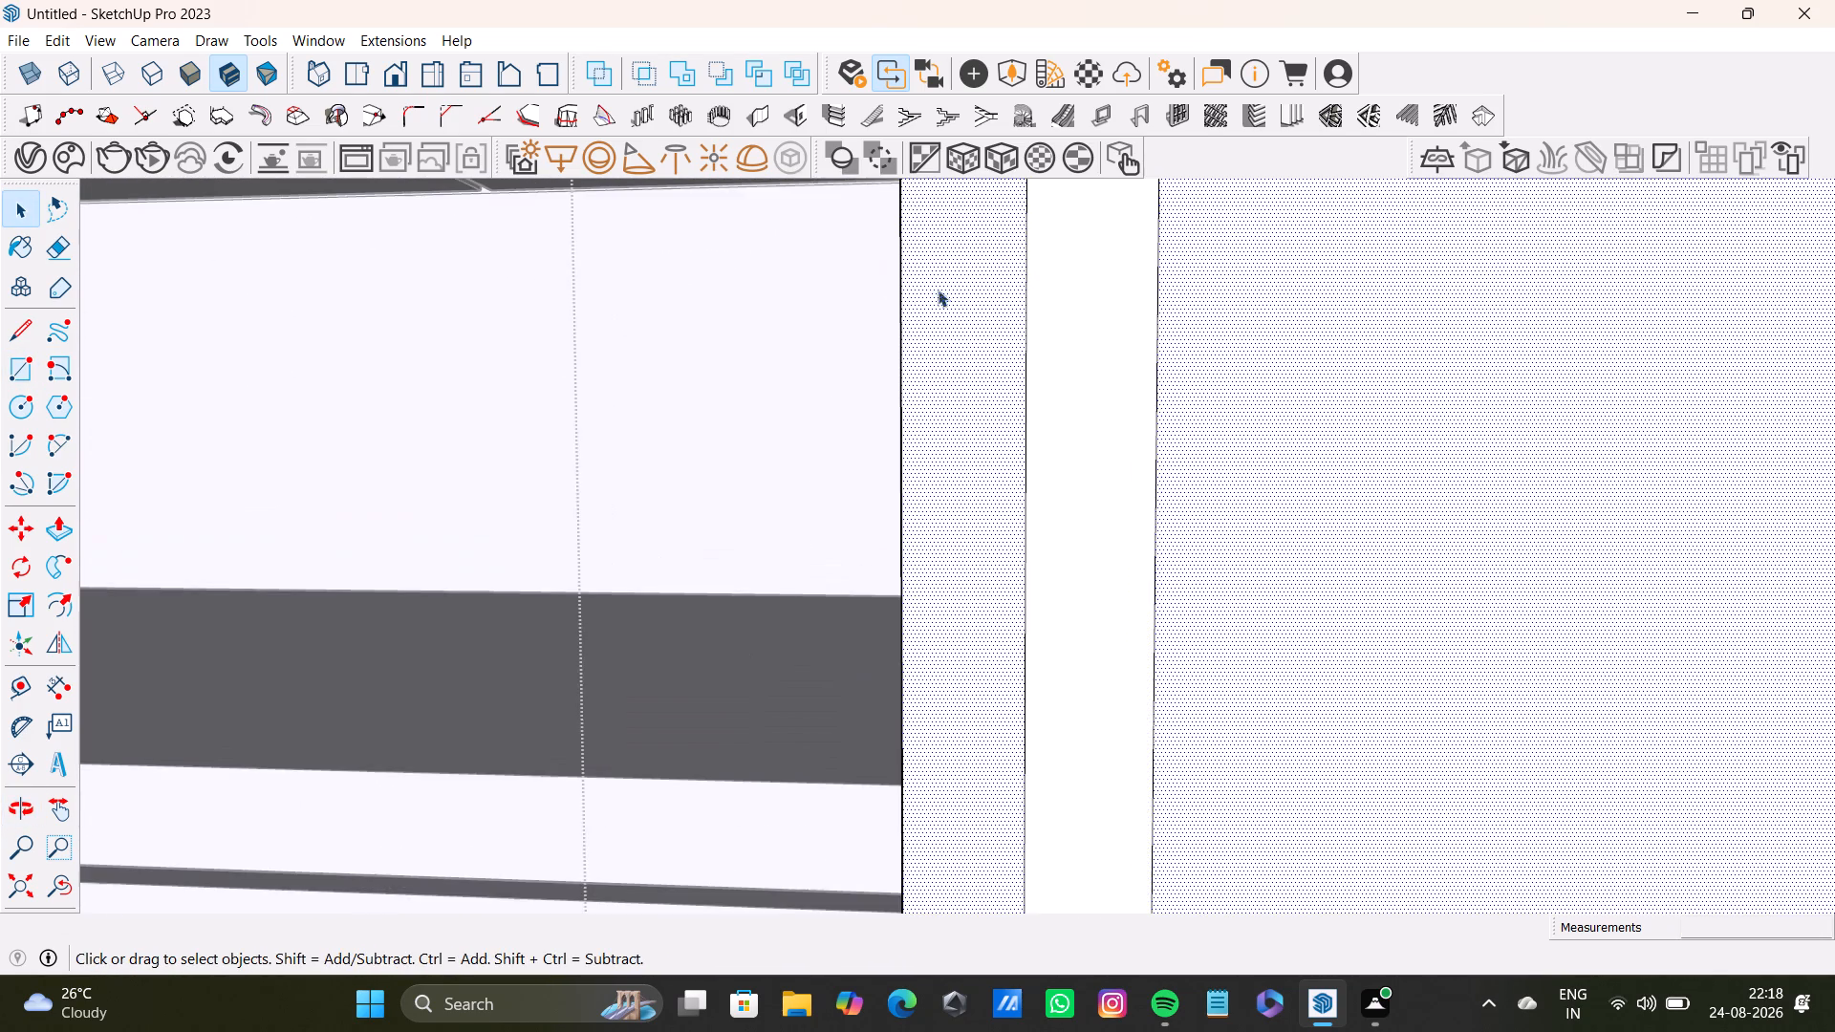
pyautogui.keyDown('shift'); pyautogui.moveTo(958, 295); pyautogui.dragTo(904, 726, button='middle'); pyautogui.keyUp('shift')
pyautogui.scroll(-11, 920, 664)
pyautogui.keyDown('shift'); pyautogui.moveTo(961, 528); pyautogui.dragTo(917, 661, button='middle'); pyautogui.keyUp('shift')
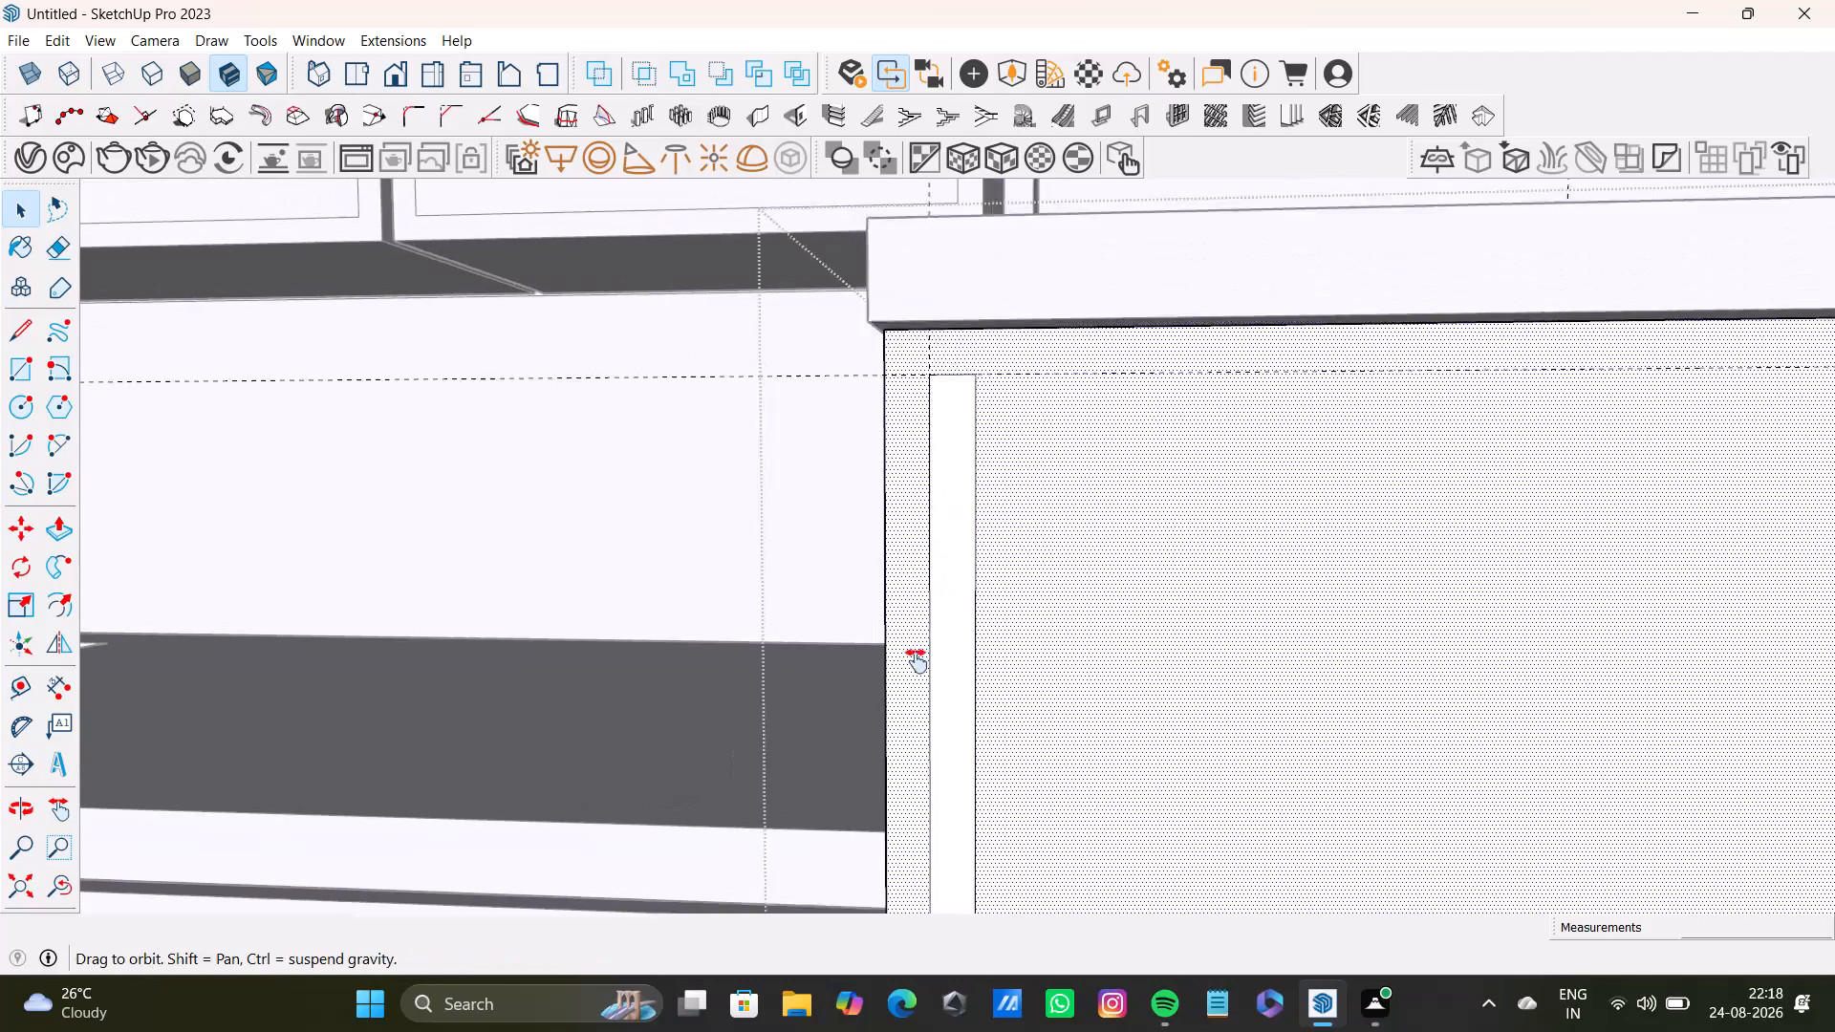
pyautogui.keyDown('shift'); pyautogui.moveTo(917, 661); pyautogui.dragTo(895, 711, button='middle'); pyautogui.keyUp('shift')
pyautogui.click(898, 638)
pyautogui.press('p')
pyautogui.moveTo(903, 637); pyautogui.dragTo(894, 667)
pyautogui.scroll(-4, 896, 664)
pyautogui.keyDown('shift'); pyautogui.moveTo(897, 656); pyautogui.dragTo(866, 500, button='middle'); pyautogui.keyUp('shift')
pyautogui.moveTo(878, 500); pyautogui.dragTo(816, 639, button='middle')
pyautogui.moveTo(794, 641); pyautogui.dragTo(808, 628)
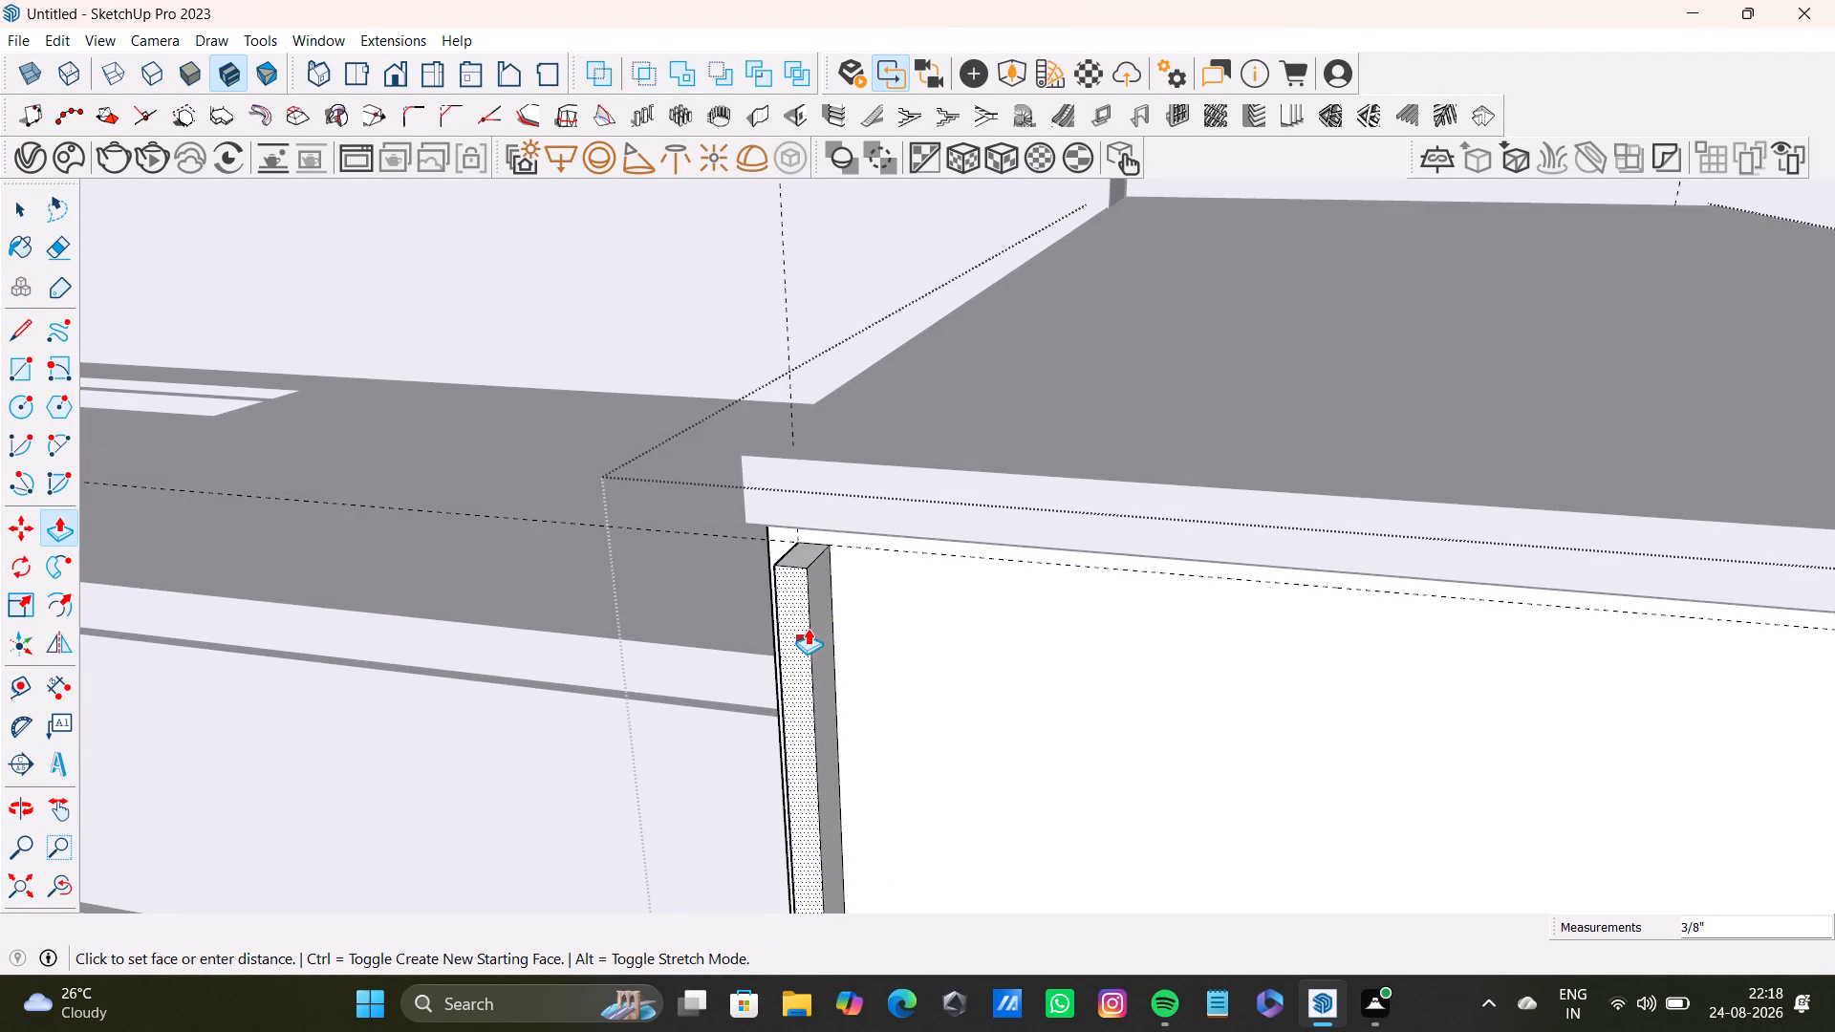
pyautogui.moveTo(808, 628); pyautogui.dragTo(811, 624)
# Narrow the raised strip by pushing in its side face farthest from the sink counter.
pyautogui.scroll(8, 814, 620)
pyautogui.press('space')
pyautogui.click(833, 574)
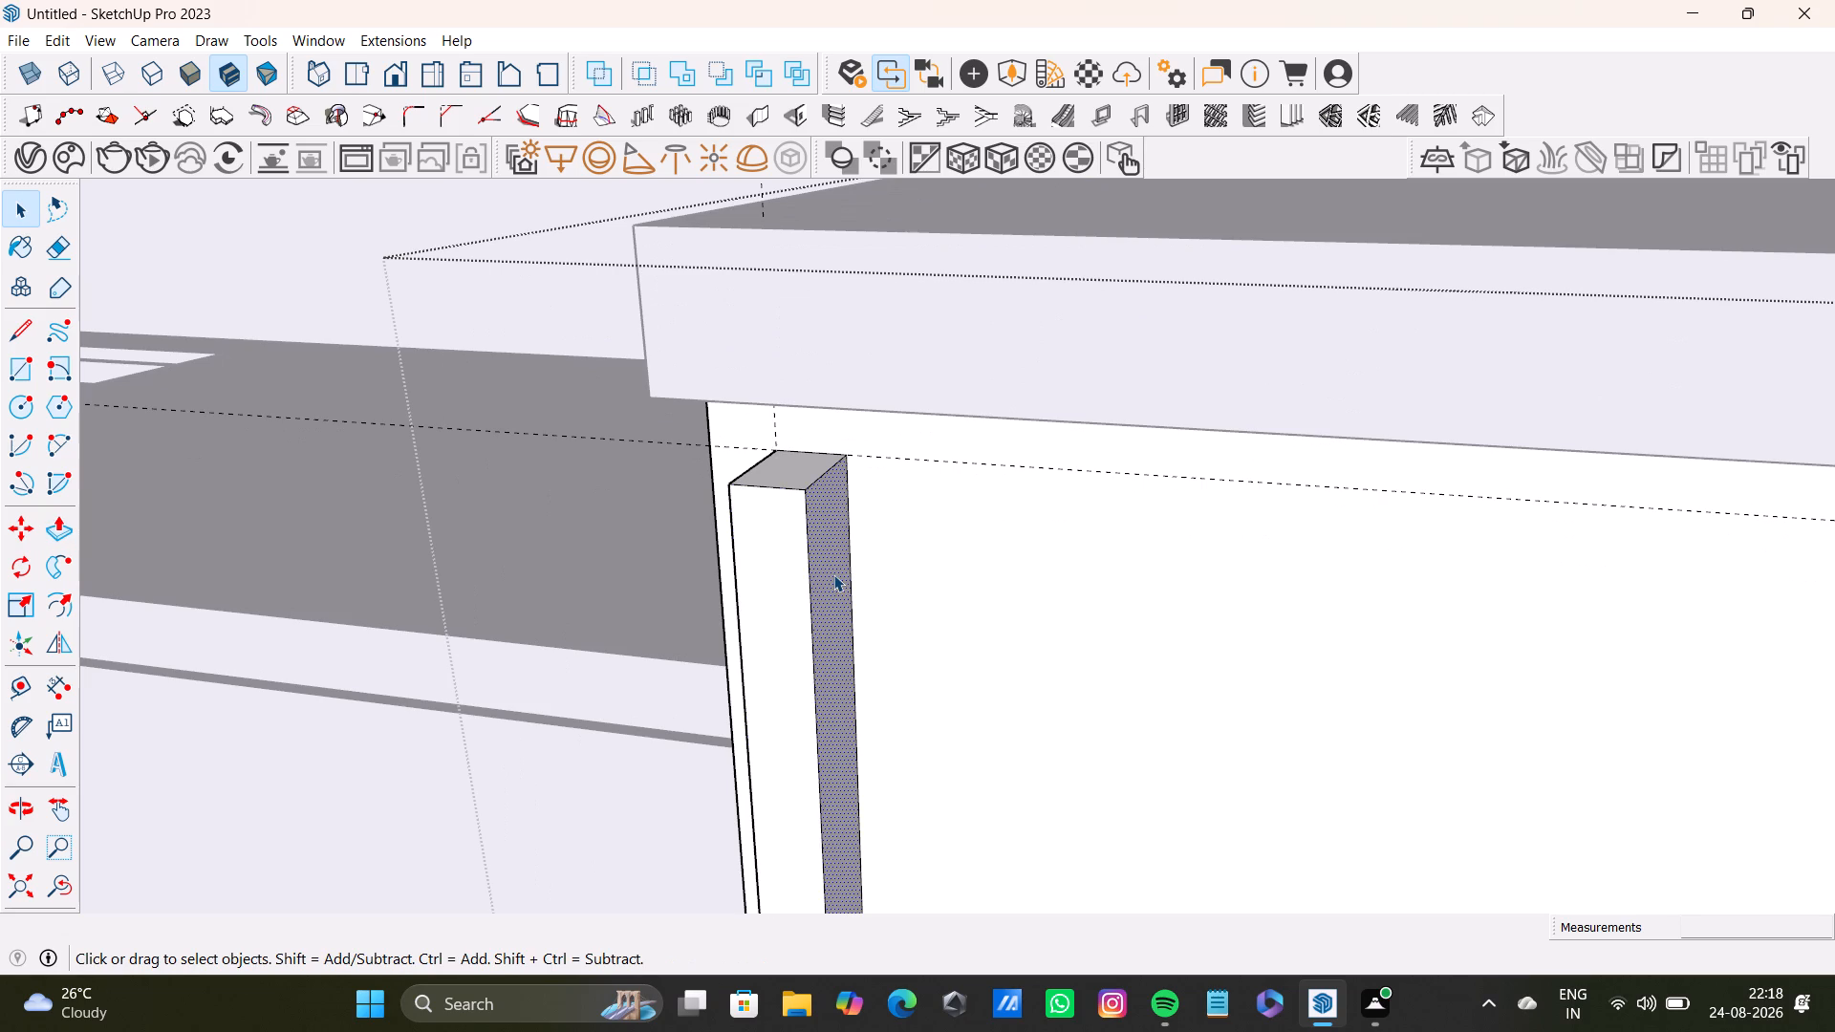
pyautogui.press('p')
pyautogui.click(800, 583)
pyautogui.moveTo(823, 585); pyautogui.dragTo(809, 584)
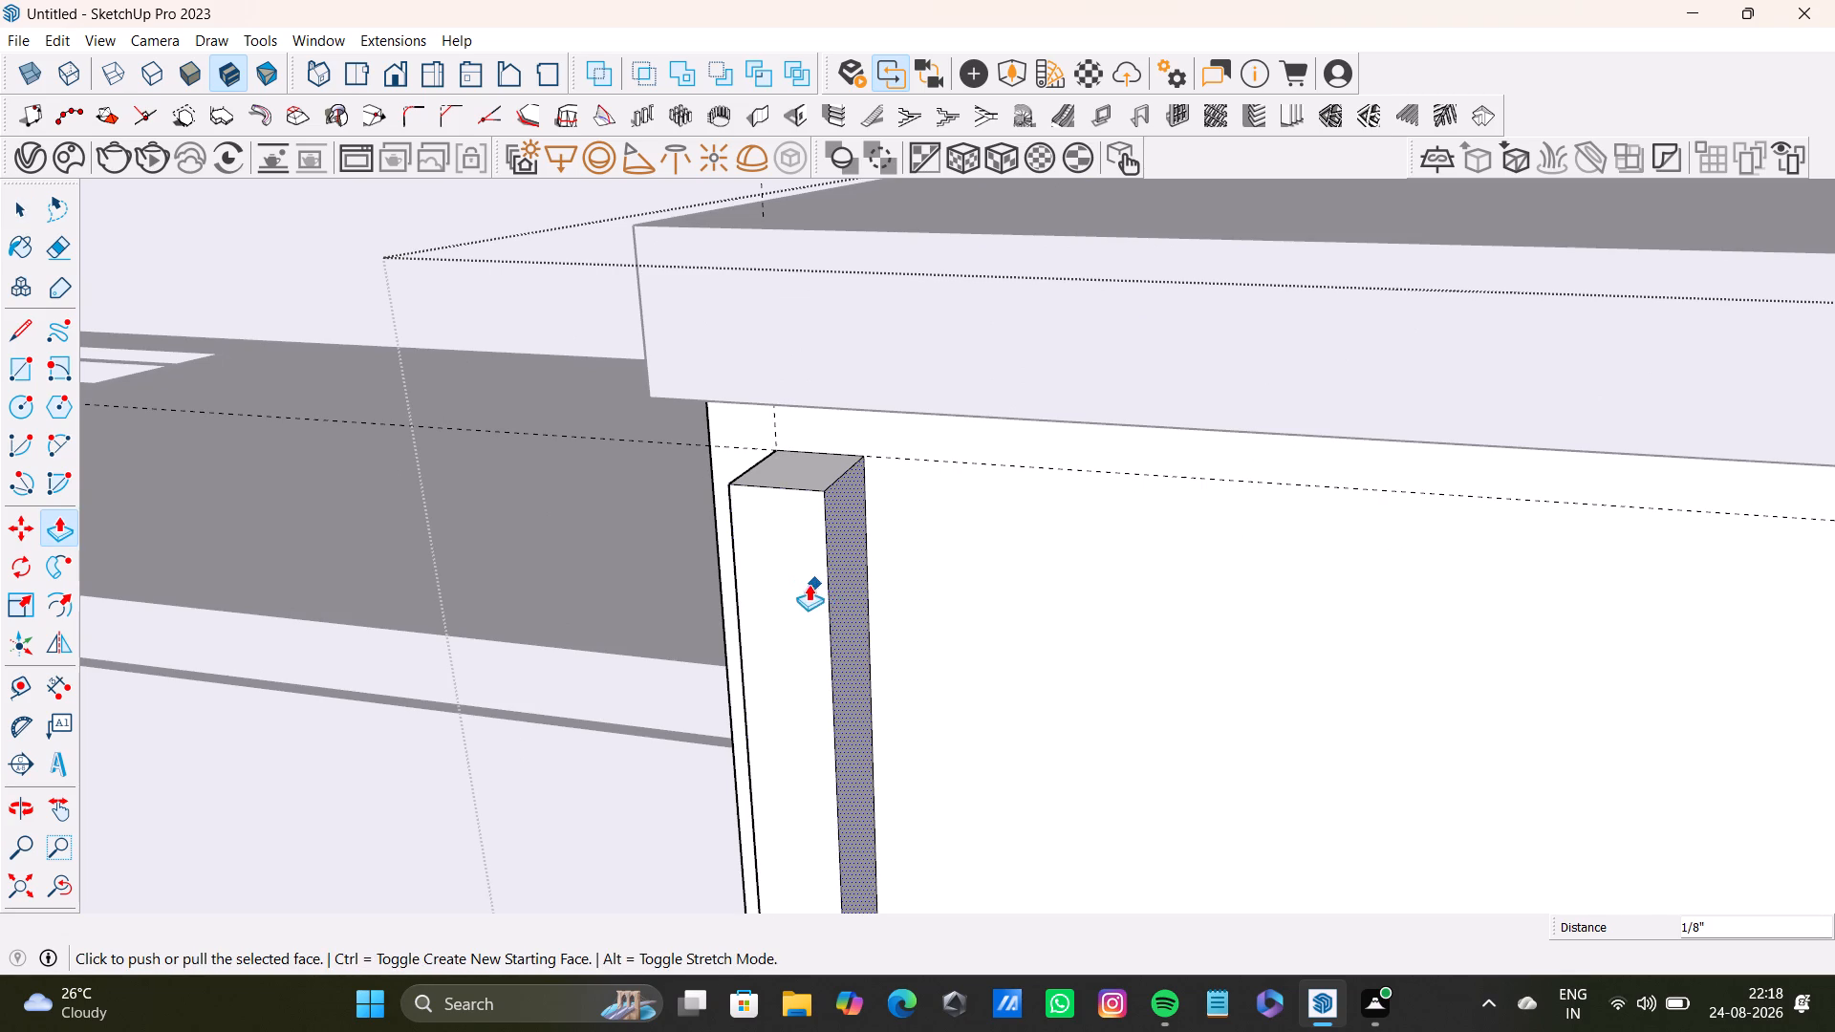
pyautogui.moveTo(809, 584); pyautogui.dragTo(800, 581)
pyautogui.moveTo(855, 580); pyautogui.dragTo(808, 570)
pyautogui.press('space')
# Reduce the strip's projection by pushing its front face in about 3/8".
pyautogui.scroll(4, 782, 570)
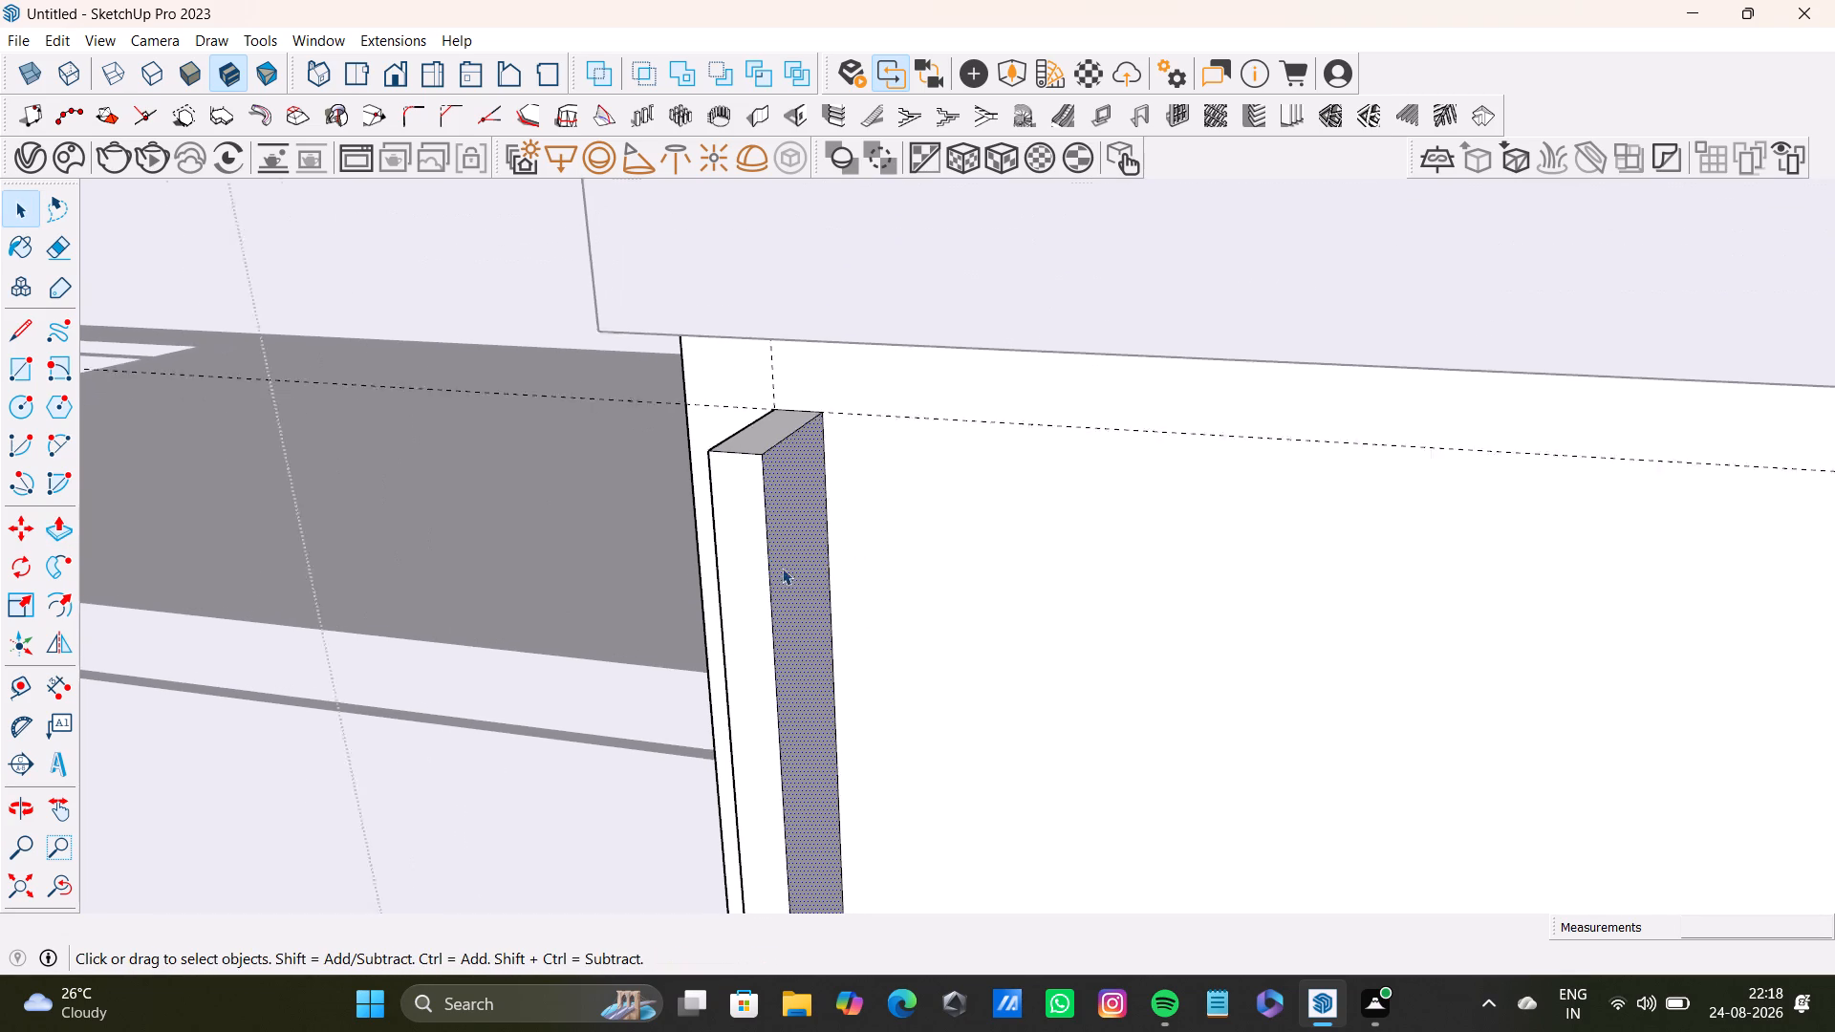
pyautogui.click(747, 556)
pyautogui.press('p')
pyautogui.moveTo(746, 559); pyautogui.dragTo(777, 525)
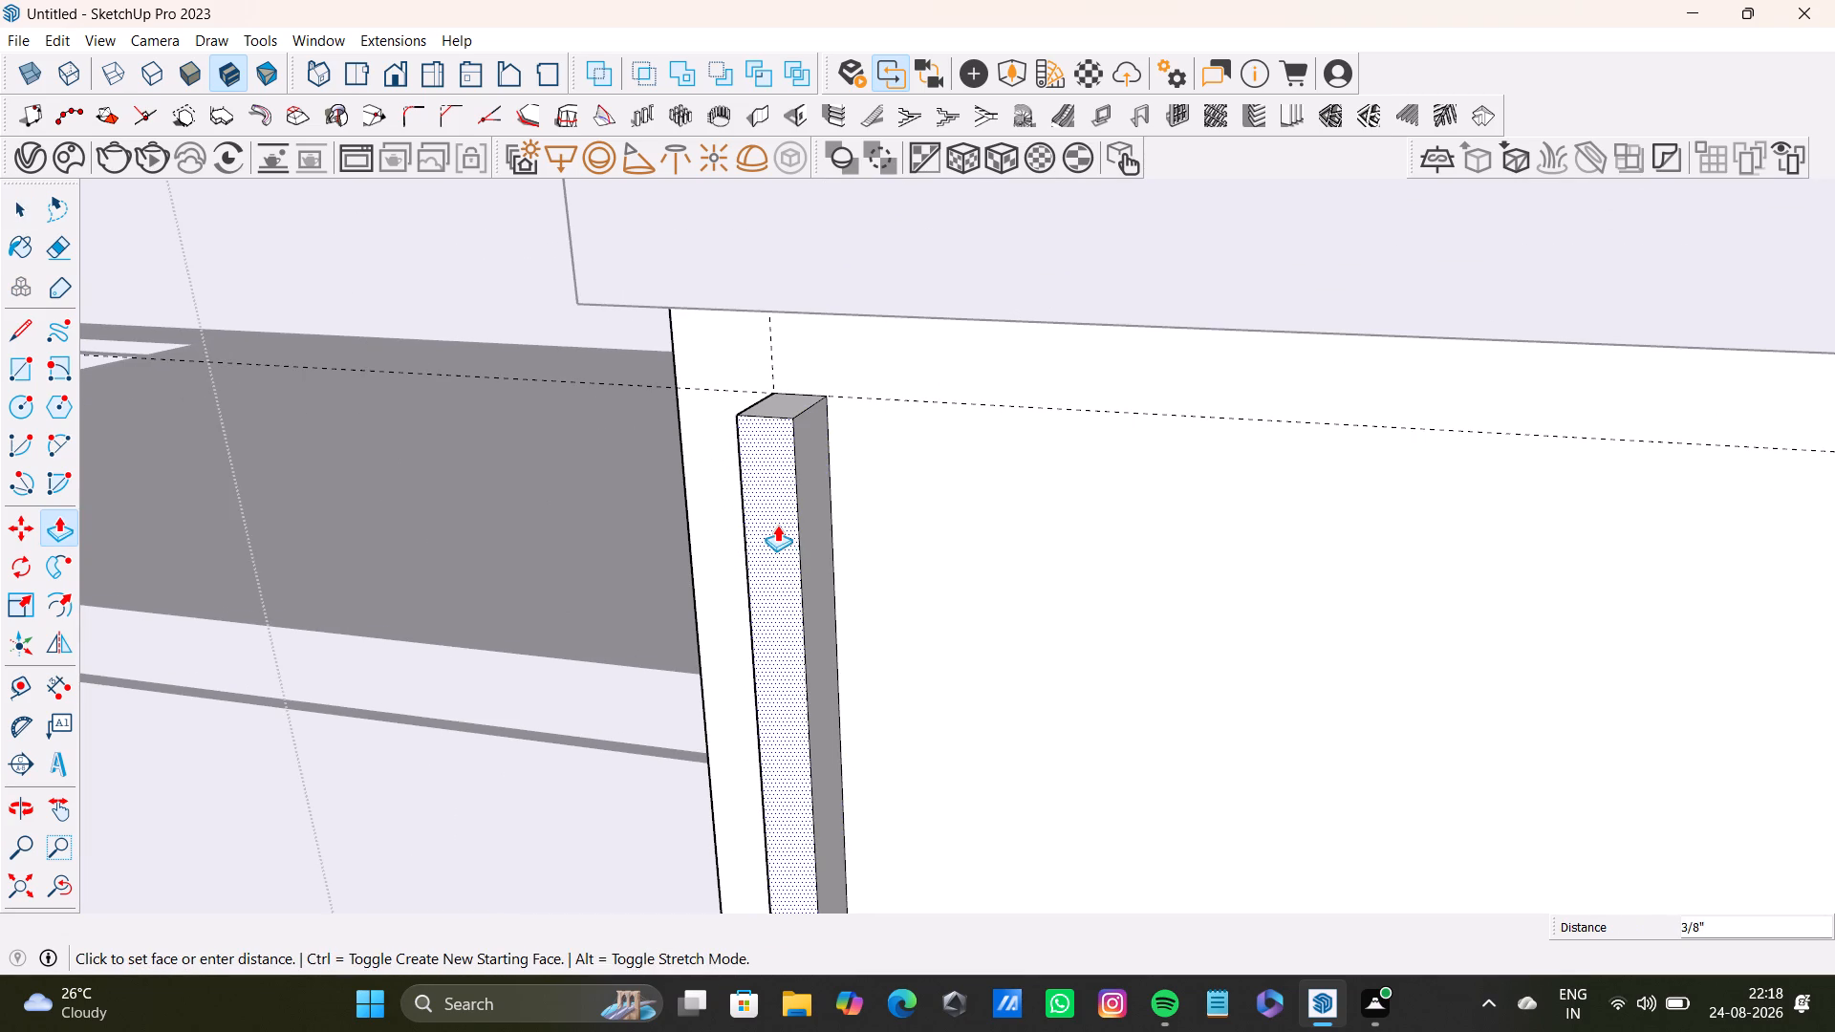
pyautogui.moveTo(777, 525); pyautogui.dragTo(777, 515)
pyautogui.press('space')
pyautogui.moveTo(789, 548); pyautogui.dragTo(702, 747, button='middle')
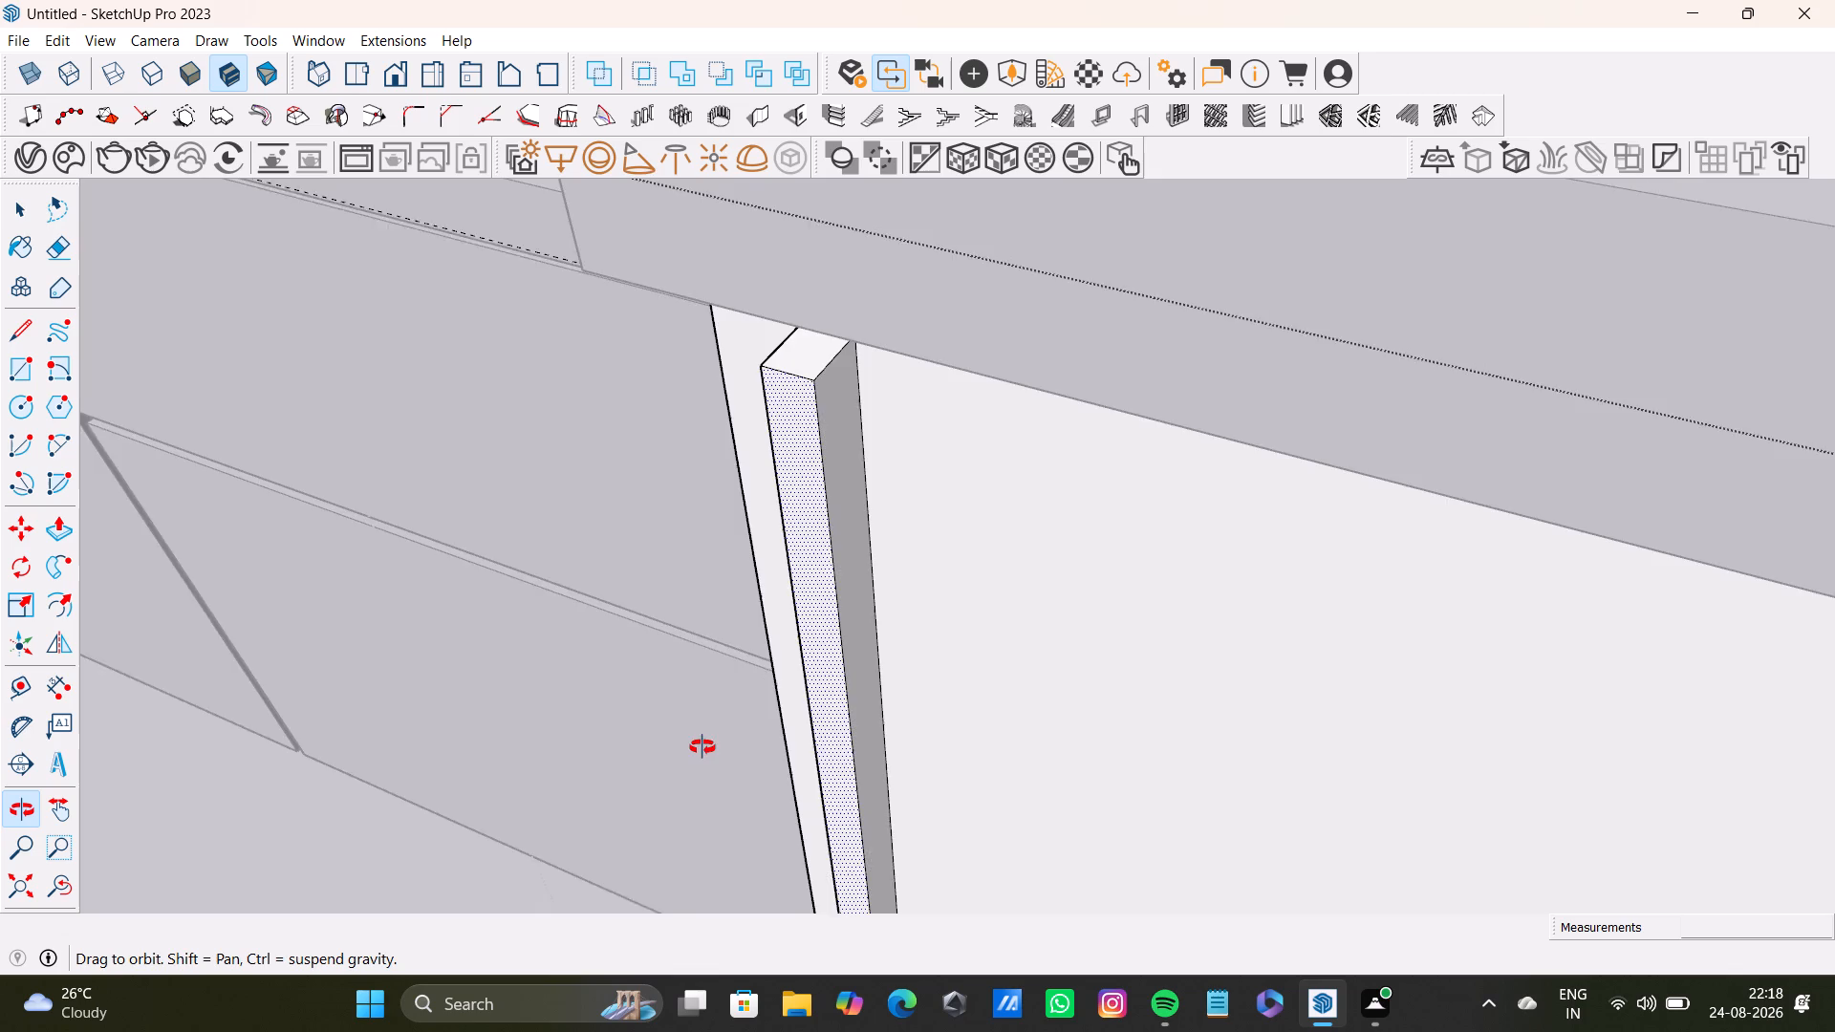
pyautogui.moveTo(702, 747); pyautogui.dragTo(827, 688, button='middle')
pyautogui.scroll(3, 756, 481)
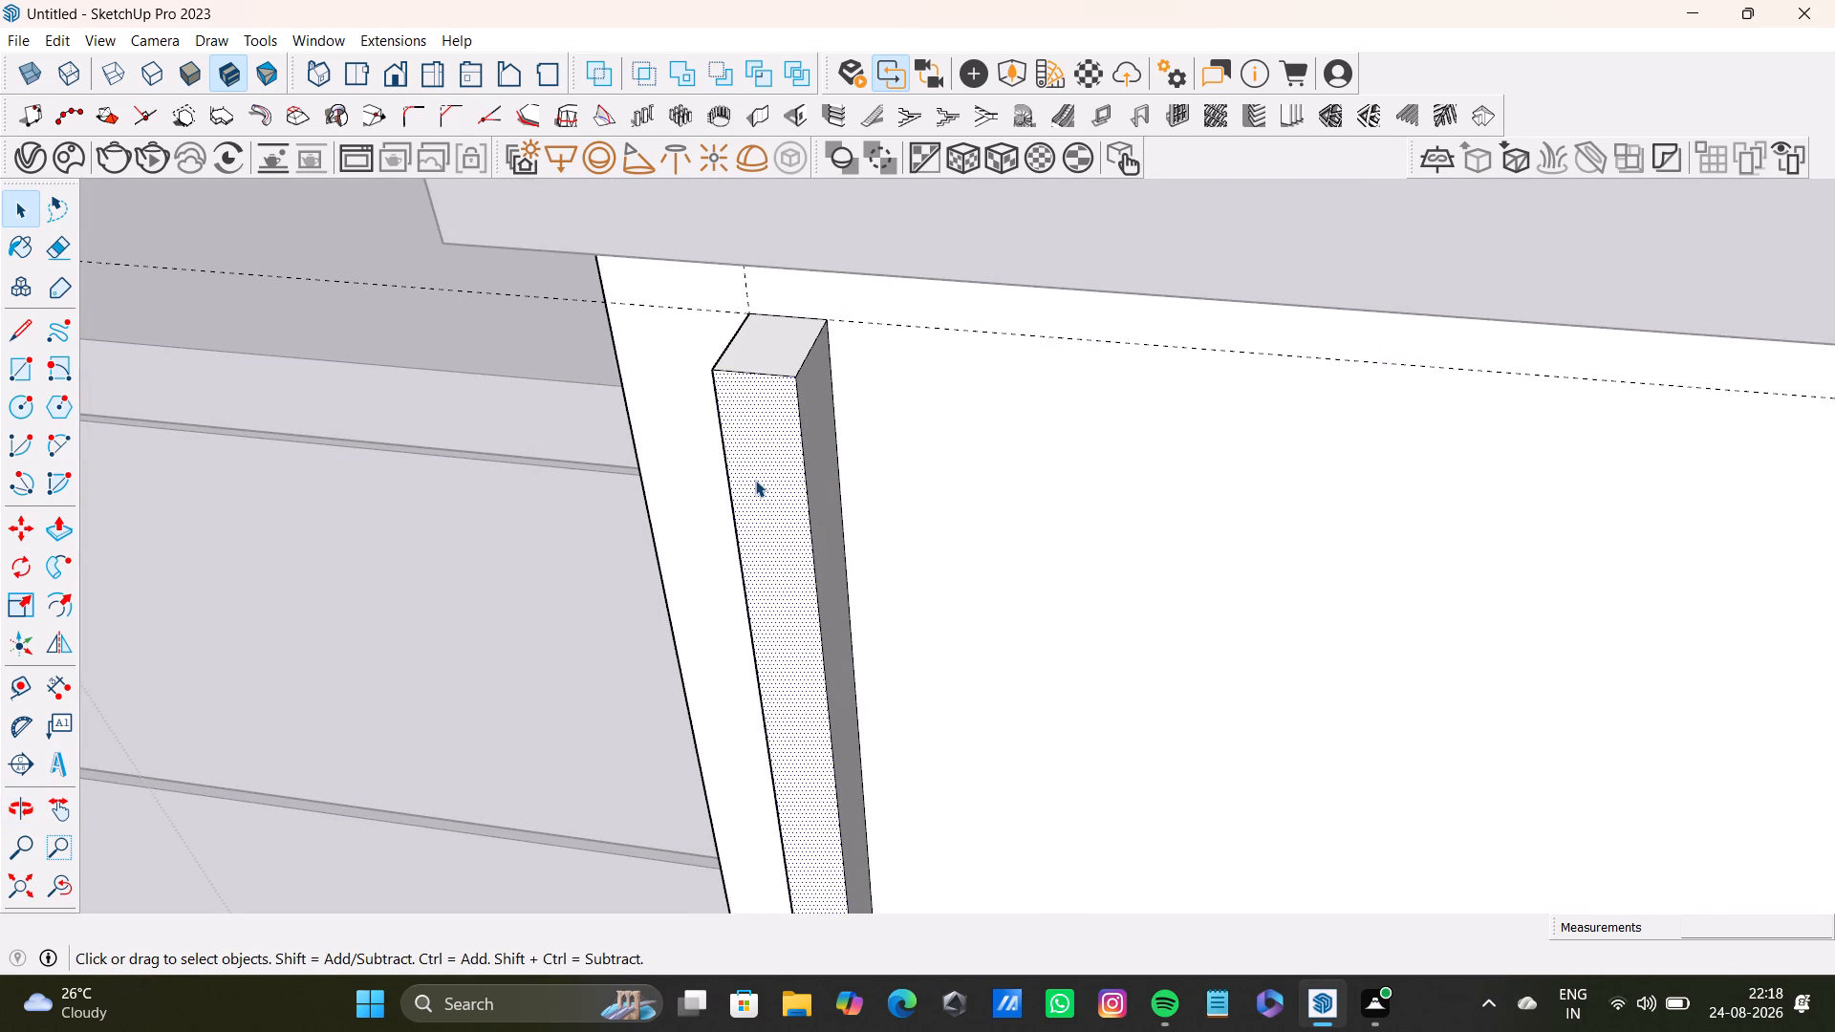
pyautogui.press('p')
pyautogui.moveTo(755, 480); pyautogui.dragTo(759, 464)
# Narrow the strip further by pushing in its side face farthest from the sink counter about 1/8".
pyautogui.scroll(1, 821, 490)
pyautogui.moveTo(821, 490); pyautogui.dragTo(778, 497, button='middle')
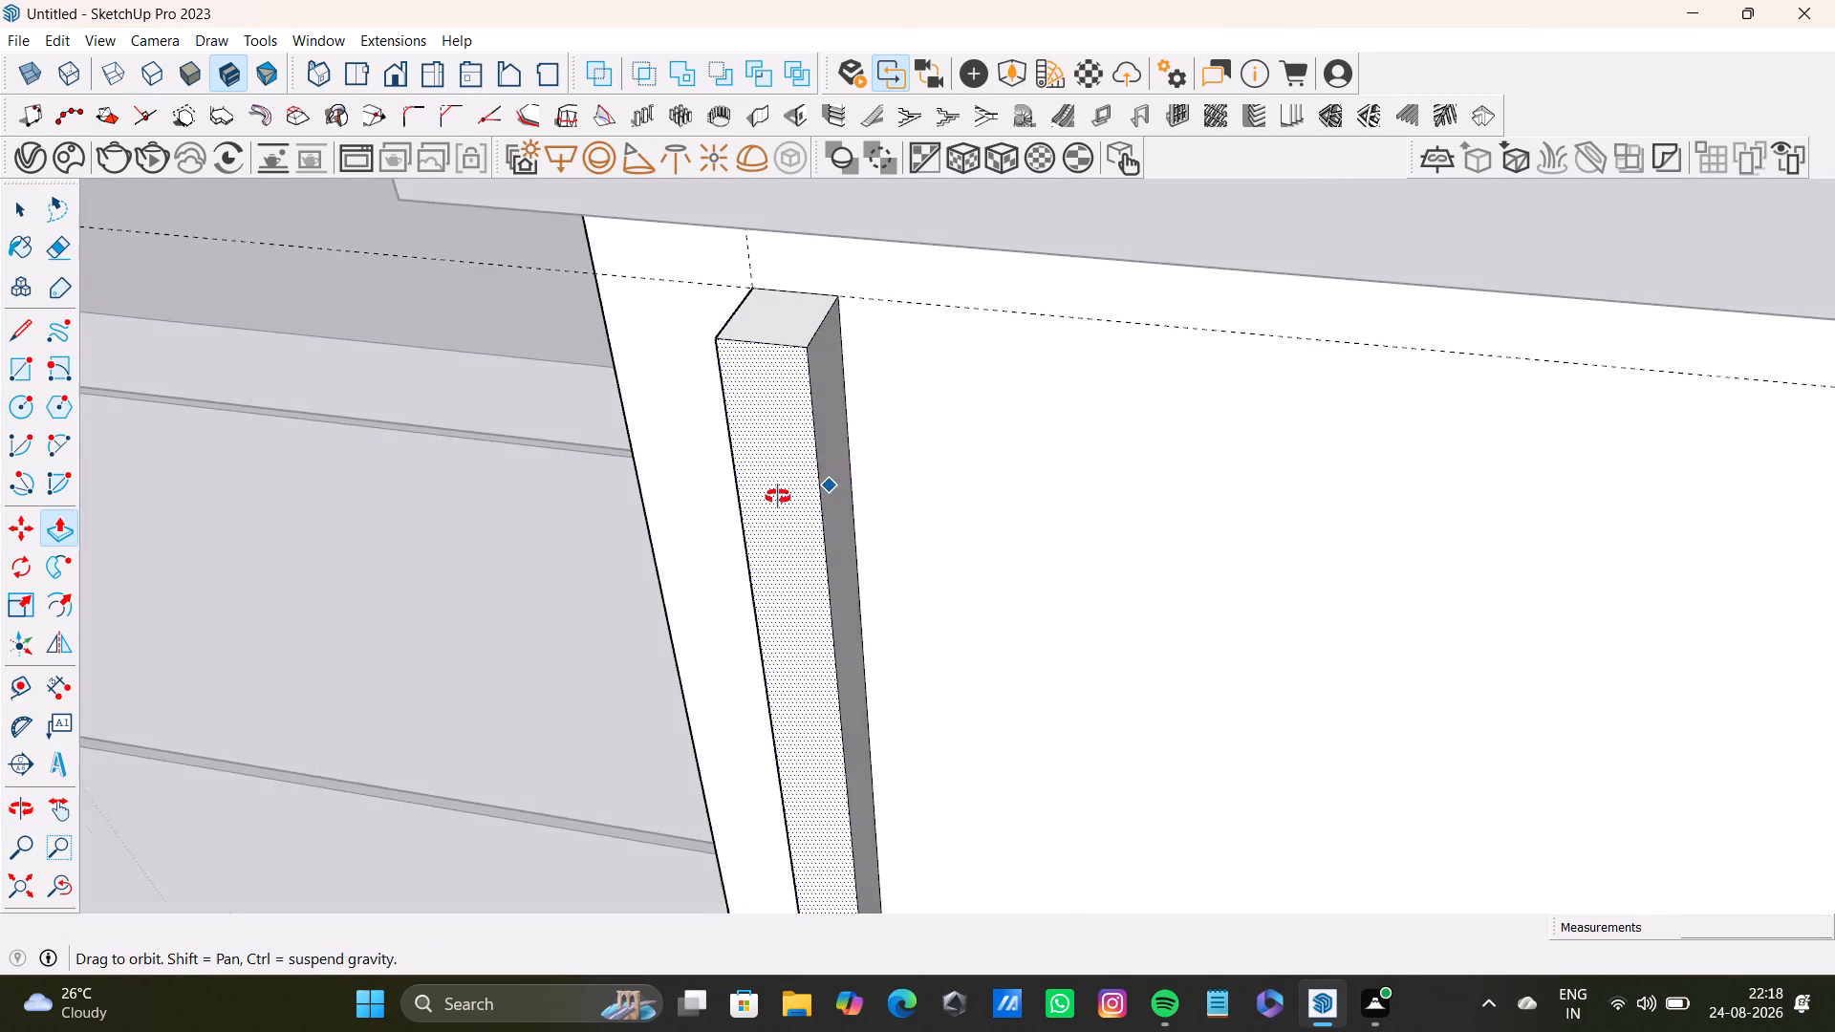
pyautogui.moveTo(778, 497); pyautogui.dragTo(701, 509, button='middle')
pyautogui.press('space')
pyautogui.click(897, 429)
pyautogui.press('p')
pyautogui.moveTo(895, 429); pyautogui.dragTo(881, 427)
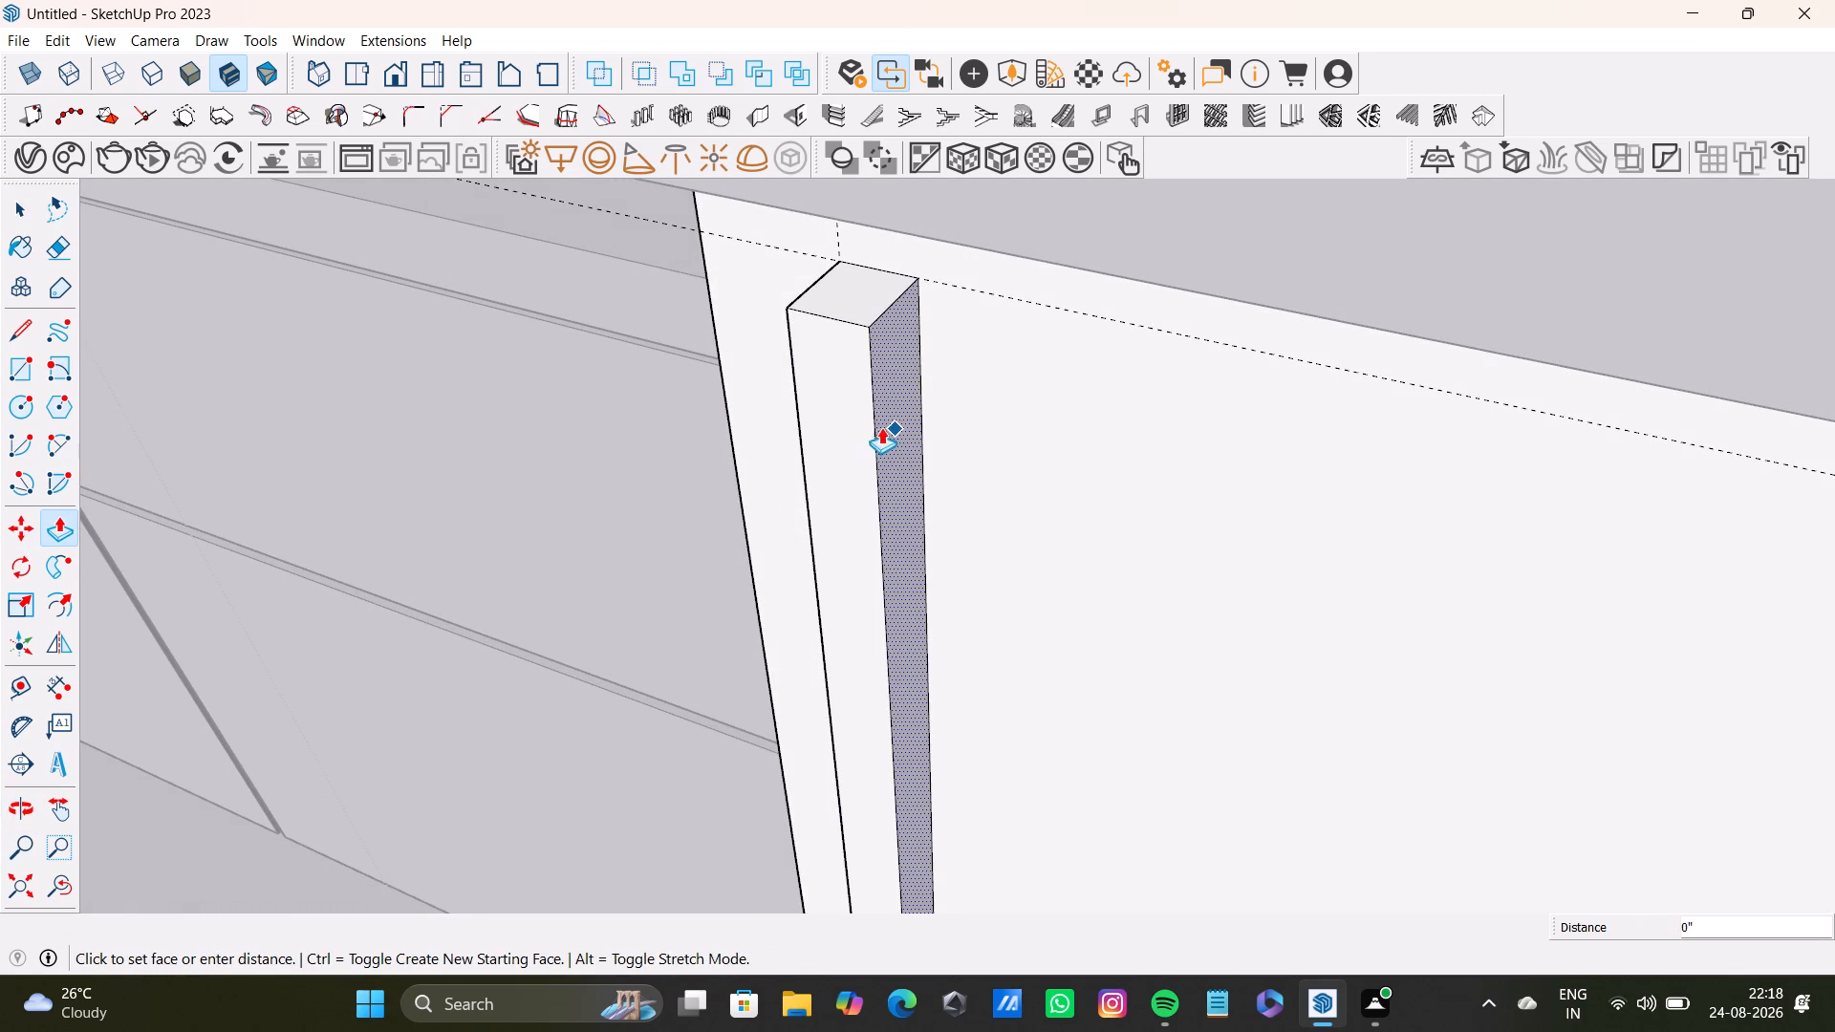
pyautogui.moveTo(881, 427); pyautogui.dragTo(858, 419)
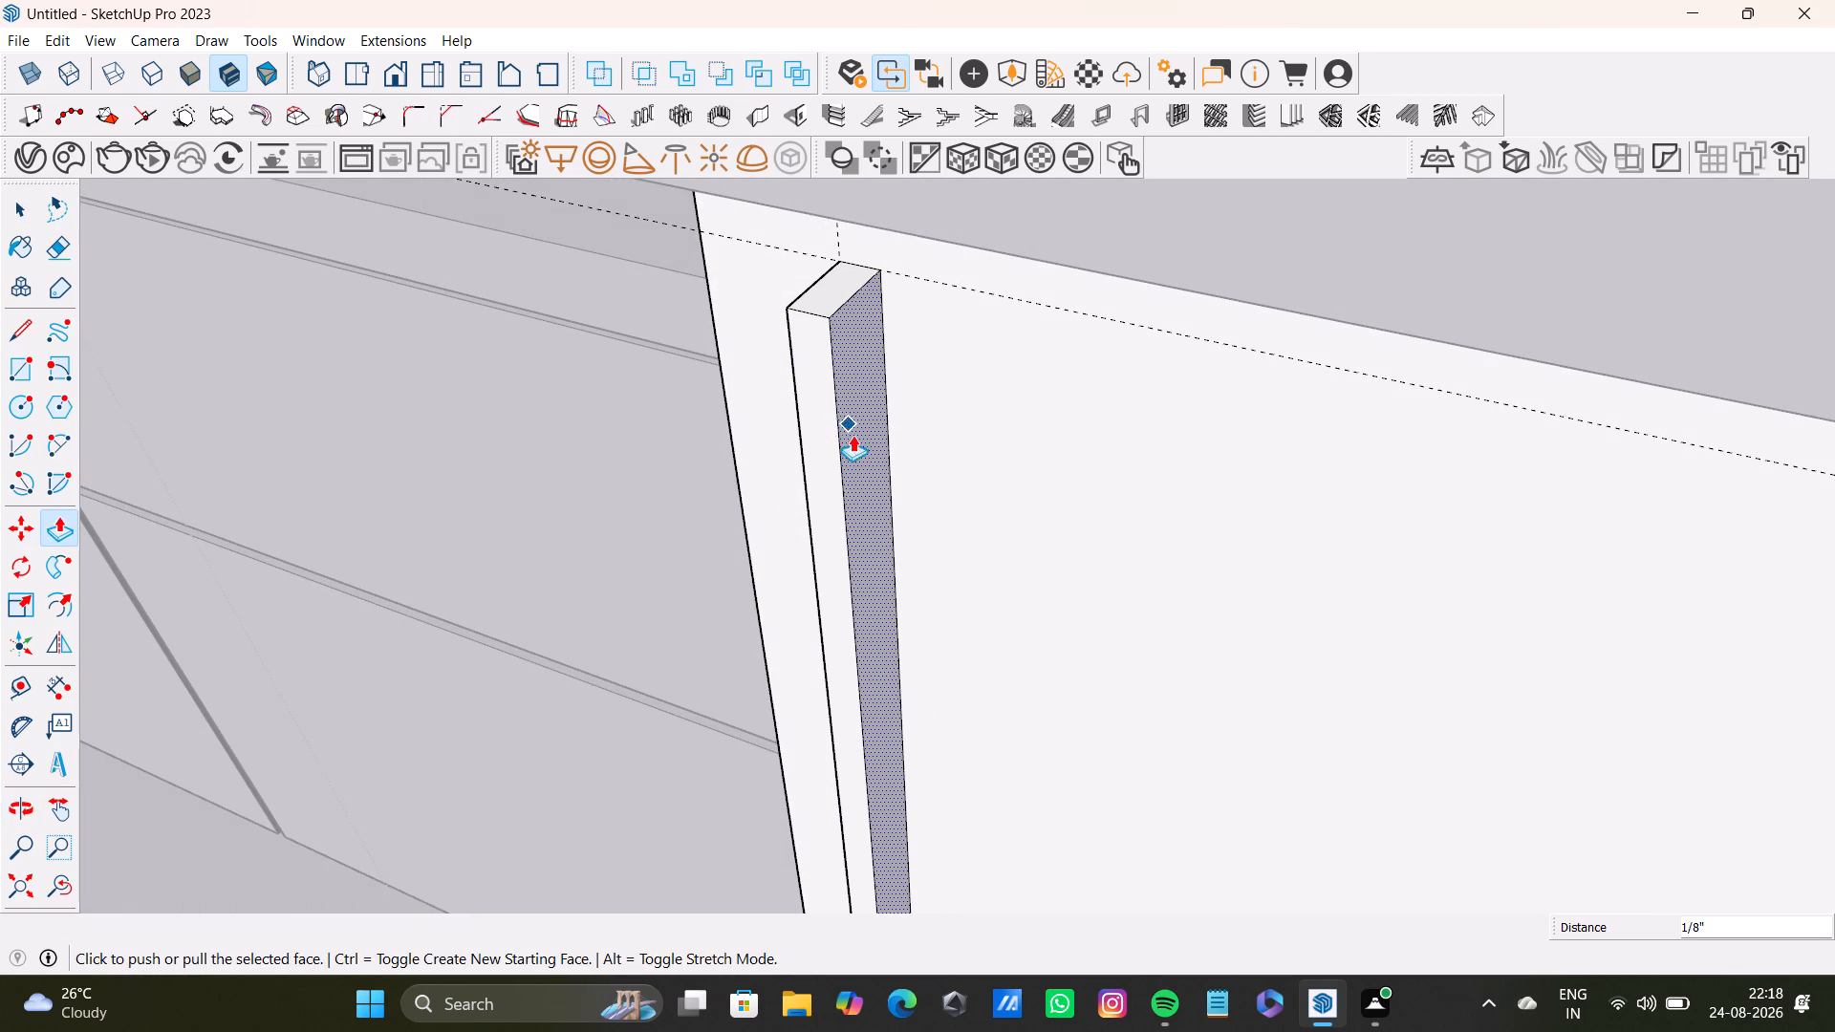
pyautogui.moveTo(868, 431); pyautogui.dragTo(938, 398, button='middle')
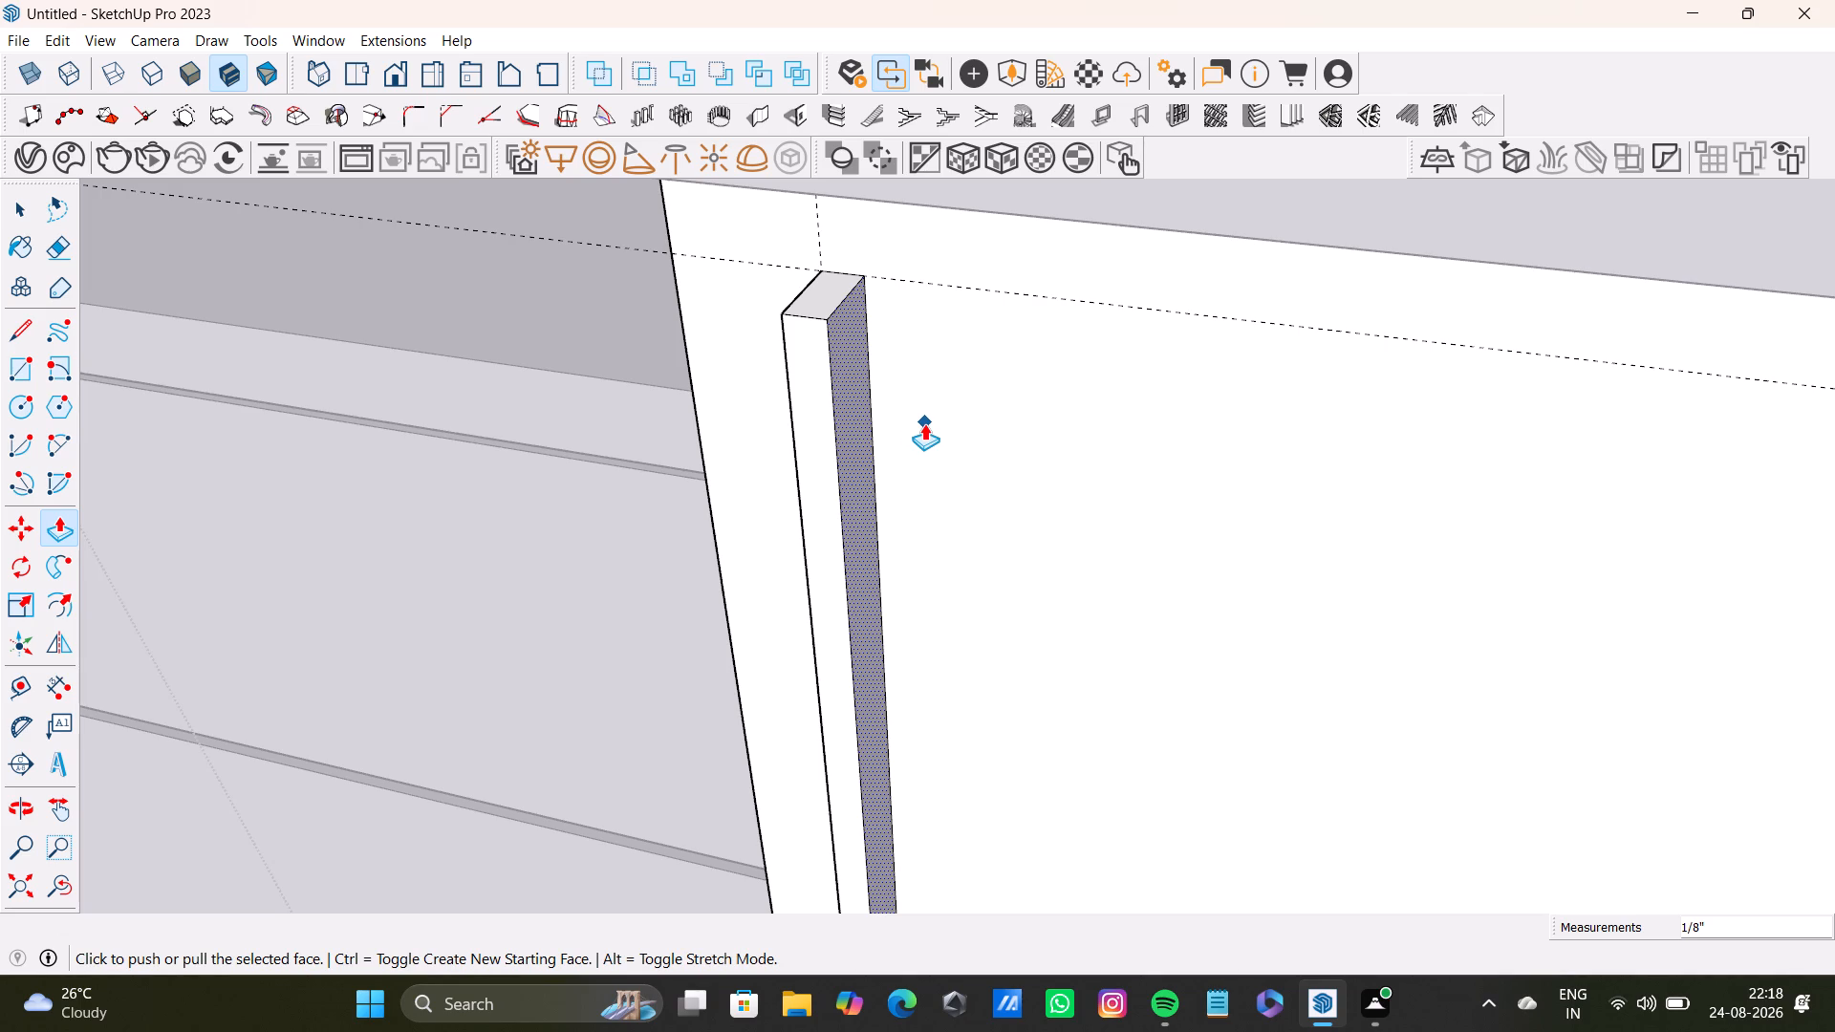
# Push the strip's front face in about 3/16" to make it shallower.
pyautogui.press('space')
pyautogui.click(811, 412)
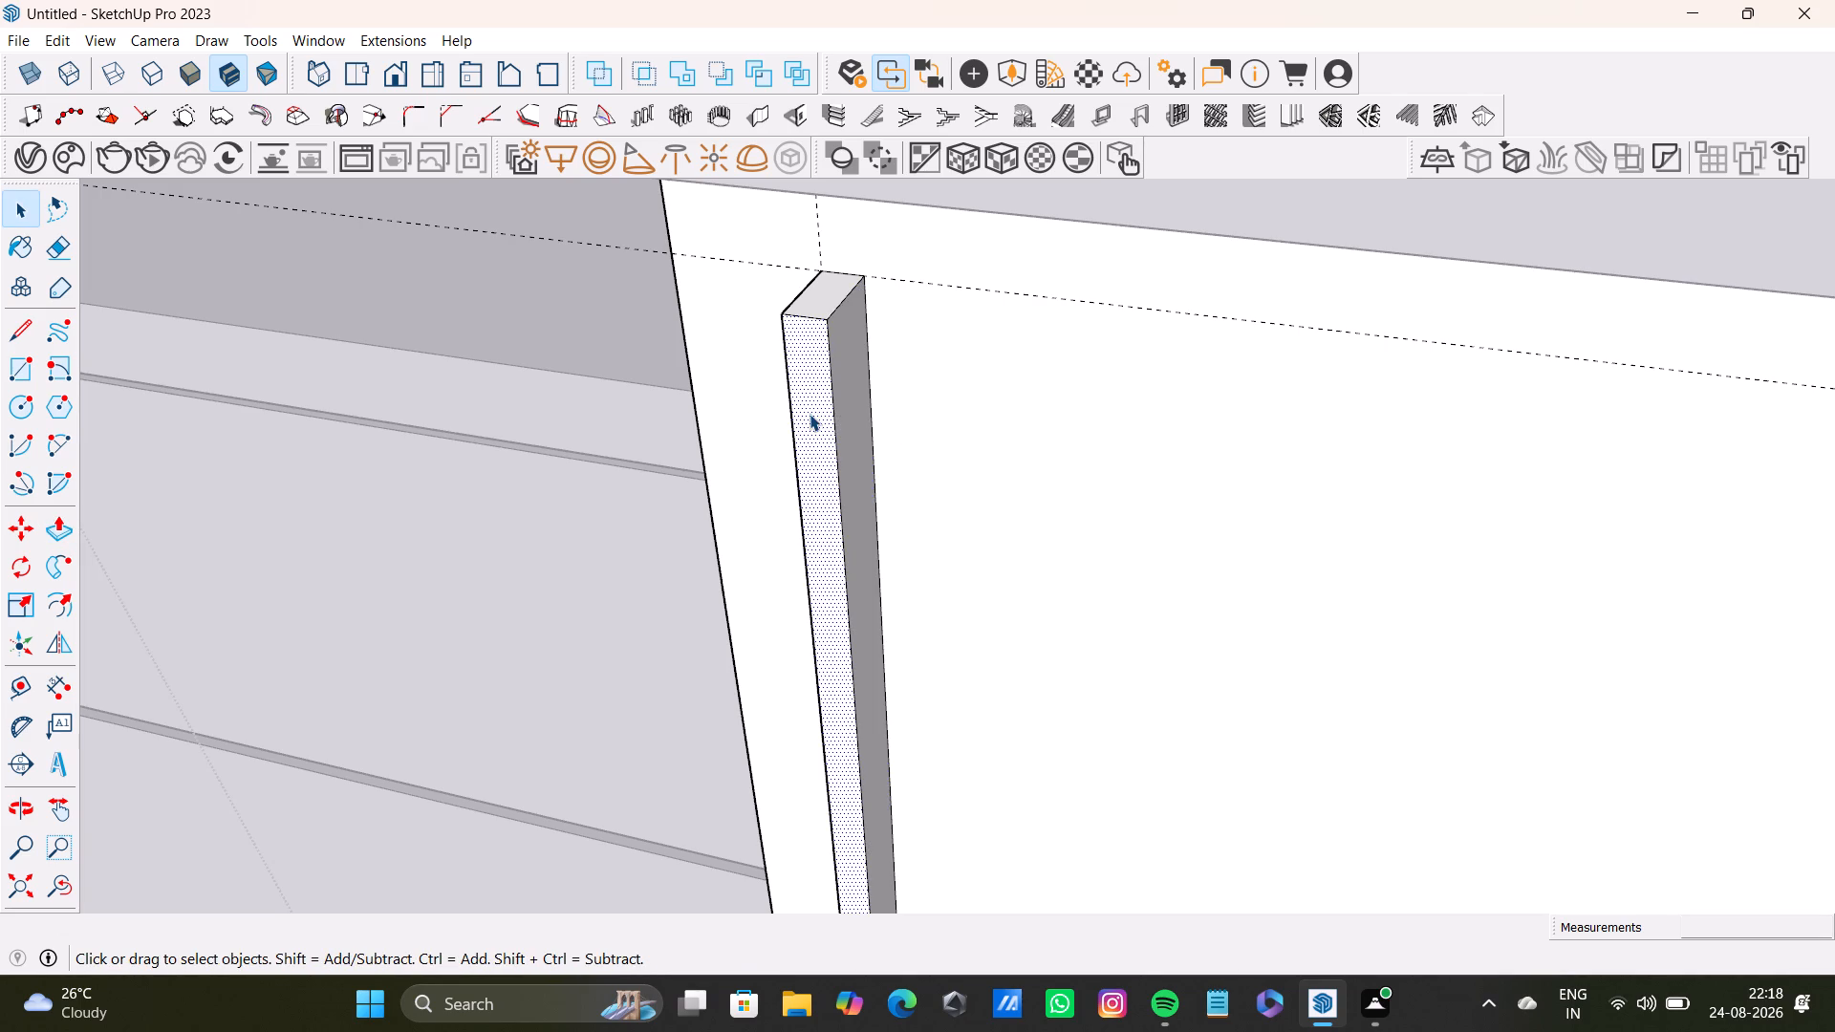
pyautogui.press('p')
pyautogui.moveTo(810, 414); pyautogui.dragTo(832, 385)
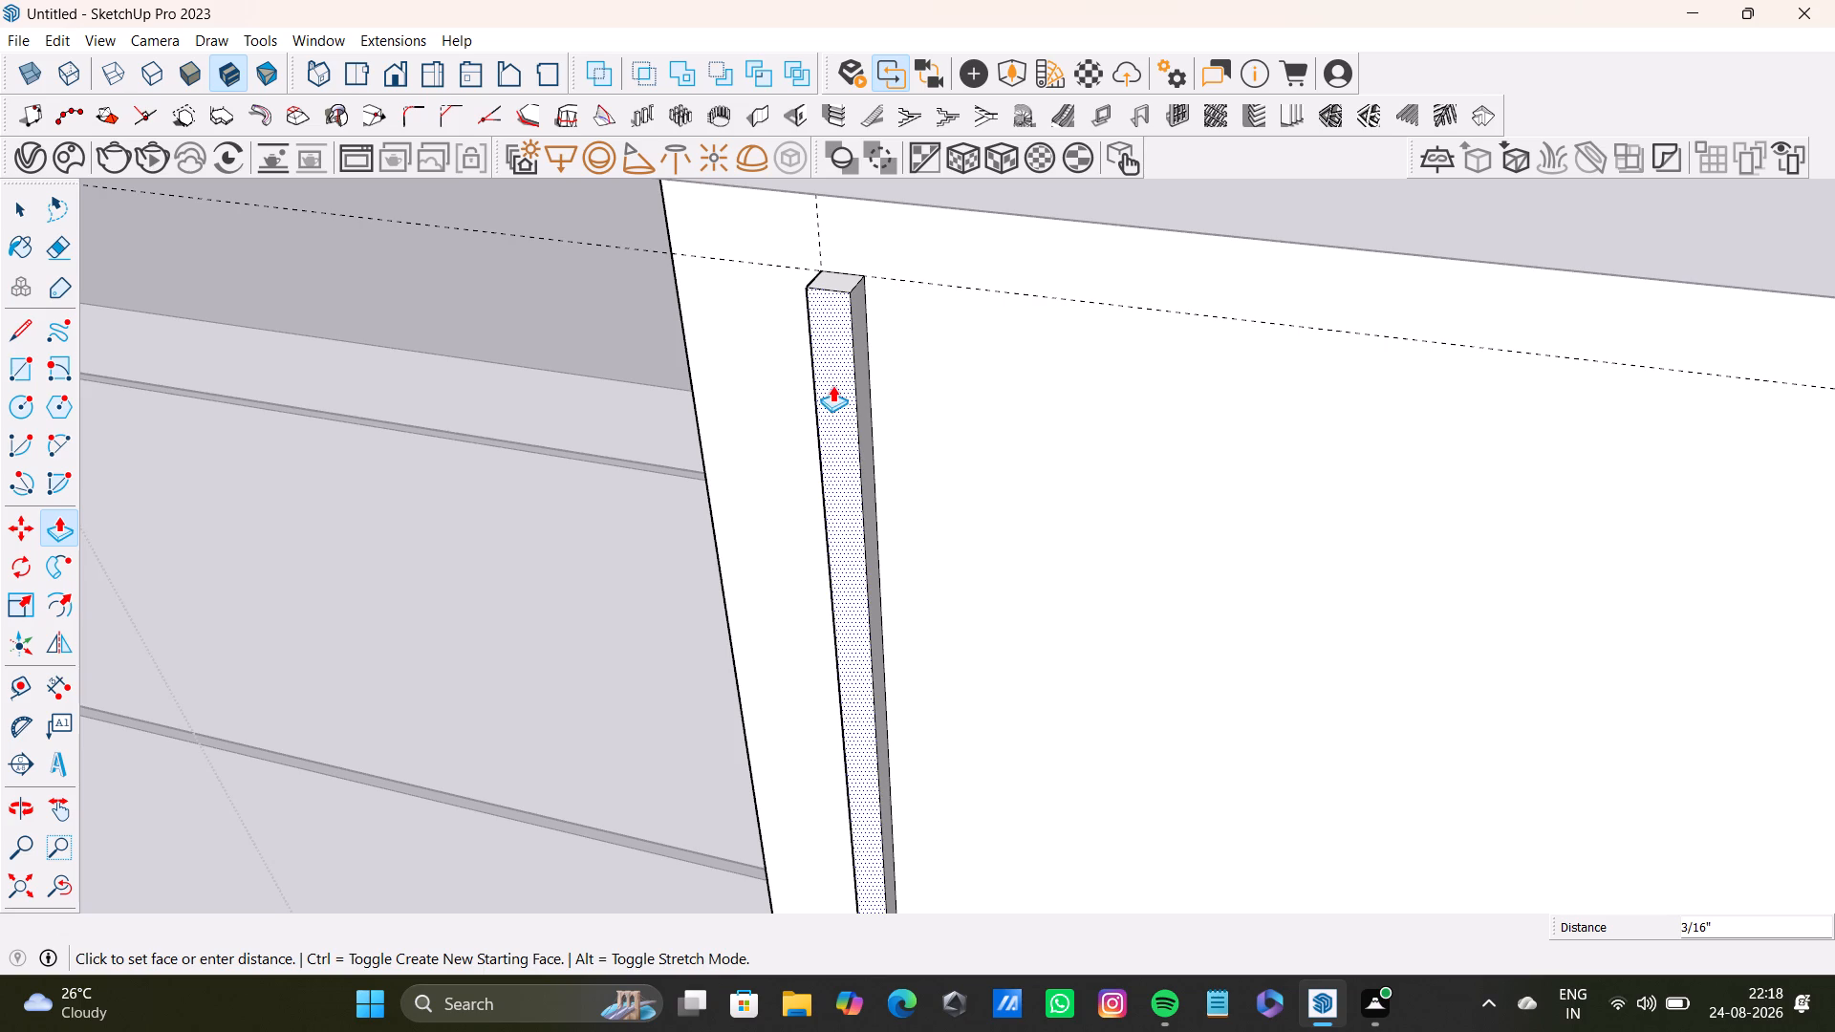
pyautogui.moveTo(832, 385); pyautogui.dragTo(821, 390)
pyautogui.press('space')
# Examine the strip's proportions against the whole aisle-side face and the slats at its opposite edge.
pyautogui.scroll(-10, 822, 398)
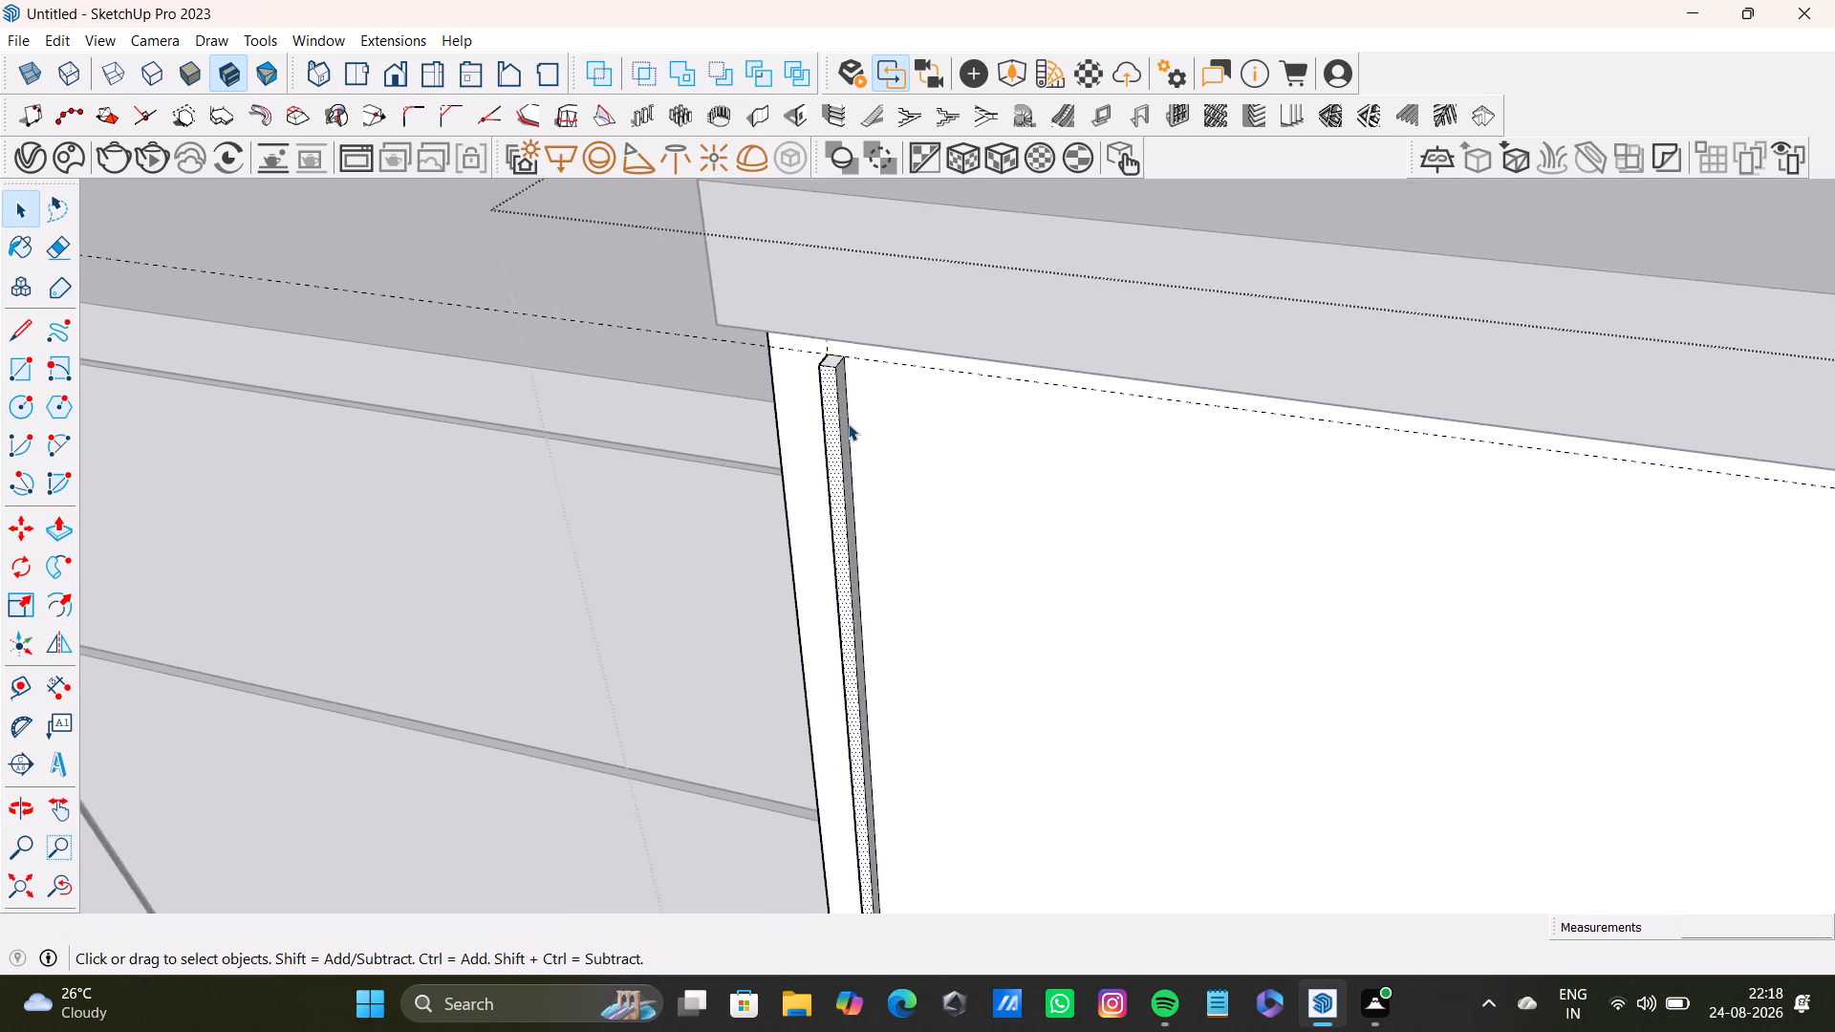
pyautogui.scroll(-2, 848, 423)
pyautogui.scroll(1, 853, 428)
pyautogui.moveTo(854, 428); pyautogui.dragTo(1040, 541, button='middle')
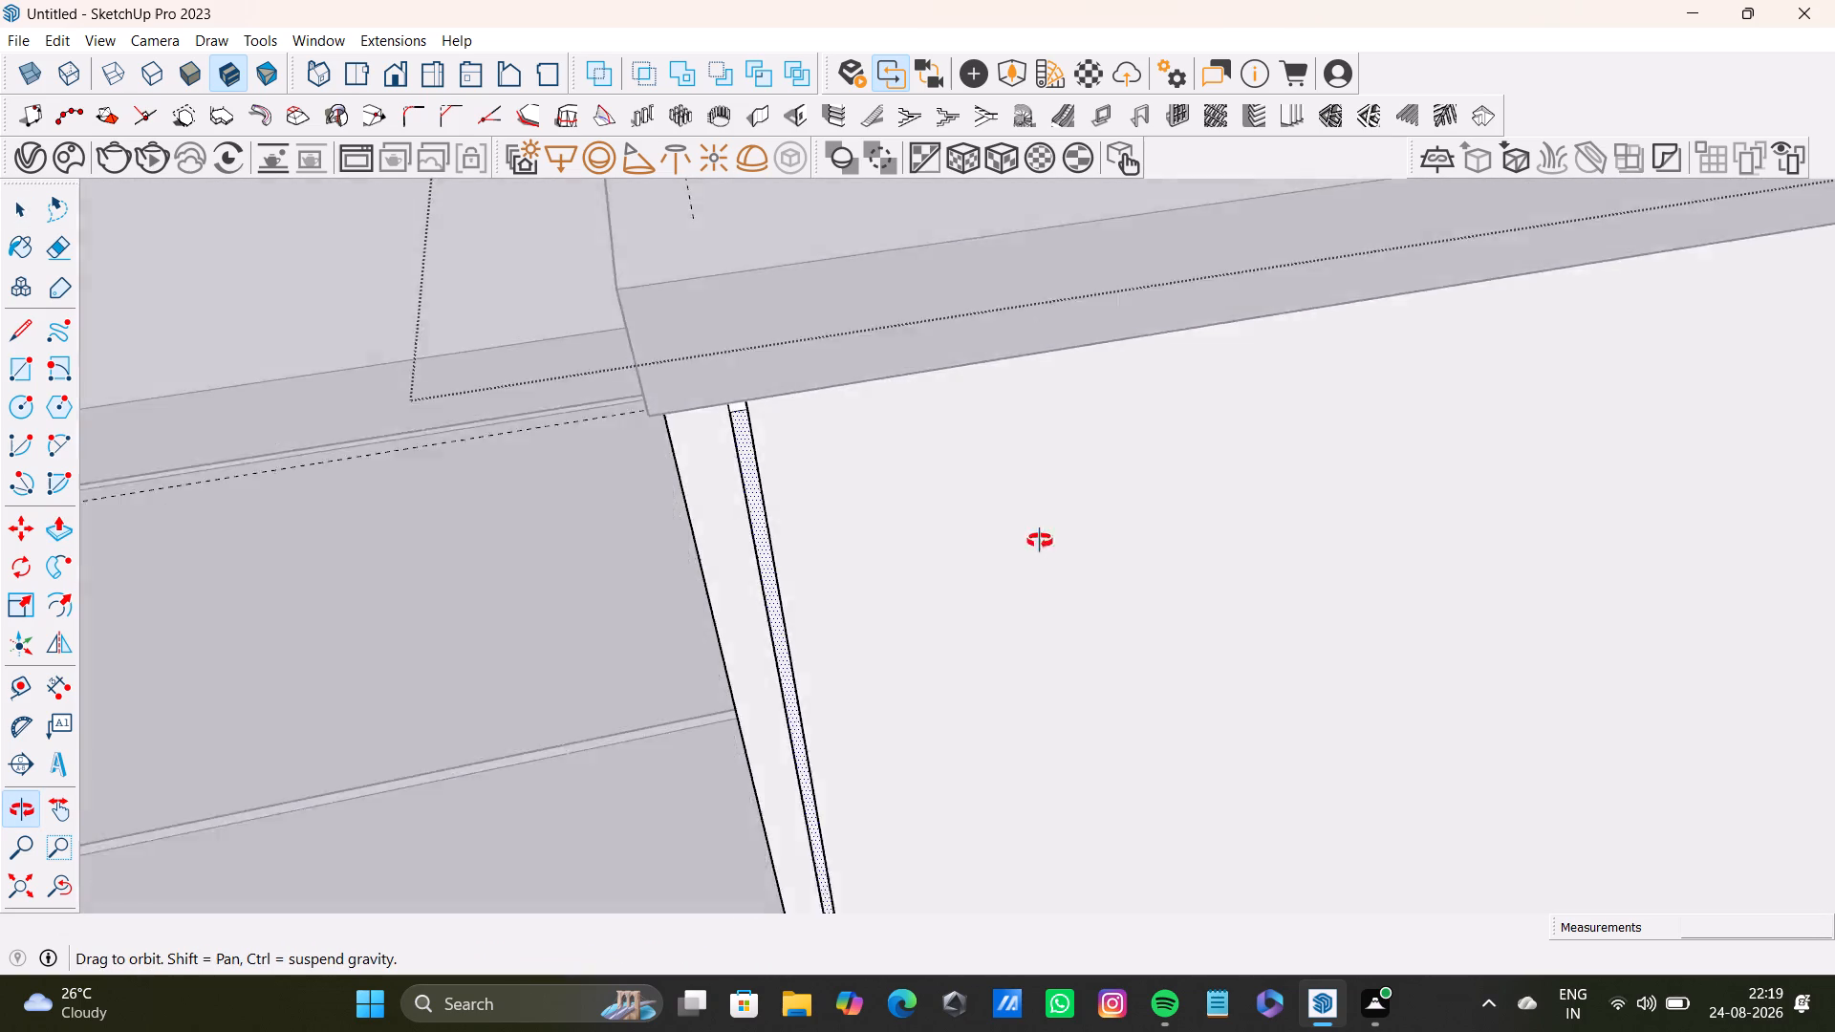
pyautogui.moveTo(1040, 541); pyautogui.dragTo(922, 519, button='middle')
pyautogui.scroll(-14, 921, 517)
pyautogui.keyDown('shift'); pyautogui.moveTo(1133, 543); pyautogui.dragTo(773, 462, button='middle'); pyautogui.keyUp('shift')
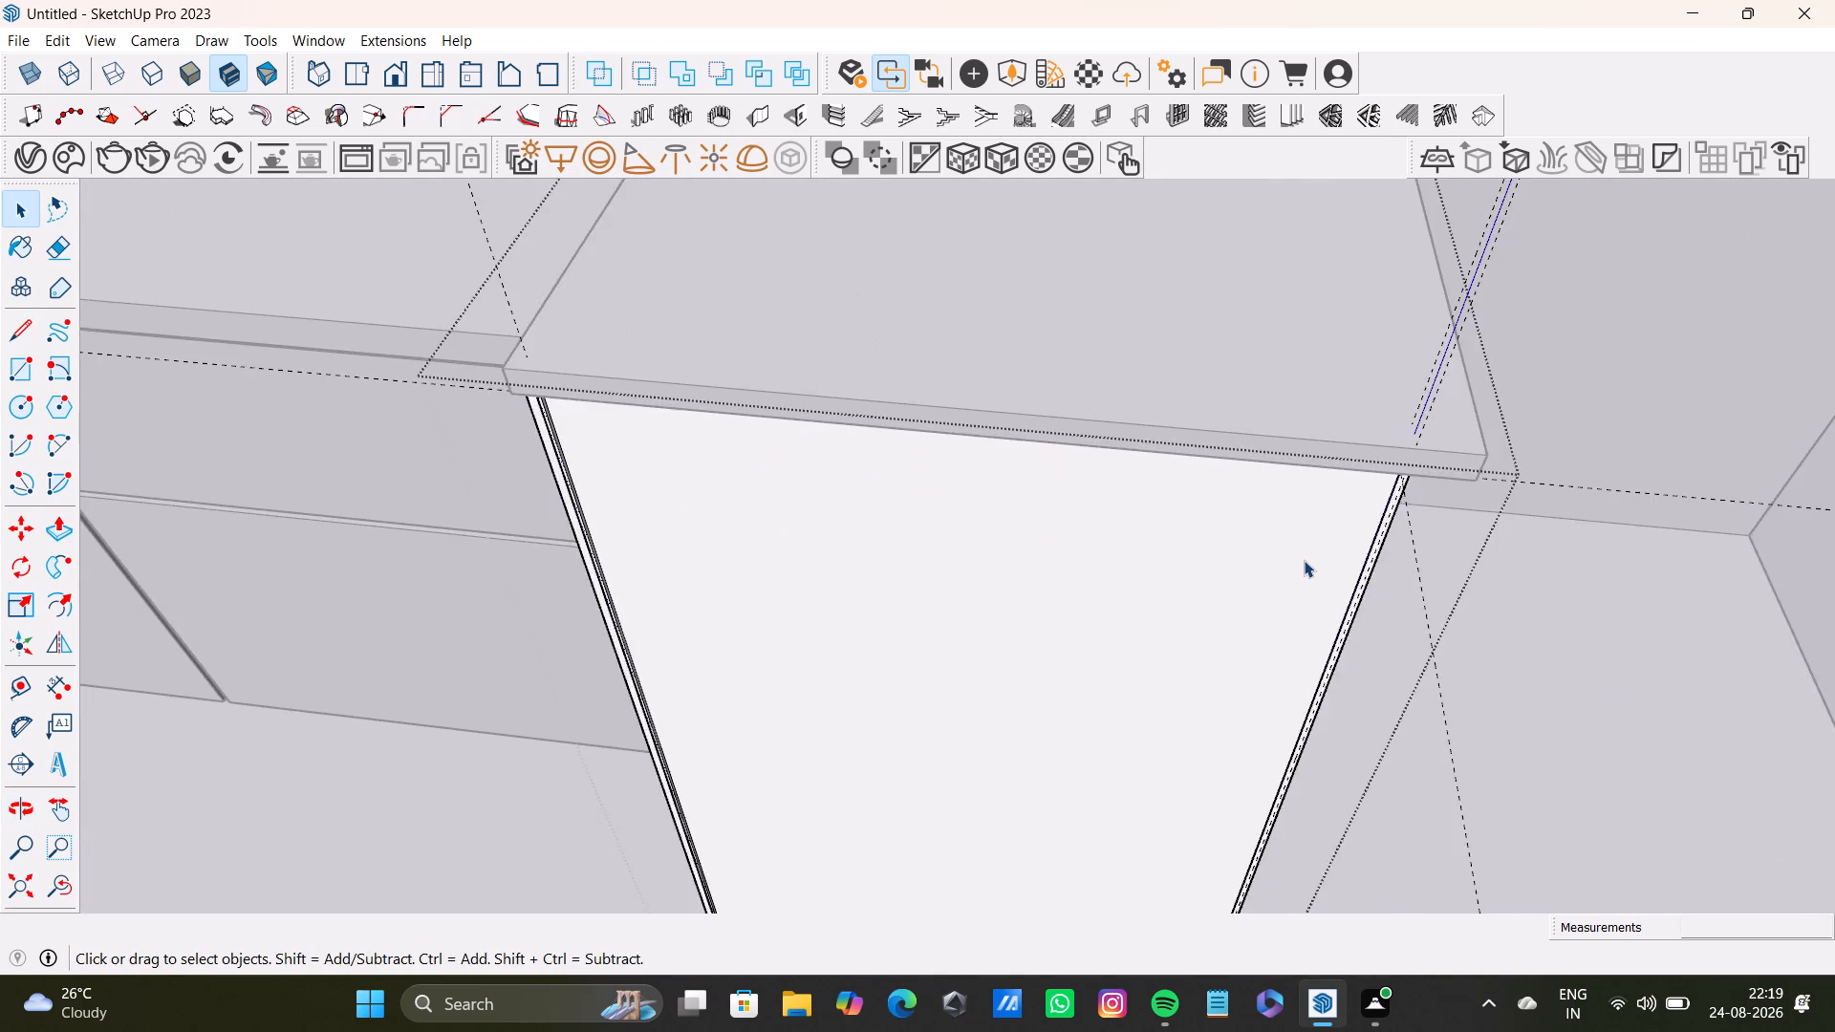
pyautogui.scroll(4, 1304, 560)
pyautogui.moveTo(1316, 553); pyautogui.dragTo(1248, 269, button='middle')
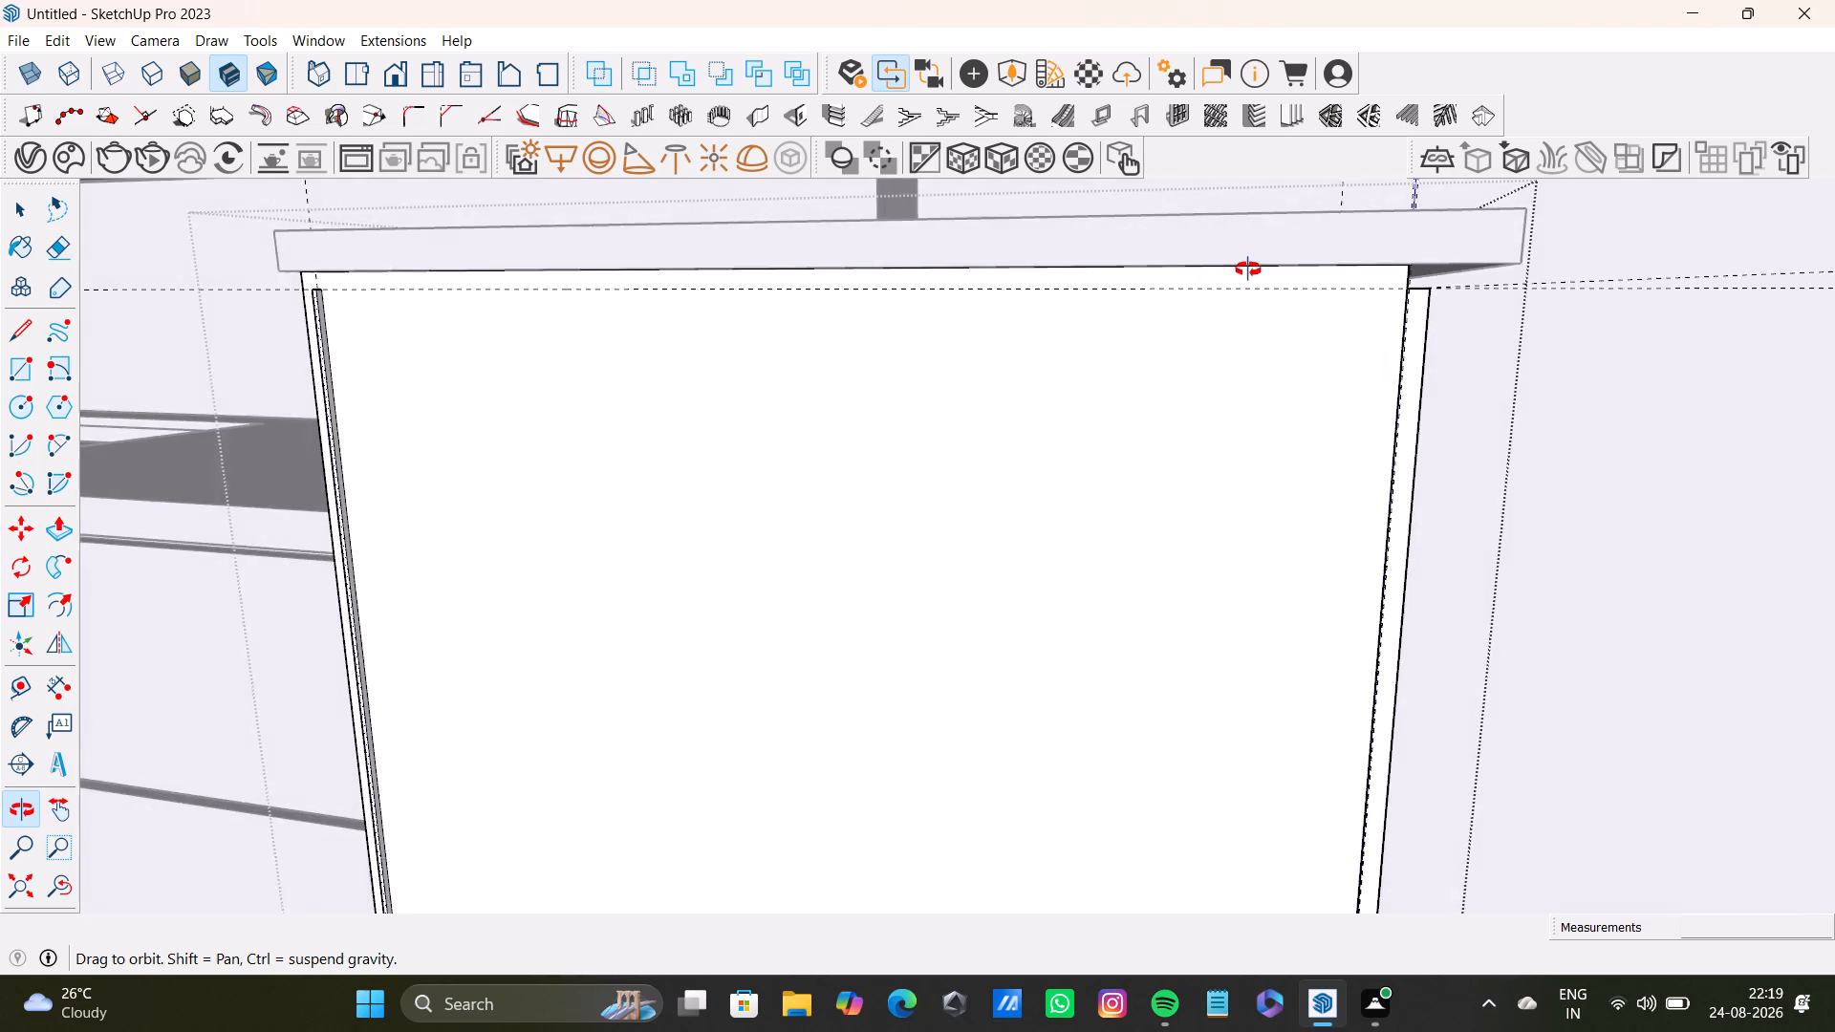
pyautogui.moveTo(1248, 269); pyautogui.dragTo(1255, 273, button='middle')
# Widen the strip slightly by pulling out its side face farthest from the sink counter.
pyautogui.scroll(11, 413, 432)
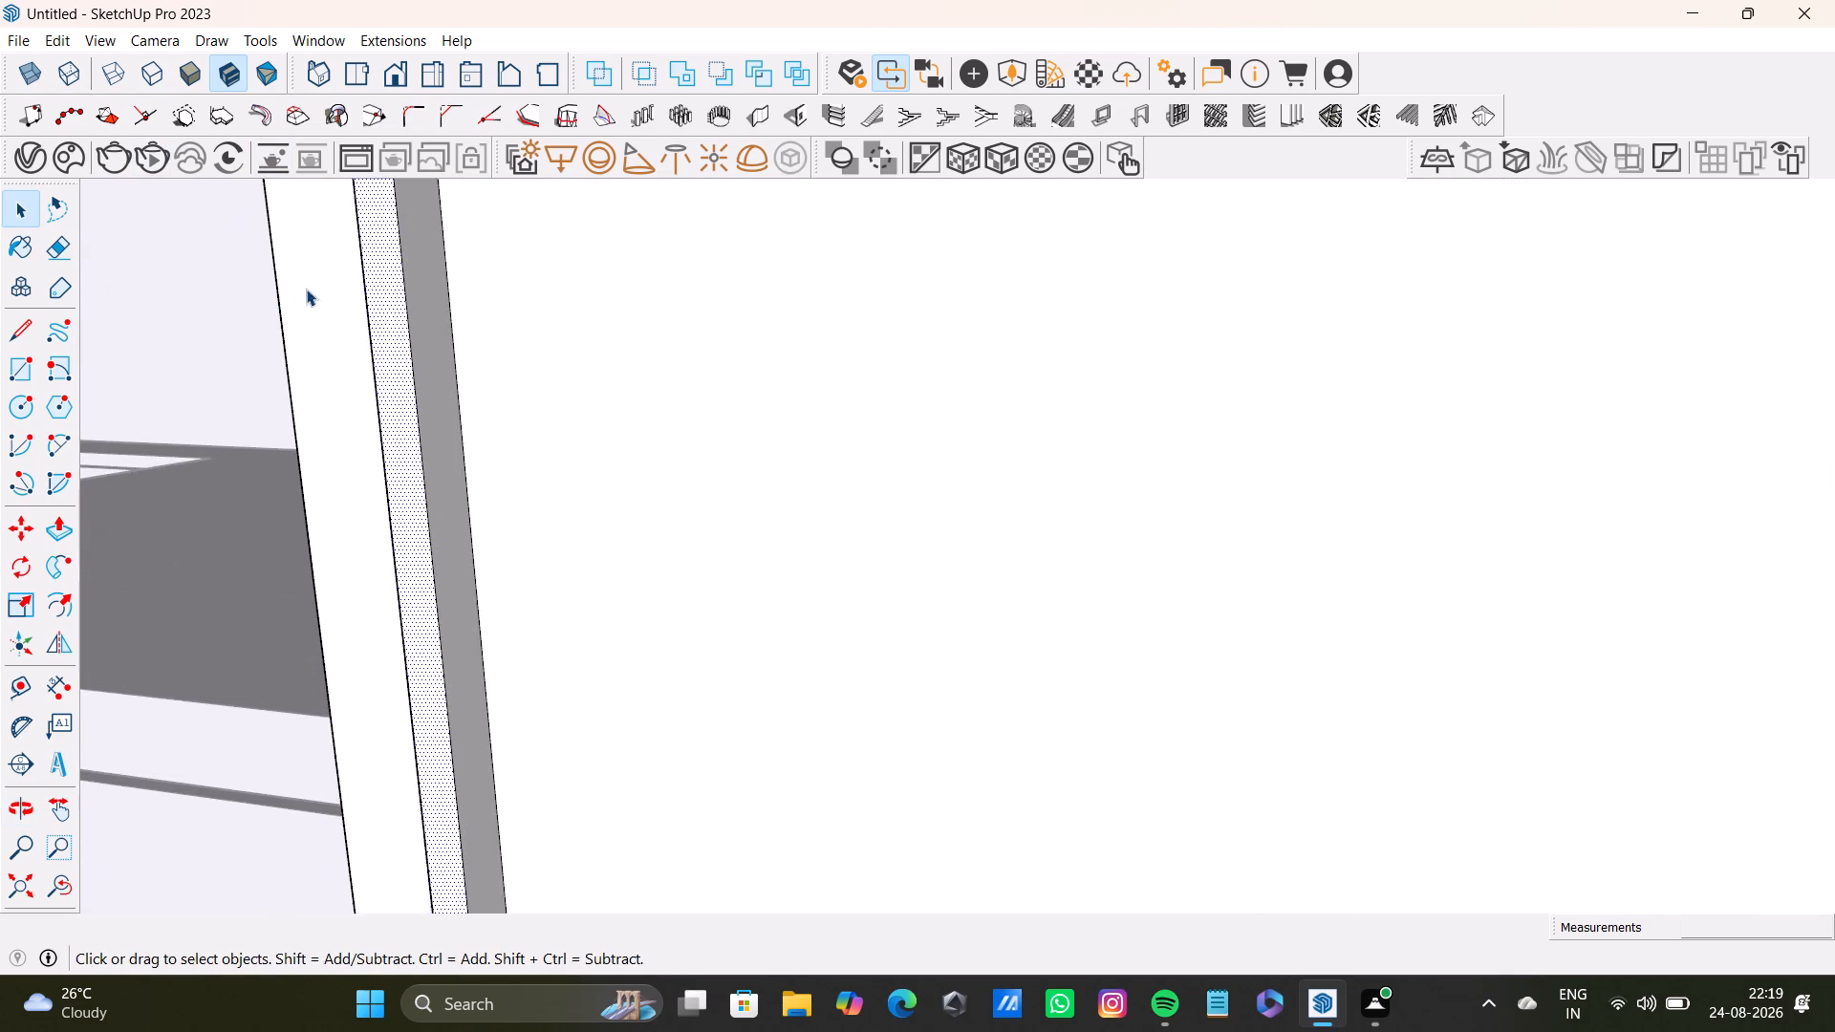
pyautogui.scroll(2, 306, 289)
pyautogui.keyDown('shift'); pyautogui.moveTo(423, 312); pyautogui.dragTo(519, 682, button='middle'); pyautogui.keyUp('shift')
pyautogui.scroll(-9, 545, 488)
pyautogui.keyDown('shift'); pyautogui.moveTo(550, 487); pyautogui.dragTo(563, 652, button='middle'); pyautogui.keyUp('shift')
pyautogui.scroll(3, 558, 591)
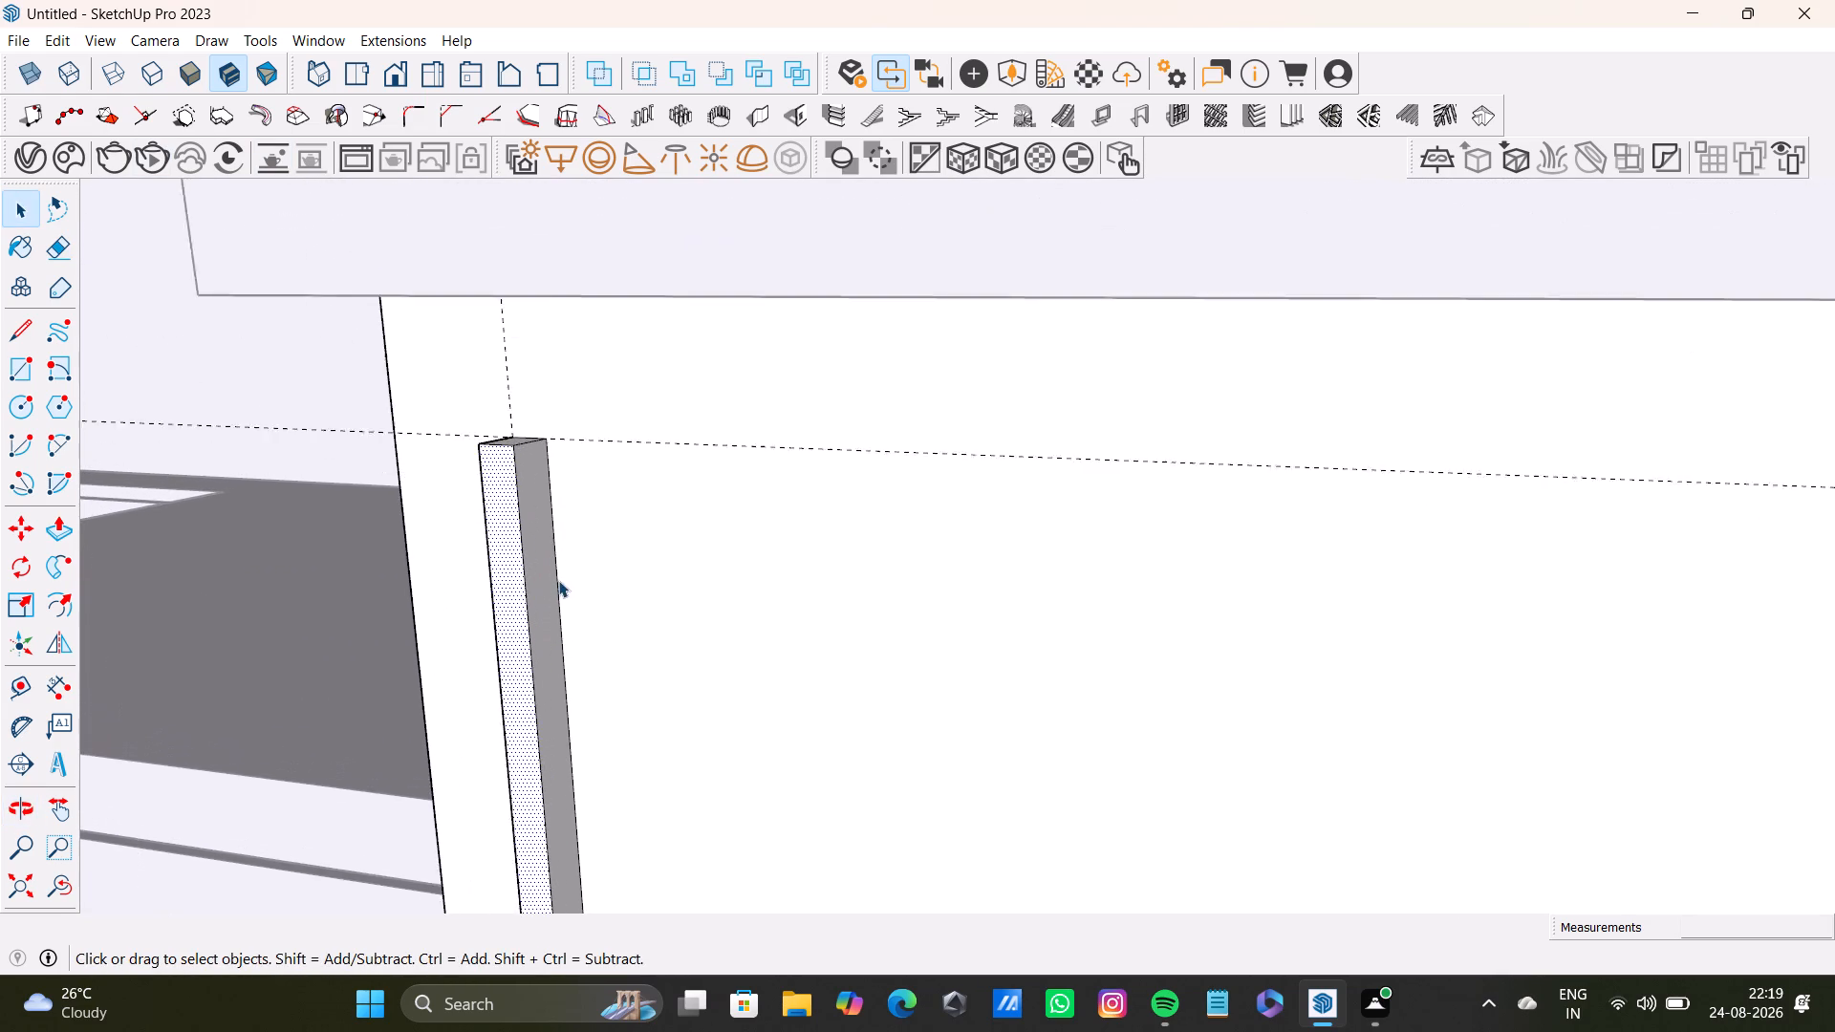
pyautogui.scroll(5, 558, 580)
pyautogui.press('space')
pyautogui.click(531, 553)
pyautogui.press('p')
pyautogui.moveTo(525, 551); pyautogui.dragTo(540, 558)
pyautogui.press('space')
pyautogui.scroll(-14, 541, 557)
pyautogui.moveTo(557, 579); pyautogui.dragTo(589, 534, button='middle')
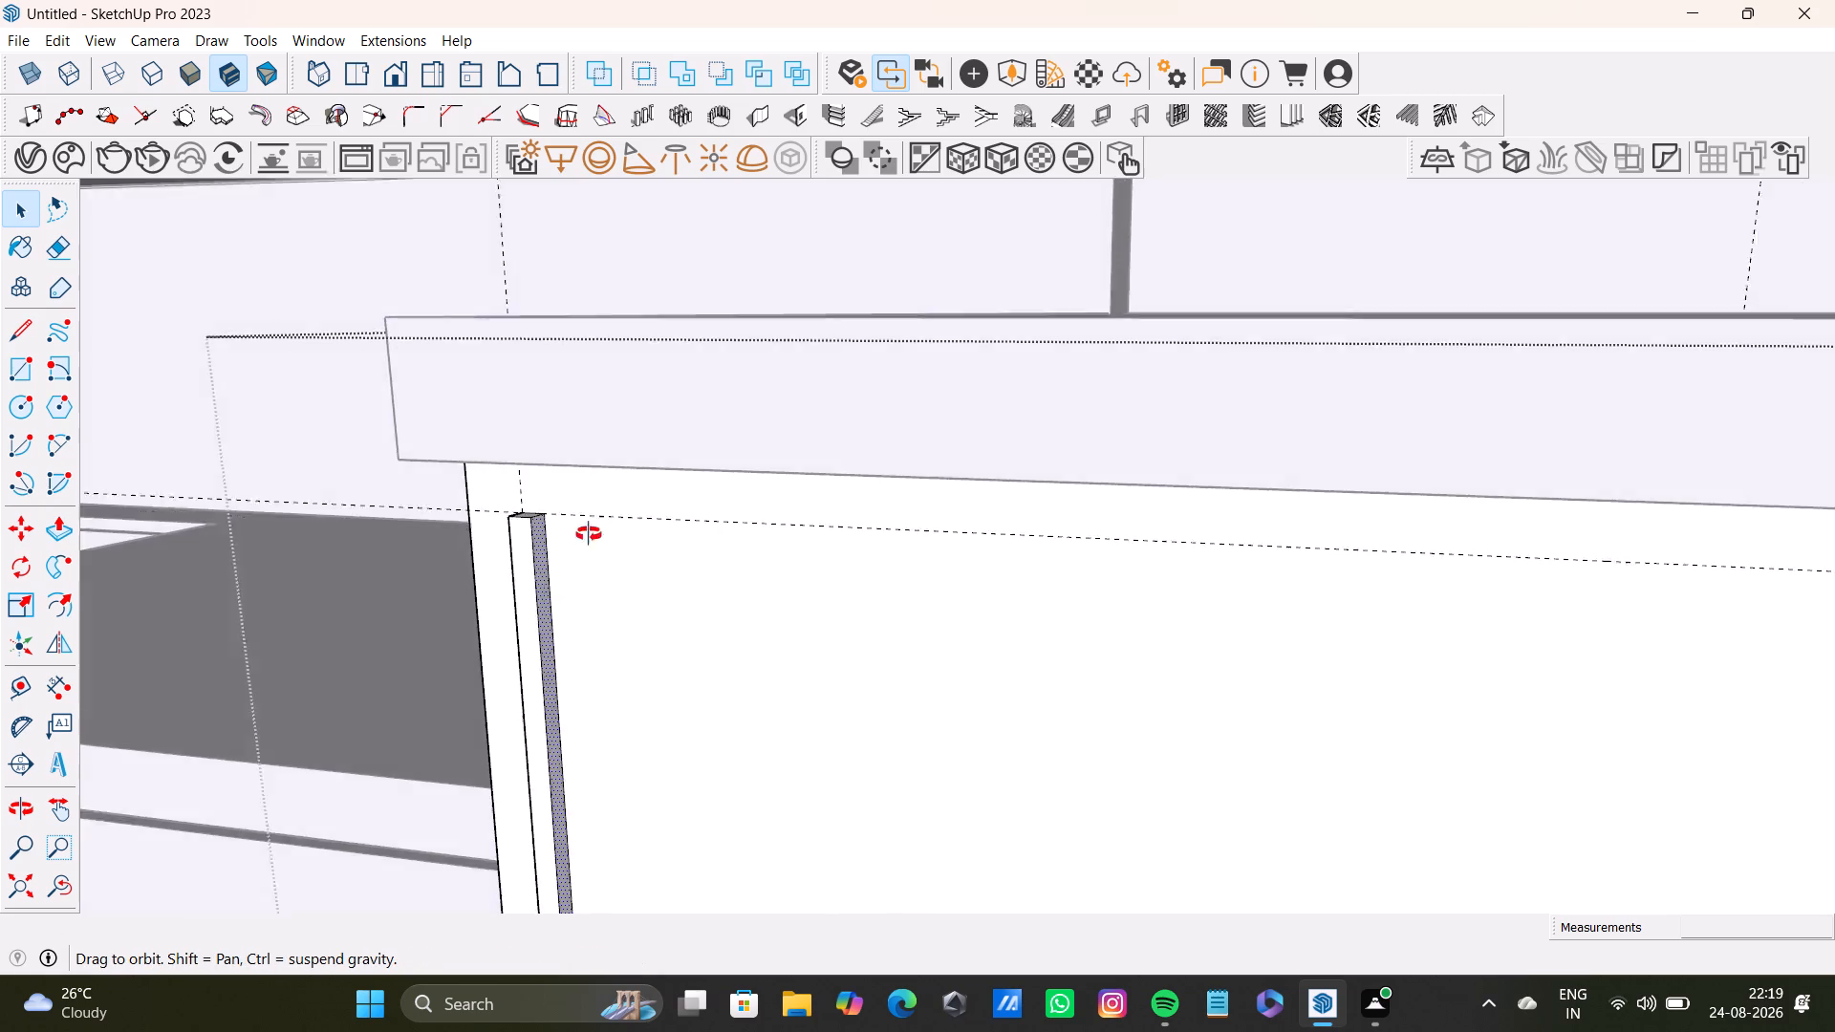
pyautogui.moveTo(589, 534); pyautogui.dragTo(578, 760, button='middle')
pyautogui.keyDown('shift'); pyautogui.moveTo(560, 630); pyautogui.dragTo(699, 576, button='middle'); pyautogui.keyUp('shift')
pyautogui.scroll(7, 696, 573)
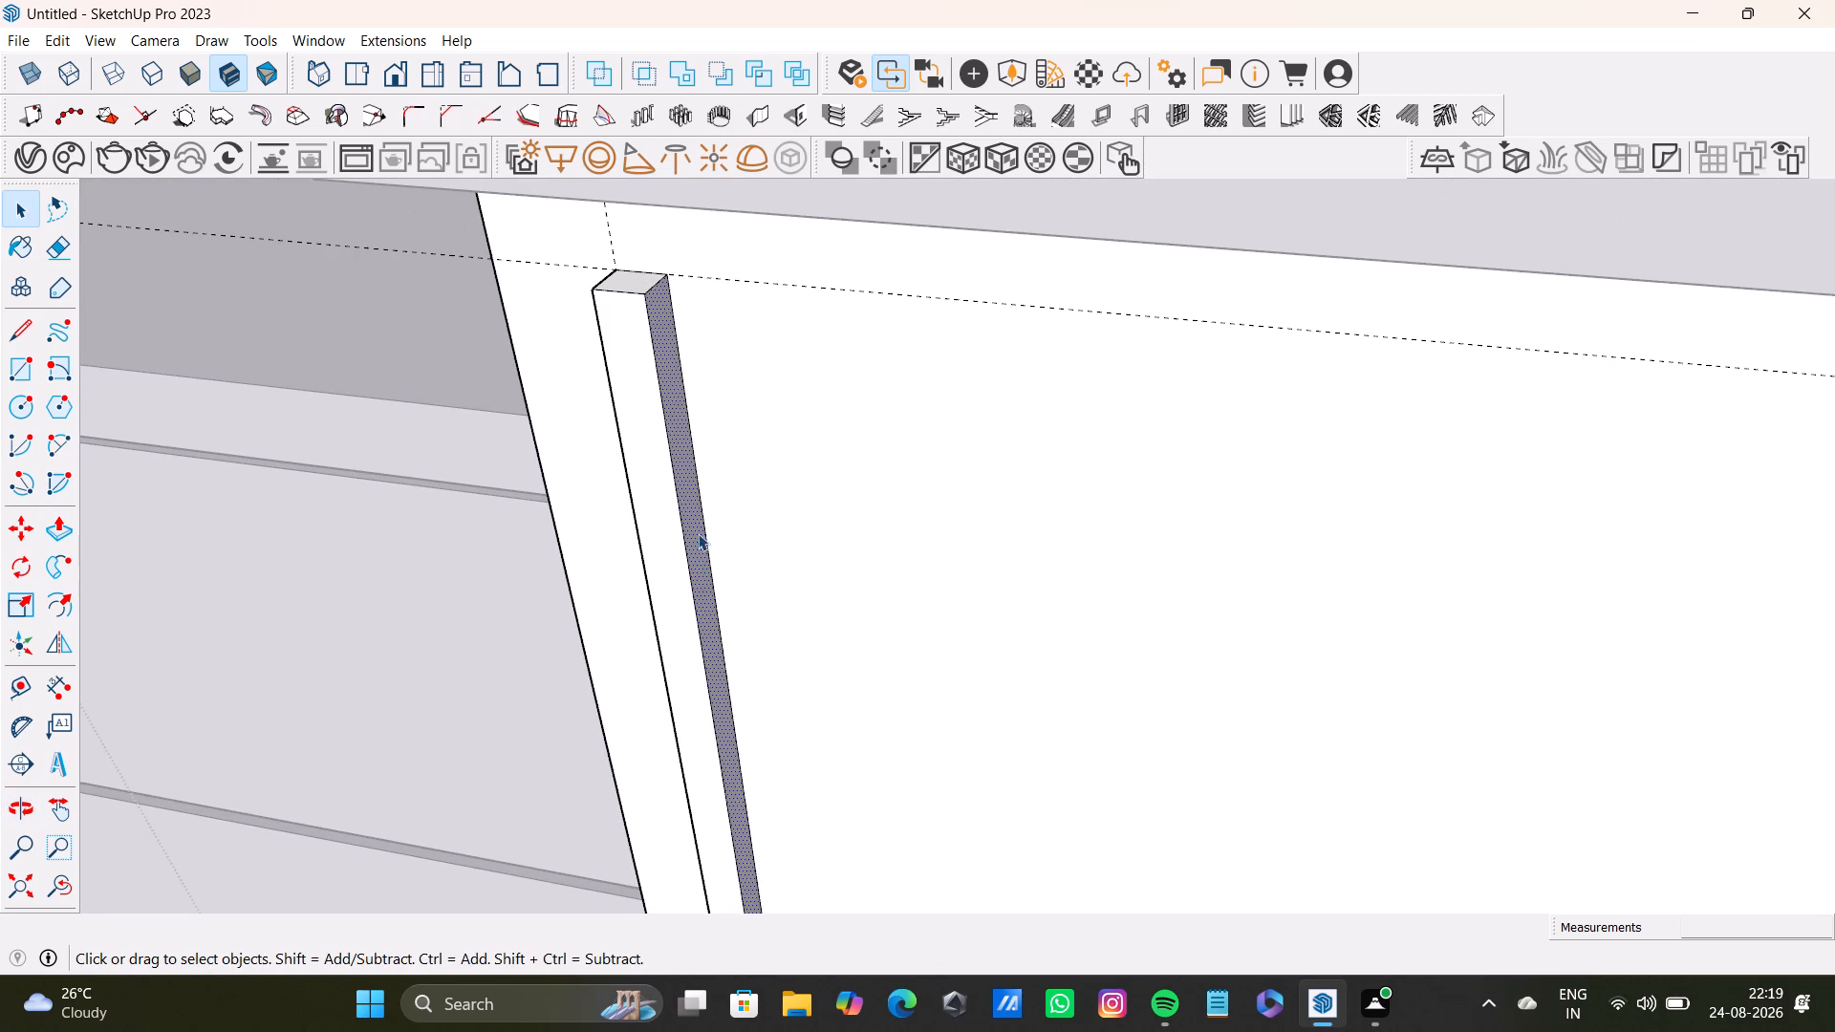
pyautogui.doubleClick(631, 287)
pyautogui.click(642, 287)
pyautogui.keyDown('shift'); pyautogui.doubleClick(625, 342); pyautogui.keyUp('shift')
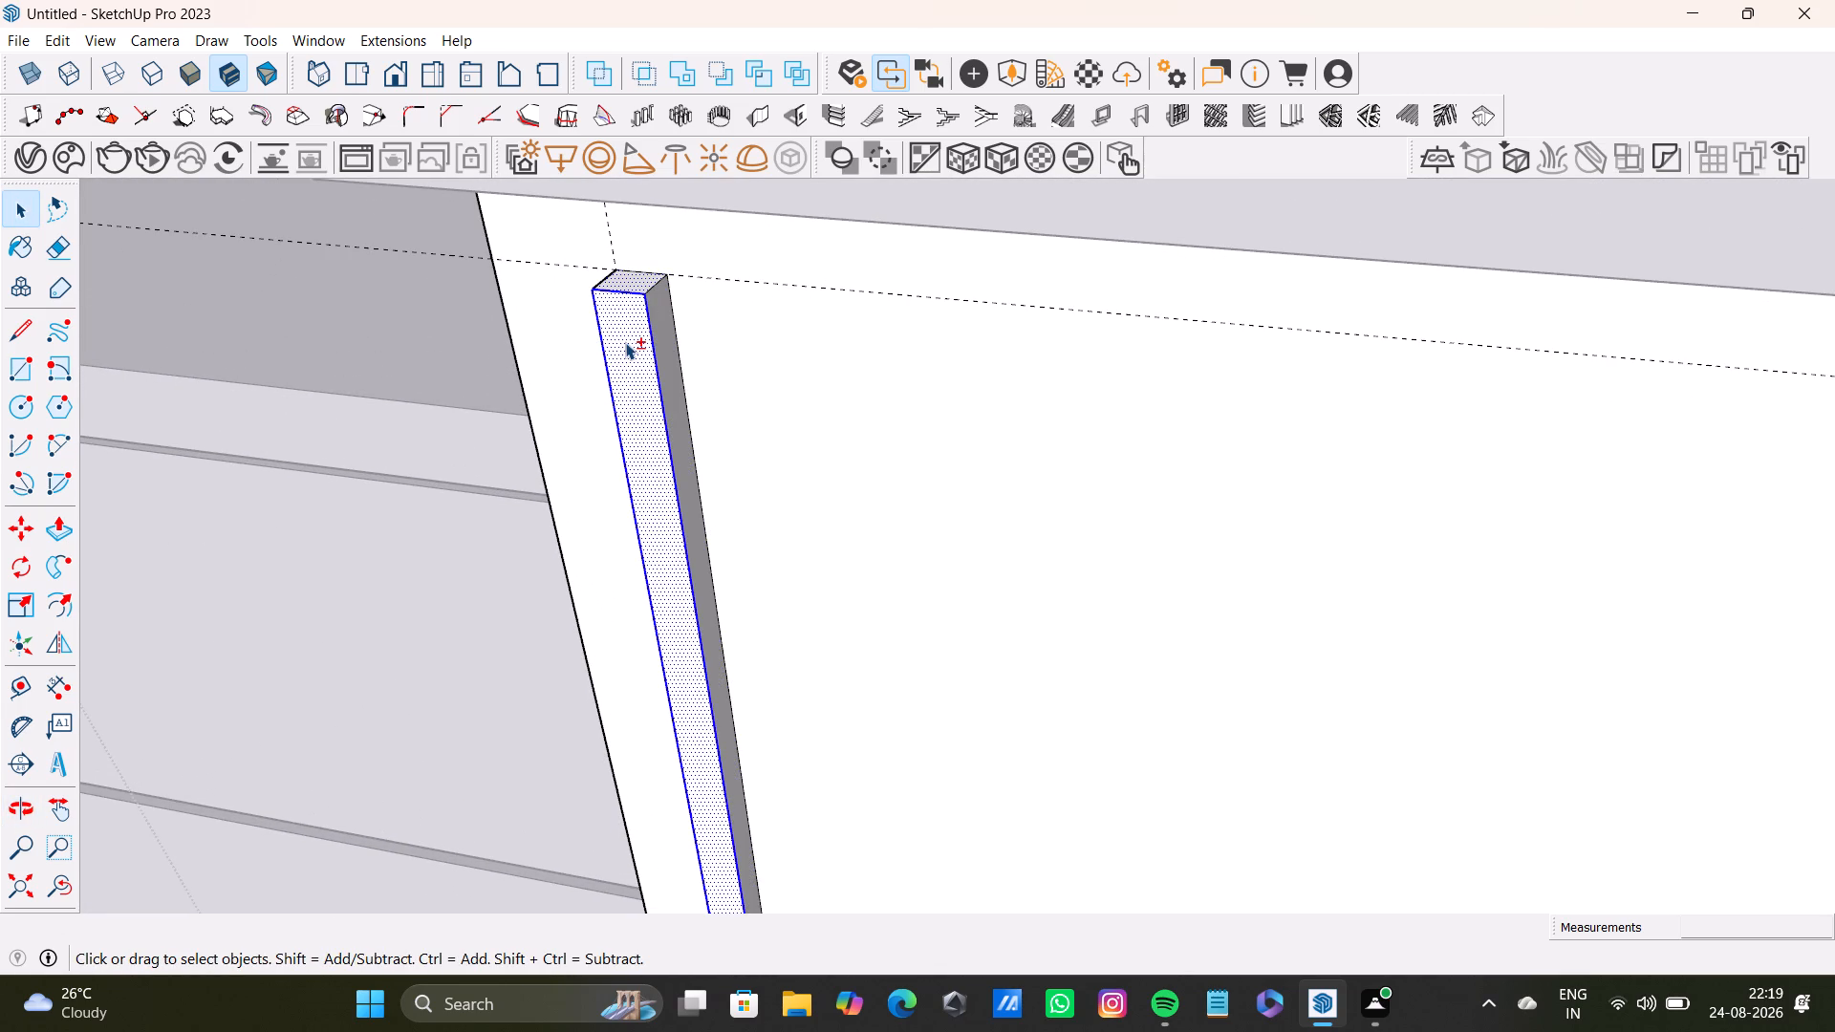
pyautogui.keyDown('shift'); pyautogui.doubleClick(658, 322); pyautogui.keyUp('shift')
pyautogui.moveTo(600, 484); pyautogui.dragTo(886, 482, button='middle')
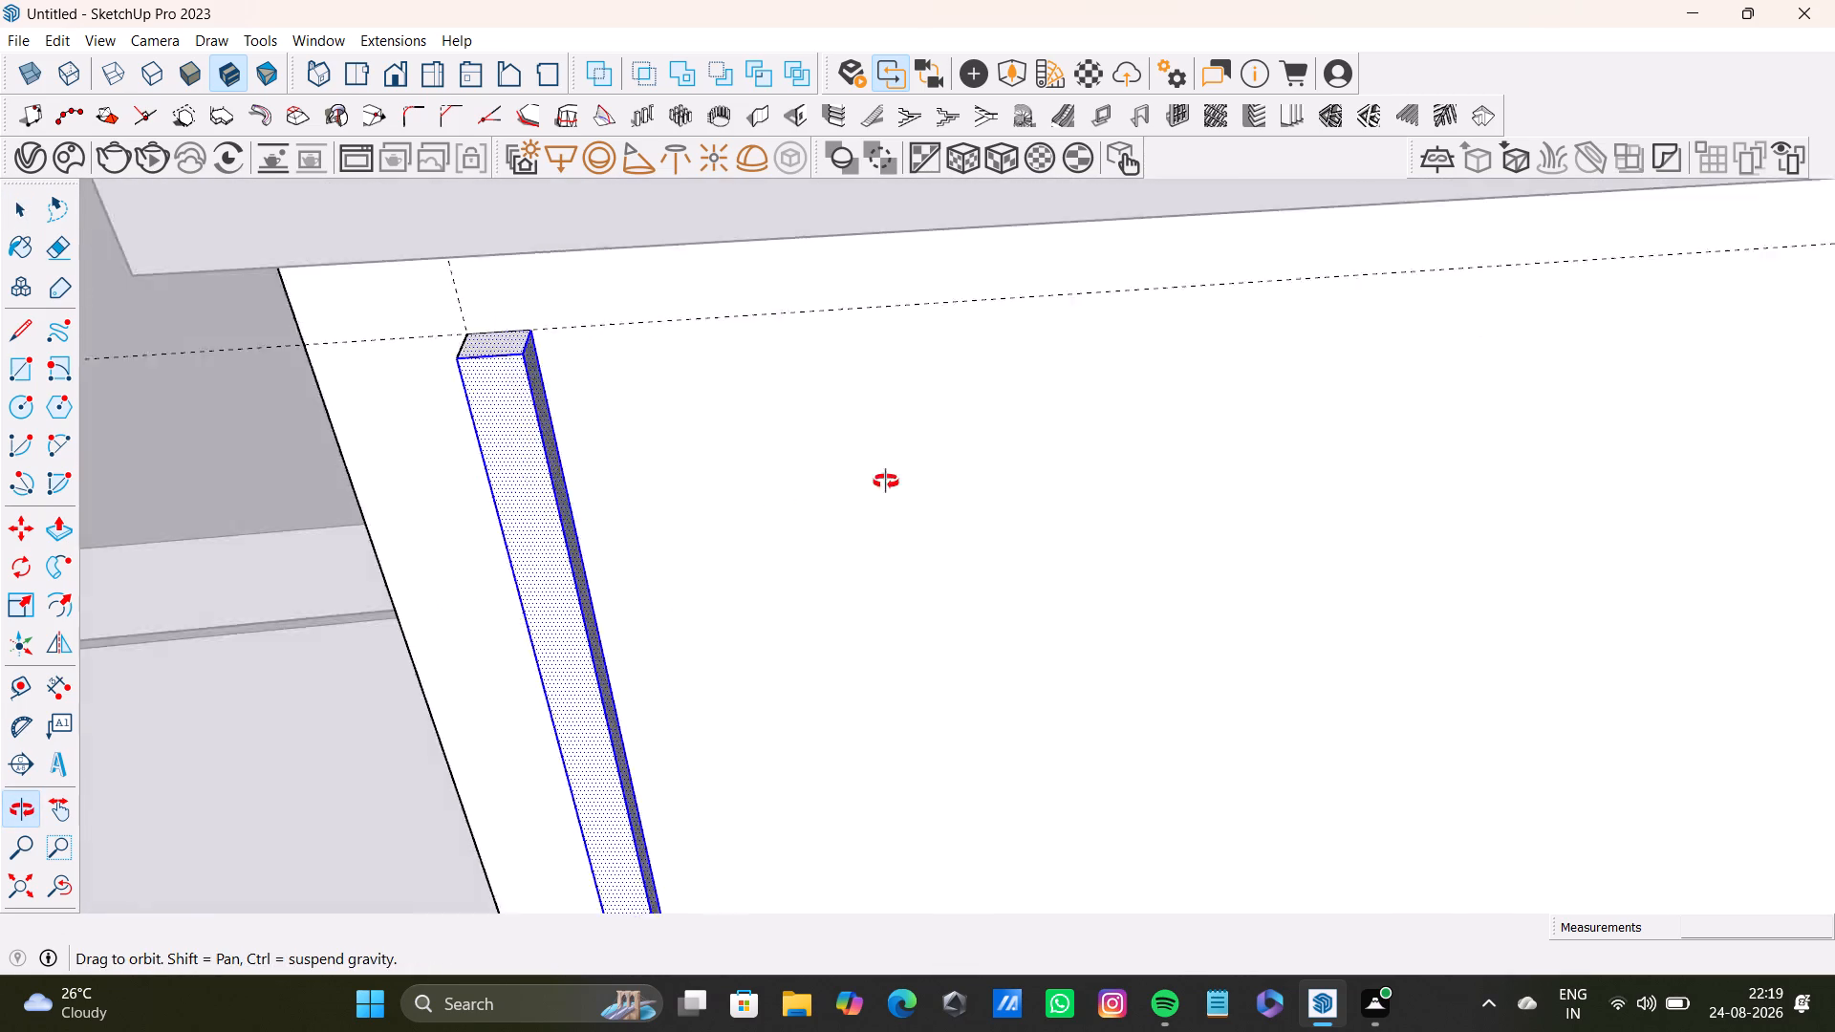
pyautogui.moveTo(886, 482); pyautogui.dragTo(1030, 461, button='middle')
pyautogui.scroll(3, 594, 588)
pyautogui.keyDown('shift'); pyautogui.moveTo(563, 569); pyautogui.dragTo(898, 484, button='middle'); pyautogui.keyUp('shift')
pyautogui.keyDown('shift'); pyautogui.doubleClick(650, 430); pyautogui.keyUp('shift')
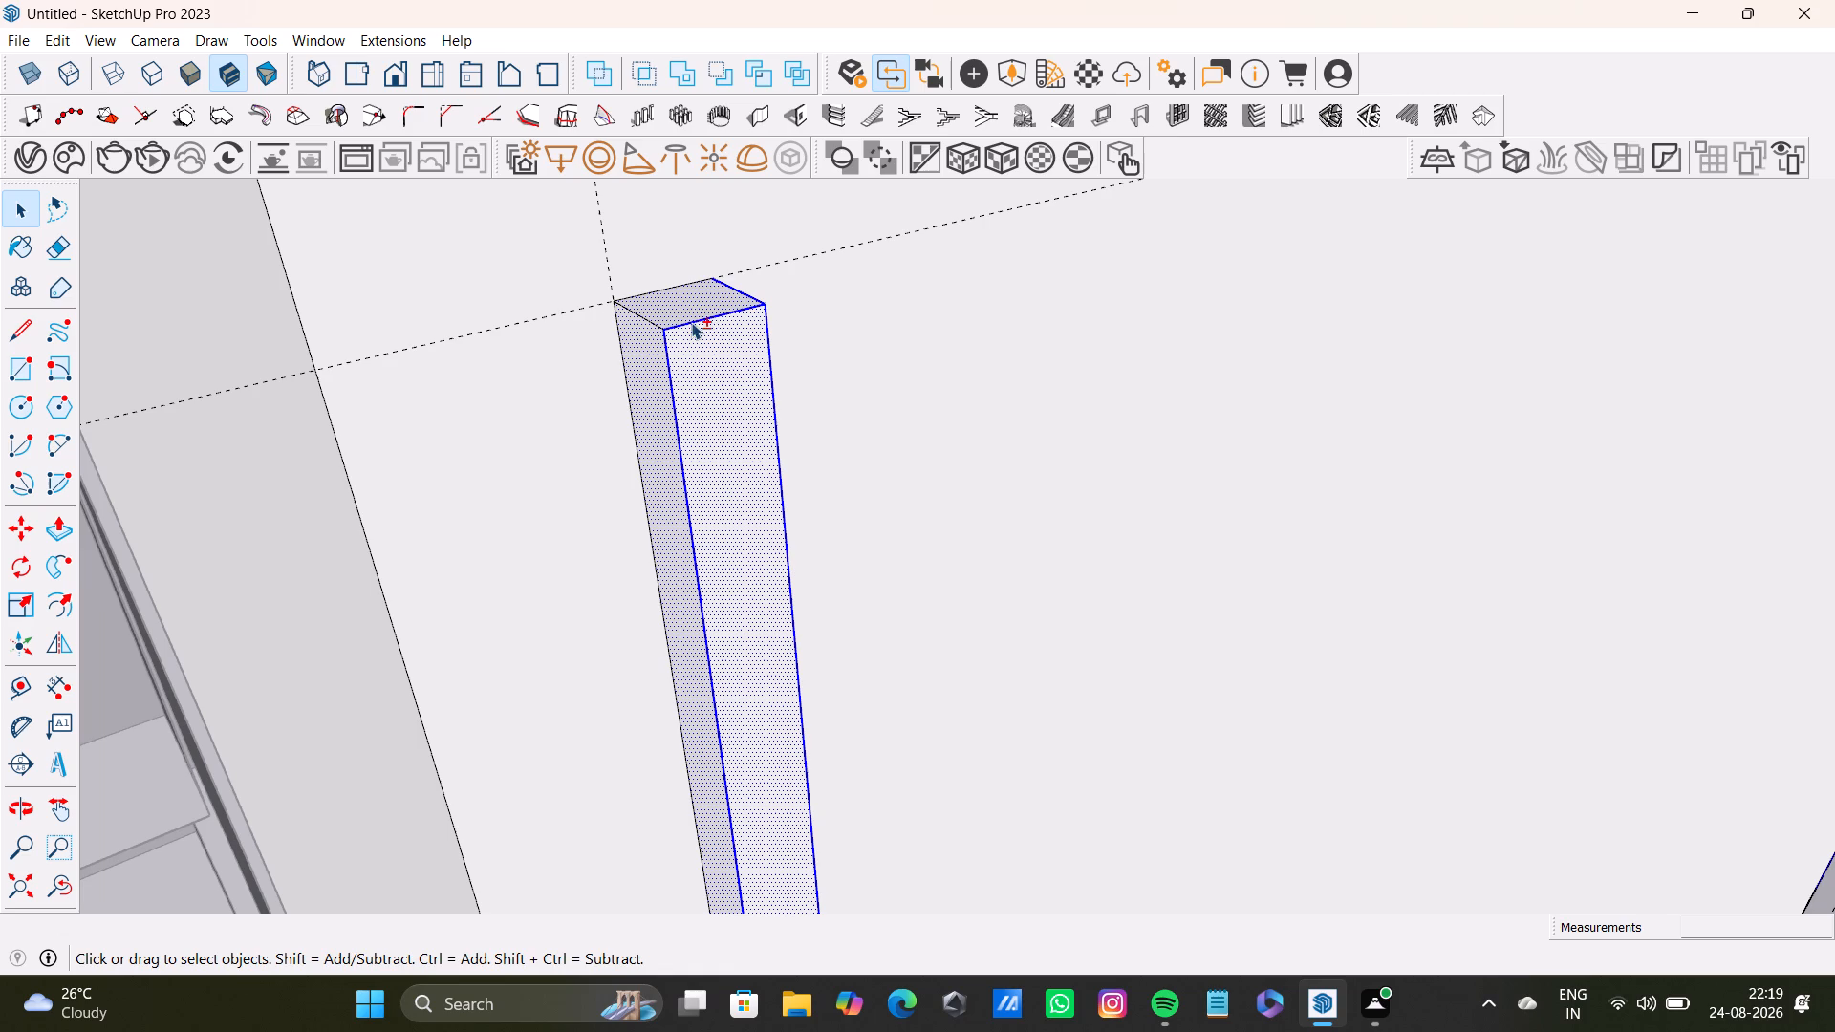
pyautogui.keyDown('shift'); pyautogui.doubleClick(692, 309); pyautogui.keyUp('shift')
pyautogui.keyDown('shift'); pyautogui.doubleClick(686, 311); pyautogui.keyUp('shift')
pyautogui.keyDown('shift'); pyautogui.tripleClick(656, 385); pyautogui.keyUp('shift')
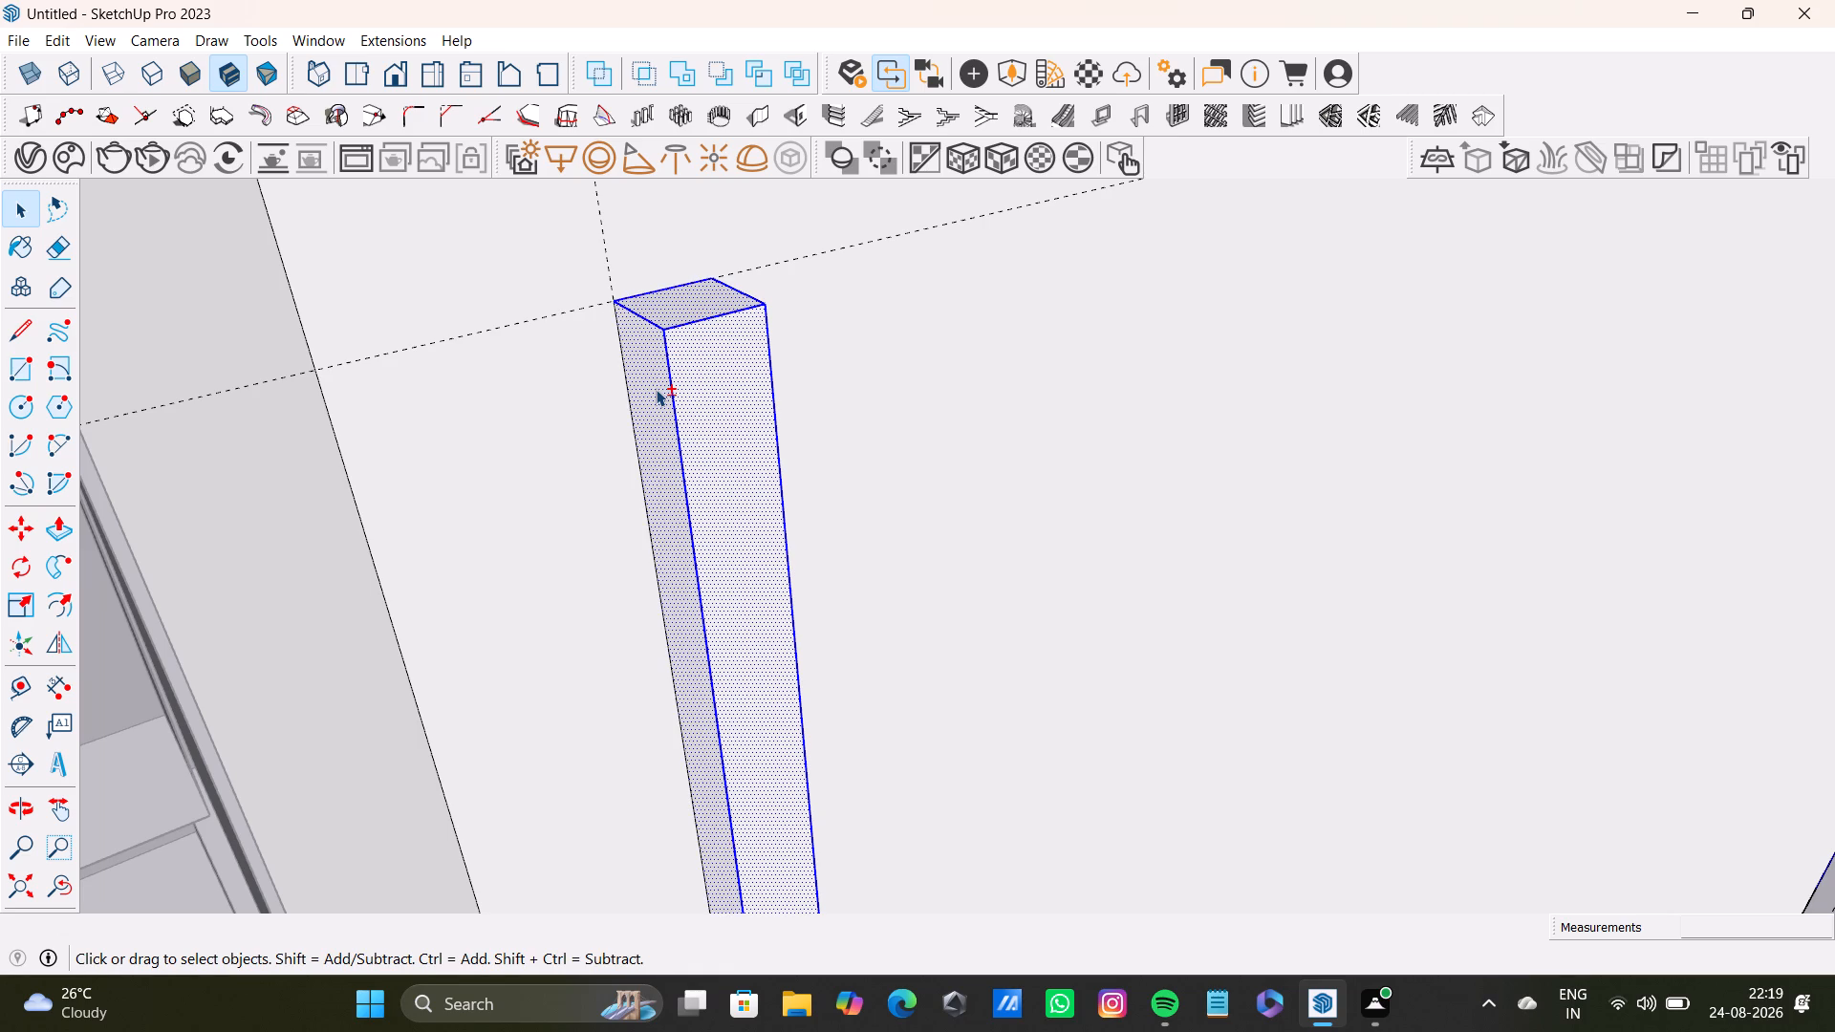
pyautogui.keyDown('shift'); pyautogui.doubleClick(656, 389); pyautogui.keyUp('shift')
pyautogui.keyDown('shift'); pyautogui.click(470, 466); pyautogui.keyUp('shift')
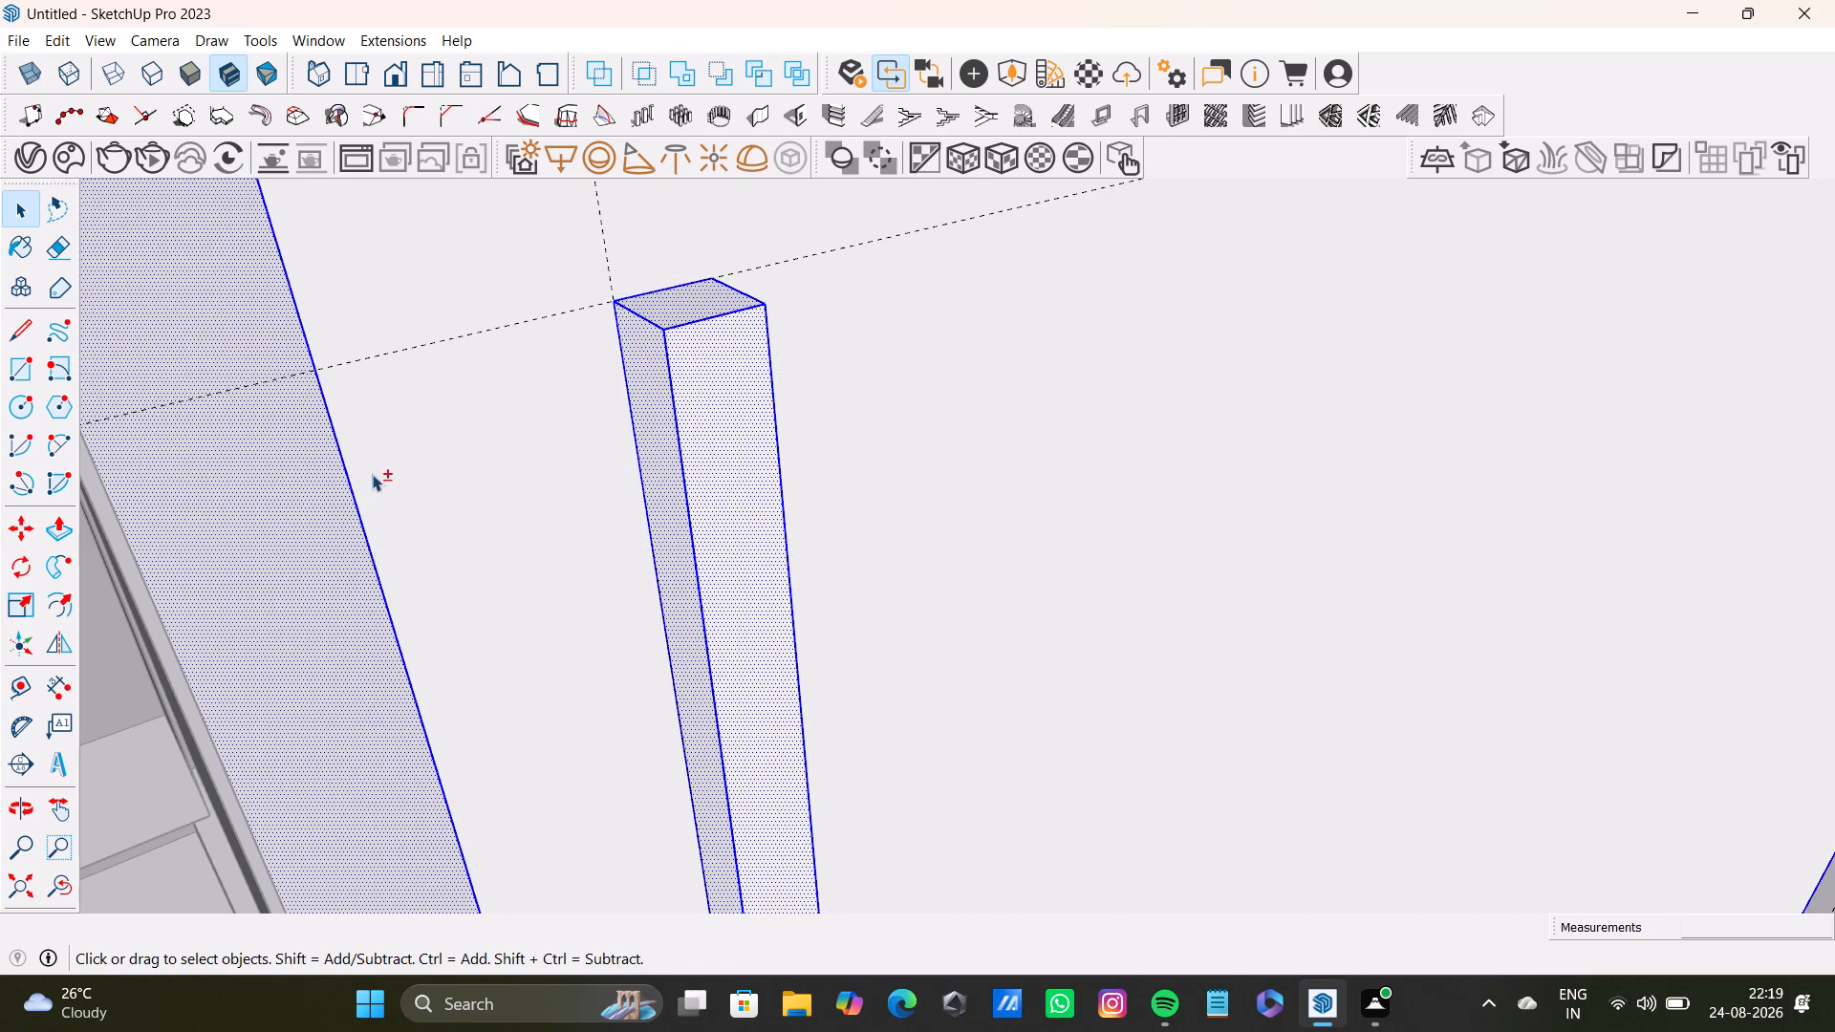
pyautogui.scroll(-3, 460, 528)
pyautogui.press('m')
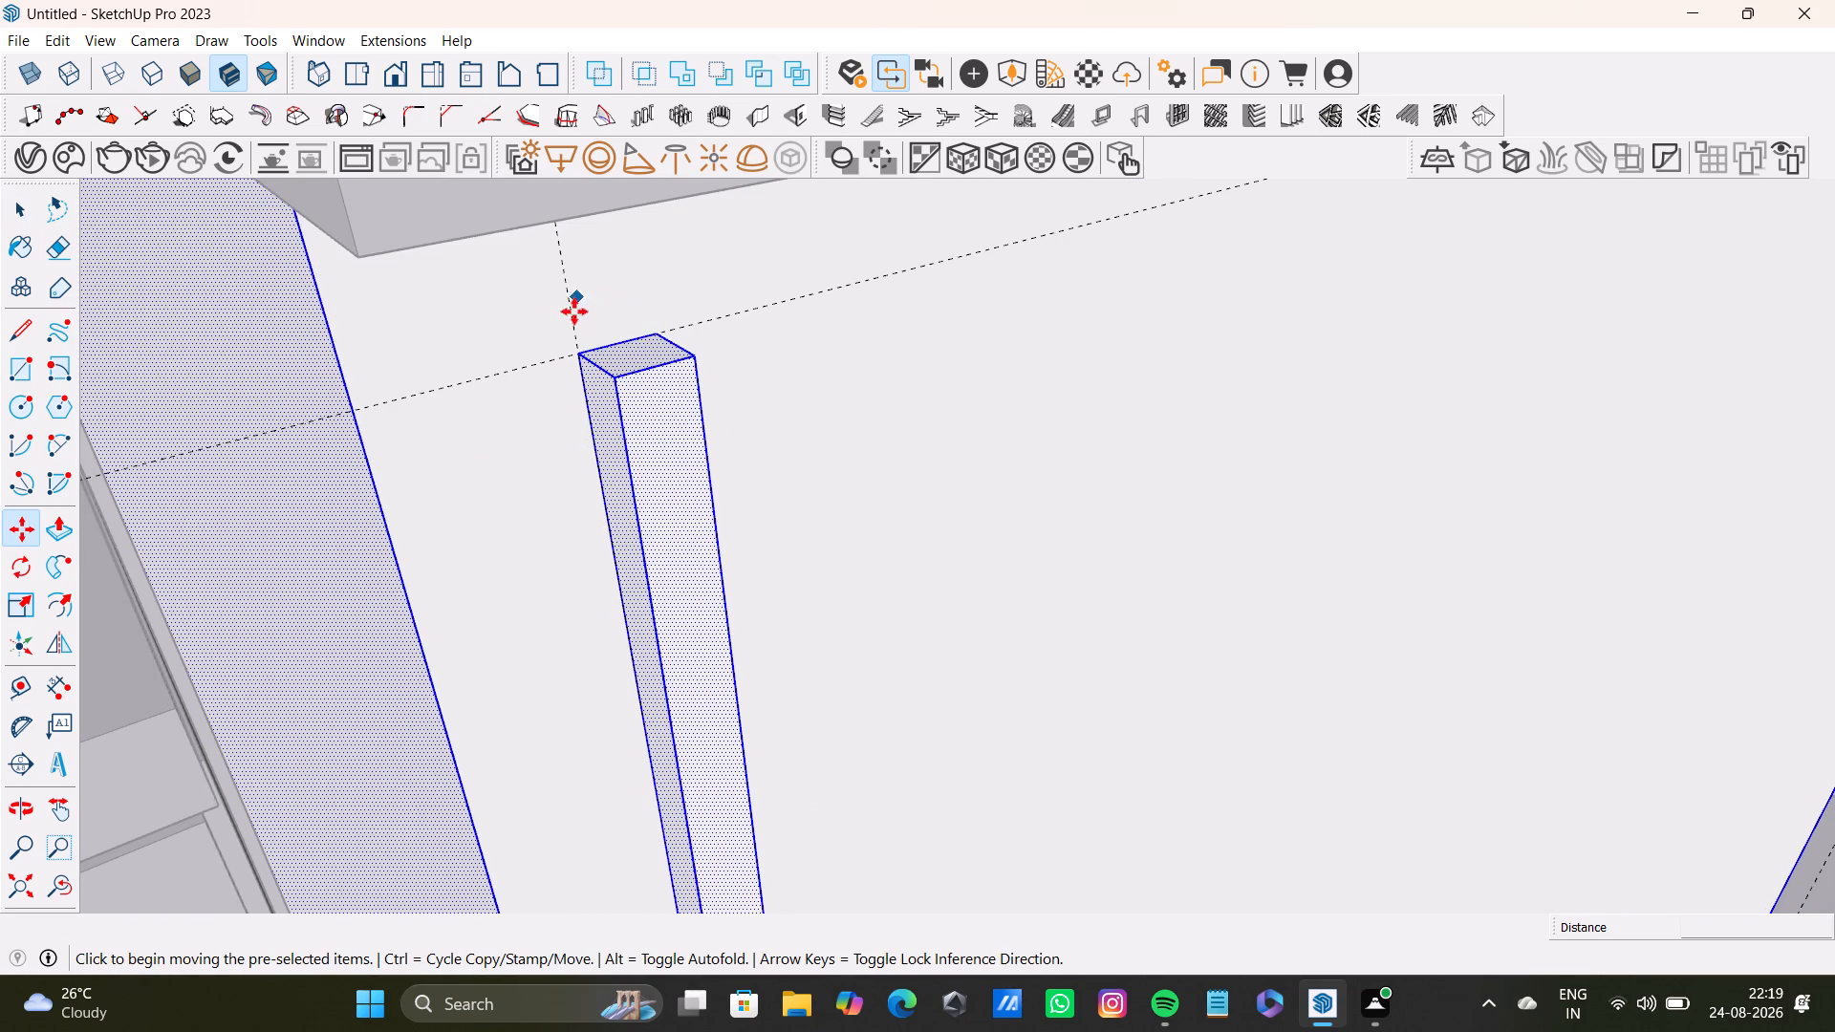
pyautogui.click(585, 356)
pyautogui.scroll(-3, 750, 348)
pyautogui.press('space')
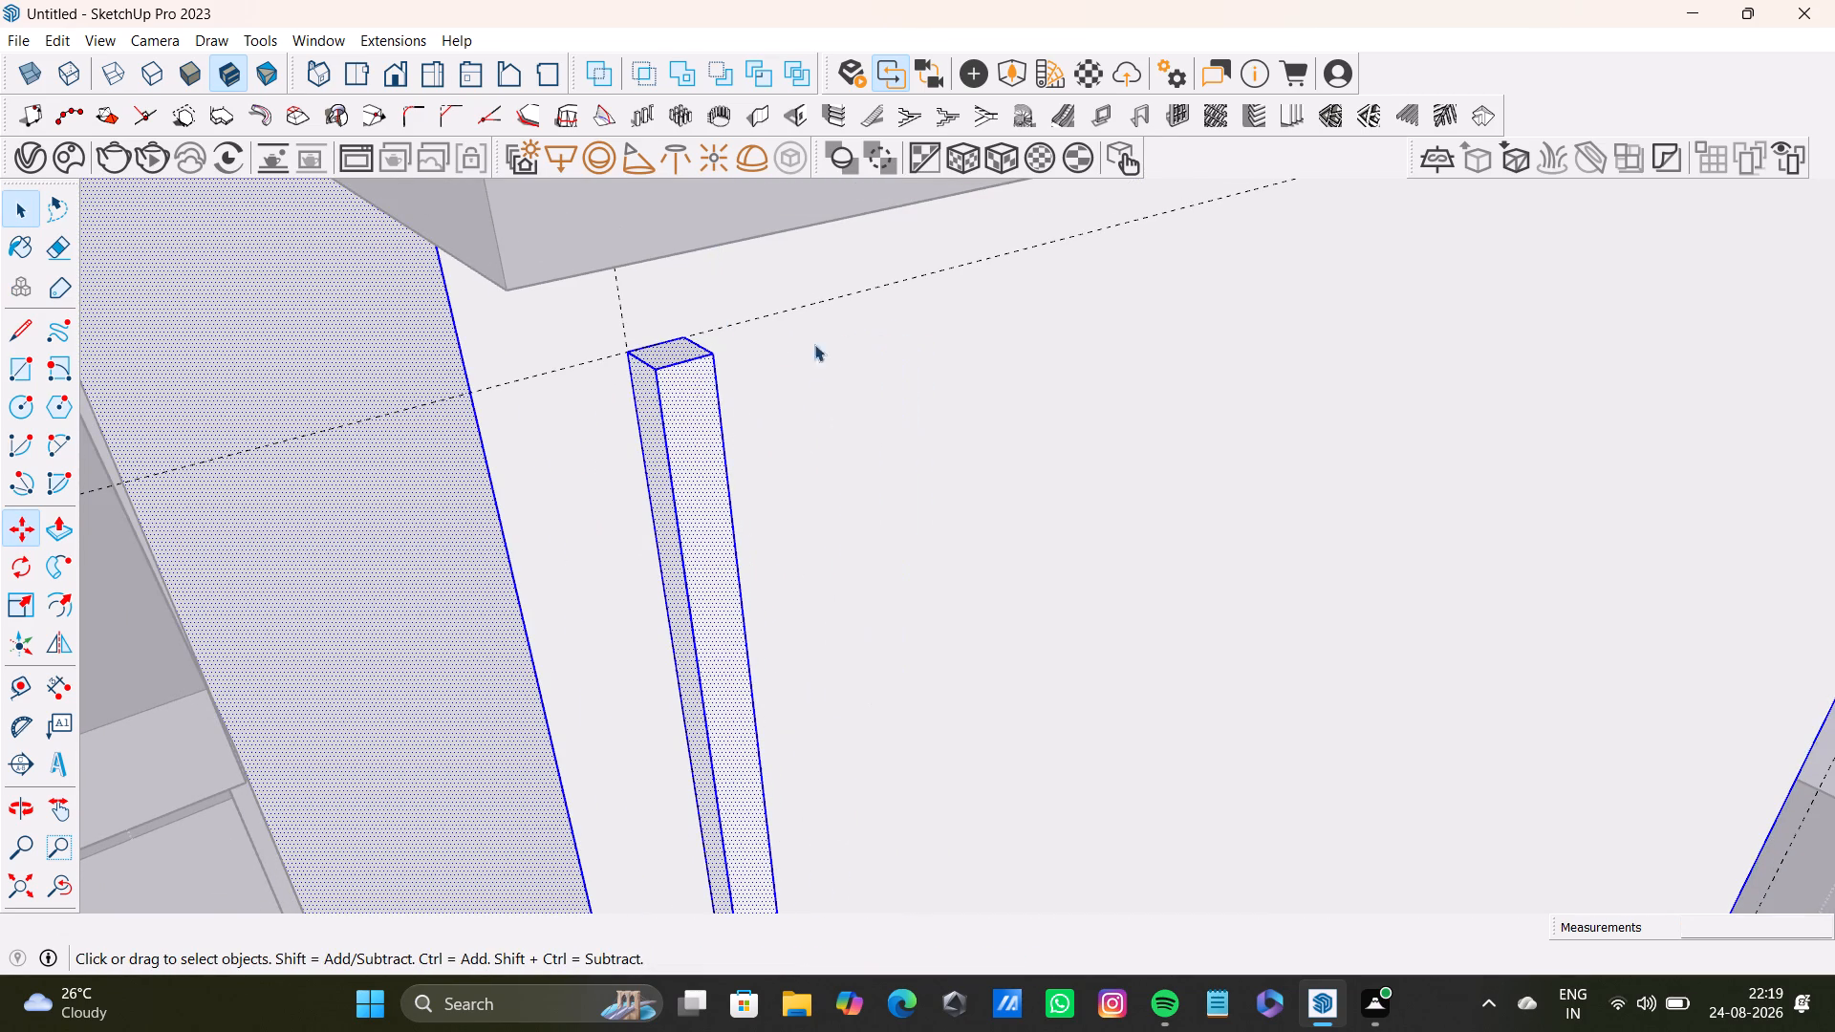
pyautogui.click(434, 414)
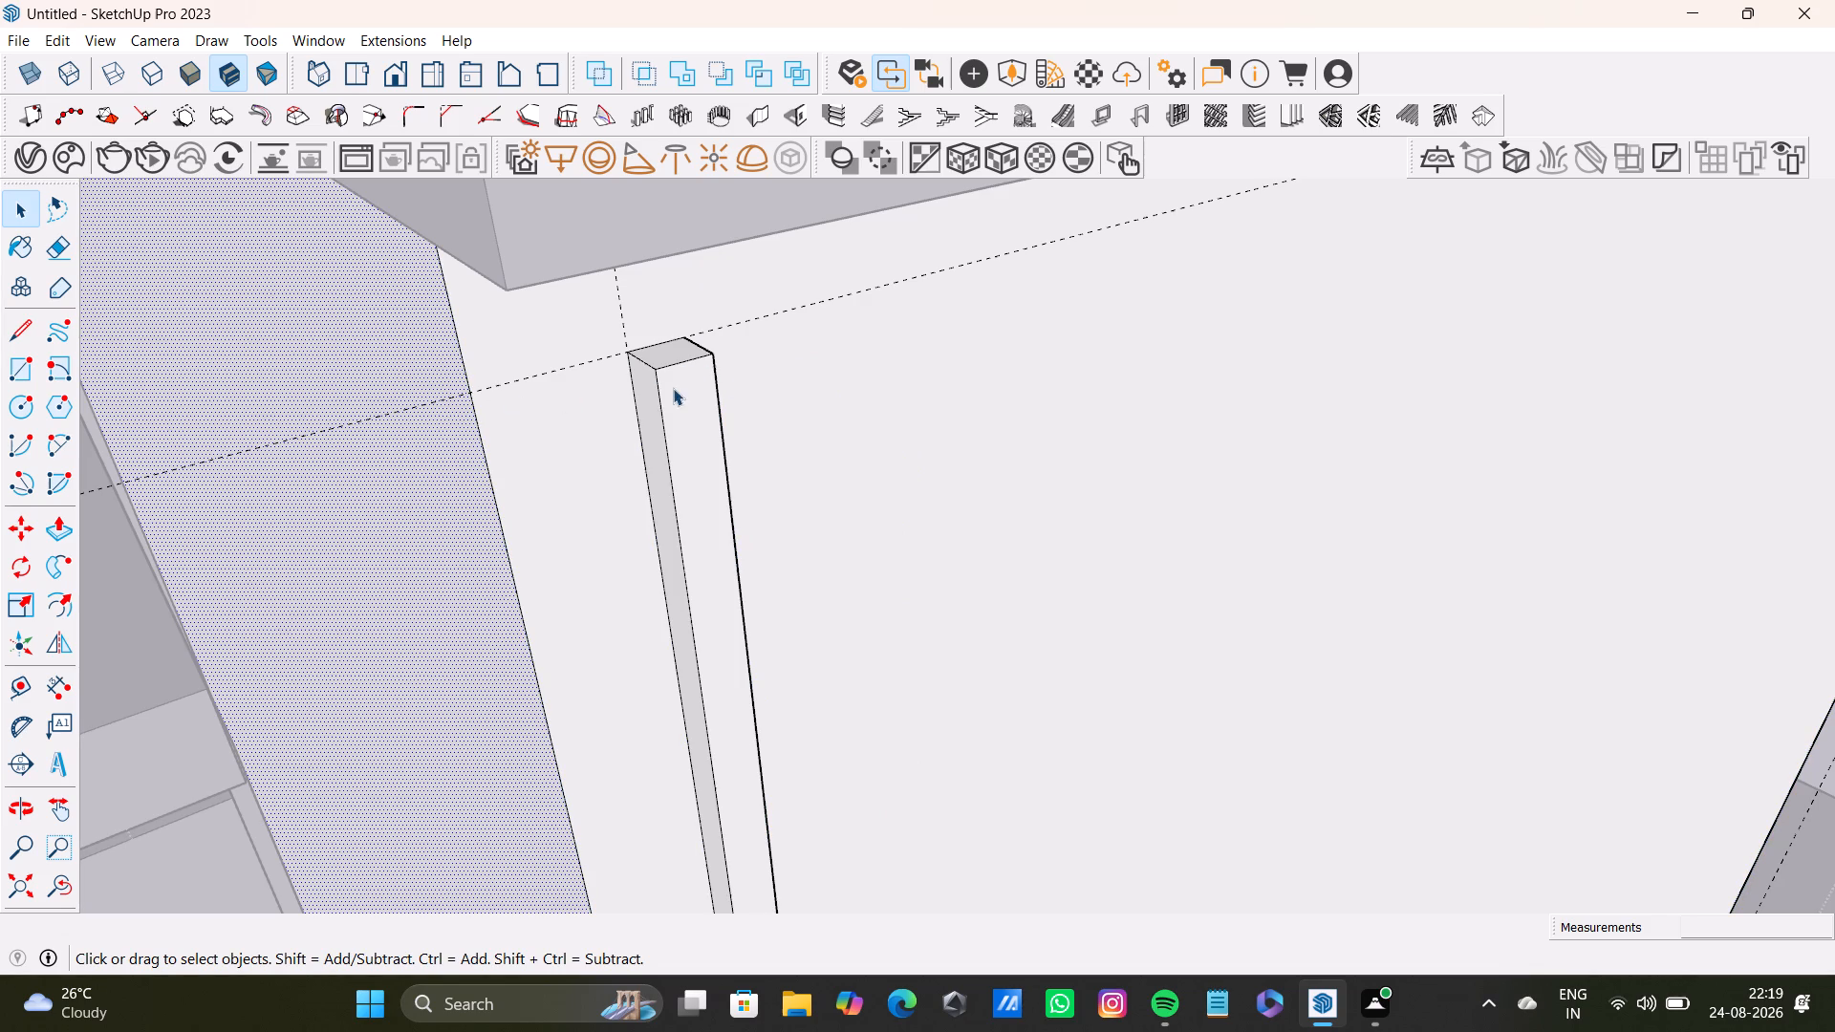
# Copy the whole strip about 2' 4 5/16" across the aisle-side face to the guide crossing beside its far, slatted corner.
pyautogui.doubleClick(676, 391)
pyautogui.keyDown('shift'); pyautogui.doubleClick(679, 349); pyautogui.keyUp('shift')
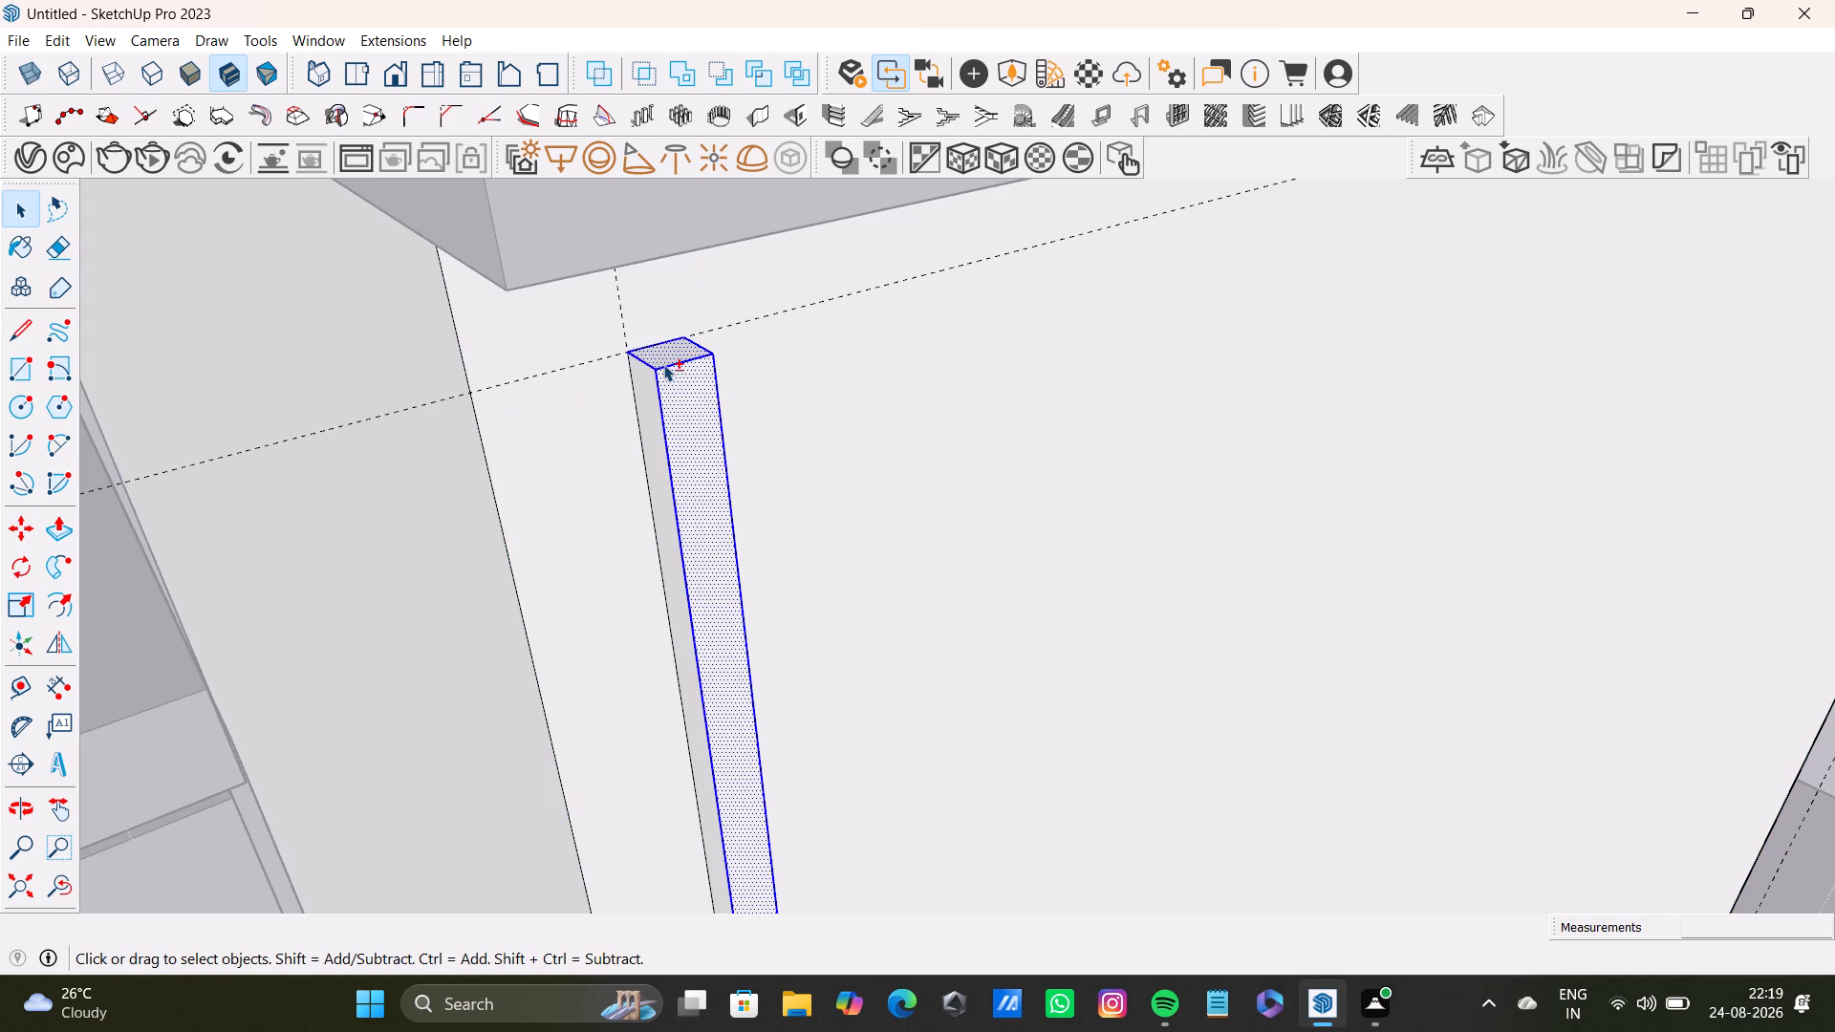
pyautogui.keyDown('shift'); pyautogui.doubleClick(653, 381); pyautogui.keyUp('shift')
pyautogui.moveTo(789, 442); pyautogui.dragTo(380, 390, button='middle')
pyautogui.scroll(3, 972, 469)
pyautogui.keyDown('shift'); pyautogui.moveTo(1003, 474); pyautogui.dragTo(831, 383, button='middle'); pyautogui.keyUp('shift')
pyautogui.moveTo(997, 442); pyautogui.dragTo(762, 400, button='middle')
pyautogui.keyDown('shift'); pyautogui.doubleClick(923, 322); pyautogui.keyUp('shift')
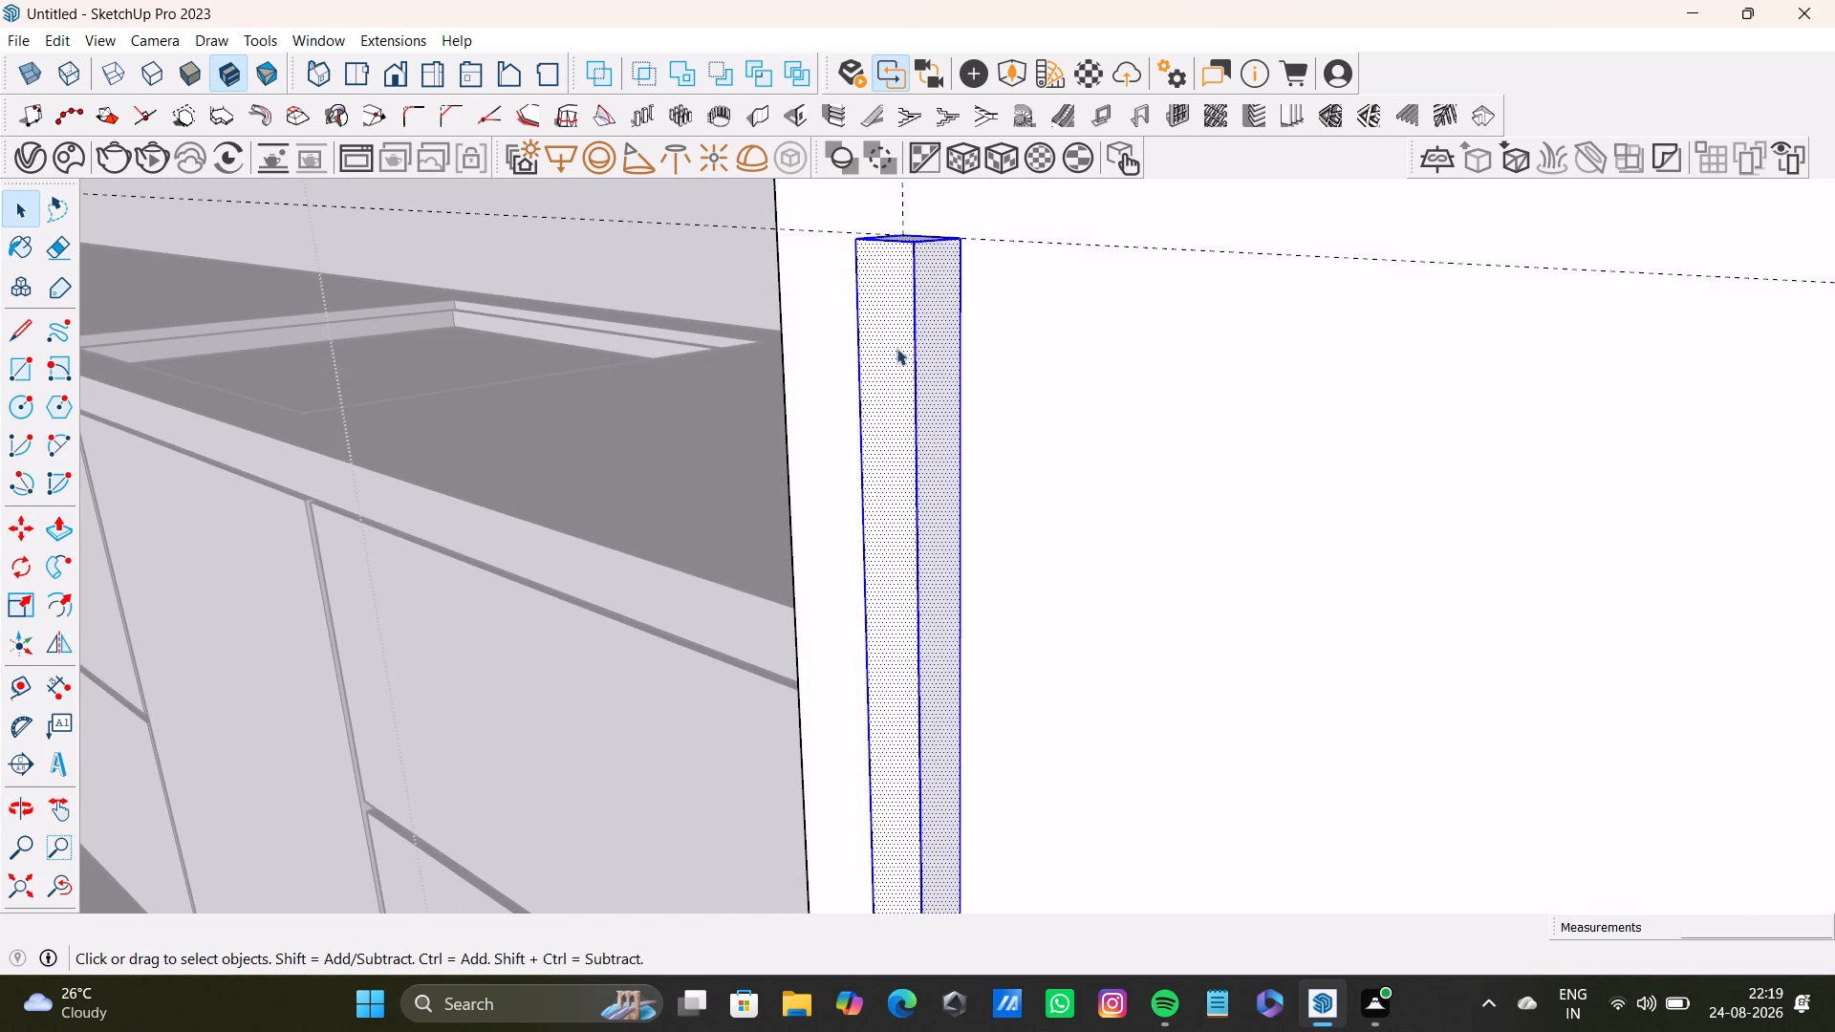
pyautogui.moveTo(841, 488); pyautogui.dragTo(1248, 518, button='middle')
pyautogui.scroll(-7, 1057, 518)
pyautogui.moveTo(1050, 516); pyautogui.dragTo(1220, 537, button='middle')
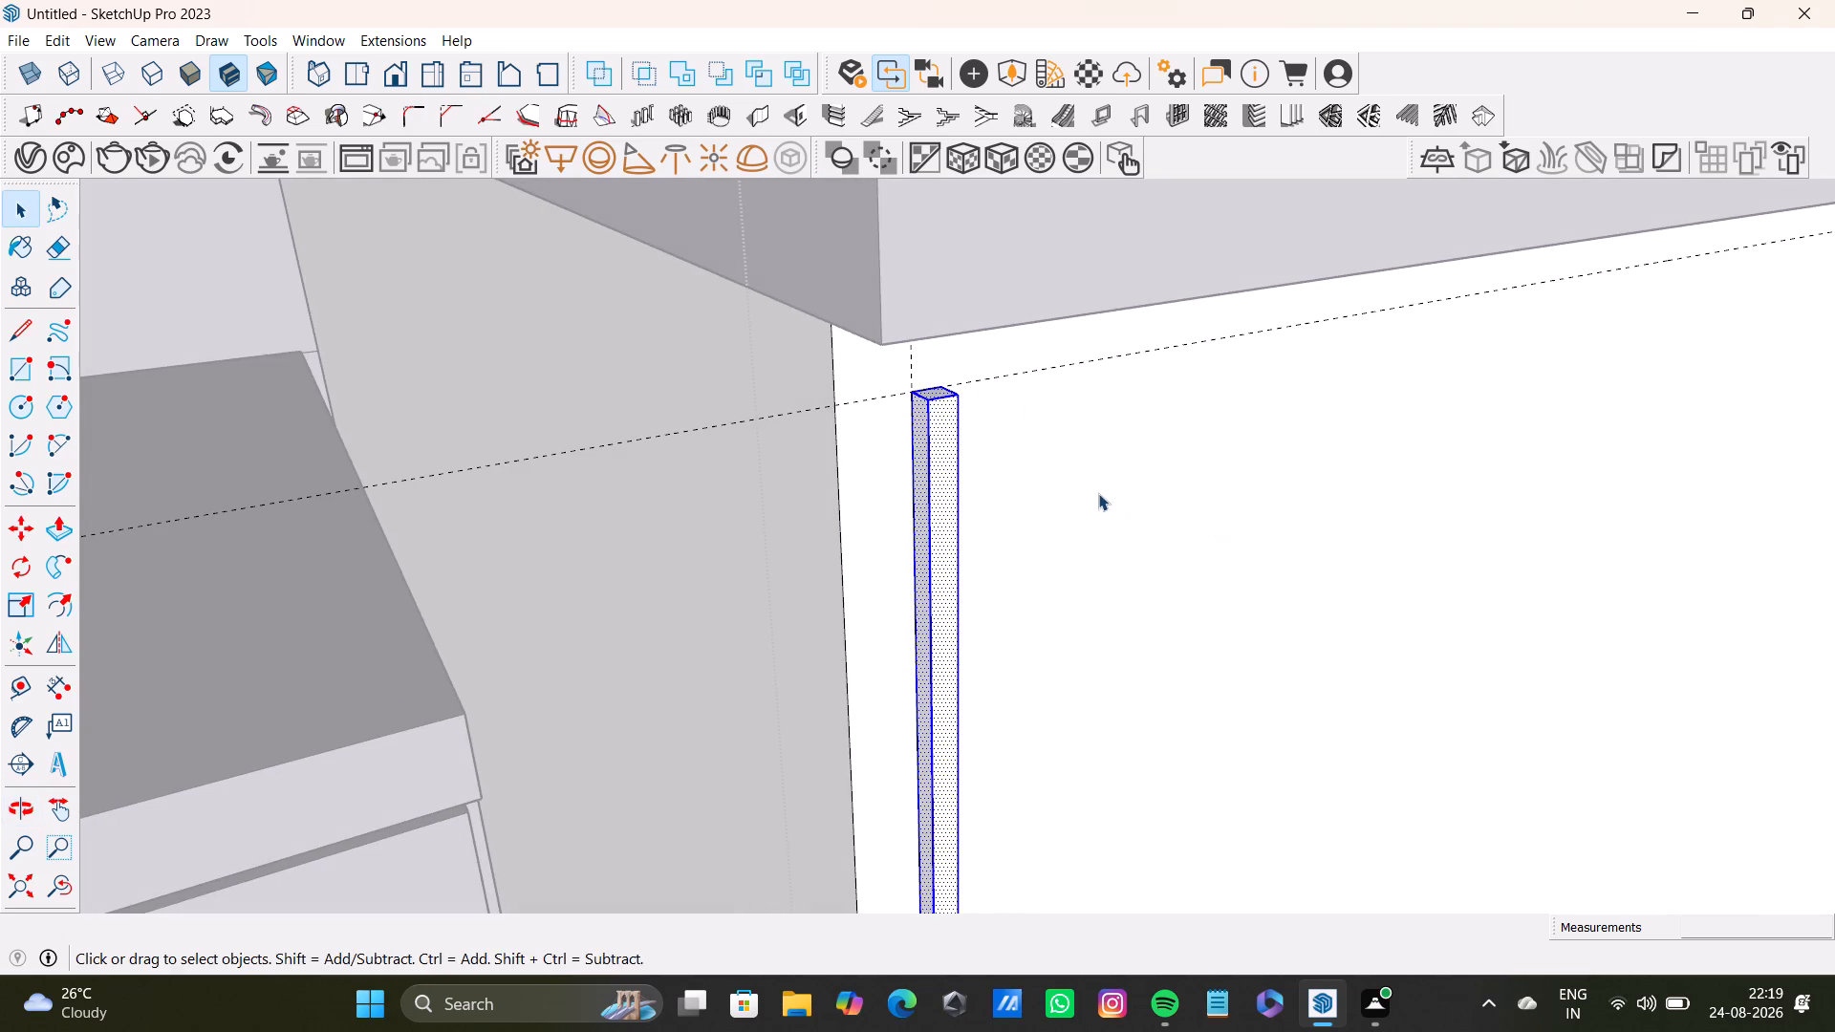
pyautogui.press('m')
pyautogui.scroll(15, 884, 382)
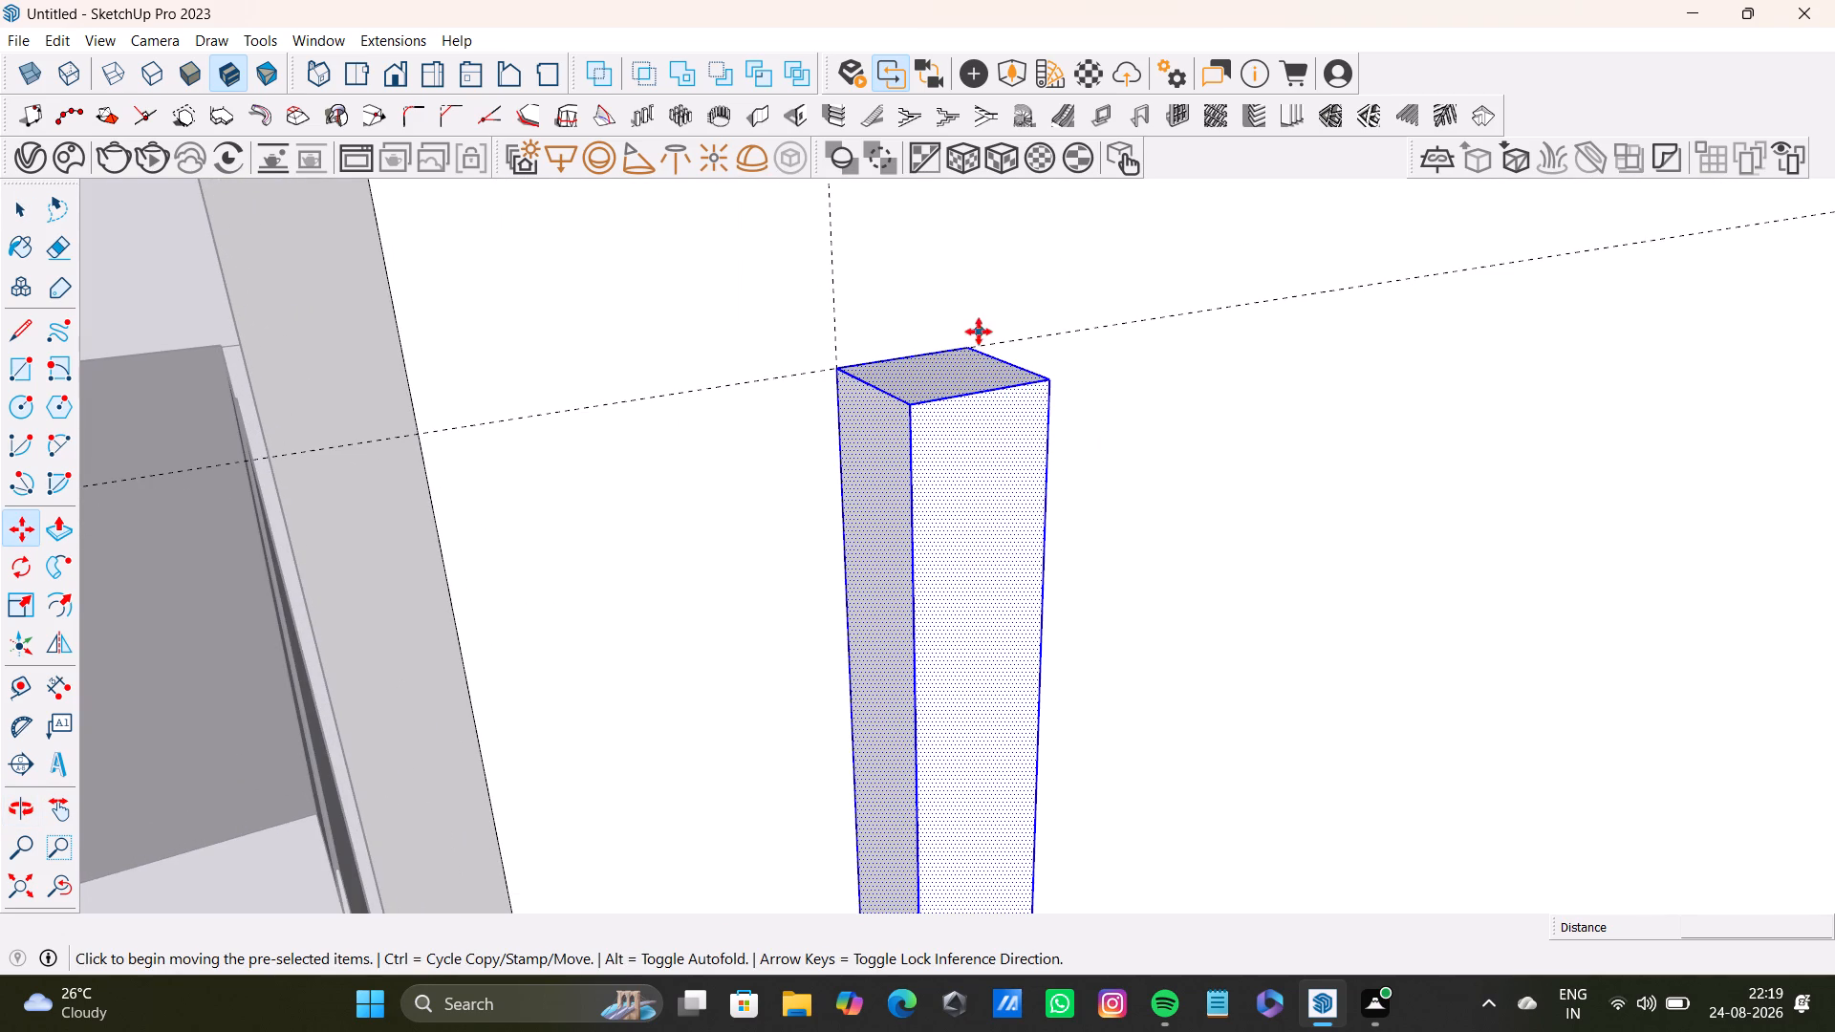
pyautogui.keyDown('ctrl'); pyautogui.click(841, 368); pyautogui.keyUp('ctrl')
pyautogui.scroll(-7, 1132, 375)
pyautogui.keyDown('shift'); pyautogui.moveTo(1448, 389); pyautogui.dragTo(432, 396, button='middle'); pyautogui.keyUp('shift')
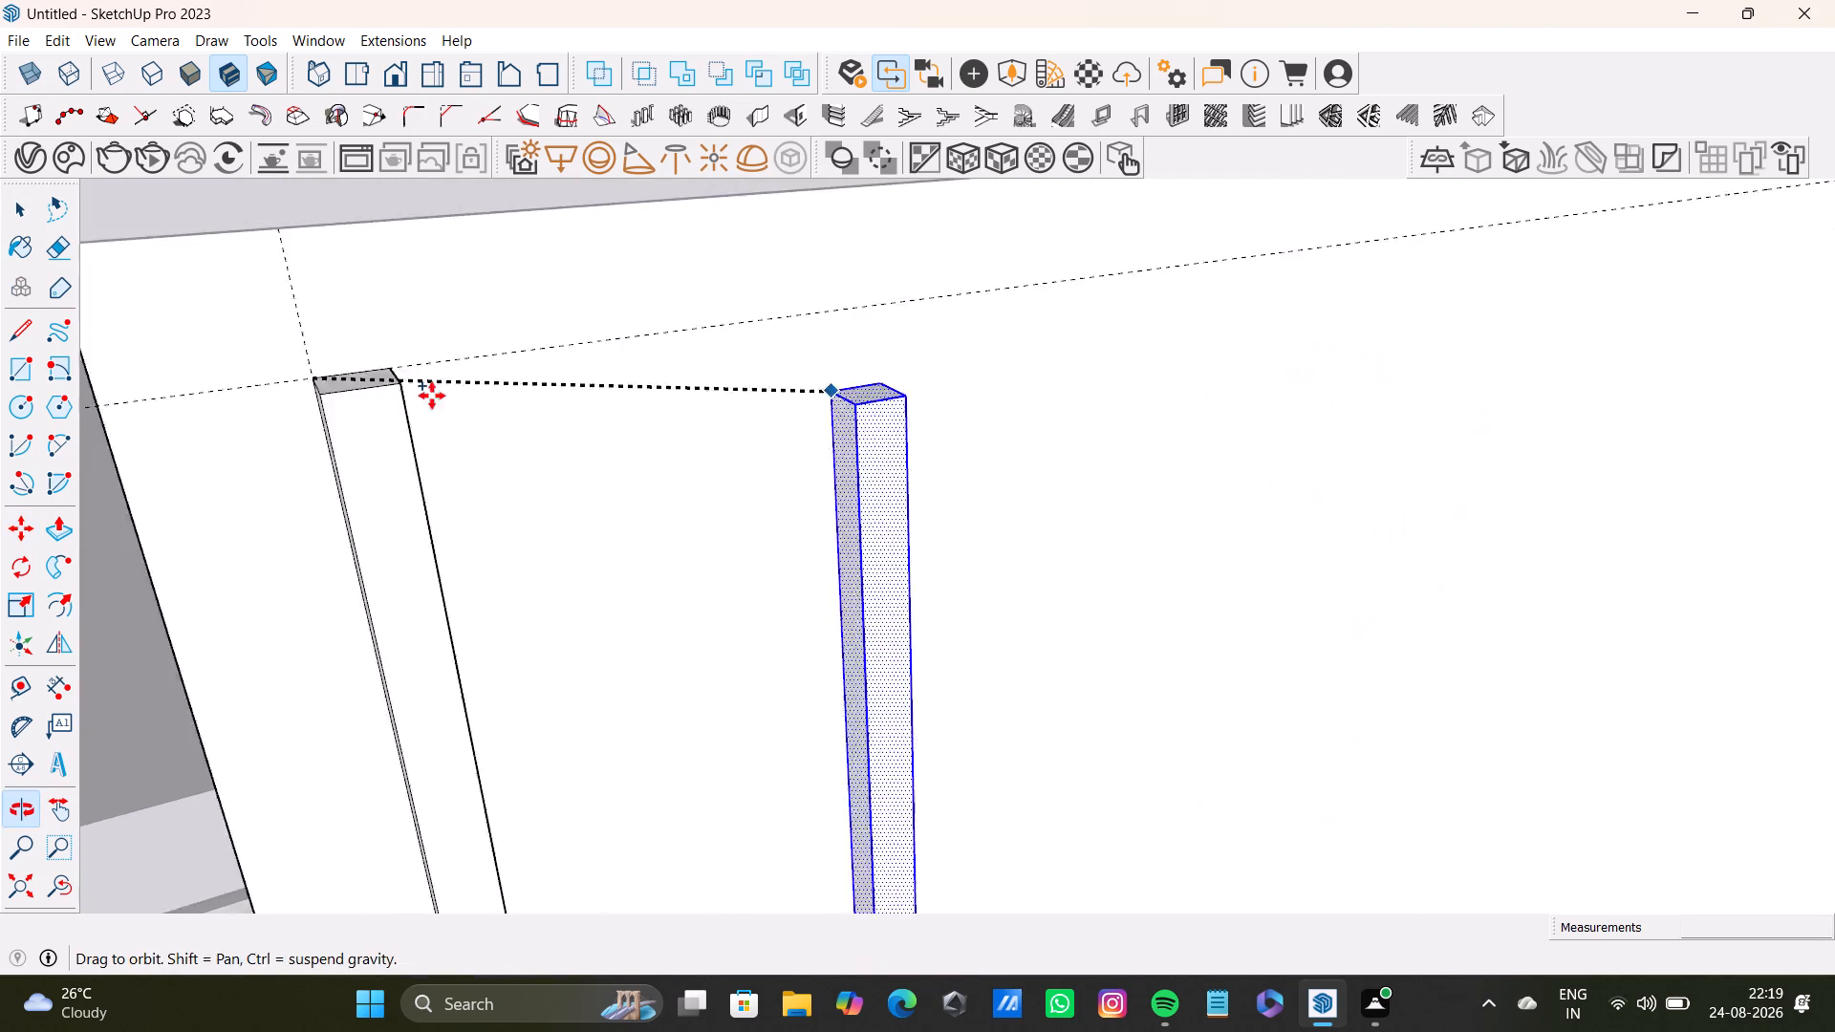
pyautogui.keyDown('shift'); pyautogui.moveTo(432, 396); pyautogui.dragTo(437, 392, button='middle'); pyautogui.keyUp('shift')
pyautogui.scroll(-8, 1376, 405)
pyautogui.moveTo(1638, 414); pyautogui.dragTo(976, 155, button='middle')
pyautogui.scroll(-8, 1149, 225)
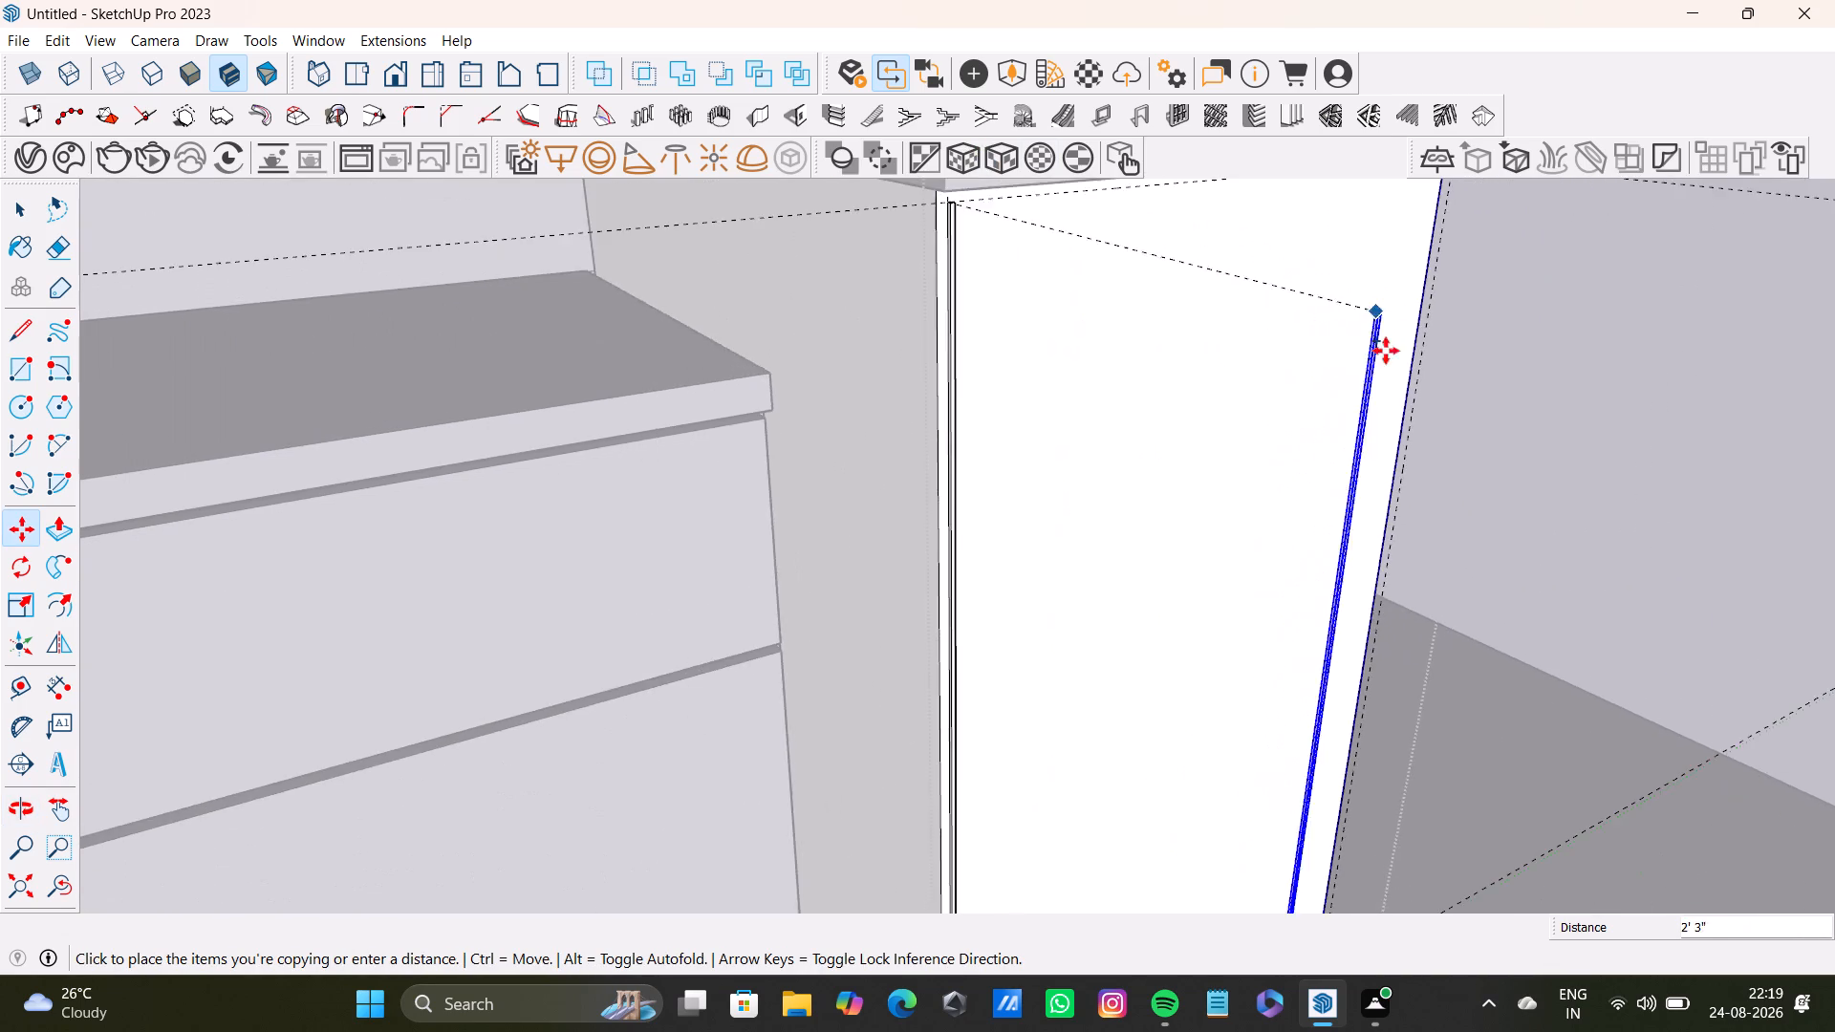
pyautogui.scroll(-3, 1386, 351)
pyautogui.moveTo(1348, 402); pyautogui.dragTo(1079, 195, button='middle')
pyautogui.scroll(2, 1129, 236)
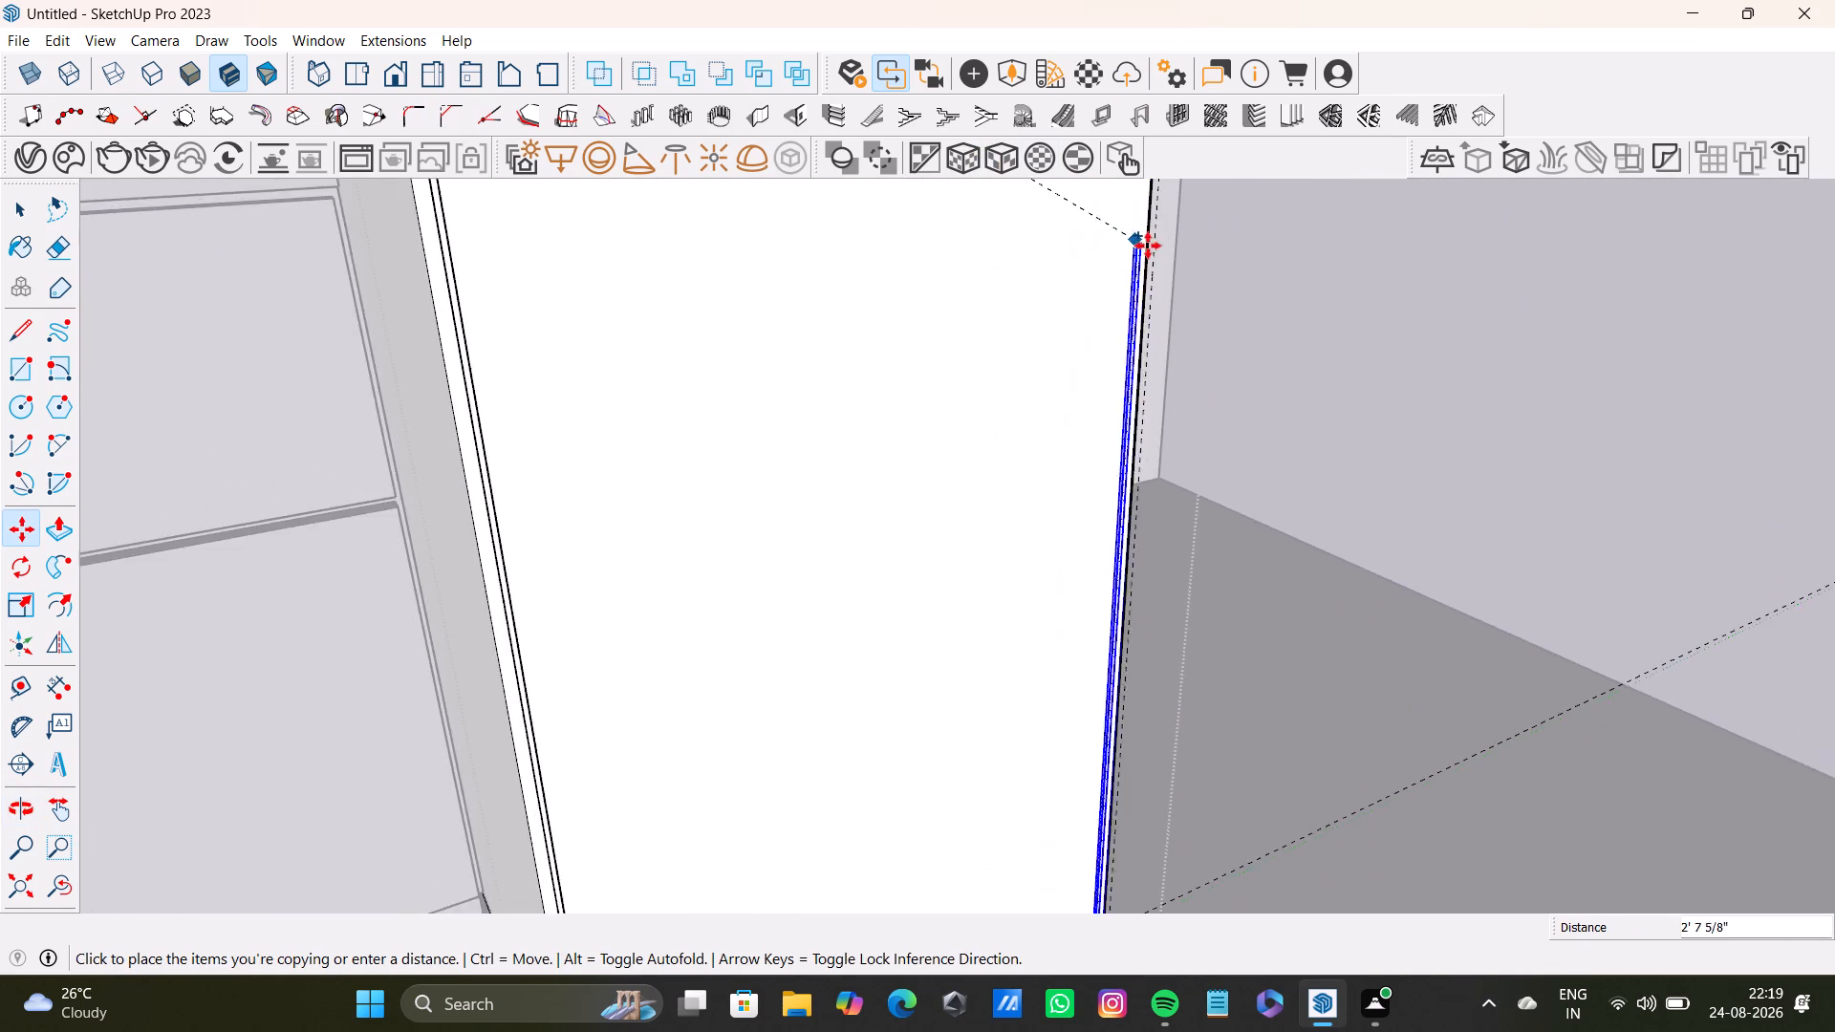
pyautogui.scroll(2, 1148, 246)
pyautogui.keyDown('shift'); pyautogui.moveTo(1149, 246); pyautogui.dragTo(857, 518, button='middle'); pyautogui.keyUp('shift')
pyautogui.scroll(3, 792, 346)
pyautogui.keyDown('shift'); pyautogui.moveTo(751, 268); pyautogui.dragTo(814, 558, button='middle'); pyautogui.keyUp('shift')
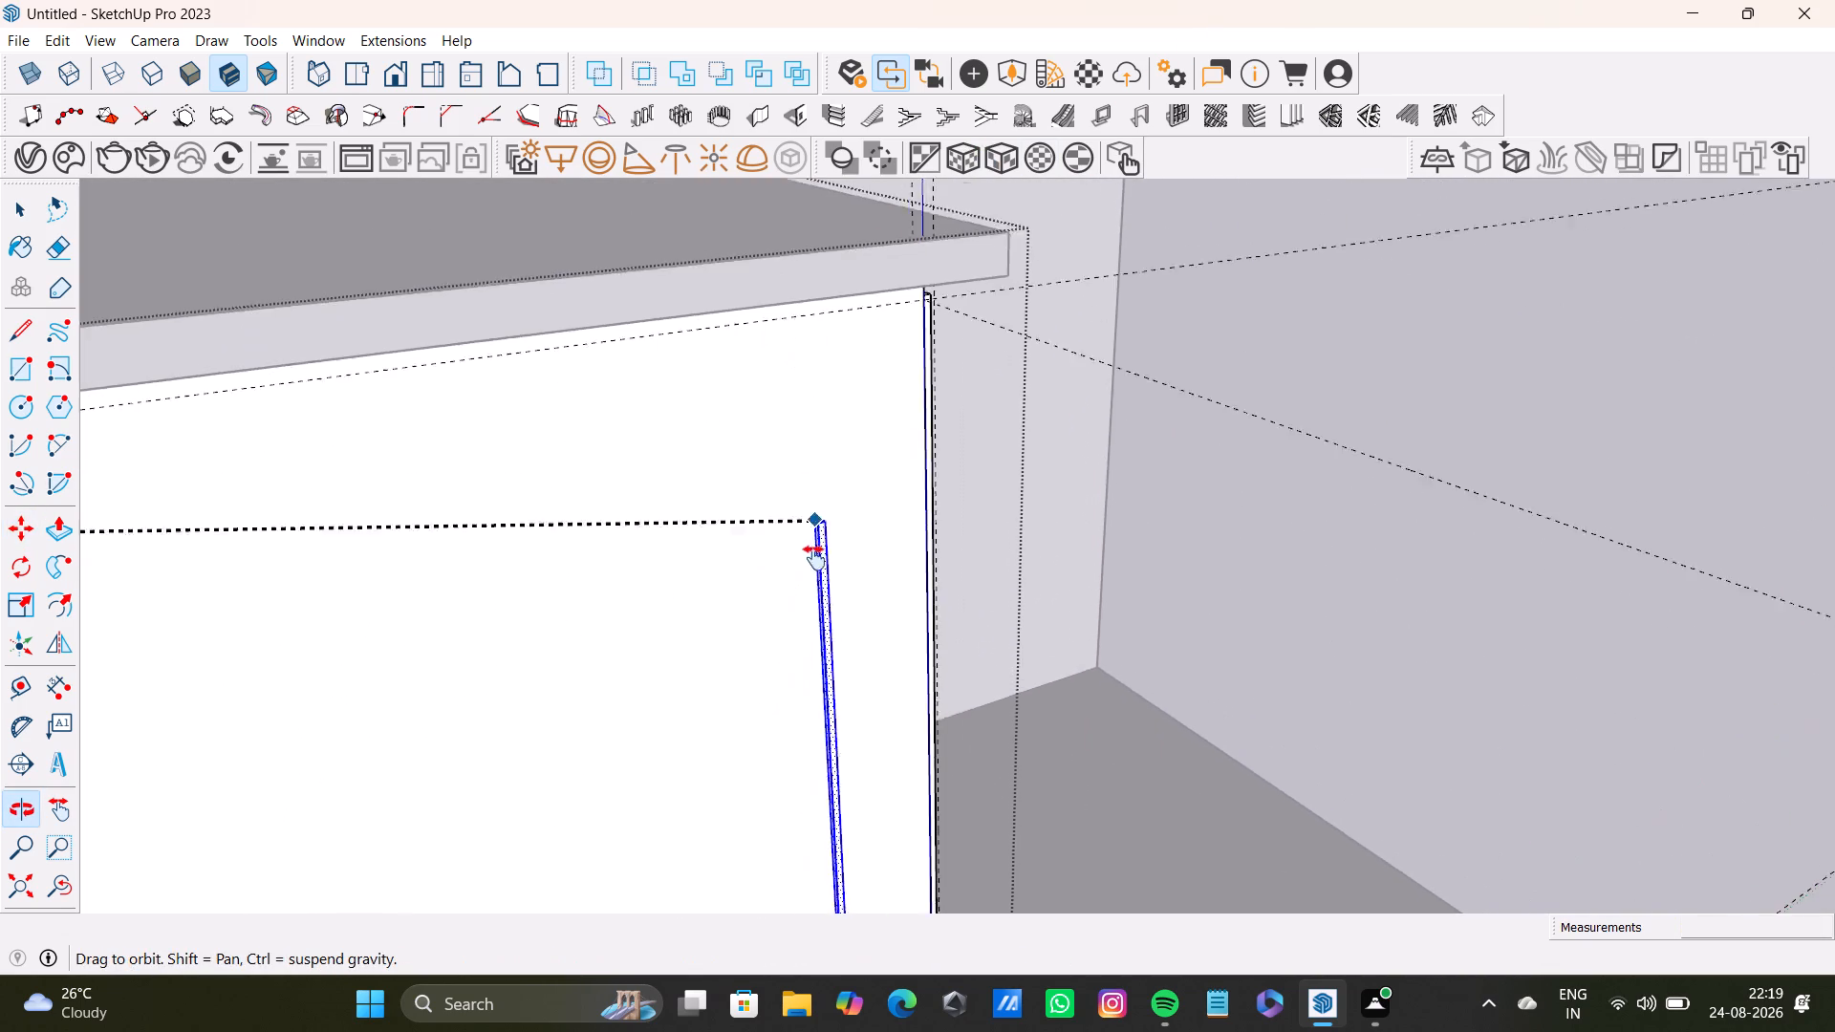
pyautogui.keyDown('shift'); pyautogui.moveTo(814, 558); pyautogui.dragTo(814, 561, button='middle'); pyautogui.keyUp('shift')
pyautogui.scroll(6, 866, 472)
pyautogui.click(936, 282)
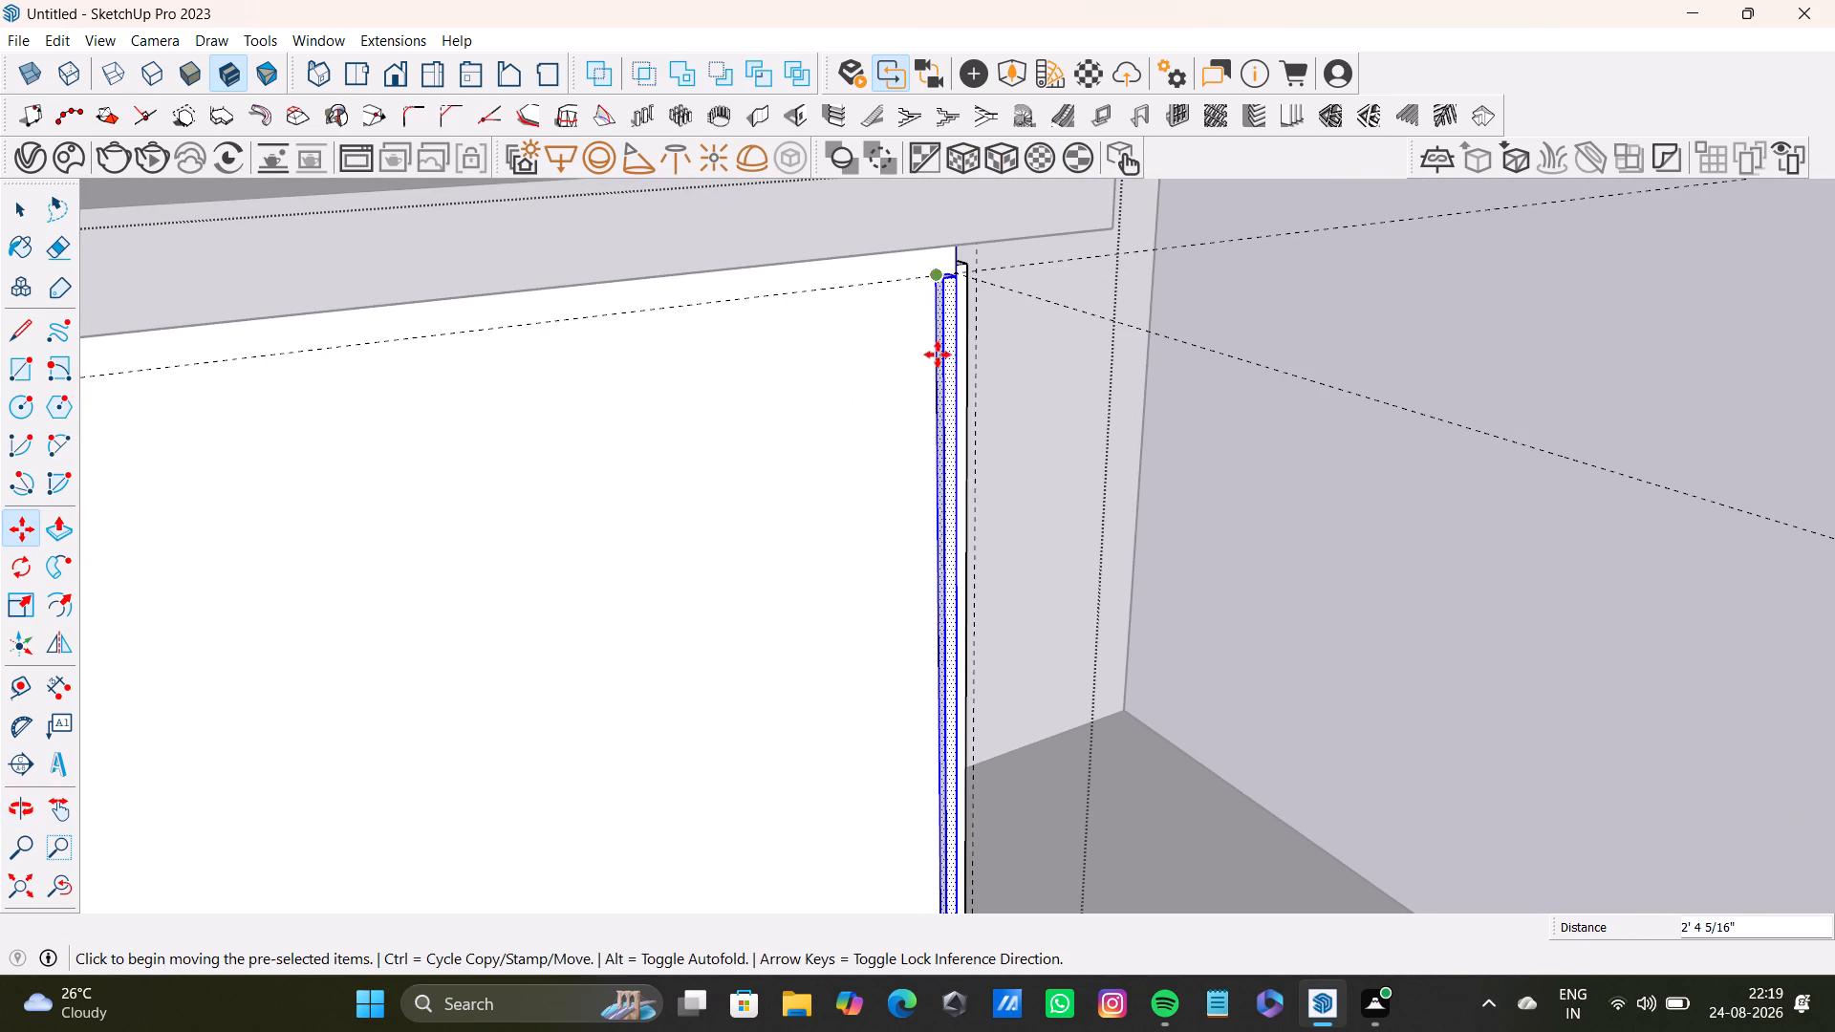
# Examine the copied strip's position and depth against the existing slats around the block's corner.
pyautogui.scroll(3, 937, 425)
pyautogui.moveTo(941, 364); pyautogui.dragTo(658, 375, button='middle')
pyautogui.scroll(6, 1064, 338)
pyautogui.moveTo(972, 281); pyautogui.dragTo(961, 287, button='middle')
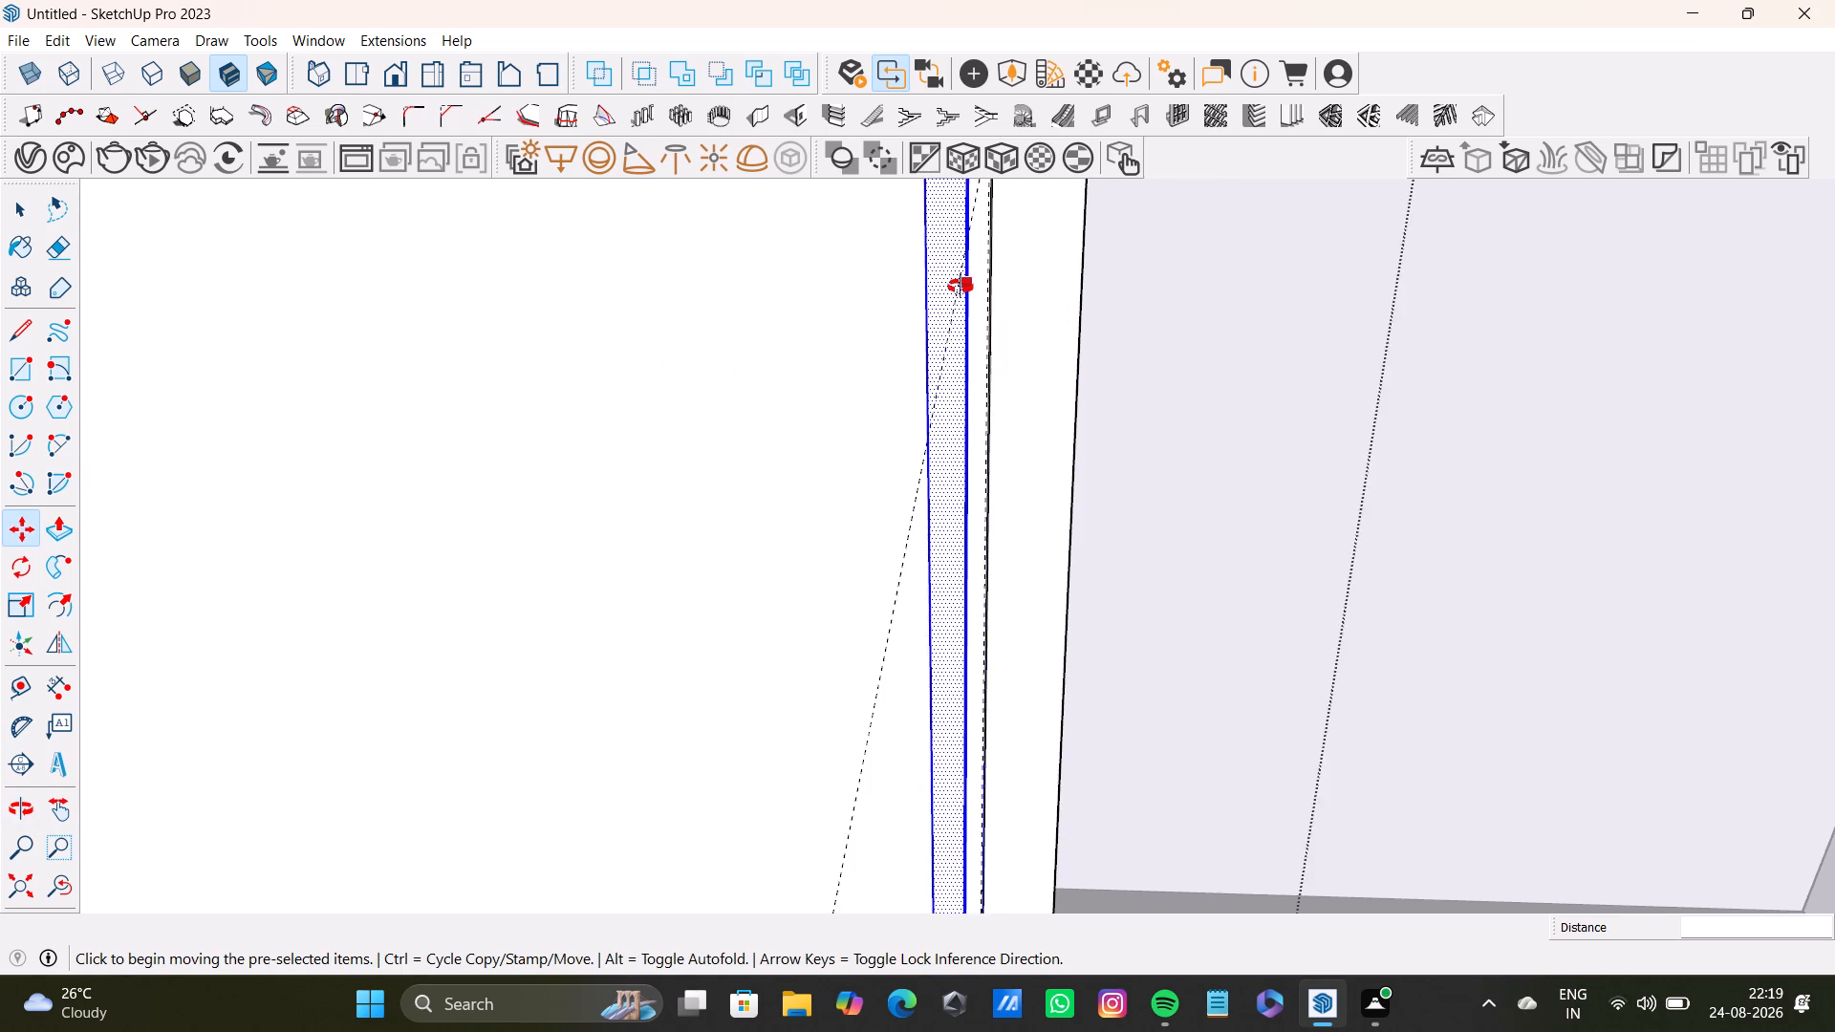
pyautogui.moveTo(961, 287); pyautogui.dragTo(780, 471, button='middle')
pyautogui.scroll(-7, 916, 393)
pyautogui.keyDown('shift'); pyautogui.moveTo(933, 390); pyautogui.dragTo(786, 502, button='middle'); pyautogui.keyUp('shift')
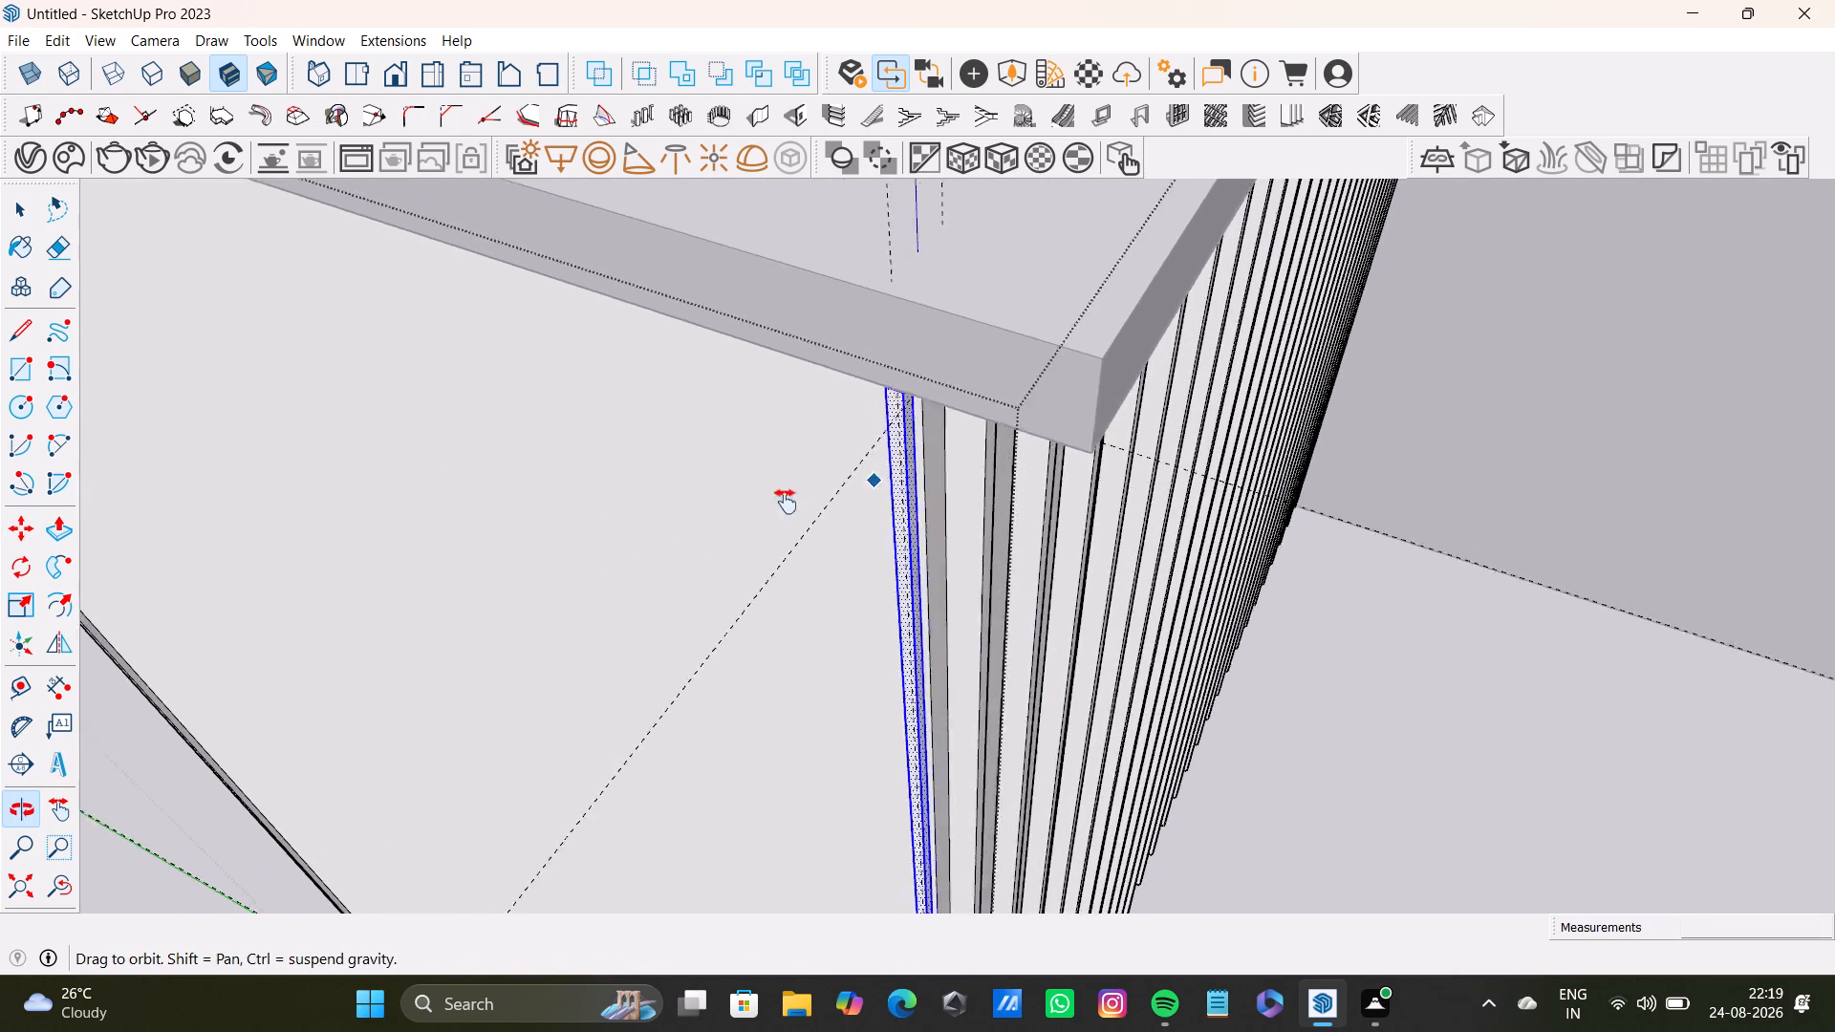
pyautogui.keyDown('shift'); pyautogui.moveTo(786, 502); pyautogui.dragTo(648, 490, button='middle'); pyautogui.keyUp('shift')
pyautogui.scroll(5, 793, 462)
pyautogui.moveTo(740, 413); pyautogui.dragTo(599, 75, button='middle')
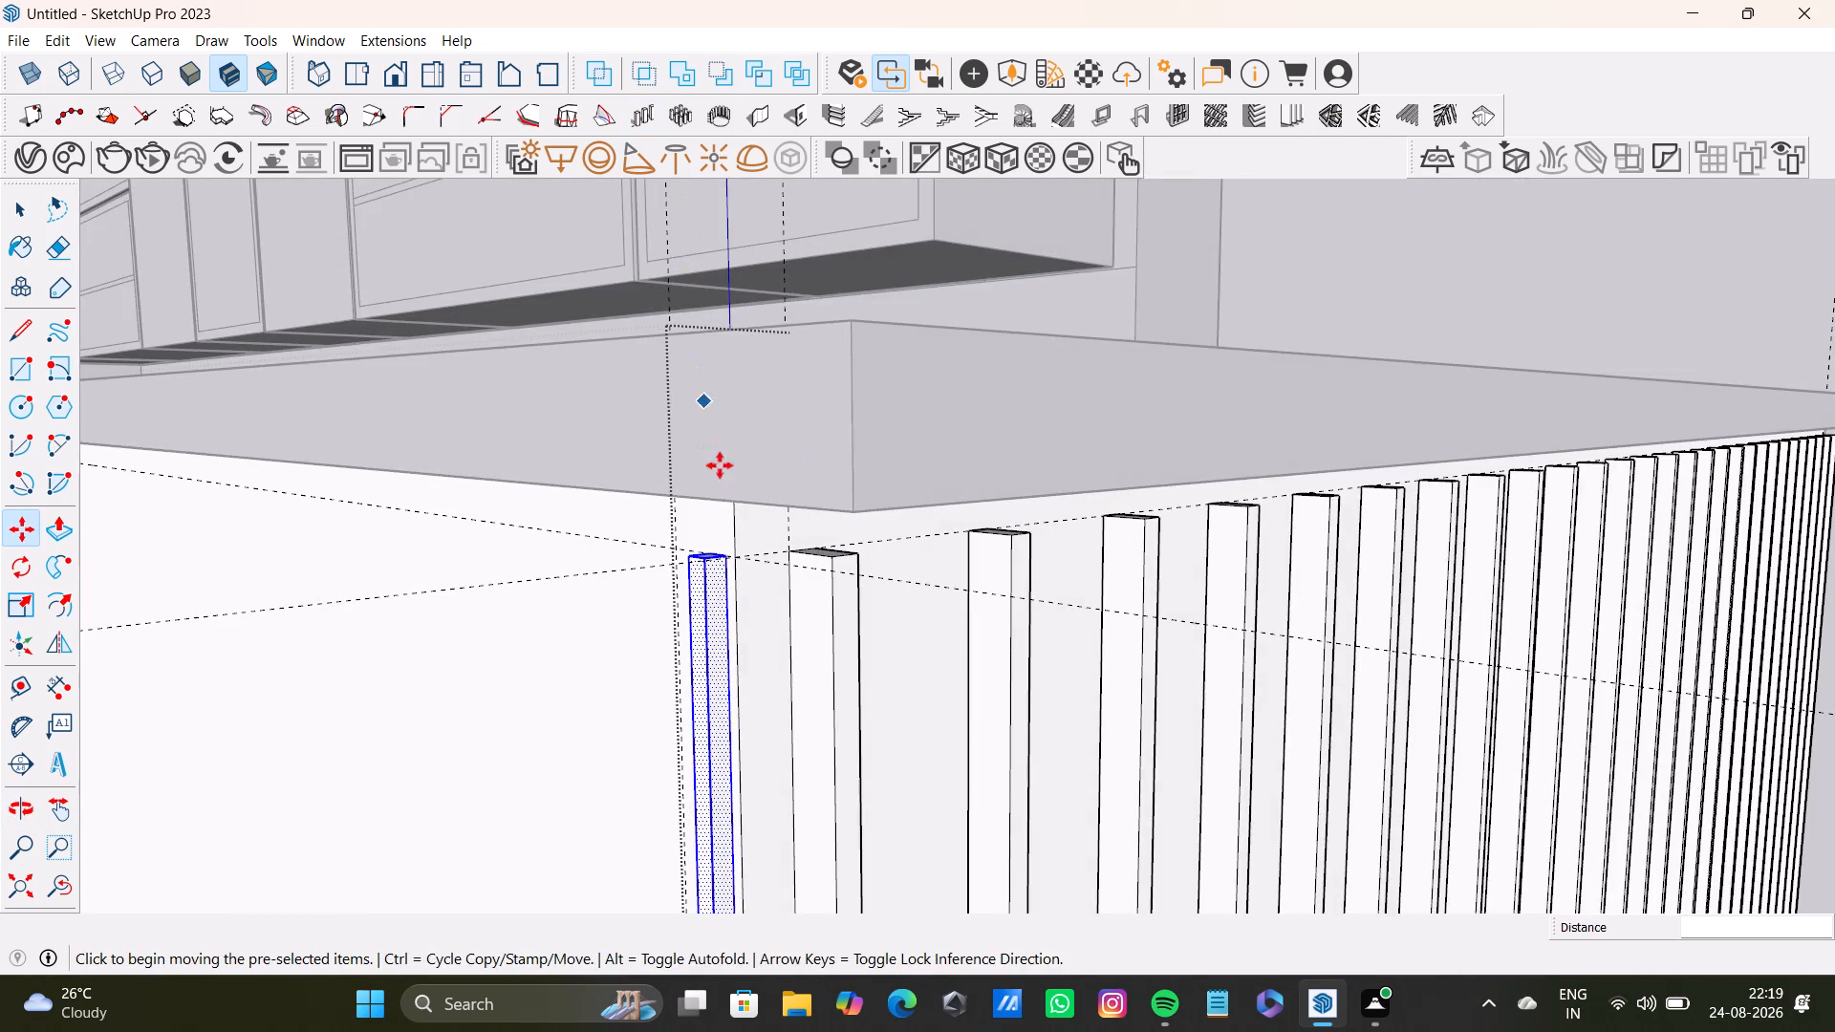
pyautogui.moveTo(725, 474); pyautogui.dragTo(443, 414, button='middle')
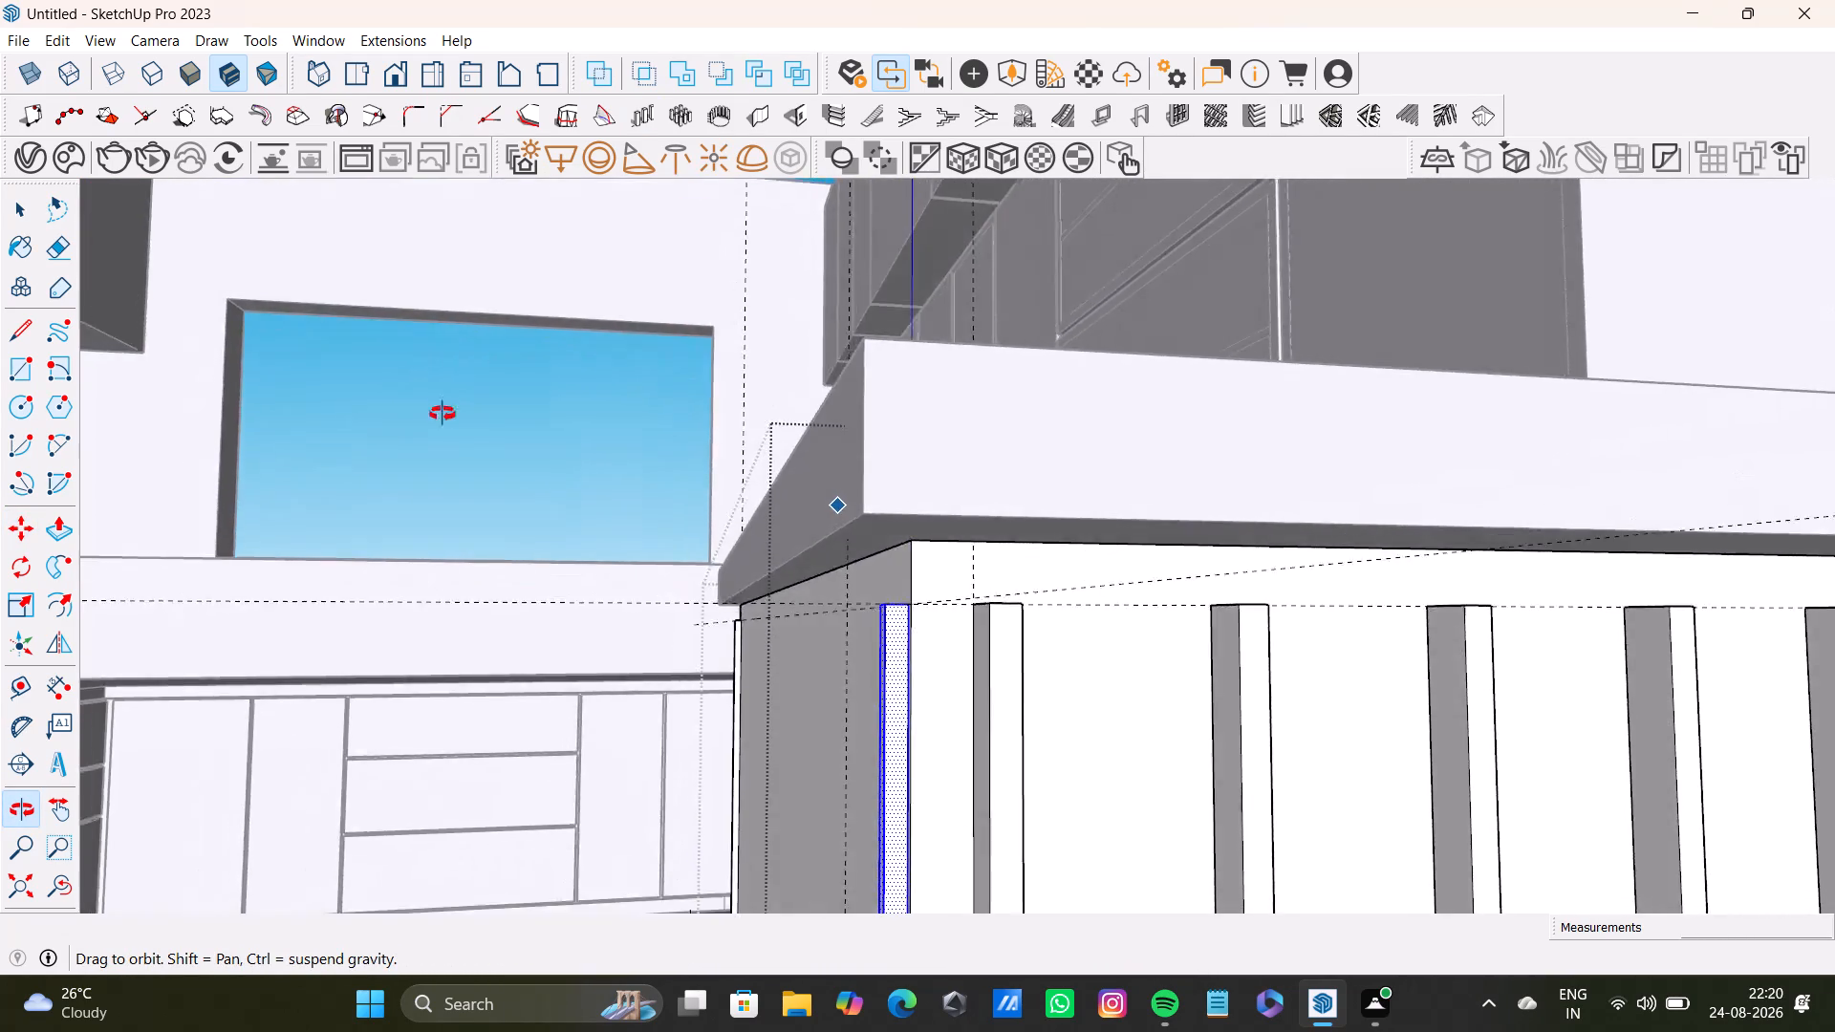
pyautogui.moveTo(443, 414); pyautogui.dragTo(1032, 563, button='middle')
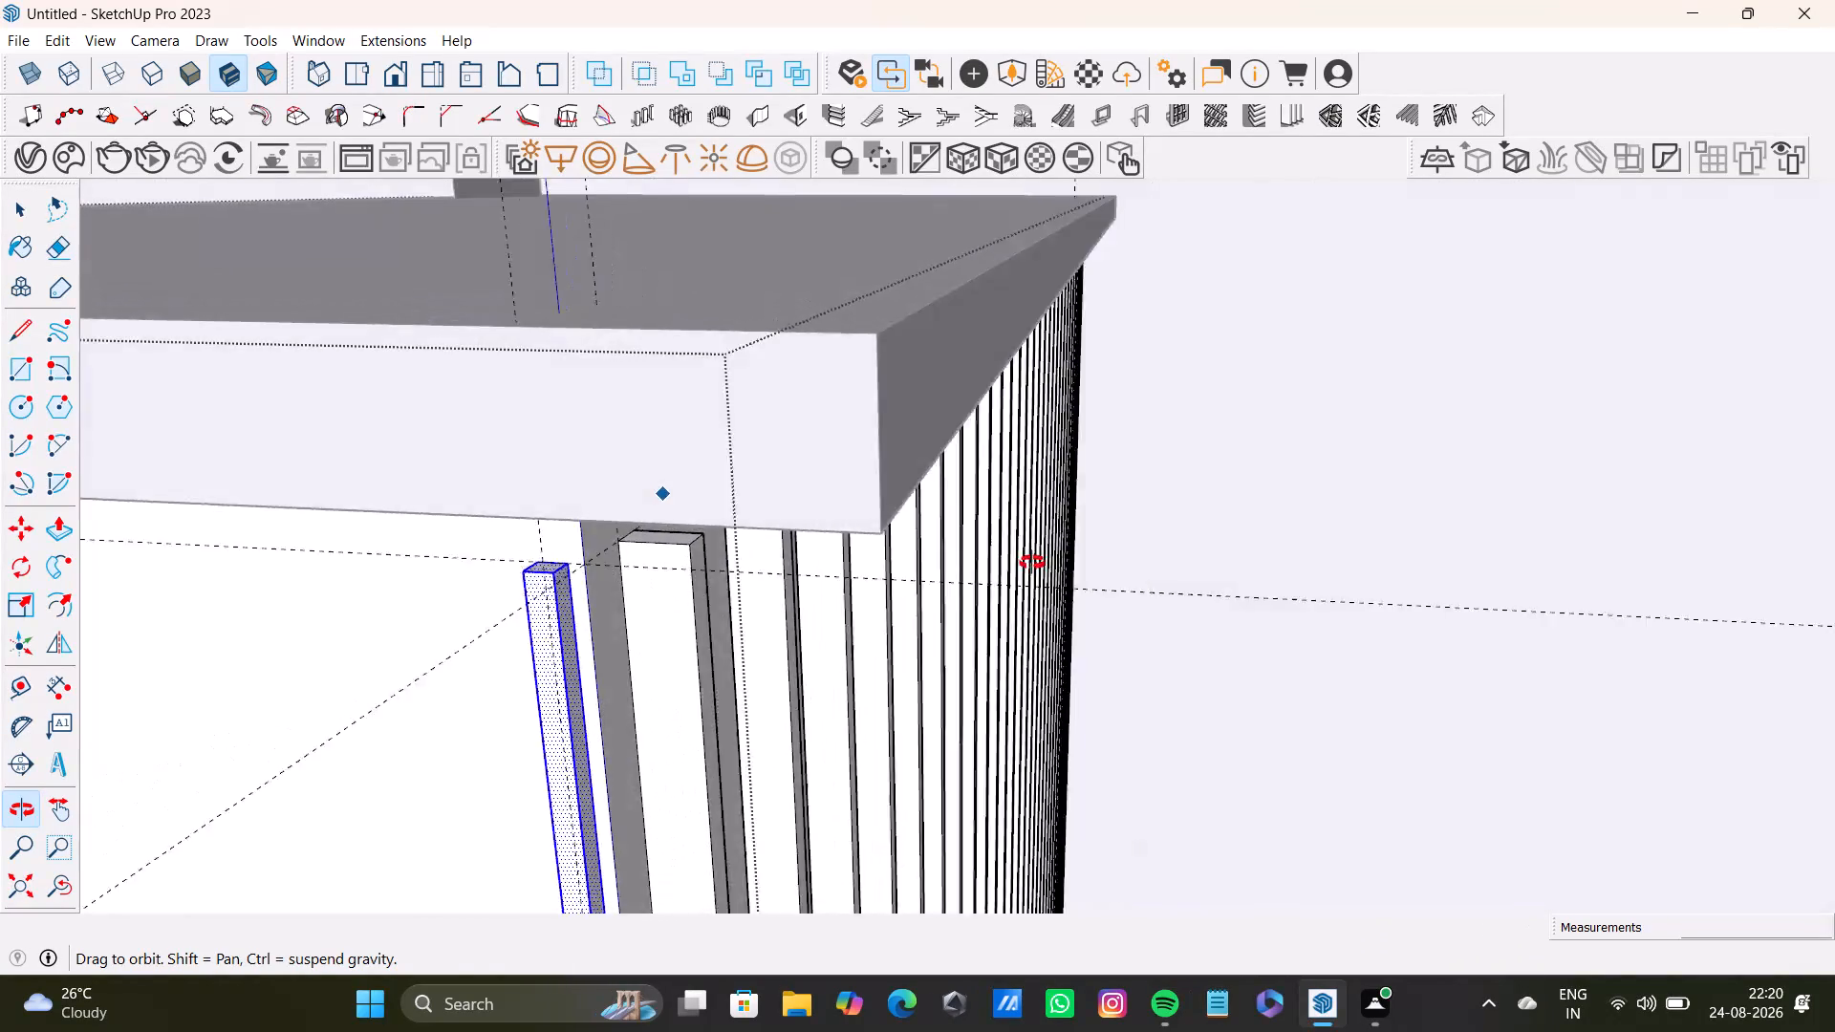
pyautogui.moveTo(1032, 563); pyautogui.dragTo(1063, 570, button='middle')
# Deepen the copied strip by pulling its front face out about 1/4".
pyautogui.scroll(-4, 524, 601)
pyautogui.keyDown('shift'); pyautogui.moveTo(528, 598); pyautogui.dragTo(660, 406, button='middle'); pyautogui.keyUp('shift')
pyautogui.scroll(10, 672, 461)
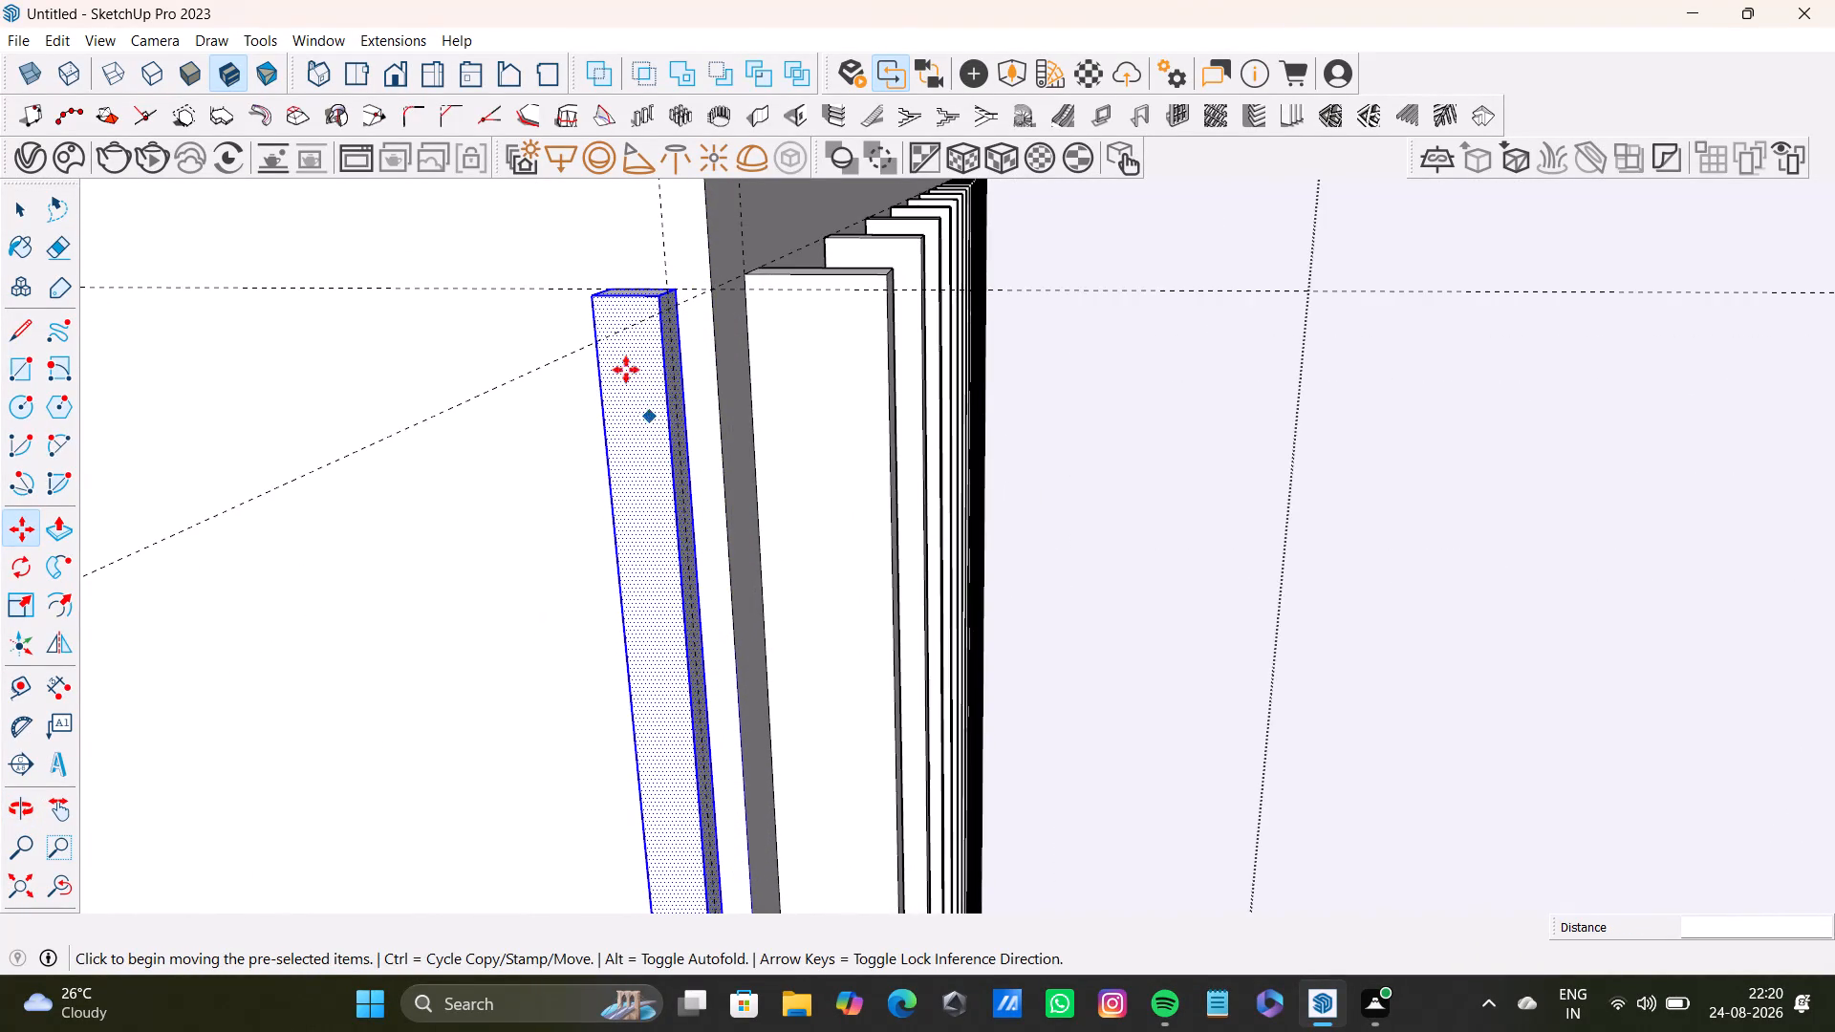
pyautogui.moveTo(656, 387); pyautogui.dragTo(603, 505, button='middle')
pyautogui.press('p')
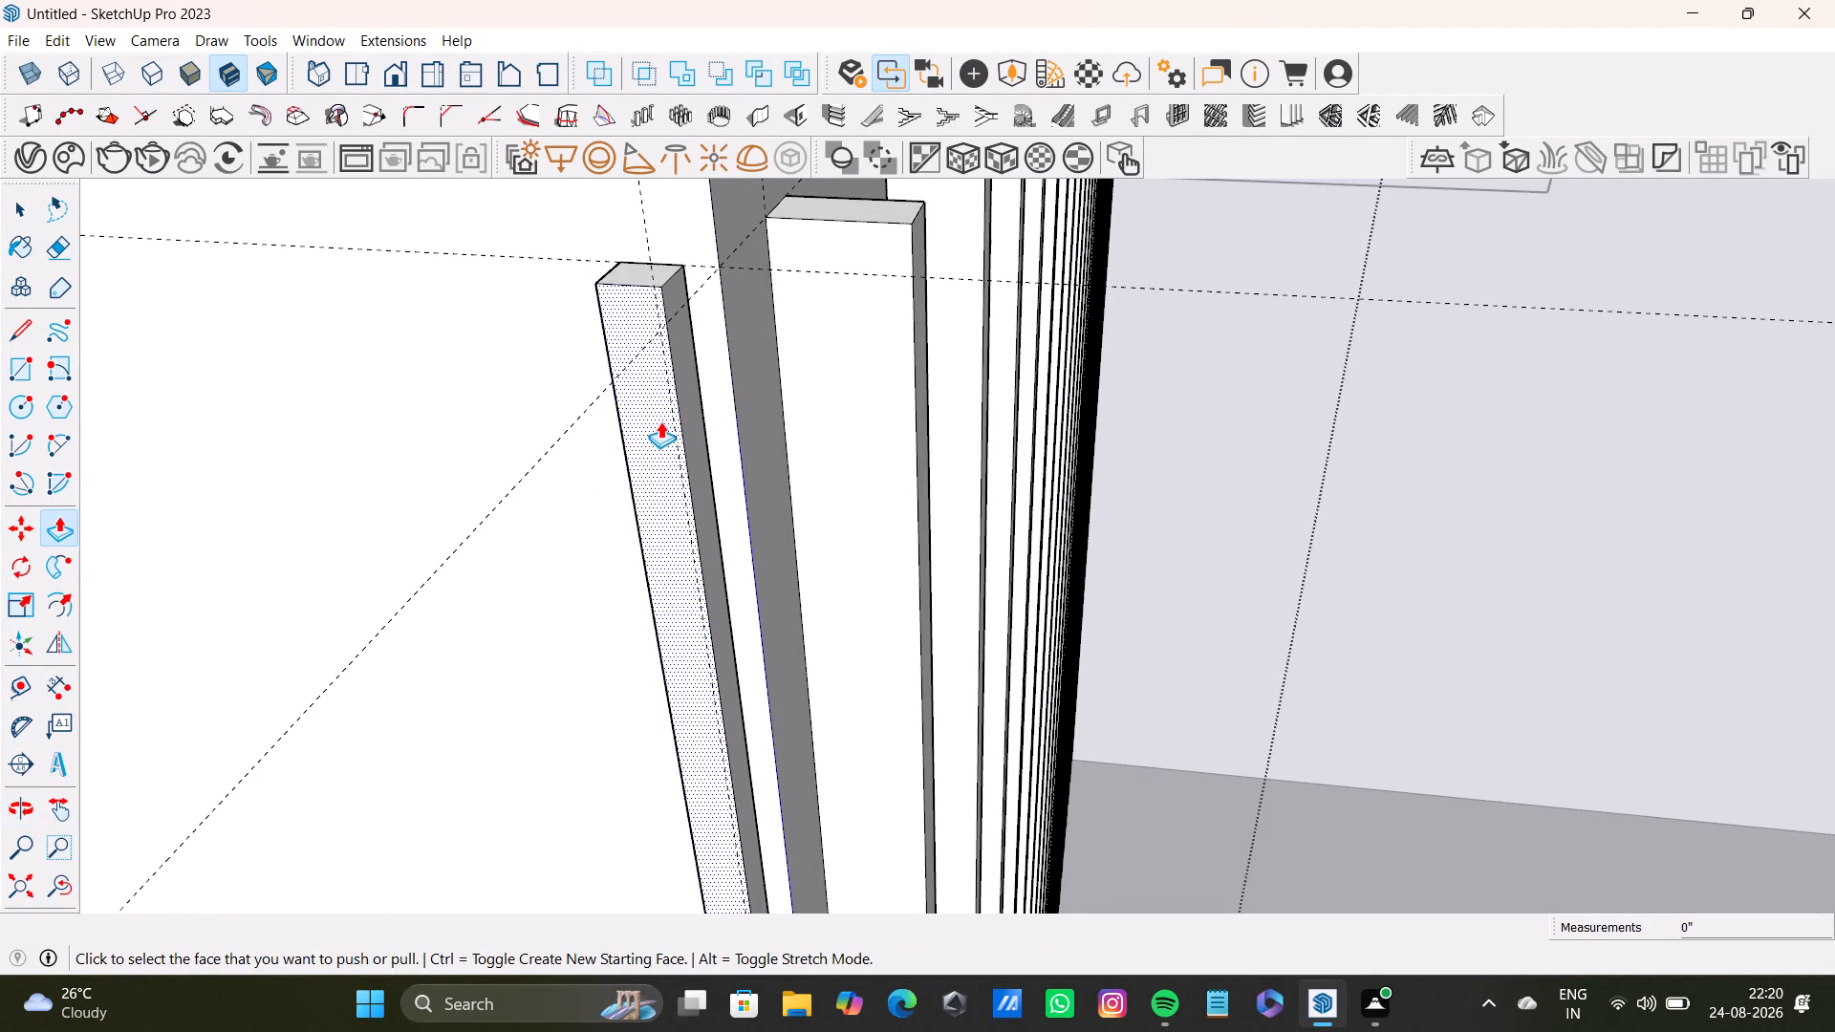
pyautogui.moveTo(655, 416); pyautogui.dragTo(631, 459)
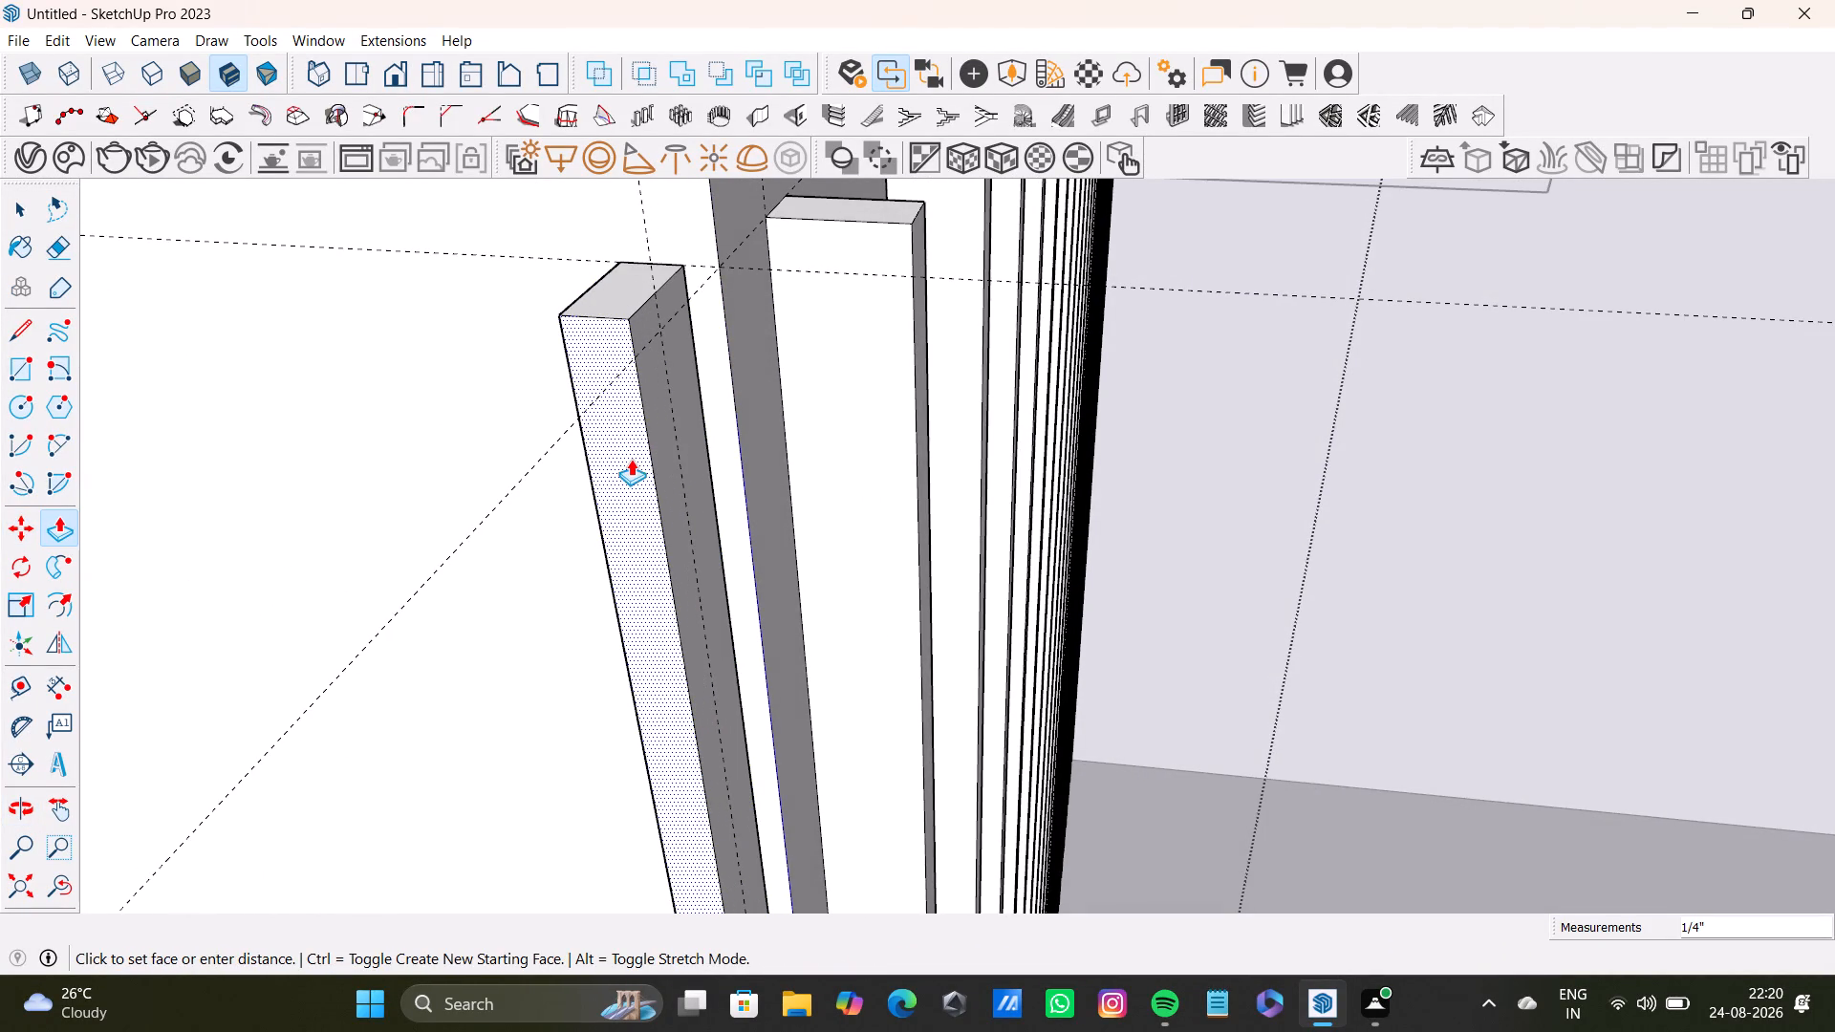
pyautogui.moveTo(631, 459); pyautogui.dragTo(636, 452)
# Widen the copied strip slightly by pulling out its side face nearest the sink counter.
pyautogui.scroll(-7, 643, 454)
pyautogui.moveTo(651, 457); pyautogui.dragTo(760, 297, button='middle')
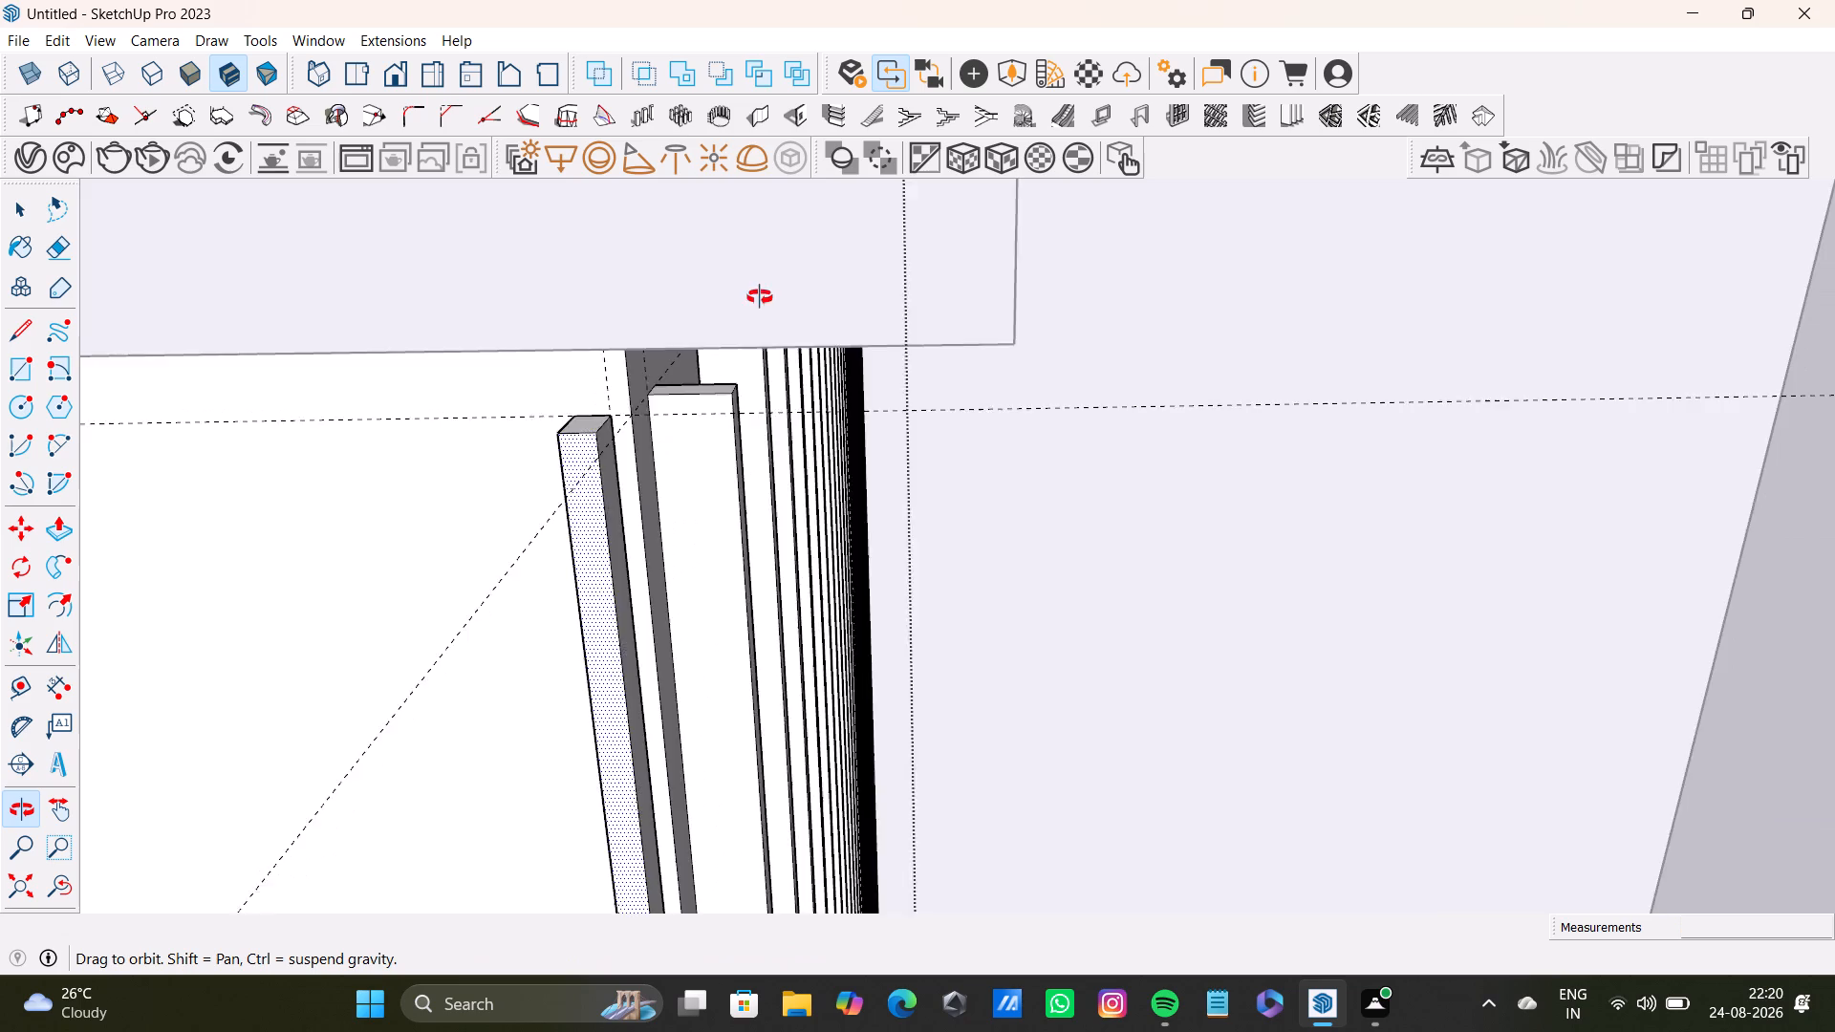
pyautogui.moveTo(760, 297); pyautogui.dragTo(93, 179, button='middle')
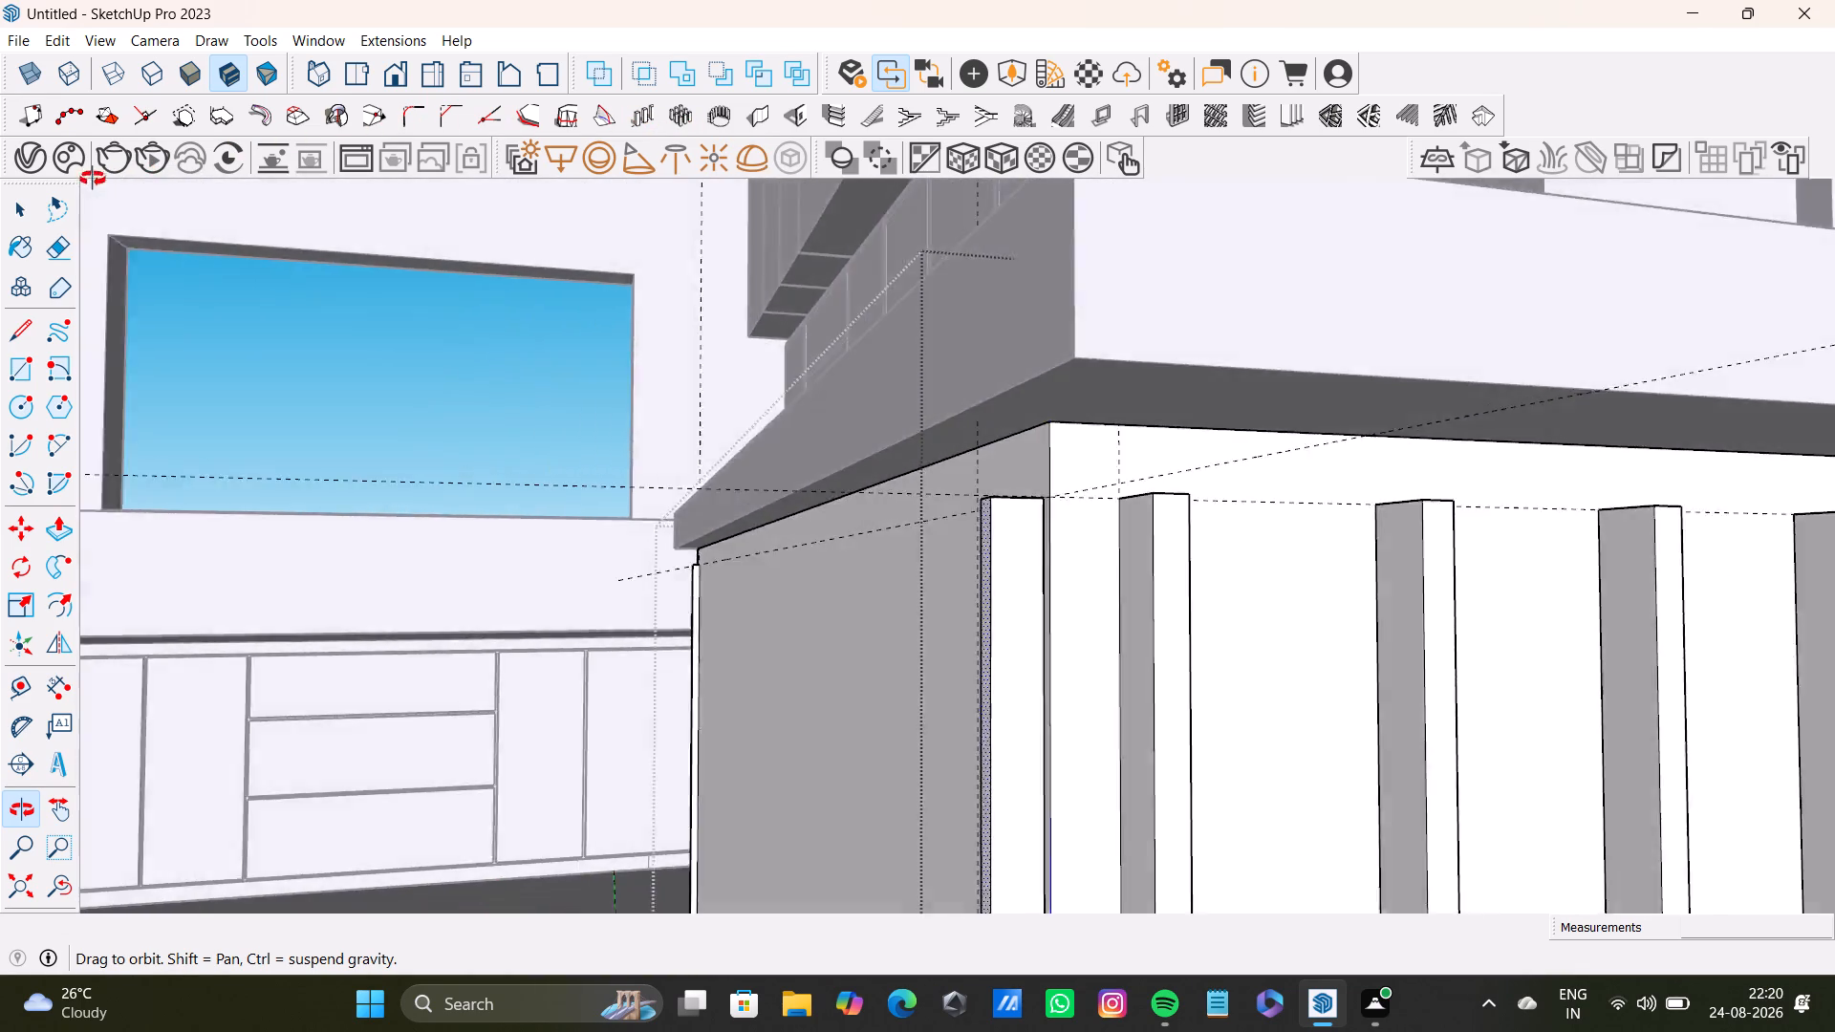
pyautogui.moveTo(93, 179); pyautogui.dragTo(570, 507, button='middle')
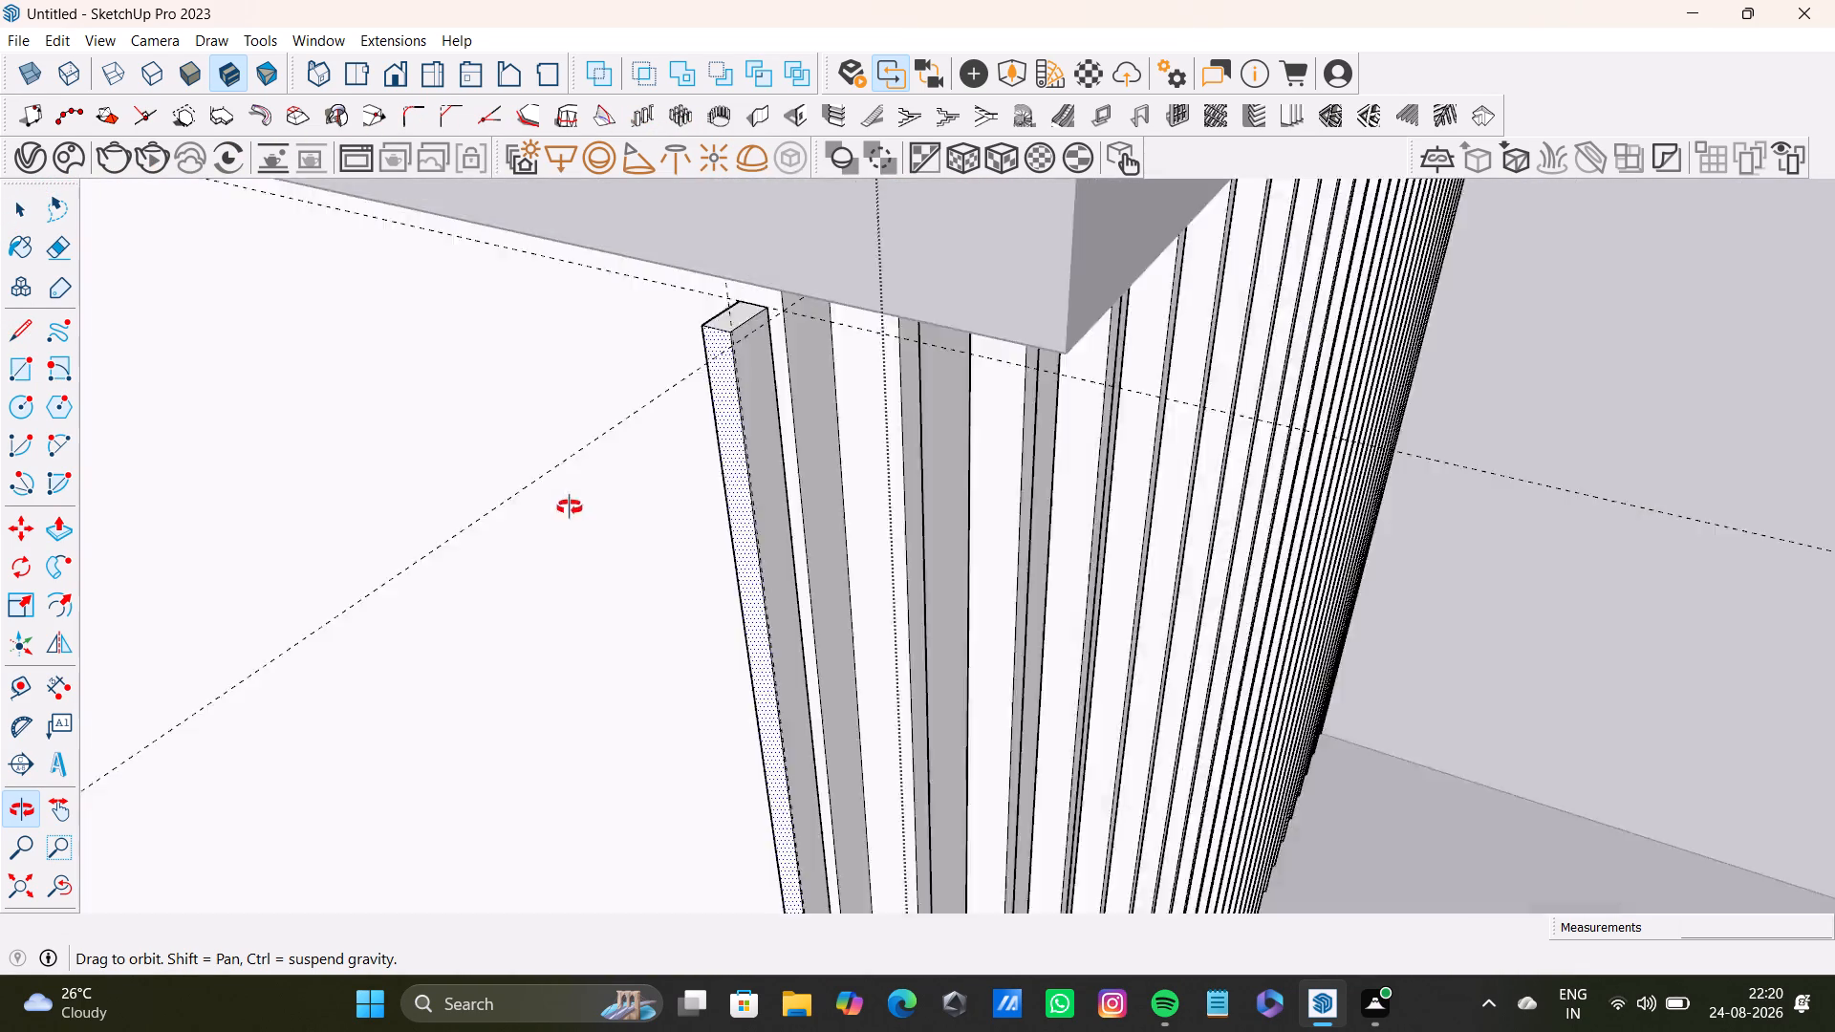
pyautogui.moveTo(570, 507); pyautogui.dragTo(783, 534, button='middle')
pyautogui.scroll(3, 725, 547)
pyautogui.scroll(-1, 689, 517)
pyautogui.moveTo(583, 496); pyautogui.dragTo(838, 413, button='middle')
pyautogui.moveTo(758, 472); pyautogui.dragTo(914, 468, button='middle')
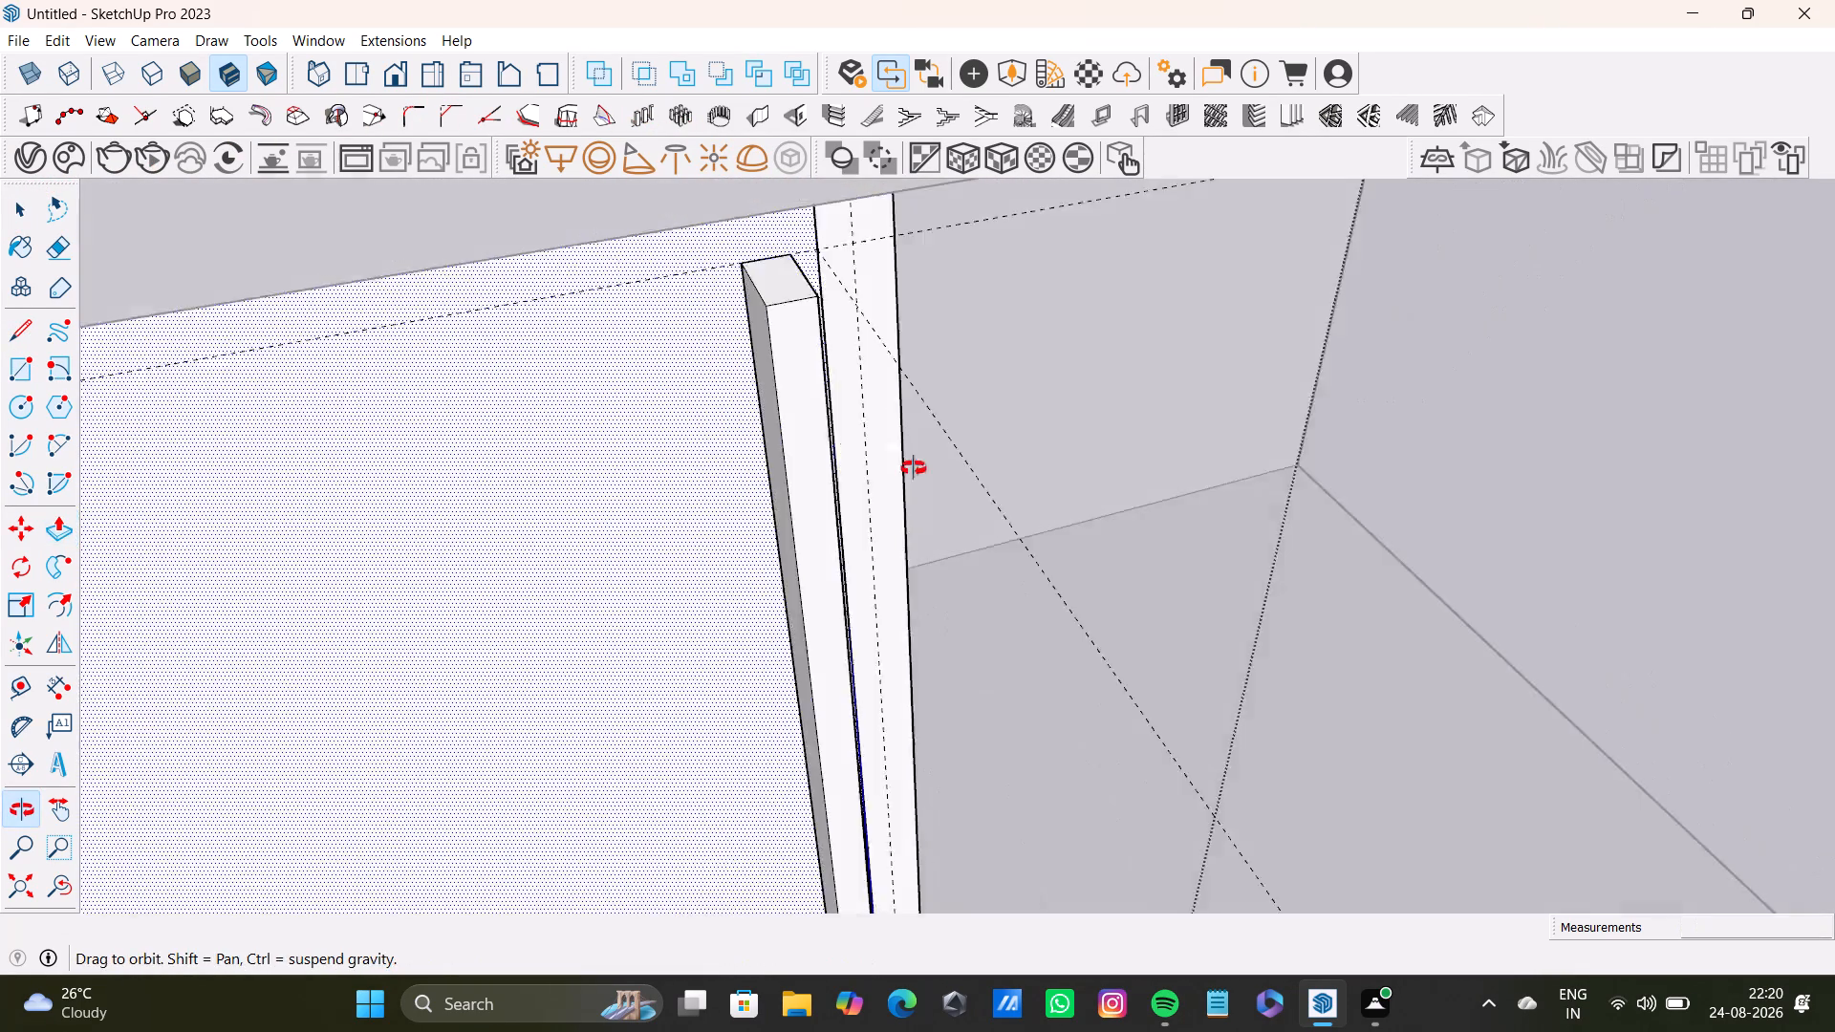
pyautogui.moveTo(914, 468); pyautogui.dragTo(1043, 425, button='middle')
pyautogui.moveTo(777, 382); pyautogui.dragTo(761, 388)
pyautogui.press('space')
# Undo the last four operations, removing the copied strip and its adjustments from the aisle-side face's slatted corner.
pyautogui.scroll(-2, 833, 434)
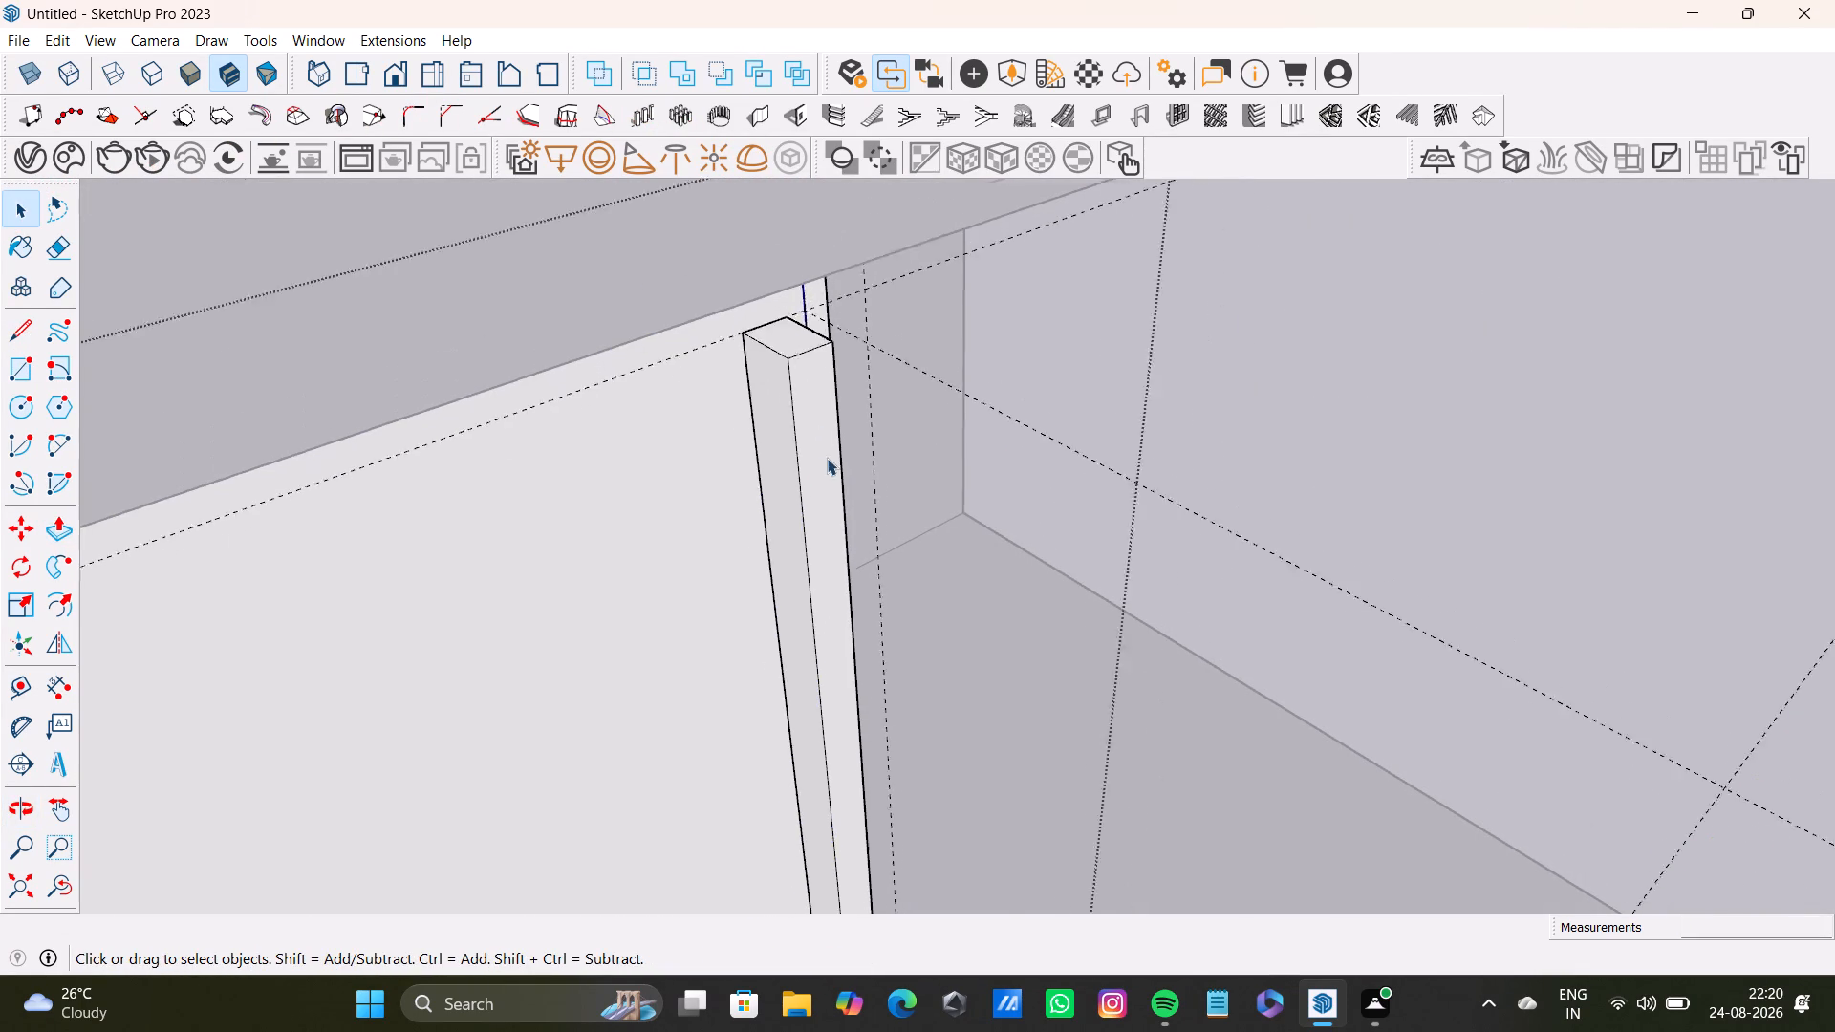
pyautogui.scroll(-10, 827, 458)
pyautogui.moveTo(861, 498); pyautogui.dragTo(738, 523, button='middle')
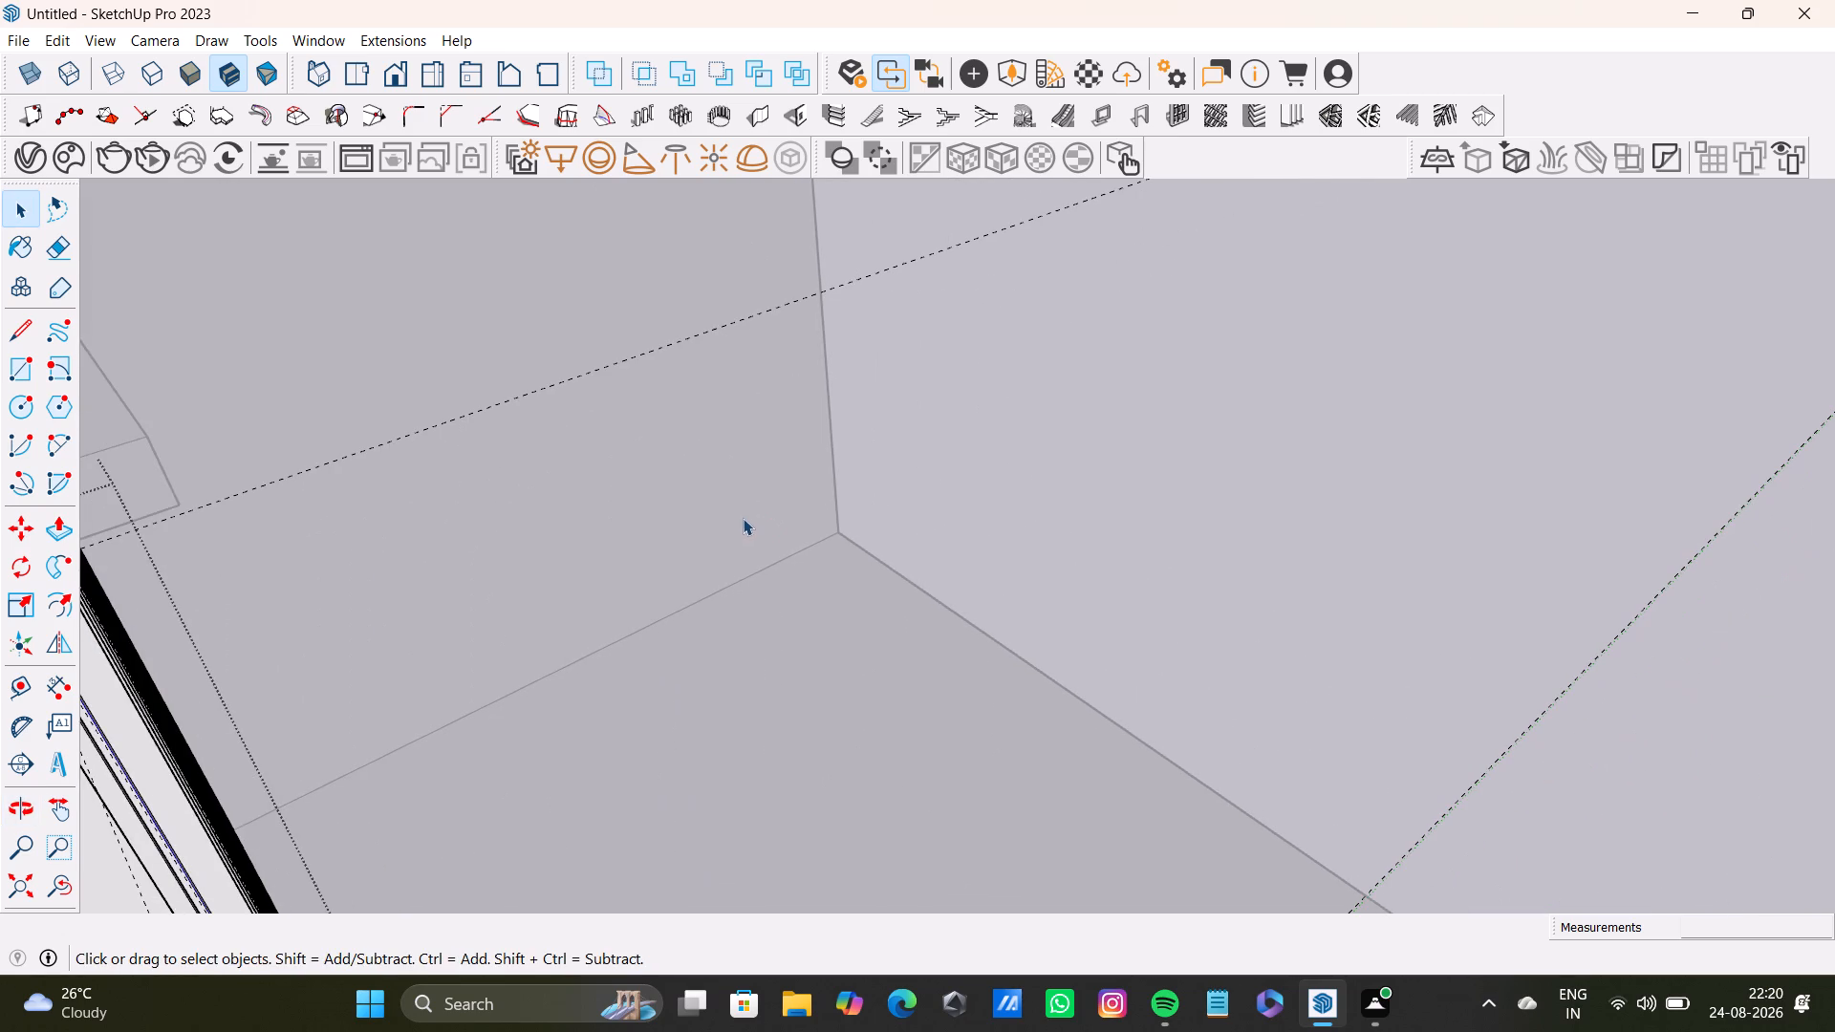
pyautogui.press('/')
pyautogui.scroll(-12, 841, 575)
pyautogui.moveTo(794, 634); pyautogui.dragTo(794, 625, button='middle')
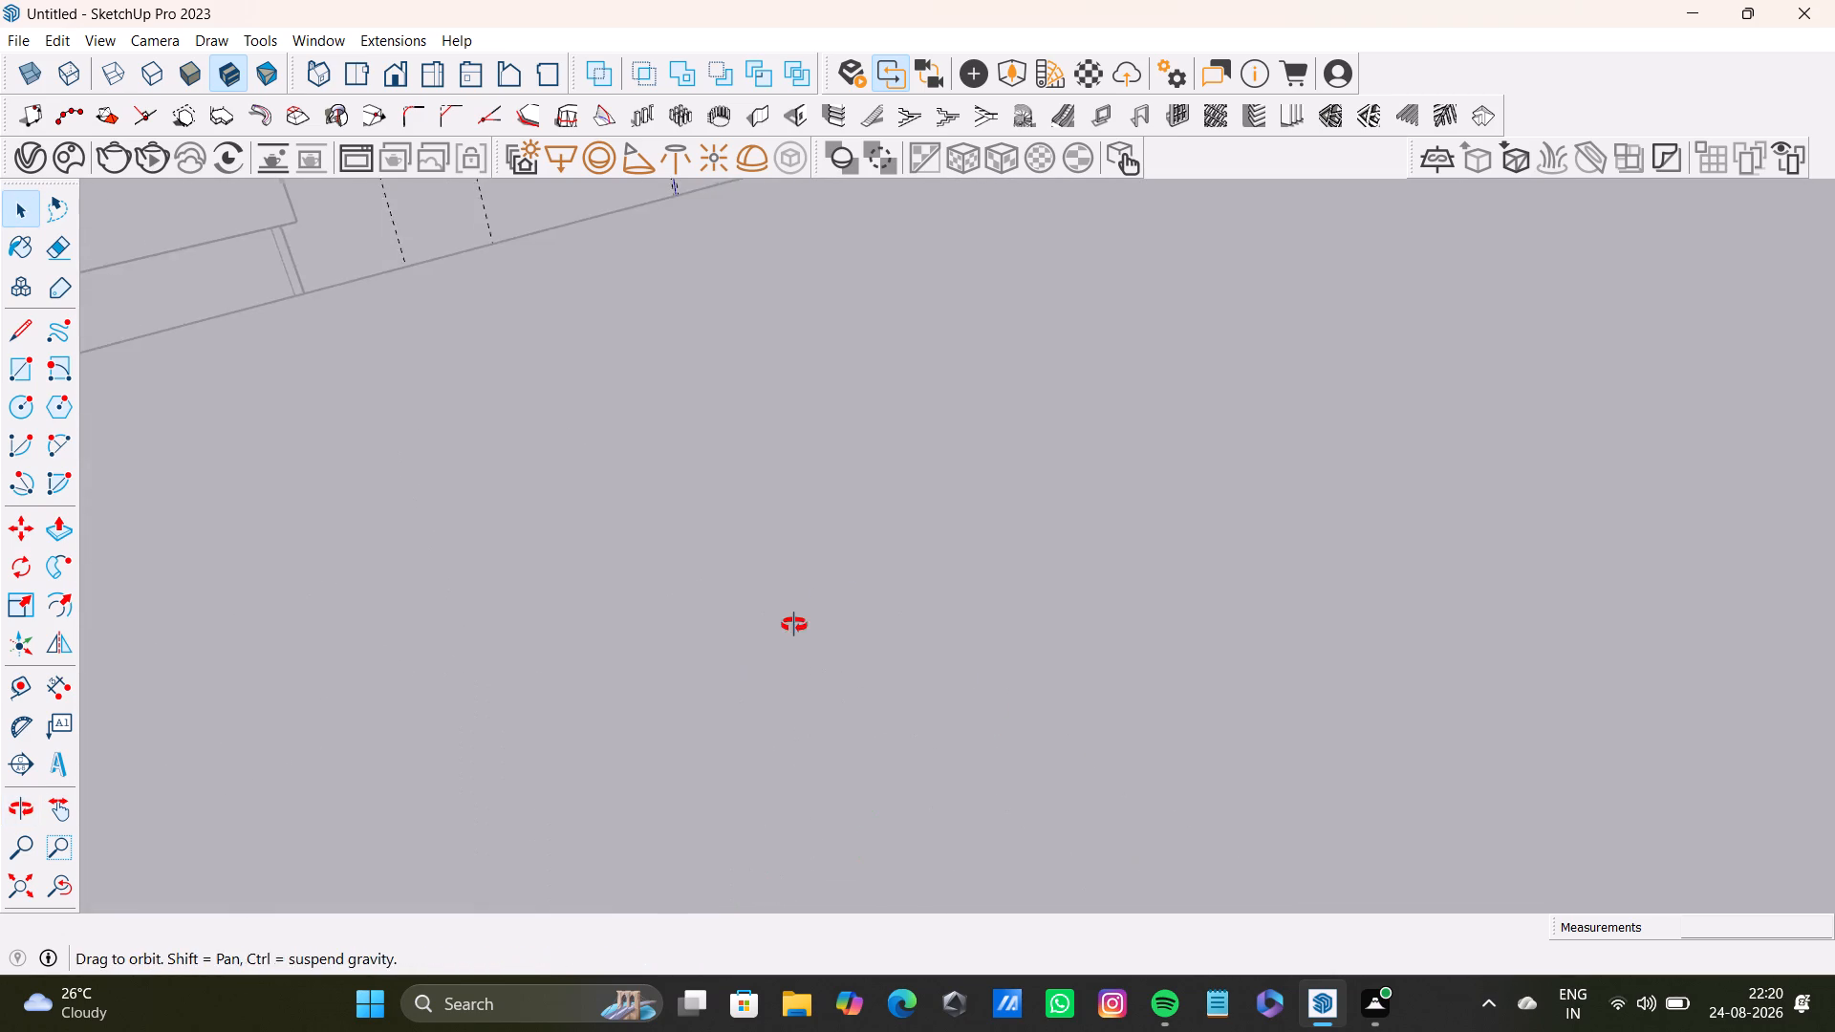
pyautogui.moveTo(794, 625); pyautogui.dragTo(794, 612, button='middle')
pyautogui.scroll(-3, 280, 736)
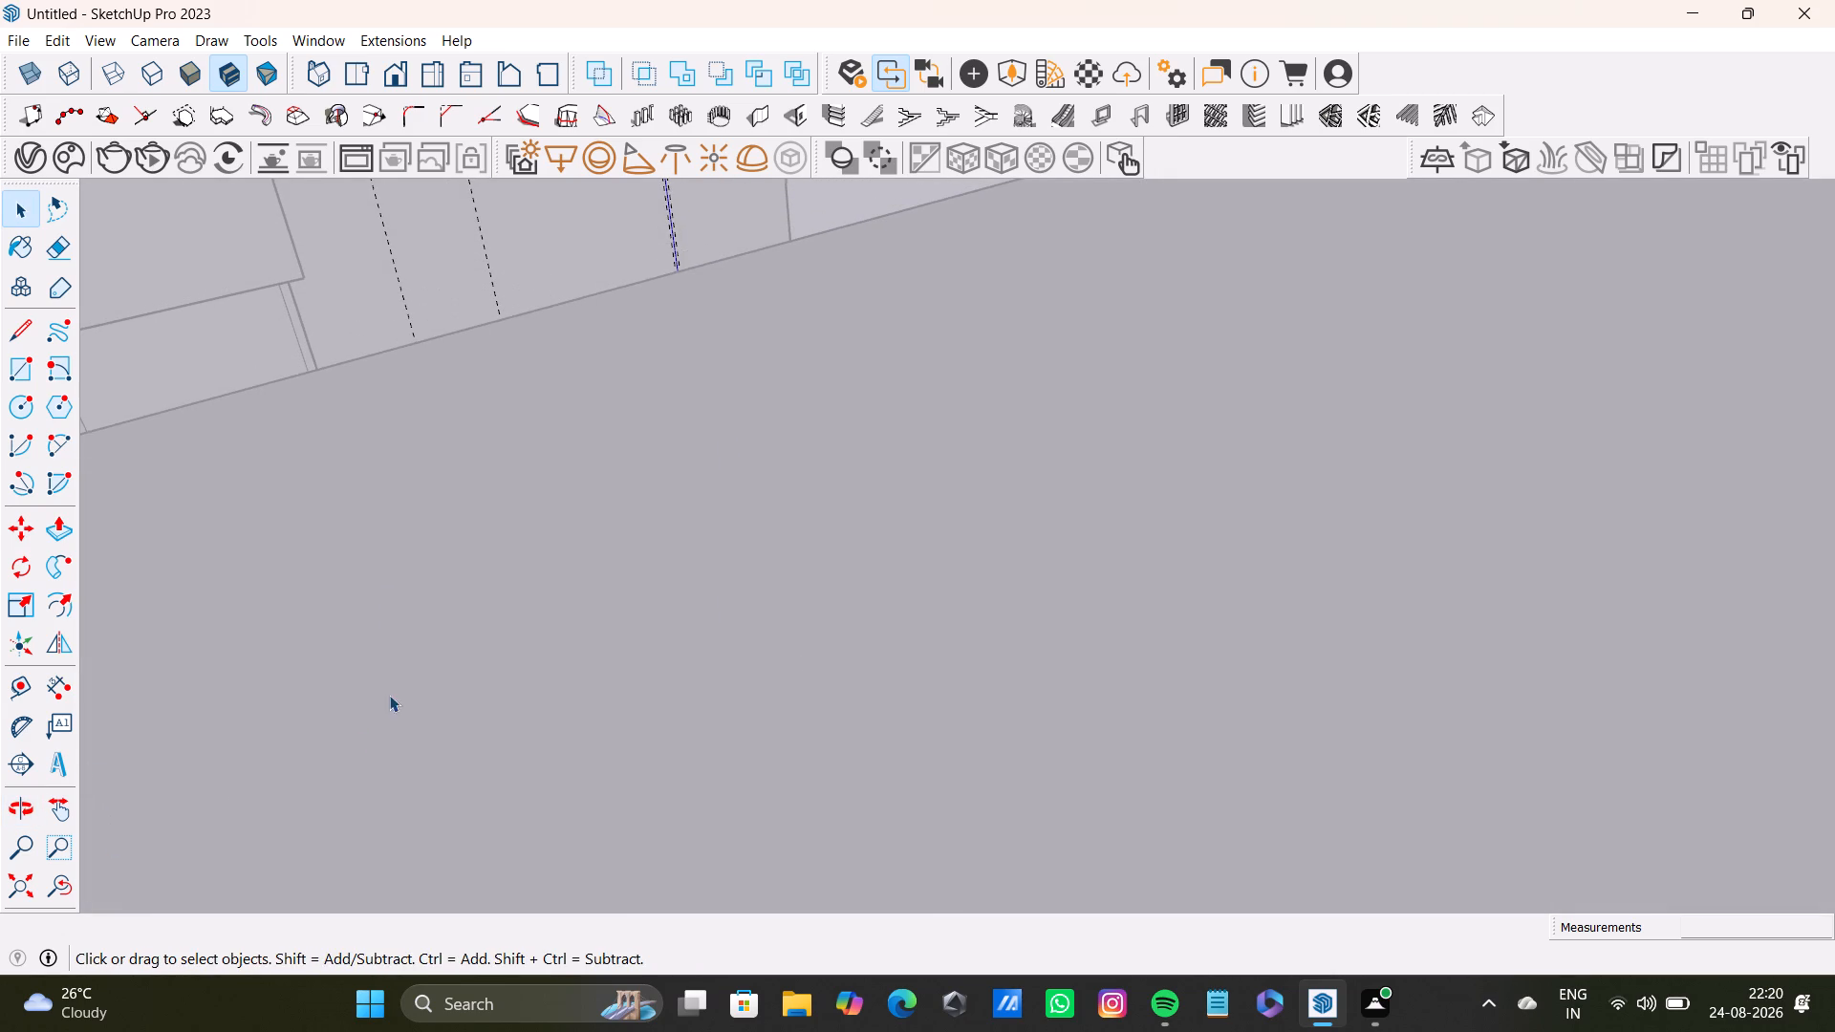
pyautogui.click(32, 890)
pyautogui.moveTo(1216, 472); pyautogui.dragTo(593, 450, button='middle')
pyautogui.scroll(2, 1259, 403)
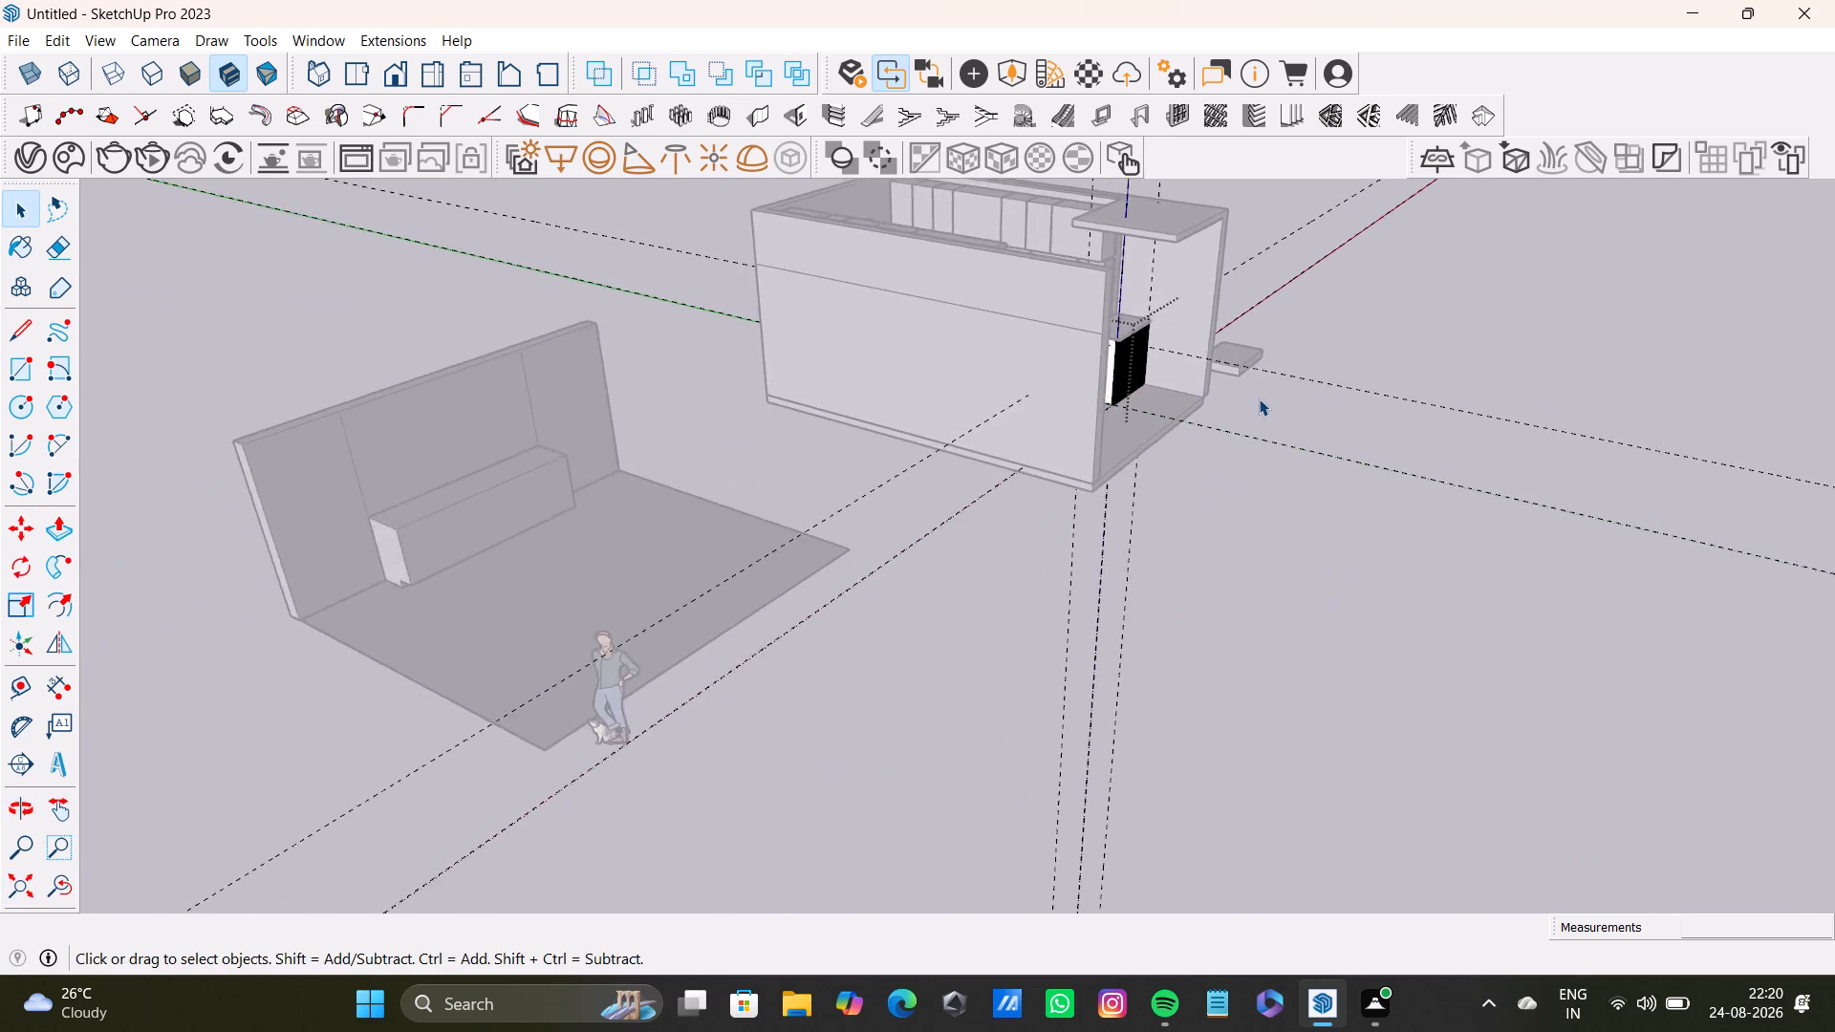
pyautogui.scroll(2, 1259, 398)
pyautogui.keyDown('shift'); pyautogui.moveTo(1212, 386); pyautogui.dragTo(803, 582, button='middle'); pyautogui.keyUp('shift')
pyautogui.scroll(19, 728, 570)
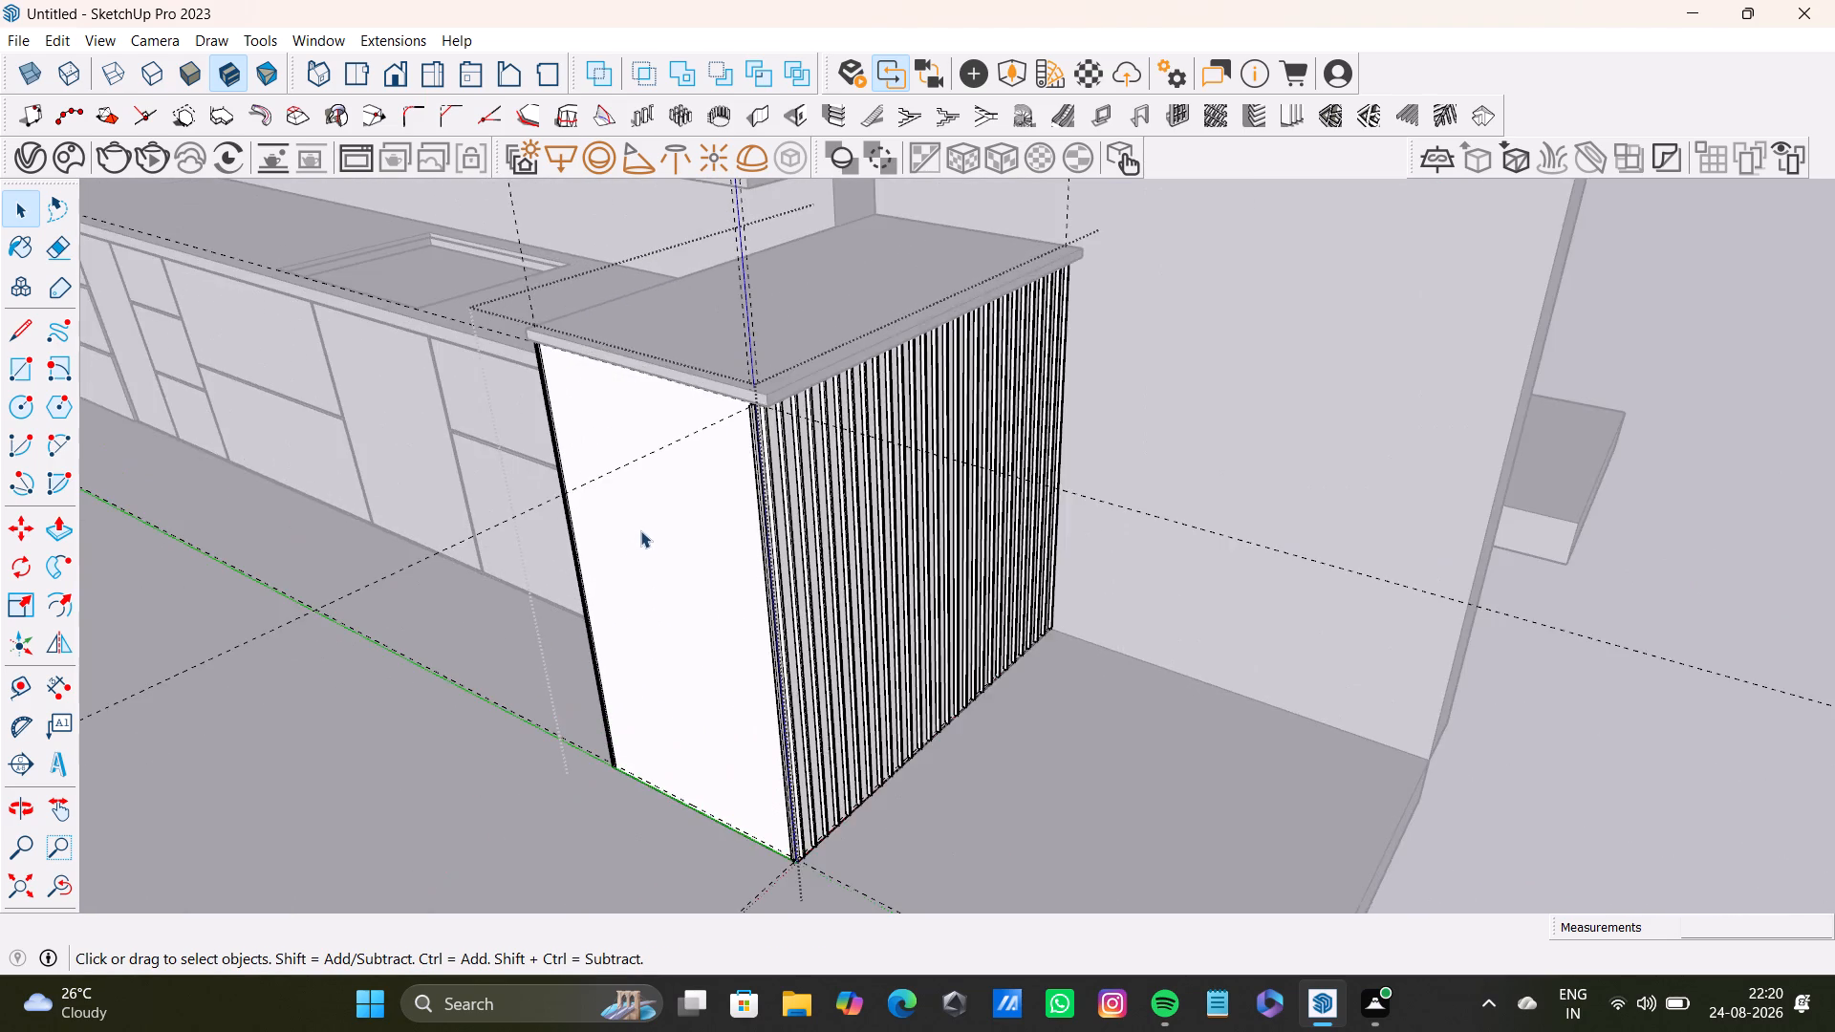
pyautogui.moveTo(645, 527); pyautogui.dragTo(839, 399, button='middle')
pyautogui.scroll(3, 822, 376)
pyautogui.keyDown('shift'); pyautogui.moveTo(830, 374); pyautogui.dragTo(771, 519, button='middle'); pyautogui.keyUp('shift')
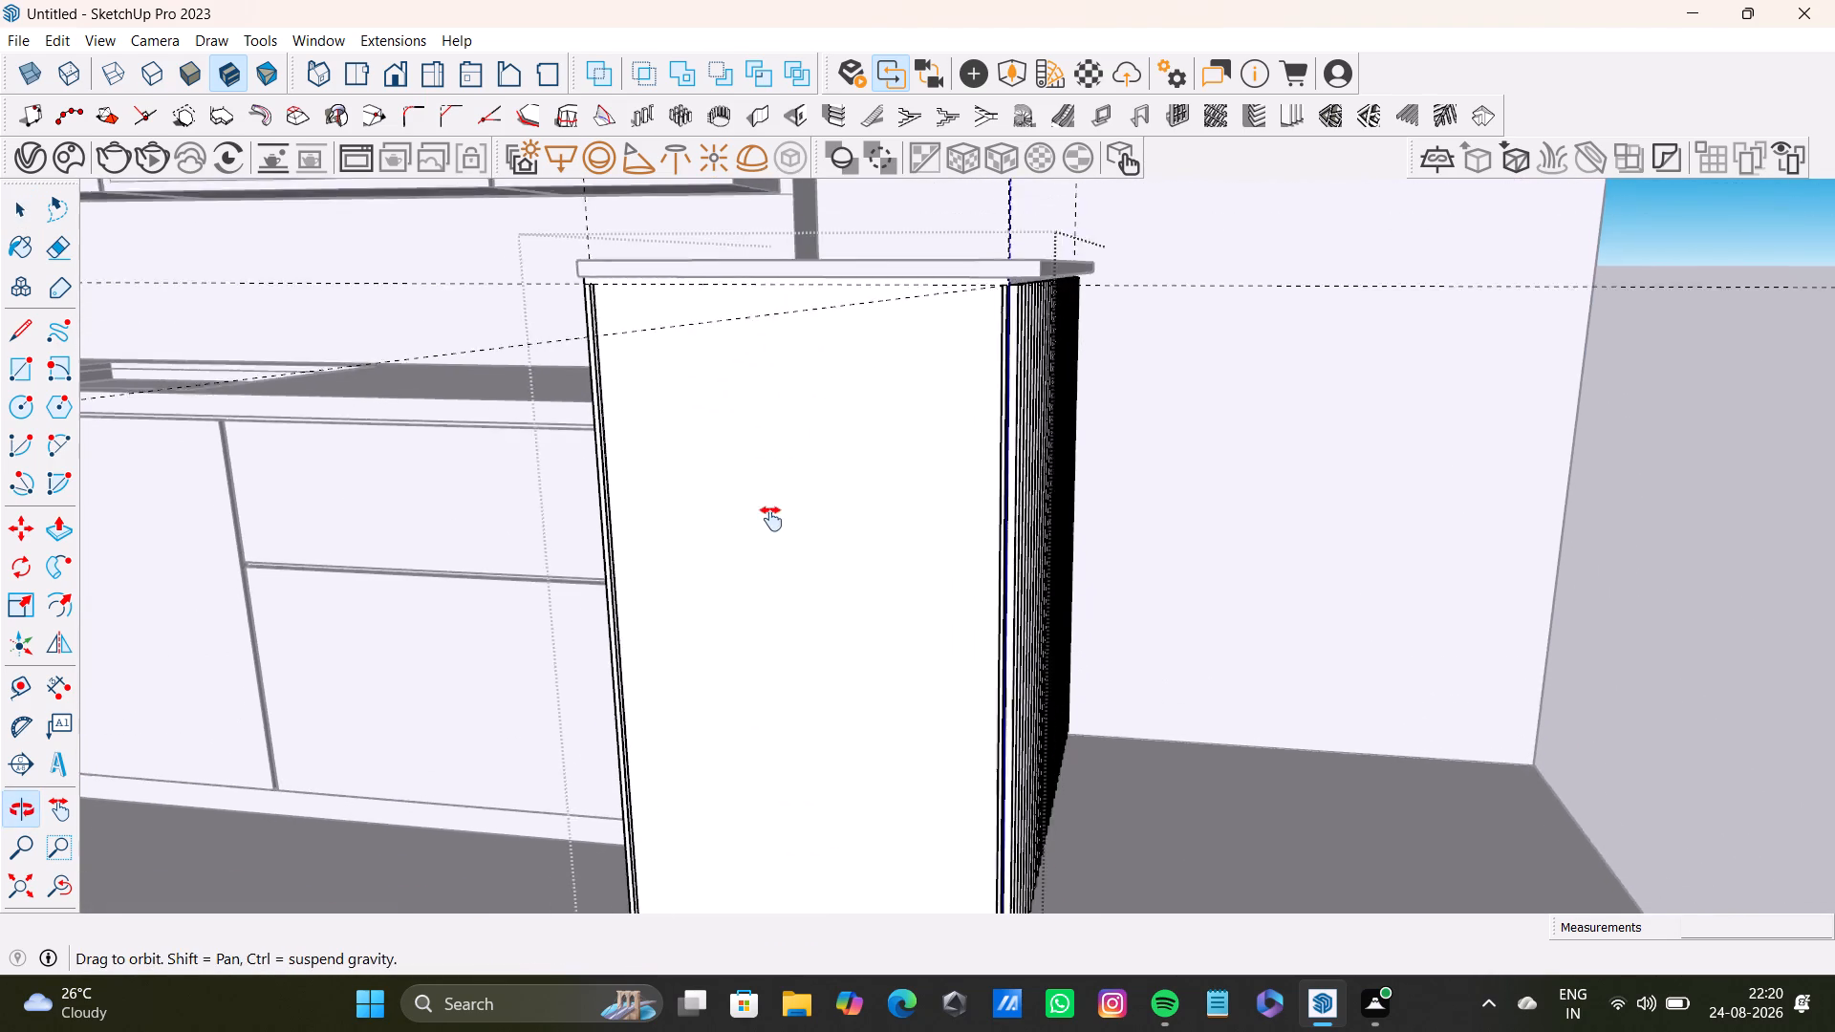
pyautogui.keyDown('shift'); pyautogui.moveTo(771, 519); pyautogui.dragTo(769, 521, button='middle'); pyautogui.keyUp('shift')
pyautogui.hotkey('ctrl', 'z')
pyautogui.hotkey('ctrl', 'z')
pyautogui.hotkey('ctrl', 'z')
pyautogui.hotkey('ctrl', 'z')
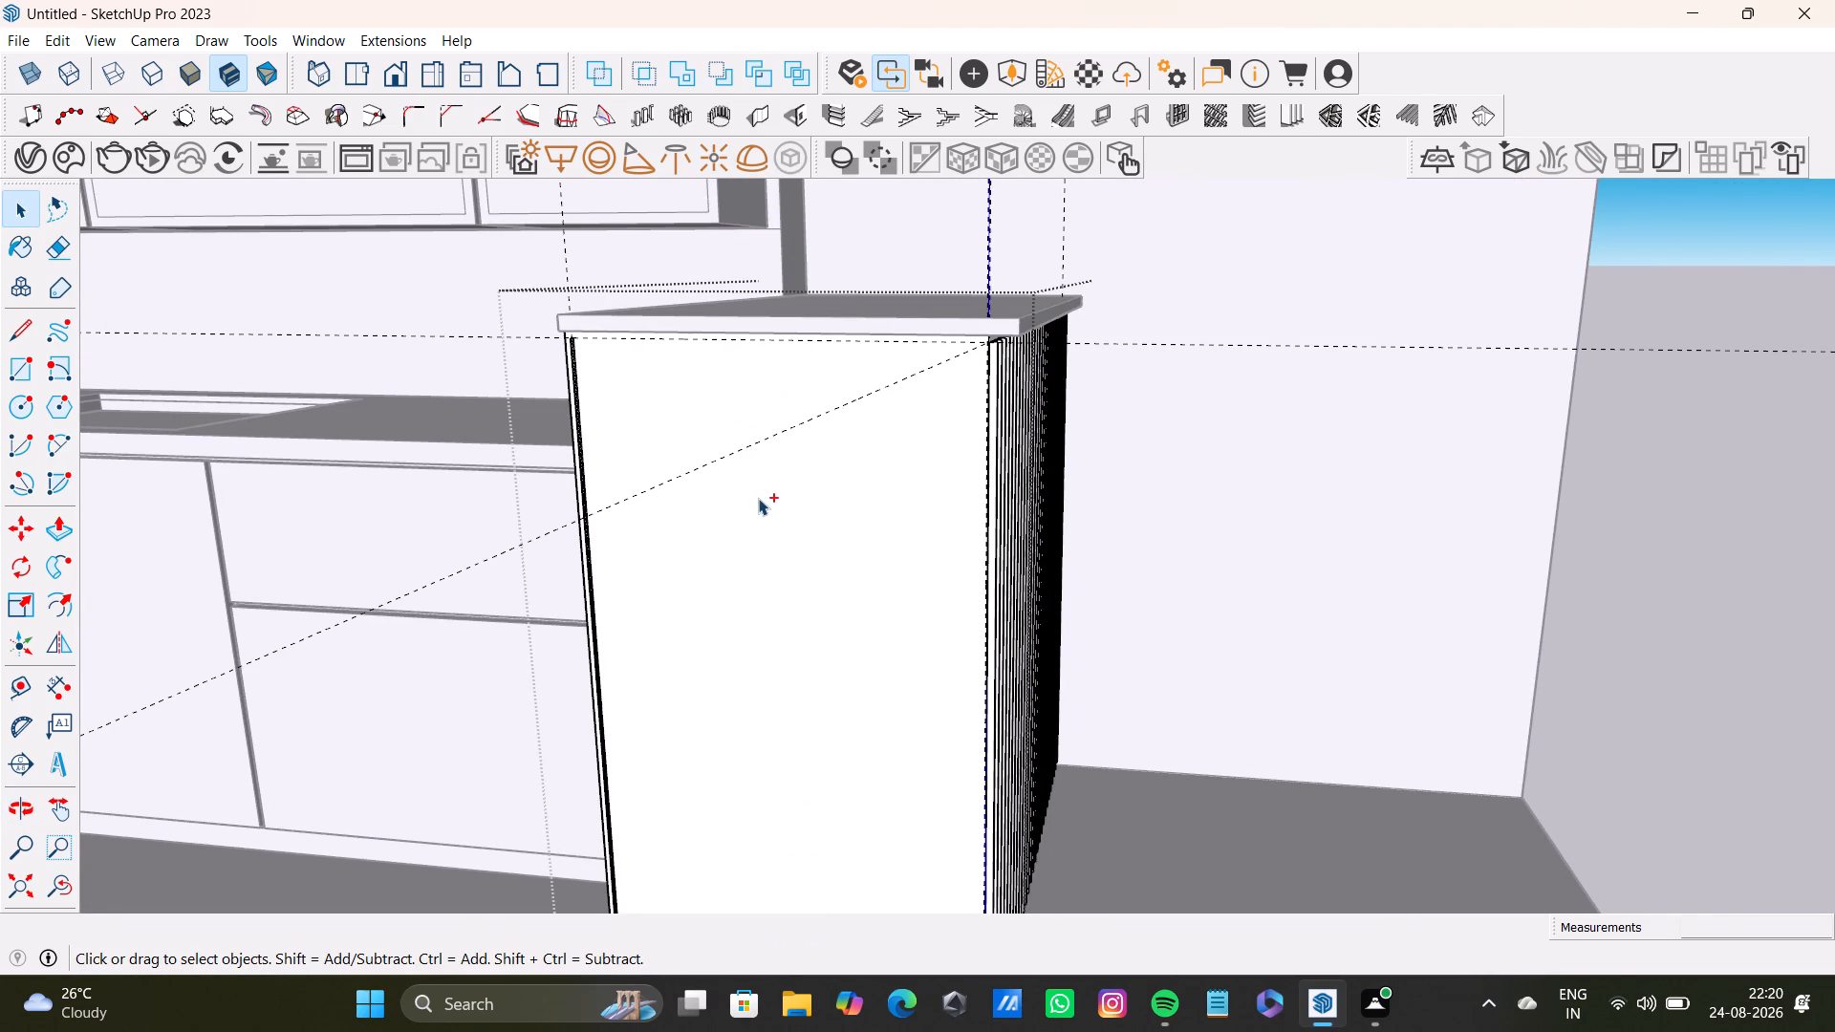
# Widen the original strip near the sink counter by pulling its side face about 1/16" toward the slatted corner.
pyautogui.scroll(9, 594, 424)
pyautogui.keyDown('shift'); pyautogui.moveTo(532, 269); pyautogui.dragTo(595, 481, button='middle'); pyautogui.keyUp('shift')
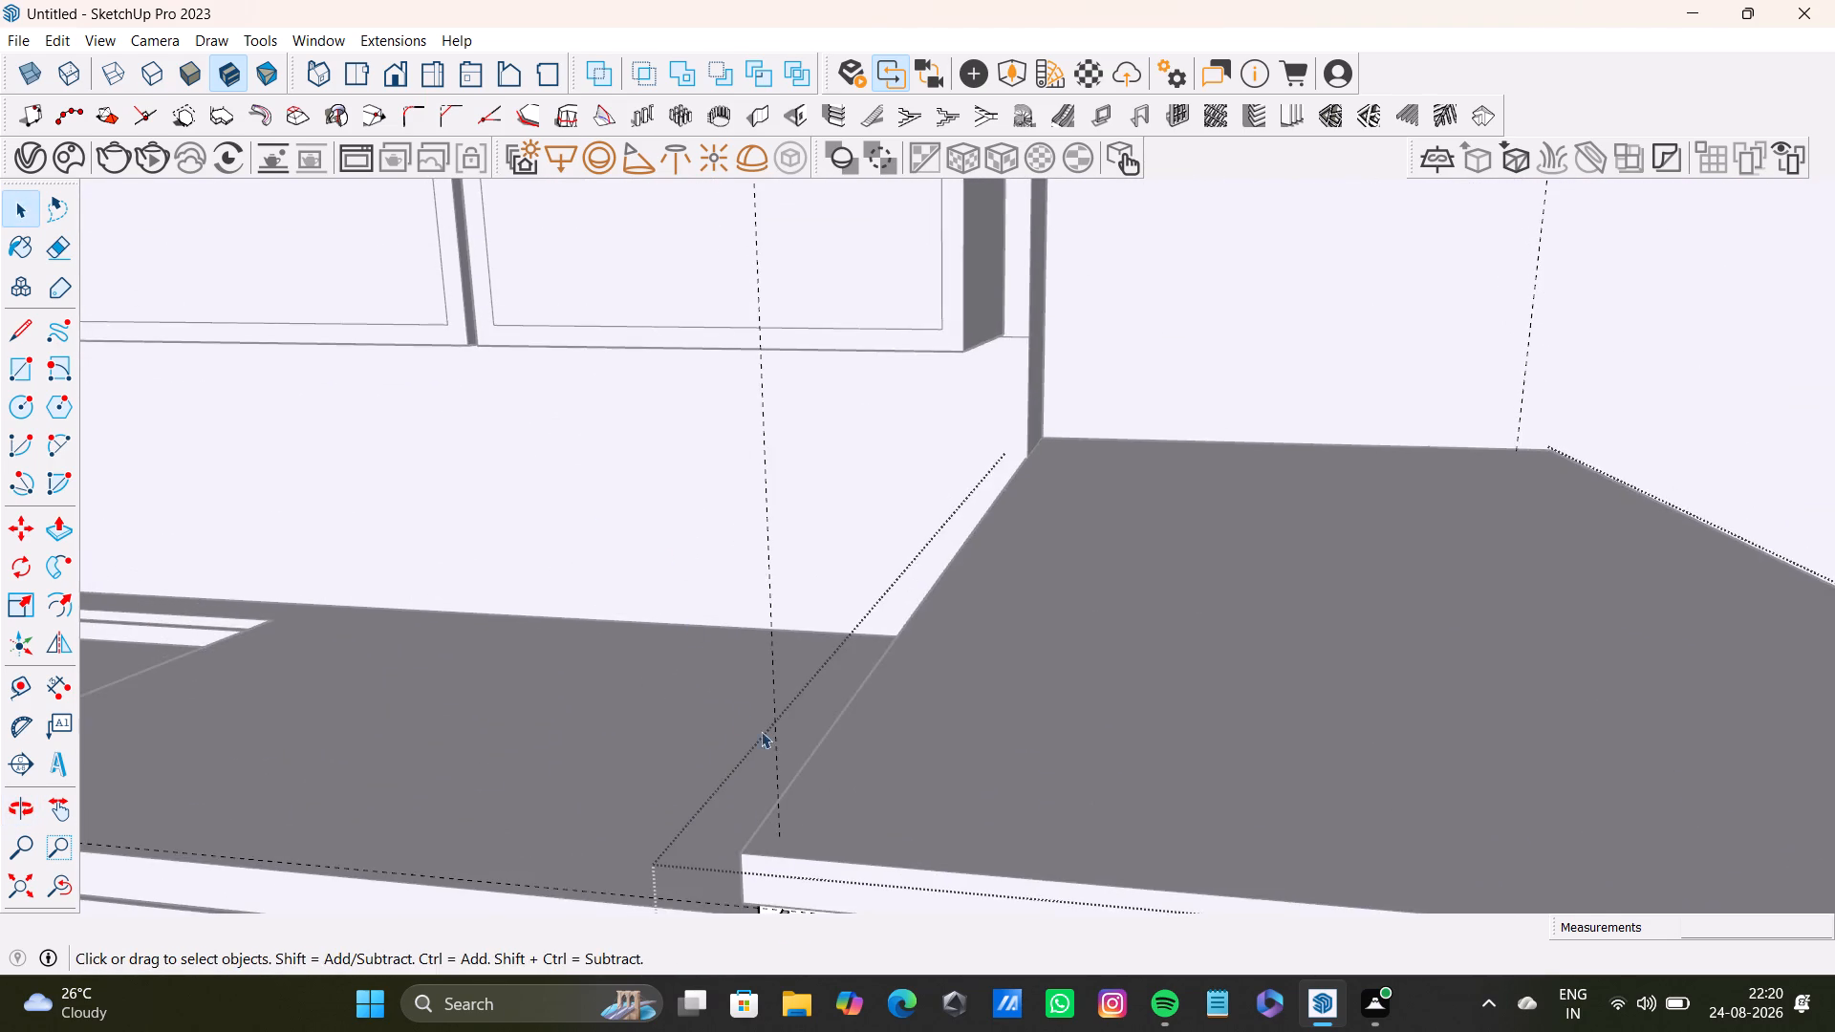
pyautogui.keyDown('shift'); pyautogui.moveTo(774, 732); pyautogui.dragTo(768, 364, button='middle'); pyautogui.keyUp('shift')
pyautogui.scroll(4, 768, 458)
pyautogui.moveTo(775, 429); pyautogui.dragTo(775, 810, button='middle')
pyautogui.moveTo(723, 263); pyautogui.dragTo(735, 419, button='middle')
pyautogui.scroll(6, 735, 316)
pyautogui.keyDown('shift'); pyautogui.moveTo(743, 233); pyautogui.dragTo(720, 615, button='middle'); pyautogui.keyUp('shift')
pyautogui.scroll(7, 713, 588)
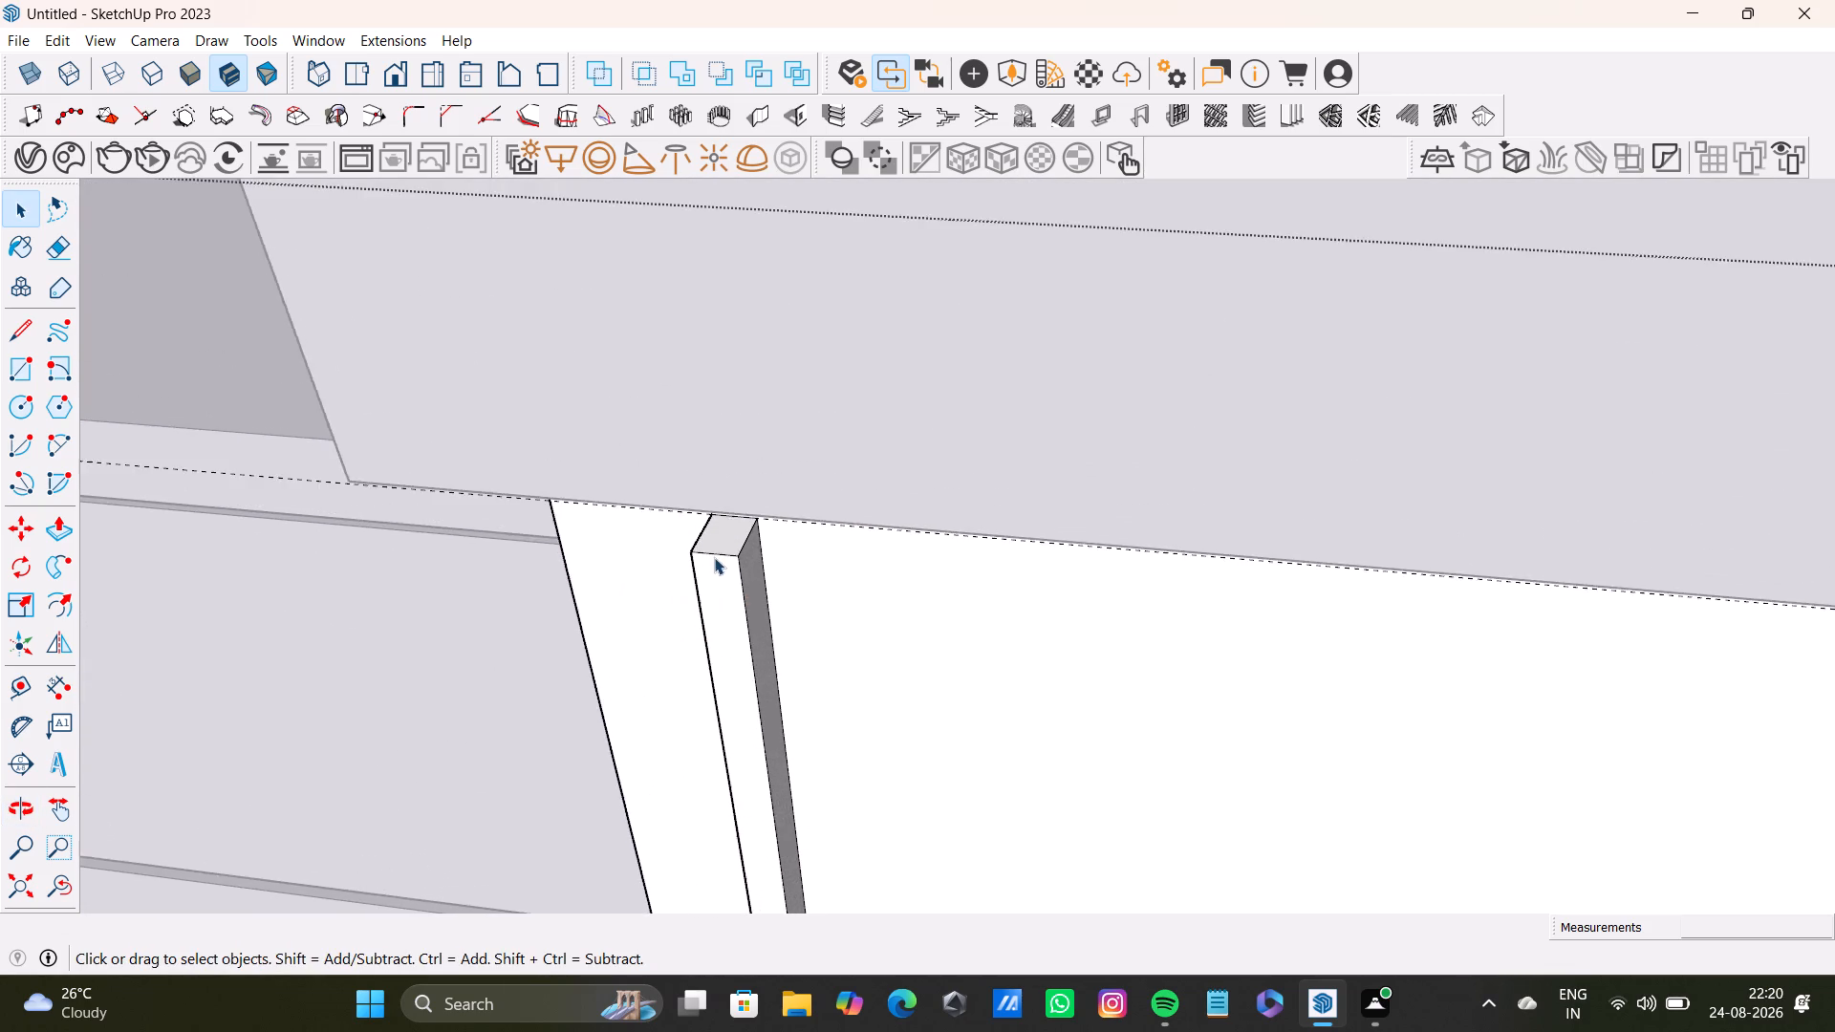
pyautogui.scroll(5, 714, 557)
pyautogui.moveTo(714, 554); pyautogui.dragTo(624, 404, button='middle')
pyautogui.click(822, 691)
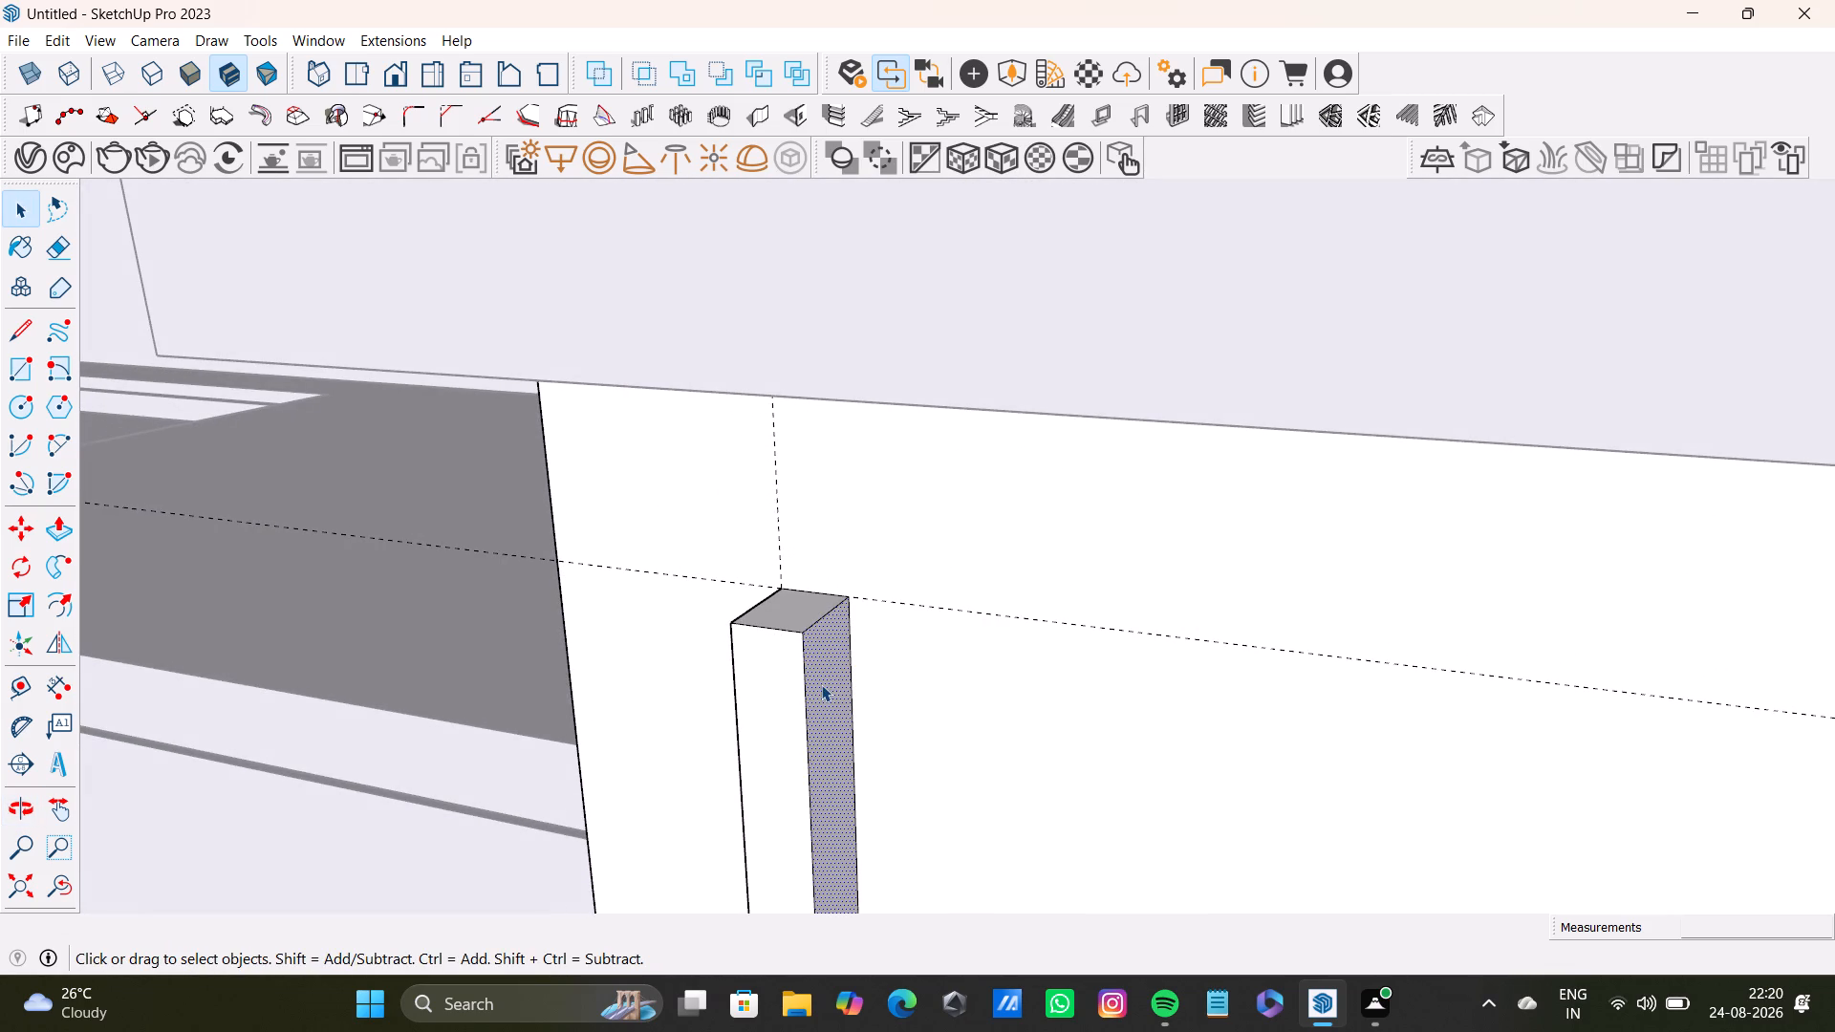
pyautogui.press('p')
pyautogui.moveTo(824, 691); pyautogui.dragTo(850, 702)
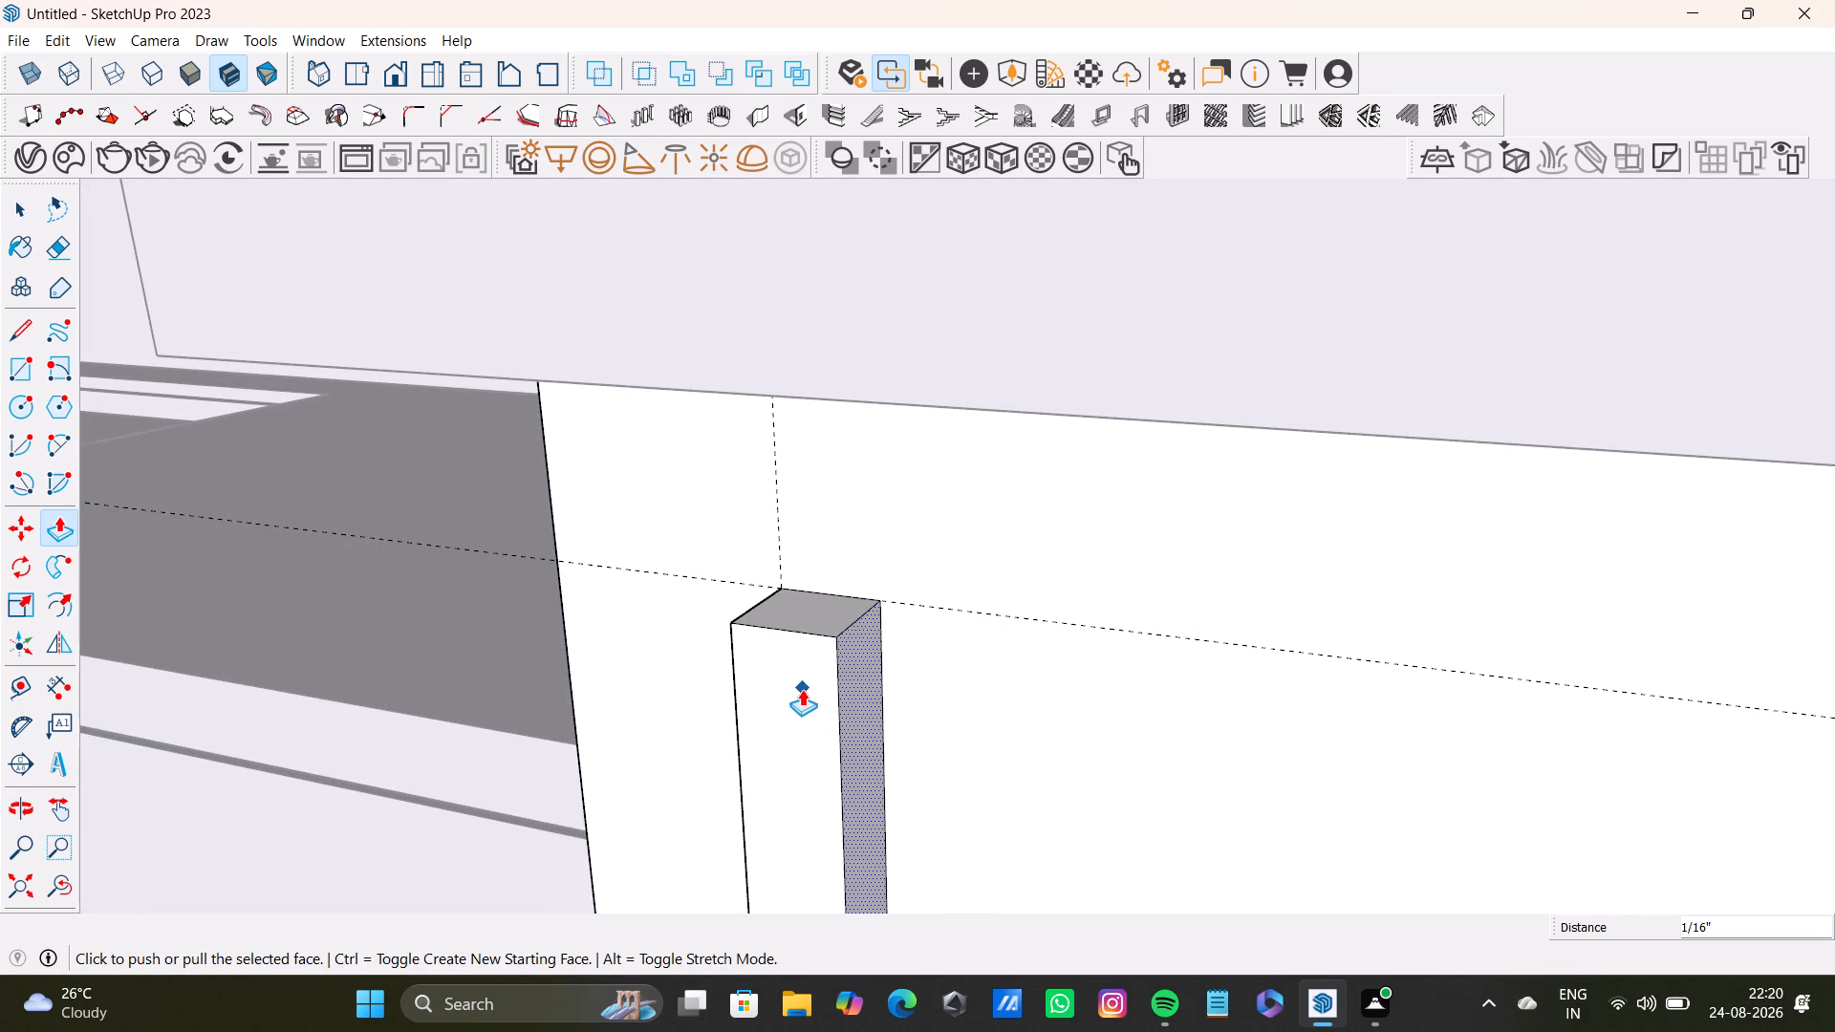
pyautogui.press('space')
# Deepen the same strip slightly by pulling its front face outward from the block.
pyautogui.click(800, 689)
pyautogui.press('p')
pyautogui.moveTo(800, 689); pyautogui.dragTo(781, 705)
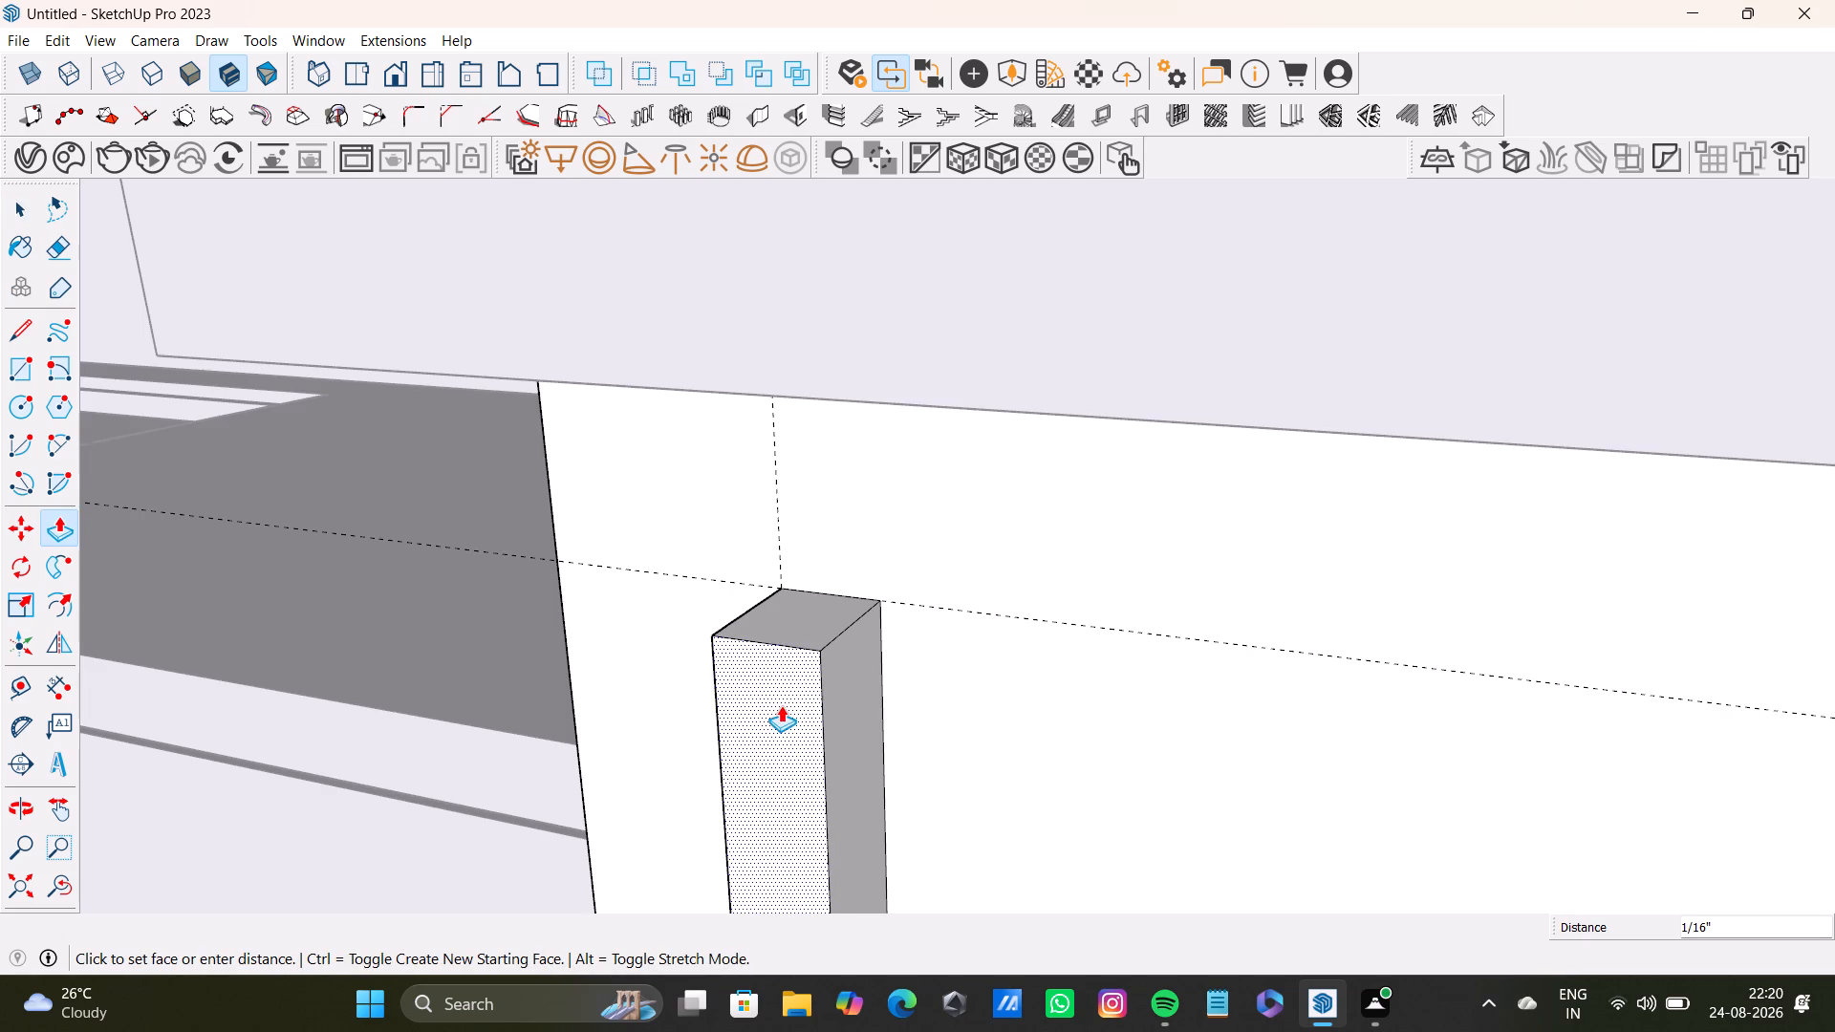
pyautogui.moveTo(781, 705); pyautogui.dragTo(762, 713)
pyautogui.press('space')
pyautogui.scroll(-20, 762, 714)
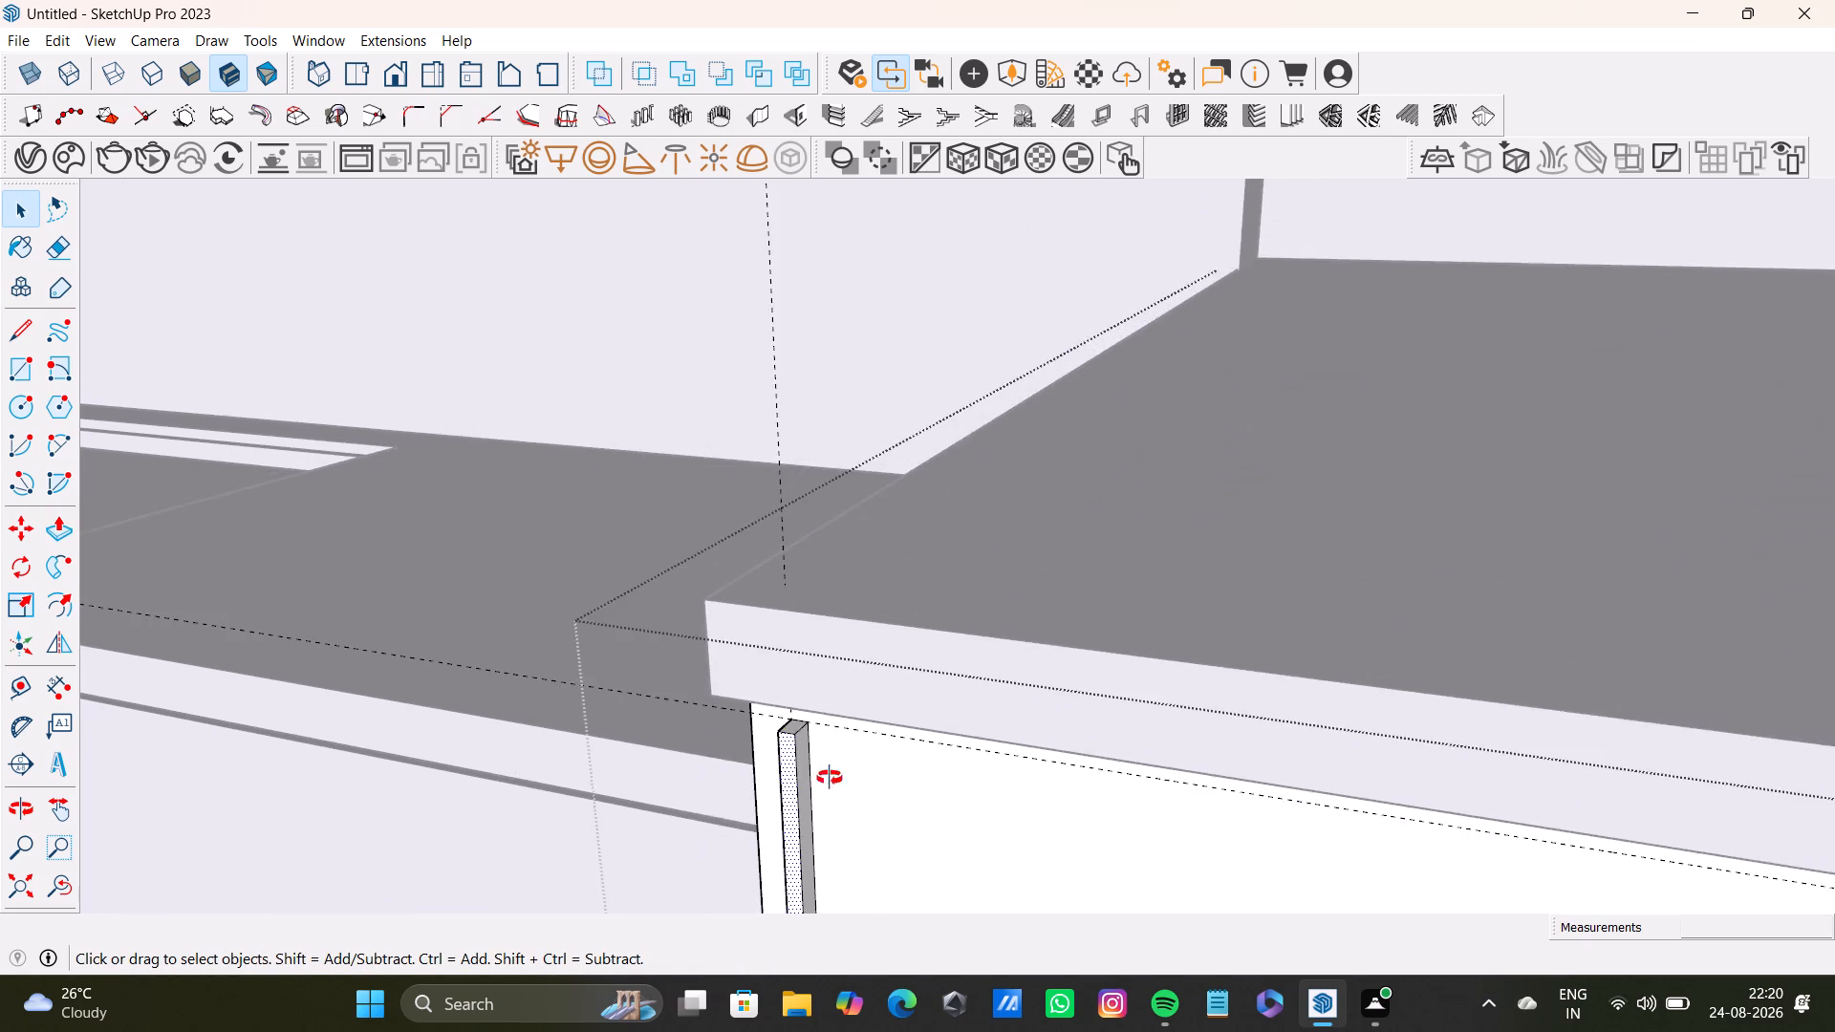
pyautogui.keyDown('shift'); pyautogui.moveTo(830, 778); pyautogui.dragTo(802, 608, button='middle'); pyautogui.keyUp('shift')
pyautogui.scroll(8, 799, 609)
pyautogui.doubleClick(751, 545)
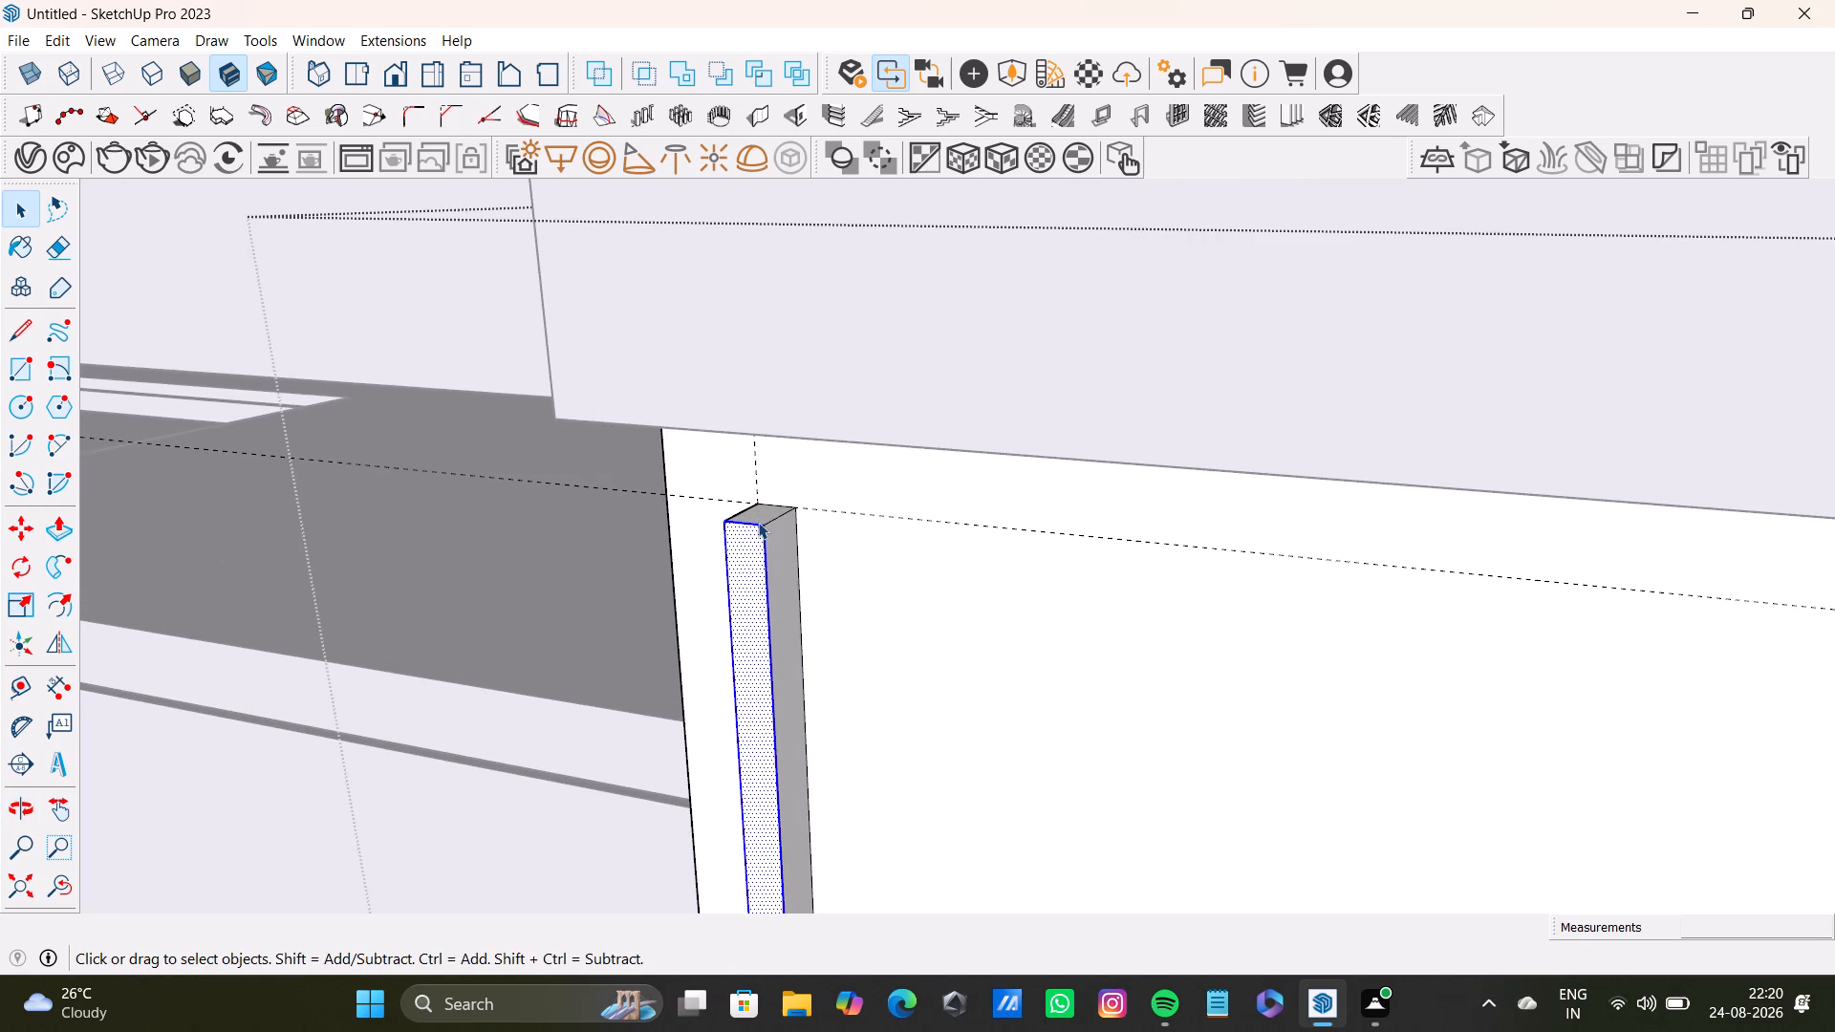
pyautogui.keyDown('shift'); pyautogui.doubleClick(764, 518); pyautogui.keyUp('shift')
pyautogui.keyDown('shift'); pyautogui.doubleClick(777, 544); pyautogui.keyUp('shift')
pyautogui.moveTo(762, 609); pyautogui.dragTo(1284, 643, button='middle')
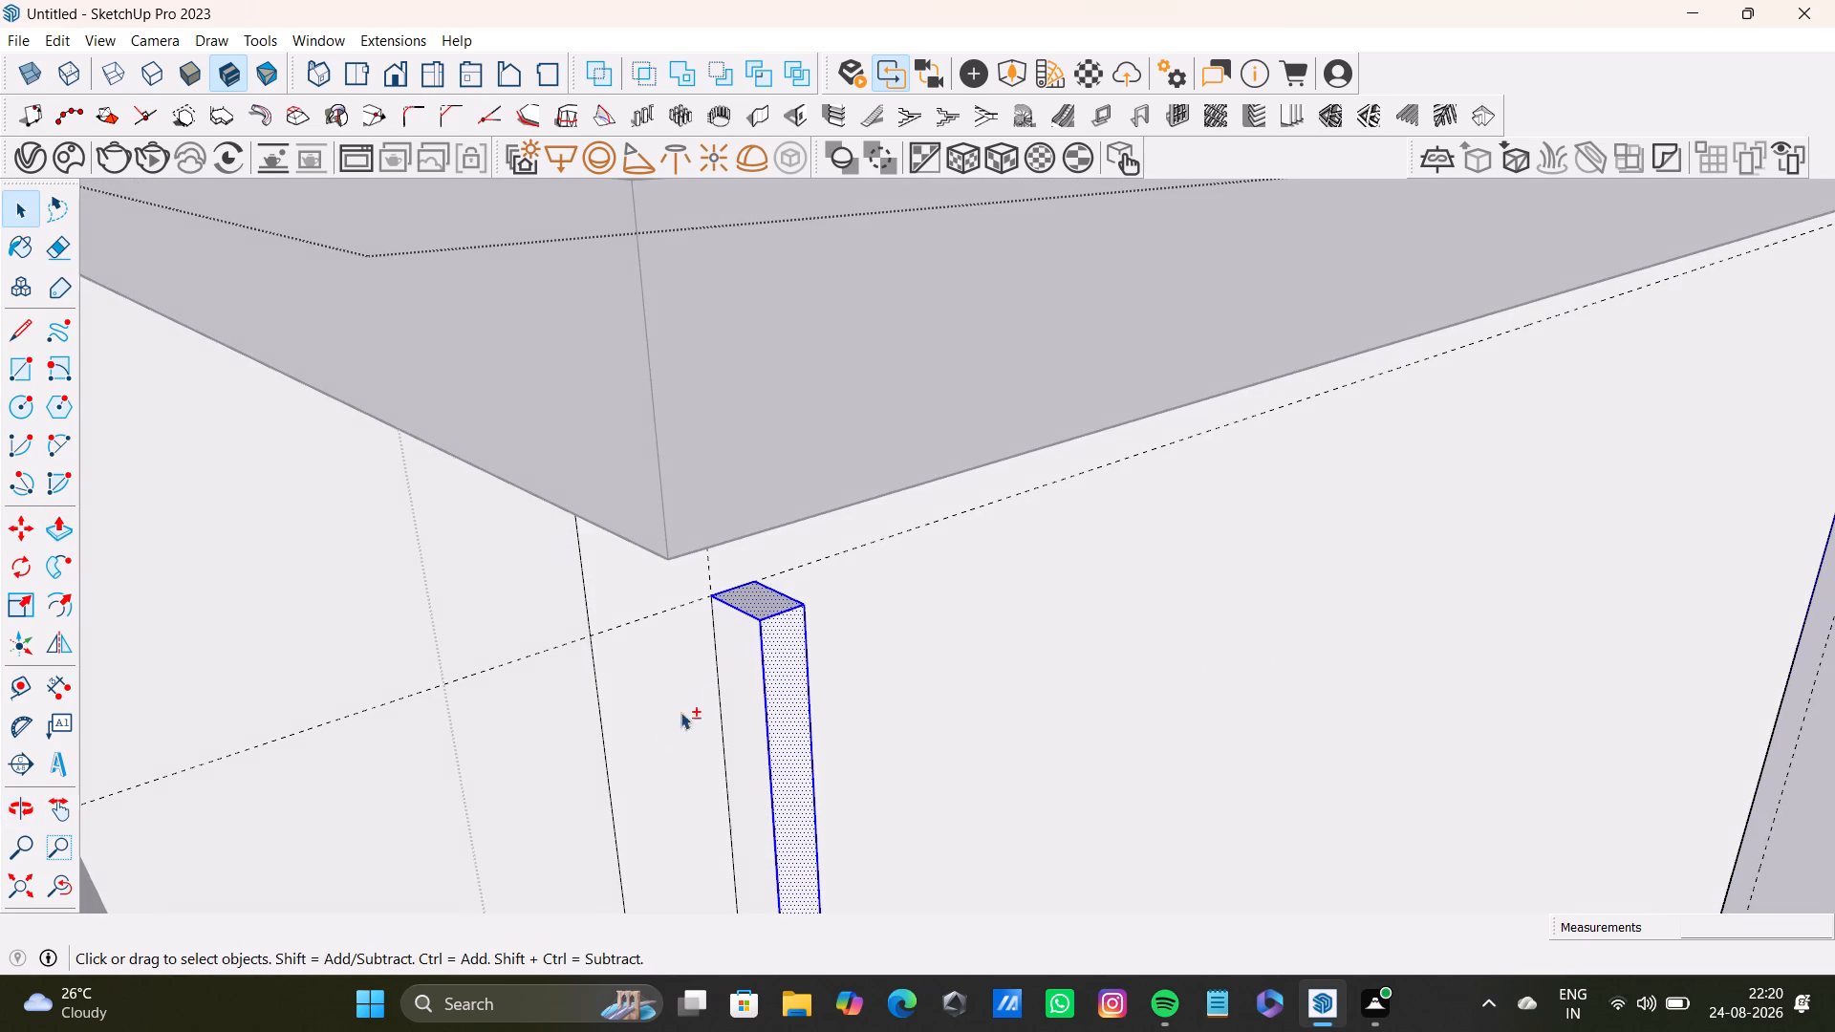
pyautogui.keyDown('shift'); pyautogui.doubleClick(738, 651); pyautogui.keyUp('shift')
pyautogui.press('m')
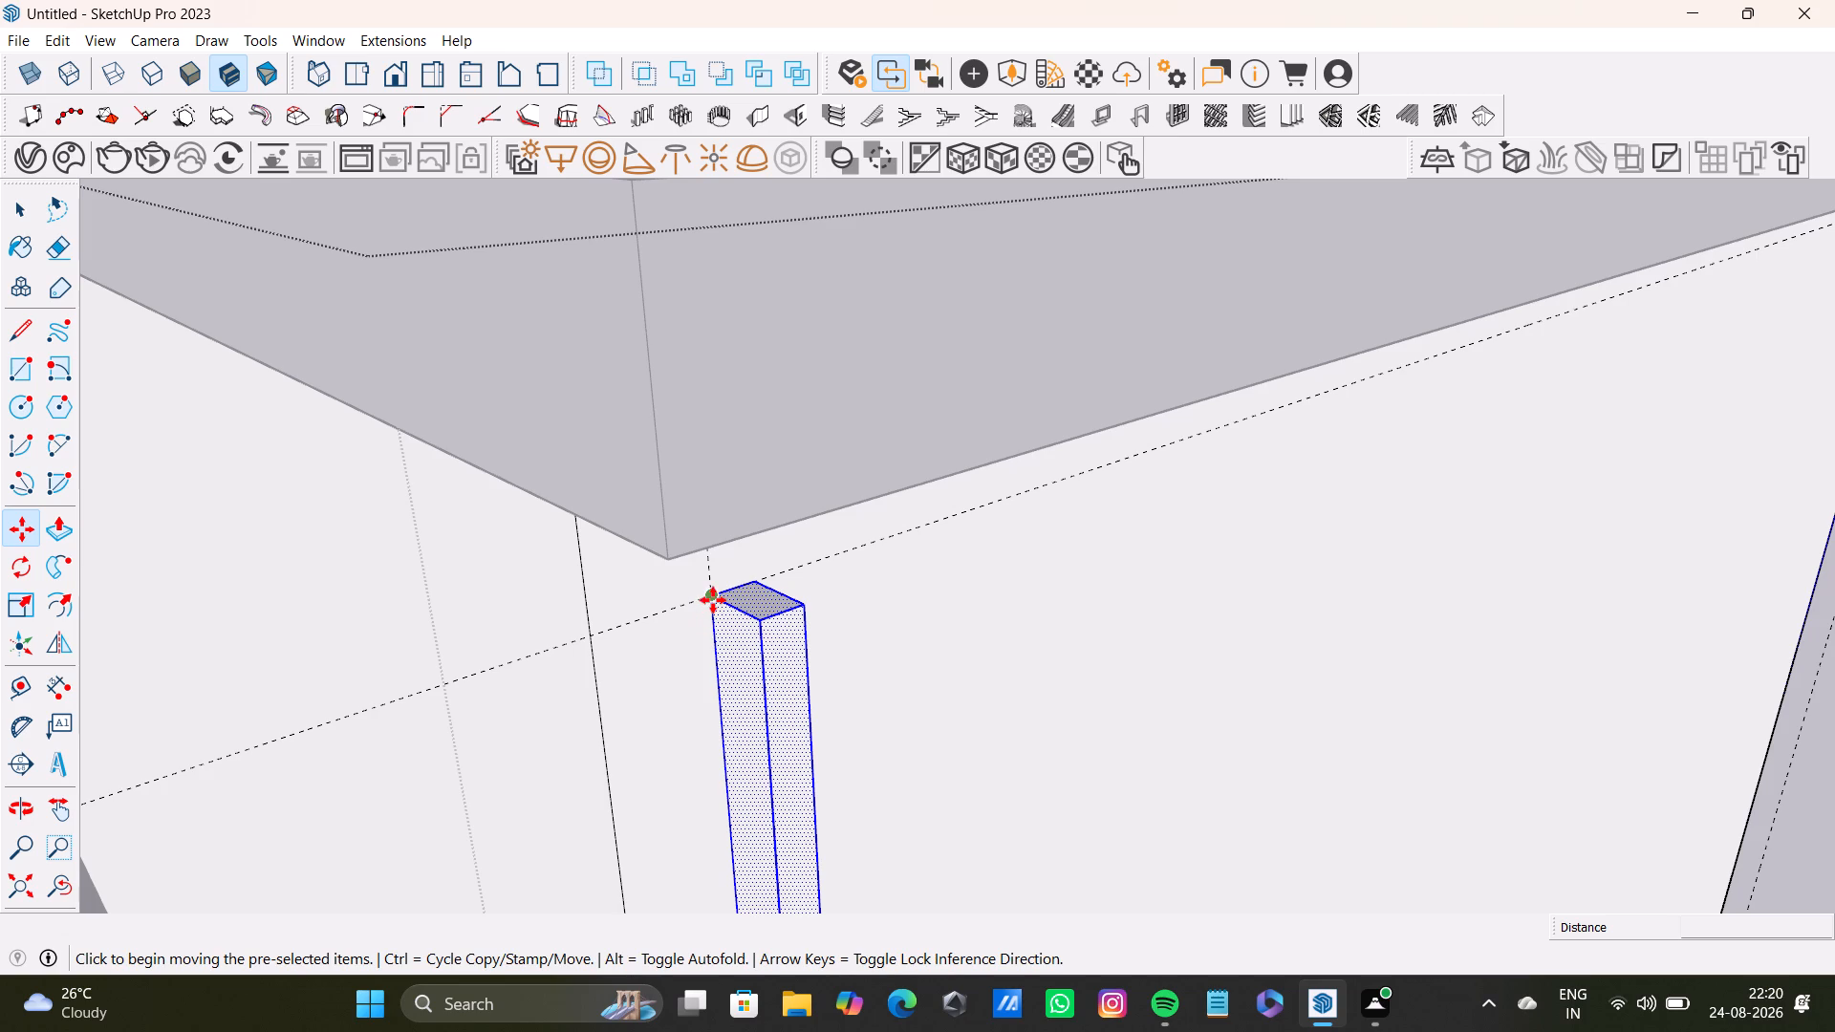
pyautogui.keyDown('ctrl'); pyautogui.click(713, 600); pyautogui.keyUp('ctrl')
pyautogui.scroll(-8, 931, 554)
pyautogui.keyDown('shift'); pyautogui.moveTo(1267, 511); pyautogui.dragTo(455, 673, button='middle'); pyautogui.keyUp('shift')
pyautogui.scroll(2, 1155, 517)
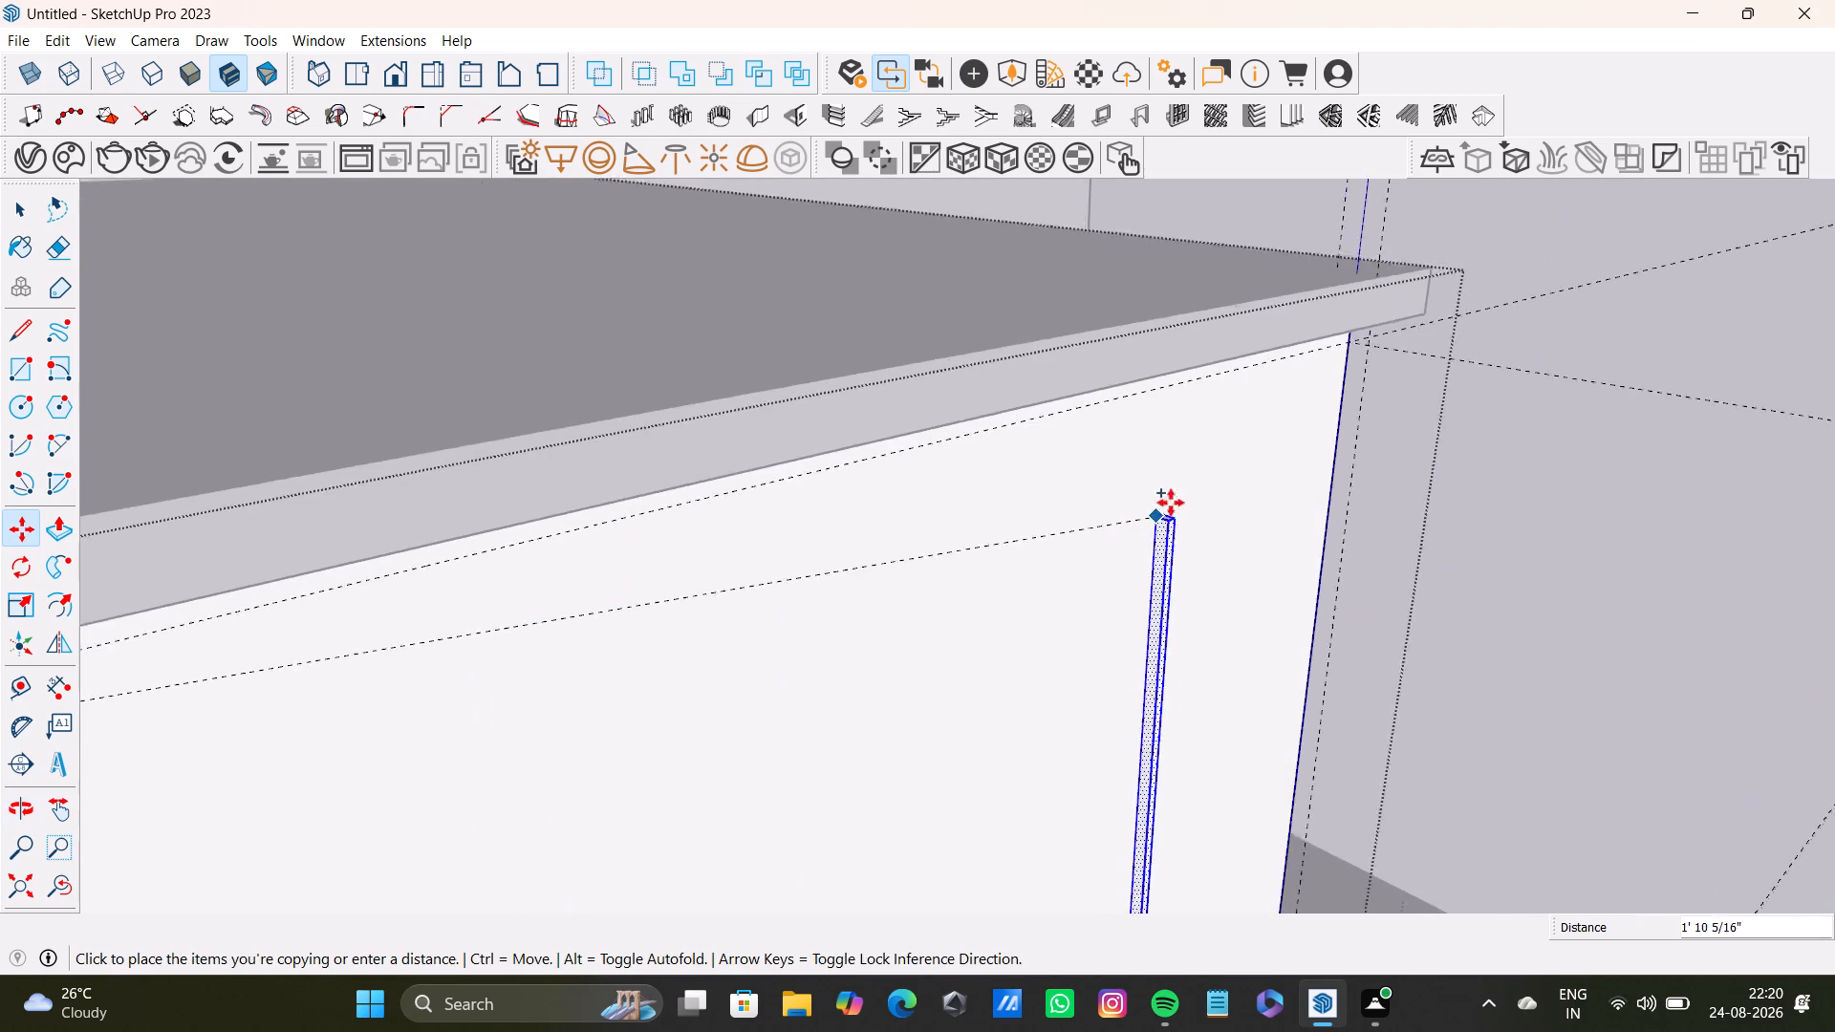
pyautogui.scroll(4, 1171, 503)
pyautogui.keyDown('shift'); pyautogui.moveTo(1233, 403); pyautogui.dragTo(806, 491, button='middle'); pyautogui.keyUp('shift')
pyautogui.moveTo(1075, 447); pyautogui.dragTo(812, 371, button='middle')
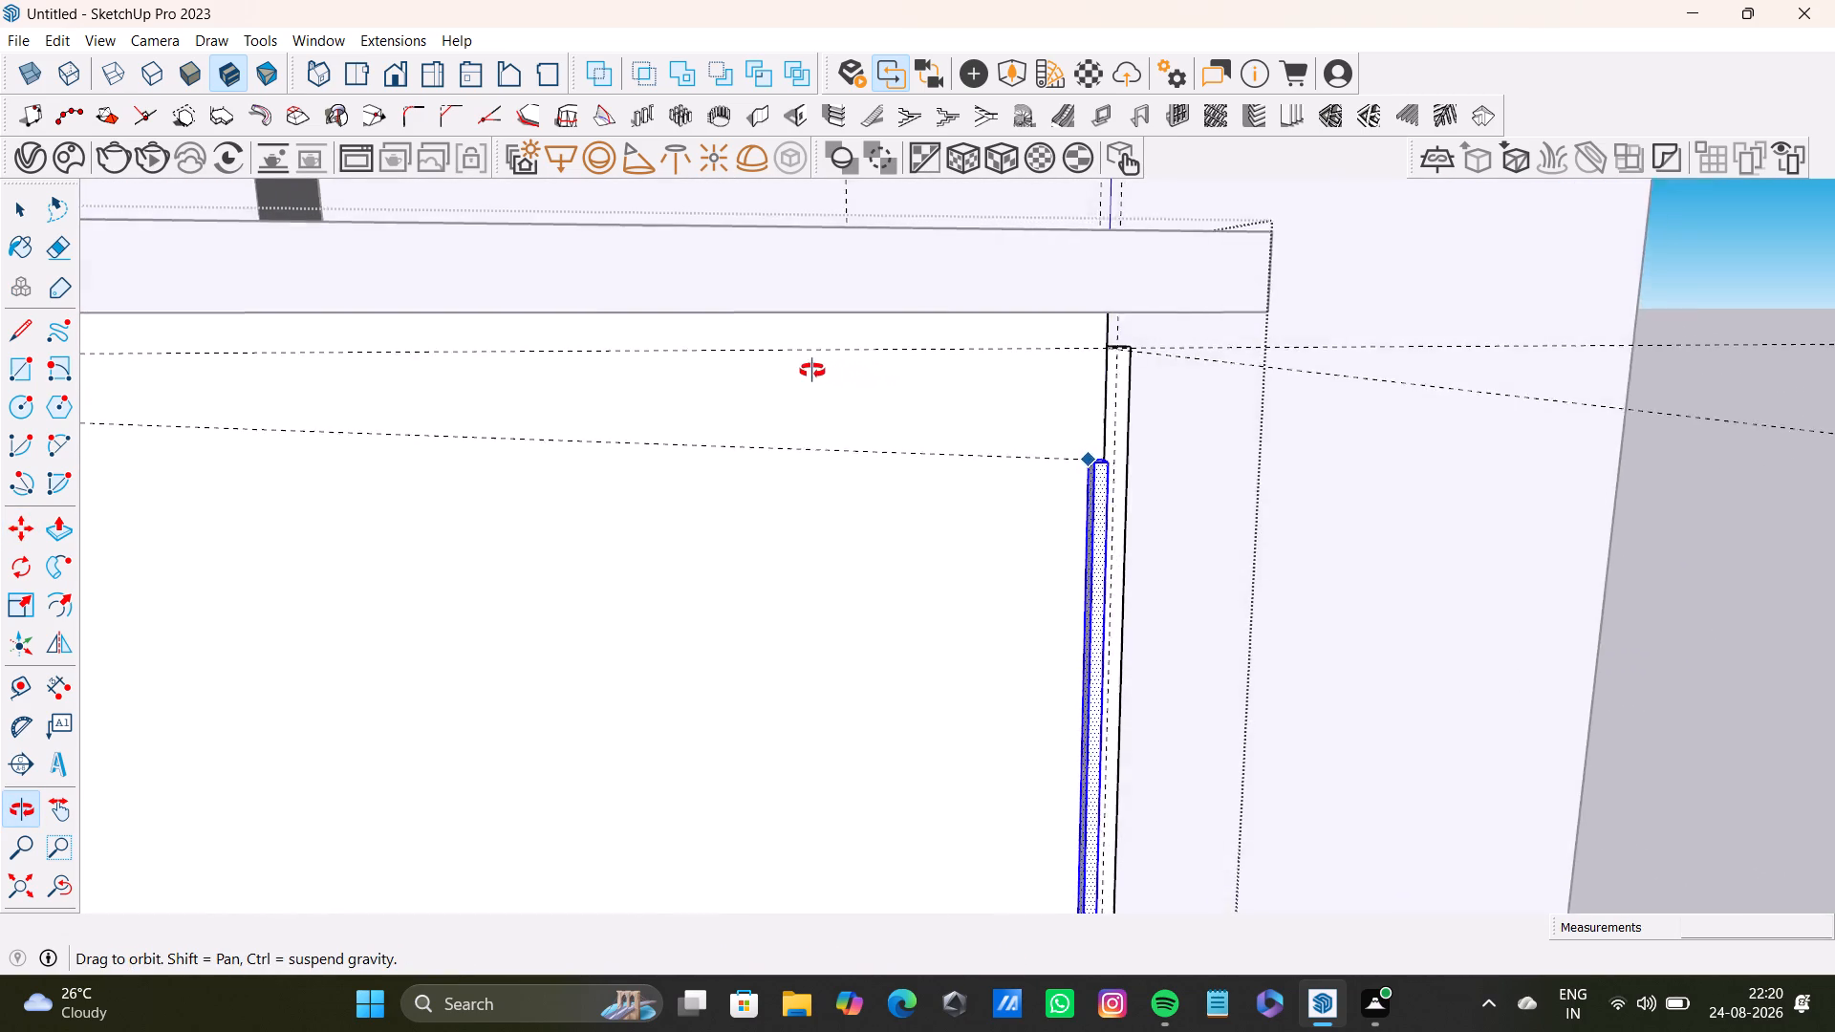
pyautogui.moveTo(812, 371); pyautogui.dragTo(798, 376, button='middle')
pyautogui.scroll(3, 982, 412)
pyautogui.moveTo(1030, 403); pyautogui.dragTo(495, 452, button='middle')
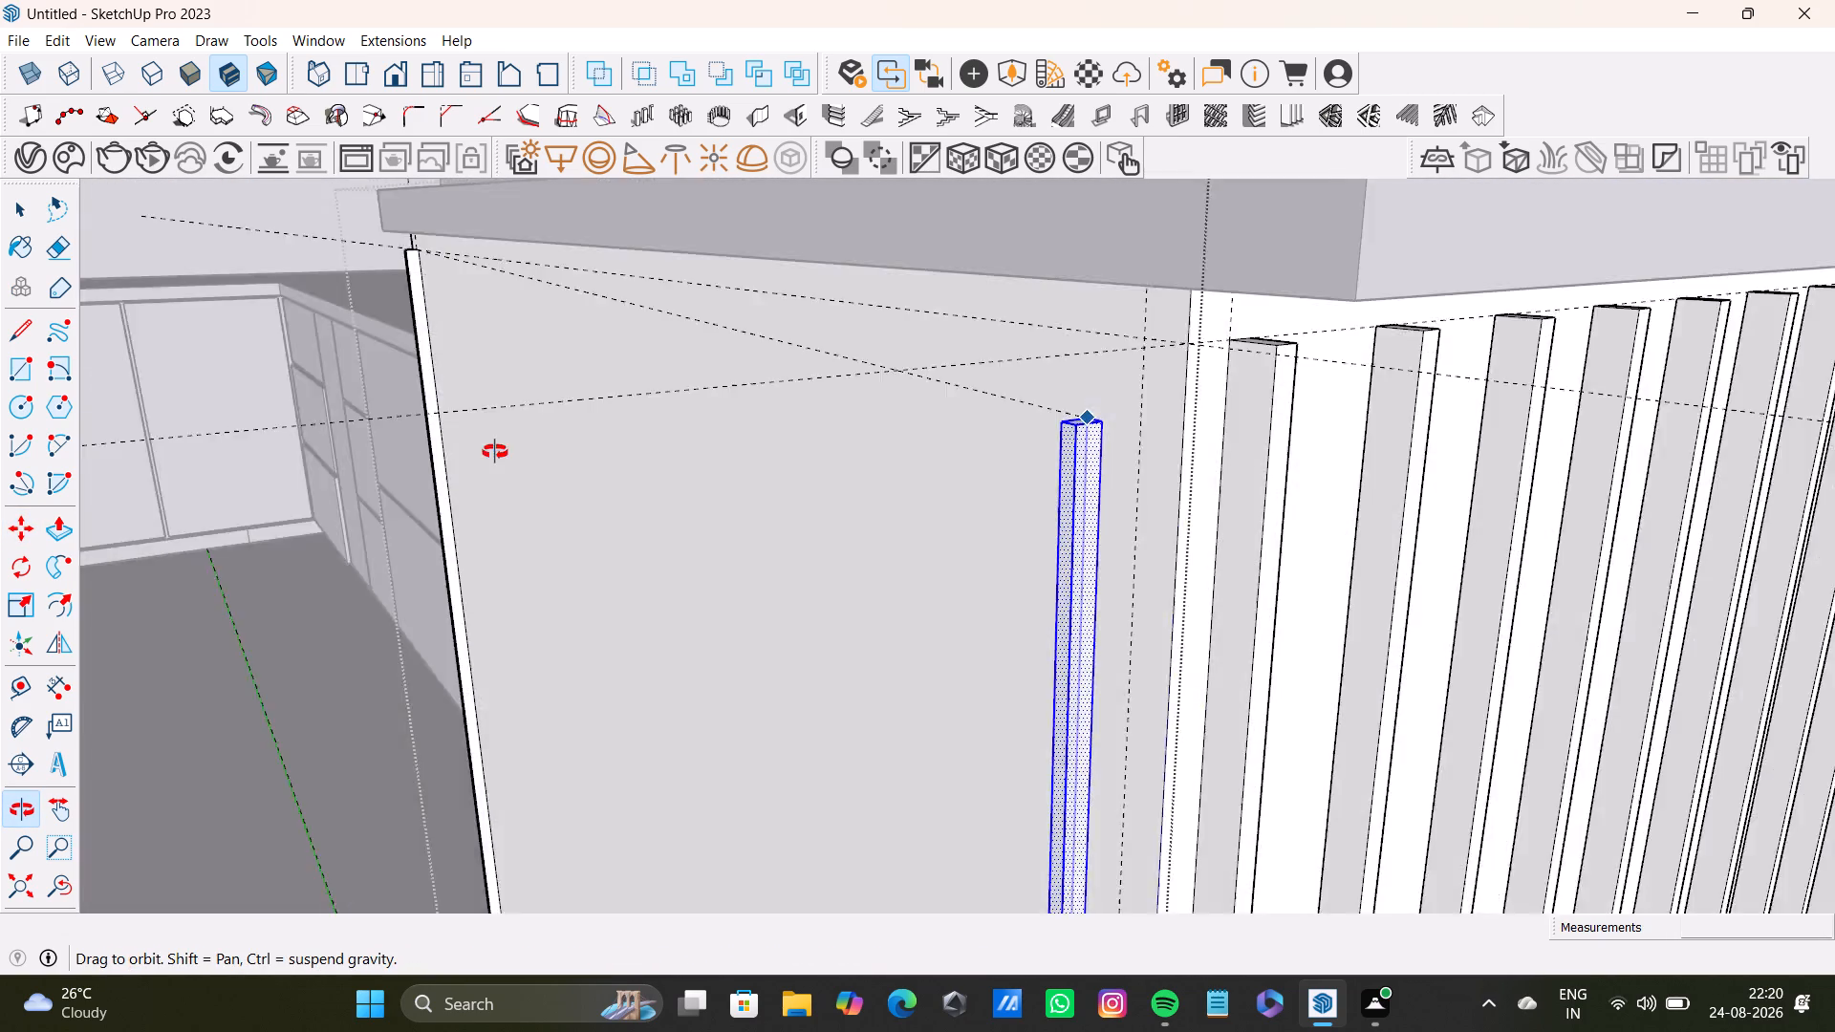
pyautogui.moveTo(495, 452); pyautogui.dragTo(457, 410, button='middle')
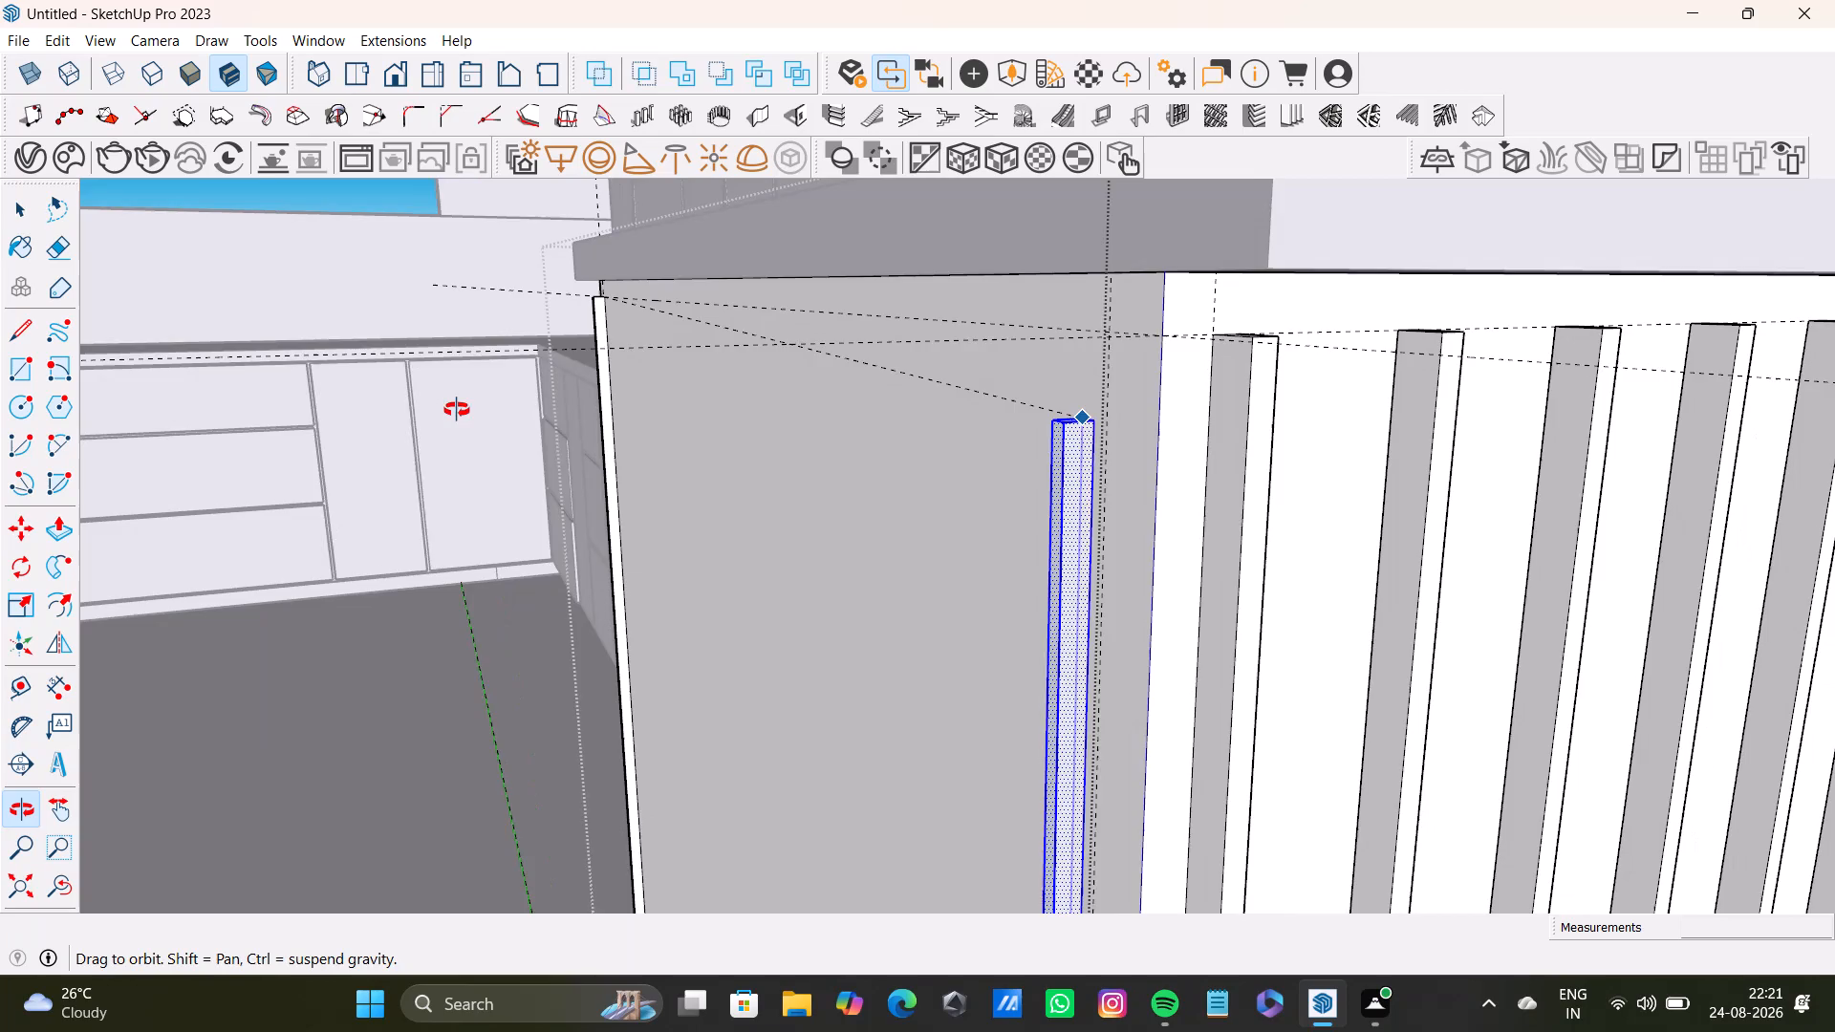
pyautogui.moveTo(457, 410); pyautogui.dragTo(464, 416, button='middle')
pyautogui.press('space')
# Delete the vertical guide on the aisle-side face beside the block's slatted corner.
pyautogui.scroll(-3, 905, 548)
pyautogui.moveTo(945, 539); pyautogui.dragTo(1068, 534, button='middle')
pyautogui.scroll(7, 1084, 528)
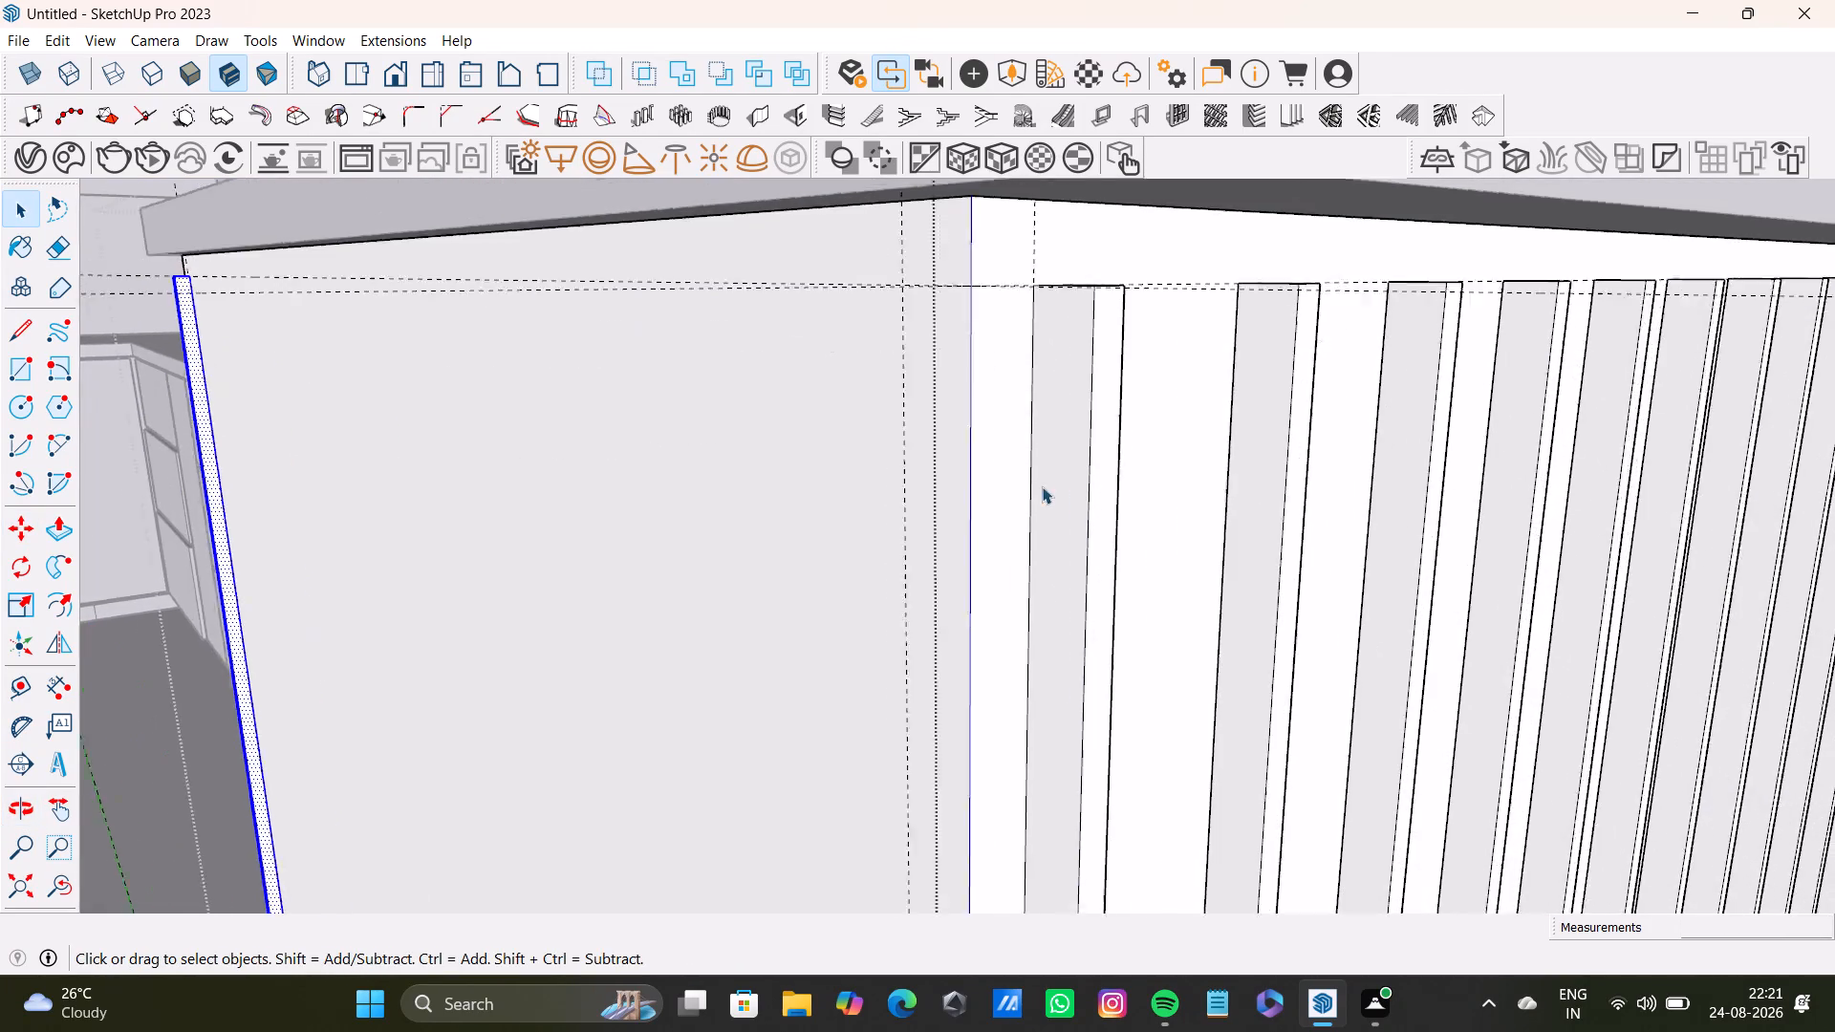
pyautogui.scroll(1, 1042, 486)
pyautogui.moveTo(981, 474); pyautogui.dragTo(1113, 422, button='middle')
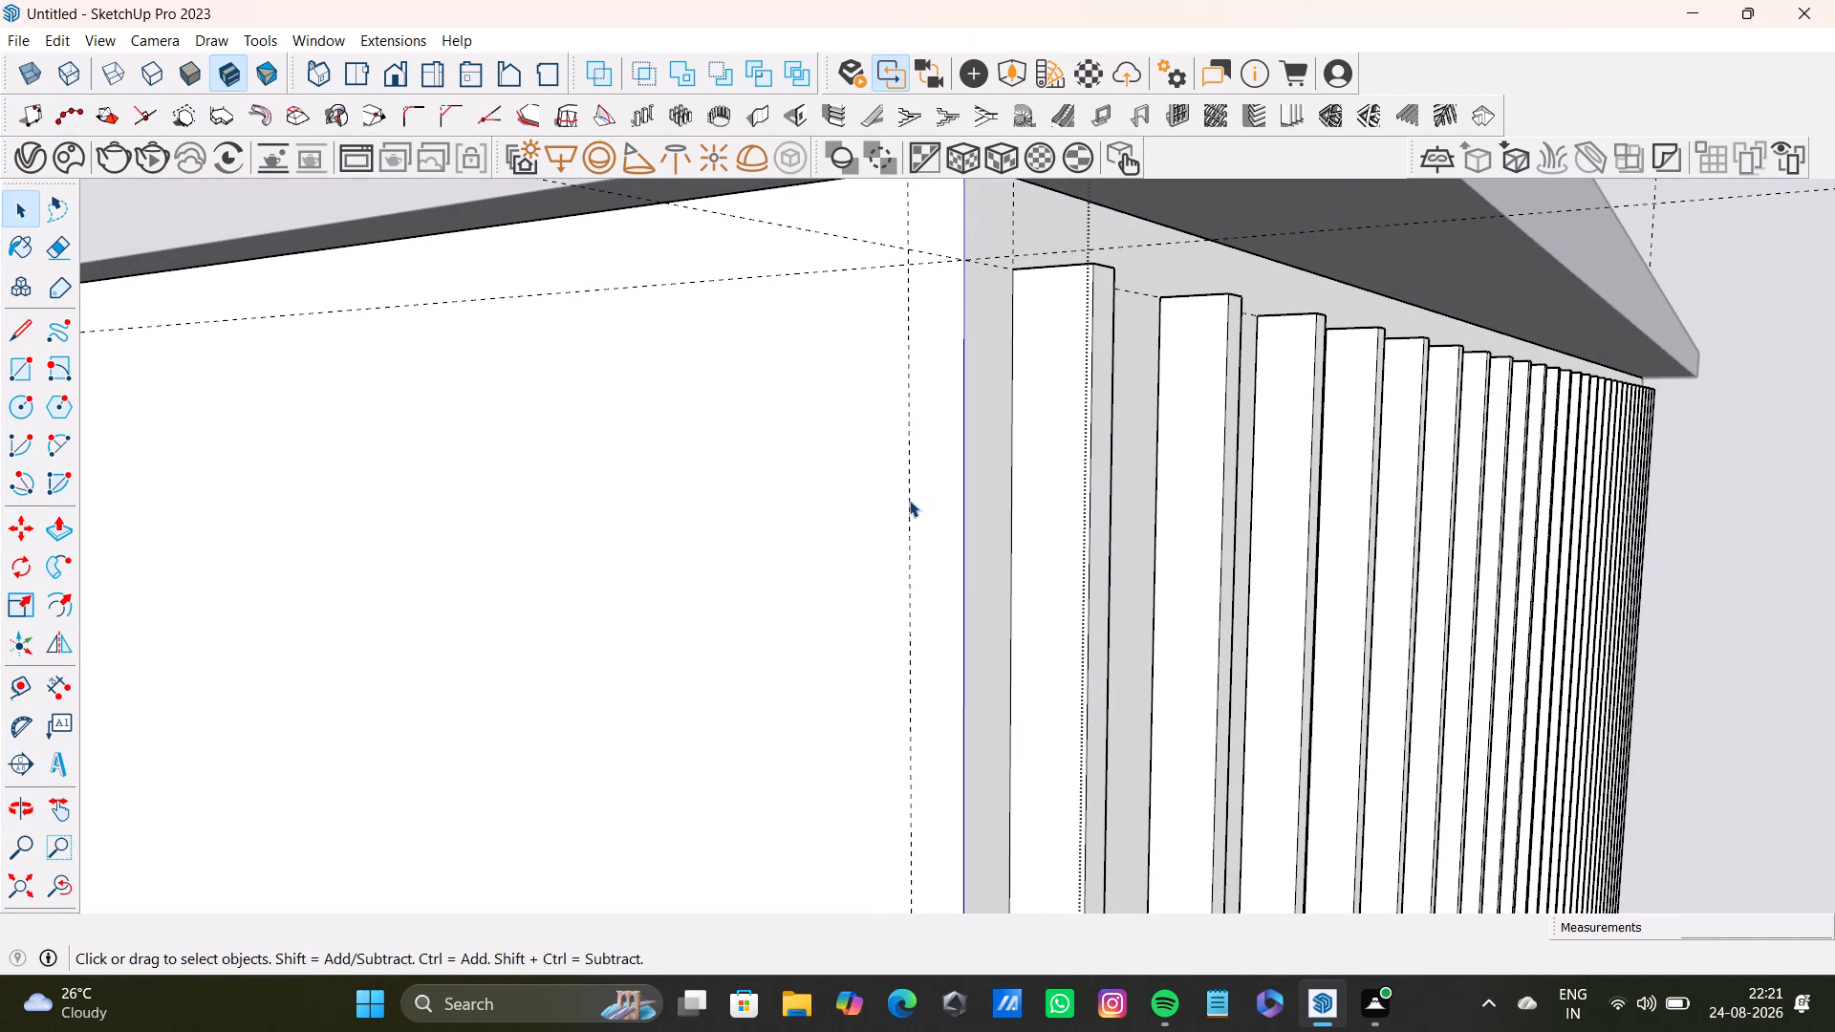
pyautogui.click(909, 500)
pyautogui.press('Delete')
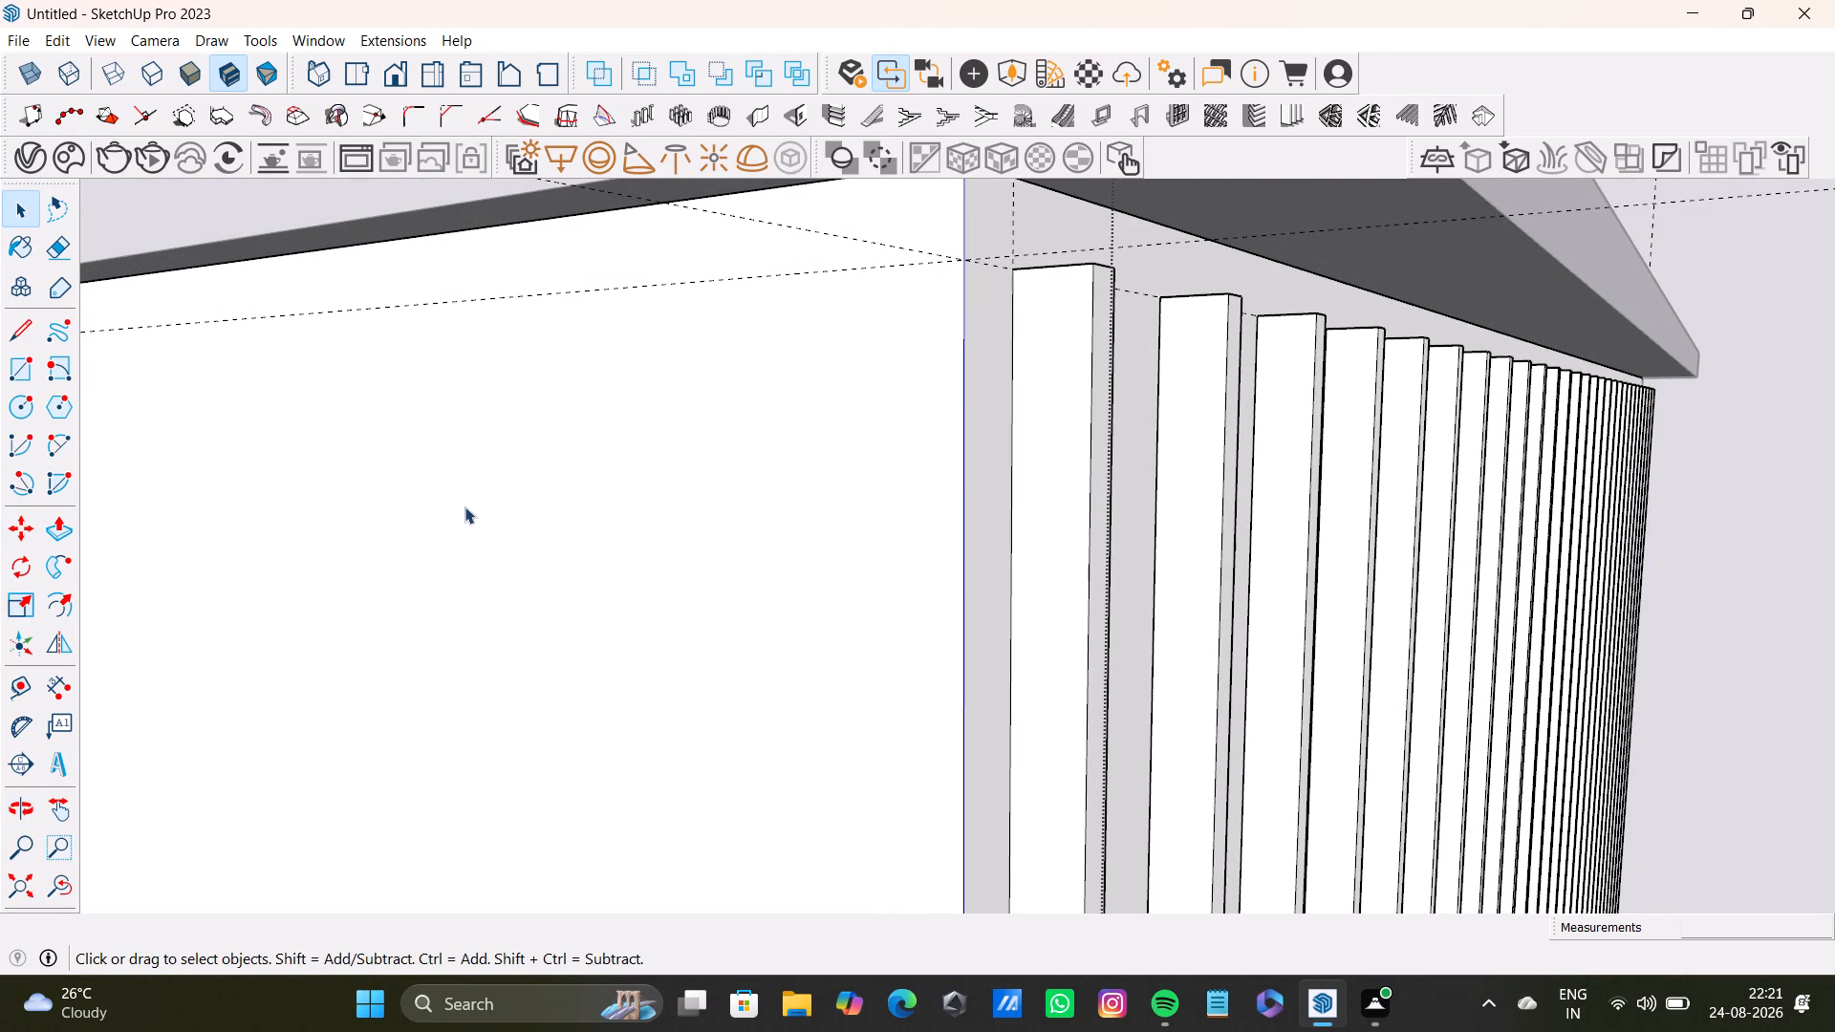
# Place a vertical guide on the aisle-side face 0.5" in from the block's slatted corner edge.
pyautogui.click(27, 688)
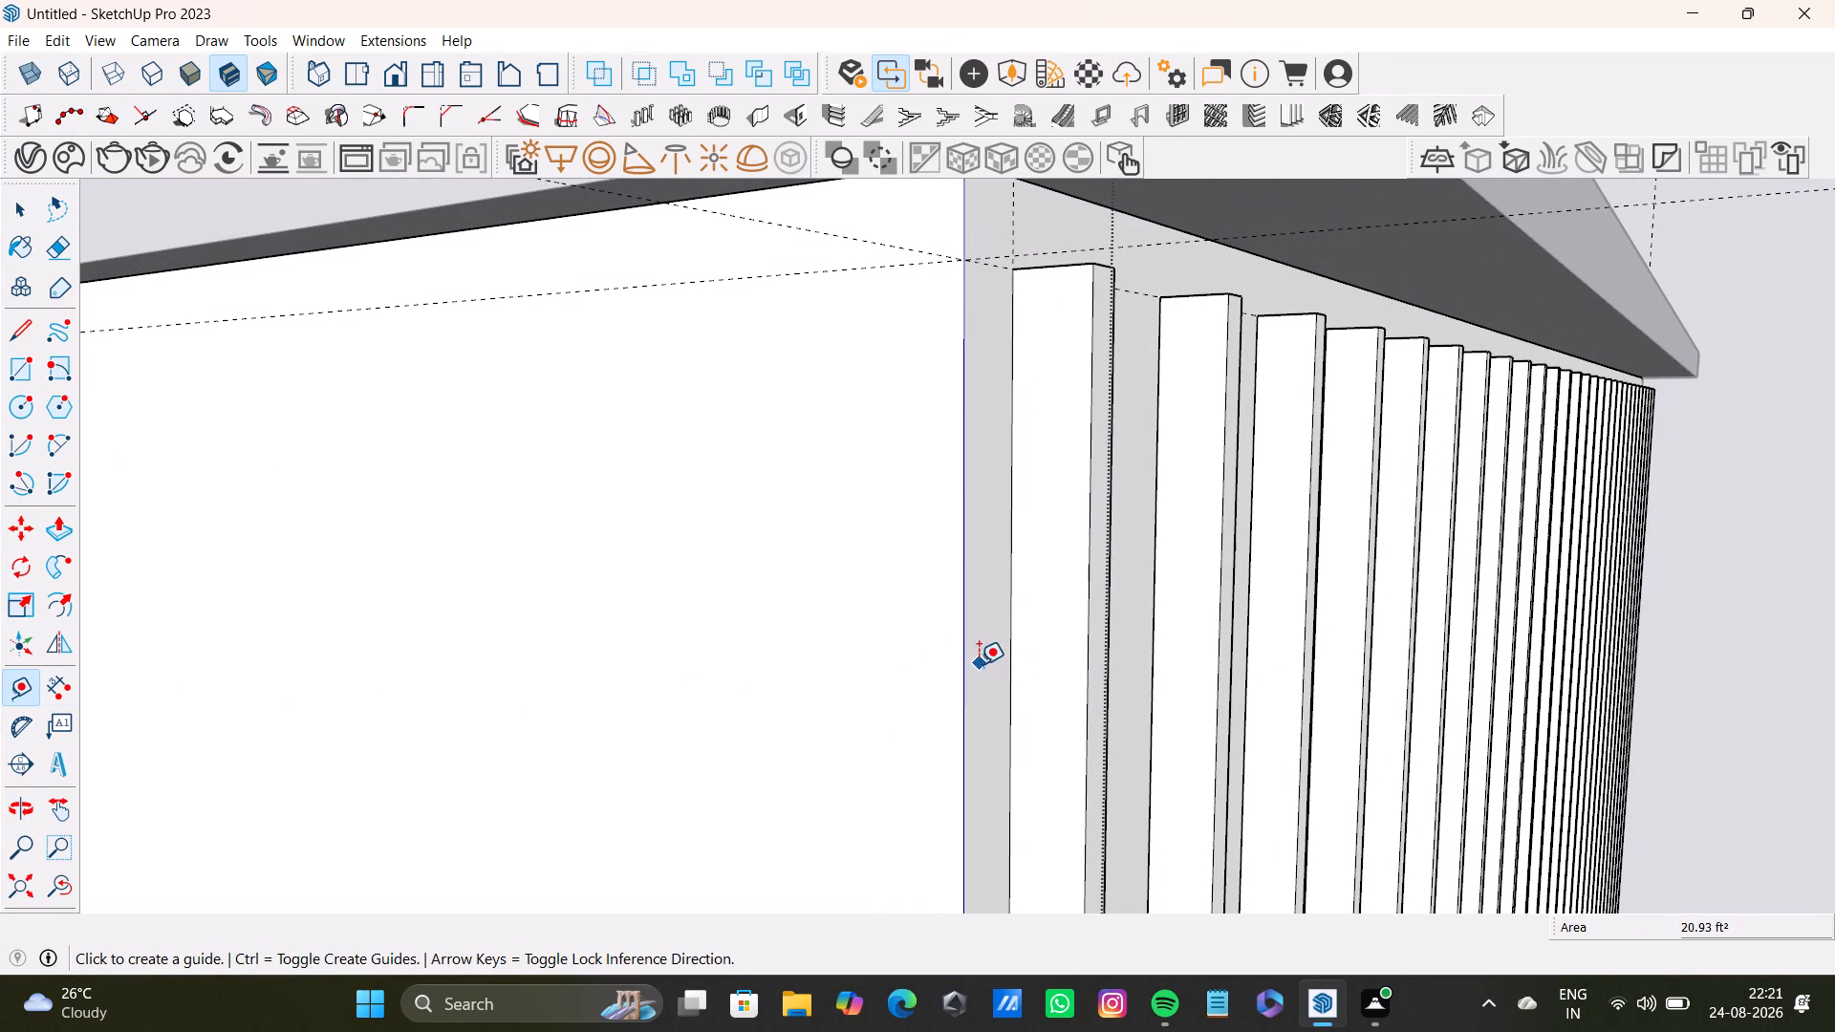
pyautogui.moveTo(968, 675); pyautogui.dragTo(960, 677)
pyautogui.moveTo(920, 680); pyautogui.dragTo(1171, 675, button='middle')
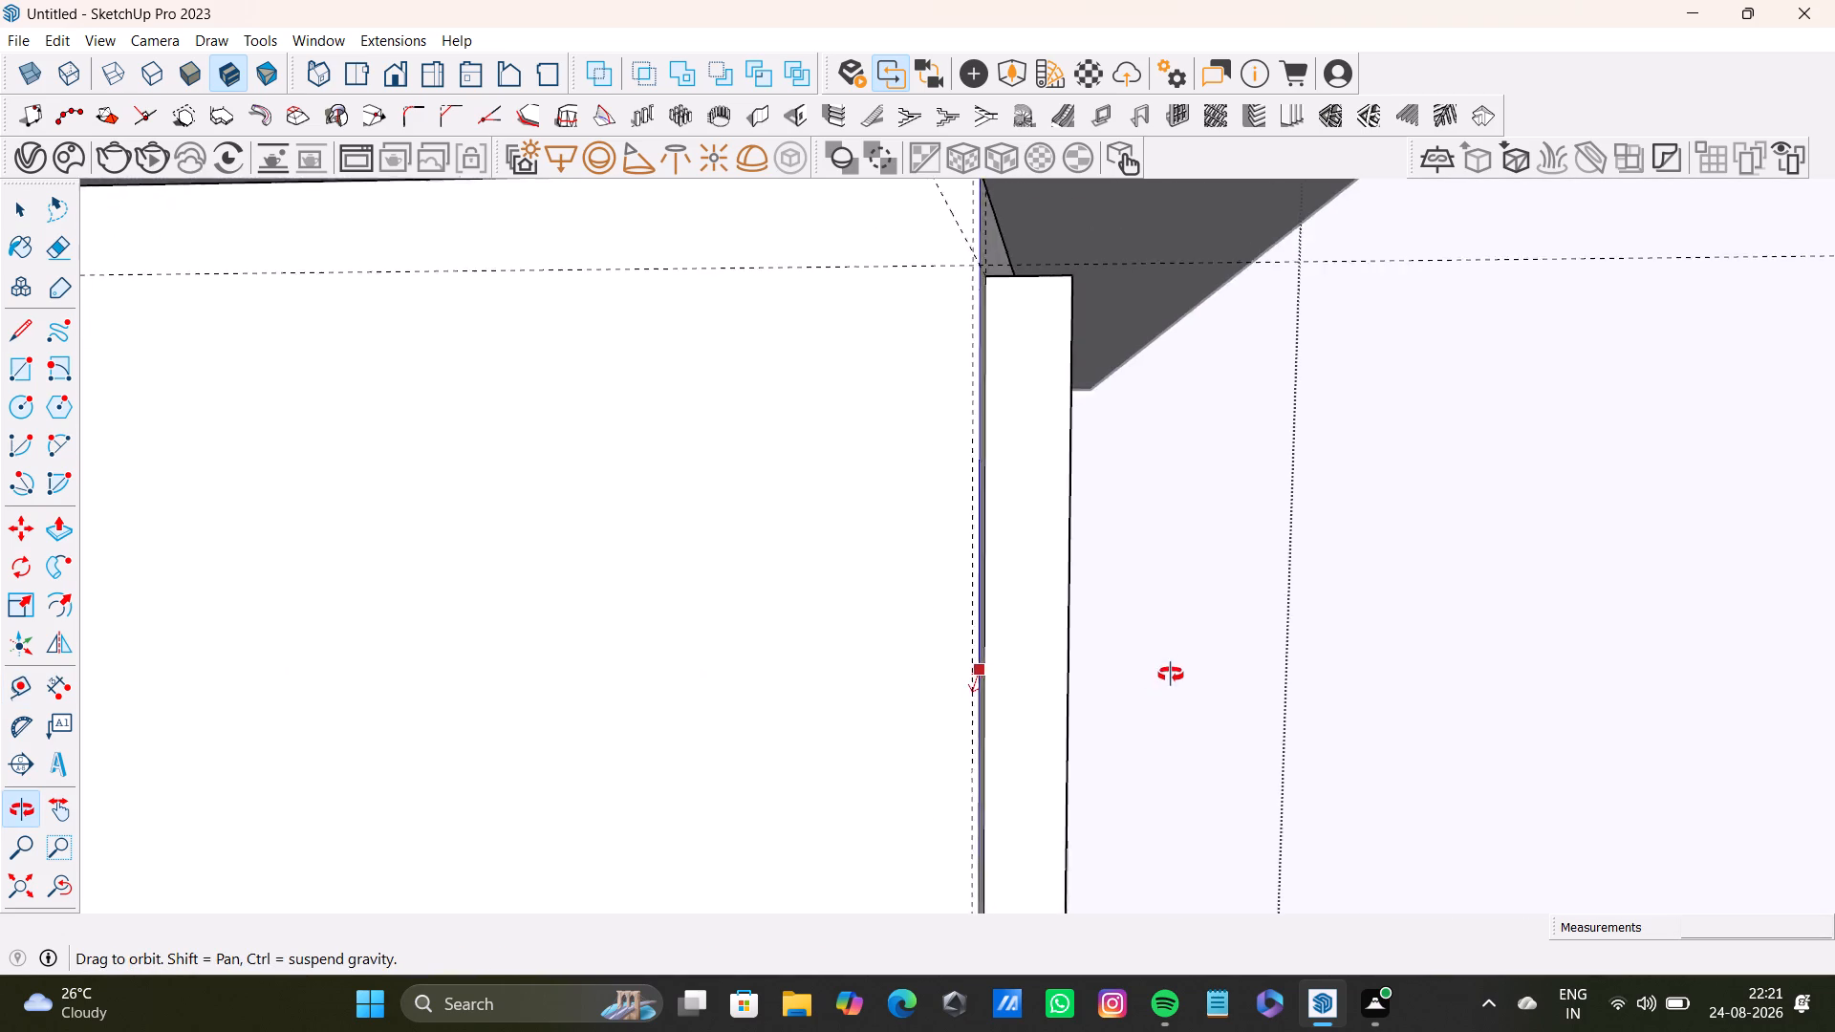
pyautogui.moveTo(1171, 675); pyautogui.dragTo(1176, 674, button='middle')
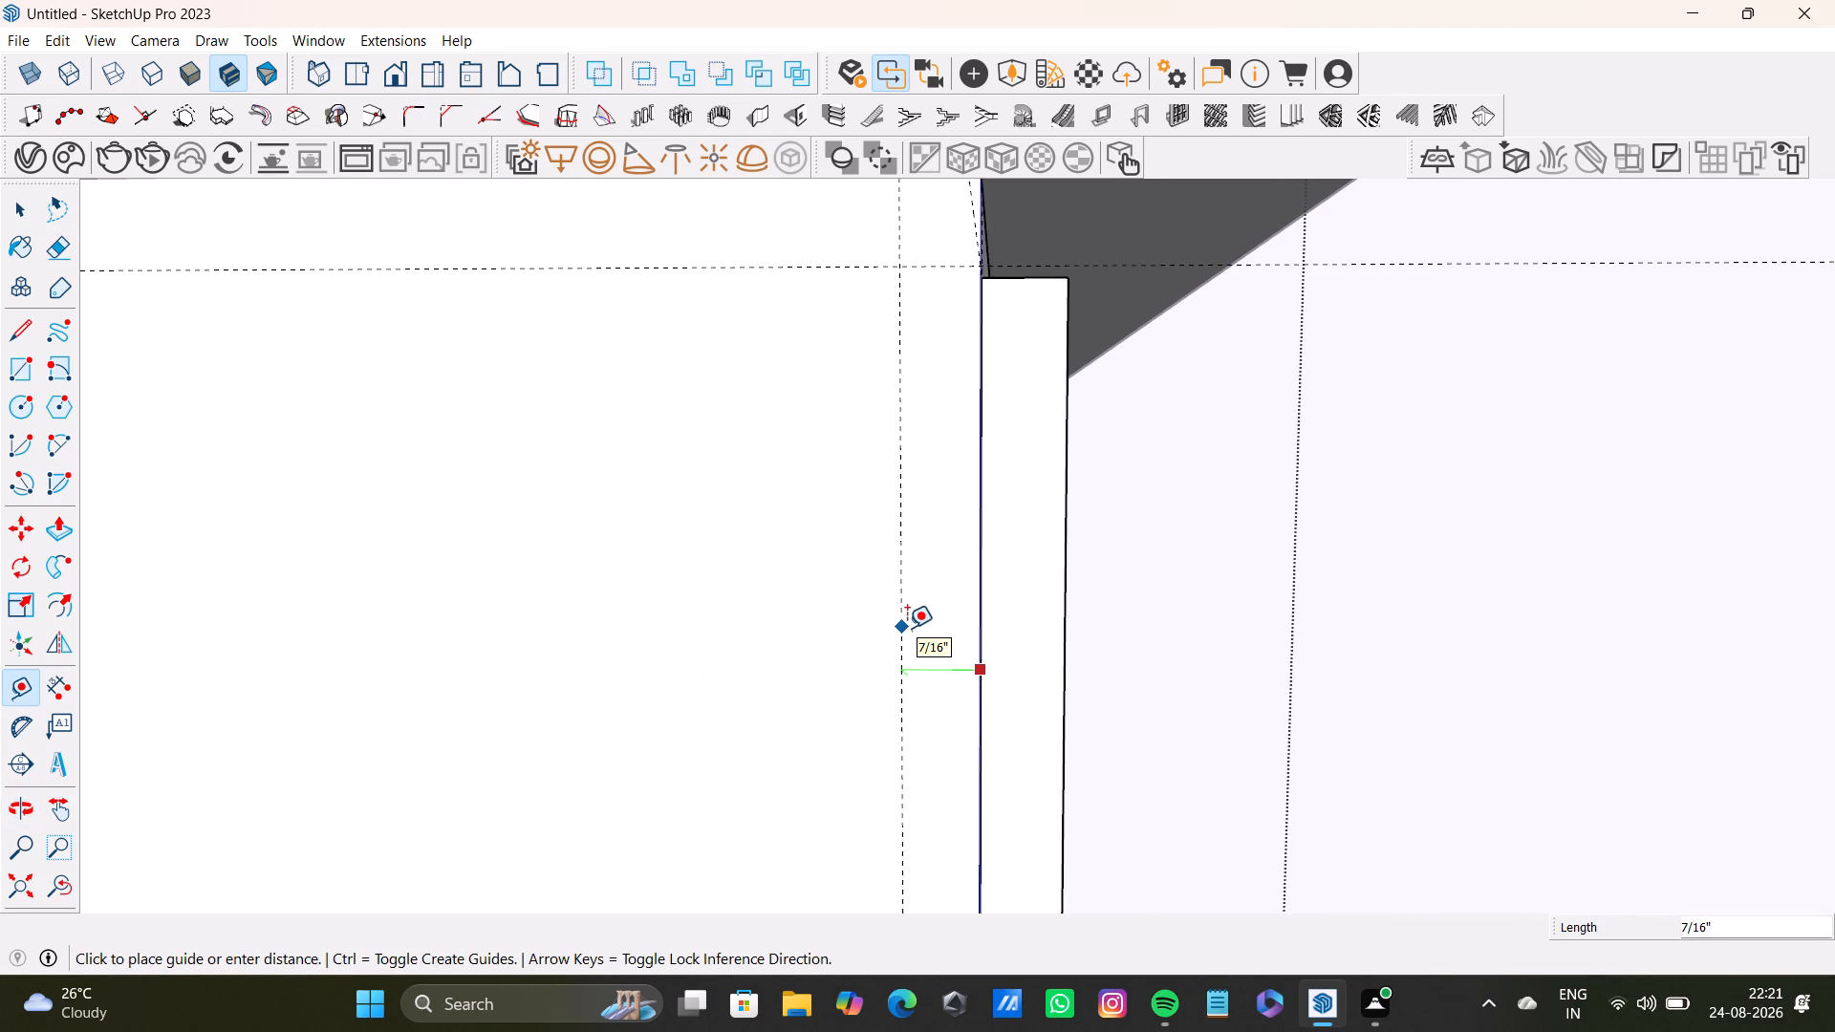
pyautogui.write('0.5')
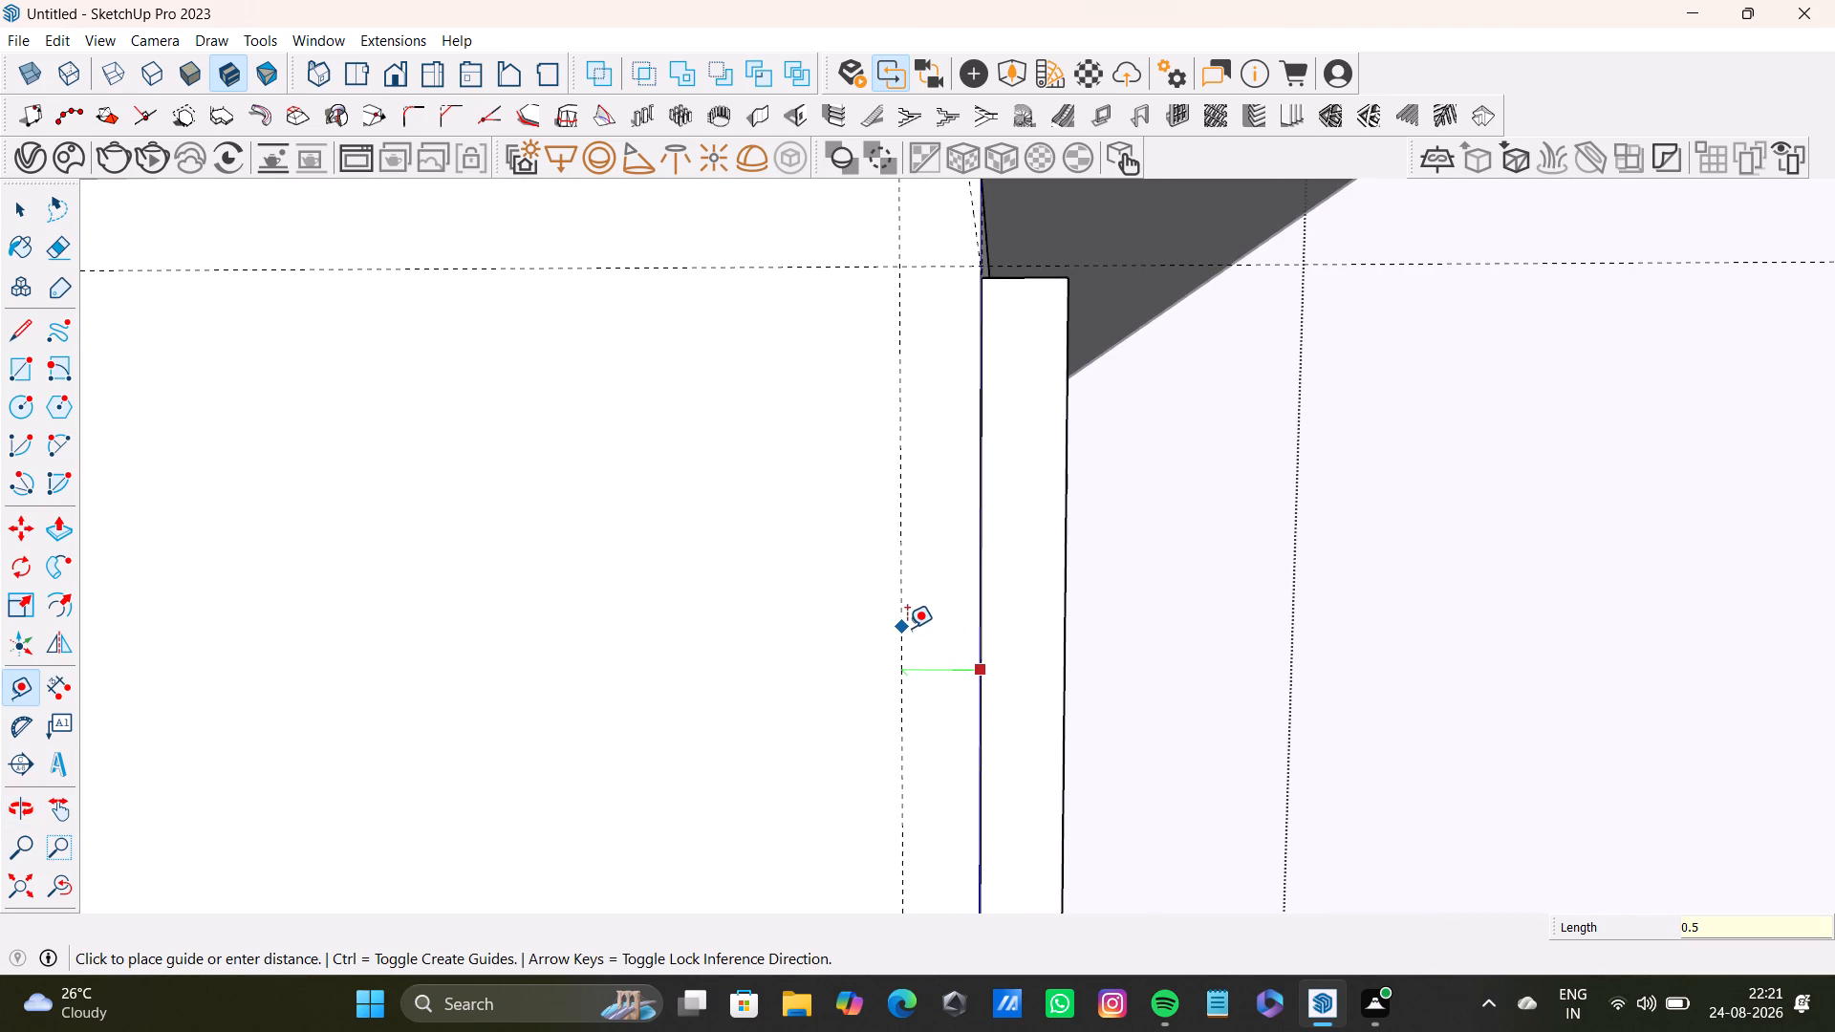
pyautogui.hotkey('shift', '"')
pyautogui.press('Return')
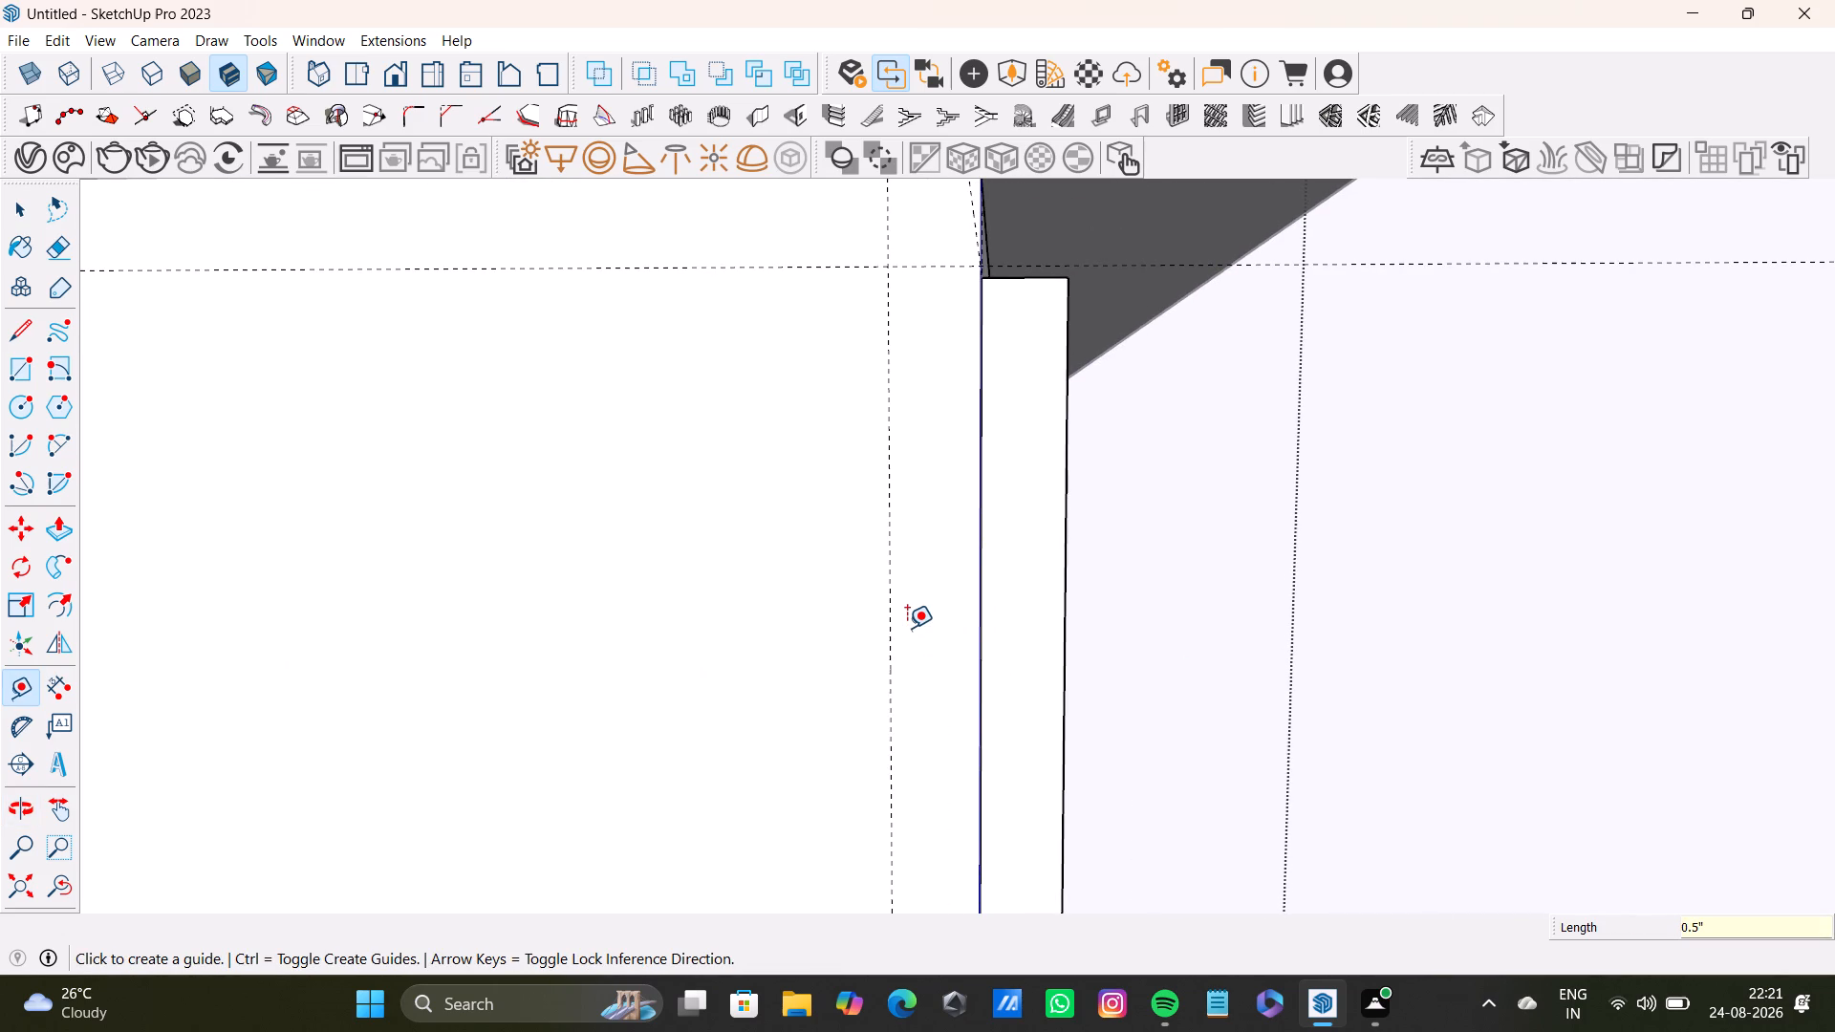
# Copy the vertical strip near the sink counter 2' 3 15/16" across the aisle-side face to the vertical guide by the slatted corner.
pyautogui.scroll(-3, 995, 566)
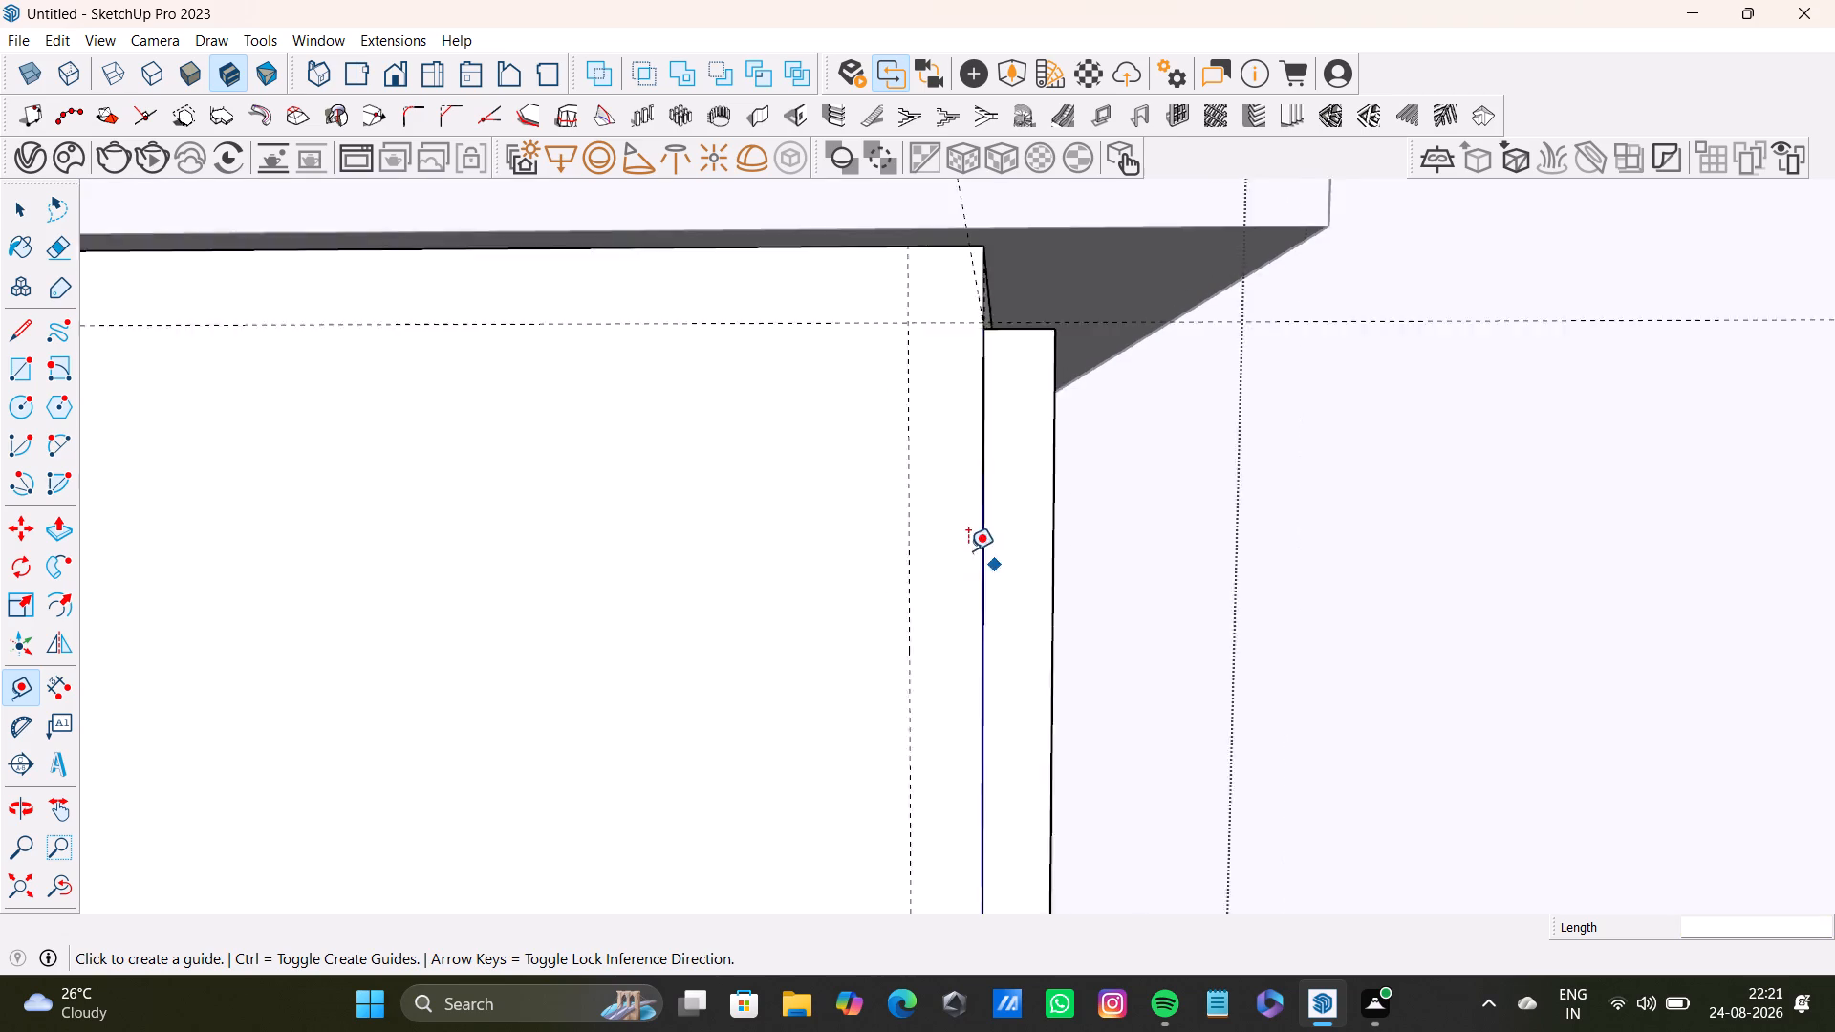
pyautogui.scroll(-14, 968, 550)
pyautogui.moveTo(760, 645); pyautogui.dragTo(1157, 527, button='middle')
pyautogui.scroll(-2, 894, 656)
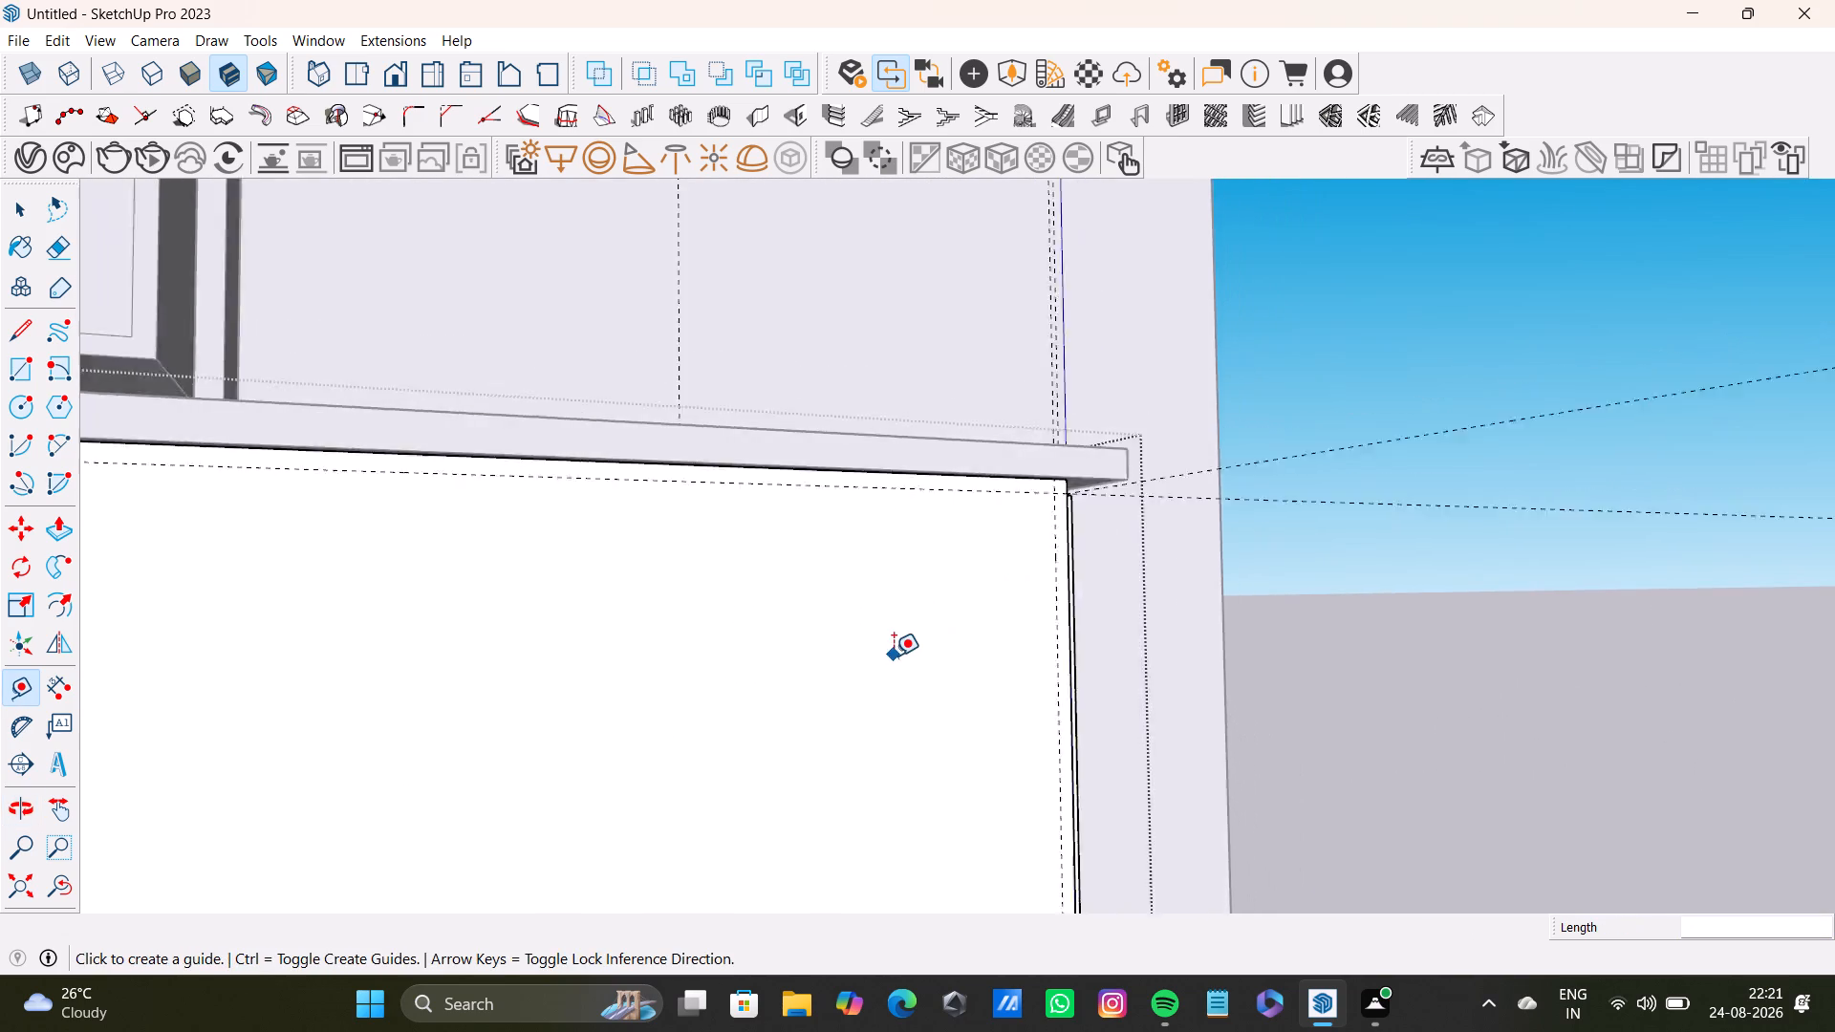
pyautogui.scroll(-7, 894, 656)
pyautogui.keyDown('shift'); pyautogui.moveTo(882, 660); pyautogui.dragTo(986, 641, button='middle'); pyautogui.keyUp('shift')
pyautogui.scroll(12, 501, 579)
pyautogui.moveTo(773, 548); pyautogui.dragTo(776, 625, button='middle')
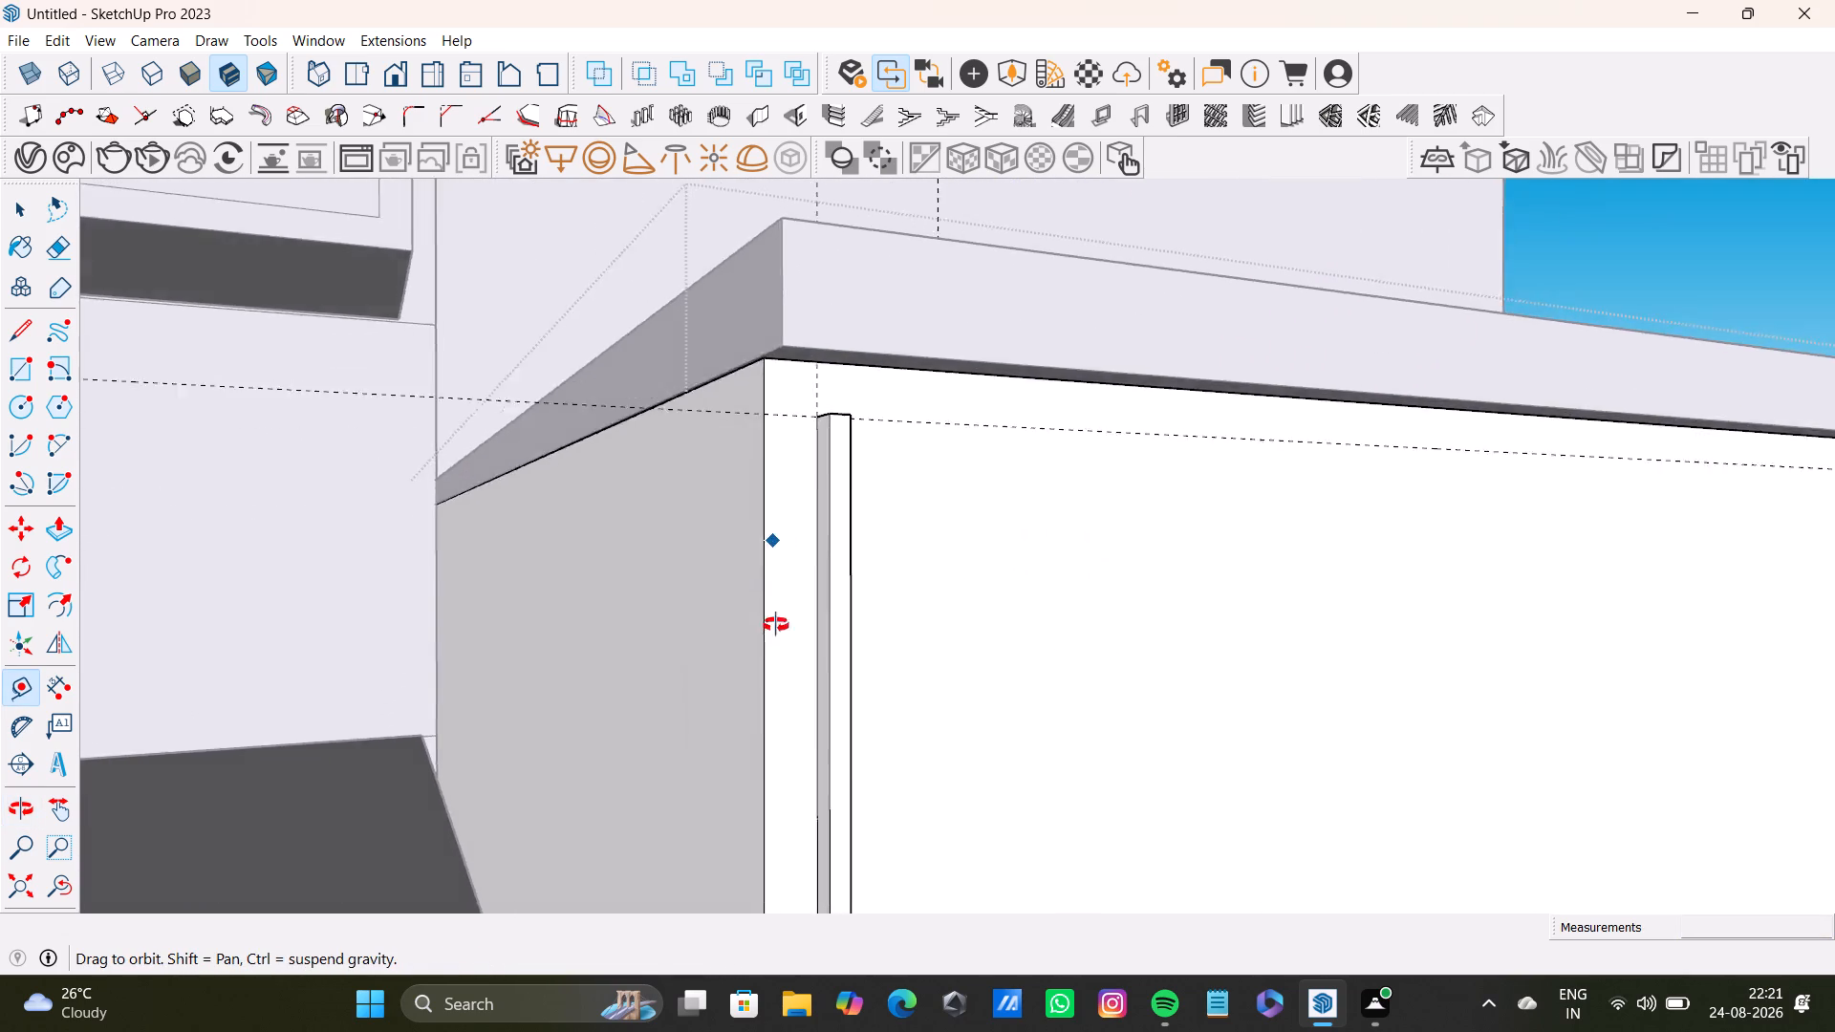
pyautogui.moveTo(776, 625); pyautogui.dragTo(766, 774, button='middle')
pyautogui.scroll(8, 761, 495)
pyautogui.press('space')
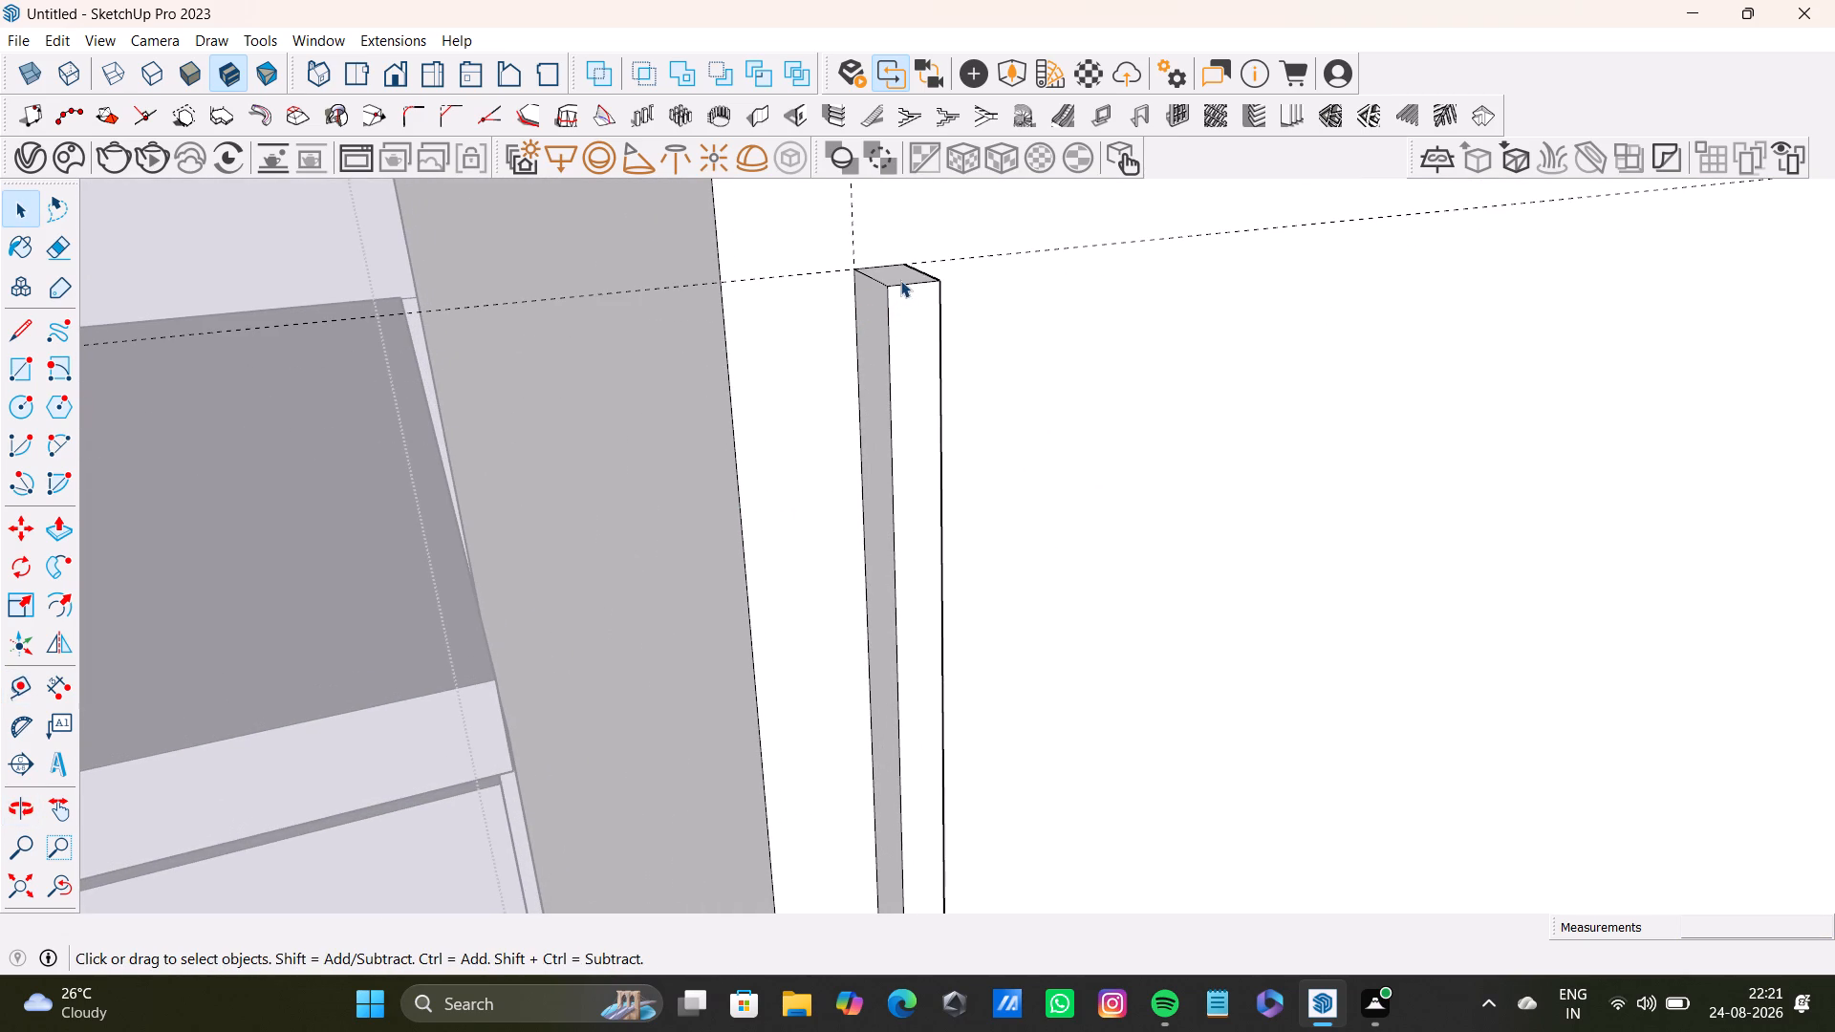
pyautogui.doubleClick(900, 280)
pyautogui.keyDown('shift'); pyautogui.doubleClick(879, 319); pyautogui.keyUp('shift')
pyautogui.keyDown('shift'); pyautogui.doubleClick(902, 329); pyautogui.keyUp('shift')
pyautogui.moveTo(950, 426); pyautogui.dragTo(946, 429, button='middle')
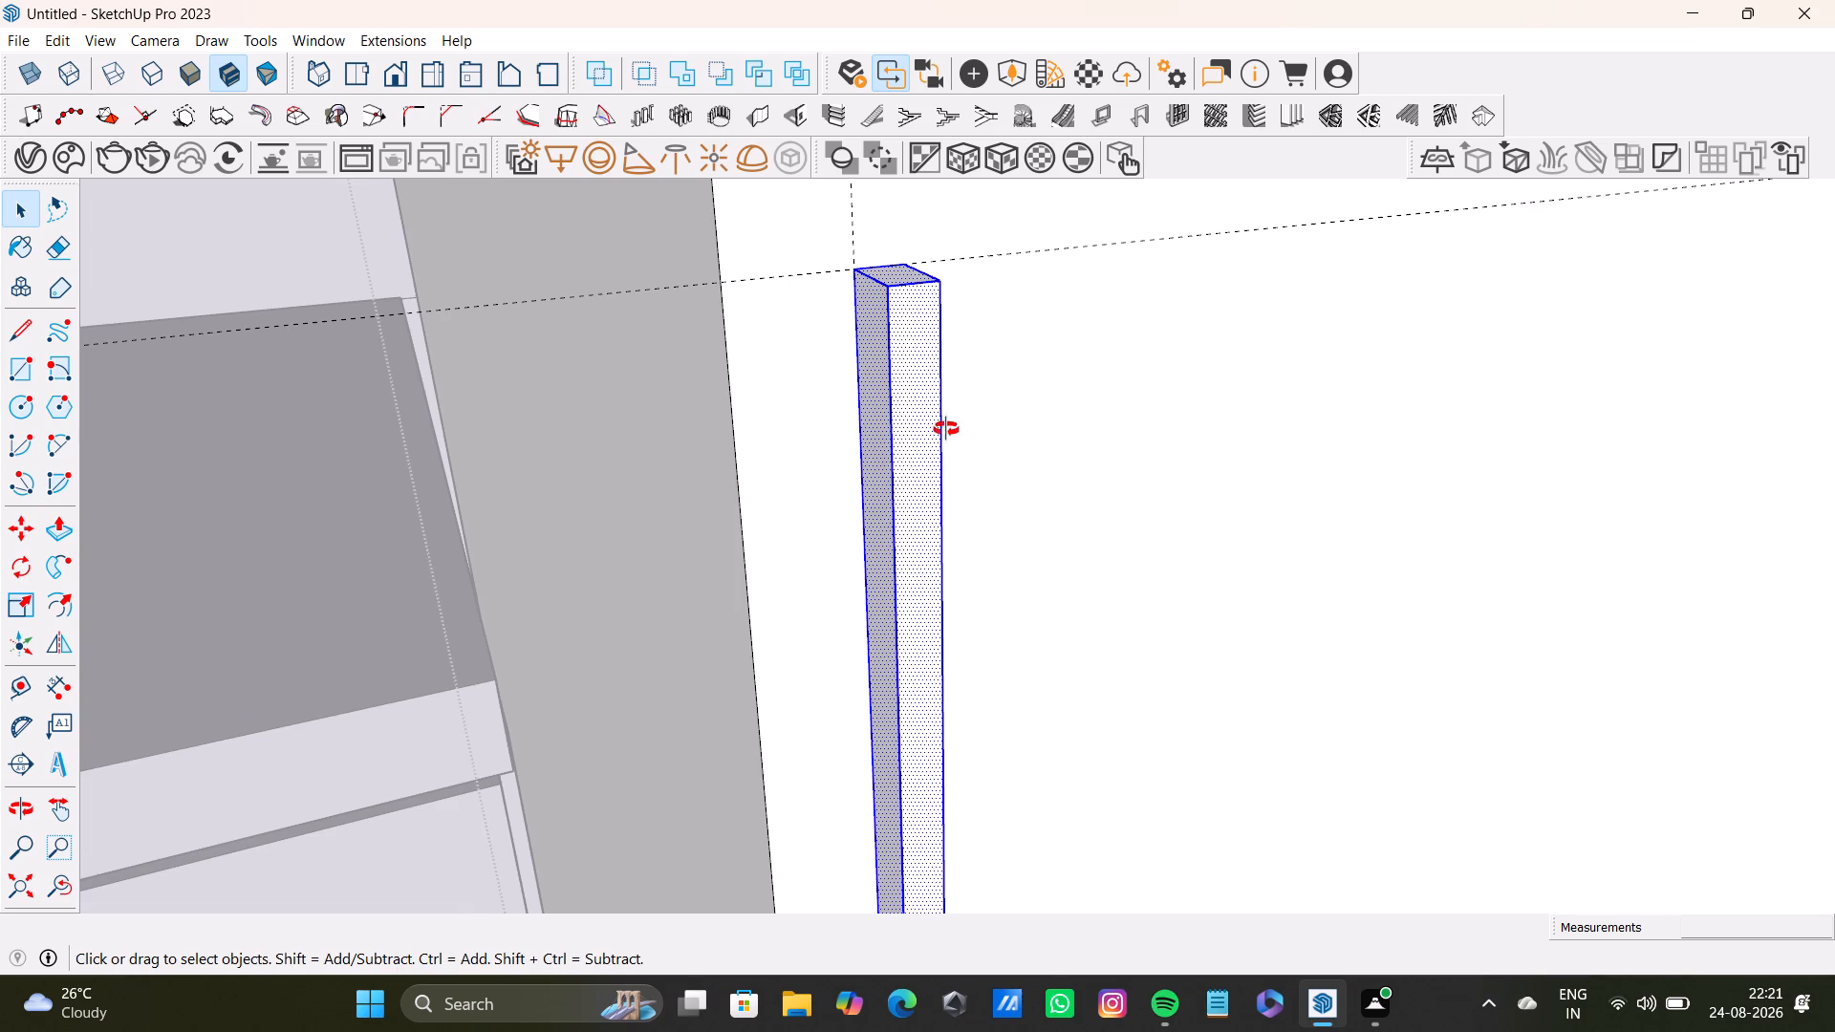
pyautogui.moveTo(946, 429); pyautogui.dragTo(412, 443, button='middle')
pyautogui.scroll(3, 853, 449)
pyautogui.keyDown('shift'); pyautogui.doubleClick(955, 361); pyautogui.keyUp('shift')
pyautogui.keyDown('shift'); pyautogui.doubleClick(993, 394); pyautogui.keyUp('shift')
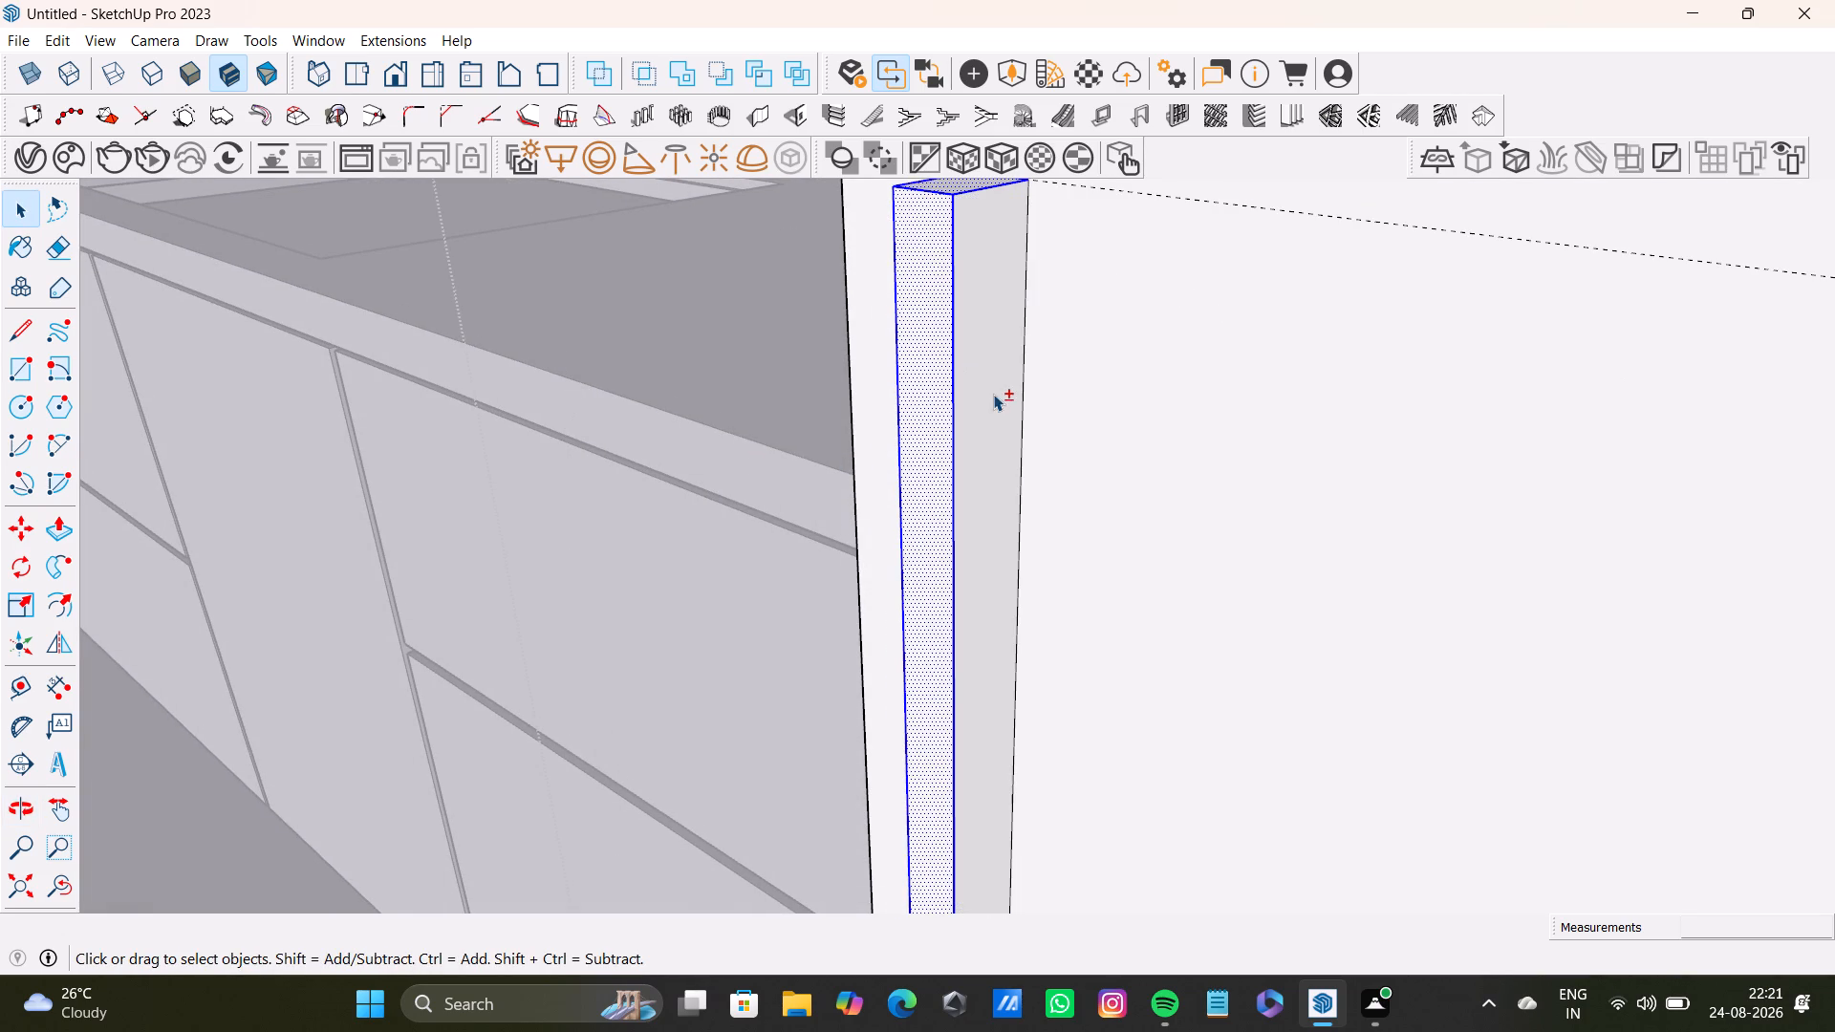
pyautogui.moveTo(825, 529); pyautogui.dragTo(1053, 617, button='middle')
pyautogui.scroll(-14, 1065, 593)
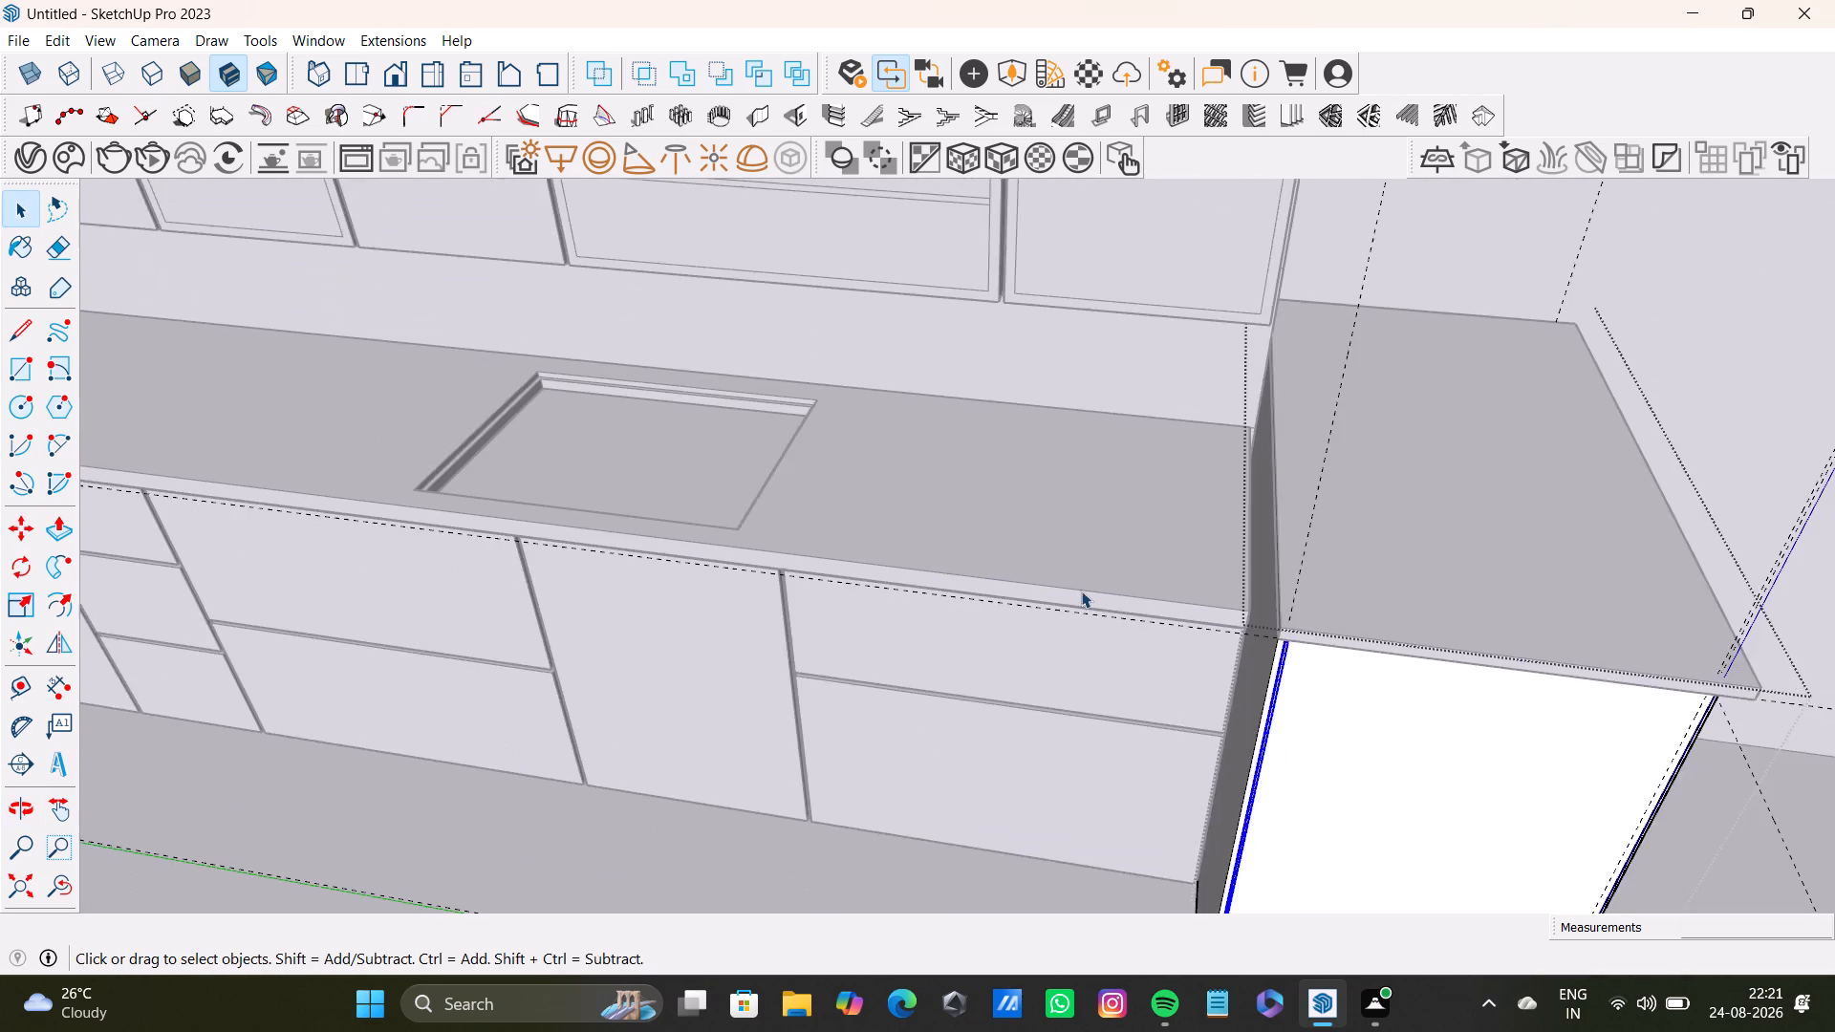
pyautogui.keyDown('shift'); pyautogui.moveTo(1143, 571); pyautogui.dragTo(577, 446, button='middle'); pyautogui.keyUp('shift')
pyautogui.scroll(20, 615, 464)
pyautogui.scroll(1, 615, 464)
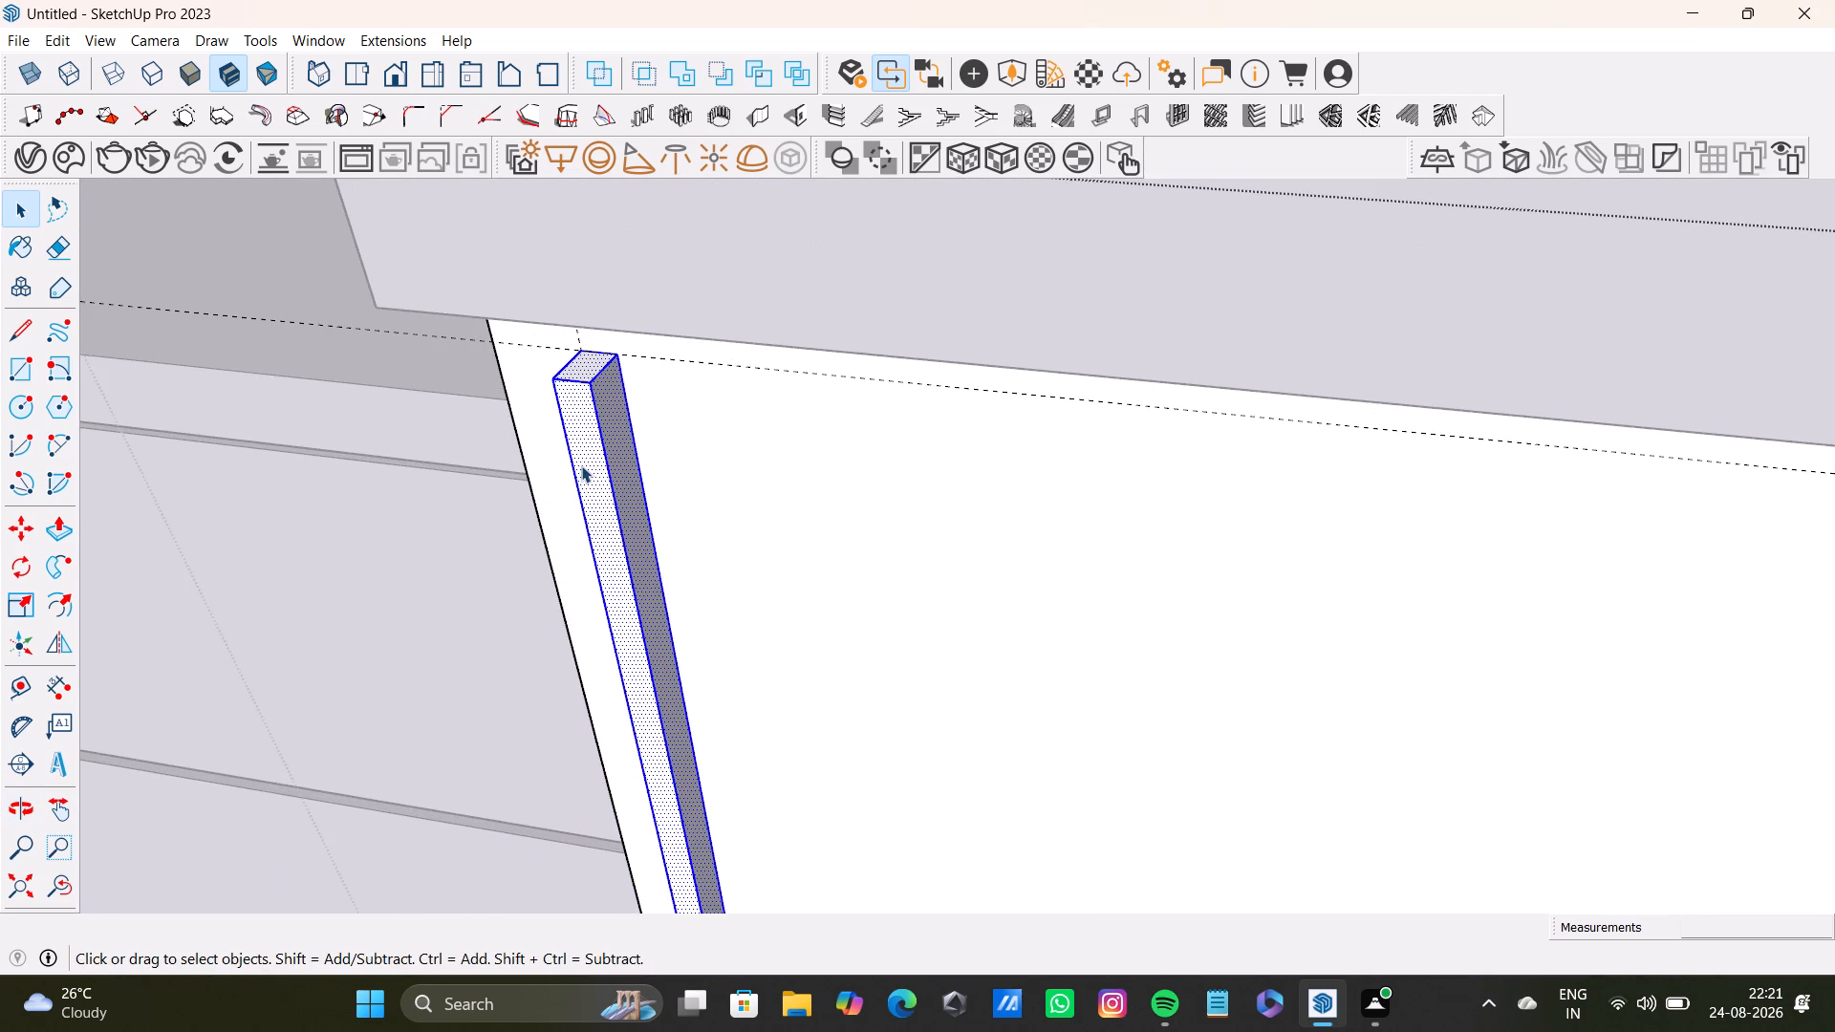
pyautogui.moveTo(644, 417); pyautogui.dragTo(745, 368, button='middle')
pyautogui.press('m')
pyautogui.scroll(3, 587, 391)
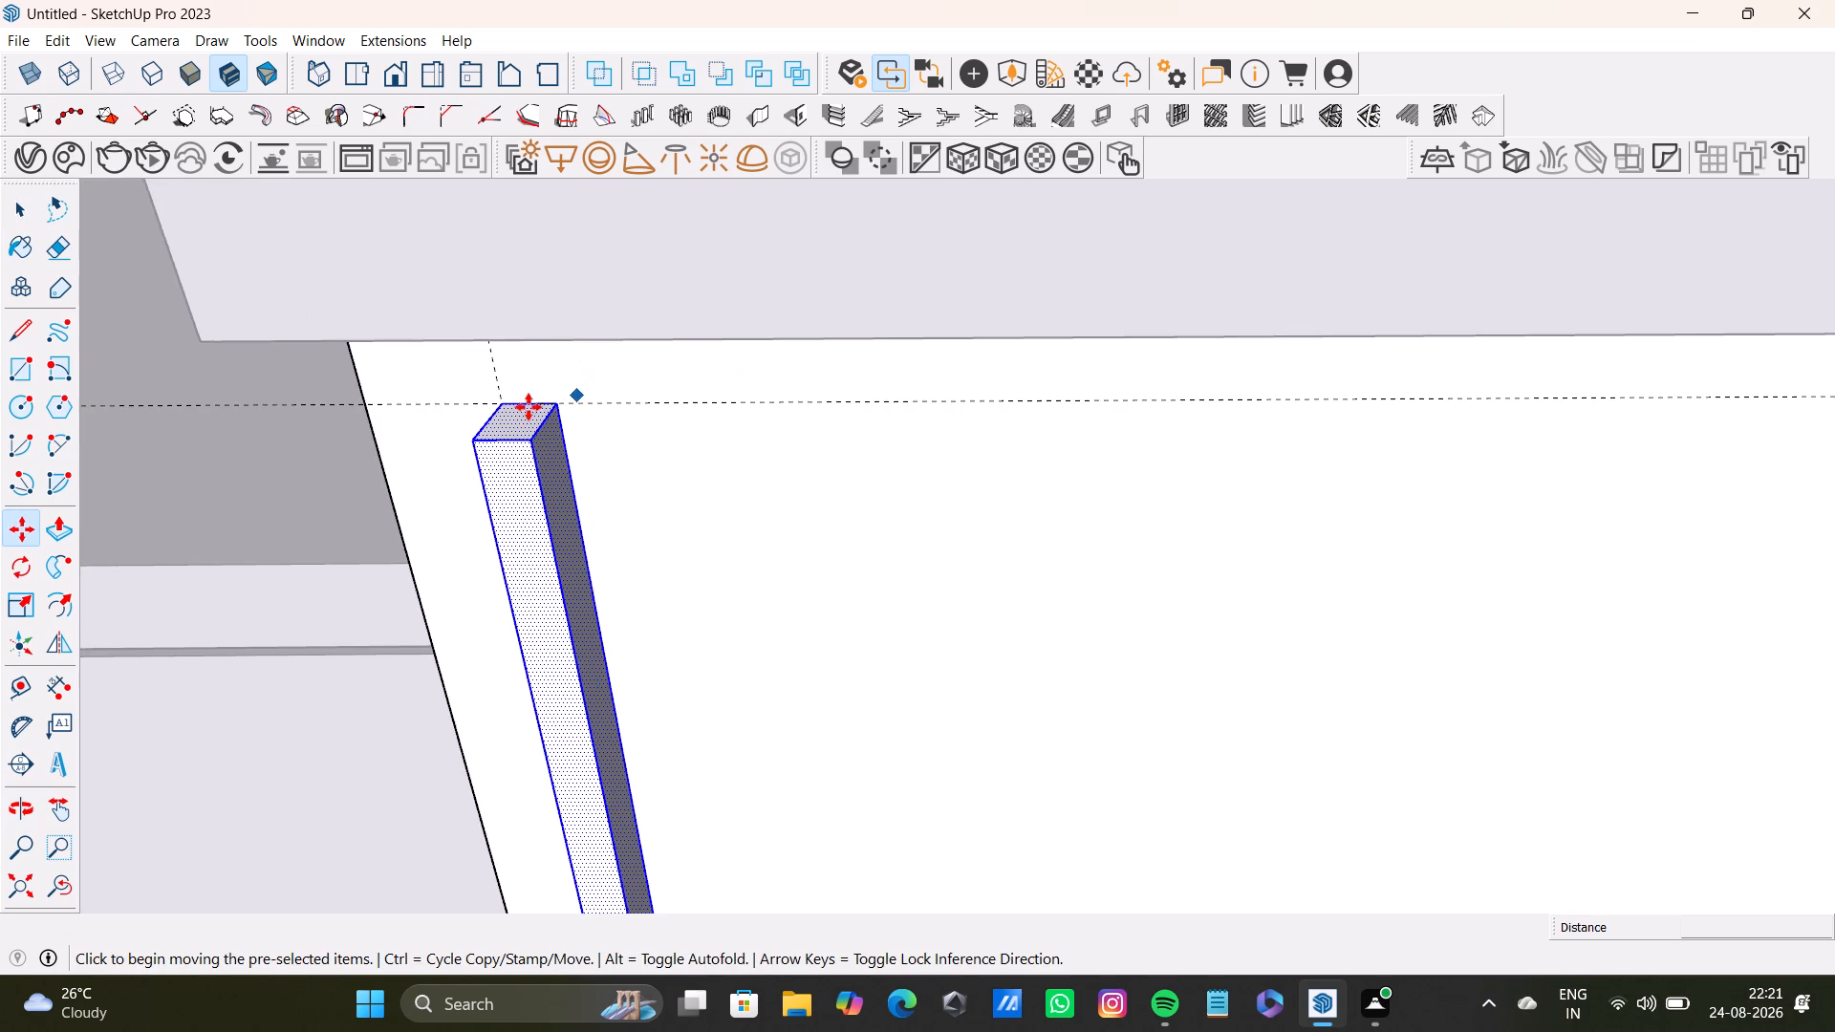
pyautogui.scroll(6, 529, 407)
pyautogui.keyDown('ctrl'); pyautogui.click(494, 400); pyautogui.keyUp('ctrl')
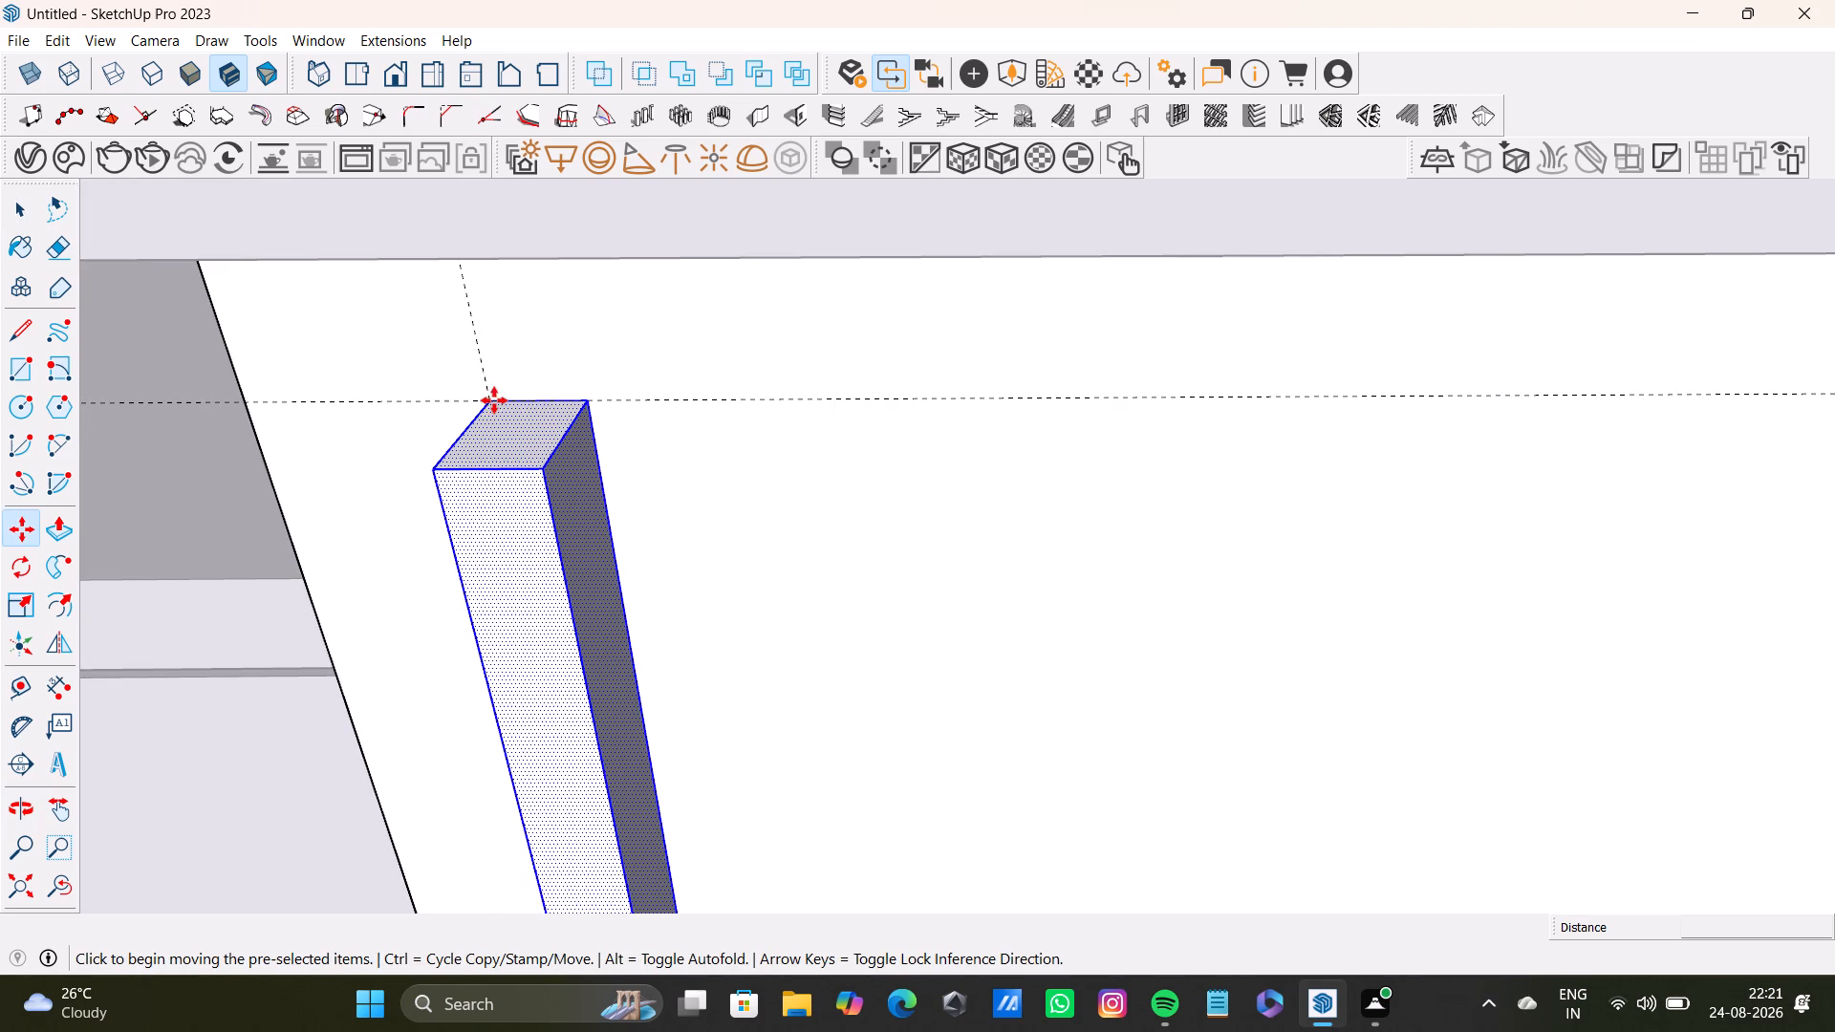
pyautogui.scroll(-10, 922, 399)
pyautogui.keyDown('shift'); pyautogui.moveTo(1298, 460); pyautogui.dragTo(366, 417, button='middle'); pyautogui.keyUp('shift')
pyautogui.scroll(-3, 1203, 409)
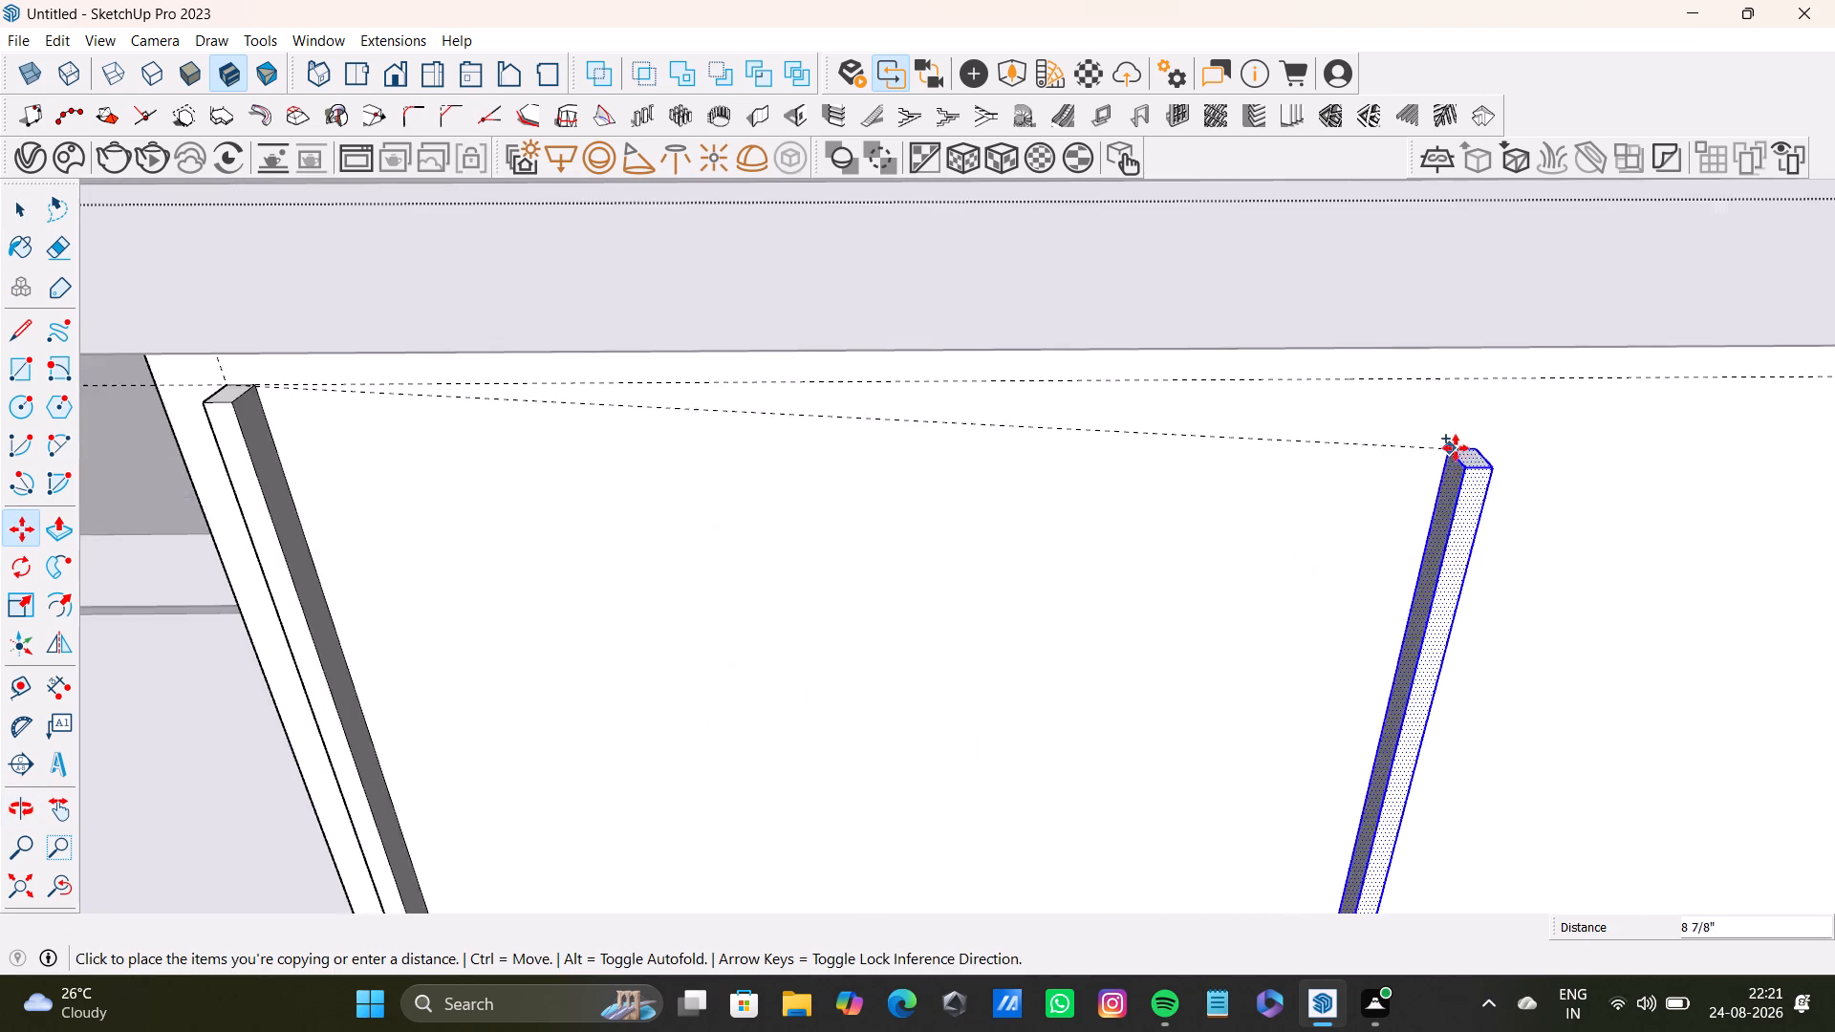
pyautogui.moveTo(1456, 448); pyautogui.dragTo(644, 419, button='middle')
pyautogui.scroll(-8, 1295, 462)
pyautogui.keyDown('shift'); pyautogui.moveTo(1414, 484); pyautogui.dragTo(486, 470, button='middle'); pyautogui.keyUp('shift')
pyautogui.scroll(3, 1381, 478)
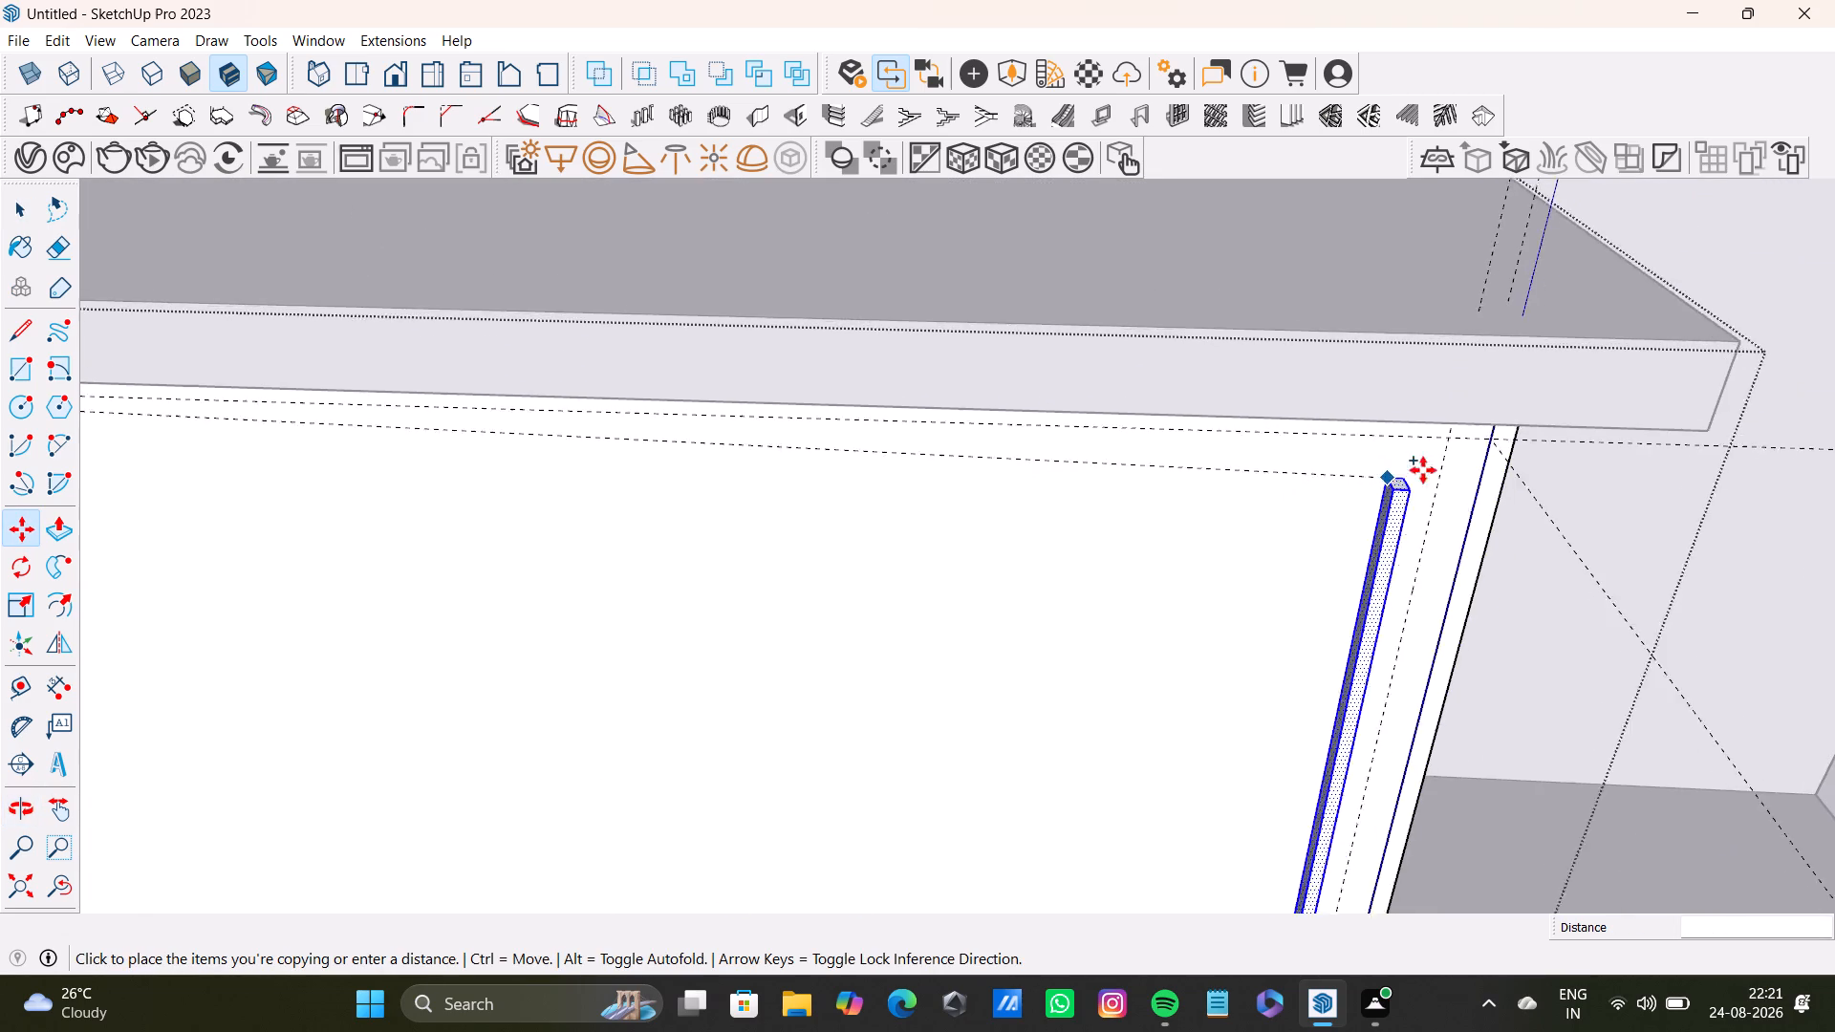
pyautogui.scroll(4, 1423, 470)
pyautogui.click(1449, 410)
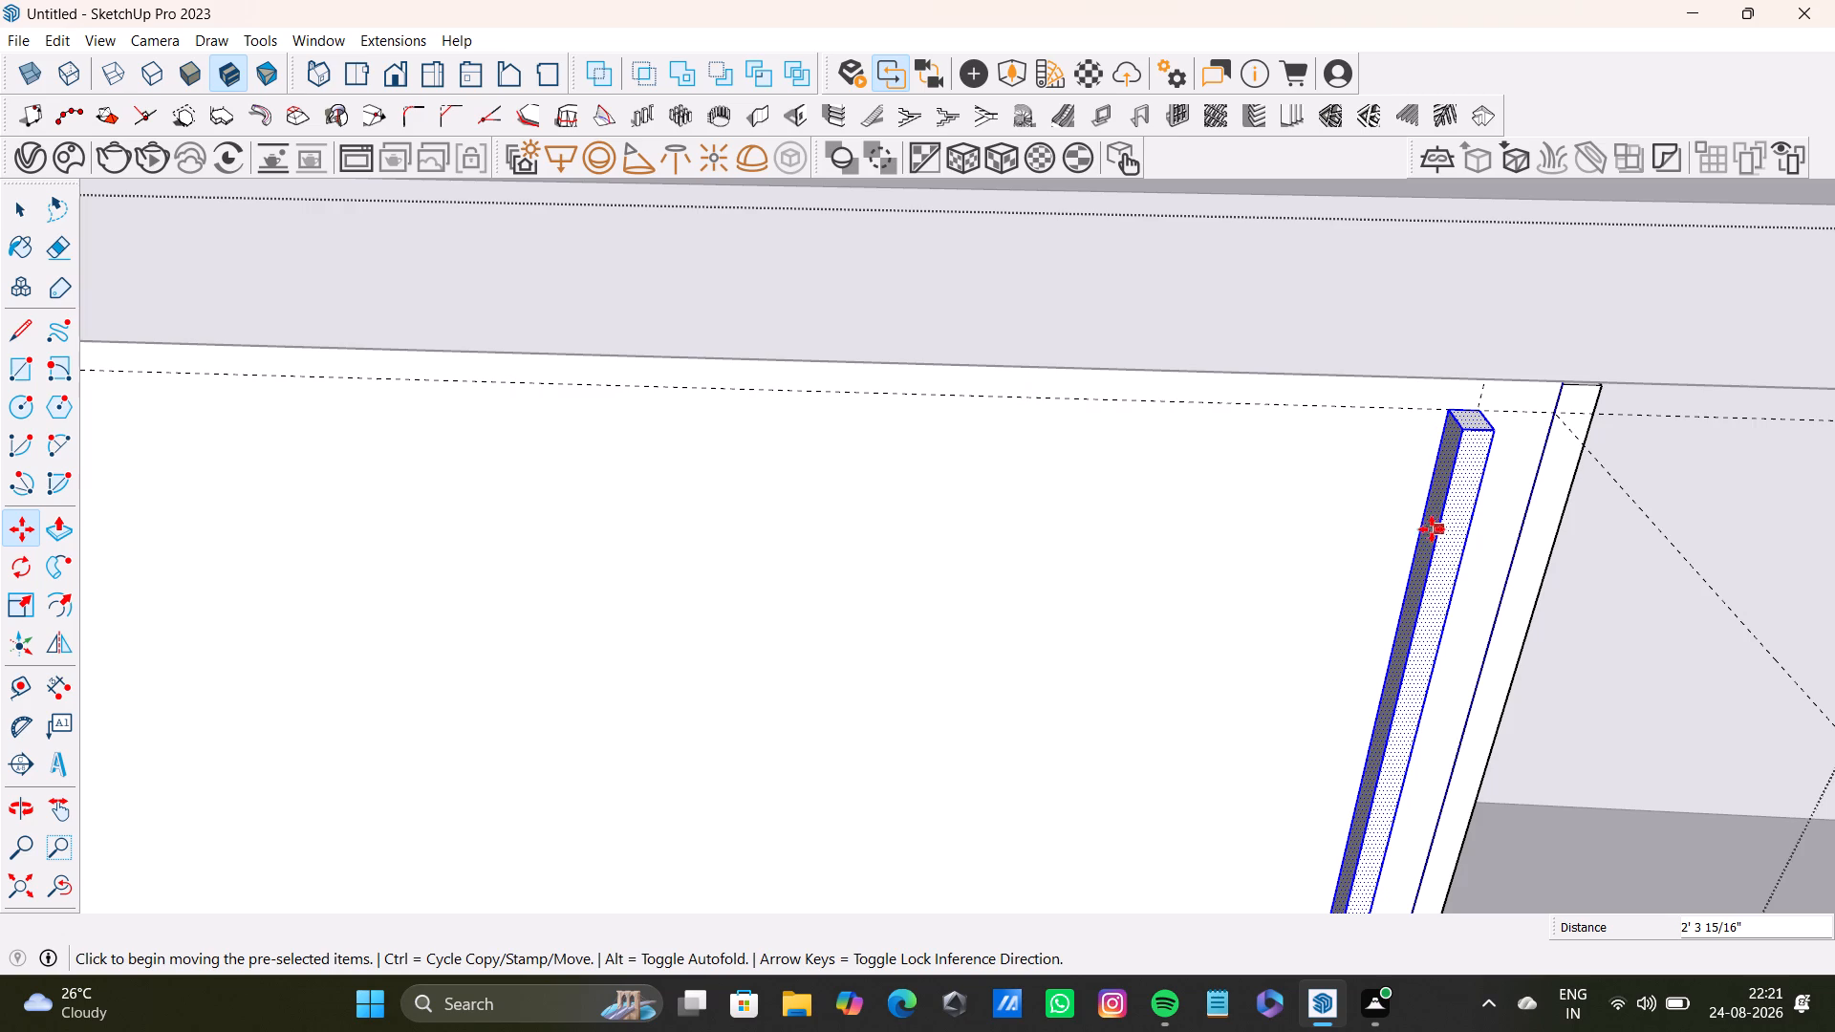
# Divide the copied strip's distance into 17 equal intervals, filling the aisle-side face with evenly spaced slats.
pyautogui.press('/')
pyautogui.write('17')
pyautogui.press('Return')
pyautogui.press('space')
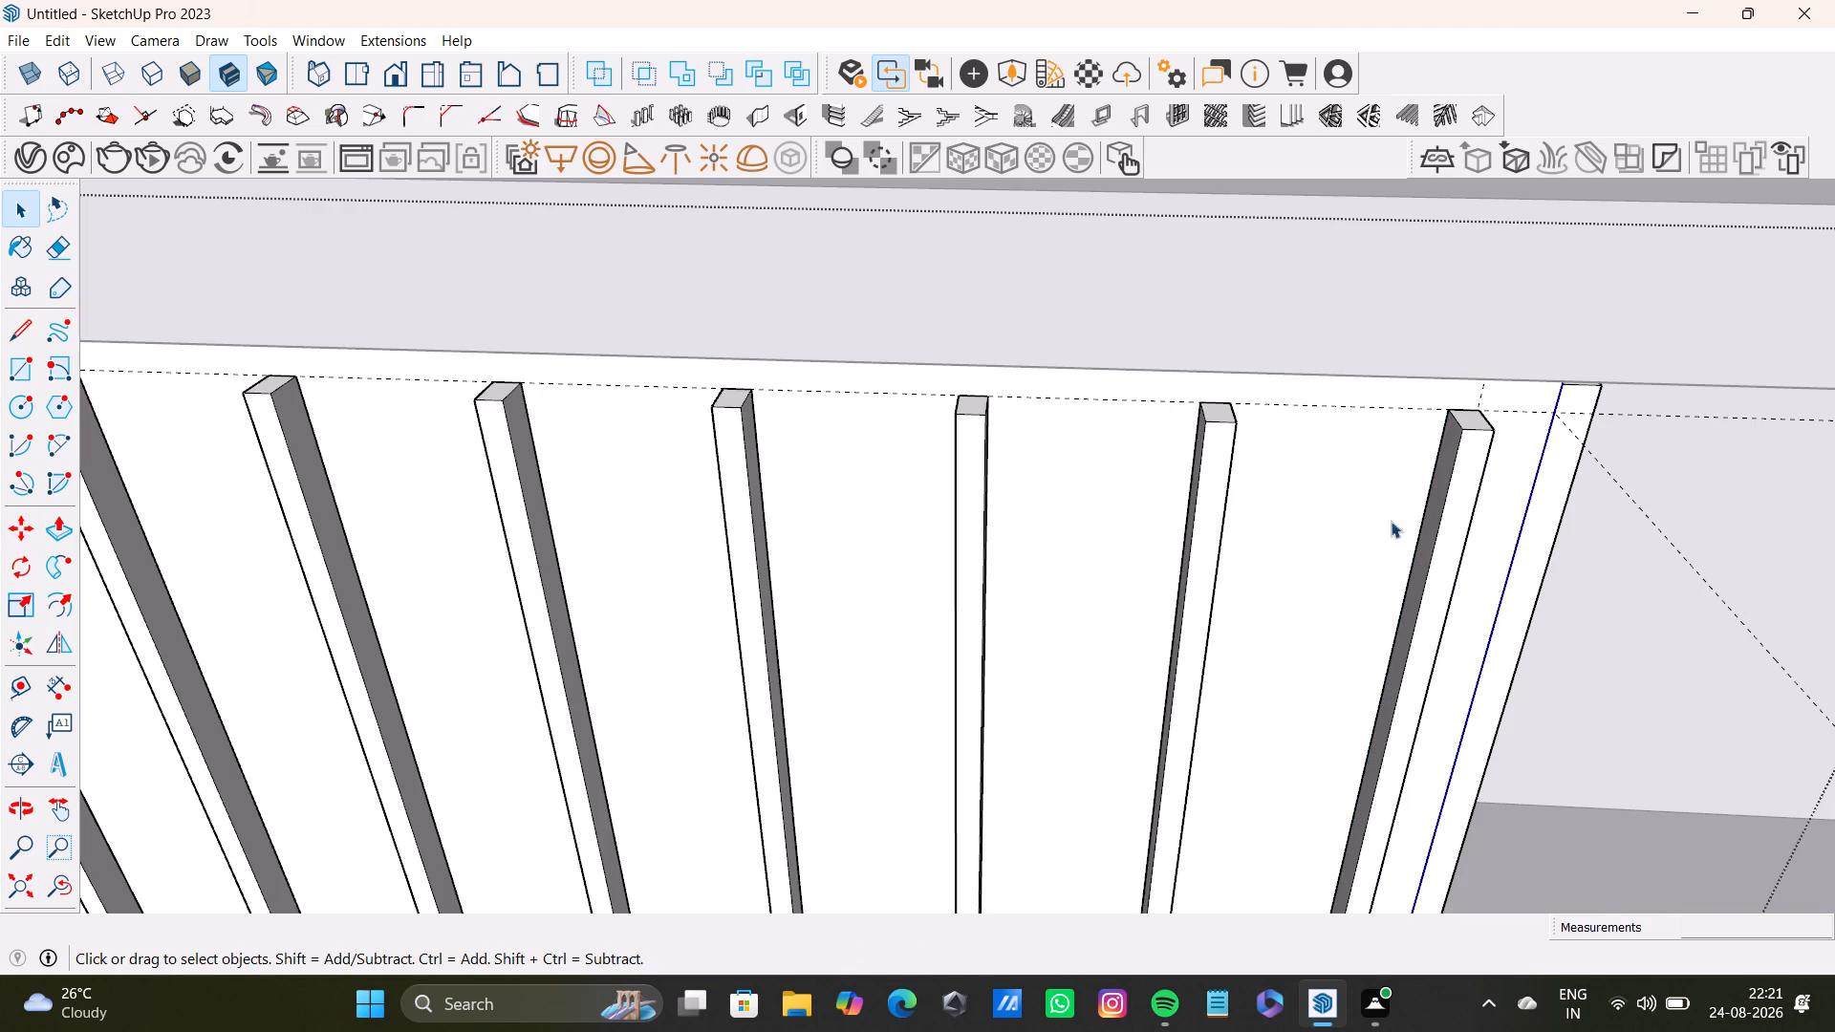
# Exit editing of the slatted block's group and return to the whole kitchen model.
pyautogui.scroll(-20, 1343, 592)
pyautogui.scroll(-3, 1343, 592)
pyautogui.scroll(-4, 1301, 693)
pyautogui.moveTo(1321, 705); pyautogui.dragTo(1284, 708, button='middle')
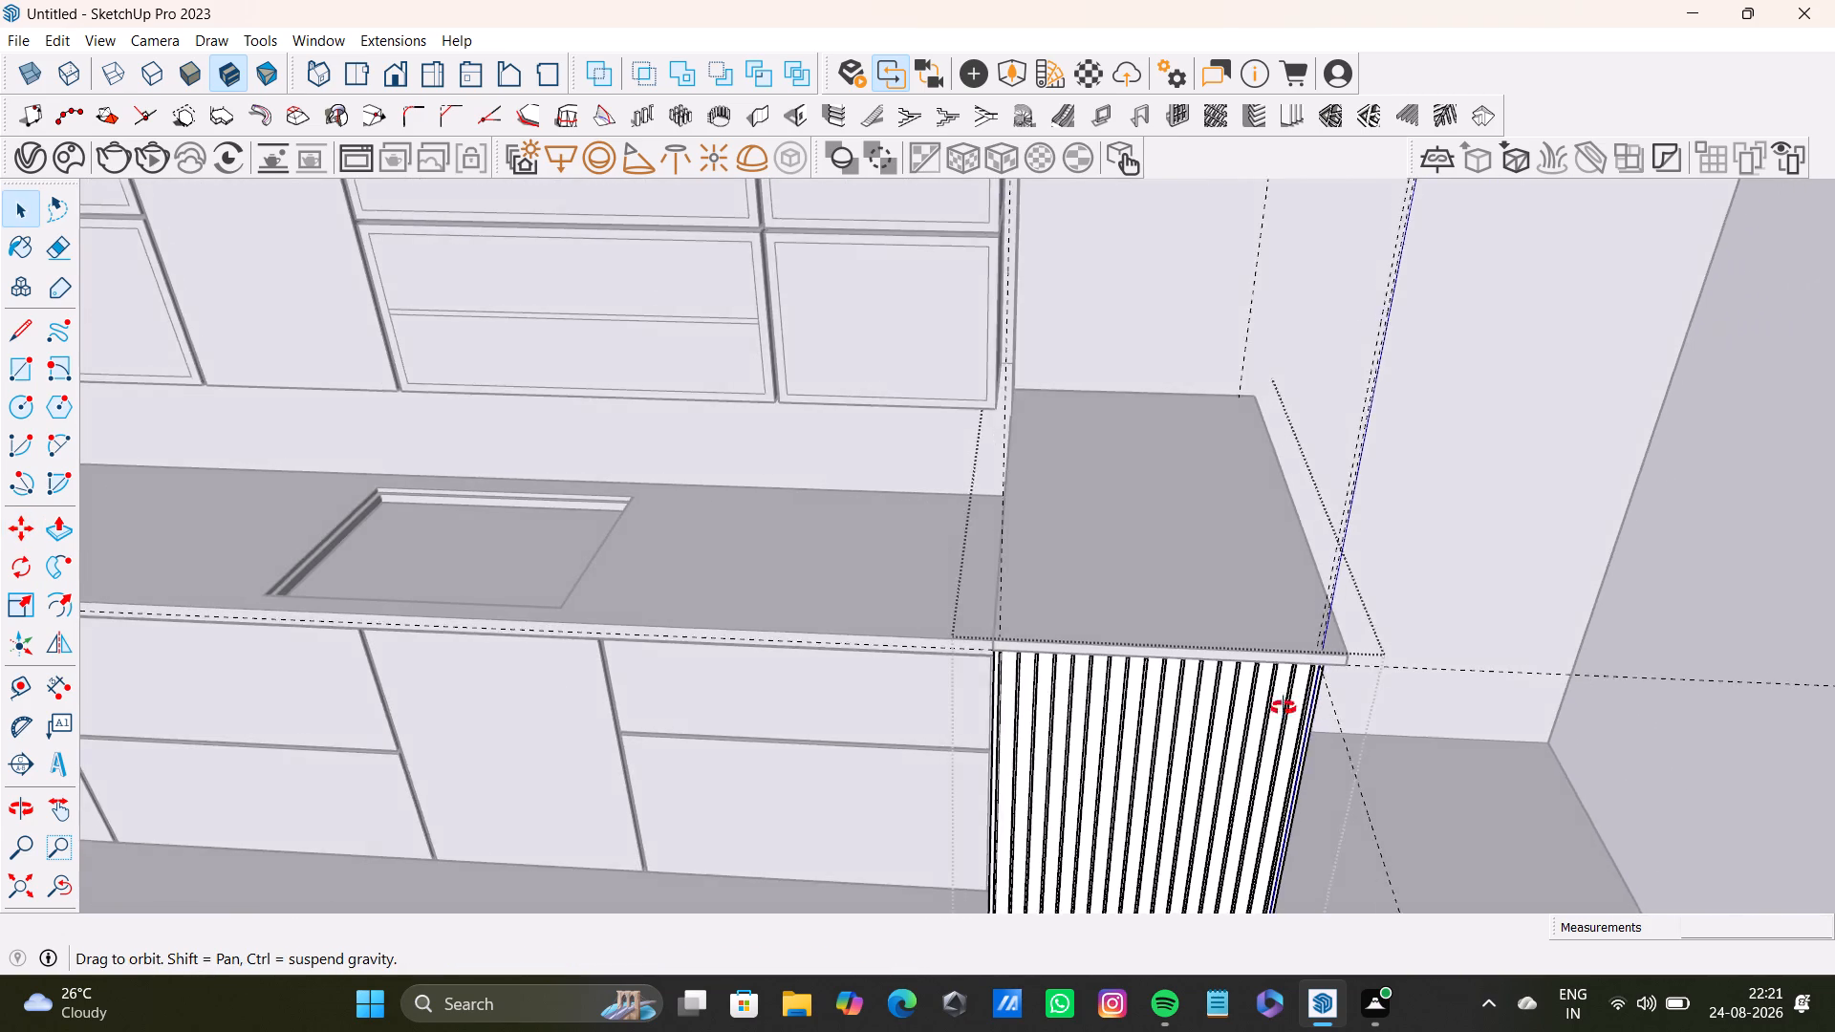
pyautogui.moveTo(1284, 708); pyautogui.dragTo(950, 471, button='middle')
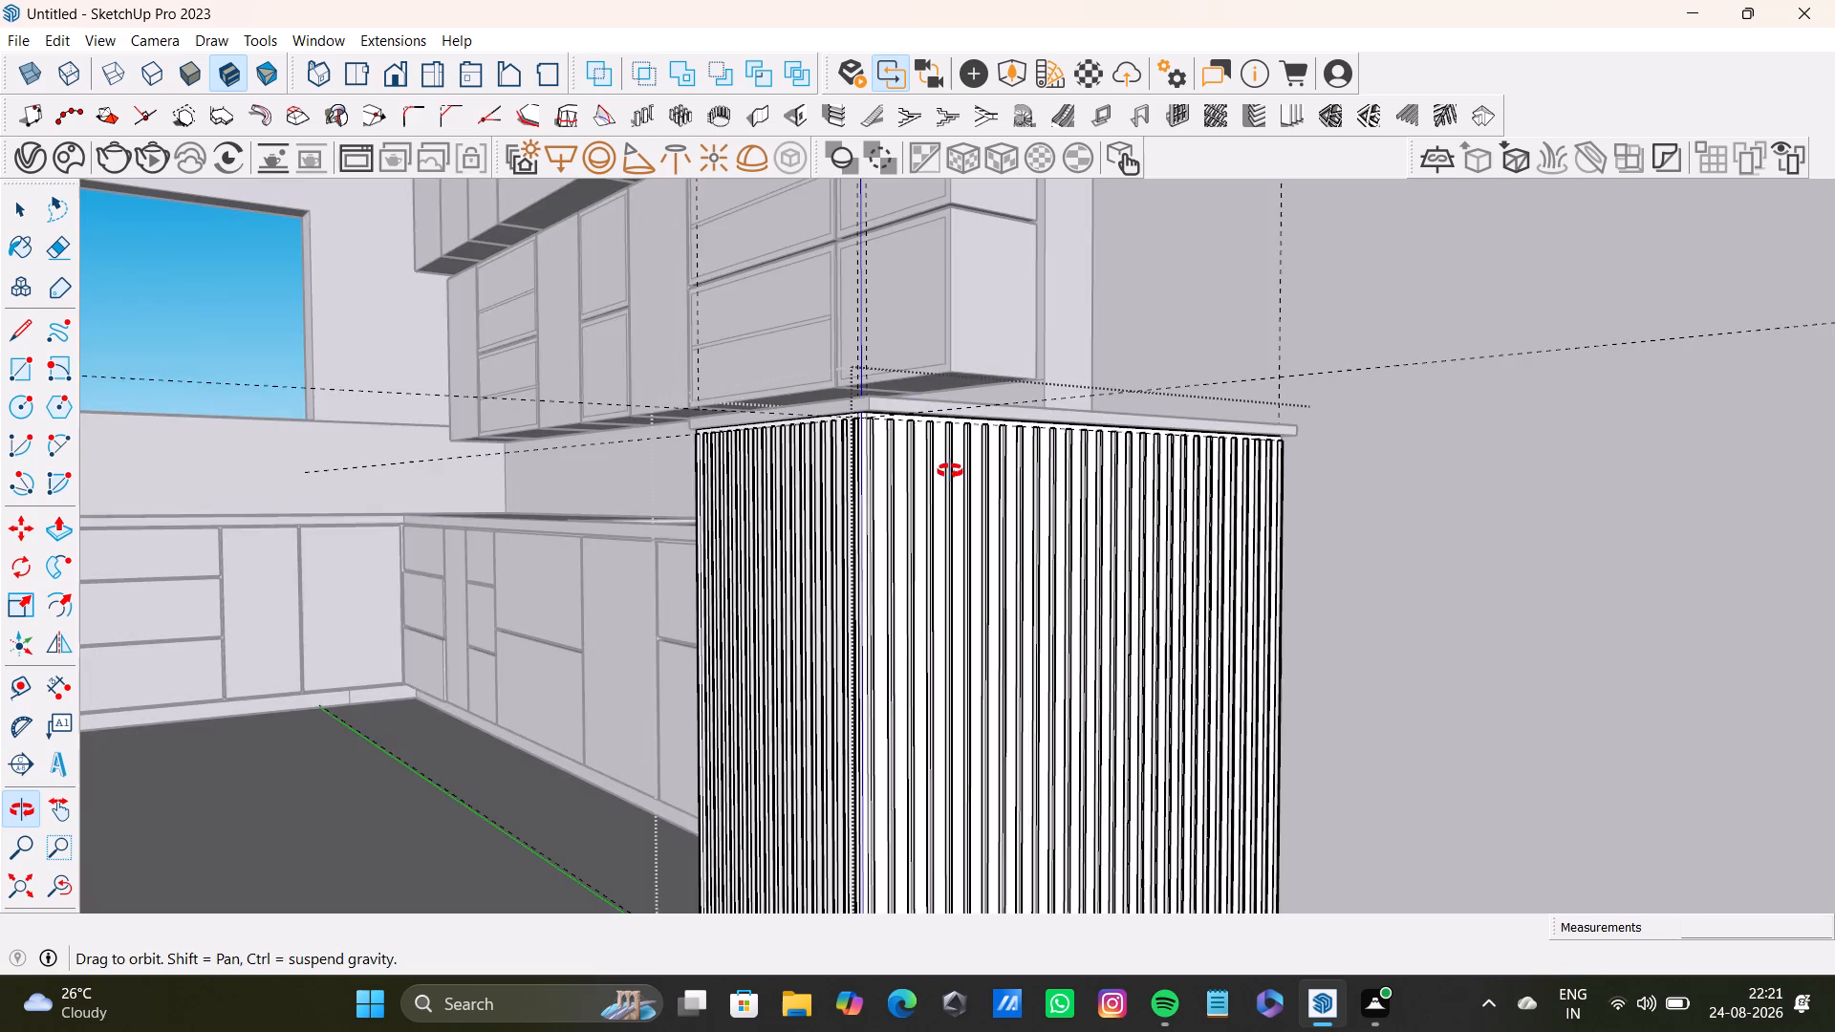
pyautogui.moveTo(950, 471); pyautogui.dragTo(1082, 511, button='middle')
pyautogui.scroll(-6, 1042, 571)
pyautogui.press('space')
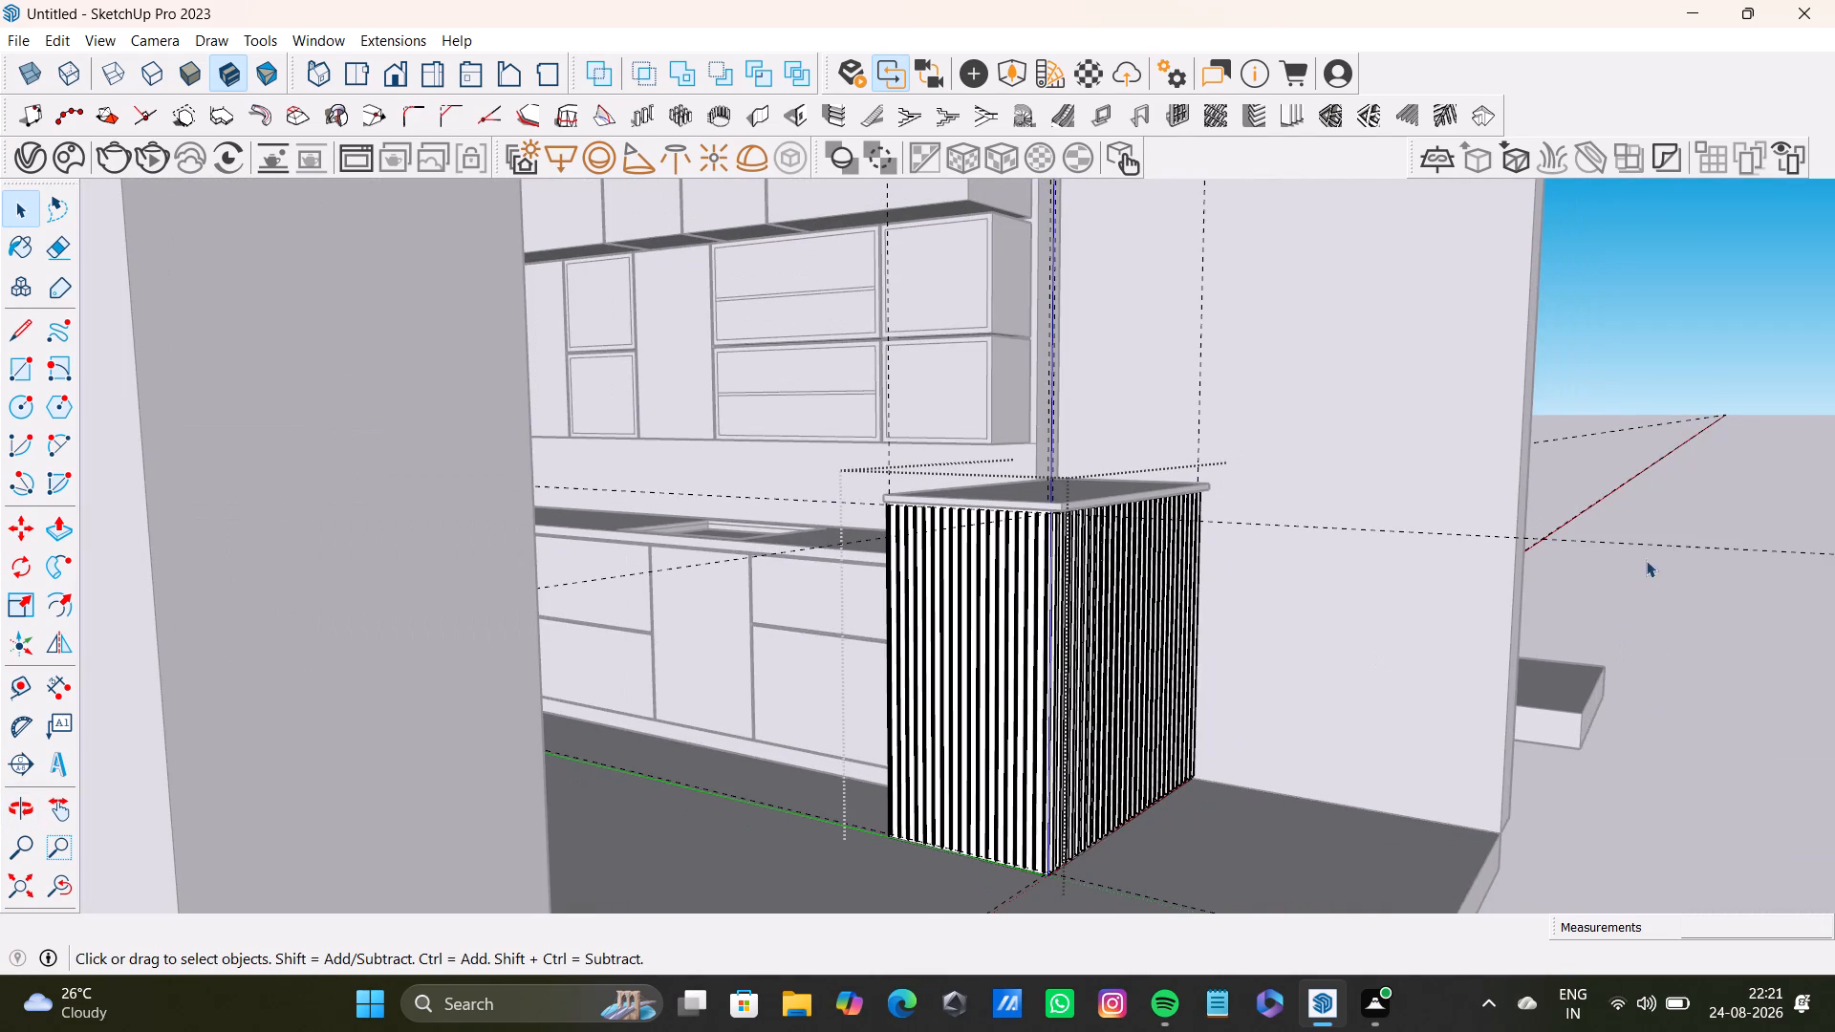
pyautogui.click(1673, 548)
pyautogui.scroll(4, 1052, 688)
pyautogui.scroll(-9, 917, 689)
pyautogui.moveTo(997, 686); pyautogui.dragTo(721, 720, button='middle')
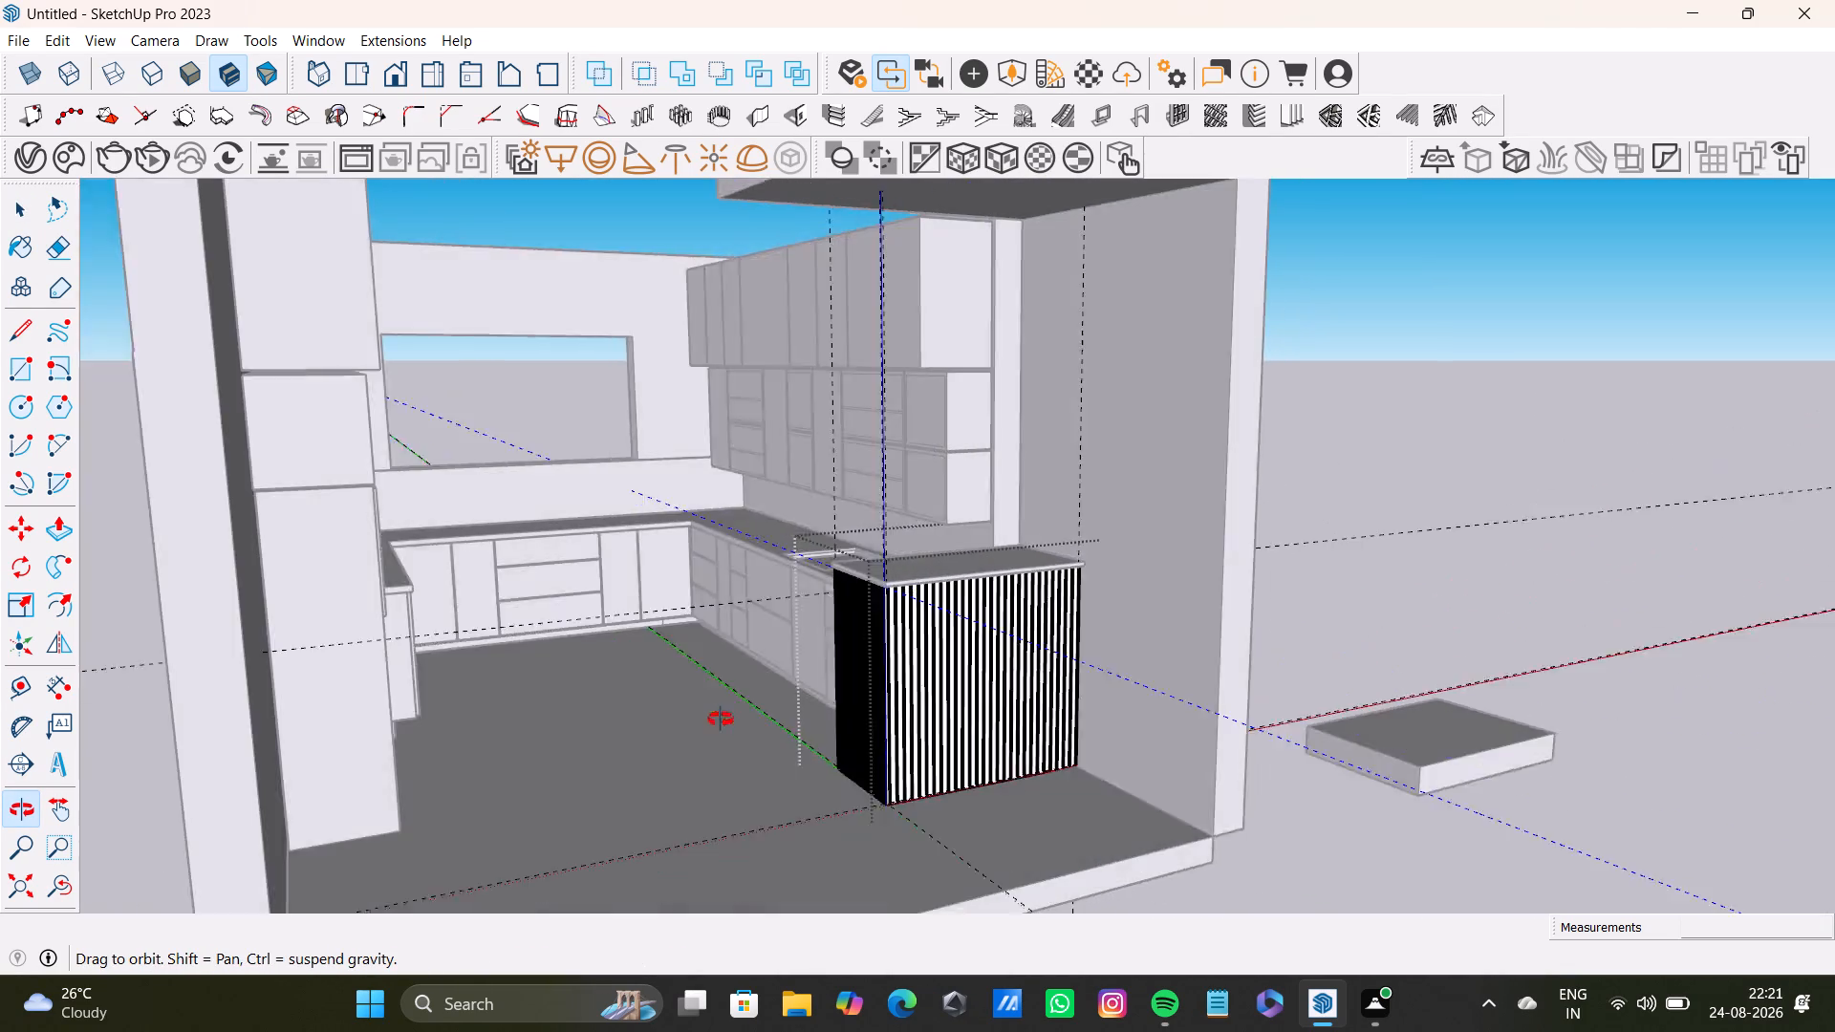
pyautogui.moveTo(721, 720); pyautogui.dragTo(789, 766, button='middle')
pyautogui.tripleClick(1618, 432)
pyautogui.tripleClick(1618, 432)
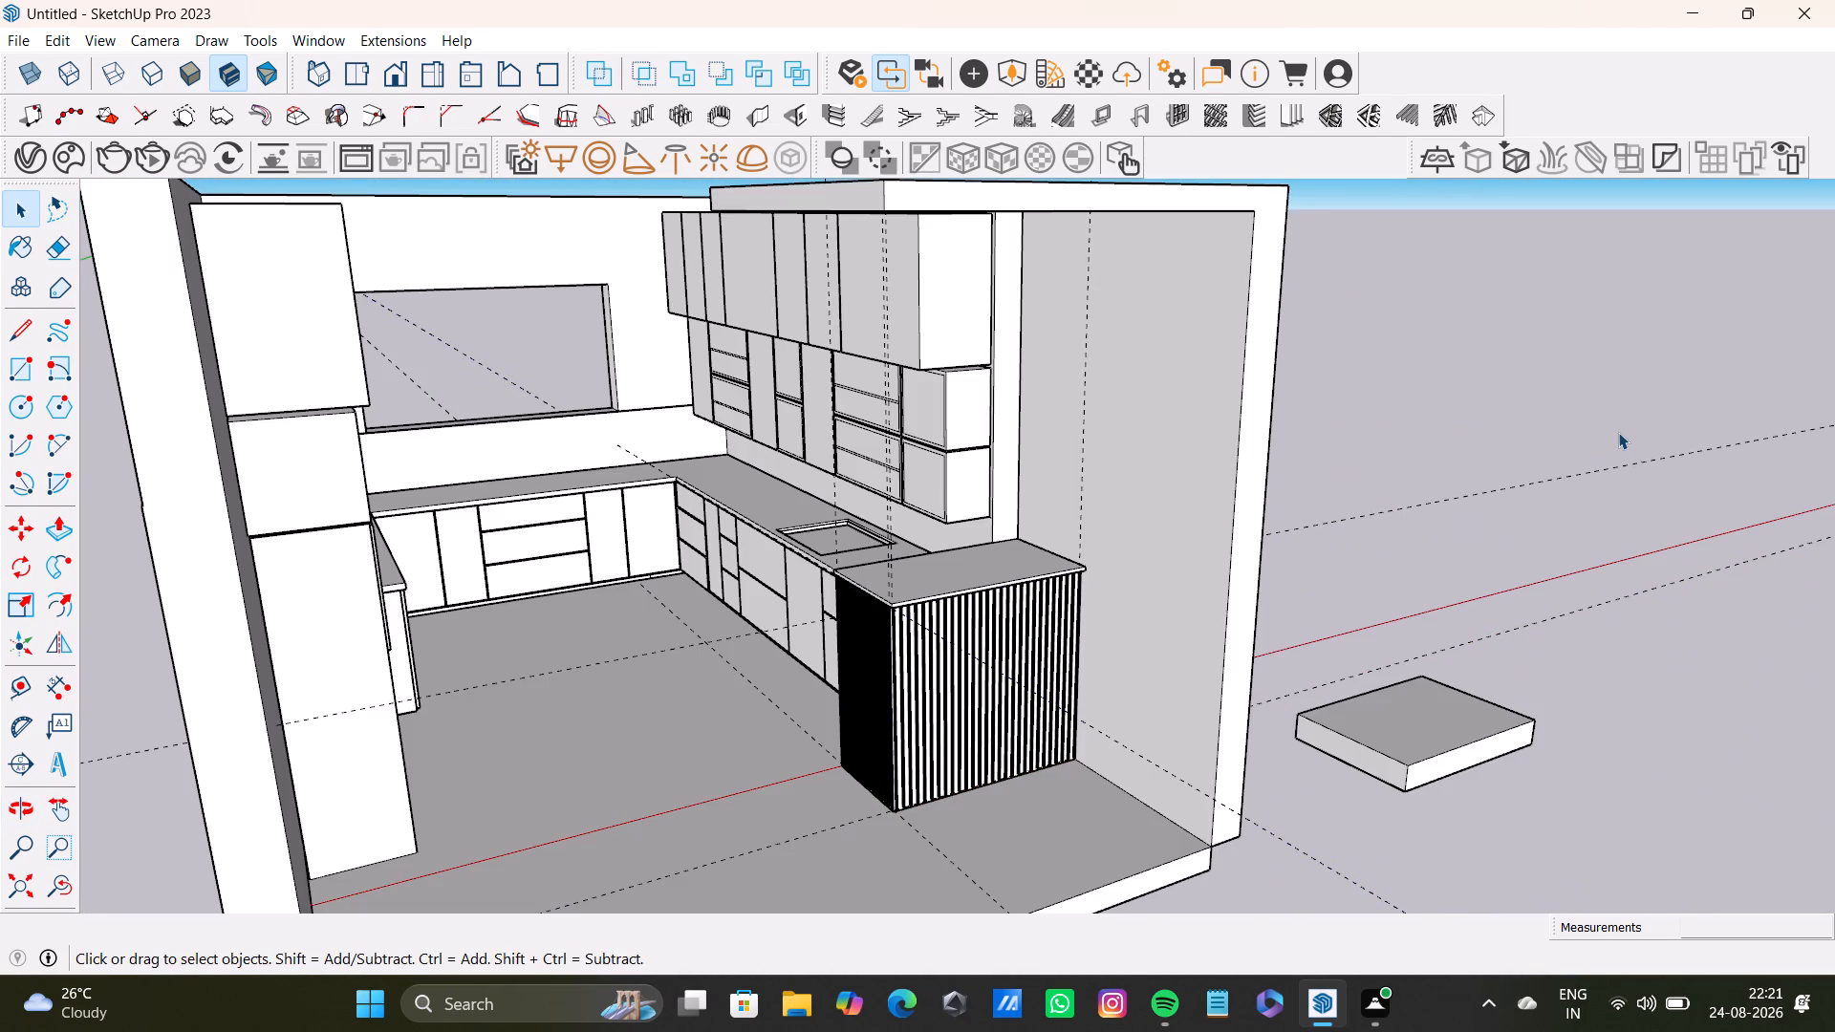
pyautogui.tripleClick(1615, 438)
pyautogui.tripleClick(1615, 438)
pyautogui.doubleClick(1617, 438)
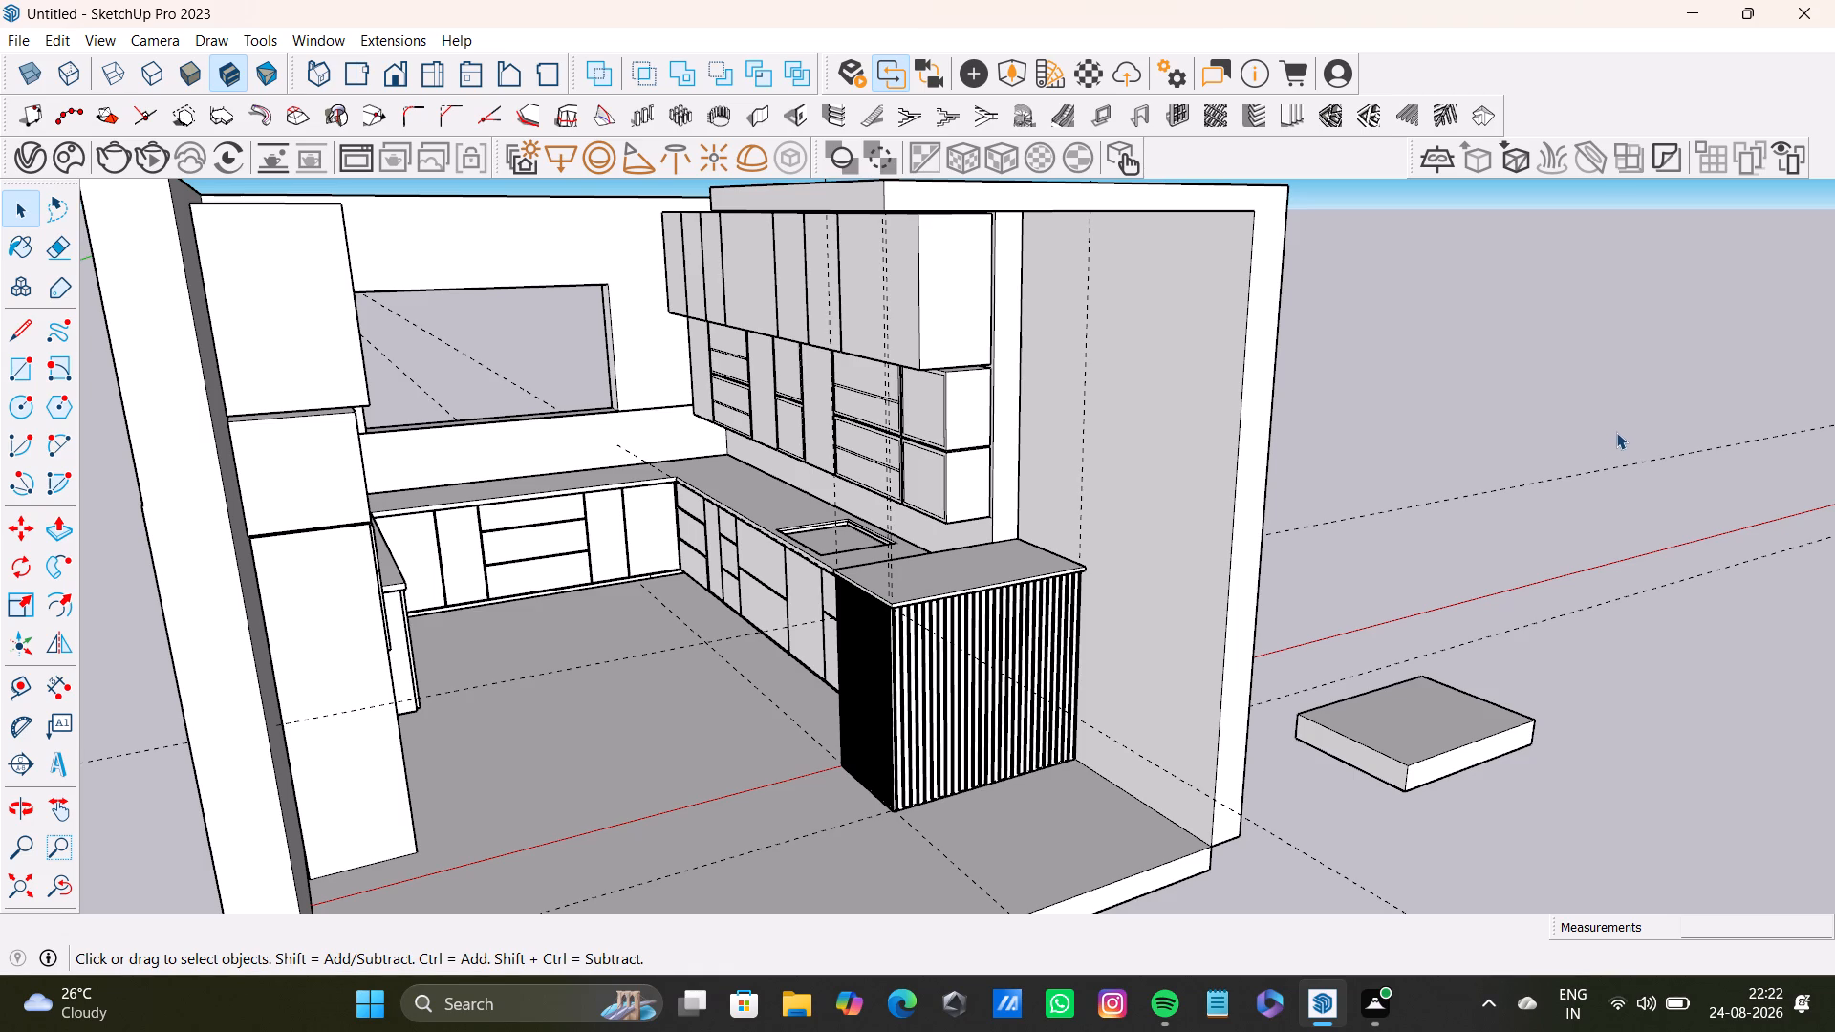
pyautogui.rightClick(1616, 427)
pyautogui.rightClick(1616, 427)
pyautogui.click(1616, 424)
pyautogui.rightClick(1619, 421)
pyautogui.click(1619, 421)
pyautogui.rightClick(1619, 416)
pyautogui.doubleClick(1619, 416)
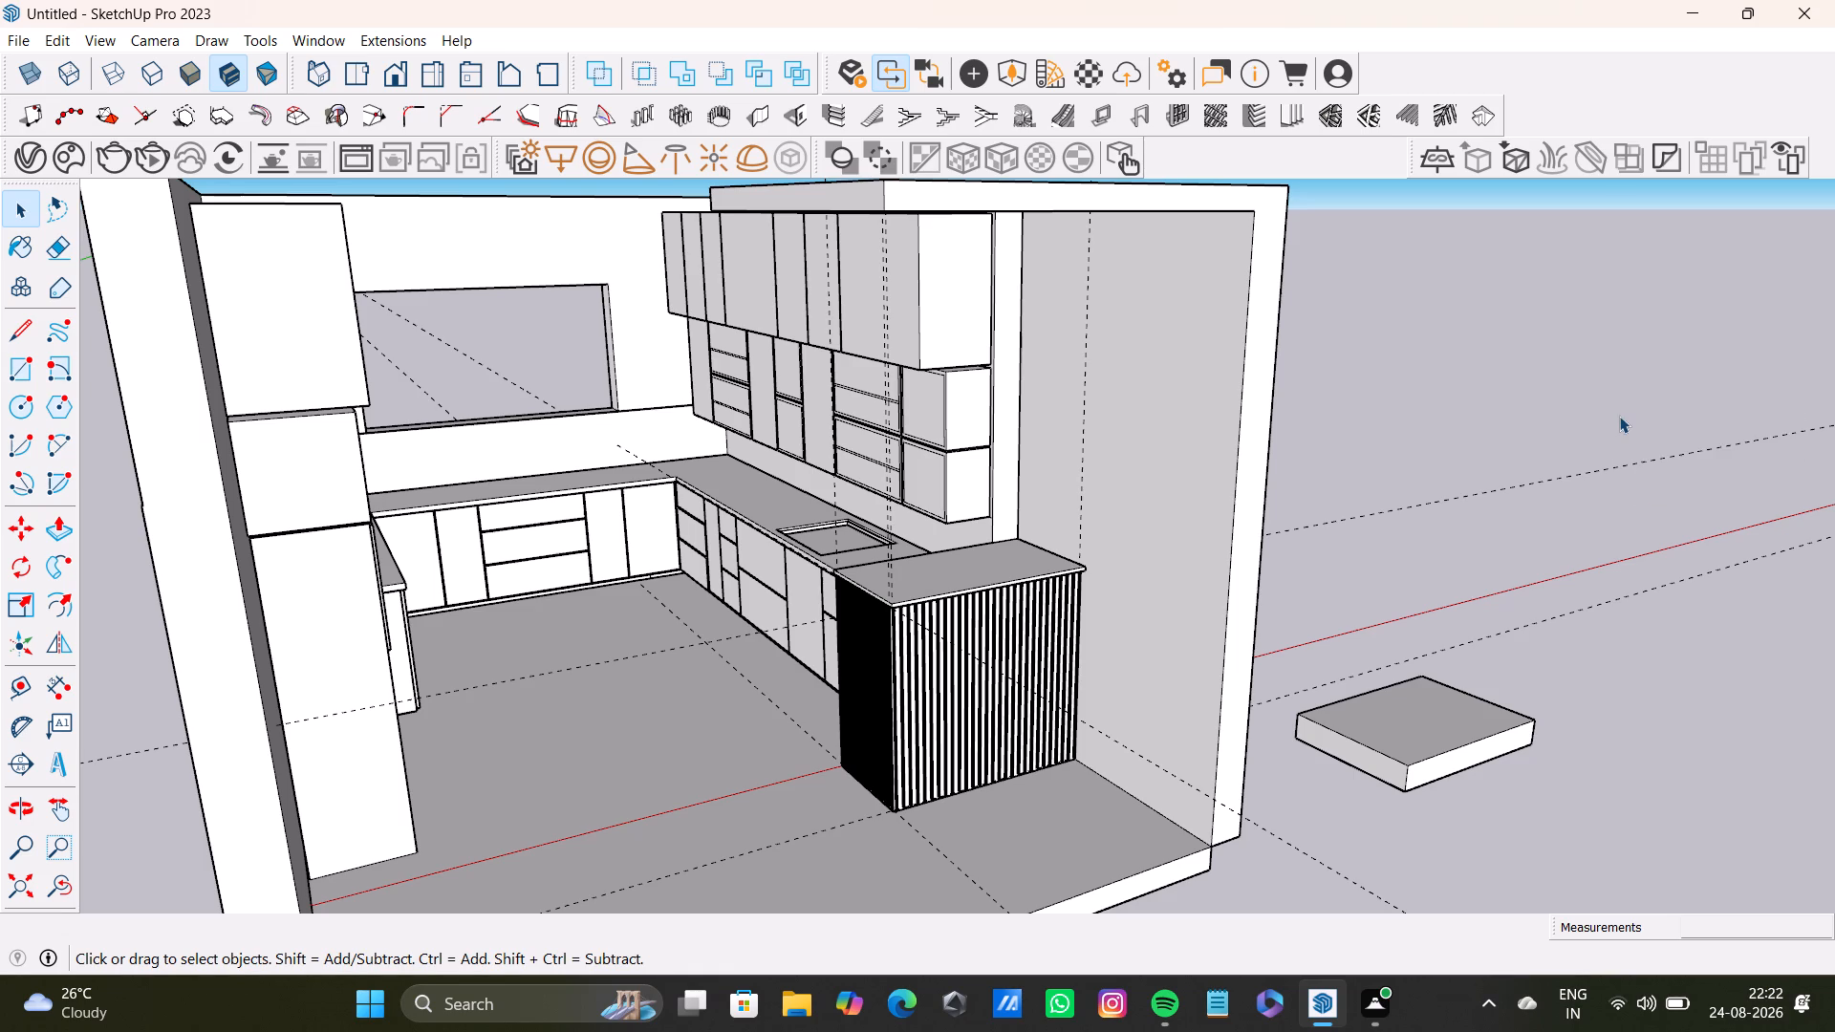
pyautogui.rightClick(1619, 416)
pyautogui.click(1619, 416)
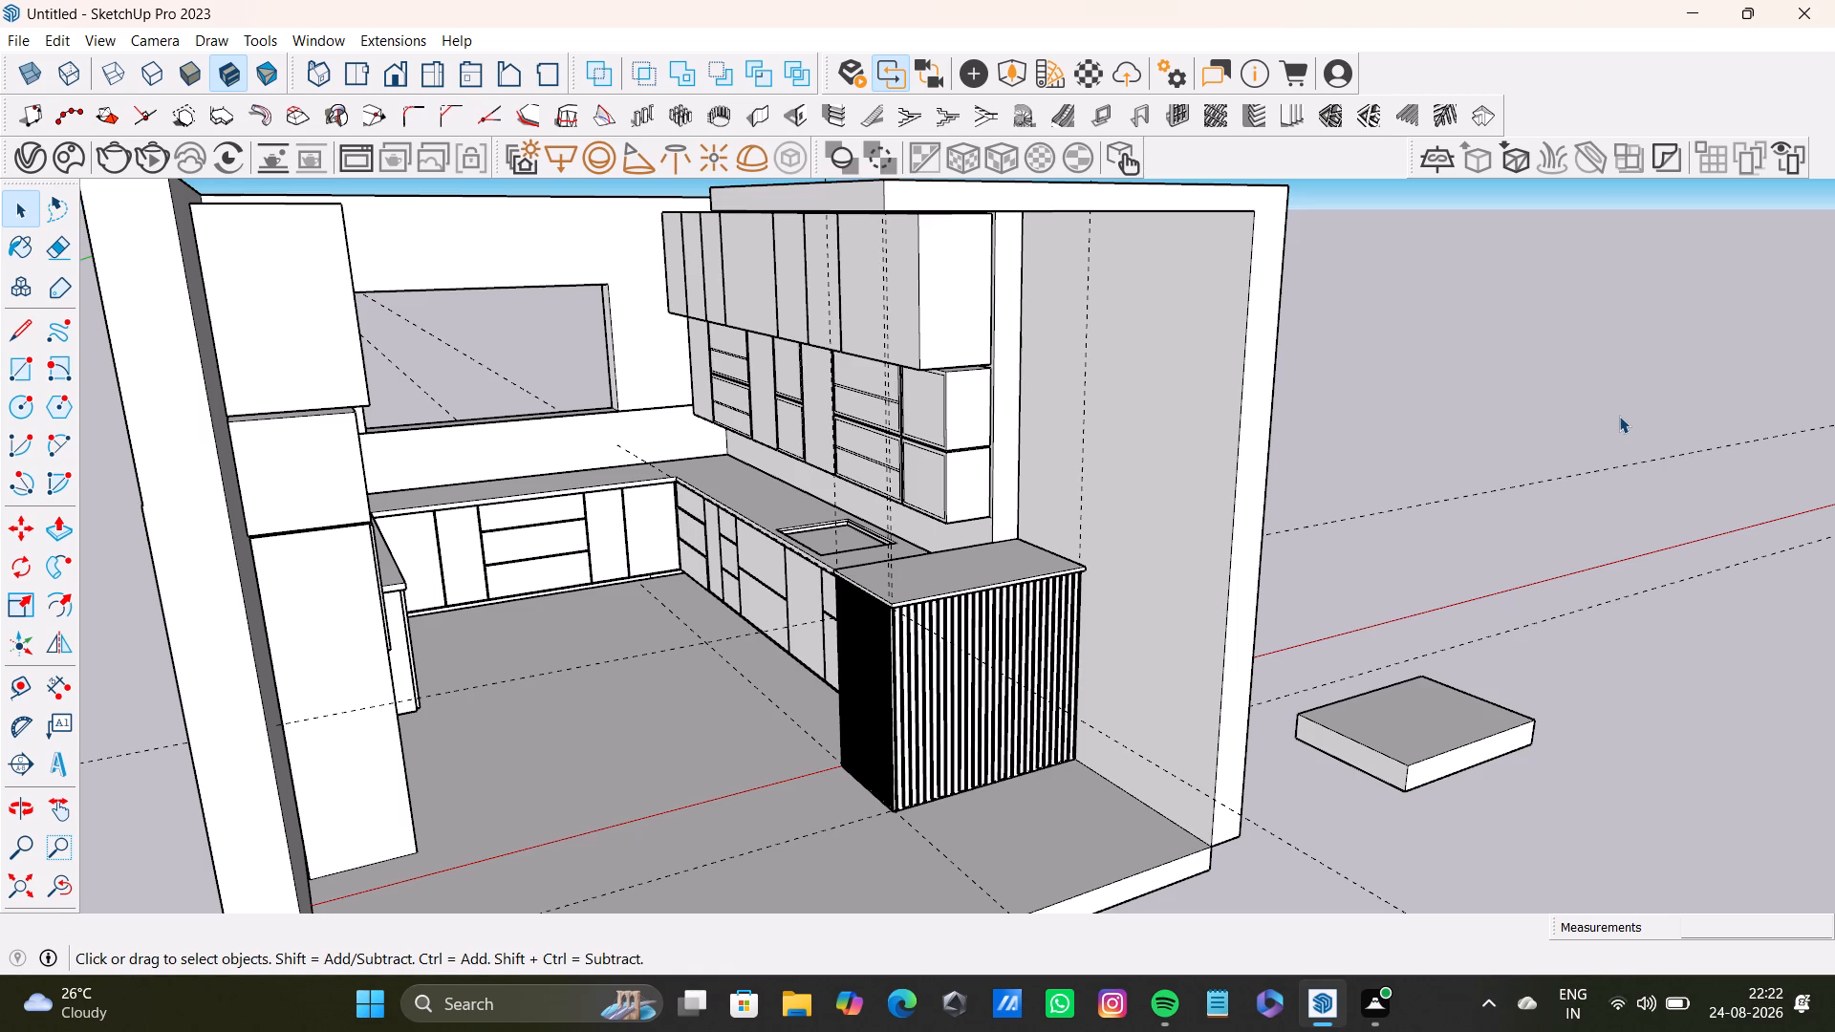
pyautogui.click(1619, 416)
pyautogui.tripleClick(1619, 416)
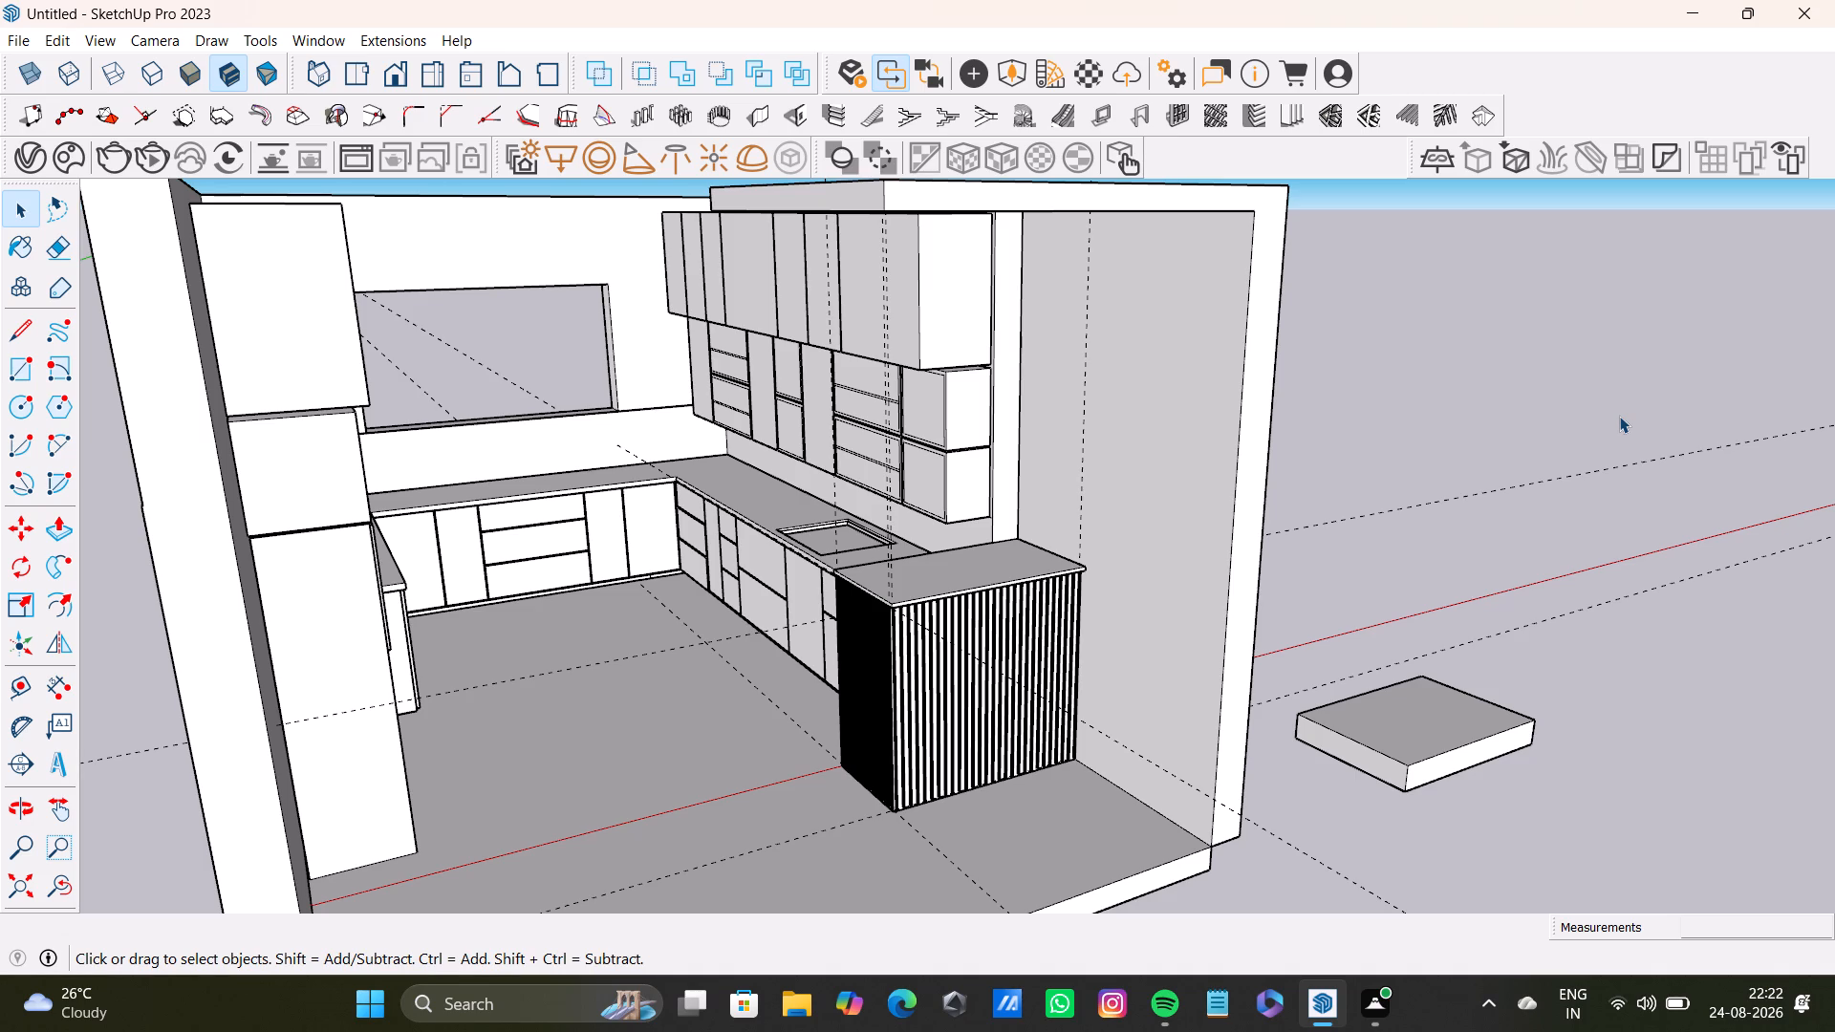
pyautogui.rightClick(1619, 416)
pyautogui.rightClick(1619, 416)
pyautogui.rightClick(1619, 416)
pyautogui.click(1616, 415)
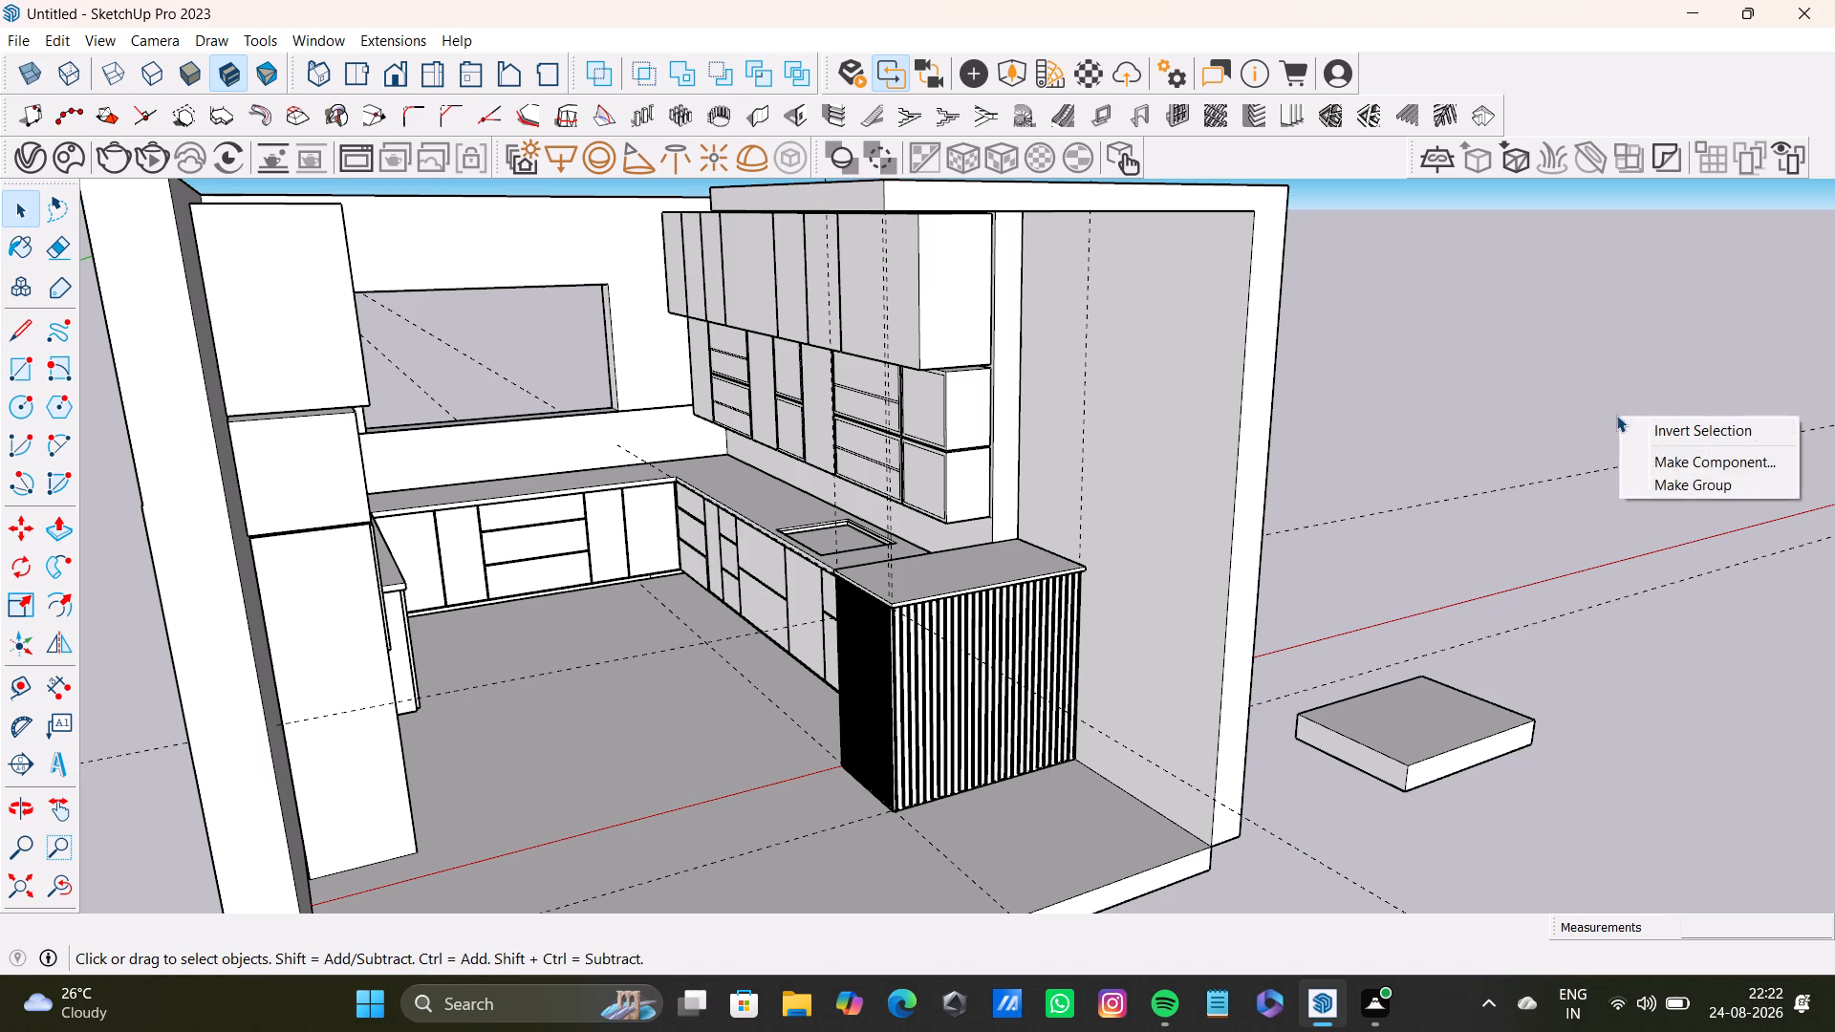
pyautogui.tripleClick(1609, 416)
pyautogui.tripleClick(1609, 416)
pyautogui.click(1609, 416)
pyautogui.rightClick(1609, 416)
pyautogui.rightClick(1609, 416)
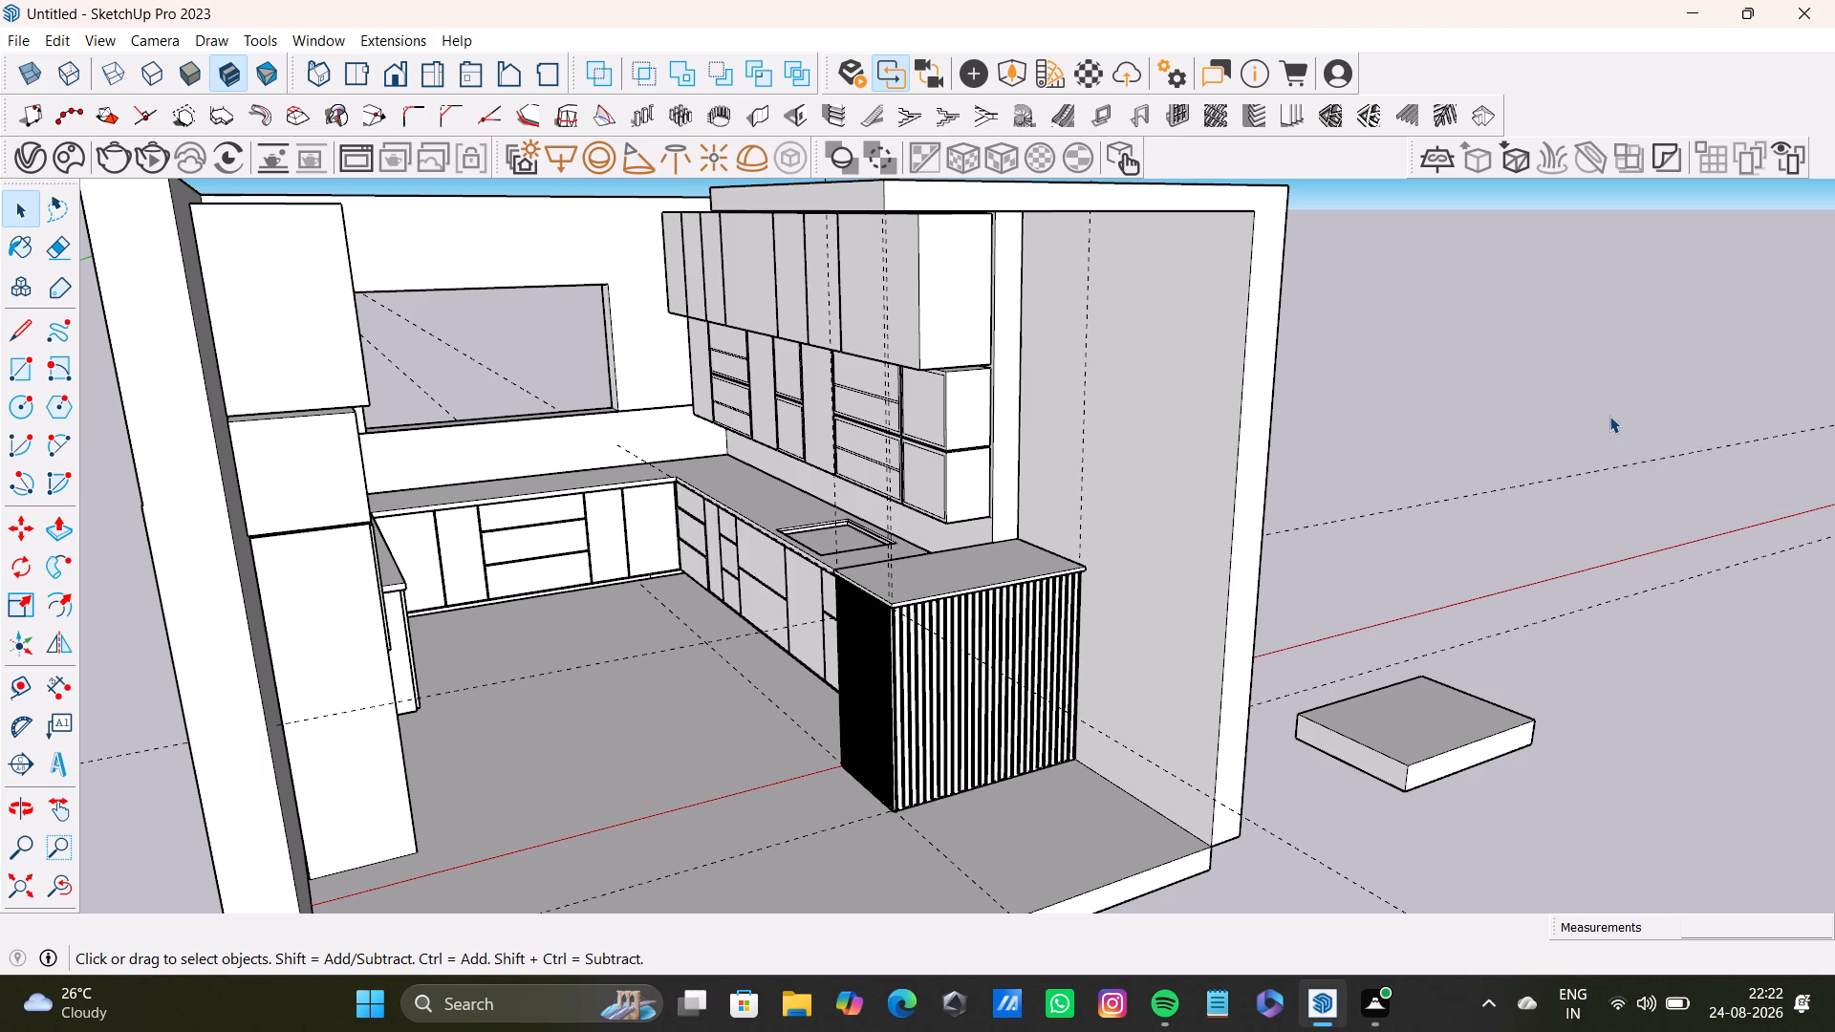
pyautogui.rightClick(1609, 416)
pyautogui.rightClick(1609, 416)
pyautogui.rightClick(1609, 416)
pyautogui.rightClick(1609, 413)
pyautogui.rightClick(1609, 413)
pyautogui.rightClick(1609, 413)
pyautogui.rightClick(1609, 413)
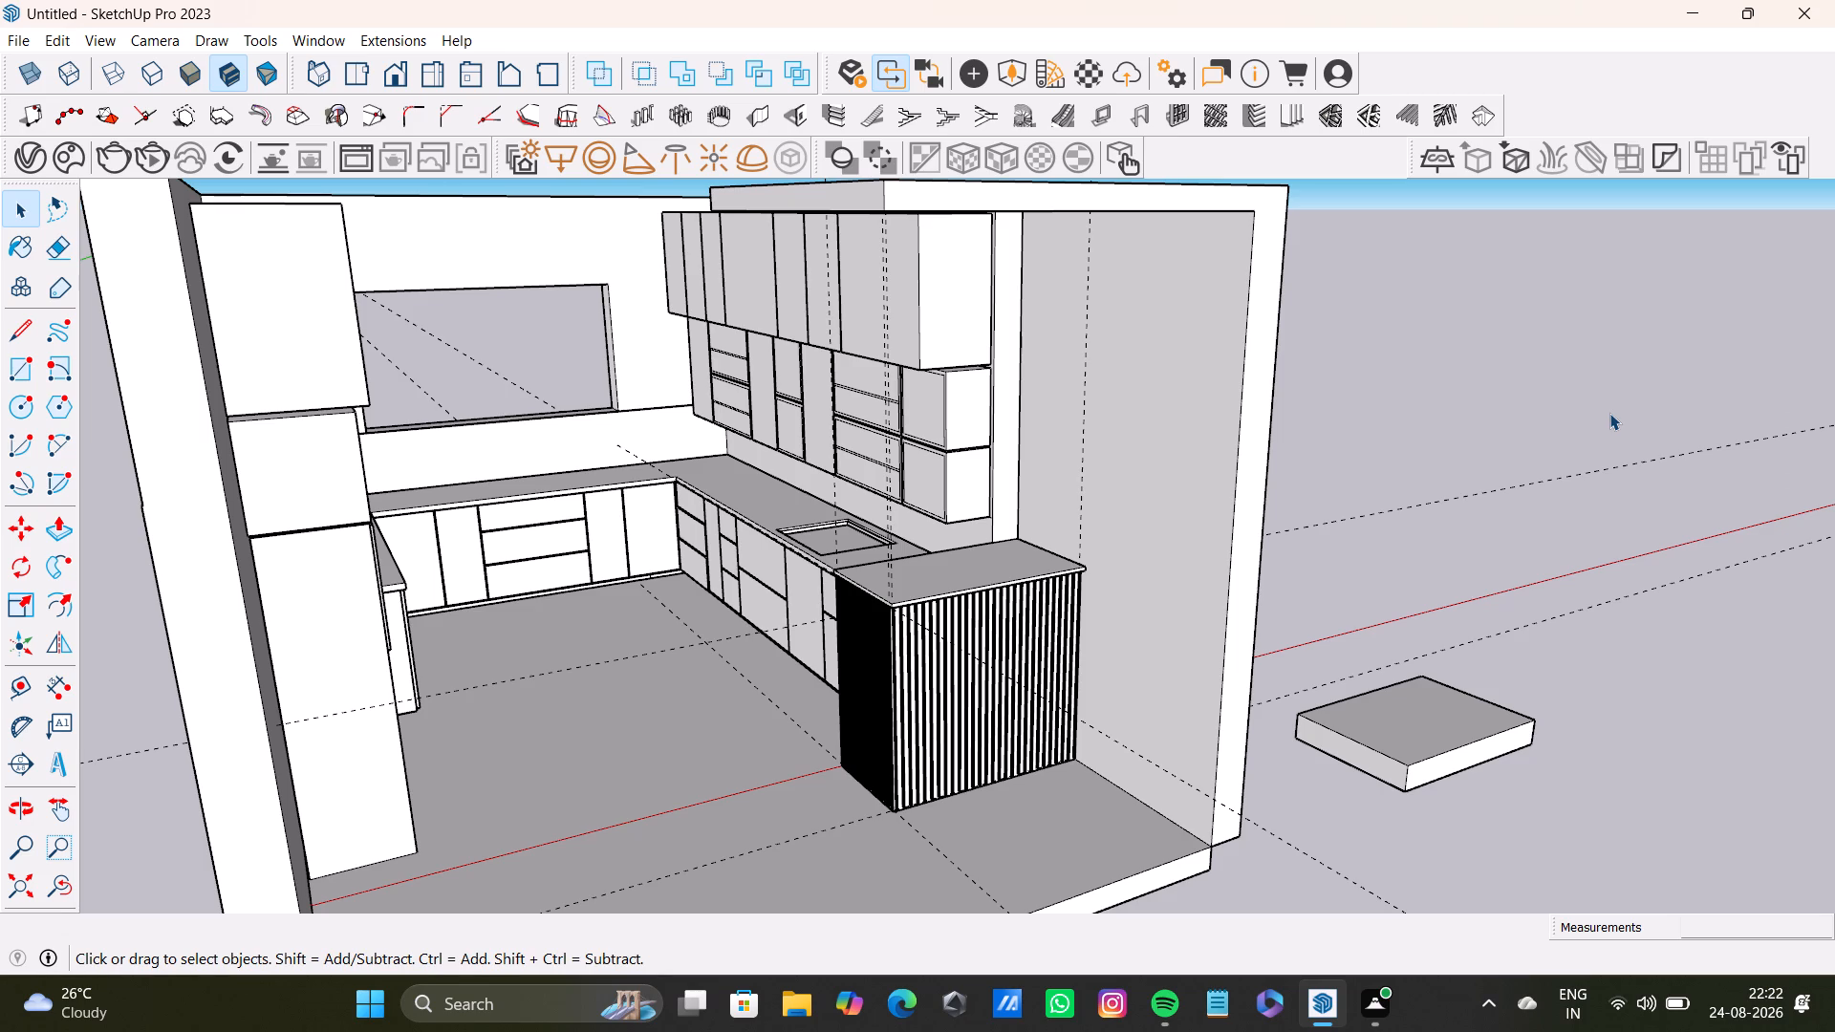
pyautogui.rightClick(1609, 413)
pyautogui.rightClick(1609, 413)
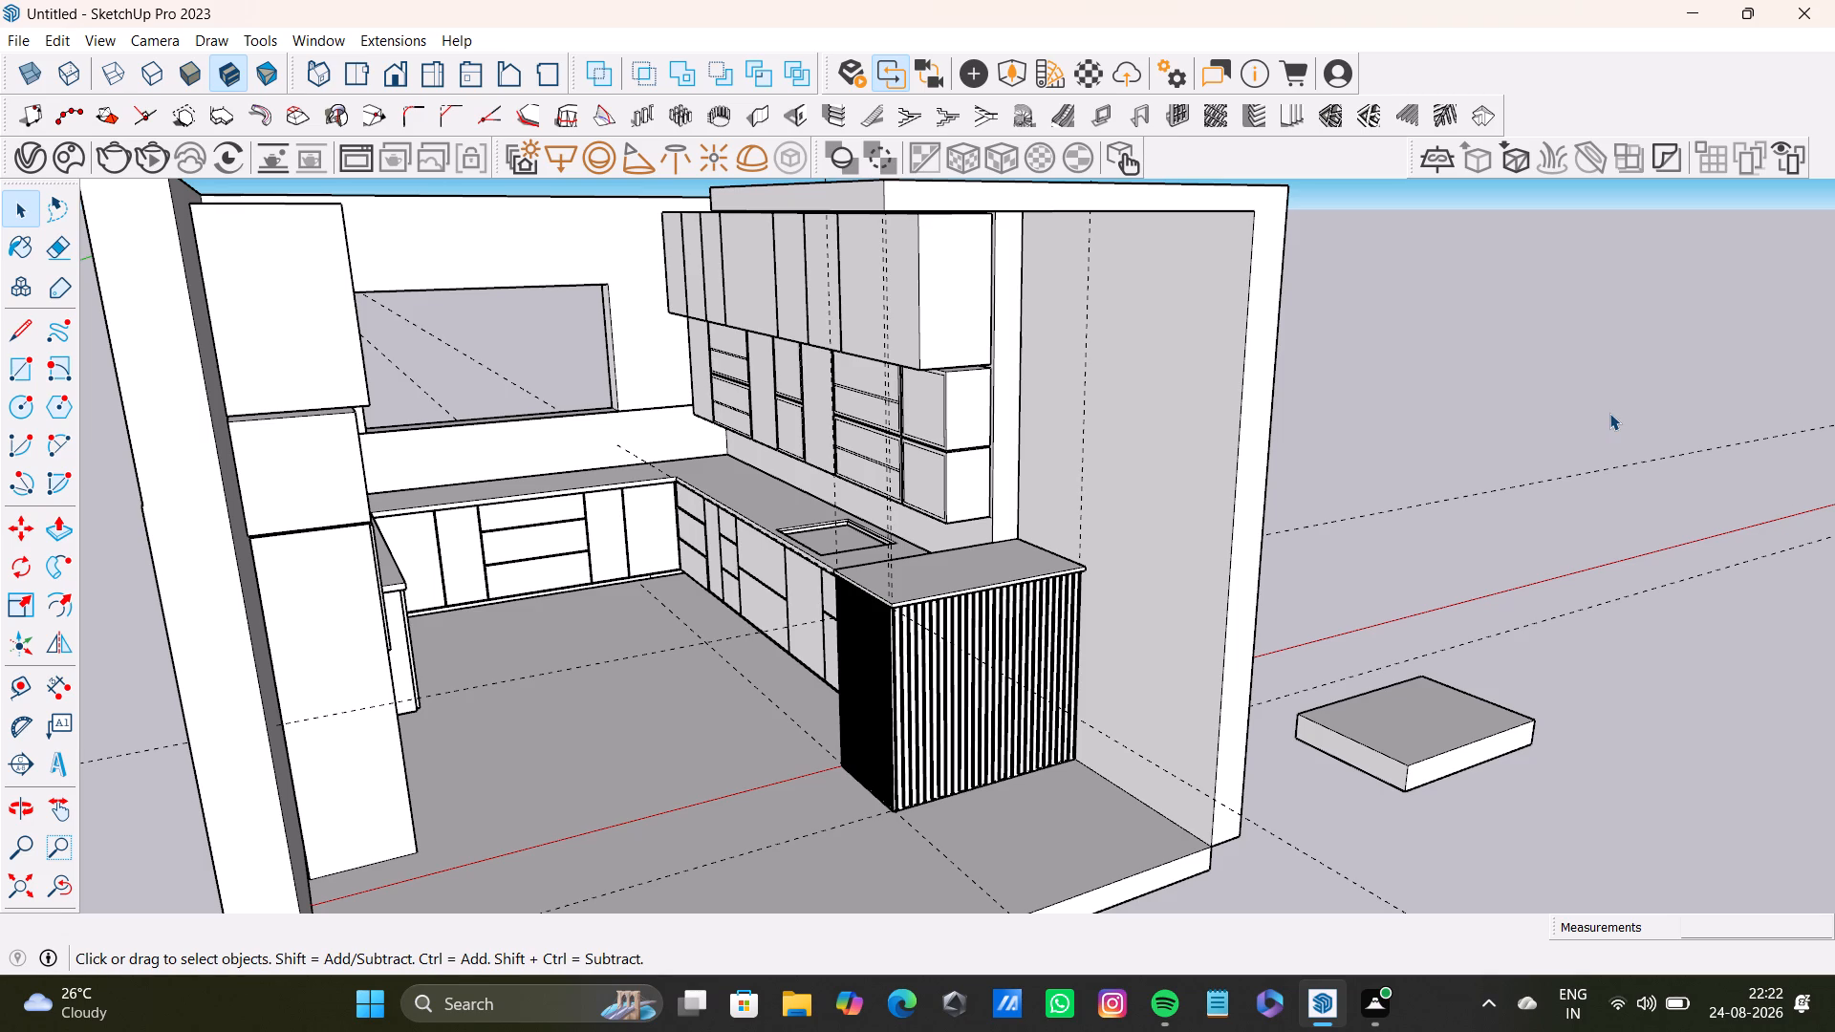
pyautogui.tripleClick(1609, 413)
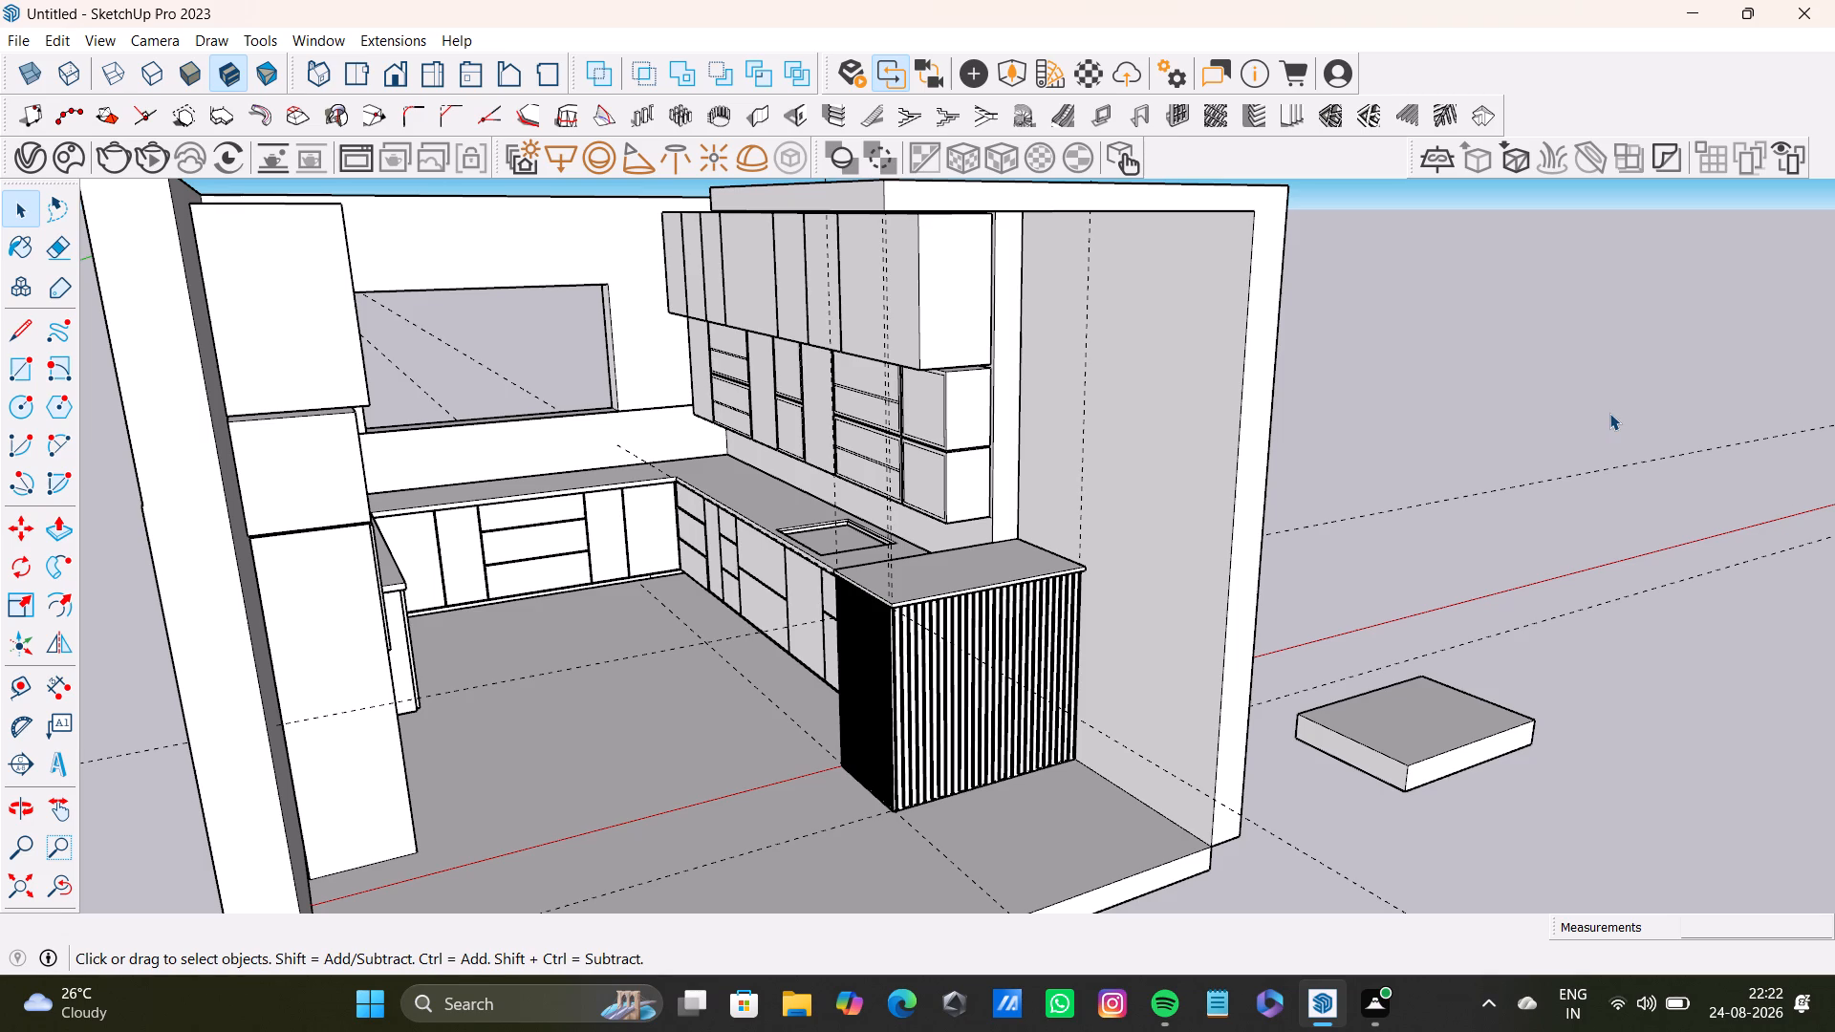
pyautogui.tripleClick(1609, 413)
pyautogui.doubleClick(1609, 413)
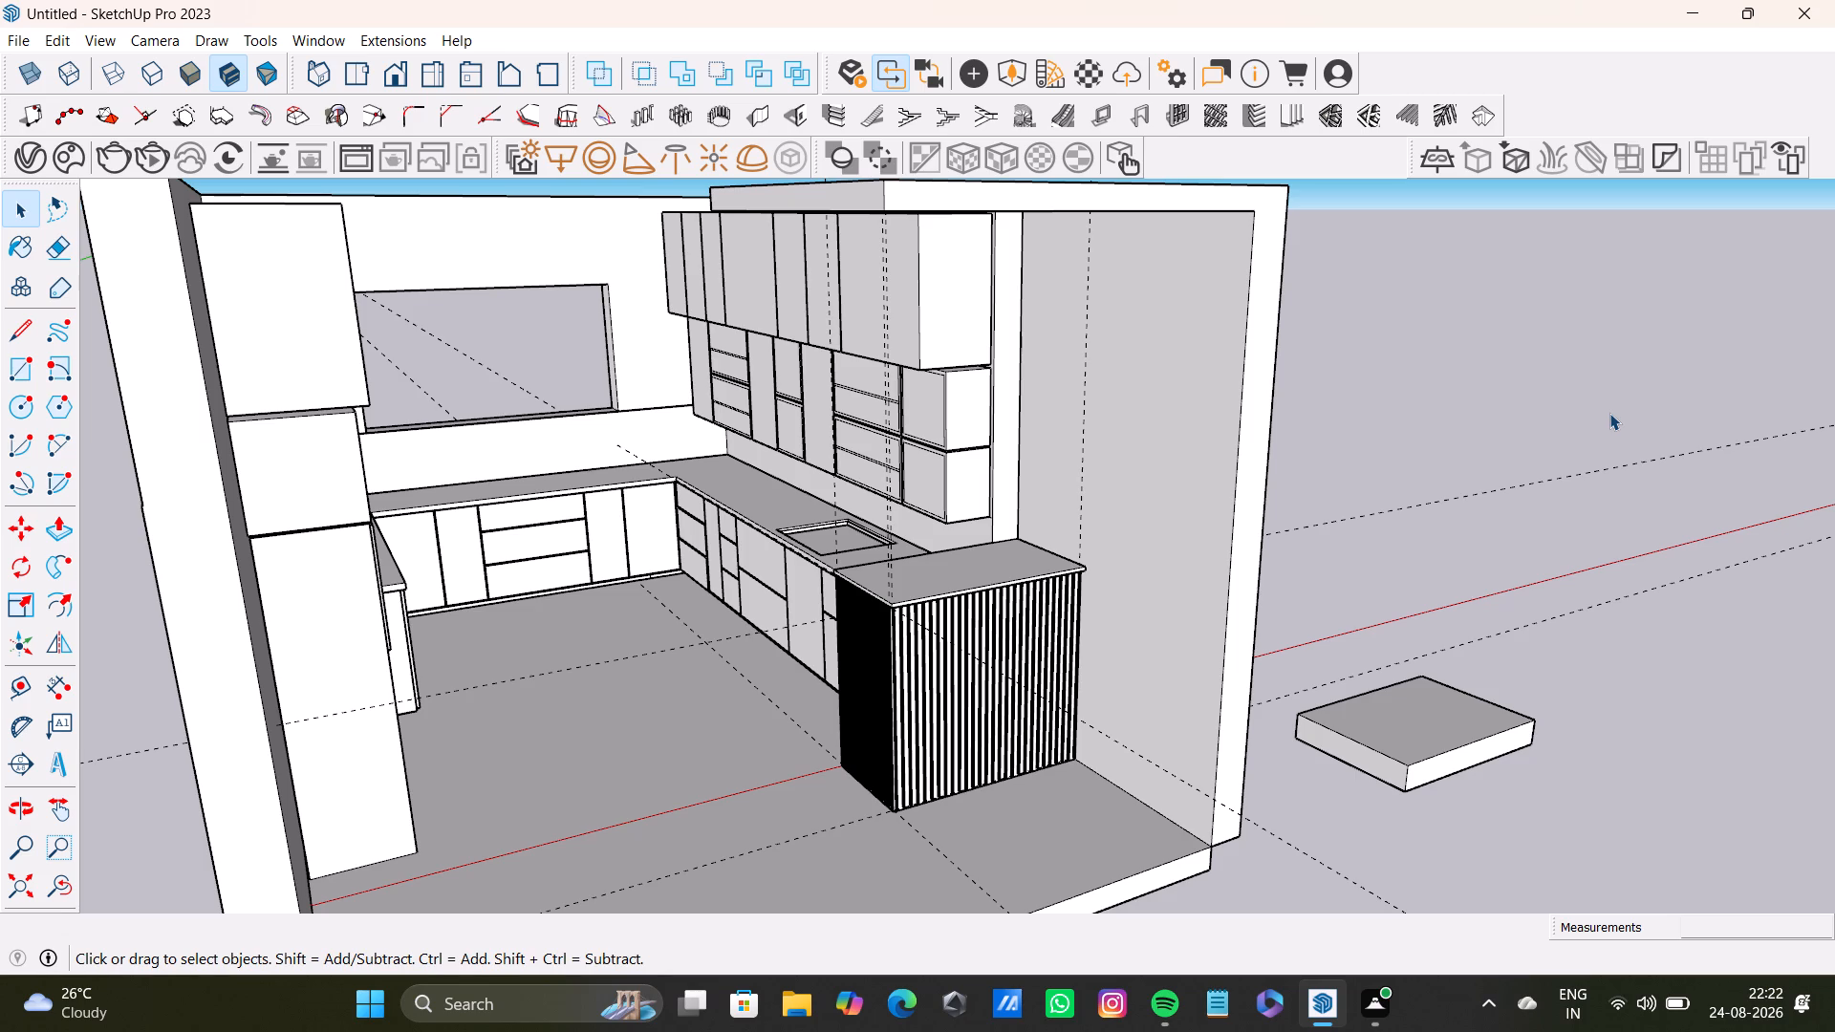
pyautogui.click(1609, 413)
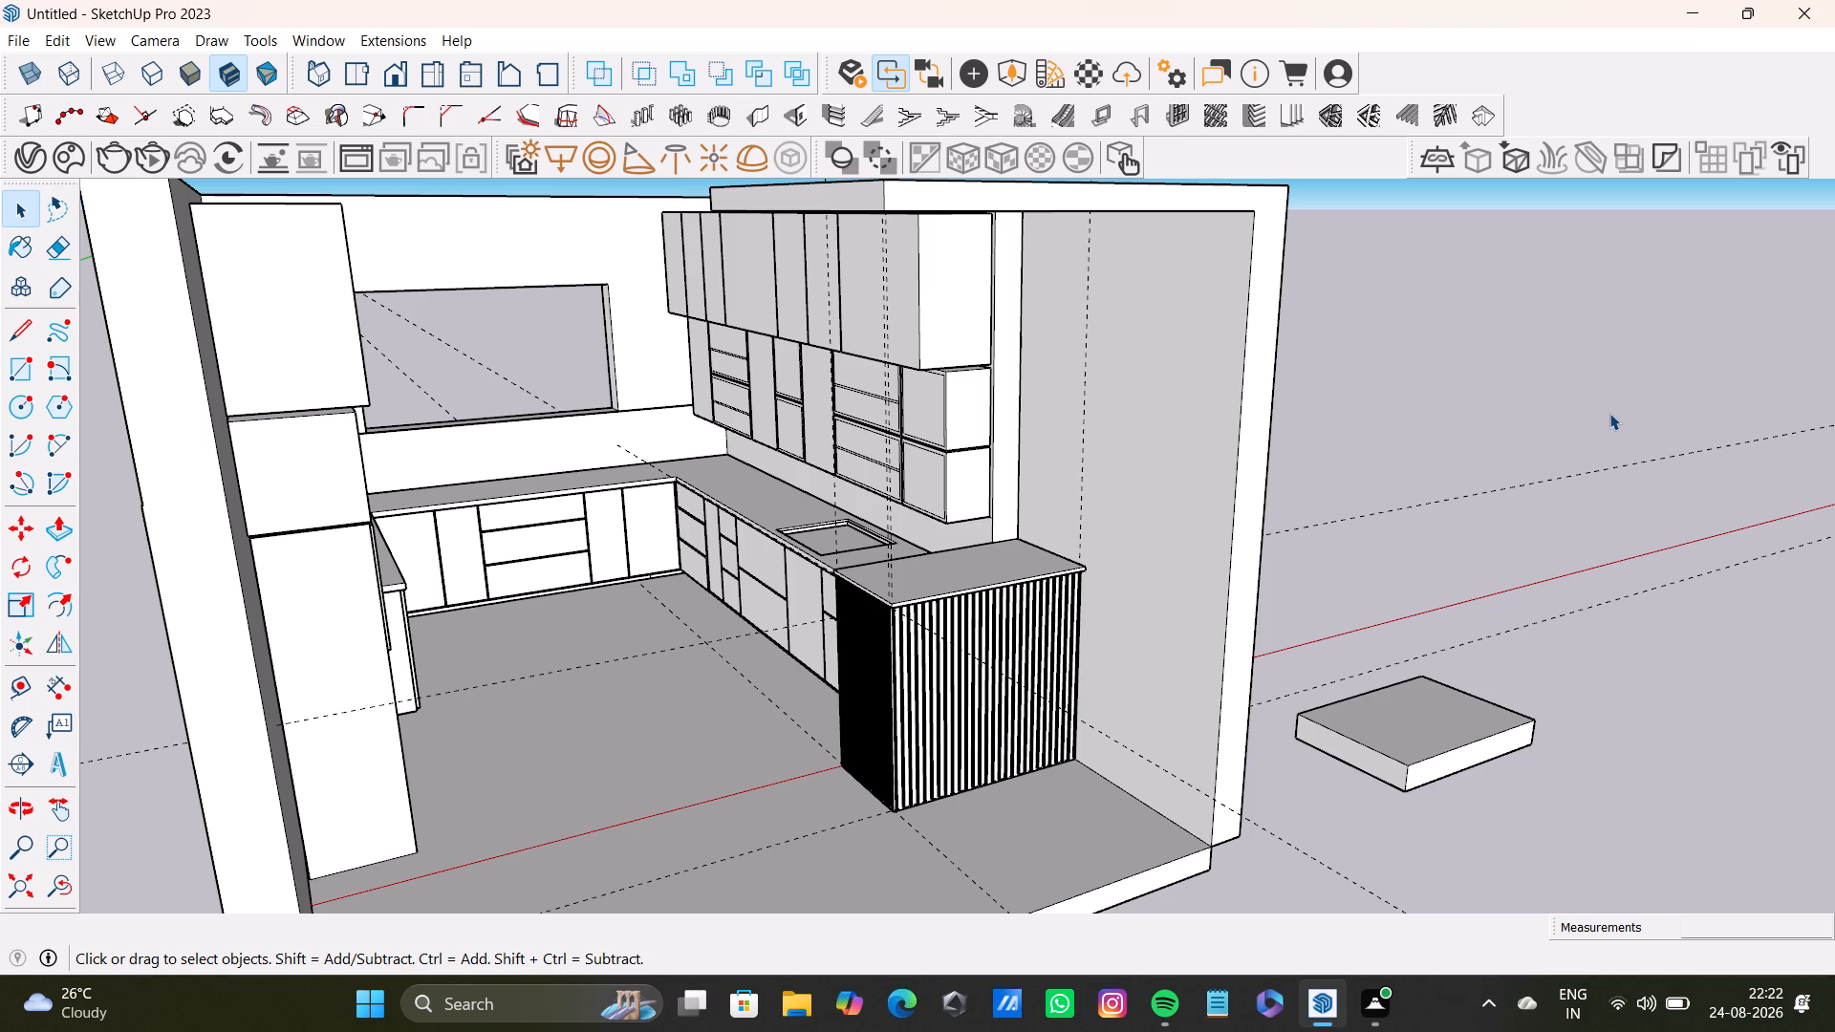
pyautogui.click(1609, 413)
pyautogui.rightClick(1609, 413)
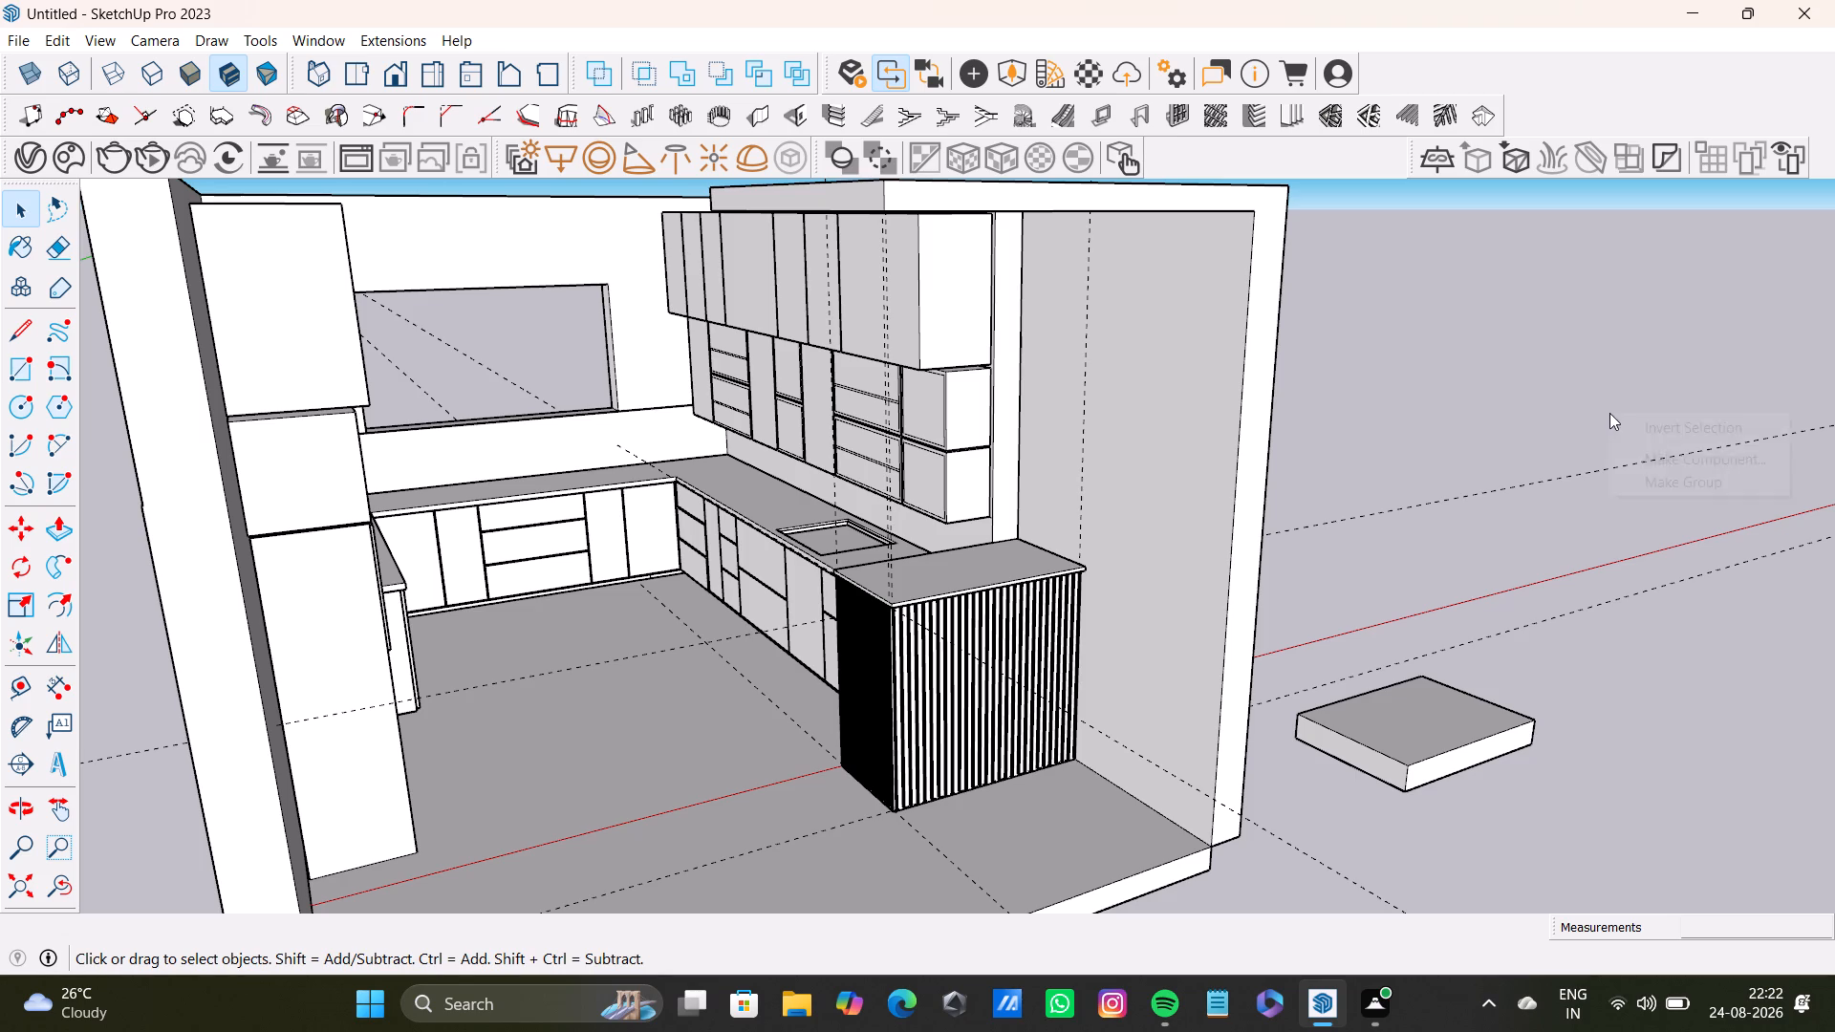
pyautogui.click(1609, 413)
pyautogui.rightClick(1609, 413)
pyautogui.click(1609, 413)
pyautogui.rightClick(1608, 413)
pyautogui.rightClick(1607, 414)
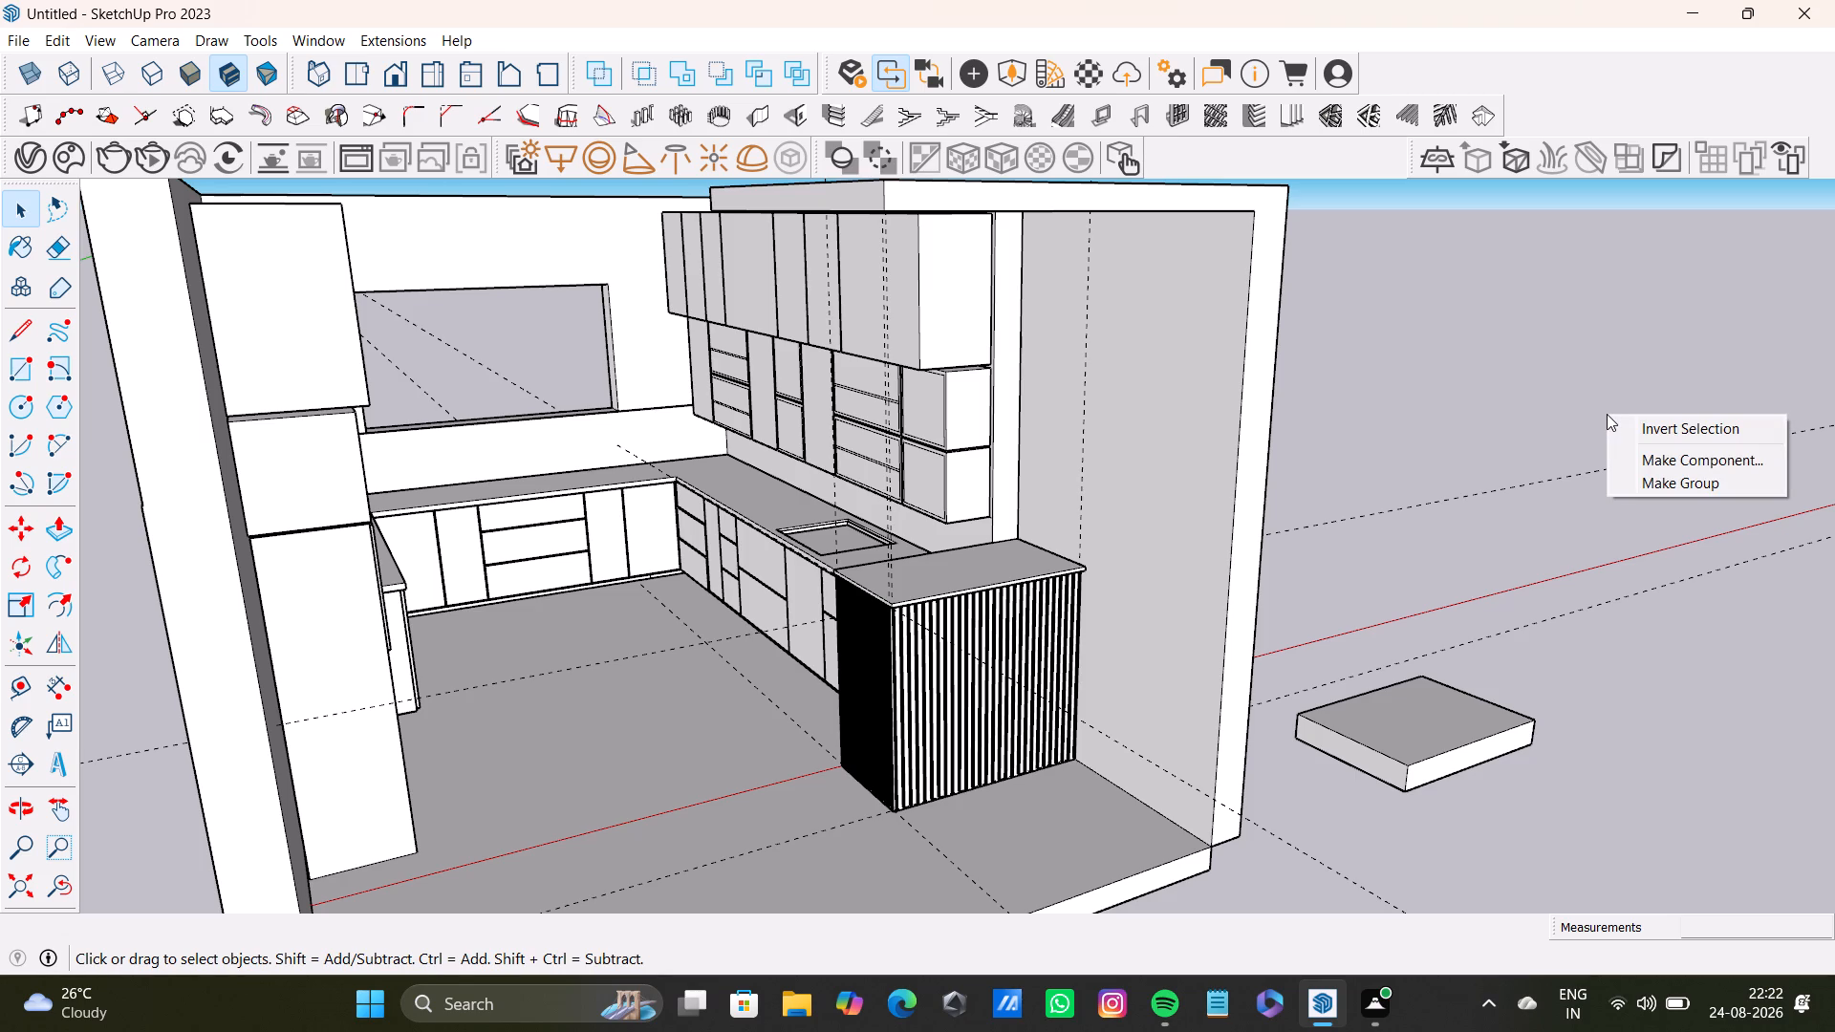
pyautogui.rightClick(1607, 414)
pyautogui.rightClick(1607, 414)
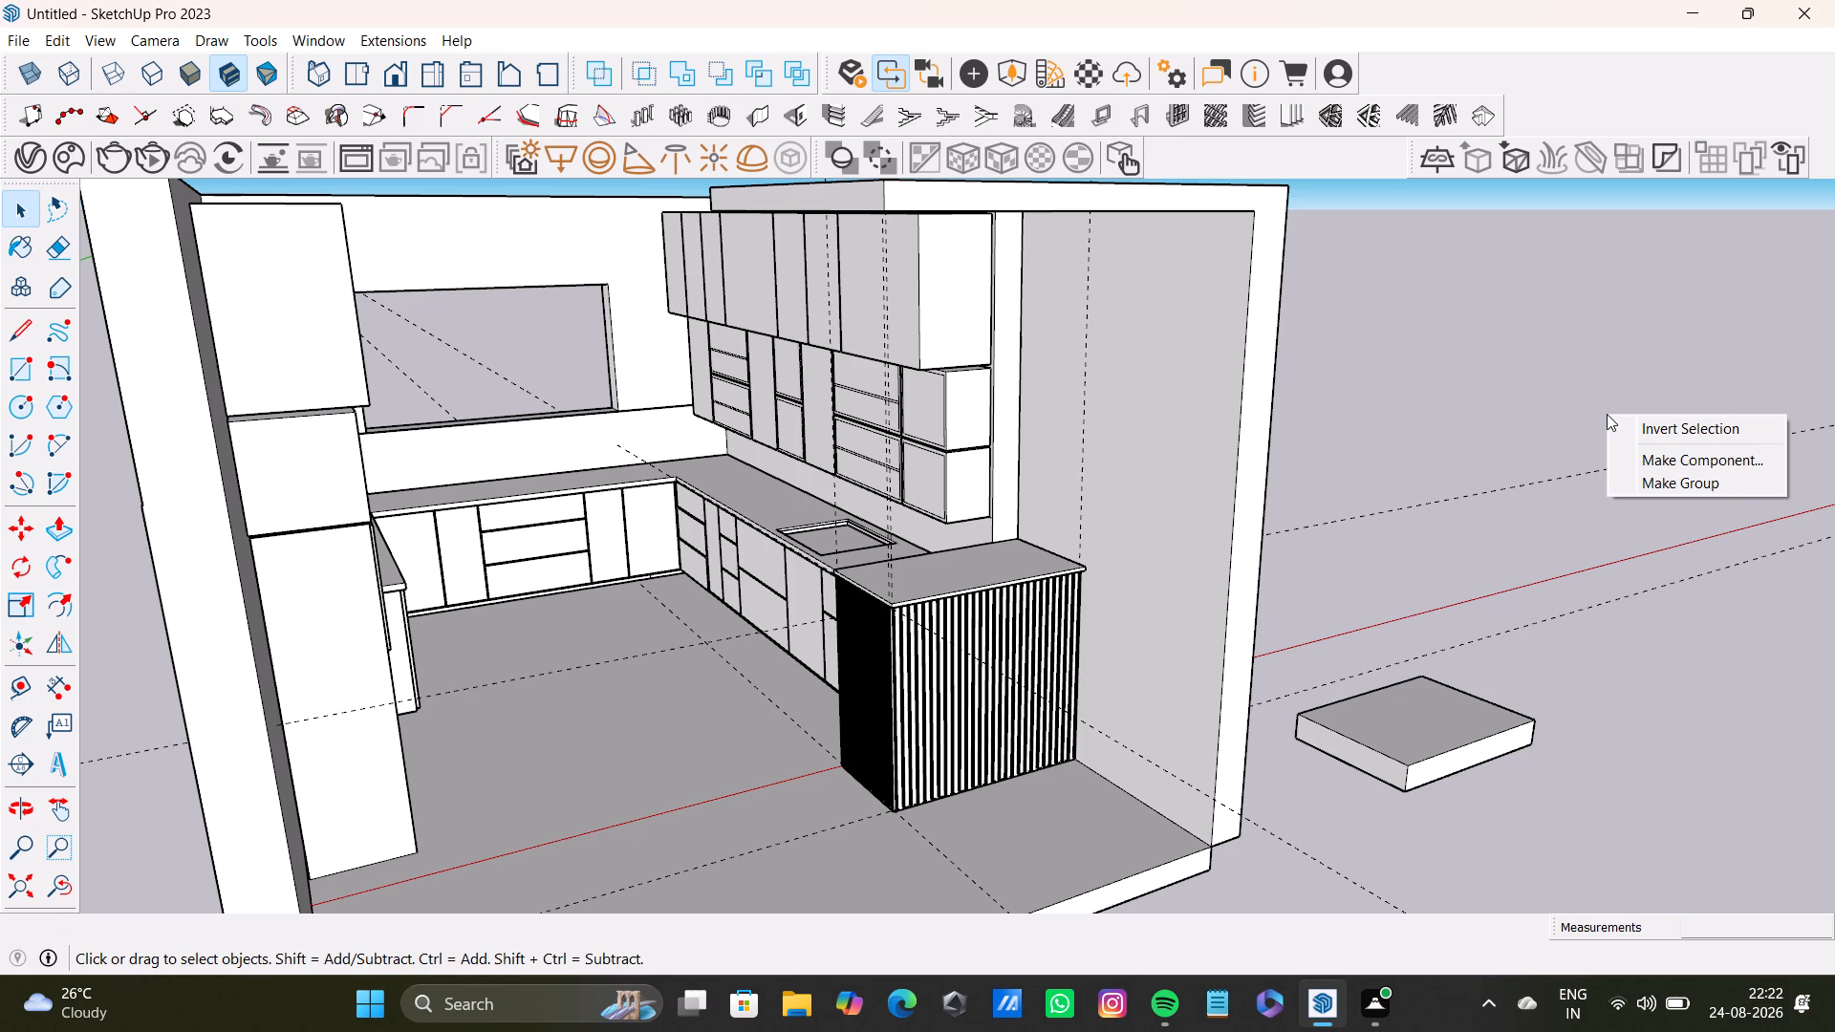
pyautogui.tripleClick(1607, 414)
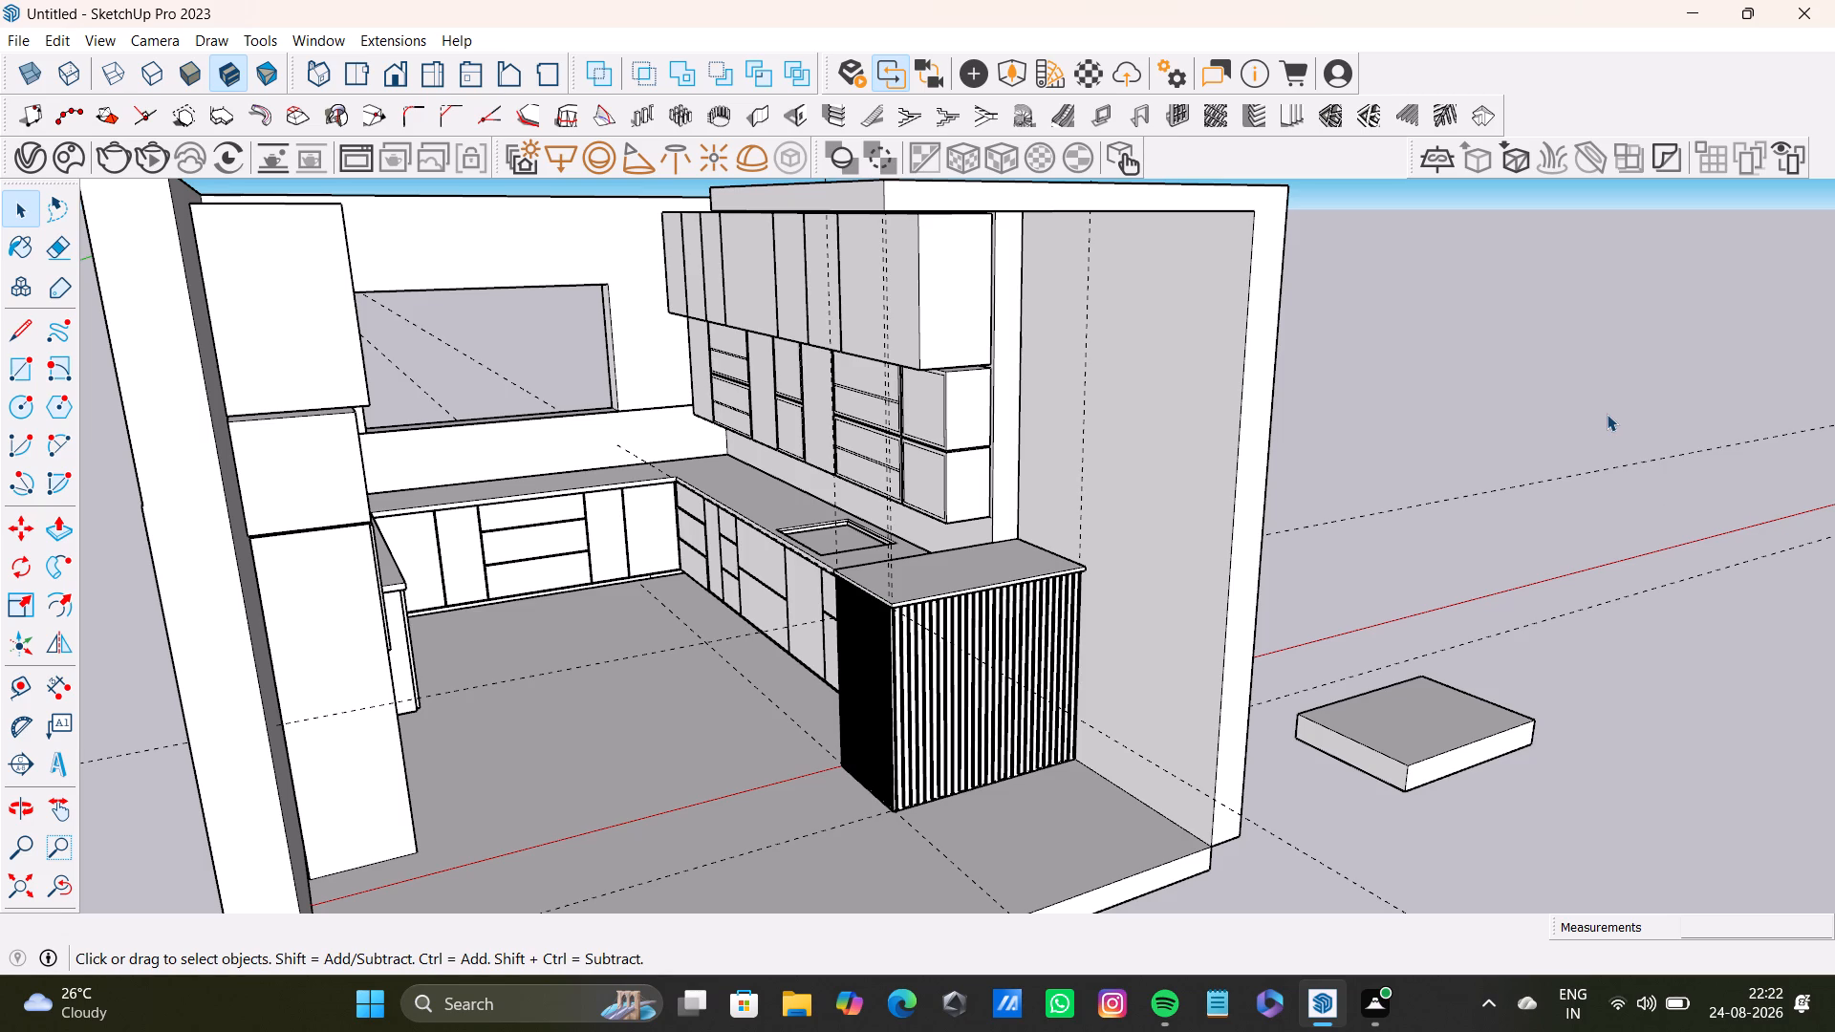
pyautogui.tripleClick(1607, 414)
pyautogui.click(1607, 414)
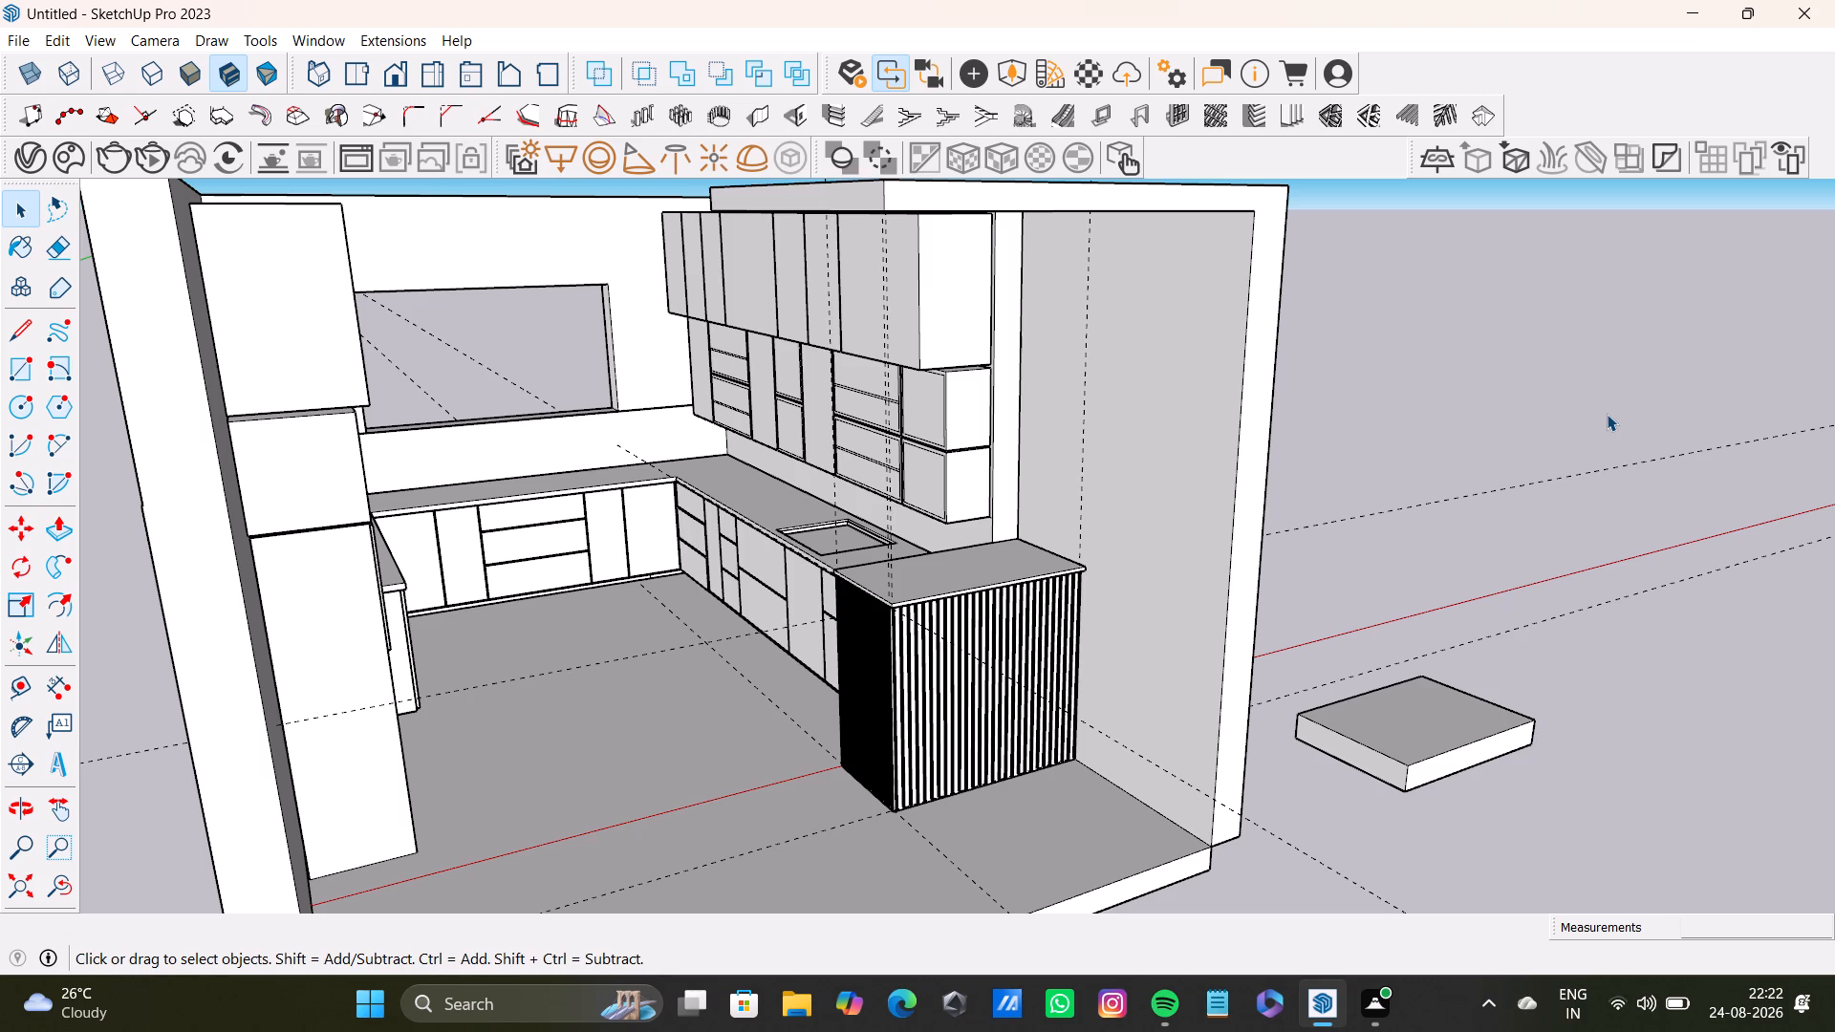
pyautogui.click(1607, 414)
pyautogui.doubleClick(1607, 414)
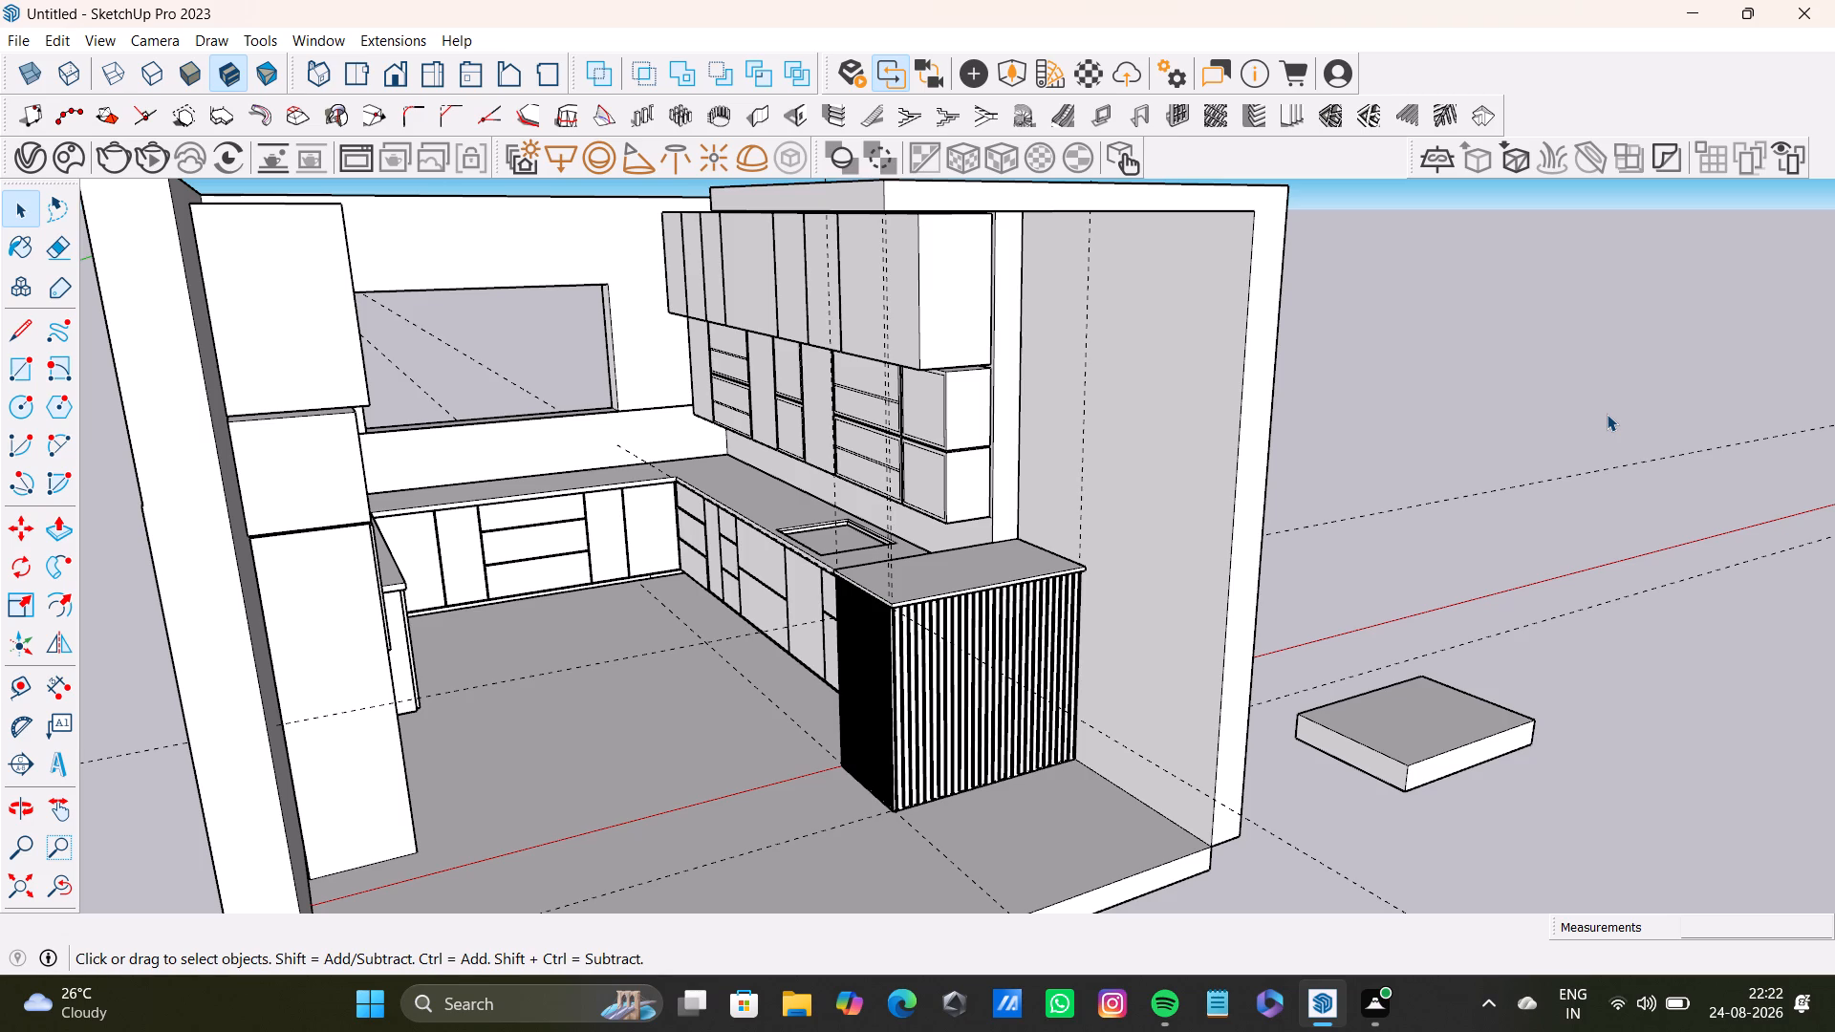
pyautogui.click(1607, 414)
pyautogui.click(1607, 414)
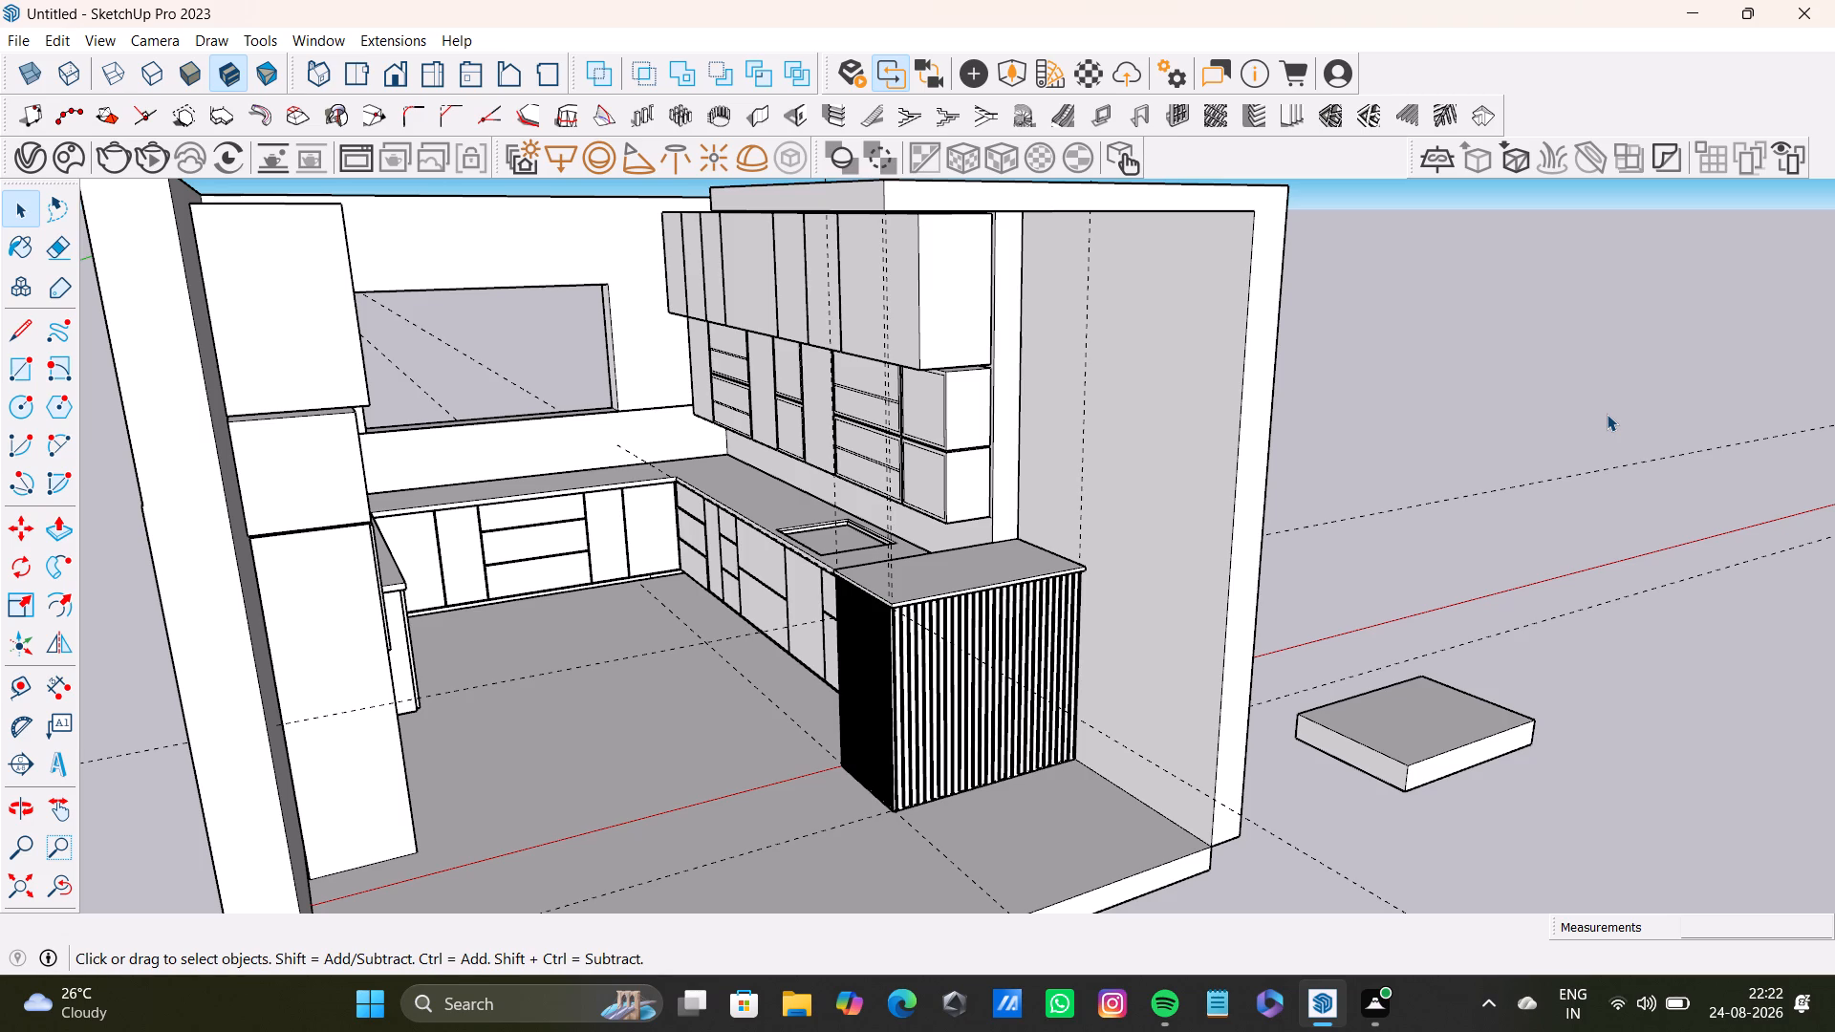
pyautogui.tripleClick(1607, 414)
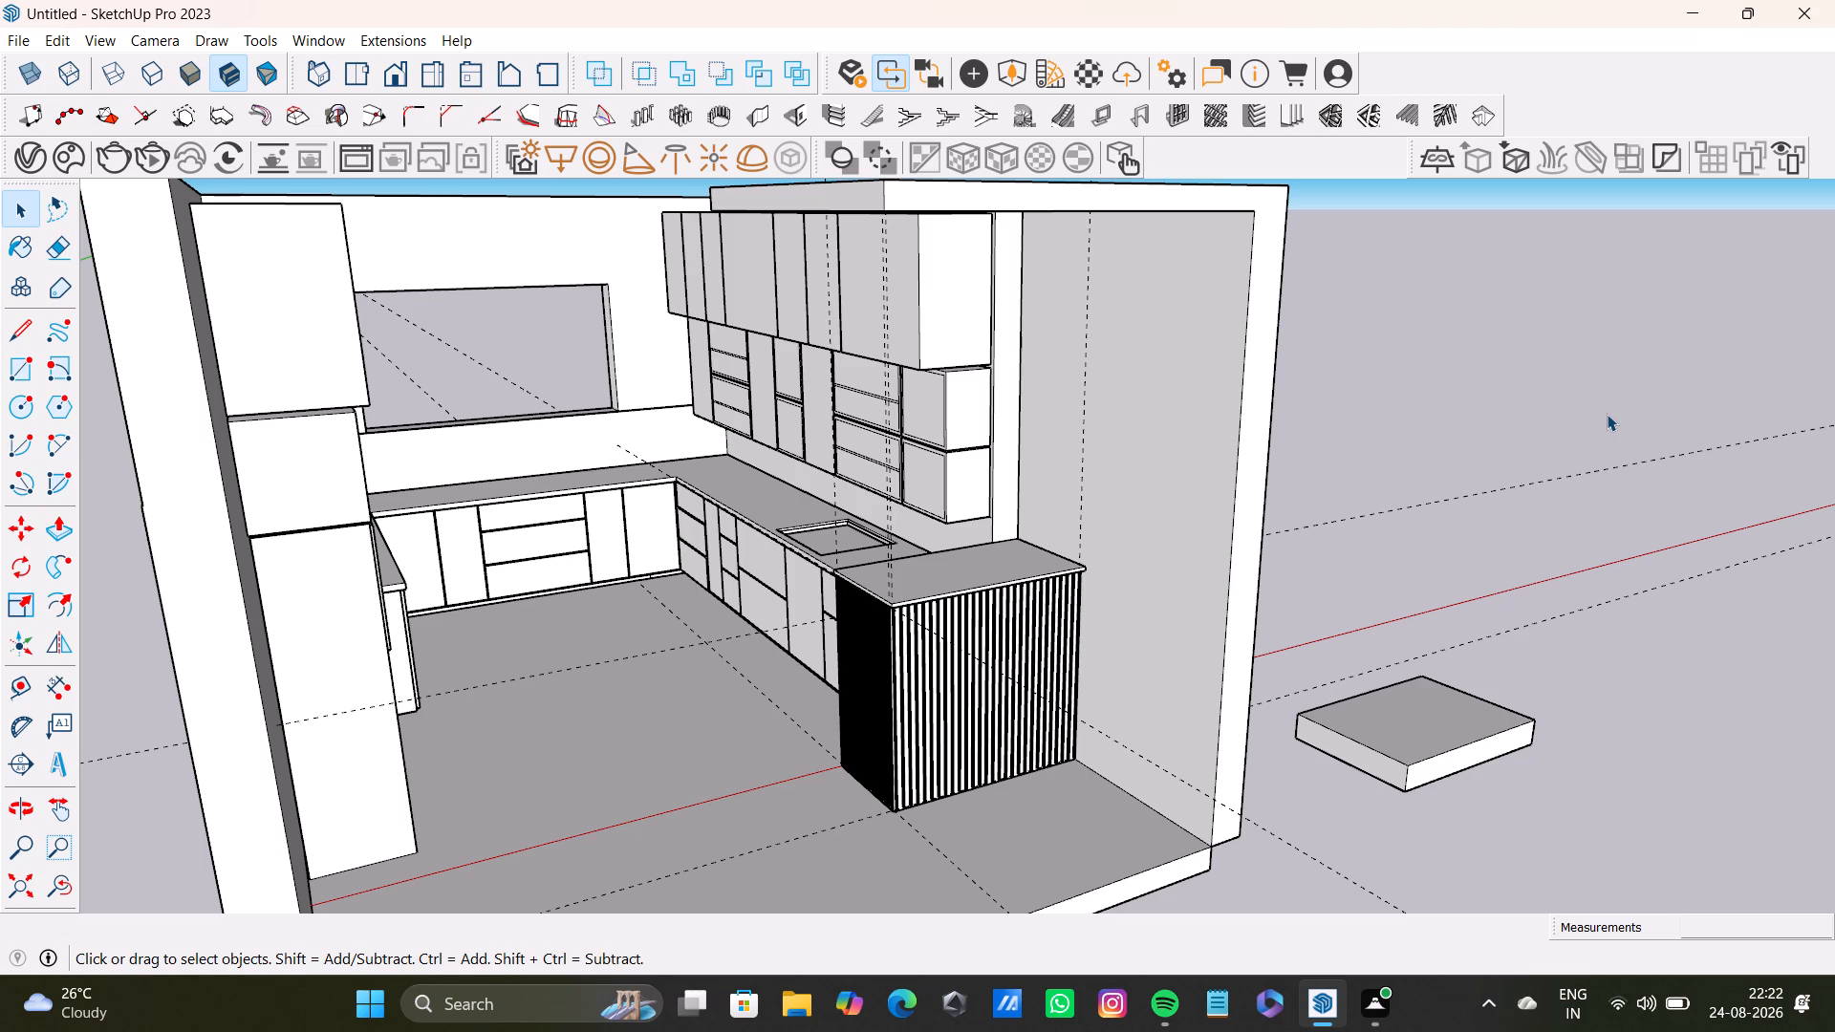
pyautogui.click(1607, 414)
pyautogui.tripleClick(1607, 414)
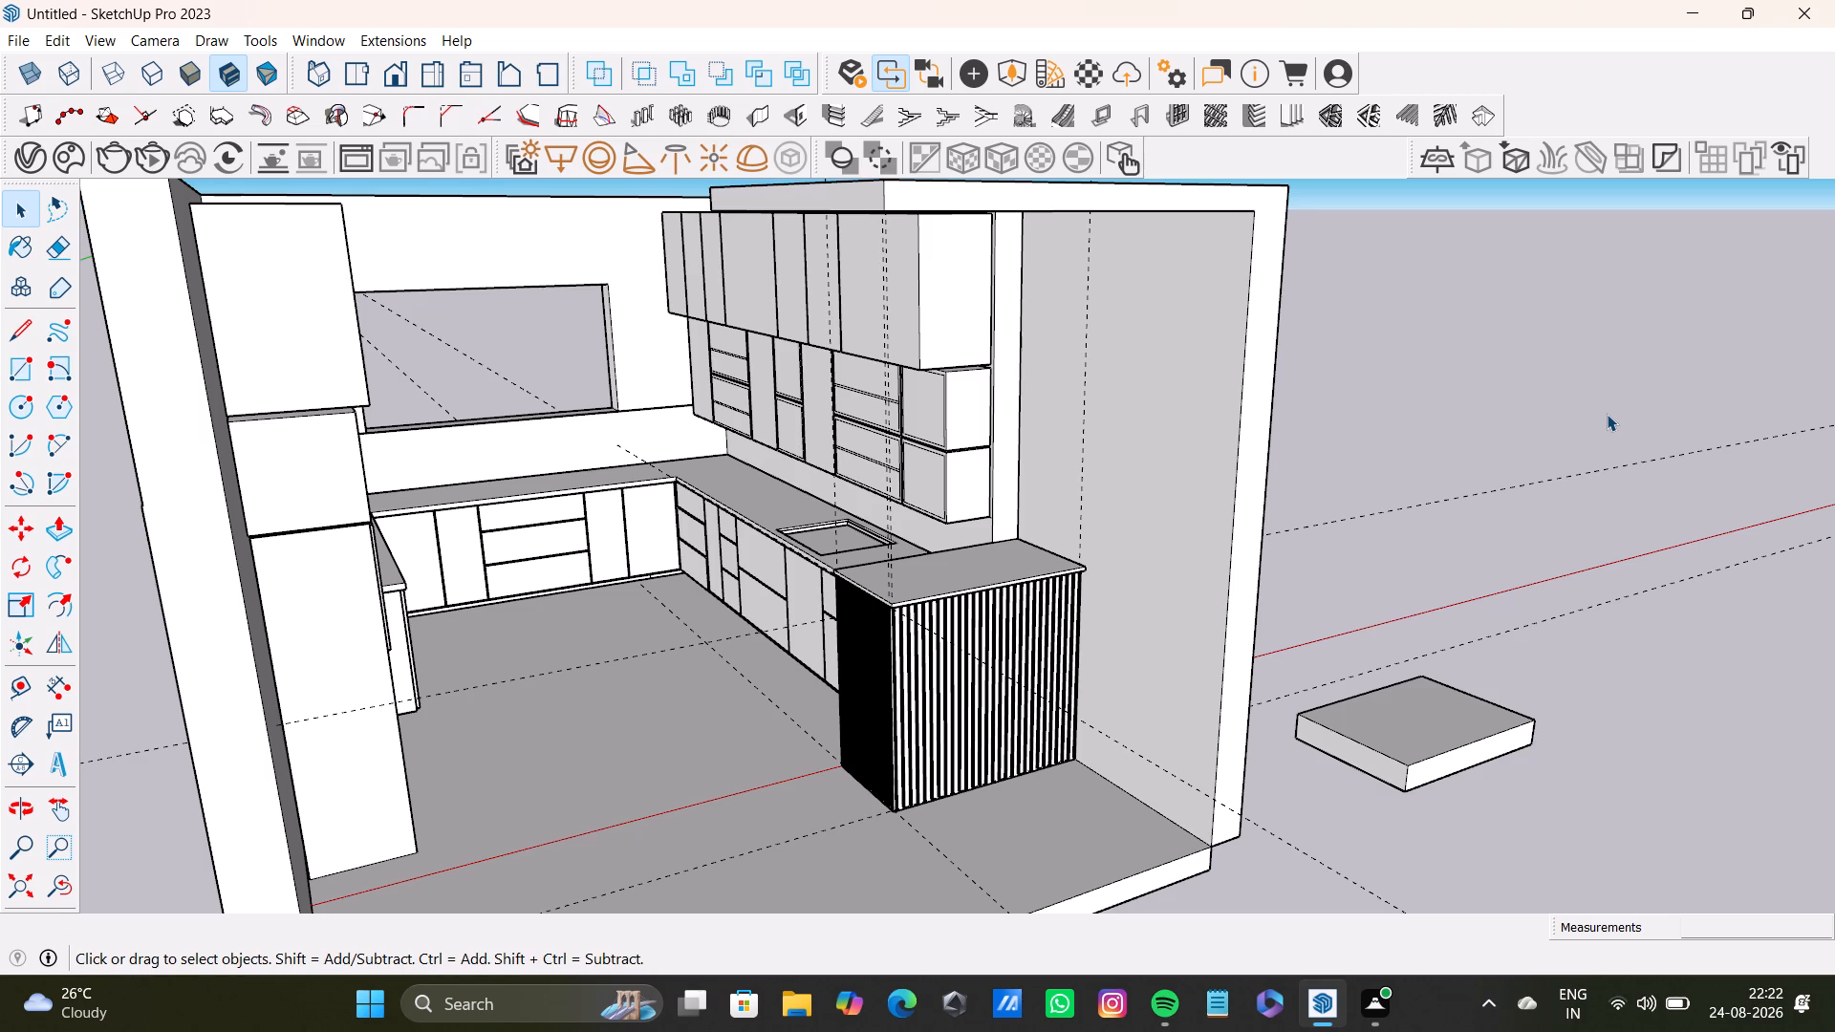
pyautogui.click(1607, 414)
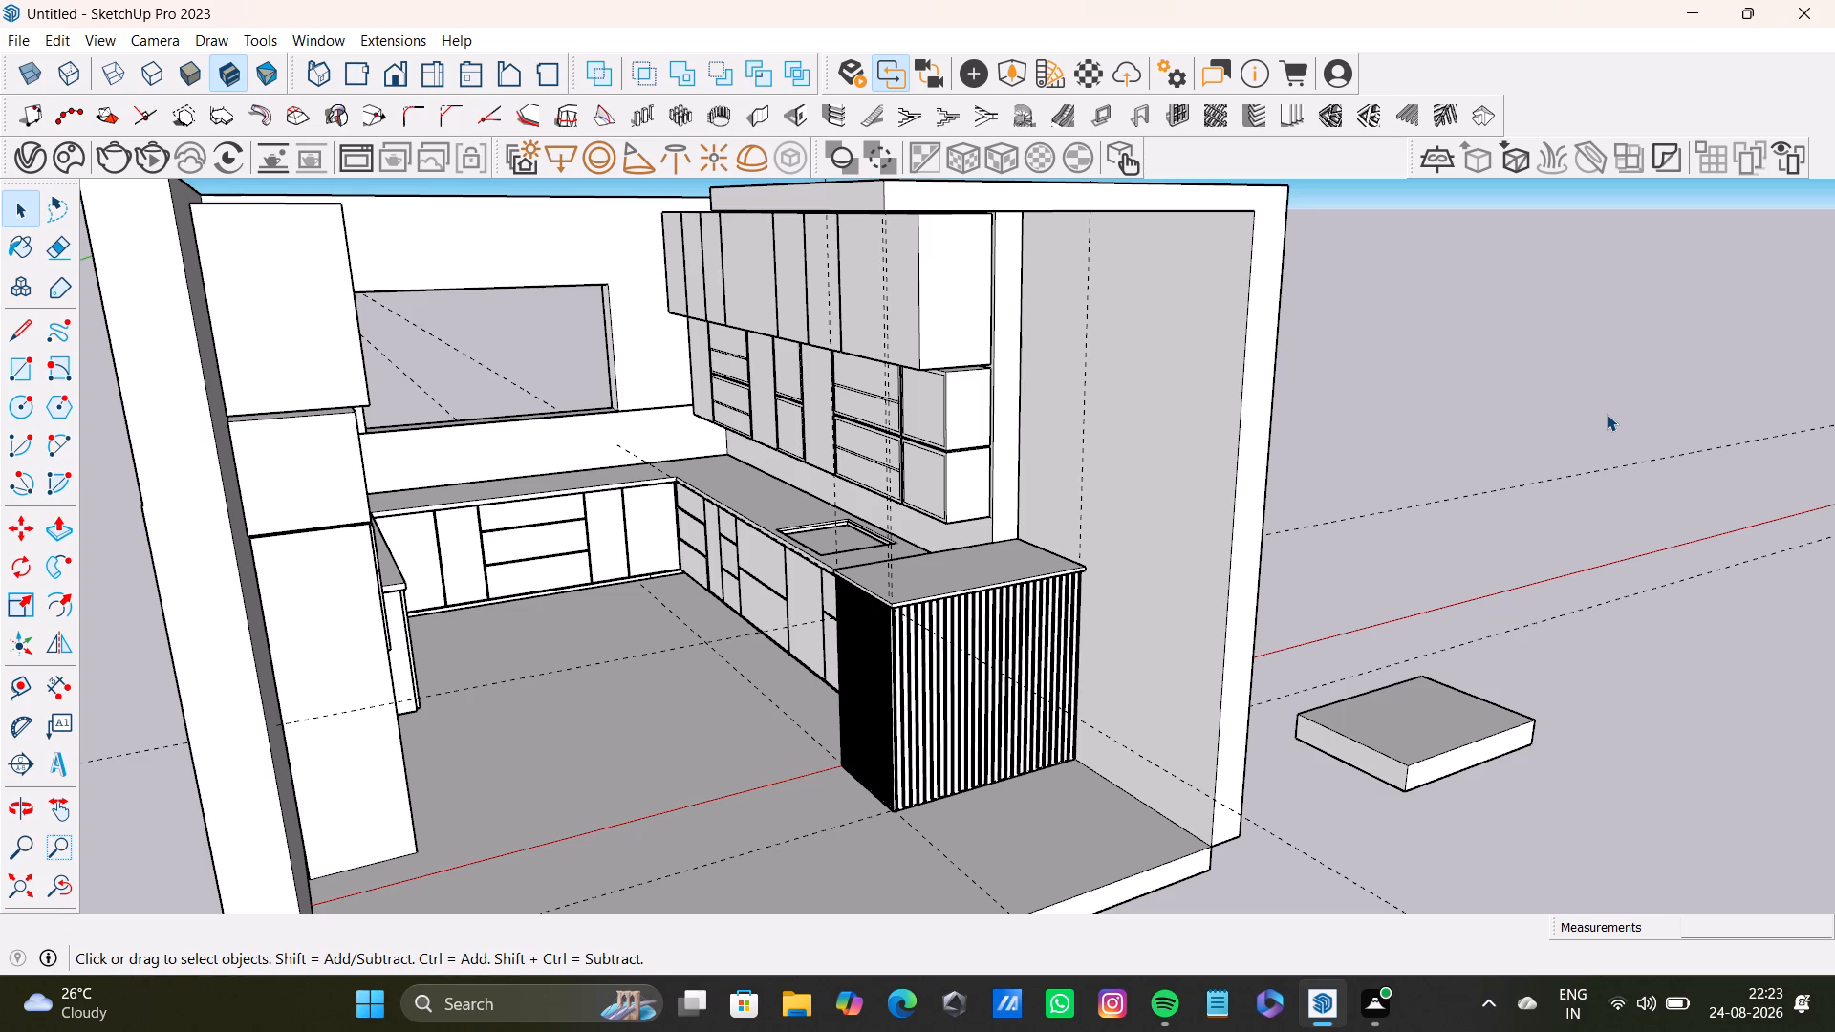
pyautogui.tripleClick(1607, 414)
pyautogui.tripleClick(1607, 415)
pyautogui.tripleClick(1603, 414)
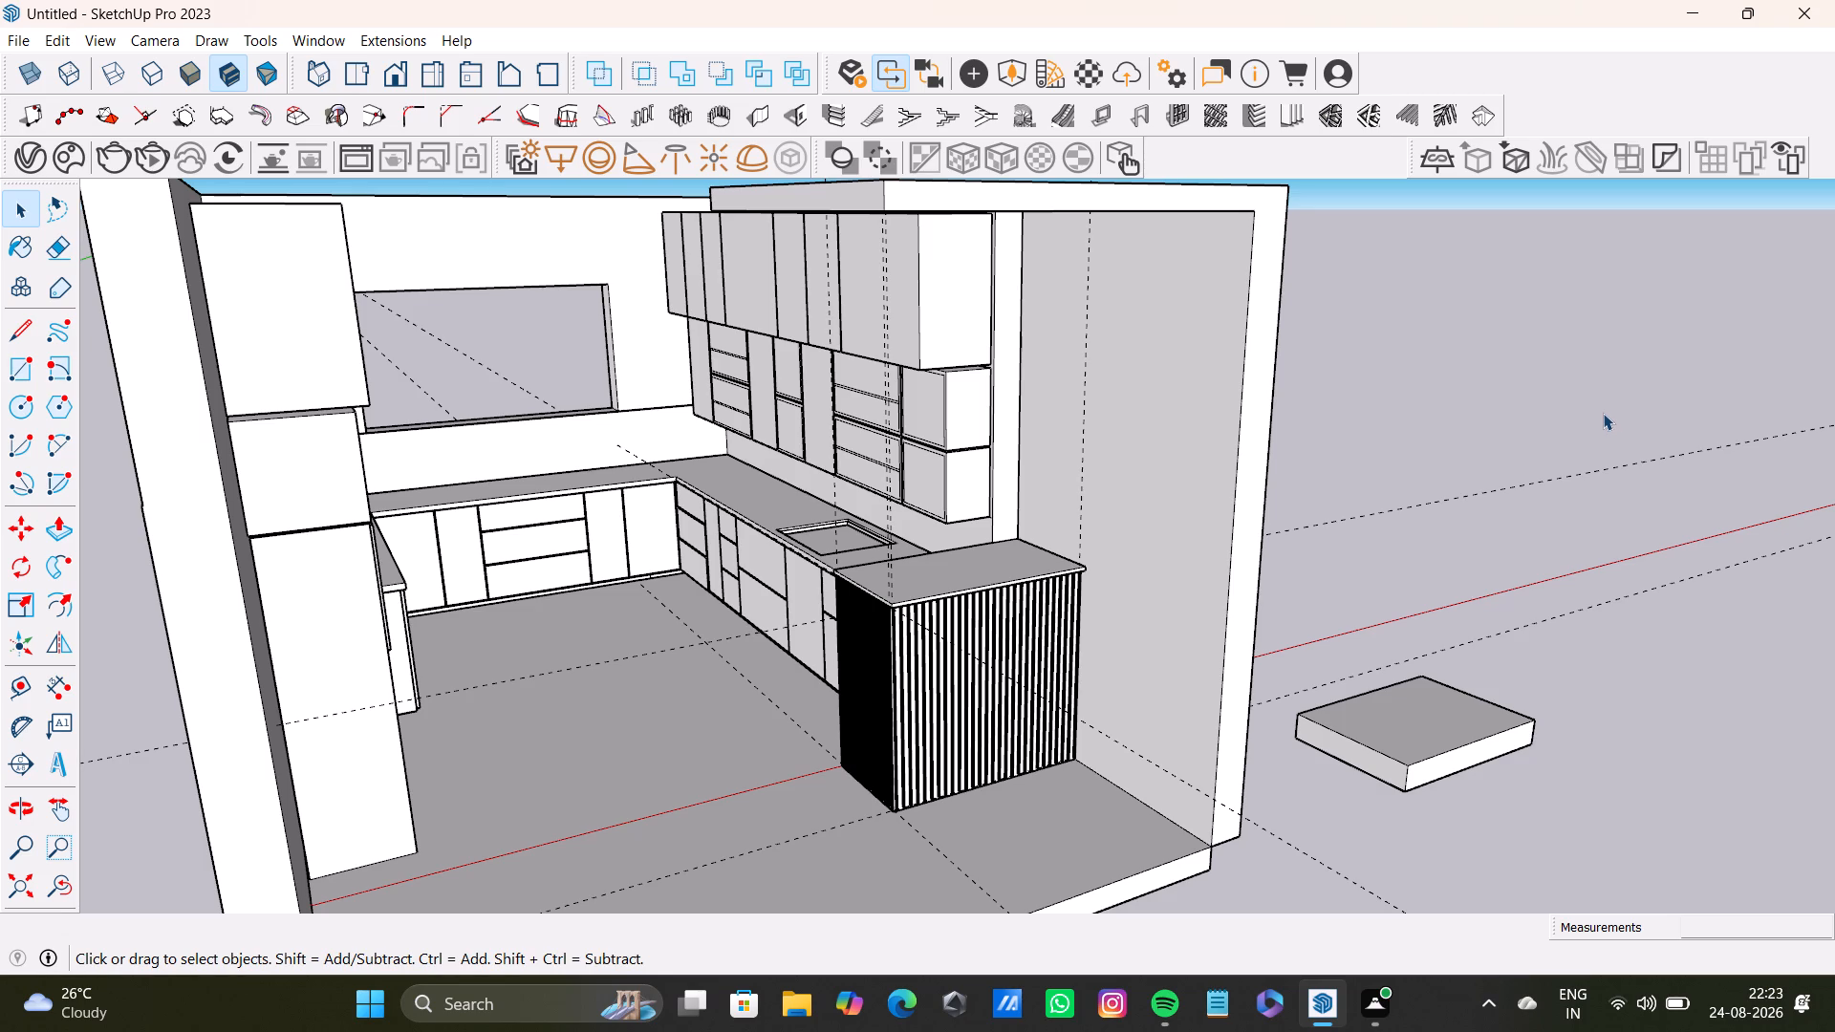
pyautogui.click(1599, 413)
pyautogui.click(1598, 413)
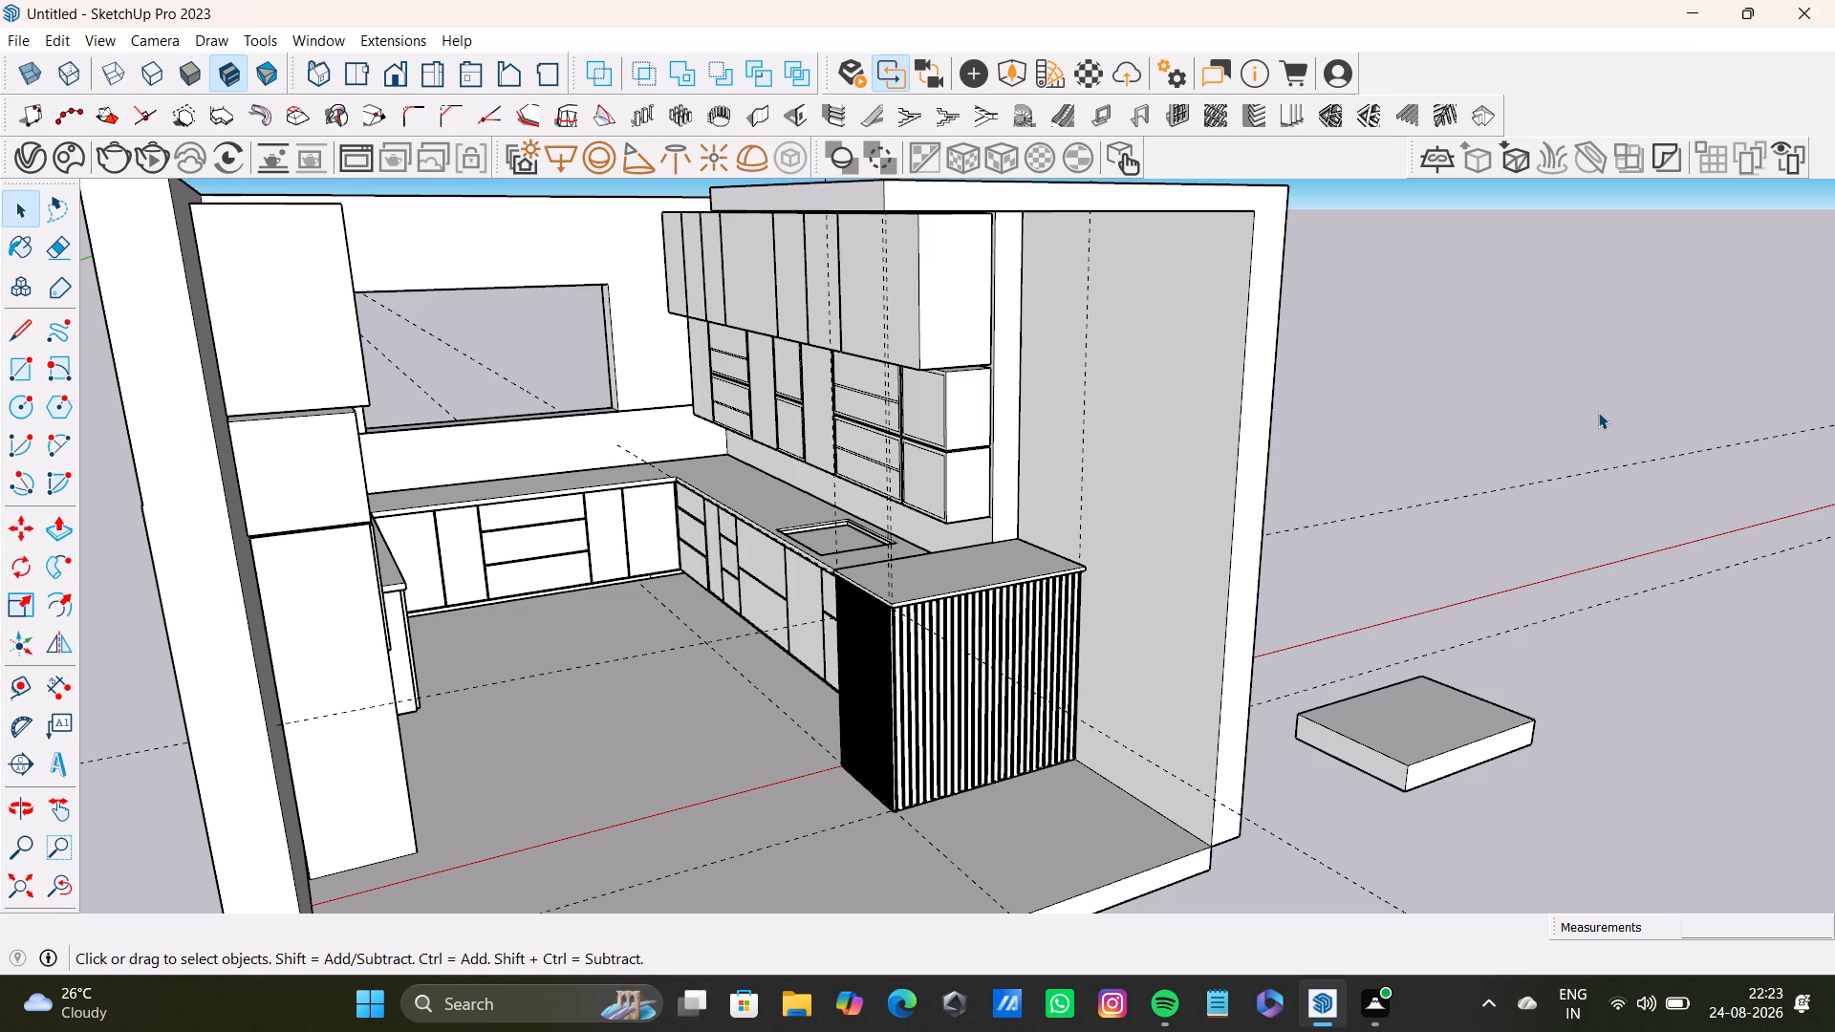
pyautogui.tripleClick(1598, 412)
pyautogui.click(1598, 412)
# Examine the slatted block, cabinets, counters and room shell of the kitchen from several angles, both close up and from outside.
pyautogui.moveTo(1164, 528); pyautogui.dragTo(1003, 458, button='middle')
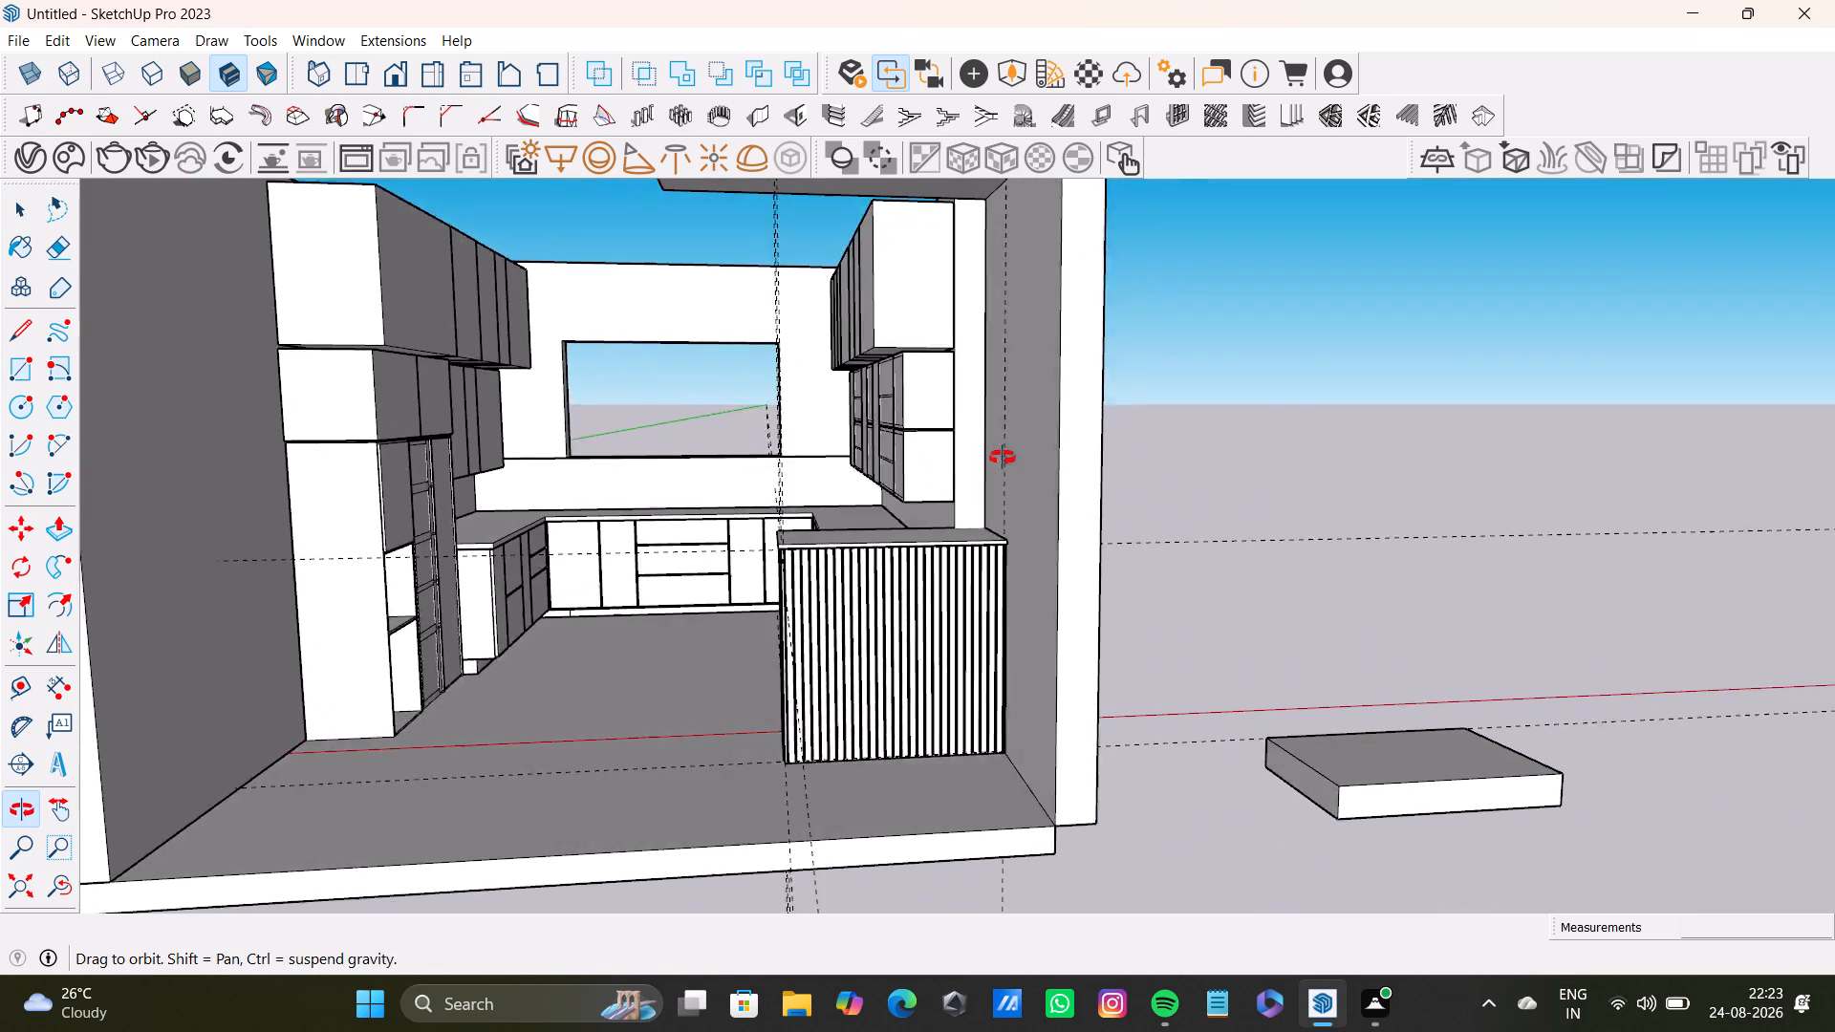
pyautogui.moveTo(1003, 458); pyautogui.dragTo(1120, 467, button='middle')
pyautogui.scroll(6, 925, 537)
pyautogui.moveTo(914, 537); pyautogui.dragTo(1078, 381, button='middle')
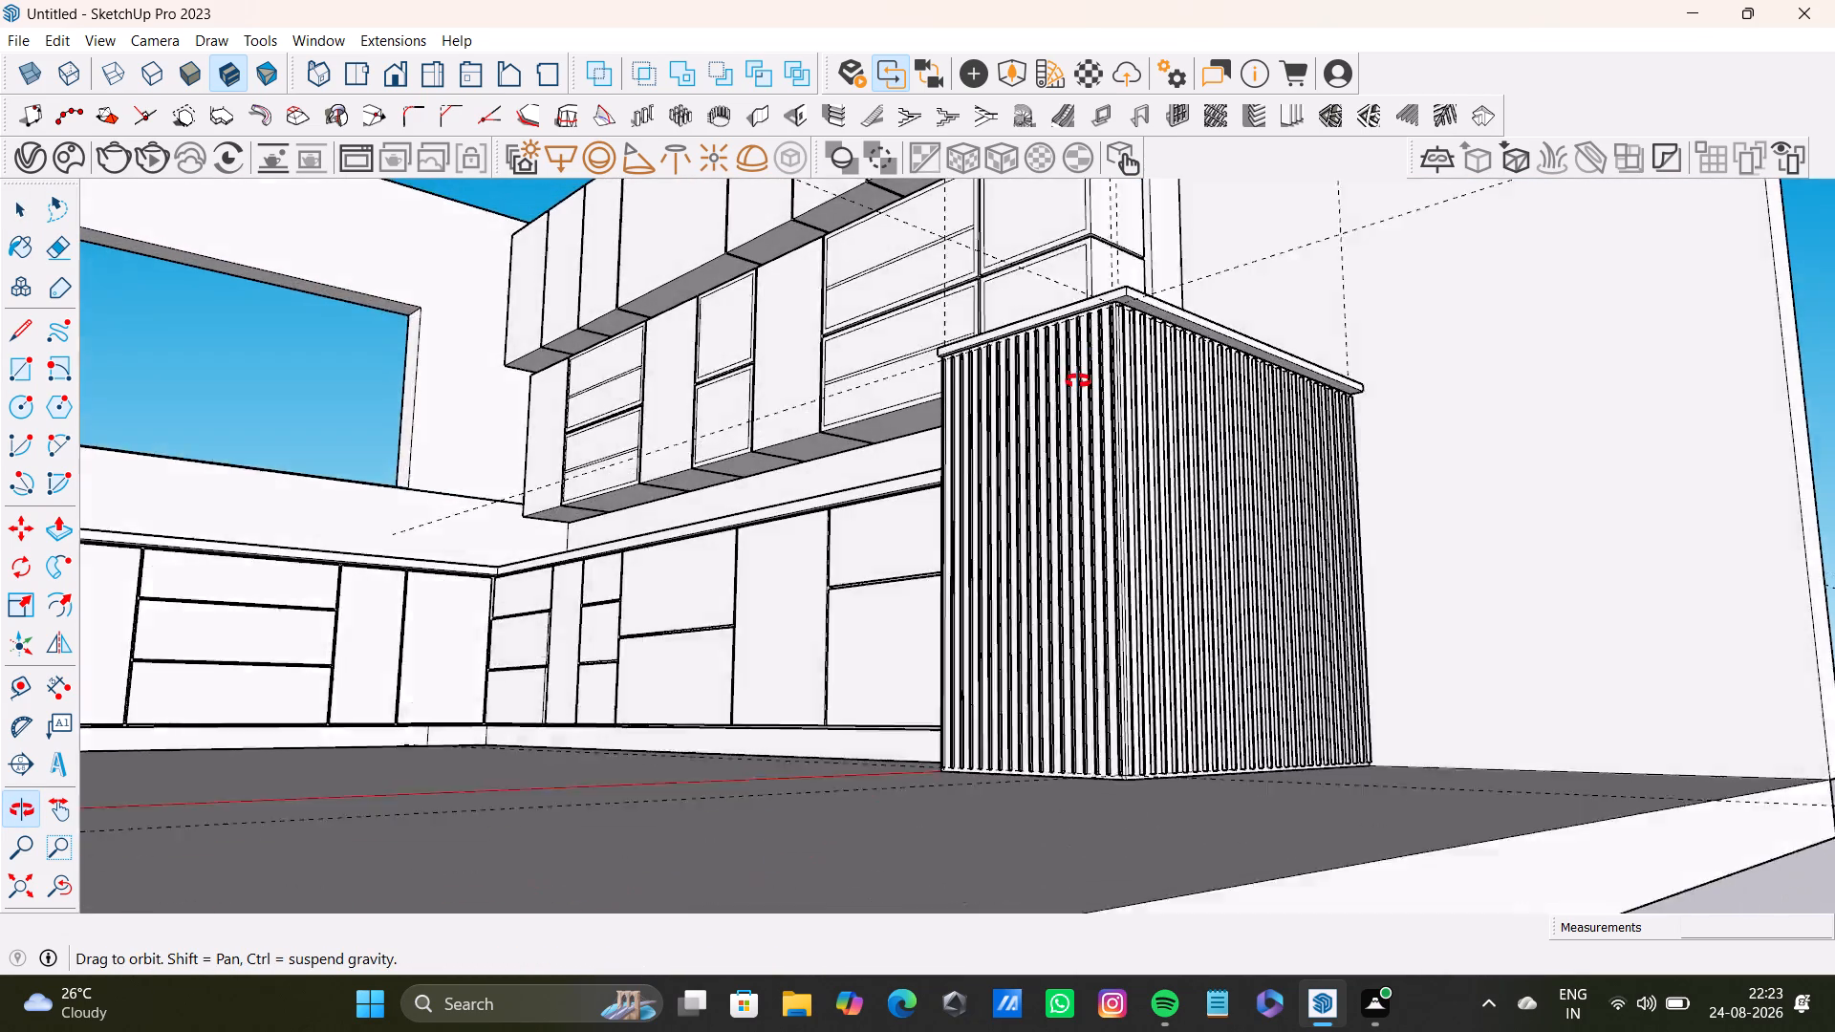
pyautogui.moveTo(1078, 381); pyautogui.dragTo(774, 643, button='middle')
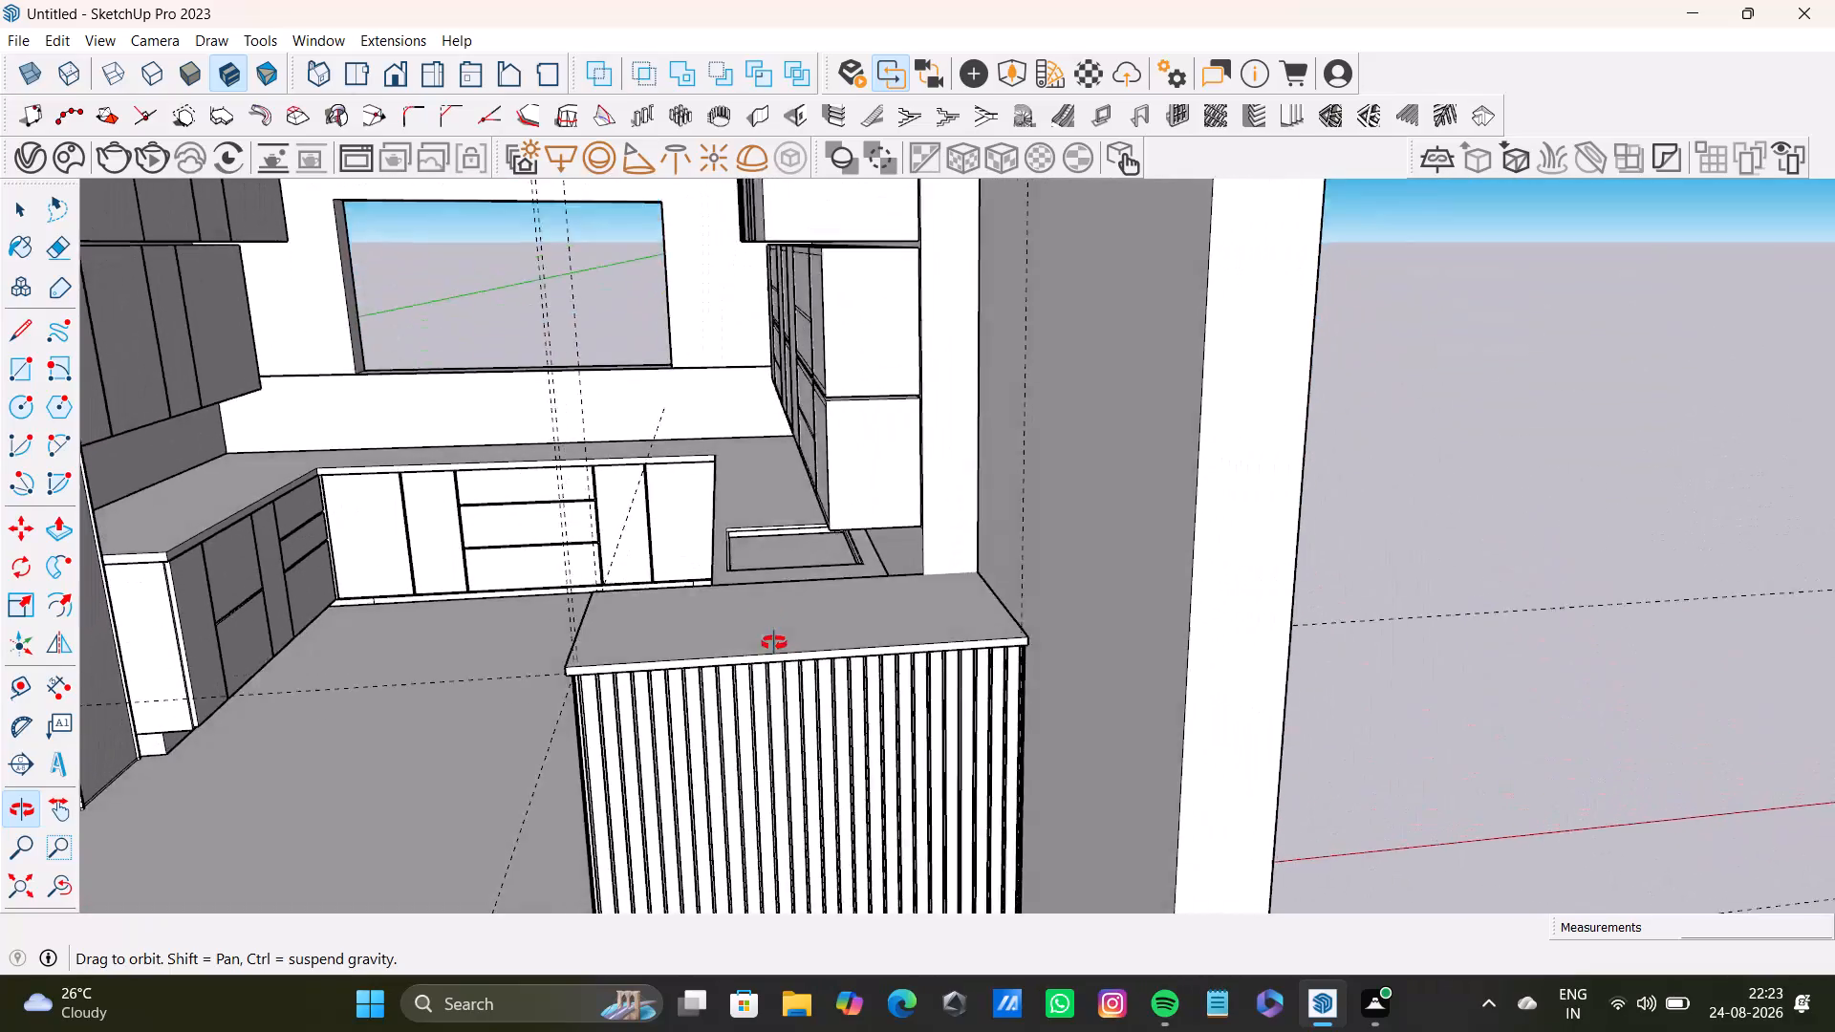
pyautogui.moveTo(774, 643); pyautogui.dragTo(769, 656, button='middle')
pyautogui.scroll(-8, 769, 656)
pyautogui.keyDown('shift'); pyautogui.moveTo(773, 624); pyautogui.dragTo(973, 596, button='middle'); pyautogui.keyUp('shift')
pyautogui.scroll(2, 978, 599)
pyautogui.moveTo(980, 583); pyautogui.dragTo(987, 396, button='middle')
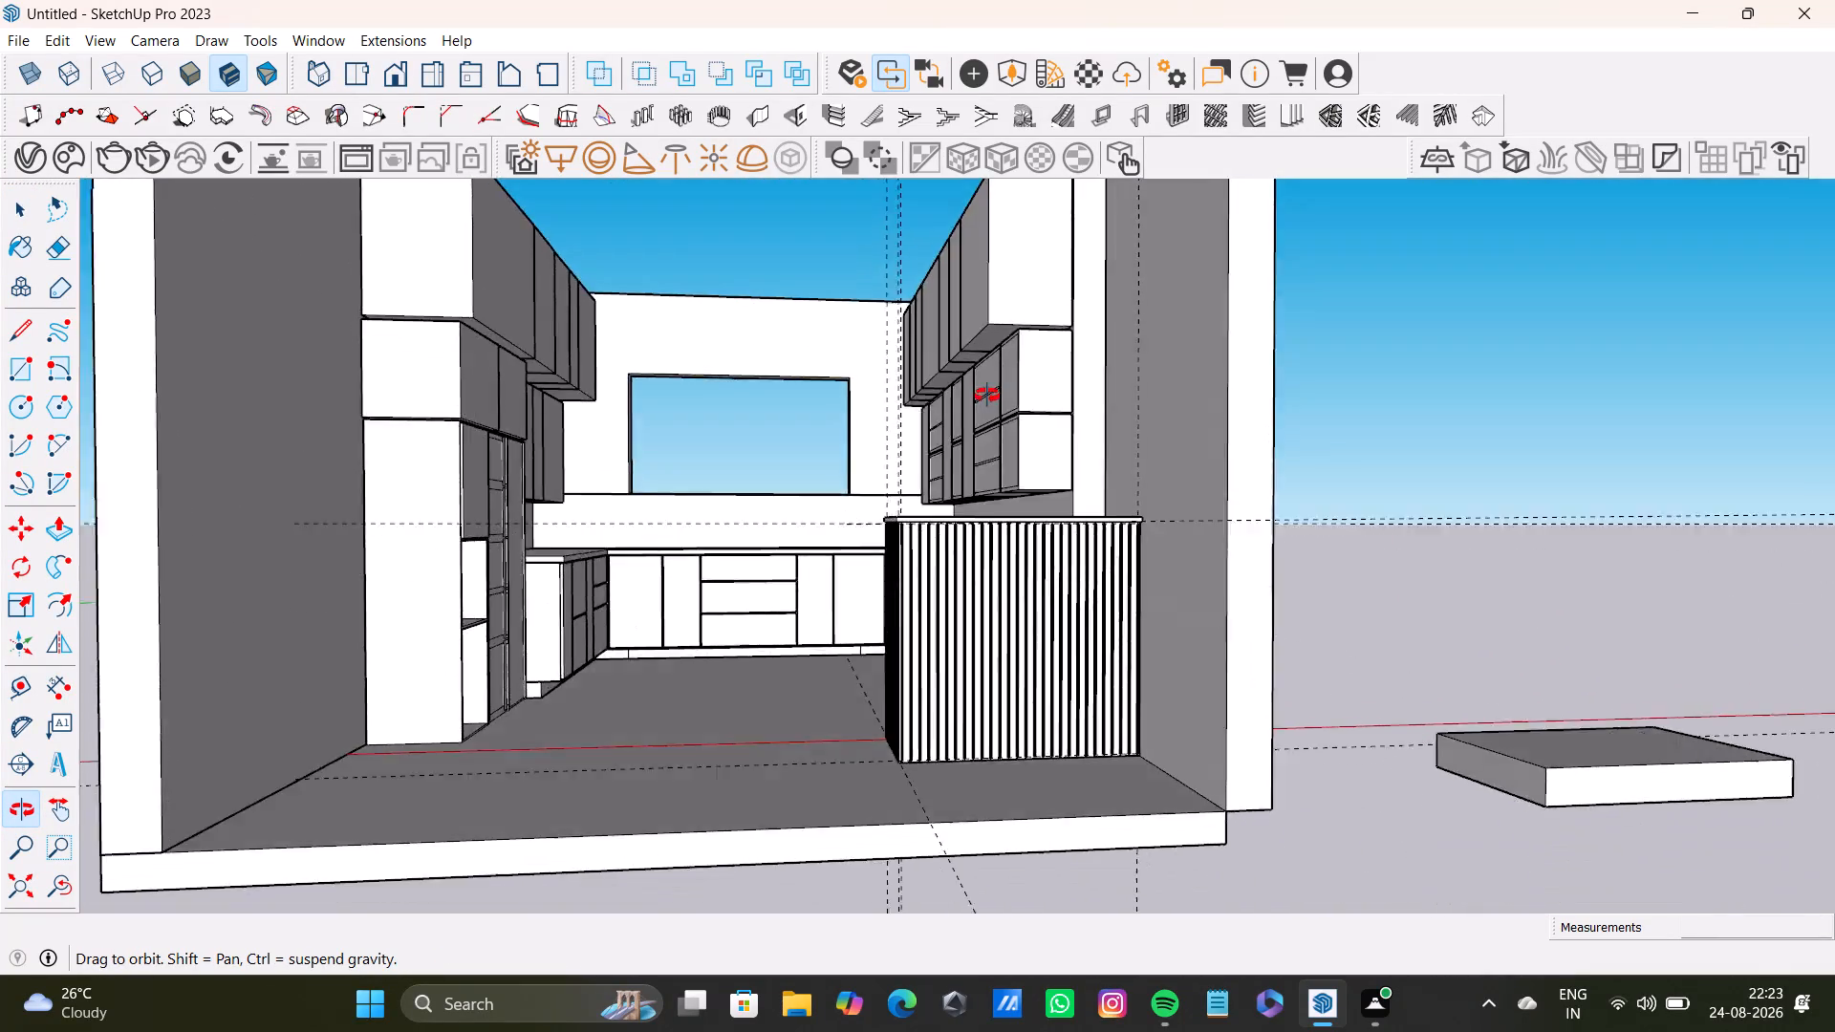
pyautogui.moveTo(987, 396); pyautogui.dragTo(941, 762, button='middle')
pyautogui.keyDown('shift'); pyautogui.scroll(-1, 941, 762); pyautogui.keyUp('shift')
pyautogui.moveTo(933, 714); pyautogui.dragTo(943, 541, button='middle')
pyautogui.keyDown('shift'); pyautogui.moveTo(941, 534); pyautogui.dragTo(938, 762, button='middle'); pyautogui.keyUp('shift')
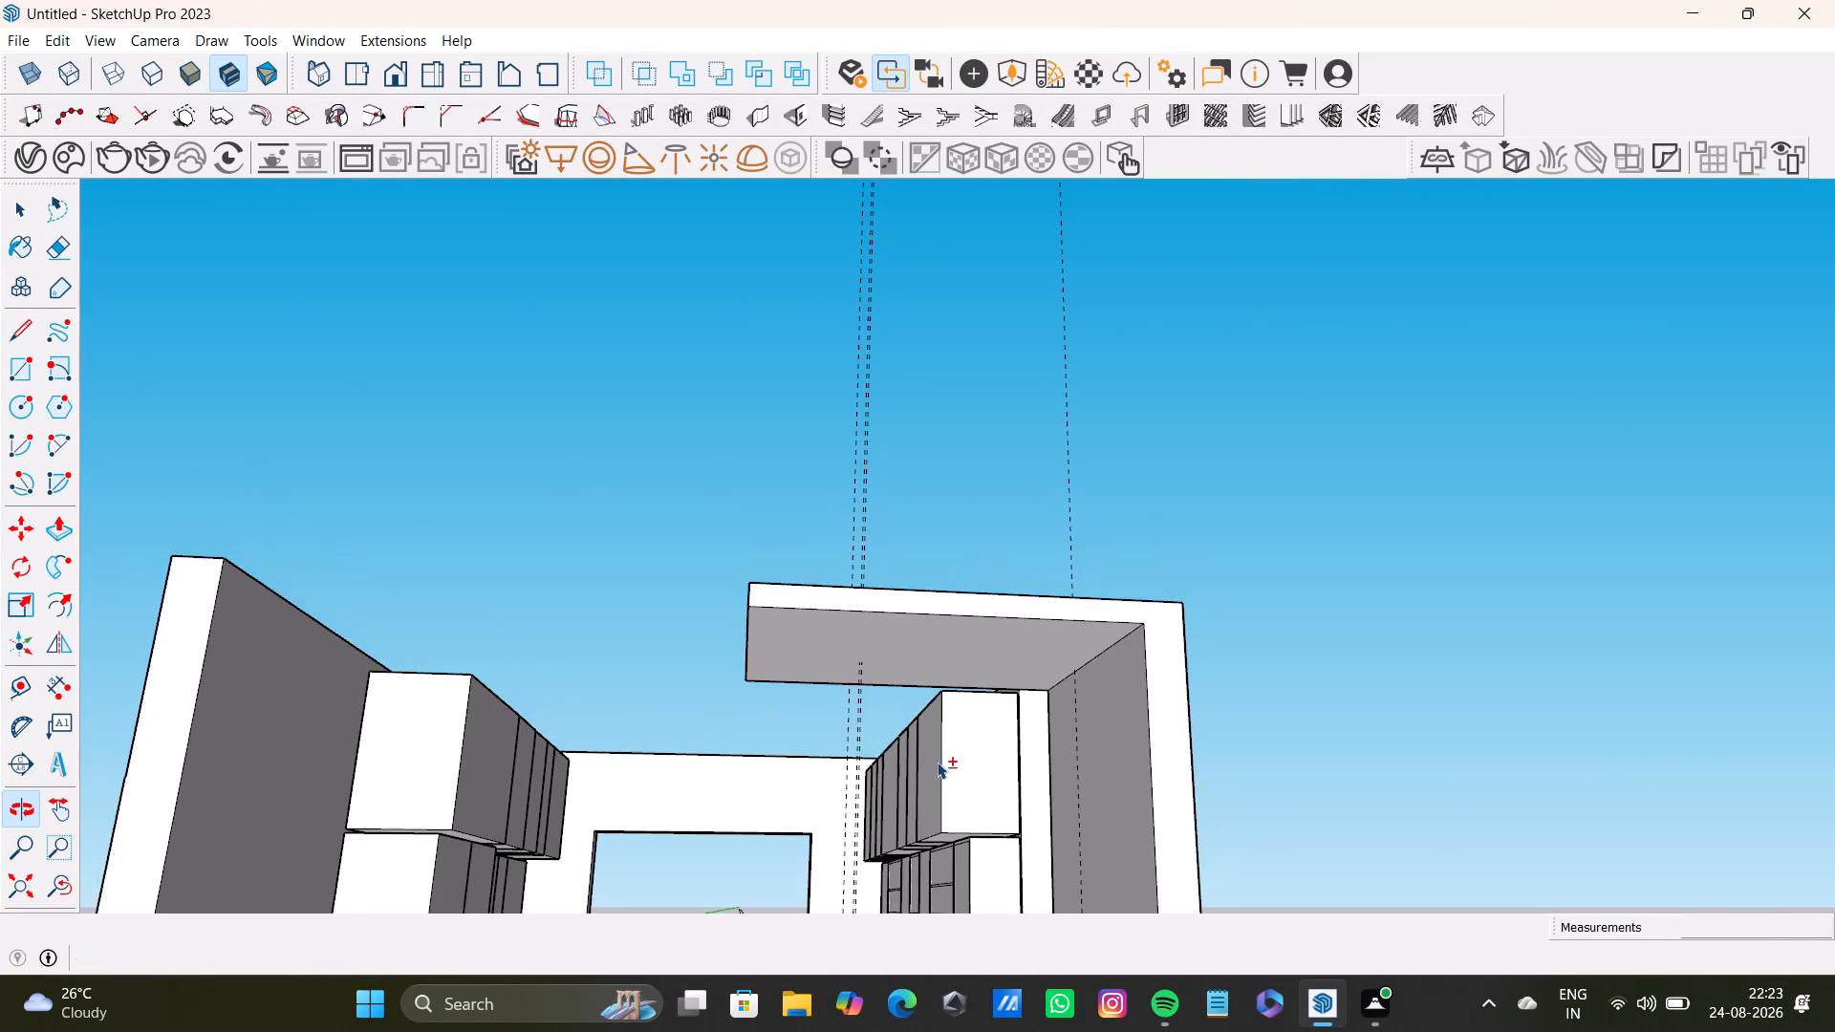
pyautogui.moveTo(935, 728); pyautogui.dragTo(939, 591, button='middle')
pyautogui.scroll(-7, 936, 592)
pyautogui.moveTo(941, 602); pyautogui.dragTo(925, 770, button='middle')
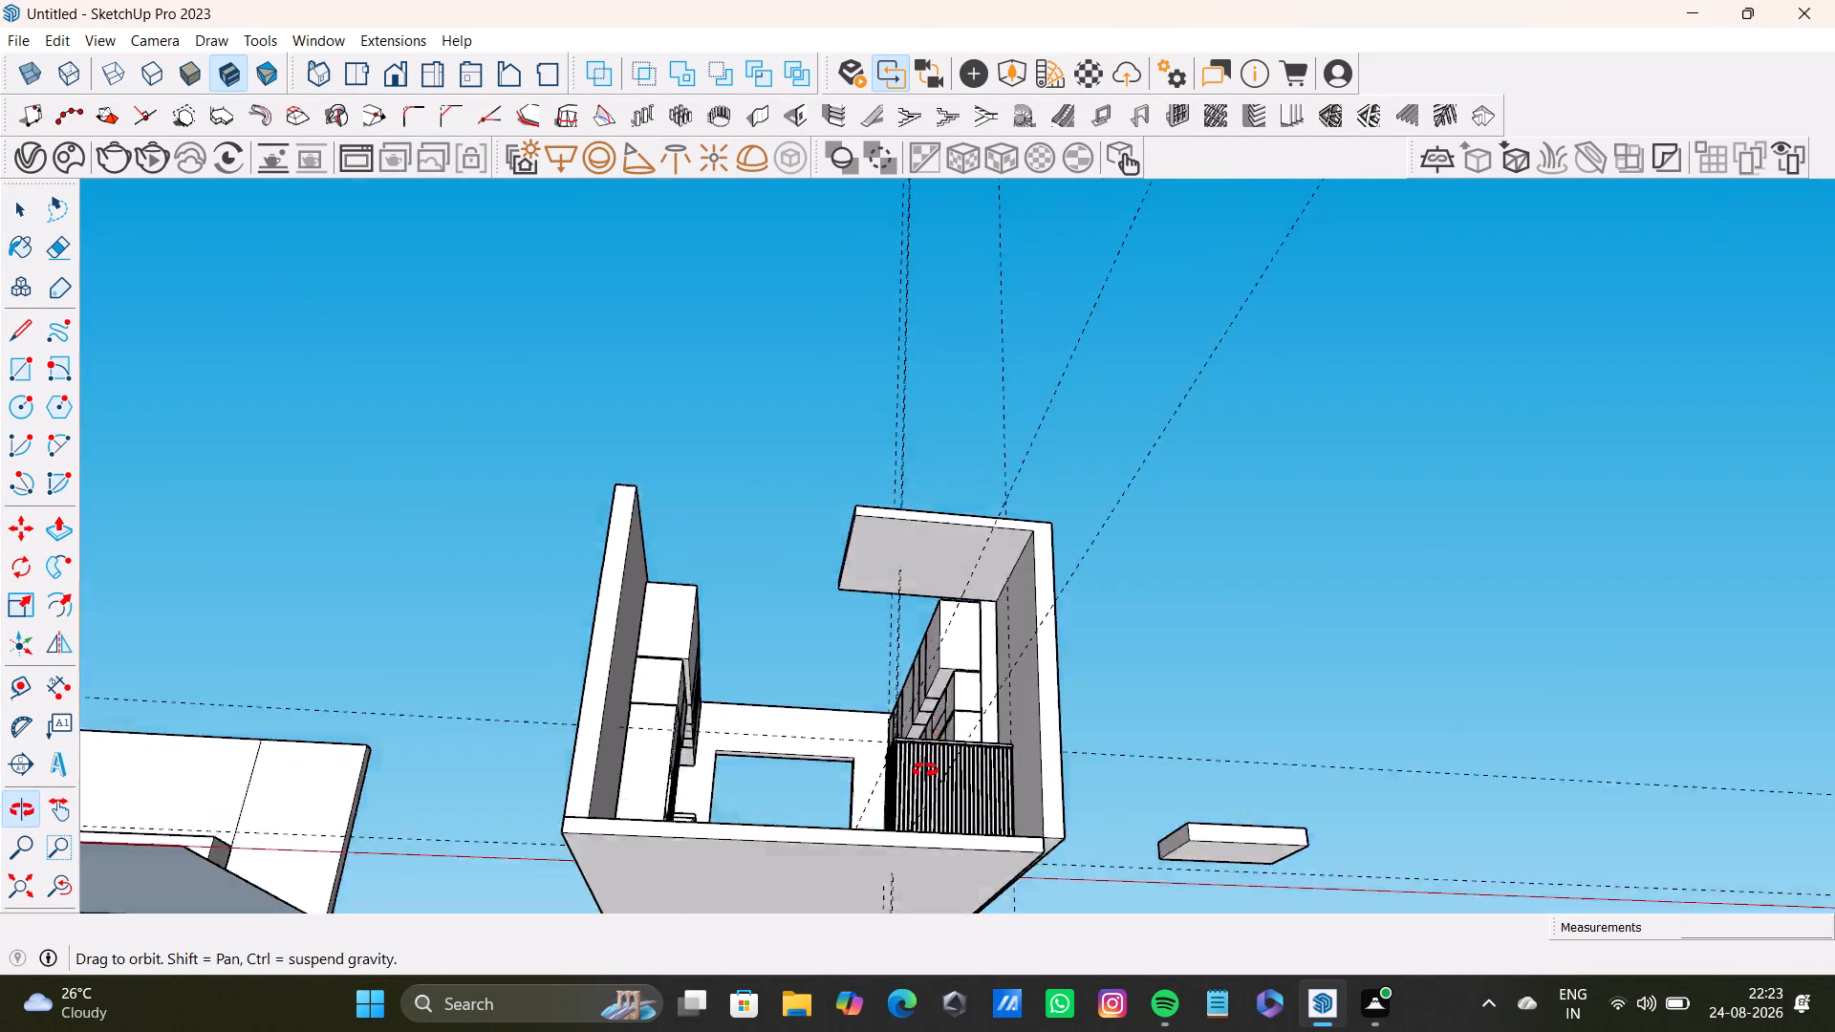
pyautogui.moveTo(925, 770); pyautogui.dragTo(896, 996, button='middle')
pyautogui.scroll(15, 696, 735)
pyautogui.moveTo(774, 670); pyautogui.dragTo(594, 610, button='middle')
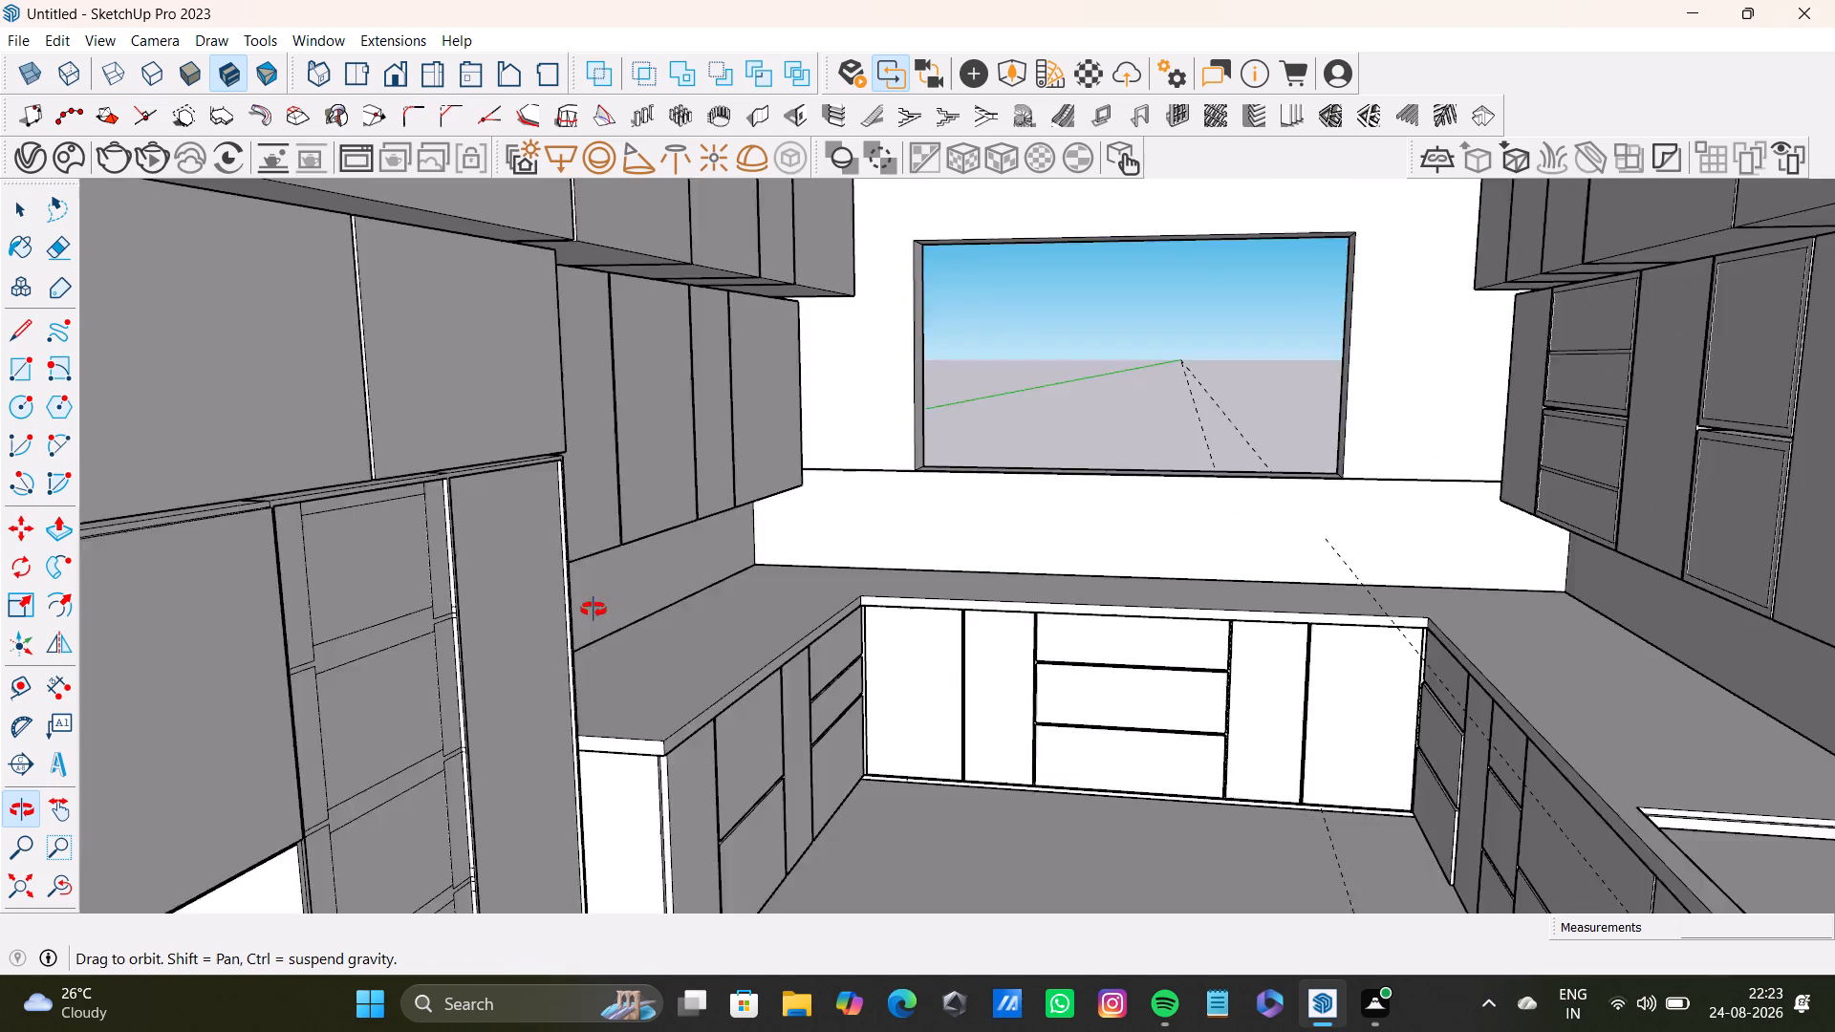
pyautogui.moveTo(594, 610); pyautogui.dragTo(680, 621, button='middle')
pyautogui.scroll(-10, 680, 620)
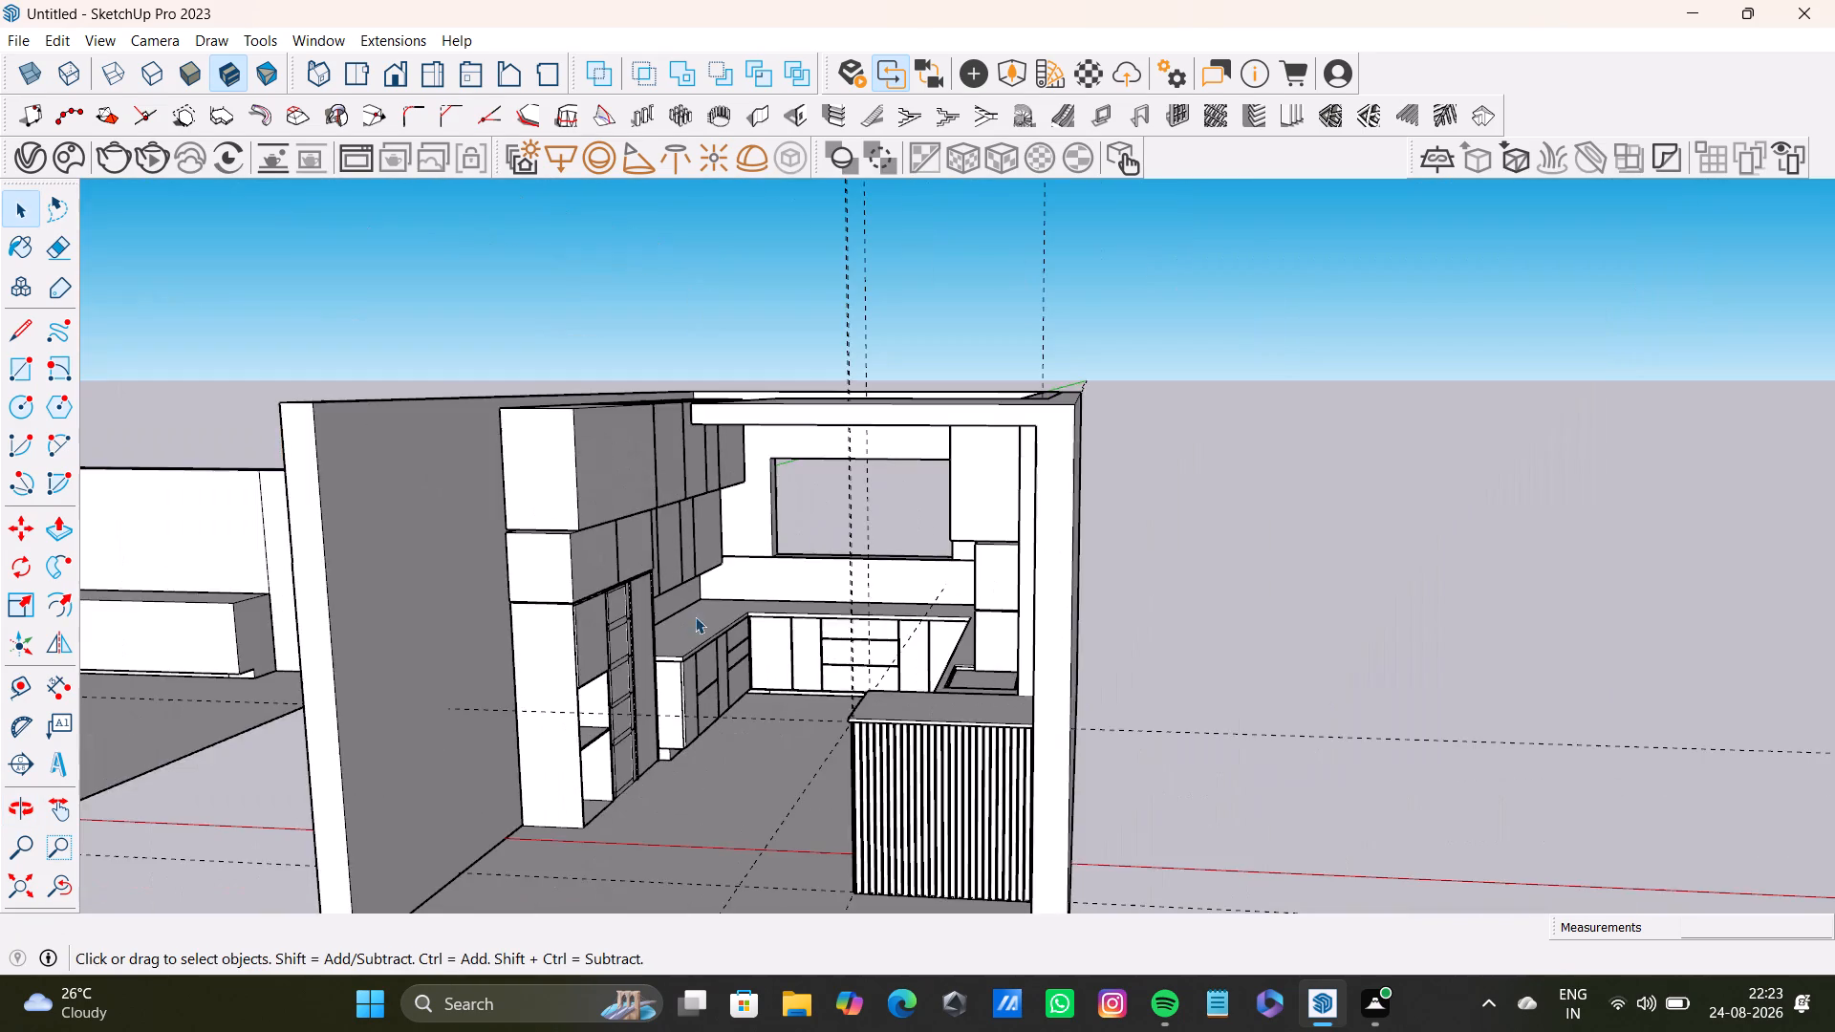
pyautogui.moveTo(831, 613); pyautogui.dragTo(1007, 747, button='middle')
pyautogui.press('space')
pyautogui.click(1484, 659)
pyautogui.scroll(3, 1465, 750)
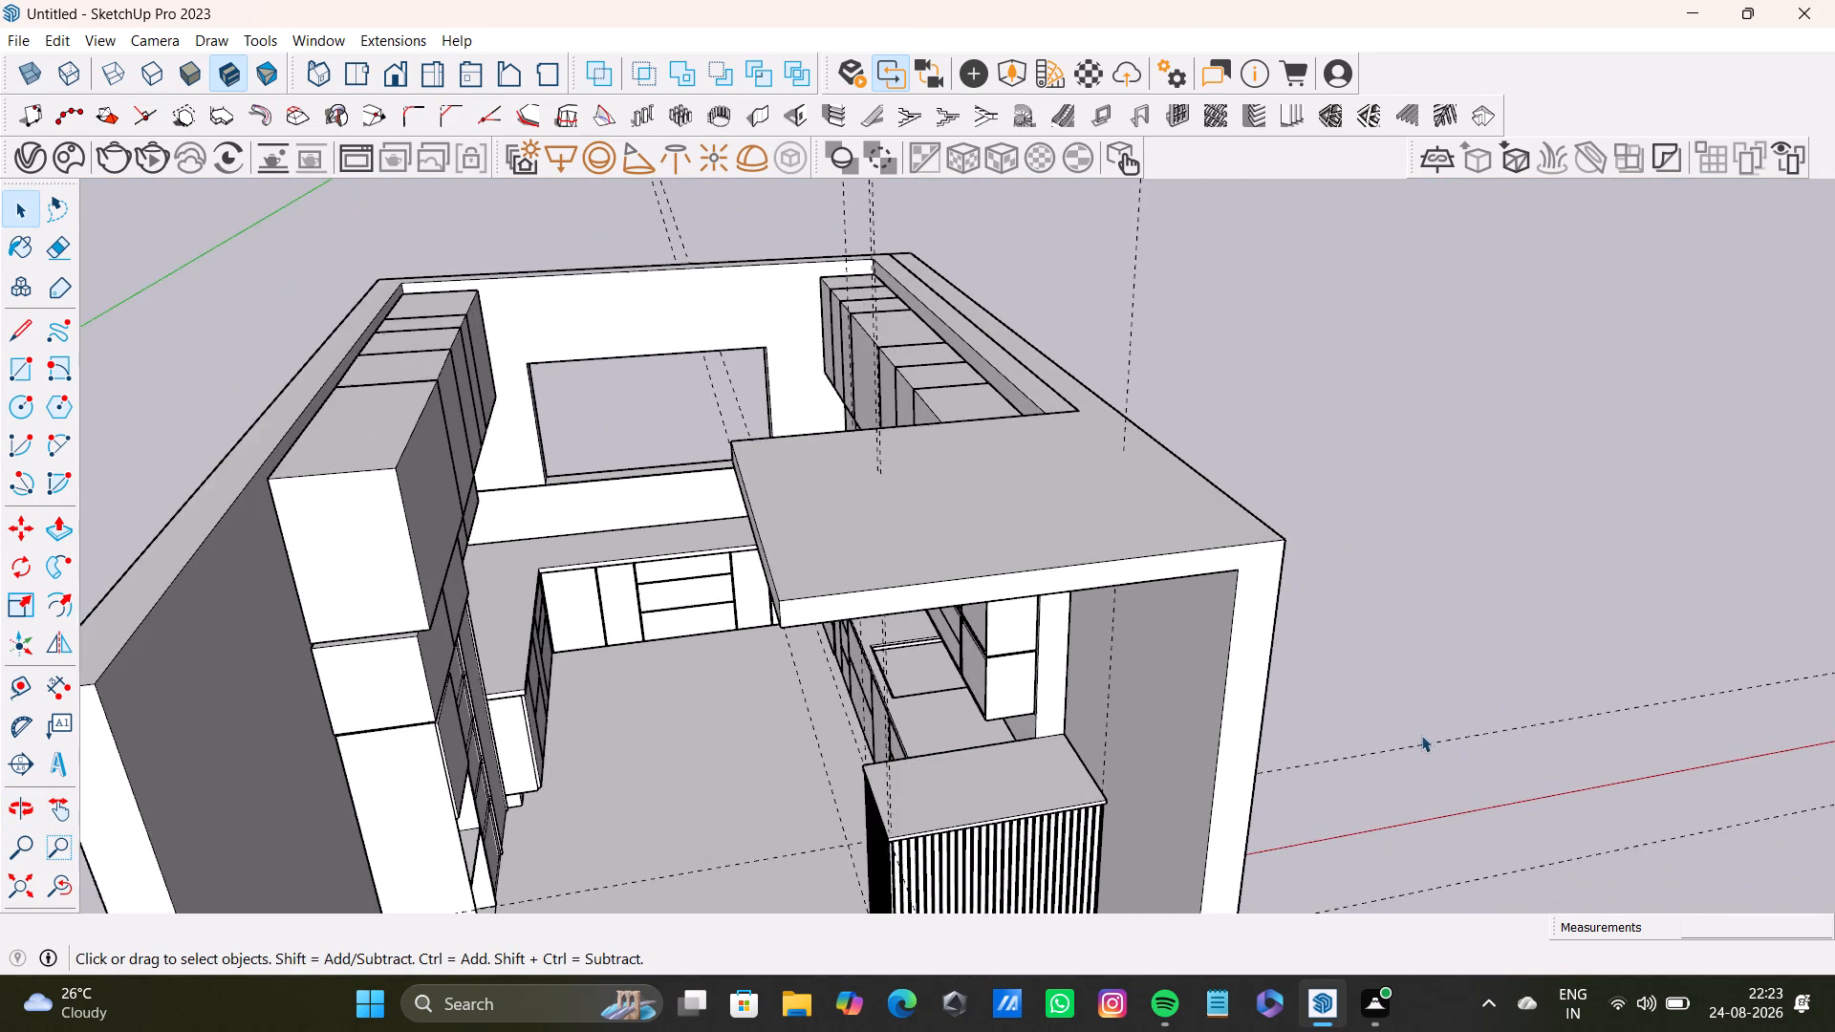
pyautogui.moveTo(1336, 710); pyautogui.dragTo(1345, 484, button='middle')
pyautogui.keyDown('shift'); pyautogui.scroll(1, 1340, 499); pyautogui.keyUp('shift')
pyautogui.scroll(-1, 1348, 478)
pyautogui.moveTo(1072, 610); pyautogui.dragTo(1156, 394, button='middle')
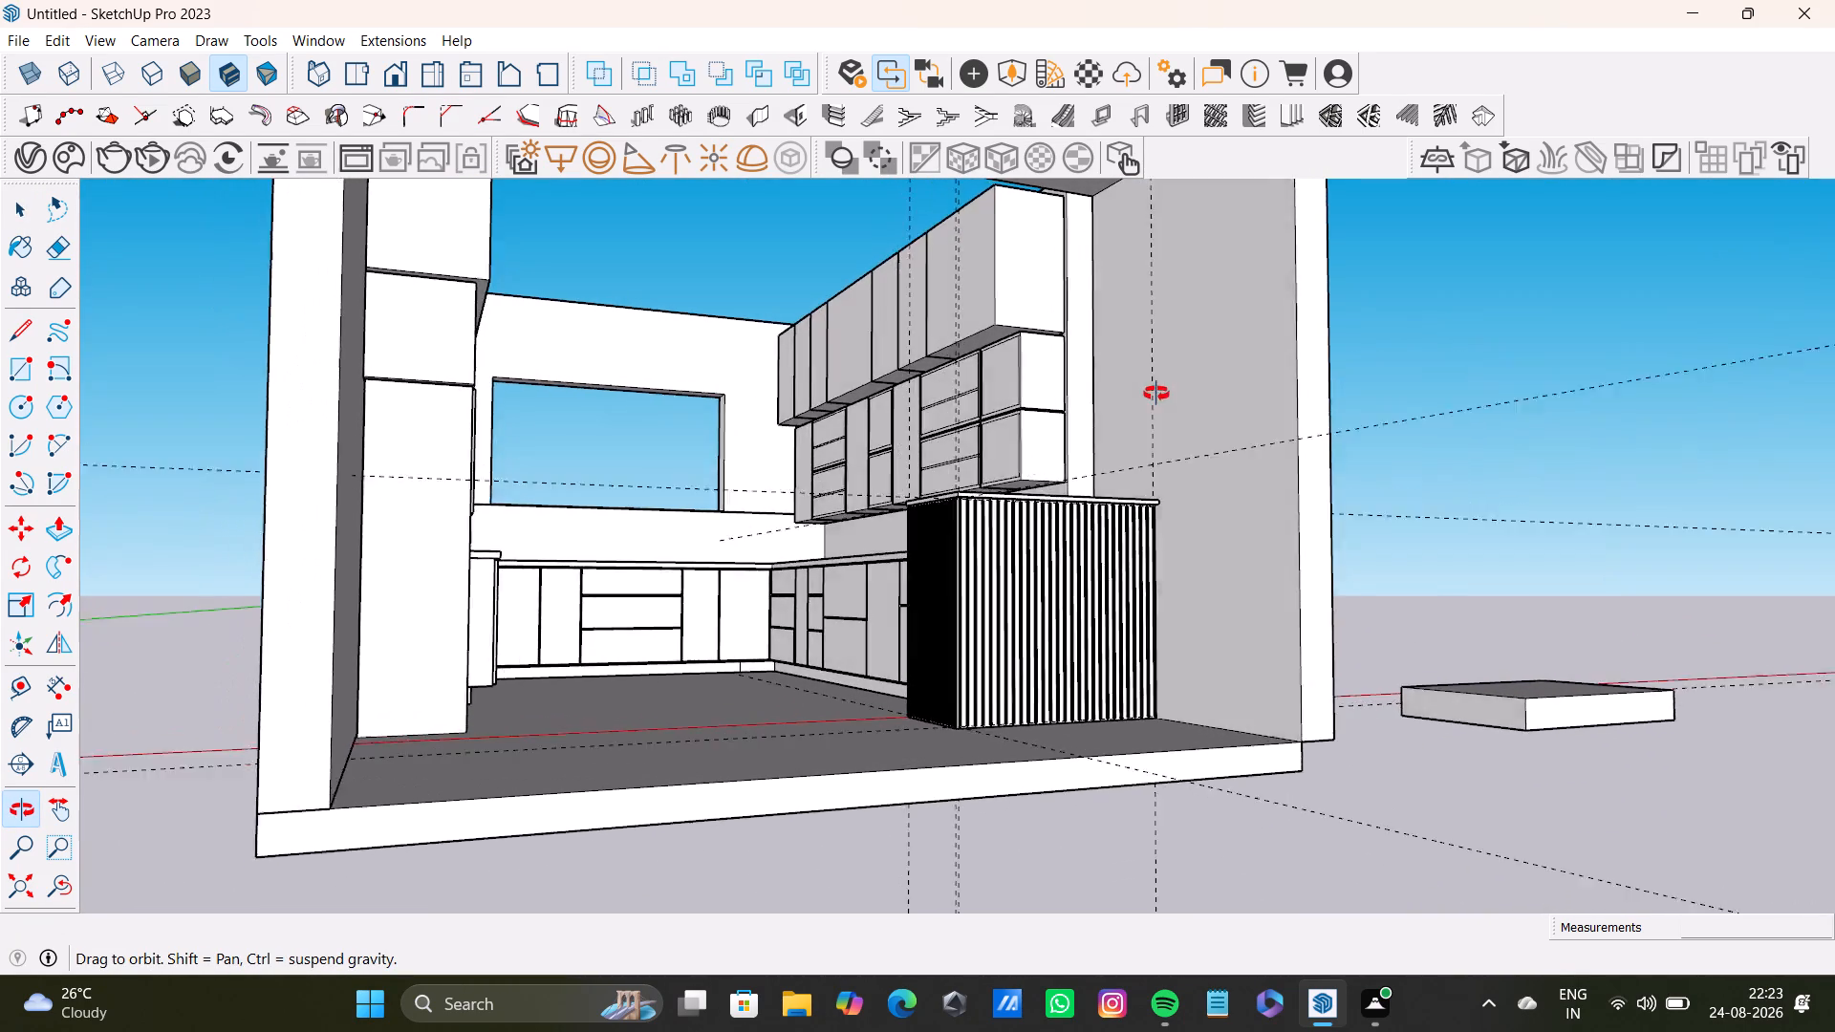
pyautogui.moveTo(1156, 394); pyautogui.dragTo(1182, 479, button='middle')
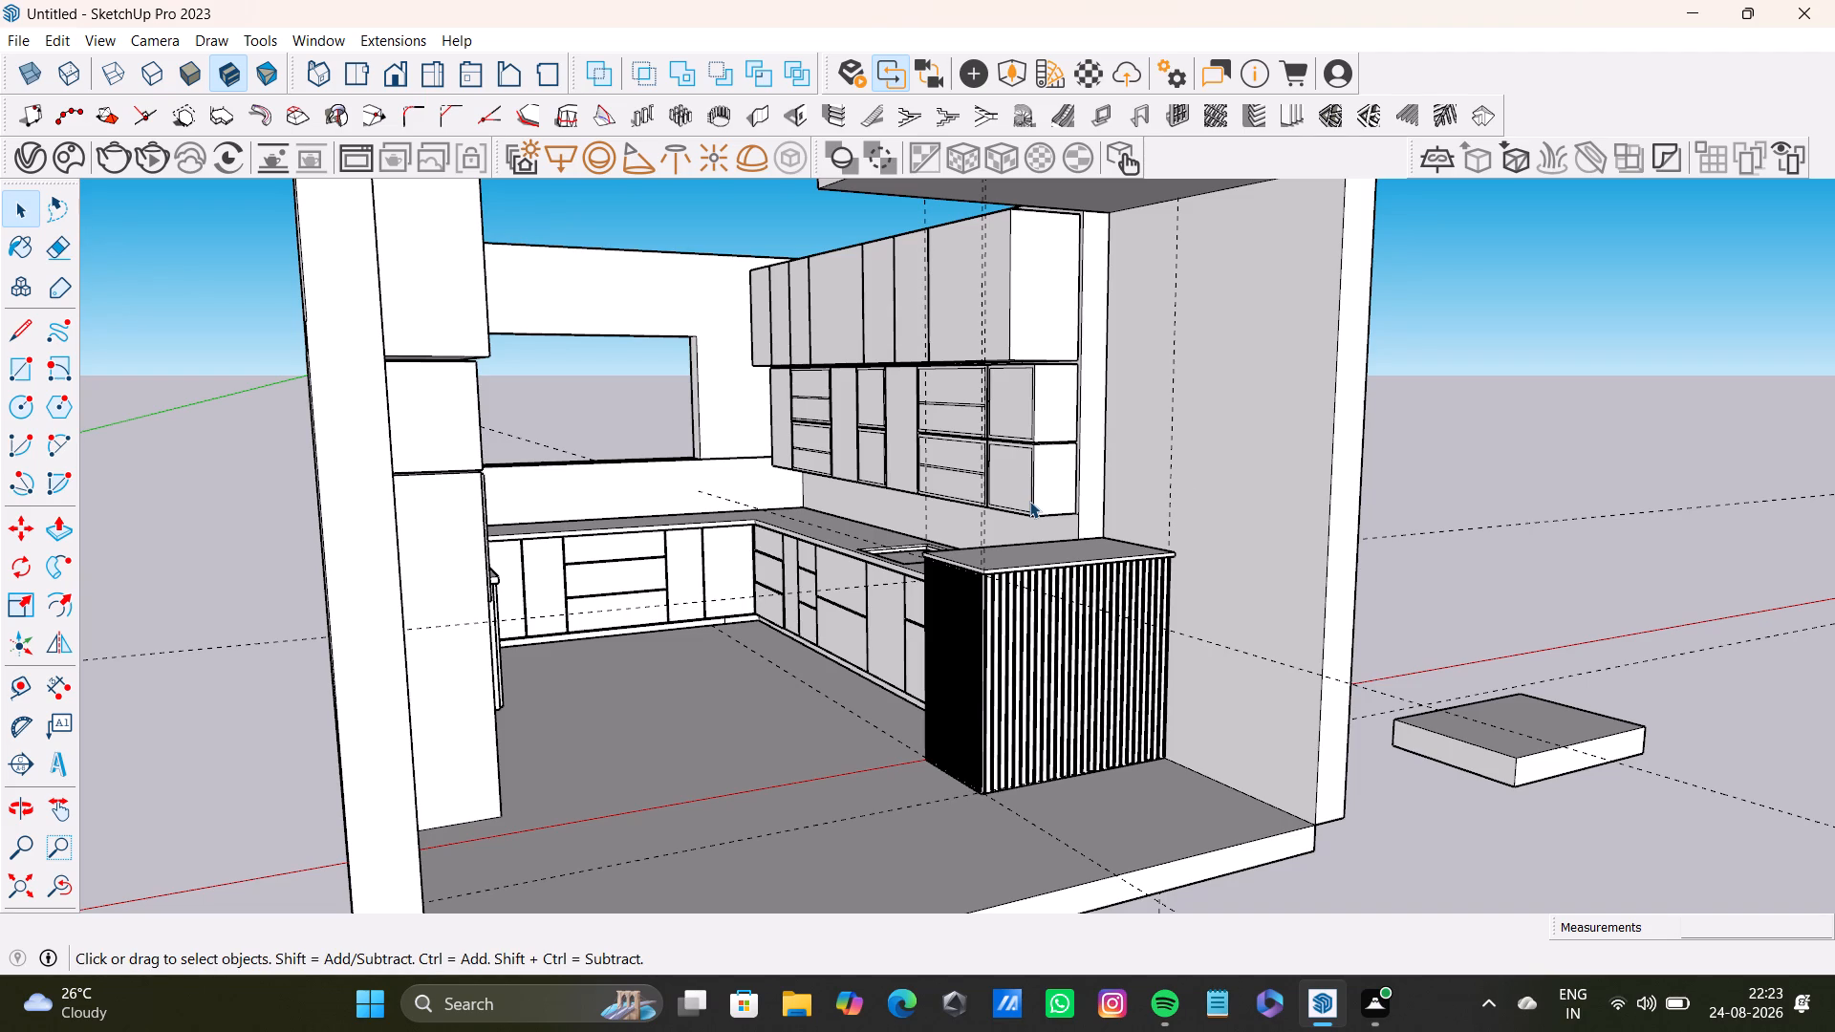
pyautogui.scroll(3, 784, 515)
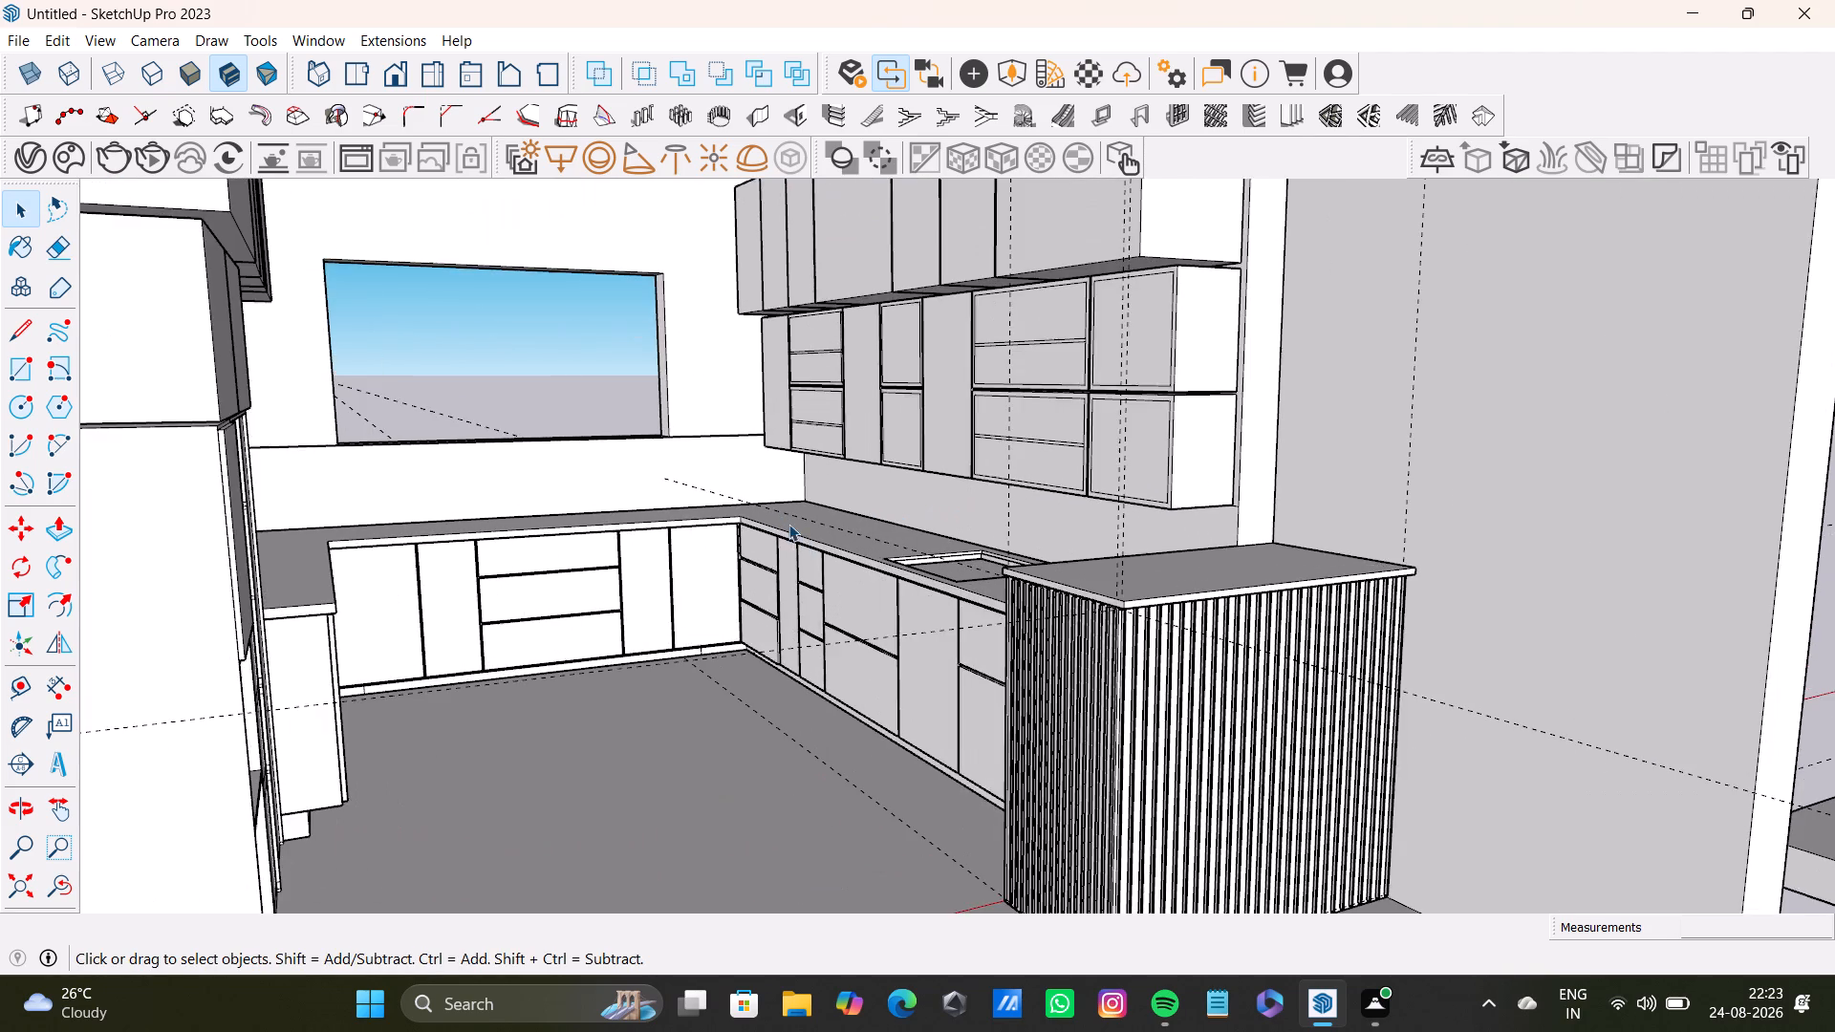
pyautogui.scroll(3, 788, 524)
pyautogui.moveTo(670, 484); pyautogui.dragTo(445, 601, button='middle')
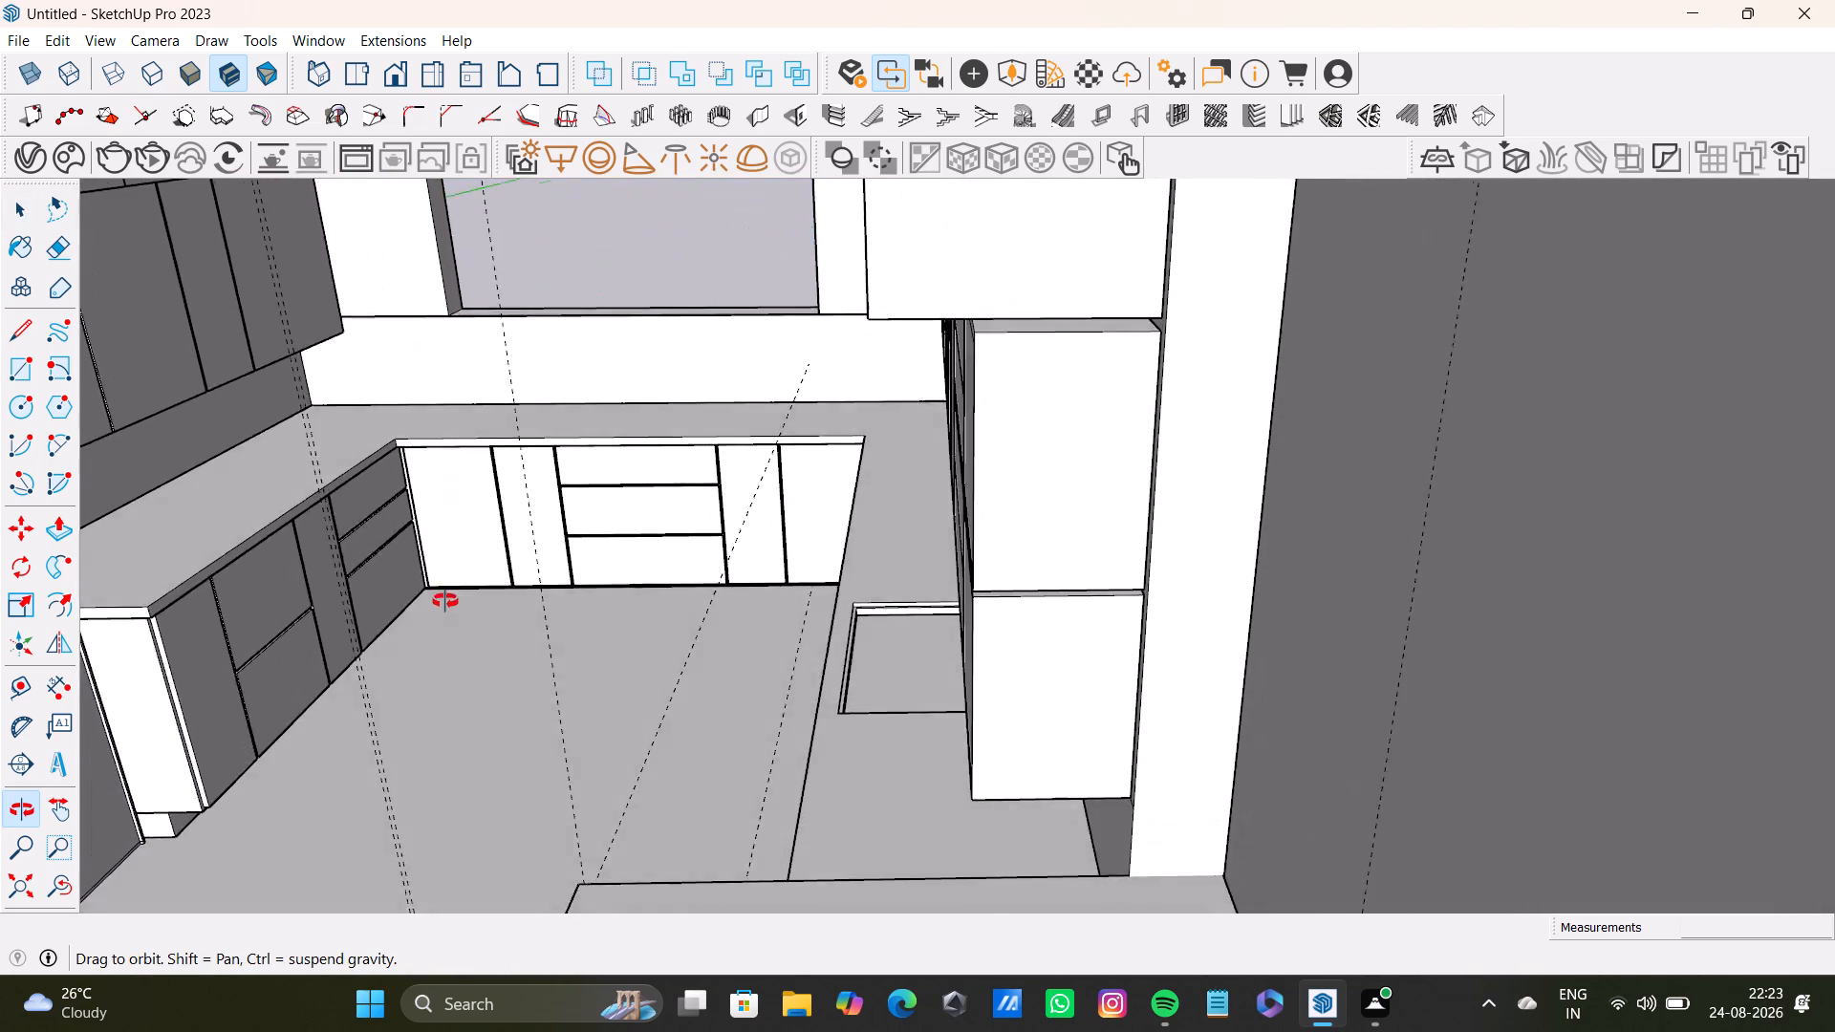
pyautogui.moveTo(445, 601); pyautogui.dragTo(762, 356, button='middle')
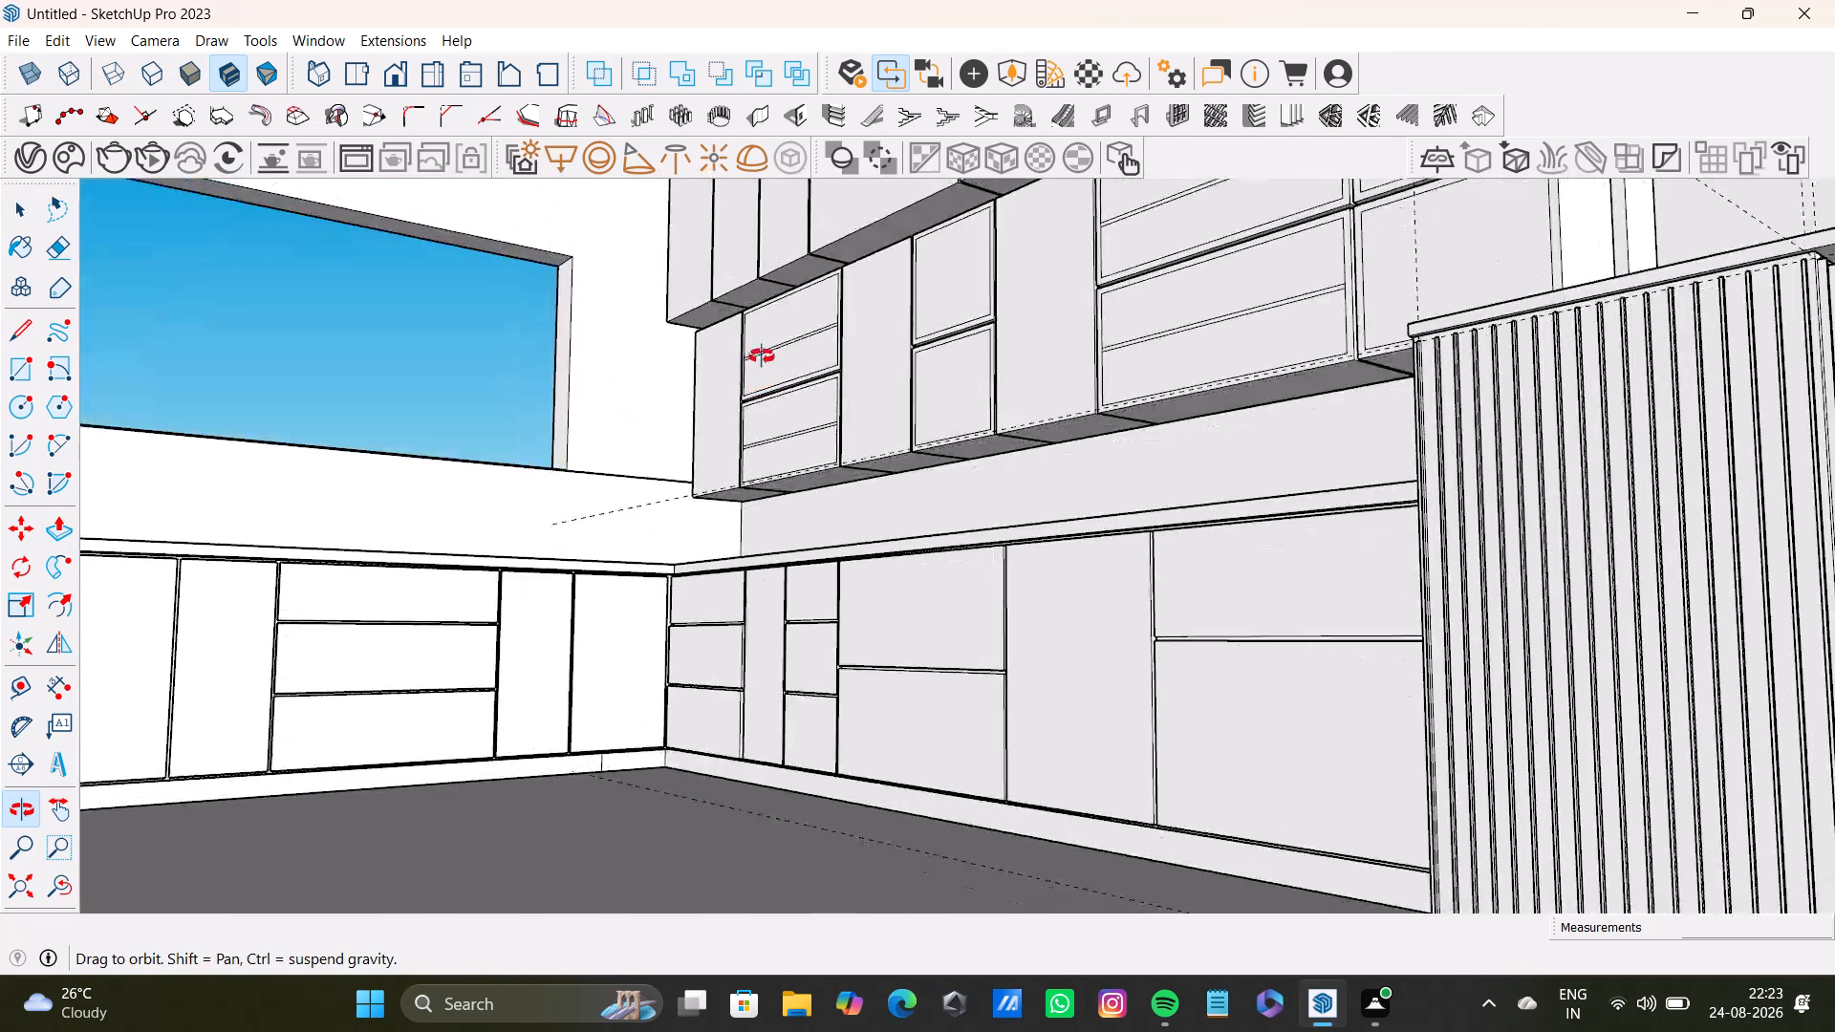
pyautogui.moveTo(762, 356); pyautogui.dragTo(472, 407, button='middle')
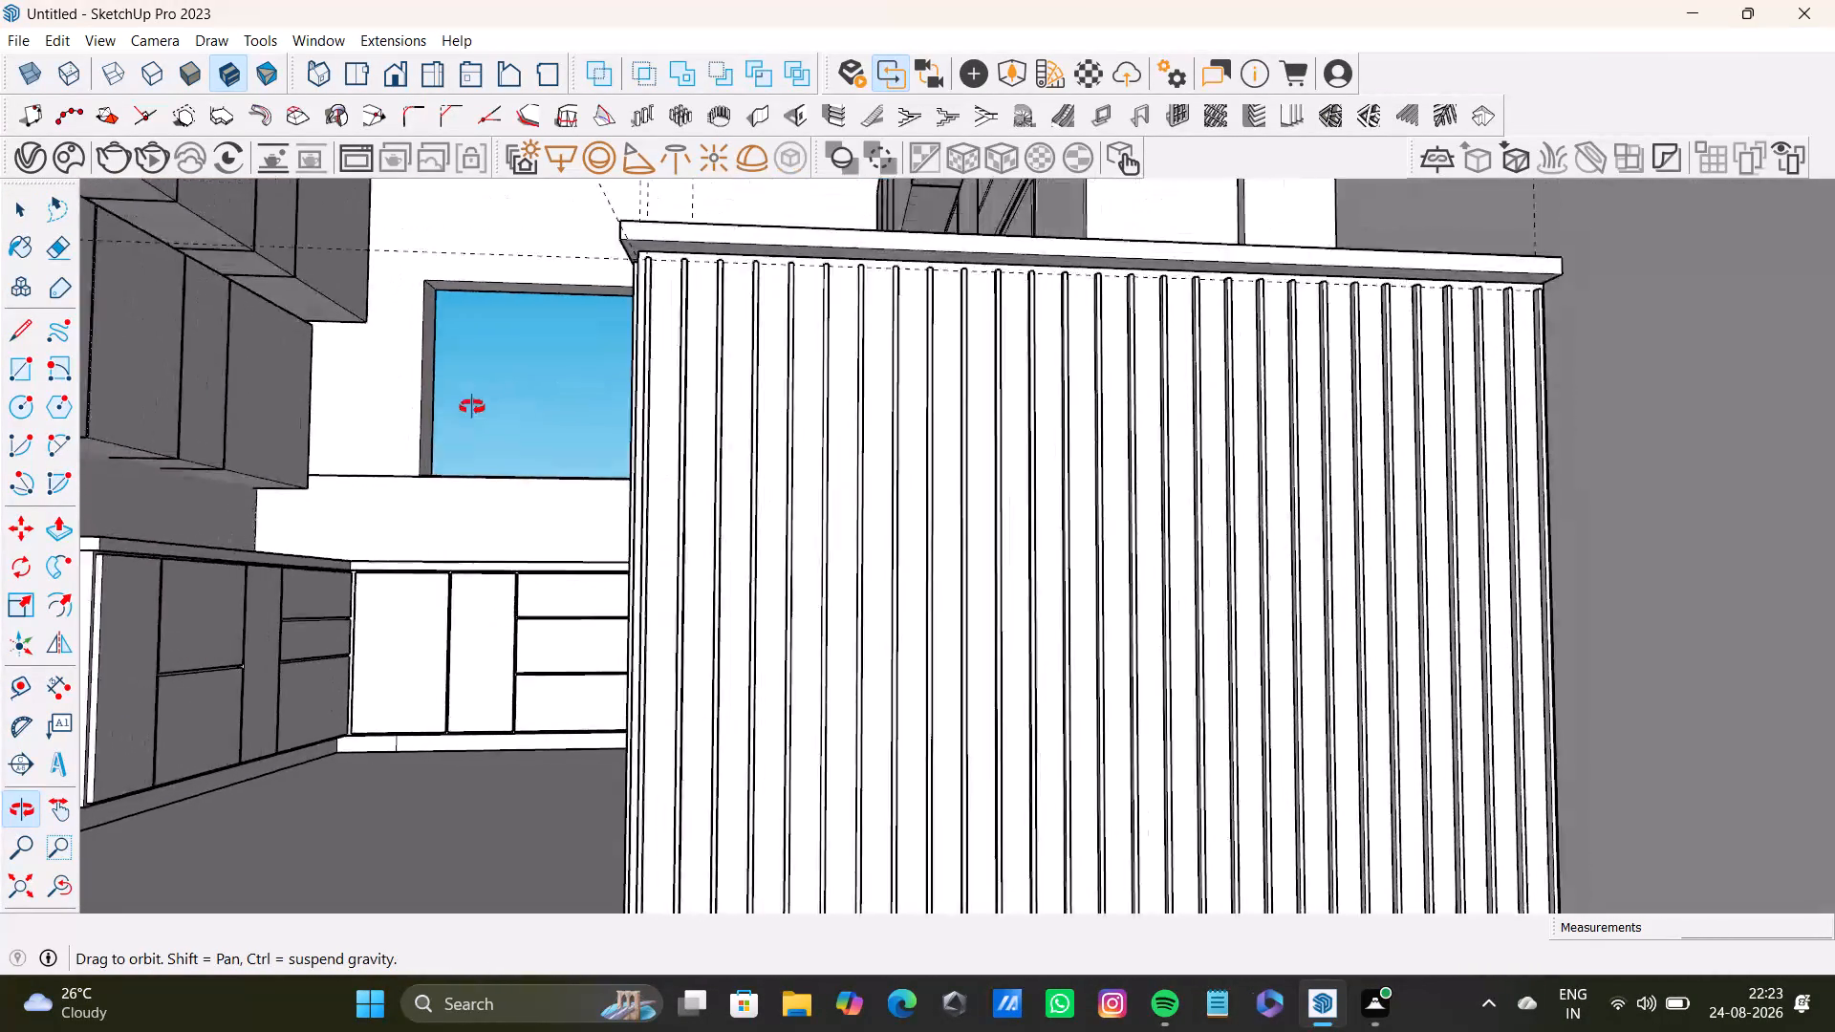
pyautogui.moveTo(472, 407); pyautogui.dragTo(424, 483, button='middle')
pyautogui.scroll(-4, 424, 479)
pyautogui.moveTo(456, 446); pyautogui.dragTo(571, 356, button='middle')
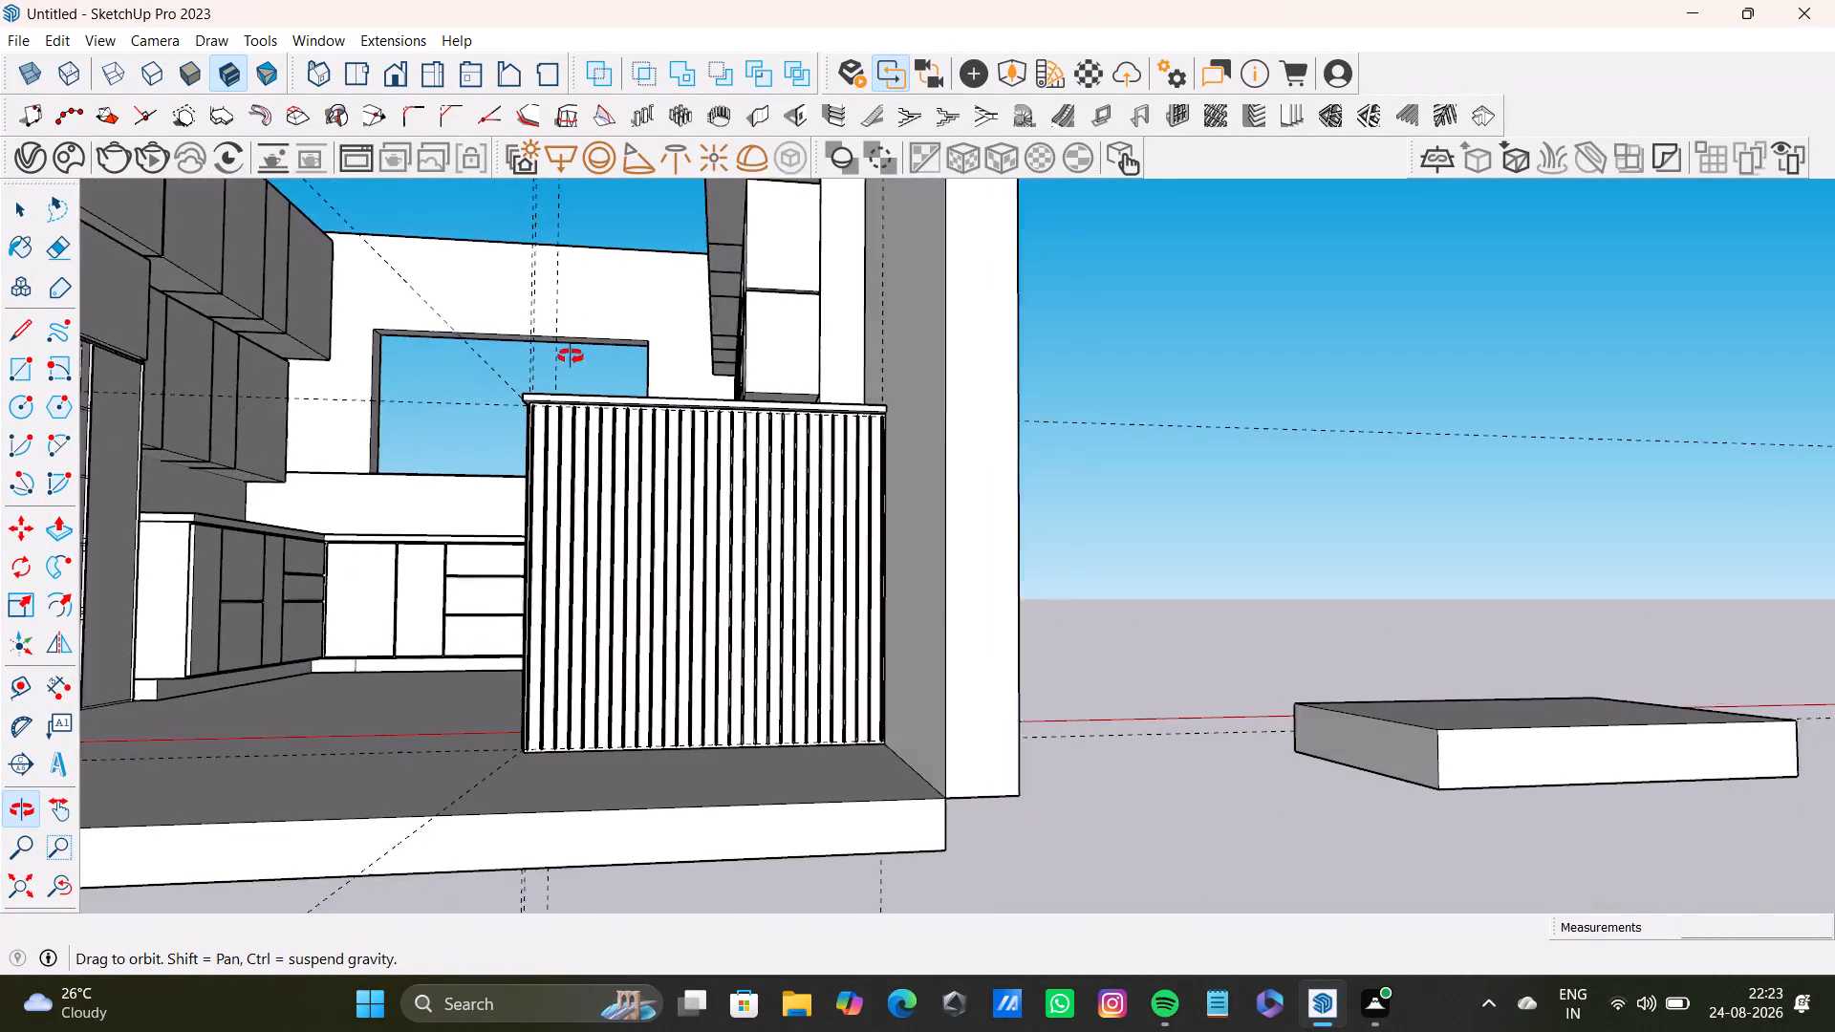
pyautogui.moveTo(571, 356); pyautogui.dragTo(820, 543, button='middle')
pyautogui.scroll(-2, 796, 544)
pyautogui.moveTo(789, 534); pyautogui.dragTo(771, 435, button='middle')
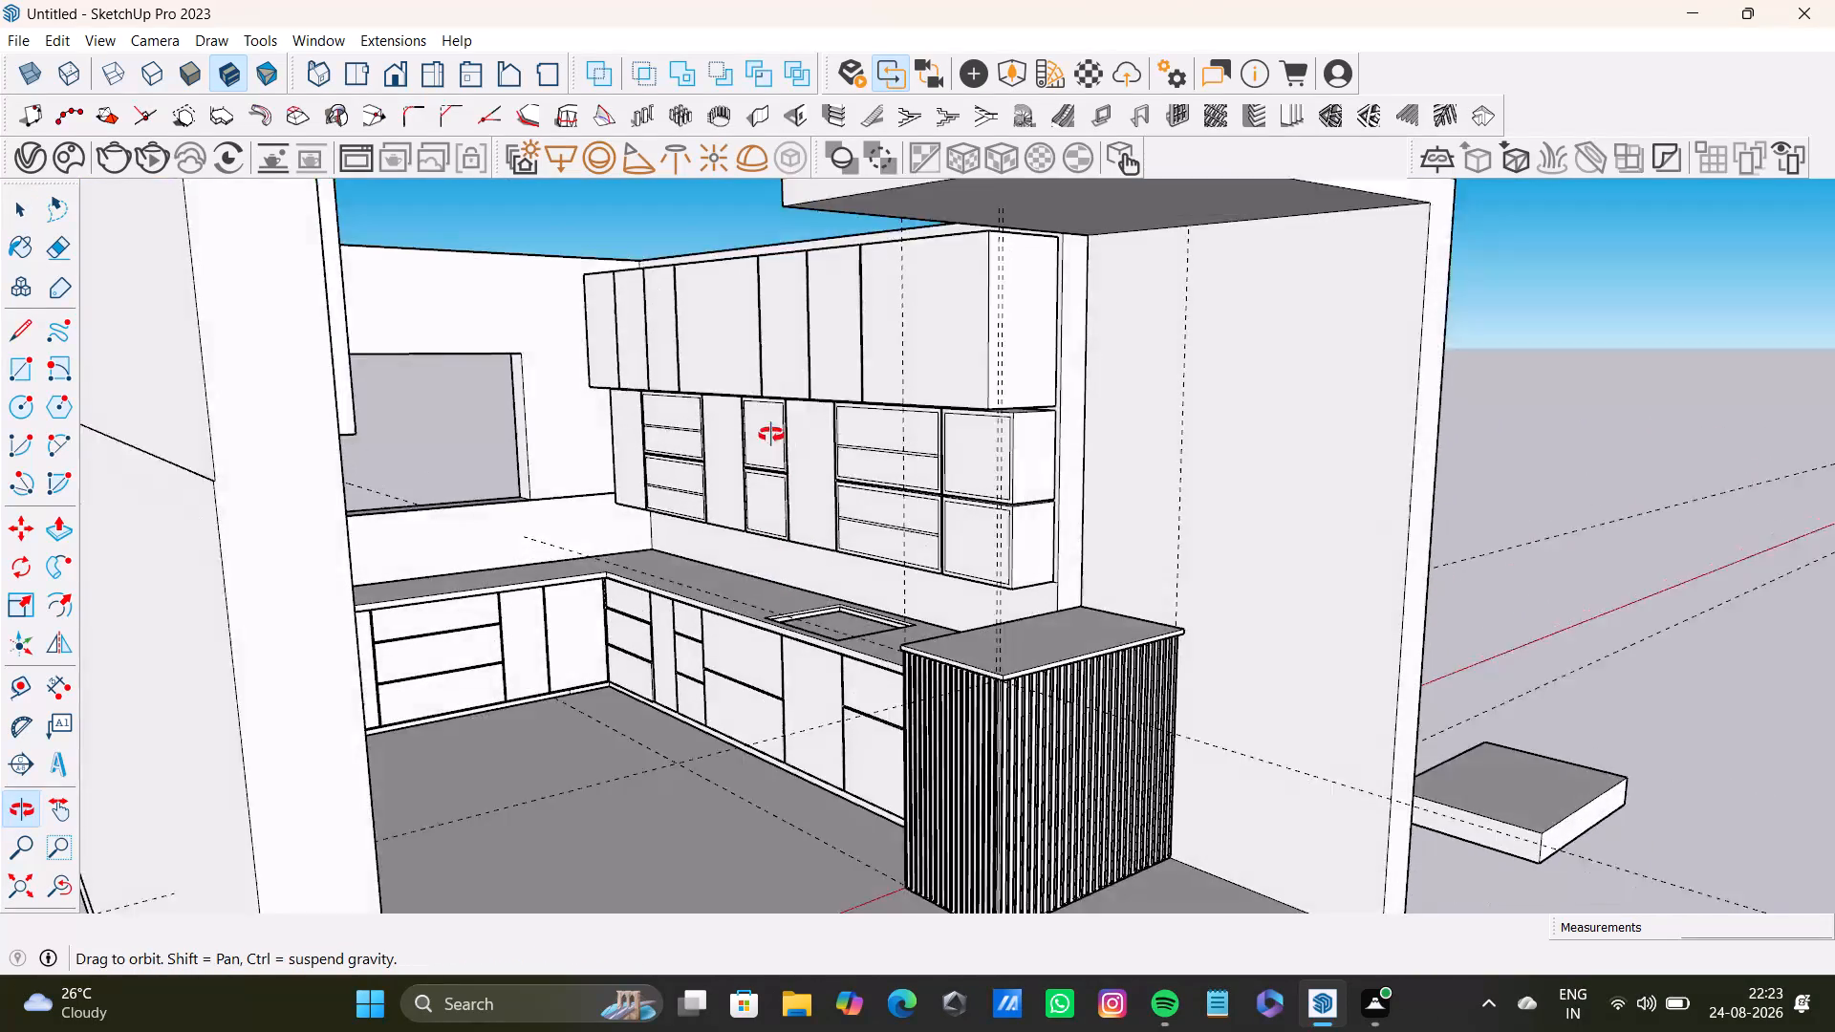
pyautogui.moveTo(771, 435); pyautogui.dragTo(480, 459, button='middle')
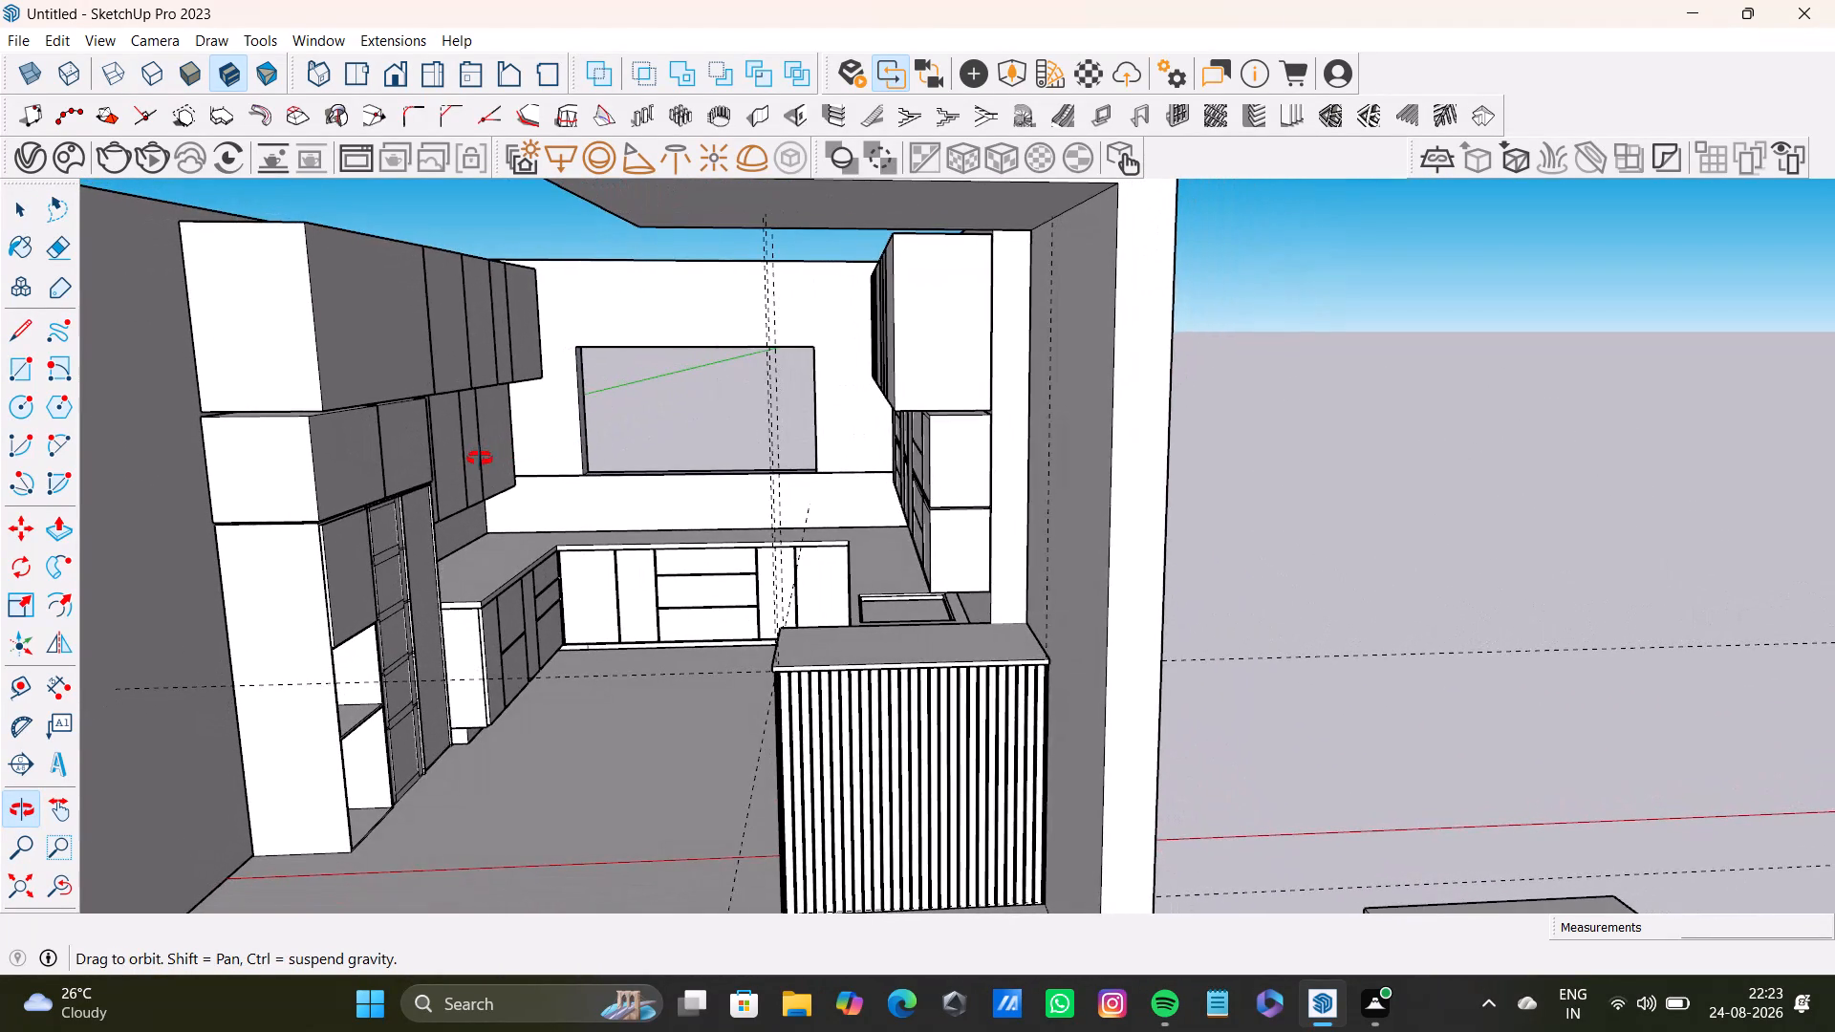
pyautogui.moveTo(480, 459); pyautogui.dragTo(603, 413, button='middle')
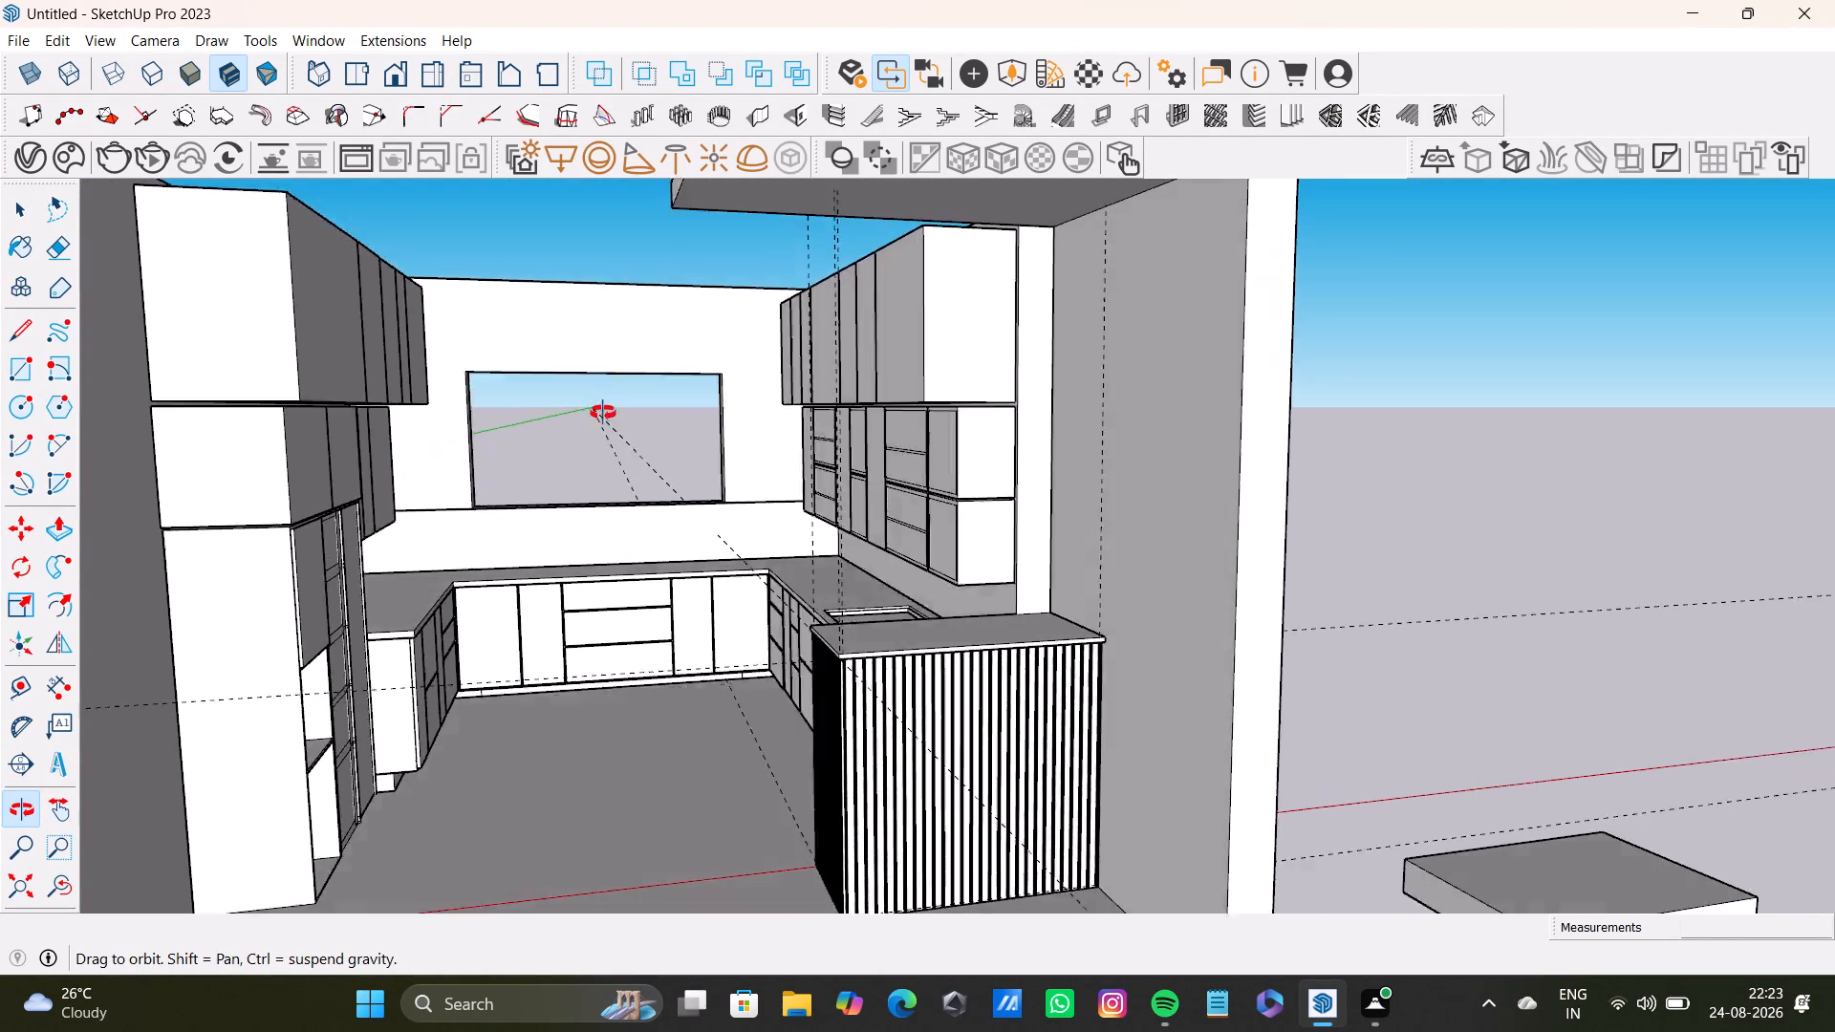
pyautogui.moveTo(603, 413); pyautogui.dragTo(766, 392, button='middle')
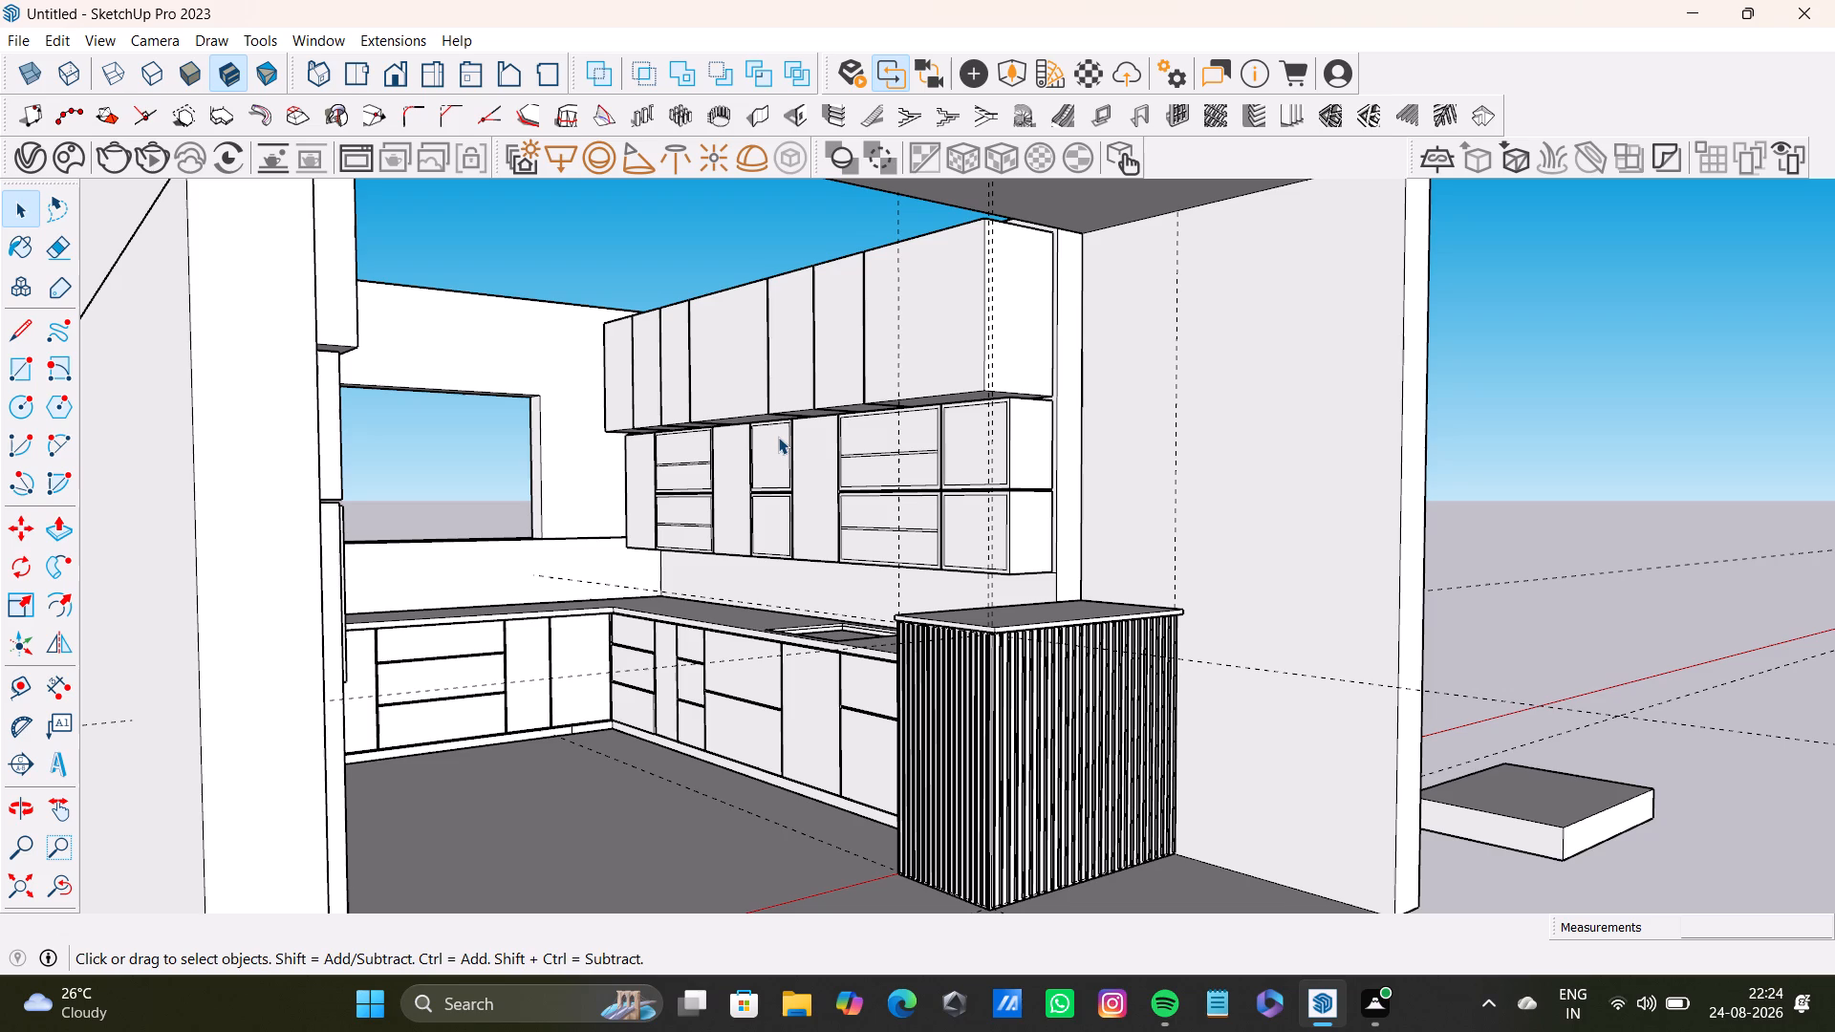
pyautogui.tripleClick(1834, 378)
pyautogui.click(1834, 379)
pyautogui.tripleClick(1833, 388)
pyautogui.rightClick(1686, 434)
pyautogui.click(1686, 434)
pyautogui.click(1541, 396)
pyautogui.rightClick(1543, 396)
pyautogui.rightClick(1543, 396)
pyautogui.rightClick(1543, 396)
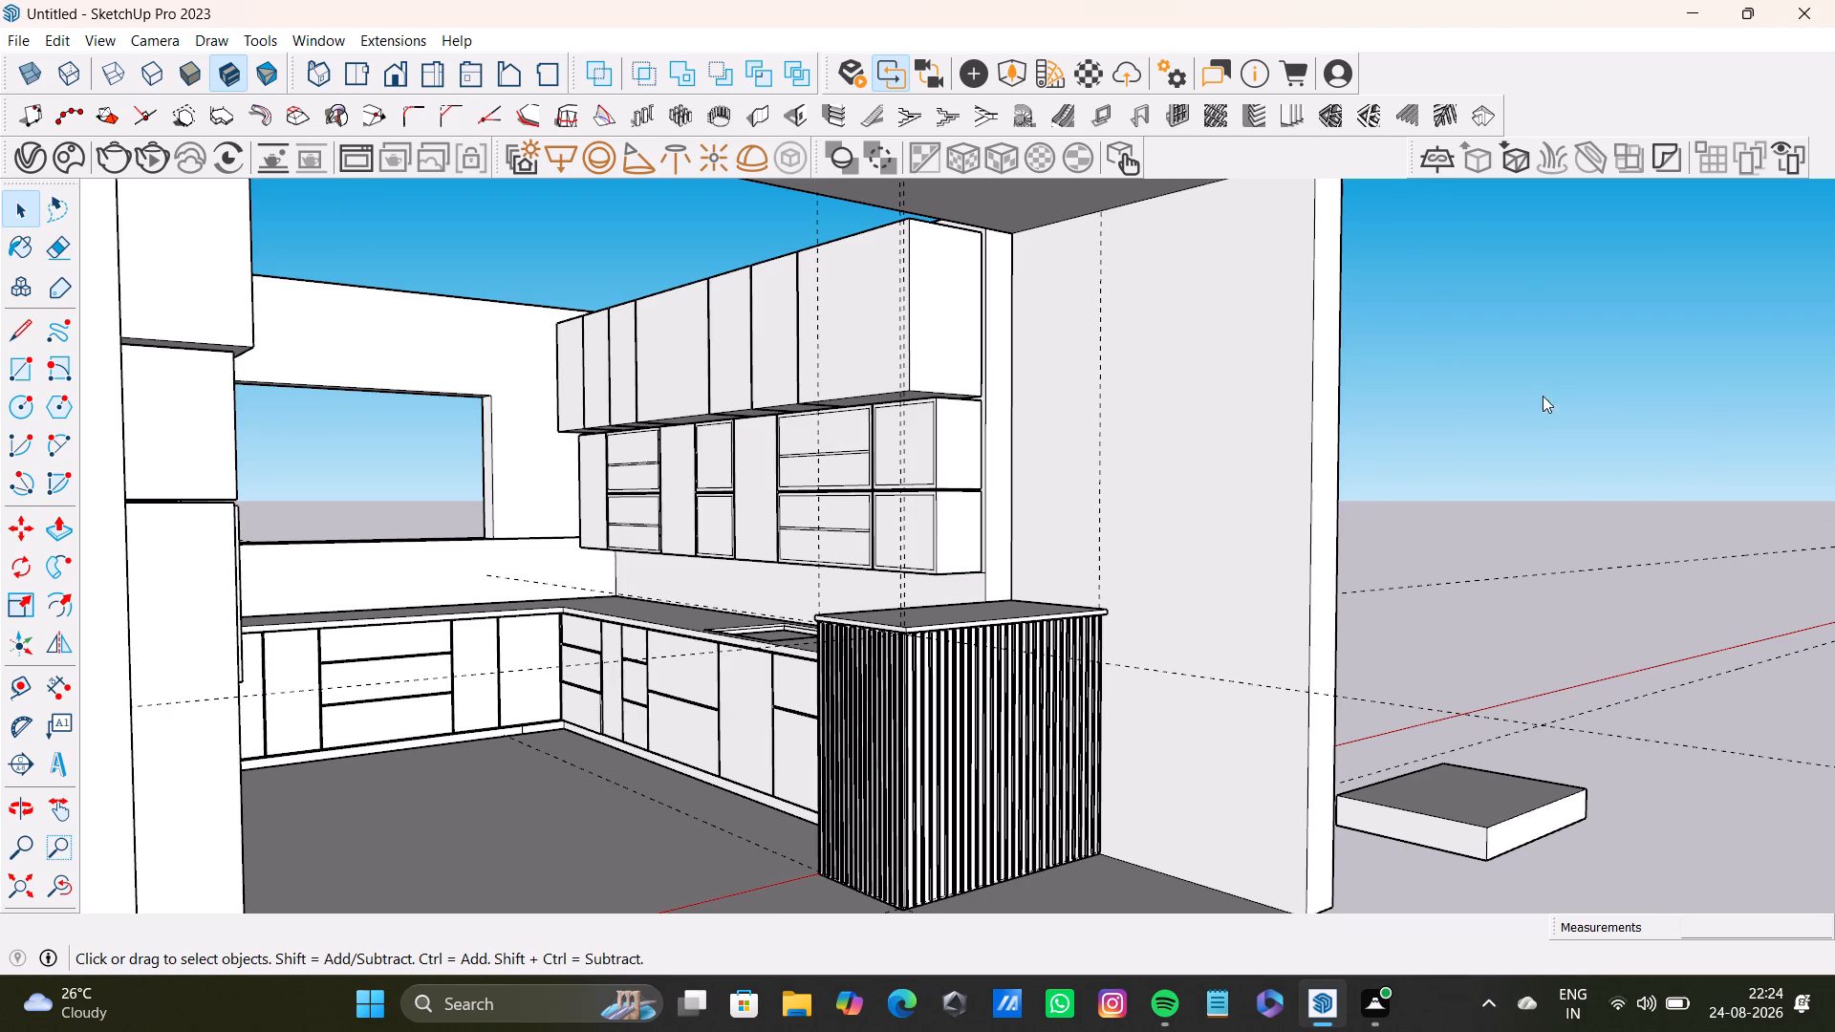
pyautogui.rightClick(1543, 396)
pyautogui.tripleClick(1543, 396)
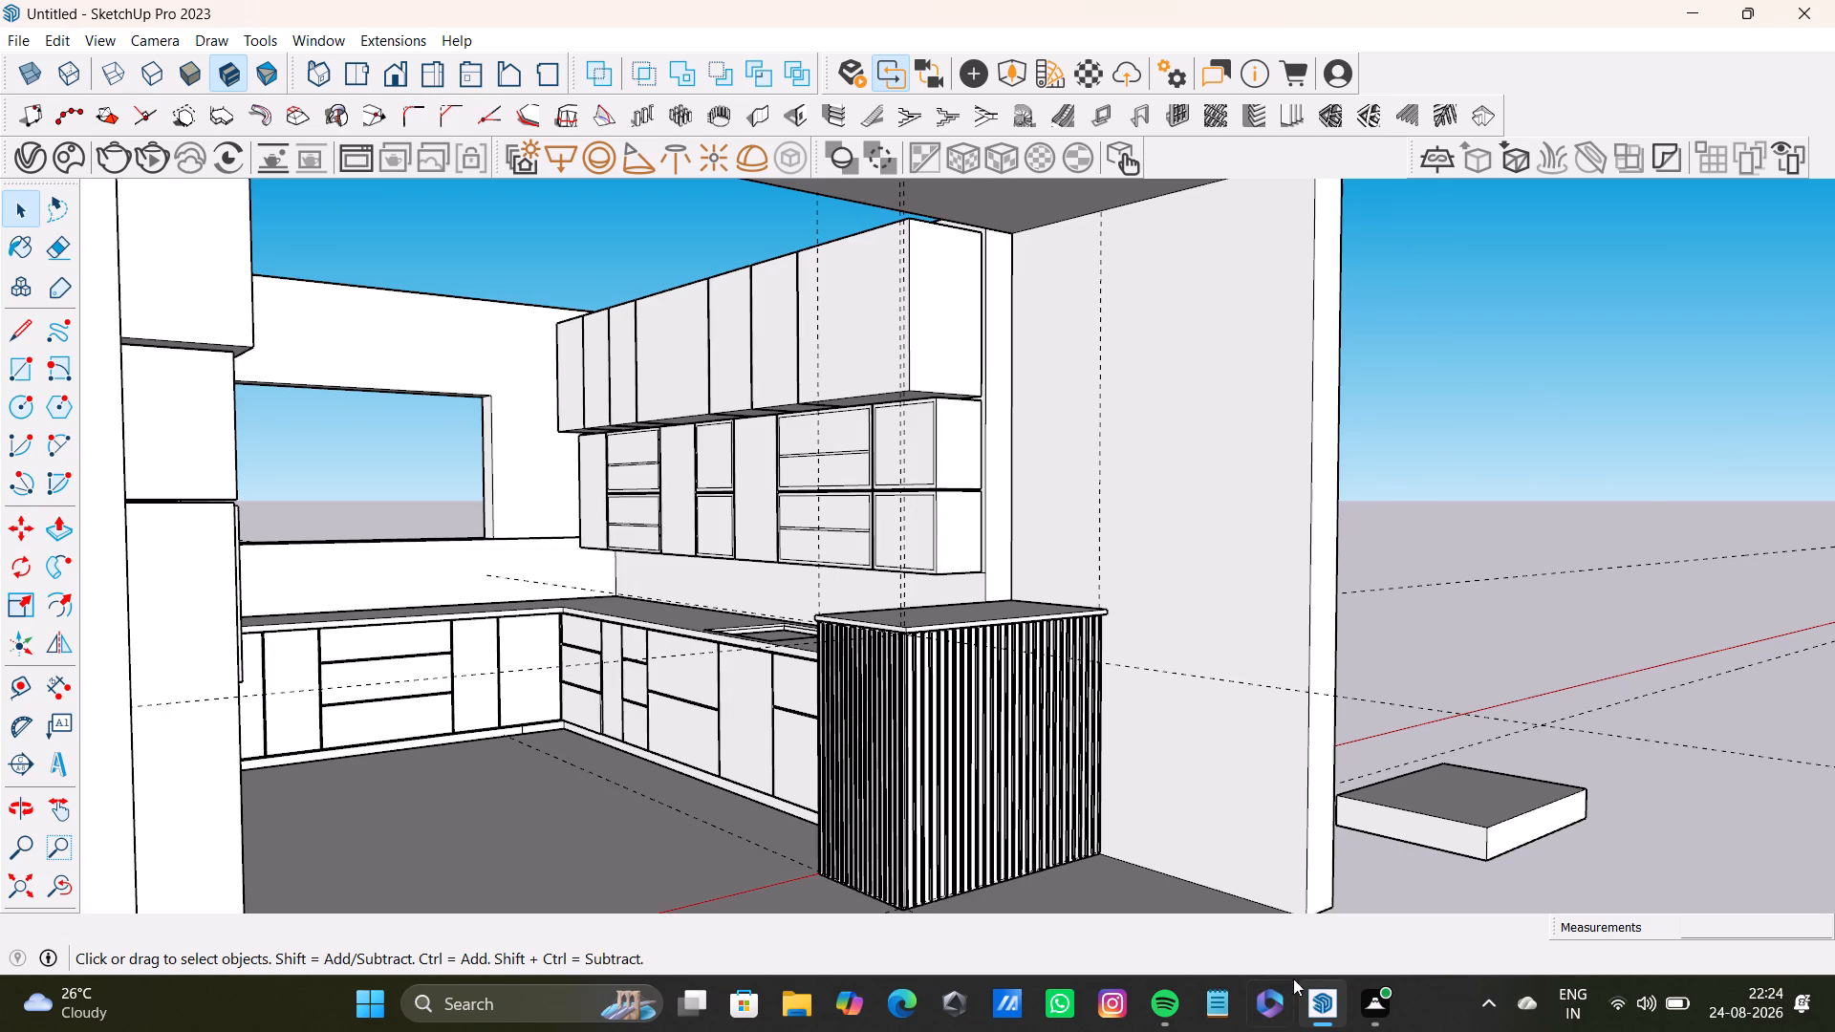
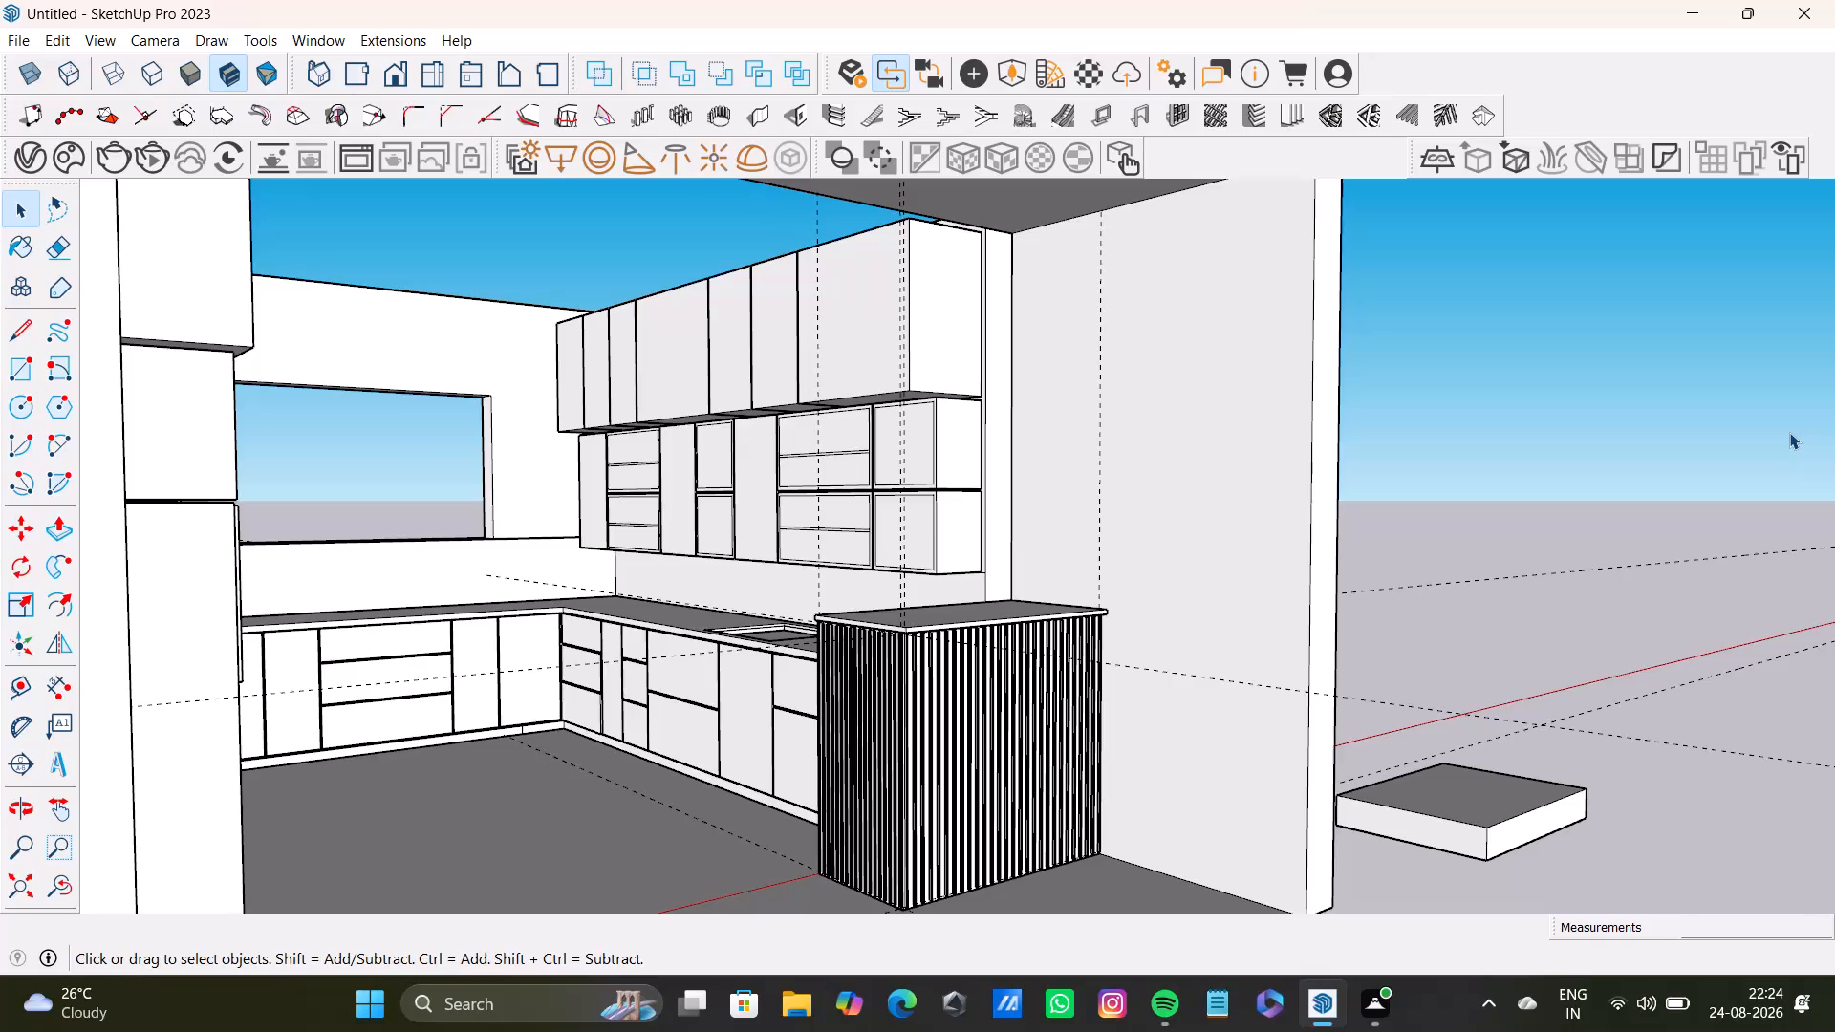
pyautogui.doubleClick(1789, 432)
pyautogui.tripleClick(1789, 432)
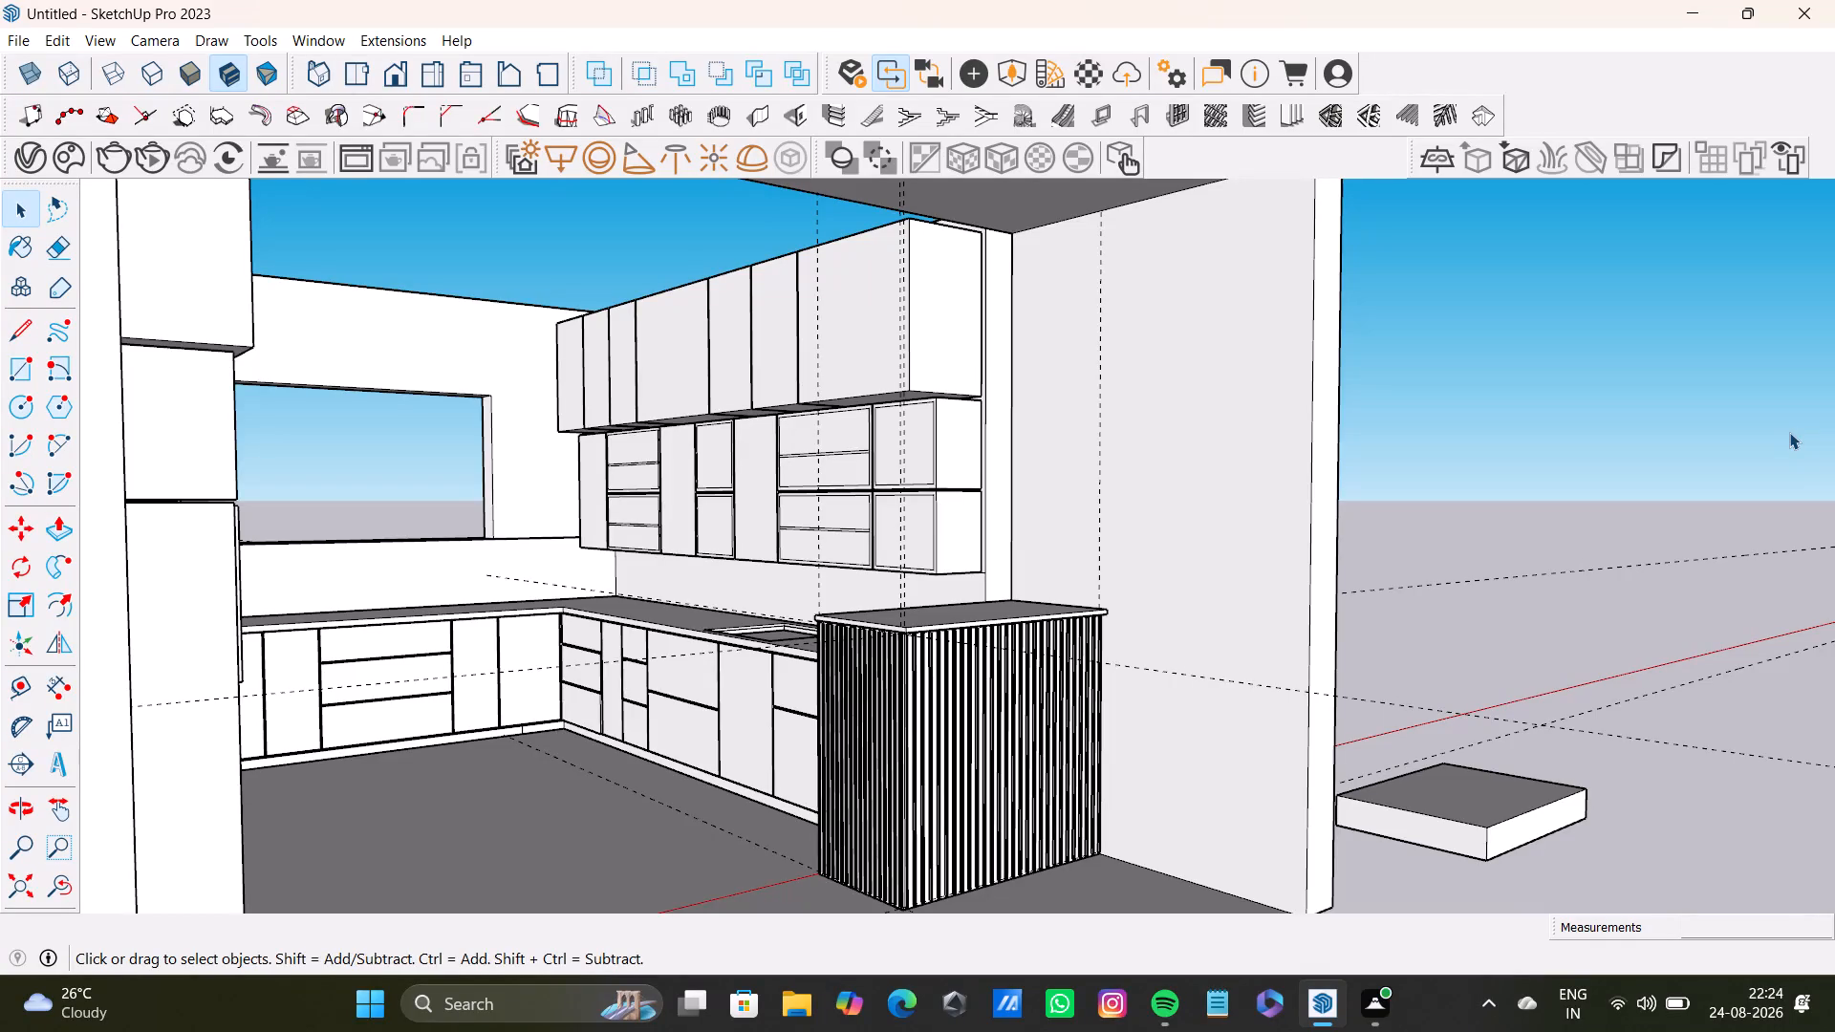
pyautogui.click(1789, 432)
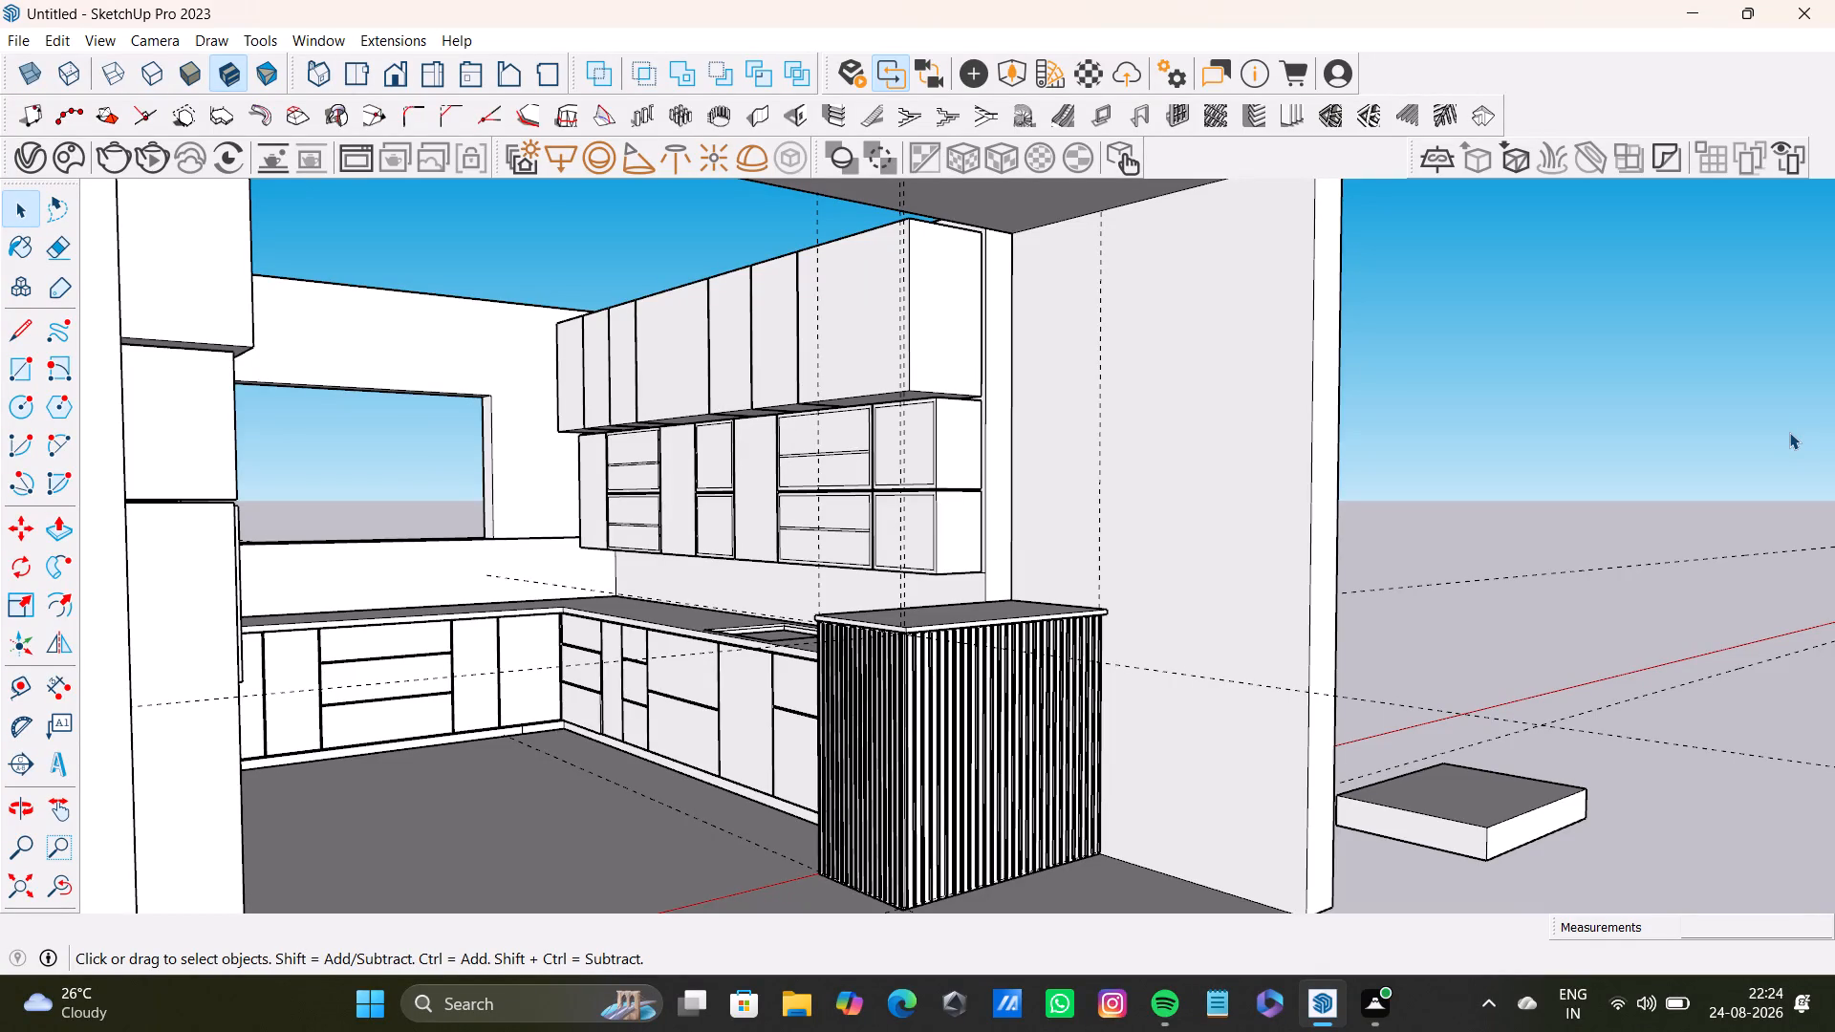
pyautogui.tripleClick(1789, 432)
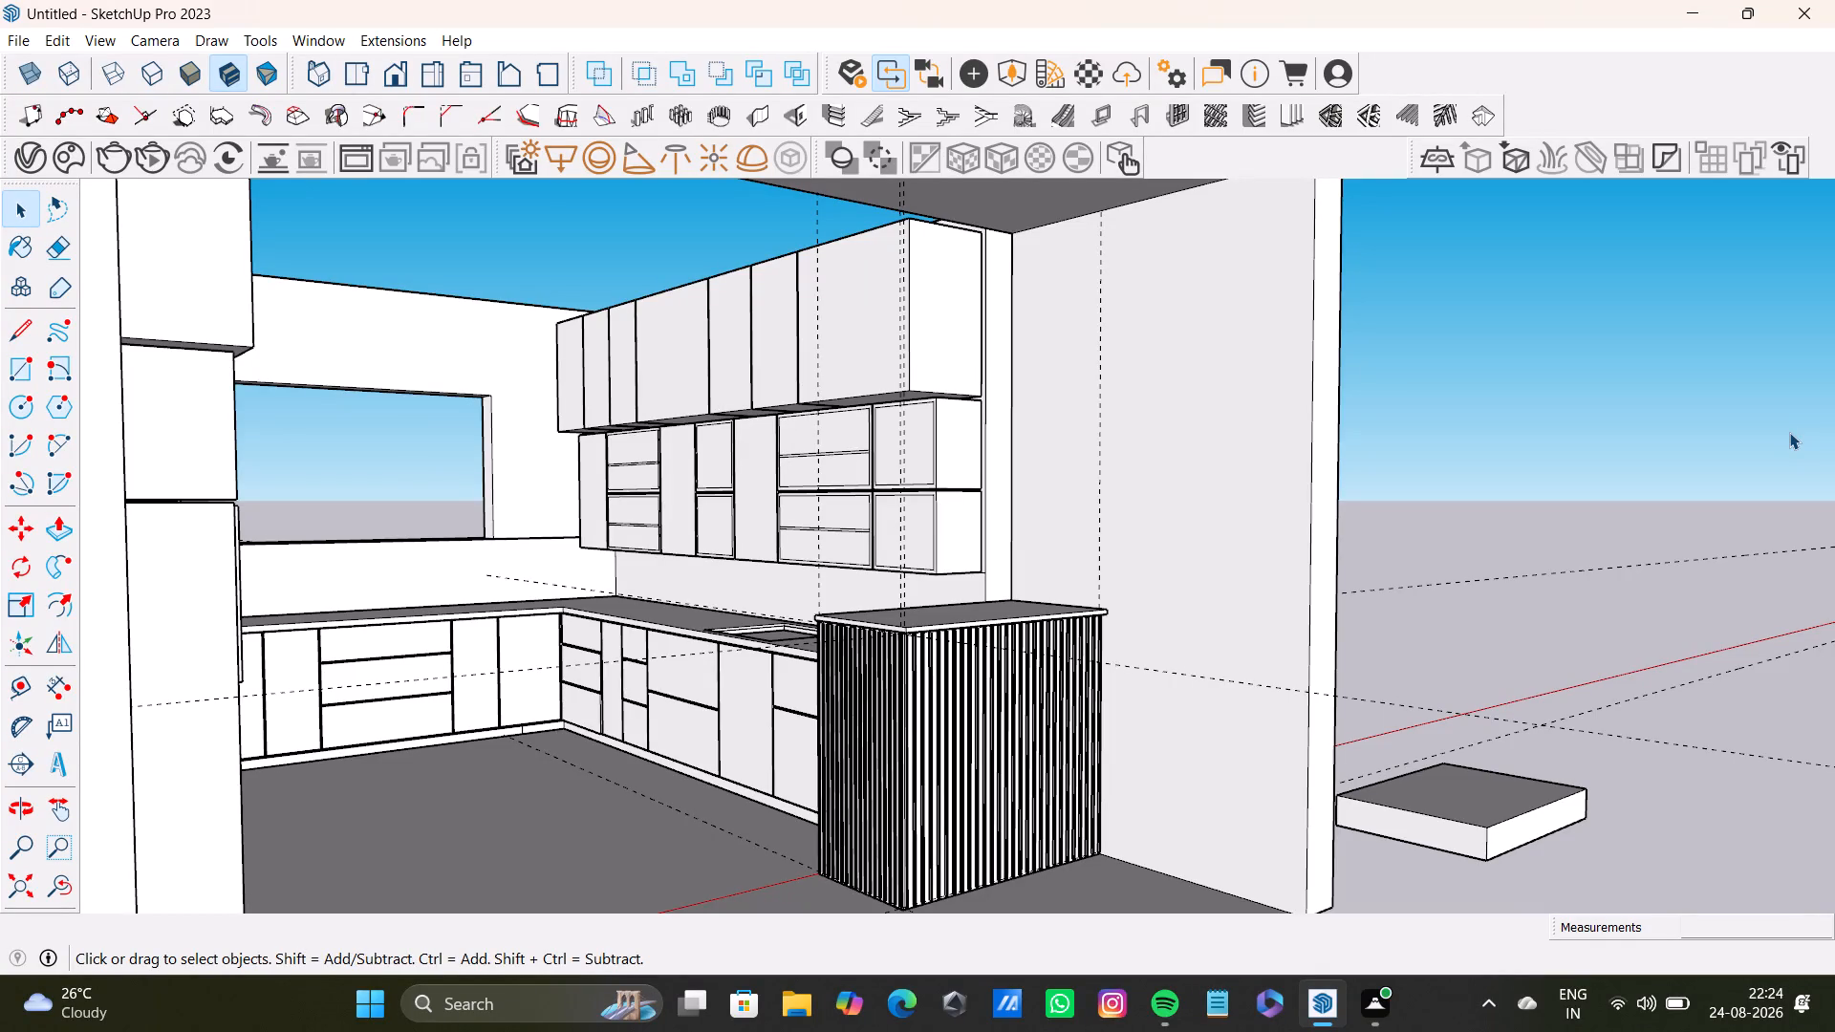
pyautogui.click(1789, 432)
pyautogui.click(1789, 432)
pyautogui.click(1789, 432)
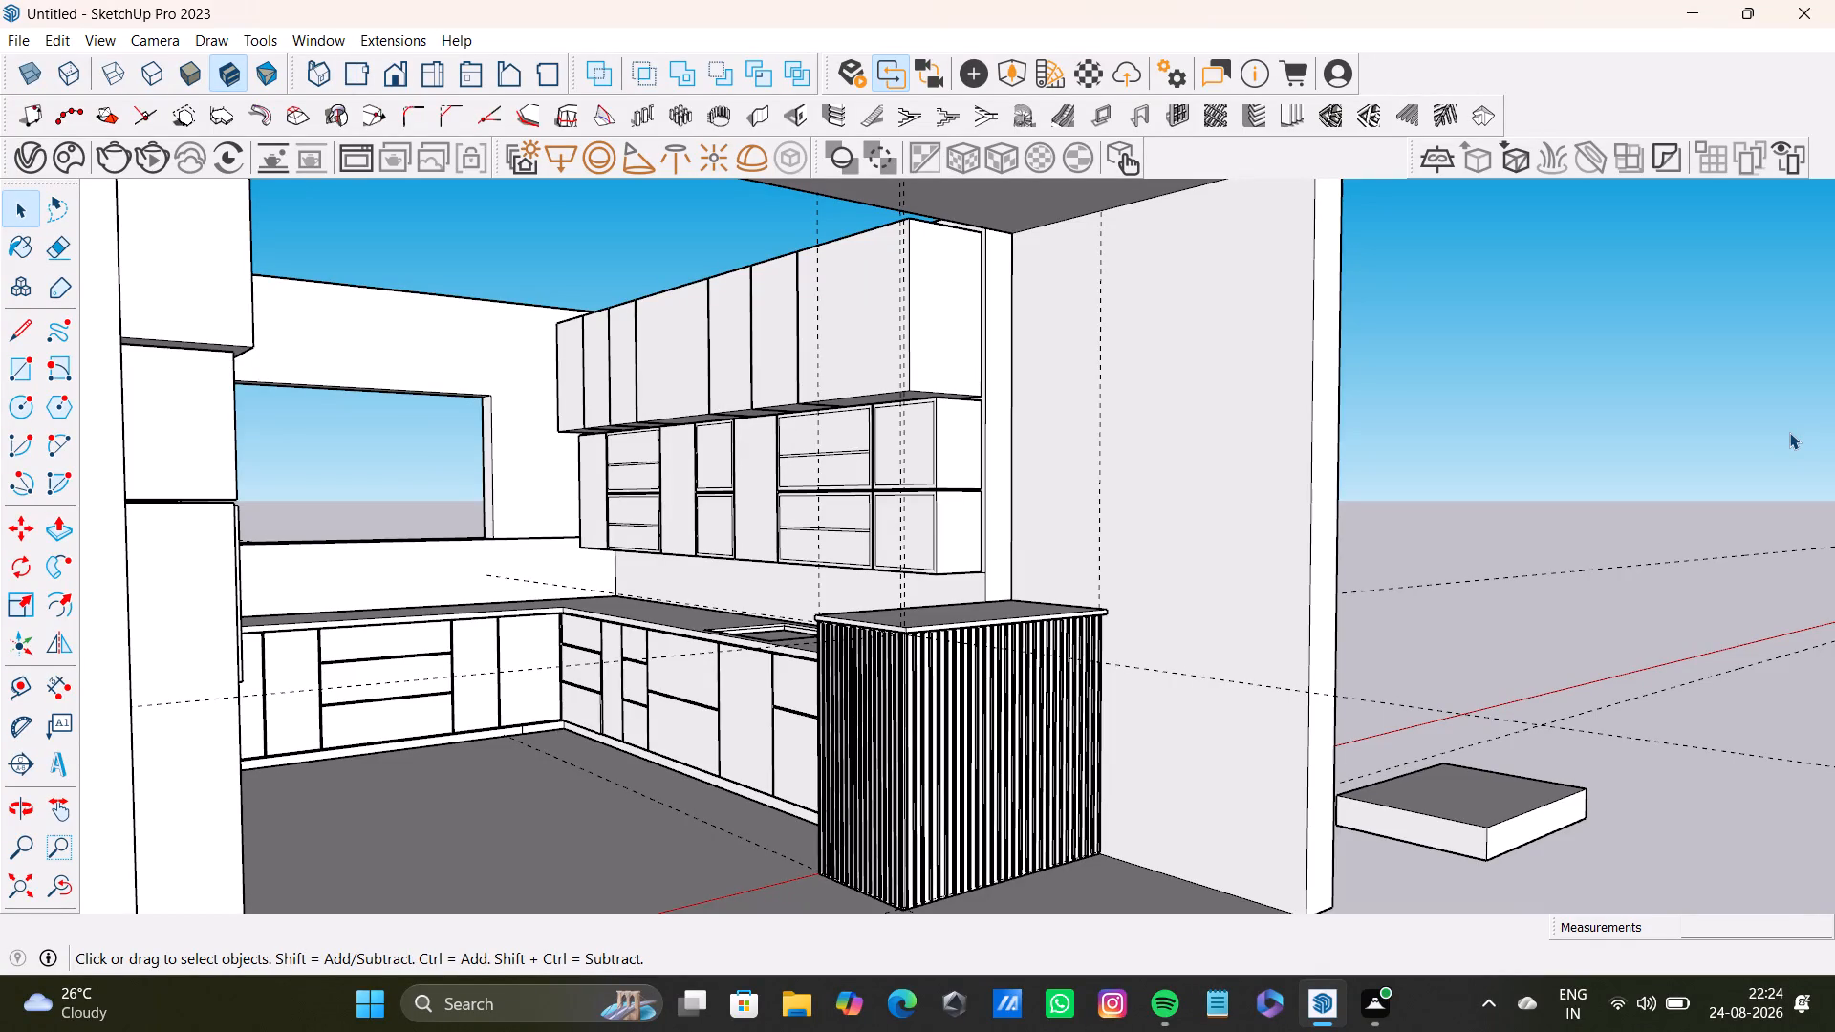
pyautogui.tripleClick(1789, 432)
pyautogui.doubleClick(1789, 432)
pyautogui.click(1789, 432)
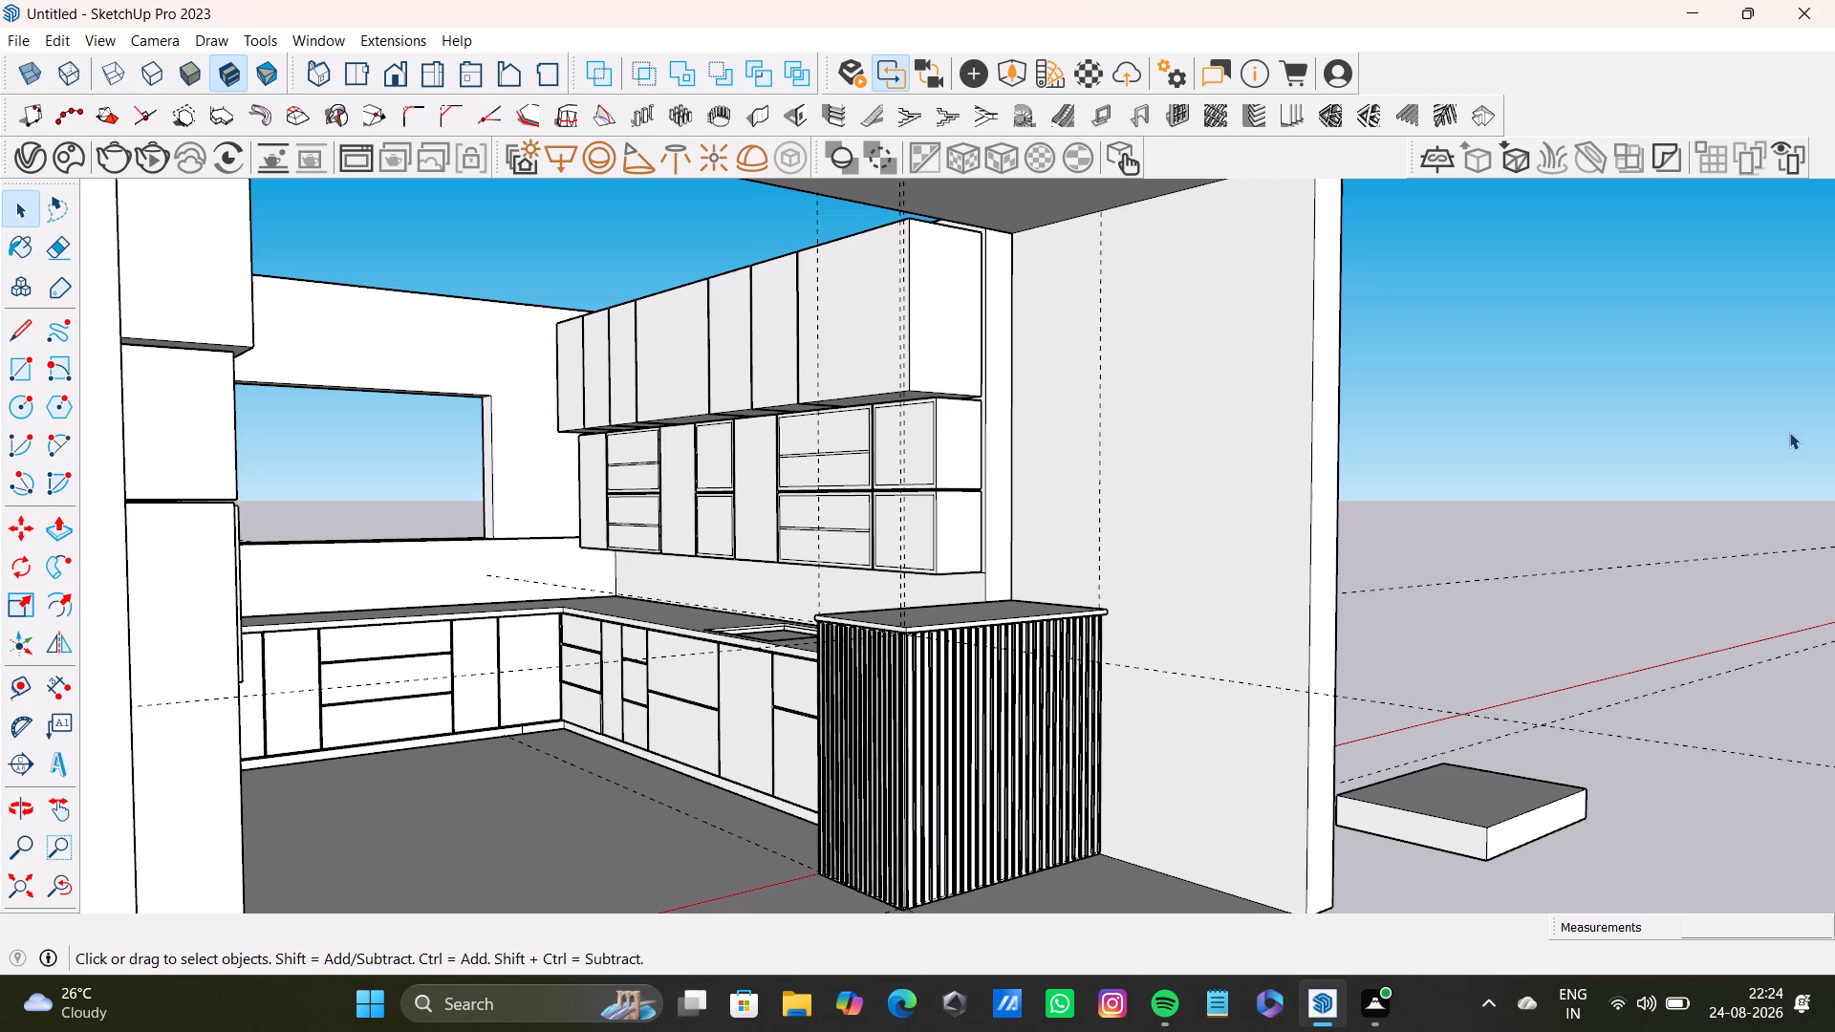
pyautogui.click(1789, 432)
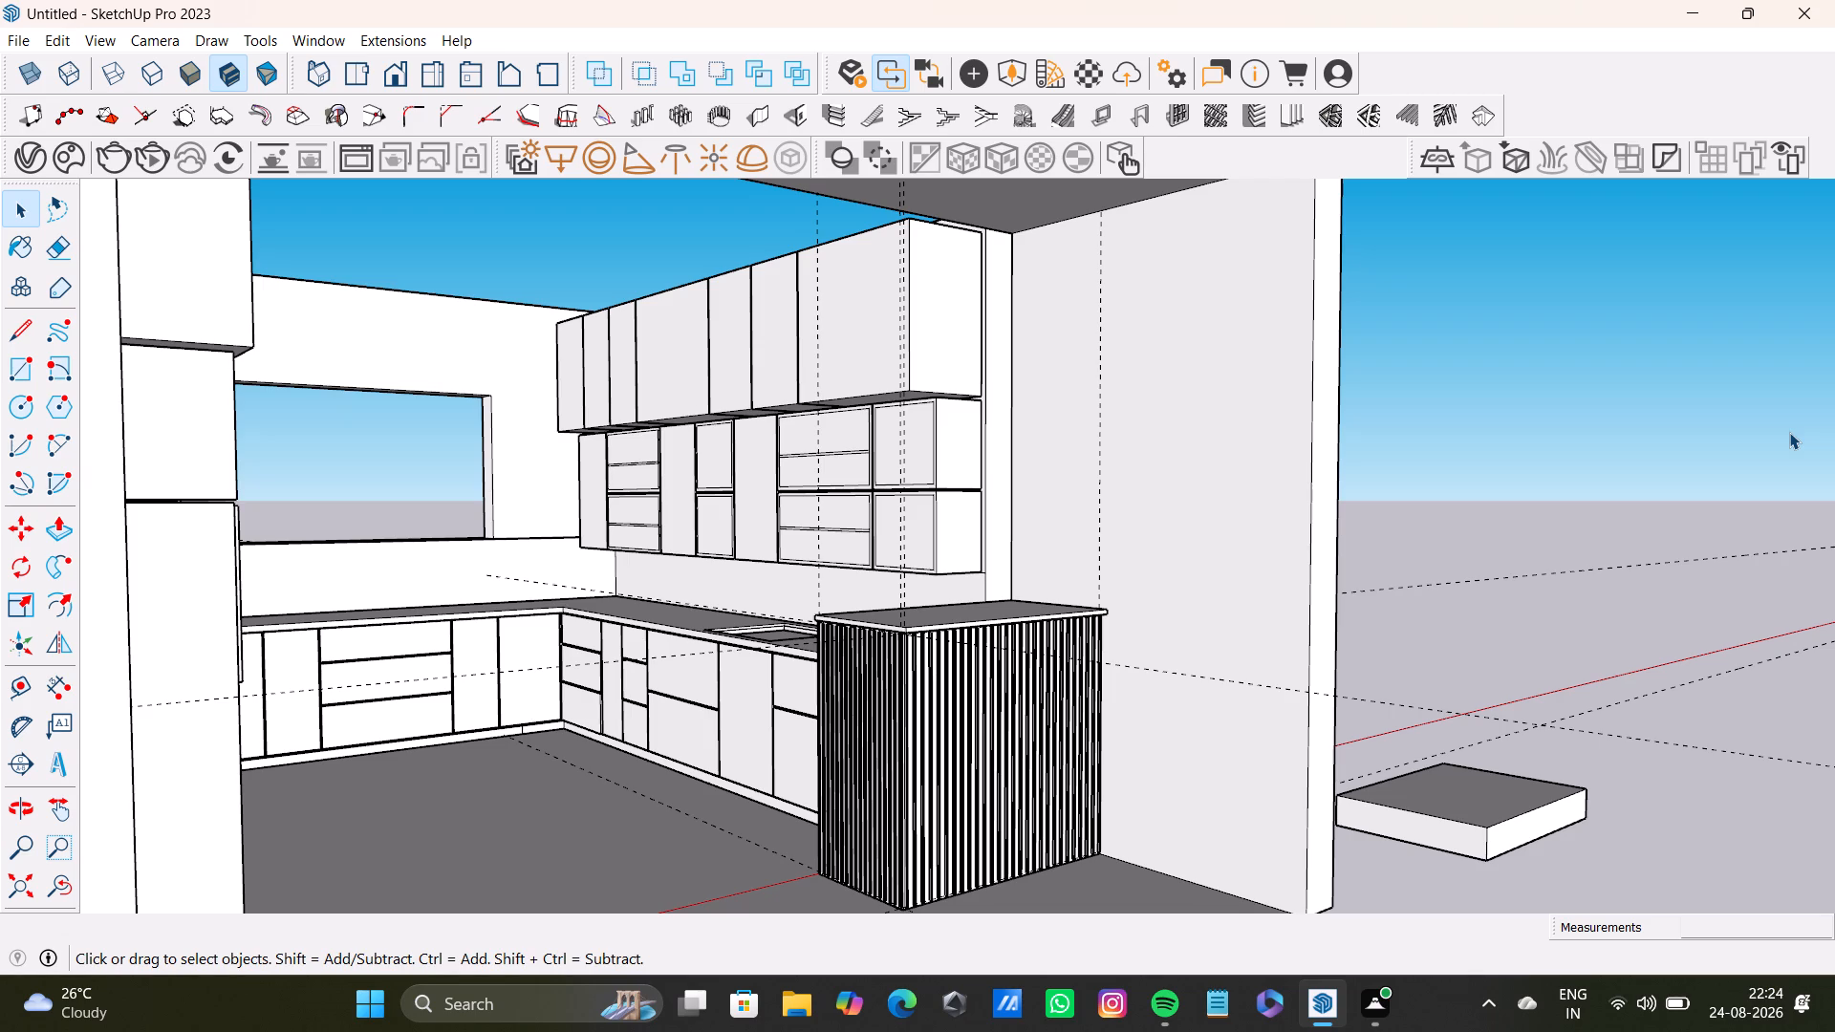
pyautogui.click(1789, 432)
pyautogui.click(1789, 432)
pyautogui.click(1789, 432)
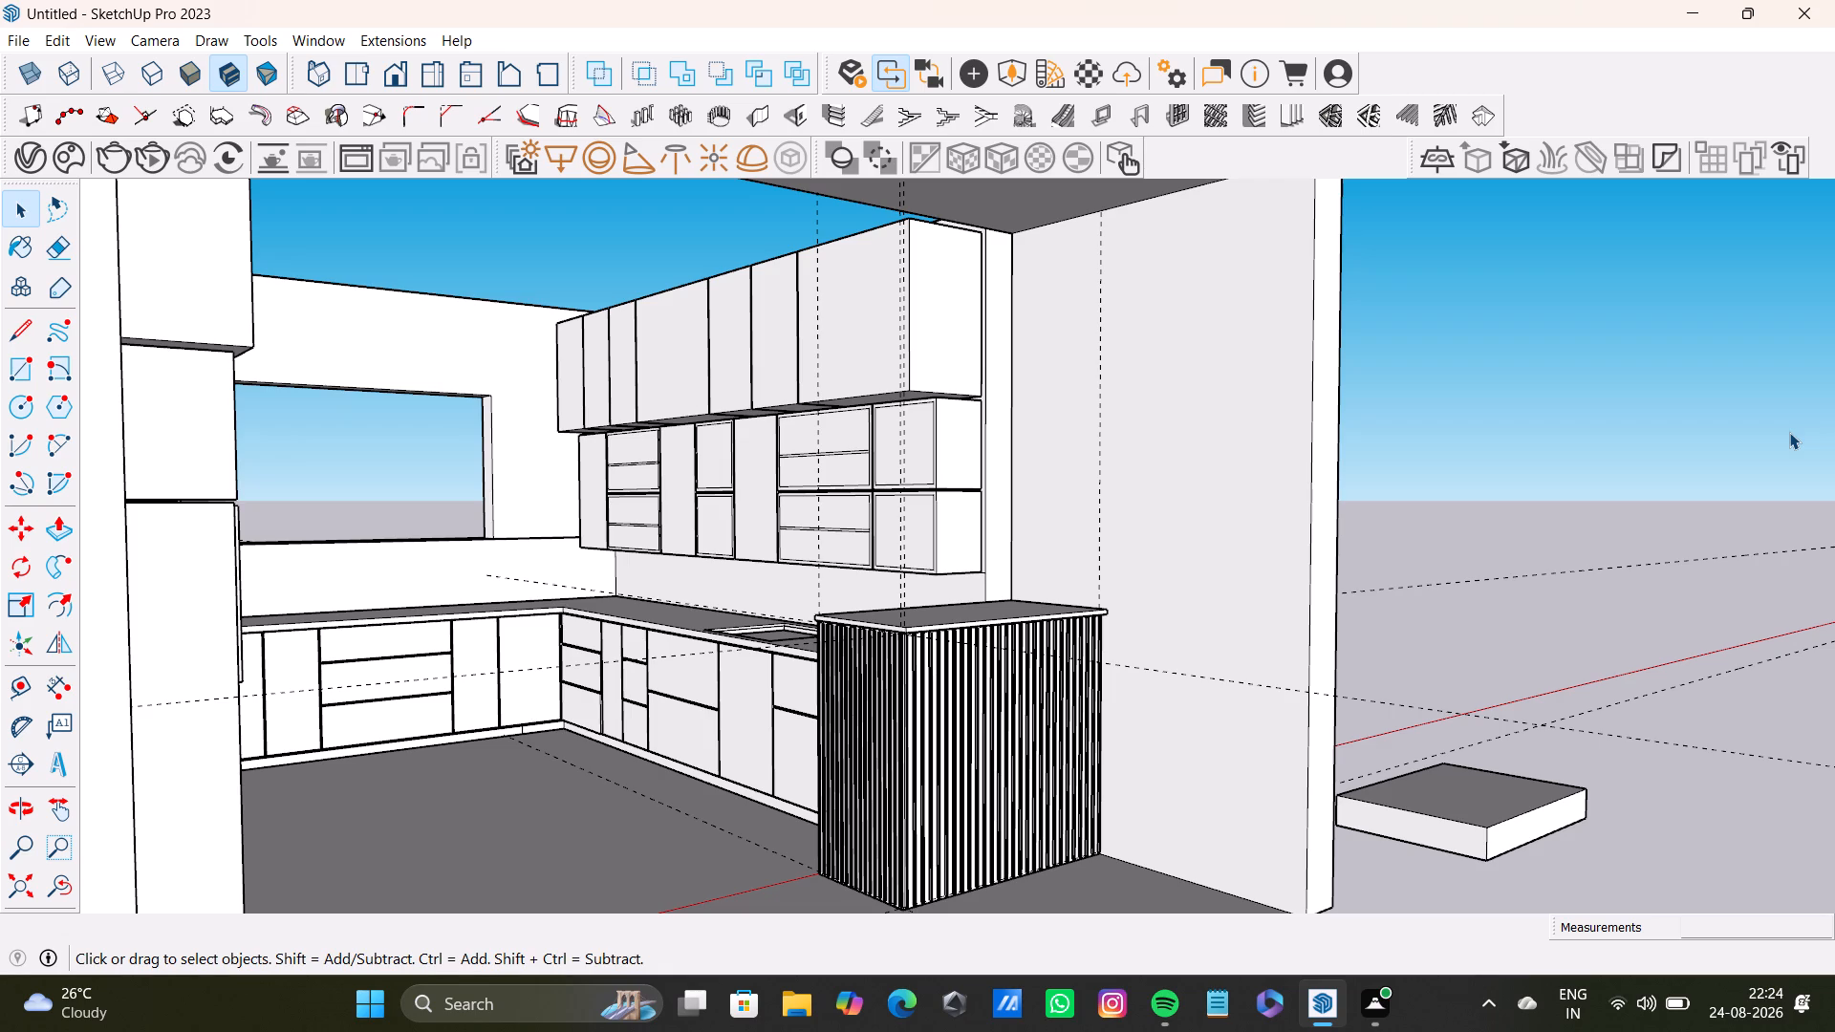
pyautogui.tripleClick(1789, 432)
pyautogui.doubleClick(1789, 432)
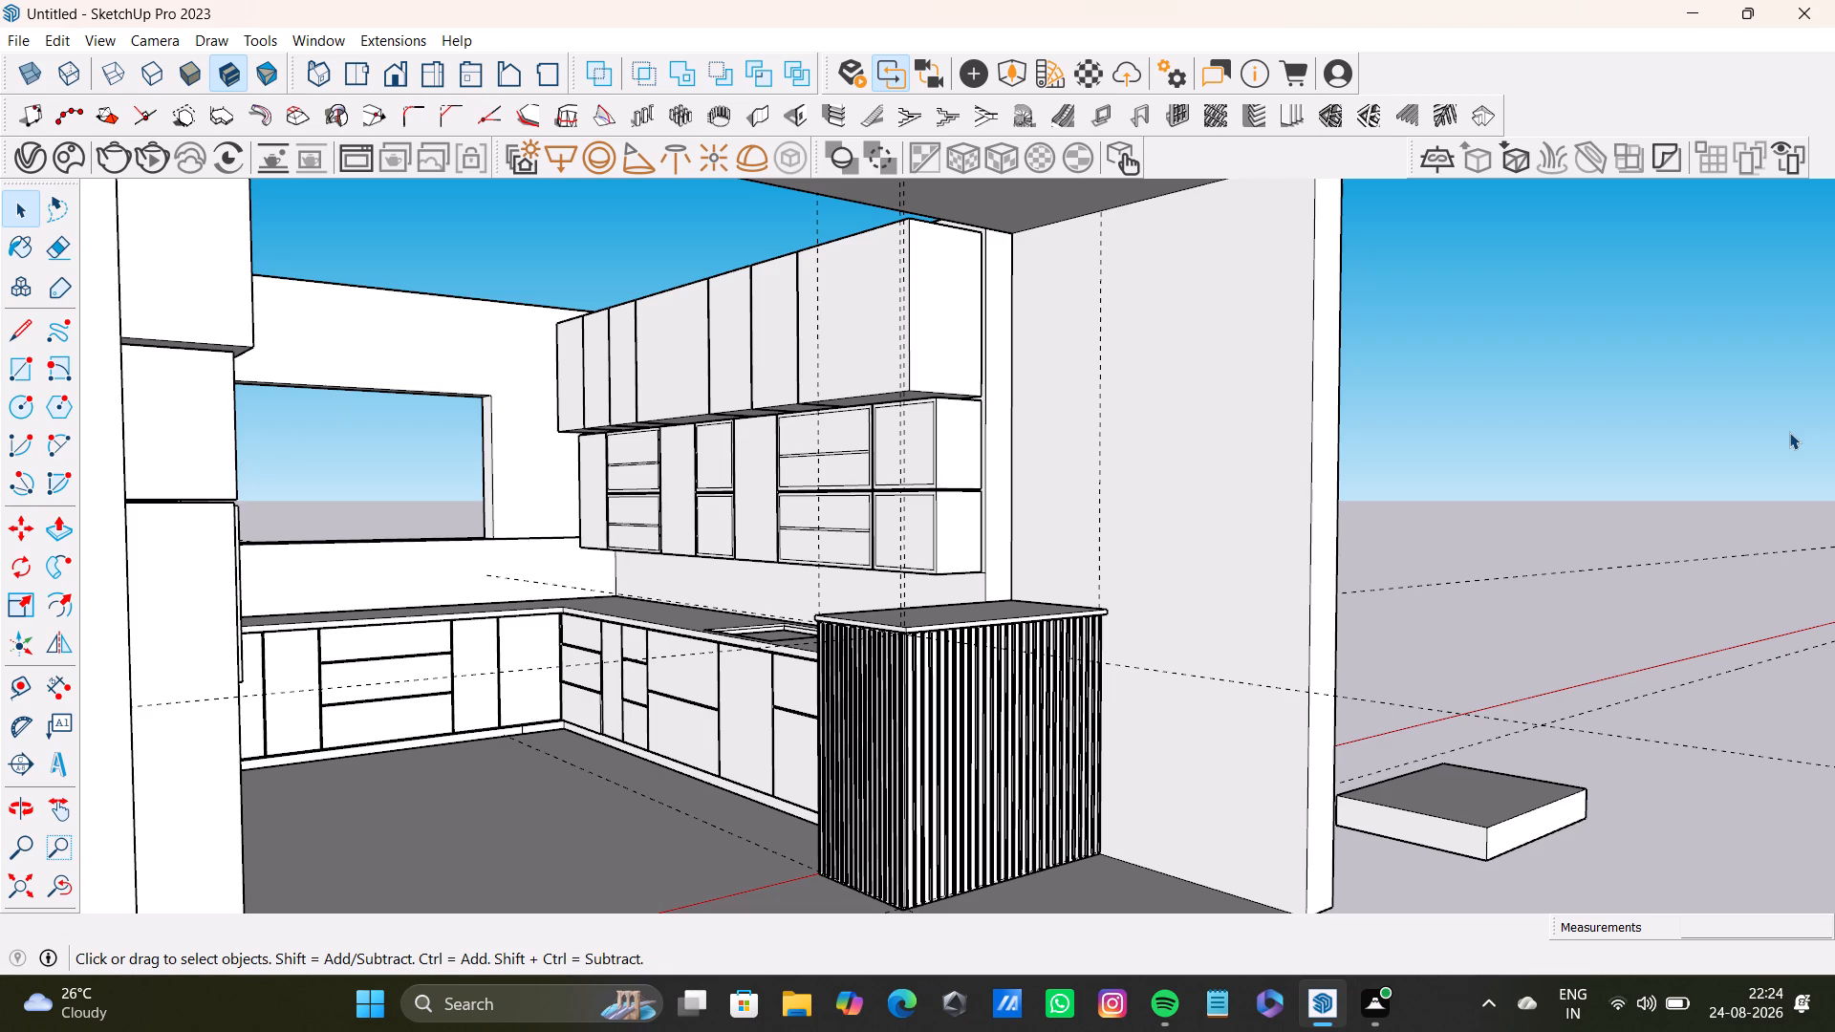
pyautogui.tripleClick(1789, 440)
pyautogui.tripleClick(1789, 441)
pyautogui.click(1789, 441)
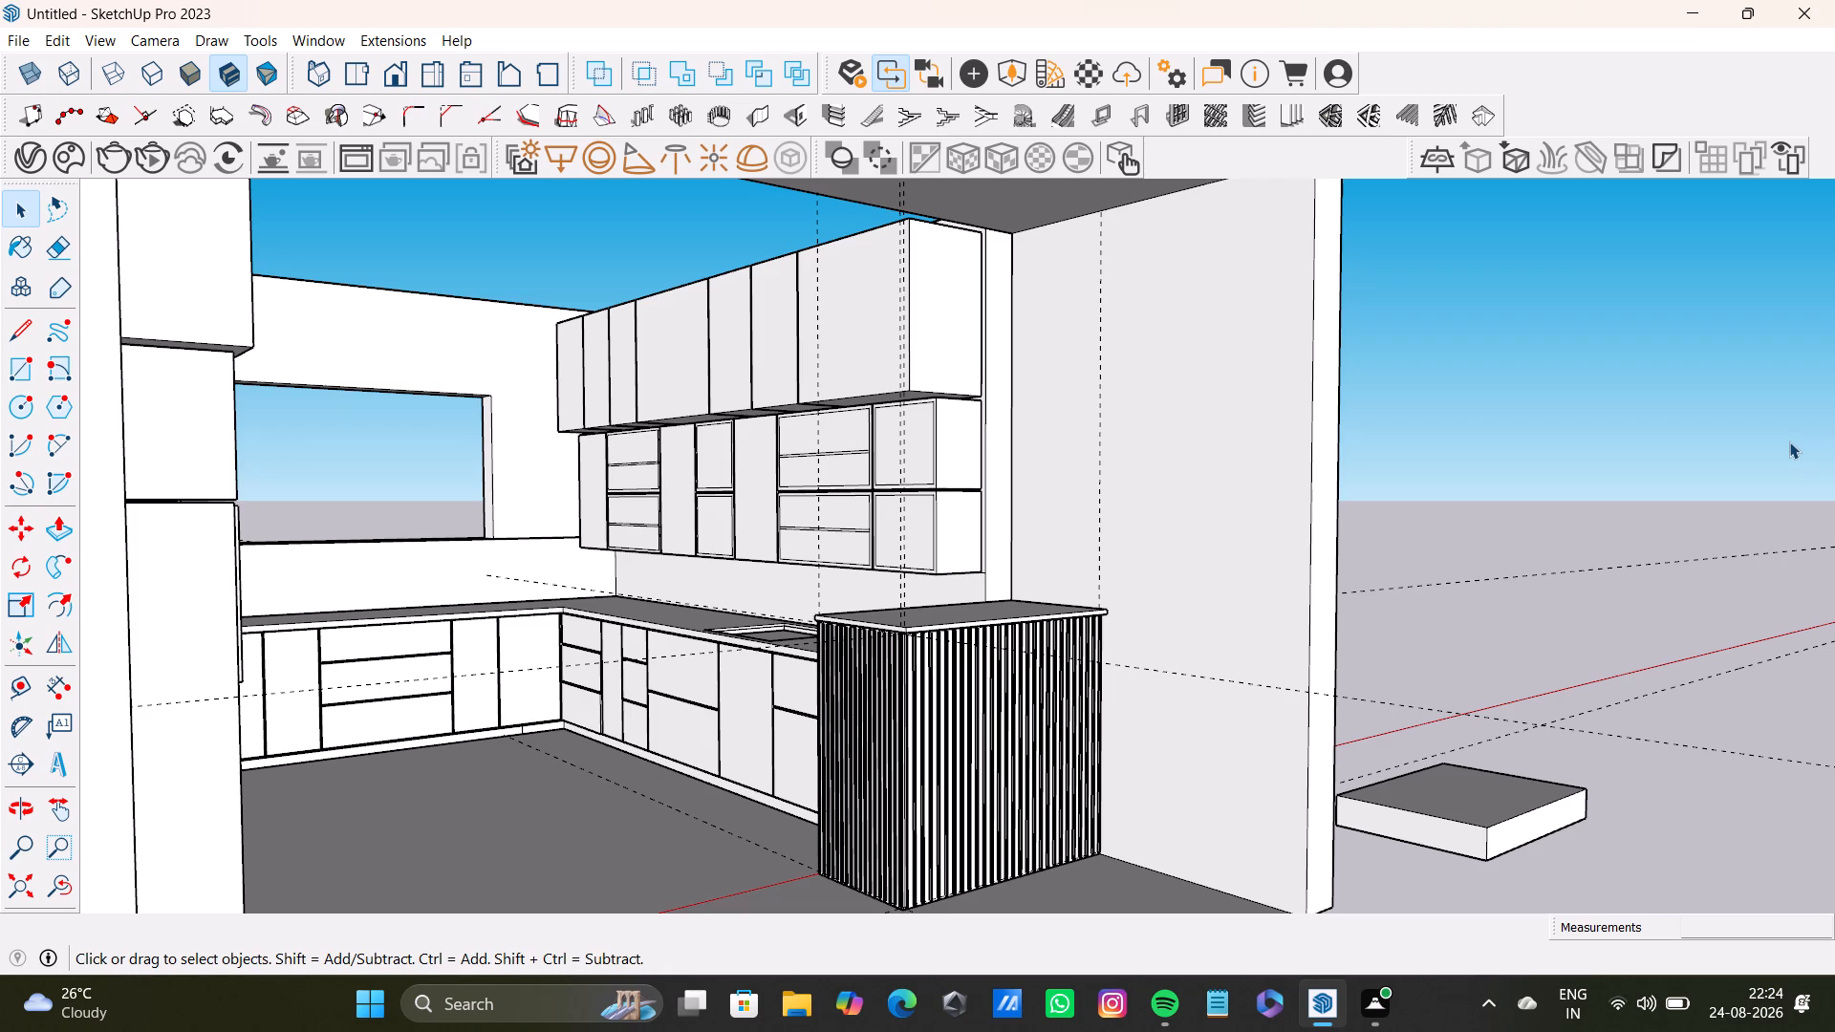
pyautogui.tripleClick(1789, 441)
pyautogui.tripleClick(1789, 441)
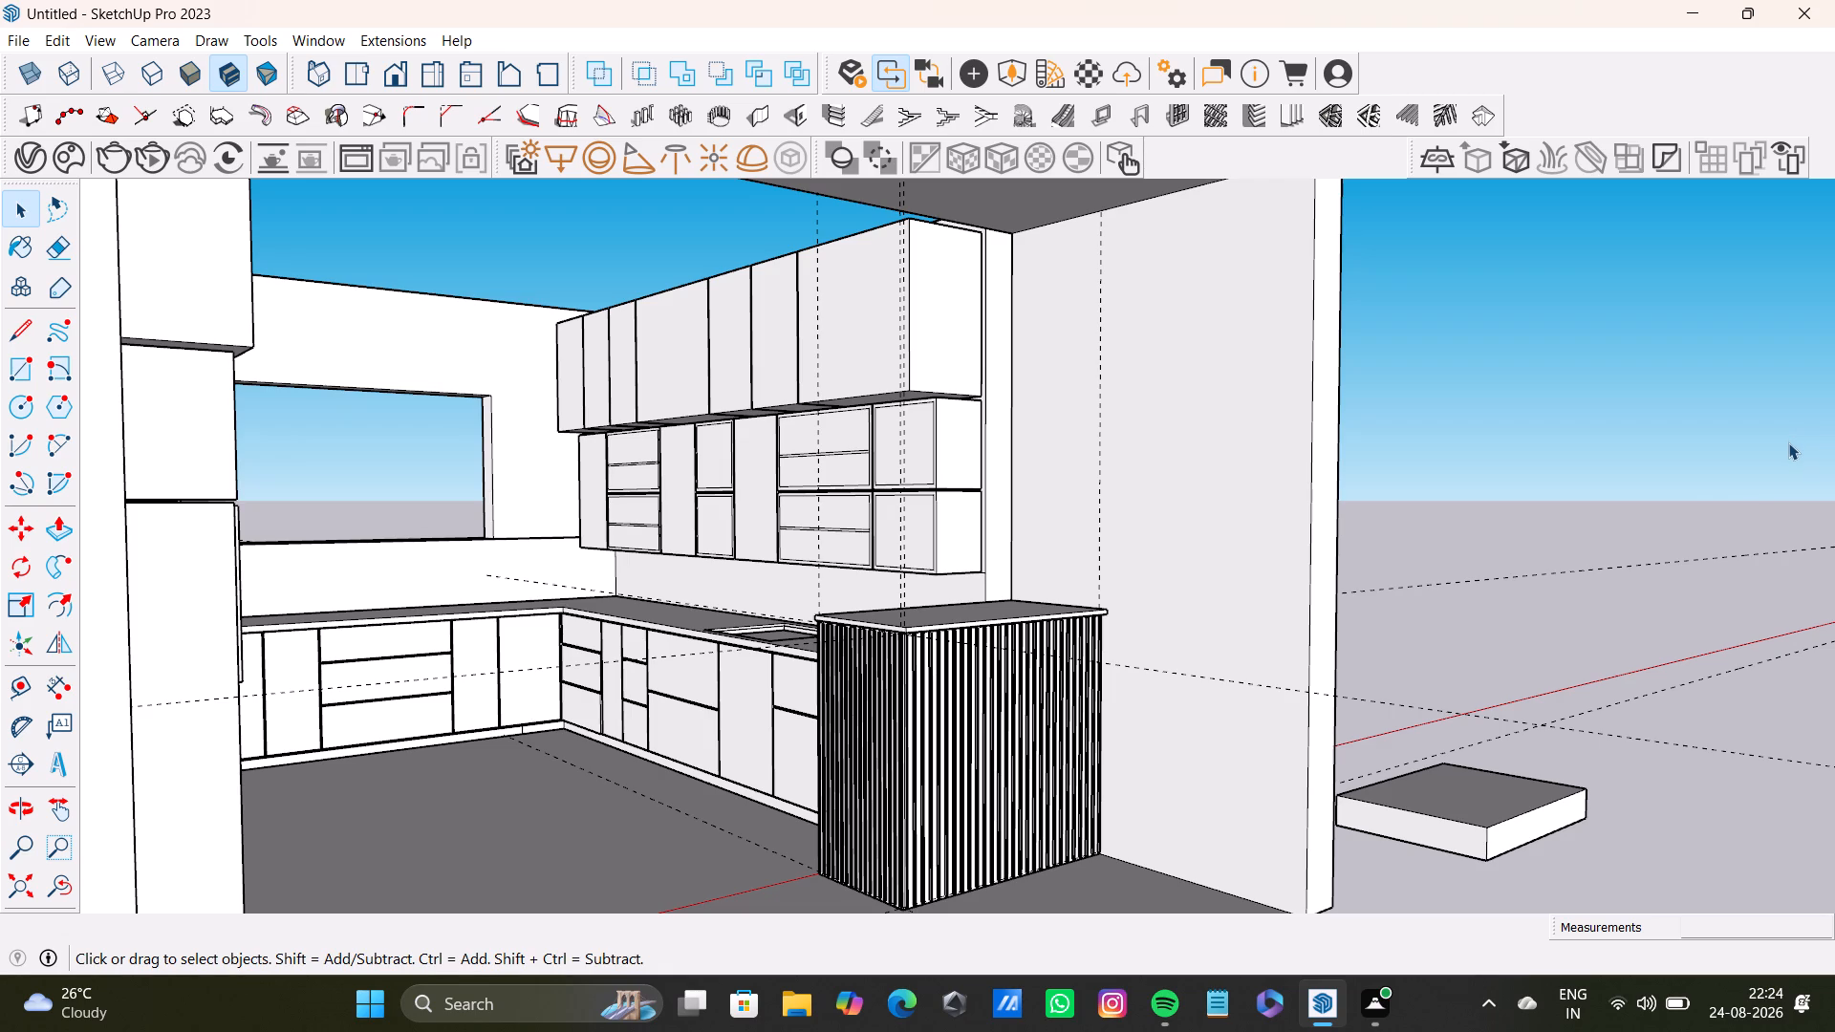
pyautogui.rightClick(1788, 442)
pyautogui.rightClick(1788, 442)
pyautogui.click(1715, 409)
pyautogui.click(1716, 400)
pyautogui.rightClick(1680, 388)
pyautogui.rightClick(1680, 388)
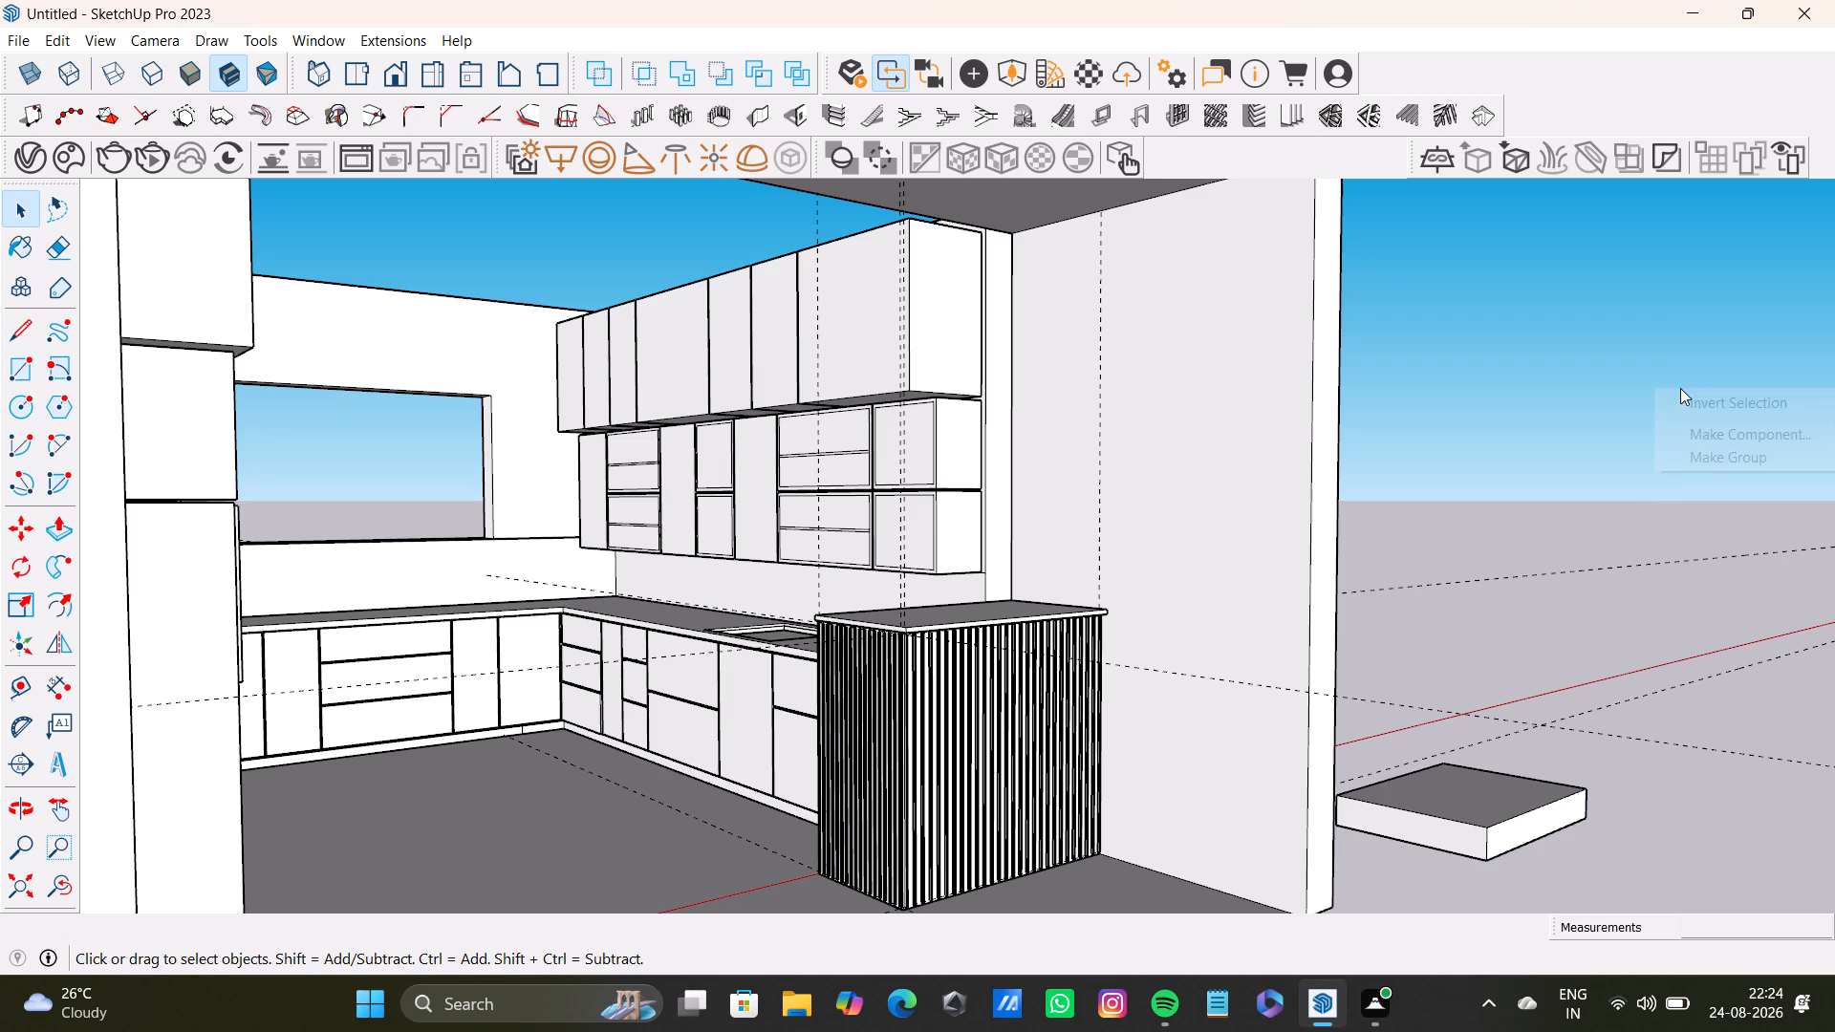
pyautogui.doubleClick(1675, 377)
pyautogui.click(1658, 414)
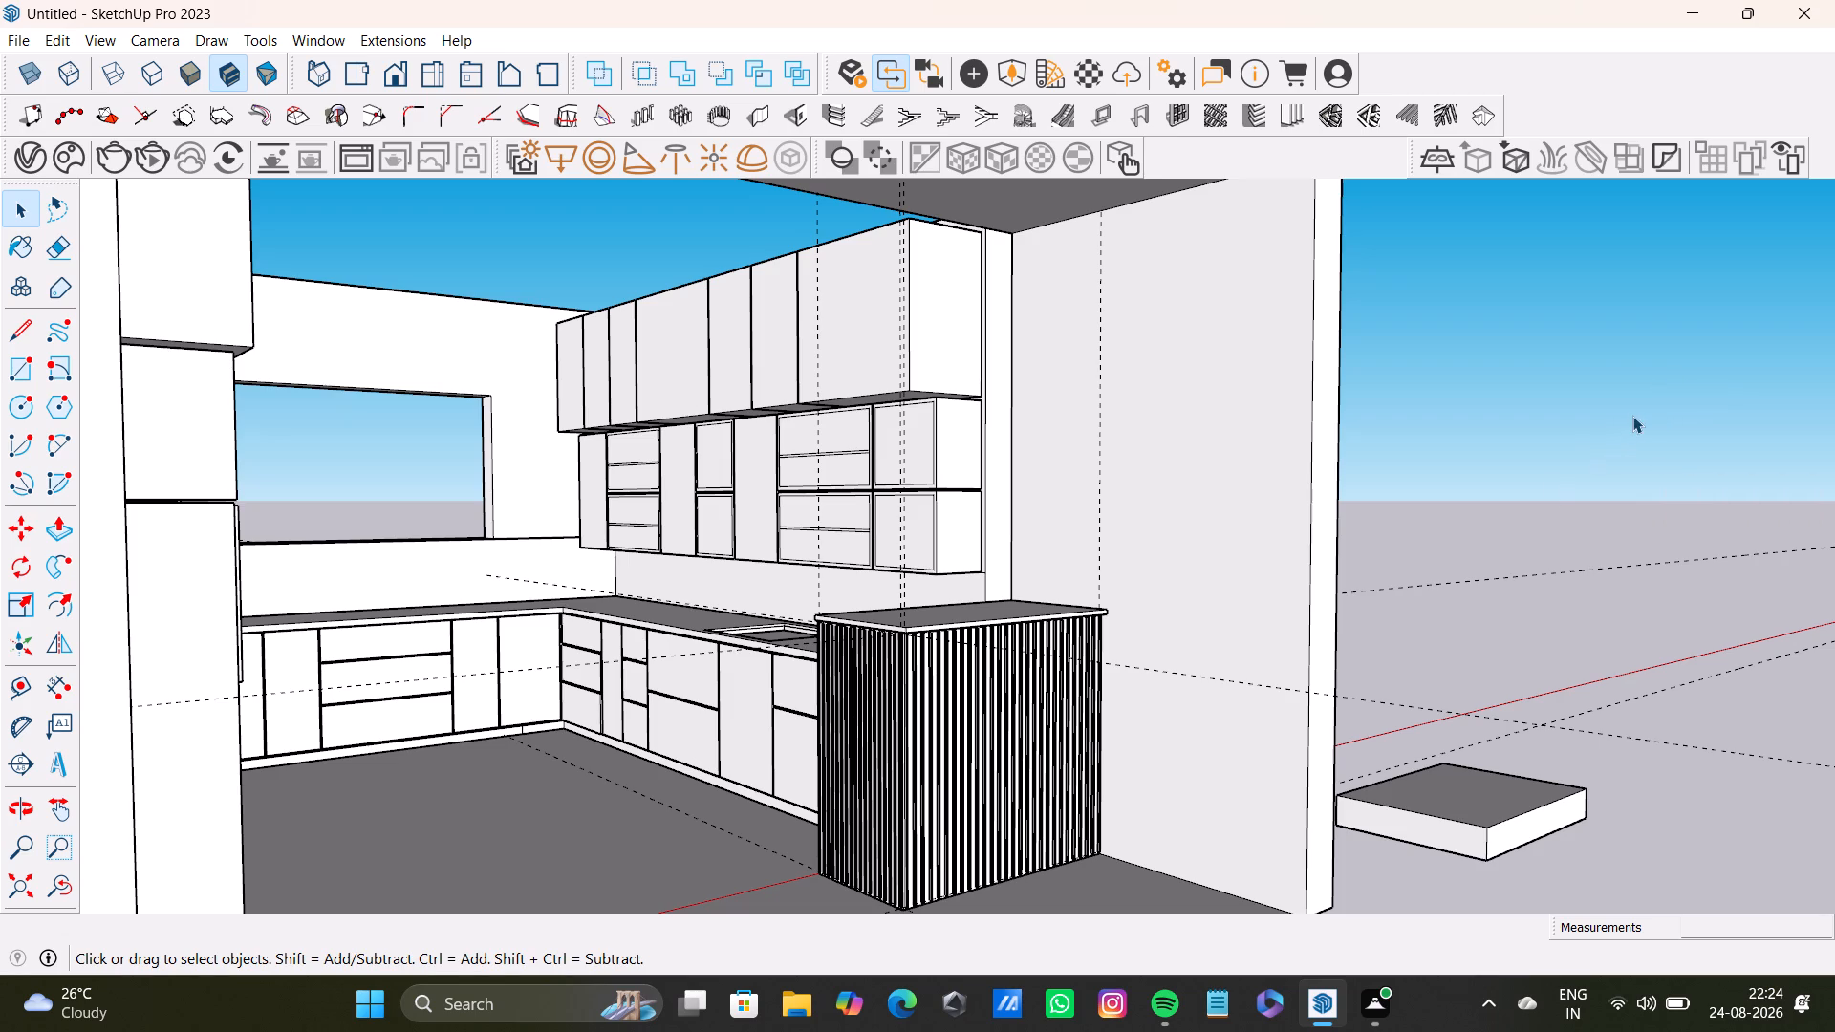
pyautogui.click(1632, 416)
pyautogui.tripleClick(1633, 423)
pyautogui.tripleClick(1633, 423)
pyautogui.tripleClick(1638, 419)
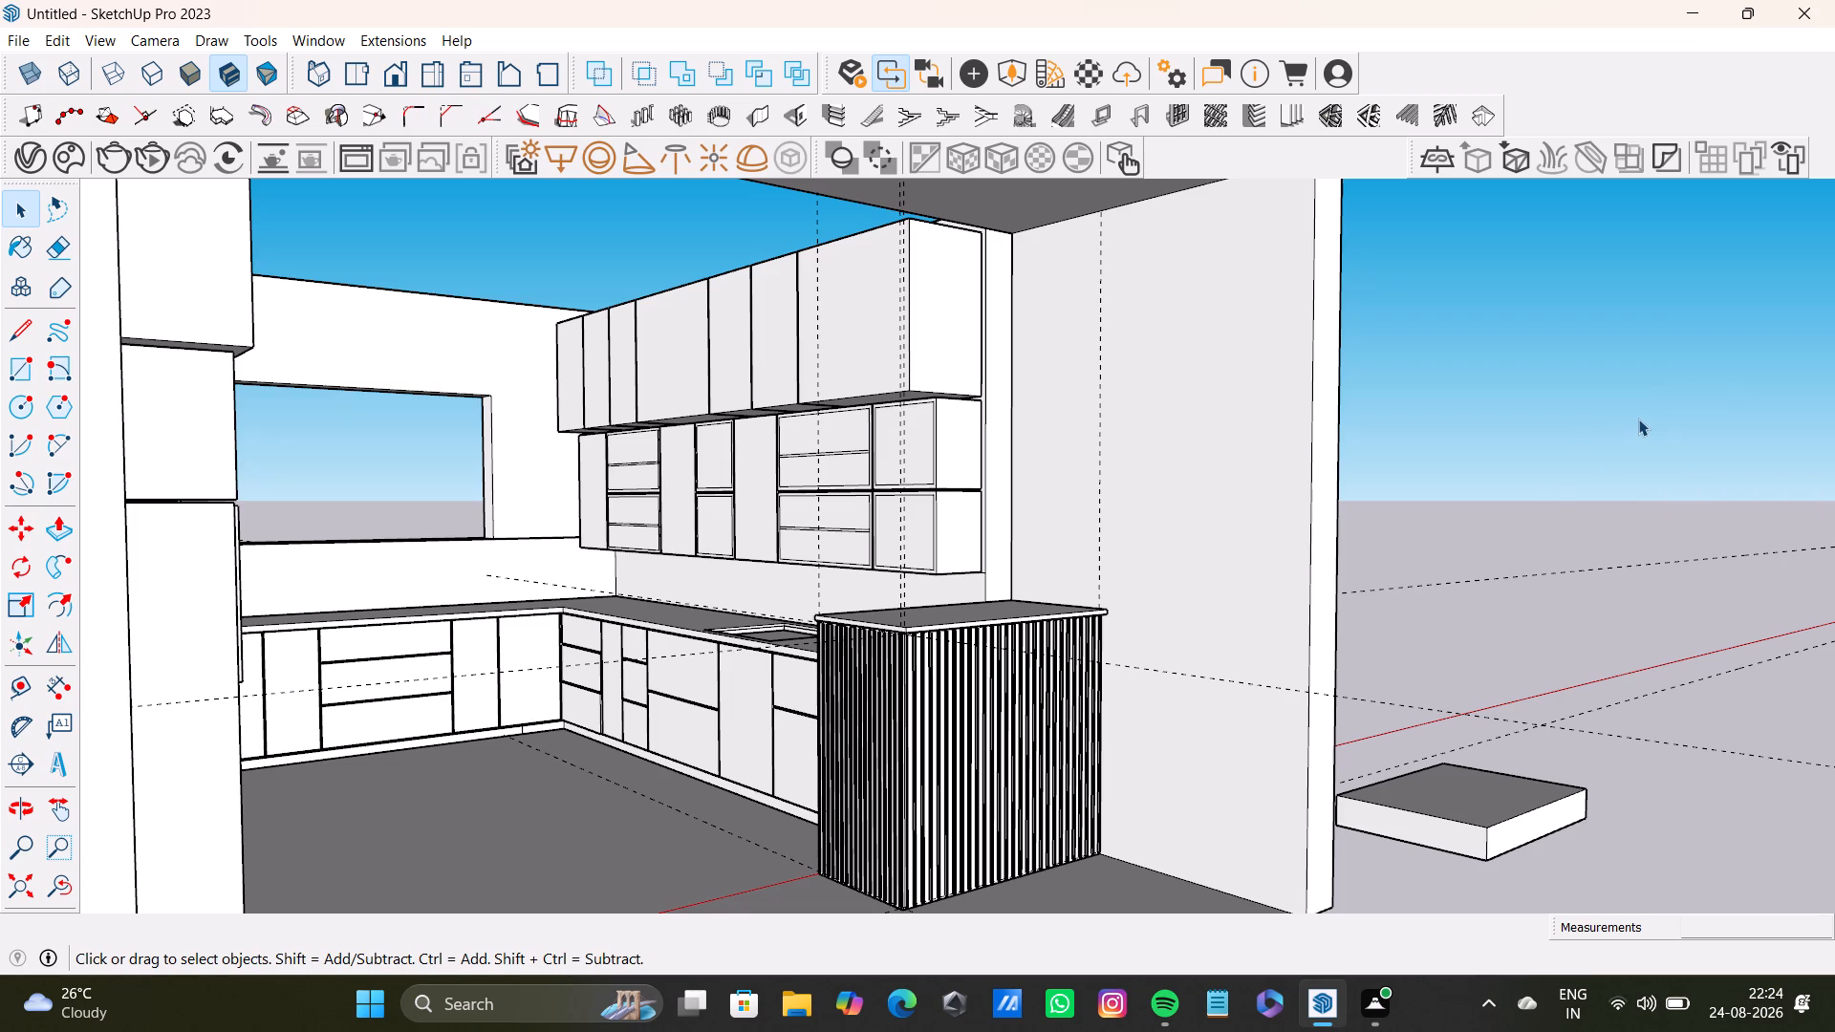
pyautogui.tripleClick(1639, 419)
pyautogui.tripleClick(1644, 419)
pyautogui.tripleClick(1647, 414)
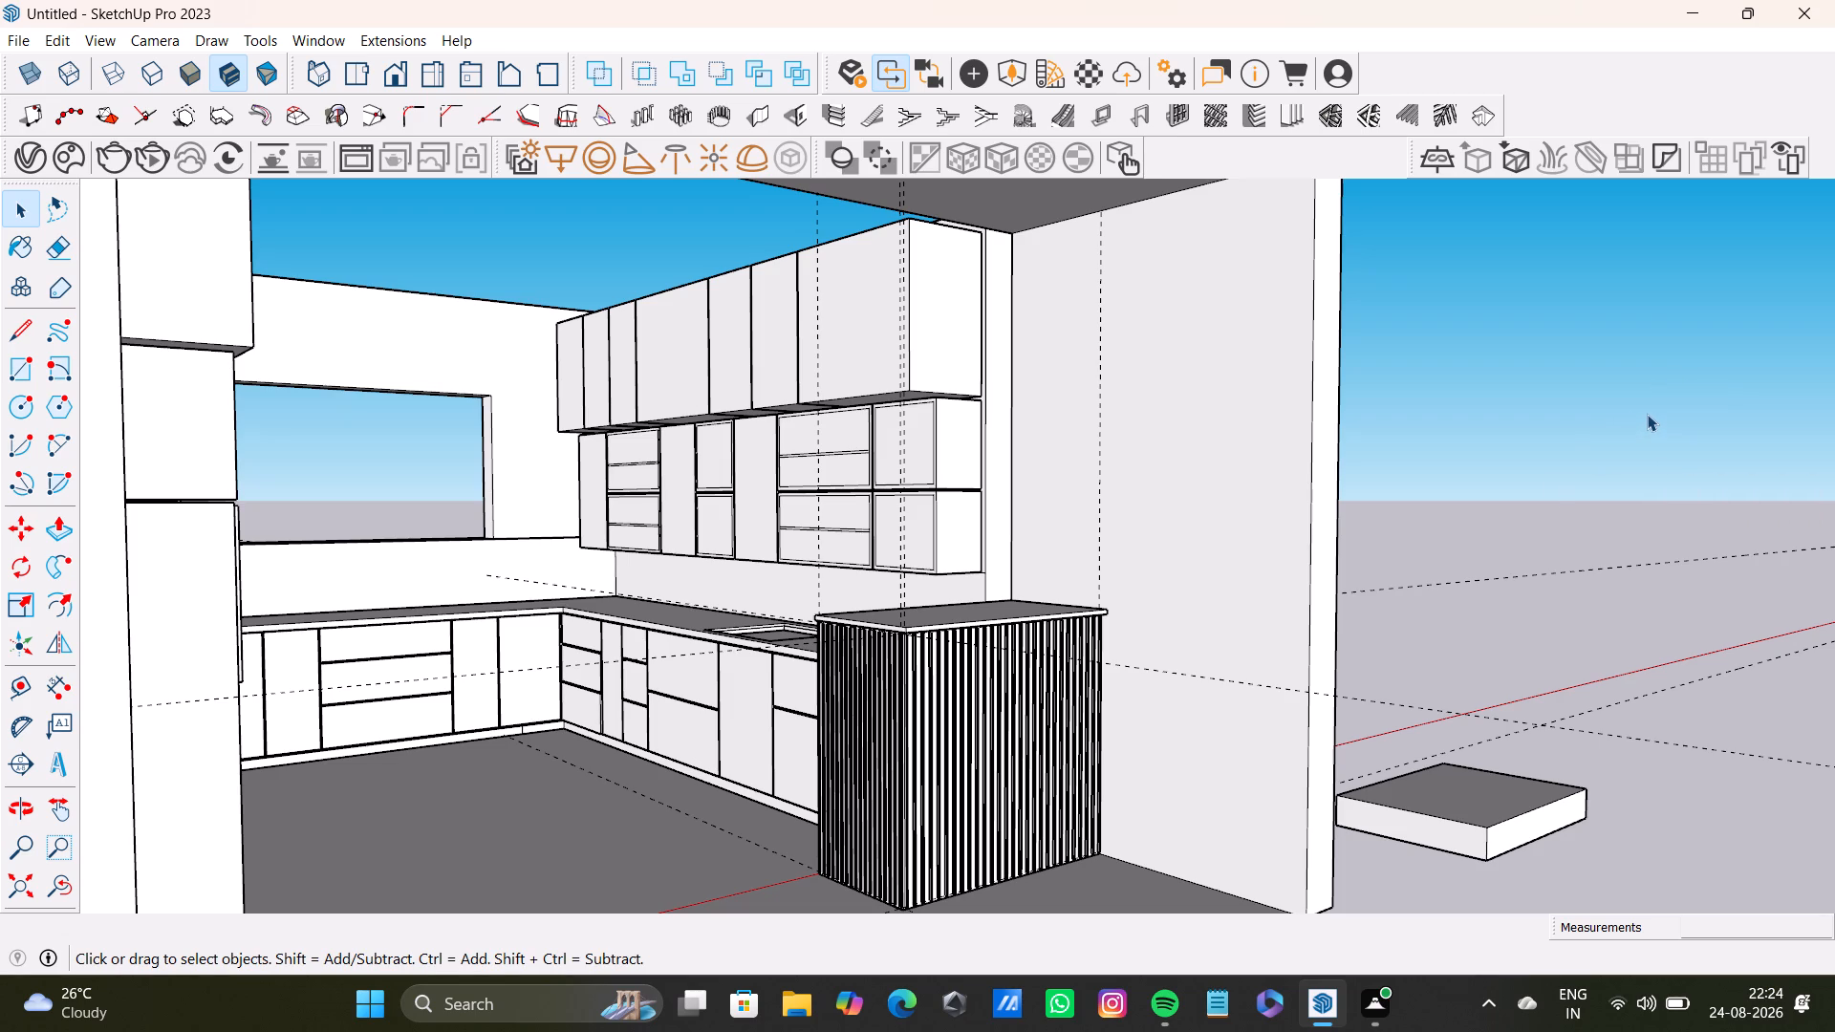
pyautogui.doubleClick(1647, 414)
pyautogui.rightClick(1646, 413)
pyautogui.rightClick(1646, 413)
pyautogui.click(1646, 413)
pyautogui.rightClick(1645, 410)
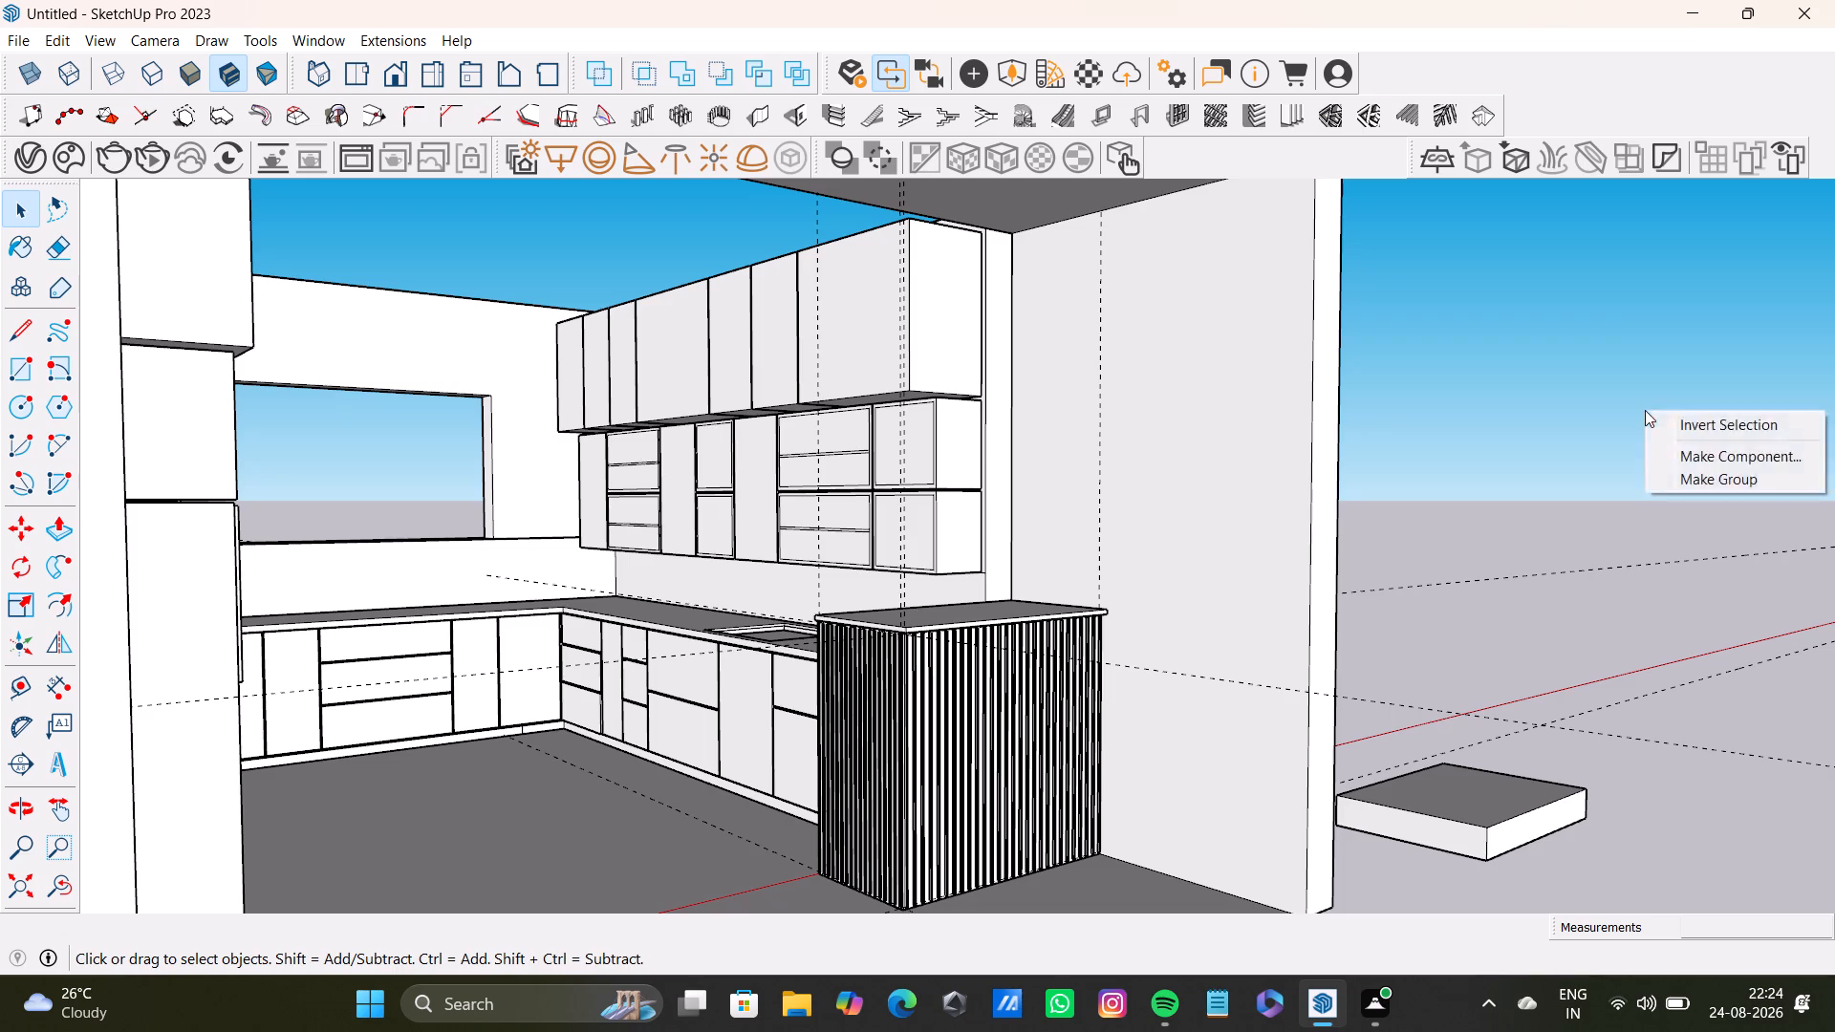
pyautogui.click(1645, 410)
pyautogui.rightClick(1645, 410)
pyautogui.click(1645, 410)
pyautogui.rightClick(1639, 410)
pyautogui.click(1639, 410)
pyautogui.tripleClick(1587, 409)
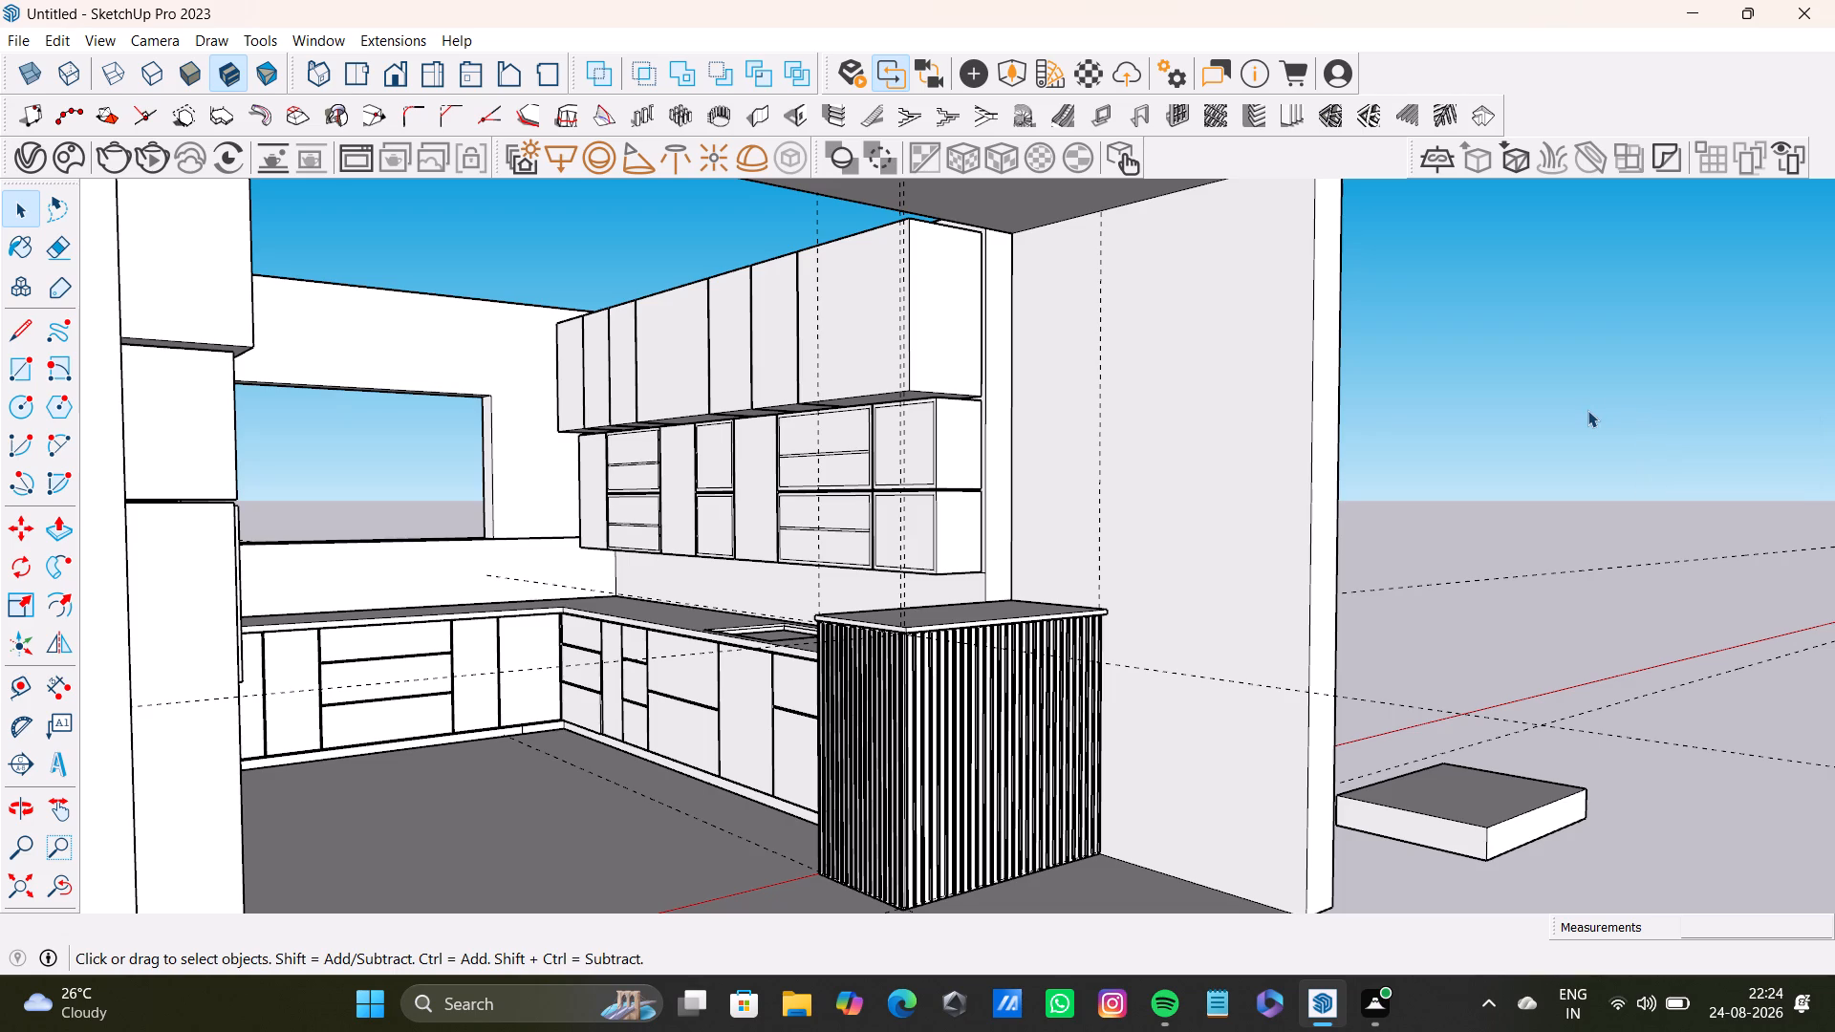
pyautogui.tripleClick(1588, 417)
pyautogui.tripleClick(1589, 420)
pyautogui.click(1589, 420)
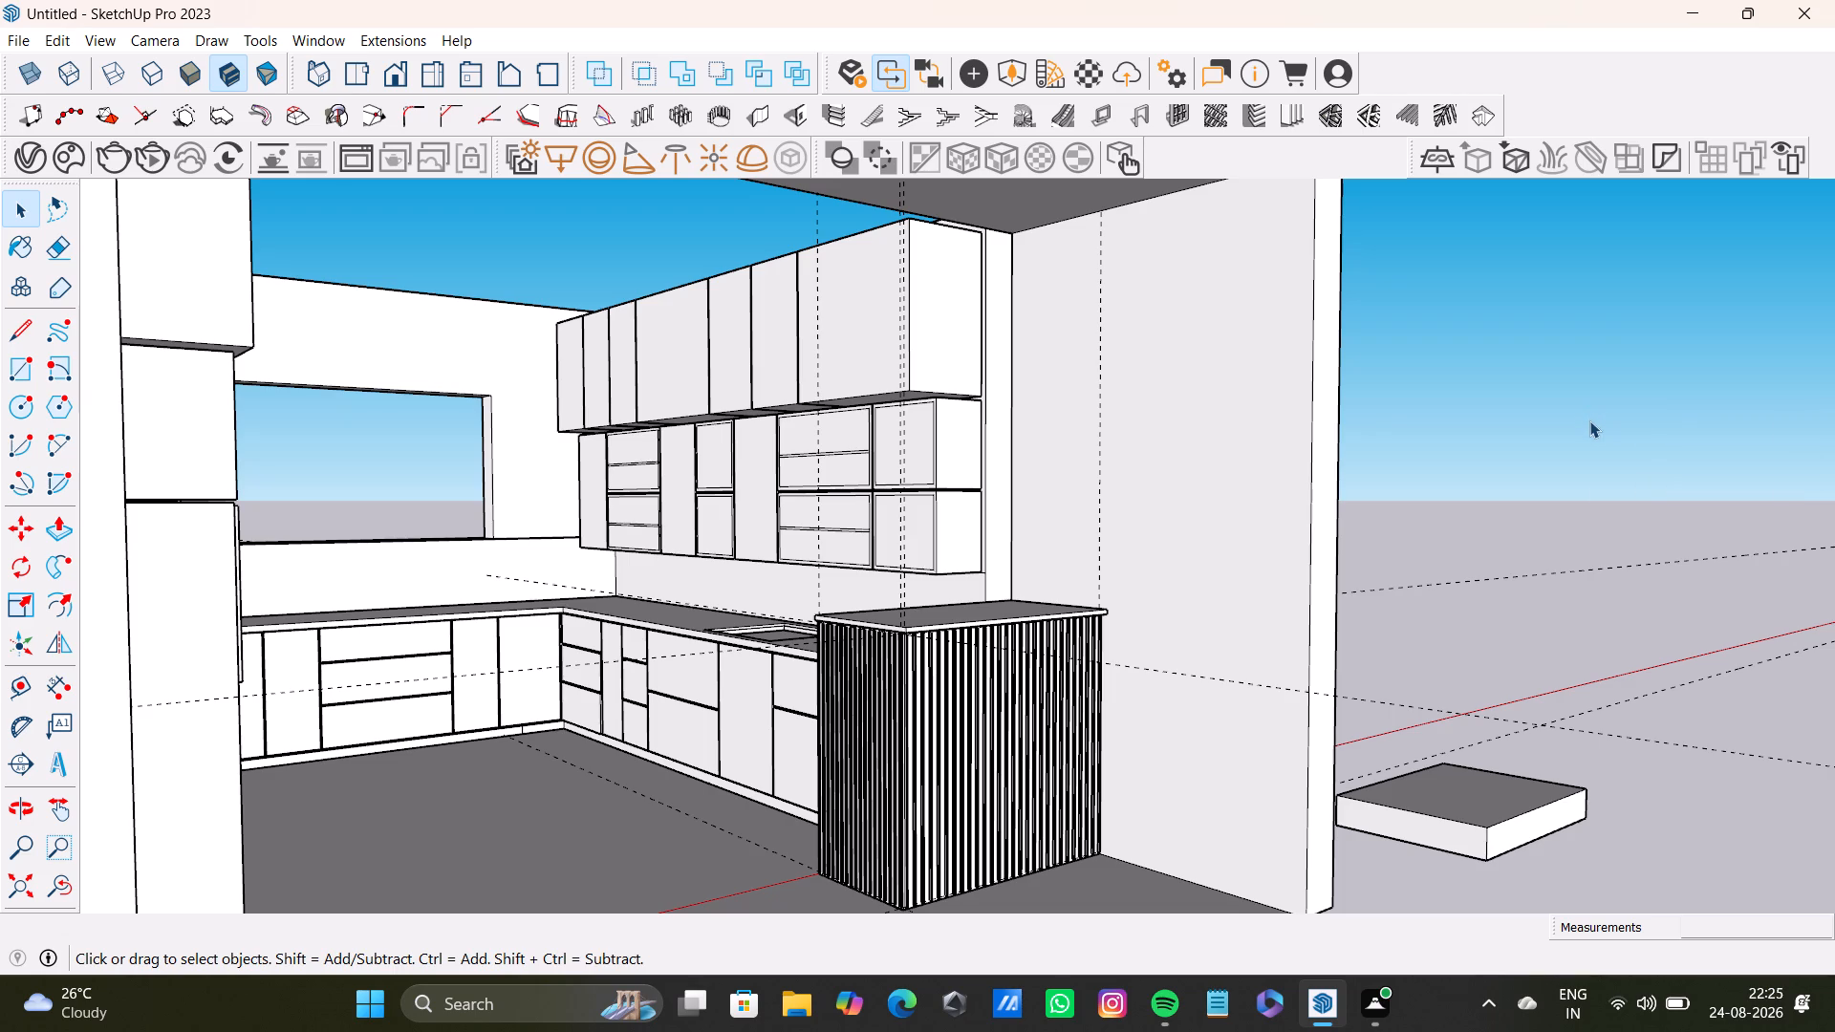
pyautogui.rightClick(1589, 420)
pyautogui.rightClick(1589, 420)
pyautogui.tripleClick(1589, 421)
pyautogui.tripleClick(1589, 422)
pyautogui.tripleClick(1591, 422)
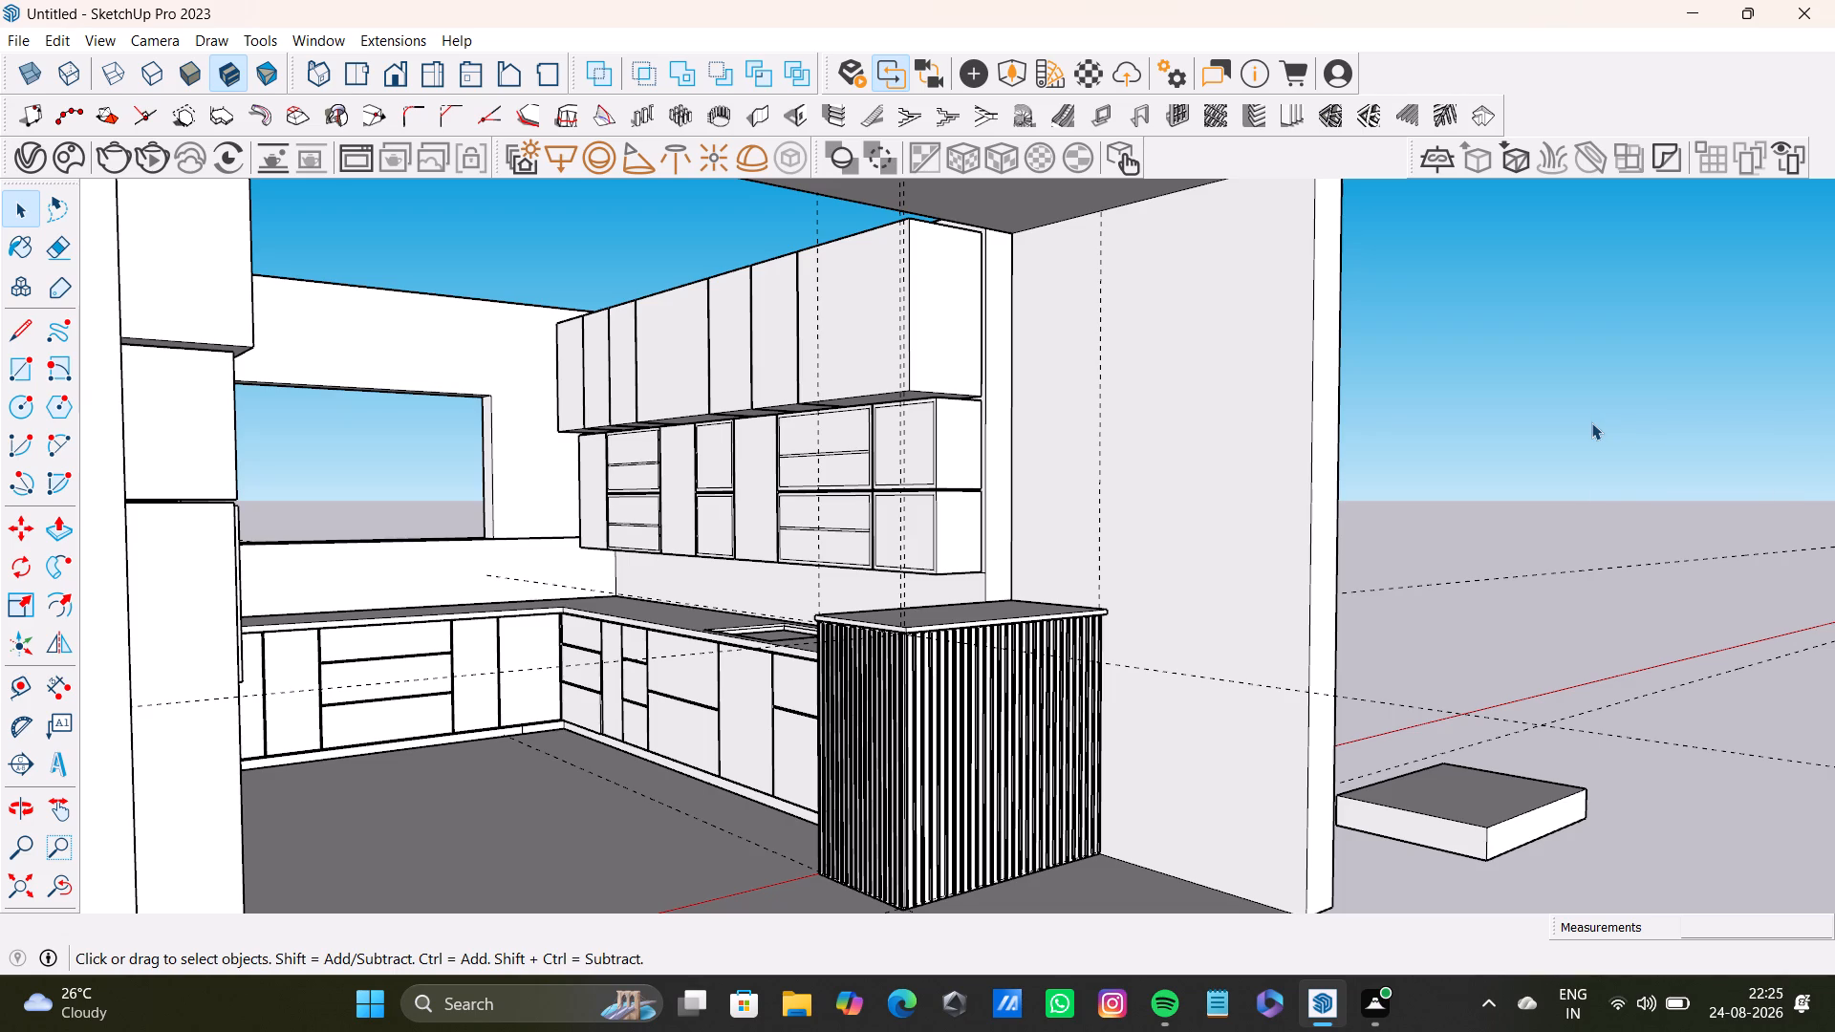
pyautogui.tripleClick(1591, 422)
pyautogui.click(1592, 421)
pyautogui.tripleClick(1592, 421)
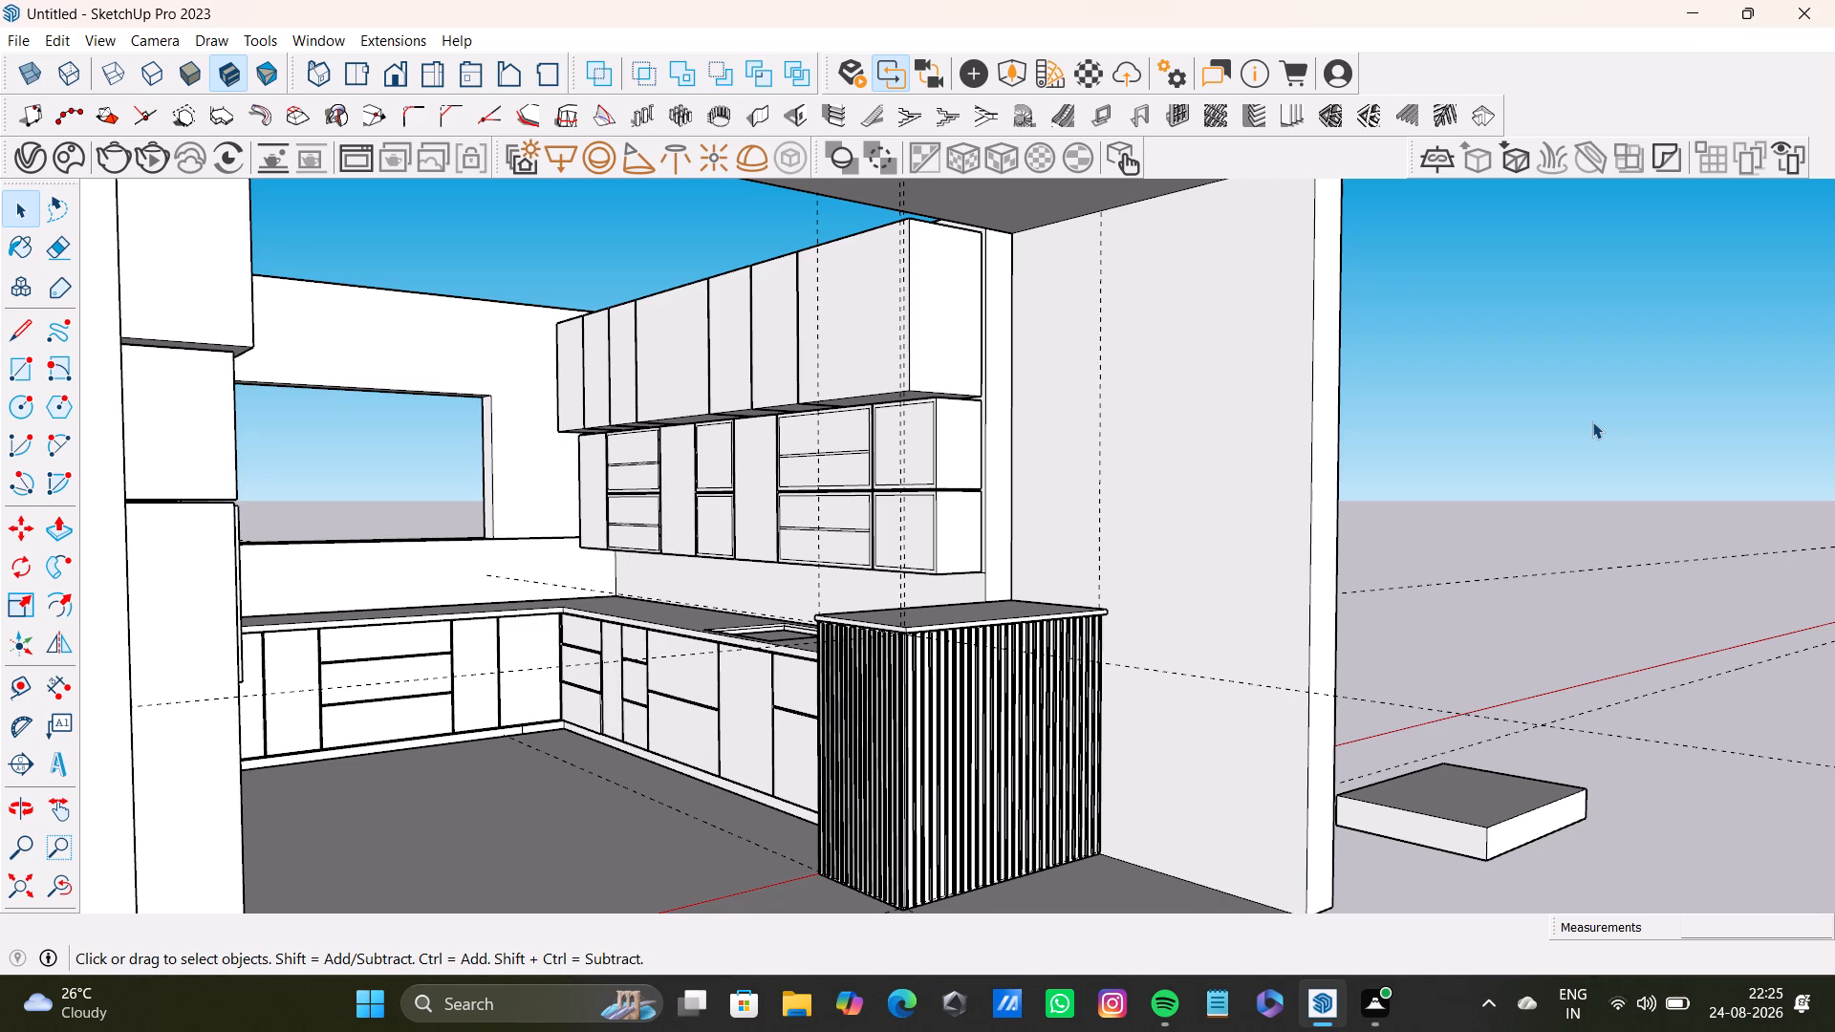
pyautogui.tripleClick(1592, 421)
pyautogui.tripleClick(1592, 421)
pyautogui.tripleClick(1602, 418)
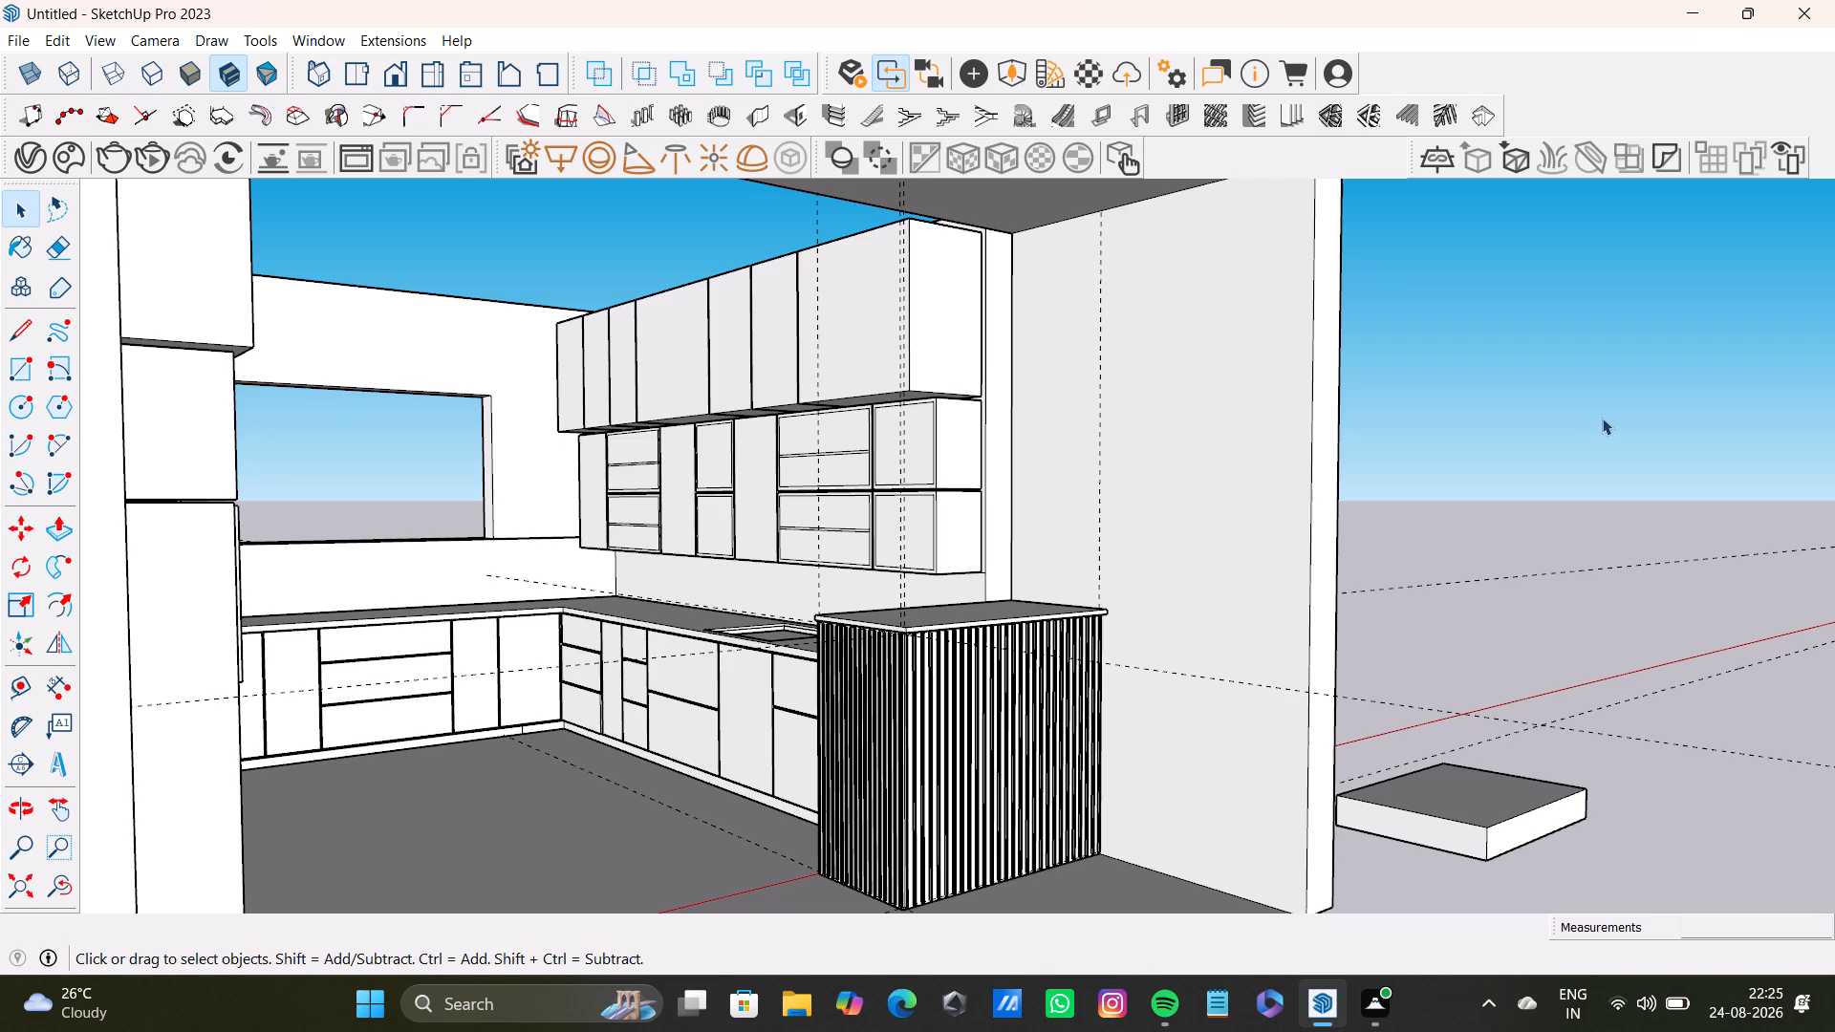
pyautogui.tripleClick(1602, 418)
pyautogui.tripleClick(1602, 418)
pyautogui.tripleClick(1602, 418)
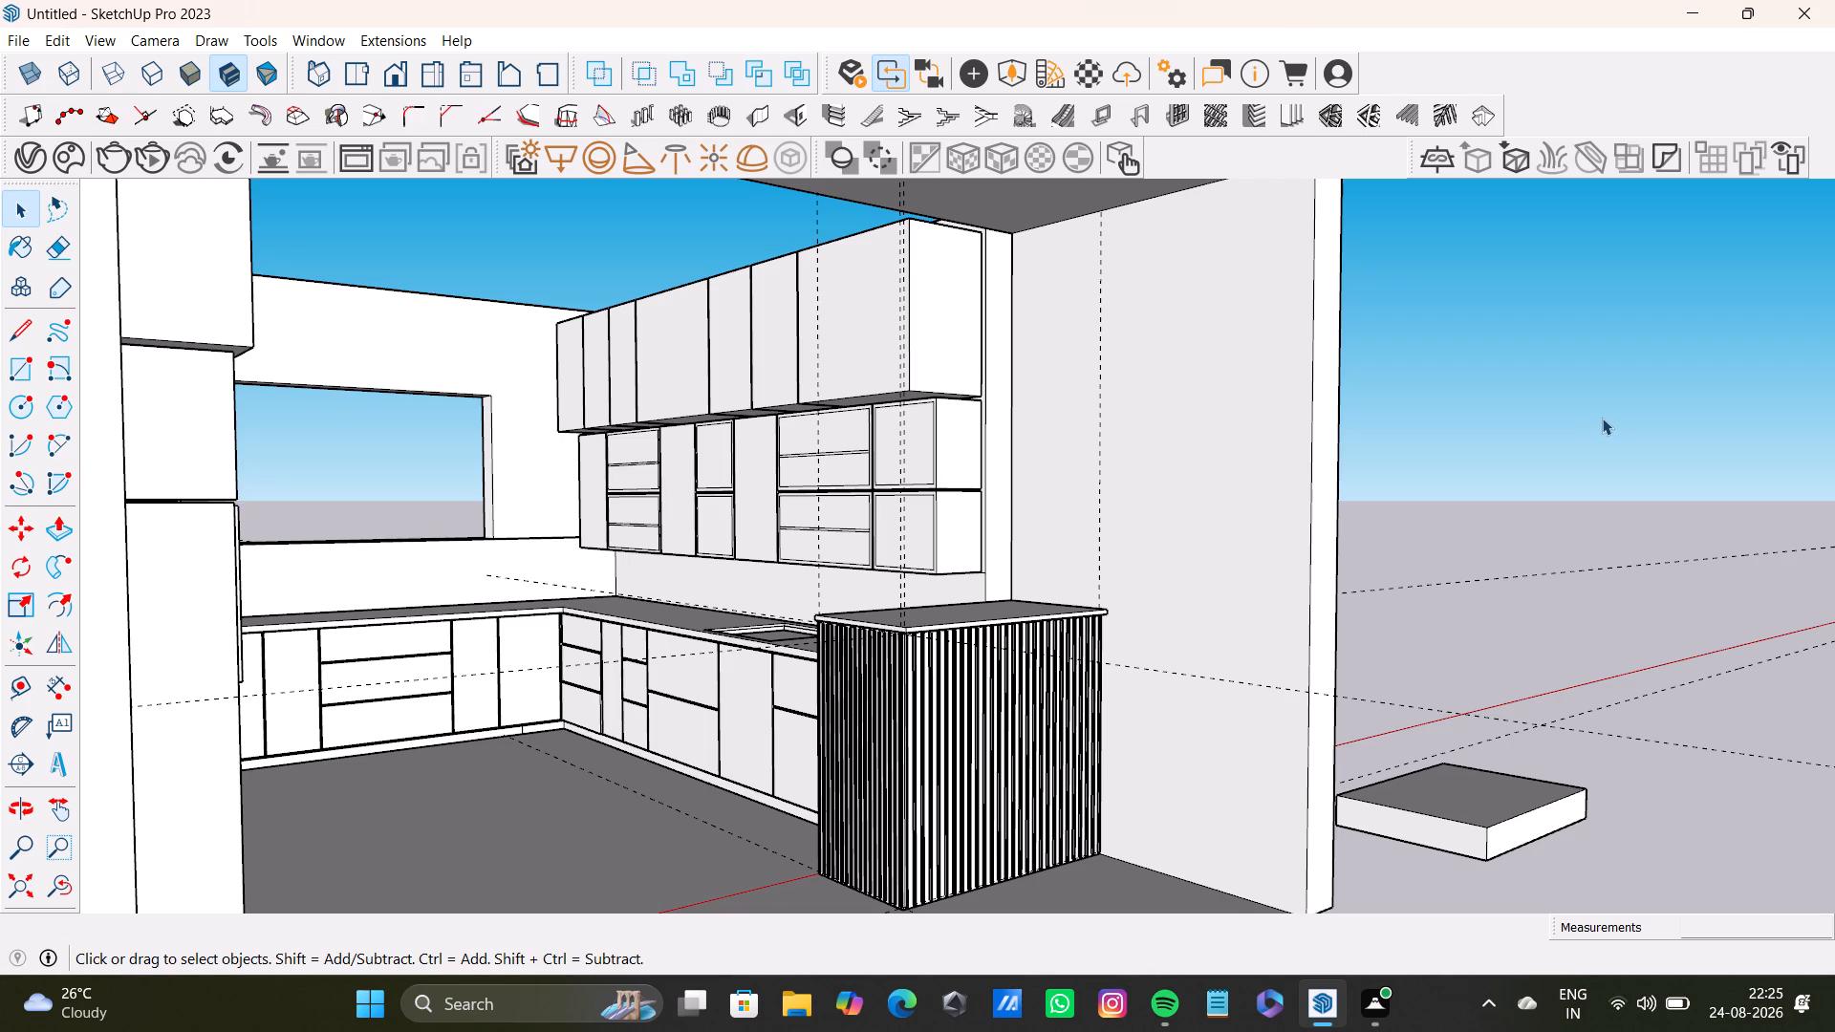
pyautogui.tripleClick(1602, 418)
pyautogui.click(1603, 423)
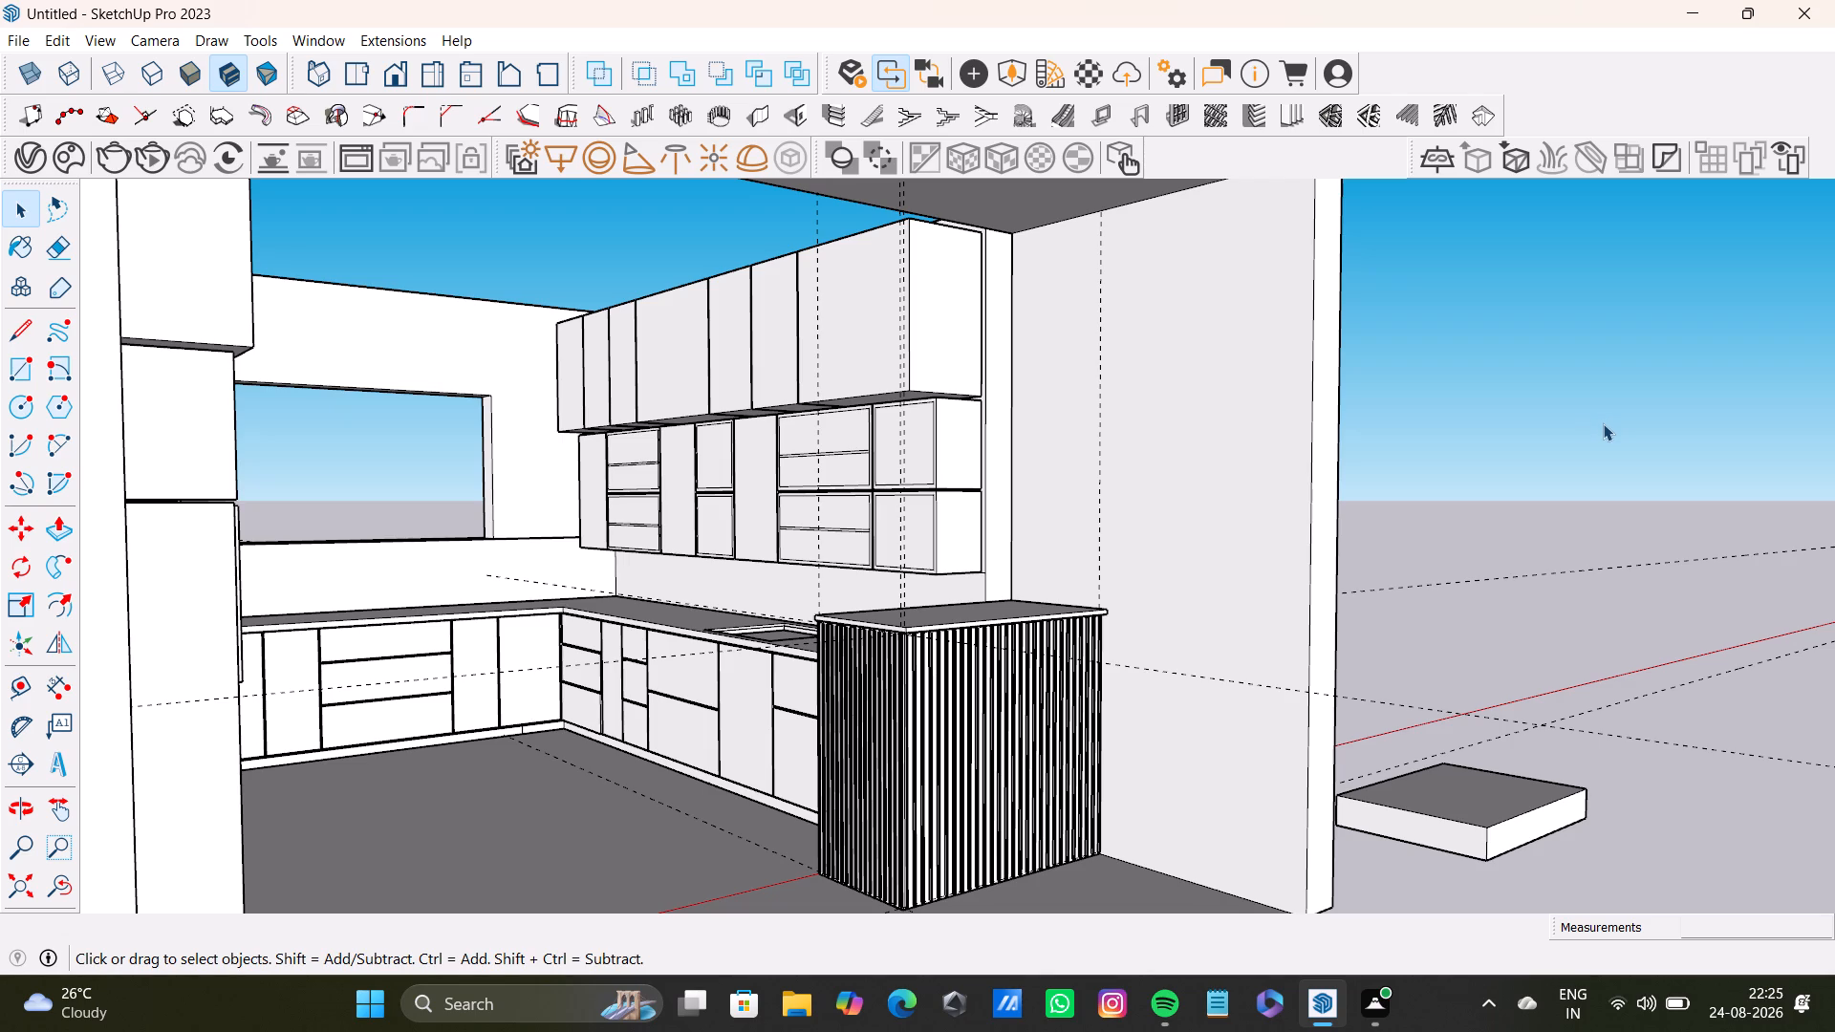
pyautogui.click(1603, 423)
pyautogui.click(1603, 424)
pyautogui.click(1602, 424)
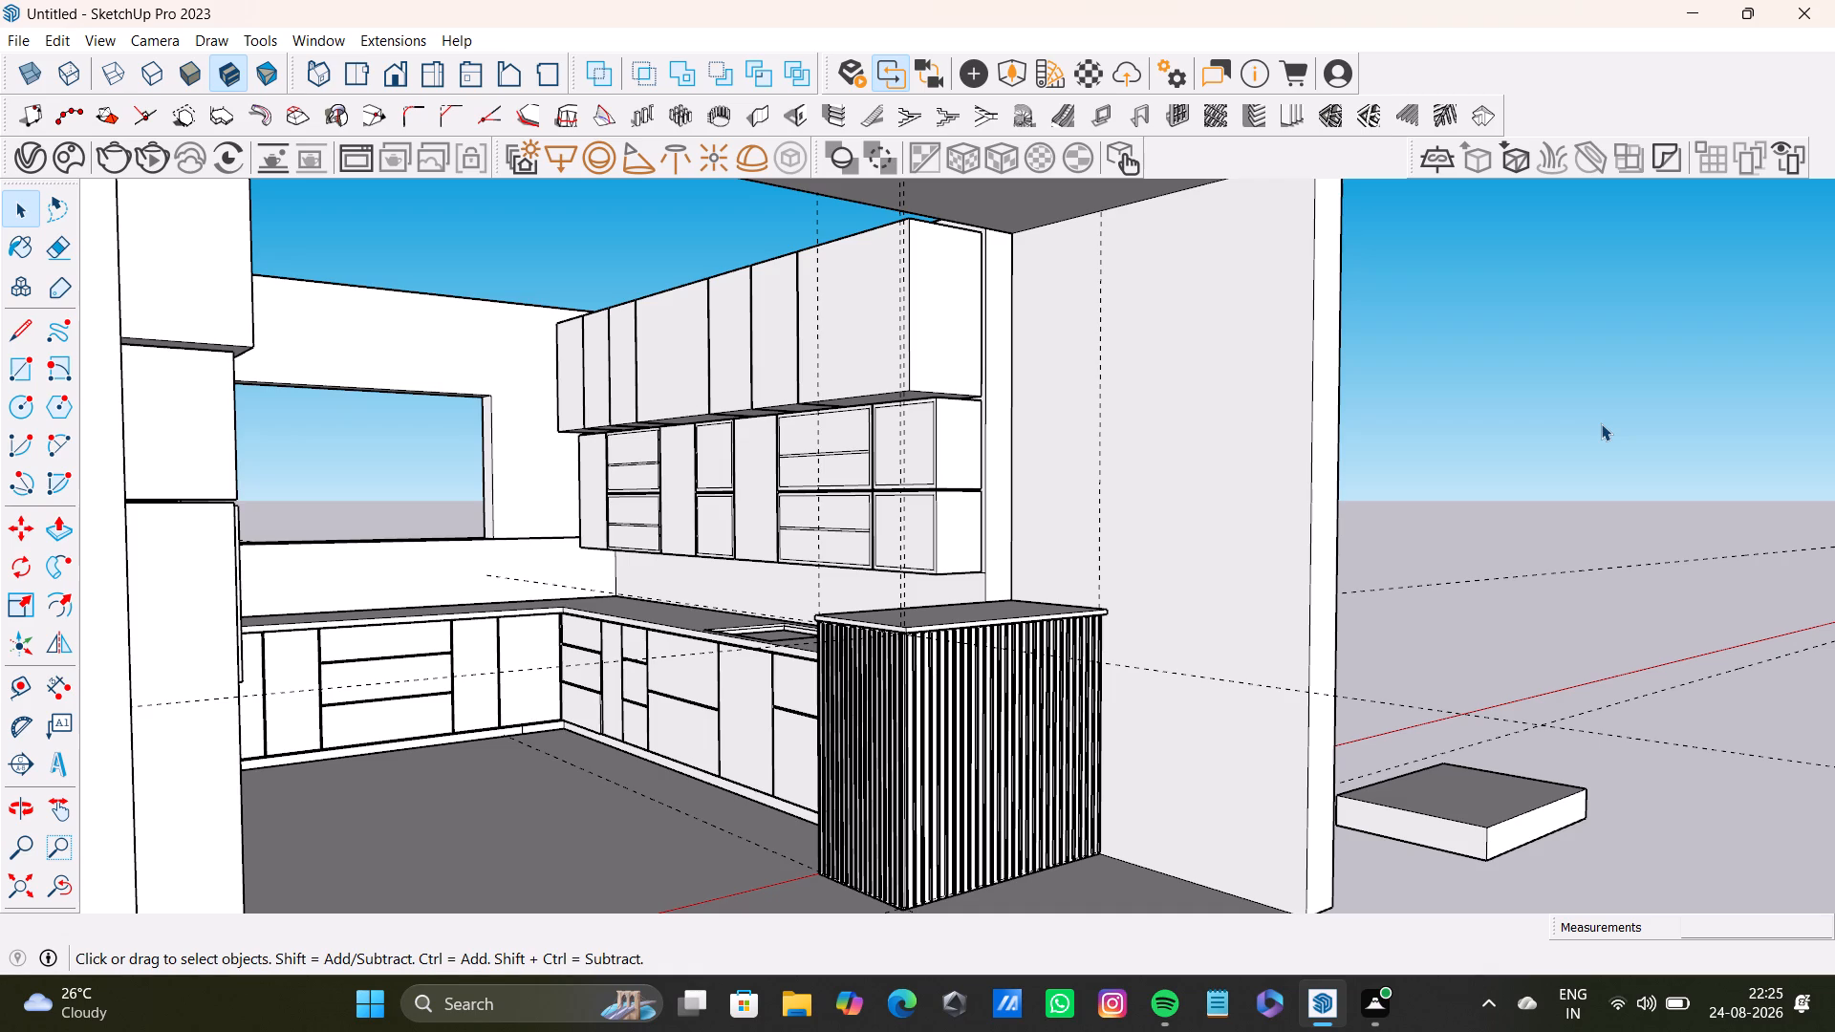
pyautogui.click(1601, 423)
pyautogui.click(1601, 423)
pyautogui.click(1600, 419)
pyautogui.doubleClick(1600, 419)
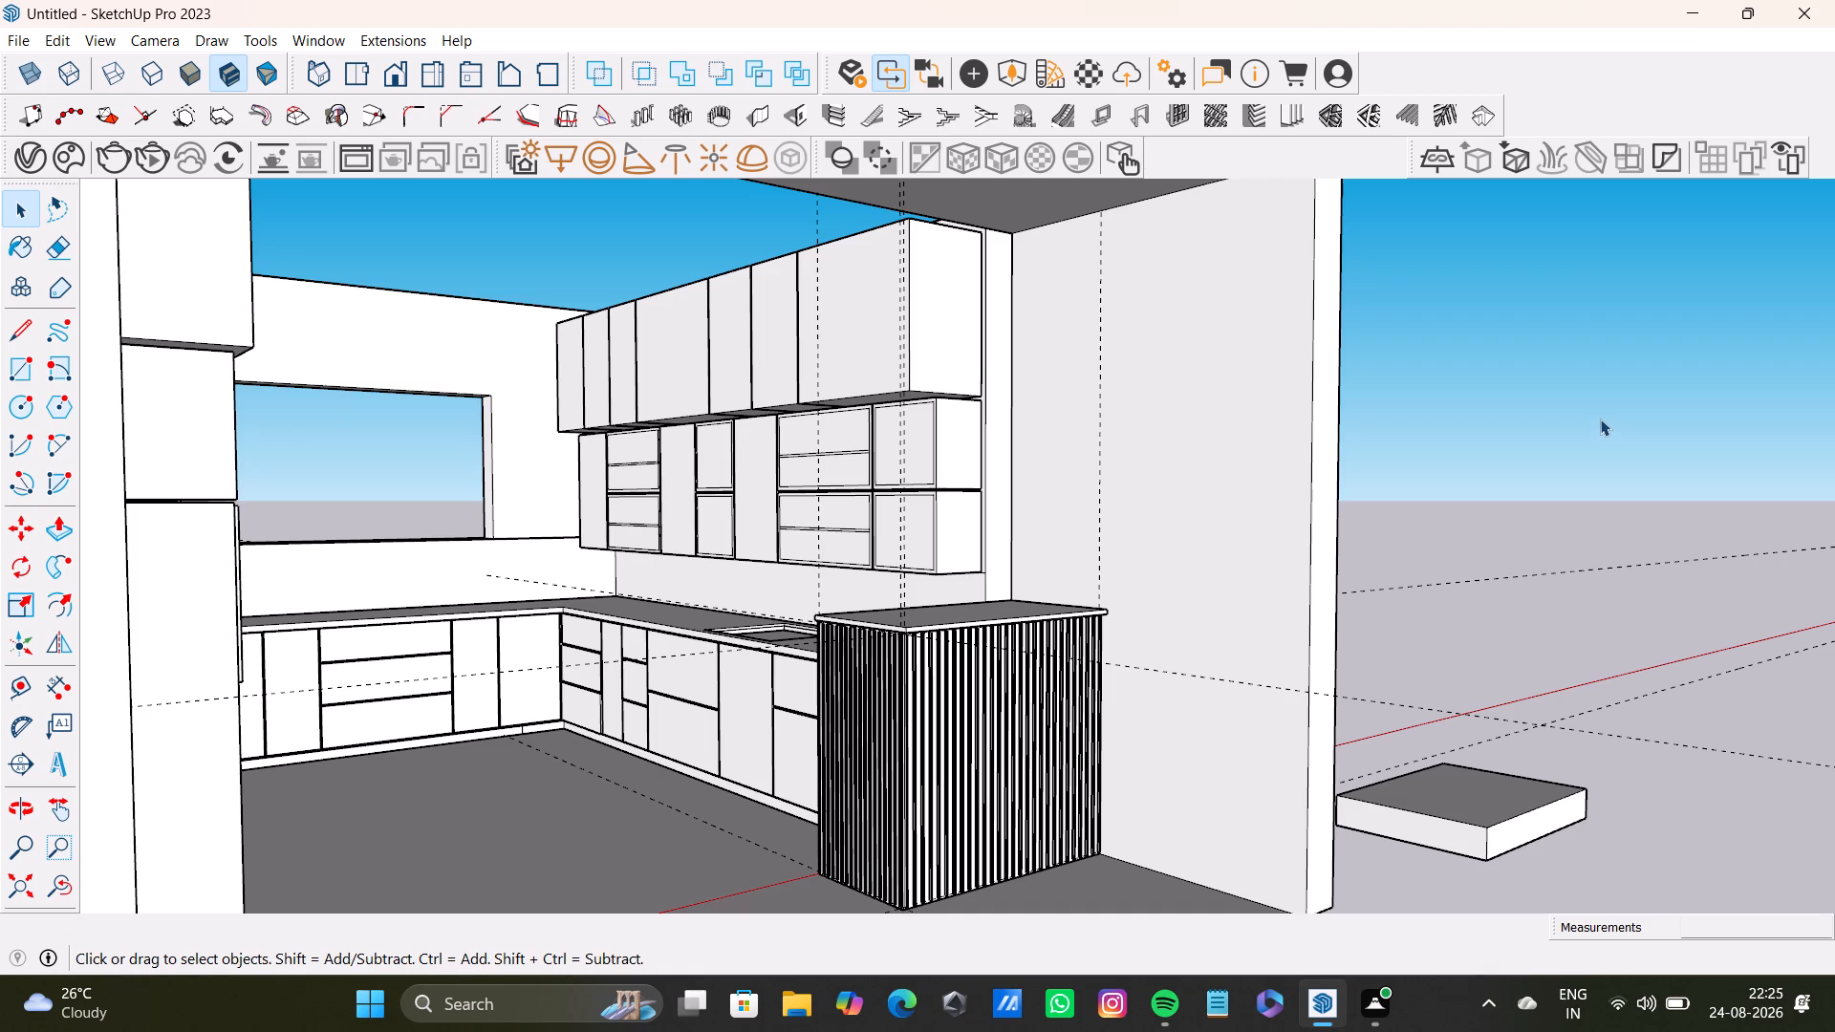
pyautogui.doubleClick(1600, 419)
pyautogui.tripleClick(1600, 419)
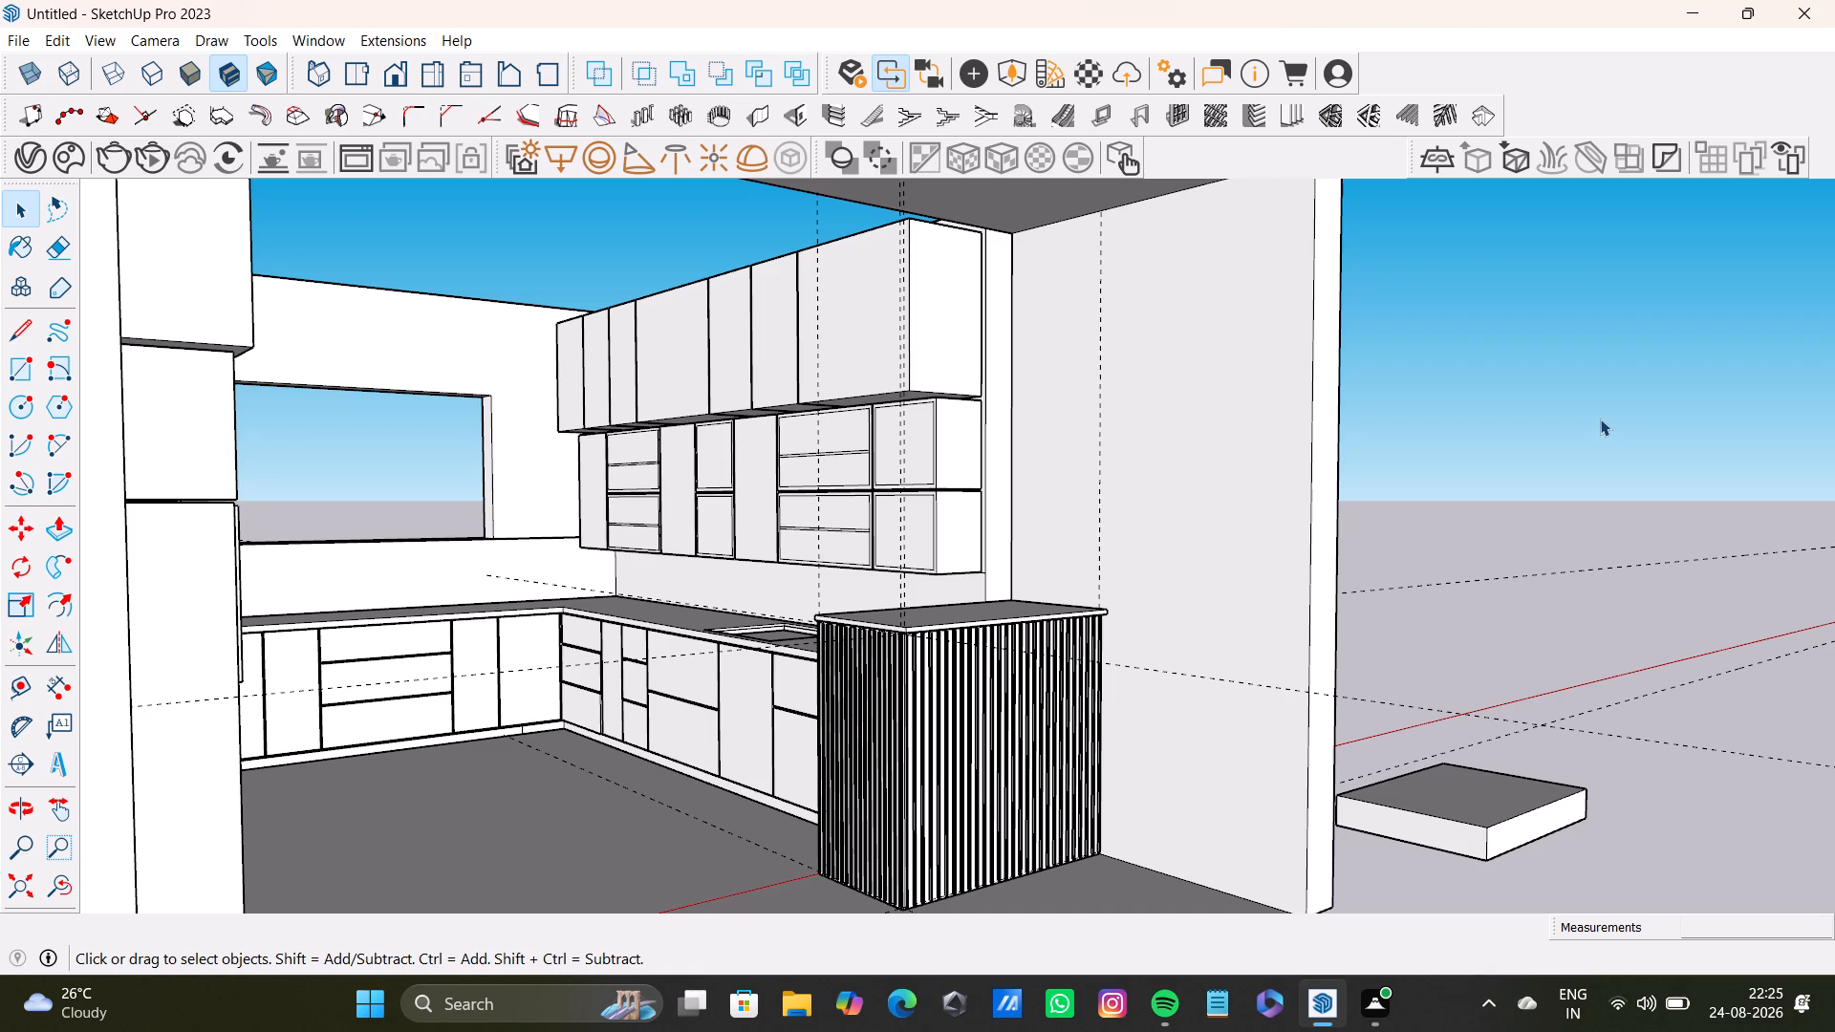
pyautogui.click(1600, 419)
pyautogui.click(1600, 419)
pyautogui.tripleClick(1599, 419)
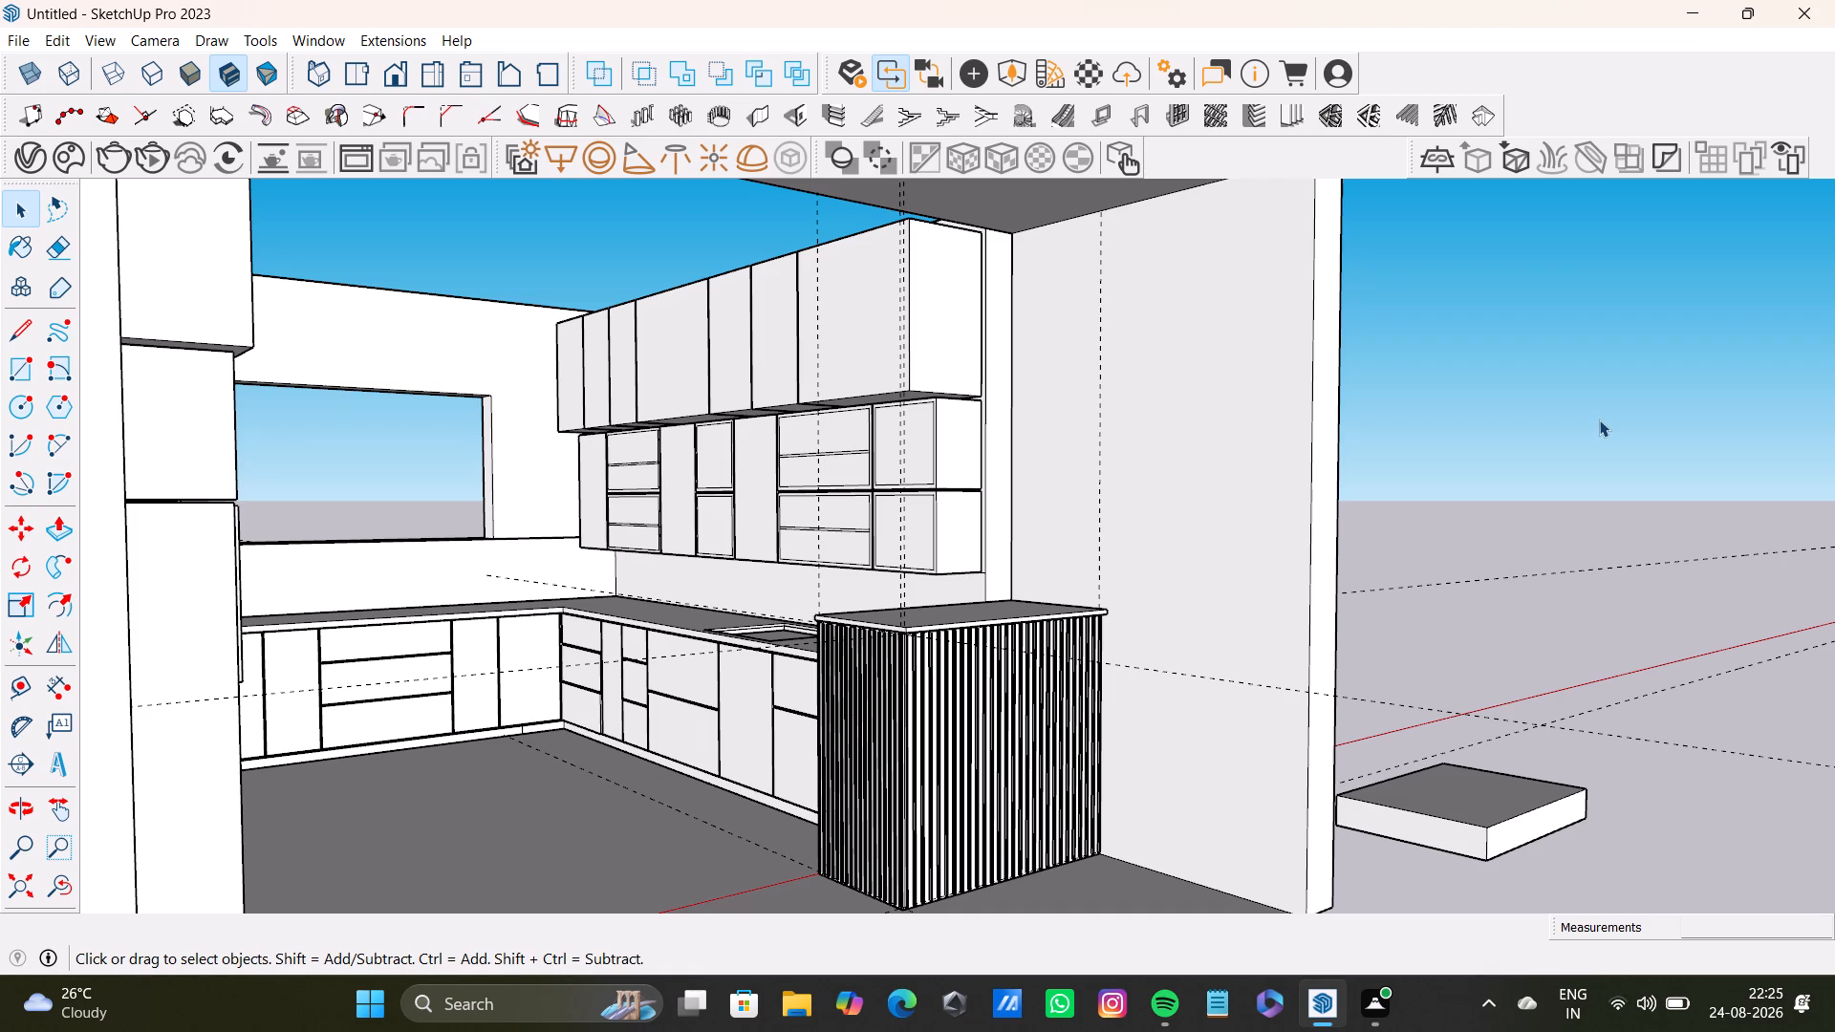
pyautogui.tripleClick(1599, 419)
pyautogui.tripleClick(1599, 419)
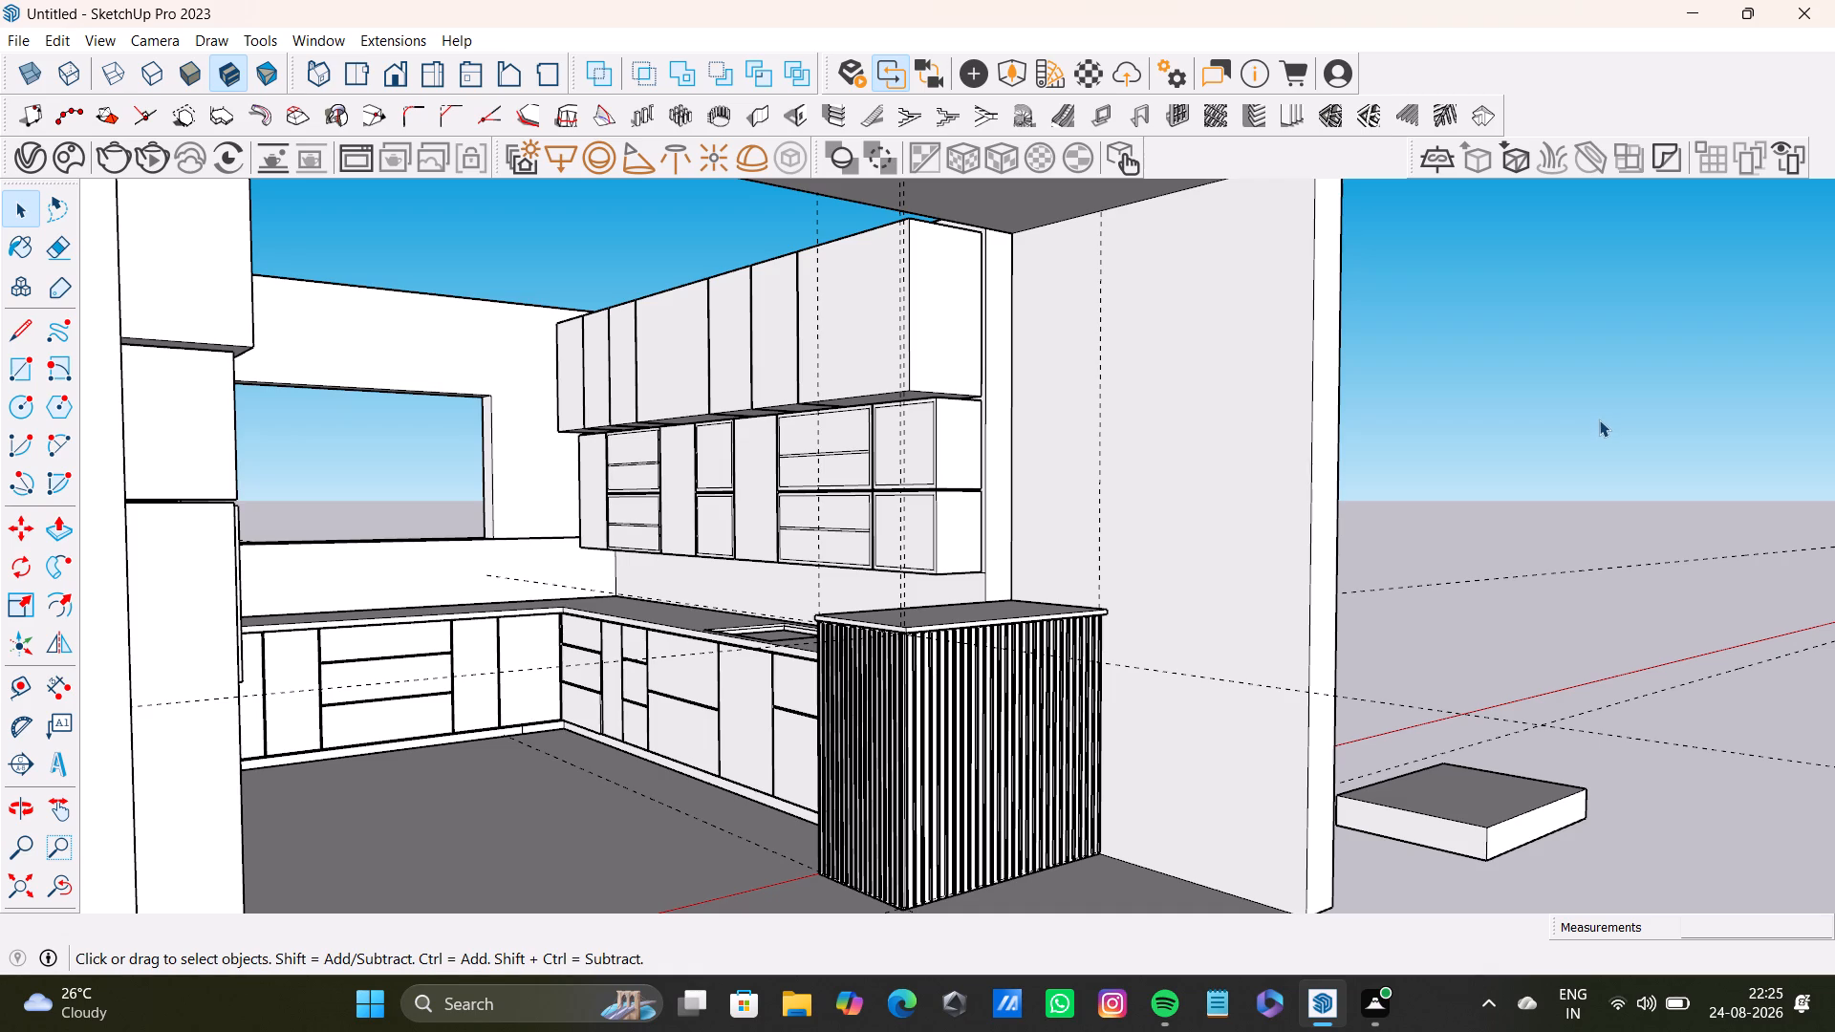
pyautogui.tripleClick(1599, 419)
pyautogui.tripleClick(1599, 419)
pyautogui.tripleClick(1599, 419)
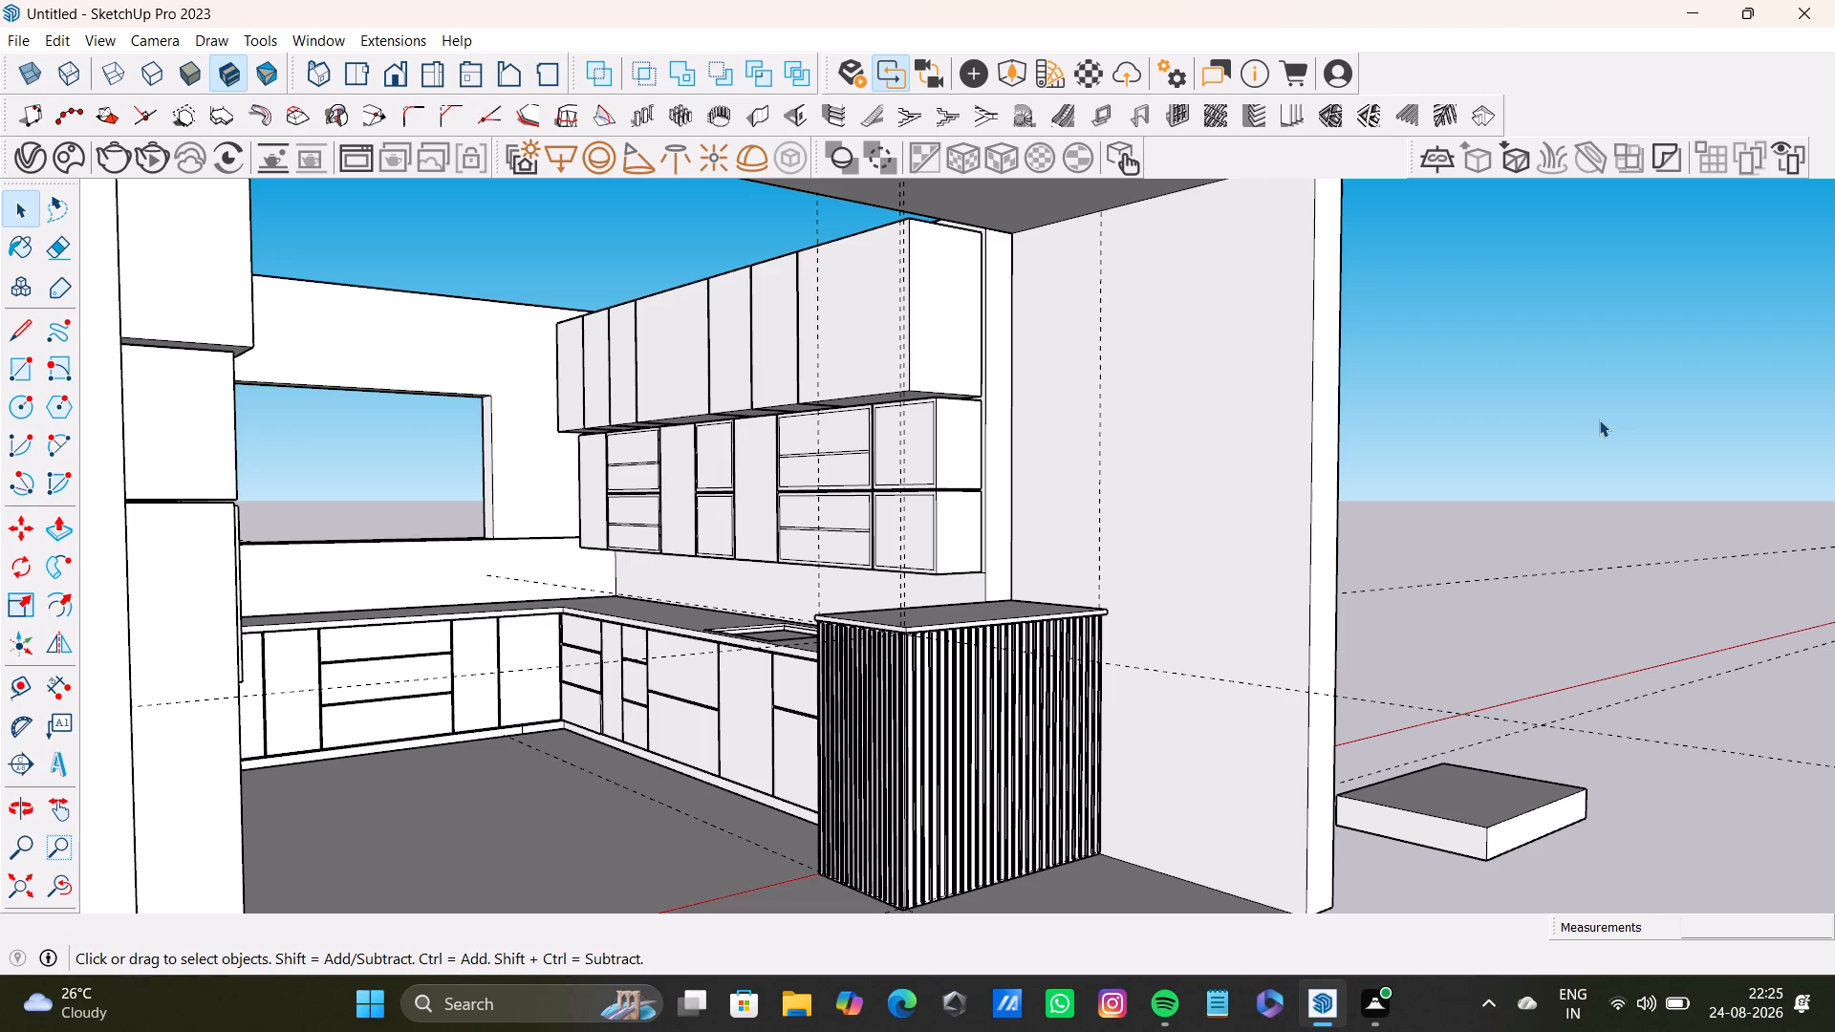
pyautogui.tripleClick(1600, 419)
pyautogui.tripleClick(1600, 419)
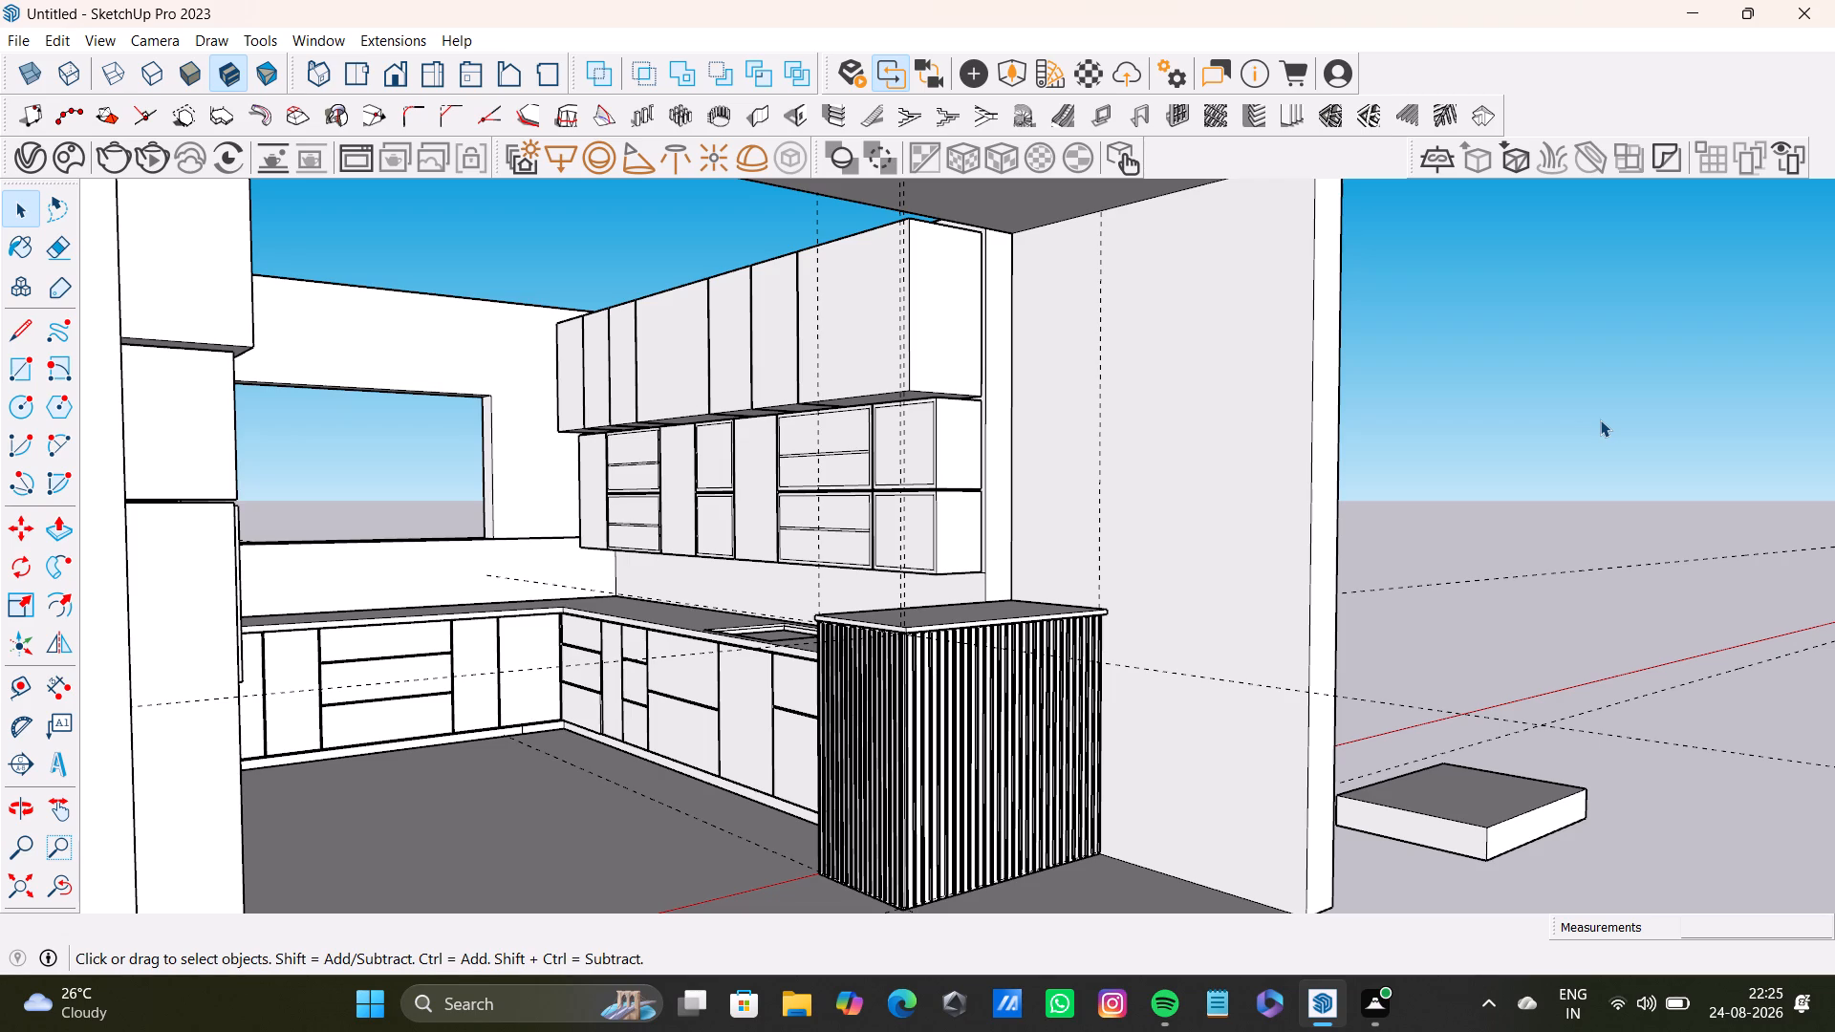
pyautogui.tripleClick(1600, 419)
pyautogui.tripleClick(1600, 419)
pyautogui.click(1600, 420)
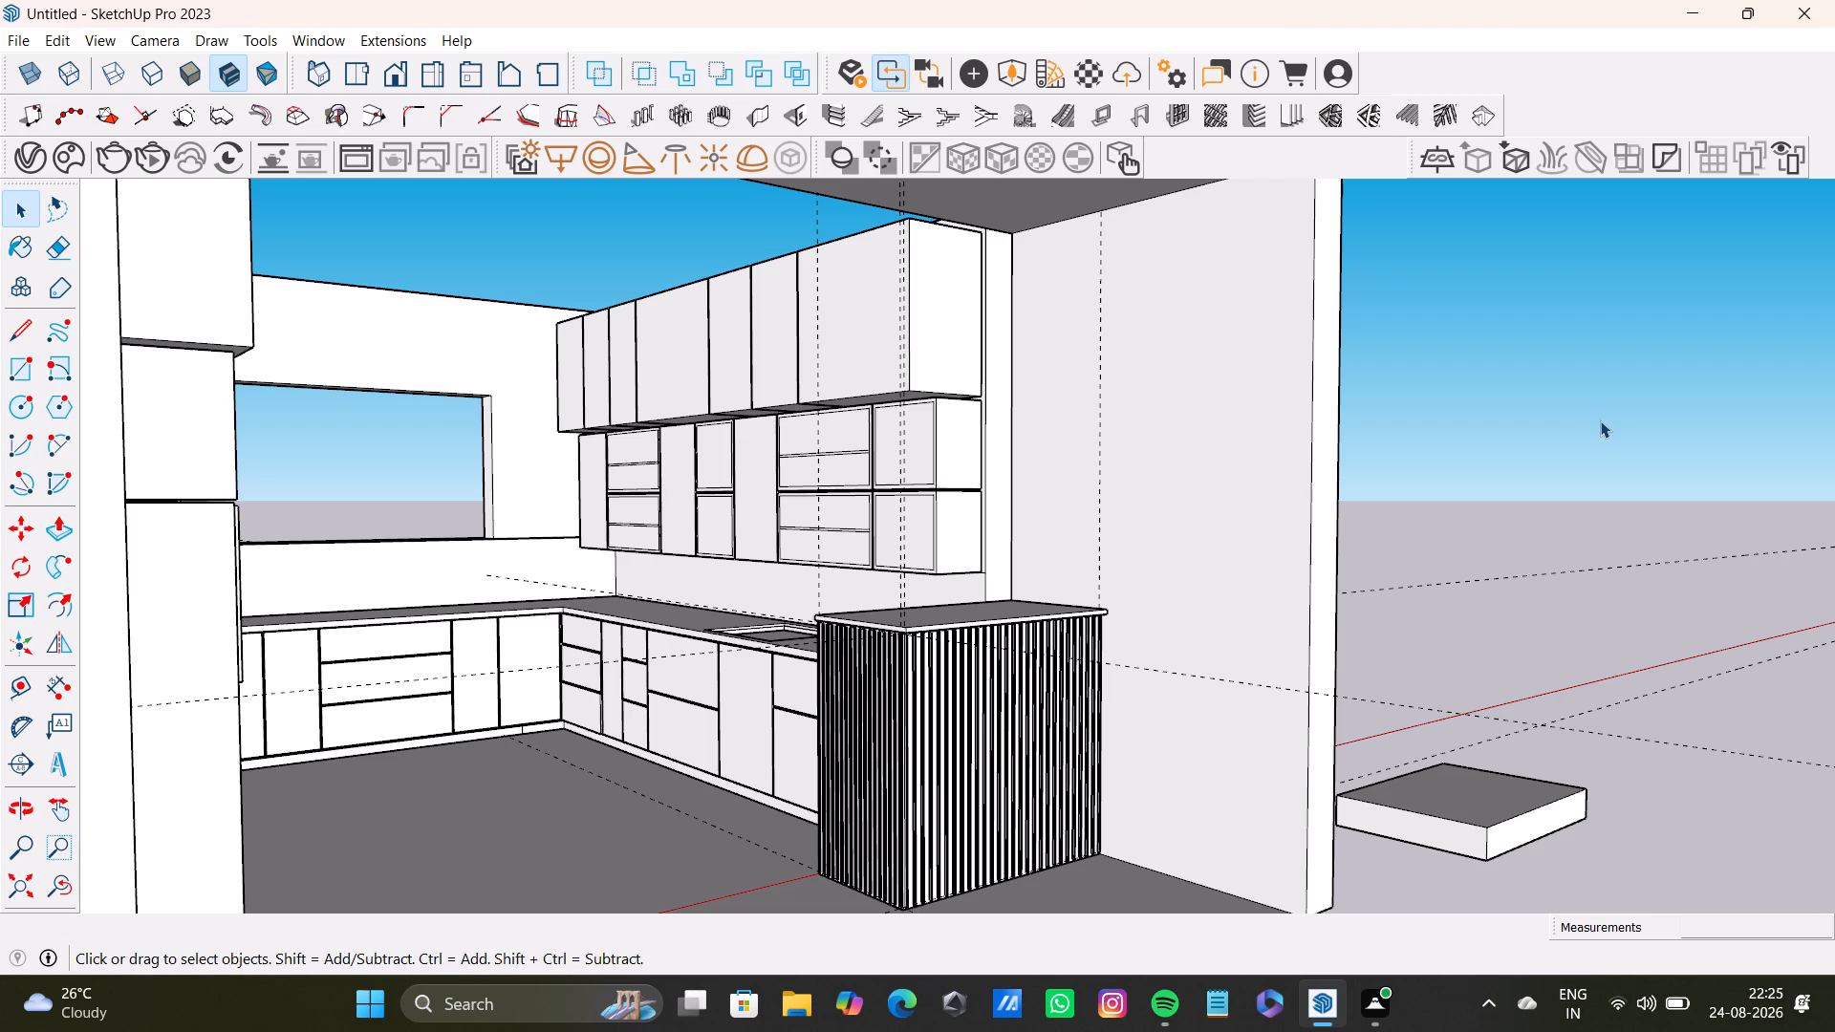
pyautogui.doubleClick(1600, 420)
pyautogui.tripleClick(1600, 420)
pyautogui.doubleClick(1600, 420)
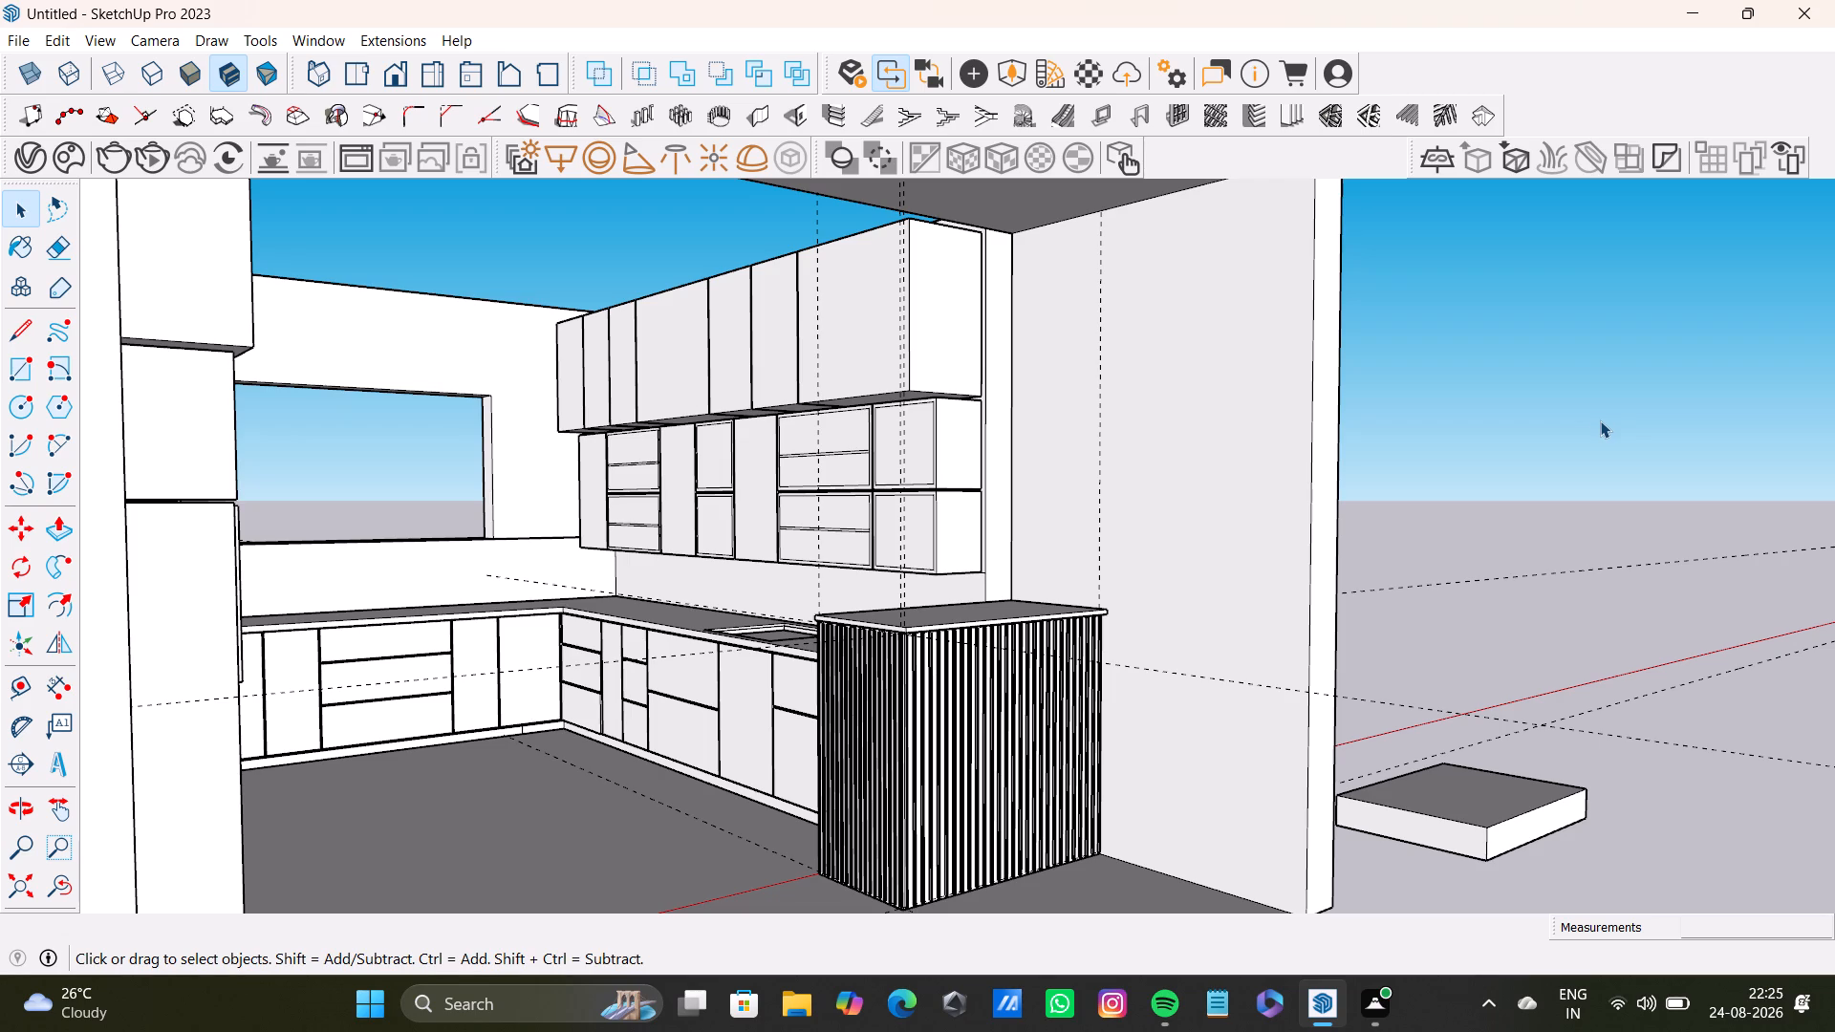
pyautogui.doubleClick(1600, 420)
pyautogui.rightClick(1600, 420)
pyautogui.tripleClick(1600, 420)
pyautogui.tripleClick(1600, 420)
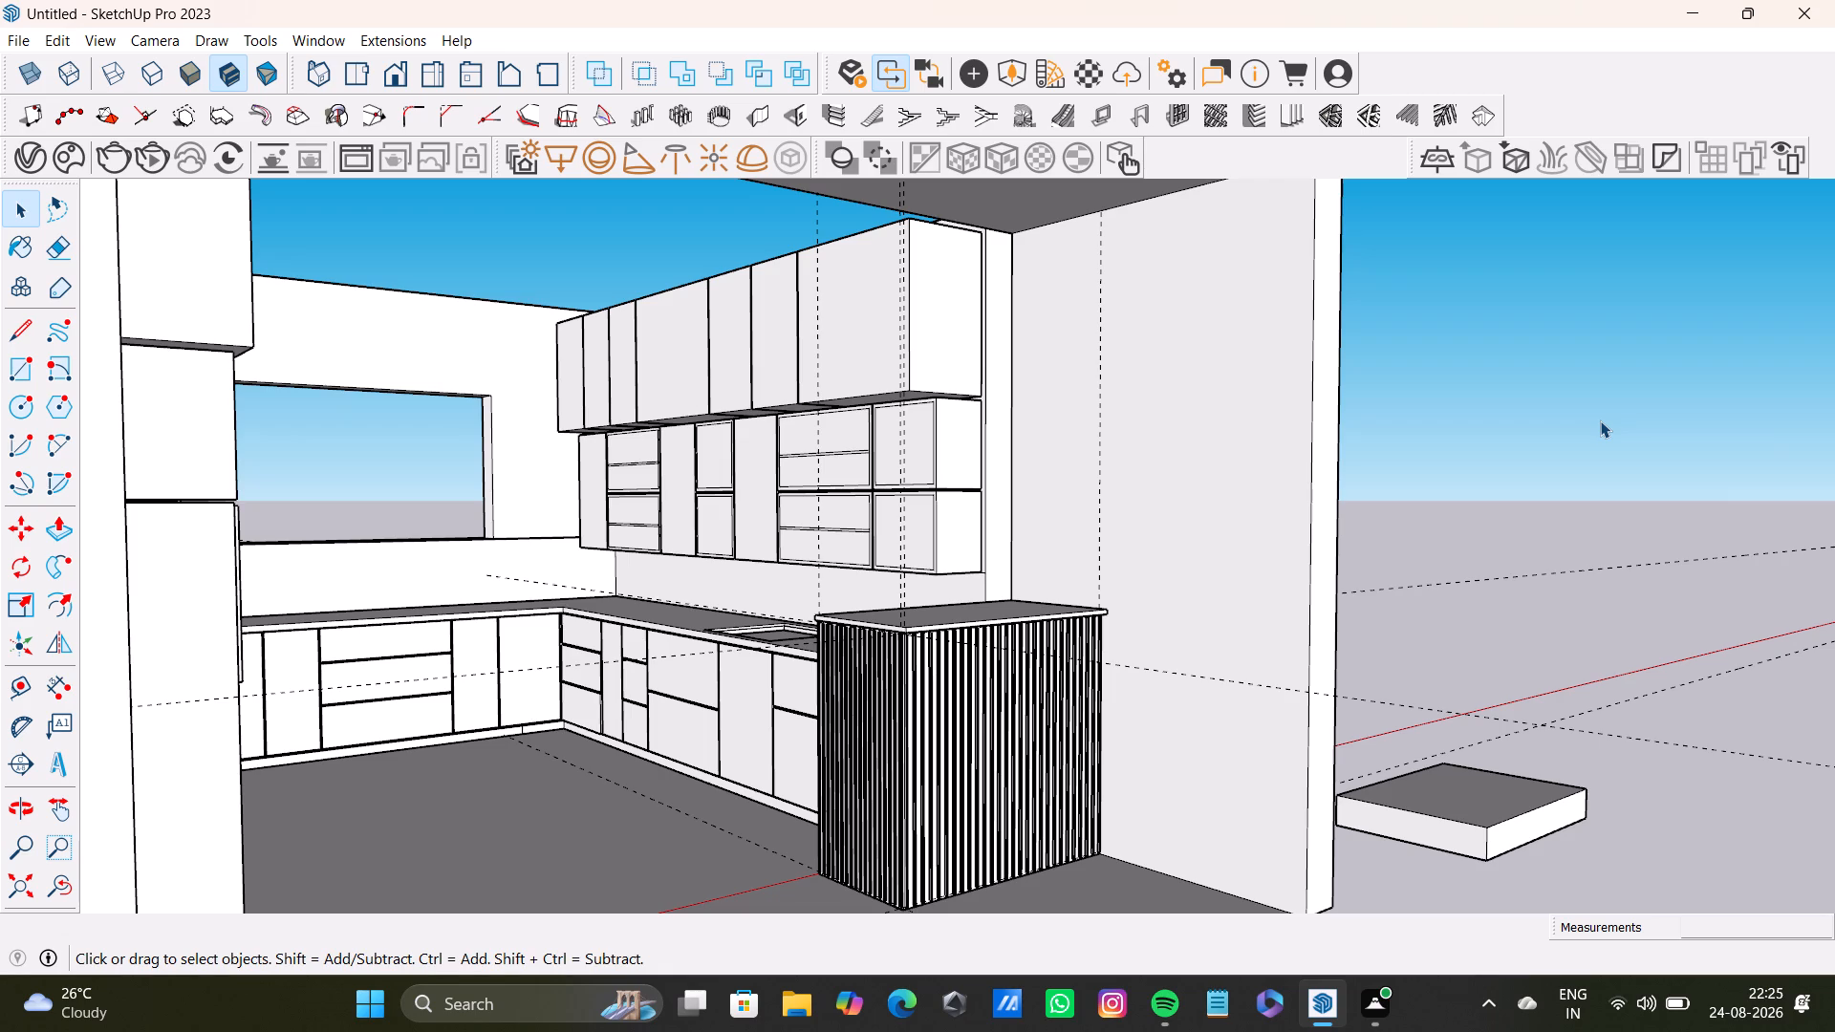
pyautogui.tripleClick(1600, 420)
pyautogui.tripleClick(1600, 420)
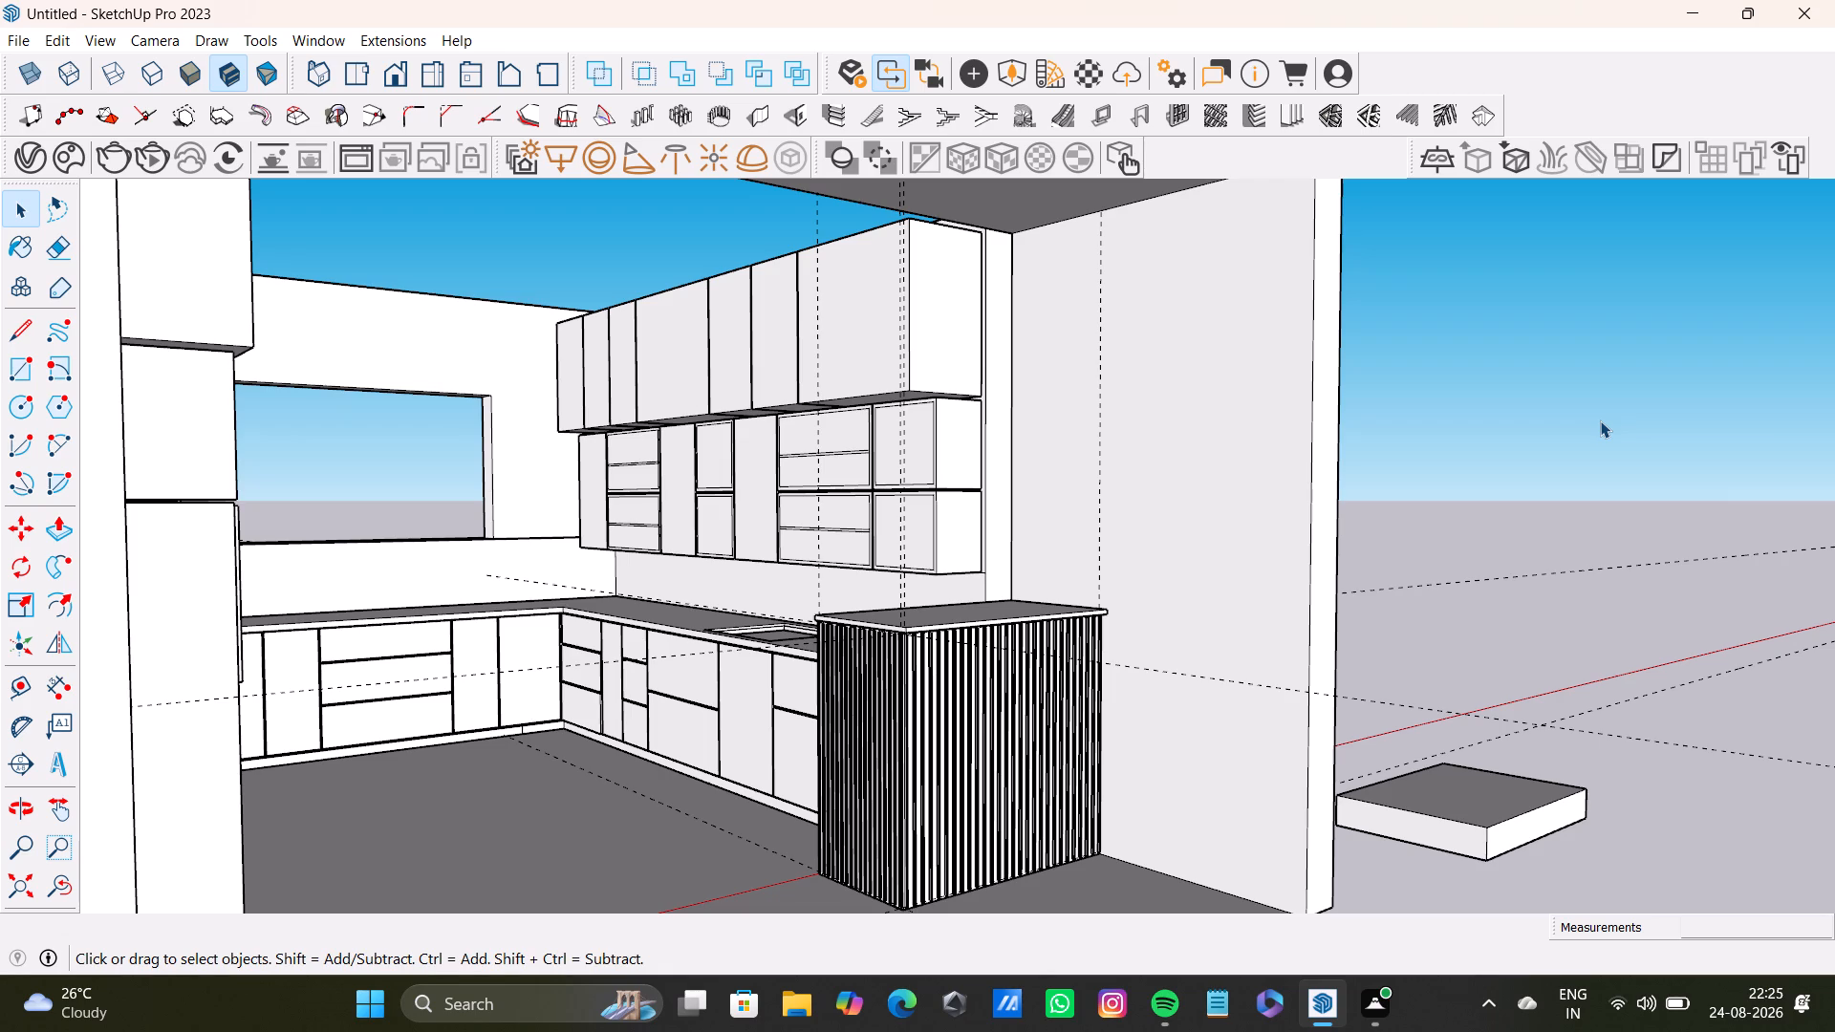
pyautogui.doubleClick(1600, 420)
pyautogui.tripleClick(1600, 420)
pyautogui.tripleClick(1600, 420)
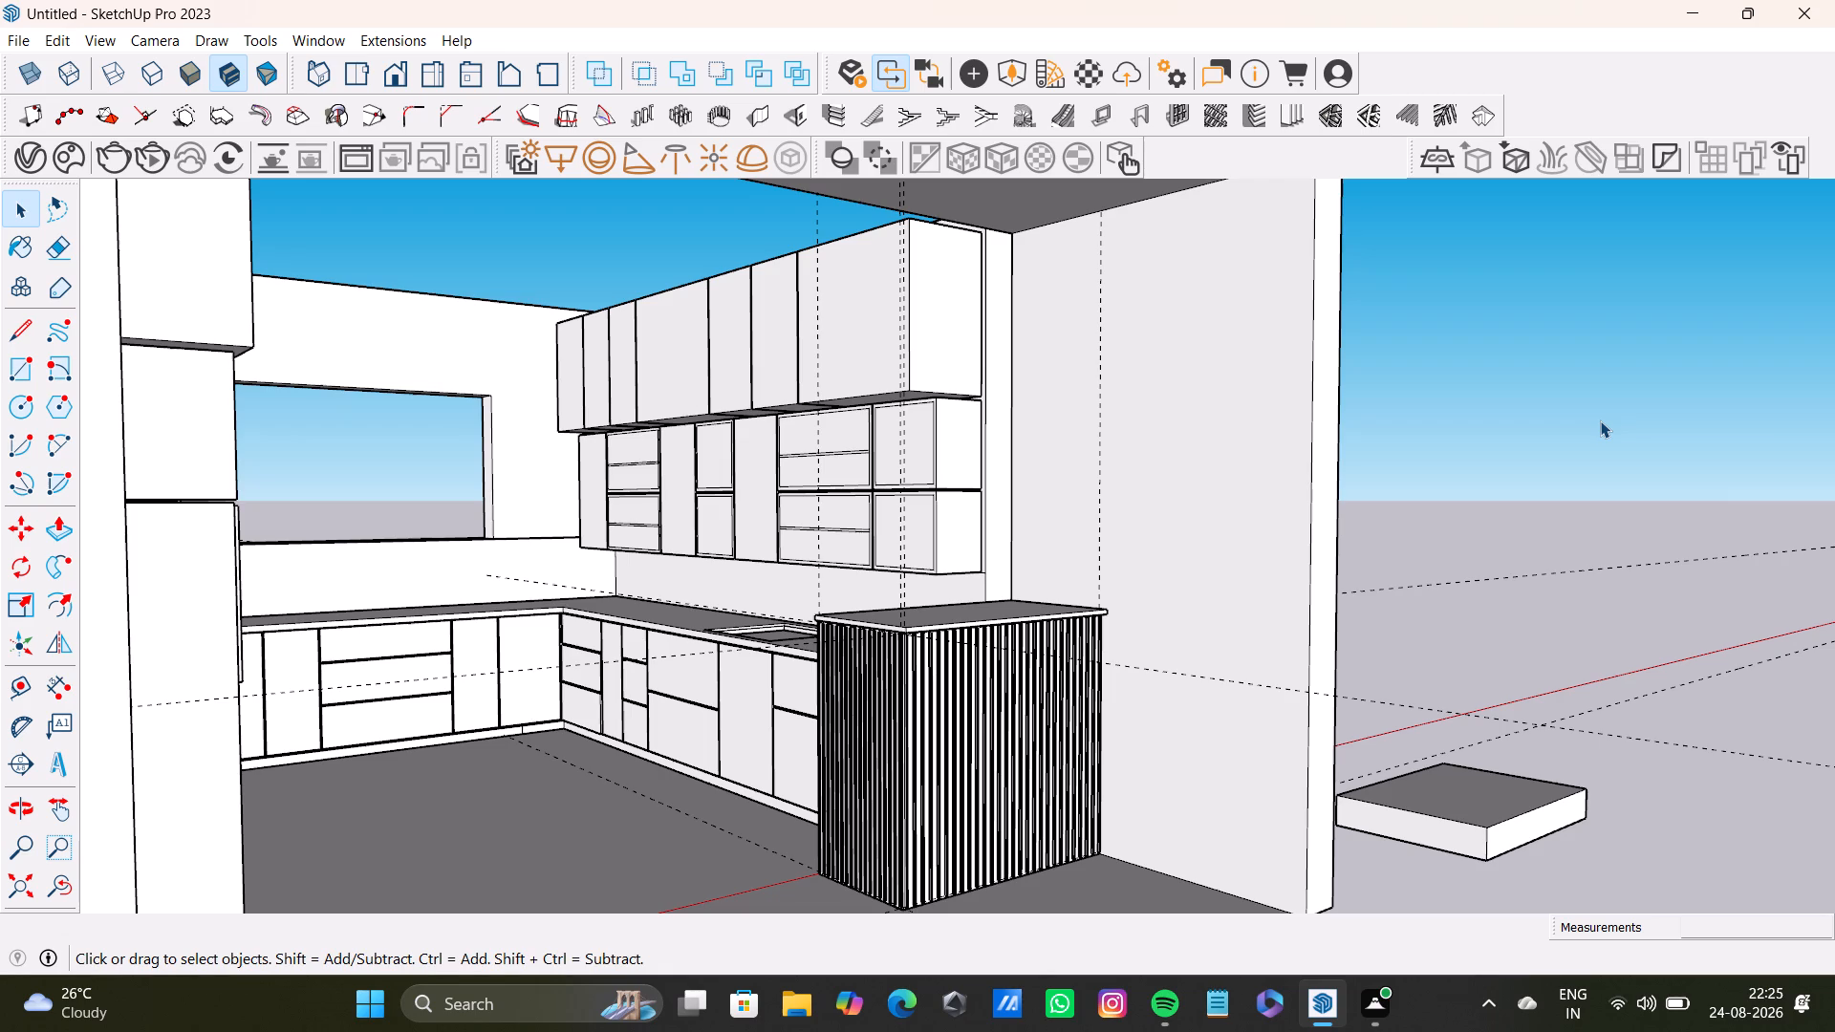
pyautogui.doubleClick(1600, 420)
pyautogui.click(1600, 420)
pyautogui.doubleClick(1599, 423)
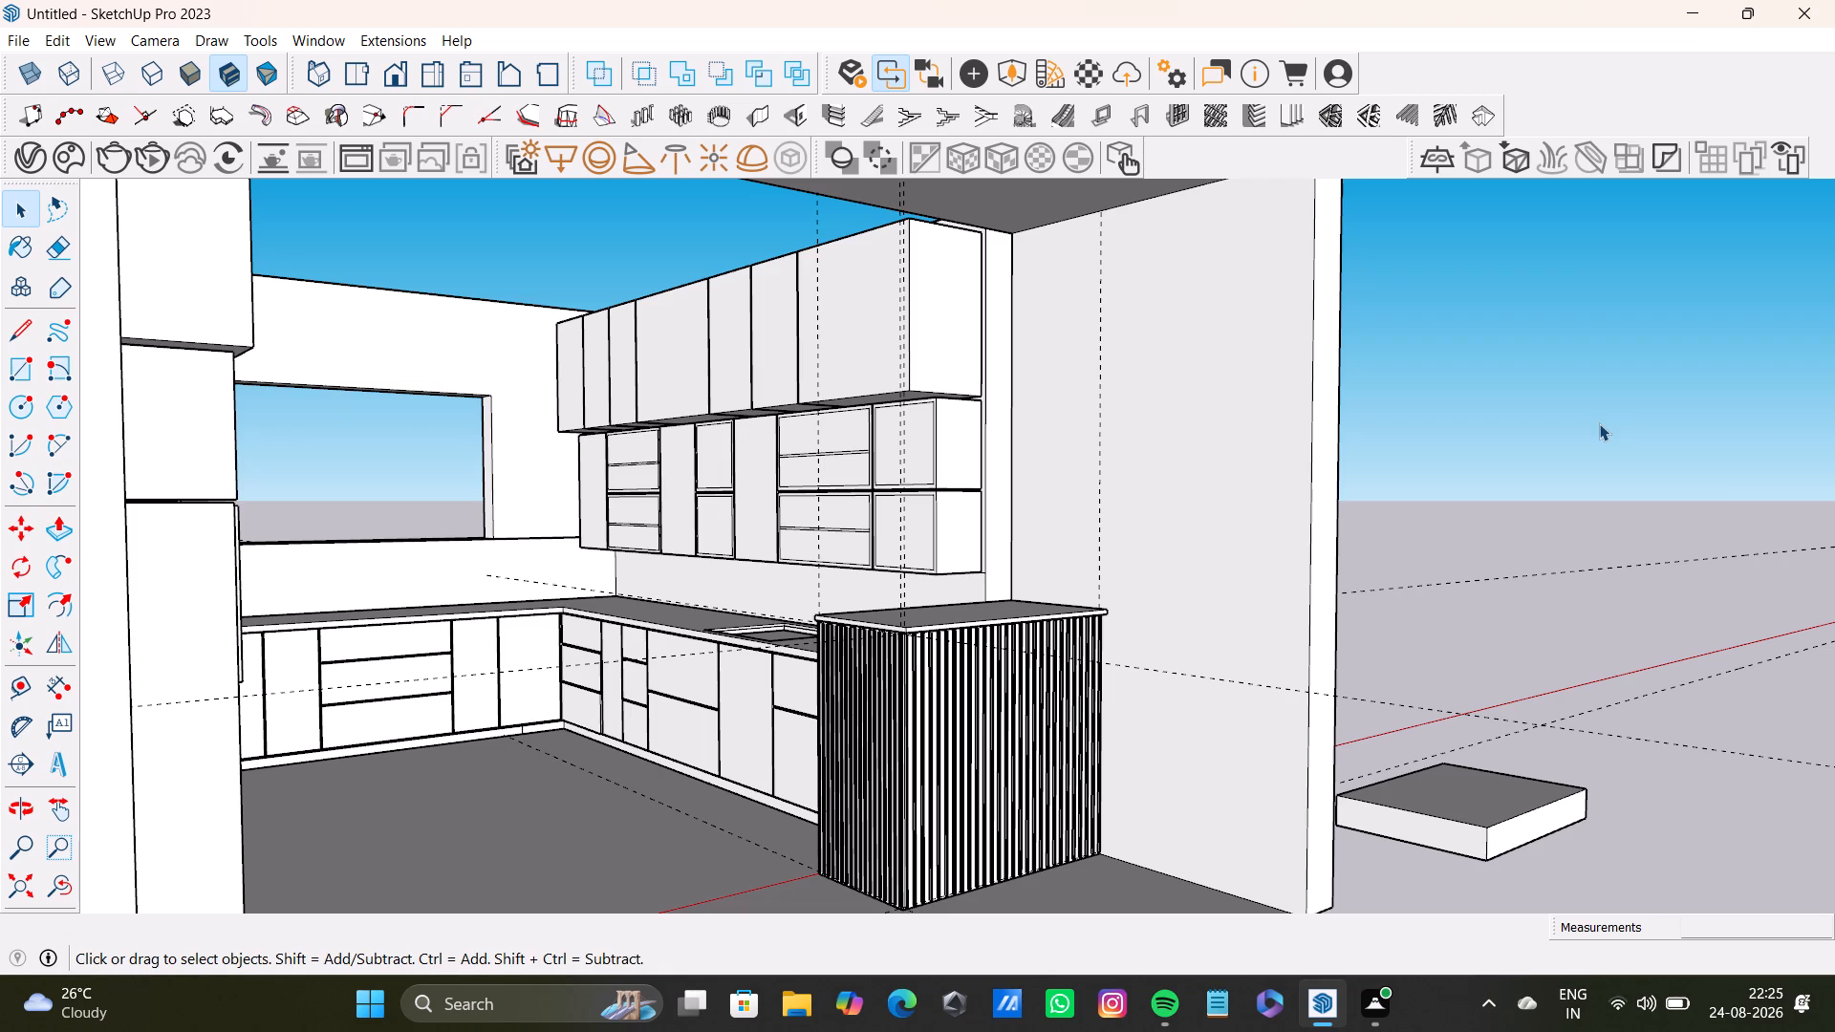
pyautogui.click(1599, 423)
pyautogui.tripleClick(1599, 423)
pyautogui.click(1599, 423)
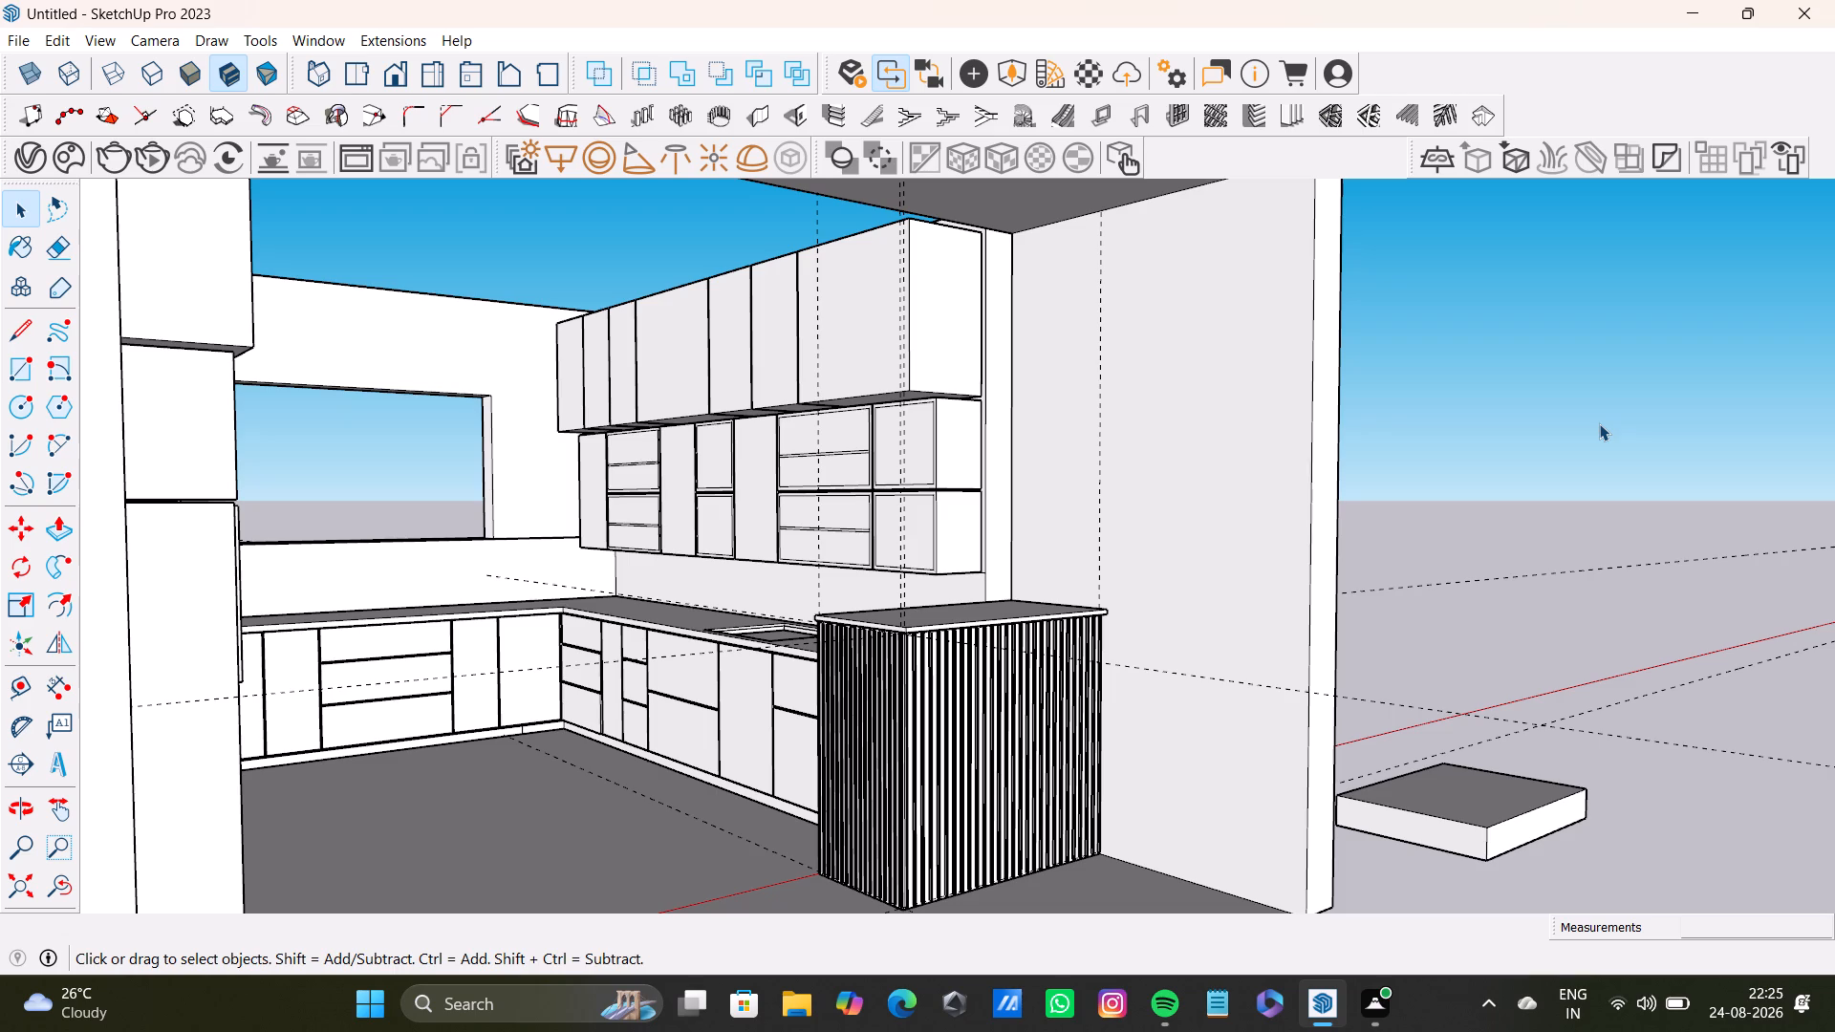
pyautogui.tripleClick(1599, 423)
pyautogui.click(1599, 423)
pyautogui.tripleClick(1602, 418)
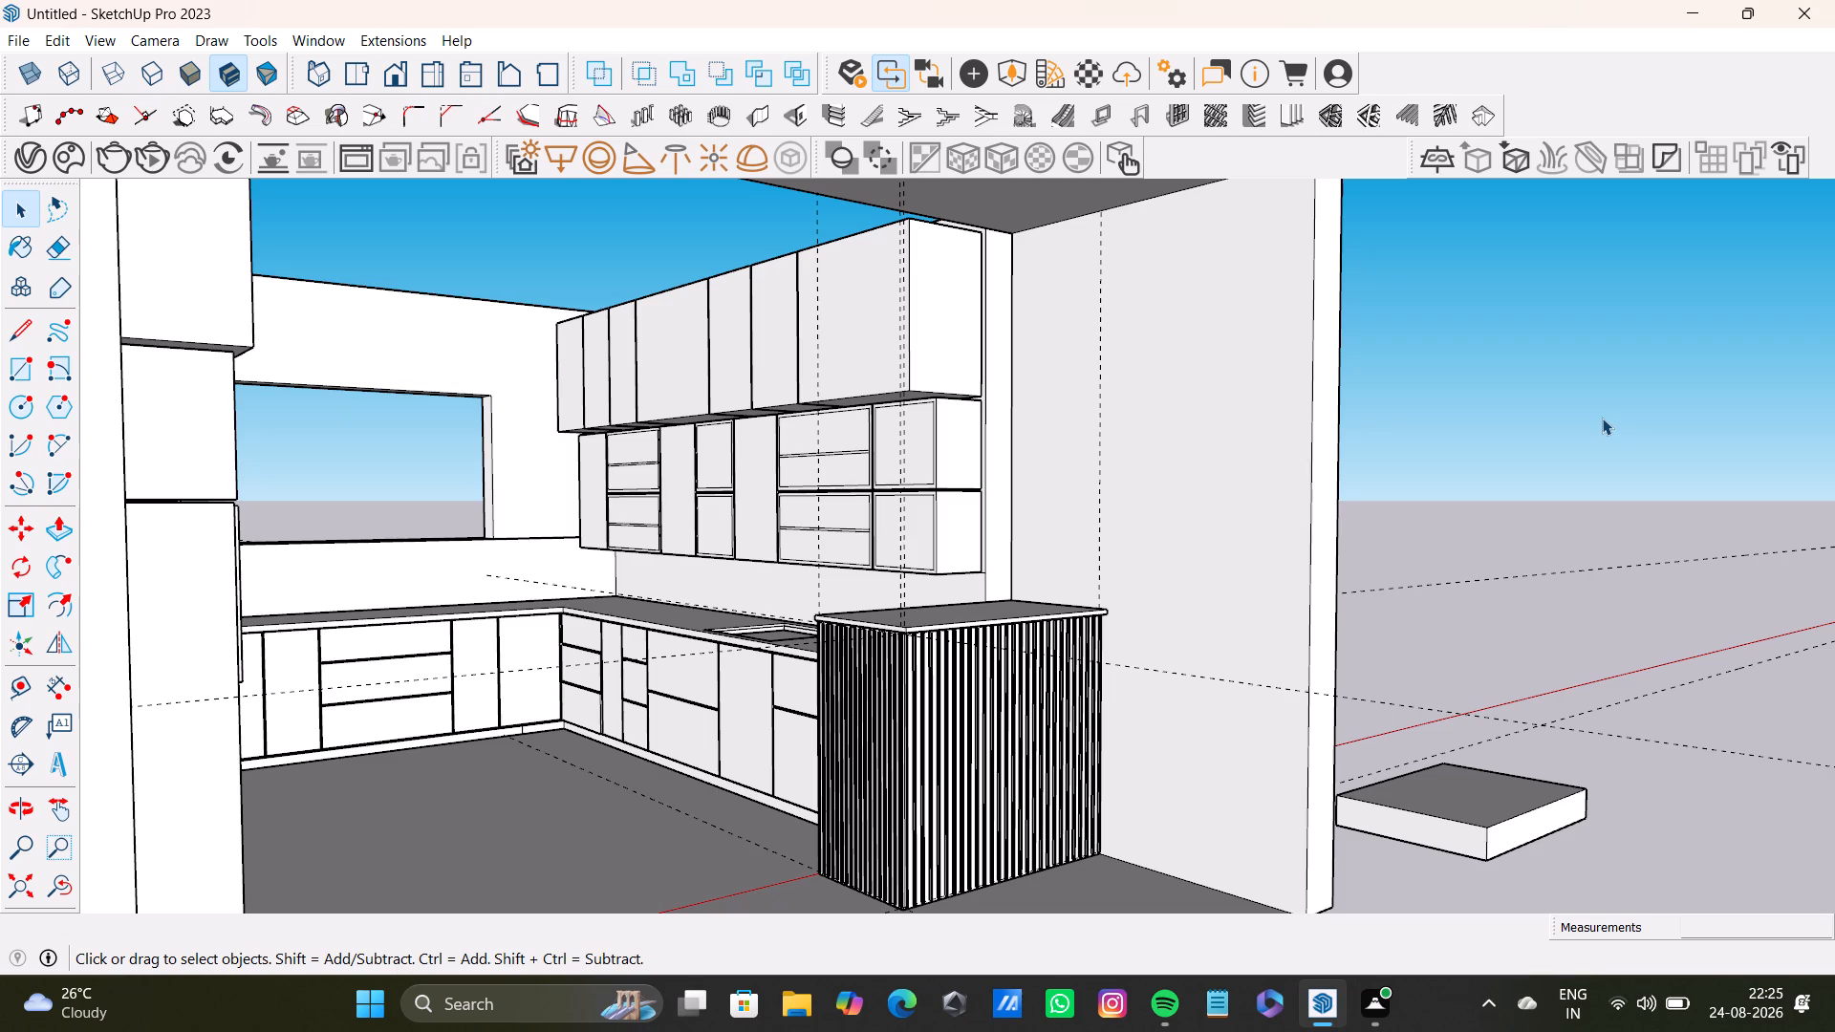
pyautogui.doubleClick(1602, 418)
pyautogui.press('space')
# Select the kitchen's floor face from the open end of the room.
pyautogui.scroll(-3, 1499, 486)
pyautogui.moveTo(1489, 532); pyautogui.dragTo(1157, 681, button='middle')
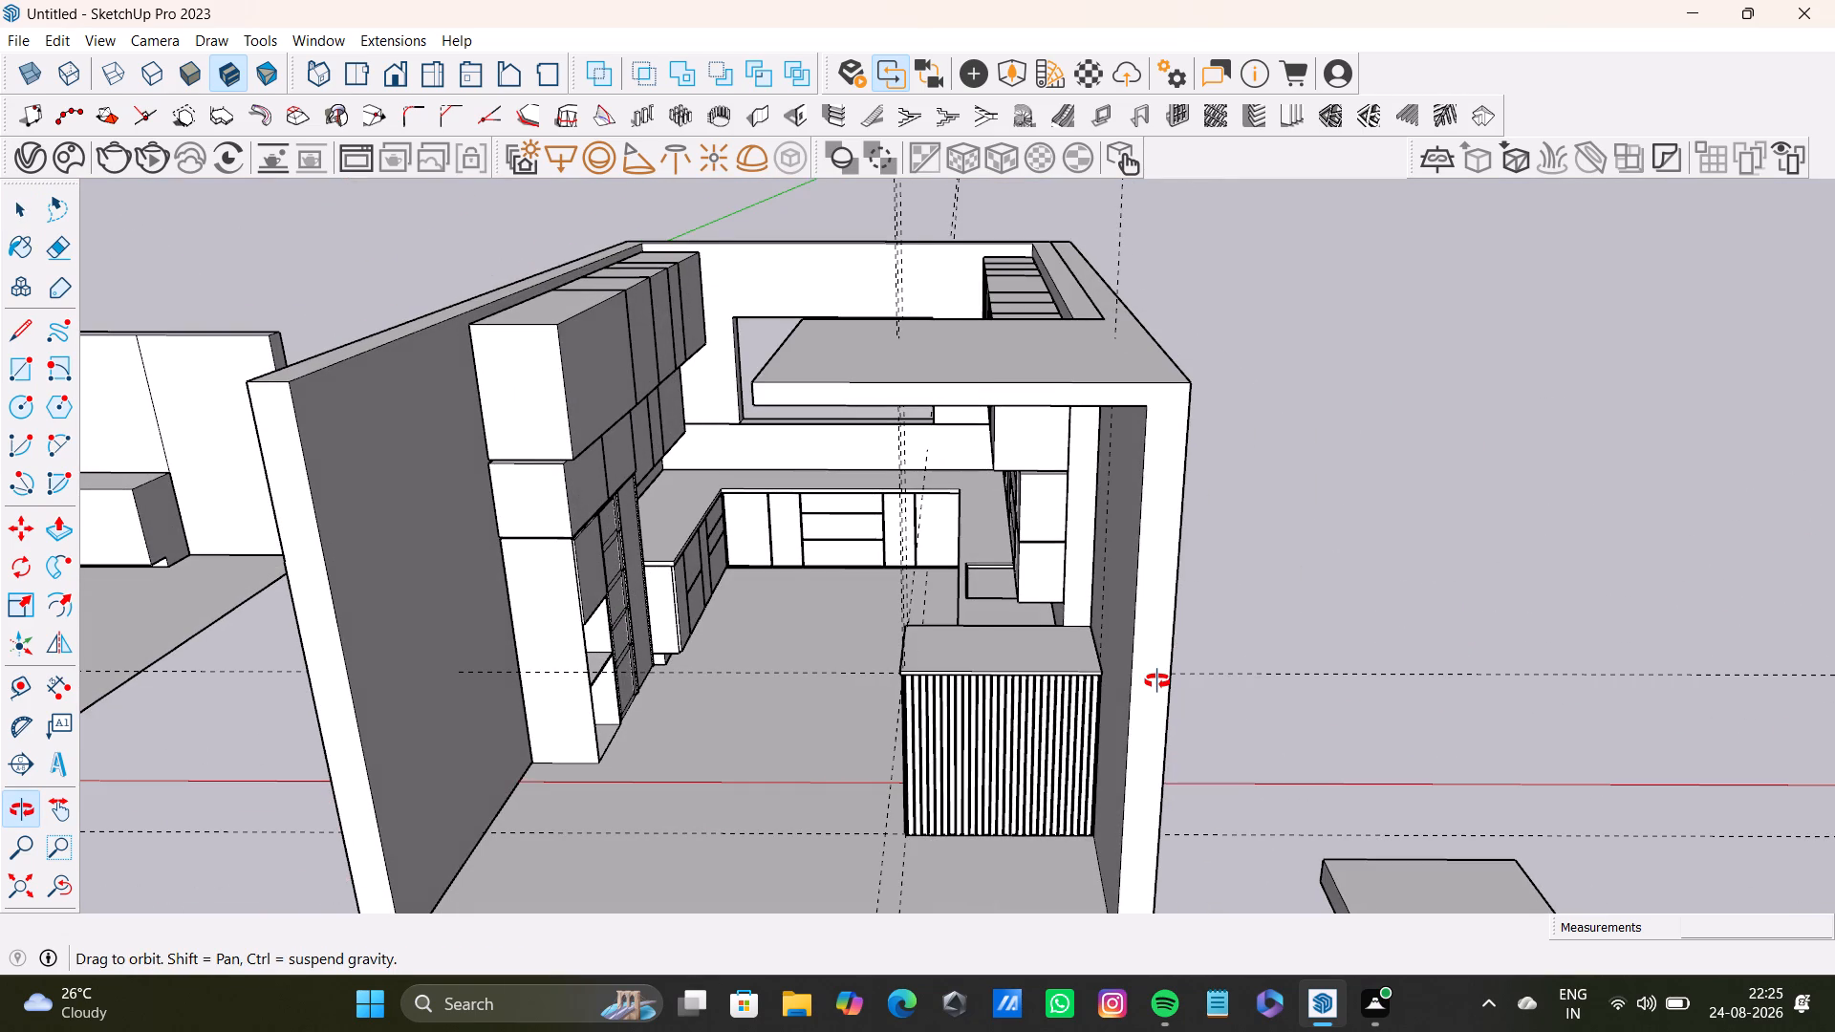
pyautogui.moveTo(1157, 681); pyautogui.dragTo(1202, 613, button='middle')
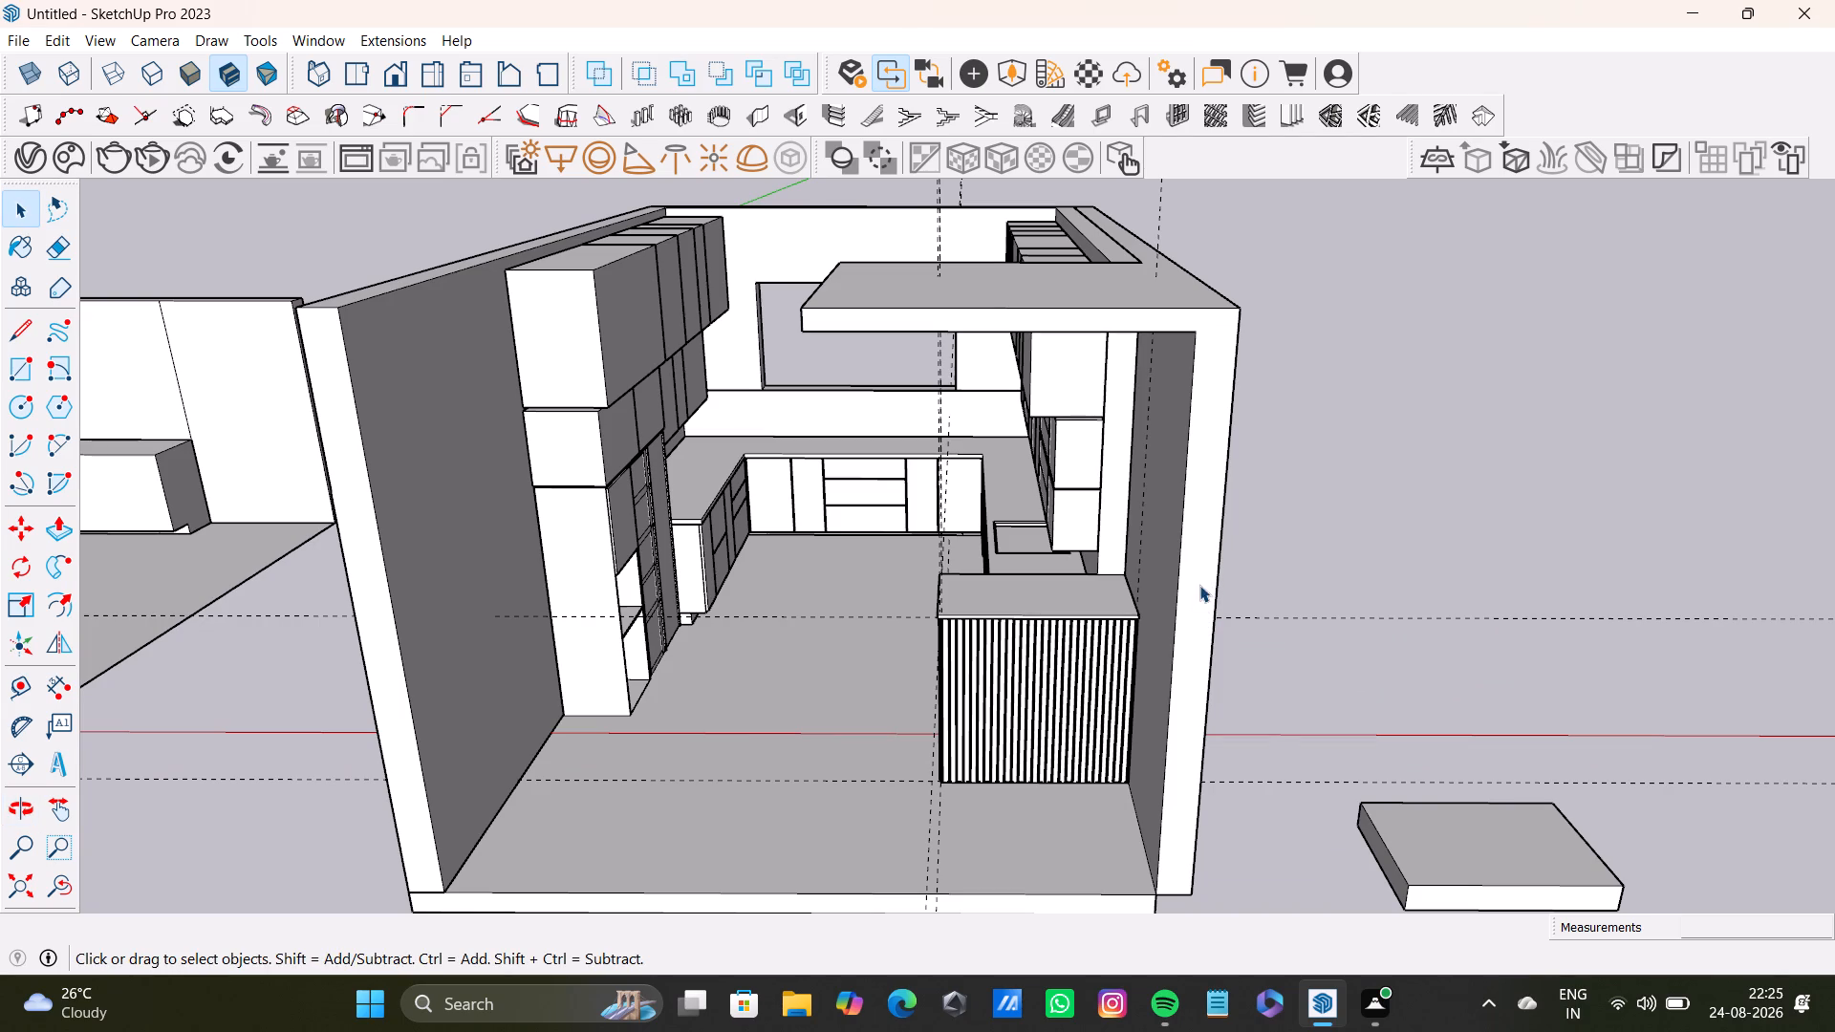
pyautogui.press('space')
pyautogui.doubleClick(823, 699)
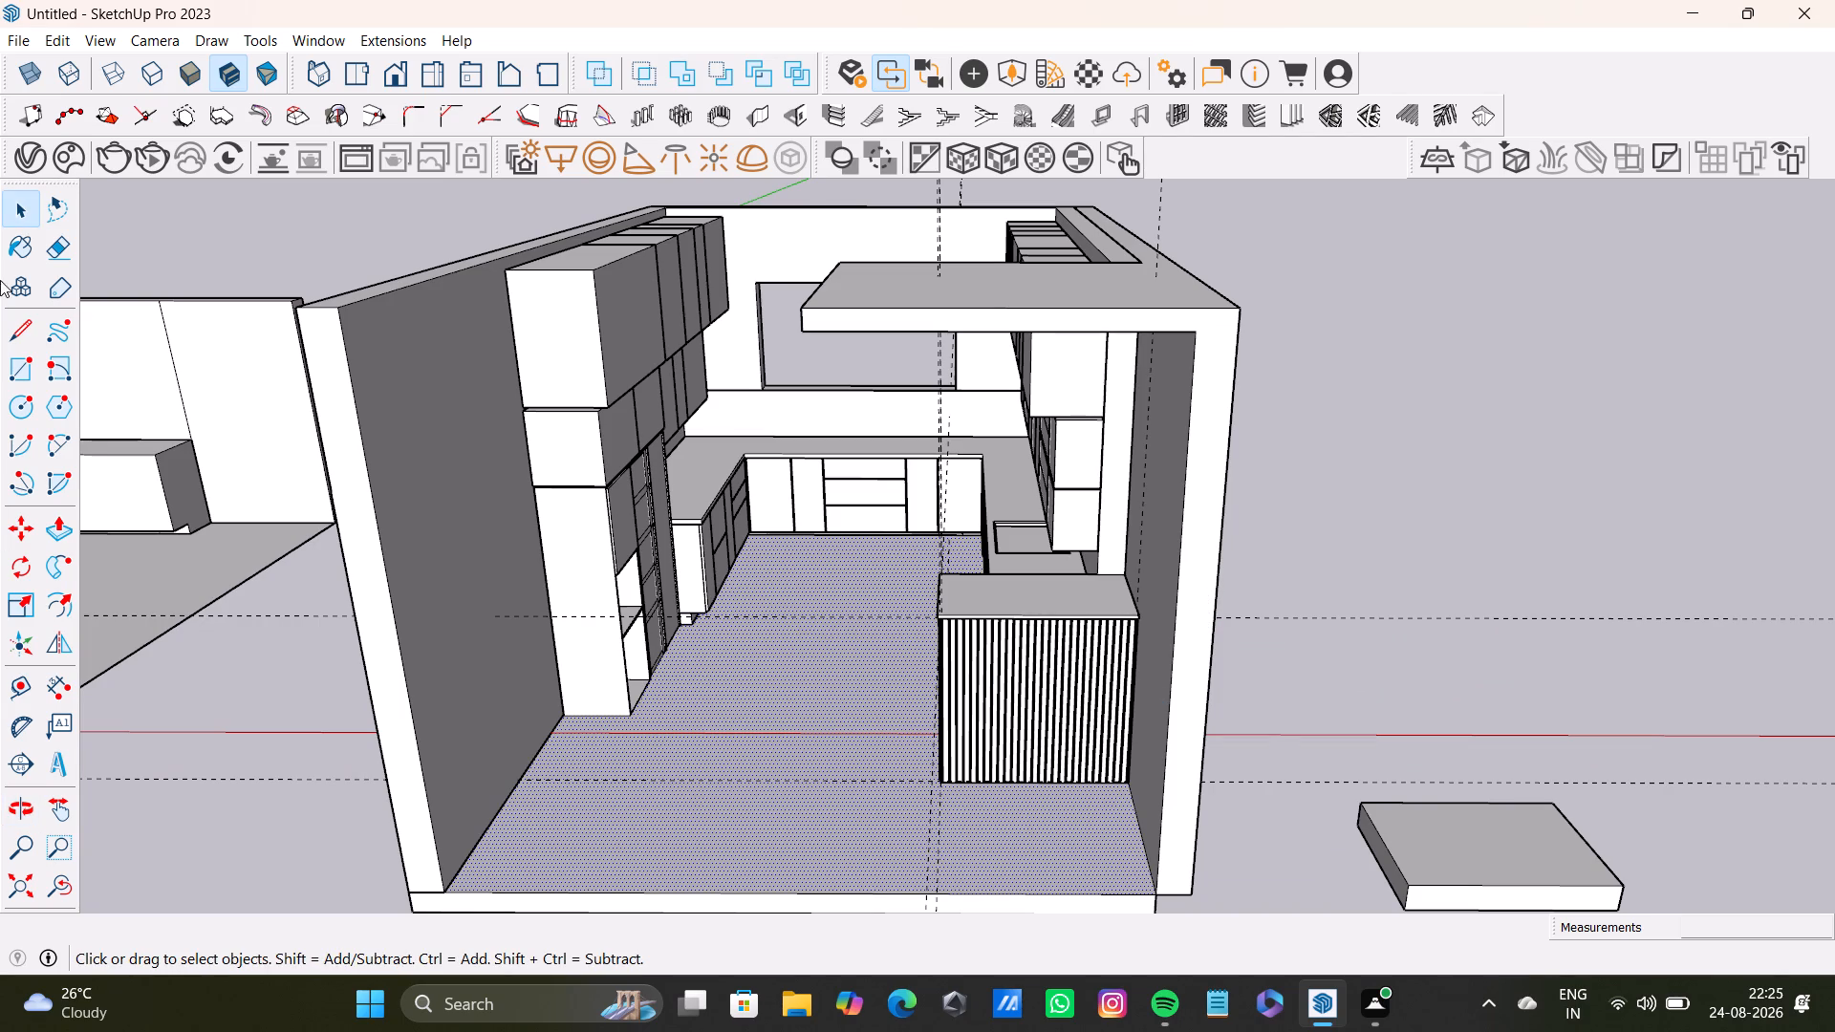
# Import Marble White 23-64 150cm from the downloaded Stone materials in Chaos Cosmos into the V-Ray materials.
pyautogui.click(24, 241)
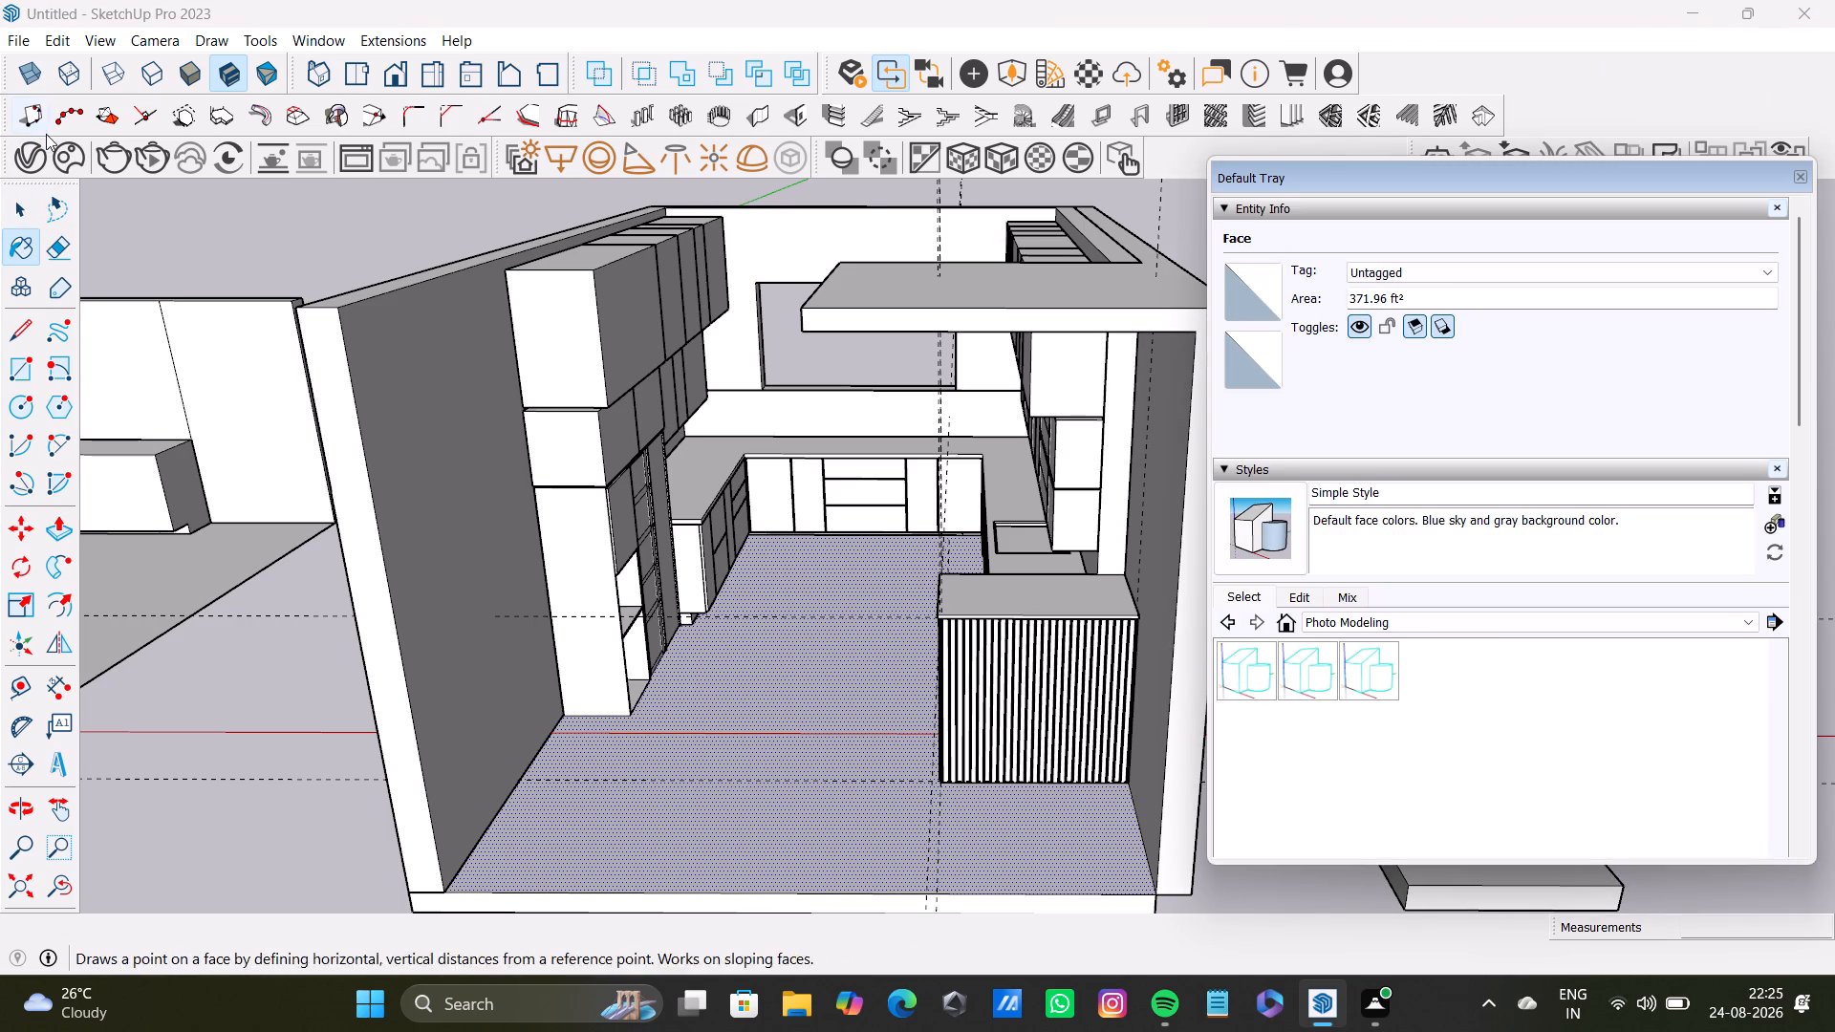
pyautogui.click(23, 151)
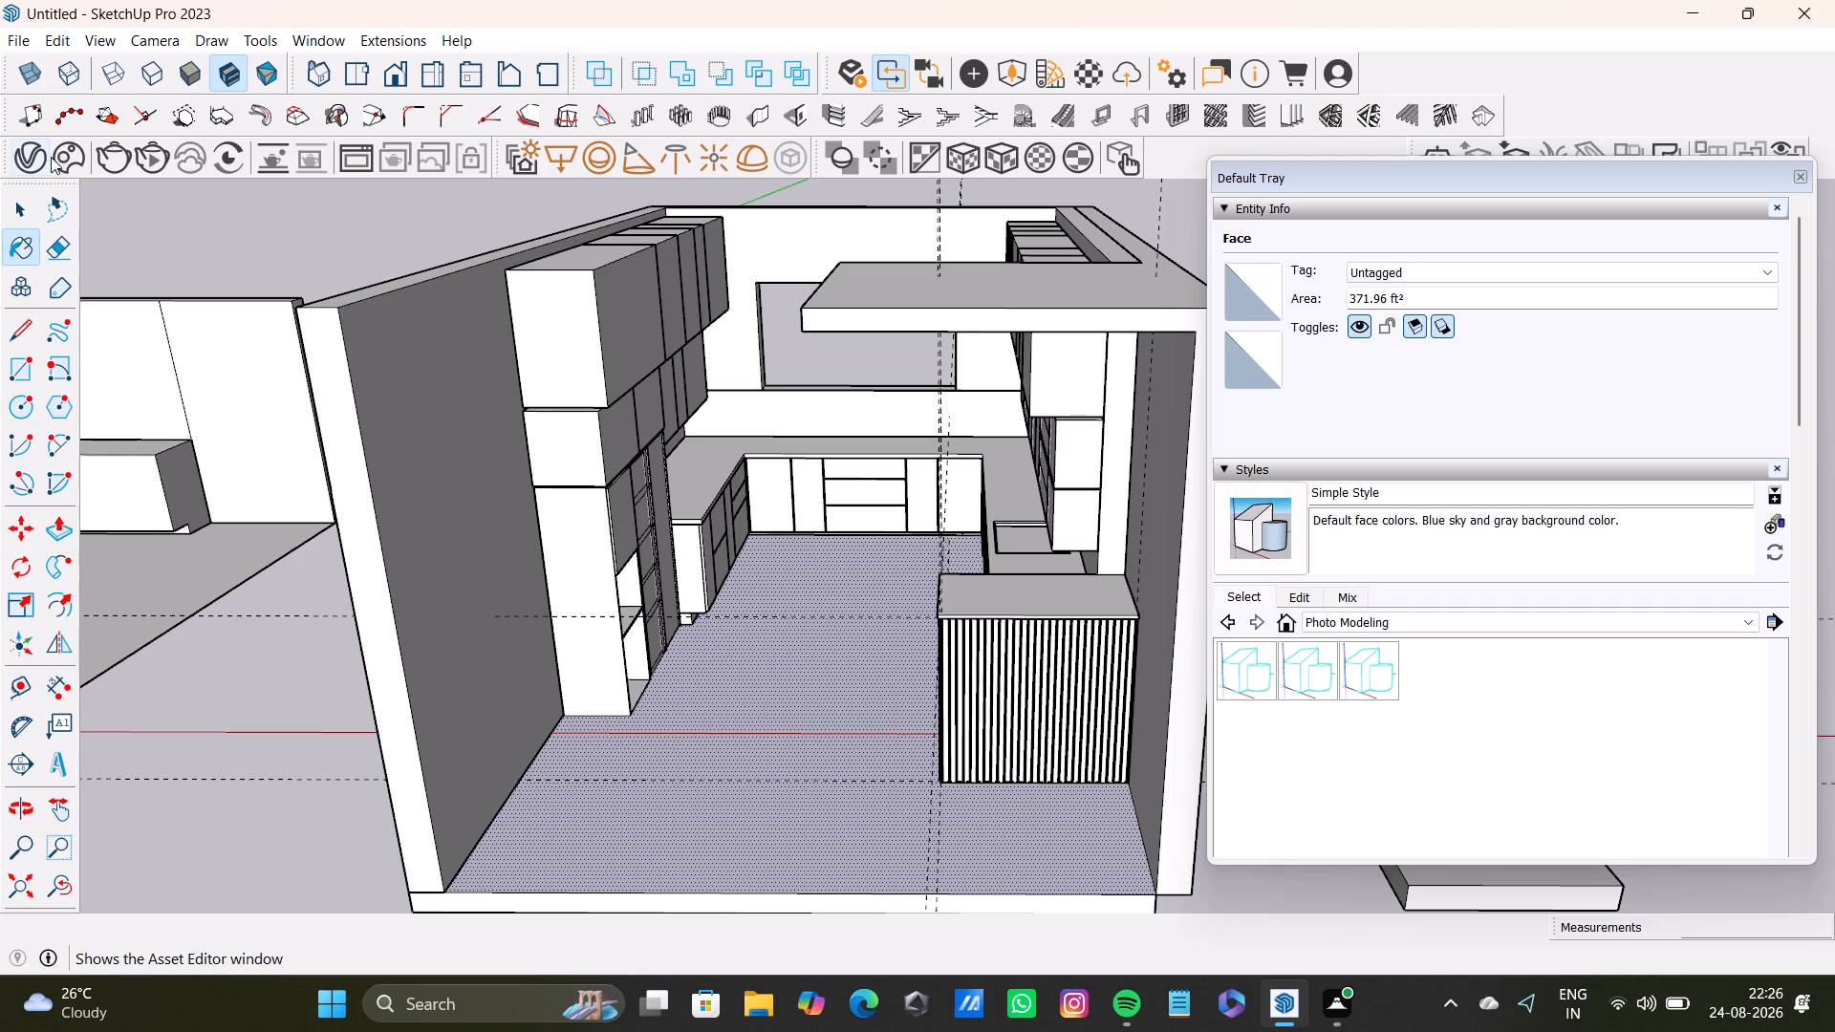
pyautogui.click(58, 156)
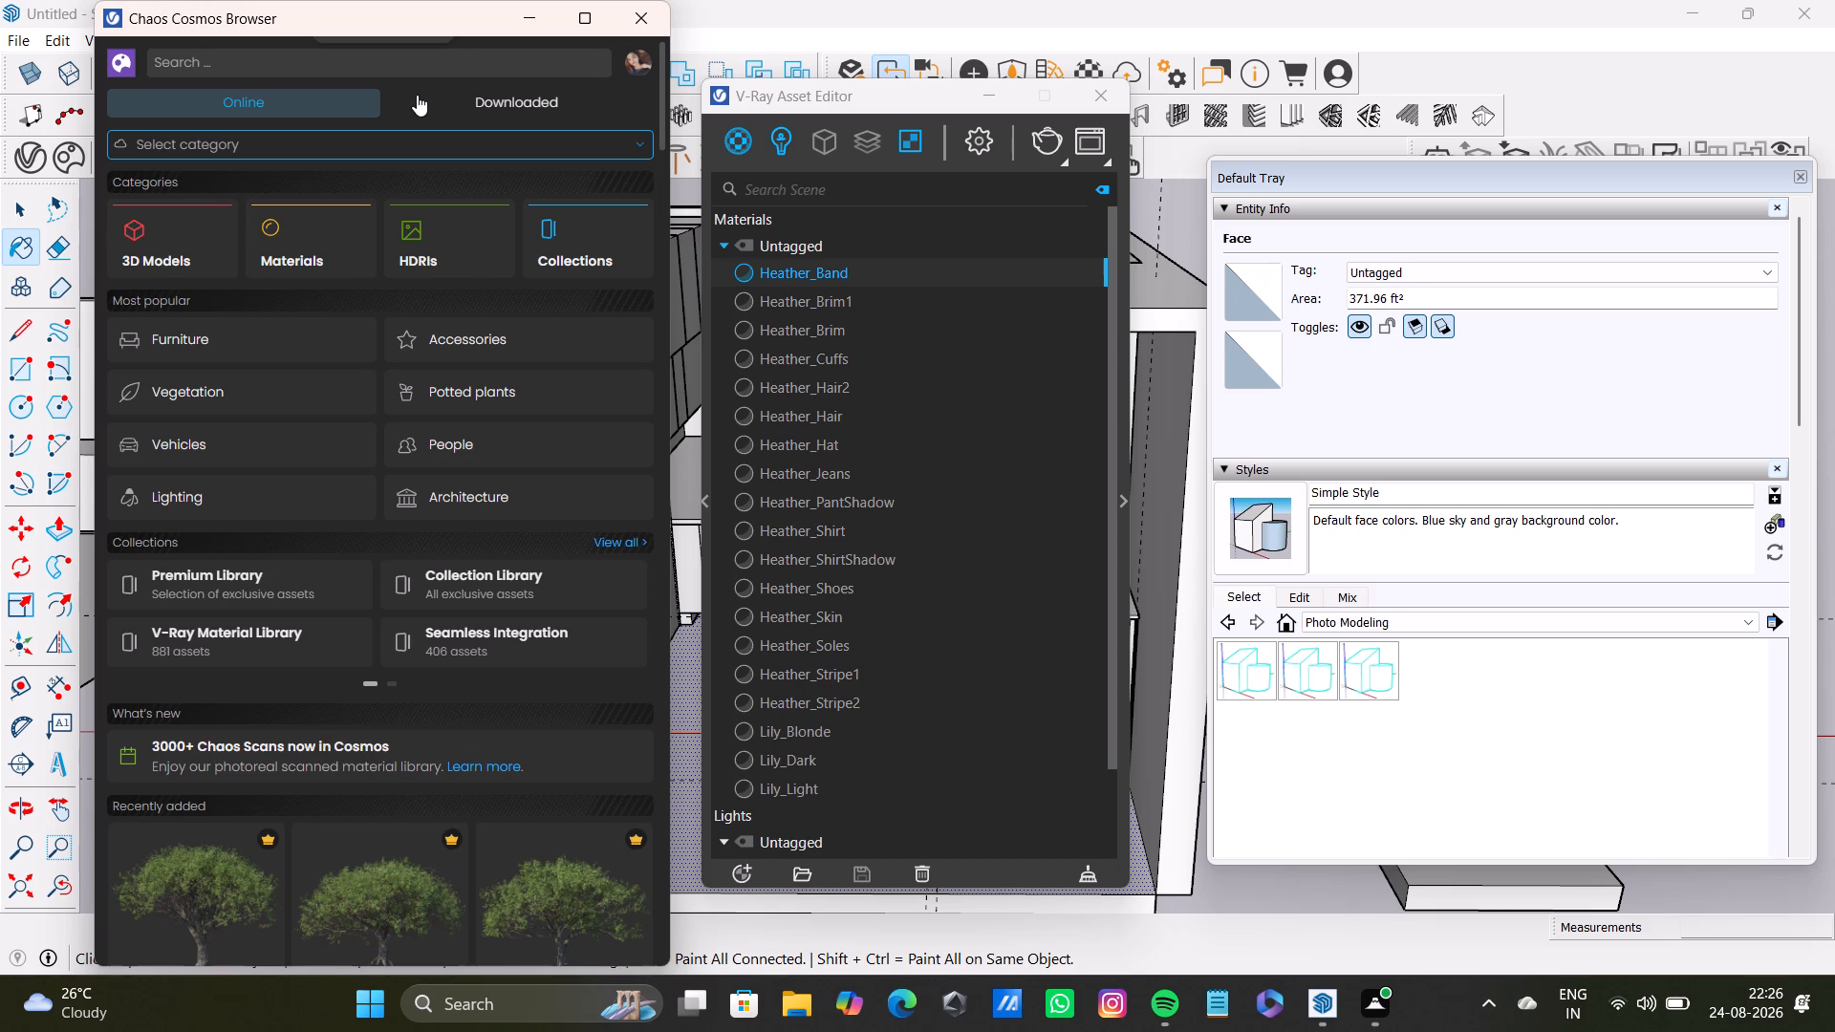
pyautogui.click(457, 97)
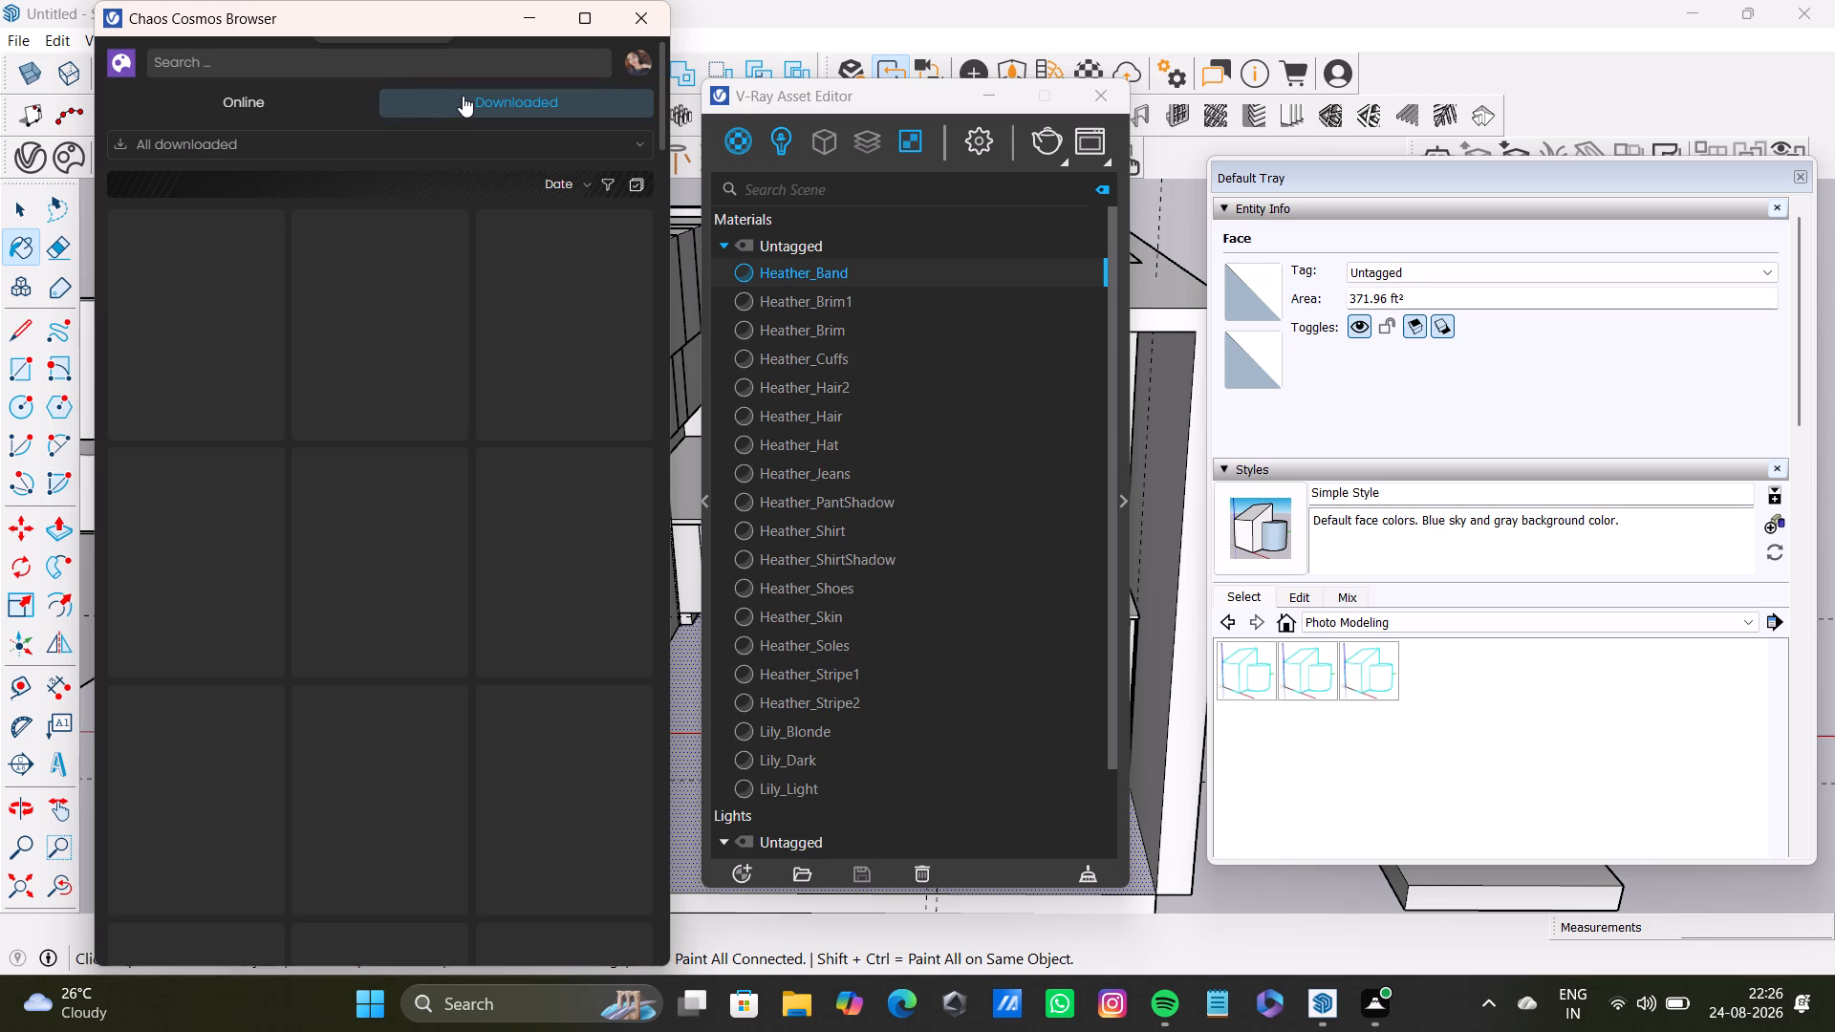
pyautogui.click(208, 139)
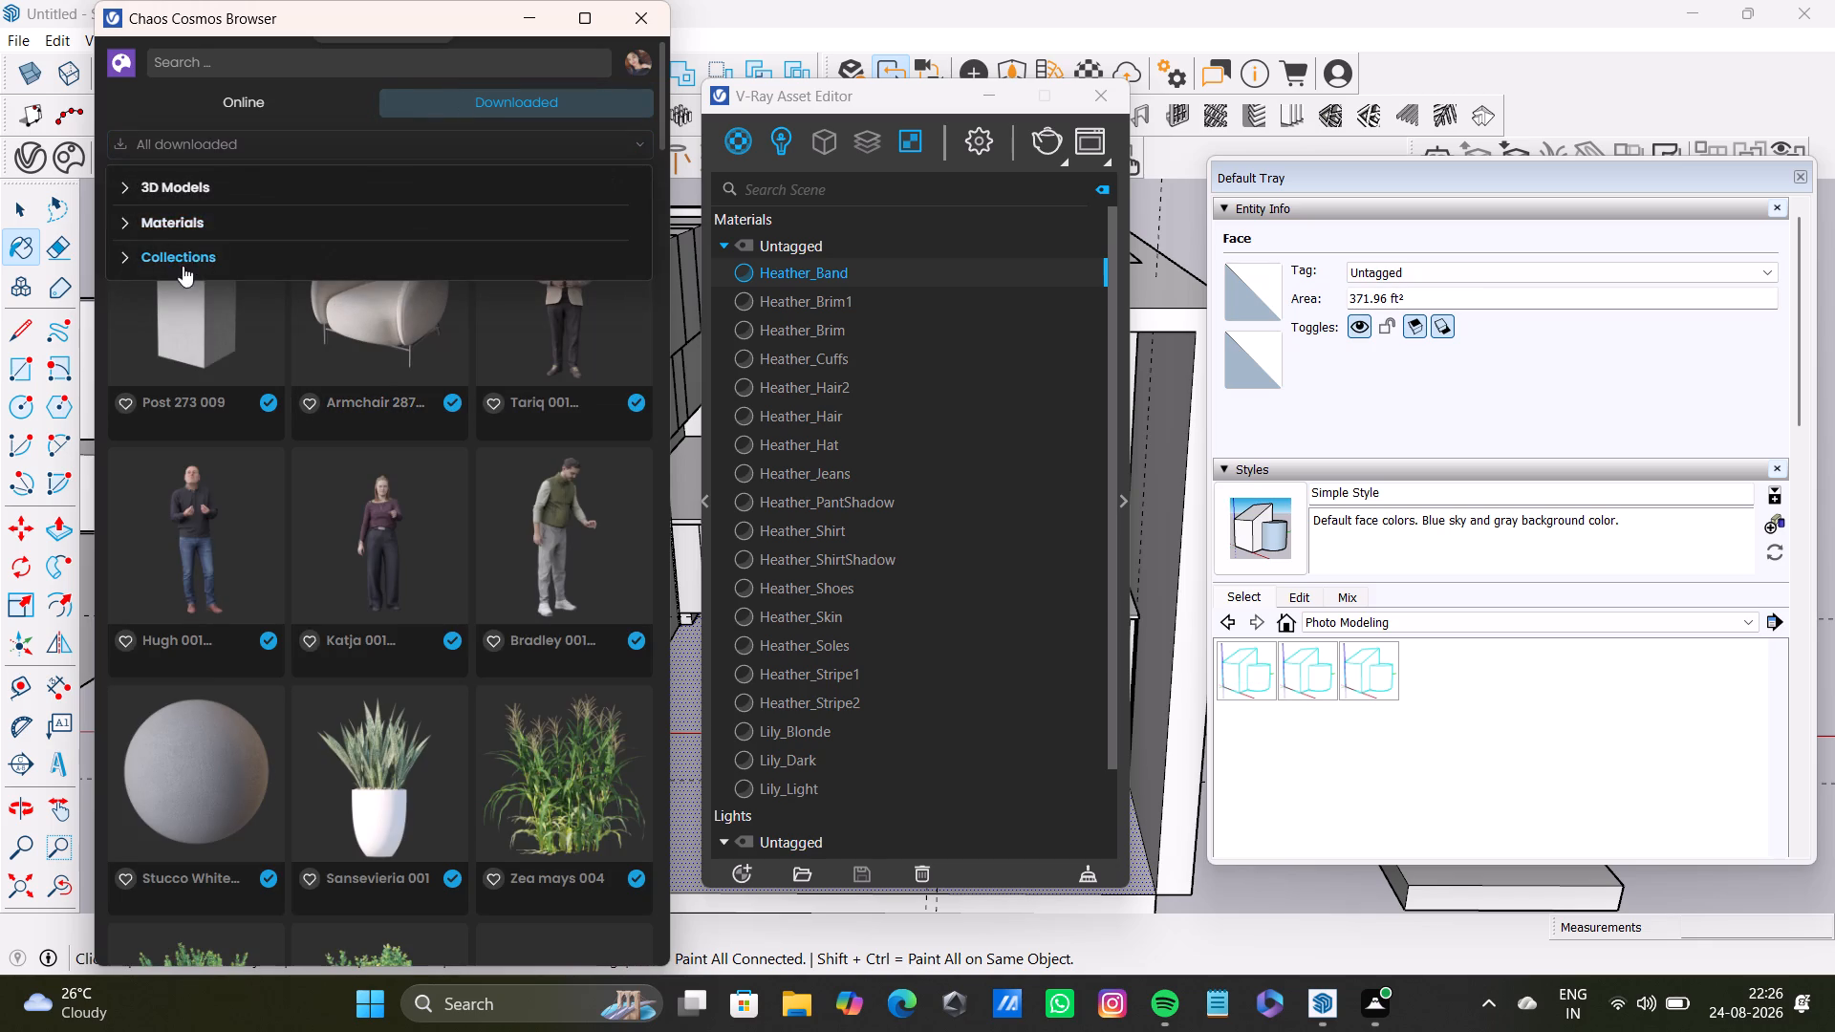
pyautogui.click(192, 225)
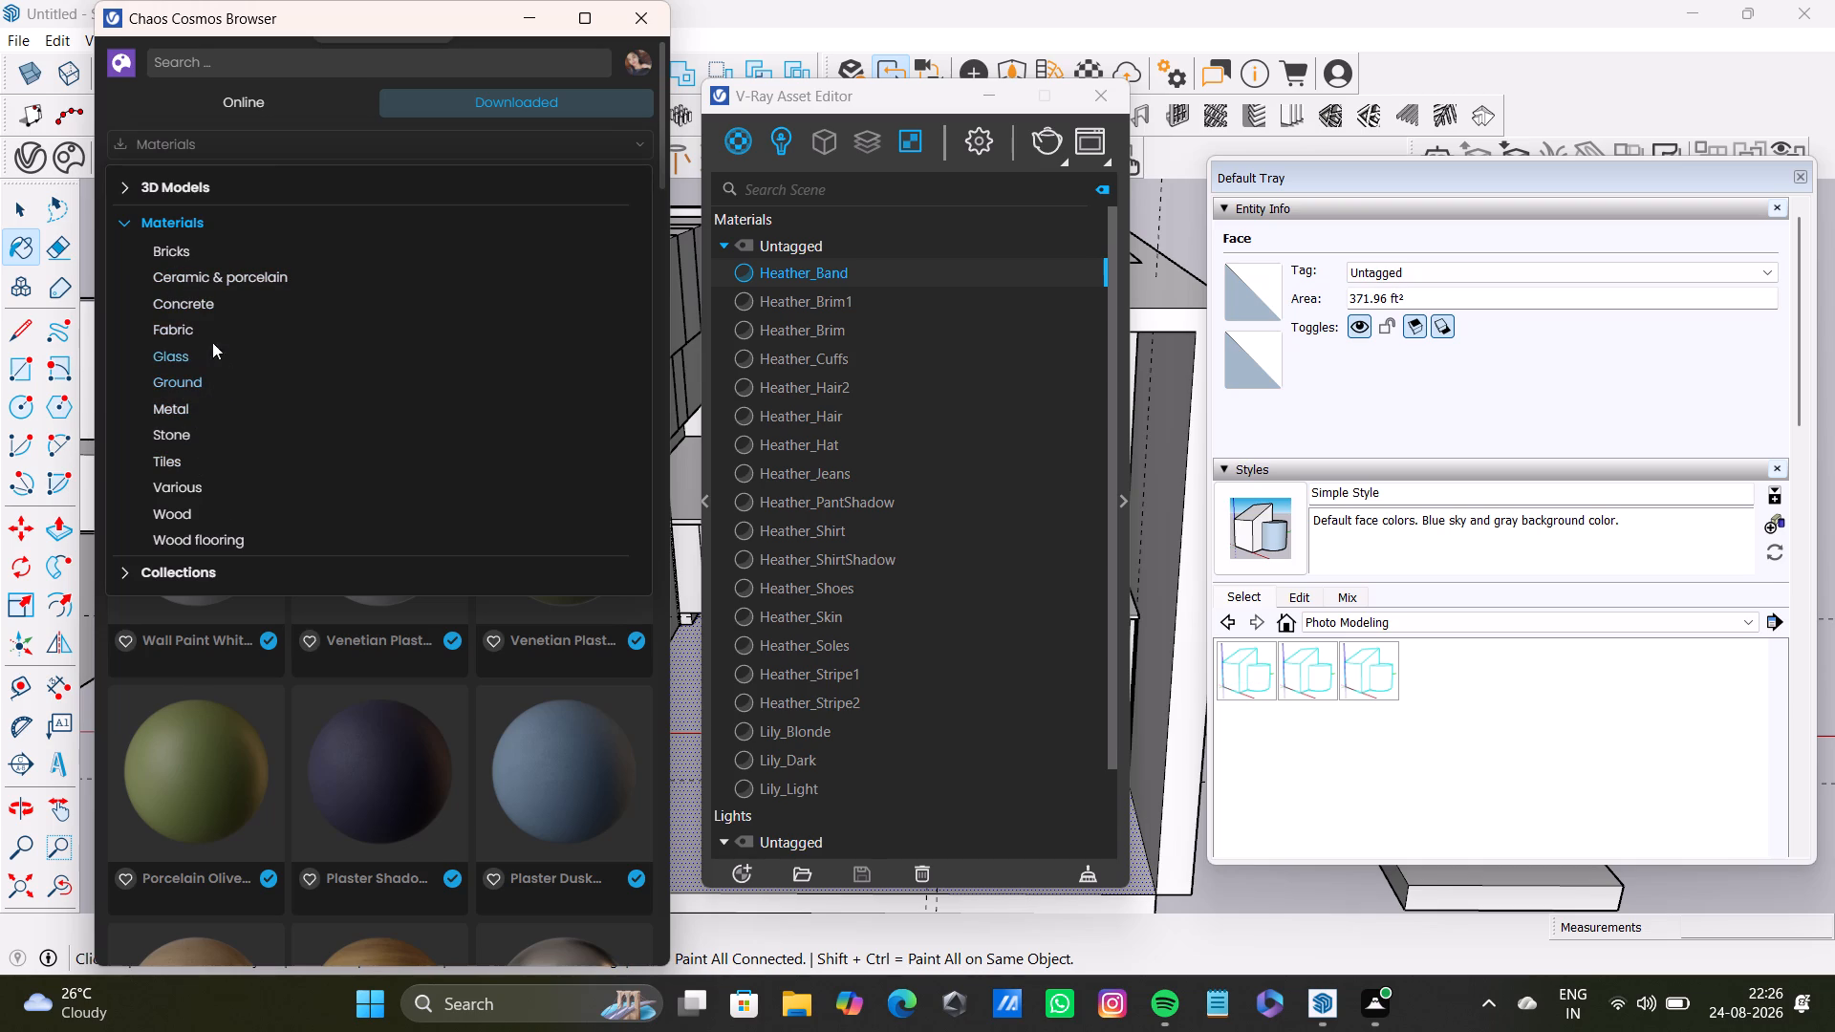
pyautogui.click(192, 431)
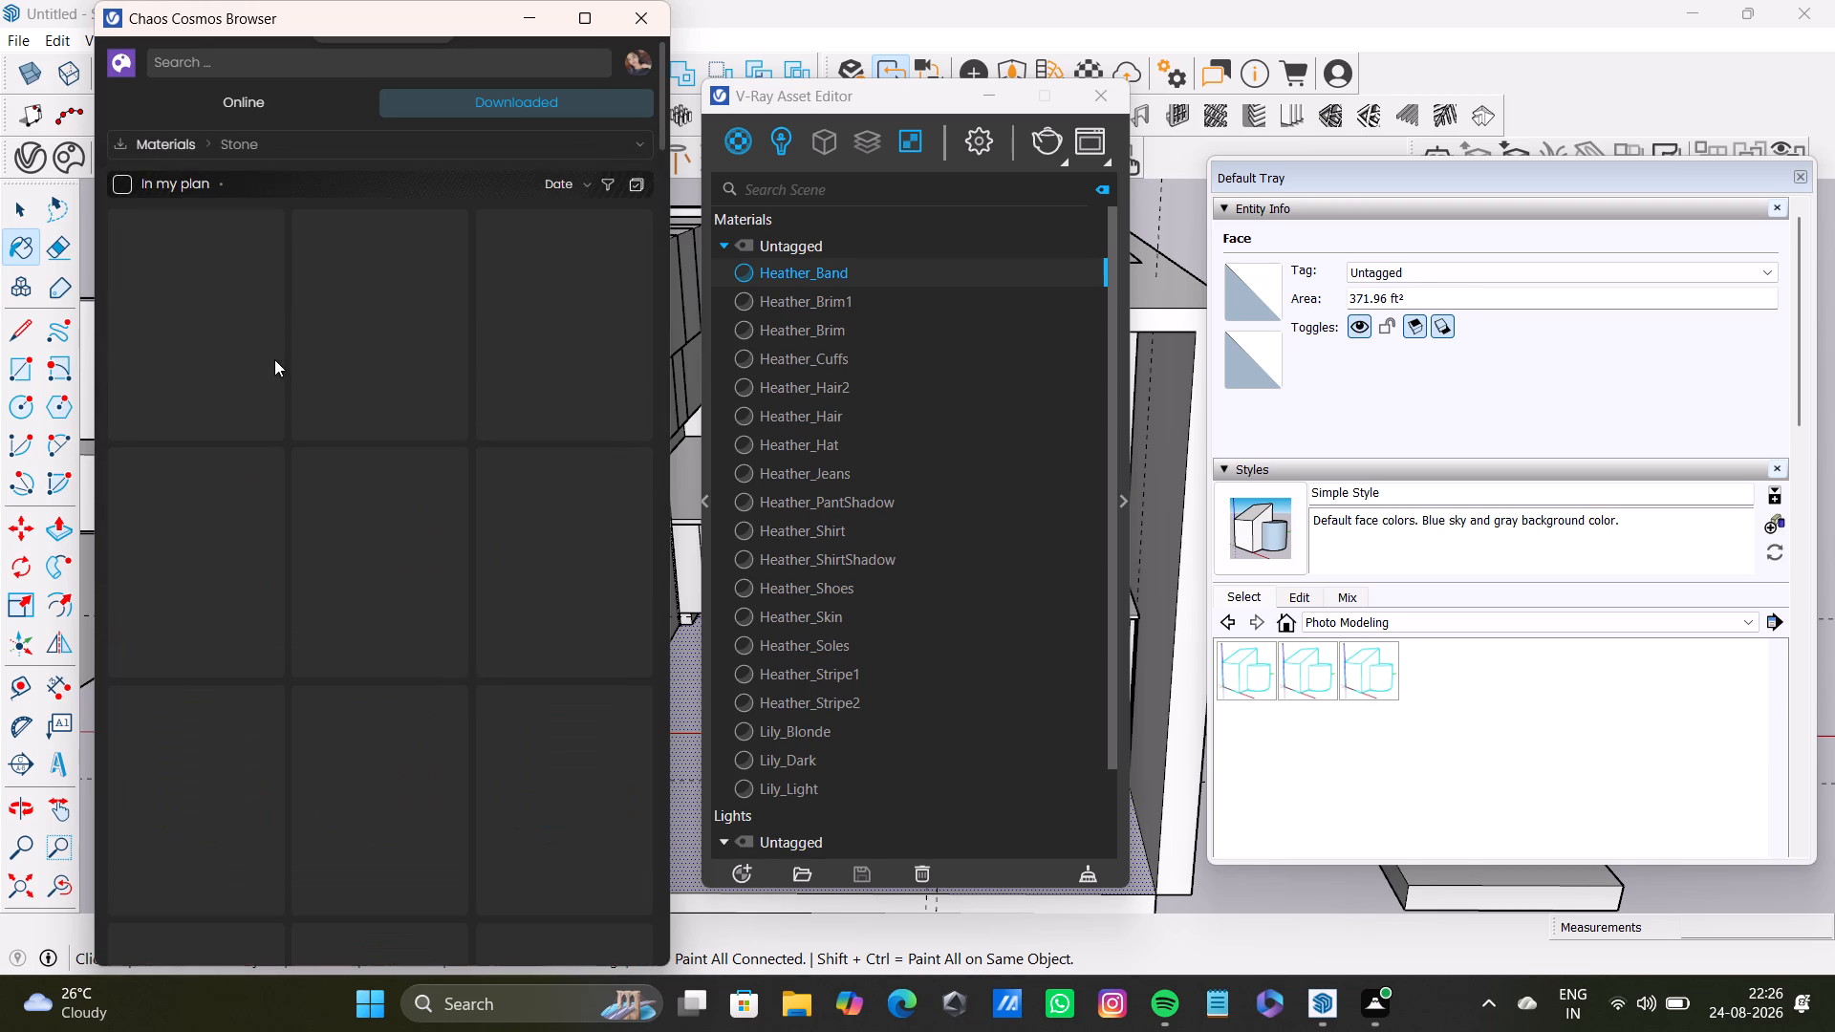
pyautogui.scroll(-3, 368, 546)
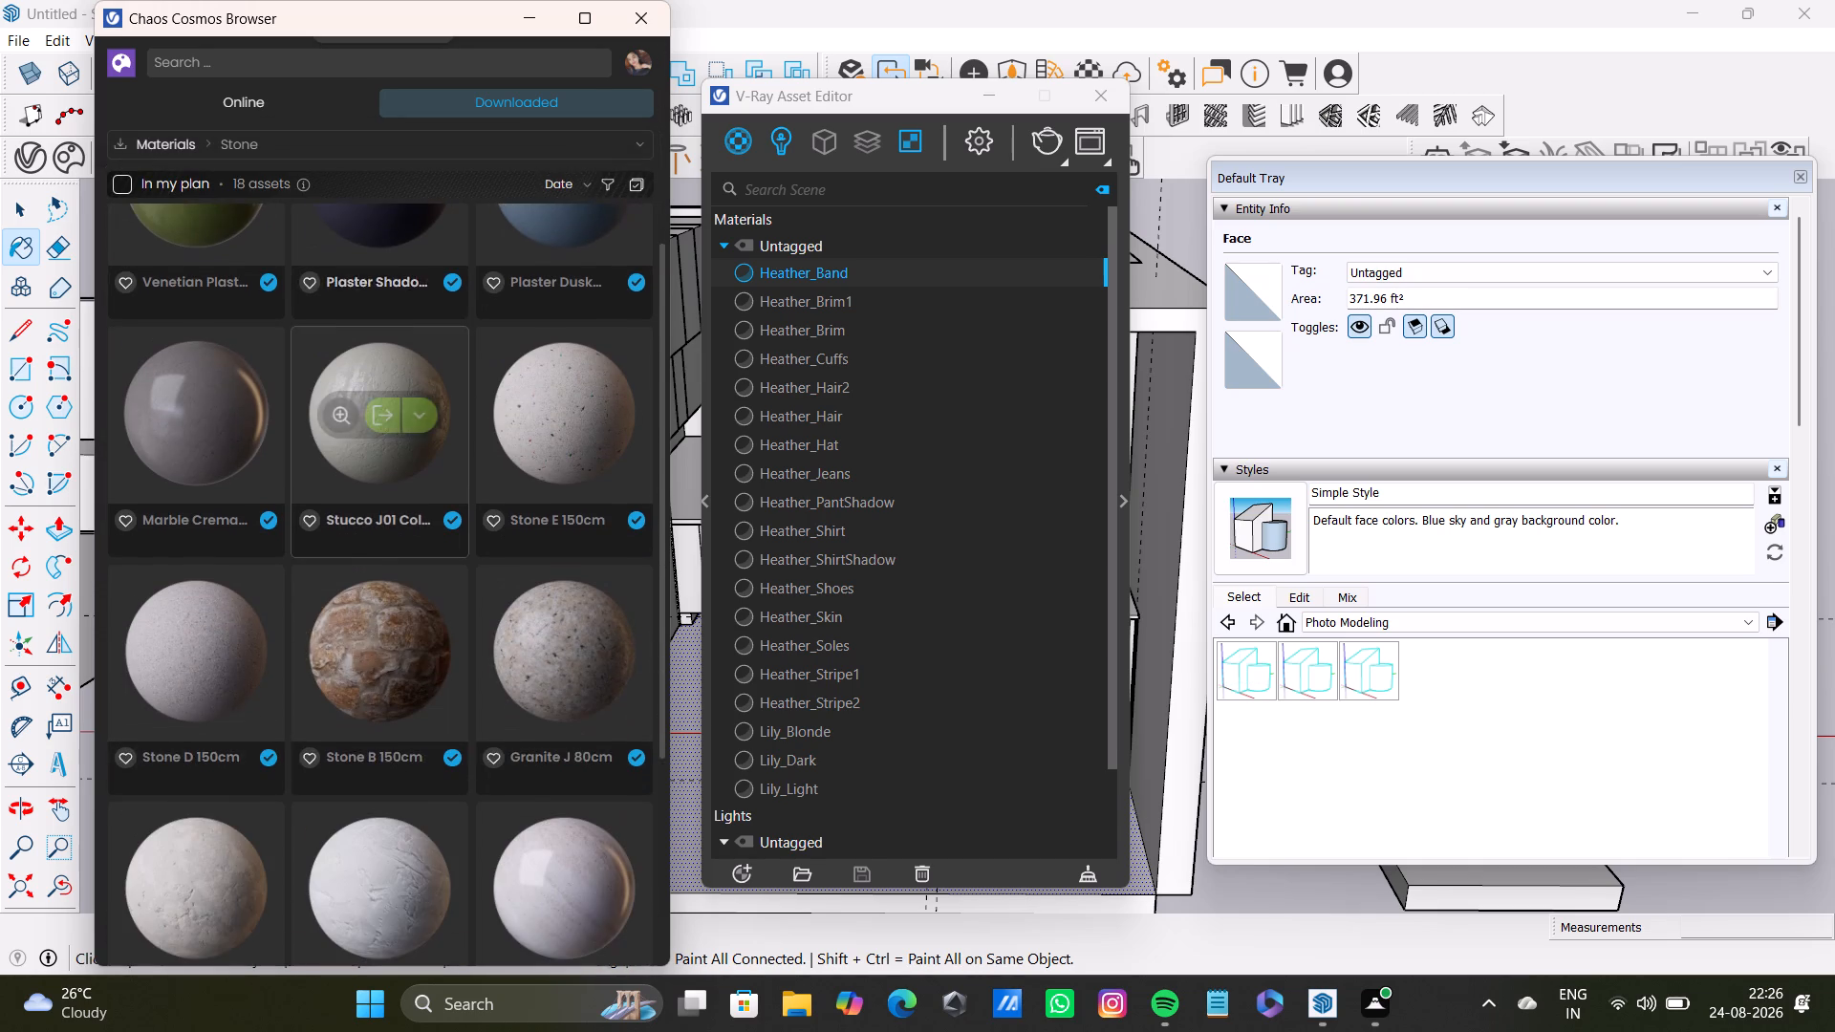
pyautogui.scroll(-2, 371, 553)
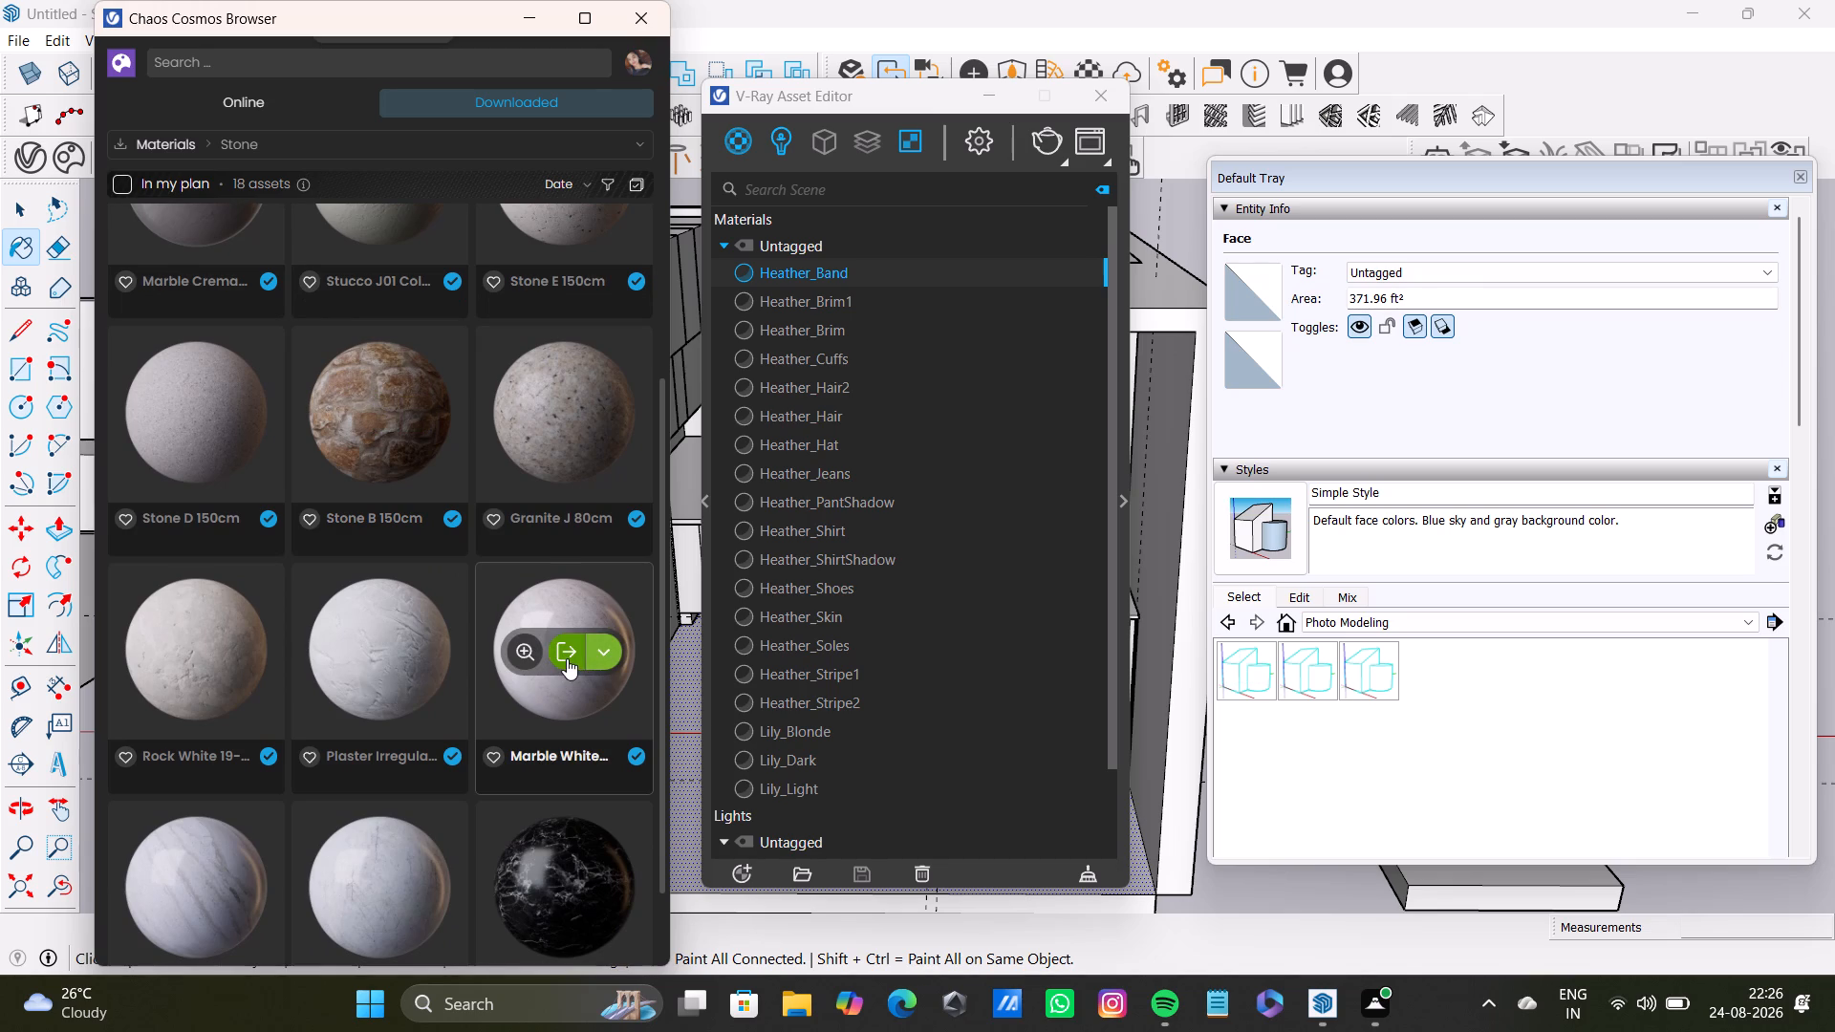
pyautogui.click(567, 658)
# Import Venetian Plaster White 300cm from the downloaded Stone materials.
pyautogui.scroll(-9, 462, 658)
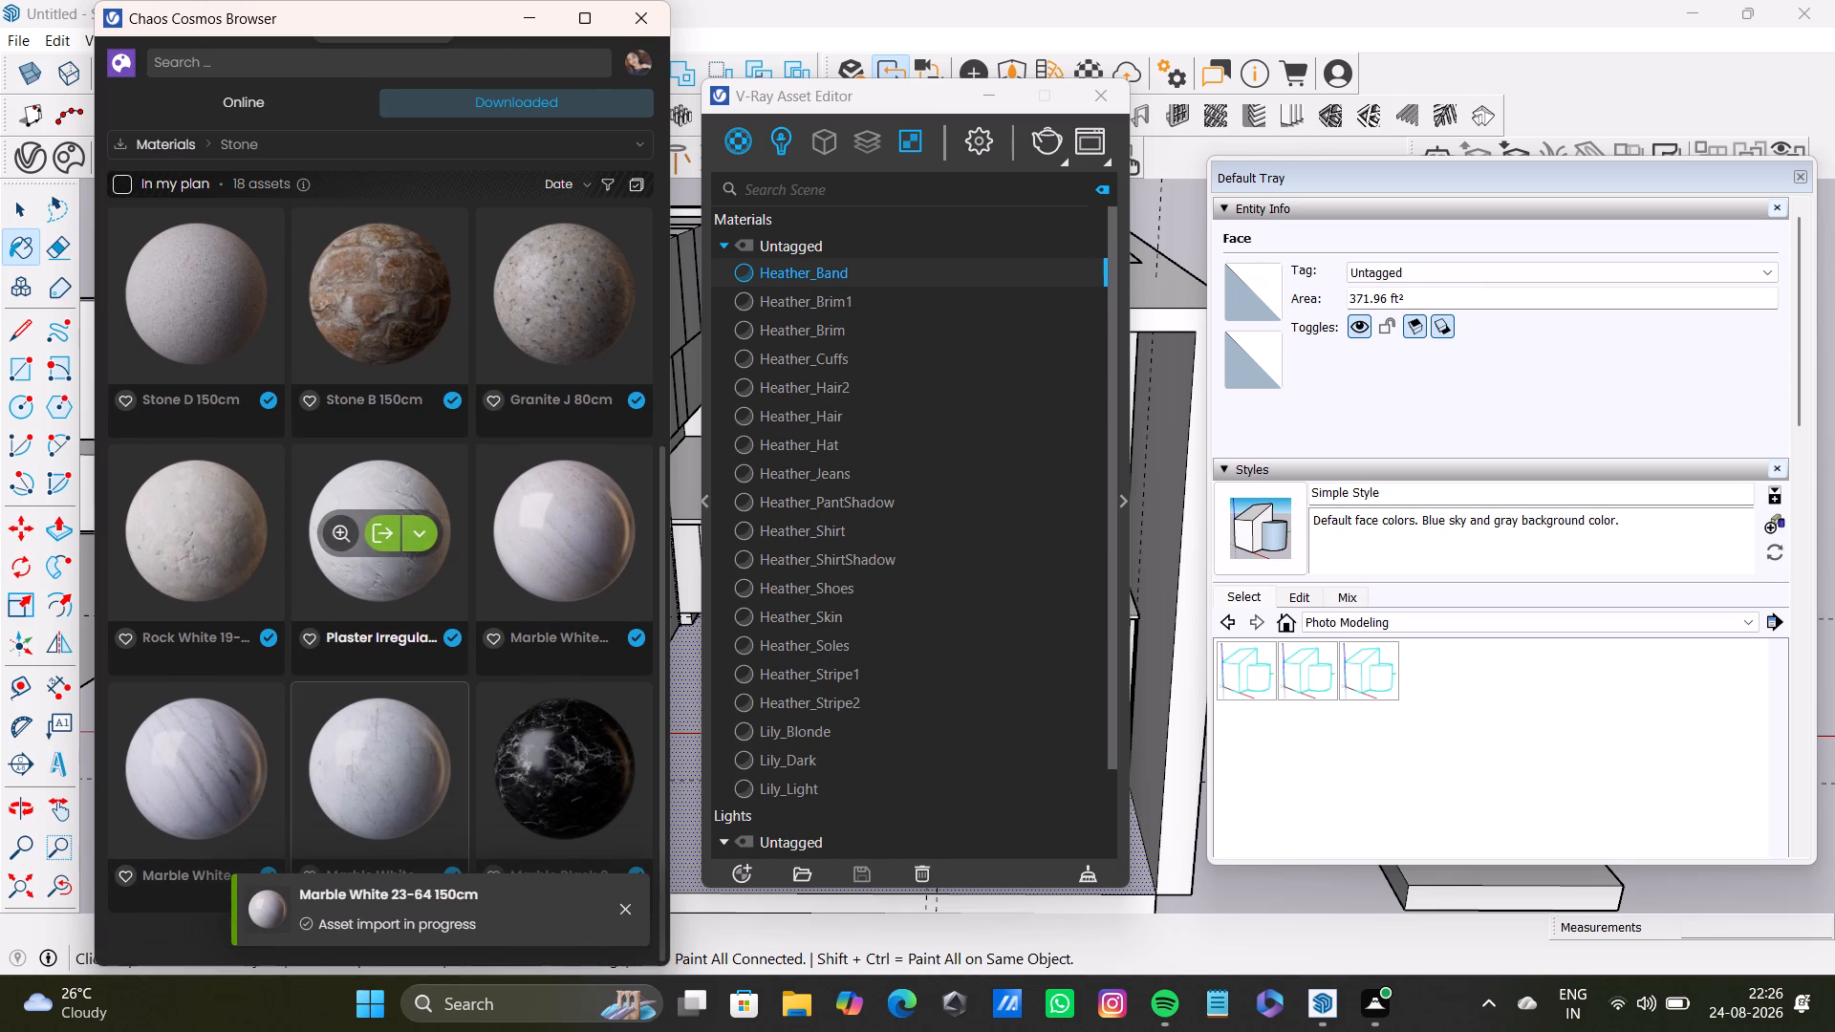
pyautogui.scroll(-4, 409, 705)
pyautogui.scroll(2, 409, 706)
pyautogui.scroll(-6, 409, 708)
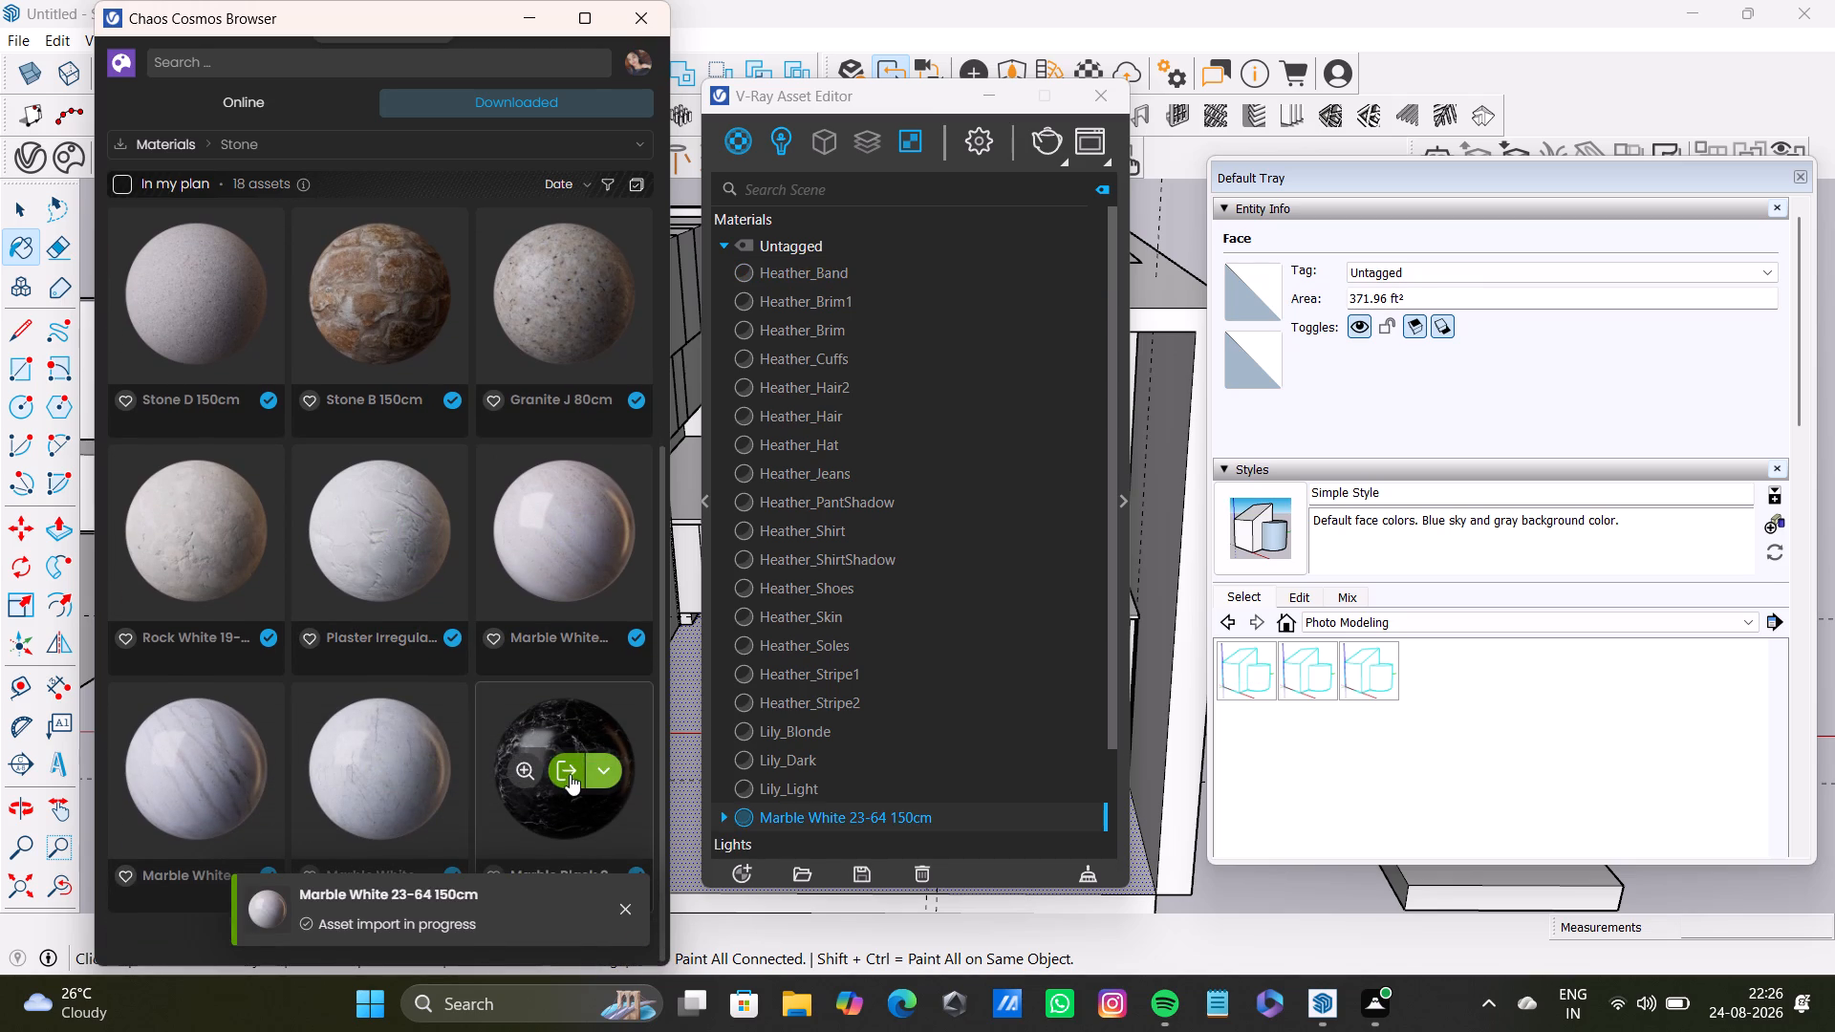
pyautogui.scroll(6, 406, 687)
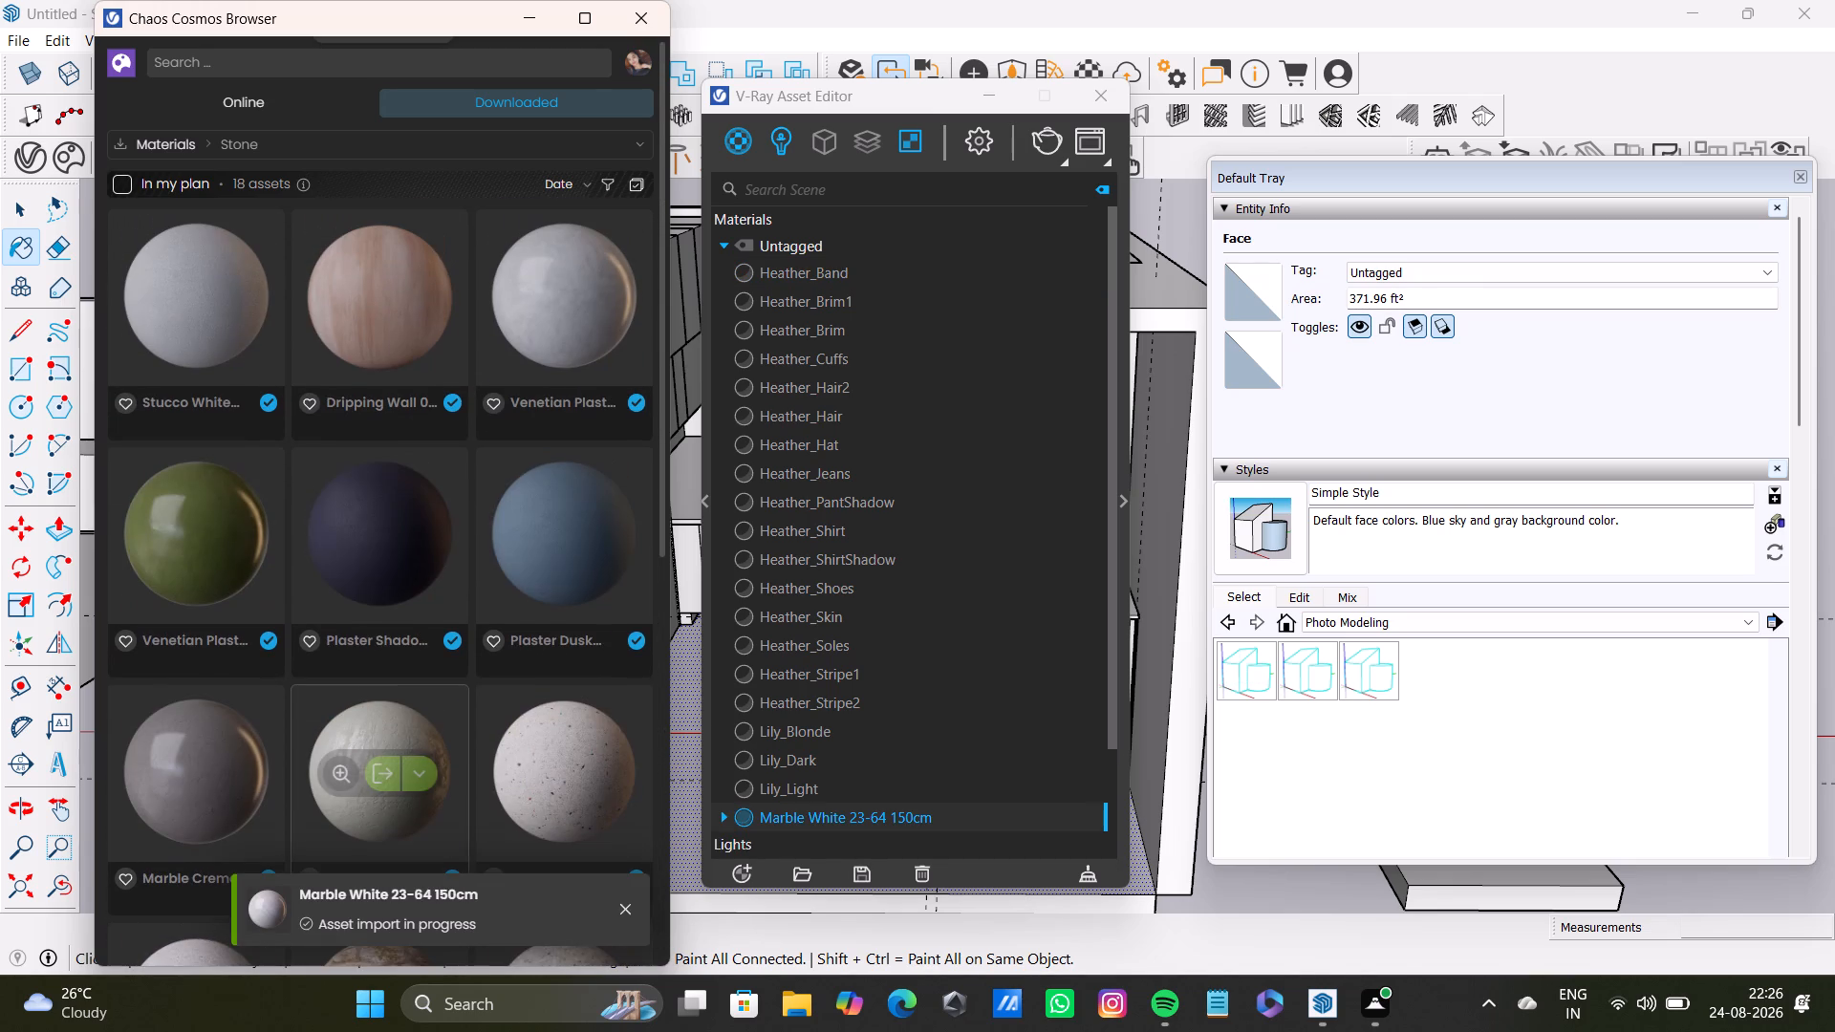
pyautogui.scroll(3, 406, 687)
pyautogui.click(560, 301)
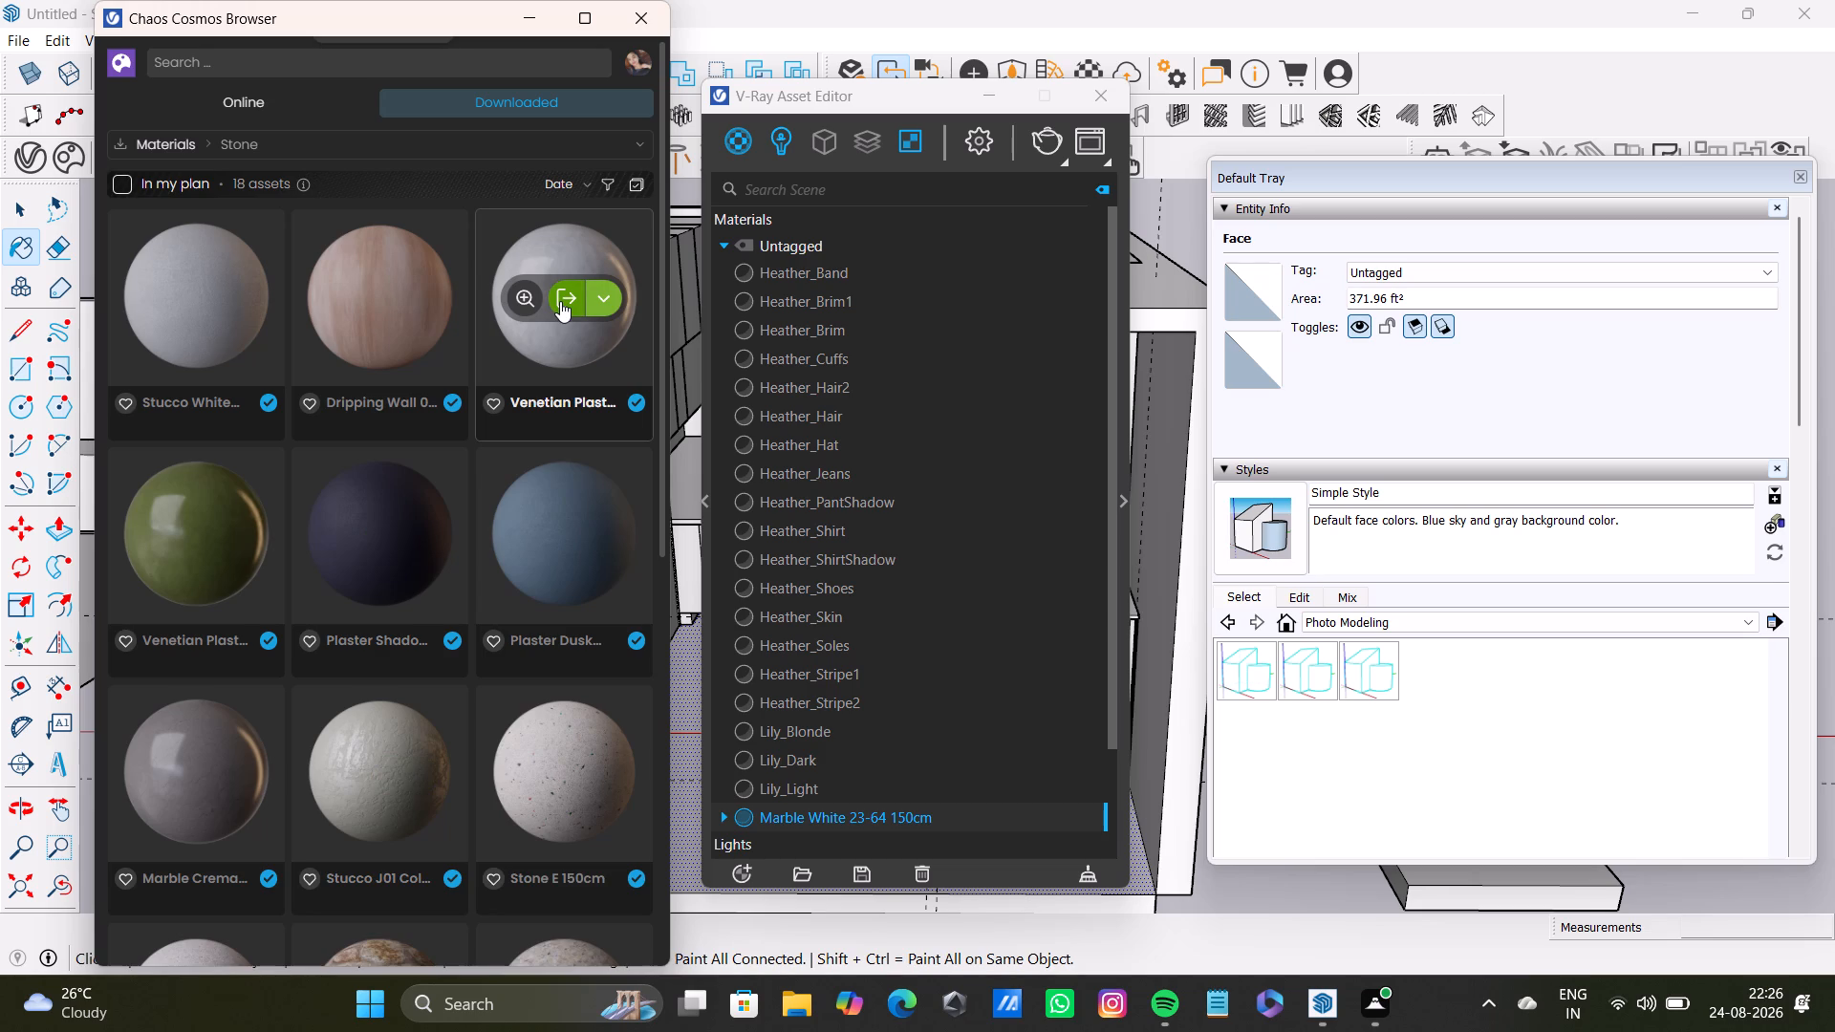
# Import Plaster Dusk Blue Smooth 300cm from the downloaded Stone materials.
pyautogui.scroll(-6, 378, 653)
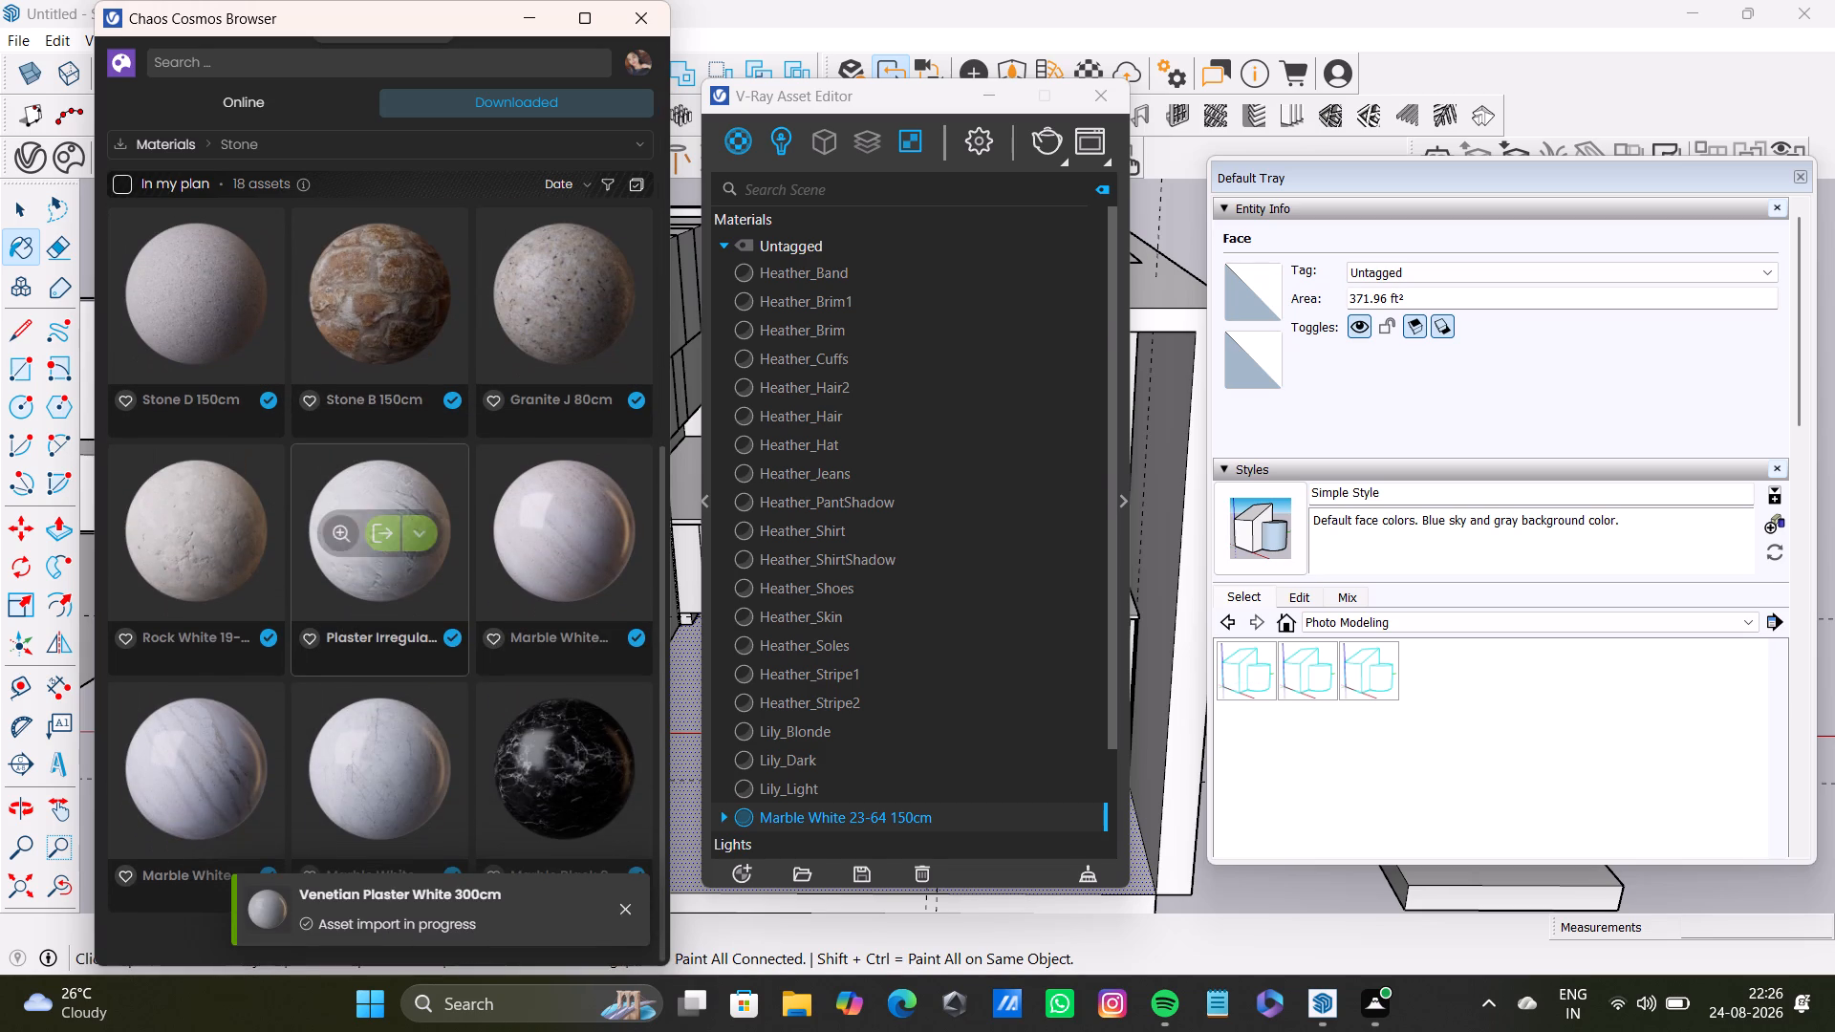
pyautogui.scroll(-7, 378, 653)
pyautogui.scroll(4, 381, 648)
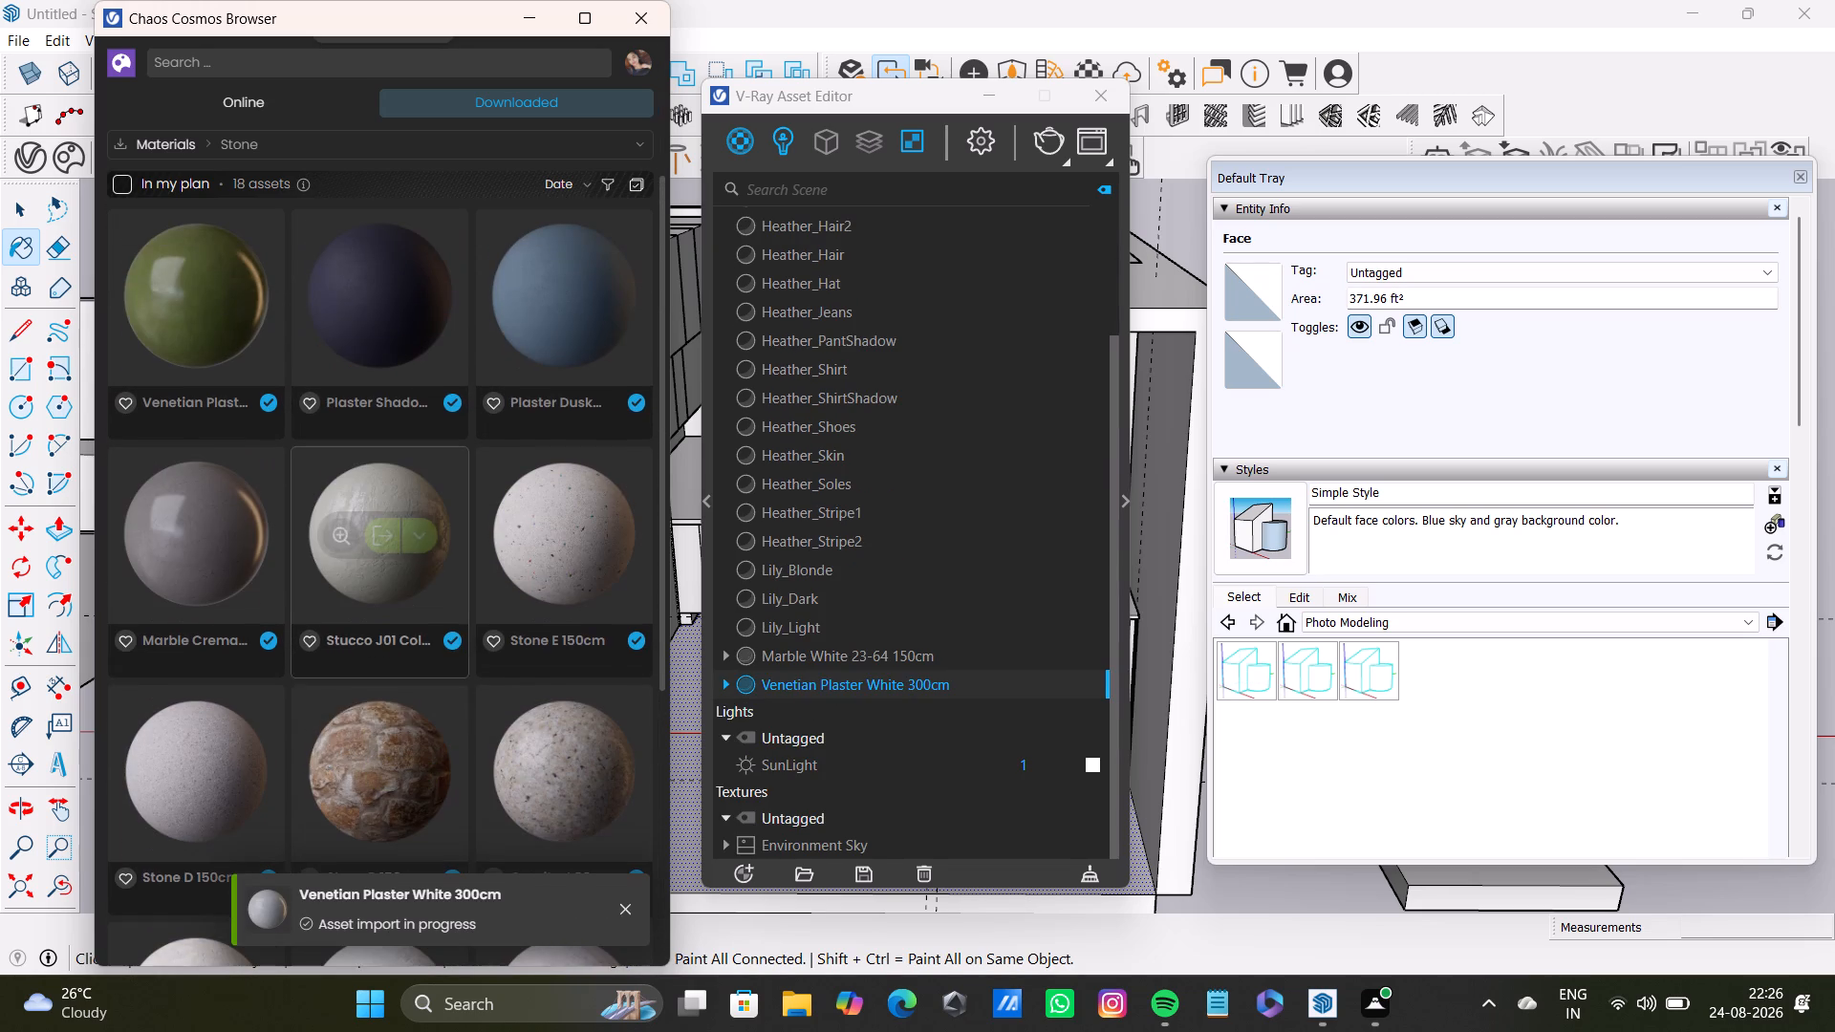
pyautogui.click(572, 291)
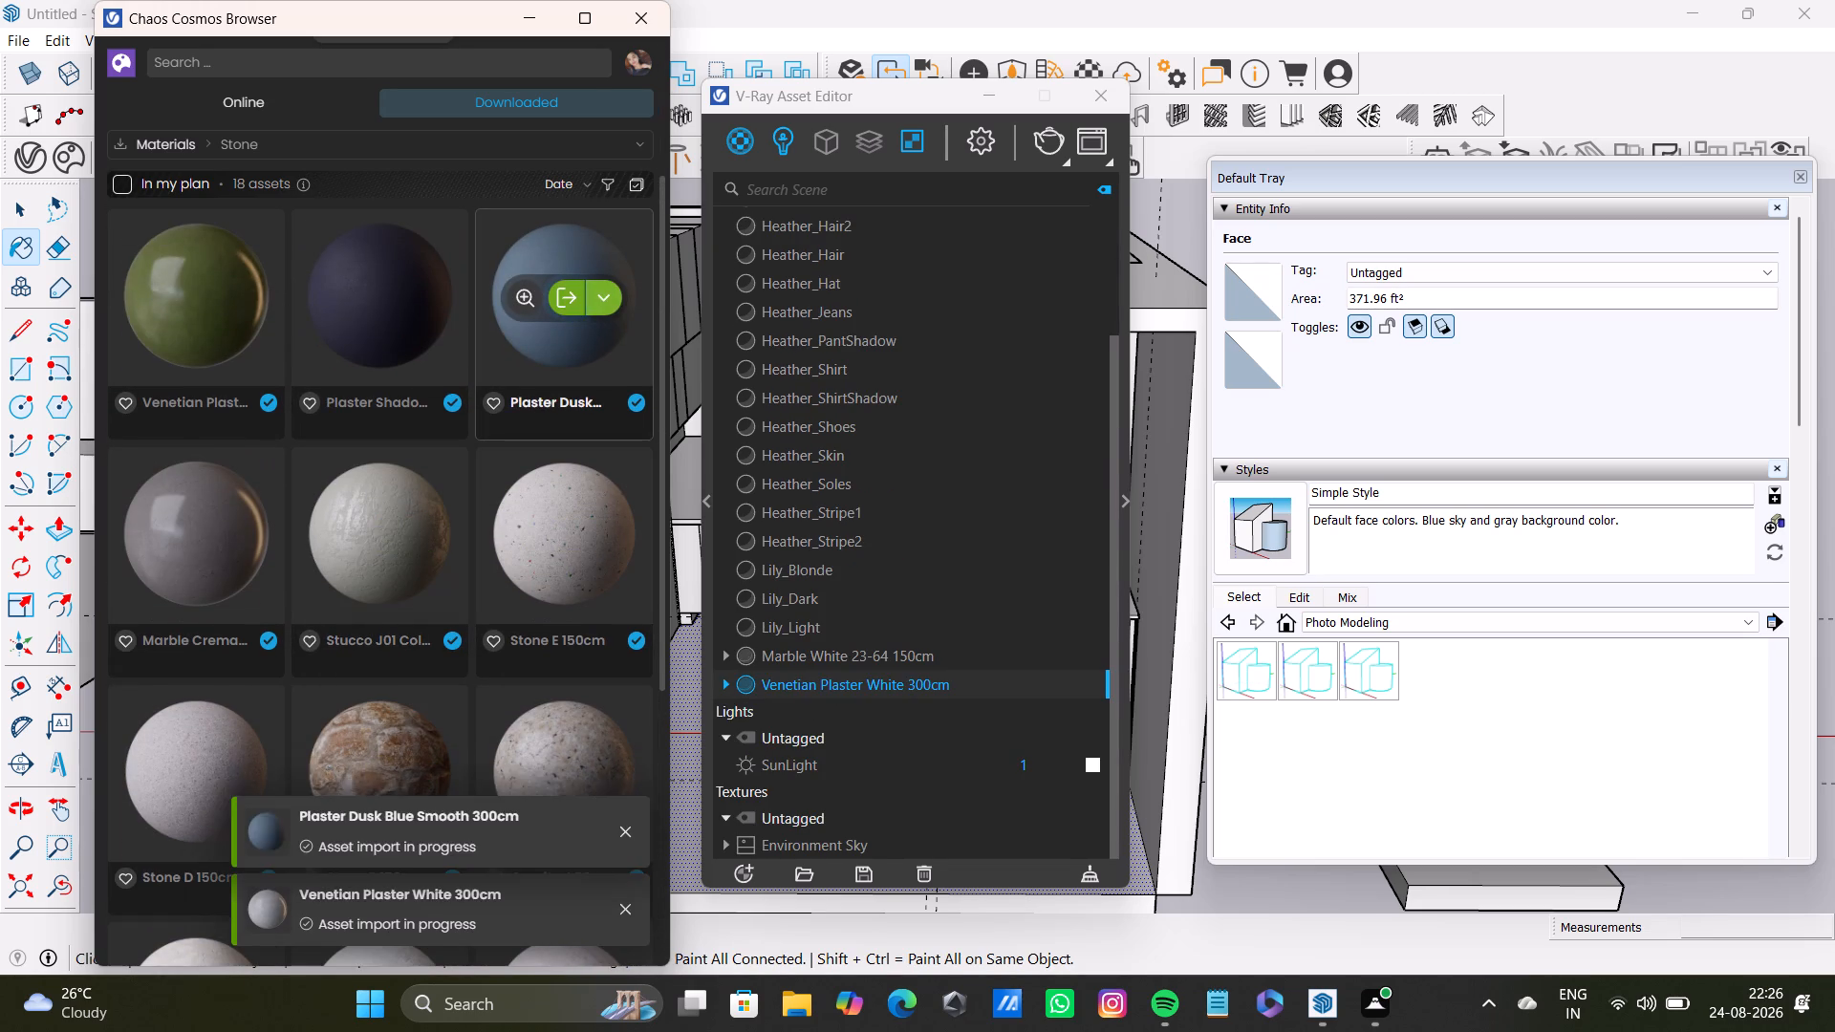
# Look through the downloaded Stone materials for further finishes, ending with the Cosmos browser minimised.
pyautogui.scroll(-5, 509, 456)
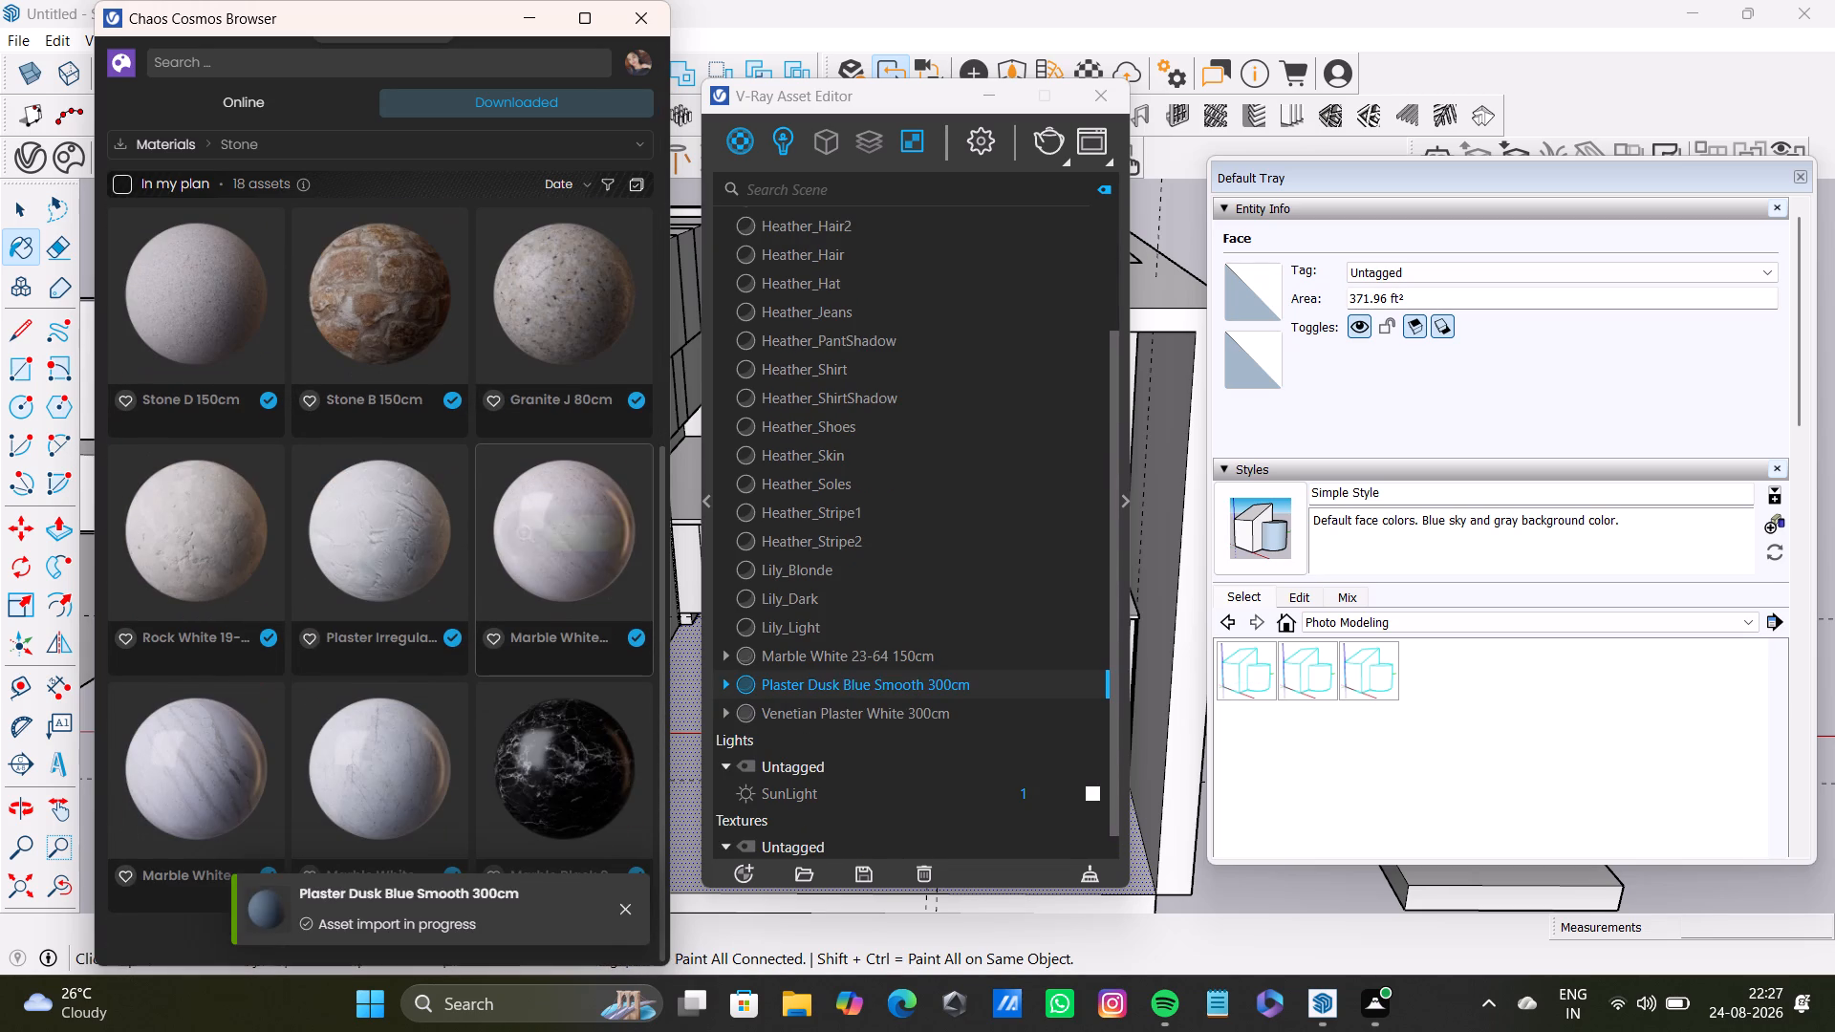
pyautogui.scroll(-7, 511, 456)
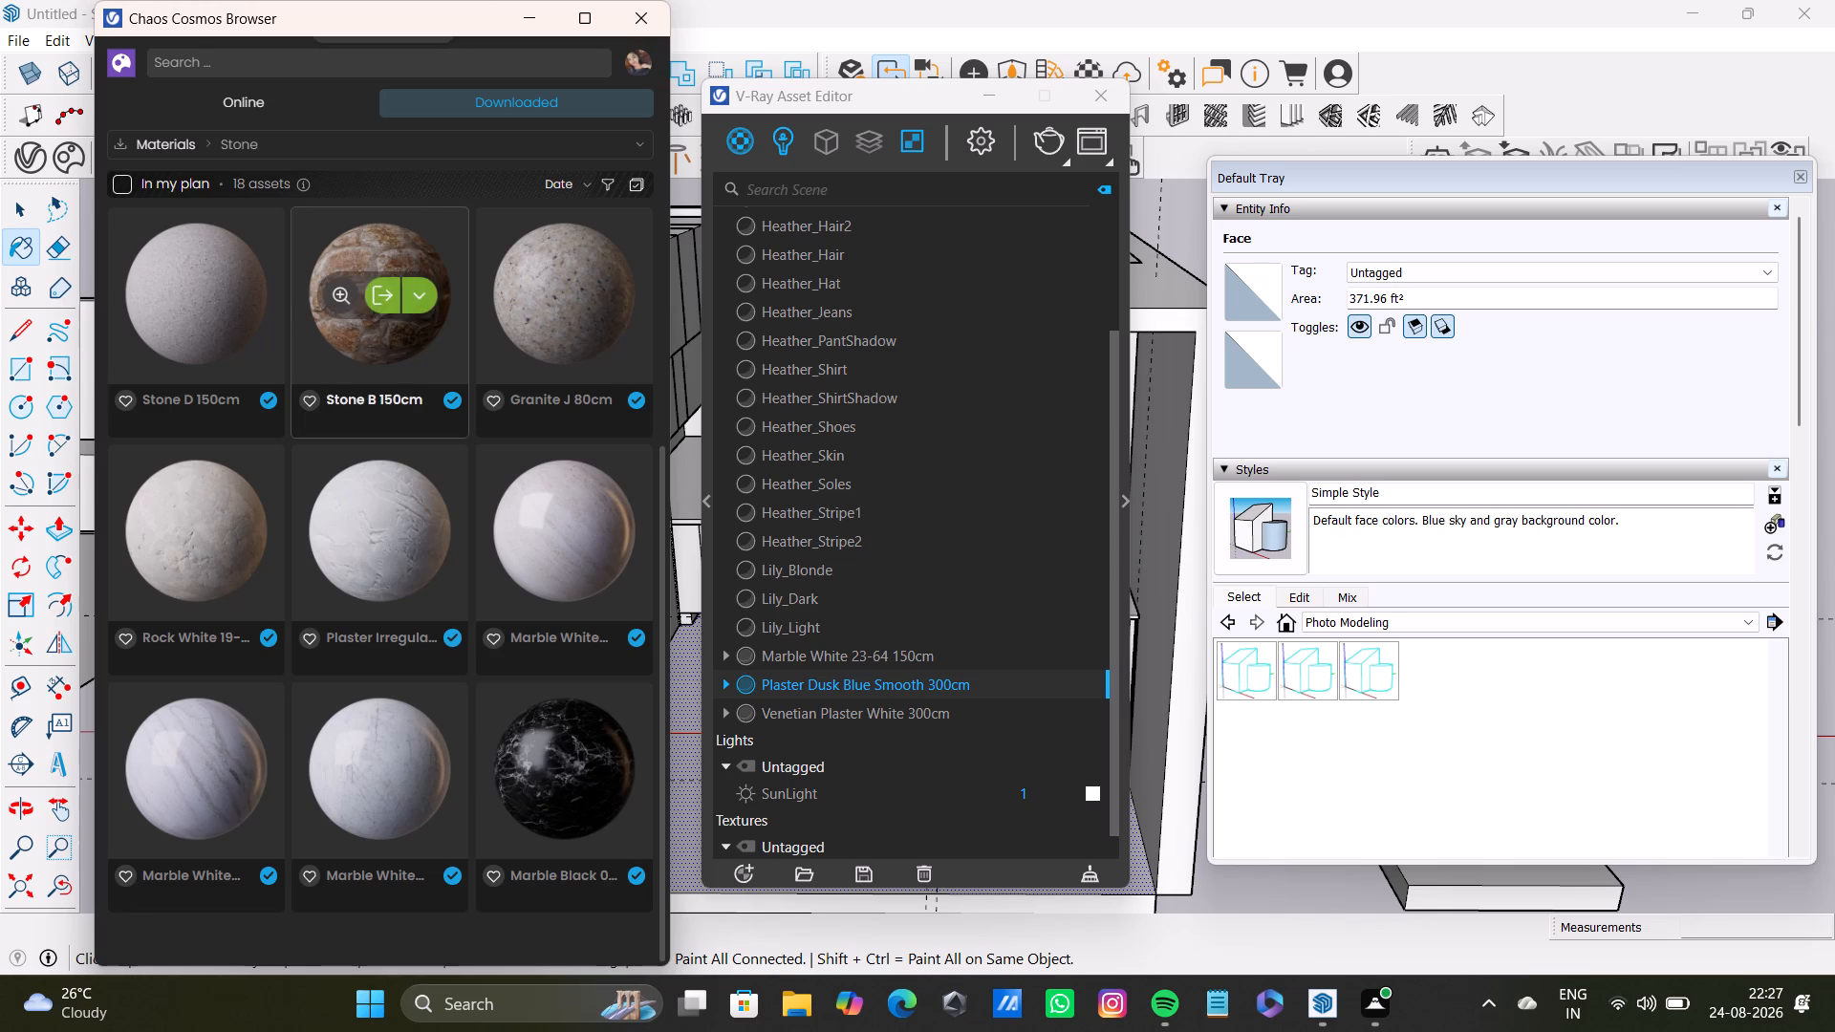
pyautogui.scroll(-6, 362, 442)
pyautogui.scroll(6, 378, 594)
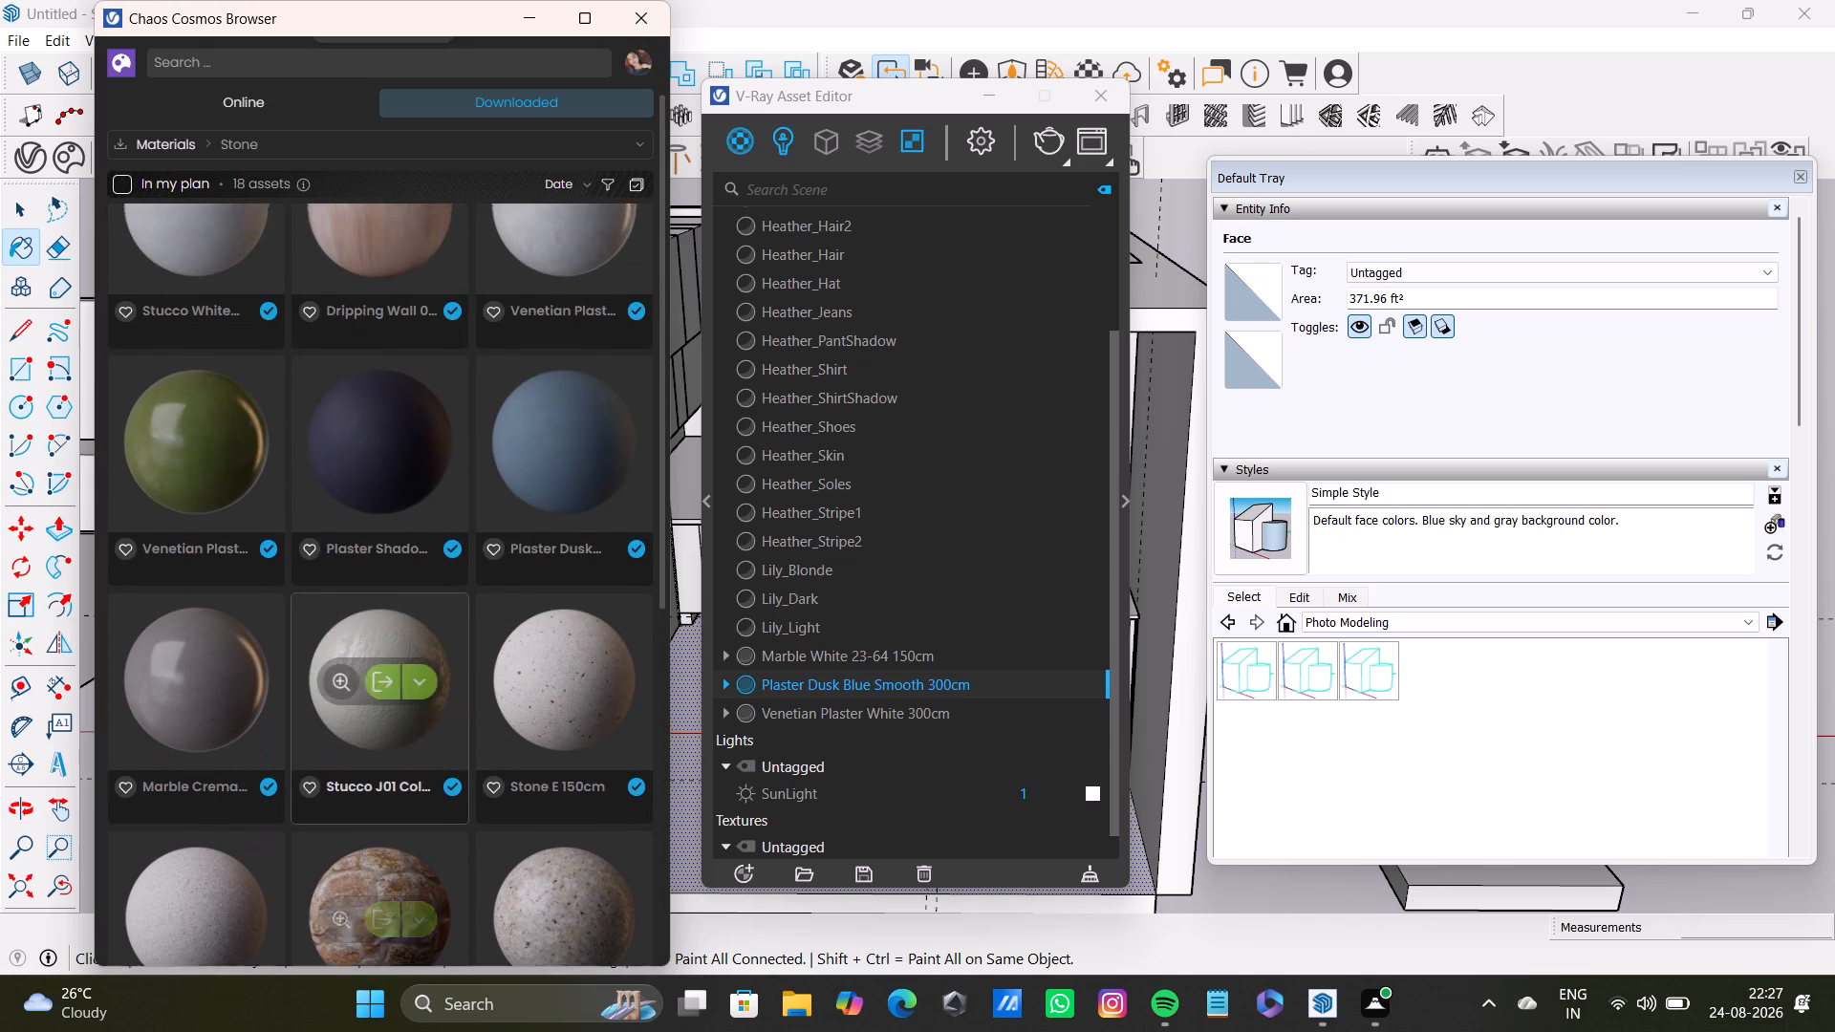
pyautogui.scroll(2, 387, 594)
pyautogui.click(544, 17)
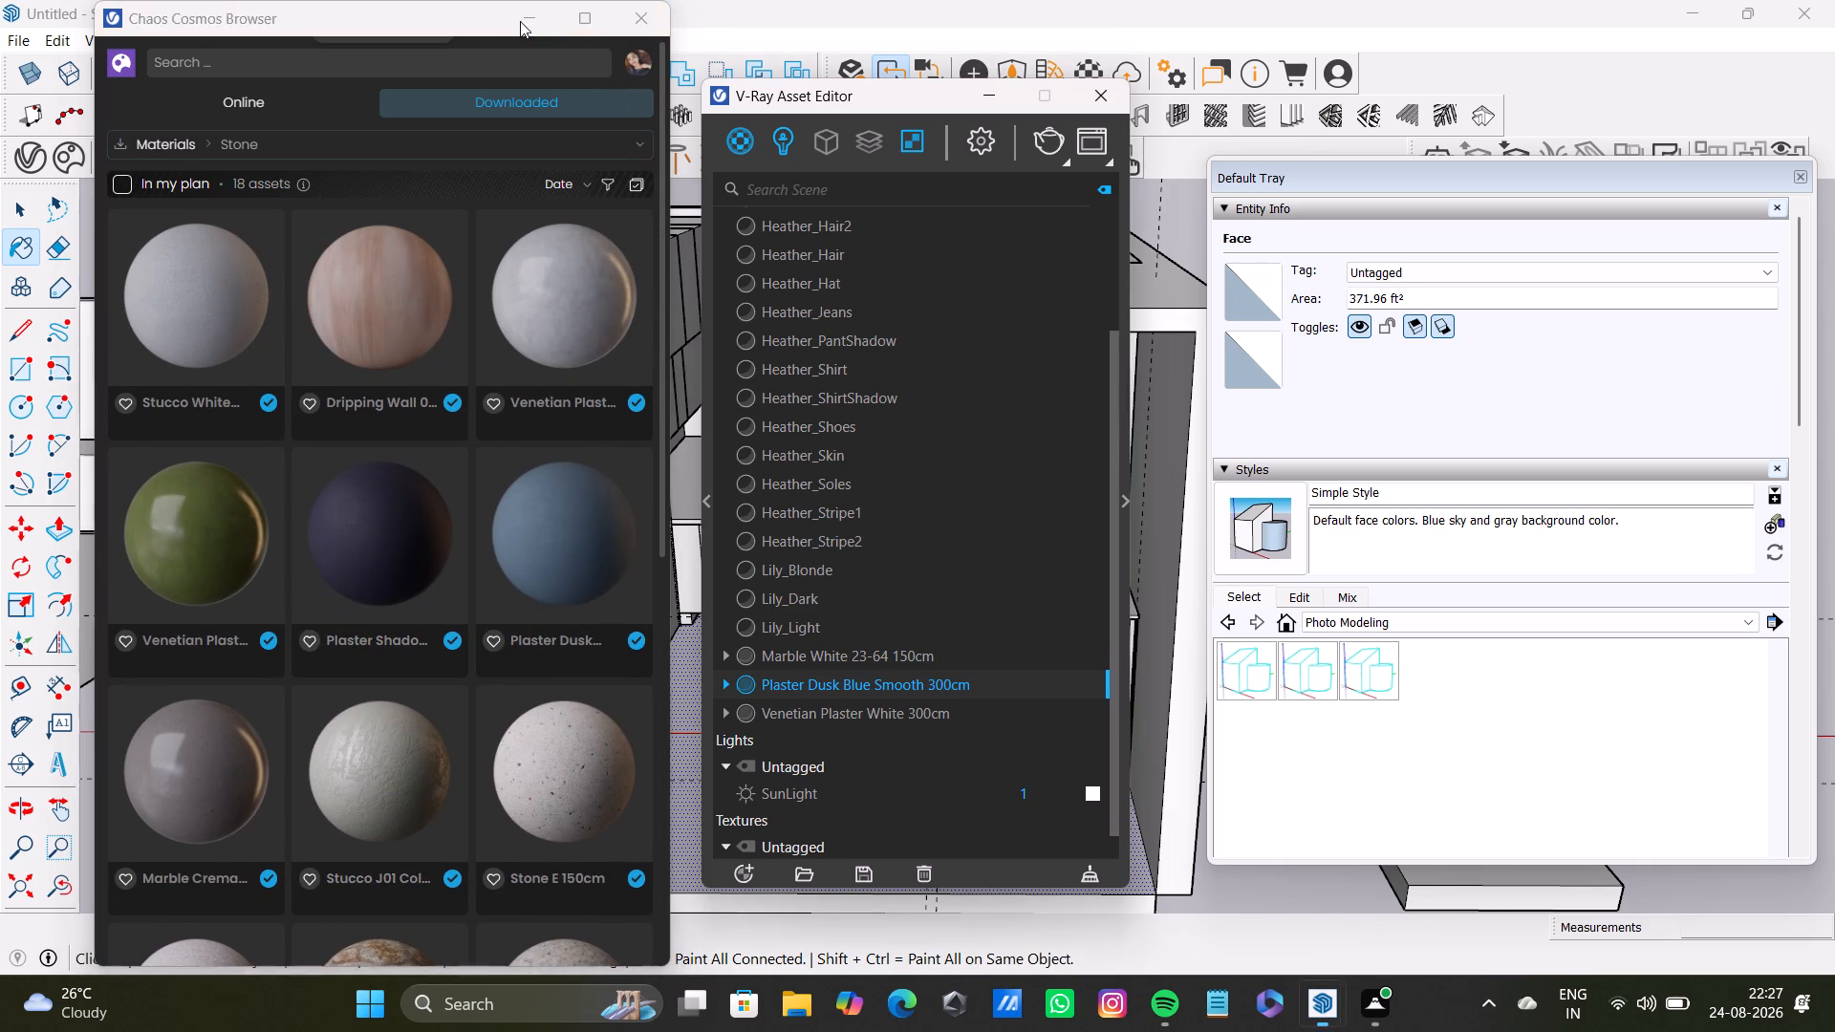
# Apply the Marble White 23-64 150cm material to the selected kitchen floor face.
pyautogui.moveTo(889, 94); pyautogui.dragTo(1465, 301)
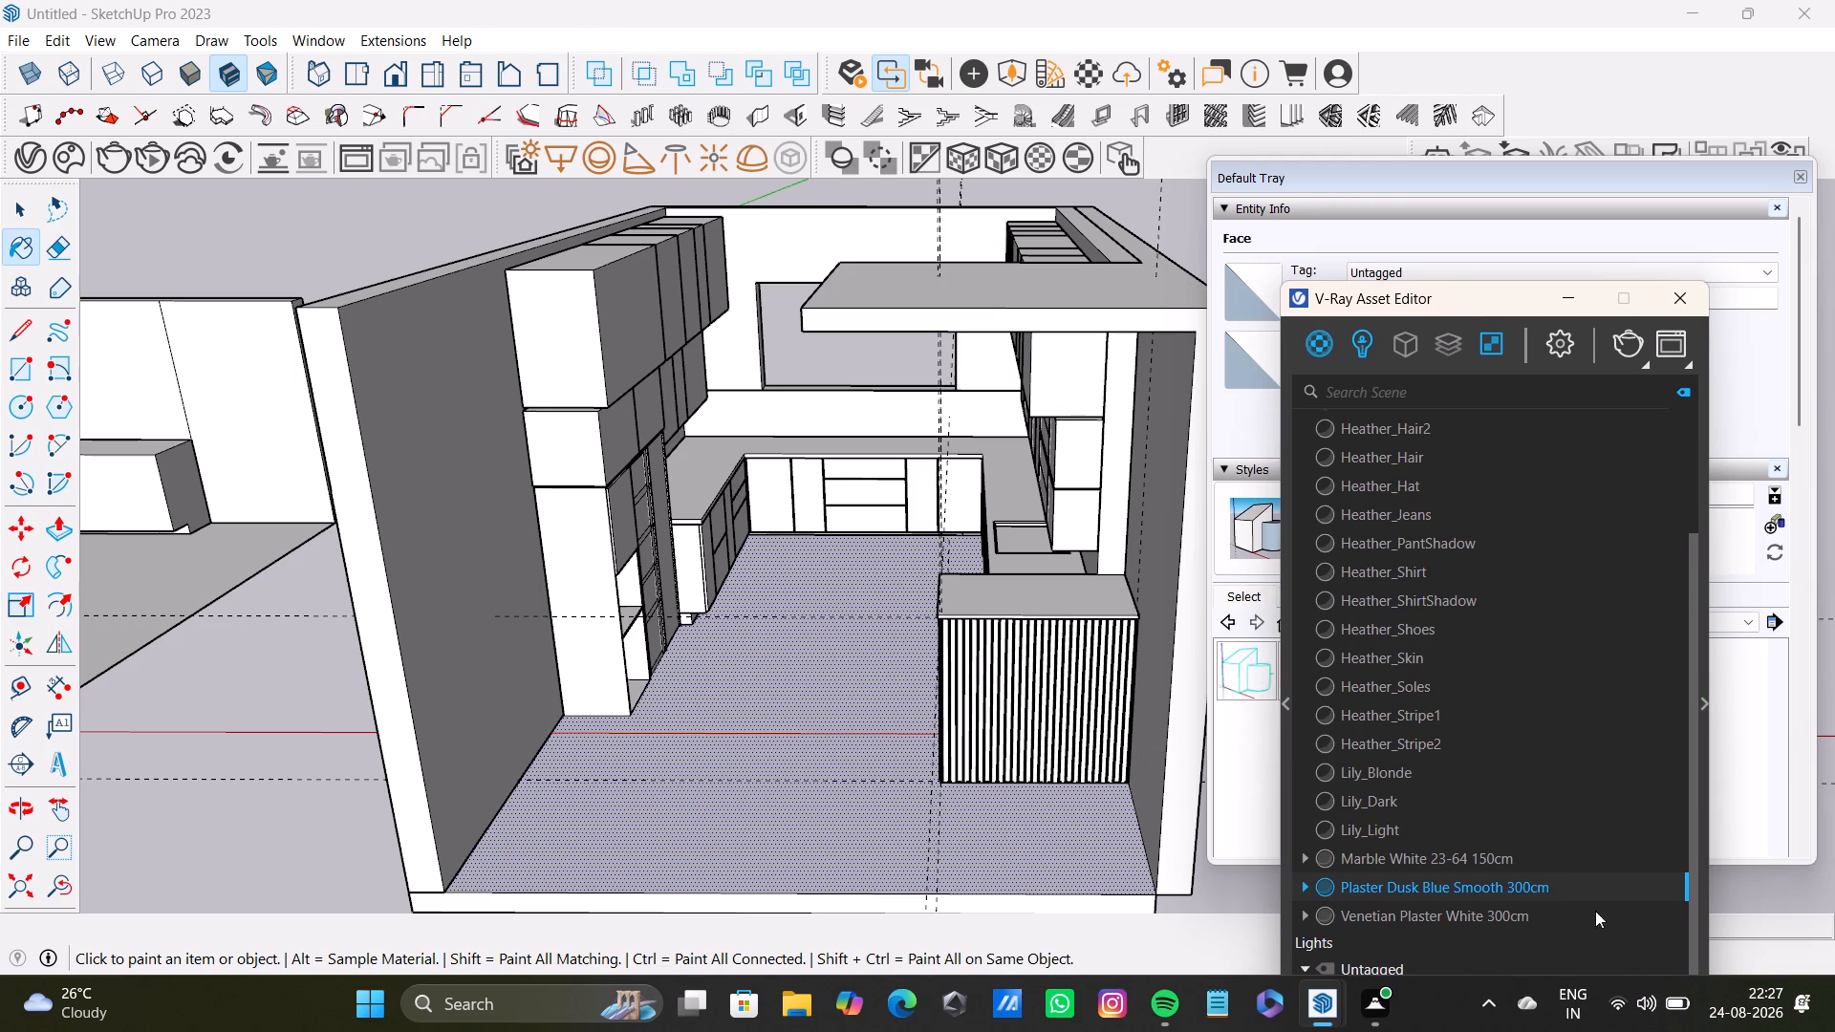
pyautogui.click(1479, 864)
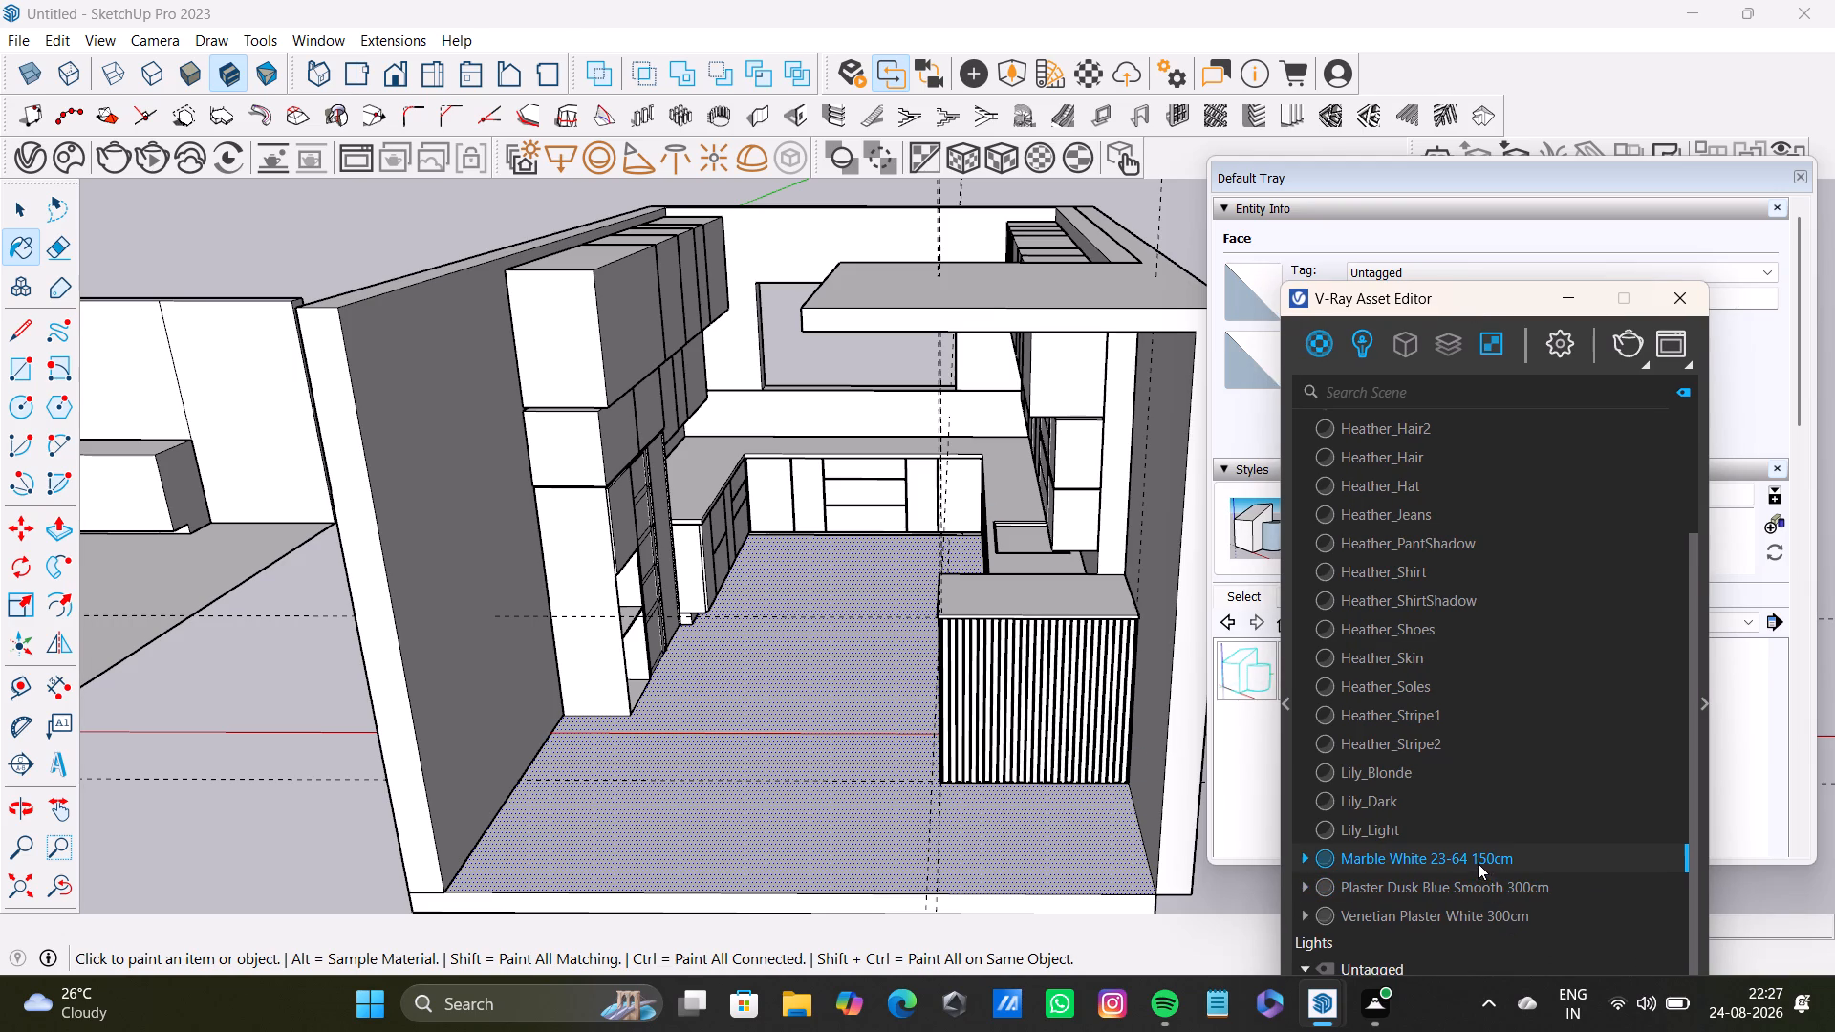
pyautogui.rightClick(1453, 863)
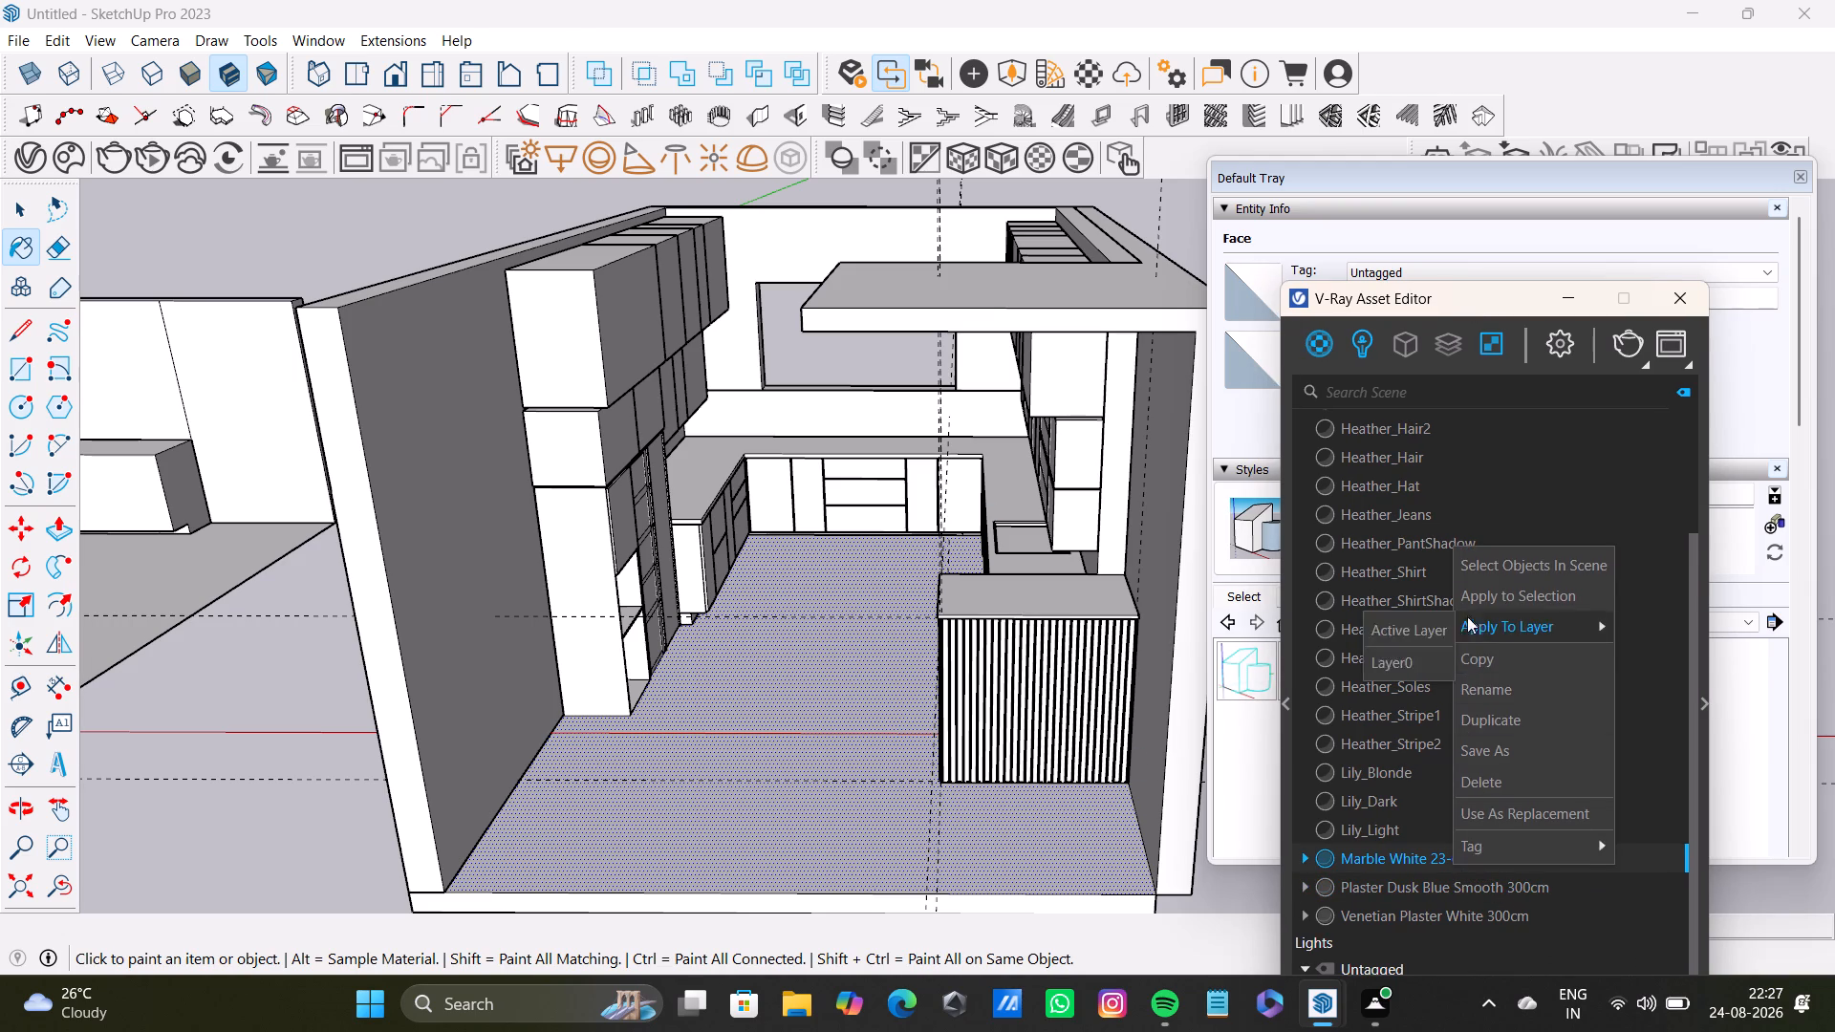
pyautogui.click(1473, 586)
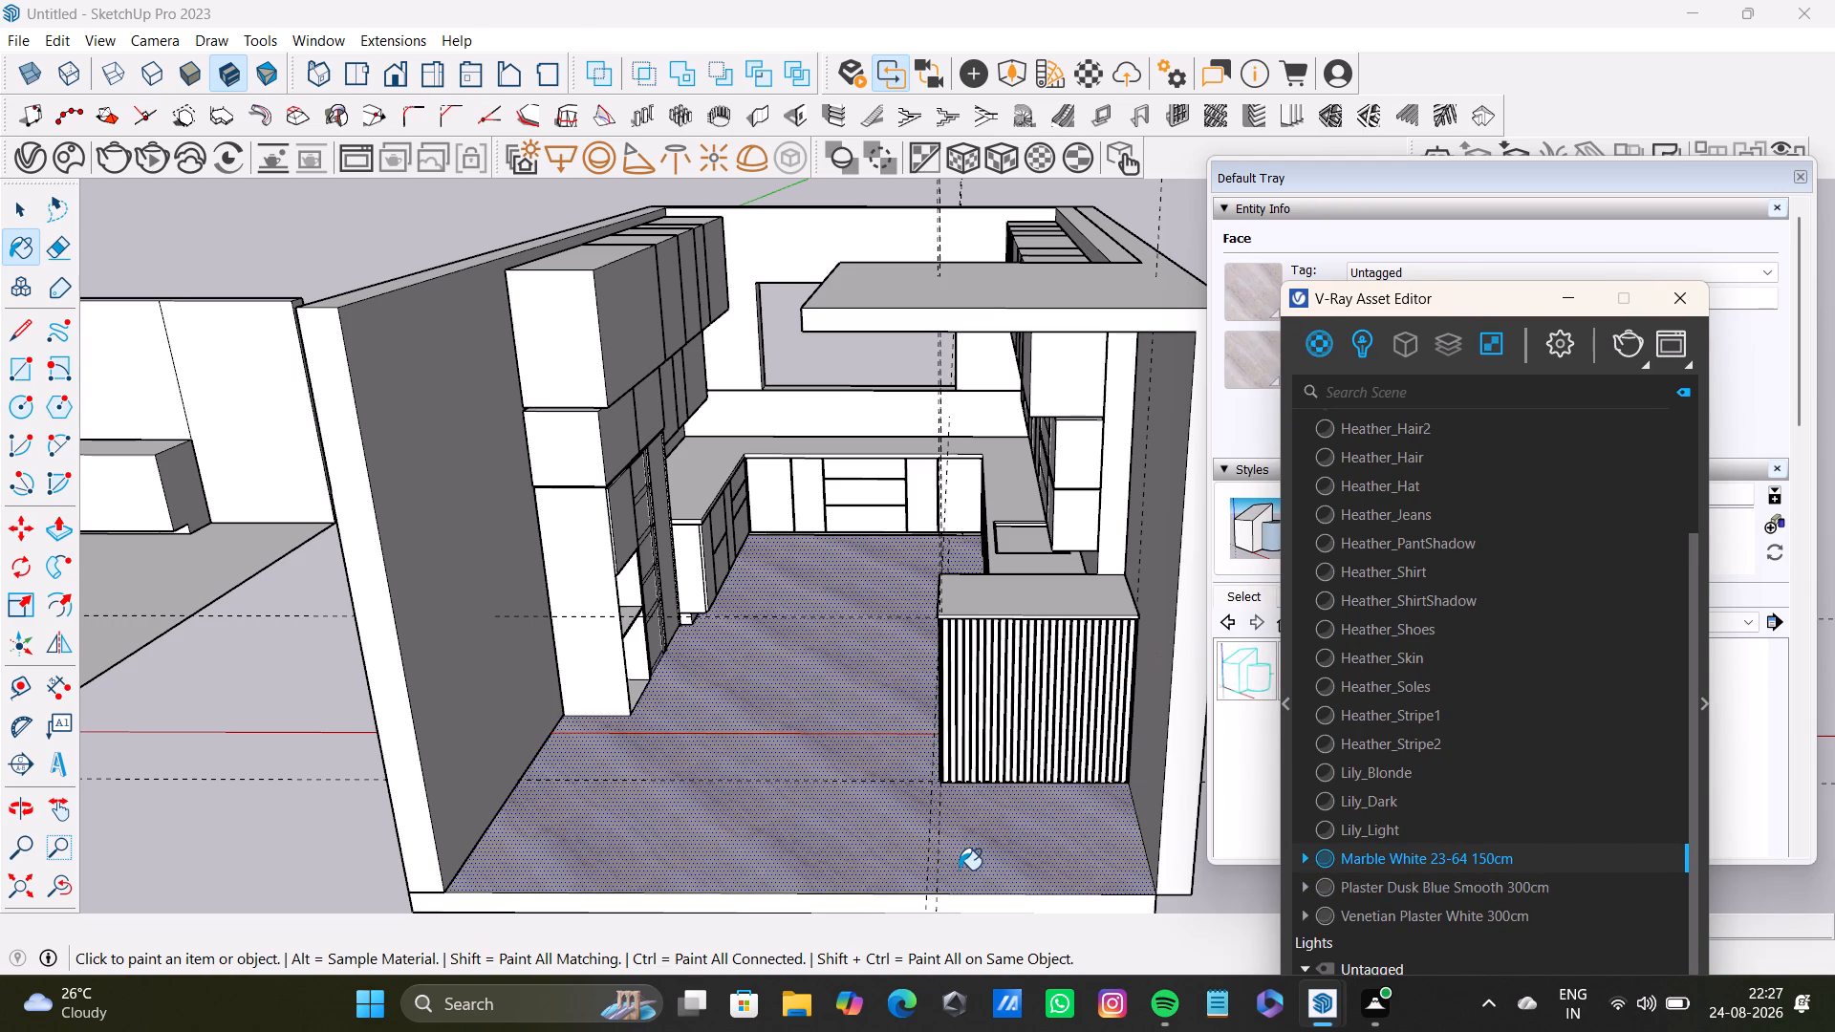
# Paint the floor slab's exposed front edge and its adjoining outer side edge with Marble White 23-64 150cm.
pyautogui.scroll(-3, 961, 870)
pyautogui.keyDown('shift'); pyautogui.moveTo(965, 846); pyautogui.dragTo(927, 703, button='middle'); pyautogui.keyUp('shift')
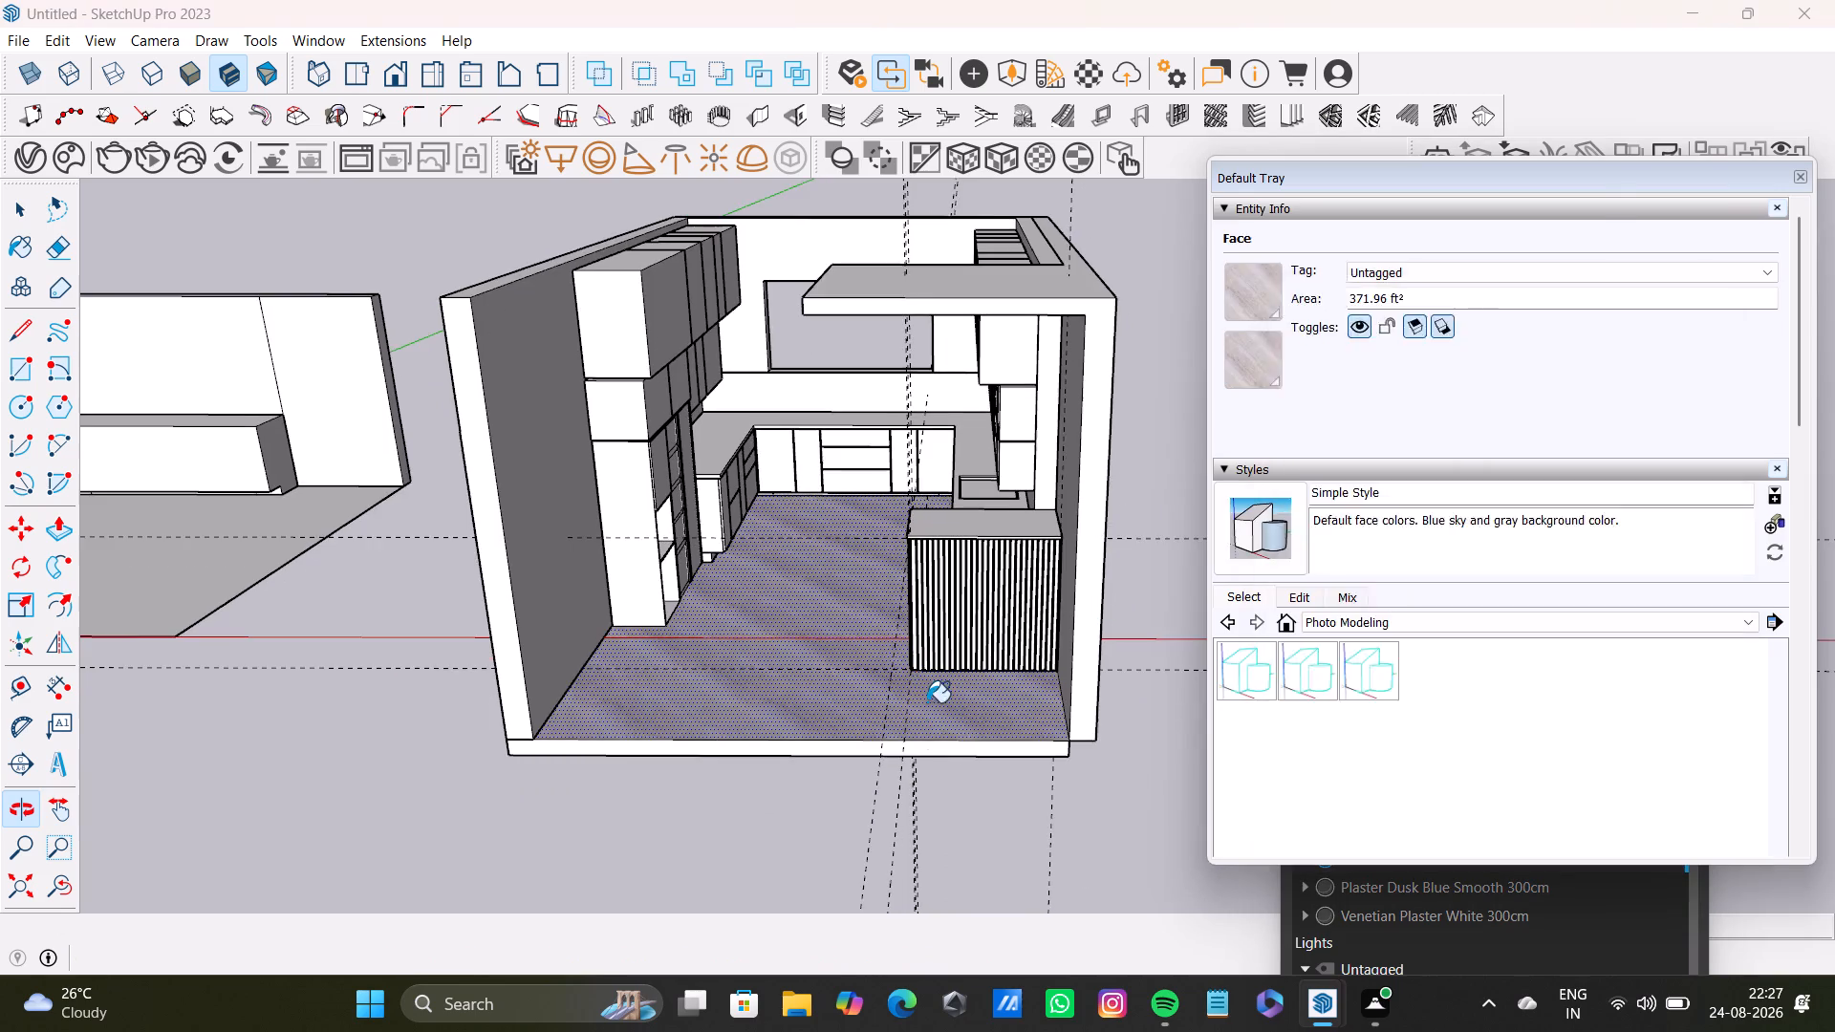
pyautogui.scroll(3, 932, 854)
pyautogui.click(1023, 723)
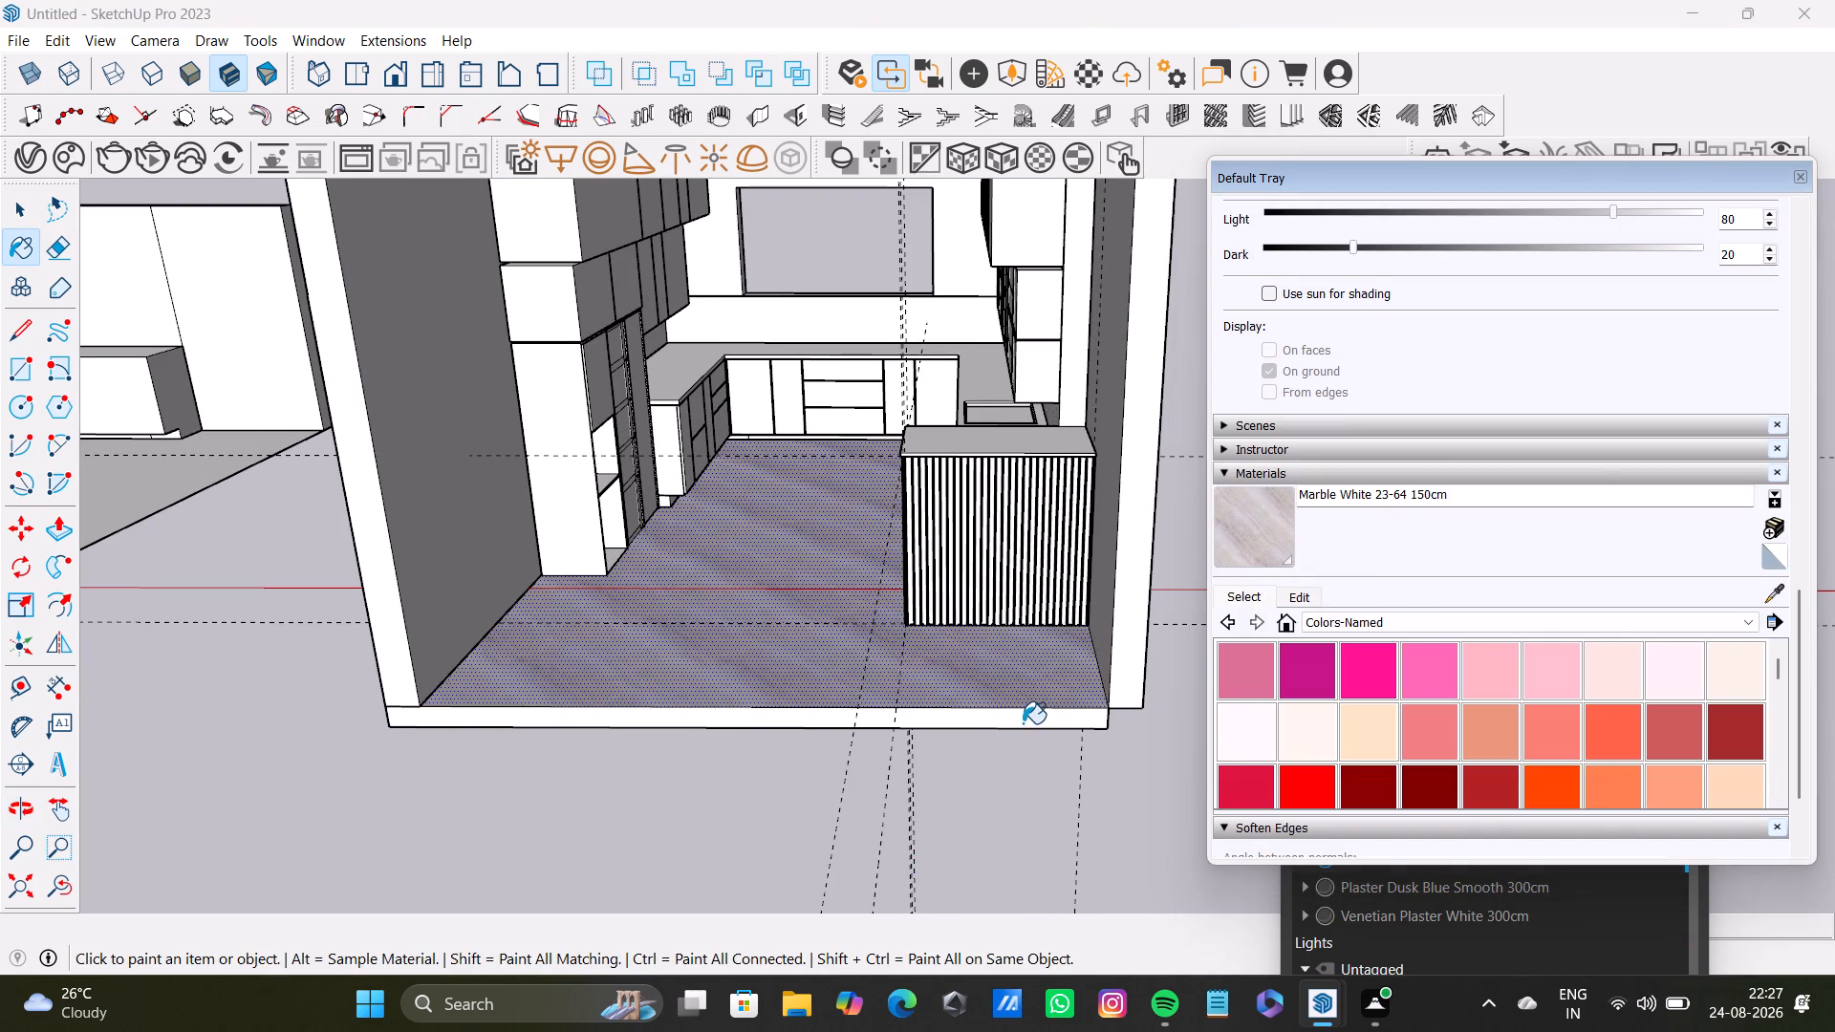
pyautogui.scroll(3, 1009, 778)
pyautogui.moveTo(1027, 742); pyautogui.dragTo(646, 633, button='middle')
pyautogui.scroll(3, 635, 581)
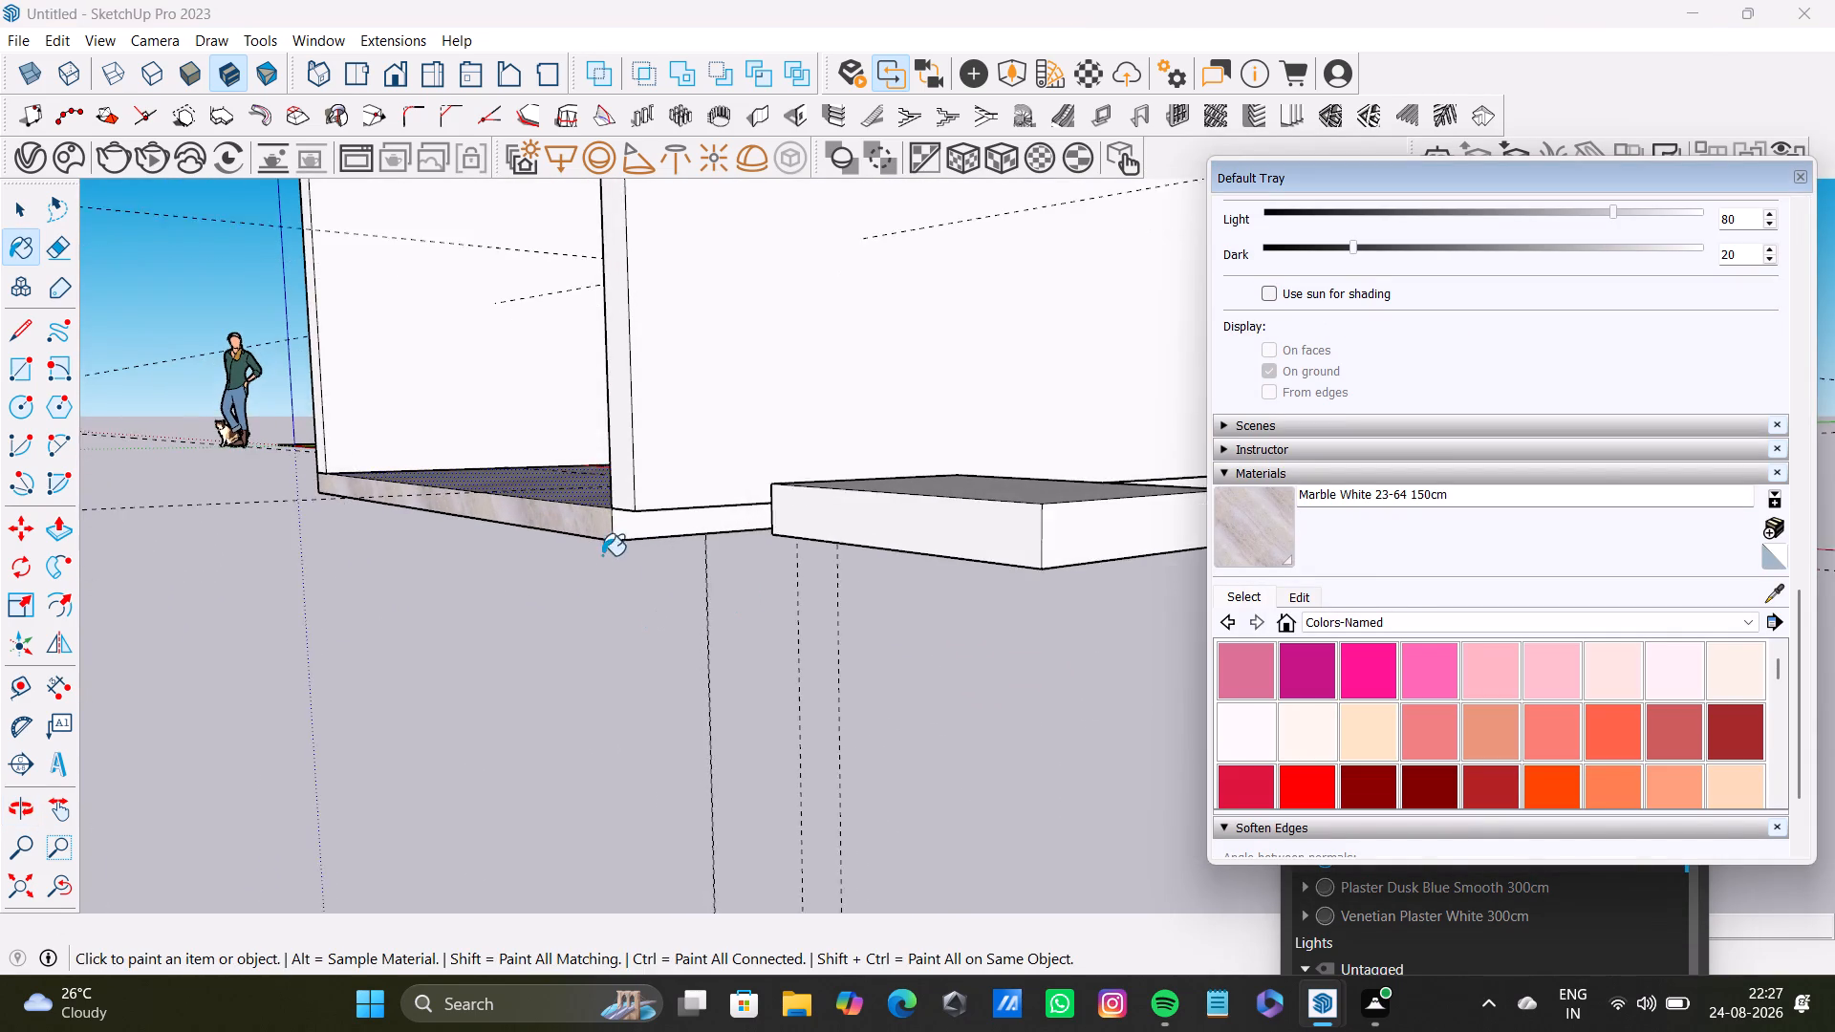
pyautogui.click(658, 517)
pyautogui.scroll(-9, 645, 566)
pyautogui.moveTo(644, 573); pyautogui.dragTo(825, 659, button='middle')
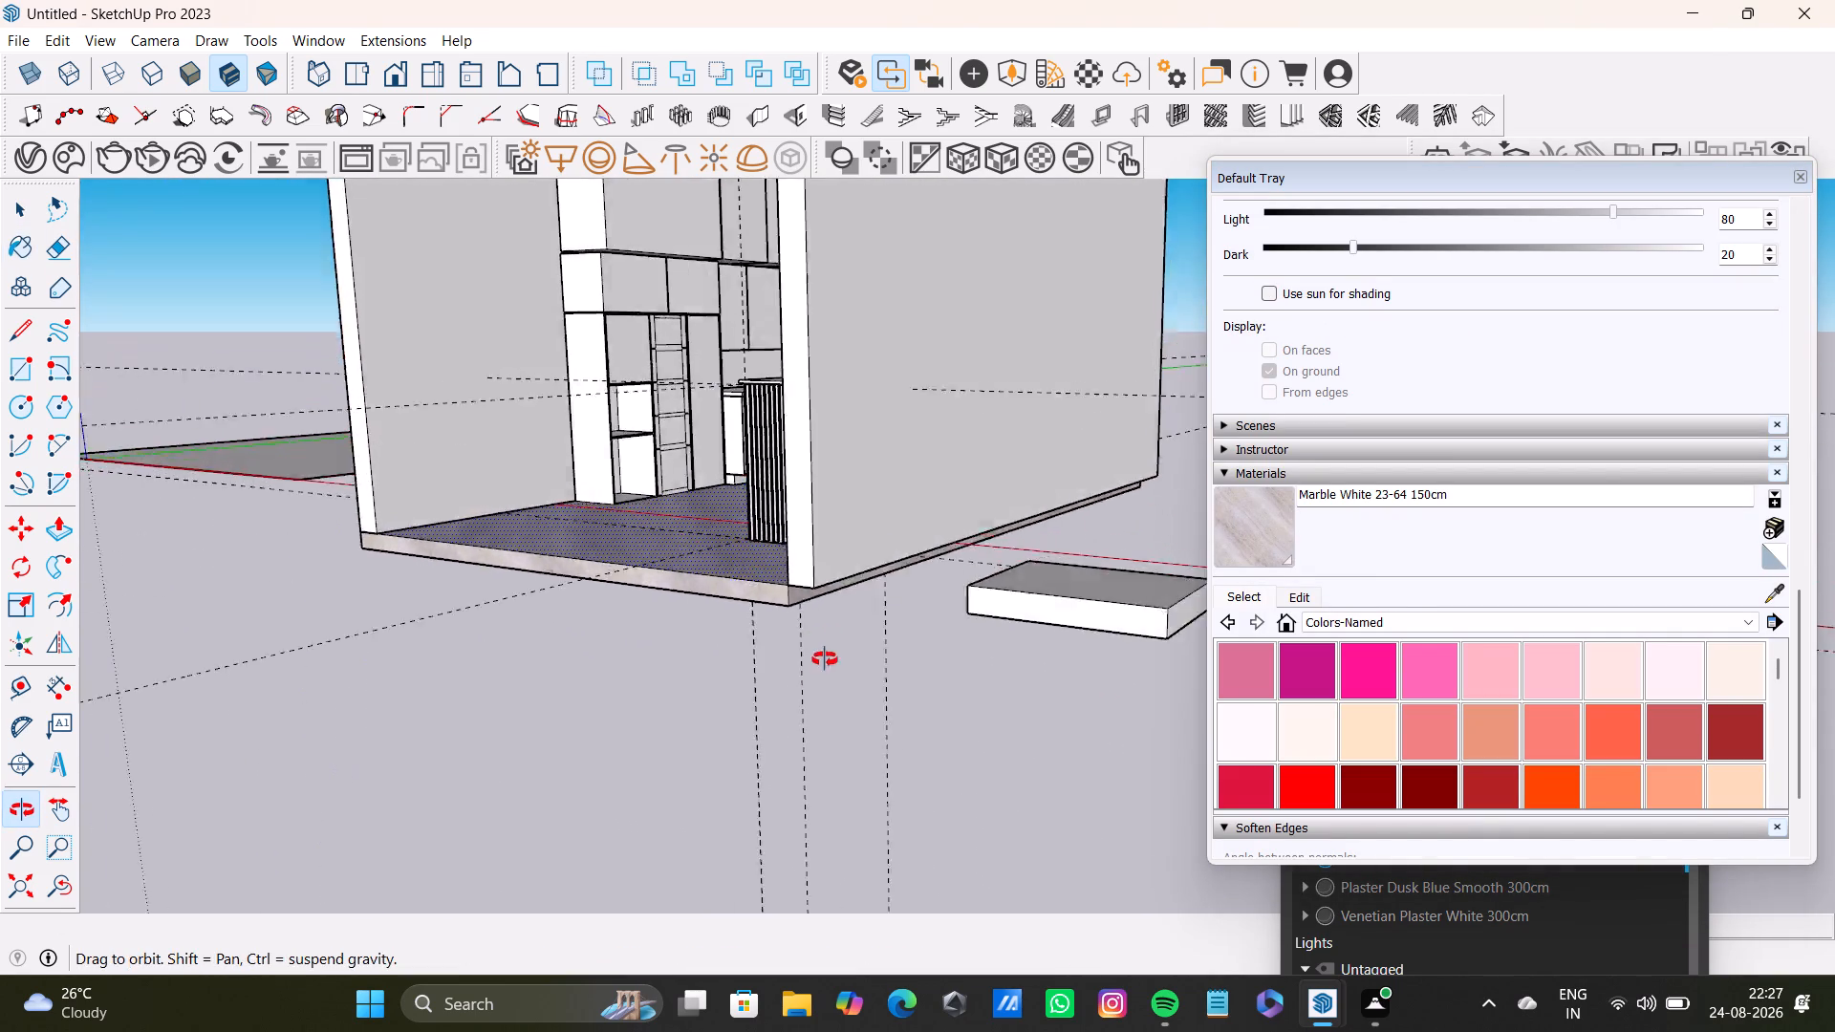
pyautogui.moveTo(825, 659); pyautogui.dragTo(833, 687, button='middle')
pyautogui.scroll(-7, 834, 687)
pyautogui.moveTo(836, 687); pyautogui.dragTo(1130, 879, button='middle')
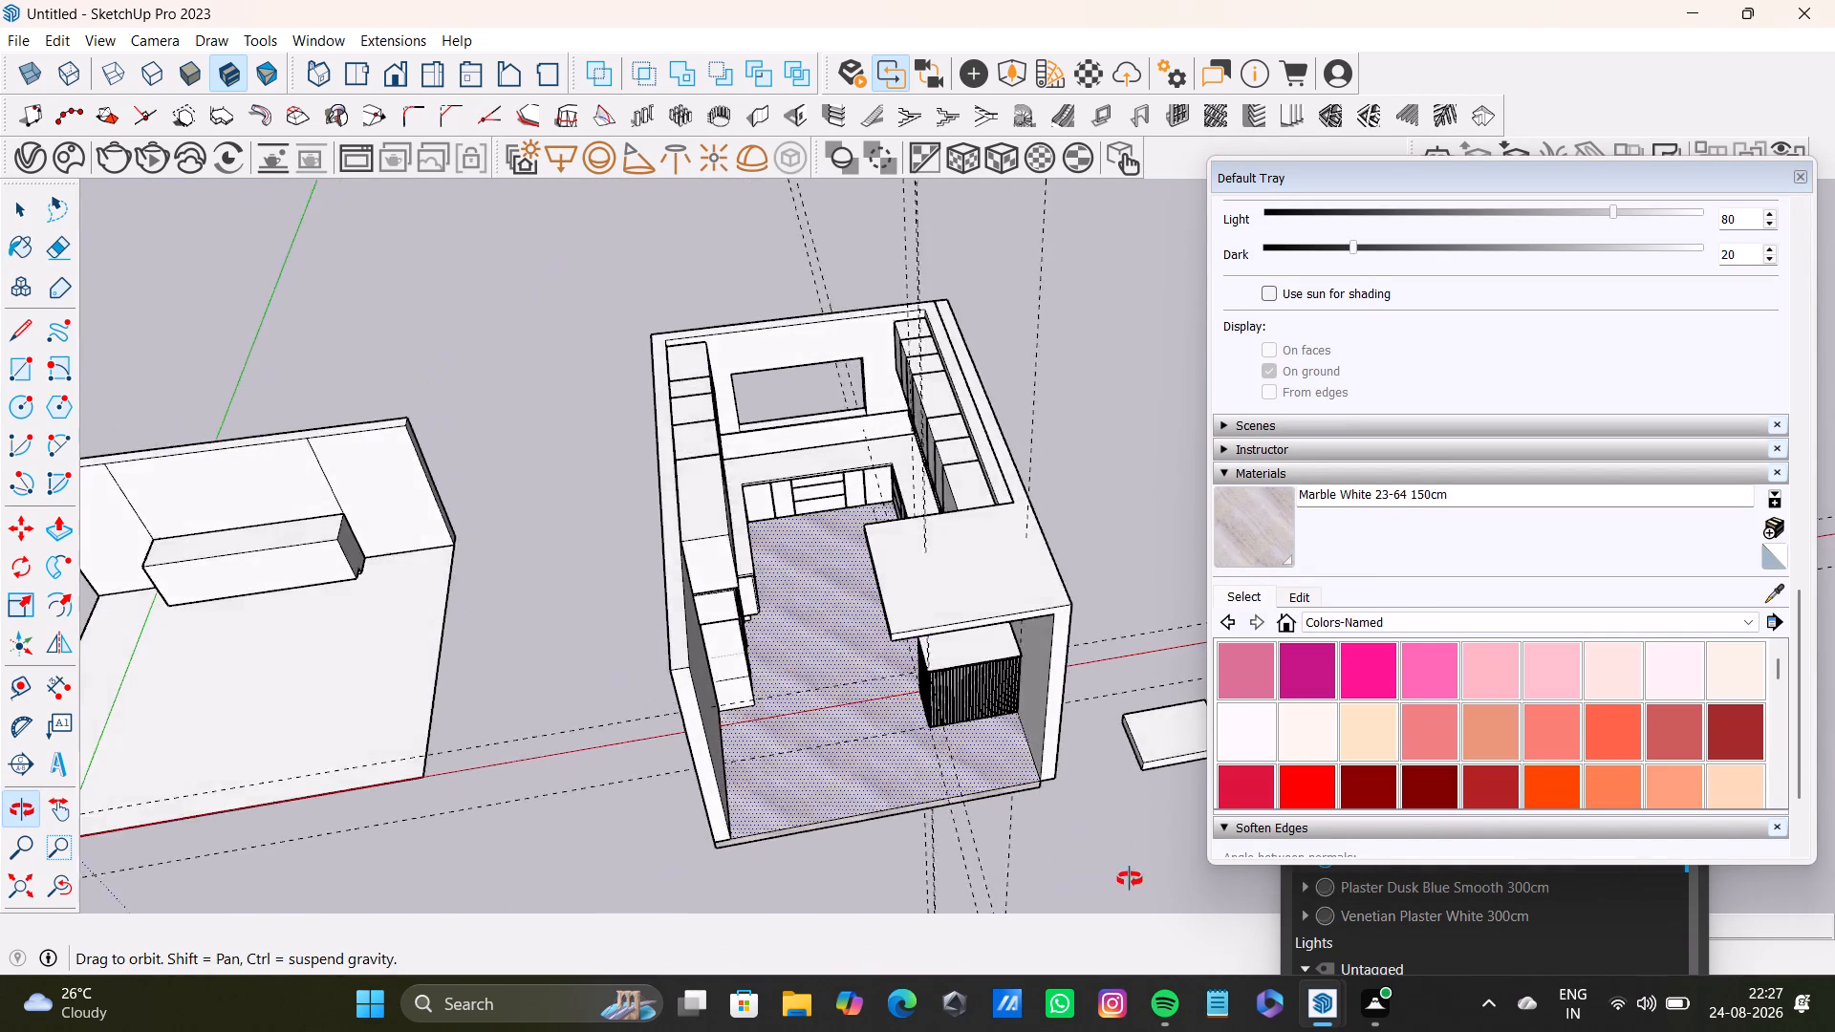
pyautogui.moveTo(1130, 879); pyautogui.dragTo(937, 841, button='middle')
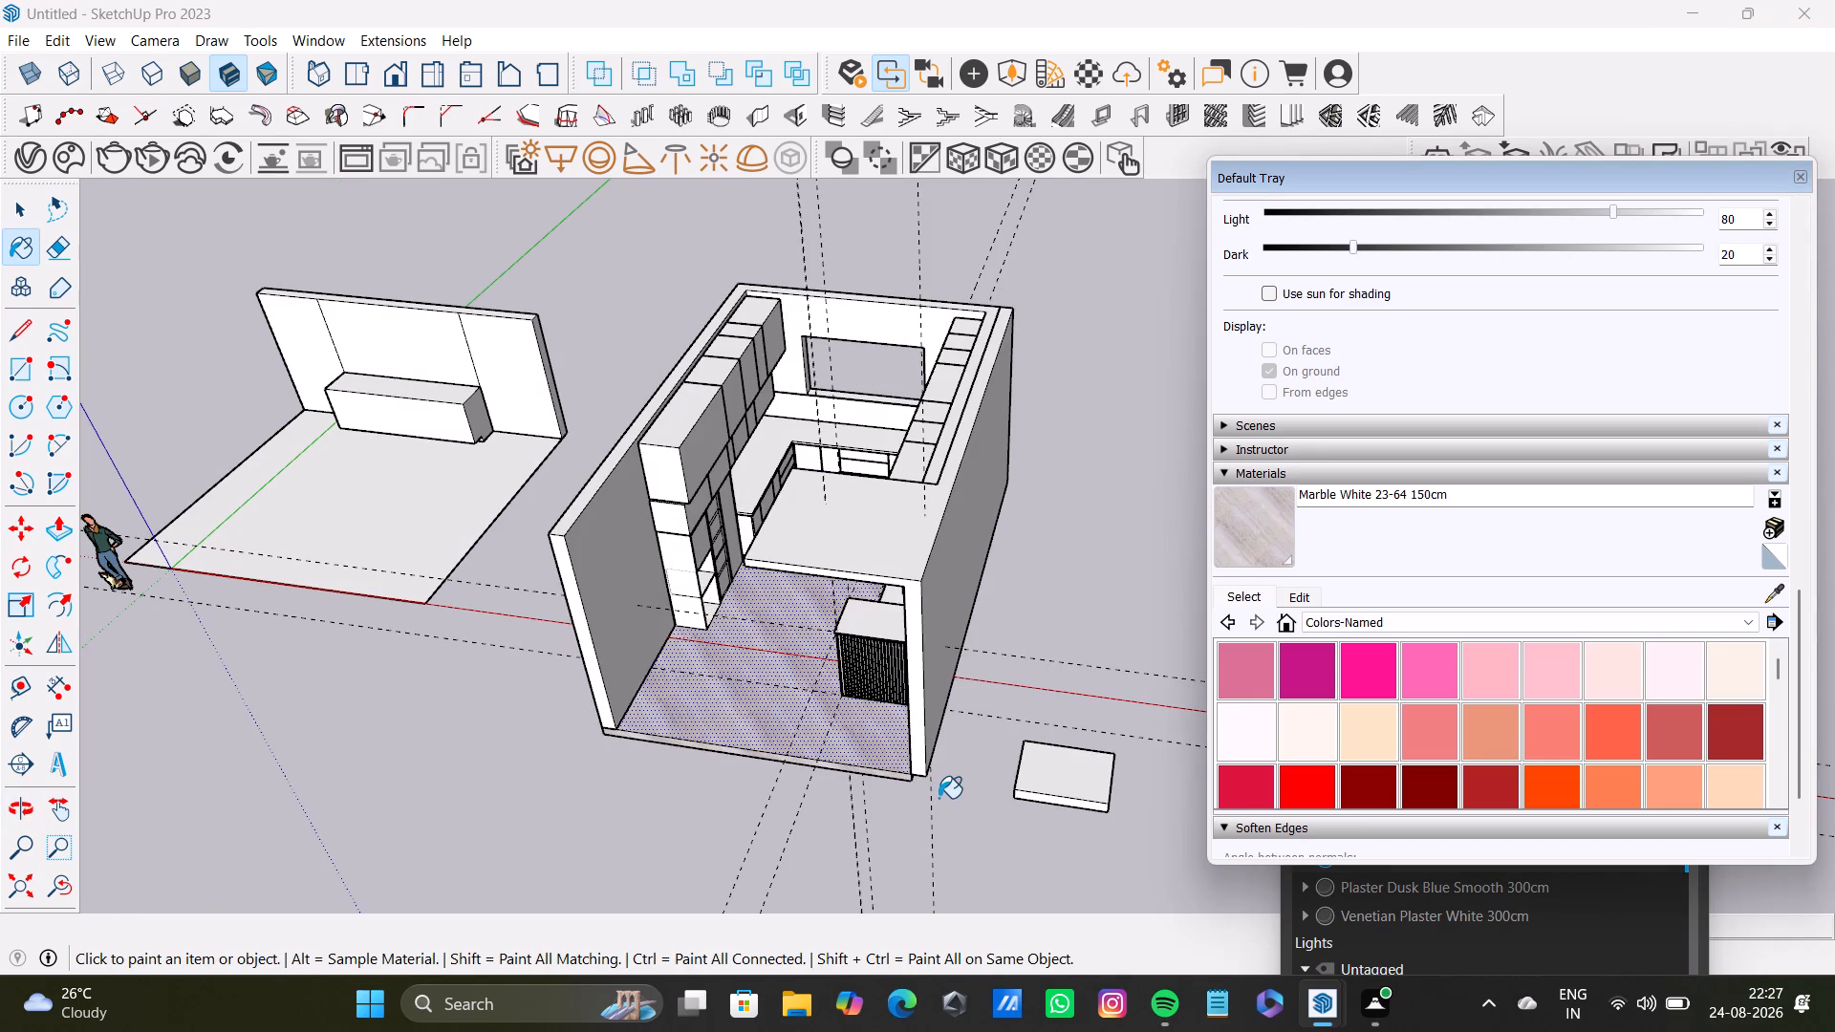
# Apply Plaster Dusk Blue Smooth 300cm to the island's front panel face behind the vertical slats.
pyautogui.scroll(-4, 817, 565)
pyautogui.scroll(2, 817, 564)
pyautogui.scroll(-3, 818, 561)
pyautogui.scroll(11, 818, 561)
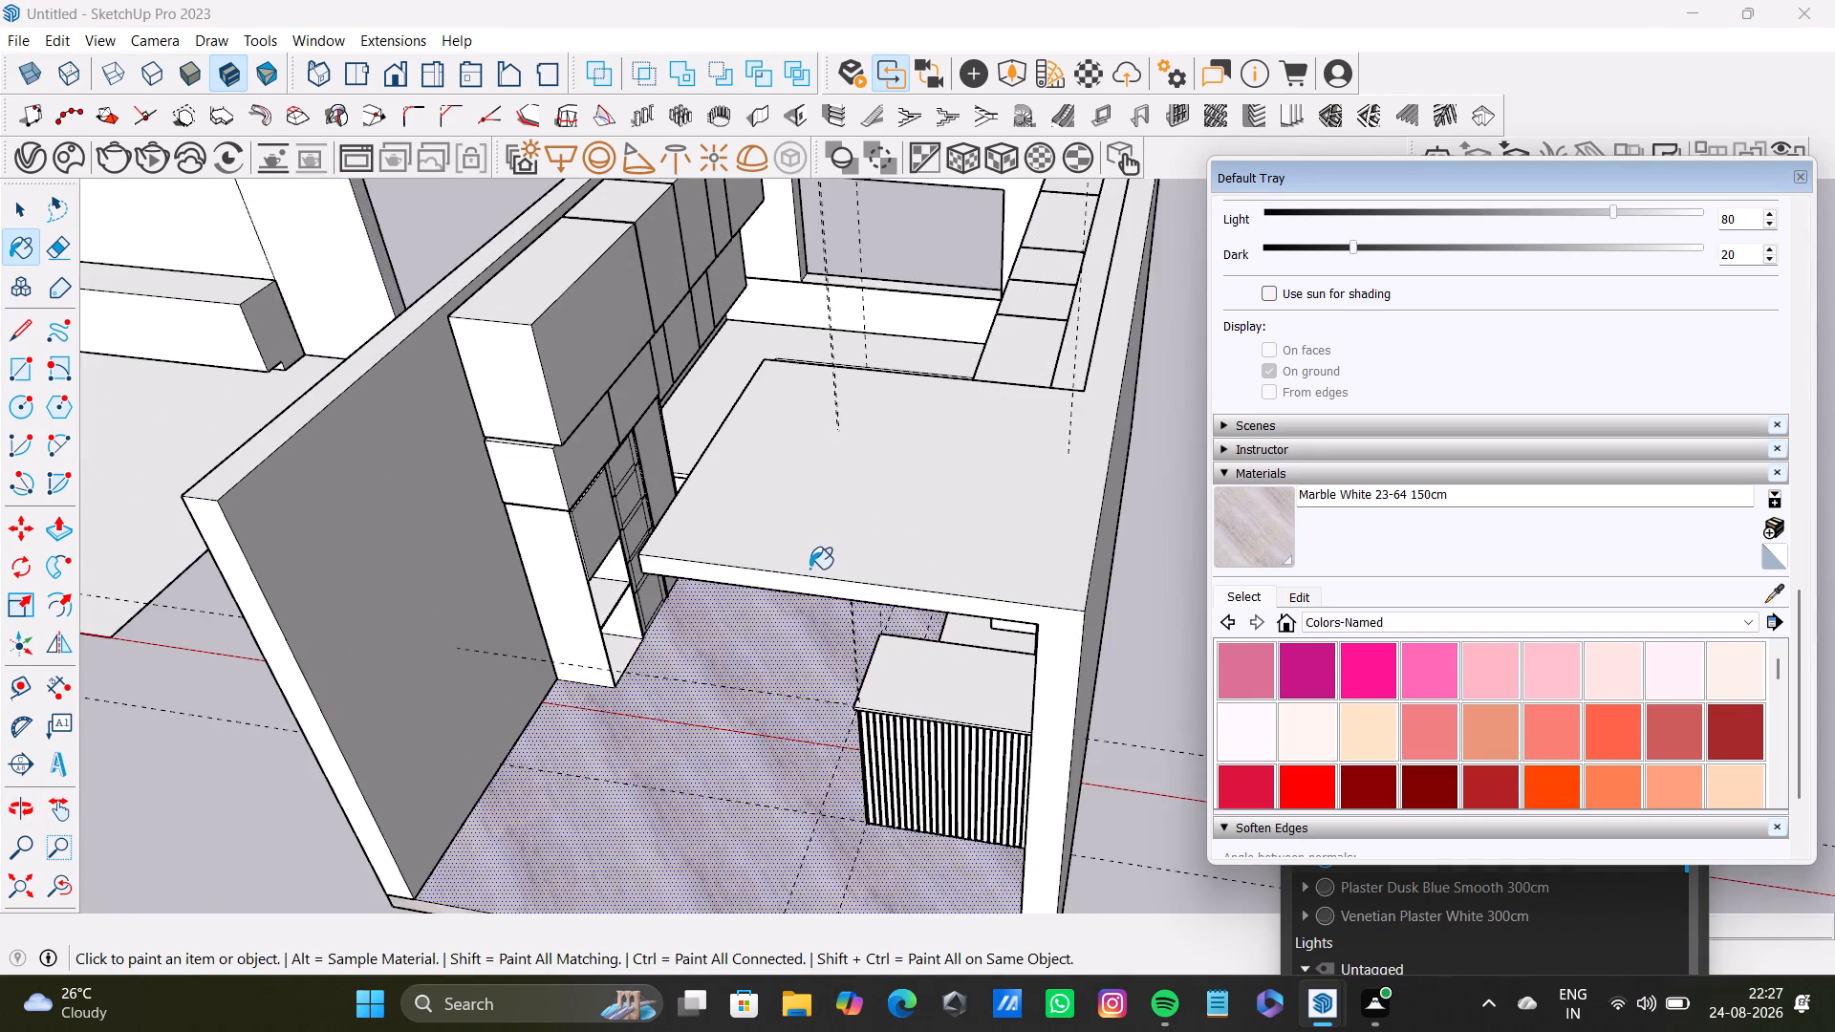
pyautogui.scroll(3, 810, 569)
pyautogui.moveTo(809, 569); pyautogui.dragTo(904, 376, button='middle')
pyautogui.scroll(4, 899, 619)
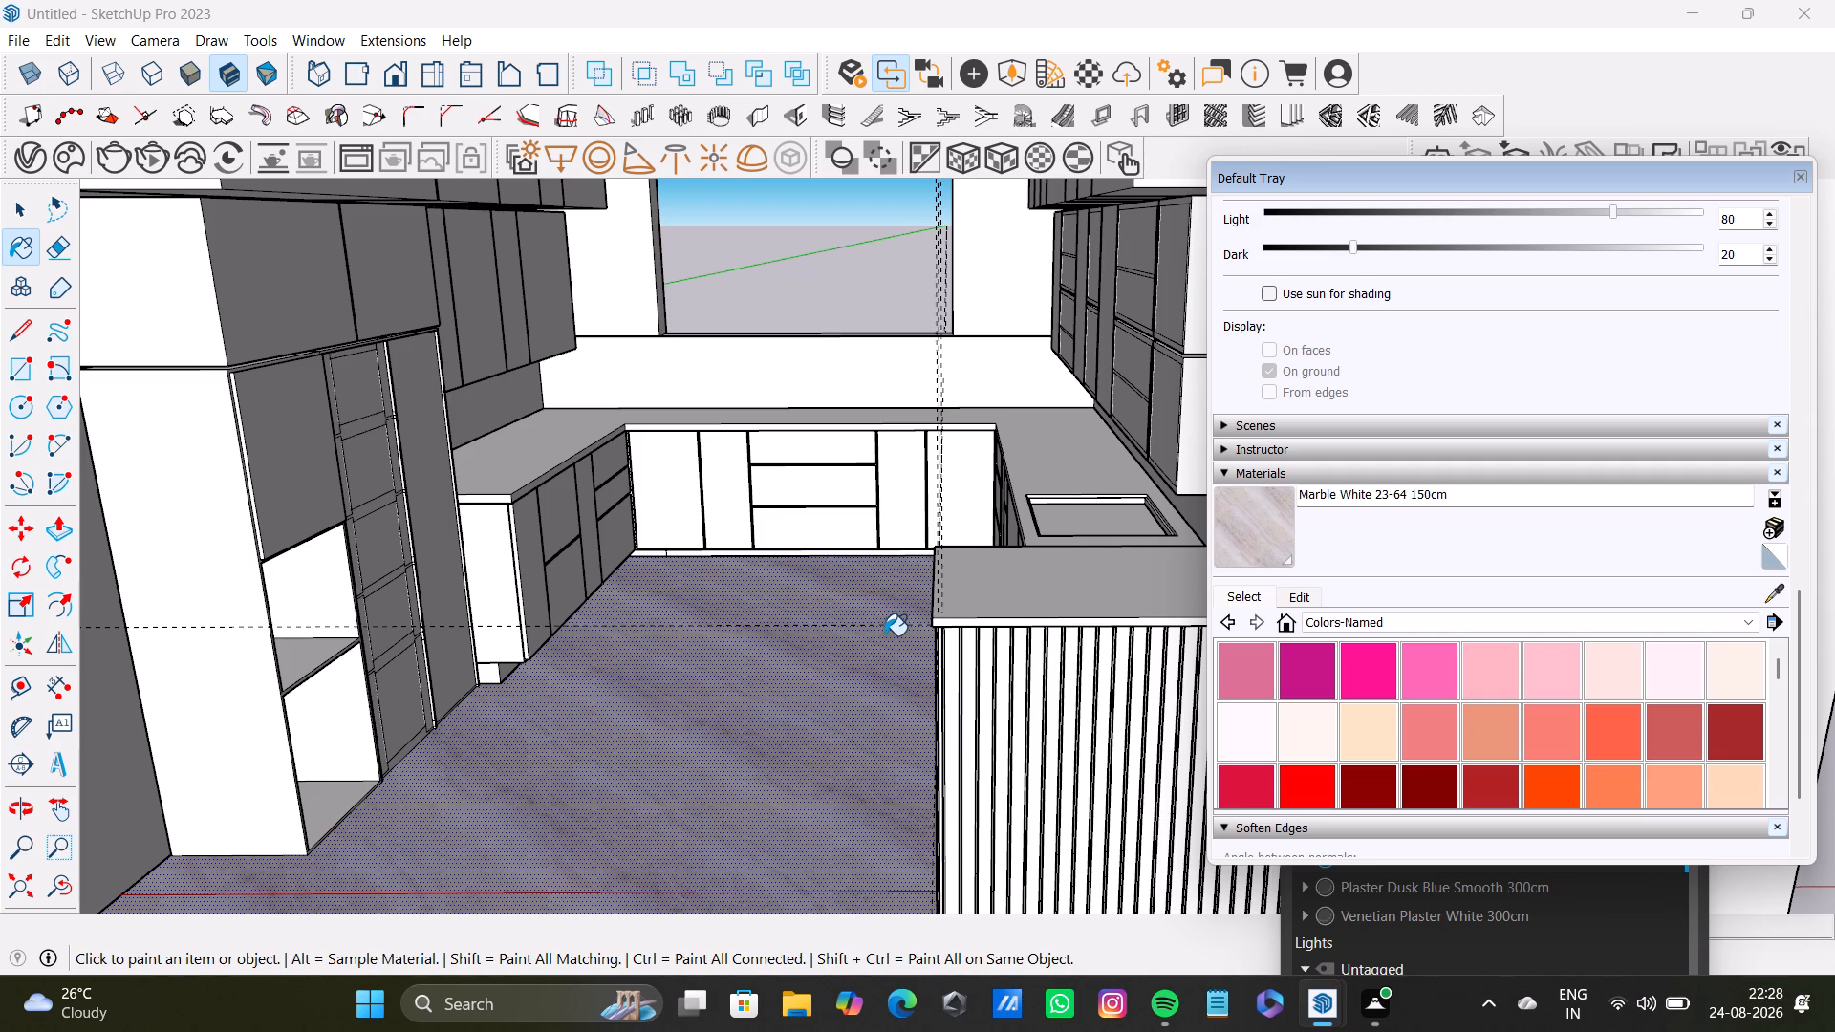
pyautogui.press('space')
pyautogui.scroll(6, 1035, 656)
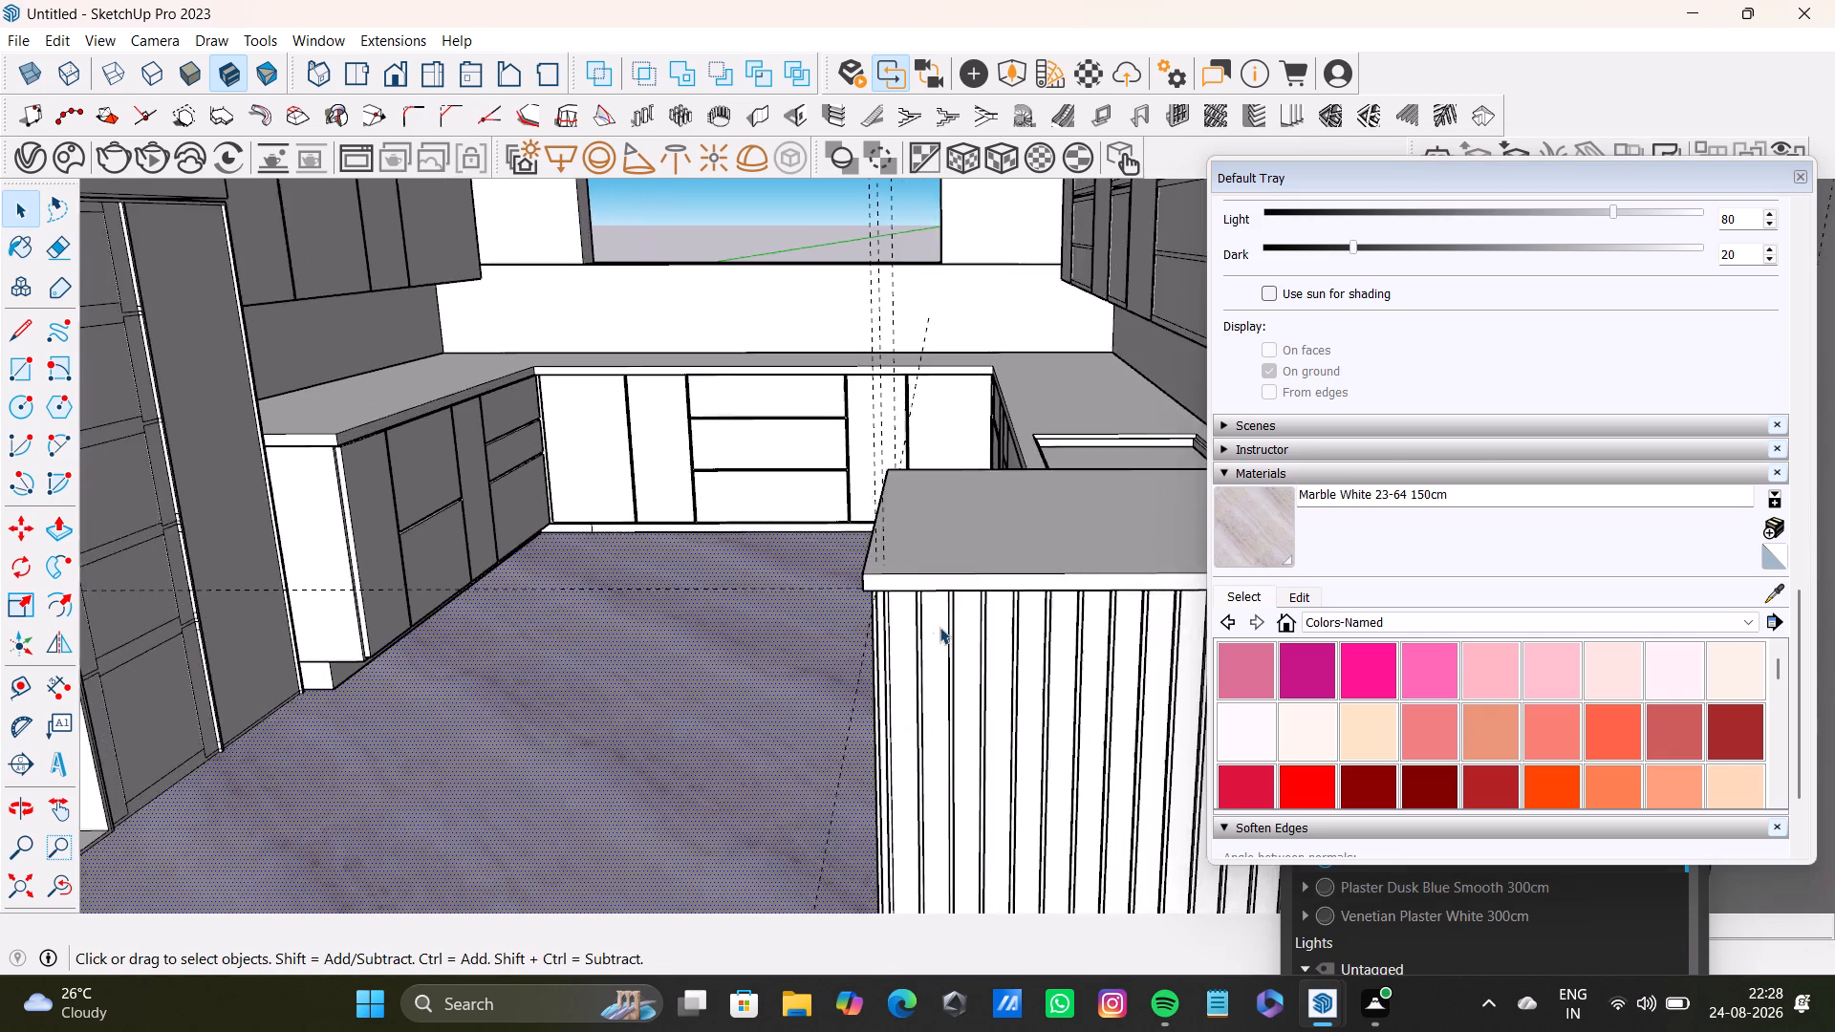
pyautogui.scroll(16, 939, 627)
pyautogui.scroll(3, 789, 503)
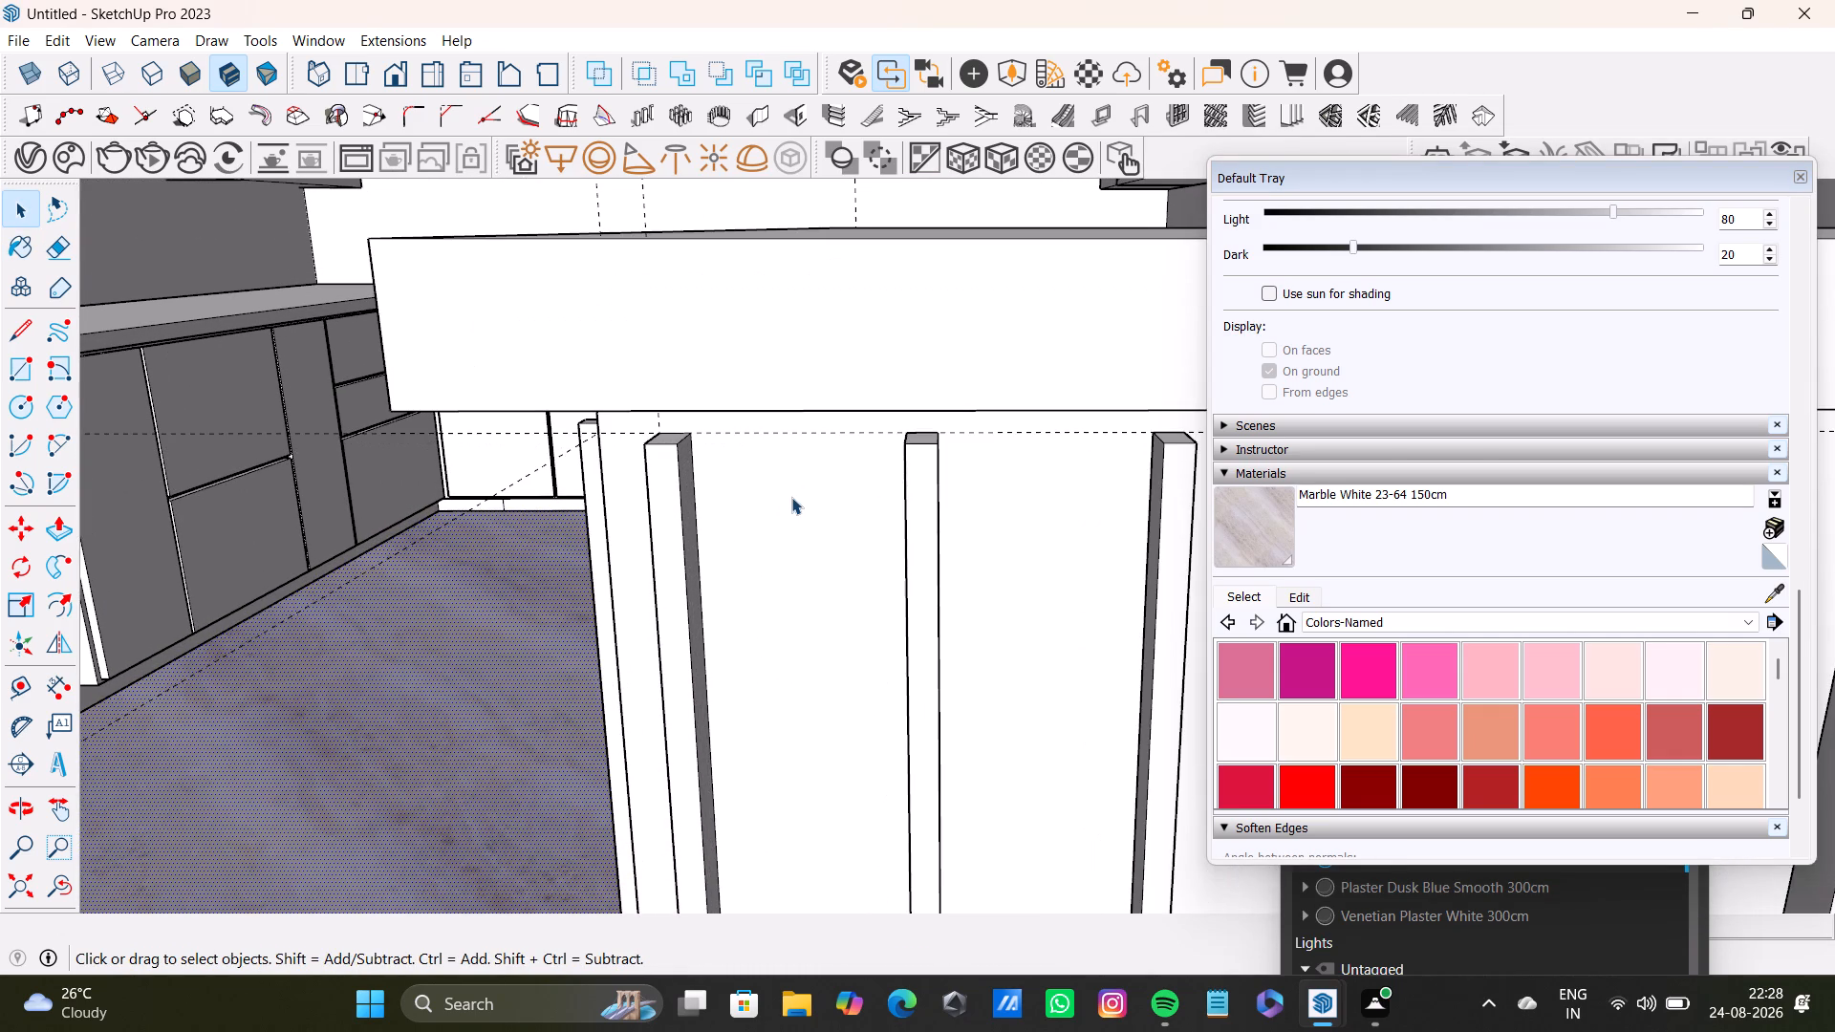
pyautogui.click(791, 497)
pyautogui.doubleClick(793, 497)
pyautogui.click(810, 525)
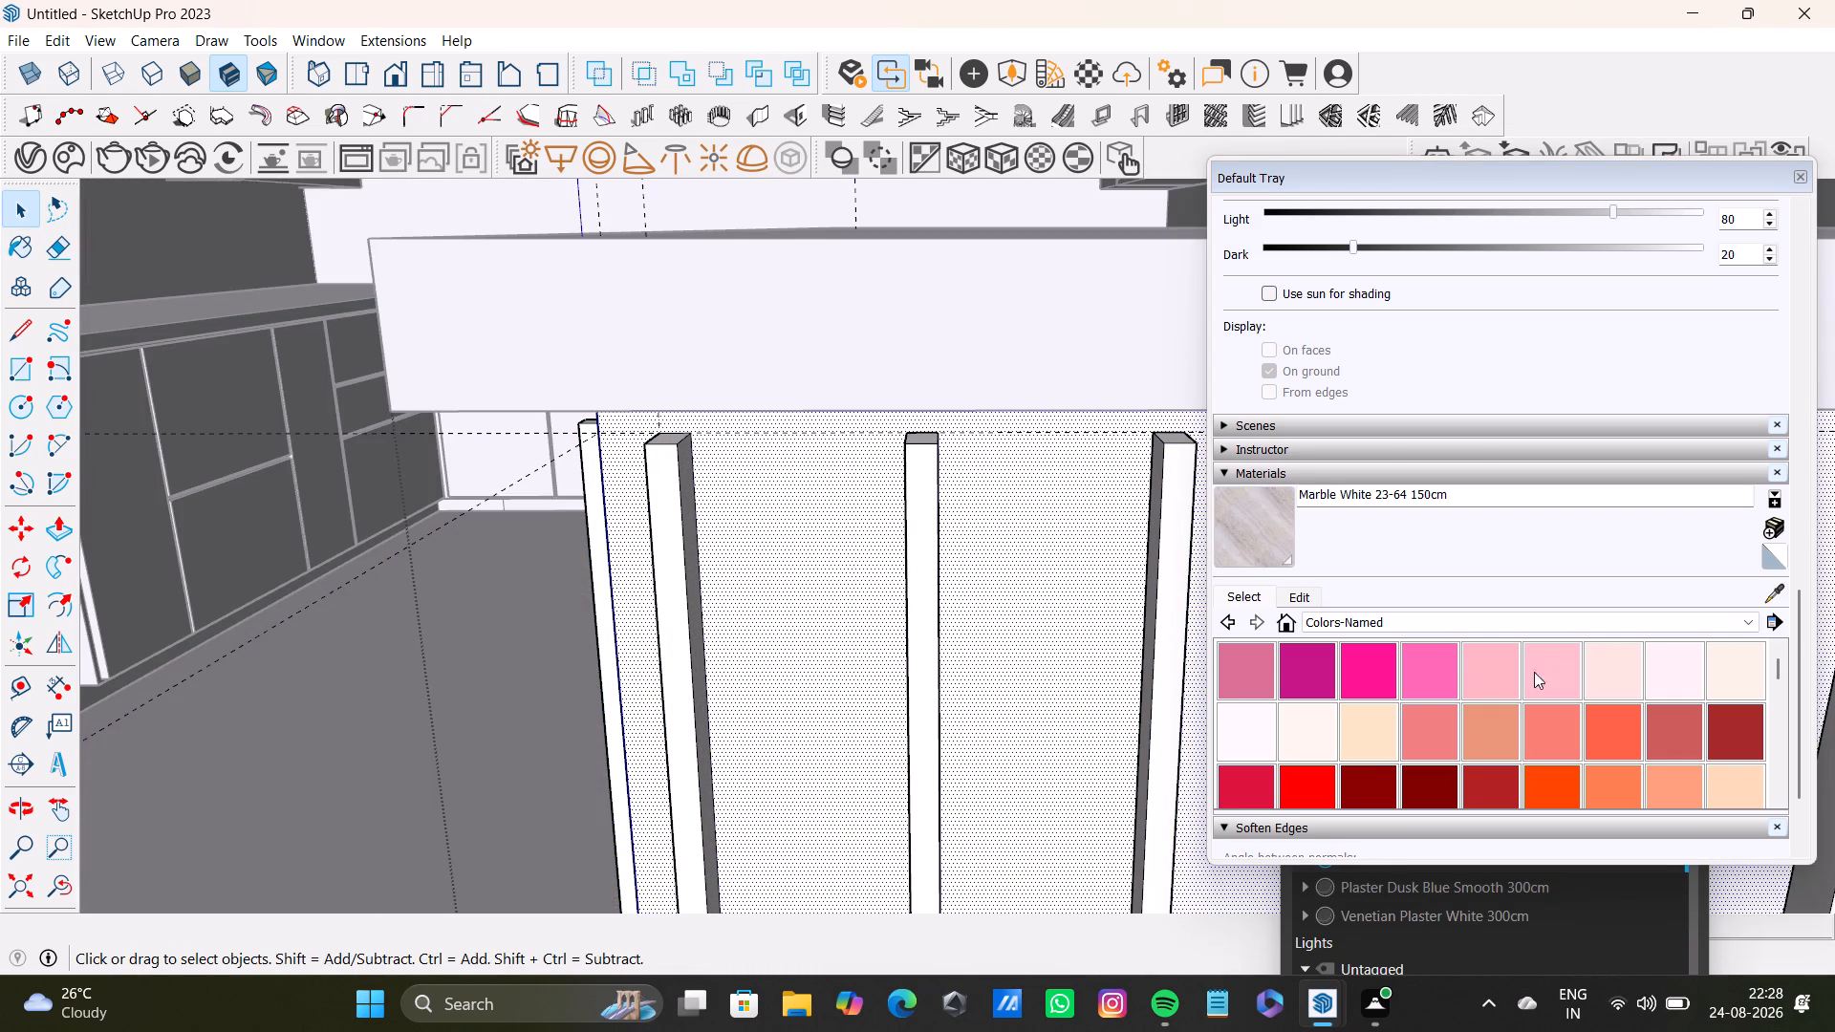
pyautogui.click(1391, 889)
pyautogui.moveTo(1364, 308); pyautogui.dragTo(1395, 166)
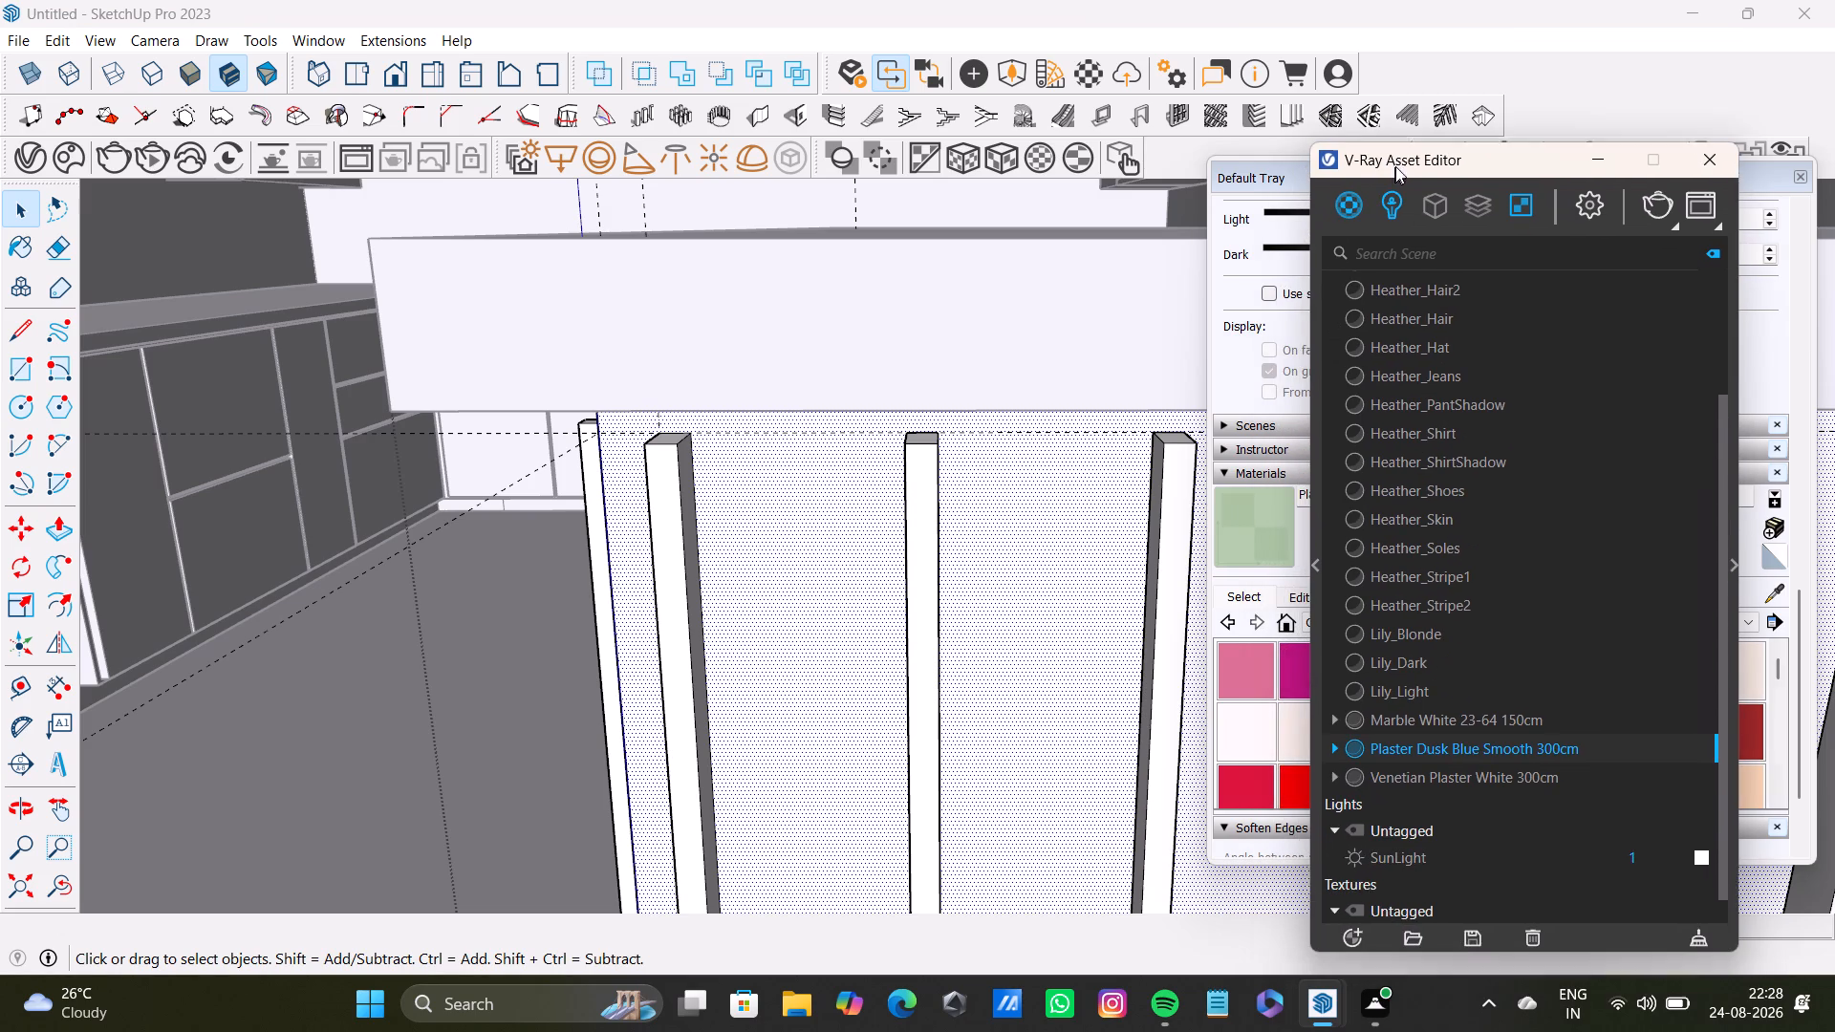
pyautogui.rightClick(1462, 748)
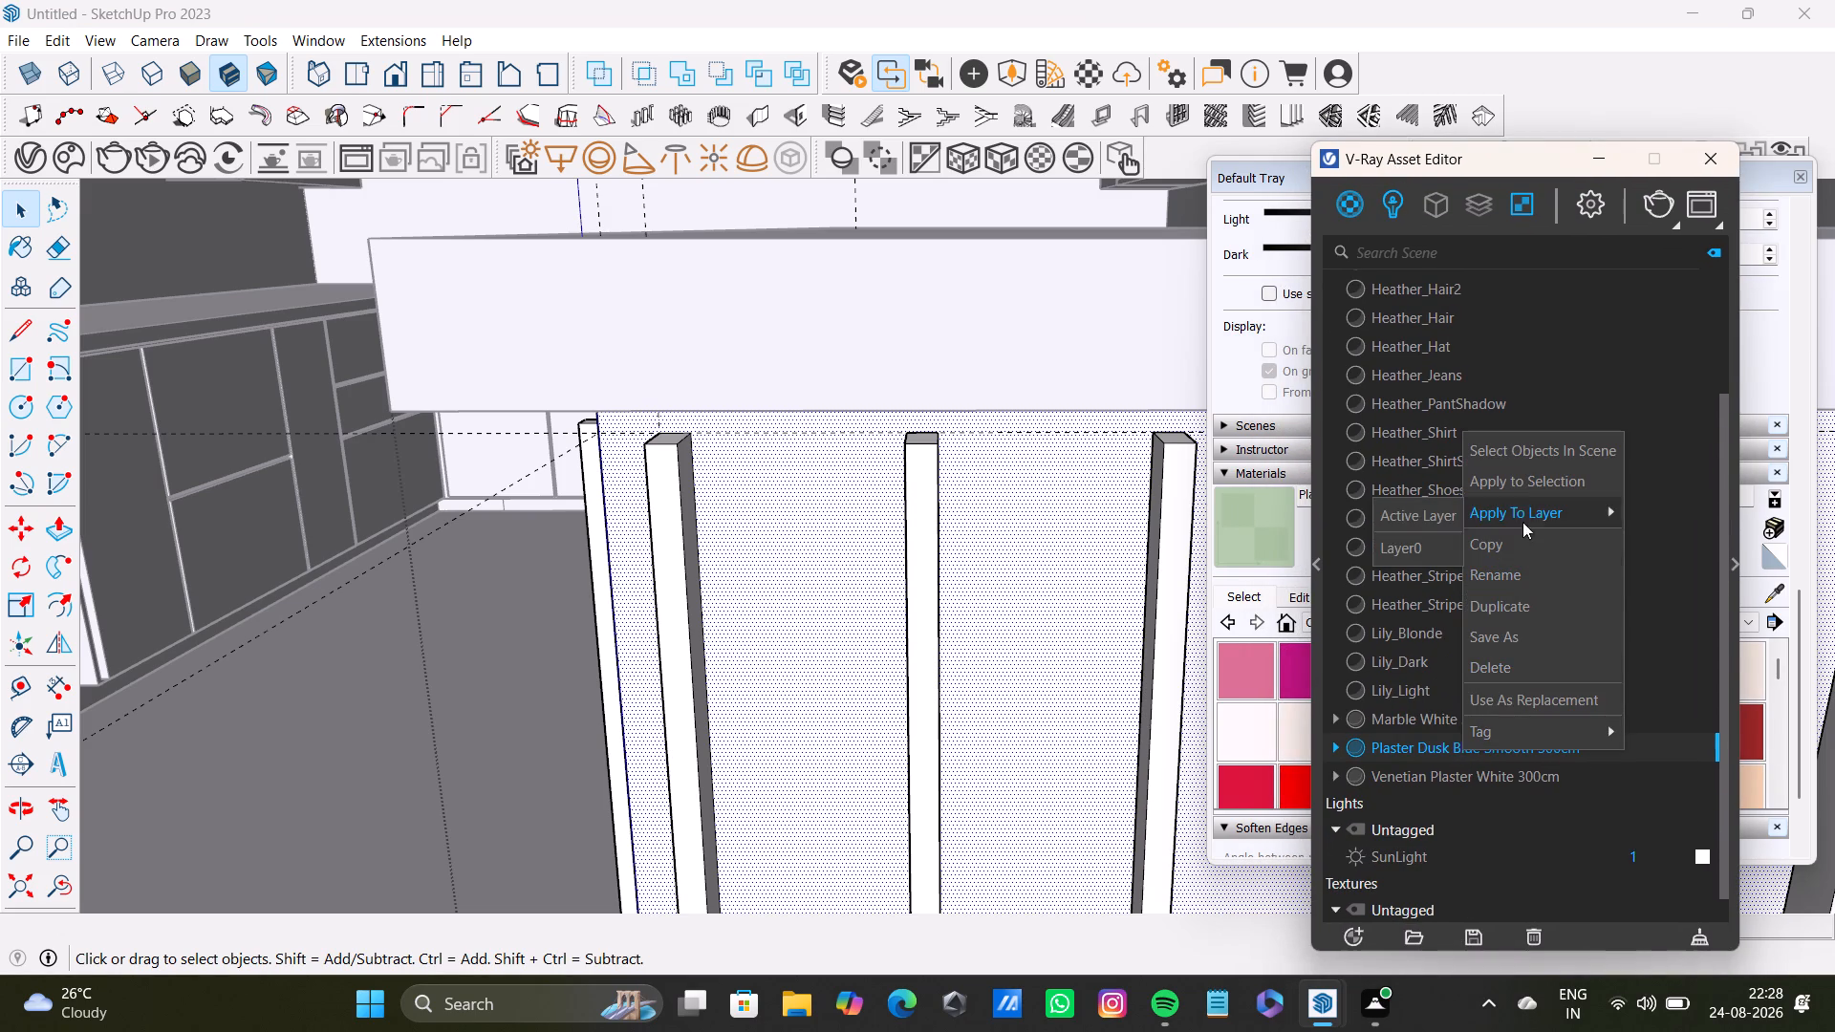
pyautogui.click(1526, 493)
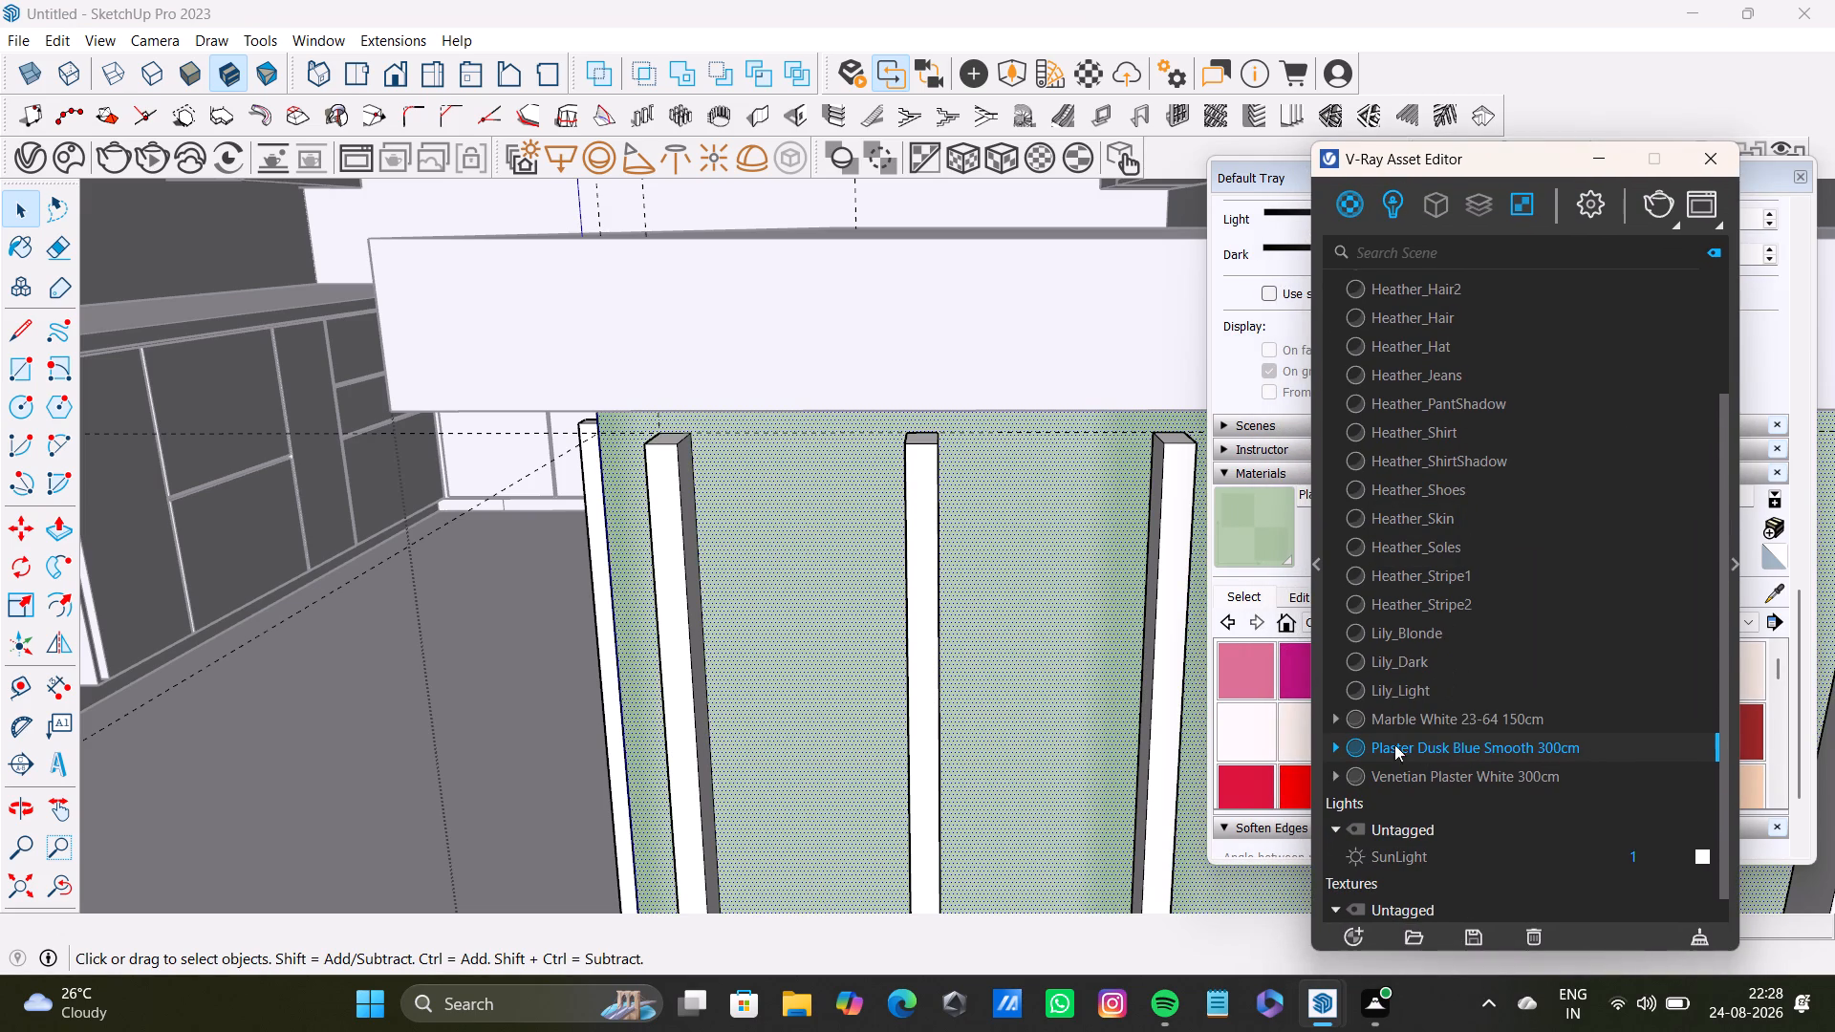
# Apply Marble White 23-64 150cm to the island countertop's top face and its exposed edge faces.
pyautogui.click(1401, 716)
pyautogui.tripleClick(1059, 315)
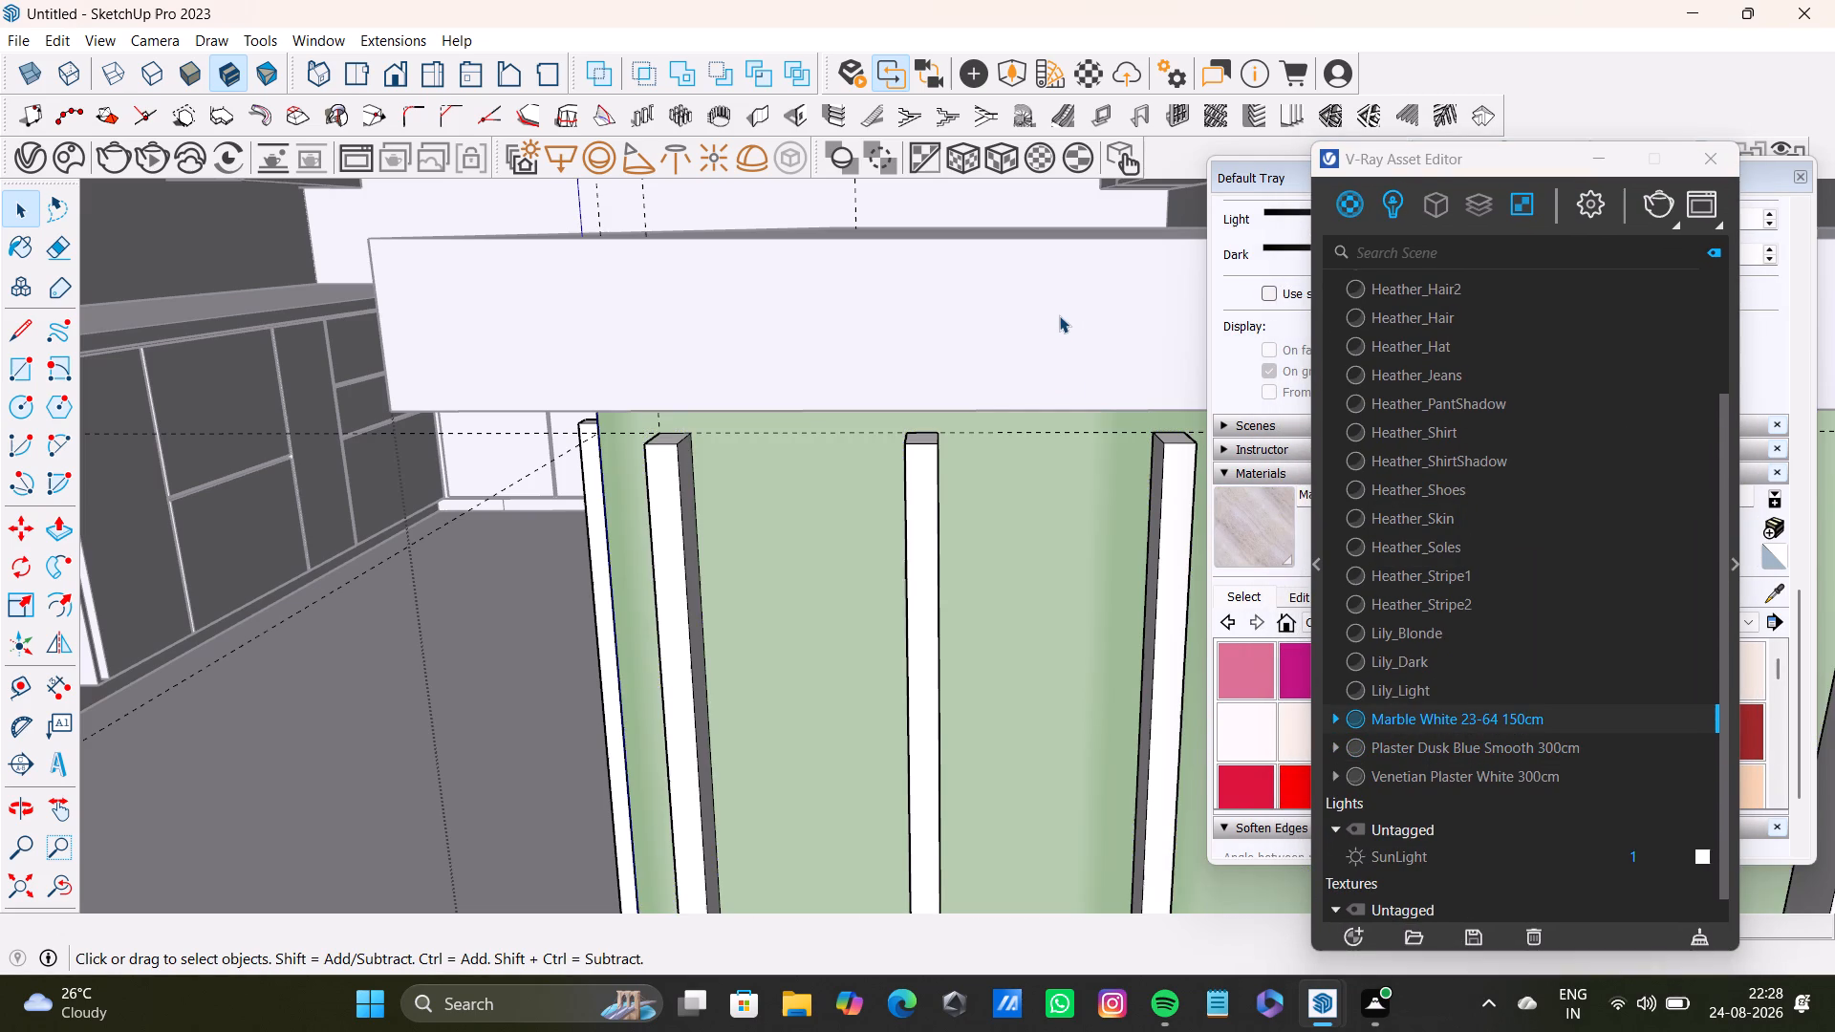
pyautogui.scroll(-9, 1021, 432)
pyautogui.press('space')
pyautogui.scroll(-4, 964, 445)
pyautogui.click(667, 504)
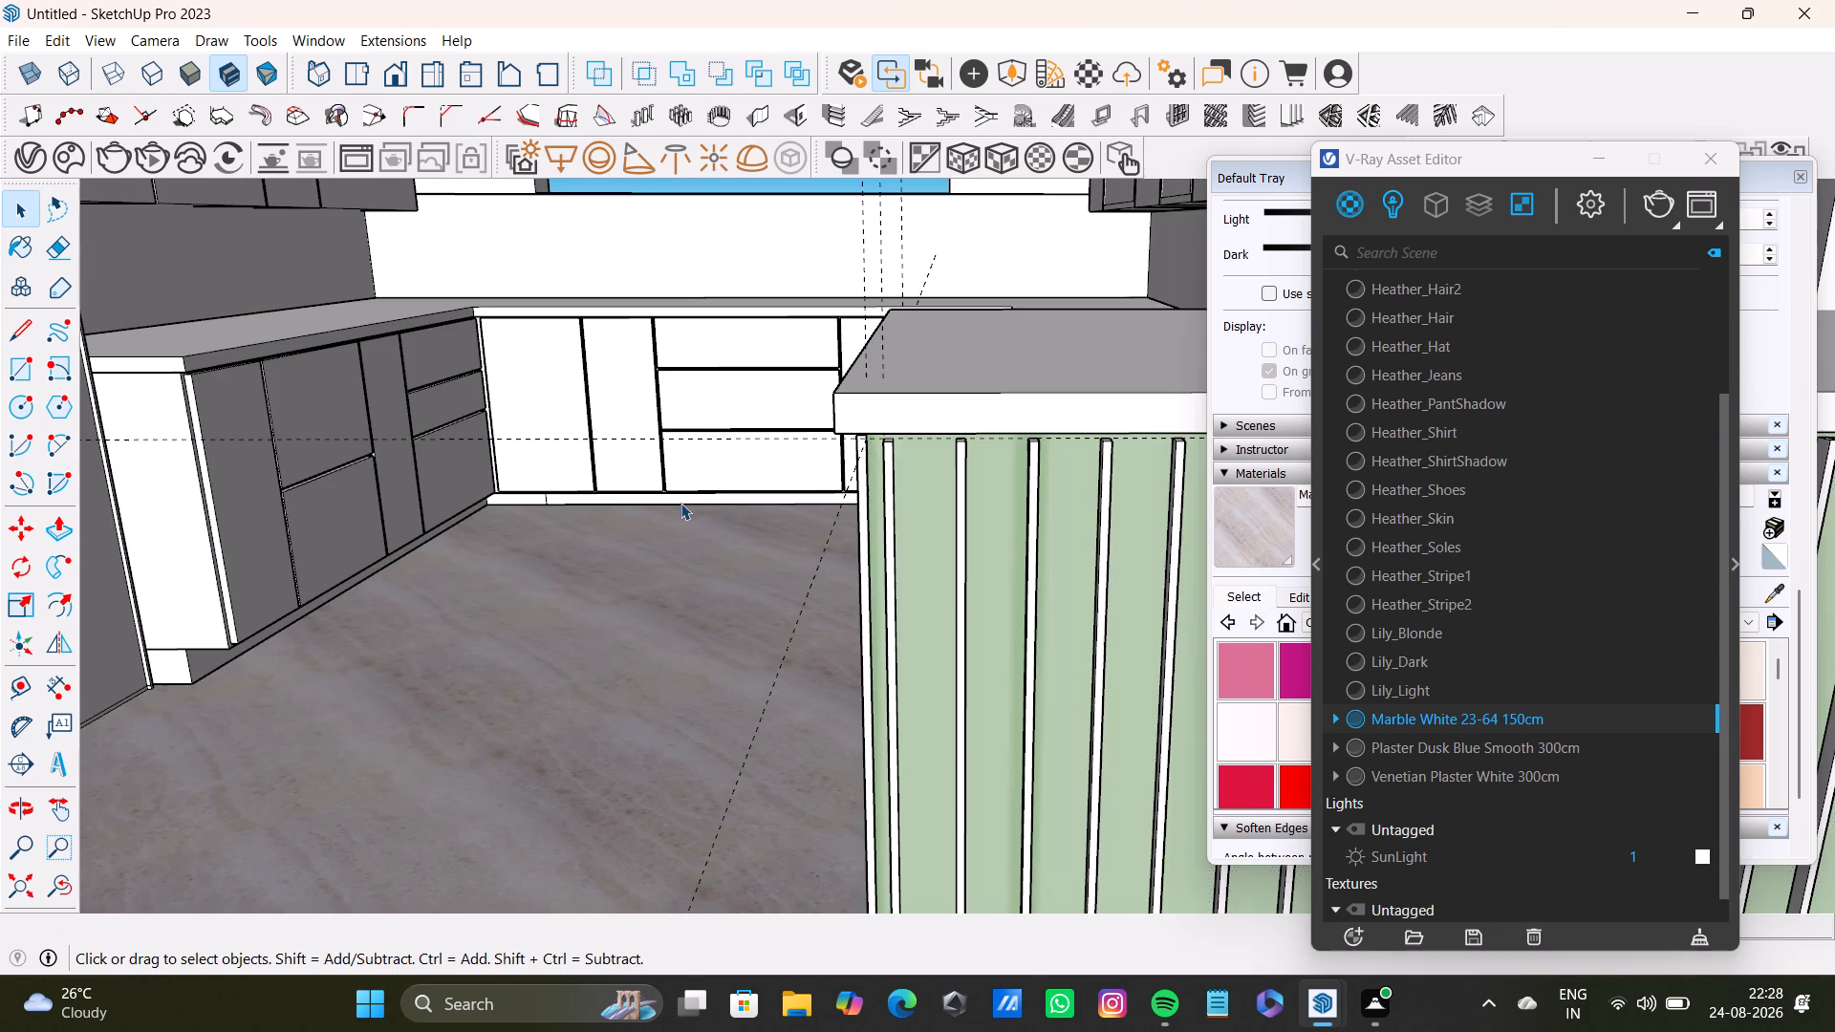
pyautogui.doubleClick(1099, 367)
pyautogui.keyDown('shift'); pyautogui.click(1086, 403); pyautogui.keyUp('shift')
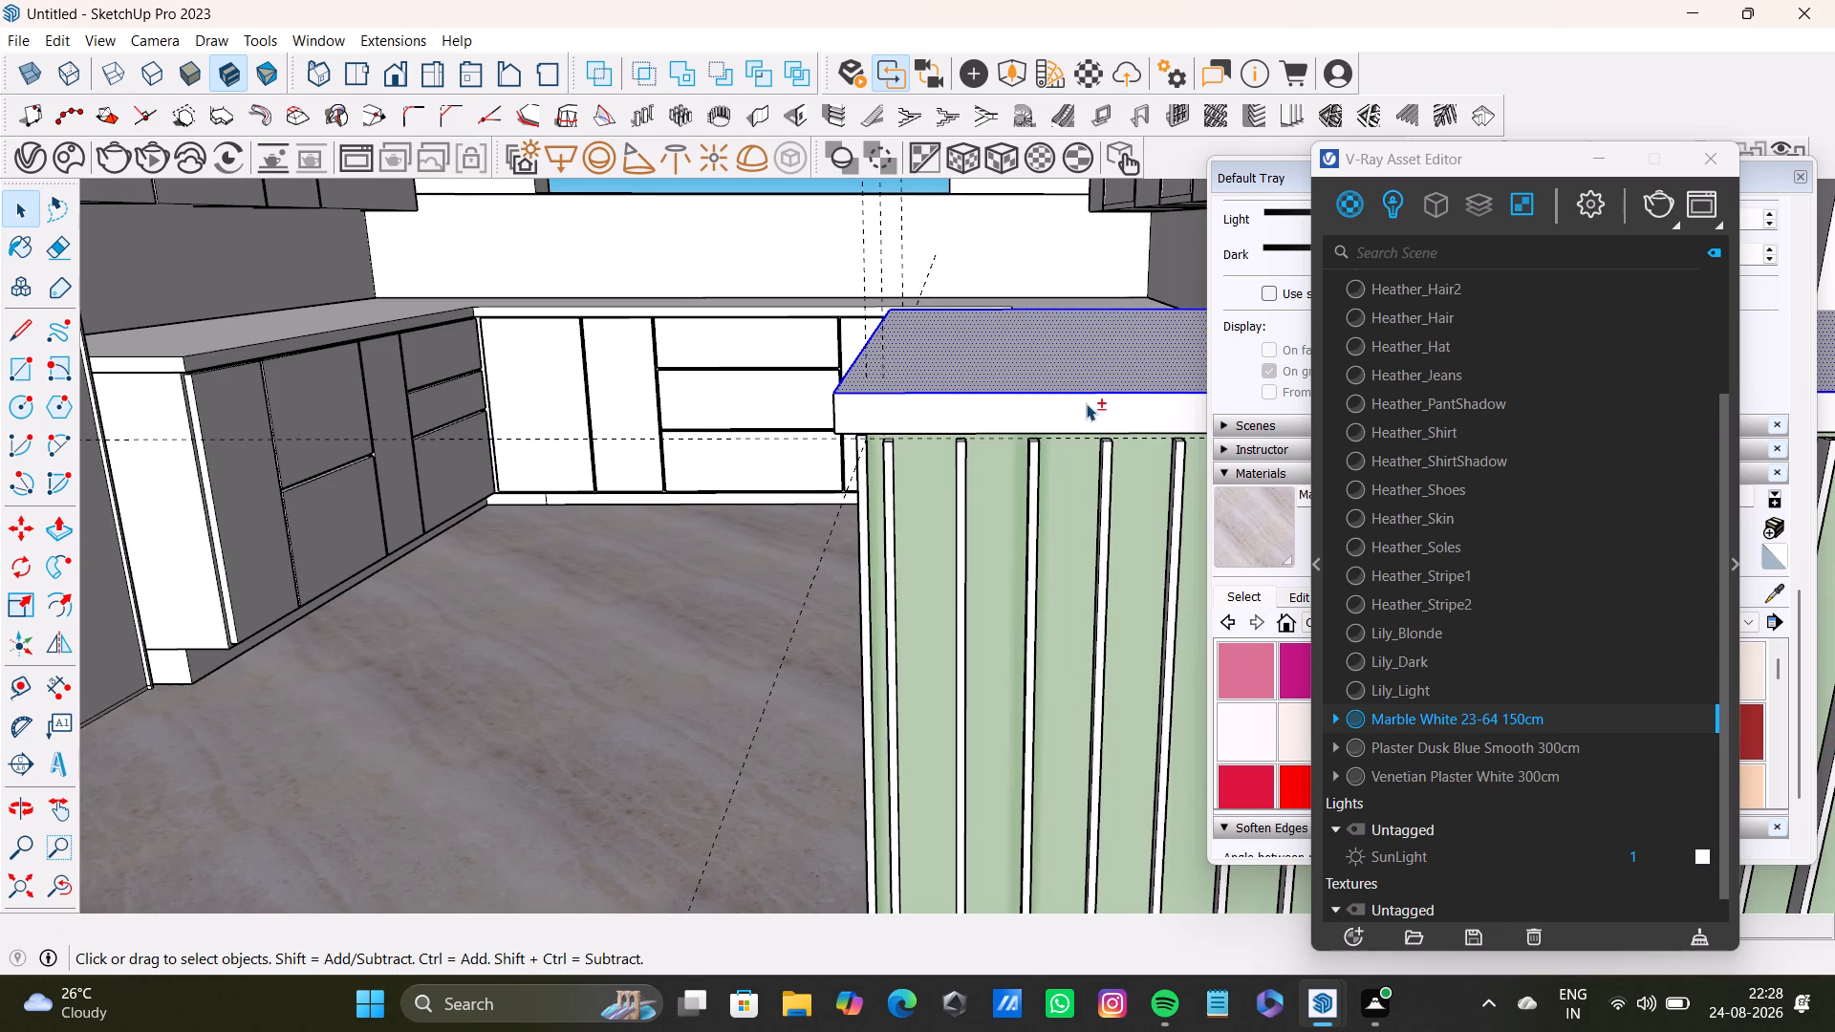
pyautogui.keyDown('shift'); pyautogui.click(1086, 416); pyautogui.keyUp('shift')
pyautogui.moveTo(973, 468); pyautogui.dragTo(1327, 523, button='middle')
pyautogui.keyDown('shift'); pyautogui.moveTo(1101, 395); pyautogui.dragTo(807, 503, button='middle'); pyautogui.keyUp('shift')
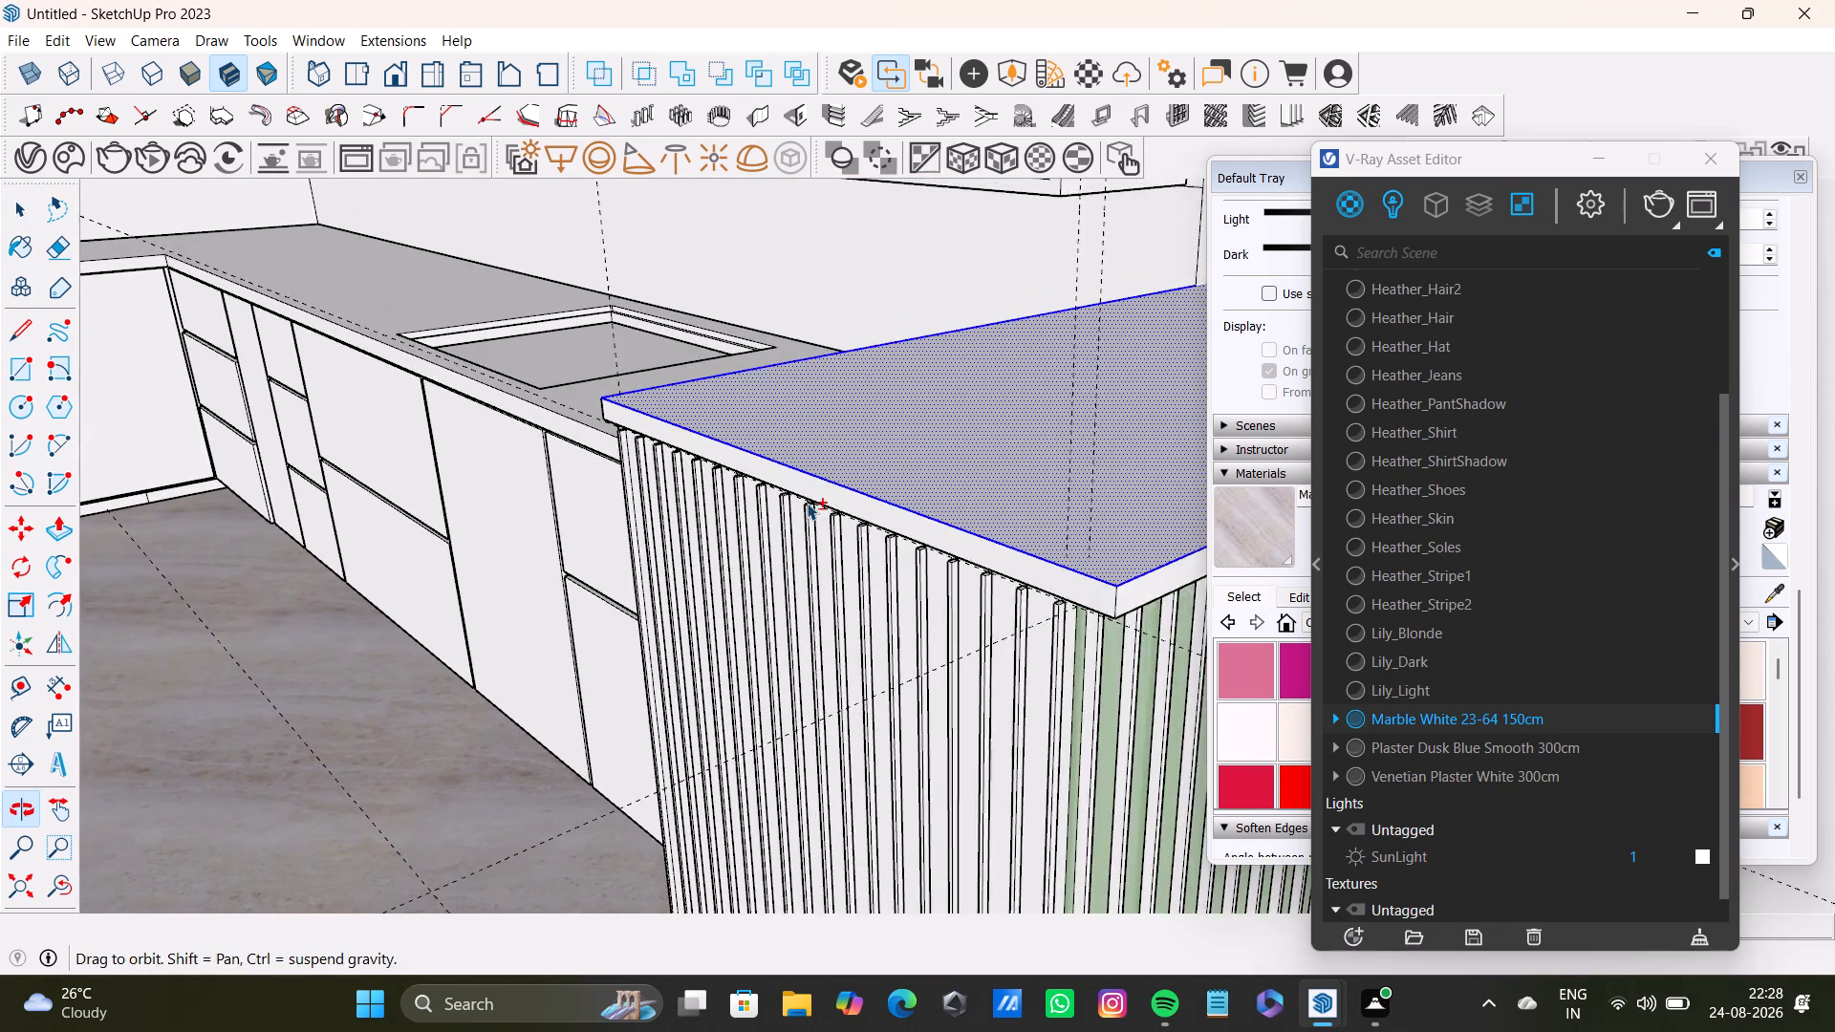
pyautogui.keyDown('shift'); pyautogui.moveTo(807, 503); pyautogui.dragTo(810, 503, button='middle'); pyautogui.keyUp('shift')
pyautogui.keyDown('shift'); pyautogui.scroll(3, 820, 500); pyautogui.keyUp('shift')
pyautogui.keyDown('shift'); pyautogui.doubleClick(901, 518); pyautogui.keyUp('shift')
pyautogui.keyDown('shift'); pyautogui.scroll(-10, 936, 506); pyautogui.keyUp('shift')
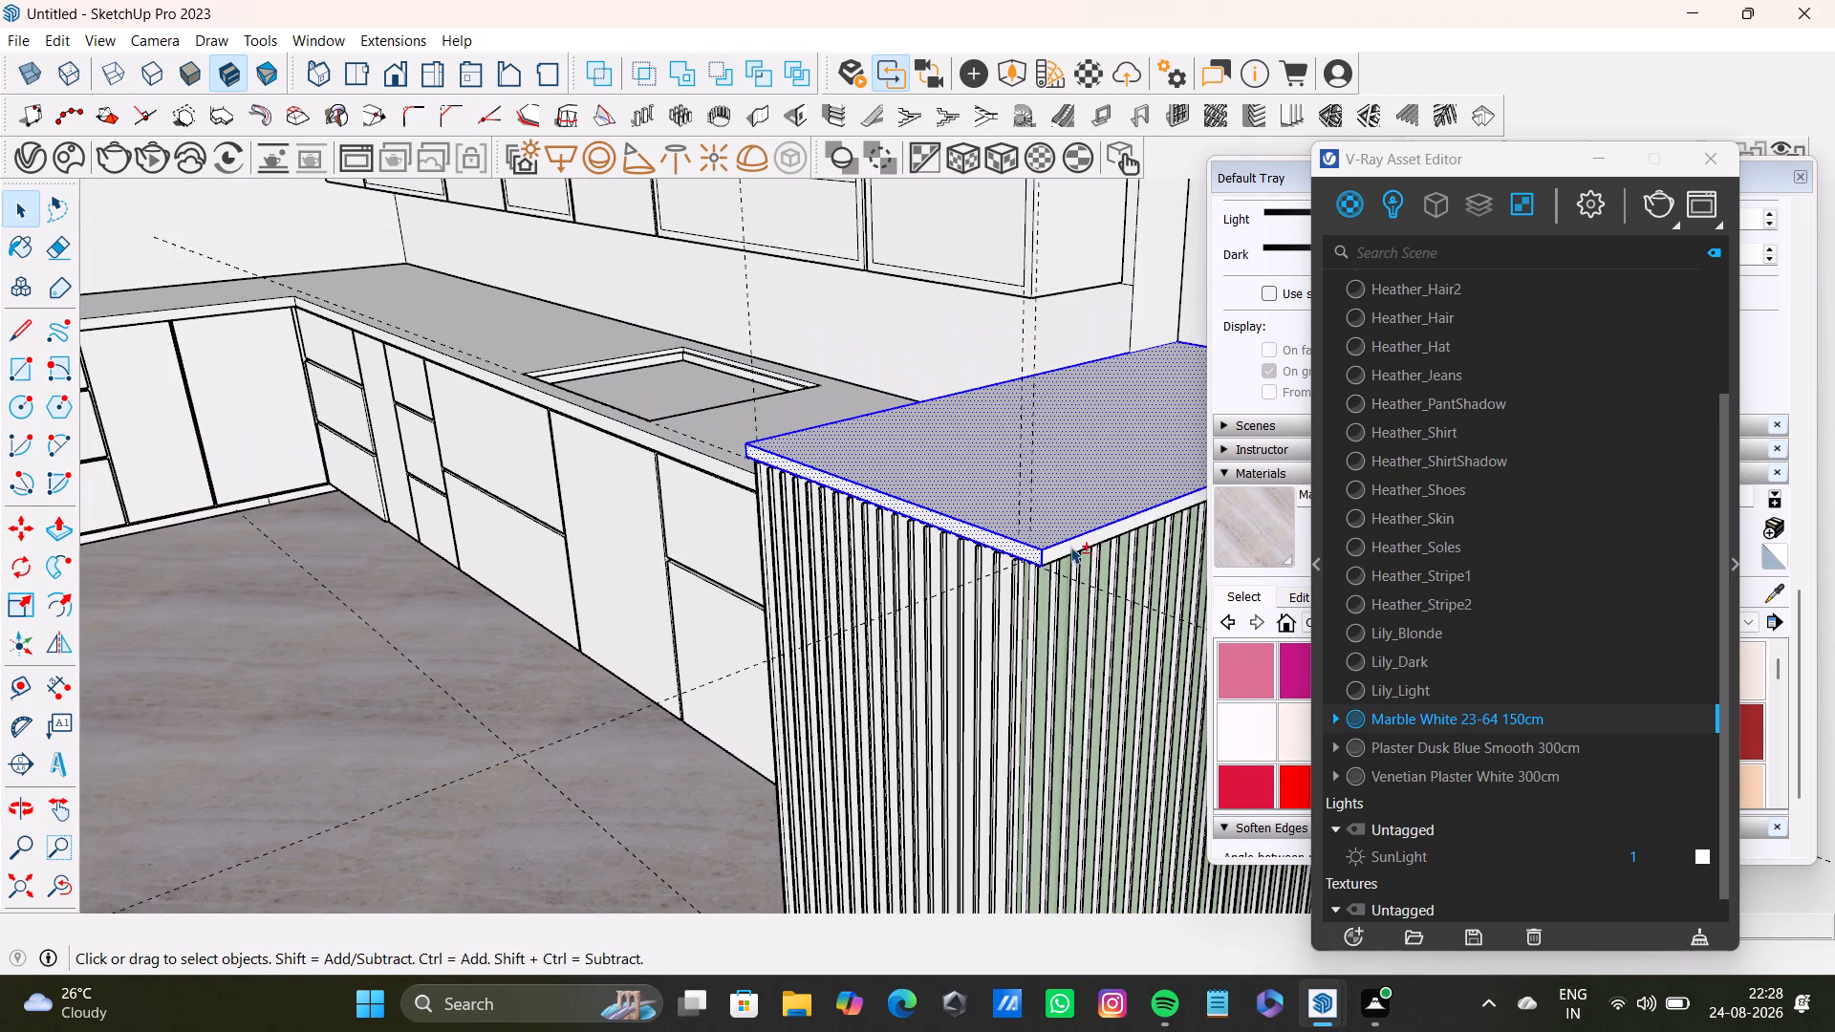
pyautogui.keyDown('shift'); pyautogui.scroll(8, 1071, 548); pyautogui.keyUp('shift')
pyautogui.keyDown('shift'); pyautogui.doubleClick(1070, 541); pyautogui.keyUp('shift')
pyautogui.moveTo(847, 530); pyautogui.dragTo(1408, 580, button='middle')
pyautogui.scroll(-2, 781, 501)
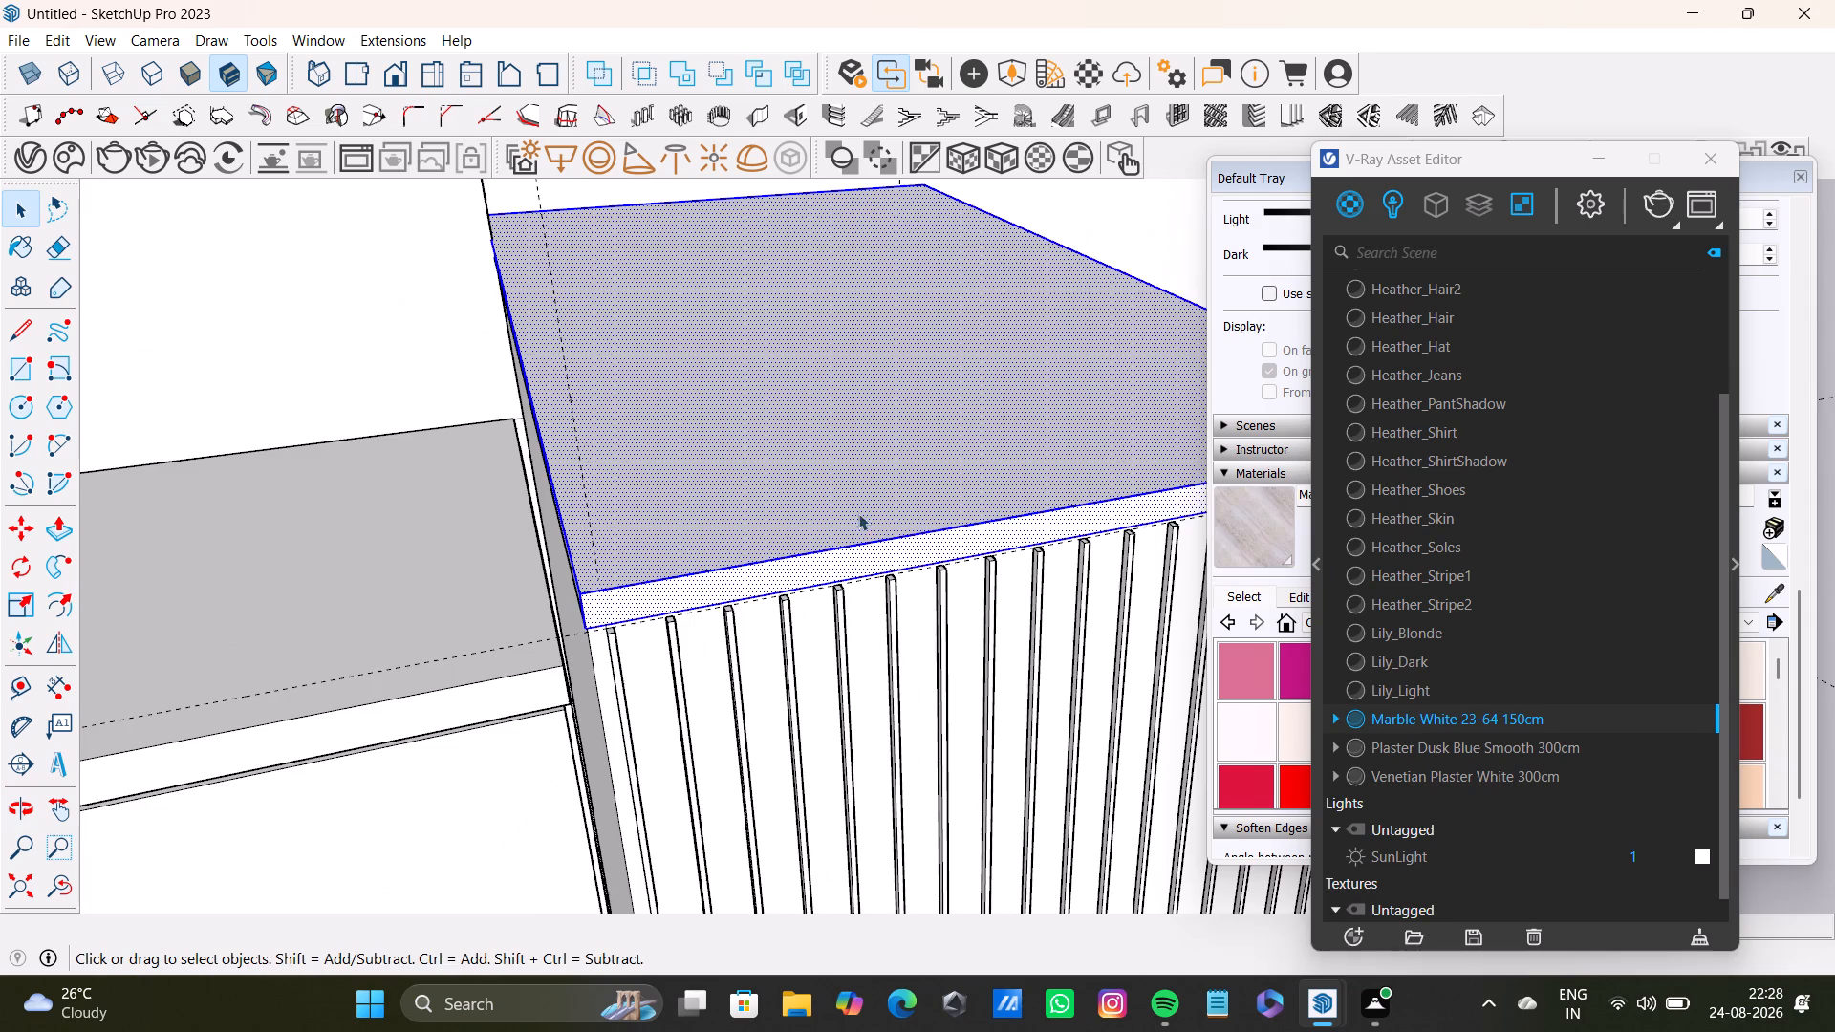
pyautogui.moveTo(897, 525); pyautogui.dragTo(1208, 522, button='middle')
pyautogui.scroll(4, 910, 634)
pyautogui.keyDown('shift'); pyautogui.doubleClick(792, 674); pyautogui.keyUp('shift')
pyautogui.moveTo(984, 672); pyautogui.dragTo(652, 652, button='middle')
pyautogui.scroll(-12, 764, 581)
pyautogui.moveTo(958, 607); pyautogui.dragTo(496, 537, button='middle')
pyautogui.scroll(3, 903, 541)
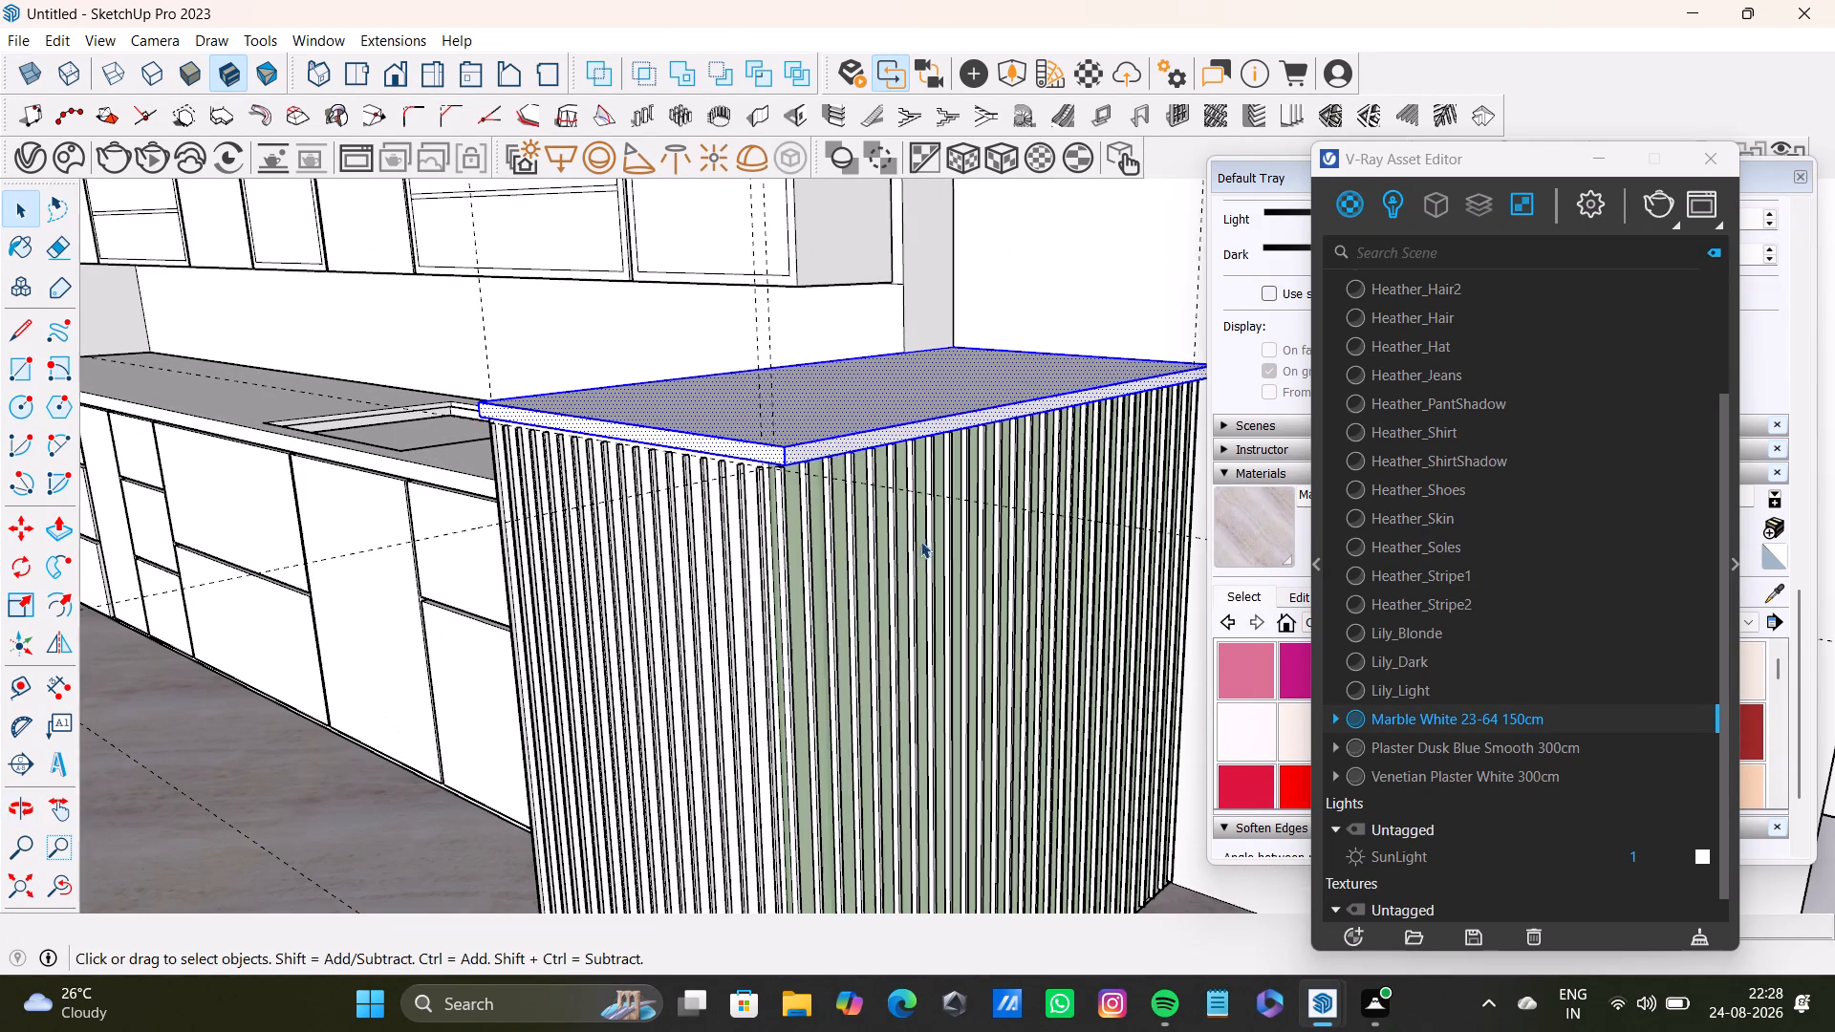
pyautogui.rightClick(1390, 720)
pyautogui.click(1459, 445)
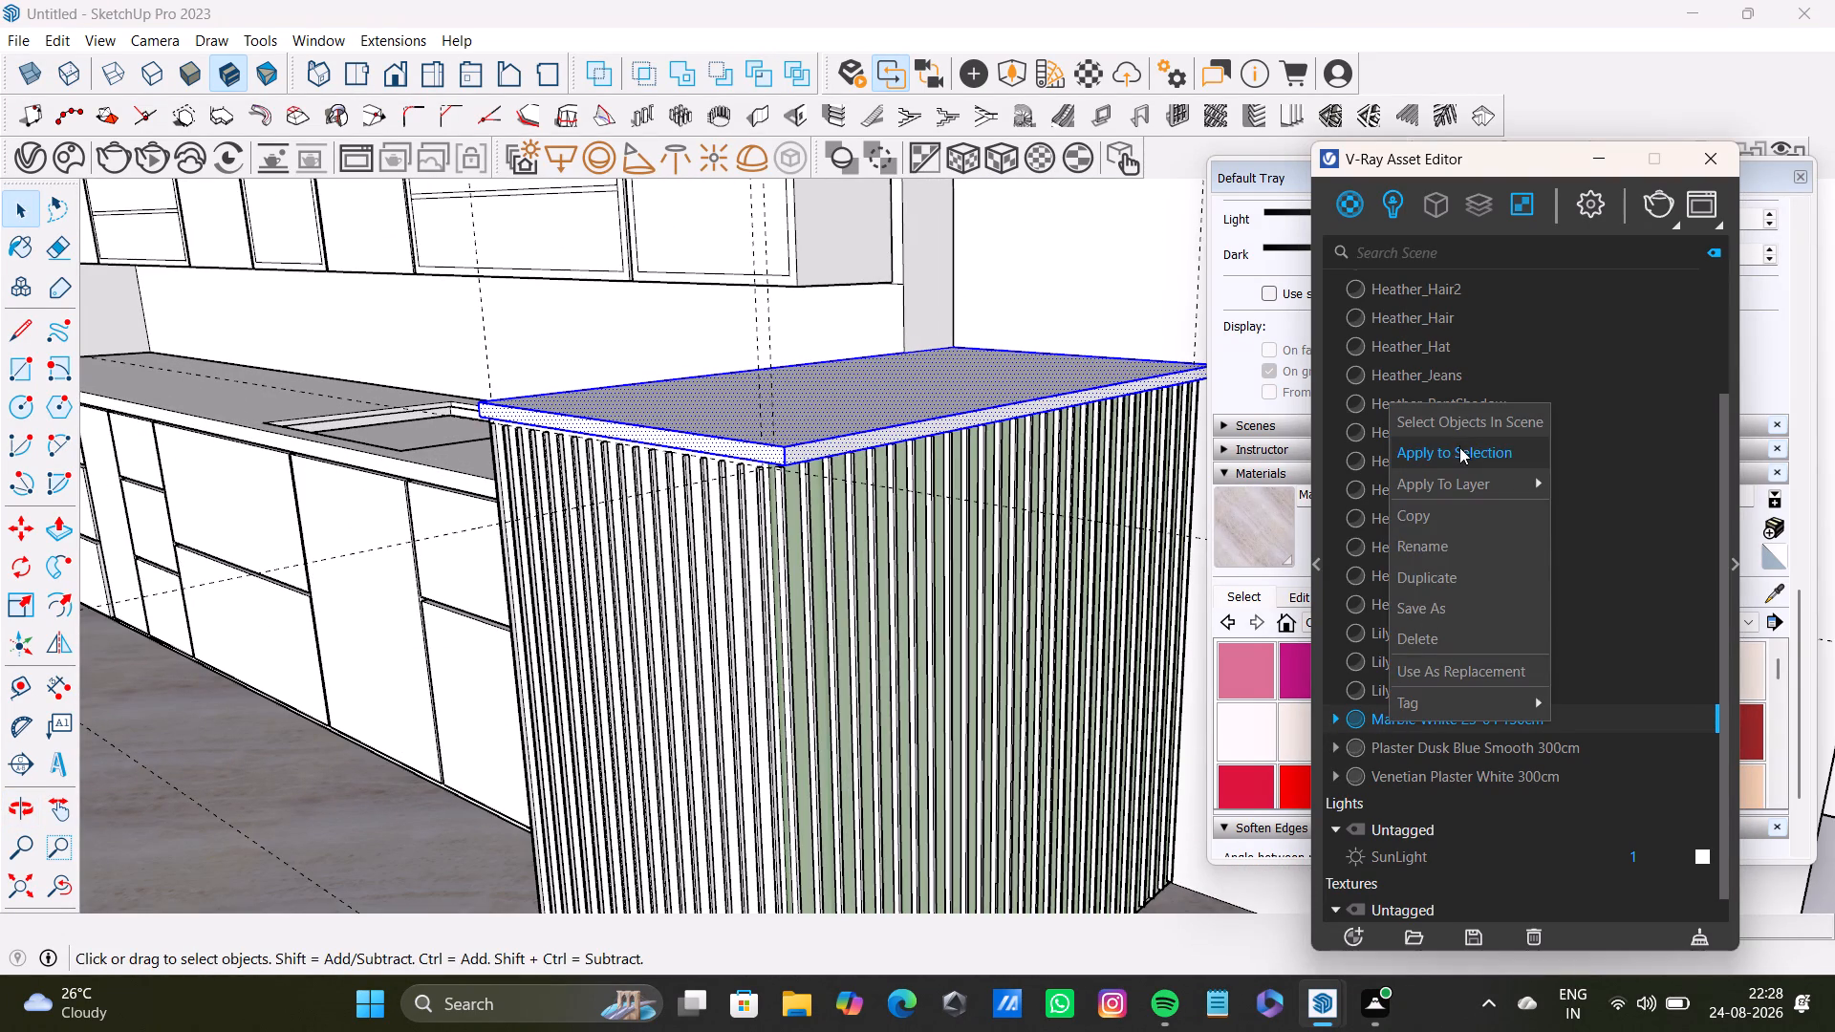
# Apply Plaster Dusk Blue Smooth 300cm to the island's adjoining slatted side panel, on the face behind the slats.
pyautogui.scroll(15, 1037, 511)
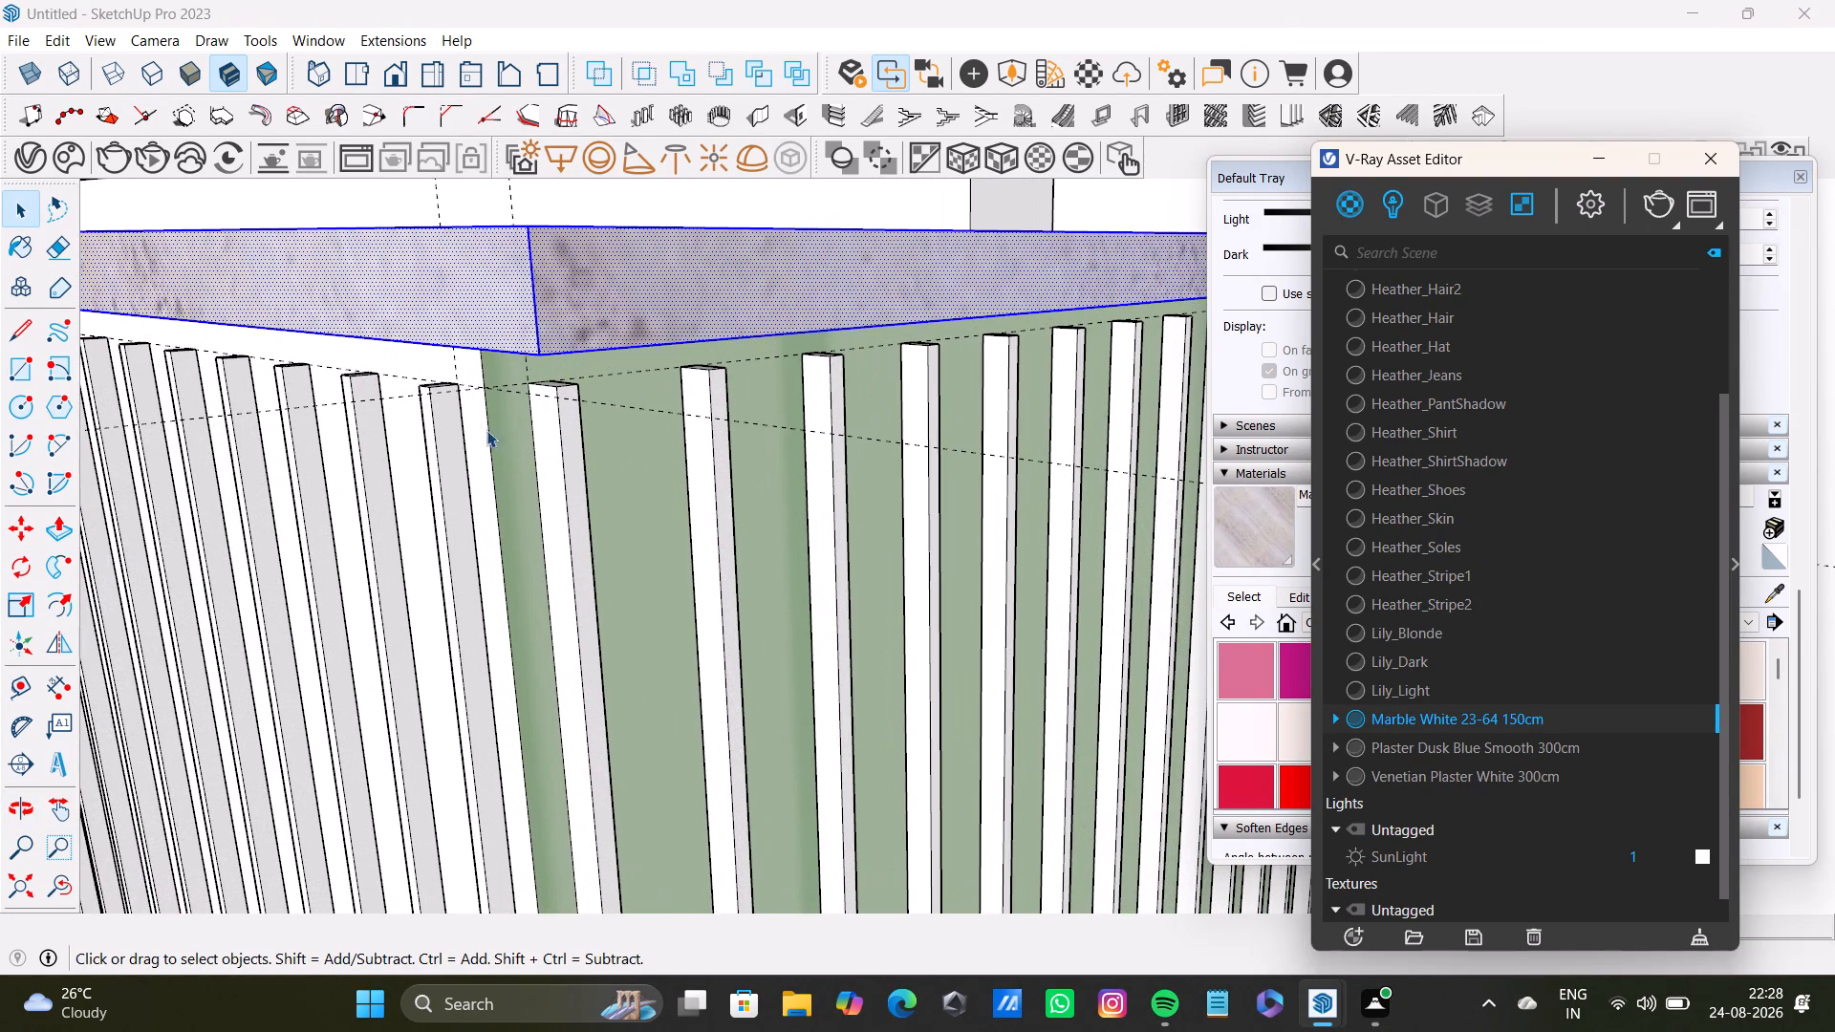
pyautogui.keyDown('shift'); pyautogui.click(472, 400); pyautogui.keyUp('shift')
pyautogui.keyDown('shift'); pyautogui.doubleClick(468, 408); pyautogui.keyUp('shift')
pyautogui.keyDown('shift'); pyautogui.click(468, 414); pyautogui.keyUp('shift')
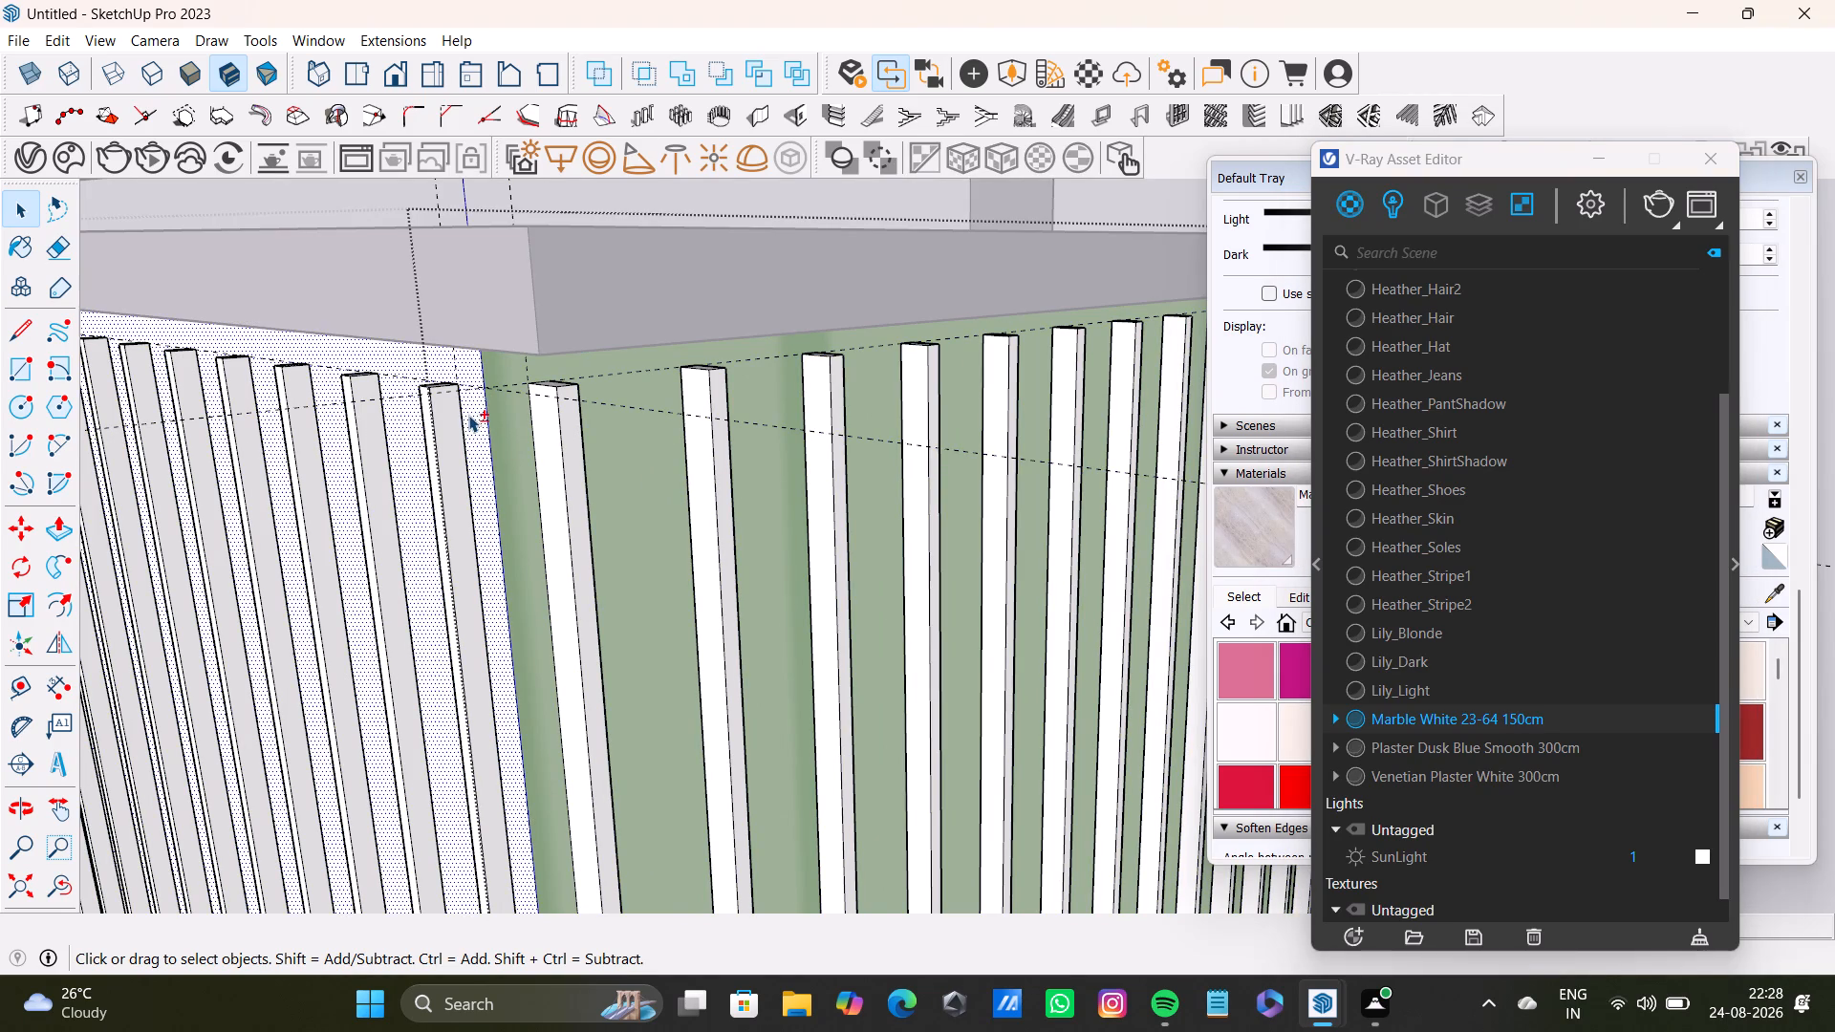
pyautogui.click(1400, 752)
pyautogui.rightClick(1400, 749)
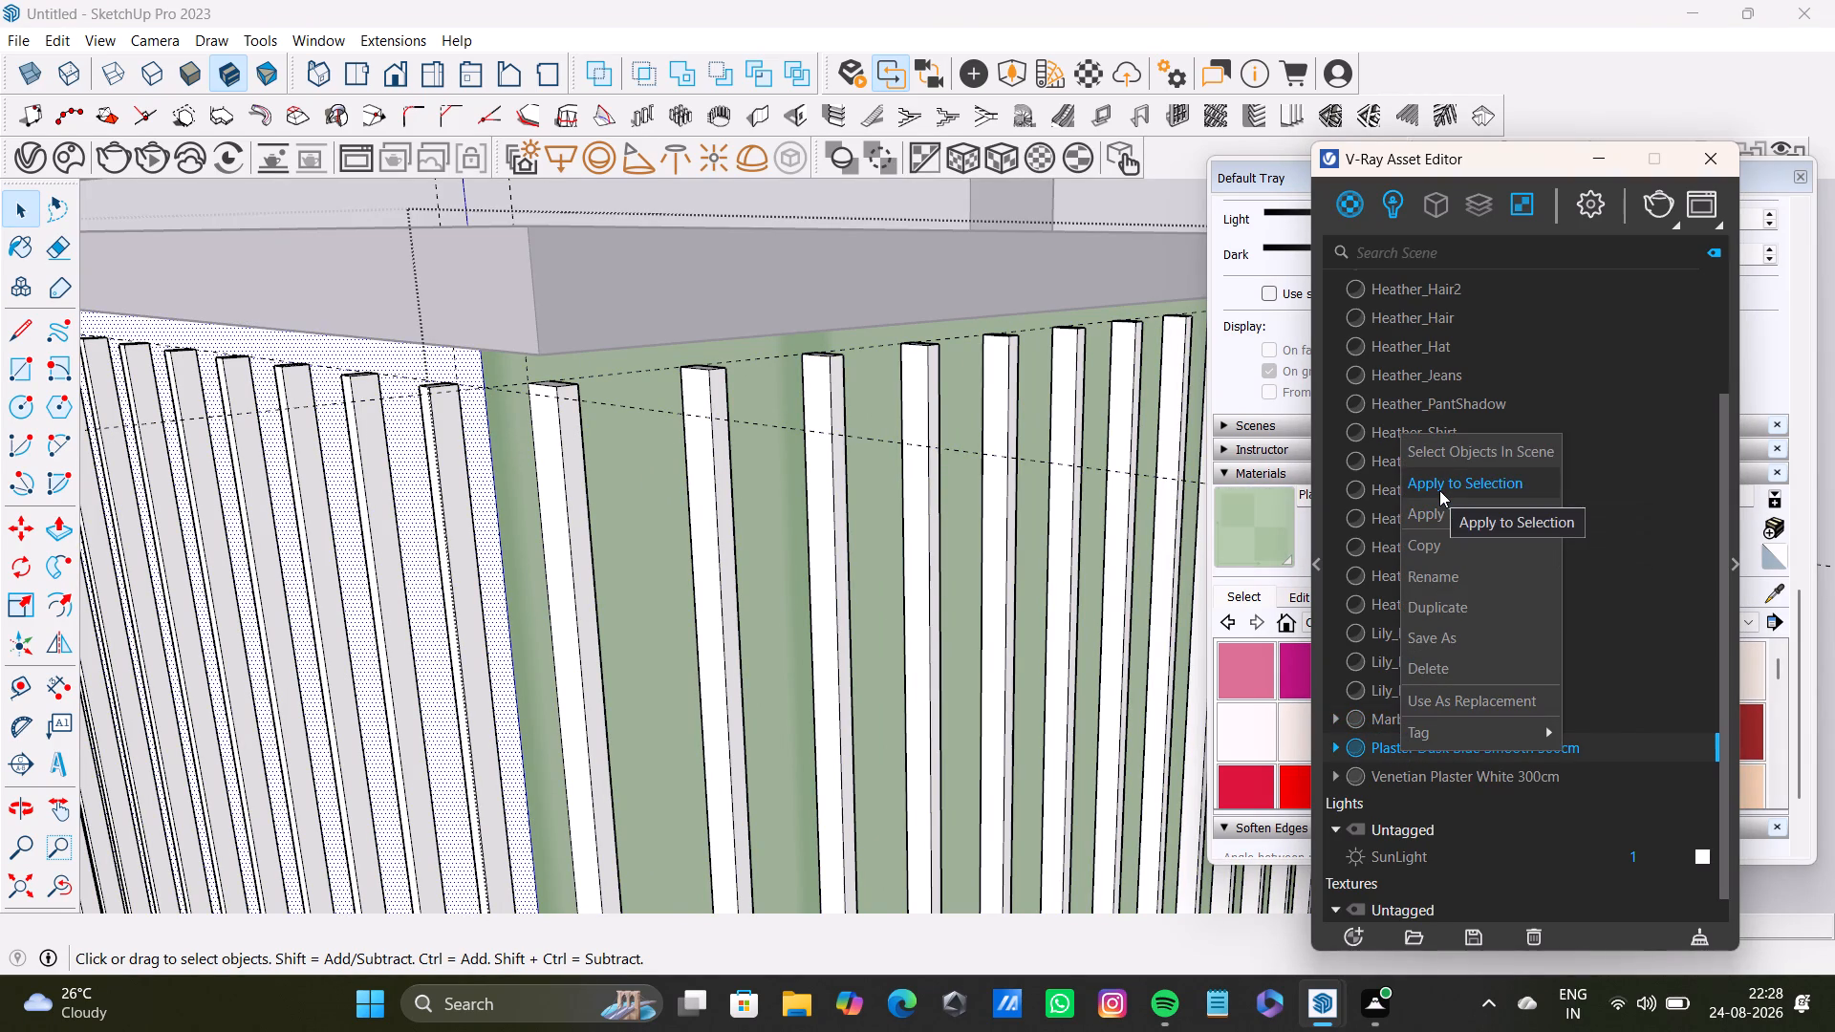
pyautogui.click(1439, 490)
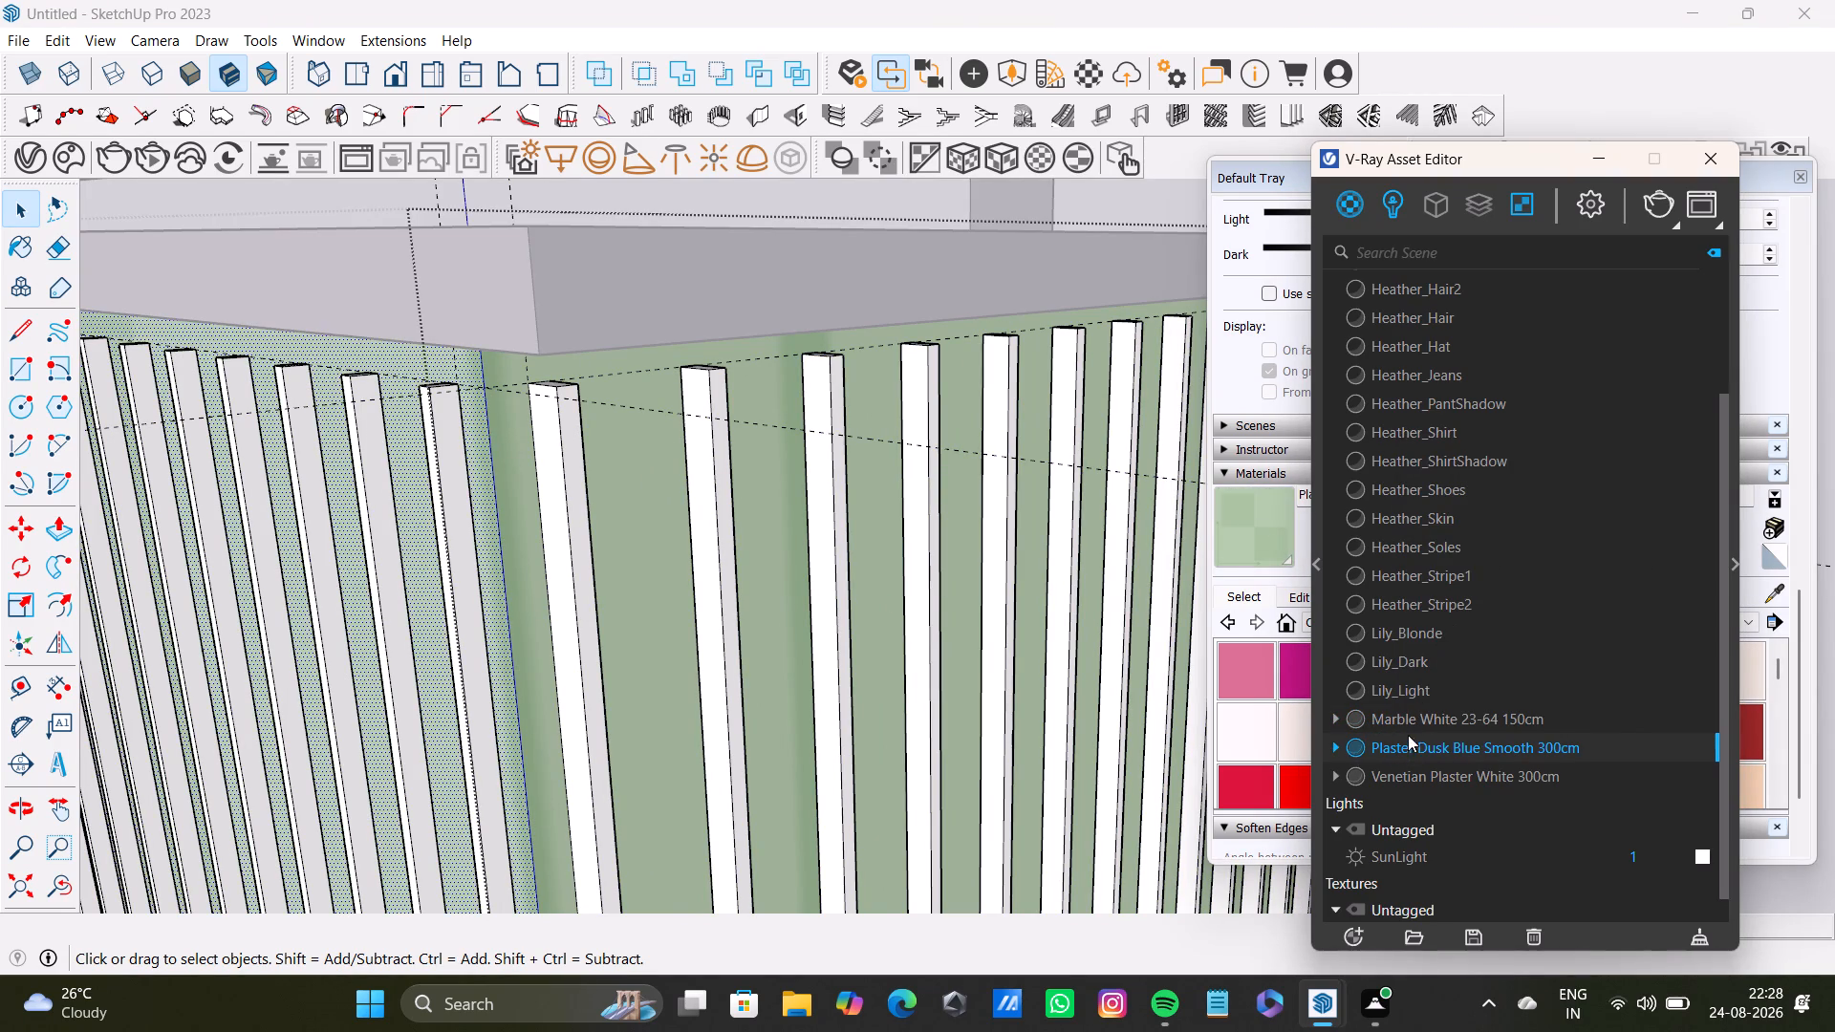
# Apply Plaster Dusk Blue Smooth 300cm to the island's plain rear face under the countertop, beside the base cabinets.
pyautogui.middleClick(599, 577)
pyautogui.scroll(-16, 599, 577)
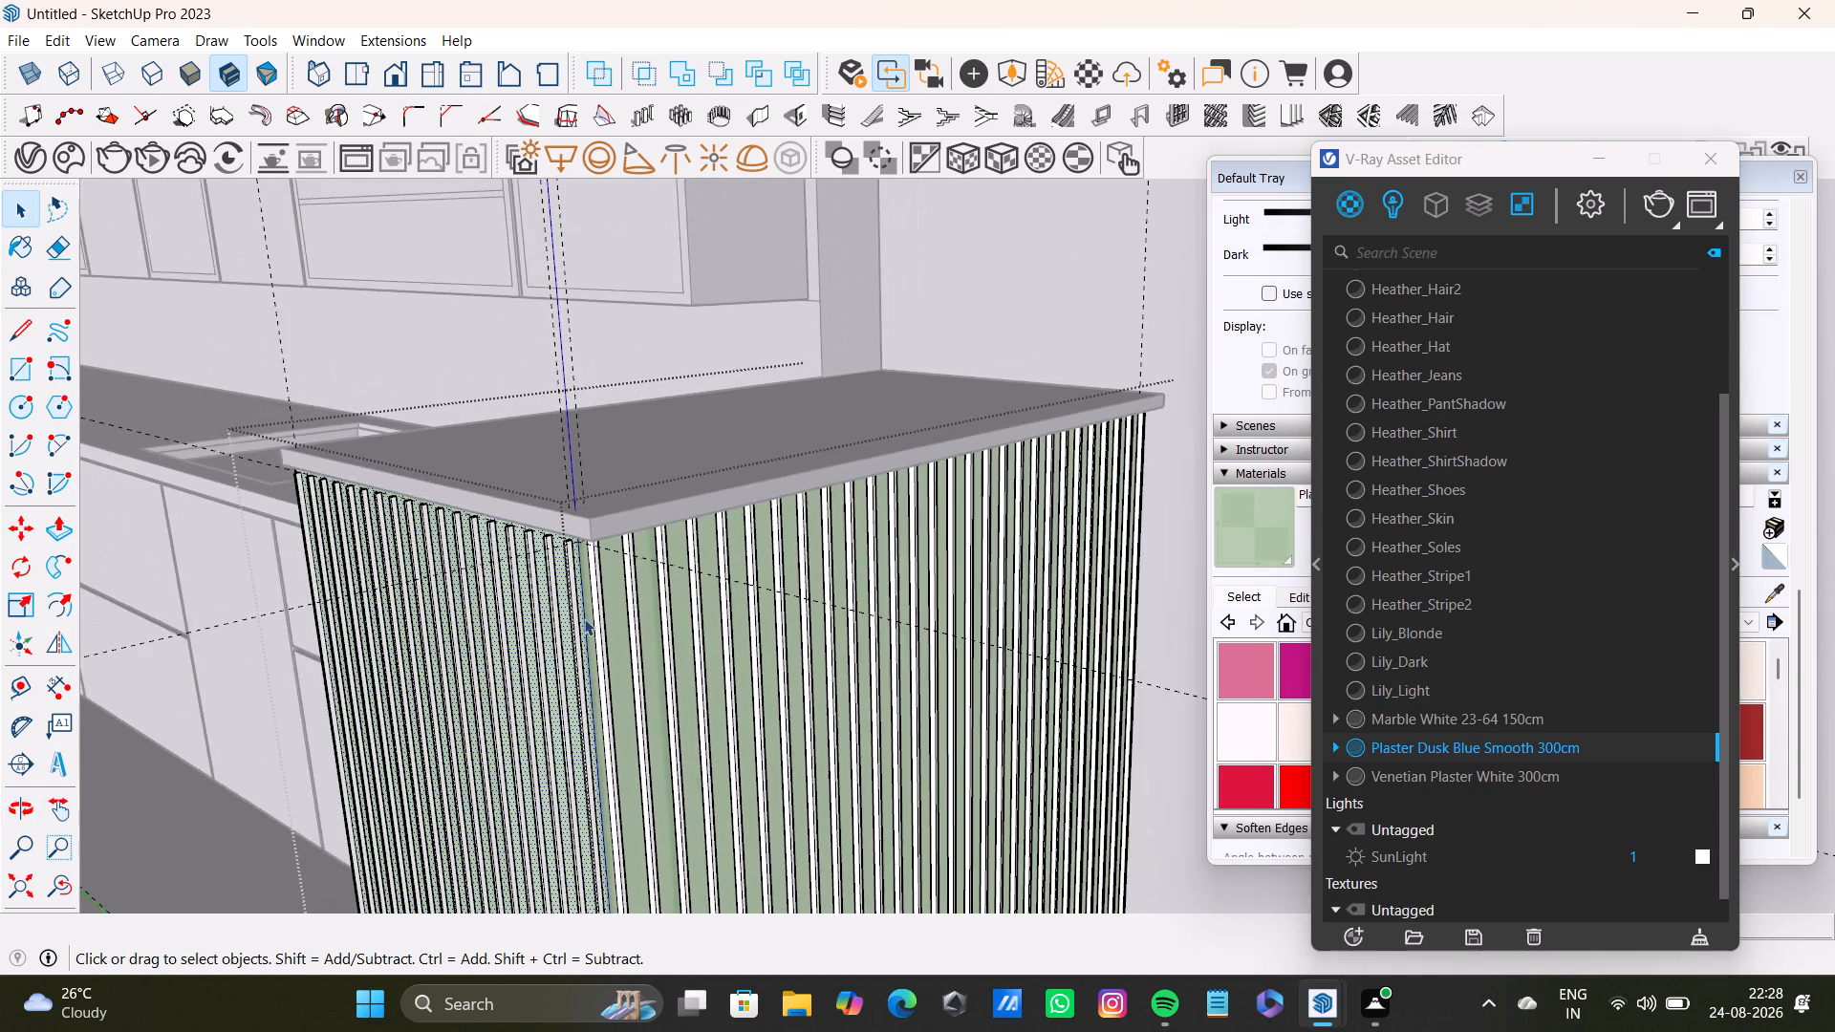
pyautogui.moveTo(583, 621); pyautogui.dragTo(989, 603, button='middle')
pyautogui.moveTo(826, 627); pyautogui.dragTo(1240, 716, button='middle')
pyautogui.keyDown('shift'); pyautogui.moveTo(1139, 648); pyautogui.dragTo(843, 656, button='middle'); pyautogui.keyUp('shift')
pyautogui.moveTo(792, 662); pyautogui.dragTo(1171, 689, button='middle')
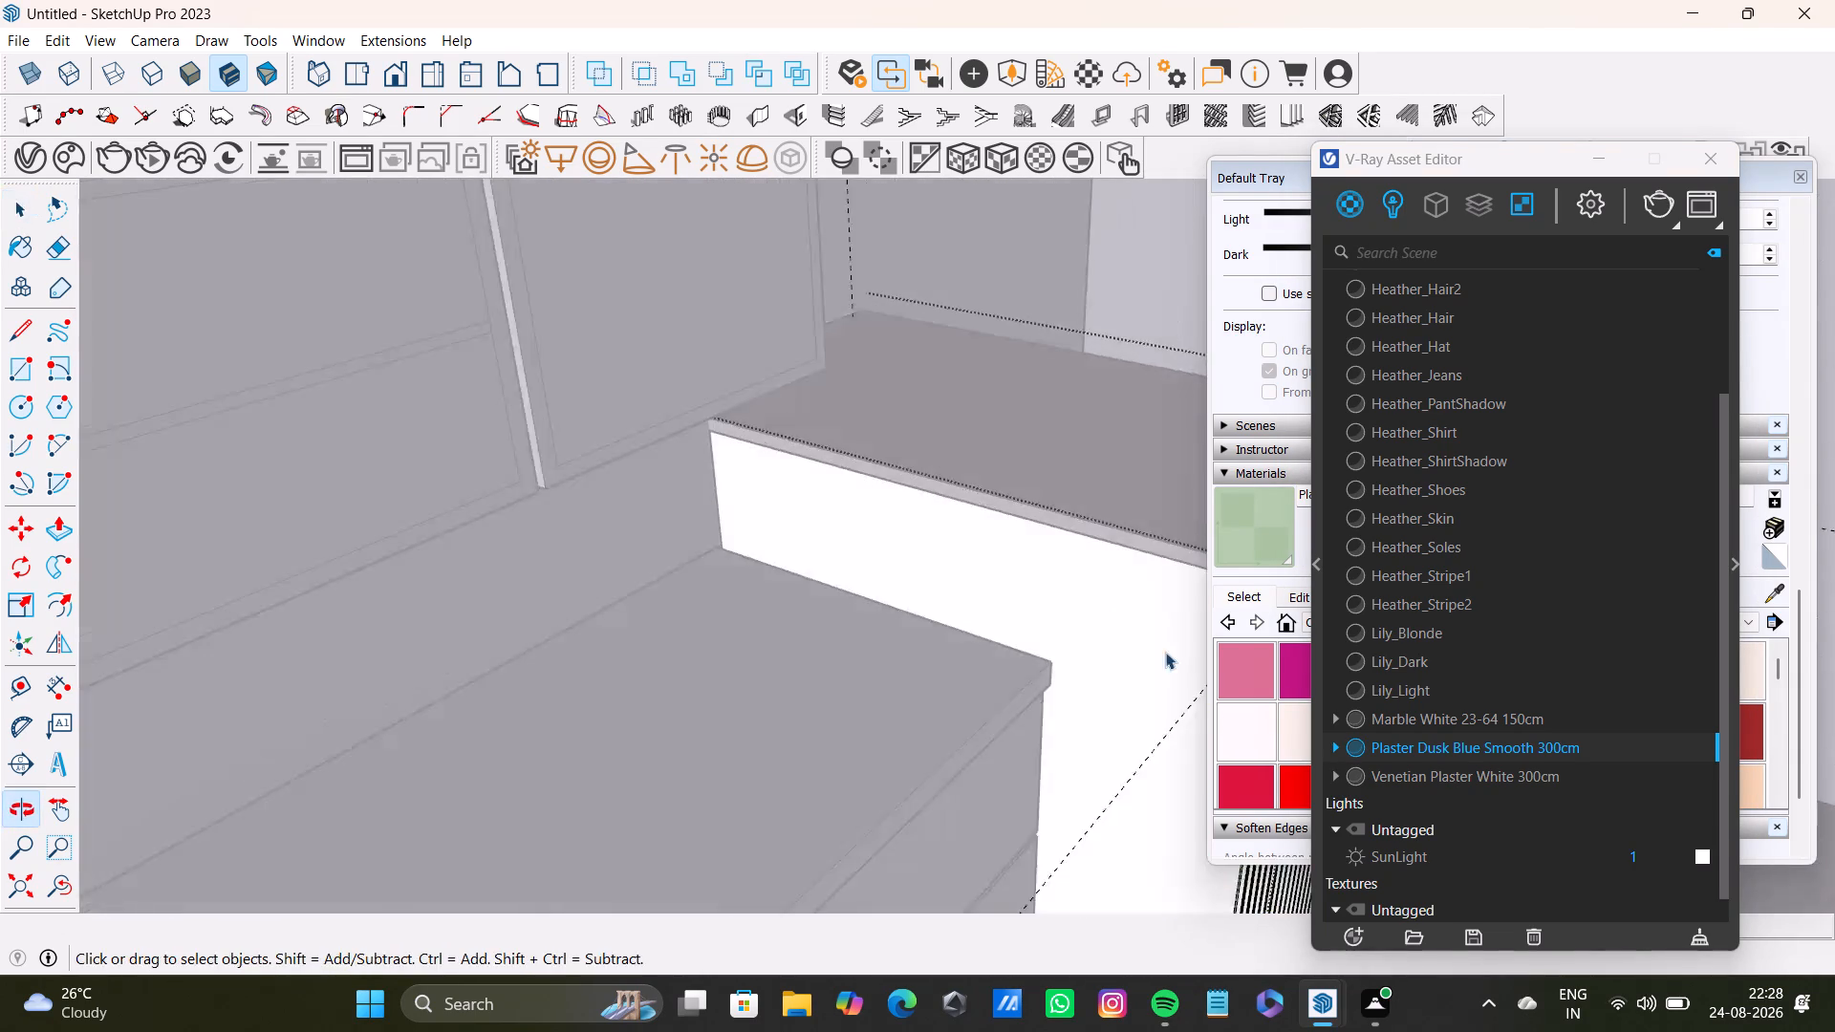
pyautogui.scroll(2, 1113, 612)
pyautogui.keyDown('shift'); pyautogui.moveTo(1113, 598); pyautogui.dragTo(890, 563, button='middle'); pyautogui.keyUp('shift')
pyautogui.click(881, 571)
pyautogui.rightClick(1372, 747)
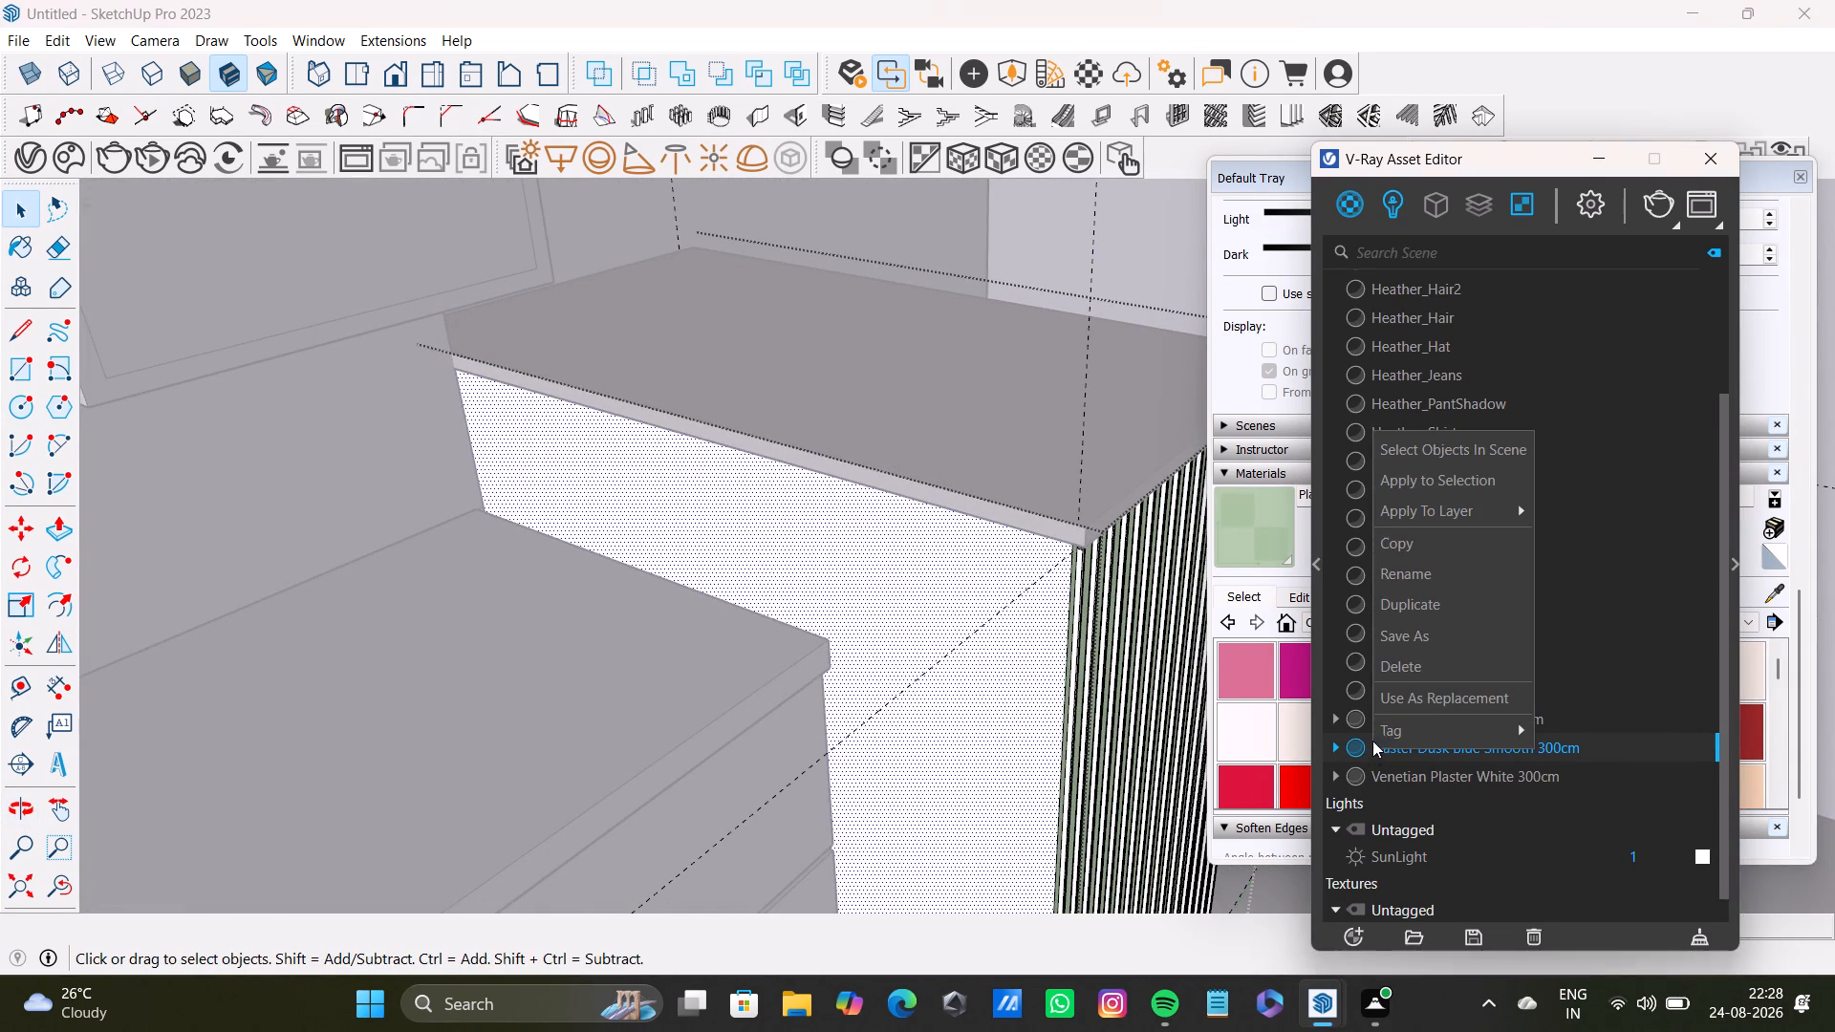
pyautogui.click(1385, 487)
pyautogui.press('space')
# Move the V-Ray Asset Editor window down so the upper part of the Default Tray is uncovered.
pyautogui.scroll(-7, 1080, 699)
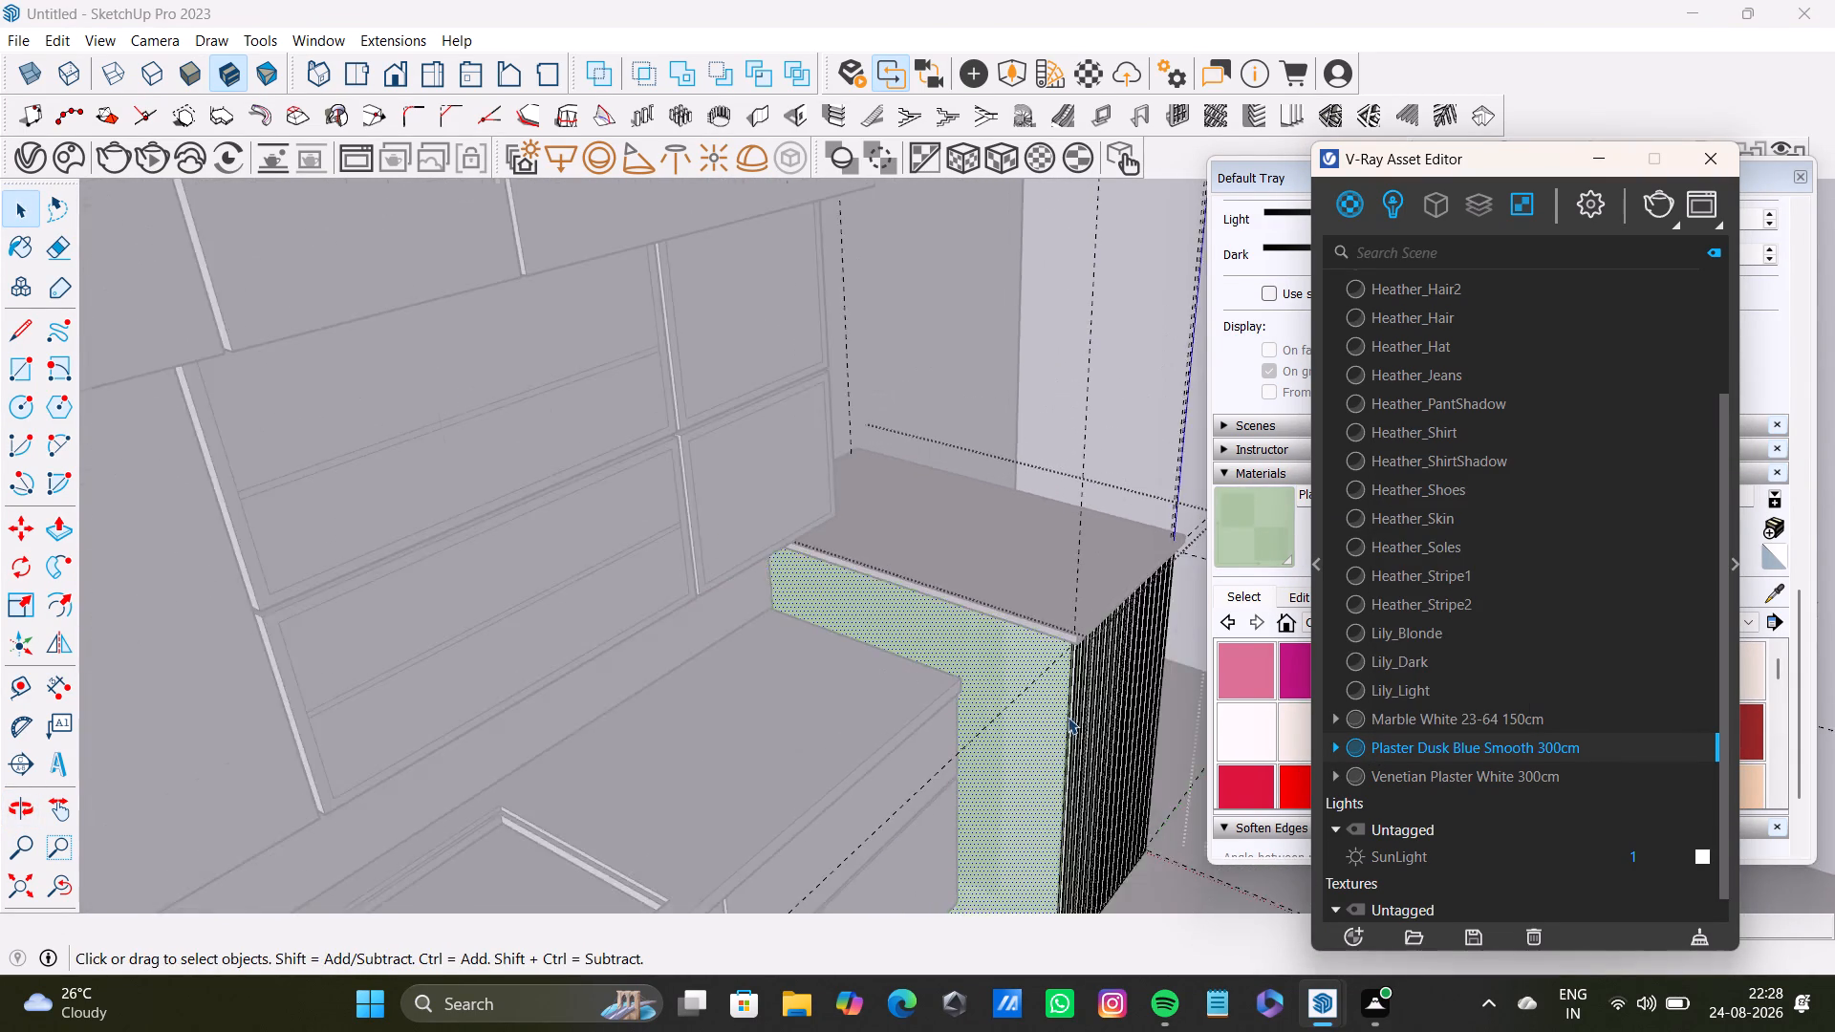
pyautogui.scroll(-5, 1068, 717)
pyautogui.moveTo(1074, 718); pyautogui.dragTo(665, 645, button='middle')
pyautogui.scroll(-4, 1069, 680)
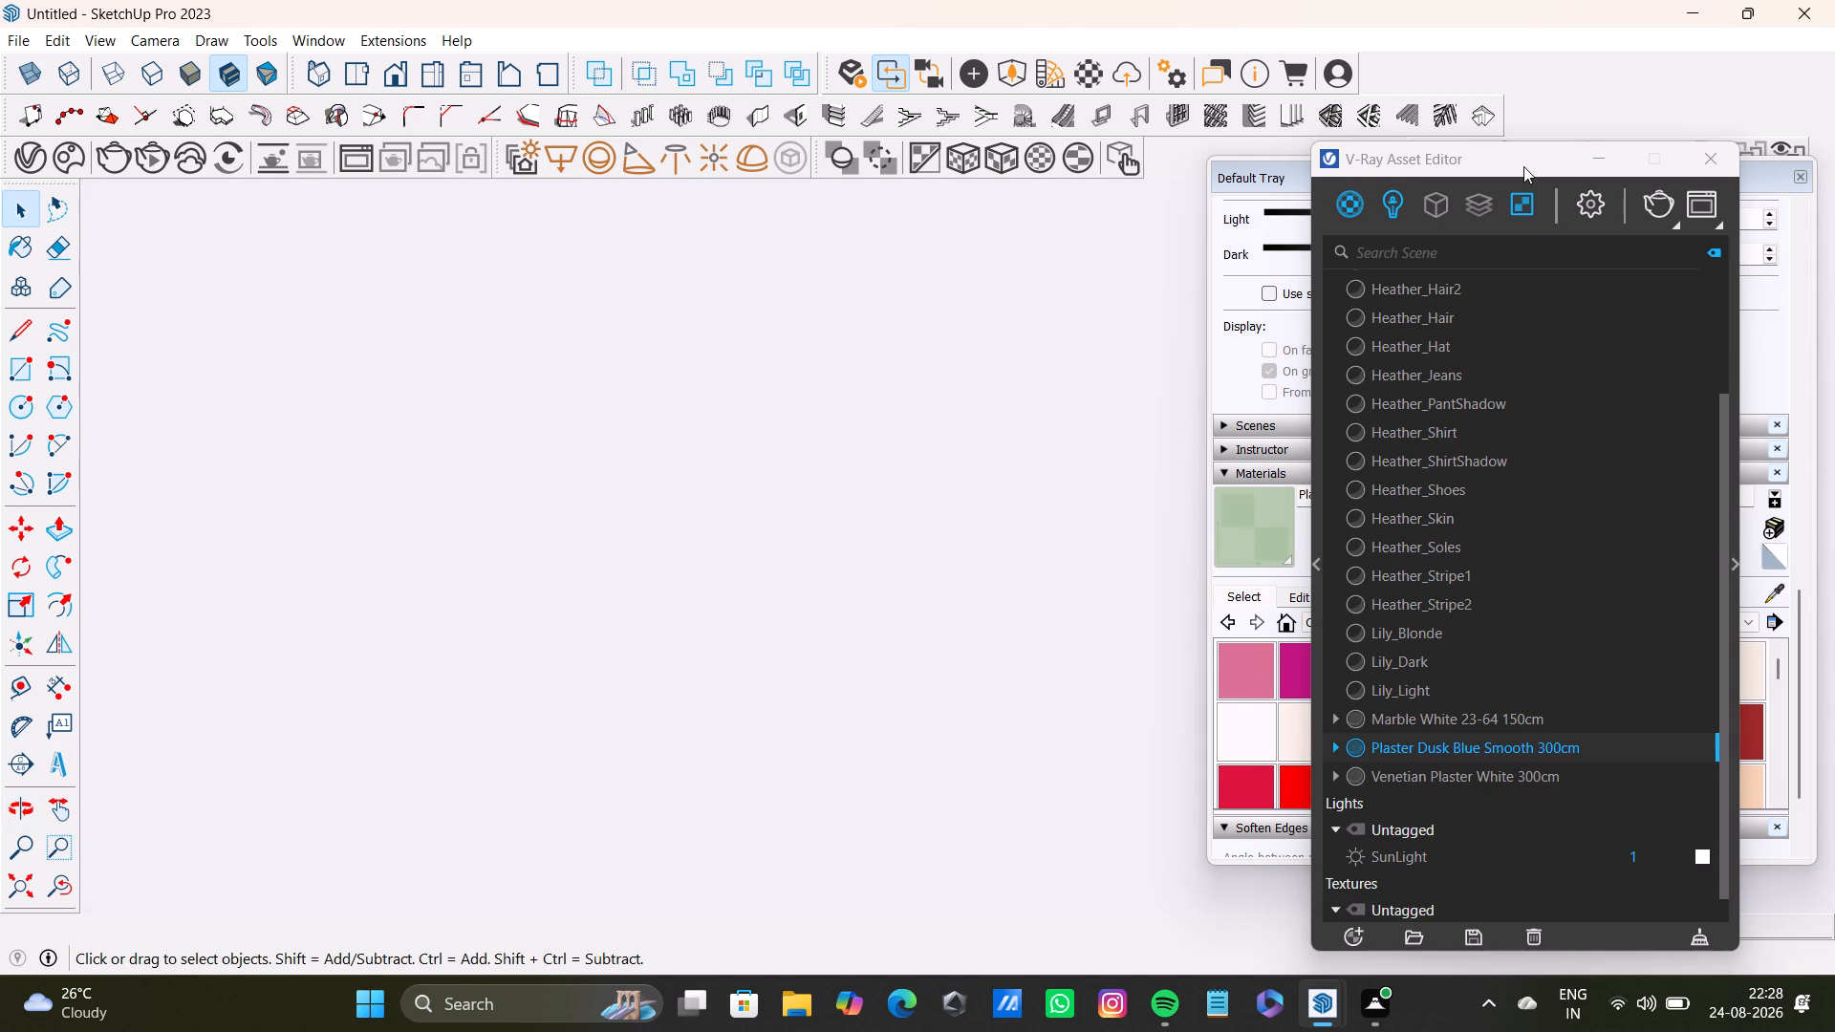
pyautogui.moveTo(1522, 166); pyautogui.dragTo(1565, 633)
pyautogui.scroll(-5, 1046, 549)
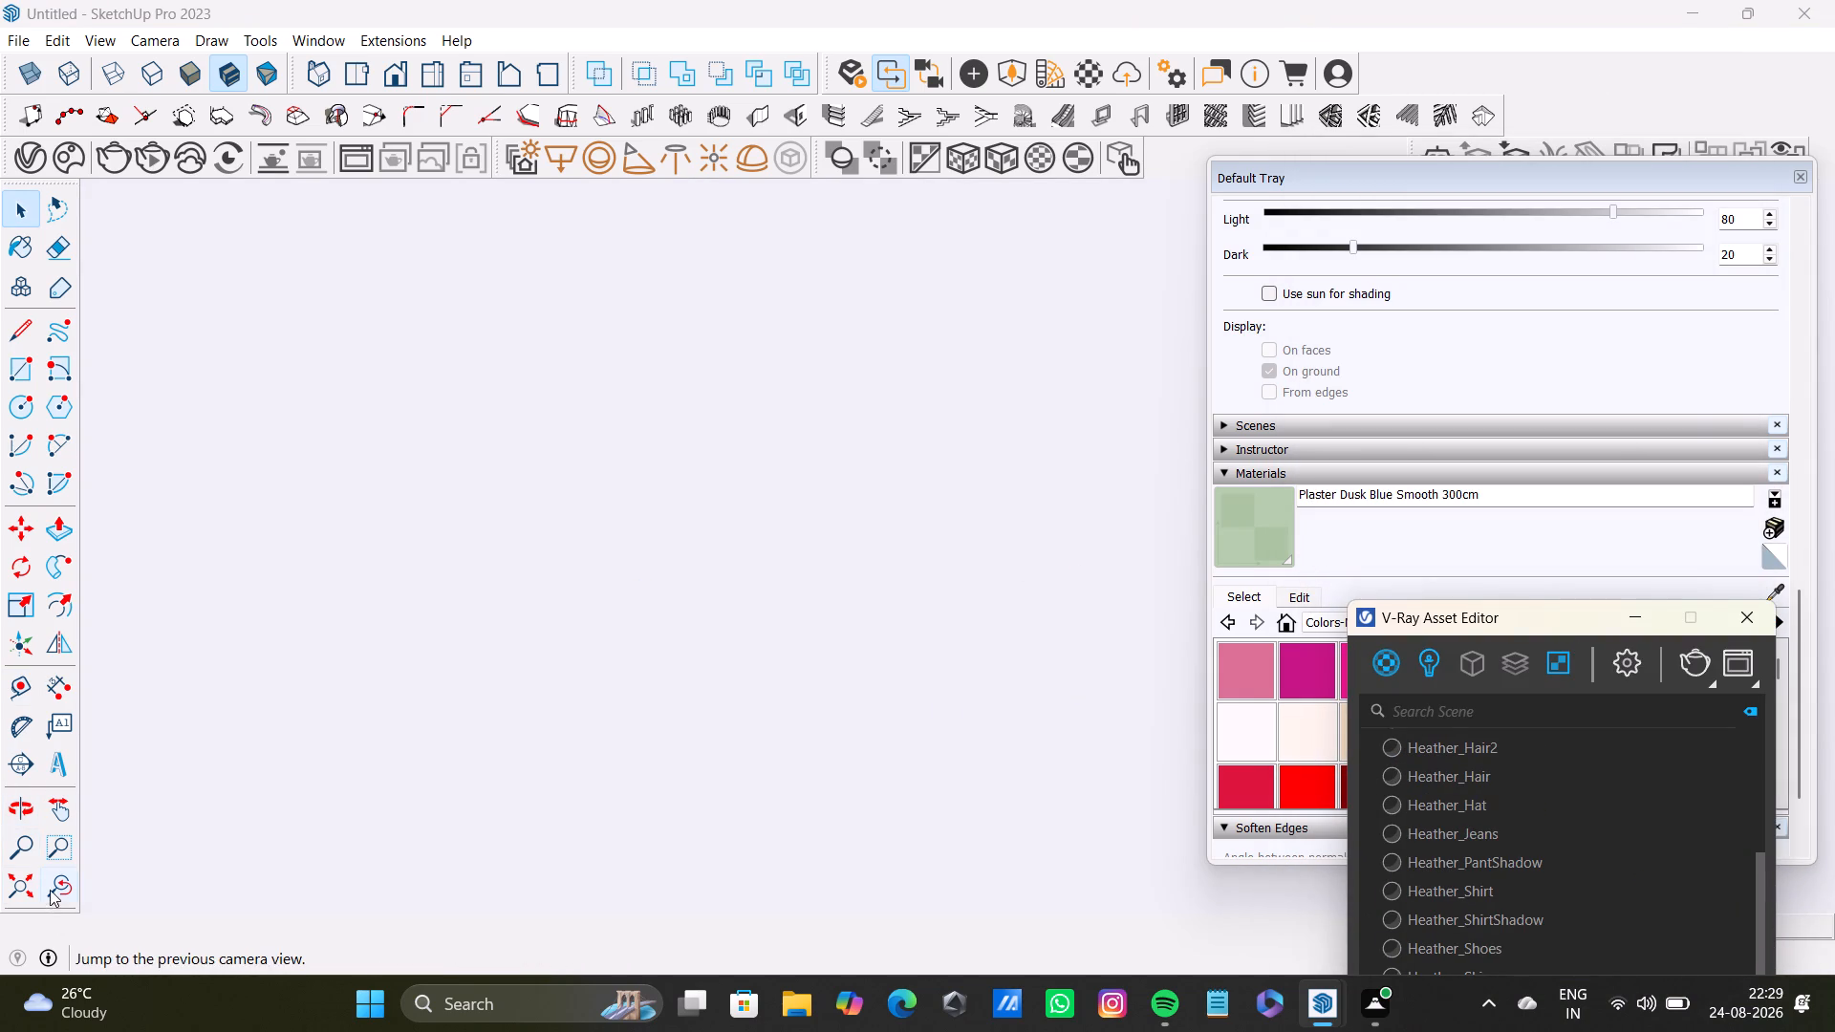
# Select the front, top and both side faces, with their edges, of the slat nearest the island's outer corner.
pyautogui.click(50, 890)
pyautogui.click(20, 888)
pyautogui.scroll(-6, 752, 693)
pyautogui.moveTo(788, 673); pyautogui.dragTo(265, 688, button='middle')
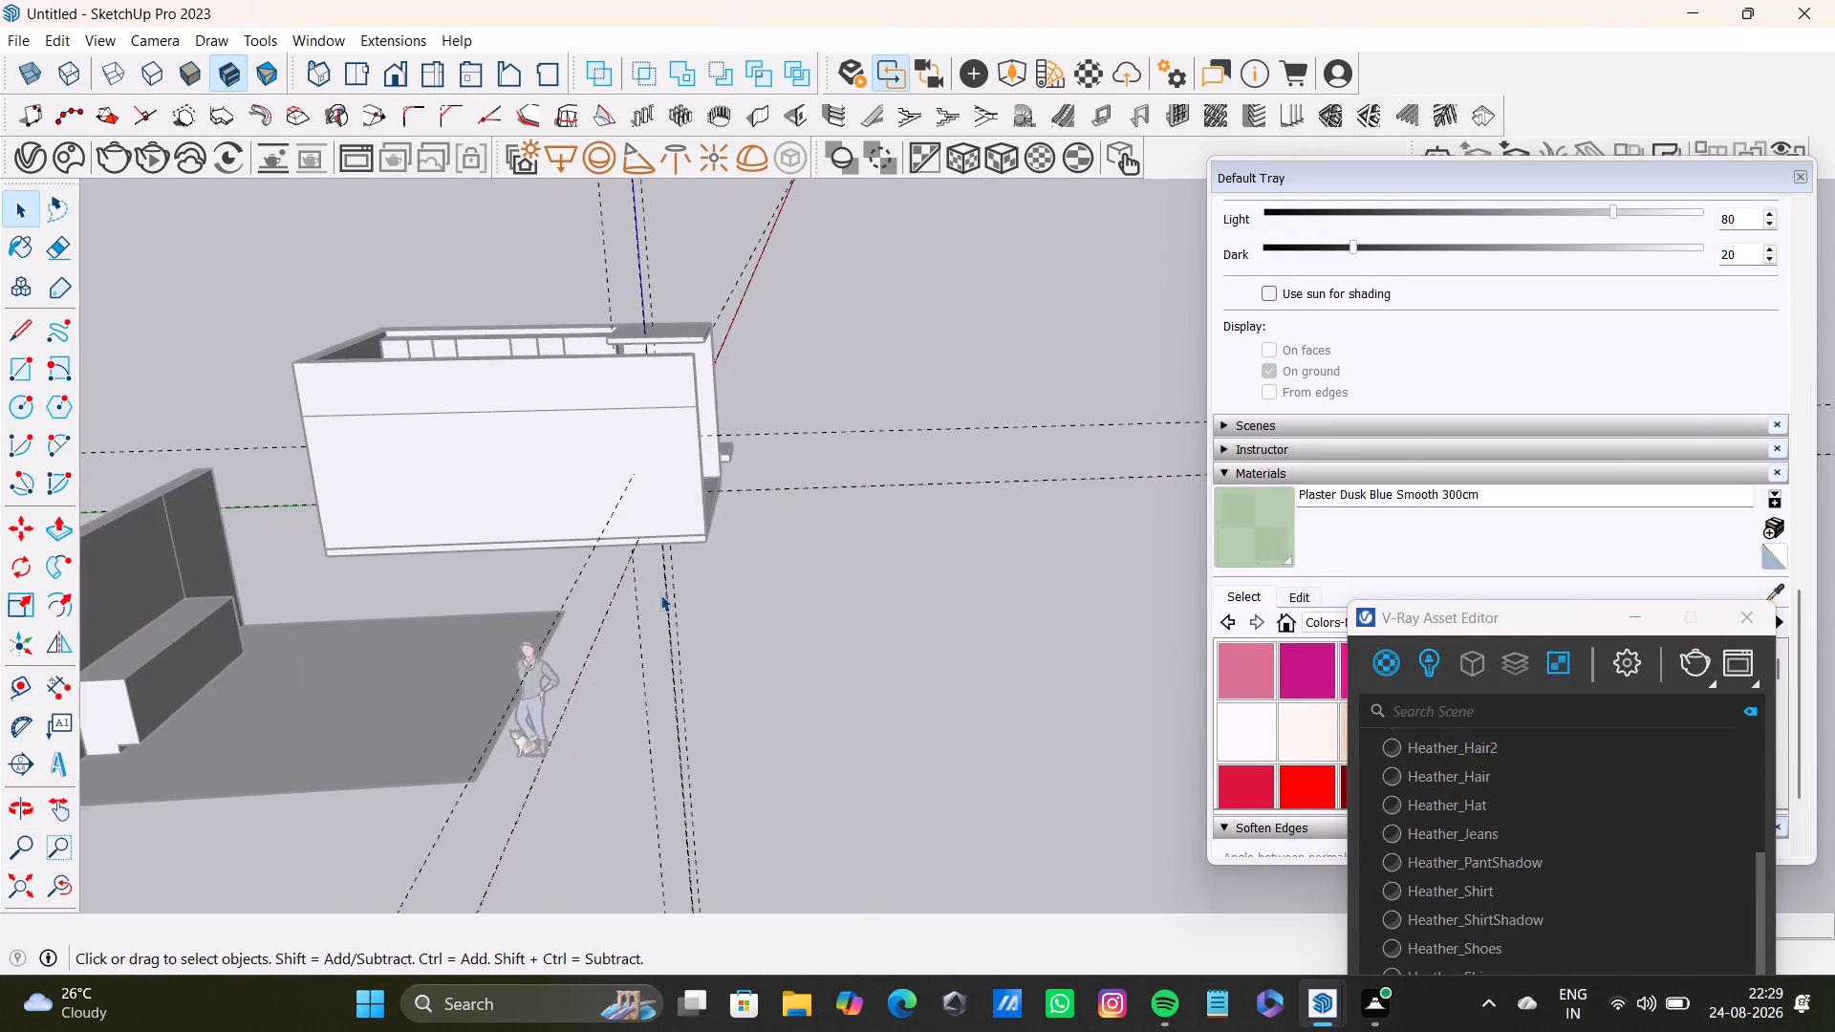
pyautogui.scroll(20, 680, 585)
pyautogui.scroll(10, 680, 585)
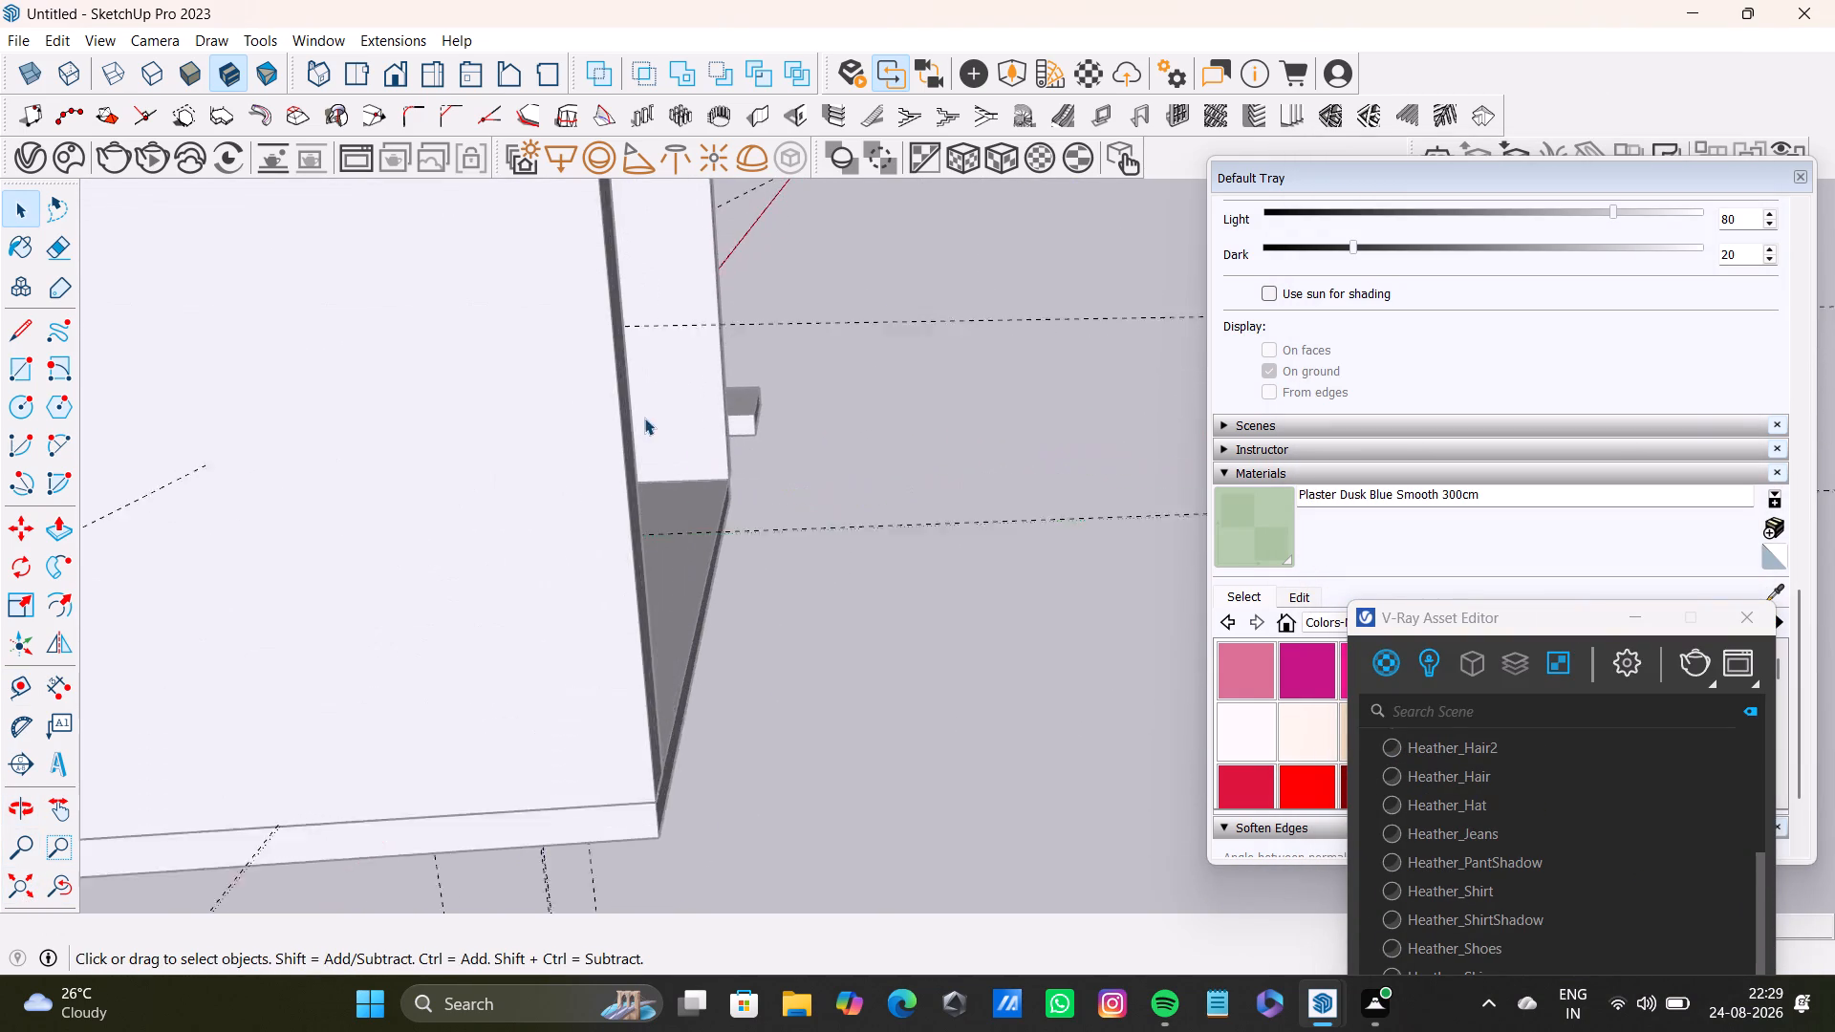
pyautogui.moveTo(674, 418); pyautogui.dragTo(379, 481, button='middle')
pyautogui.scroll(8, 623, 387)
pyautogui.keyDown('shift'); pyautogui.moveTo(581, 298); pyautogui.dragTo(651, 641, button='middle'); pyautogui.keyUp('shift')
pyautogui.scroll(7, 502, 551)
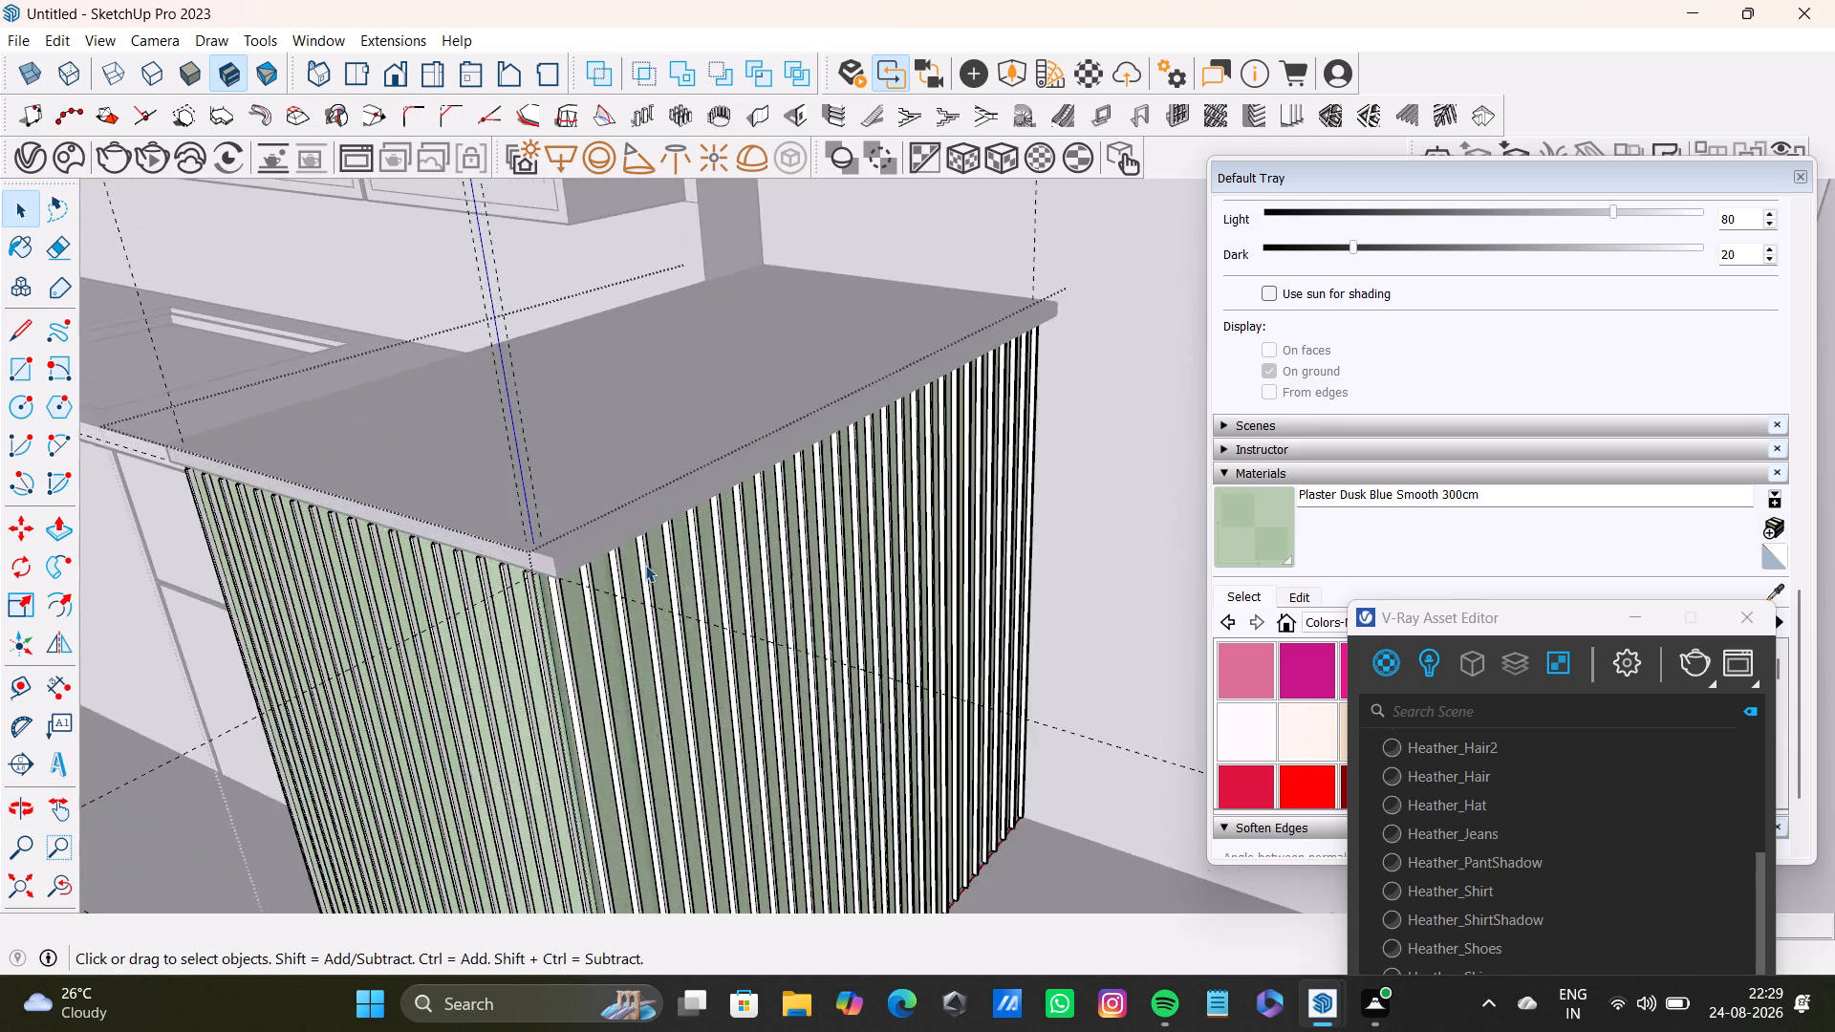
pyautogui.scroll(14, 645, 565)
pyautogui.moveTo(537, 566); pyautogui.dragTo(406, 391, button='middle')
pyautogui.scroll(3, 453, 629)
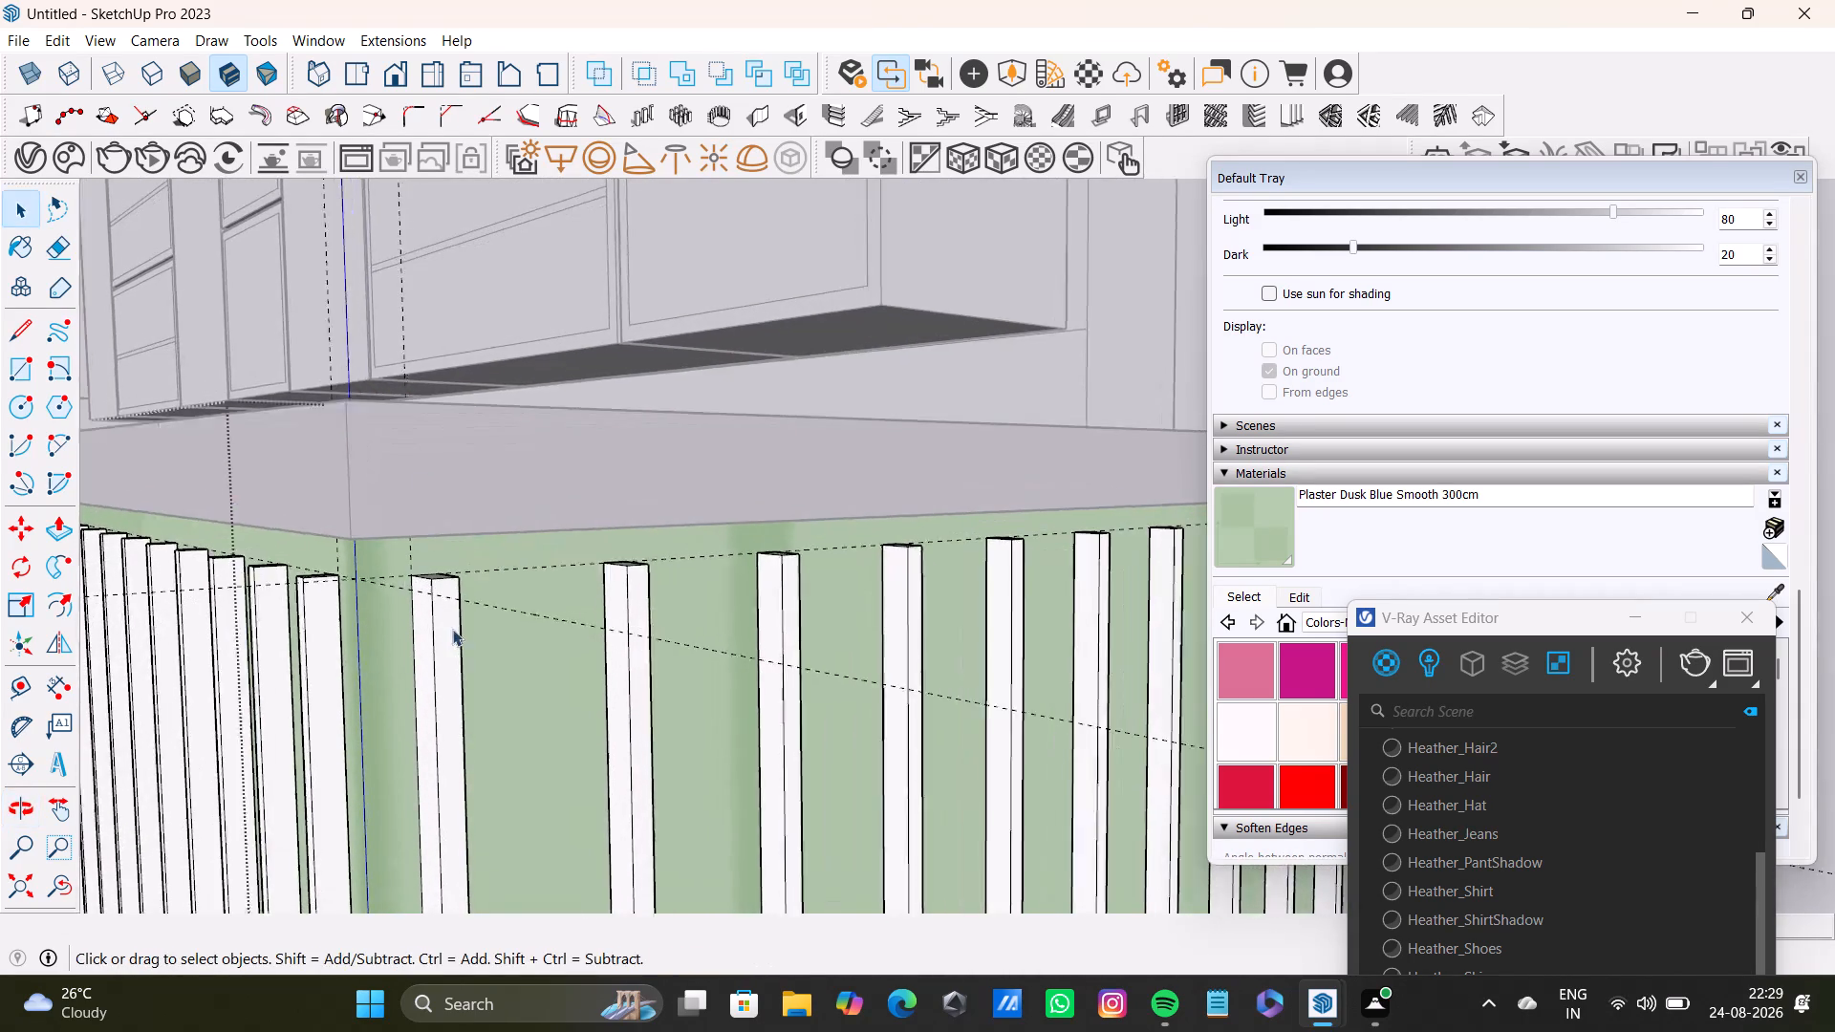
pyautogui.scroll(1, 452, 629)
pyautogui.click(442, 638)
pyautogui.doubleClick(442, 638)
pyautogui.doubleClick(445, 630)
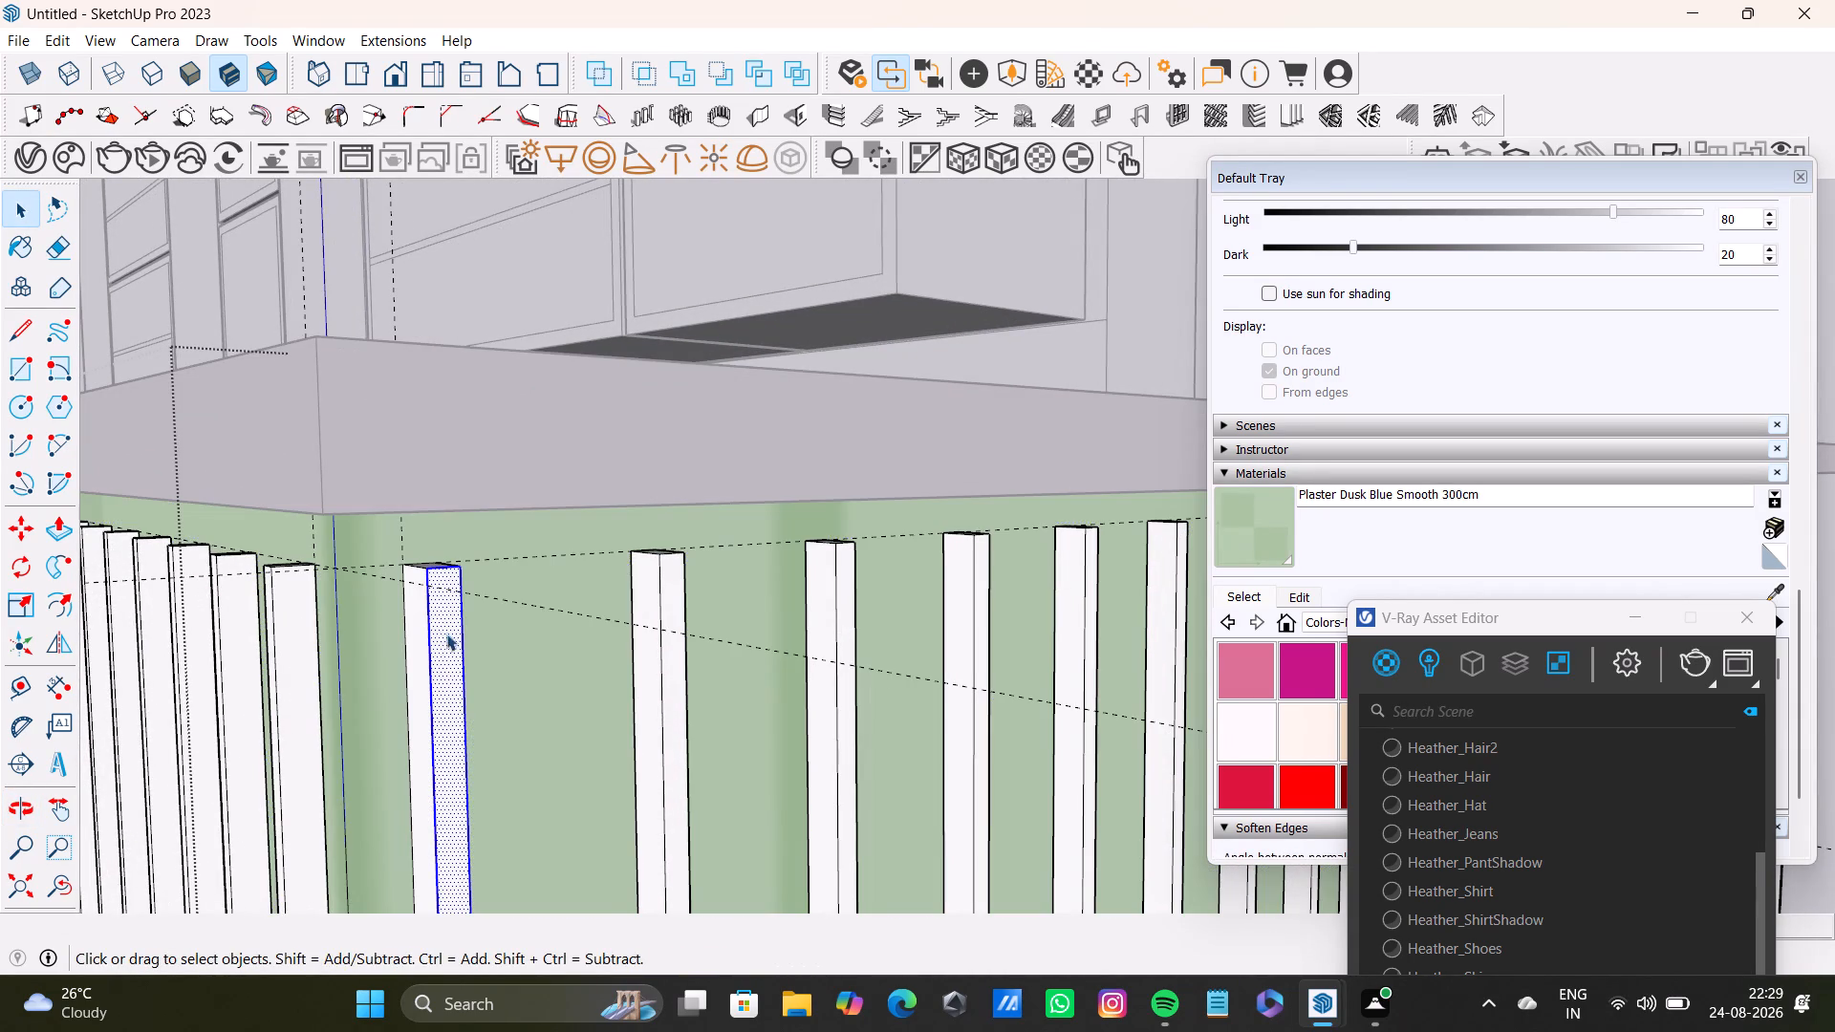
pyautogui.keyDown('shift'); pyautogui.doubleClick(423, 625); pyautogui.keyUp('shift')
pyautogui.keyDown('shift'); pyautogui.scroll(10, 433, 556); pyautogui.keyUp('shift')
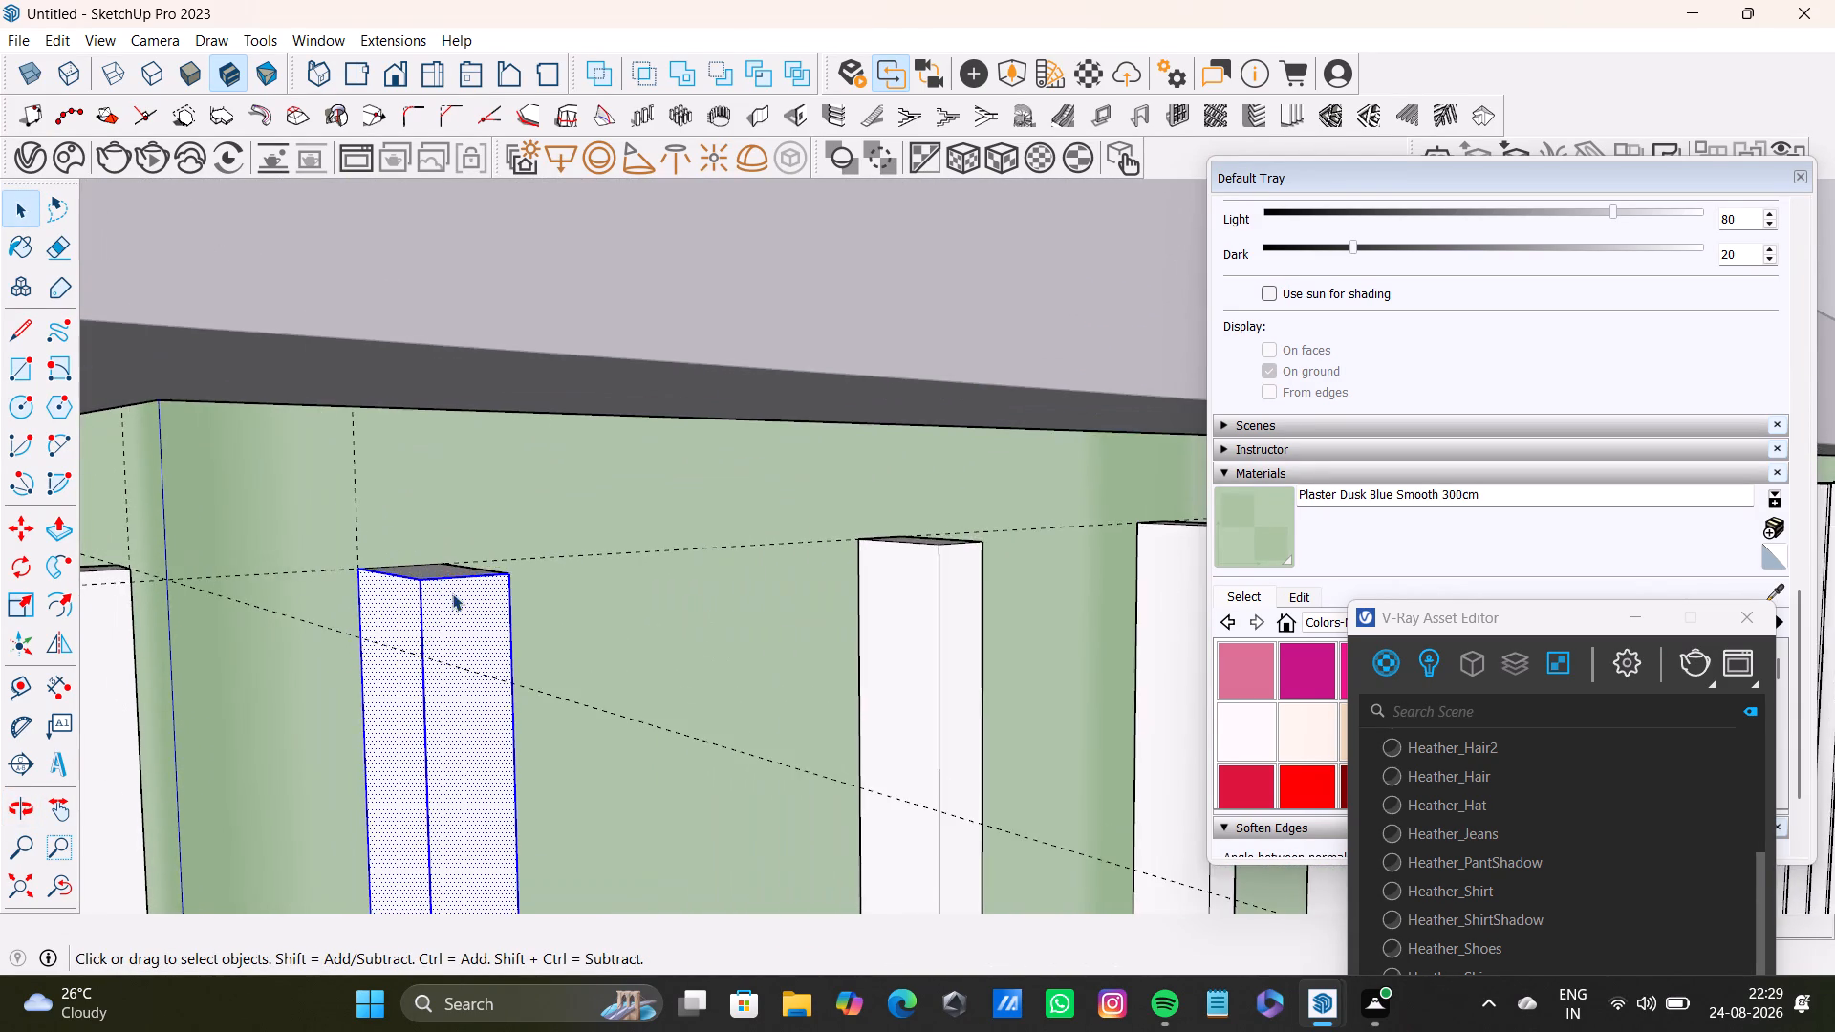
pyautogui.moveTo(455, 595); pyautogui.dragTo(412, 680, button='middle')
pyautogui.keyDown('shift'); pyautogui.click(443, 552); pyautogui.keyUp('shift')
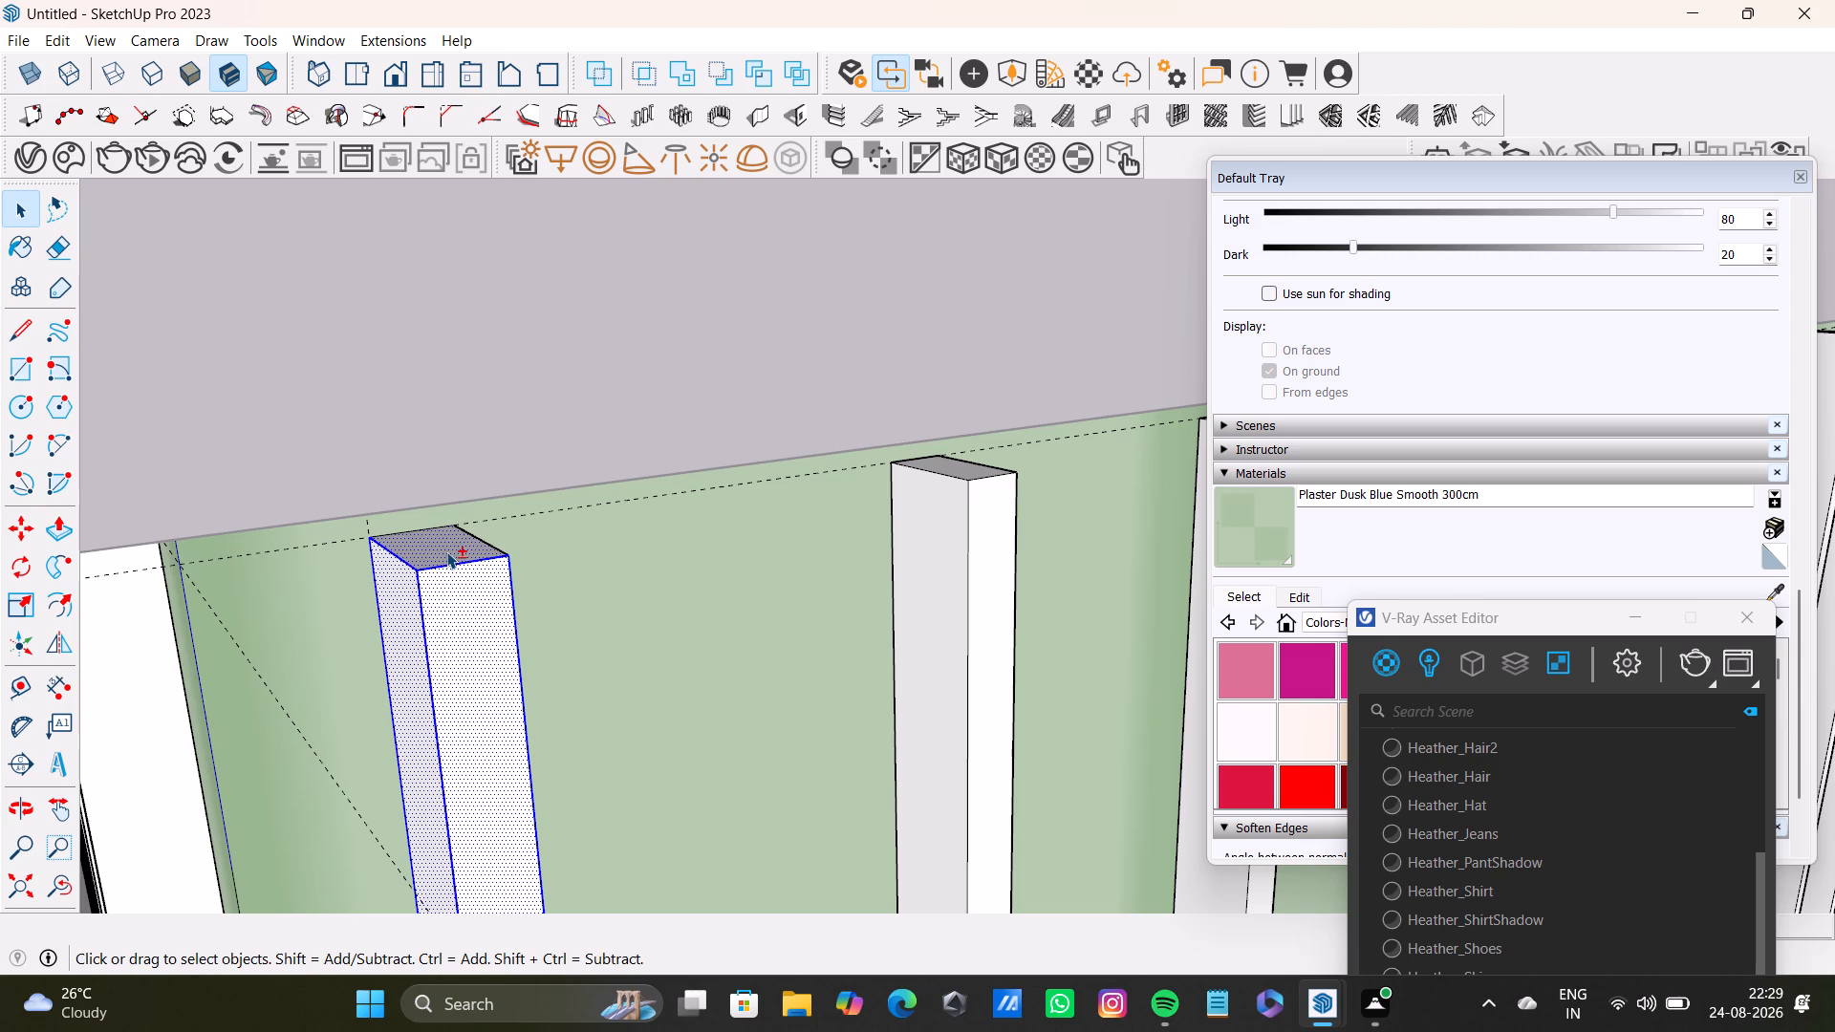
pyautogui.keyDown('shift'); pyautogui.click(446, 551); pyautogui.keyUp('shift')
pyautogui.keyDown('shift'); pyautogui.doubleClick(450, 552); pyautogui.keyUp('shift')
pyautogui.moveTo(568, 614); pyautogui.dragTo(212, 581, button='middle')
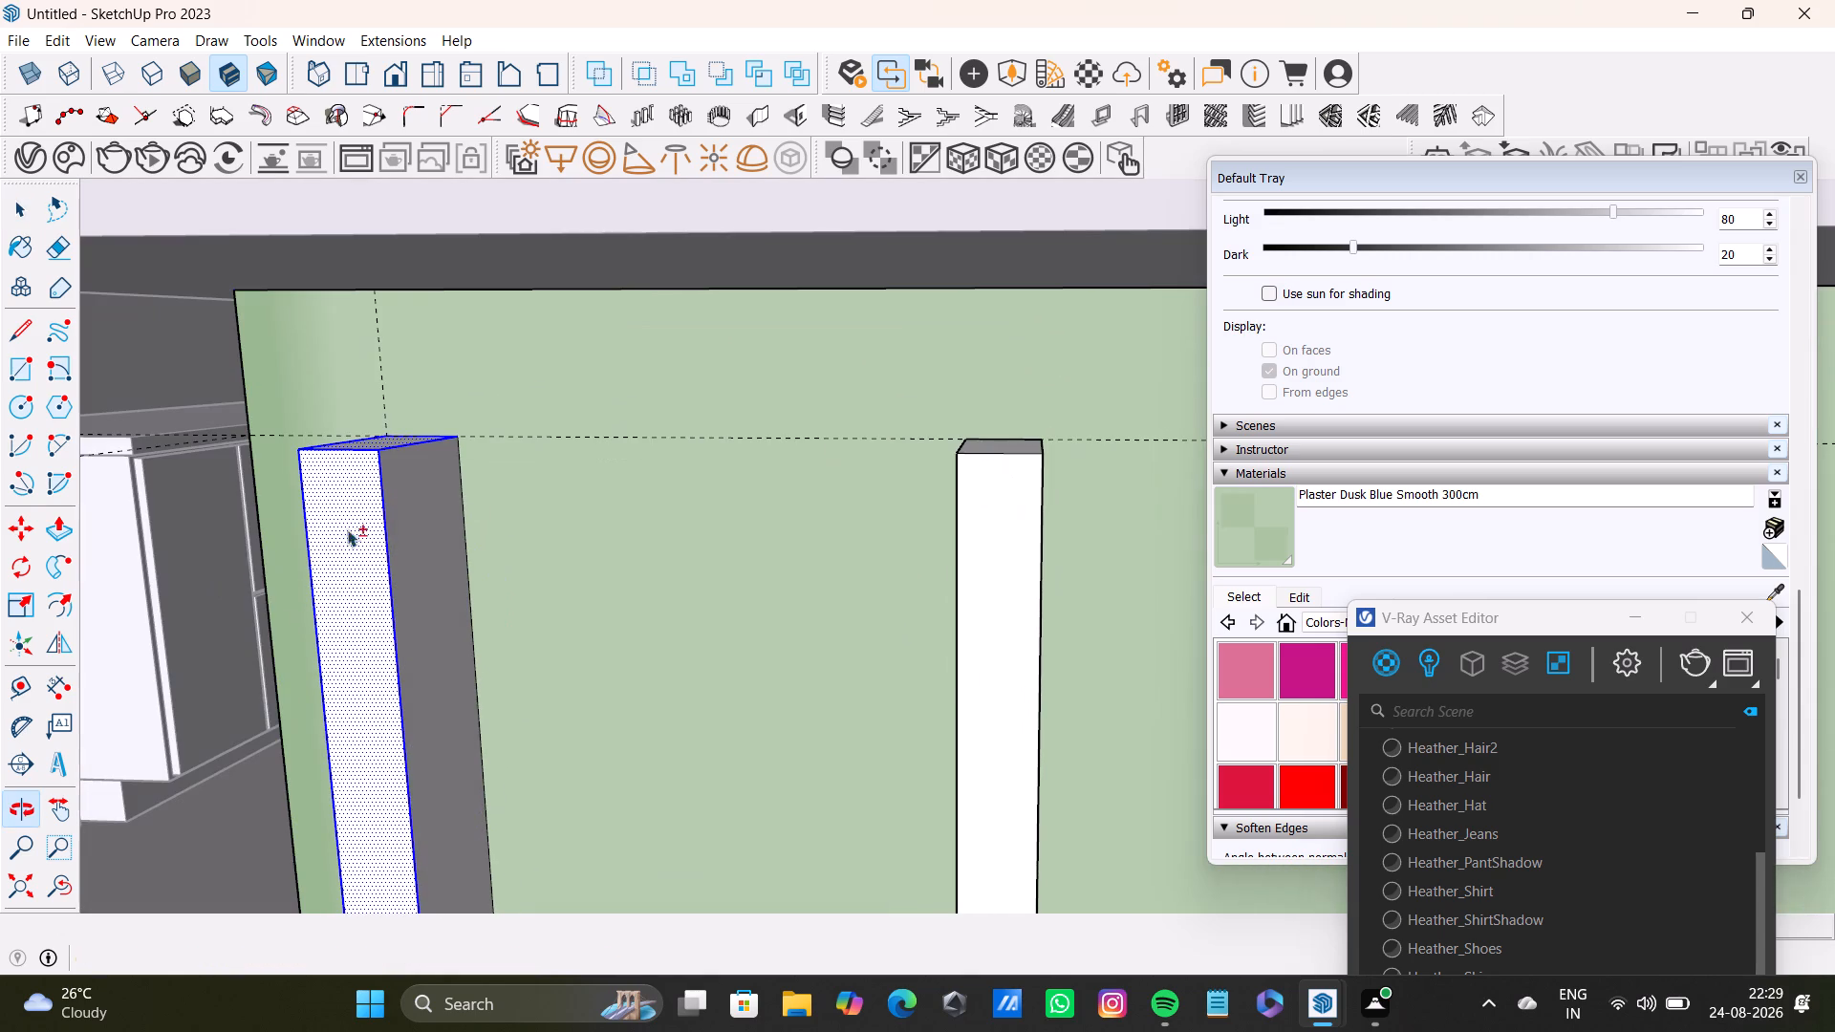
pyautogui.keyDown('shift'); pyautogui.doubleClick(397, 523); pyautogui.keyUp('shift')
pyautogui.keyDown('shift'); pyautogui.click(483, 628); pyautogui.keyUp('shift')
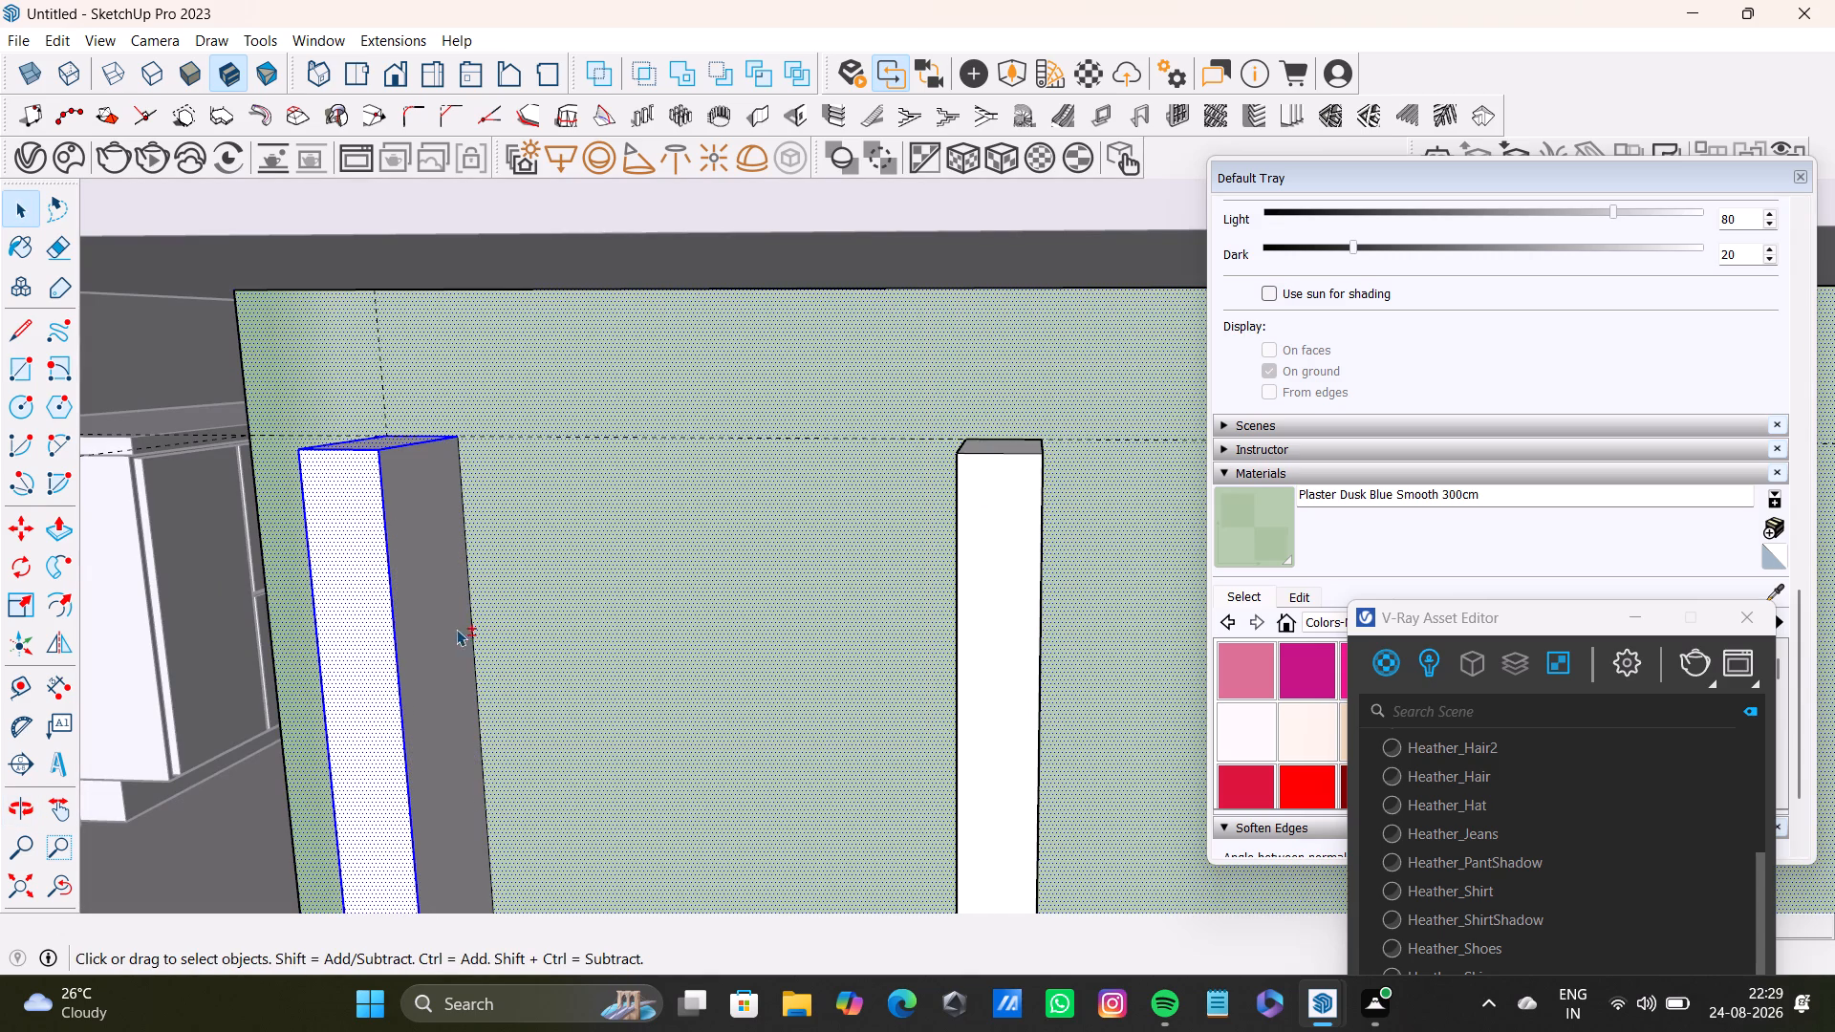
pyautogui.keyDown('shift'); pyautogui.click(602, 581); pyautogui.keyUp('shift')
pyautogui.keyDown('shift'); pyautogui.doubleClick(445, 626); pyautogui.keyUp('shift')
# Add the front, top and both side faces of the second slat from the island's corner to the selection.
pyautogui.keyDown('shift'); pyautogui.scroll(-4, 927, 652); pyautogui.keyUp('shift')
pyautogui.keyDown('shift'); pyautogui.moveTo(940, 628); pyautogui.dragTo(772, 484, button='middle'); pyautogui.keyUp('shift')
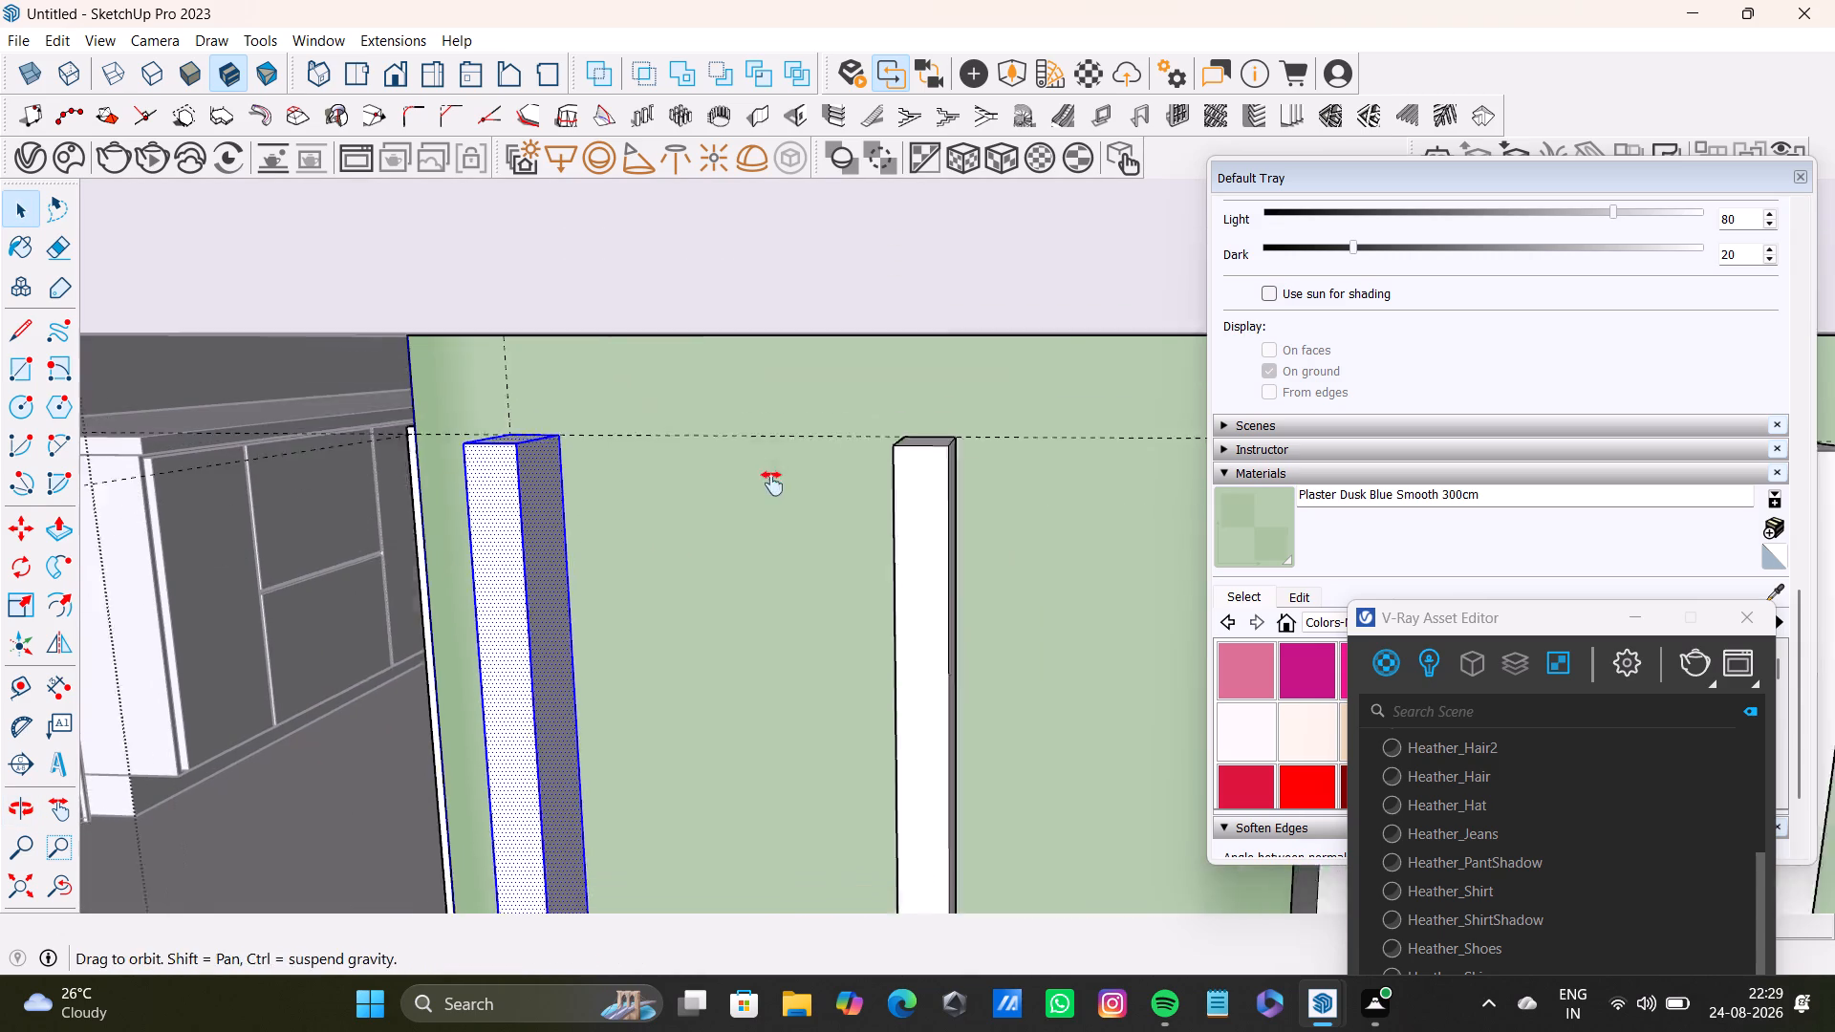
pyautogui.keyDown('shift'); pyautogui.moveTo(772, 484); pyautogui.dragTo(769, 484, button='middle'); pyautogui.keyUp('shift')
pyautogui.keyDown('shift'); pyautogui.doubleClick(781, 471); pyautogui.keyUp('shift')
pyautogui.keyDown('shift'); pyautogui.scroll(7, 811, 463); pyautogui.keyUp('shift')
pyautogui.keyDown('shift'); pyautogui.doubleClick(827, 457); pyautogui.keyUp('shift')
pyautogui.keyDown('shift'); pyautogui.scroll(-4, 799, 463); pyautogui.keyUp('shift')
pyautogui.moveTo(782, 479); pyautogui.dragTo(805, 598, button='middle')
pyautogui.keyDown('shift'); pyautogui.doubleClick(779, 313); pyautogui.keyUp('shift')
pyautogui.moveTo(767, 483); pyautogui.dragTo(829, 489, button='middle')
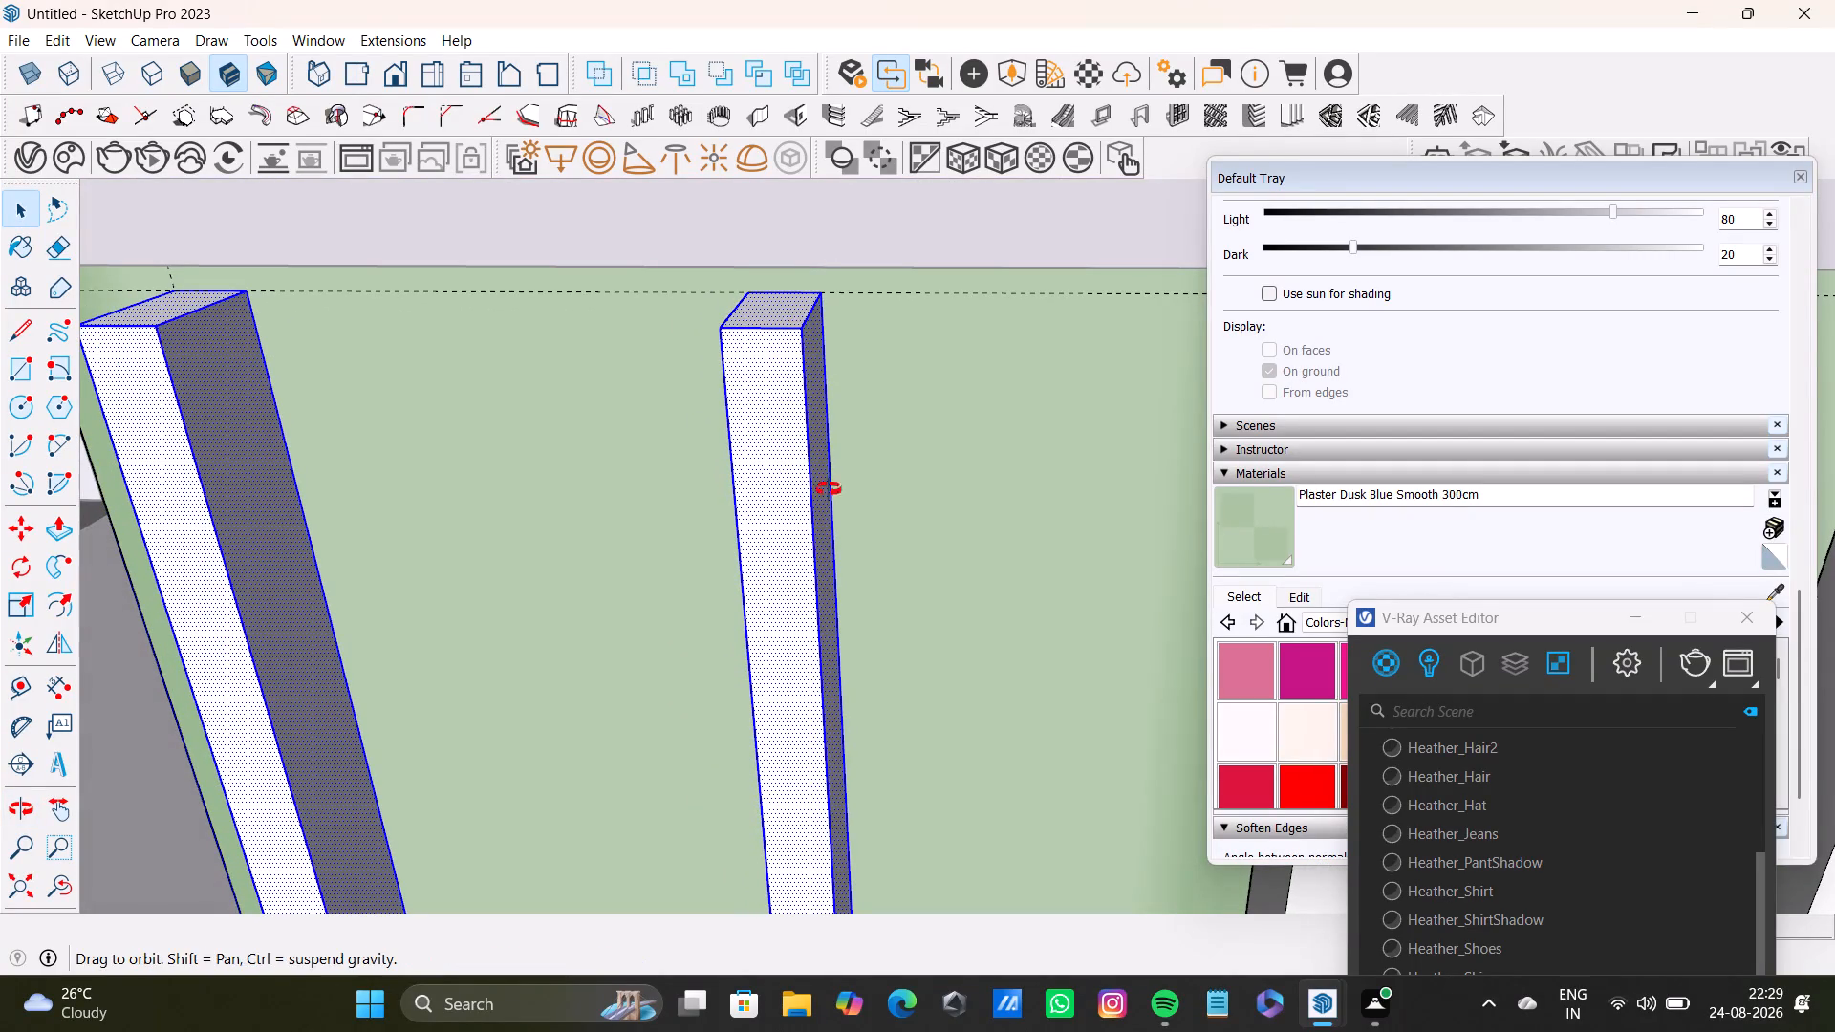
pyautogui.moveTo(829, 489); pyautogui.dragTo(1129, 483, button='middle')
pyautogui.keyDown('shift'); pyautogui.doubleClick(718, 543); pyautogui.keyUp('shift')
# Add all exposed faces and edges of the third slat from the island's corner to the selection.
pyautogui.scroll(-9, 881, 577)
pyautogui.keyDown('shift'); pyautogui.moveTo(928, 602); pyautogui.dragTo(895, 602, button='middle'); pyautogui.keyUp('shift')
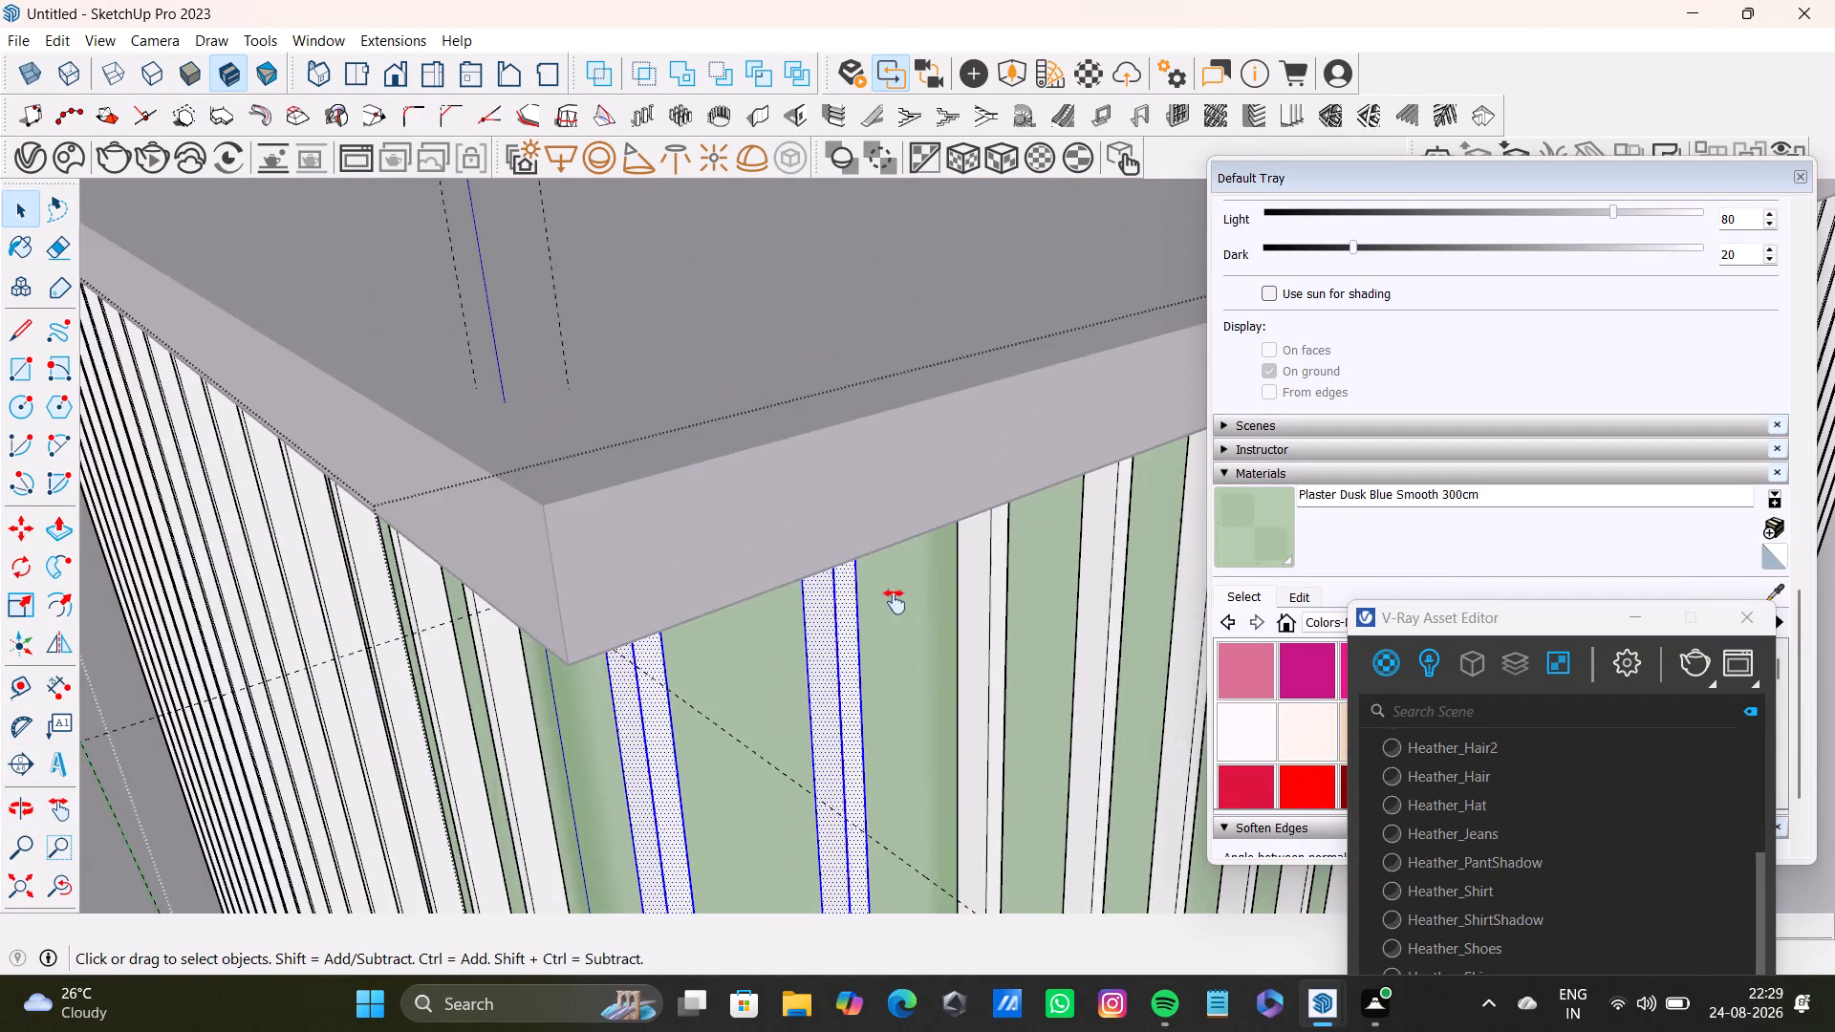
pyautogui.keyDown('shift'); pyautogui.moveTo(895, 602); pyautogui.dragTo(584, 589, button='middle'); pyautogui.keyUp('shift')
pyautogui.keyDown('shift'); pyautogui.doubleClick(634, 563); pyautogui.keyUp('shift')
pyautogui.keyDown('shift'); pyautogui.doubleClick(646, 562); pyautogui.keyUp('shift')
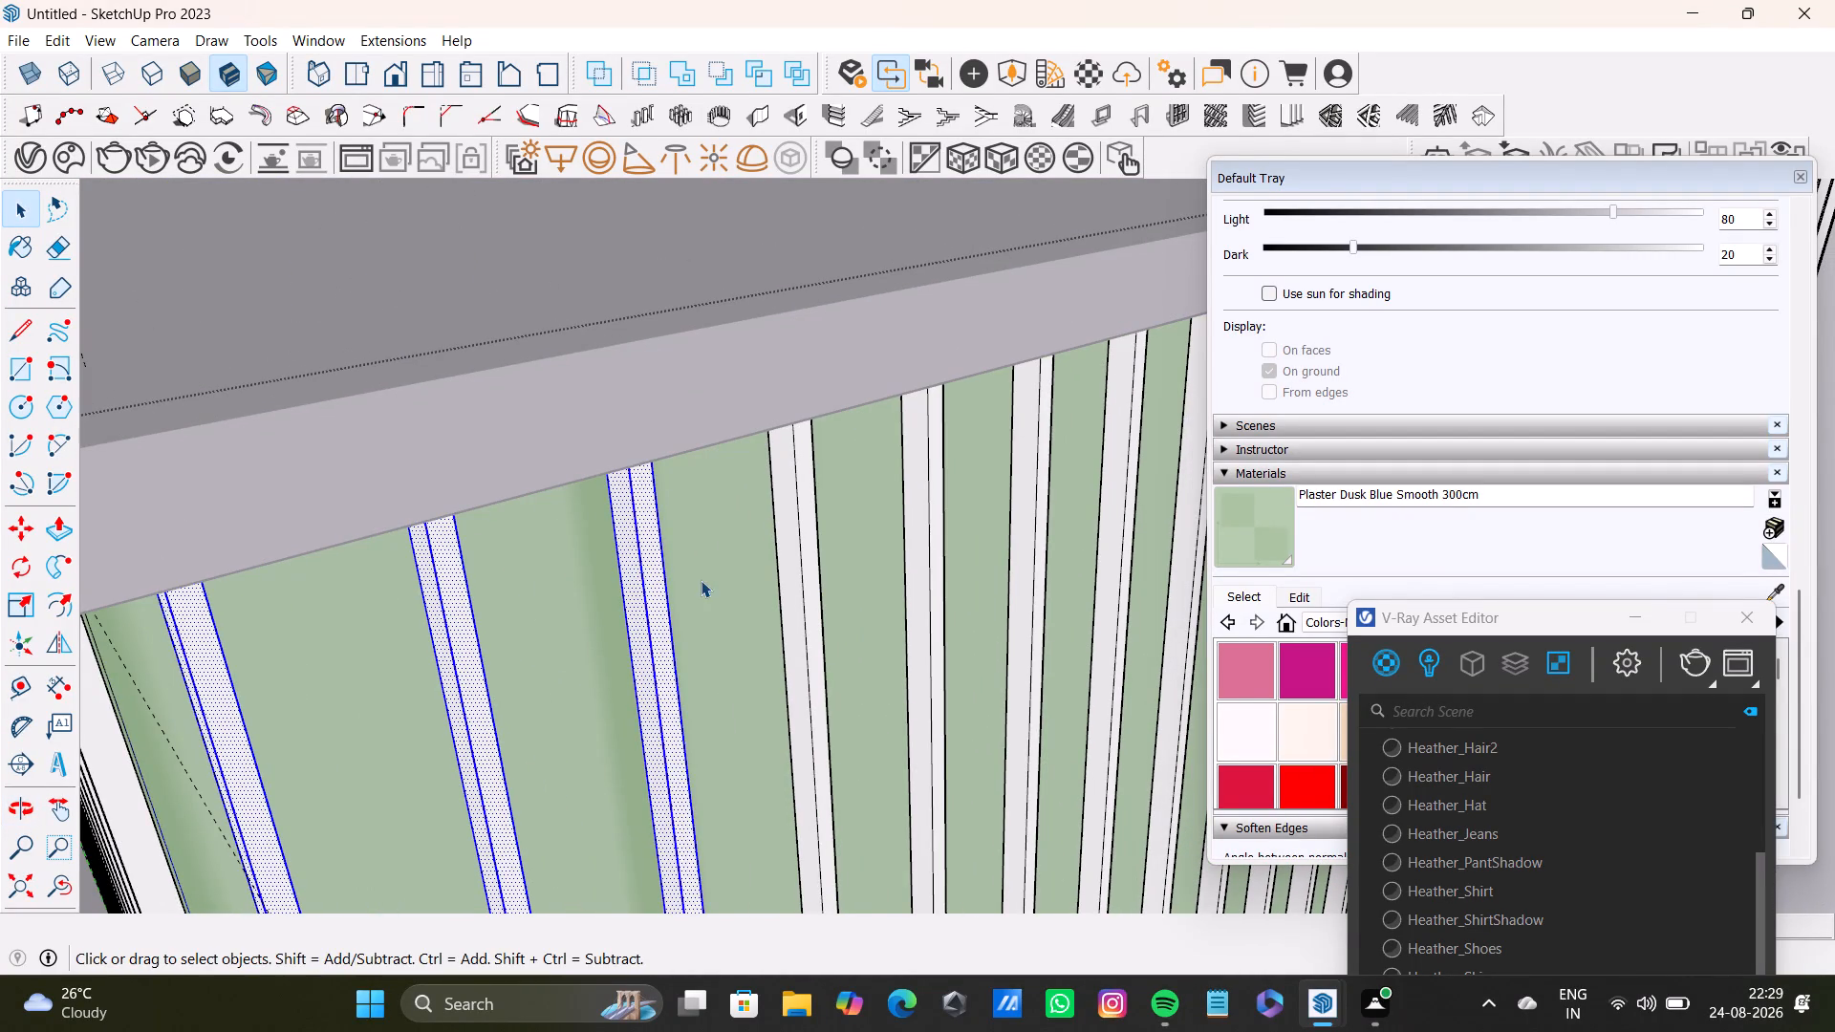
pyautogui.moveTo(702, 582); pyautogui.dragTo(456, 569, button='middle')
pyautogui.scroll(8, 645, 511)
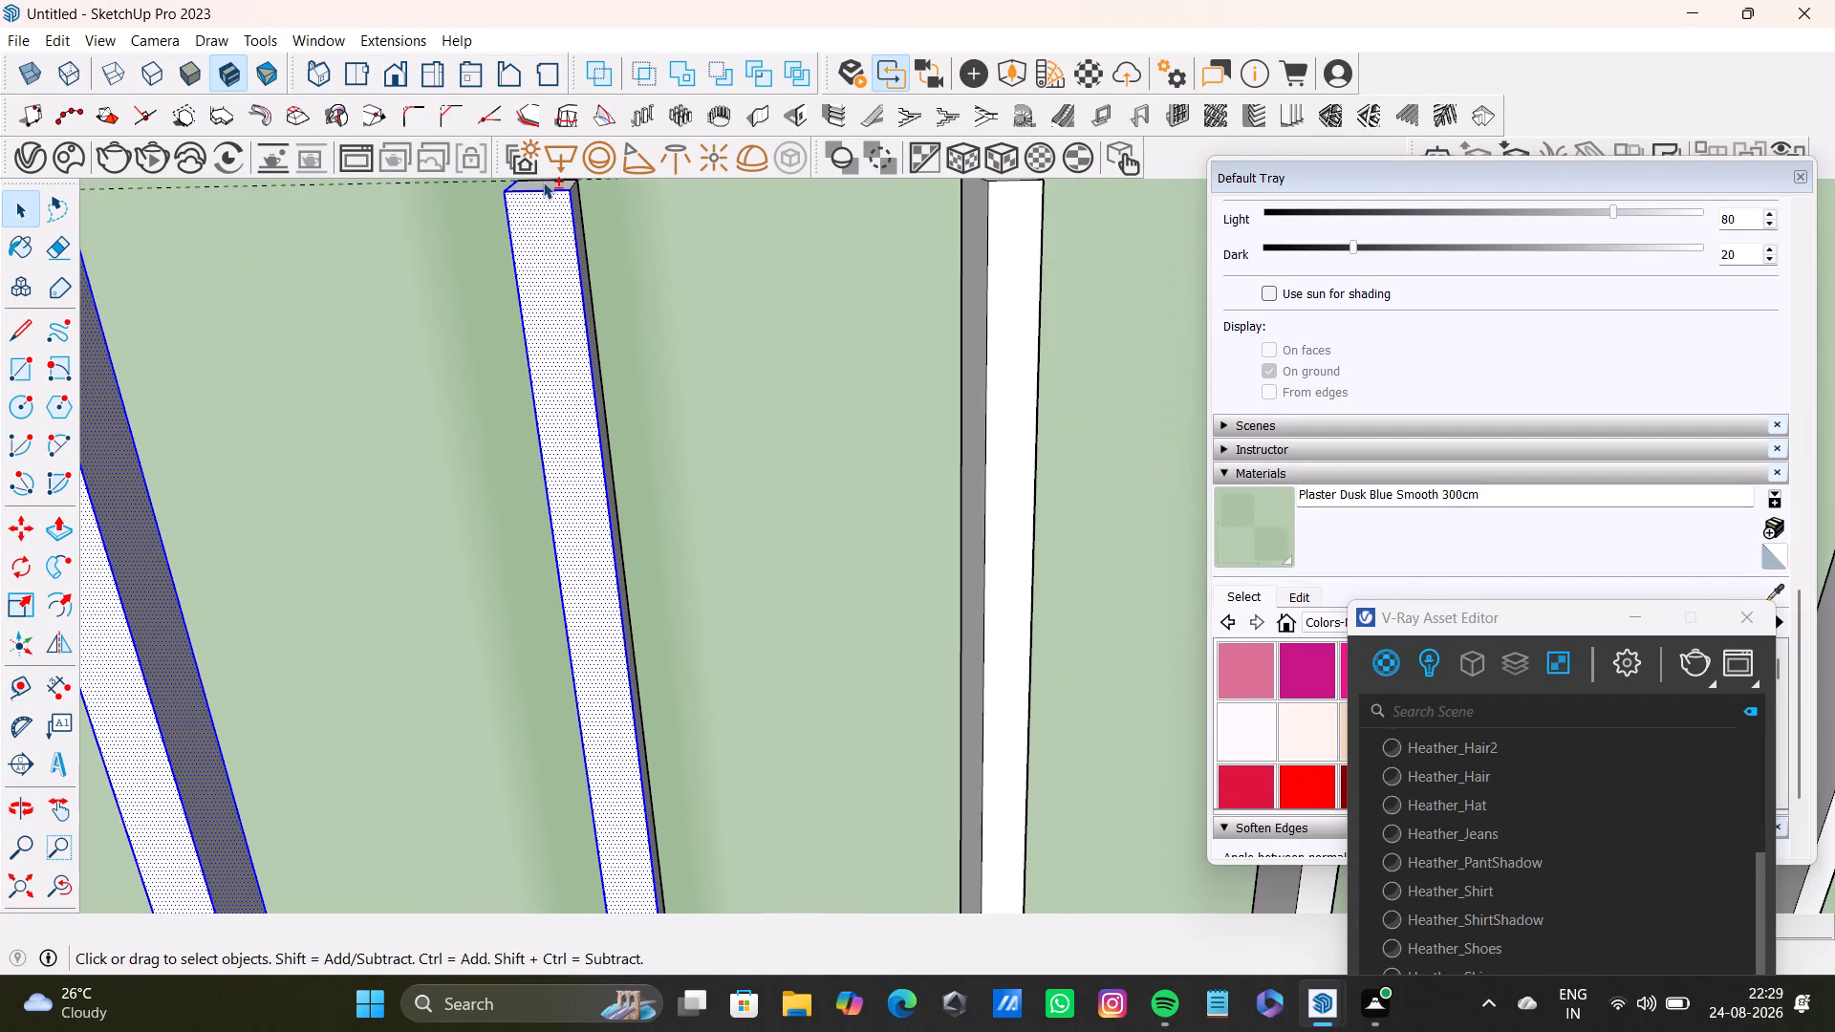
pyautogui.keyDown('shift'); pyautogui.click(544, 182); pyautogui.keyUp('shift')
pyautogui.keyDown('shift'); pyautogui.click(551, 184); pyautogui.keyUp('shift')
pyautogui.moveTo(630, 401); pyautogui.dragTo(415, 387, button='middle')
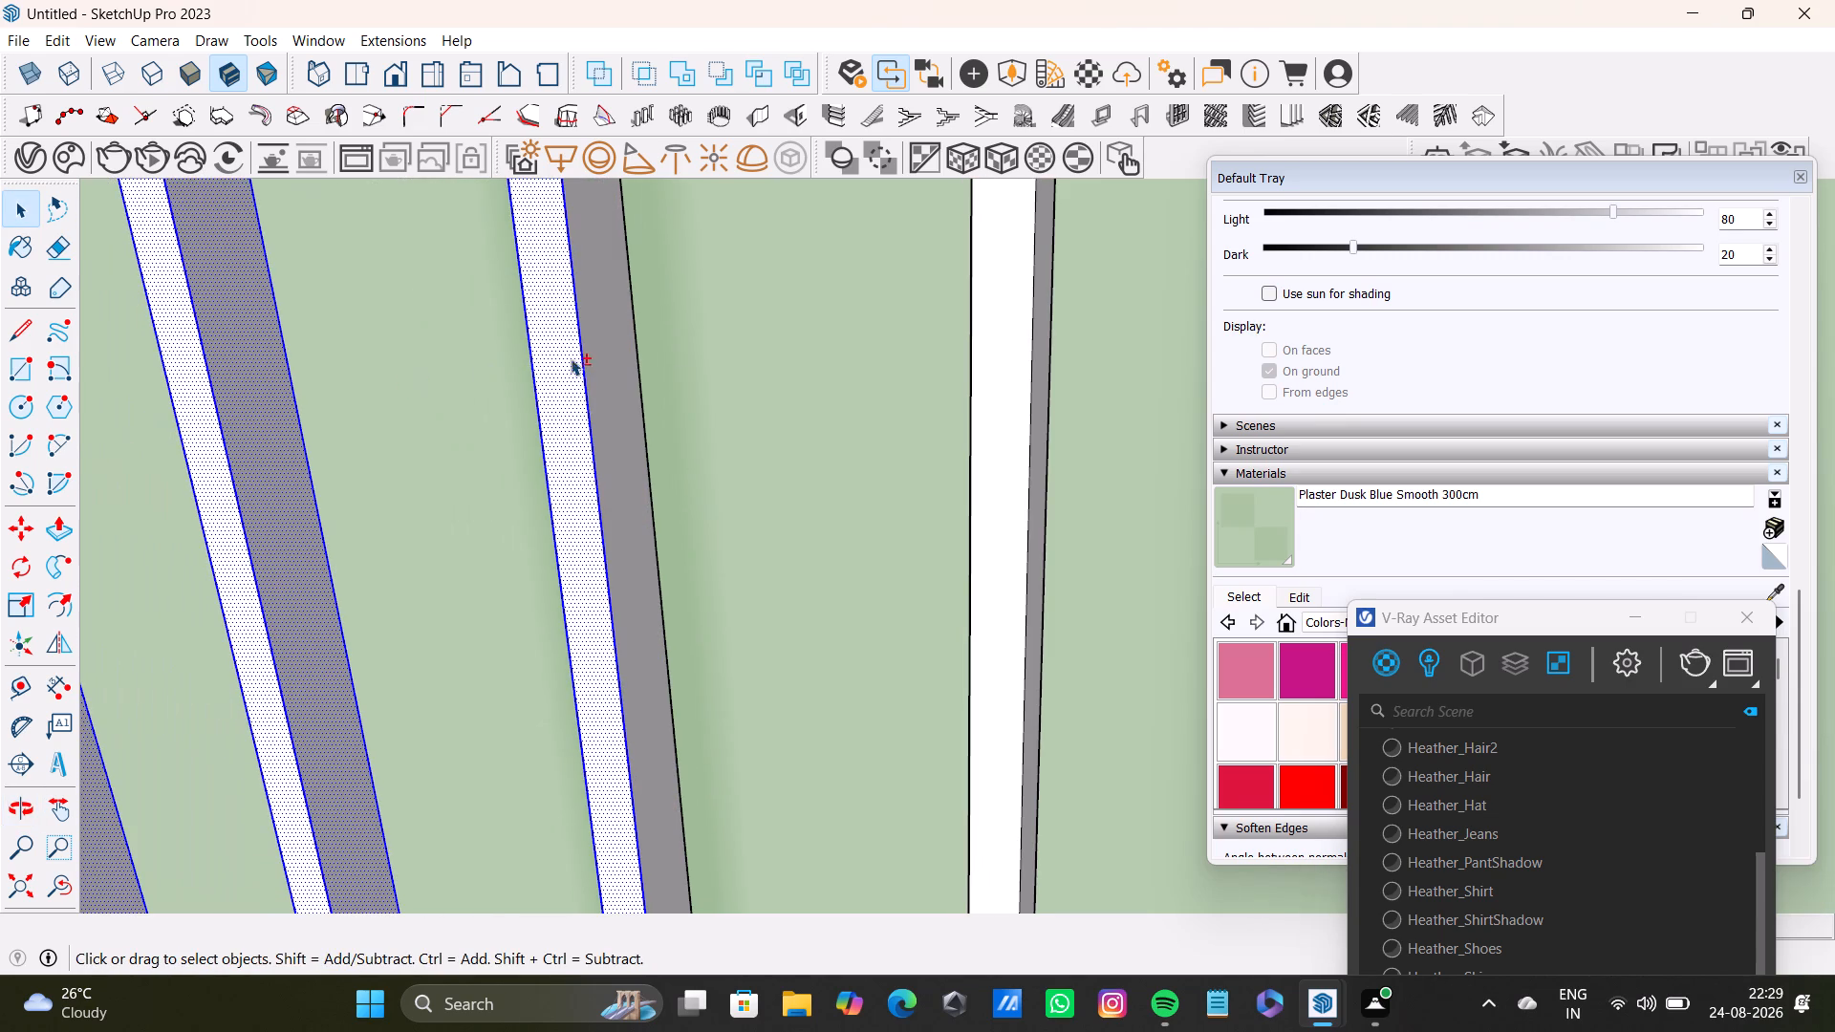
pyautogui.keyDown('shift'); pyautogui.doubleClick(593, 359); pyautogui.keyUp('shift')
pyautogui.scroll(-7, 748, 464)
# Add the front, top and both side faces of the fourth slat from the island's corner to the selection.
pyautogui.keyDown('shift'); pyautogui.scroll(3, 840, 379); pyautogui.keyUp('shift')
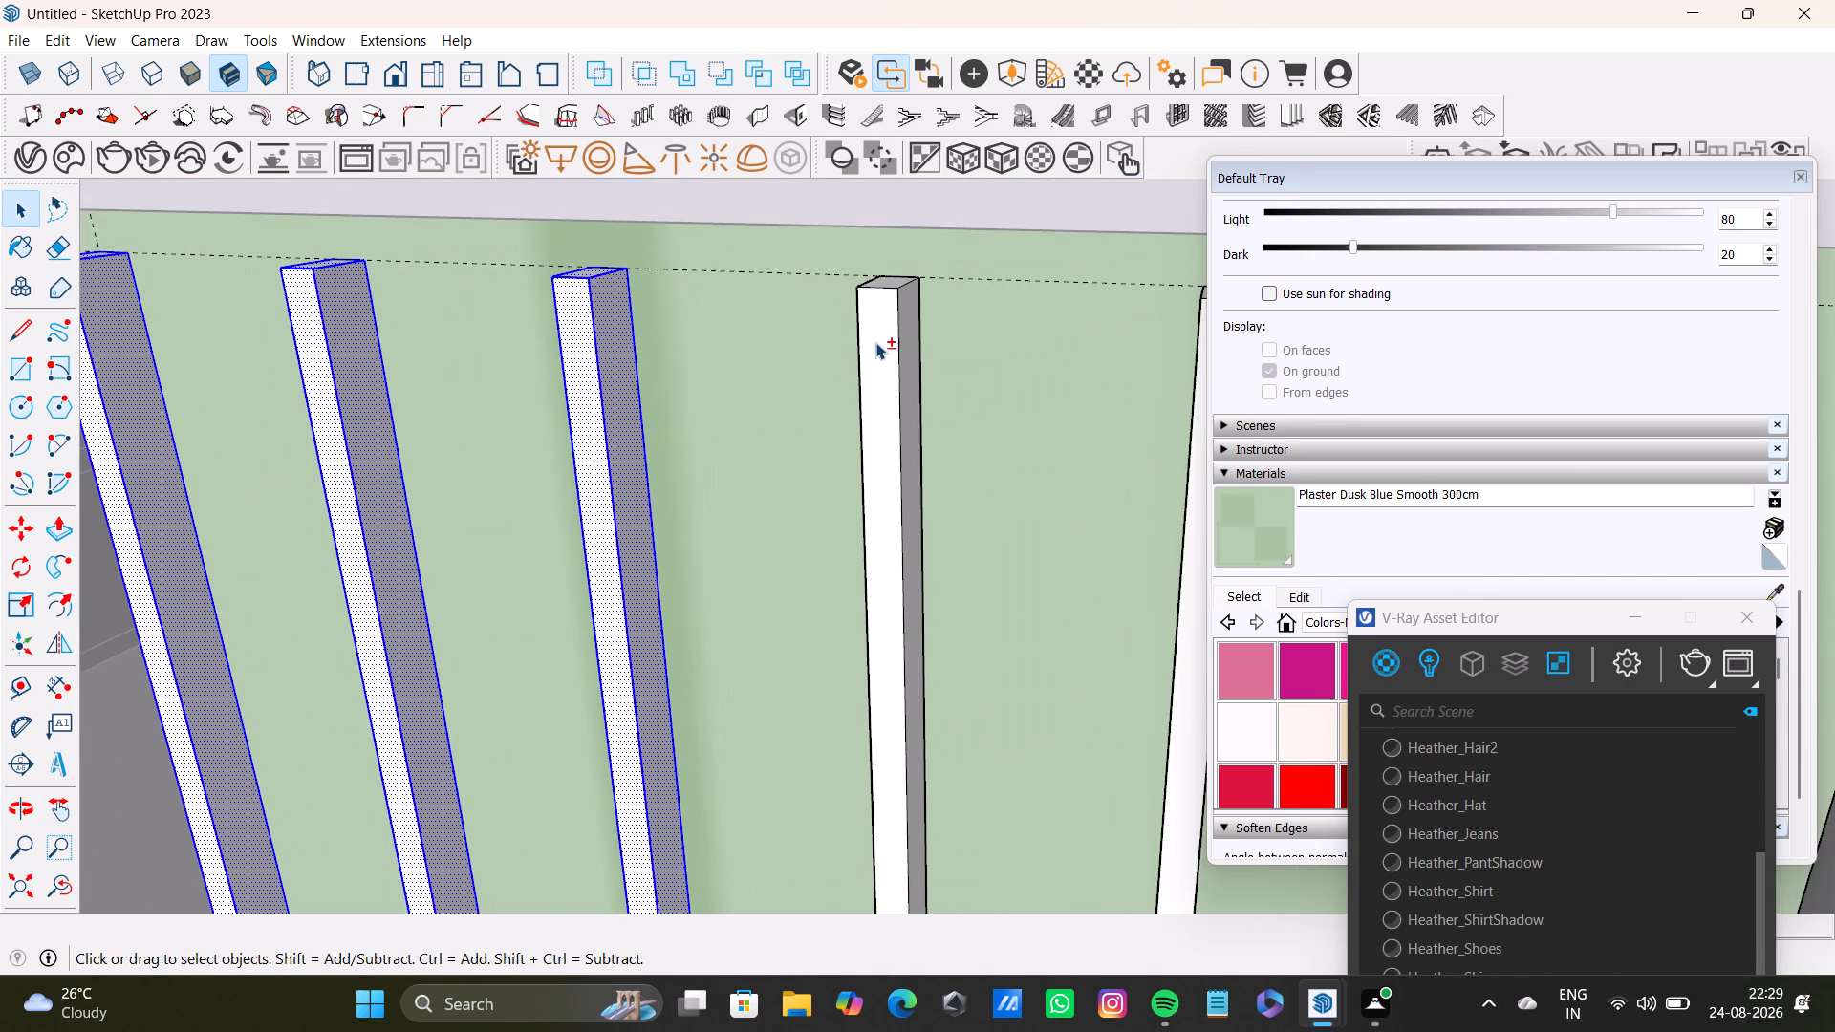
pyautogui.keyDown('shift'); pyautogui.scroll(1, 875, 342); pyautogui.keyUp('shift')
pyautogui.keyDown('shift'); pyautogui.doubleClick(880, 323); pyautogui.keyUp('shift')
pyautogui.keyDown('shift'); pyautogui.doubleClick(897, 278); pyautogui.keyUp('shift')
pyautogui.keyDown('shift'); pyautogui.doubleClick(902, 308); pyautogui.keyUp('shift')
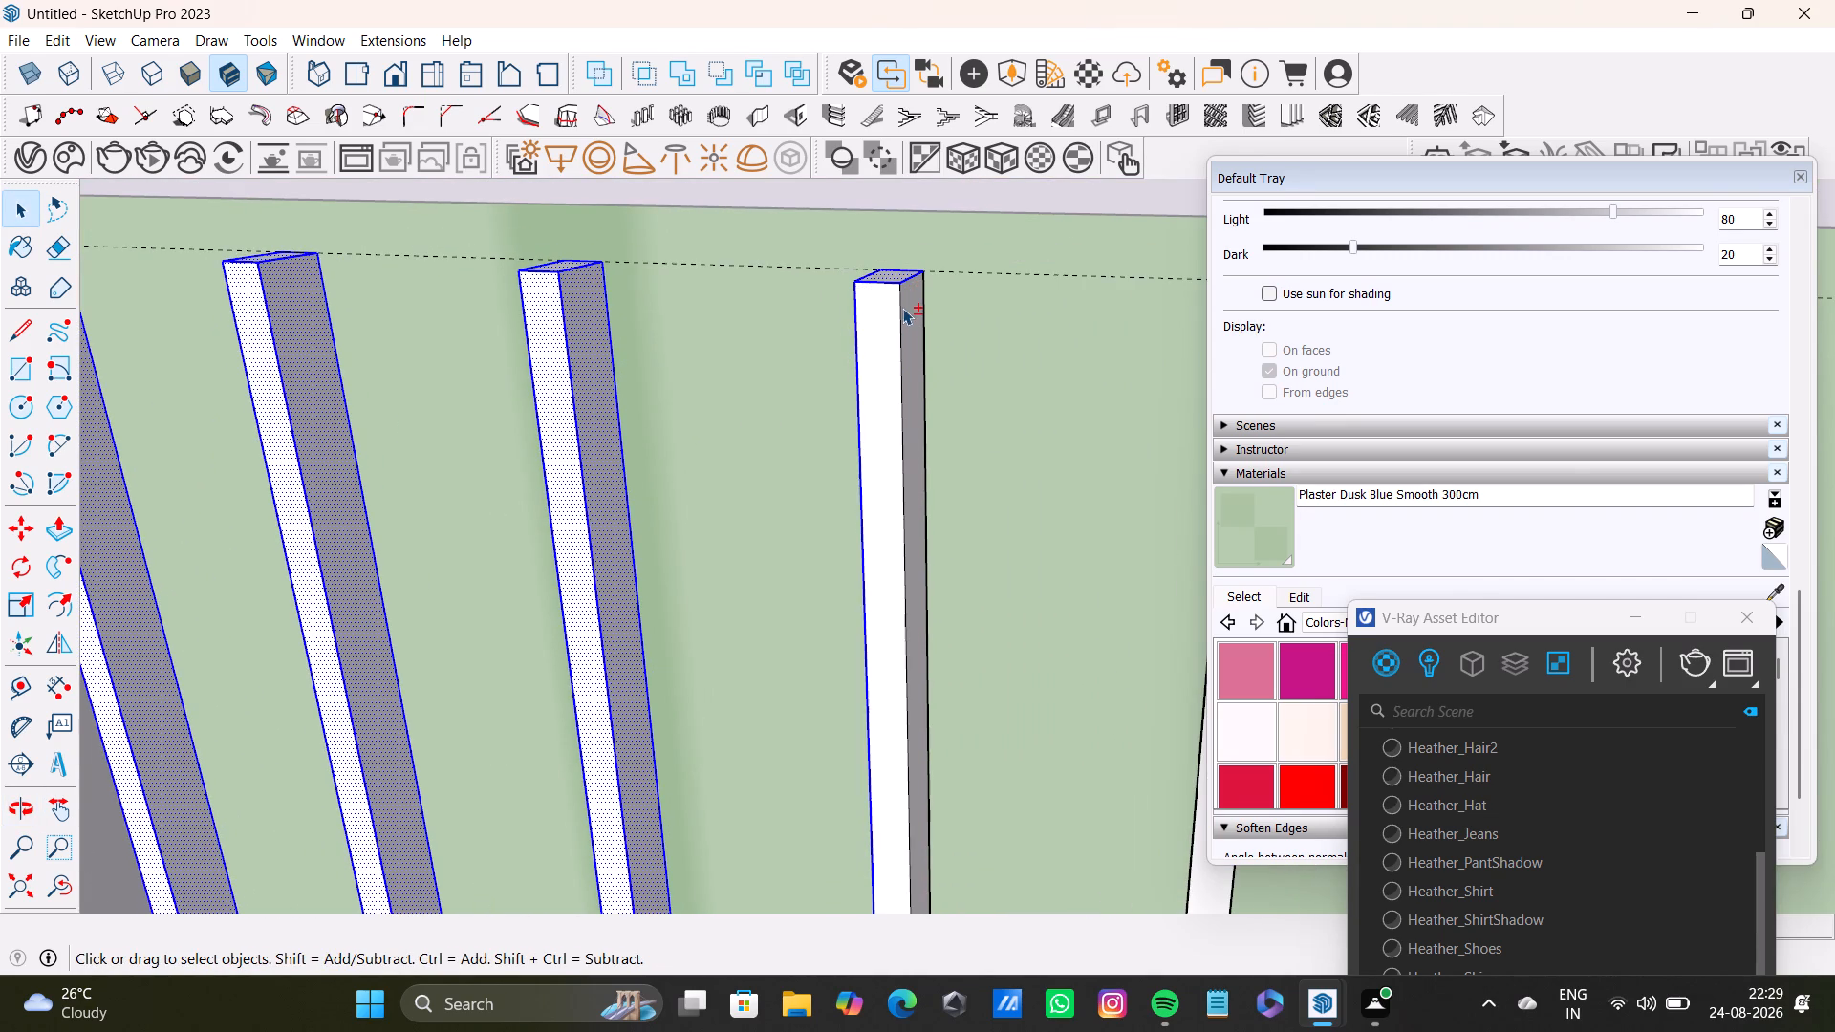
pyautogui.keyDown('shift'); pyautogui.doubleClick(915, 376); pyautogui.keyUp('shift')
pyautogui.keyDown('shift'); pyautogui.doubleClick(885, 396); pyautogui.keyUp('shift')
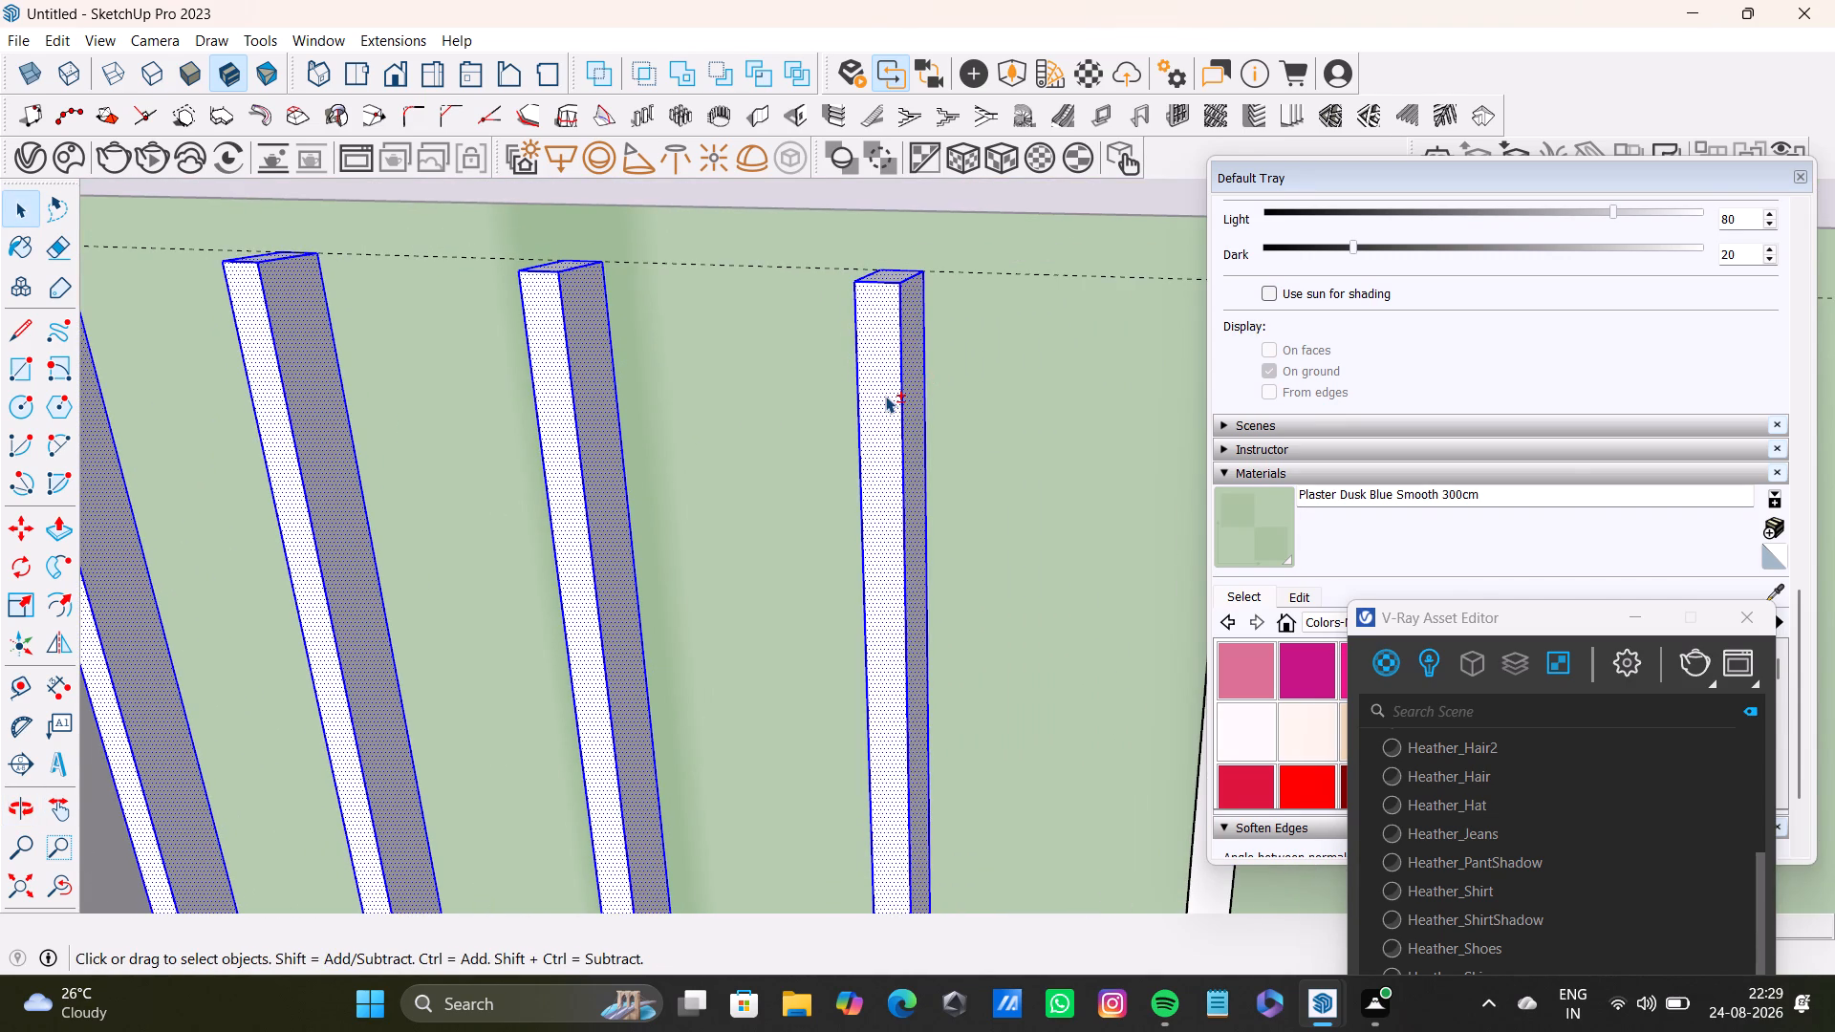
pyautogui.moveTo(845, 497); pyautogui.dragTo(1155, 500, button='middle')
pyautogui.keyDown('shift'); pyautogui.doubleClick(894, 431); pyautogui.keyUp('shift')
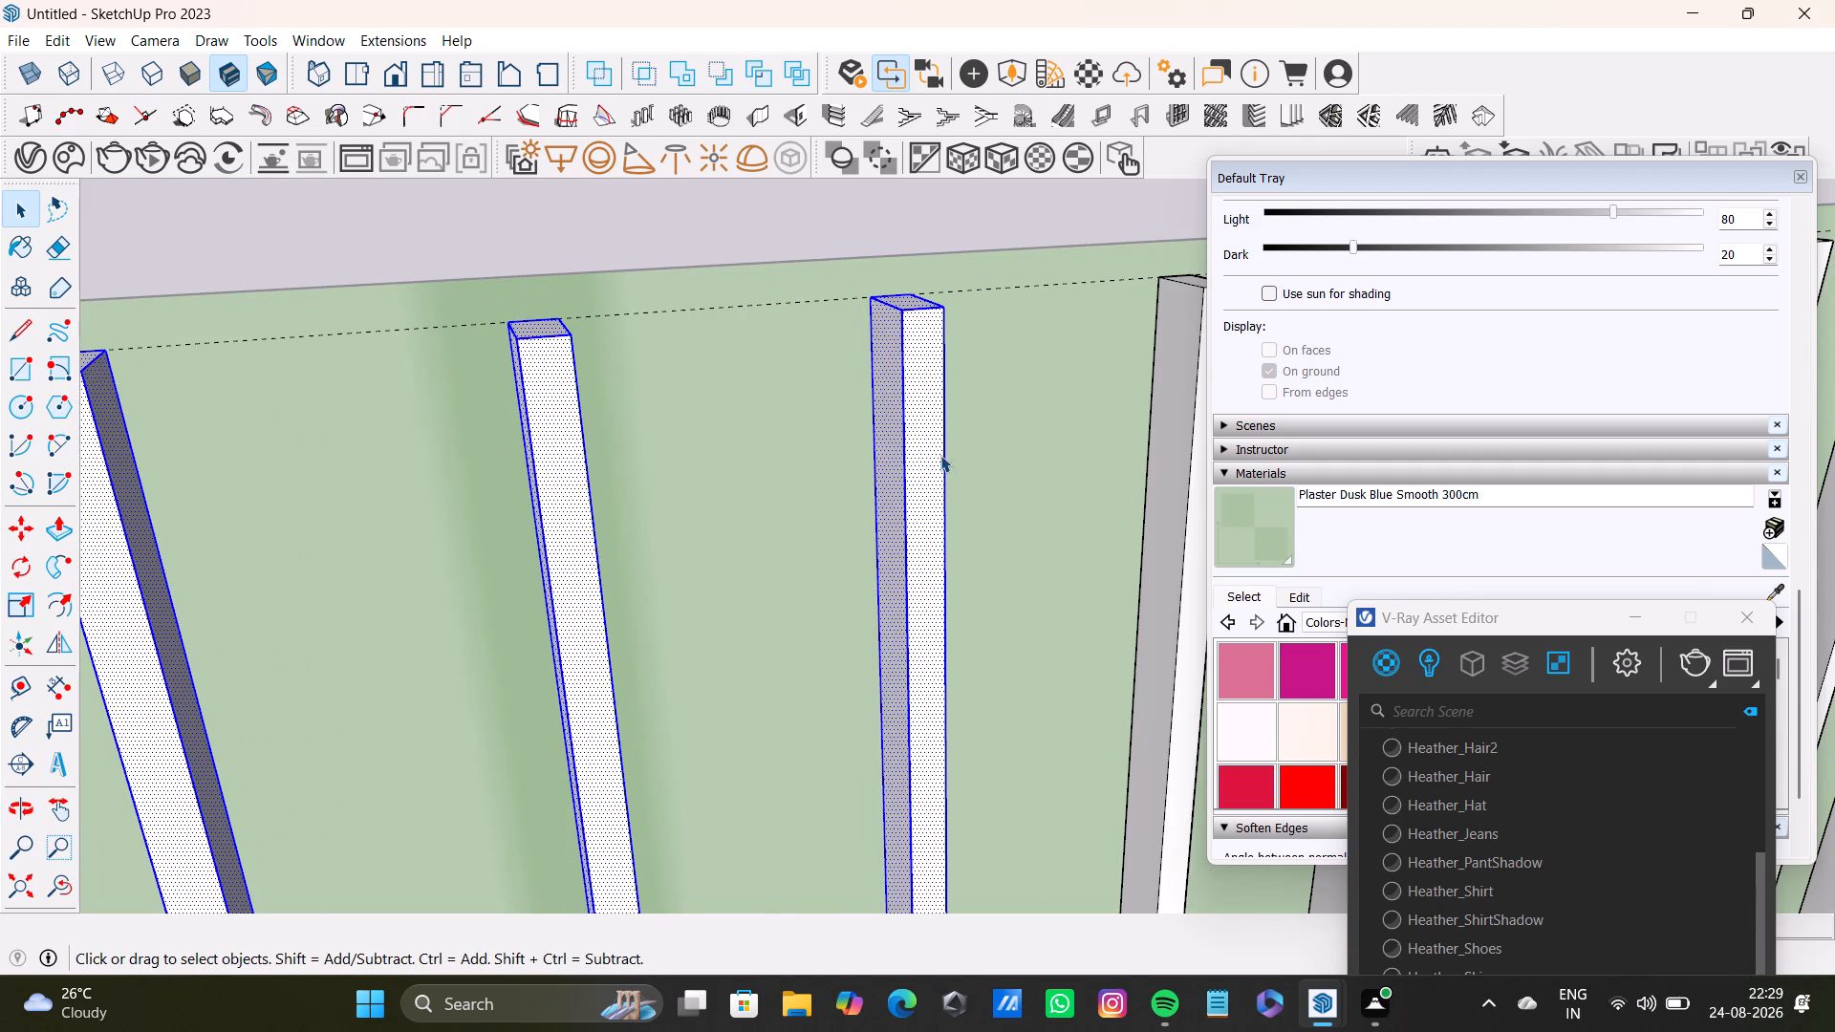
# Add the front, top and both side faces of the fifth slat from the island's corner to the selection.
pyautogui.scroll(-8, 942, 455)
pyautogui.keyDown('shift'); pyautogui.moveTo(968, 476); pyautogui.dragTo(718, 604, button='middle'); pyautogui.keyUp('shift')
pyautogui.scroll(8, 783, 538)
pyautogui.moveTo(823, 529); pyautogui.dragTo(808, 436, button='middle')
pyautogui.keyDown('shift'); pyautogui.scroll(4, 819, 454); pyautogui.keyUp('shift')
pyautogui.keyDown('shift'); pyautogui.doubleClick(864, 523); pyautogui.keyUp('shift')
pyautogui.keyDown('shift'); pyautogui.doubleClick(817, 505); pyautogui.keyUp('shift')
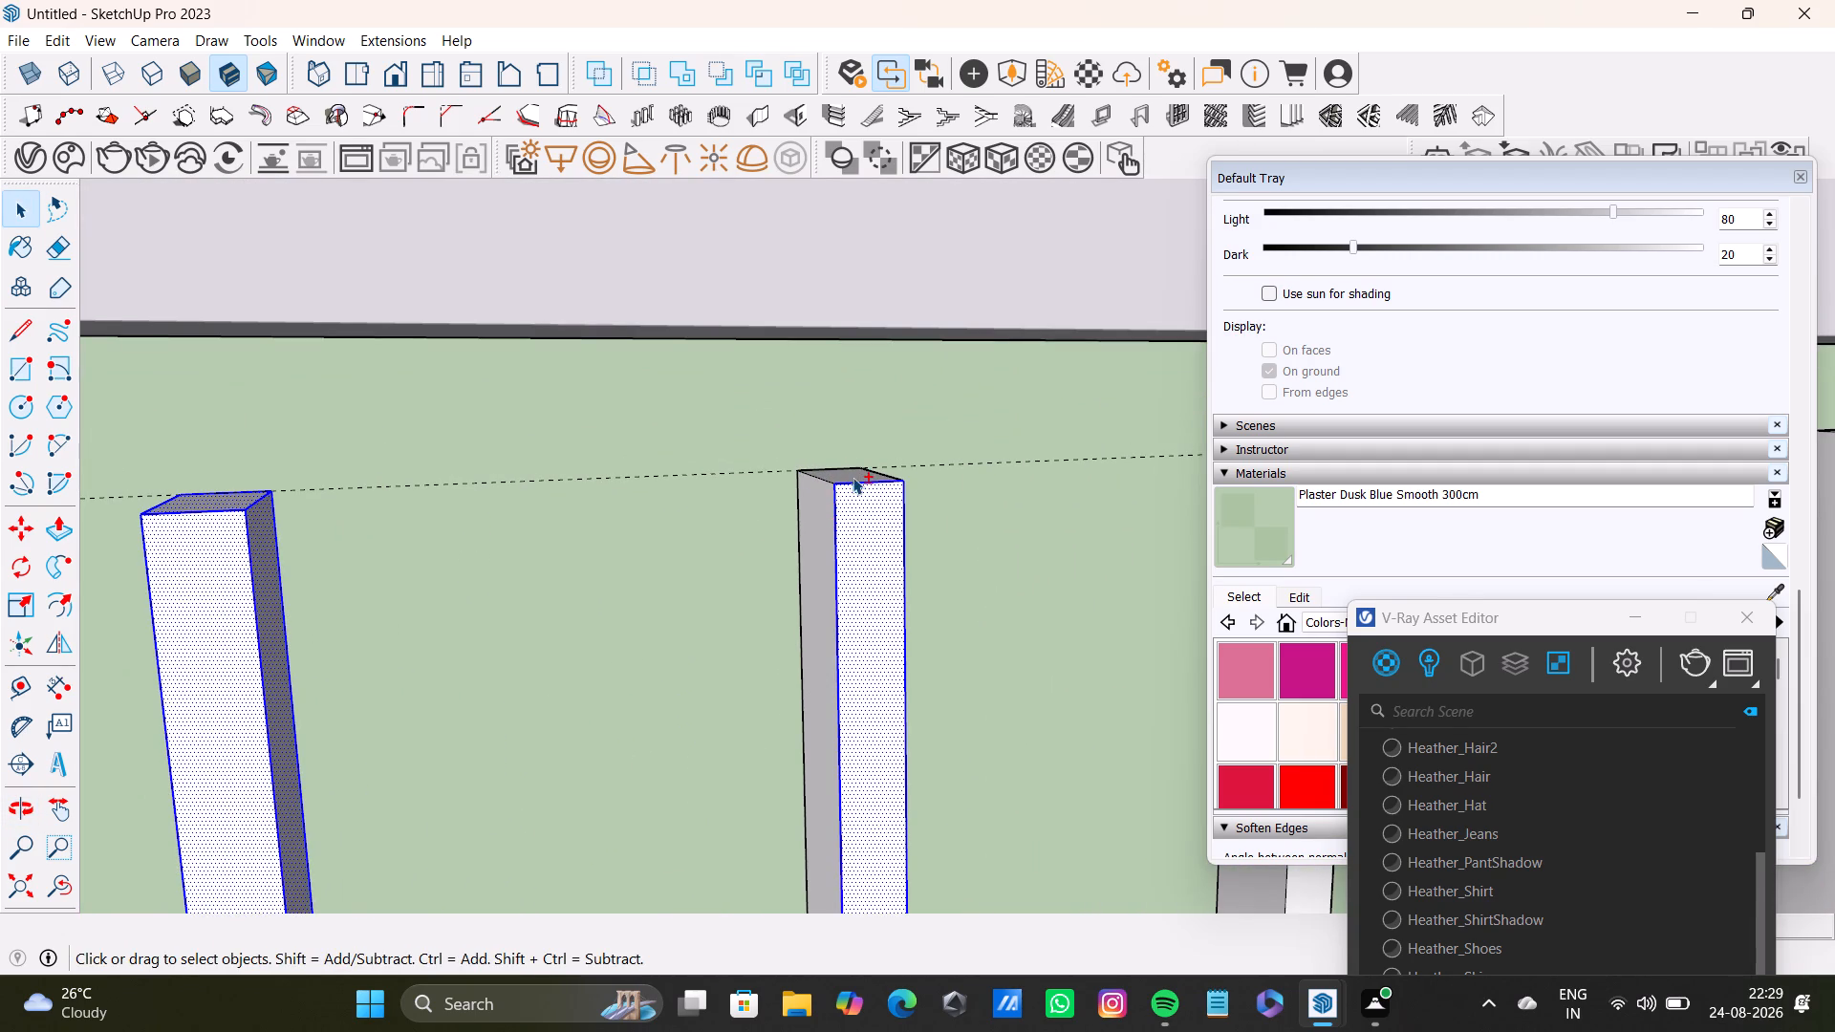
pyautogui.keyDown('shift'); pyautogui.doubleClick(853, 477); pyautogui.keyUp('shift')
pyautogui.keyDown('shift'); pyautogui.doubleClick(821, 498); pyautogui.keyUp('shift')
pyautogui.moveTo(961, 614); pyautogui.dragTo(596, 591, button='middle')
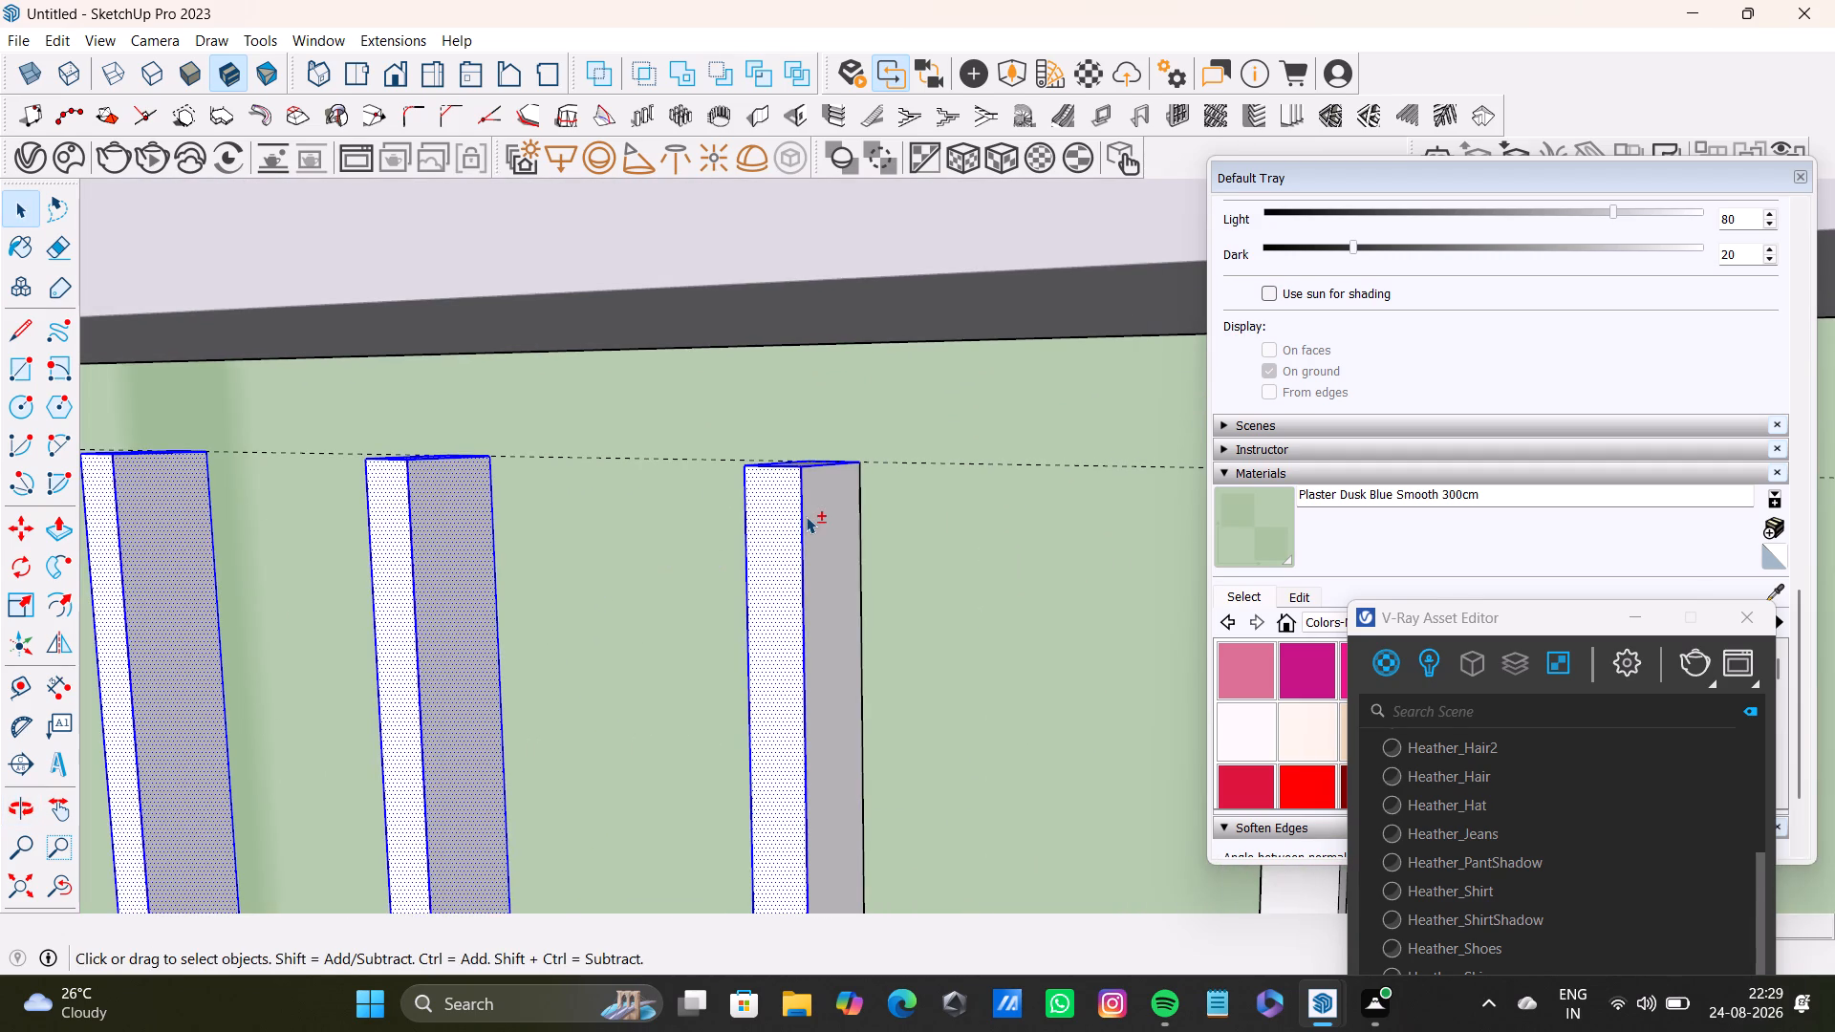
pyautogui.keyDown('shift'); pyautogui.doubleClick(806, 516); pyautogui.keyUp('shift')
pyautogui.scroll(-3, 827, 591)
pyautogui.keyDown('shift'); pyautogui.doubleClick(831, 578); pyautogui.keyUp('shift')
# Add the front, top and both side faces of the sixth slat from the island's corner to the selection.
pyautogui.scroll(-6, 832, 585)
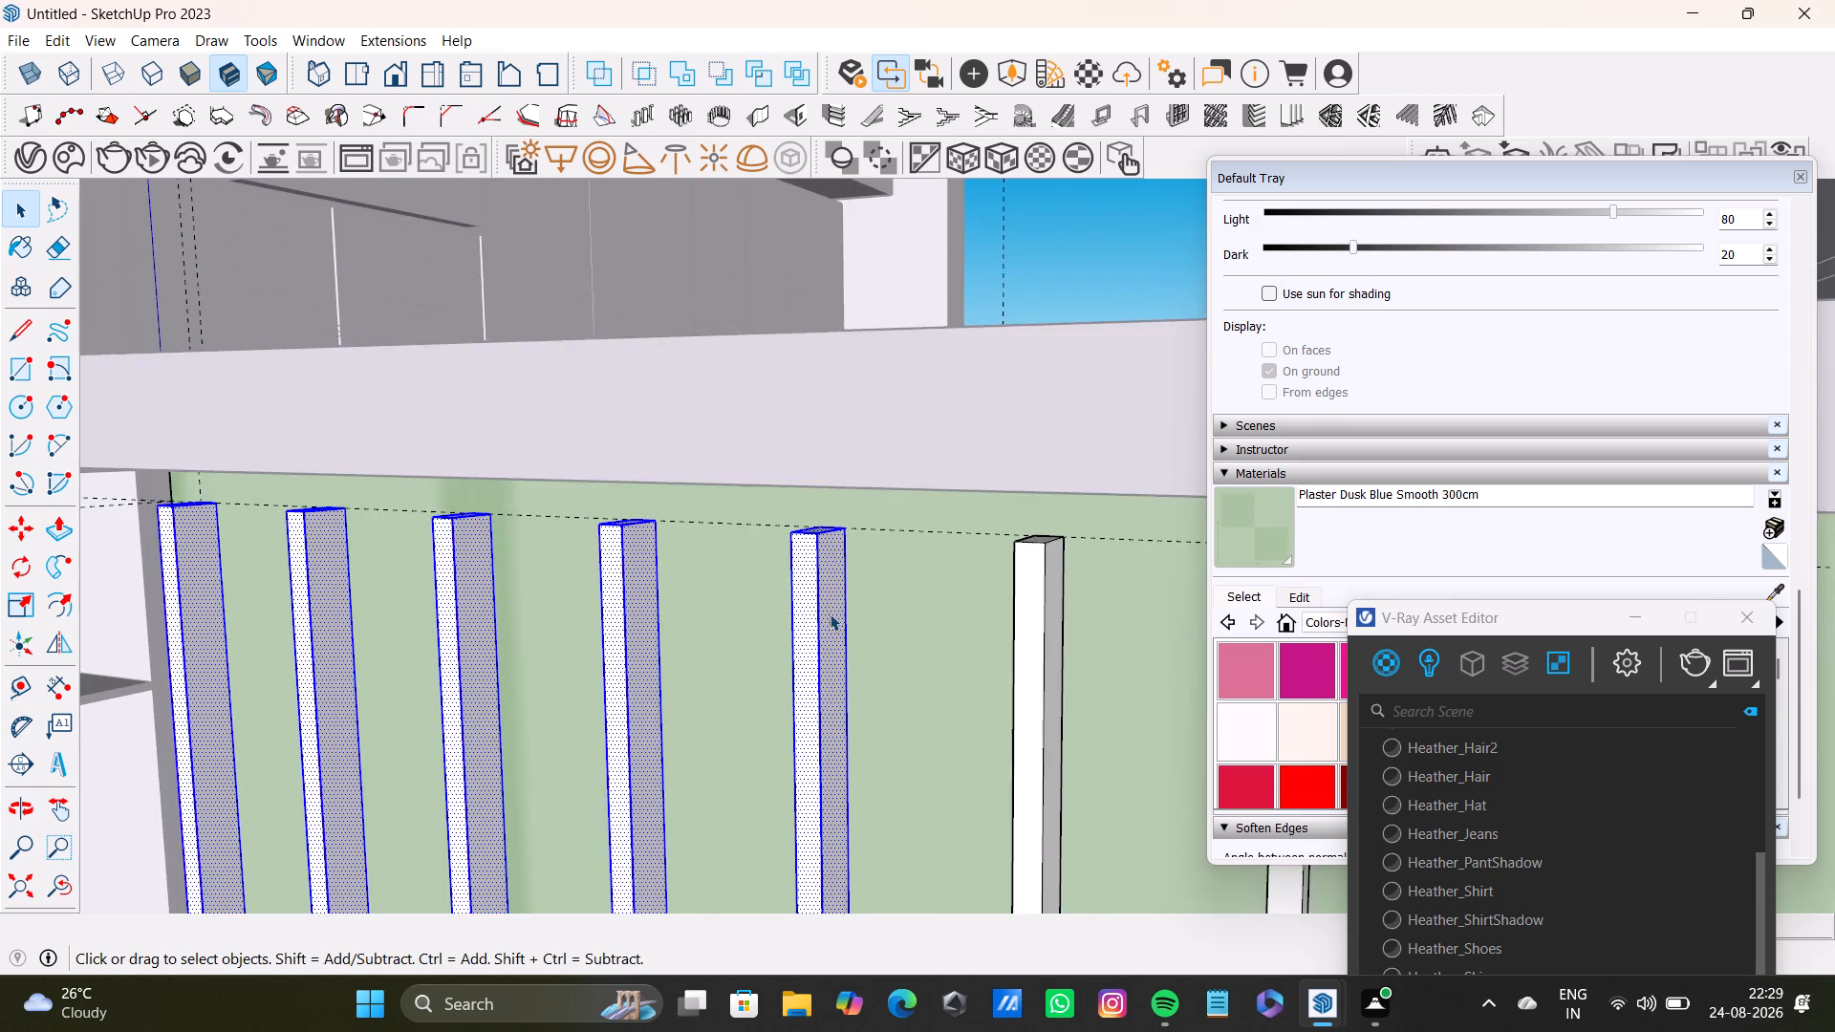
pyautogui.scroll(-4, 830, 613)
pyautogui.keyDown('shift'); pyautogui.scroll(9, 949, 638); pyautogui.keyUp('shift')
pyautogui.keyDown('shift'); pyautogui.doubleClick(949, 639); pyautogui.keyUp('shift')
pyautogui.keyDown('shift'); pyautogui.doubleClick(981, 623); pyautogui.keyUp('shift')
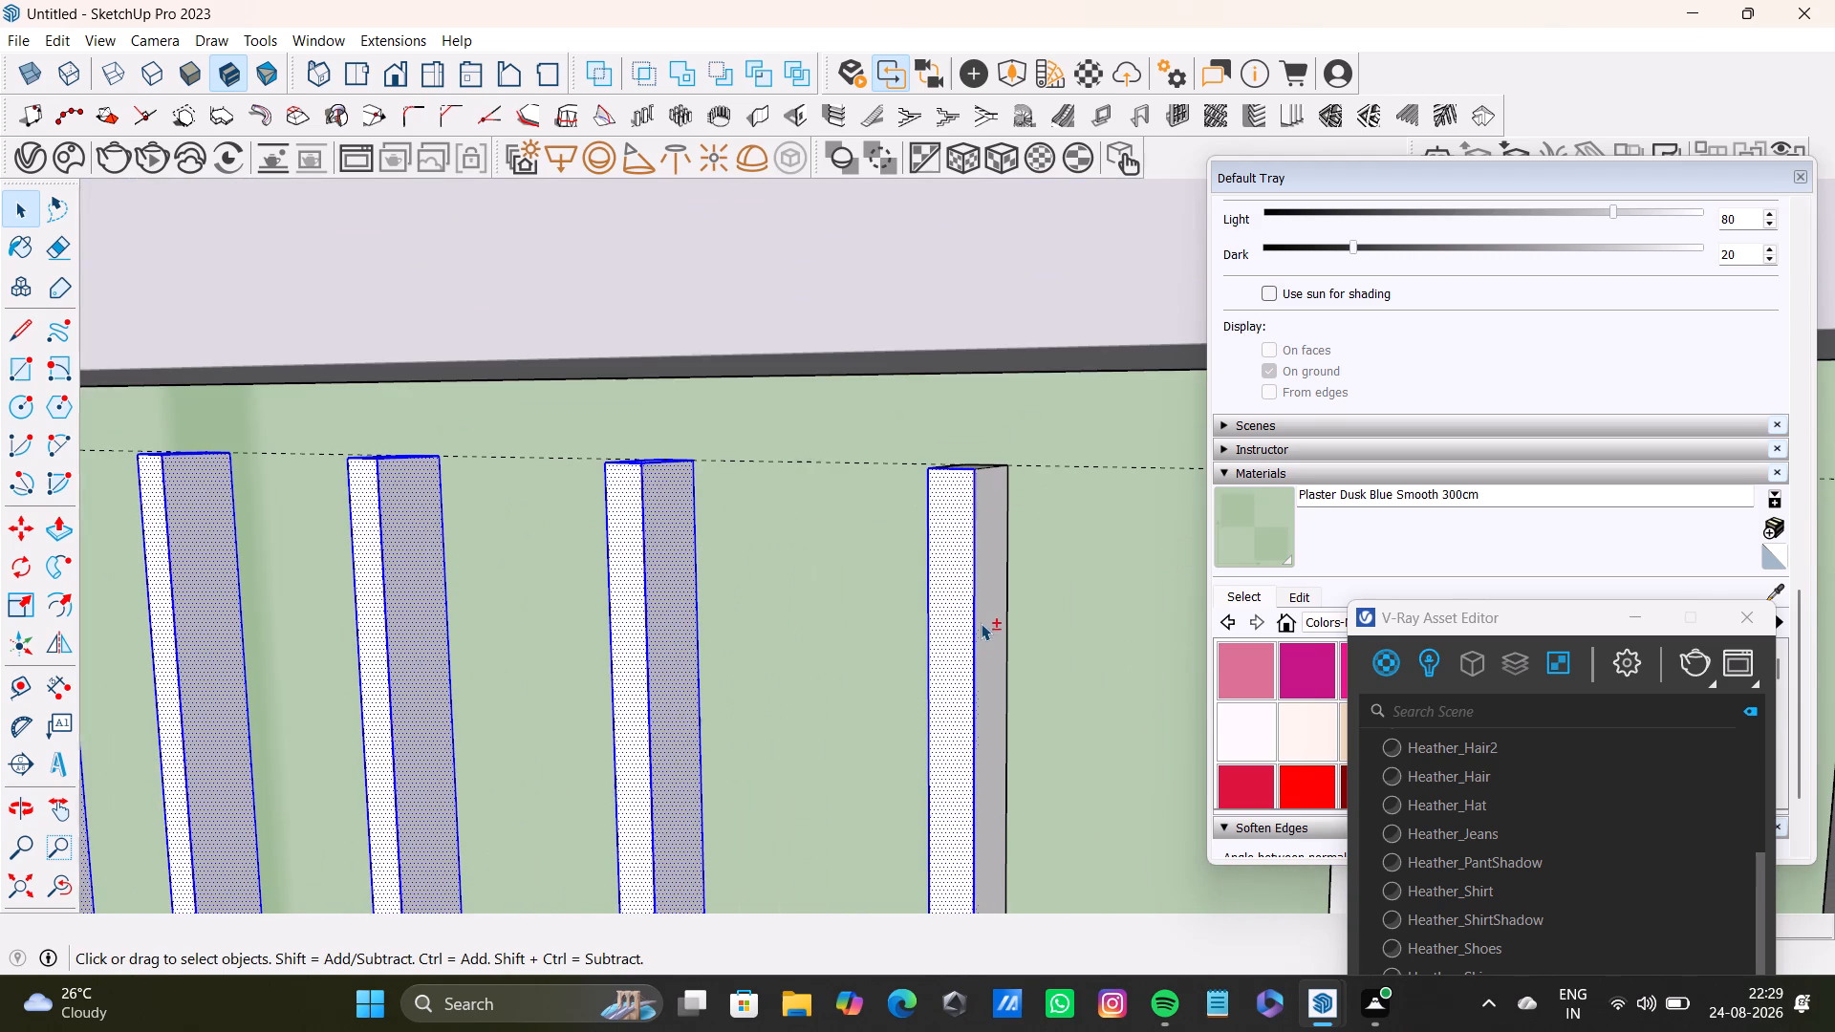
pyautogui.moveTo(930, 641); pyautogui.dragTo(1266, 675, button='middle')
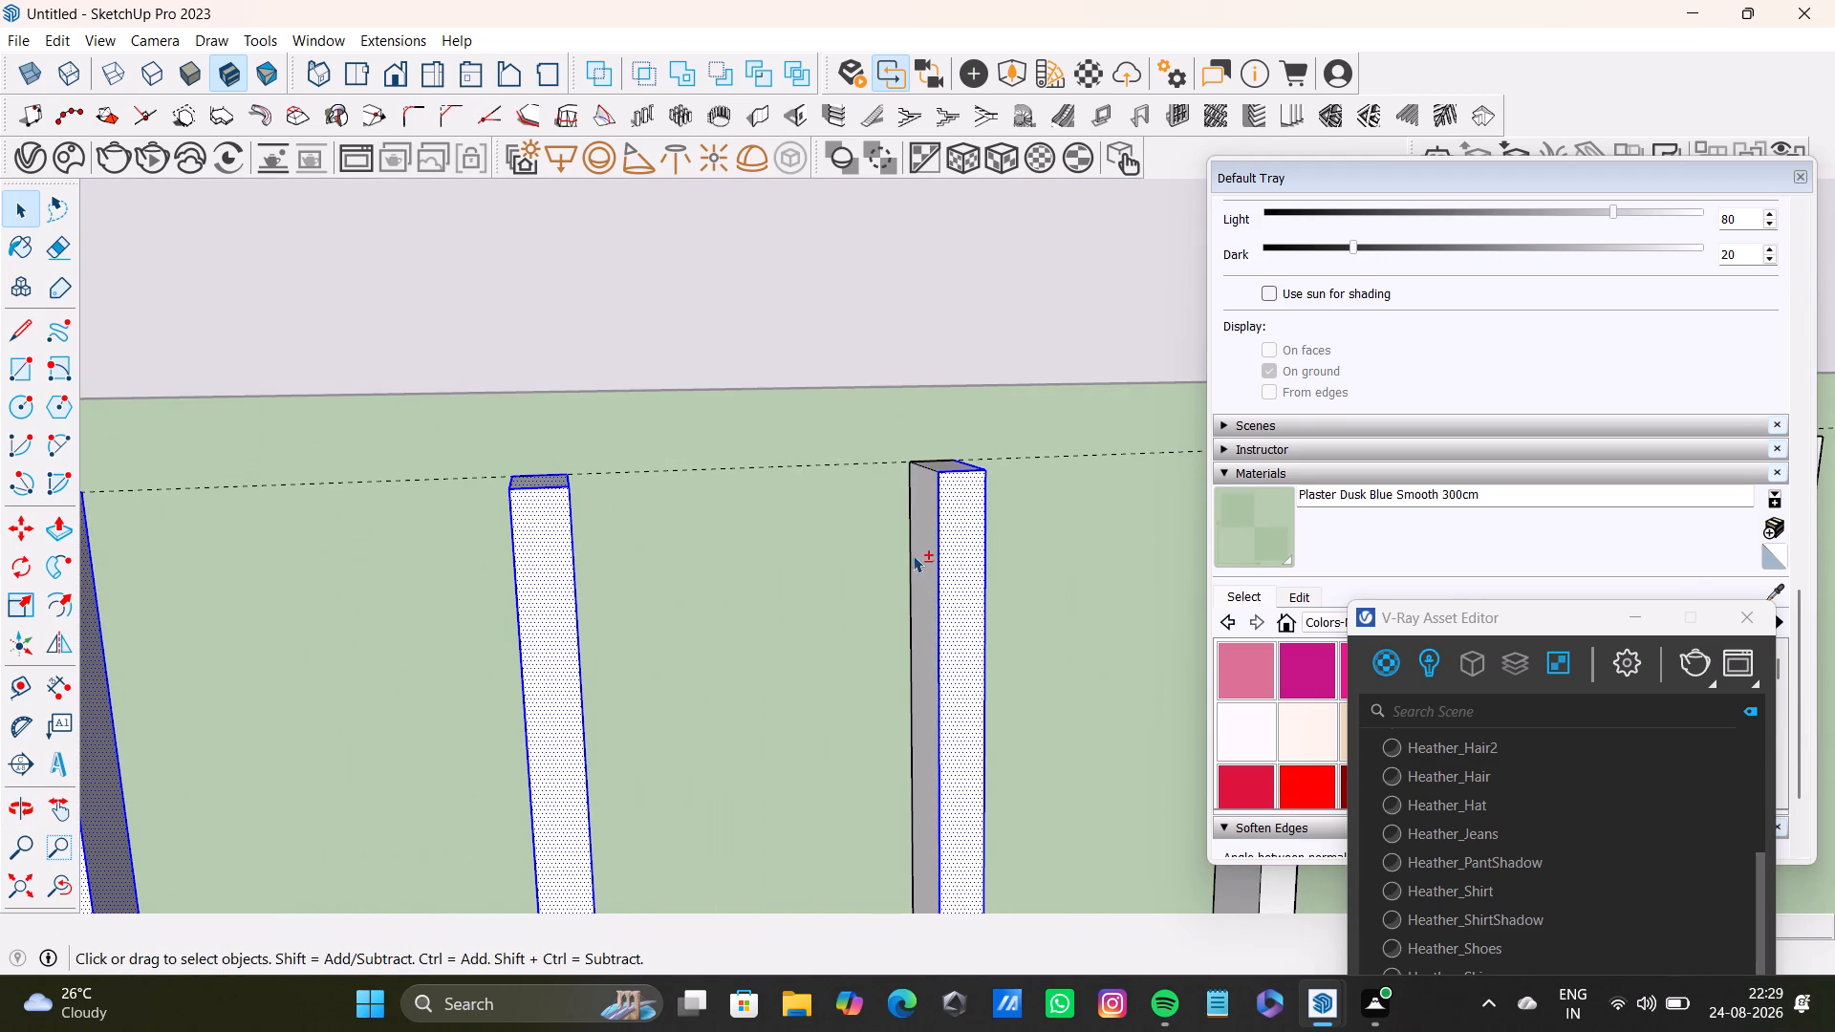
pyautogui.keyDown('shift'); pyautogui.doubleClick(913, 550); pyautogui.keyUp('shift')
pyautogui.keyDown('shift'); pyautogui.tripleClick(943, 469); pyautogui.keyUp('shift')
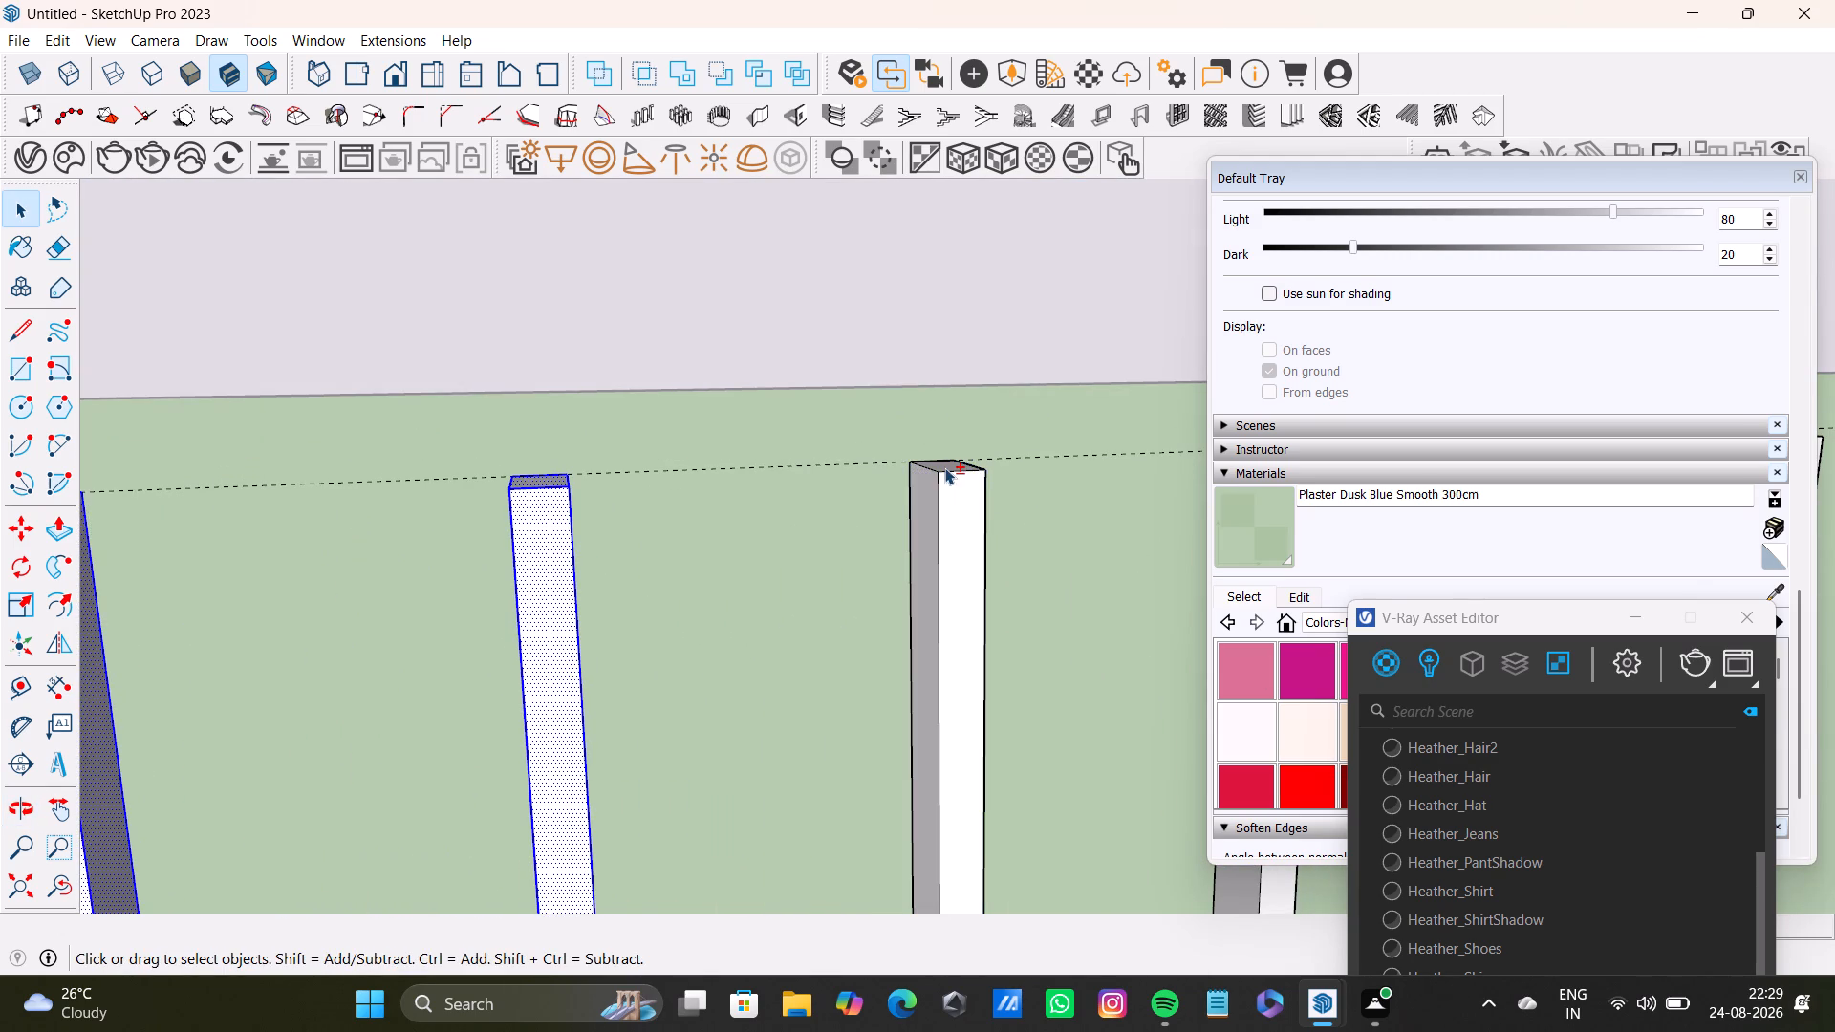
pyautogui.keyDown('shift'); pyautogui.click(944, 467); pyautogui.keyUp('shift')
pyautogui.keyDown('shift'); pyautogui.doubleClick(959, 493); pyautogui.keyUp('shift')
pyautogui.keyDown('shift'); pyautogui.doubleClick(928, 492); pyautogui.keyUp('shift')
pyautogui.keyDown('shift'); pyautogui.scroll(3, 950, 484); pyautogui.keyUp('shift')
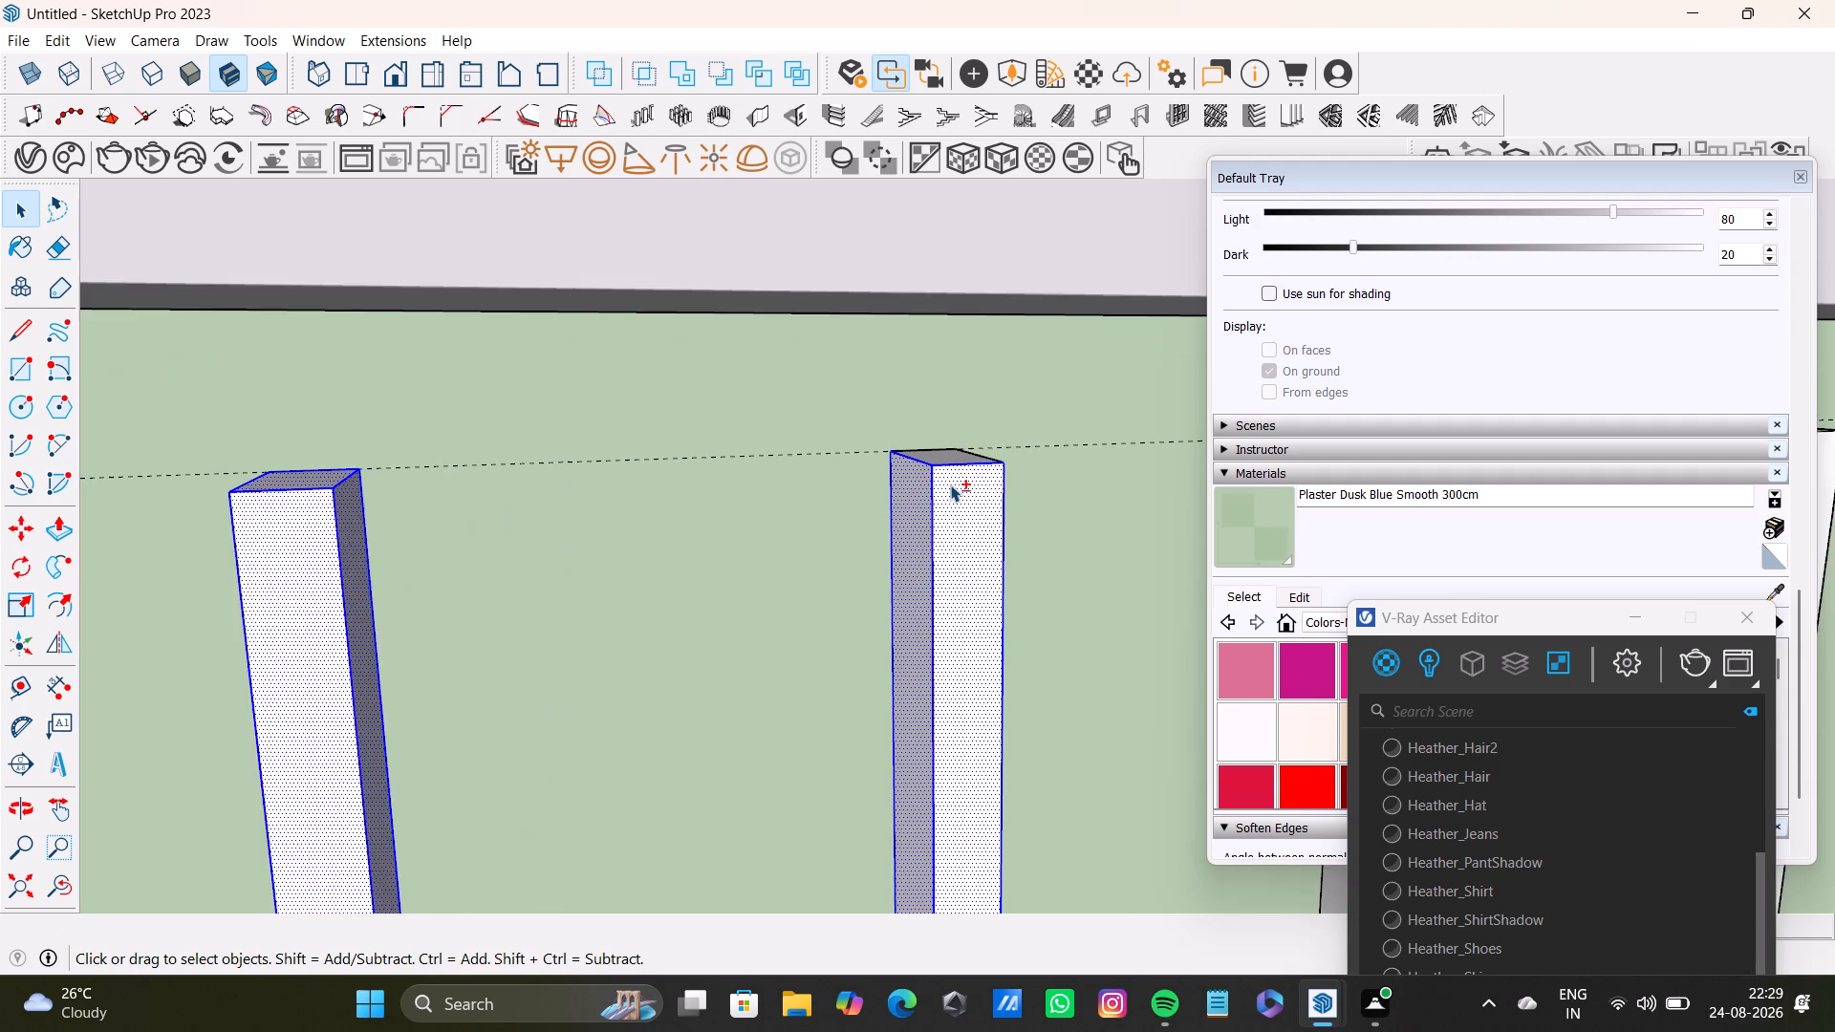
pyautogui.keyDown('shift'); pyautogui.scroll(4, 950, 484); pyautogui.keyUp('shift')
pyautogui.keyDown('shift'); pyautogui.doubleClick(942, 451); pyautogui.keyUp('shift')
pyautogui.moveTo(1030, 627); pyautogui.dragTo(597, 587, button='middle')
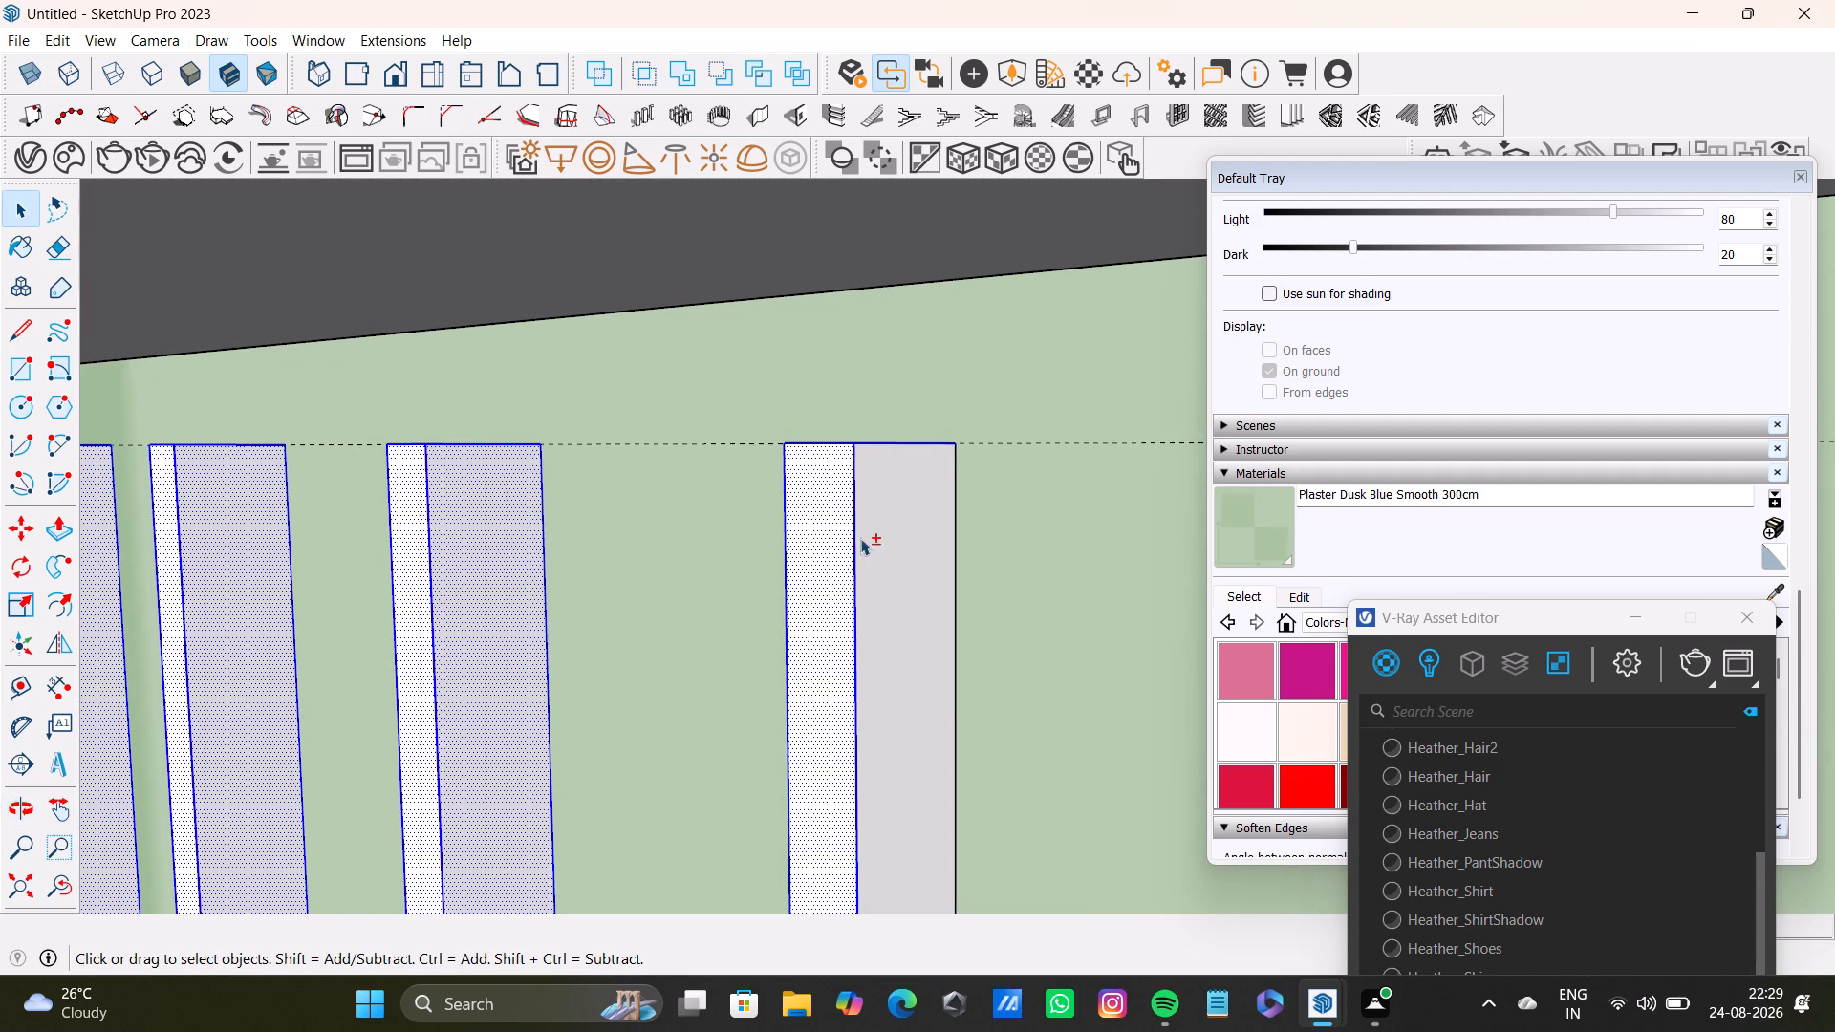
pyautogui.keyDown('shift'); pyautogui.doubleClick(870, 535); pyautogui.keyUp('shift')
# Add the front, top and both side faces of the seventh slat from the island's corner to the selection.
pyautogui.keyDown('shift'); pyautogui.scroll(-14, 871, 600); pyautogui.keyUp('shift')
pyautogui.keyDown('shift'); pyautogui.scroll(1, 894, 676); pyautogui.keyUp('shift')
pyautogui.keyDown('shift'); pyautogui.moveTo(894, 675); pyautogui.dragTo(585, 550, button='middle'); pyautogui.keyUp('shift')
pyautogui.keyDown('shift'); pyautogui.scroll(2, 712, 527); pyautogui.keyUp('shift')
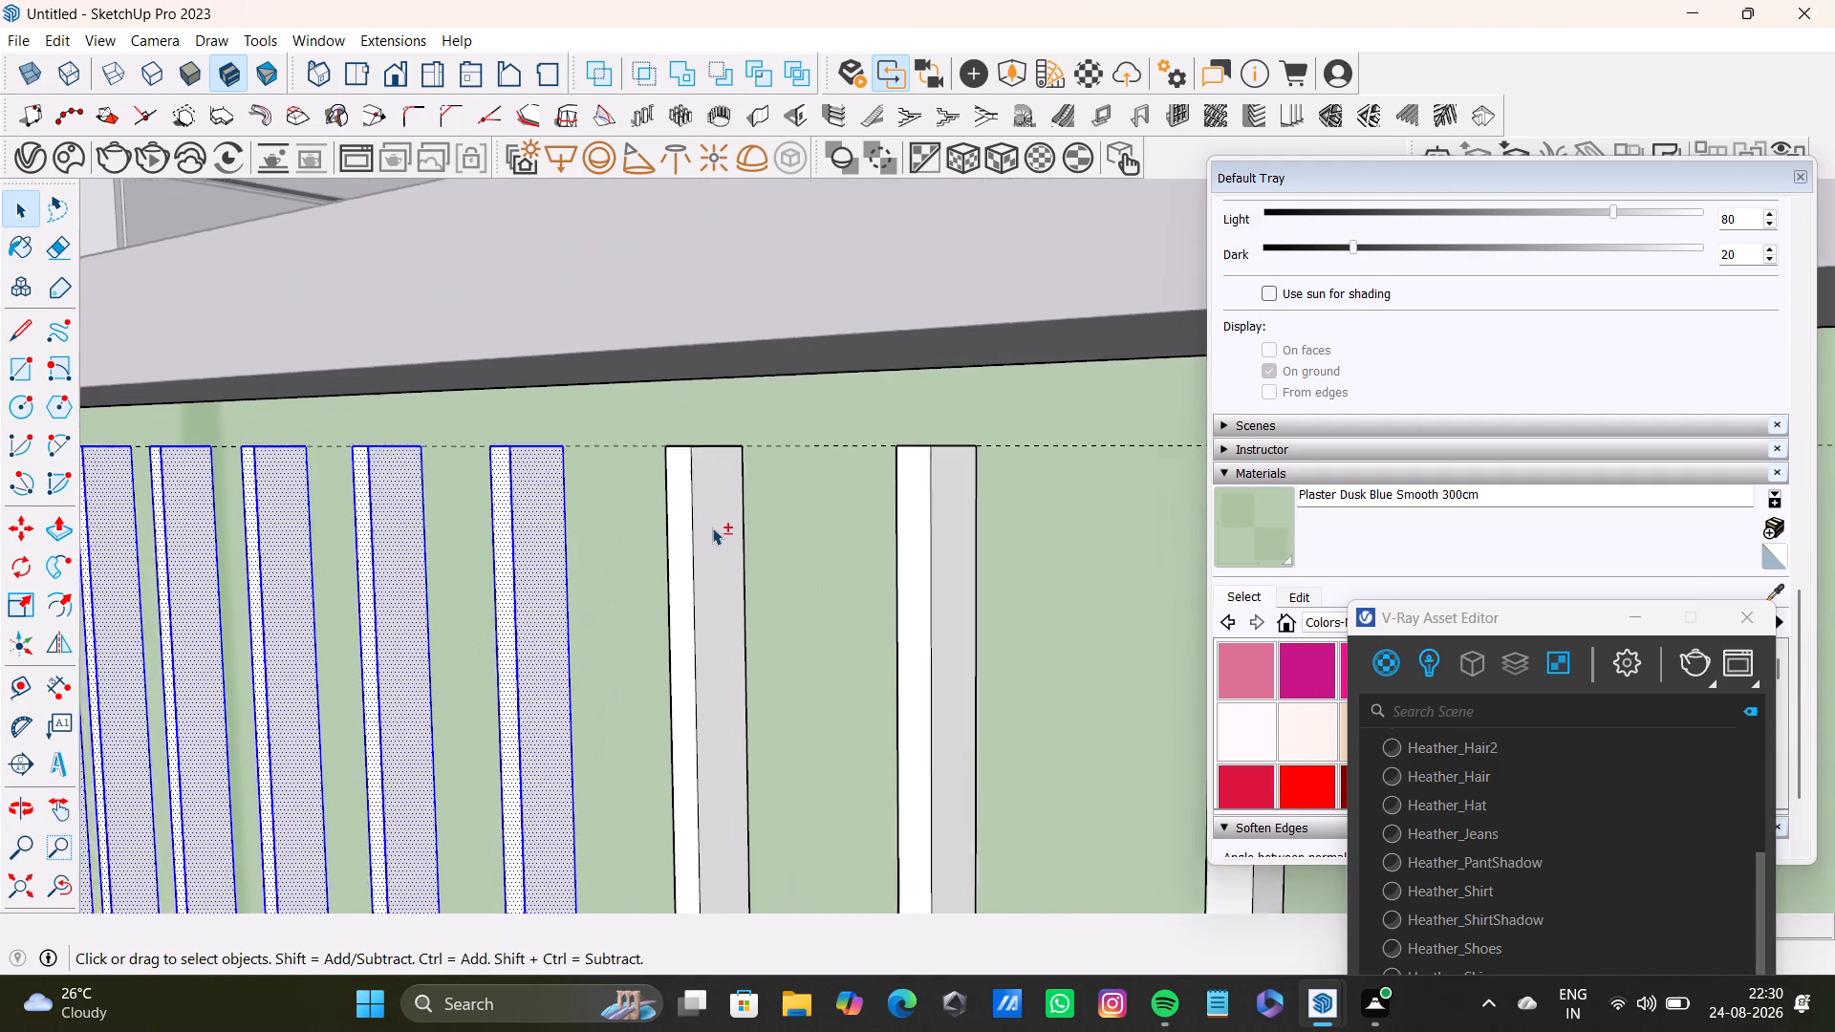
pyautogui.keyDown('shift'); pyautogui.scroll(1, 712, 527); pyautogui.keyUp('shift')
pyautogui.keyDown('shift'); pyautogui.doubleClick(720, 518); pyautogui.keyUp('shift')
pyautogui.keyDown('shift'); pyautogui.doubleClick(685, 497); pyautogui.keyUp('shift')
pyautogui.moveTo(716, 503); pyautogui.dragTo(730, 620, button='middle')
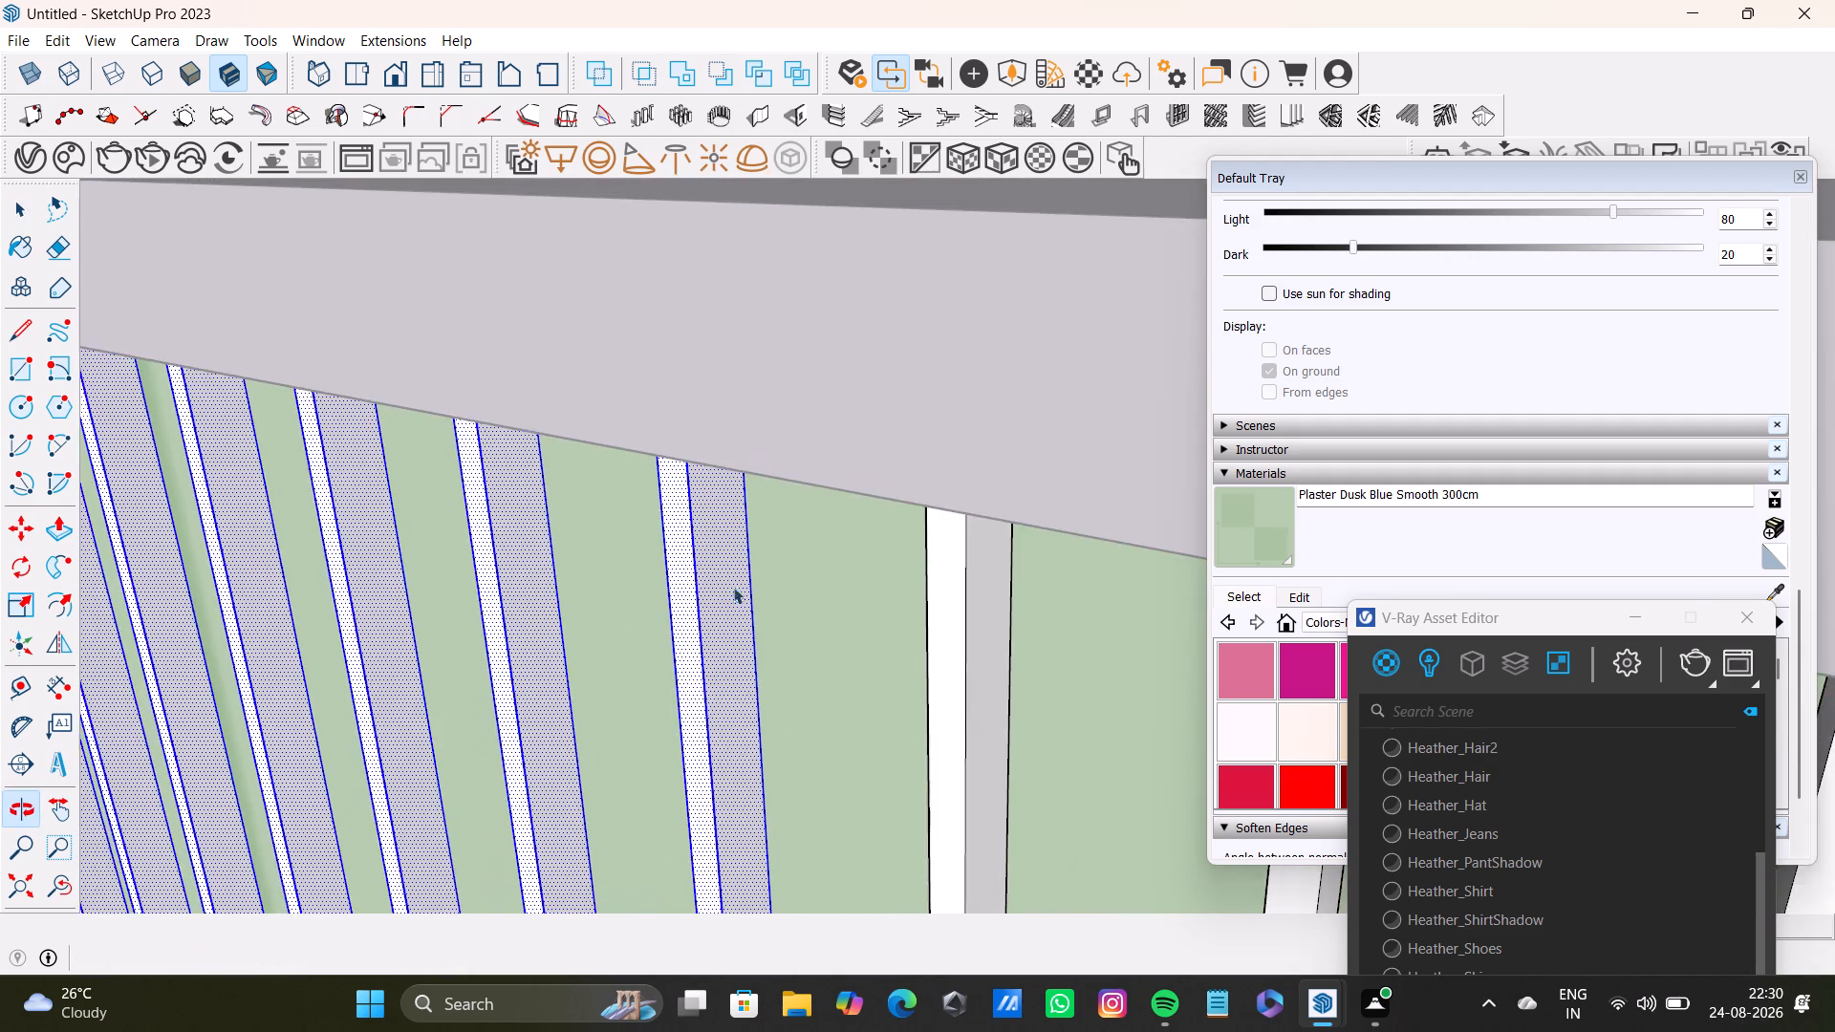
pyautogui.scroll(9, 679, 474)
pyautogui.moveTo(686, 461); pyautogui.dragTo(703, 475, button='middle')
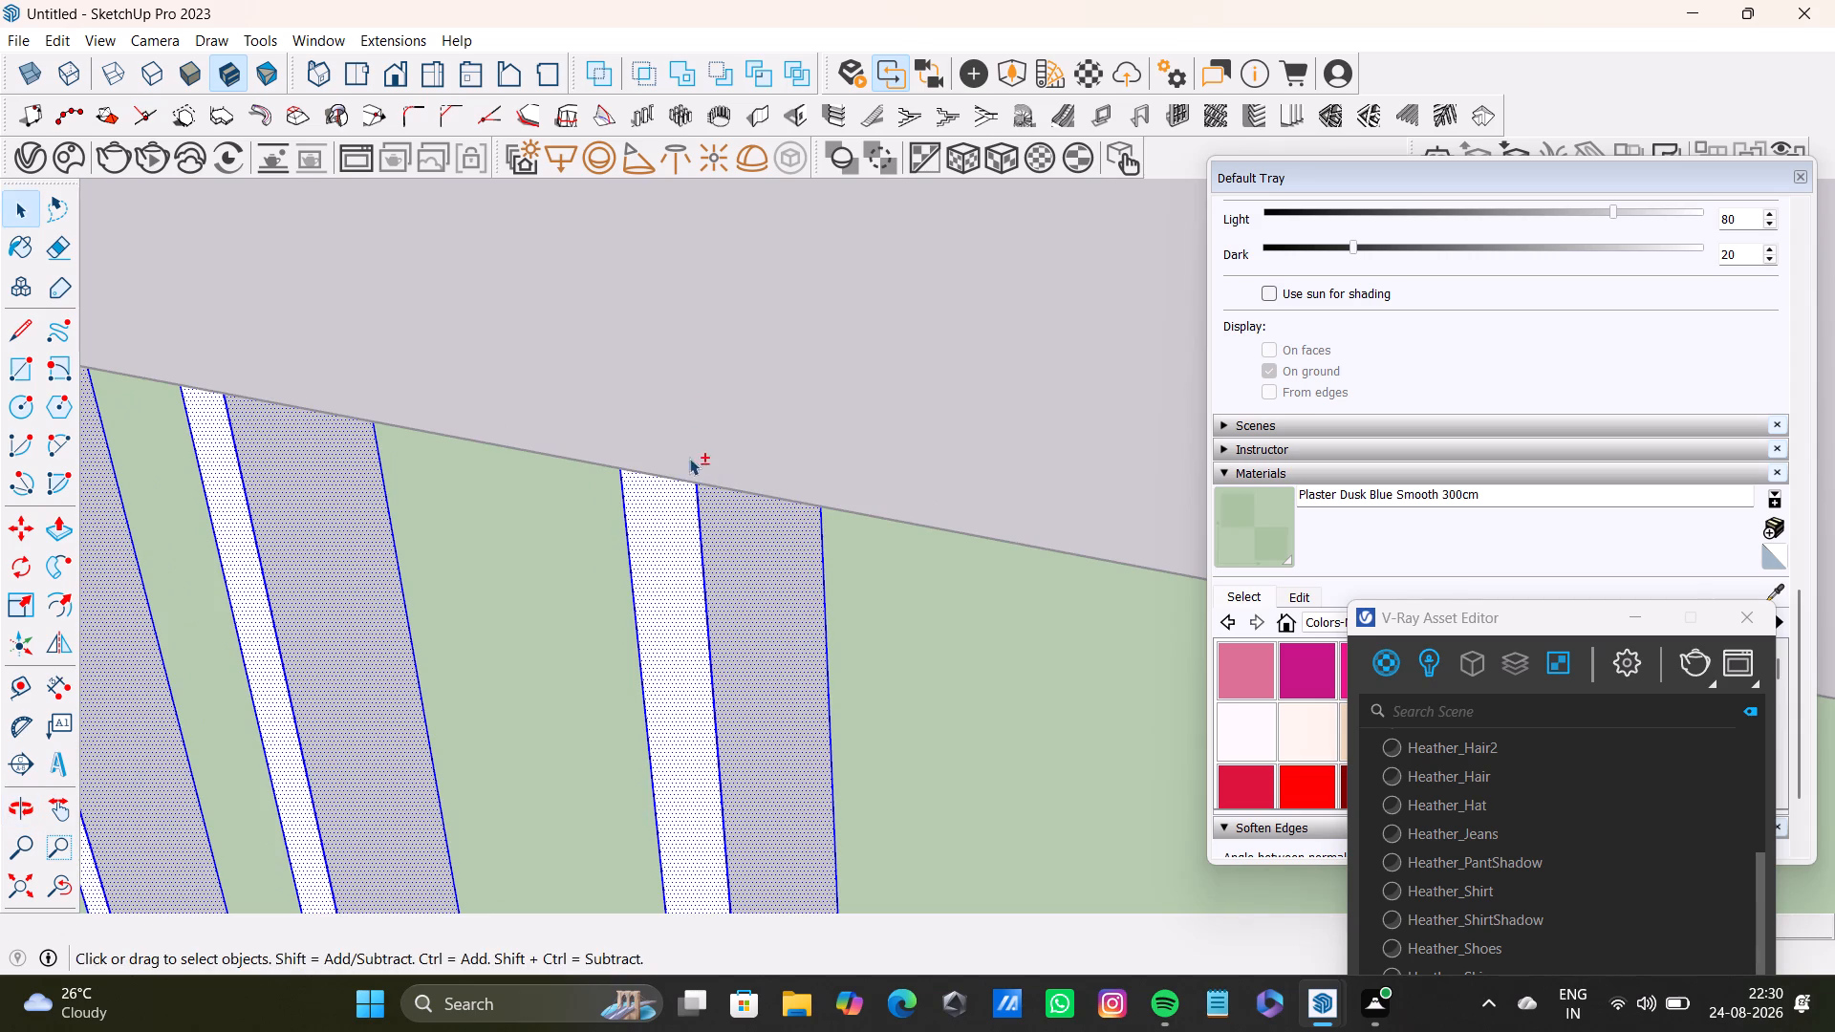
pyautogui.keyDown('shift'); pyautogui.moveTo(690, 459); pyautogui.dragTo(711, 380, button='middle'); pyautogui.keyUp('shift')
pyautogui.keyDown('shift'); pyautogui.doubleClick(677, 559); pyautogui.keyUp('shift')
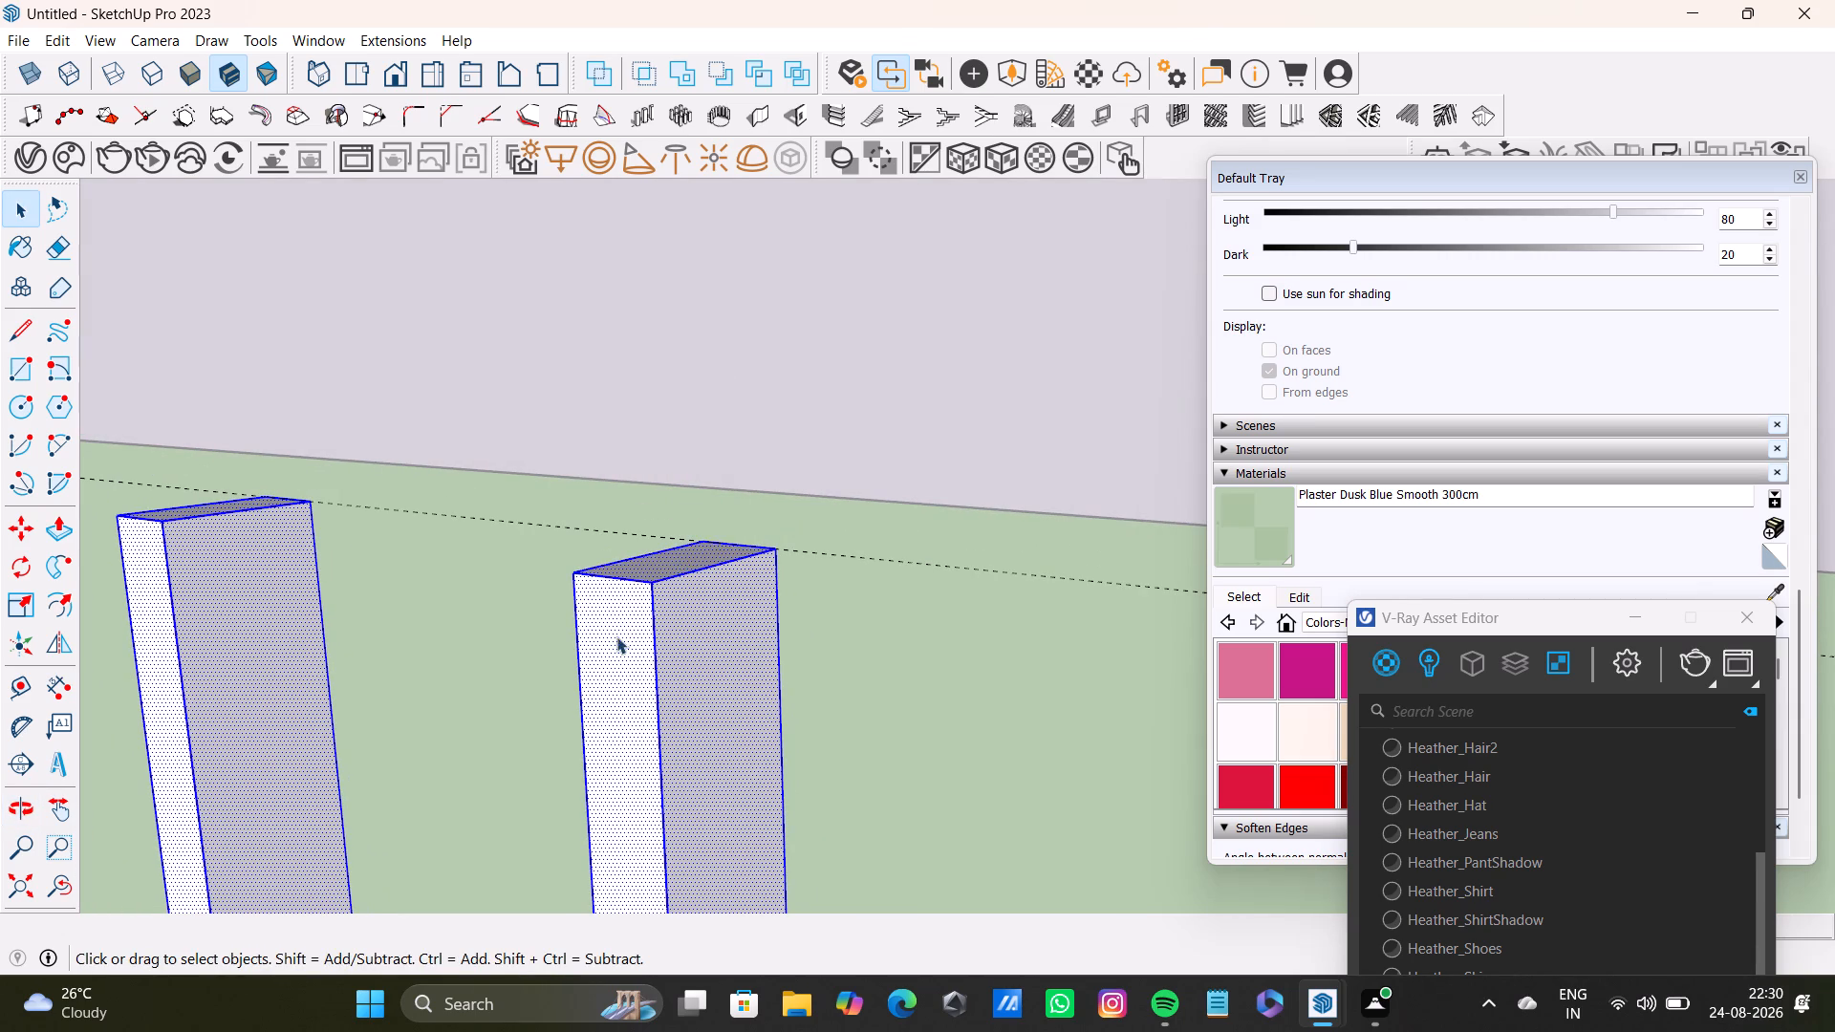
pyautogui.moveTo(616, 636); pyautogui.dragTo(1090, 627, button='middle')
pyautogui.keyDown('shift'); pyautogui.doubleClick(559, 692); pyautogui.keyUp('shift')
pyautogui.scroll(-7, 763, 762)
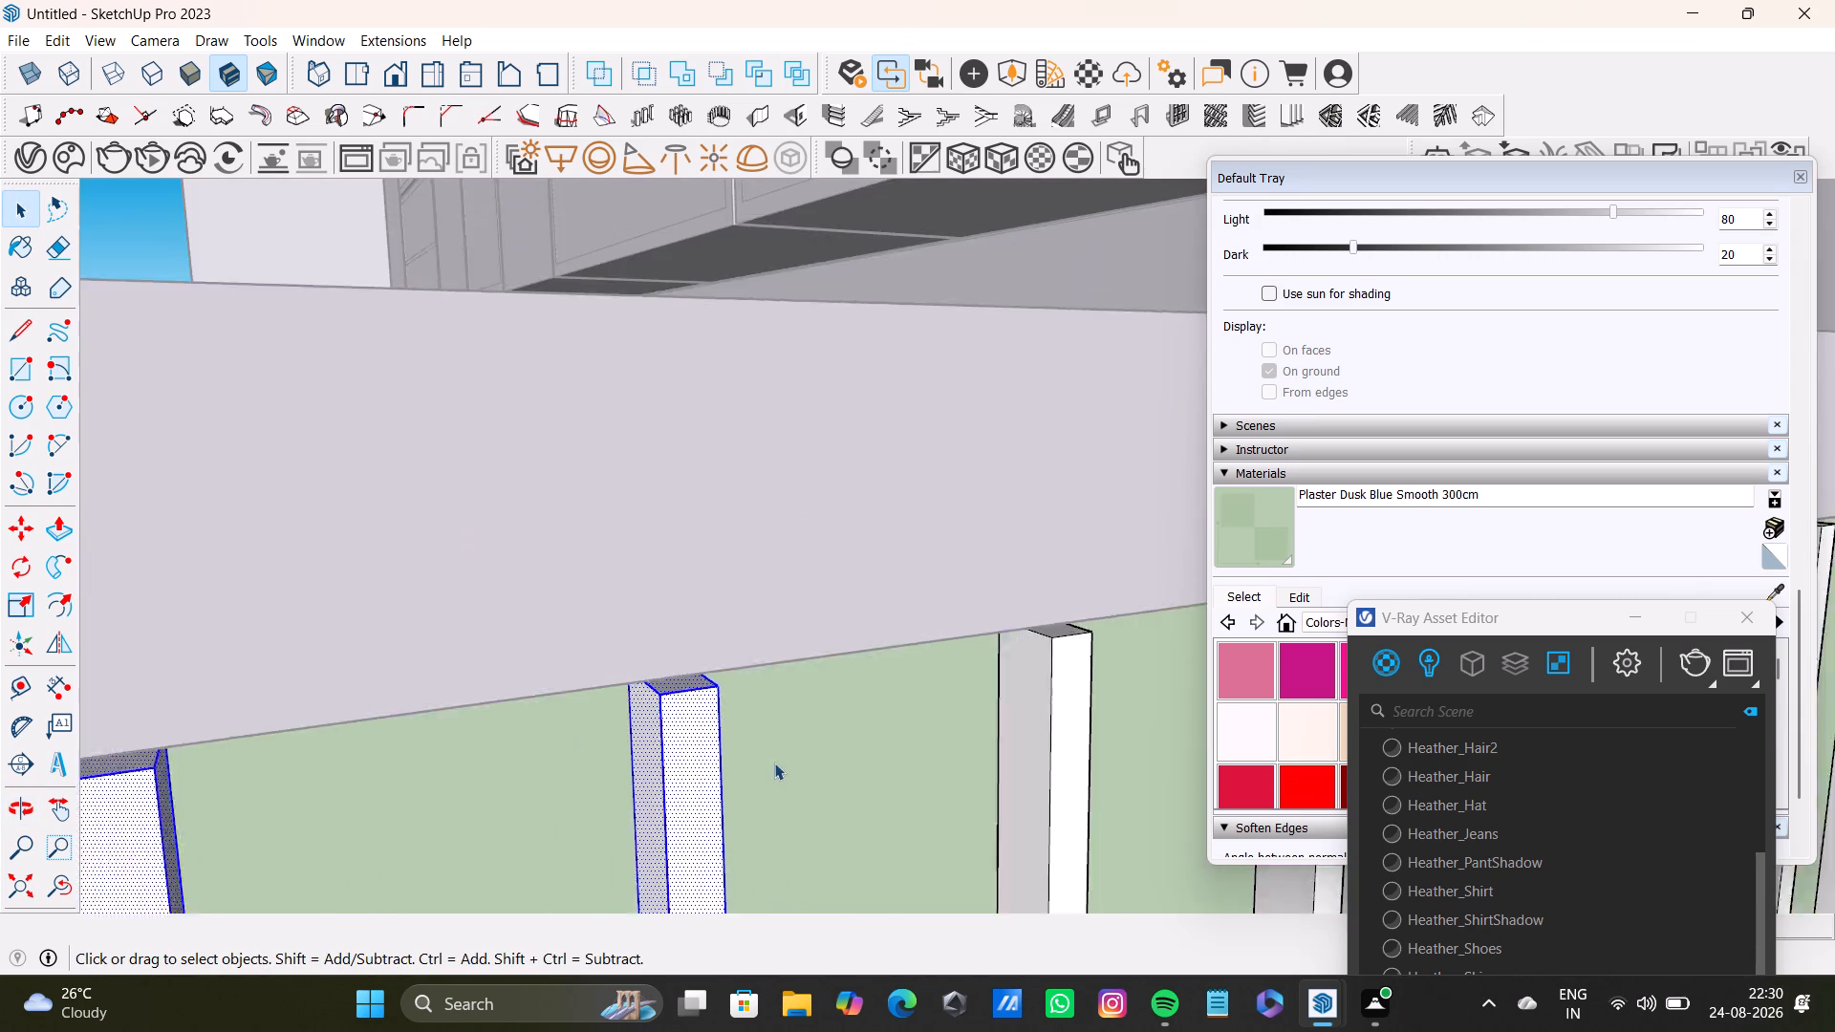
# Add the front, top and both side faces of the eighth slat from the island's corner to the selection.
pyautogui.scroll(-1, 774, 763)
pyautogui.keyDown('shift'); pyautogui.moveTo(812, 759); pyautogui.dragTo(390, 716, button='middle'); pyautogui.keyUp('shift')
pyautogui.scroll(7, 576, 678)
pyautogui.keyDown('shift'); pyautogui.doubleClick(572, 648); pyautogui.keyUp('shift')
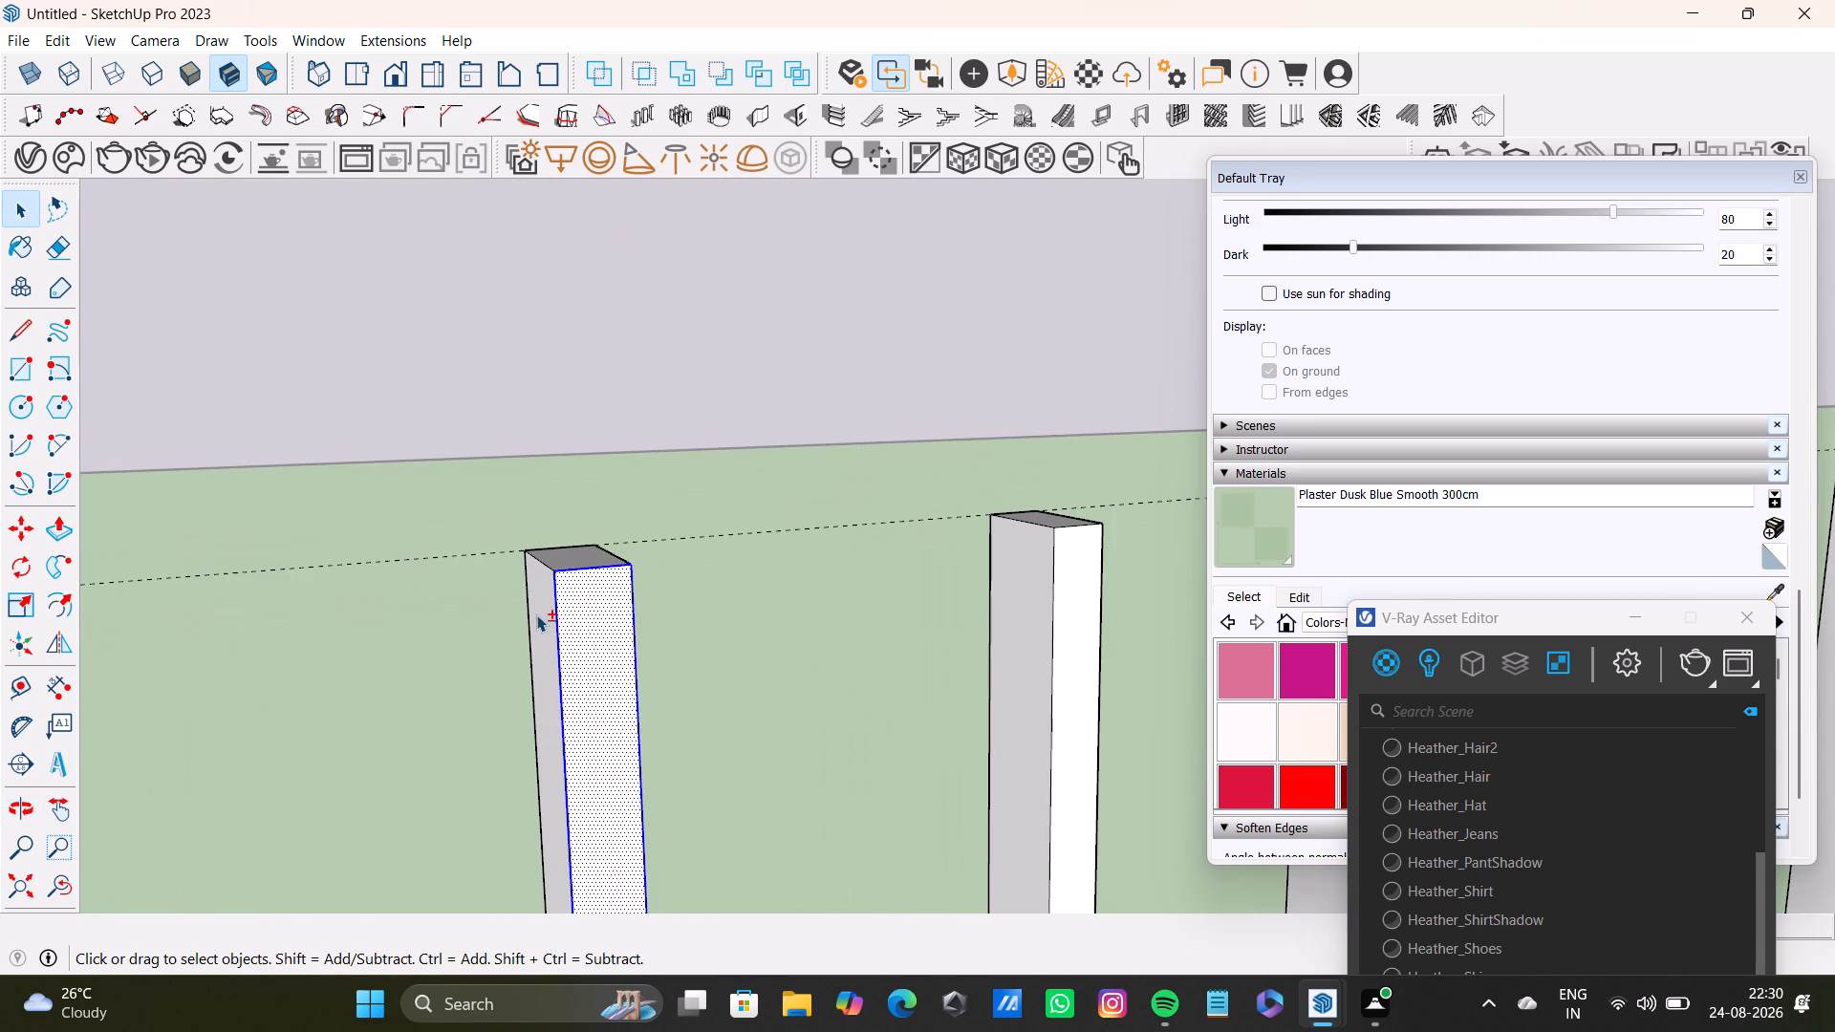
pyautogui.keyDown('shift'); pyautogui.doubleClick(536, 614); pyautogui.keyUp('shift')
pyautogui.keyDown('shift'); pyautogui.click(566, 556); pyautogui.keyUp('shift')
pyautogui.keyDown('shift'); pyautogui.click(566, 556); pyautogui.keyUp('shift')
pyautogui.moveTo(650, 644); pyautogui.dragTo(324, 597, button='middle')
pyautogui.keyDown('shift'); pyautogui.doubleClick(572, 545); pyautogui.keyUp('shift')
# Add the front, top and one side face of the ninth slat from the island's corner to the selection.
pyautogui.keyDown('shift'); pyautogui.scroll(-5, 672, 617); pyautogui.keyUp('shift')
pyautogui.keyDown('shift'); pyautogui.doubleClick(907, 653); pyautogui.keyUp('shift')
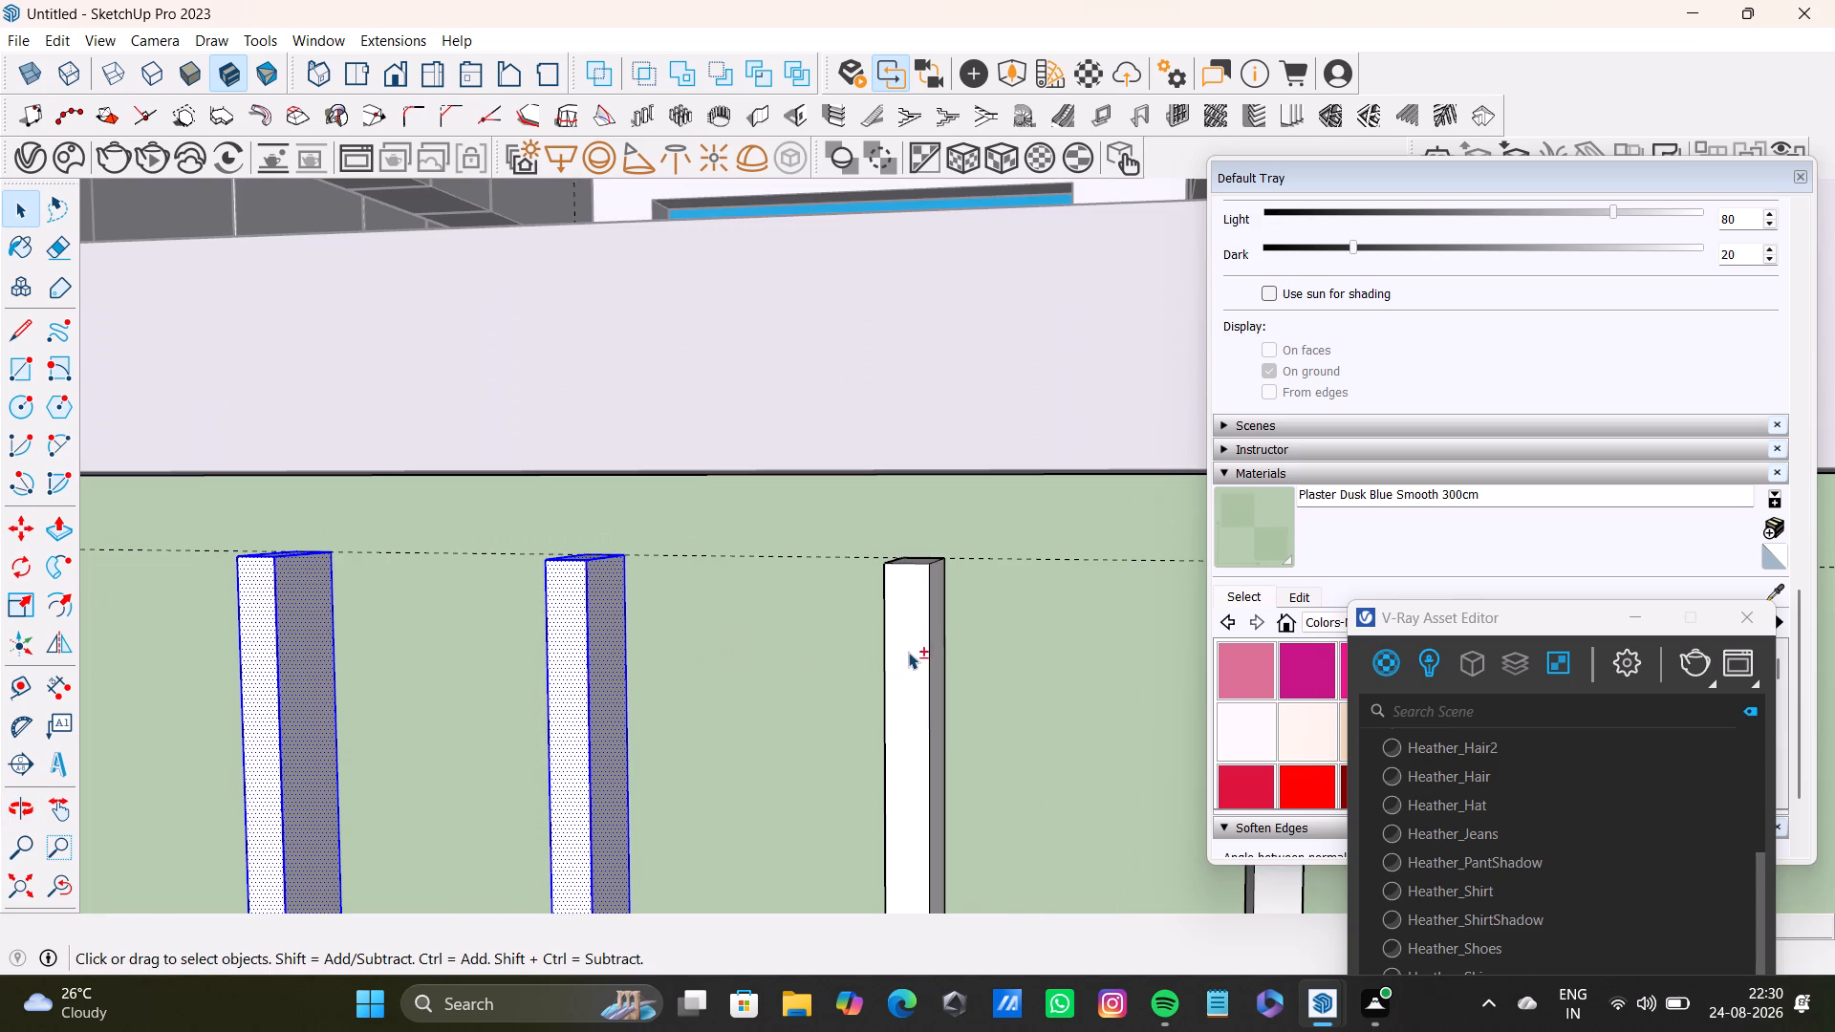
pyautogui.keyDown('shift'); pyautogui.scroll(7, 908, 609); pyautogui.keyUp('shift')
pyautogui.keyDown('shift'); pyautogui.doubleClick(953, 570); pyautogui.keyUp('shift')
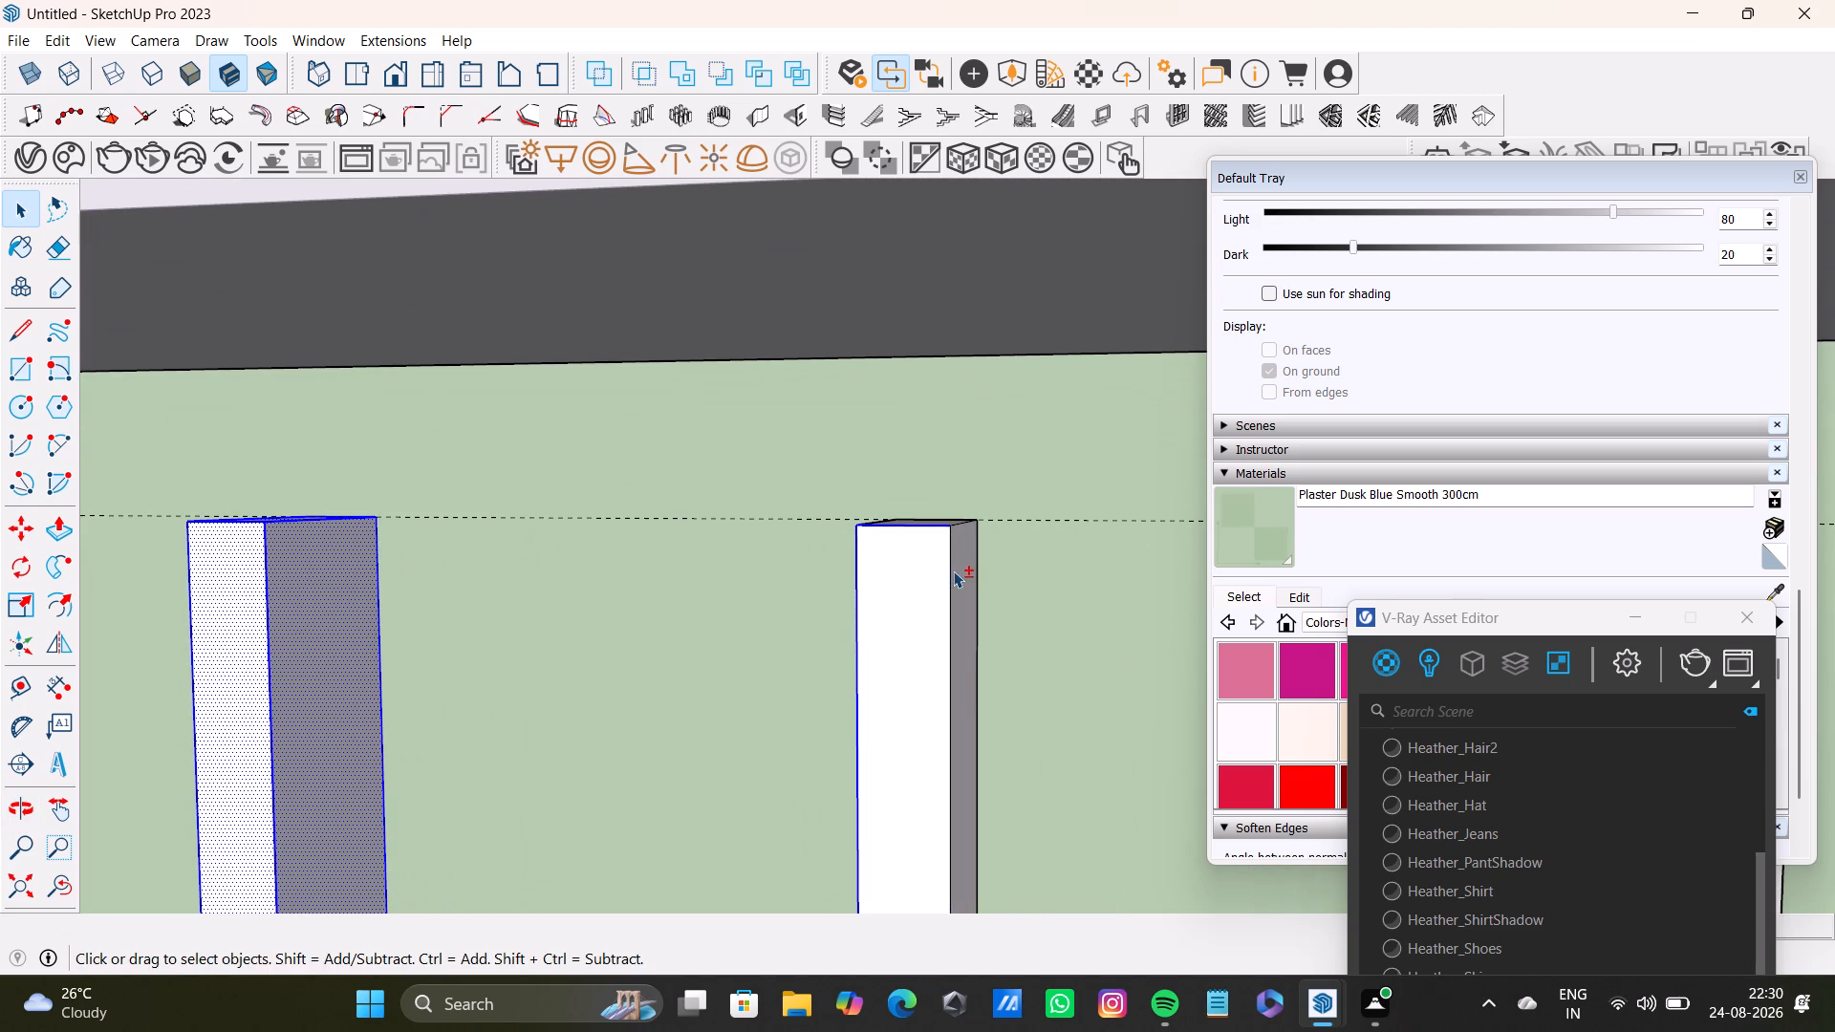
pyautogui.keyDown('shift'); pyautogui.doubleClick(964, 571); pyautogui.keyUp('shift')
pyautogui.keyDown('shift'); pyautogui.doubleClick(924, 575); pyautogui.keyUp('shift')
pyautogui.moveTo(934, 576); pyautogui.dragTo(922, 687, button='middle')
pyautogui.keyDown('shift'); pyautogui.scroll(2, 949, 532); pyautogui.keyUp('shift')
pyautogui.keyDown('shift'); pyautogui.doubleClick(942, 502); pyautogui.keyUp('shift')
# Add the top, front and both side faces of the tenth slat from the island's corner to the selection.
pyautogui.scroll(-10, 922, 588)
pyautogui.keyDown('shift'); pyautogui.moveTo(948, 646); pyautogui.dragTo(942, 644, button='middle'); pyautogui.keyUp('shift')
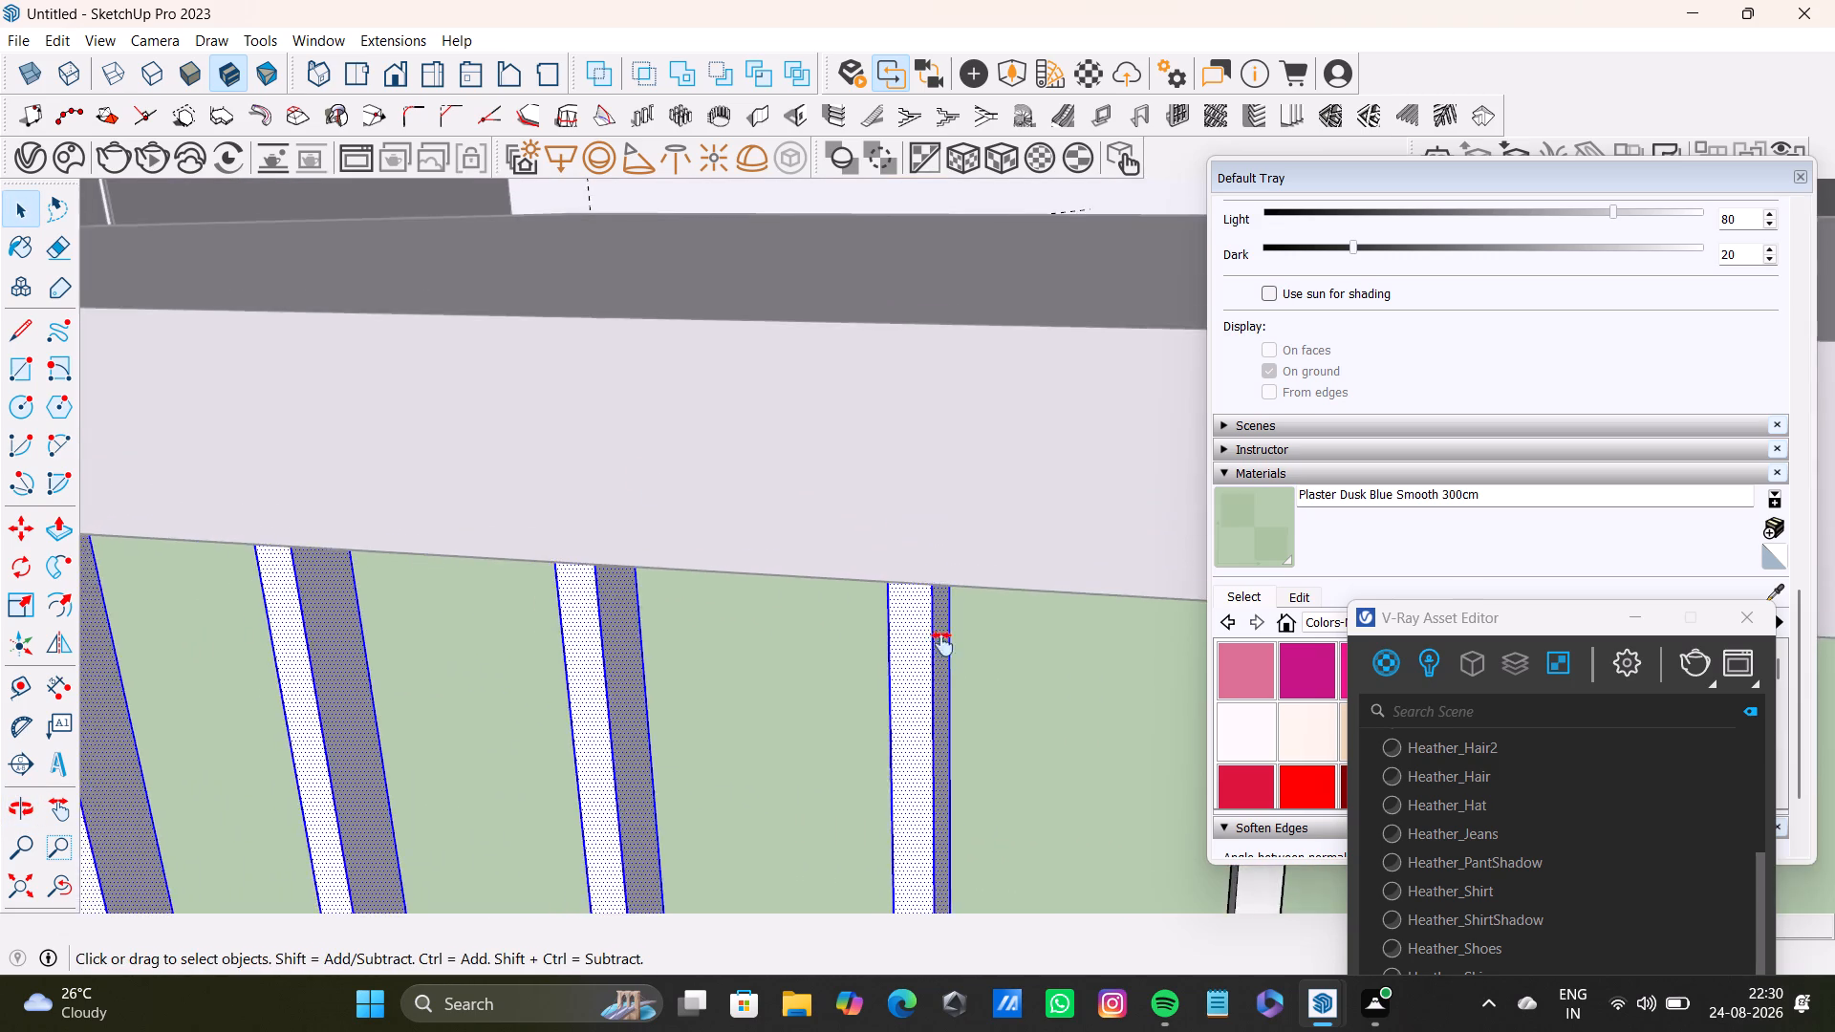
pyautogui.keyDown('shift'); pyautogui.moveTo(942, 644); pyautogui.dragTo(533, 462, button='middle'); pyautogui.keyUp('shift')
pyautogui.scroll(3, 801, 537)
pyautogui.keyDown('shift'); pyautogui.doubleClick(830, 322); pyautogui.keyUp('shift')
pyautogui.keyDown('shift'); pyautogui.doubleClick(831, 352); pyautogui.keyUp('shift')
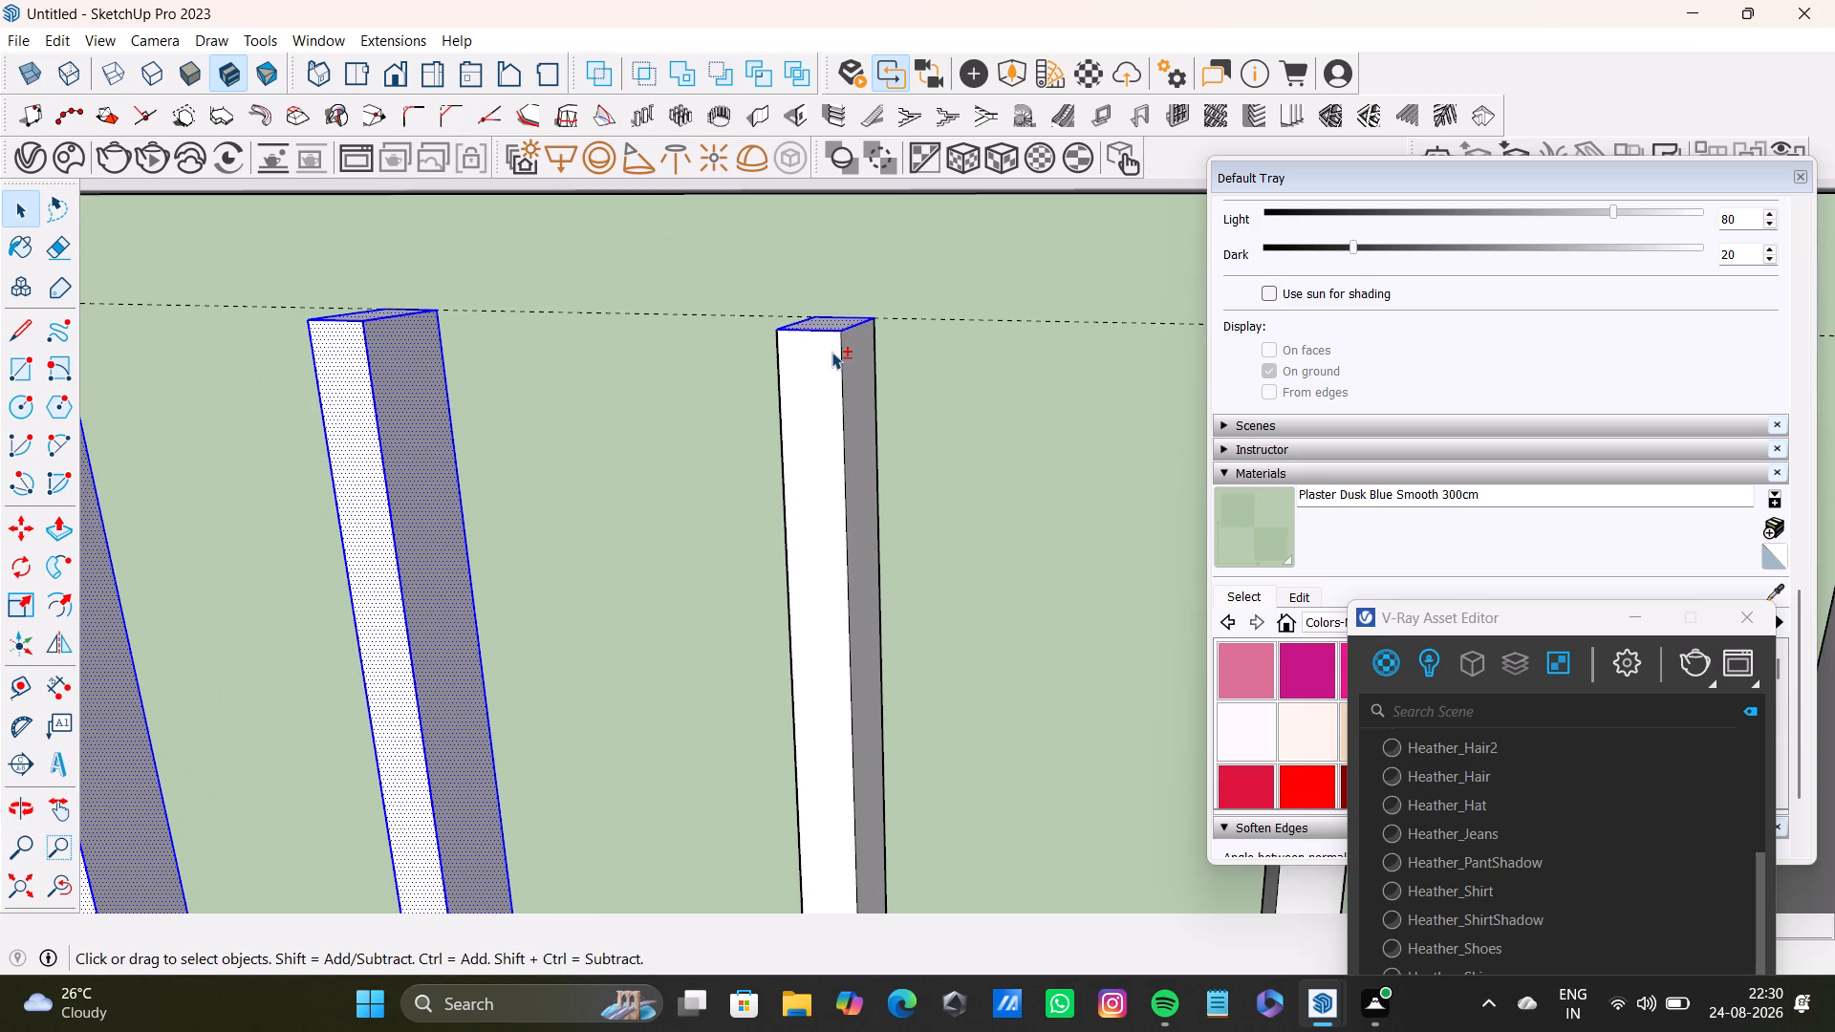
pyautogui.keyDown('shift'); pyautogui.doubleClick(850, 354); pyautogui.keyUp('shift')
pyautogui.moveTo(807, 472); pyautogui.dragTo(1090, 439, button='middle')
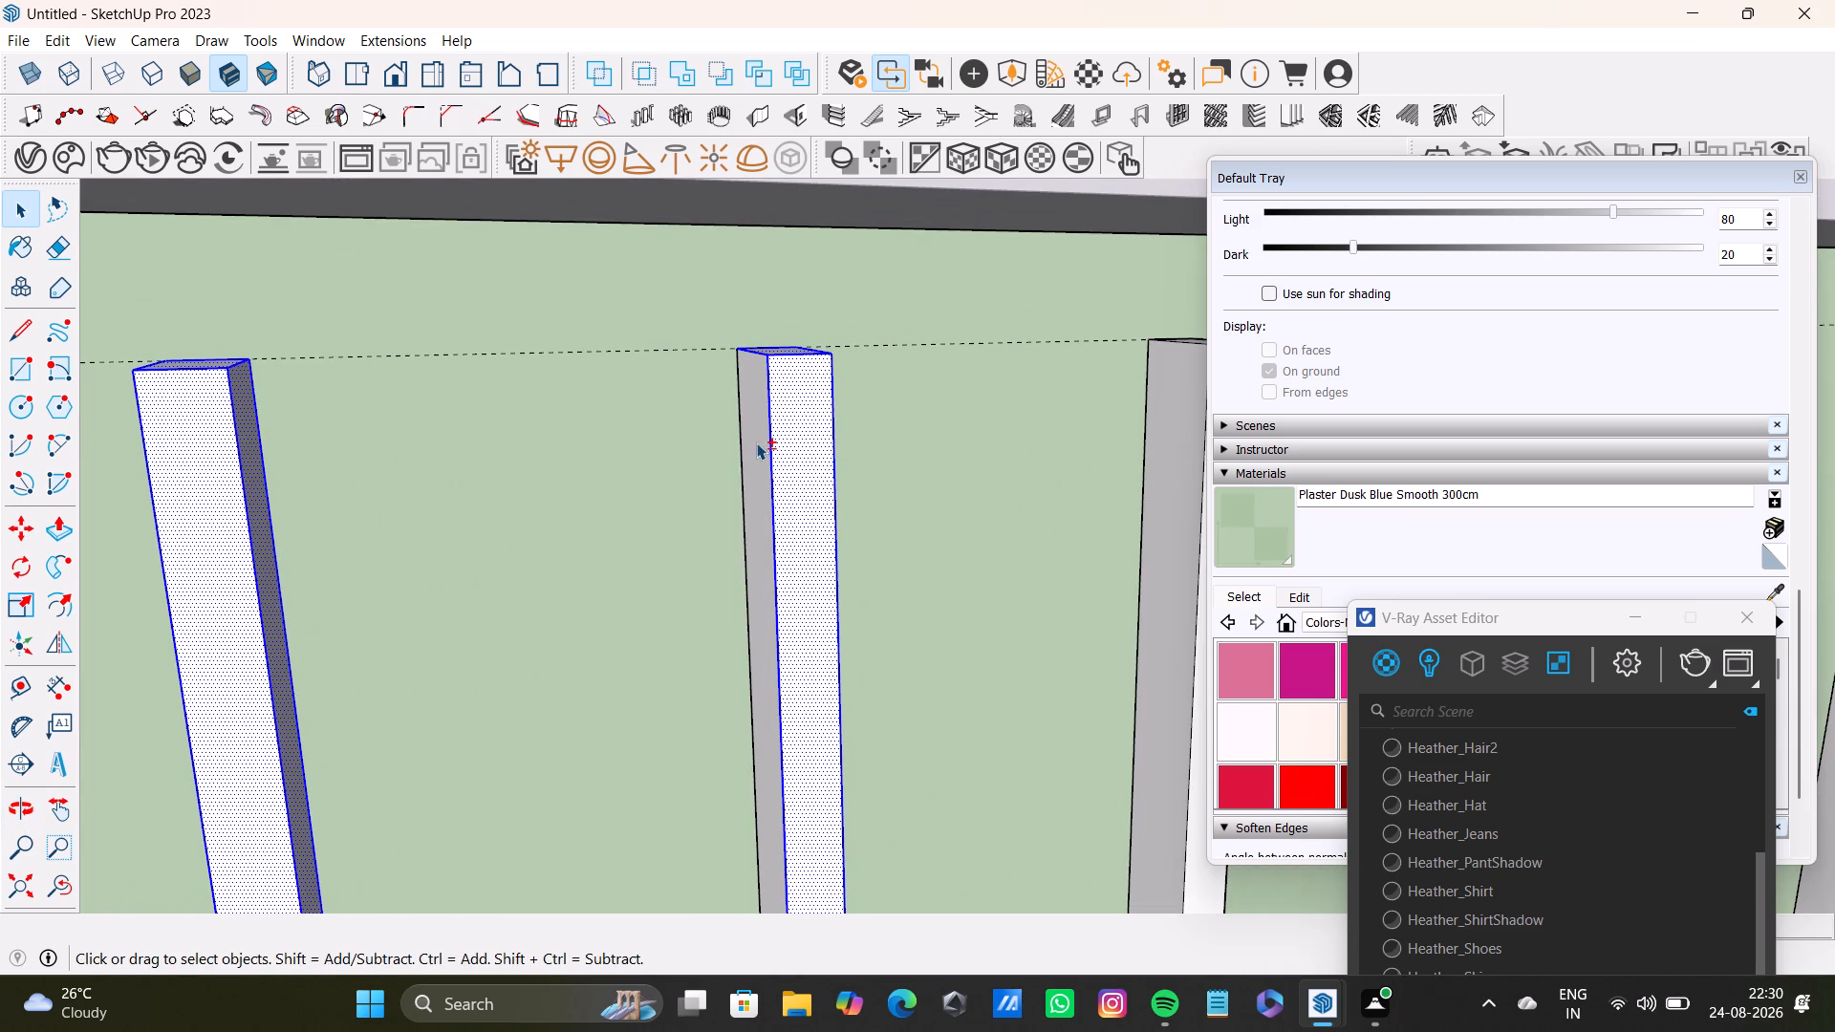
pyautogui.keyDown('shift'); pyautogui.doubleClick(756, 442); pyautogui.keyUp('shift')
# Add the missing side face of the ninth slat from the island's corner to the selection.
pyautogui.scroll(-11, 745, 553)
pyautogui.moveTo(586, 570); pyautogui.dragTo(774, 463, button='middle')
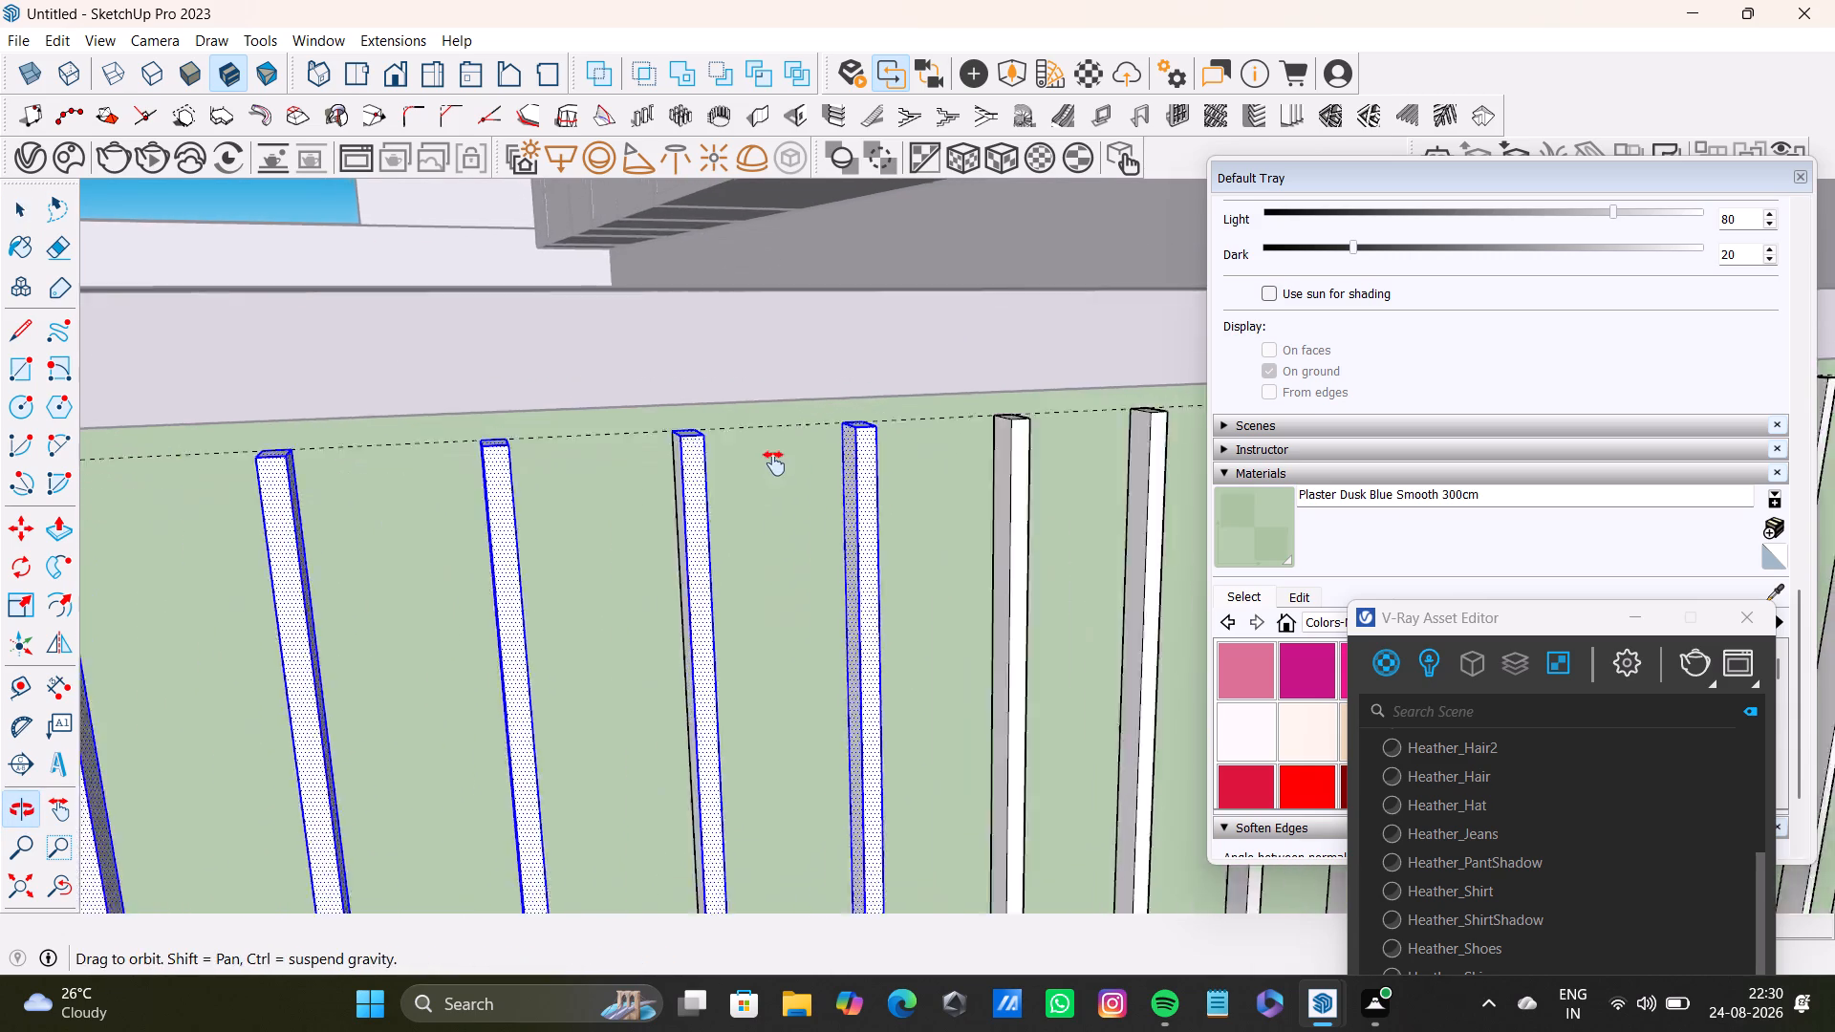
pyautogui.moveTo(774, 463); pyautogui.dragTo(780, 459, button='middle')
pyautogui.moveTo(766, 494); pyautogui.dragTo(935, 451, button='middle')
pyautogui.keyDown('shift'); pyautogui.doubleClick(756, 434); pyautogui.keyUp('shift')
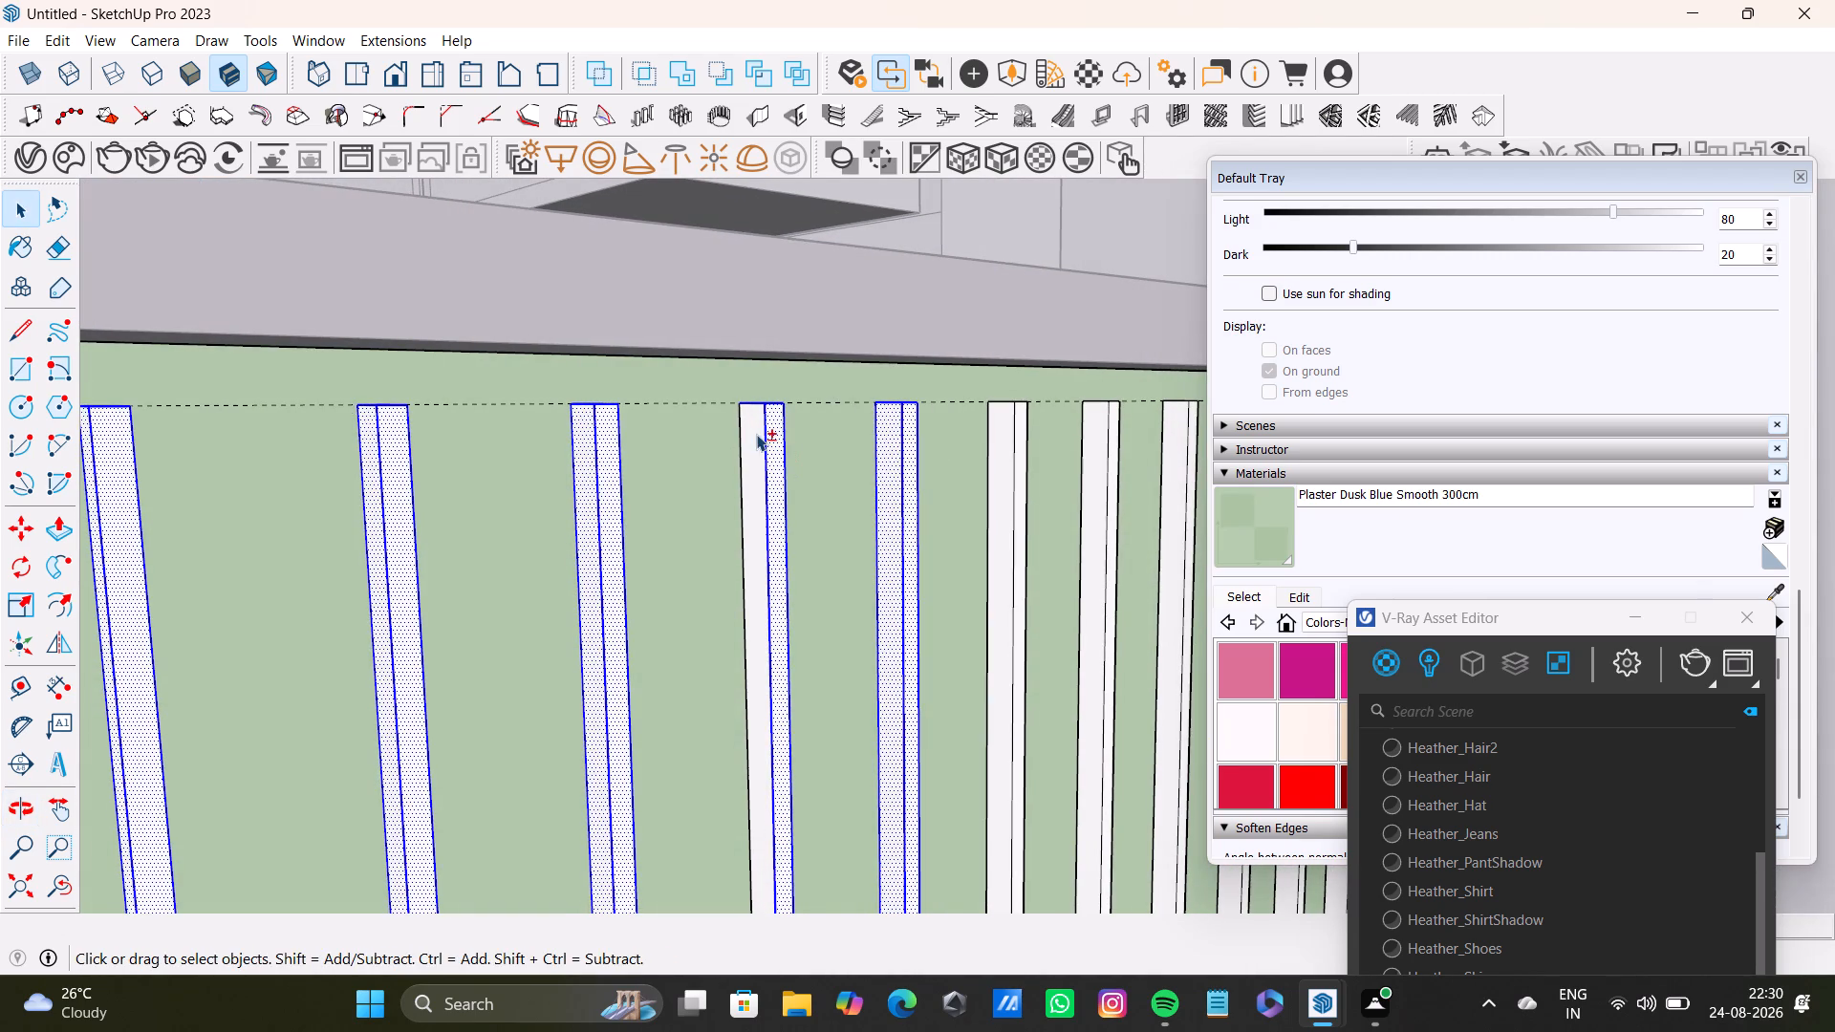
# Add the top, front and one side face of the eleventh slat from the island's corner to the selection.
pyautogui.moveTo(977, 531); pyautogui.dragTo(636, 699, button='middle')
pyautogui.keyDown('shift'); pyautogui.scroll(7, 678, 599); pyautogui.keyUp('shift')
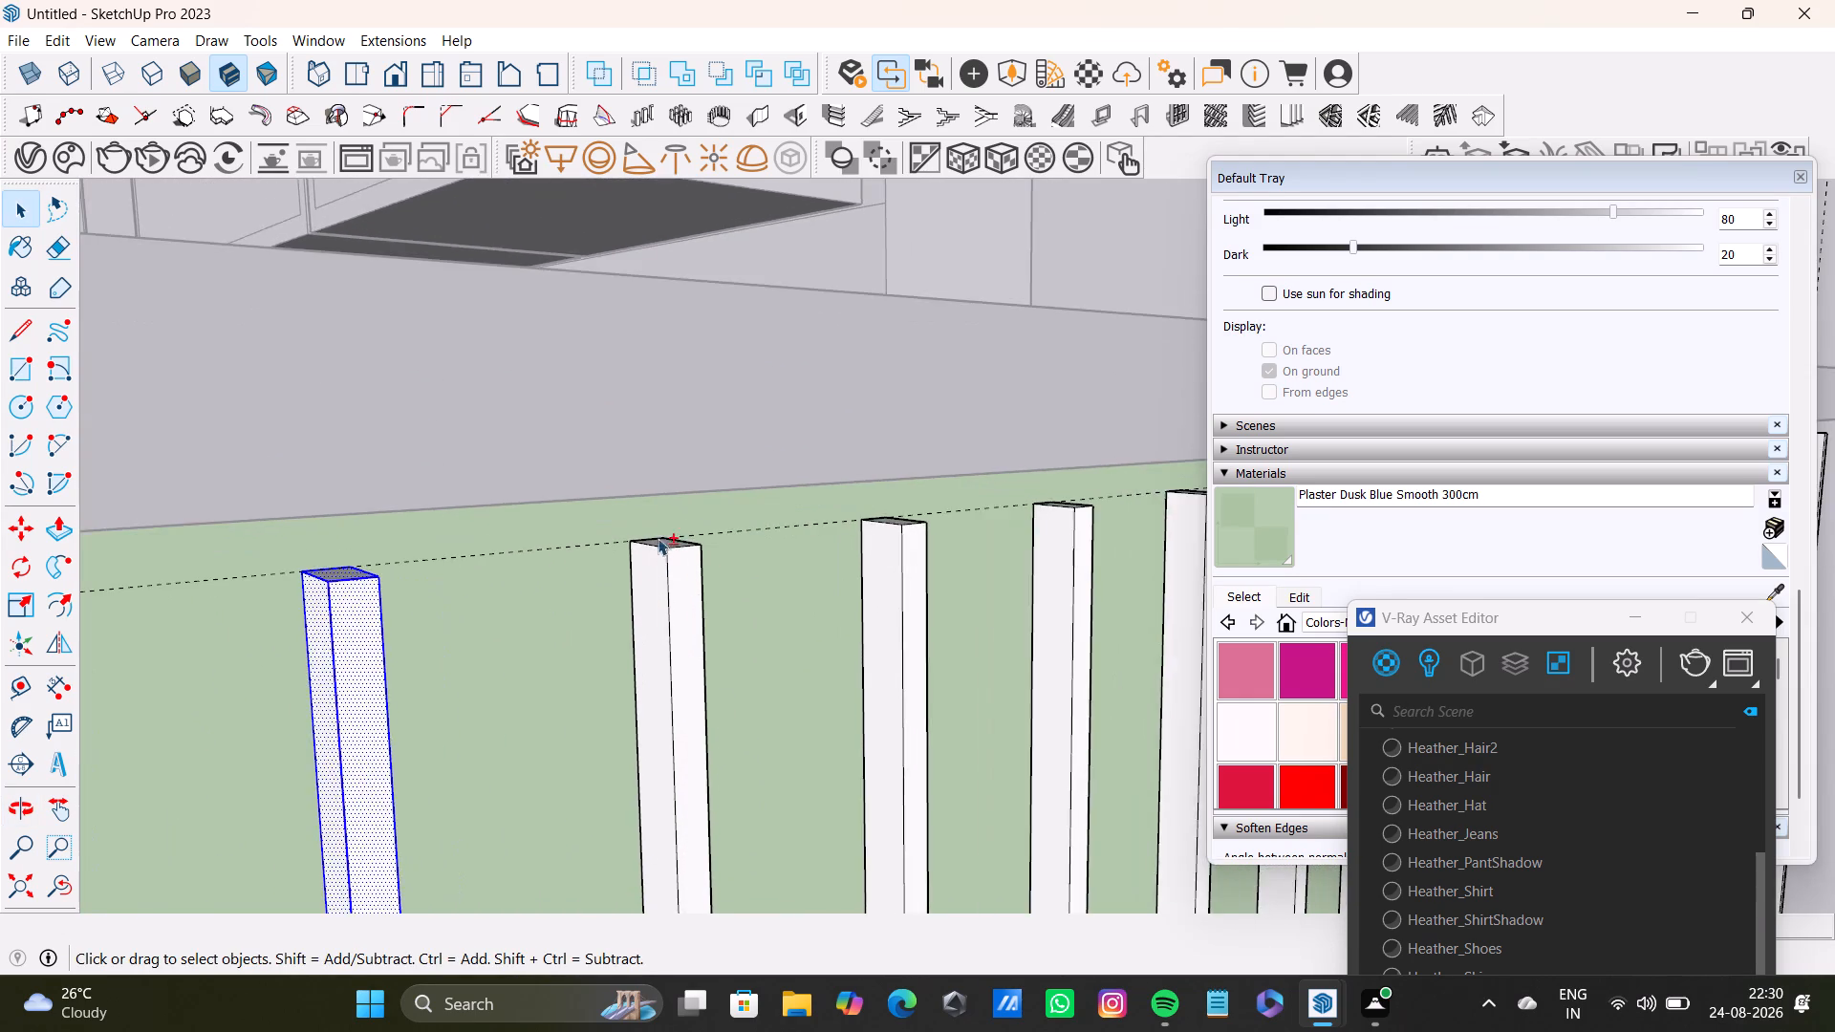
pyautogui.keyDown('shift'); pyautogui.scroll(4, 655, 543); pyautogui.keyUp('shift')
pyautogui.keyDown('shift'); pyautogui.doubleClick(669, 542); pyautogui.keyUp('shift')
pyautogui.keyDown('shift'); pyautogui.doubleClick(661, 575); pyautogui.keyUp('shift')
pyautogui.keyDown('shift'); pyautogui.doubleClick(680, 577); pyautogui.keyUp('shift')
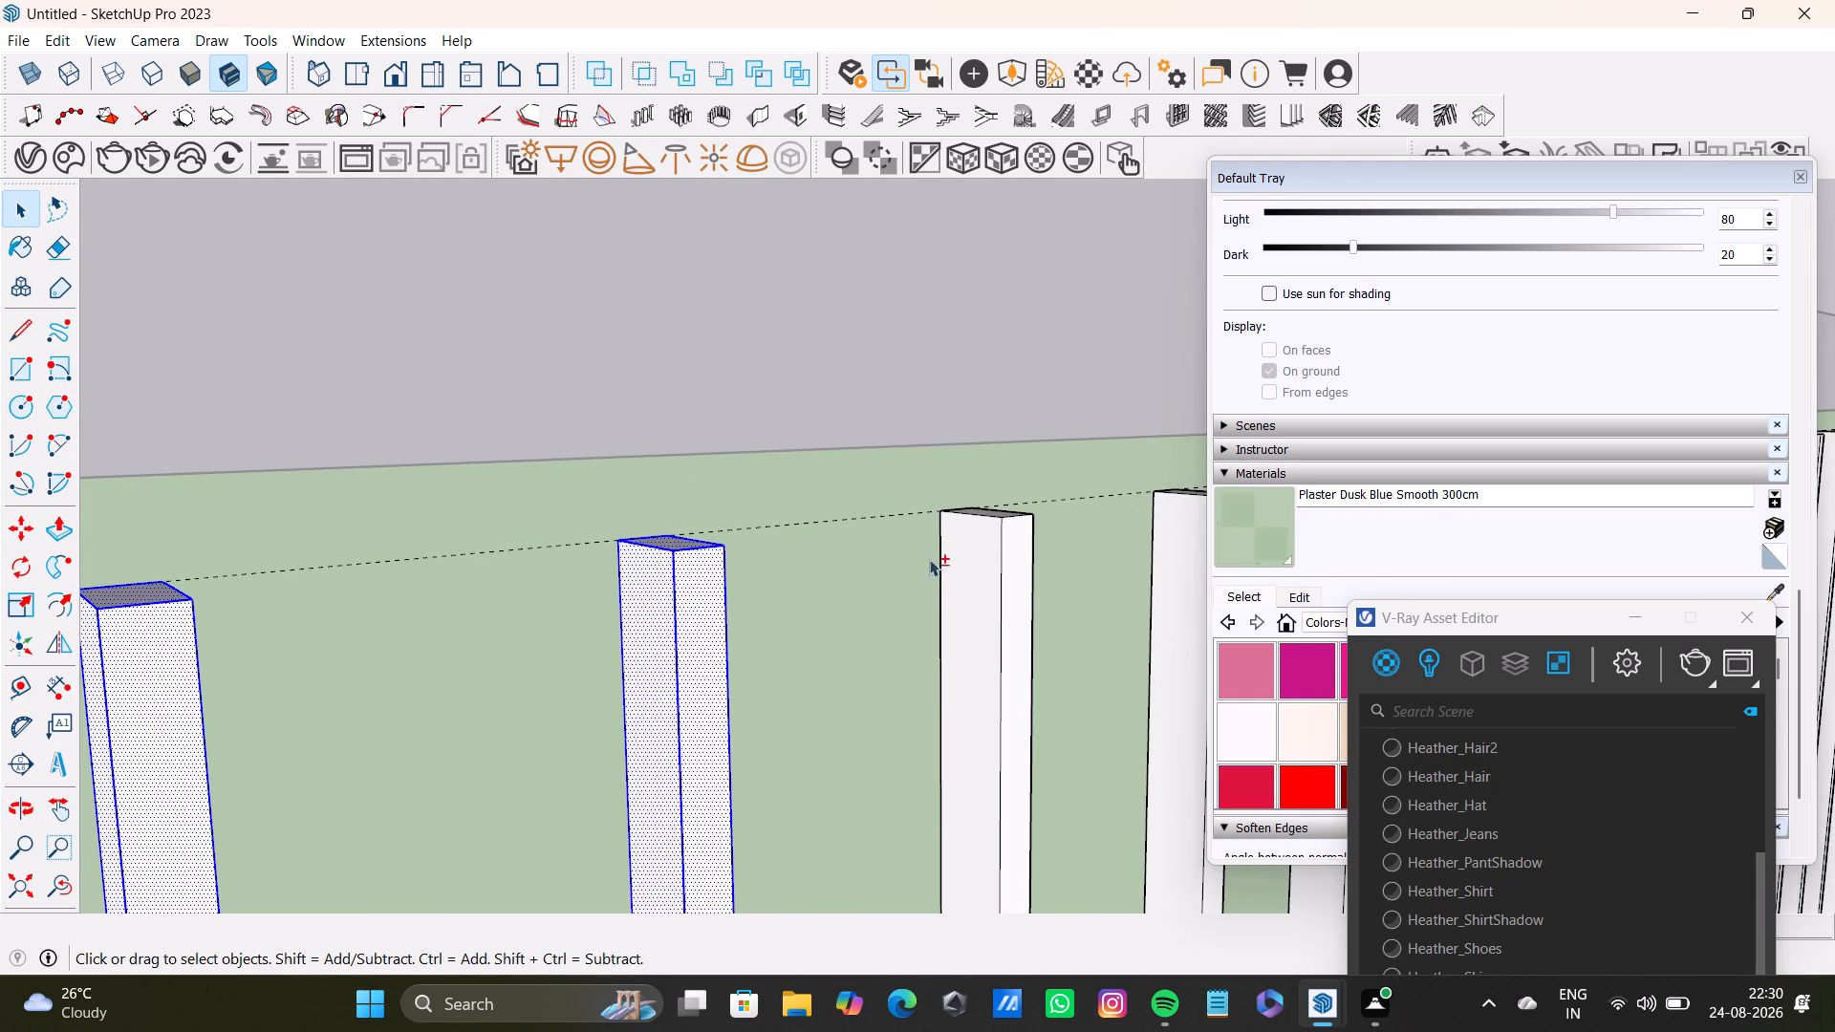
# Add the front, top and side faces of the twelfth slat from the island's corner to the selection.
pyautogui.keyDown('shift'); pyautogui.doubleClick(979, 534); pyautogui.keyUp('shift')
pyautogui.keyDown('shift'); pyautogui.doubleClick(994, 511); pyautogui.keyUp('shift')
pyautogui.keyDown('shift'); pyautogui.doubleClick(1004, 529); pyautogui.keyUp('shift')
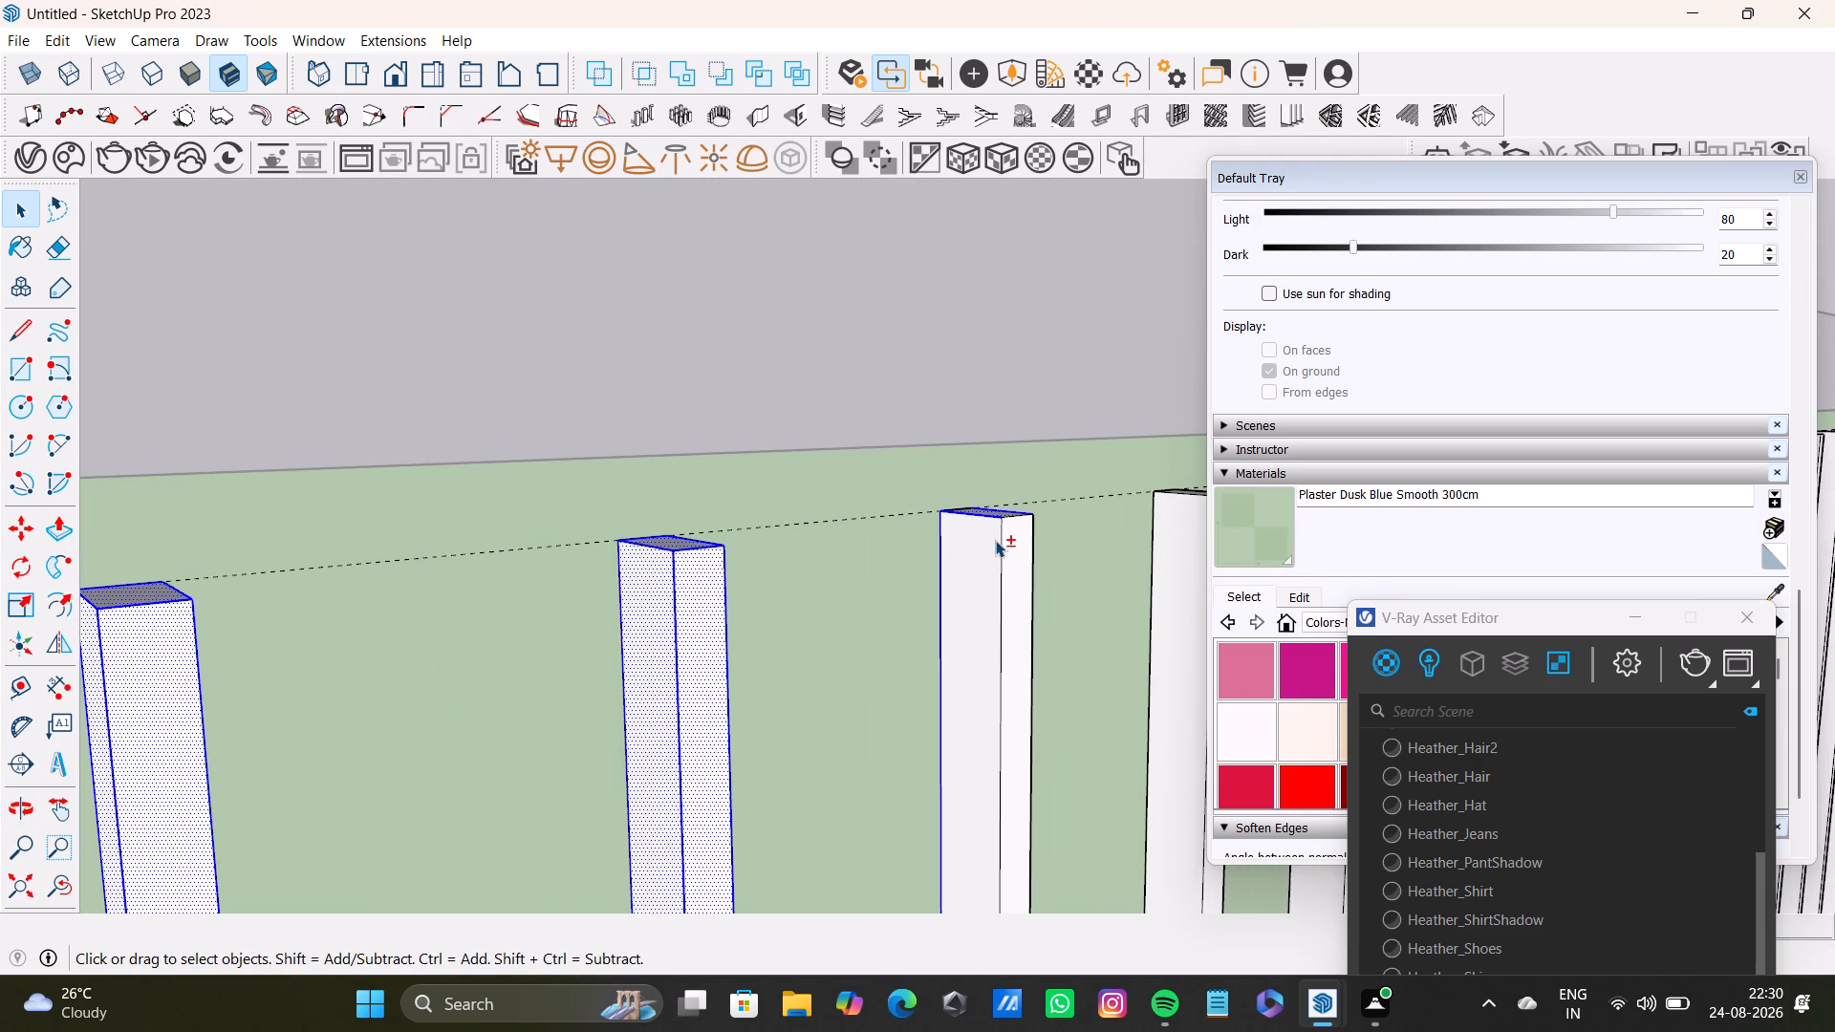
pyautogui.keyDown('shift'); pyautogui.doubleClick(995, 540); pyautogui.keyUp('shift')
pyautogui.keyDown('shift'); pyautogui.doubleClick(1010, 540); pyautogui.keyUp('shift')
# Add the missing side face of the eleventh slat from the island's corner to the selection.
pyautogui.moveTo(1038, 614); pyautogui.dragTo(449, 571, button='middle')
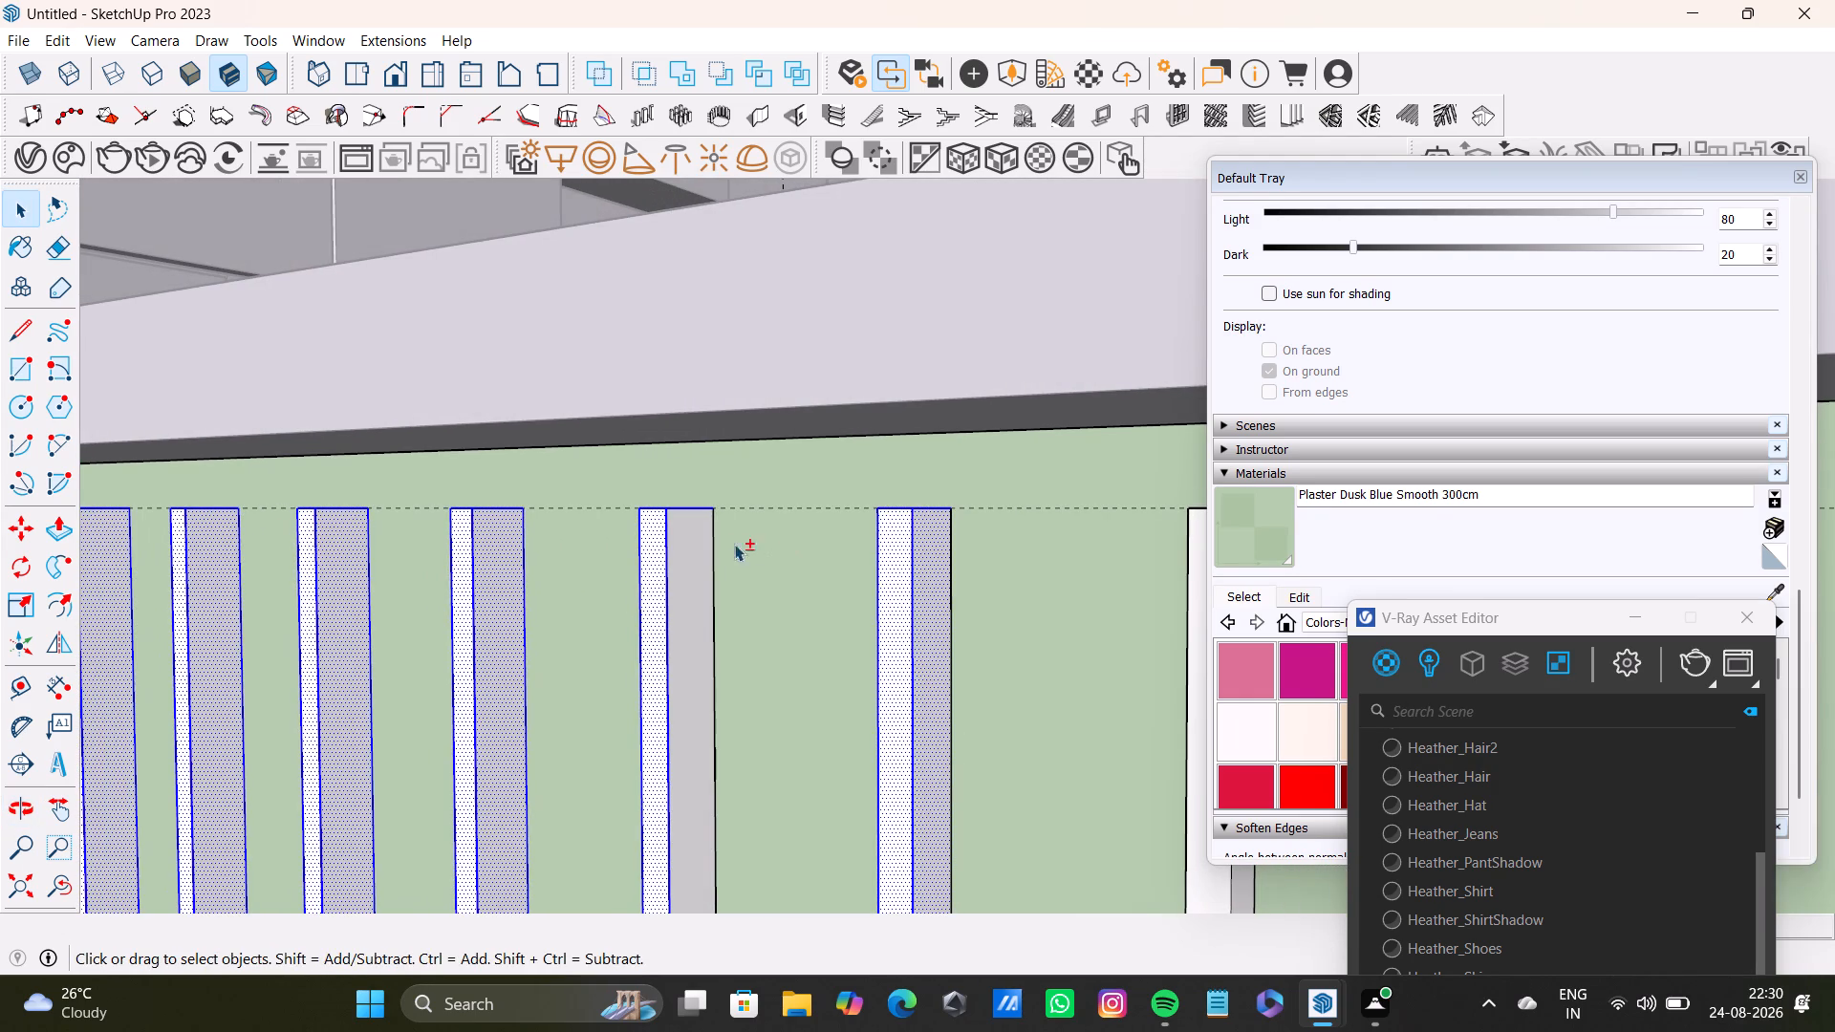
pyautogui.keyDown('shift'); pyautogui.doubleClick(698, 550); pyautogui.keyUp('shift')
# Add the front, top and both side faces of the thirteenth slat from the island's corner to the selection.
pyautogui.keyDown('shift'); pyautogui.scroll(-5, 816, 640); pyautogui.keyUp('shift')
pyautogui.keyDown('shift'); pyautogui.moveTo(867, 641); pyautogui.dragTo(829, 592, button='middle'); pyautogui.keyUp('shift')
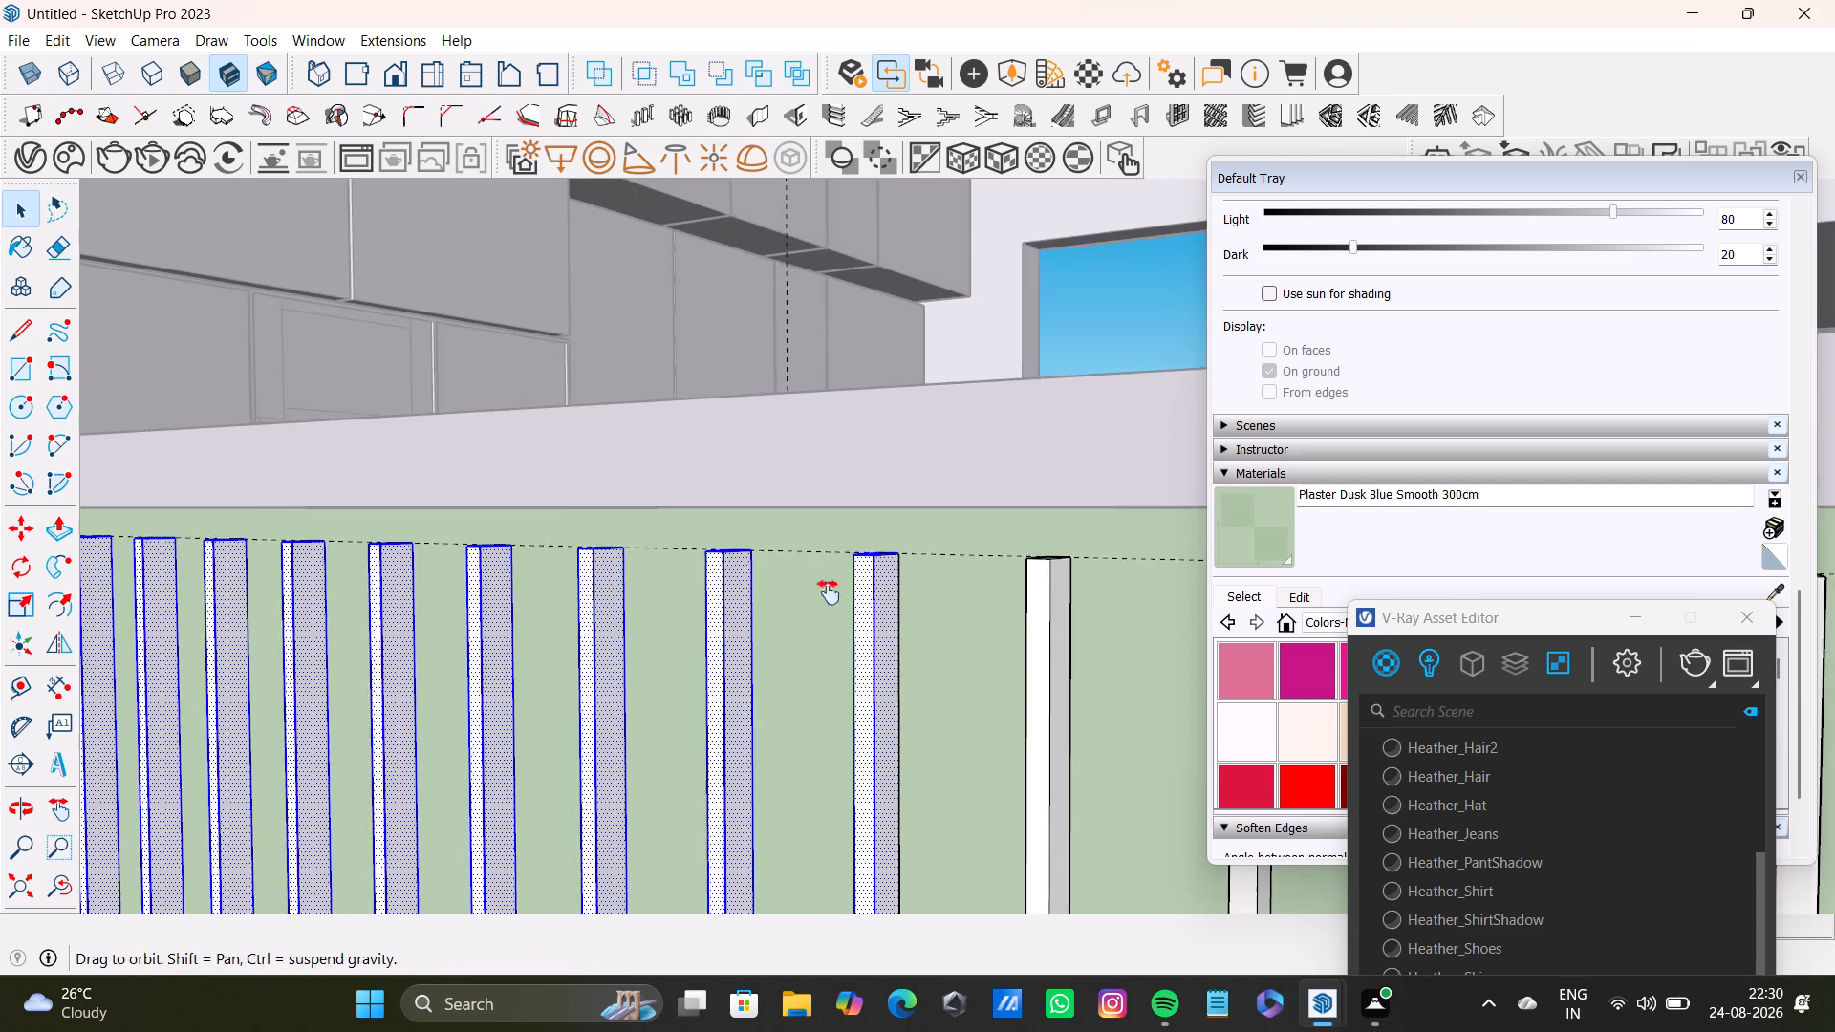
pyautogui.keyDown('shift'); pyautogui.moveTo(829, 592); pyautogui.dragTo(601, 539, button='middle'); pyautogui.keyUp('shift')
pyautogui.keyDown('shift'); pyautogui.scroll(3, 732, 529); pyautogui.keyUp('shift')
pyautogui.keyDown('shift'); pyautogui.doubleClick(776, 462); pyautogui.keyUp('shift')
pyautogui.keyDown('shift'); pyautogui.doubleClick(761, 460); pyautogui.keyUp('shift')
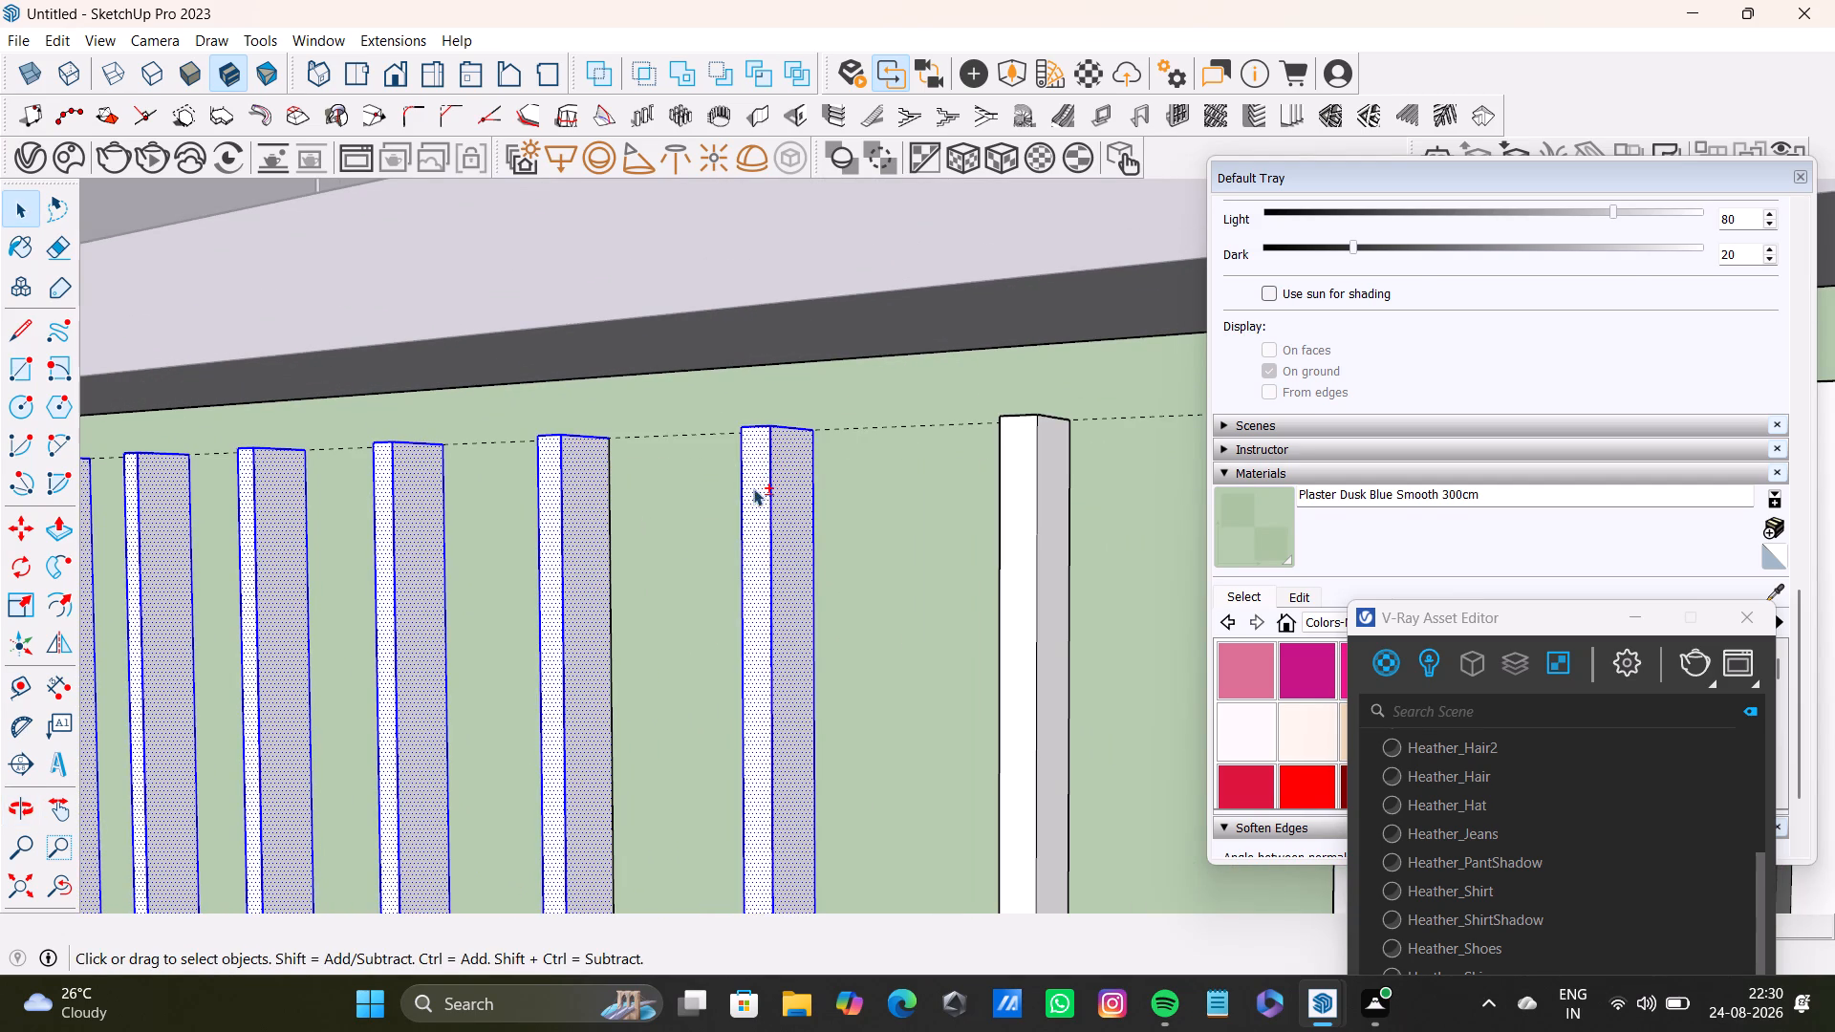
pyautogui.keyDown('shift'); pyautogui.moveTo(747, 527); pyautogui.dragTo(782, 612, button='middle'); pyautogui.keyUp('shift')
pyautogui.moveTo(791, 602); pyautogui.dragTo(1108, 681, button='middle')
pyautogui.keyDown('shift'); pyautogui.scroll(2, 832, 597); pyautogui.keyUp('shift')
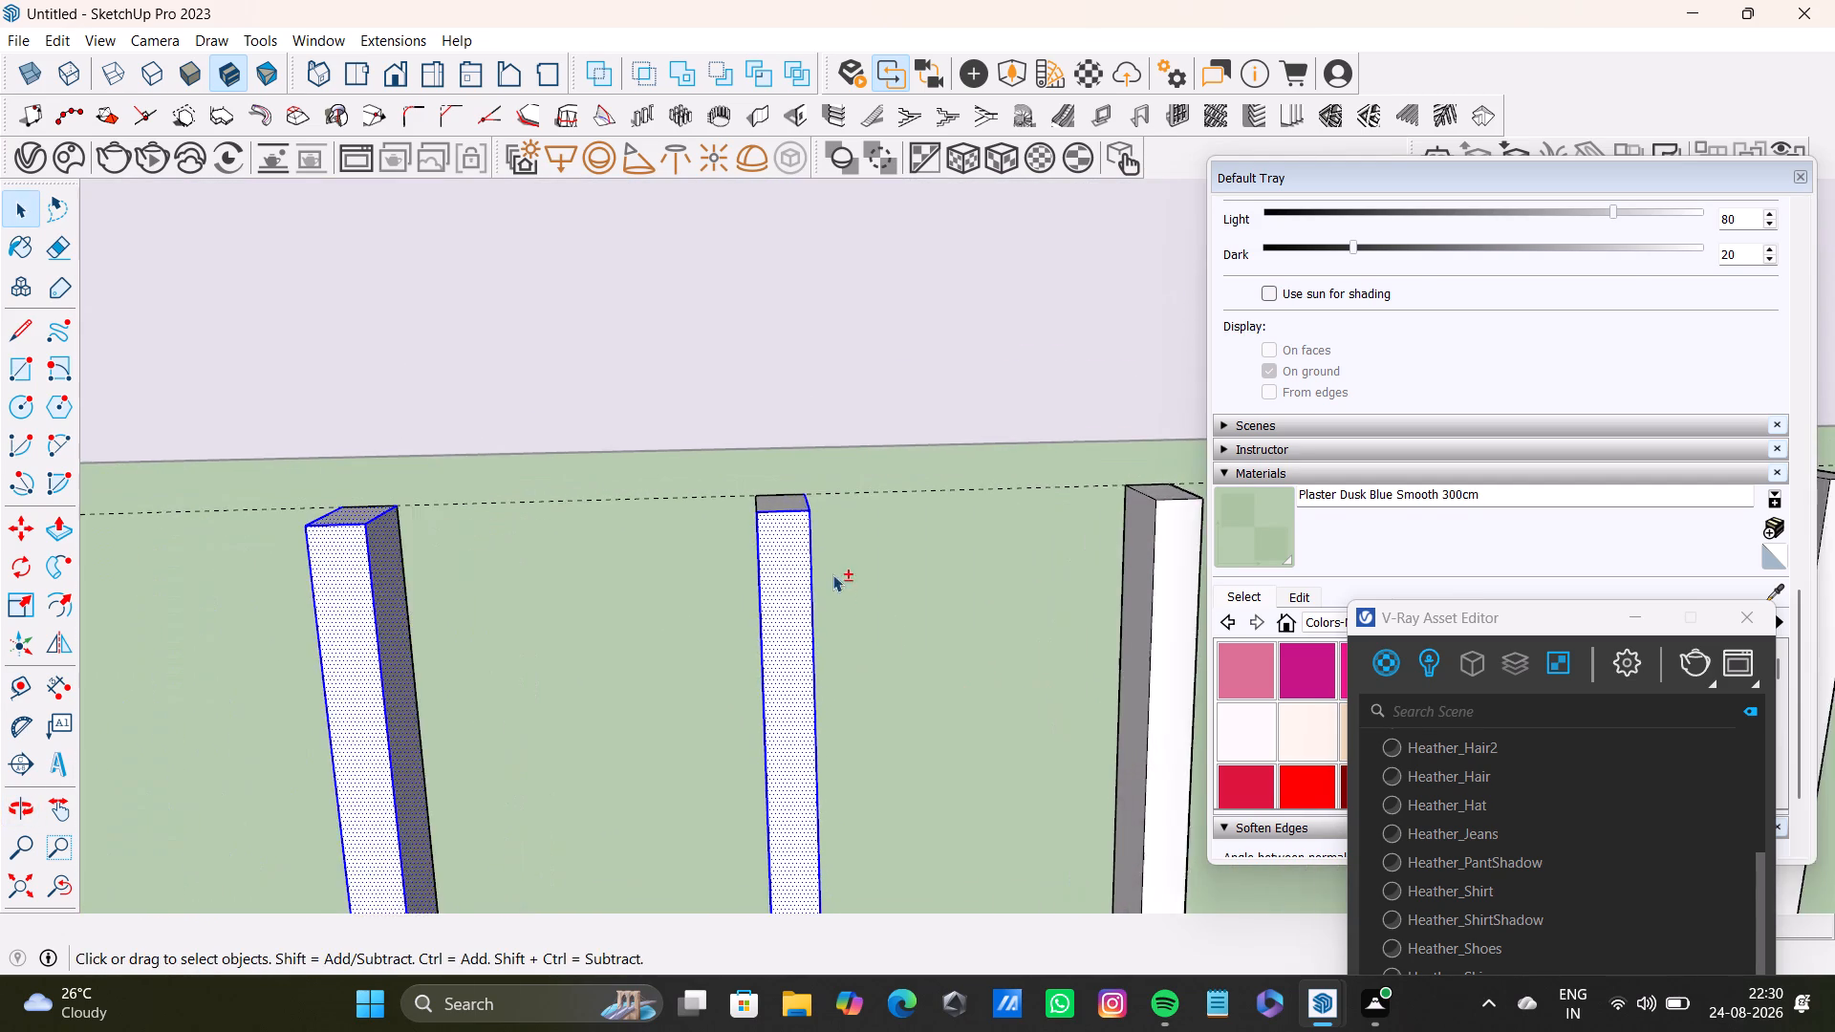
pyautogui.keyDown('shift'); pyautogui.scroll(4, 832, 574); pyautogui.keyUp('shift')
pyautogui.keyDown('shift'); pyautogui.doubleClick(788, 509); pyautogui.keyUp('shift')
pyautogui.moveTo(766, 580); pyautogui.dragTo(1041, 561, button='middle')
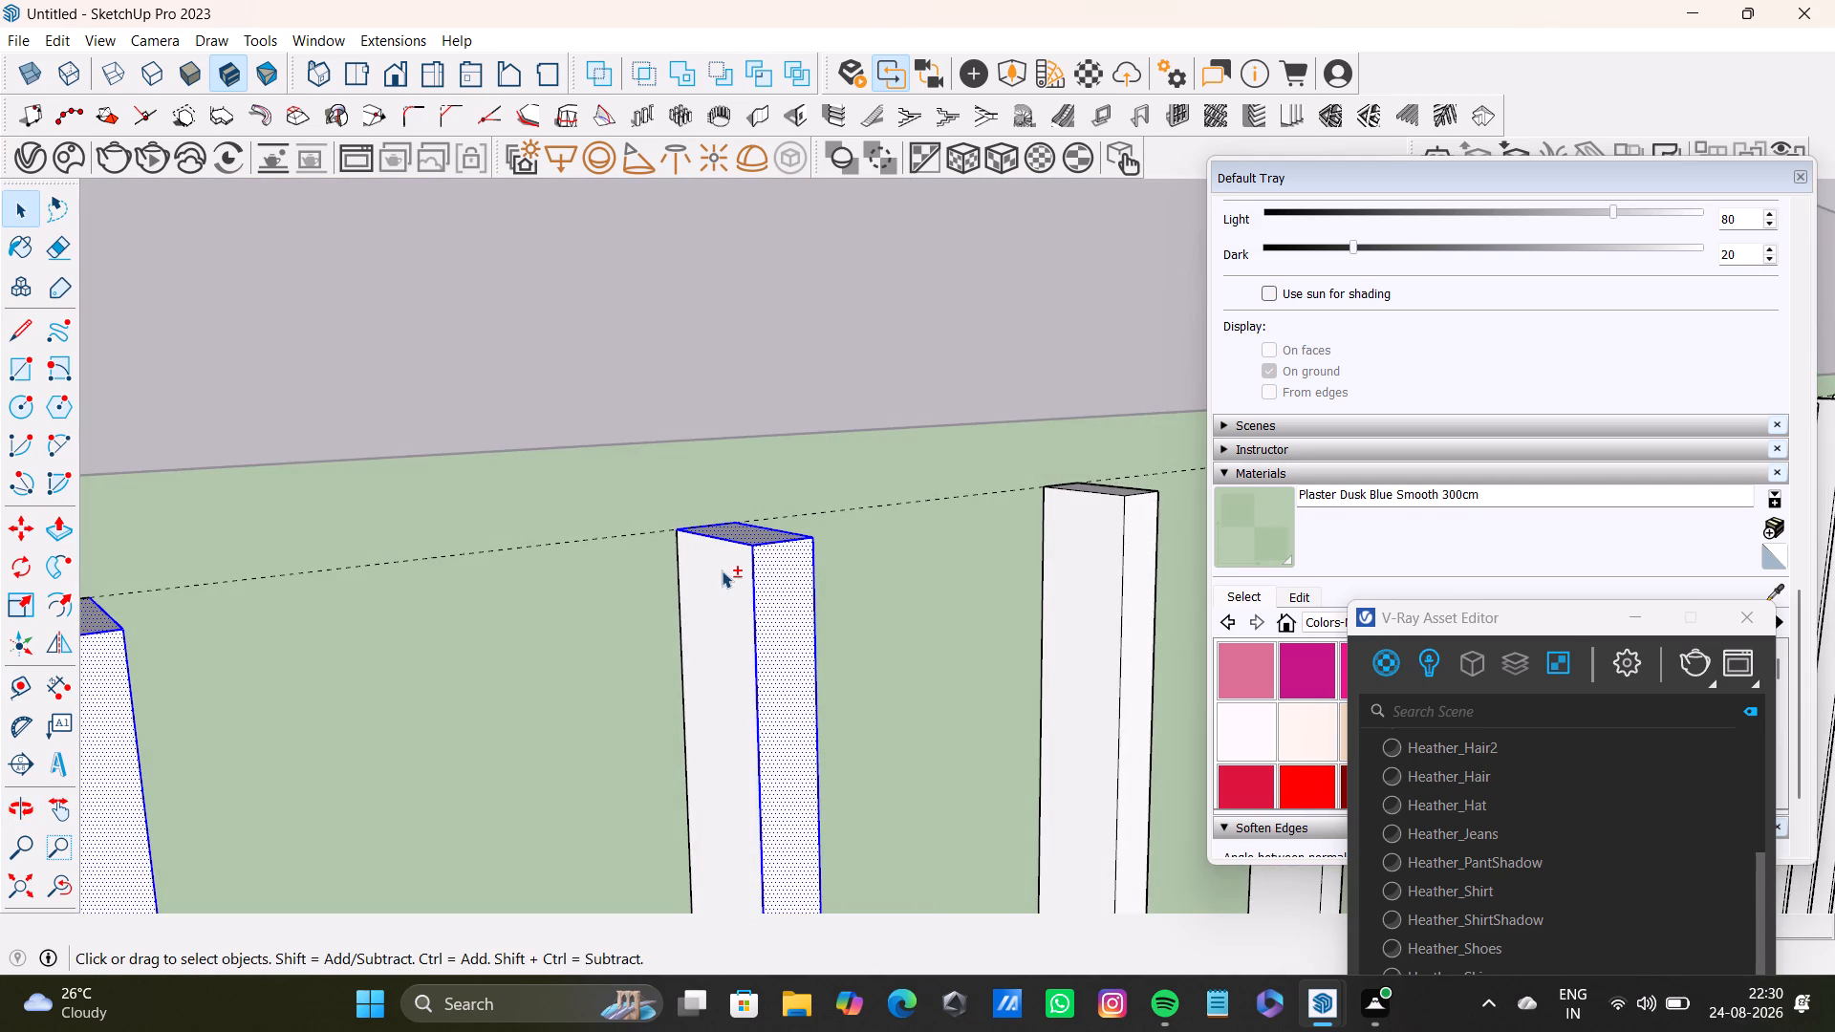
pyautogui.keyDown('shift'); pyautogui.doubleClick(722, 570); pyautogui.keyUp('shift')
# Add the front, top and both side faces of the fourteenth slat from the island's corner to the selection.
pyautogui.keyDown('shift'); pyautogui.scroll(-4, 867, 615); pyautogui.keyUp('shift')
pyautogui.keyDown('shift'); pyautogui.moveTo(878, 598); pyautogui.dragTo(509, 526, button='middle'); pyautogui.keyUp('shift')
pyautogui.keyDown('shift'); pyautogui.scroll(4, 724, 506); pyautogui.keyUp('shift')
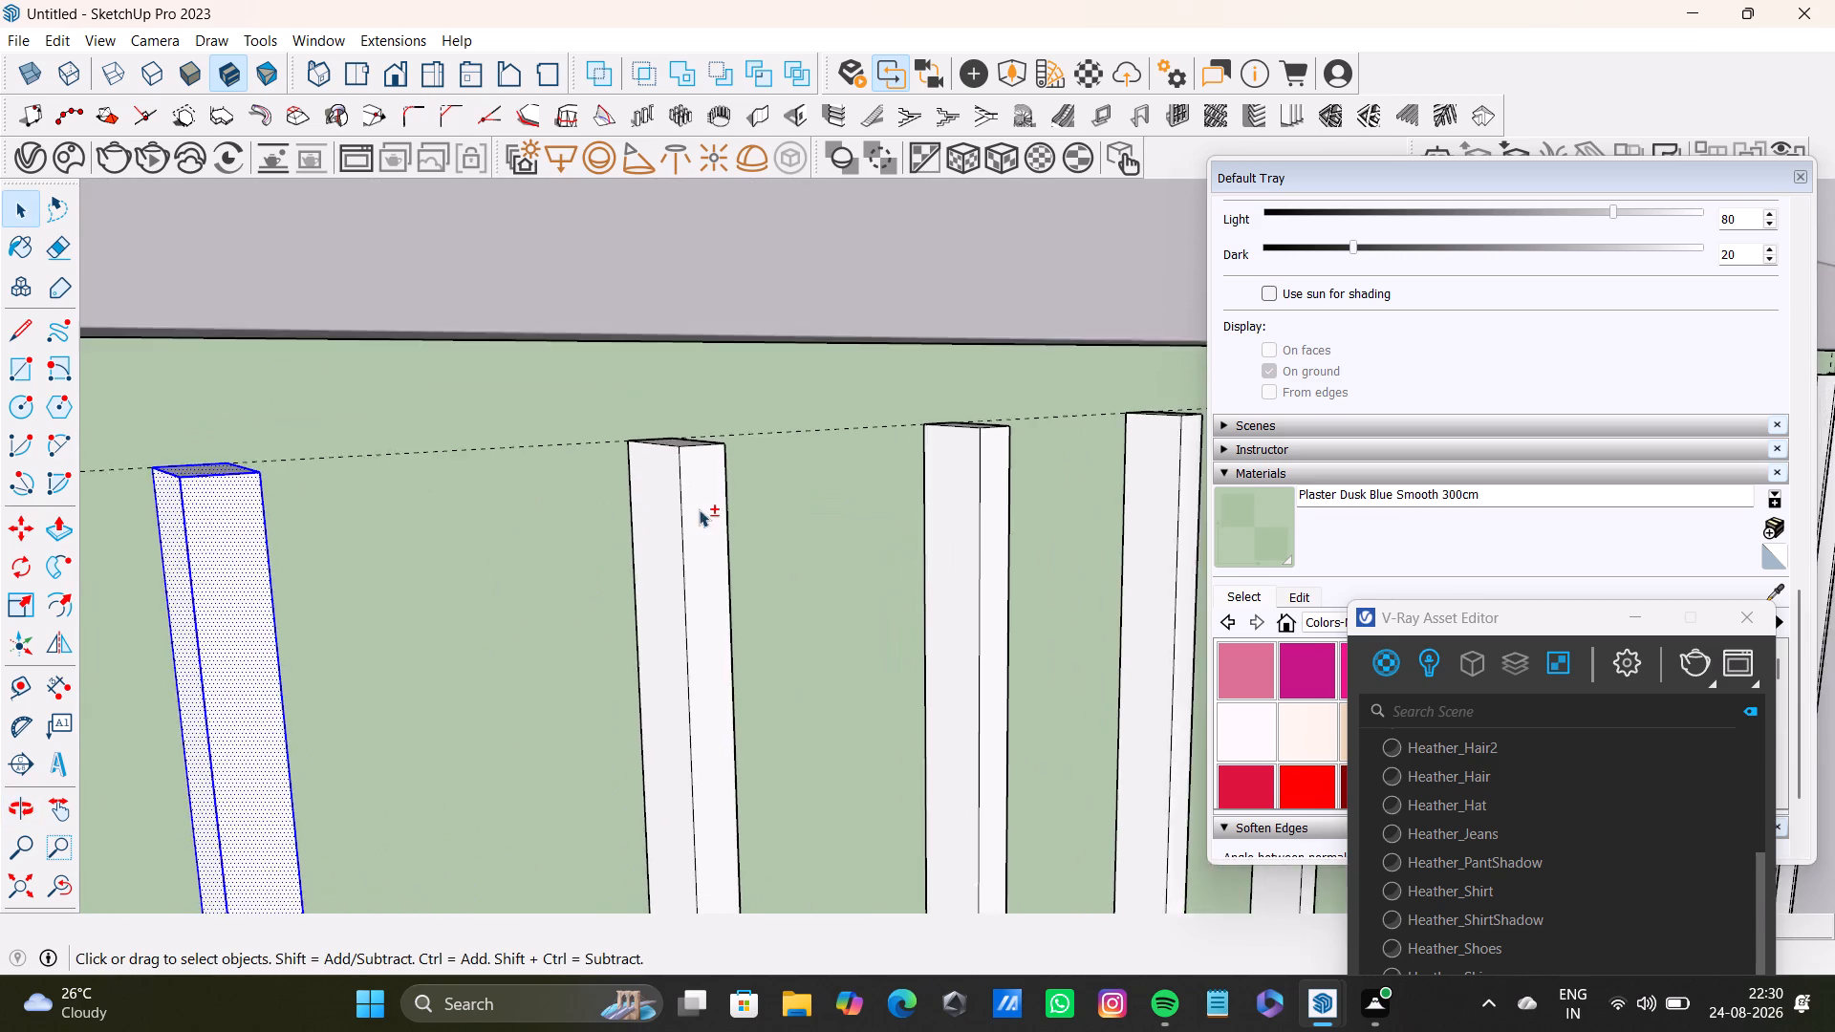
pyautogui.keyDown('shift'); pyautogui.scroll(2, 699, 509); pyautogui.keyUp('shift')
pyautogui.keyDown('shift'); pyautogui.doubleClick(703, 495); pyautogui.keyUp('shift')
pyautogui.keyDown('shift'); pyautogui.doubleClick(658, 495); pyautogui.keyUp('shift')
pyautogui.moveTo(720, 512); pyautogui.dragTo(696, 567, button='middle')
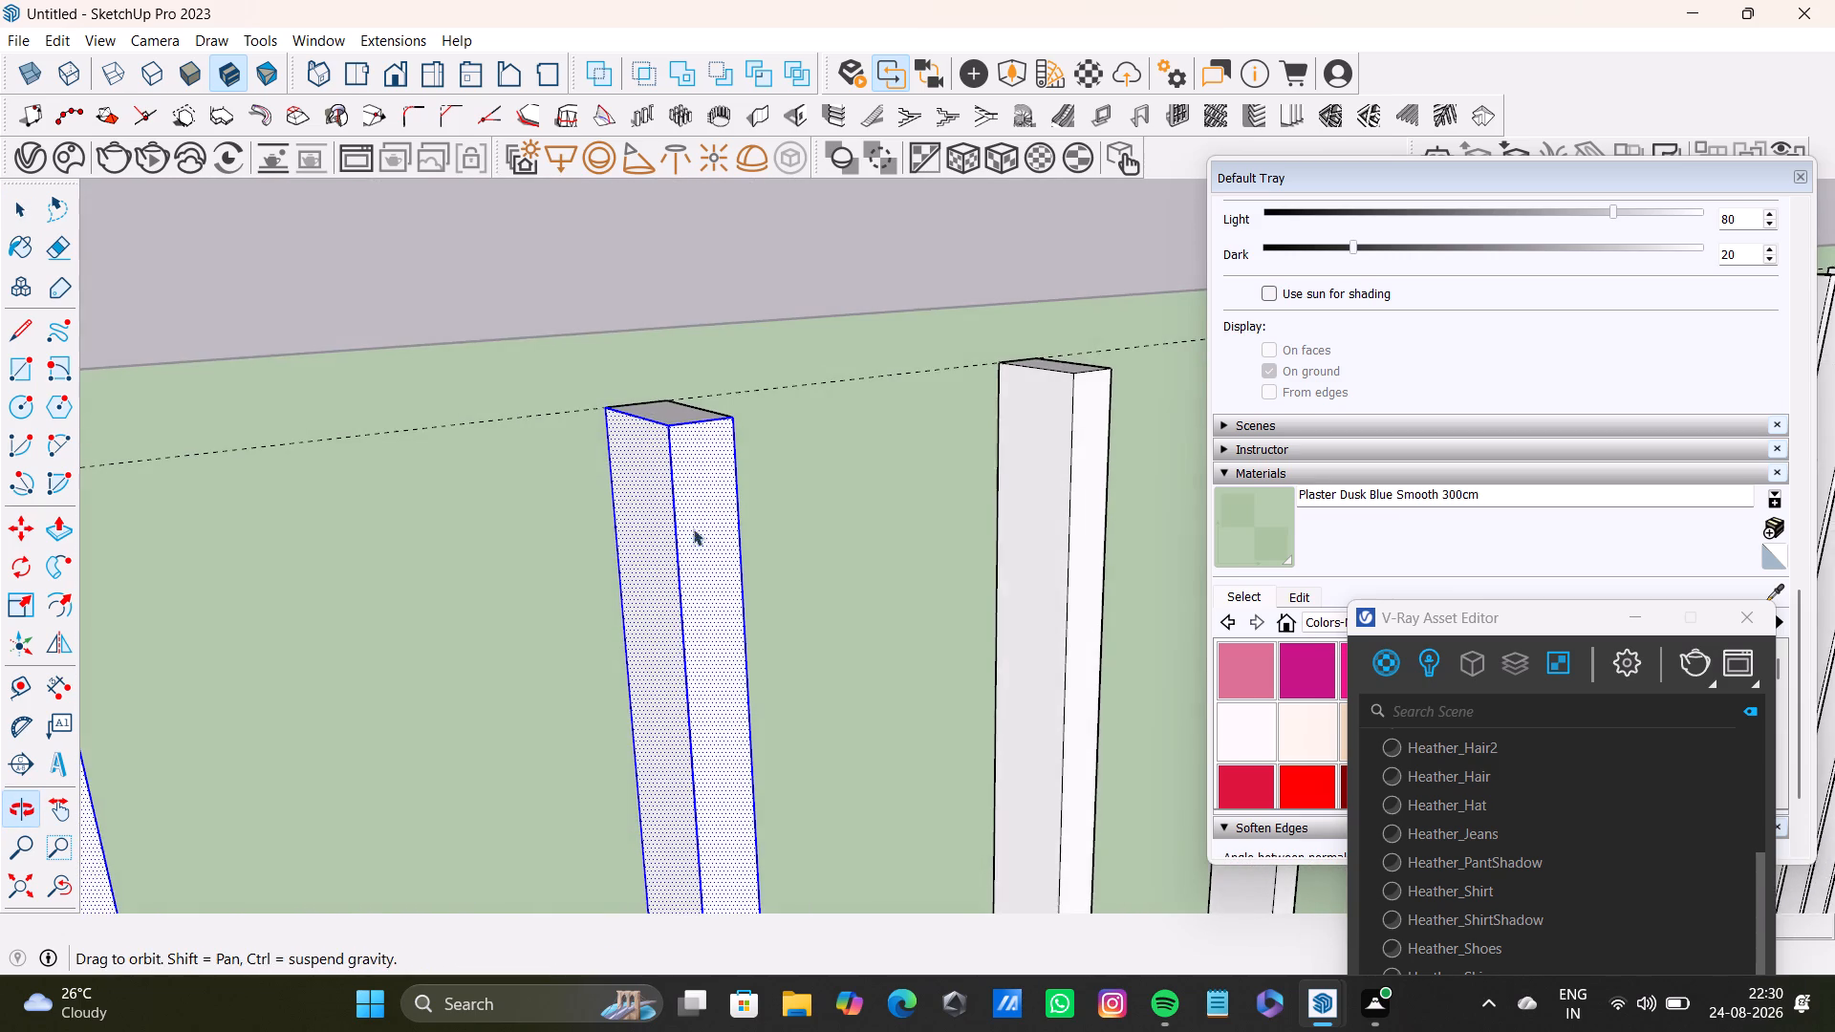
pyautogui.keyDown('shift'); pyautogui.doubleClick(679, 410); pyautogui.keyUp('shift')
pyautogui.moveTo(802, 501); pyautogui.dragTo(299, 437, button='middle')
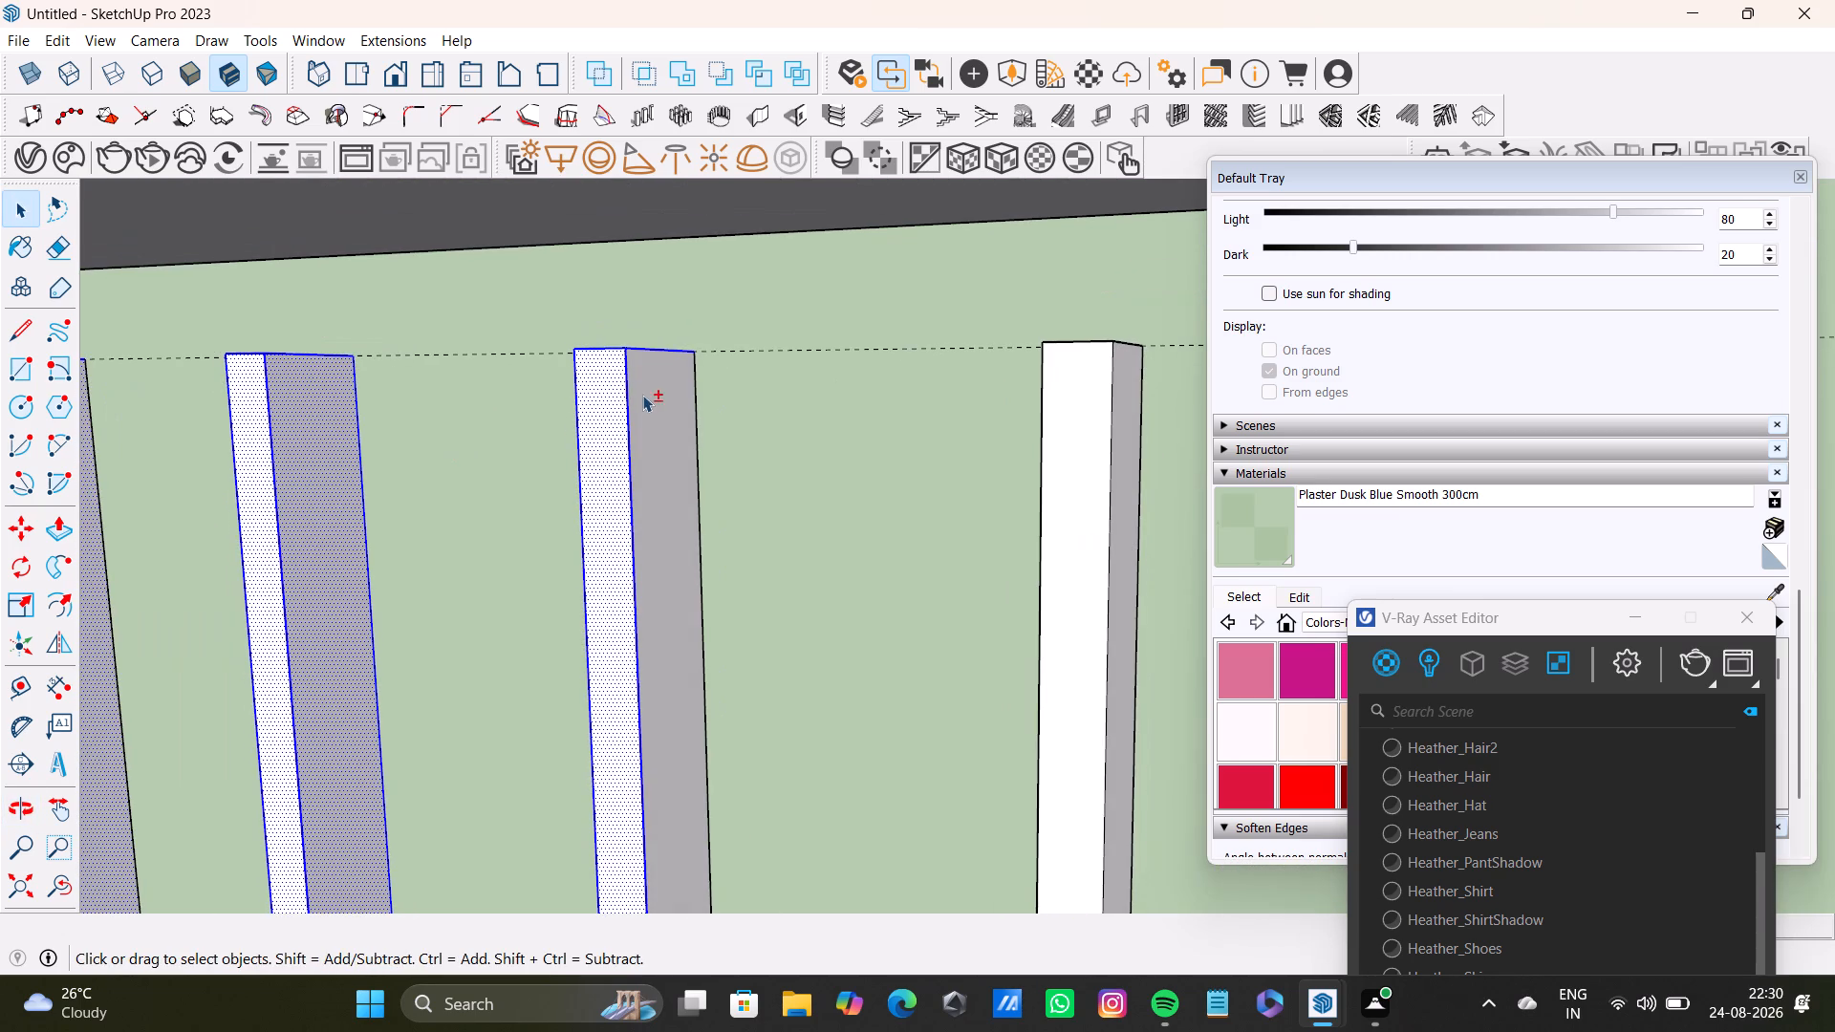
pyautogui.keyDown('shift'); pyautogui.doubleClick(647, 396); pyautogui.keyUp('shift')
# Add the front, top and both side faces of the fifteenth slat from the island's corner to the selection.
pyautogui.keyDown('shift'); pyautogui.scroll(-4, 714, 542); pyautogui.keyUp('shift')
pyautogui.keyDown('shift'); pyautogui.moveTo(715, 549); pyautogui.dragTo(519, 528, button='middle'); pyautogui.keyUp('shift')
pyautogui.keyDown('shift'); pyautogui.scroll(3, 743, 486); pyautogui.keyUp('shift')
pyautogui.keyDown('shift'); pyautogui.doubleClick(743, 473); pyautogui.keyUp('shift')
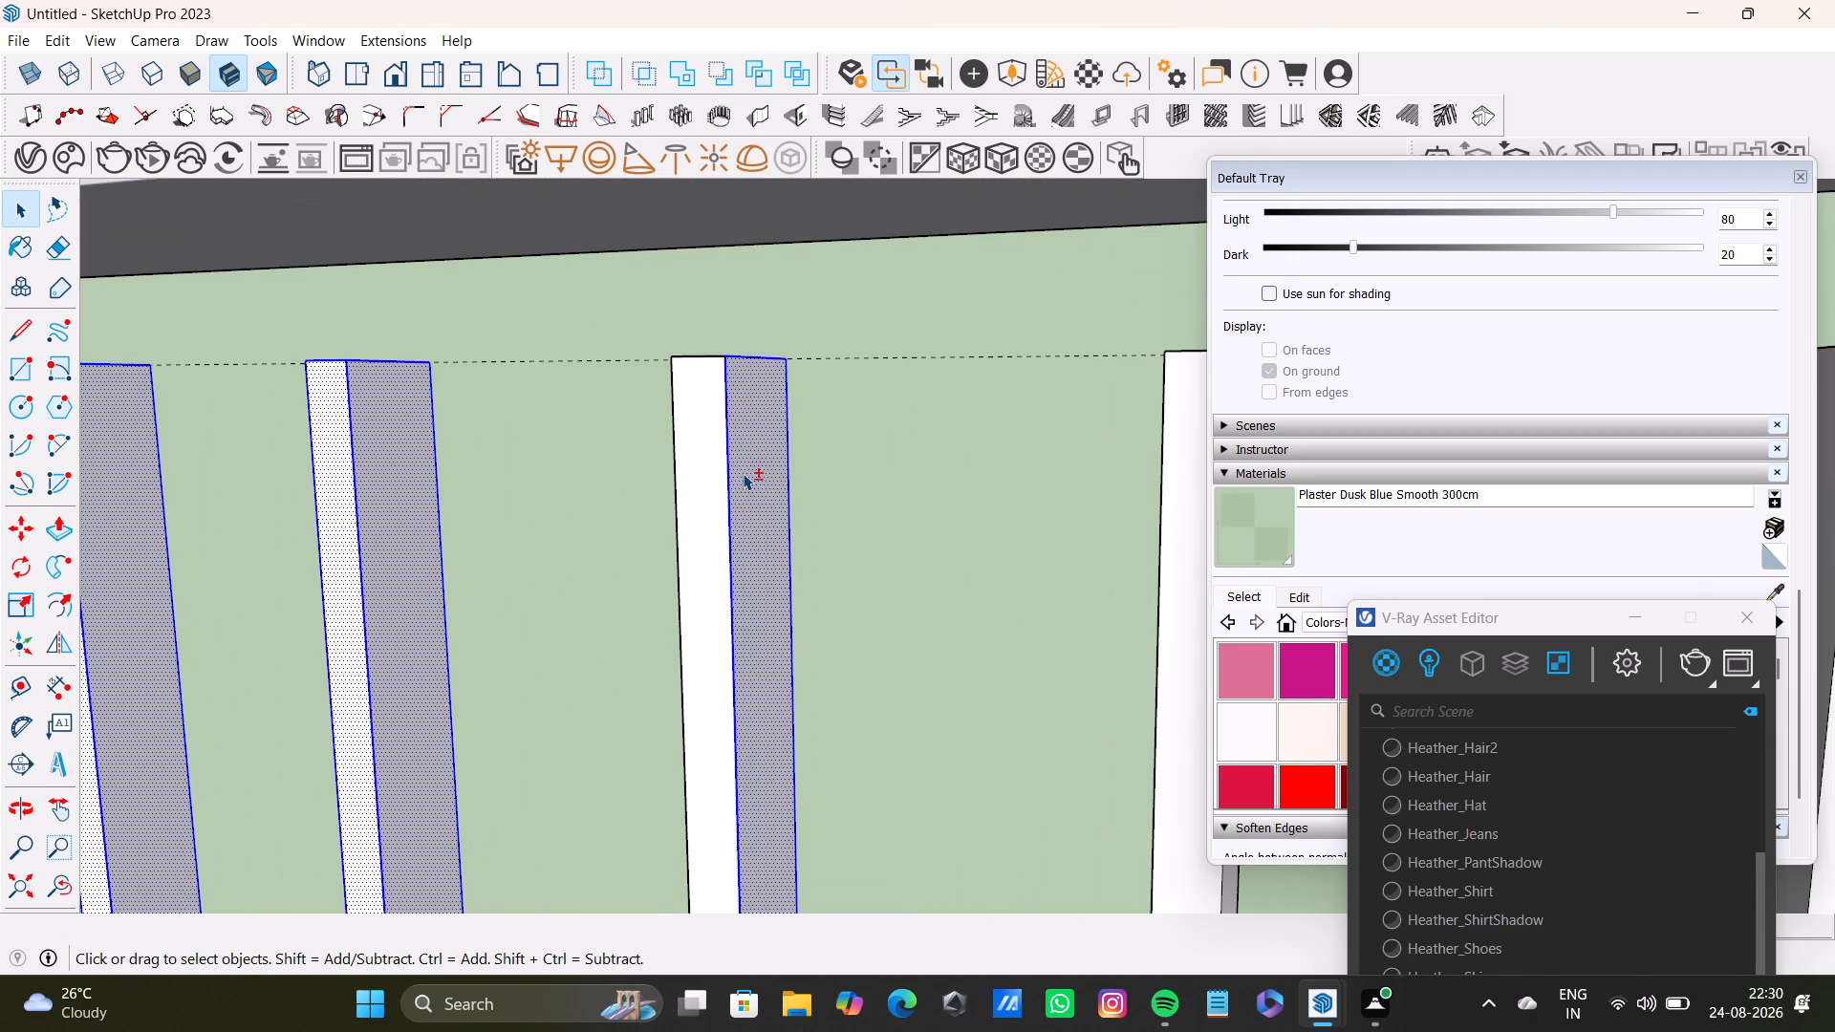
pyautogui.keyDown('shift'); pyautogui.doubleClick(718, 477); pyautogui.keyUp('shift')
pyautogui.moveTo(701, 523); pyautogui.dragTo(1160, 555, button='middle')
pyautogui.keyDown('shift'); pyautogui.doubleClick(630, 485); pyautogui.keyUp('shift')
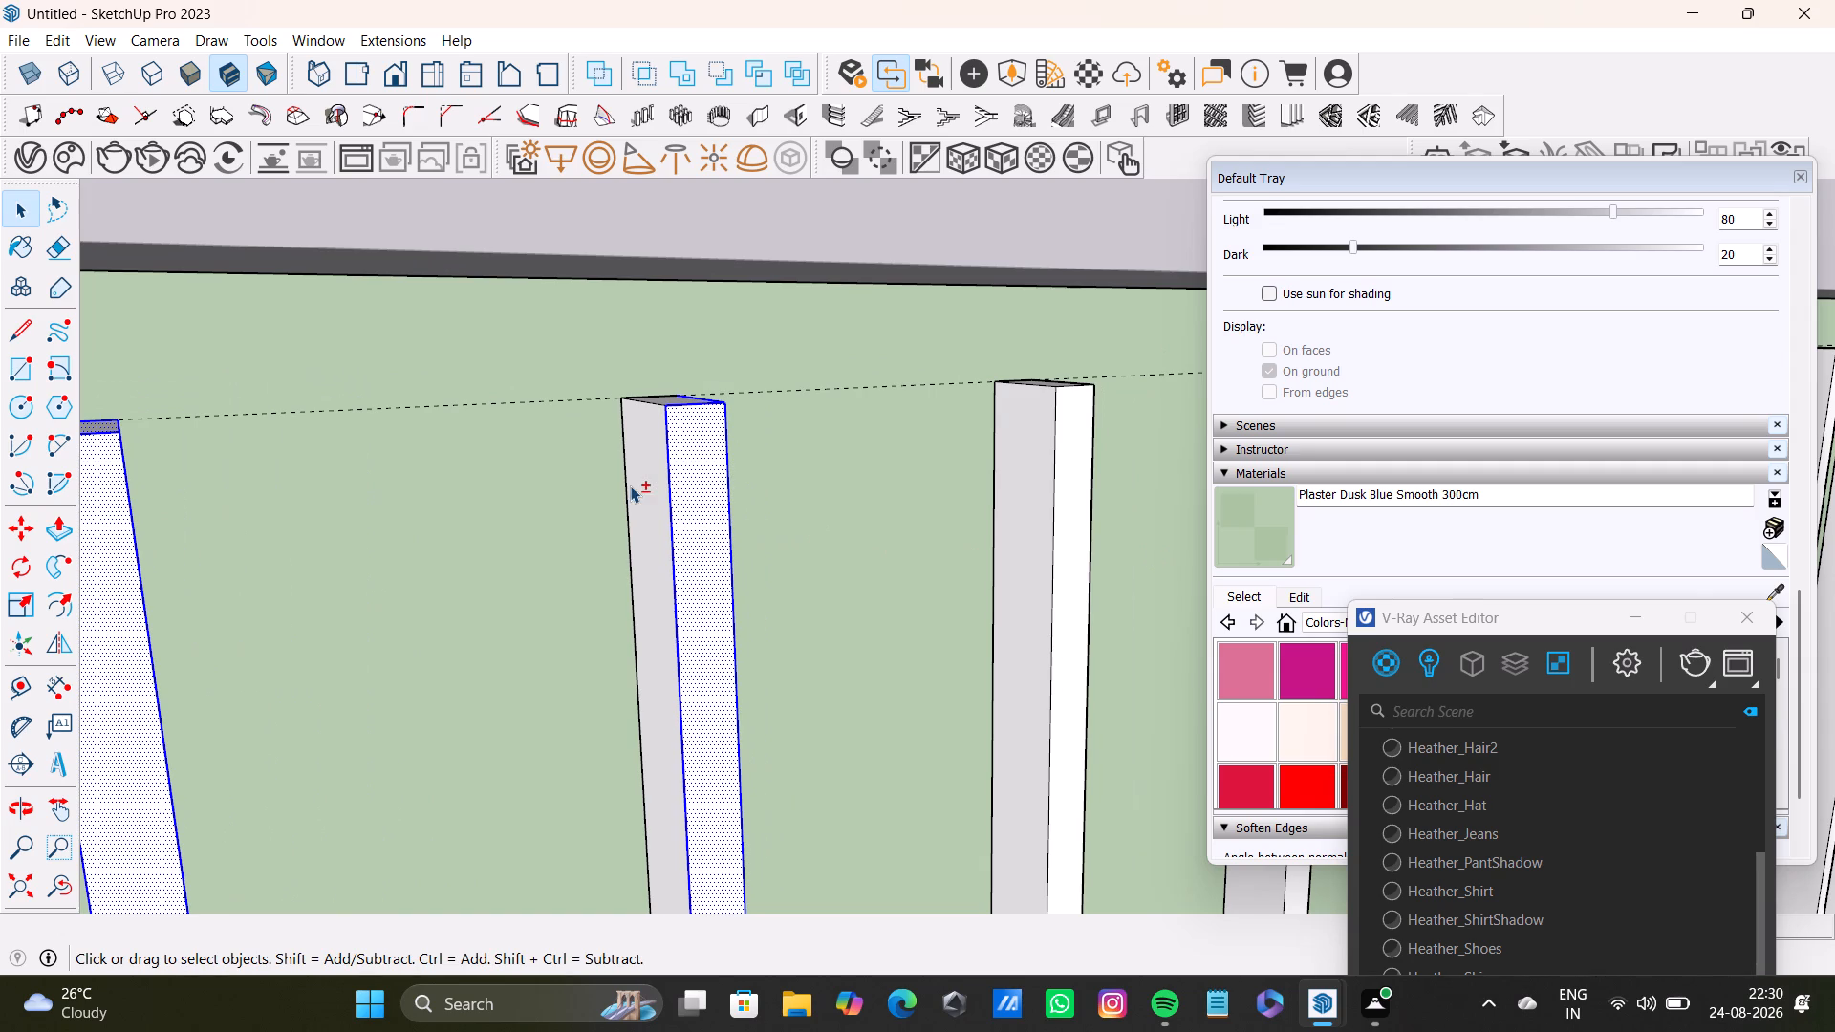
pyautogui.moveTo(683, 464); pyautogui.dragTo(678, 549, button='middle')
pyautogui.keyDown('shift'); pyautogui.doubleClick(686, 397); pyautogui.keyUp('shift')
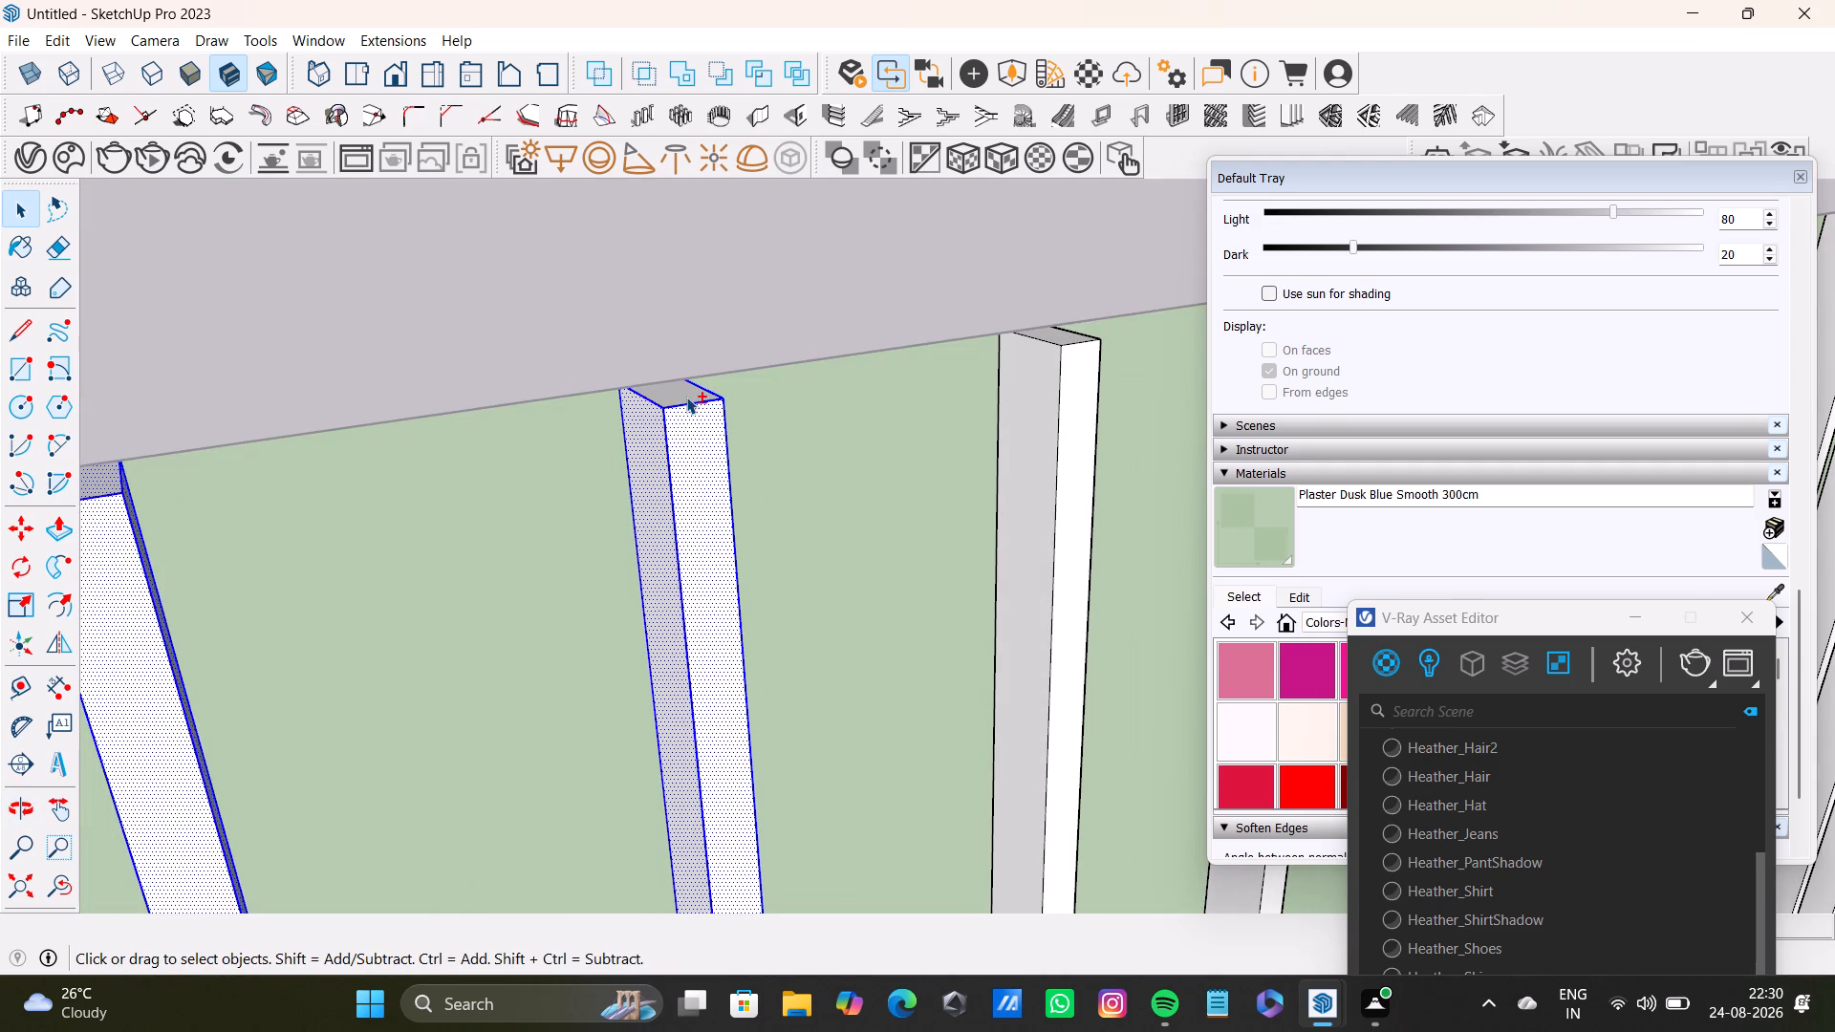
# Add the front and both side faces of the sixteenth slat from the island's corner to the selection.
pyautogui.scroll(-4, 841, 509)
pyautogui.moveTo(858, 504); pyautogui.dragTo(533, 555, button='middle')
pyautogui.keyDown('shift'); pyautogui.scroll(3, 768, 520); pyautogui.keyUp('shift')
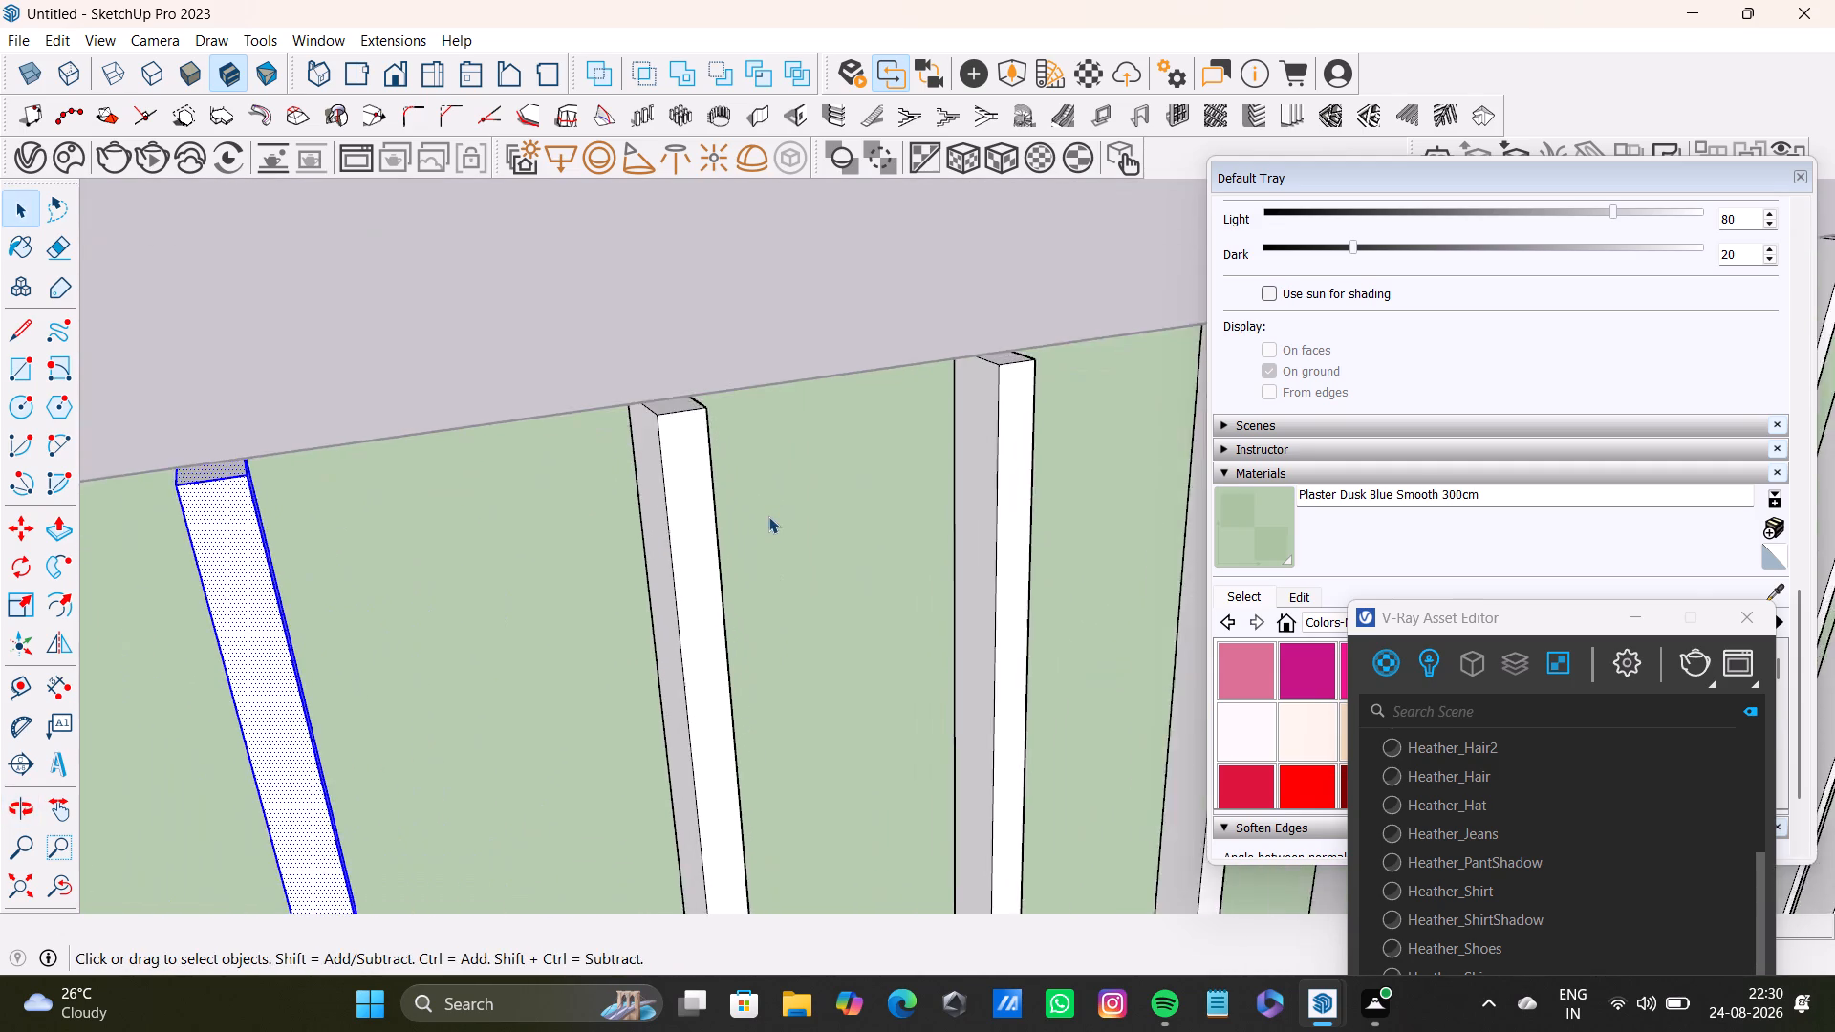
pyautogui.moveTo(768, 516); pyautogui.dragTo(739, 445, button='middle')
pyautogui.keyDown('shift'); pyautogui.doubleClick(686, 452); pyautogui.keyUp('shift')
pyautogui.moveTo(704, 520); pyautogui.dragTo(912, 492, button='middle')
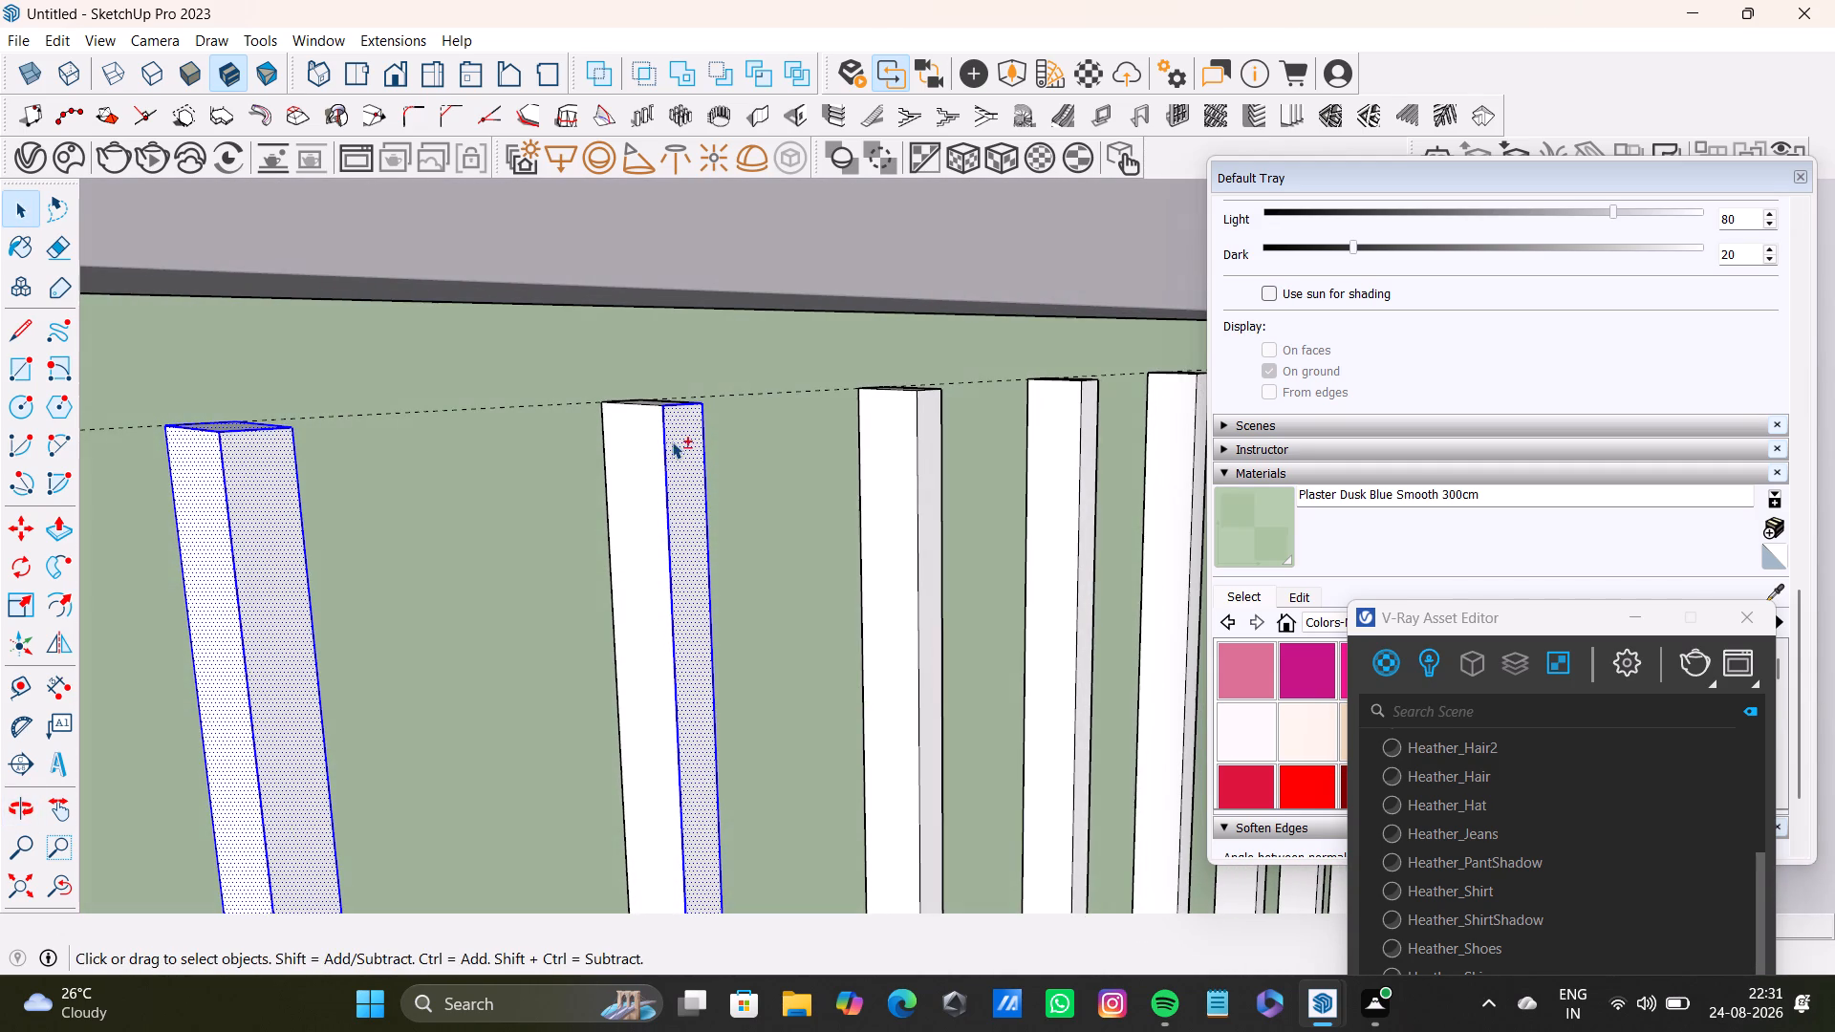
pyautogui.keyDown('shift'); pyautogui.doubleClick(656, 449); pyautogui.keyUp('shift')
pyautogui.moveTo(746, 535); pyautogui.dragTo(249, 584, button='middle')
pyautogui.moveTo(805, 509); pyautogui.dragTo(574, 492, button='middle')
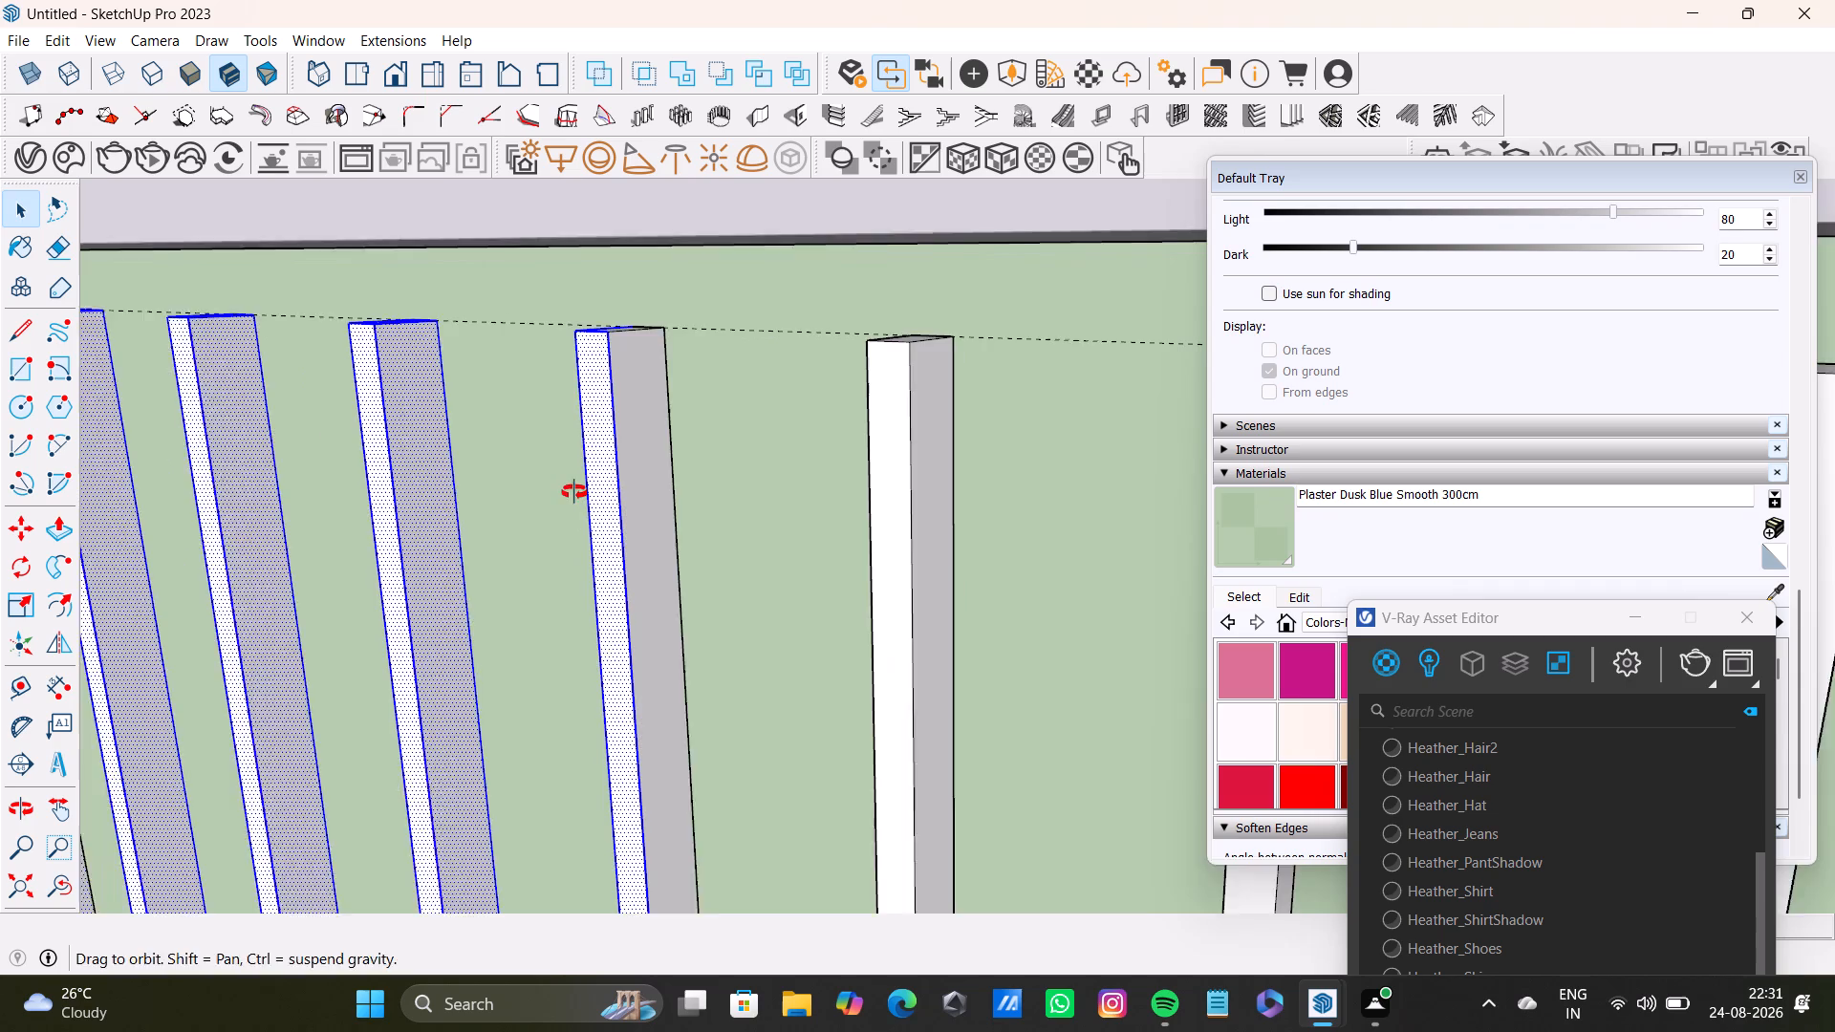
pyautogui.moveTo(574, 492); pyautogui.dragTo(573, 492, button='middle')
pyautogui.keyDown('shift'); pyautogui.doubleClick(647, 376); pyautogui.keyUp('shift')
# Add the top face of the sixteenth slat from the island's corner to the selection.
pyautogui.keyDown('shift'); pyautogui.scroll(9, 640, 378); pyautogui.keyUp('shift')
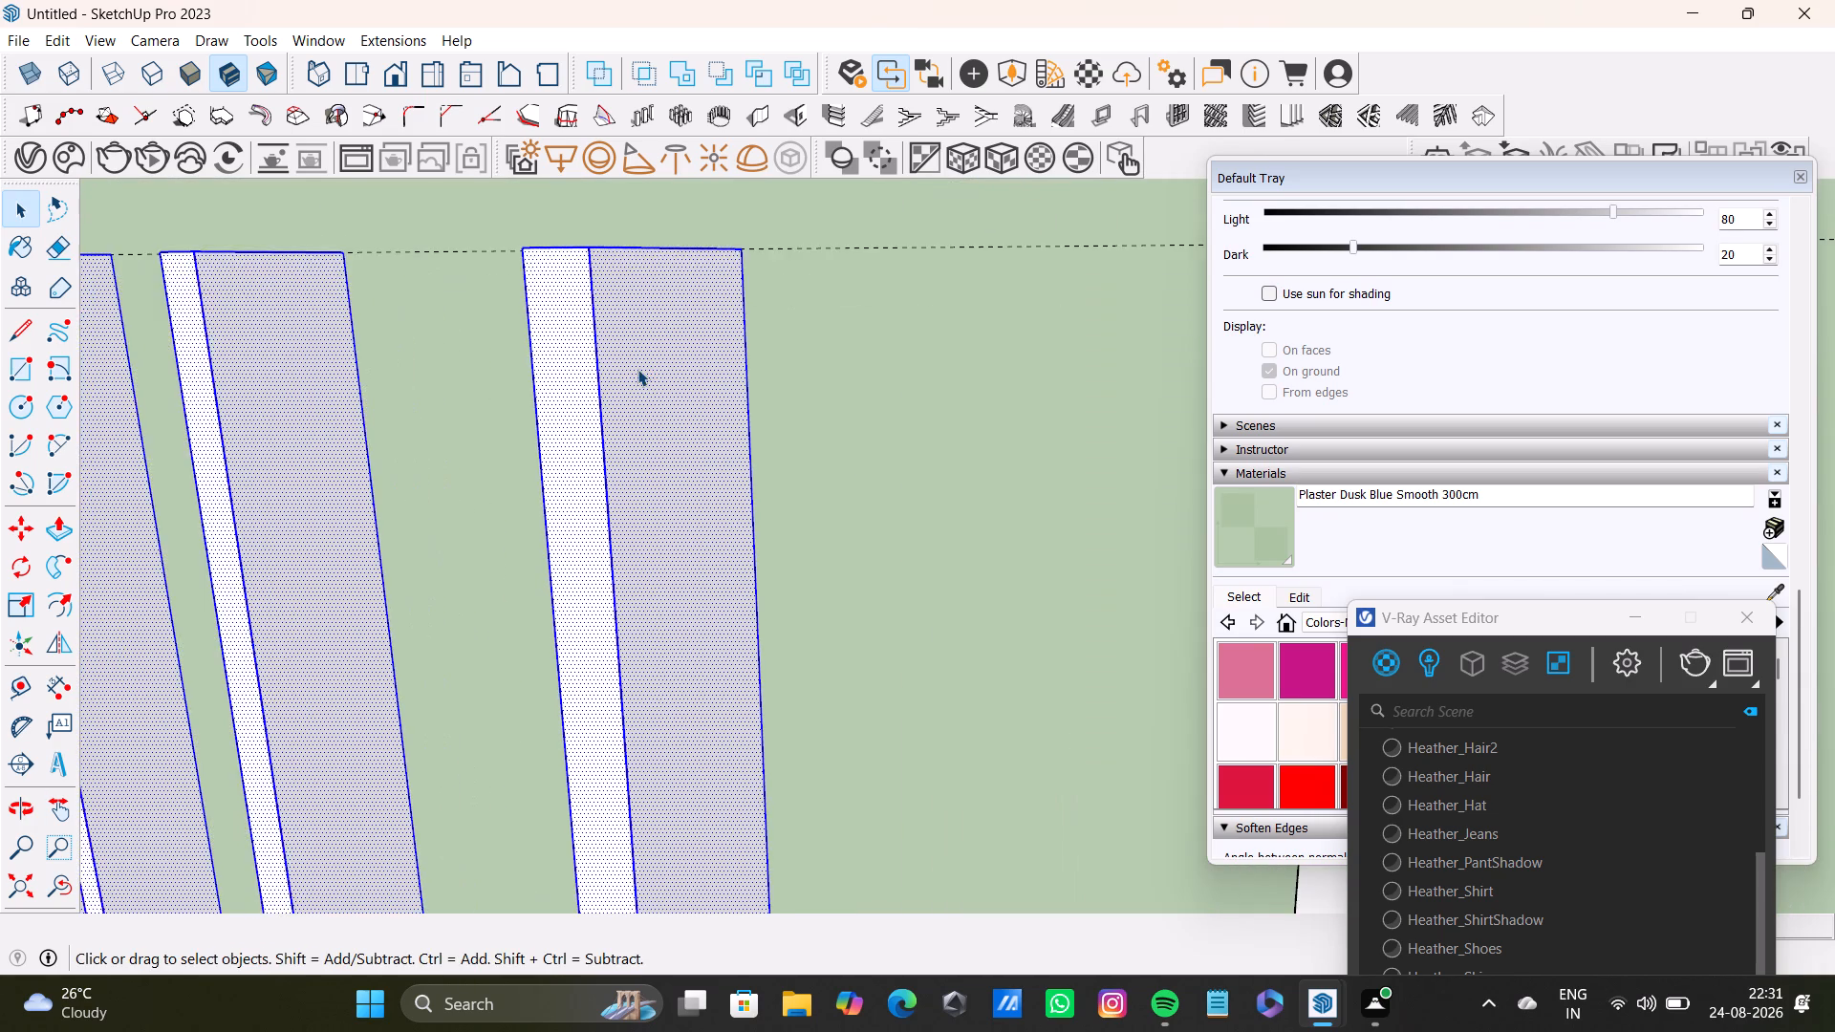
pyautogui.moveTo(637, 369); pyautogui.dragTo(678, 472, button='middle')
pyautogui.moveTo(637, 368); pyautogui.dragTo(680, 592, button='middle')
pyautogui.moveTo(681, 590); pyautogui.dragTo(711, 460, button='middle')
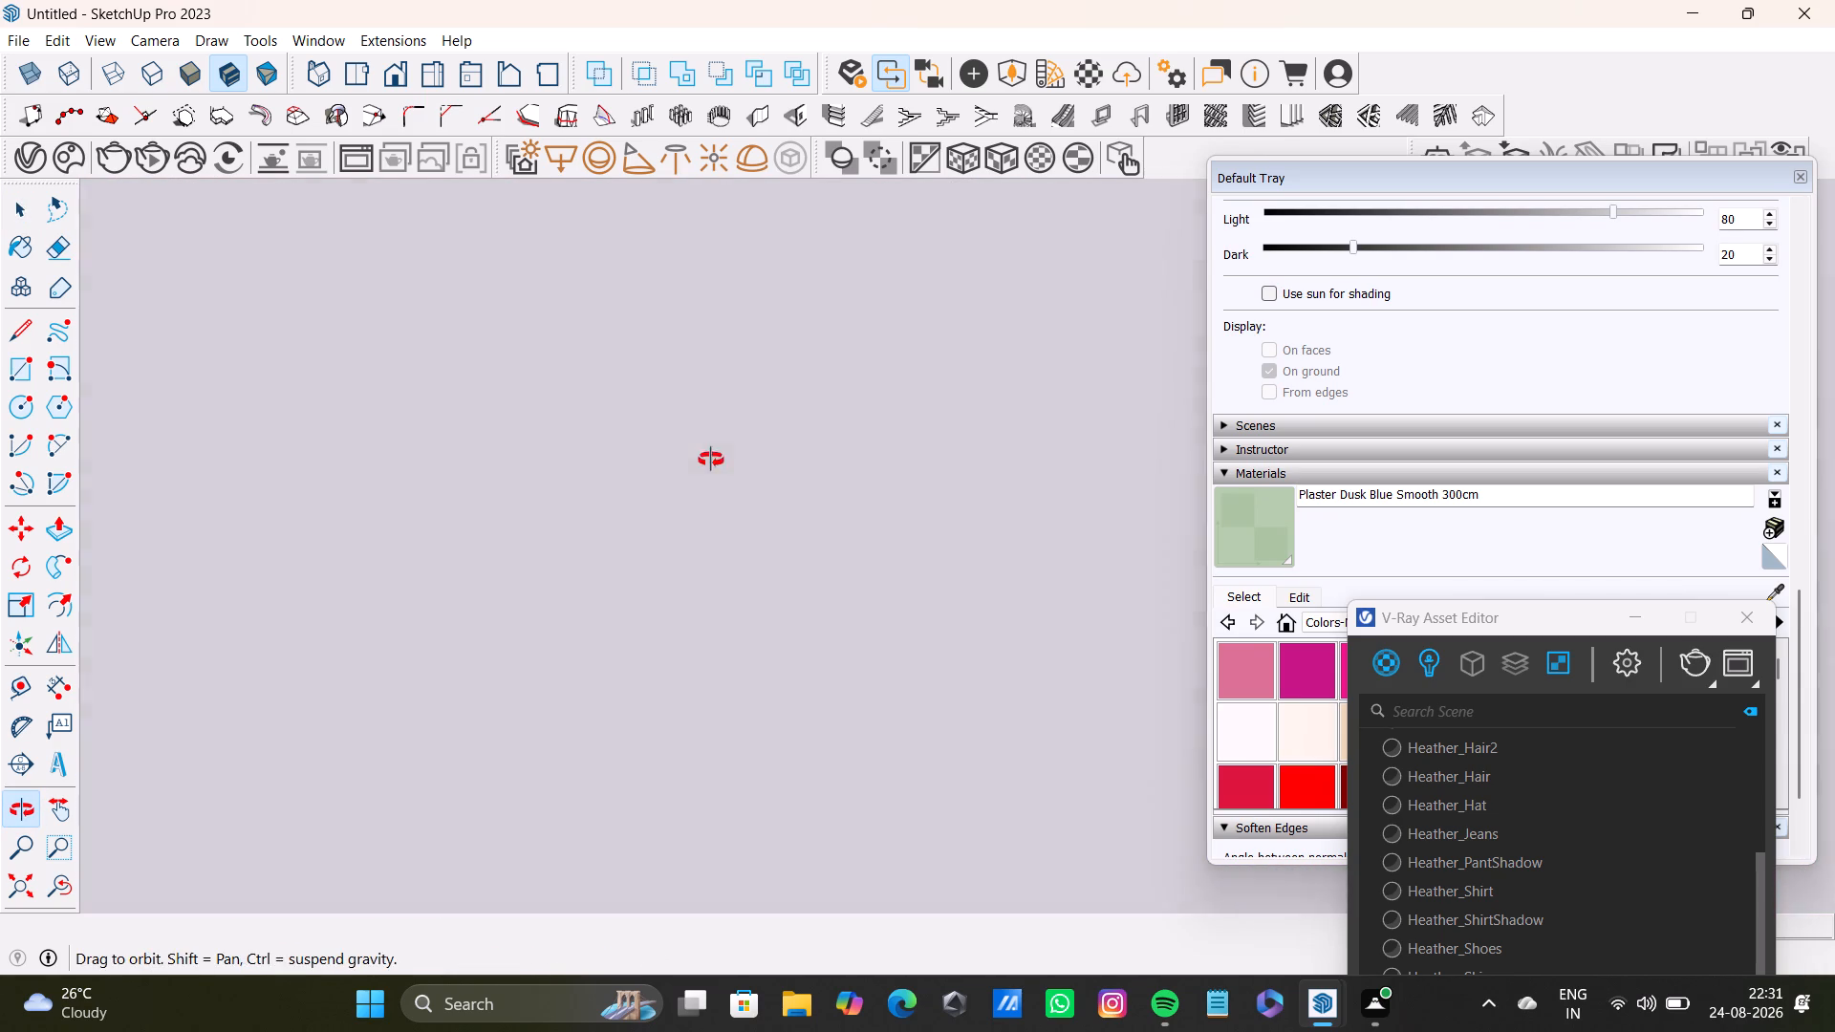
pyautogui.moveTo(711, 460); pyautogui.dragTo(715, 337, button='middle')
pyautogui.scroll(-16, 659, 628)
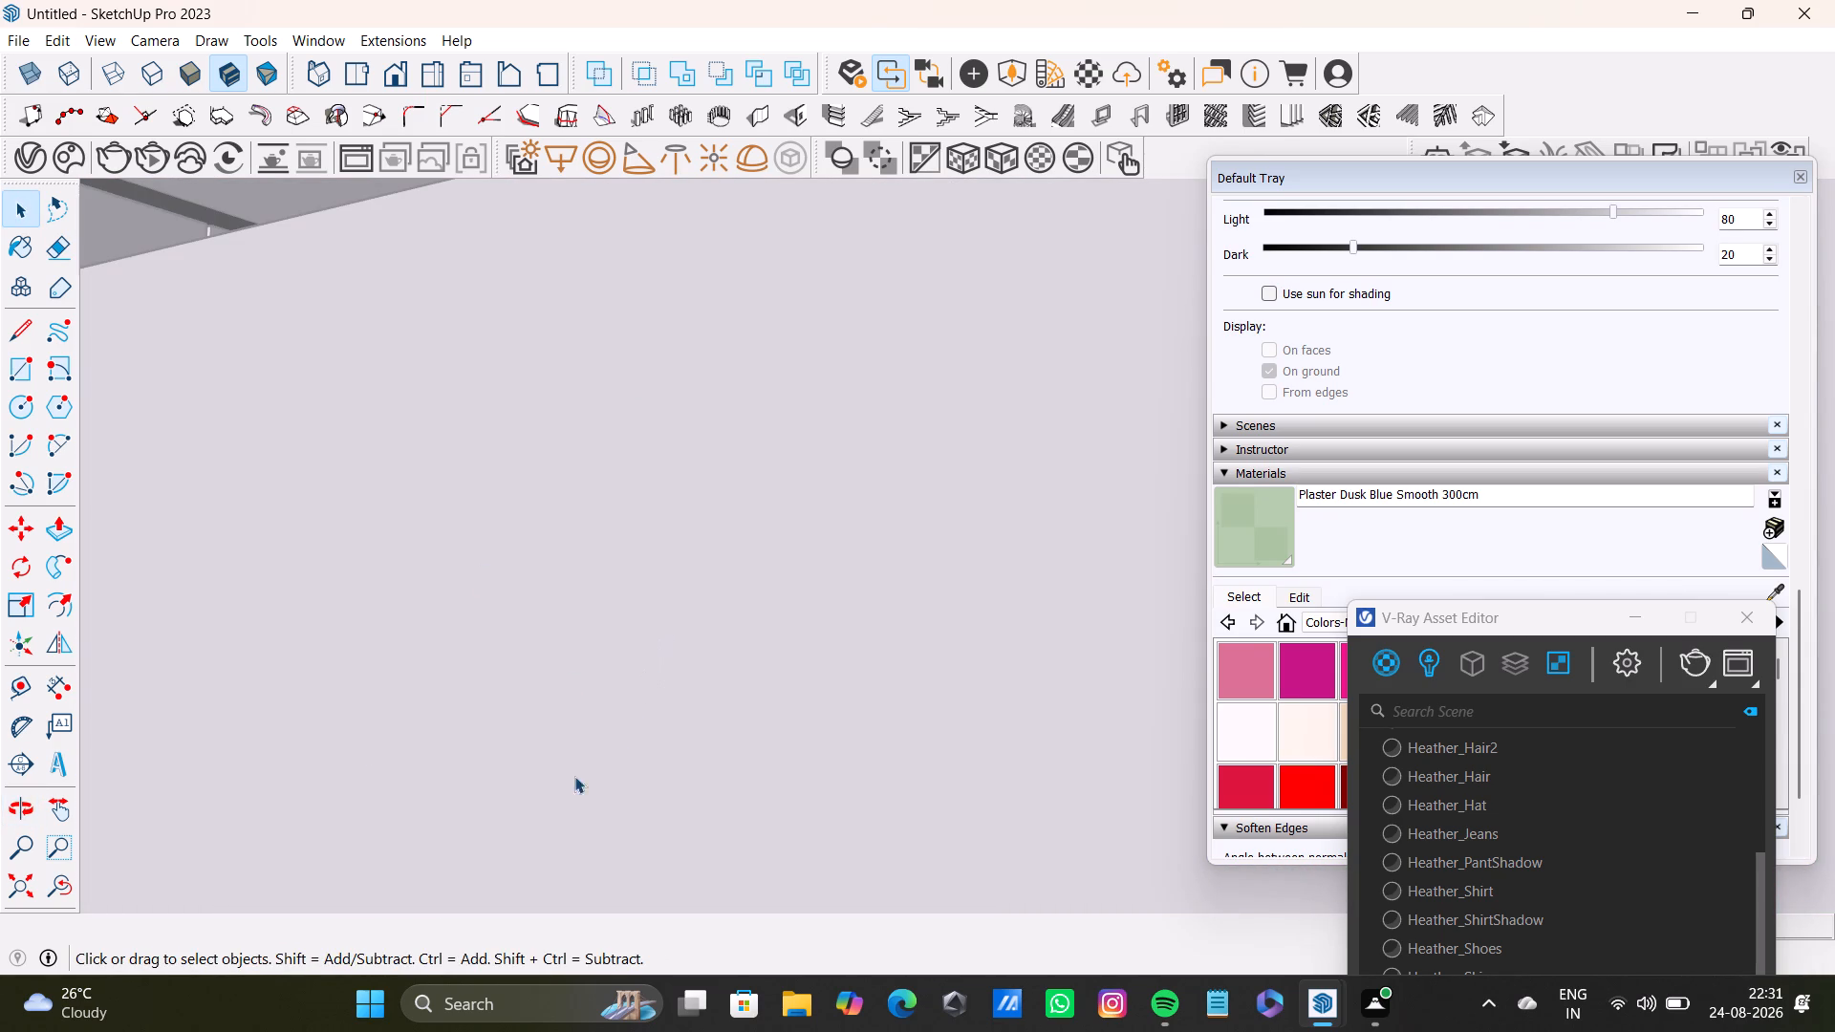
pyautogui.click(54, 881)
pyautogui.click(62, 879)
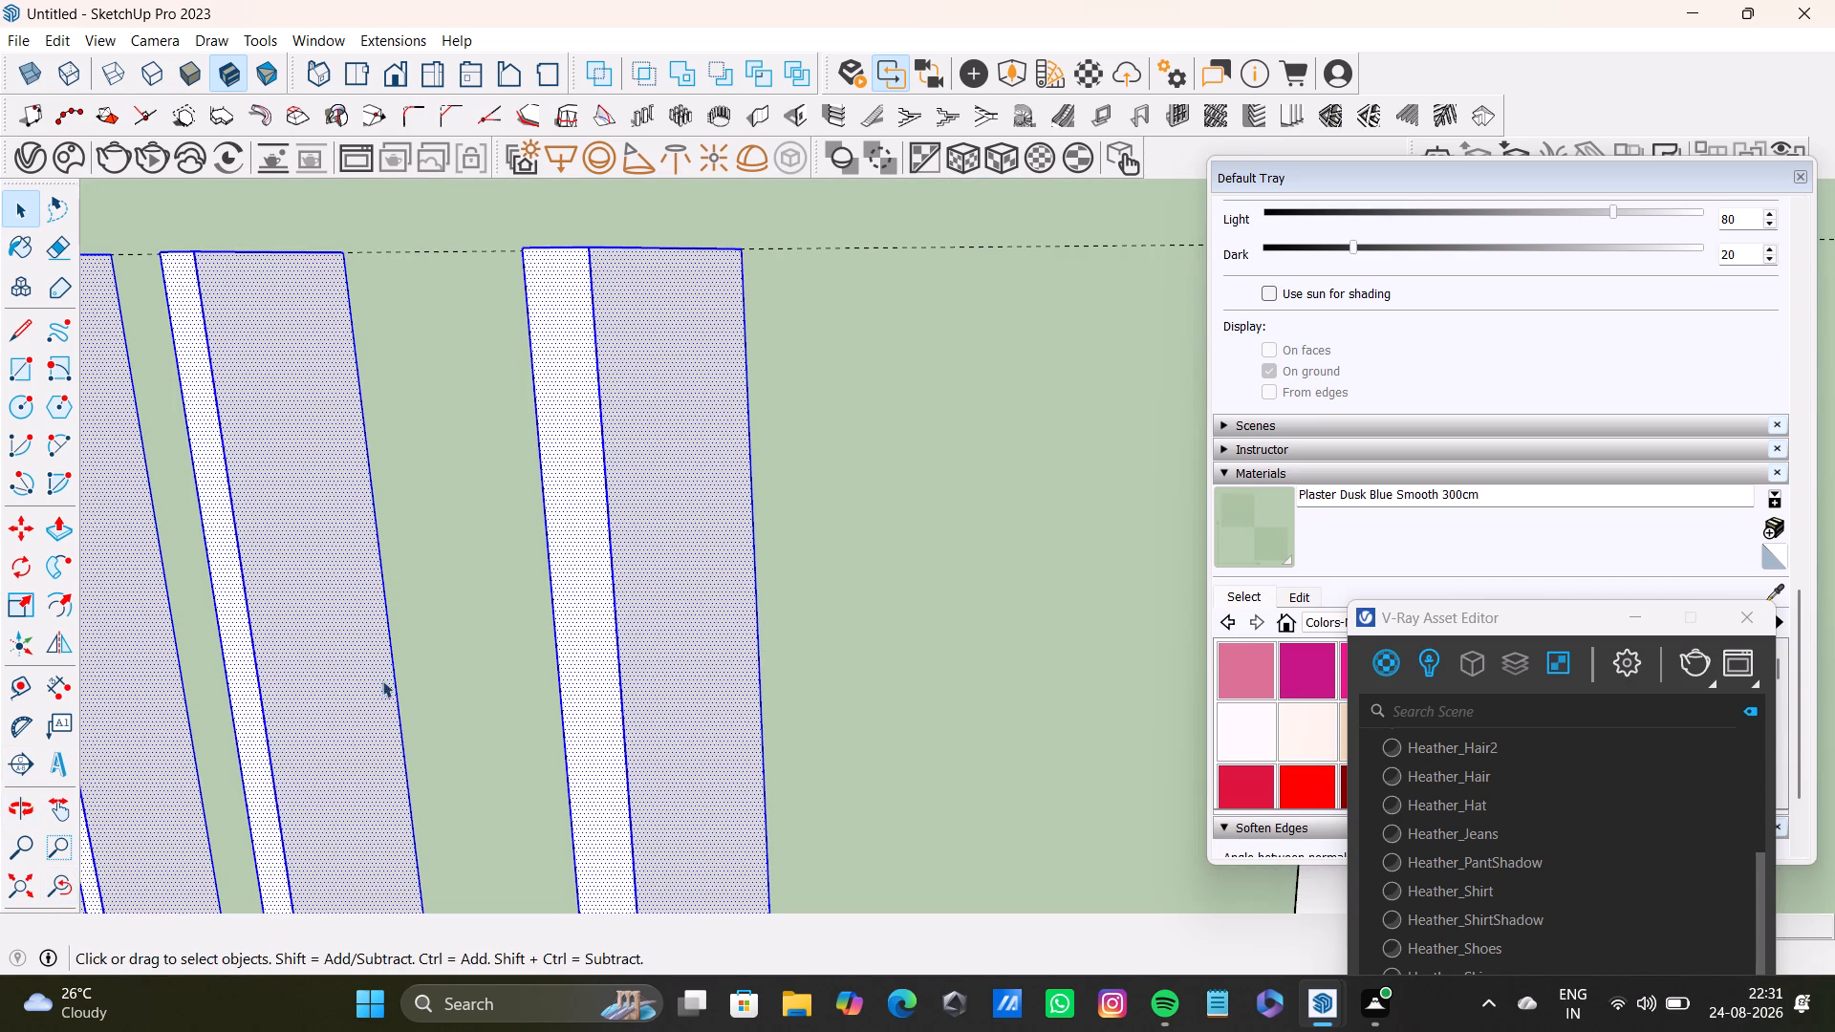
pyautogui.keyDown('shift'); pyautogui.moveTo(590, 376); pyautogui.dragTo(618, 547, button='middle'); pyautogui.keyUp('shift')
pyautogui.keyDown('shift'); pyautogui.scroll(3, 654, 430); pyautogui.keyUp('shift')
pyautogui.keyDown('shift'); pyautogui.doubleClick(661, 404); pyautogui.keyUp('shift')
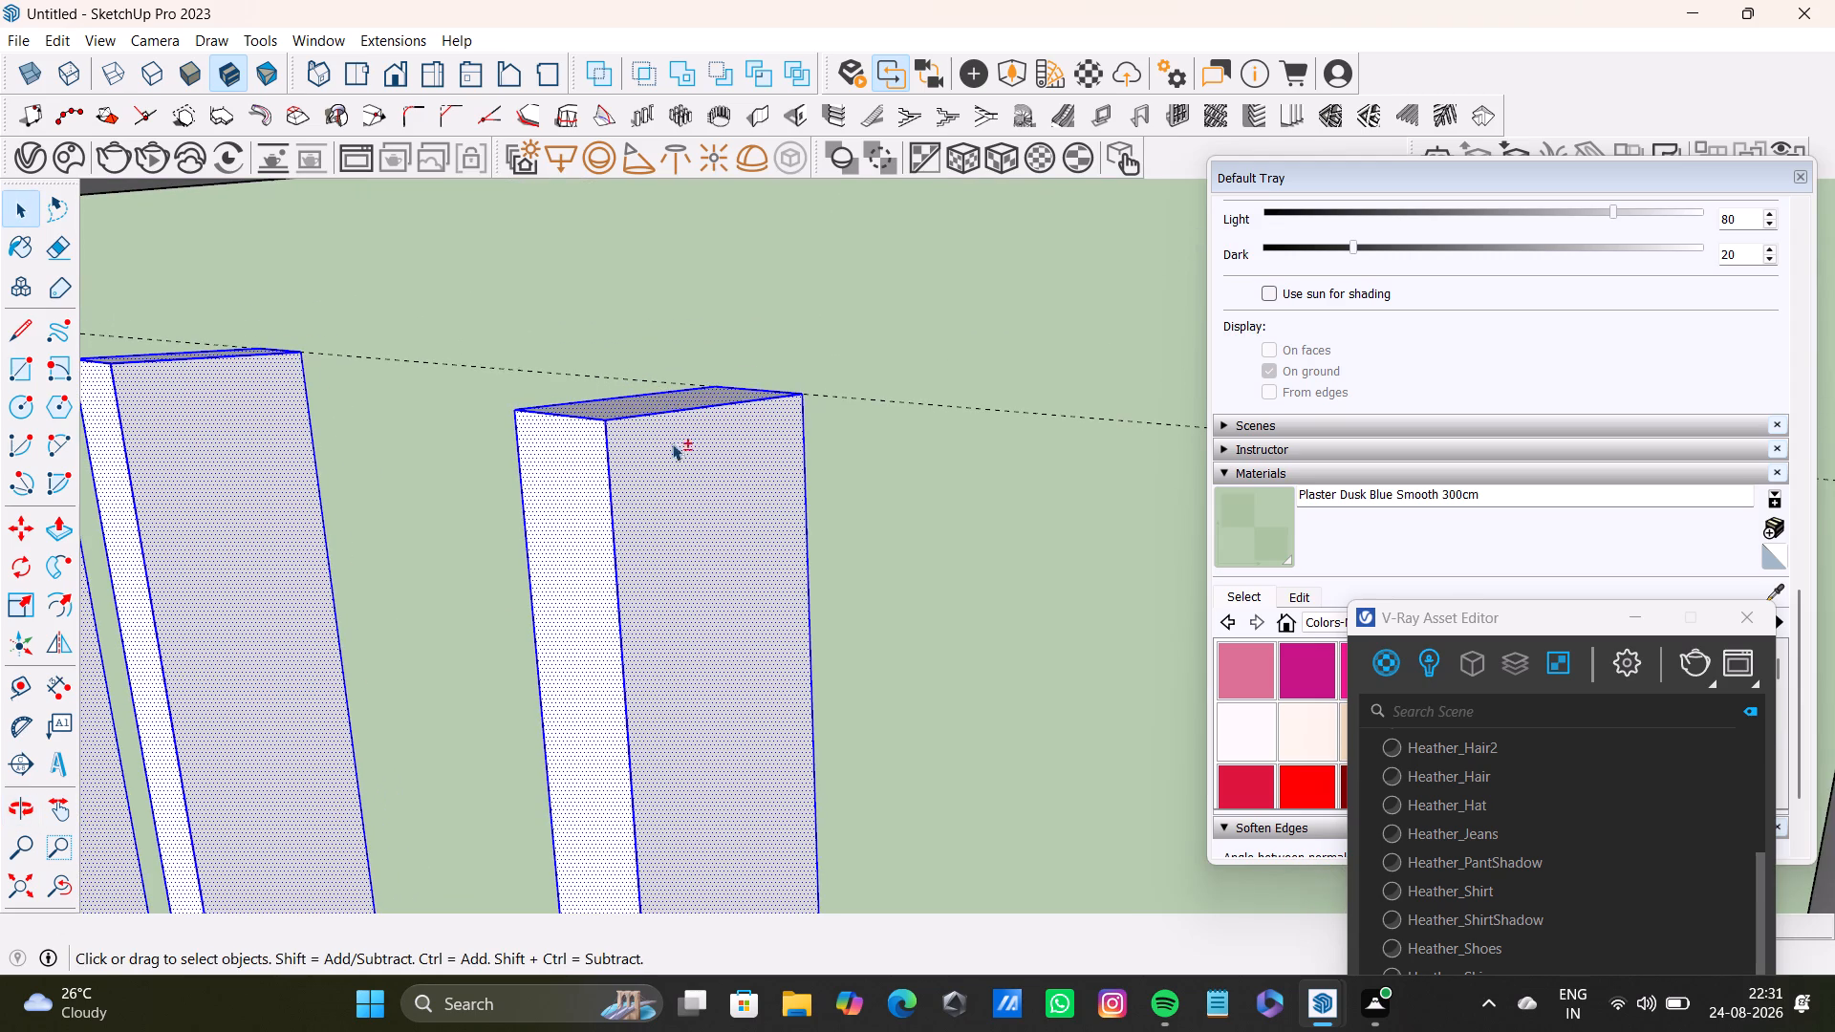
# Add the front, top and both side faces of the seventeenth slat from the island's corner to the selection.
pyautogui.keyDown('shift'); pyautogui.scroll(-14, 687, 484); pyautogui.keyUp('shift')
pyautogui.keyDown('shift'); pyautogui.scroll(1, 724, 603); pyautogui.keyUp('shift')
pyautogui.keyDown('shift'); pyautogui.moveTo(724, 603); pyautogui.dragTo(638, 362, button='middle'); pyautogui.keyUp('shift')
pyautogui.keyDown('shift'); pyautogui.doubleClick(834, 373); pyautogui.keyUp('shift')
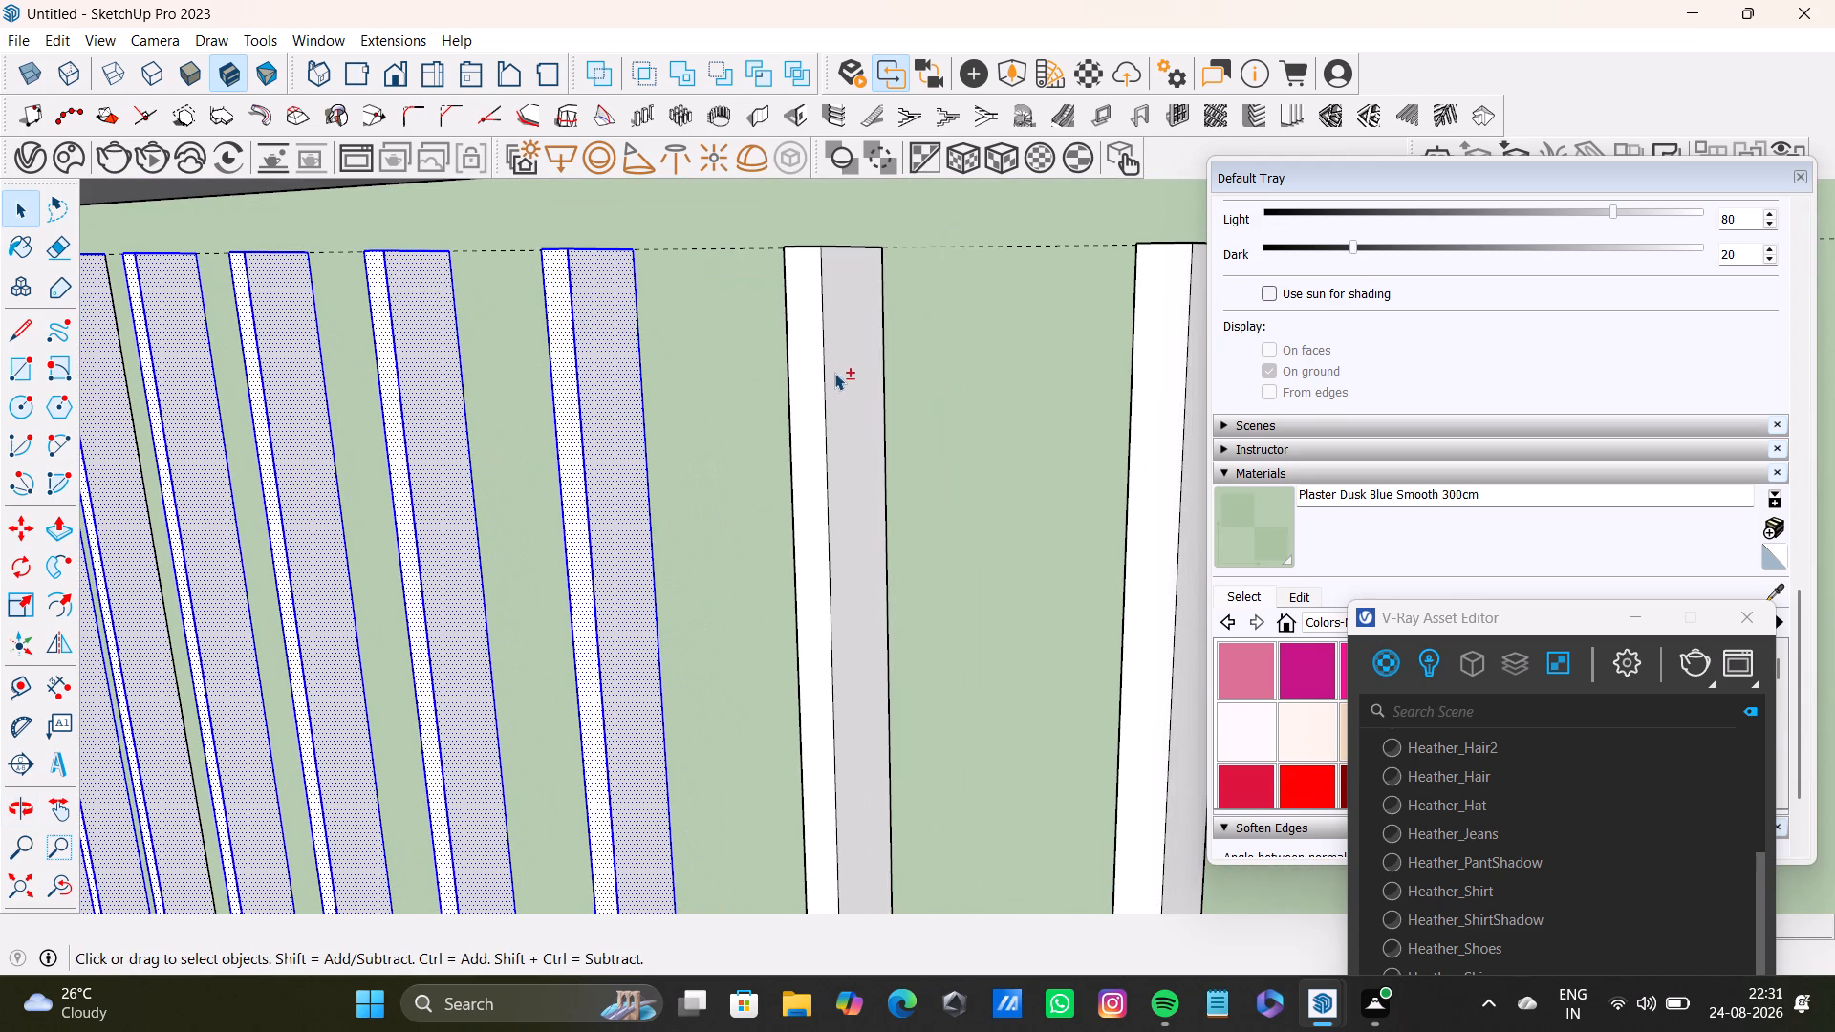
pyautogui.keyDown('shift'); pyautogui.doubleClick(810, 384); pyautogui.keyUp('shift')
pyautogui.moveTo(810, 464); pyautogui.dragTo(1200, 450, button='middle')
pyautogui.moveTo(840, 480); pyautogui.dragTo(900, 484, button='middle')
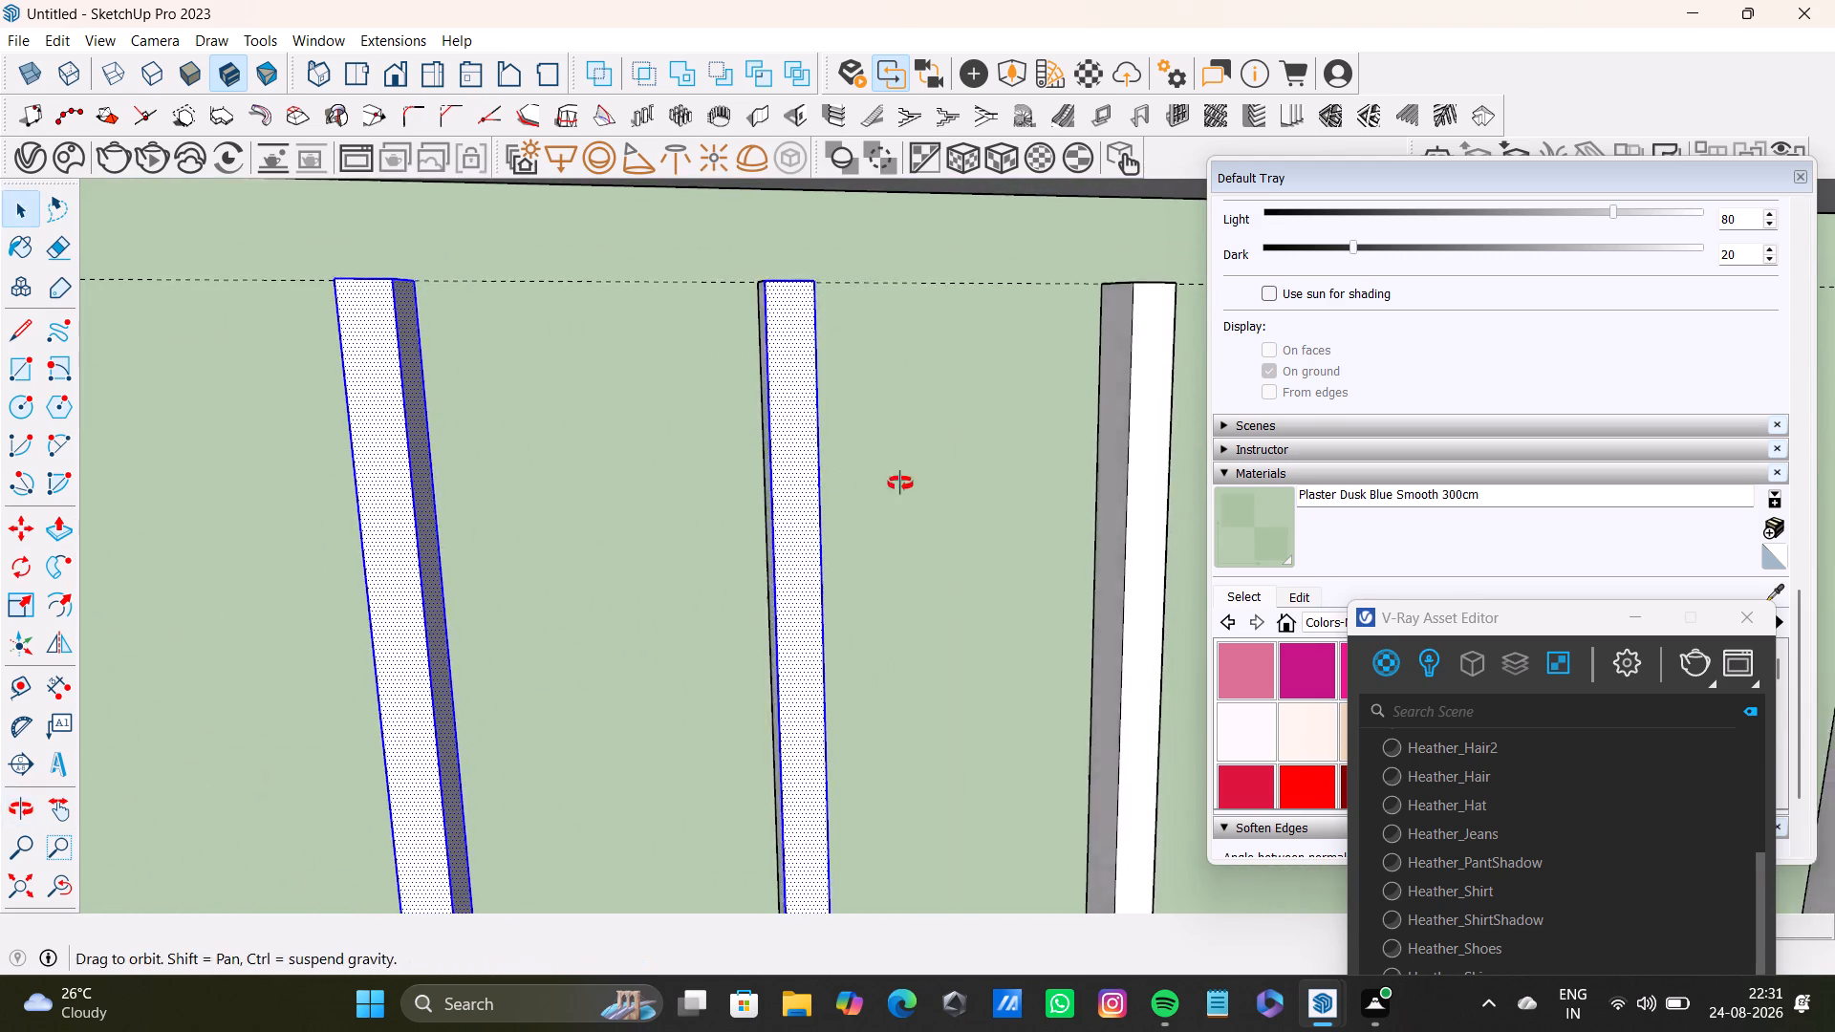
pyautogui.moveTo(900, 484); pyautogui.dragTo(1082, 508, button='middle')
pyautogui.keyDown('shift'); pyautogui.doubleClick(812, 395); pyautogui.keyUp('shift')
pyautogui.moveTo(860, 358); pyautogui.dragTo(842, 457, button='middle')
pyautogui.scroll(7, 842, 456)
pyautogui.keyDown('shift'); pyautogui.doubleClick(741, 352); pyautogui.keyUp('shift')
# Add the front, top and both side faces of the eighteenth slat from the island's corner to the selection.
pyautogui.scroll(-3, 827, 427)
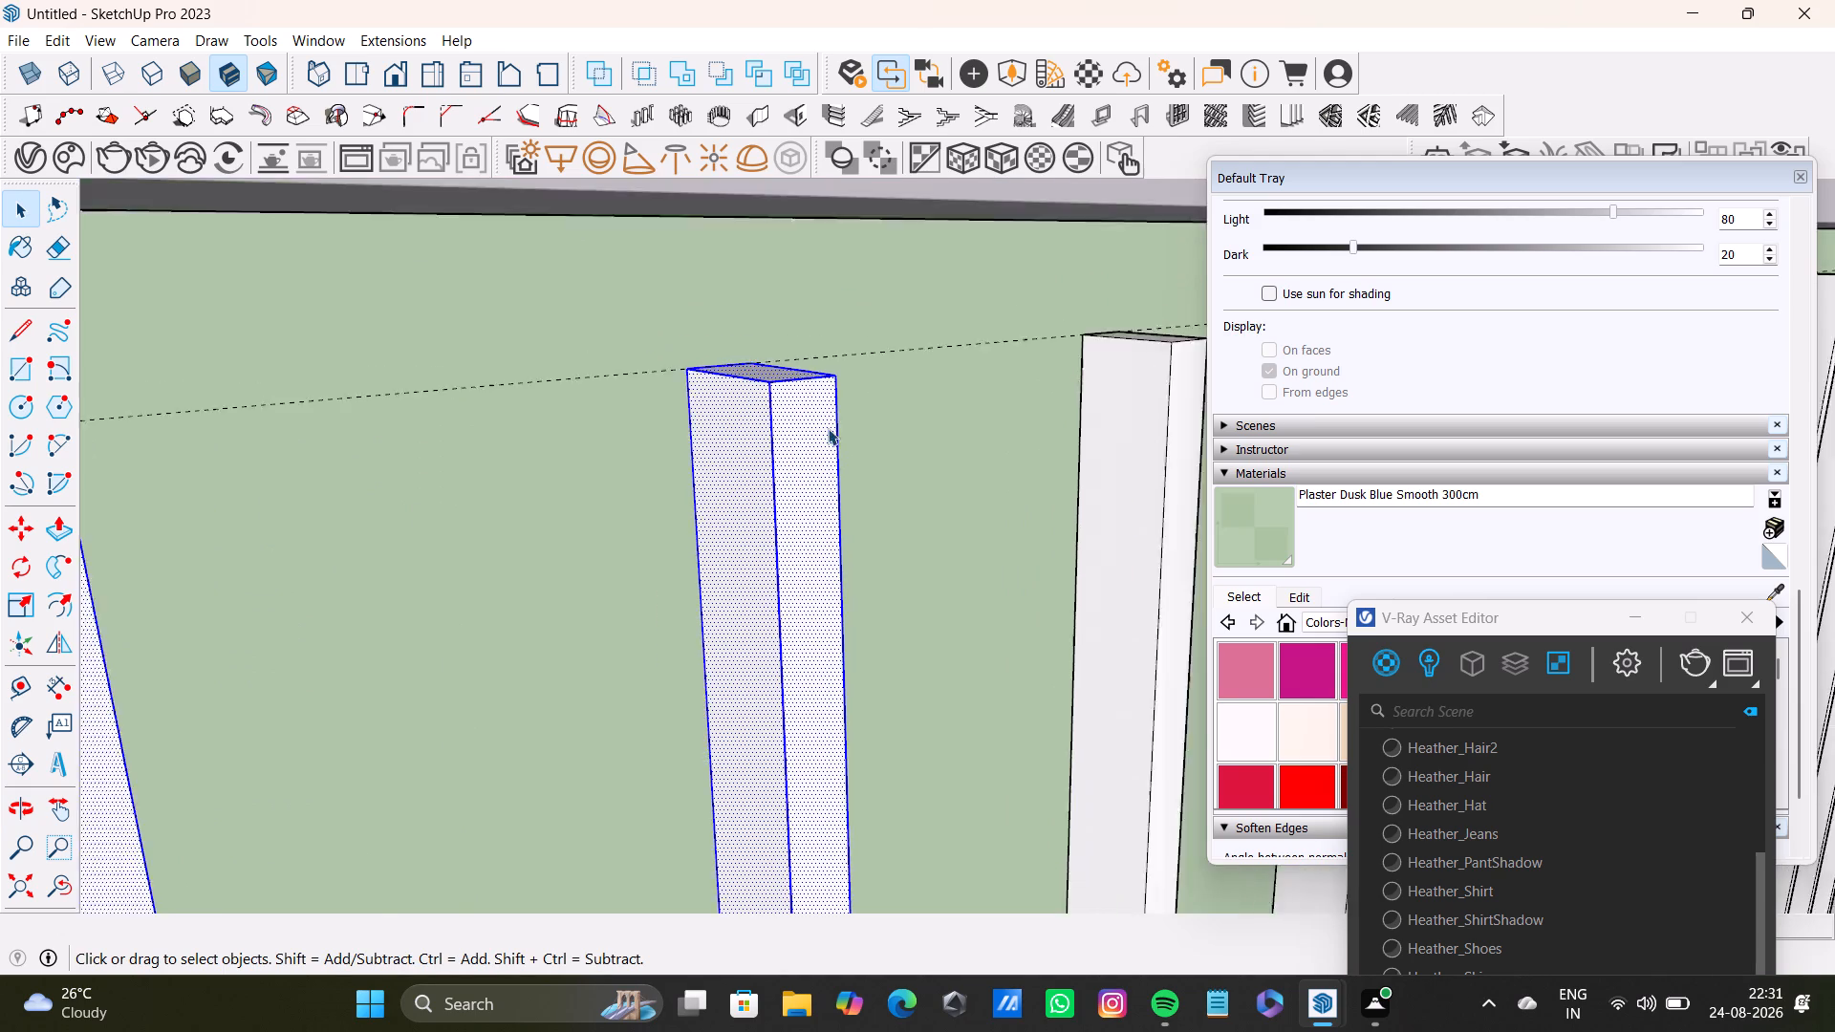
pyautogui.scroll(-6, 828, 428)
pyautogui.keyDown('shift'); pyautogui.moveTo(891, 470); pyautogui.dragTo(533, 455, button='middle'); pyautogui.keyUp('shift')
pyautogui.keyDown('shift'); pyautogui.click(687, 419); pyautogui.keyUp('shift')
pyautogui.keyDown('shift'); pyautogui.moveTo(687, 419); pyautogui.dragTo(696, 419); pyautogui.keyUp('shift')
pyautogui.keyDown('shift'); pyautogui.doubleClick(724, 431); pyautogui.keyUp('shift')
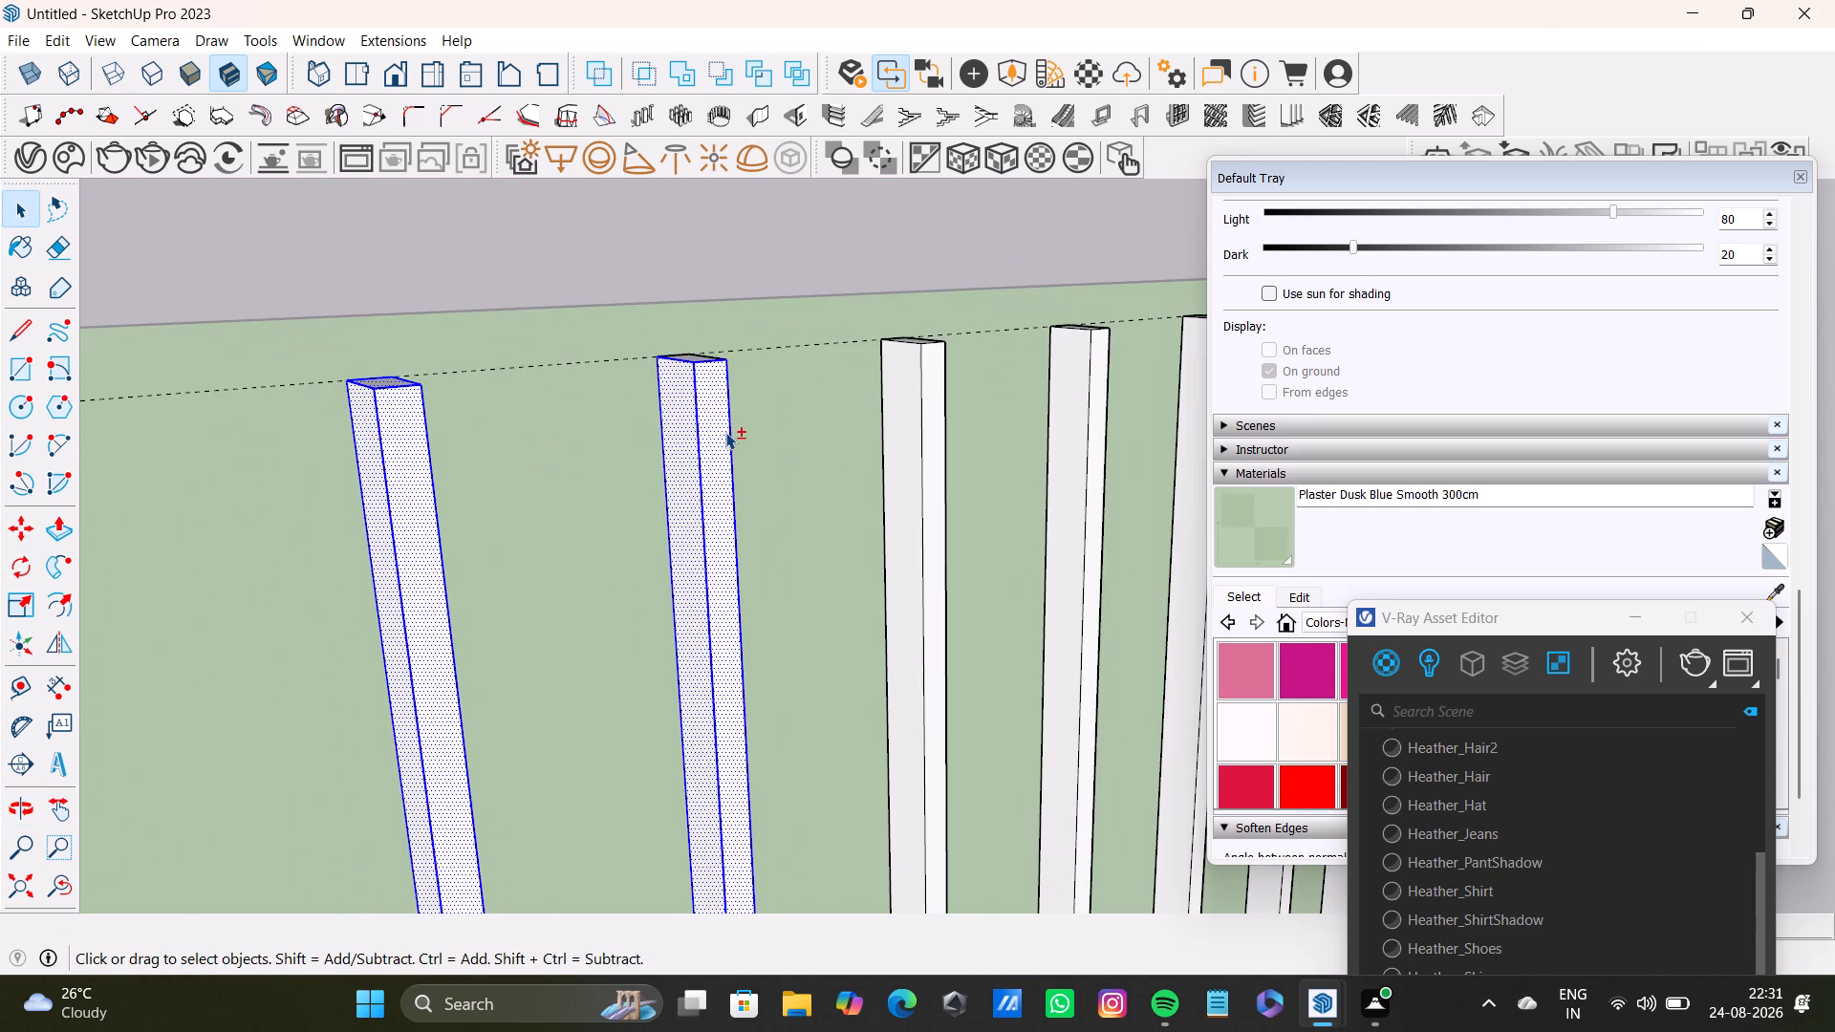
pyautogui.moveTo(765, 454); pyautogui.dragTo(347, 433, button='middle')
pyautogui.keyDown('shift'); pyautogui.scroll(3, 580, 387); pyautogui.keyUp('shift')
pyautogui.keyDown('shift'); pyautogui.doubleClick(744, 355); pyautogui.keyUp('shift')
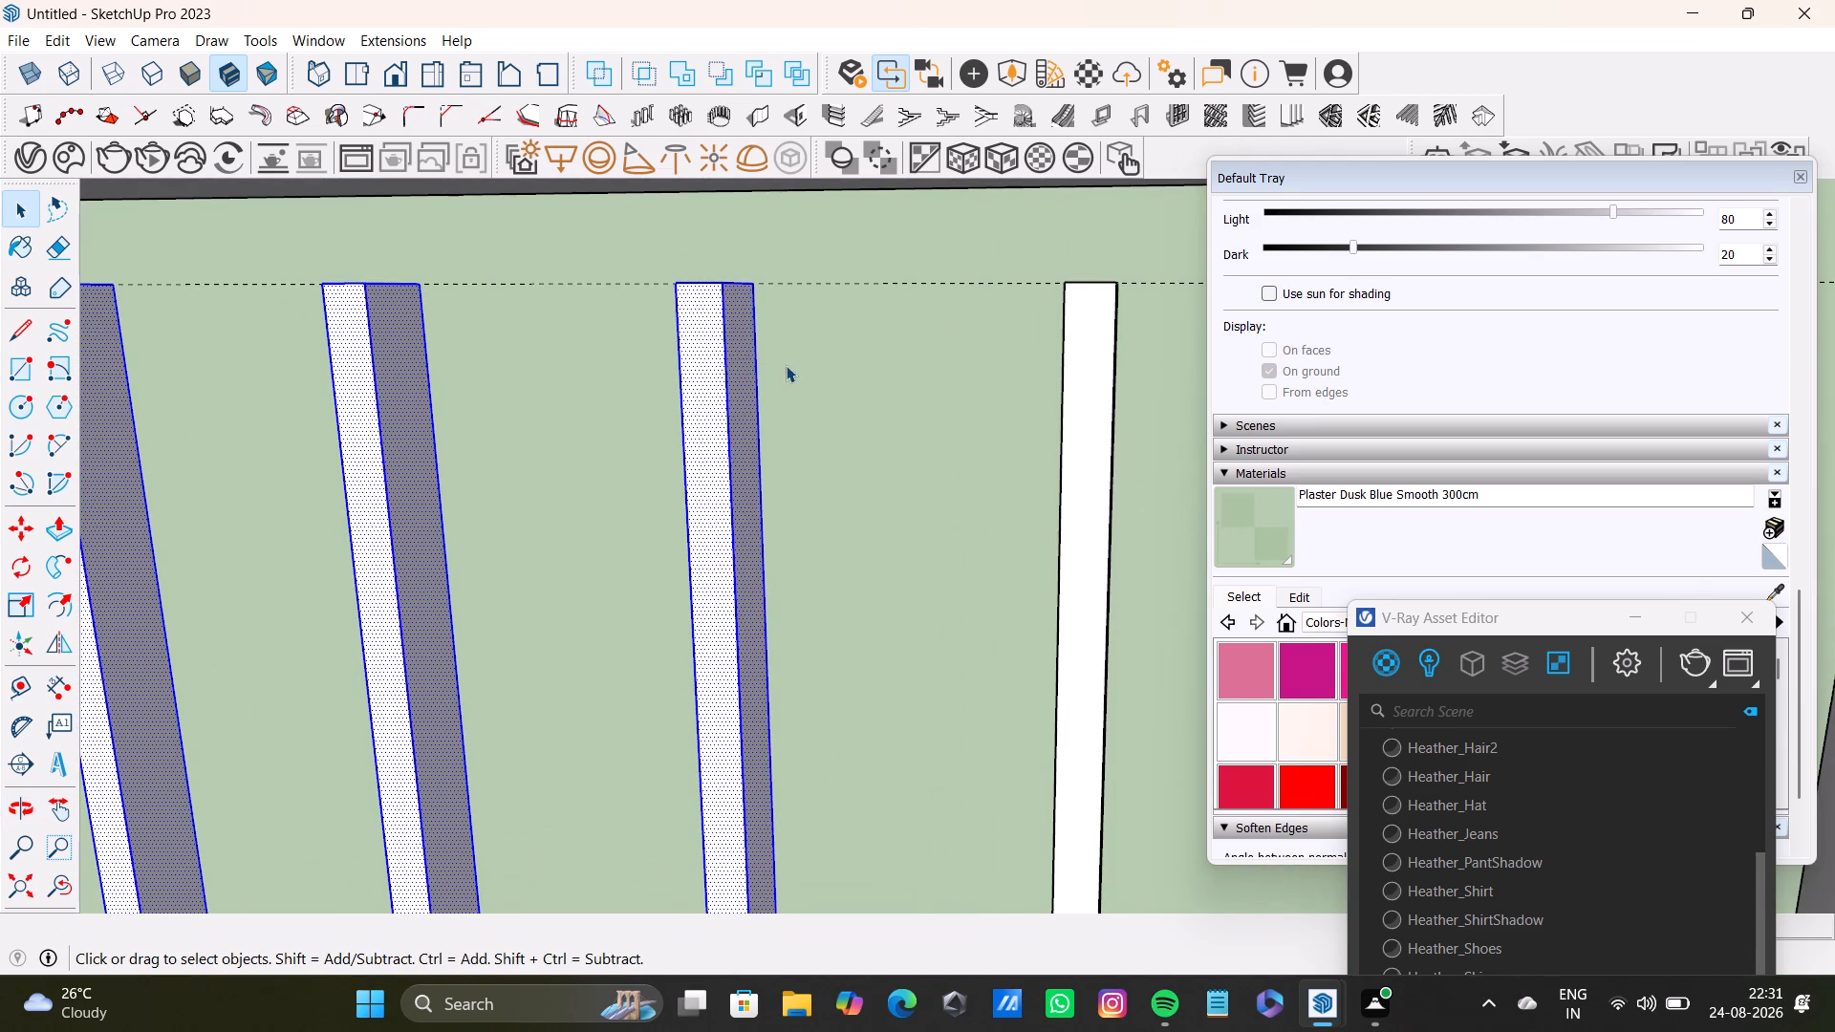
pyautogui.moveTo(786, 365); pyautogui.dragTo(652, 444, button='middle')
pyautogui.scroll(7, 687, 356)
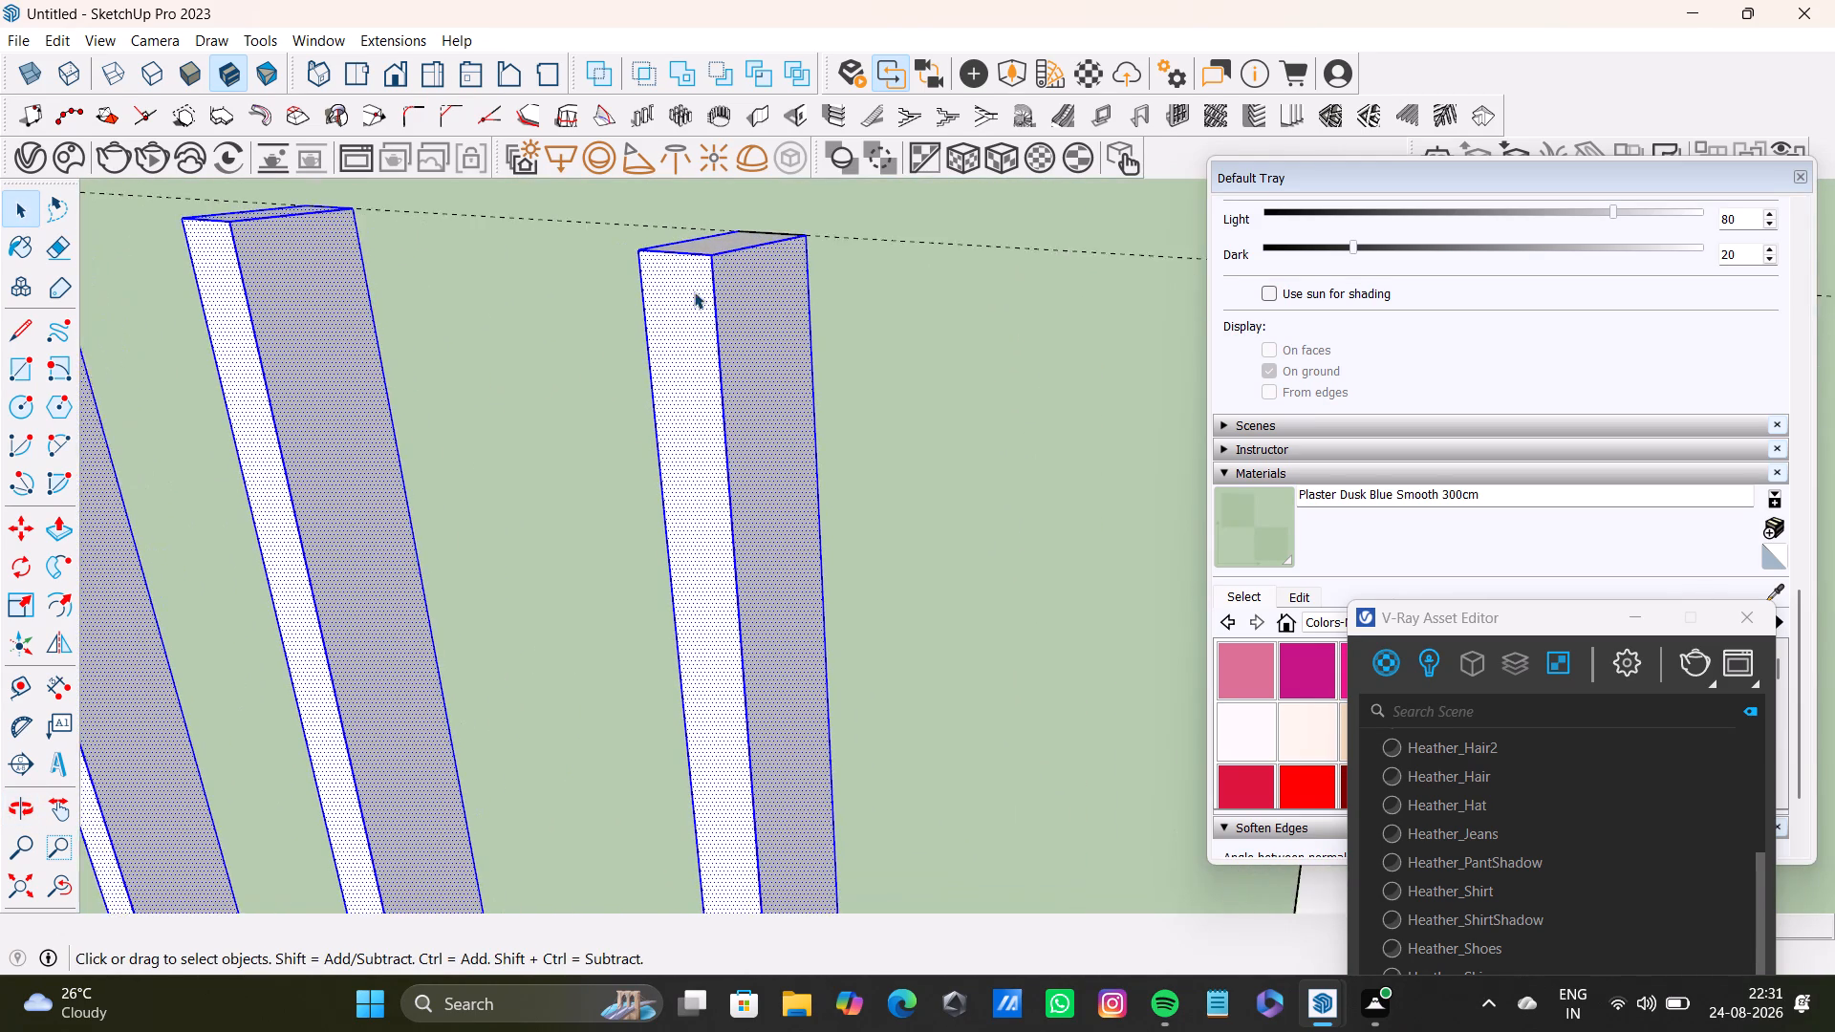
pyautogui.keyDown('shift'); pyautogui.doubleClick(711, 235); pyautogui.keyUp('shift')
pyautogui.keyDown('shift'); pyautogui.doubleClick(733, 241); pyautogui.keyUp('shift')
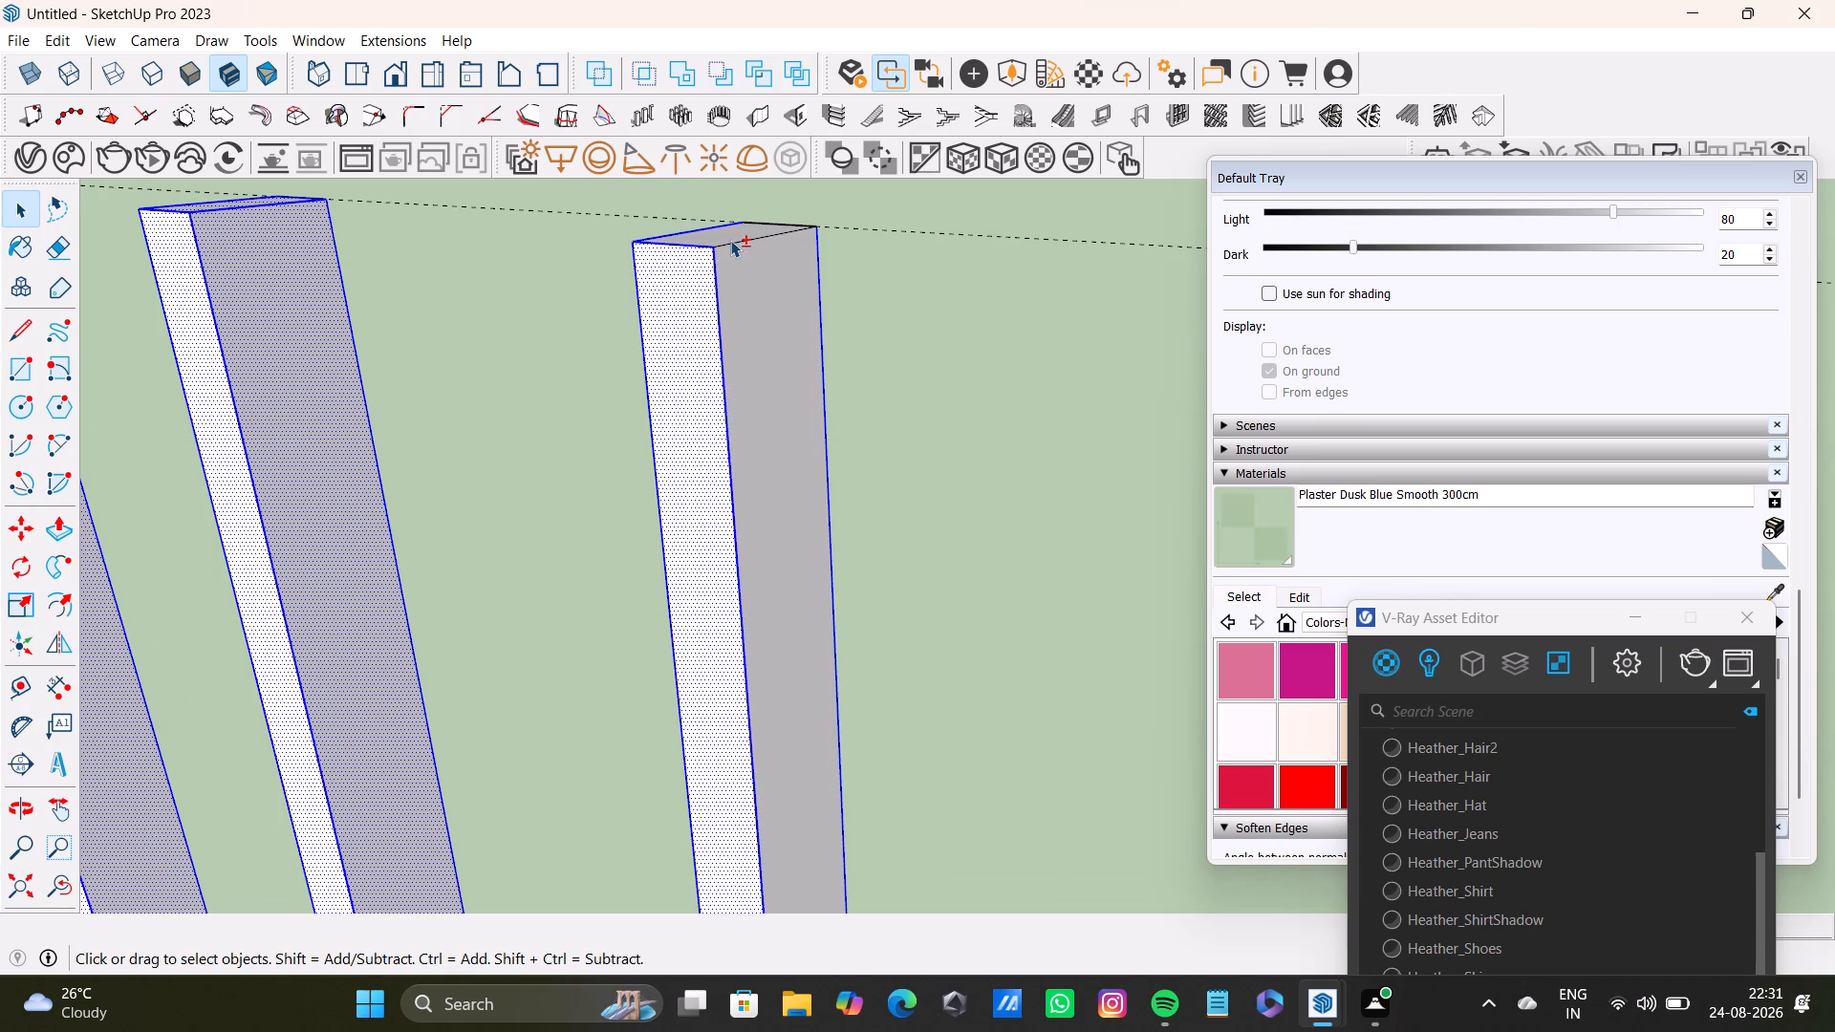
pyautogui.keyDown('shift'); pyautogui.doubleClick(732, 236); pyautogui.keyUp('shift')
pyautogui.keyDown('shift'); pyautogui.doubleClick(752, 267); pyautogui.keyUp('shift')
# Add the front, top and both side faces of the nineteenth slat from the island's corner to the selection.
pyautogui.keyDown('shift'); pyautogui.scroll(-9, 765, 351); pyautogui.keyUp('shift')
pyautogui.keyDown('shift'); pyautogui.moveTo(793, 426); pyautogui.dragTo(556, 387, button='middle'); pyautogui.keyUp('shift')
pyautogui.keyDown('shift'); pyautogui.scroll(6, 841, 327); pyautogui.keyUp('shift')
pyautogui.keyDown('shift'); pyautogui.doubleClick(749, 305); pyautogui.keyUp('shift')
pyautogui.keyDown('shift'); pyautogui.doubleClick(761, 341); pyautogui.keyUp('shift')
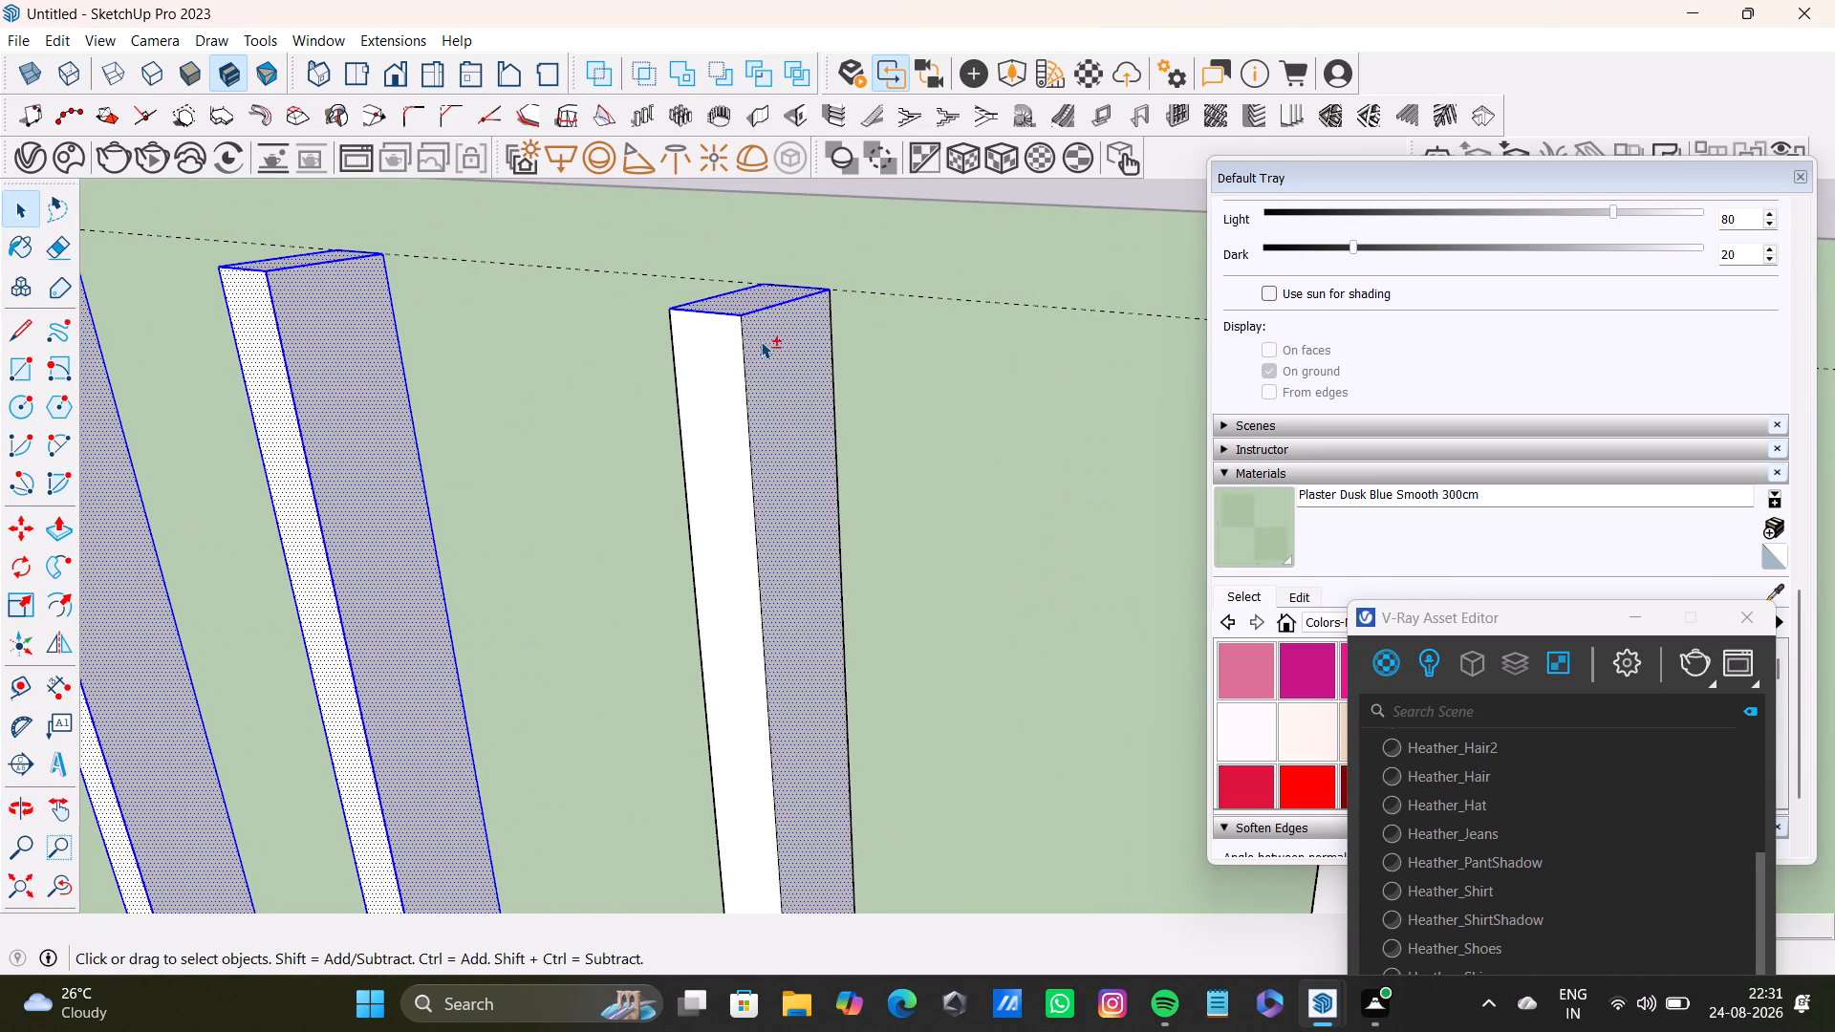
pyautogui.keyDown('shift'); pyautogui.doubleClick(696, 353); pyautogui.keyUp('shift')
pyautogui.keyDown('shift'); pyautogui.doubleClick(705, 359); pyautogui.keyUp('shift')
pyautogui.moveTo(649, 462); pyautogui.dragTo(1183, 478, button='middle')
pyautogui.keyDown('shift'); pyautogui.doubleClick(813, 534); pyautogui.keyUp('shift')
# Add the front face and one side face of the twentieth slat from the island's corner to the selection.
pyautogui.keyDown('shift'); pyautogui.scroll(-8, 690, 627); pyautogui.keyUp('shift')
pyautogui.keyDown('shift'); pyautogui.moveTo(917, 648); pyautogui.dragTo(855, 538, button='middle'); pyautogui.keyUp('shift')
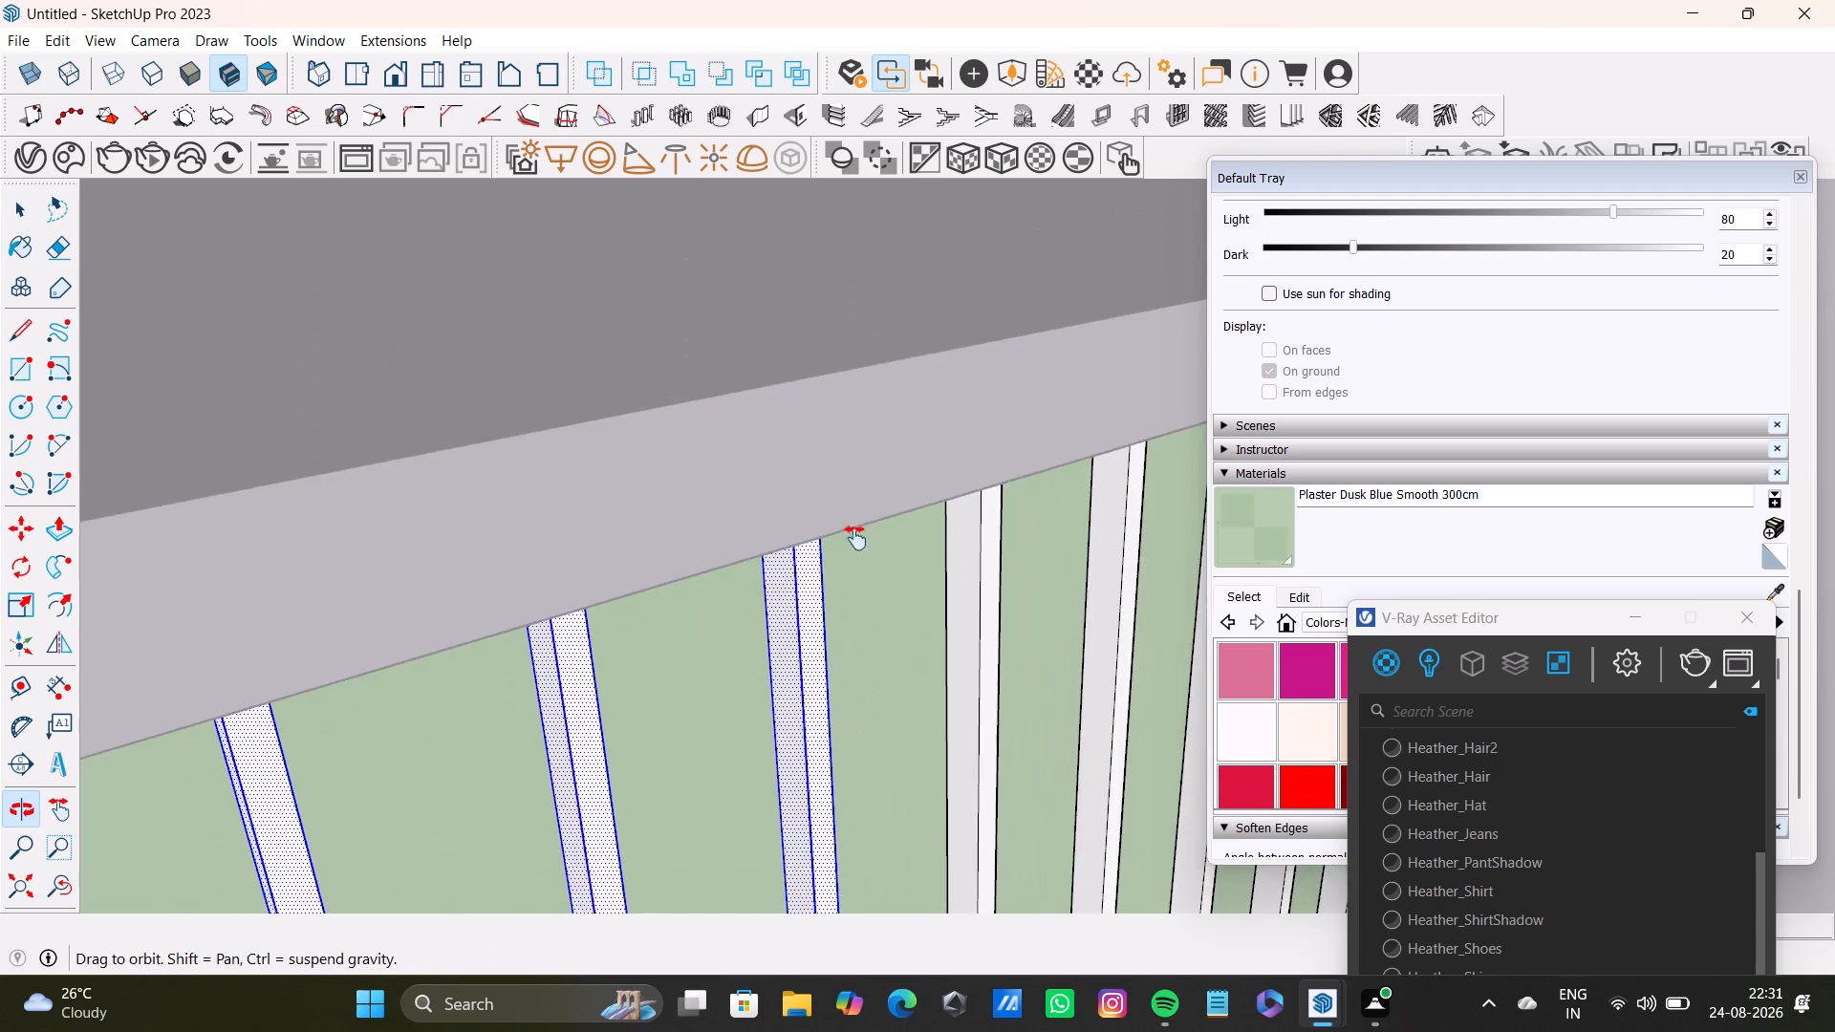
pyautogui.keyDown('shift'); pyautogui.moveTo(855, 538); pyautogui.dragTo(654, 409, button='middle'); pyautogui.keyUp('shift')
pyautogui.scroll(6, 715, 351)
pyautogui.keyDown('shift'); pyautogui.moveTo(659, 277); pyautogui.dragTo(509, 638, button='middle'); pyautogui.keyUp('shift')
pyautogui.keyDown('shift'); pyautogui.scroll(3, 550, 597); pyautogui.keyUp('shift')
pyautogui.moveTo(620, 572); pyautogui.dragTo(558, 370, button='middle')
pyautogui.keyDown('shift'); pyautogui.scroll(3, 685, 783); pyautogui.keyUp('shift')
pyautogui.keyDown('shift'); pyautogui.moveTo(681, 727); pyautogui.dragTo(673, 548, button='middle'); pyautogui.keyUp('shift')
pyautogui.keyDown('shift'); pyautogui.doubleClick(670, 610); pyautogui.keyUp('shift')
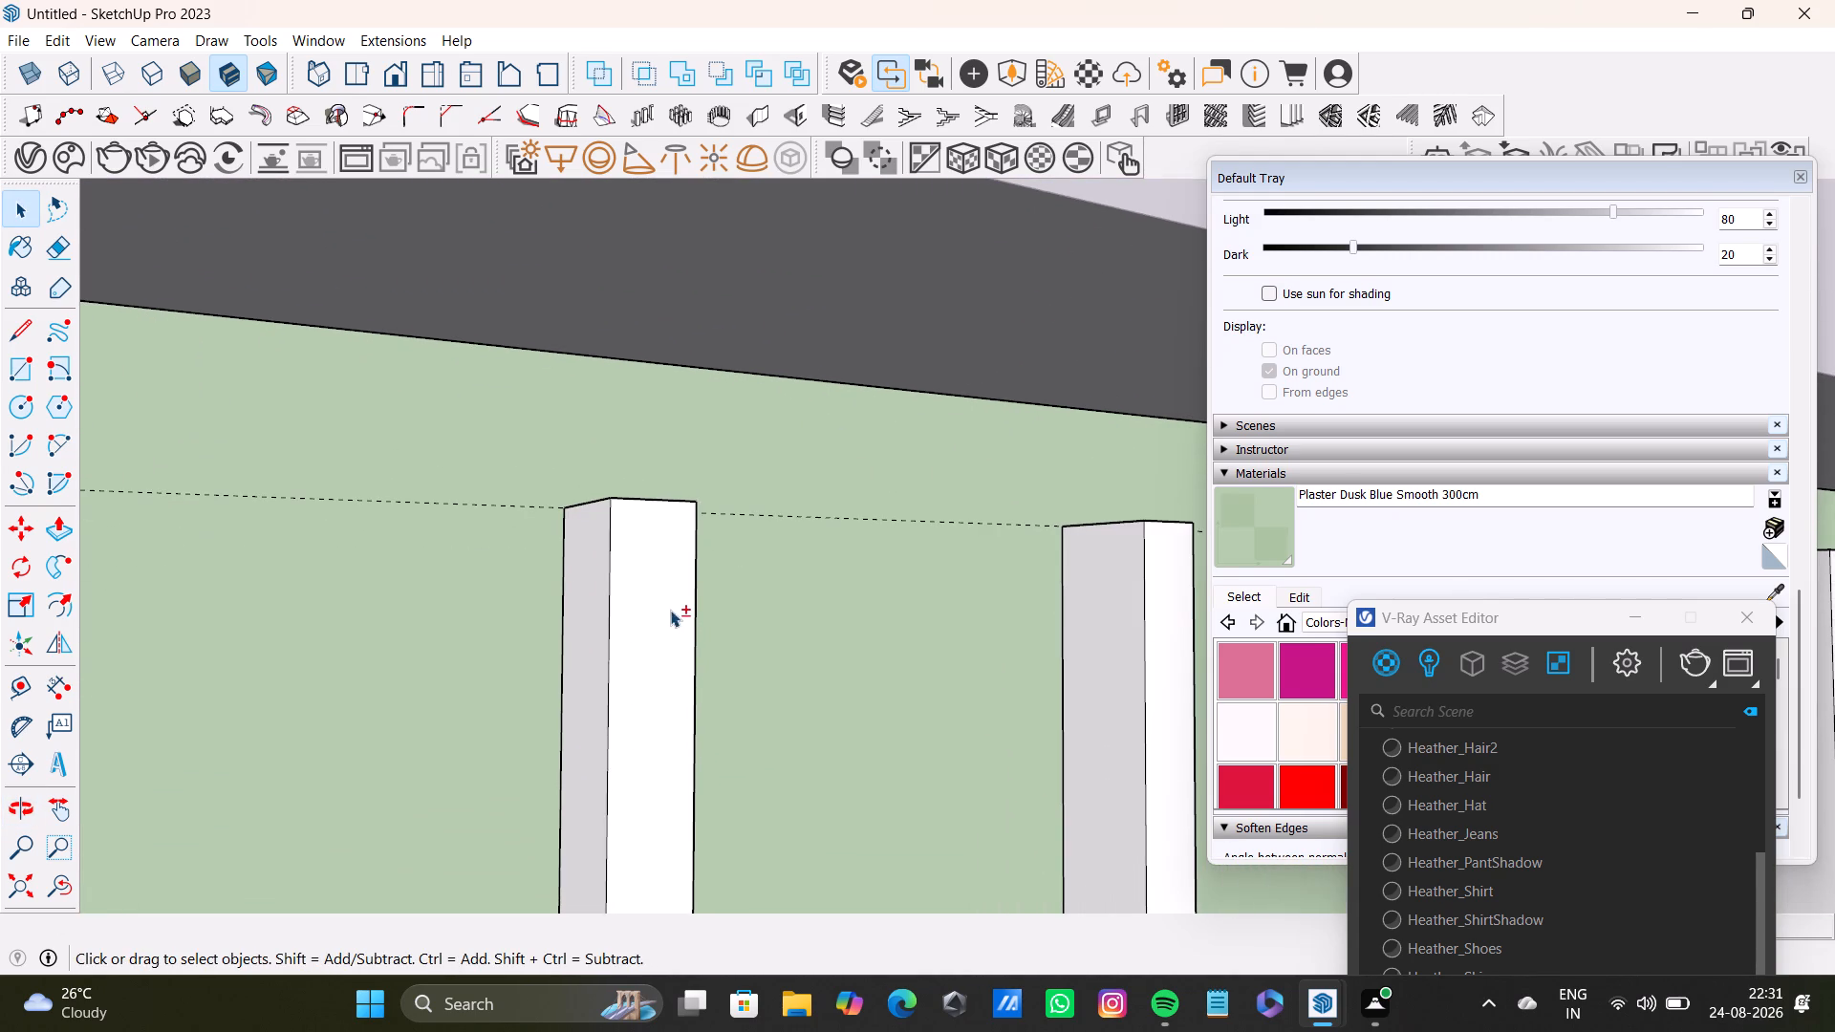
pyautogui.keyDown('shift'); pyautogui.doubleClick(596, 625); pyautogui.keyUp('shift')
# Add the top face and the remaining side face of the twentieth slat from the island's corner to the selection.
pyautogui.moveTo(776, 693); pyautogui.dragTo(289, 684, button='middle')
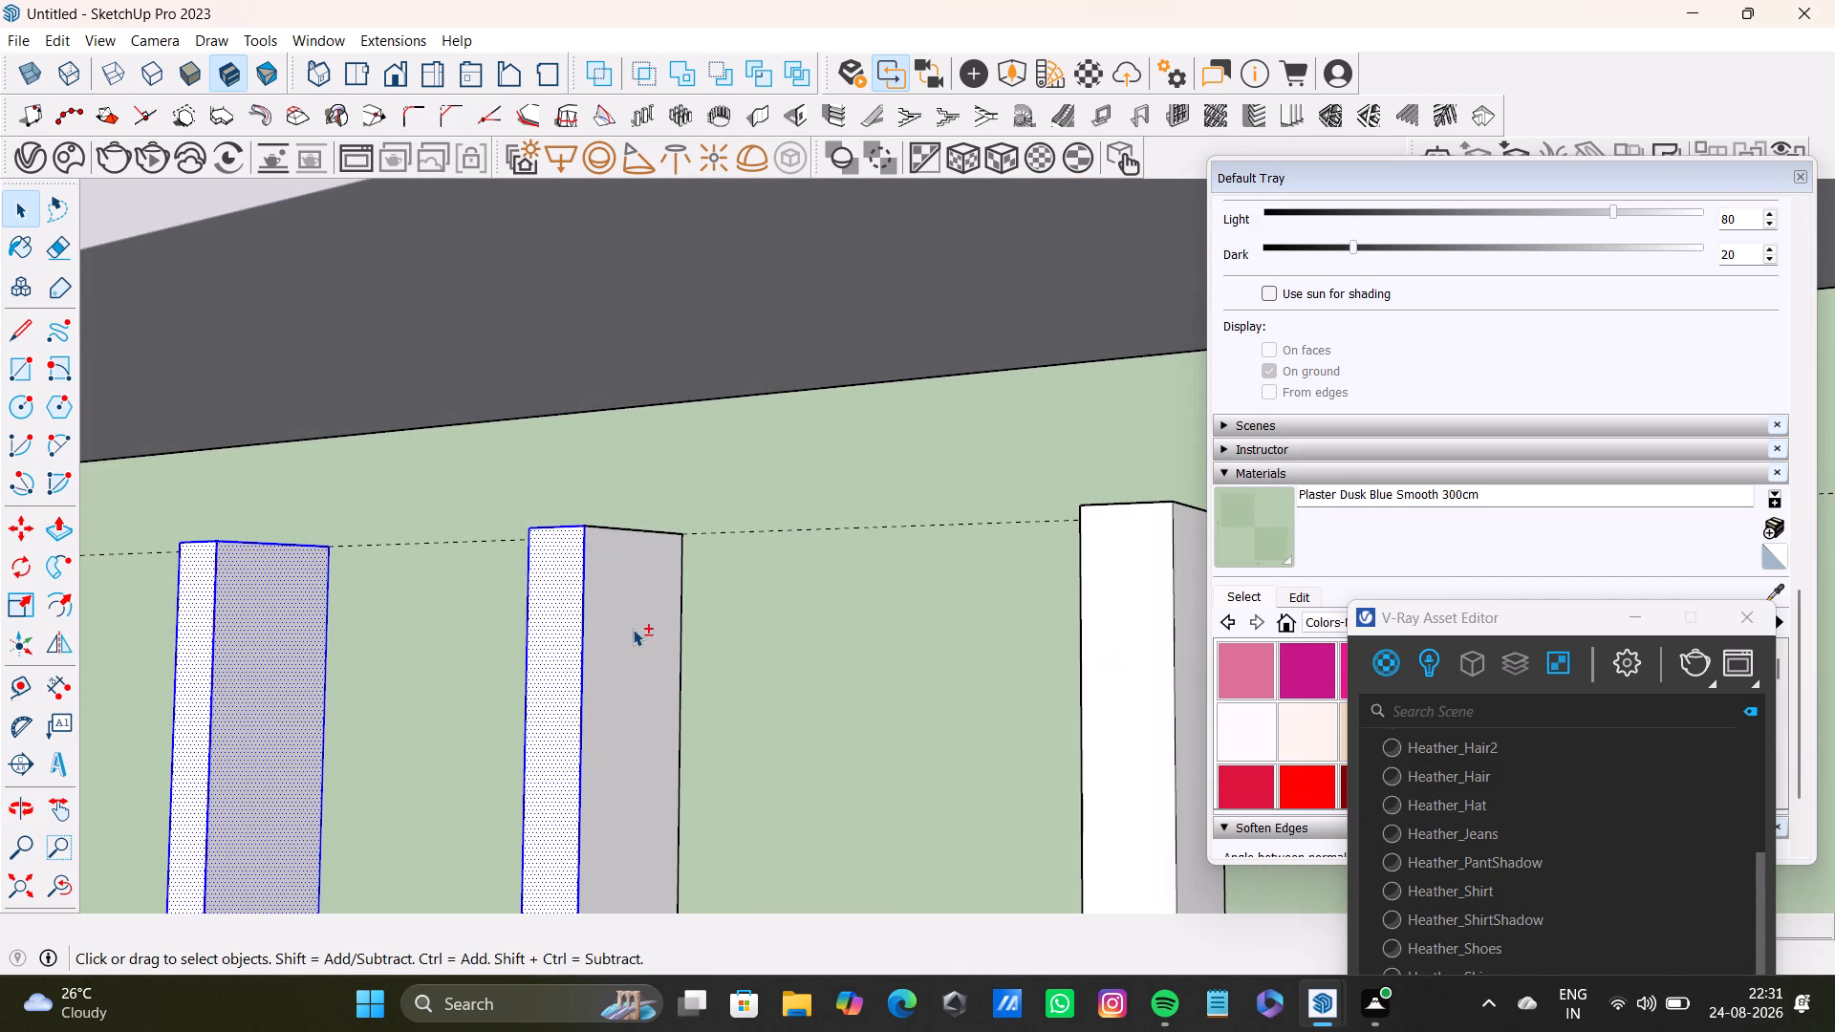
pyautogui.keyDown('shift'); pyautogui.doubleClick(633, 629); pyautogui.keyUp('shift')
pyautogui.moveTo(656, 633); pyautogui.dragTo(654, 736, button='middle')
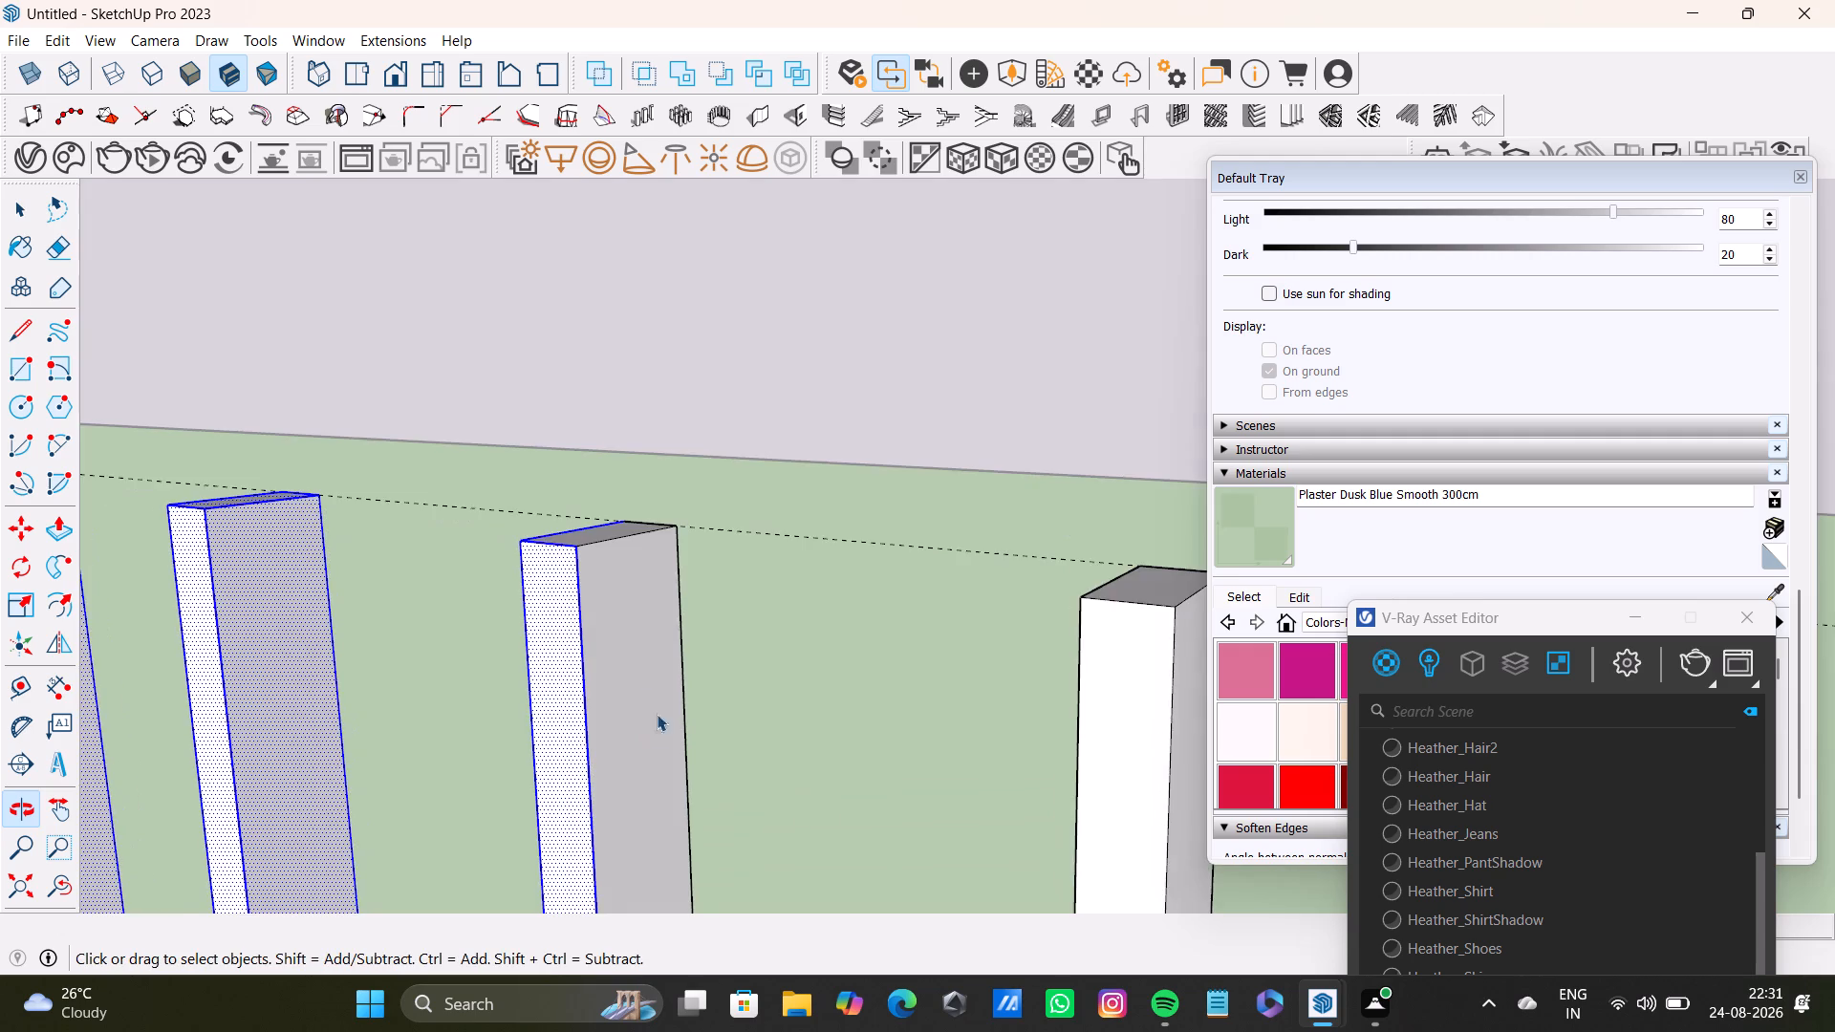
pyautogui.scroll(3, 631, 629)
pyautogui.keyDown('shift'); pyautogui.doubleClick(573, 503); pyautogui.keyUp('shift')
pyautogui.keyDown('shift'); pyautogui.doubleClick(605, 556); pyautogui.keyUp('shift')
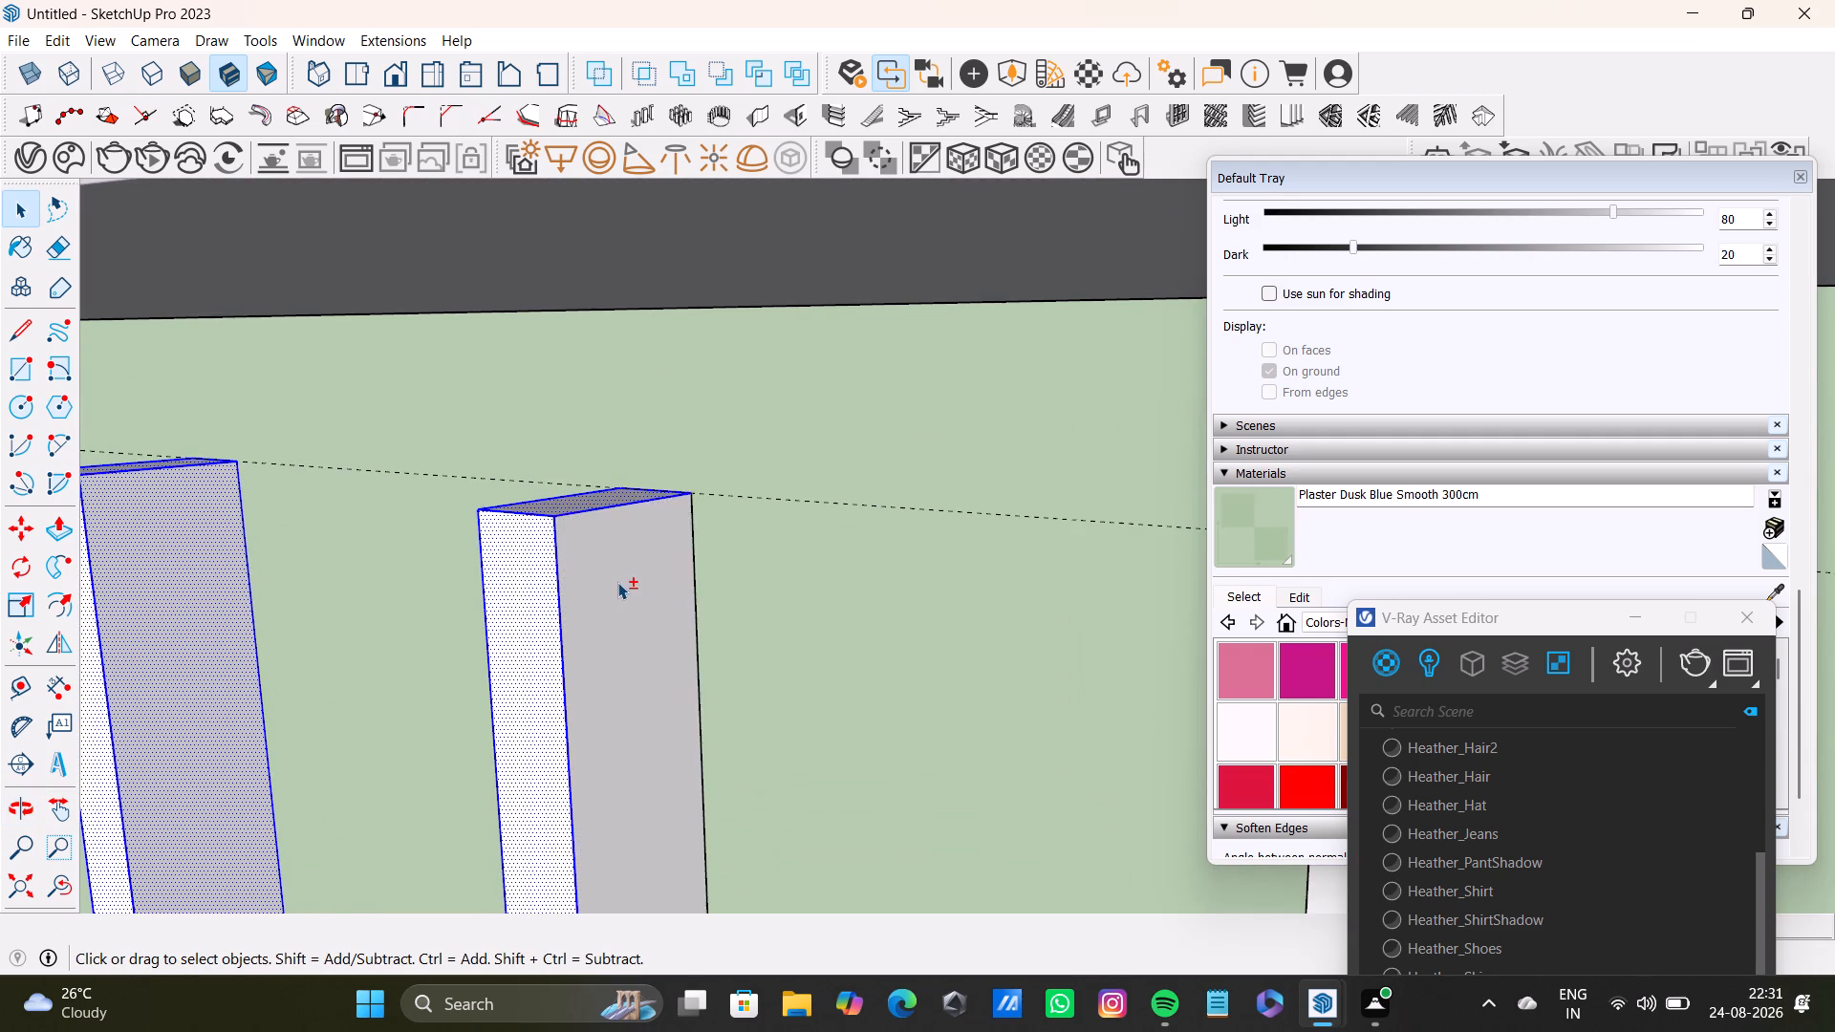
pyautogui.keyDown('shift'); pyautogui.scroll(-5, 621, 579); pyautogui.keyUp('shift')
pyautogui.keyDown('shift'); pyautogui.doubleClick(618, 581); pyautogui.keyUp('shift')
# Add the front, top and both side faces of the twenty-first slat from the island's corner to the selection.
pyautogui.keyDown('shift'); pyautogui.scroll(-5, 690, 631); pyautogui.keyUp('shift')
pyautogui.keyDown('shift'); pyautogui.moveTo(939, 699); pyautogui.dragTo(675, 684, button='middle'); pyautogui.keyUp('shift')
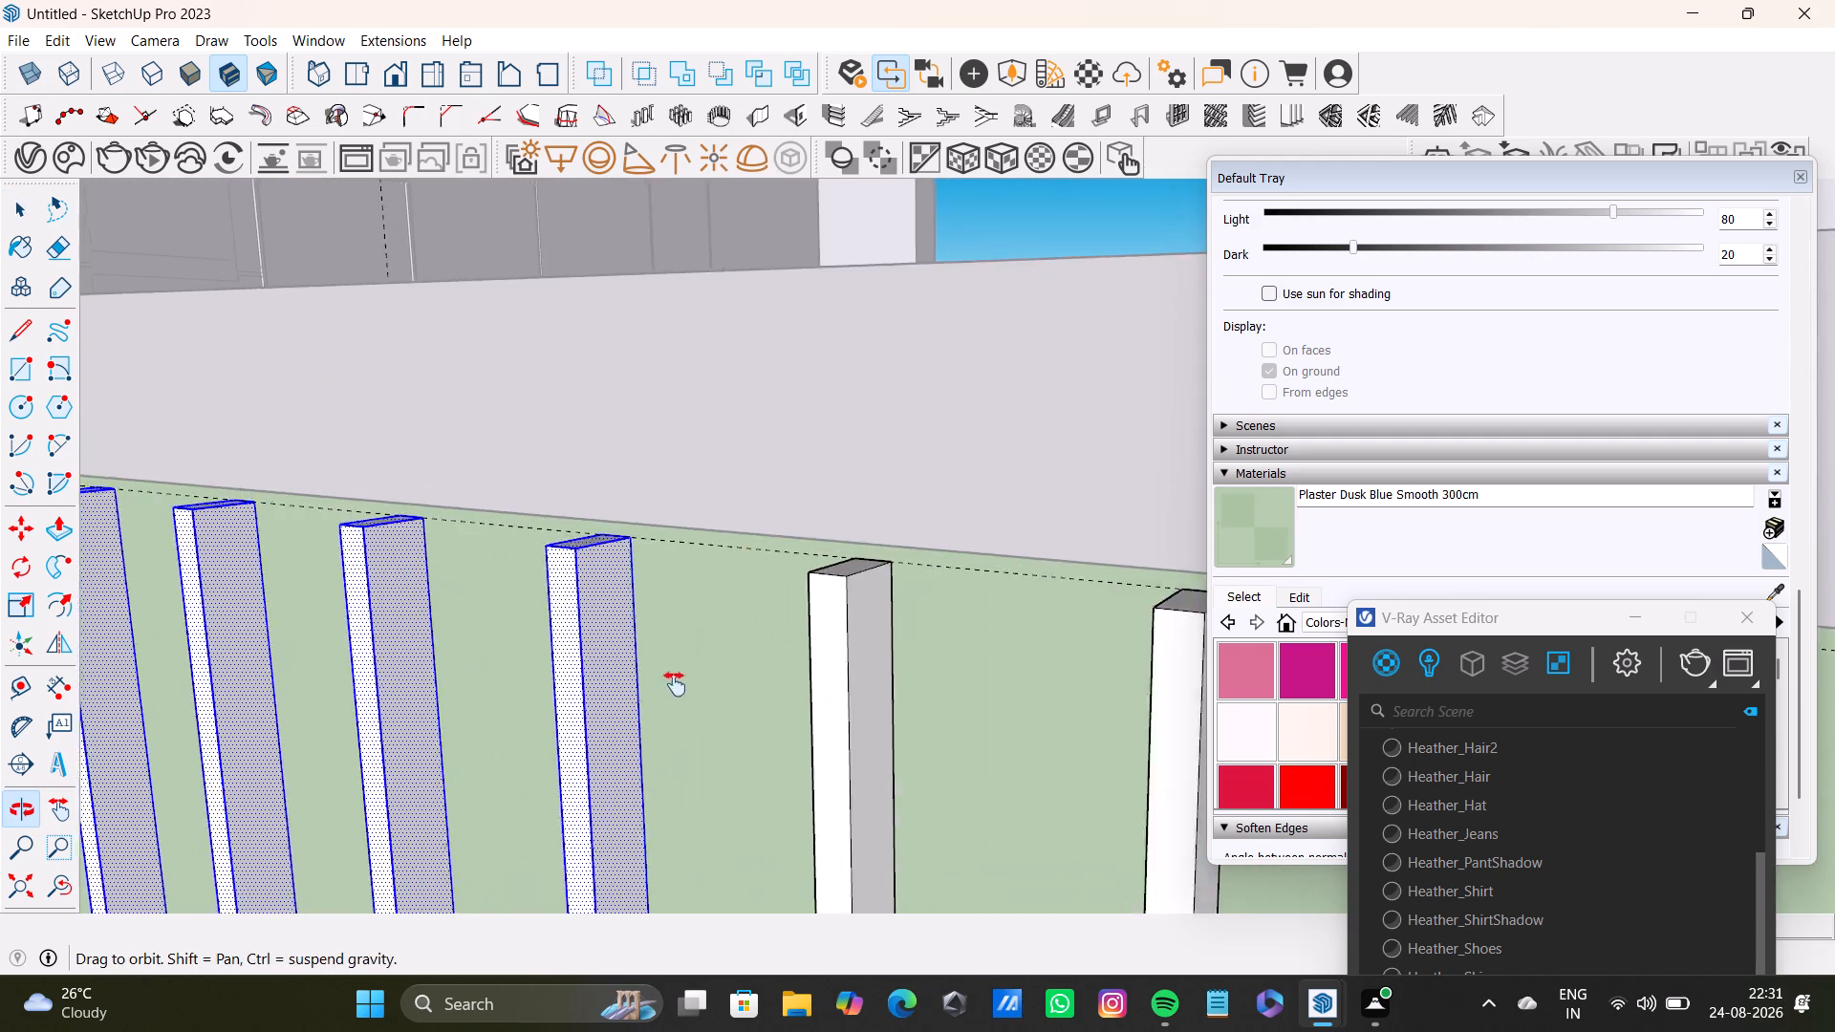
pyautogui.keyDown('shift'); pyautogui.moveTo(675, 684); pyautogui.dragTo(674, 684, button='middle'); pyautogui.keyUp('shift')
pyautogui.keyDown('shift'); pyautogui.scroll(7, 666, 628); pyautogui.keyUp('shift')
pyautogui.keyDown('shift'); pyautogui.doubleClick(649, 580); pyautogui.keyUp('shift')
pyautogui.keyDown('shift'); pyautogui.doubleClick(675, 635); pyautogui.keyUp('shift')
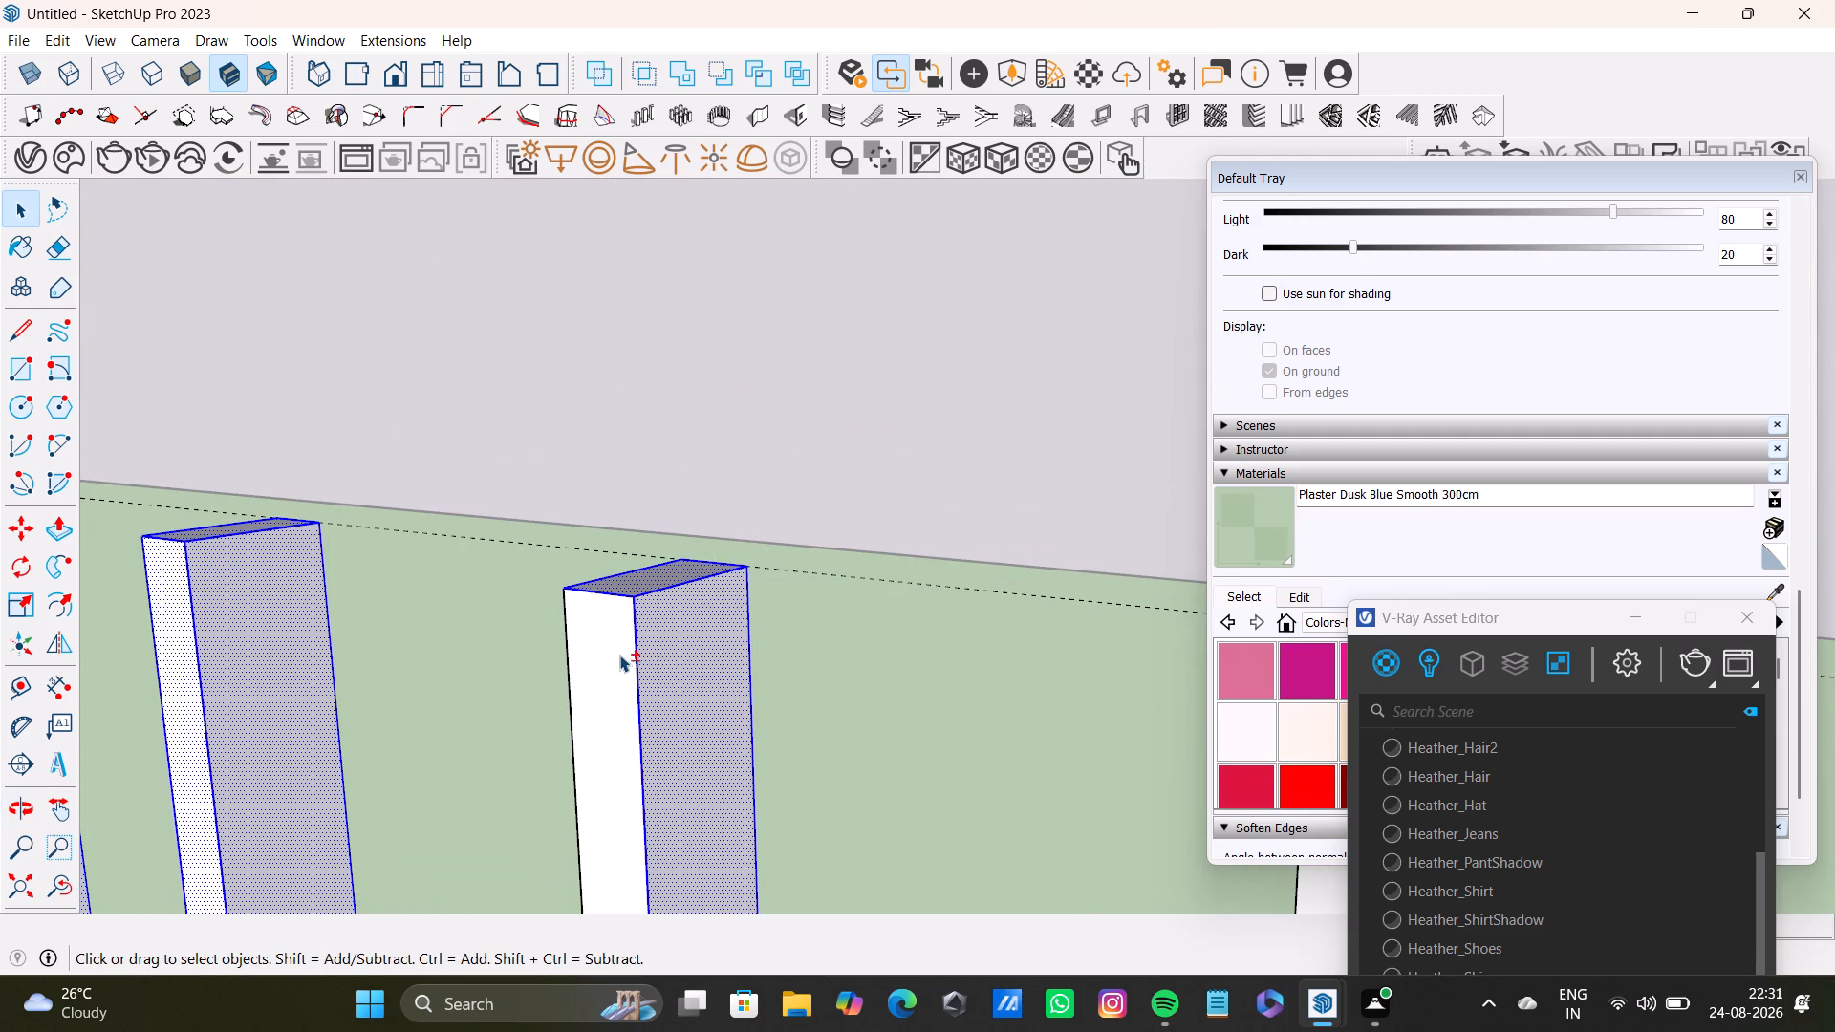
pyautogui.keyDown('shift'); pyautogui.doubleClick(622, 655); pyautogui.keyUp('shift')
pyautogui.moveTo(608, 726); pyautogui.dragTo(1033, 709, button='middle')
pyautogui.moveTo(788, 784); pyautogui.dragTo(956, 750, button='middle')
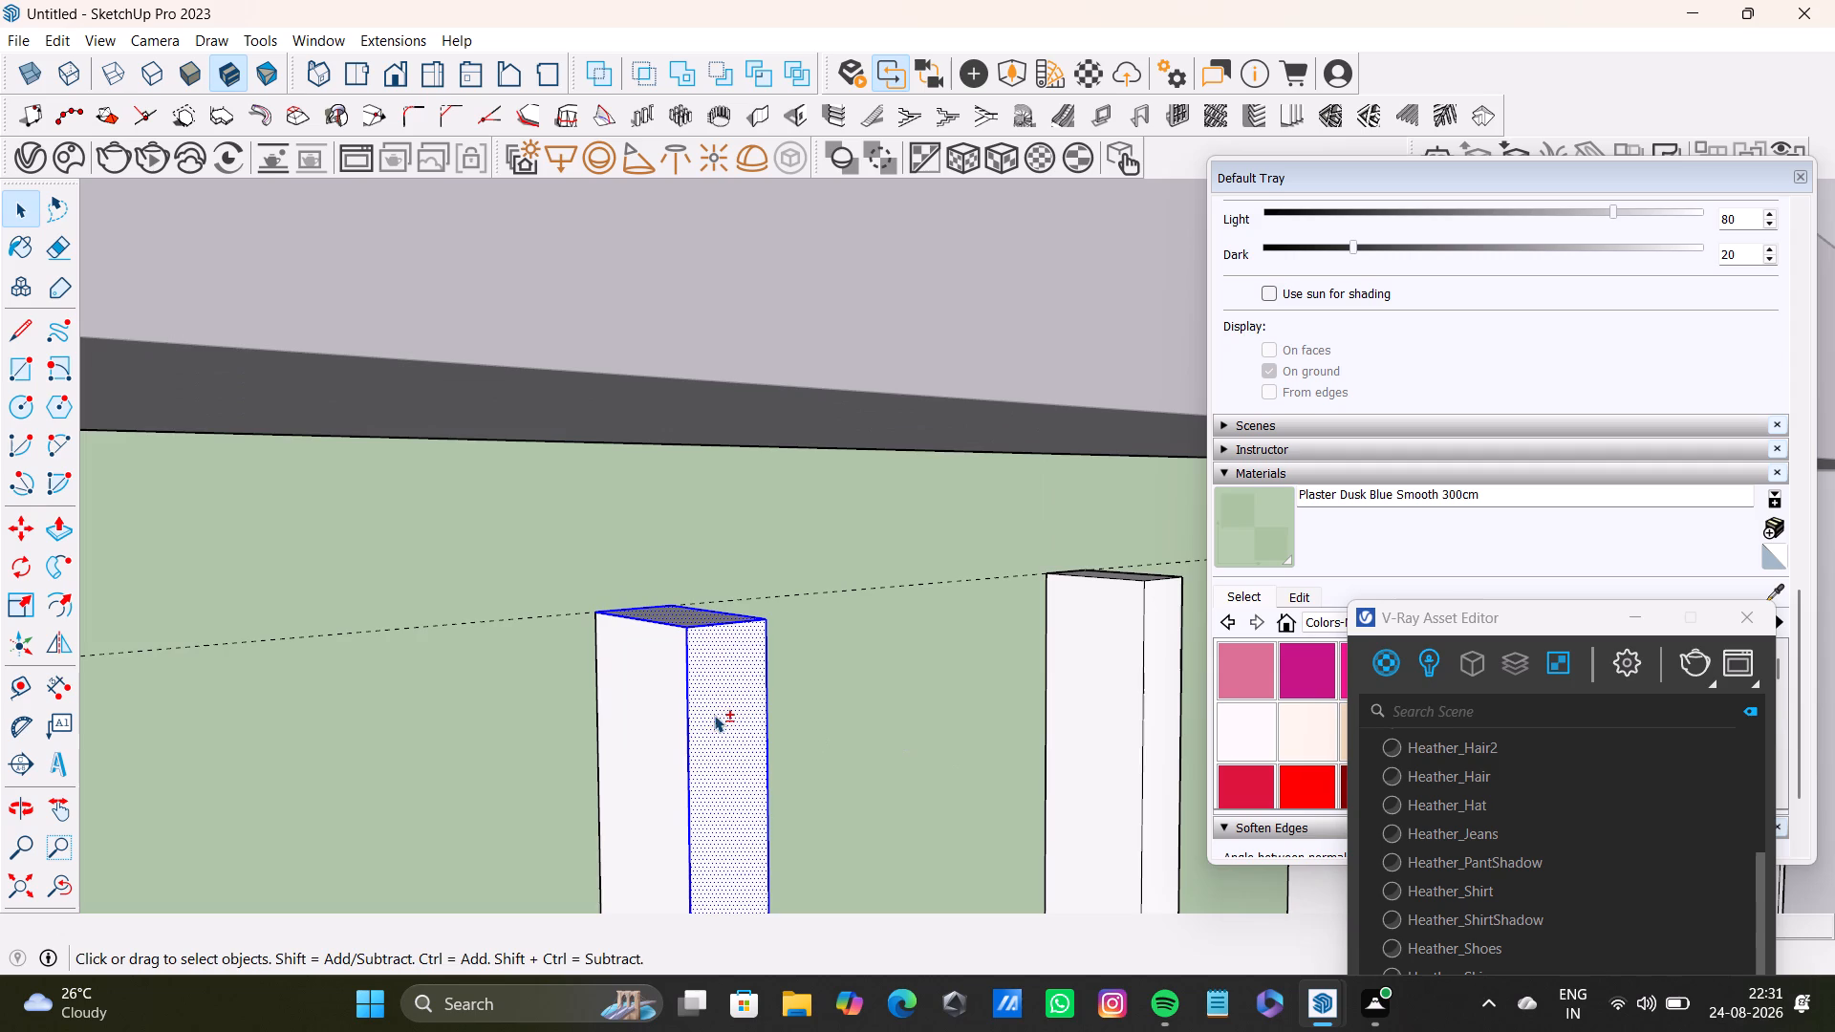
pyautogui.keyDown('shift'); pyautogui.click(671, 707); pyautogui.keyUp('shift')
# Add the front, top and one side face of the twenty-second slat from the island's corner to the selection.
pyautogui.keyDown('shift'); pyautogui.scroll(-4, 961, 690); pyautogui.keyUp('shift')
pyautogui.keyDown('shift'); pyautogui.moveTo(959, 675); pyautogui.dragTo(444, 577, button='middle'); pyautogui.keyUp('shift')
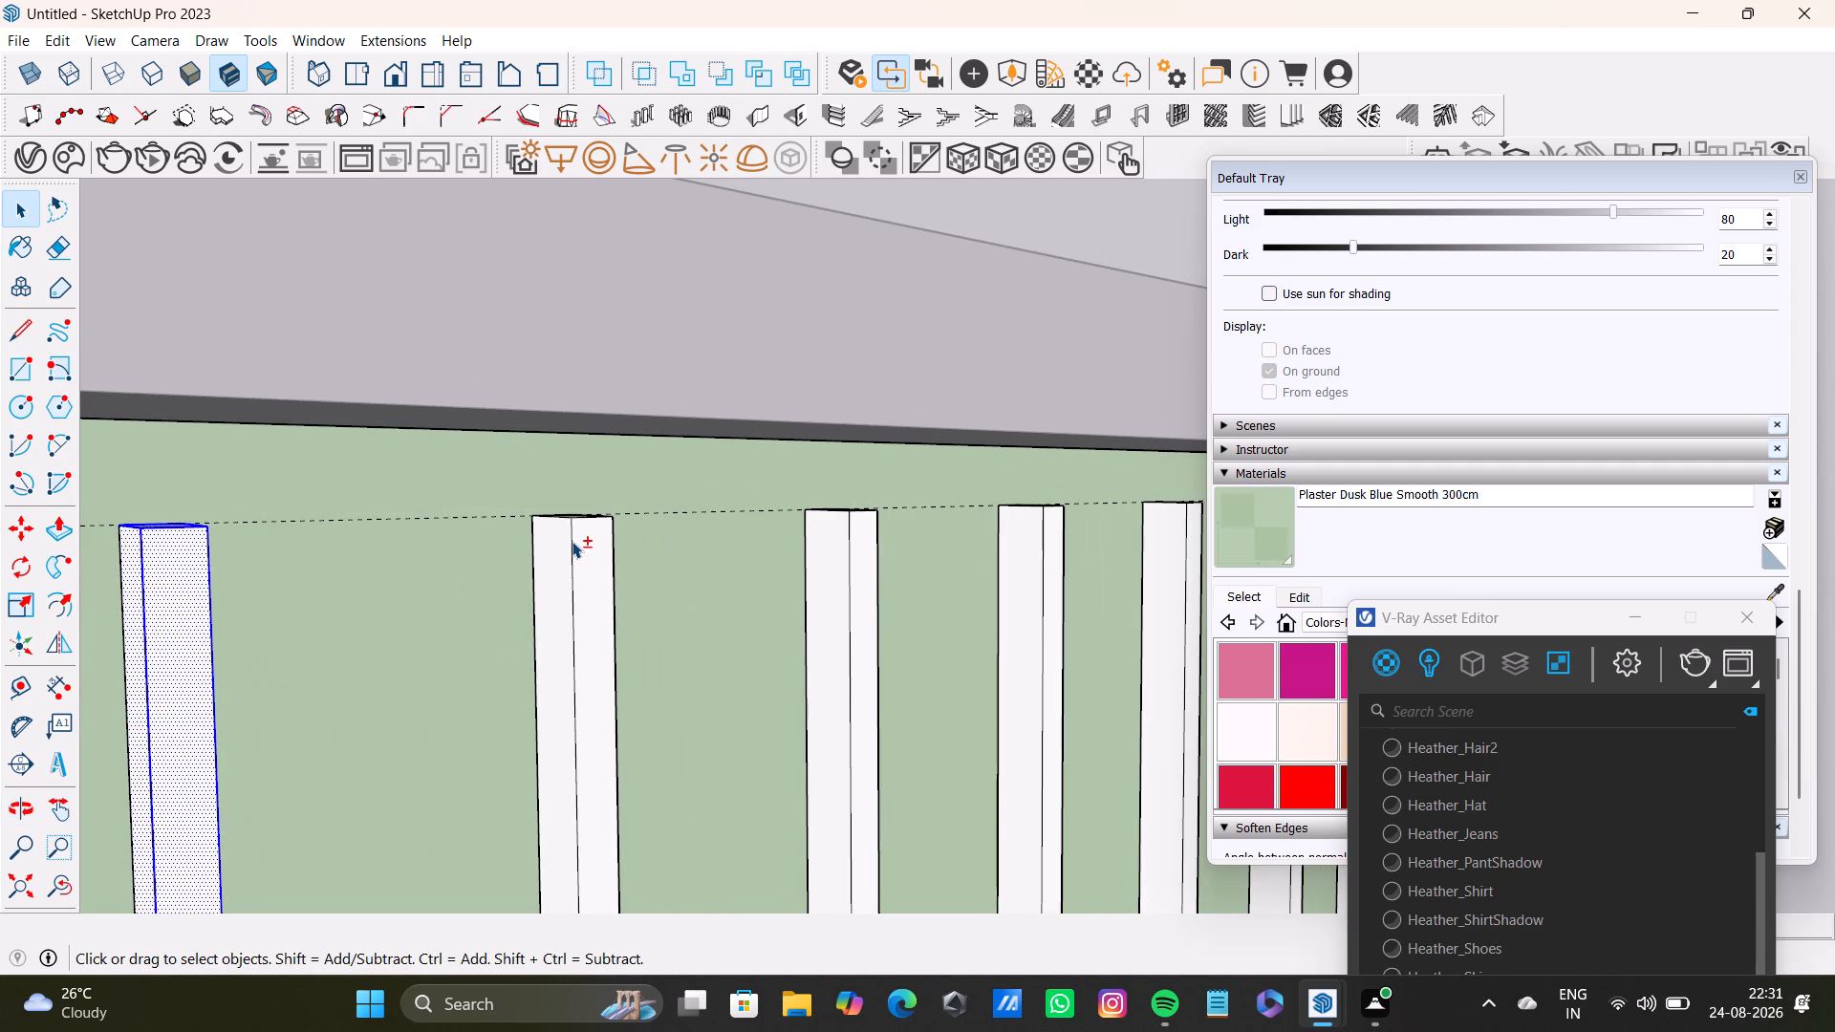
pyautogui.keyDown('shift'); pyautogui.click(569, 543); pyautogui.keyUp('shift')
pyautogui.keyDown('shift'); pyautogui.click(593, 551); pyautogui.keyUp('shift')
pyautogui.keyDown('shift'); pyautogui.click(555, 560); pyautogui.keyUp('shift')
pyautogui.keyDown('shift'); pyautogui.moveTo(582, 578); pyautogui.dragTo(589, 670, button='middle'); pyautogui.keyUp('shift')
pyautogui.keyDown('shift'); pyautogui.scroll(6, 580, 544); pyautogui.keyUp('shift')
pyautogui.keyDown('shift'); pyautogui.click(572, 502); pyautogui.keyUp('shift')
# Add the front, top and one side face of the twenty-third slat from the island's corner to the selection.
pyautogui.keyDown('shift'); pyautogui.moveTo(783, 499); pyautogui.dragTo(441, 589, button='middle'); pyautogui.keyUp('shift')
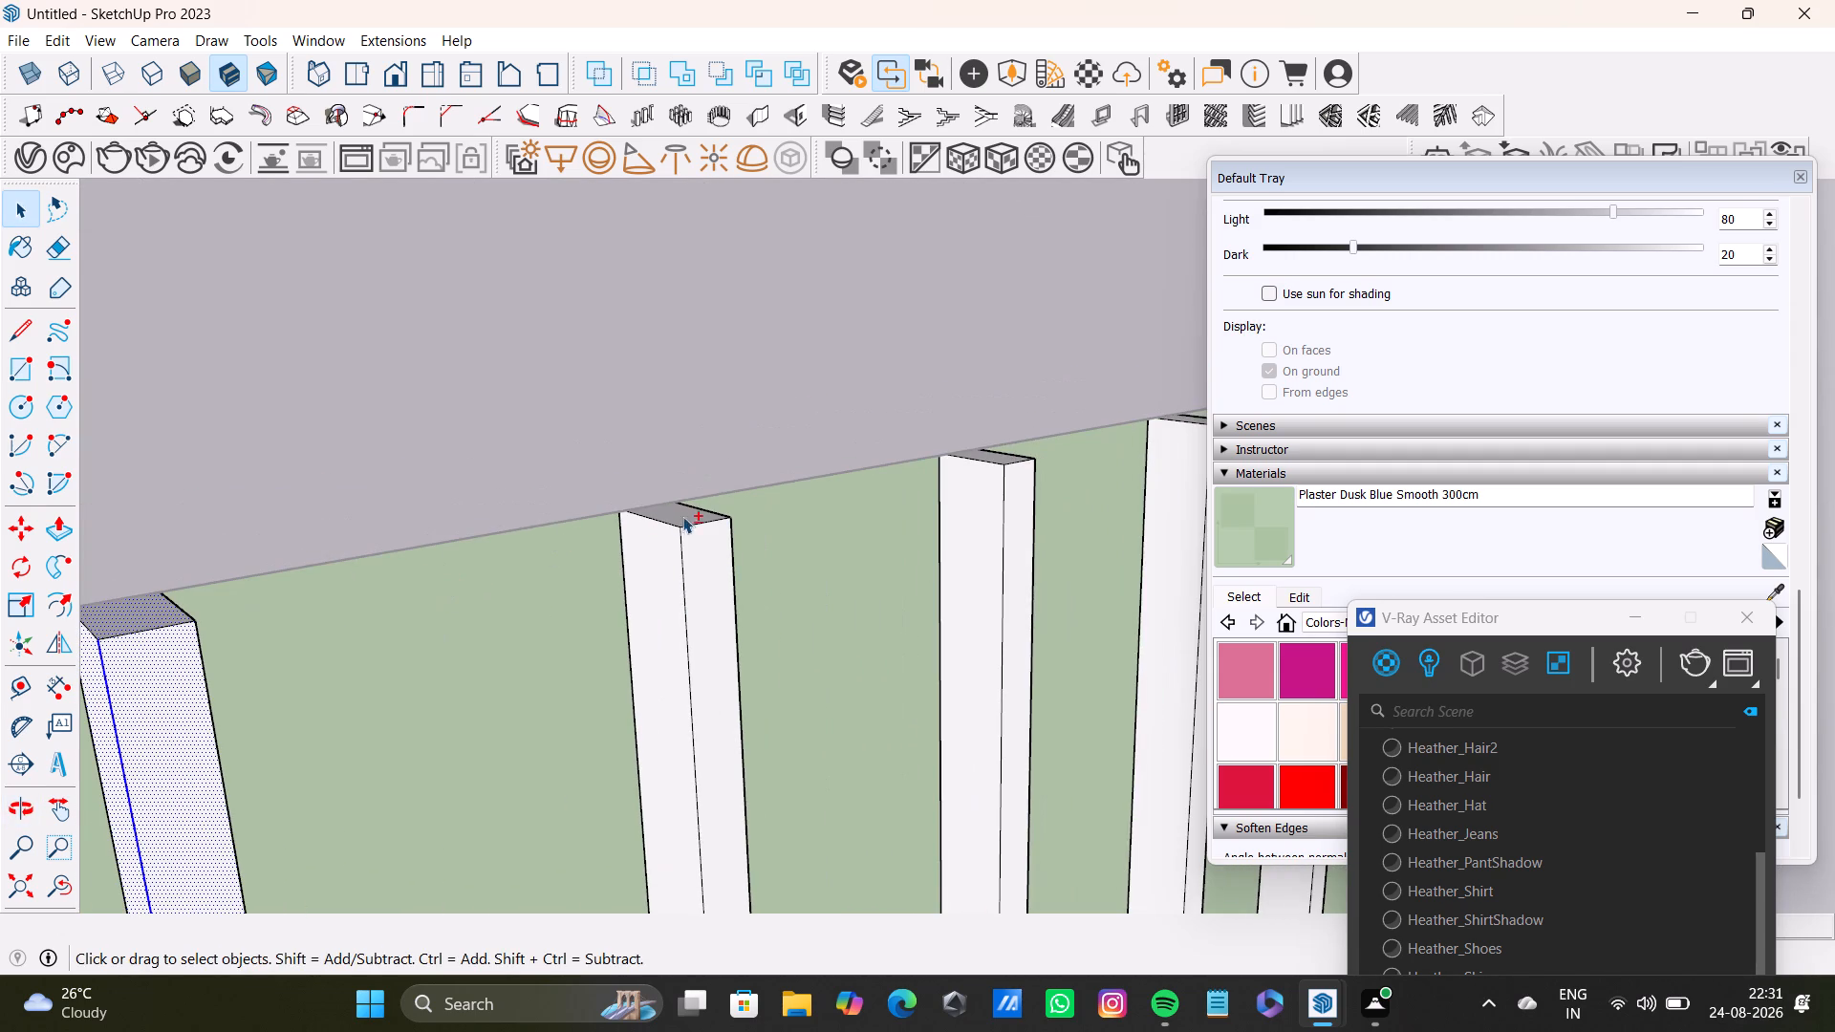
pyautogui.keyDown('shift'); pyautogui.click(686, 512); pyautogui.keyUp('shift')
pyautogui.keyDown('shift'); pyautogui.click(669, 550); pyautogui.keyUp('shift')
pyautogui.keyDown('shift'); pyautogui.click(705, 559); pyautogui.keyUp('shift')
# Add the front, top and one side face of the twenty-fourth slat from the island's corner to the selection.
pyautogui.keyDown('shift'); pyautogui.click(990, 469); pyautogui.keyUp('shift')
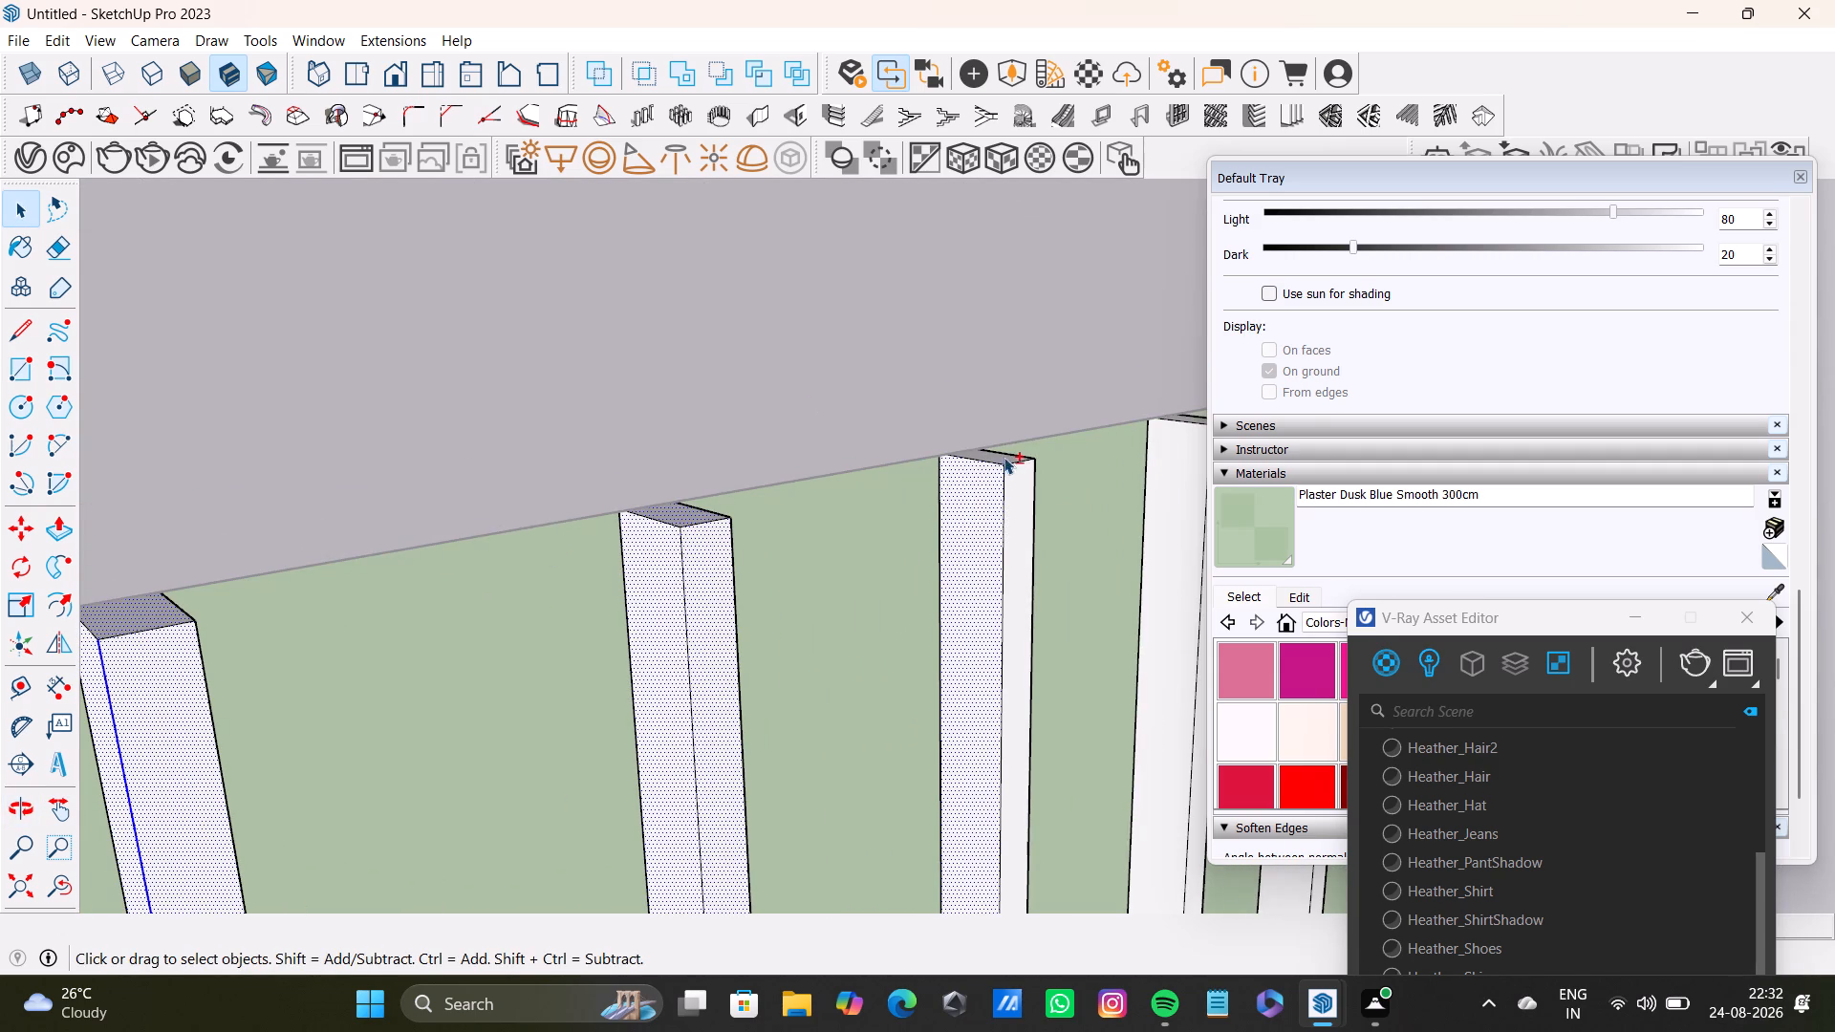
pyautogui.keyDown('shift'); pyautogui.click(1004, 457); pyautogui.keyUp('shift')
pyautogui.keyDown('shift'); pyautogui.click(1019, 491); pyautogui.keyUp('shift')
pyautogui.keyDown('shift'); pyautogui.scroll(5, 993, 522); pyautogui.keyUp('shift')
pyautogui.moveTo(990, 487); pyautogui.dragTo(879, 504, button='middle')
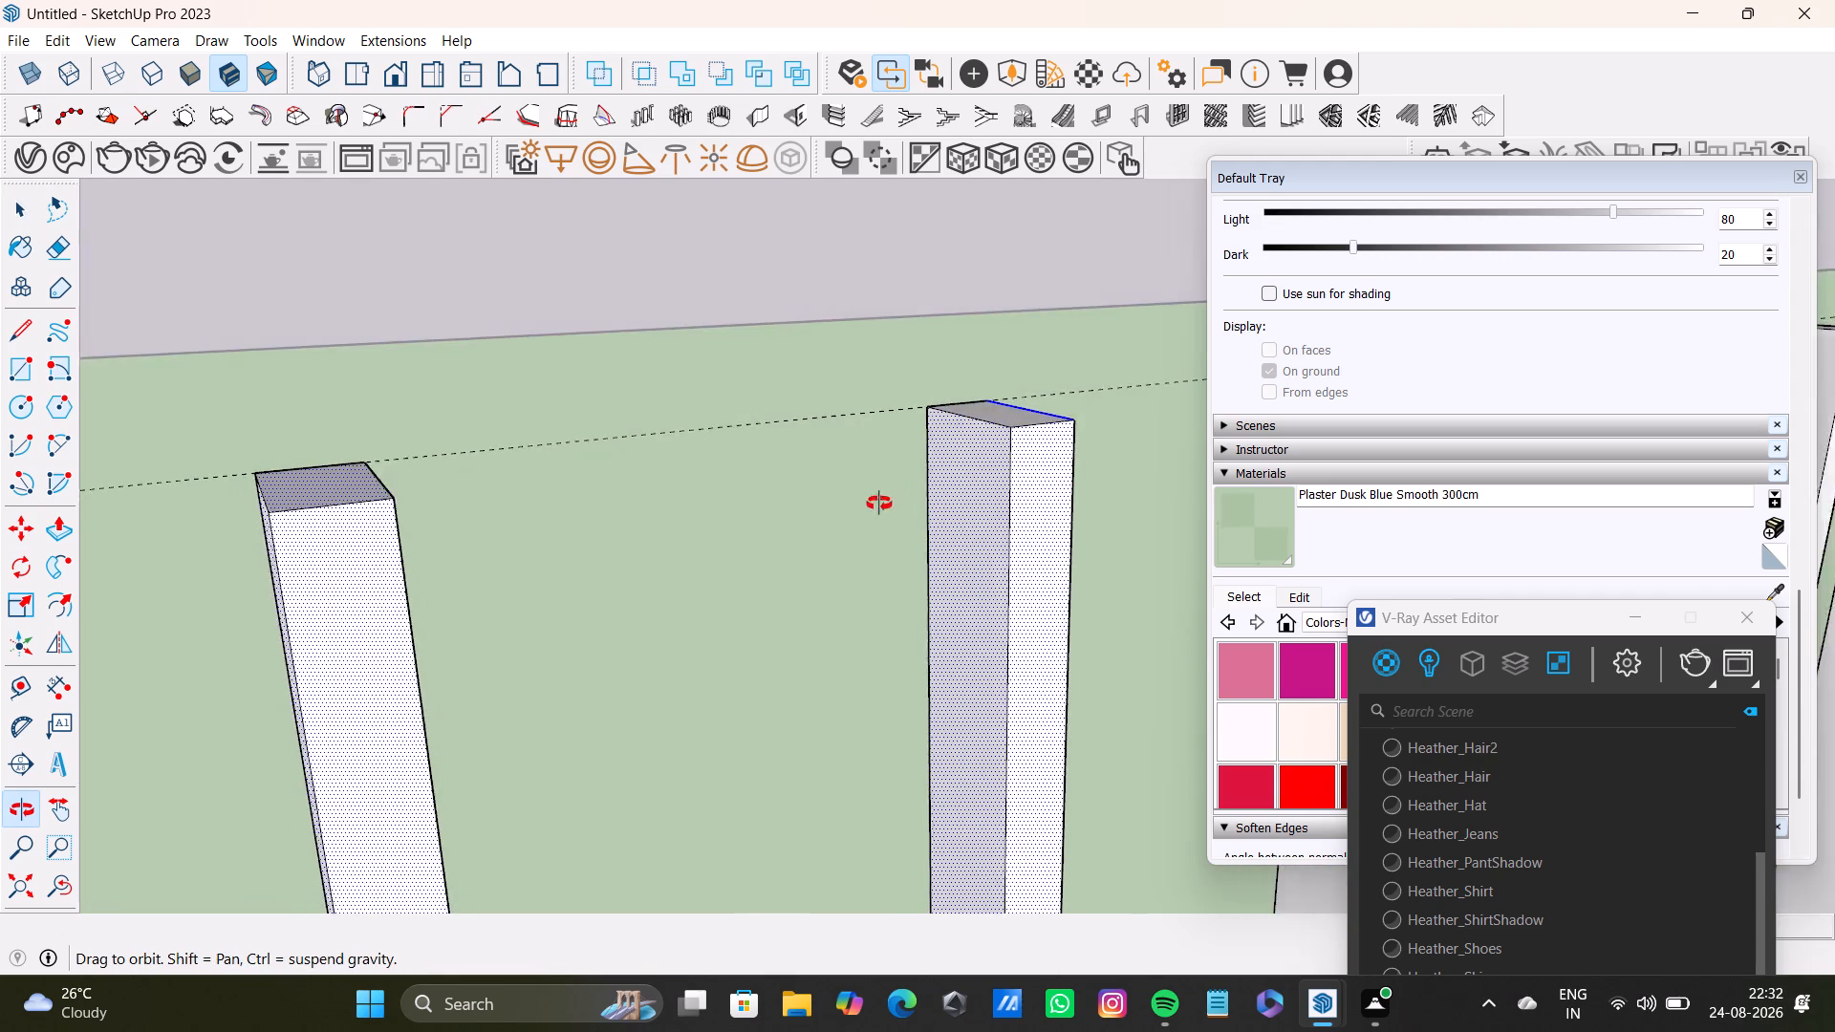
pyautogui.moveTo(879, 504); pyautogui.dragTo(863, 519, button='middle')
pyautogui.keyDown('shift'); pyautogui.click(987, 430); pyautogui.keyUp('shift')
# Add the remaining side faces of the twenty-second, twenty-third and twenty-fourth slats to the selection.
pyautogui.keyDown('shift'); pyautogui.scroll(-4, 869, 529); pyautogui.keyUp('shift')
pyautogui.moveTo(861, 545); pyautogui.dragTo(528, 549, button='middle')
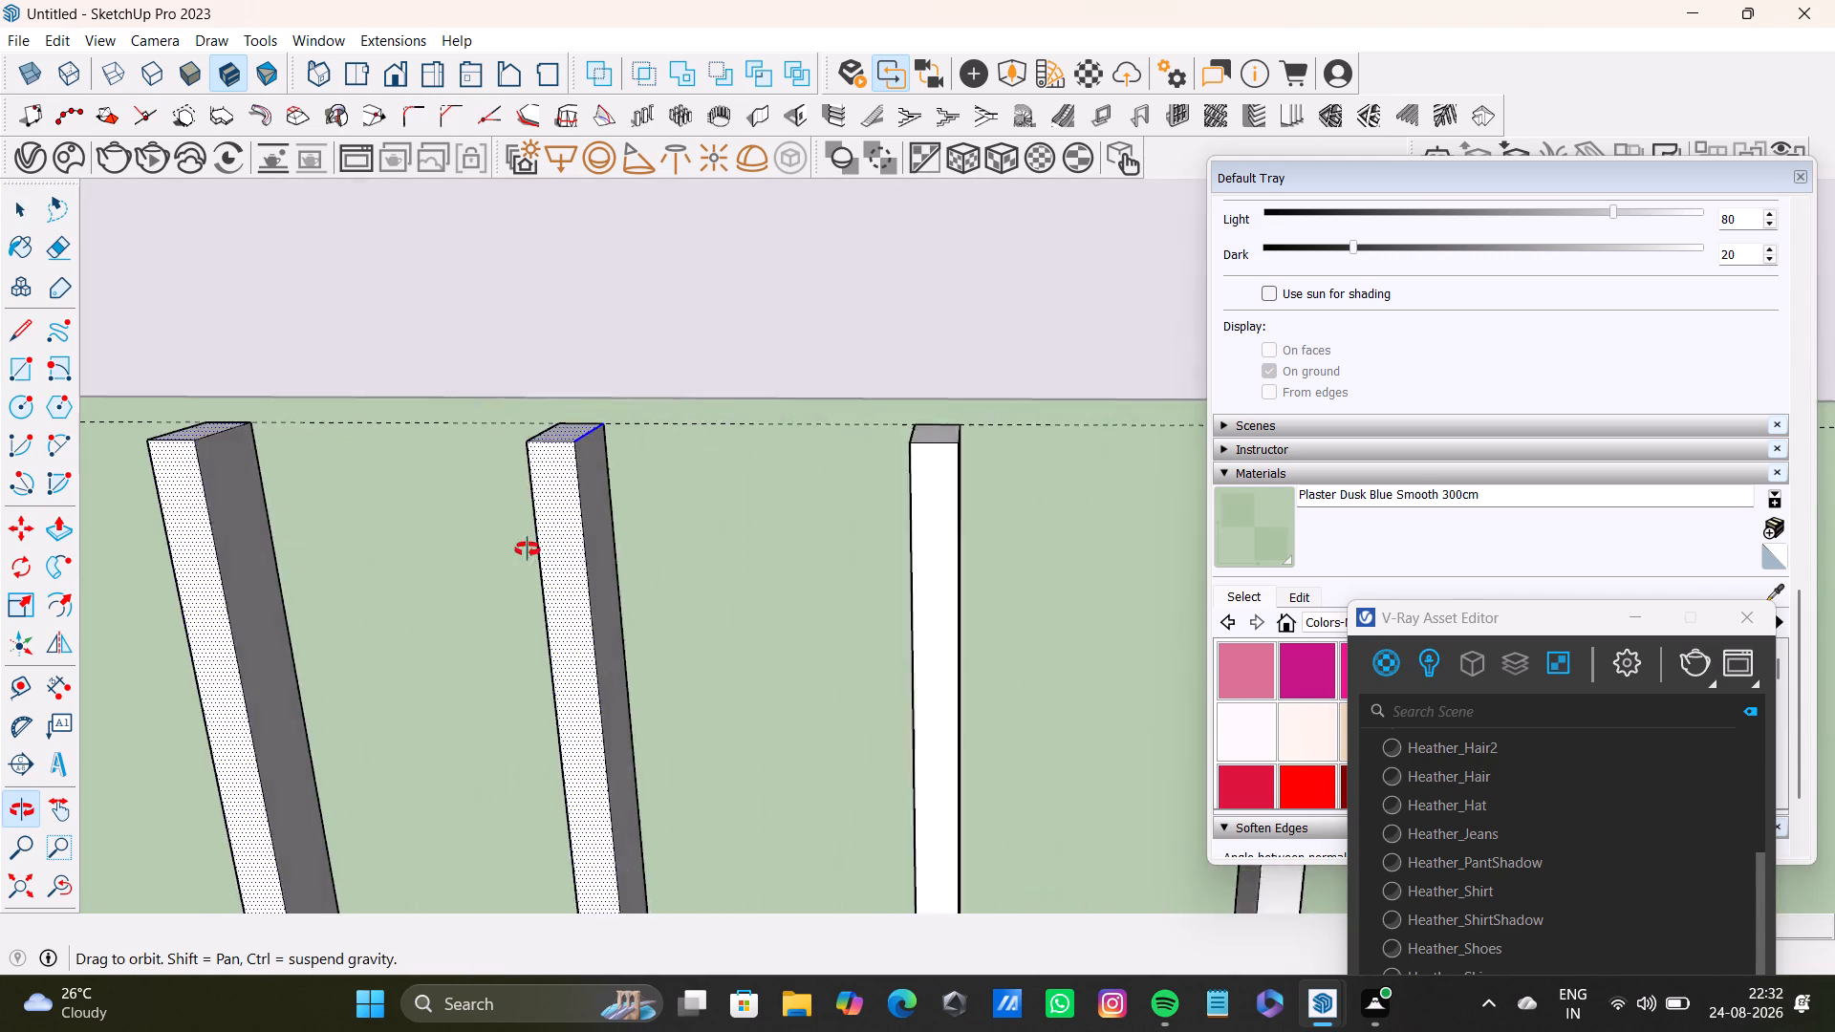
pyautogui.moveTo(528, 549); pyautogui.dragTo(916, 619, button='middle')
pyautogui.moveTo(892, 624); pyautogui.dragTo(689, 514, button='middle')
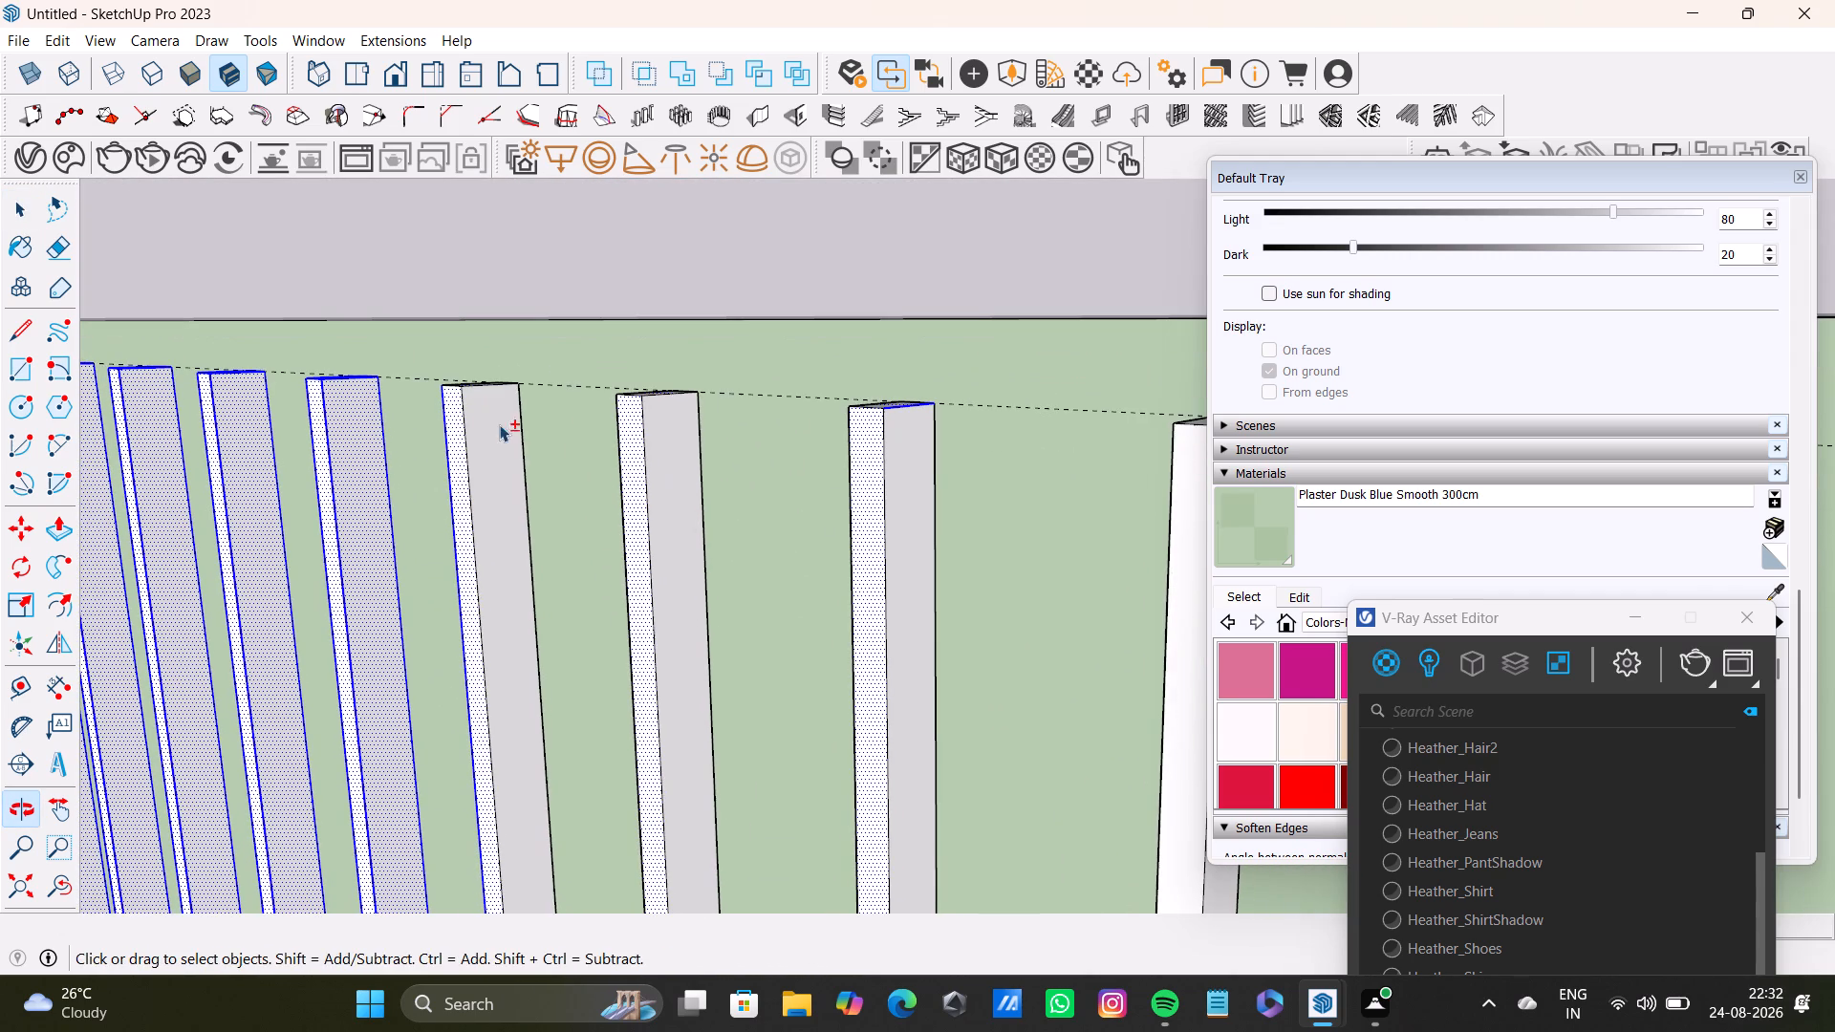
pyautogui.keyDown('shift'); pyautogui.click(480, 443); pyautogui.keyUp('shift')
pyautogui.keyDown('shift'); pyautogui.click(681, 500); pyautogui.keyUp('shift')
pyautogui.keyDown('shift'); pyautogui.click(922, 529); pyautogui.keyUp('shift')
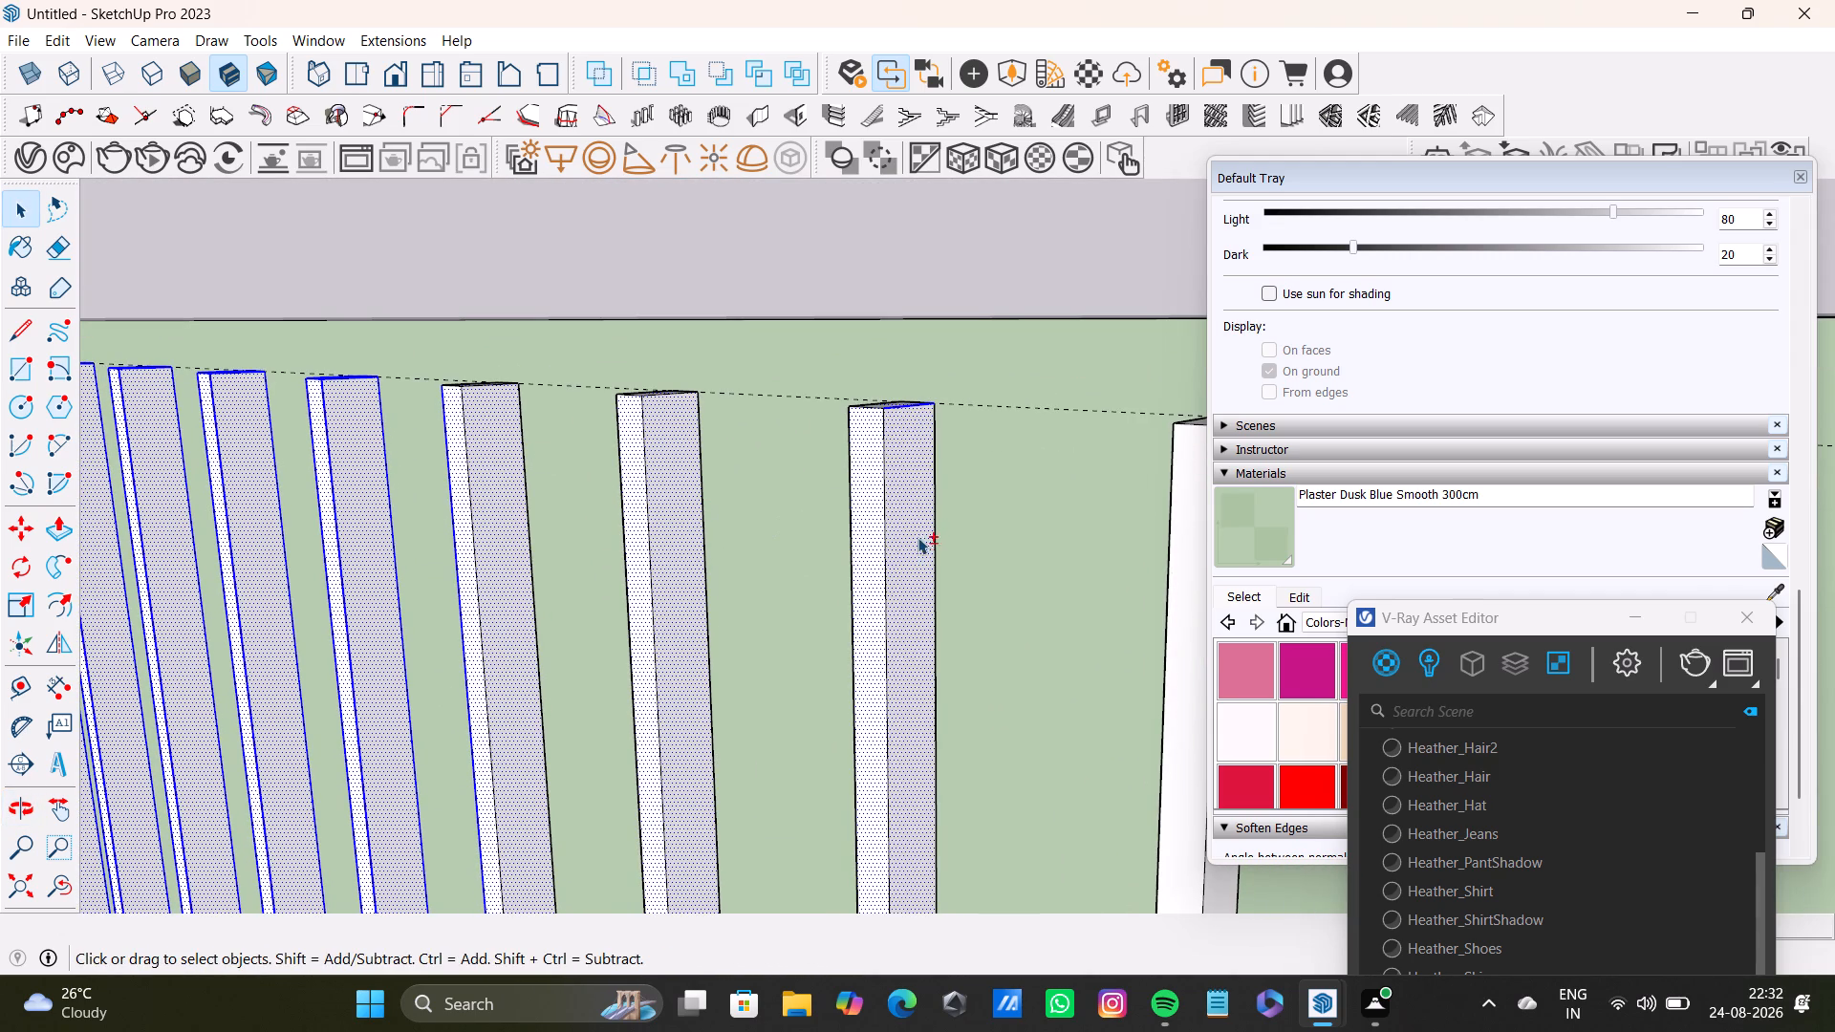
# Add the front, top and both side faces of the twenty-fifth slat from the island's corner to the selection.
pyautogui.keyDown('shift'); pyautogui.scroll(-4, 927, 537); pyautogui.keyUp('shift')
pyautogui.keyDown('shift'); pyautogui.moveTo(877, 476); pyautogui.dragTo(621, 497, button='middle'); pyautogui.keyUp('shift')
pyautogui.keyDown('shift'); pyautogui.scroll(3, 710, 503); pyautogui.keyUp('shift')
pyautogui.keyDown('shift'); pyautogui.click(896, 531); pyautogui.keyUp('shift')
pyautogui.keyDown('shift'); pyautogui.click(840, 515); pyautogui.keyUp('shift')
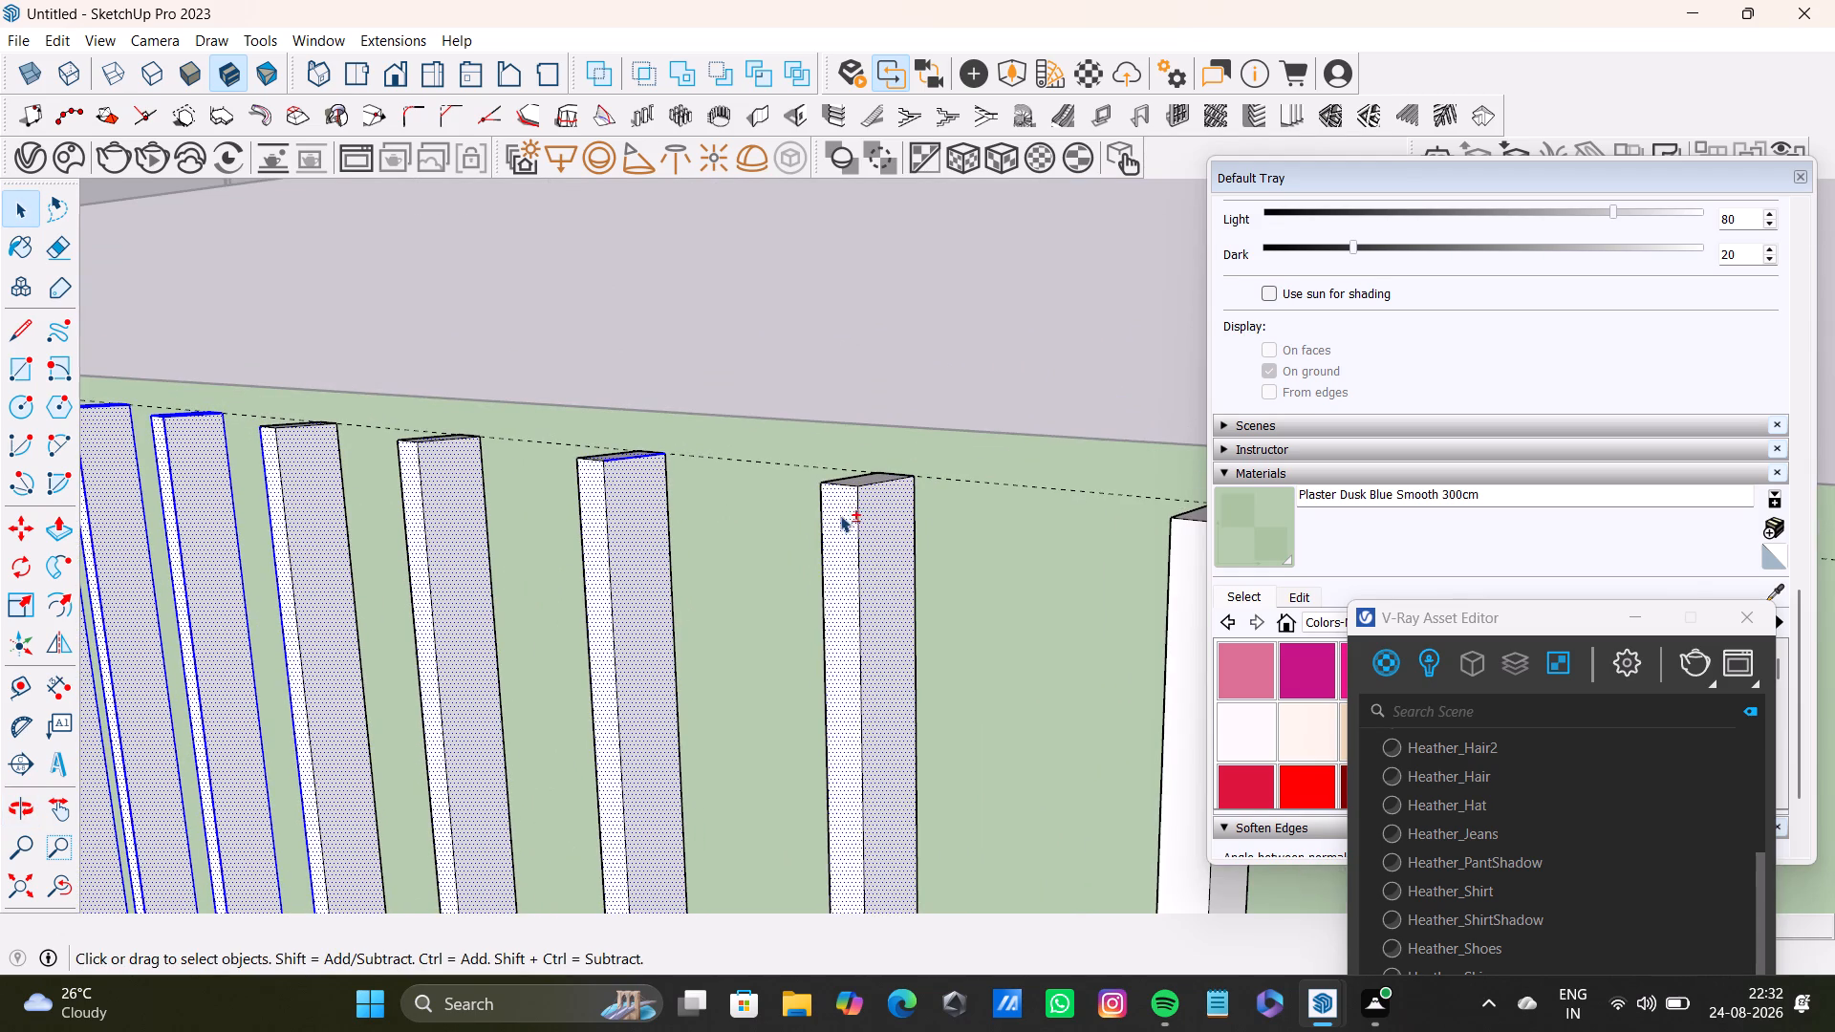
pyautogui.keyDown('shift'); pyautogui.scroll(12, 855, 499); pyautogui.keyUp('shift')
pyautogui.keyDown('shift'); pyautogui.click(865, 431); pyautogui.keyUp('shift')
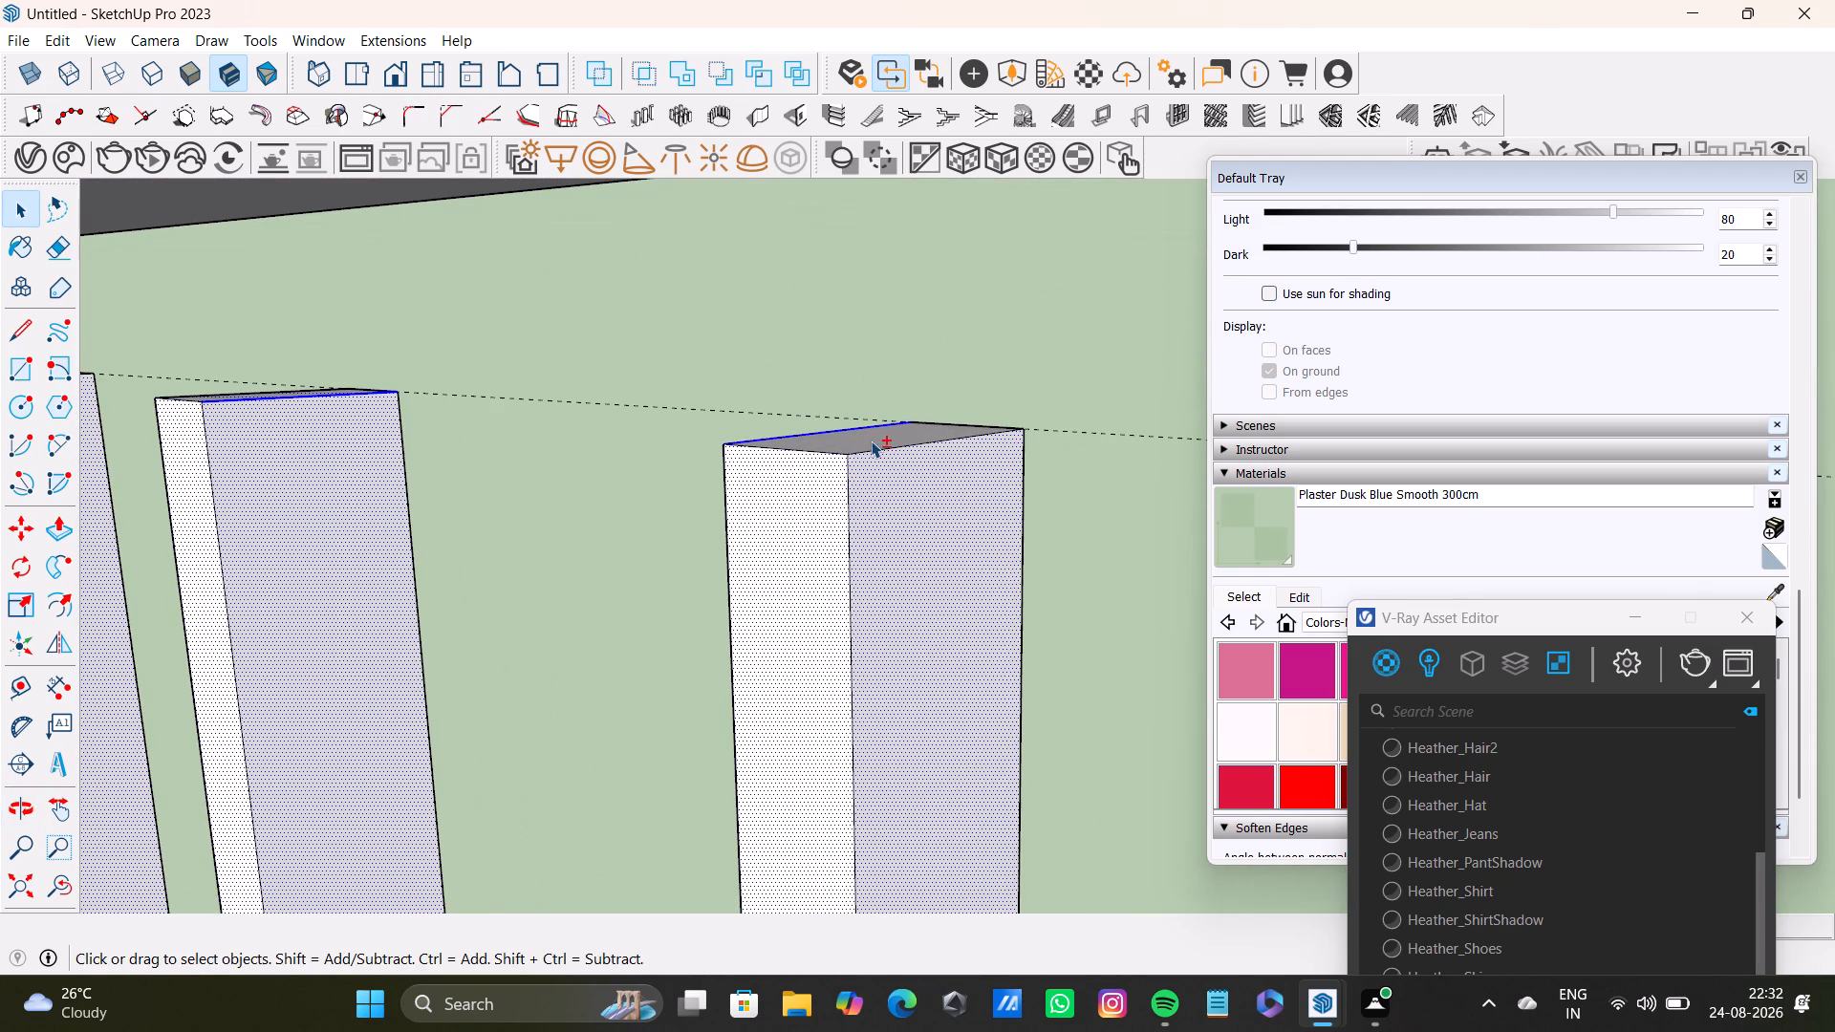
pyautogui.keyDown('shift'); pyautogui.click(871, 441); pyautogui.keyUp('shift')
pyautogui.moveTo(774, 552); pyautogui.dragTo(1334, 538, button='middle')
pyautogui.keyDown('shift'); pyautogui.click(658, 559); pyautogui.keyUp('shift')
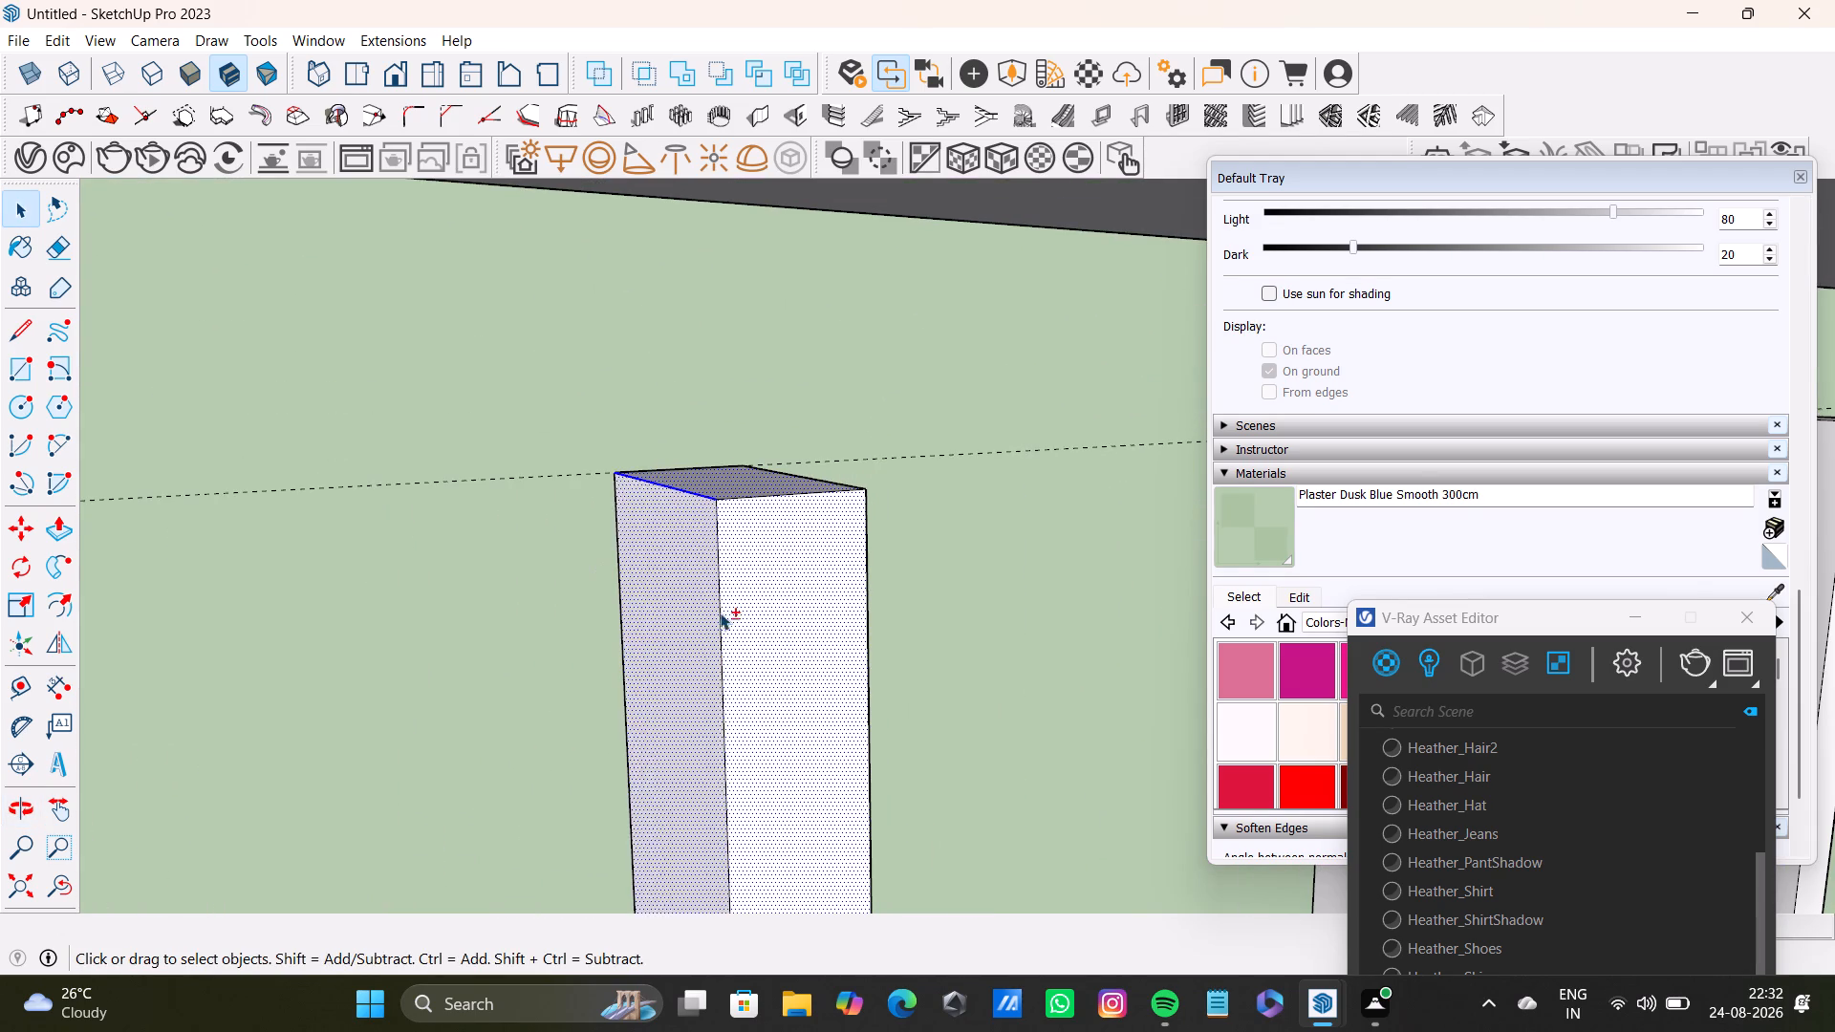
# Add the front, top and both side faces of the twenty-sixth slat from the island's corner to the selection.
pyautogui.keyDown('shift'); pyautogui.scroll(-14, 728, 622); pyautogui.keyUp('shift')
pyautogui.keyDown('shift'); pyautogui.moveTo(831, 693); pyautogui.dragTo(416, 570, button='middle'); pyautogui.keyUp('shift')
pyautogui.keyDown('shift'); pyautogui.scroll(6, 649, 553); pyautogui.keyUp('shift')
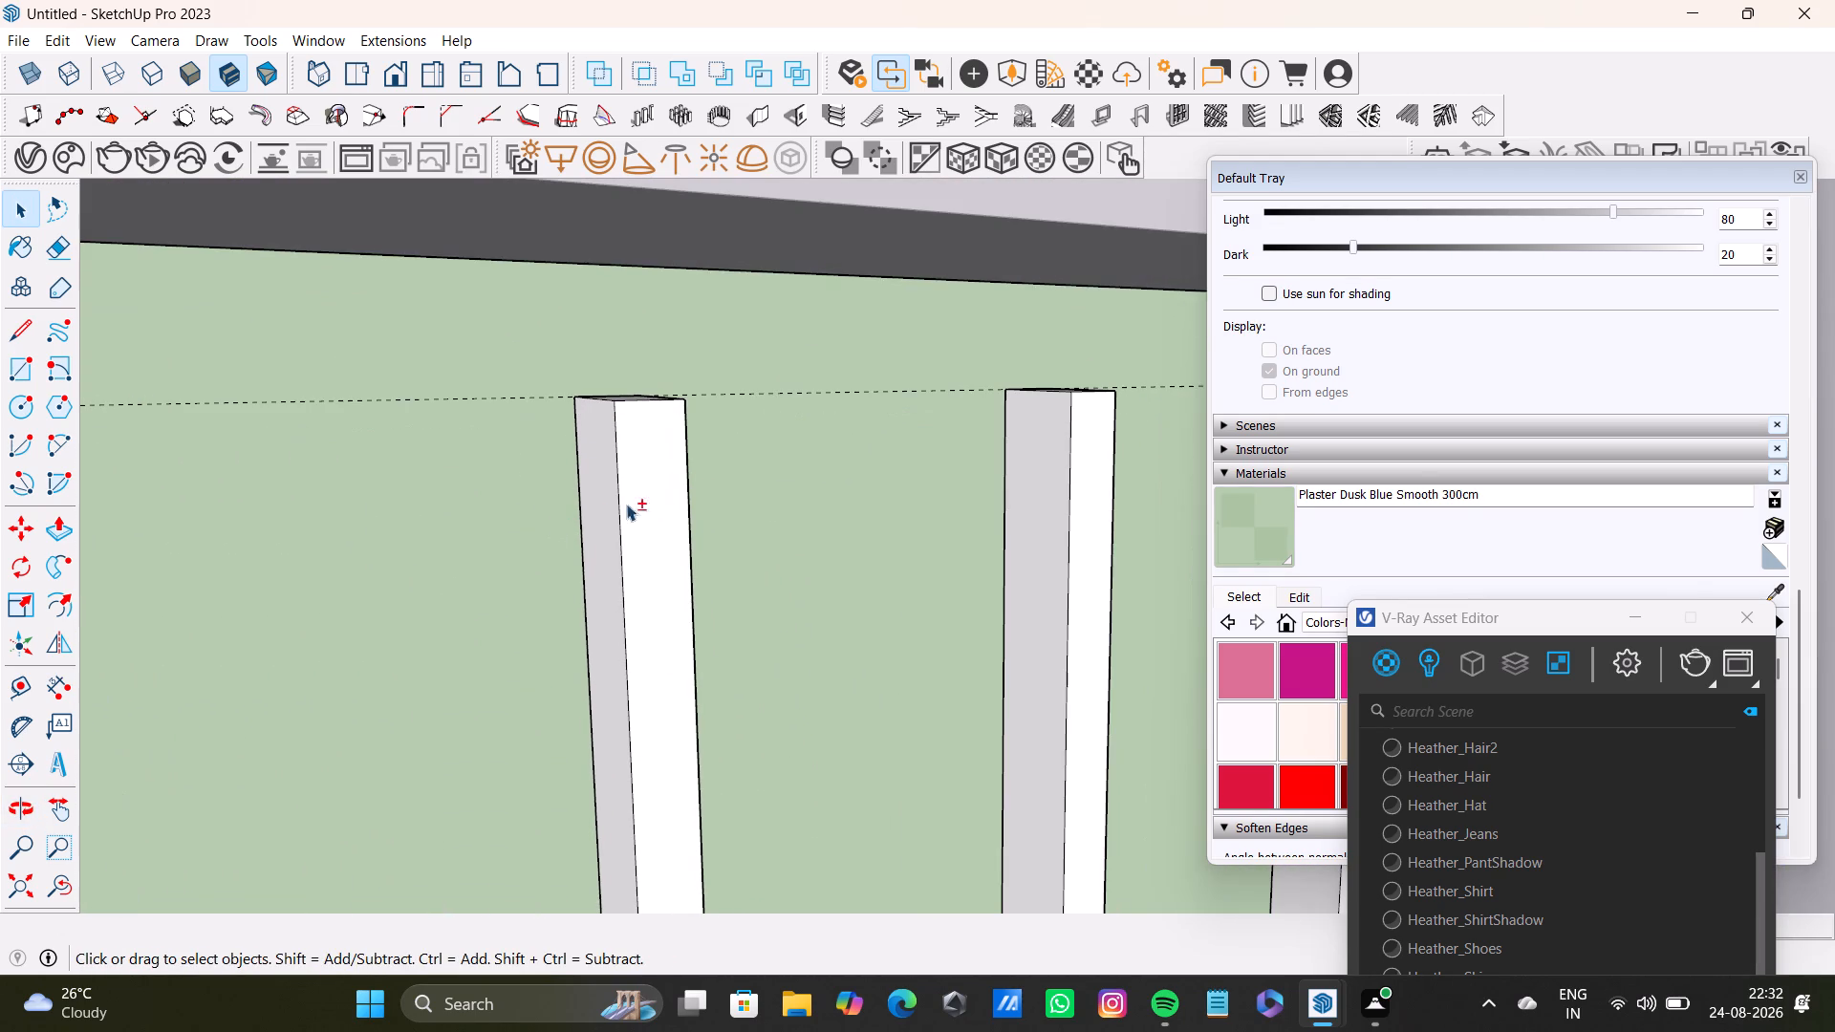
pyautogui.keyDown('shift'); pyautogui.click(651, 504); pyautogui.keyUp('shift')
pyautogui.keyDown('shift'); pyautogui.click(611, 496); pyautogui.keyUp('shift')
pyautogui.keyDown('shift'); pyautogui.moveTo(723, 543); pyautogui.dragTo(337, 497, button='middle'); pyautogui.keyUp('shift')
pyautogui.keyDown('shift'); pyautogui.click(592, 436); pyautogui.keyUp('shift')
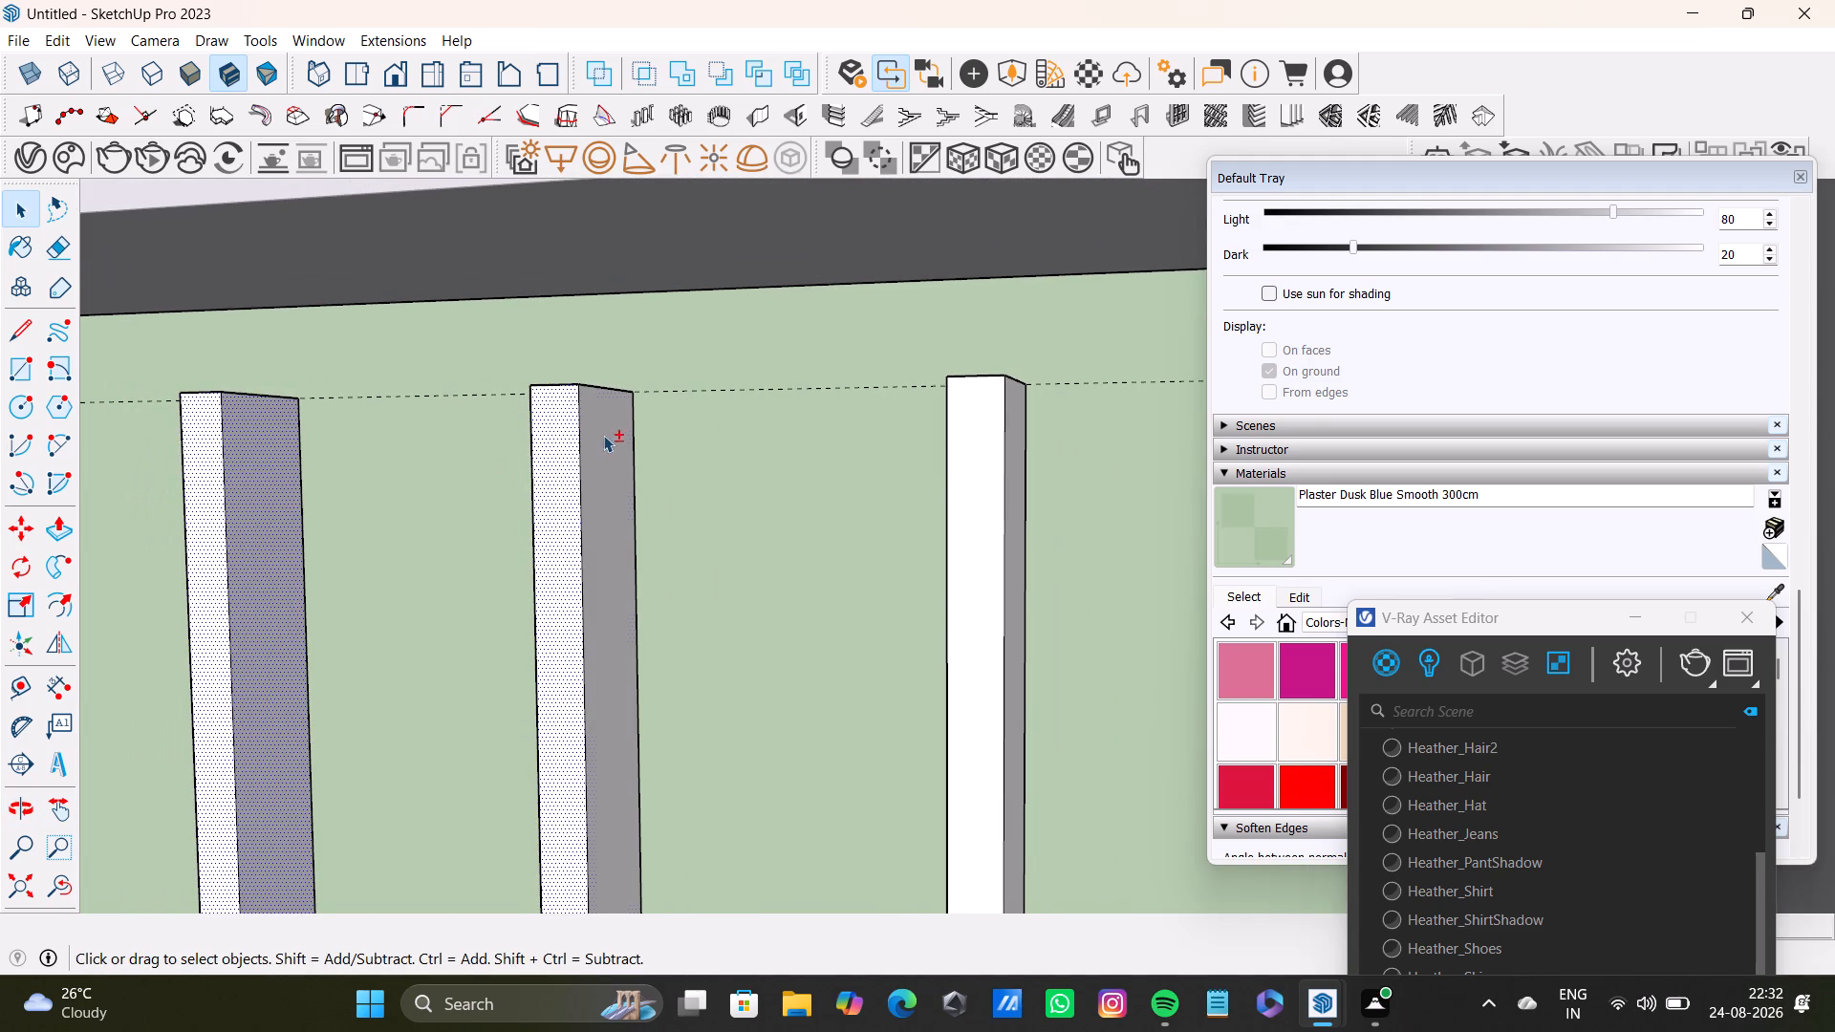
pyautogui.keyDown('shift'); pyautogui.moveTo(634, 507); pyautogui.dragTo(642, 585, button='middle'); pyautogui.keyUp('shift')
pyautogui.moveTo(637, 546); pyautogui.dragTo(625, 656, button='middle')
pyautogui.scroll(7, 560, 448)
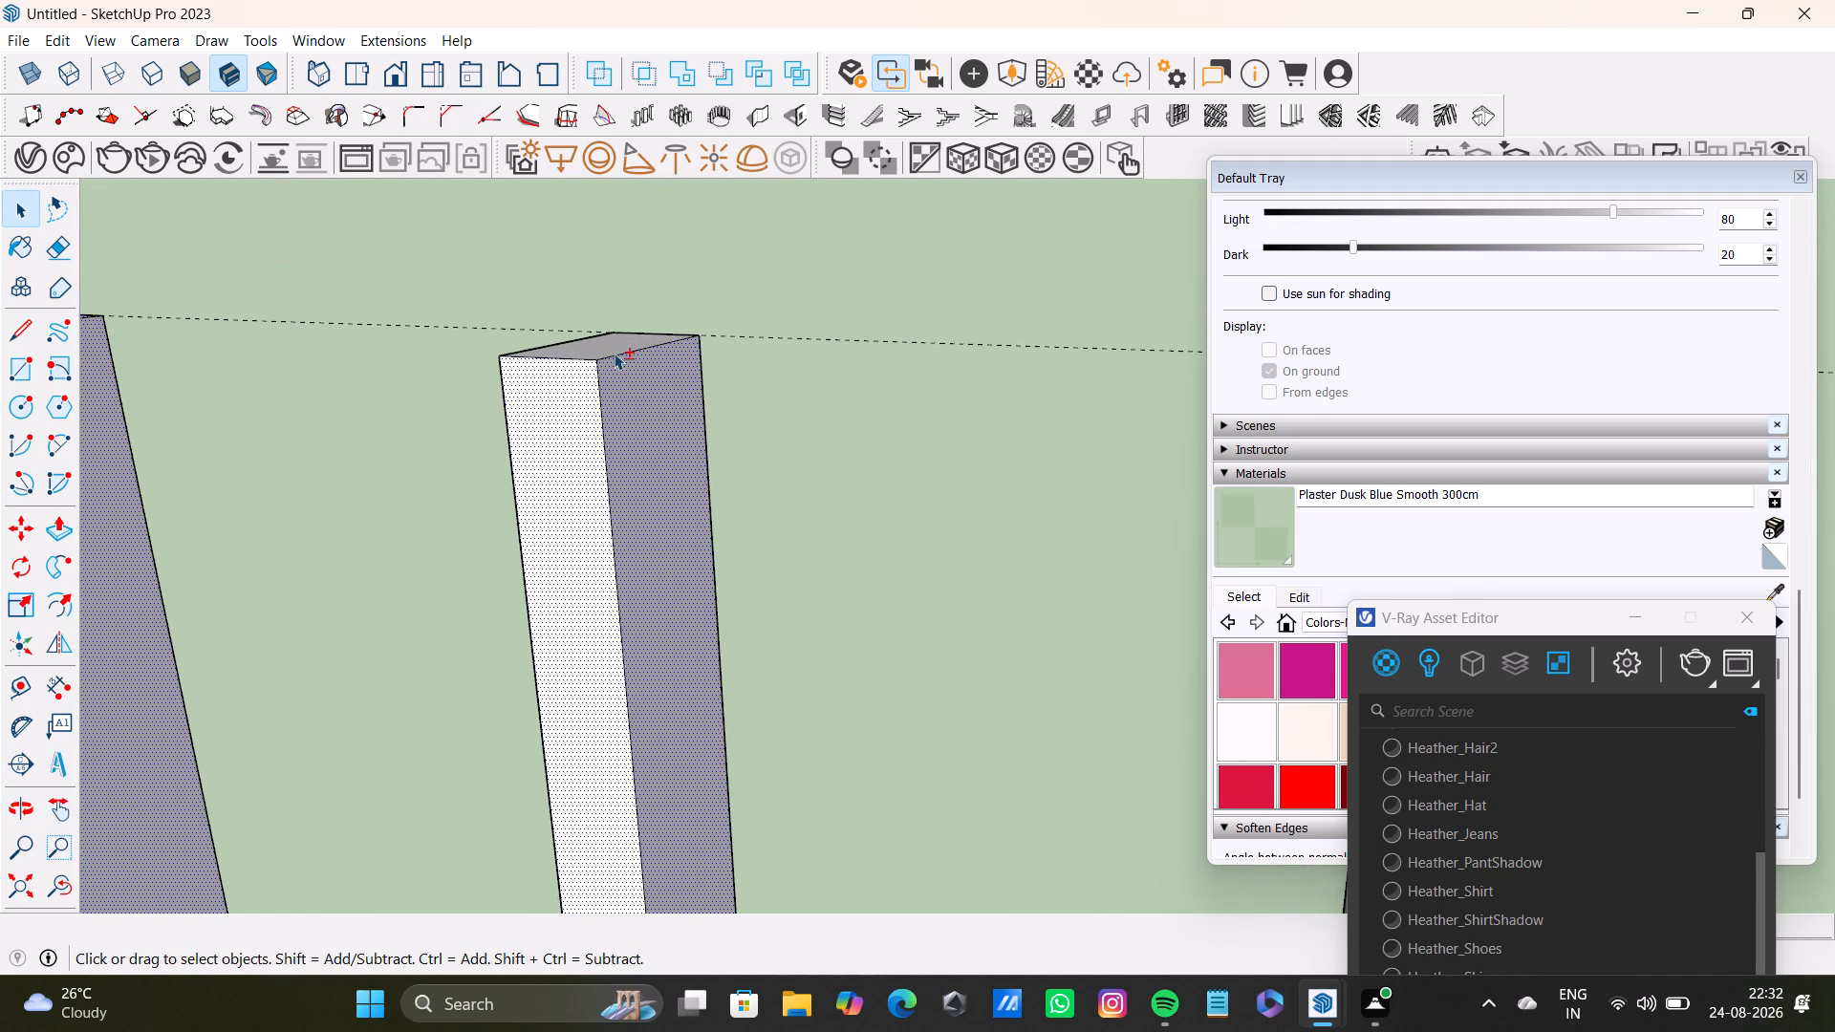
pyautogui.keyDown('shift'); pyautogui.click(612, 347); pyautogui.keyUp('shift')
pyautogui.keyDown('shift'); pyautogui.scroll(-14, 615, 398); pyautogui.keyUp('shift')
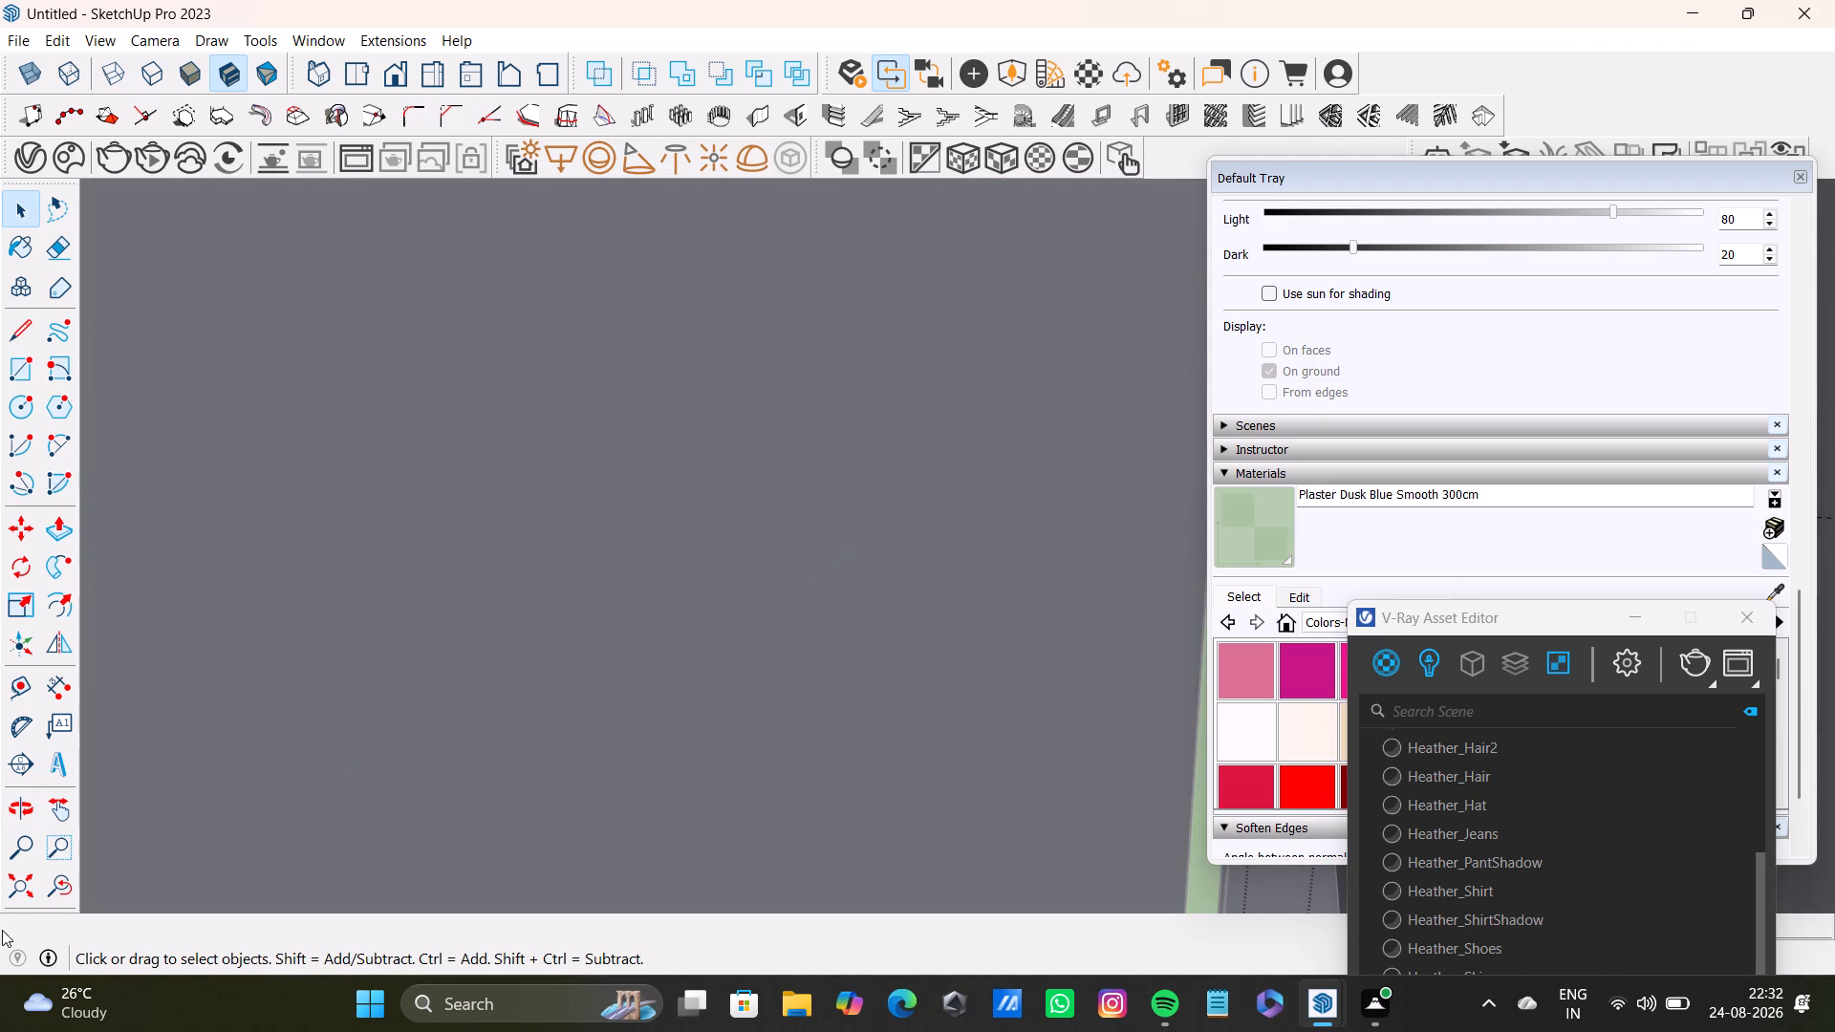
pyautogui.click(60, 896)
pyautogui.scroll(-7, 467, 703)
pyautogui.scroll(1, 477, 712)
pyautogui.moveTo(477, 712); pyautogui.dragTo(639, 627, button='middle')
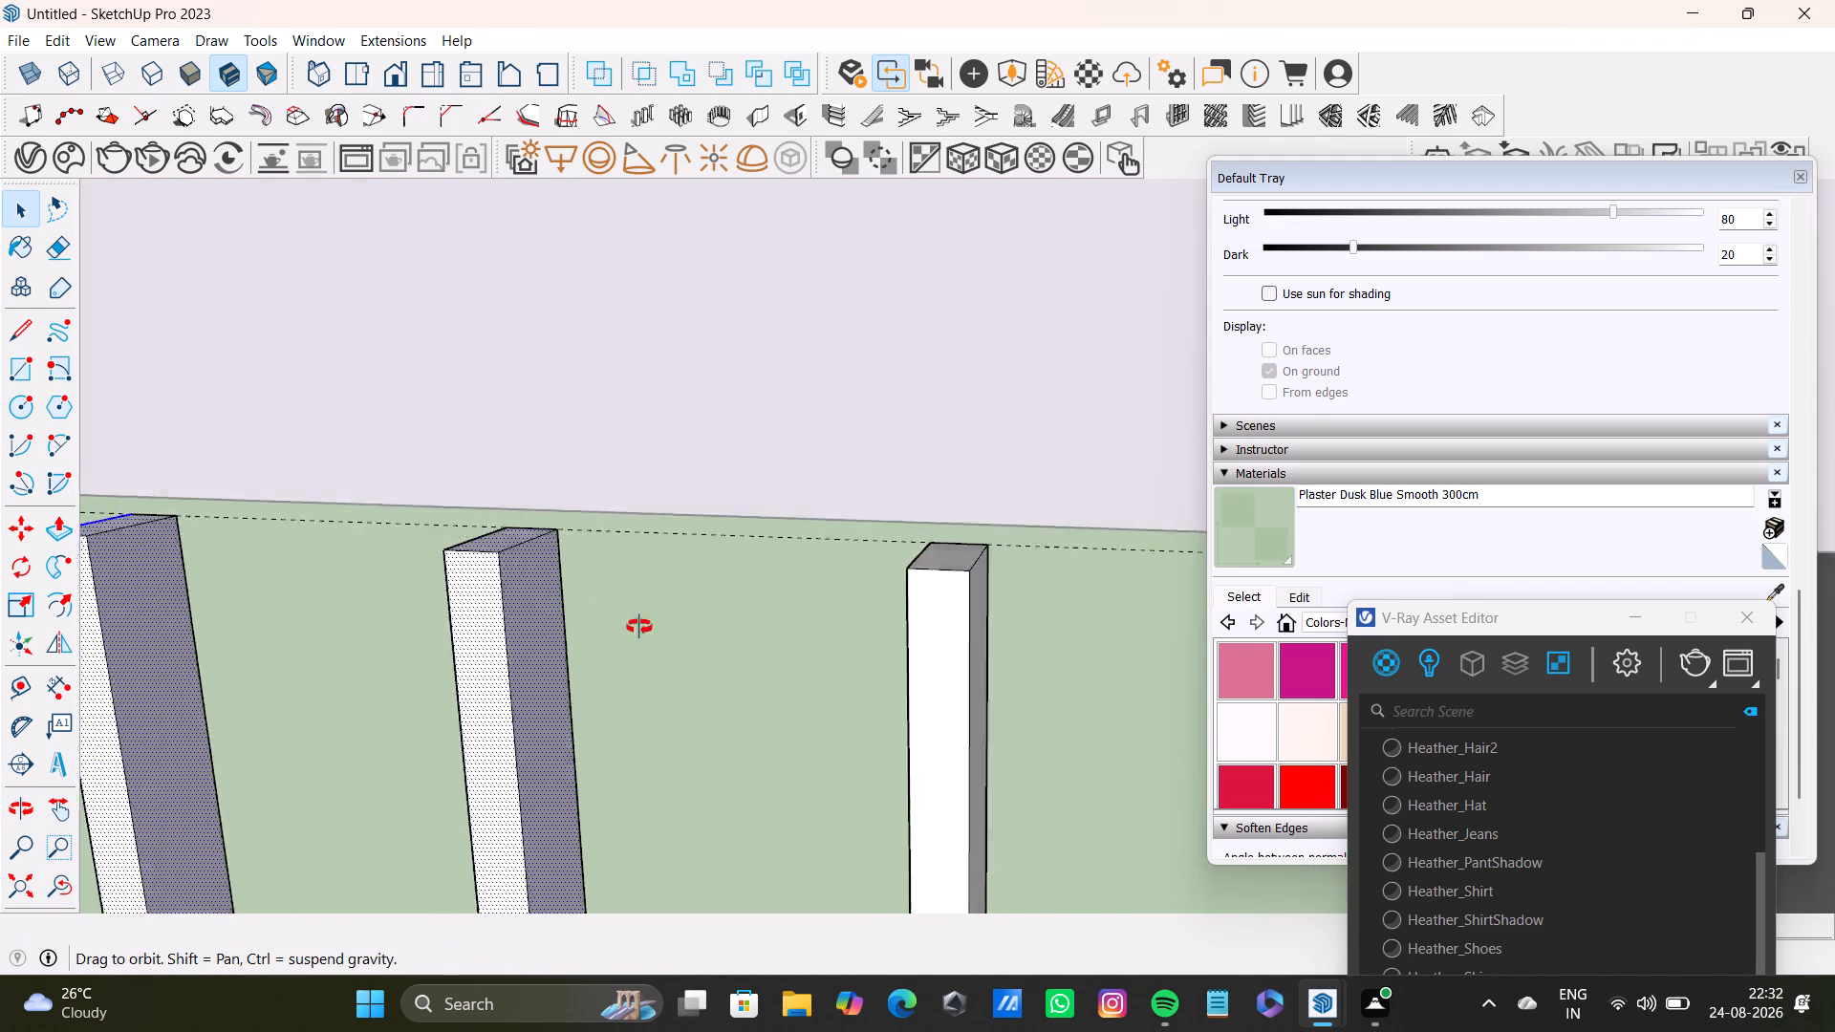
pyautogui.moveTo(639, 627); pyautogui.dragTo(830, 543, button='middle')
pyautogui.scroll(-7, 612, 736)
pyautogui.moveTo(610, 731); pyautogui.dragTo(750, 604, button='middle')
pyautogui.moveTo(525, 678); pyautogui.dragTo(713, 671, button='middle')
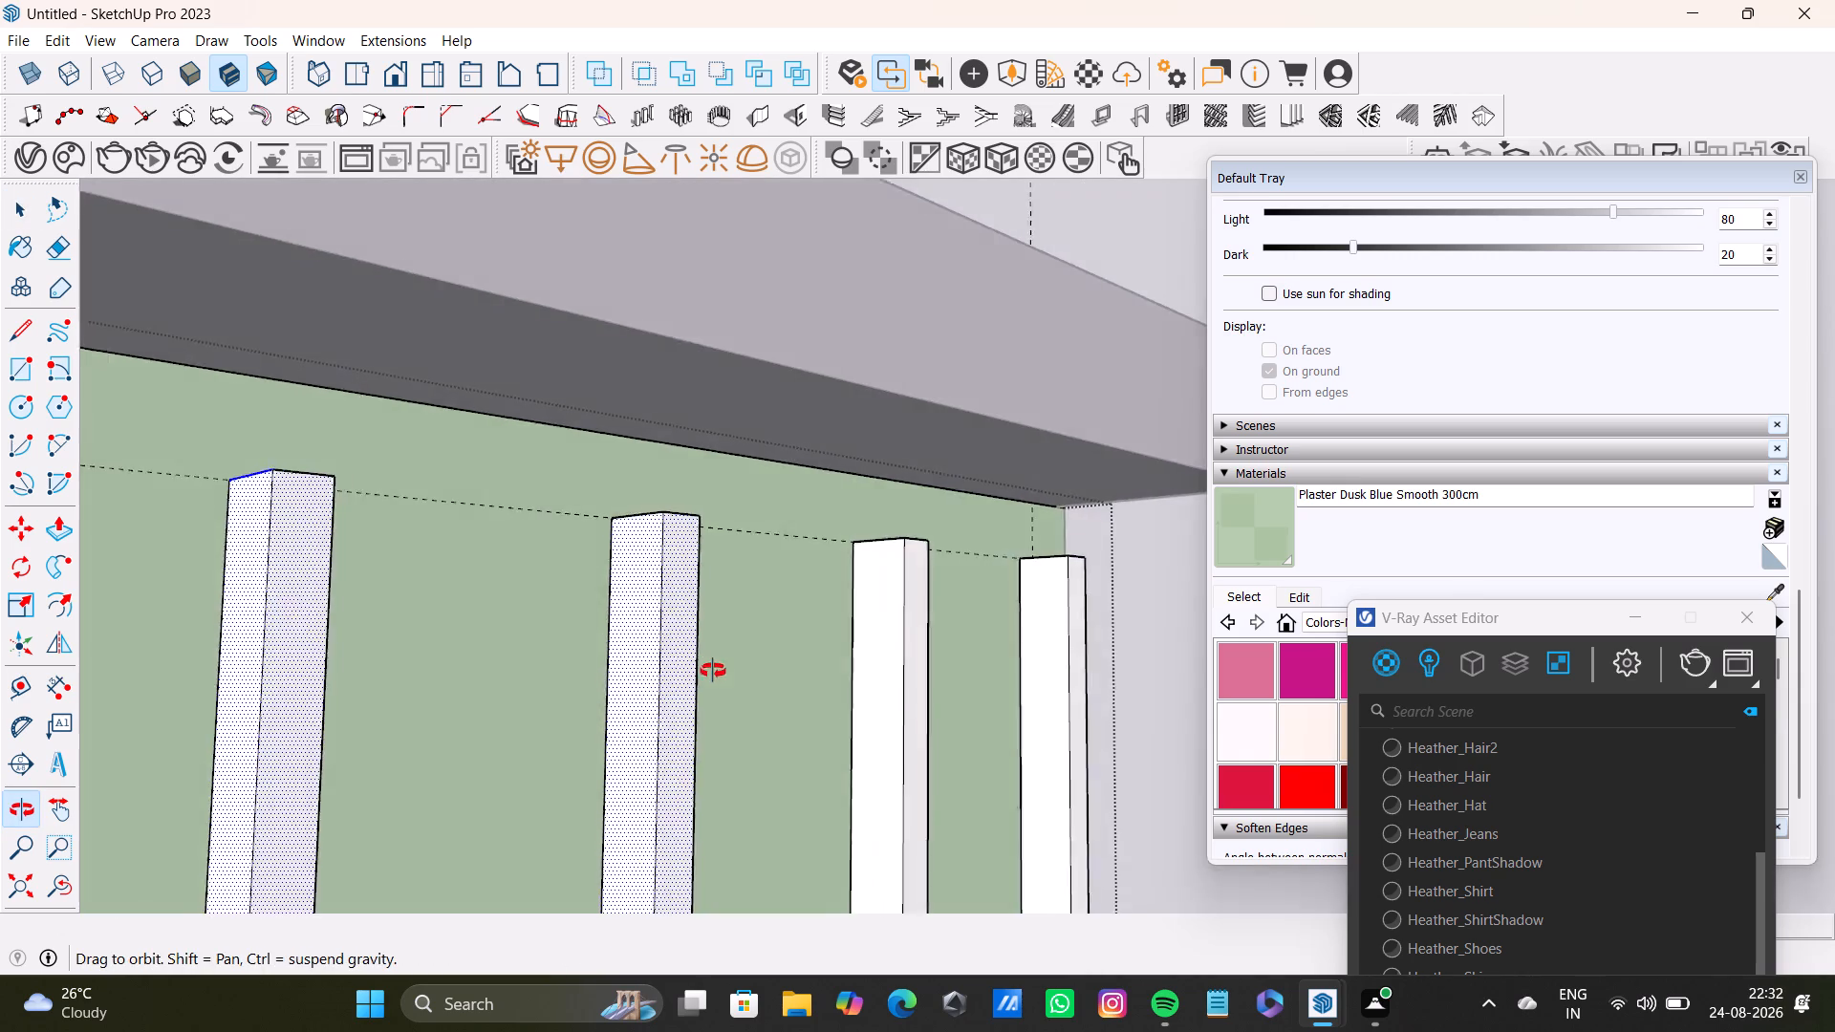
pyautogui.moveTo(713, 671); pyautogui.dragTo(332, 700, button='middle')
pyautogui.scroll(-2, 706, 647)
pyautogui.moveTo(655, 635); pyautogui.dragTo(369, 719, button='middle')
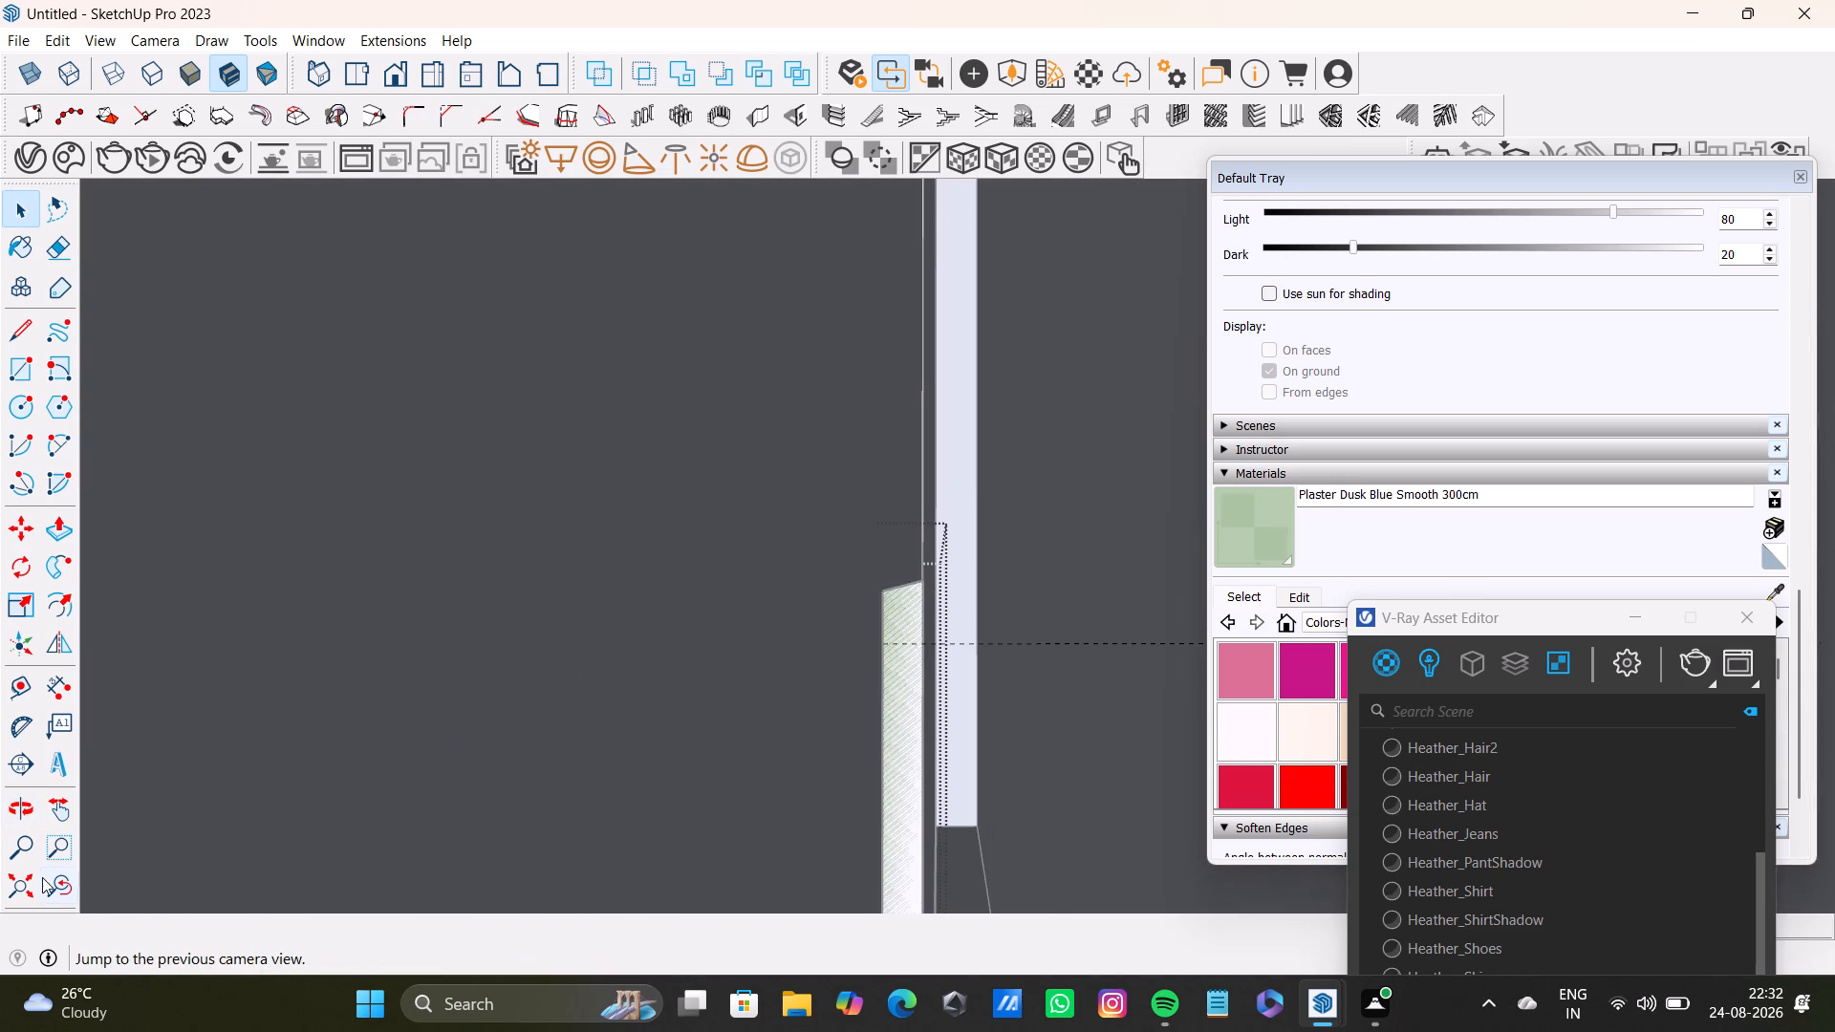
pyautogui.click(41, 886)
# Add the front, top and both side faces of the twenty-seventh slat from the island's corner to the selection.
pyautogui.scroll(7, 742, 637)
pyautogui.keyDown('shift'); pyautogui.moveTo(793, 588); pyautogui.dragTo(584, 583, button='middle'); pyautogui.keyUp('shift')
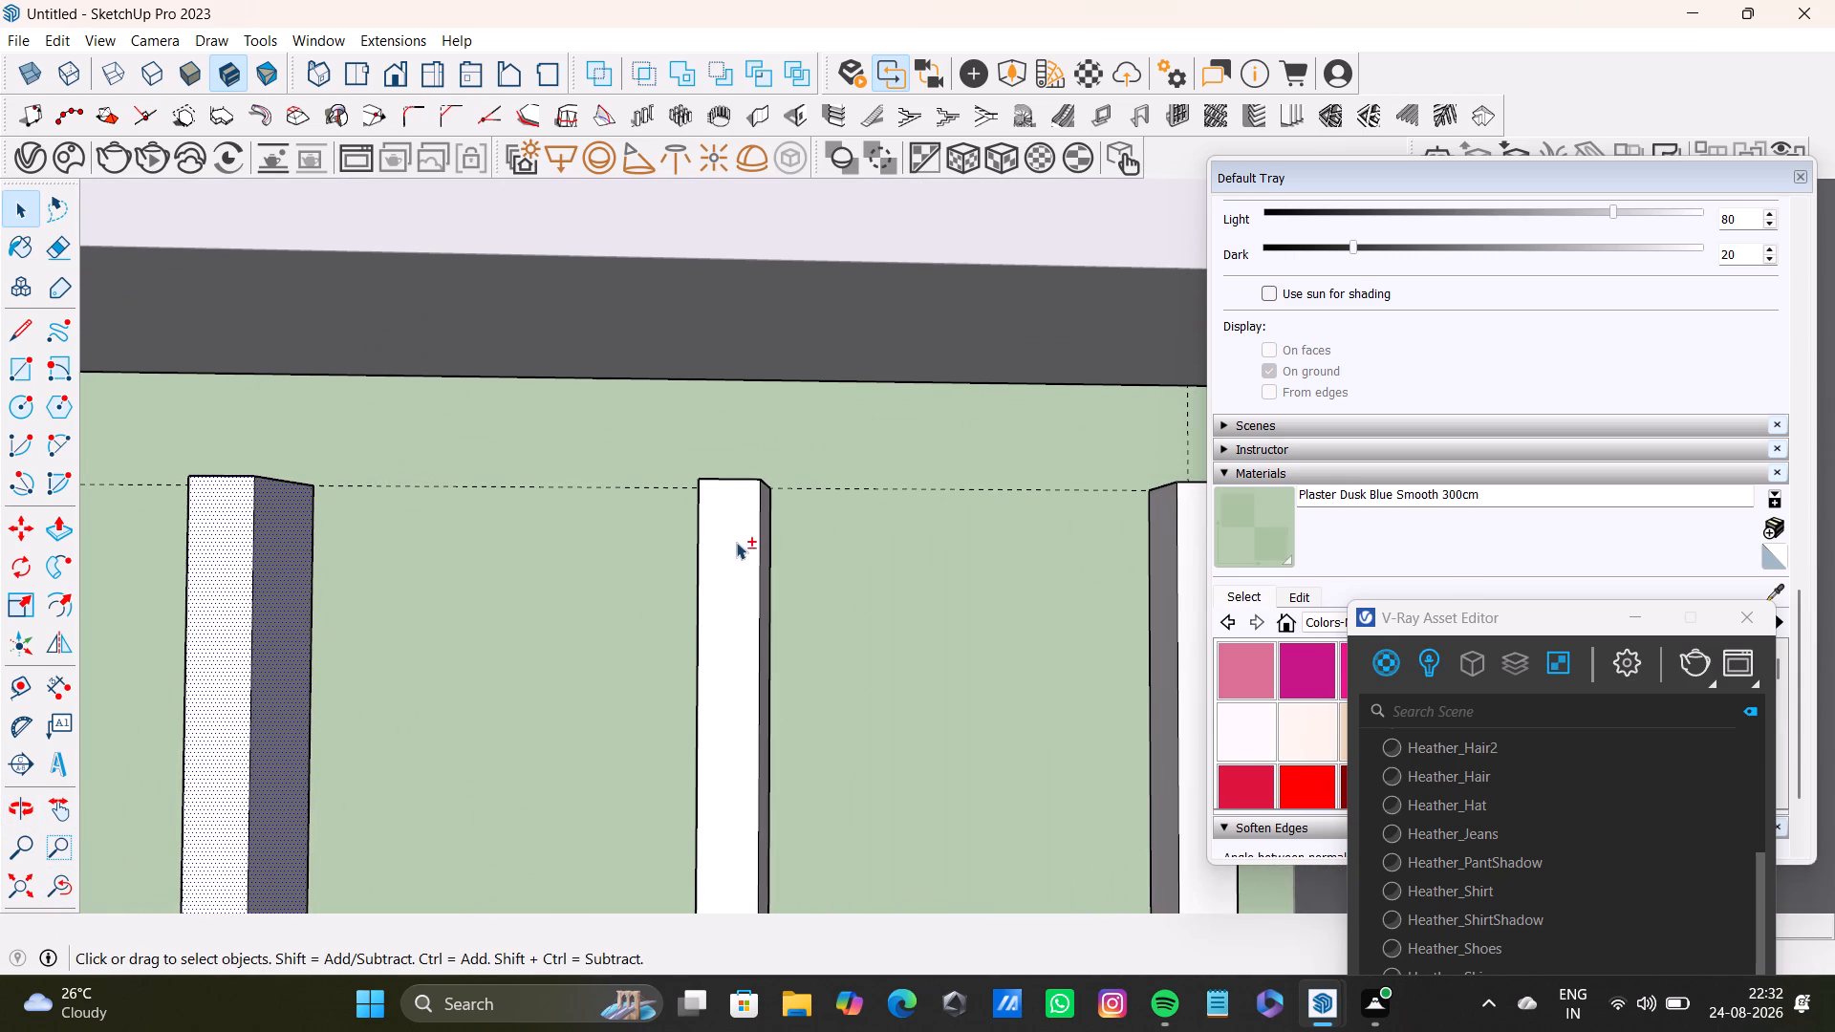
pyautogui.keyDown('shift'); pyautogui.doubleClick(736, 542); pyautogui.keyUp('shift')
pyautogui.keyDown('shift'); pyautogui.moveTo(780, 548); pyautogui.dragTo(635, 593, button='middle'); pyautogui.keyUp('shift')
pyautogui.keyDown('shift'); pyautogui.scroll(8, 602, 591); pyautogui.keyUp('shift')
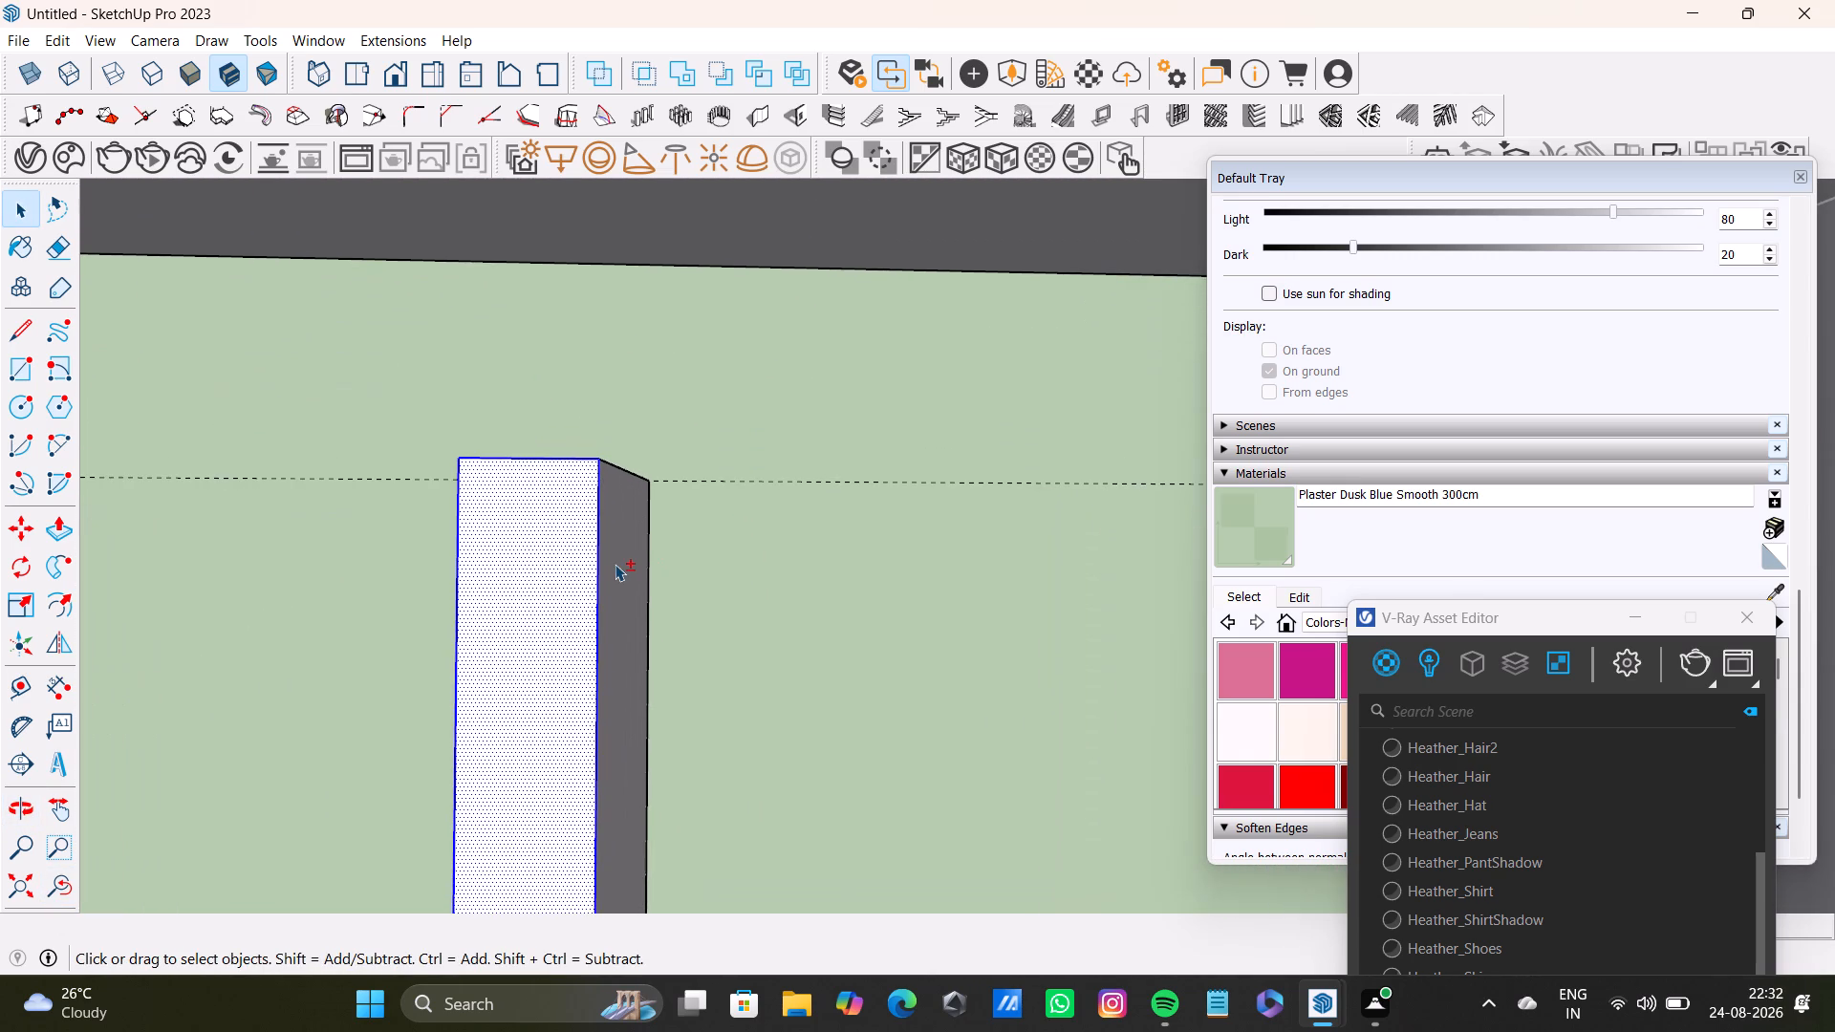
pyautogui.keyDown('shift'); pyautogui.click(615, 564); pyautogui.keyUp('shift')
pyautogui.keyDown('shift'); pyautogui.moveTo(514, 653); pyautogui.dragTo(908, 656, button='middle'); pyautogui.keyUp('shift')
pyautogui.moveTo(840, 668); pyautogui.dragTo(1139, 693, button='middle')
pyautogui.keyDown('shift'); pyautogui.click(939, 632); pyautogui.keyUp('shift')
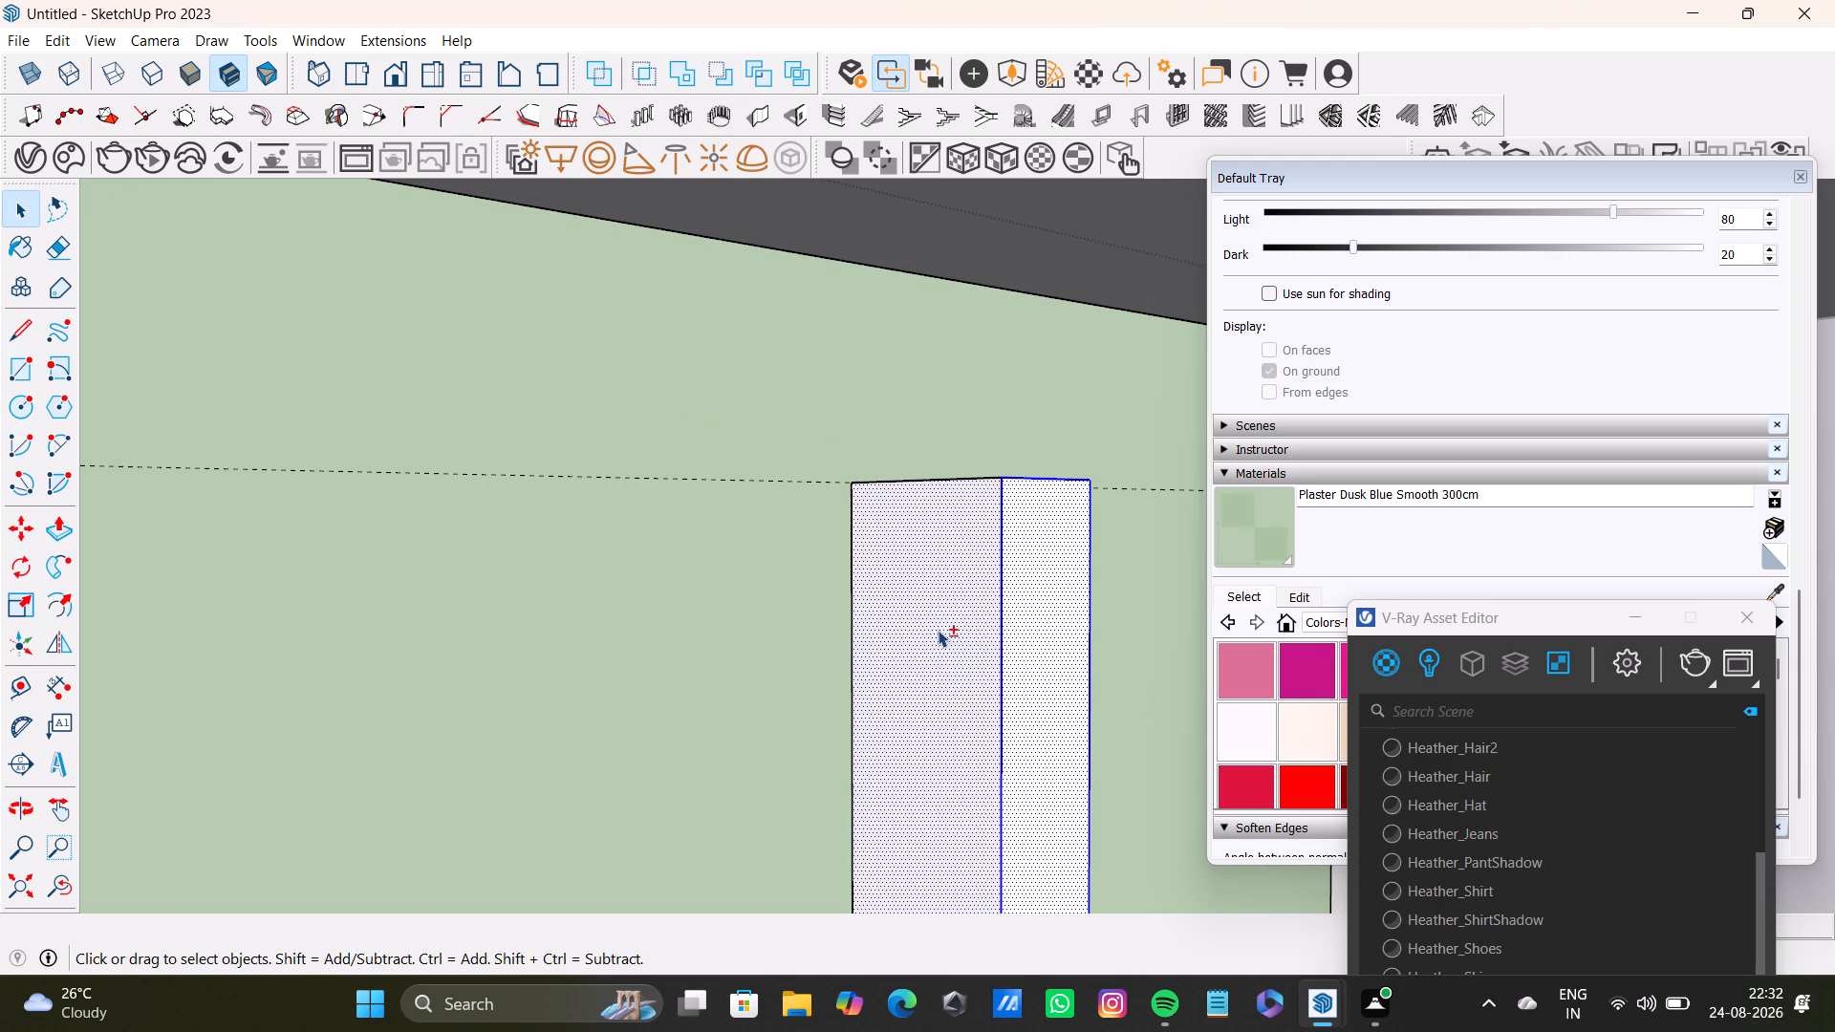
pyautogui.keyDown('shift'); pyautogui.moveTo(936, 632); pyautogui.dragTo(611, 803, button='middle'); pyautogui.keyUp('shift')
pyautogui.moveTo(645, 655); pyautogui.dragTo(565, 581, button='middle')
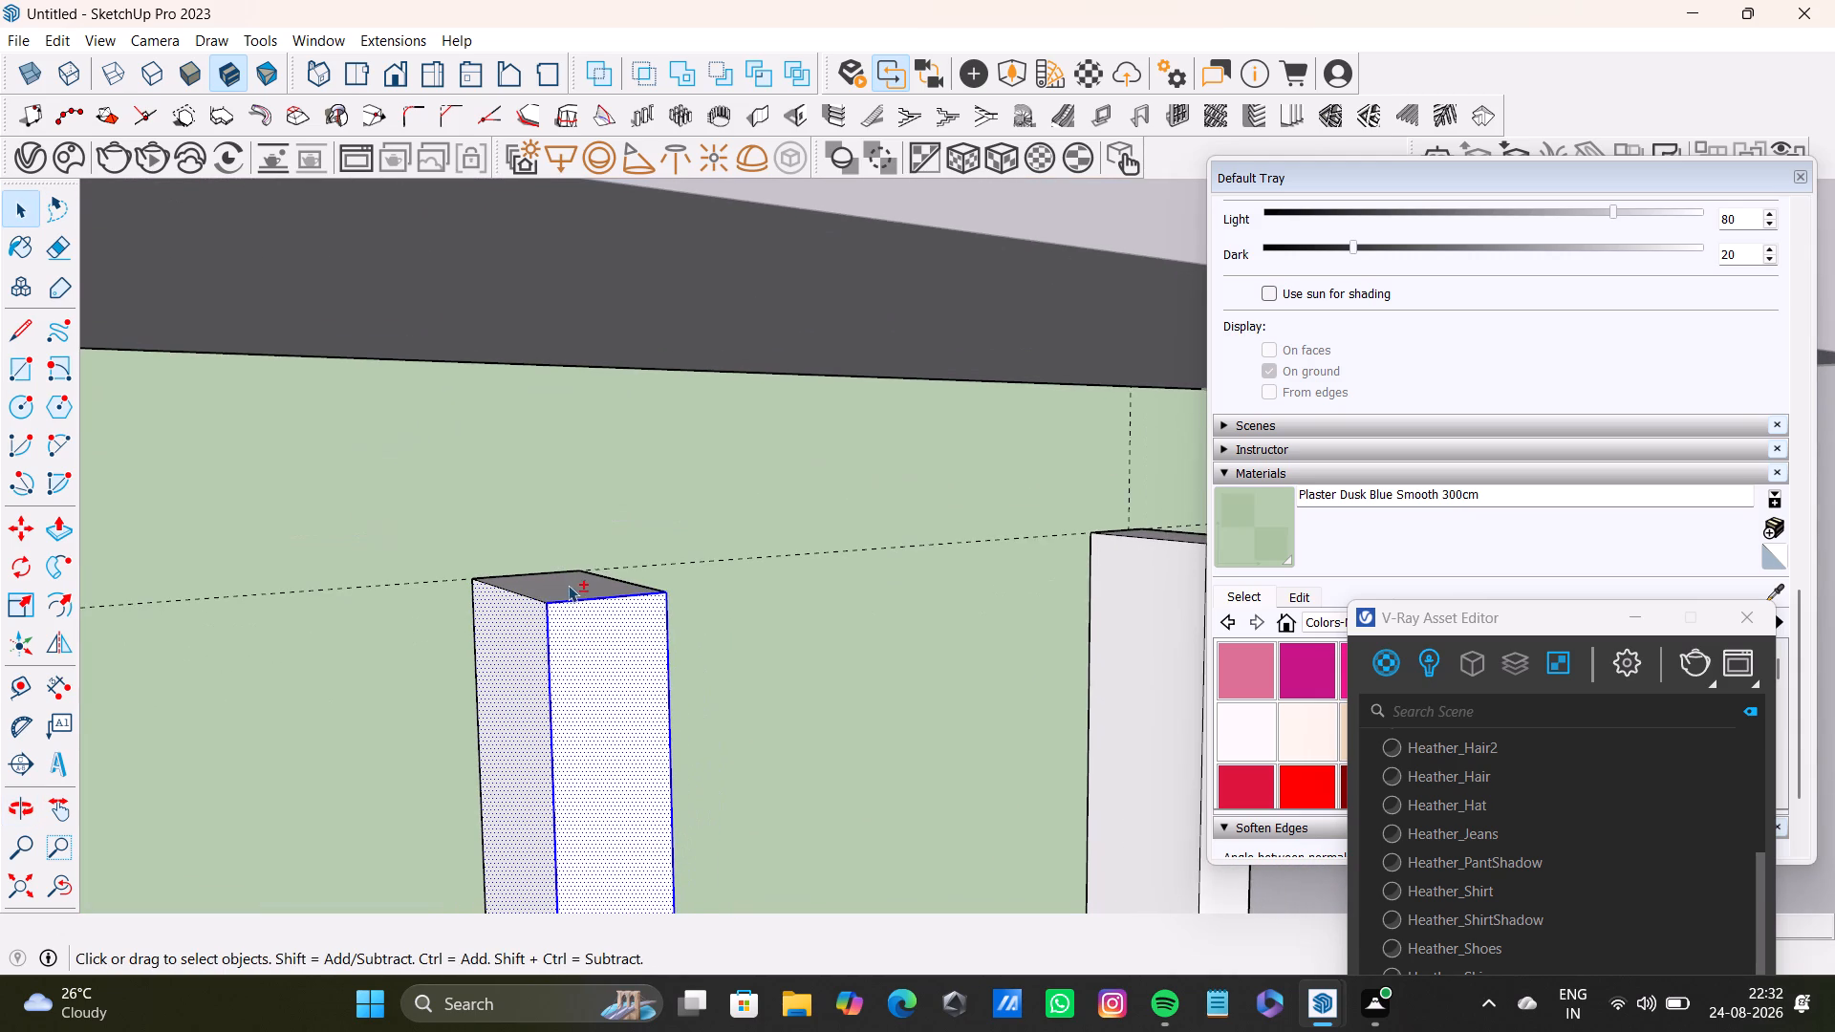
pyautogui.keyDown('shift'); pyautogui.click(569, 585); pyautogui.keyUp('shift')
# Add the front, top and both side faces of the last slat, at the far edge of the island's side, to the selection.
pyautogui.keyDown('shift'); pyautogui.scroll(-3, 794, 593); pyautogui.keyUp('shift')
pyautogui.keyDown('shift'); pyautogui.moveTo(772, 590); pyautogui.dragTo(323, 540, button='middle'); pyautogui.keyUp('shift')
pyautogui.keyDown('shift'); pyautogui.scroll(3, 757, 536); pyautogui.keyUp('shift')
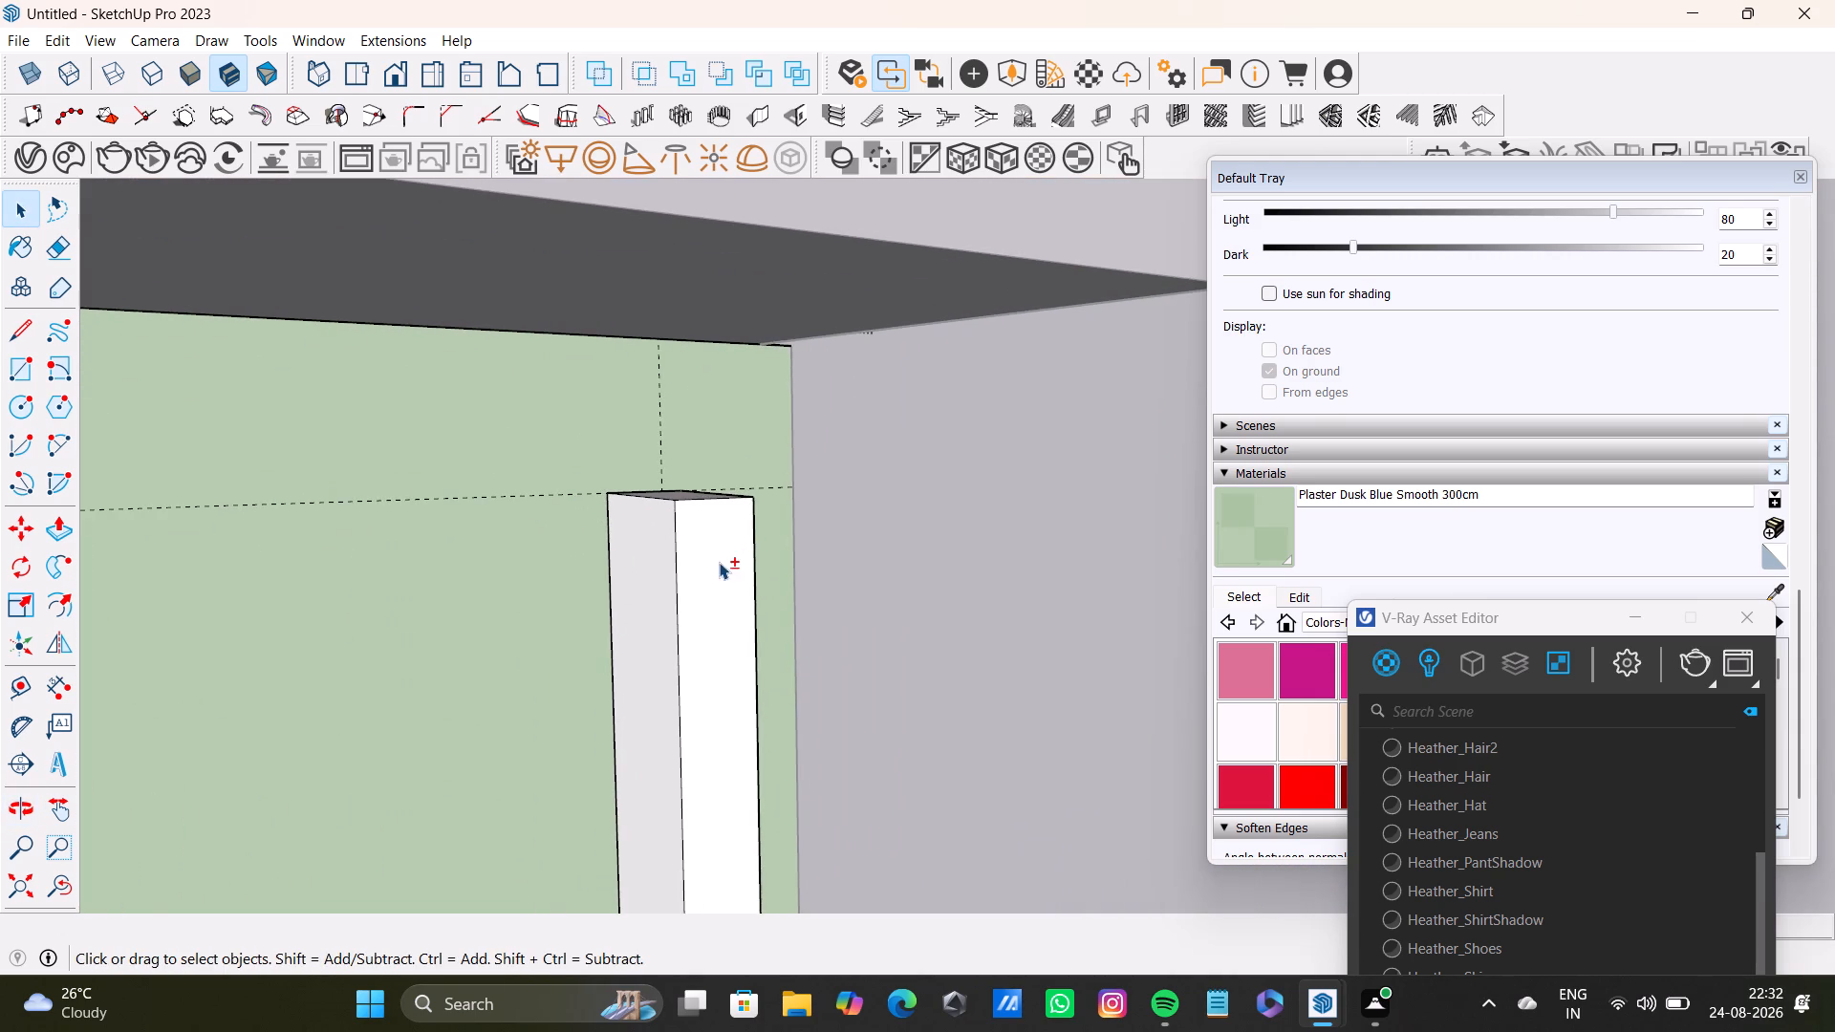
pyautogui.keyDown('shift'); pyautogui.click(719, 562); pyautogui.keyUp('shift')
pyautogui.keyDown('shift'); pyautogui.click(649, 566); pyautogui.keyUp('shift')
pyautogui.moveTo(704, 581); pyautogui.dragTo(330, 648, button='middle')
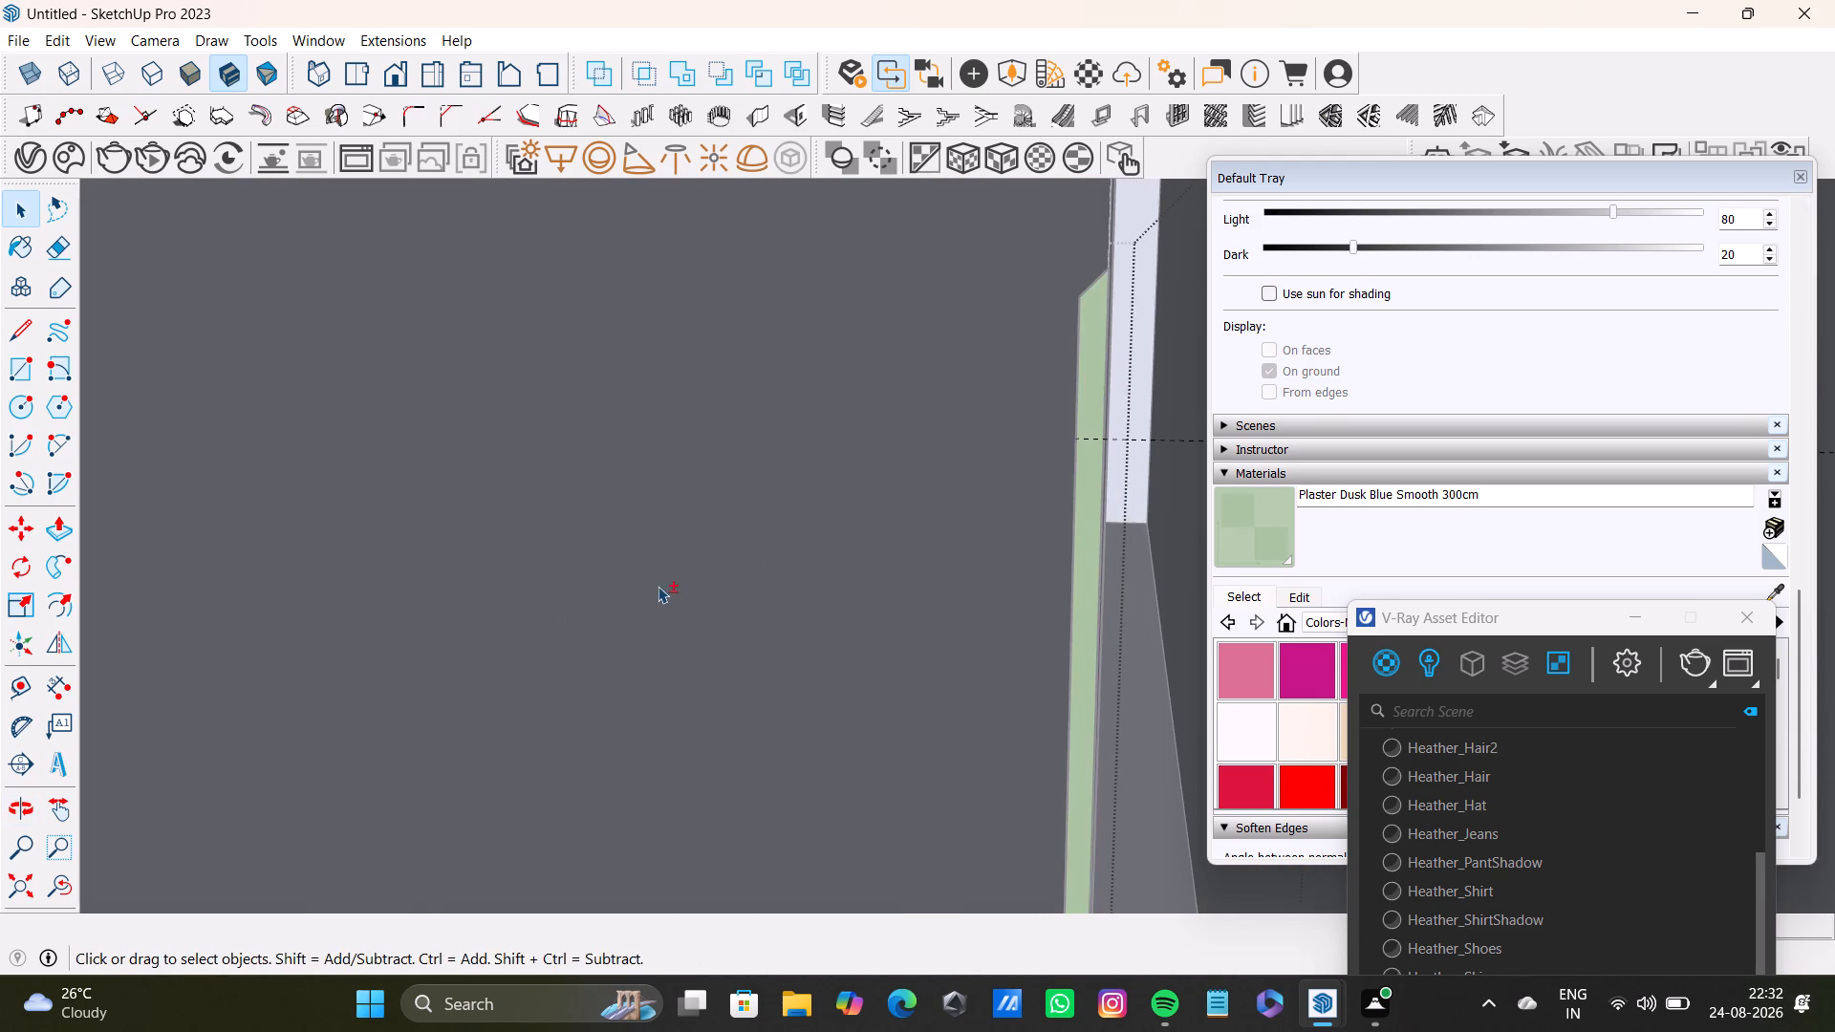
pyautogui.keyDown('shift'); pyautogui.moveTo(665, 586); pyautogui.dragTo(1068, 553, button='middle'); pyautogui.keyUp('shift')
pyautogui.scroll(7, 978, 576)
pyautogui.keyDown('shift'); pyautogui.click(965, 399); pyautogui.keyUp('shift')
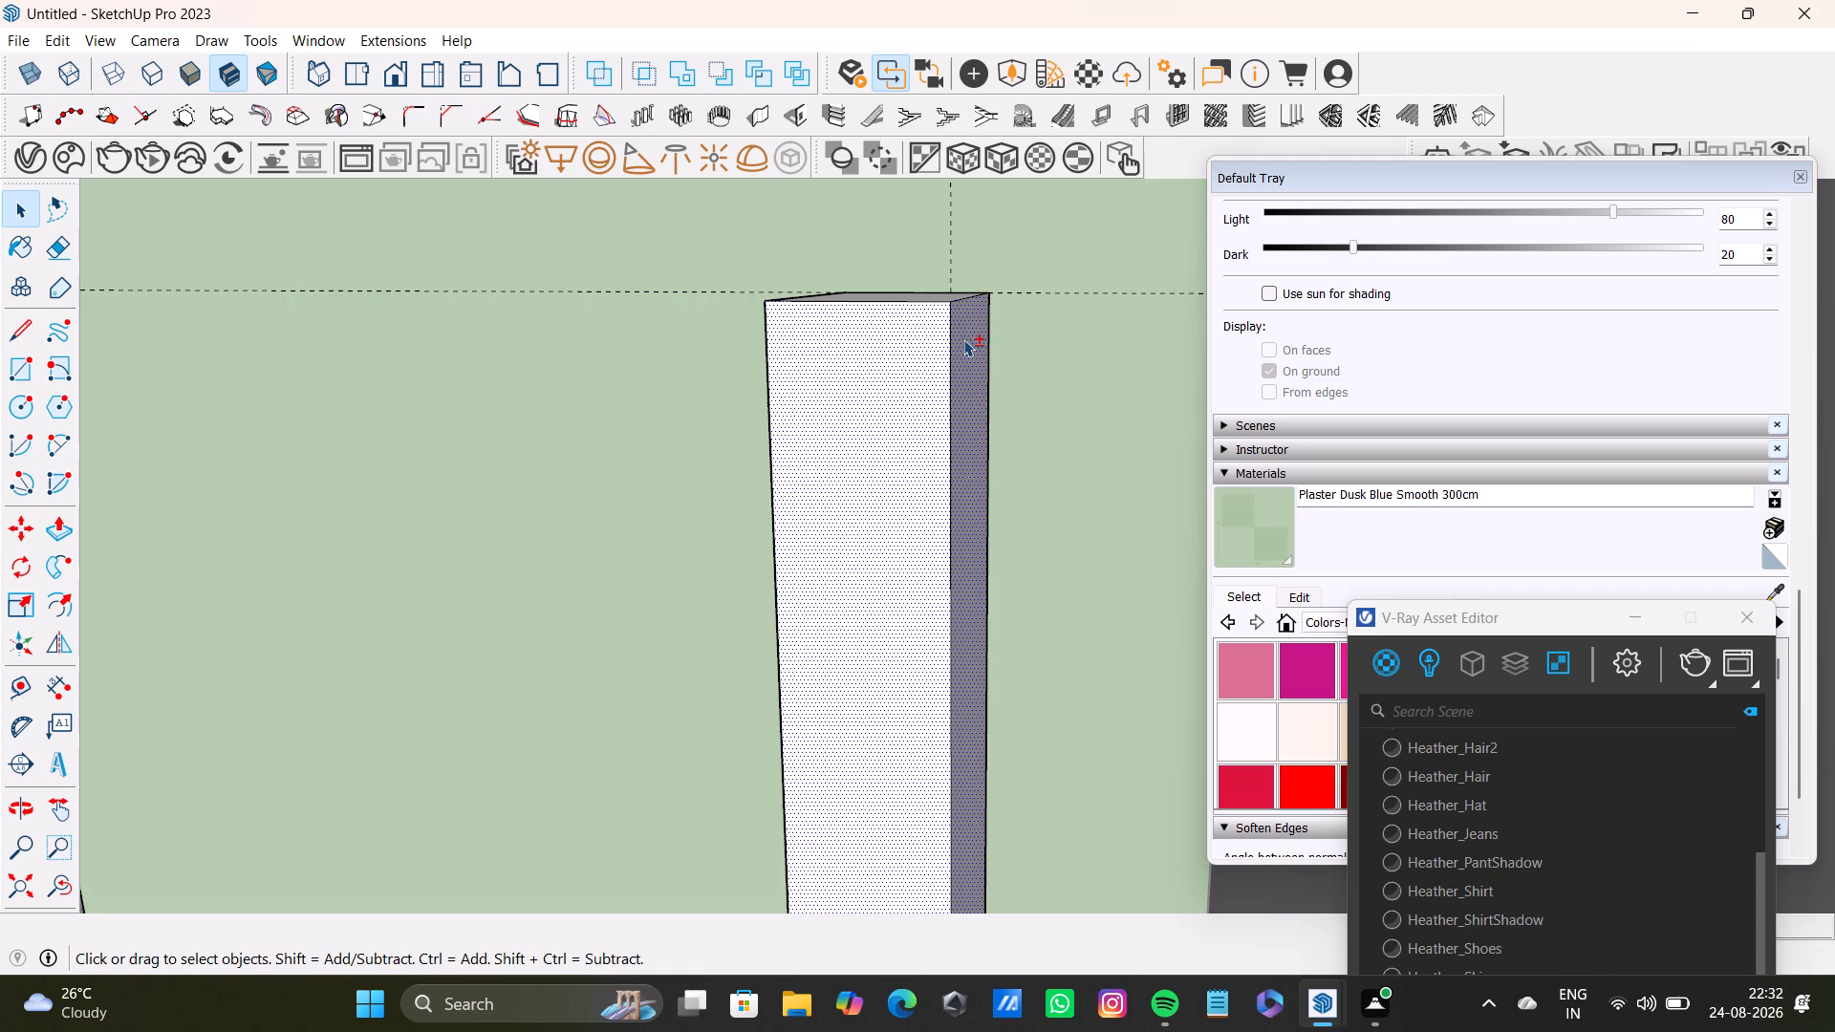
pyautogui.moveTo(931, 454); pyautogui.dragTo(943, 531, button='middle')
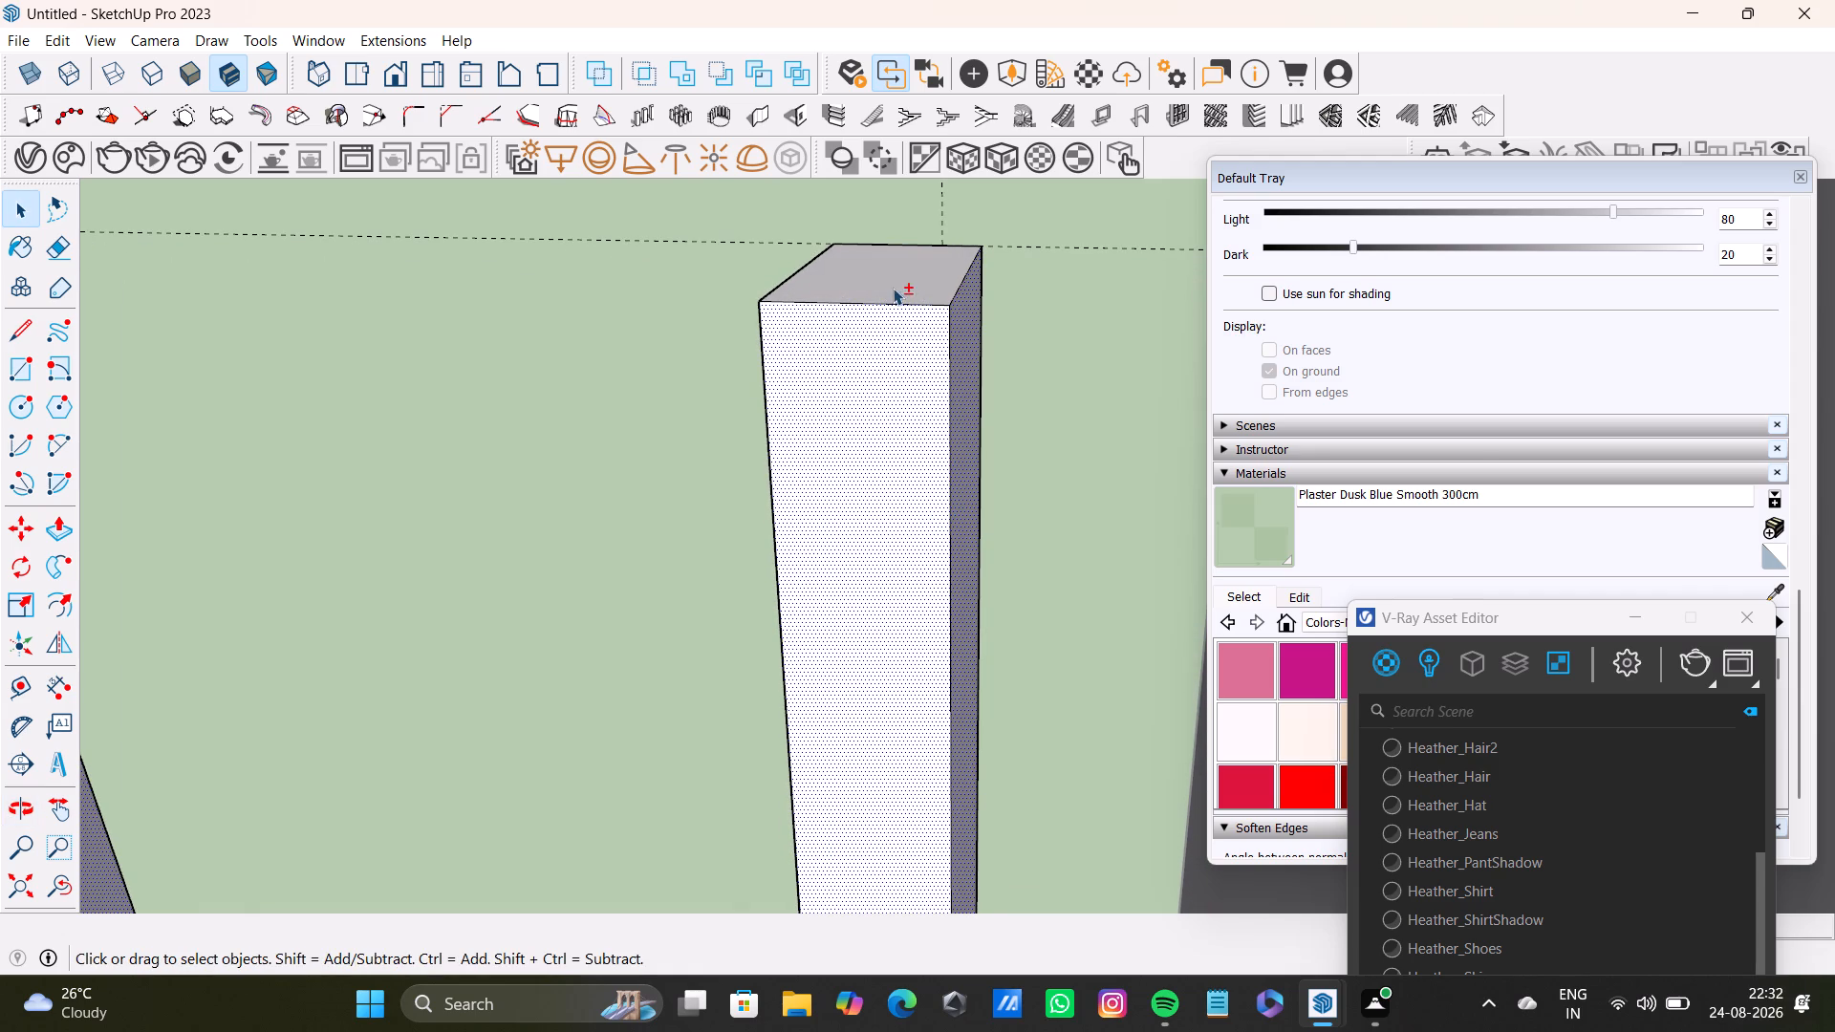
pyautogui.keyDown('shift'); pyautogui.click(893, 288); pyautogui.keyUp('shift')
# Paint the selected slat faces with 0136_Charcoal from the Colors-Named collection.
pyautogui.moveTo(1436, 613); pyautogui.dragTo(1345, 1013)
pyautogui.moveTo(1476, 612); pyautogui.dragTo(1477, 614)
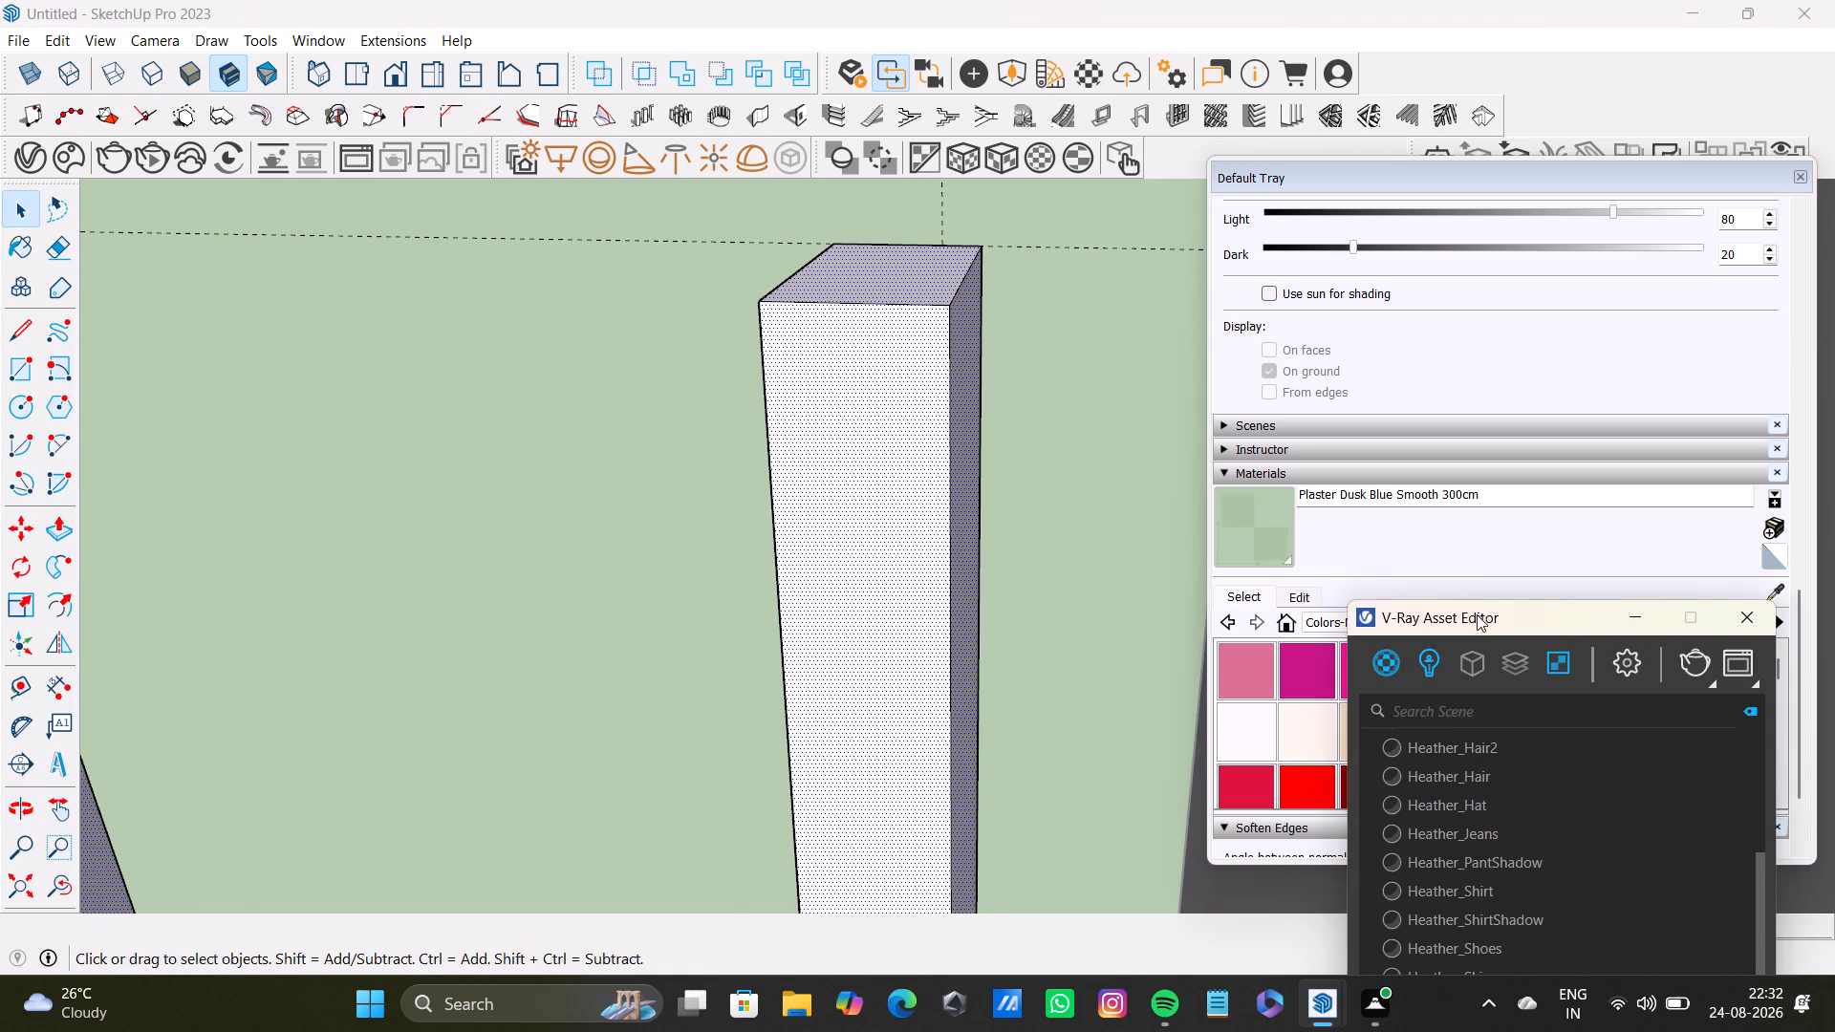
pyautogui.moveTo(1477, 614); pyautogui.dragTo(1335, 974)
pyautogui.scroll(-14, 1447, 691)
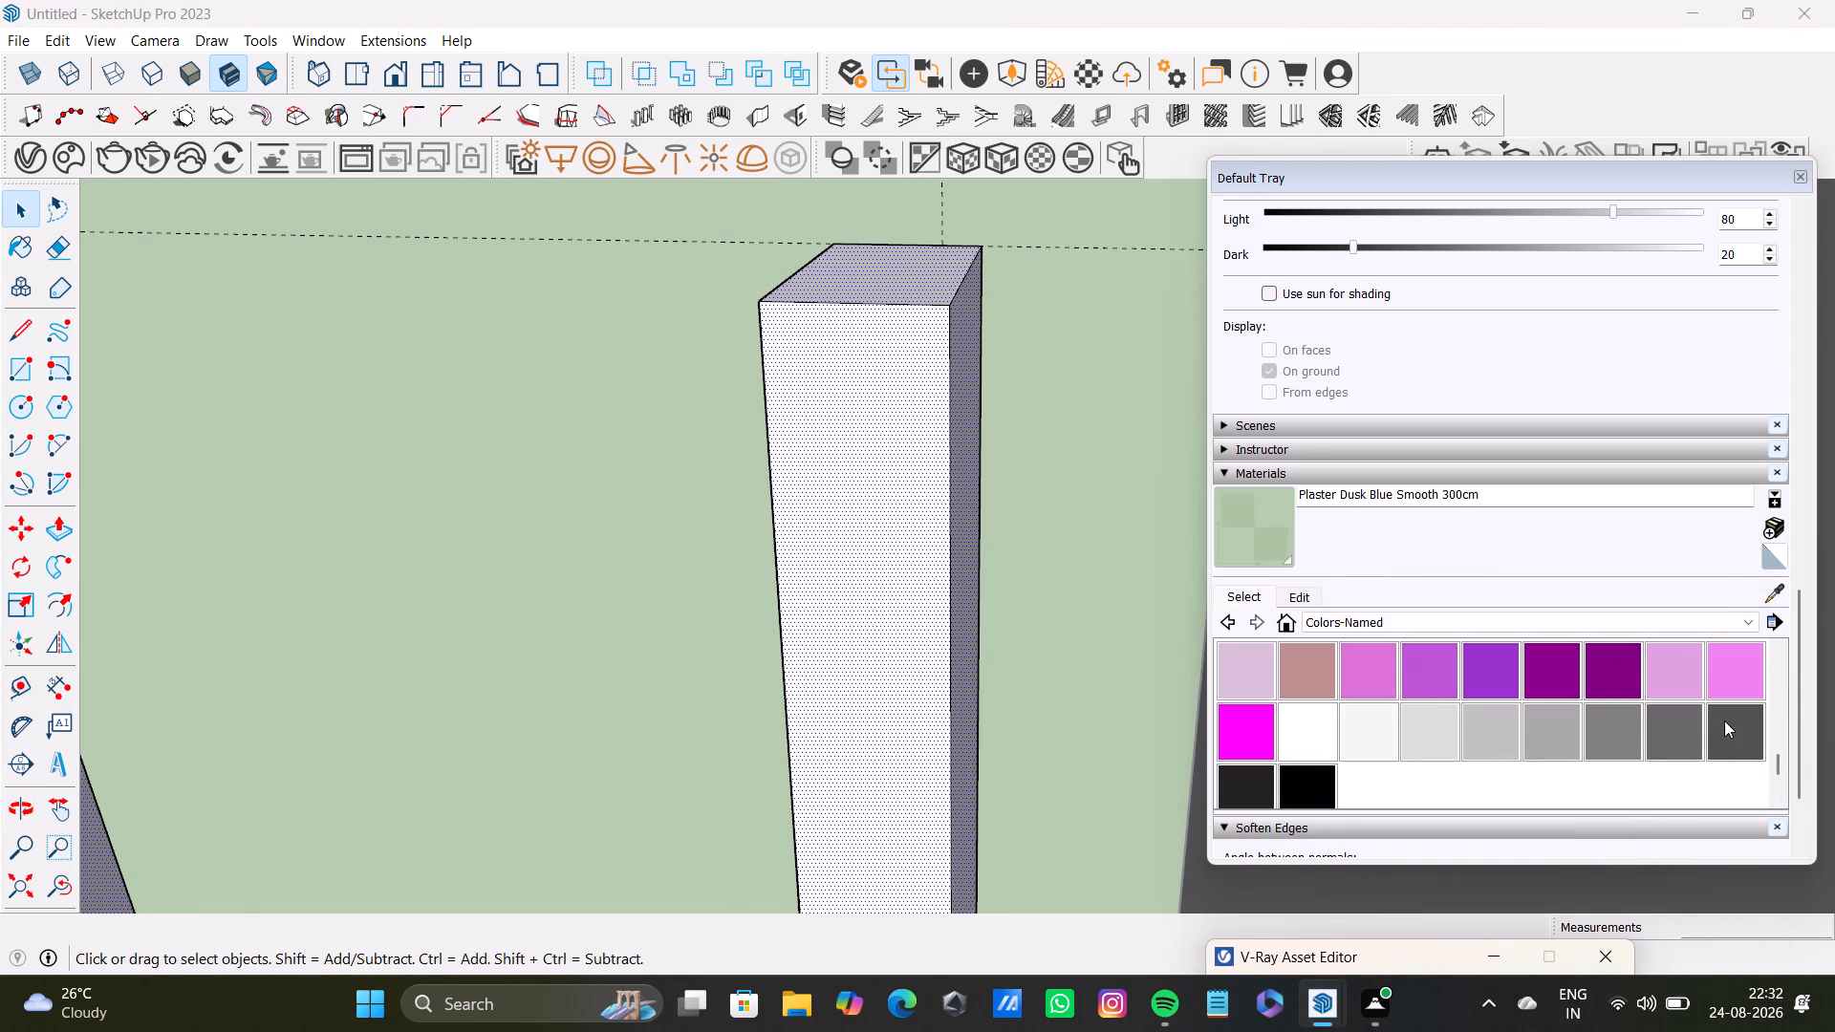
pyautogui.click(1240, 778)
pyautogui.click(891, 555)
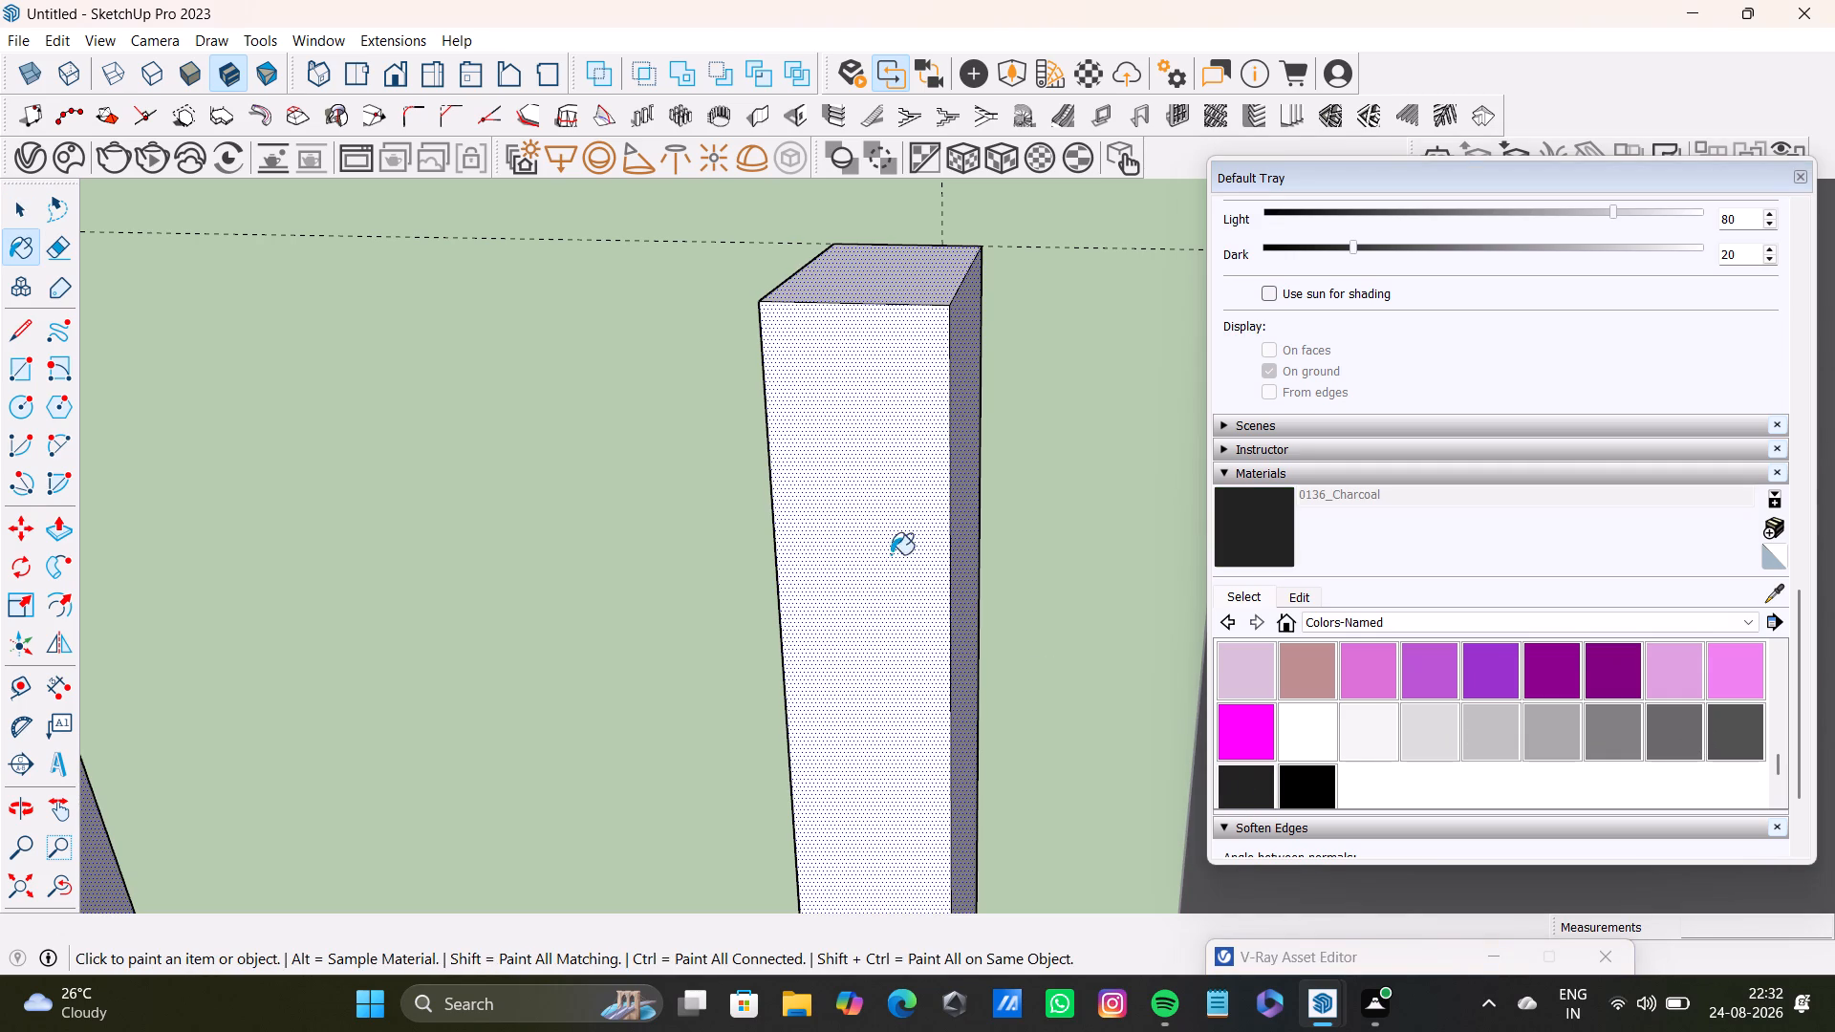
pyautogui.scroll(-10, 853, 589)
pyautogui.scroll(1, 841, 632)
pyautogui.scroll(-9, 839, 636)
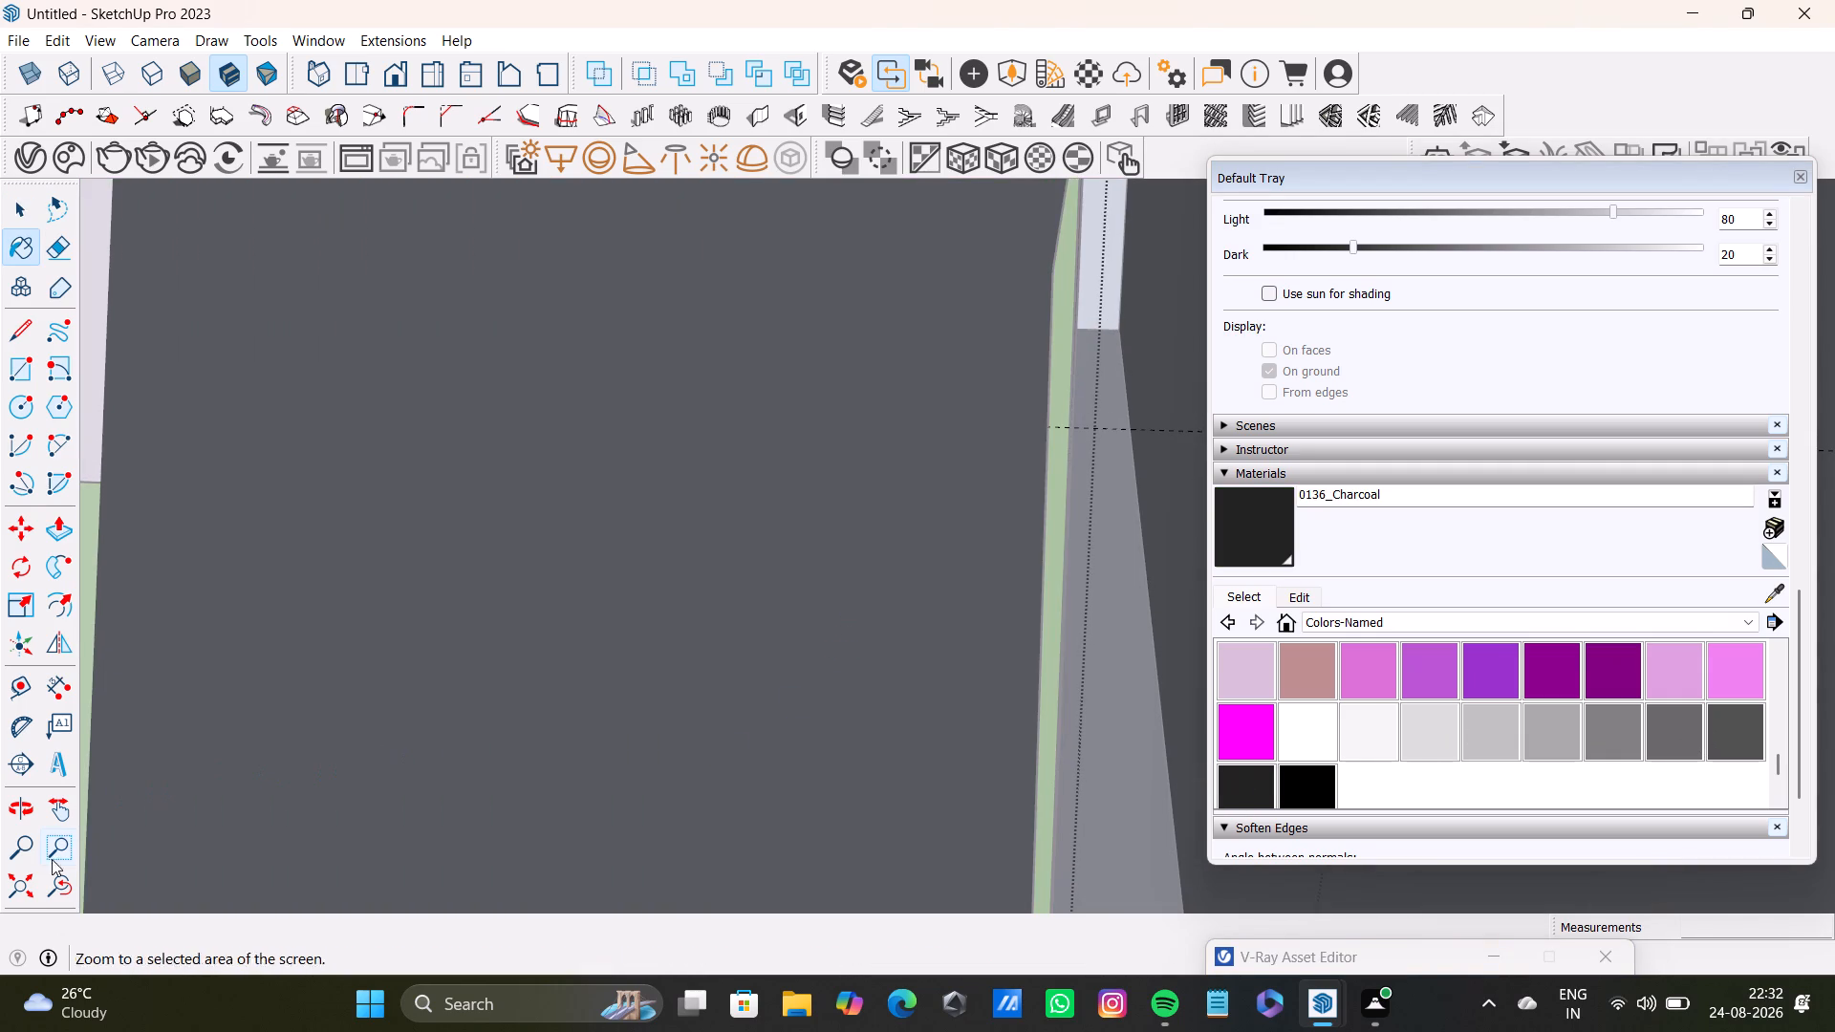
pyautogui.press('space')
# Clear the selection and examine the painted slats on the island within the kitchen.
pyautogui.click(17, 892)
pyautogui.scroll(-4, 1070, 657)
pyautogui.moveTo(1225, 574); pyautogui.dragTo(675, 627, button='middle')
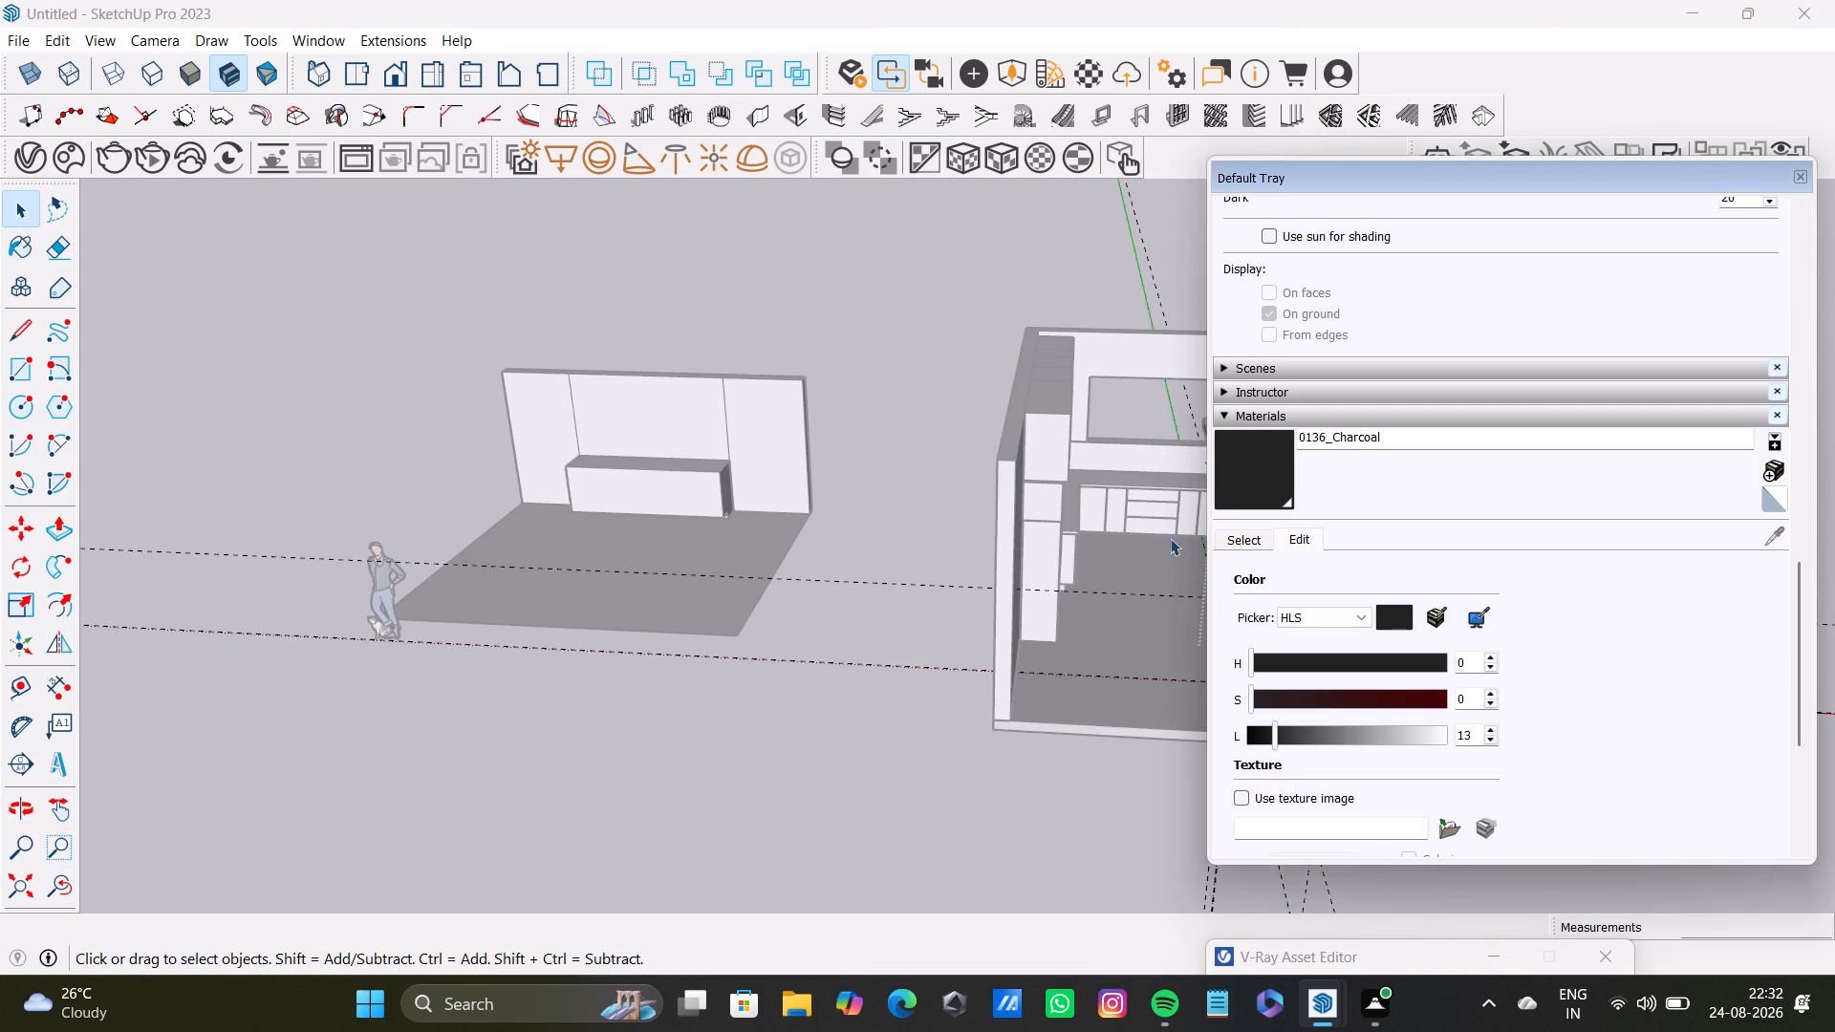
pyautogui.keyDown('shift'); pyautogui.moveTo(1170, 538); pyautogui.dragTo(567, 610, button='middle'); pyautogui.keyUp('shift')
pyautogui.scroll(6, 571, 655)
pyautogui.press('space')
pyautogui.scroll(3, 888, 638)
pyautogui.click(888, 638)
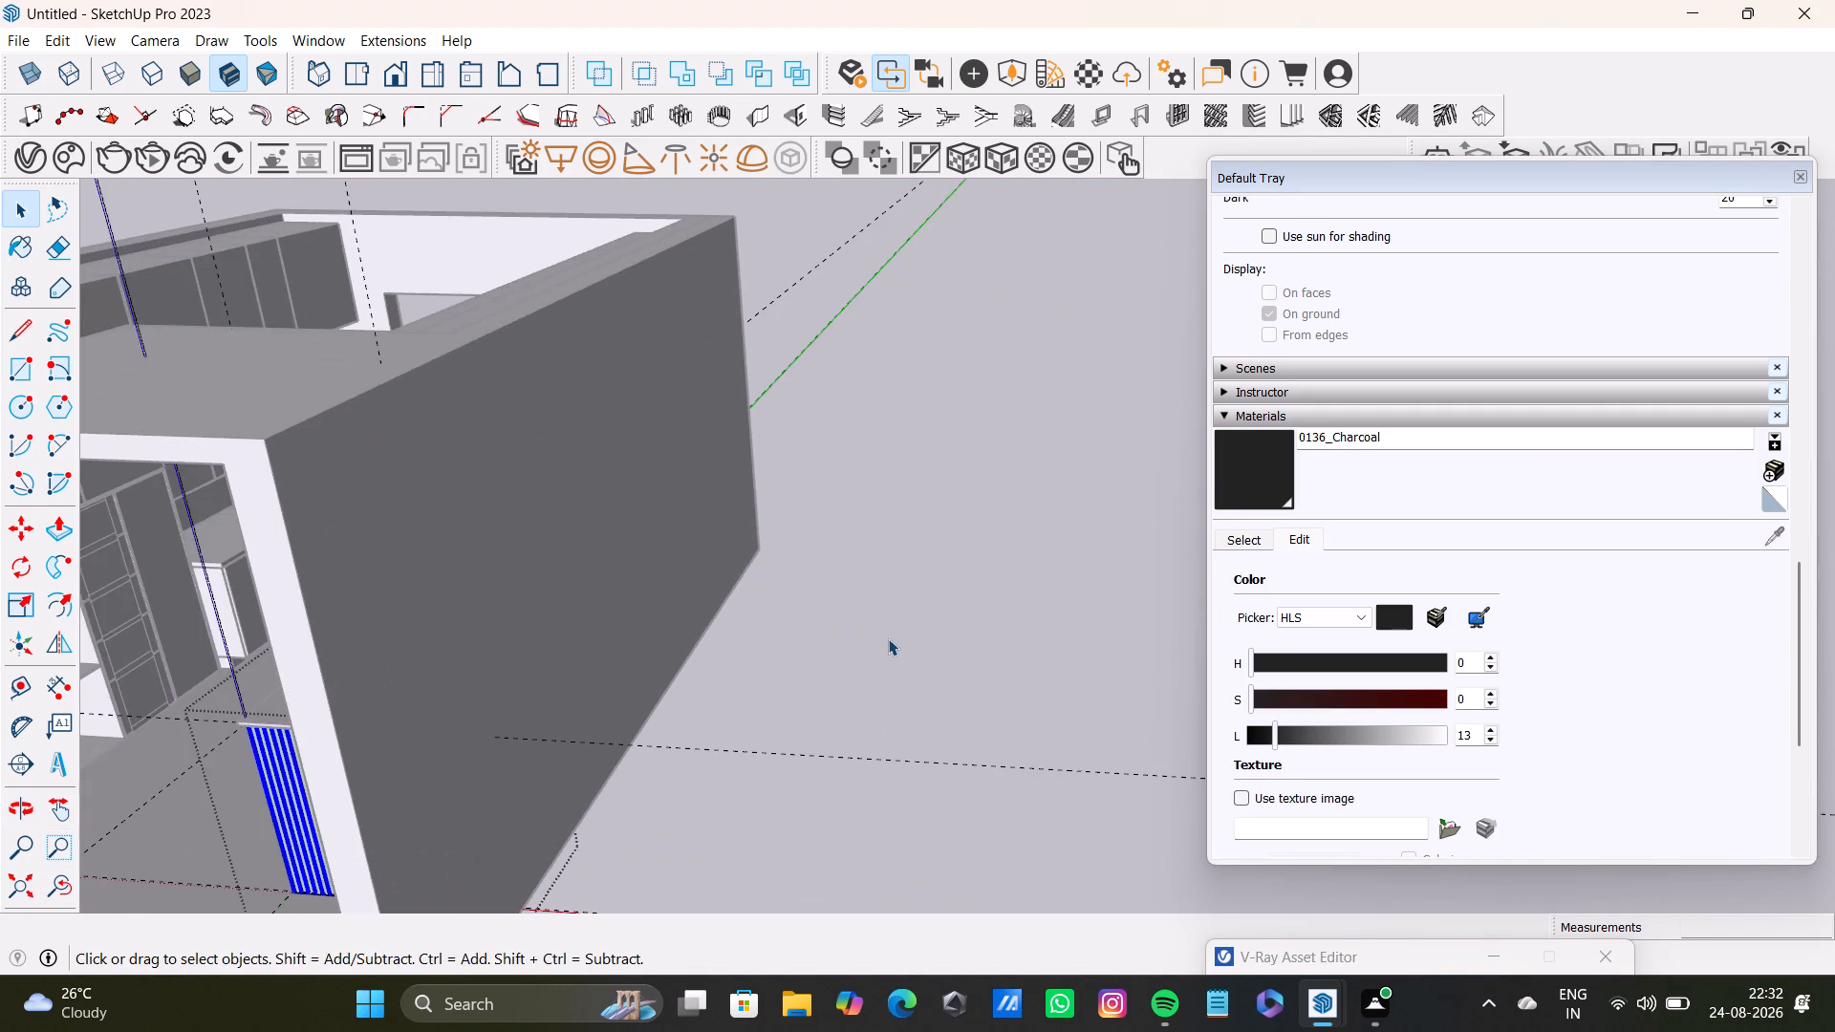
pyautogui.scroll(4, 537, 800)
pyautogui.moveTo(397, 747); pyautogui.dragTo(1019, 493, button='middle')
pyautogui.moveTo(958, 720); pyautogui.dragTo(1028, 679, button='middle')
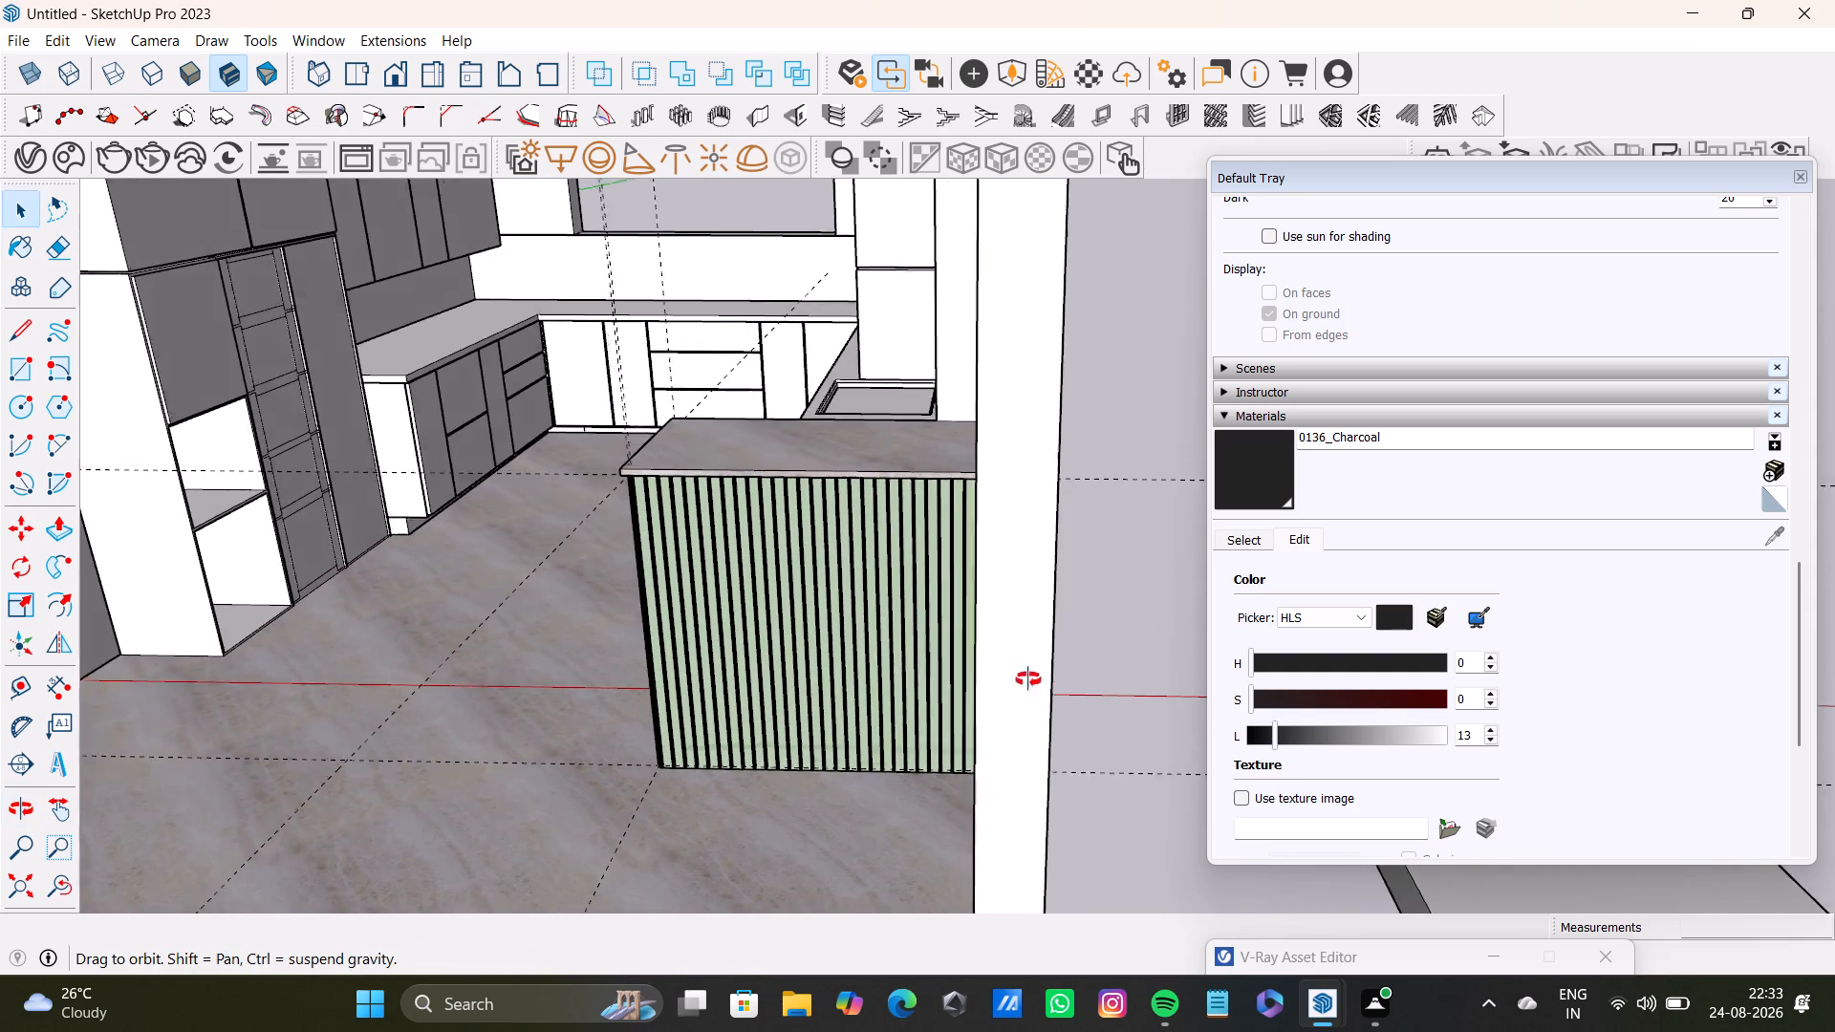
pyautogui.moveTo(1028, 679); pyautogui.dragTo(1013, 684, button='middle')
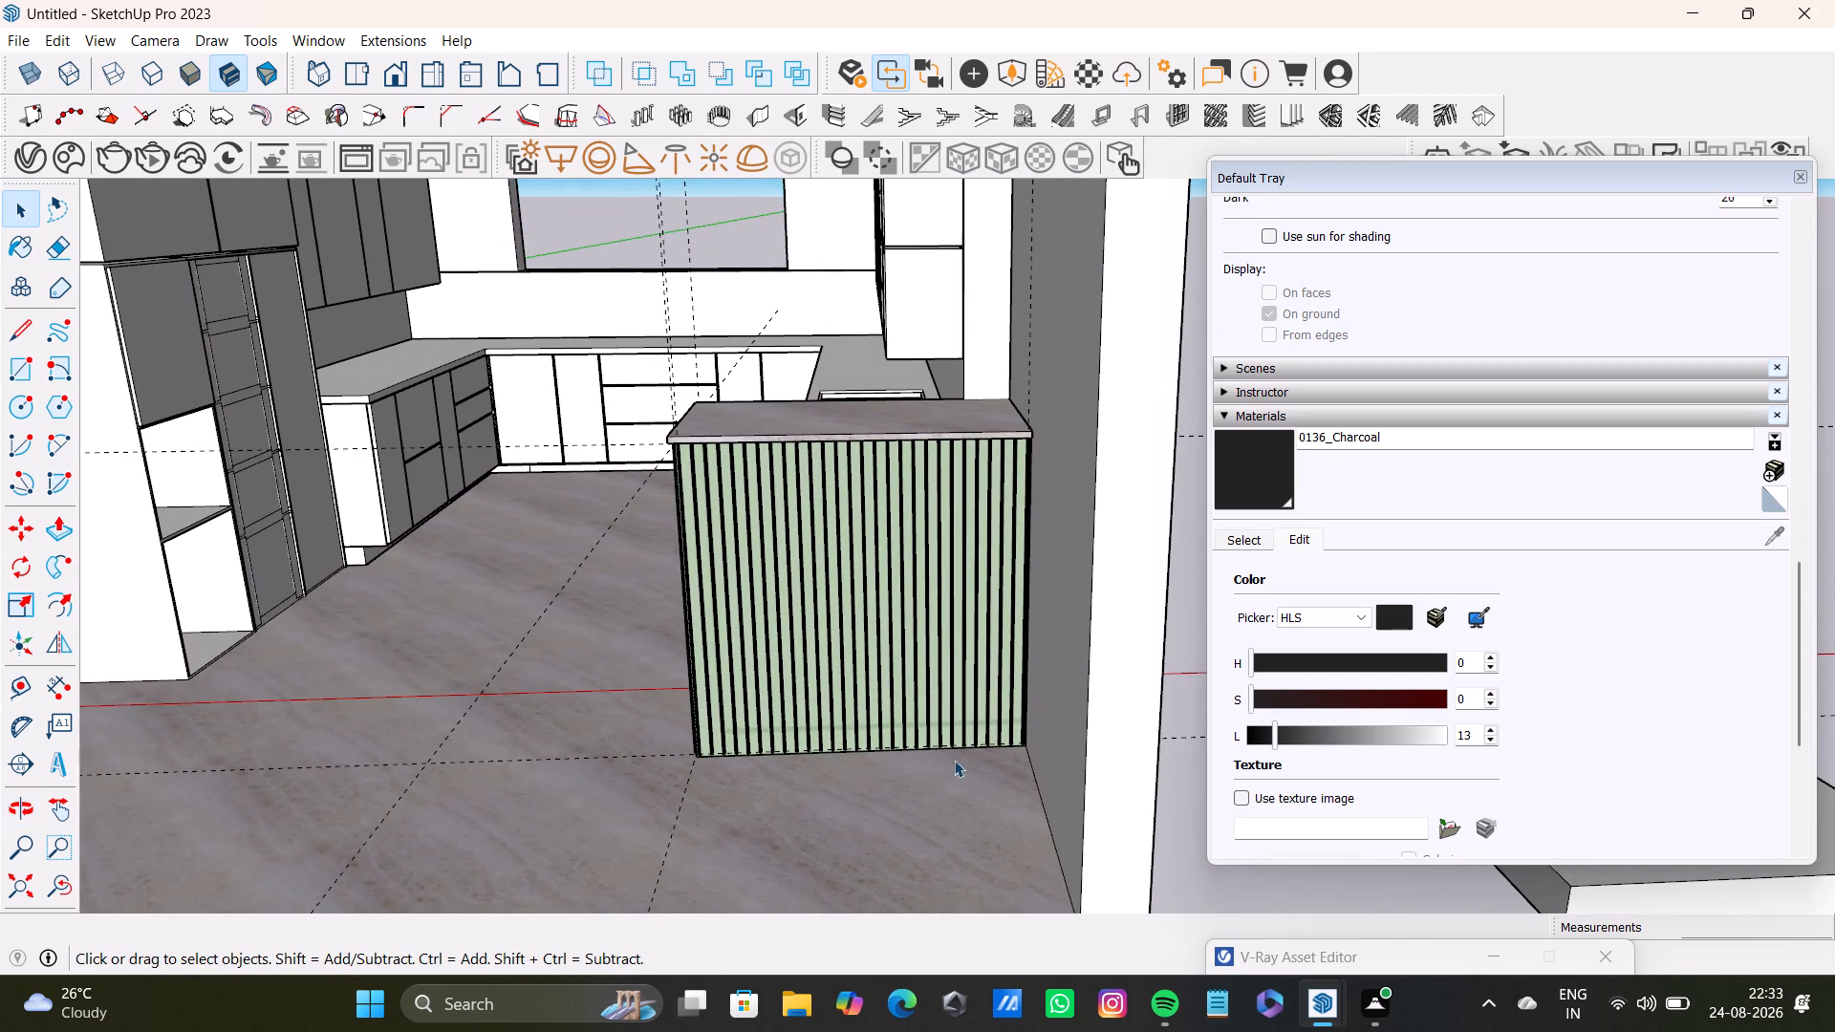
# Move the Default Tray clear of the view of the island.
pyautogui.moveTo(1329, 179); pyautogui.dragTo(1229, 711)
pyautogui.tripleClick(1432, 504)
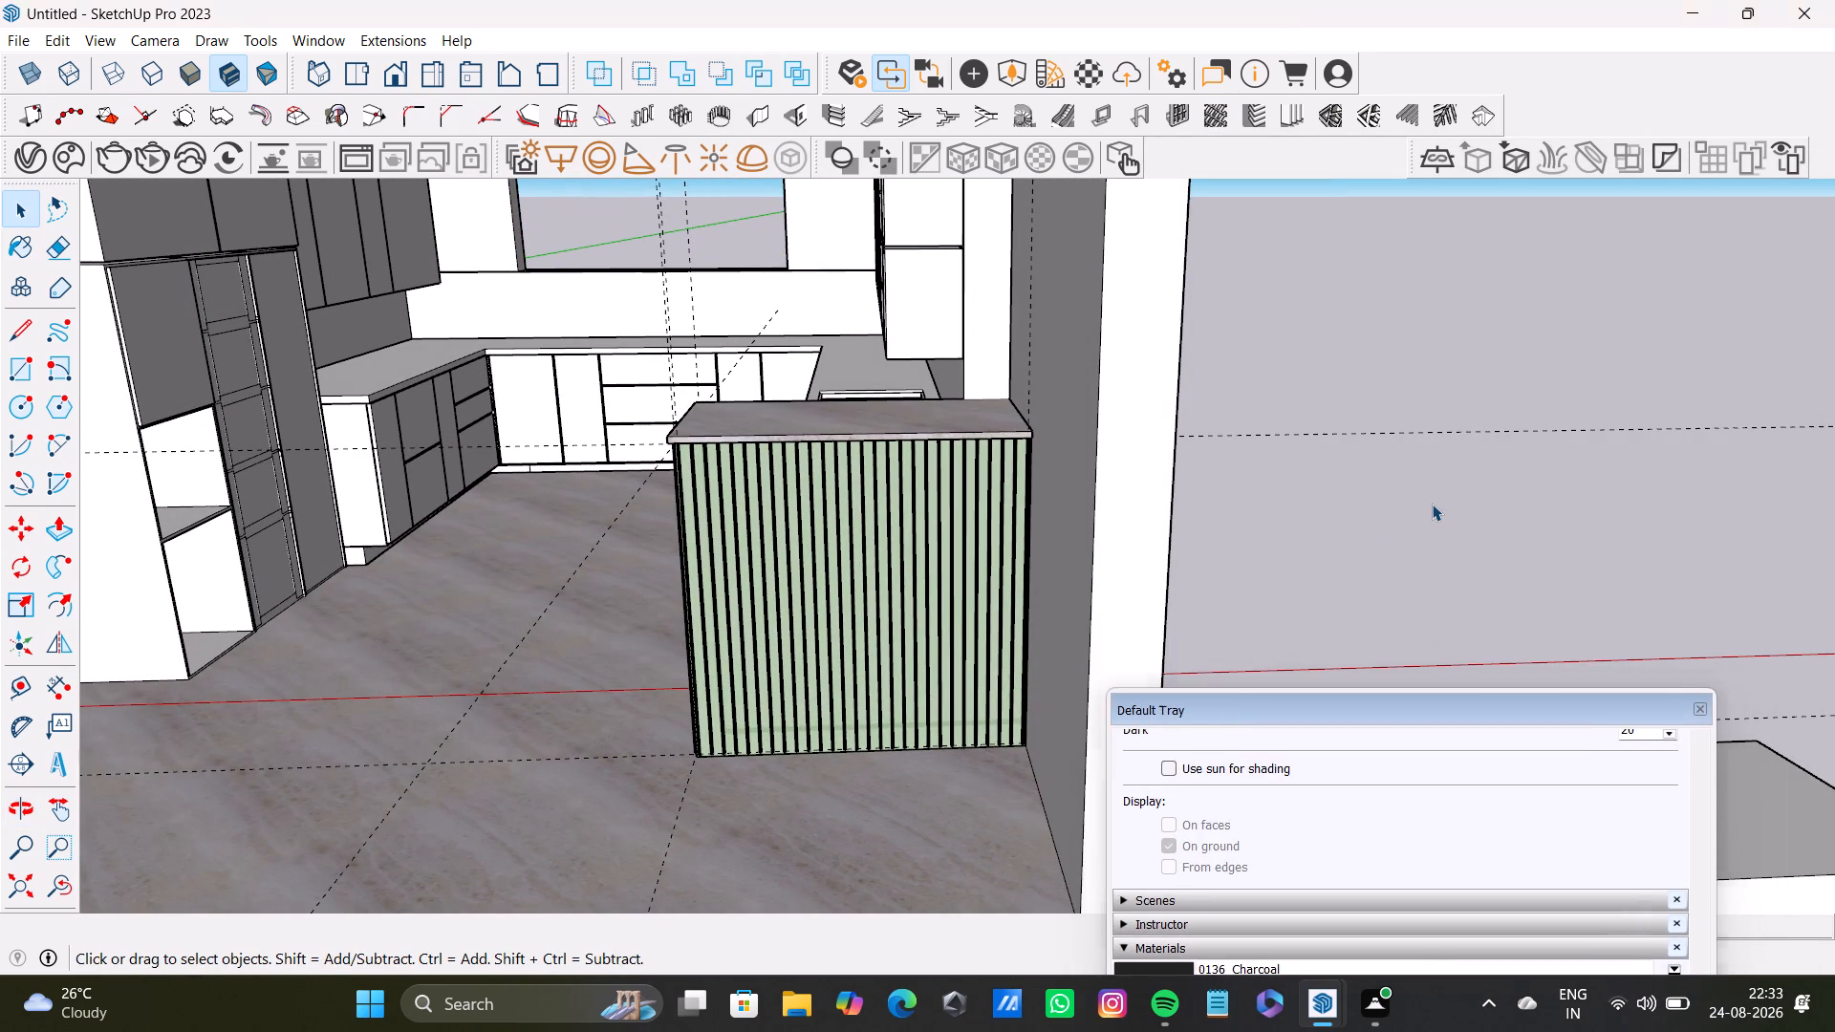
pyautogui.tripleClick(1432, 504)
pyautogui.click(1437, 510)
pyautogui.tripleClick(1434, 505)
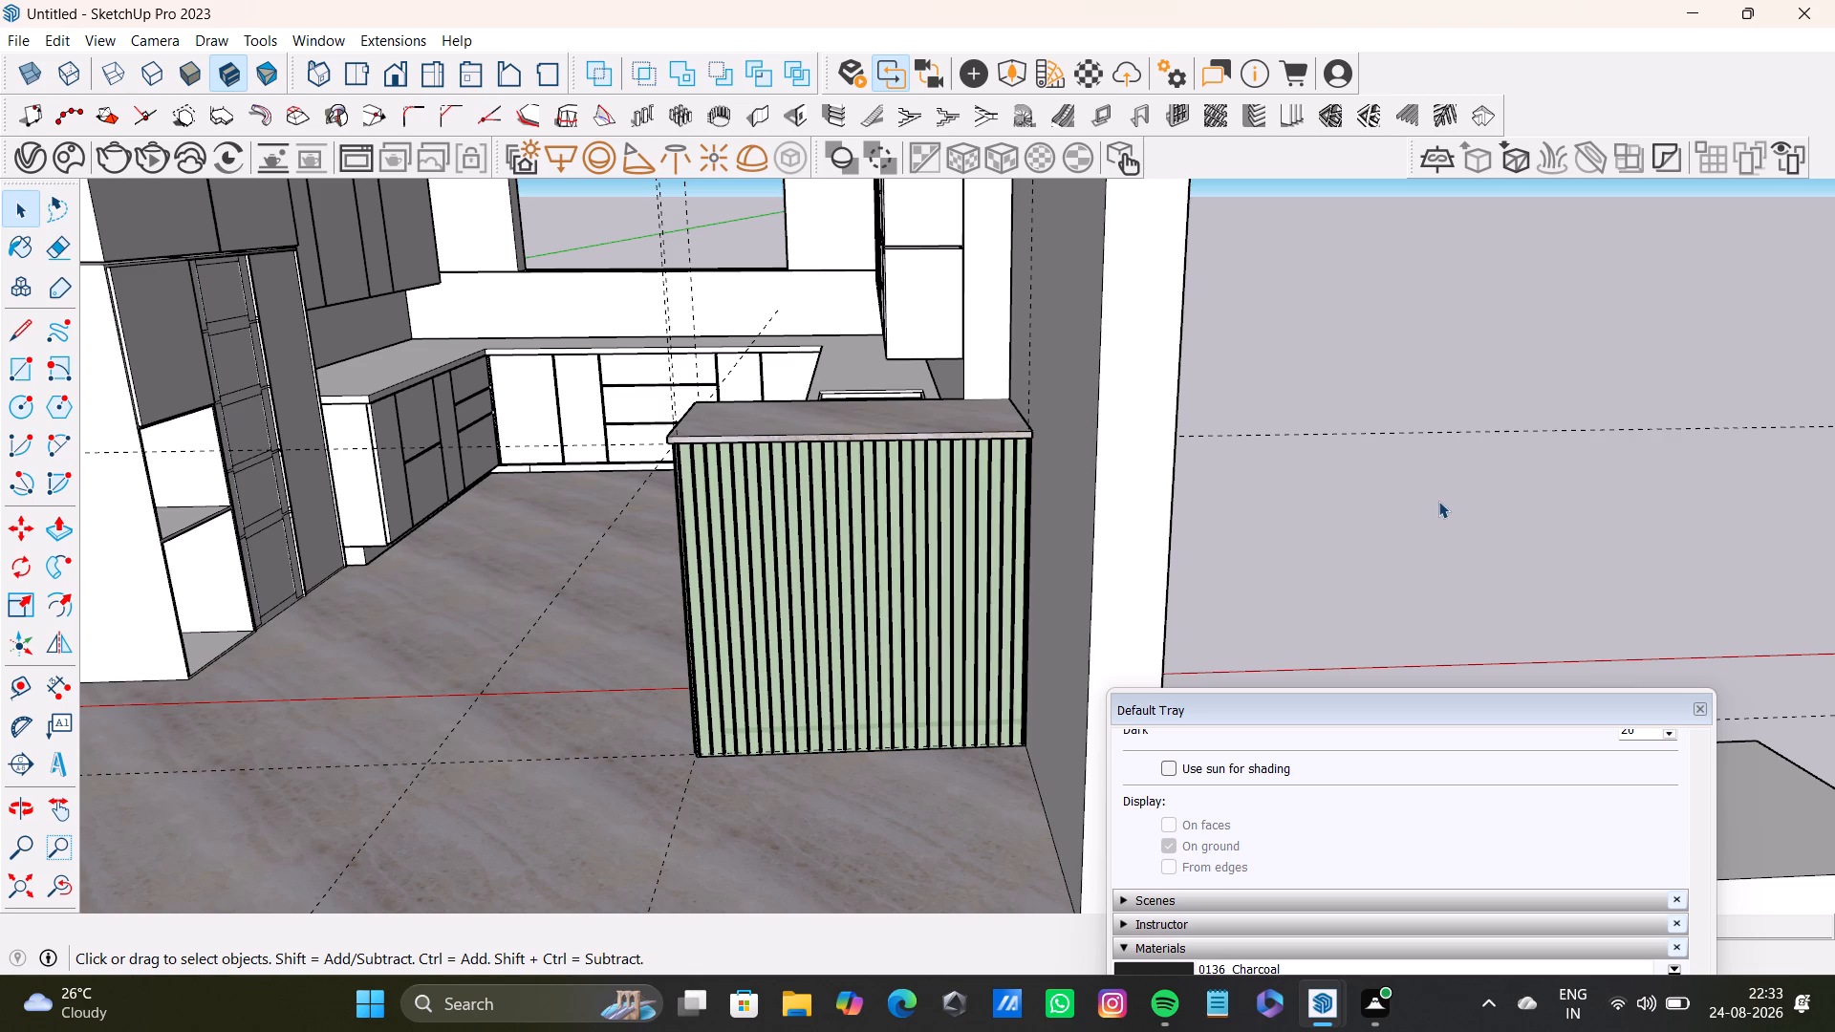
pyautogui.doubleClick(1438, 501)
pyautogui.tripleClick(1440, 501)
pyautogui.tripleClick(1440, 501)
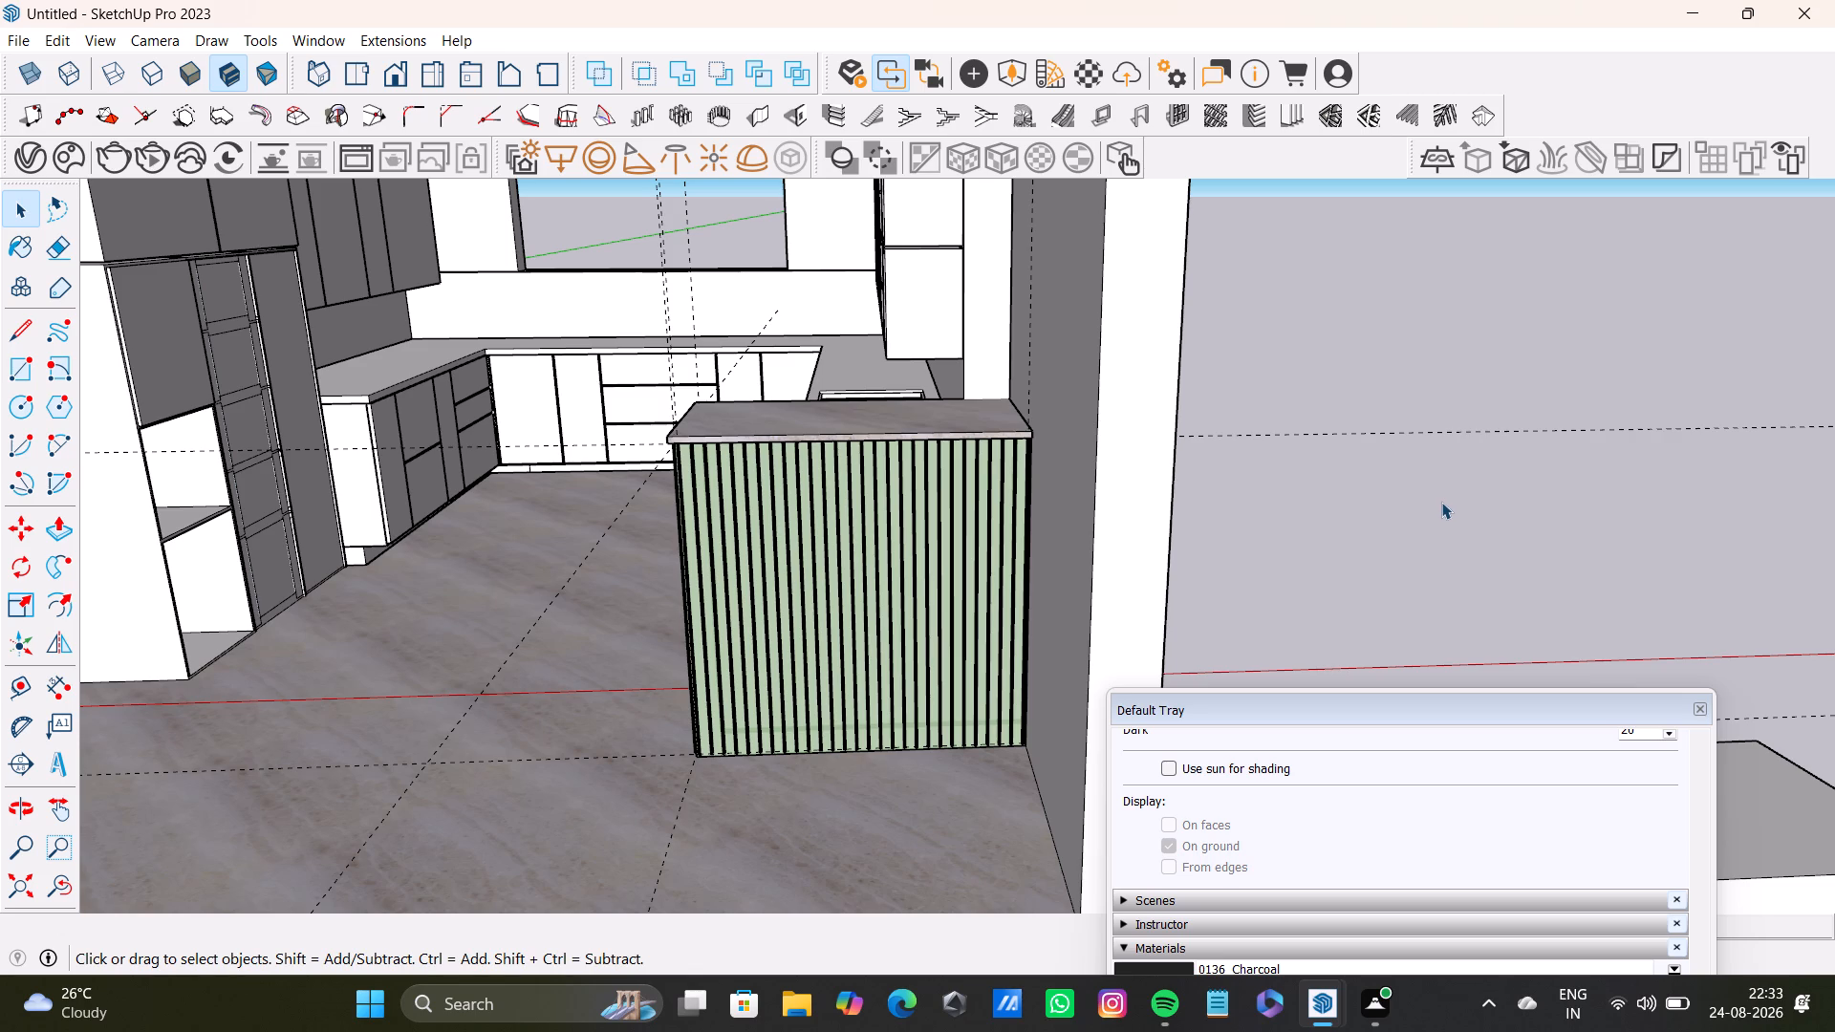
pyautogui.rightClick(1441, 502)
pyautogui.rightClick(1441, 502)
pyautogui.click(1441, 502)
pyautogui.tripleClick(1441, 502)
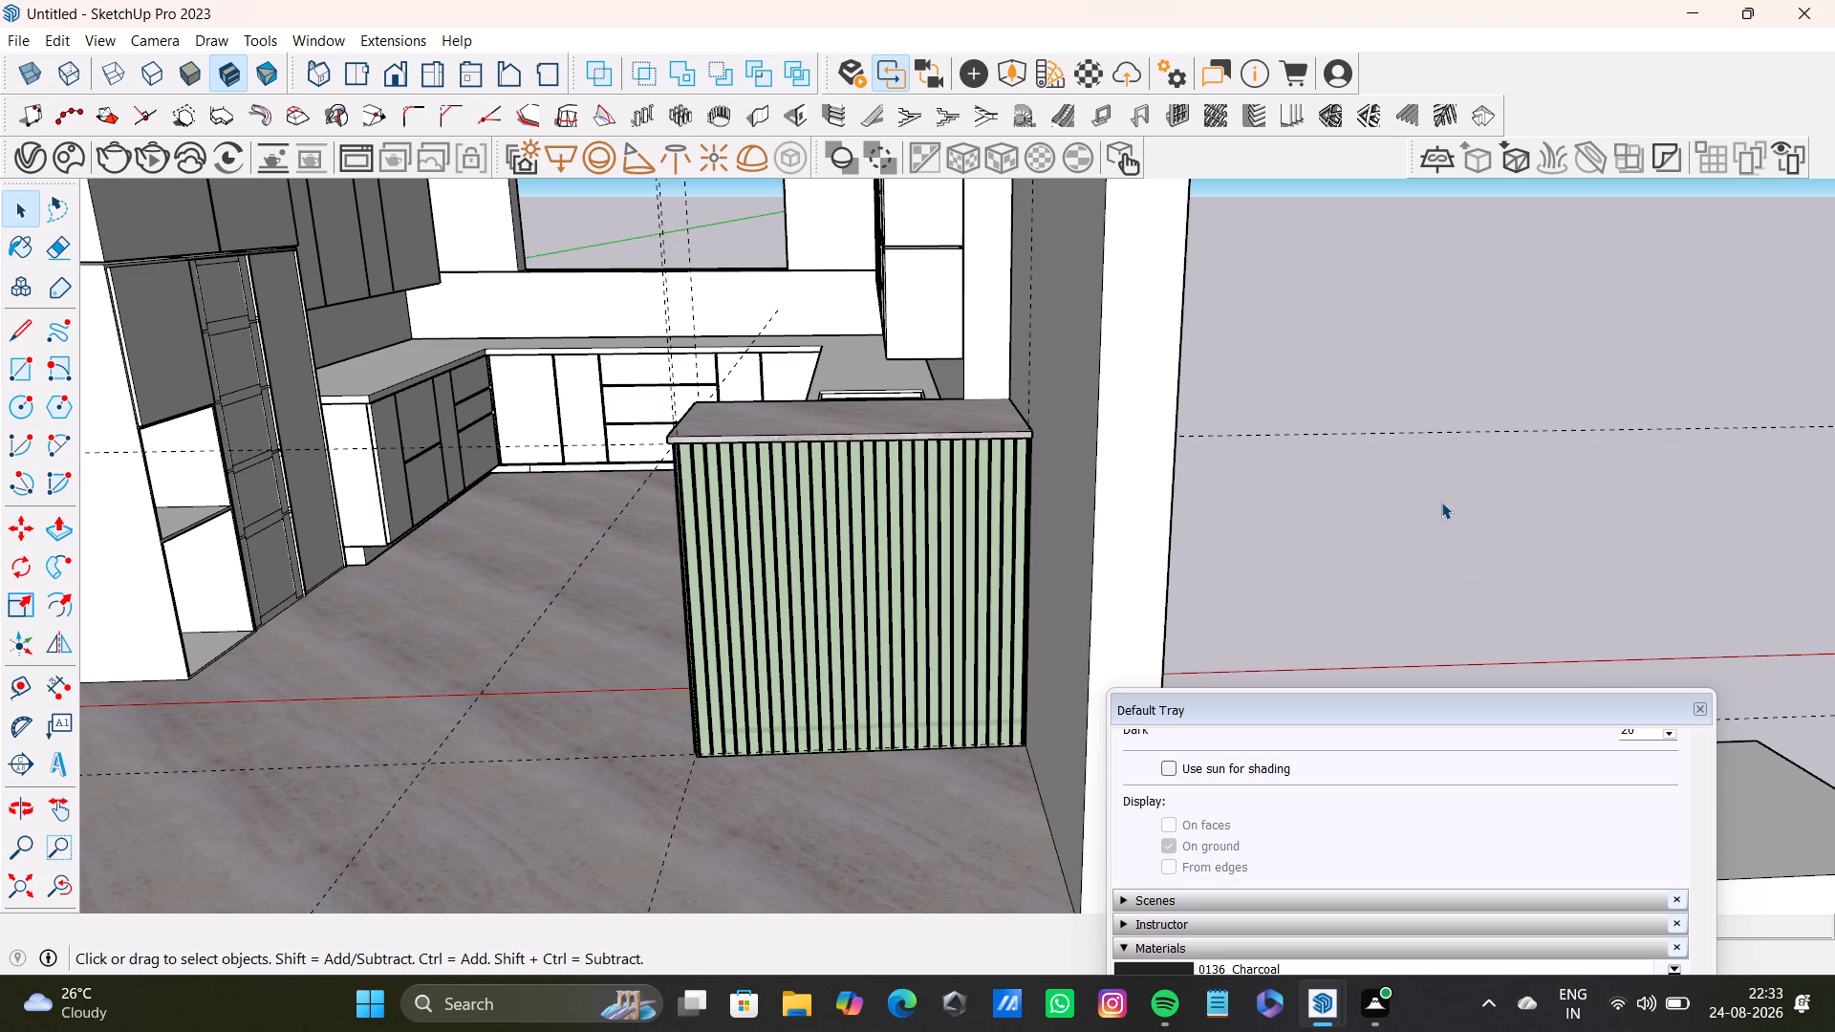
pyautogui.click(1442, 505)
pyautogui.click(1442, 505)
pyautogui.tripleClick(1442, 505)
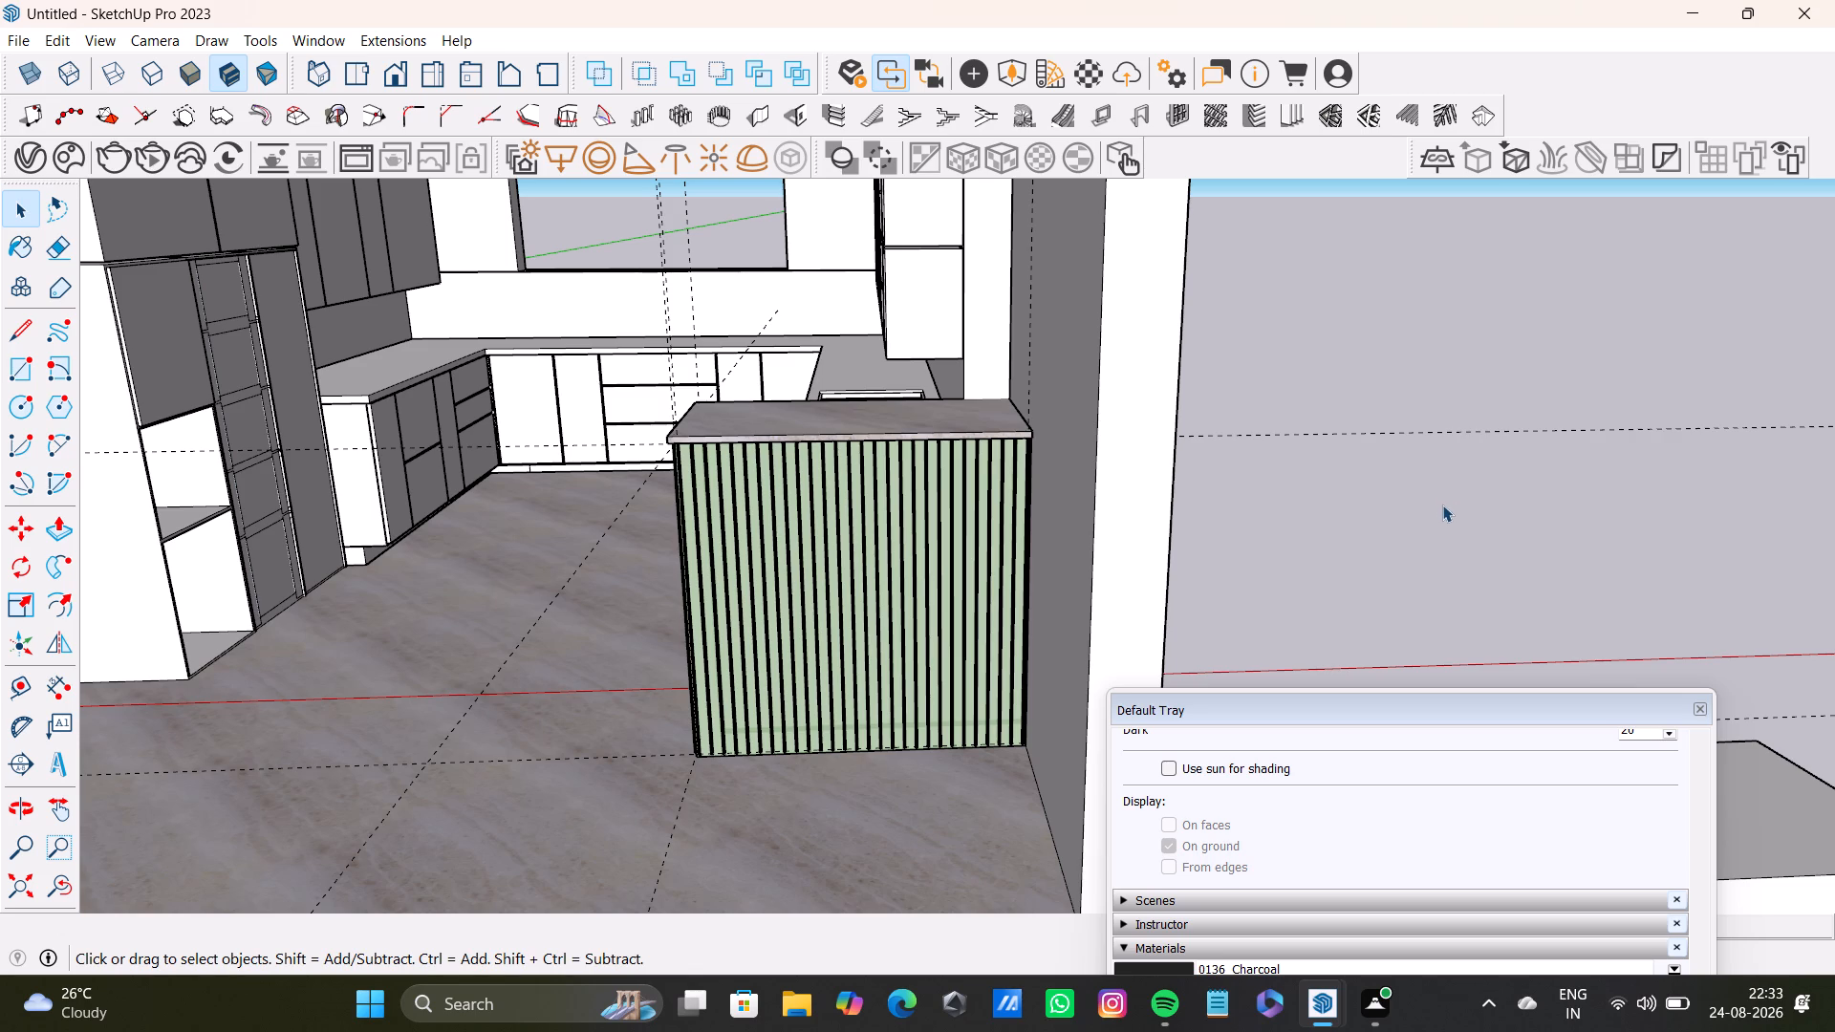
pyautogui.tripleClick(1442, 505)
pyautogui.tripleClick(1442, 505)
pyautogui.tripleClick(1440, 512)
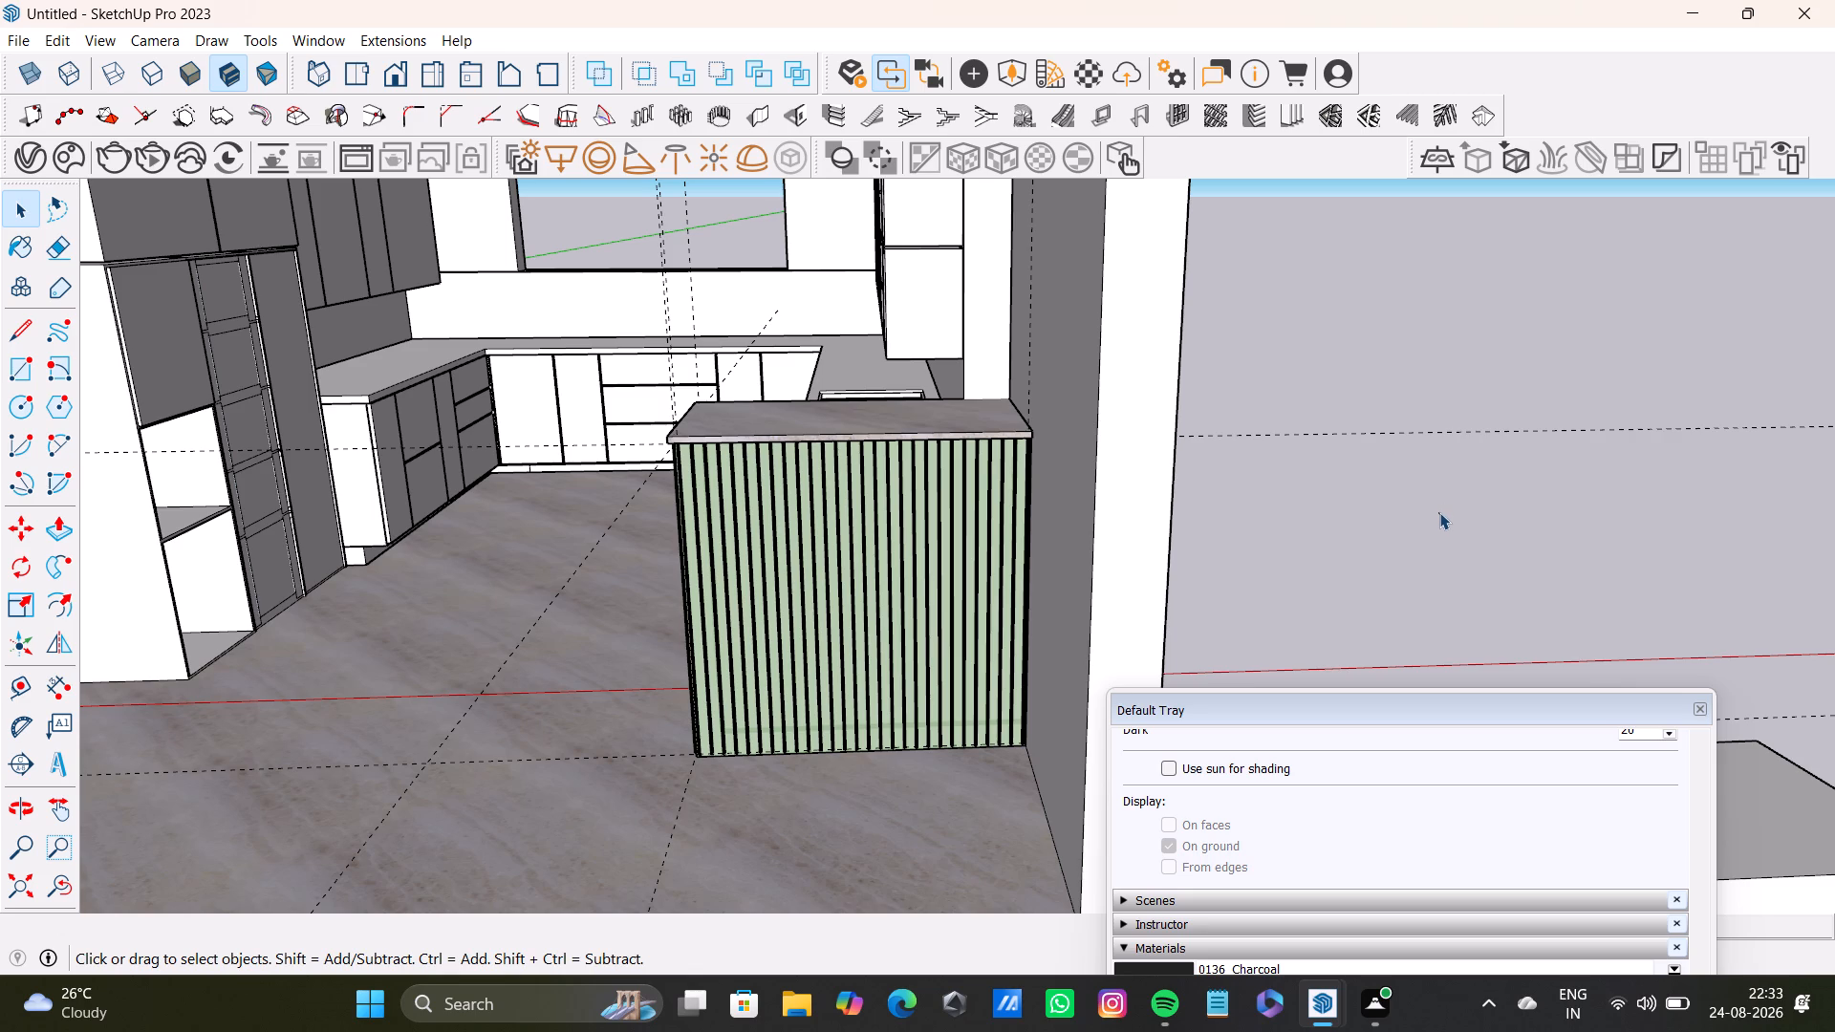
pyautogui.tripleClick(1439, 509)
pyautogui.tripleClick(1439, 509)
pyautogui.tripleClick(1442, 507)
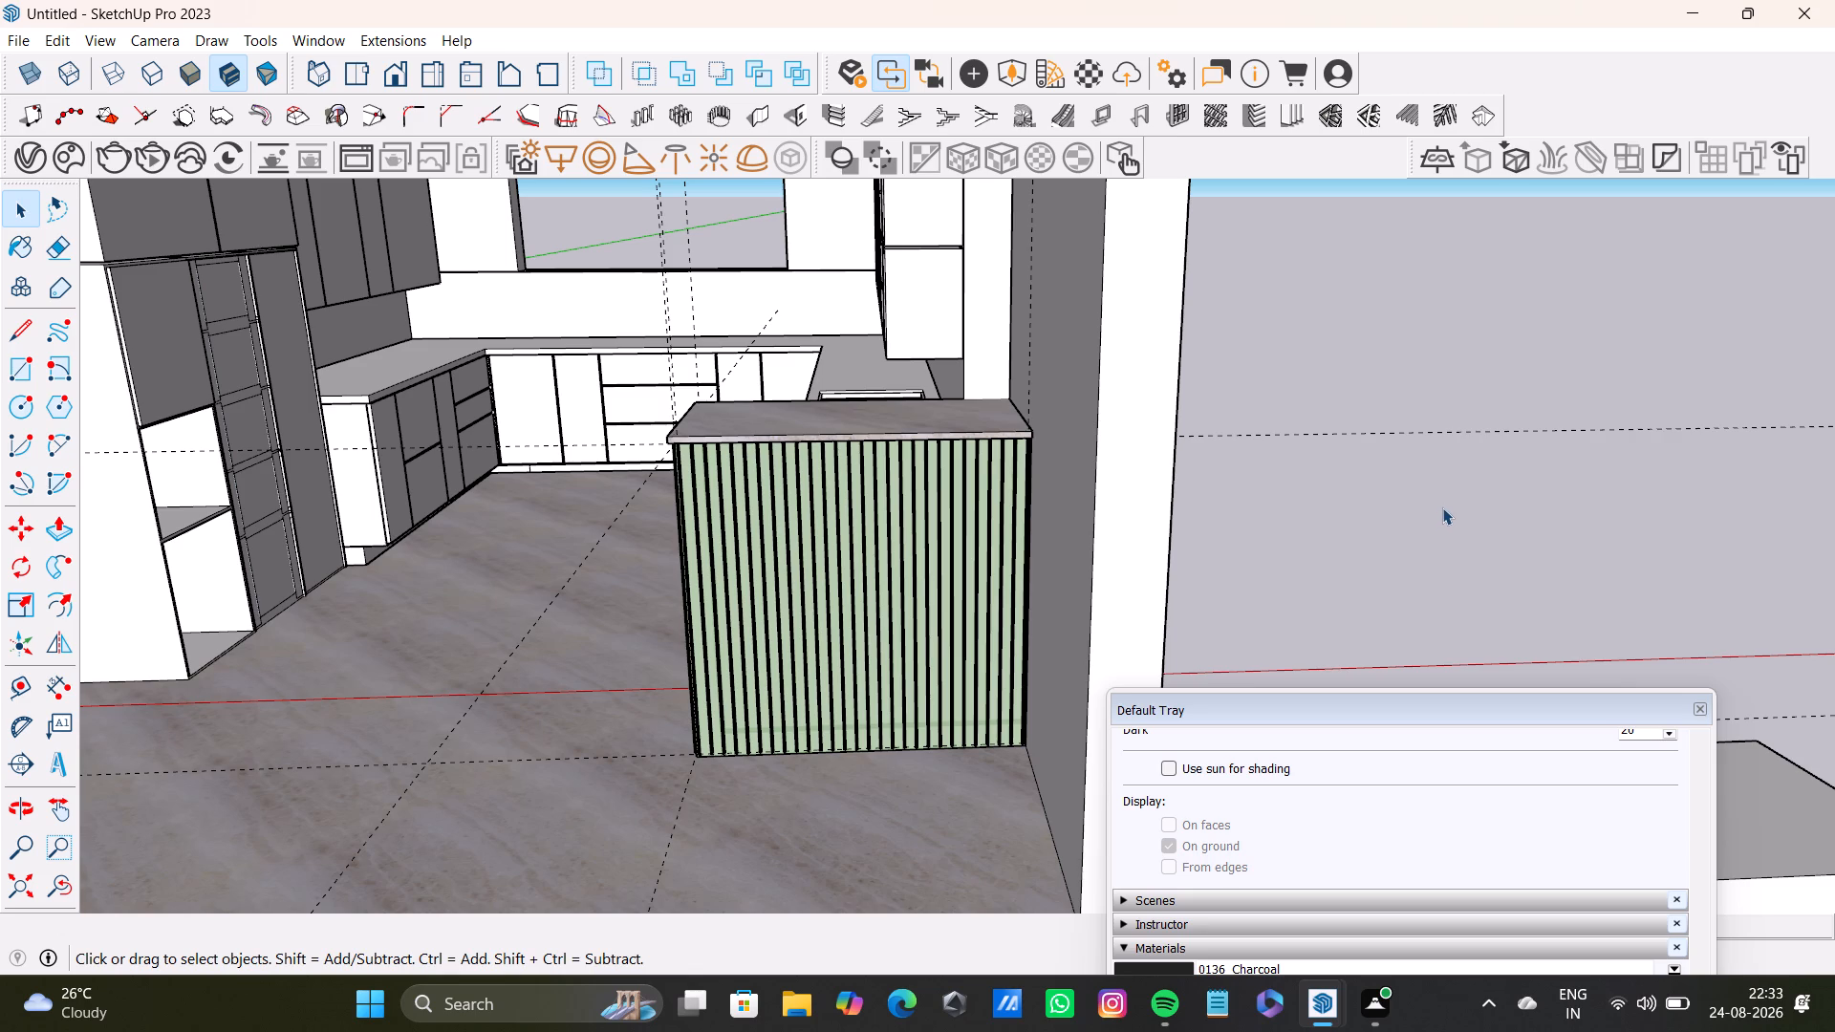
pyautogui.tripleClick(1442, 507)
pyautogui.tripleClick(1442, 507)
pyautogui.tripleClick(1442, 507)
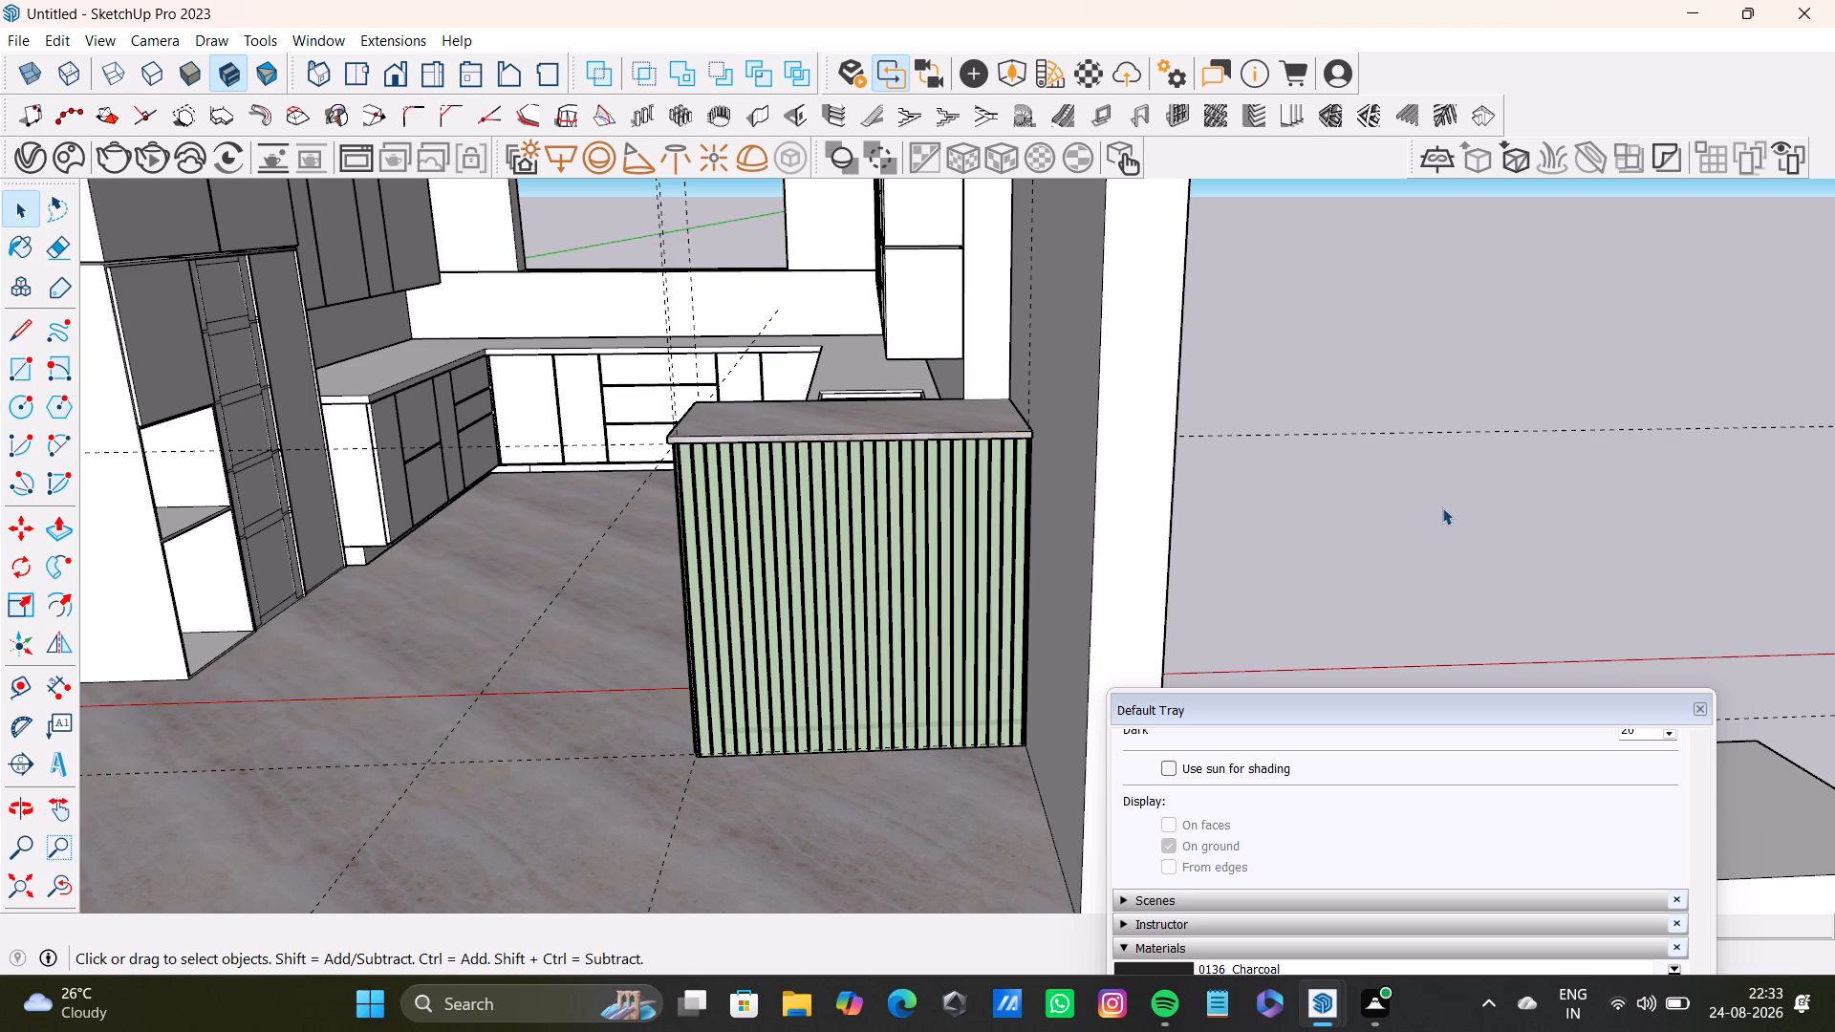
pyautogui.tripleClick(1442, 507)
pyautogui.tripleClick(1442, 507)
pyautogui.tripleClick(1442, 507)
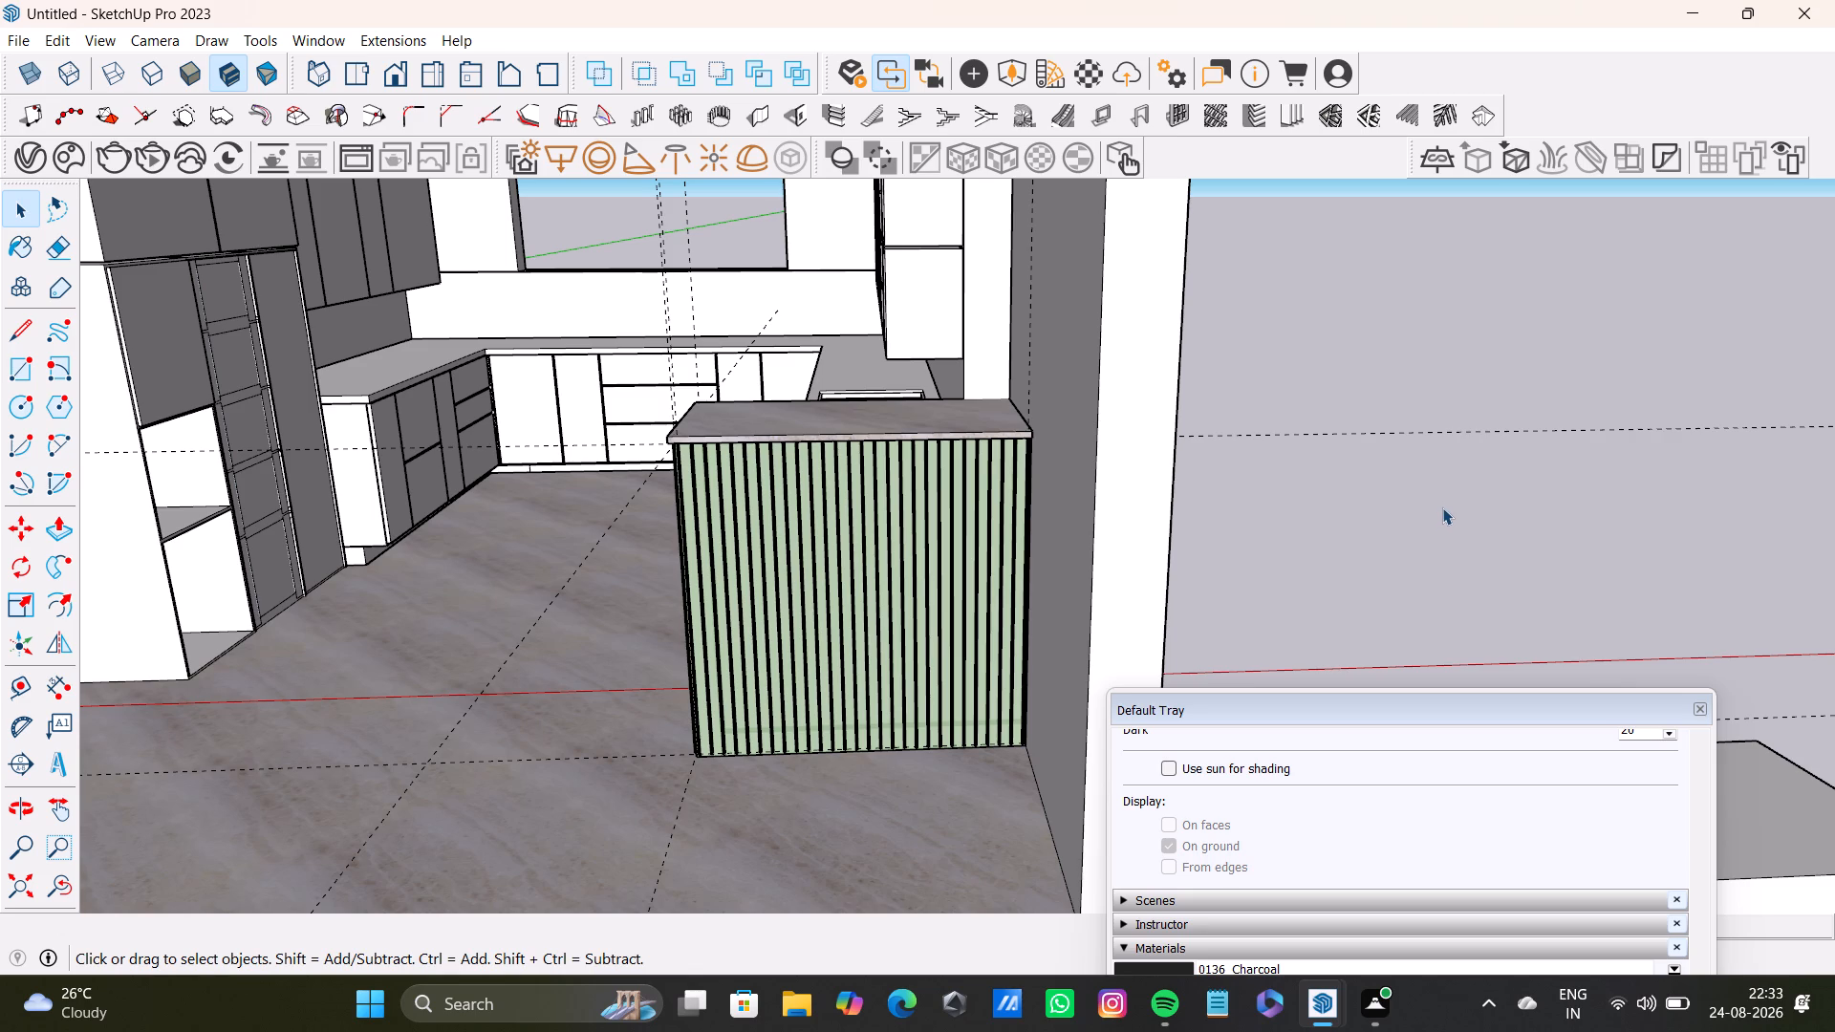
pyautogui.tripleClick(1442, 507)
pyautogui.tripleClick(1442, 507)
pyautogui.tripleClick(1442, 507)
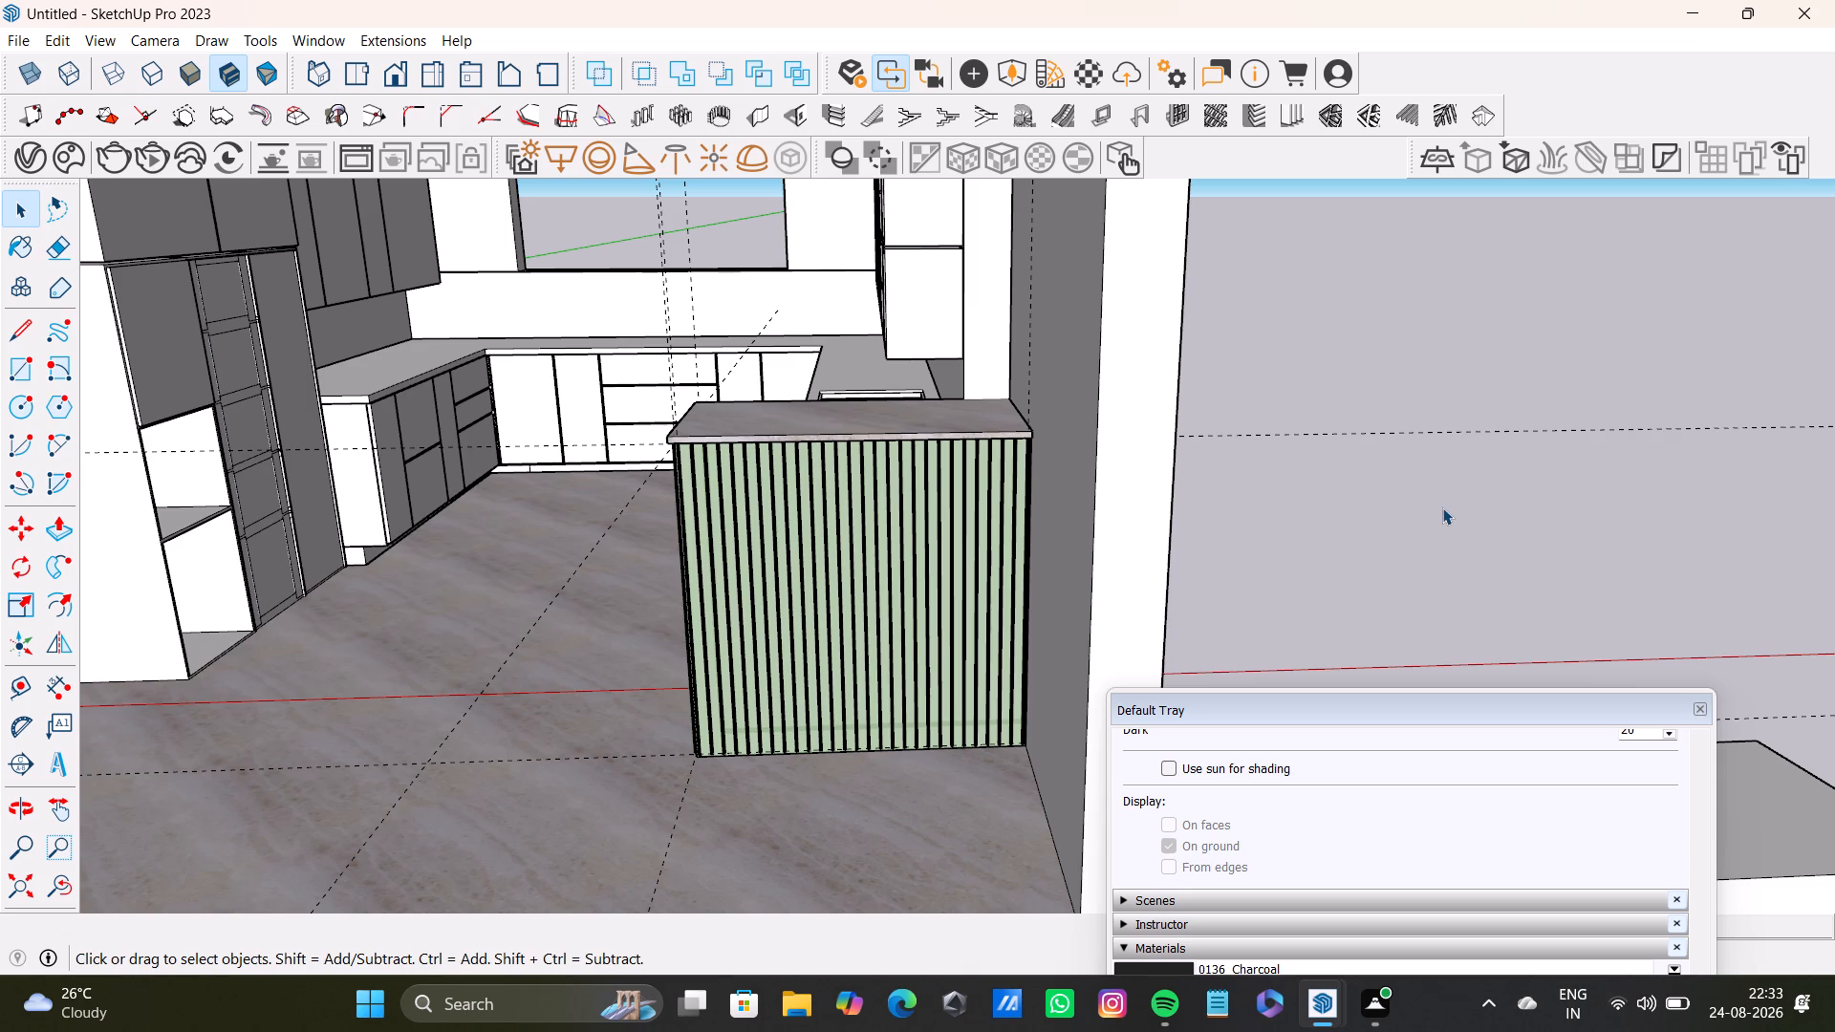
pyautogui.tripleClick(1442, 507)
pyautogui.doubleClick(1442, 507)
# Examine the slatted sides of the island around its corners for slats that are not yet painted.
pyautogui.scroll(9, 906, 527)
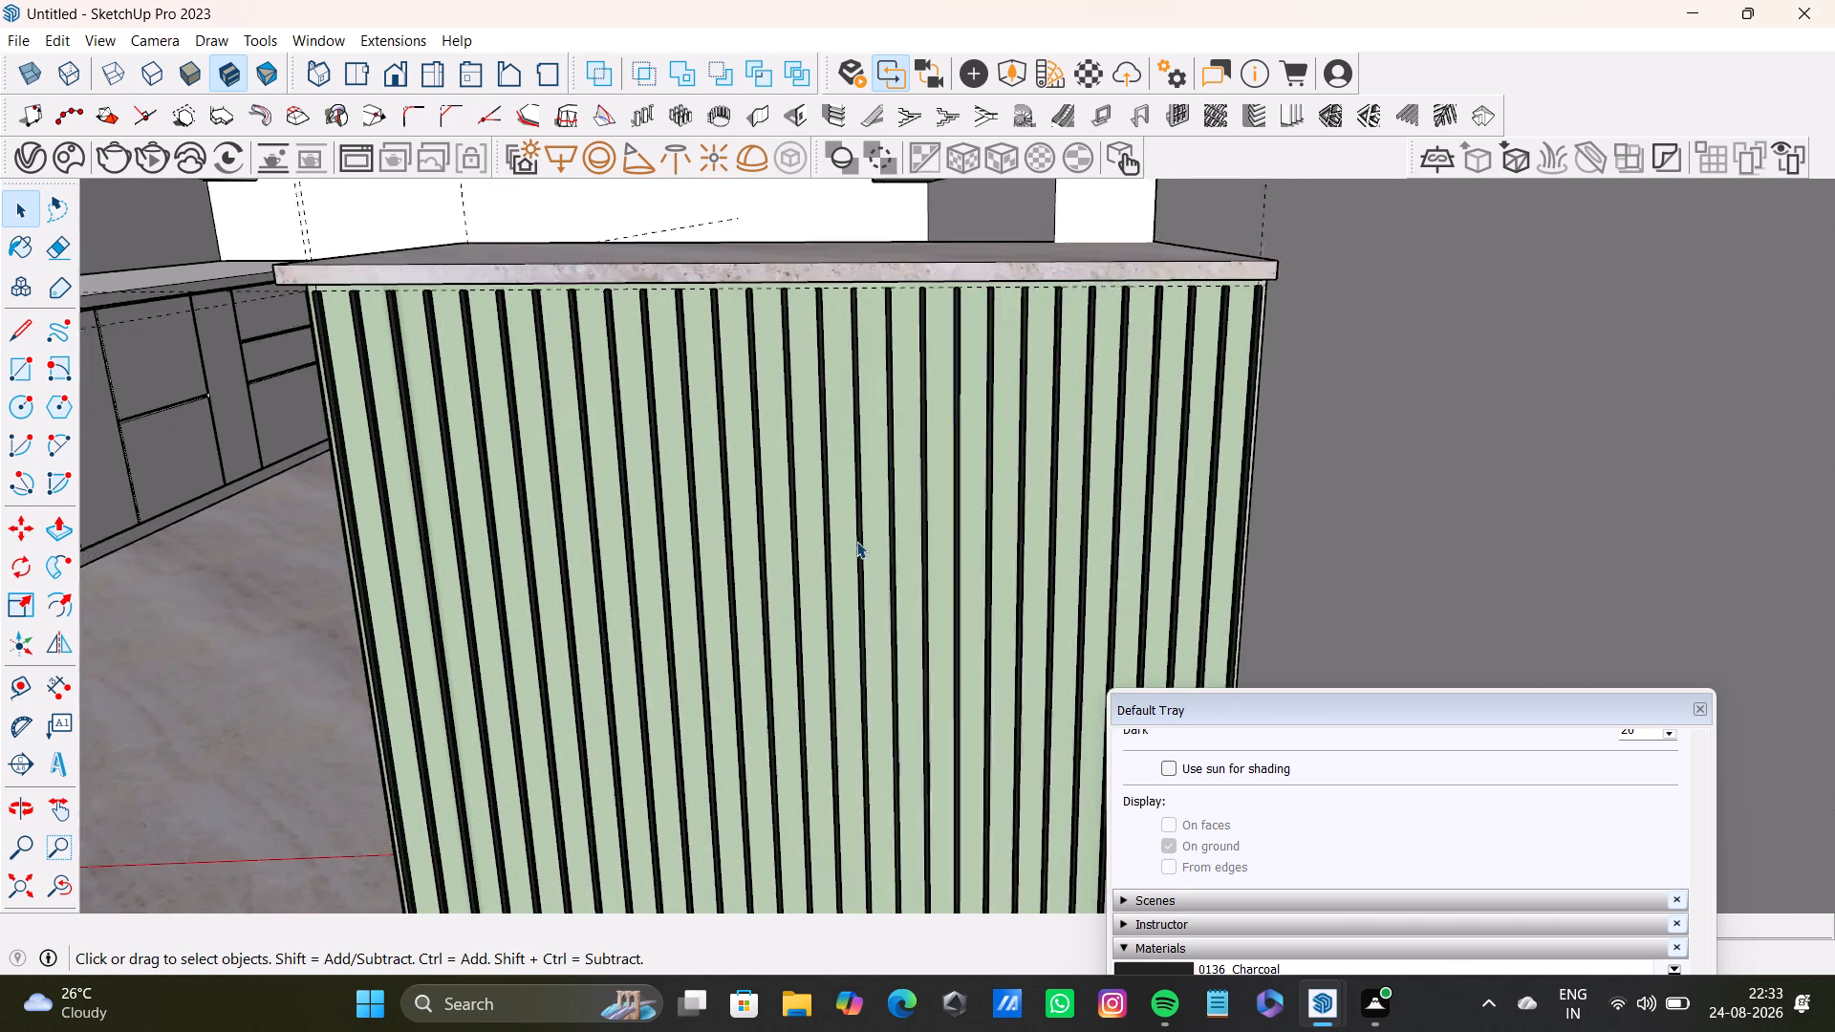
pyautogui.scroll(1, 856, 541)
pyautogui.moveTo(865, 525); pyautogui.dragTo(1165, 416, button='middle')
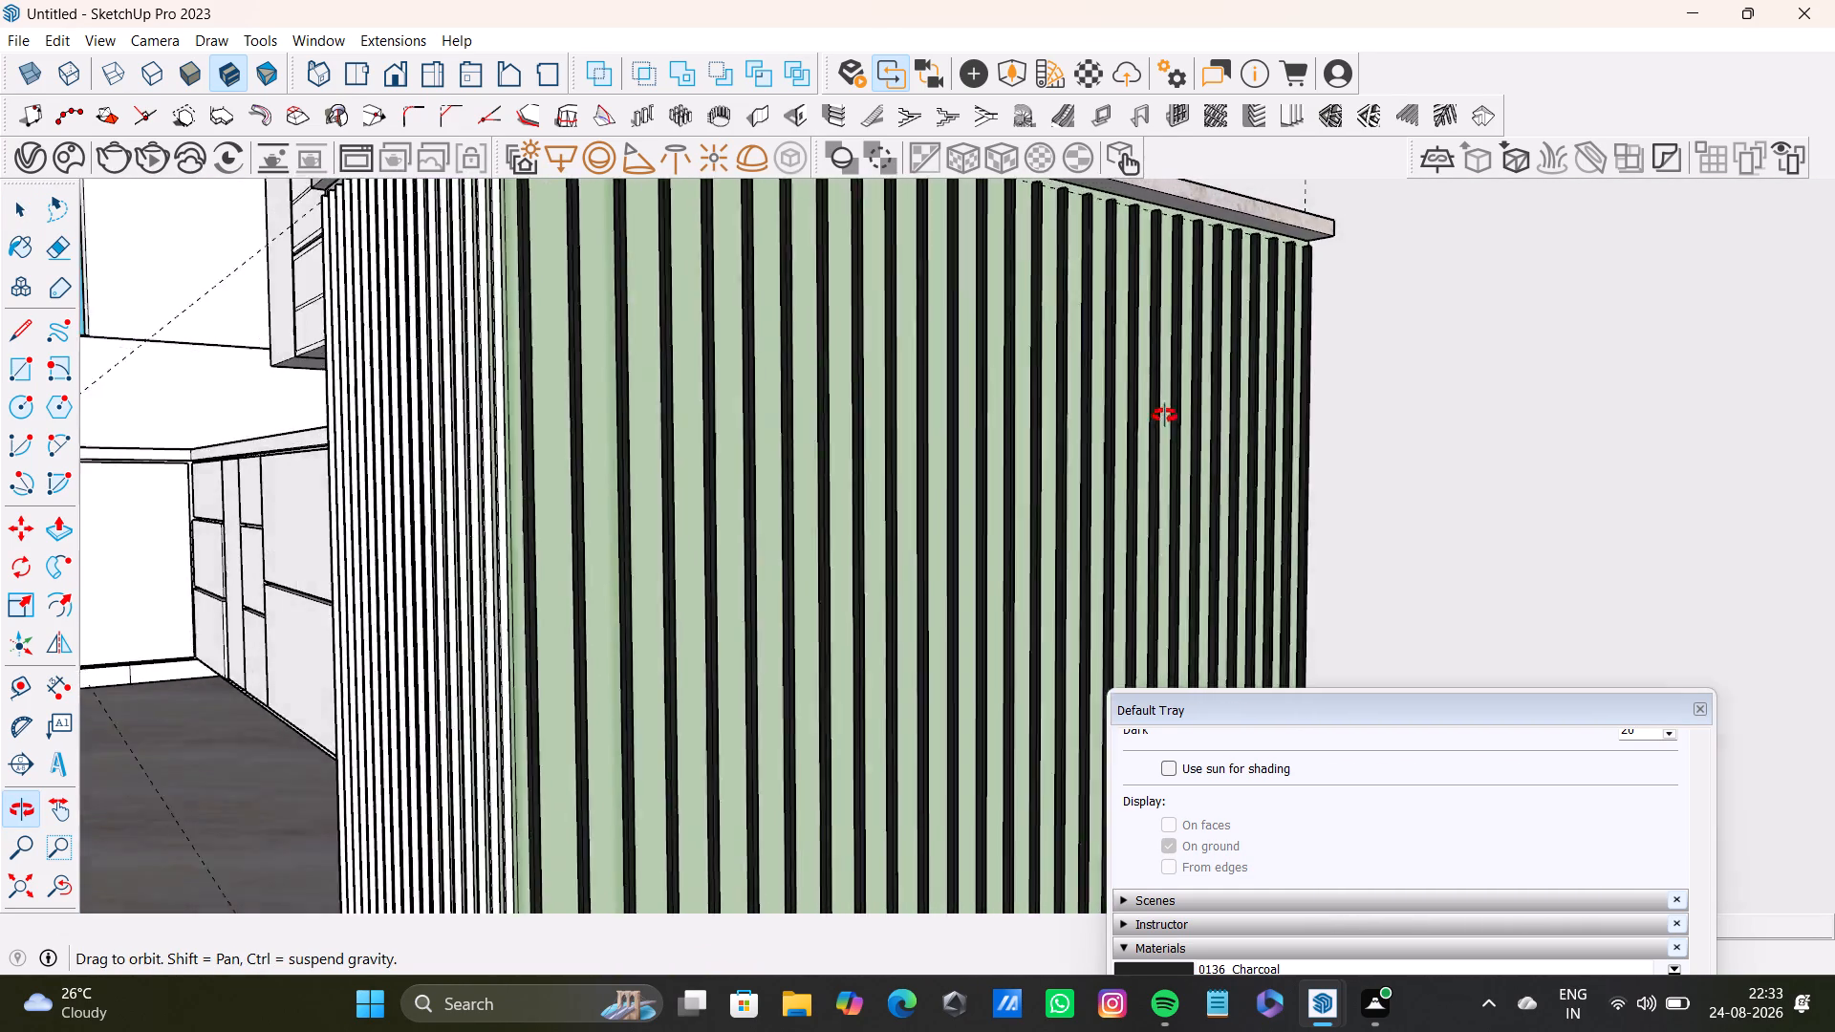
pyautogui.moveTo(1165, 416); pyautogui.dragTo(1194, 472, button='middle')
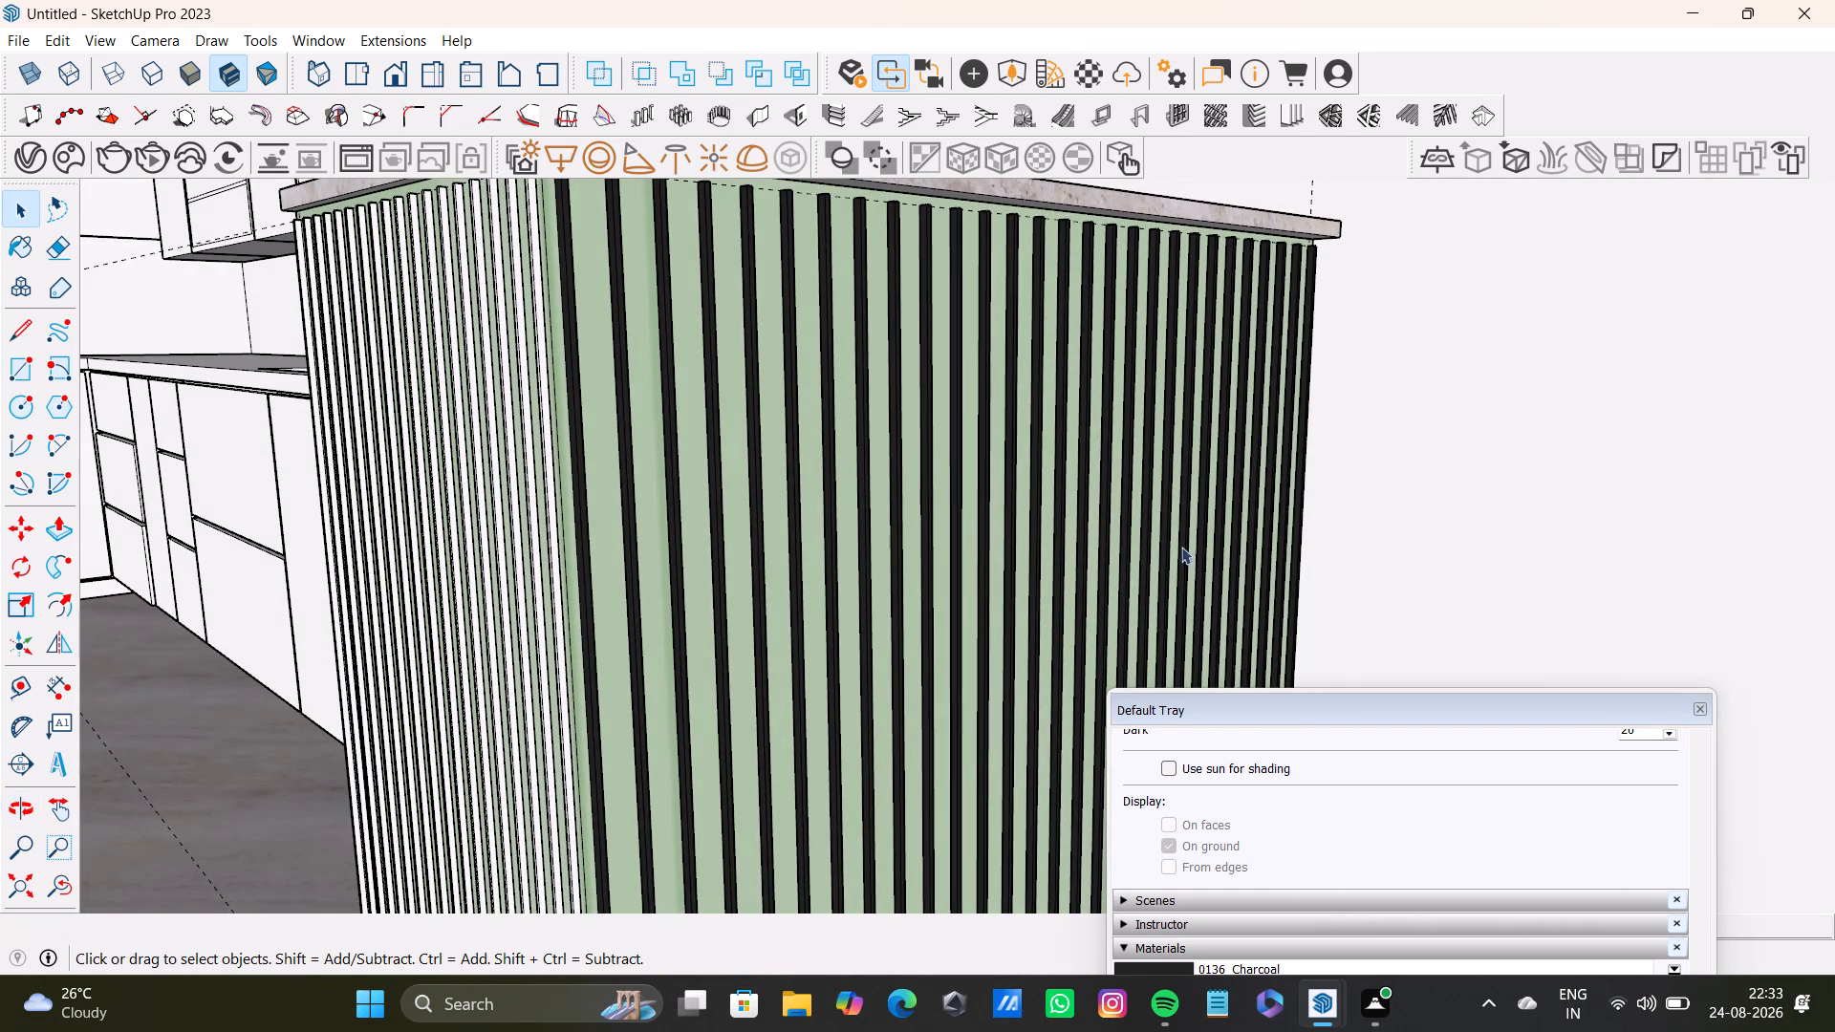
pyautogui.moveTo(1575, 598); pyautogui.dragTo(1486, 635, button='middle')
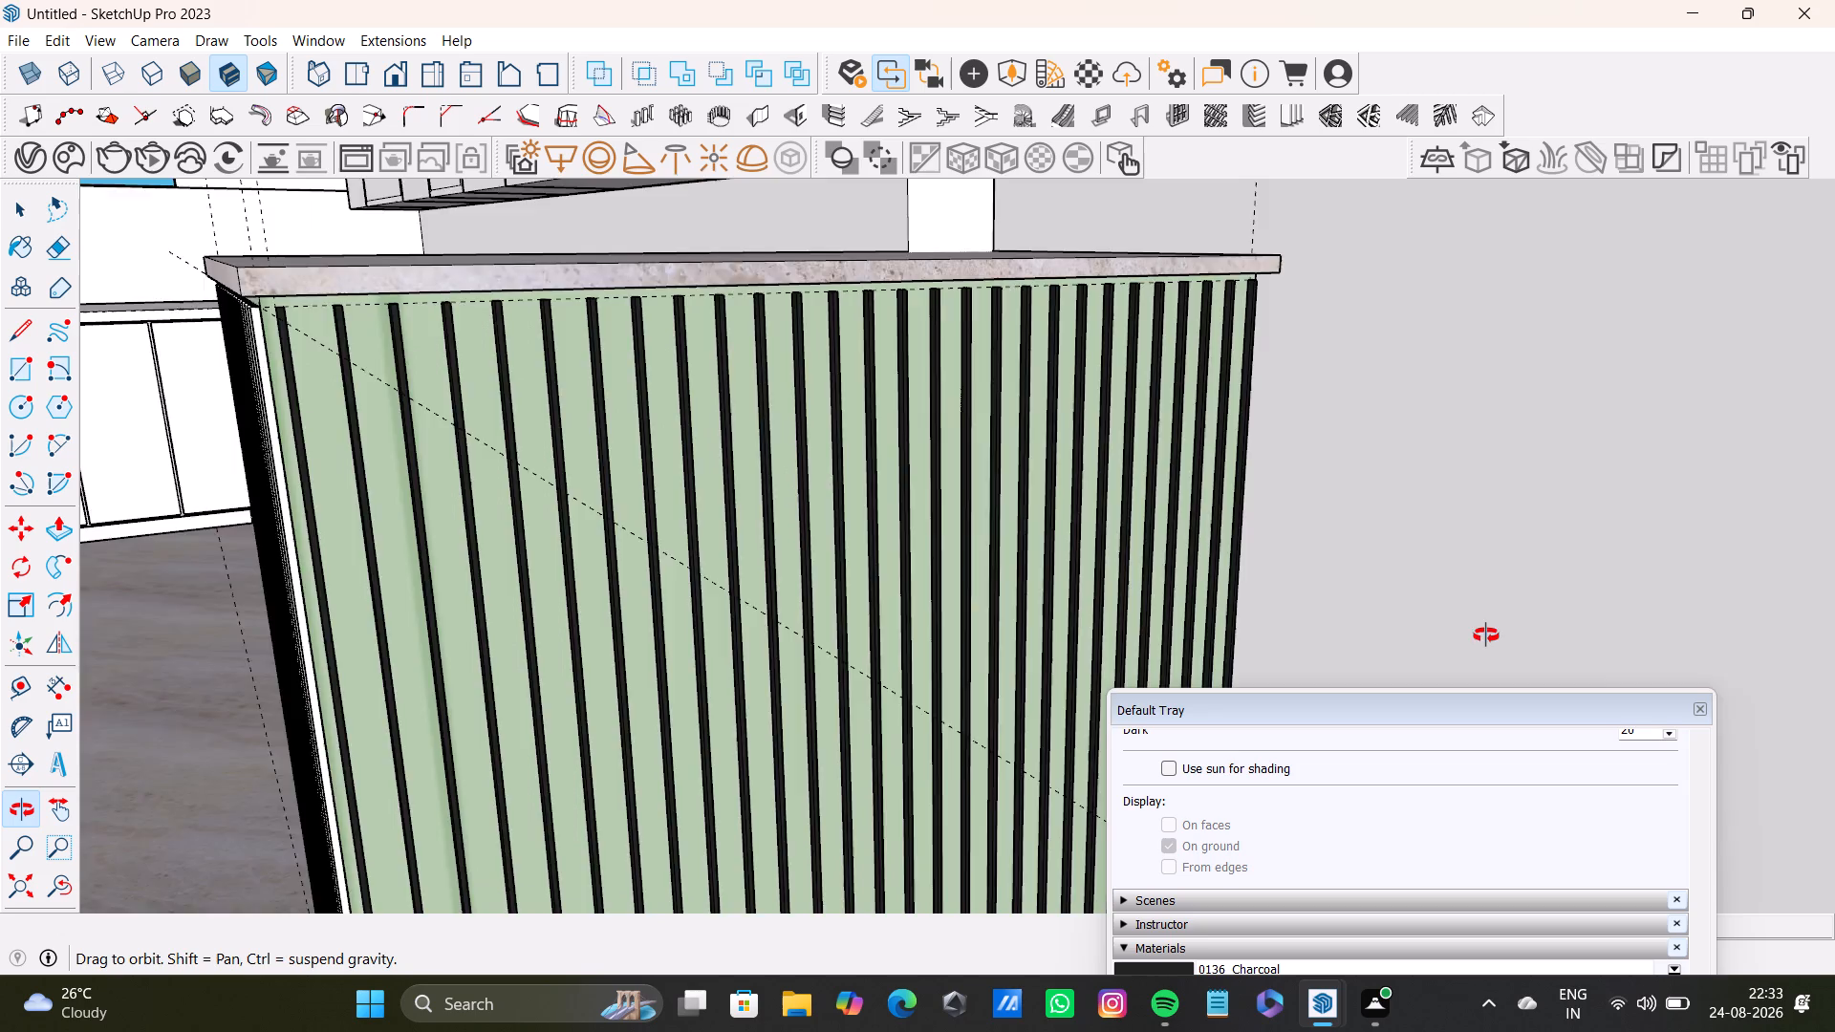
pyautogui.moveTo(1486, 635); pyautogui.dragTo(1693, 598, button='middle')
pyautogui.scroll(-3, 978, 475)
pyautogui.keyDown('shift'); pyautogui.moveTo(976, 472); pyautogui.dragTo(961, 548, button='middle'); pyautogui.keyUp('shift')
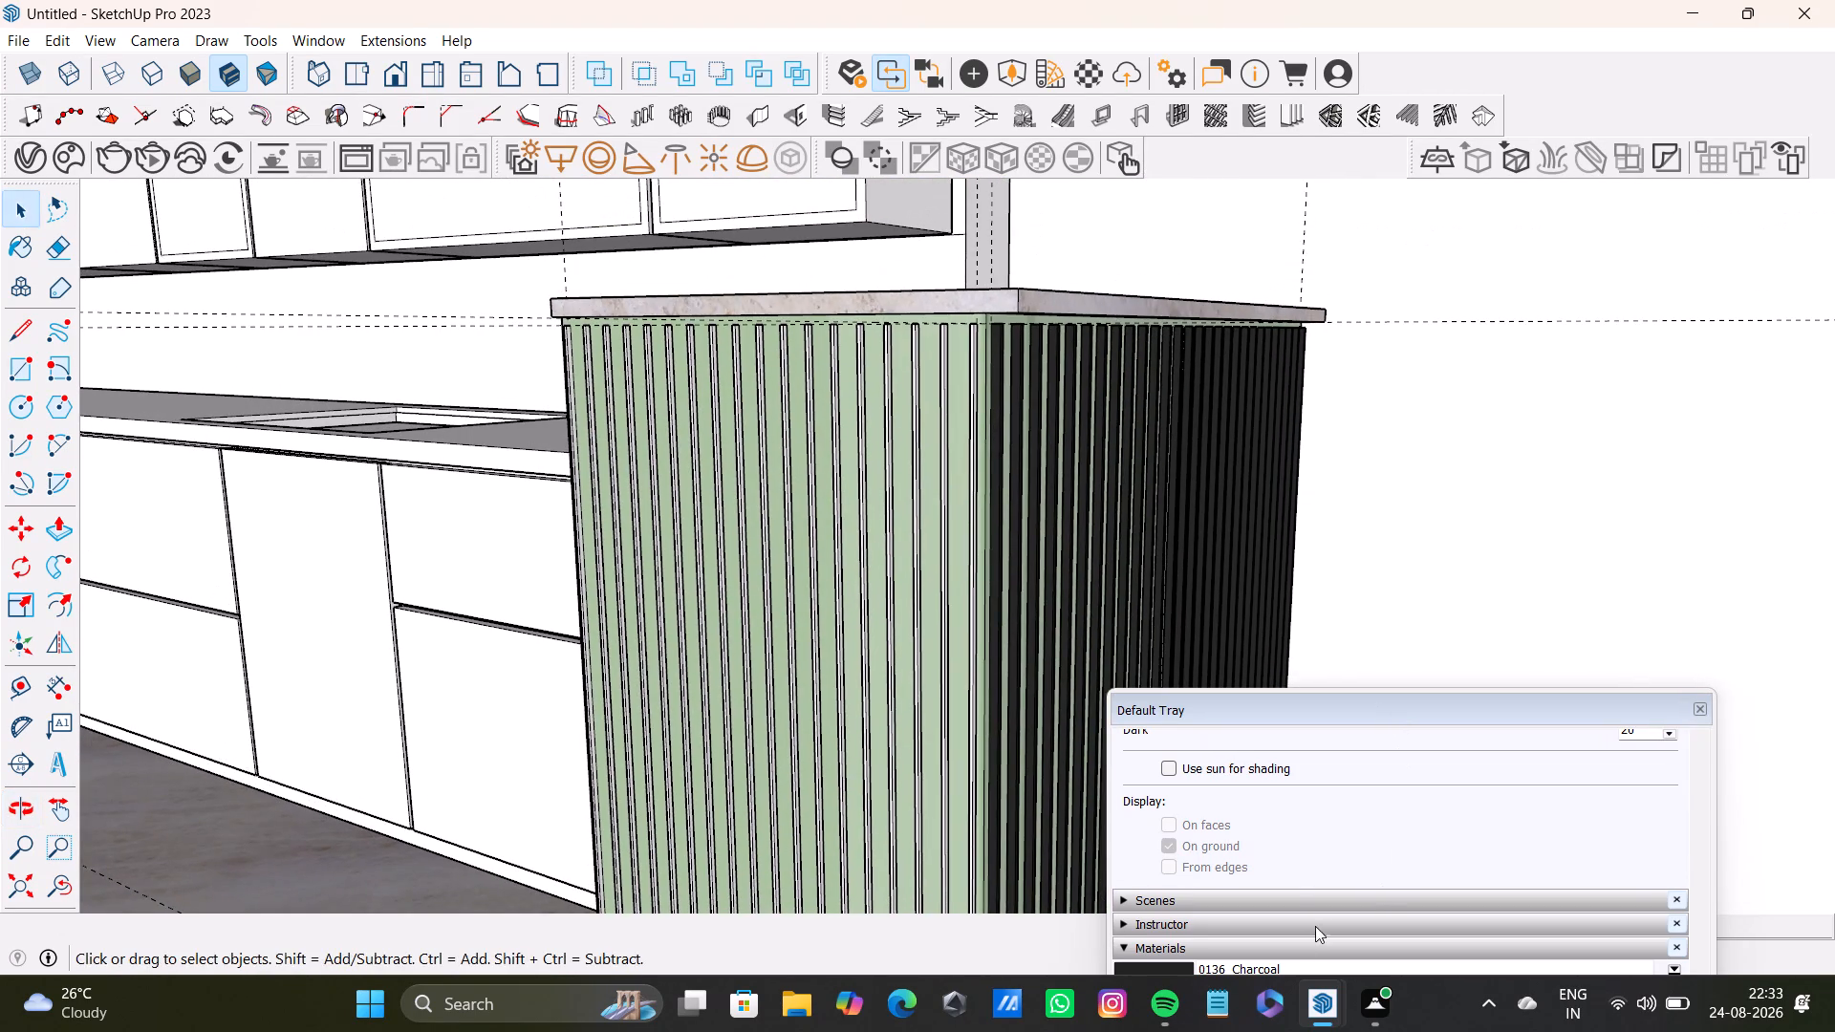
# Open the slat group on the island's unpainted side and select the front, top and both side faces of the slat nearest the sink counter.
pyautogui.scroll(7, 552, 363)
pyautogui.keyDown('shift'); pyautogui.moveTo(662, 369); pyautogui.dragTo(539, 464, button='middle'); pyautogui.keyUp('shift')
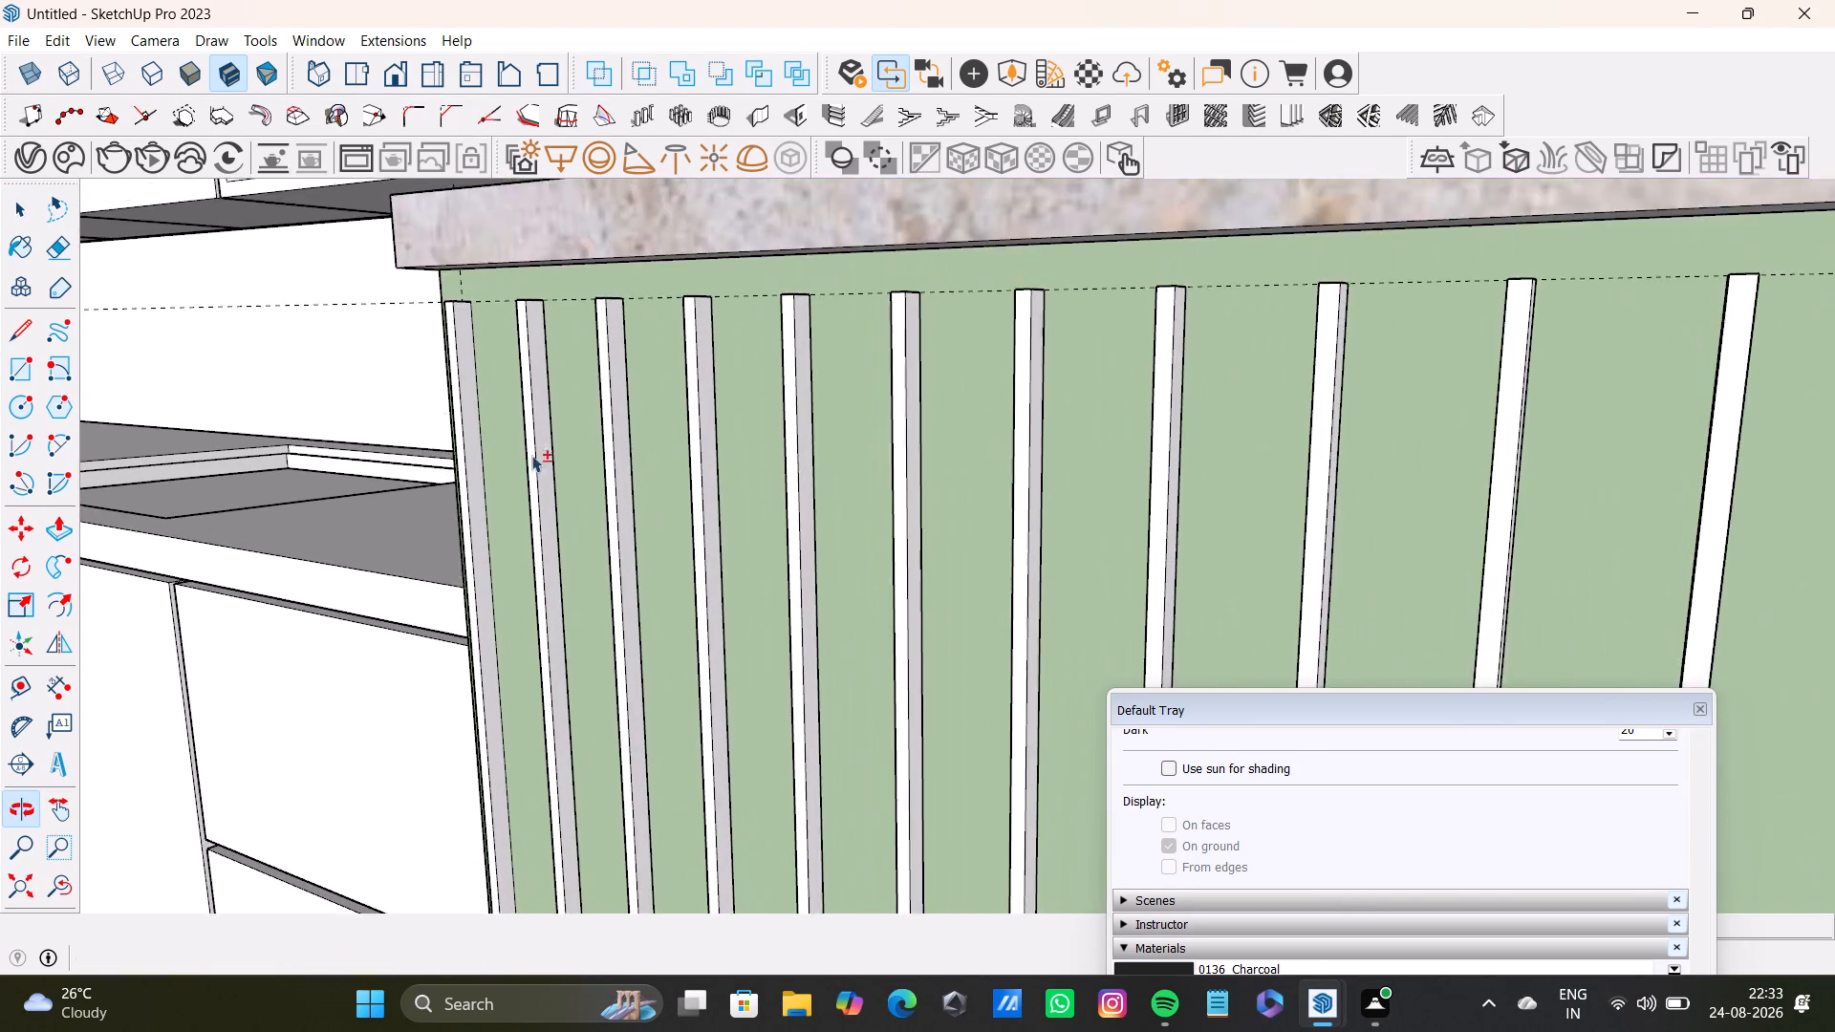
pyautogui.scroll(6, 396, 366)
pyautogui.scroll(-10, 492, 411)
pyautogui.keyDown('shift'); pyautogui.moveTo(724, 552); pyautogui.dragTo(725, 431, button='middle'); pyautogui.keyUp('shift')
pyautogui.scroll(15, 654, 448)
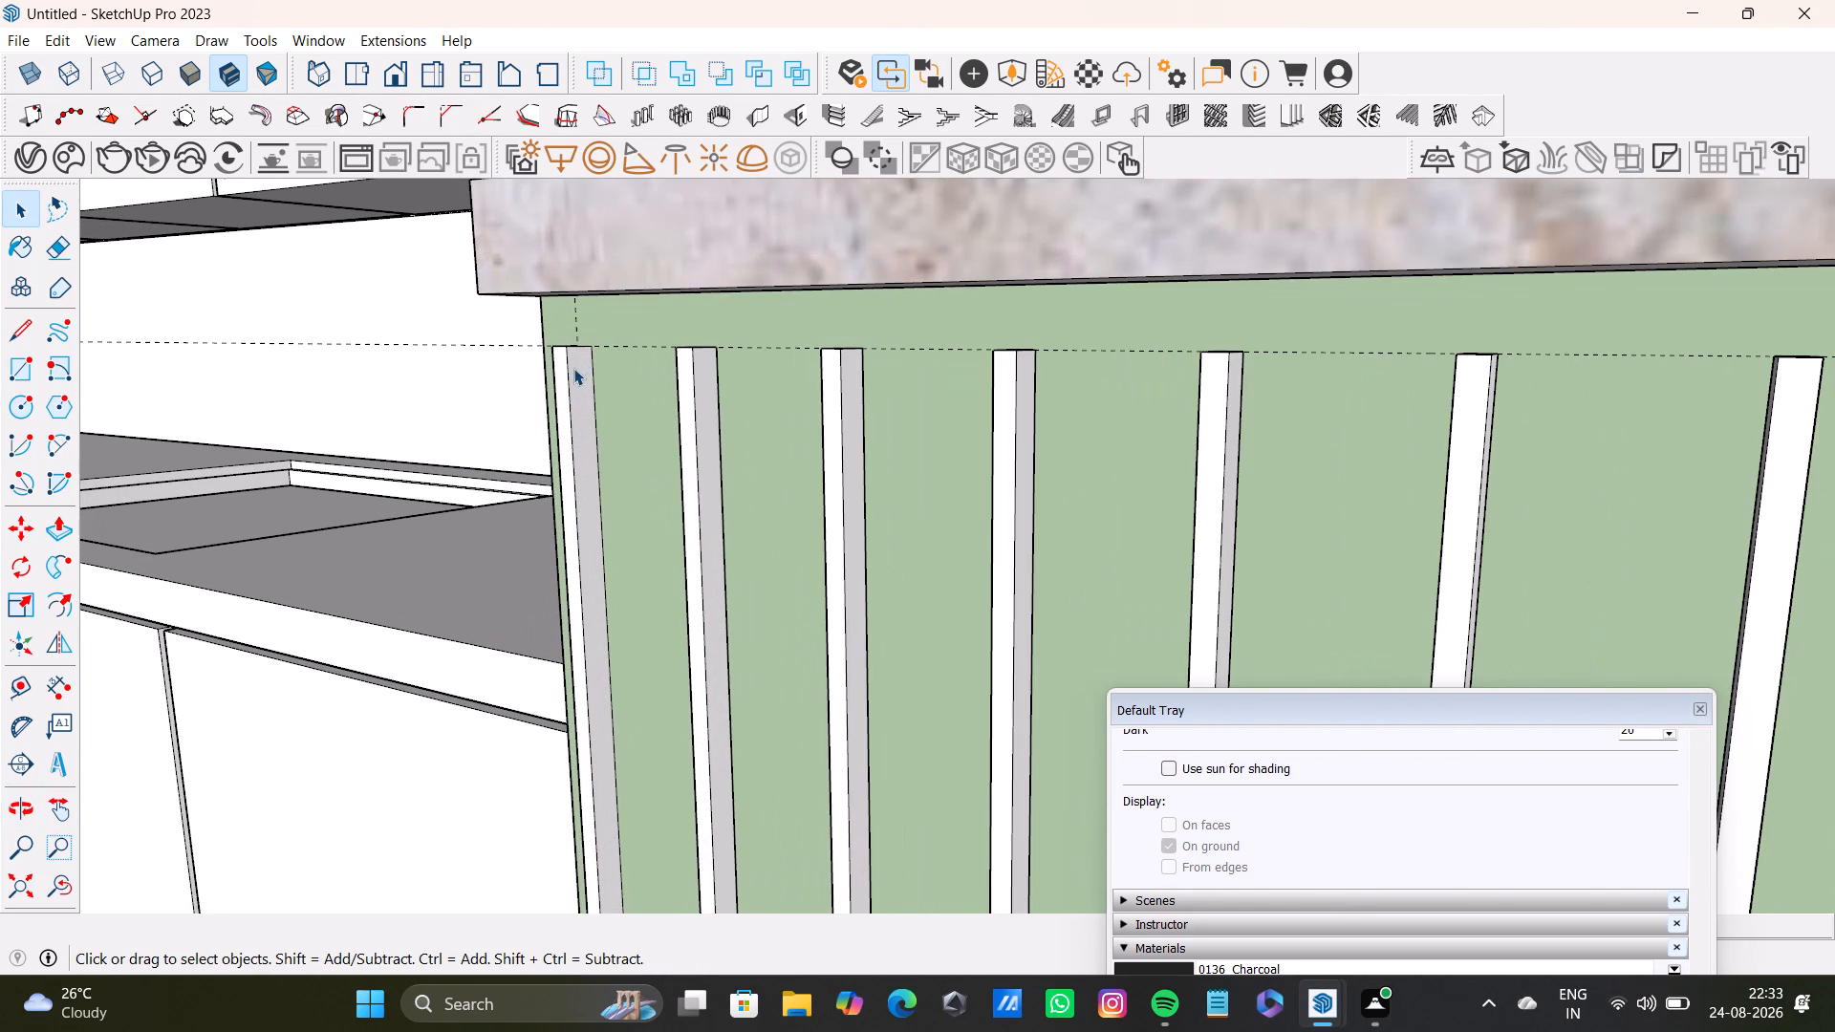
pyautogui.scroll(9, 560, 389)
pyautogui.keyDown('shift'); pyautogui.doubleClick(599, 351); pyautogui.keyUp('shift')
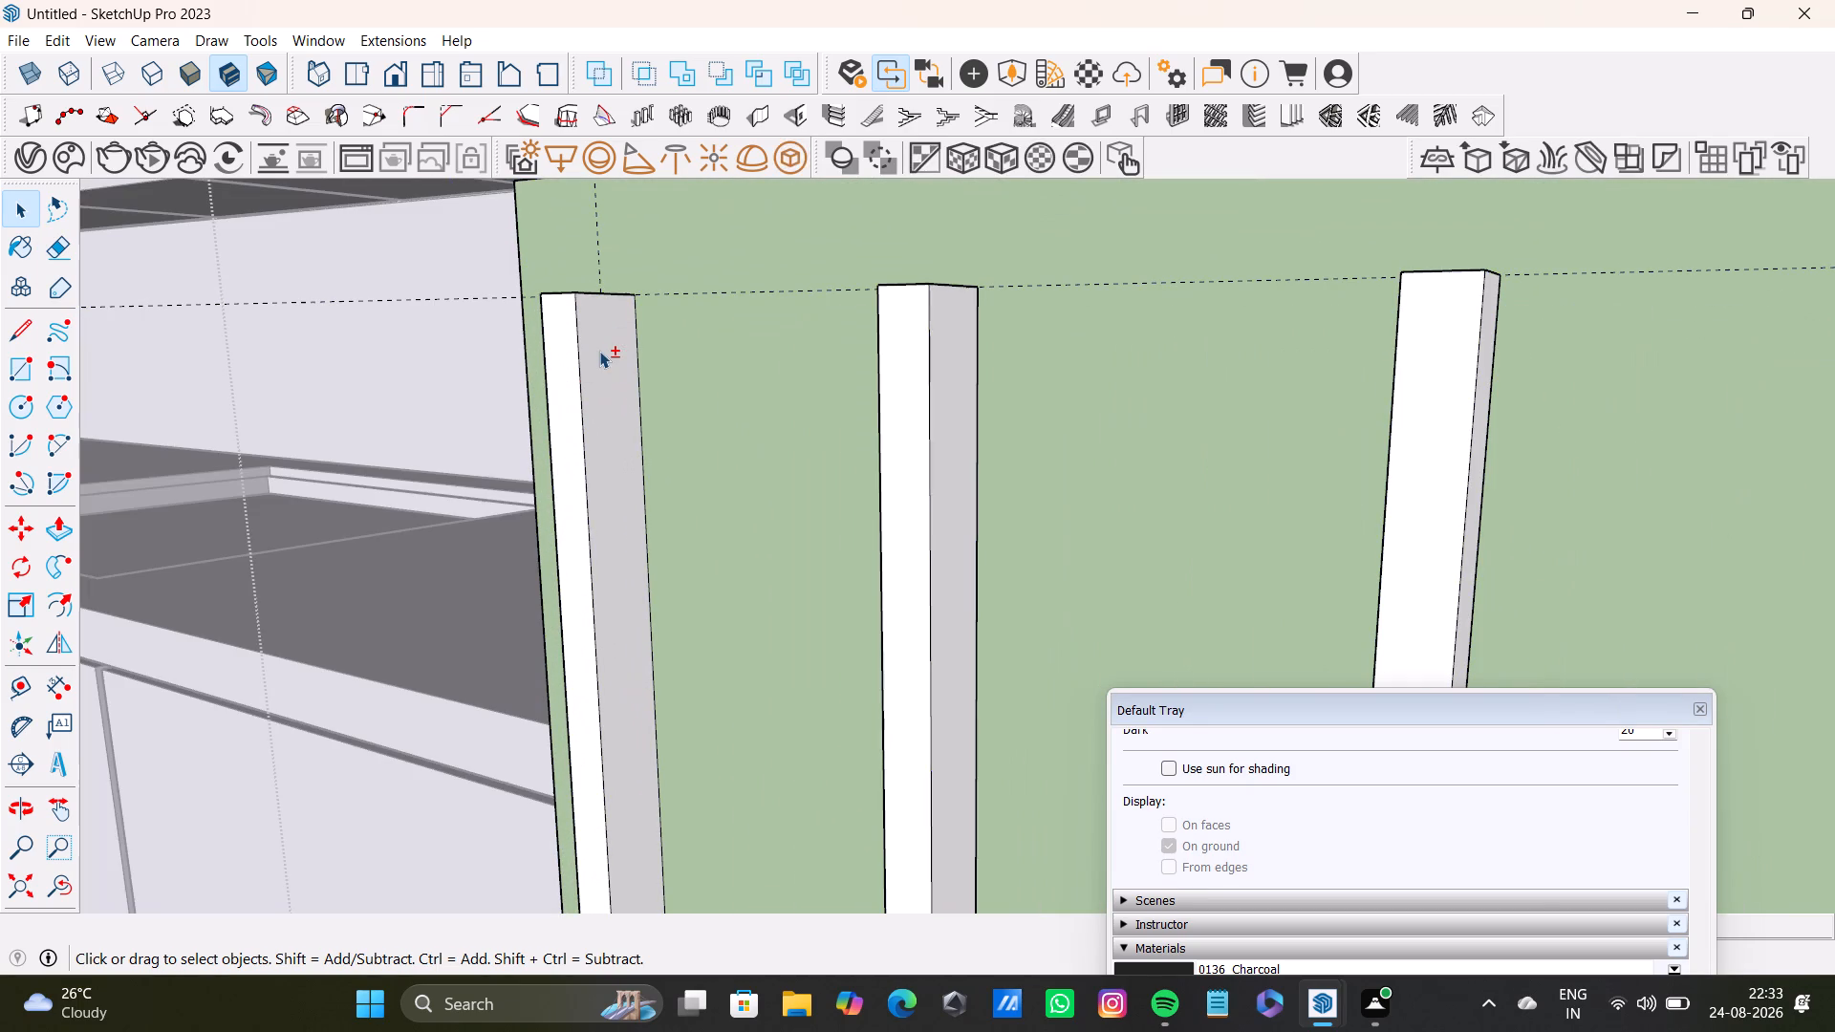
pyautogui.keyDown('shift'); pyautogui.doubleClick(601, 361); pyautogui.keyUp('shift')
pyautogui.keyDown('shift'); pyautogui.doubleClick(561, 386); pyautogui.keyUp('shift')
pyautogui.keyDown('shift'); pyautogui.doubleClick(589, 394); pyautogui.keyUp('shift')
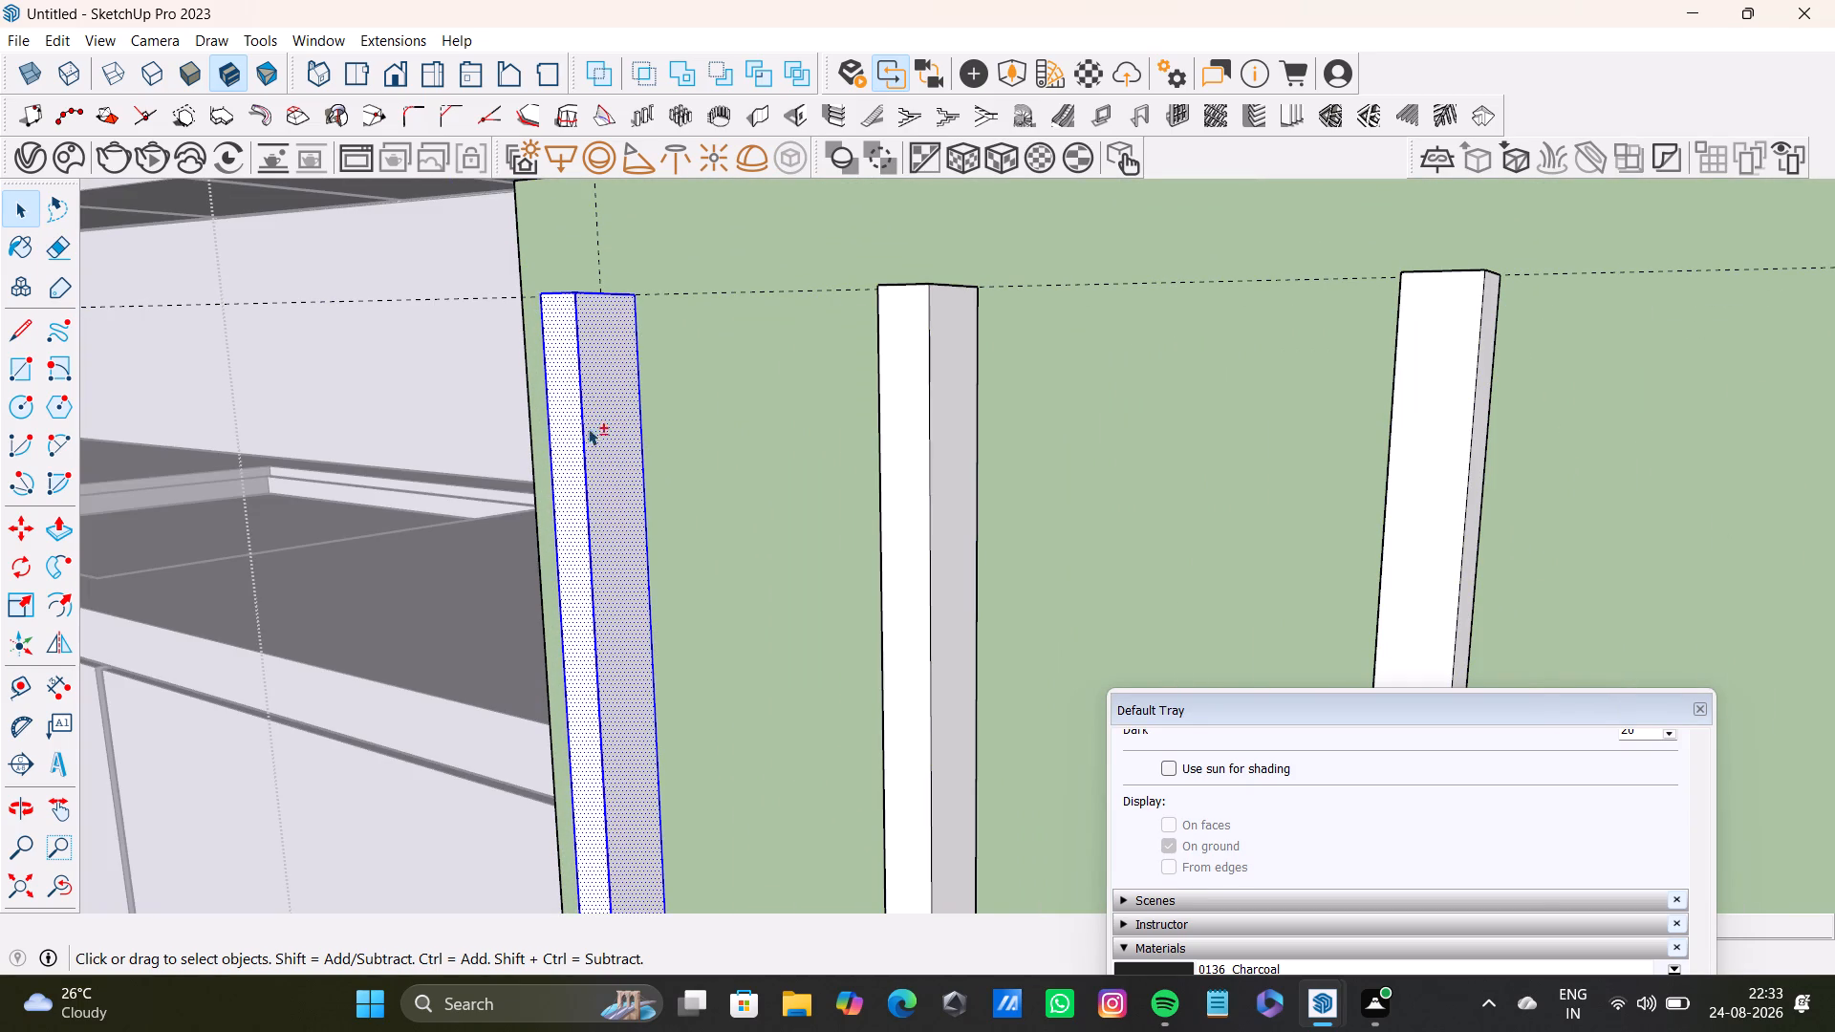
pyautogui.moveTo(588, 469); pyautogui.dragTo(1158, 489, button='middle')
pyautogui.scroll(1, 832, 521)
pyautogui.moveTo(834, 519); pyautogui.dragTo(1024, 478, button='middle')
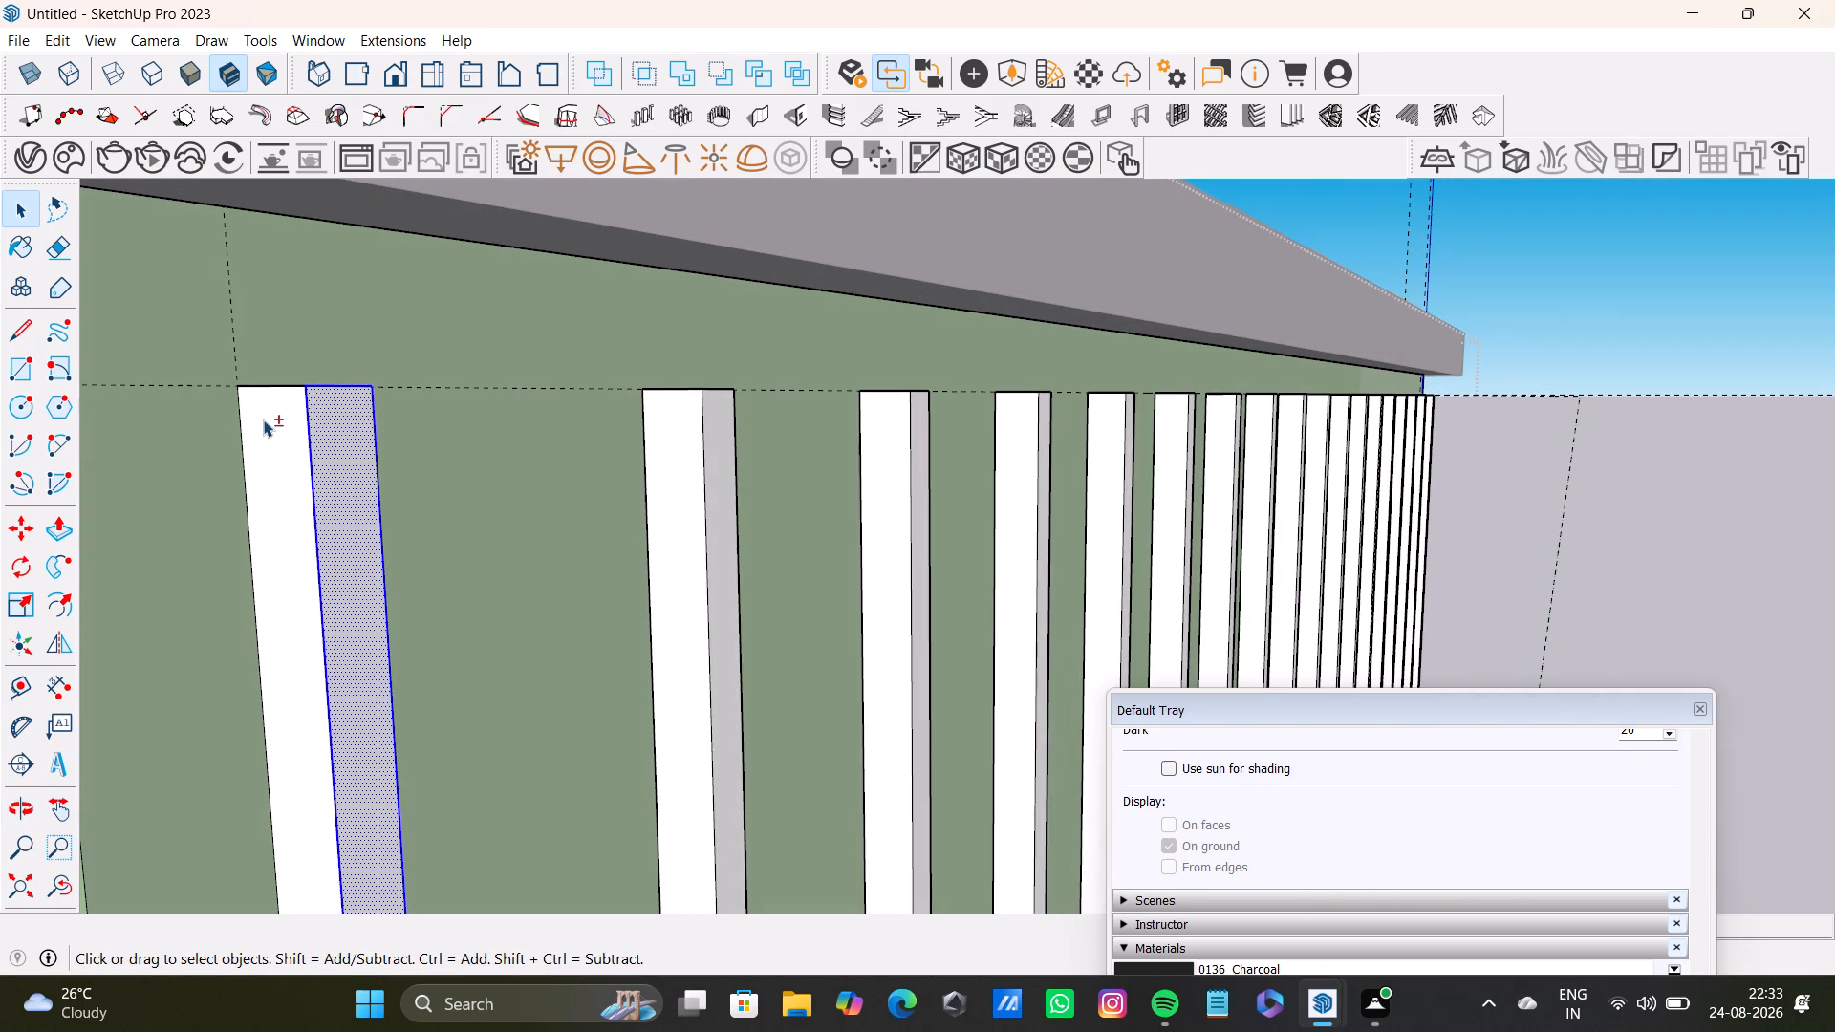
pyautogui.keyDown('shift'); pyautogui.doubleClick(280, 432); pyautogui.keyUp('shift')
pyautogui.moveTo(378, 445); pyautogui.dragTo(344, 590, button='middle')
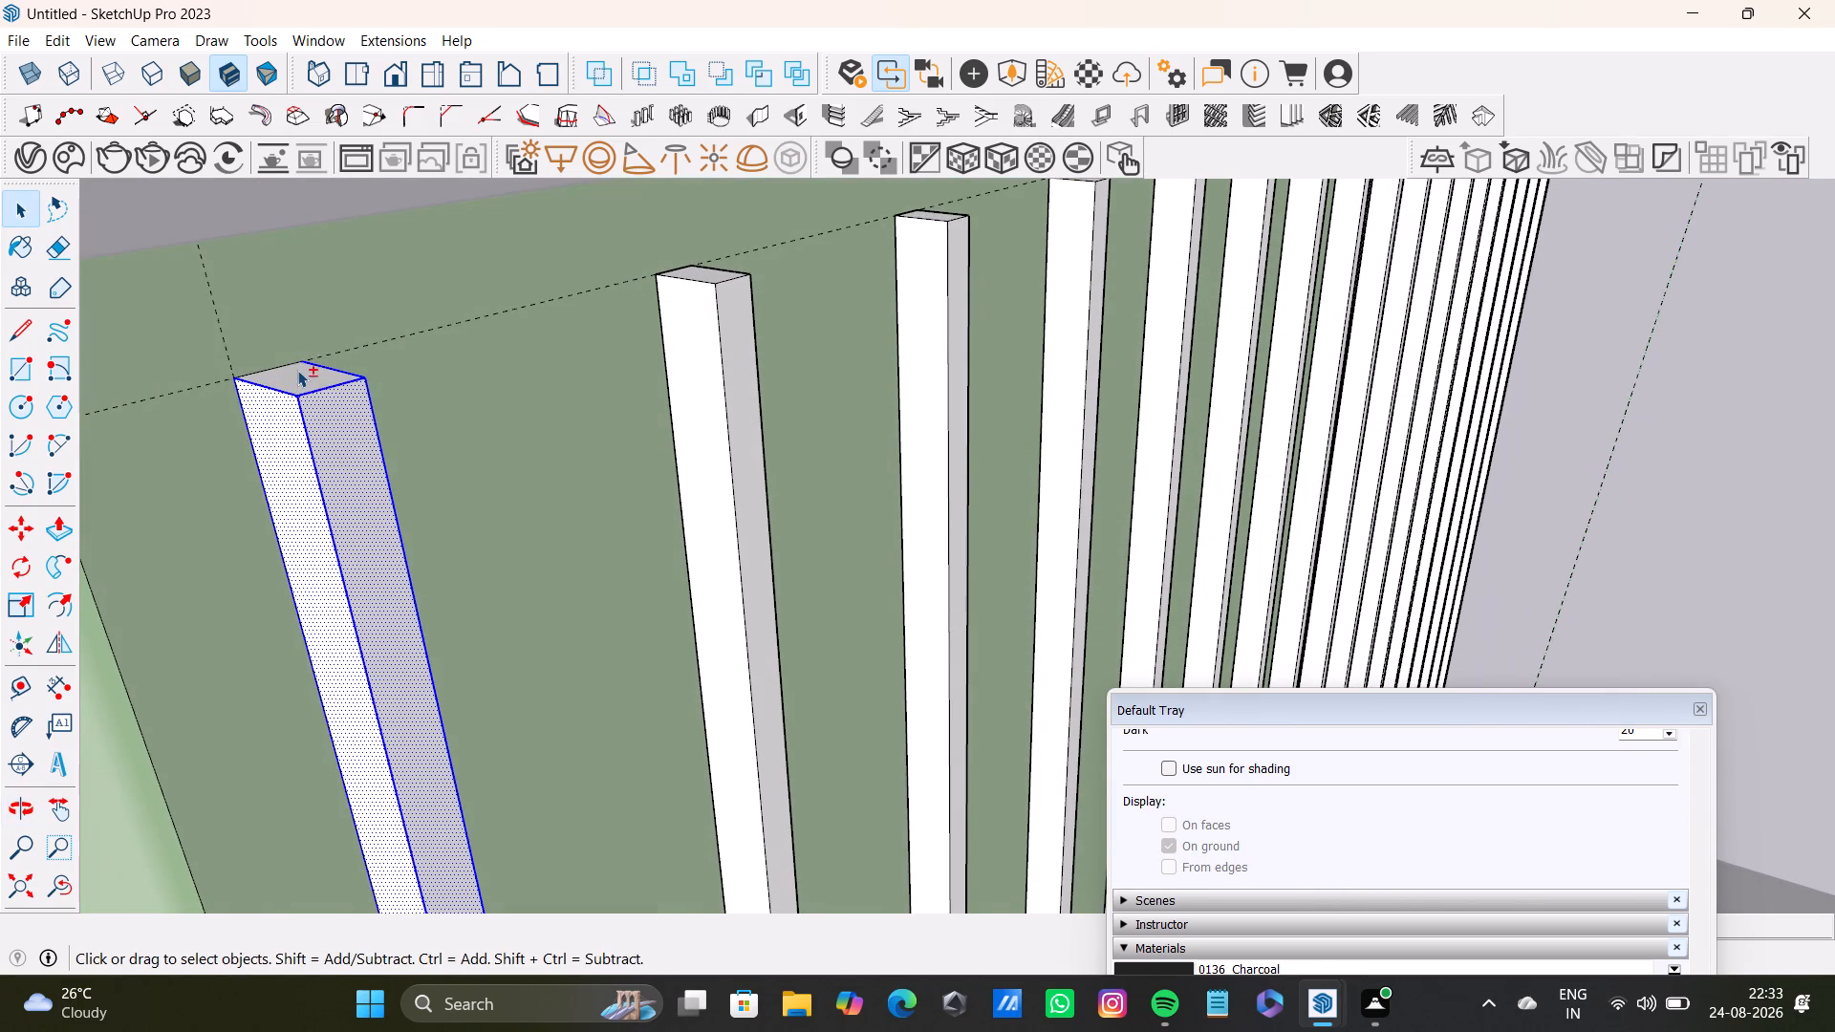
pyautogui.keyDown('shift'); pyautogui.click(297, 370); pyautogui.keyUp('shift')
# Add the top, front and both side faces of the second slat from the sink-counter edge to the selection.
pyautogui.keyDown('shift'); pyautogui.click(700, 277); pyautogui.keyUp('shift')
pyautogui.keyDown('shift'); pyautogui.click(704, 313); pyautogui.keyUp('shift')
pyautogui.keyDown('shift'); pyautogui.click(727, 306); pyautogui.keyUp('shift')
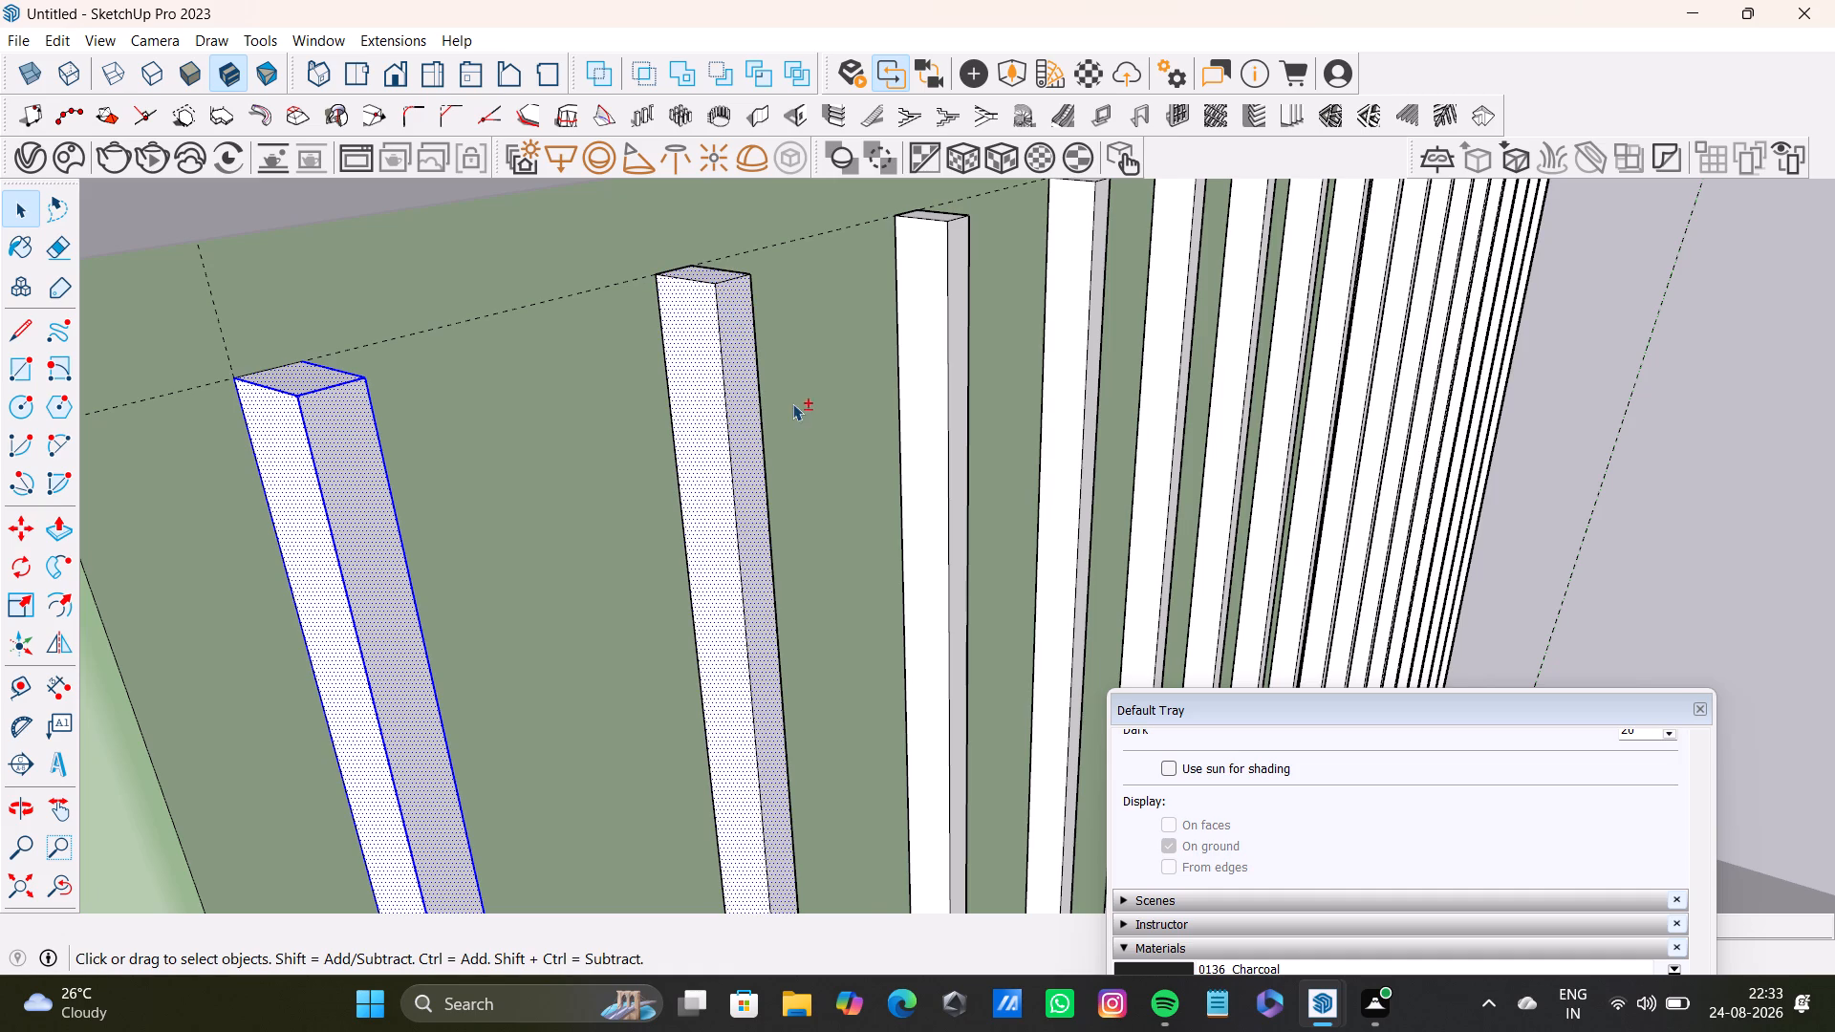
pyautogui.keyDown('shift'); pyautogui.moveTo(791, 405); pyautogui.dragTo(596, 442, button='middle'); pyautogui.keyUp('shift')
pyautogui.moveTo(676, 441); pyautogui.dragTo(246, 422, button='middle')
pyautogui.scroll(3, 512, 316)
pyautogui.keyDown('shift'); pyautogui.moveTo(550, 308); pyautogui.dragTo(630, 547, button='middle'); pyautogui.keyUp('shift')
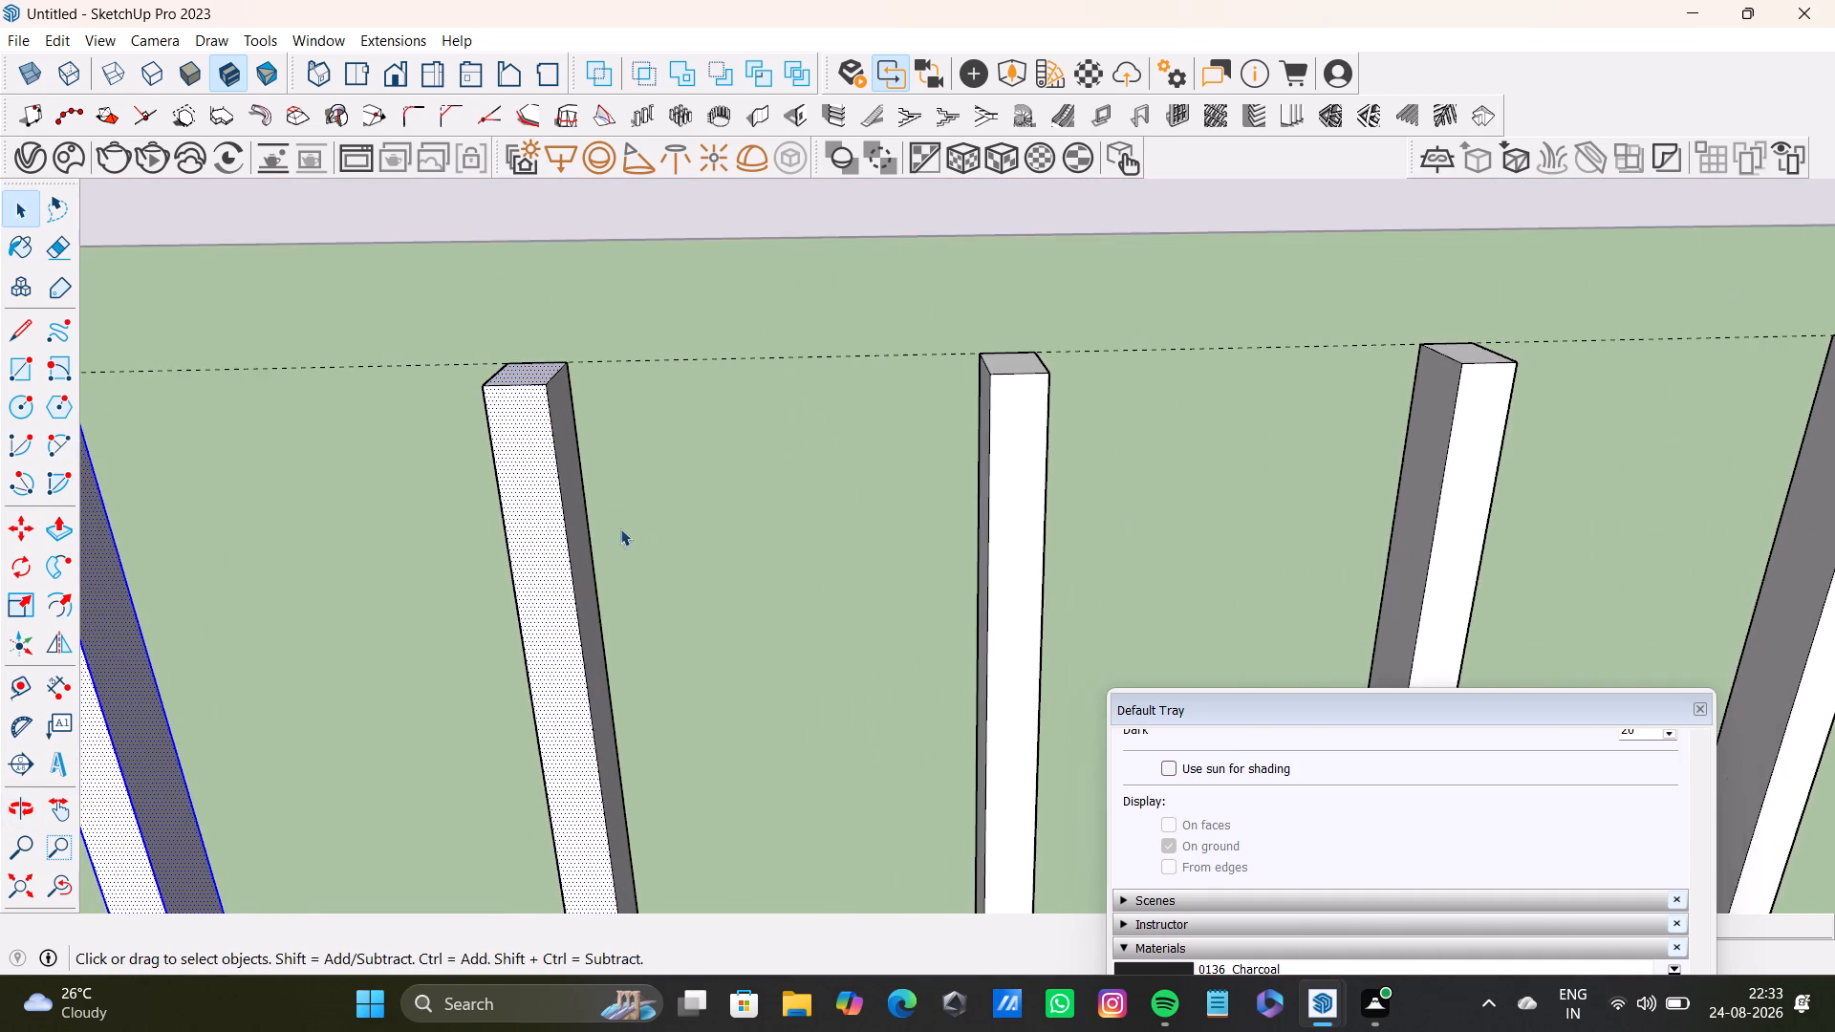
pyautogui.moveTo(544, 516); pyautogui.dragTo(365, 488, button='middle')
pyautogui.keyDown('shift'); pyautogui.click(584, 370); pyautogui.keyUp('shift')
# Add the front, top and both side faces of the third slat from the sink-counter edge to the selection.
pyautogui.keyDown('shift'); pyautogui.scroll(3, 901, 462); pyautogui.keyUp('shift')
pyautogui.keyDown('shift'); pyautogui.click(1087, 406); pyautogui.keyUp('shift')
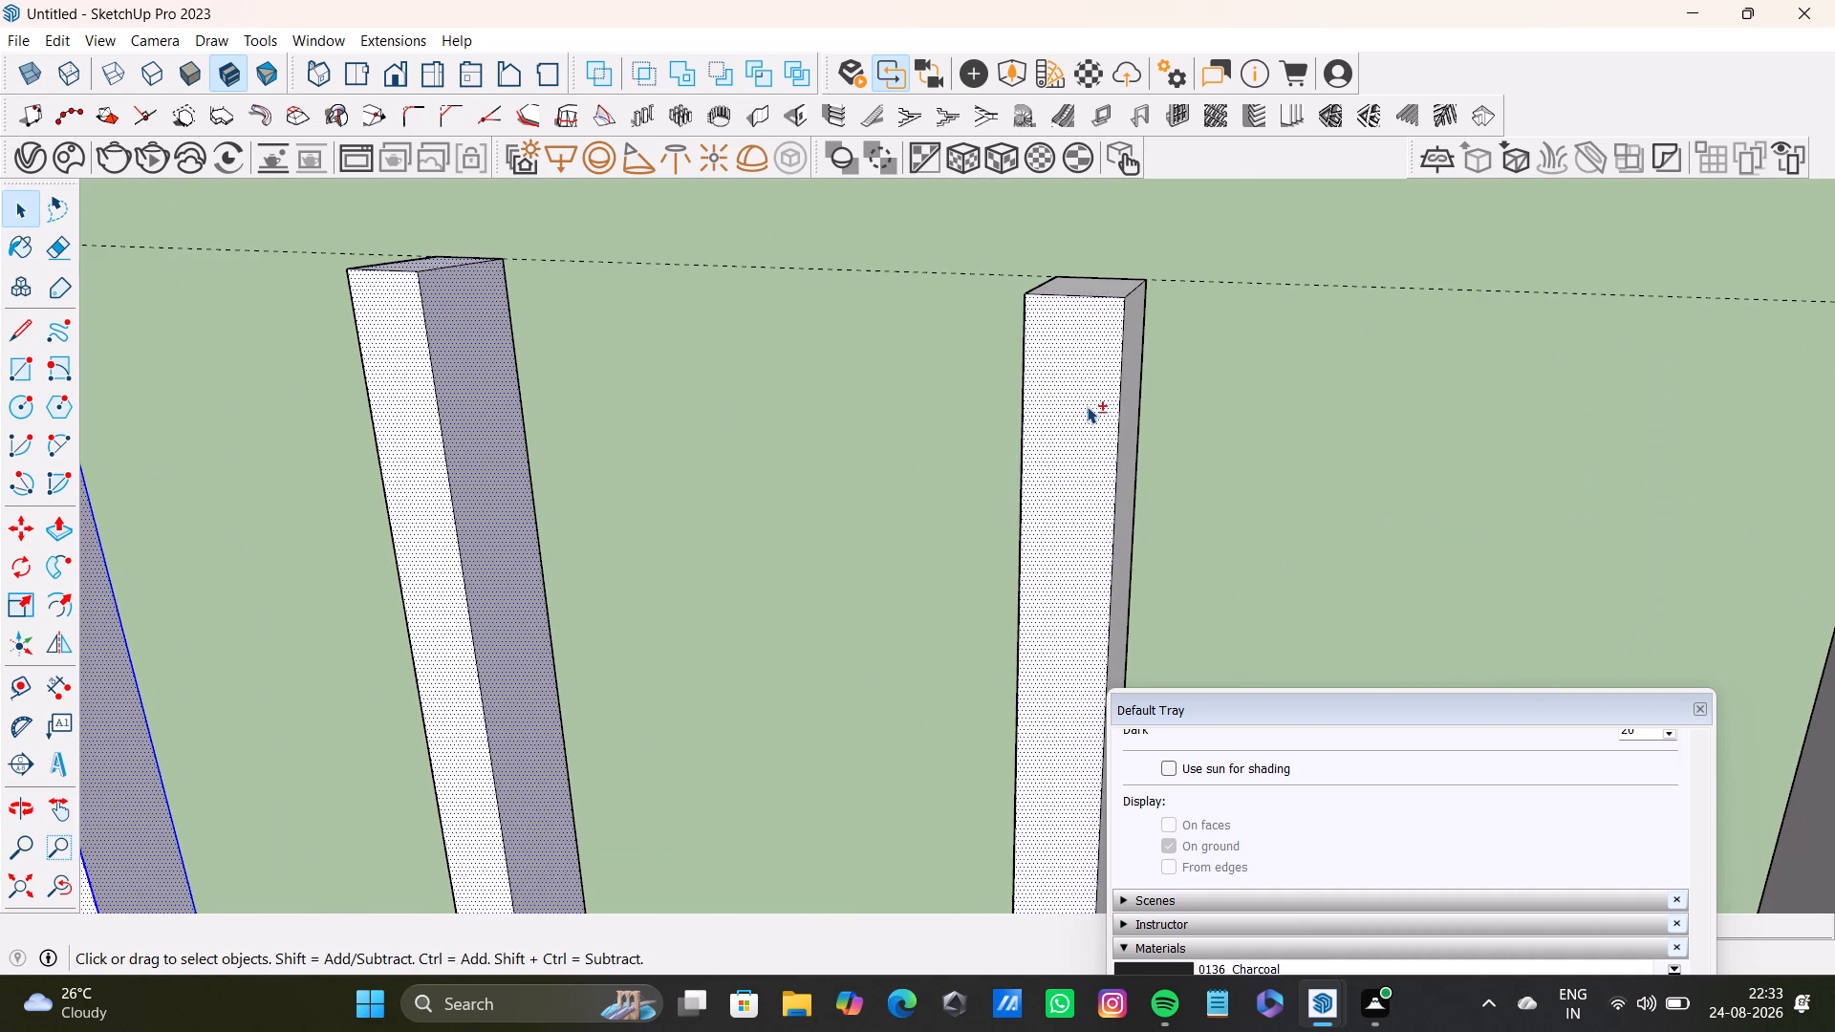
pyautogui.moveTo(1118, 464); pyautogui.dragTo(832, 486, button='middle')
pyautogui.keyDown('shift'); pyautogui.click(1179, 419); pyautogui.keyUp('shift')
pyautogui.keyDown('shift'); pyautogui.moveTo(967, 493); pyautogui.dragTo(1408, 497, button='middle'); pyautogui.keyUp('shift')
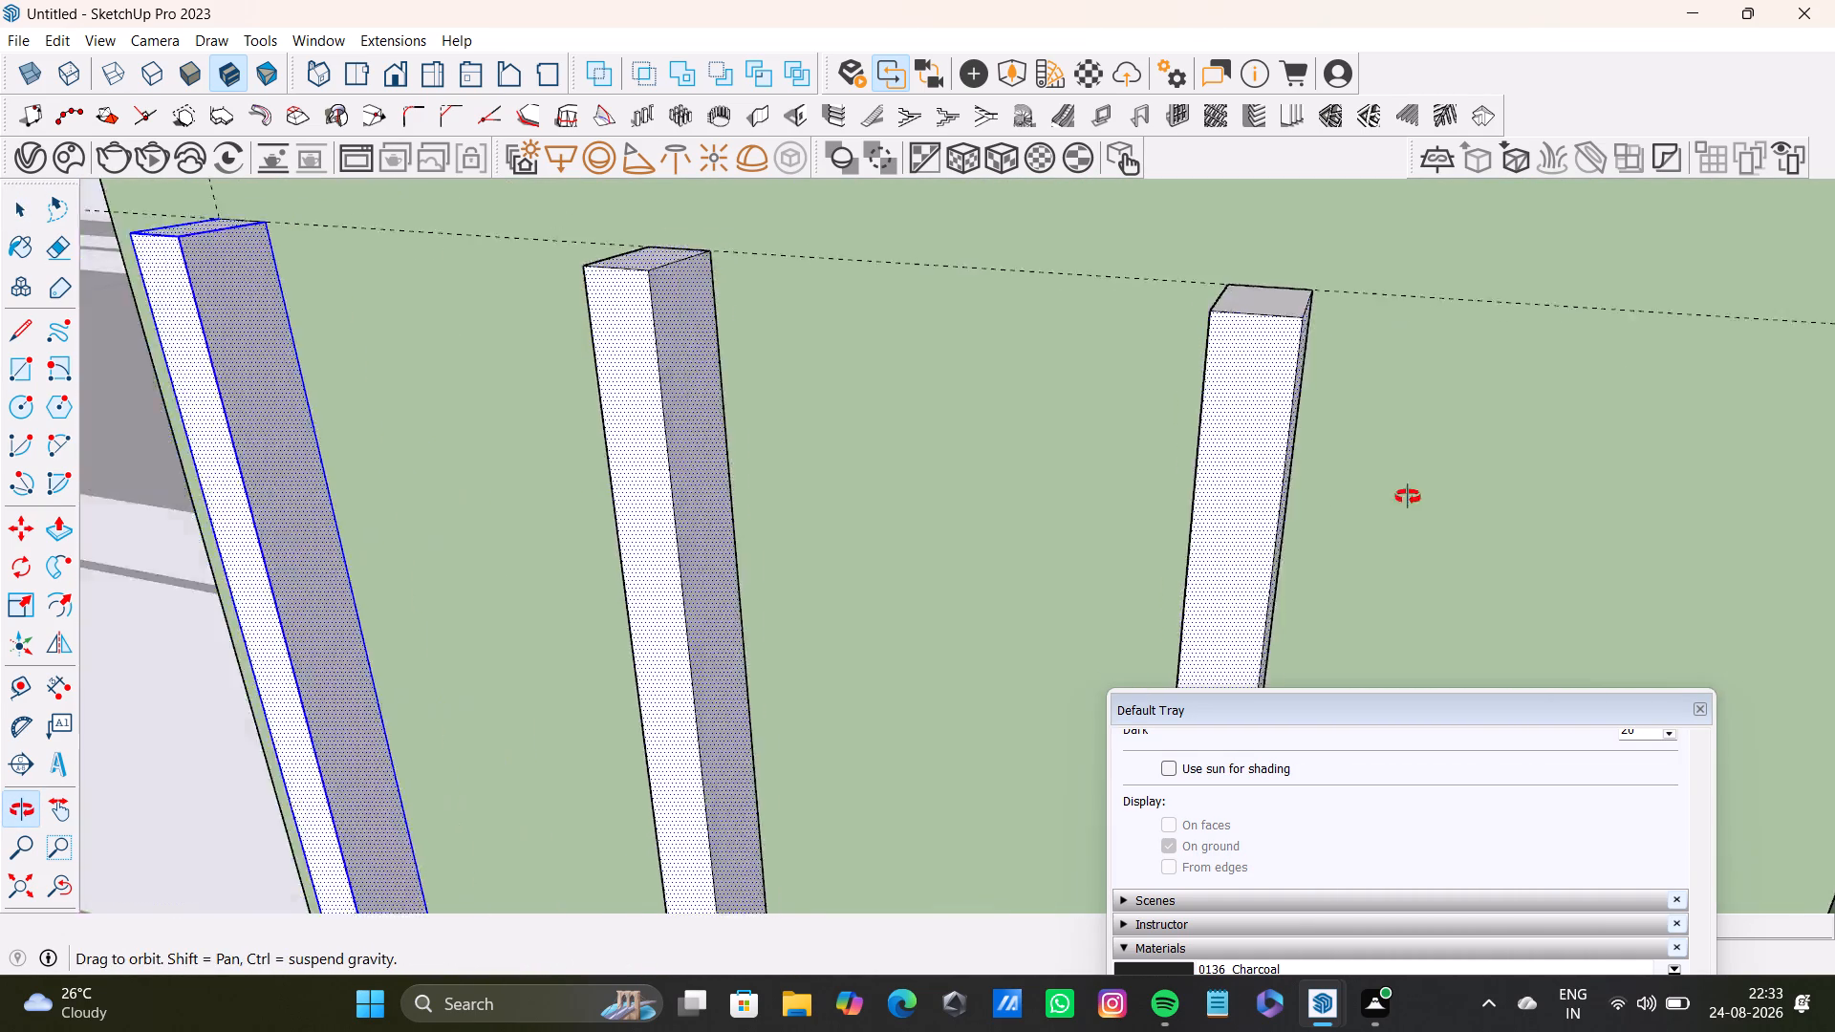
pyautogui.keyDown('shift'); pyautogui.moveTo(1408, 497); pyautogui.dragTo(1482, 490, button='middle'); pyautogui.keyUp('shift')
pyautogui.keyDown('shift'); pyautogui.moveTo(1359, 451); pyautogui.dragTo(1049, 486, button='middle'); pyautogui.keyUp('shift')
pyautogui.moveTo(980, 496); pyautogui.dragTo(1441, 480, button='middle')
pyautogui.keyDown('shift'); pyautogui.click(993, 401); pyautogui.keyUp('shift')
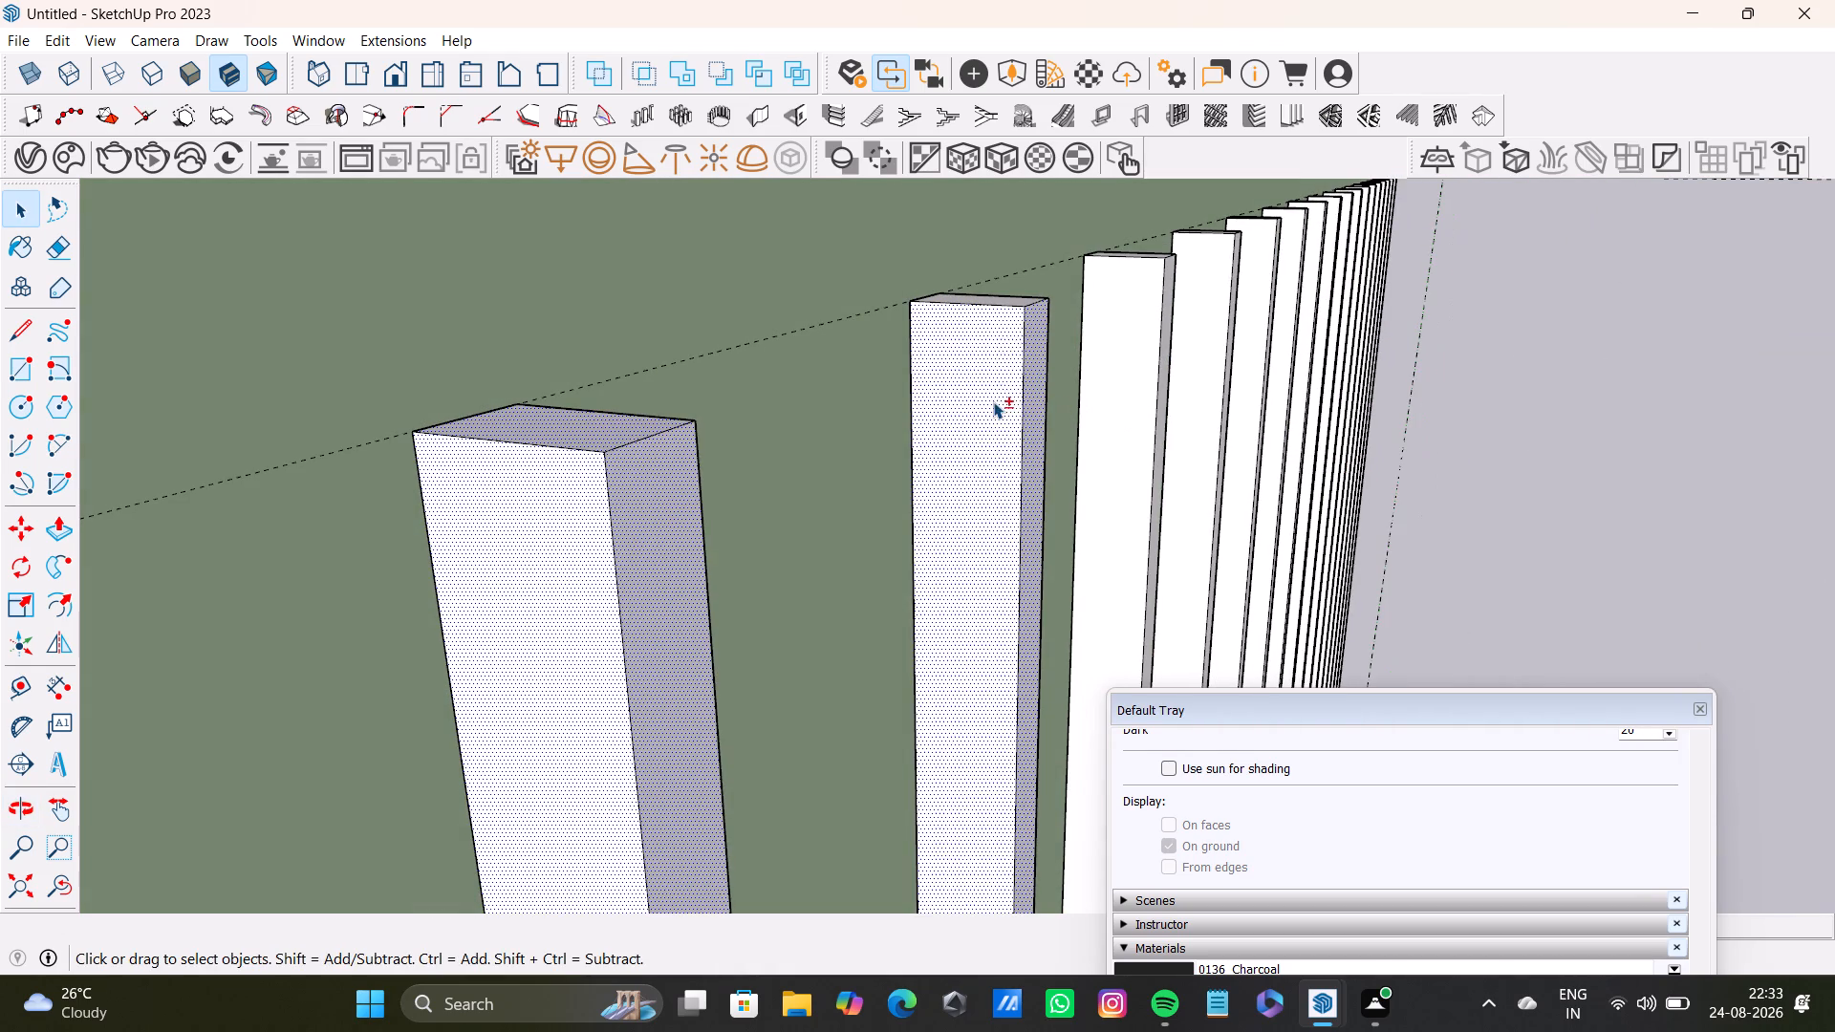
pyautogui.keyDown('shift'); pyautogui.scroll(6, 1003, 342); pyautogui.keyUp('shift')
pyautogui.keyDown('shift'); pyautogui.moveTo(1003, 339); pyautogui.dragTo(956, 461, button='middle'); pyautogui.keyUp('shift')
pyautogui.keyDown('shift'); pyautogui.click(1003, 258); pyautogui.keyUp('shift')
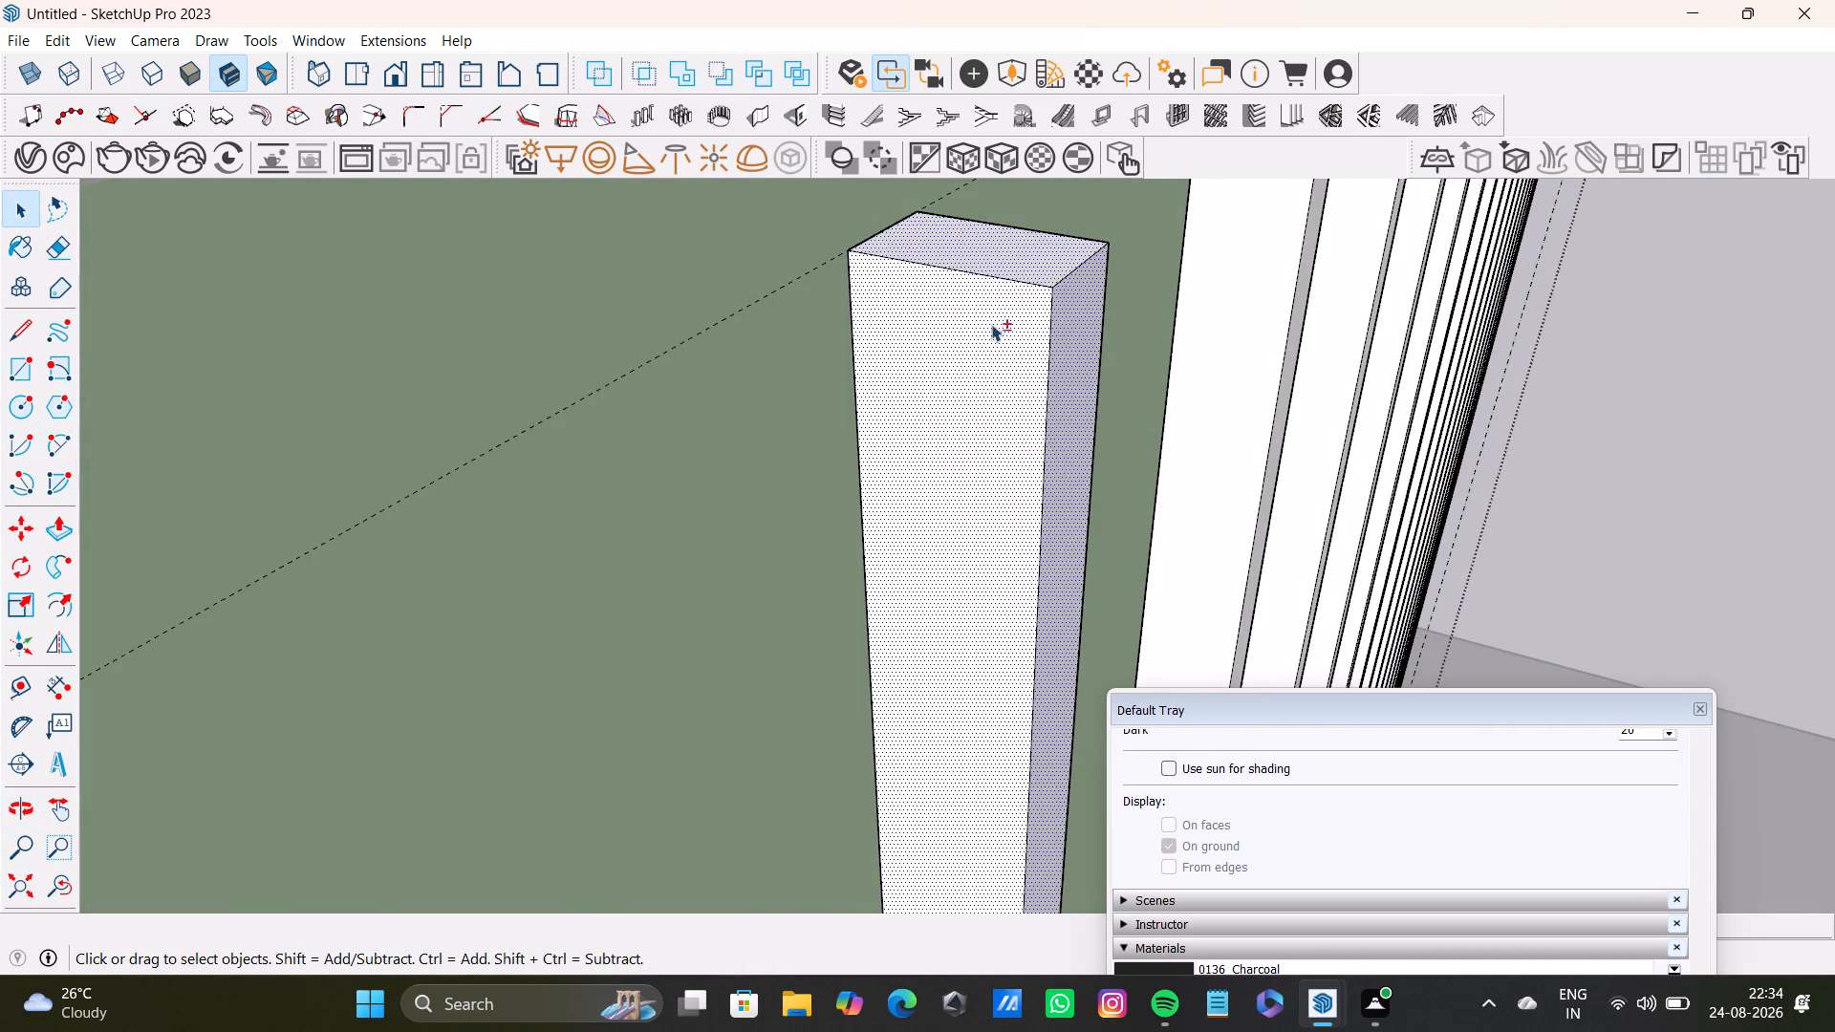
# Add the front, top and both side faces of the fourth slat from the sink-counter edge to the selection.
pyautogui.keyDown('shift'); pyautogui.scroll(-10, 984, 339); pyautogui.keyUp('shift')
pyautogui.keyDown('shift'); pyautogui.moveTo(1165, 333); pyautogui.dragTo(930, 474, button='middle'); pyautogui.keyUp('shift')
pyautogui.keyDown('shift'); pyautogui.click(883, 426); pyautogui.keyUp('shift')
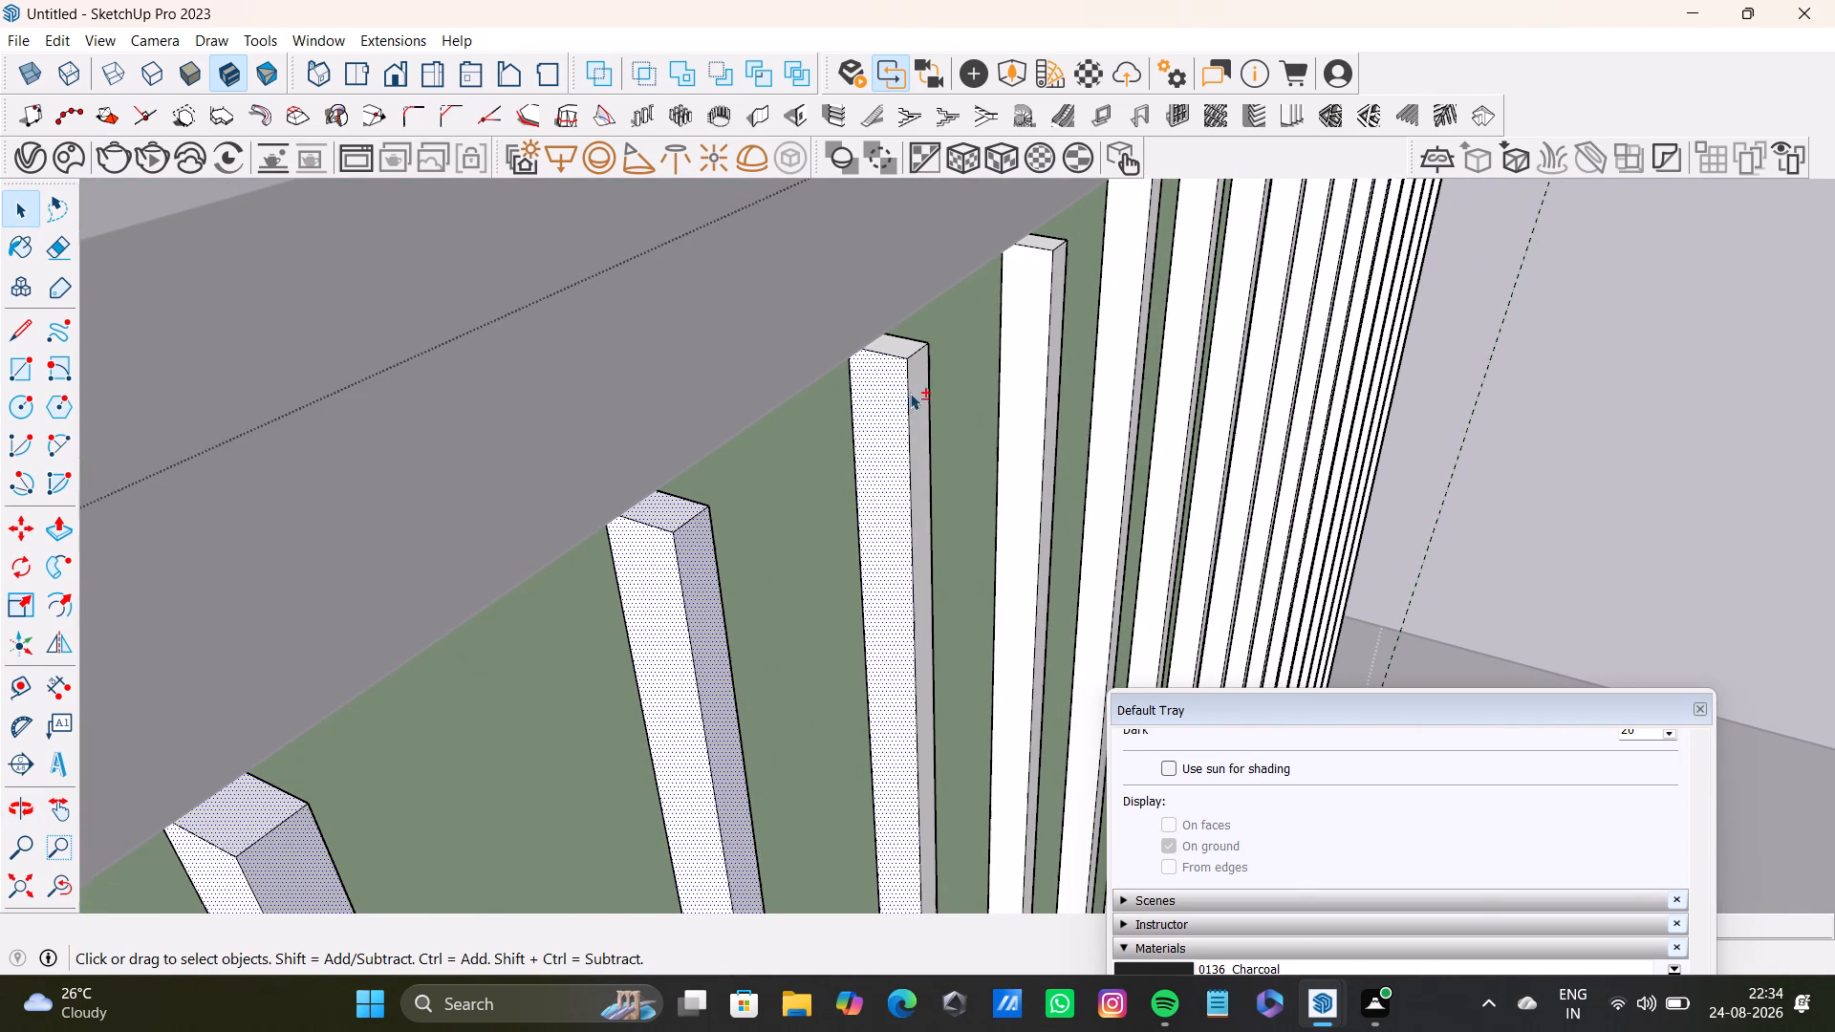
pyautogui.keyDown('shift'); pyautogui.click(914, 372); pyautogui.keyUp('shift')
pyautogui.keyDown('shift'); pyautogui.click(904, 343); pyautogui.keyUp('shift')
pyautogui.keyDown('shift'); pyautogui.moveTo(948, 393); pyautogui.dragTo(649, 520, button='middle'); pyautogui.keyUp('shift')
pyautogui.moveTo(721, 520); pyautogui.dragTo(211, 493, button='middle')
pyautogui.moveTo(575, 389); pyautogui.dragTo(716, 488, button='middle')
pyautogui.moveTo(702, 498); pyautogui.dragTo(445, 483, button='middle')
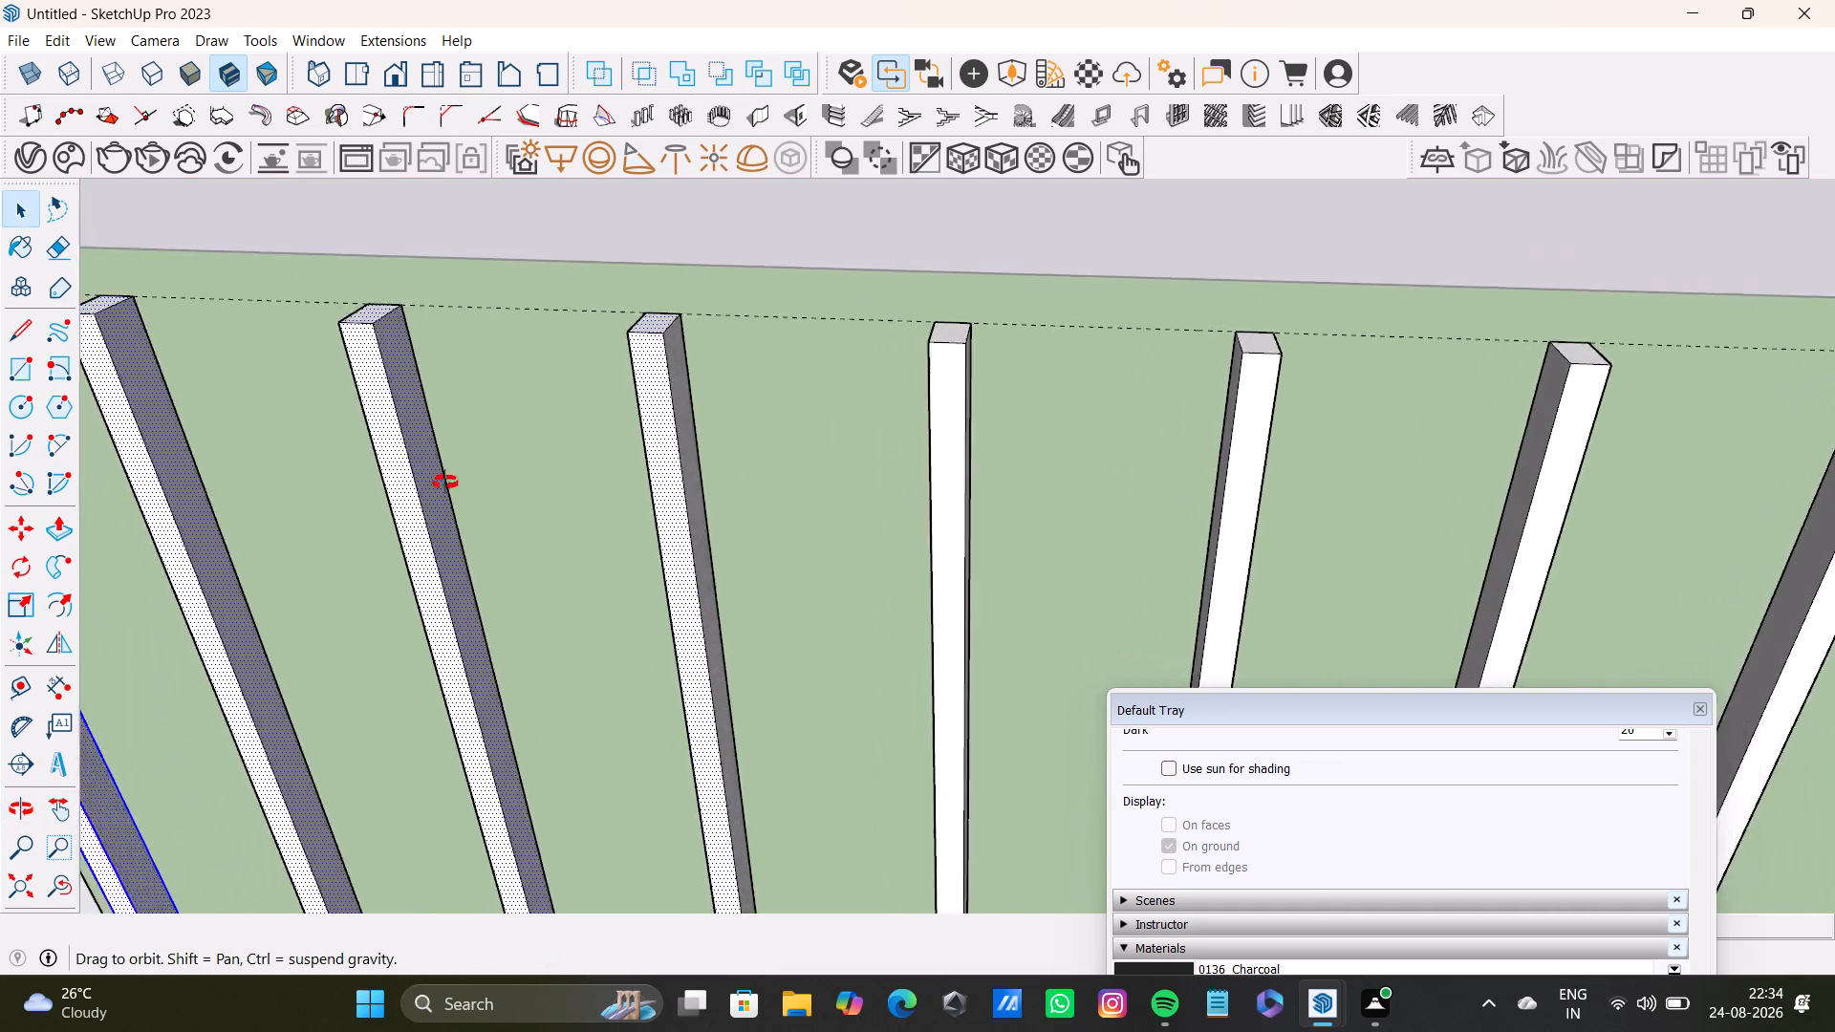
pyautogui.moveTo(445, 483); pyautogui.dragTo(355, 447, button='middle')
pyautogui.keyDown('shift'); pyautogui.scroll(3, 712, 338); pyautogui.keyUp('shift')
pyautogui.keyDown('shift'); pyautogui.click(706, 317); pyautogui.keyUp('shift')
# Add the front, top and both side faces of the fifth slat to the selection.
pyautogui.keyDown('shift'); pyautogui.click(996, 348); pyautogui.keyUp('shift')
pyautogui.keyDown('shift'); pyautogui.click(957, 349); pyautogui.keyUp('shift')
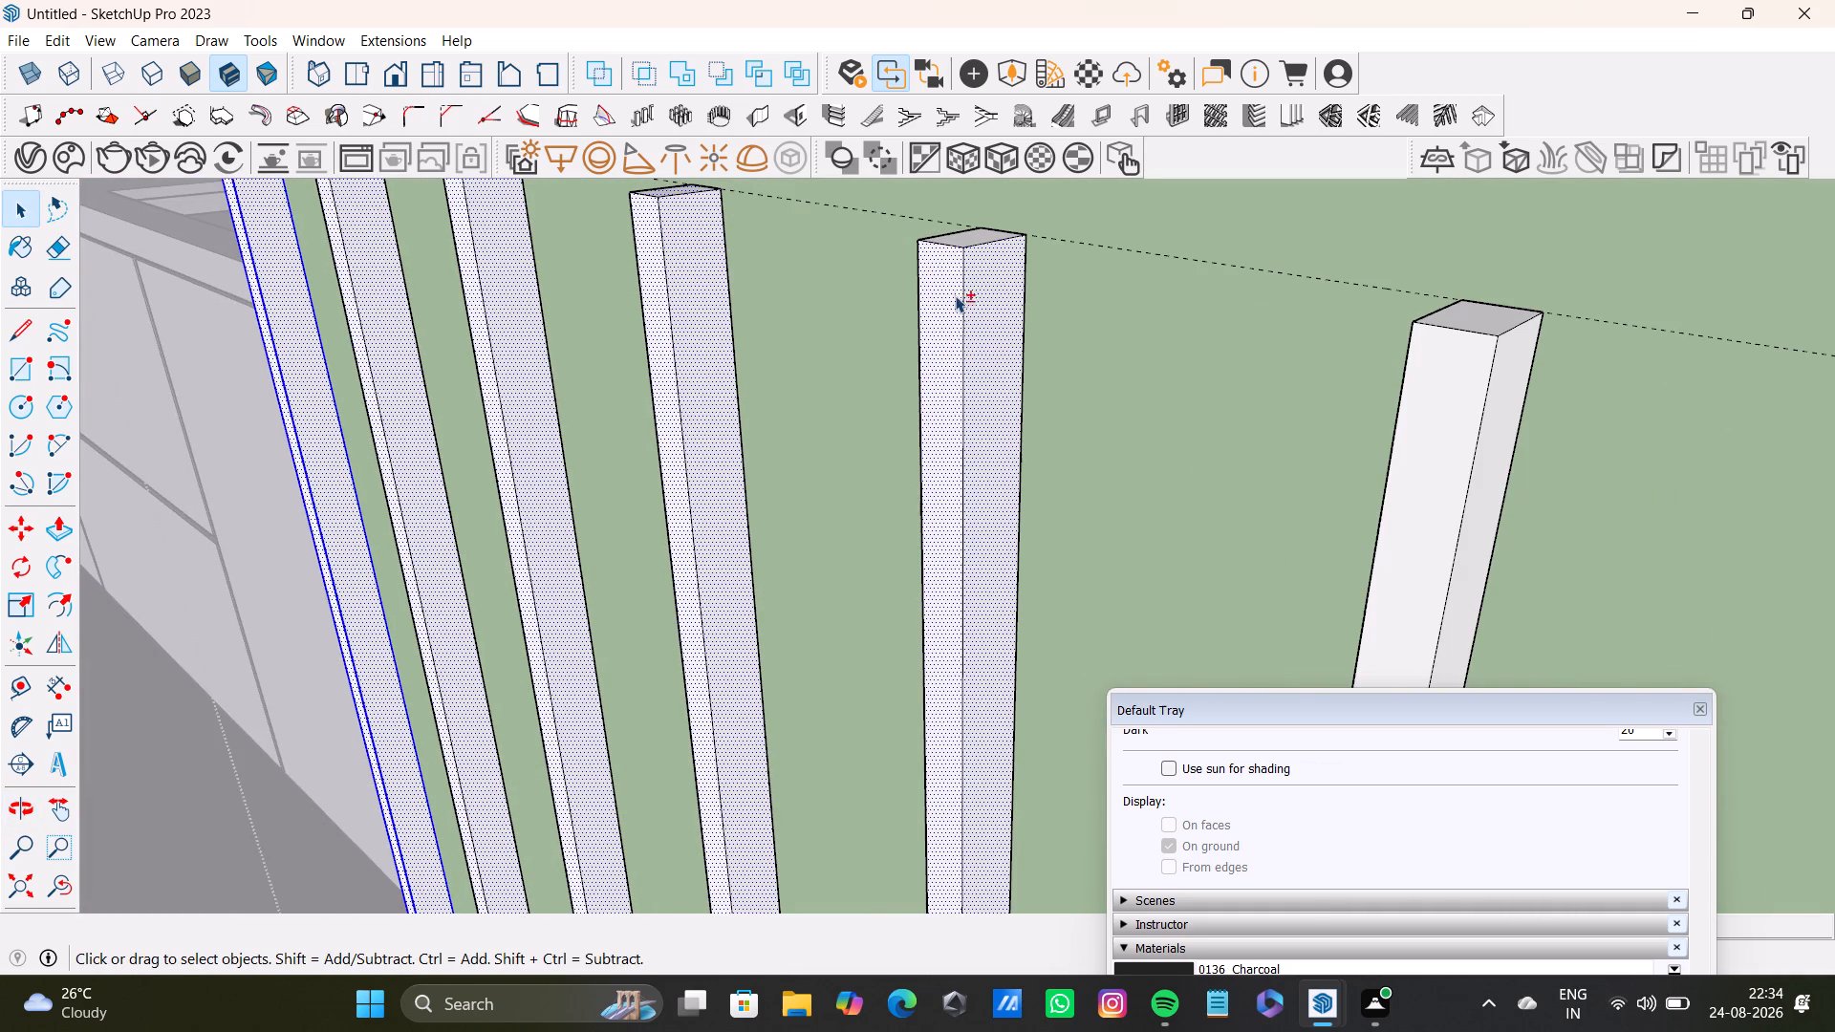
pyautogui.keyDown('shift'); pyautogui.click(968, 236); pyautogui.keyUp('shift')
pyautogui.moveTo(911, 428); pyautogui.dragTo(1424, 409, button='middle')
pyautogui.moveTo(1195, 455); pyautogui.dragTo(1497, 476, button='middle')
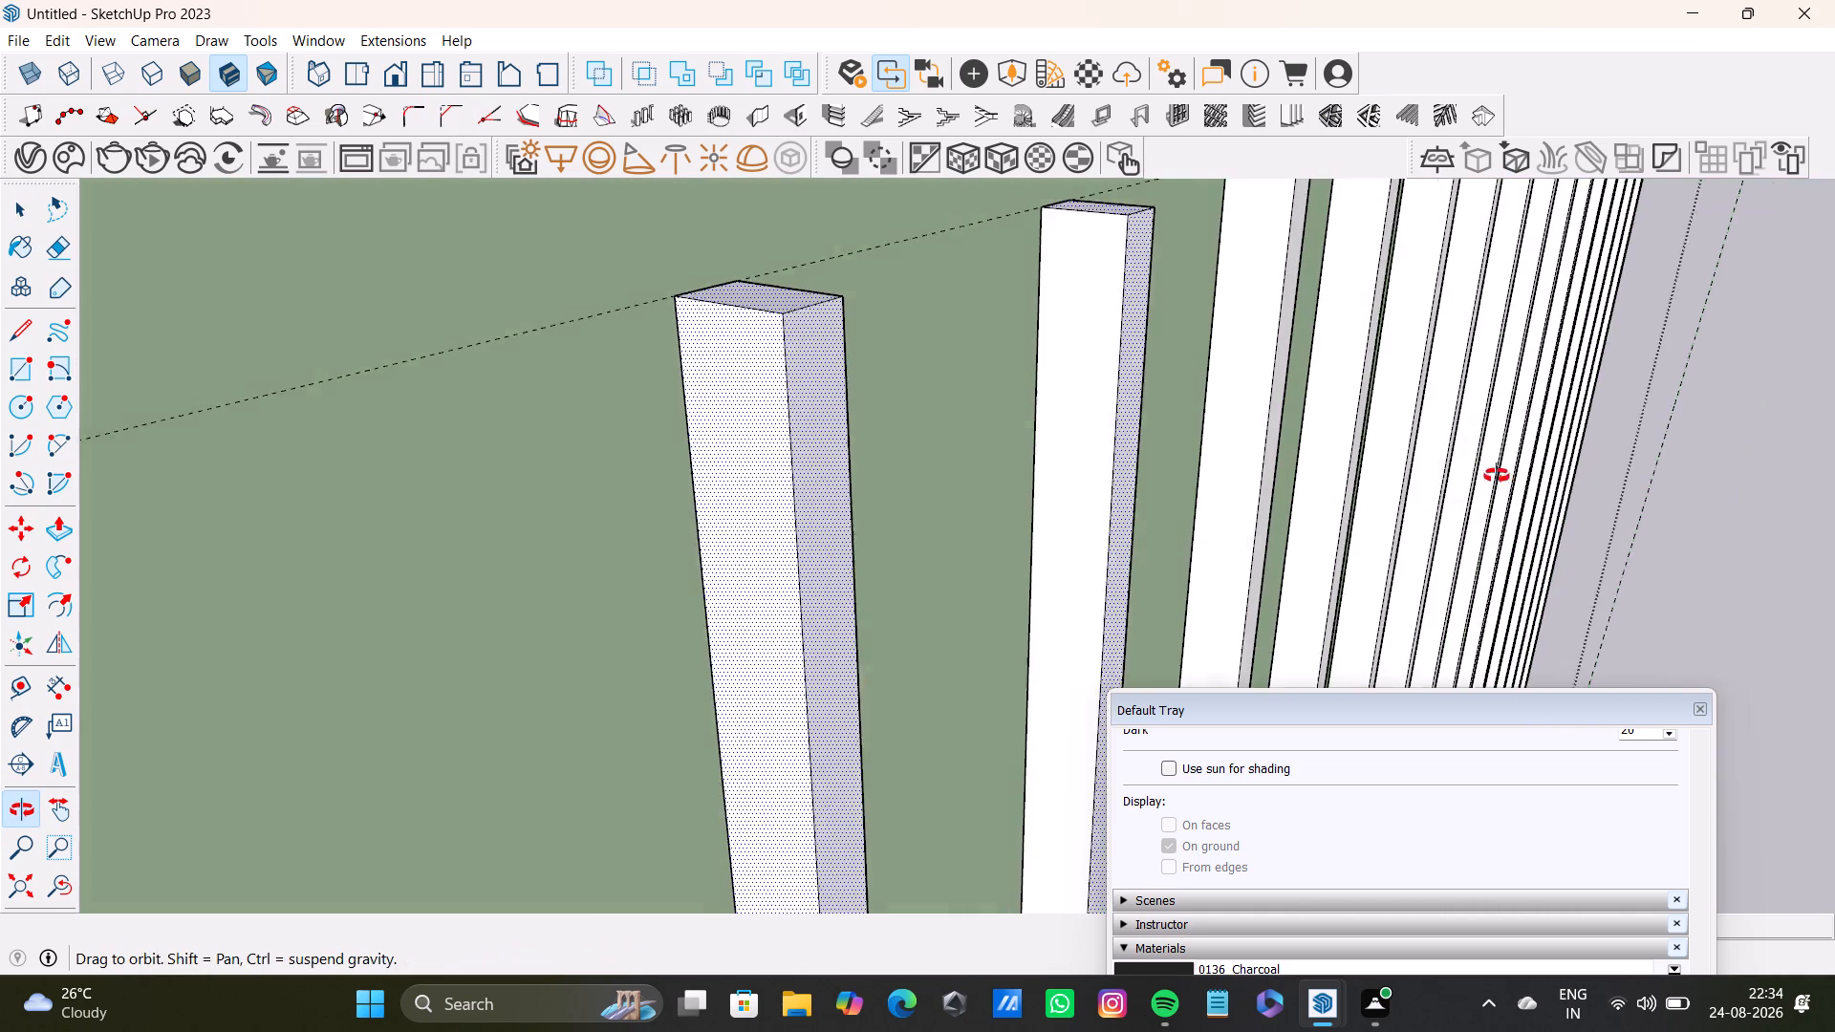
pyautogui.moveTo(1497, 476); pyautogui.dragTo(1498, 475, button='middle')
pyautogui.keyDown('shift'); pyautogui.click(1084, 332); pyautogui.keyUp('shift')
# Add the front, top and both side faces of the sixth slat to the selection.
pyautogui.keyDown('shift'); pyautogui.scroll(-4, 1105, 333); pyautogui.keyUp('shift')
pyautogui.keyDown('shift'); pyautogui.moveTo(1105, 333); pyautogui.dragTo(732, 462, button='middle'); pyautogui.keyUp('shift')
pyautogui.keyDown('shift'); pyautogui.scroll(4, 865, 379); pyautogui.keyUp('shift')
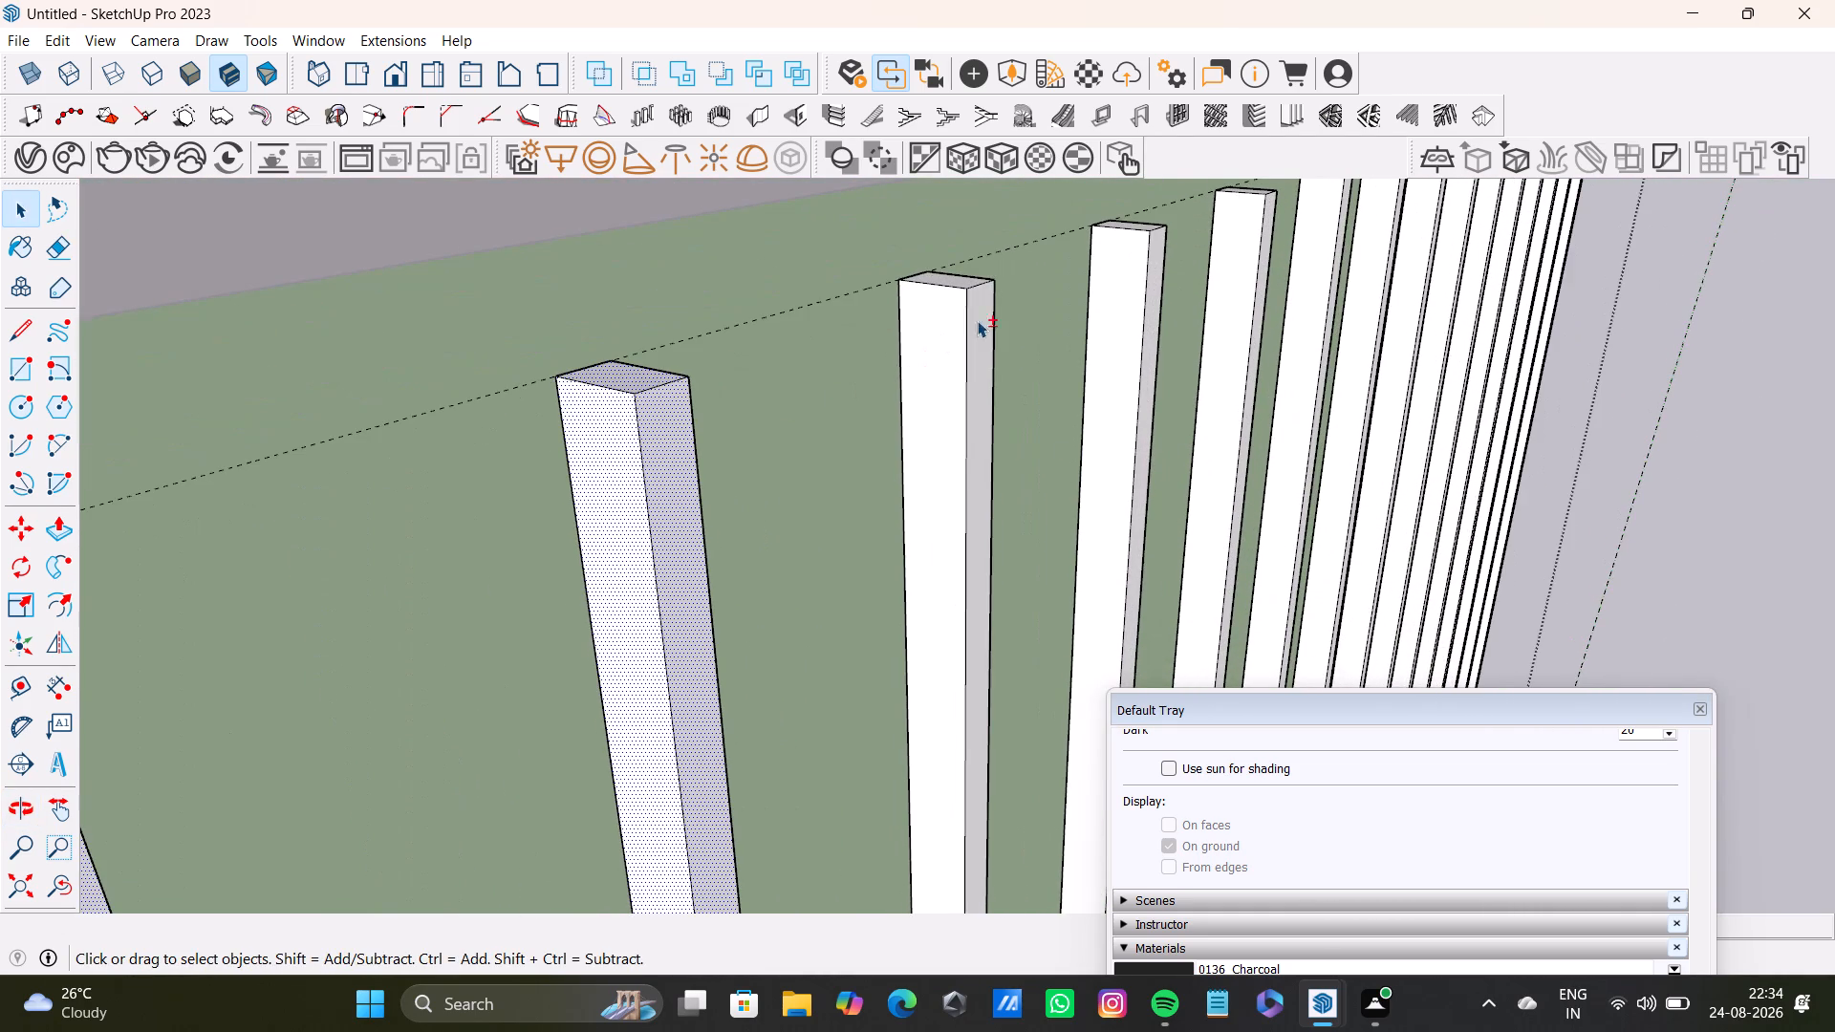
pyautogui.keyDown('shift'); pyautogui.click(939, 322); pyautogui.keyUp('shift')
pyautogui.keyDown('shift'); pyautogui.click(958, 285); pyautogui.keyUp('shift')
pyautogui.keyDown('shift'); pyautogui.click(979, 316); pyautogui.keyUp('shift')
pyautogui.moveTo(1035, 362); pyautogui.dragTo(673, 421, button='middle')
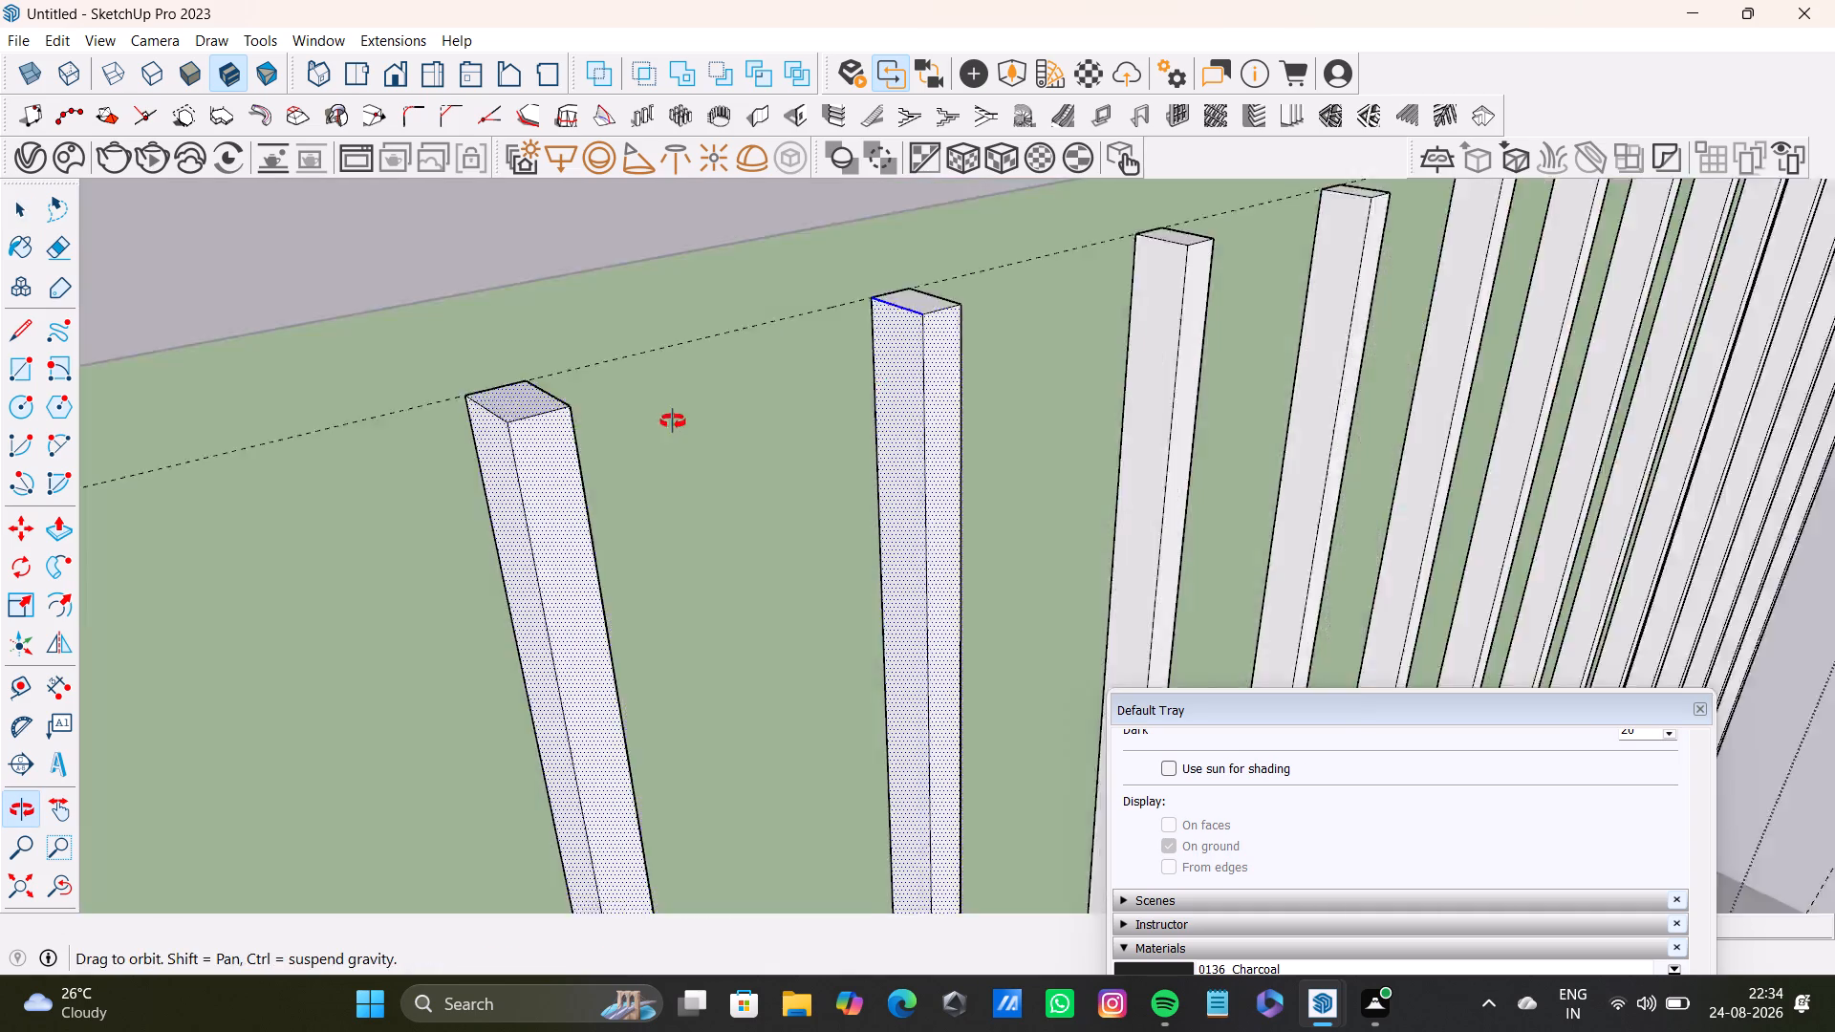
pyautogui.moveTo(673, 421); pyautogui.dragTo(516, 427, button='middle')
pyautogui.scroll(3, 933, 393)
pyautogui.keyDown('shift'); pyautogui.moveTo(918, 379); pyautogui.dragTo(790, 391, button='middle'); pyautogui.keyUp('shift')
pyautogui.moveTo(887, 395); pyautogui.dragTo(640, 384, button='middle')
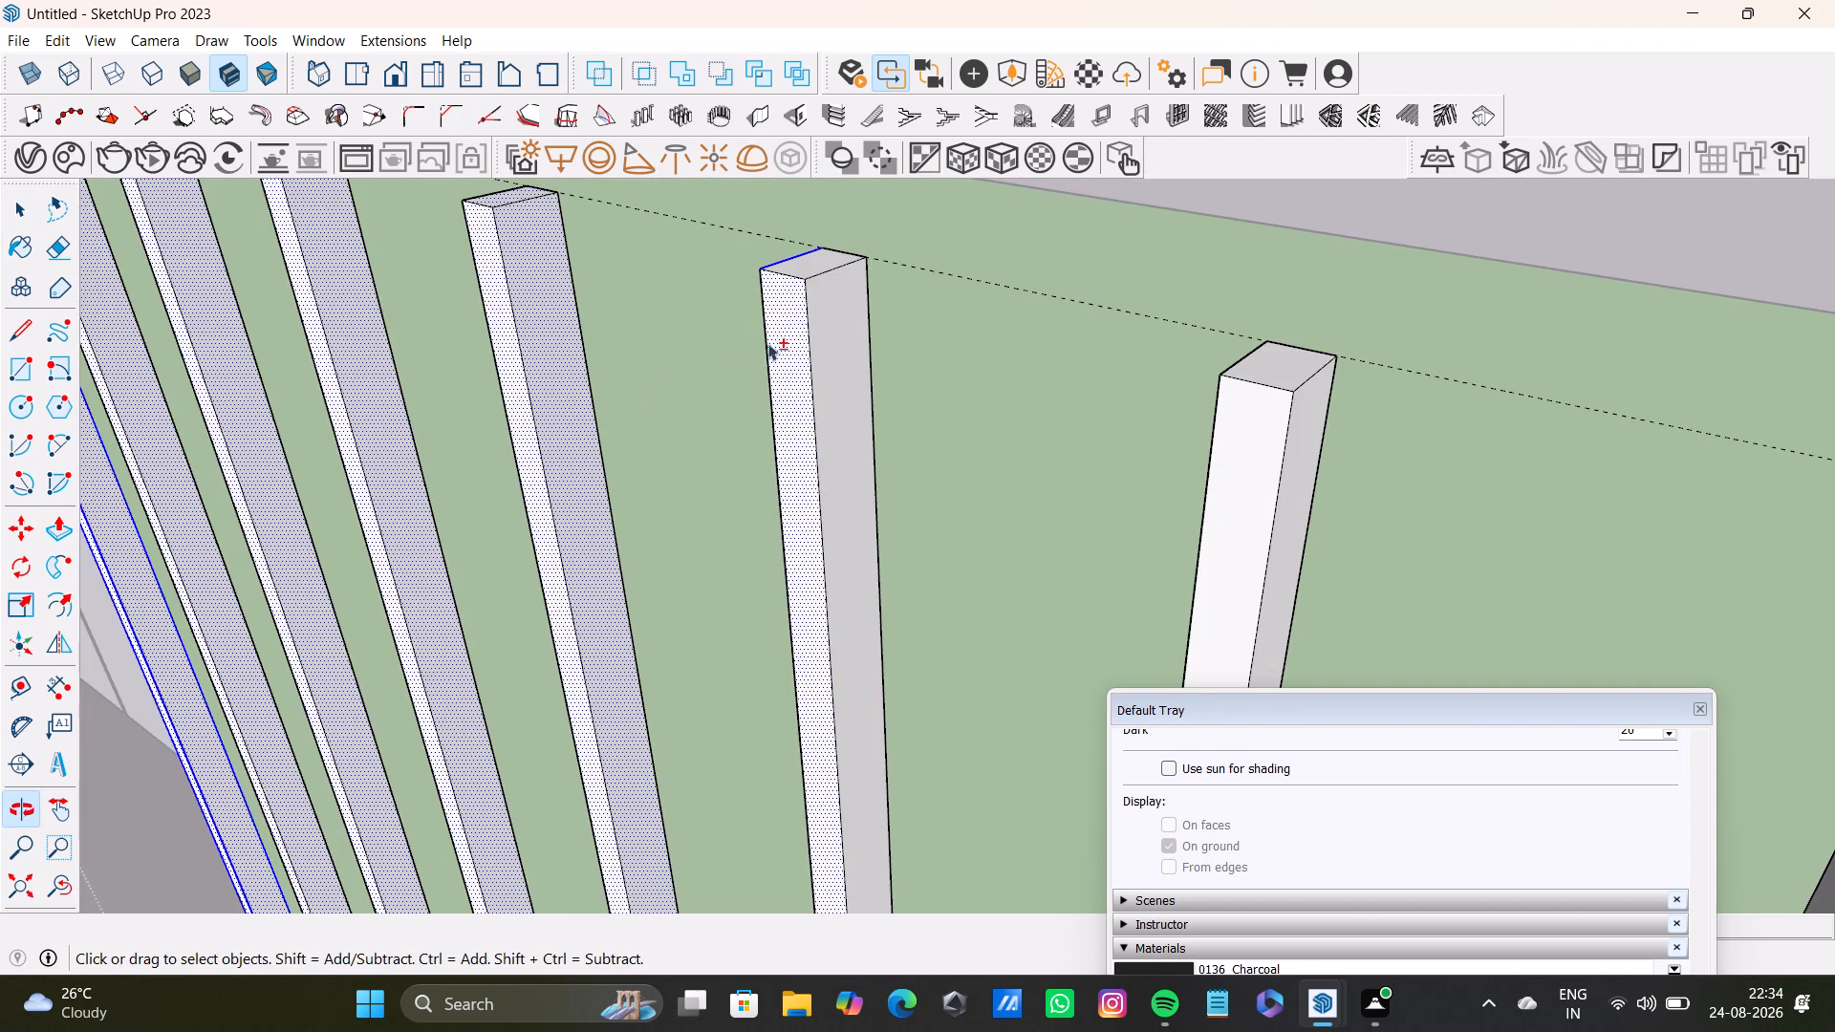
pyautogui.keyDown('shift'); pyautogui.click(822, 313); pyautogui.keyUp('shift')
pyautogui.keyDown('shift'); pyautogui.click(821, 268); pyautogui.keyUp('shift')
# Add the top, front and both side faces of the seventh slat to the selection.
pyautogui.keyDown('shift'); pyautogui.click(1287, 367); pyautogui.keyUp('shift')
pyautogui.keyDown('shift'); pyautogui.click(1263, 457); pyautogui.keyUp('shift')
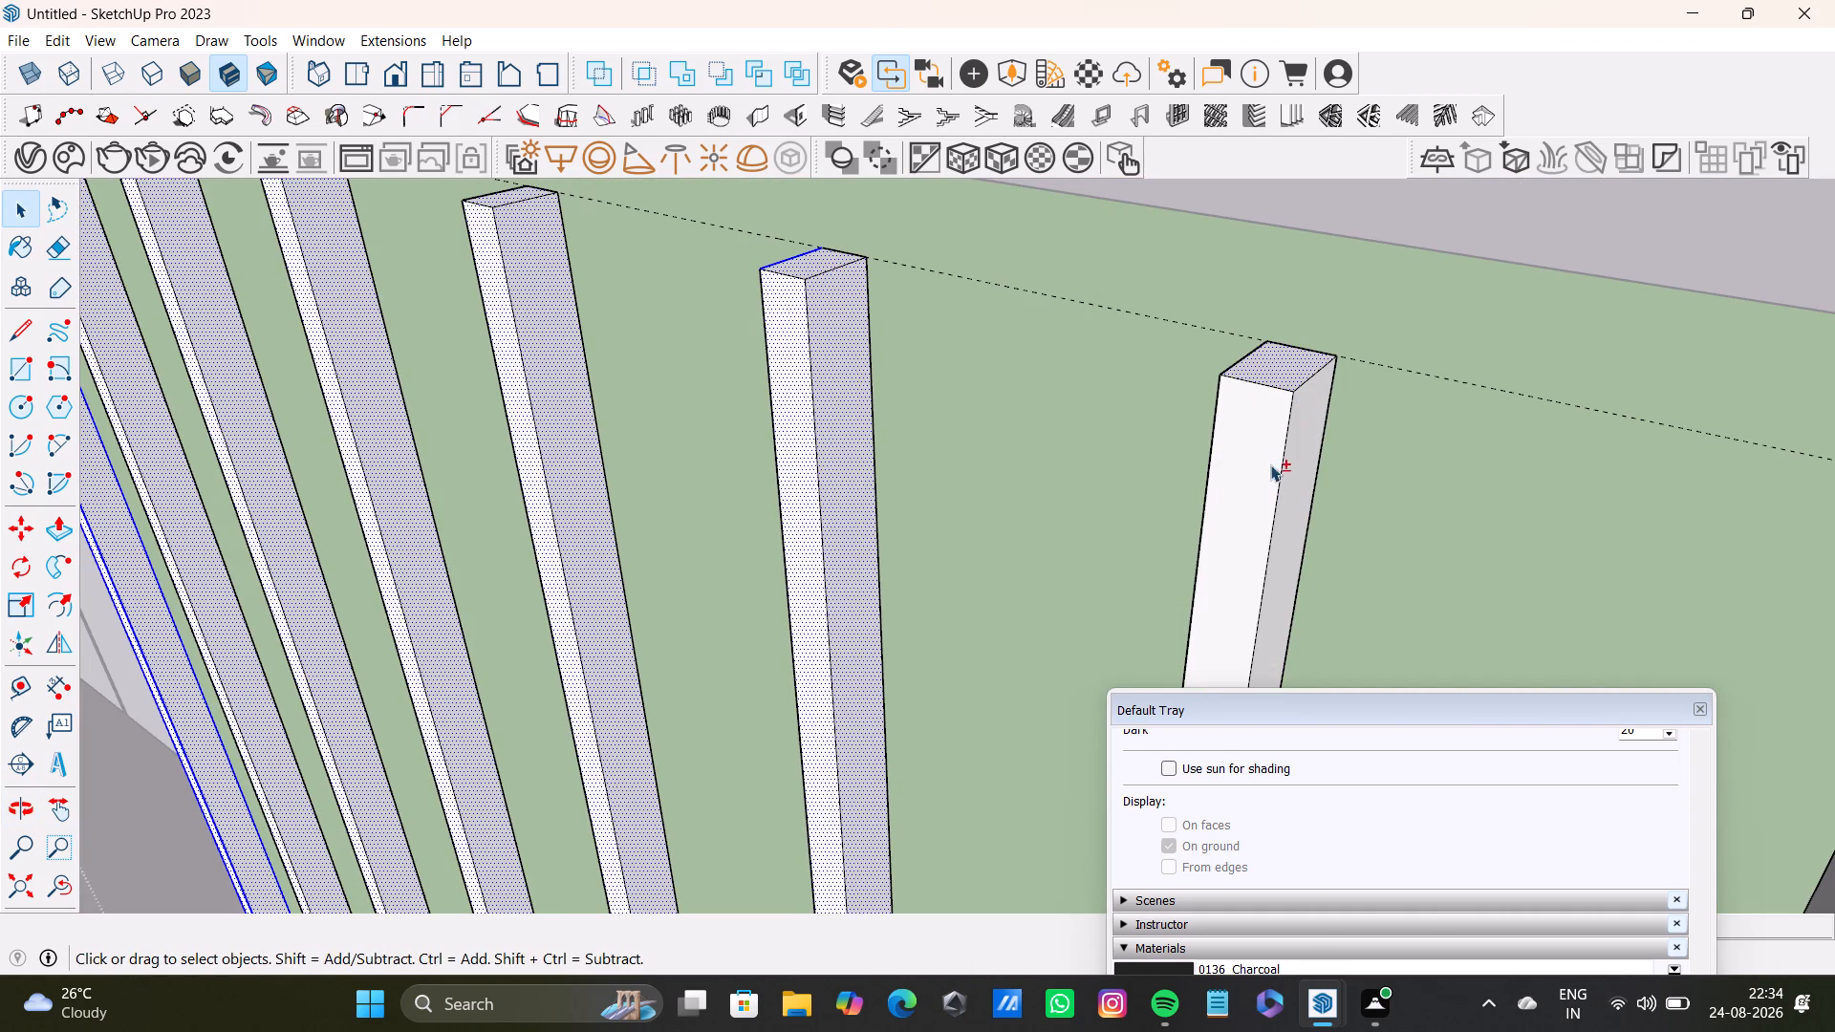
pyautogui.keyDown('shift'); pyautogui.click(1303, 462); pyautogui.keyUp('shift')
pyautogui.moveTo(1192, 607); pyautogui.dragTo(1636, 569, button='middle')
pyautogui.keyDown('shift'); pyautogui.click(1173, 433); pyautogui.keyUp('shift')
# Add the front, top and both side faces of the eighth slat to the selection.
pyautogui.keyDown('shift'); pyautogui.scroll(-2, 1155, 441); pyautogui.keyUp('shift')
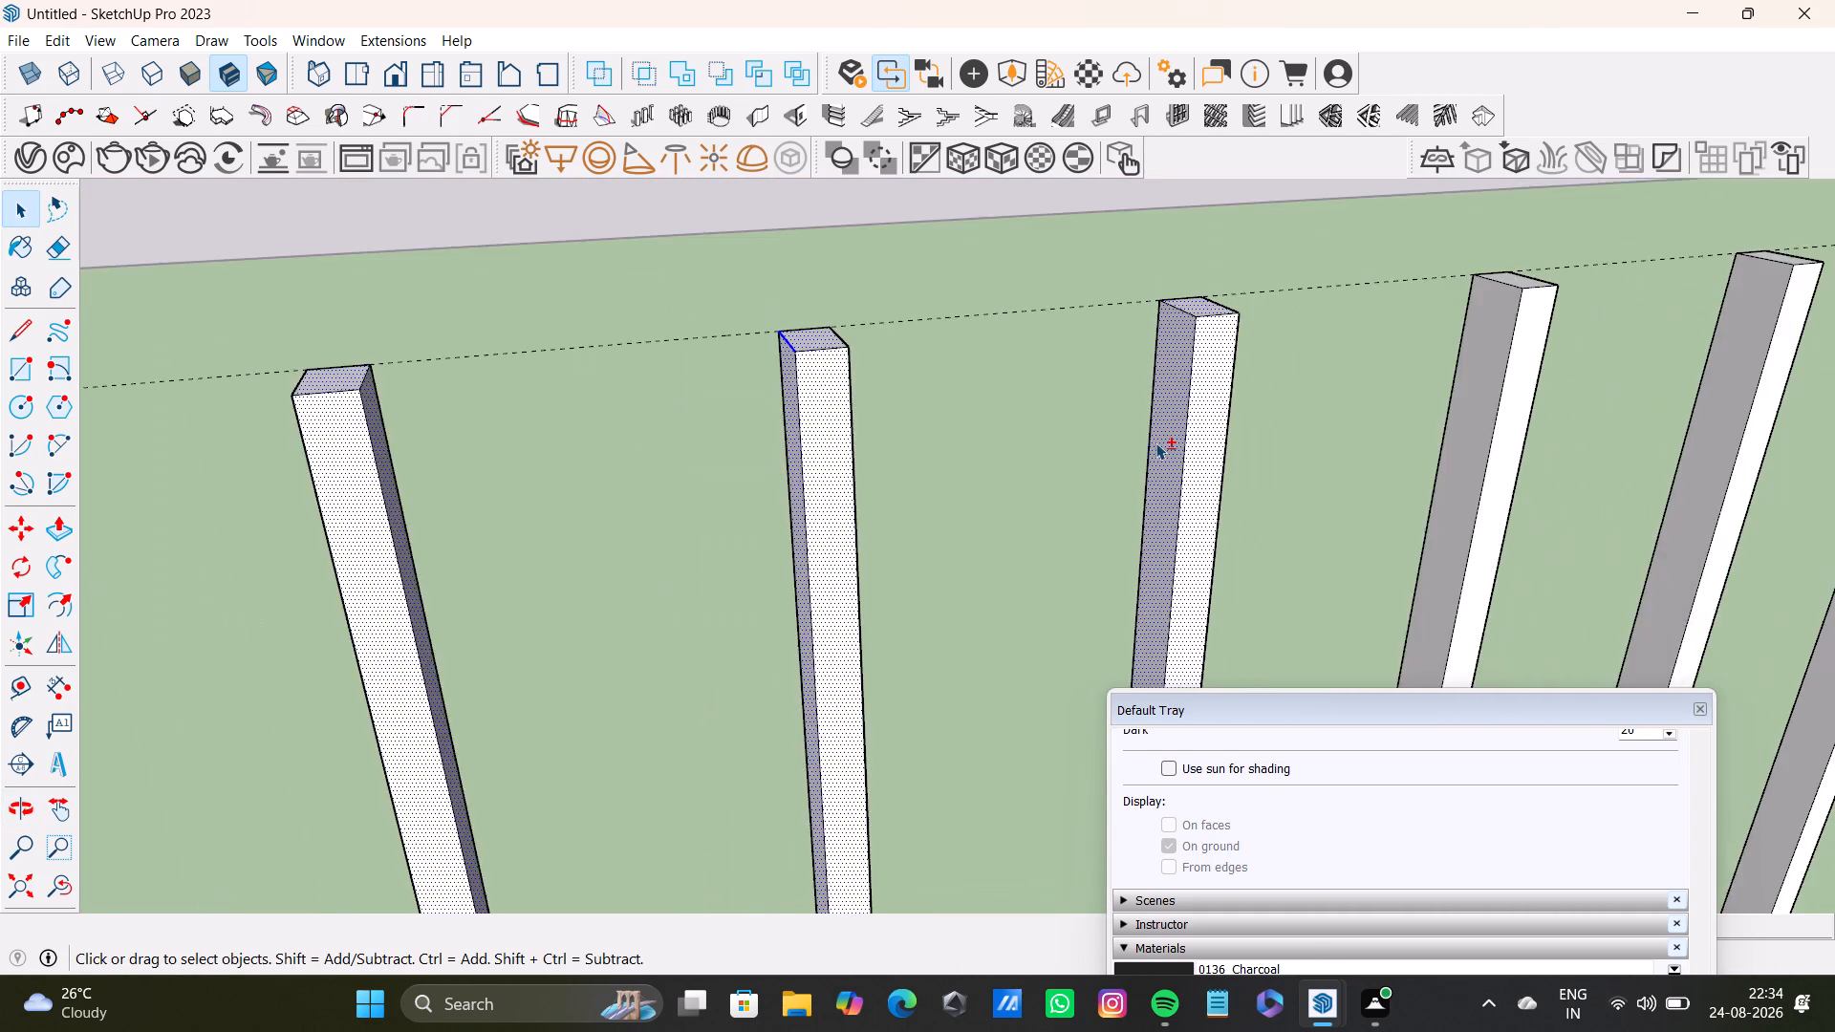
pyautogui.keyDown('shift'); pyautogui.scroll(-3, 1155, 442); pyautogui.keyUp('shift')
pyautogui.keyDown('shift'); pyautogui.moveTo(1145, 446); pyautogui.dragTo(695, 518, button='middle'); pyautogui.keyUp('shift')
pyautogui.keyDown('shift'); pyautogui.scroll(4, 1028, 464); pyautogui.keyUp('shift')
pyautogui.keyDown('shift'); pyautogui.click(1057, 423); pyautogui.keyUp('shift')
pyautogui.keyDown('shift'); pyautogui.click(1019, 387); pyautogui.keyUp('shift')
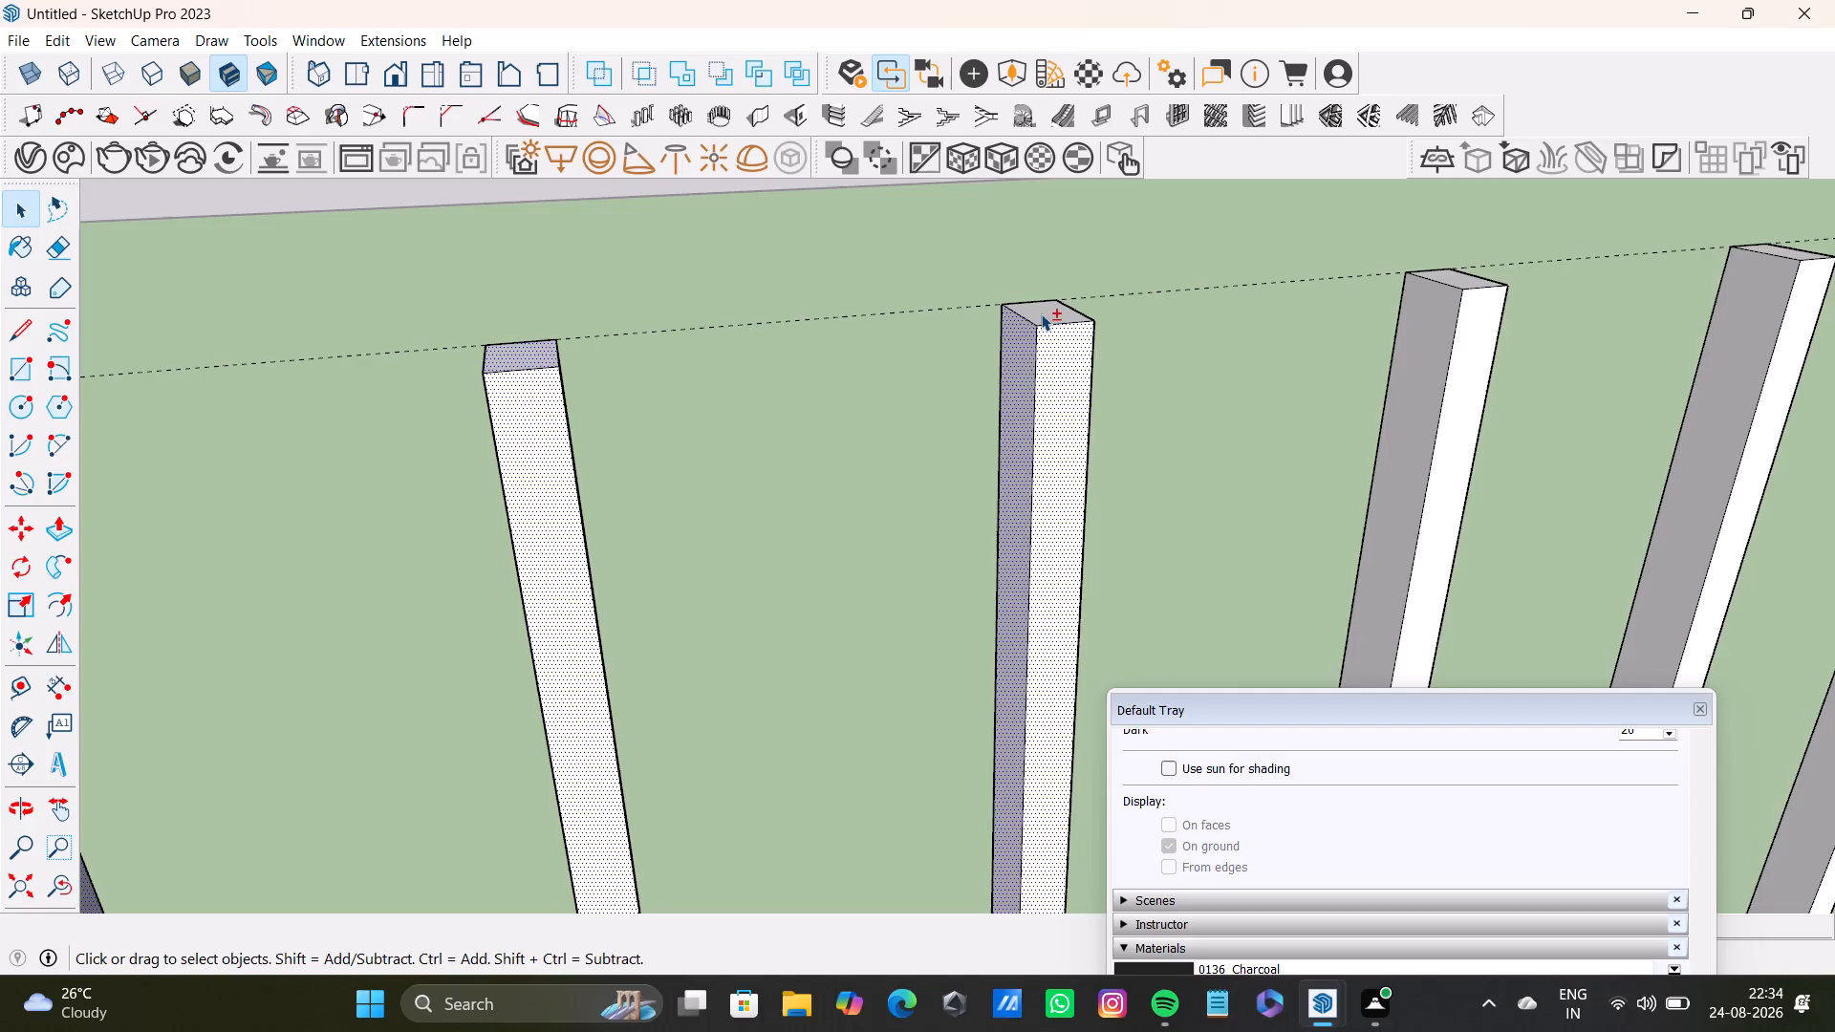
pyautogui.keyDown('shift'); pyautogui.click(1041, 313); pyautogui.keyUp('shift')
pyautogui.keyDown('shift'); pyautogui.moveTo(1137, 430); pyautogui.dragTo(691, 432, button='middle'); pyautogui.keyUp('shift')
pyautogui.keyDown('shift'); pyautogui.click(1062, 421); pyautogui.keyUp('shift')
# Add the front, top and both side faces of the ninth slat to the selection.
pyautogui.keyDown('shift'); pyautogui.scroll(-4, 1092, 462); pyautogui.keyUp('shift')
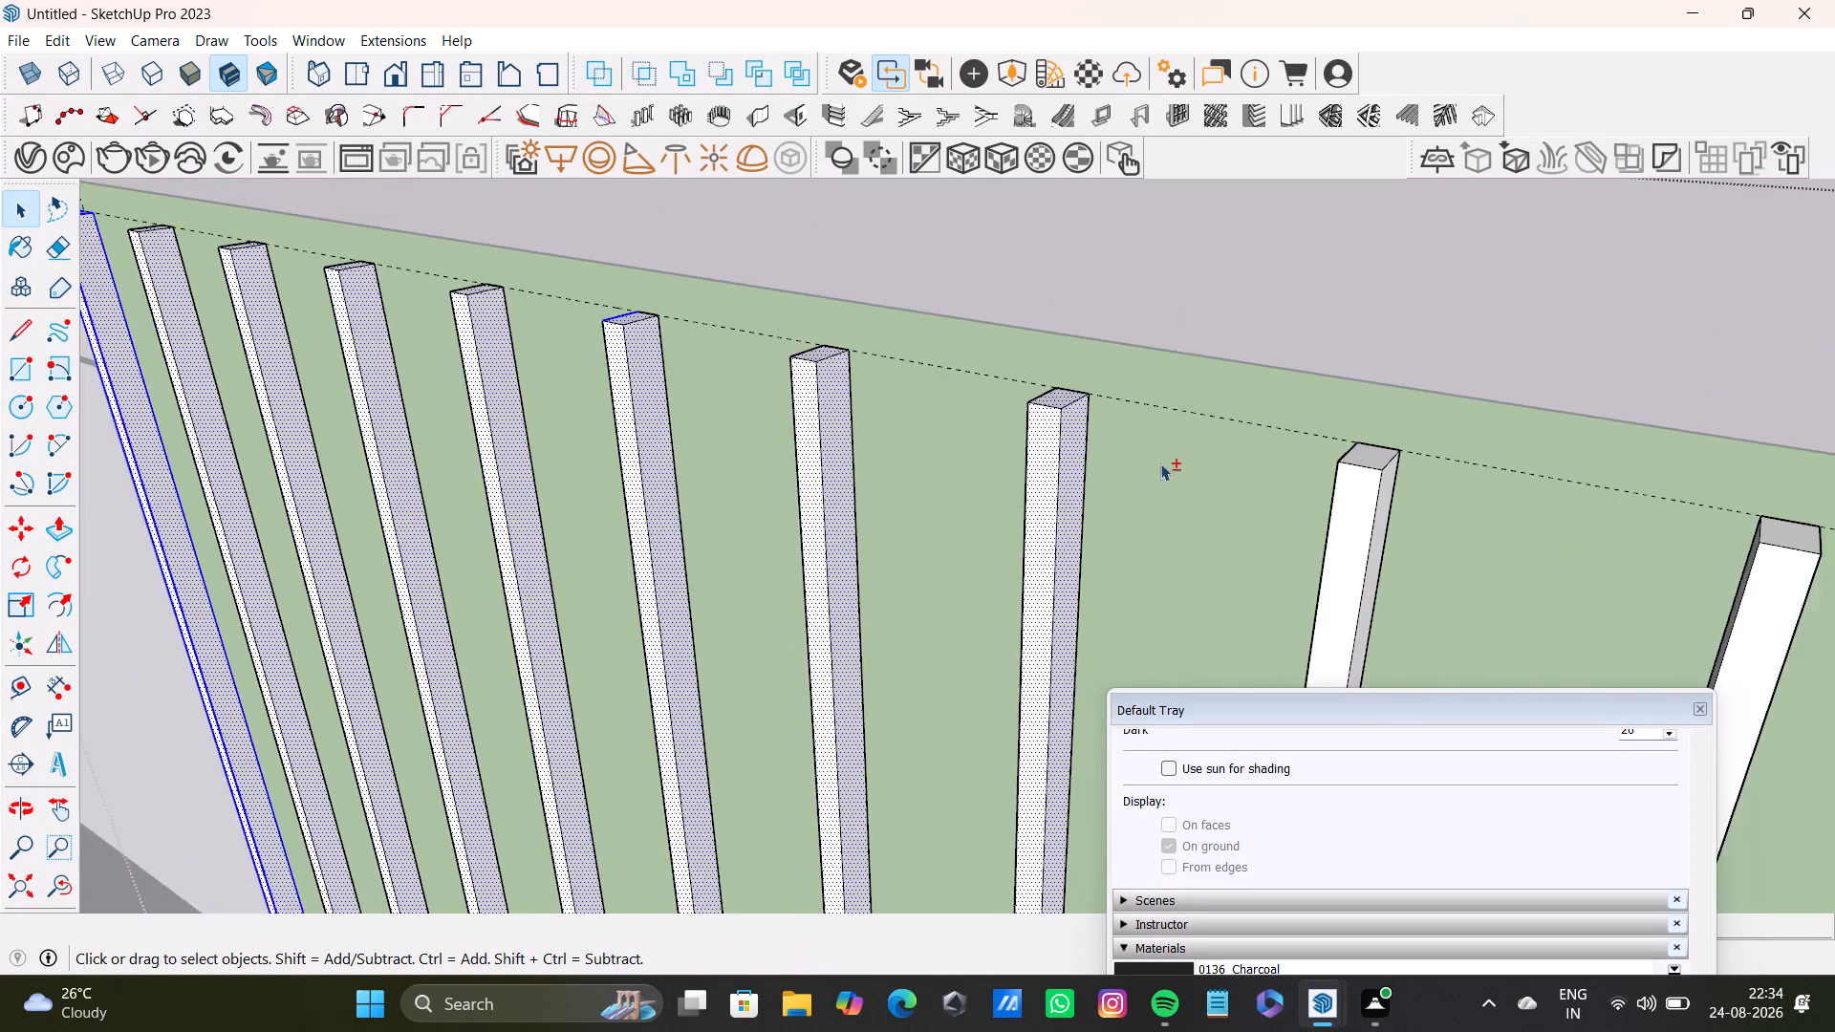
pyautogui.keyDown('shift'); pyautogui.moveTo(1146, 458); pyautogui.dragTo(874, 381, button='middle'); pyautogui.keyUp('shift')
pyautogui.keyDown('shift'); pyautogui.scroll(3, 1020, 408); pyautogui.keyUp('shift')
pyautogui.keyDown('shift'); pyautogui.click(1058, 404); pyautogui.keyUp('shift')
pyautogui.keyDown('shift'); pyautogui.click(1077, 352); pyautogui.keyUp('shift')
pyautogui.keyDown('shift'); pyautogui.click(1093, 401); pyautogui.keyUp('shift')
pyautogui.moveTo(1069, 496); pyautogui.dragTo(1553, 479, button='middle')
pyautogui.keyDown('shift'); pyautogui.click(974, 437); pyautogui.keyUp('shift')
# Add the front, top and both side faces of the tenth slat to the selection.
pyautogui.keyDown('shift'); pyautogui.scroll(-4, 1074, 440); pyautogui.keyUp('shift')
pyautogui.keyDown('shift'); pyautogui.moveTo(1071, 424); pyautogui.dragTo(808, 455, button='middle'); pyautogui.keyUp('shift')
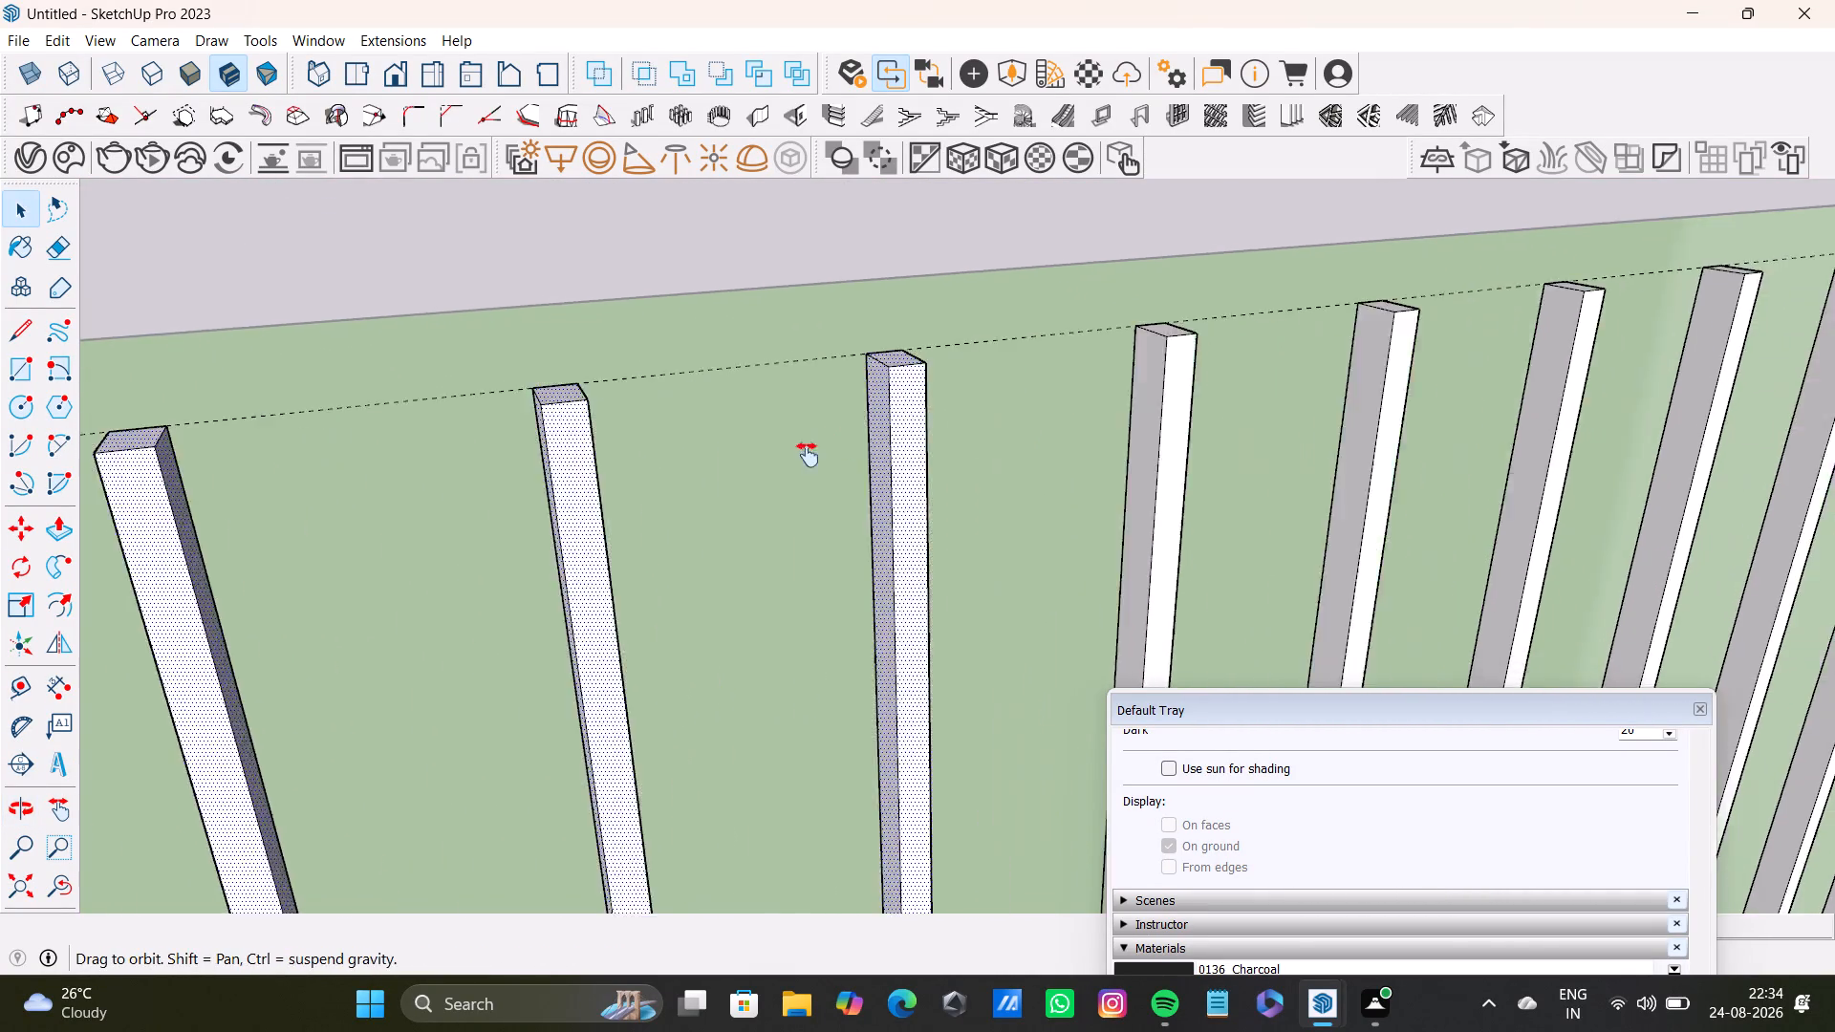
pyautogui.keyDown('shift'); pyautogui.moveTo(808, 455); pyautogui.dragTo(776, 473, button='middle'); pyautogui.keyUp('shift')
pyautogui.keyDown('shift'); pyautogui.scroll(6, 844, 446); pyautogui.keyUp('shift')
pyautogui.keyDown('shift'); pyautogui.click(1051, 403); pyautogui.keyUp('shift')
pyautogui.keyDown('shift'); pyautogui.click(1034, 391); pyautogui.keyUp('shift')
pyautogui.keyDown('shift'); pyautogui.click(1062, 395); pyautogui.keyUp('shift')
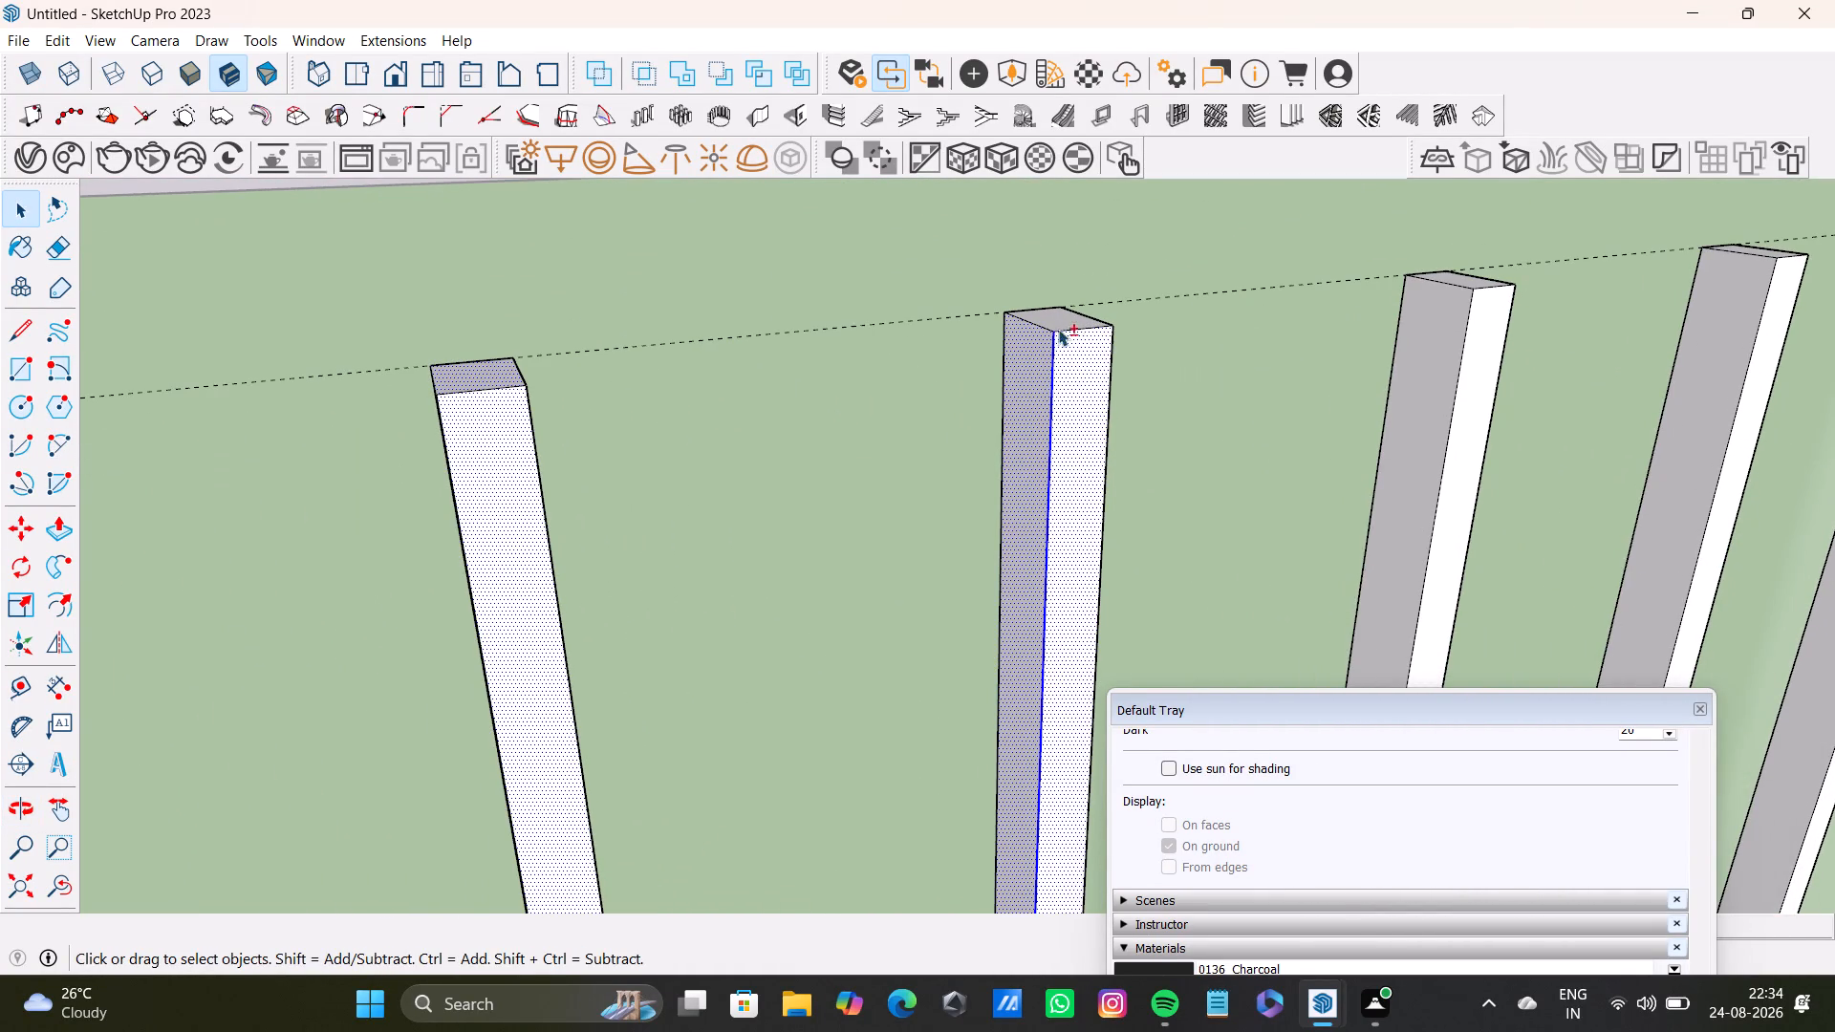
pyautogui.keyDown('shift'); pyautogui.click(1058, 325); pyautogui.keyUp('shift')
pyautogui.moveTo(1175, 426); pyautogui.dragTo(662, 456, button='middle')
pyautogui.keyDown('shift'); pyautogui.click(1053, 440); pyautogui.keyUp('shift')
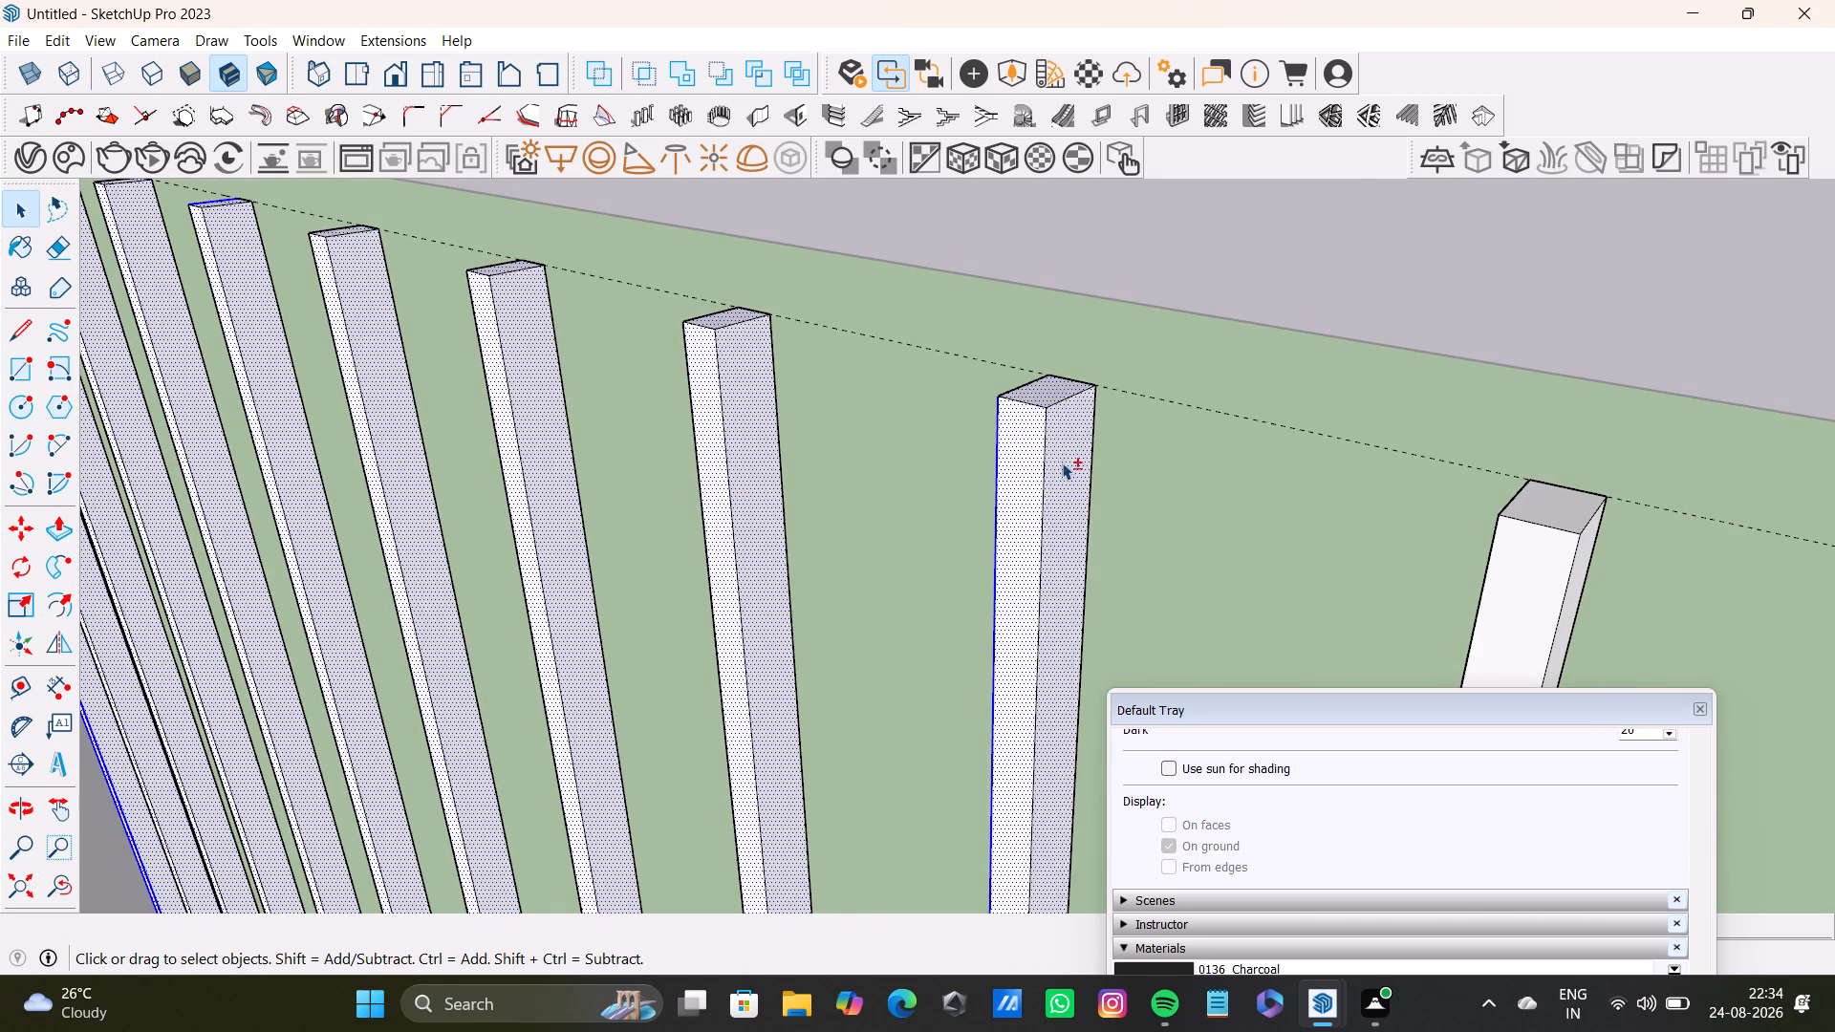
# Add the front, top and both side faces of the eleventh slat to the selection.
pyautogui.keyDown('shift'); pyautogui.scroll(-4, 1062, 462); pyautogui.keyUp('shift')
pyautogui.keyDown('shift'); pyautogui.moveTo(1097, 482); pyautogui.dragTo(922, 311, button='middle'); pyautogui.keyUp('shift')
pyautogui.keyDown('shift'); pyautogui.scroll(3, 1179, 384); pyautogui.keyUp('shift')
pyautogui.keyDown('shift'); pyautogui.click(1152, 362); pyautogui.keyUp('shift')
pyautogui.keyDown('shift'); pyautogui.click(1126, 361); pyautogui.keyUp('shift')
pyautogui.keyDown('shift'); pyautogui.click(1142, 240); pyautogui.keyUp('shift')
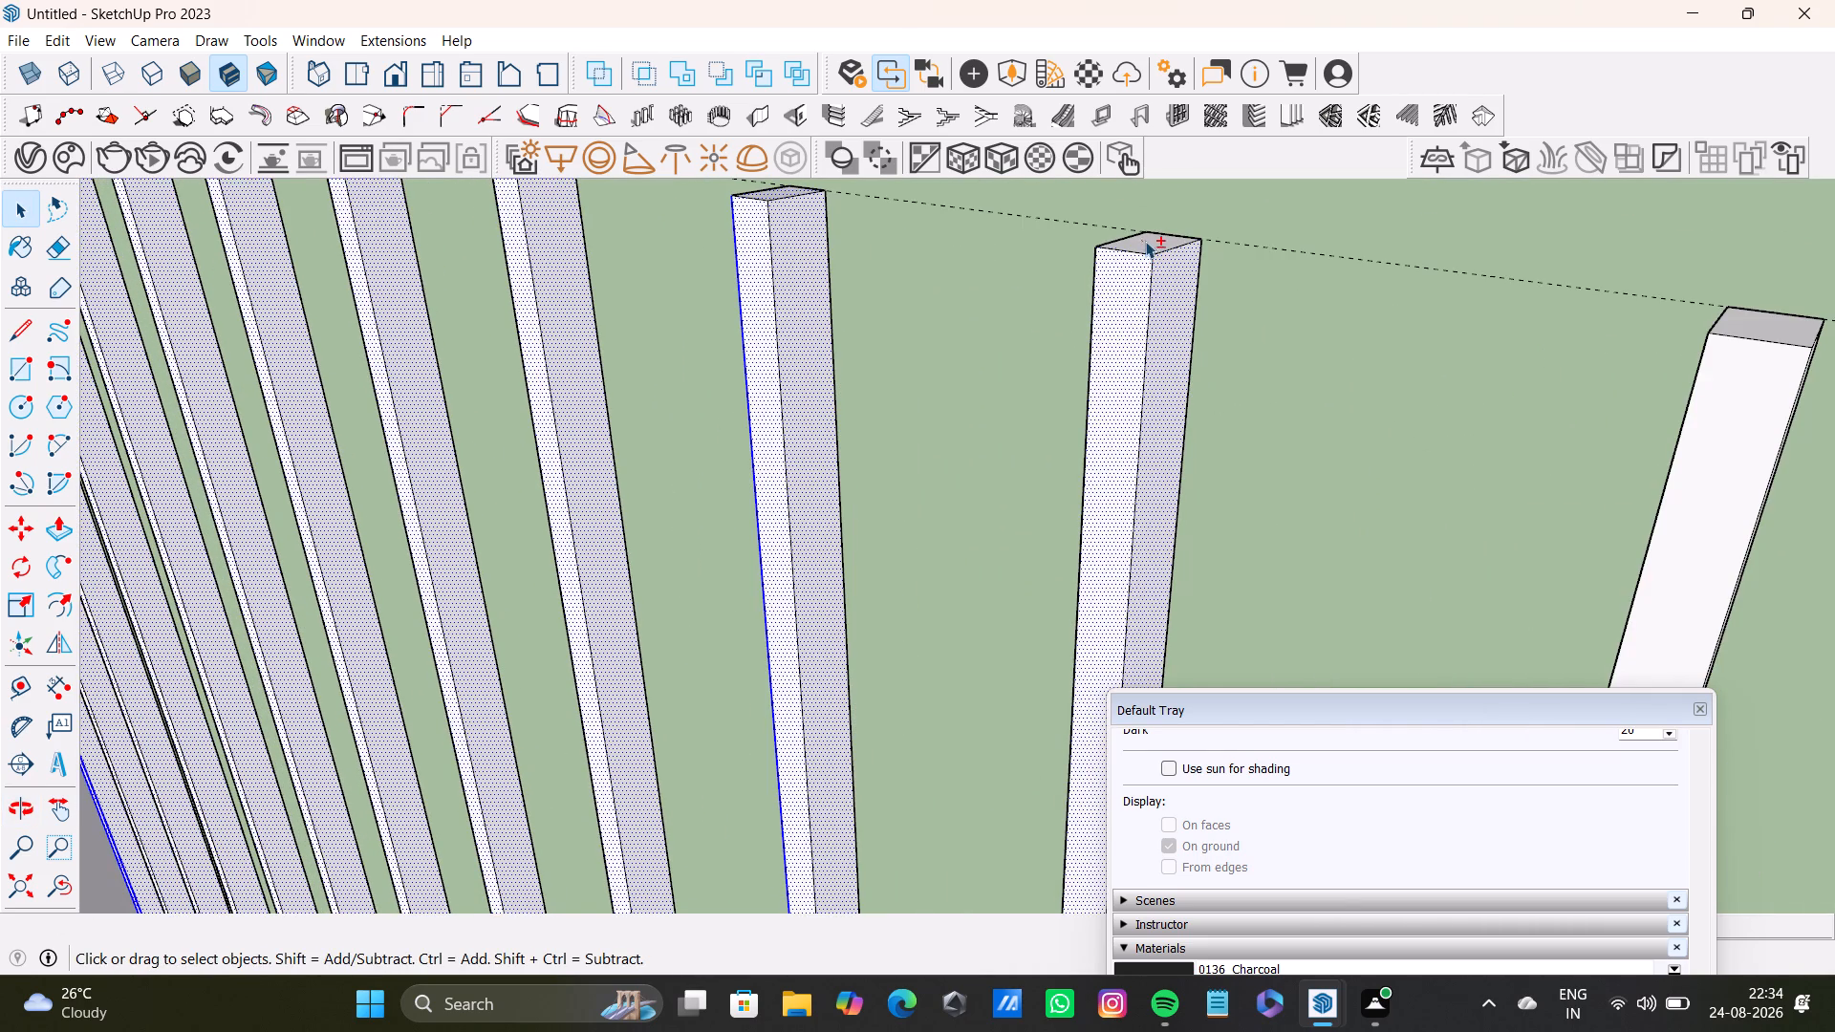
pyautogui.moveTo(1149, 462); pyautogui.dragTo(1635, 461, button='middle')
pyautogui.keyDown('shift'); pyautogui.click(1033, 354); pyautogui.keyUp('shift')
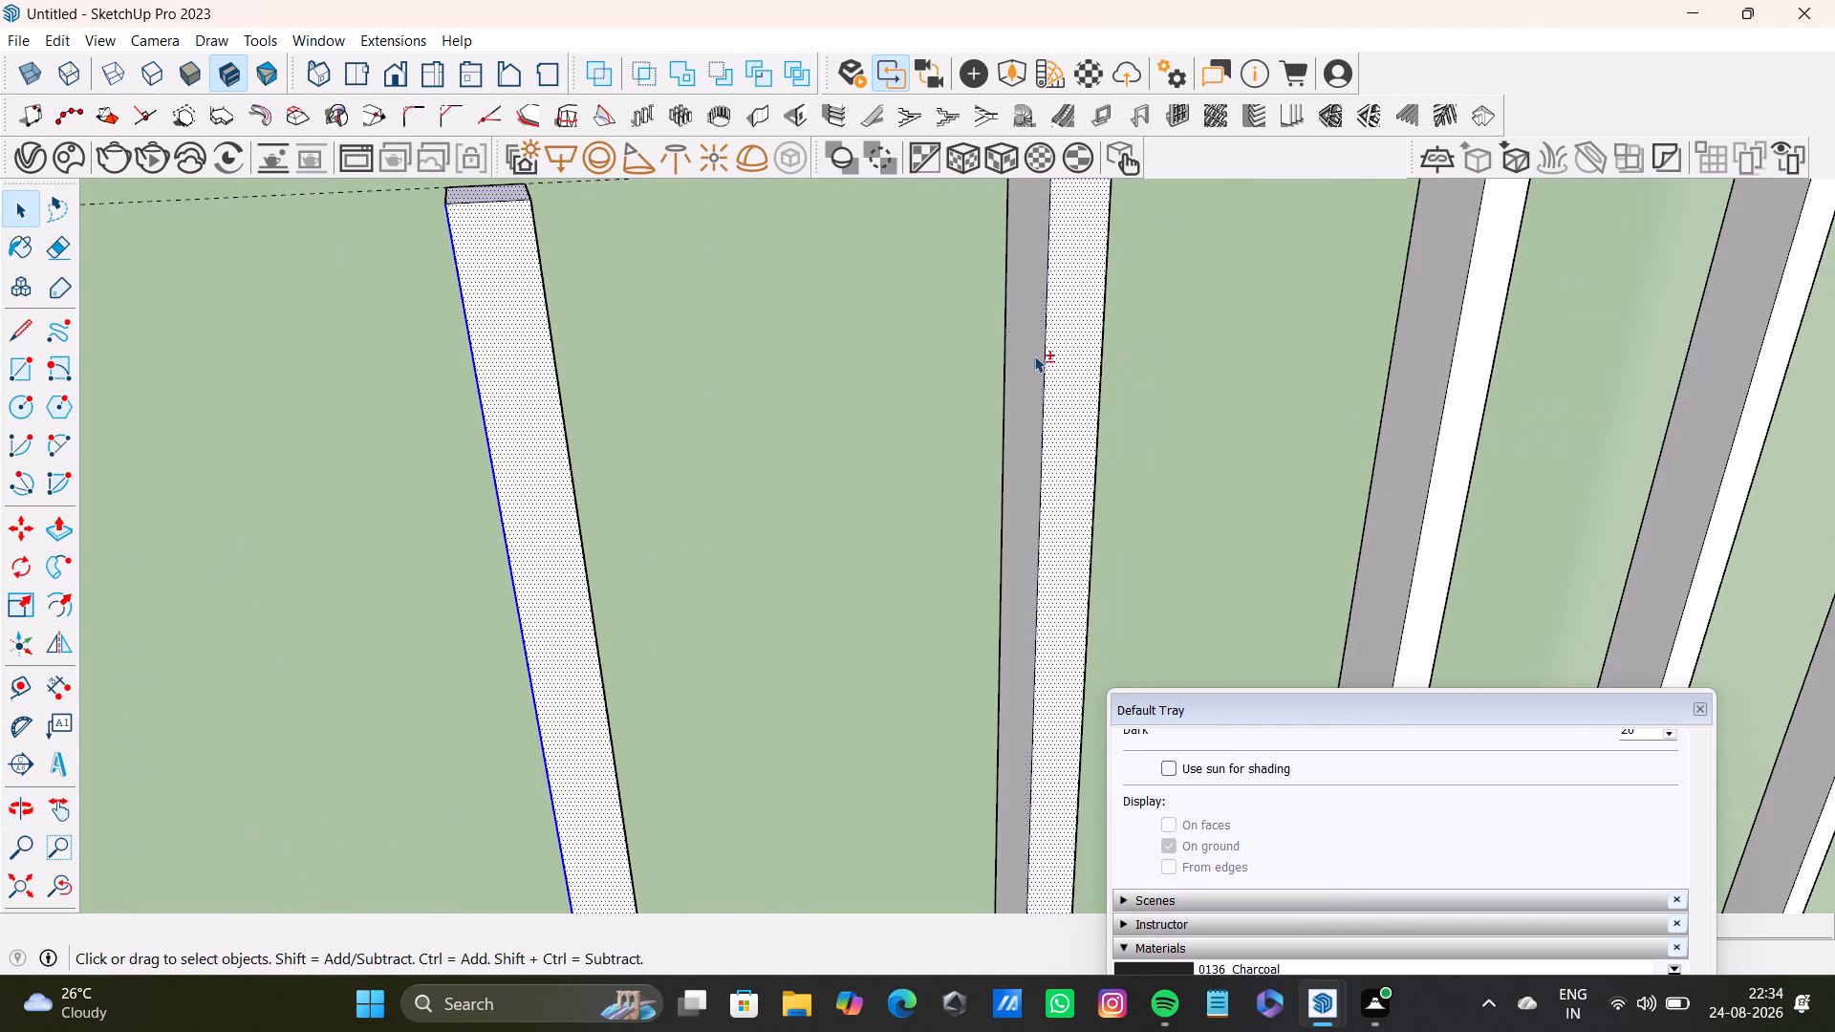
# Add the front, top and both side faces of the twelfth slat to the selection.
pyautogui.keyDown('shift'); pyautogui.scroll(-8, 1041, 359); pyautogui.keyUp('shift')
pyautogui.keyDown('shift'); pyautogui.moveTo(1088, 365); pyautogui.dragTo(912, 479, button='middle'); pyautogui.keyUp('shift')
pyautogui.keyDown('shift'); pyautogui.scroll(4, 1026, 472); pyautogui.keyUp('shift')
pyautogui.keyDown('shift'); pyautogui.click(1105, 420); pyautogui.keyUp('shift')
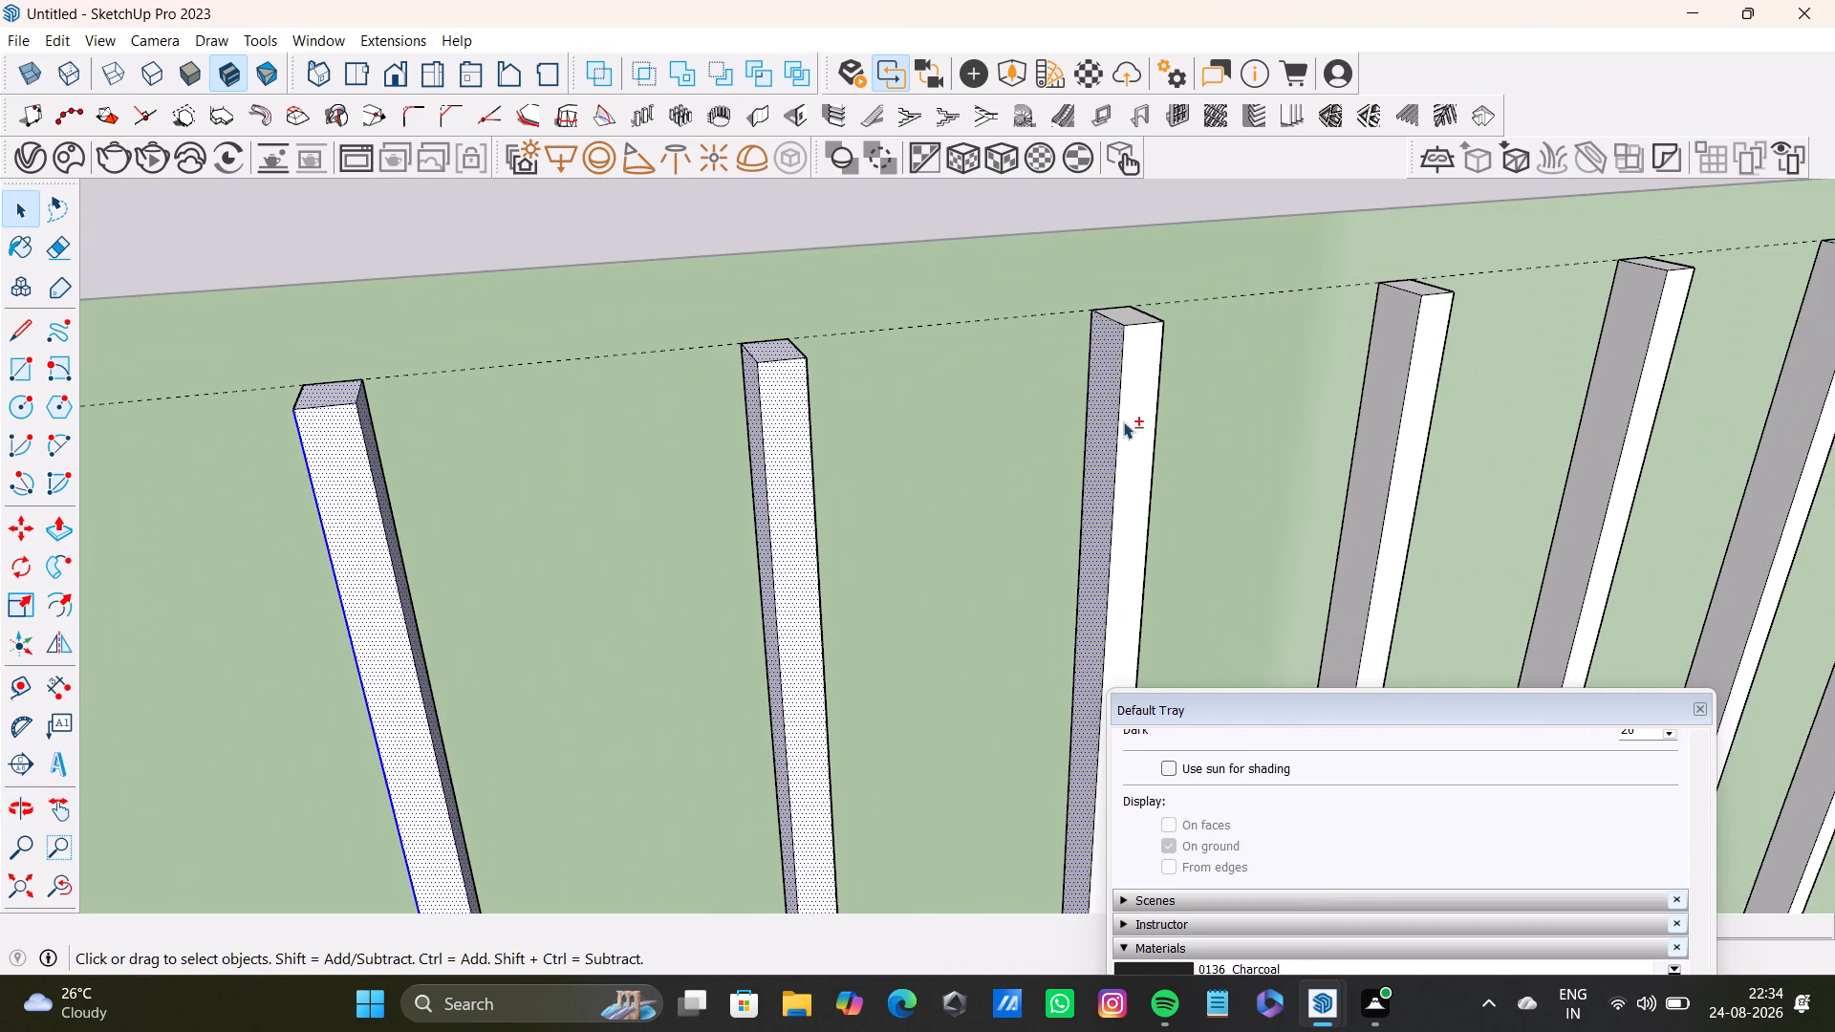
pyautogui.keyDown('shift'); pyautogui.click(1127, 422); pyautogui.keyUp('shift')
pyautogui.moveTo(1124, 430); pyautogui.dragTo(724, 434, button='middle')
pyautogui.moveTo(1211, 457); pyautogui.dragTo(944, 418, button='middle')
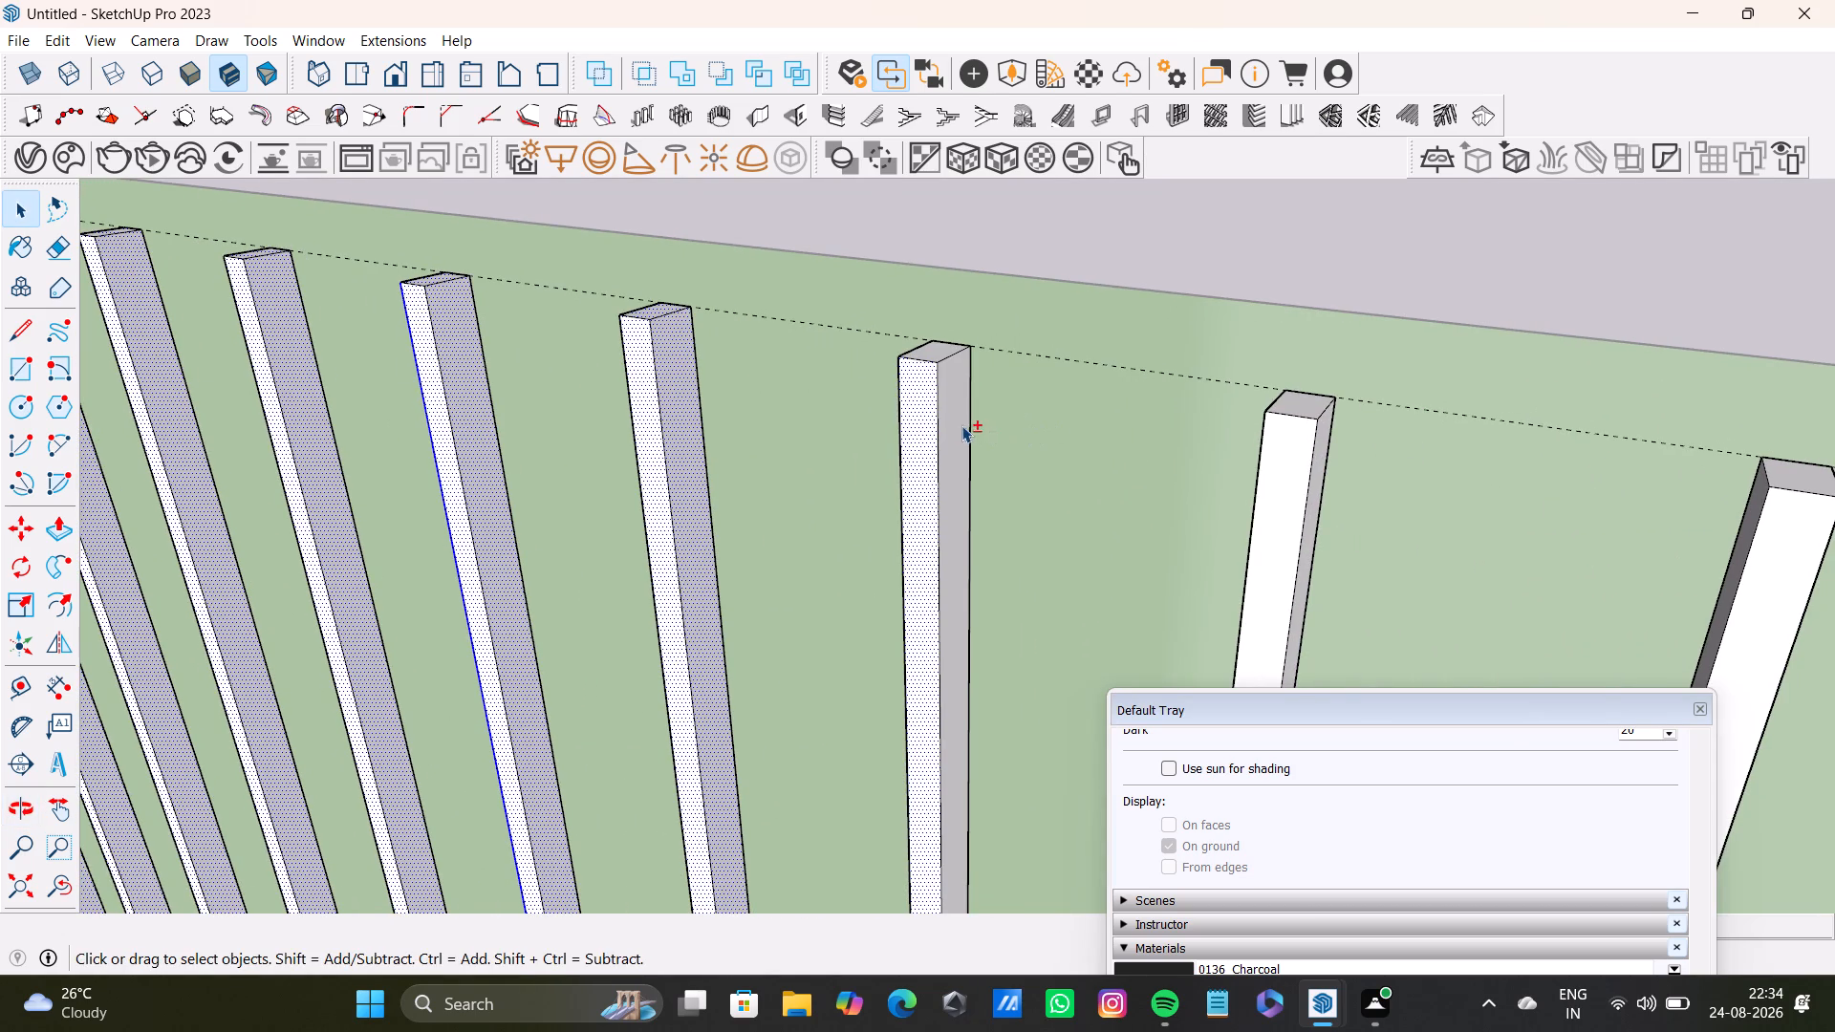
pyautogui.keyDown('shift'); pyautogui.click(958, 425); pyautogui.keyUp('shift')
pyautogui.keyDown('shift'); pyautogui.scroll(8, 933, 336); pyautogui.keyUp('shift')
pyautogui.keyDown('shift'); pyautogui.click(952, 338); pyautogui.keyUp('shift')
# Add the front, top and both side faces of the thirteenth slat to the selection.
pyautogui.keyDown('shift'); pyautogui.scroll(-8, 988, 389); pyautogui.keyUp('shift')
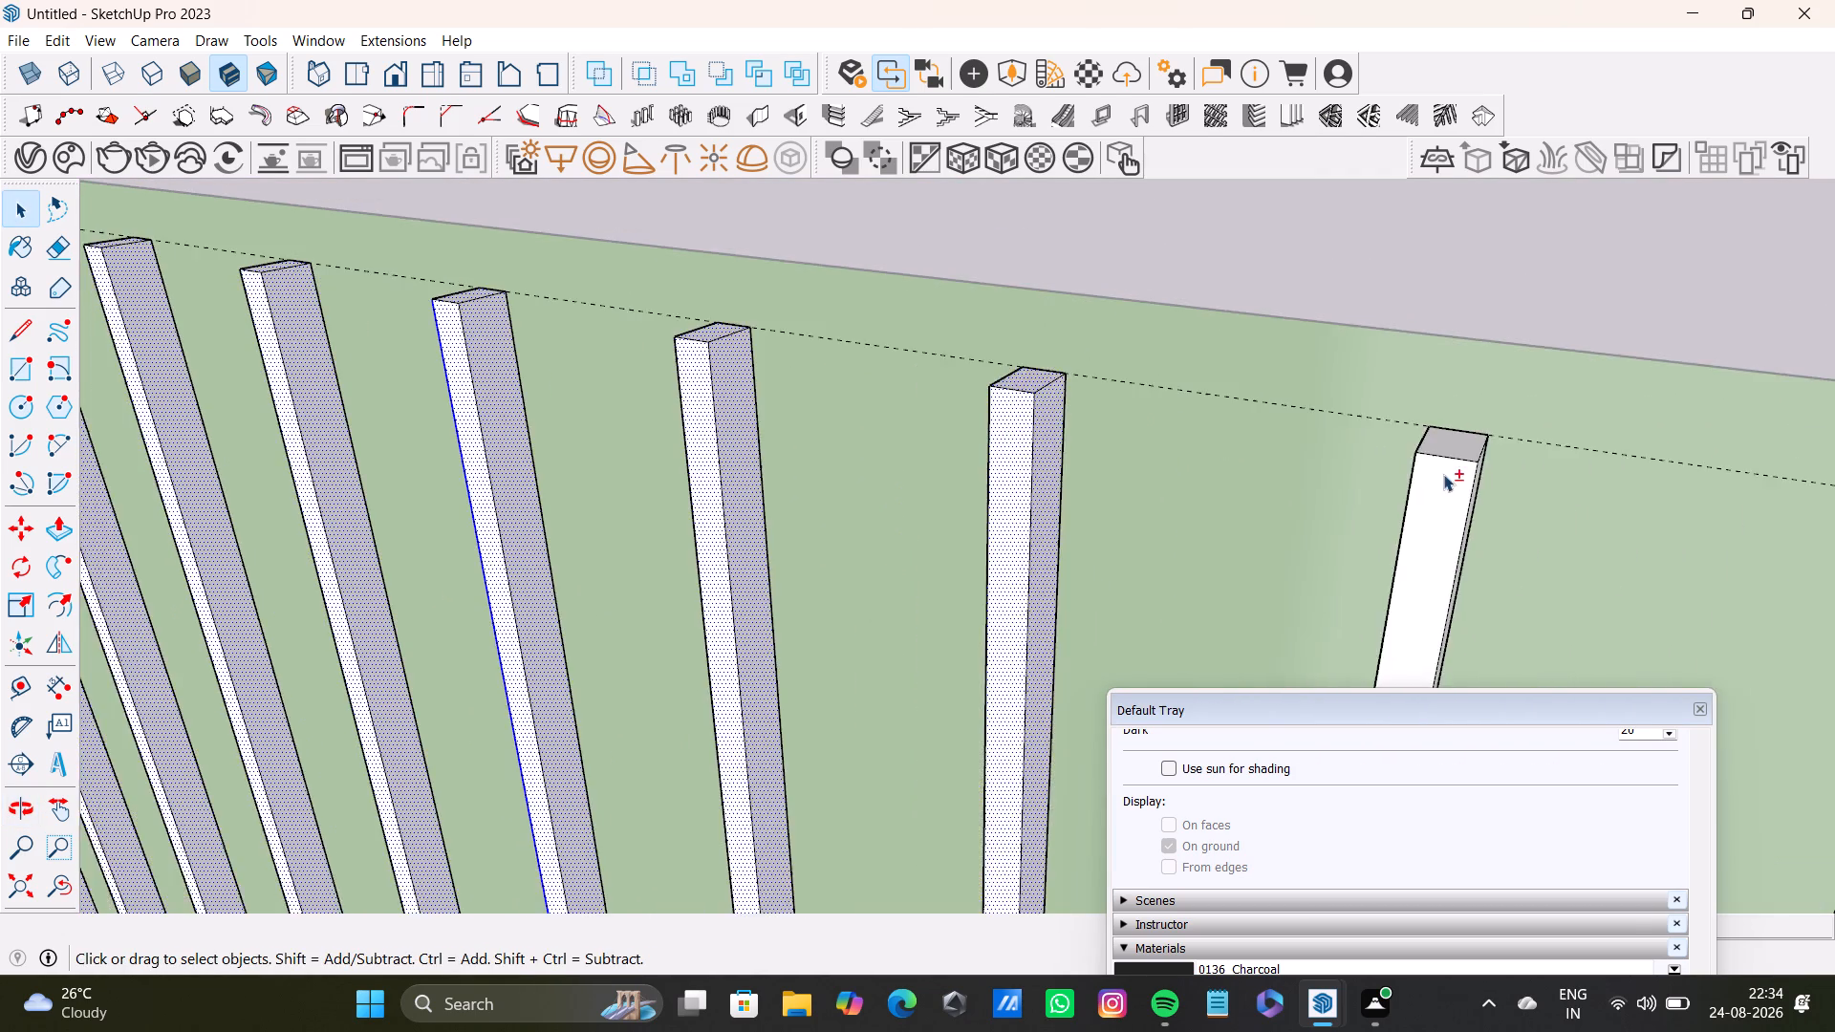
pyautogui.keyDown('shift'); pyautogui.moveTo(1443, 474); pyautogui.dragTo(1088, 393, button='middle'); pyautogui.keyUp('shift')
pyautogui.keyDown('shift'); pyautogui.click(1105, 371); pyautogui.keyUp('shift')
pyautogui.keyDown('shift'); pyautogui.click(1102, 419); pyautogui.keyUp('shift')
pyautogui.keyDown('shift'); pyautogui.click(1129, 417); pyautogui.keyUp('shift')
pyautogui.moveTo(1059, 509); pyautogui.dragTo(1452, 518, button='middle')
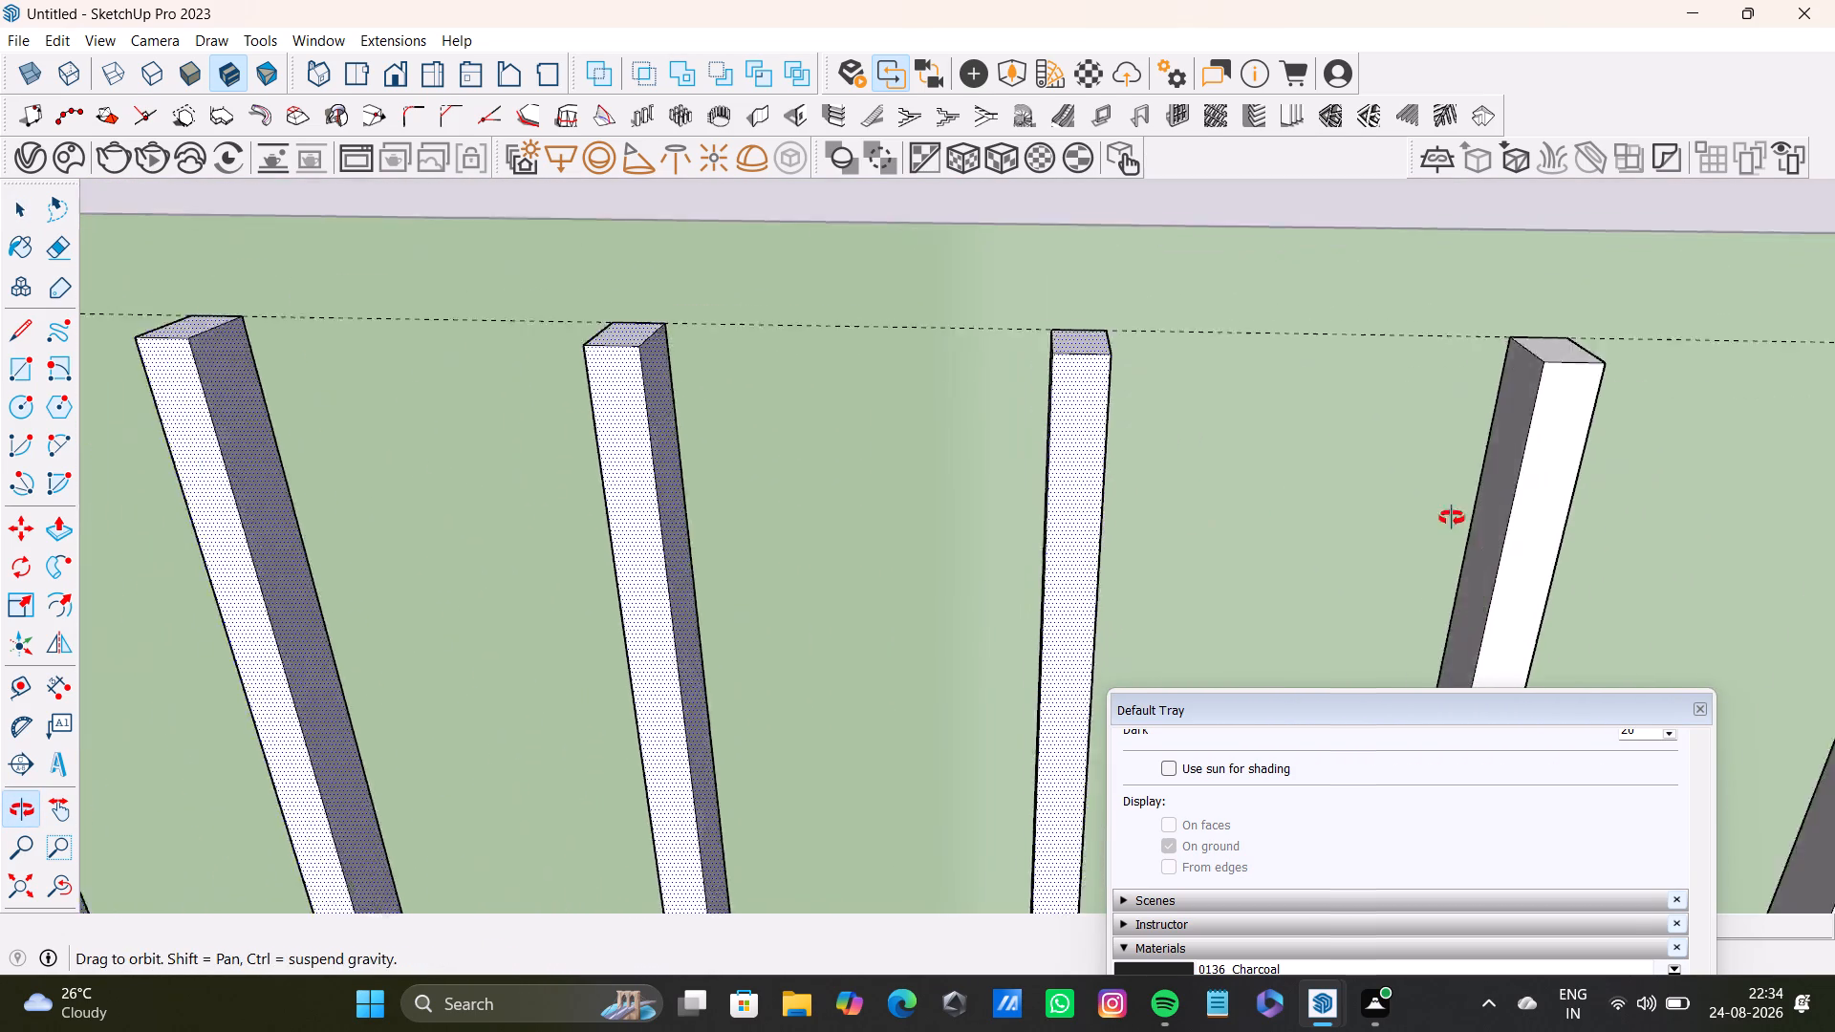
pyautogui.moveTo(1452, 518); pyautogui.dragTo(1525, 503, button='middle')
pyautogui.keyDown('shift'); pyautogui.click(1022, 398); pyautogui.keyUp('shift')
# Add the front, top and both side faces of the fourteenth slat to the selection.
pyautogui.keyDown('shift'); pyautogui.scroll(-7, 1030, 429); pyautogui.keyUp('shift')
pyautogui.keyDown('shift'); pyautogui.moveTo(1147, 453); pyautogui.dragTo(877, 499, button='middle'); pyautogui.keyUp('shift')
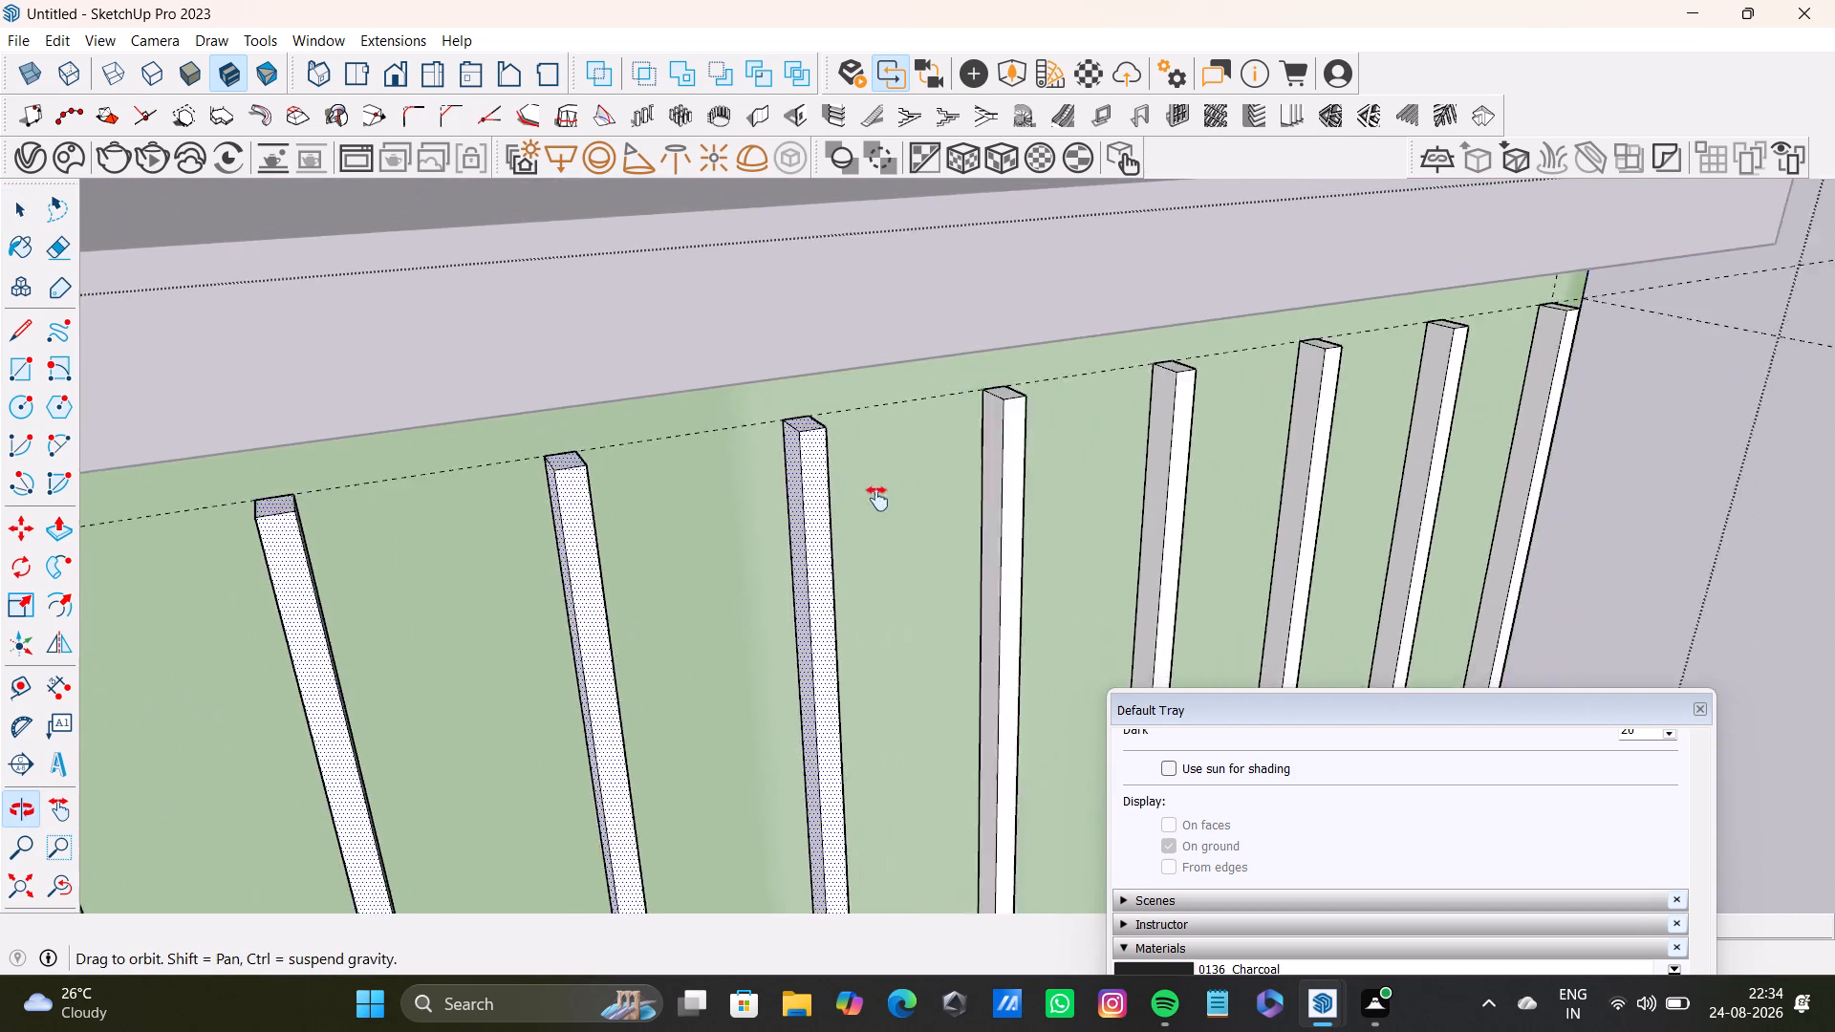
pyautogui.keyDown('shift'); pyautogui.moveTo(877, 499); pyautogui.dragTo(754, 506, button='middle'); pyautogui.keyUp('shift')
pyautogui.keyDown('shift'); pyautogui.scroll(6, 878, 449); pyautogui.keyUp('shift')
pyautogui.keyDown('shift'); pyautogui.click(829, 399); pyautogui.keyUp('shift')
pyautogui.keyDown('shift'); pyautogui.click(779, 419); pyautogui.keyUp('shift')
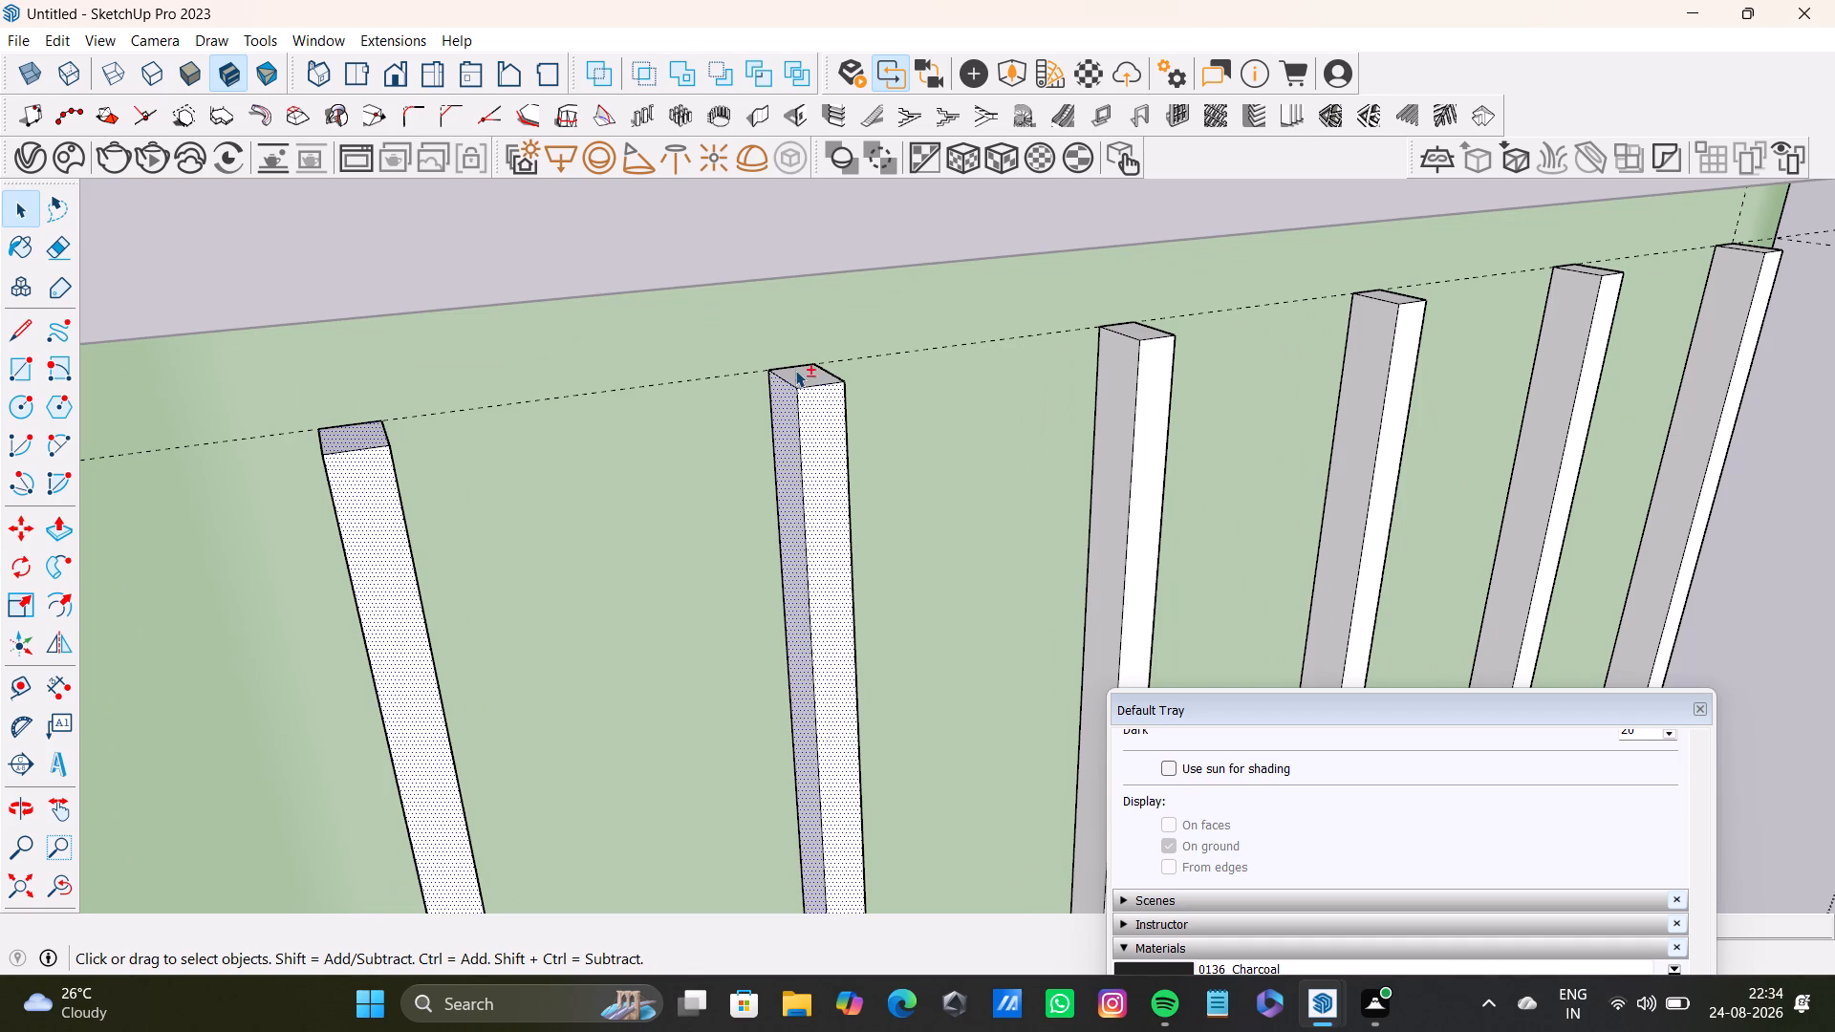
pyautogui.keyDown('shift'); pyautogui.click(795, 370); pyautogui.keyUp('shift')
pyautogui.keyDown('shift'); pyautogui.click(812, 373); pyautogui.keyUp('shift')
pyautogui.moveTo(1332, 367); pyautogui.dragTo(799, 318, button='middle')
pyautogui.keyDown('shift'); pyautogui.scroll(3, 892, 355); pyautogui.keyUp('shift')
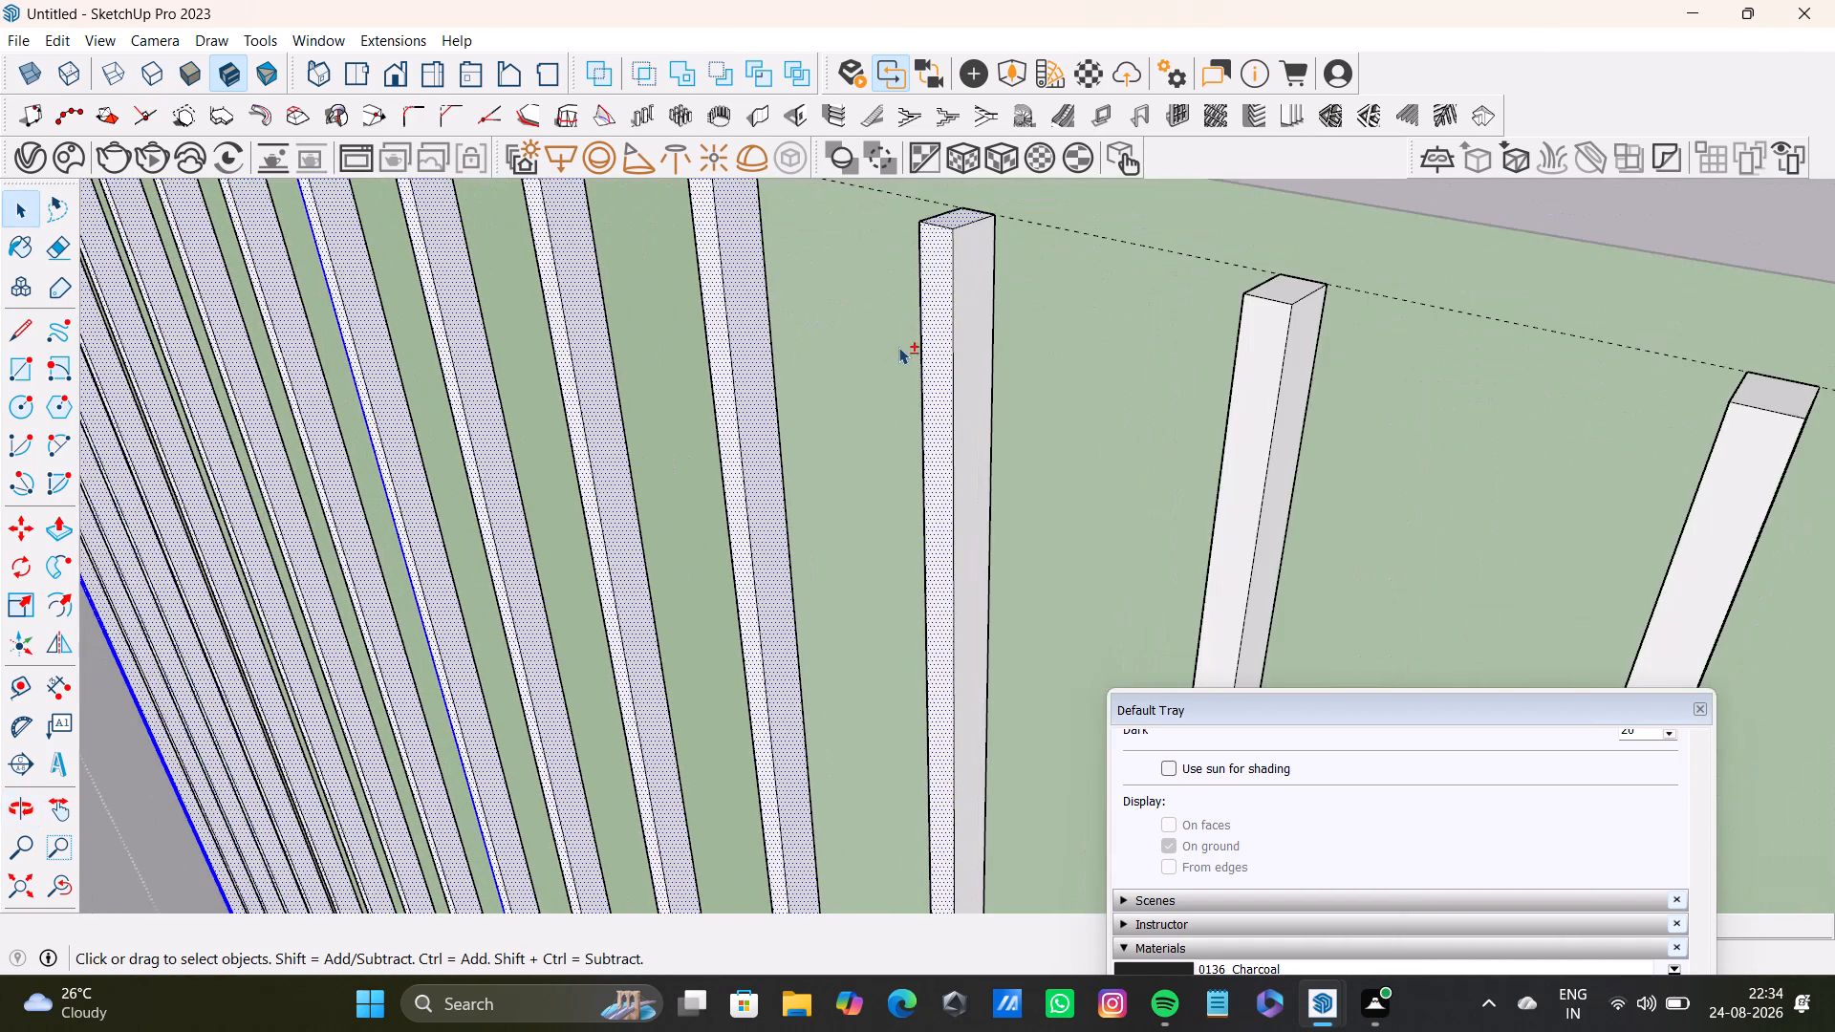
pyautogui.keyDown('shift'); pyautogui.click(962, 283); pyautogui.keyUp('shift')
# Add the front, top and both side faces of the fifteenth slat to the selection.
pyautogui.keyDown('shift'); pyautogui.click(1278, 290); pyautogui.keyUp('shift')
pyautogui.keyDown('shift'); pyautogui.click(1272, 350); pyautogui.keyUp('shift')
pyautogui.keyDown('shift'); pyautogui.click(1298, 345); pyautogui.keyUp('shift')
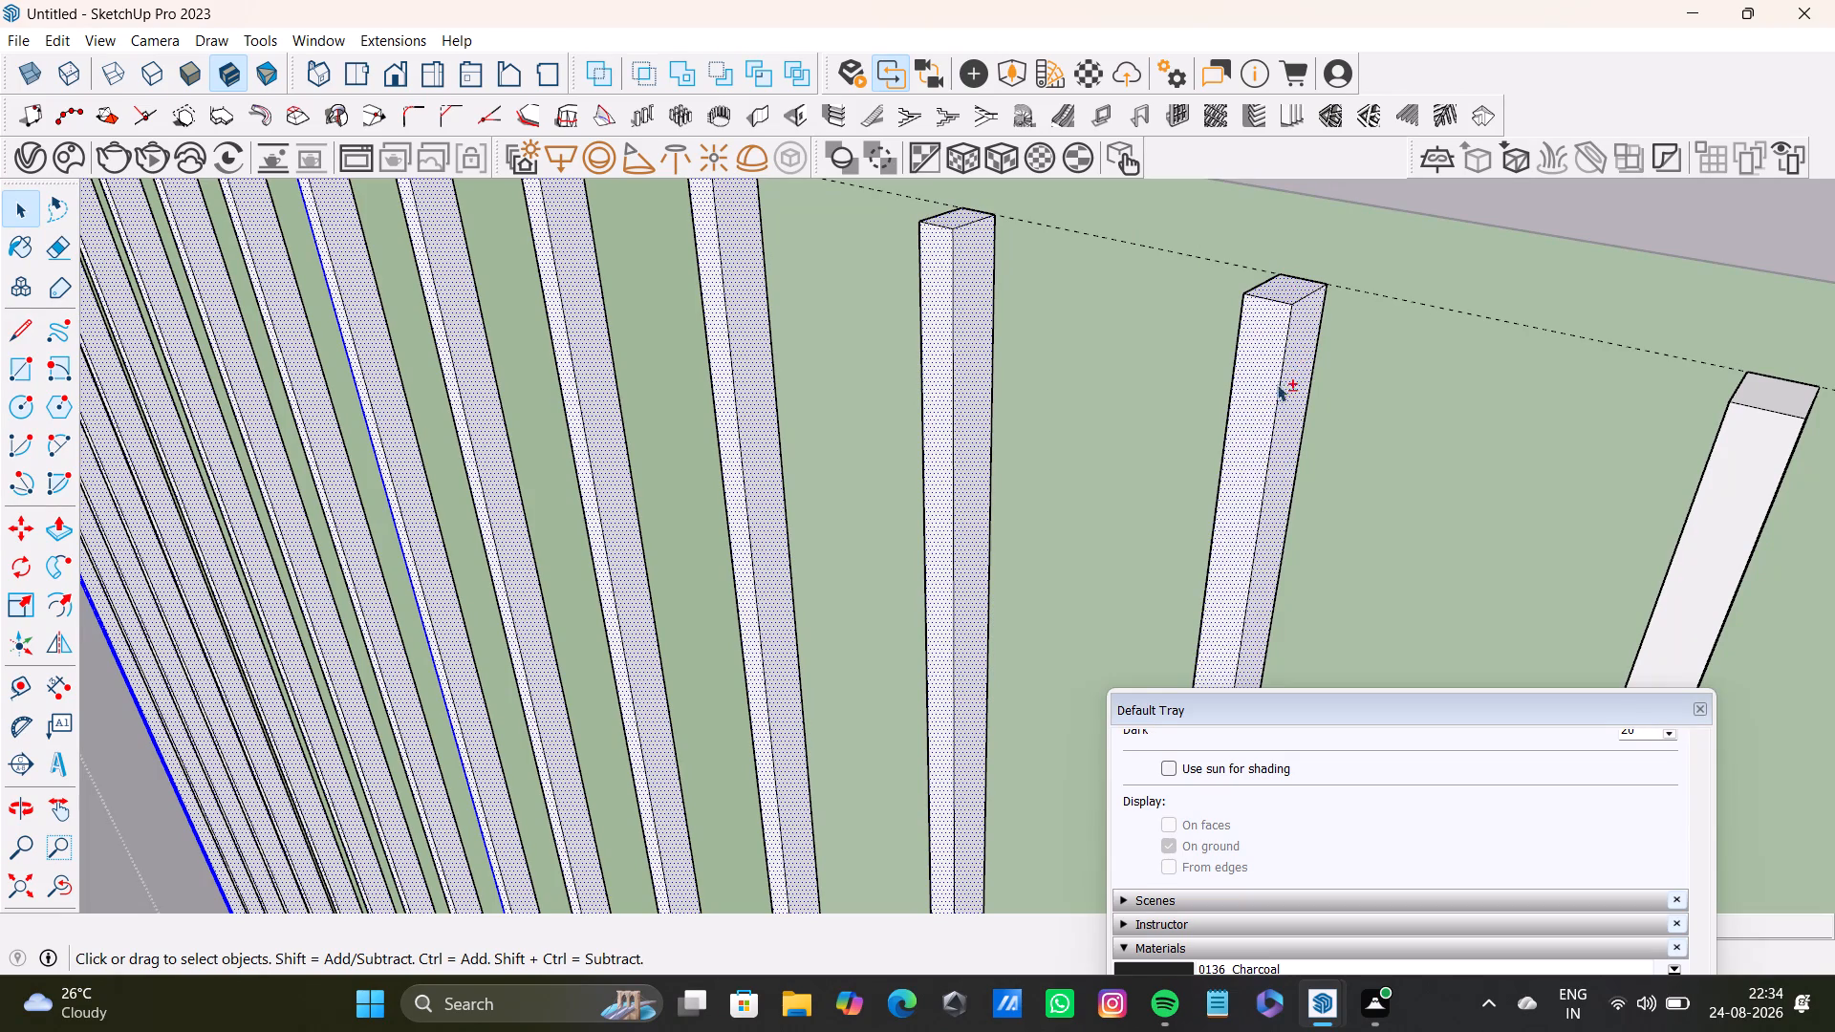
pyautogui.moveTo(1306, 519); pyautogui.dragTo(1834, 472, button='middle')
pyautogui.keyDown('shift'); pyautogui.click(1216, 303); pyautogui.keyUp('shift')
# Add the front, top and both side faces of the sixteenth slat to the selection.
pyautogui.keyDown('shift'); pyautogui.scroll(-7, 1212, 312); pyautogui.keyUp('shift')
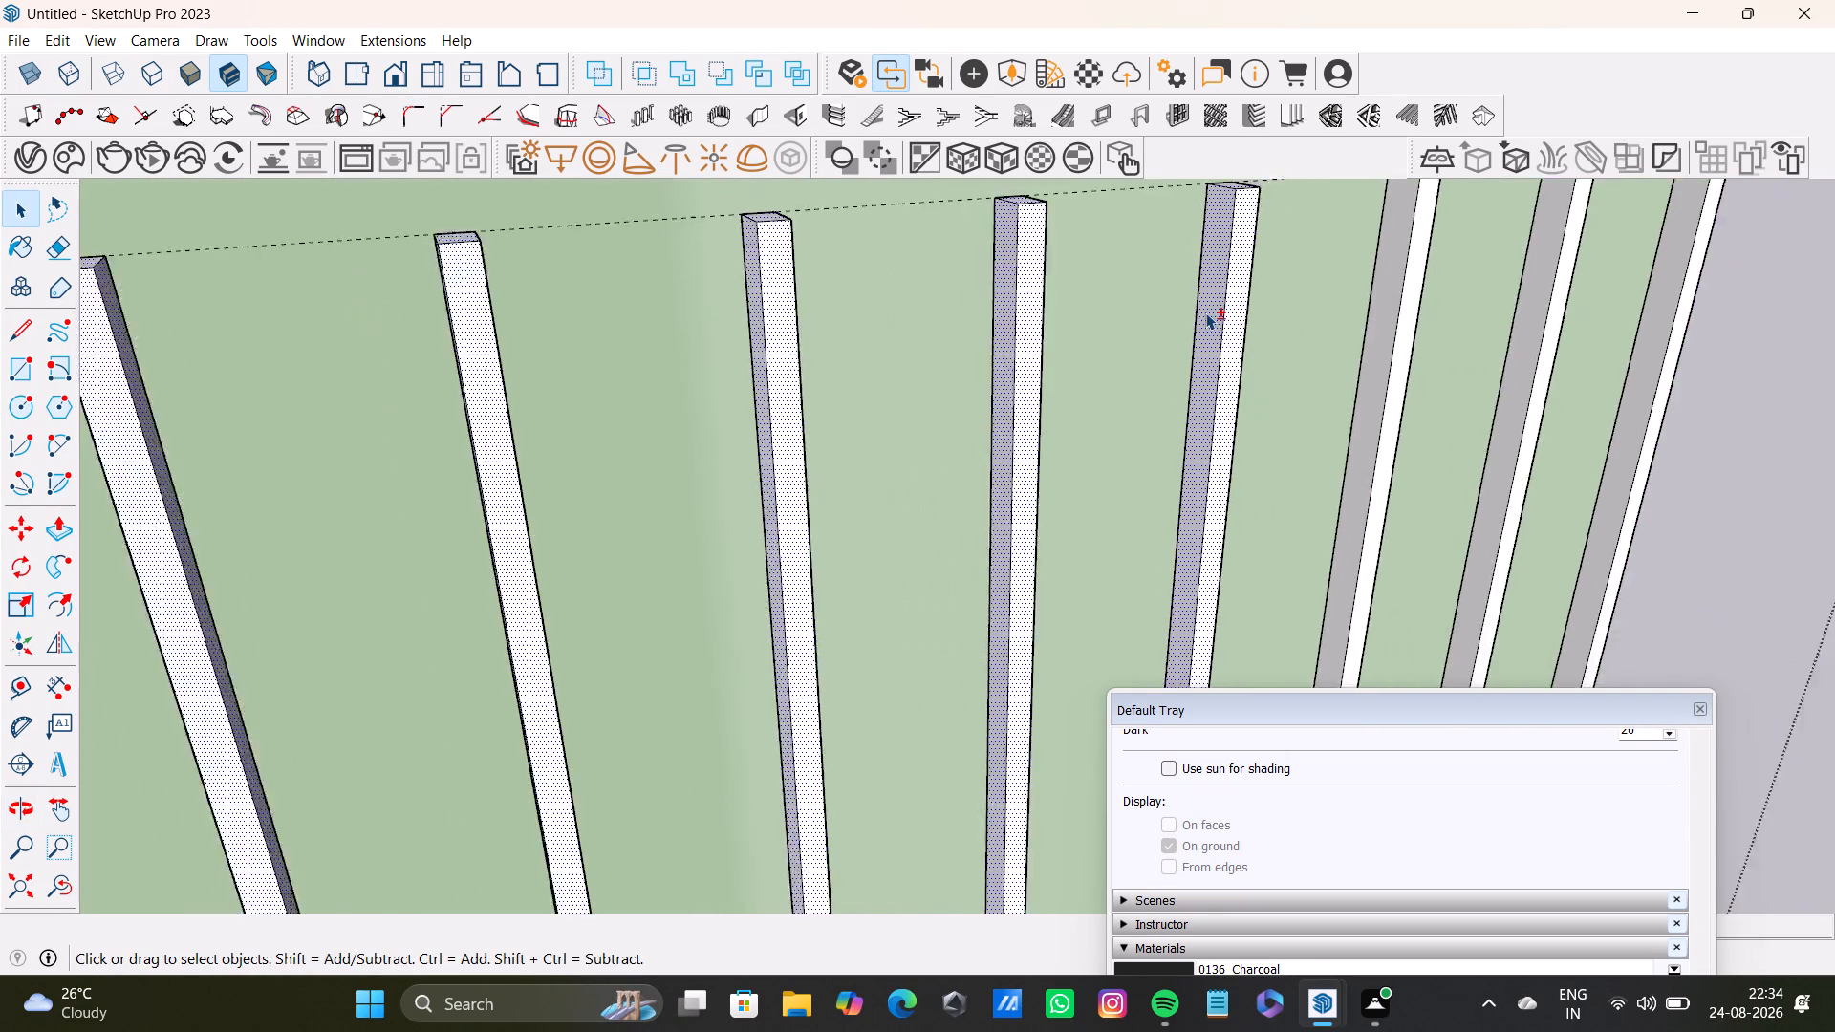
pyautogui.keyDown('shift'); pyautogui.scroll(-2, 1205, 312); pyautogui.keyUp('shift')
pyautogui.keyDown('shift'); pyautogui.moveTo(1209, 304); pyautogui.dragTo(941, 506, button='middle'); pyautogui.keyUp('shift')
pyautogui.keyDown('shift'); pyautogui.scroll(15, 1178, 376); pyautogui.keyUp('shift')
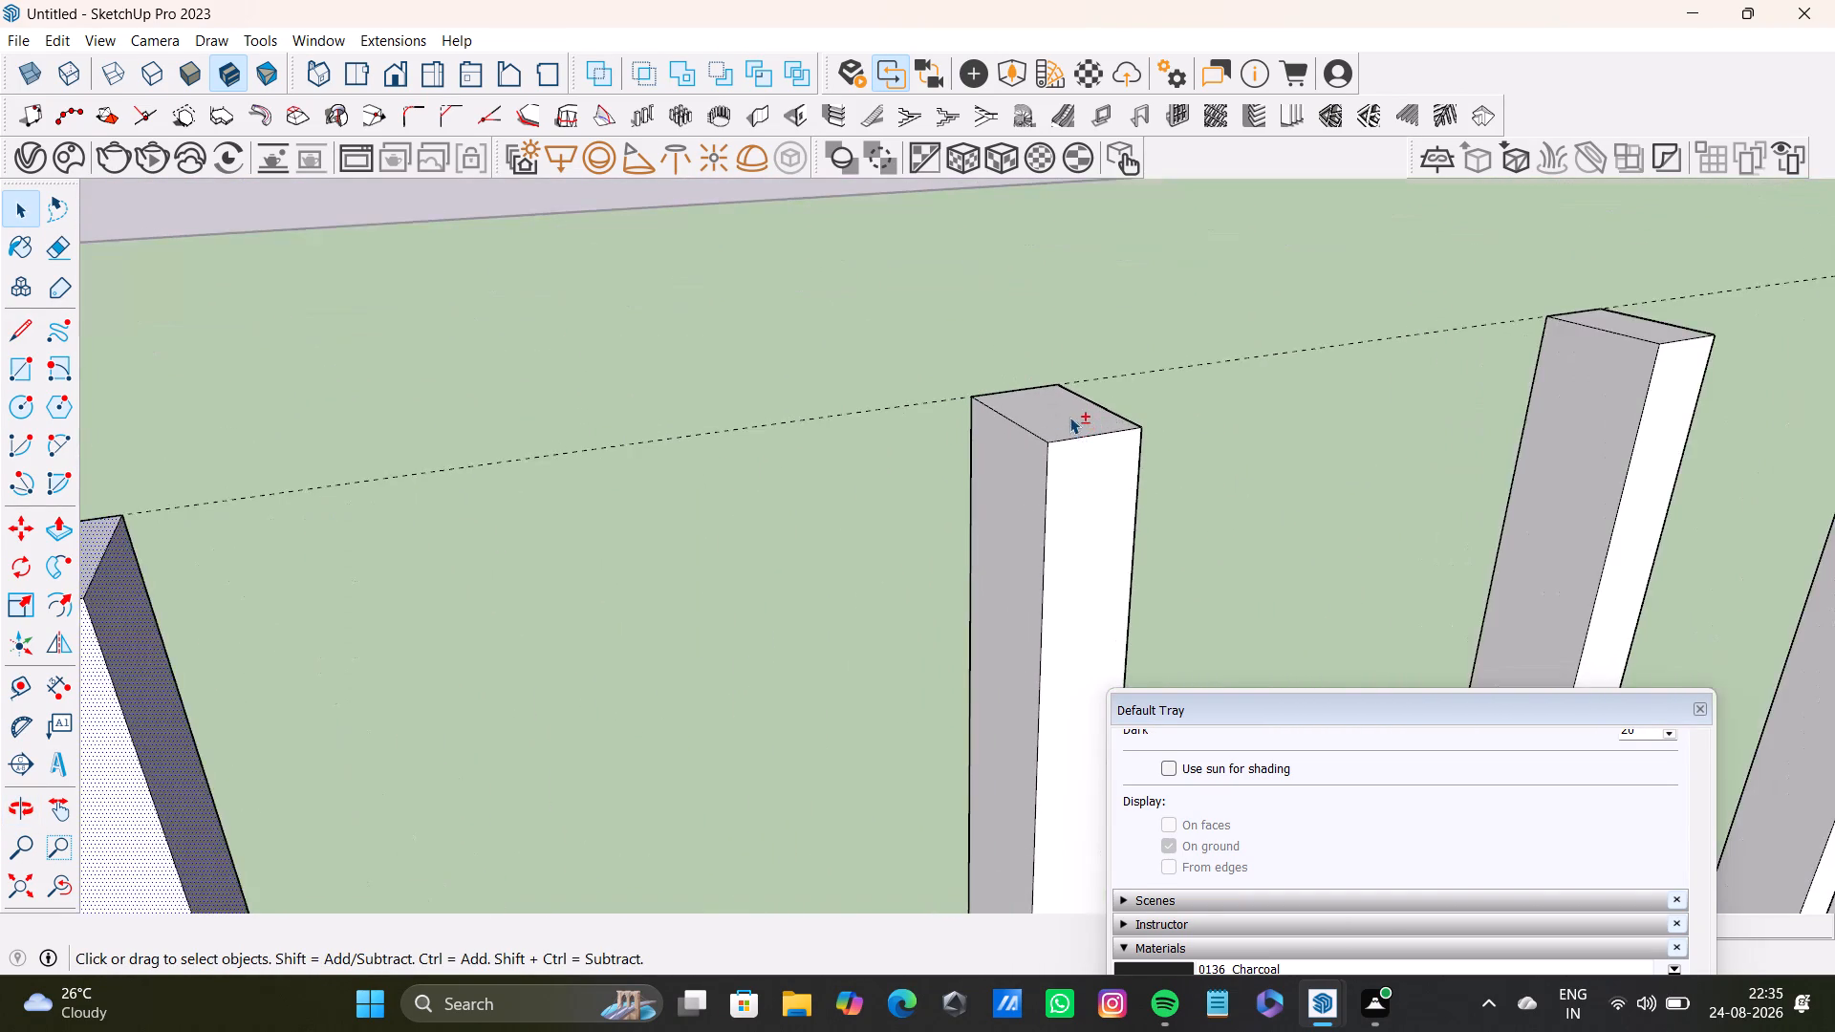
pyautogui.keyDown('shift'); pyautogui.click(1069, 417); pyautogui.keyUp('shift')
pyautogui.keyDown('shift'); pyautogui.click(1015, 470); pyautogui.keyUp('shift')
pyautogui.keyDown('shift'); pyautogui.click(1059, 479); pyautogui.keyUp('shift')
pyautogui.moveTo(1166, 502); pyautogui.dragTo(595, 472, button='middle')
pyautogui.keyDown('shift'); pyautogui.click(990, 524); pyautogui.keyUp('shift')
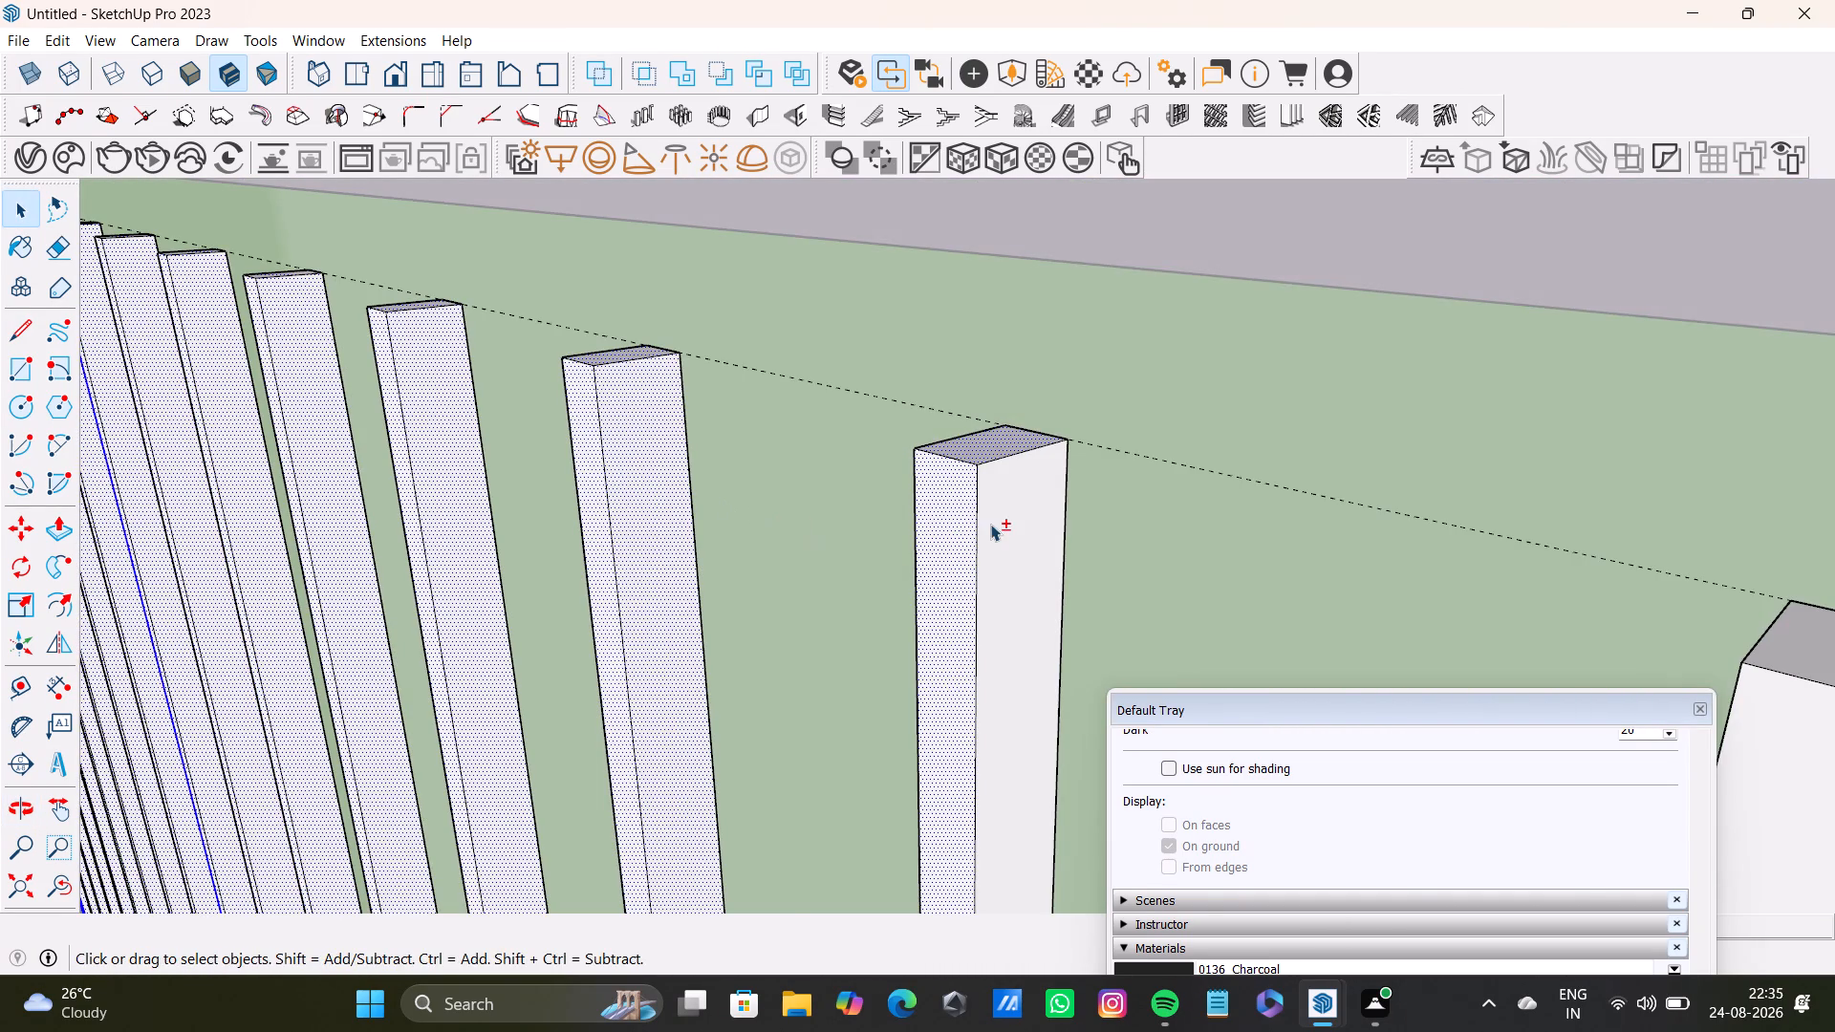
# Add the front, top and both side faces of the seventeenth slat to the selection.
pyautogui.keyDown('shift'); pyautogui.scroll(-5, 997, 530); pyautogui.keyUp('shift')
pyautogui.keyDown('shift'); pyautogui.moveTo(1009, 537); pyautogui.dragTo(783, 375, button='middle'); pyautogui.keyUp('shift')
pyautogui.keyDown('shift'); pyautogui.scroll(3, 1171, 459); pyautogui.keyUp('shift')
pyautogui.keyDown('shift'); pyautogui.click(1125, 347); pyautogui.keyUp('shift')
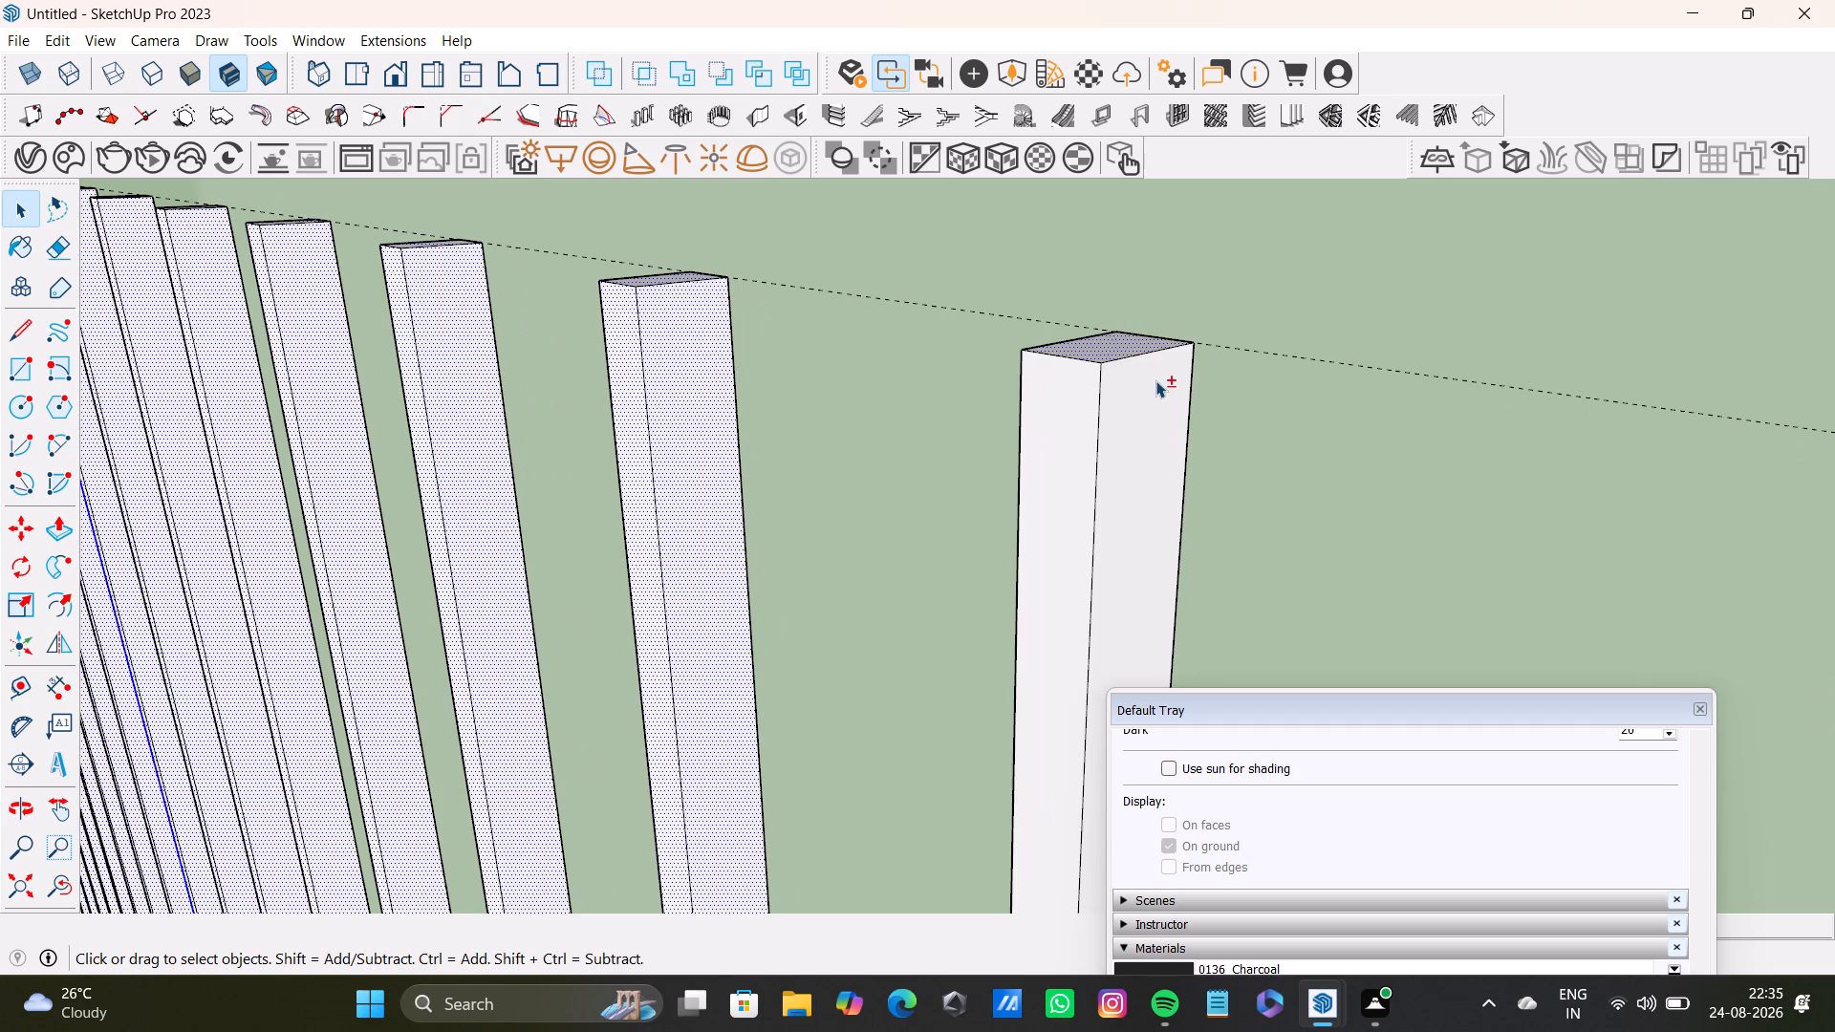
pyautogui.keyDown('shift'); pyautogui.click(1155, 381); pyautogui.keyUp('shift')
pyautogui.keyDown('shift'); pyautogui.click(1050, 440); pyautogui.keyUp('shift')
pyautogui.moveTo(1070, 509); pyautogui.dragTo(1679, 503, button='middle')
pyautogui.keyDown('shift'); pyautogui.click(972, 427); pyautogui.keyUp('shift')
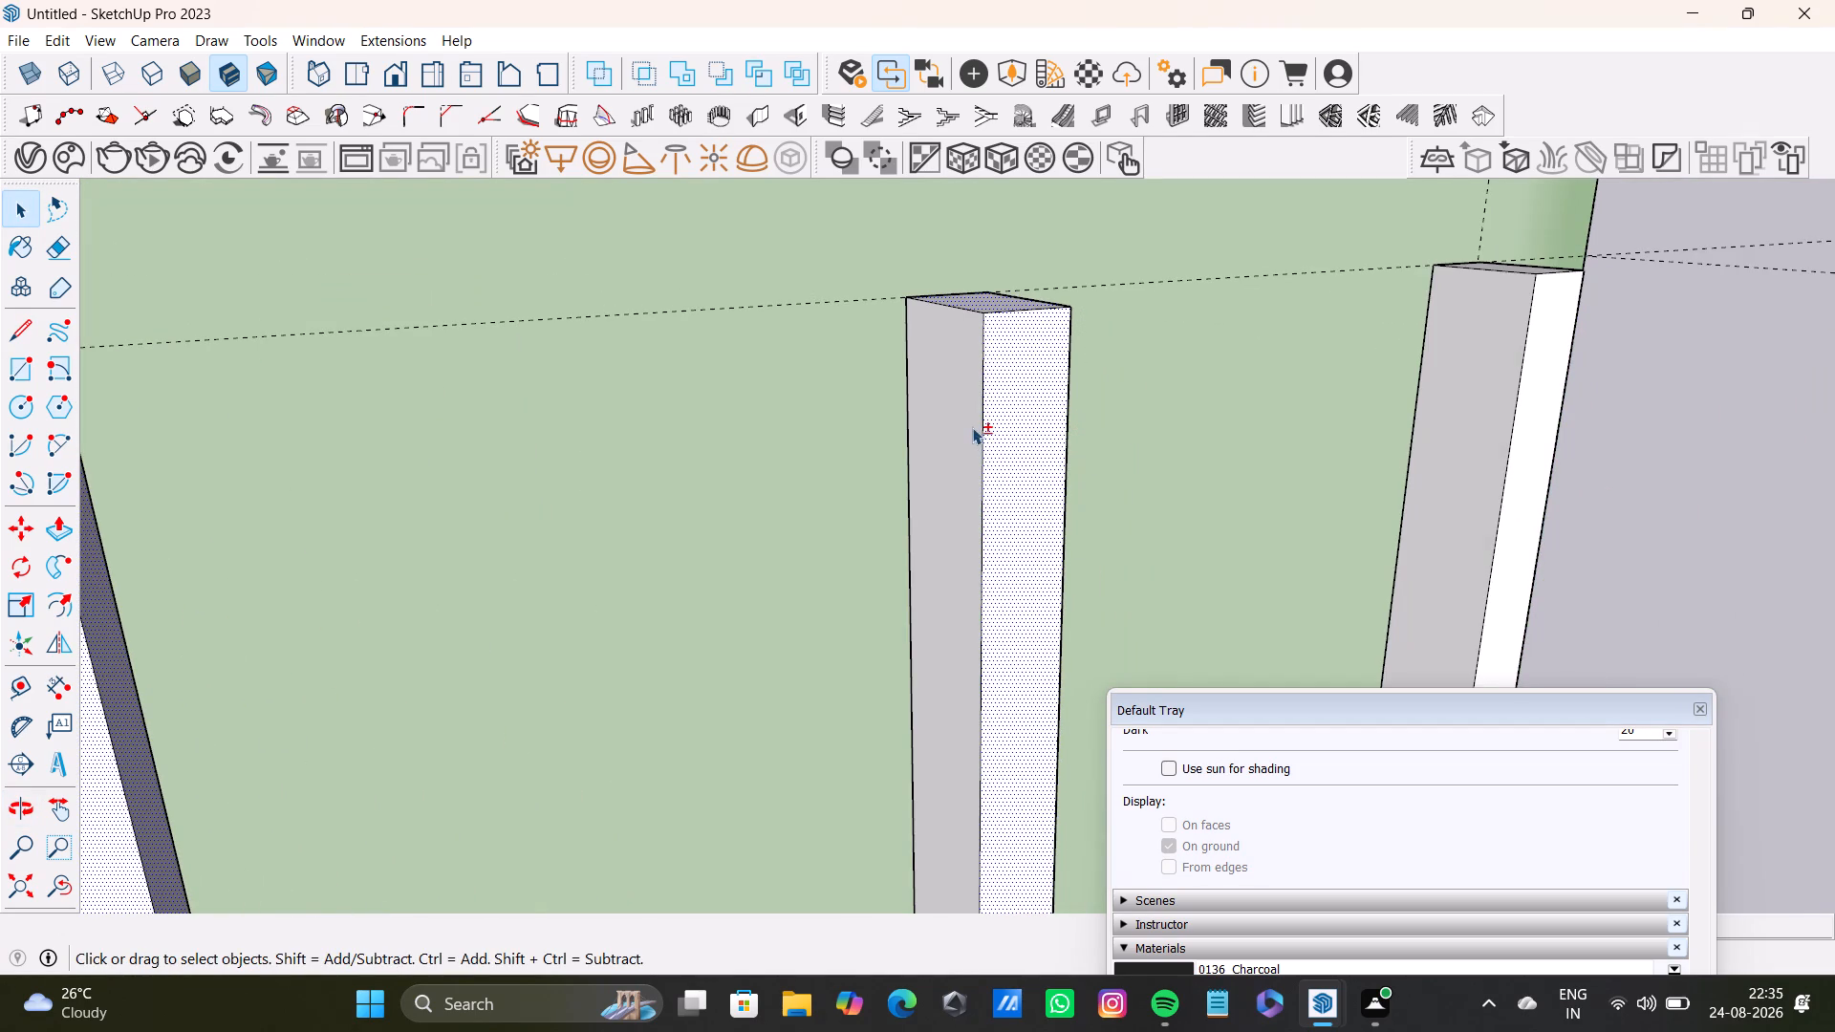
# Add the front, top and both side faces of the last slat, beside the island's corner, to the selection.
pyautogui.keyDown('shift'); pyautogui.scroll(-8, 1016, 419); pyautogui.keyUp('shift')
pyautogui.keyDown('shift'); pyautogui.moveTo(1168, 420); pyautogui.dragTo(829, 462, button='middle'); pyautogui.keyUp('shift')
pyautogui.keyDown('shift'); pyautogui.scroll(8, 909, 441); pyautogui.keyUp('shift')
pyautogui.keyDown('shift'); pyautogui.moveTo(960, 400); pyautogui.dragTo(961, 395); pyautogui.keyUp('shift')
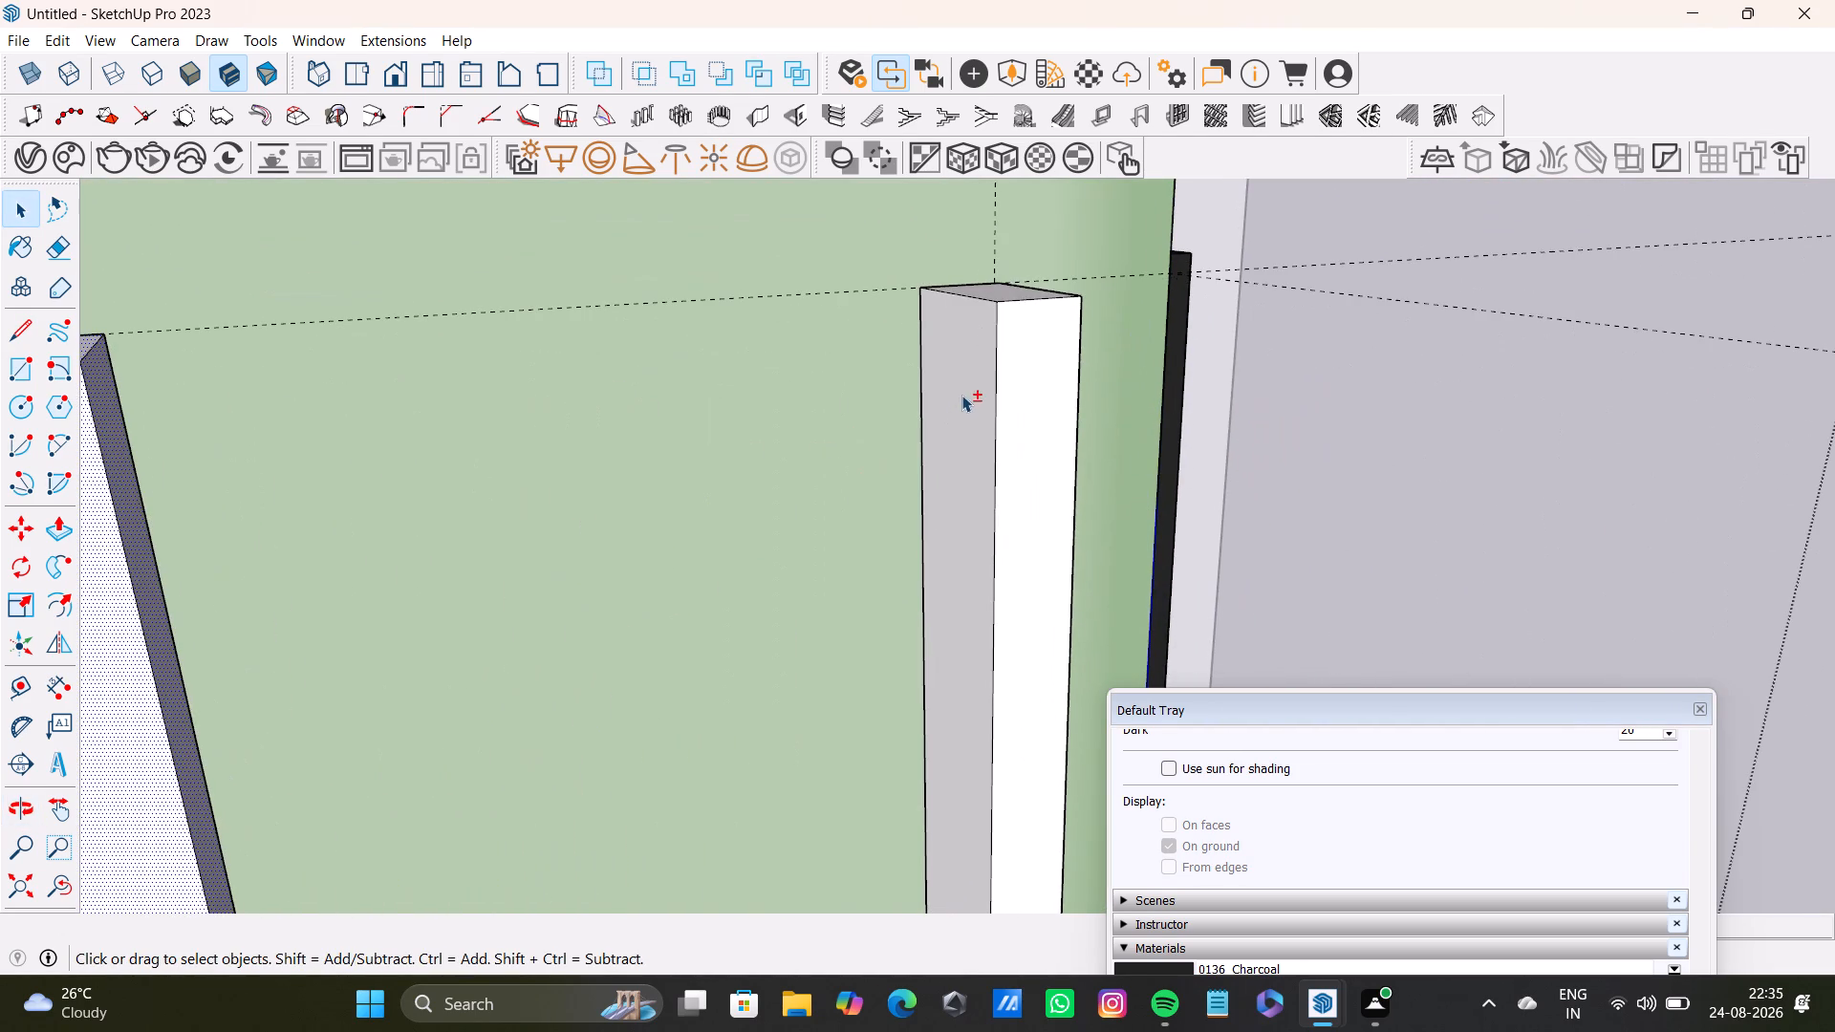
pyautogui.keyDown('shift'); pyautogui.moveTo(961, 395); pyautogui.dragTo(963, 391); pyautogui.keyUp('shift')
pyautogui.keyDown('shift'); pyautogui.click(1001, 290); pyautogui.keyUp('shift')
pyautogui.keyDown('shift'); pyautogui.click(1028, 349); pyautogui.keyUp('shift')
pyautogui.keyDown('shift'); pyautogui.click(947, 363); pyautogui.keyUp('shift')
pyautogui.moveTo(1110, 436); pyautogui.dragTo(574, 446, button='middle')
pyautogui.keyDown('shift'); pyautogui.click(985, 385); pyautogui.keyUp('shift')
# Paint all the selected slat faces on this side of the island with 0136_Charcoal and clear the selection.
pyautogui.moveTo(1263, 694); pyautogui.dragTo(1320, 139)
pyautogui.click(1170, 693)
pyautogui.rightClick(1170, 691)
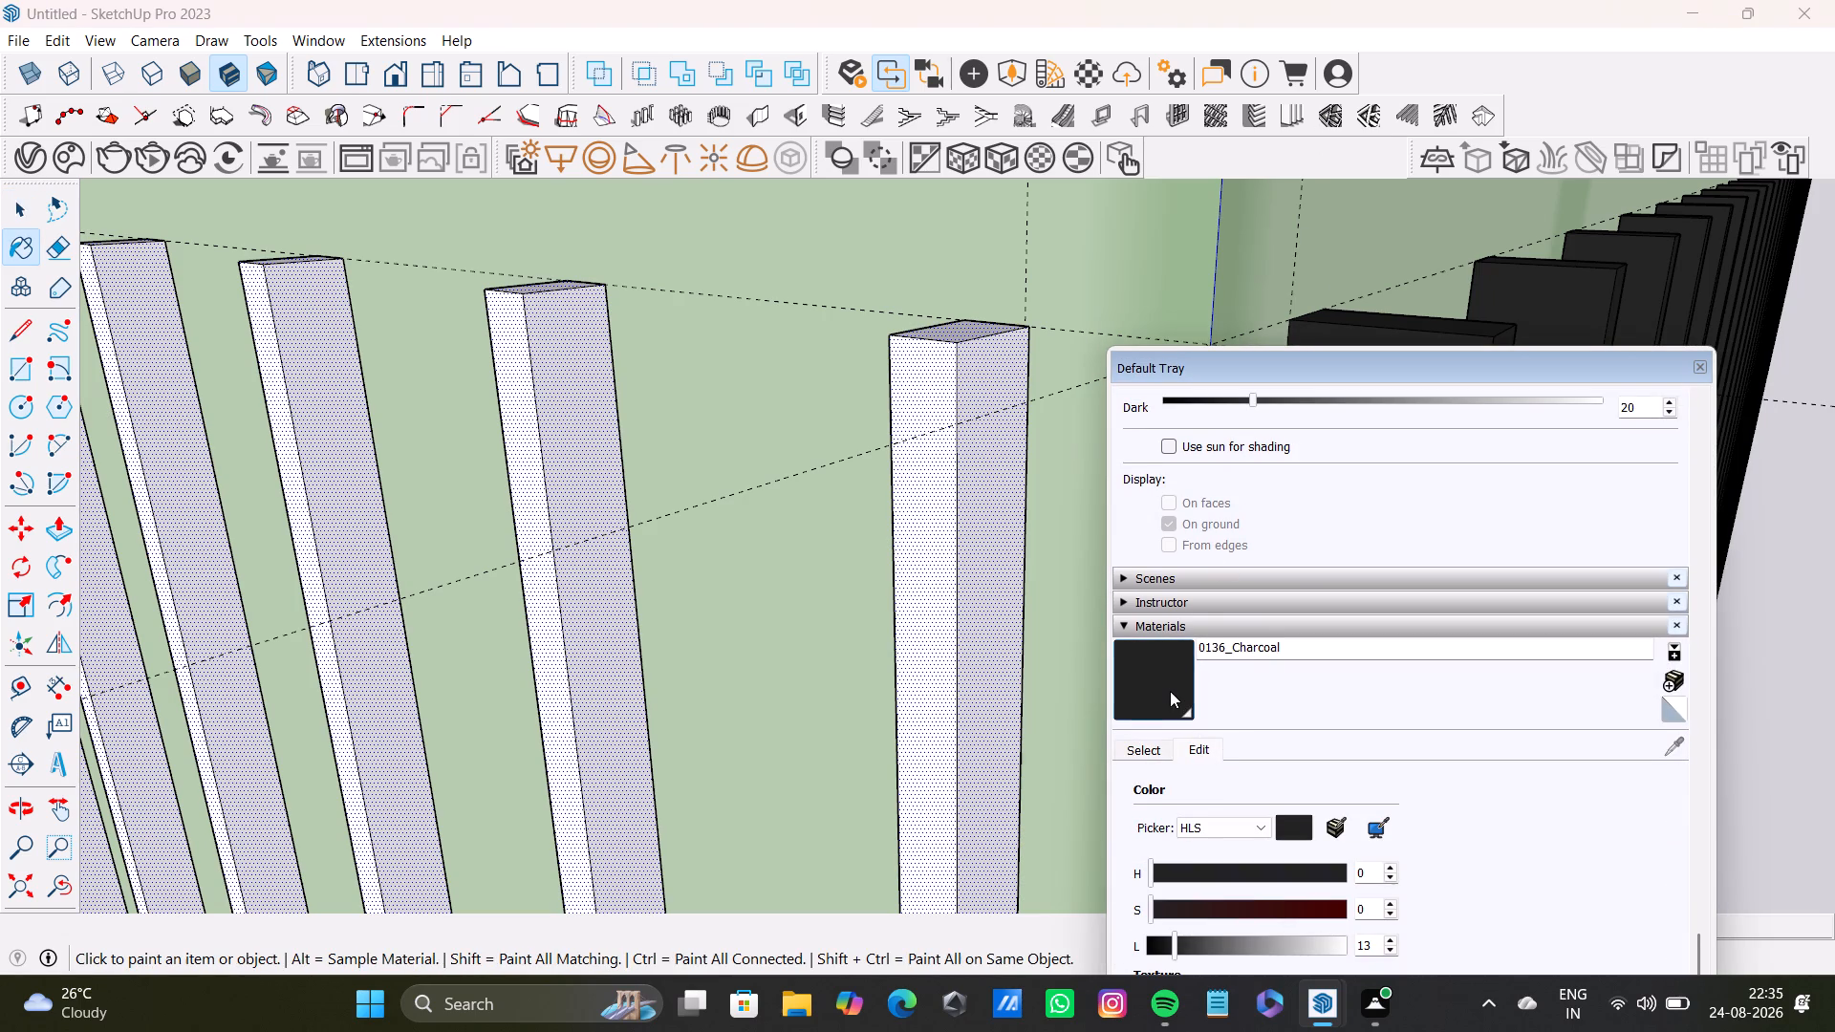
pyautogui.rightClick(1186, 672)
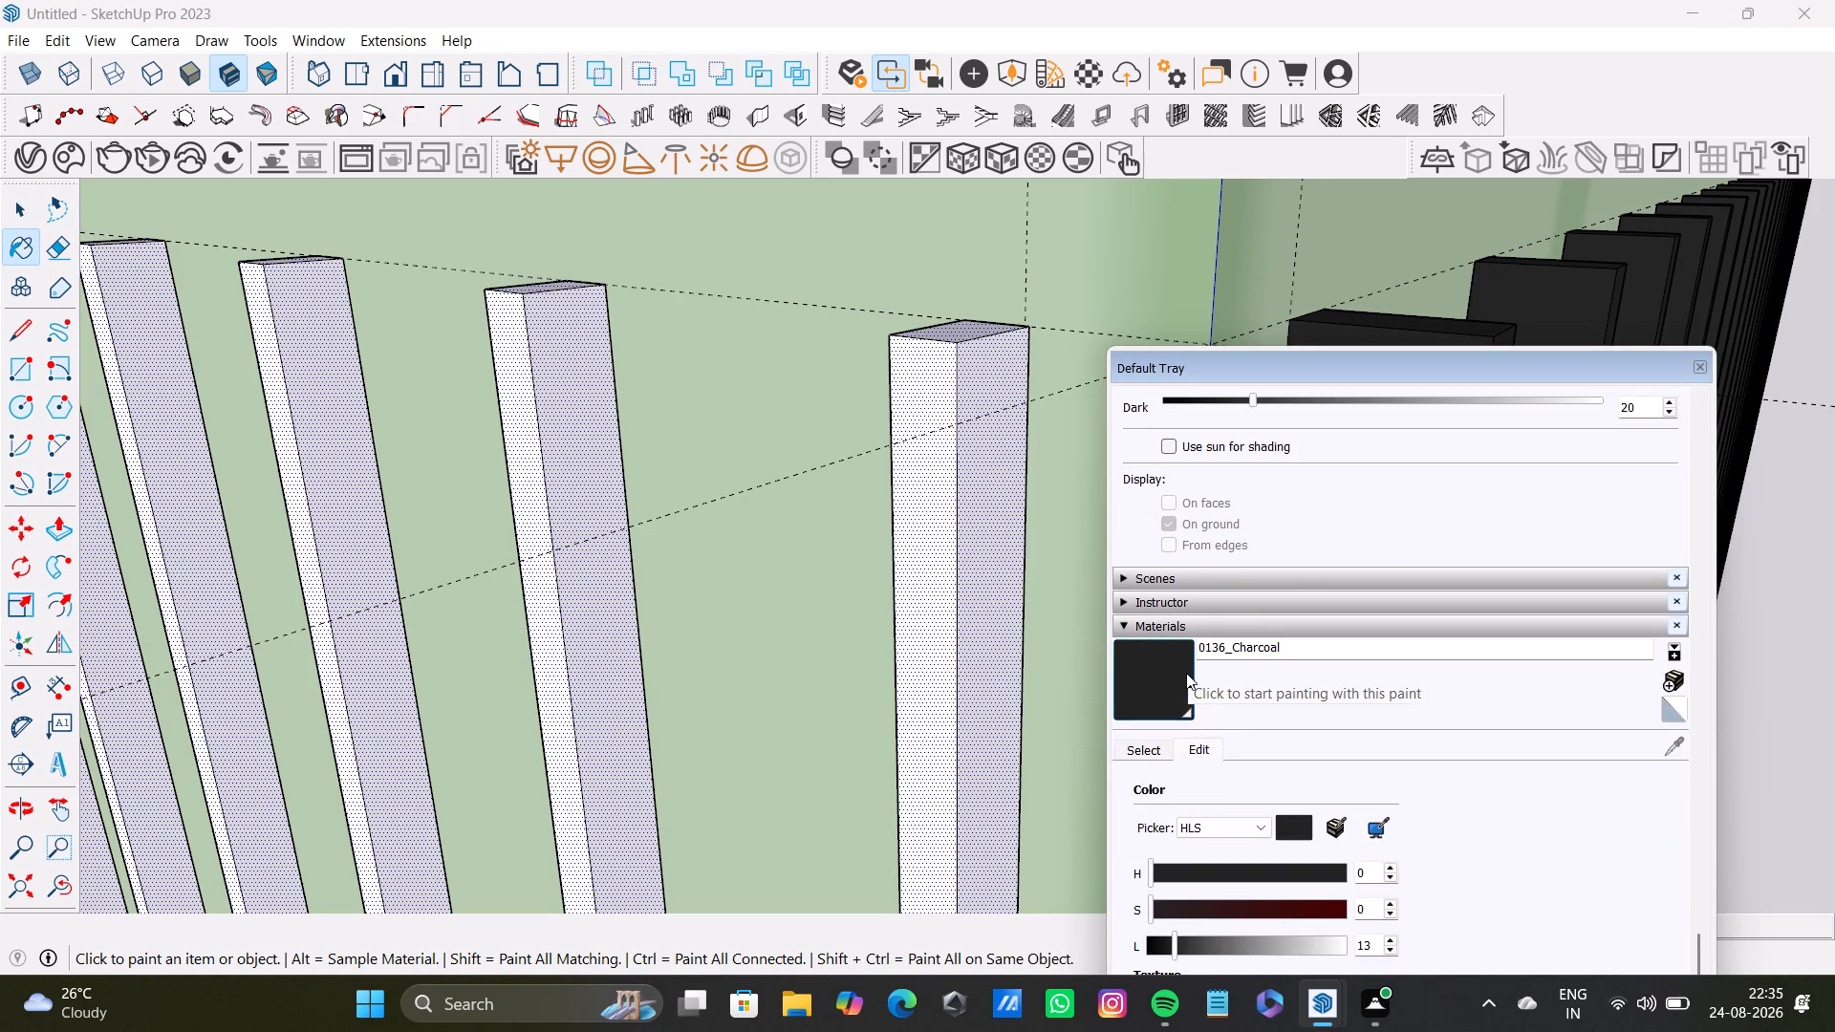
pyautogui.click(1168, 709)
pyautogui.click(965, 606)
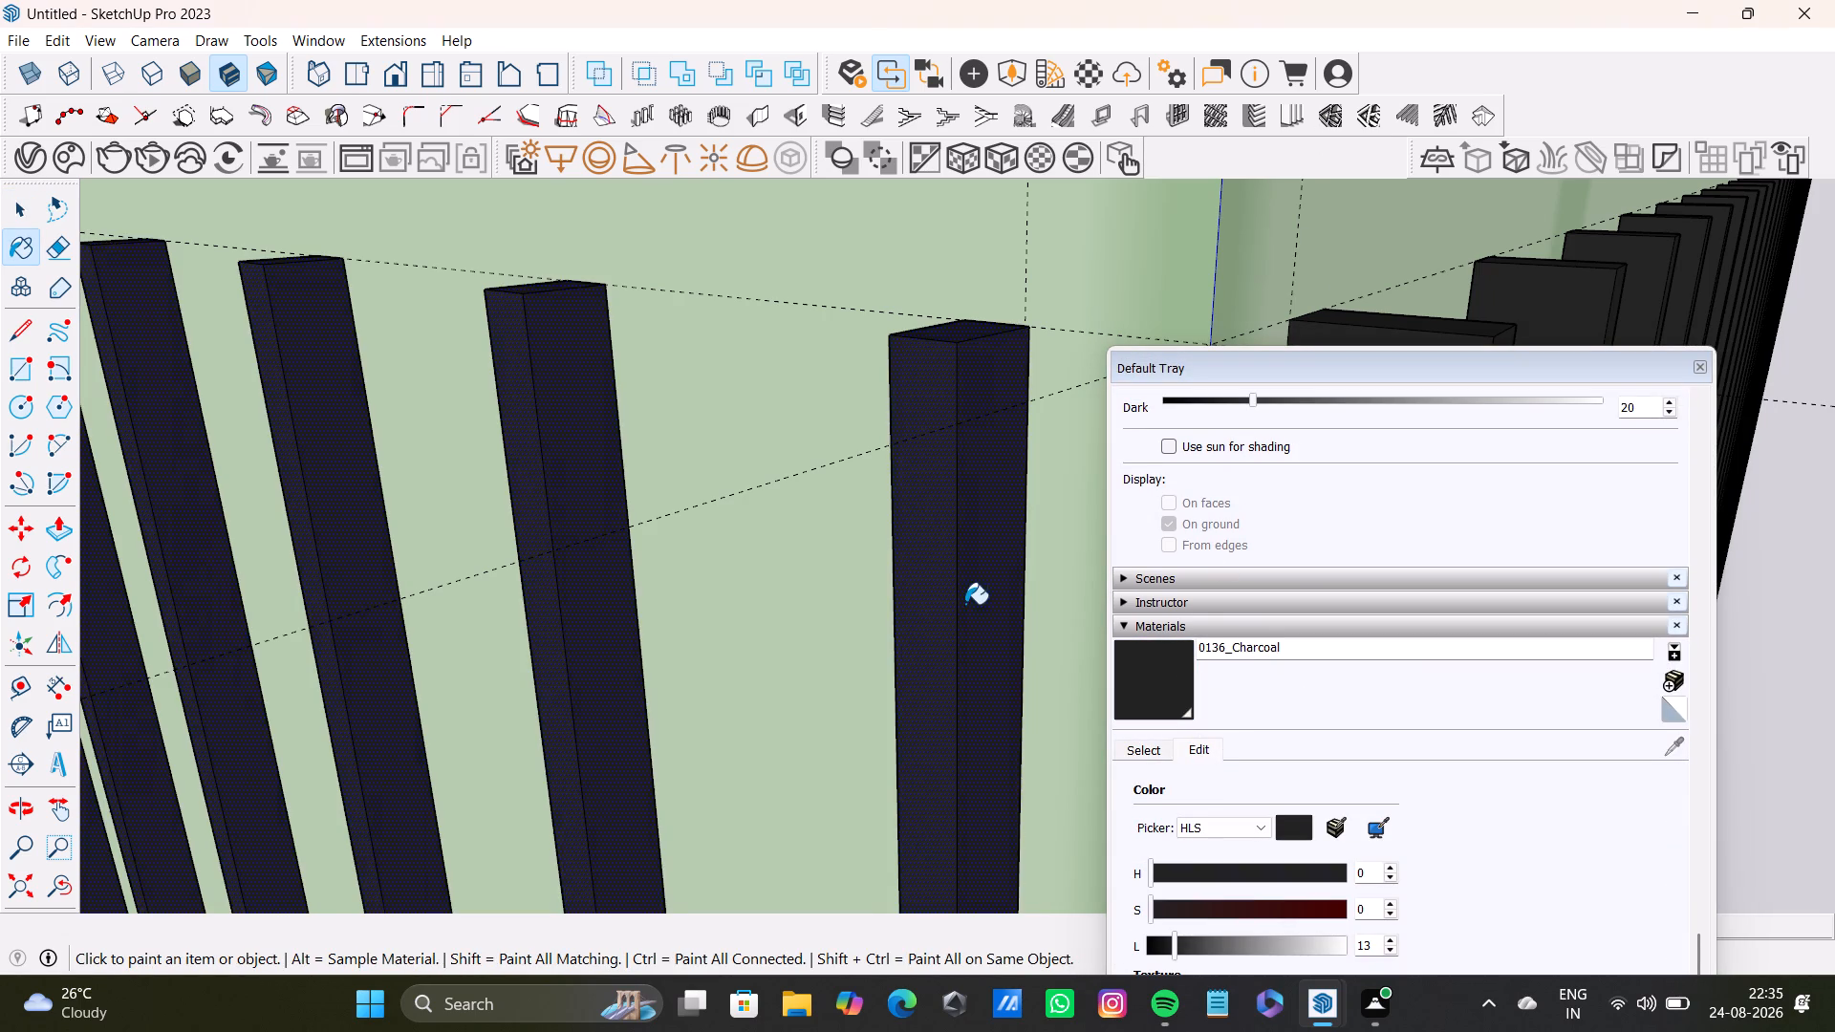
pyautogui.scroll(-20, 741, 634)
pyautogui.scroll(-4, 741, 634)
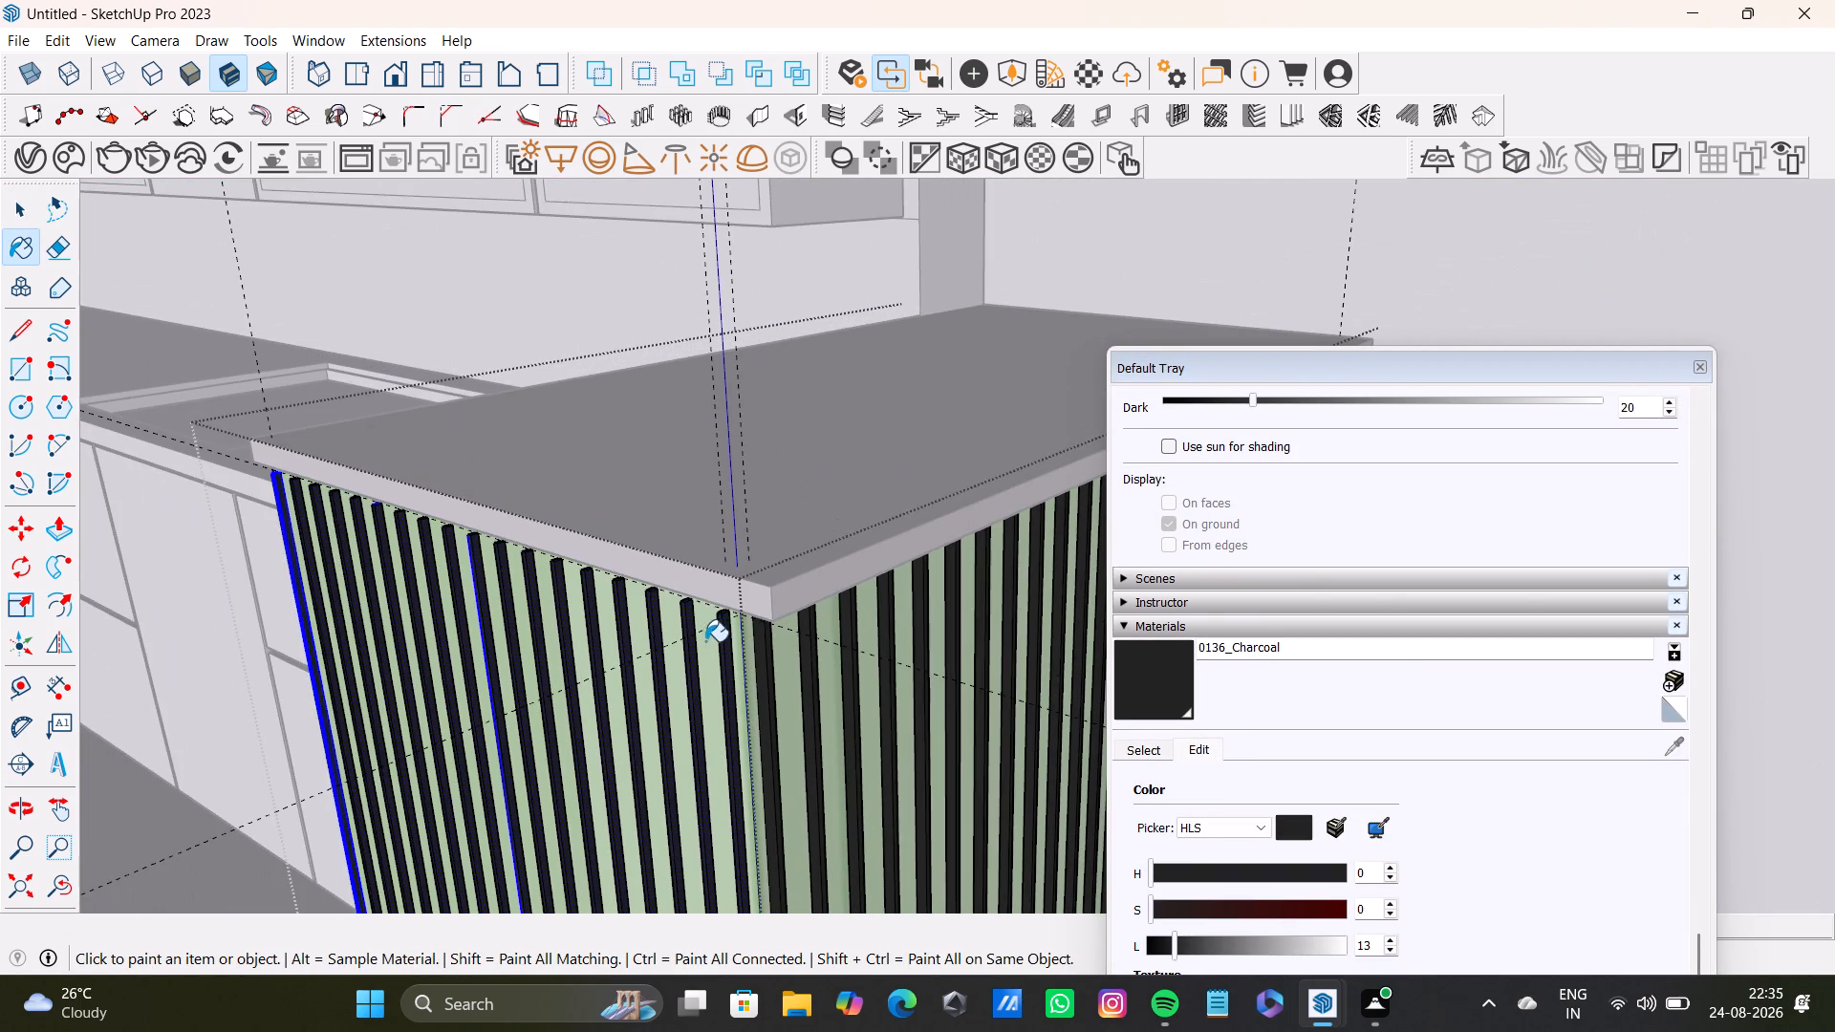
pyautogui.press('space')
pyautogui.scroll(-15, 684, 590)
pyautogui.scroll(-4, 1095, 570)
pyautogui.click(1339, 292)
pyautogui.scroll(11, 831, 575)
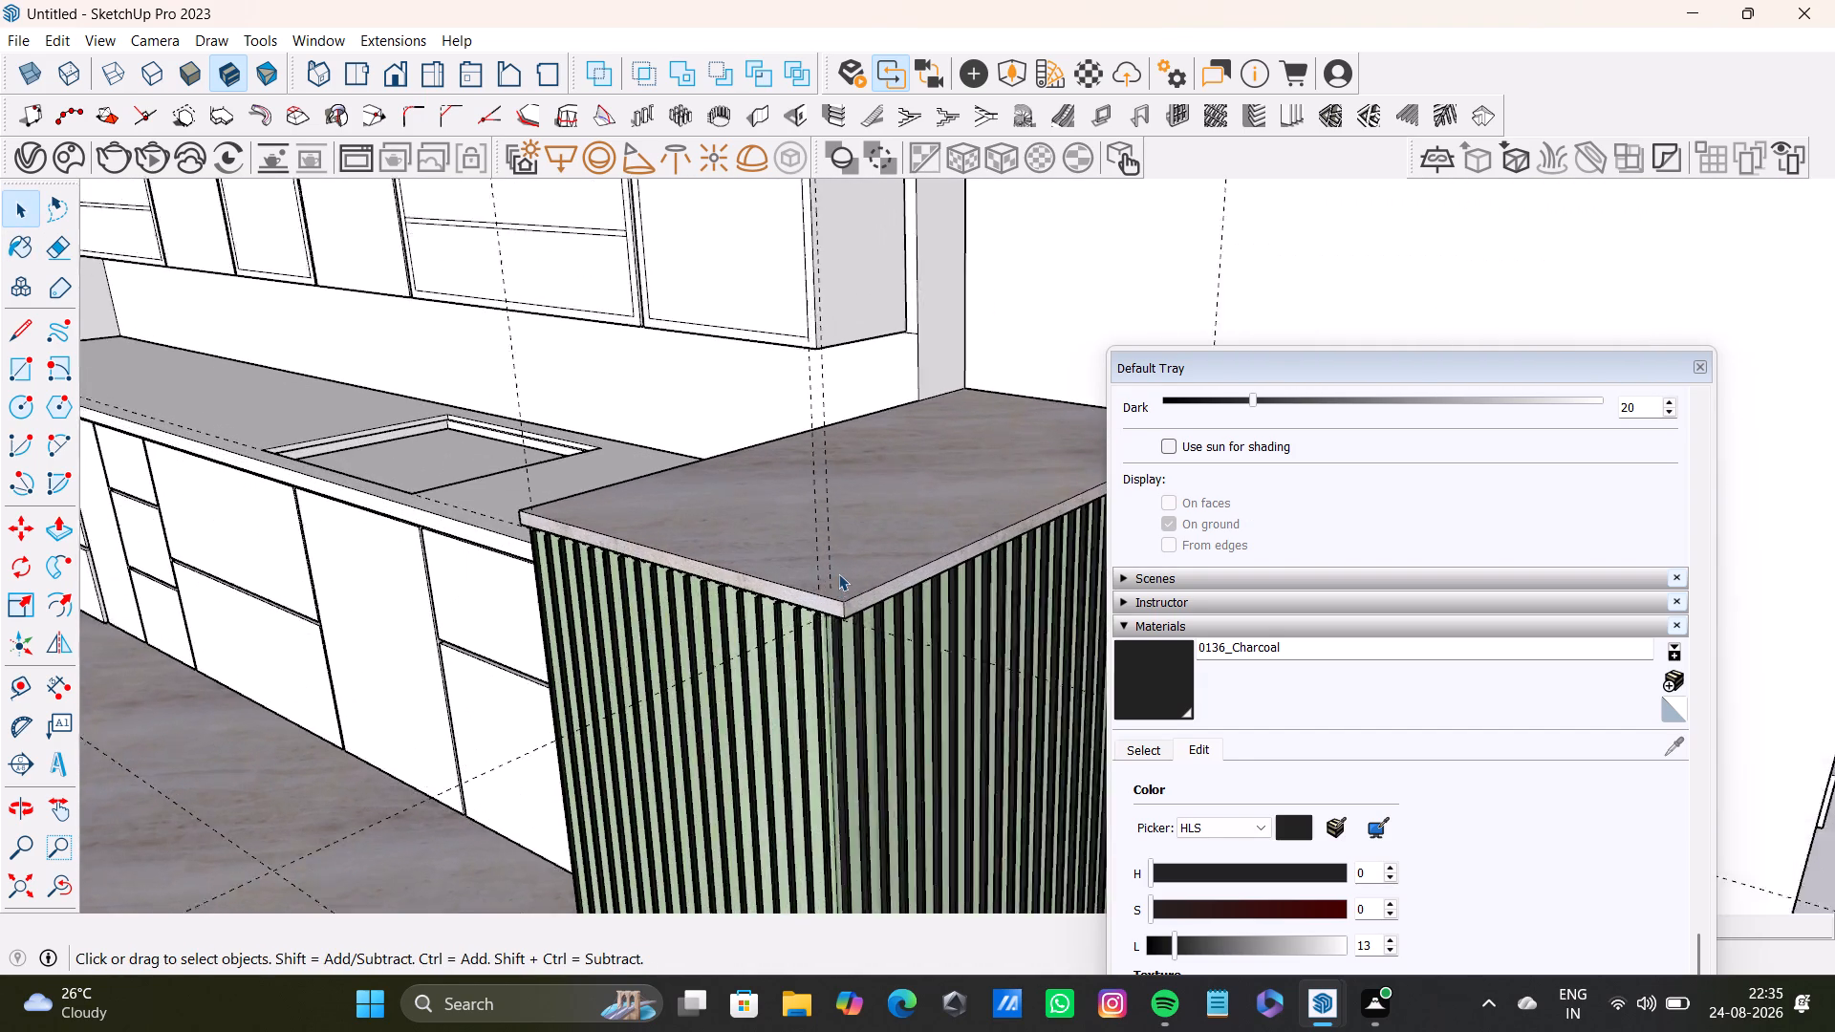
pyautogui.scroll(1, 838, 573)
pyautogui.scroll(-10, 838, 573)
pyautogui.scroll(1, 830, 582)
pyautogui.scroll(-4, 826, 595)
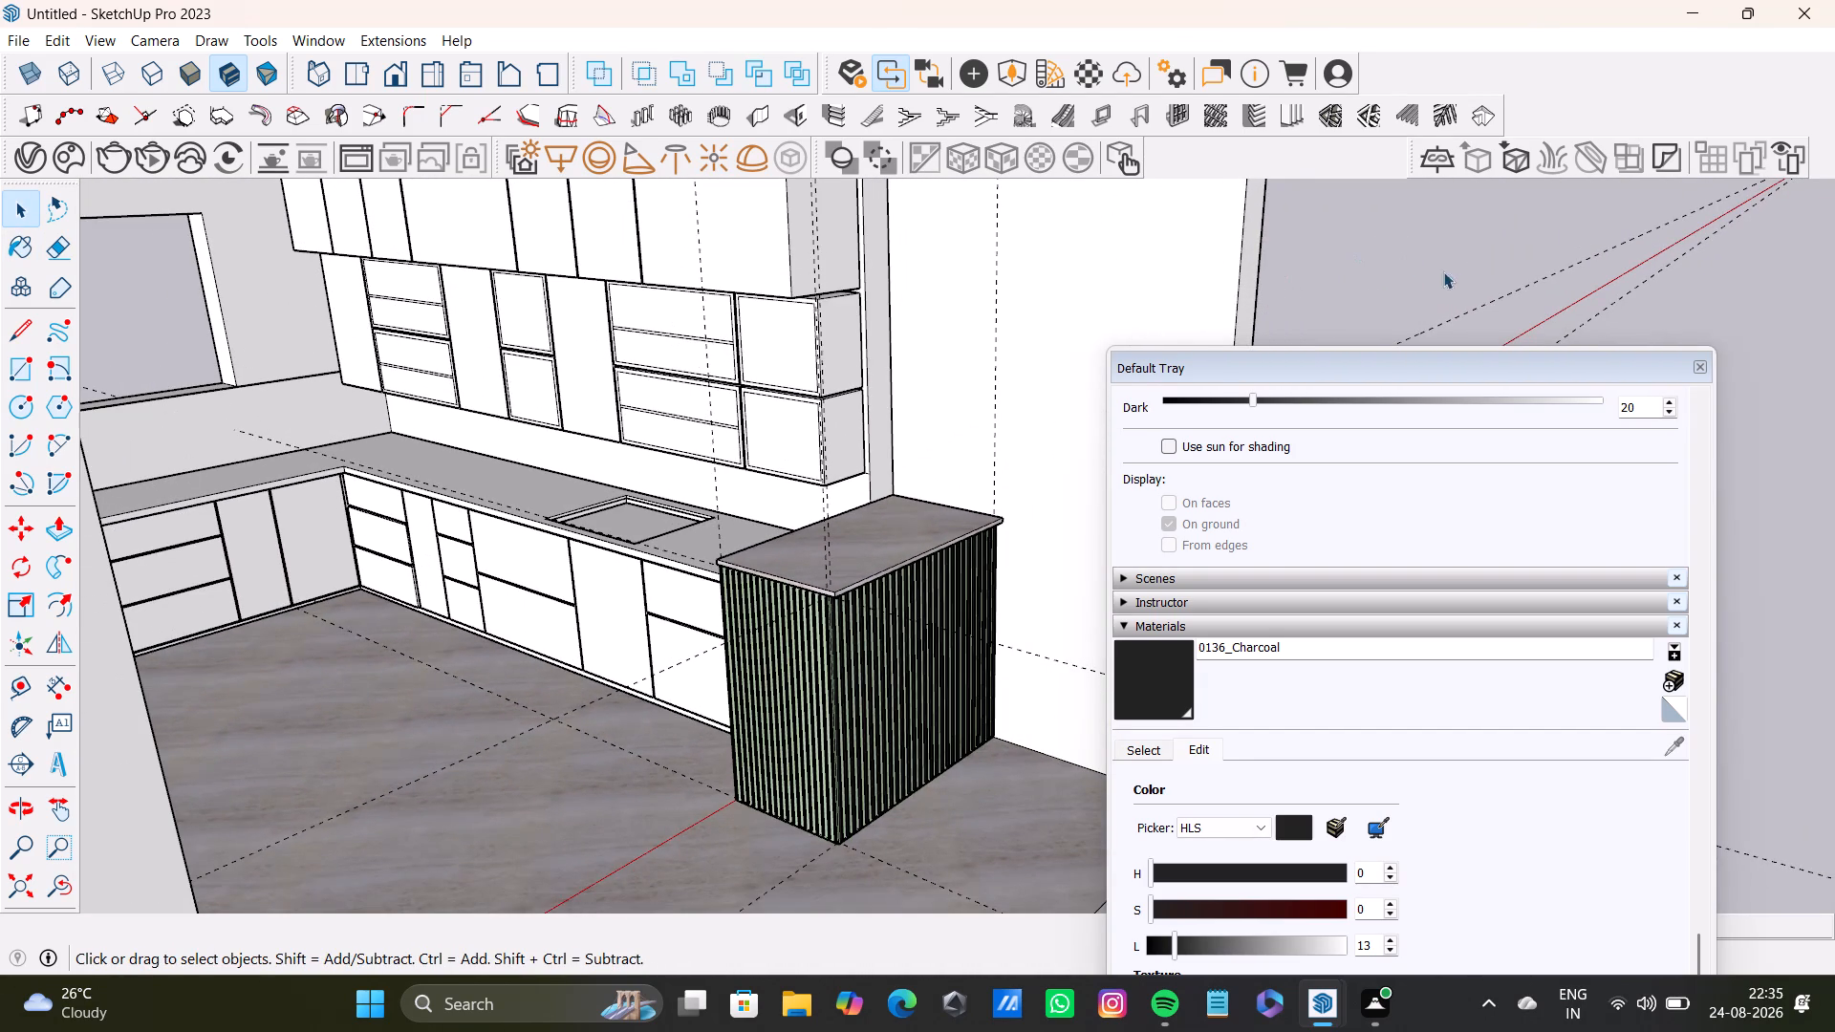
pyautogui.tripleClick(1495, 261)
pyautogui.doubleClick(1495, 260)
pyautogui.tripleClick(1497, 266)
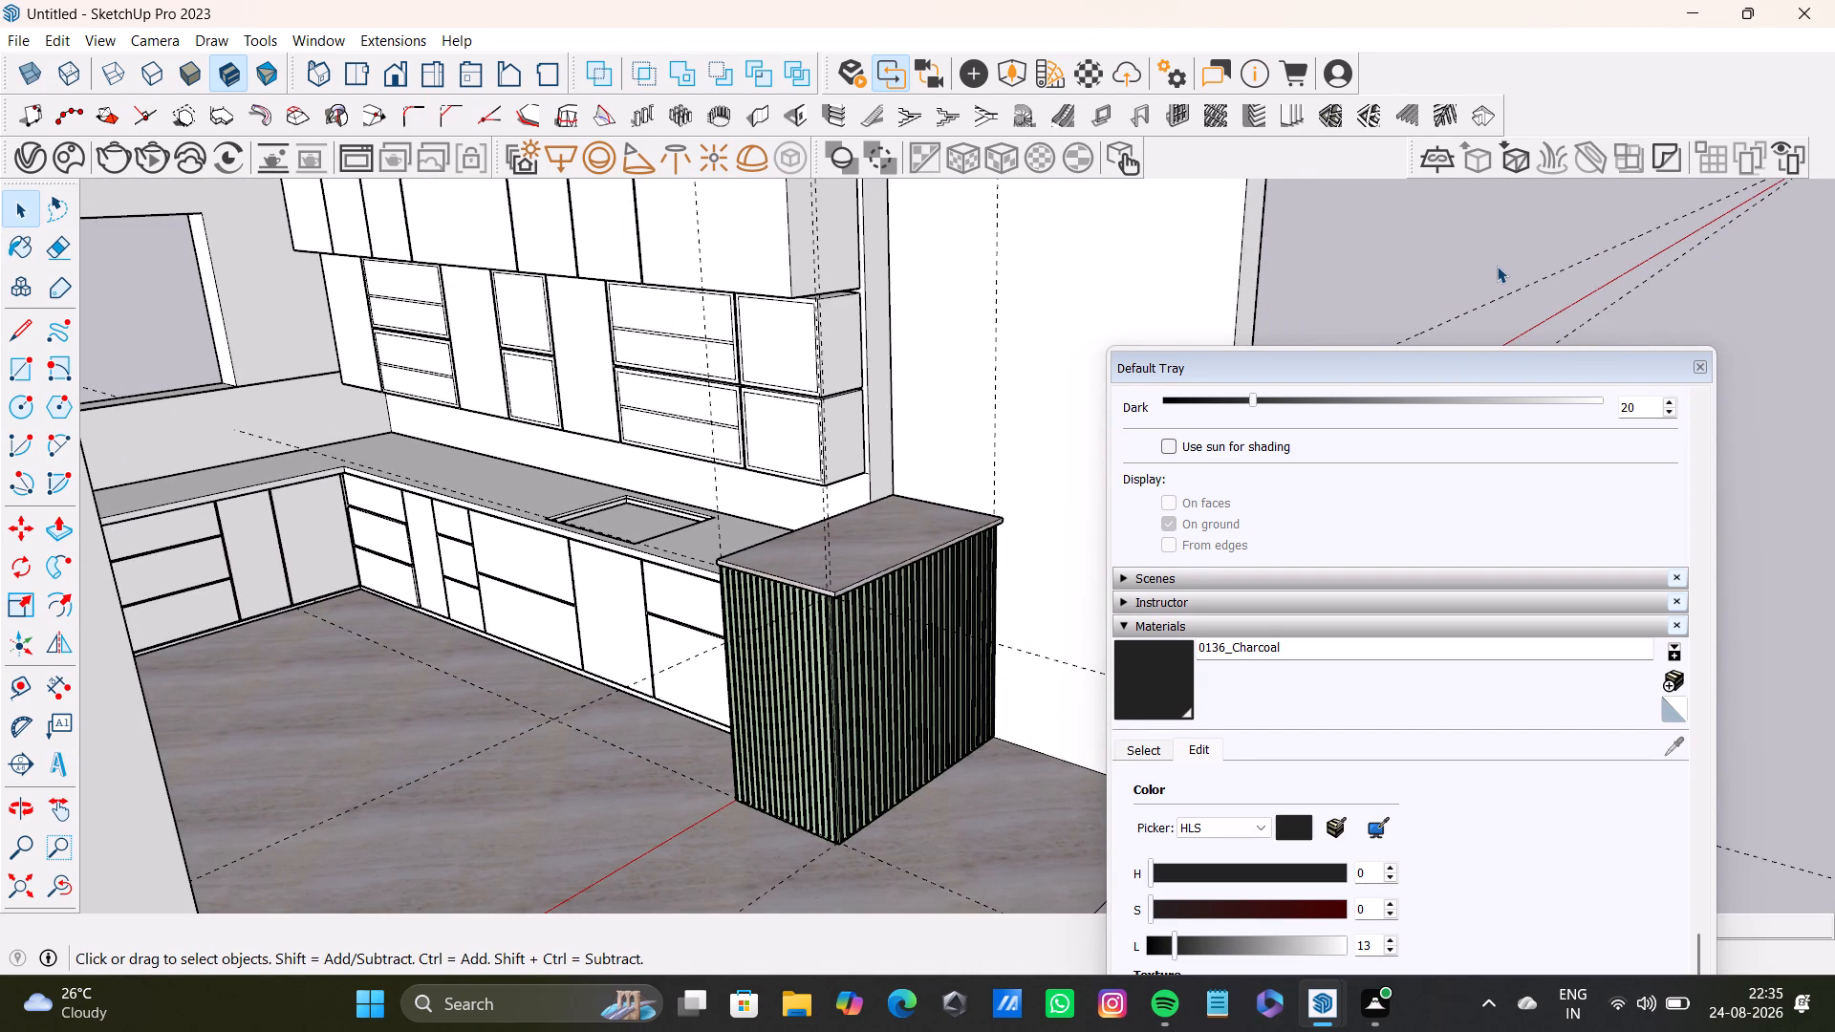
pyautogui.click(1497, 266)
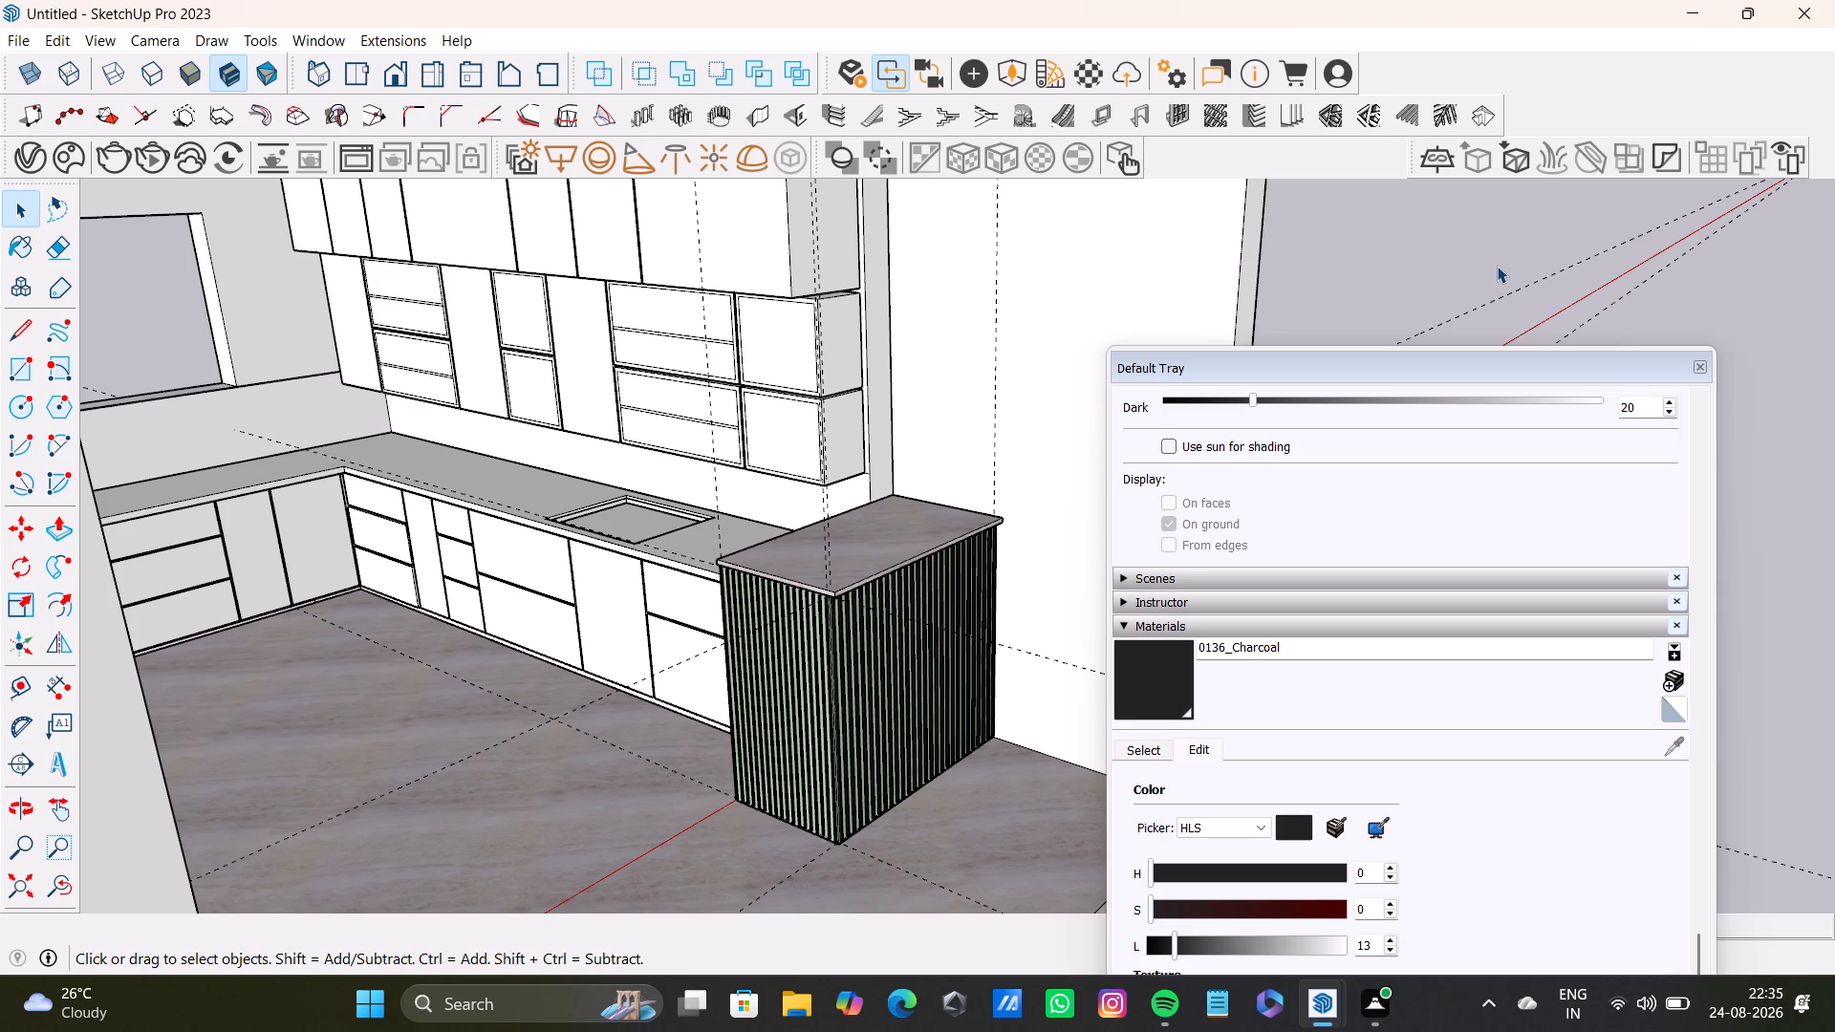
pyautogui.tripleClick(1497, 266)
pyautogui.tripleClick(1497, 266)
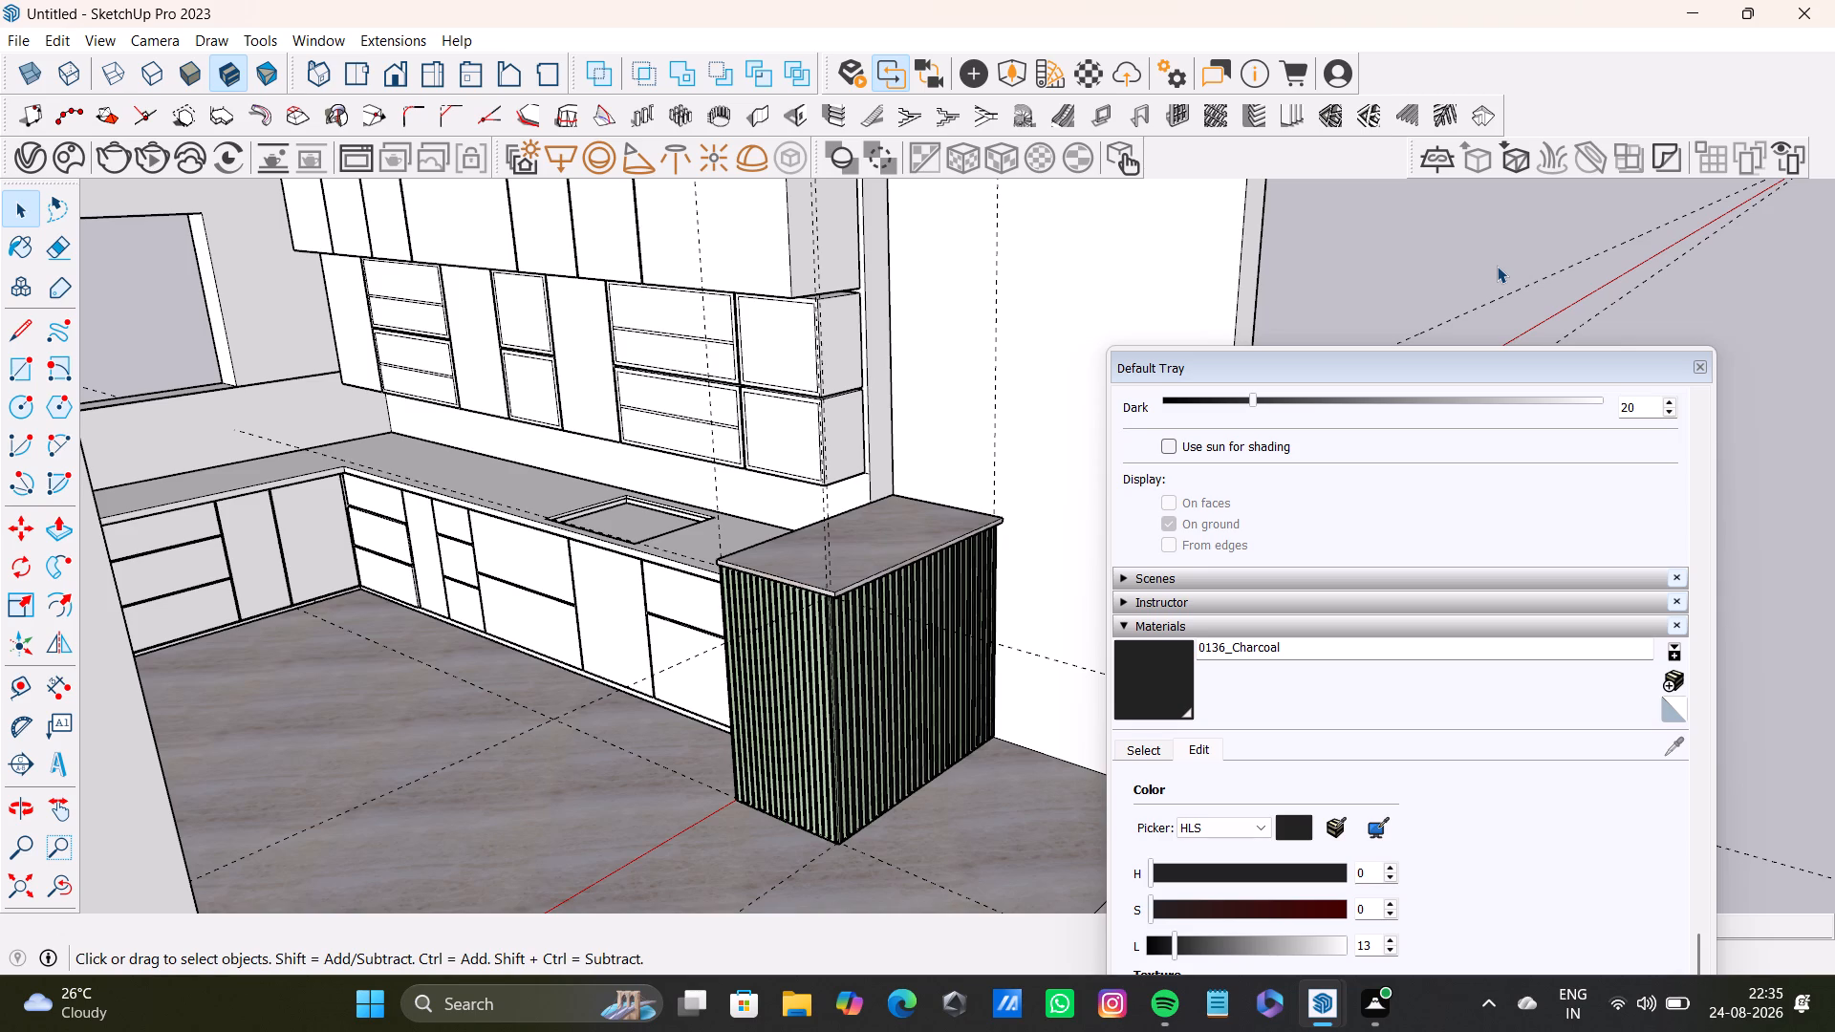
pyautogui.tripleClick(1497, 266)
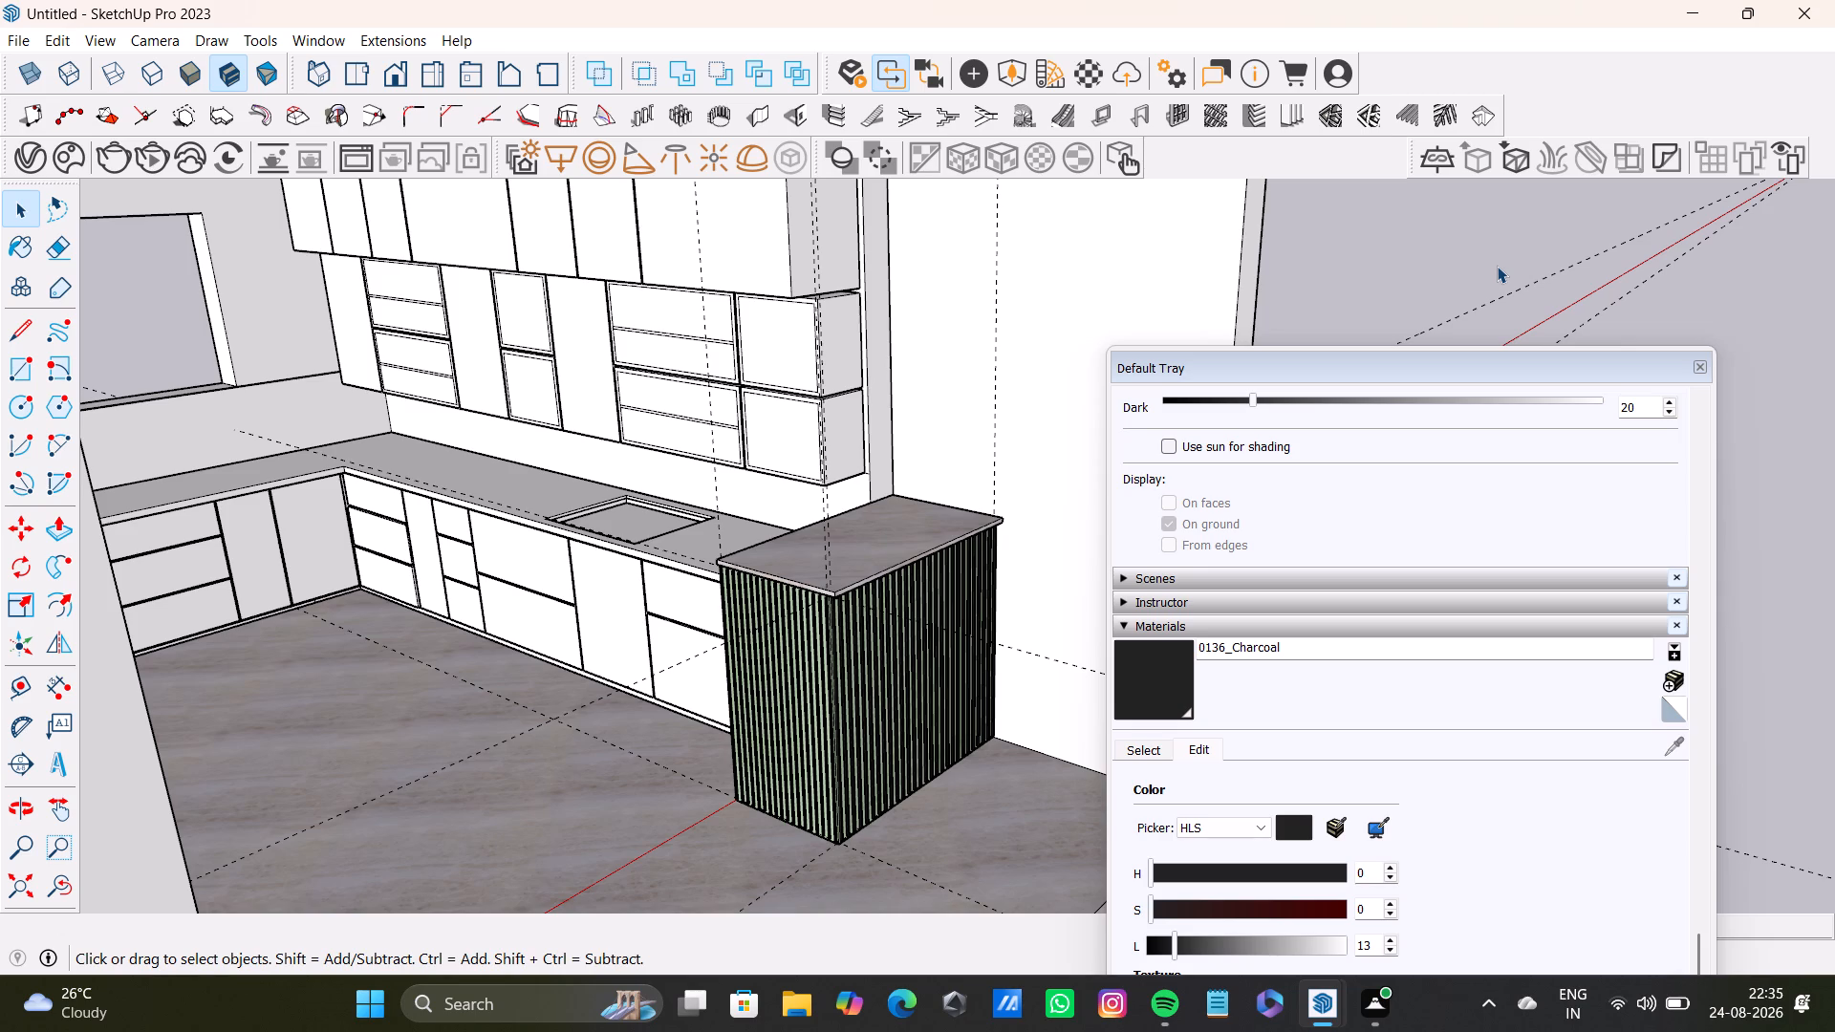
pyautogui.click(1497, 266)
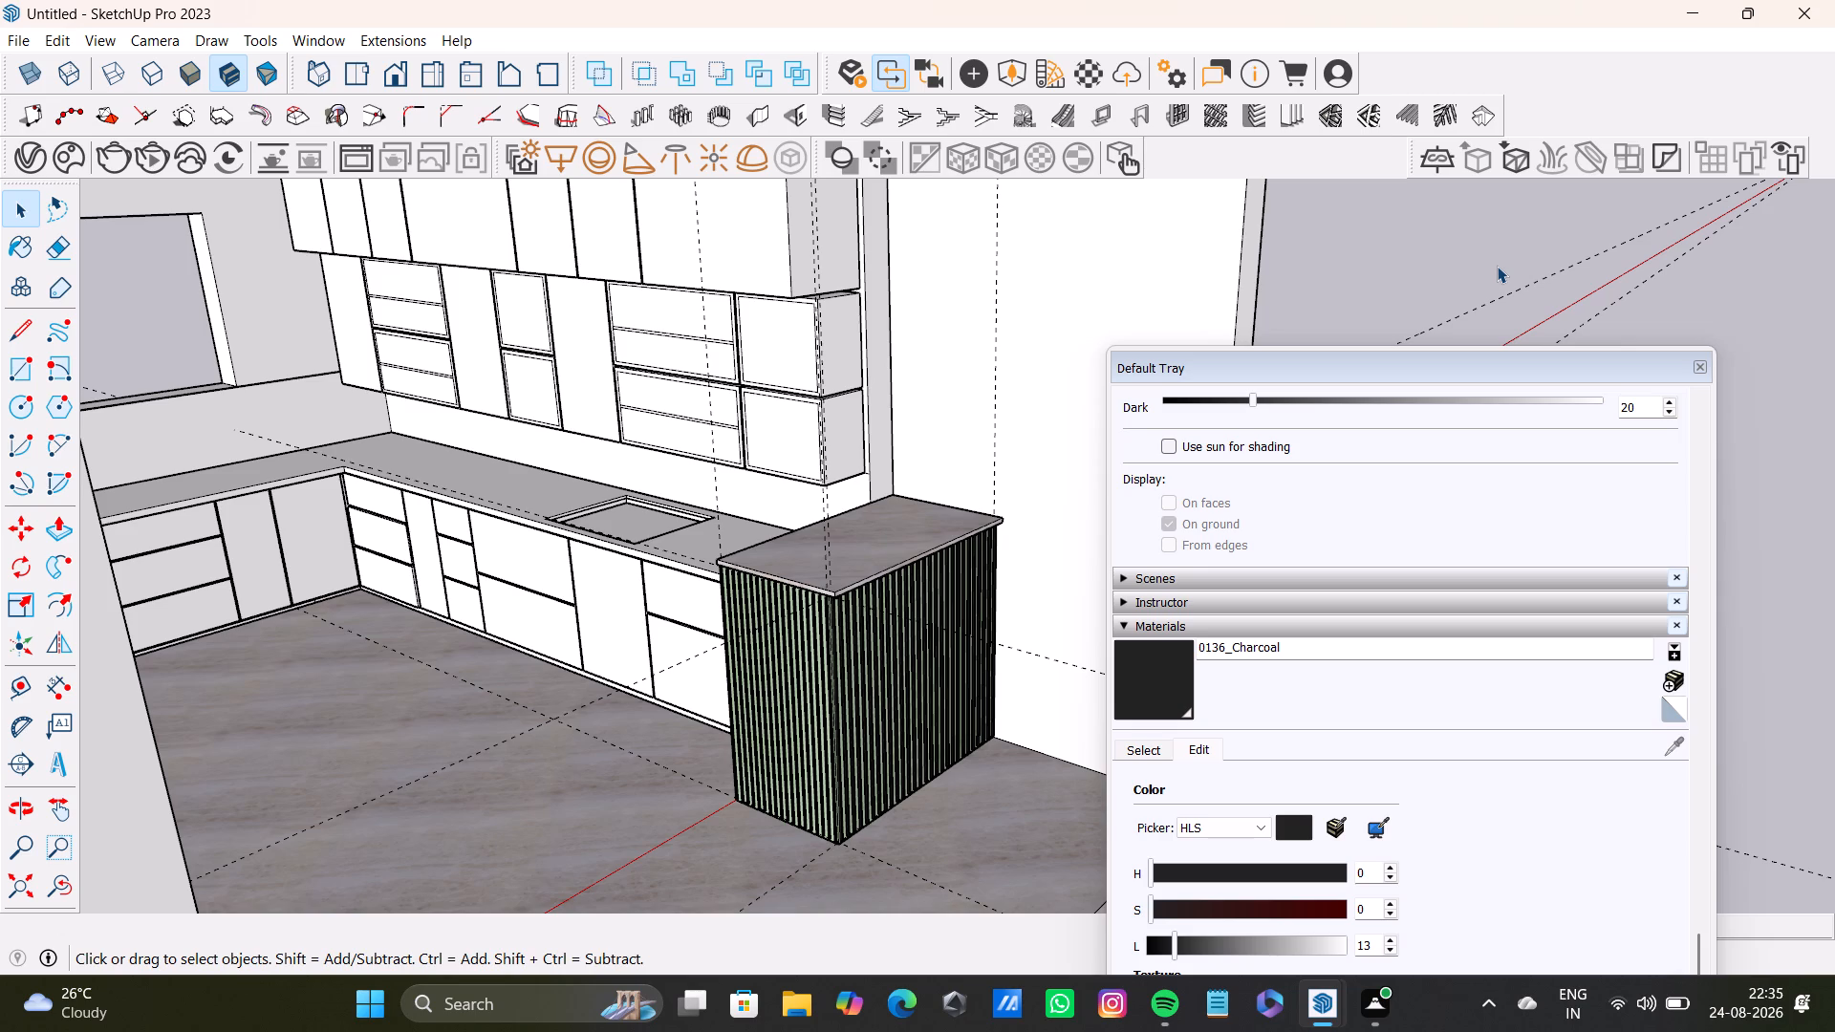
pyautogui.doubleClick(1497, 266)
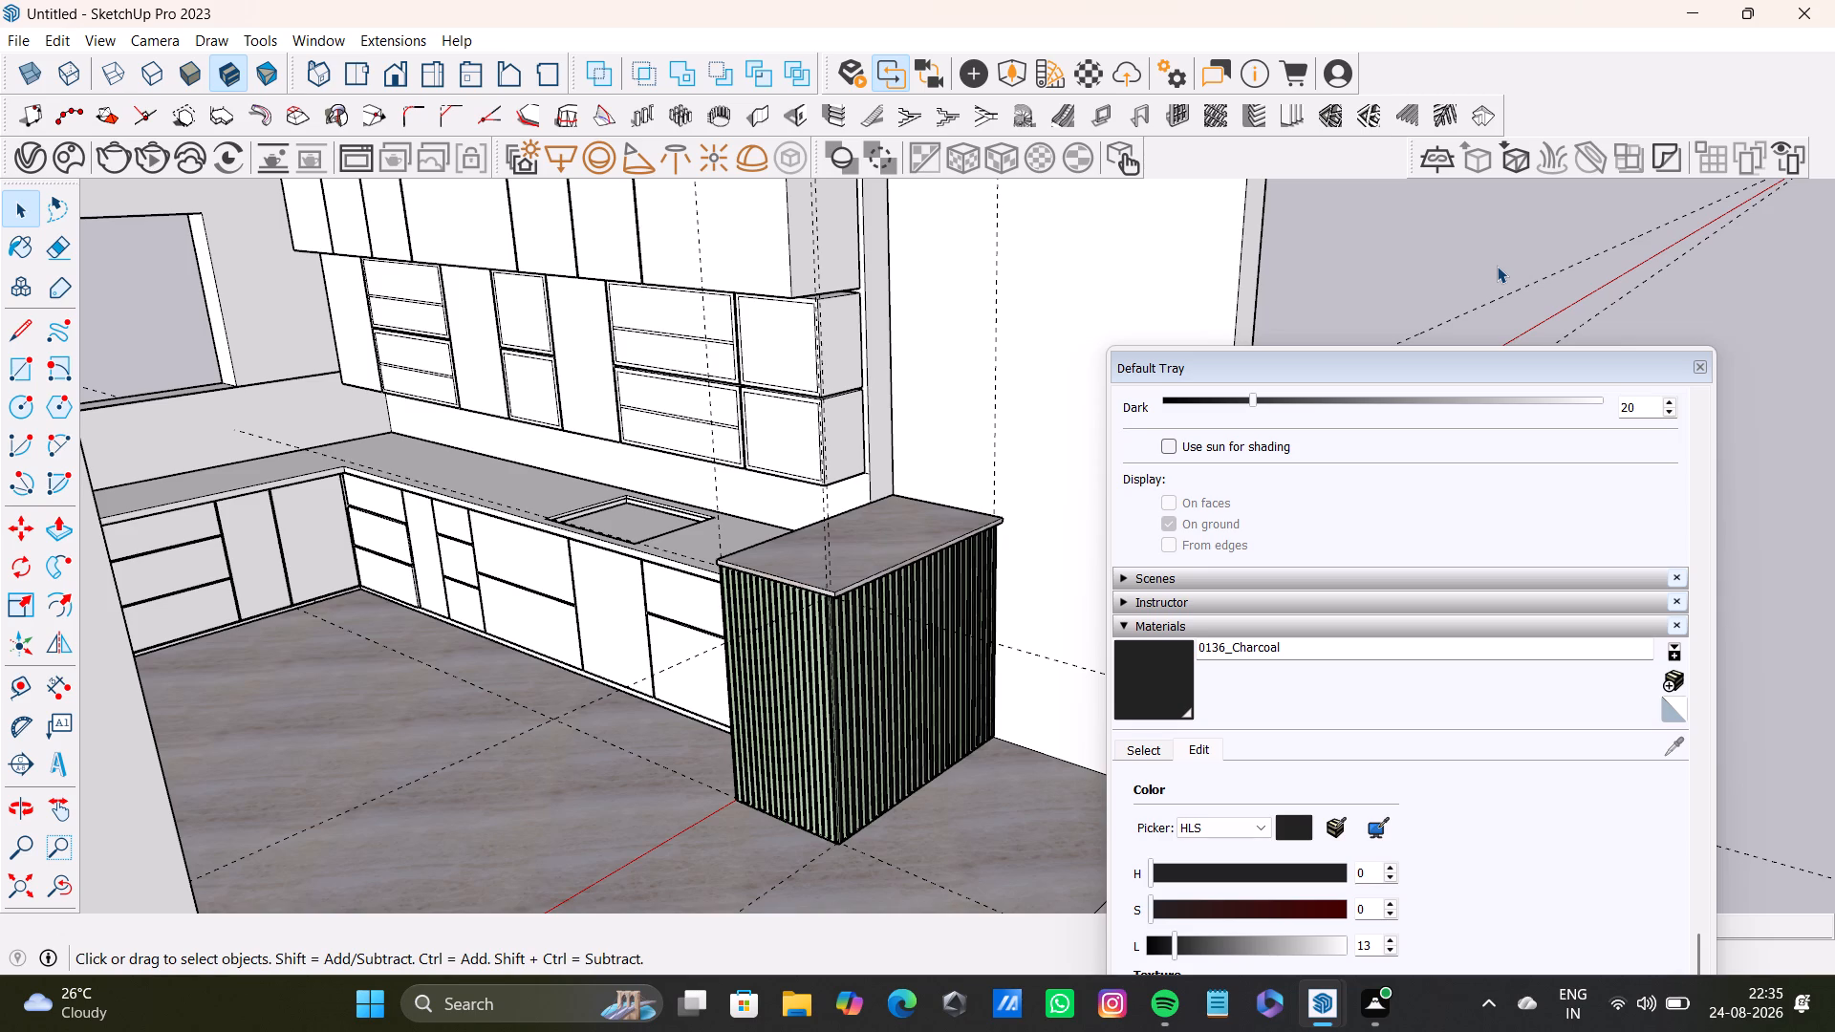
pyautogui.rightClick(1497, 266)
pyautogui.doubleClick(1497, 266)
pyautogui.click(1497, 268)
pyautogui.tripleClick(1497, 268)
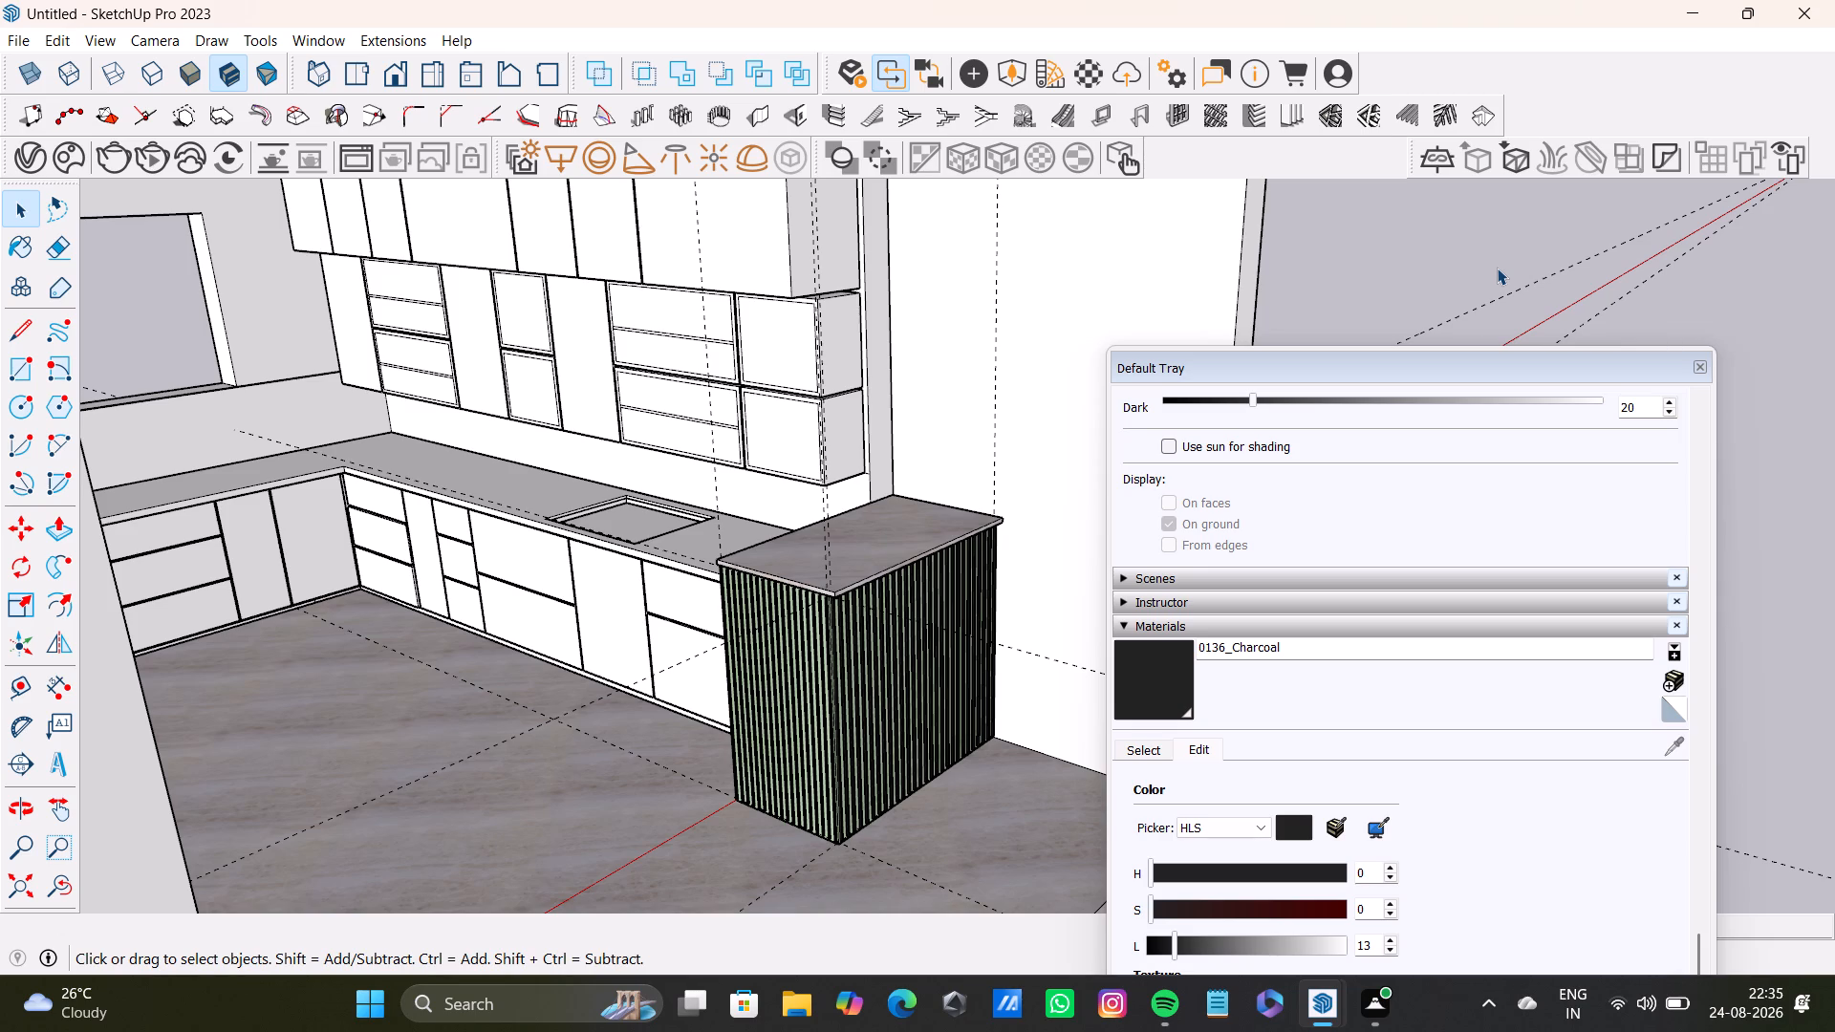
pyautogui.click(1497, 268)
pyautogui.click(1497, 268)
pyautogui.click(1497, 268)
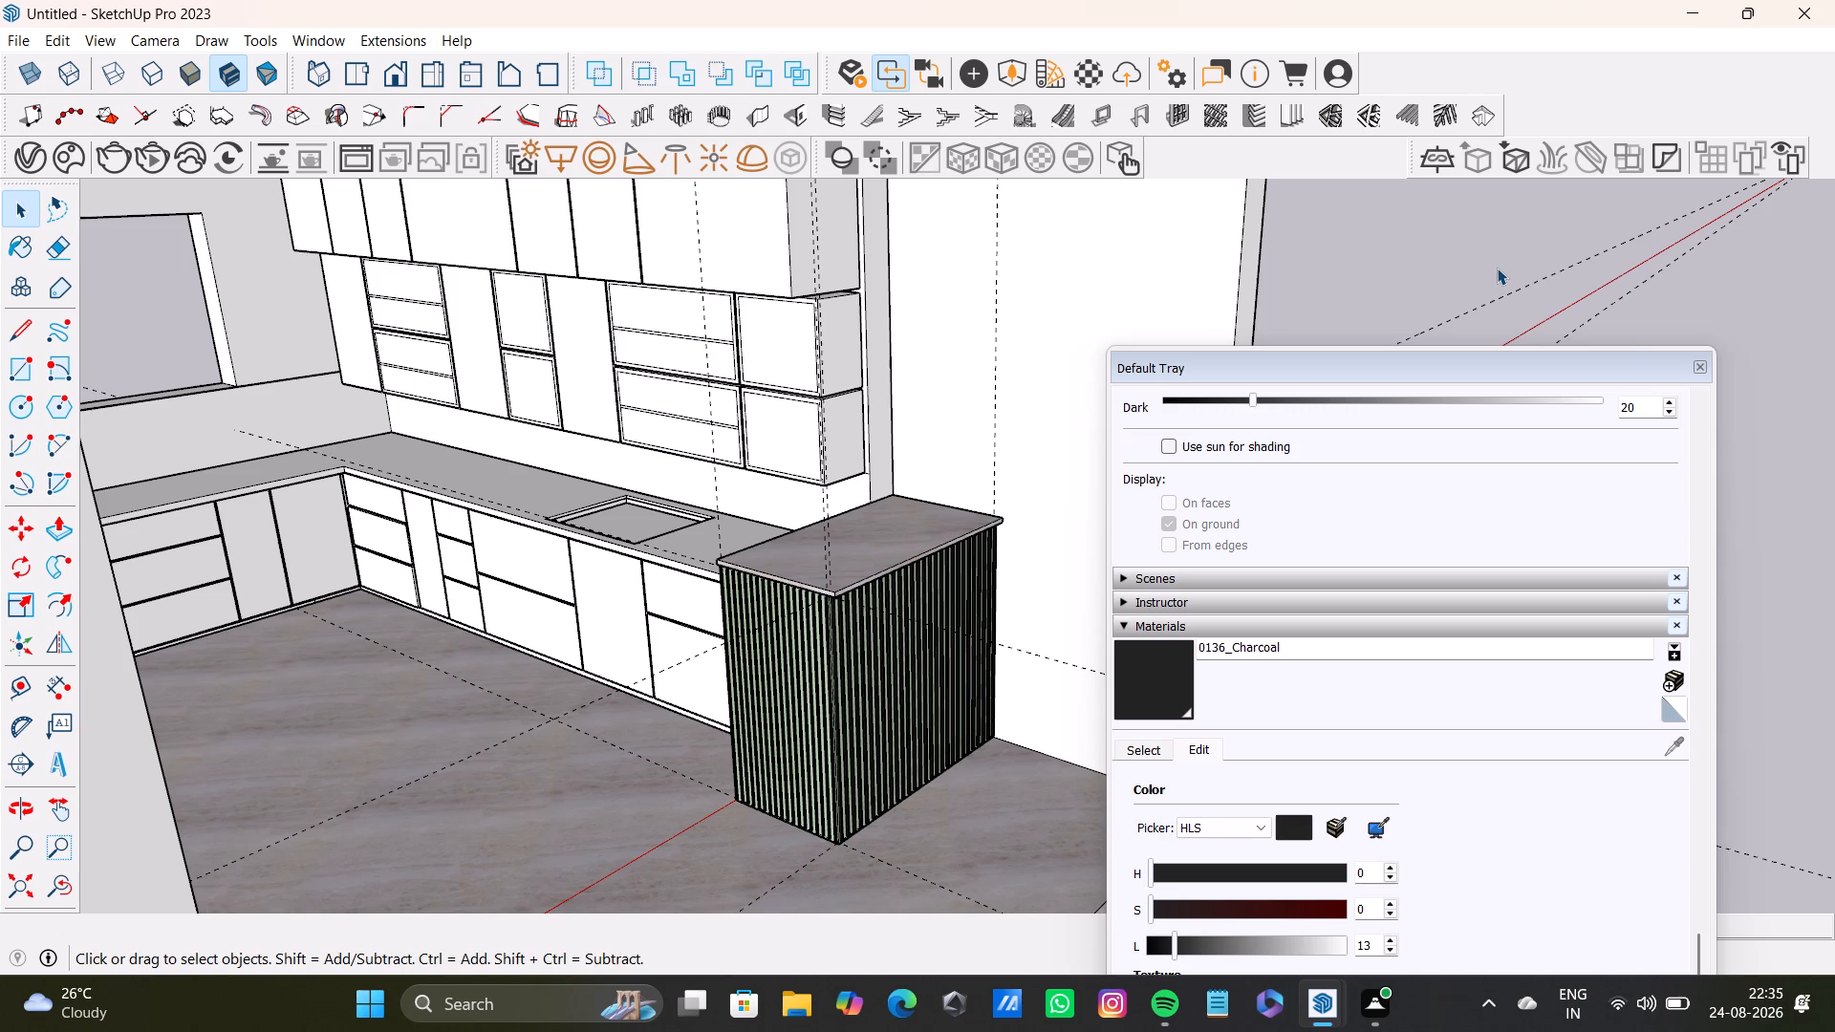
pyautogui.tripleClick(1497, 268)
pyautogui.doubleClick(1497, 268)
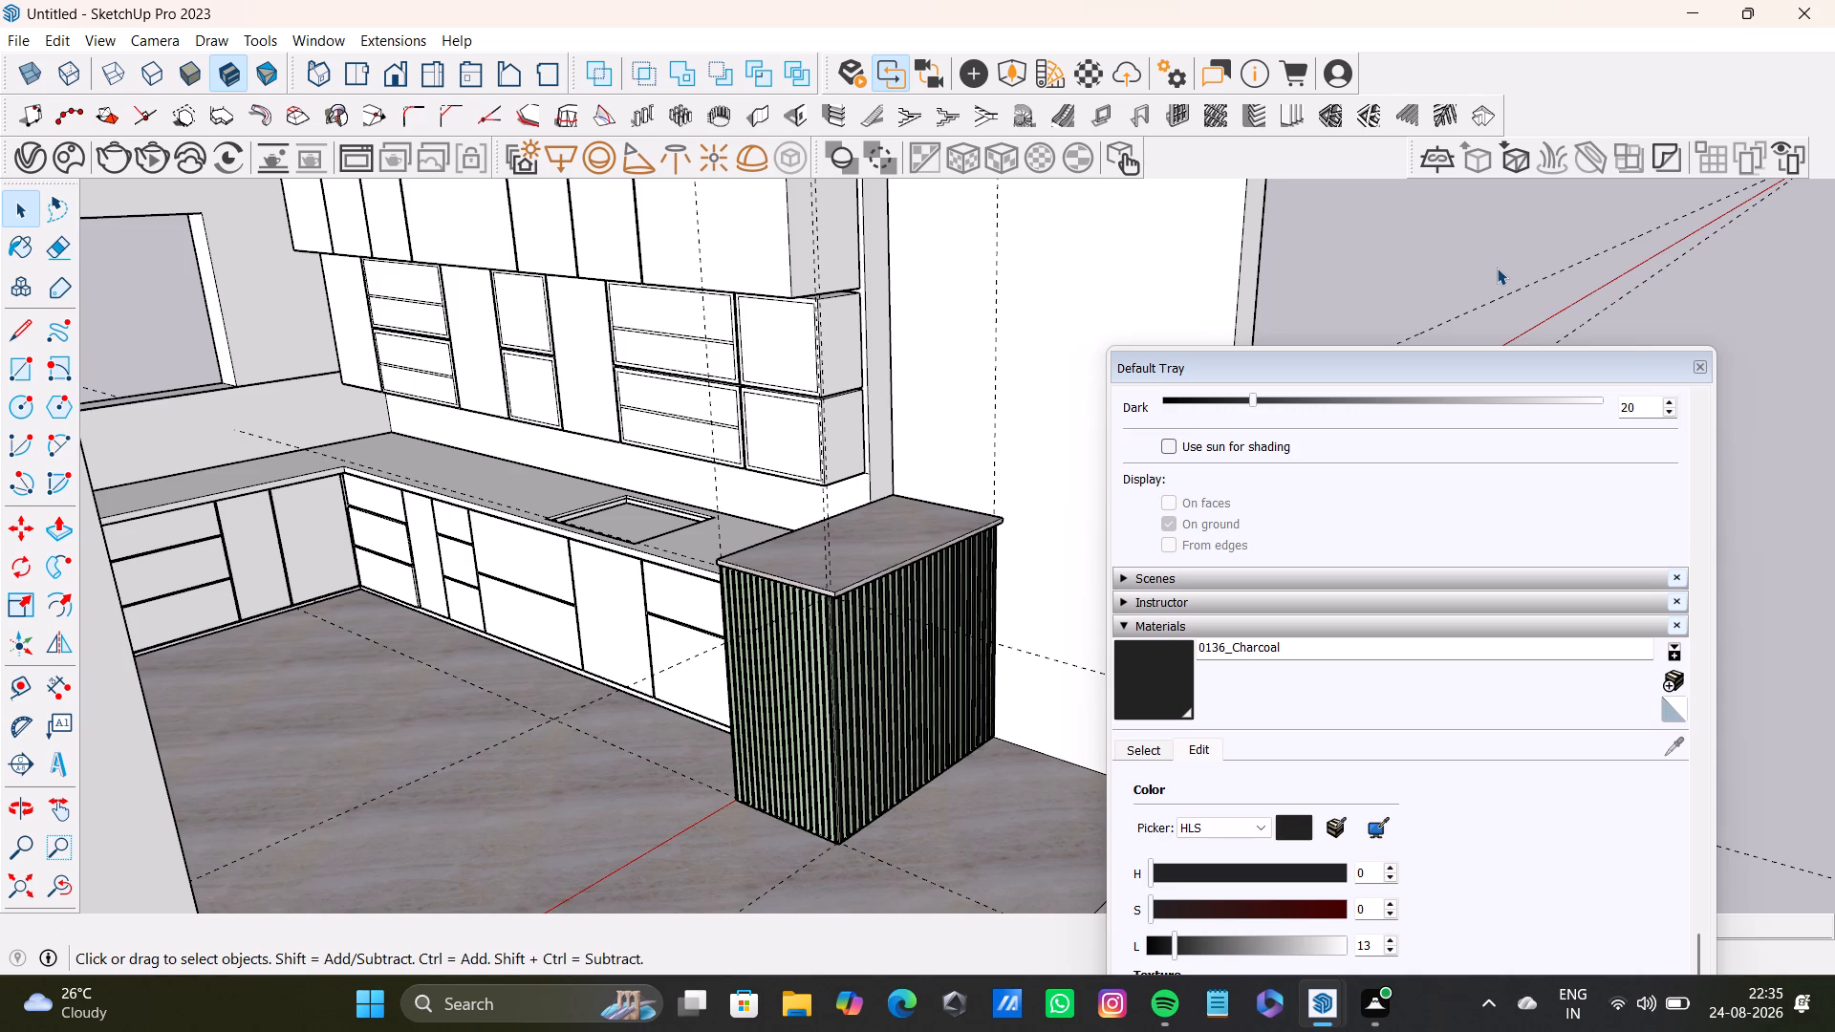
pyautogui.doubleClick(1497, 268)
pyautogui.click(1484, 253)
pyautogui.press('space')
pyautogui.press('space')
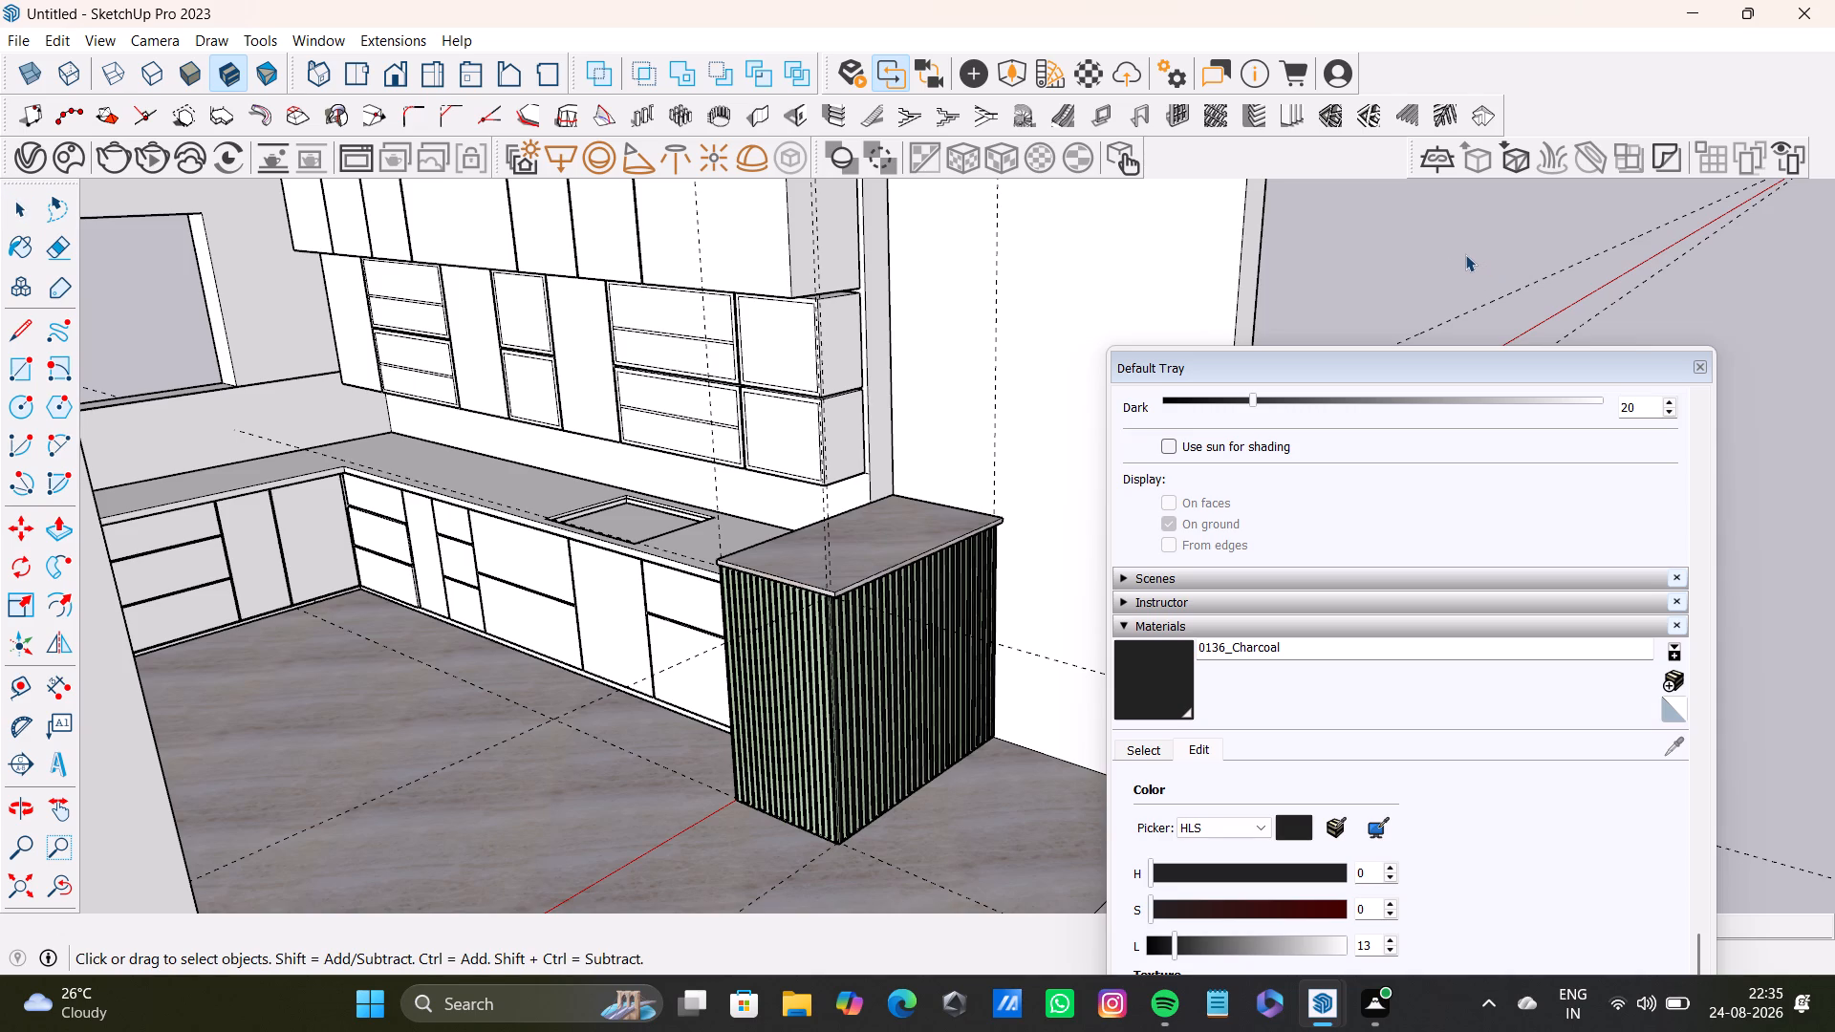
# Examine the island's slats and countertop and the surrounding cabinets from several sides, moving the Default Tray clear of the model.
pyautogui.scroll(3, 998, 538)
pyautogui.moveTo(1167, 505); pyautogui.dragTo(953, 595, button='middle')
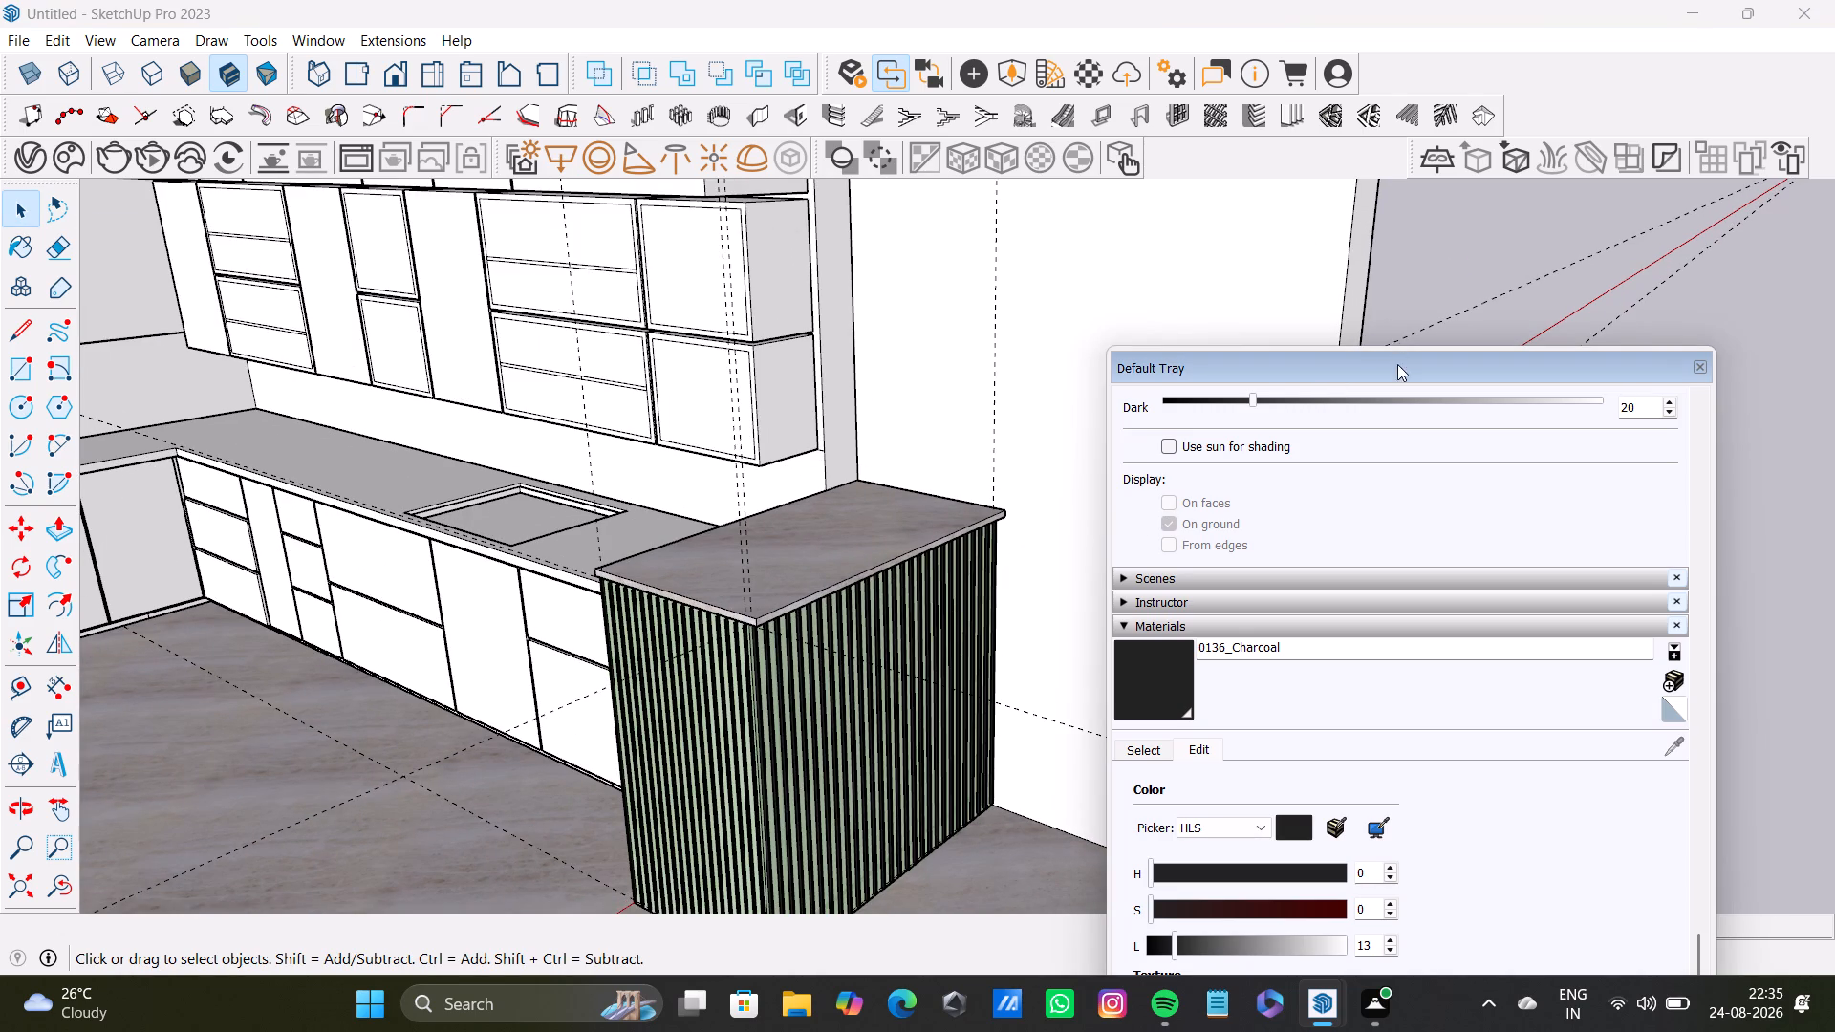
pyautogui.moveTo(1397, 364); pyautogui.dragTo(1625, 715)
pyautogui.press('space')
pyautogui.click(1571, 522)
pyautogui.moveTo(1306, 632); pyautogui.dragTo(949, 688, button='middle')
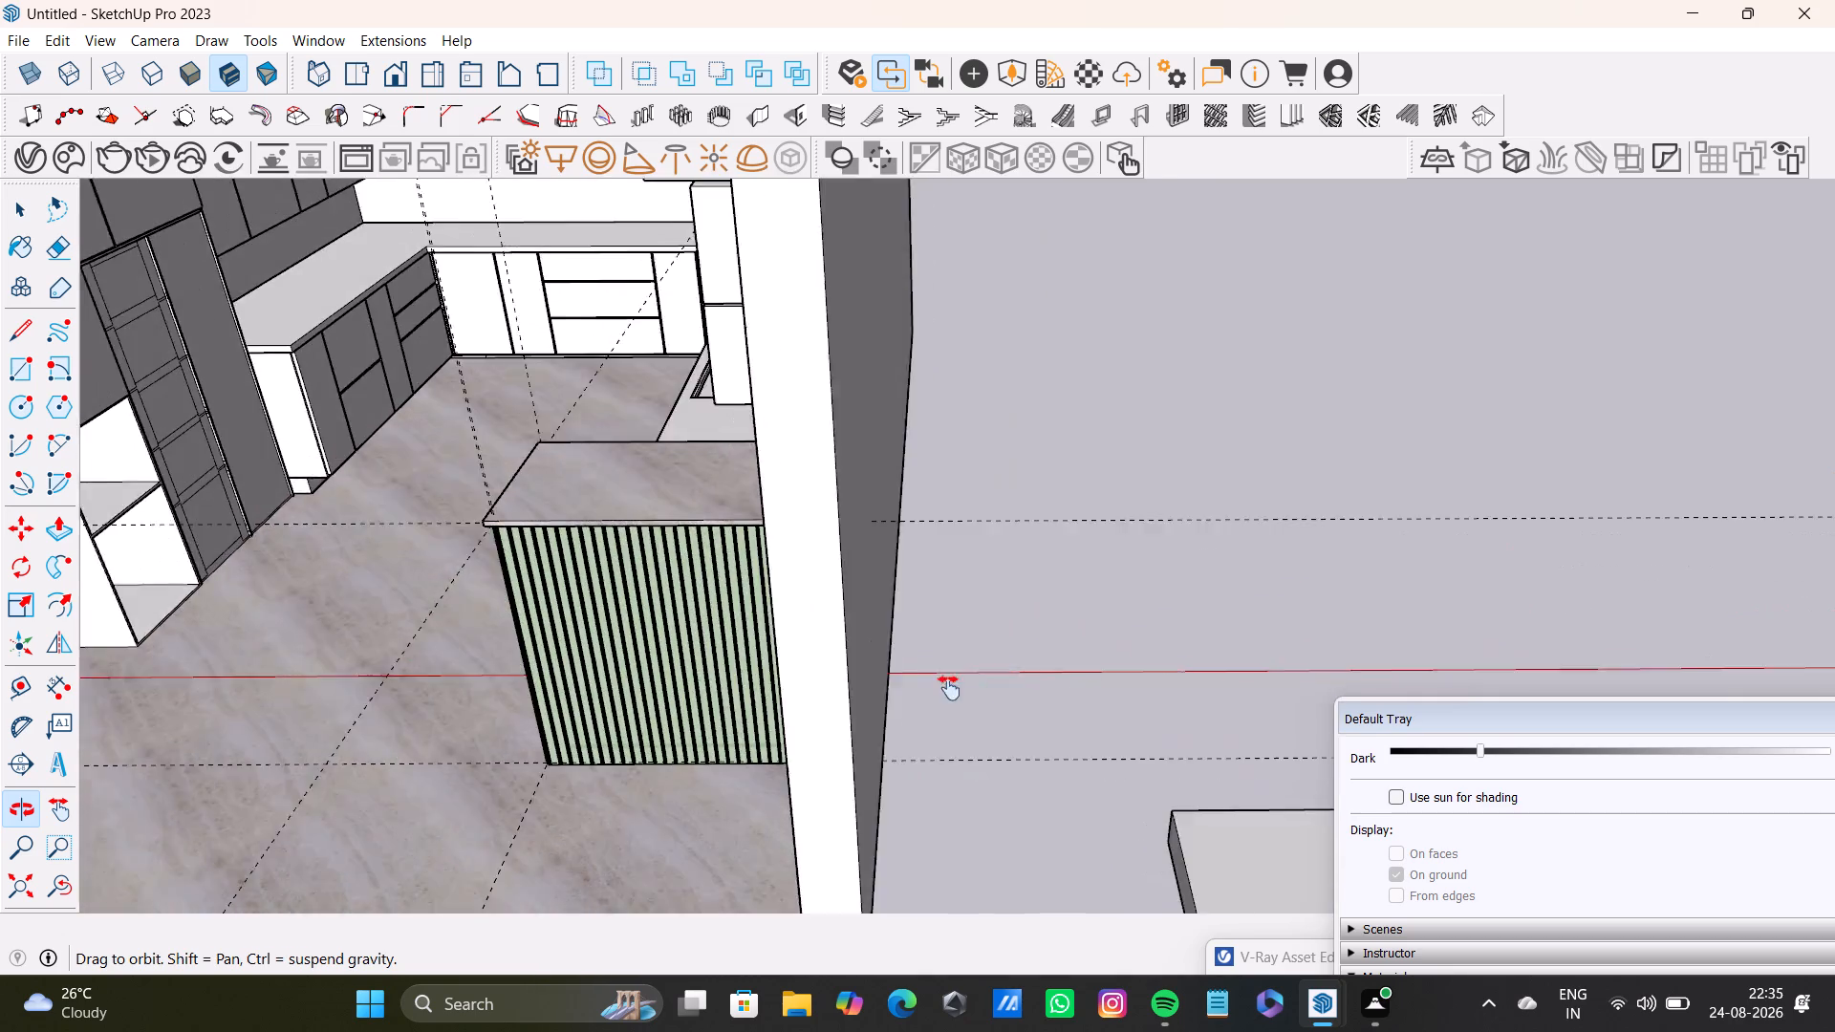
pyautogui.moveTo(949, 688); pyautogui.dragTo(1195, 788, button='middle')
pyautogui.scroll(3, 906, 586)
pyautogui.moveTo(928, 553); pyautogui.dragTo(981, 594, button='middle')
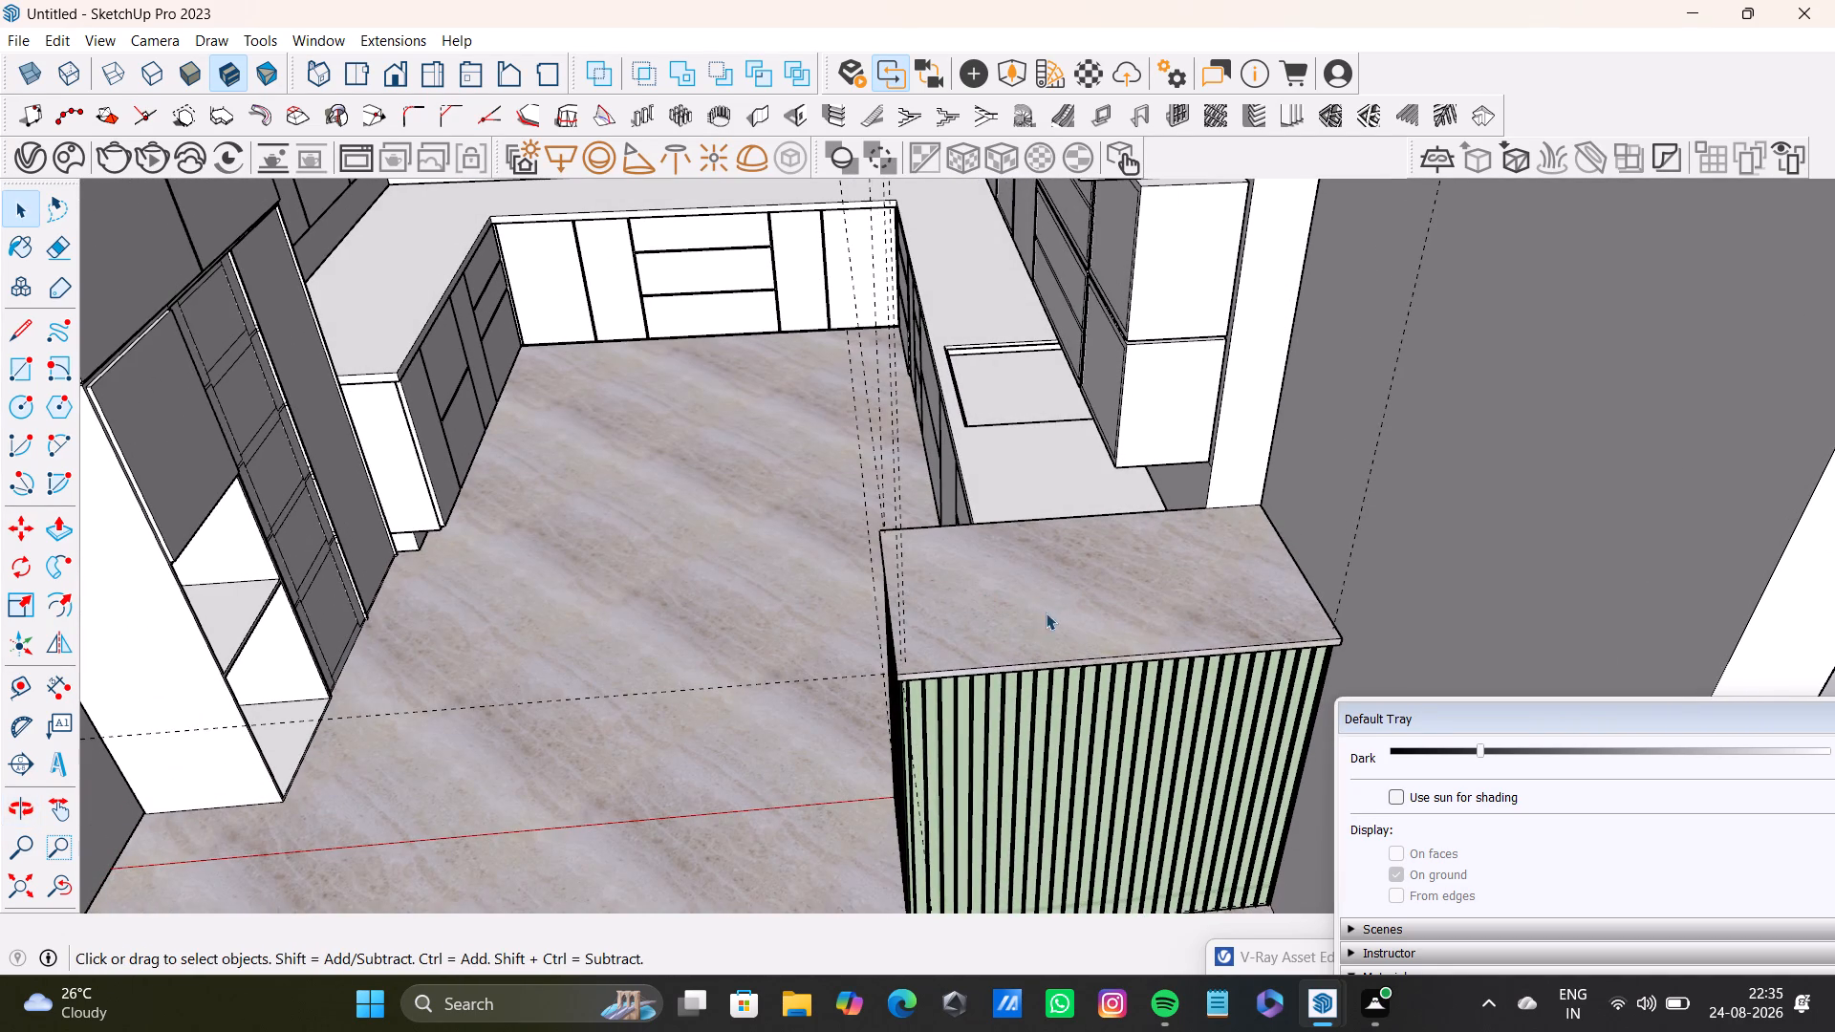
pyautogui.moveTo(1403, 734); pyautogui.dragTo(1407, 441)
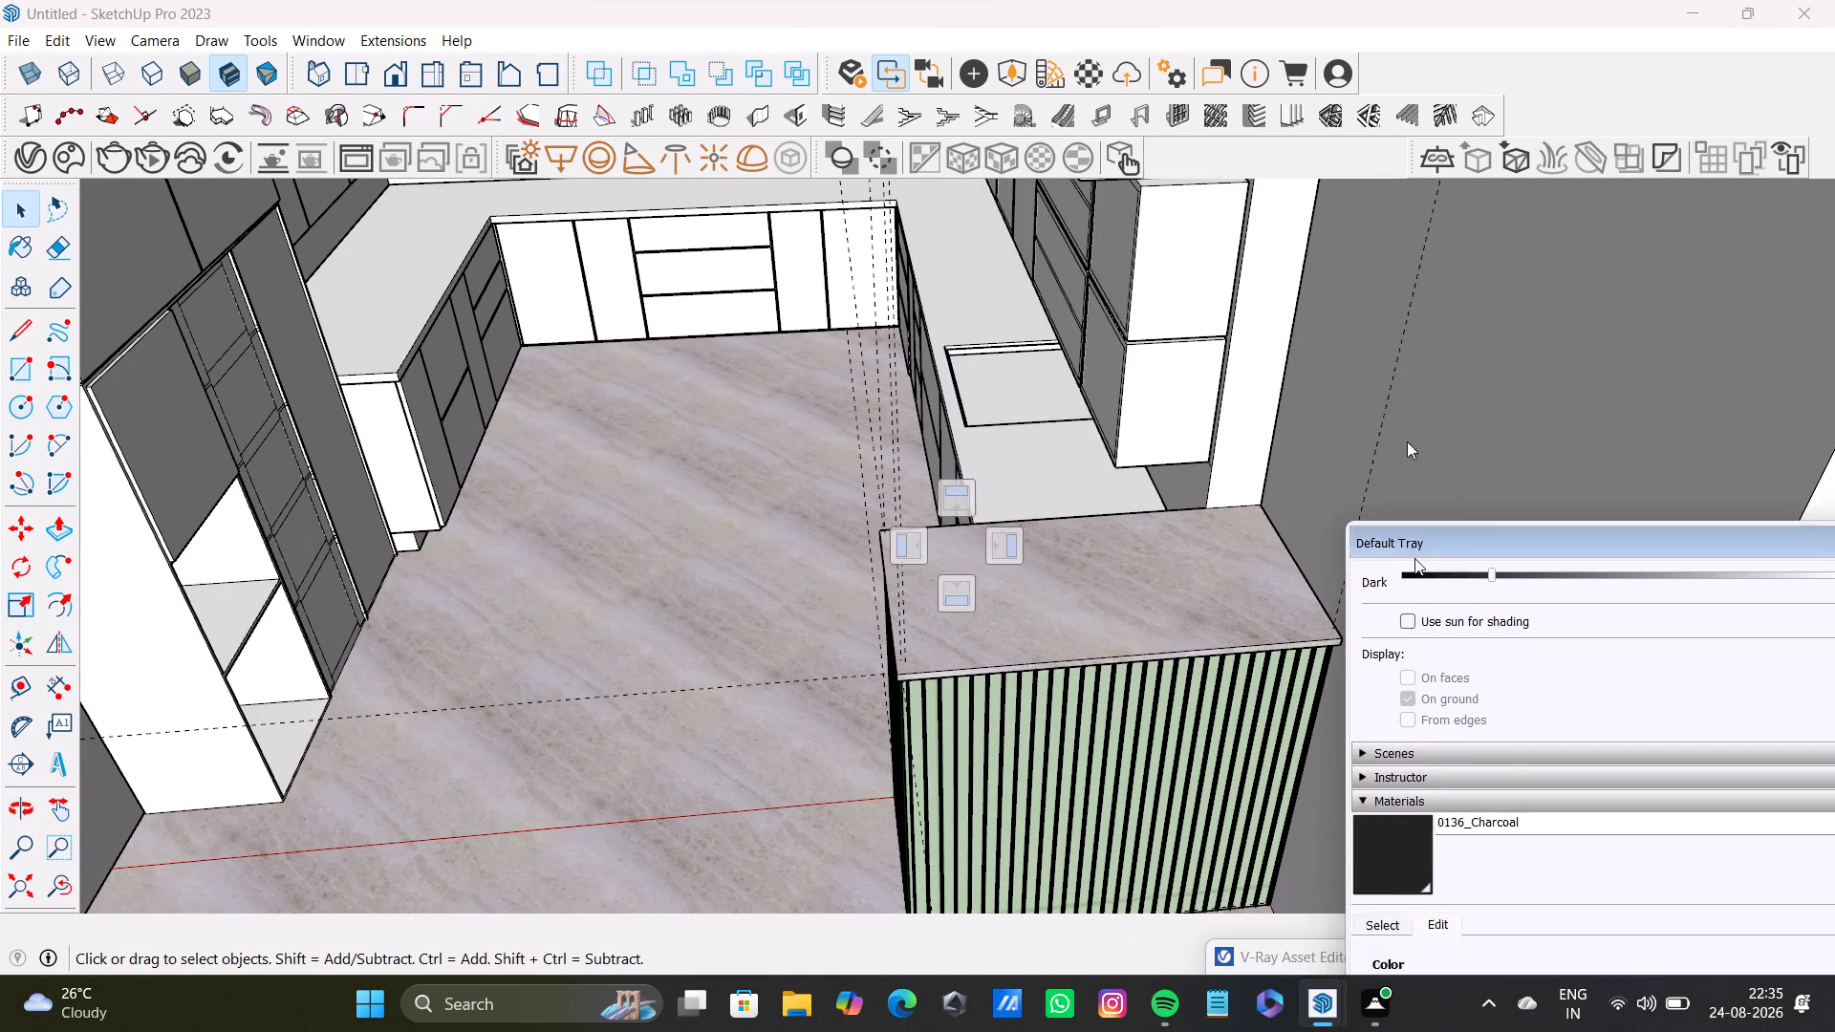
# Paint the island top and the perimeter countertop with Carrera Marble from the Stone materials.
pyautogui.moveTo(1407, 441); pyautogui.dragTo(1372, 170)
pyautogui.click(1346, 541)
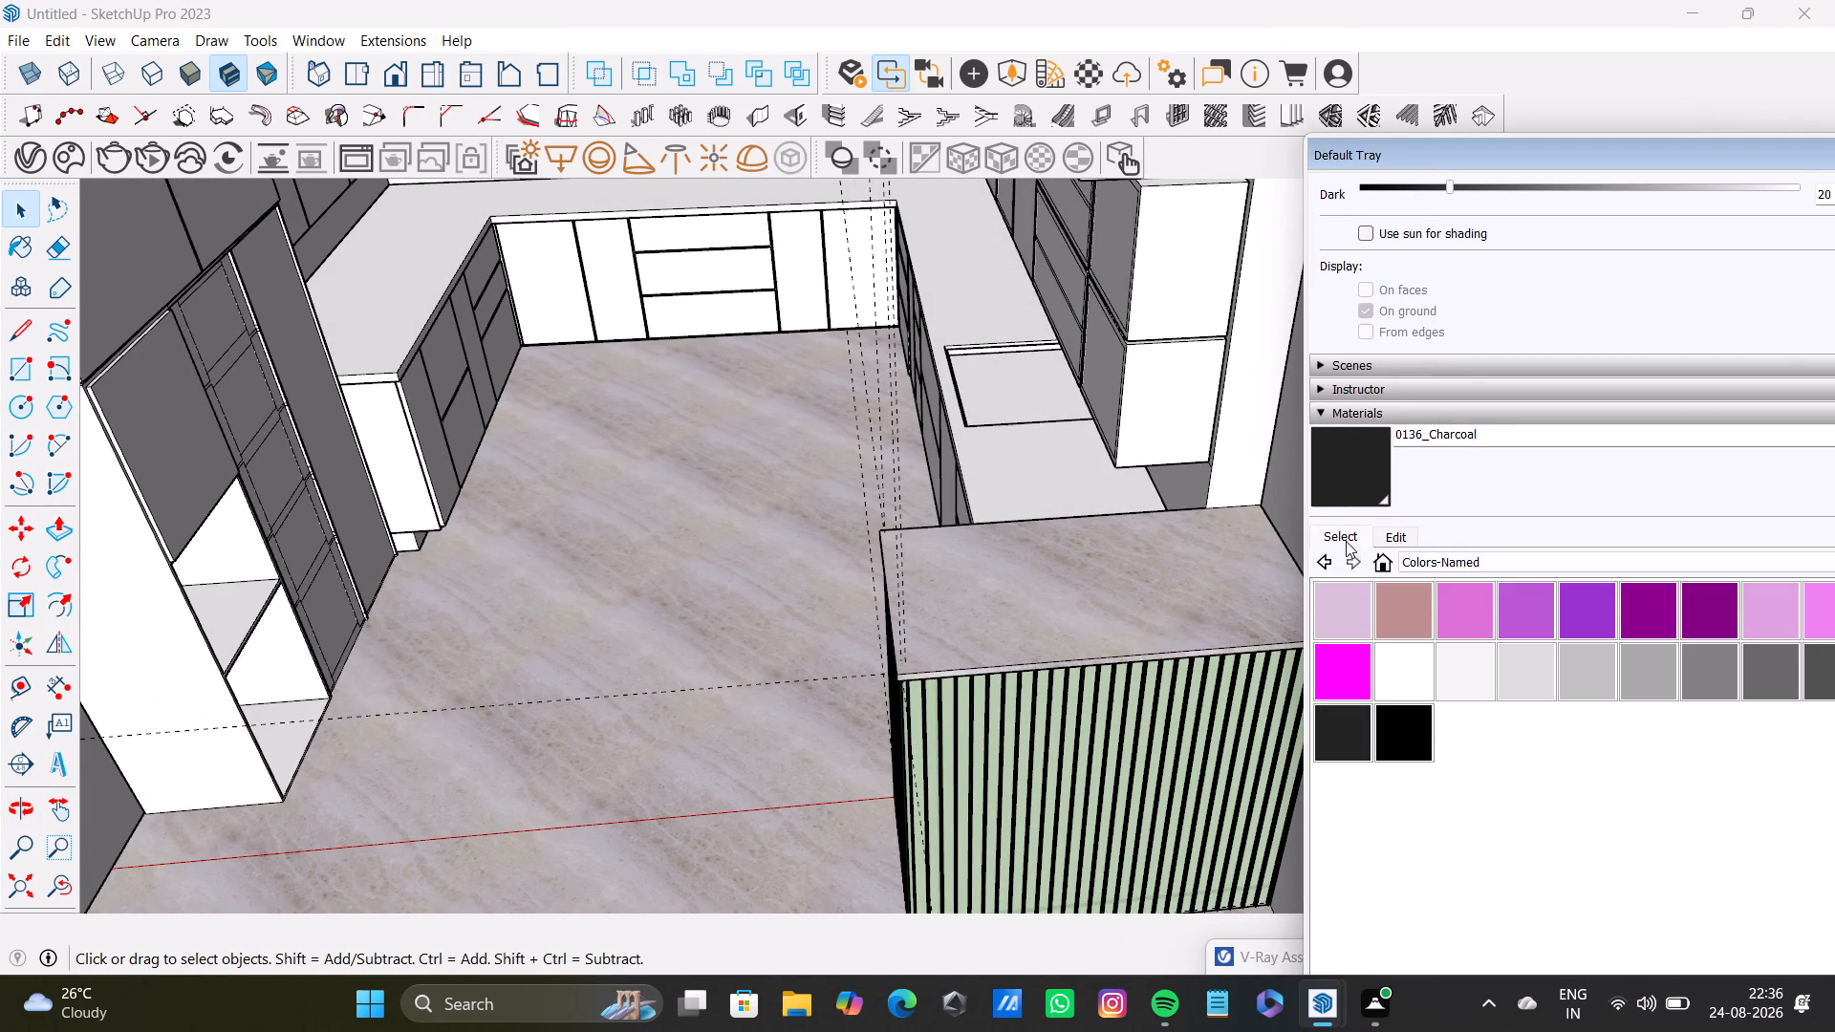
pyautogui.click(1445, 569)
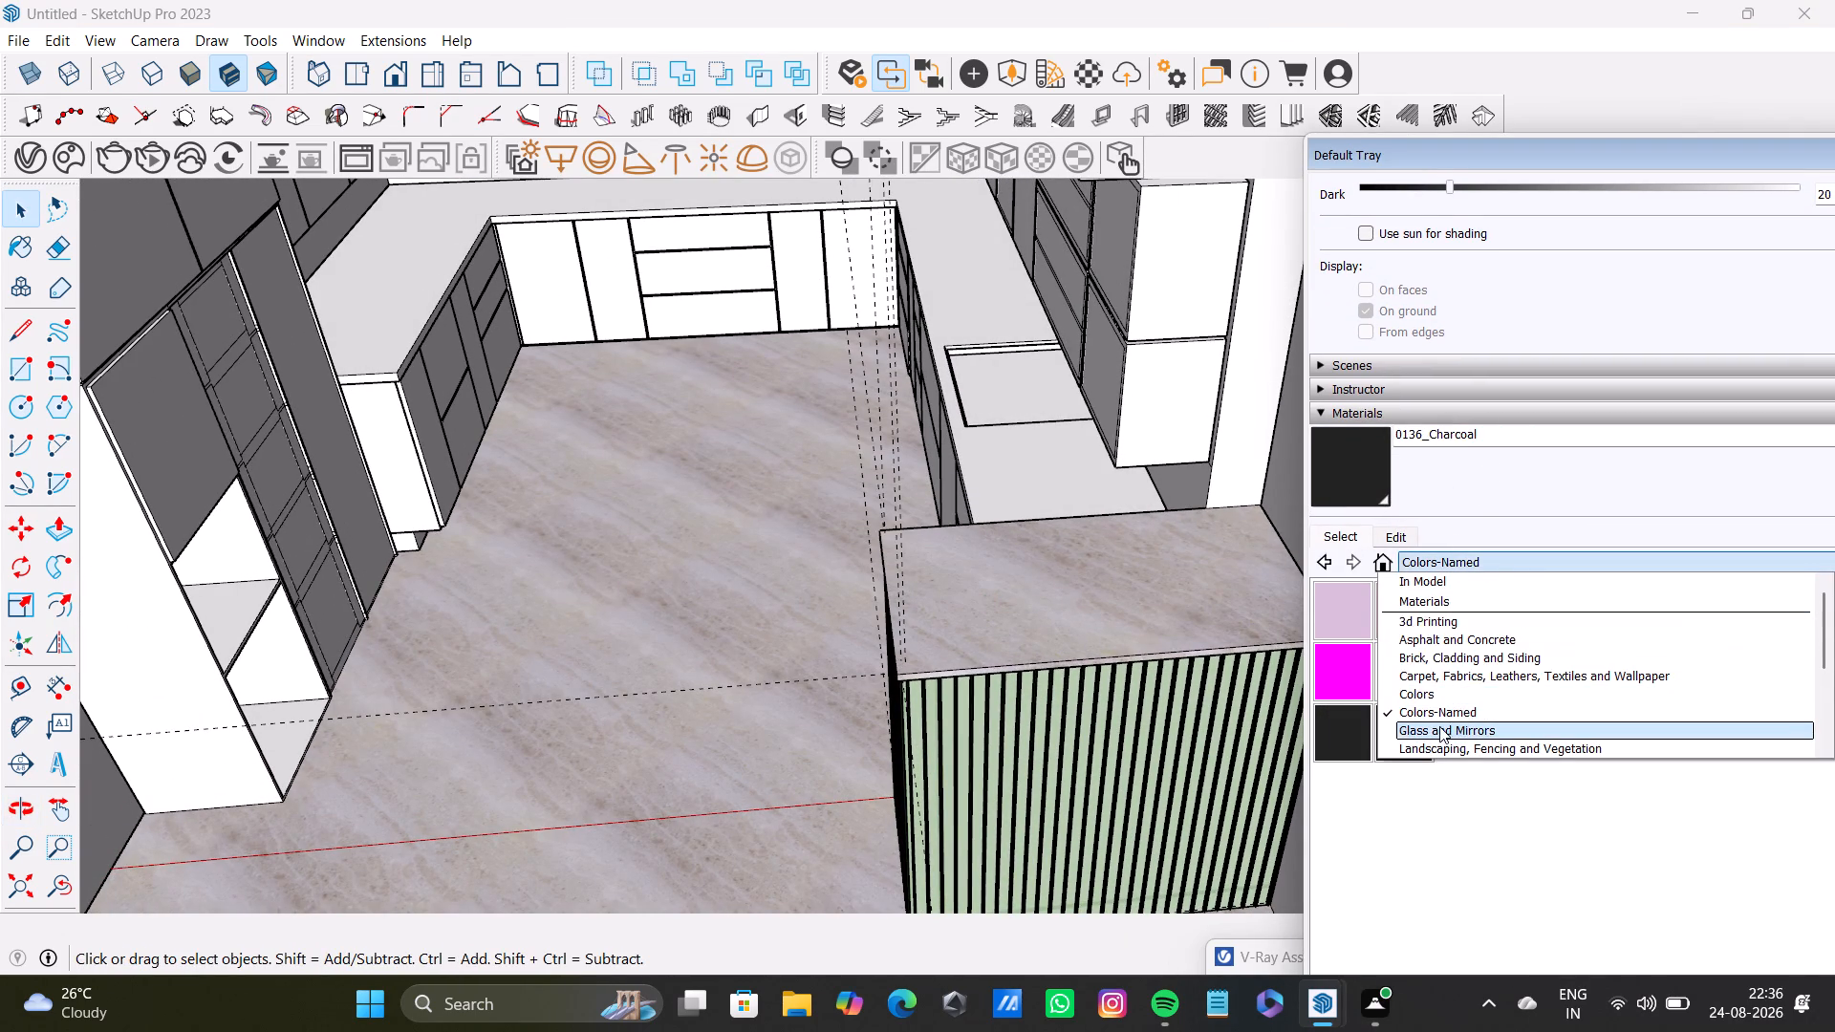
pyautogui.scroll(-2, 1439, 726)
pyautogui.click(1438, 700)
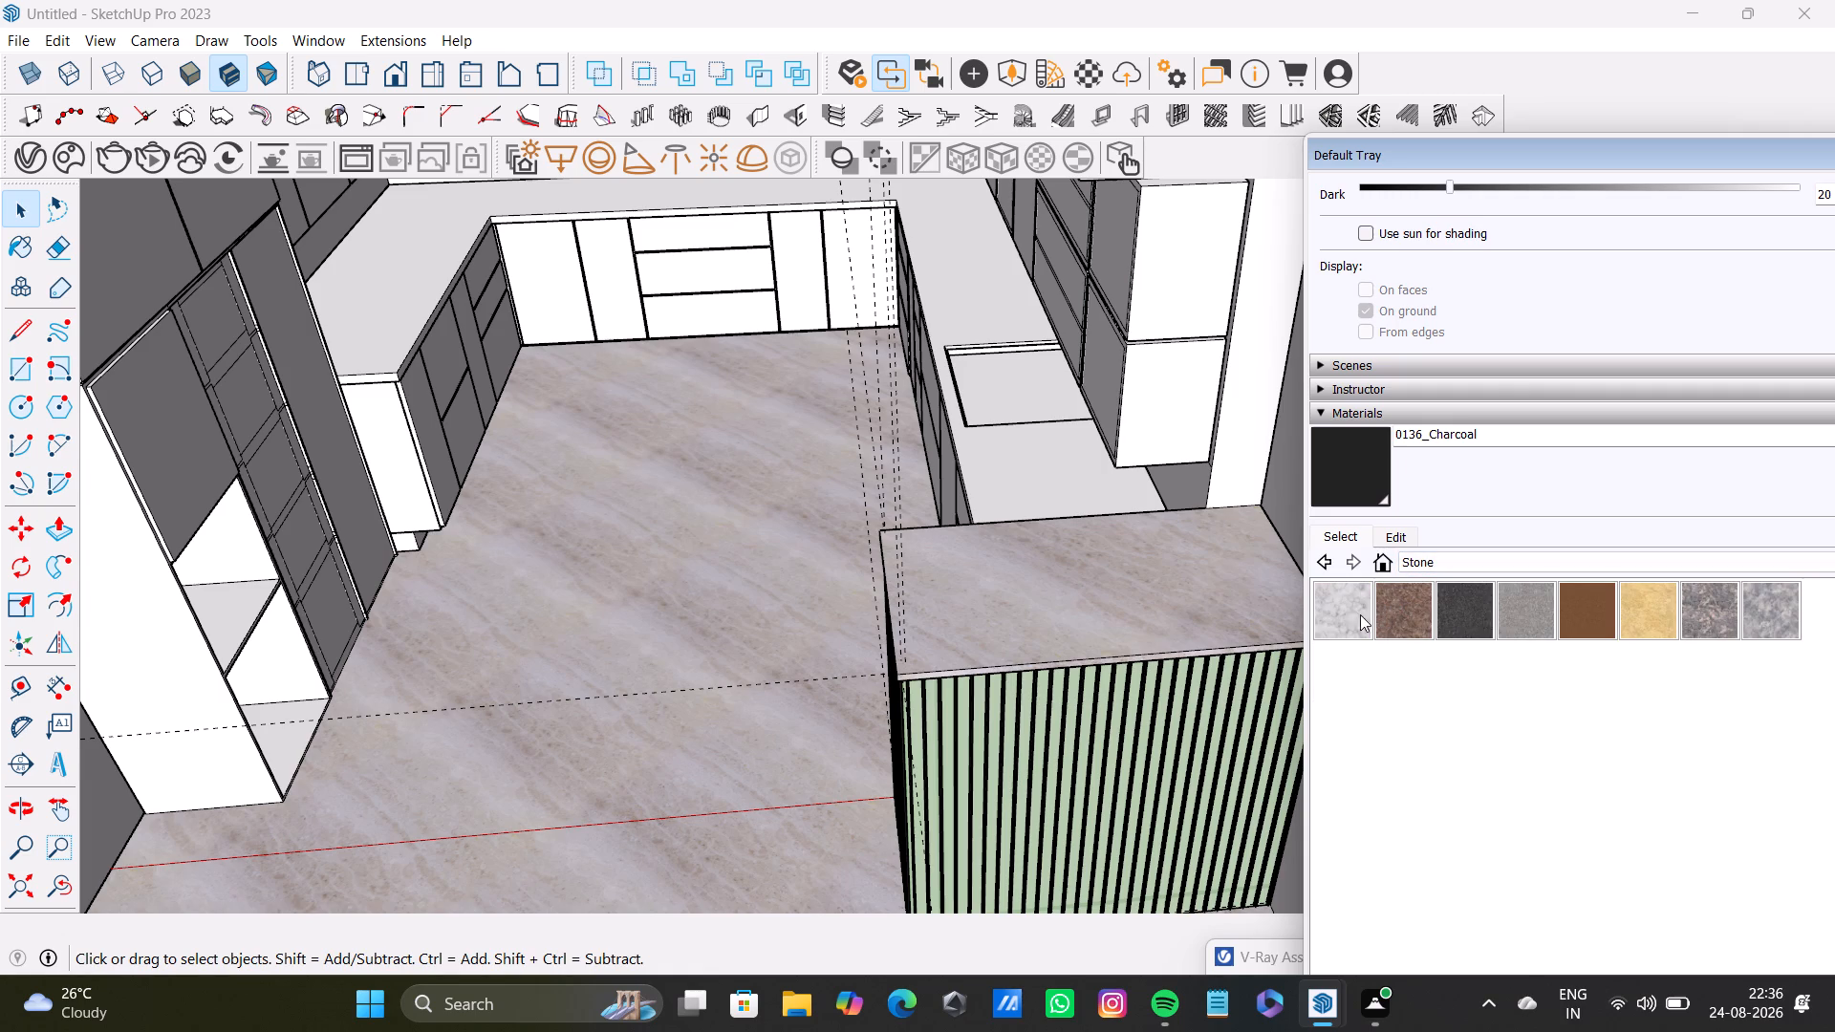
pyautogui.click(1339, 612)
pyautogui.click(1249, 612)
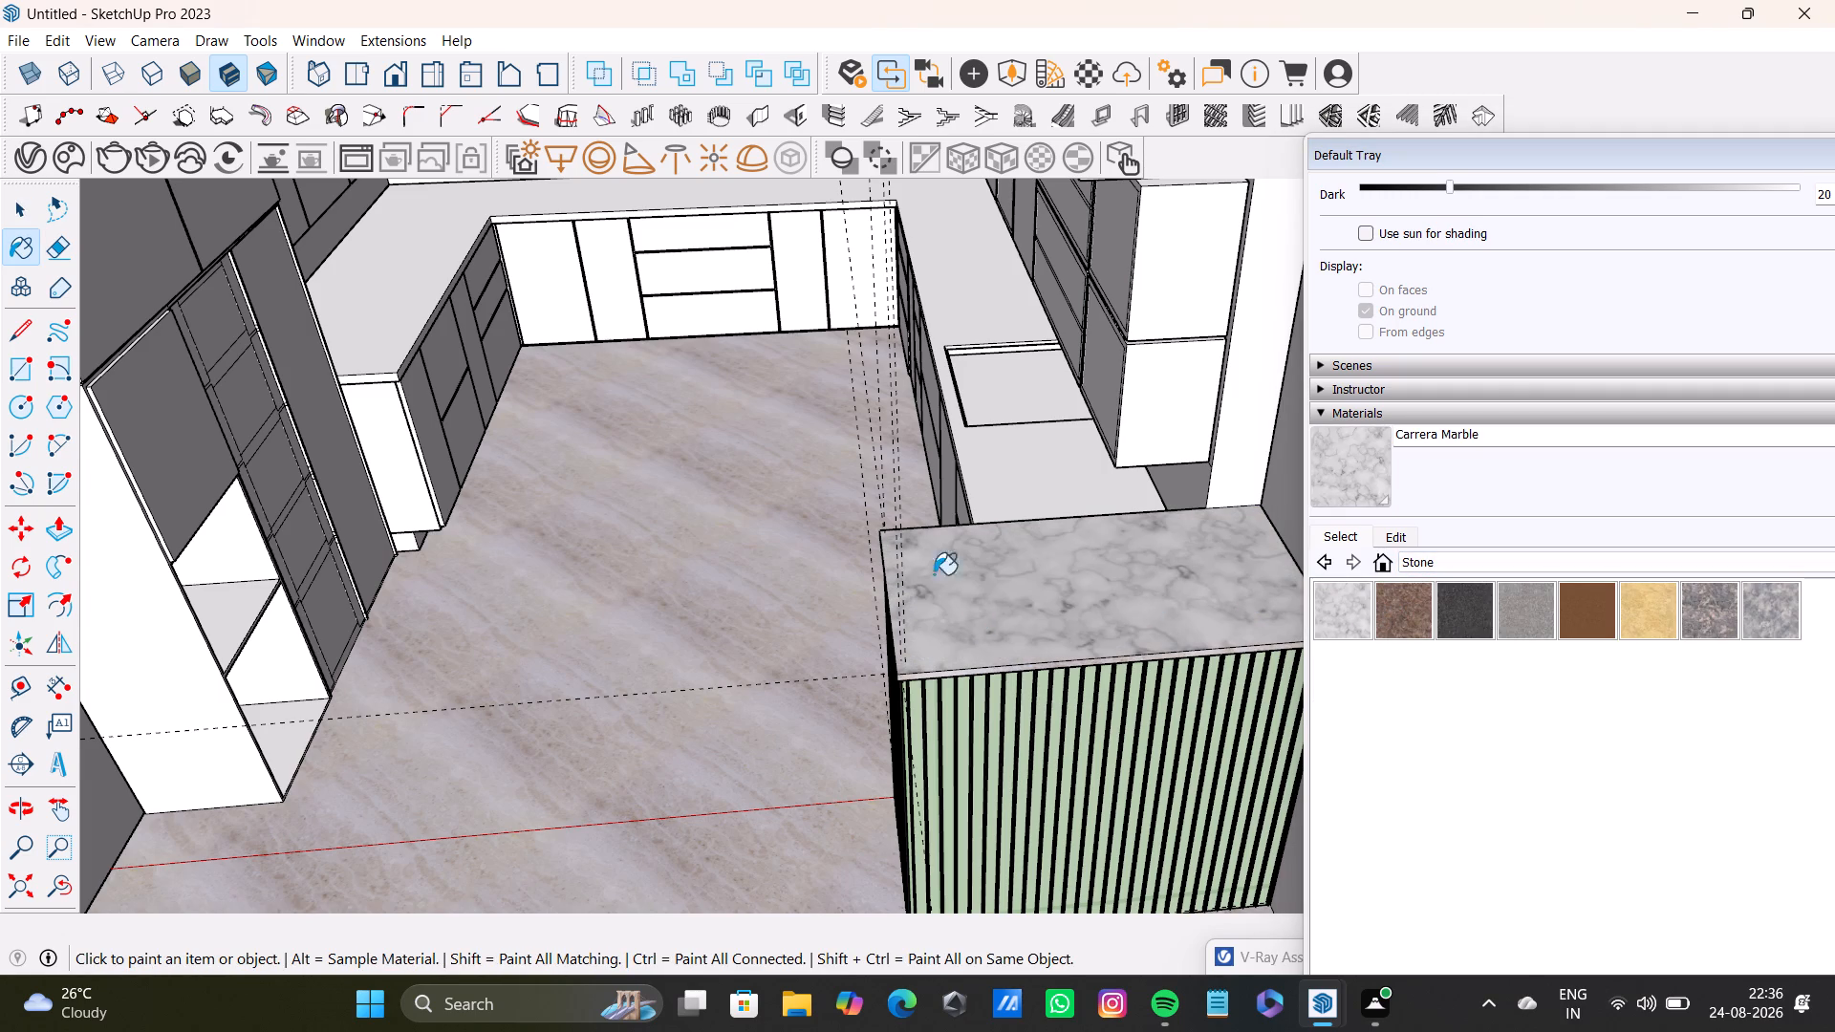
pyautogui.click(1014, 471)
# Examine the repainted countertops, the surrounding cabinets and the window wall from inside the kitchen.
pyautogui.scroll(-3, 594, 457)
pyautogui.moveTo(597, 461); pyautogui.dragTo(910, 546, button='middle')
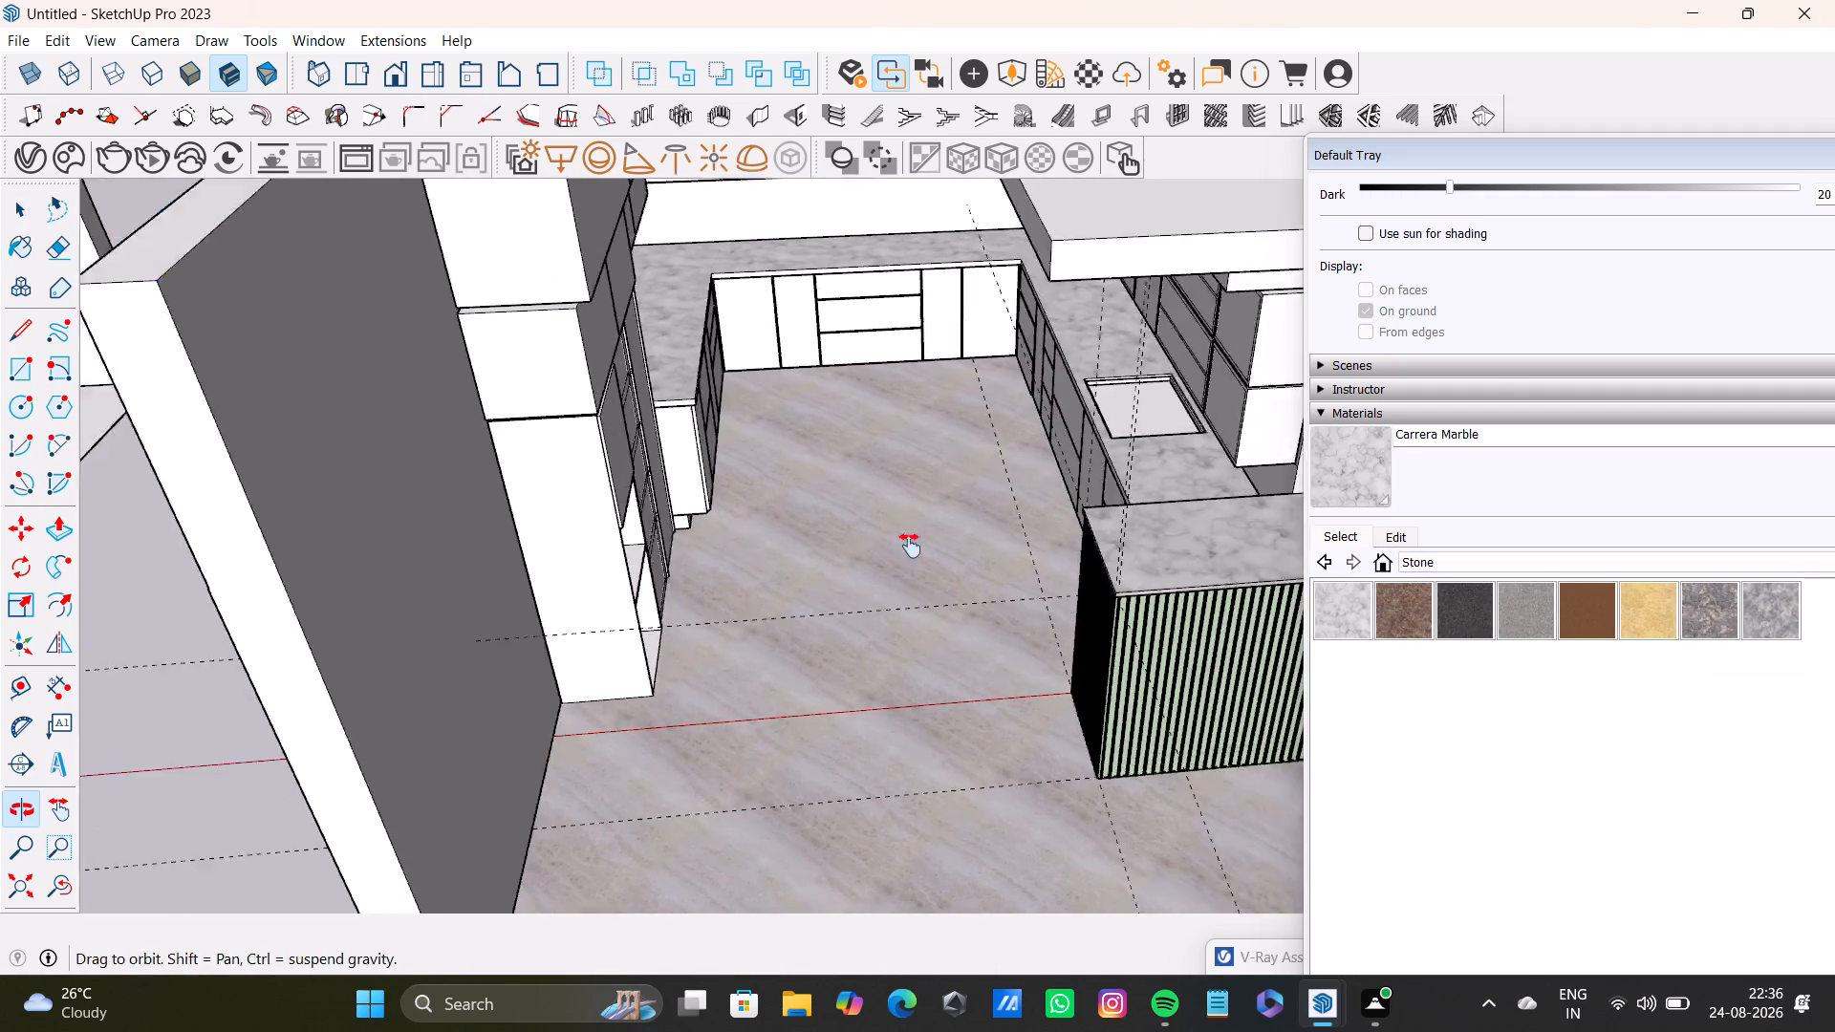
pyautogui.moveTo(910, 546); pyautogui.dragTo(927, 602, button='middle')
pyautogui.scroll(3, 918, 562)
pyautogui.scroll(-4, 1001, 466)
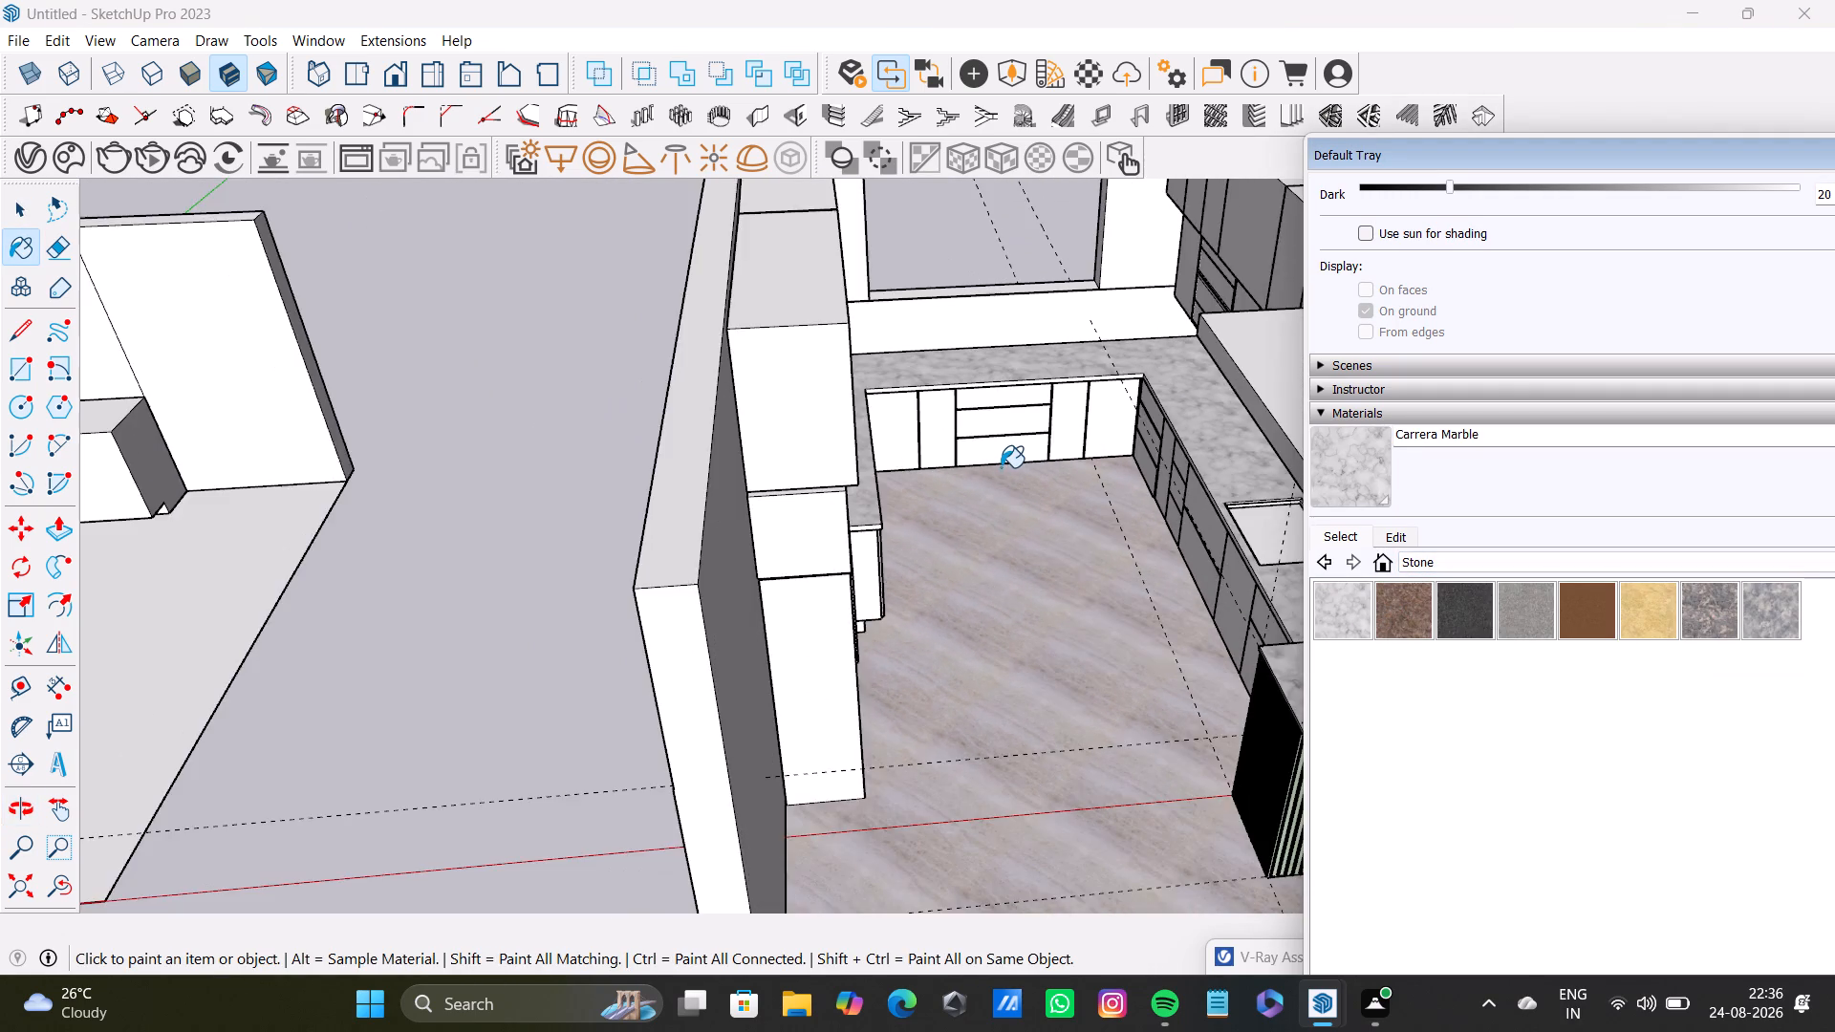
pyautogui.moveTo(1001, 467); pyautogui.dragTo(765, 718, button='middle')
pyautogui.scroll(4, 766, 671)
pyautogui.moveTo(766, 630); pyautogui.dragTo(756, 352, button='middle')
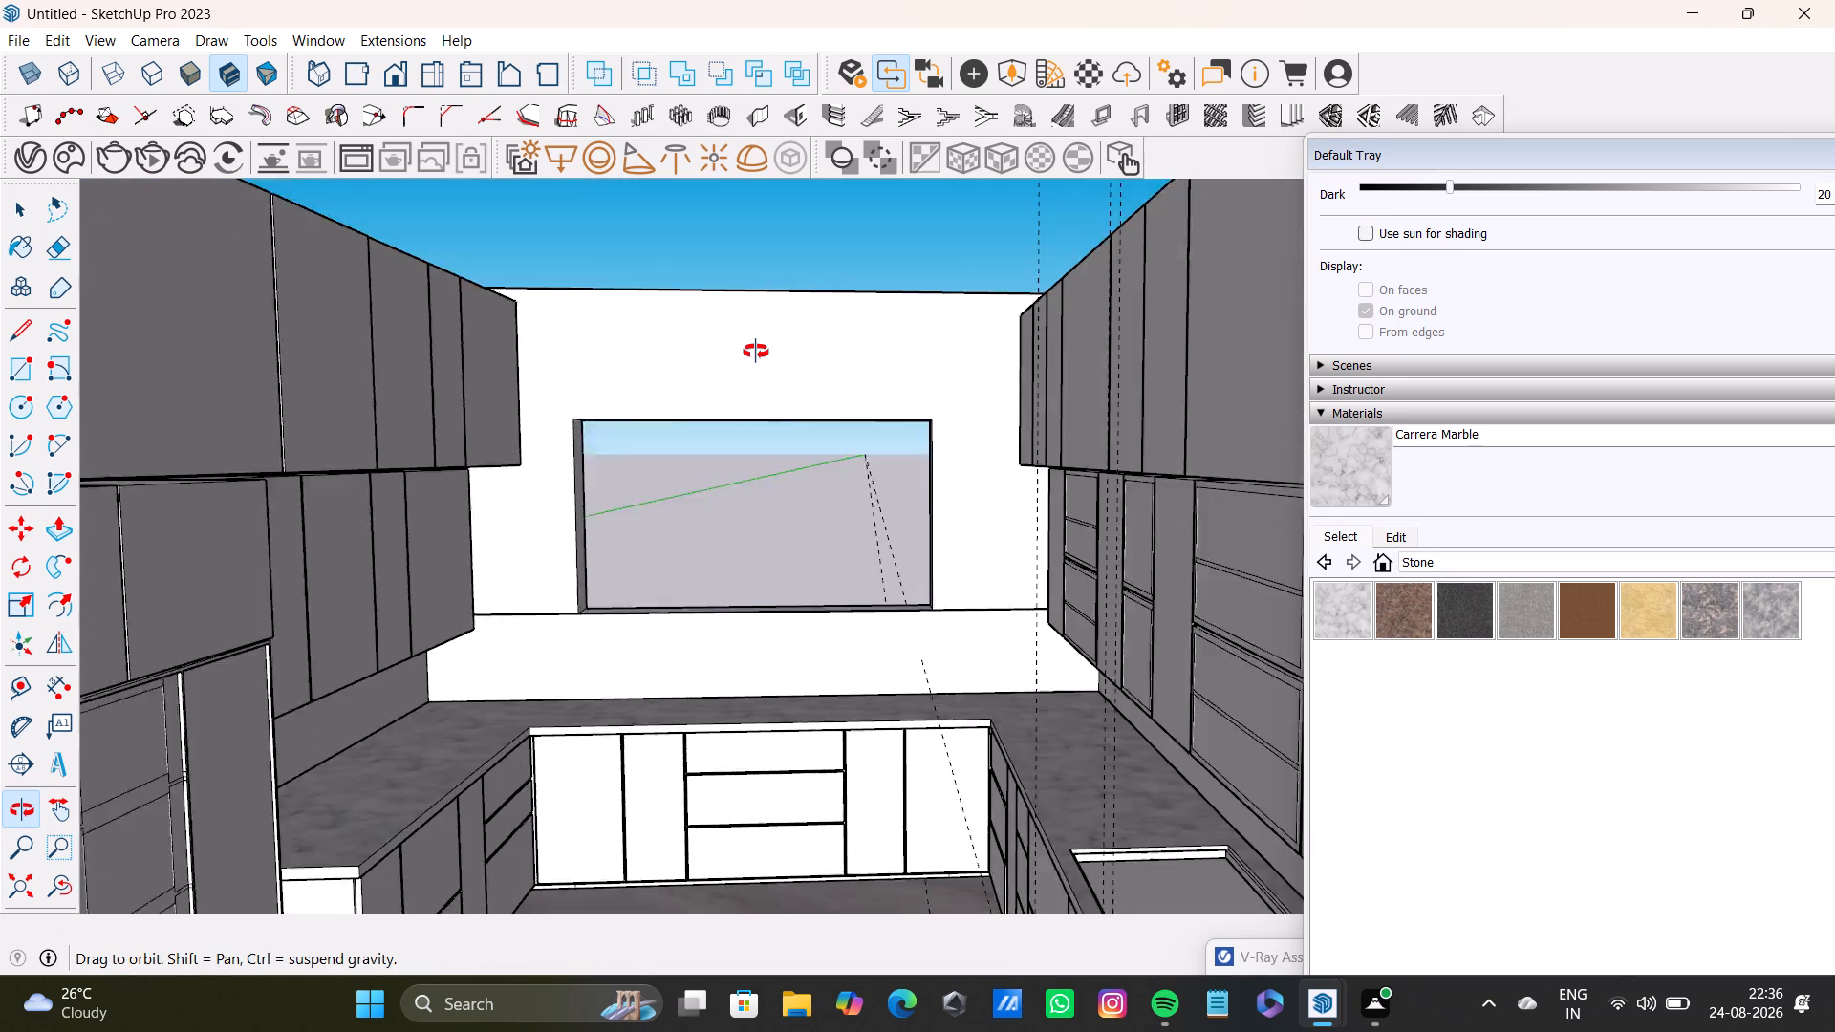
pyautogui.moveTo(756, 352); pyautogui.dragTo(766, 322, button='middle')
# Look through the Tile, Patterns and Brick, Cladding and Siding collections for a window wall finish, moving the Default Tray fully into view.
pyautogui.click(1479, 560)
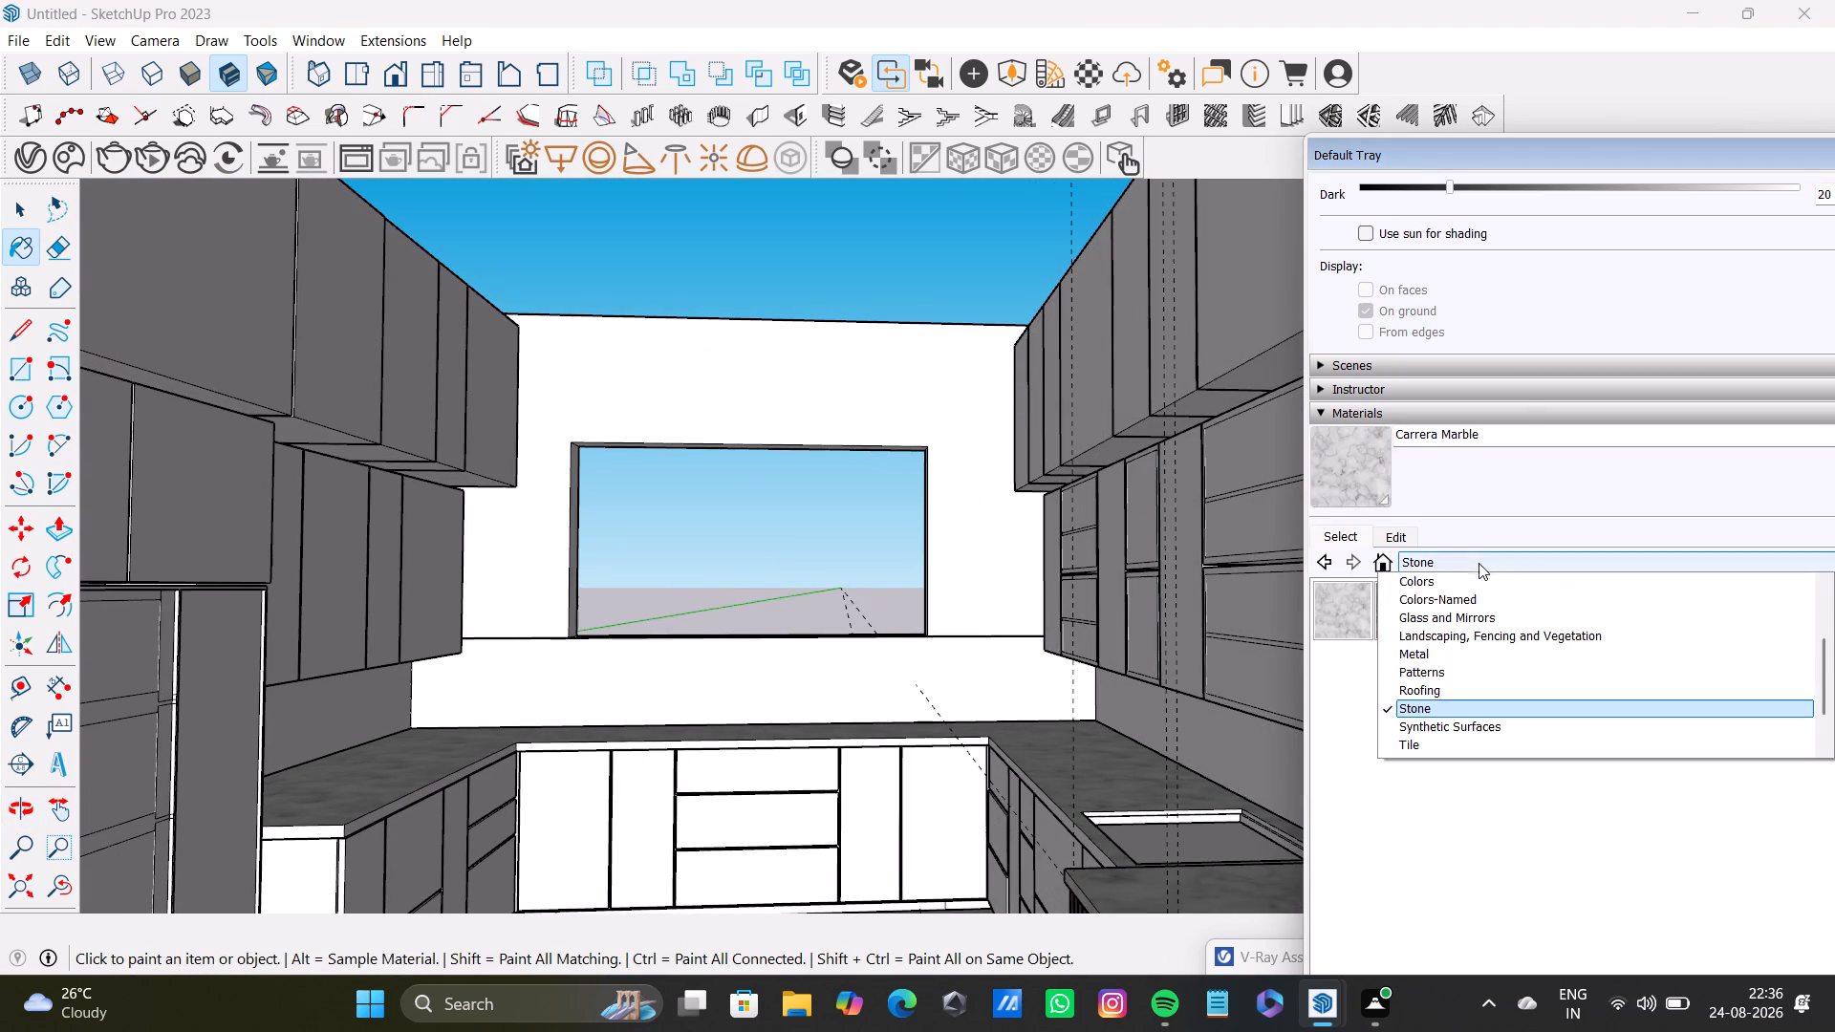
pyautogui.scroll(-1, 1454, 702)
pyautogui.click(1449, 691)
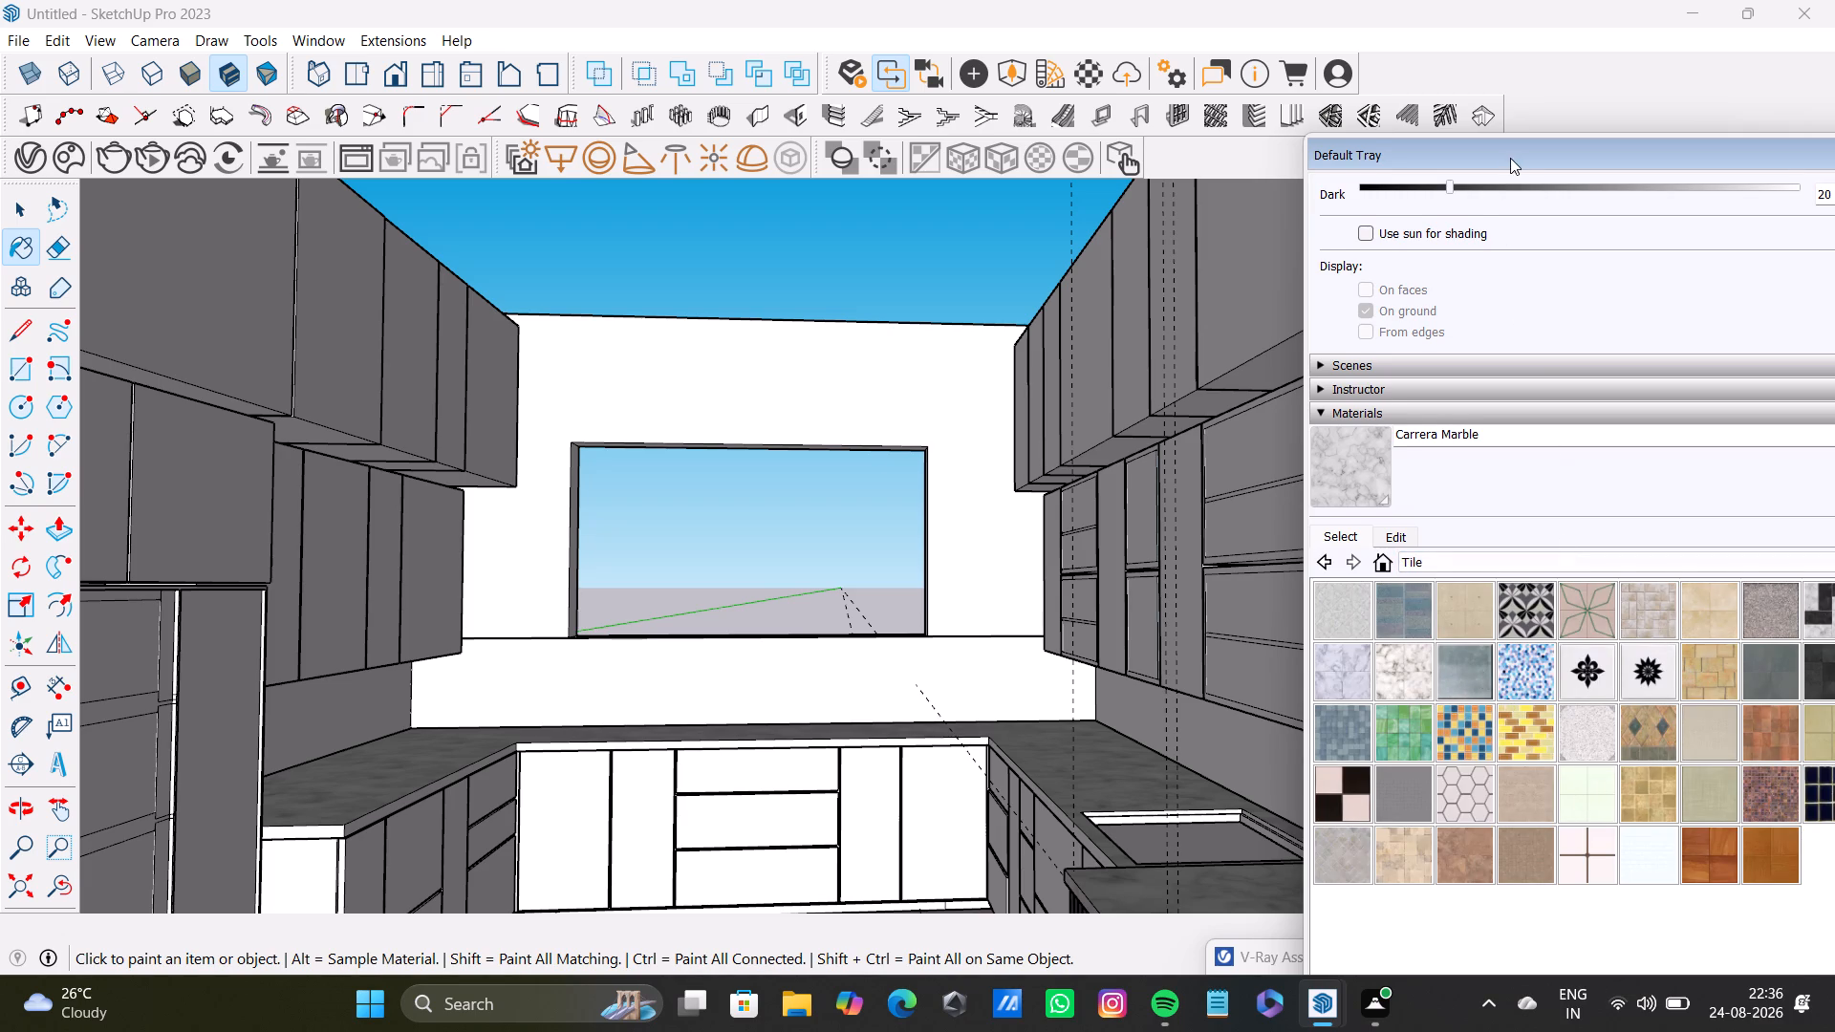
pyautogui.moveTo(1510, 158); pyautogui.dragTo(1365, 68)
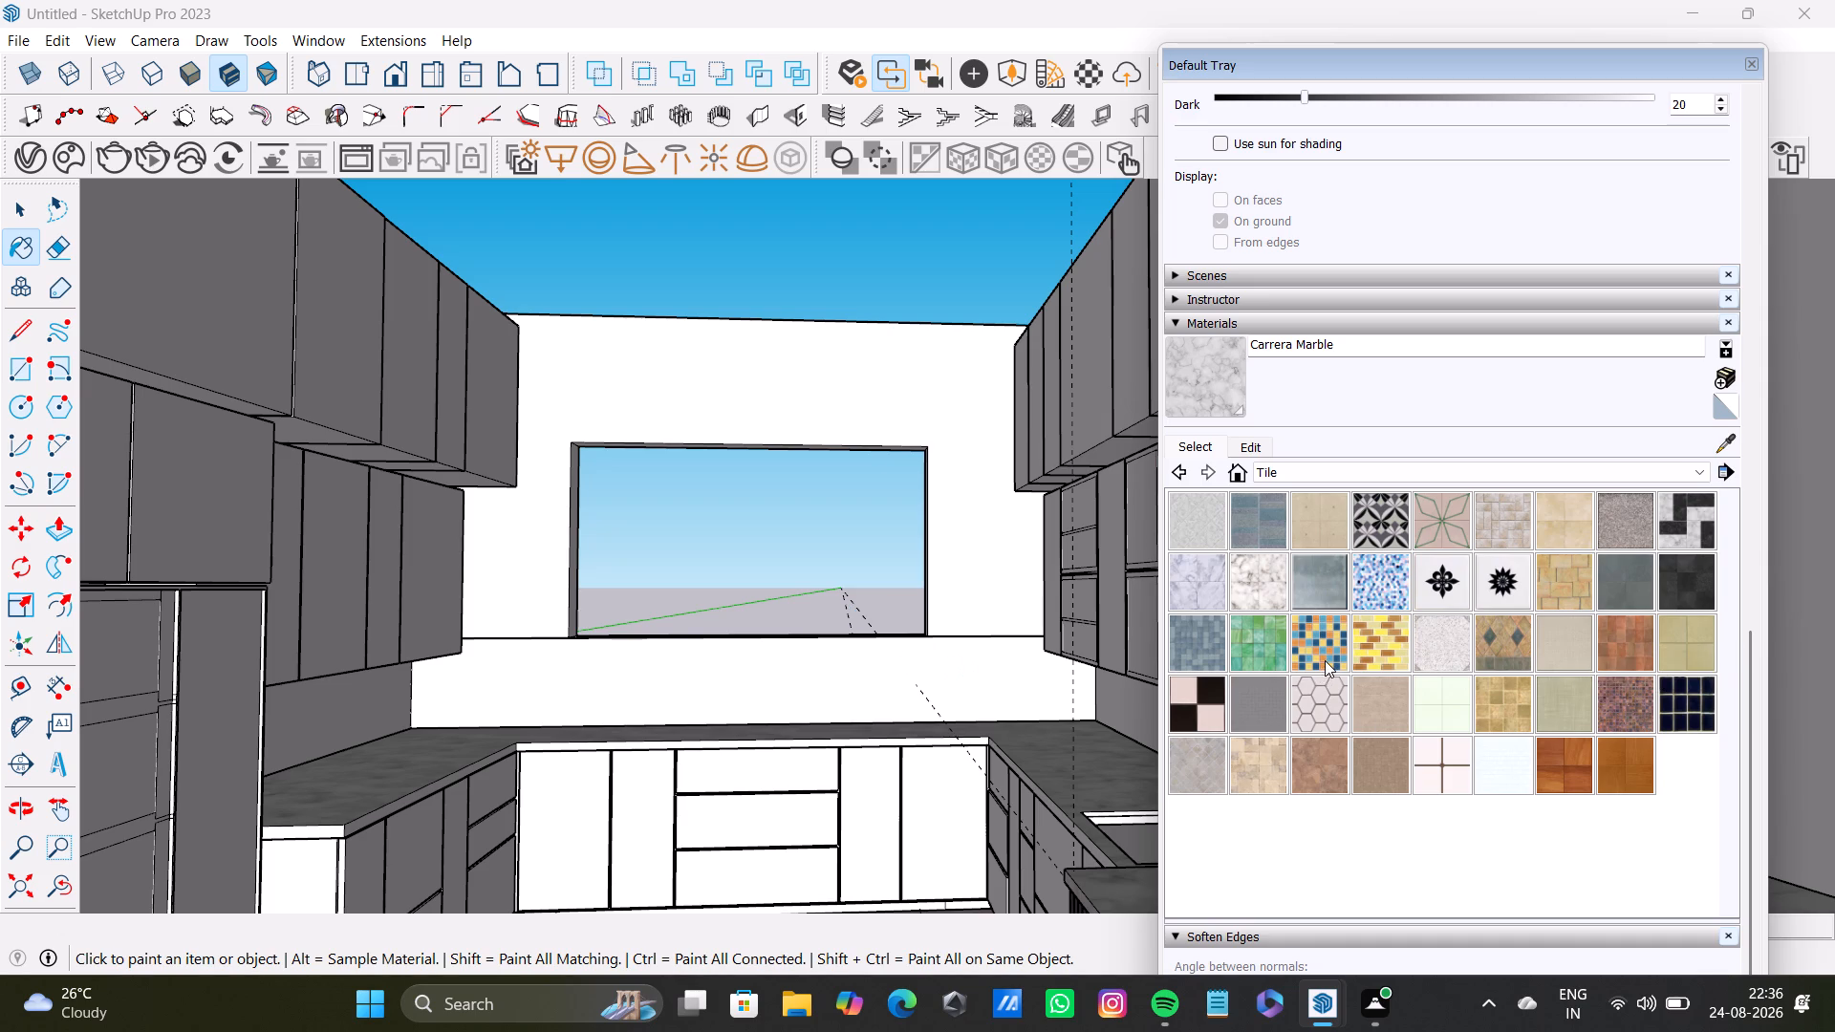
pyautogui.scroll(-2, 1325, 660)
pyautogui.click(1287, 463)
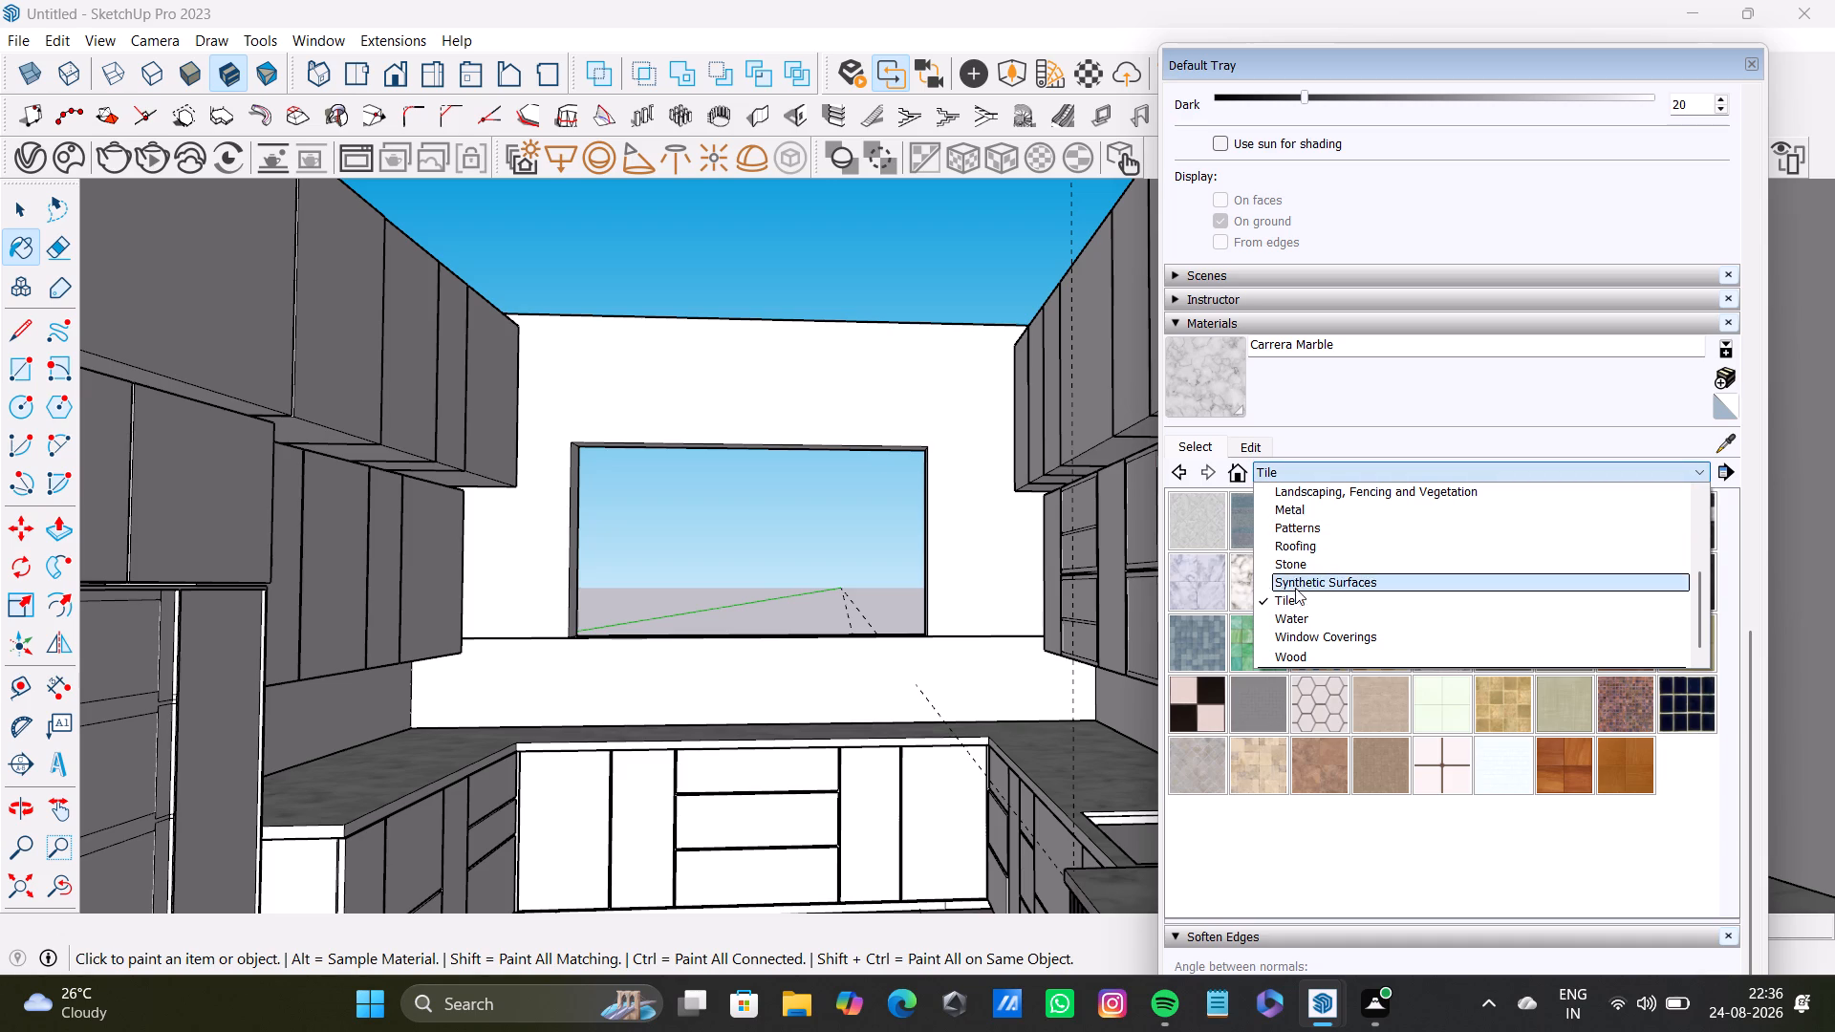
pyautogui.click(1300, 531)
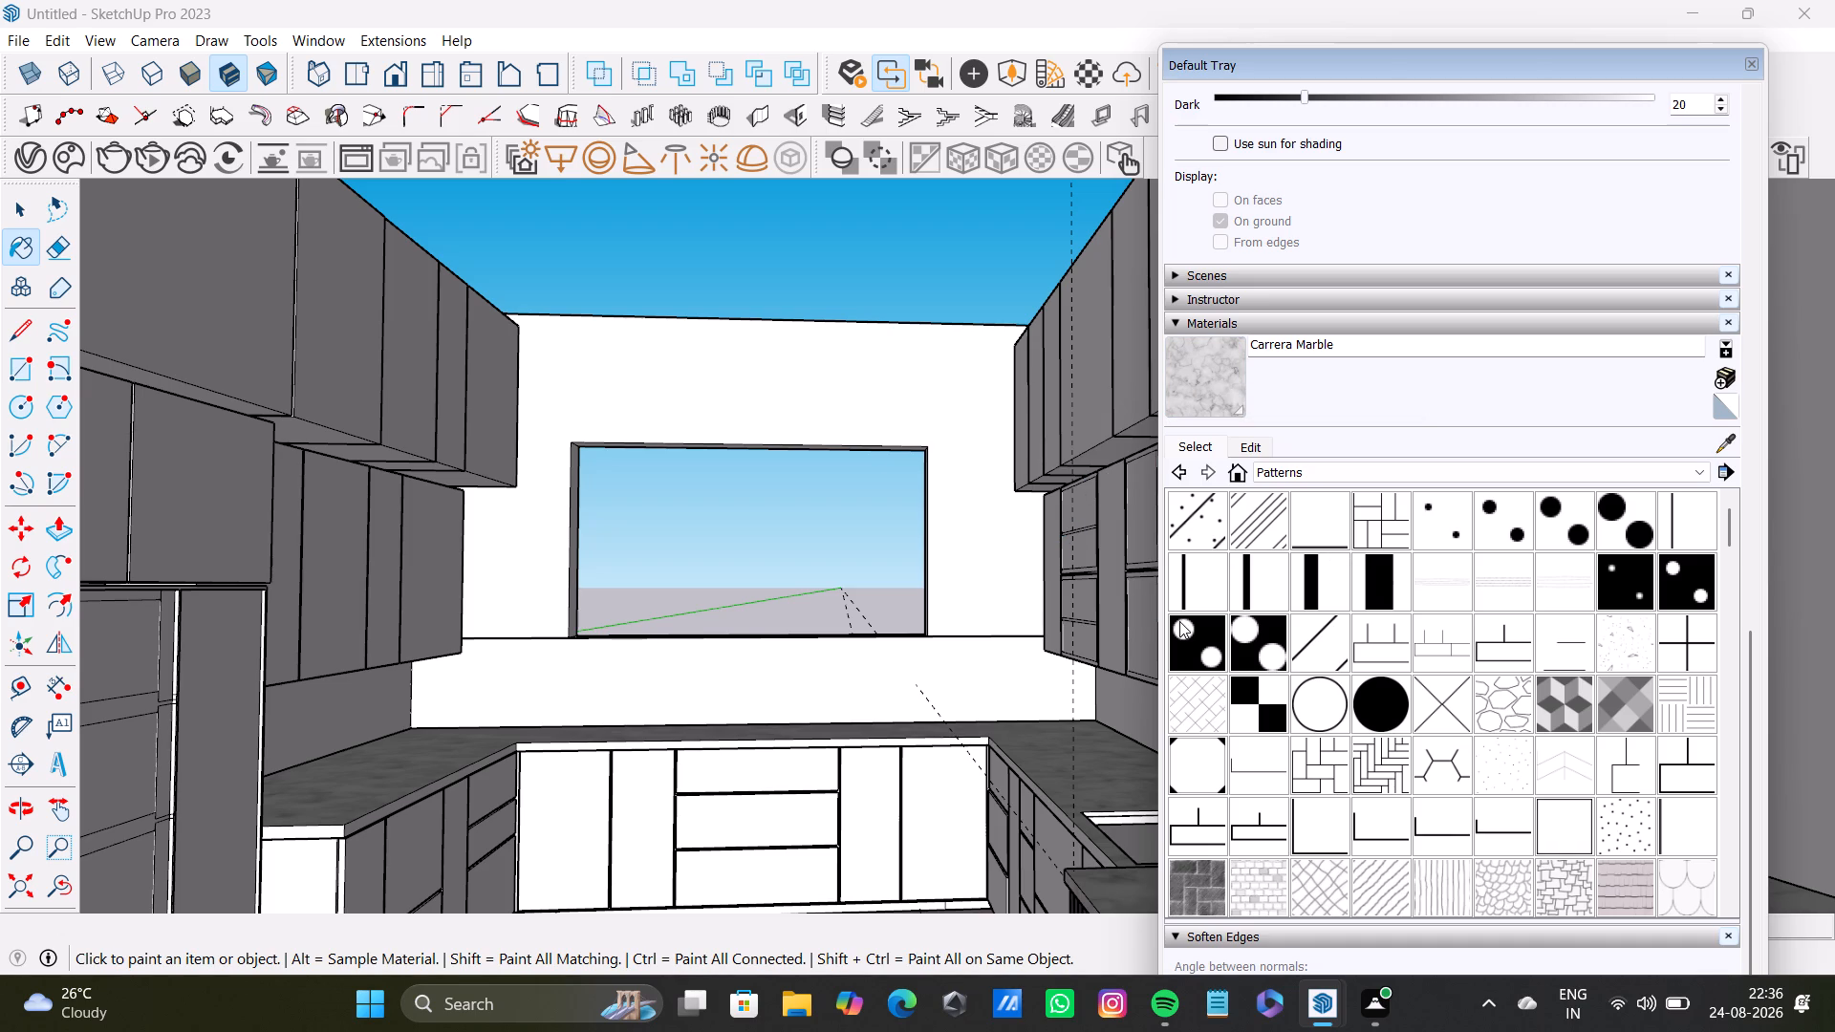
pyautogui.click(1379, 470)
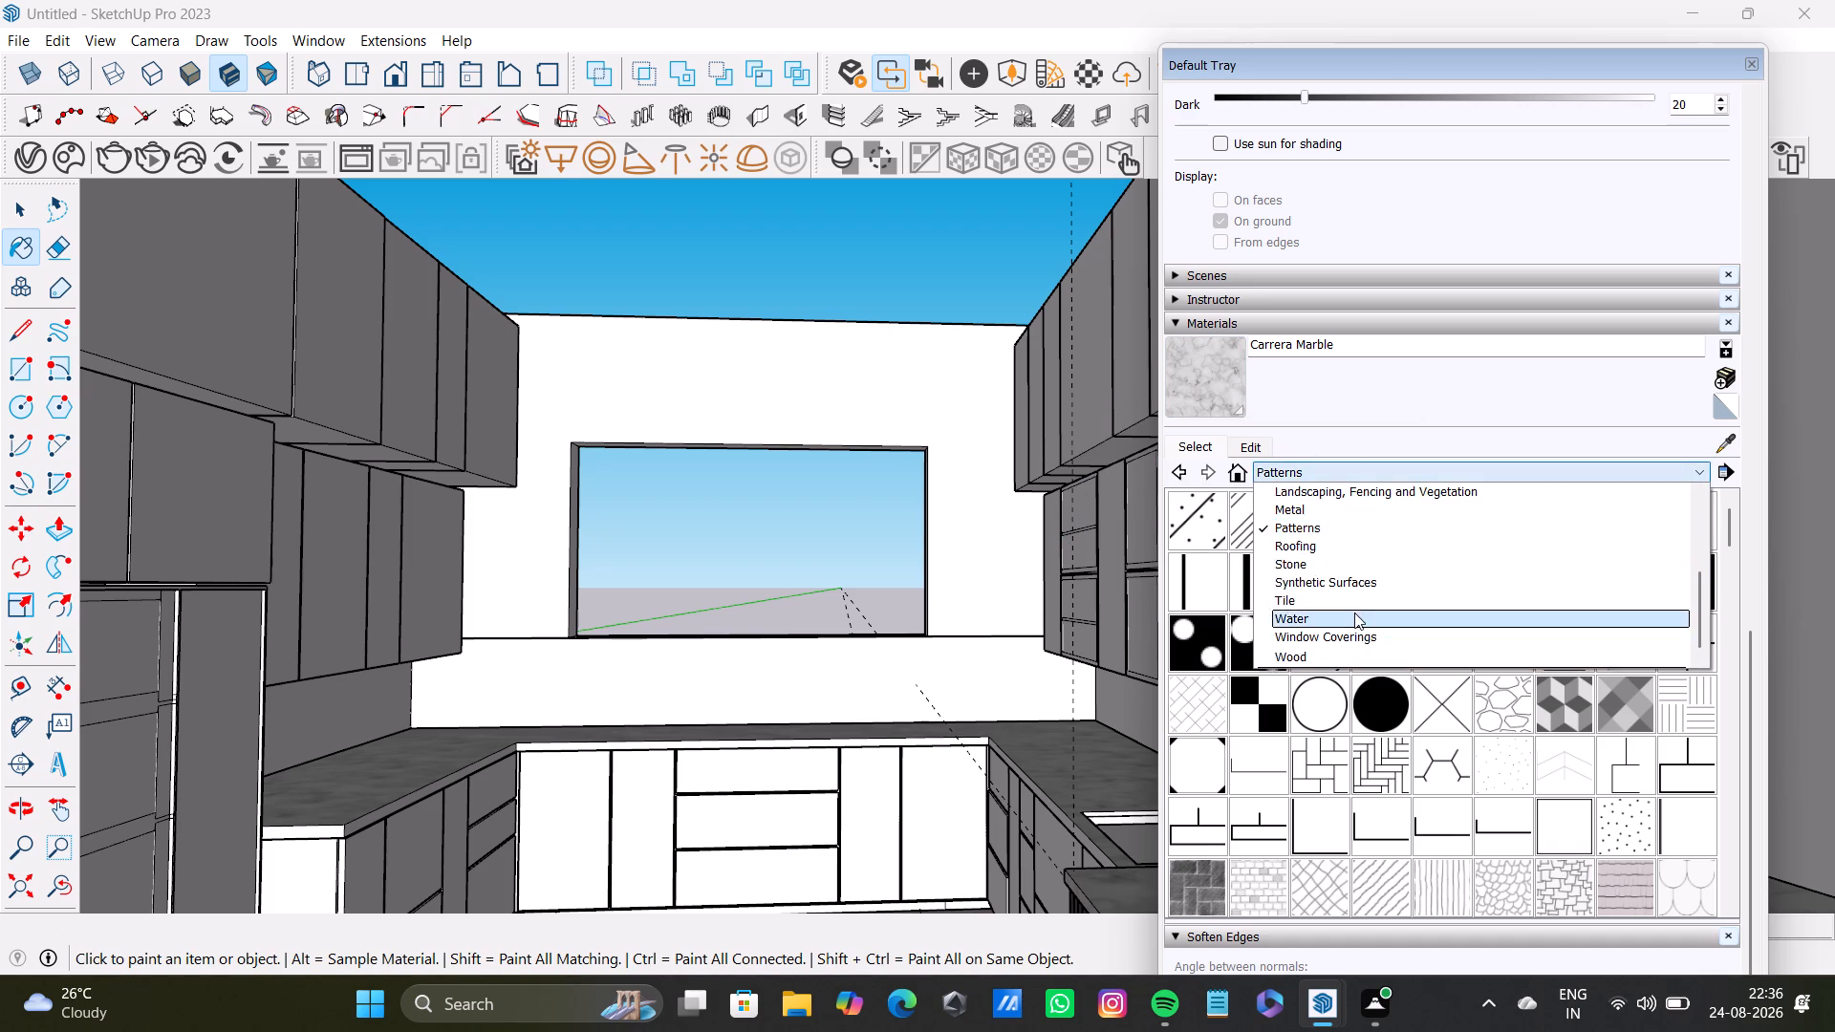
pyautogui.scroll(3, 1339, 586)
pyautogui.click(1316, 562)
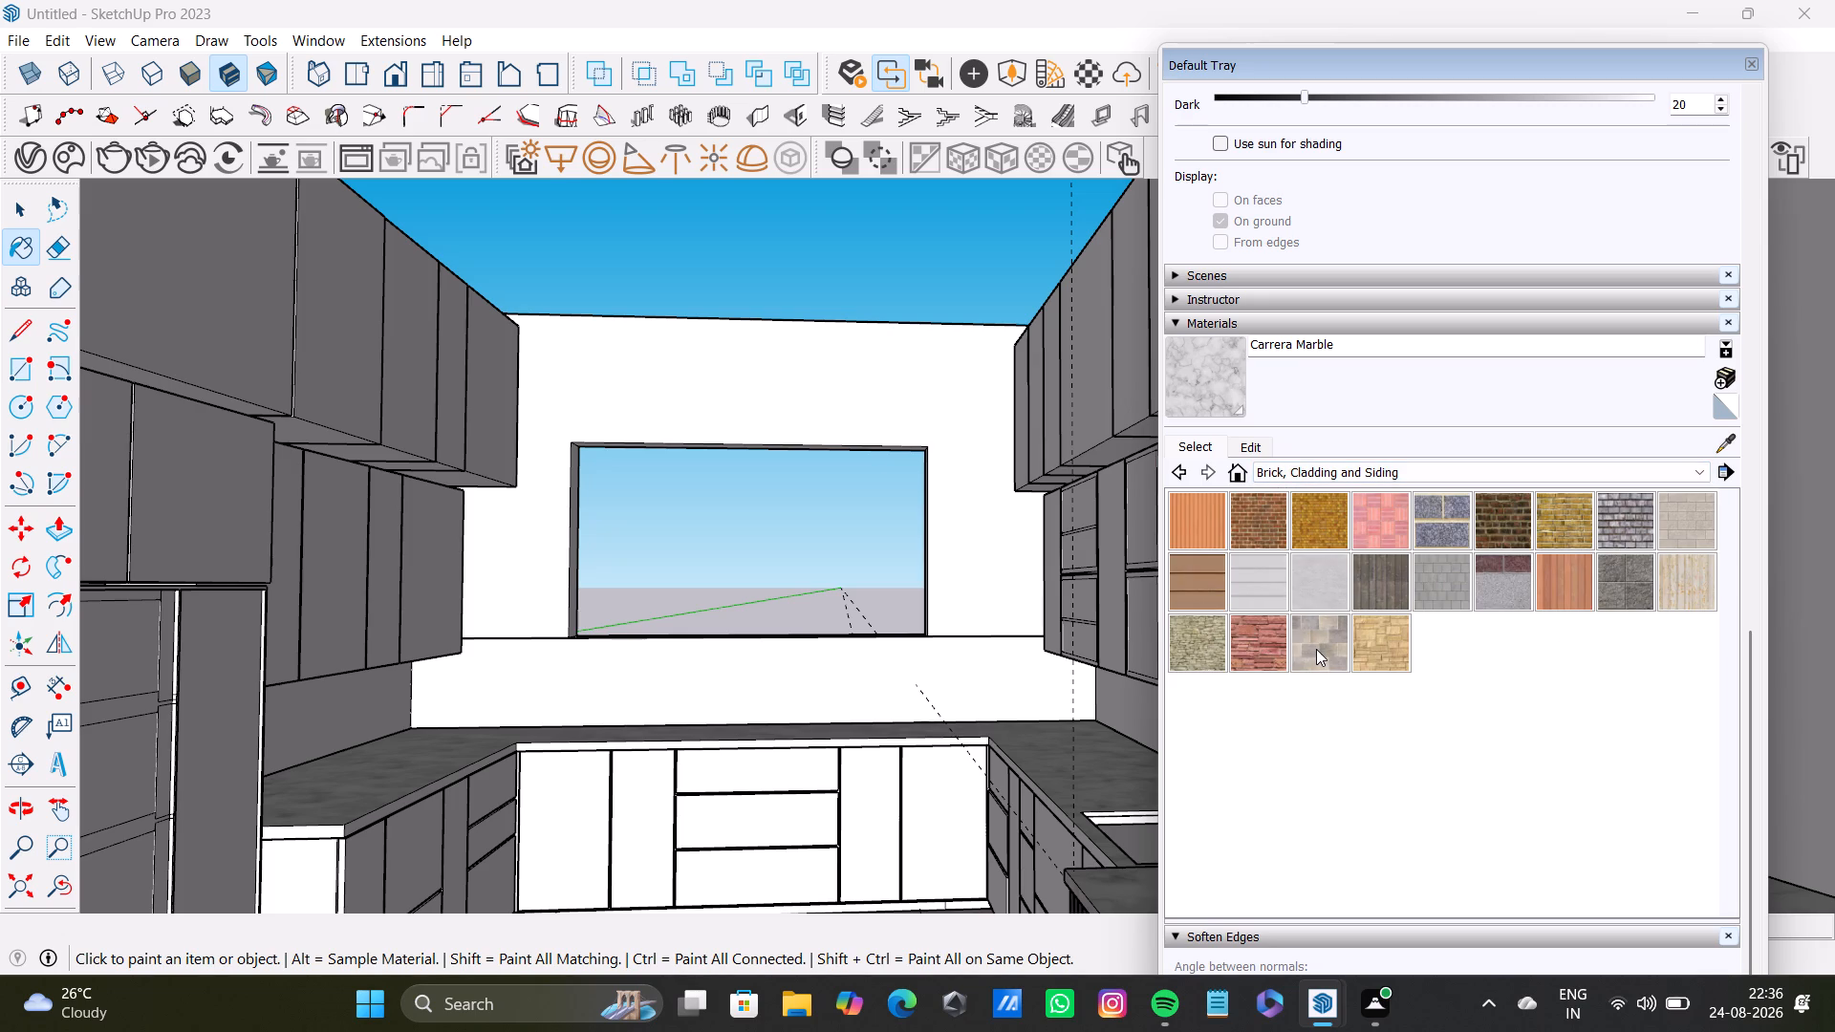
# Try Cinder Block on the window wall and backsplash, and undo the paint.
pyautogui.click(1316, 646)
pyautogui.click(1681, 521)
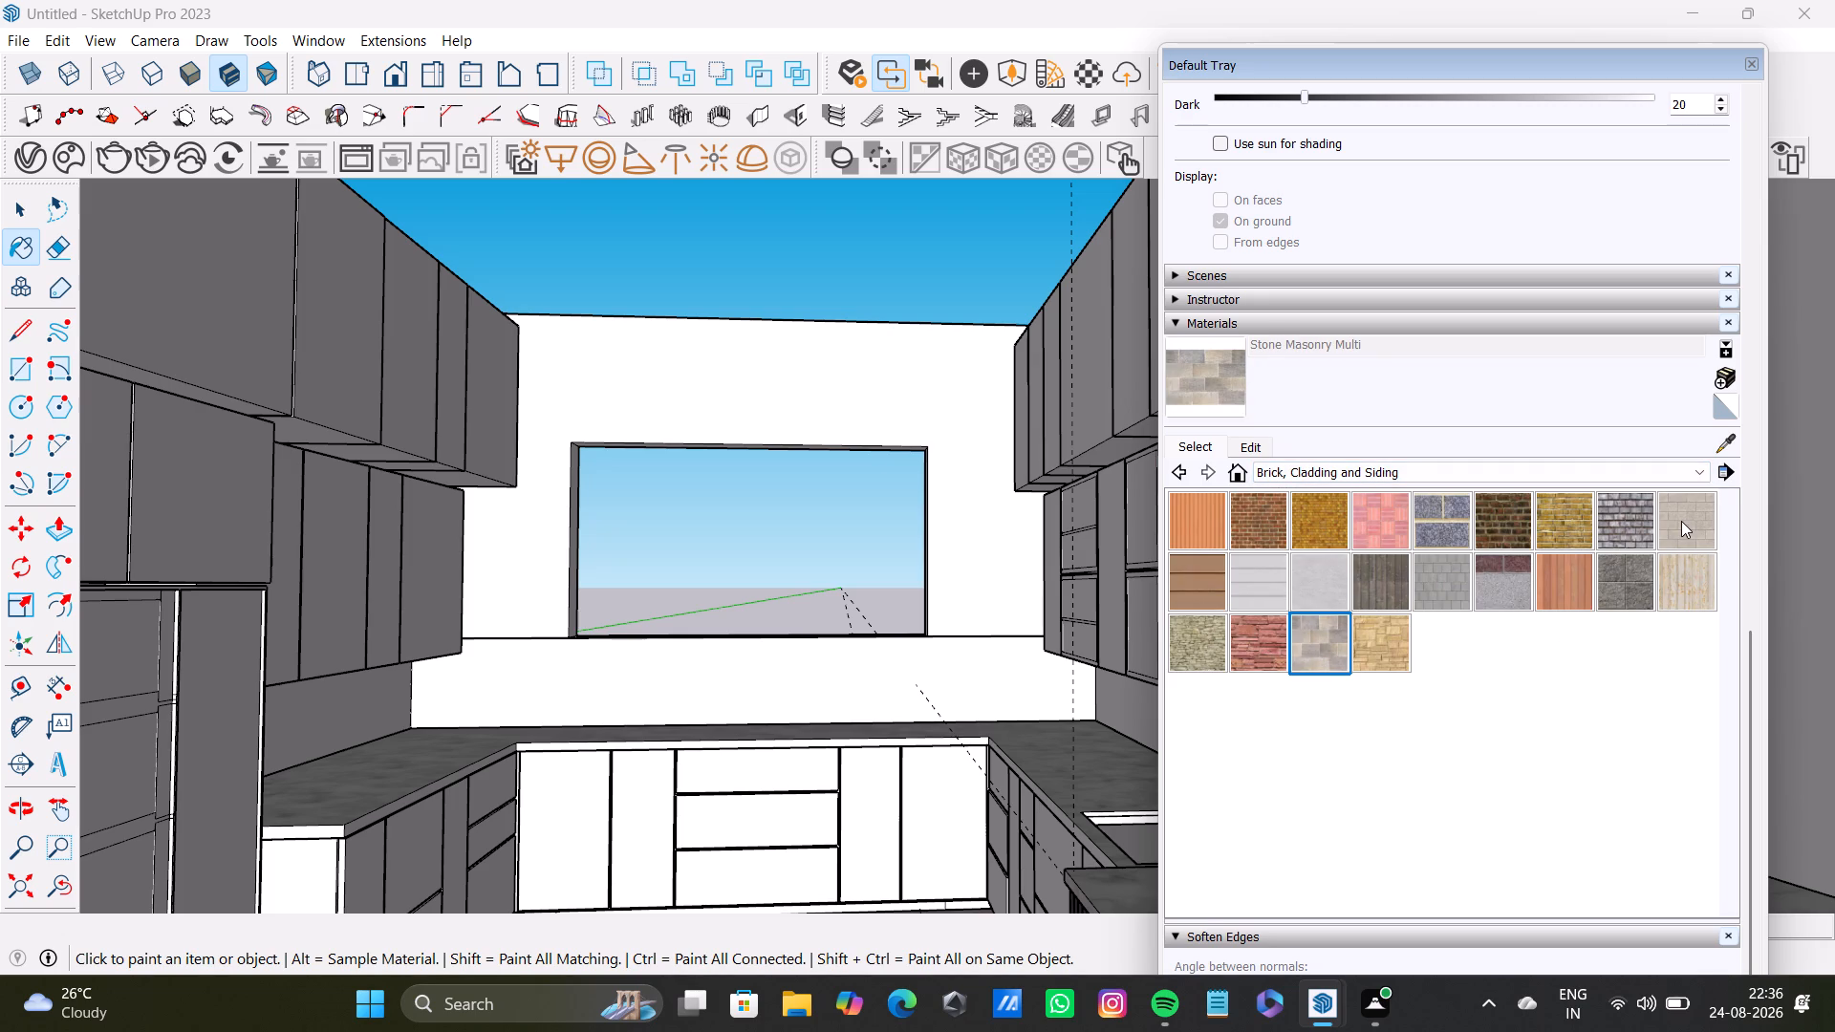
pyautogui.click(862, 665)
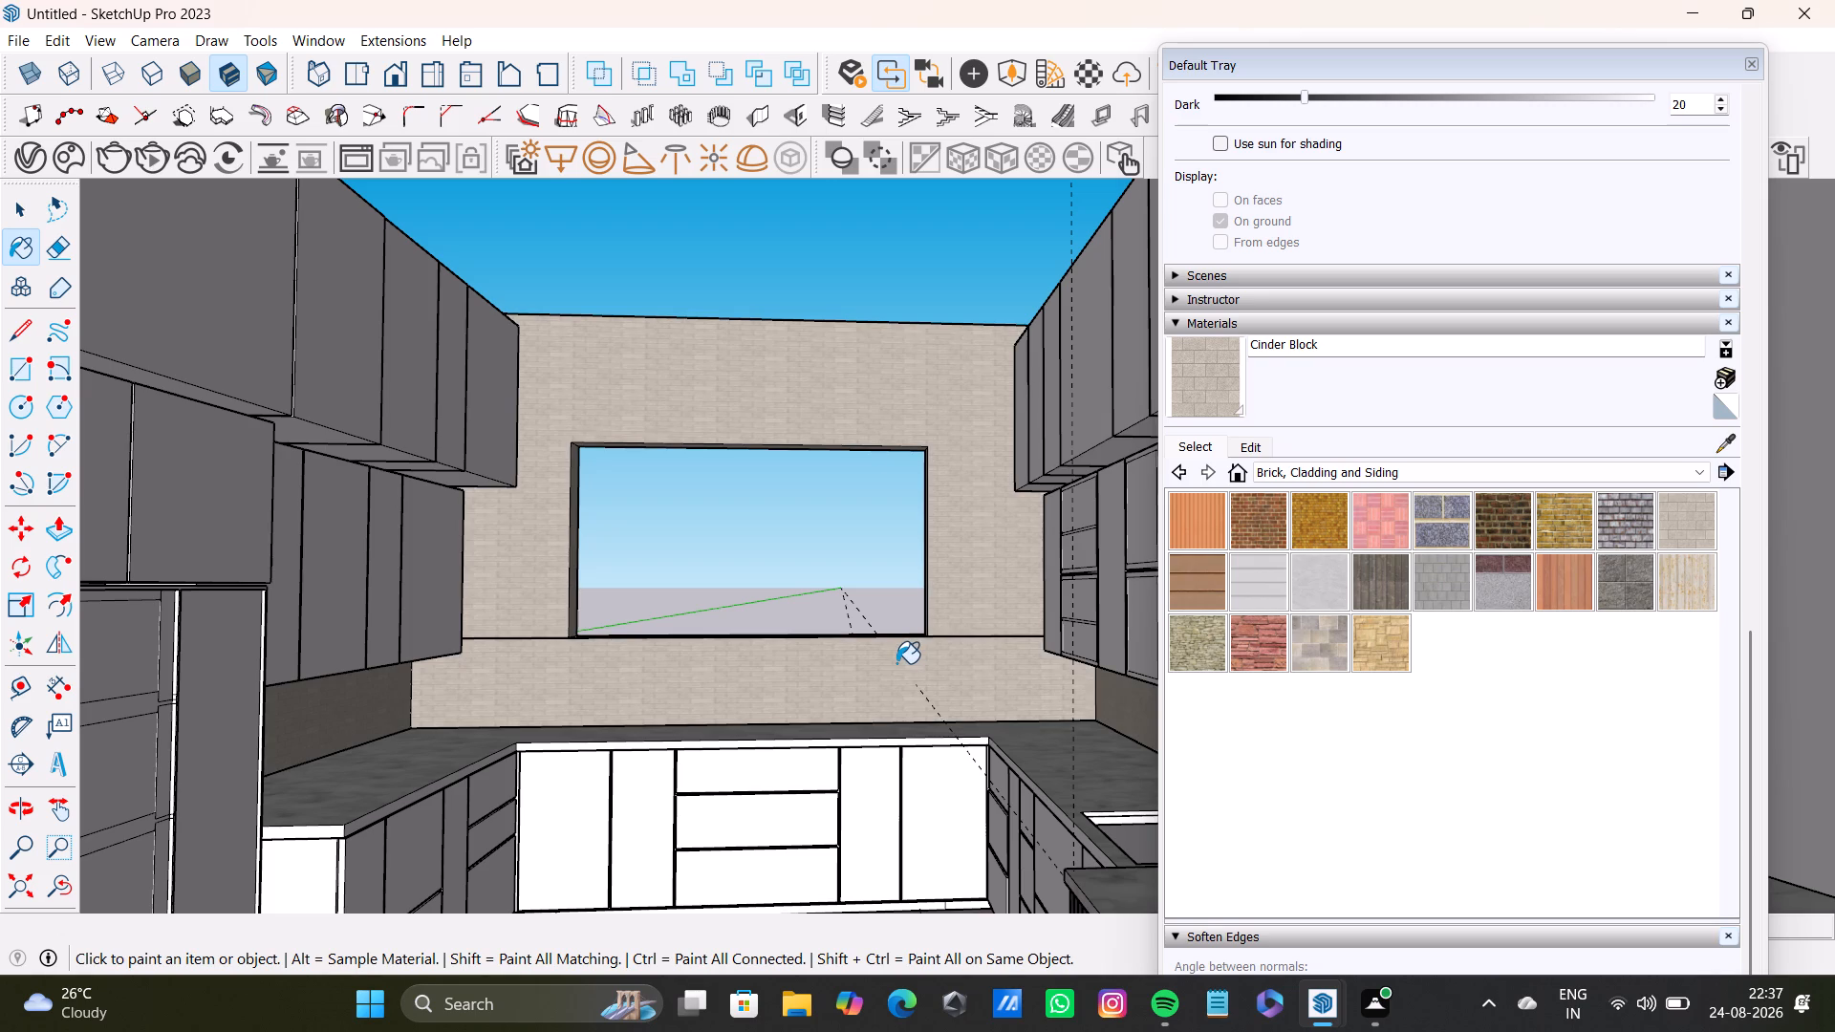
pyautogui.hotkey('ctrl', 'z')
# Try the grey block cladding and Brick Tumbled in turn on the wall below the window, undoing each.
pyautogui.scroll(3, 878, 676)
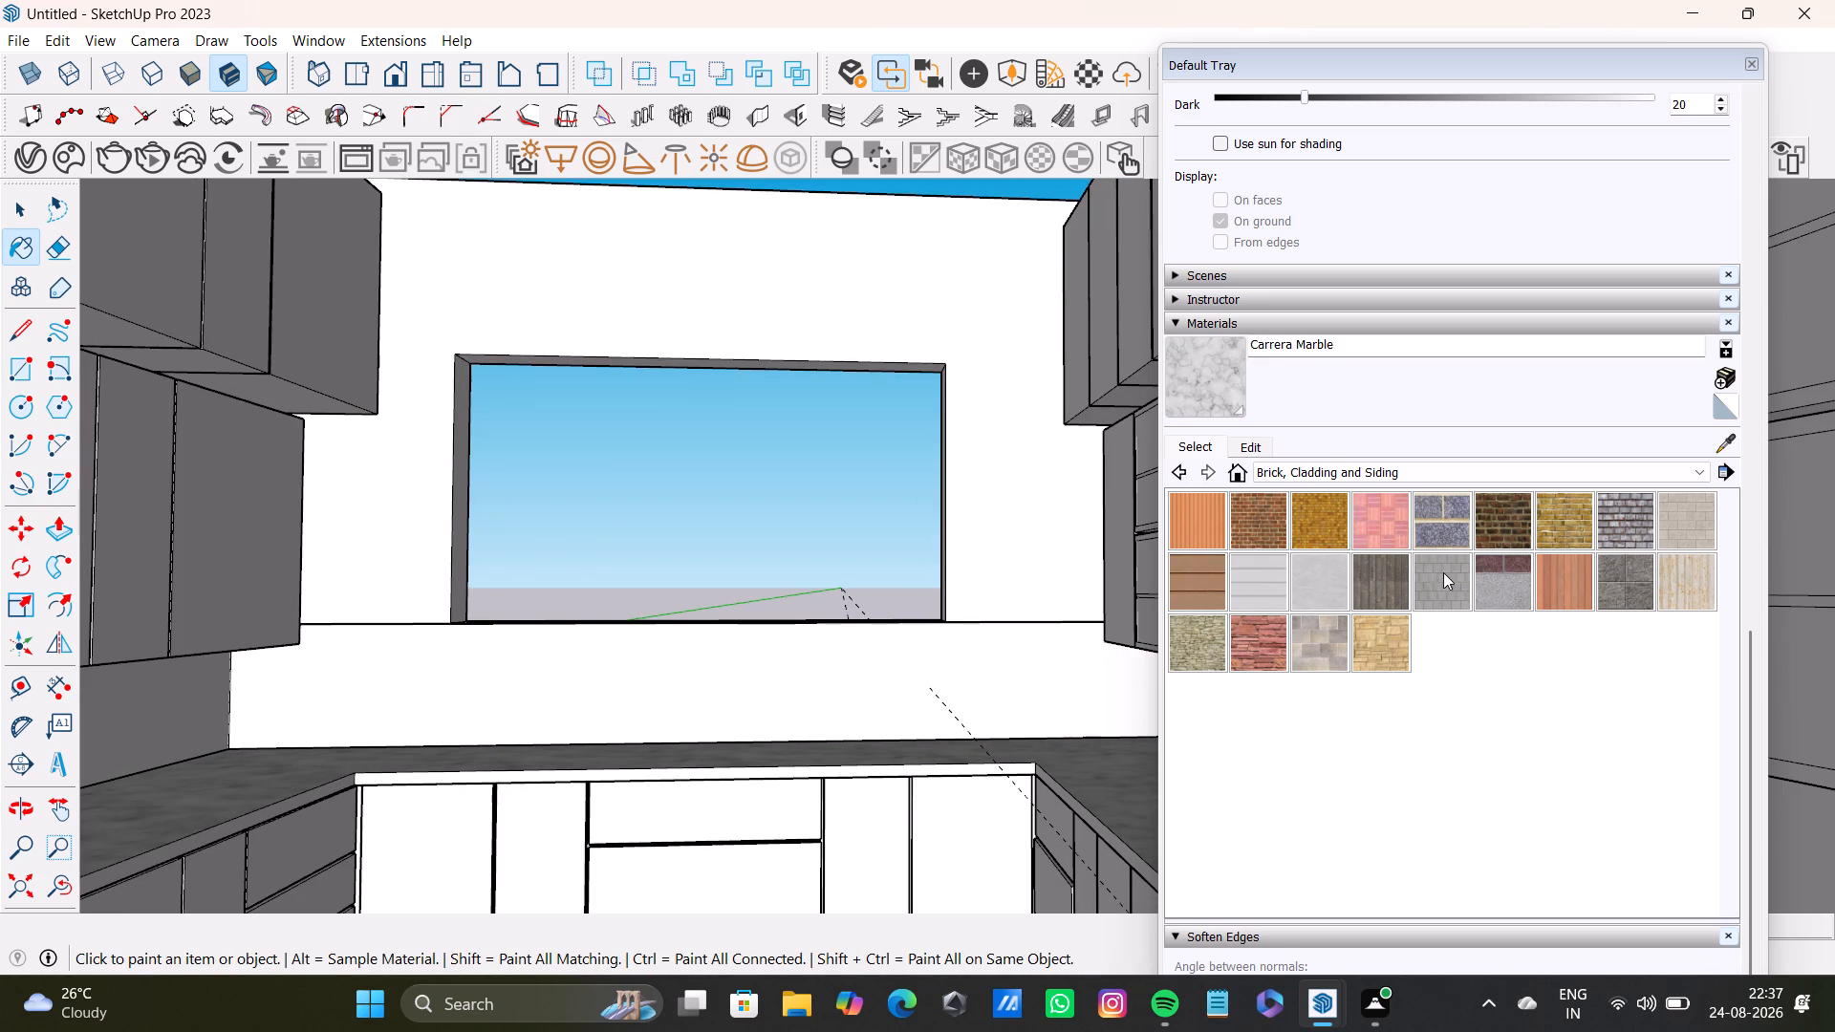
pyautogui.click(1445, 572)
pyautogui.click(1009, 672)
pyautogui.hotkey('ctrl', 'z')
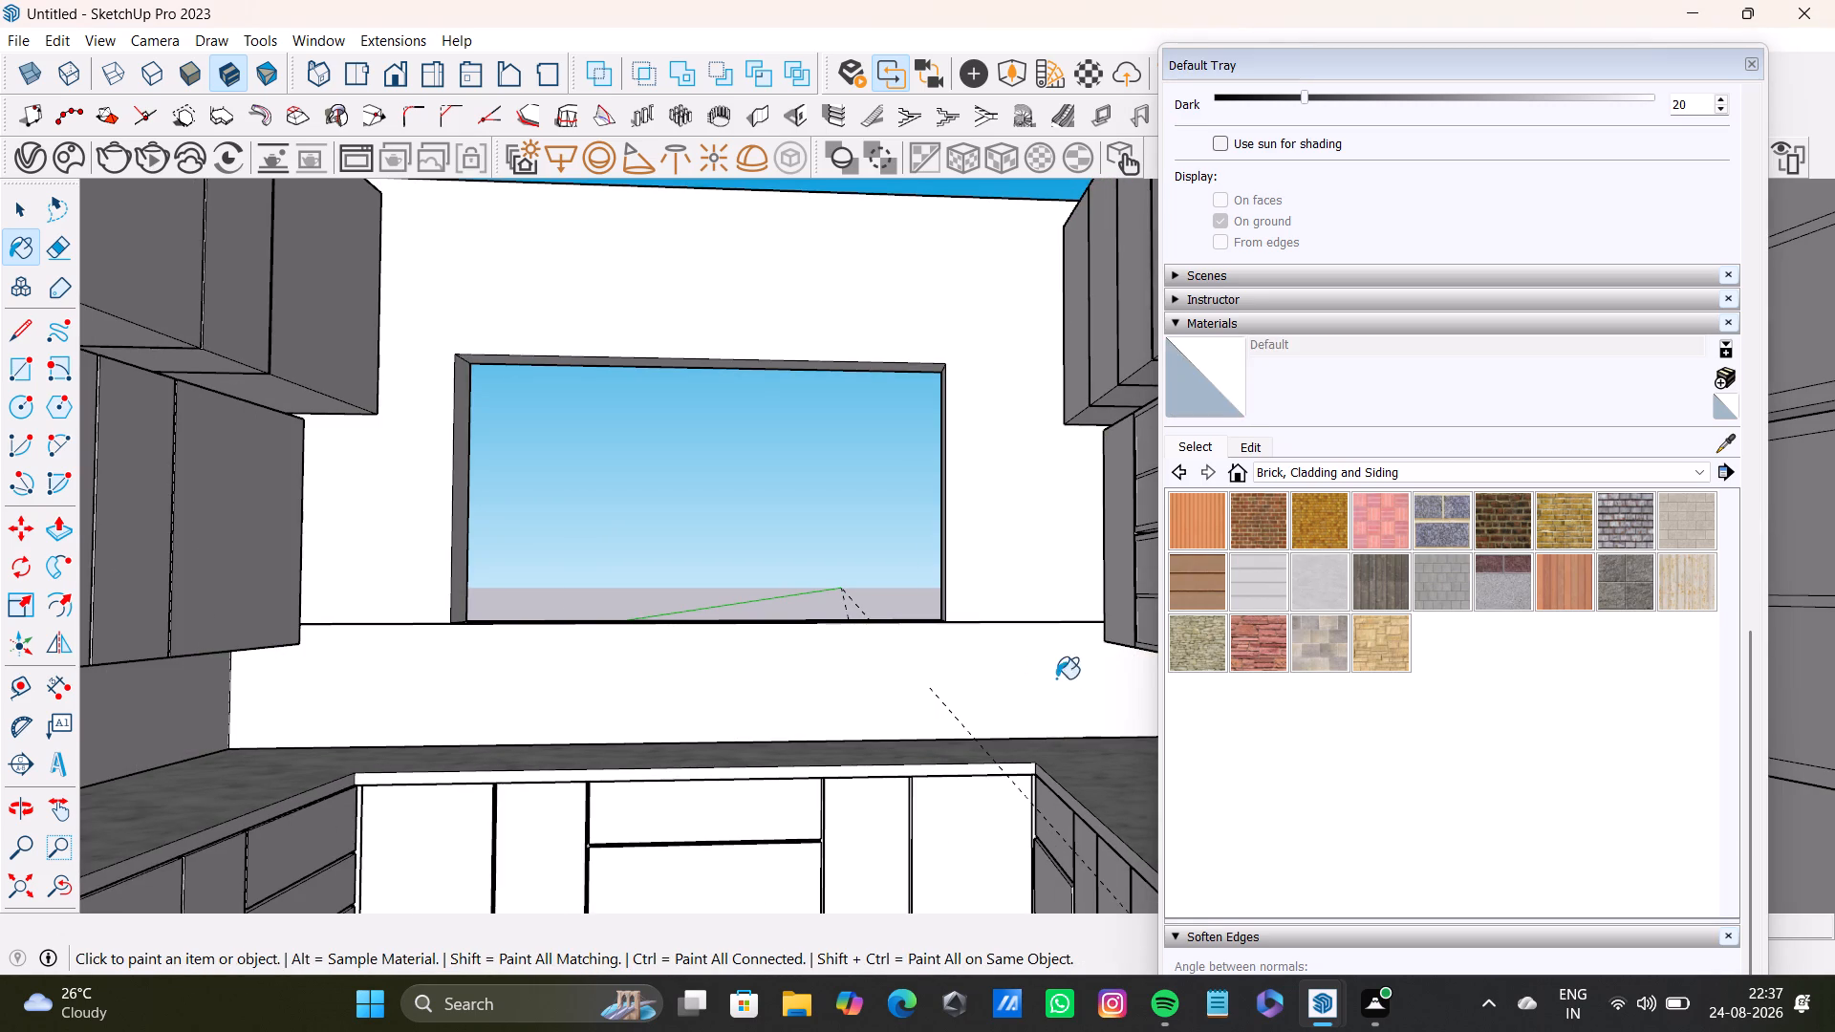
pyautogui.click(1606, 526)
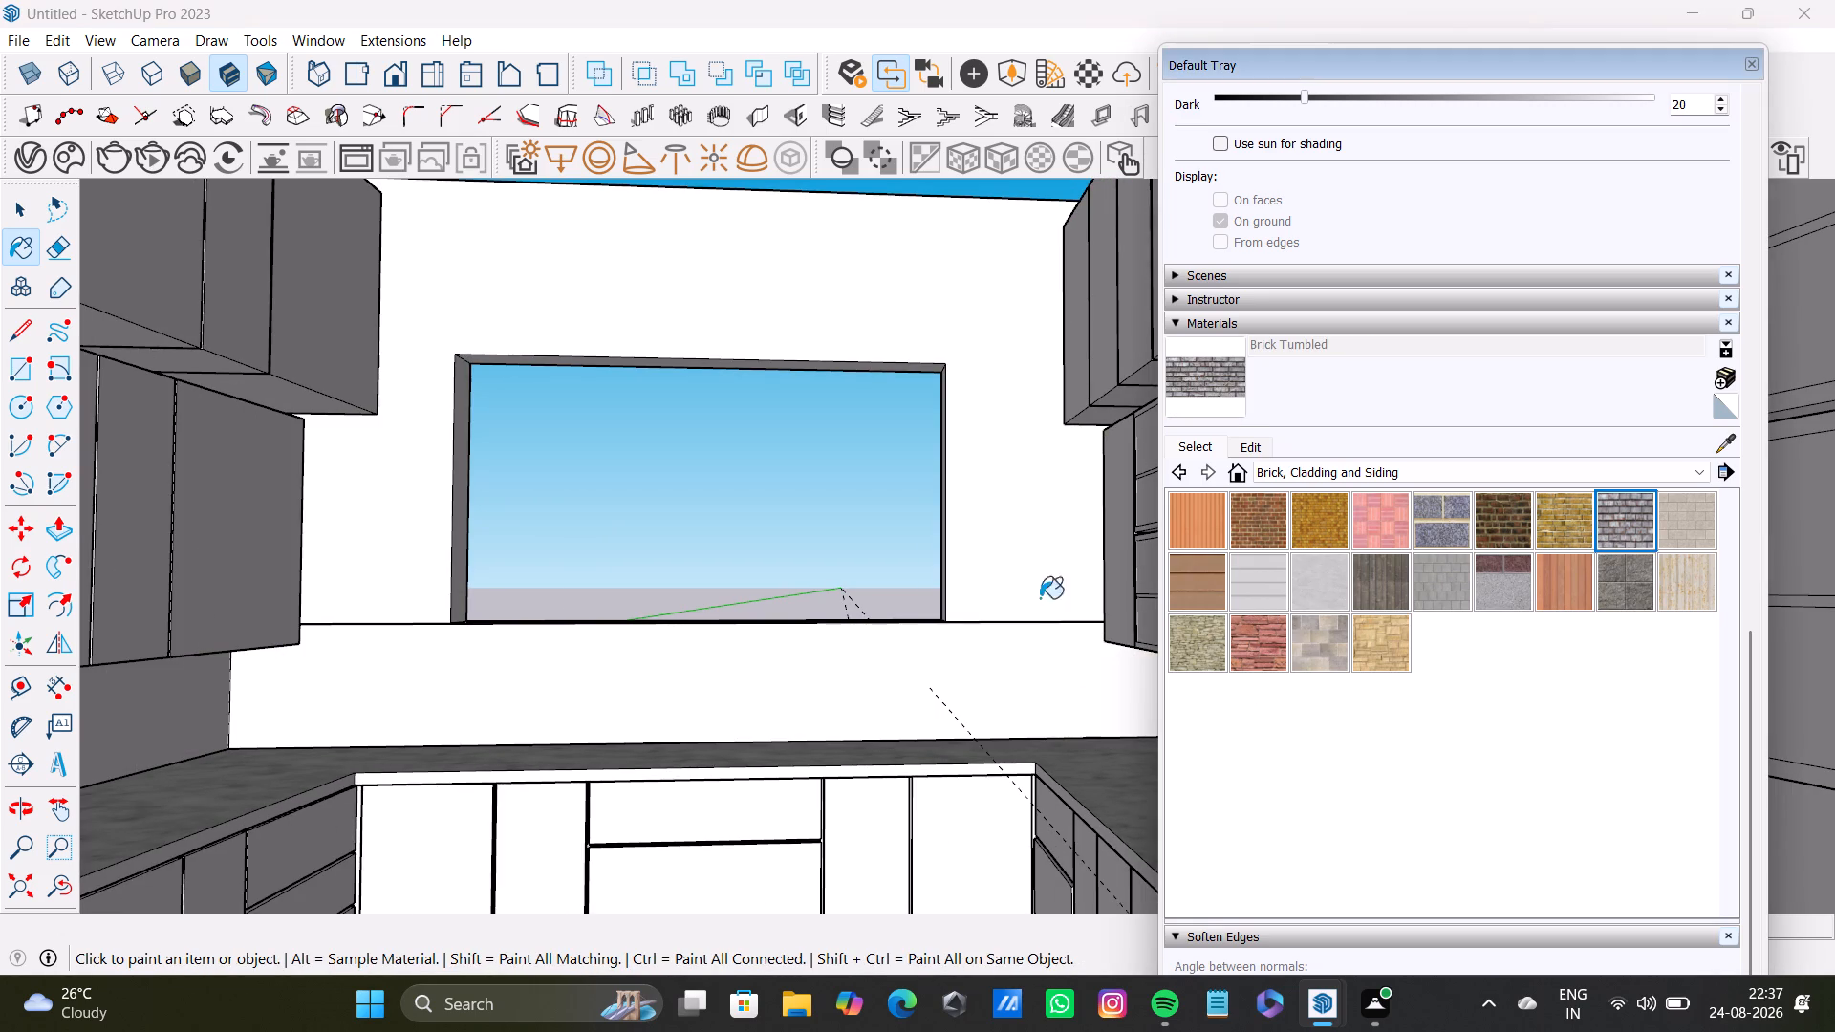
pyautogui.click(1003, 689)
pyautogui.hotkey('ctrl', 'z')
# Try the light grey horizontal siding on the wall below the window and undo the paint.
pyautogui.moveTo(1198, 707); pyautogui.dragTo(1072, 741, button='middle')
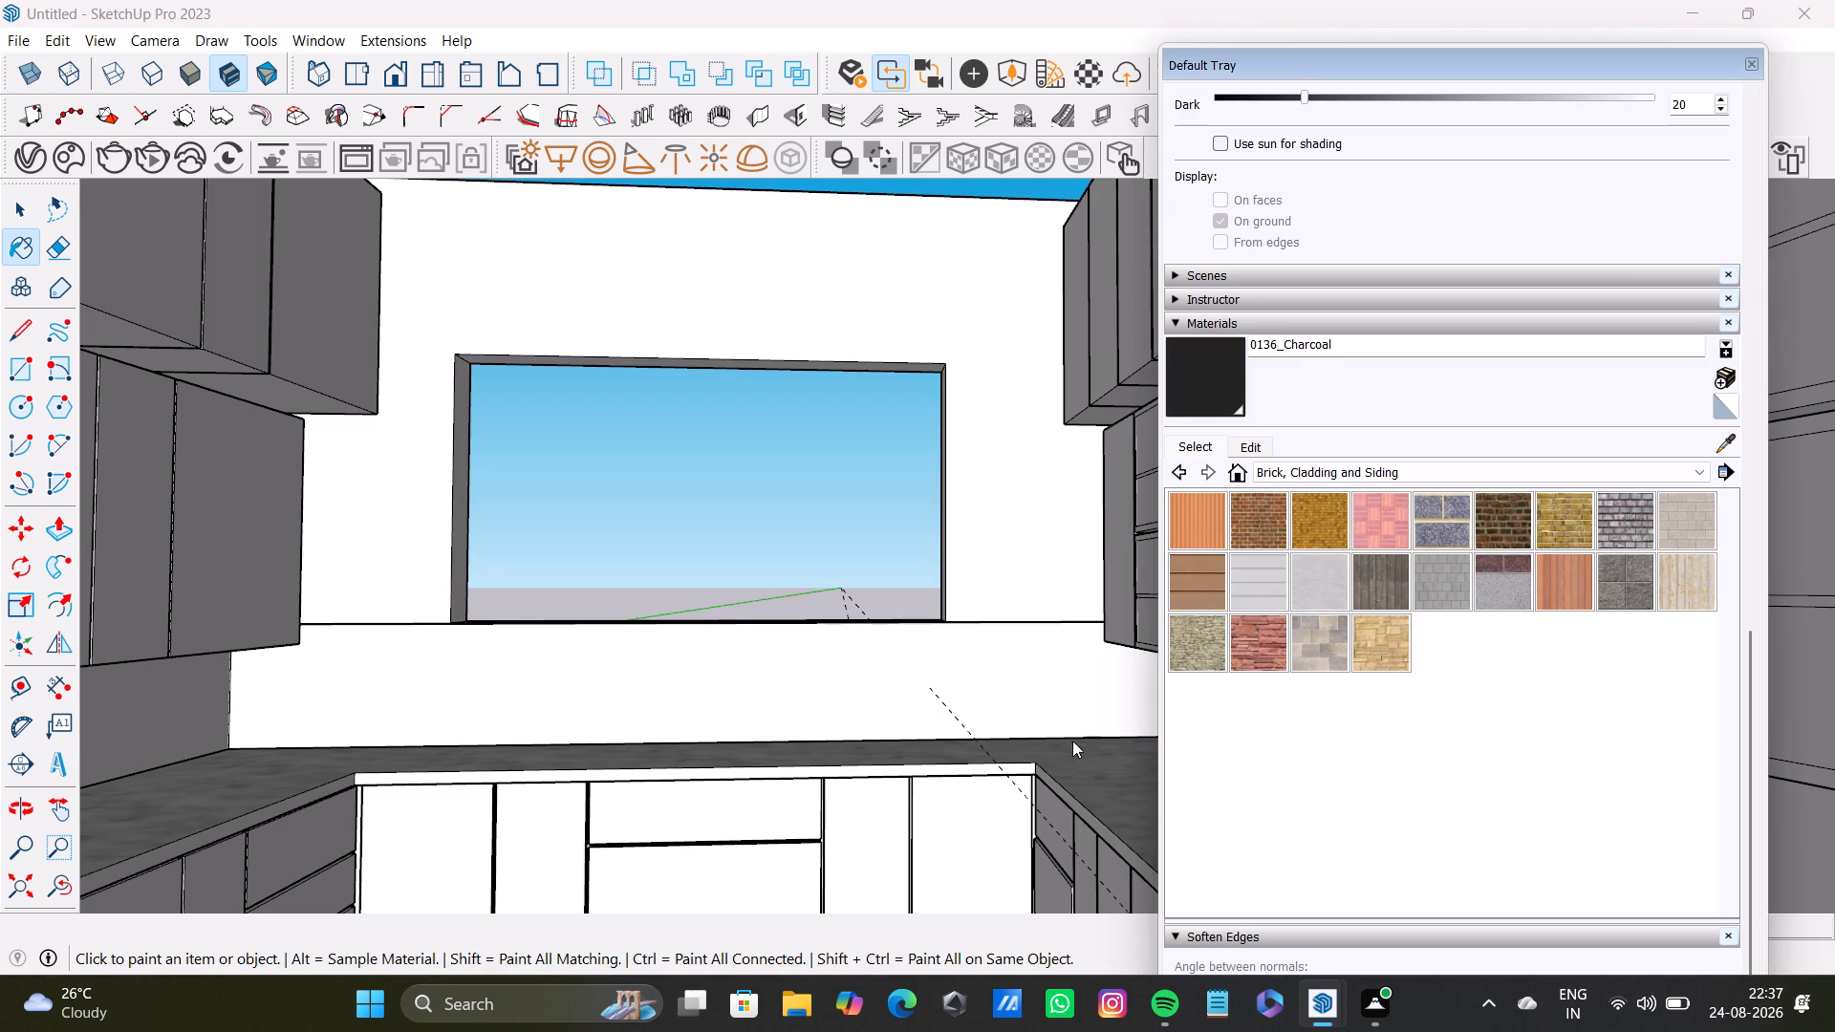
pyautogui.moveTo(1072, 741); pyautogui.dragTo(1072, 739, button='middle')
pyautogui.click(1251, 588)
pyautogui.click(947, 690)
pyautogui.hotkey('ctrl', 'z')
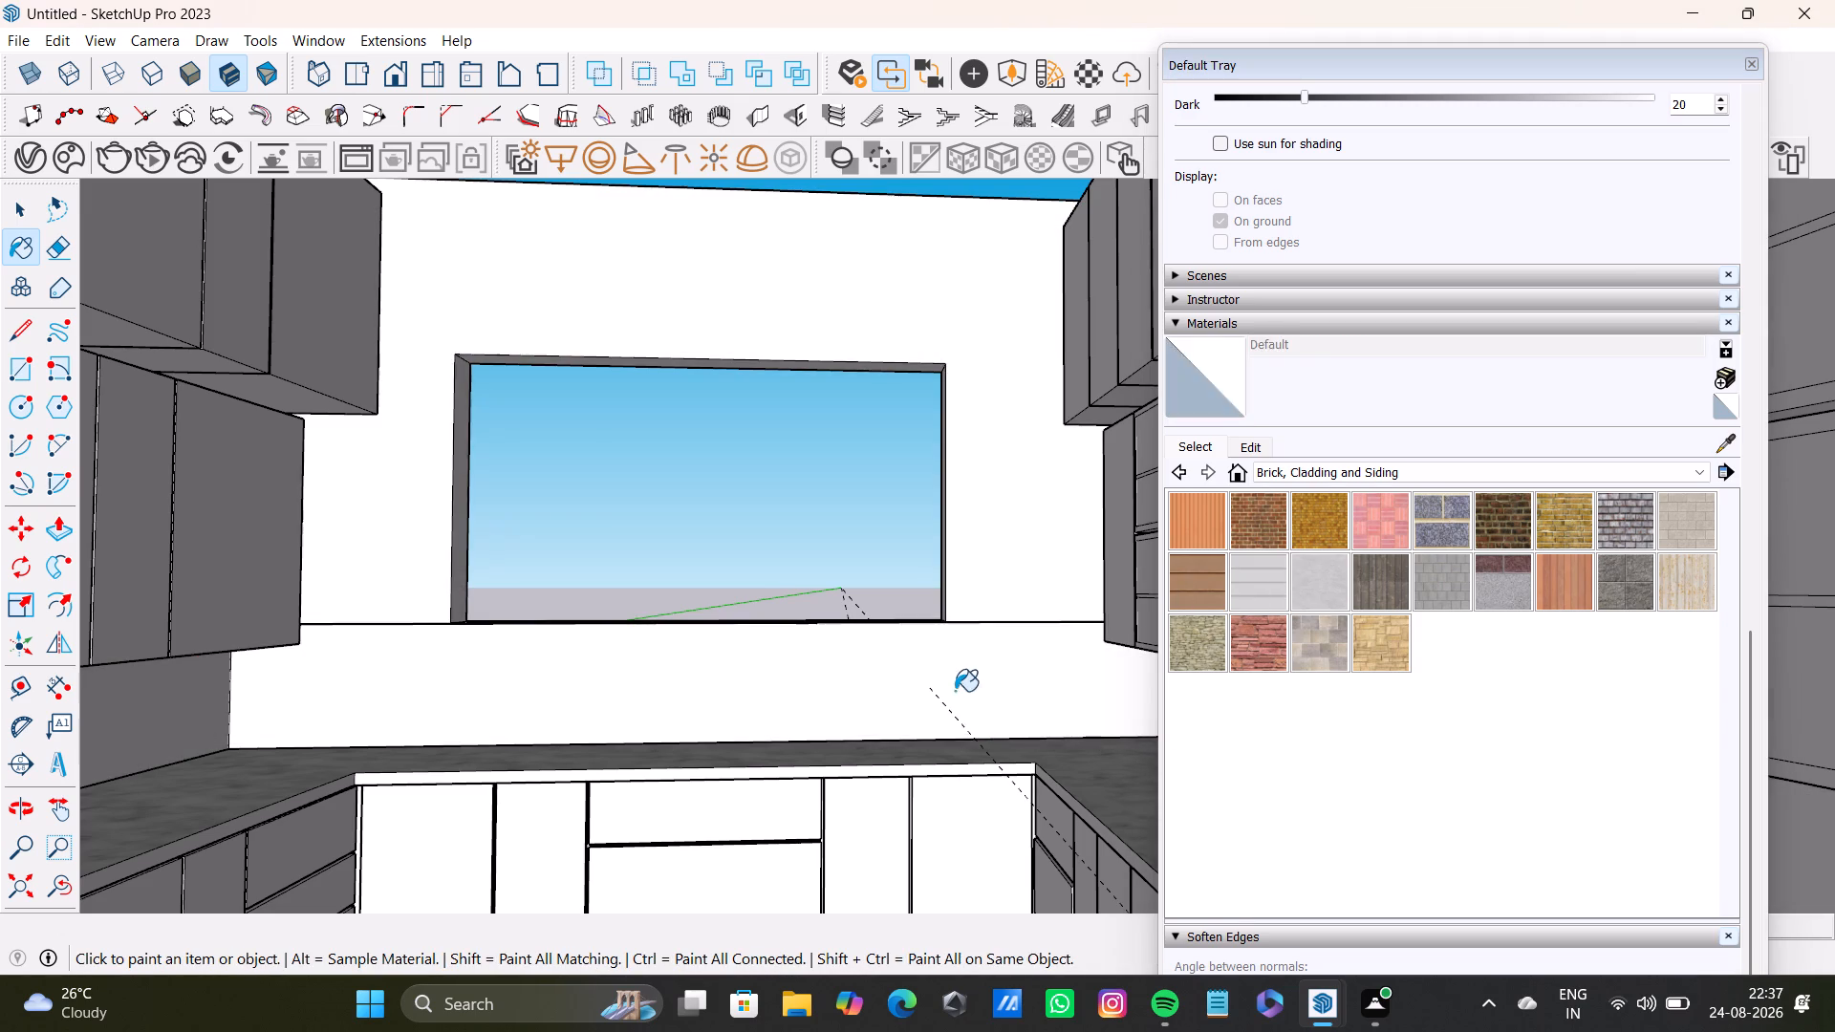
# Look through the carpet and wallpaper, Synthetic Surfaces, Roofing and Tile collections for a window wall finish.
pyautogui.scroll(-4, 1041, 696)
pyautogui.moveTo(1070, 695); pyautogui.dragTo(959, 680, button='middle')
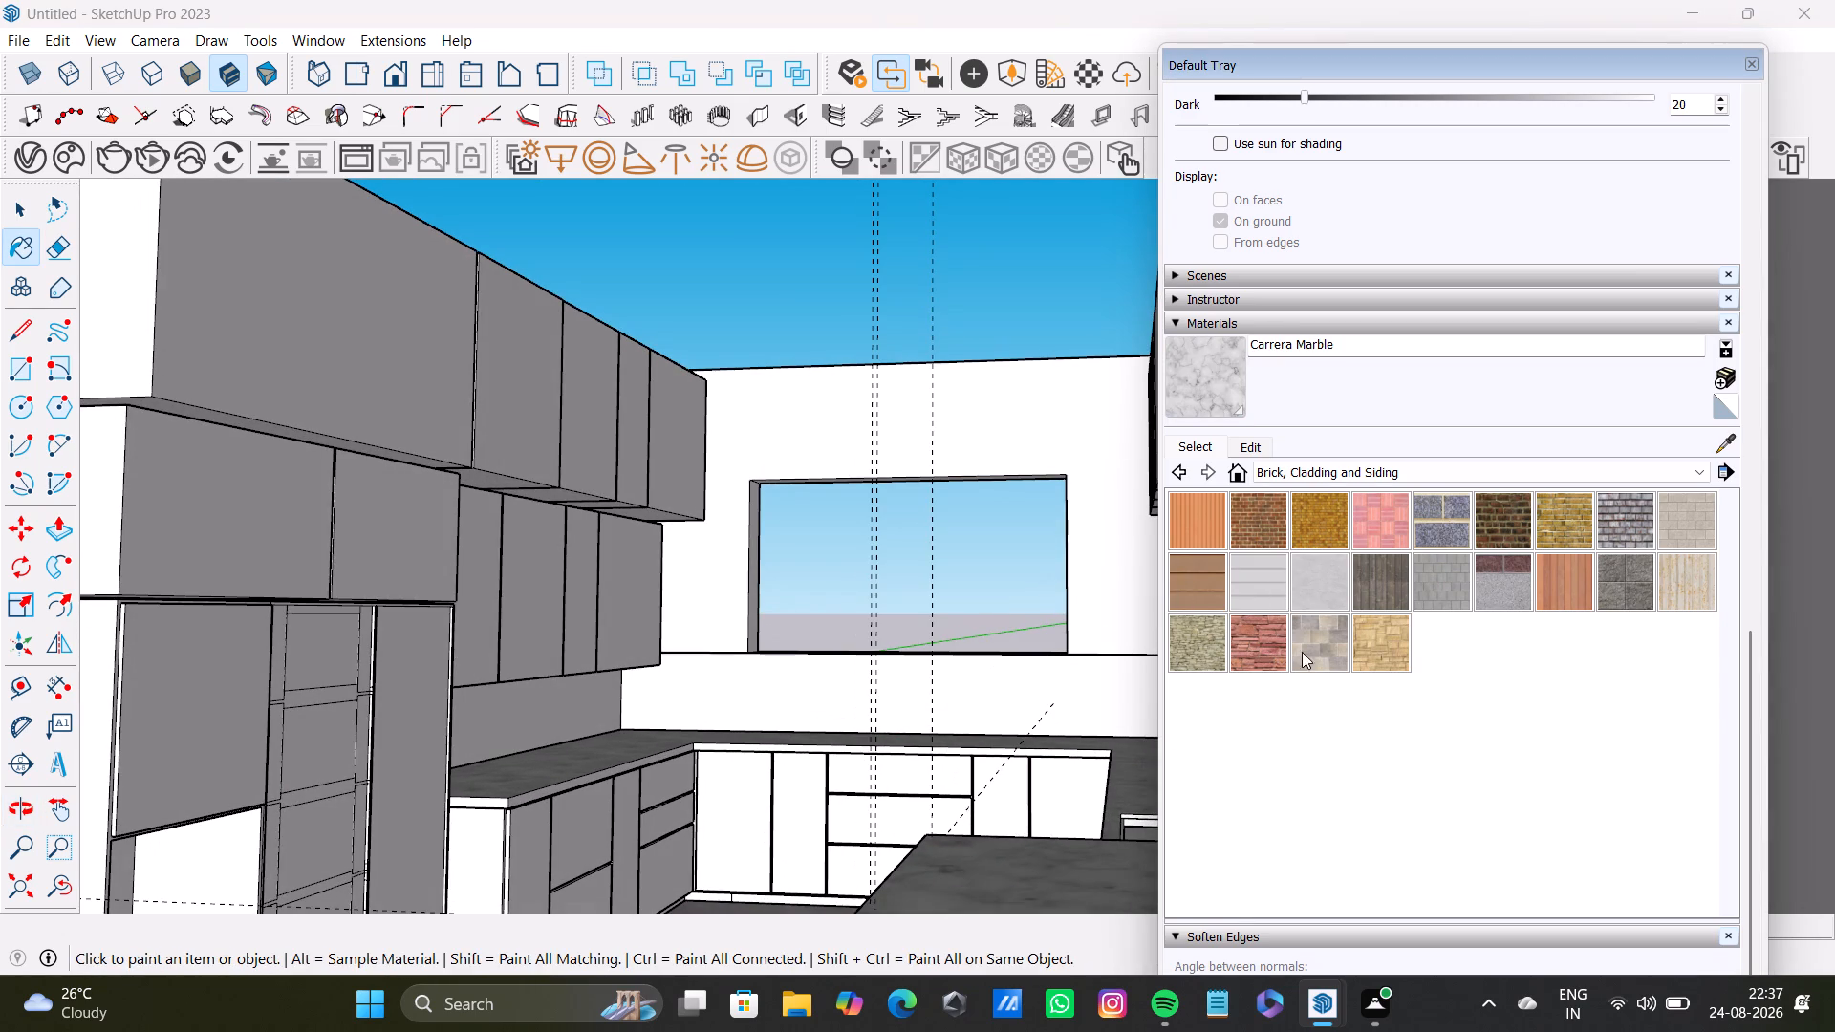
pyautogui.click(1361, 475)
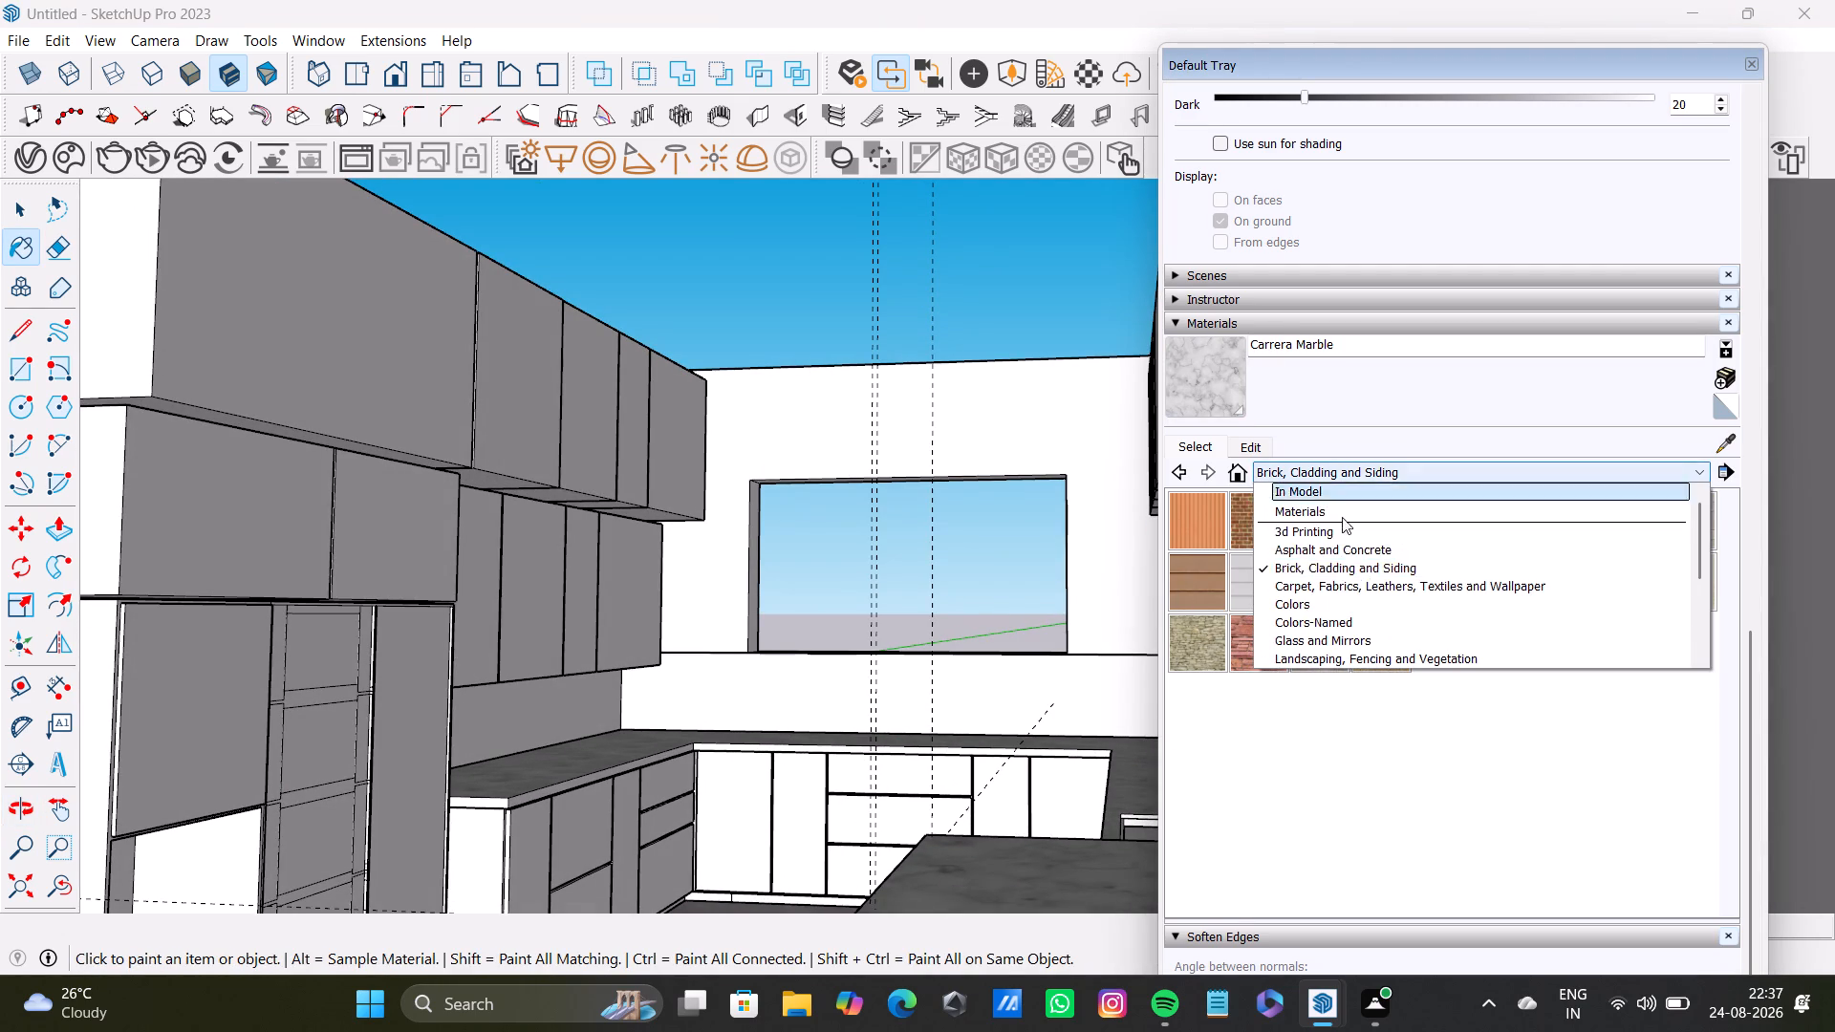
pyautogui.click(1328, 584)
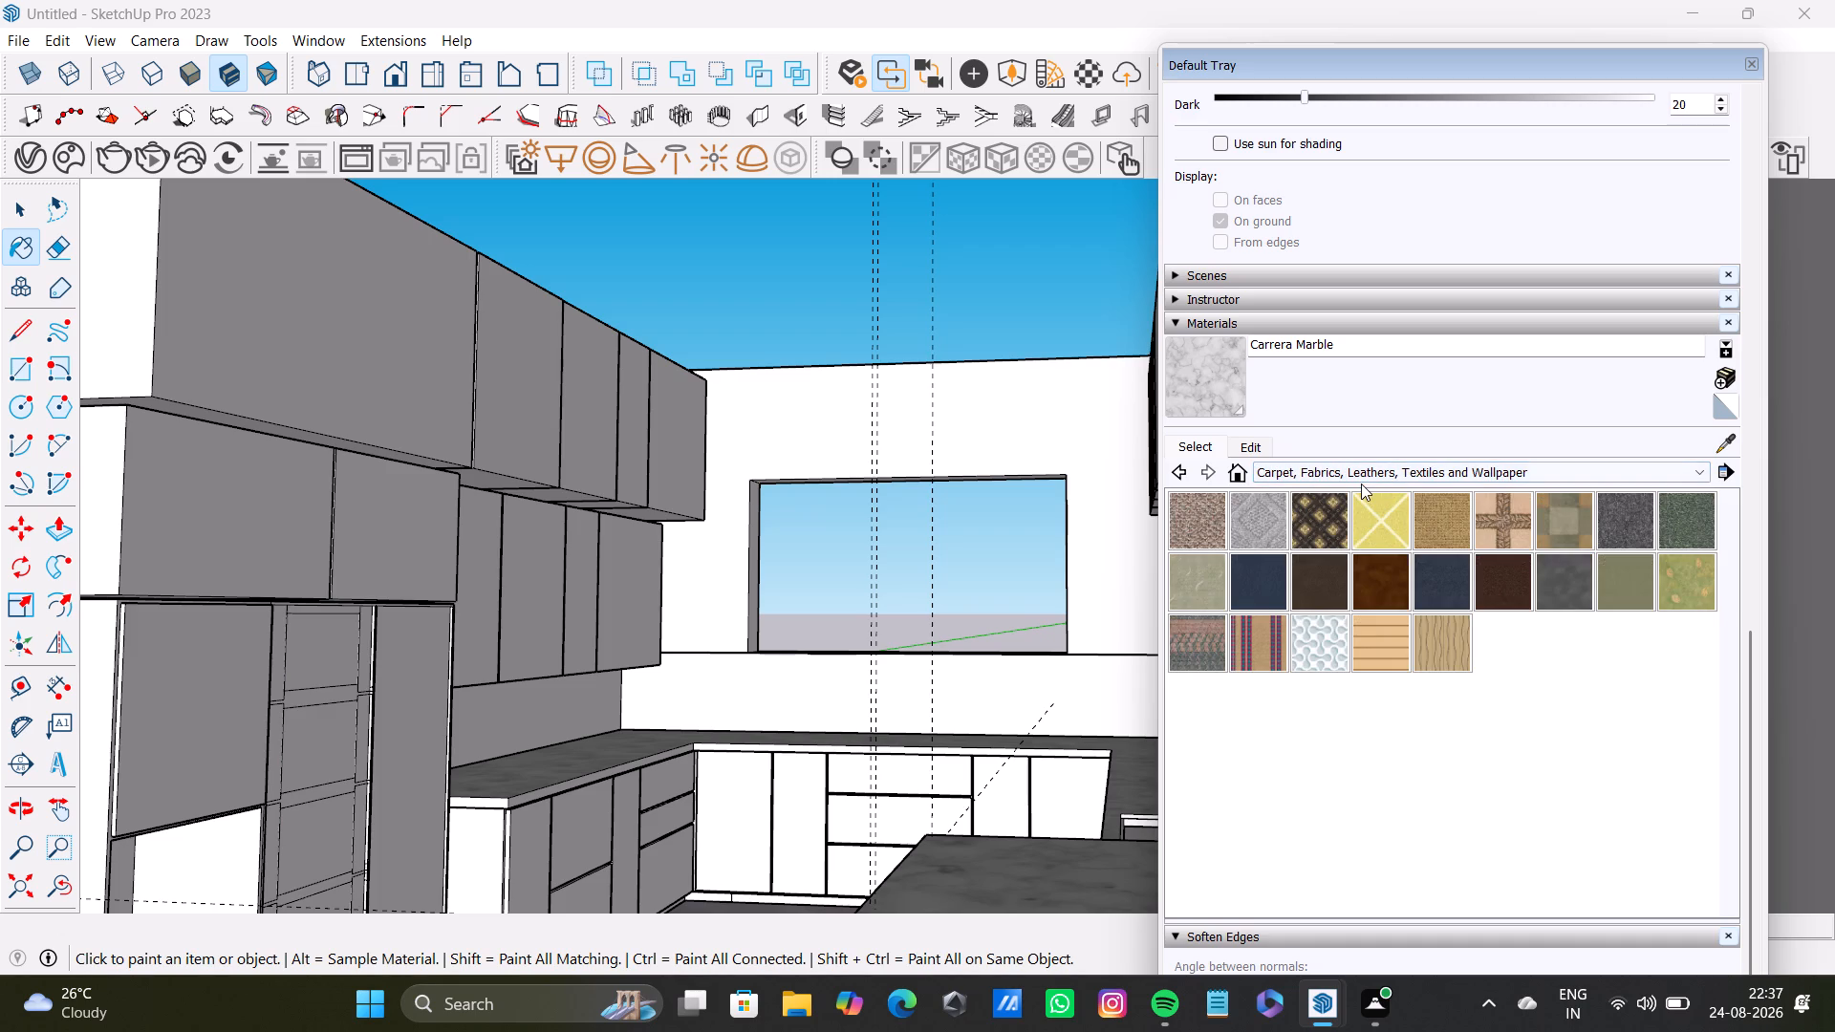
pyautogui.click(1361, 484)
pyautogui.click(1327, 472)
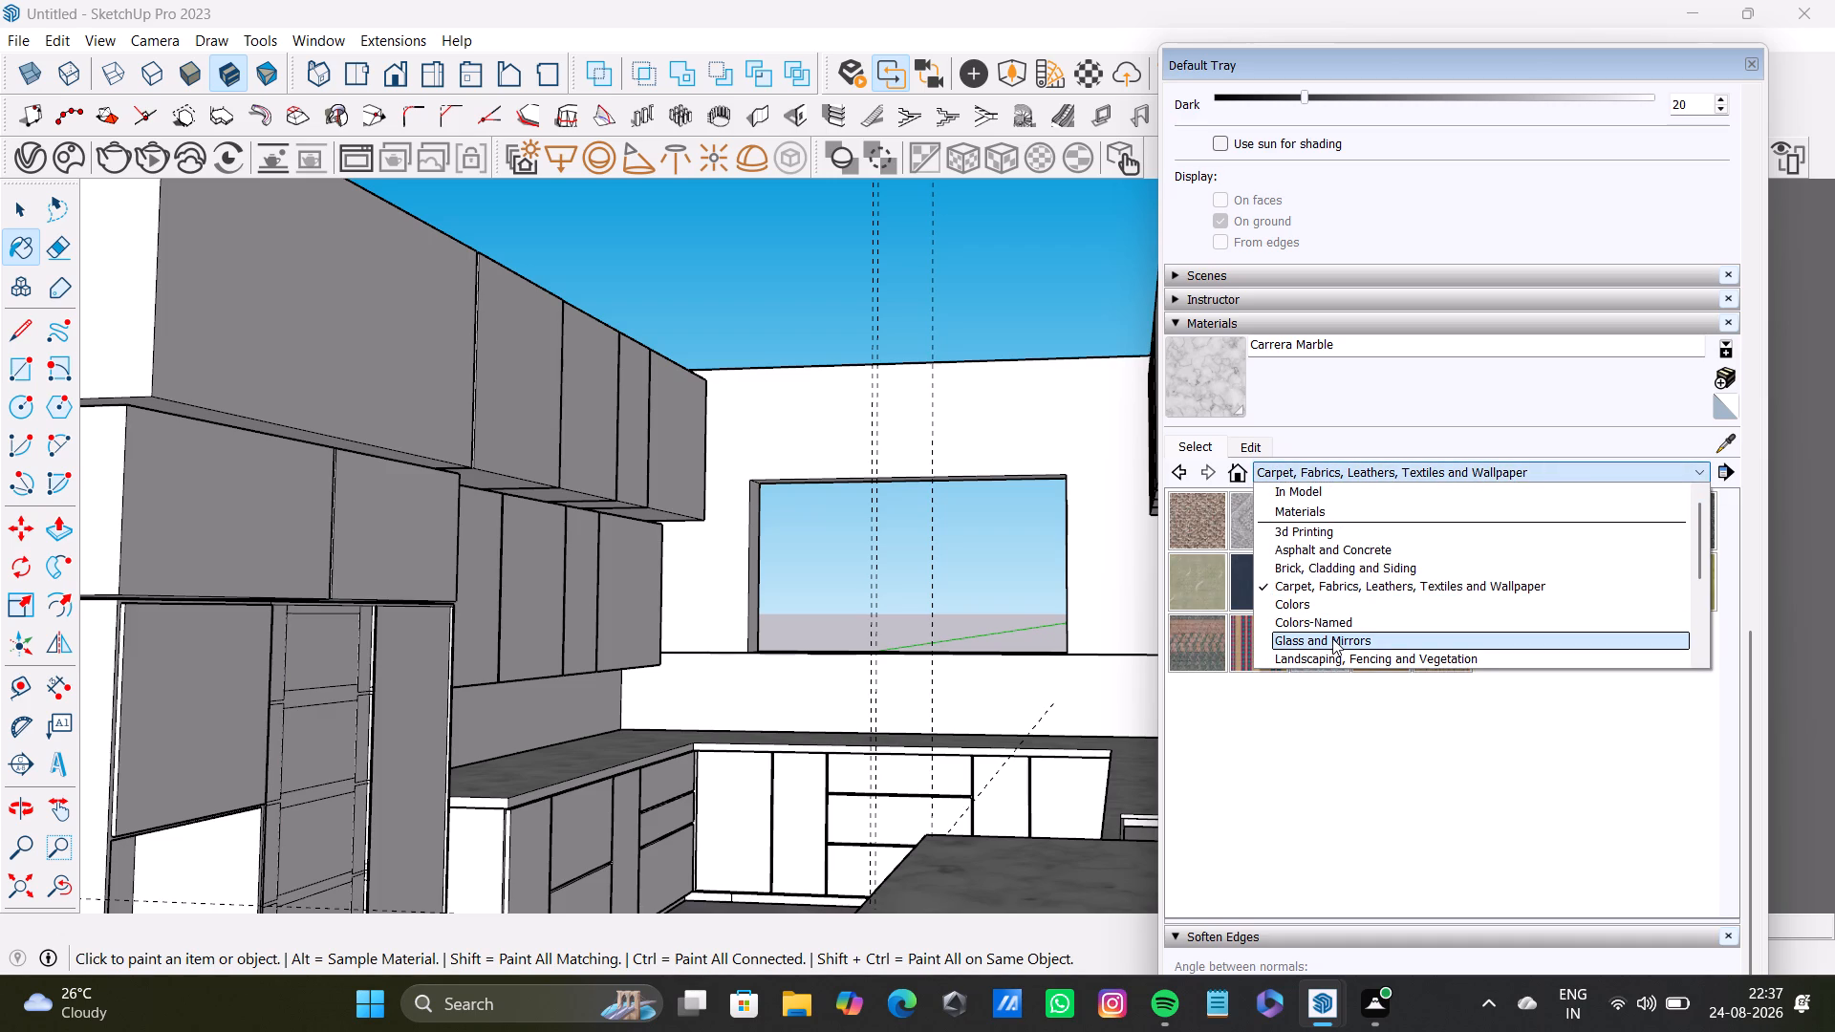
pyautogui.scroll(-2, 1339, 634)
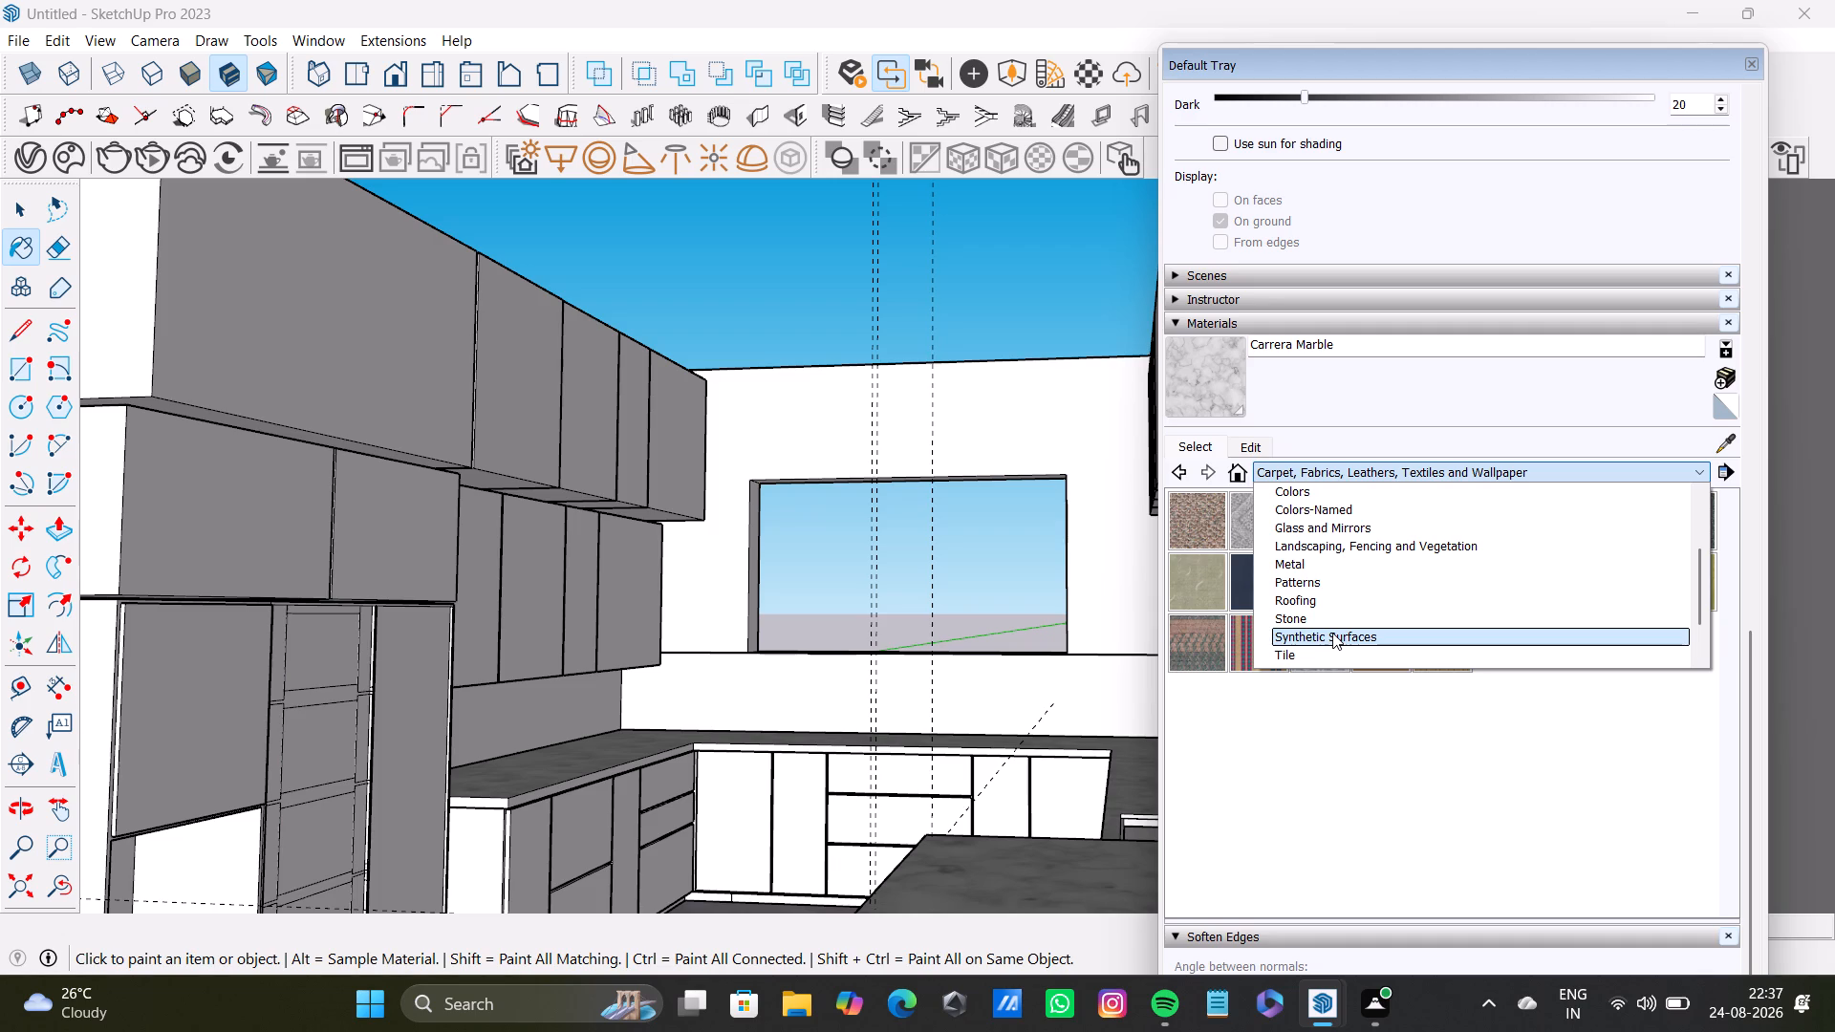
pyautogui.click(1332, 633)
pyautogui.click(1342, 472)
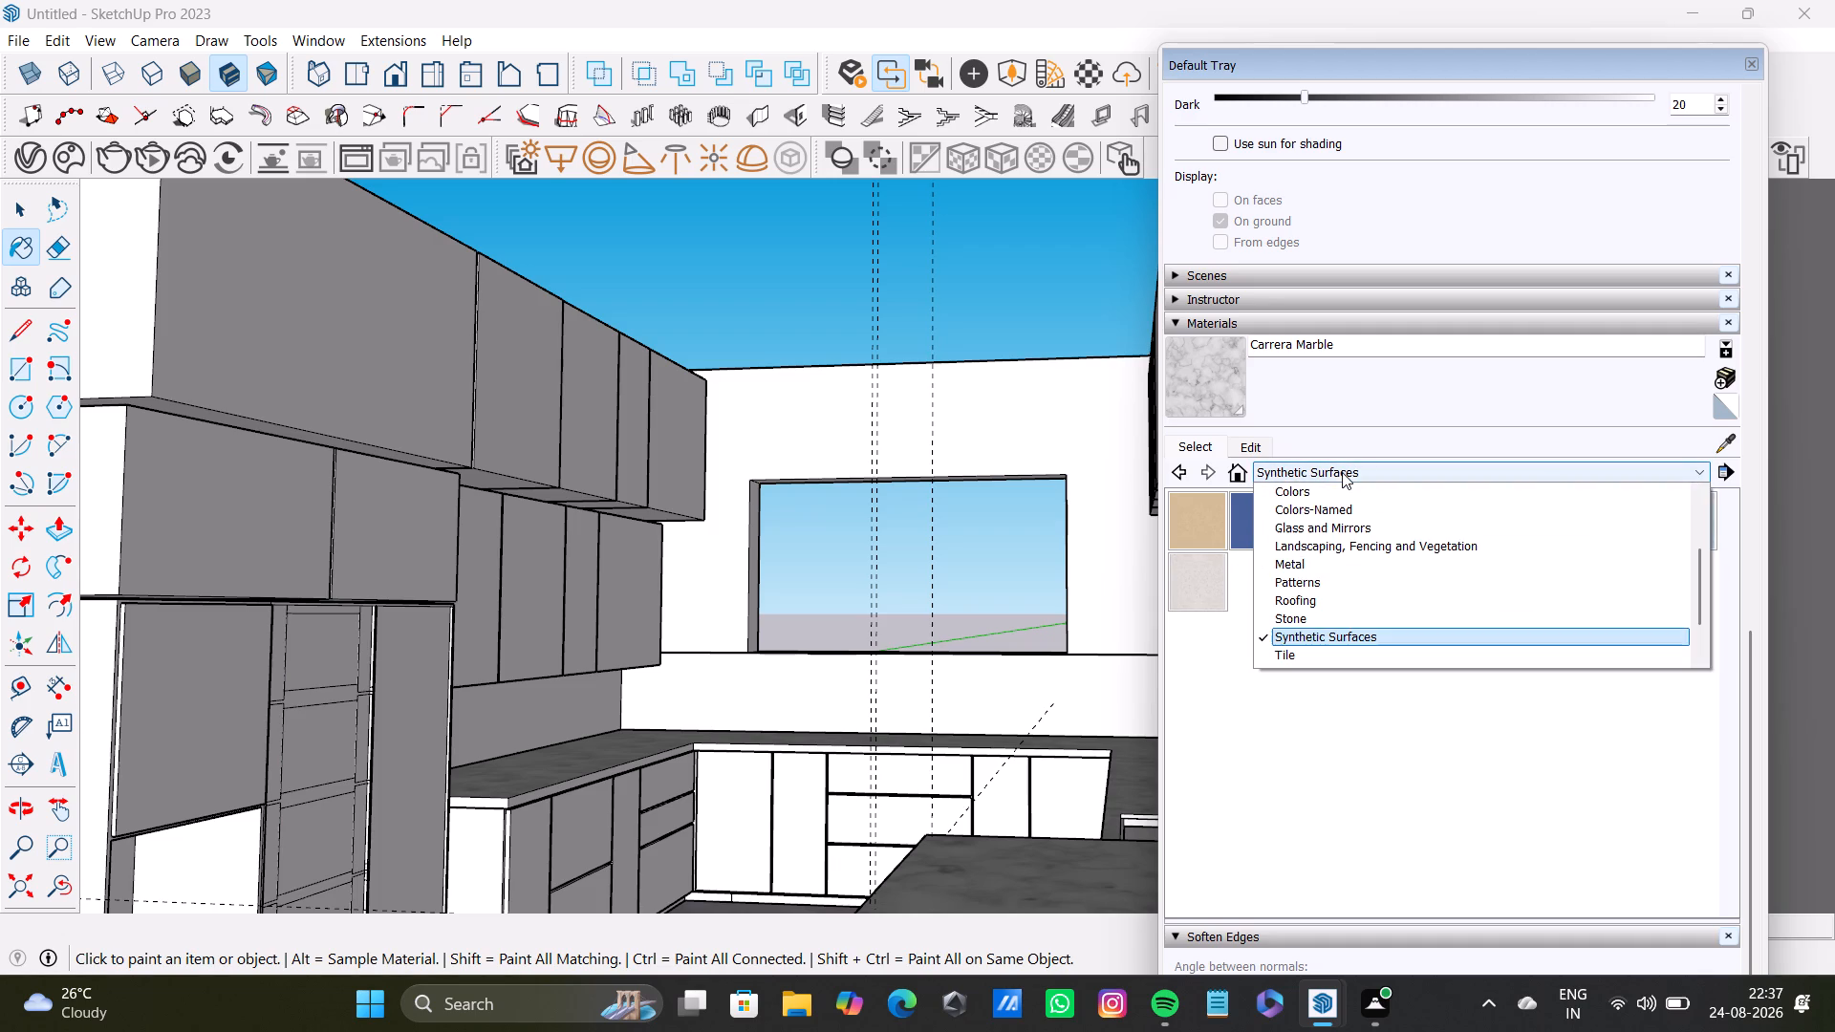
pyautogui.click(1329, 596)
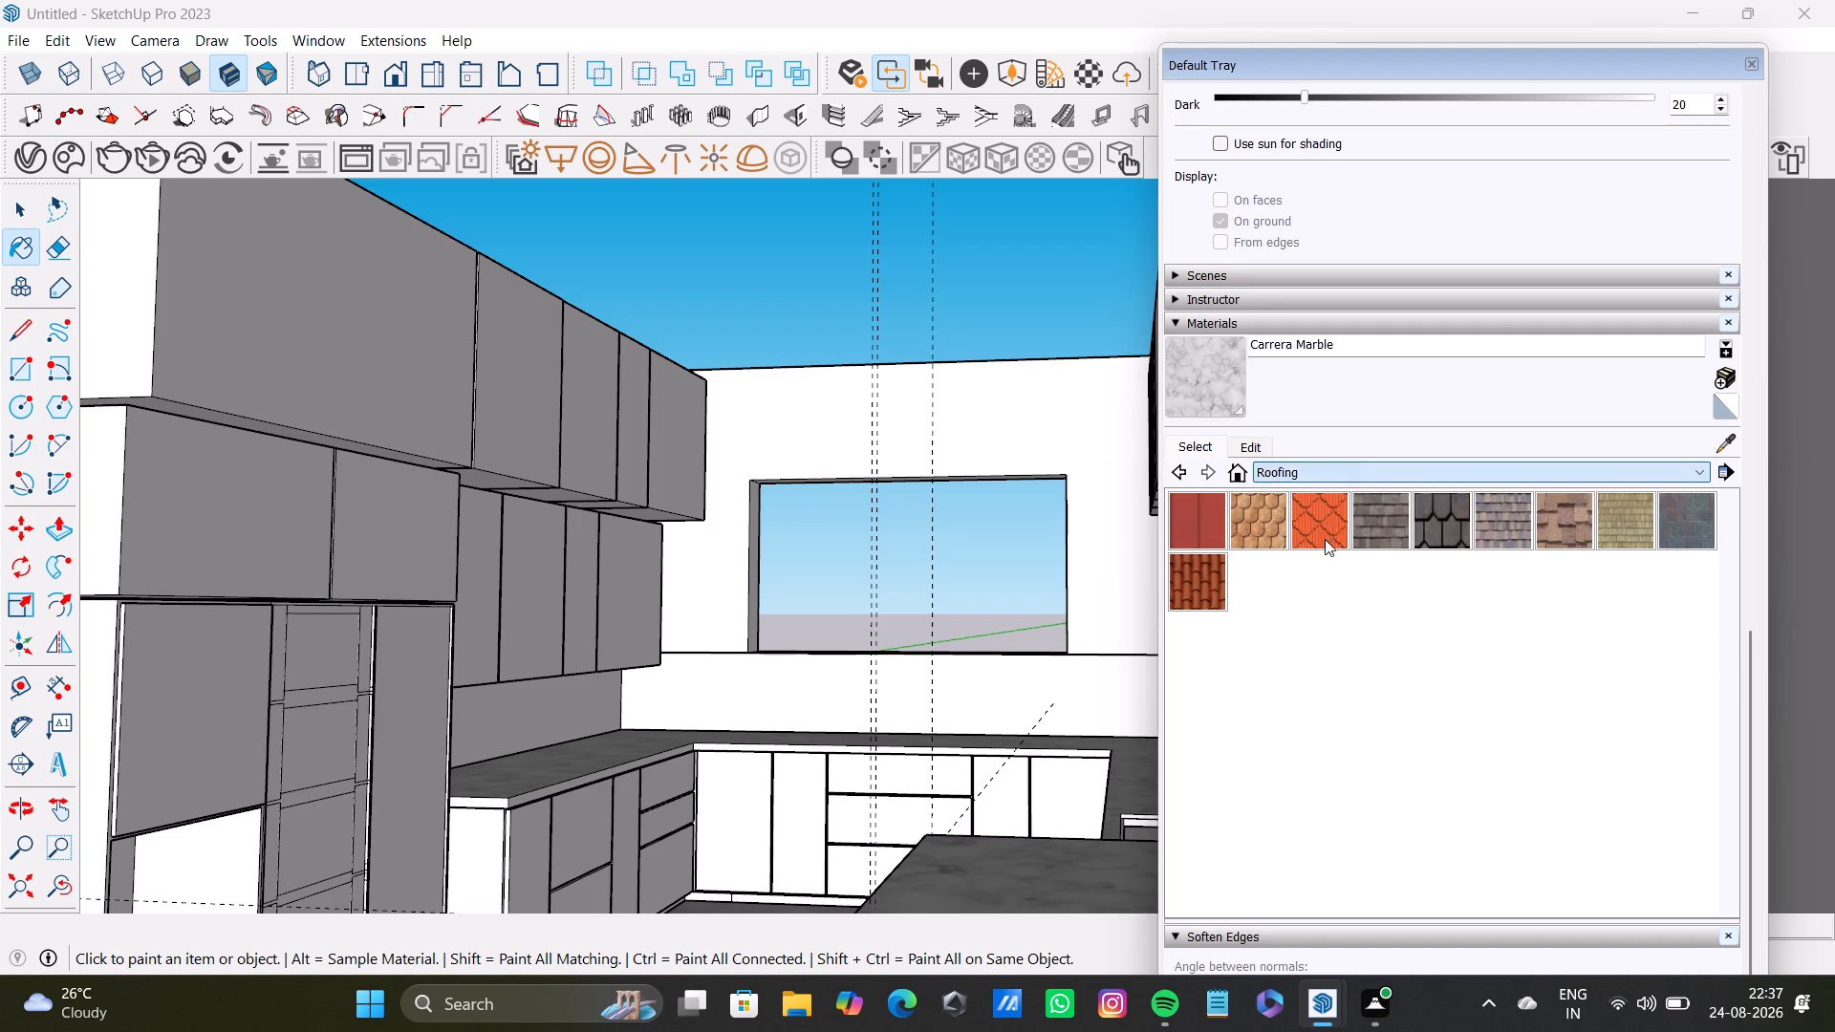
pyautogui.click(1328, 478)
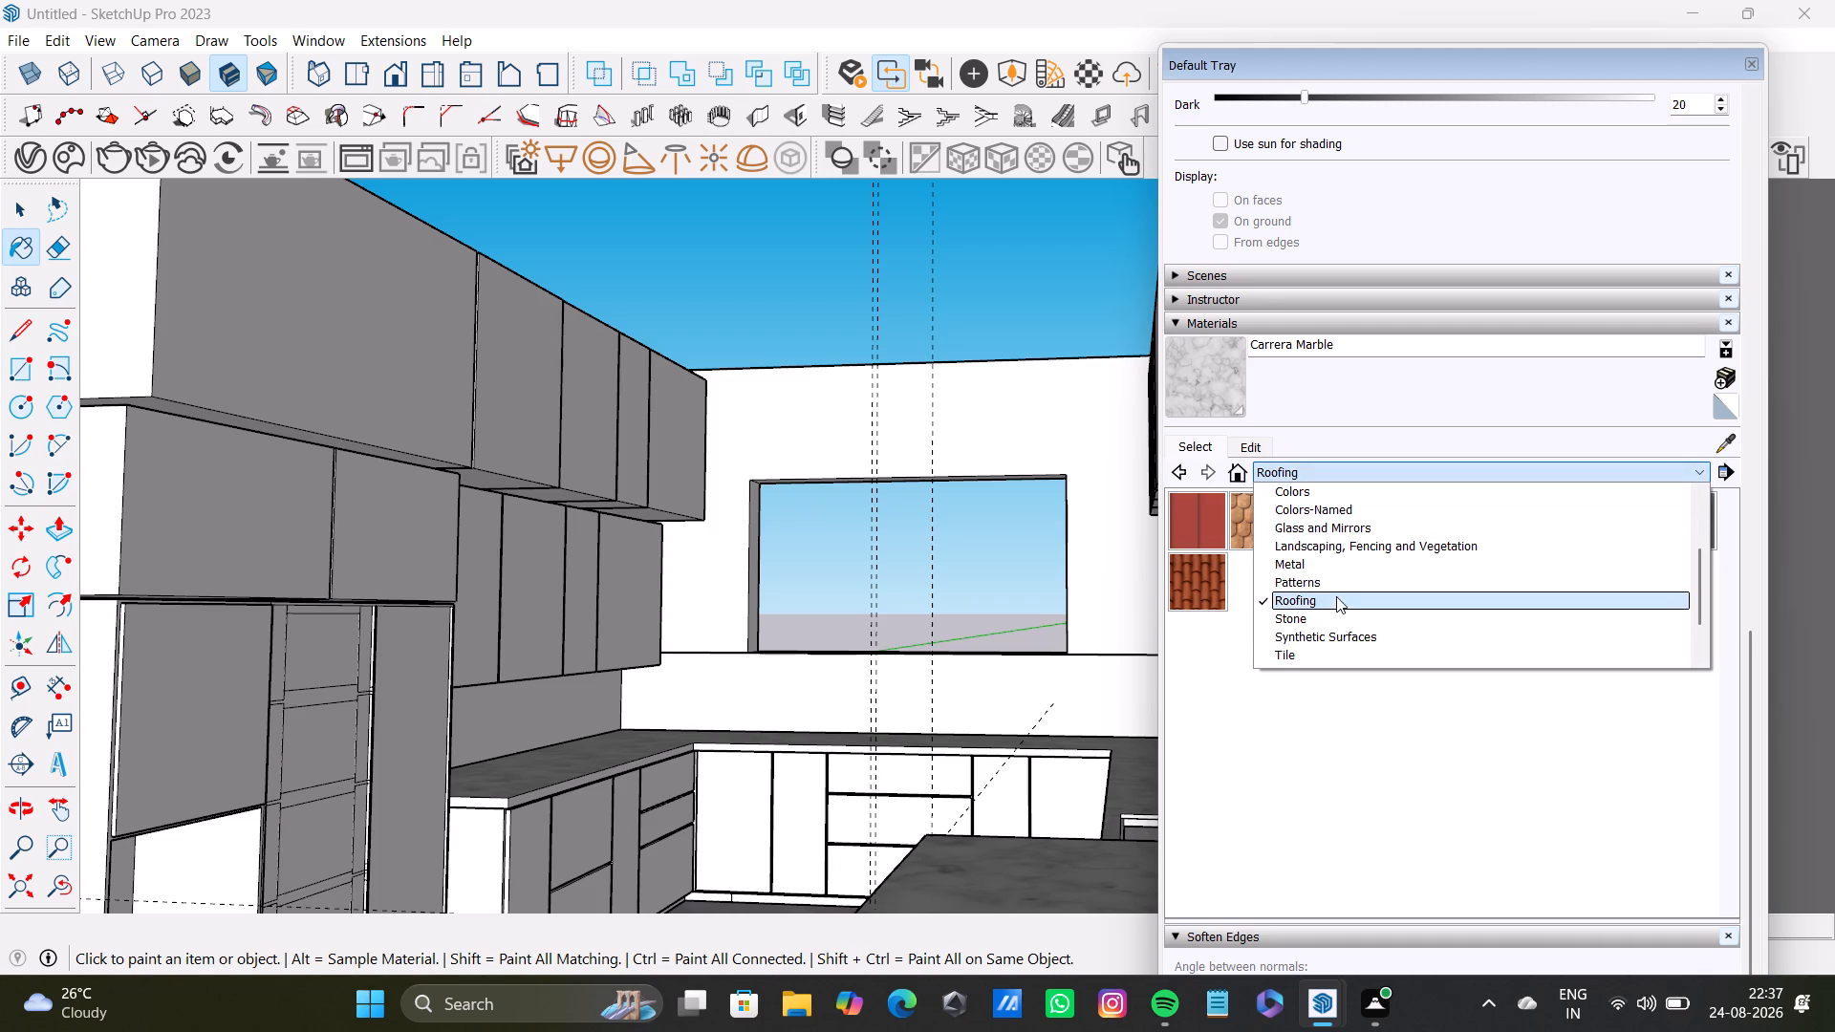
pyautogui.click(1328, 655)
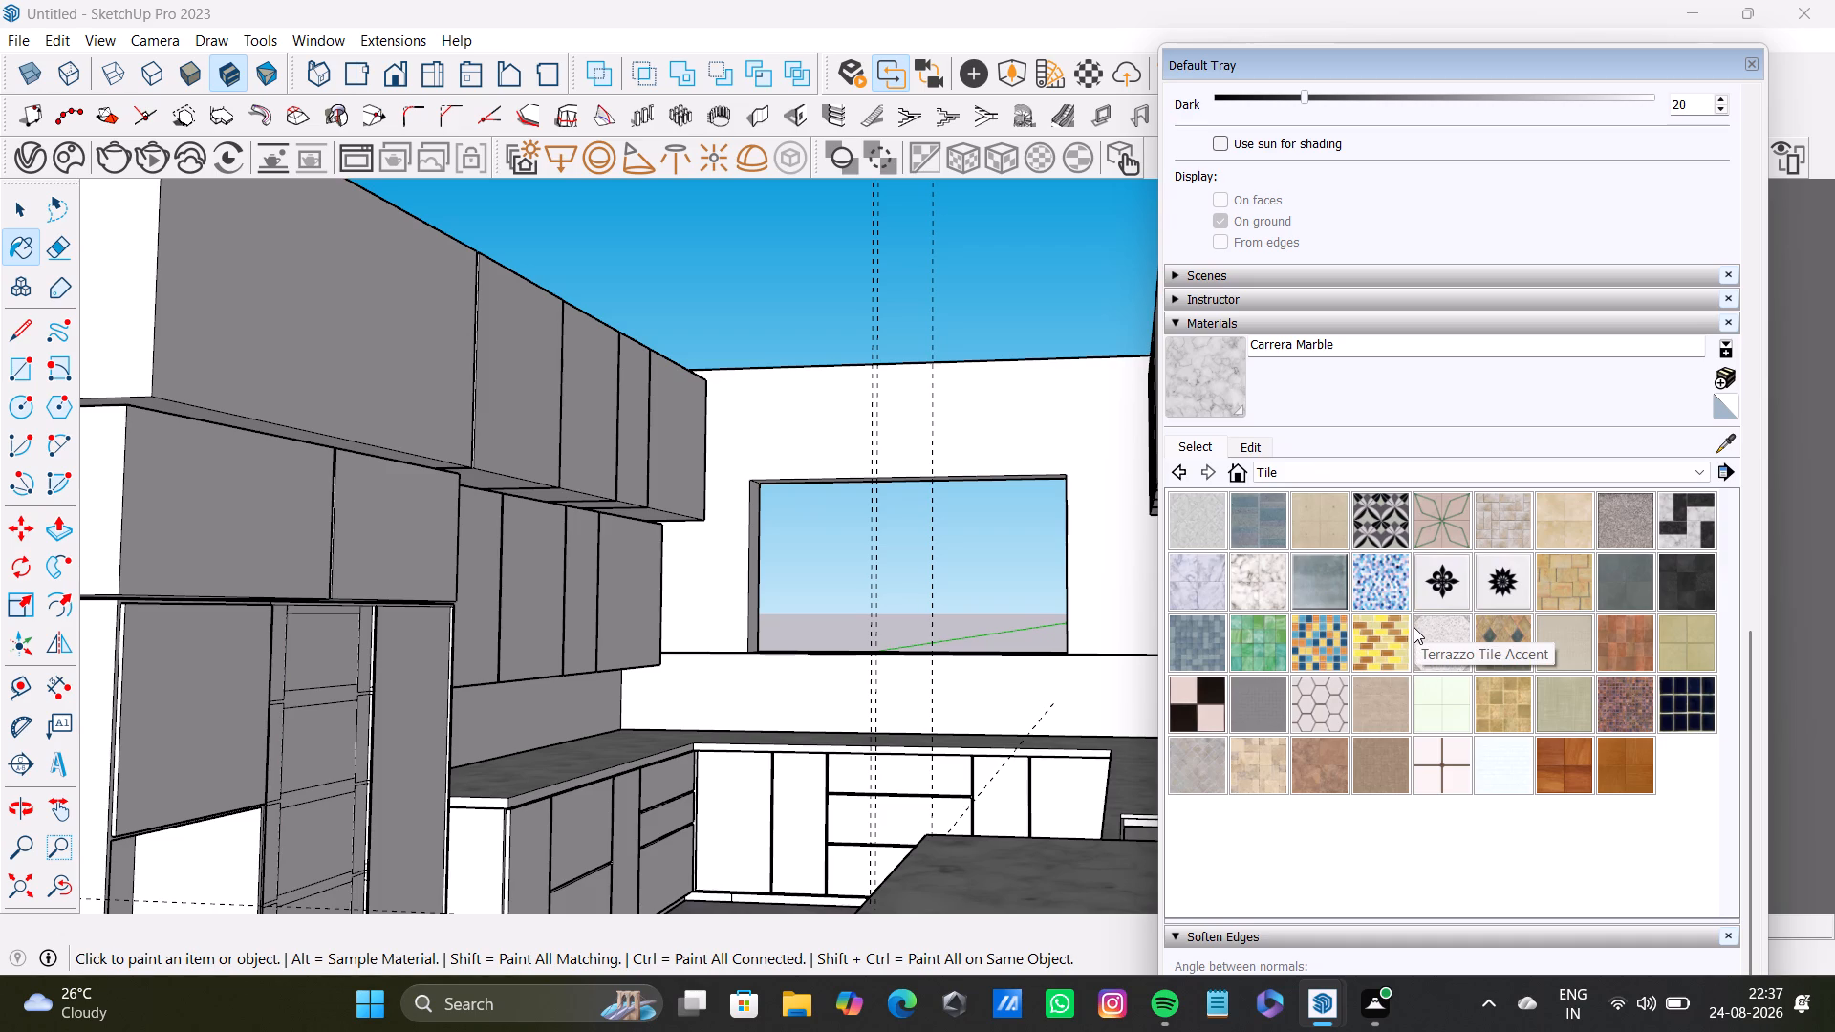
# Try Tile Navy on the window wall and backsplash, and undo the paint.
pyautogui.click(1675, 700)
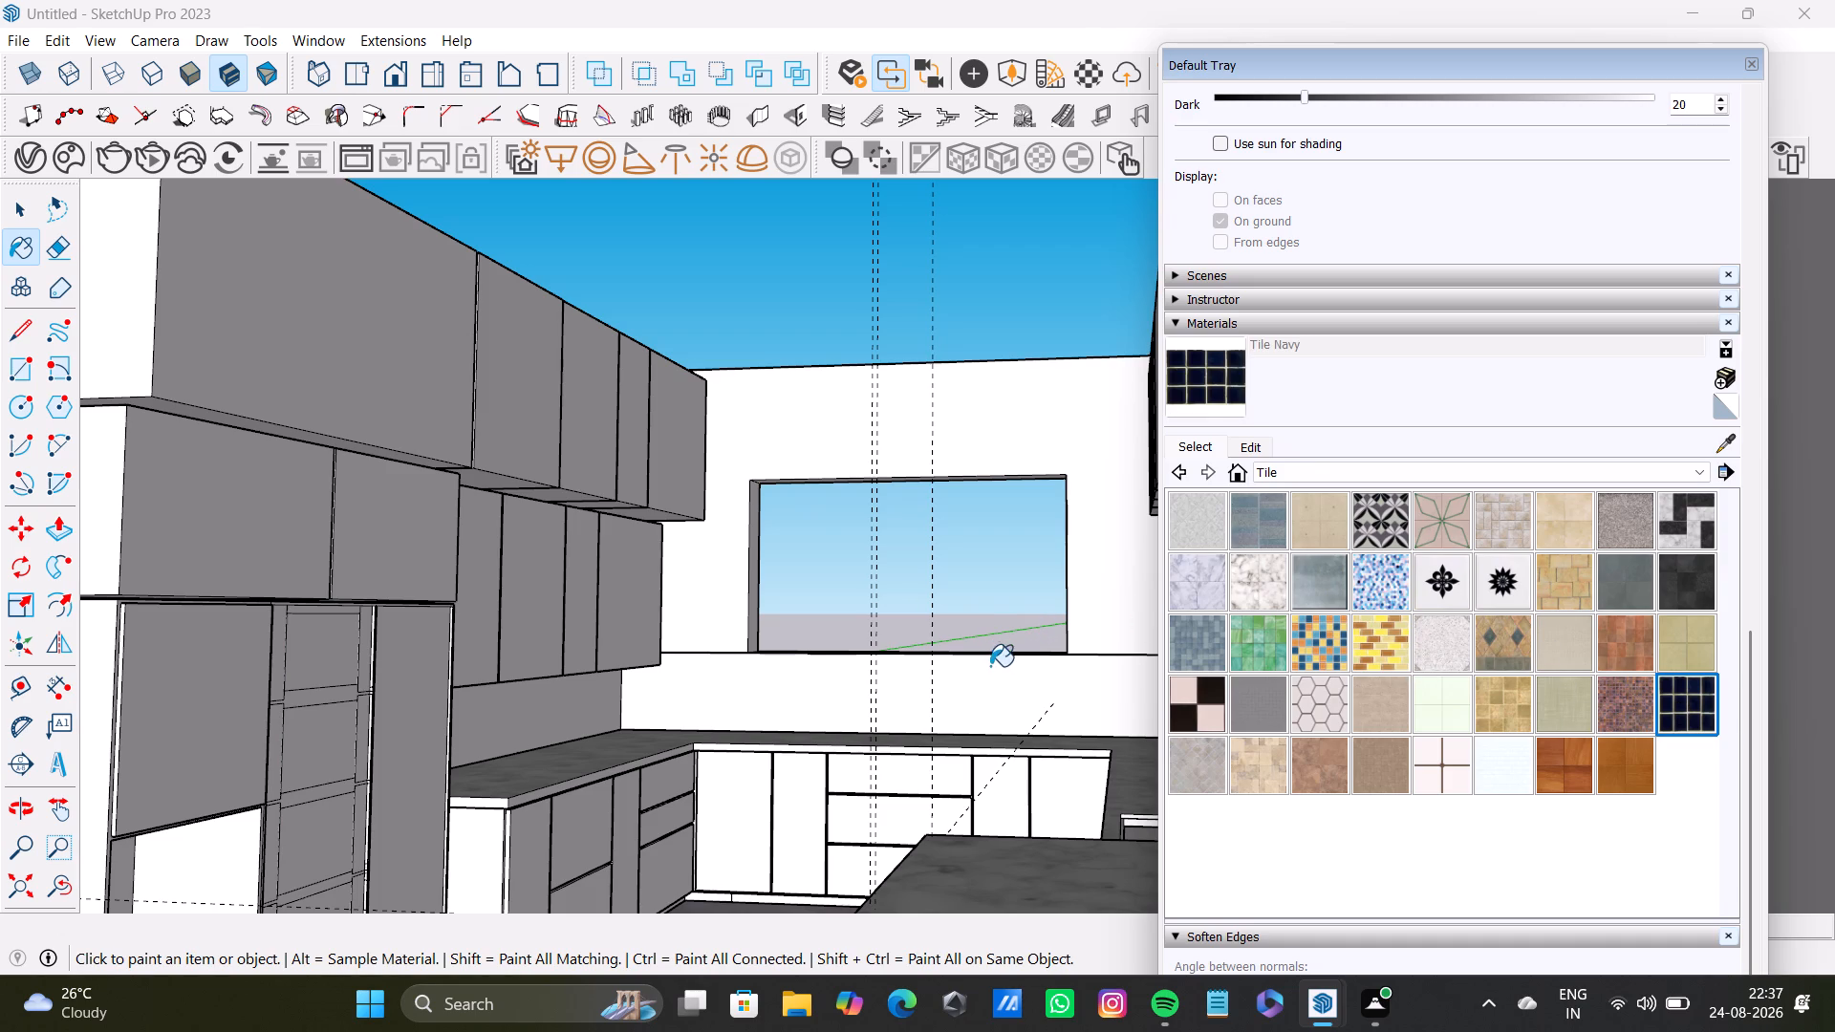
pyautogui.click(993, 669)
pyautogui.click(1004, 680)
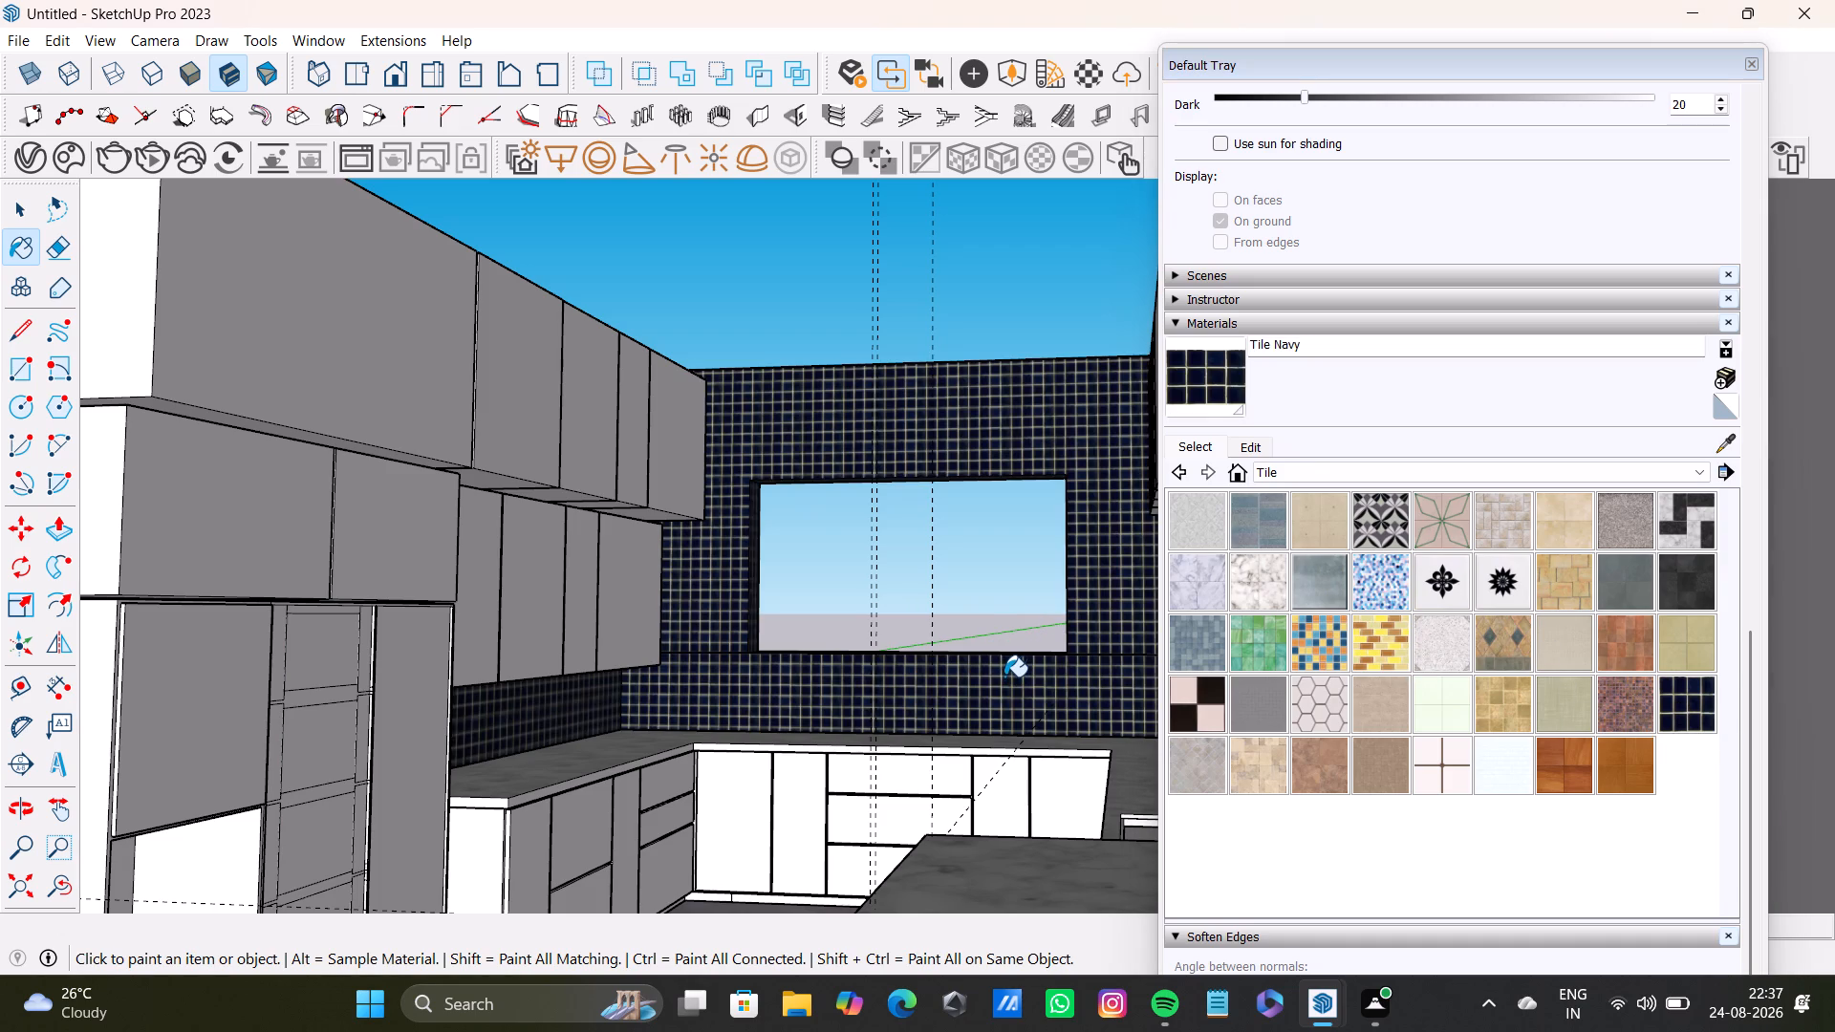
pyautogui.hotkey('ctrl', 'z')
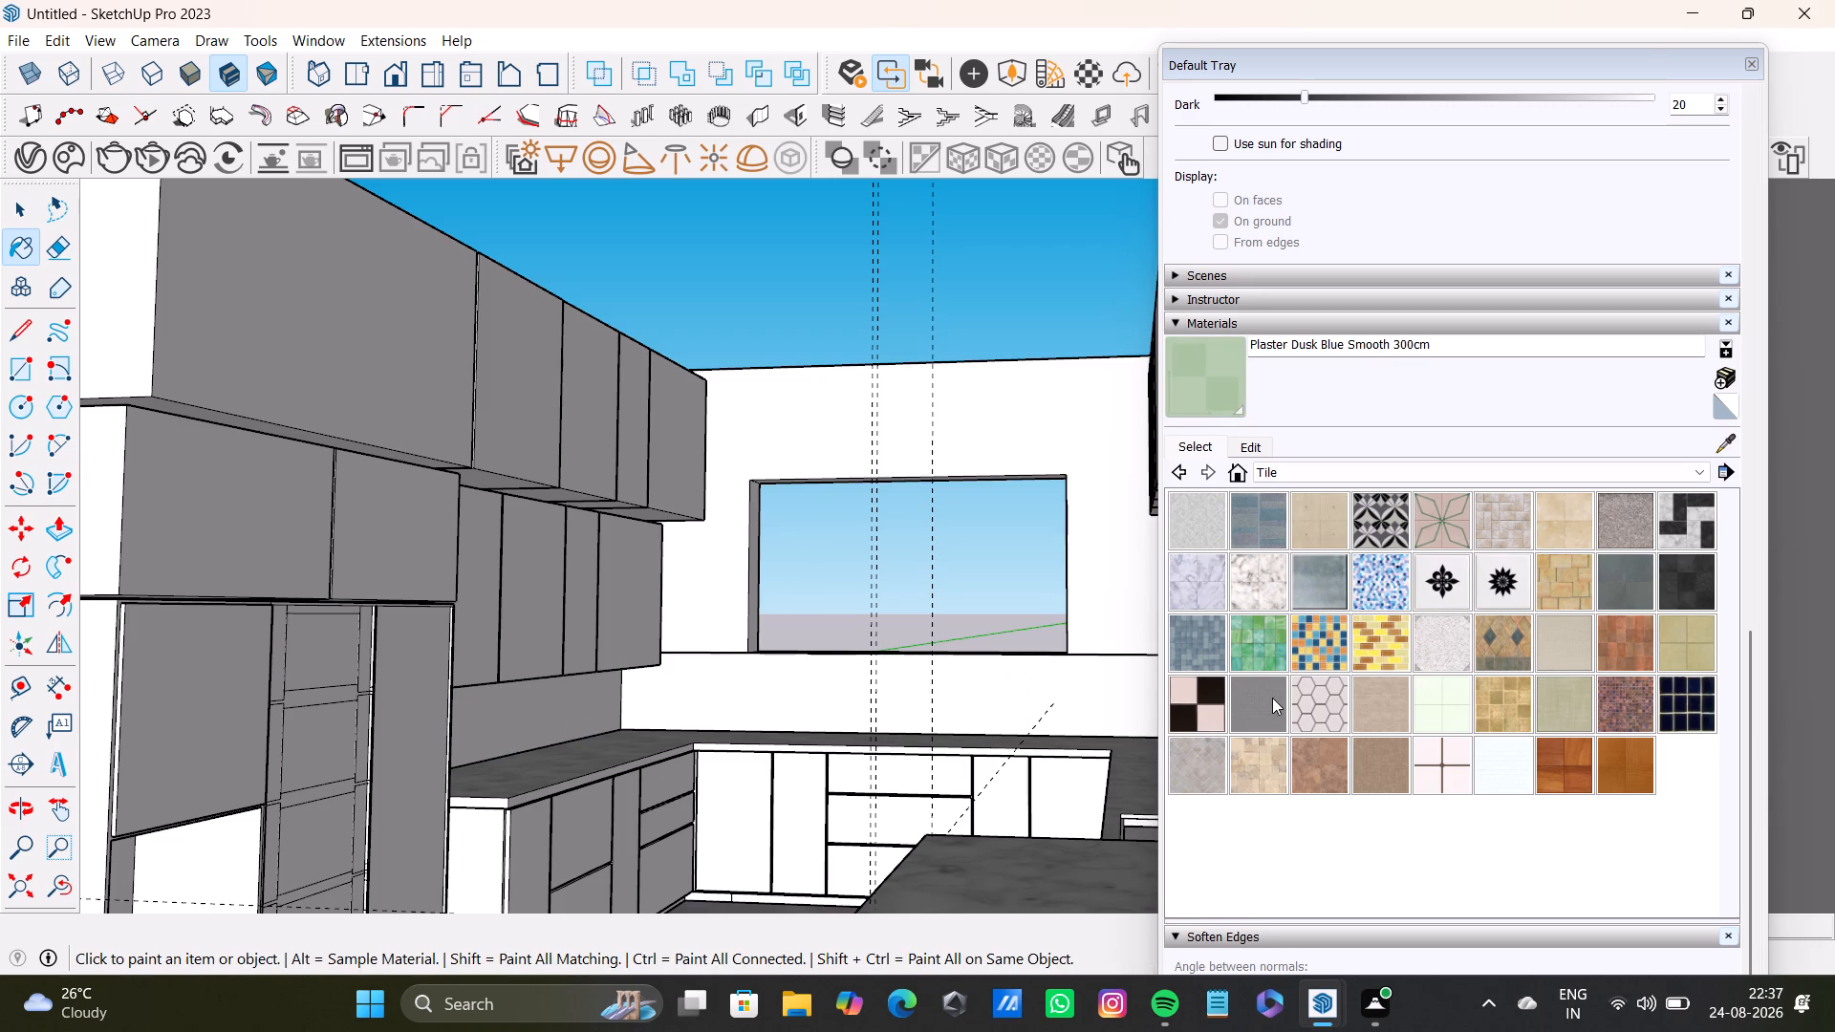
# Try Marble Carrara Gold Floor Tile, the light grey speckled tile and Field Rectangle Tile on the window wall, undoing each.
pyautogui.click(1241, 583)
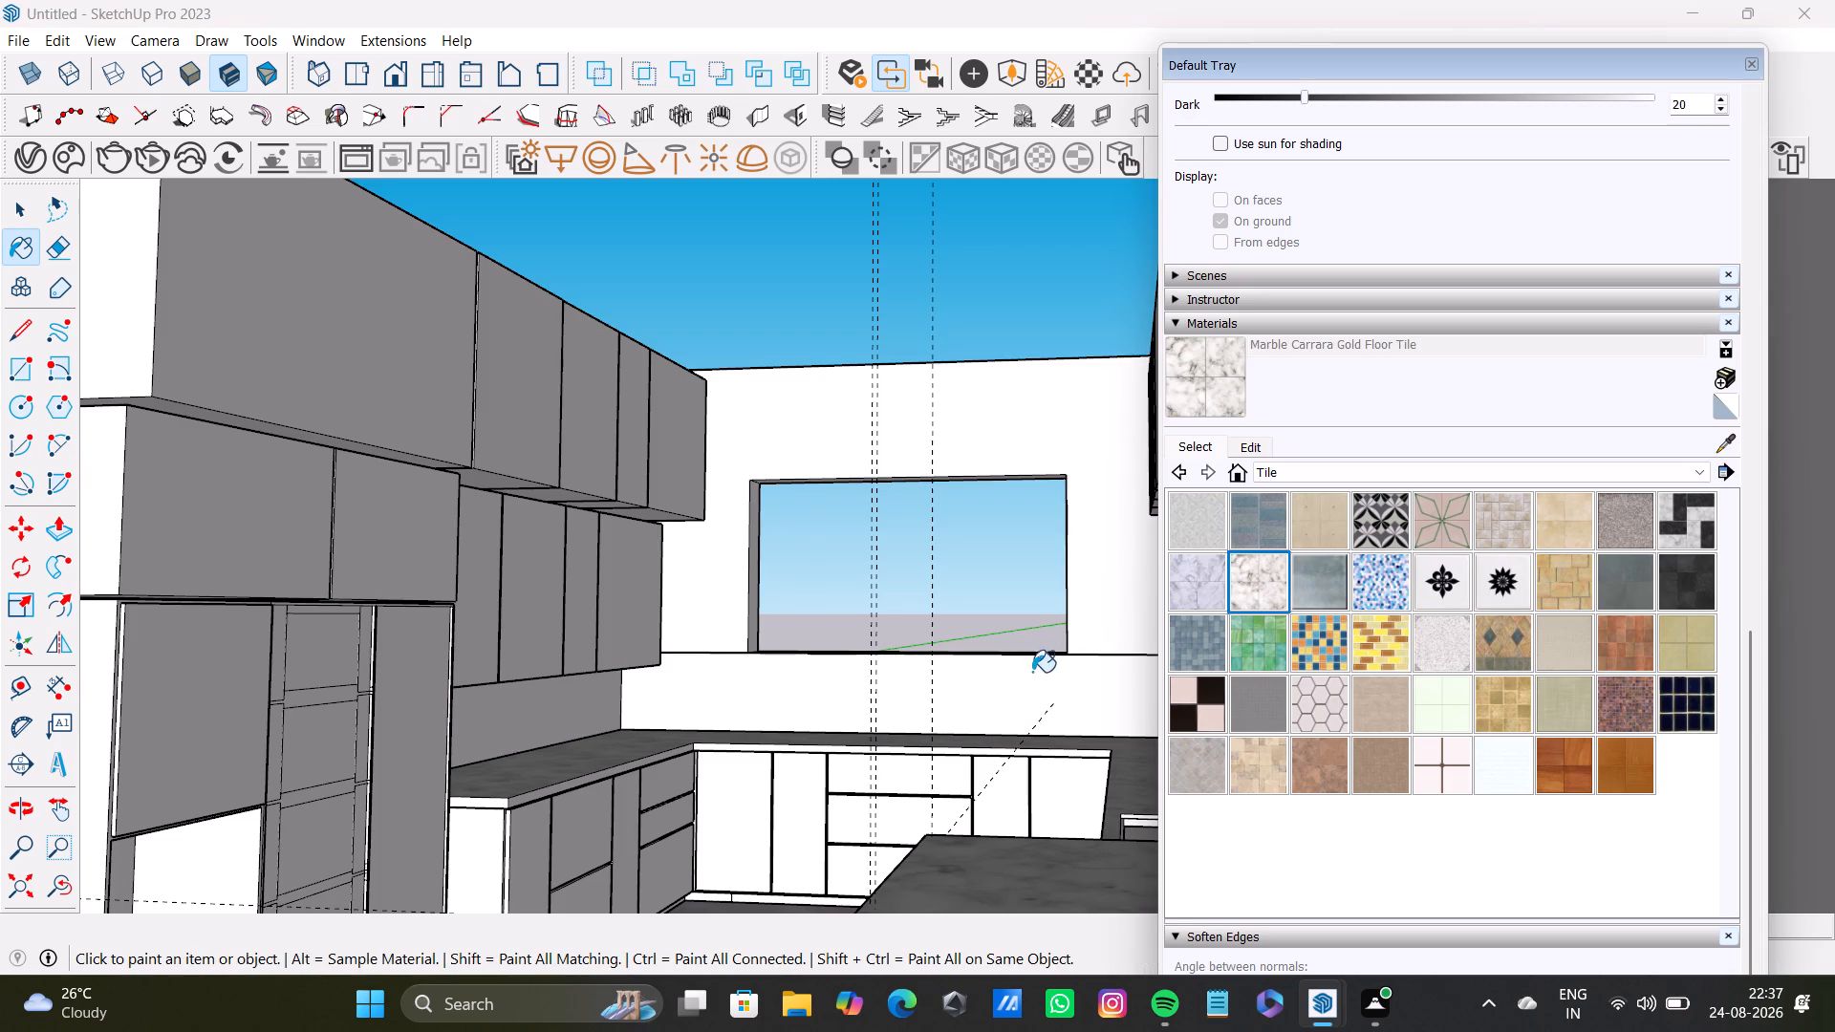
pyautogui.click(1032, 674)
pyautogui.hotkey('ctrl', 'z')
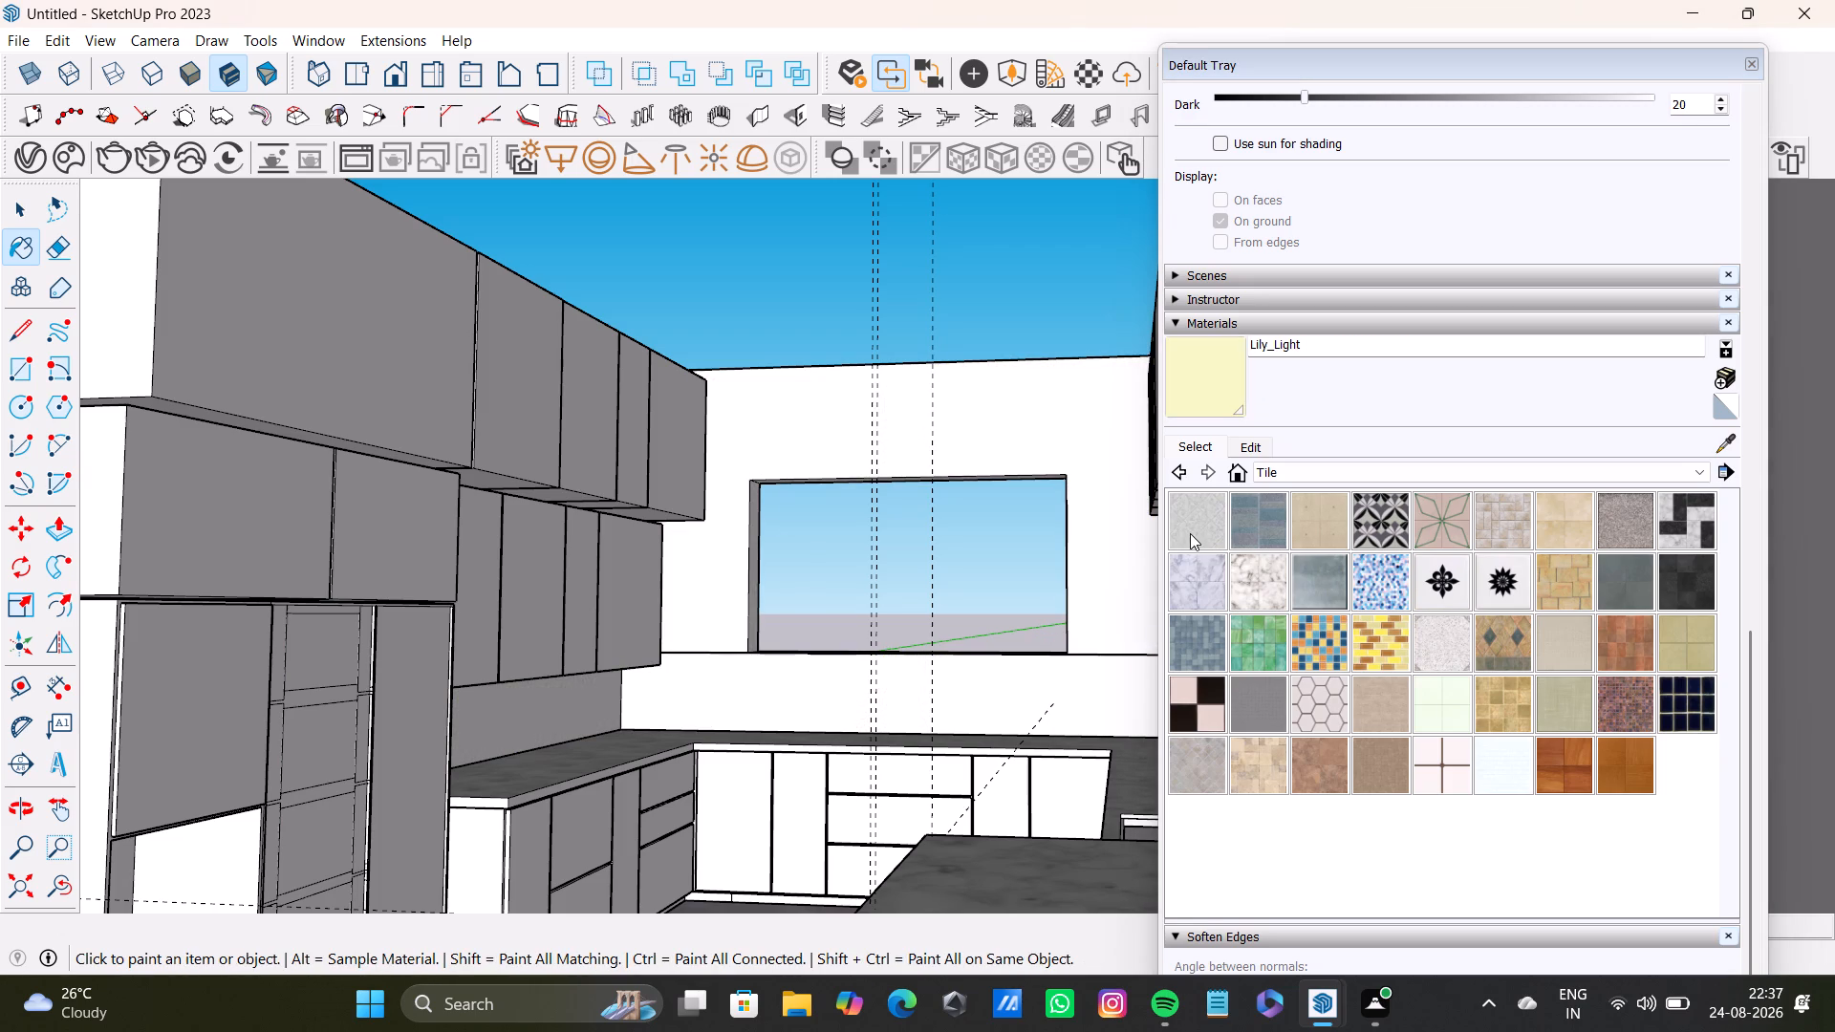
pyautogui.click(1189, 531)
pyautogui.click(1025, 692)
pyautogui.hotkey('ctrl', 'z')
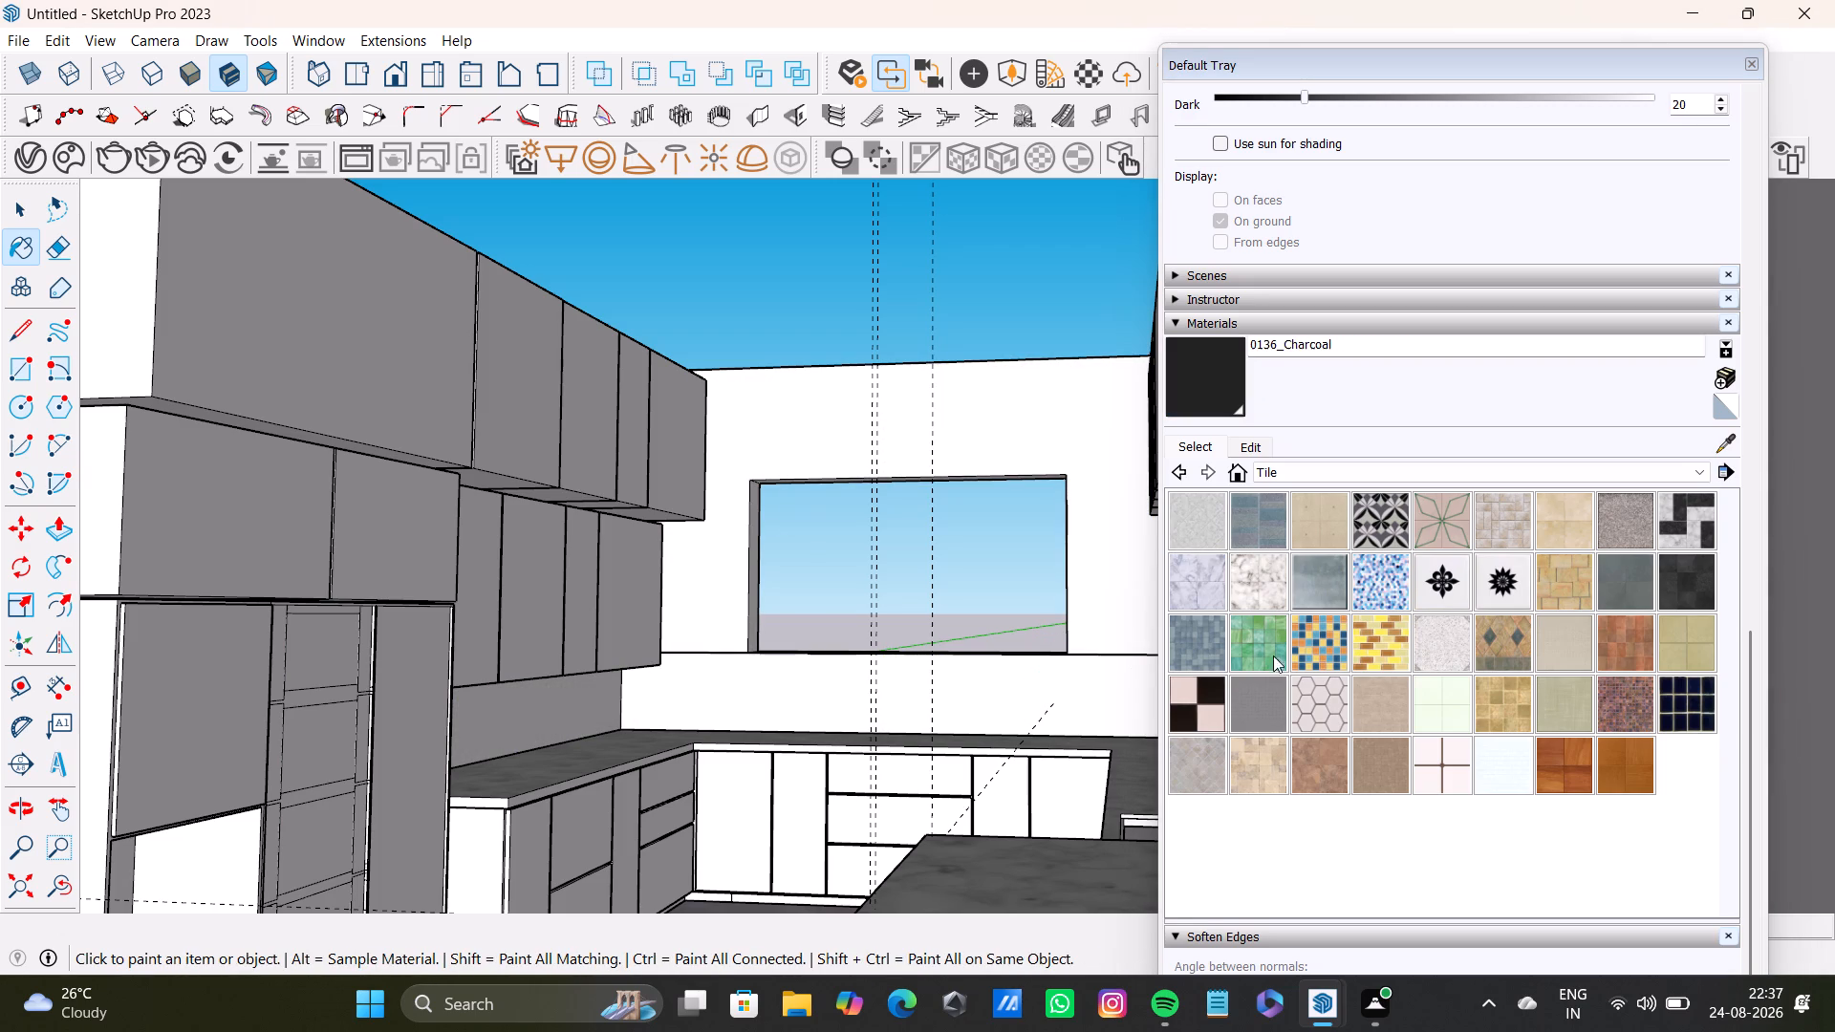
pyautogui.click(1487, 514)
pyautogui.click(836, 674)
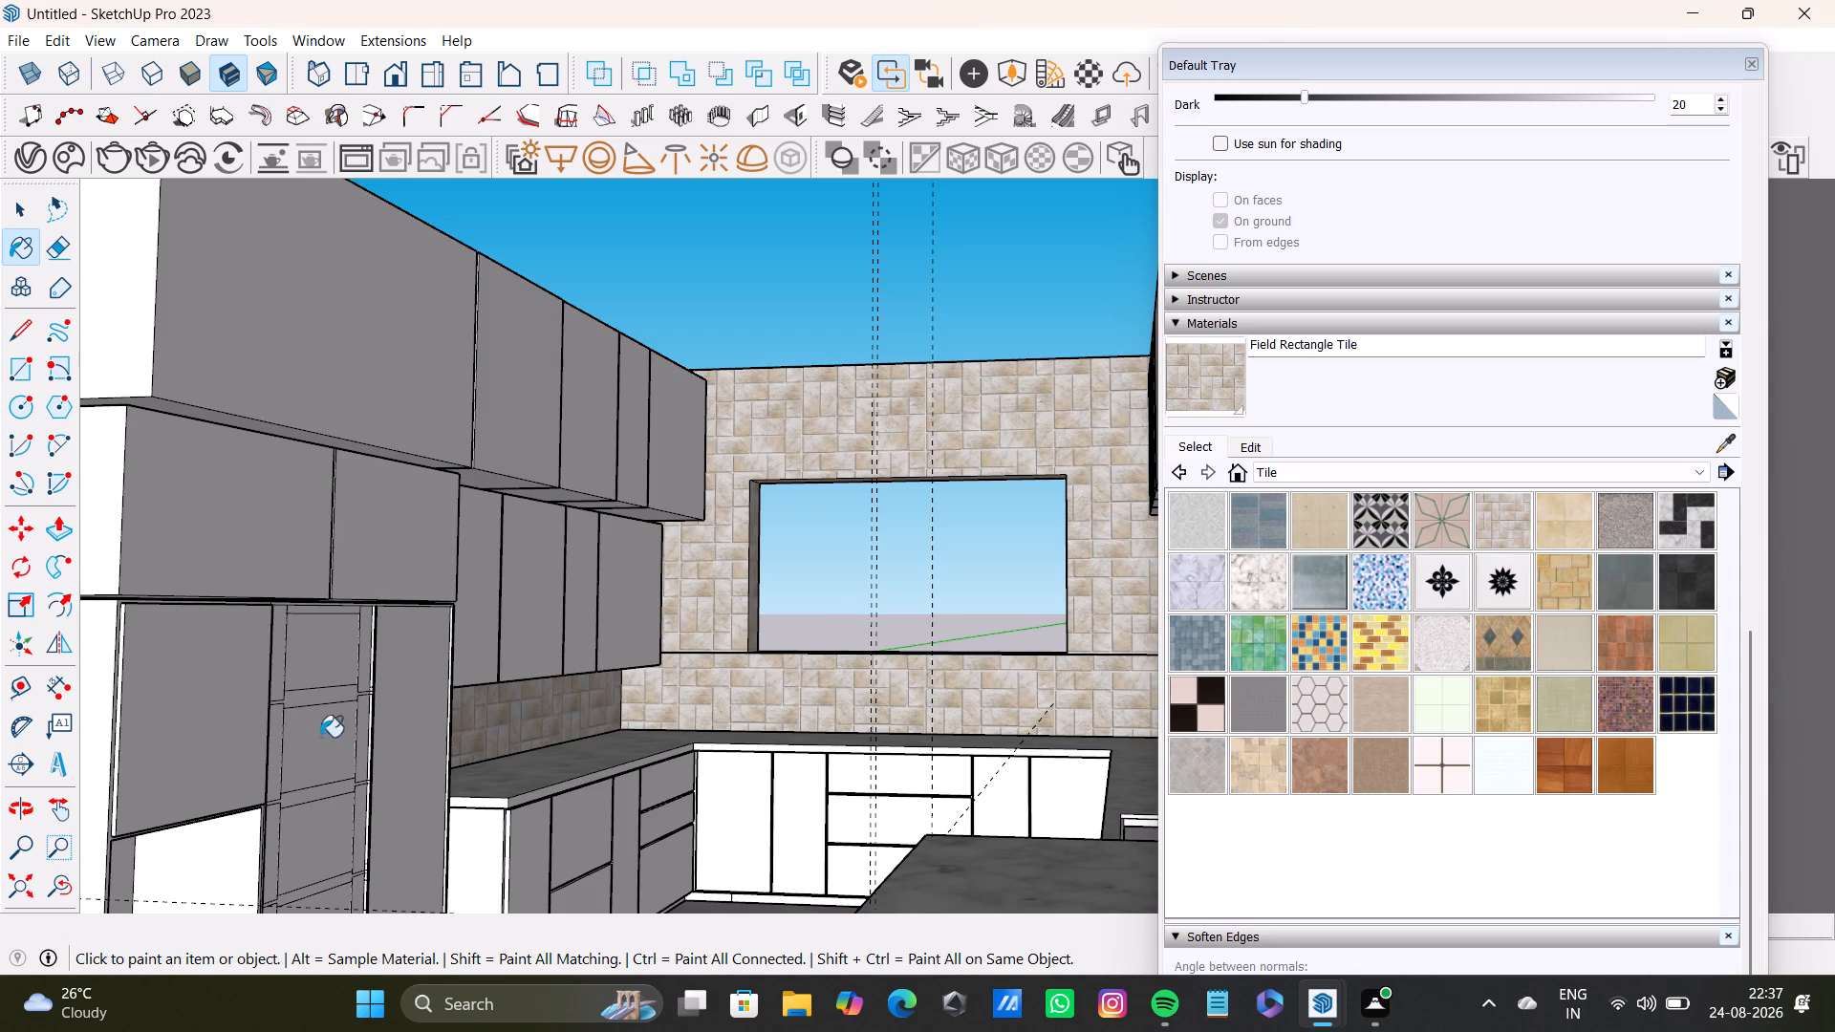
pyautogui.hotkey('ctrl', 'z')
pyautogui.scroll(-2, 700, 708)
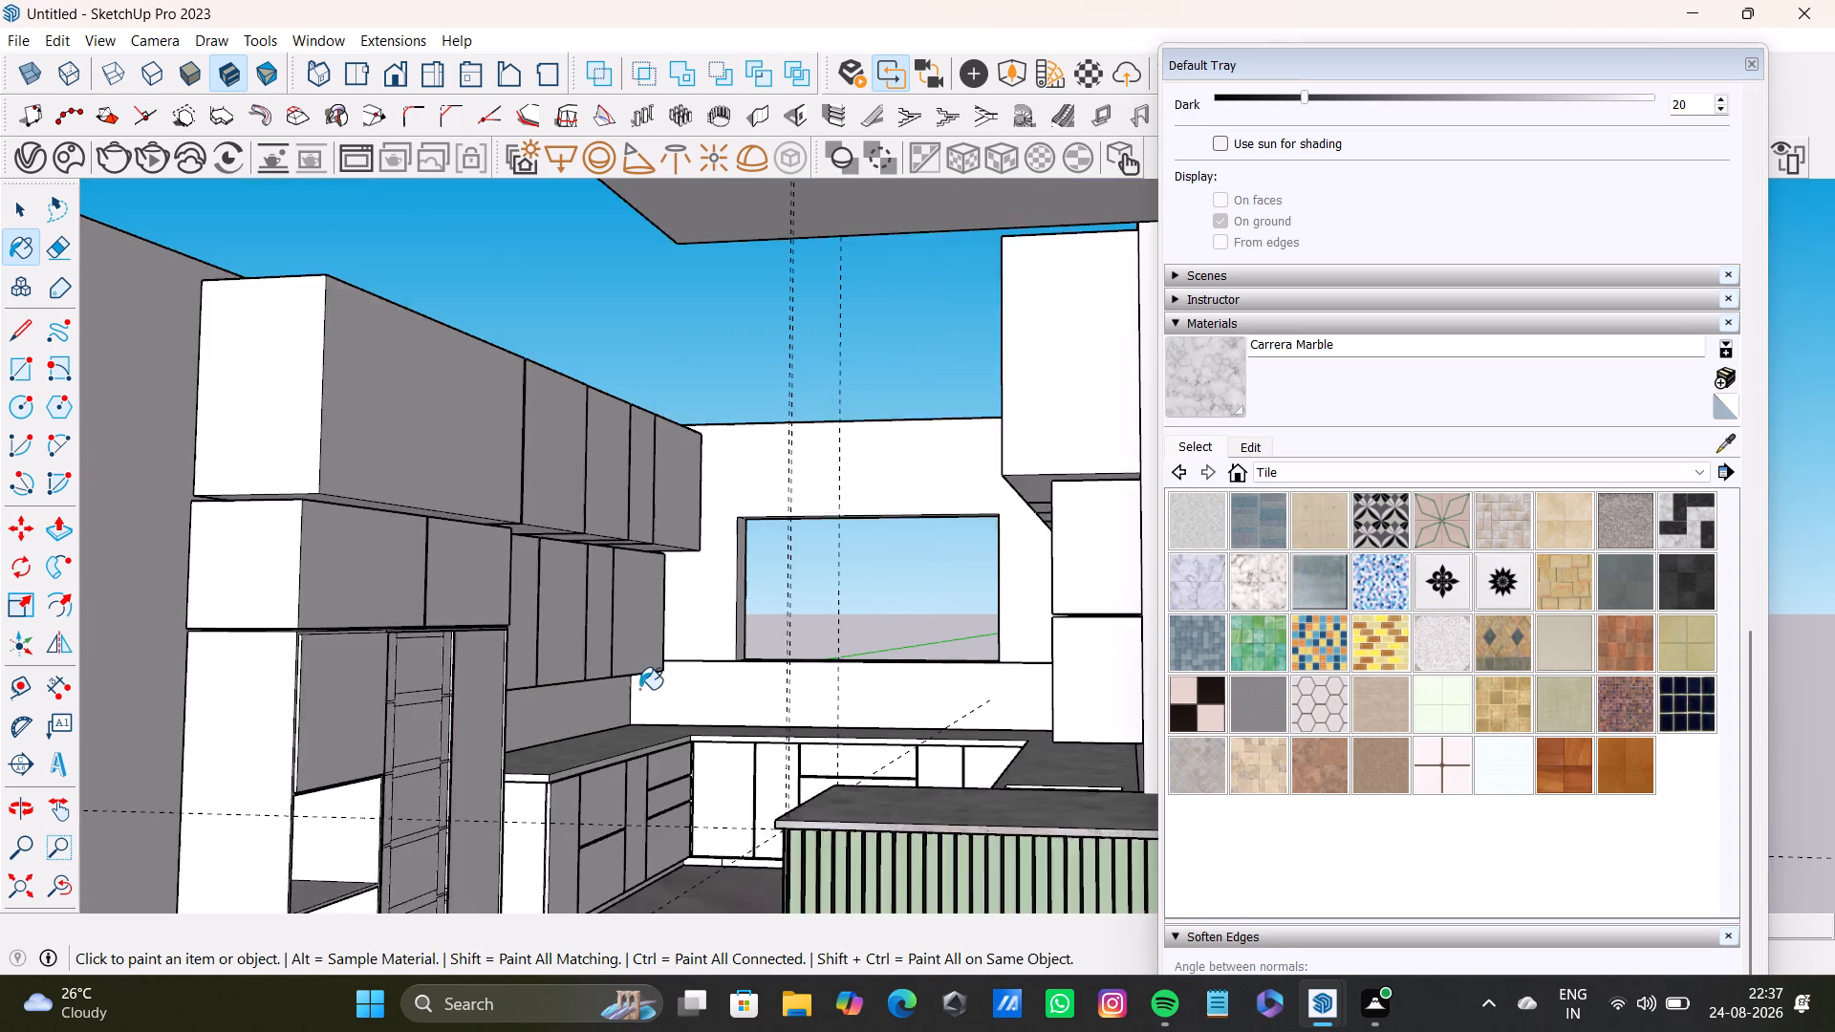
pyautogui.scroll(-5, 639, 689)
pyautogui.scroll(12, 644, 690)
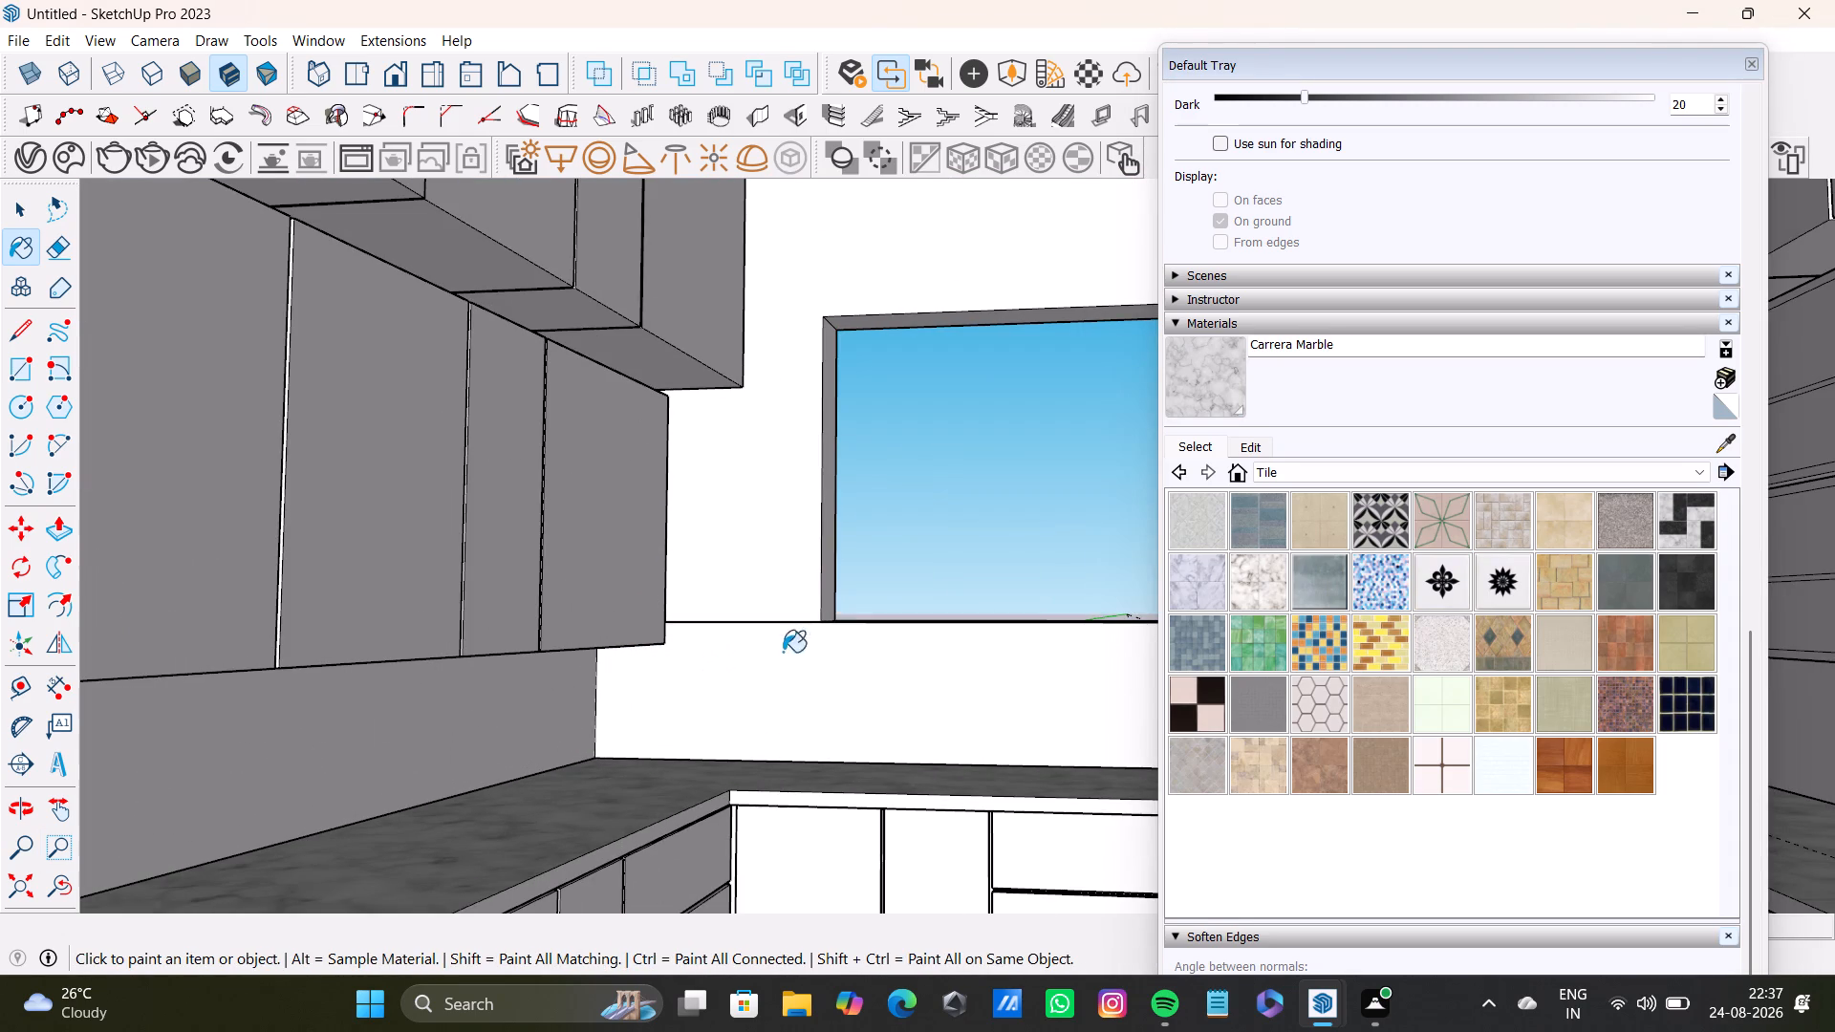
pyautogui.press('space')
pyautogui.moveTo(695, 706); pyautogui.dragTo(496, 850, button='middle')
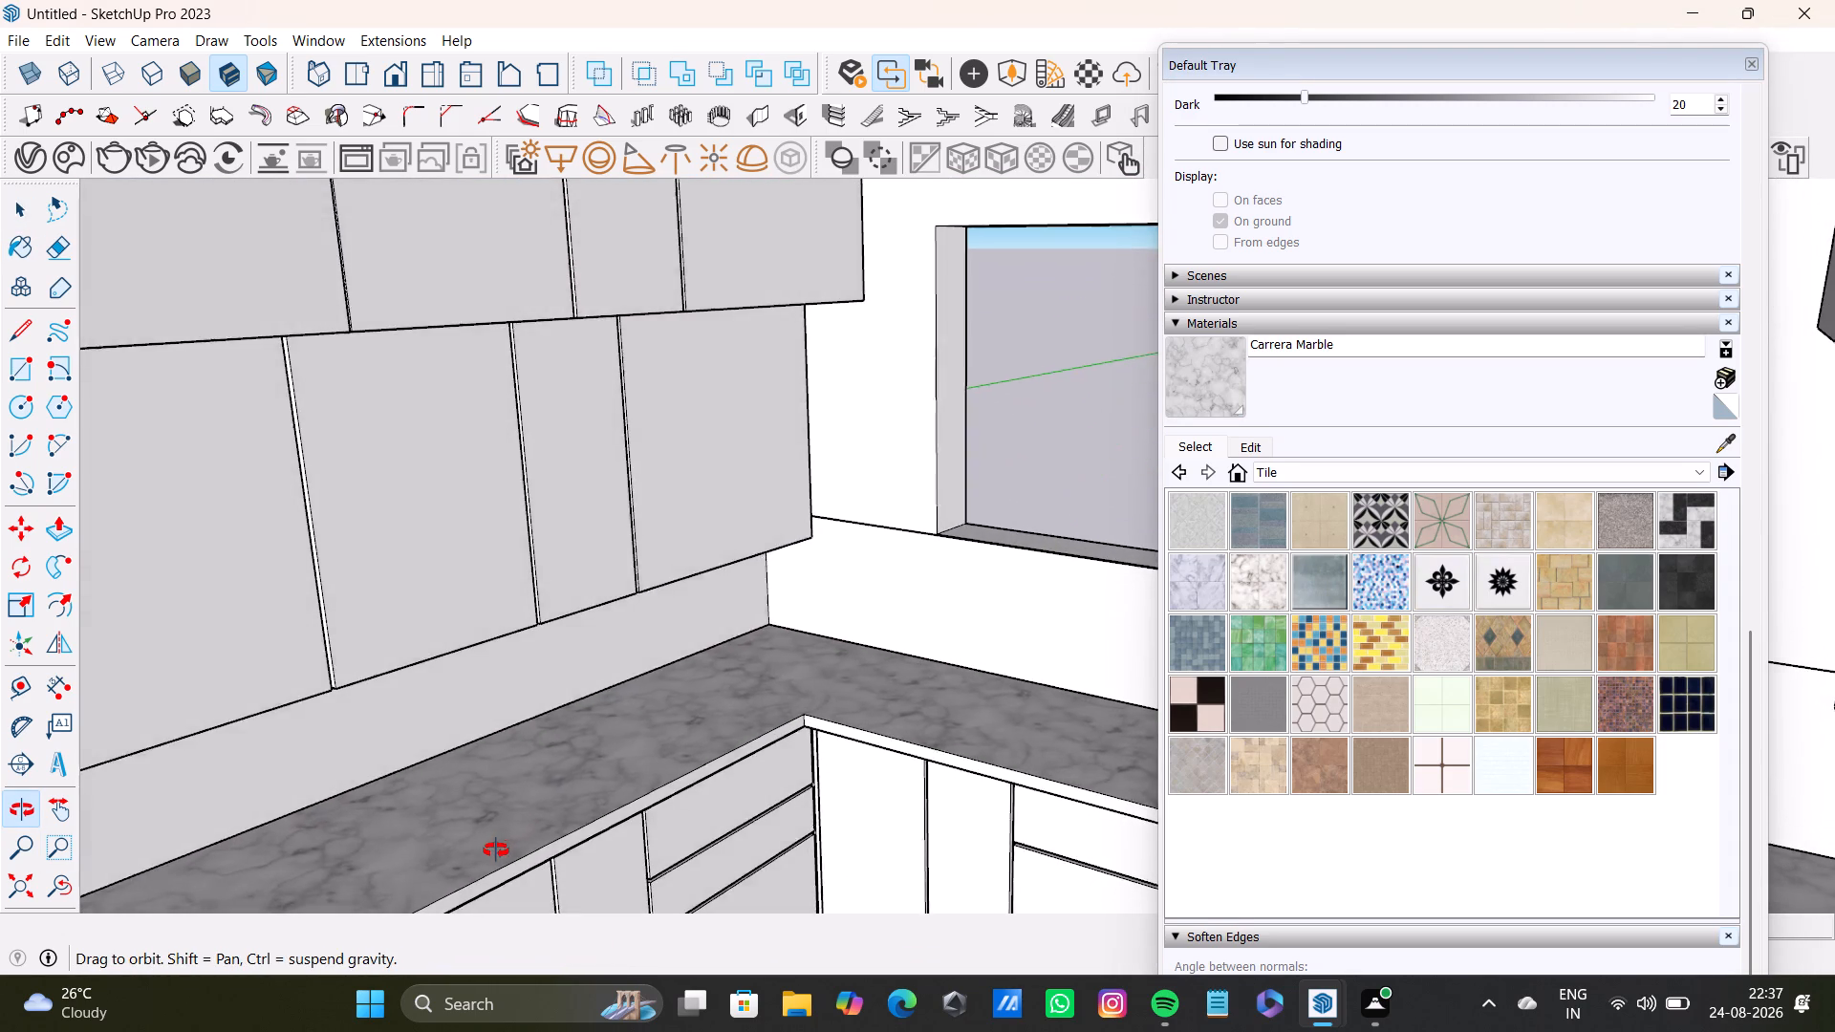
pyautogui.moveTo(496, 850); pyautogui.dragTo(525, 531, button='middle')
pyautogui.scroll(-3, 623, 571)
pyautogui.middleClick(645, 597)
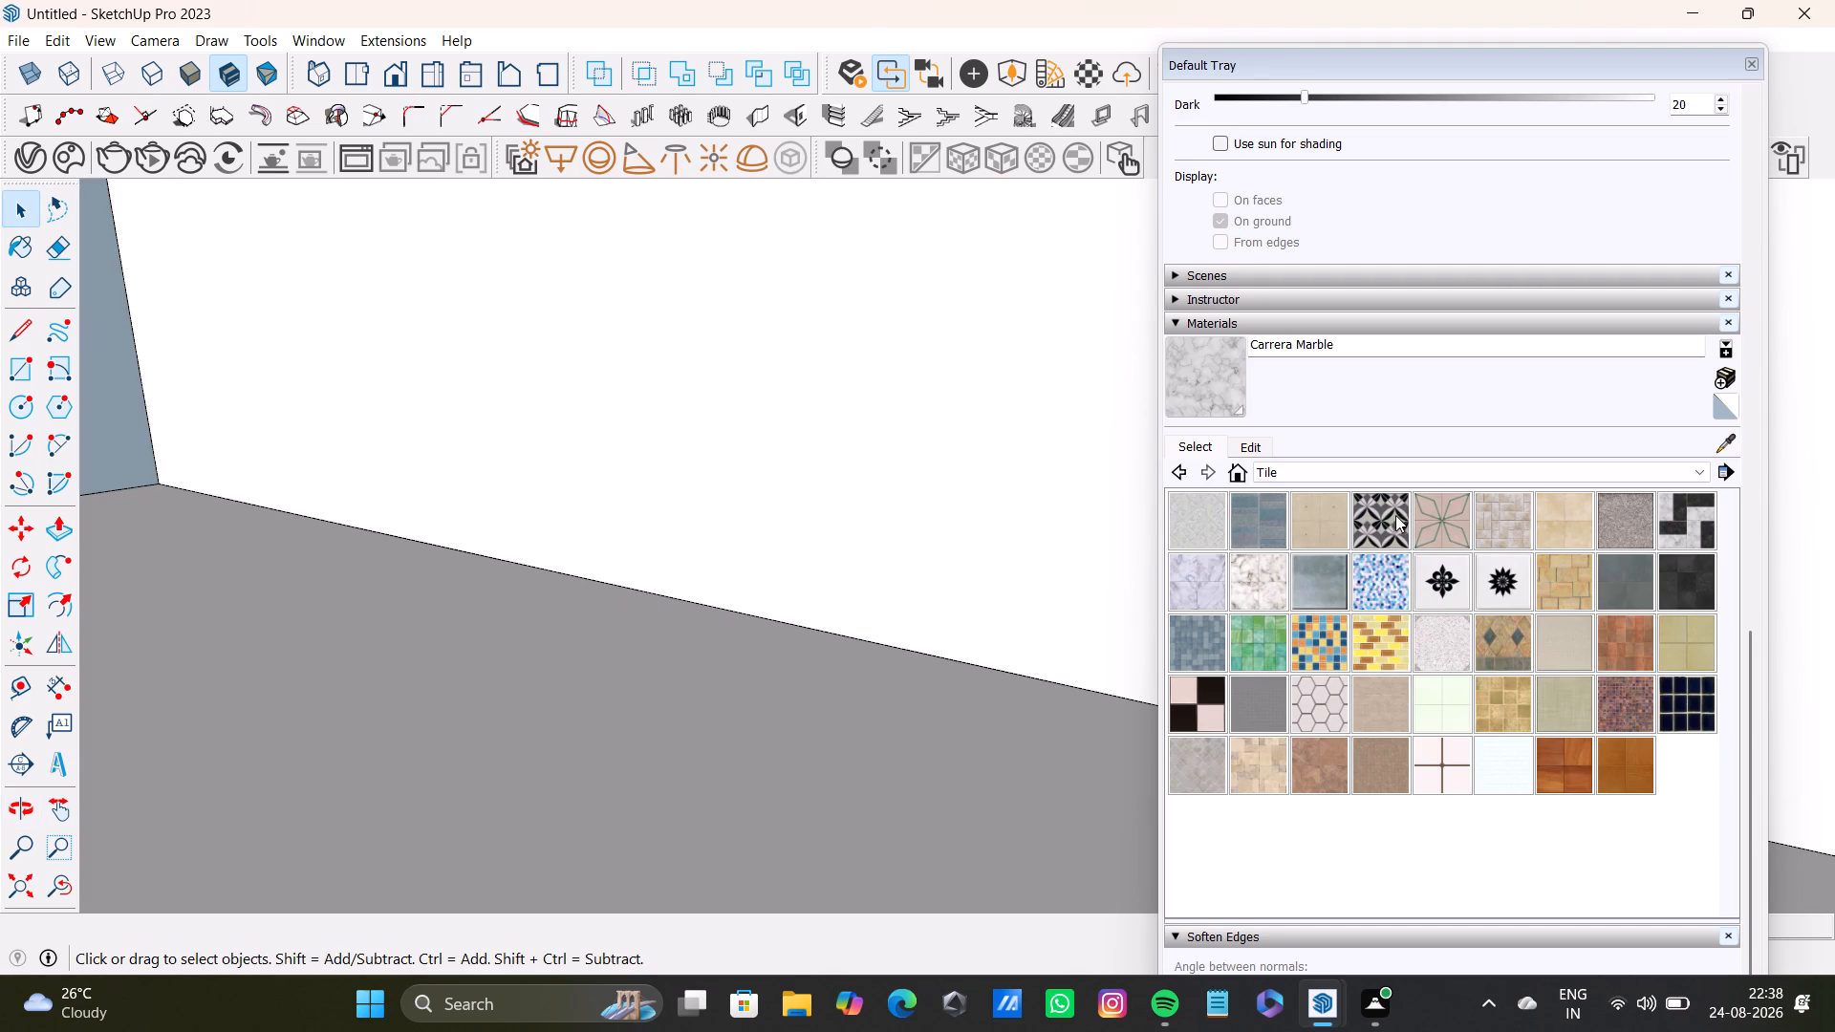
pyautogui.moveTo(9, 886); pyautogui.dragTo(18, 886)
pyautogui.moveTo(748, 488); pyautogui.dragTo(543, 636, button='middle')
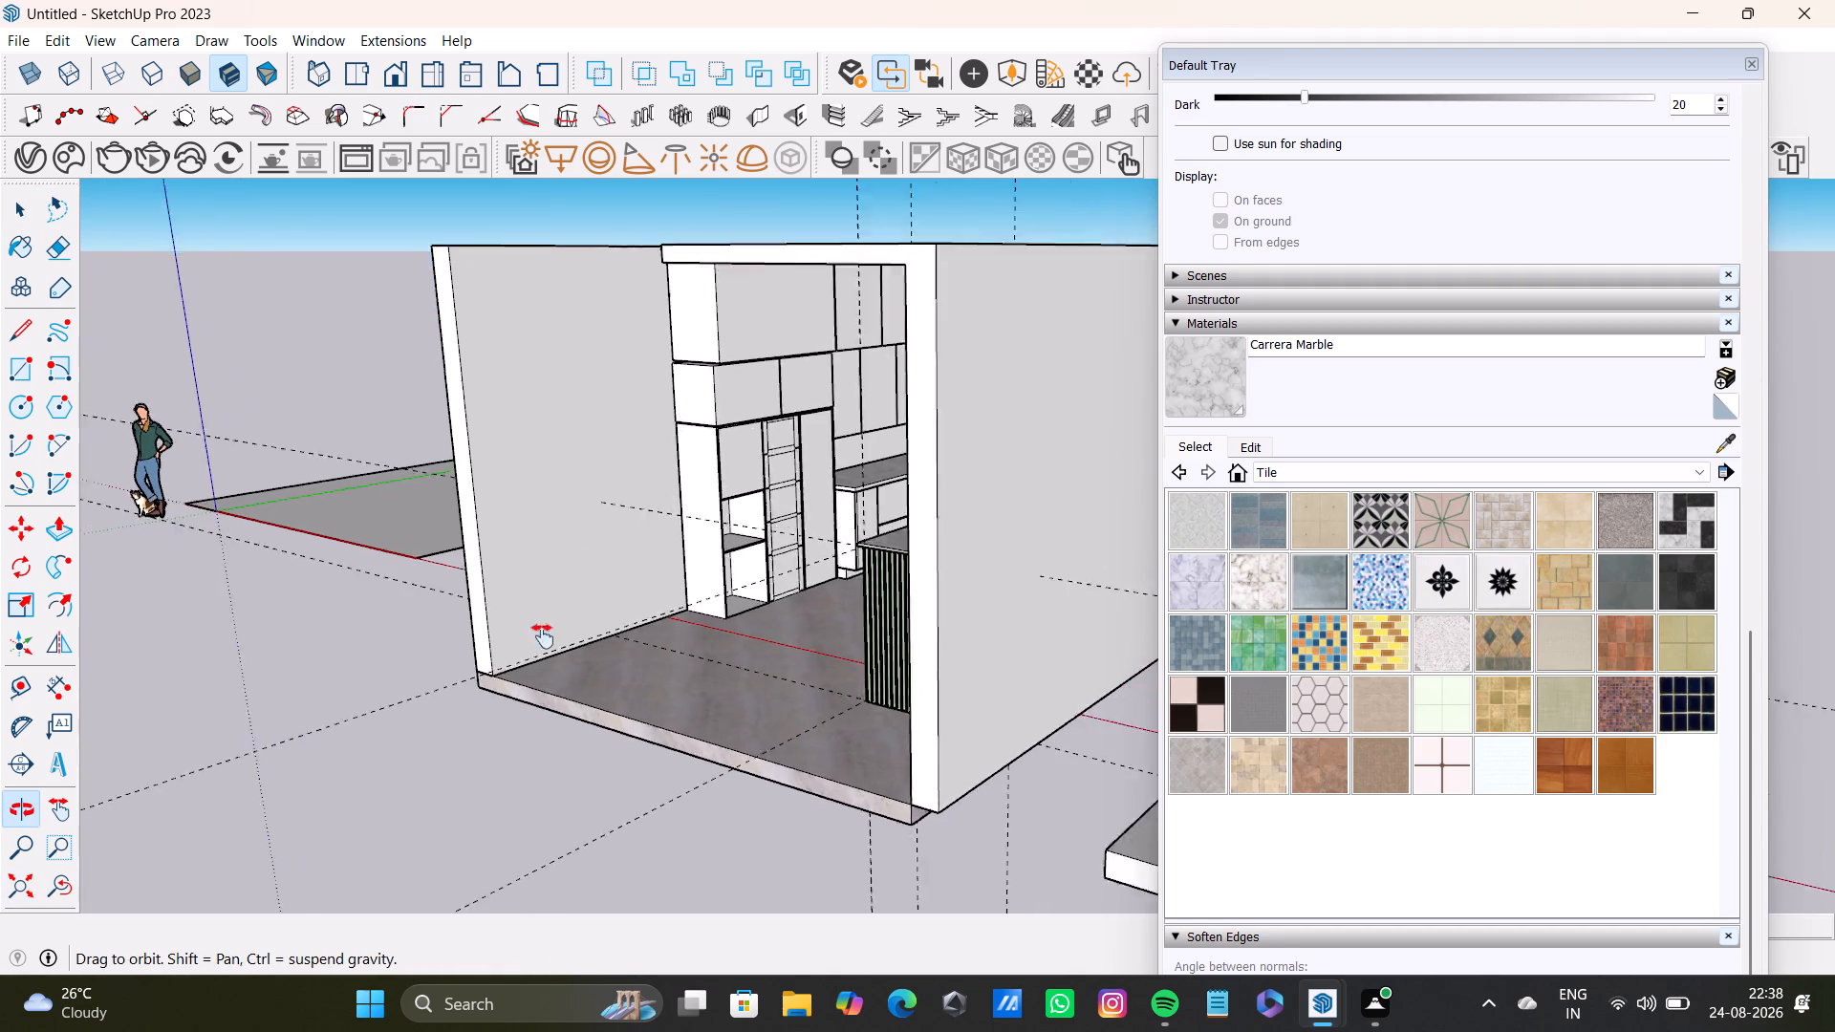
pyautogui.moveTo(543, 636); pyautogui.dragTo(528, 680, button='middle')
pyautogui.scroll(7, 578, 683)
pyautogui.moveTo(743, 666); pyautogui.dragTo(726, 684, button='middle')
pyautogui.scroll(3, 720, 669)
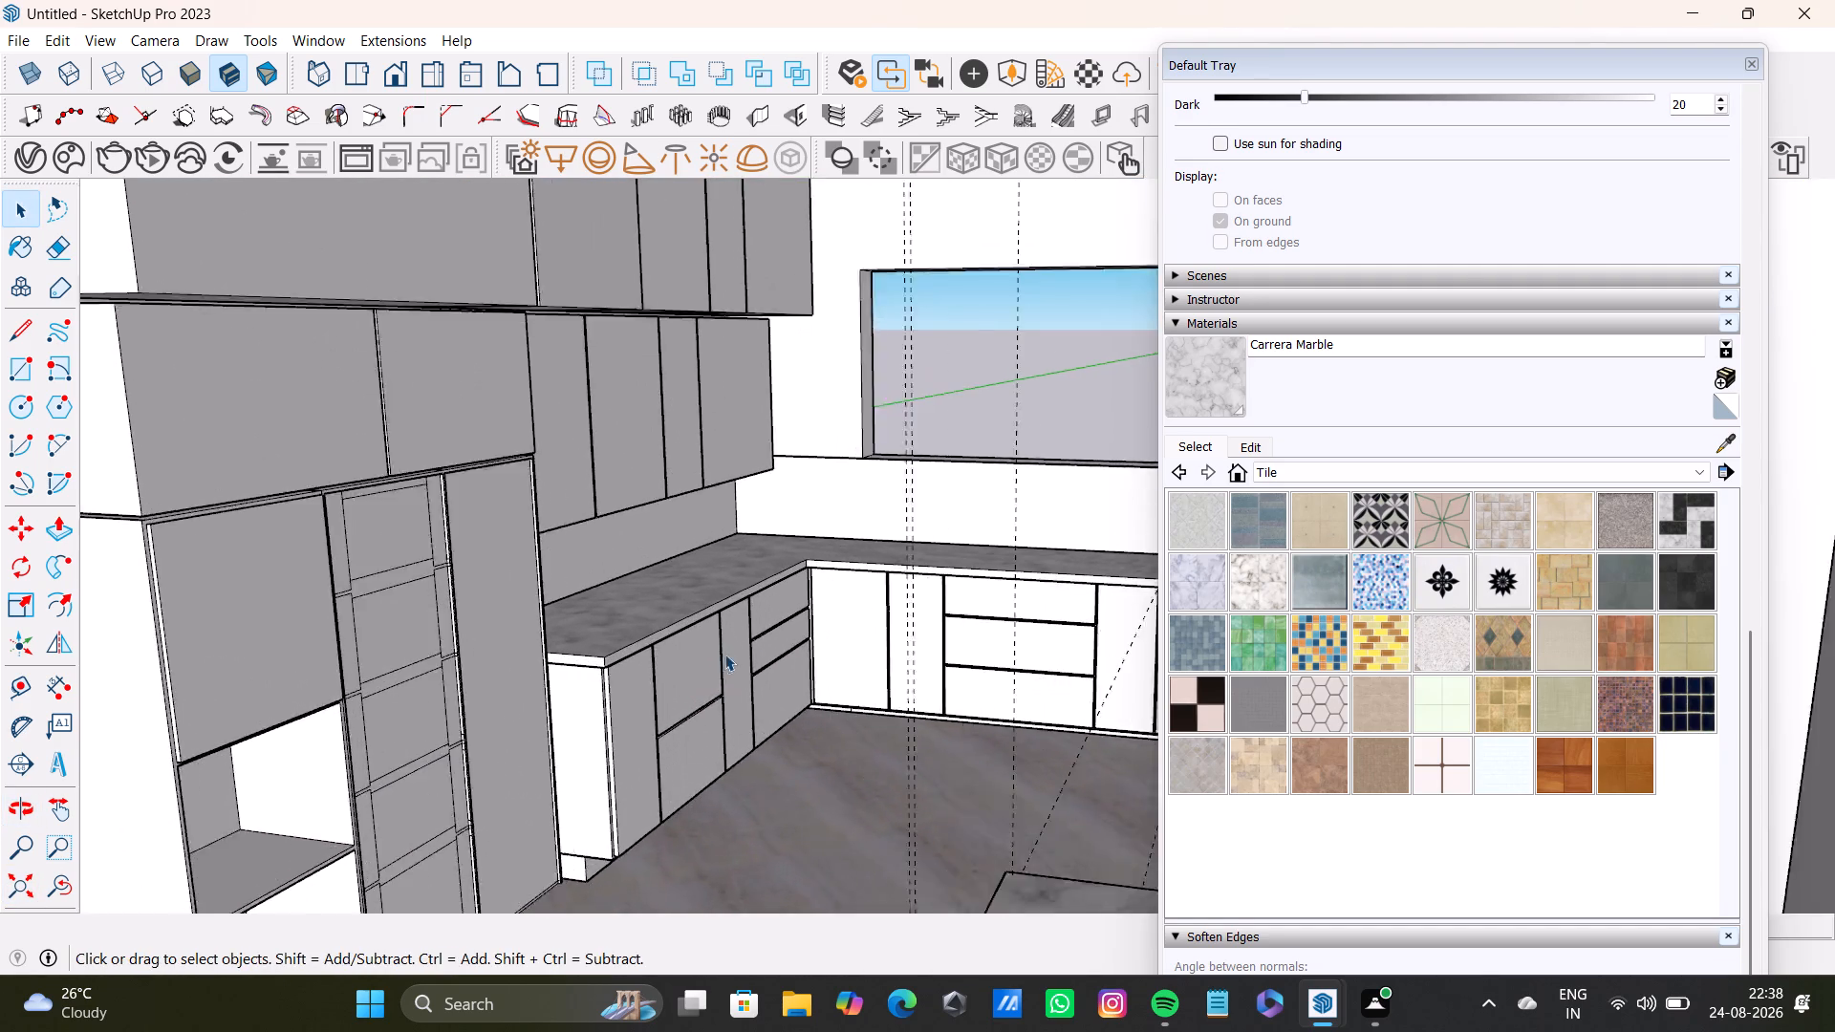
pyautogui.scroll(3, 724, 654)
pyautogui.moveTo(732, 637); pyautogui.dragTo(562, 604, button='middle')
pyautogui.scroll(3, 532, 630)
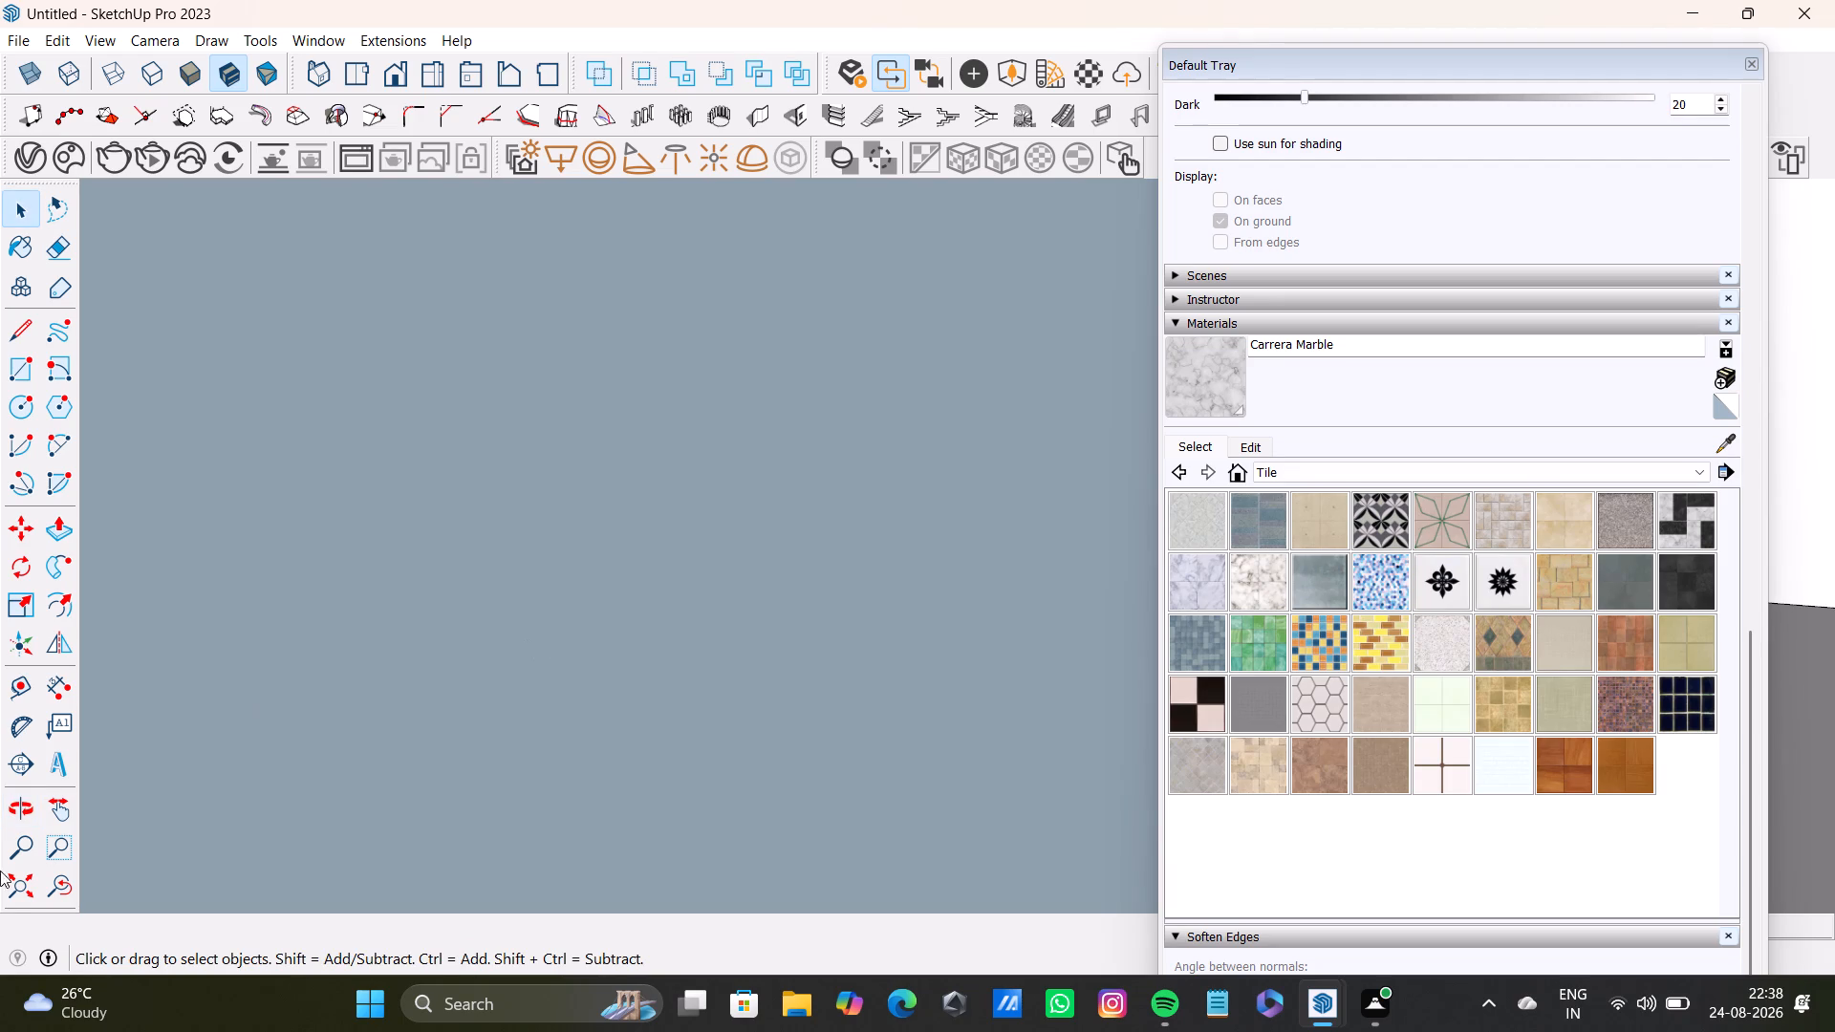
# Select the recessed gap faces around the door and drawer fronts of the base cabinets beside the tall unit and paint them 0133_Gray.
pyautogui.moveTo(11, 892); pyautogui.dragTo(20, 887)
pyautogui.scroll(14, 831, 661)
pyautogui.moveTo(945, 557); pyautogui.dragTo(772, 653, button='middle')
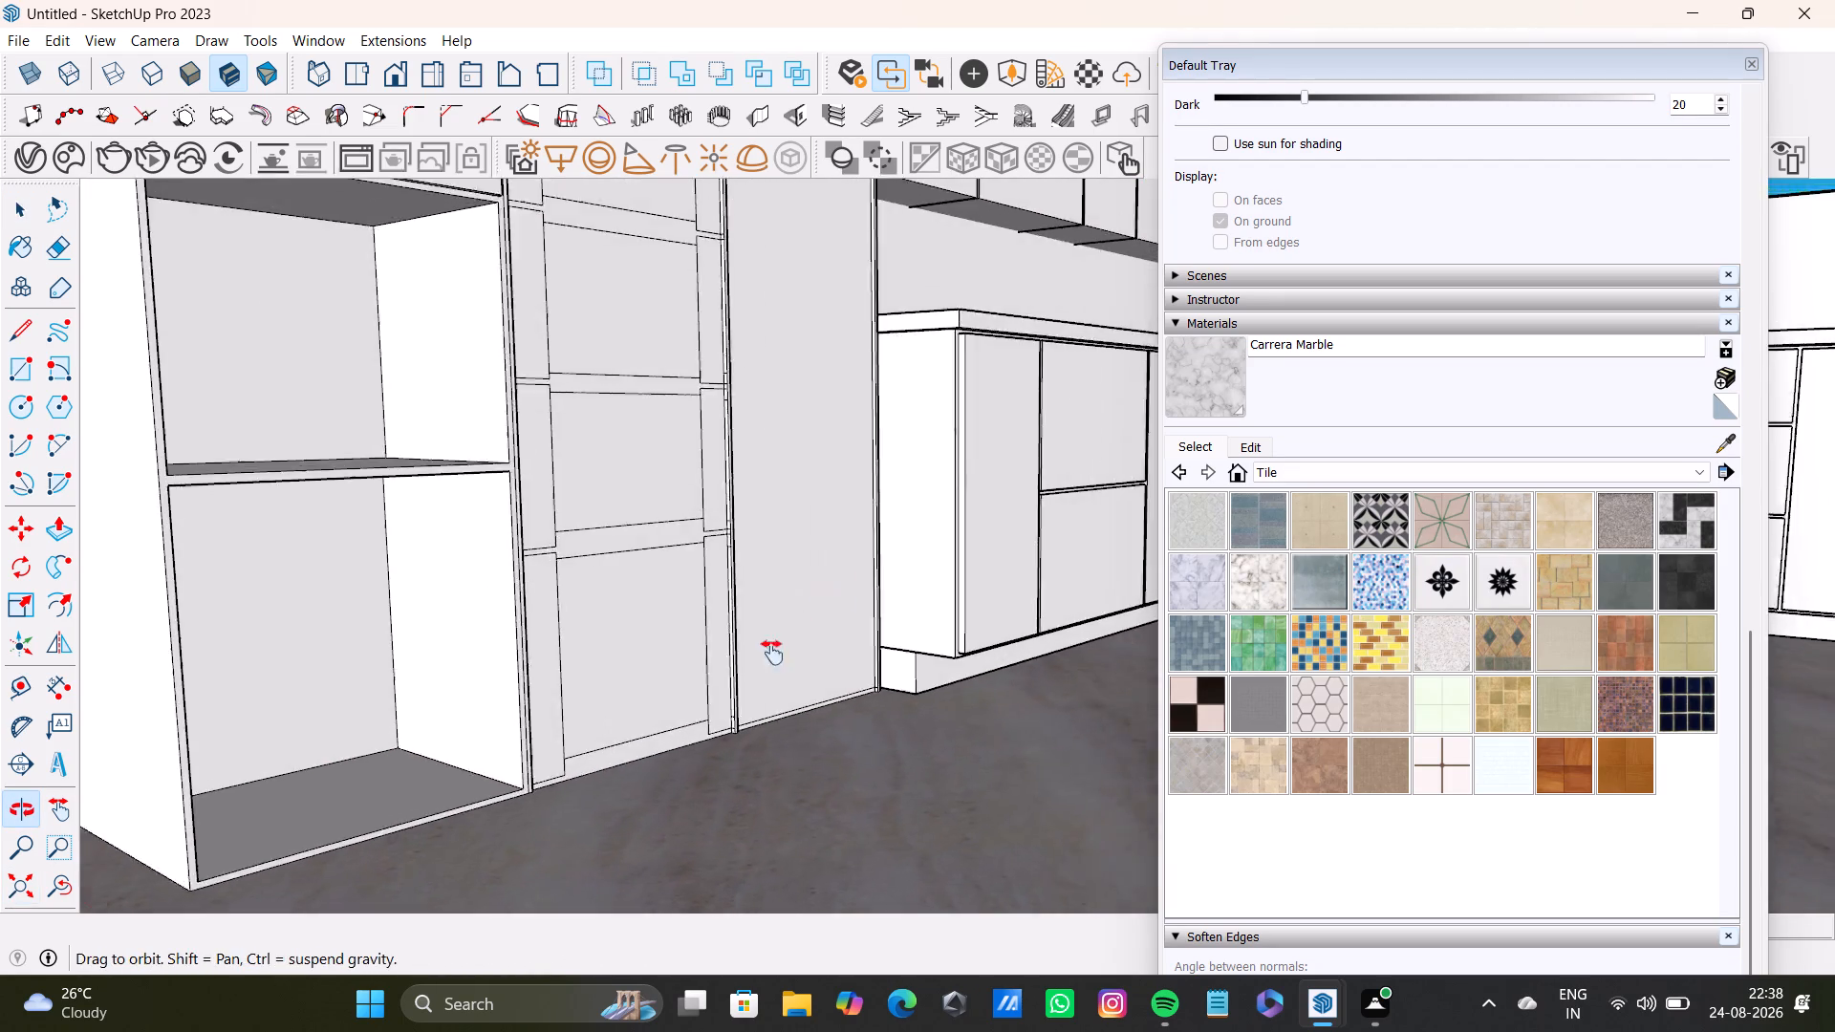
pyautogui.moveTo(772, 653); pyautogui.dragTo(729, 691, button='middle')
pyautogui.scroll(10, 805, 621)
pyautogui.keyDown('shift'); pyautogui.moveTo(926, 507); pyautogui.dragTo(709, 569, button='middle'); pyautogui.keyUp('shift')
pyautogui.moveTo(773, 545); pyautogui.dragTo(690, 549, button='middle')
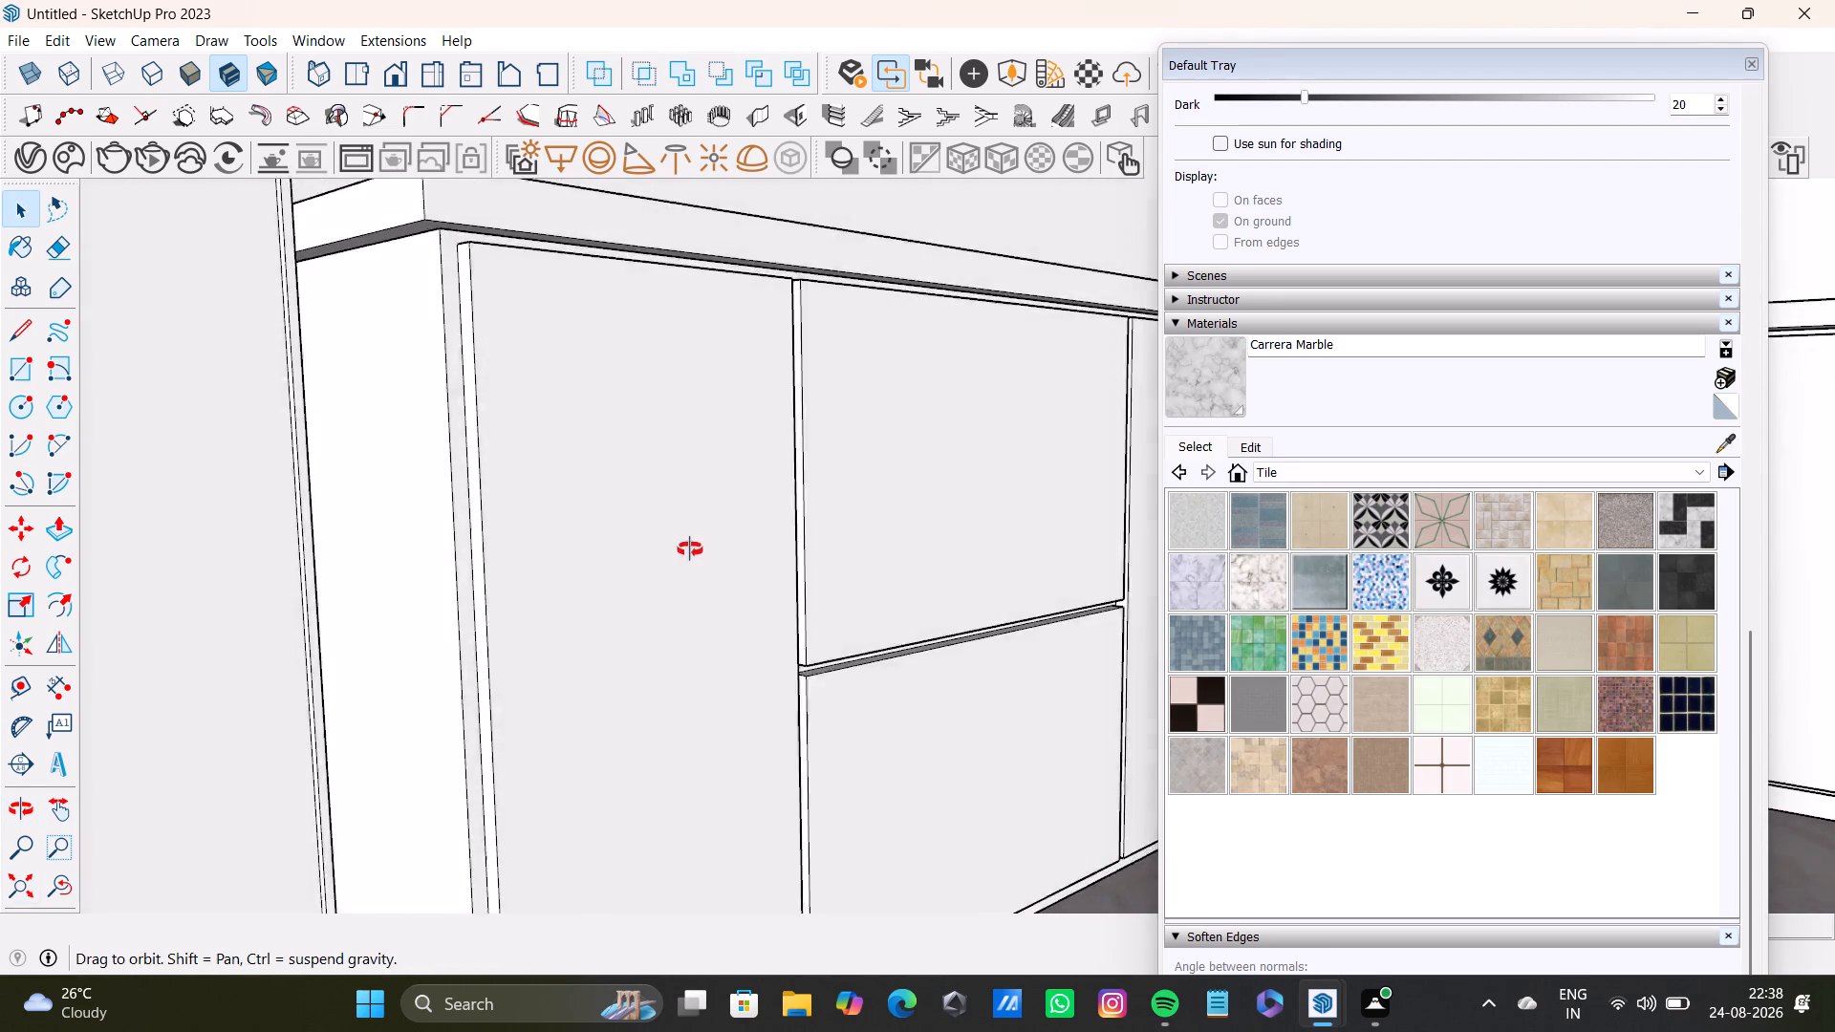
pyautogui.moveTo(690, 549); pyautogui.dragTo(600, 591, button='middle')
pyautogui.scroll(3, 674, 541)
pyautogui.moveTo(701, 534); pyautogui.dragTo(533, 570, button='middle')
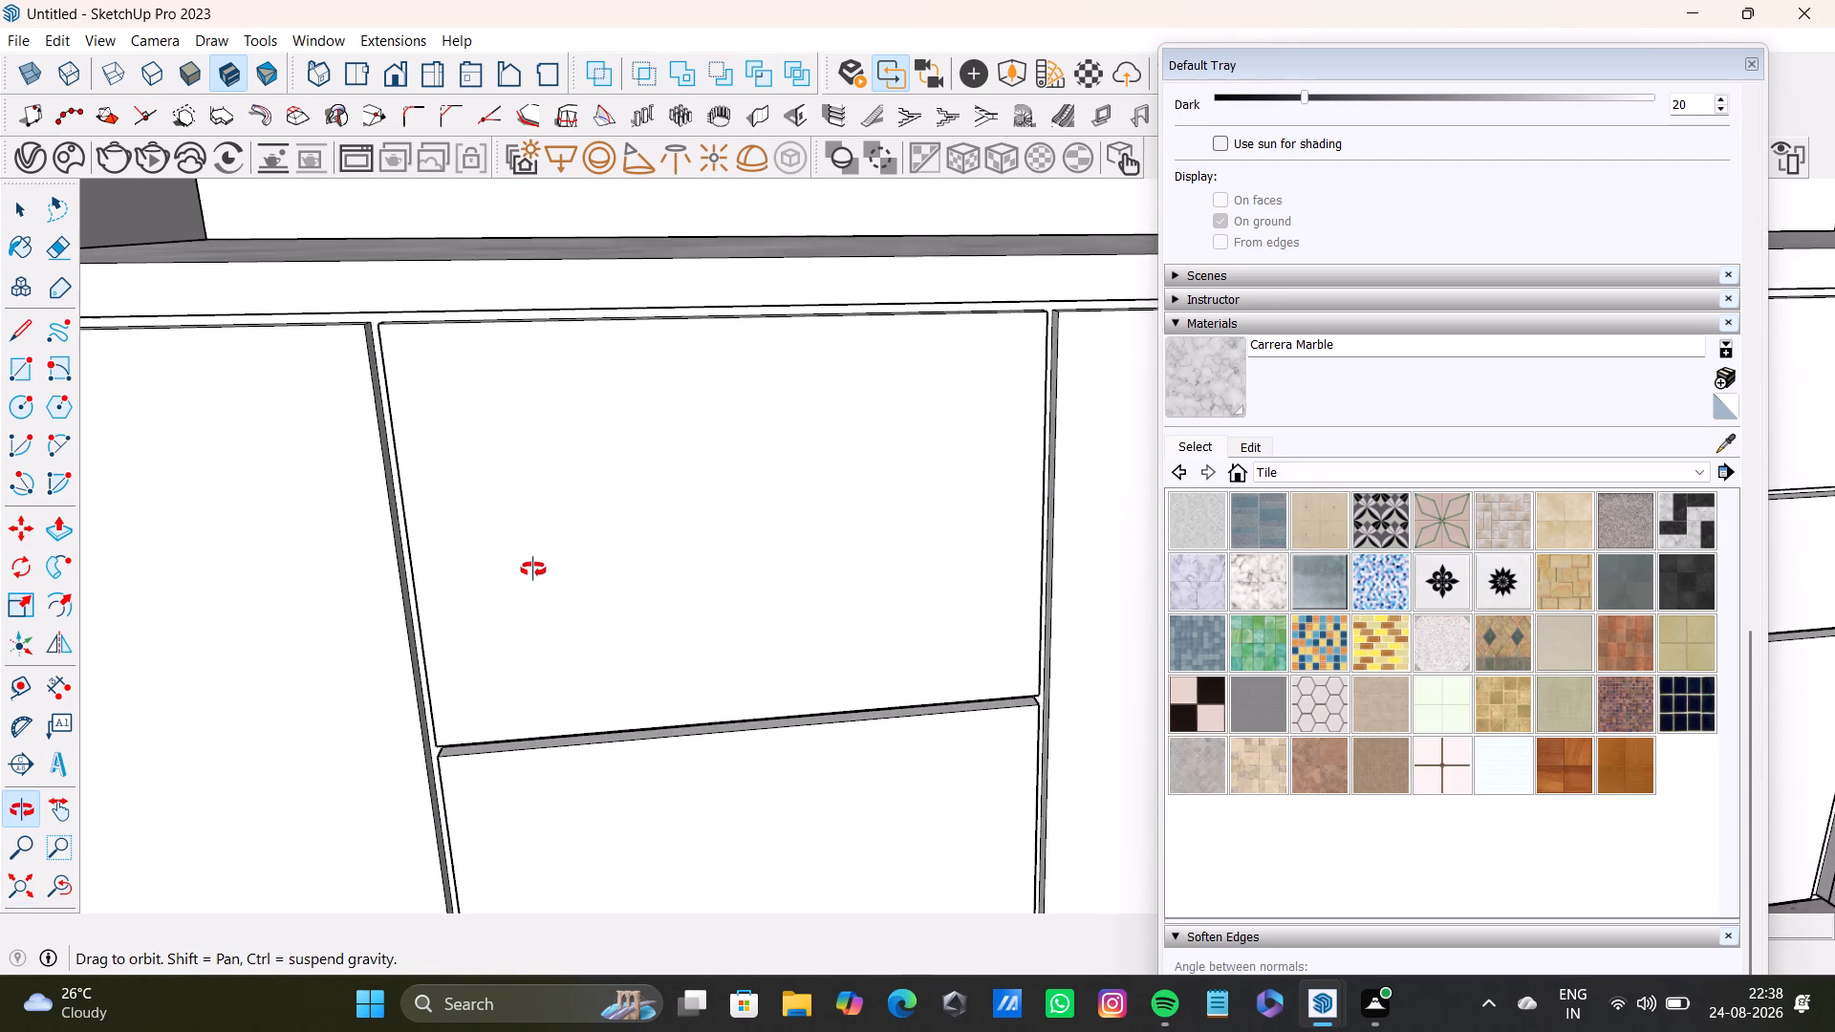
pyautogui.moveTo(533, 570); pyautogui.dragTo(709, 600, button='middle')
pyautogui.scroll(5, 581, 529)
pyautogui.moveTo(595, 522); pyautogui.dragTo(582, 442, button='middle')
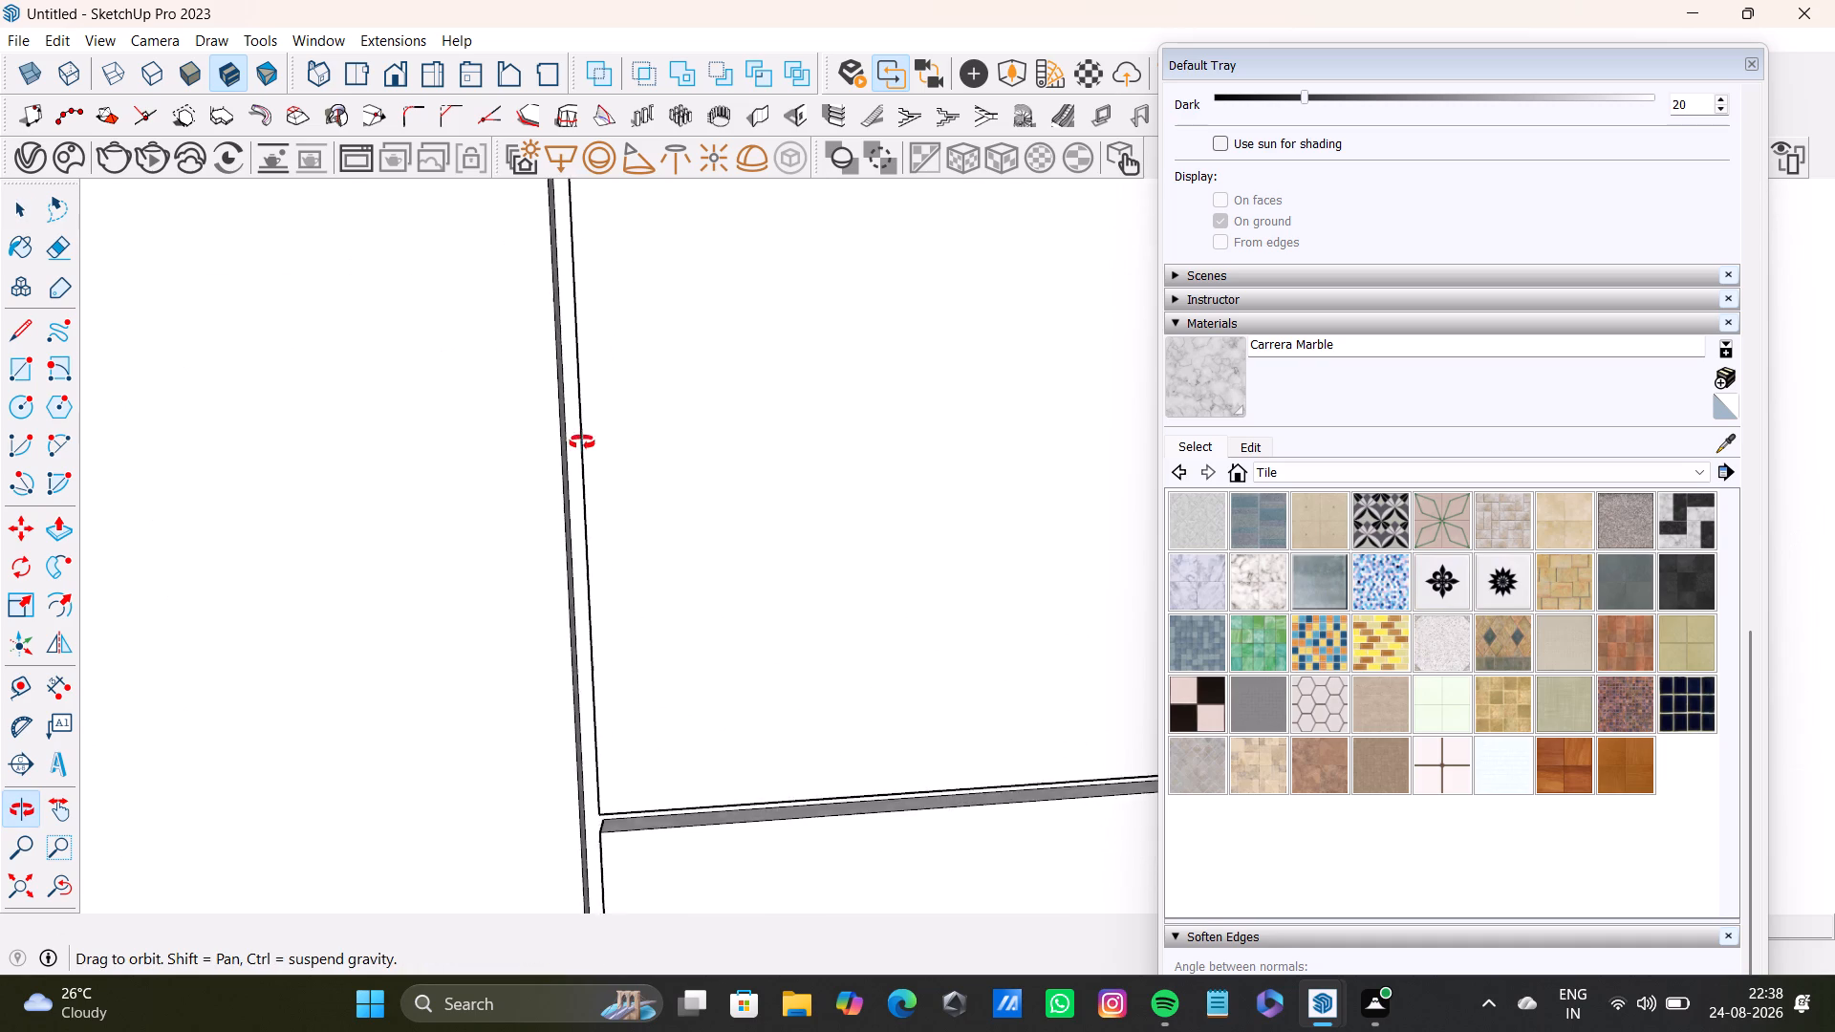
pyautogui.moveTo(582, 442); pyautogui.dragTo(609, 619, button='middle')
pyautogui.scroll(10, 544, 551)
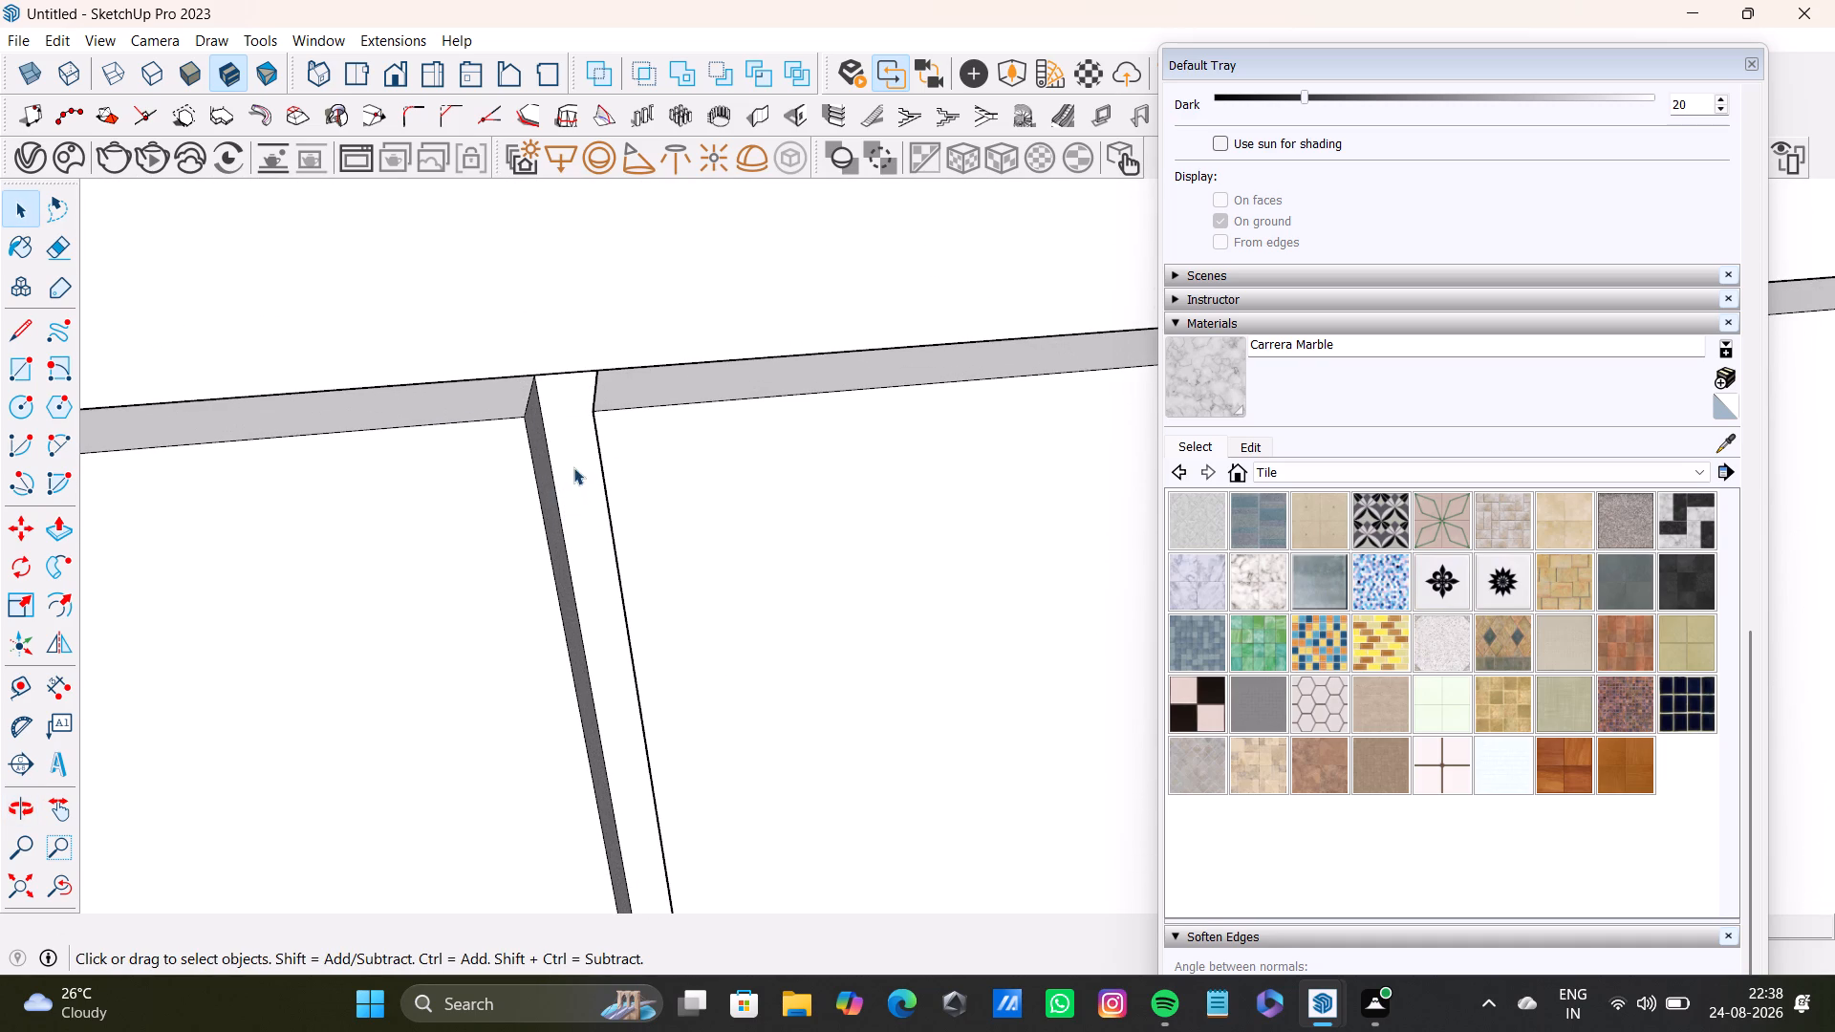
pyautogui.moveTo(577, 467); pyautogui.dragTo(509, 450, button='middle')
pyautogui.scroll(1, 577, 467)
pyautogui.click(536, 408)
pyautogui.doubleClick(536, 408)
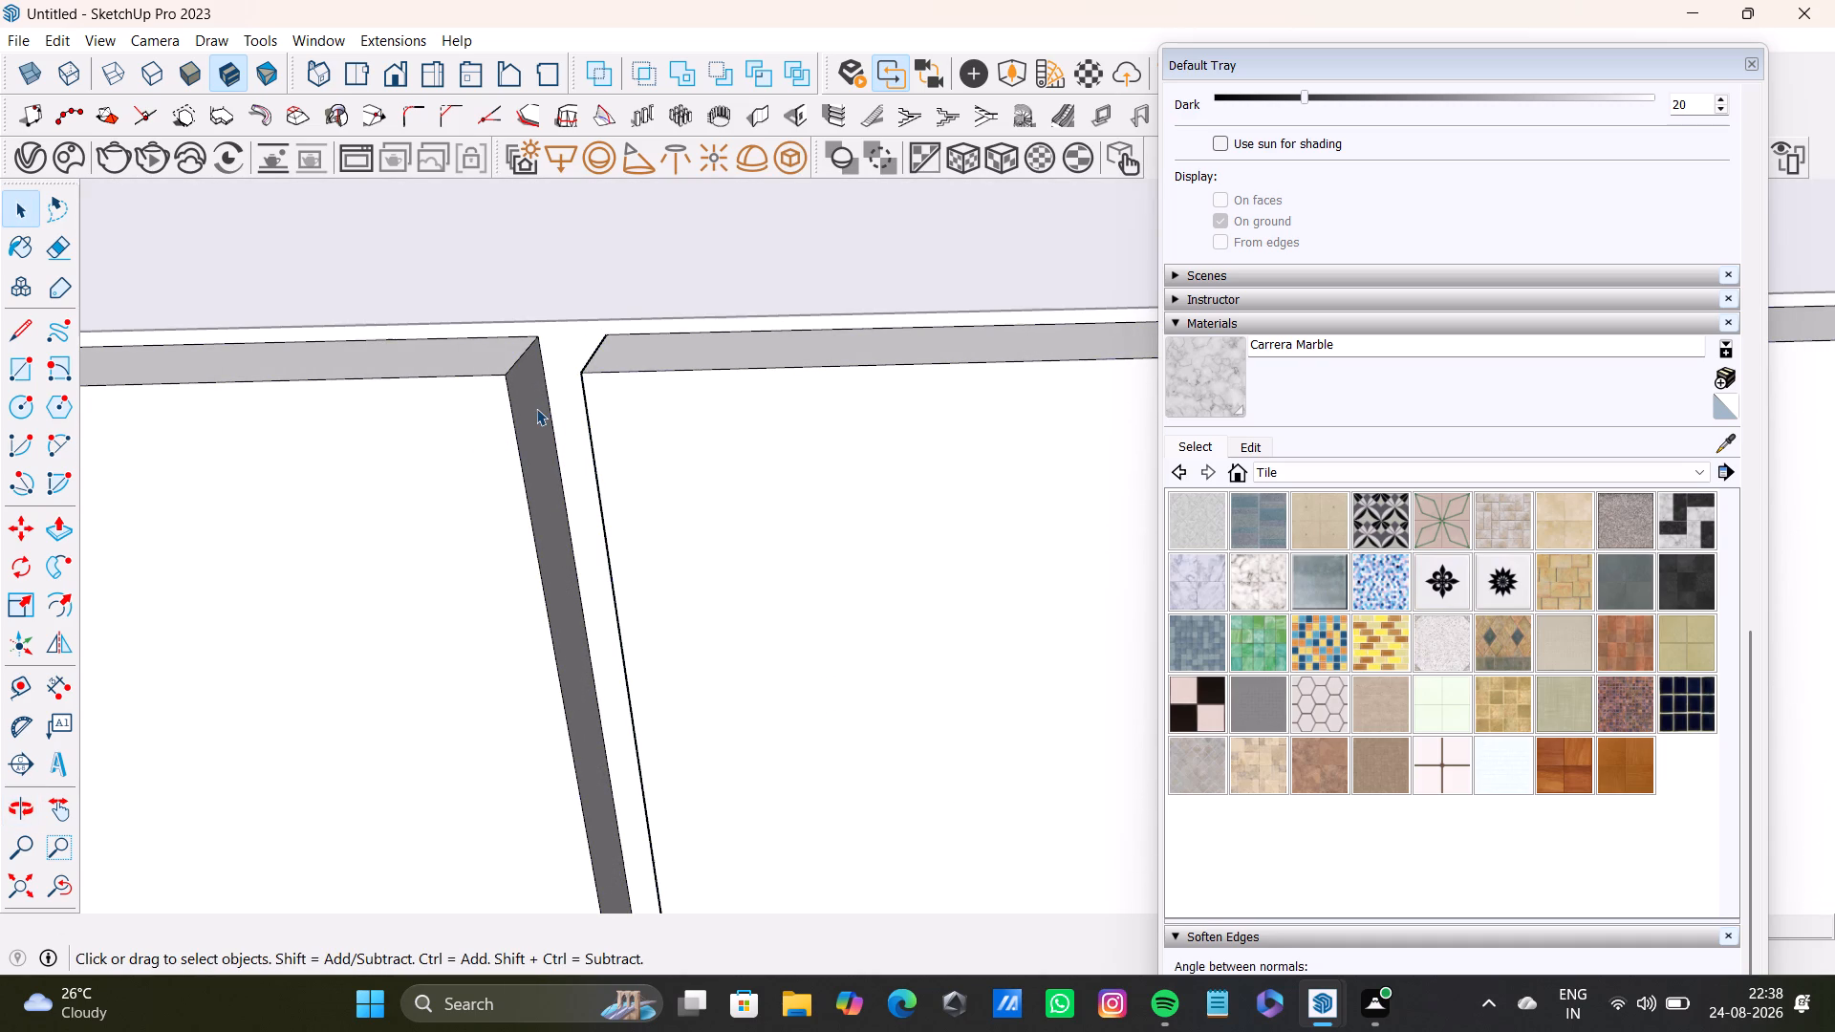
pyautogui.click(536, 418)
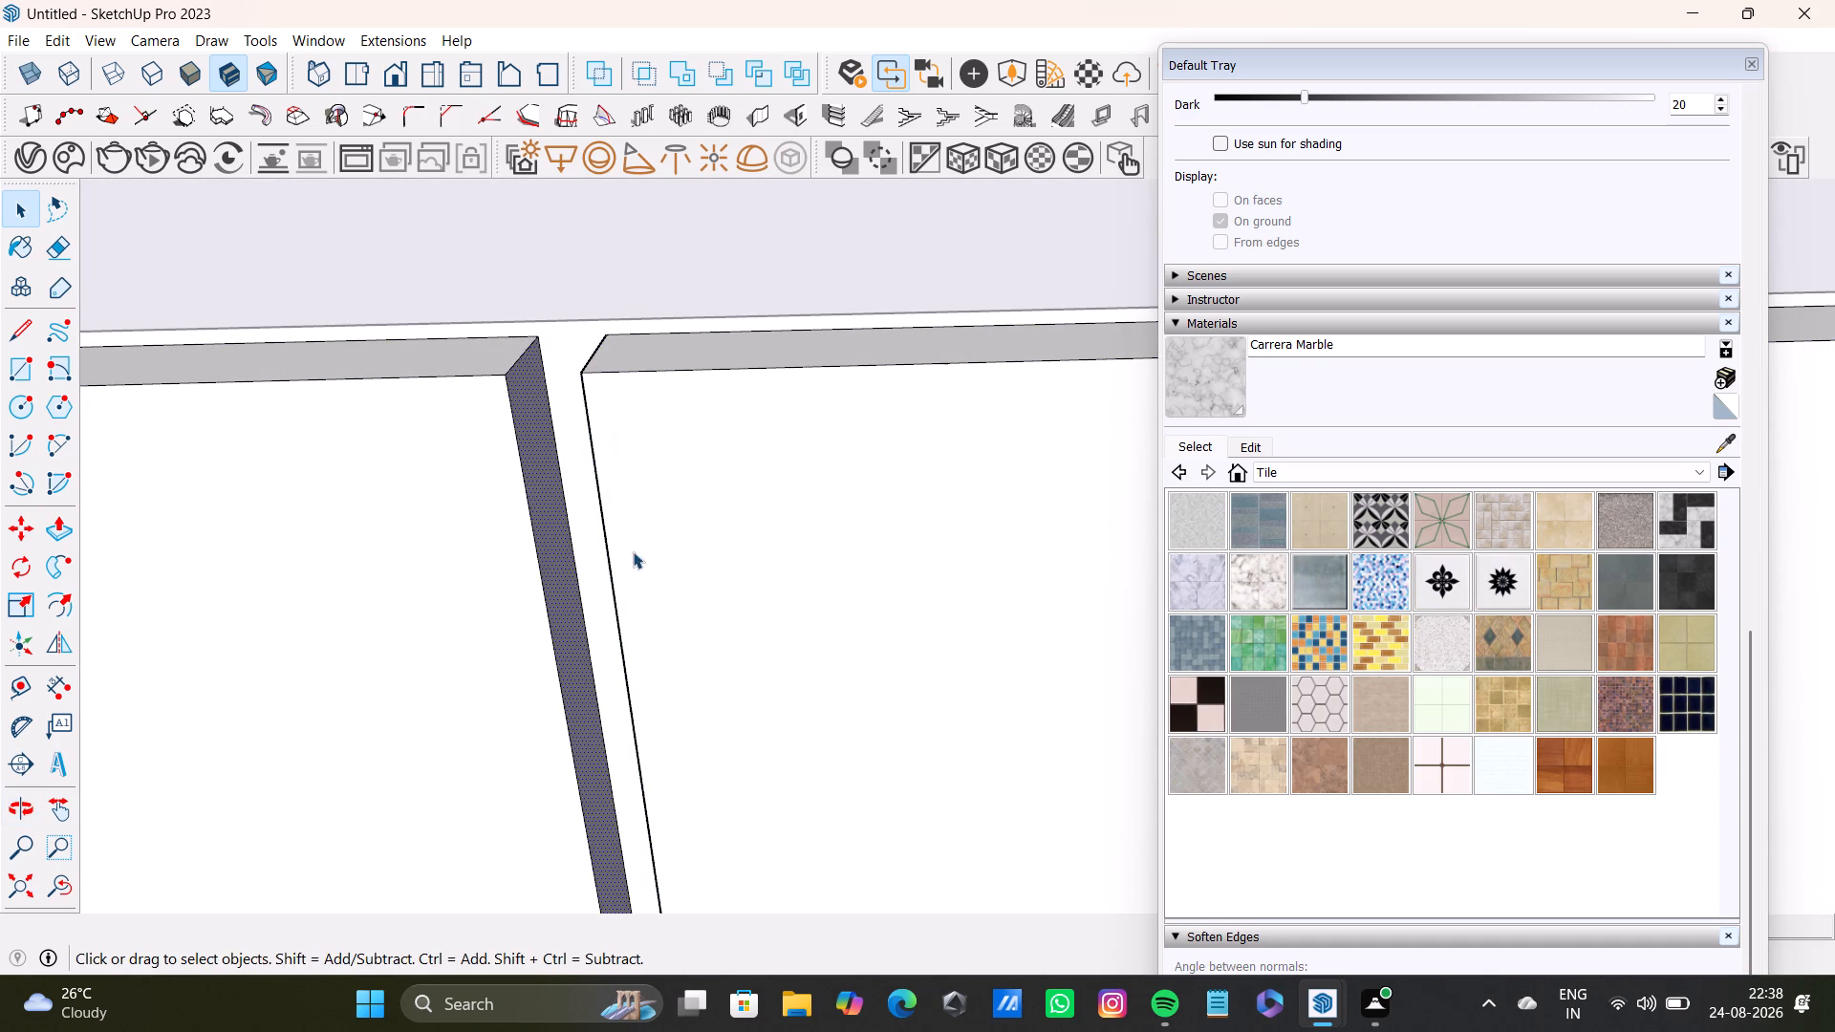
pyautogui.moveTo(636, 553); pyautogui.dragTo(1025, 490, button='middle')
pyautogui.keyDown('shift'); pyautogui.click(608, 511); pyautogui.keyUp('shift')
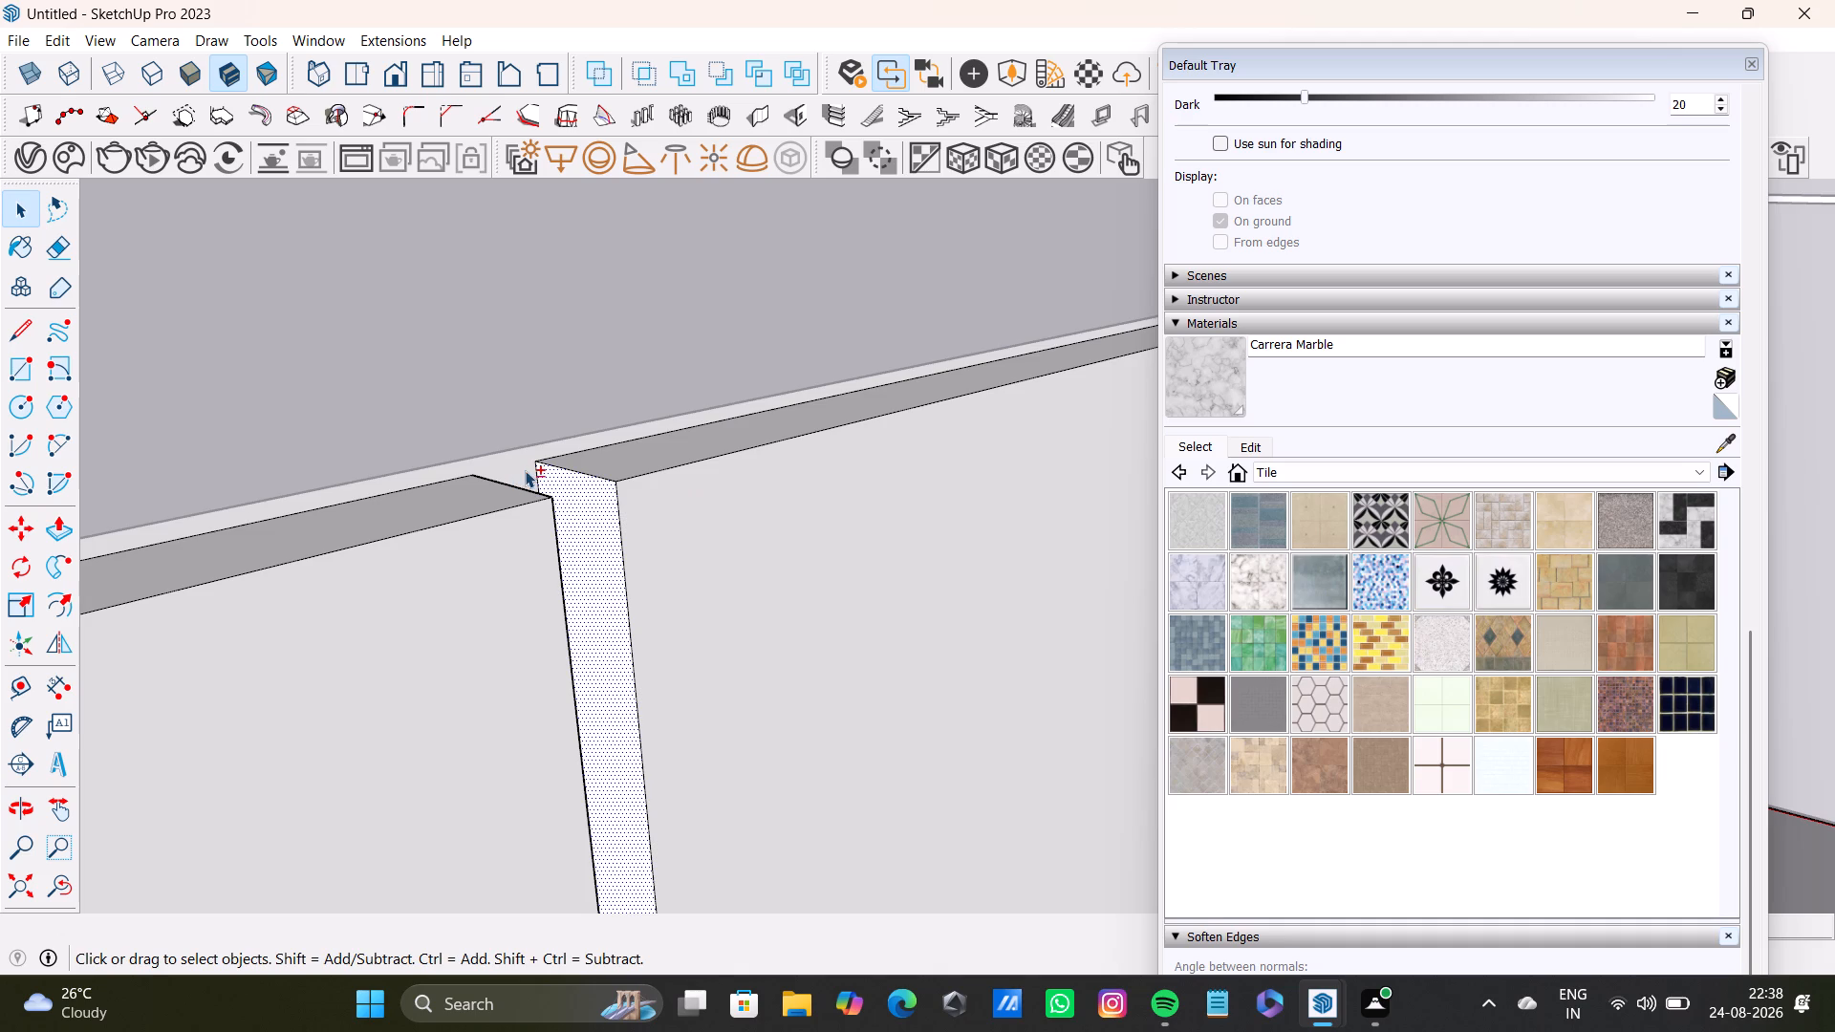
pyautogui.keyDown('shift'); pyautogui.click(528, 470); pyautogui.keyUp('shift')
pyautogui.moveTo(686, 599); pyautogui.dragTo(371, 540, button='middle')
pyautogui.scroll(-4, 496, 569)
pyautogui.keyDown('shift'); pyautogui.moveTo(503, 568); pyautogui.dragTo(507, 566, button='middle'); pyautogui.keyUp('shift')
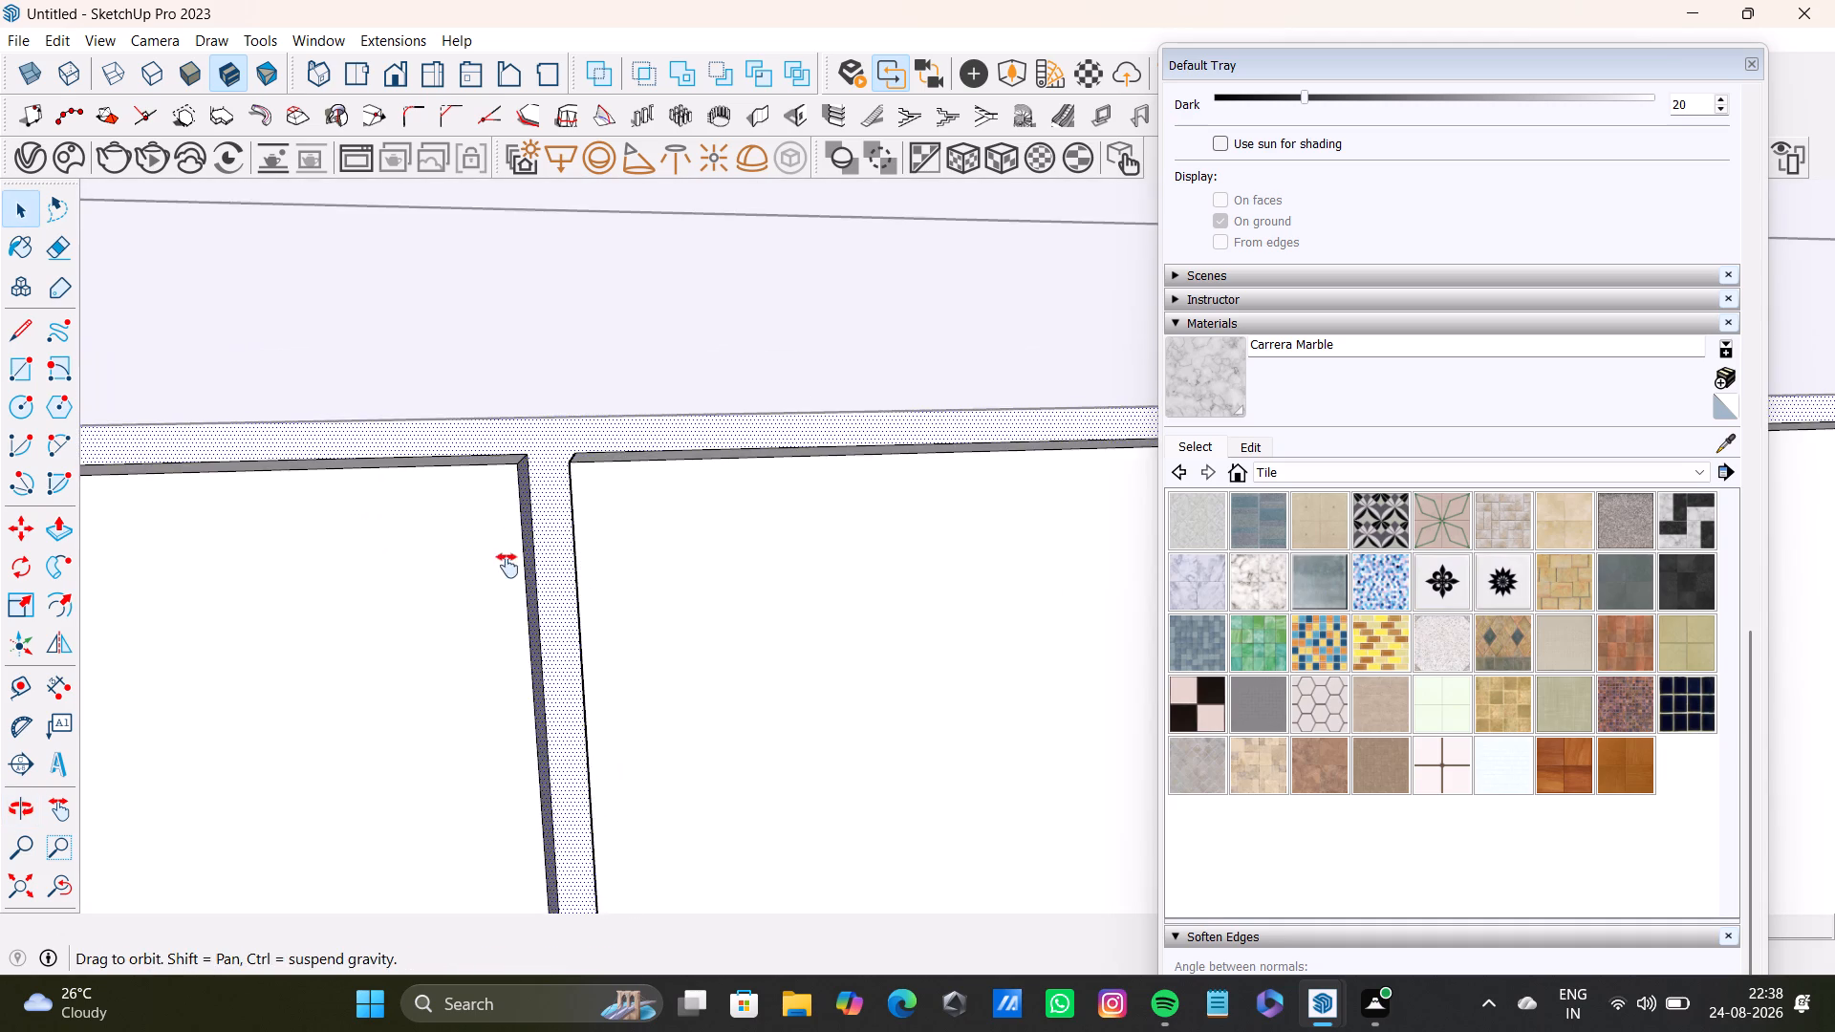
pyautogui.keyDown('shift'); pyautogui.moveTo(507, 566); pyautogui.dragTo(544, 404, button='middle'); pyautogui.keyUp('shift')
pyautogui.scroll(-17, 604, 484)
pyautogui.keyDown('shift'); pyautogui.moveTo(725, 806); pyautogui.dragTo(677, 499, button='middle'); pyautogui.keyUp('shift')
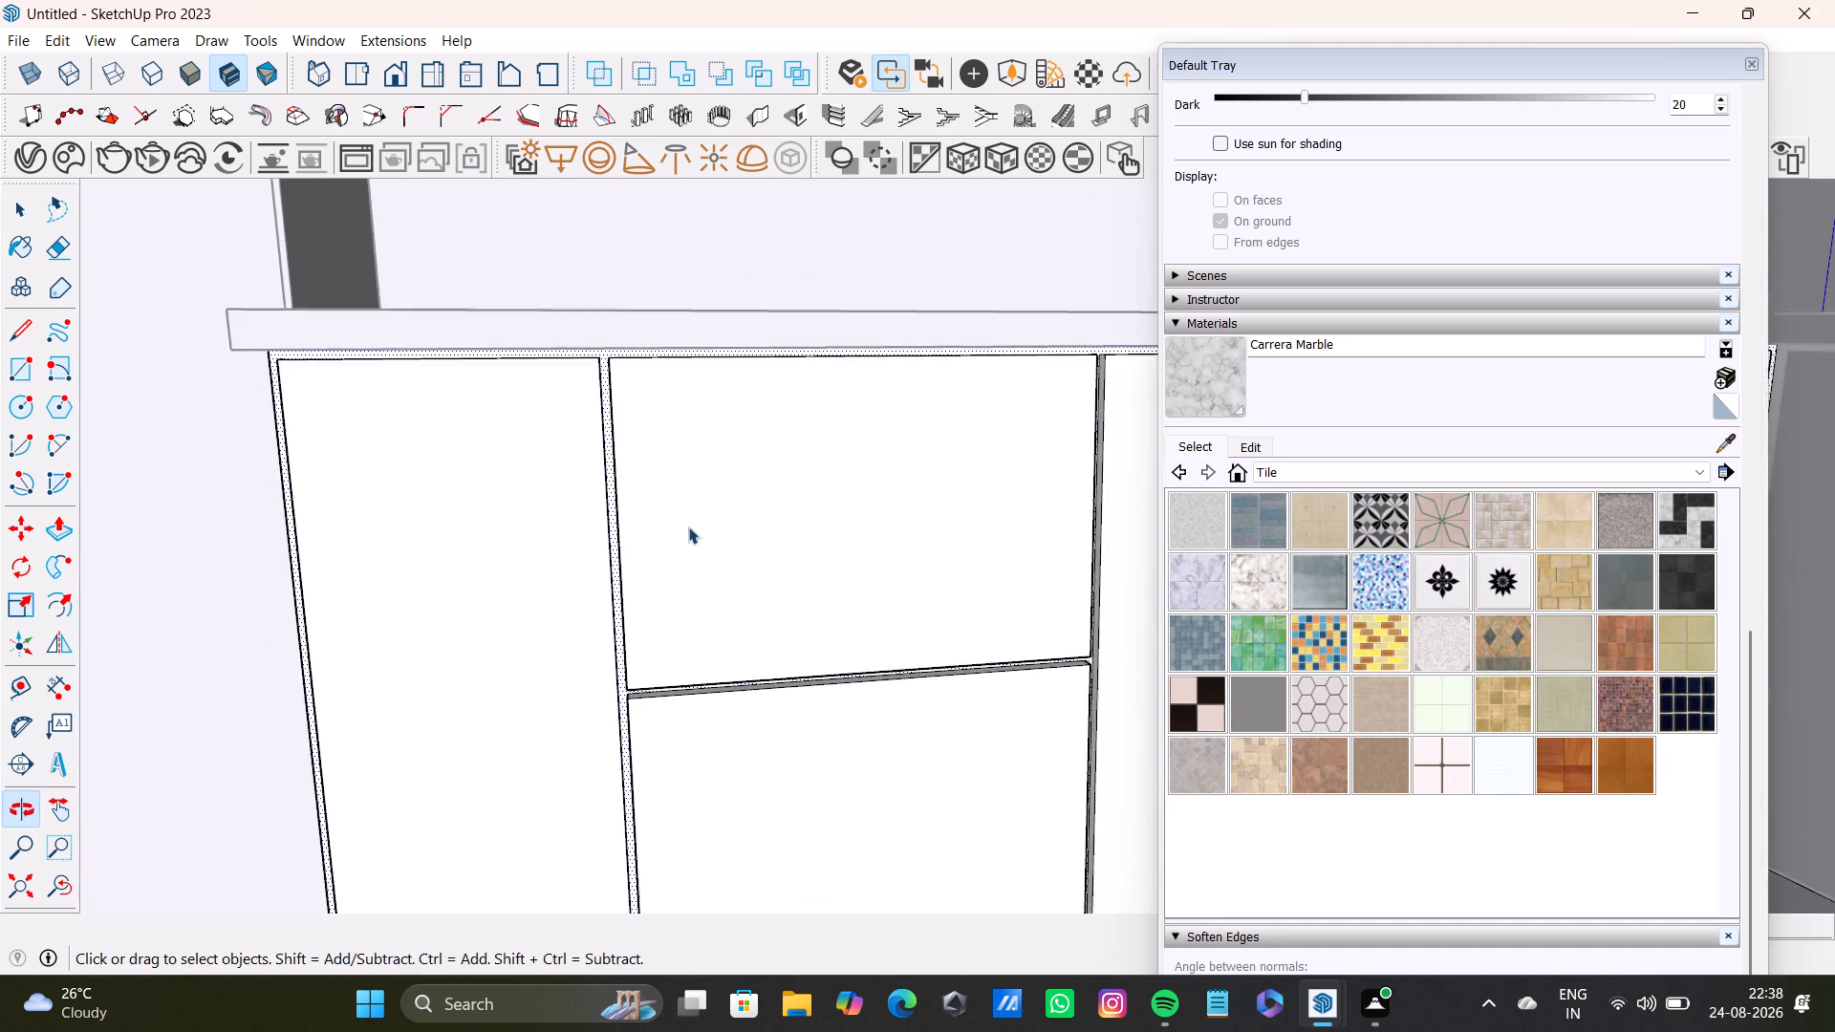
pyautogui.scroll(-5, 696, 546)
pyautogui.moveTo(758, 624); pyautogui.dragTo(626, 609, button='middle')
pyautogui.scroll(9, 804, 630)
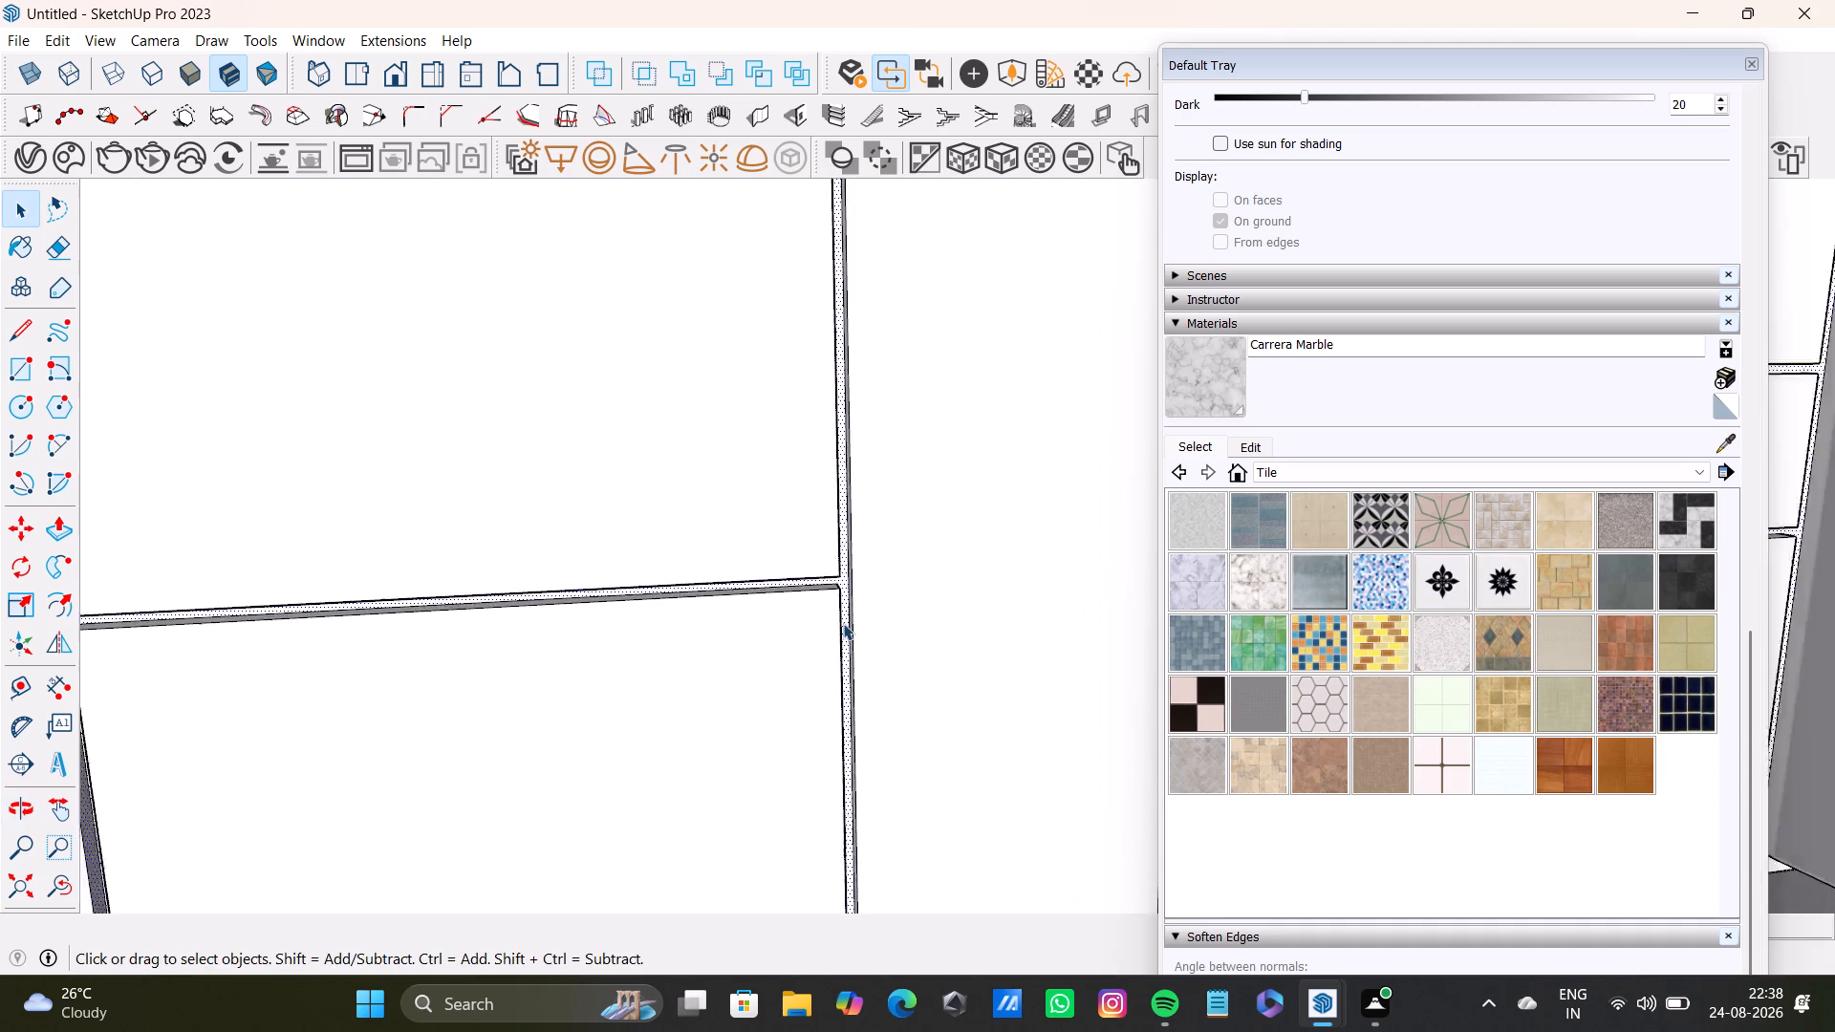
pyautogui.scroll(2, 843, 623)
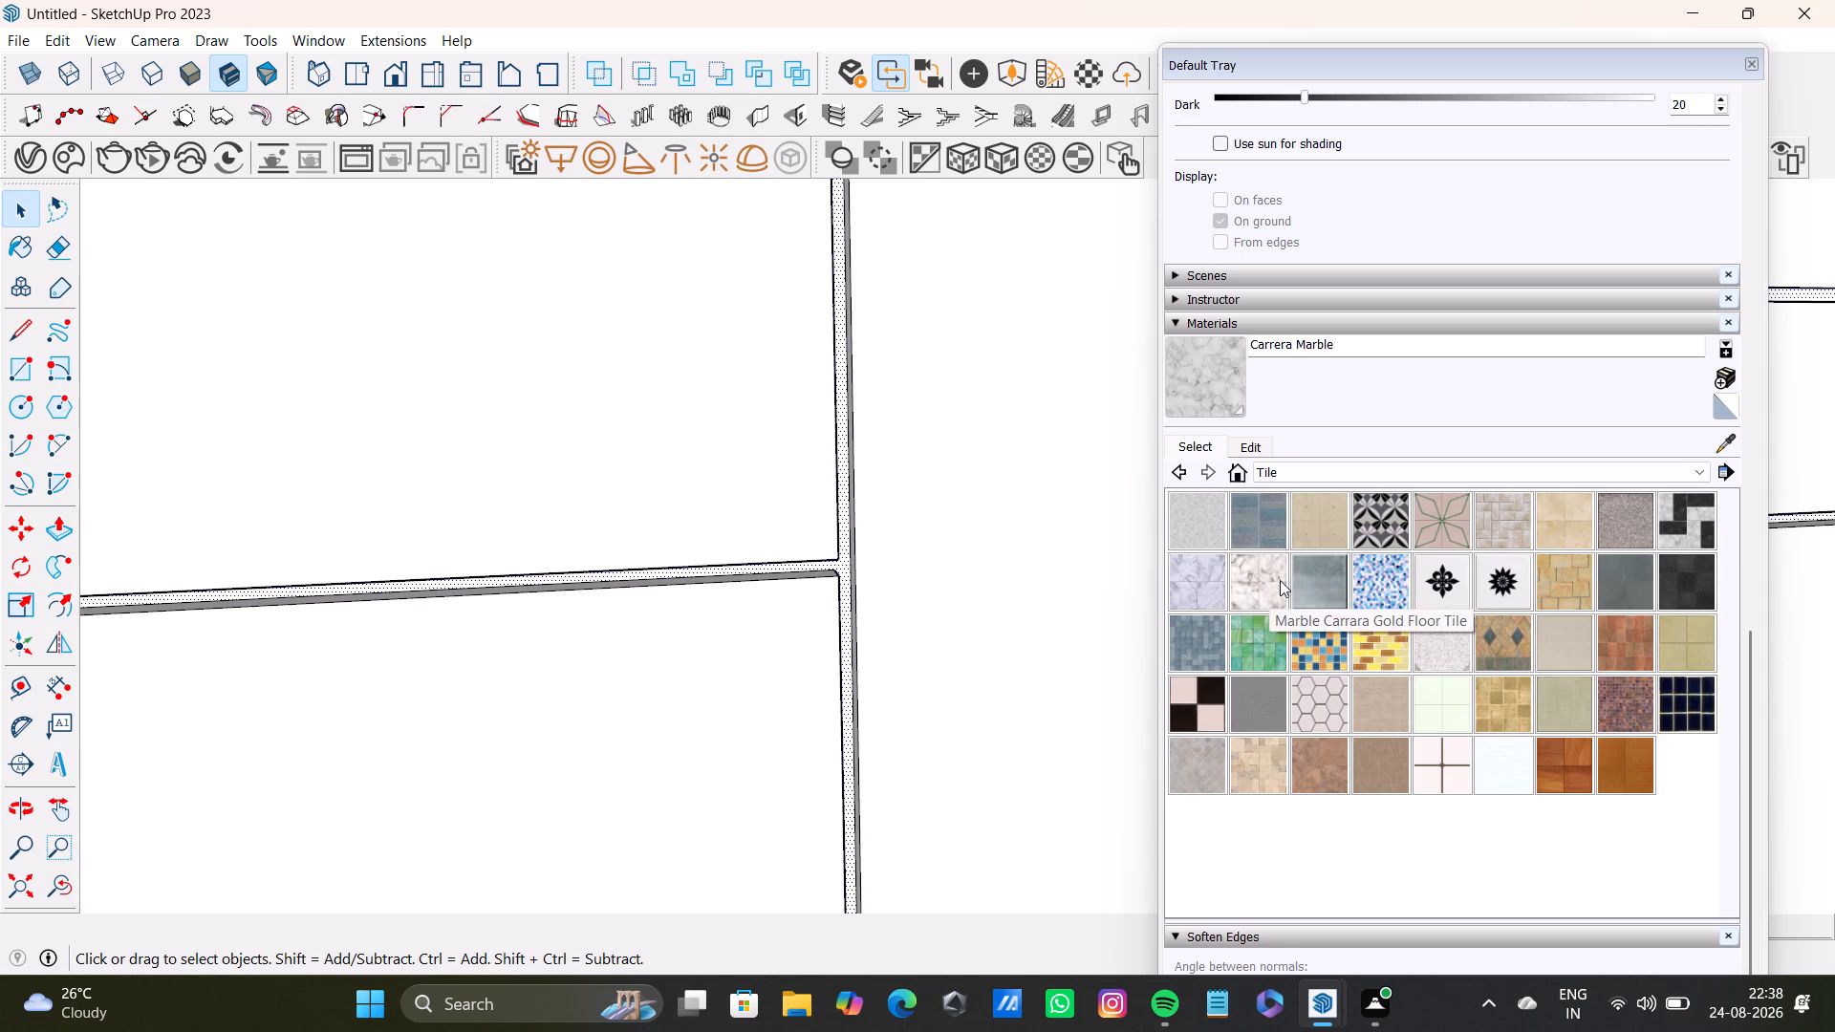
pyautogui.scroll(-3, 1363, 611)
pyautogui.scroll(-1, 1461, 672)
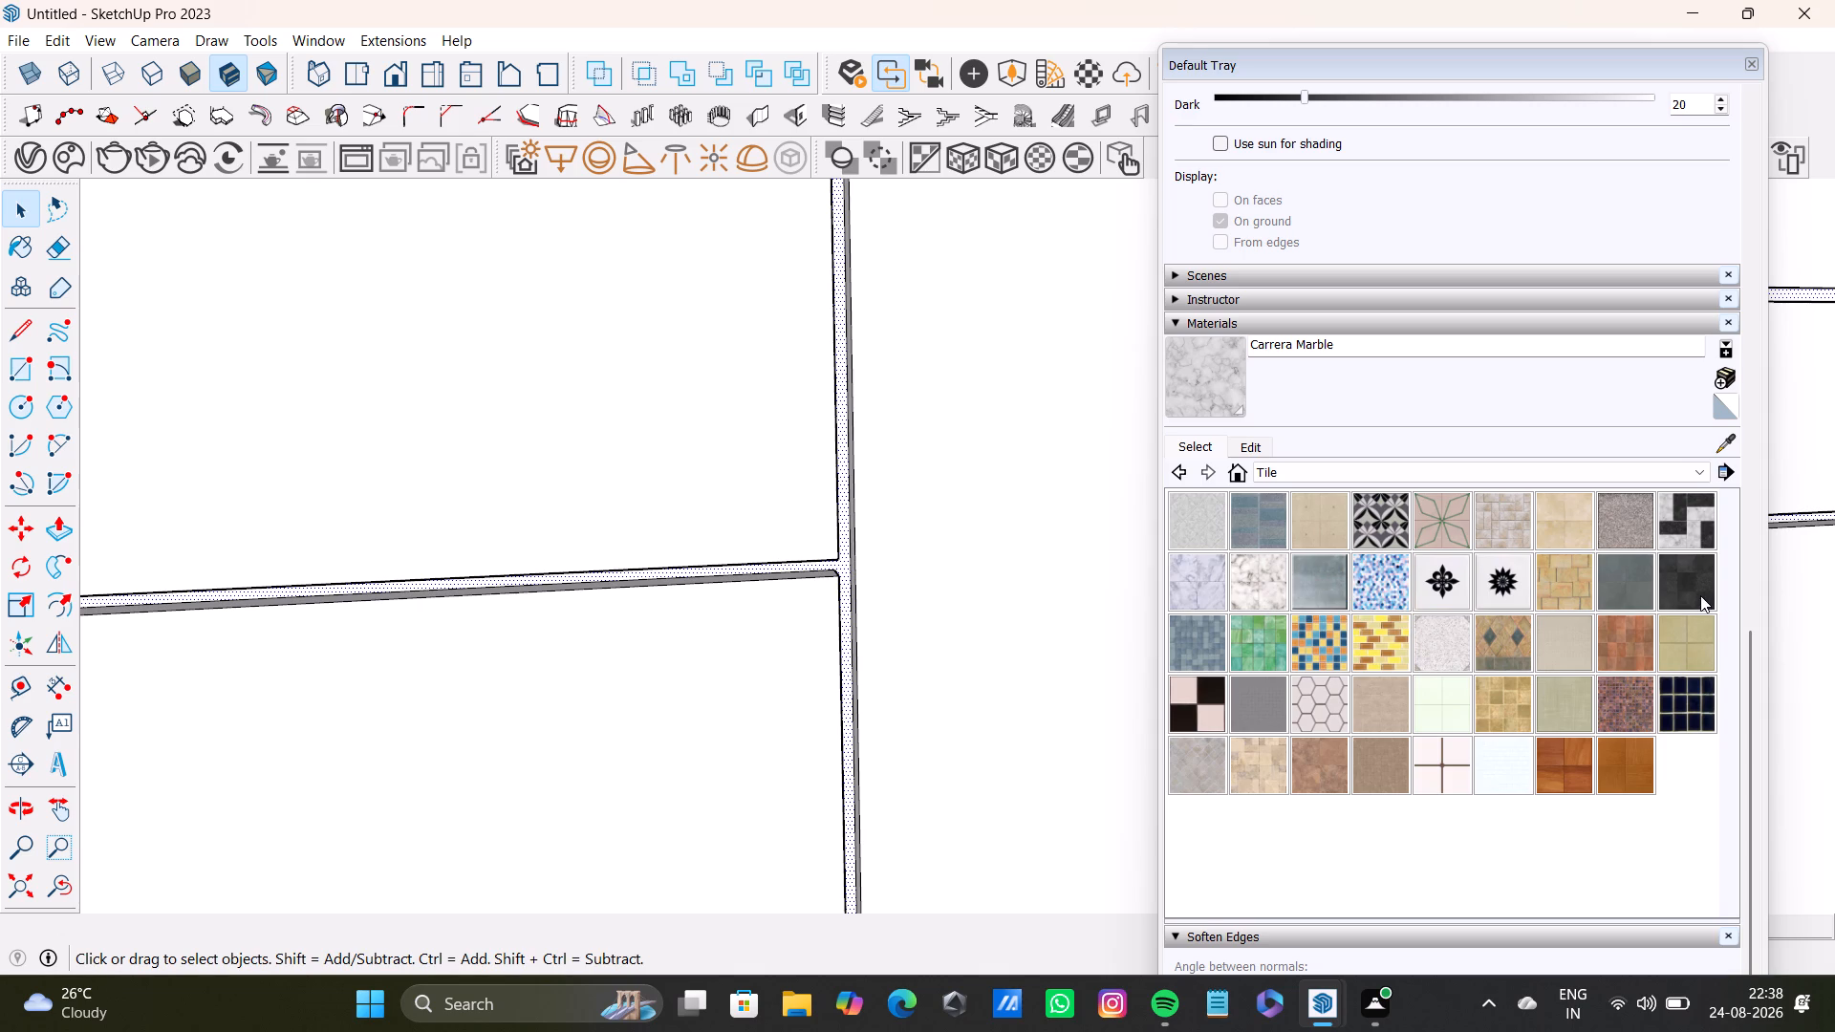
pyautogui.click(1312, 474)
pyautogui.scroll(-2, 1304, 628)
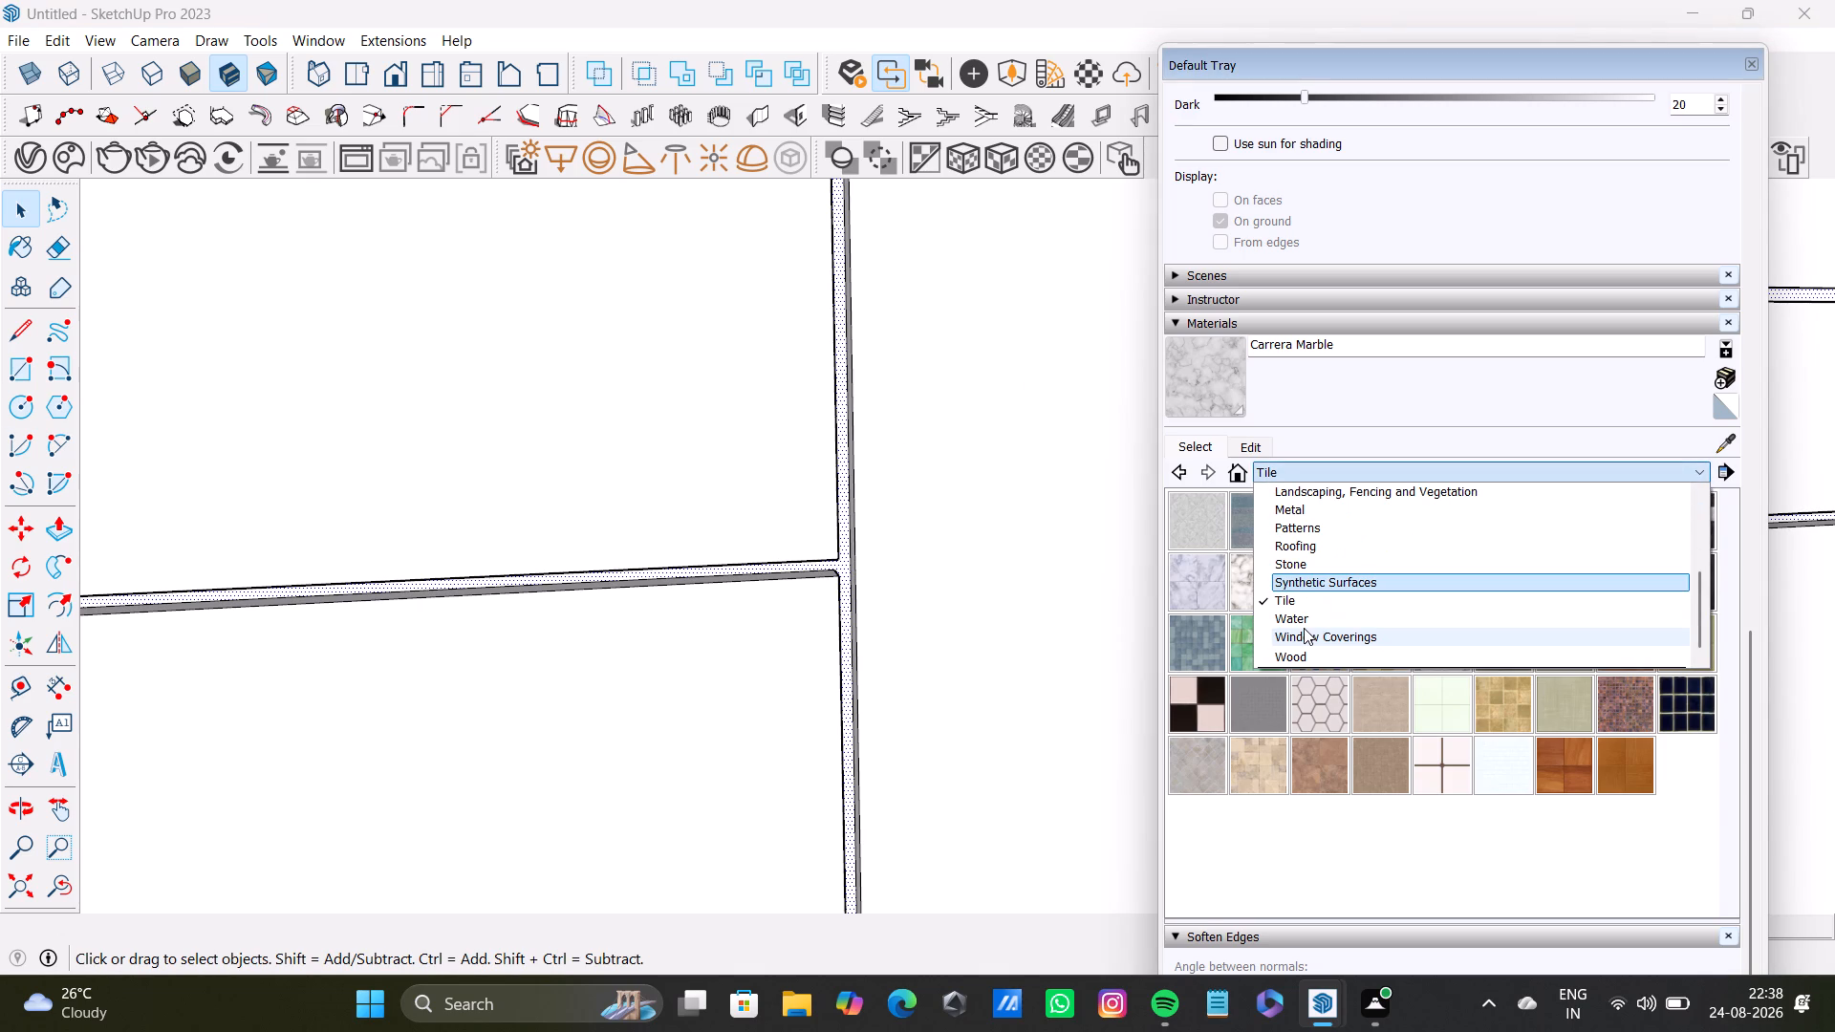
pyautogui.scroll(-2, 1304, 628)
pyautogui.scroll(1, 1300, 576)
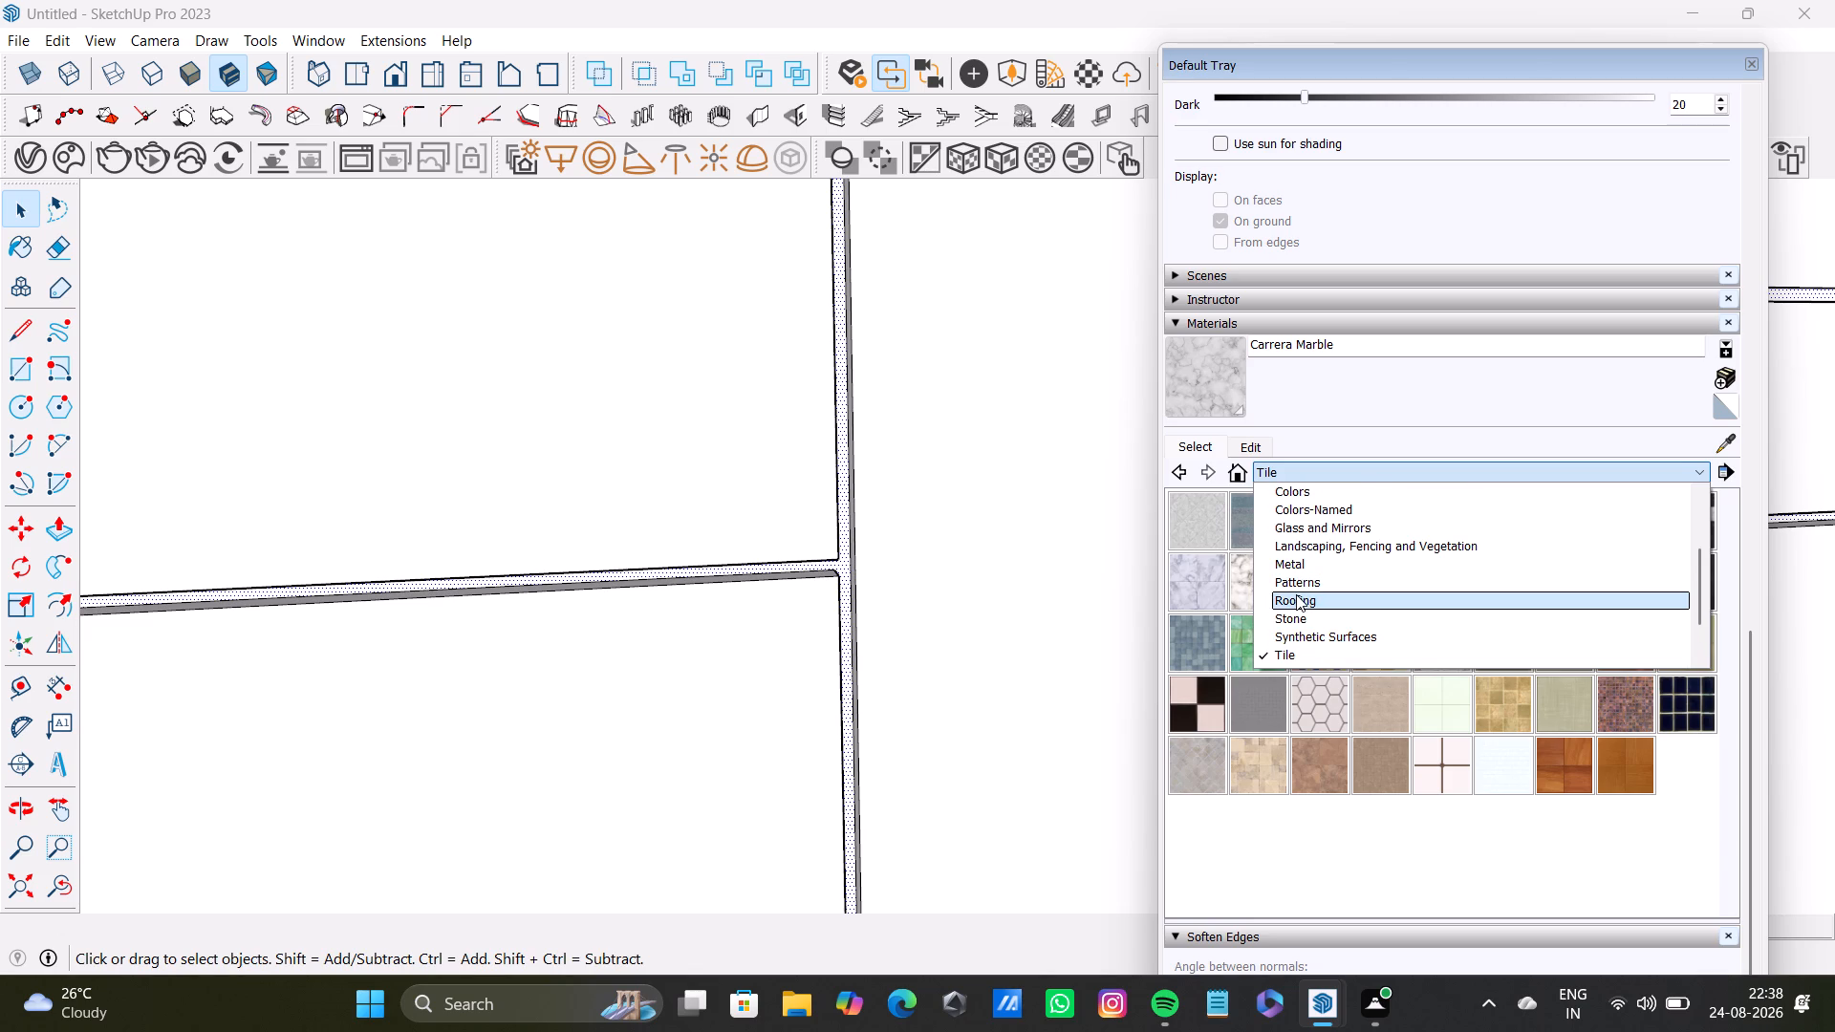
pyautogui.click(1346, 517)
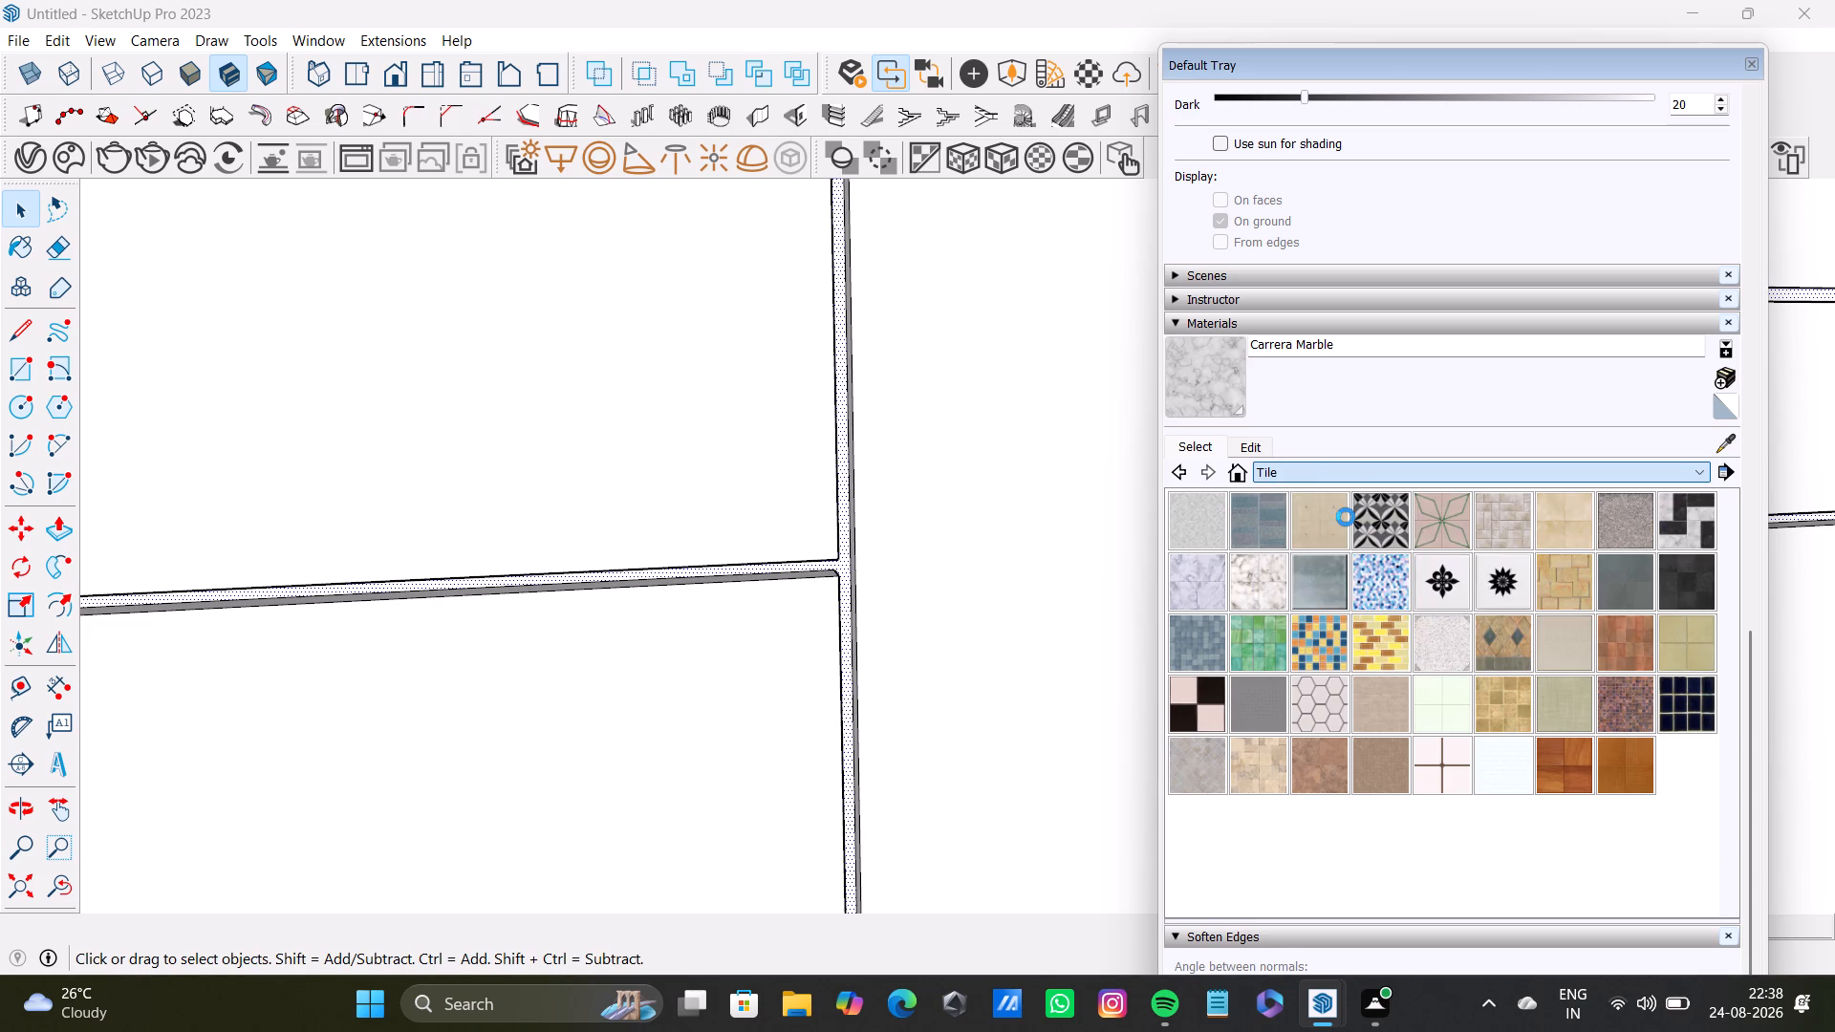
pyautogui.scroll(-9, 1335, 728)
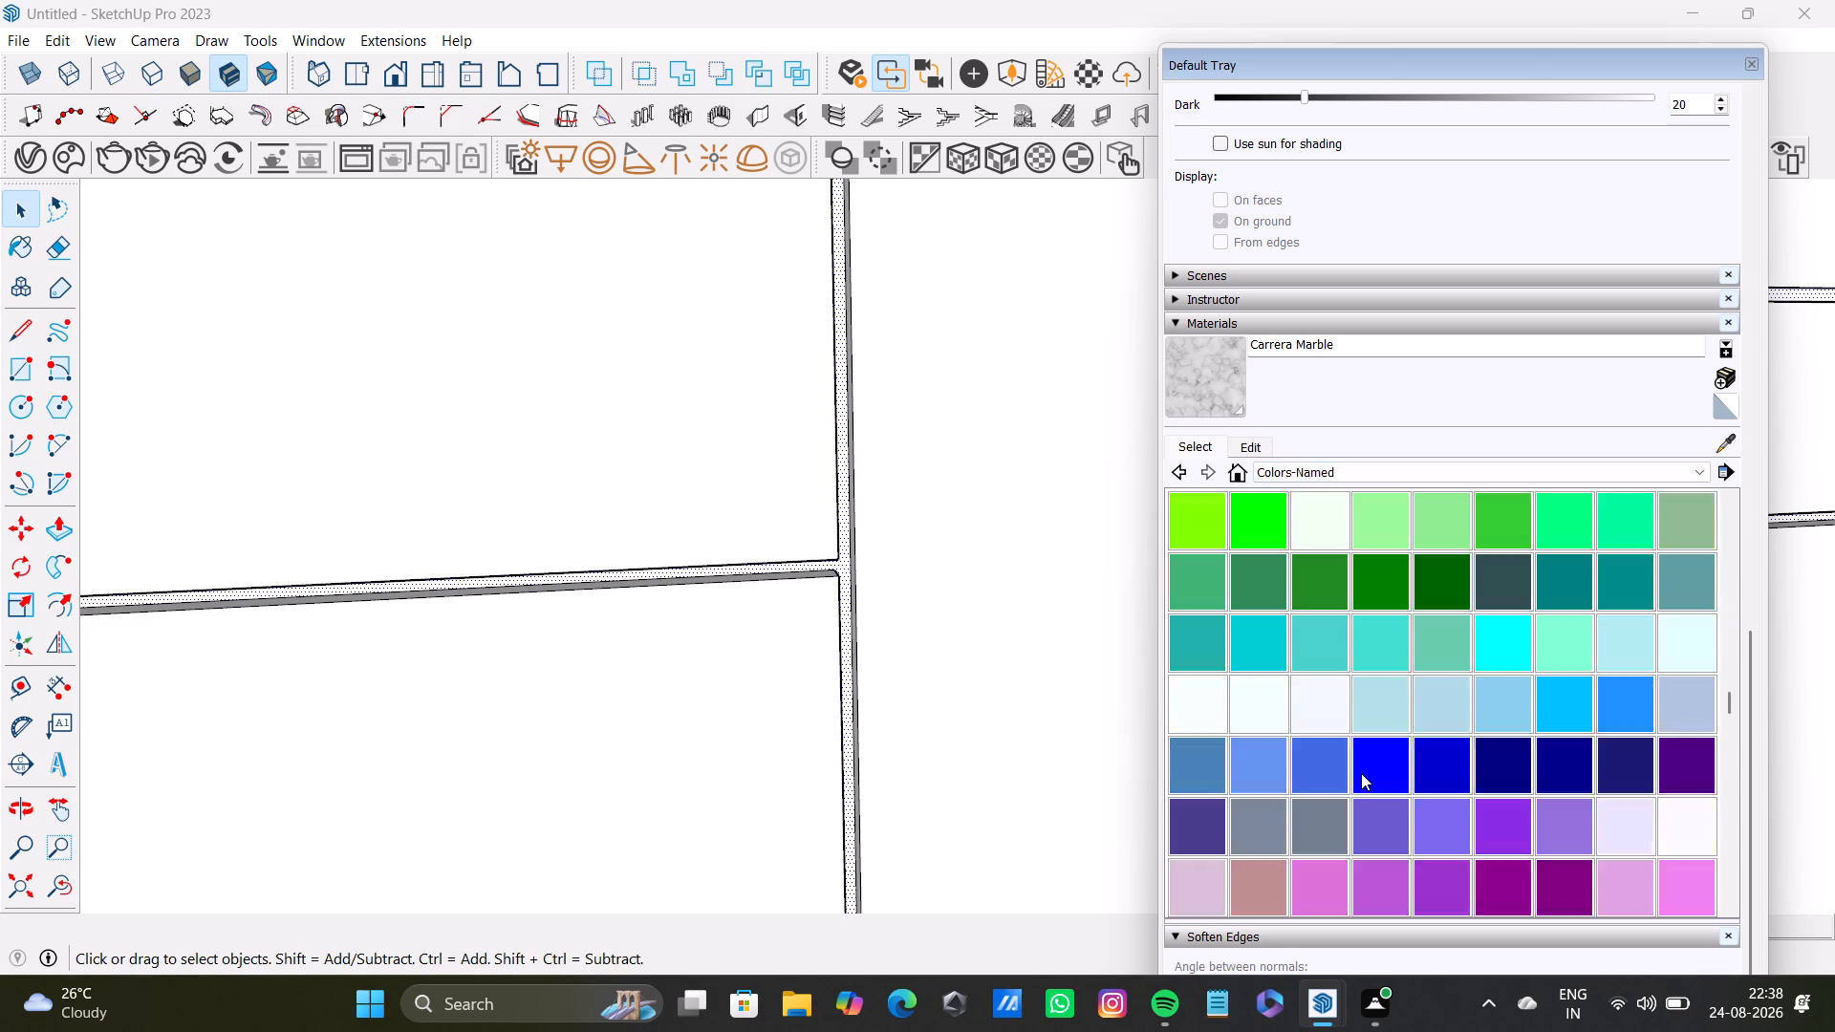
pyautogui.scroll(-5, 1361, 773)
pyautogui.click(1204, 650)
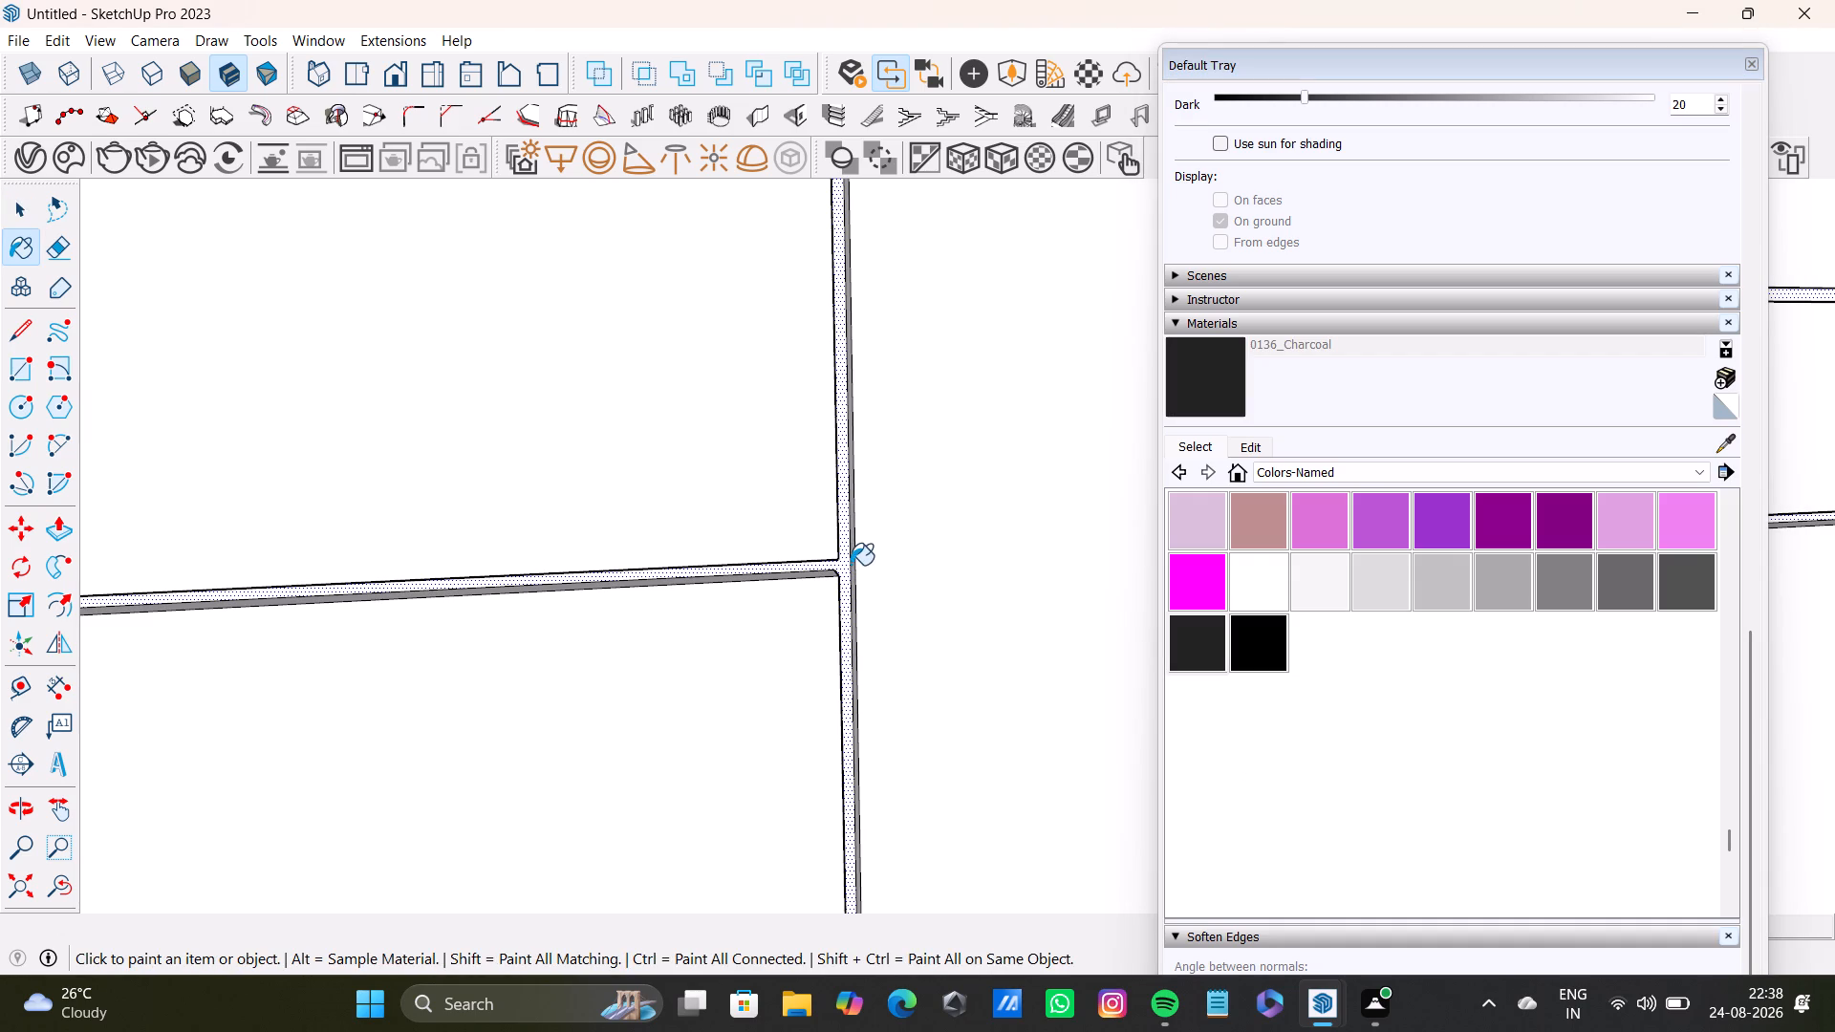
pyautogui.click(1585, 582)
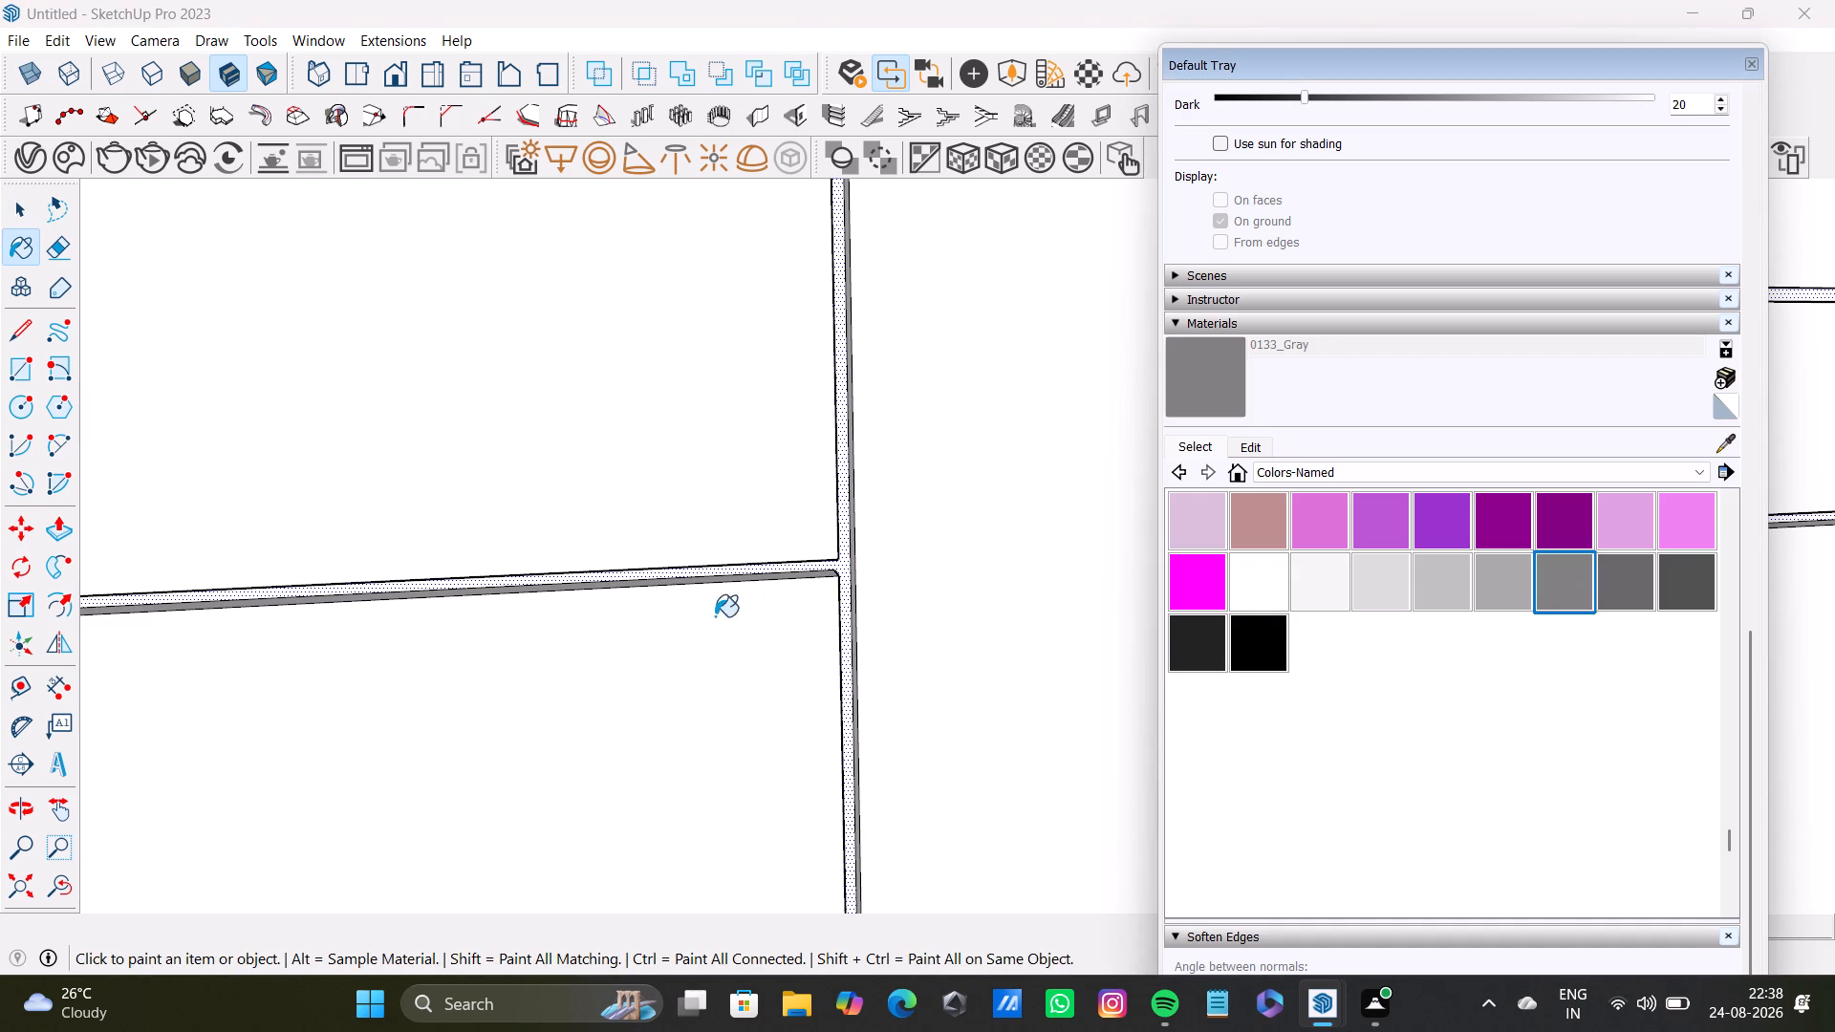
pyautogui.click(847, 573)
# Paint the end door, the two stacked fronts and the adjacent narrow front of these base cabinets 0095_LightBlue.
pyautogui.scroll(-6, 840, 699)
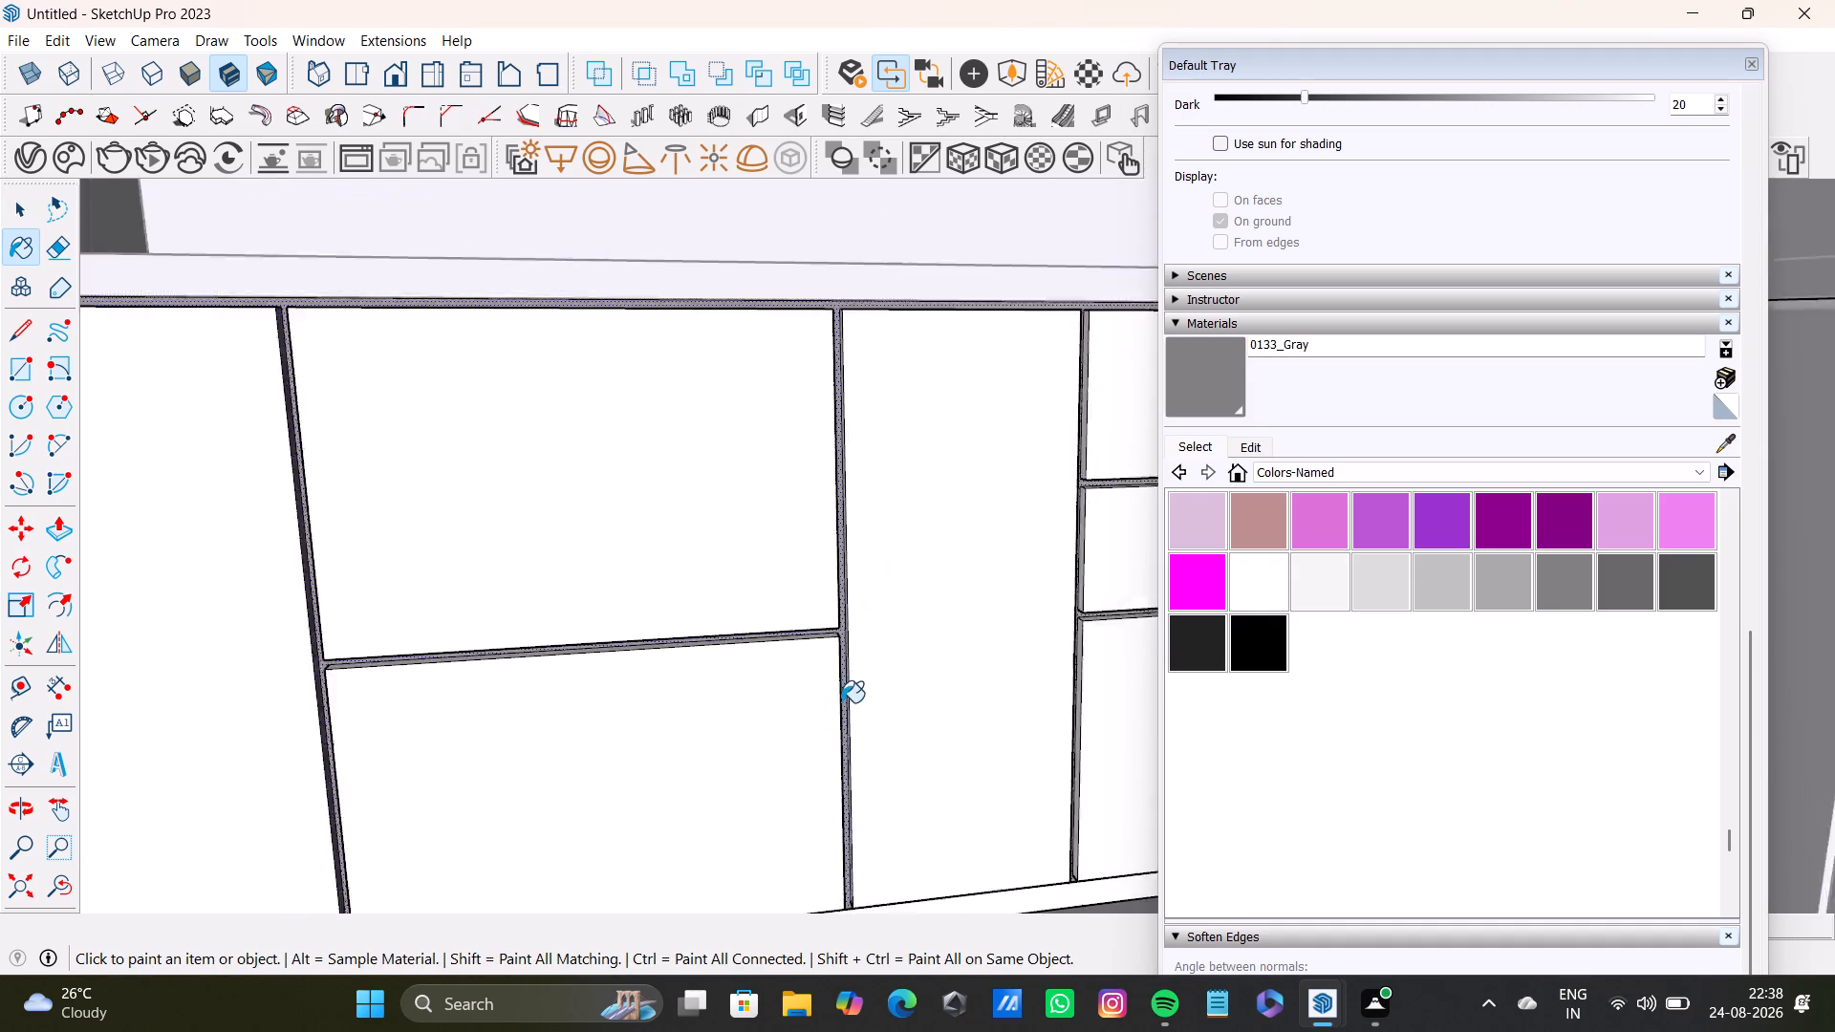
pyautogui.scroll(-6, 841, 702)
pyautogui.moveTo(854, 705); pyautogui.dragTo(927, 613, button='middle')
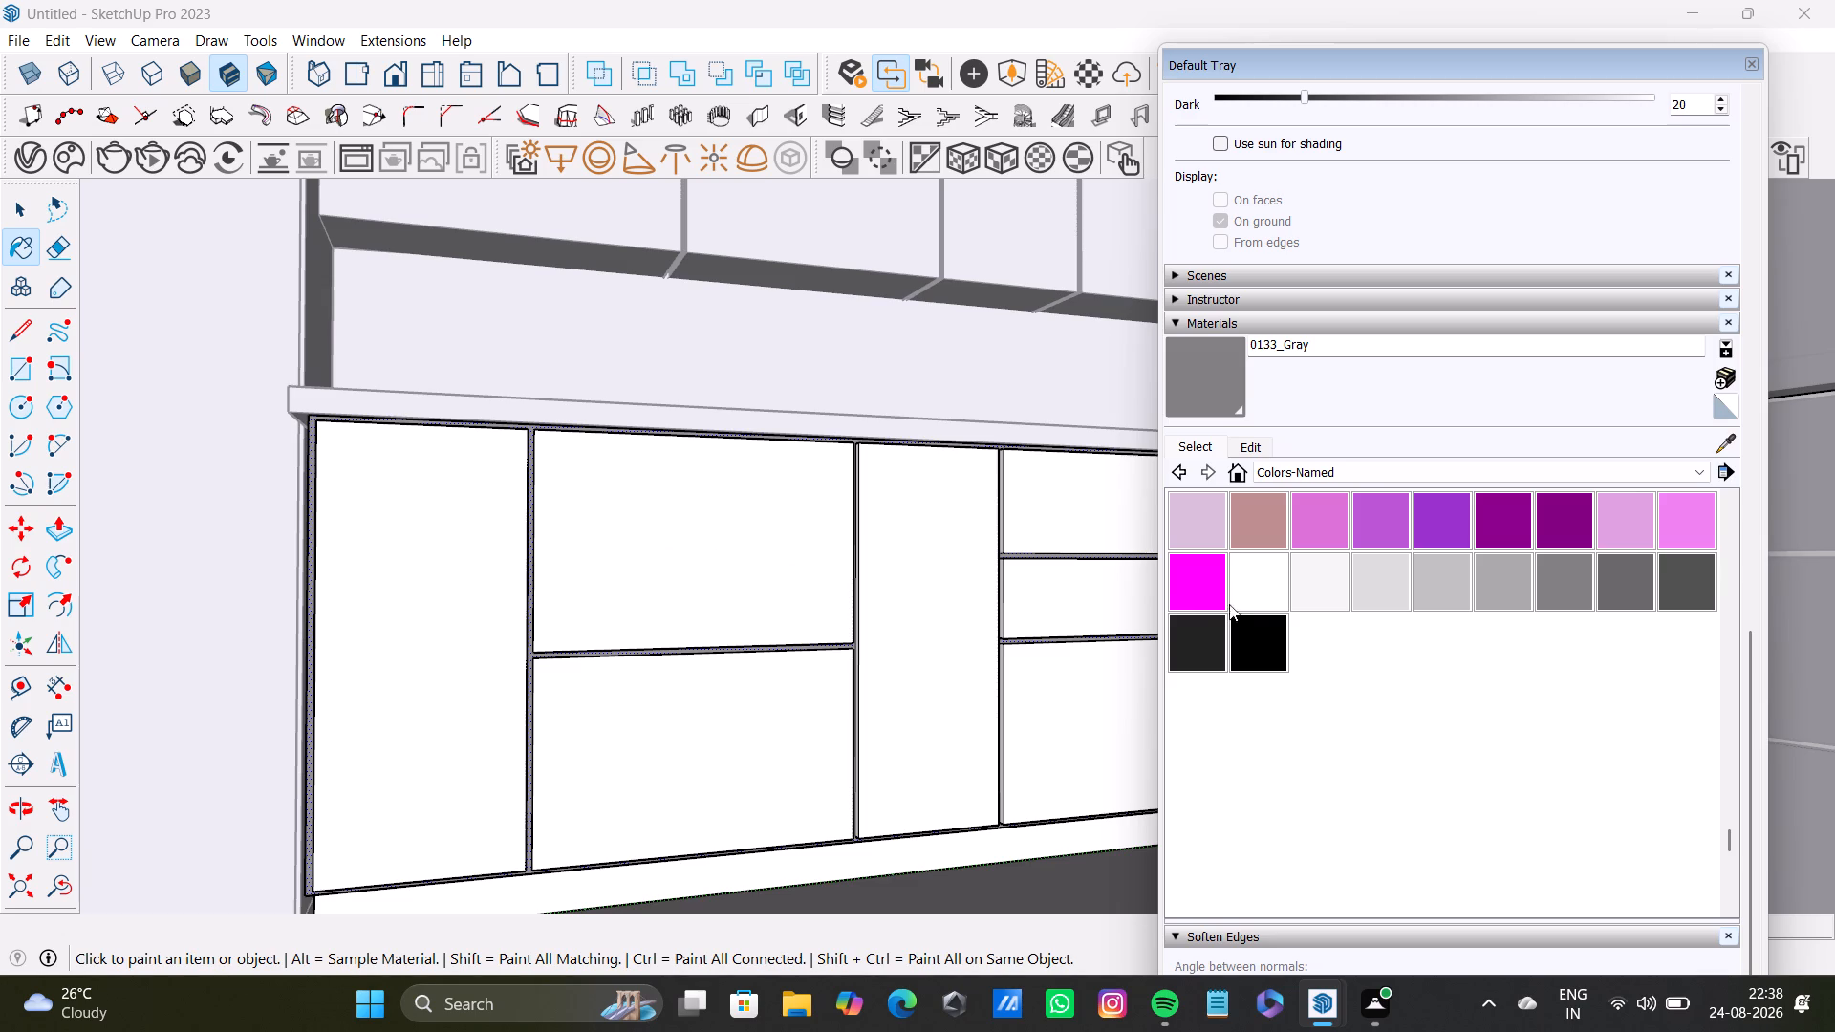
pyautogui.scroll(3, 1296, 616)
pyautogui.click(1425, 527)
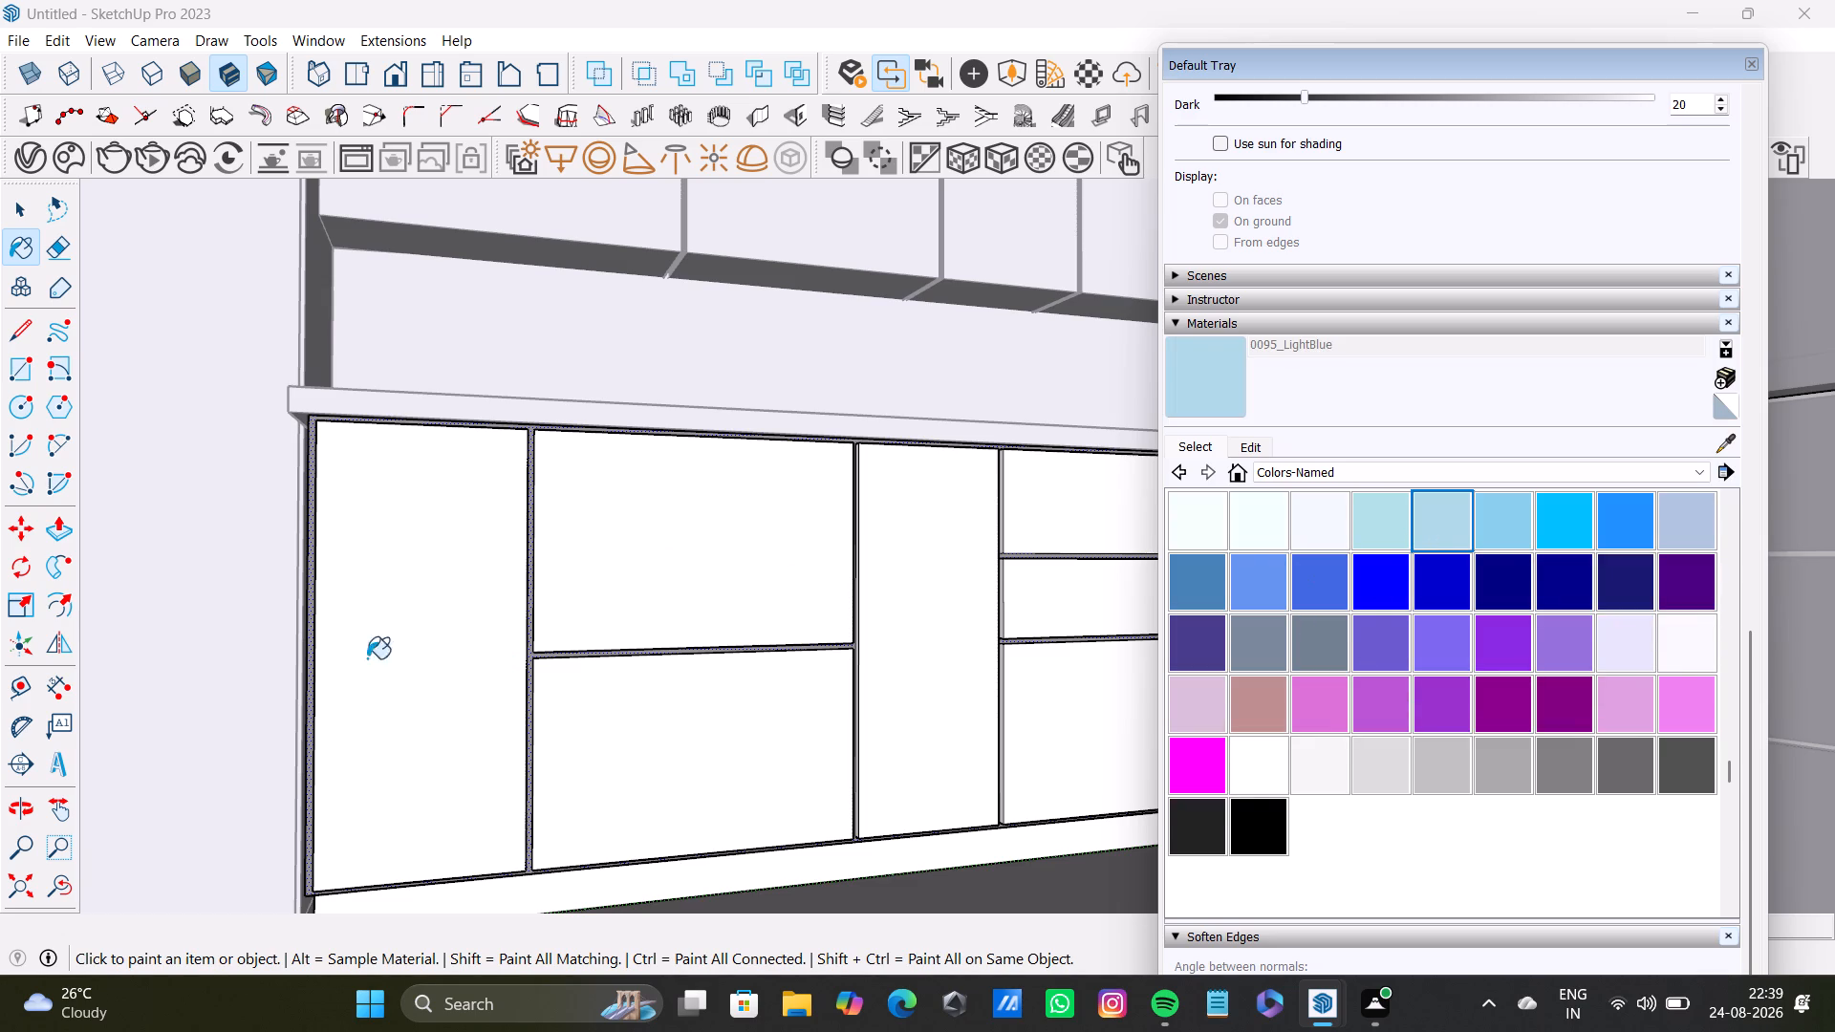
pyautogui.click(480, 526)
pyautogui.click(589, 527)
pyautogui.click(615, 711)
pyautogui.click(943, 548)
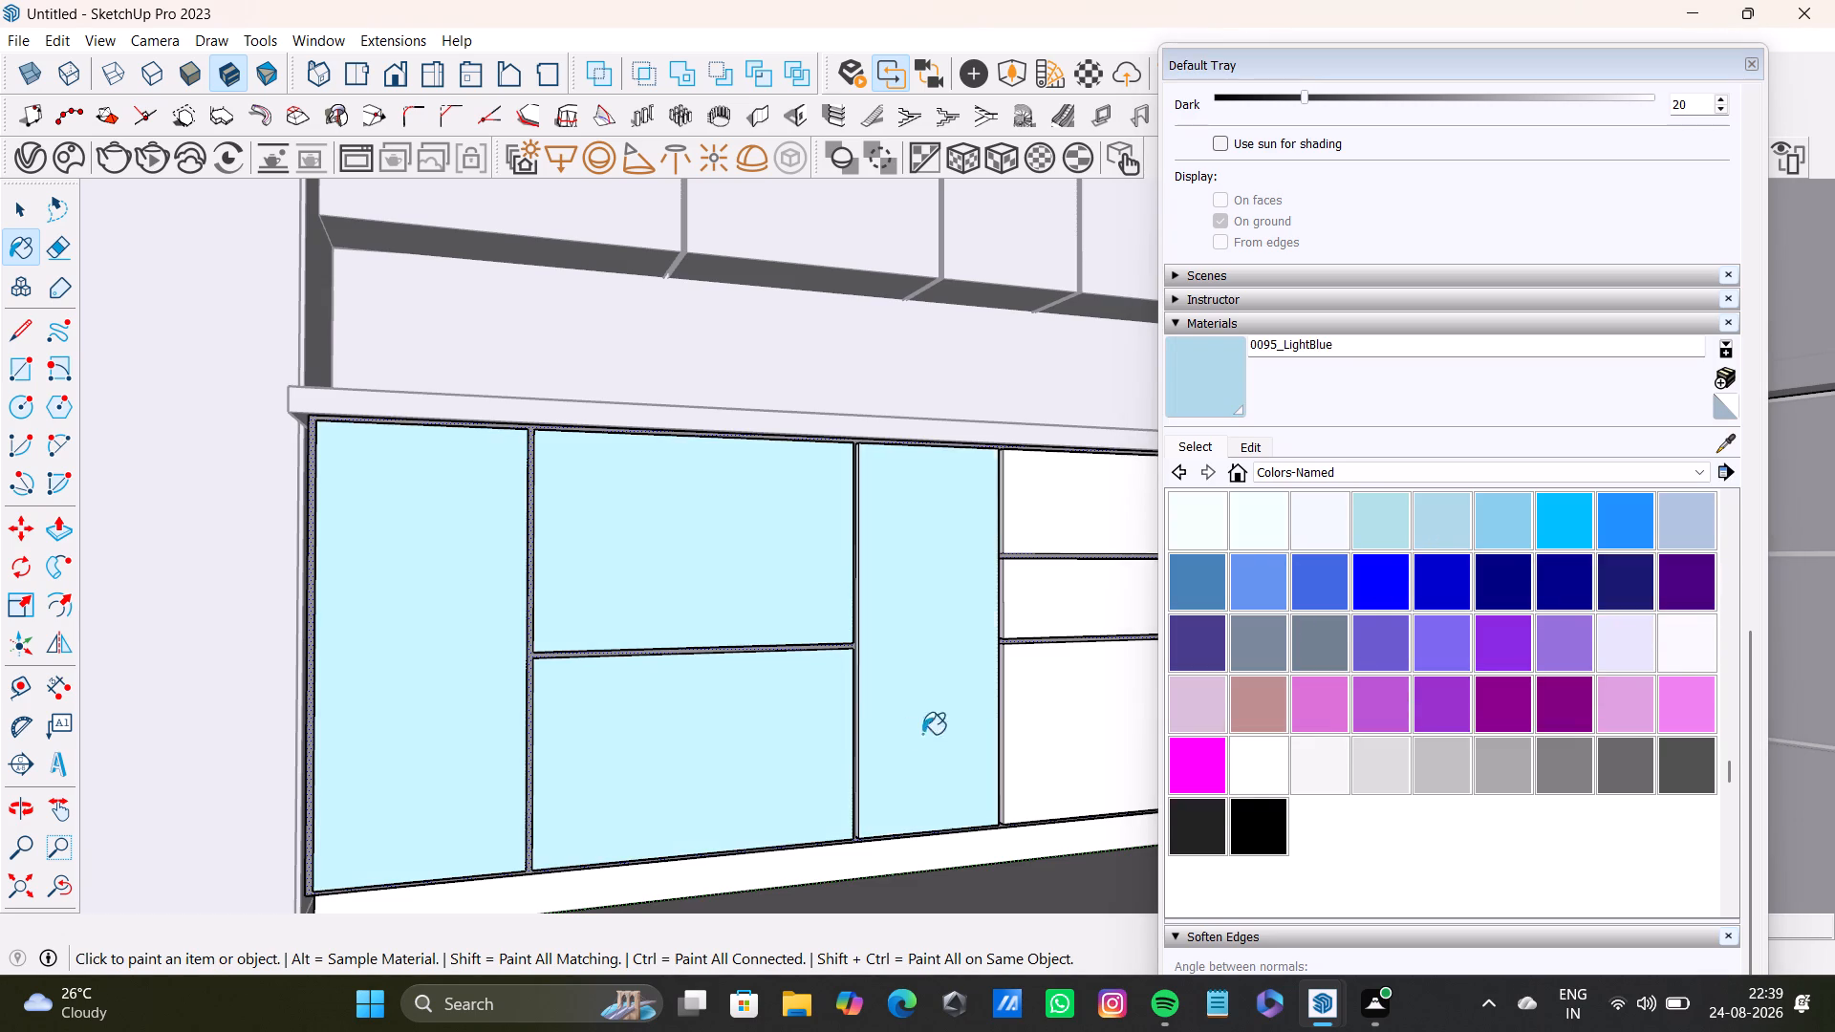
pyautogui.scroll(-3, 876, 742)
pyautogui.keyDown('shift'); pyautogui.middleClick(871, 697); pyautogui.keyUp('shift')
pyautogui.click(34, 881)
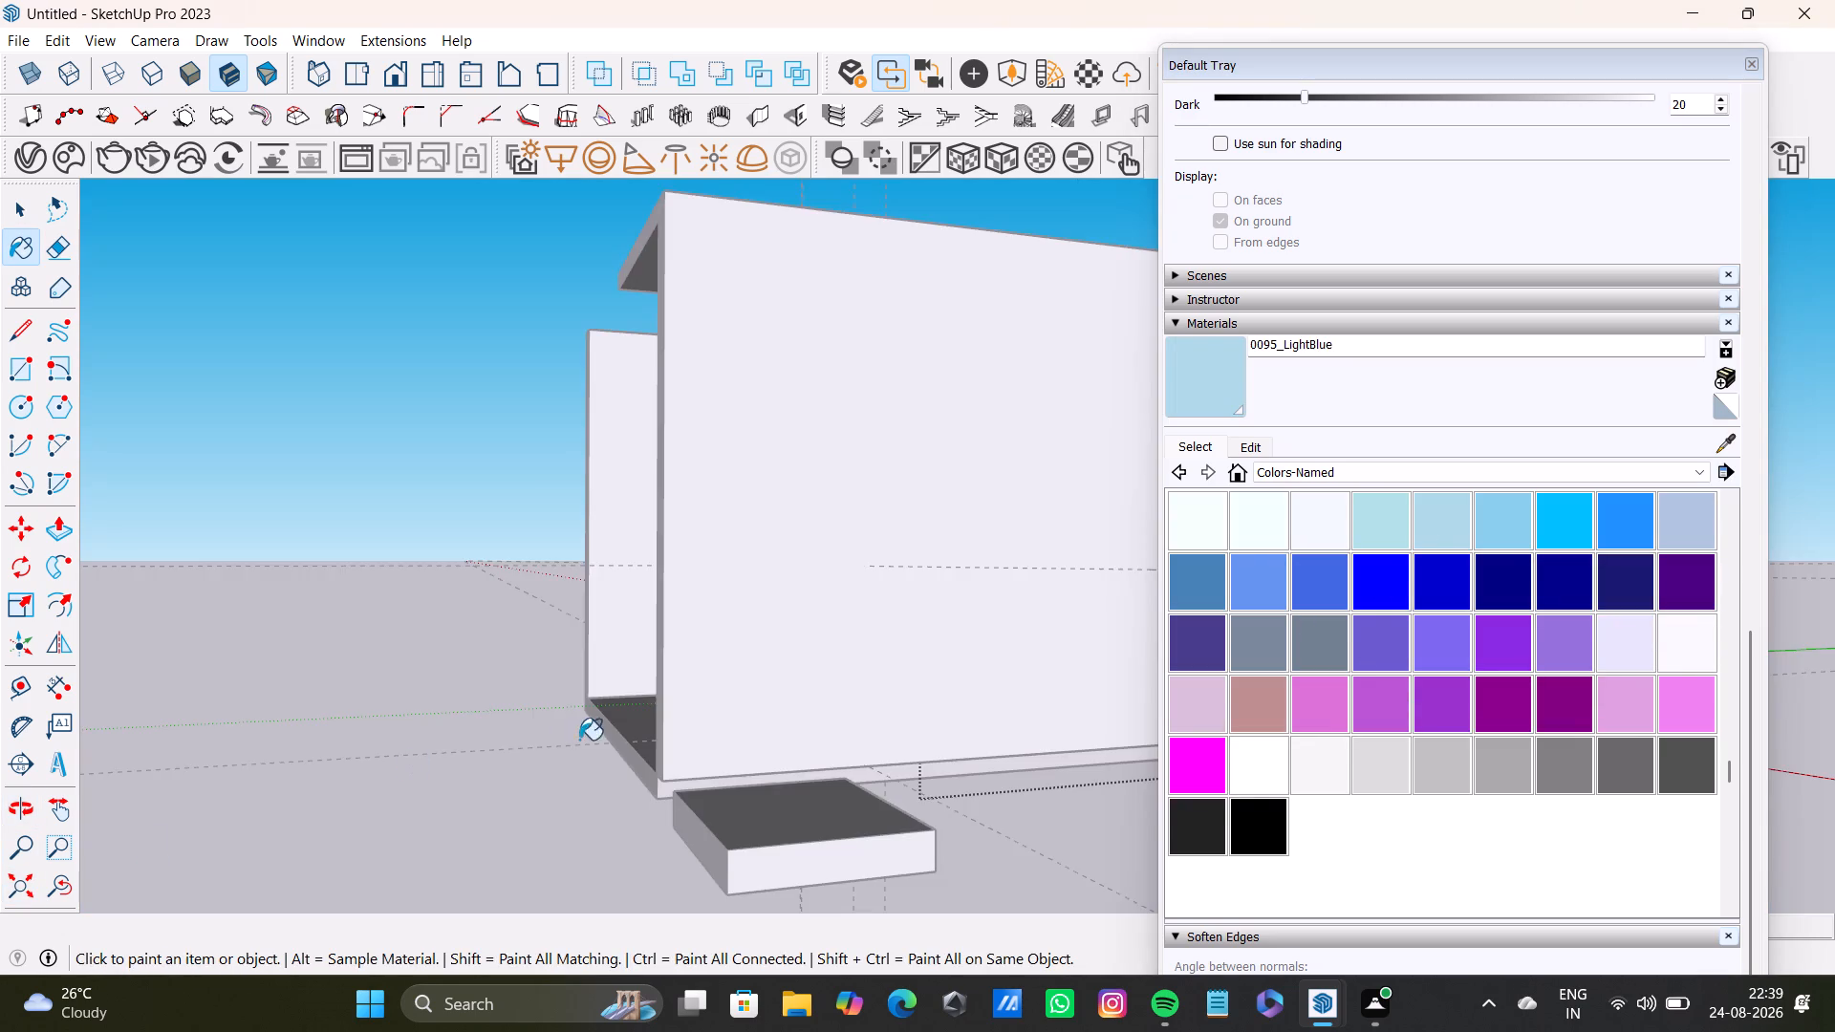
# Paint the three stacked drawer fronts beside the narrow front of the base cabinets 0095_LightBlue.
pyautogui.scroll(-3, 413, 743)
pyautogui.moveTo(532, 714); pyautogui.dragTo(882, 719, button='middle')
pyautogui.scroll(16, 894, 715)
pyautogui.moveTo(955, 612); pyautogui.dragTo(917, 743, button='middle')
pyautogui.scroll(7, 904, 694)
pyautogui.moveTo(913, 667); pyautogui.dragTo(624, 758, button='middle')
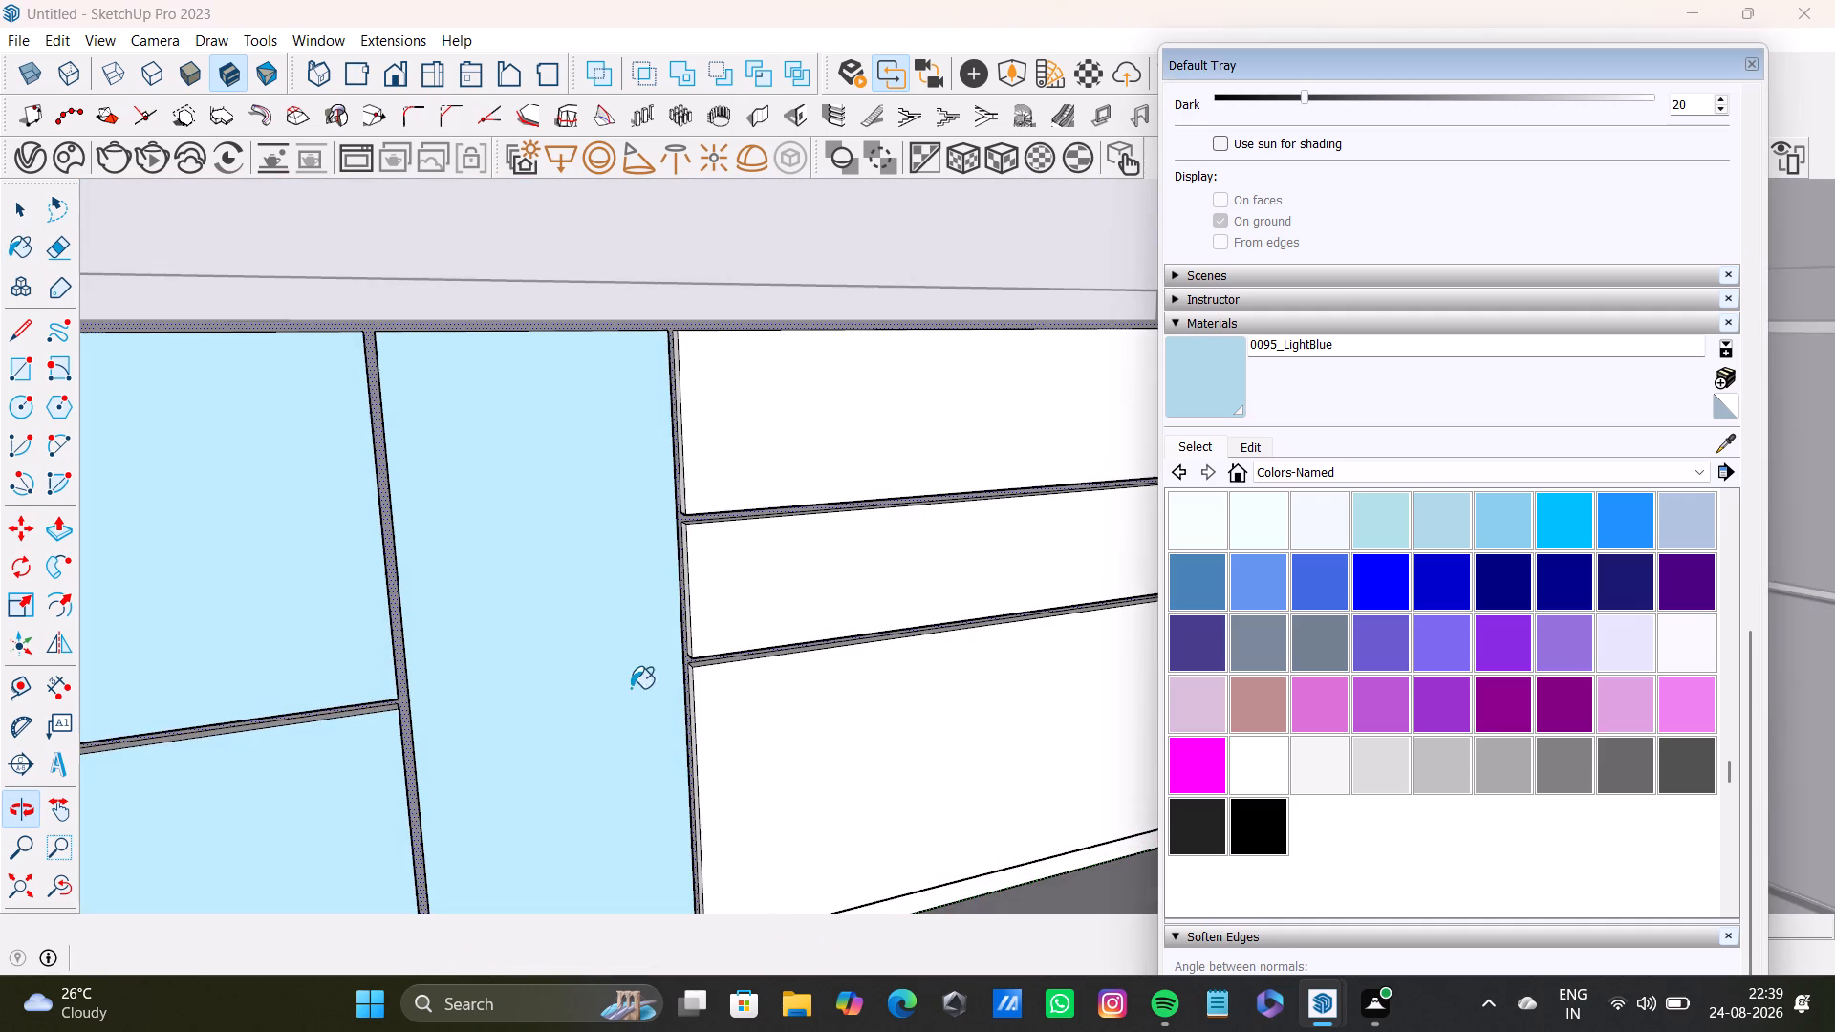
pyautogui.click(747, 459)
pyautogui.click(770, 588)
pyautogui.click(801, 711)
# Sample the 0133_Gray material from the recessed gap between the drawer fronts.
pyautogui.moveTo(814, 749); pyautogui.dragTo(471, 798, button='middle')
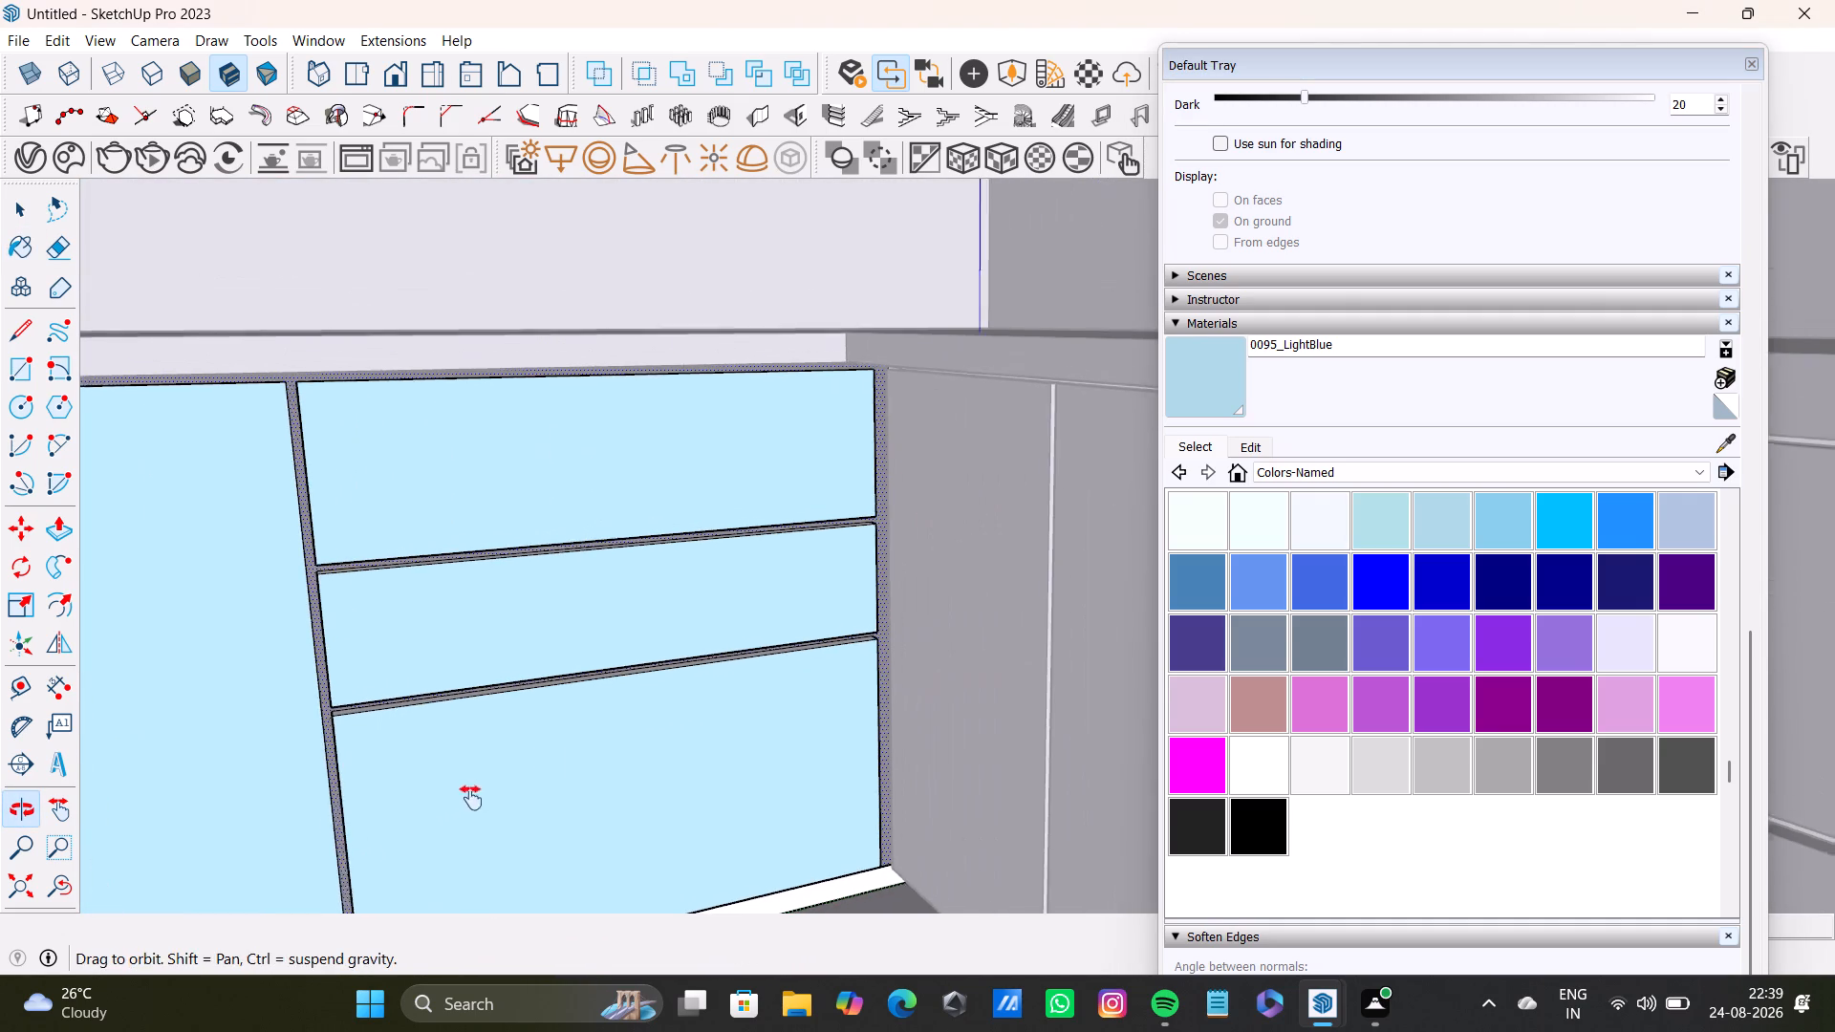
pyautogui.moveTo(471, 798); pyautogui.dragTo(470, 798, button='middle')
pyautogui.press('space')
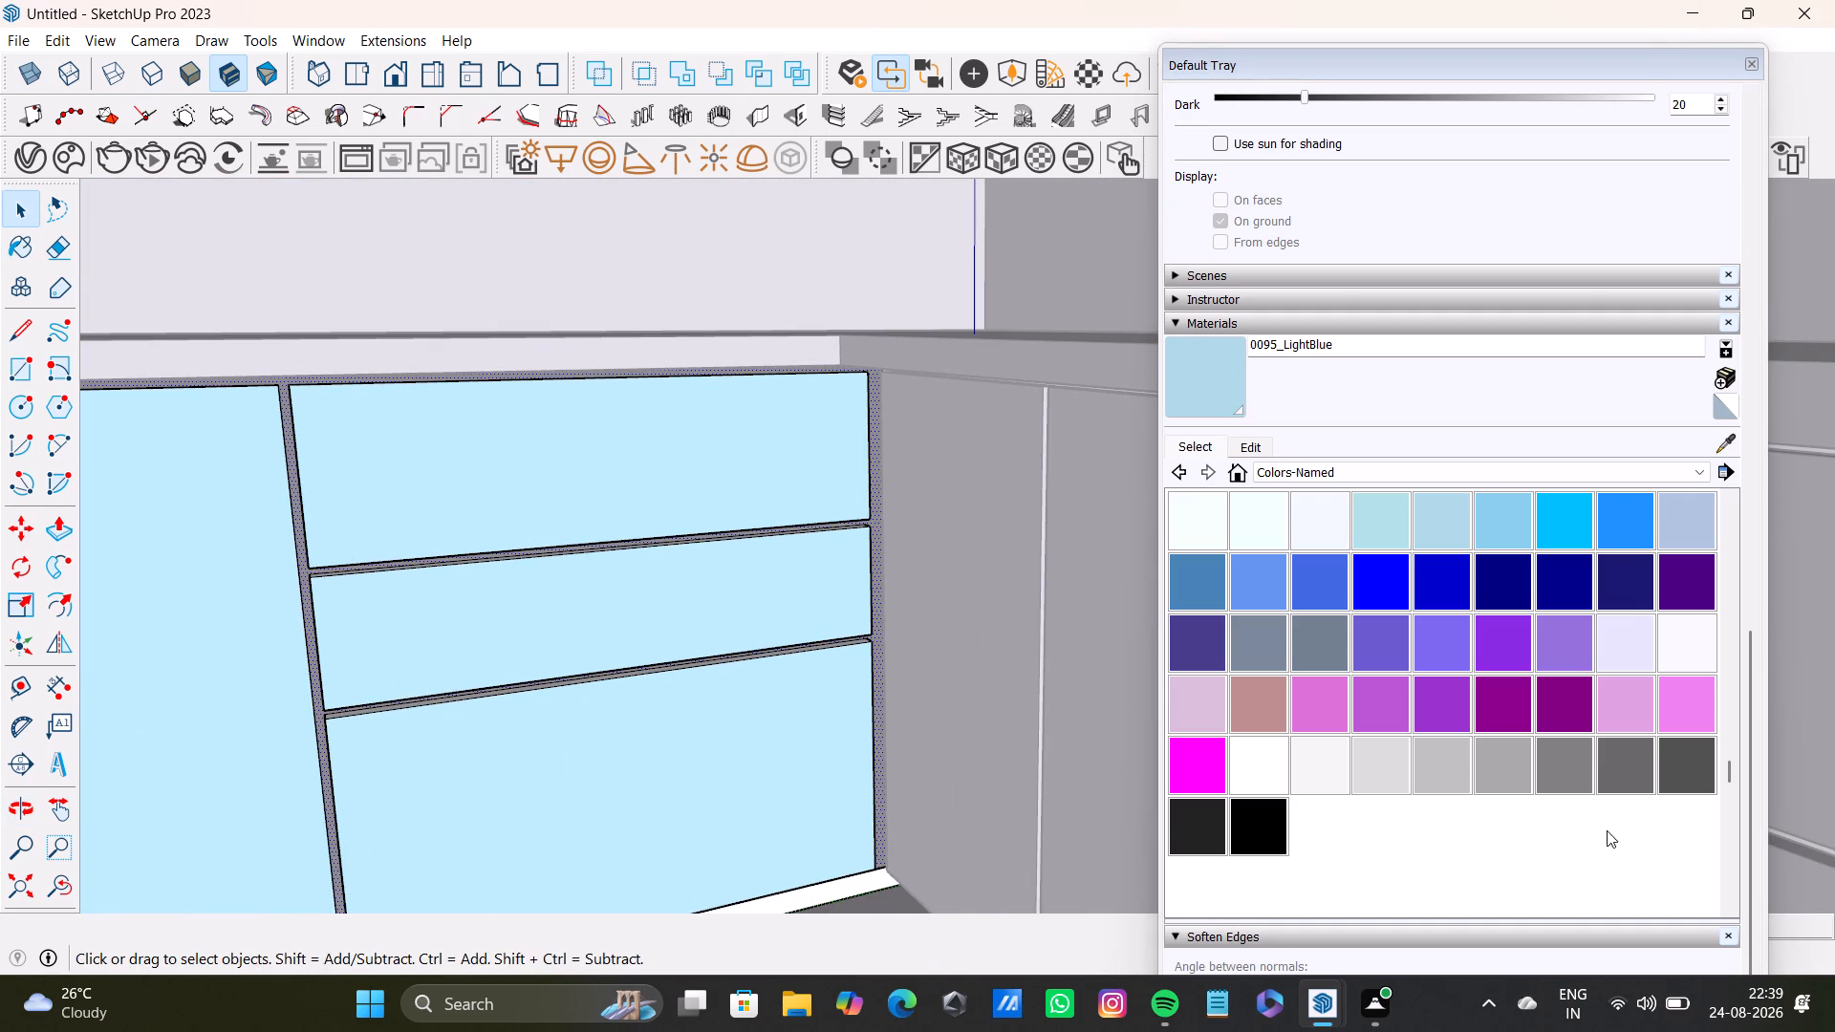
pyautogui.click(1732, 436)
pyautogui.scroll(4, 843, 503)
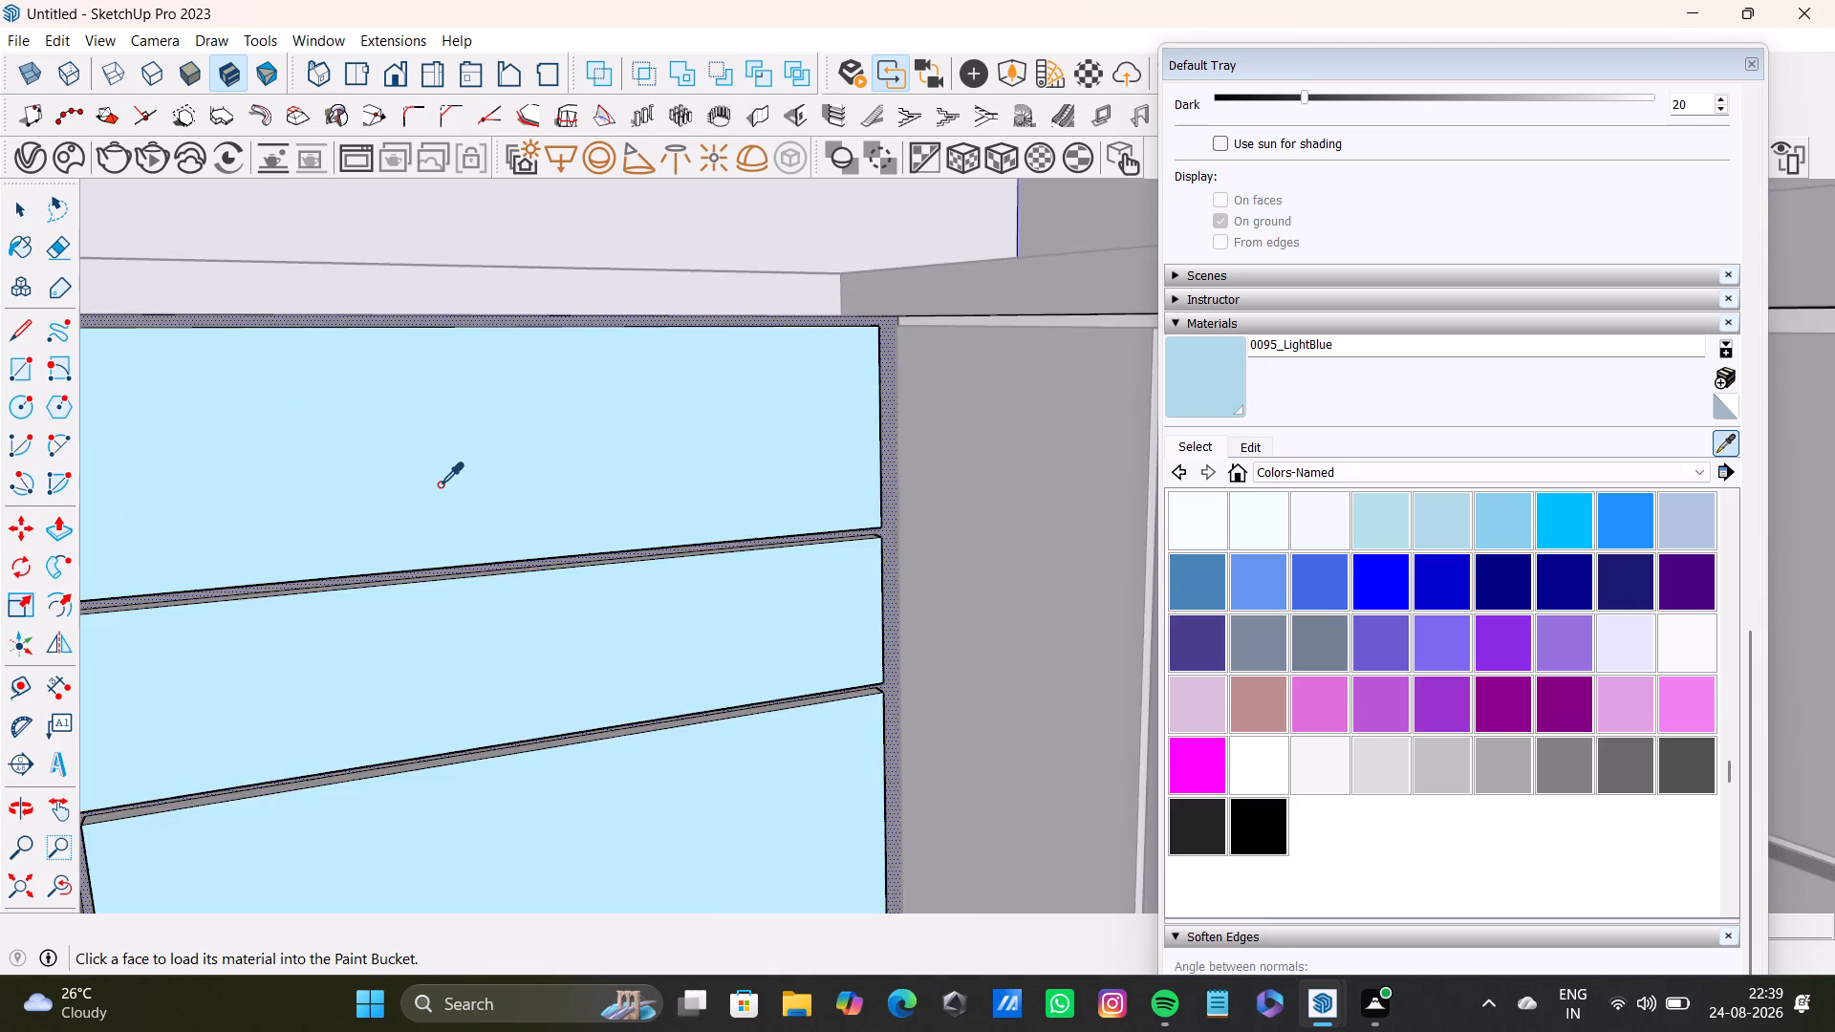
pyautogui.scroll(1, 440, 484)
pyautogui.keyDown('shift'); pyautogui.moveTo(466, 487); pyautogui.dragTo(1131, 448, button='middle'); pyautogui.keyUp('shift')
pyautogui.scroll(6, 454, 640)
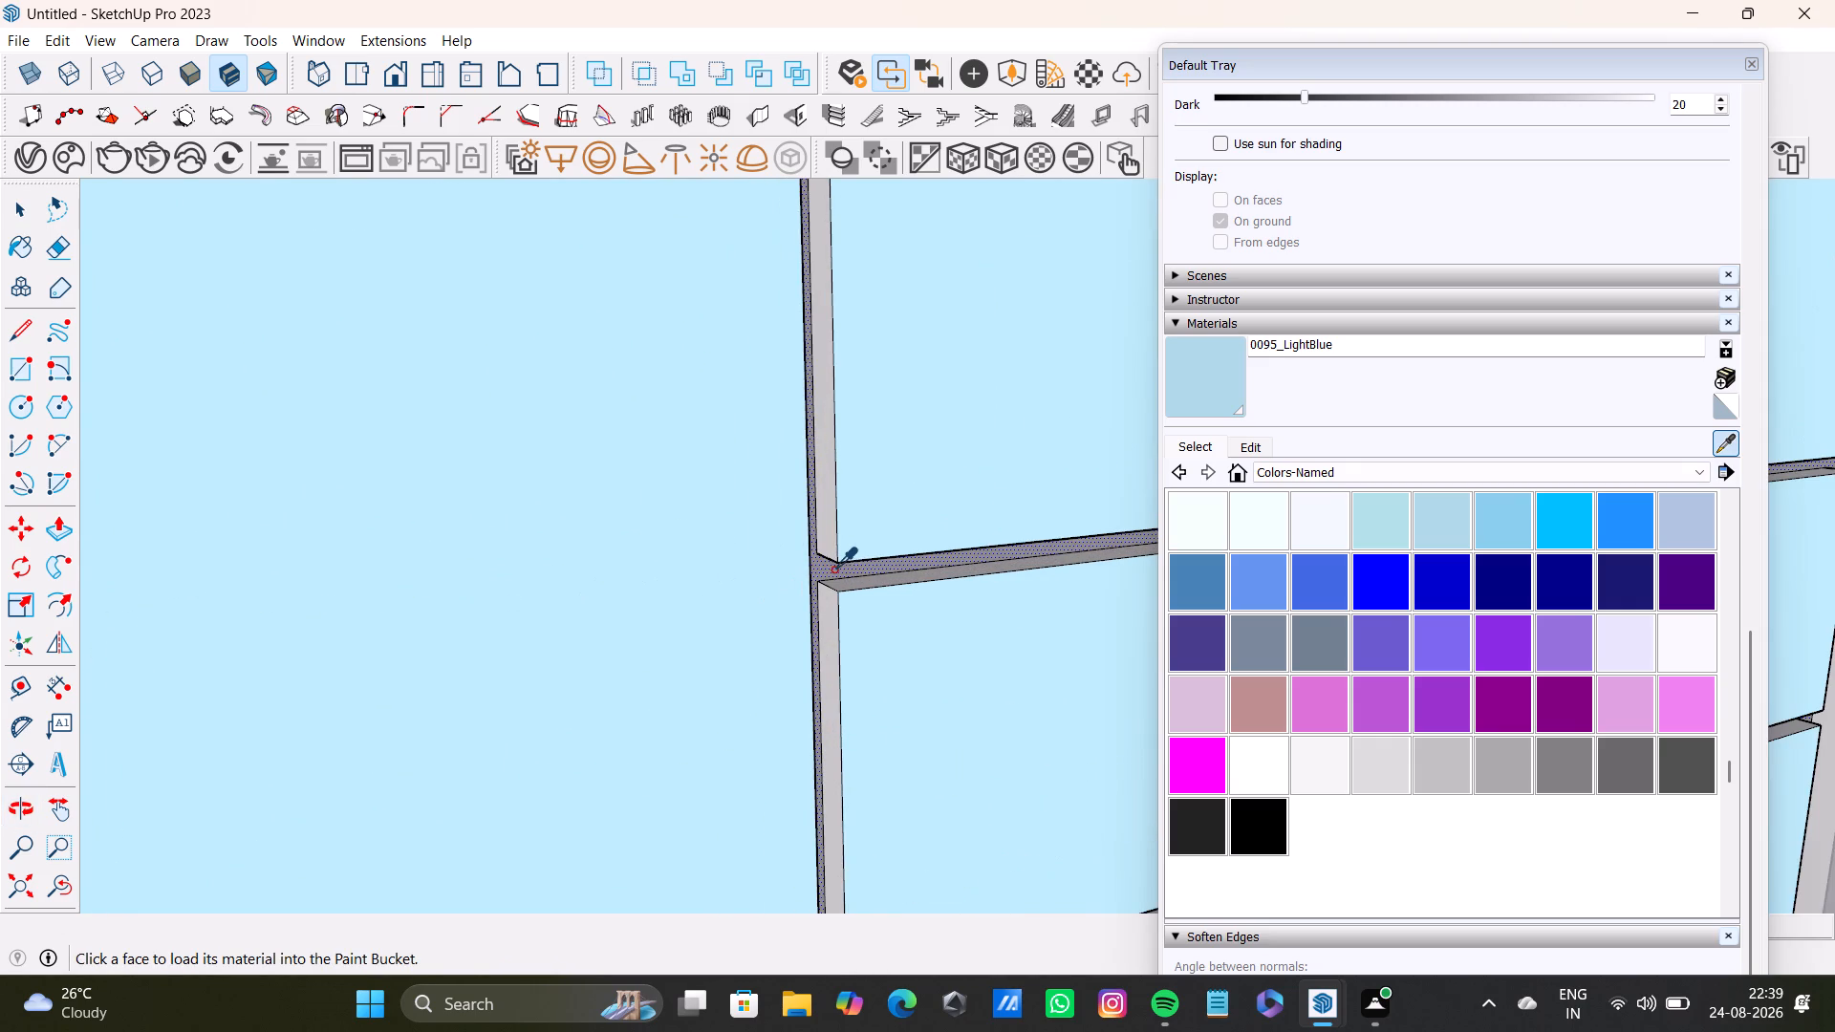
pyautogui.click(833, 570)
# Add the side and edge faces of the gaps between the three drawer fronts and the narrow front to the selection.
pyautogui.scroll(3, 1353, 603)
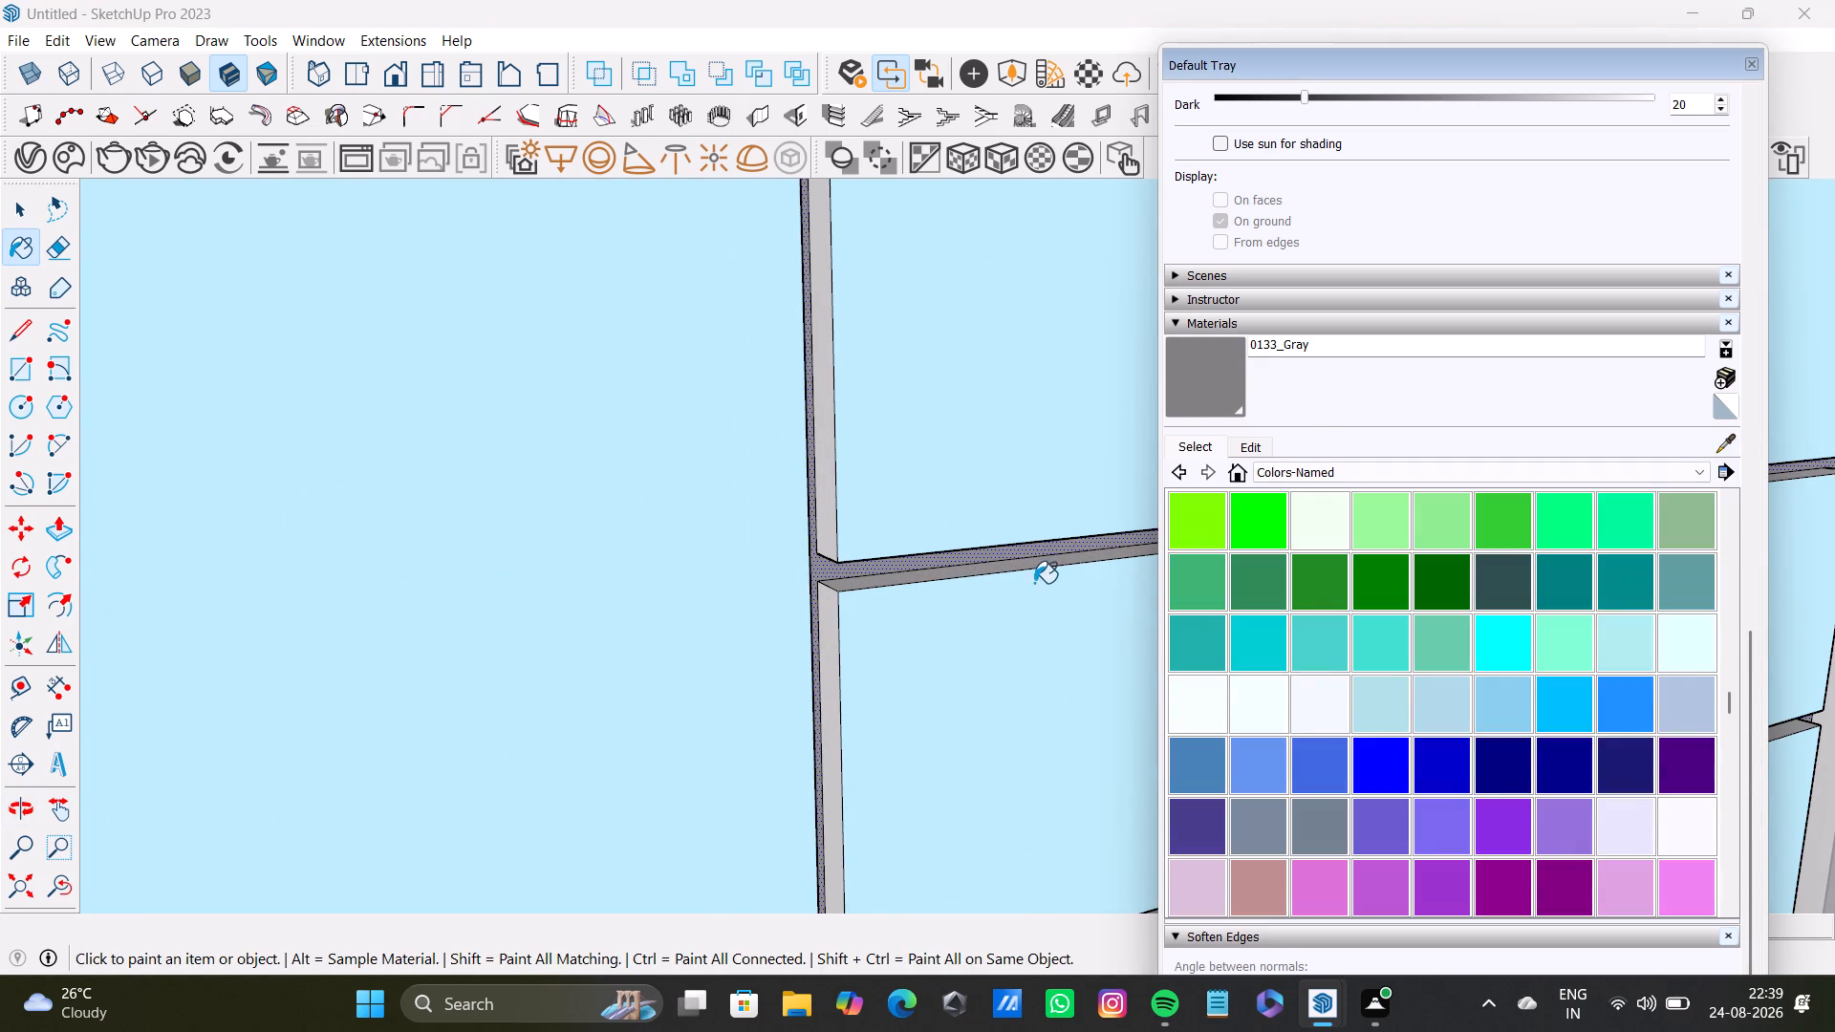
pyautogui.press('space')
pyautogui.keyDown('shift'); pyautogui.click(827, 497); pyautogui.keyUp('shift')
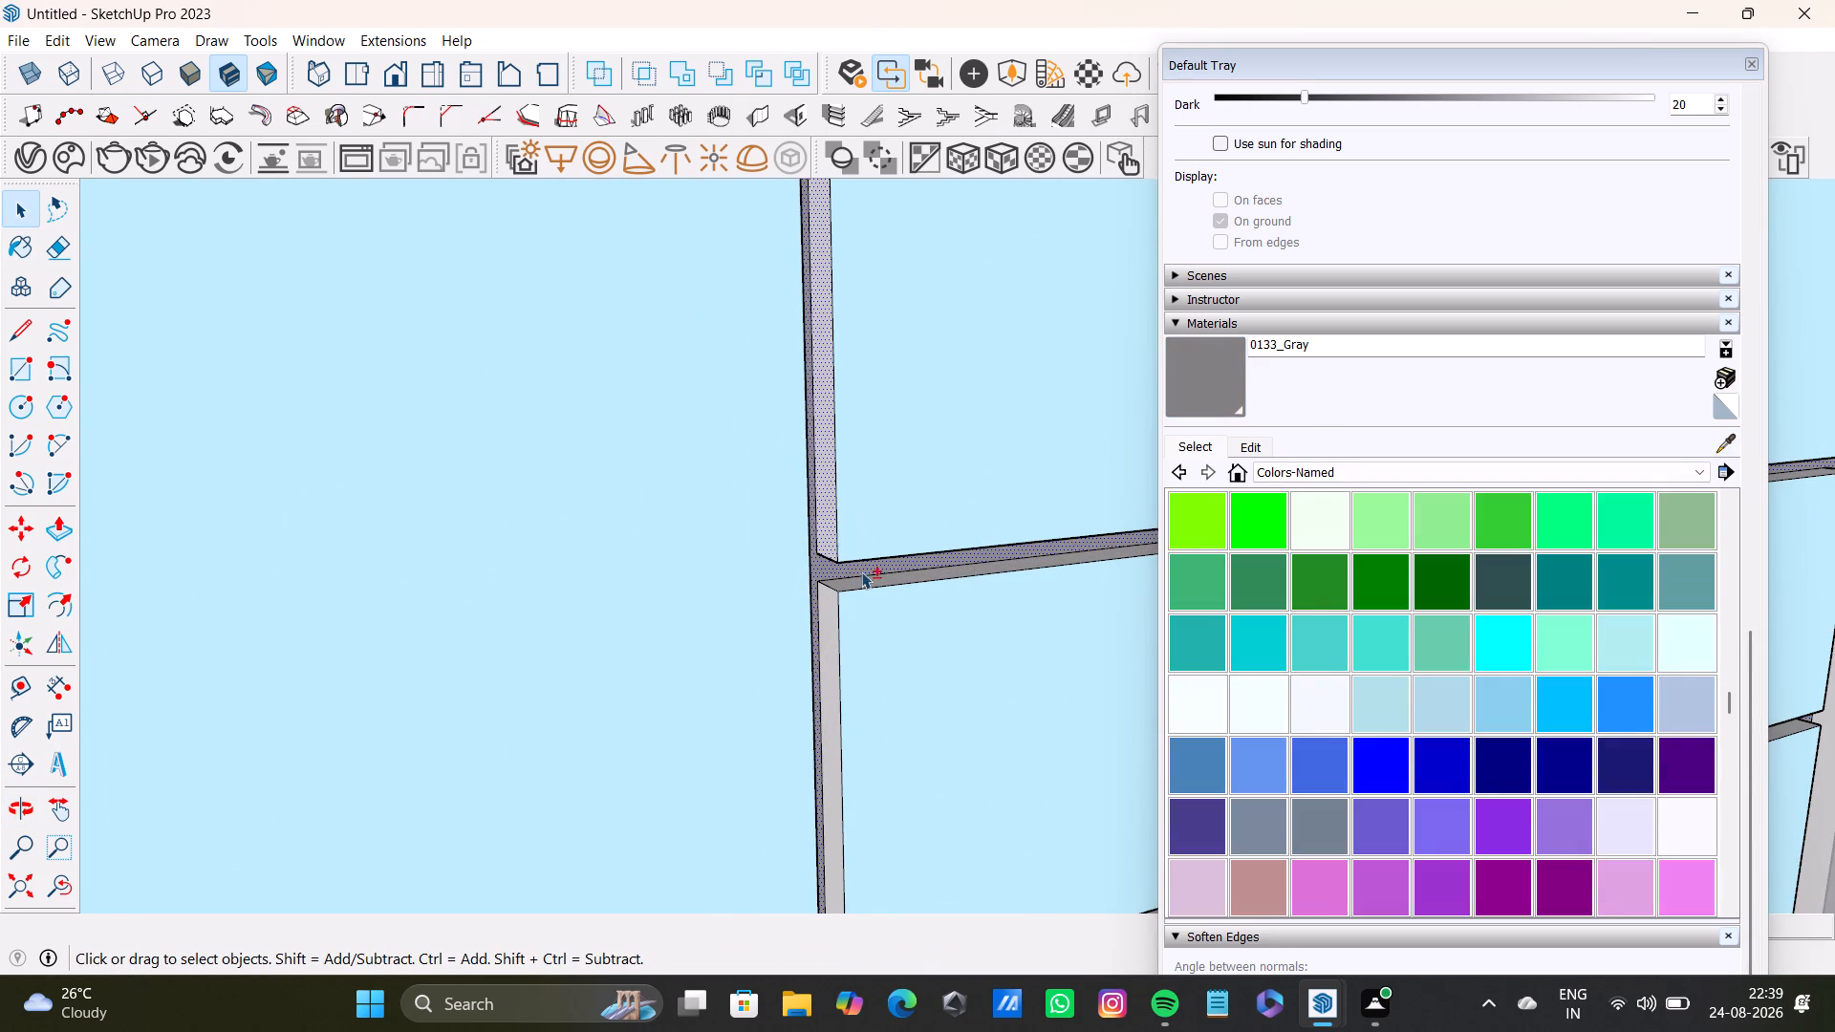
pyautogui.keyDown('shift'); pyautogui.click(868, 579); pyautogui.keyUp('shift')
pyautogui.keyDown('shift'); pyautogui.click(827, 604); pyautogui.keyUp('shift')
pyautogui.keyDown('shift'); pyautogui.scroll(-6, 848, 593); pyautogui.keyUp('shift')
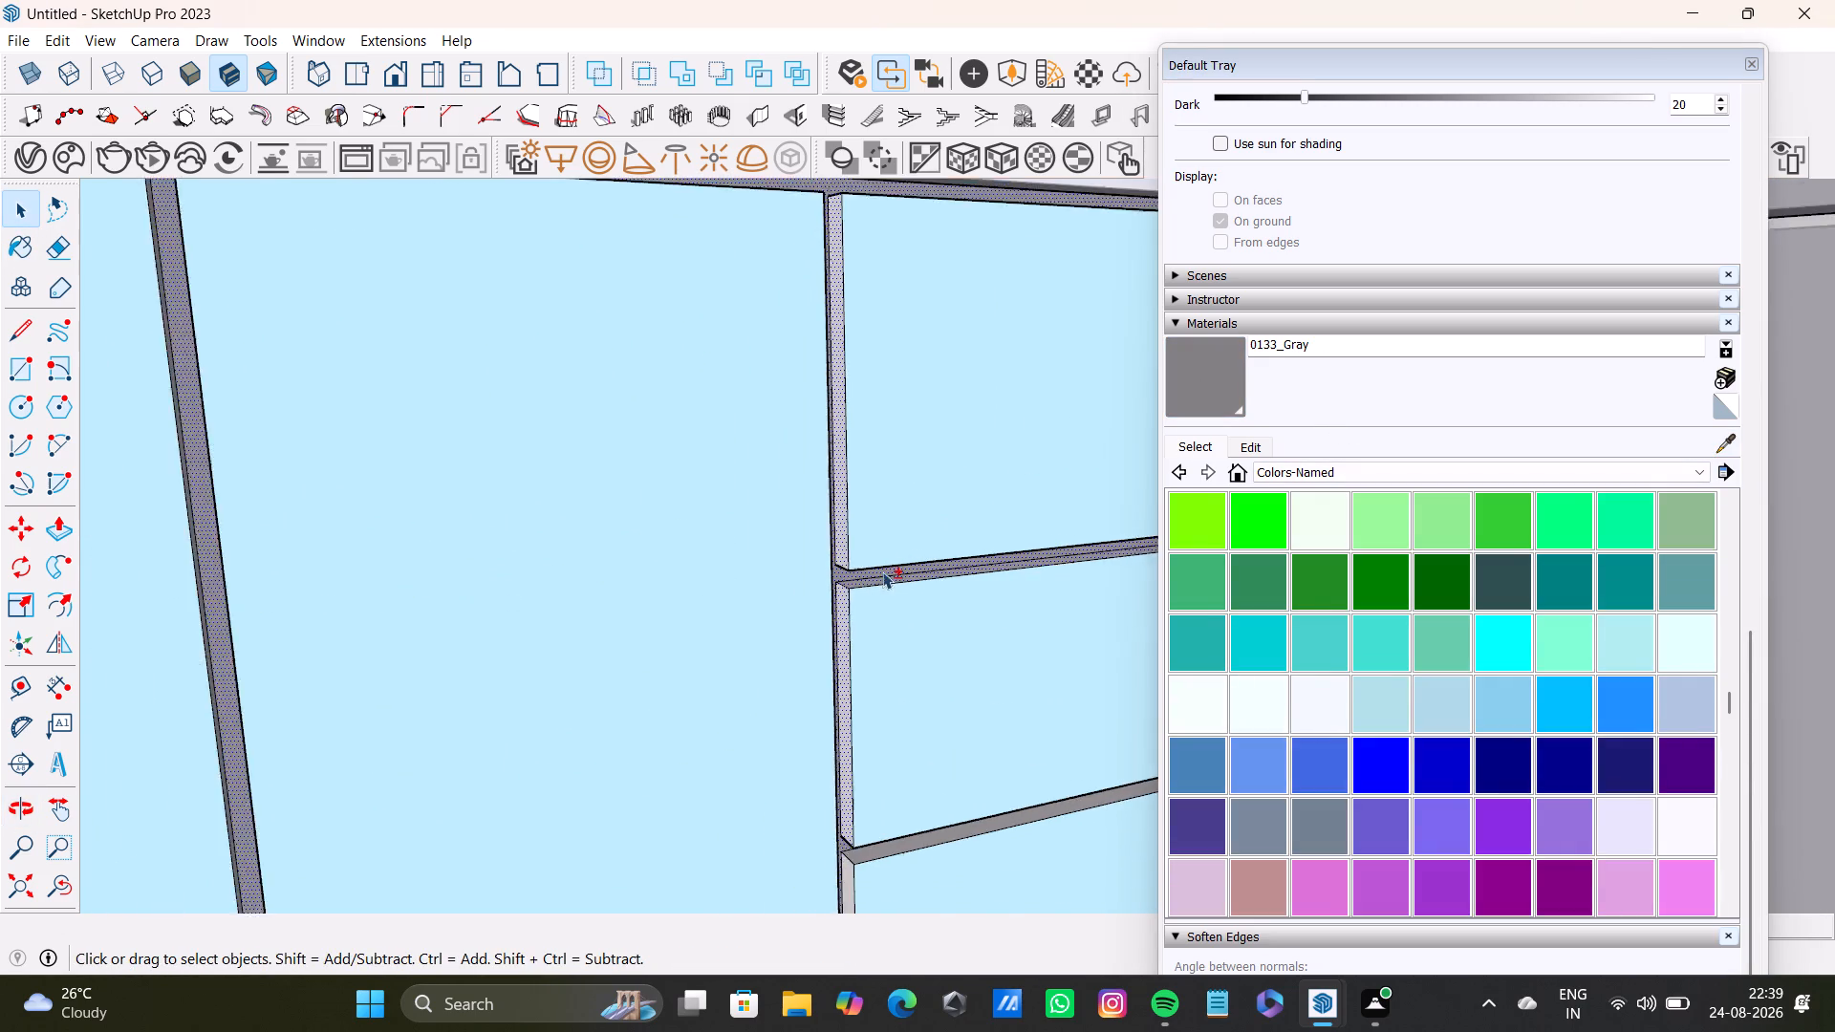
pyautogui.keyDown('shift'); pyautogui.scroll(-2, 882, 571); pyautogui.keyUp('shift')
pyautogui.keyDown('shift'); pyautogui.moveTo(887, 532); pyautogui.dragTo(685, 613, button='middle'); pyautogui.keyUp('shift')
pyautogui.keyDown('shift'); pyautogui.moveTo(886, 670); pyautogui.dragTo(892, 543, button='middle'); pyautogui.keyUp('shift')
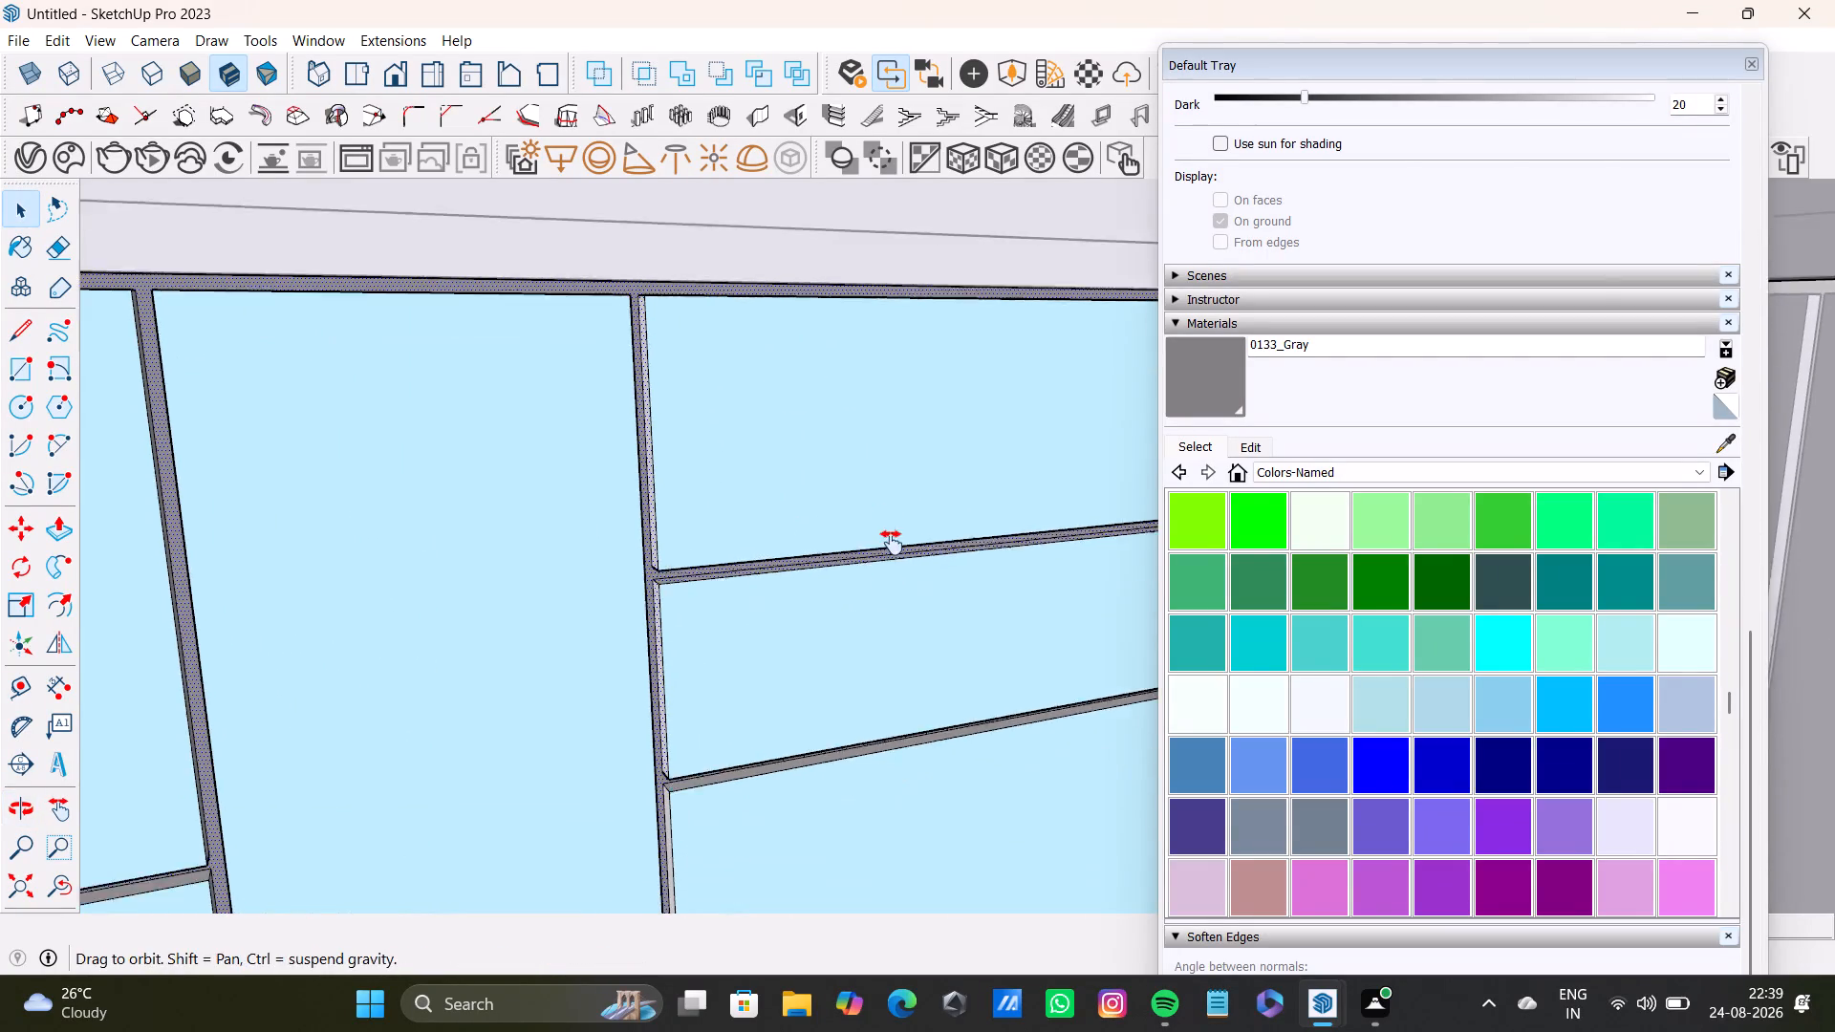
pyautogui.keyDown('shift'); pyautogui.moveTo(892, 543); pyautogui.dragTo(892, 518, button='middle'); pyautogui.keyUp('shift')
pyautogui.keyDown('shift'); pyautogui.scroll(6, 766, 758); pyautogui.keyUp('shift')
pyautogui.keyDown('shift'); pyautogui.click(669, 674); pyautogui.keyUp('shift')
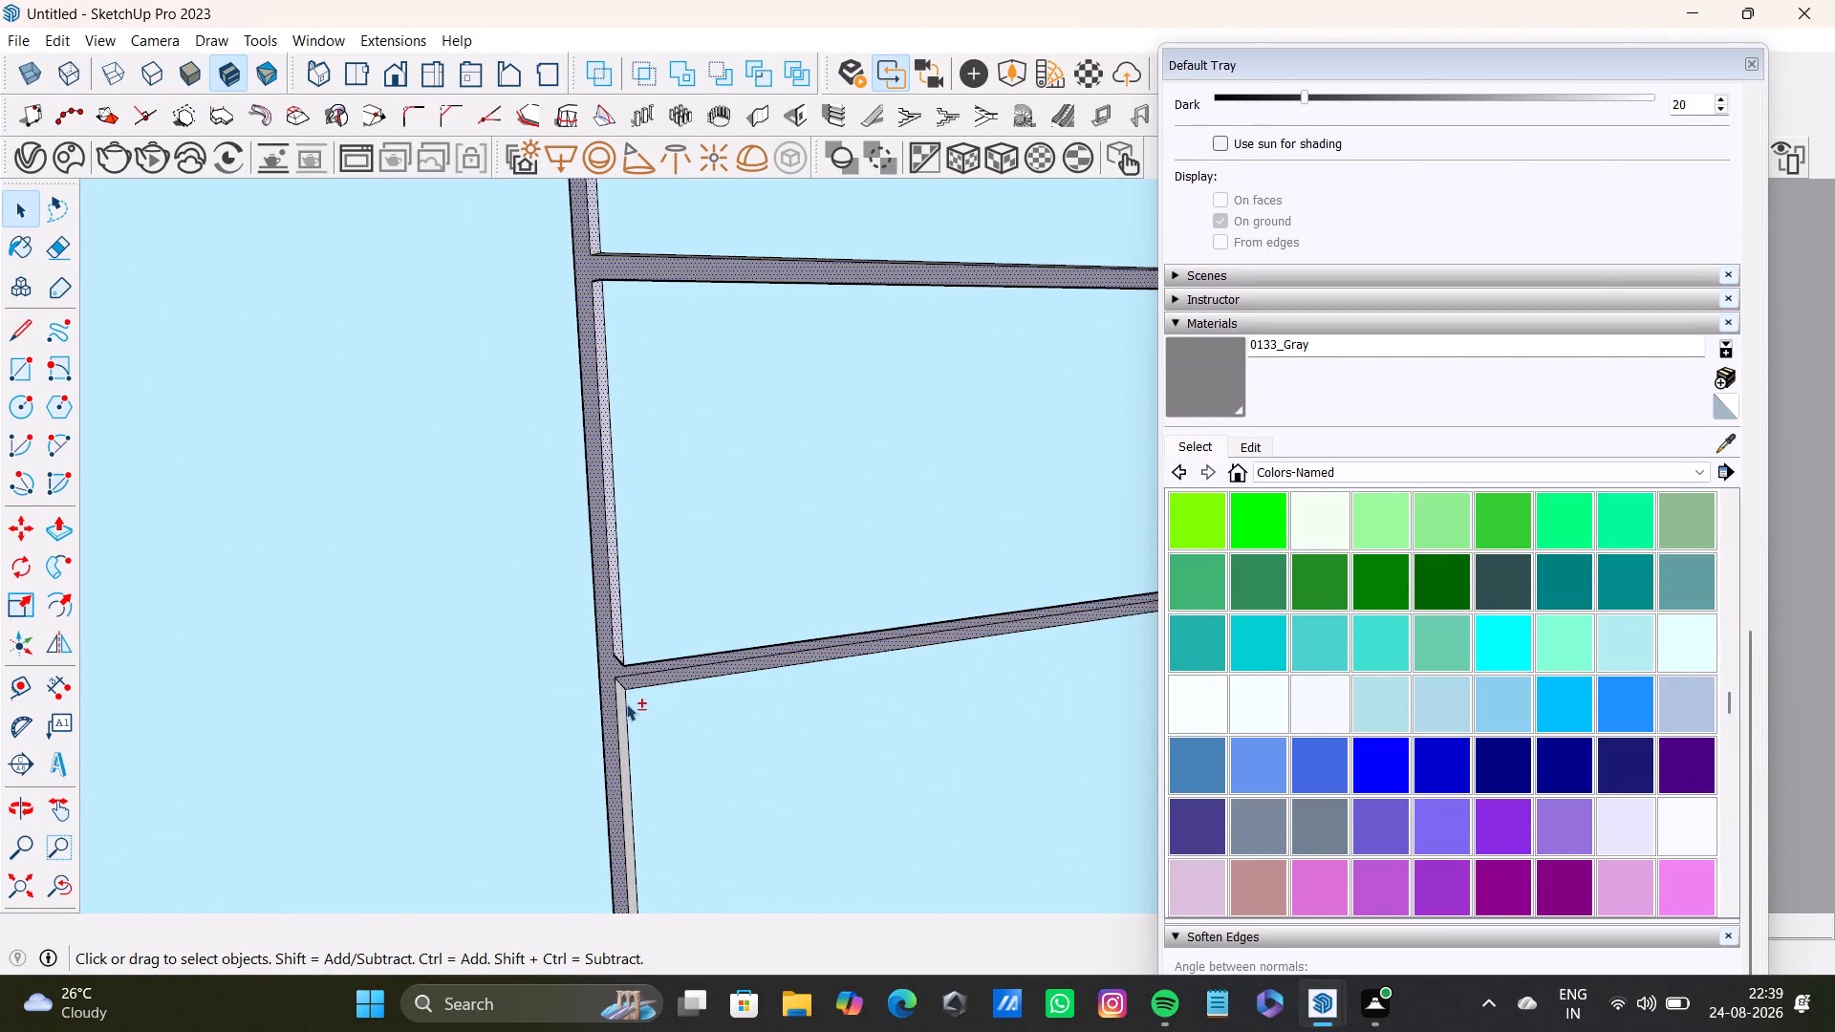
pyautogui.keyDown('shift'); pyautogui.click(626, 703); pyautogui.keyUp('shift')
pyautogui.keyDown('shift'); pyautogui.click(621, 705); pyautogui.keyUp('shift')
pyautogui.scroll(-1, 745, 688)
pyautogui.moveTo(745, 688); pyautogui.dragTo(461, 748, button='middle')
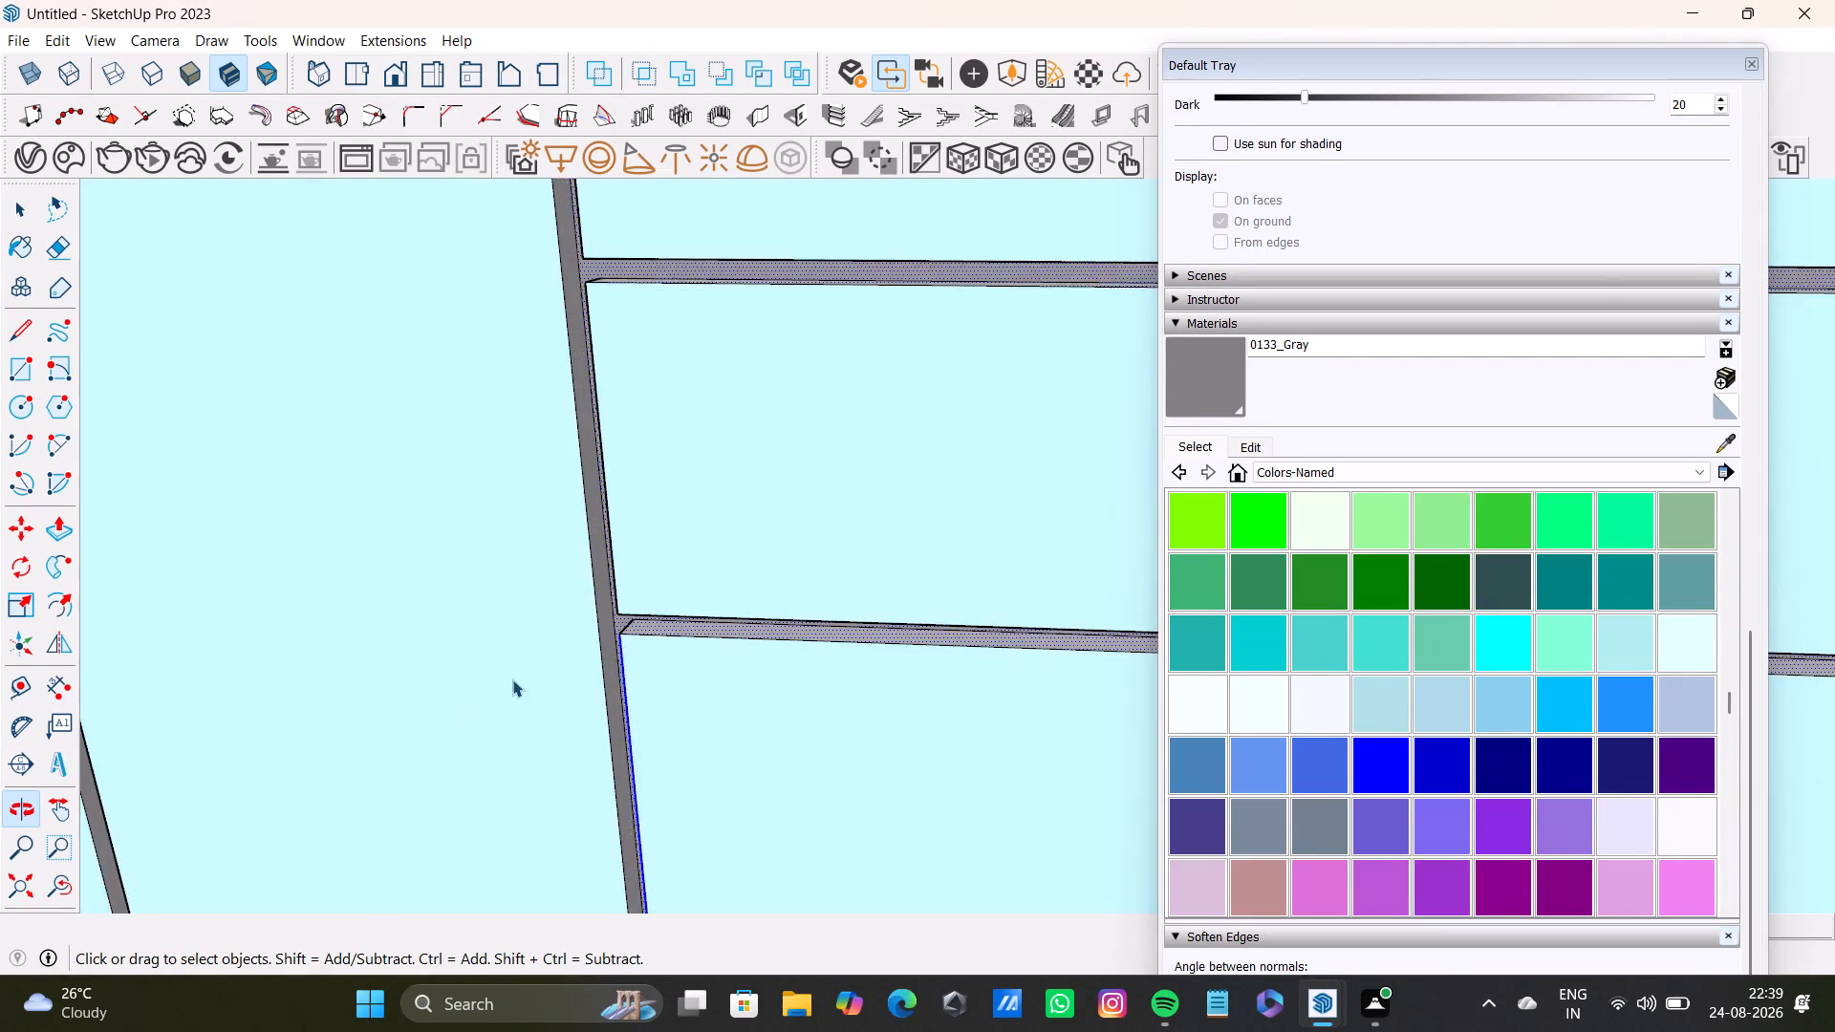
pyautogui.scroll(2, 572, 659)
pyautogui.keyDown('shift'); pyautogui.click(614, 608); pyautogui.keyUp('shift')
# Add the top gap edge faces above the fronts and the side face between the narrow and stacked fronts to the selection.
pyautogui.keyDown('shift'); pyautogui.scroll(-10, 572, 462); pyautogui.keyUp('shift')
pyautogui.keyDown('shift'); pyautogui.moveTo(607, 493); pyautogui.dragTo(690, 677, button='middle'); pyautogui.keyUp('shift')
pyautogui.keyDown('shift'); pyautogui.scroll(6, 673, 440); pyautogui.keyUp('shift')
pyautogui.keyDown('shift'); pyautogui.moveTo(742, 349); pyautogui.dragTo(737, 439, button='middle'); pyautogui.keyUp('shift')
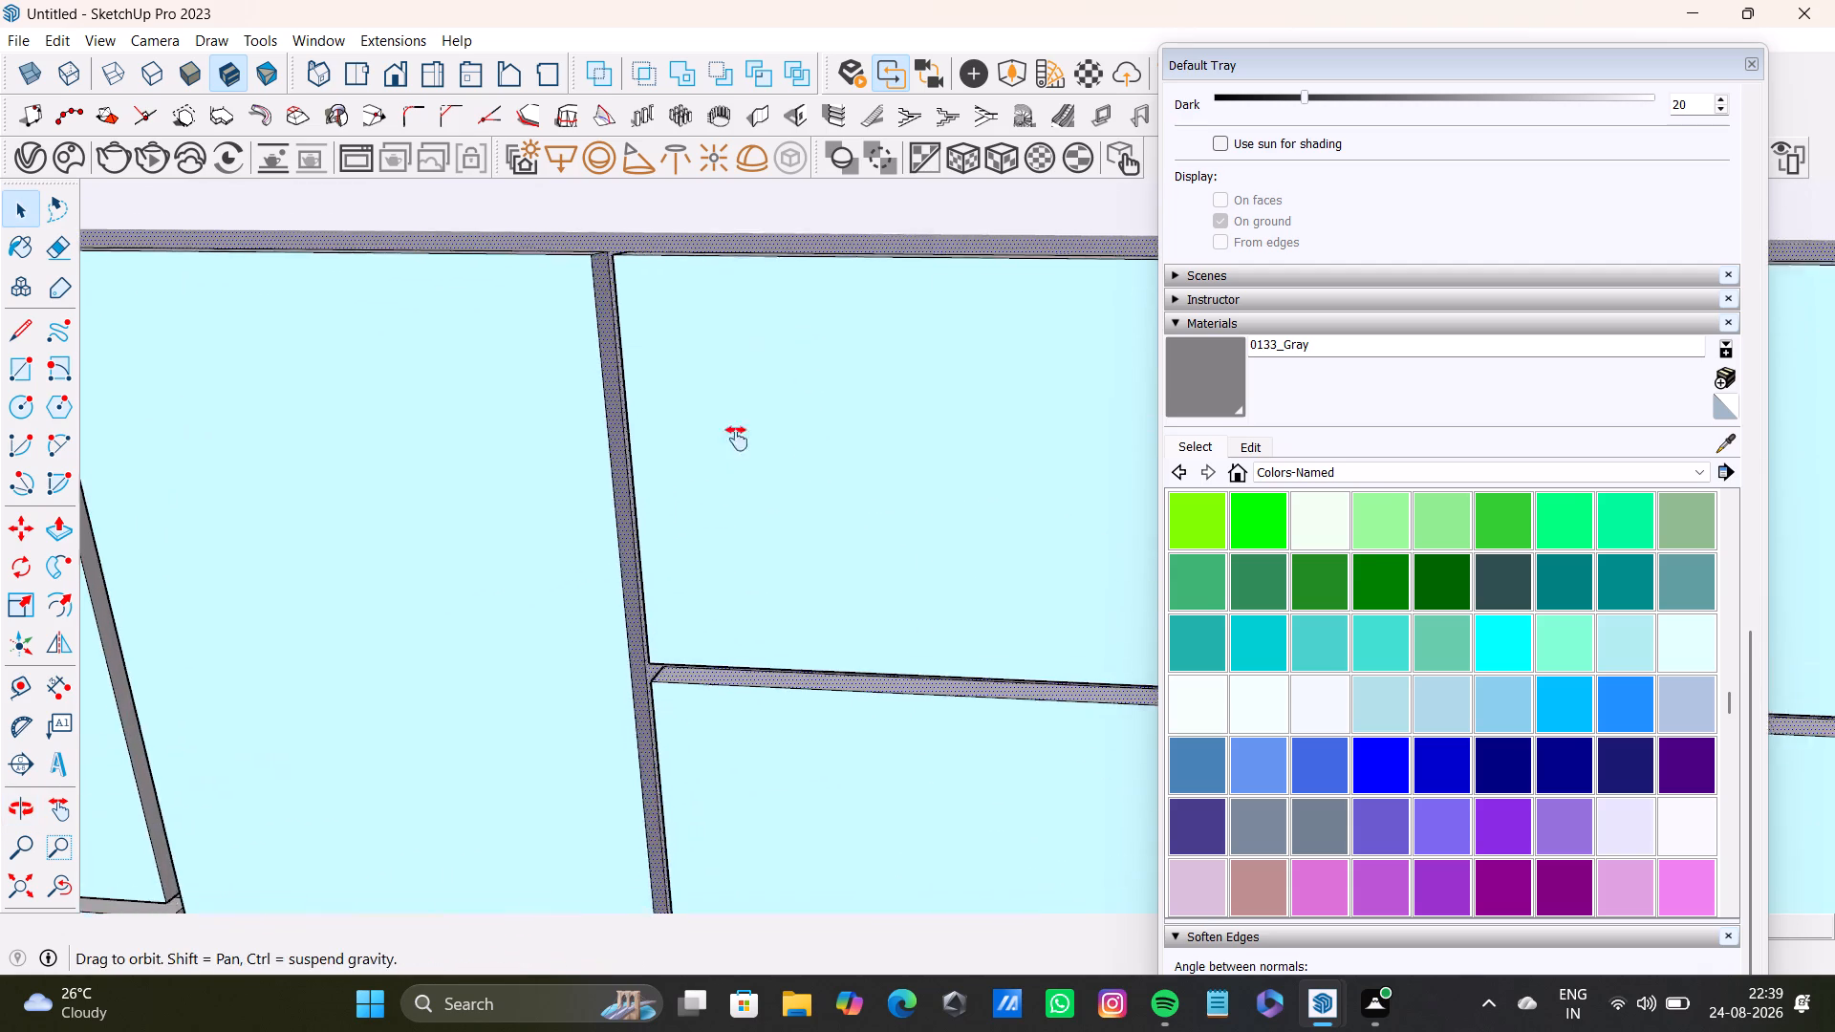
pyautogui.keyDown('shift'); pyautogui.moveTo(737, 439); pyautogui.dragTo(735, 534, button='middle'); pyautogui.keyUp('shift')
pyautogui.keyDown('shift'); pyautogui.scroll(10, 723, 485); pyautogui.keyUp('shift')
pyautogui.keyDown('shift'); pyautogui.click(741, 390); pyautogui.keyUp('shift')
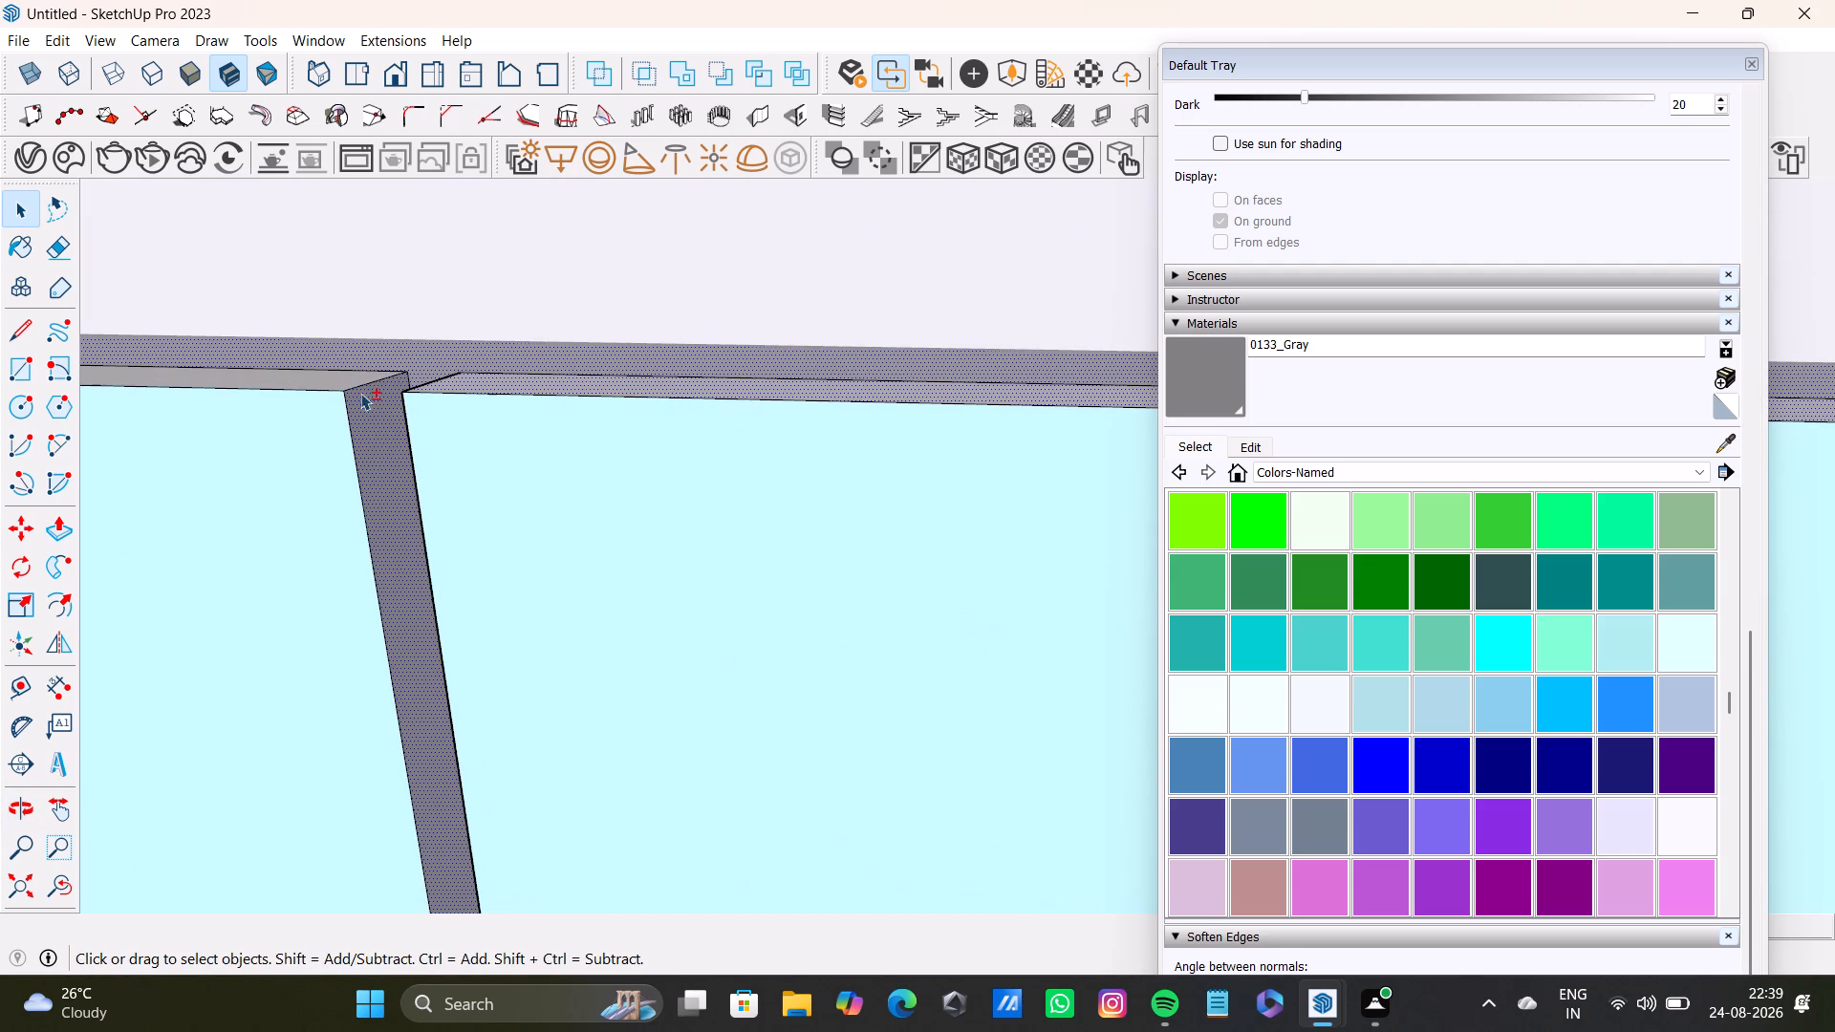
pyautogui.keyDown('shift'); pyautogui.click(339, 379); pyautogui.keyUp('shift')
pyautogui.keyDown('shift'); pyautogui.scroll(-3, 371, 477); pyautogui.keyUp('shift')
pyautogui.keyDown('shift'); pyautogui.moveTo(368, 484); pyautogui.dragTo(1272, 527, button='middle'); pyautogui.keyUp('shift')
pyautogui.keyDown('shift'); pyautogui.scroll(-5, 528, 566); pyautogui.keyUp('shift')
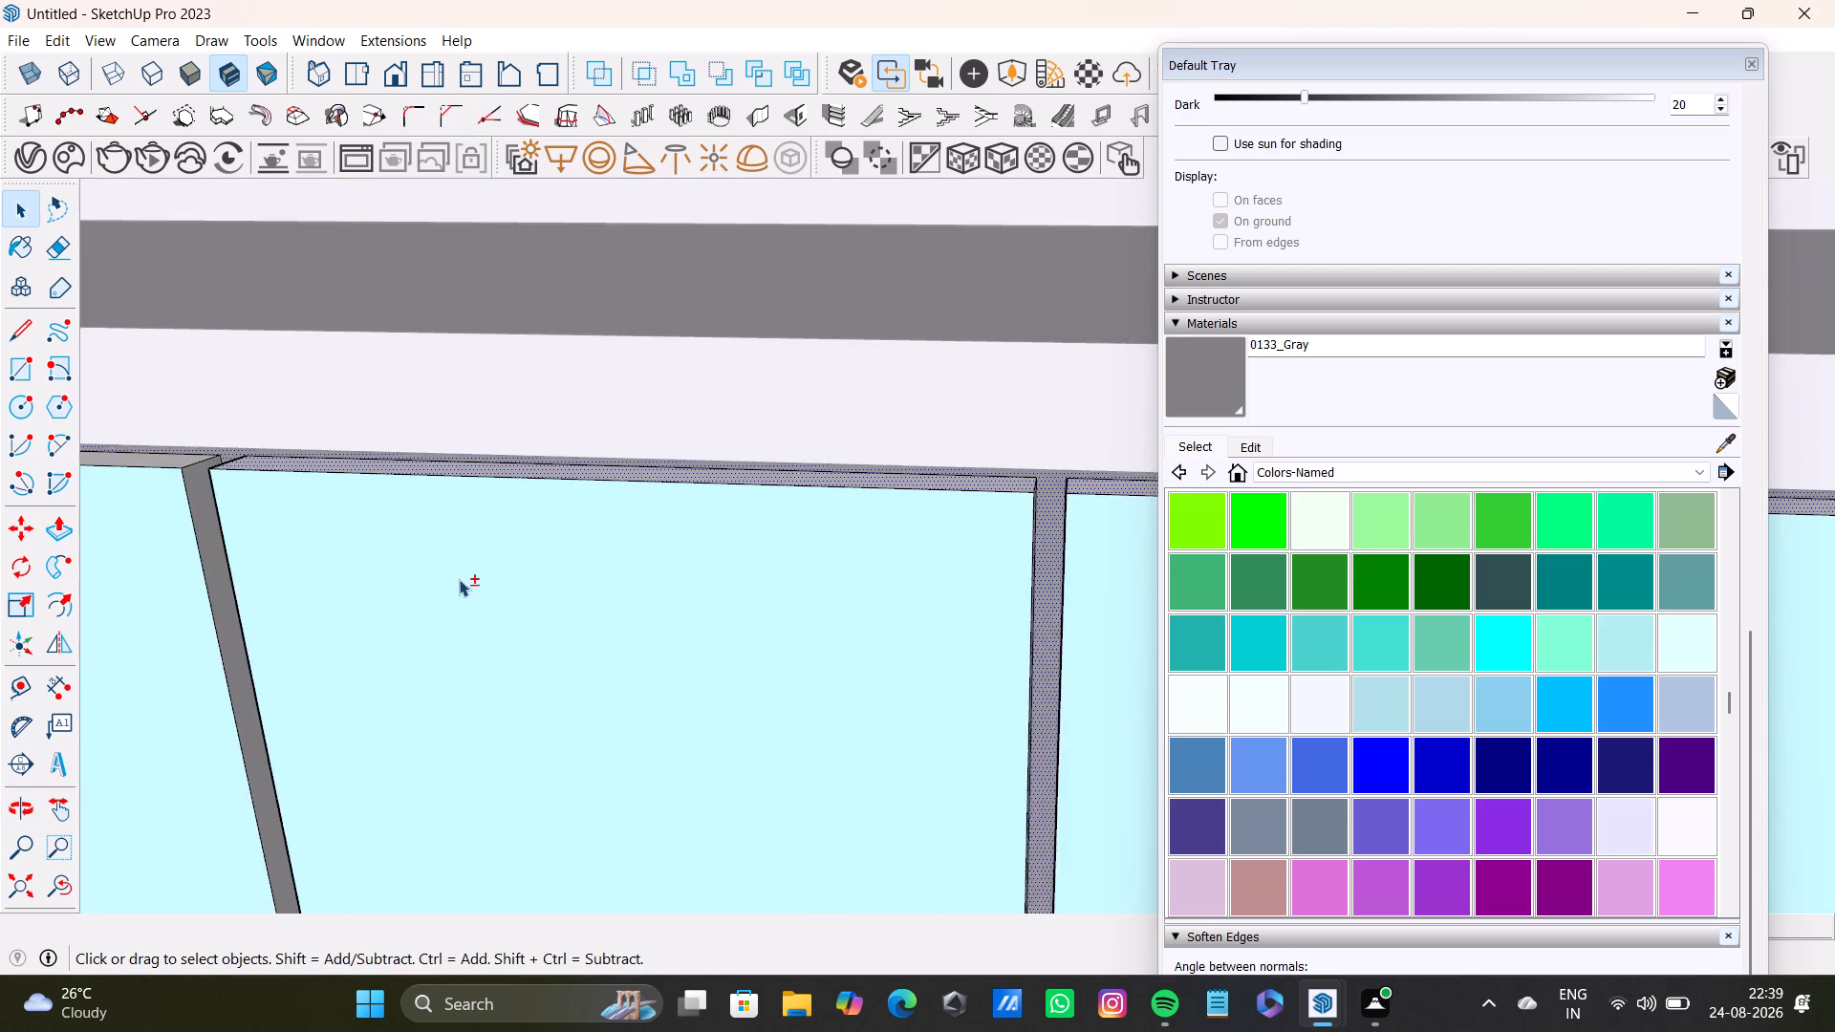
pyautogui.keyDown('shift'); pyautogui.scroll(-2, 459, 579); pyautogui.keyUp('shift')
pyautogui.keyDown('shift'); pyautogui.moveTo(459, 591); pyautogui.dragTo(977, 548, button='middle'); pyautogui.keyUp('shift')
pyautogui.keyDown('shift'); pyautogui.scroll(3, 687, 517); pyautogui.keyUp('shift')
pyautogui.keyDown('shift'); pyautogui.click(783, 424); pyautogui.keyUp('shift')
pyautogui.keyDown('shift'); pyautogui.click(800, 456); pyautogui.keyUp('shift')
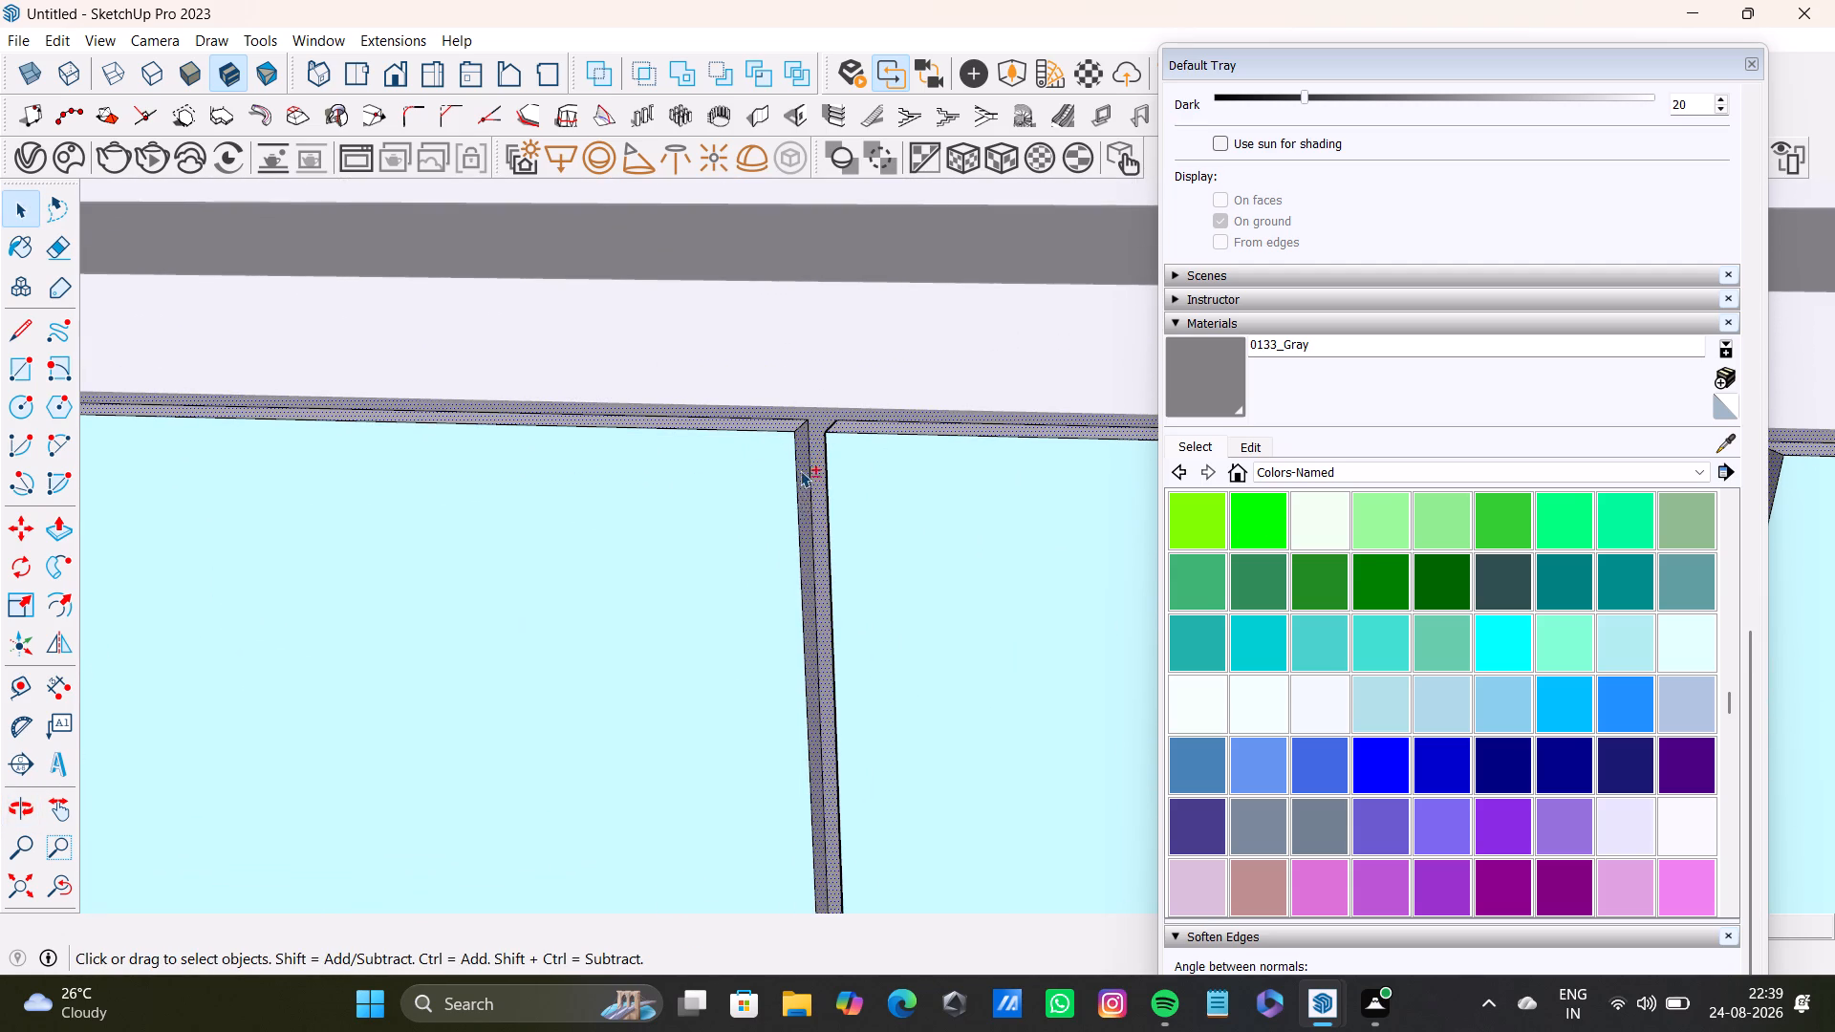
# Add the edge faces of the gap between the two stacked fronts, and the lower front's side face, to the selection.
pyautogui.keyDown('shift'); pyautogui.moveTo(814, 599); pyautogui.dragTo(773, 335, button='middle'); pyautogui.keyUp('shift')
pyautogui.keyDown('shift'); pyautogui.scroll(-4, 820, 668); pyautogui.keyUp('shift')
pyautogui.keyDown('shift'); pyautogui.moveTo(818, 703); pyautogui.dragTo(774, 358, button='middle'); pyautogui.keyUp('shift')
pyautogui.keyDown('shift'); pyautogui.scroll(-3, 811, 626); pyautogui.keyUp('shift')
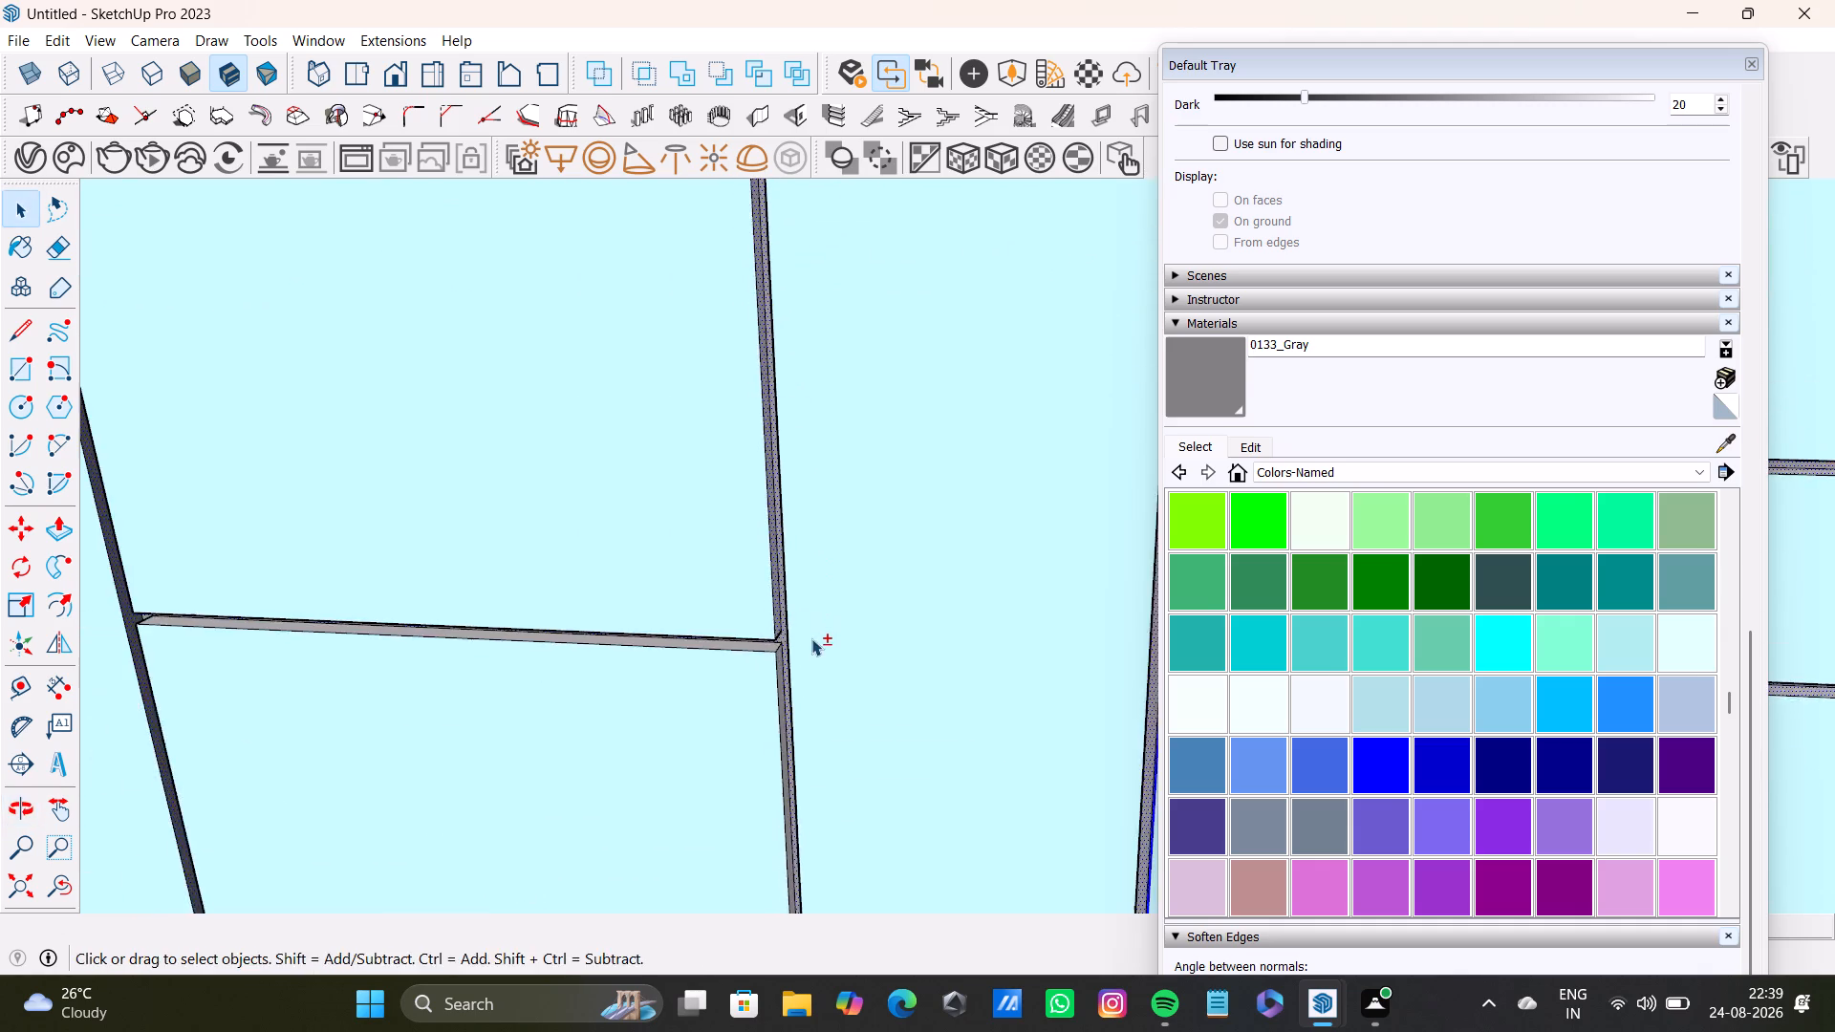
pyautogui.keyDown('shift'); pyautogui.moveTo(811, 638); pyautogui.dragTo(795, 455, button='middle'); pyautogui.keyUp('shift')
pyautogui.keyDown('shift'); pyautogui.scroll(8, 753, 547); pyautogui.keyUp('shift')
pyautogui.keyDown('shift'); pyautogui.click(779, 413); pyautogui.keyUp('shift')
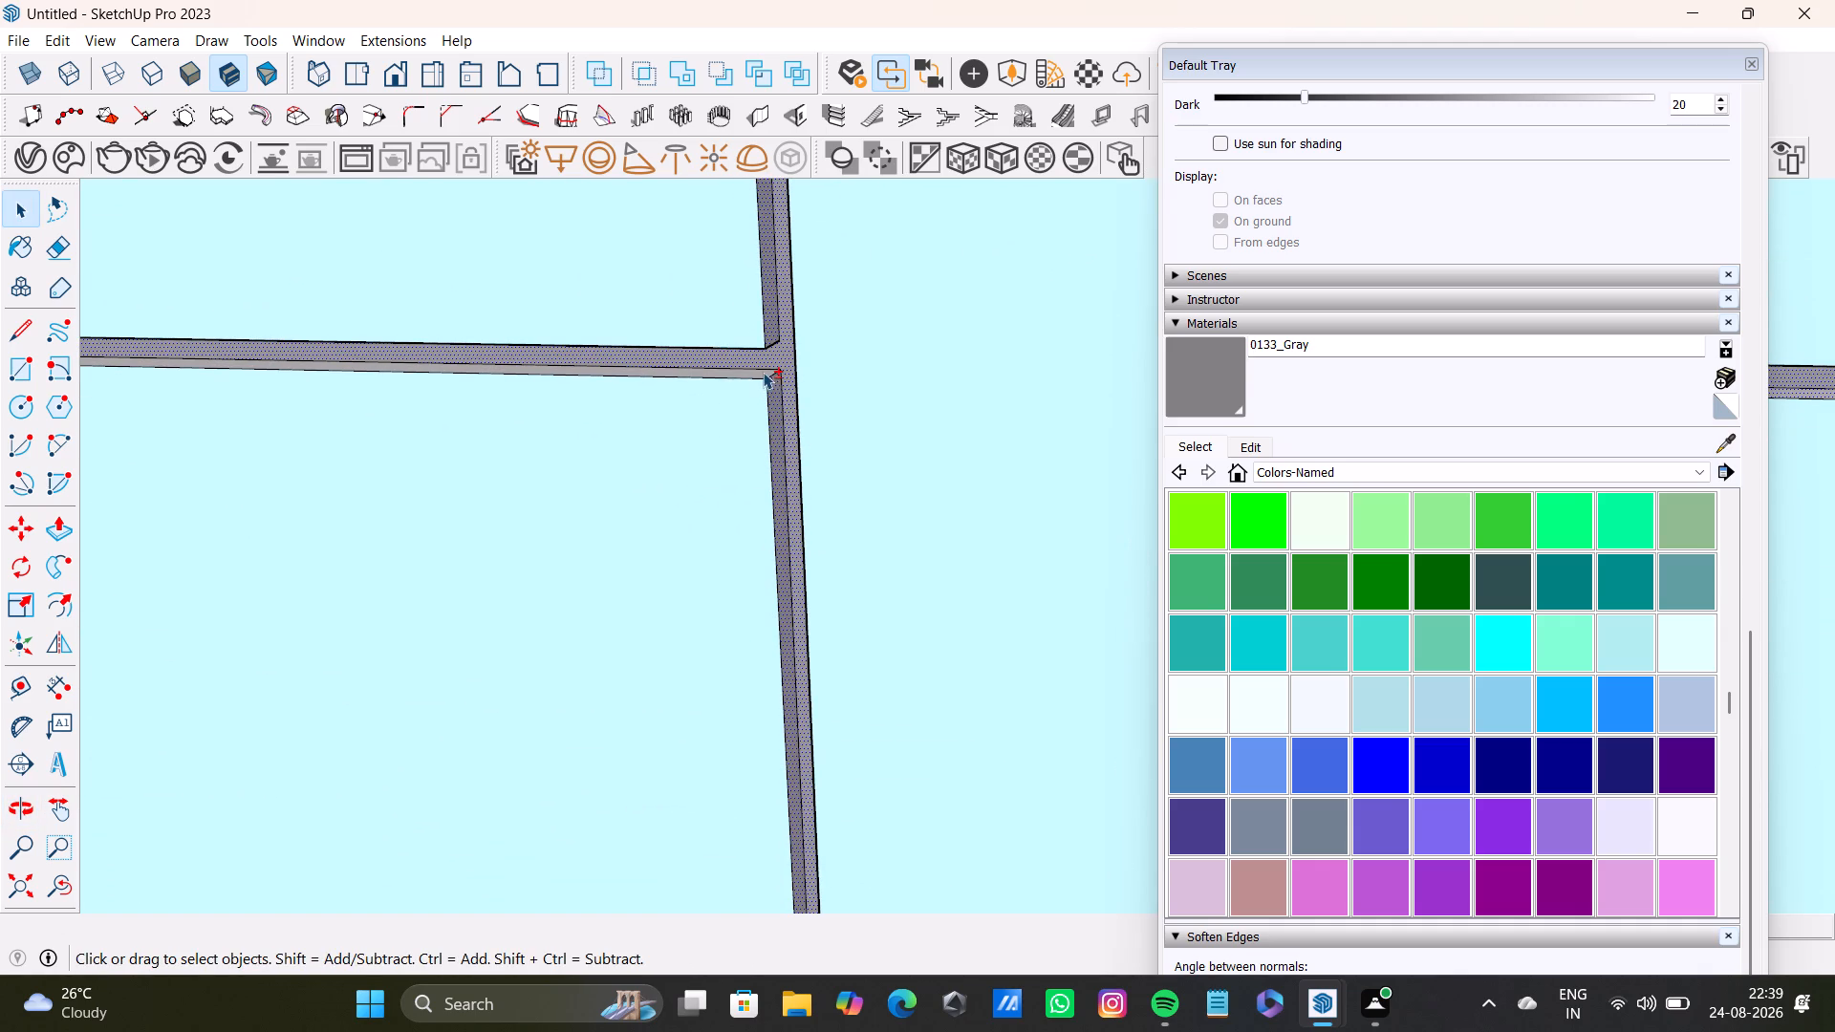
pyautogui.keyDown('shift'); pyautogui.click(760, 372); pyautogui.keyUp('shift')
pyautogui.keyDown('shift'); pyautogui.click(763, 374); pyautogui.keyUp('shift')
# Add the gap edge faces where the two stacked fronts meet the end door to the selection.
pyautogui.keyDown('shift'); pyautogui.scroll(-9, 620, 465); pyautogui.keyUp('shift')
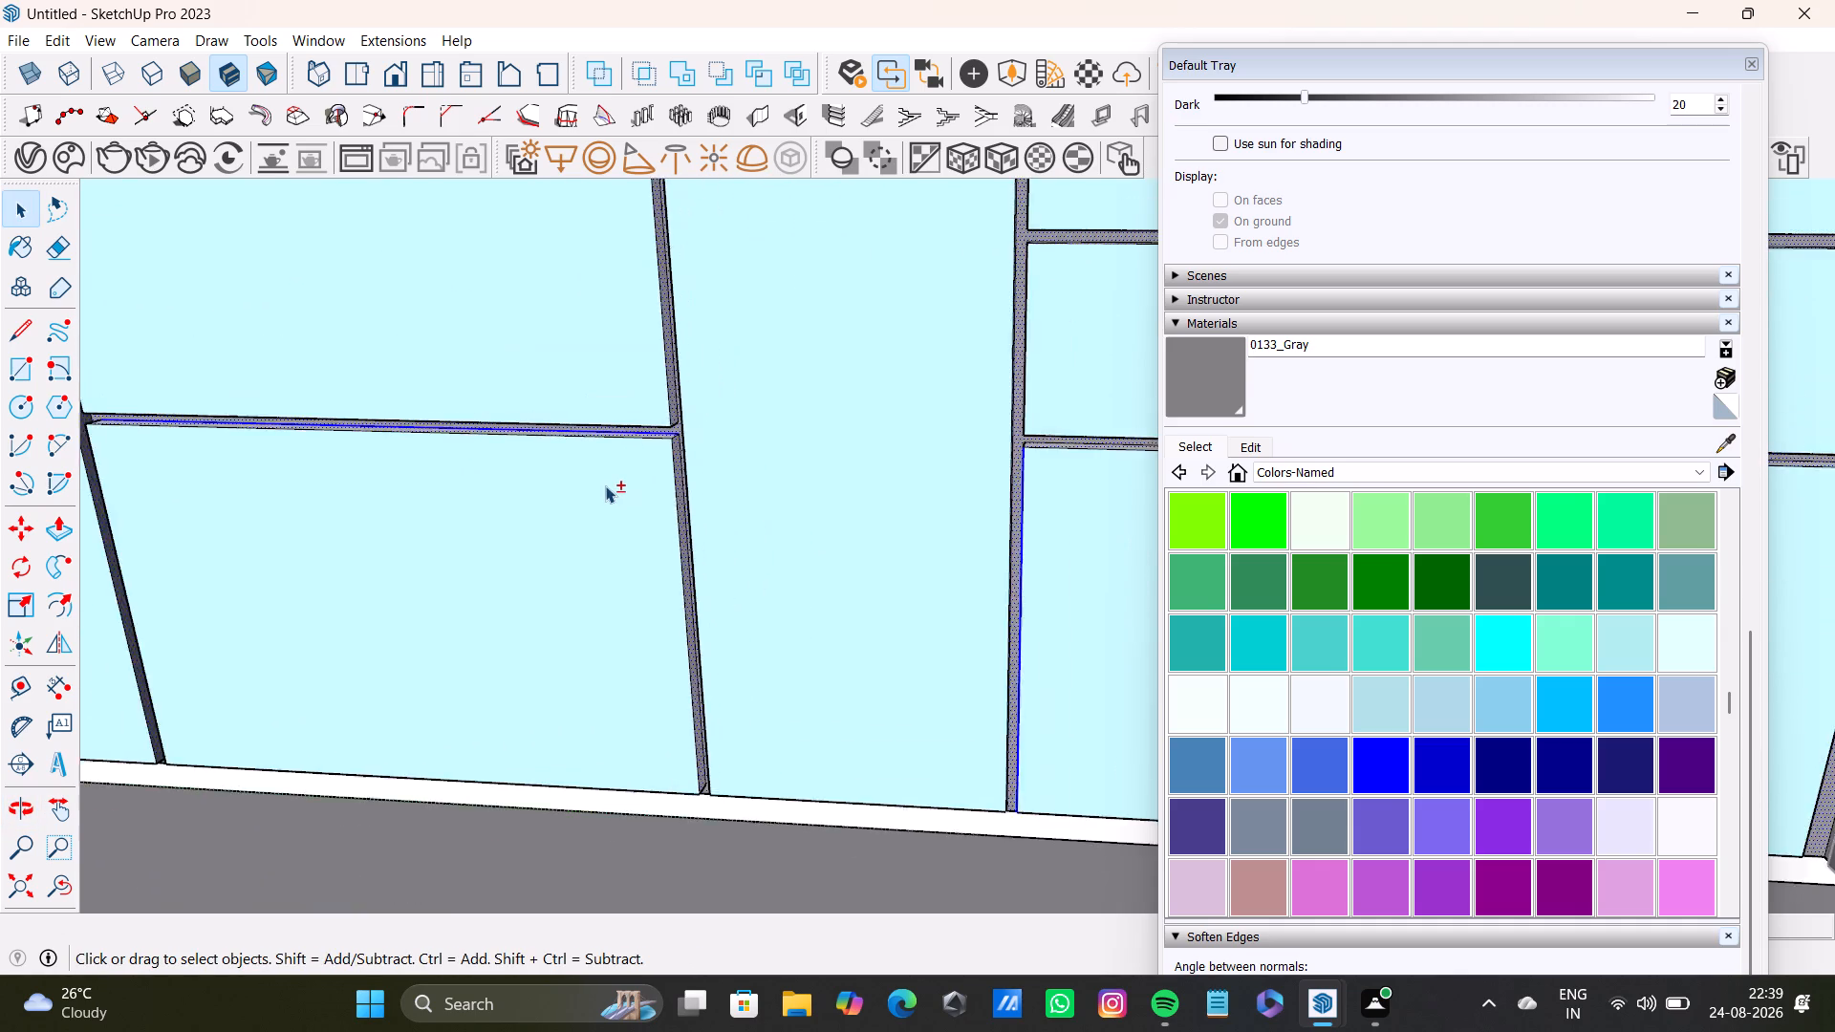
pyautogui.keyDown('shift'); pyautogui.scroll(-5, 605, 485); pyautogui.keyUp('shift')
pyautogui.keyDown('shift'); pyautogui.moveTo(608, 490); pyautogui.dragTo(1037, 487, button='middle'); pyautogui.keyUp('shift')
pyautogui.keyDown('shift'); pyautogui.scroll(5, 459, 410); pyautogui.keyUp('shift')
pyautogui.keyDown('shift'); pyautogui.scroll(-1, 690, 424); pyautogui.keyUp('shift')
pyautogui.keyDown('shift'); pyautogui.scroll(11, 699, 428); pyautogui.keyUp('shift')
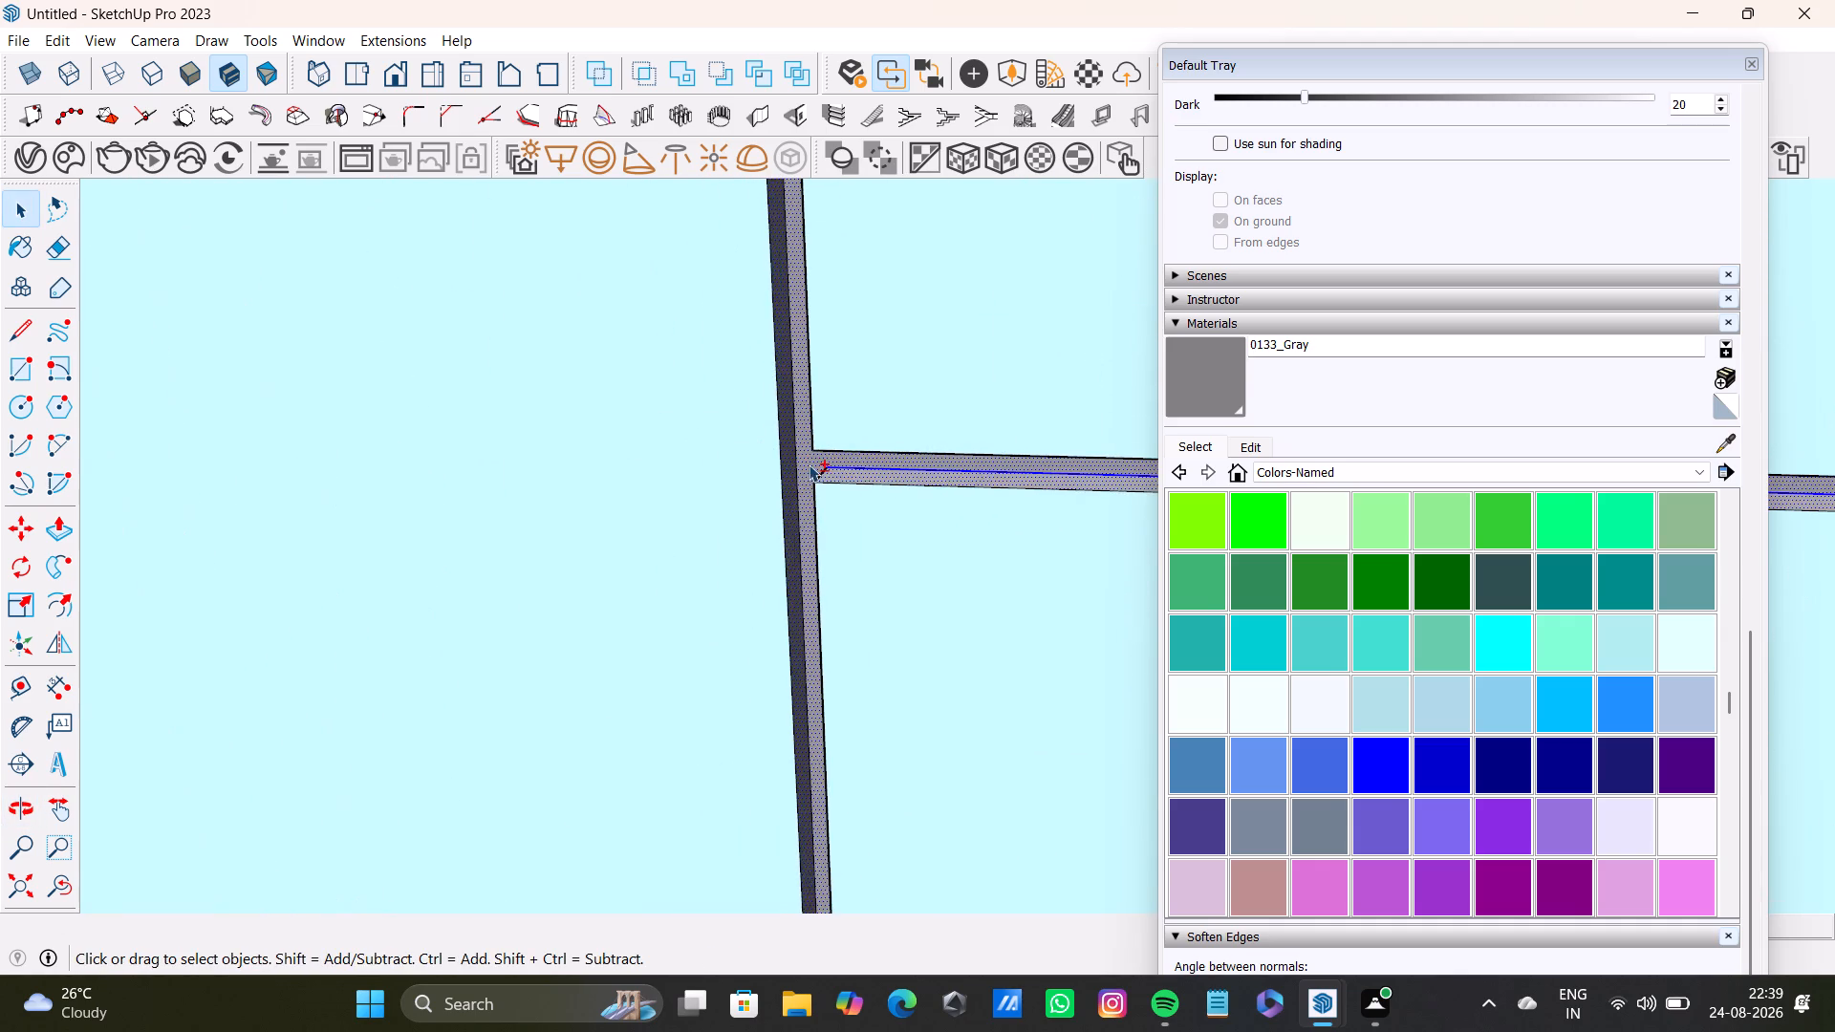
pyautogui.keyDown('shift'); pyautogui.scroll(6, 809, 464); pyautogui.keyUp('shift')
pyautogui.keyDown('shift'); pyautogui.moveTo(810, 464); pyautogui.dragTo(738, 453, button='middle'); pyautogui.keyUp('shift')
pyautogui.keyDown('shift'); pyautogui.moveTo(791, 522); pyautogui.dragTo(648, 559, button='middle'); pyautogui.keyUp('shift')
pyautogui.keyDown('shift'); pyautogui.click(717, 438); pyautogui.keyUp('shift')
pyautogui.keyDown('shift'); pyautogui.click(721, 450); pyautogui.keyUp('shift')
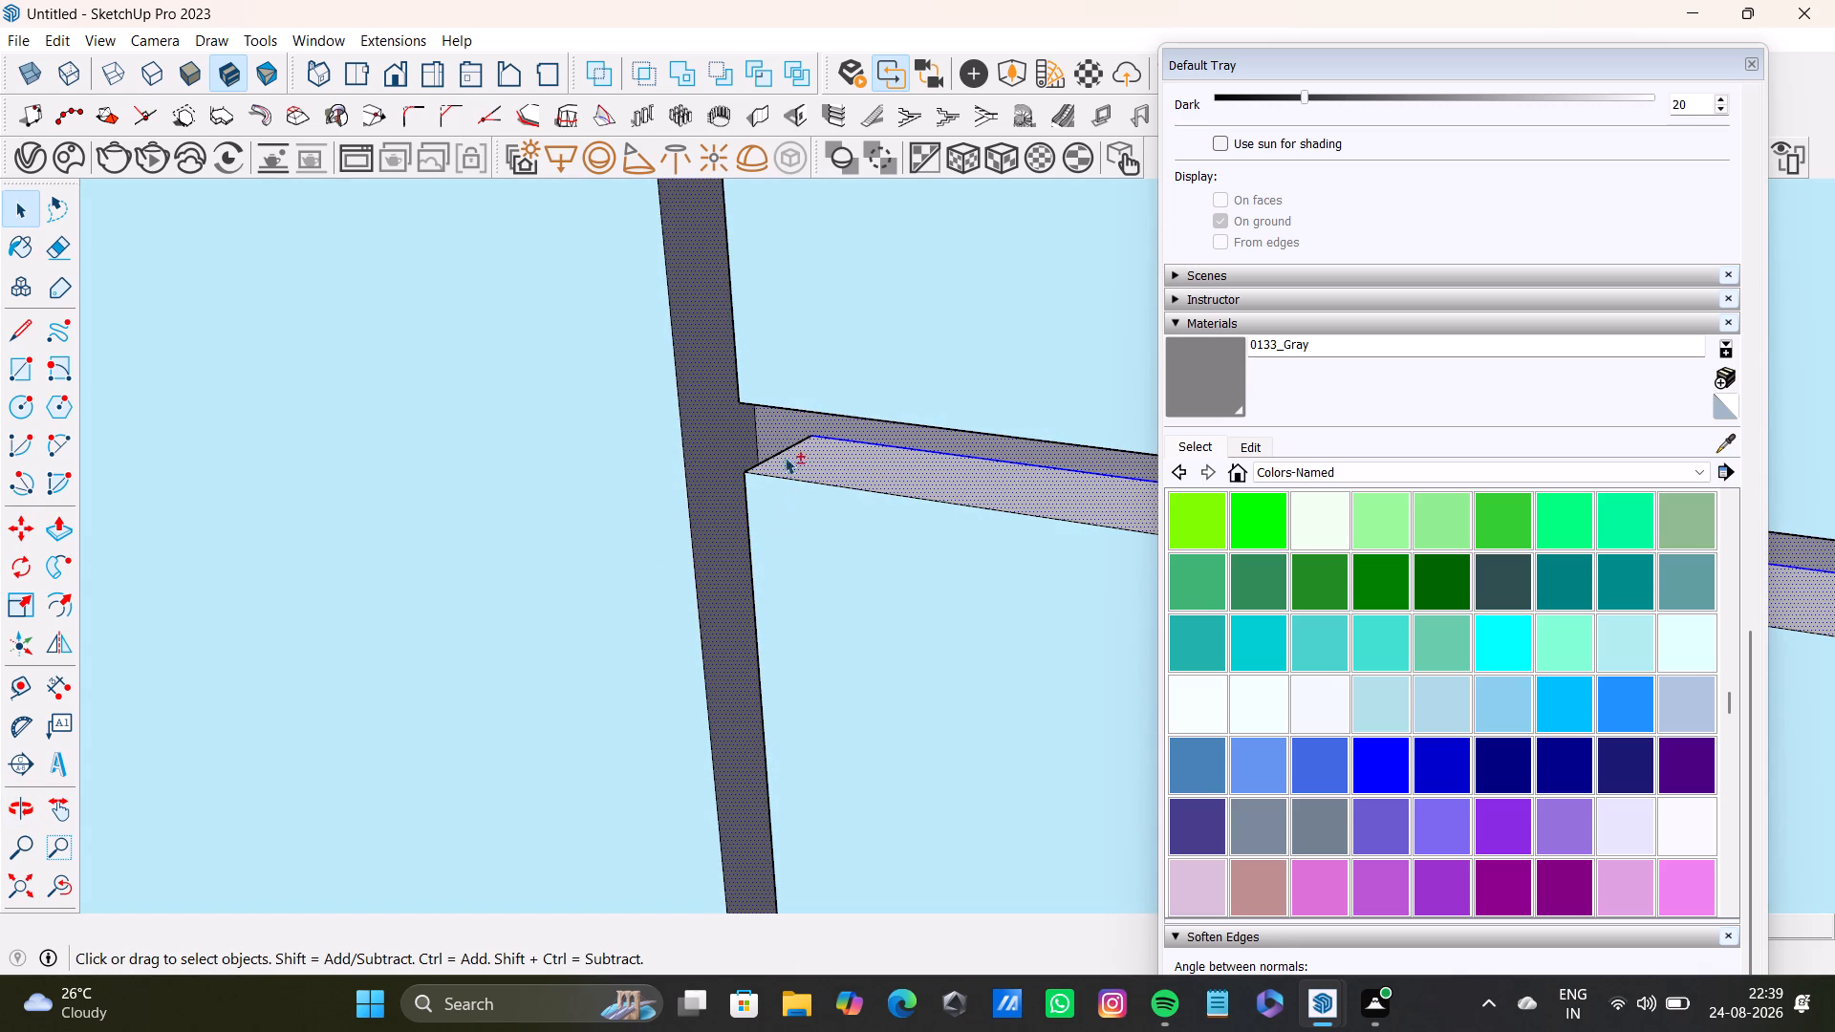
pyautogui.moveTo(739, 516); pyautogui.dragTo(1240, 520, button='middle')
pyautogui.keyDown('shift'); pyautogui.click(809, 563); pyautogui.keyUp('shift')
pyautogui.keyDown('shift'); pyautogui.scroll(-2, 846, 569); pyautogui.keyUp('shift')
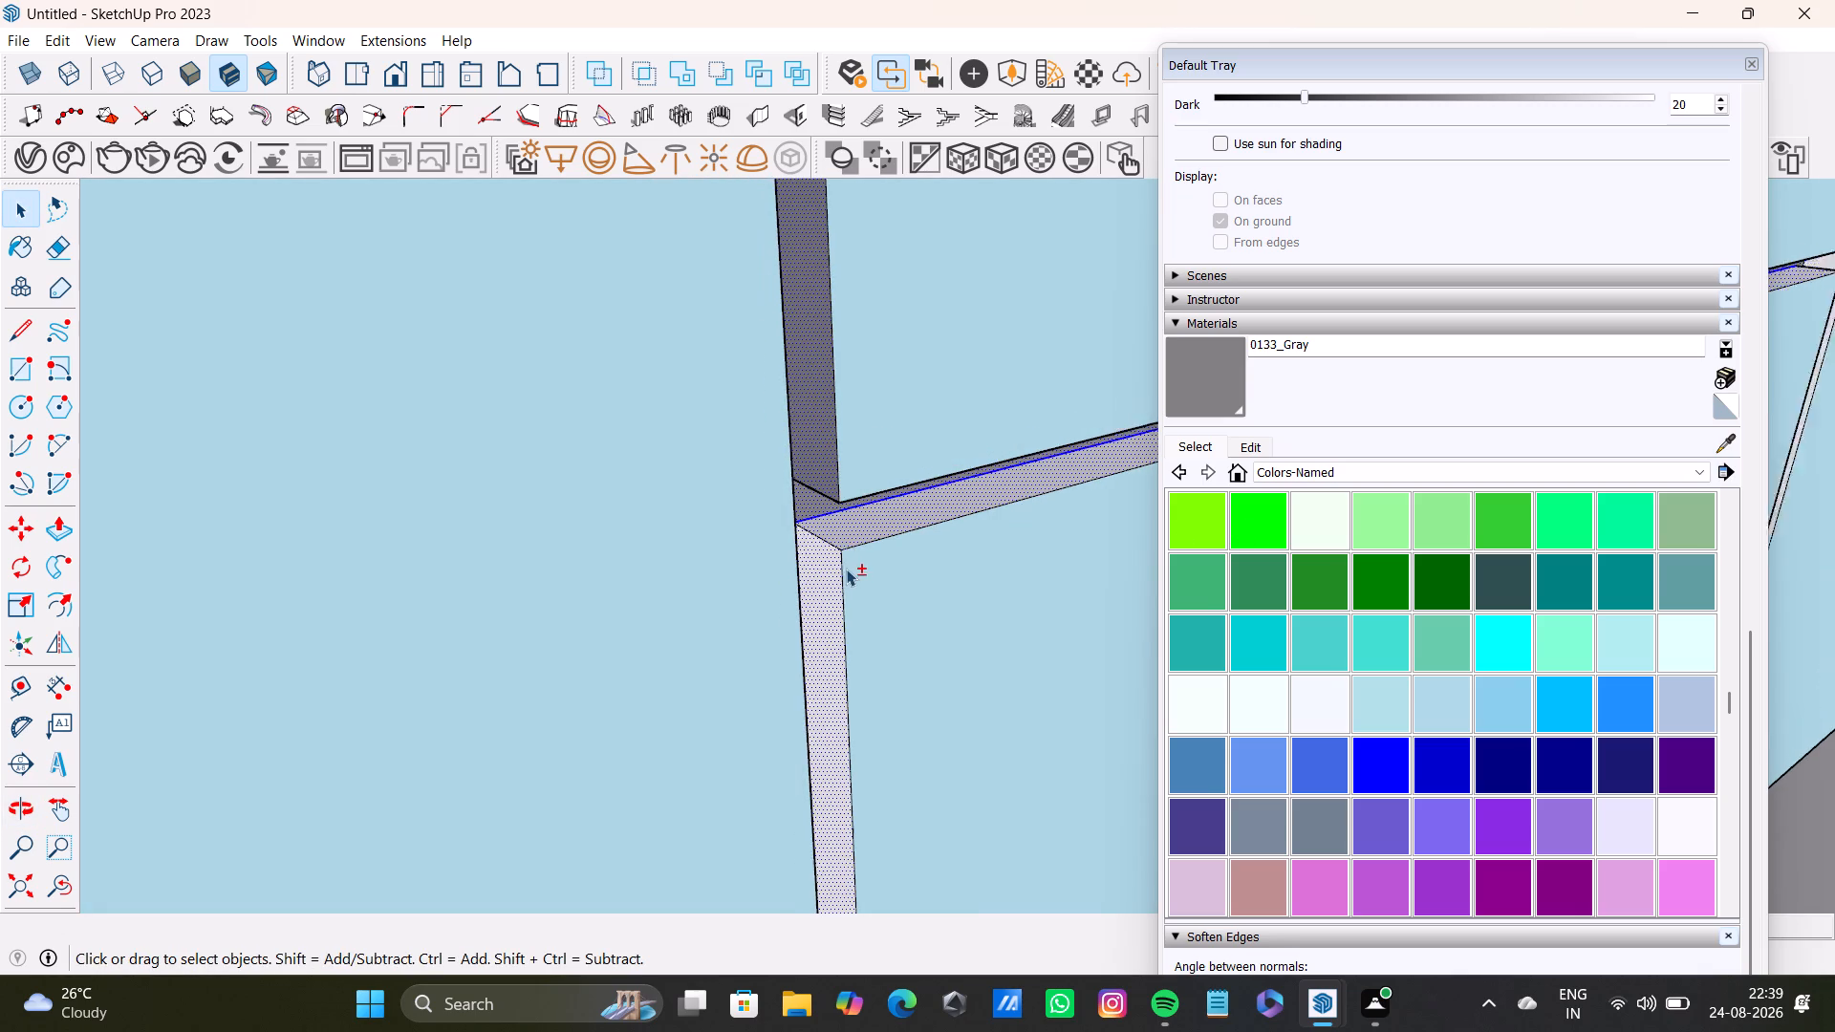
pyautogui.keyDown('shift'); pyautogui.scroll(-7, 846, 569); pyautogui.keyUp('shift')
pyautogui.keyDown('shift'); pyautogui.click(828, 455); pyautogui.keyUp('shift')
pyautogui.keyDown('shift'); pyautogui.click(831, 473); pyautogui.keyUp('shift')
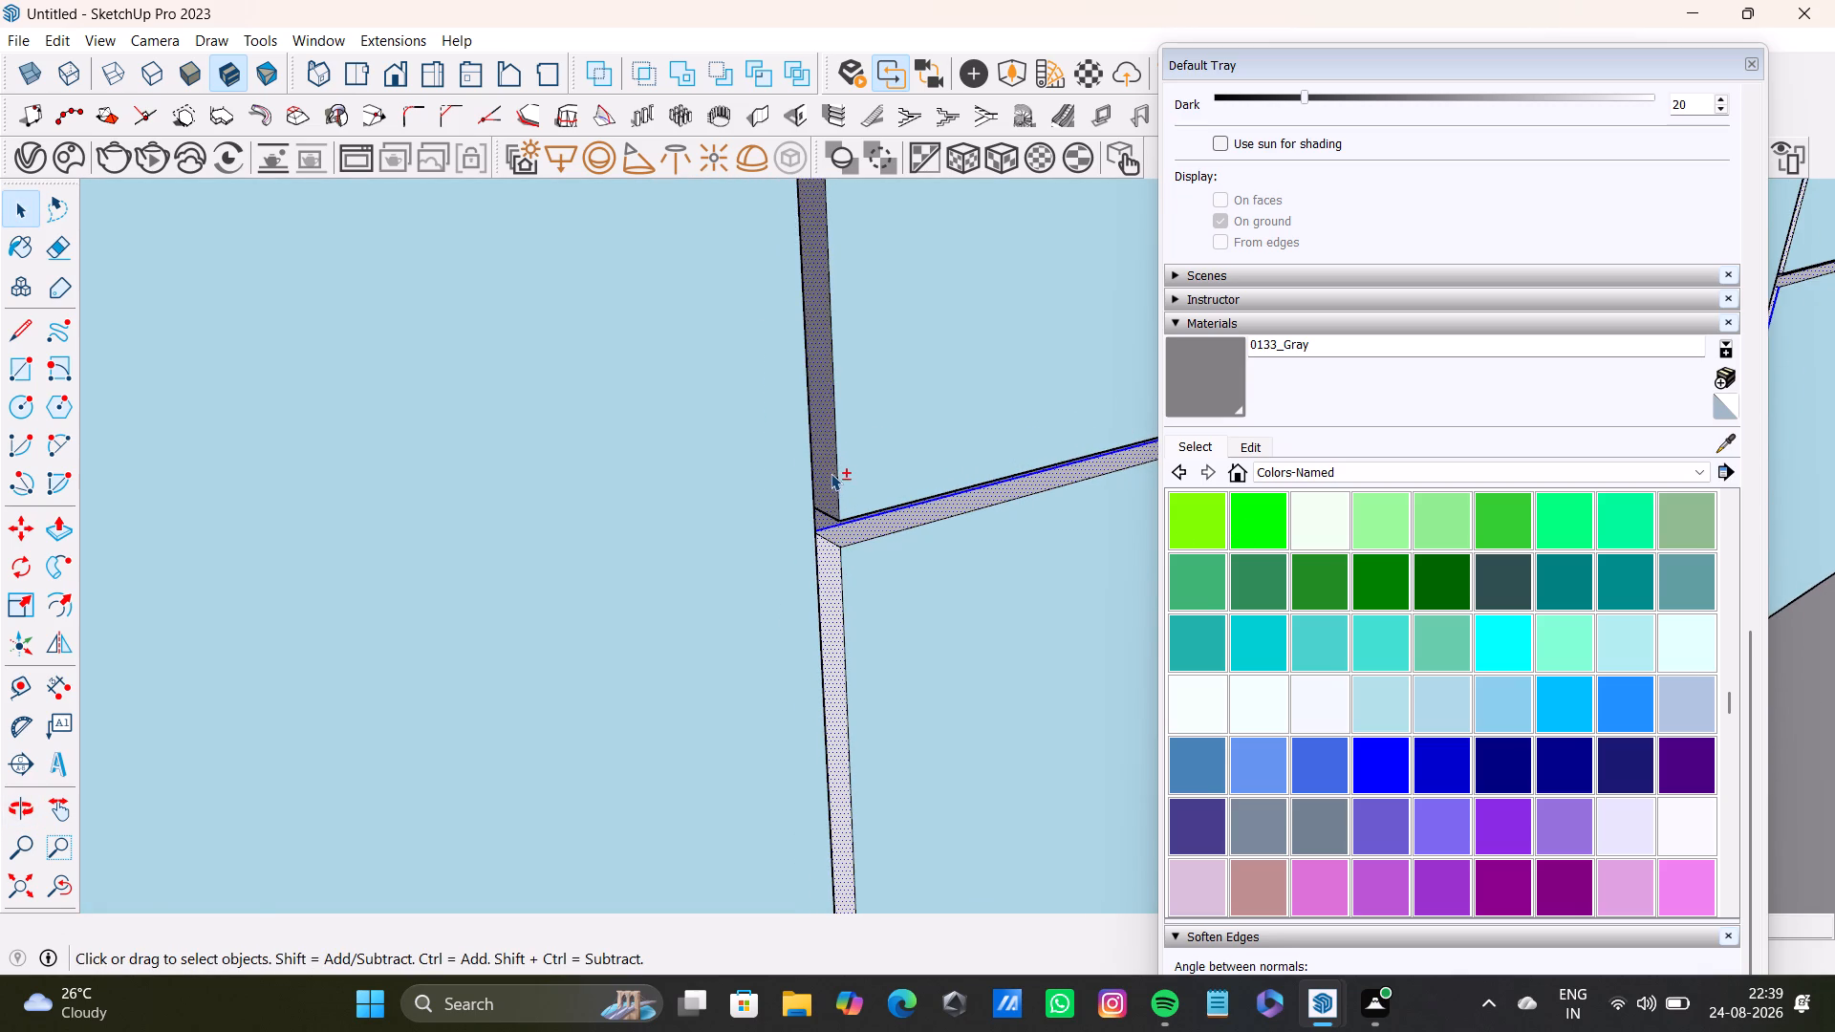
# Add the outer side face and the top edge face of the end door to the selection.
pyautogui.keyDown('shift'); pyautogui.scroll(-10, 831, 473); pyautogui.keyUp('shift')
pyautogui.keyDown('shift'); pyautogui.scroll(7, 470, 513); pyautogui.keyUp('shift')
pyautogui.keyDown('shift'); pyautogui.moveTo(470, 514); pyautogui.dragTo(609, 470, button='middle'); pyautogui.keyUp('shift')
pyautogui.keyDown('shift'); pyautogui.scroll(-1, 593, 474); pyautogui.keyUp('shift')
pyautogui.keyDown('shift'); pyautogui.click(594, 499); pyautogui.keyUp('shift')
pyautogui.keyDown('shift'); pyautogui.scroll(-8, 619, 492); pyautogui.keyUp('shift')
pyautogui.keyDown('shift'); pyautogui.moveTo(700, 419); pyautogui.dragTo(699, 490, button='middle'); pyautogui.keyUp('shift')
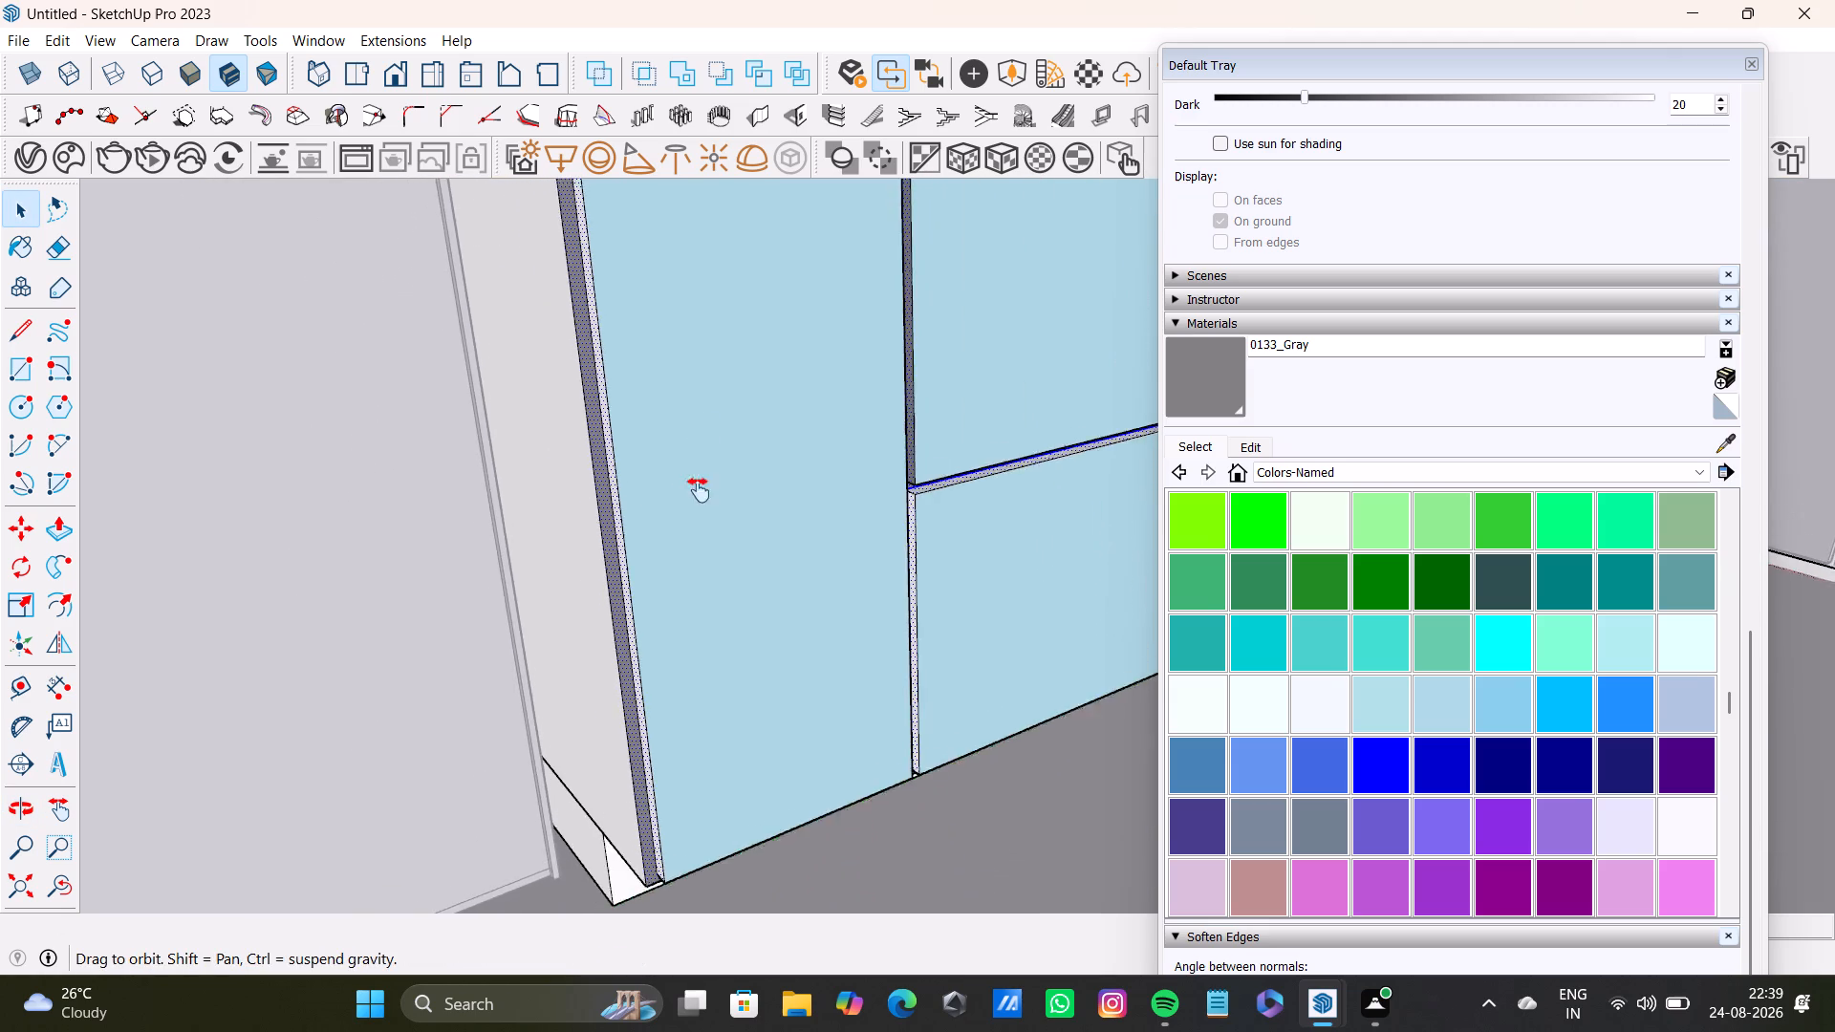
pyautogui.keyDown('shift'); pyautogui.moveTo(699, 490); pyautogui.dragTo(665, 785, button='middle'); pyautogui.keyUp('shift')
pyautogui.keyDown('shift'); pyautogui.scroll(15, 603, 598); pyautogui.keyUp('shift')
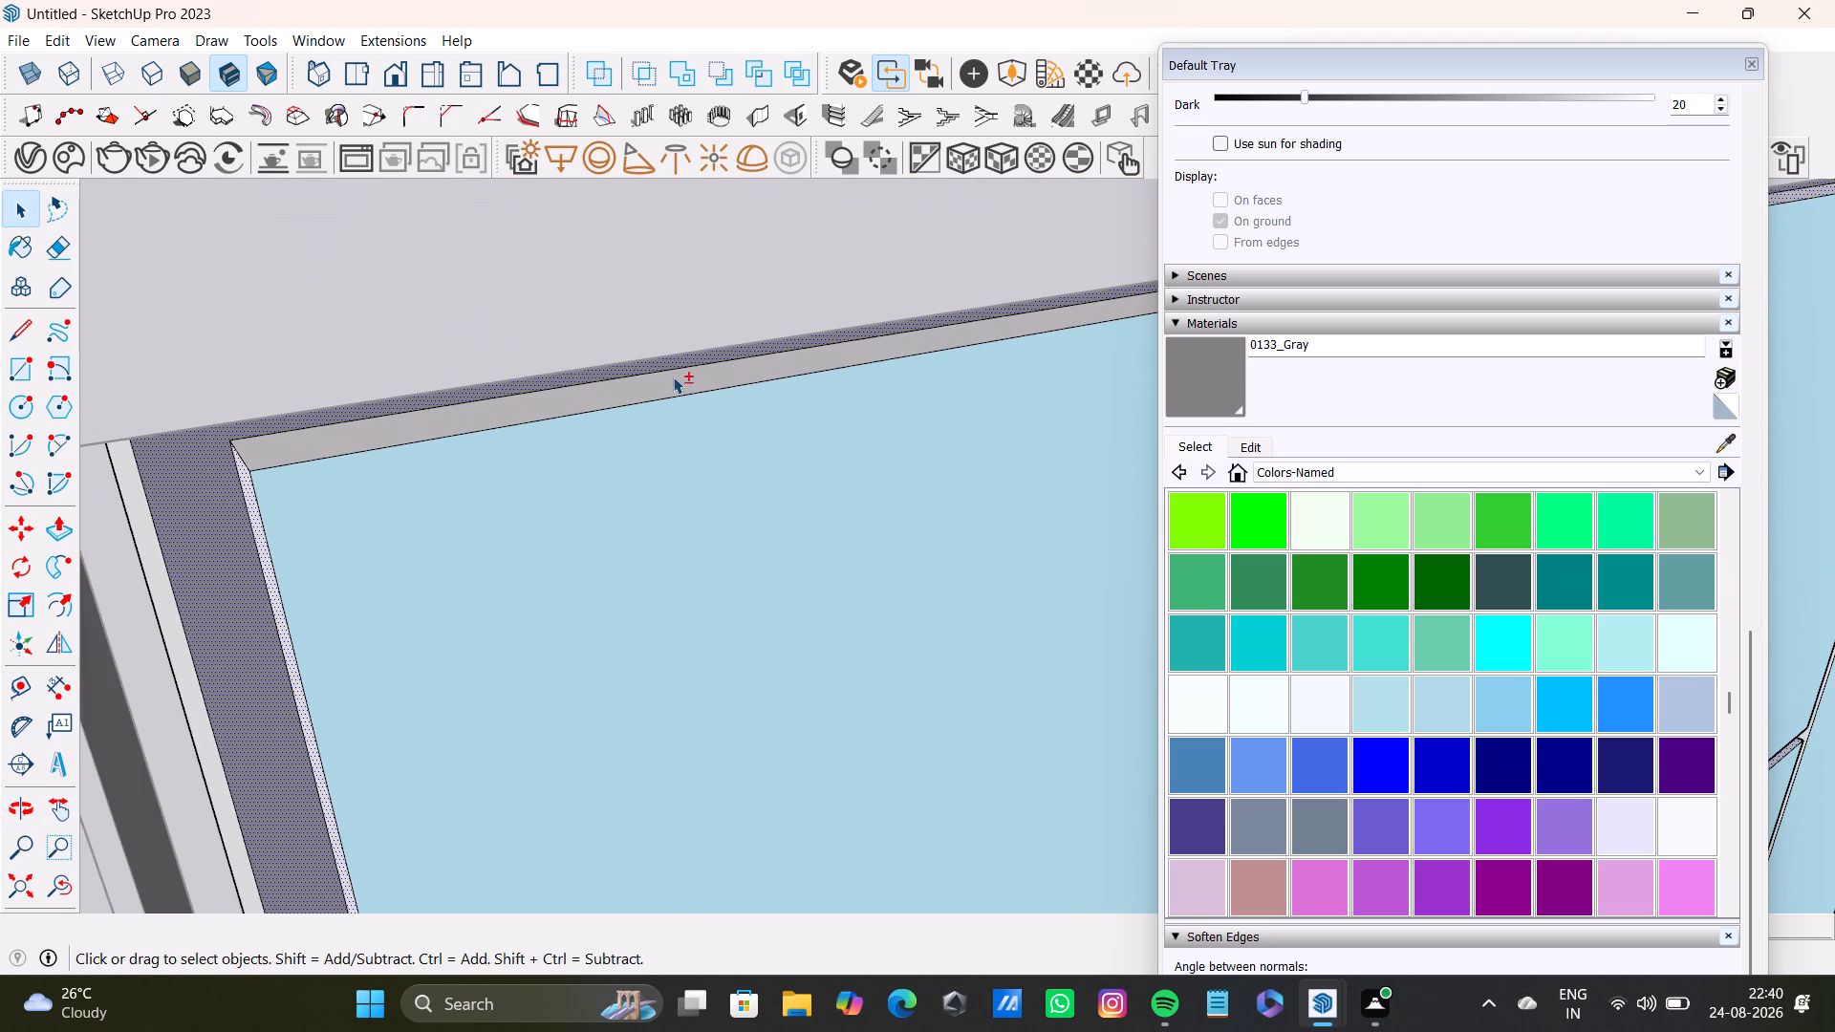
pyautogui.keyDown('shift'); pyautogui.click(675, 388); pyautogui.keyUp('shift')
# Add the side edge face of the narrow front beside the stacked fronts to the selection.
pyautogui.keyDown('shift'); pyautogui.moveTo(844, 380); pyautogui.dragTo(87, 619, button='middle'); pyautogui.keyUp('shift')
pyautogui.keyDown('shift'); pyautogui.moveTo(1070, 515); pyautogui.dragTo(480, 613, button='middle'); pyautogui.keyUp('shift')
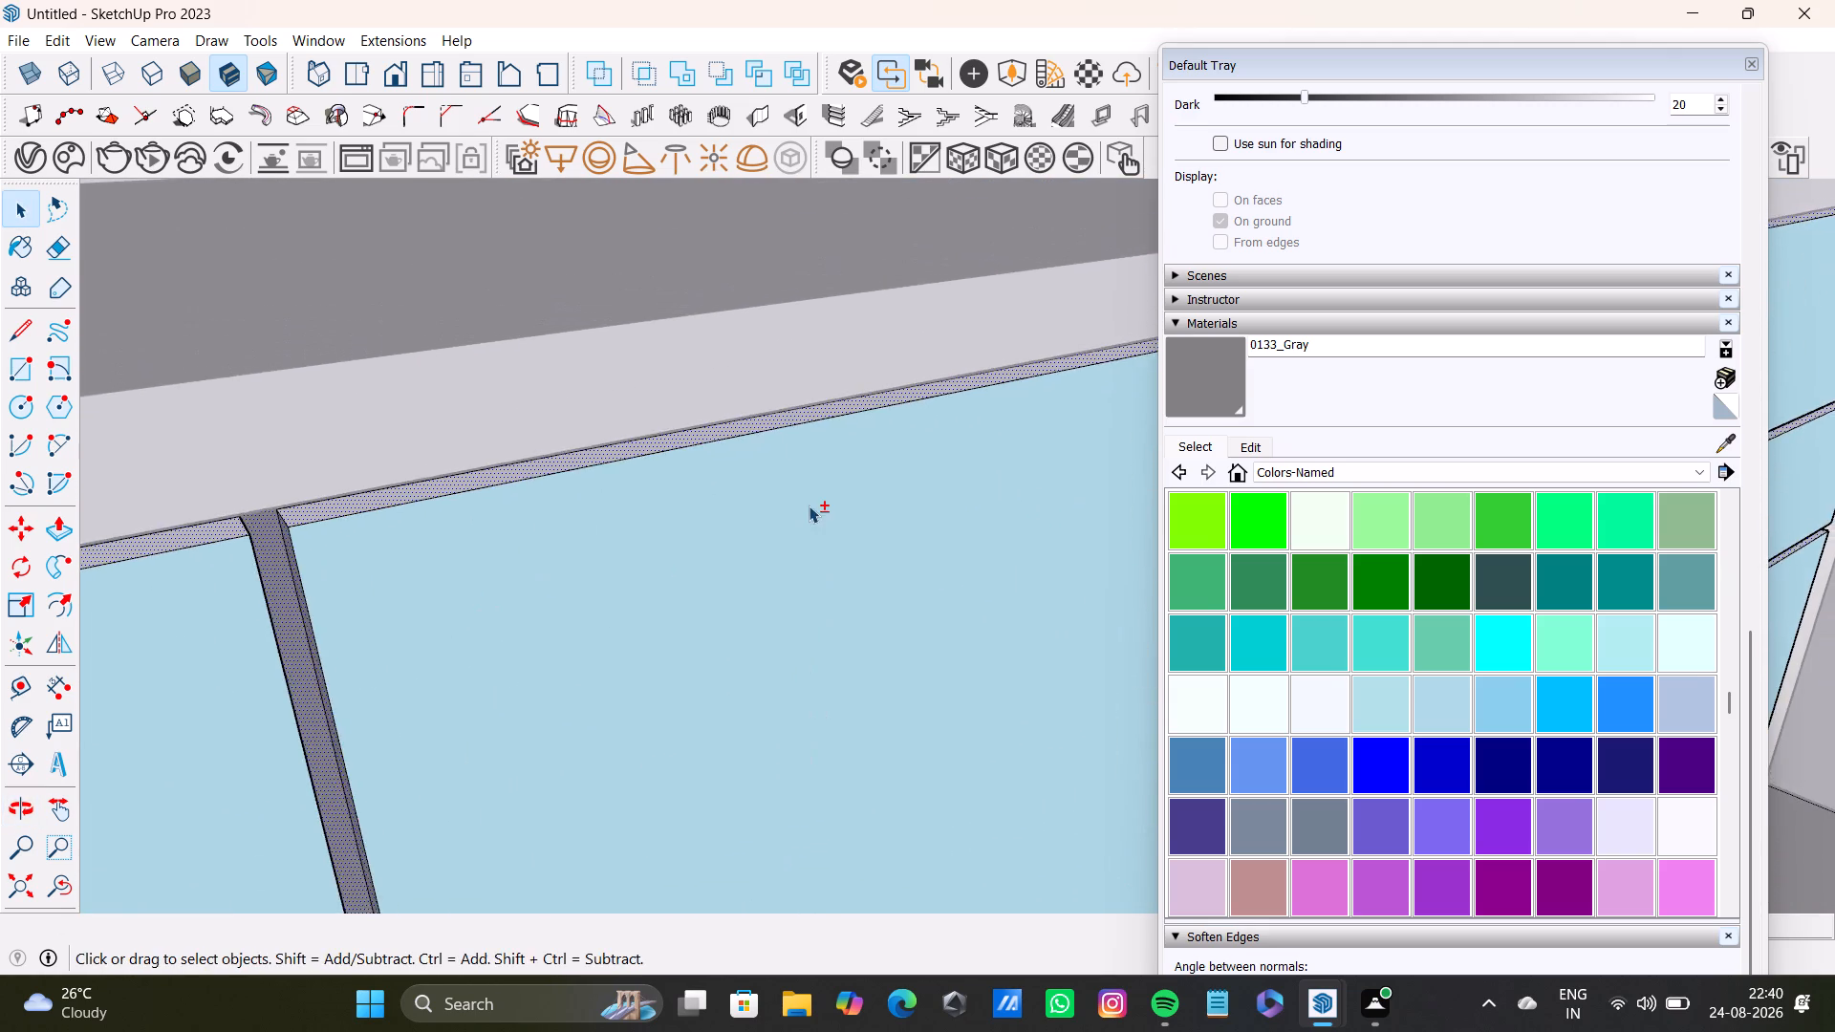
pyautogui.keyDown('shift'); pyautogui.scroll(-6, 817, 501); pyautogui.keyUp('shift')
pyautogui.keyDown('shift'); pyautogui.moveTo(812, 516); pyautogui.dragTo(412, 586, button='middle'); pyautogui.keyUp('shift')
pyautogui.keyDown('shift'); pyautogui.scroll(7, 965, 431); pyautogui.keyUp('shift')
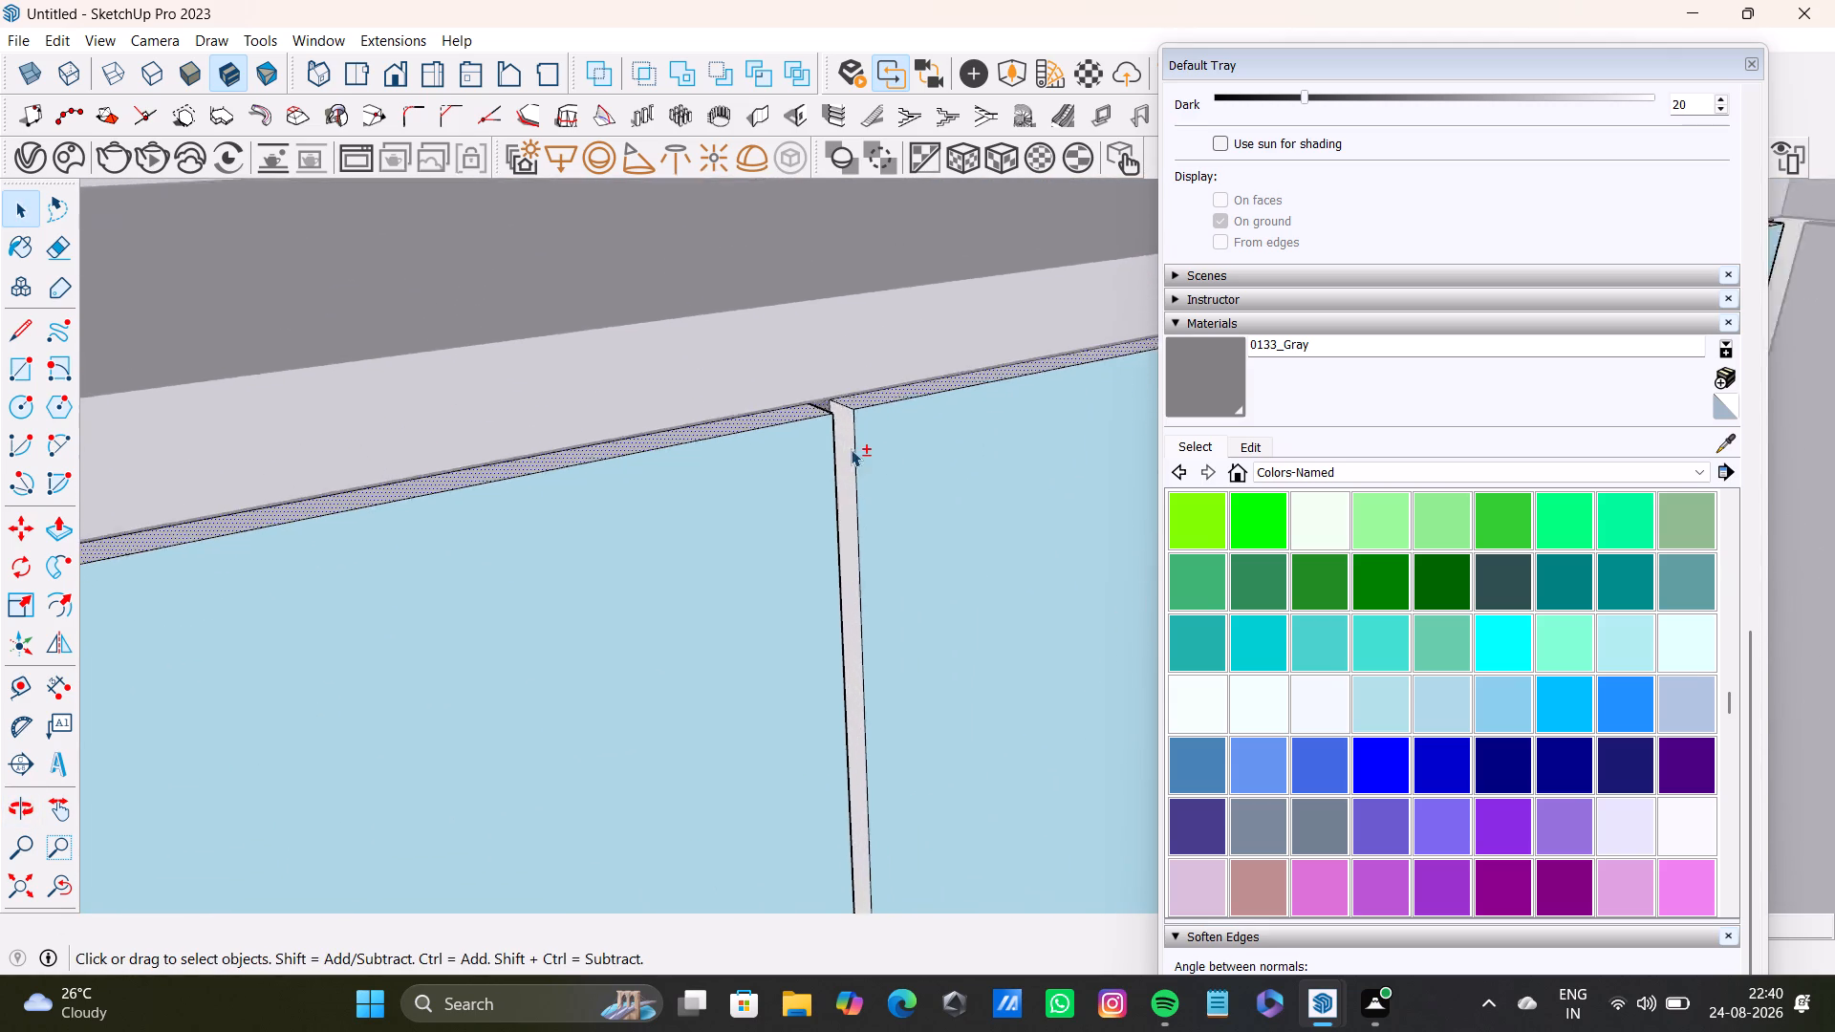
pyautogui.keyDown('shift'); pyautogui.scroll(4, 851, 449); pyautogui.keyUp('shift')
pyautogui.keyDown('shift'); pyautogui.click(858, 432); pyautogui.keyUp('shift')
pyautogui.keyDown('shift'); pyautogui.click(848, 432); pyautogui.keyUp('shift')
# Examine the selected gap and edge faces along the light blue base cabinet fronts for any missed faces.
pyautogui.keyDown('shift'); pyautogui.scroll(-7, 869, 441); pyautogui.keyUp('shift')
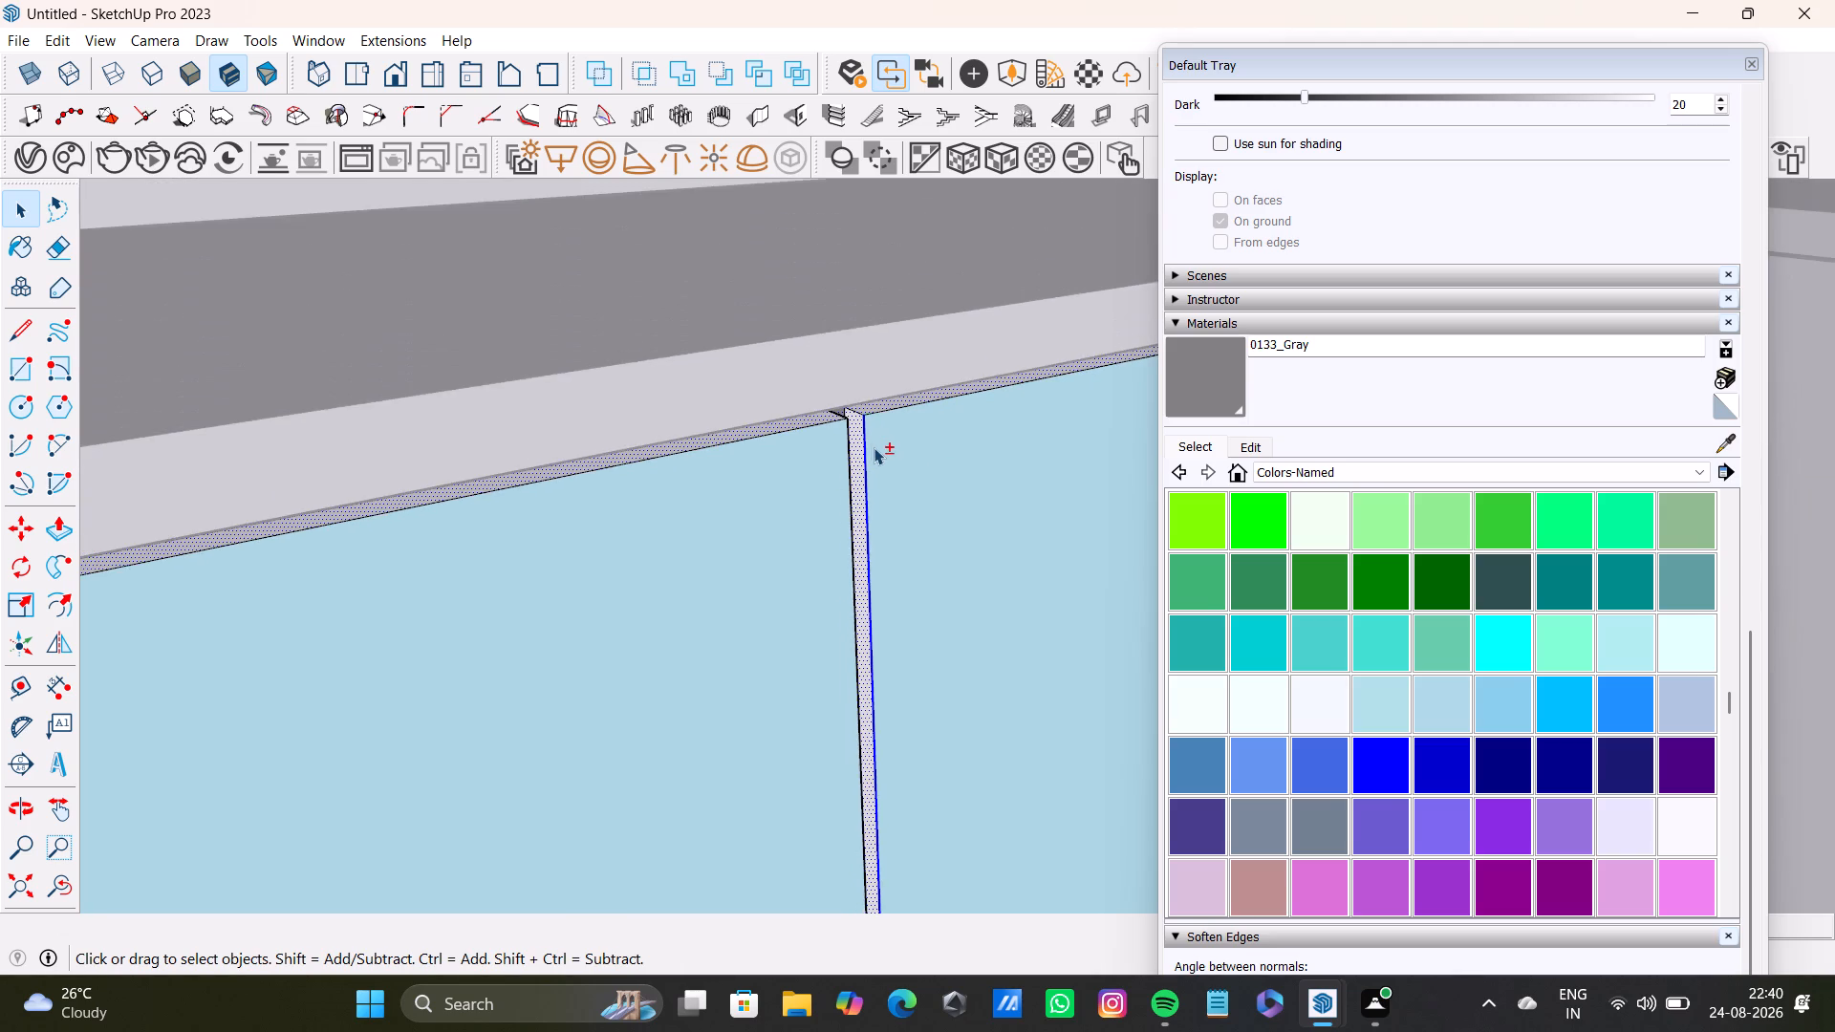
pyautogui.keyDown('shift'); pyautogui.scroll(-1, 875, 447); pyautogui.keyUp('shift')
pyautogui.keyDown('shift'); pyautogui.moveTo(875, 447); pyautogui.dragTo(980, 322, button='middle'); pyautogui.keyUp('shift')
pyautogui.moveTo(1027, 464); pyautogui.dragTo(550, 487, button='middle')
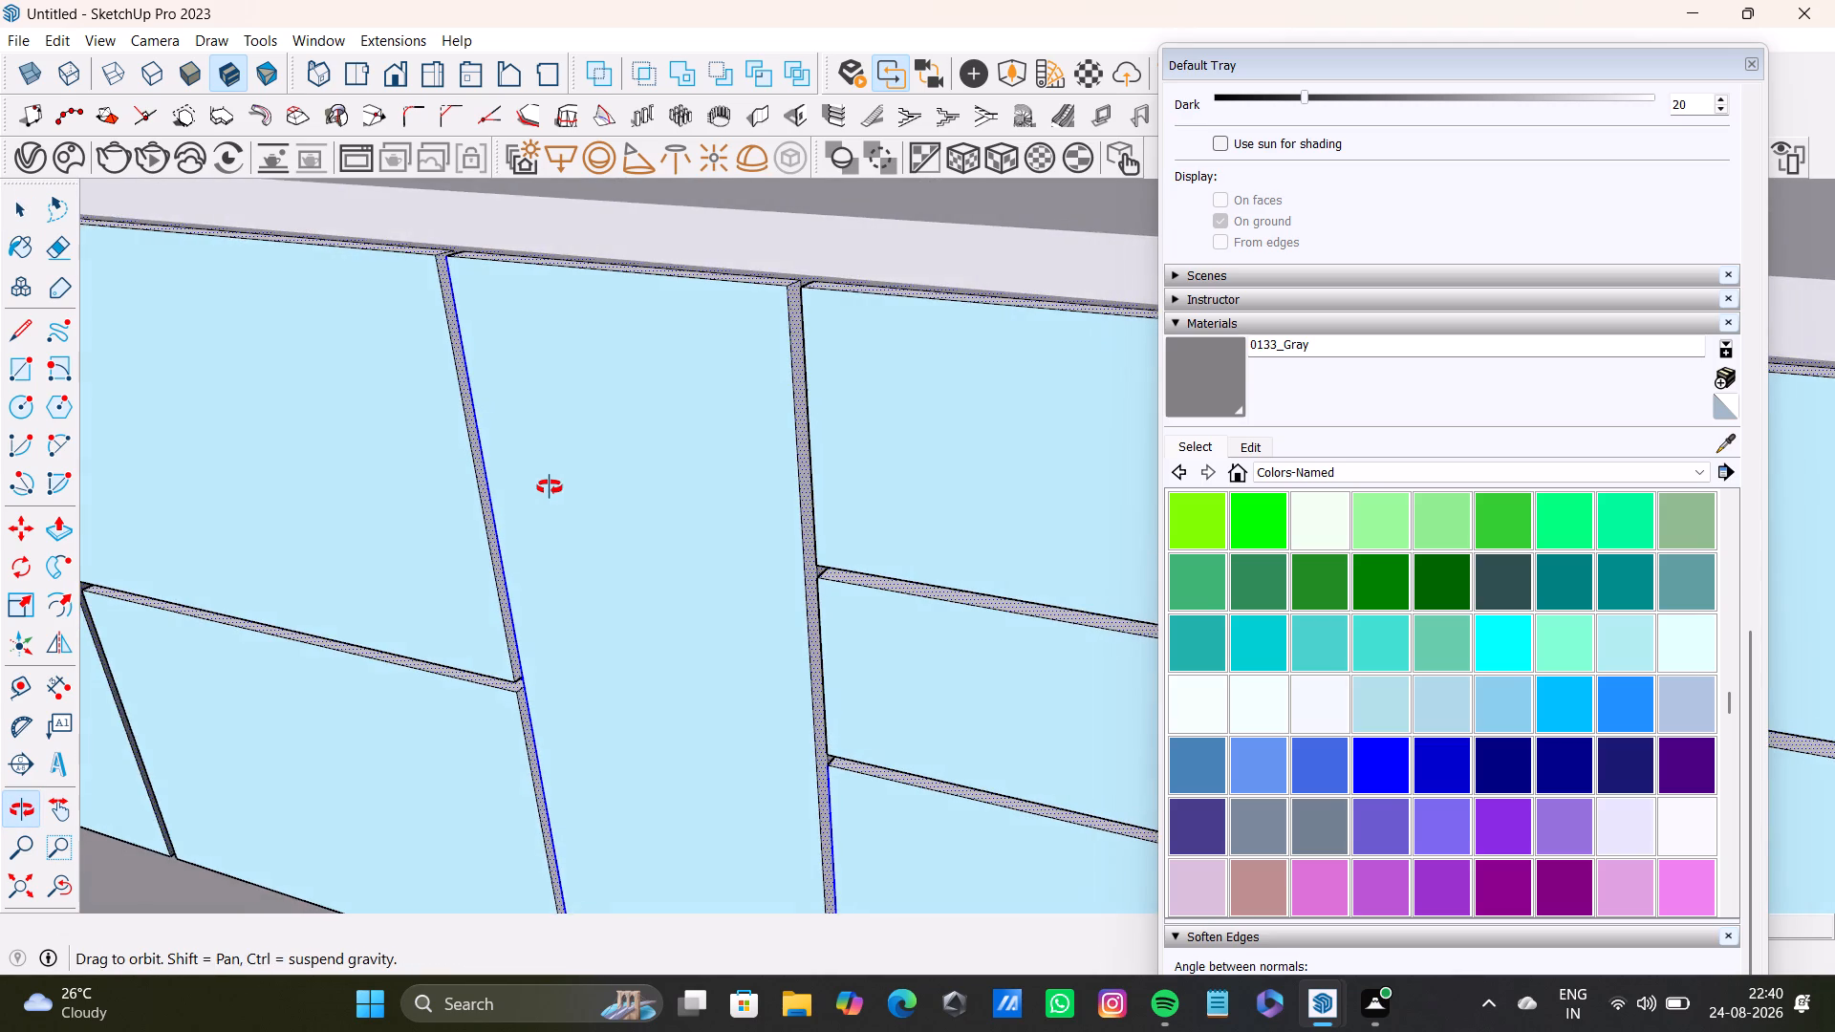
pyautogui.moveTo(550, 487); pyautogui.dragTo(286, 479, button='middle')
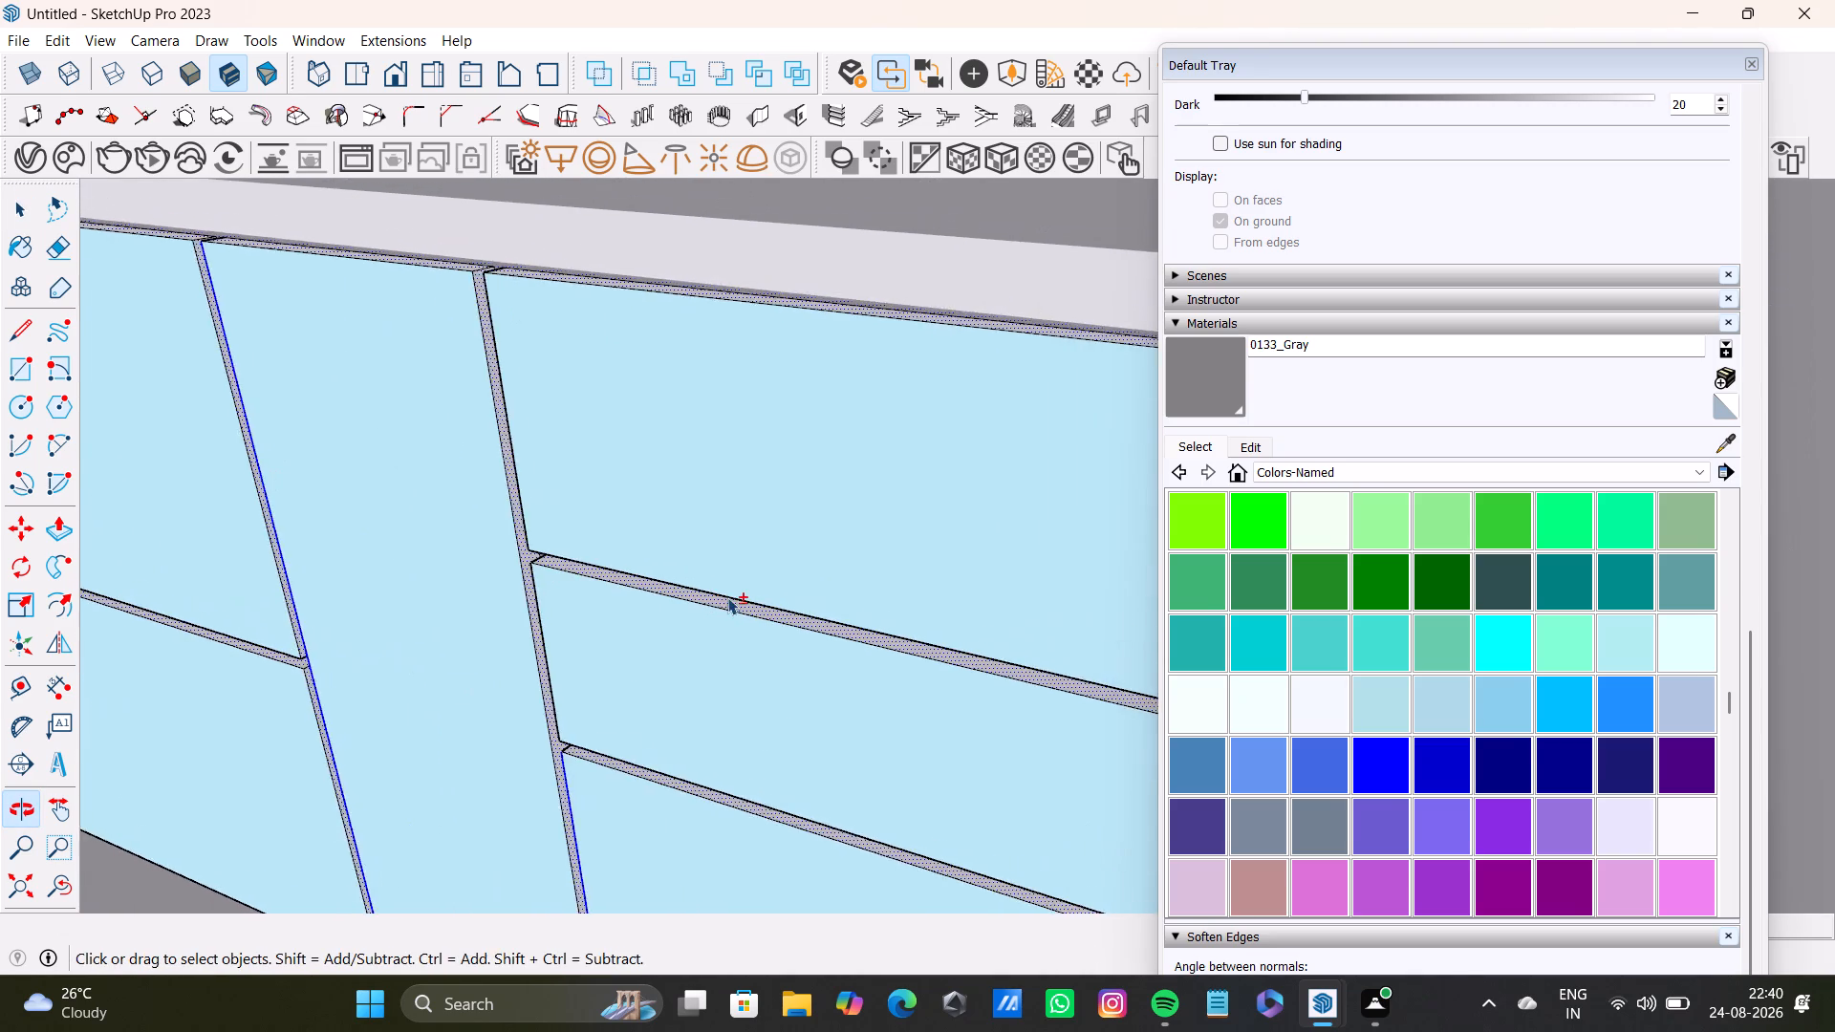
pyautogui.keyDown('shift'); pyautogui.scroll(-5, 727, 597); pyautogui.keyUp('shift')
pyautogui.keyDown('shift'); pyautogui.moveTo(739, 597); pyautogui.dragTo(841, 524, button='middle'); pyautogui.keyUp('shift')
pyautogui.scroll(6, 847, 548)
pyautogui.keyDown('shift'); pyautogui.moveTo(1033, 569); pyautogui.dragTo(773, 502, button='middle'); pyautogui.keyUp('shift')
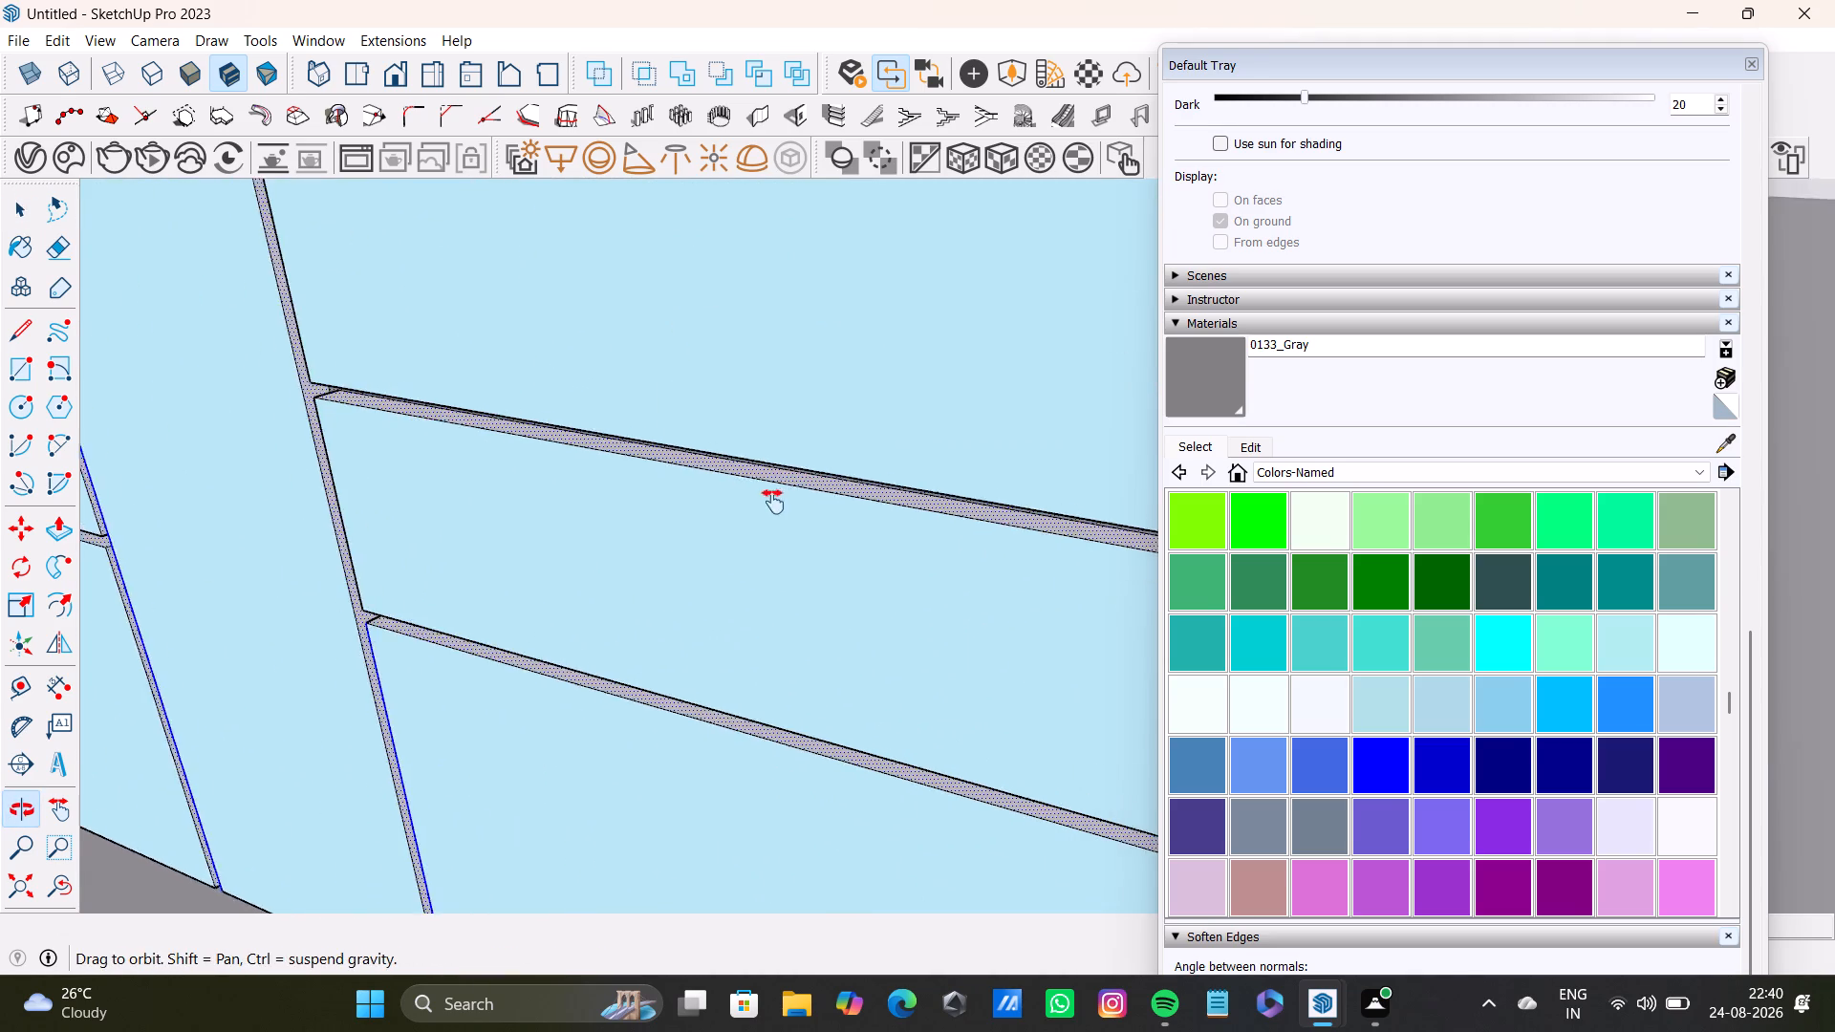
pyautogui.keyDown('shift'); pyautogui.moveTo(773, 502); pyautogui.dragTo(771, 511, button='middle'); pyautogui.keyUp('shift')
pyautogui.moveTo(845, 595); pyautogui.dragTo(1008, 547, button='middle')
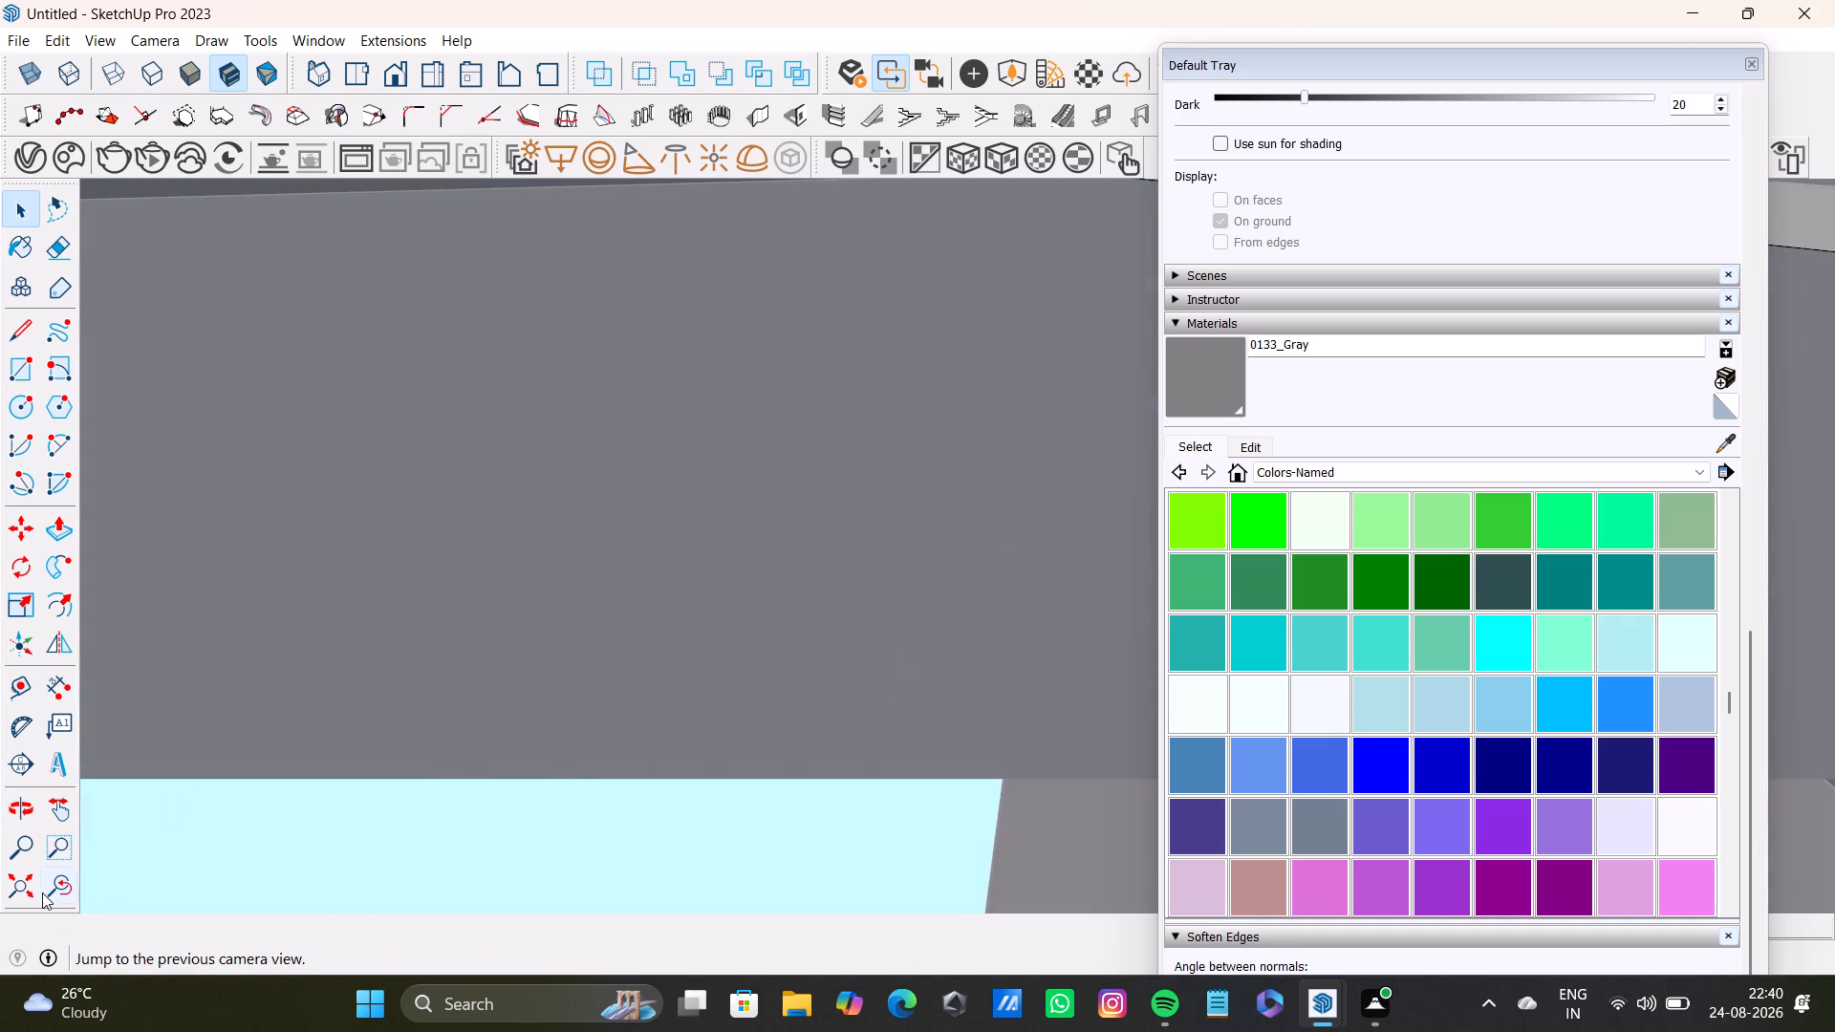
pyautogui.click(42, 892)
pyautogui.moveTo(370, 630); pyautogui.dragTo(570, 648, button='middle')
pyautogui.moveTo(477, 570); pyautogui.dragTo(972, 658, button='middle')
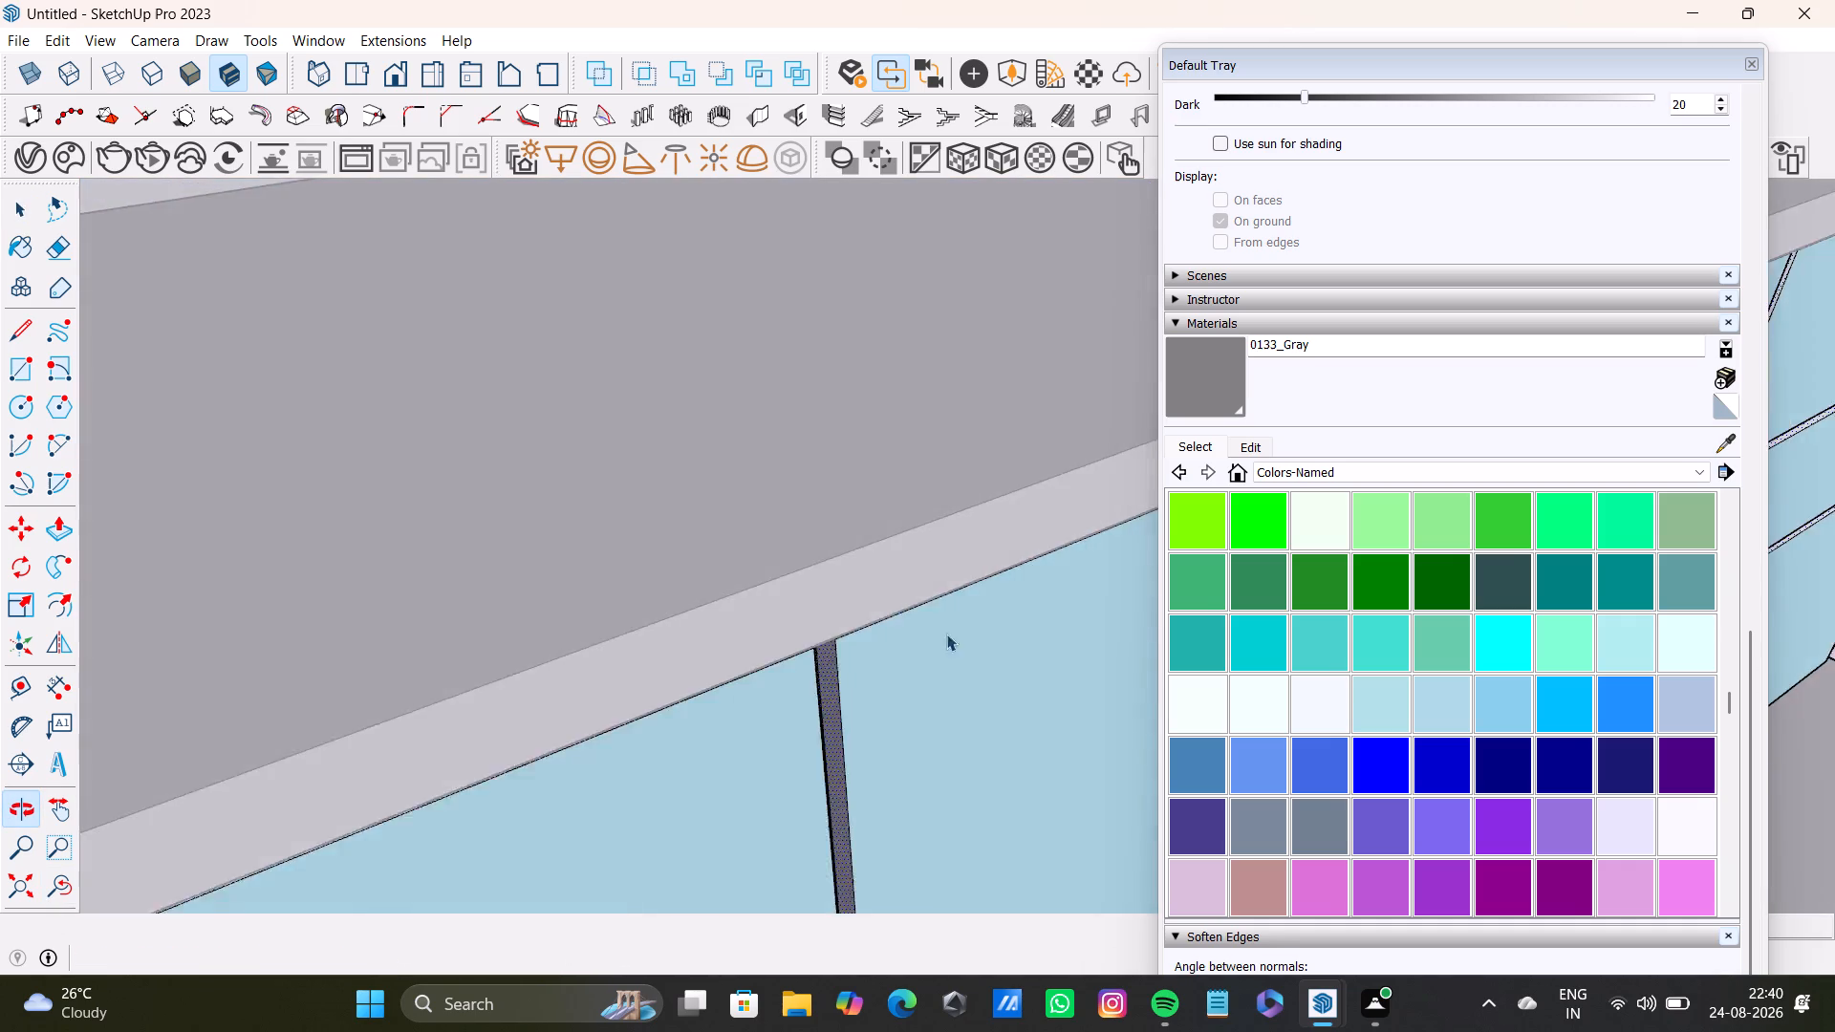
pyautogui.keyDown('shift'); pyautogui.moveTo(886, 600); pyautogui.dragTo(211, 582, button='middle'); pyautogui.keyUp('shift')
pyautogui.moveTo(1289, 76); pyautogui.dragTo(1371, 689)
pyautogui.keyDown('shift'); pyautogui.moveTo(1360, 446); pyautogui.dragTo(1035, 501, button='middle'); pyautogui.keyUp('shift')
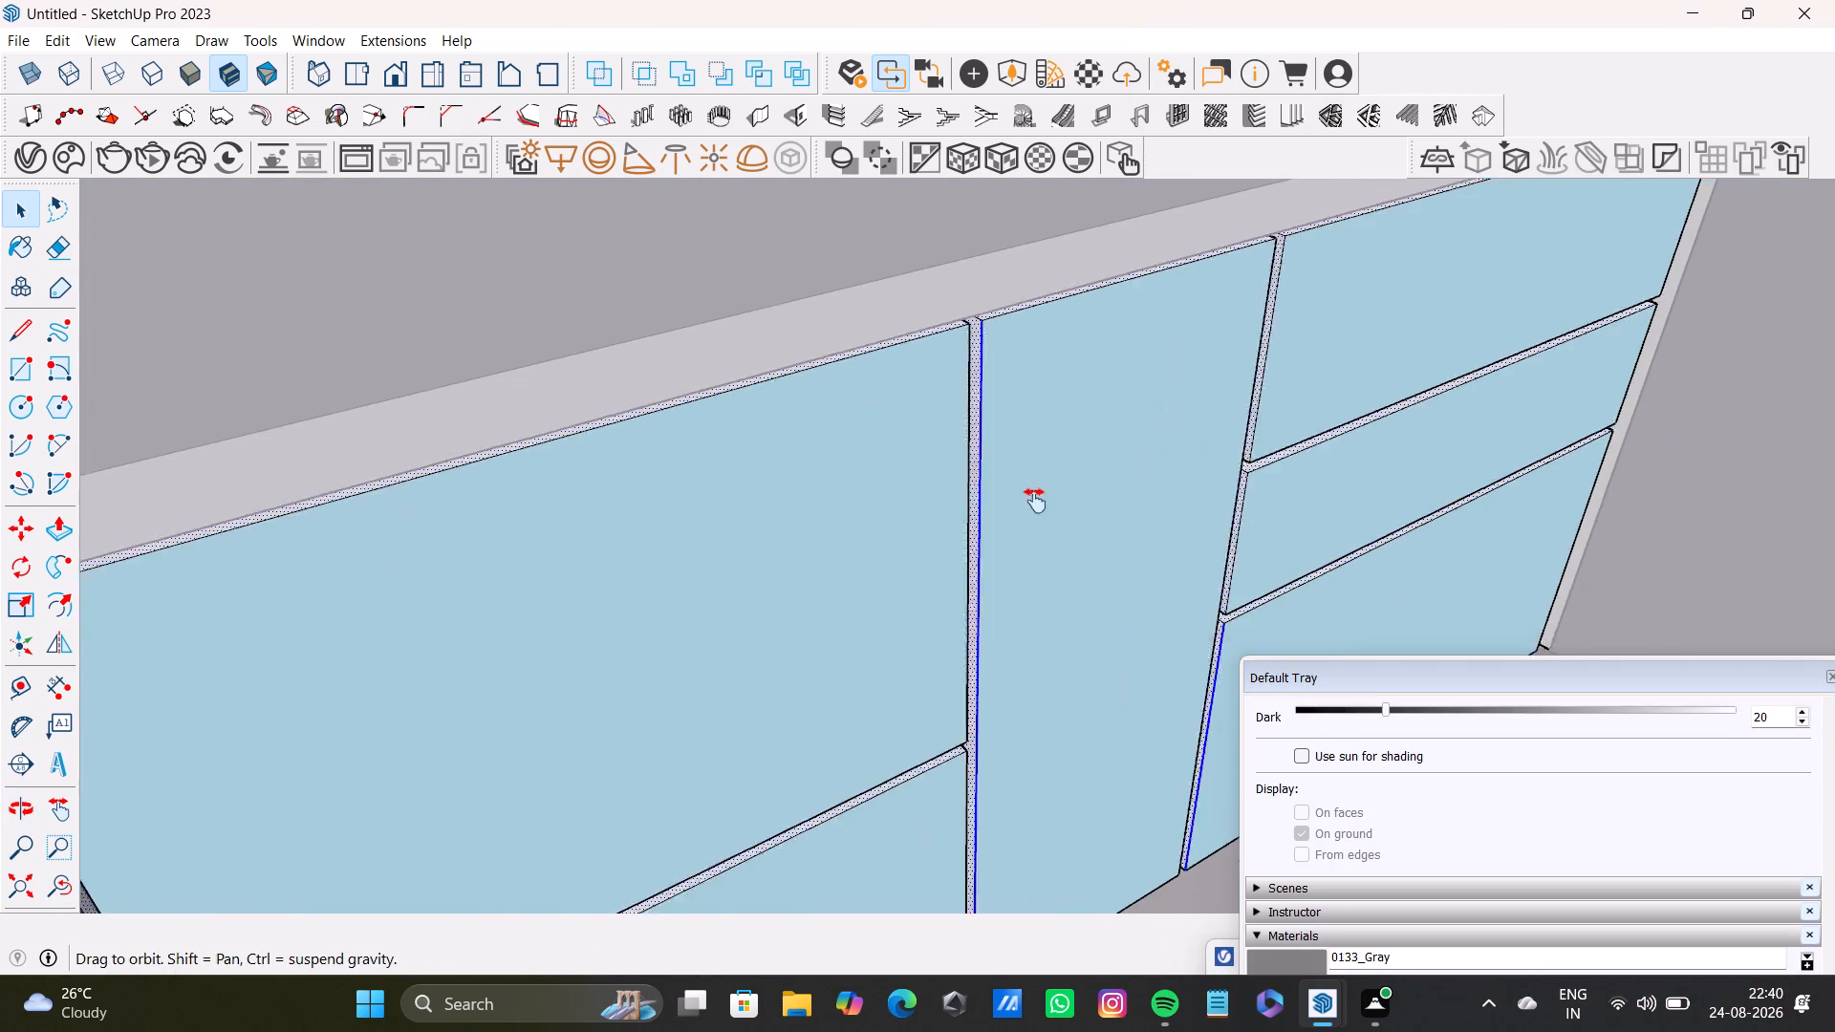
pyautogui.keyDown('shift'); pyautogui.moveTo(1035, 501); pyautogui.dragTo(855, 547, button='middle'); pyautogui.keyUp('shift')
pyautogui.scroll(5, 1249, 414)
pyautogui.moveTo(1386, 401); pyautogui.dragTo(1020, 409, button='middle')
pyautogui.scroll(1, 1177, 398)
pyautogui.moveTo(1177, 398); pyautogui.dragTo(1503, 374, button='middle')
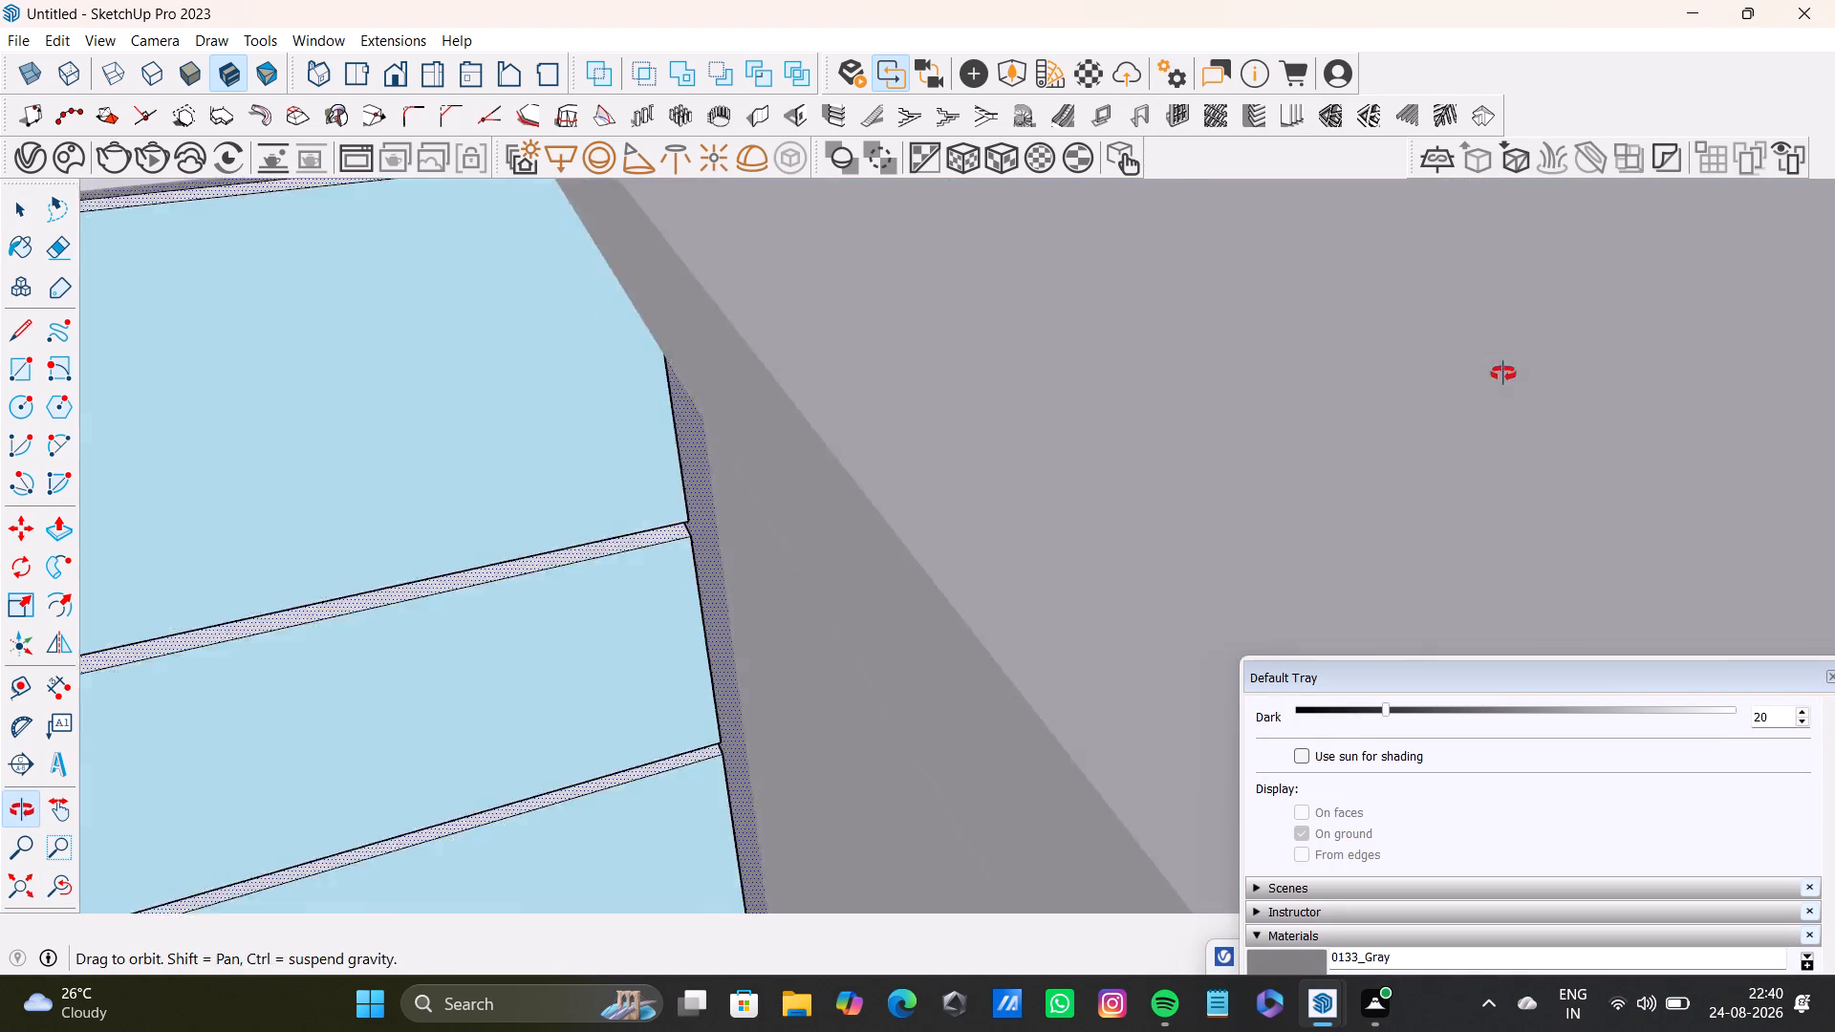
pyautogui.moveTo(1503, 374); pyautogui.dragTo(1524, 364, button='middle')
pyautogui.scroll(2, 745, 527)
pyautogui.keyDown('shift'); pyautogui.moveTo(705, 502); pyautogui.dragTo(1203, 420, button='middle'); pyautogui.keyUp('shift')
pyautogui.scroll(8, 972, 527)
pyautogui.moveTo(718, 475); pyautogui.dragTo(712, 482, button='middle')
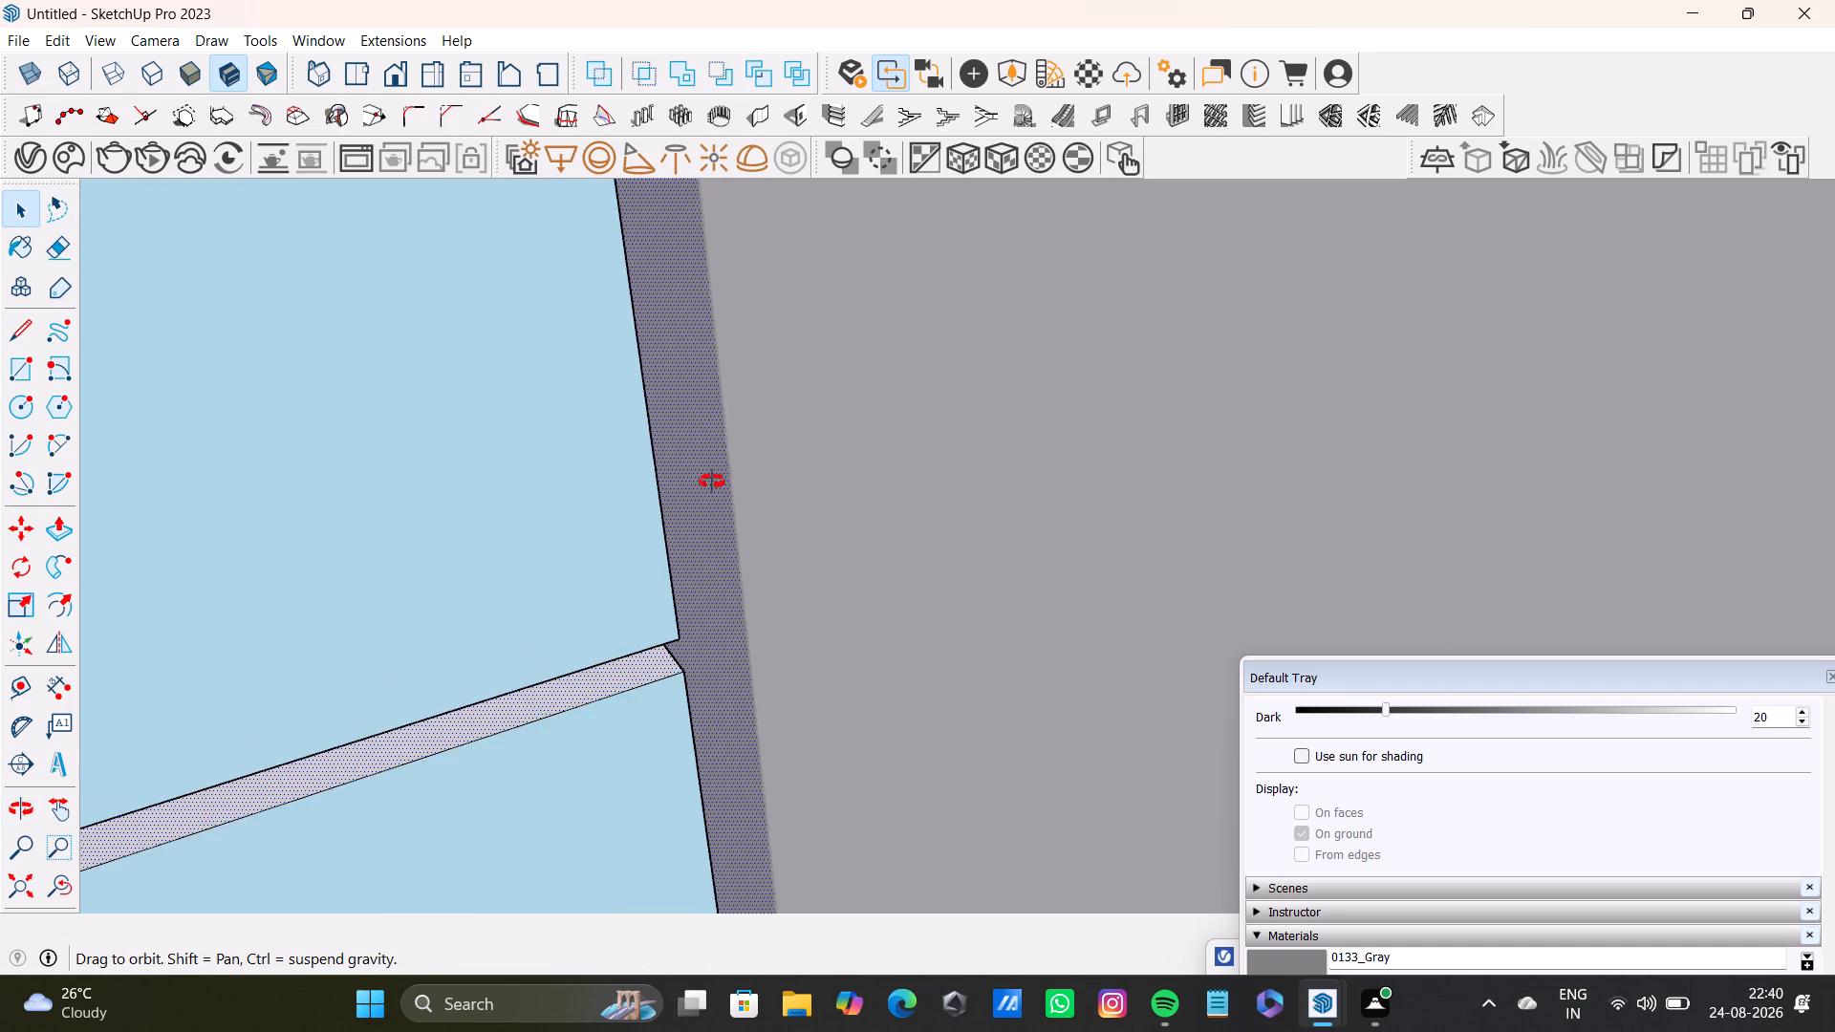
pyautogui.moveTo(712, 482); pyautogui.dragTo(581, 503, button='middle')
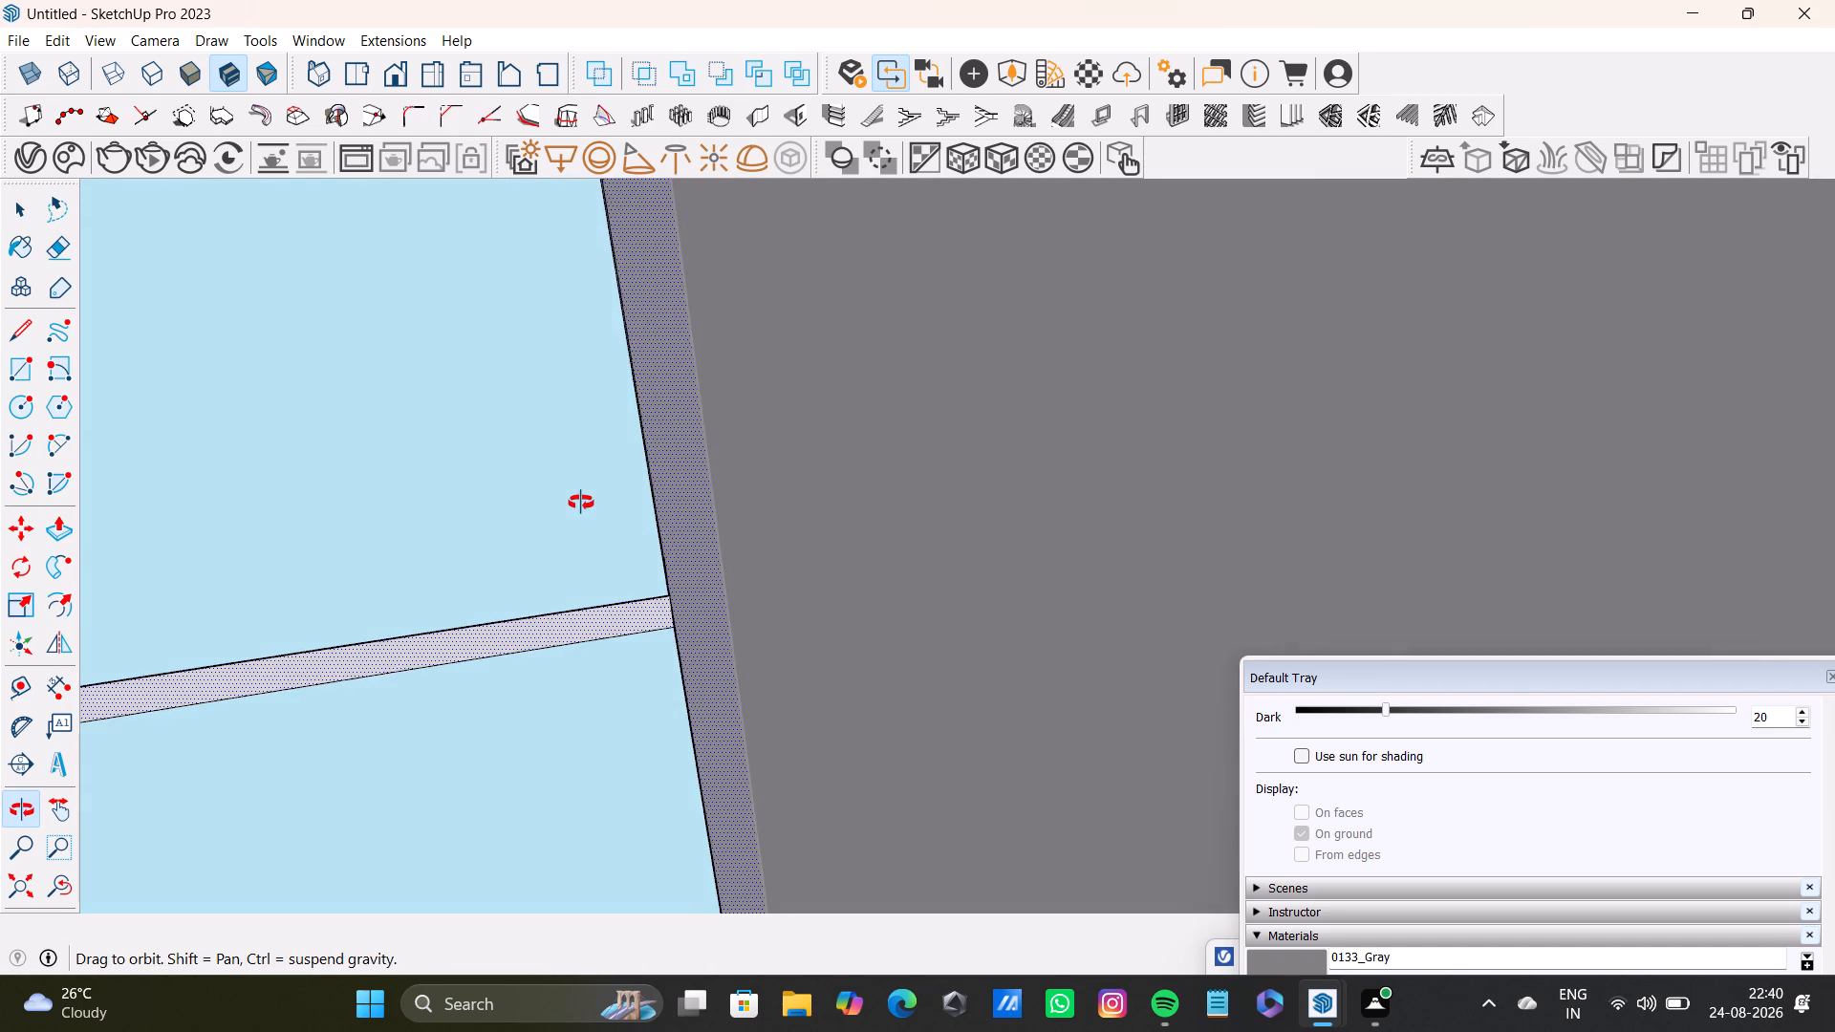
pyautogui.moveTo(581, 503); pyautogui.dragTo(612, 494, button='middle')
# Paint the selected gap and edge faces of the light blue base cabinet fronts with 0135_DarkGray.
pyautogui.scroll(-17, 597, 496)
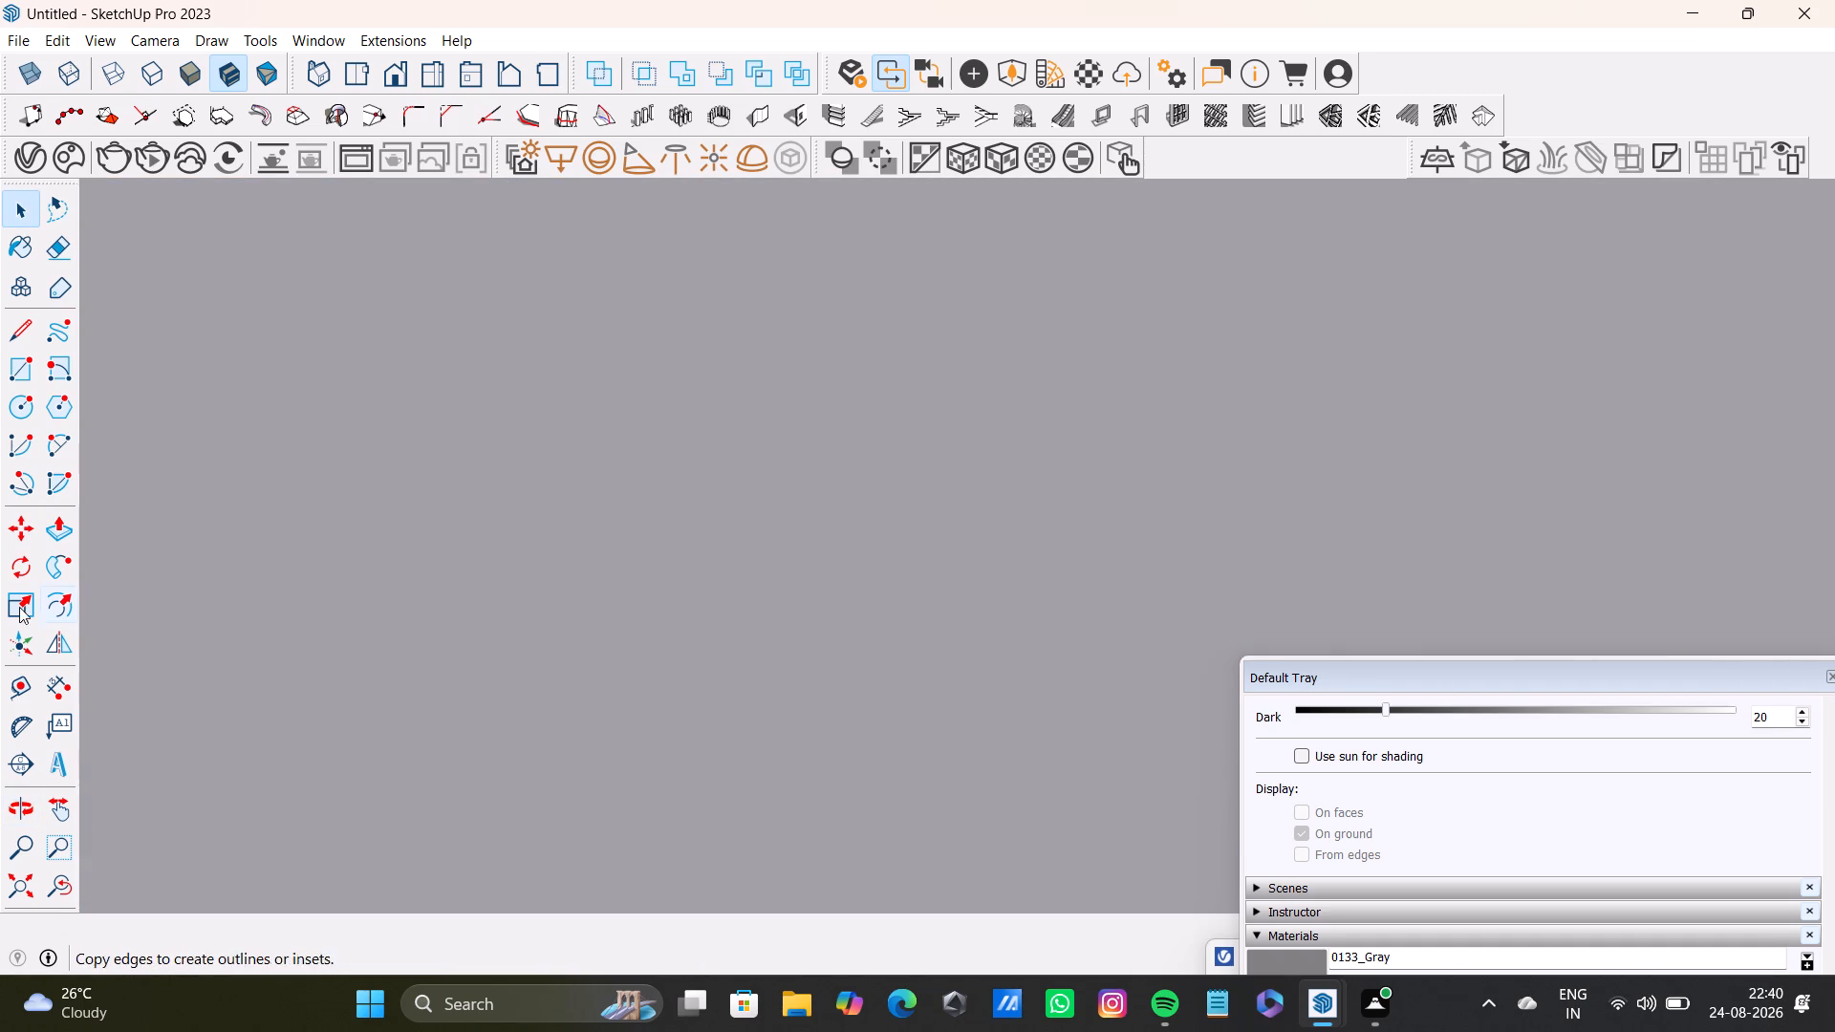
pyautogui.scroll(-4, 19, 607)
pyautogui.click(25, 886)
pyautogui.scroll(8, 883, 550)
pyautogui.moveTo(466, 512); pyautogui.dragTo(702, 507, button='middle')
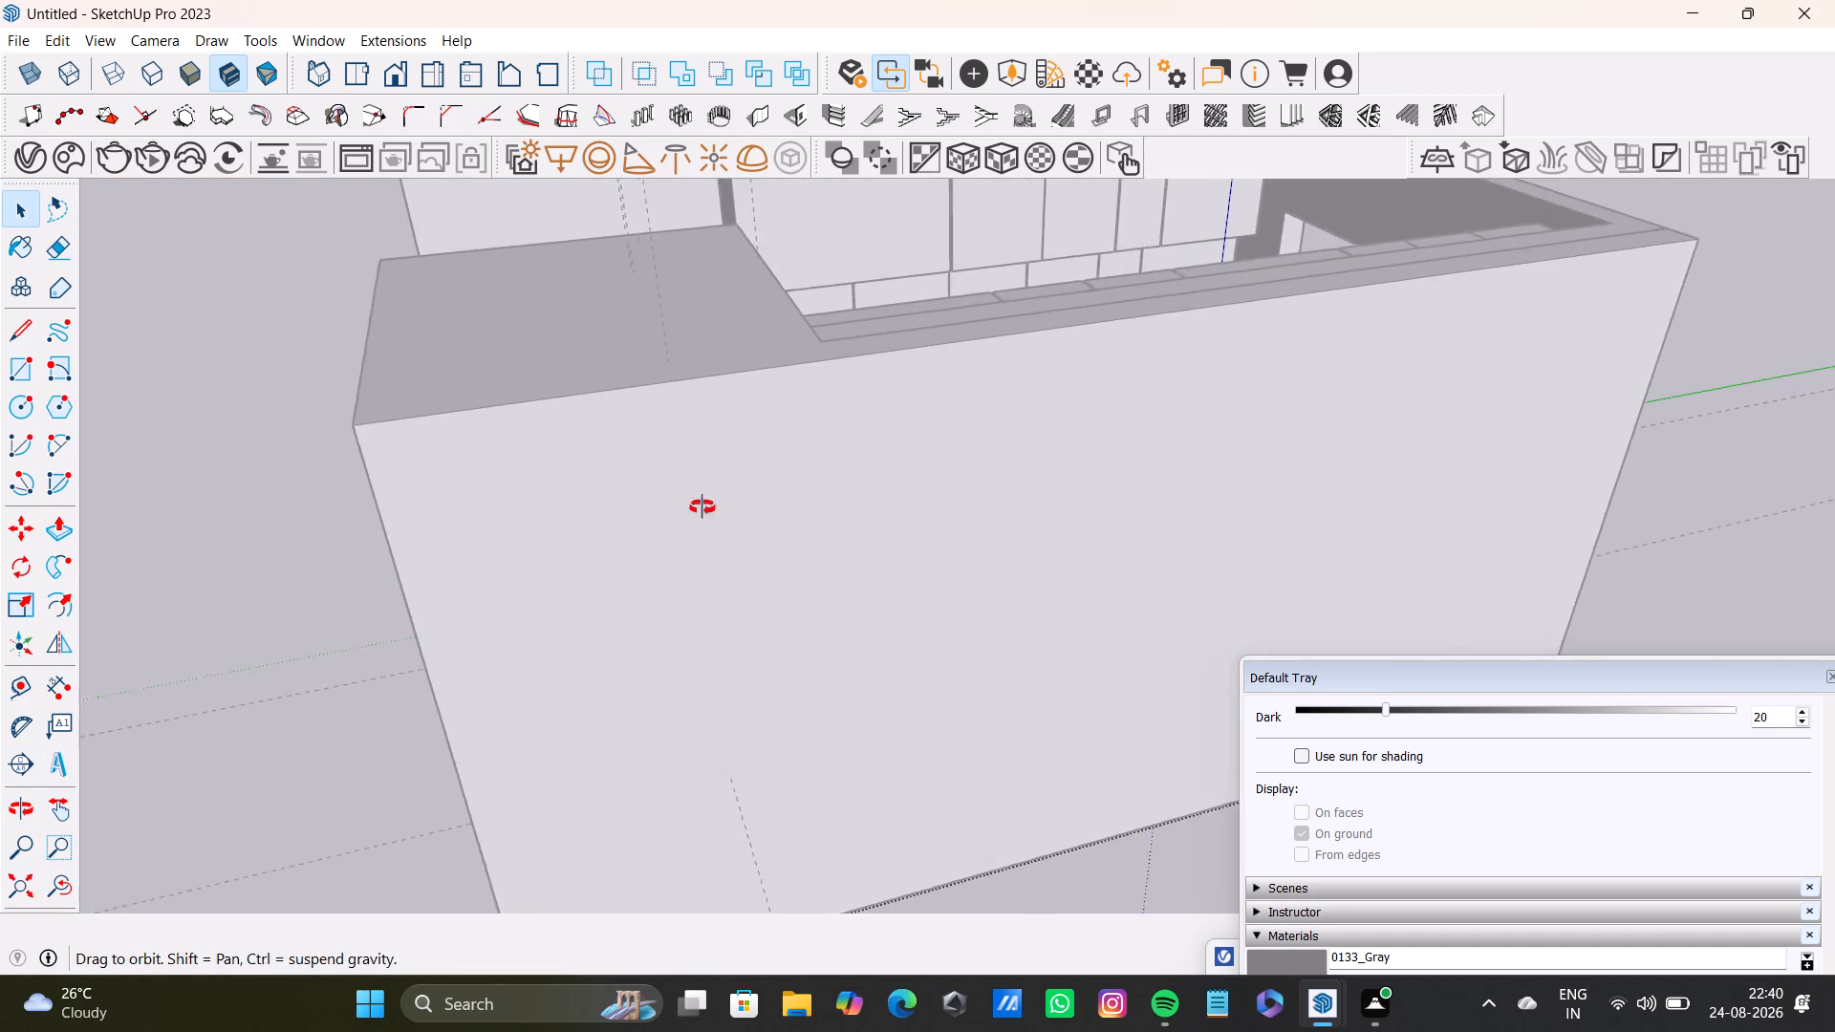
pyautogui.moveTo(702, 507); pyautogui.dragTo(1148, 425, button='middle')
pyautogui.scroll(14, 847, 609)
pyautogui.moveTo(542, 578); pyautogui.dragTo(664, 513, button='middle')
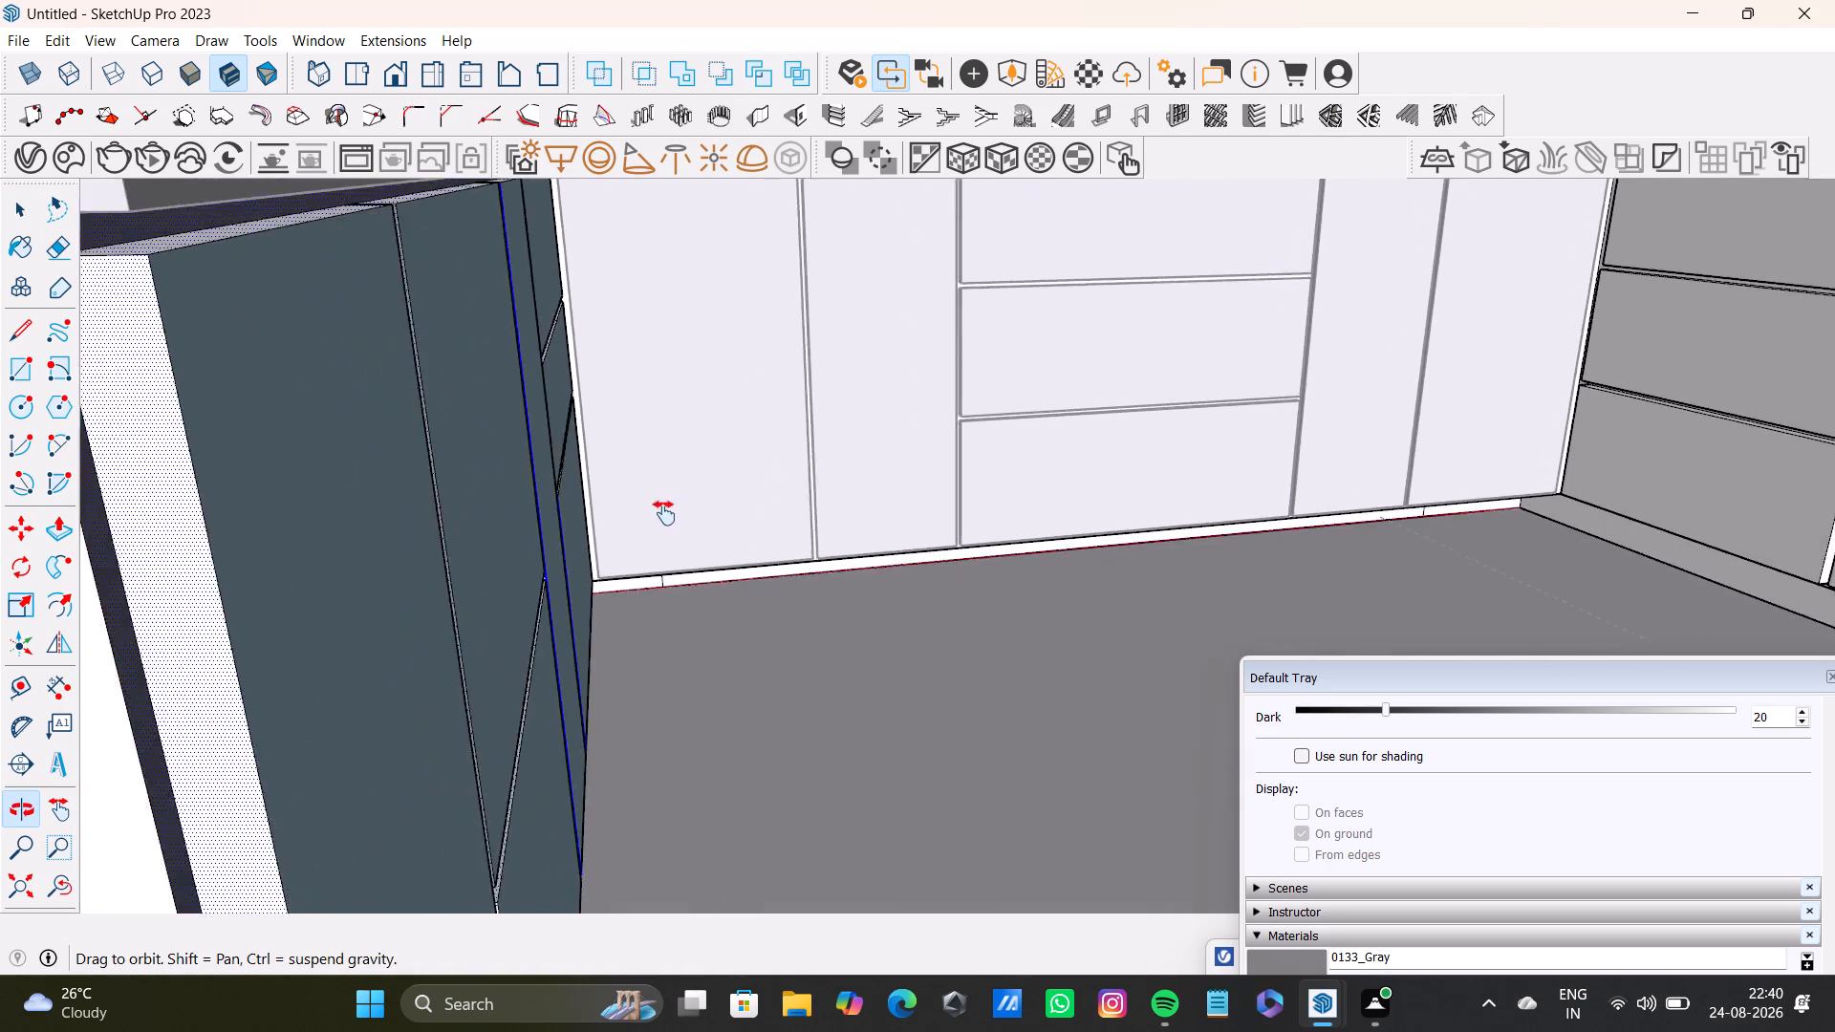
pyautogui.moveTo(664, 513); pyautogui.dragTo(671, 484, button='middle')
pyautogui.keyDown('shift'); pyautogui.moveTo(1392, 680); pyautogui.dragTo(1253, 273); pyautogui.keyUp('shift')
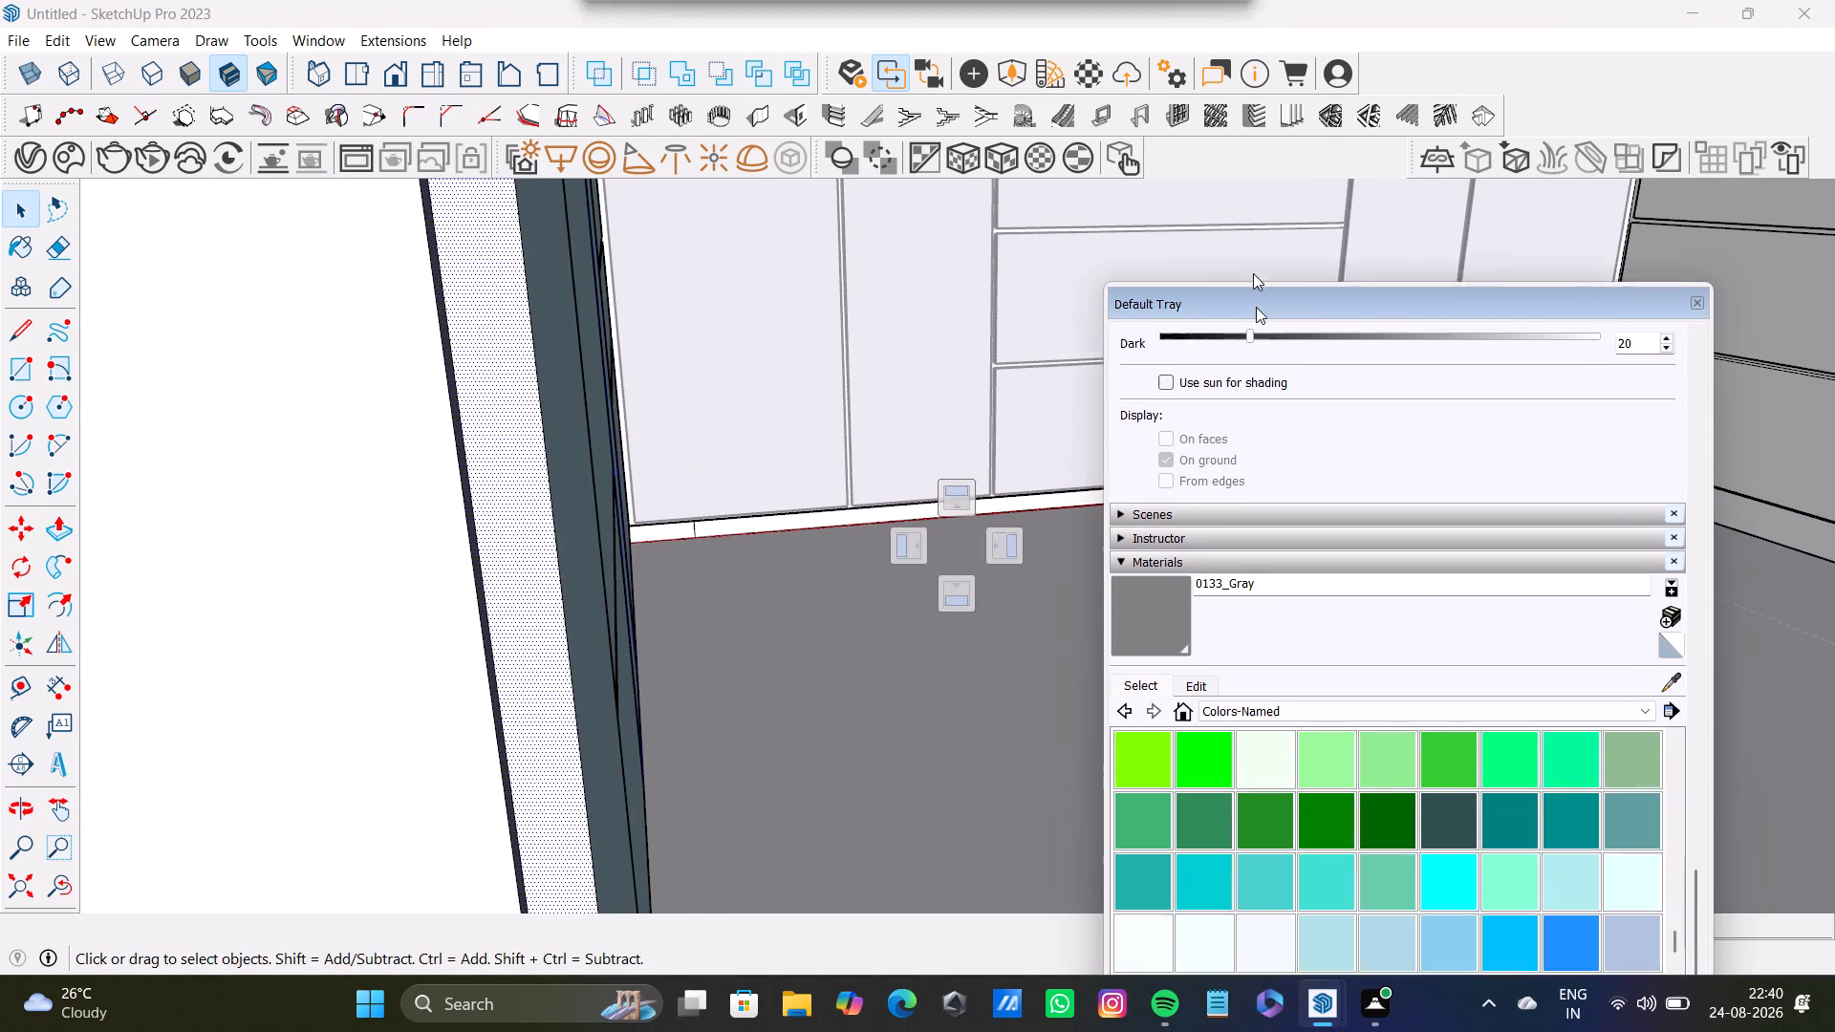
pyautogui.keyDown('shift'); pyautogui.moveTo(1253, 273); pyautogui.dragTo(1247, 226); pyautogui.keyUp('shift')
pyautogui.keyDown('shift'); pyautogui.scroll(-7, 1391, 856); pyautogui.keyUp('shift')
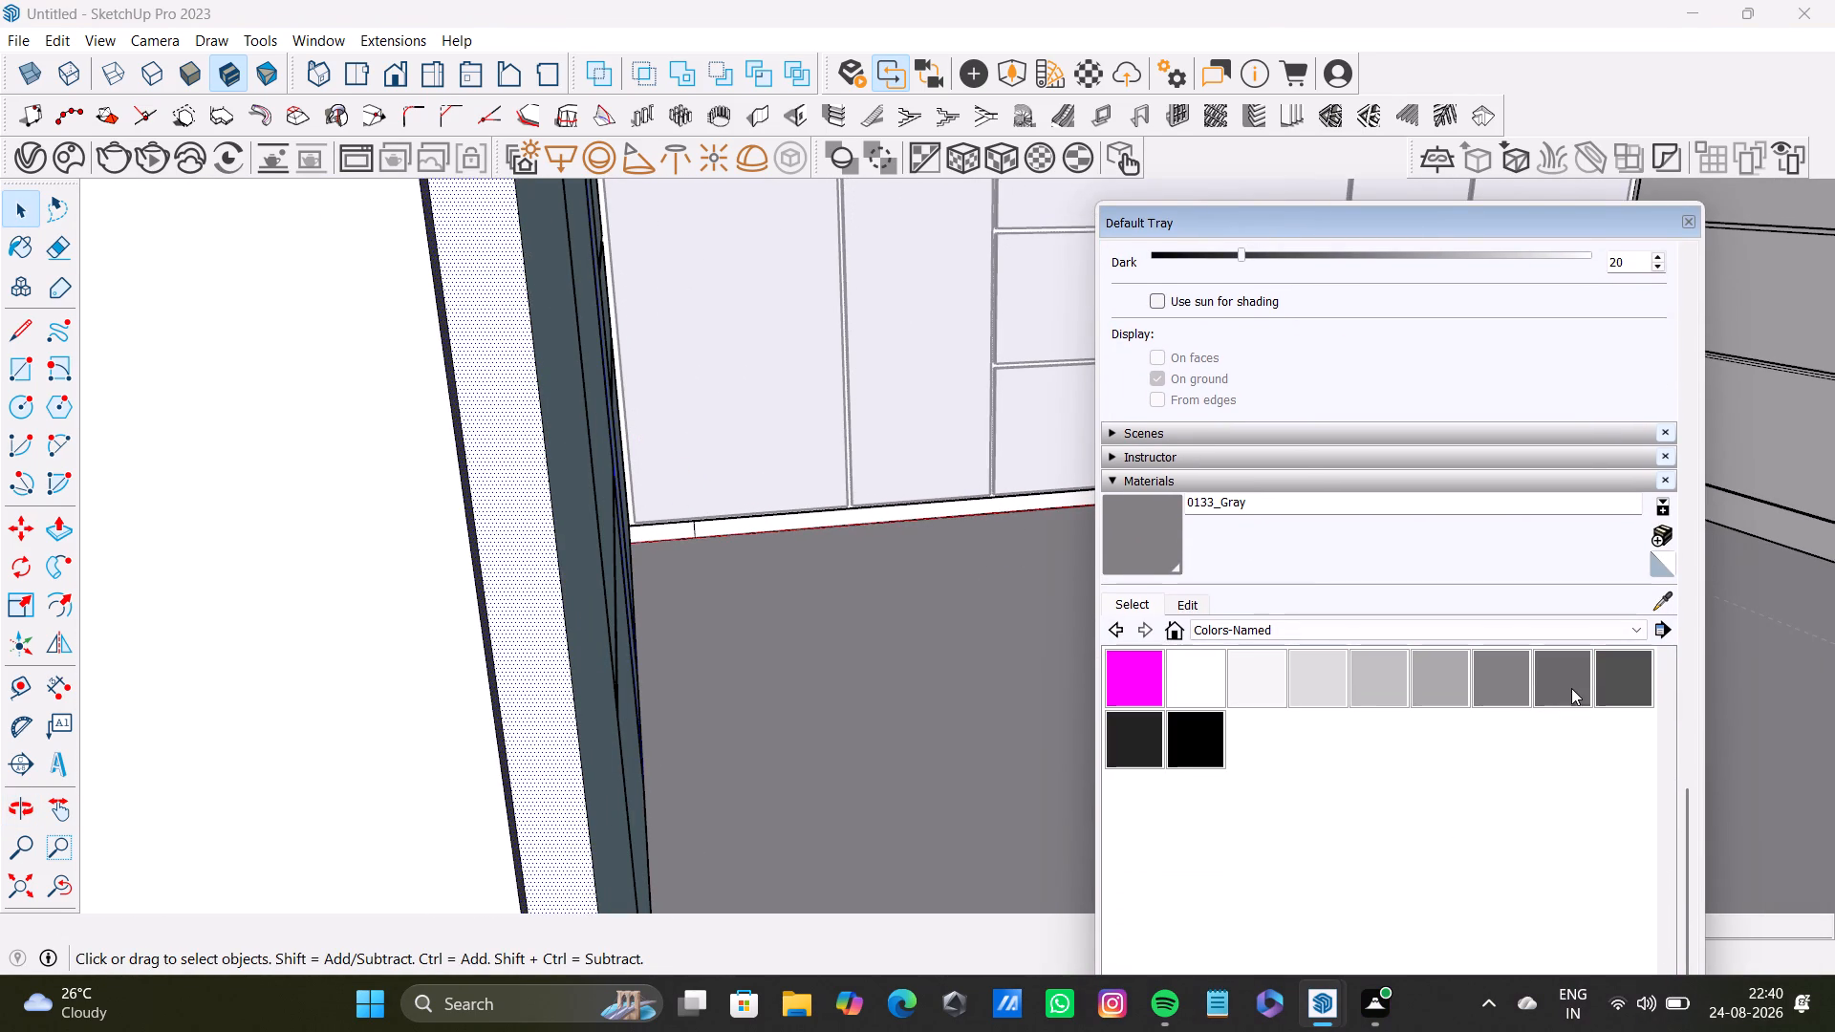
pyautogui.keyDown('shift'); pyautogui.click(1572, 686); pyautogui.keyUp('shift')
pyautogui.keyDown('shift'); pyautogui.click(1607, 678); pyautogui.keyUp('shift')
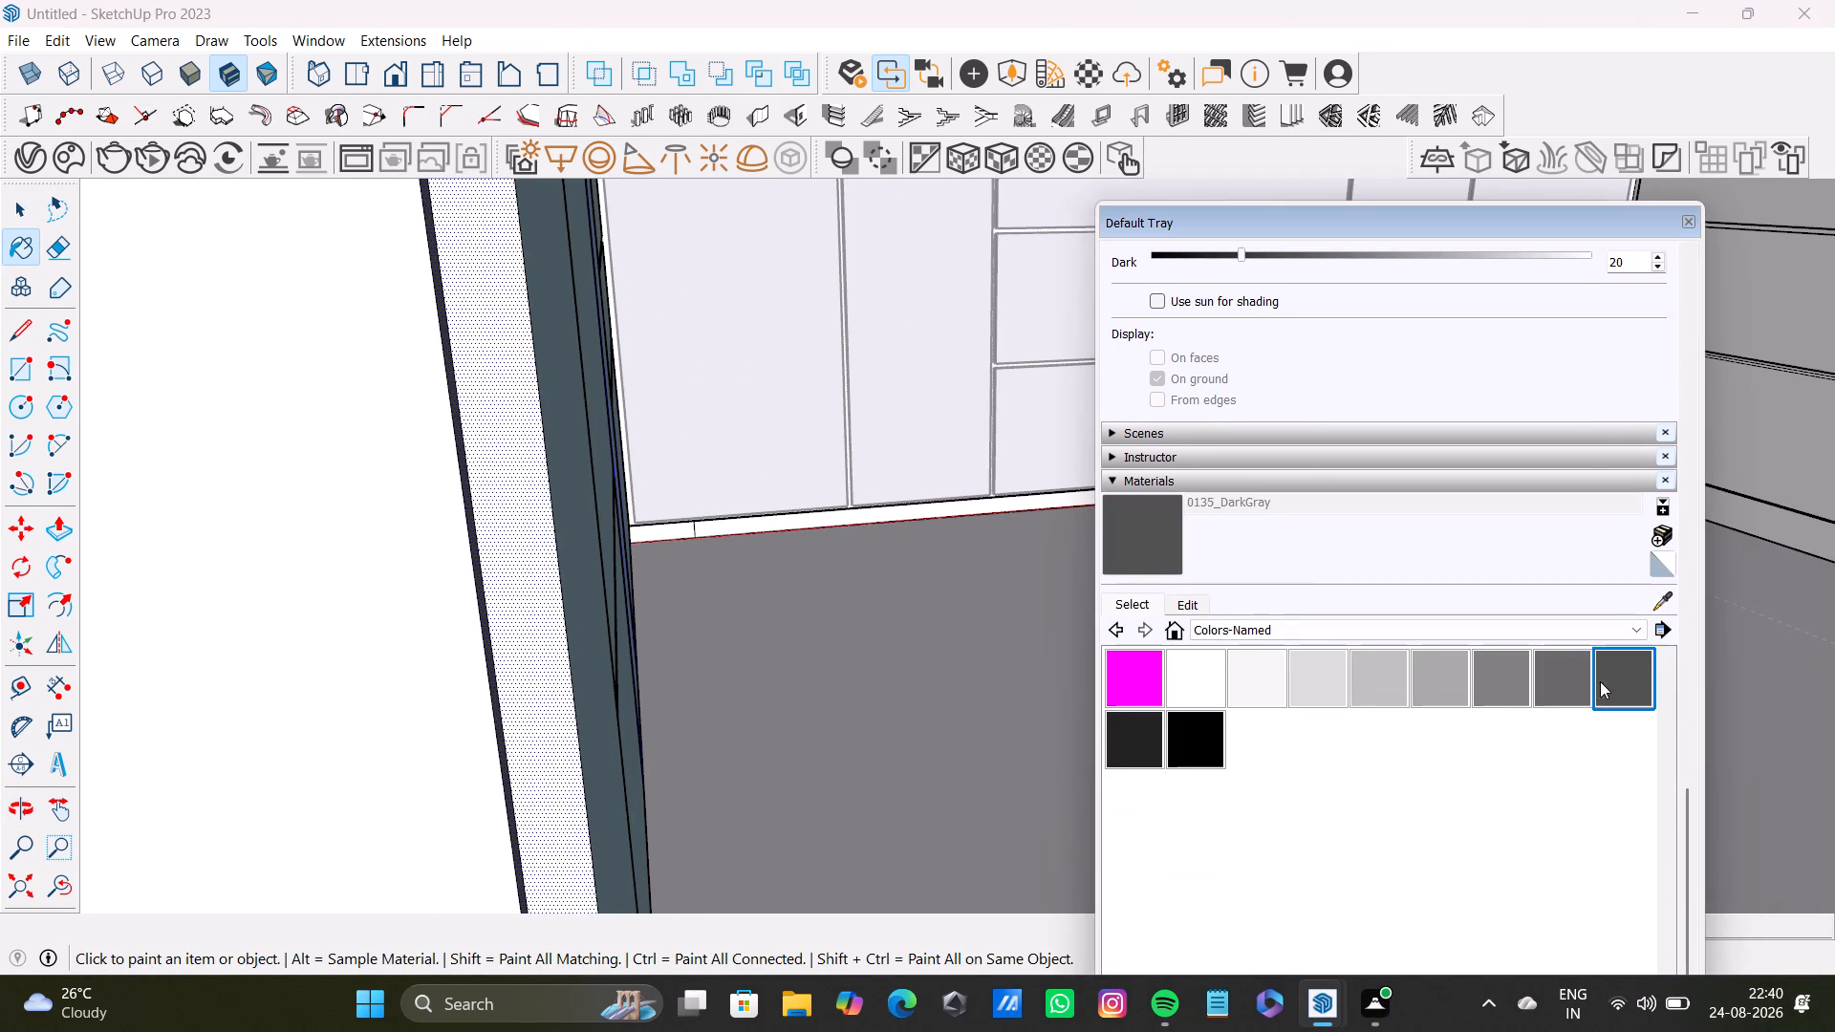
pyautogui.keyDown('shift'); pyautogui.click(506, 517); pyautogui.keyUp('shift')
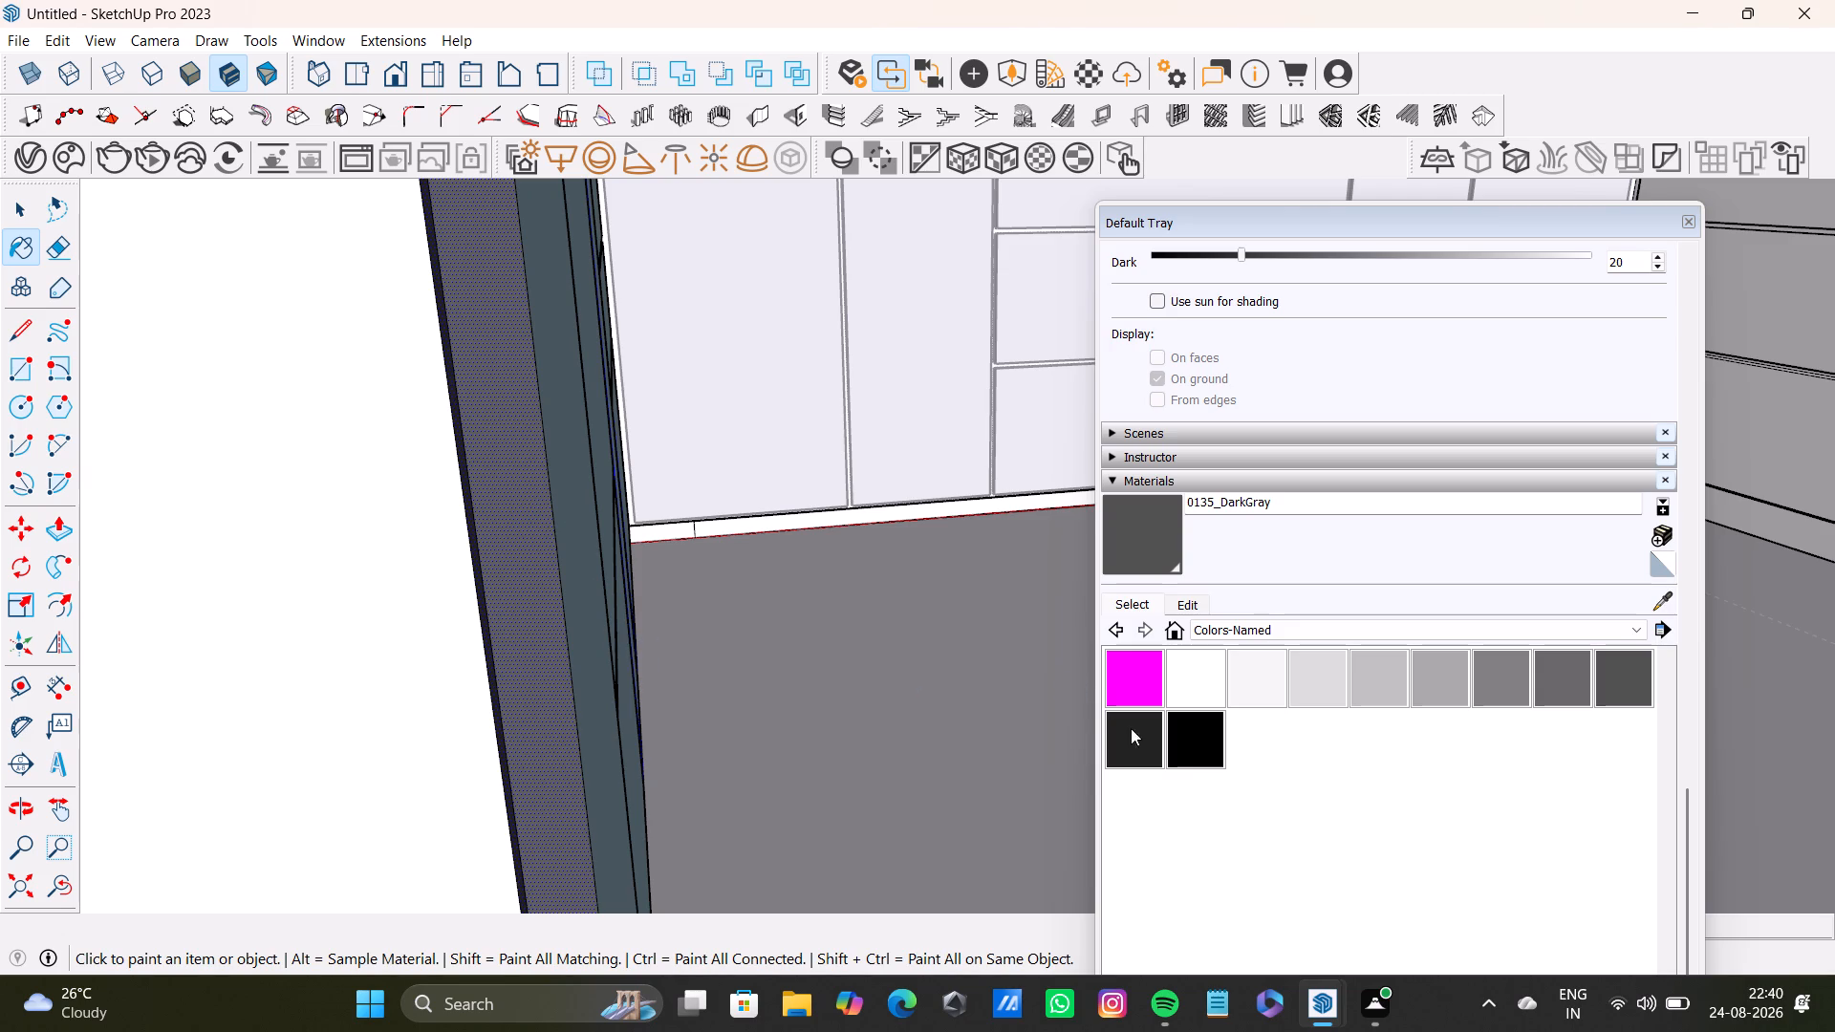
# Finish editing the base cabinet fronts' group and return to the whole kitchen model with nothing selected.
pyautogui.scroll(-7, 625, 714)
pyautogui.moveTo(694, 685); pyautogui.dragTo(476, 711, button='middle')
pyautogui.scroll(3, 469, 613)
pyautogui.press('space')
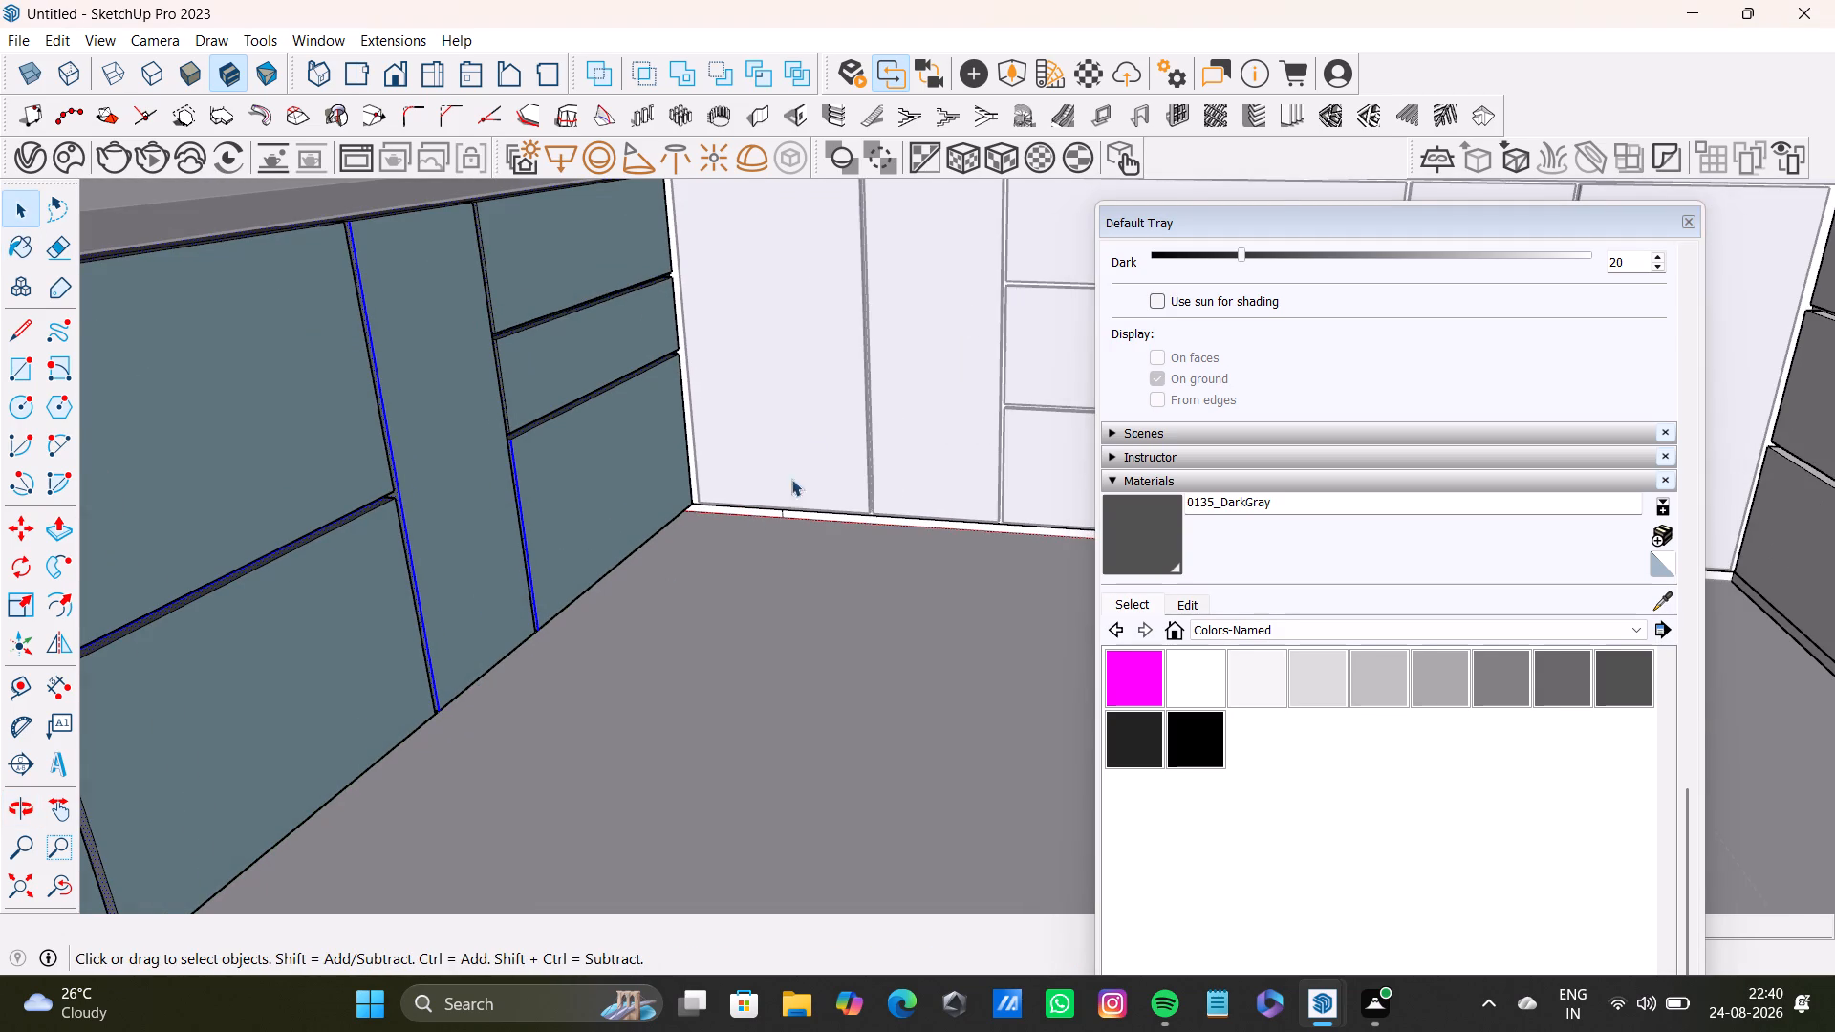
pyautogui.scroll(-3, 808, 433)
pyautogui.keyDown('shift'); pyautogui.moveTo(810, 434); pyautogui.dragTo(701, 664, button='middle'); pyautogui.keyUp('shift')
pyautogui.click(752, 627)
pyautogui.press('space')
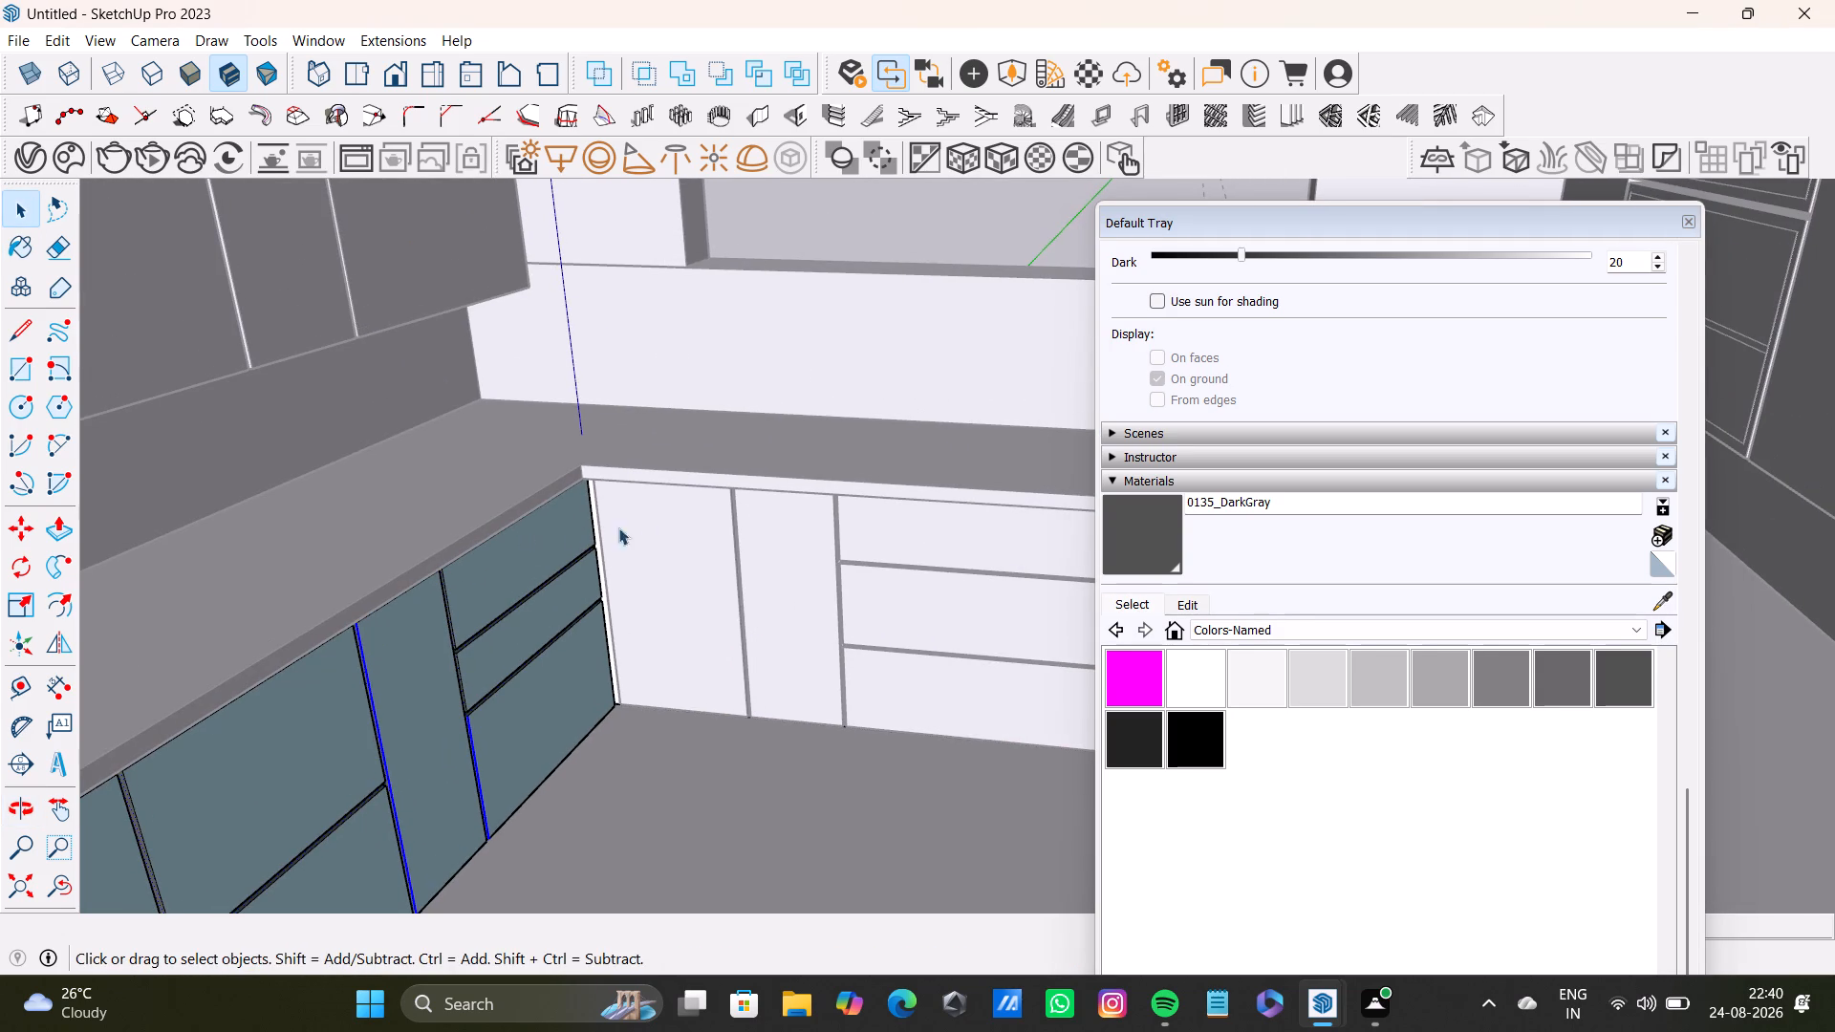
pyautogui.moveTo(767, 512); pyautogui.dragTo(1028, 634, button='middle')
pyautogui.moveTo(1017, 658); pyautogui.dragTo(702, 777, button='middle')
pyautogui.keyDown('shift'); pyautogui.moveTo(752, 485); pyautogui.dragTo(1065, 680, button='middle'); pyautogui.keyUp('shift')
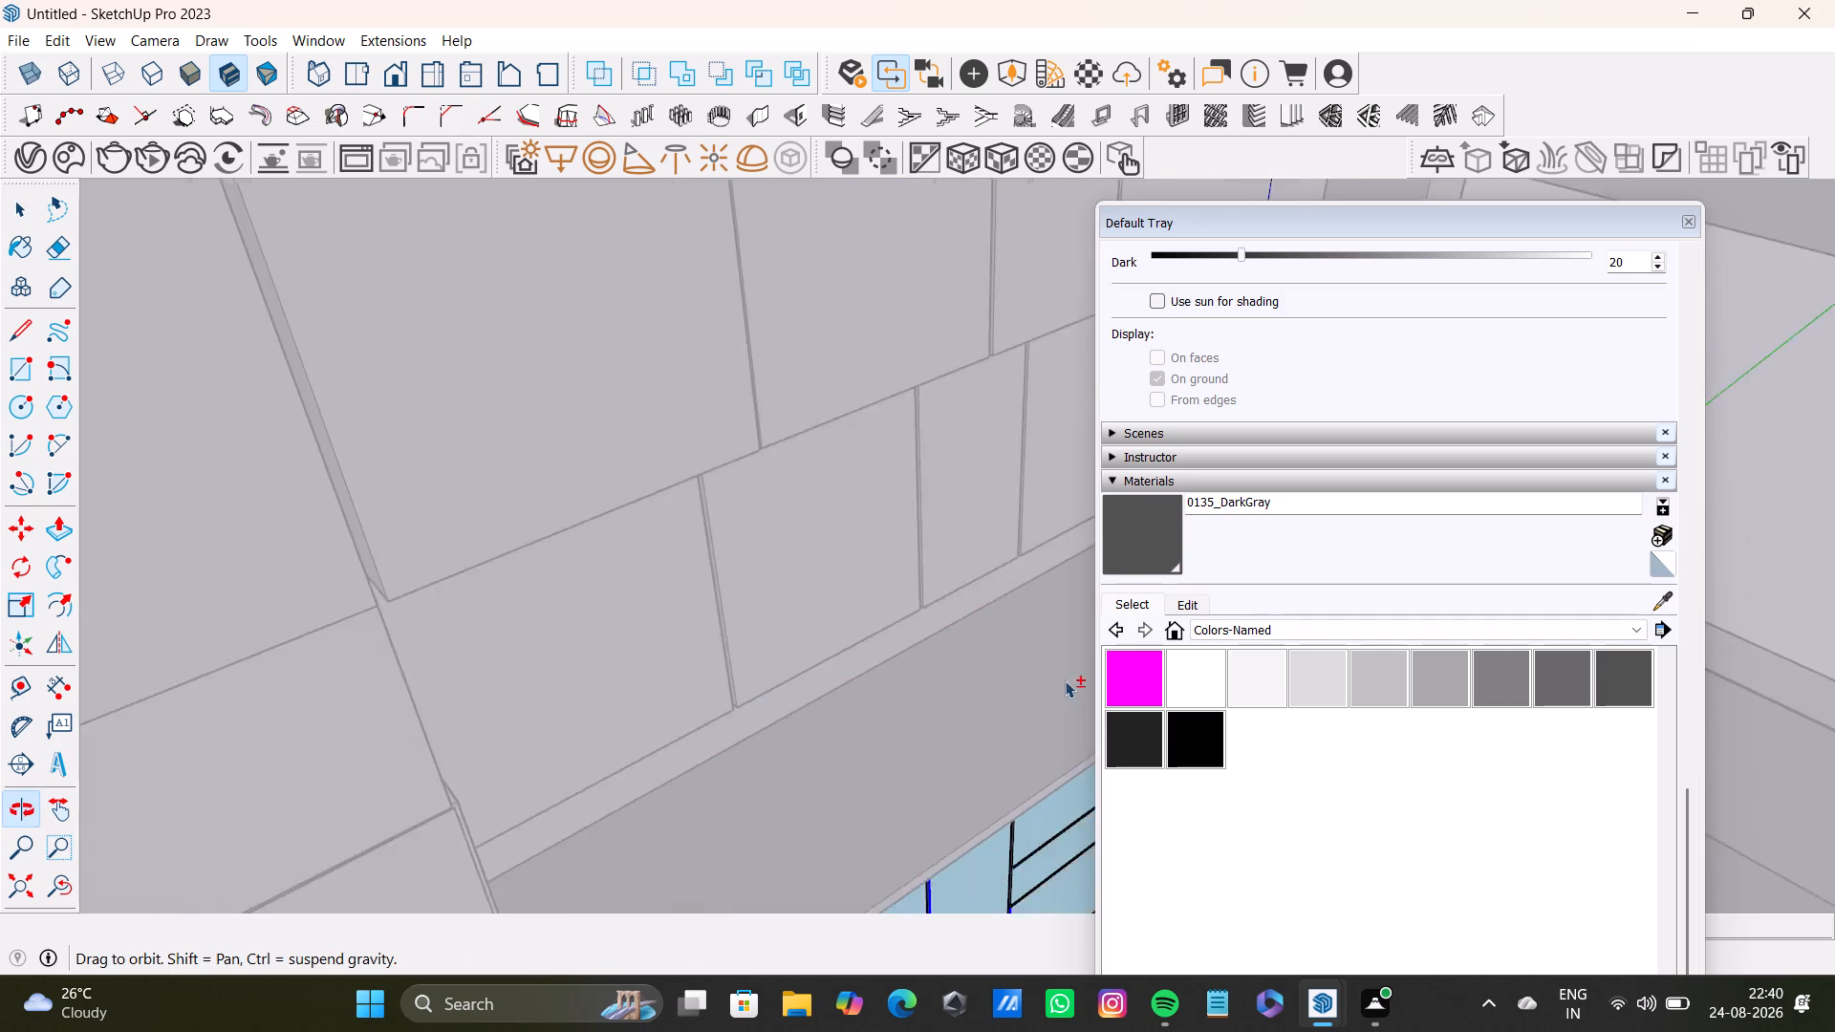
pyautogui.moveTo(992, 687); pyautogui.dragTo(610, 719, button='middle')
pyautogui.scroll(1, 663, 596)
pyautogui.keyDown('shift'); pyautogui.moveTo(677, 593); pyautogui.dragTo(720, 760, button='middle'); pyautogui.keyUp('shift')
pyautogui.click(591, 493)
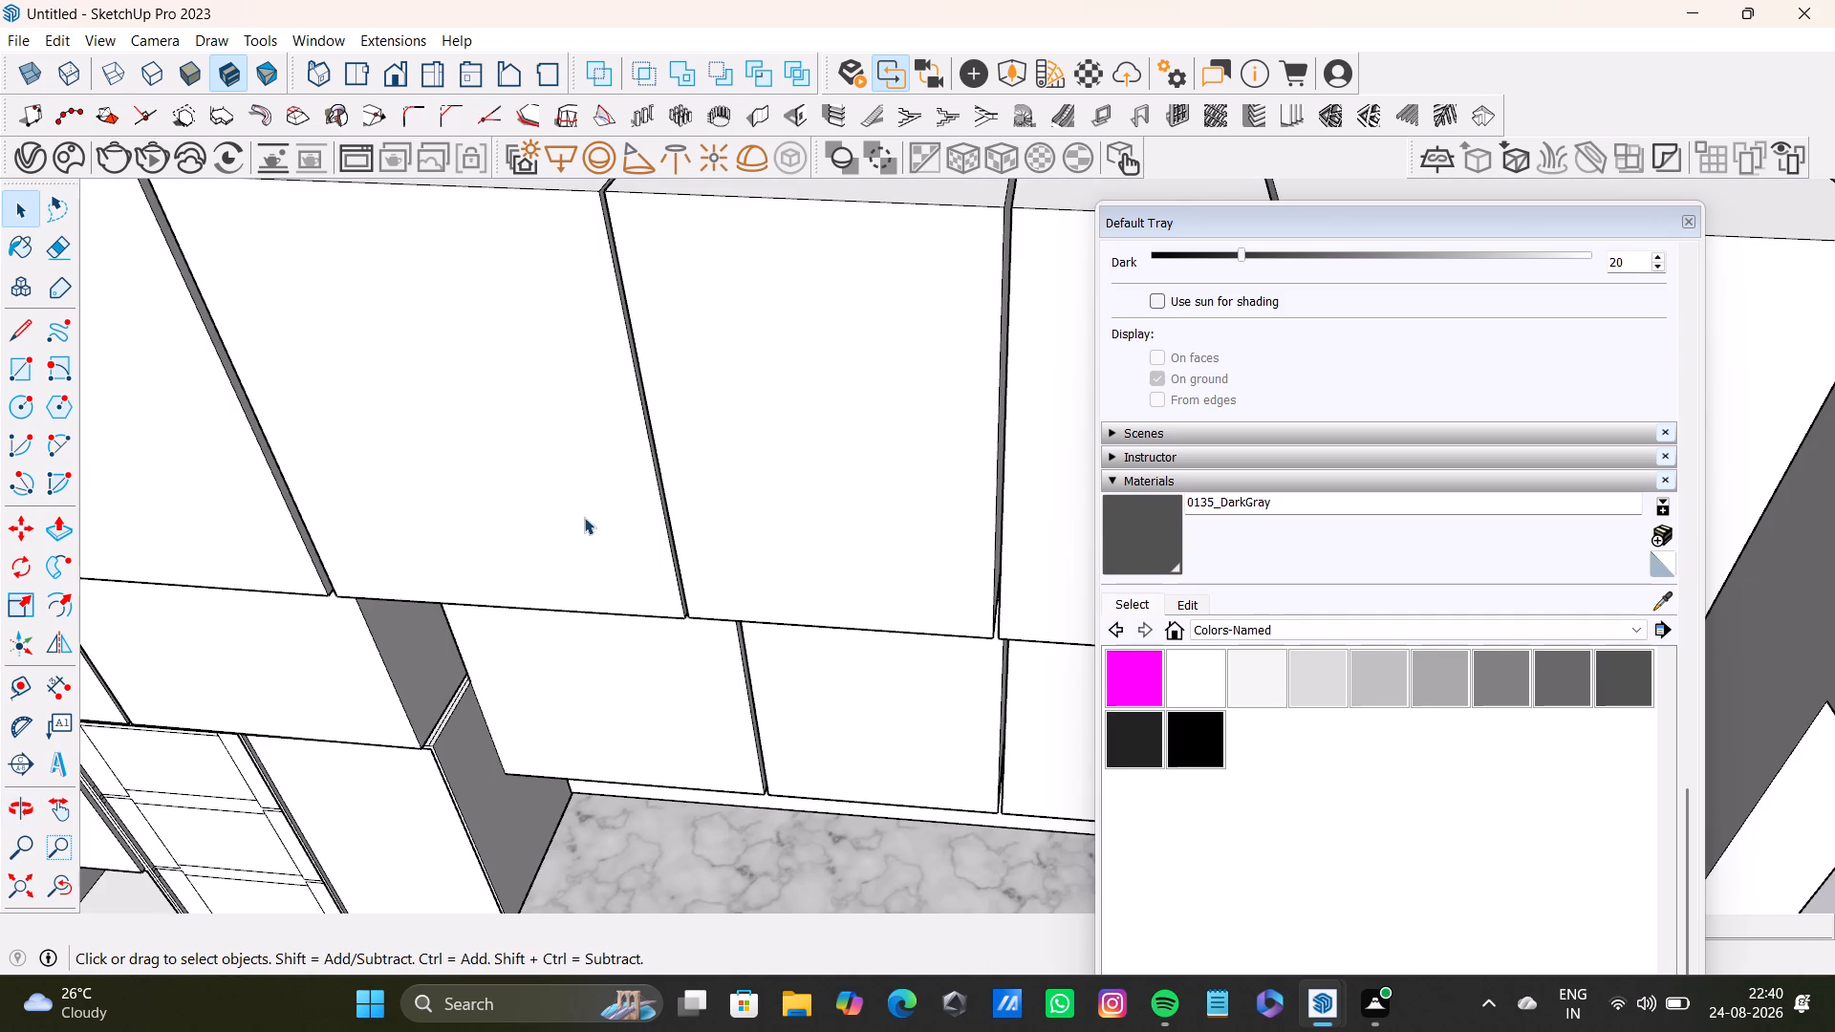
pyautogui.scroll(-8, 609, 548)
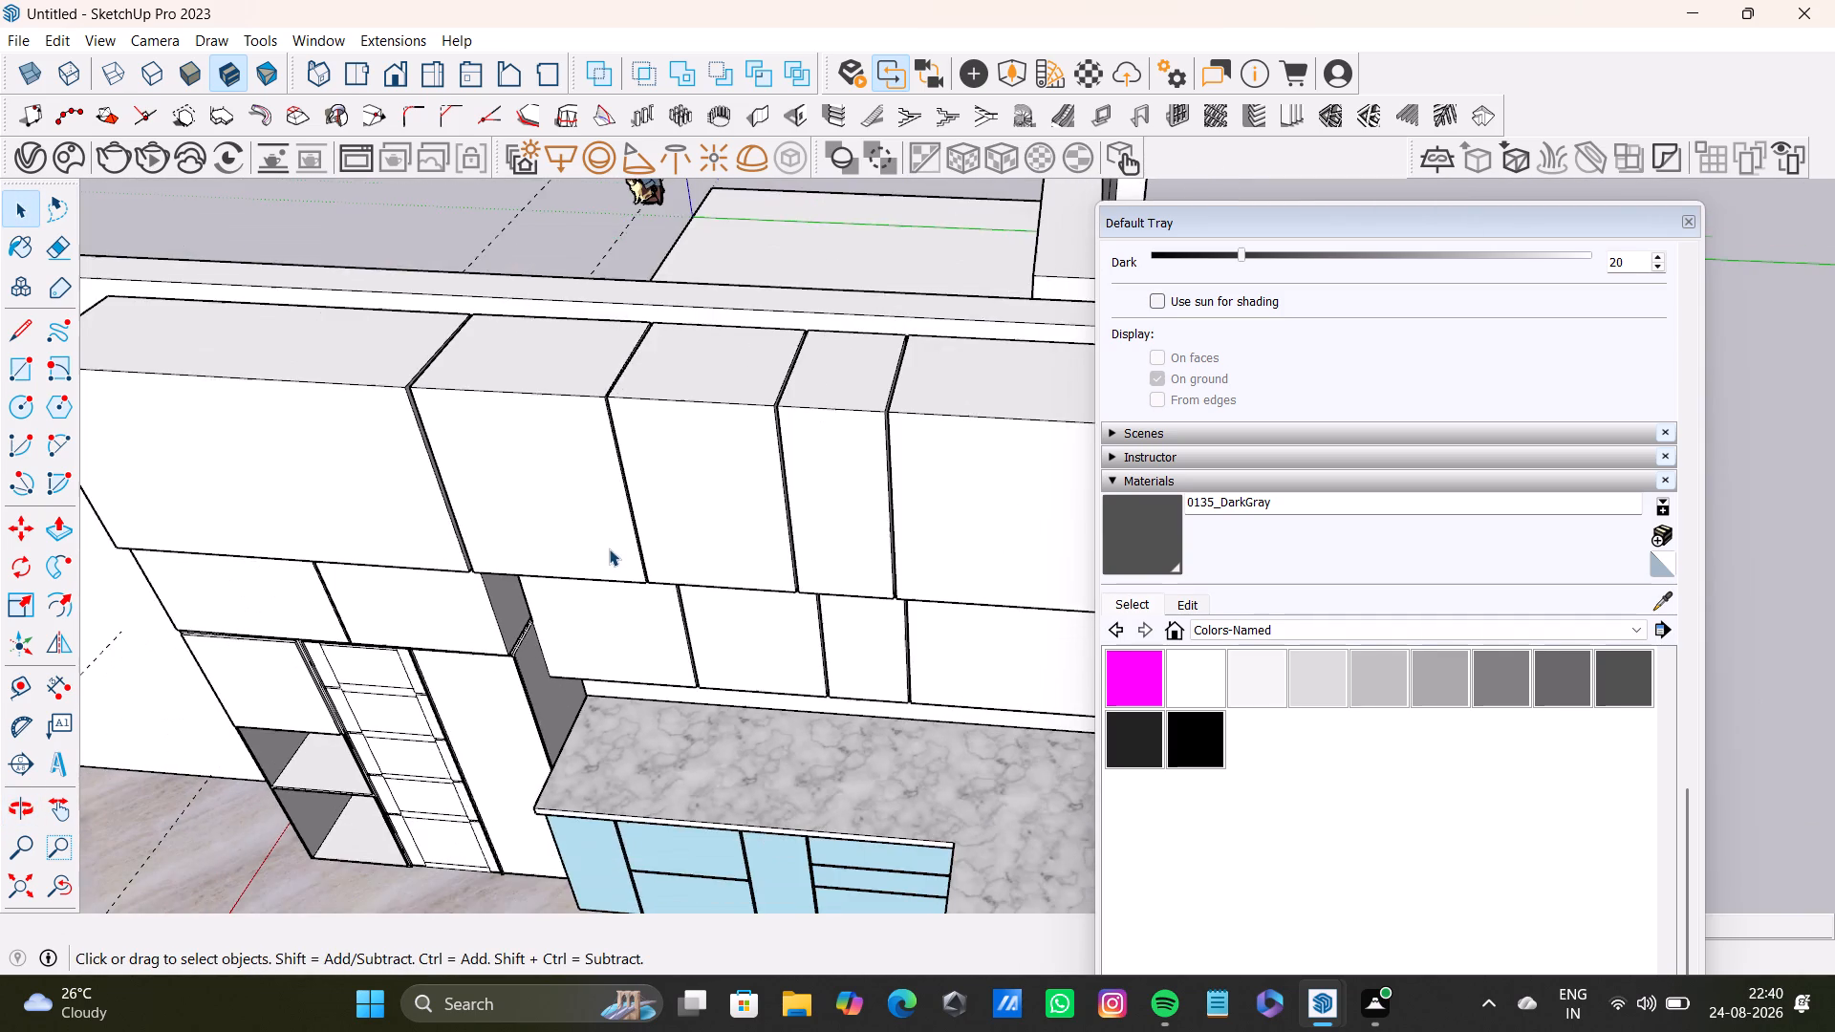
pyautogui.moveTo(609, 549); pyautogui.dragTo(678, 479, button='middle')
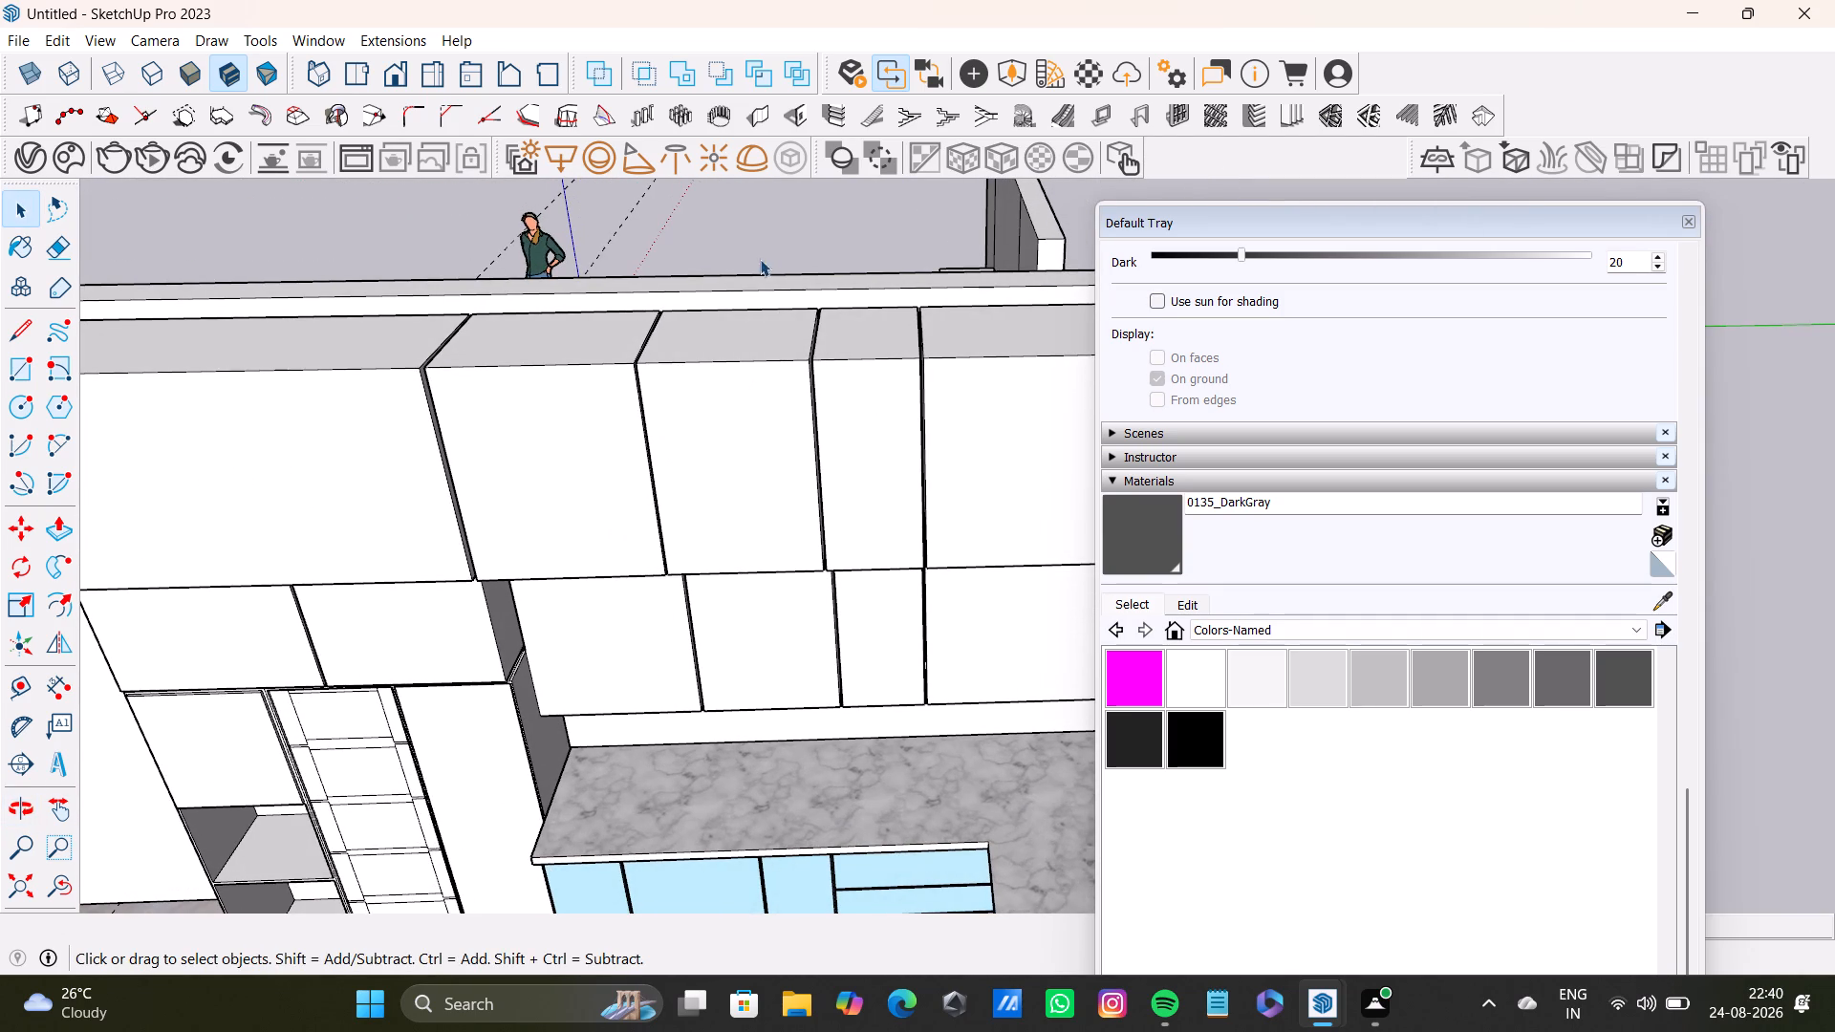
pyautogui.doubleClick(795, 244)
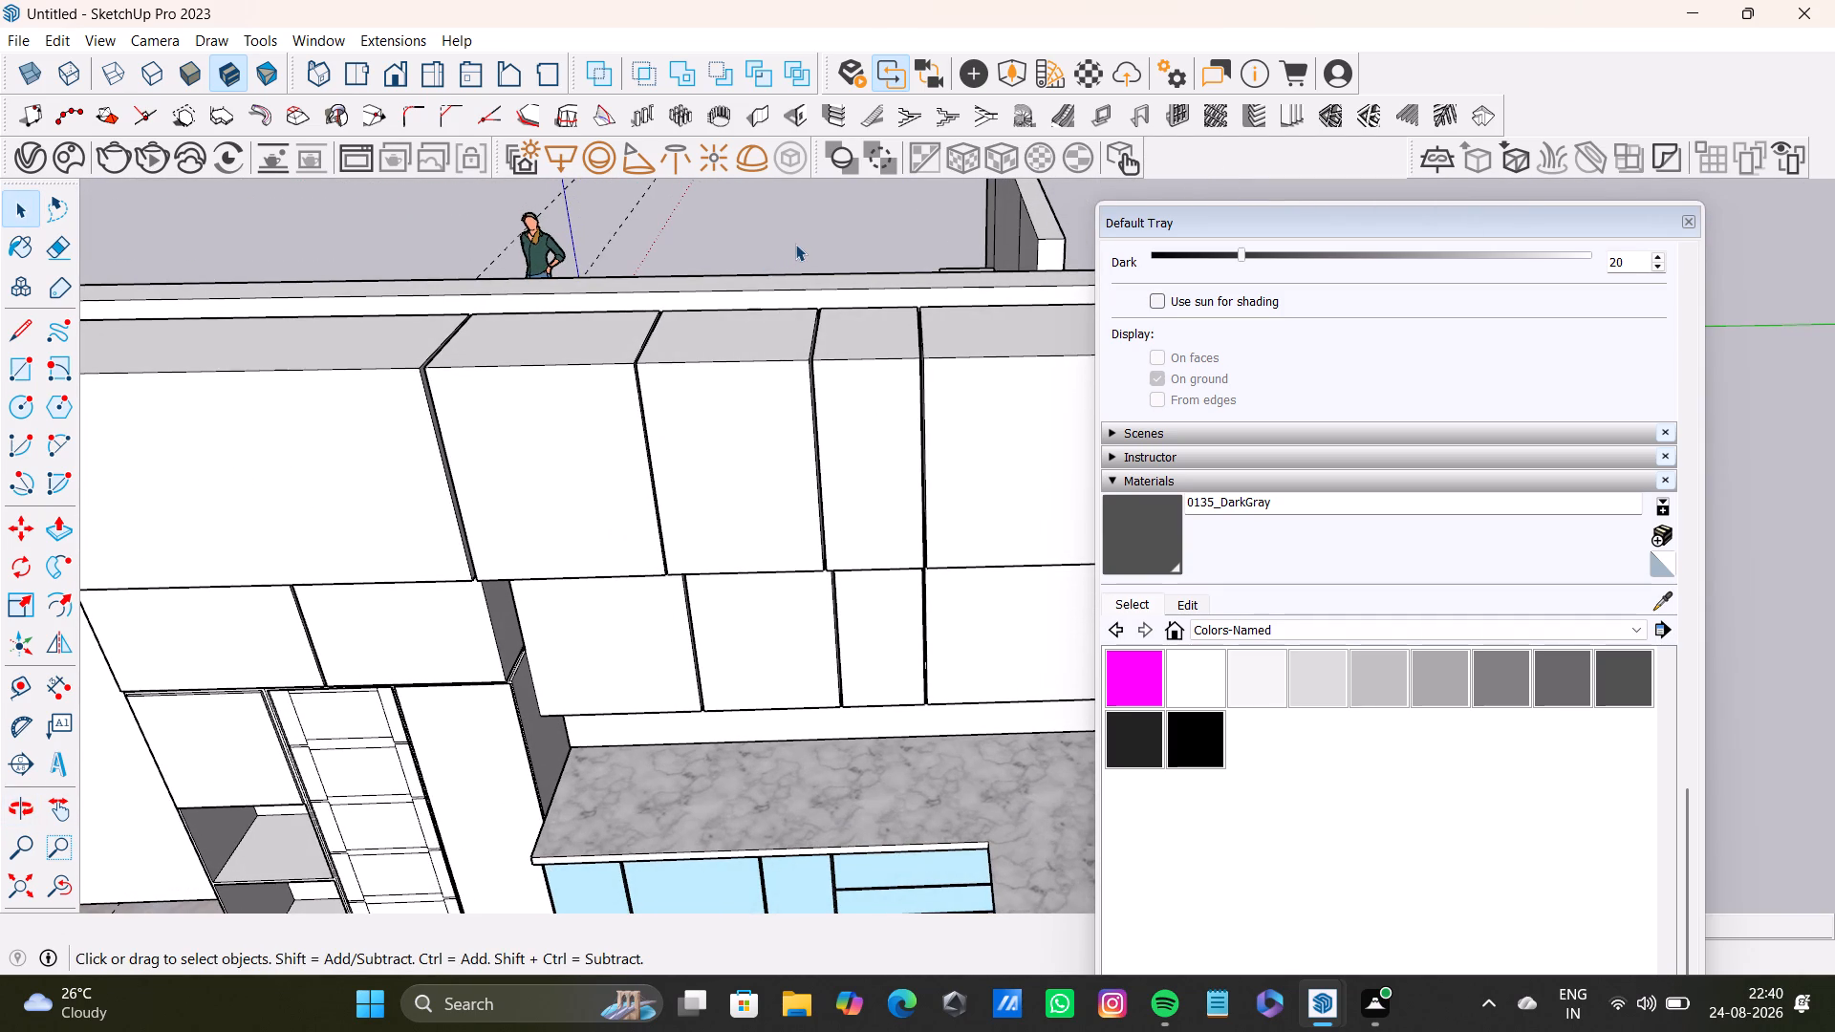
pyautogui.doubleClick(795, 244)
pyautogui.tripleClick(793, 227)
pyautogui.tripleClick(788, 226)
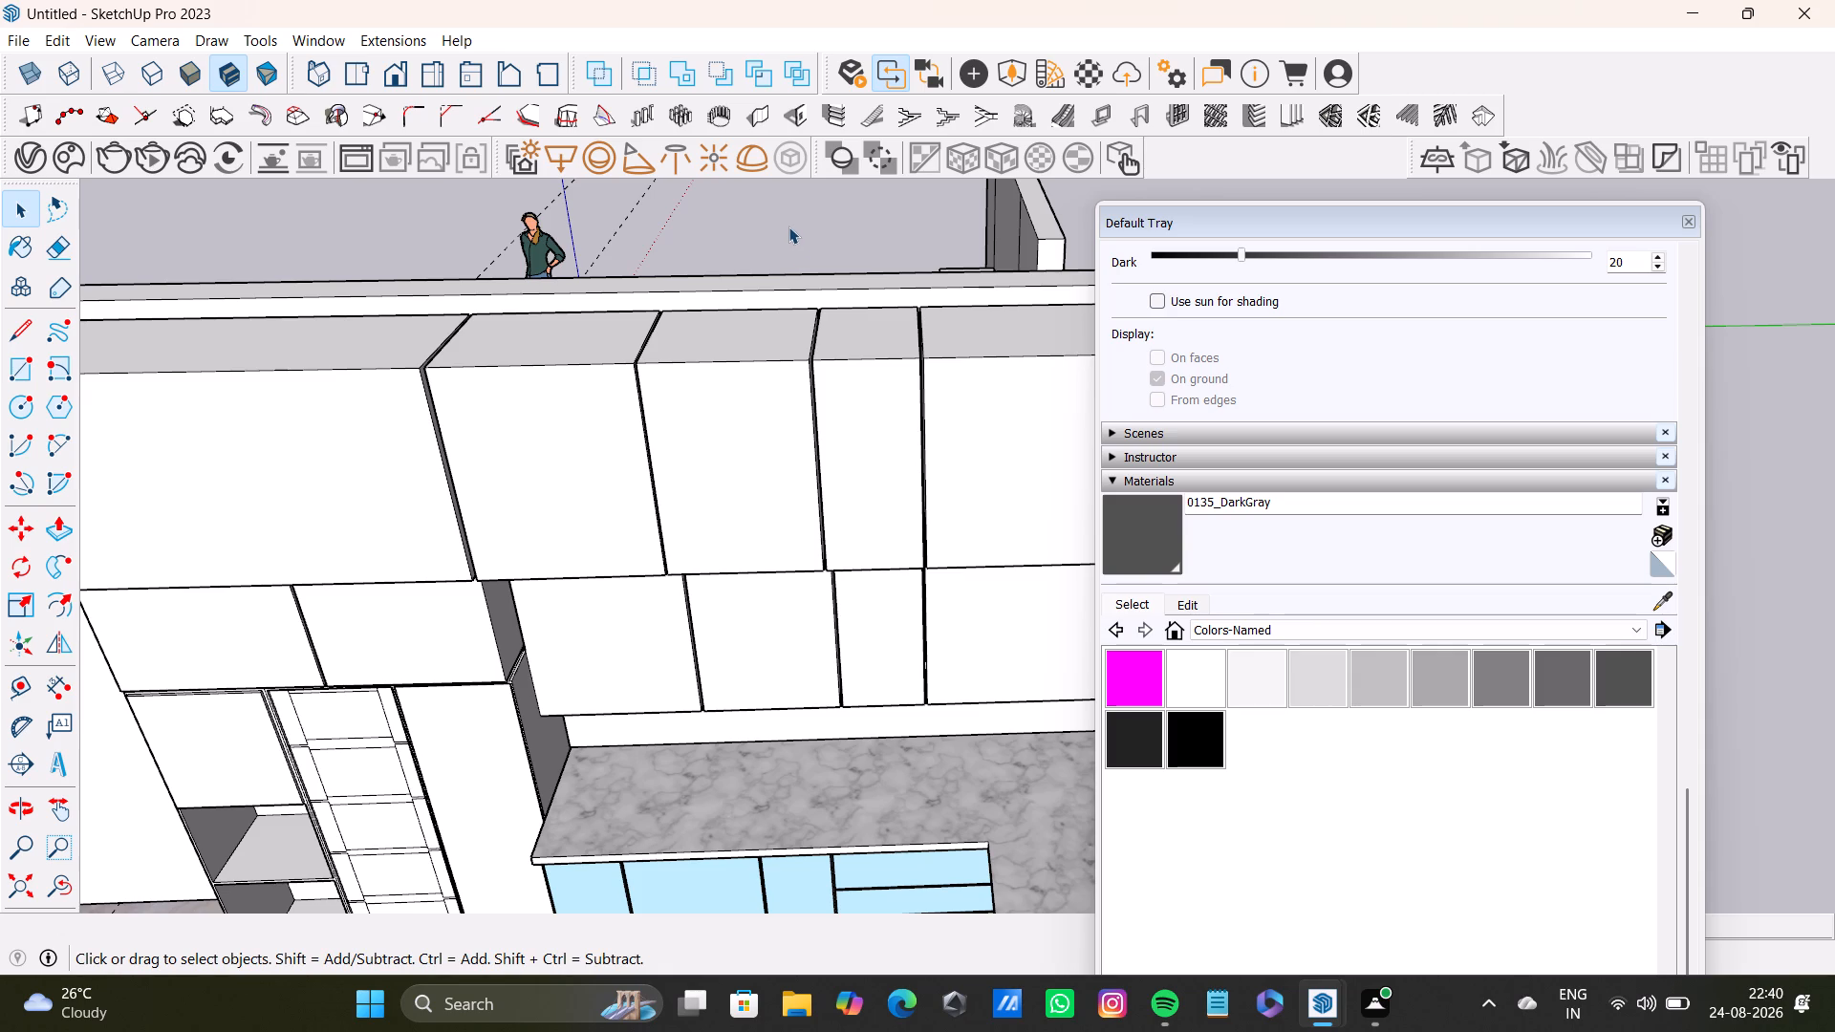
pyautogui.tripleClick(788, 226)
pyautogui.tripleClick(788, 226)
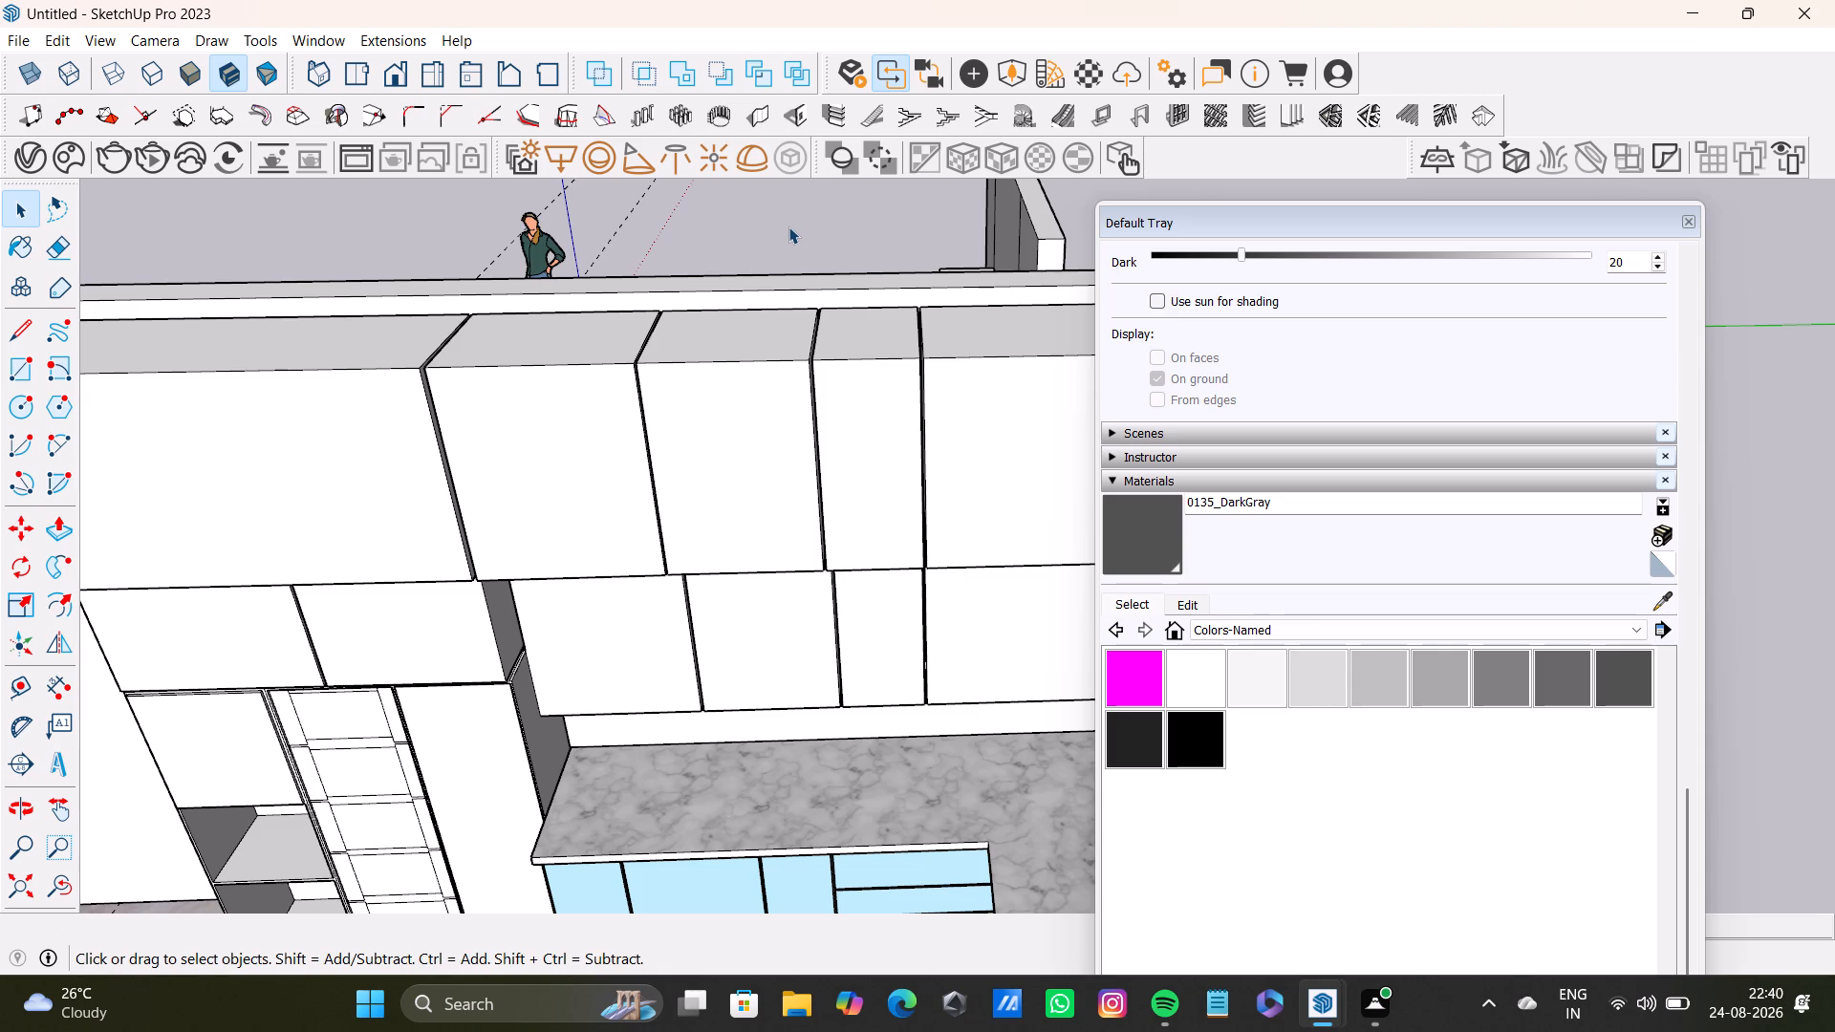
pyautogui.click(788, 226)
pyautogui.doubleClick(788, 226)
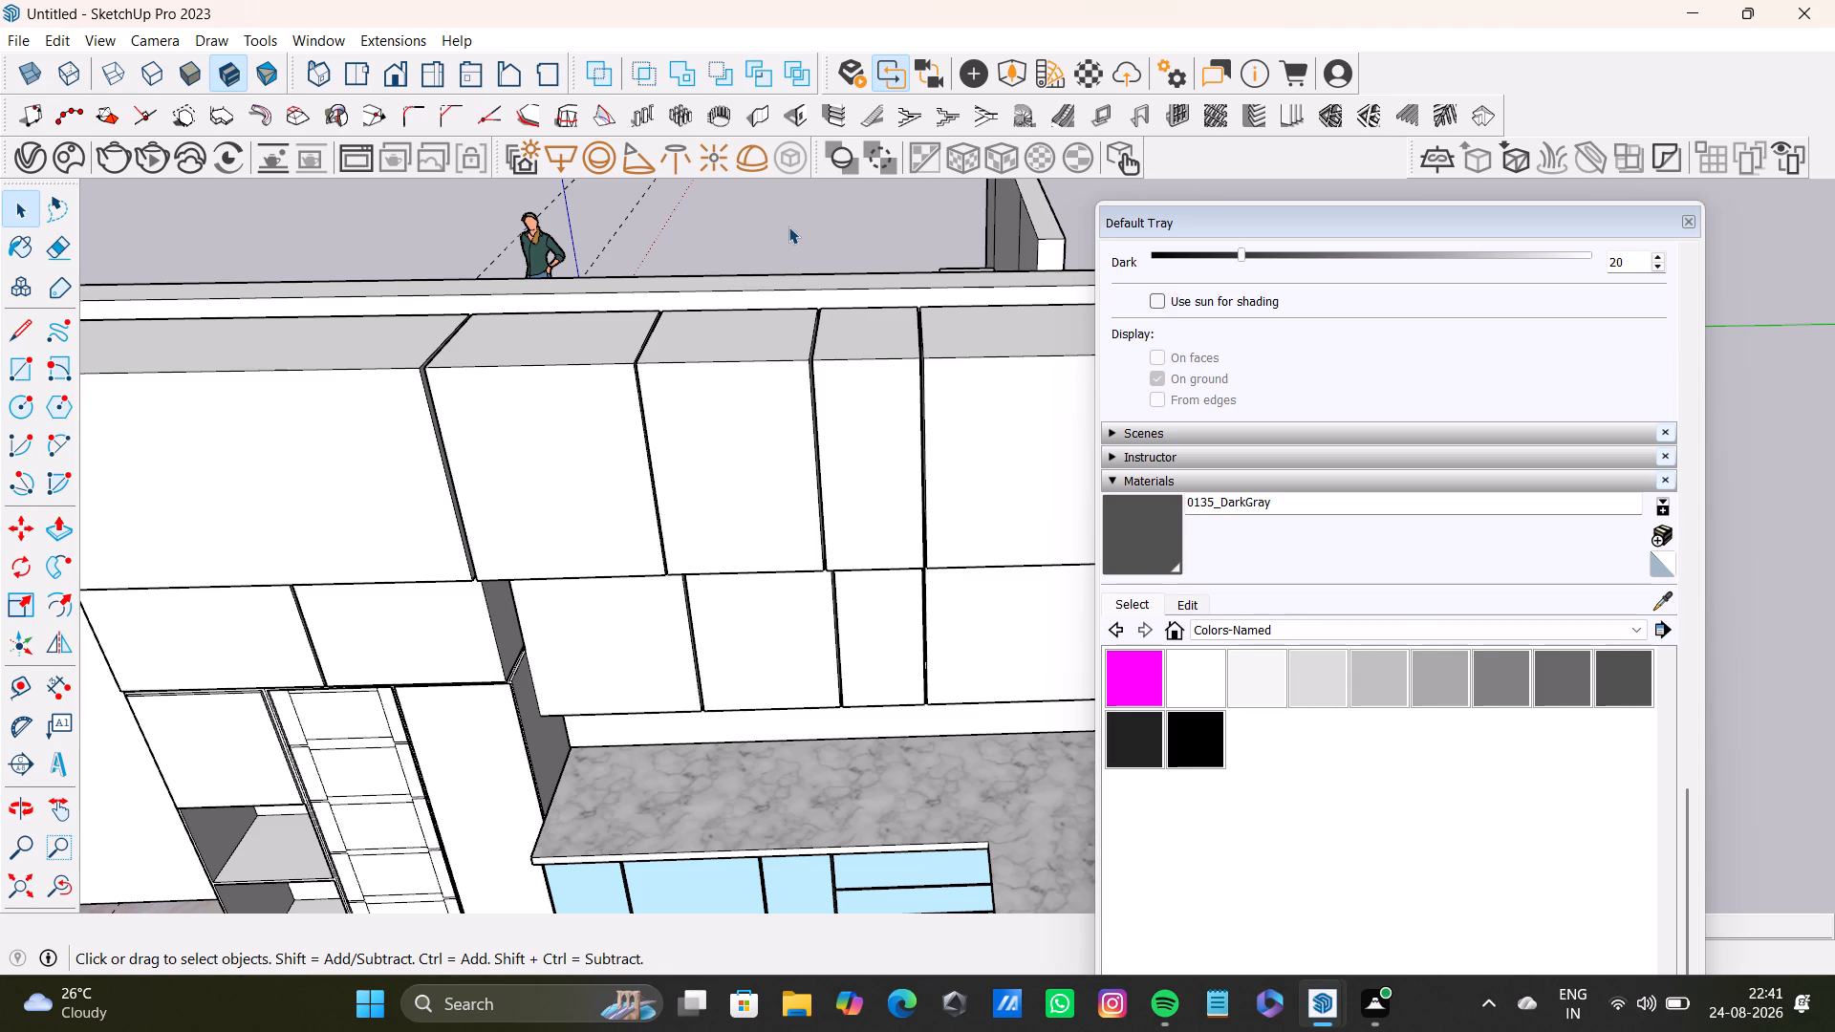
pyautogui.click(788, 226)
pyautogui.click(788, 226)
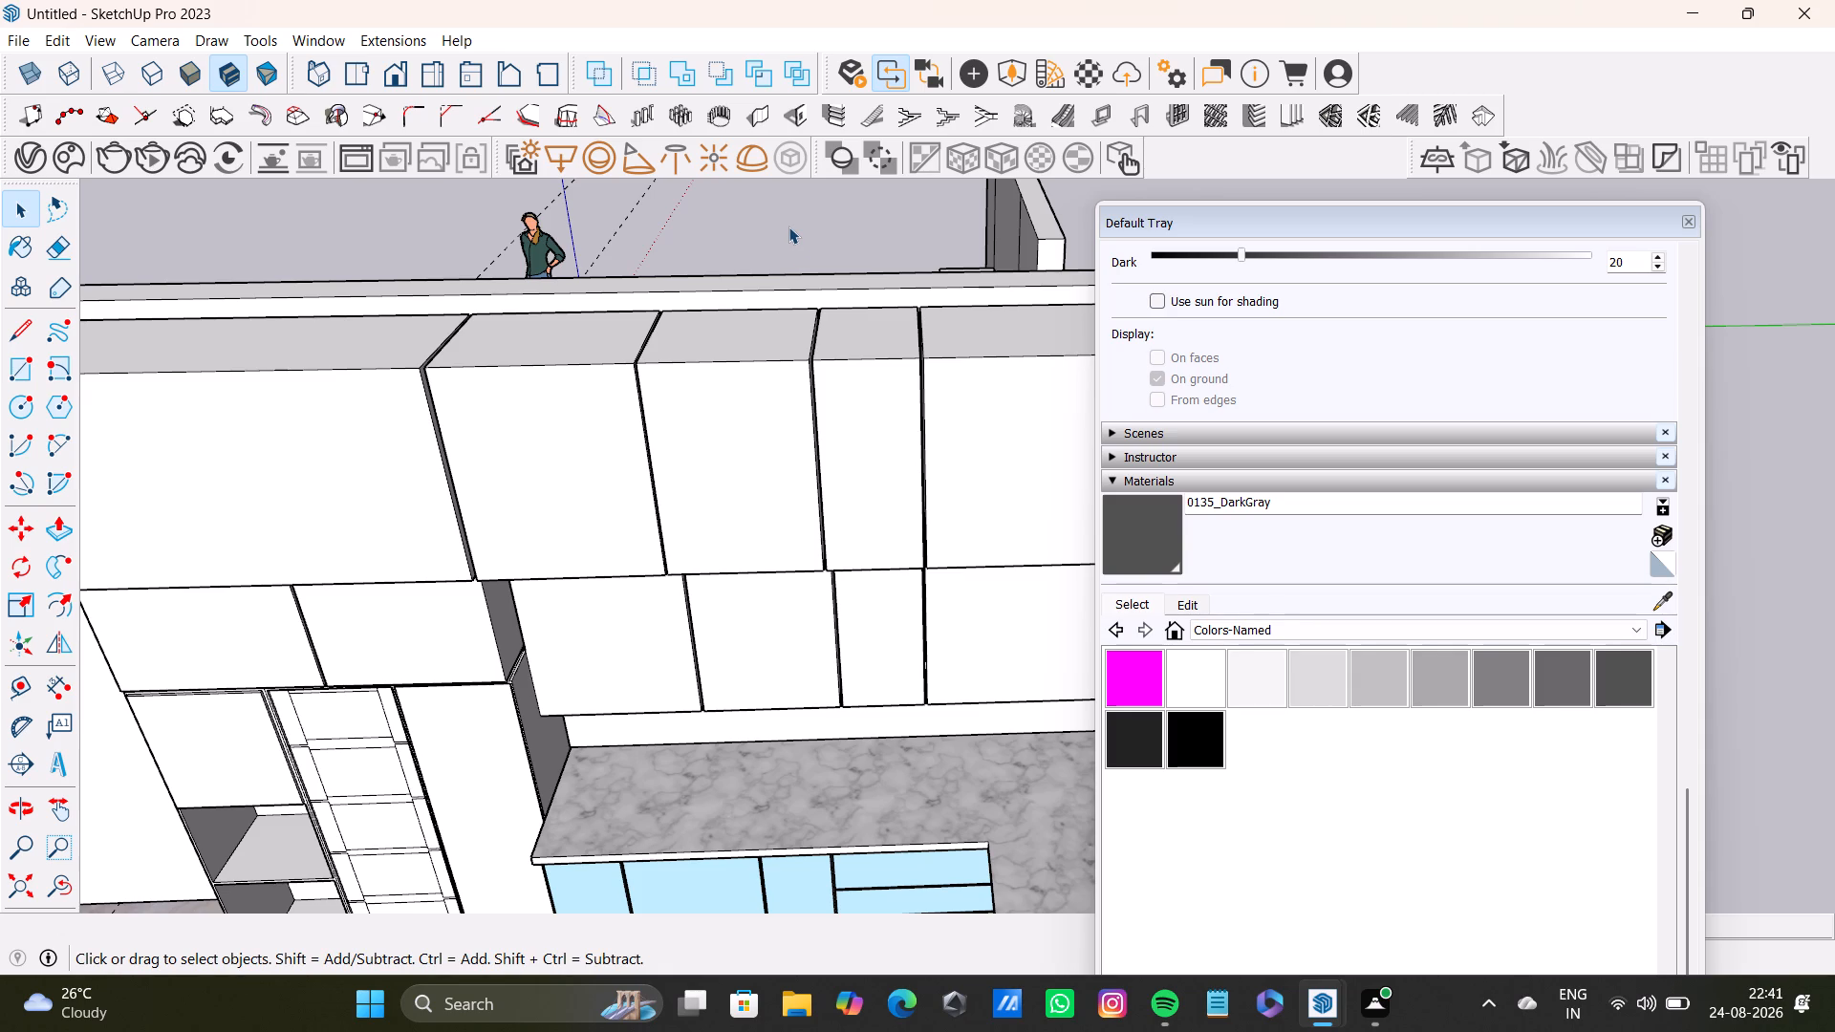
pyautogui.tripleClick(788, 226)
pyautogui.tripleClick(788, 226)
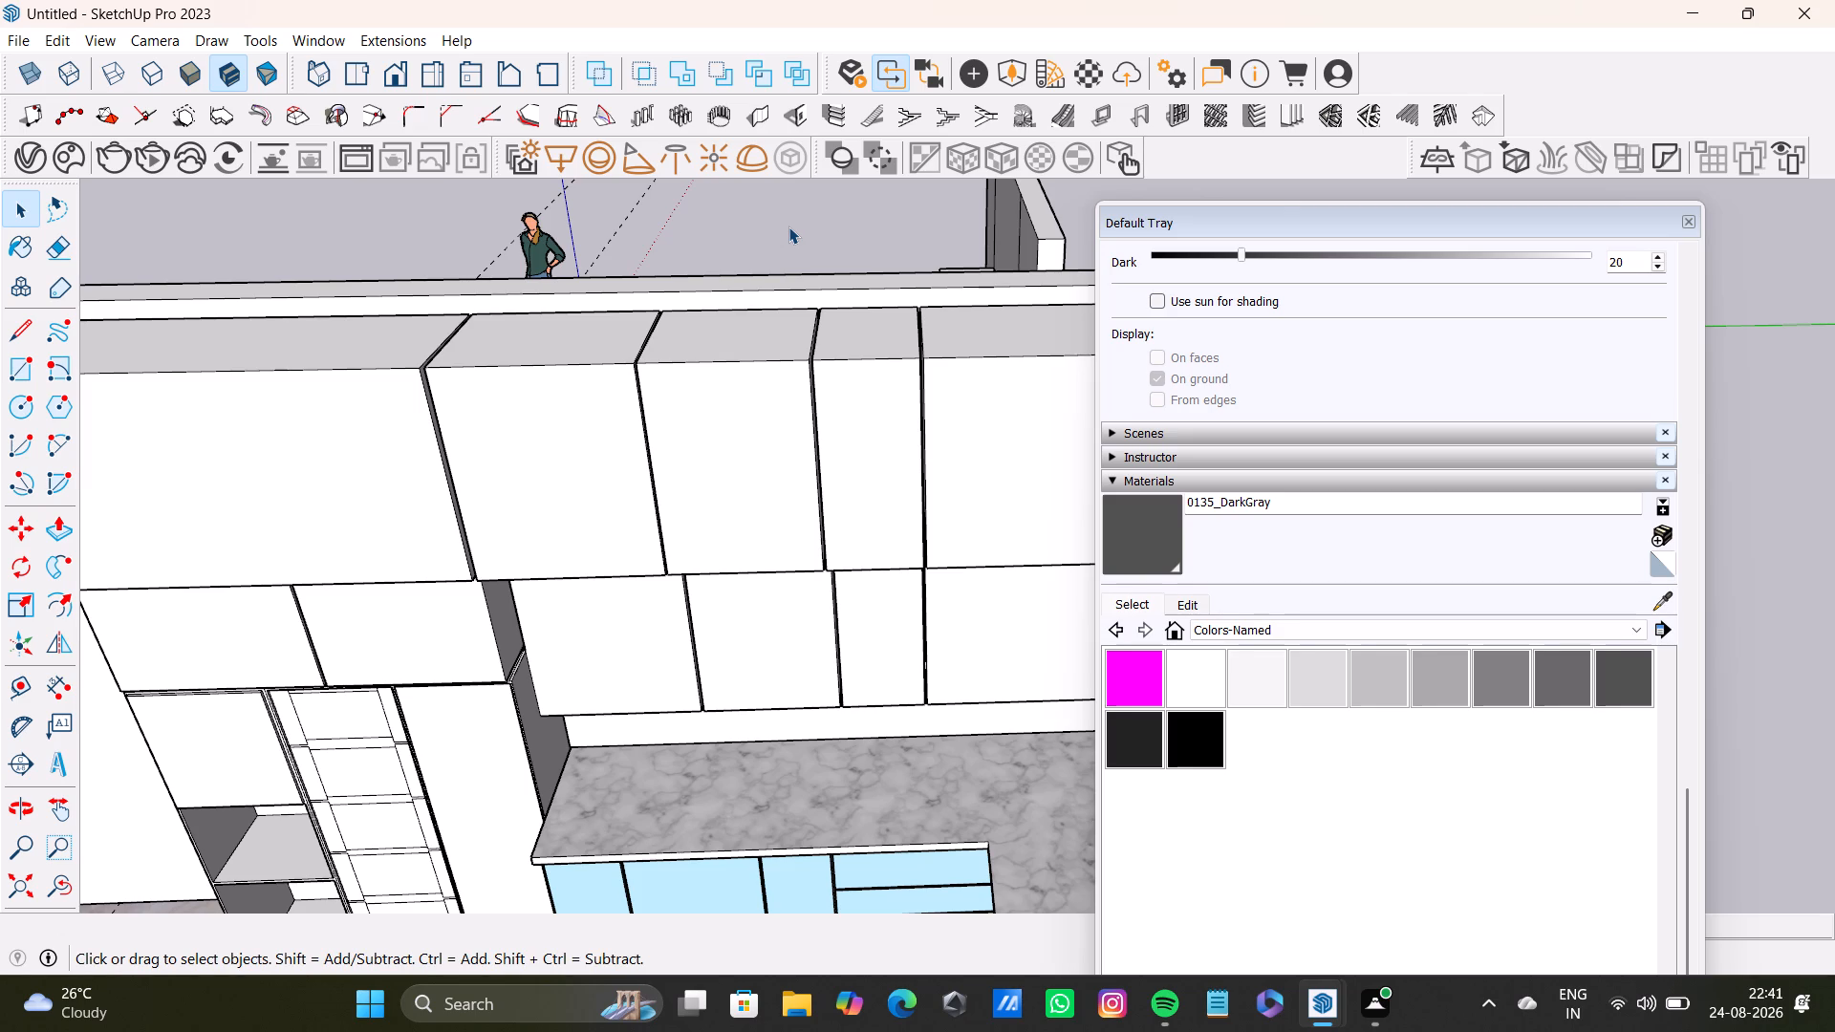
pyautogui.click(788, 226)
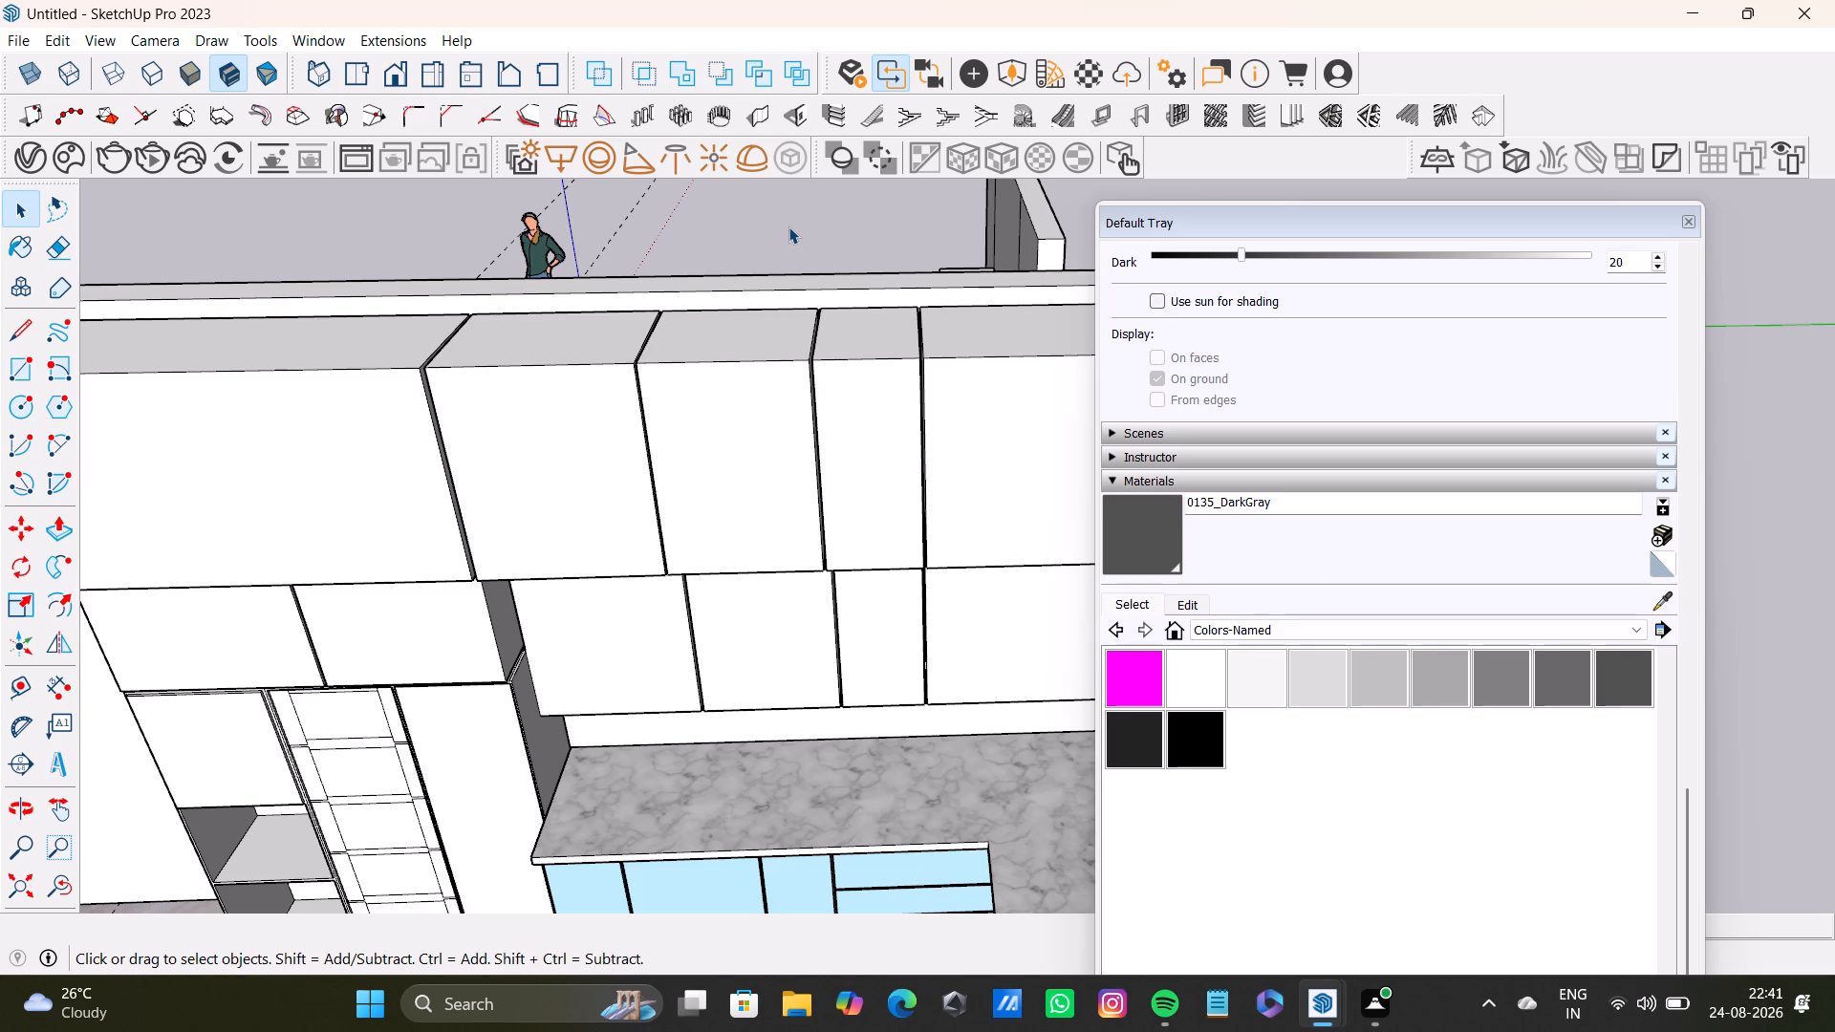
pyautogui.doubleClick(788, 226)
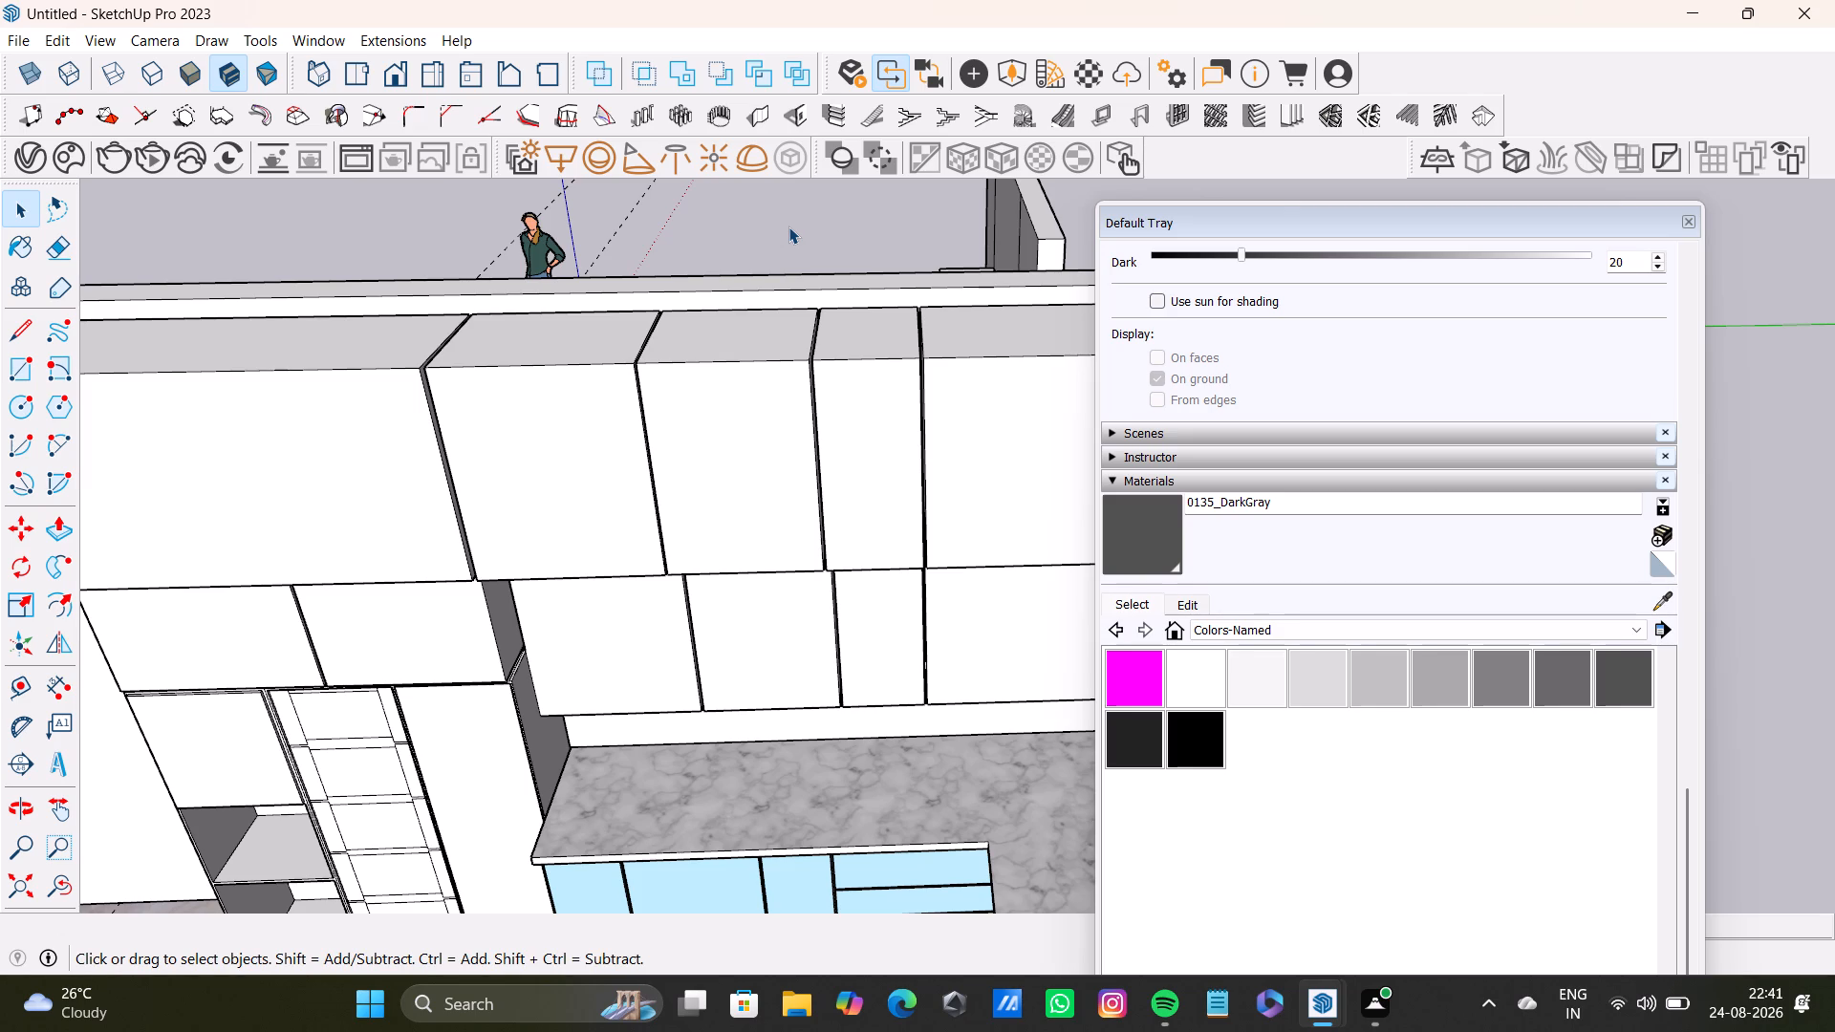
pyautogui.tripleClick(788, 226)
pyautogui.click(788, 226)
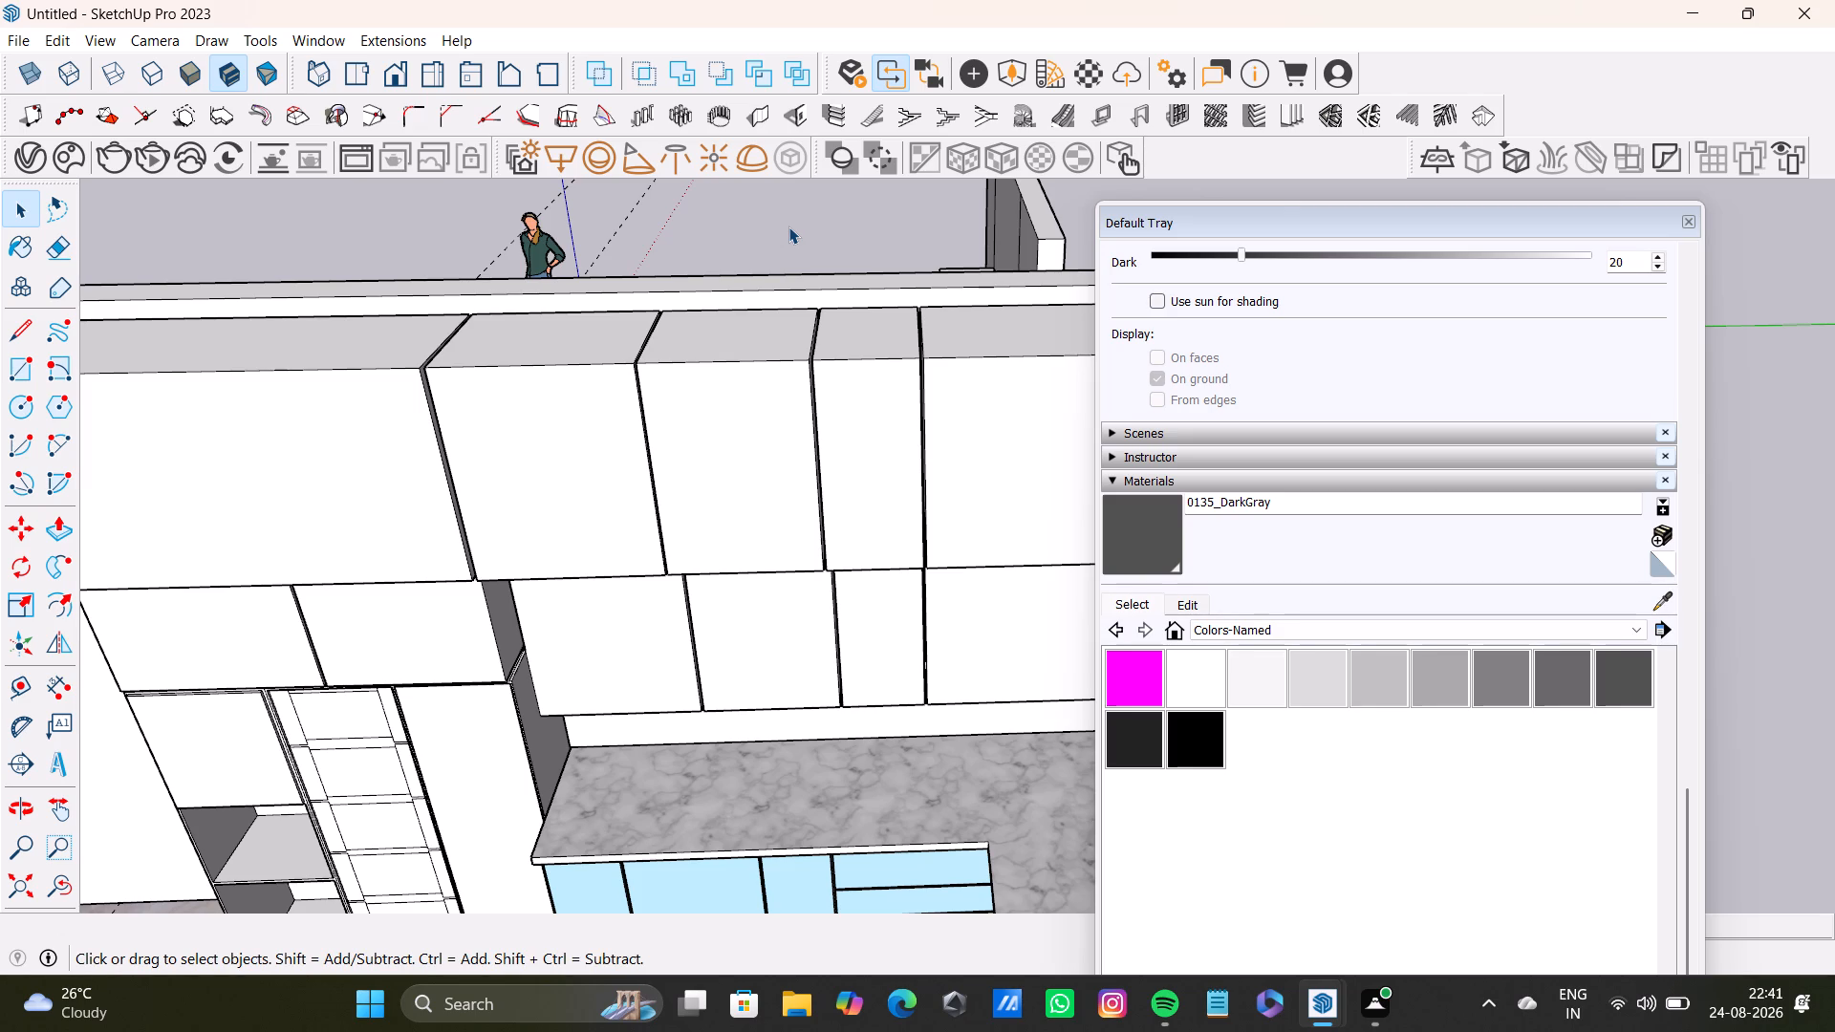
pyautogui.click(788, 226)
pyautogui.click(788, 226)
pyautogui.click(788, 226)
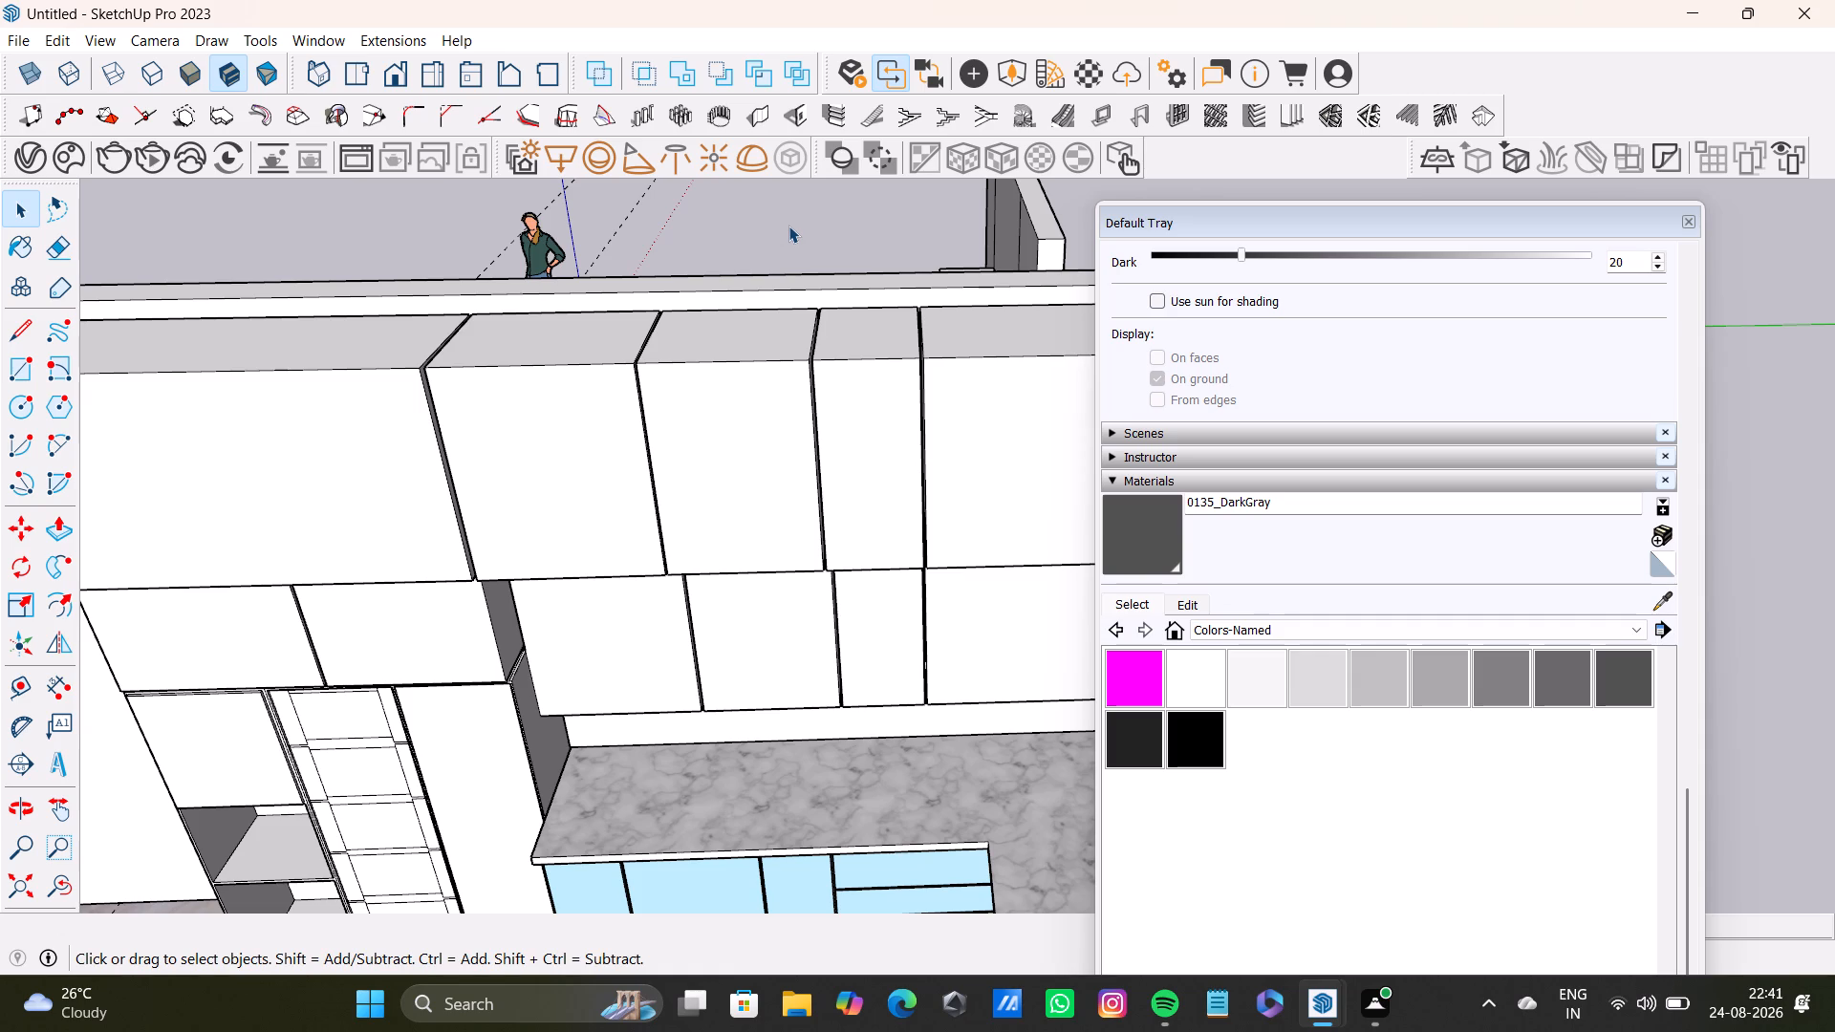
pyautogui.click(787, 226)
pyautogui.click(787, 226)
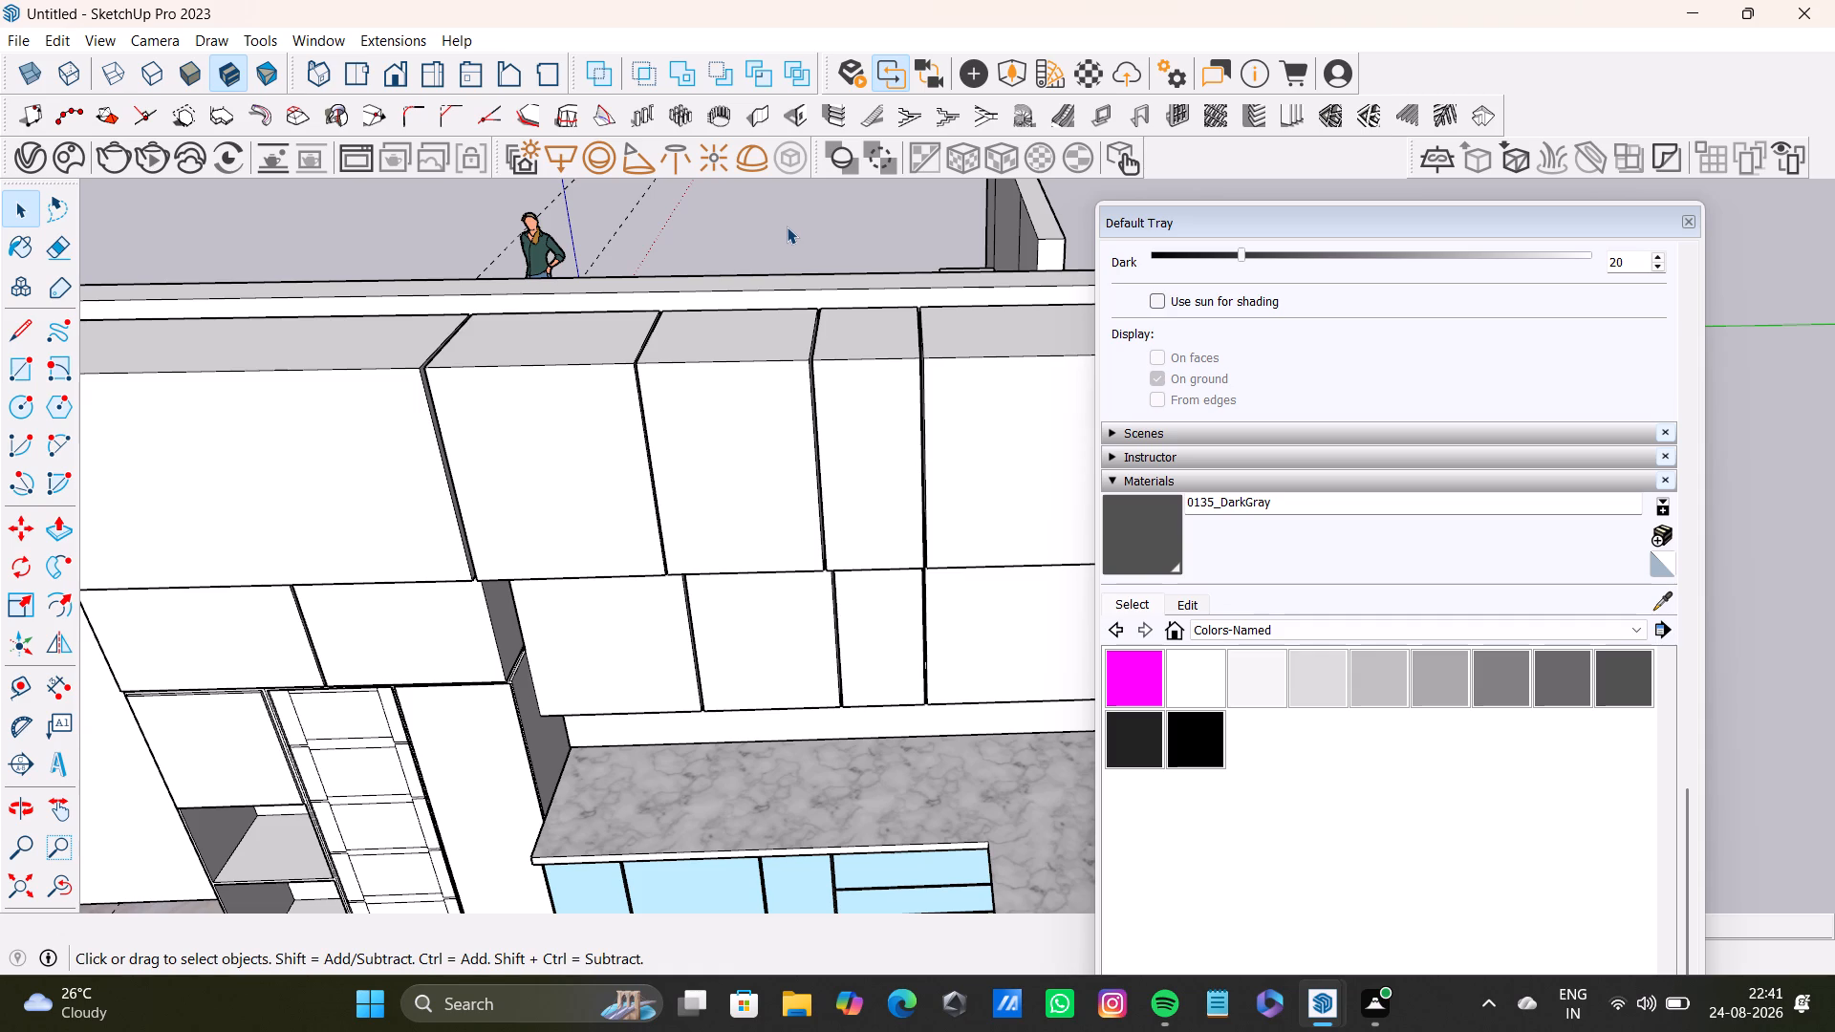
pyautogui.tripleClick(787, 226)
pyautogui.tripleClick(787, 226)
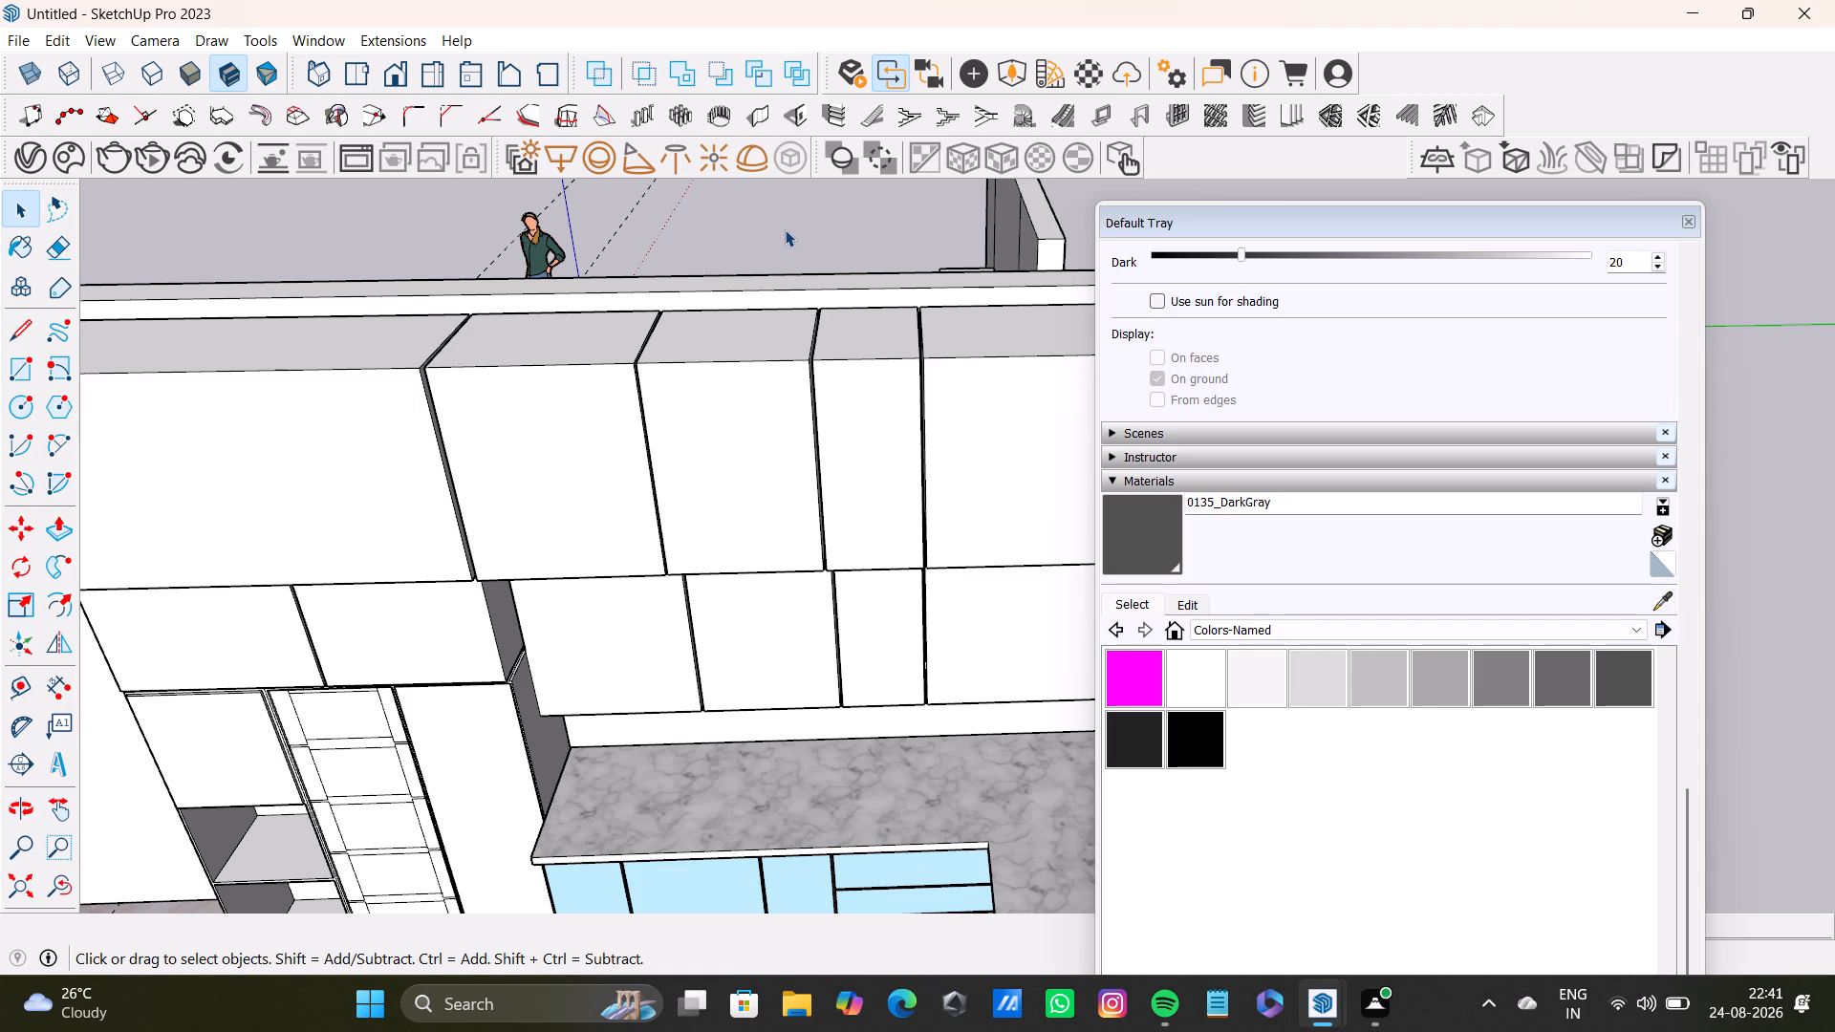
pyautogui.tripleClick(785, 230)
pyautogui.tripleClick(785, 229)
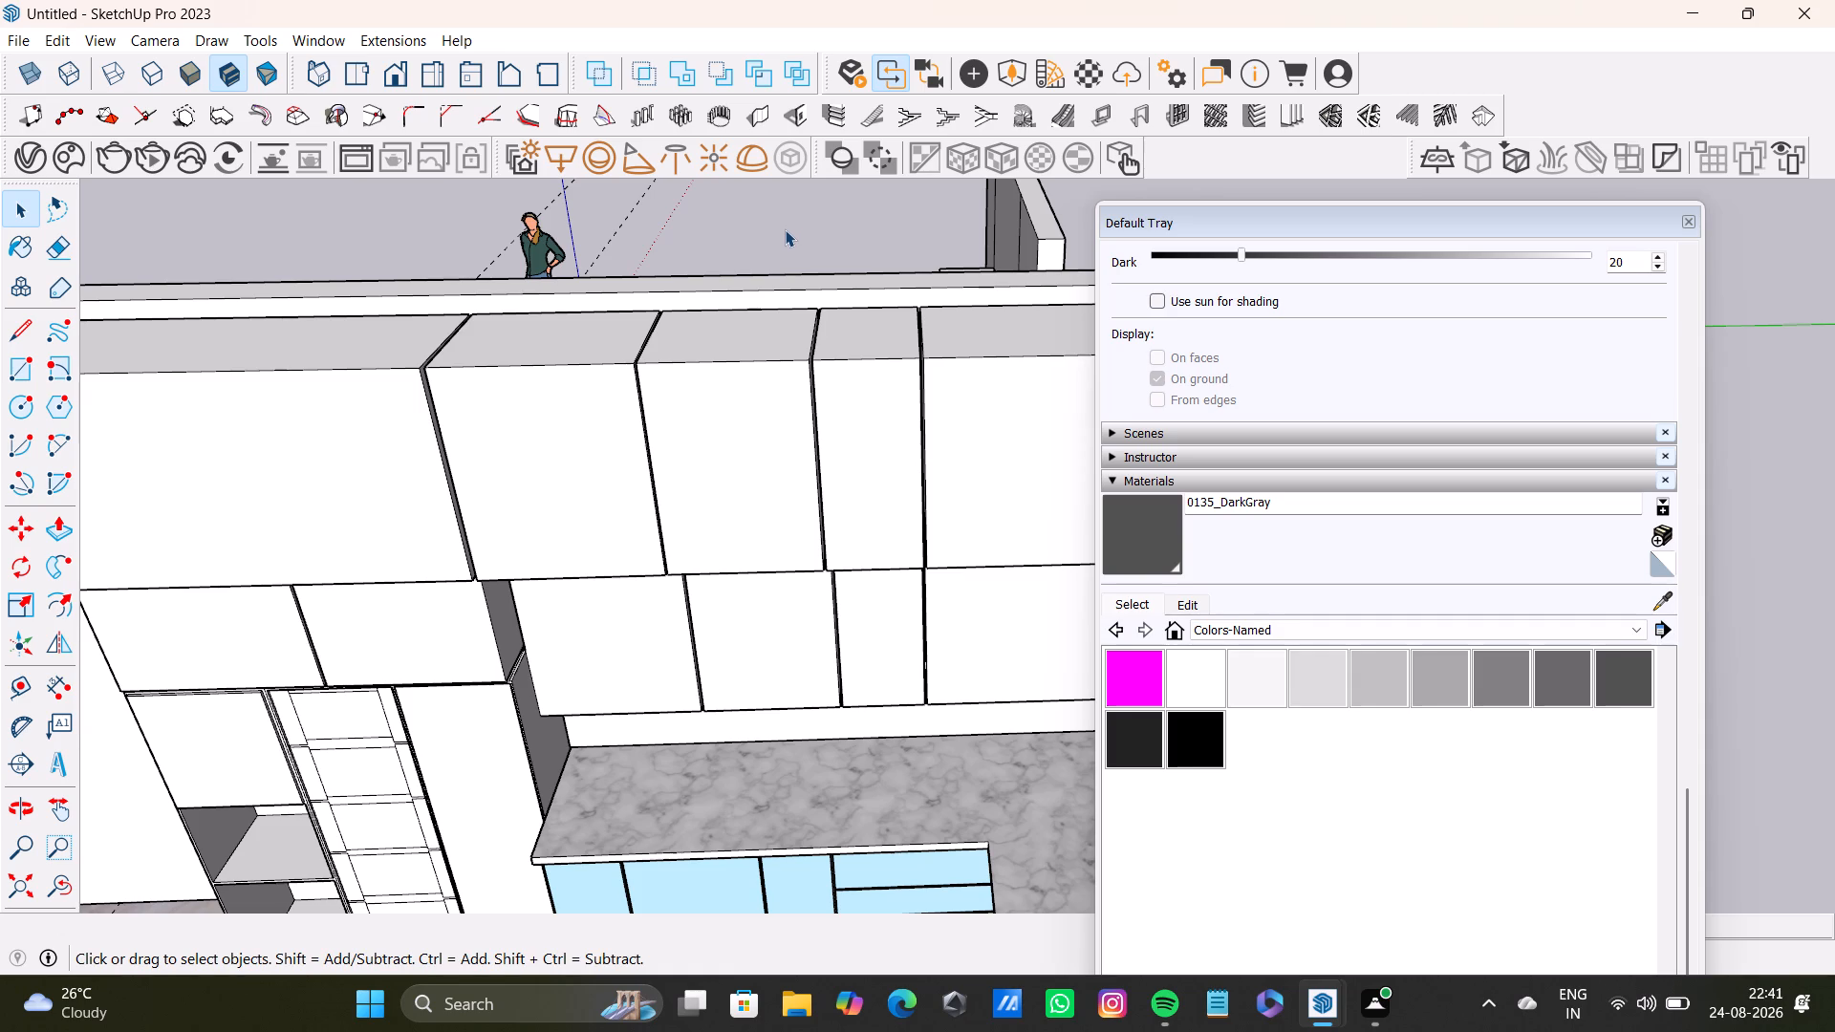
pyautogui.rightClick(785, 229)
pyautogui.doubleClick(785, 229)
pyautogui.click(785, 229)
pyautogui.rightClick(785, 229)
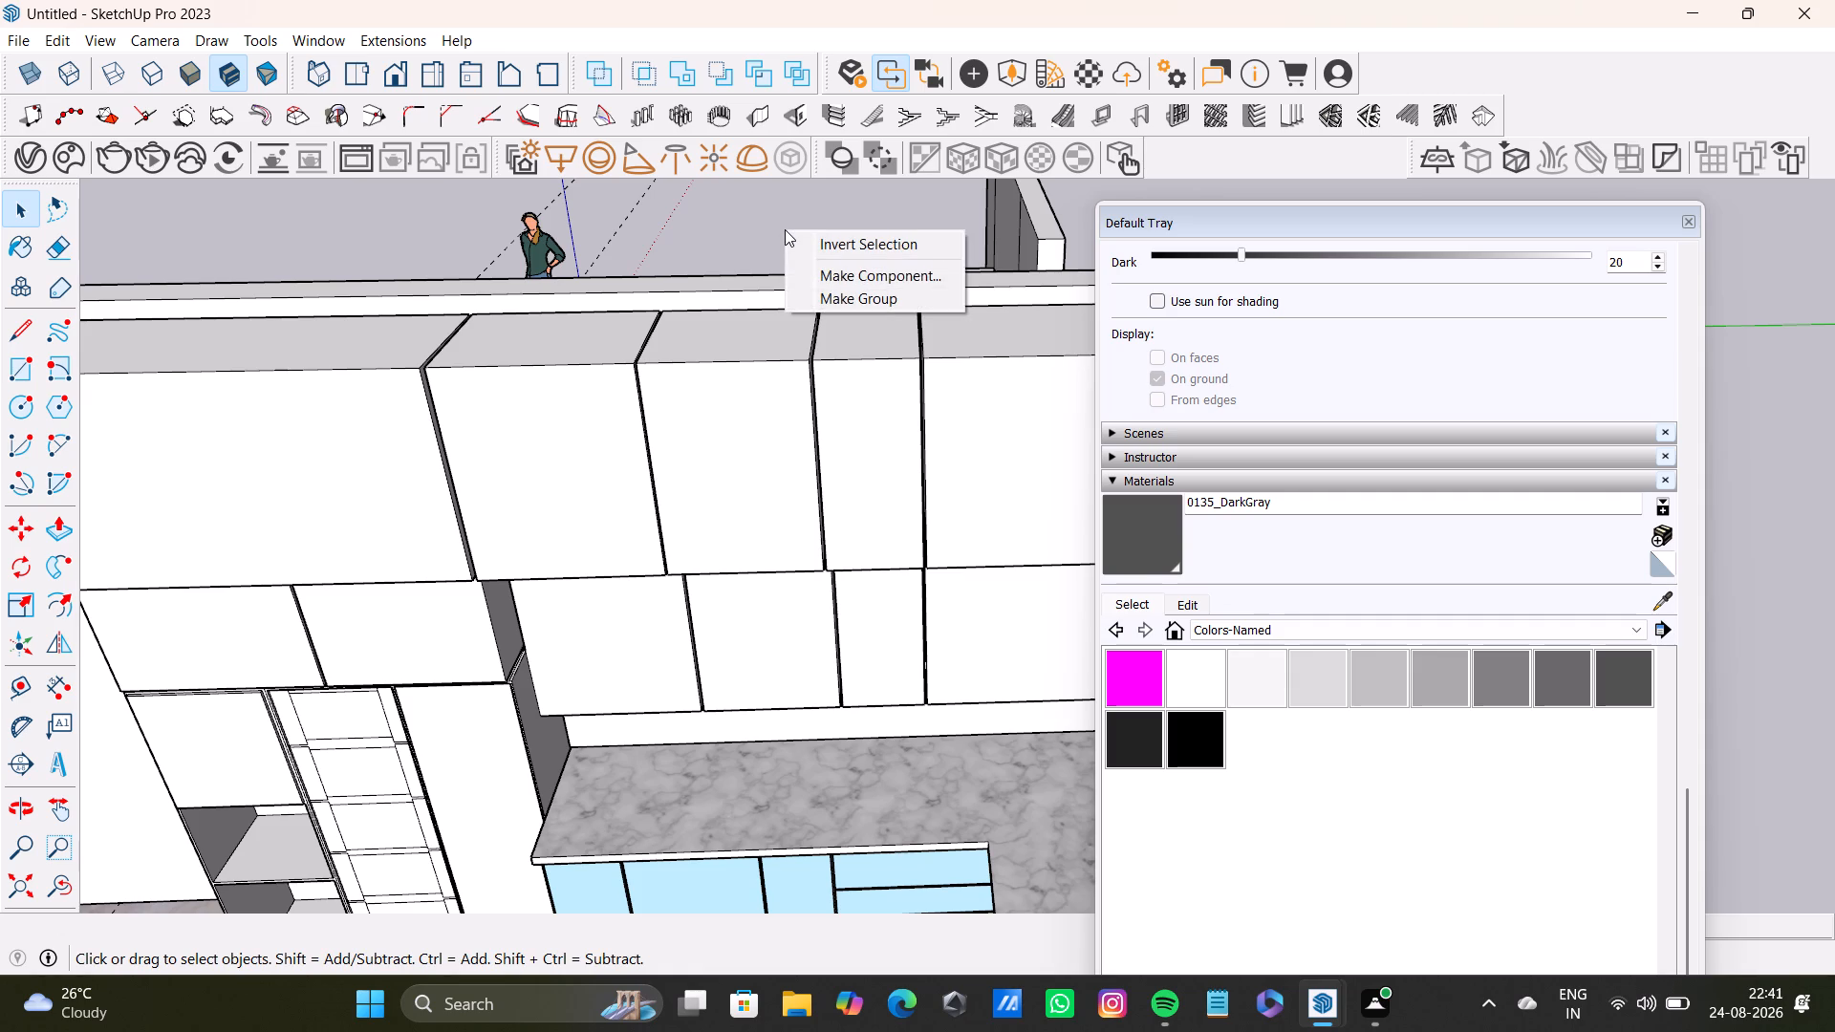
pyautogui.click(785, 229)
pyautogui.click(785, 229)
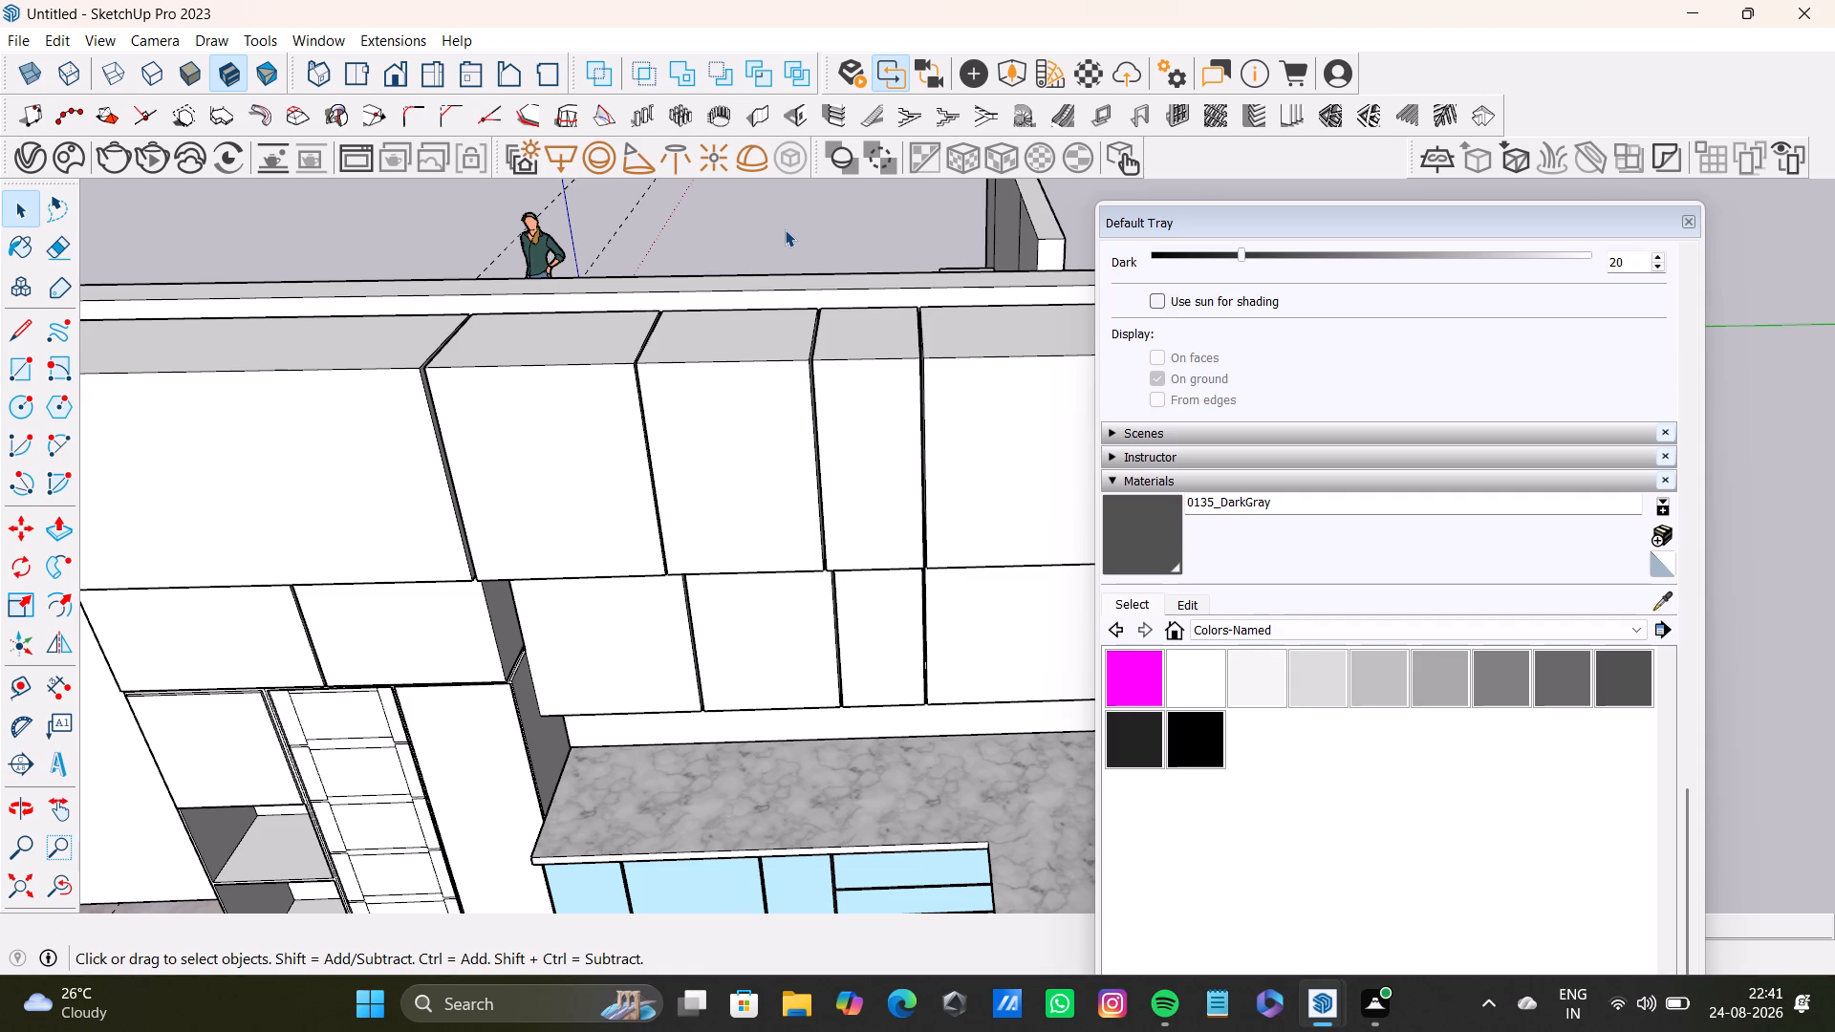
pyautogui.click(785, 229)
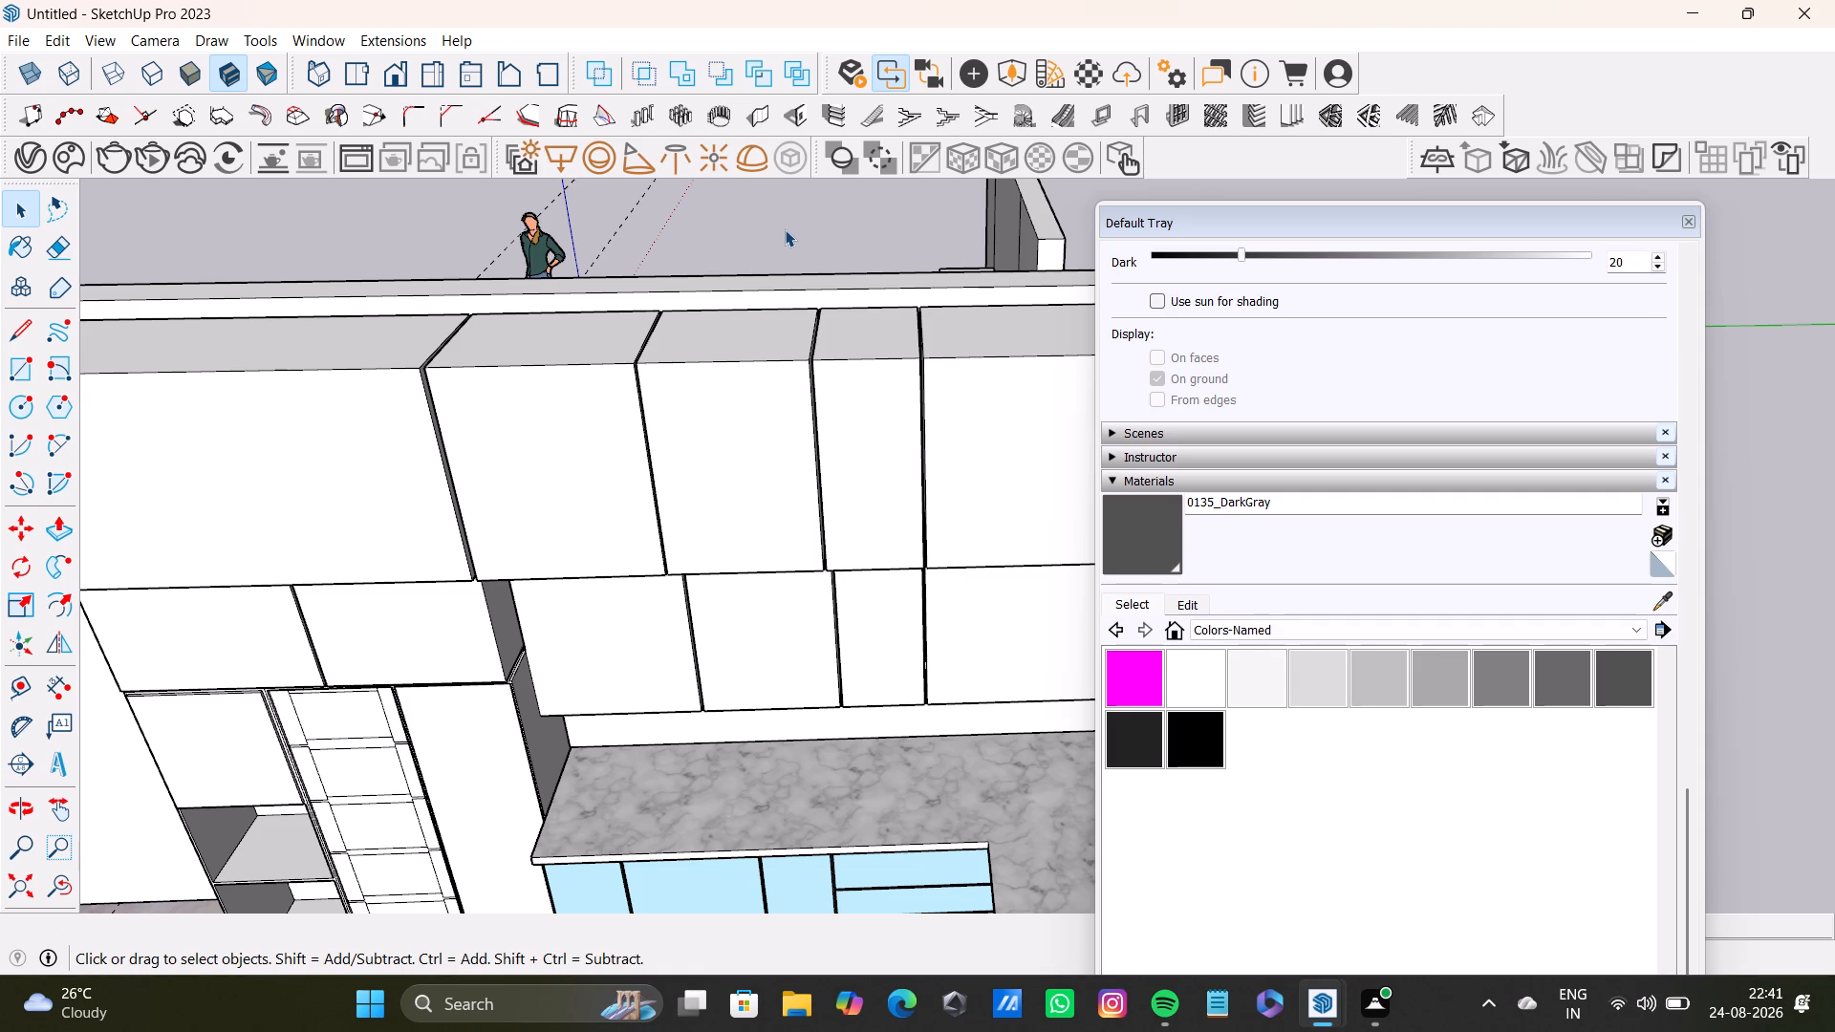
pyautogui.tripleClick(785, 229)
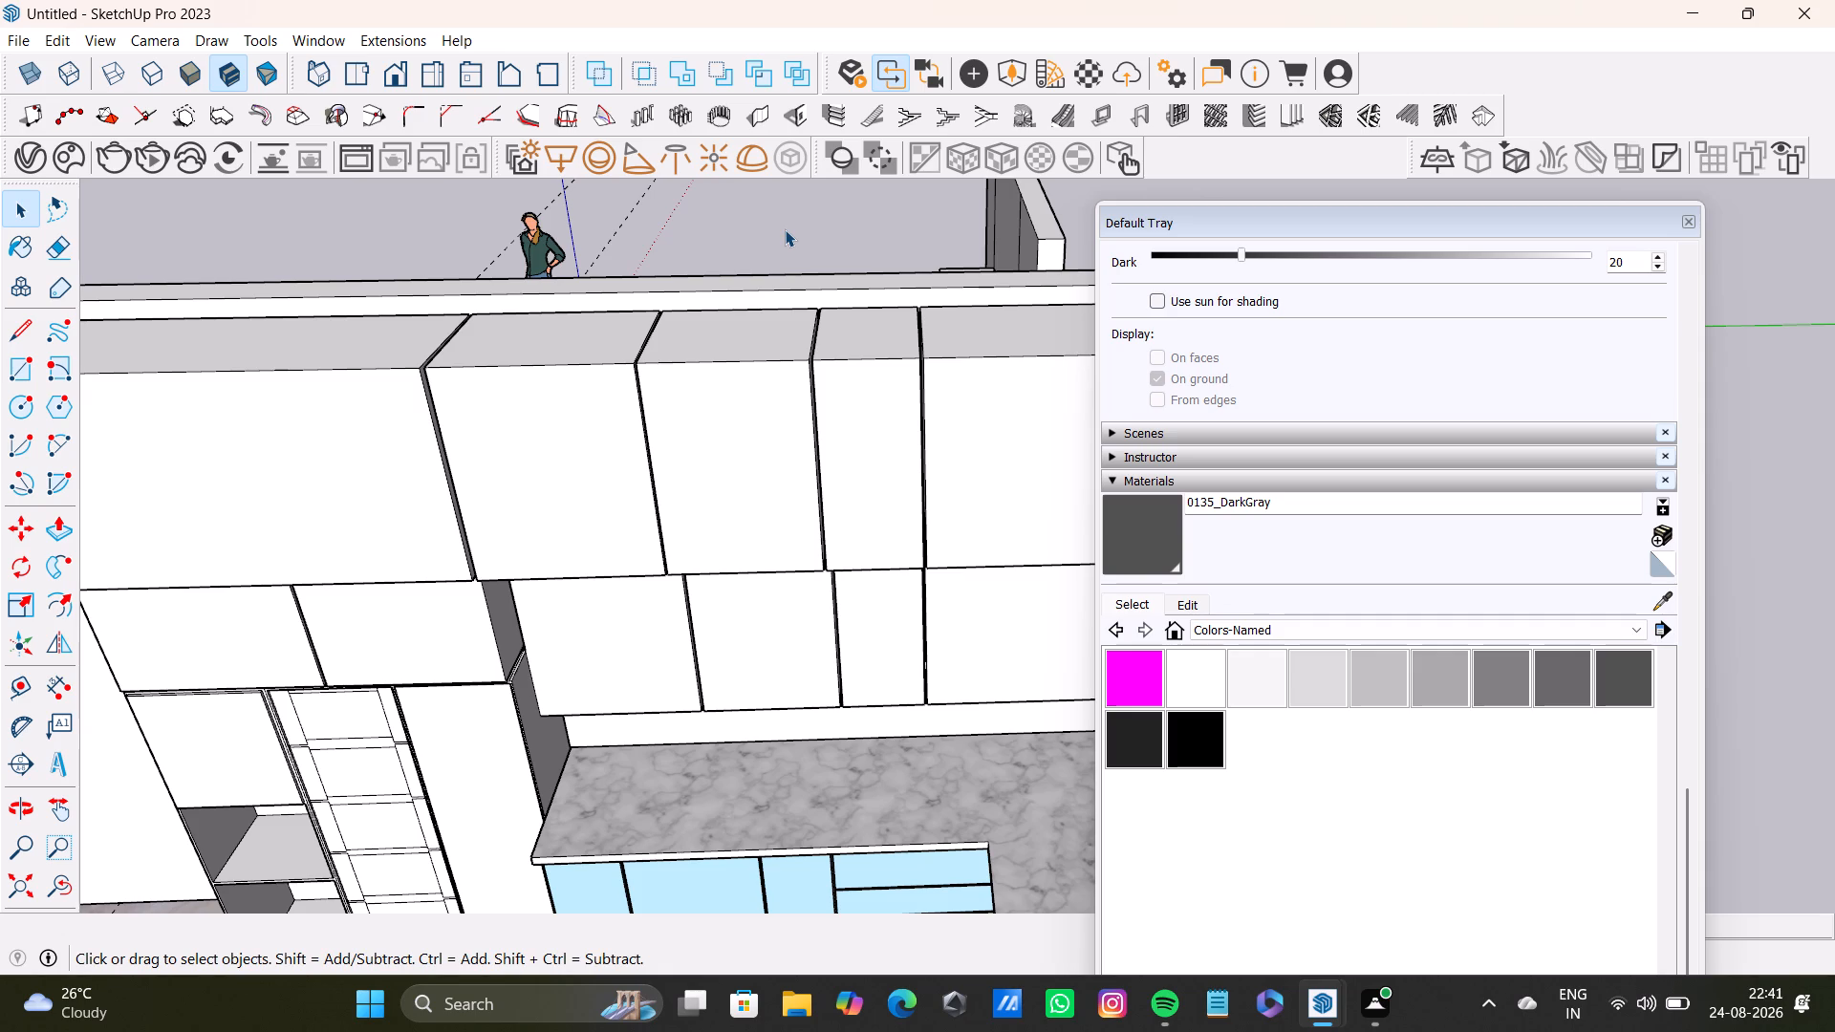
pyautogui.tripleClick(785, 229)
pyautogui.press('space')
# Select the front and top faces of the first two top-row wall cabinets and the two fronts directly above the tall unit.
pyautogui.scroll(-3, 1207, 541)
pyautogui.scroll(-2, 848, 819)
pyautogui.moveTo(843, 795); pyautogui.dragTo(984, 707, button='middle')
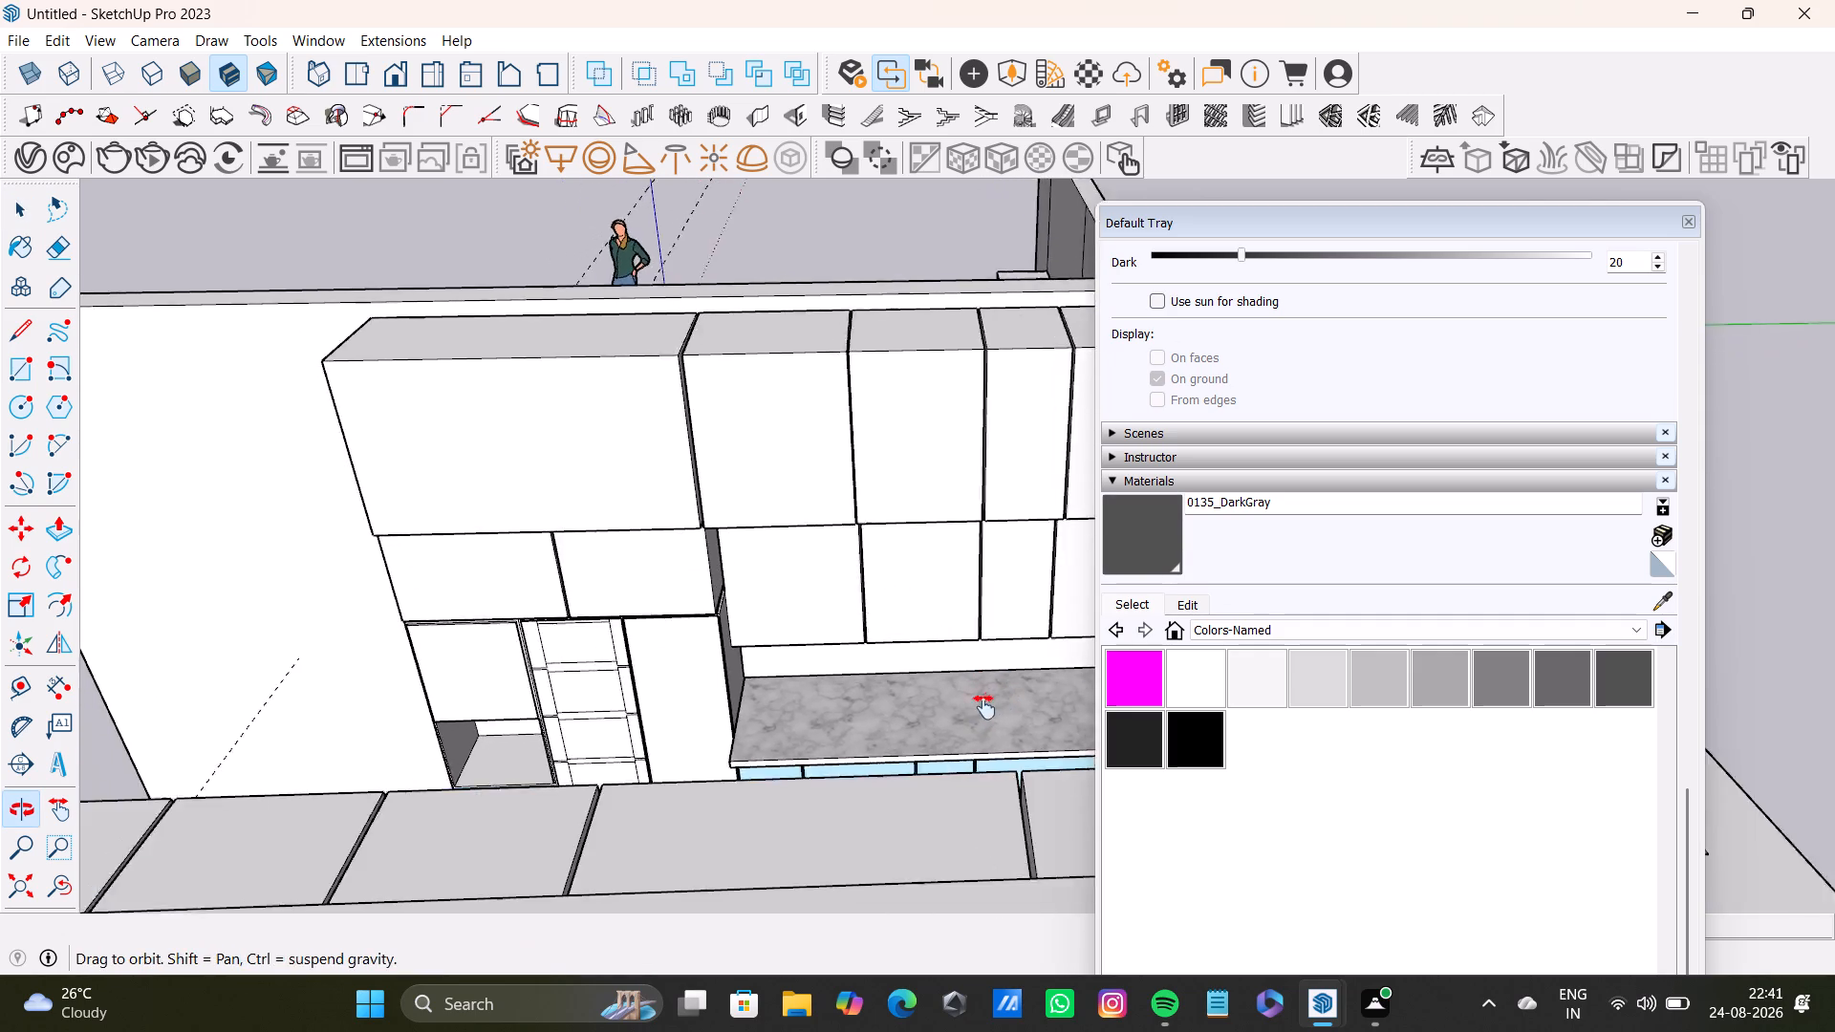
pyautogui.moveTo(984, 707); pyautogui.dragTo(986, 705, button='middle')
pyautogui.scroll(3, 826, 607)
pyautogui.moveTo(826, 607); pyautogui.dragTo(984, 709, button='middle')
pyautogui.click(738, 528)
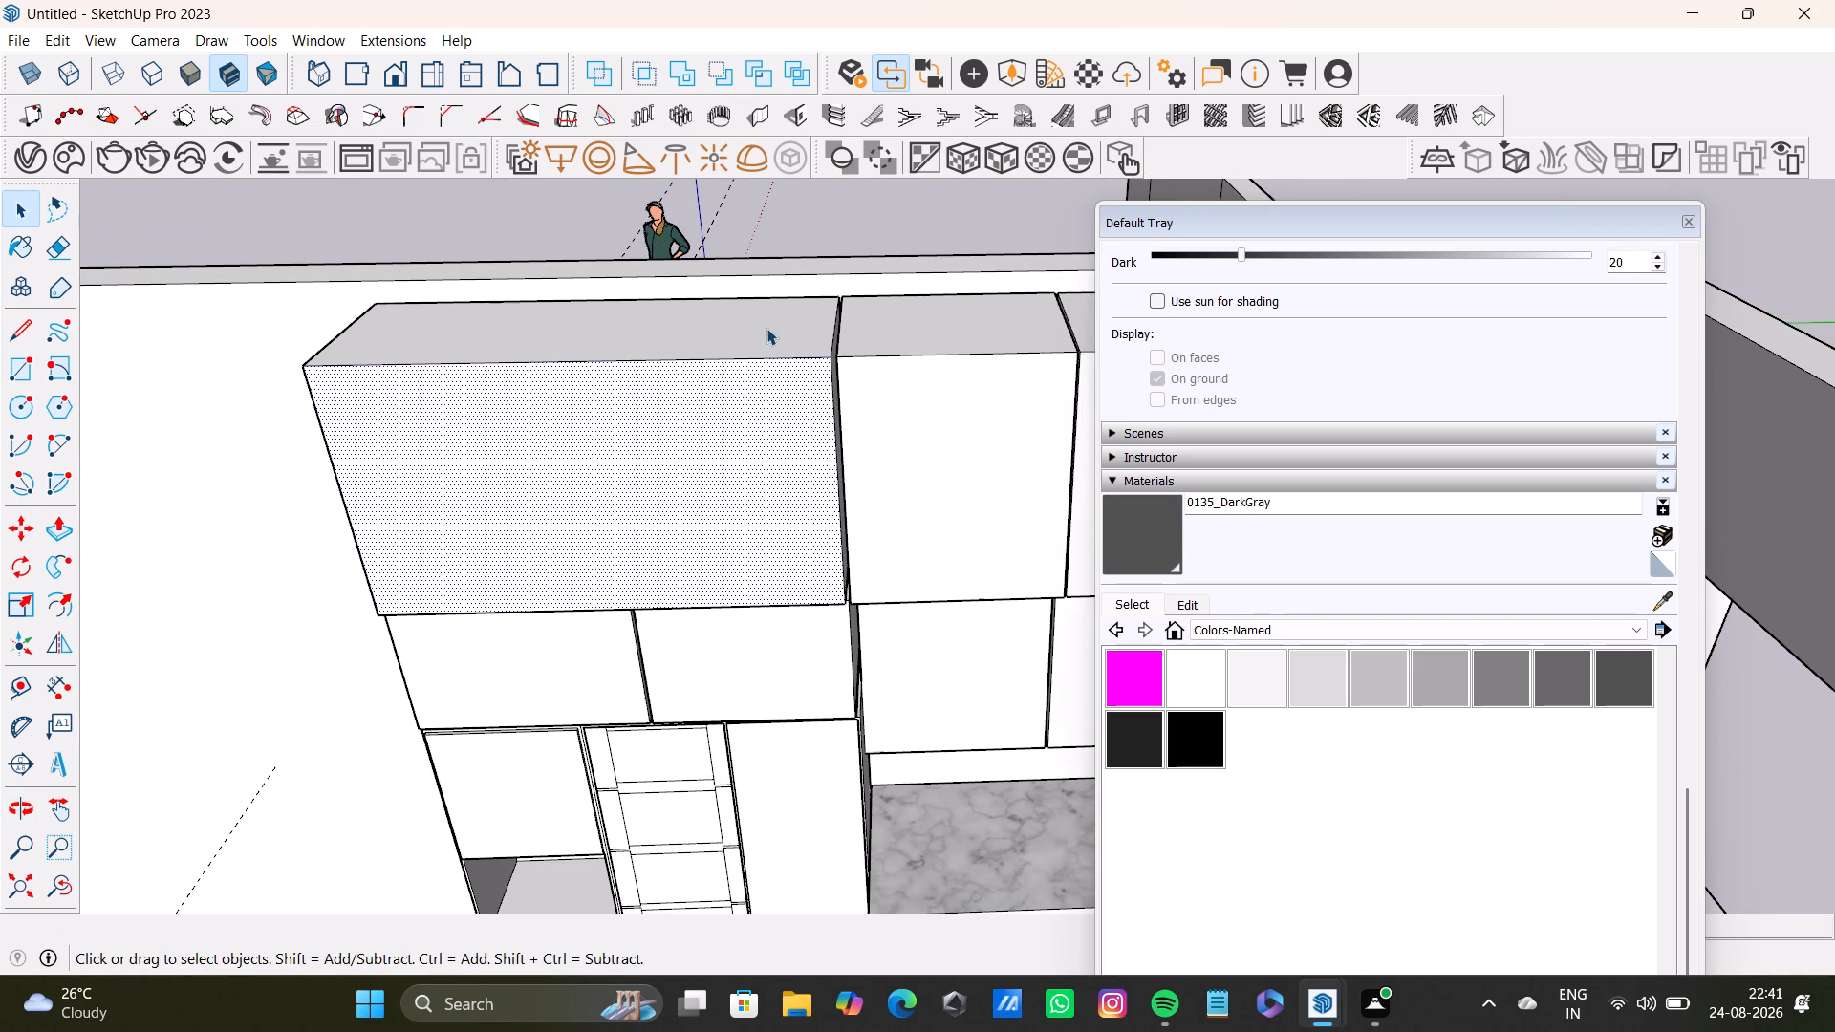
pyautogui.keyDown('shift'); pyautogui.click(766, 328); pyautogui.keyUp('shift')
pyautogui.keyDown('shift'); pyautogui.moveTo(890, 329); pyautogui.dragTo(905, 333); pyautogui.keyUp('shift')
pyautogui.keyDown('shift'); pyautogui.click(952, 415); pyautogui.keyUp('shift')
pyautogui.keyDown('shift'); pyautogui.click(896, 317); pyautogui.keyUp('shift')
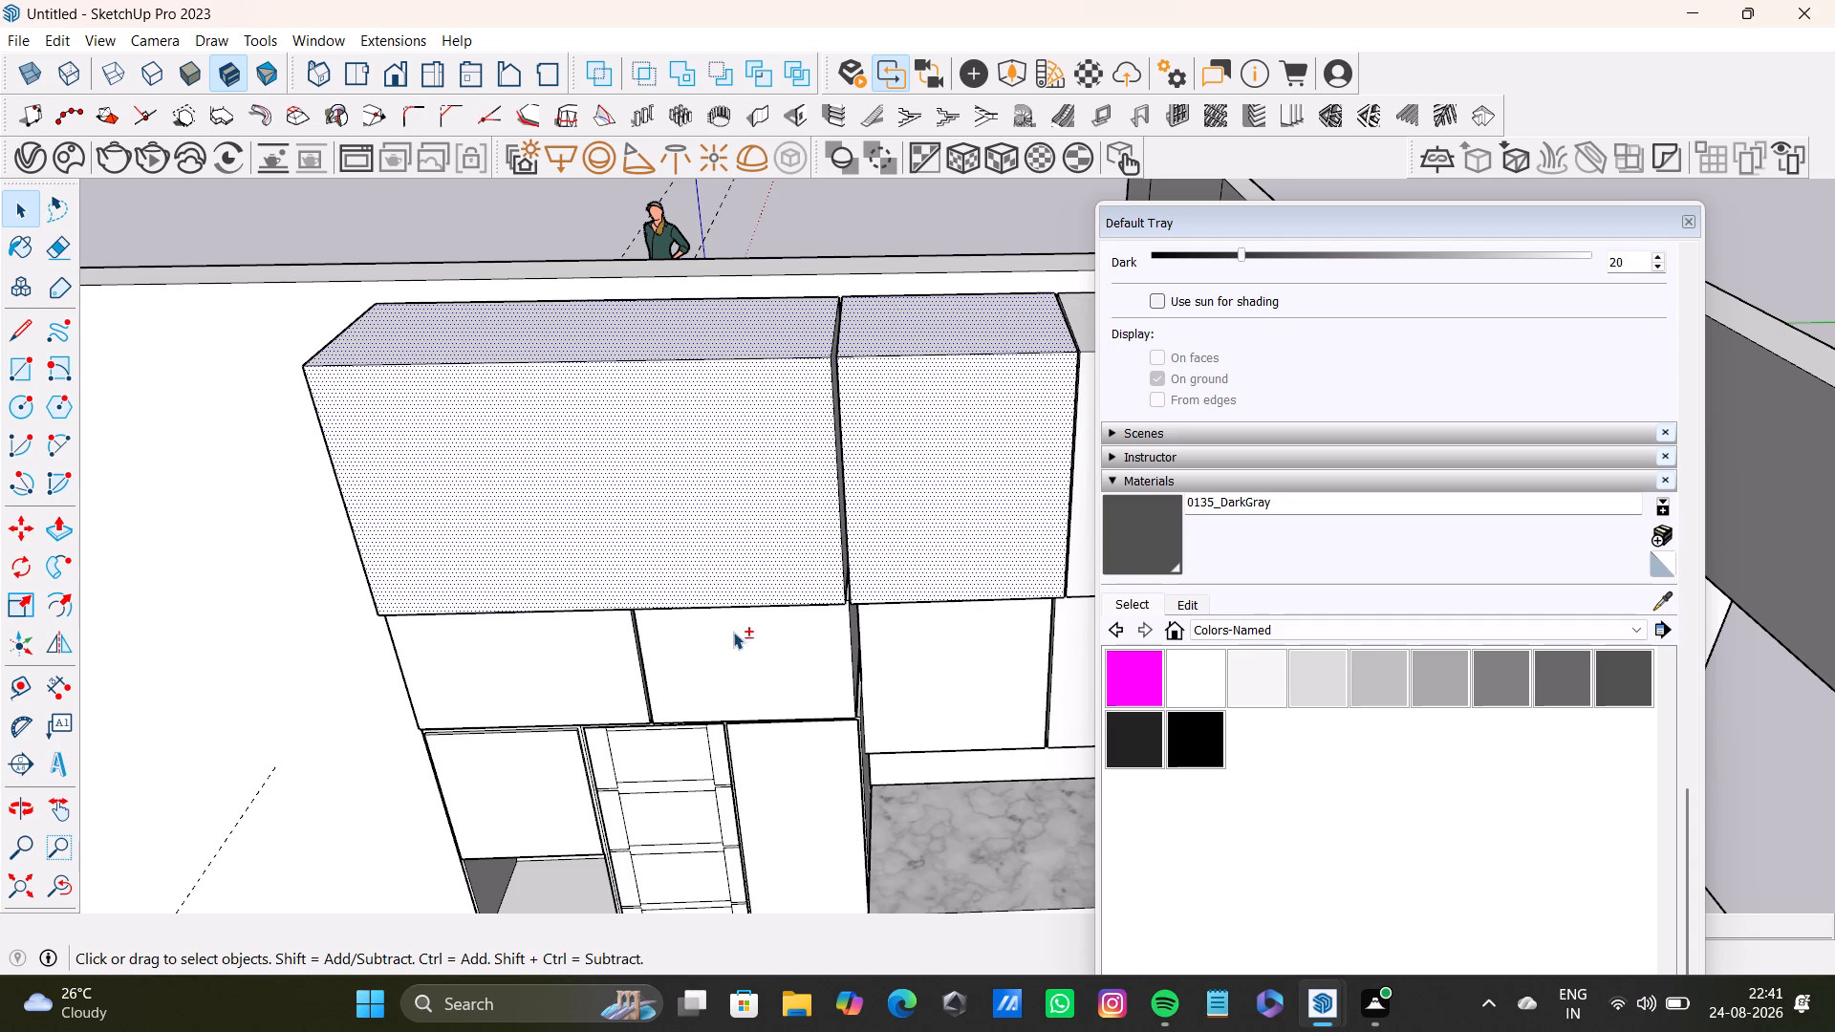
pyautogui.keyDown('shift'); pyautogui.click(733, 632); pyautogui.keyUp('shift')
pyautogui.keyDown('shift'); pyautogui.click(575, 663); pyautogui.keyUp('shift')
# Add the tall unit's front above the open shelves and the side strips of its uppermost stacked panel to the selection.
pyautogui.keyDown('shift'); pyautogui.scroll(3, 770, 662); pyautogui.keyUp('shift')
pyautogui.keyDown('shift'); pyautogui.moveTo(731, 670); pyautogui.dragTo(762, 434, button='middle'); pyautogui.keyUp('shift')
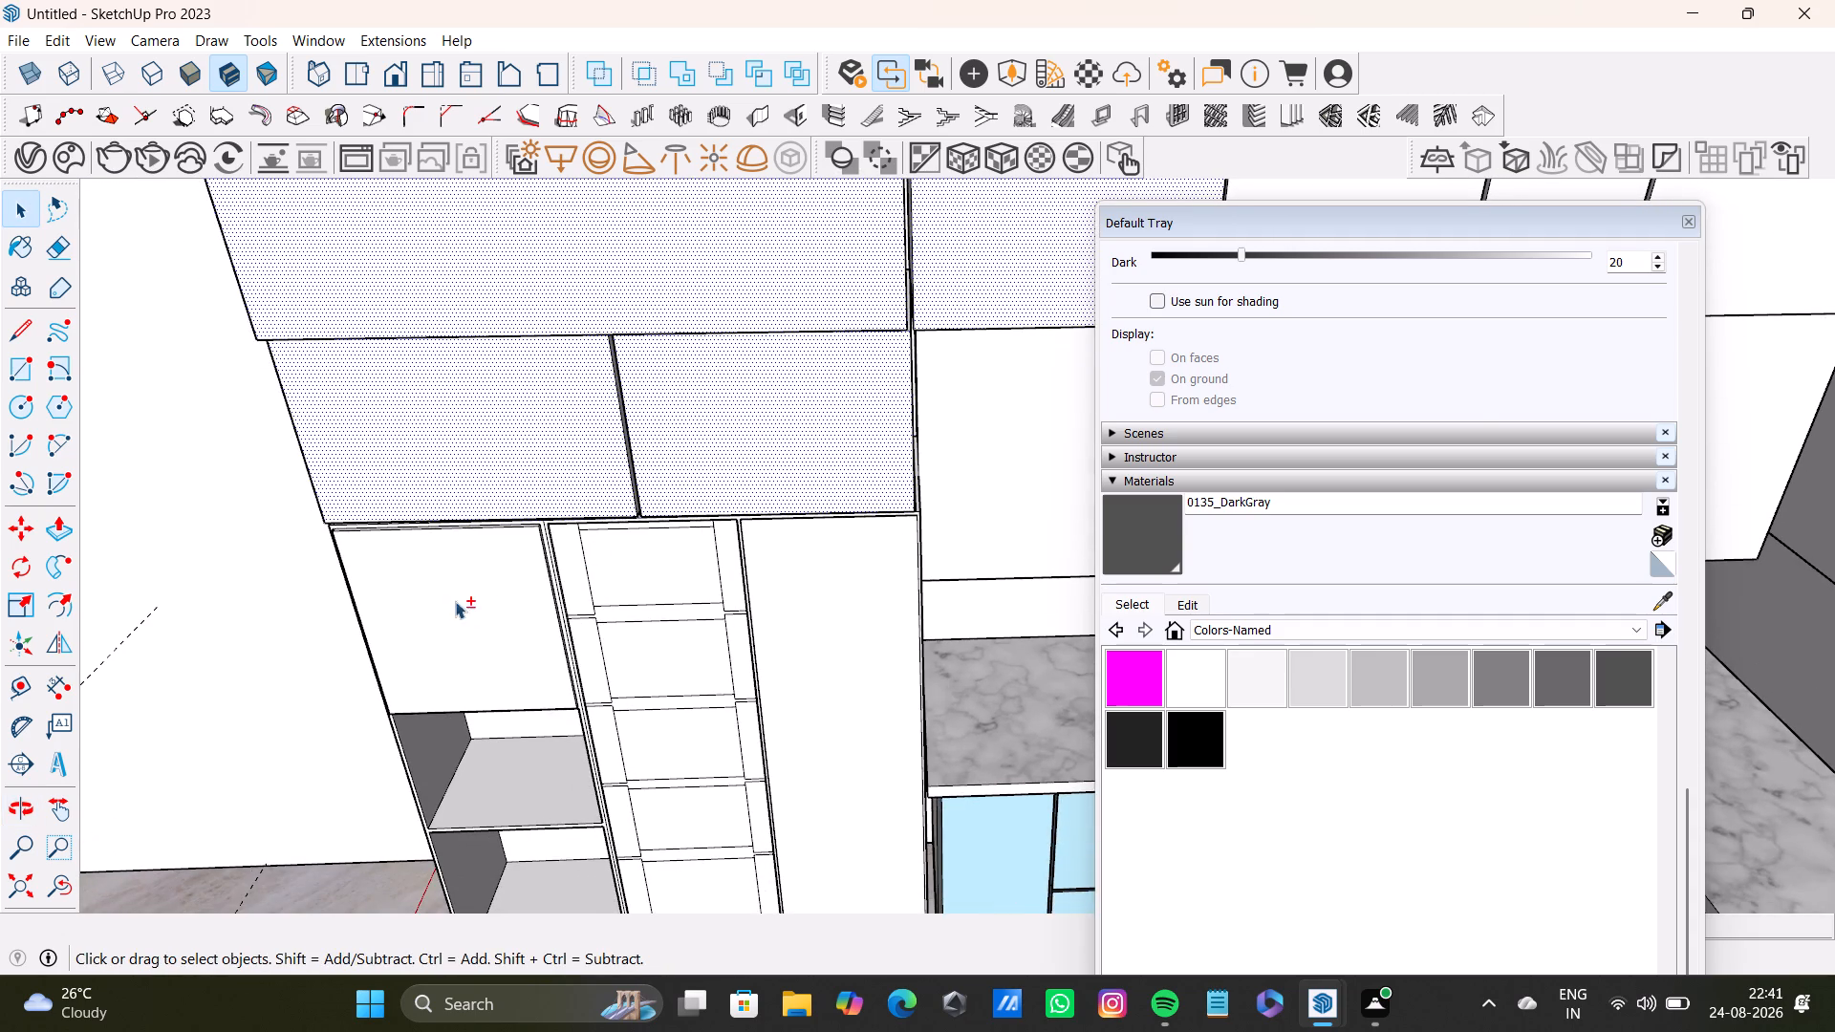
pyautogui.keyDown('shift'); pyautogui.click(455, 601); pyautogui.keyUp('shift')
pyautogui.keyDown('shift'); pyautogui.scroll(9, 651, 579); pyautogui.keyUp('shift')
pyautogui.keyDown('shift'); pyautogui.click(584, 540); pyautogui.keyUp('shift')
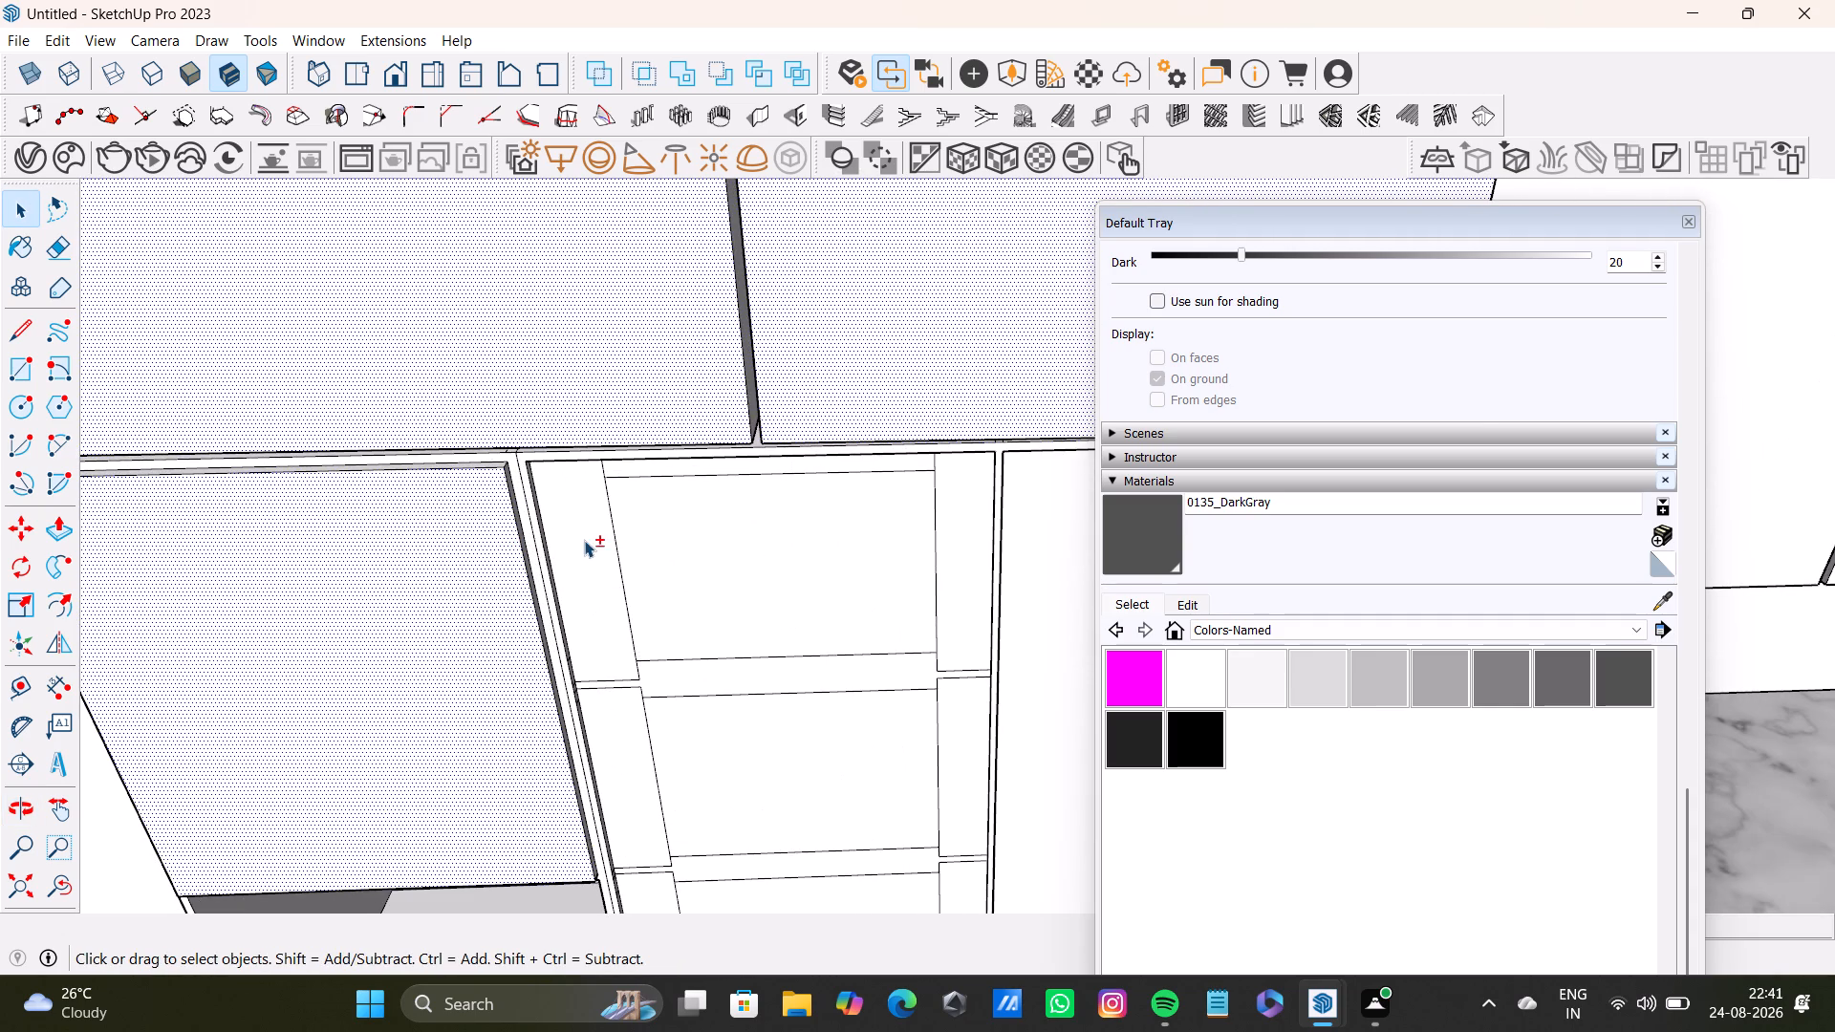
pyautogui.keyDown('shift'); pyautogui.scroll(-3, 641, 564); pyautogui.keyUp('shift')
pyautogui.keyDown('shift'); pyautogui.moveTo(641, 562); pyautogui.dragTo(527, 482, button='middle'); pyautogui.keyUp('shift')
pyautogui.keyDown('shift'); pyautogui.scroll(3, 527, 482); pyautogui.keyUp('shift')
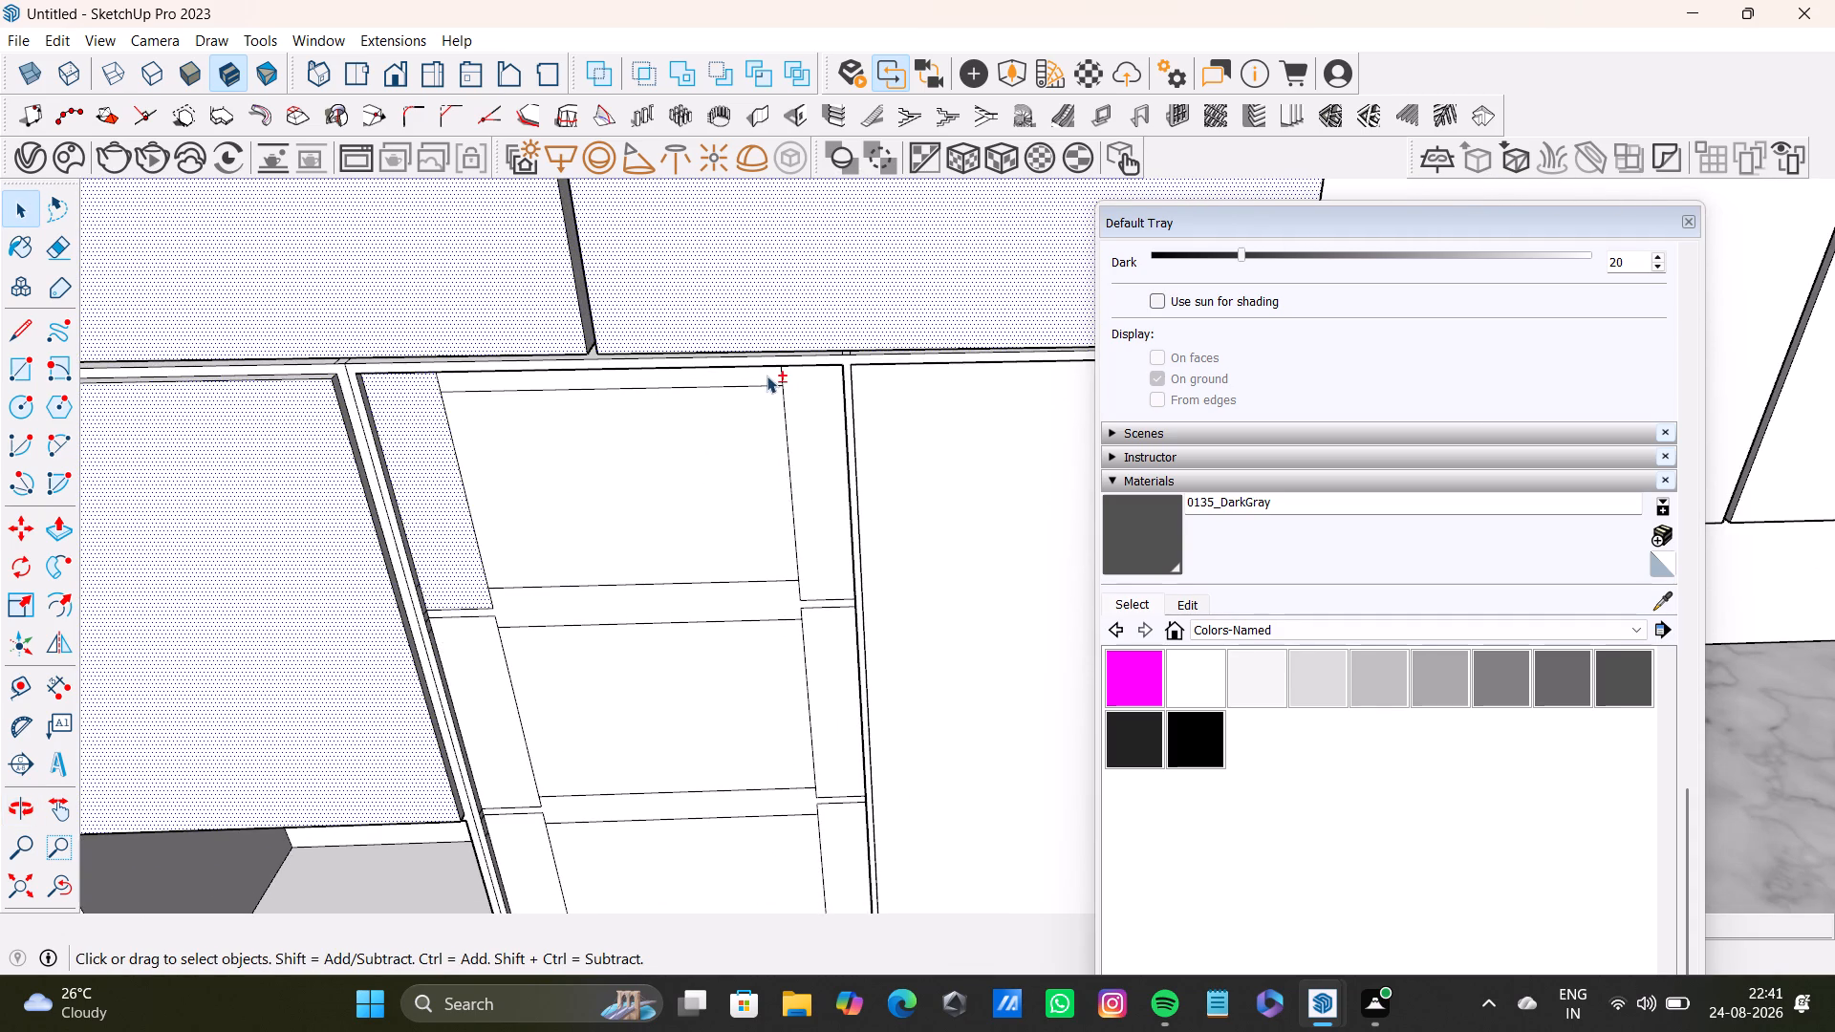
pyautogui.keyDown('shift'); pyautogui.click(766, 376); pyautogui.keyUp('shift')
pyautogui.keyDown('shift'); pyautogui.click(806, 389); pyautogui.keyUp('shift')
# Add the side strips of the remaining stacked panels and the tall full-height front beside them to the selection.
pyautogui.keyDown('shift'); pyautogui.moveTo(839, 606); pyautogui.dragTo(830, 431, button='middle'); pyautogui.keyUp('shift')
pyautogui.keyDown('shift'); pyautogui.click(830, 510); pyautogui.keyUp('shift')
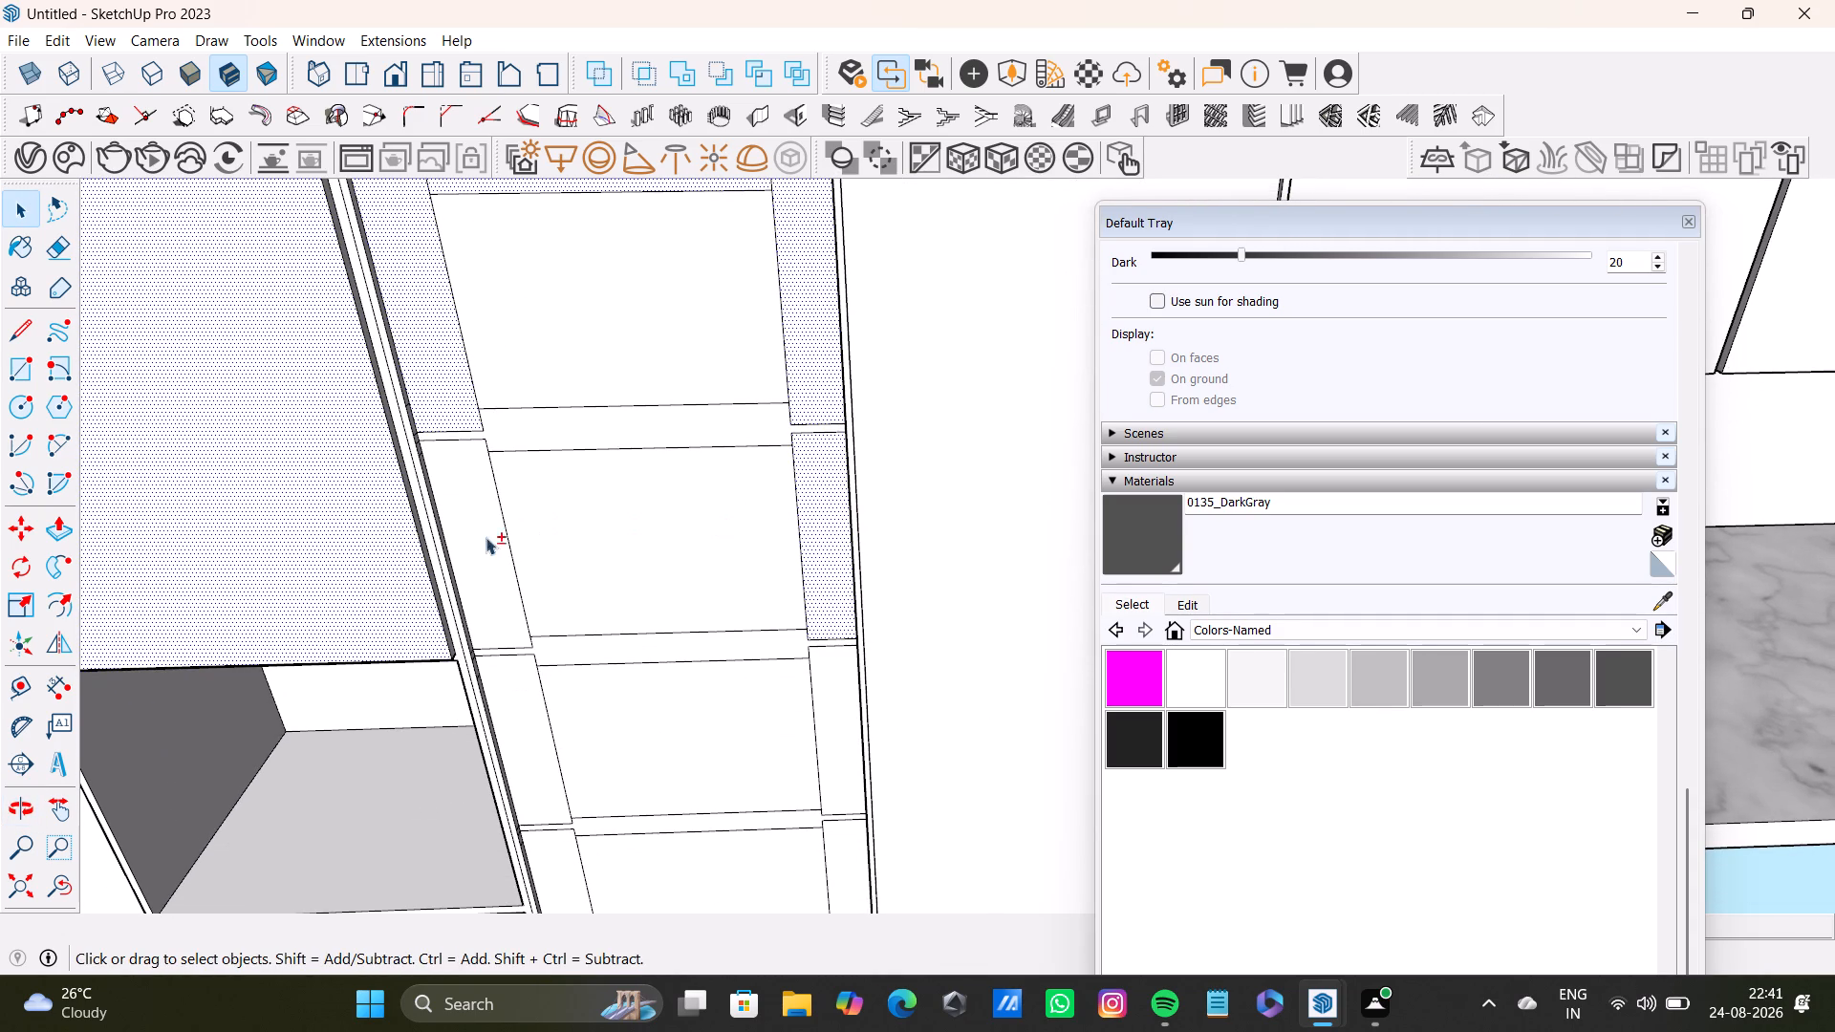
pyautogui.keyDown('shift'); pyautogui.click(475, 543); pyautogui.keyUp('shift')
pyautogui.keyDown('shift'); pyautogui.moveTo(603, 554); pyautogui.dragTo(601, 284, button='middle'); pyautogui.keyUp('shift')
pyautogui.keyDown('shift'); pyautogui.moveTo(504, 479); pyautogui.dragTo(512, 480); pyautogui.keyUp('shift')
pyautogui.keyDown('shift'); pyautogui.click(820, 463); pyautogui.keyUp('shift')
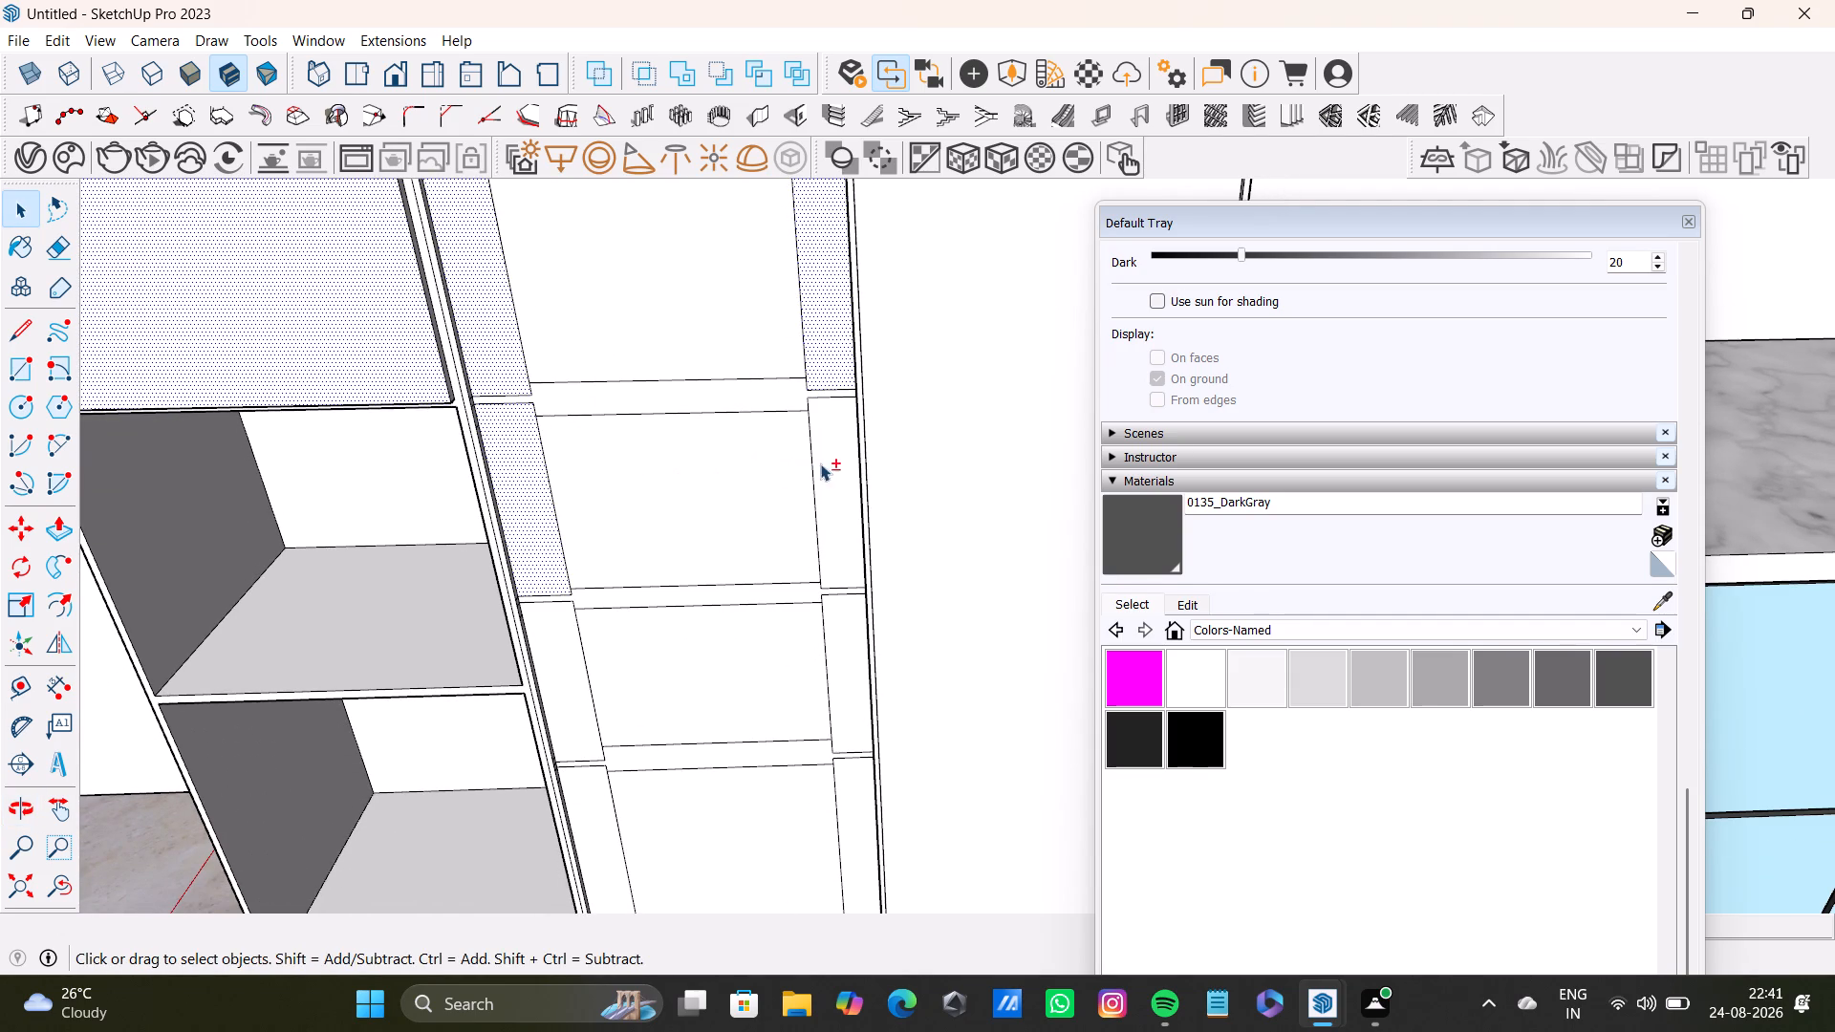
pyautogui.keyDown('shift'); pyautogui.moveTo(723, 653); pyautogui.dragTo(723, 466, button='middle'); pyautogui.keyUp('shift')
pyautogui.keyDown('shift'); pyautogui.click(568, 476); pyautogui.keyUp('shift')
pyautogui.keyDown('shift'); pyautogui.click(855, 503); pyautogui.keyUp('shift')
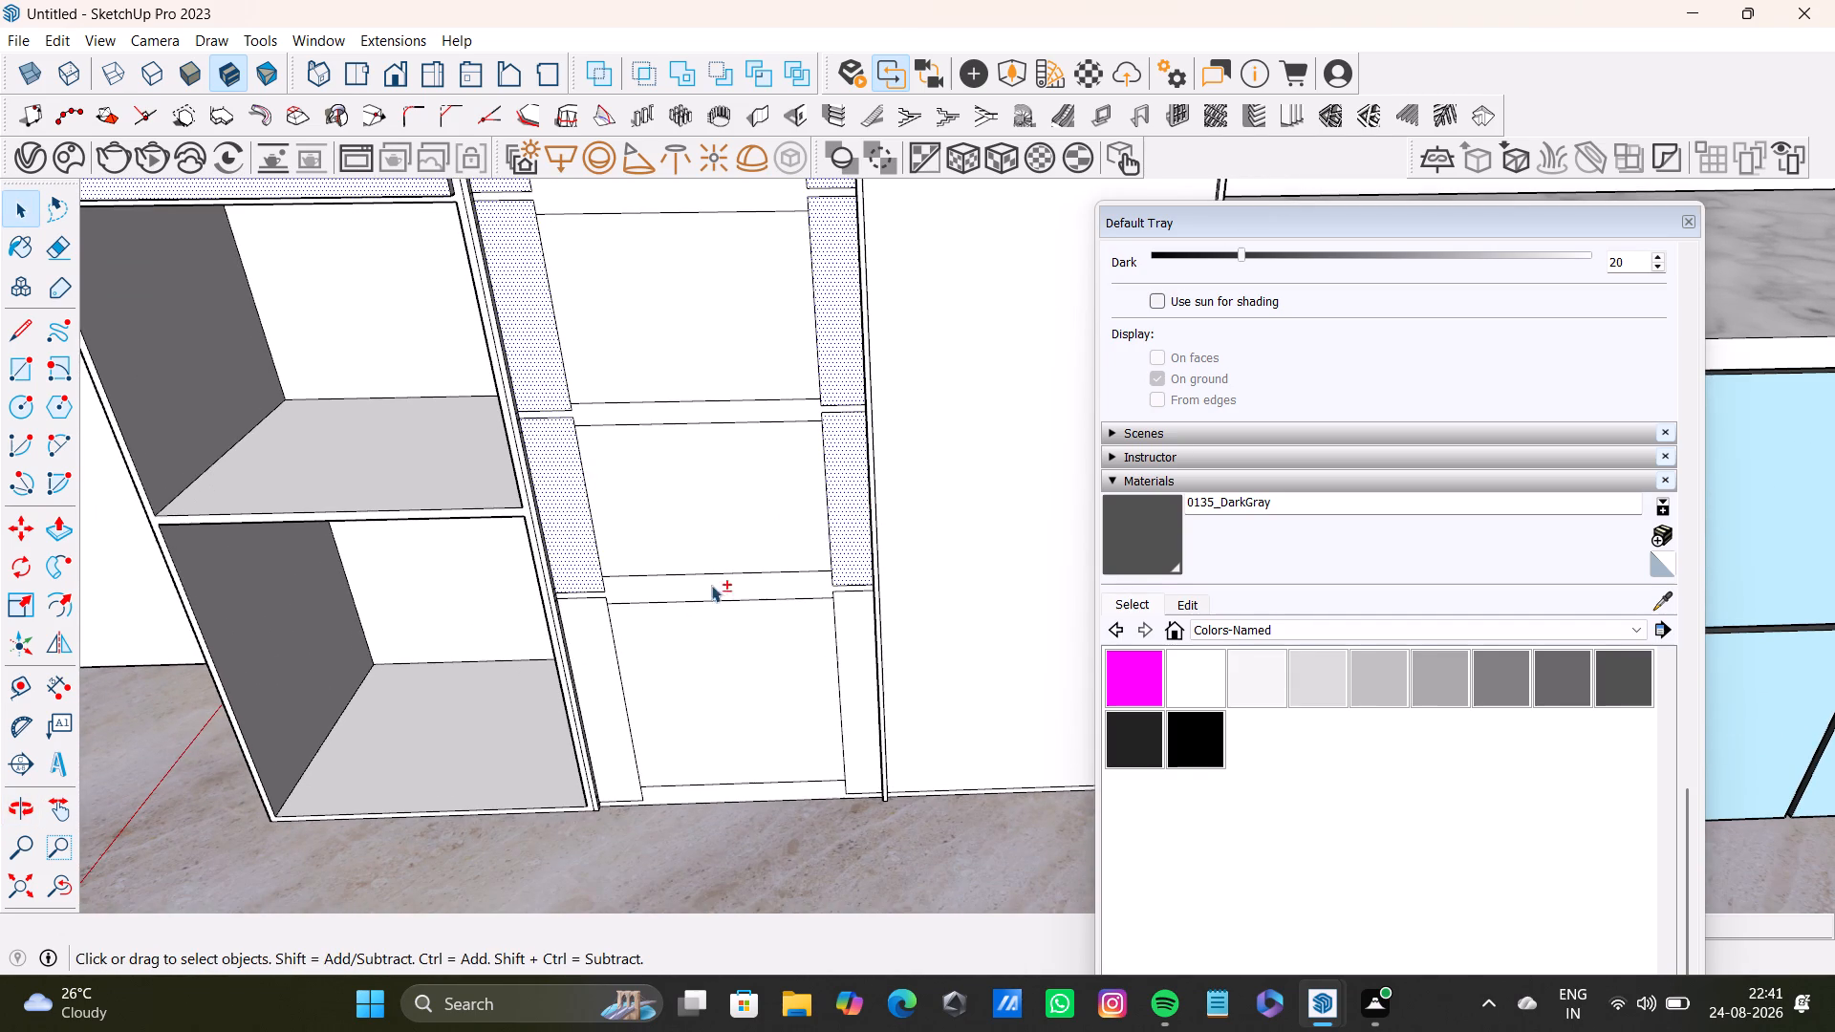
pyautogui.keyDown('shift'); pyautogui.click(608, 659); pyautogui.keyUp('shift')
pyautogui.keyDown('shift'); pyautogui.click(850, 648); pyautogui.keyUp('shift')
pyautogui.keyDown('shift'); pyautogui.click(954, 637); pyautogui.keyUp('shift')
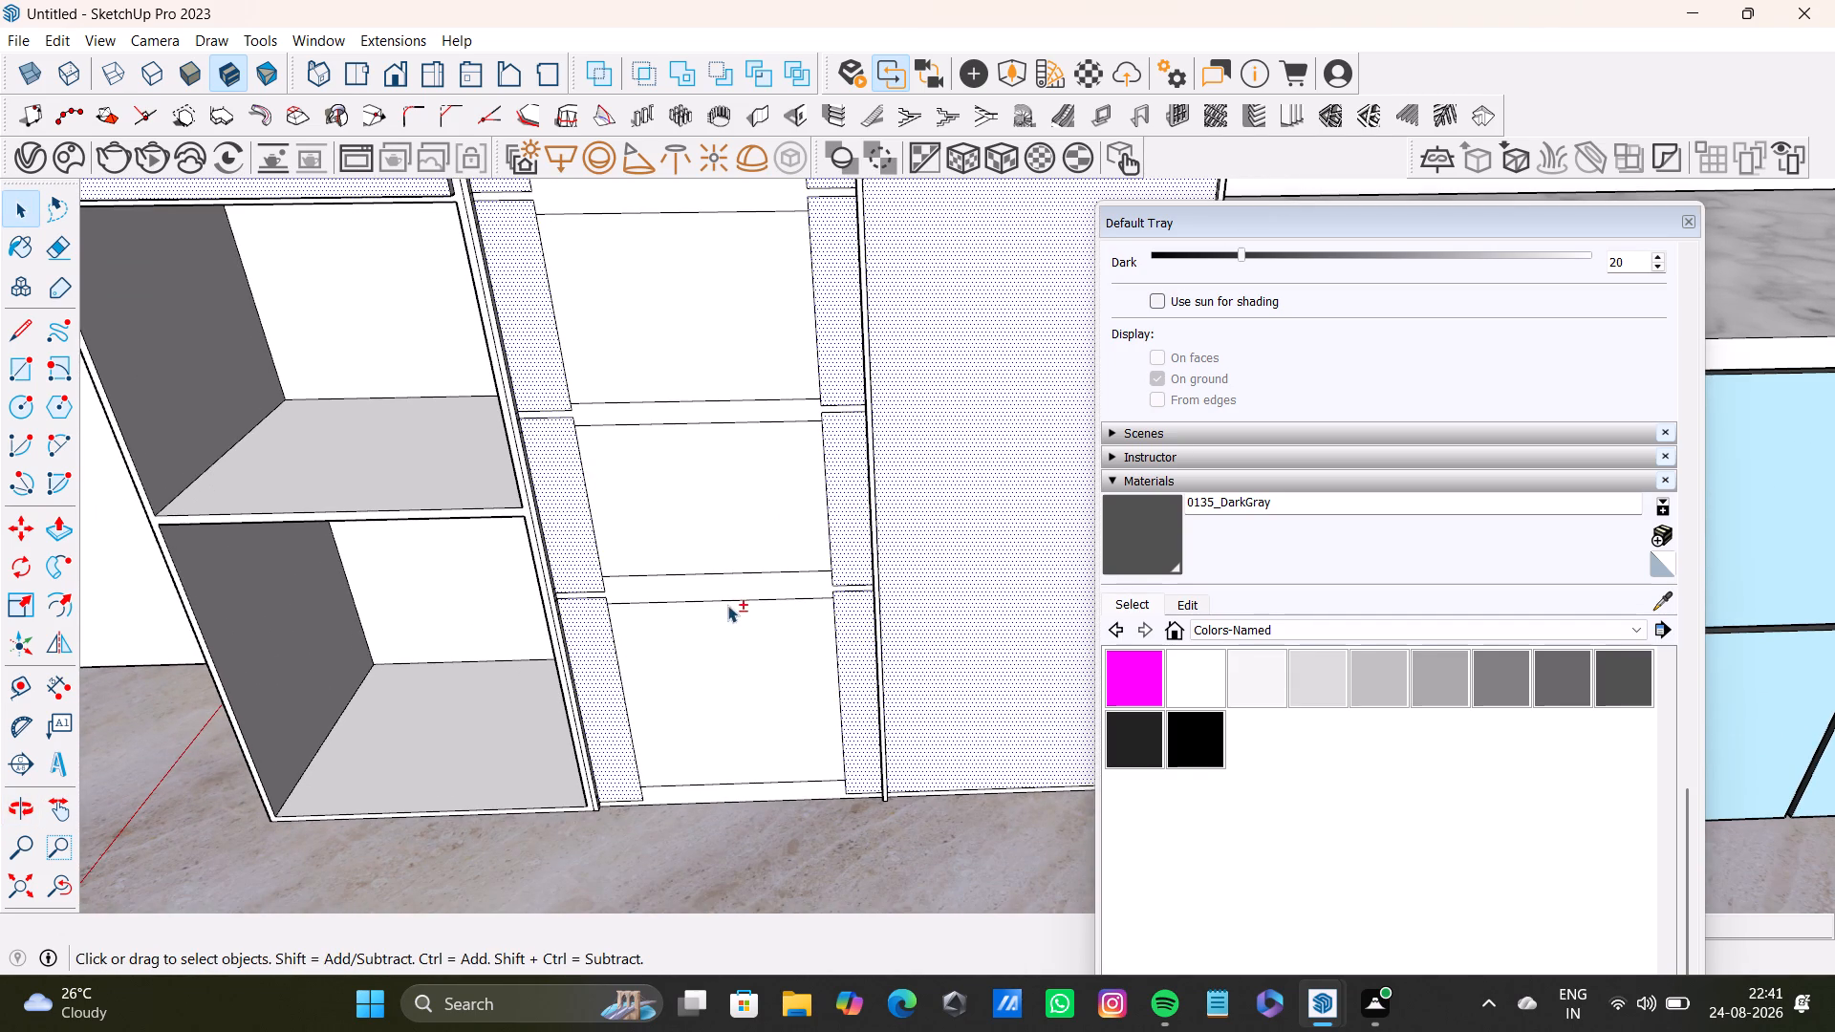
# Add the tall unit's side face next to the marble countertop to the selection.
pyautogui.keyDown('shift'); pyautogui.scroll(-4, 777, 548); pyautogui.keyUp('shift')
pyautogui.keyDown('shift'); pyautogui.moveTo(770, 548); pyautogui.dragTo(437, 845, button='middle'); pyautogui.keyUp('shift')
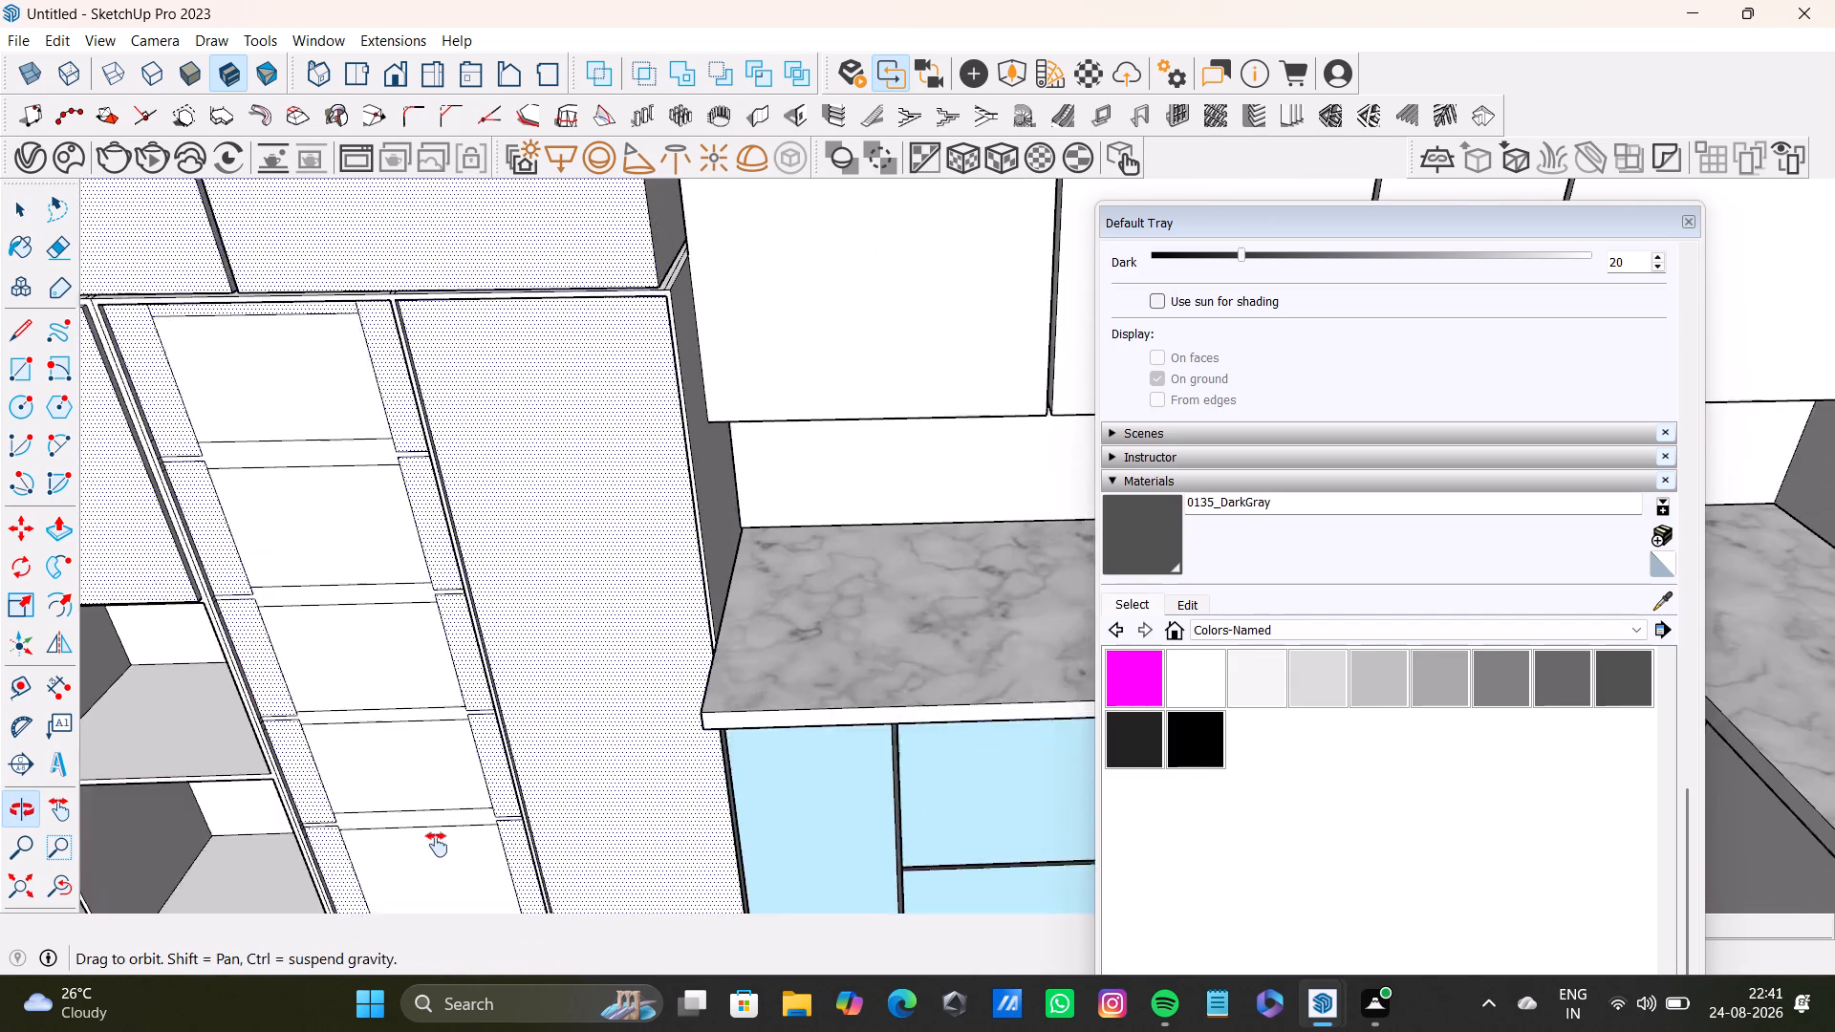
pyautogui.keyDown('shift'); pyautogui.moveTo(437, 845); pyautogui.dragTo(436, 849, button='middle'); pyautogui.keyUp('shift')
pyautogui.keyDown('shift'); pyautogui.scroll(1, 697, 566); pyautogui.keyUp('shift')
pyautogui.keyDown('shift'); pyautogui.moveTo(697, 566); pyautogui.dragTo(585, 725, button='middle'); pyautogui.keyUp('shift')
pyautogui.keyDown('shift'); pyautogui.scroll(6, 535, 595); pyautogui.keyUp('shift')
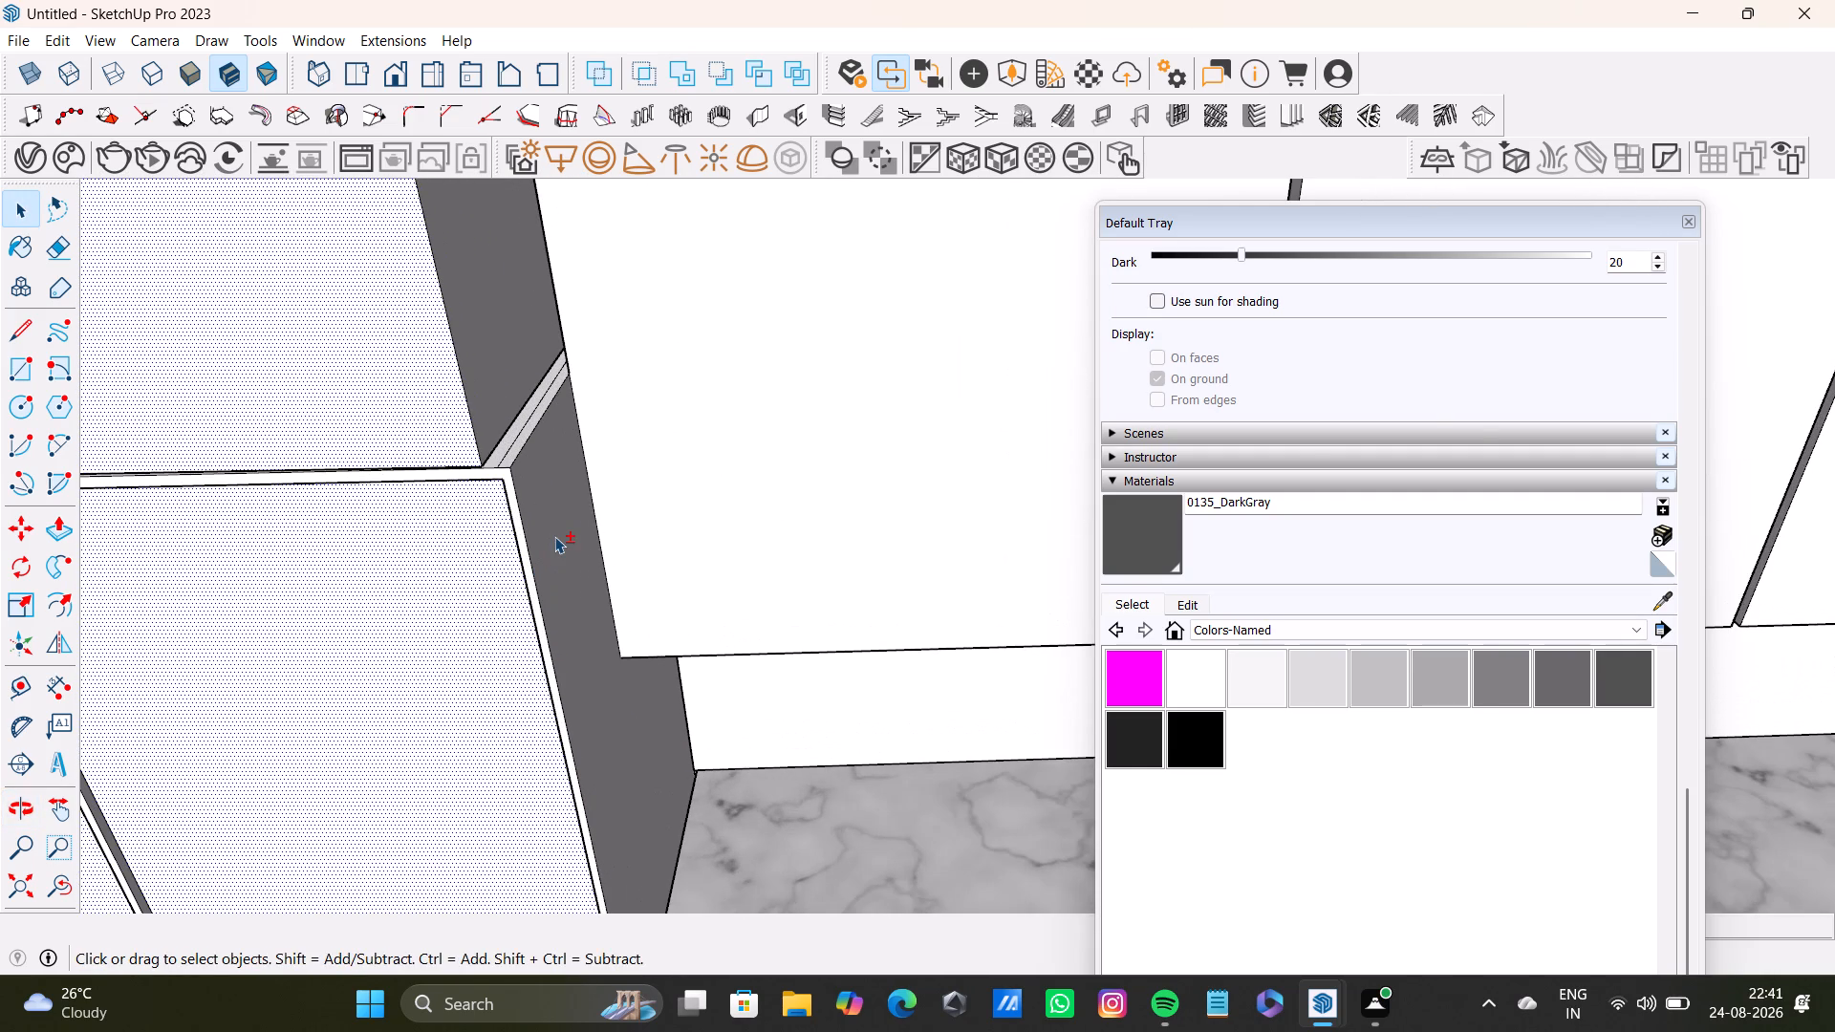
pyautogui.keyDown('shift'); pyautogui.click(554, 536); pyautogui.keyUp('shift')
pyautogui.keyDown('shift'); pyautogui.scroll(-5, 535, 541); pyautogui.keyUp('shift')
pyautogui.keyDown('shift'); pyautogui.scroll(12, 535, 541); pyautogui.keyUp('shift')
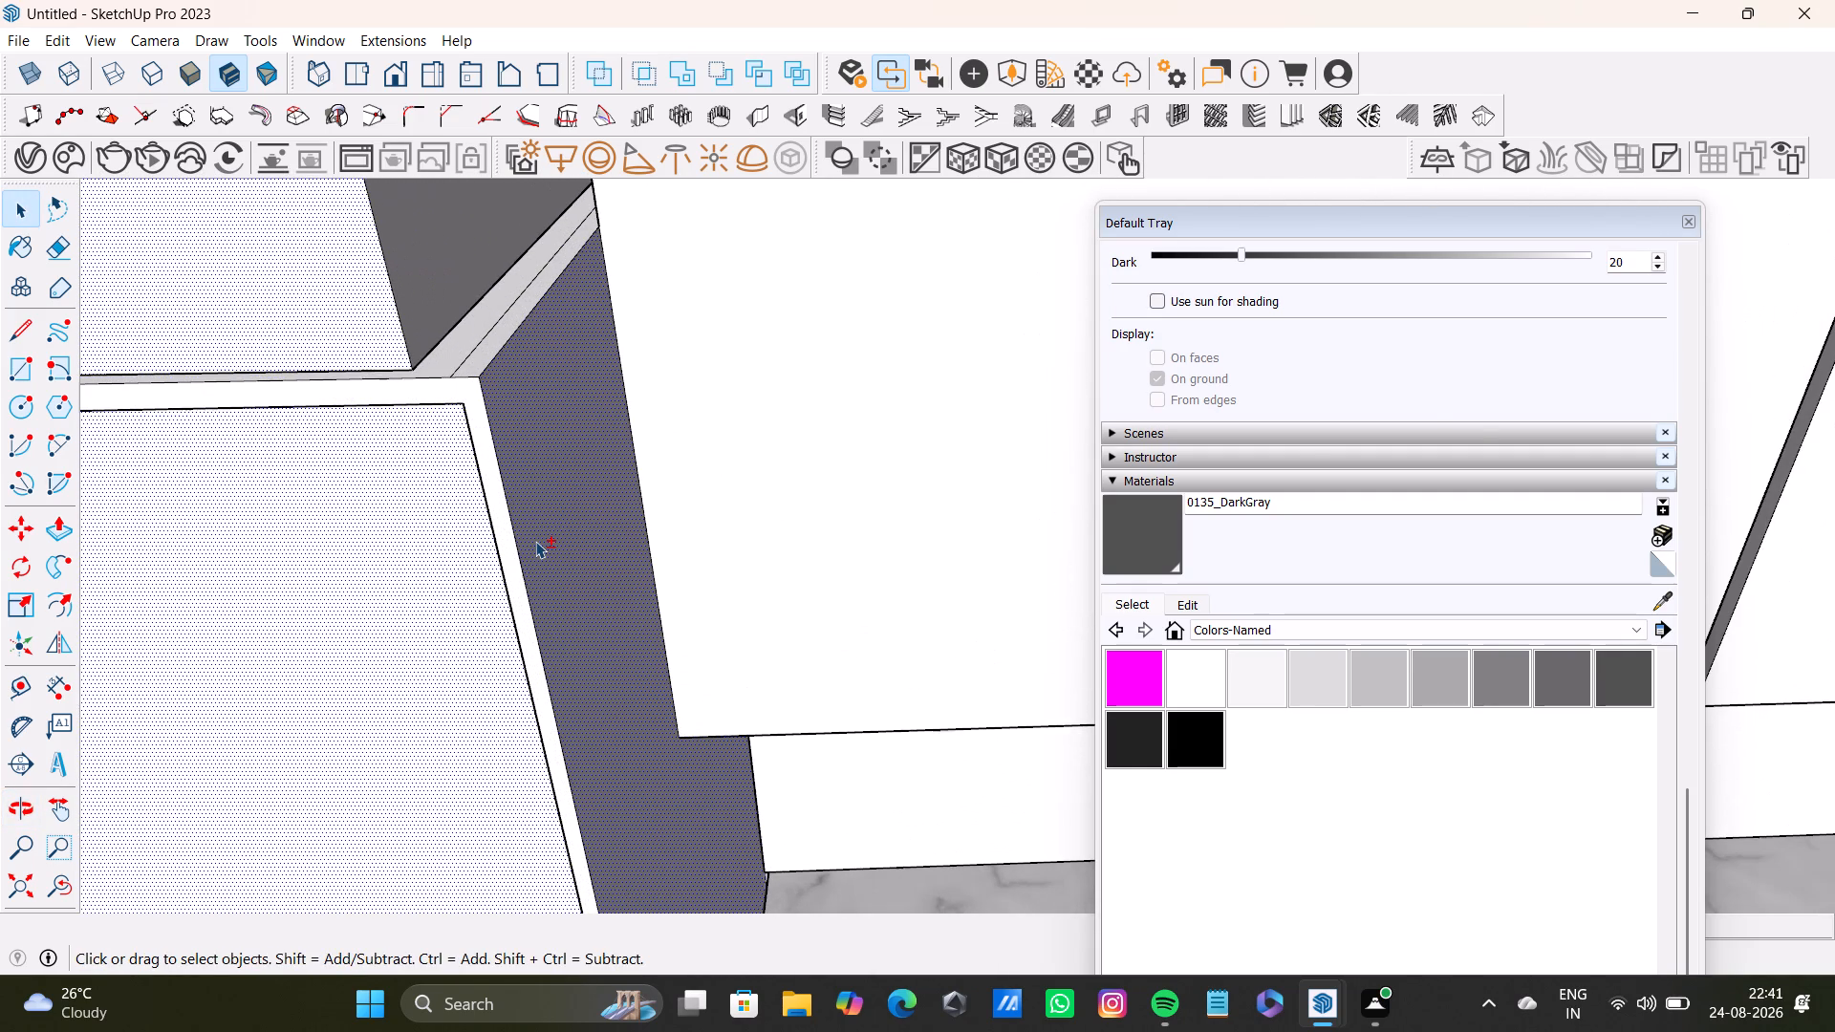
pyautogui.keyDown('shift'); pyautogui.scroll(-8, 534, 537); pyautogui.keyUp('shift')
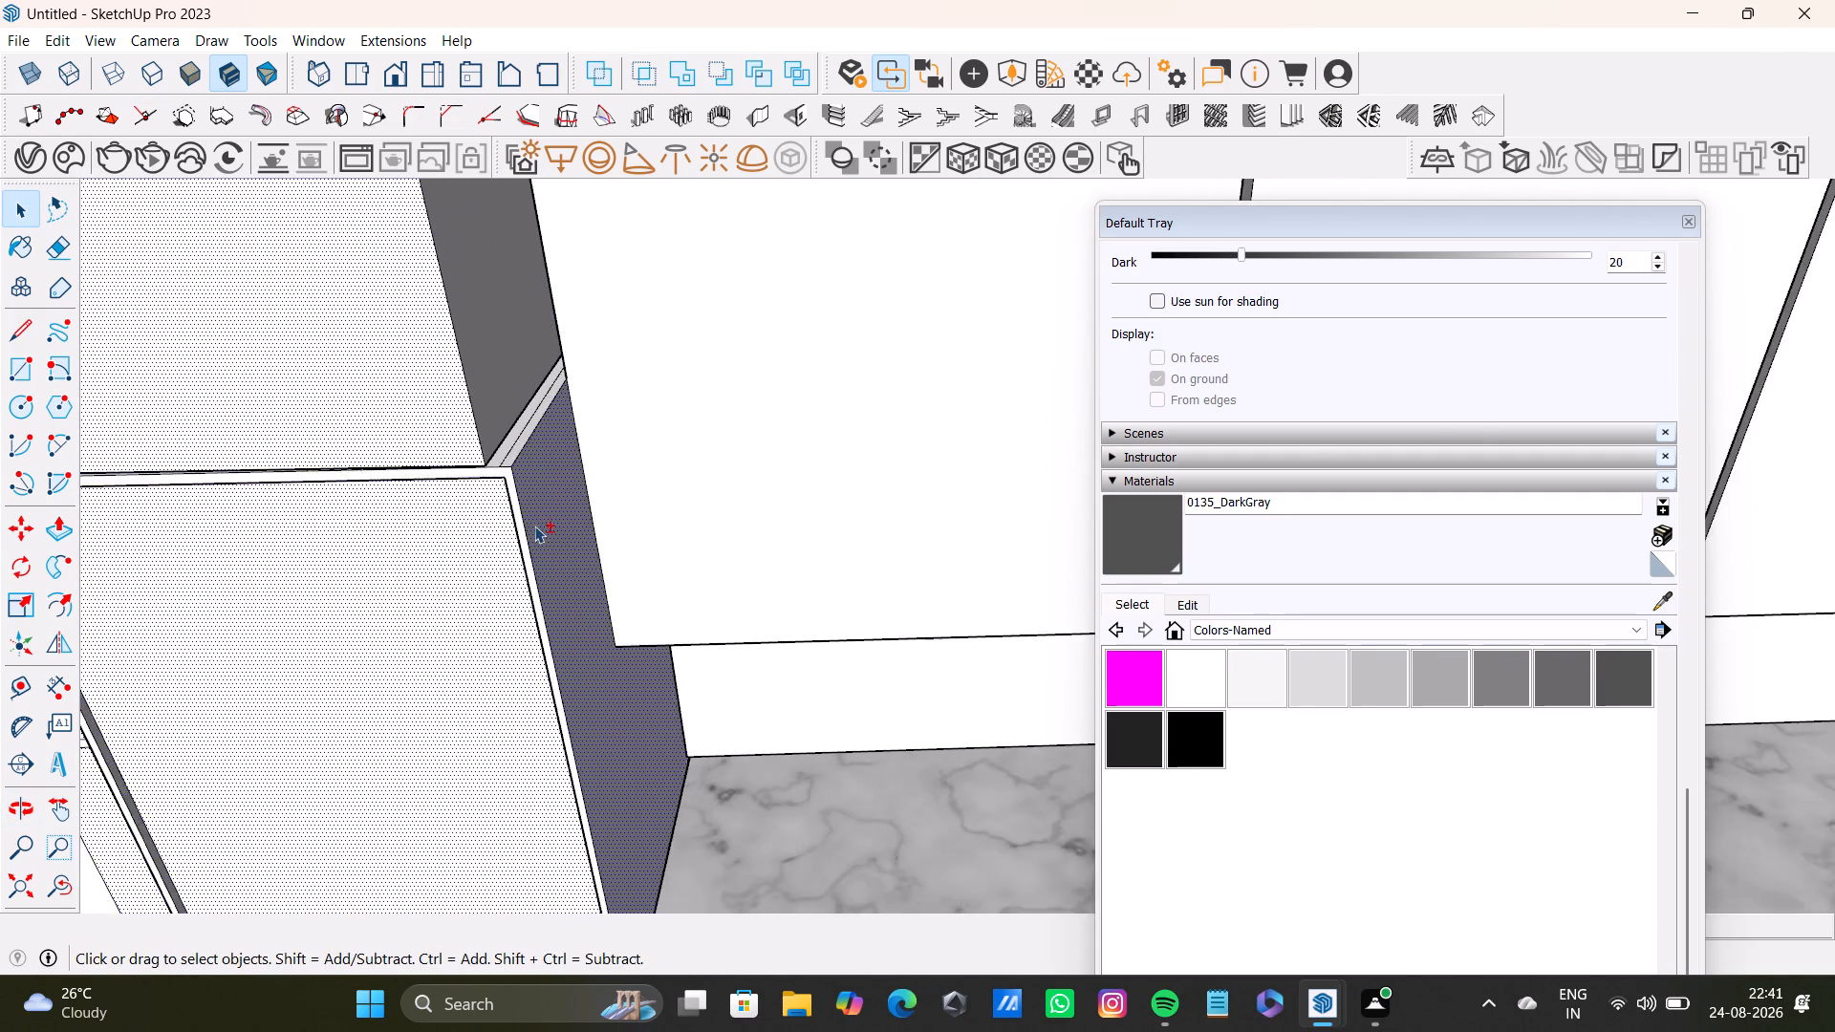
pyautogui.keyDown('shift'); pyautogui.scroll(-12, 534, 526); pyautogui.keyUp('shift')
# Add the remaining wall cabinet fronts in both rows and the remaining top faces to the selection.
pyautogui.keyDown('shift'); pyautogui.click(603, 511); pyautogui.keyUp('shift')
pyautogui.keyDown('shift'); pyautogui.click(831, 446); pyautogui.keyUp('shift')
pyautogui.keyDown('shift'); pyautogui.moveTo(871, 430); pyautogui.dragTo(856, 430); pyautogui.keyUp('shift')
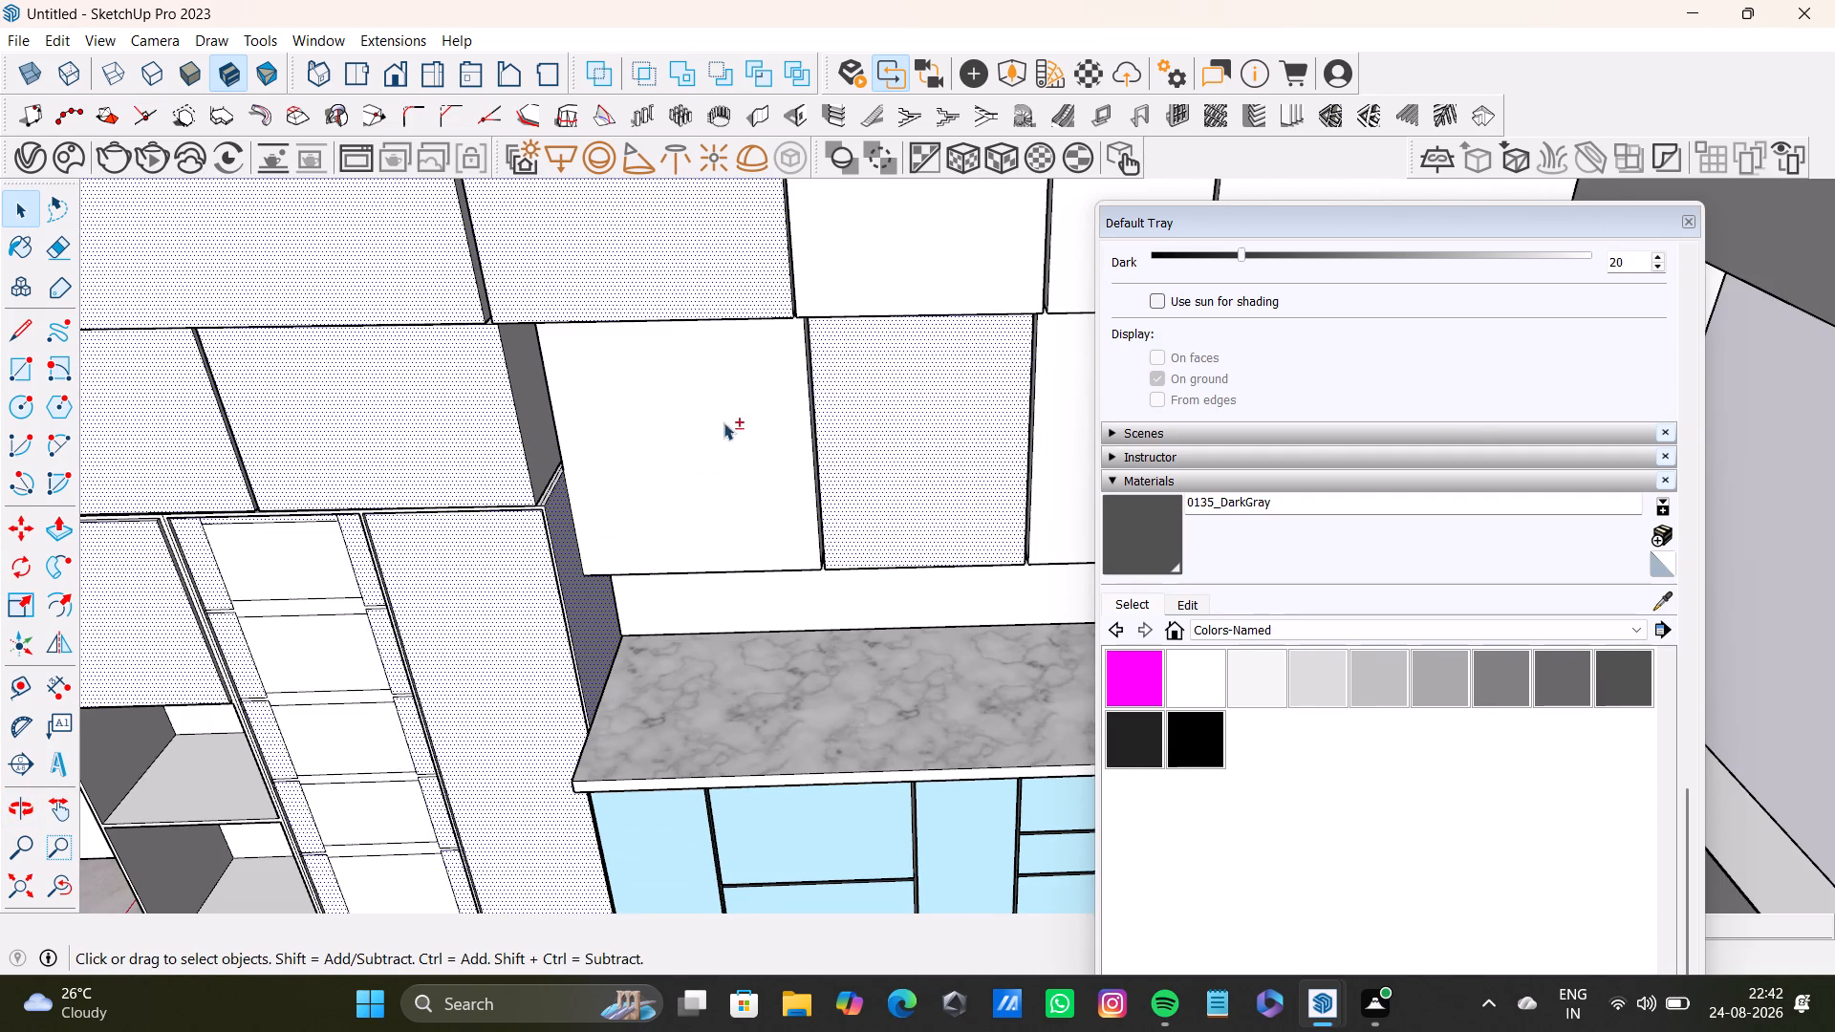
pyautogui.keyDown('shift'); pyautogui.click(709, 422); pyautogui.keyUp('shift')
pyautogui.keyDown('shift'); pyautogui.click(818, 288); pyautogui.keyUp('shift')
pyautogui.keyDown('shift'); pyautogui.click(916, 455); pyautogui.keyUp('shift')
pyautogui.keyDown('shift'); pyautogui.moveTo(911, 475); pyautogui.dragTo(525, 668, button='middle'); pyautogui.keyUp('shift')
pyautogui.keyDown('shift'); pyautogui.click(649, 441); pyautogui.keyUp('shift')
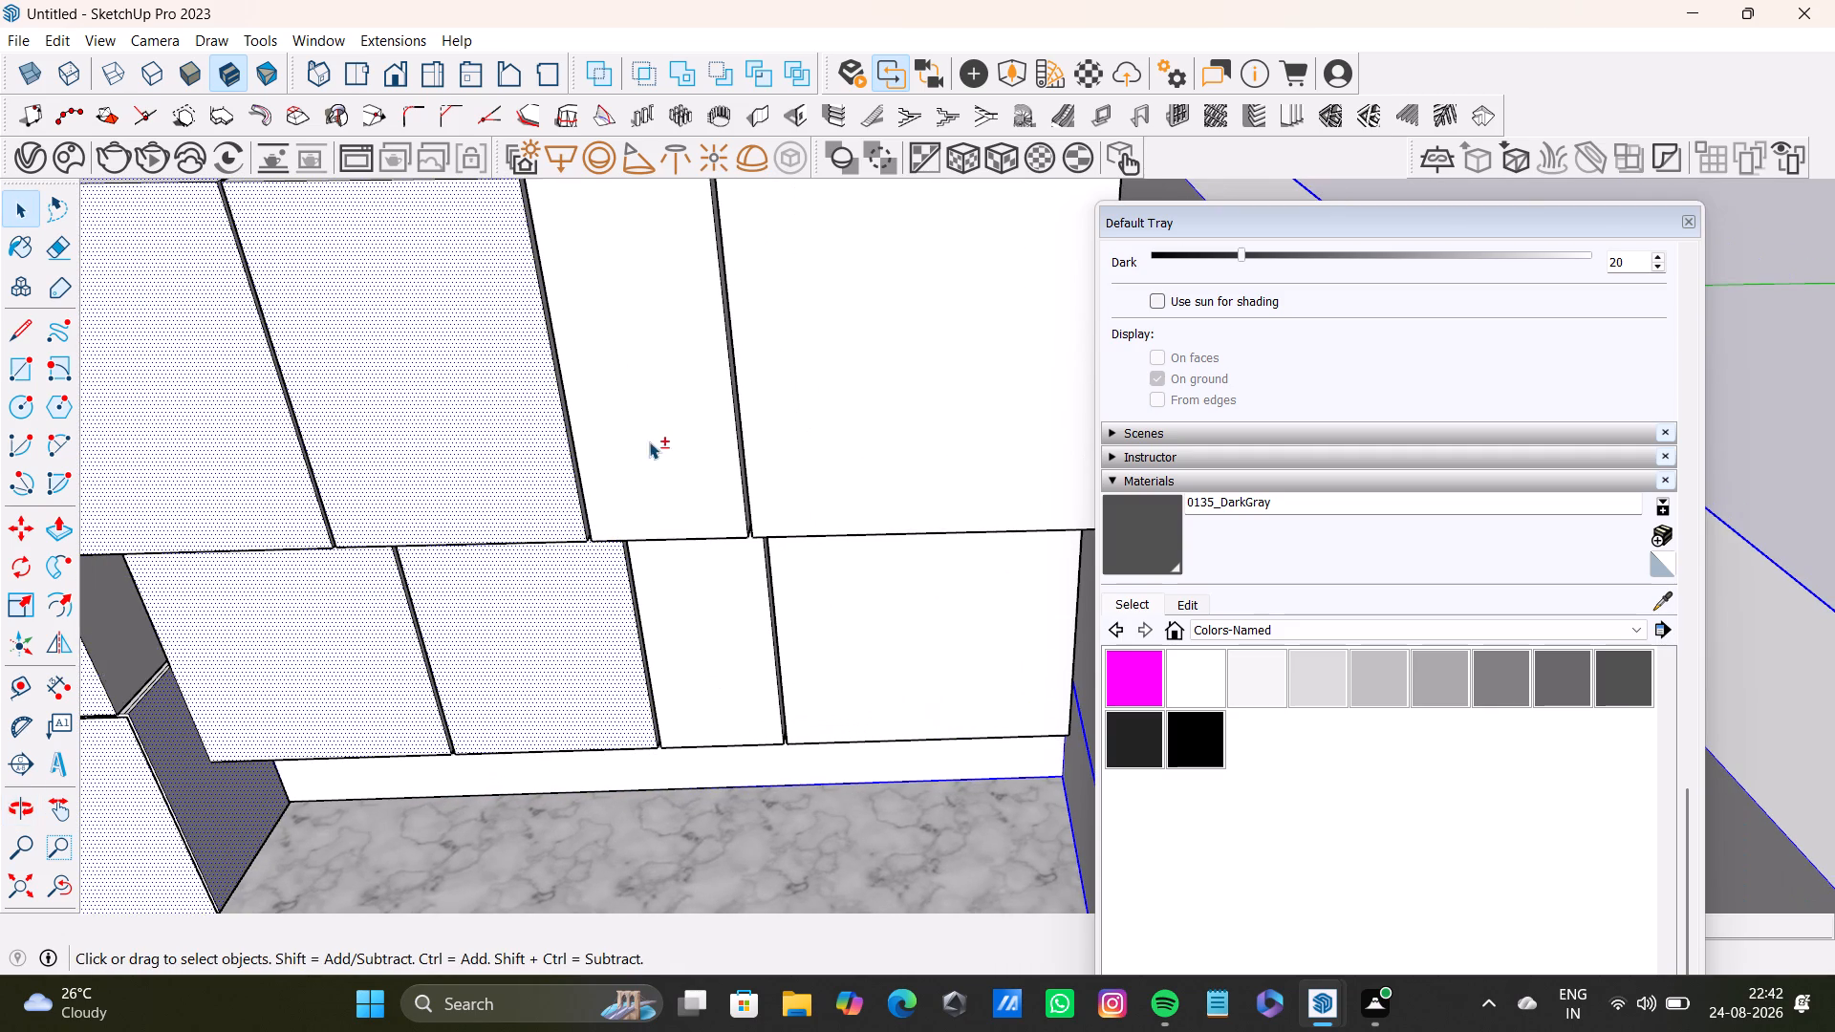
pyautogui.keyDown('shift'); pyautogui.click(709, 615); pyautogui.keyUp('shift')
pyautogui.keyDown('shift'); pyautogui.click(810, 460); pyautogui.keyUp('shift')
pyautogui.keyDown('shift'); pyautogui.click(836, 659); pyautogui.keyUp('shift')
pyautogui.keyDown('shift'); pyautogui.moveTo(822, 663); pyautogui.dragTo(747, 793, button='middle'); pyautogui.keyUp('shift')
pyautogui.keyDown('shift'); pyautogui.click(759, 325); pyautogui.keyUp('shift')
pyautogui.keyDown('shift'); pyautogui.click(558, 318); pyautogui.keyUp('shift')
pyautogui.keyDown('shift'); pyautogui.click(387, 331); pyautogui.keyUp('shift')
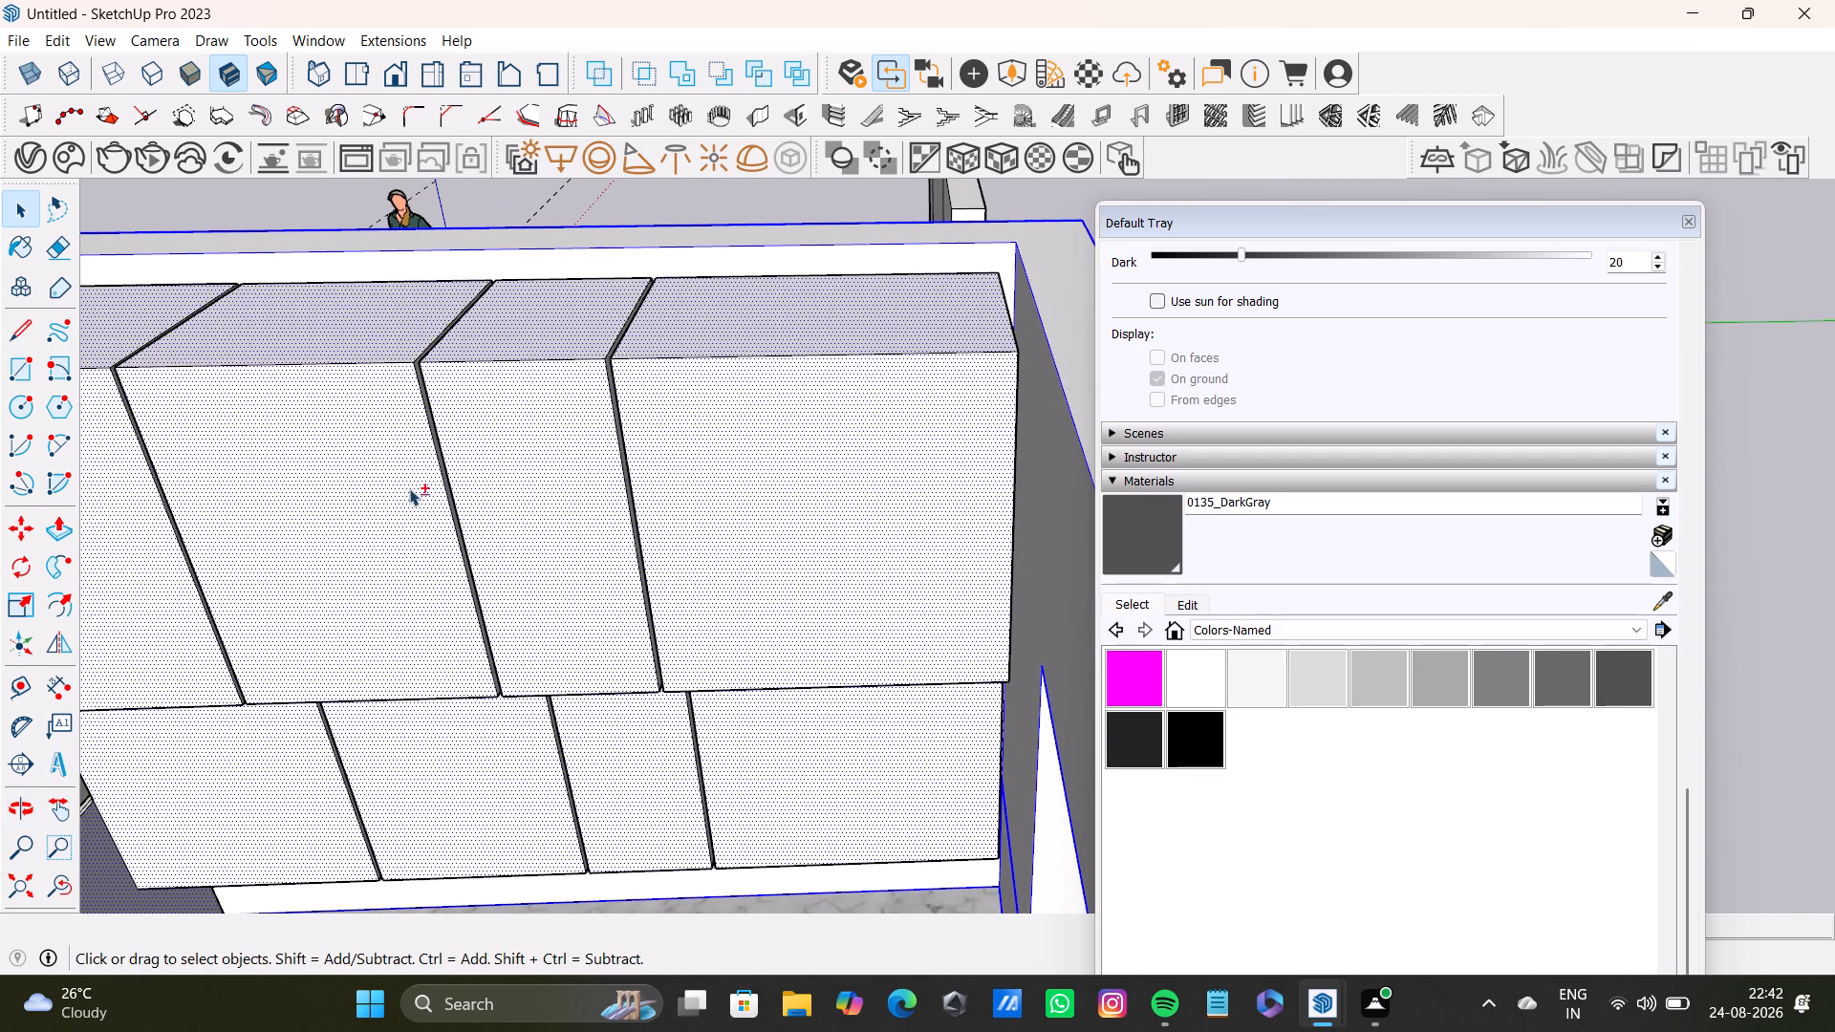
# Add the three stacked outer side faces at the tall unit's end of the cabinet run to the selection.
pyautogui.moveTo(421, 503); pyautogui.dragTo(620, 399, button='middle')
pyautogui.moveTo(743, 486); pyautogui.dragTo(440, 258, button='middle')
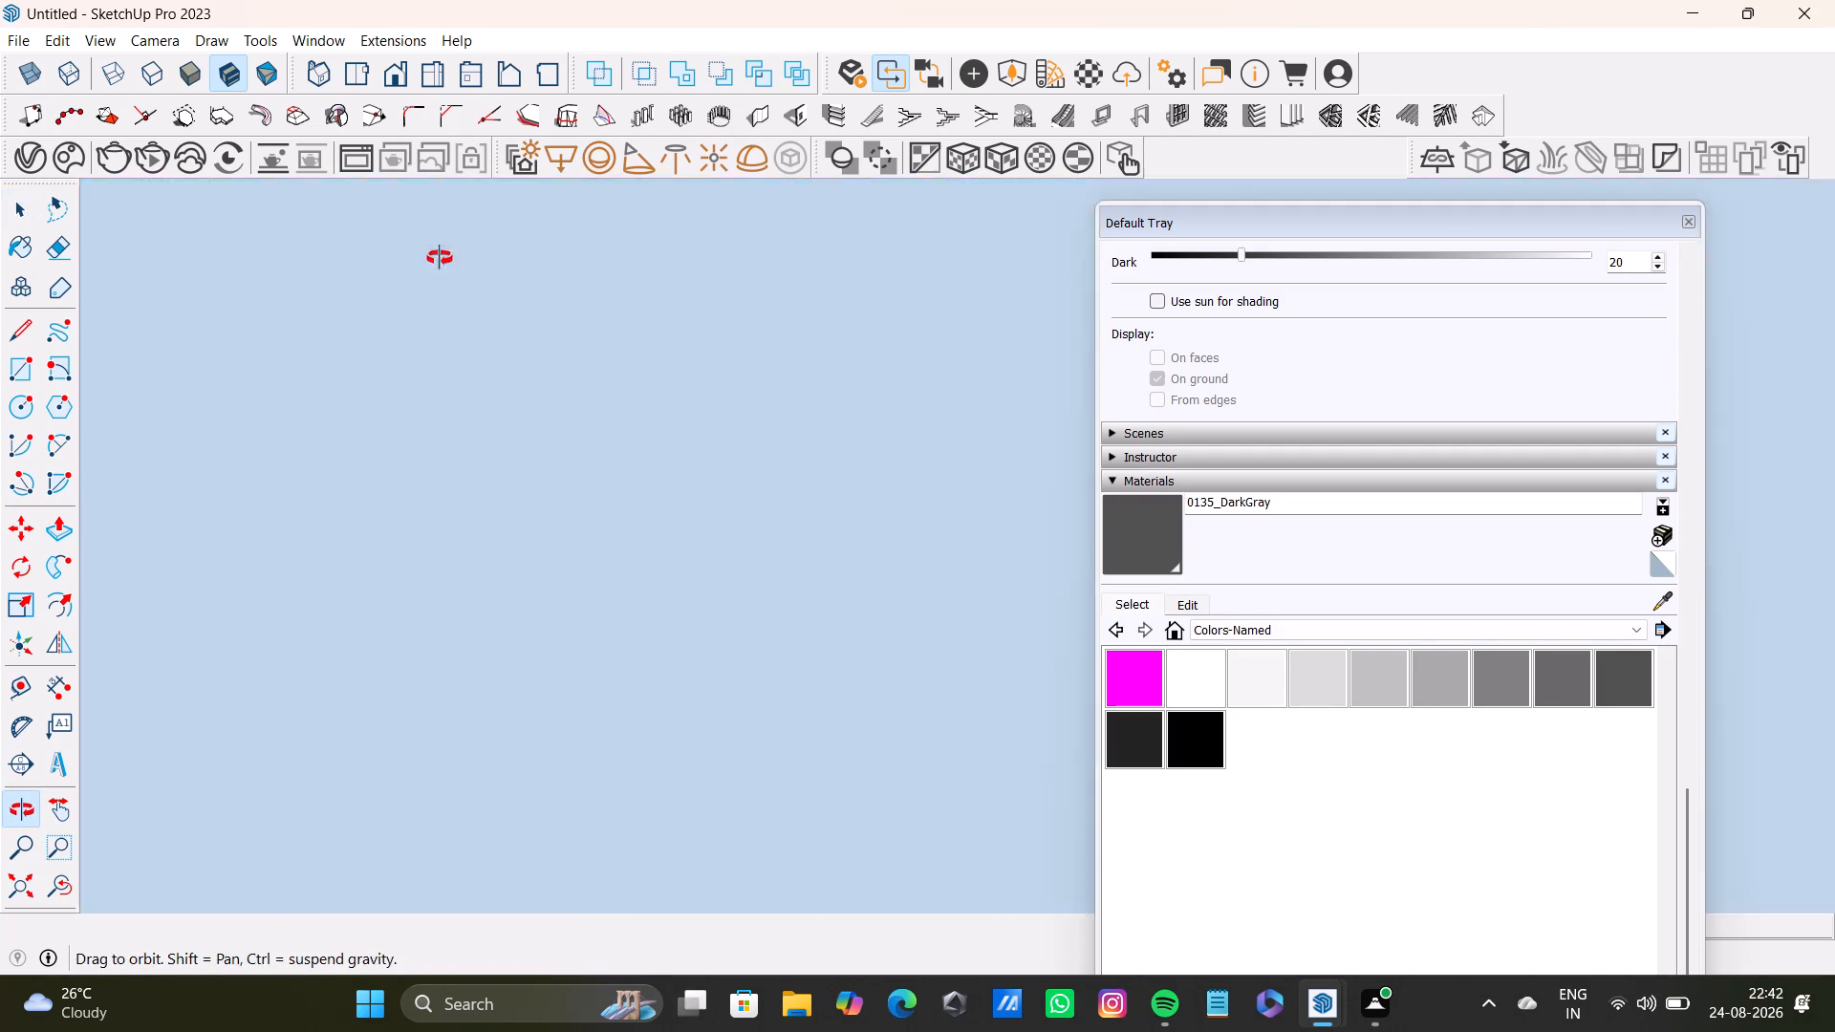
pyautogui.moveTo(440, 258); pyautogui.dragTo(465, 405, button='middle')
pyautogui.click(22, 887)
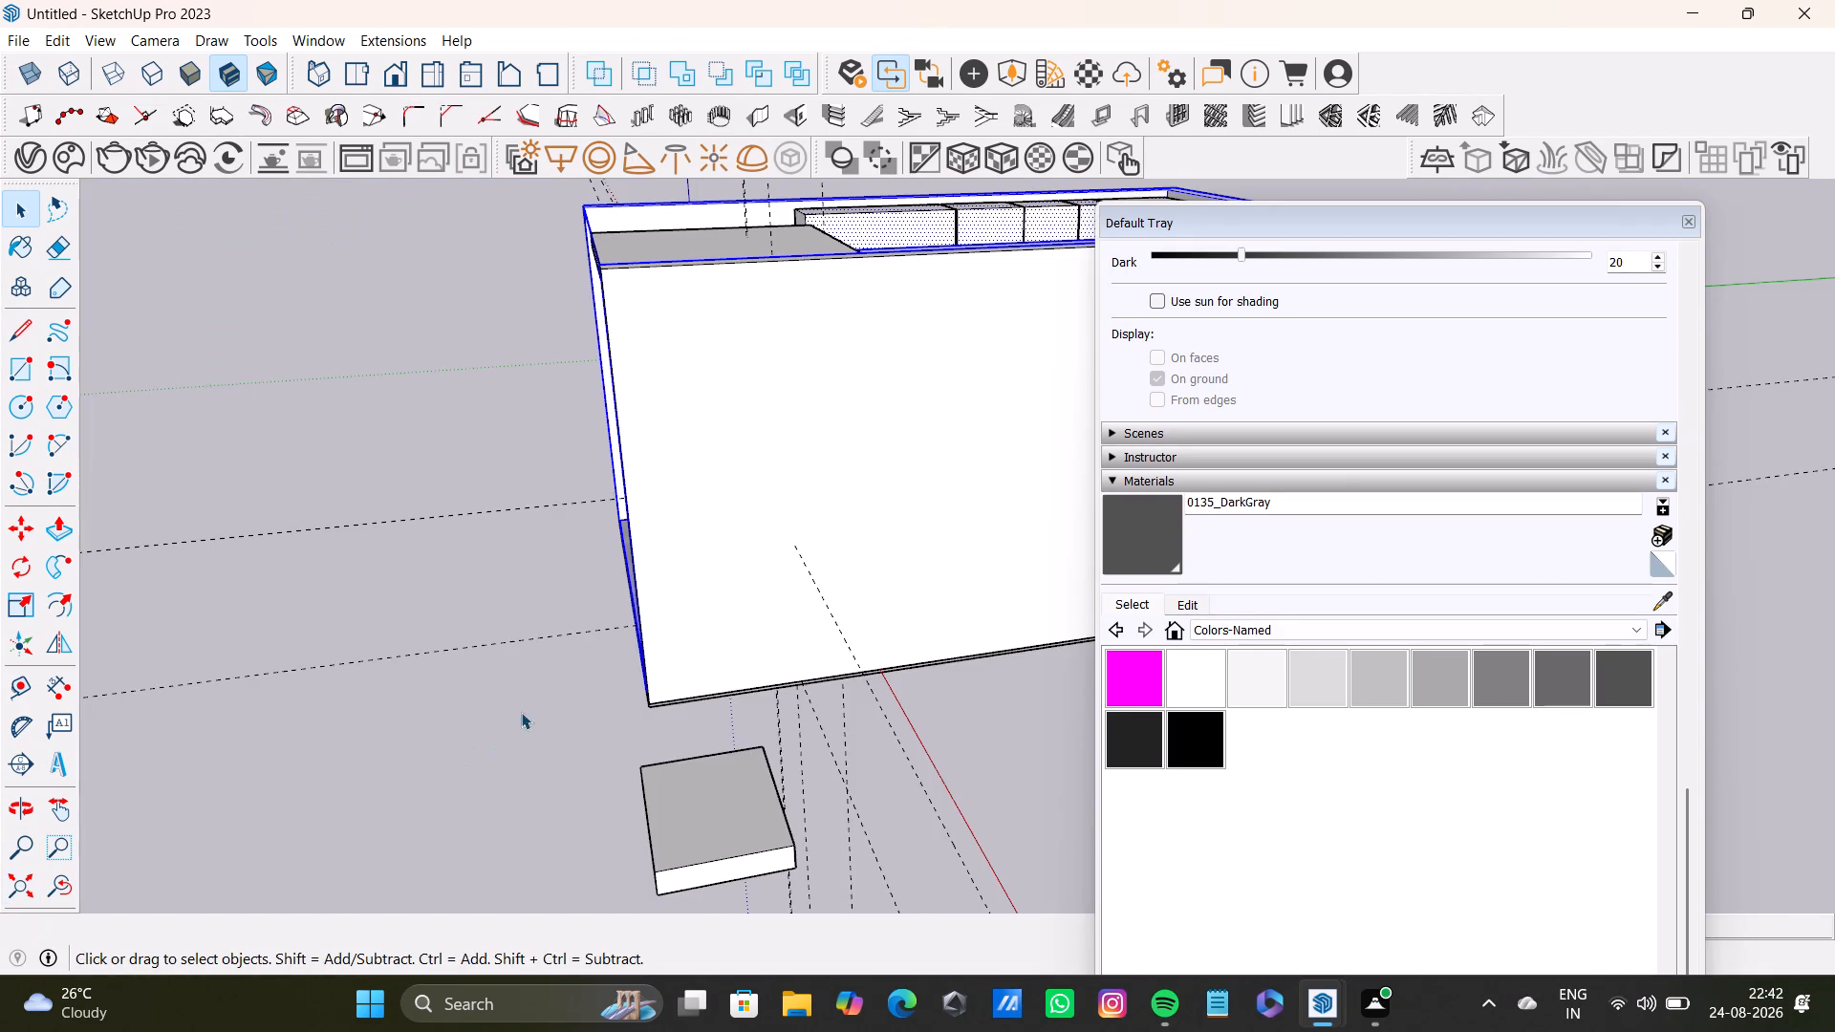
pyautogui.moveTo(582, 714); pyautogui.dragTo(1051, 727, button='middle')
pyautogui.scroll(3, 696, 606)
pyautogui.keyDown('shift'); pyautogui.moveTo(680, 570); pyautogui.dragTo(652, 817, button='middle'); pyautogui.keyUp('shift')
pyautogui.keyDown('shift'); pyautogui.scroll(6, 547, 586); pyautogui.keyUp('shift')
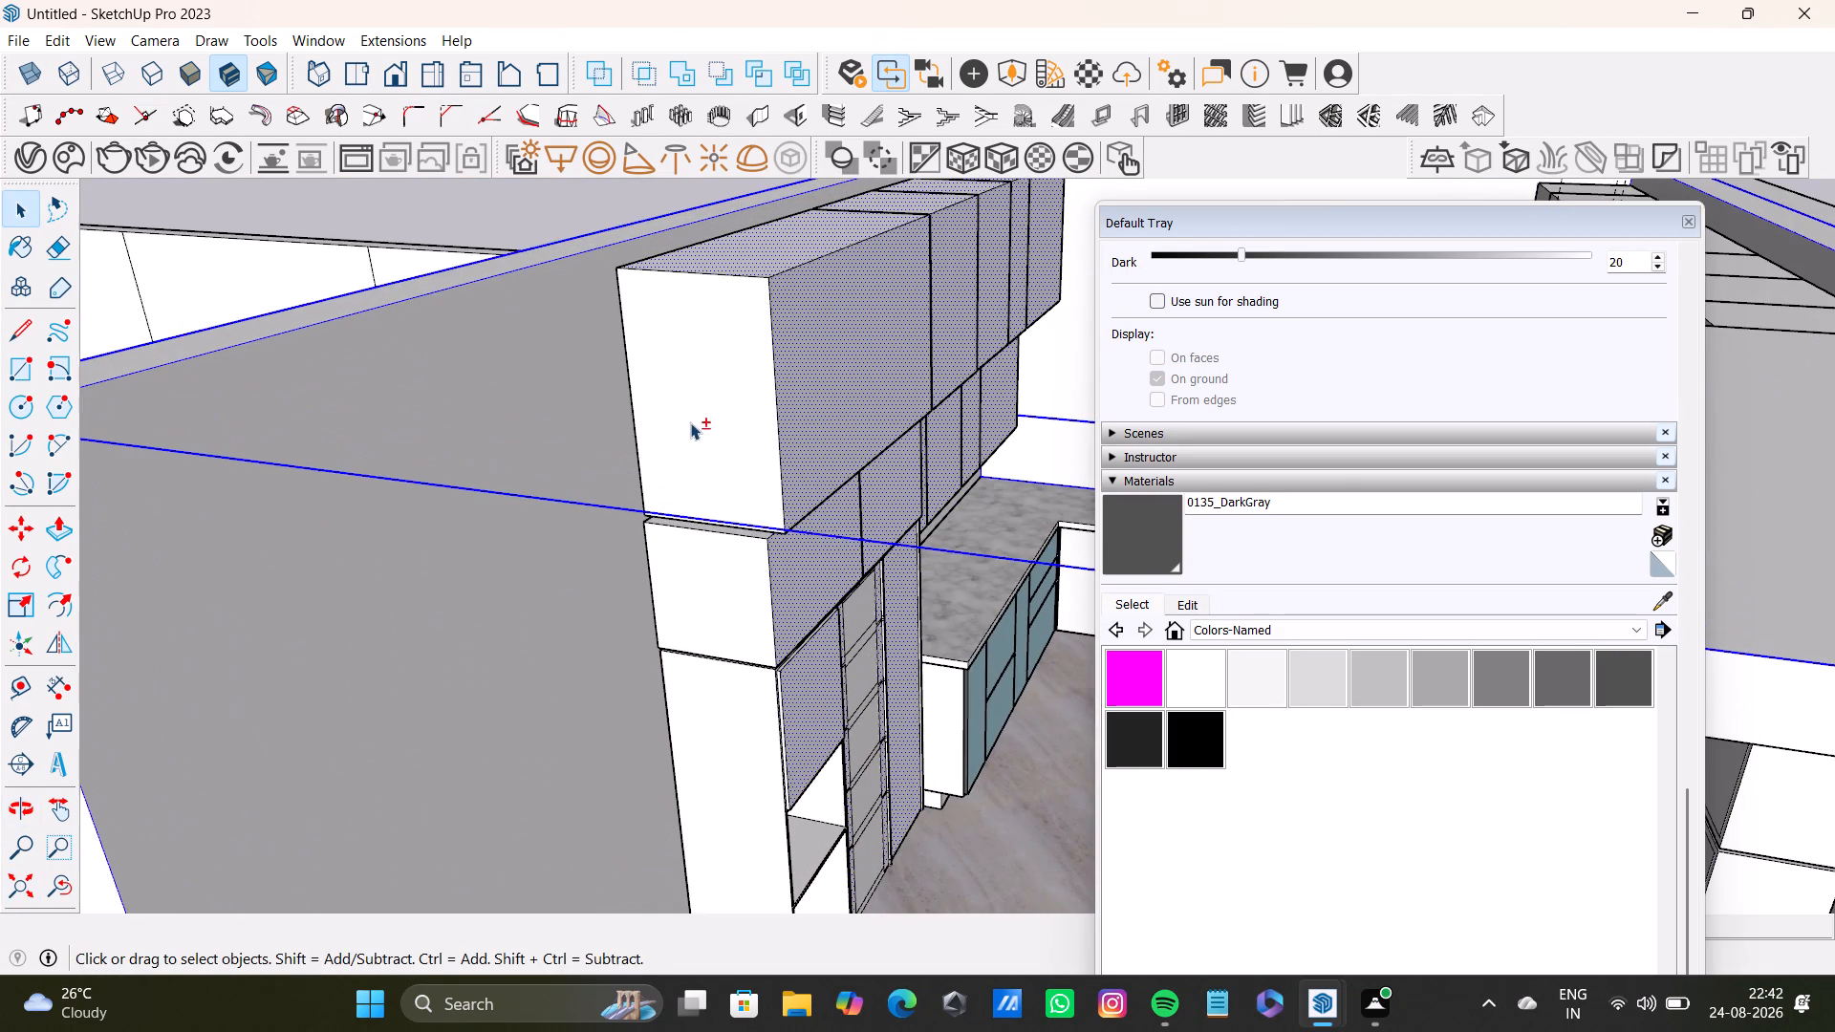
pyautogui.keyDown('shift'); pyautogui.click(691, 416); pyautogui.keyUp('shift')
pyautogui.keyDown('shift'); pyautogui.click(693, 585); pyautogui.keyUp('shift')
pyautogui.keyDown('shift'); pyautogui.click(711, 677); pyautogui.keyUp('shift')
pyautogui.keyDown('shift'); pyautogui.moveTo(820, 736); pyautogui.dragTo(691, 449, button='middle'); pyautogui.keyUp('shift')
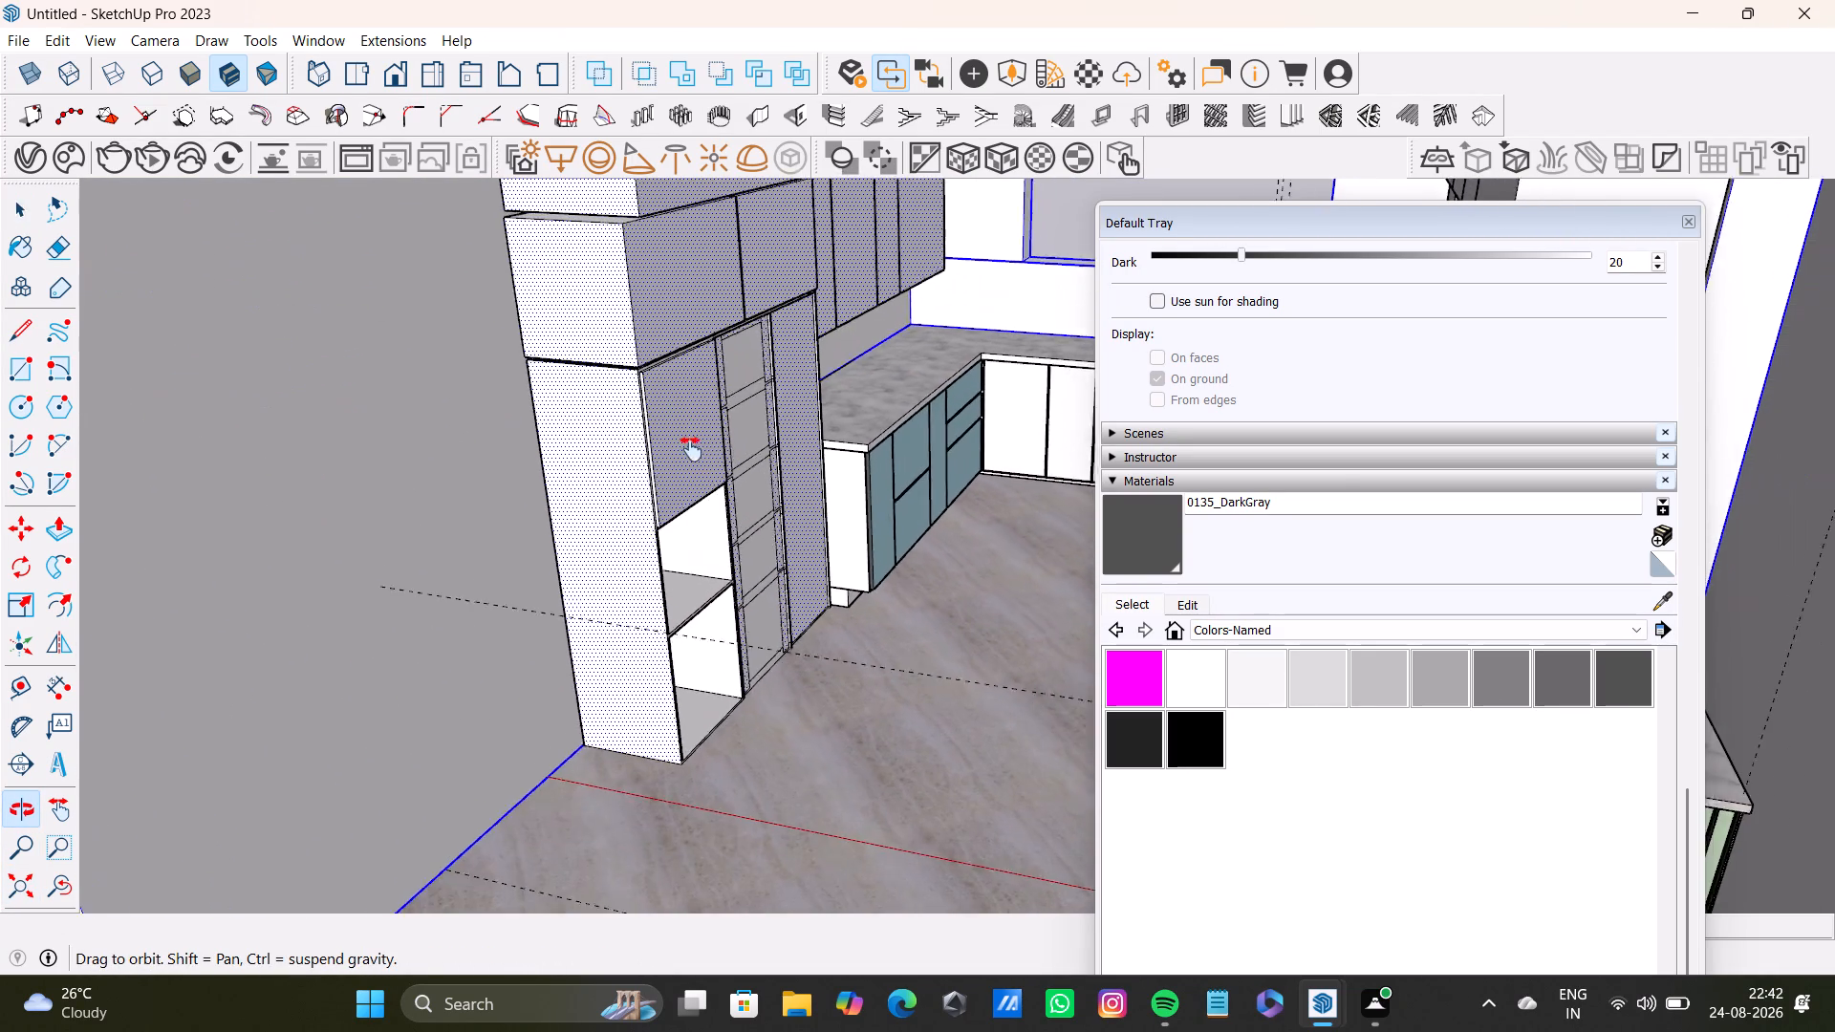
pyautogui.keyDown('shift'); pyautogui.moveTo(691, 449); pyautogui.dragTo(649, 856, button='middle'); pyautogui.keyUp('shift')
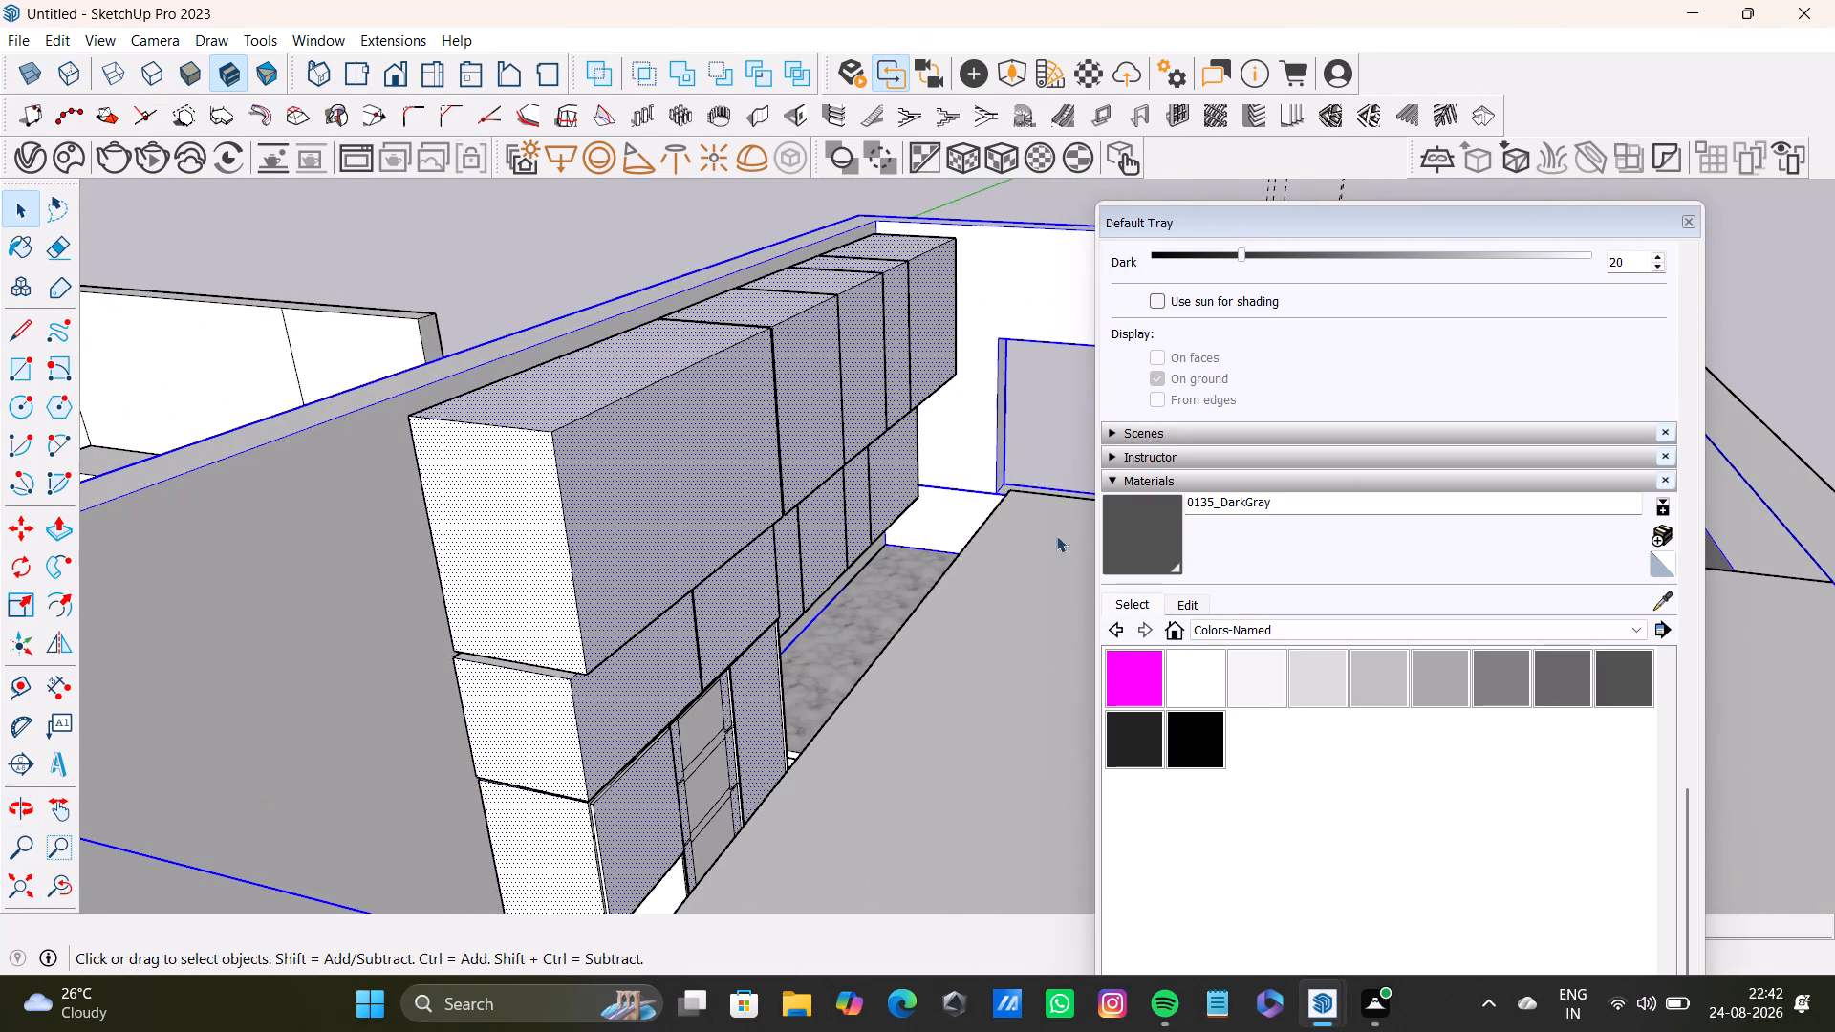
# Sample the 0095_LightBlue material from the painted base cabinet fronts.
pyautogui.click(1667, 594)
pyautogui.scroll(-2, 720, 646)
pyautogui.moveTo(794, 694); pyautogui.dragTo(811, 680, button='middle')
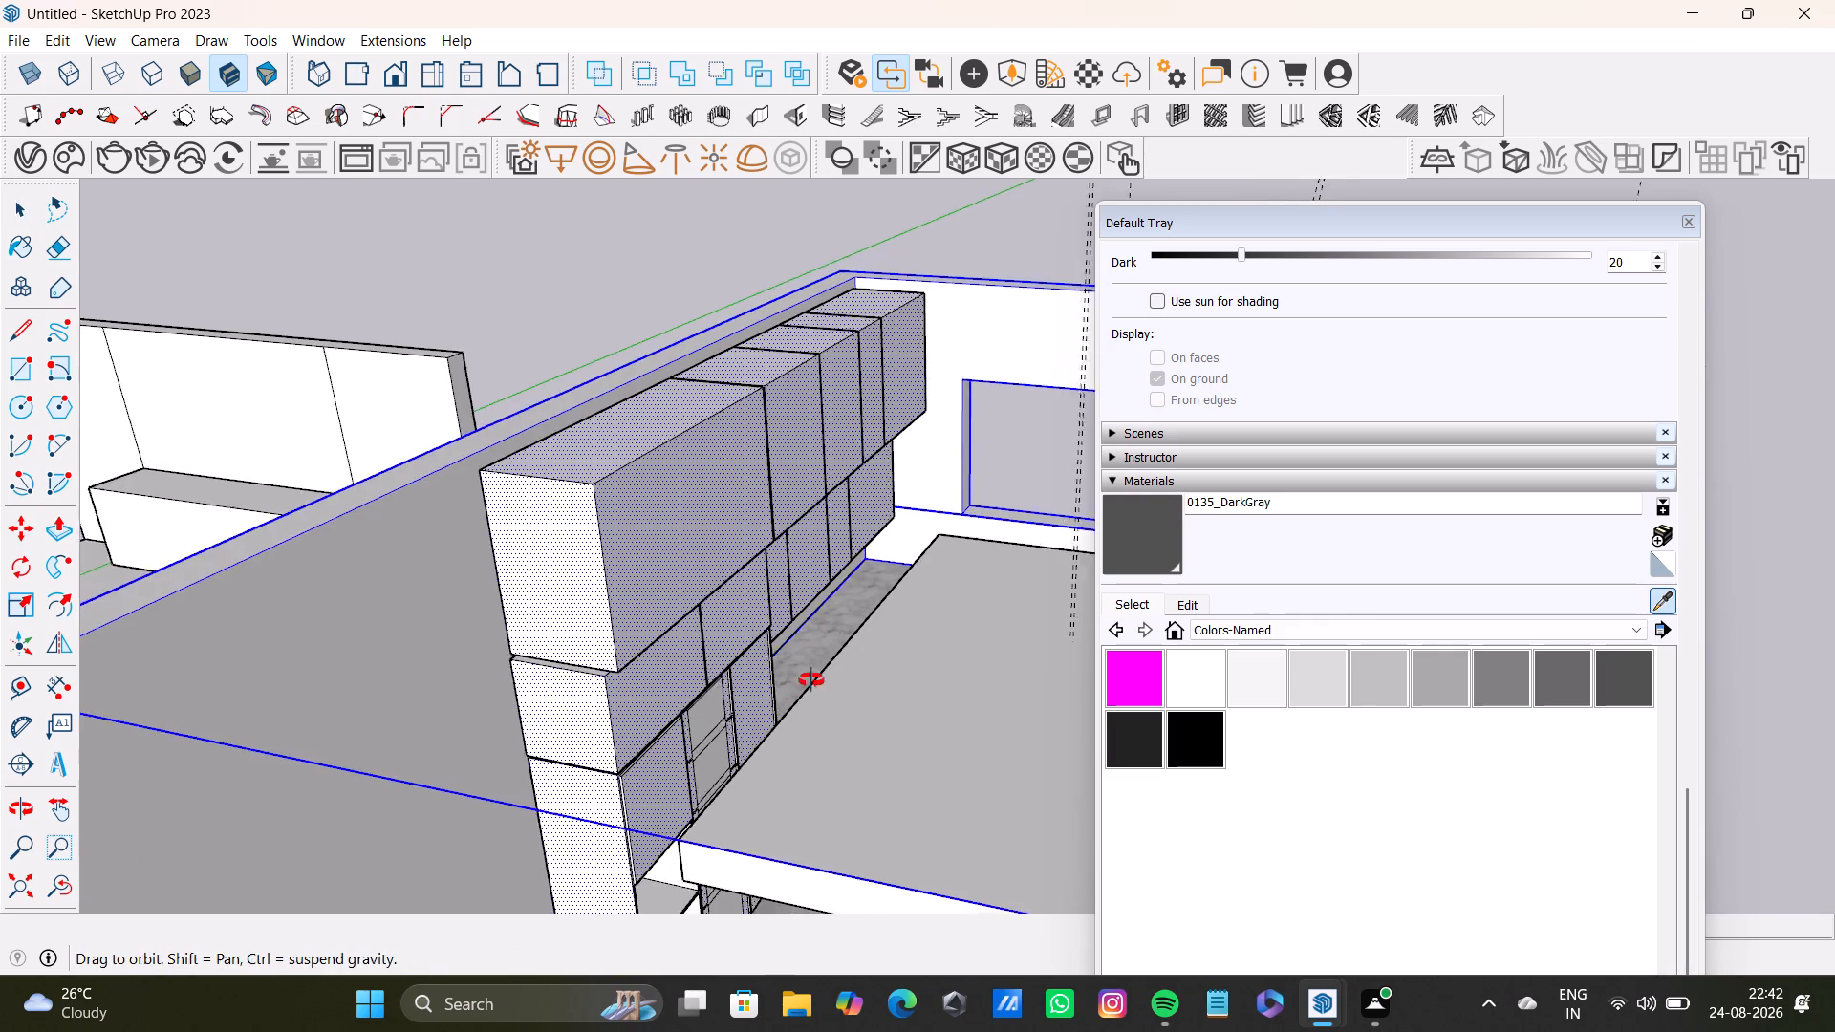
pyautogui.moveTo(811, 680); pyautogui.dragTo(944, 399, button='middle')
pyautogui.scroll(3, 957, 584)
pyautogui.click(960, 480)
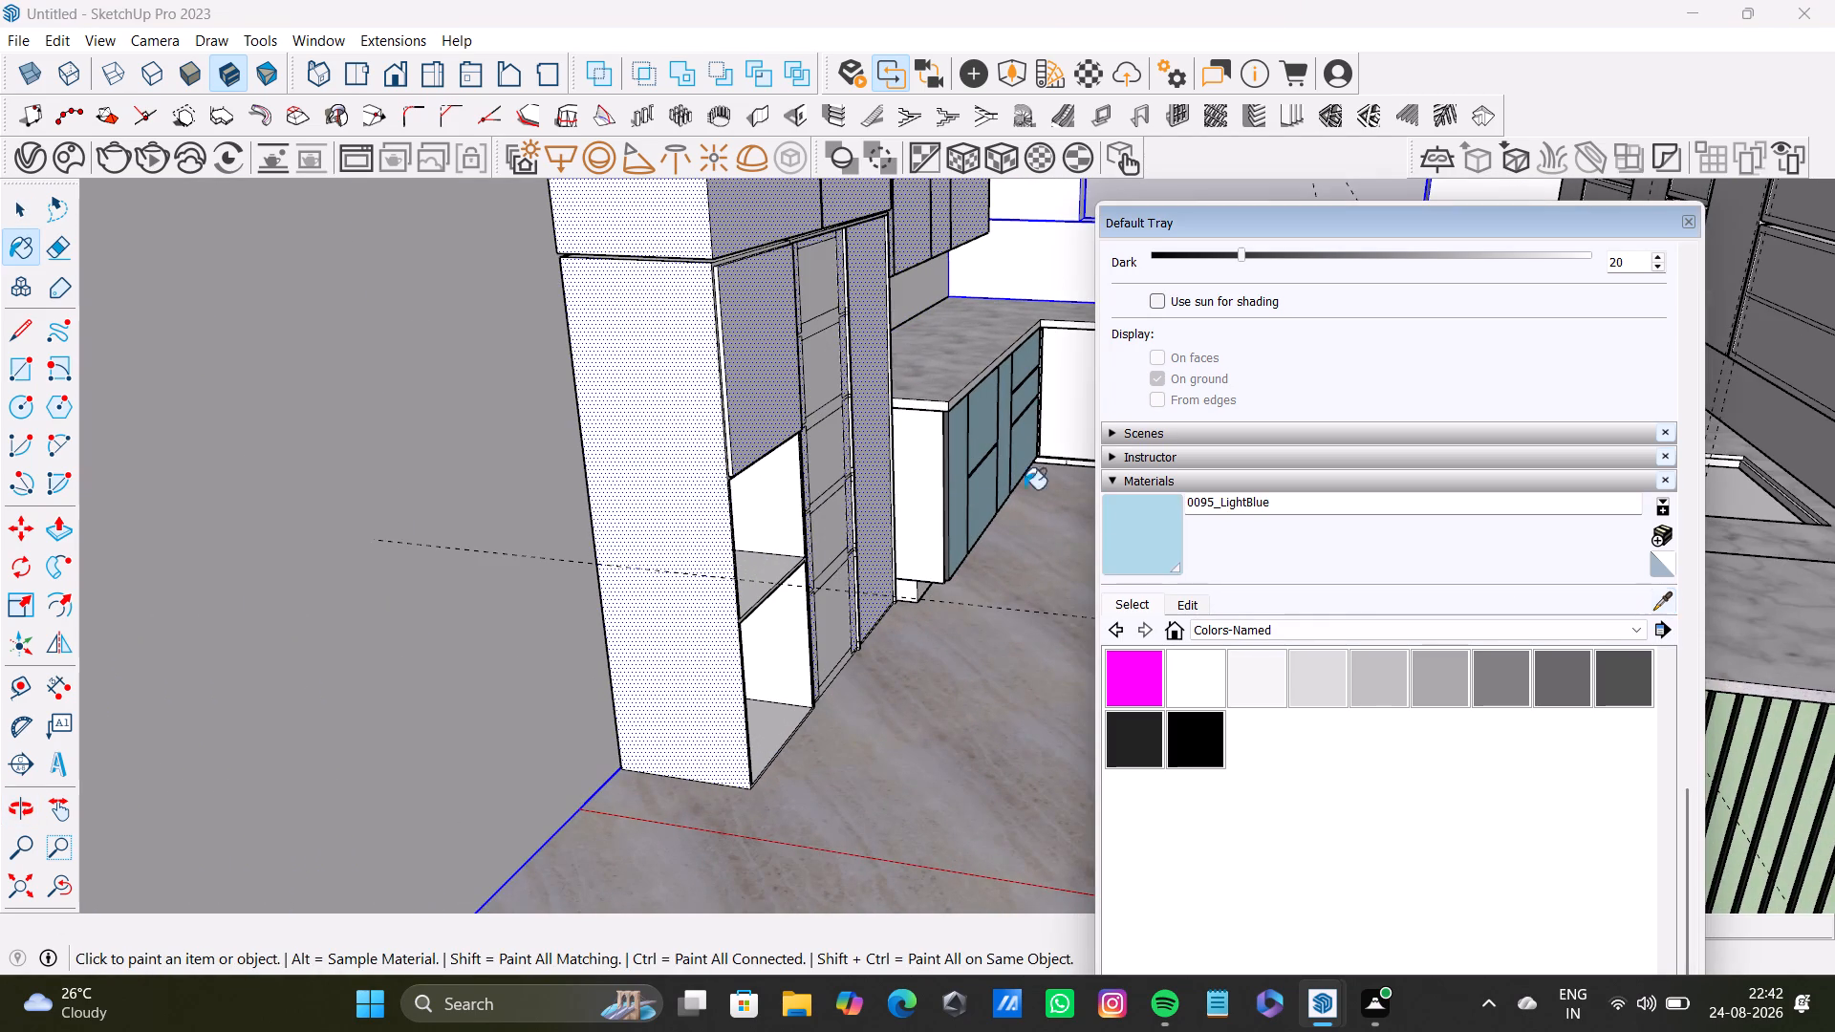
pyautogui.click(1136, 544)
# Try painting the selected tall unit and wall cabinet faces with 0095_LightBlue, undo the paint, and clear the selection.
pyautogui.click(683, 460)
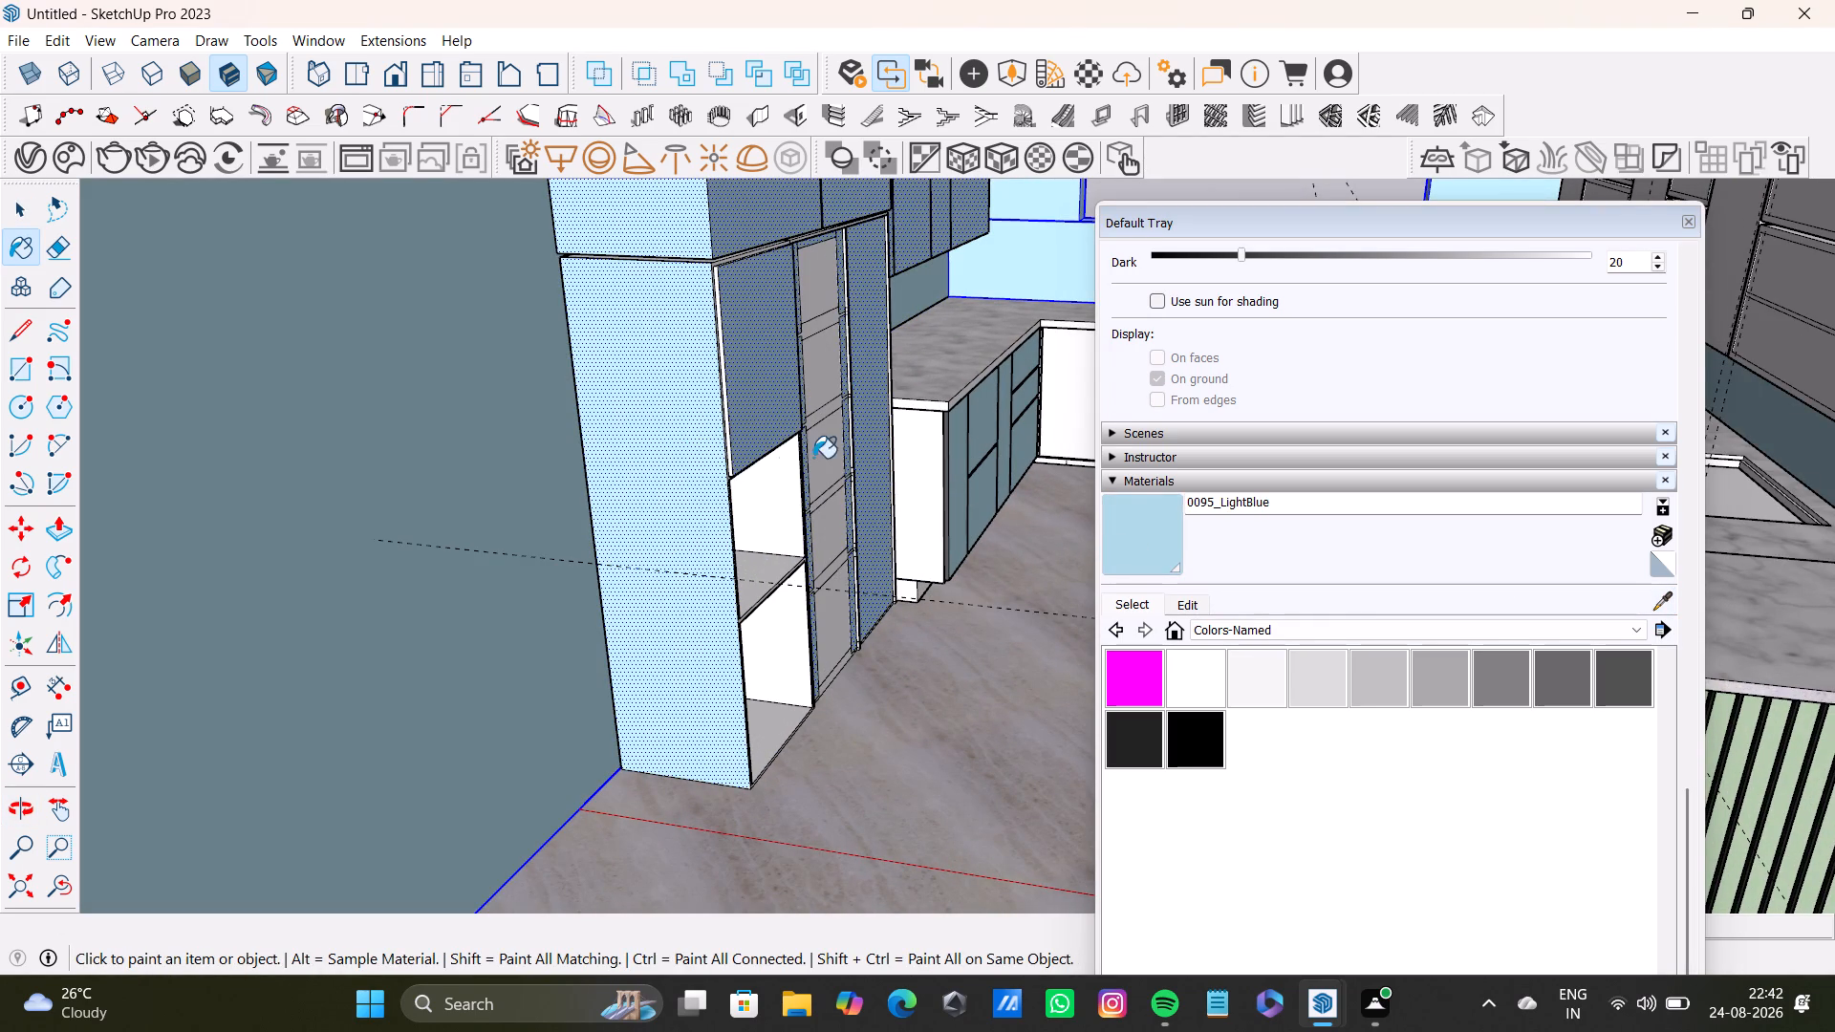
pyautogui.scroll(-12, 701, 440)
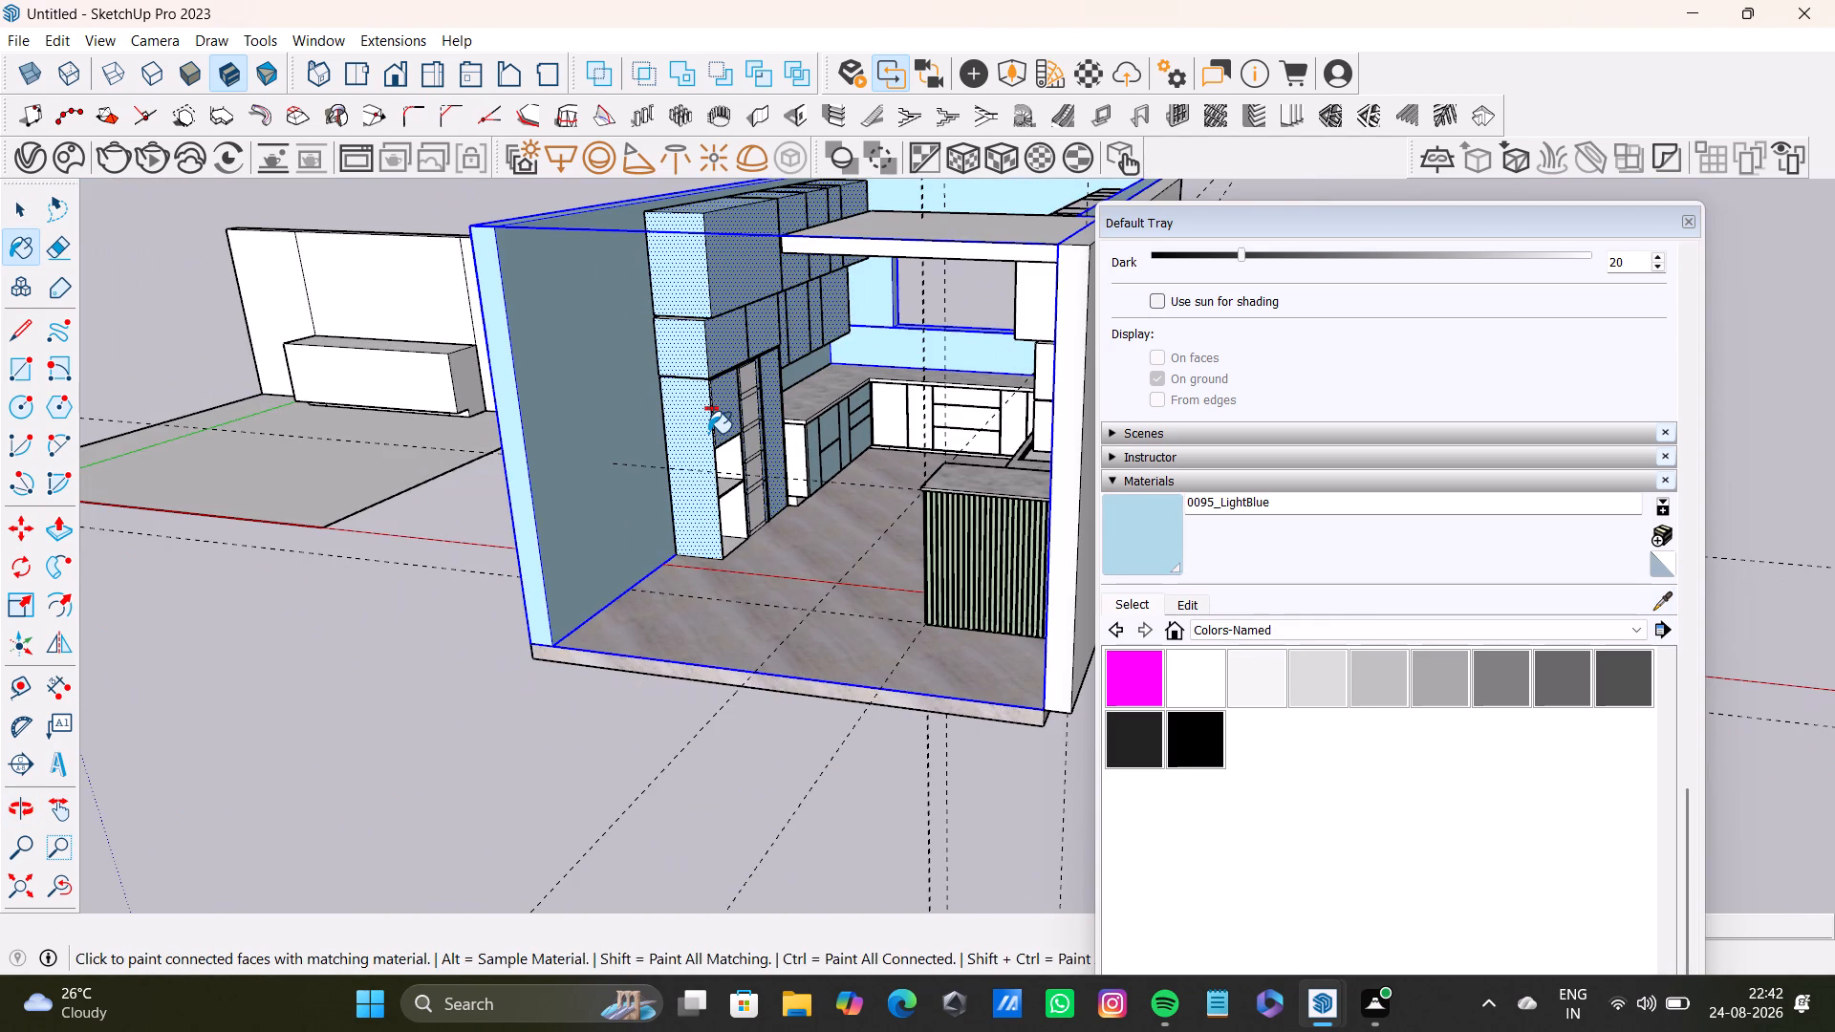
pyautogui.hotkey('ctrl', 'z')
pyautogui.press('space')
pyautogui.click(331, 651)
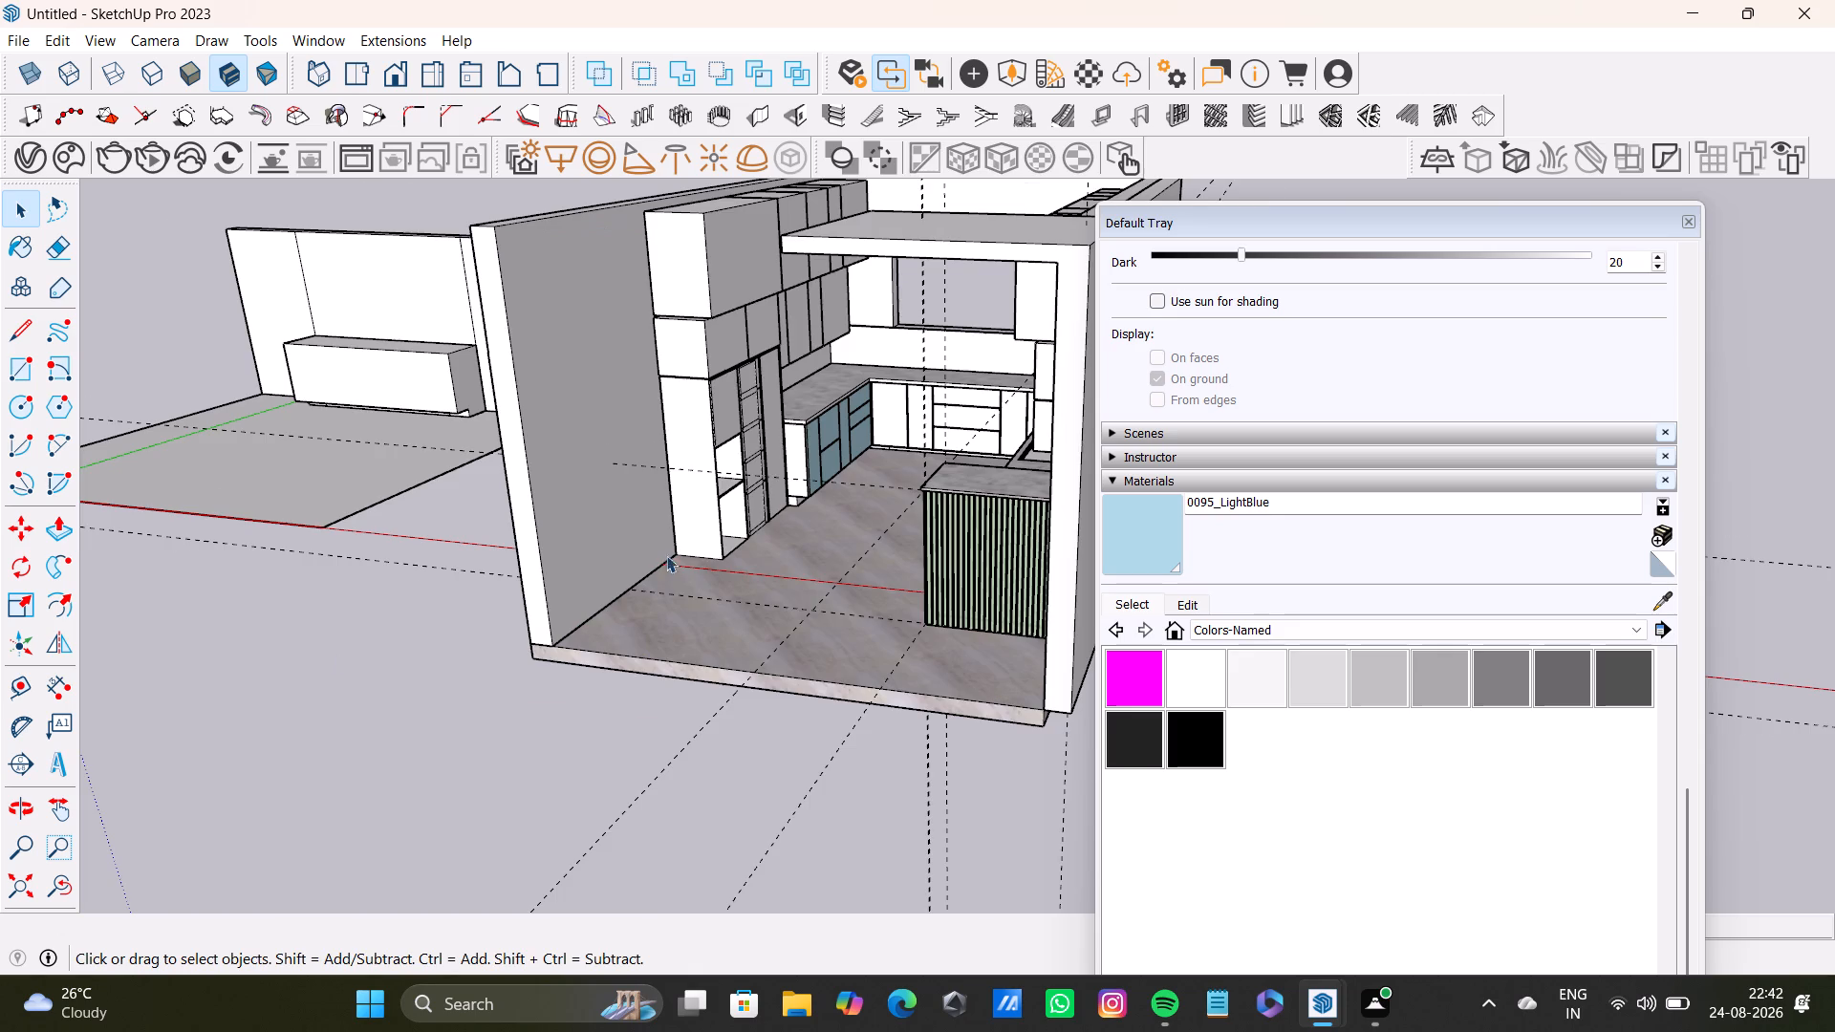
# Select the end faces and fronts of the two upper cabinet tiers above the tall unit, plus the thin ledge between them.
pyautogui.scroll(6, 668, 551)
pyautogui.moveTo(689, 451); pyautogui.dragTo(583, 722, button='middle')
pyautogui.keyDown('shift'); pyautogui.click(556, 324); pyautogui.keyUp('shift')
pyautogui.keyDown('shift'); pyautogui.click(621, 266); pyautogui.keyUp('shift')
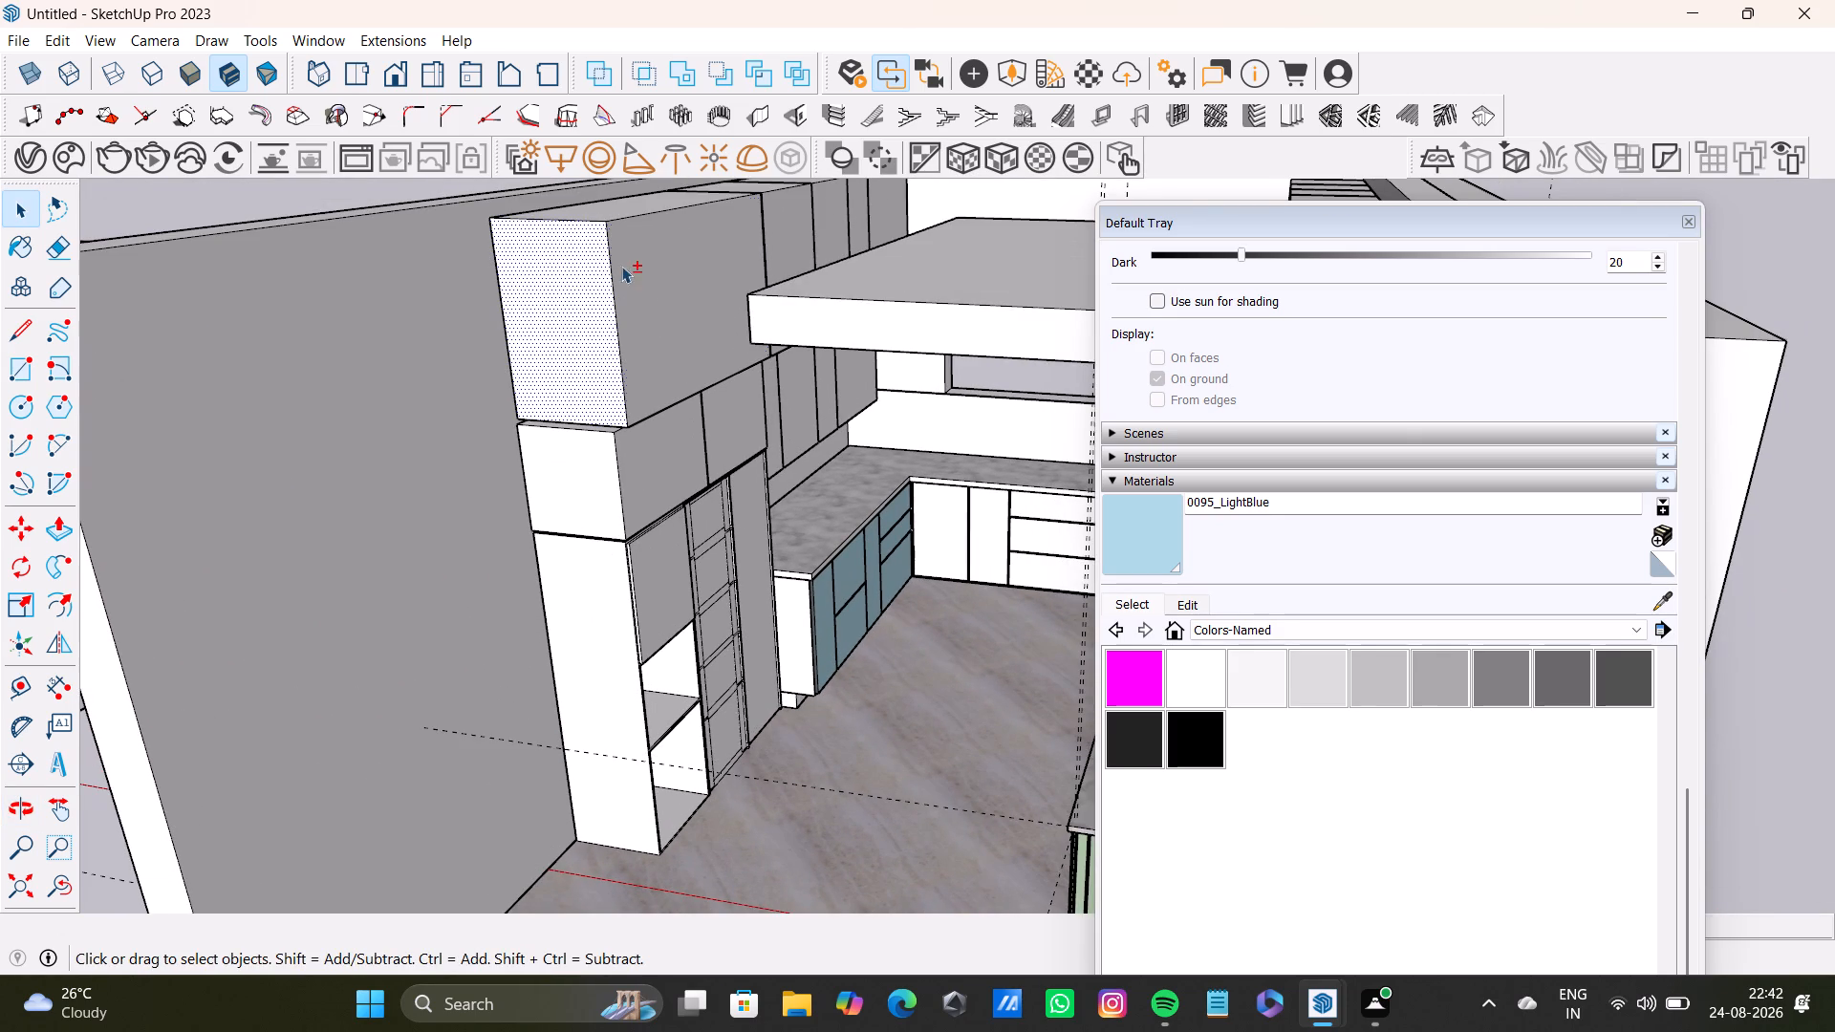
pyautogui.keyDown('shift'); pyautogui.click(621, 203); pyautogui.keyUp('shift')
pyautogui.keyDown('shift'); pyautogui.click(576, 458); pyautogui.keyUp('shift')
pyautogui.keyDown('shift'); pyautogui.click(640, 452); pyautogui.keyUp('shift')
pyautogui.keyDown('shift'); pyautogui.click(712, 424); pyautogui.keyUp('shift')
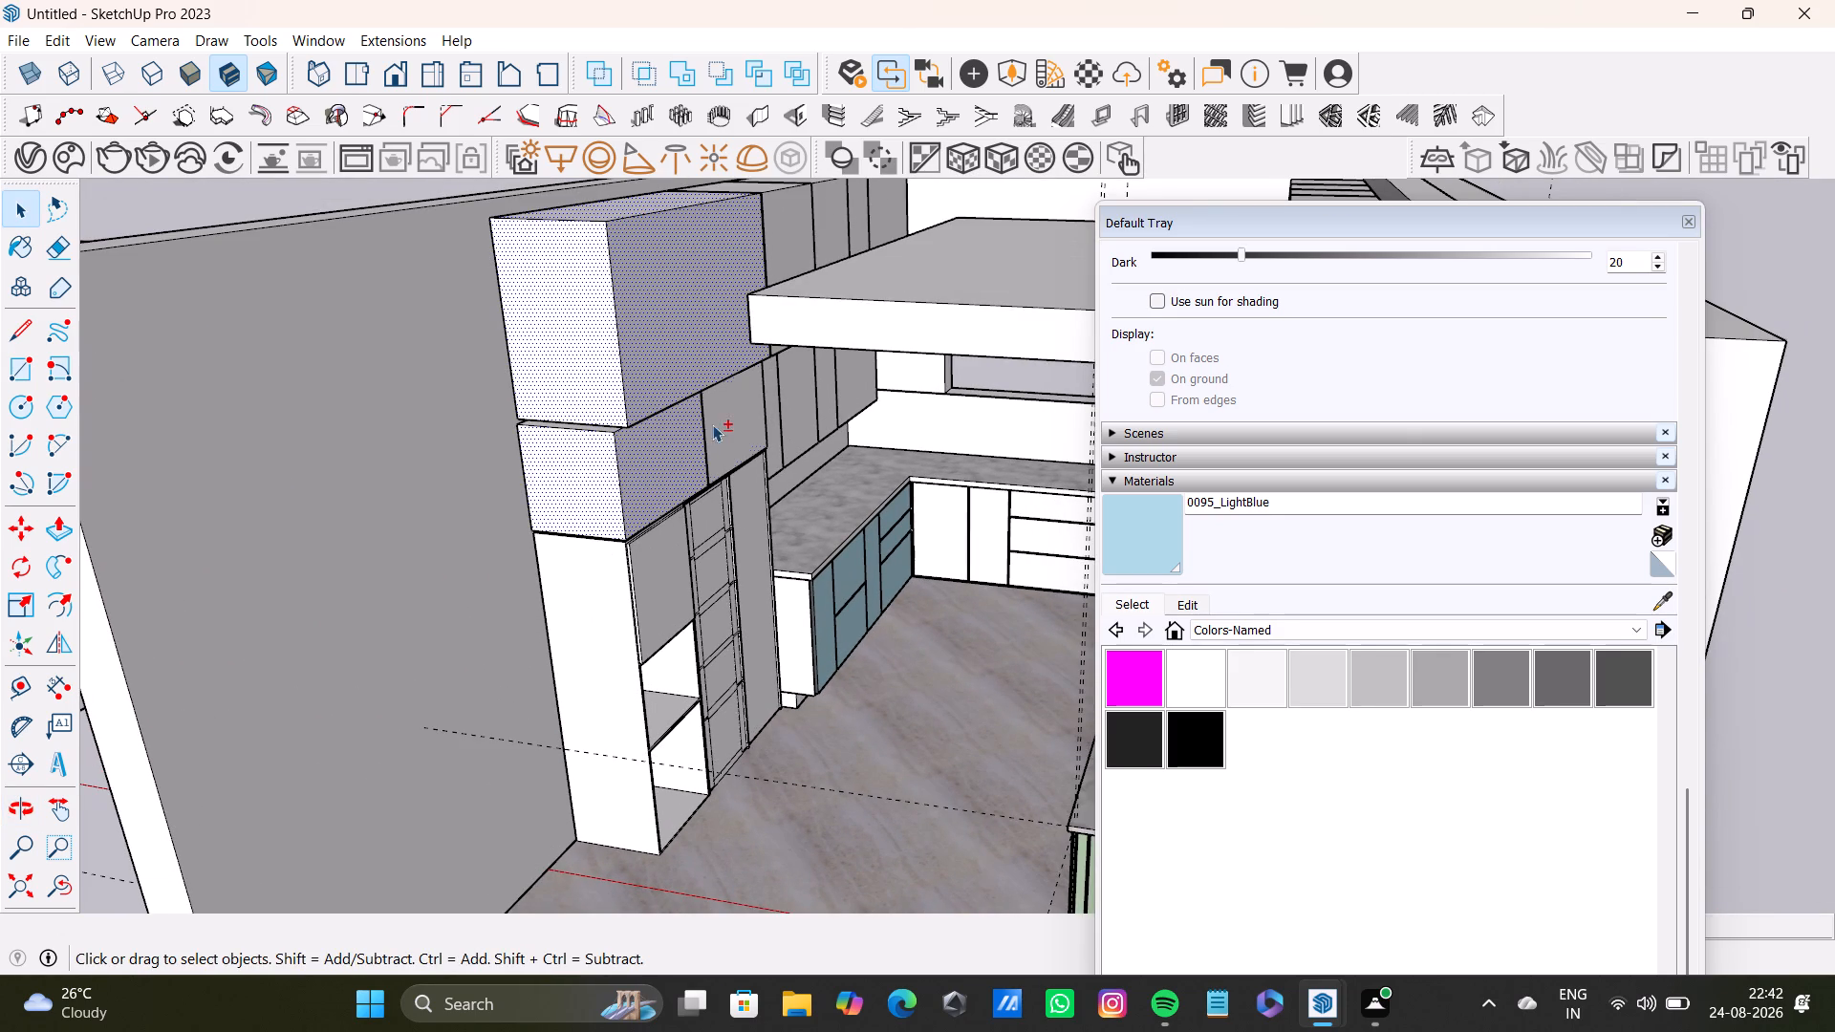
pyautogui.keyDown('shift'); pyautogui.scroll(11, 600, 494); pyautogui.keyUp('shift')
pyautogui.keyDown('shift'); pyautogui.click(625, 336); pyautogui.keyUp('shift')
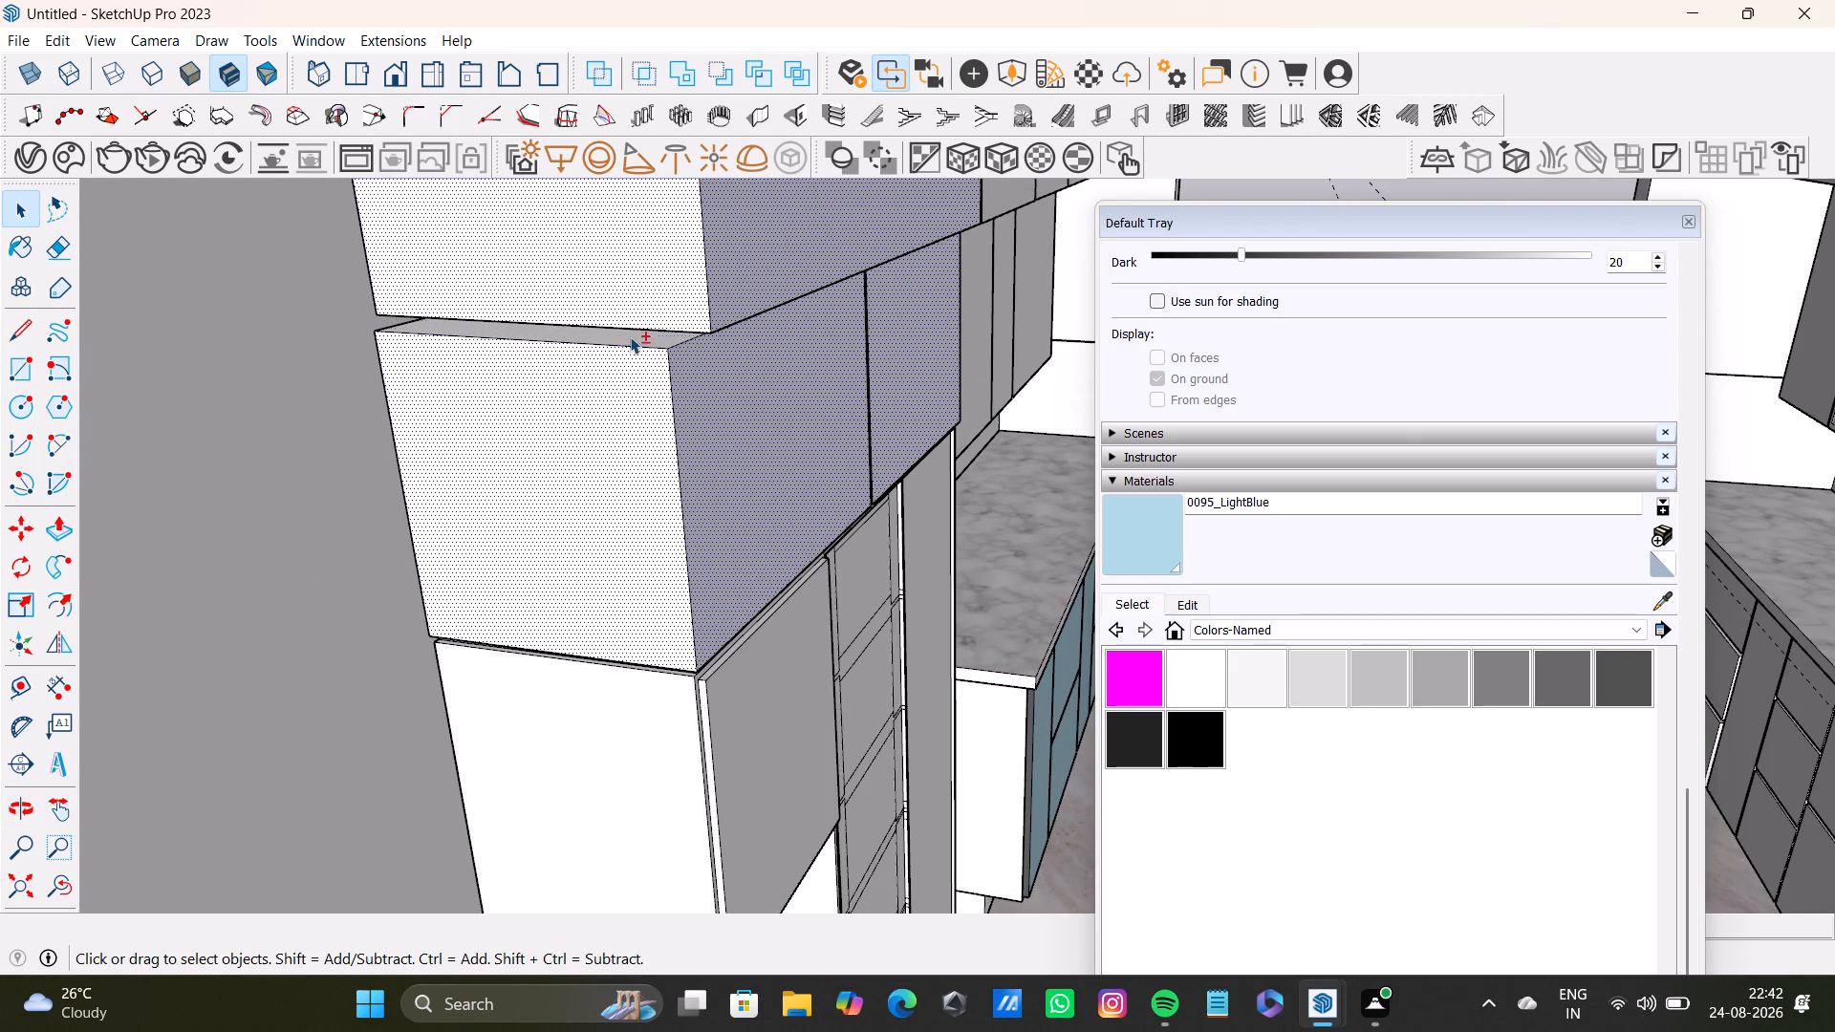
# Add the tall unit's outer side panel, the door front above its open niches and the surrounding frame face to the selection.
pyautogui.keyDown('shift'); pyautogui.scroll(-3, 648, 588); pyautogui.keyUp('shift')
pyautogui.keyDown('shift'); pyautogui.moveTo(646, 594); pyautogui.dragTo(601, 319, button='middle'); pyautogui.keyUp('shift')
pyautogui.keyDown('shift'); pyautogui.scroll(-1, 600, 318); pyautogui.keyUp('shift')
pyautogui.keyDown('shift'); pyautogui.click(596, 455); pyautogui.keyUp('shift')
pyautogui.keyDown('shift'); pyautogui.click(678, 459); pyautogui.keyUp('shift')
pyautogui.keyDown('shift'); pyautogui.scroll(11, 674, 452); pyautogui.keyUp('shift')
pyautogui.keyDown('shift'); pyautogui.moveTo(679, 419); pyautogui.dragTo(526, 476, button='middle'); pyautogui.keyUp('shift')
pyautogui.keyDown('shift'); pyautogui.scroll(6, 409, 304); pyautogui.keyUp('shift')
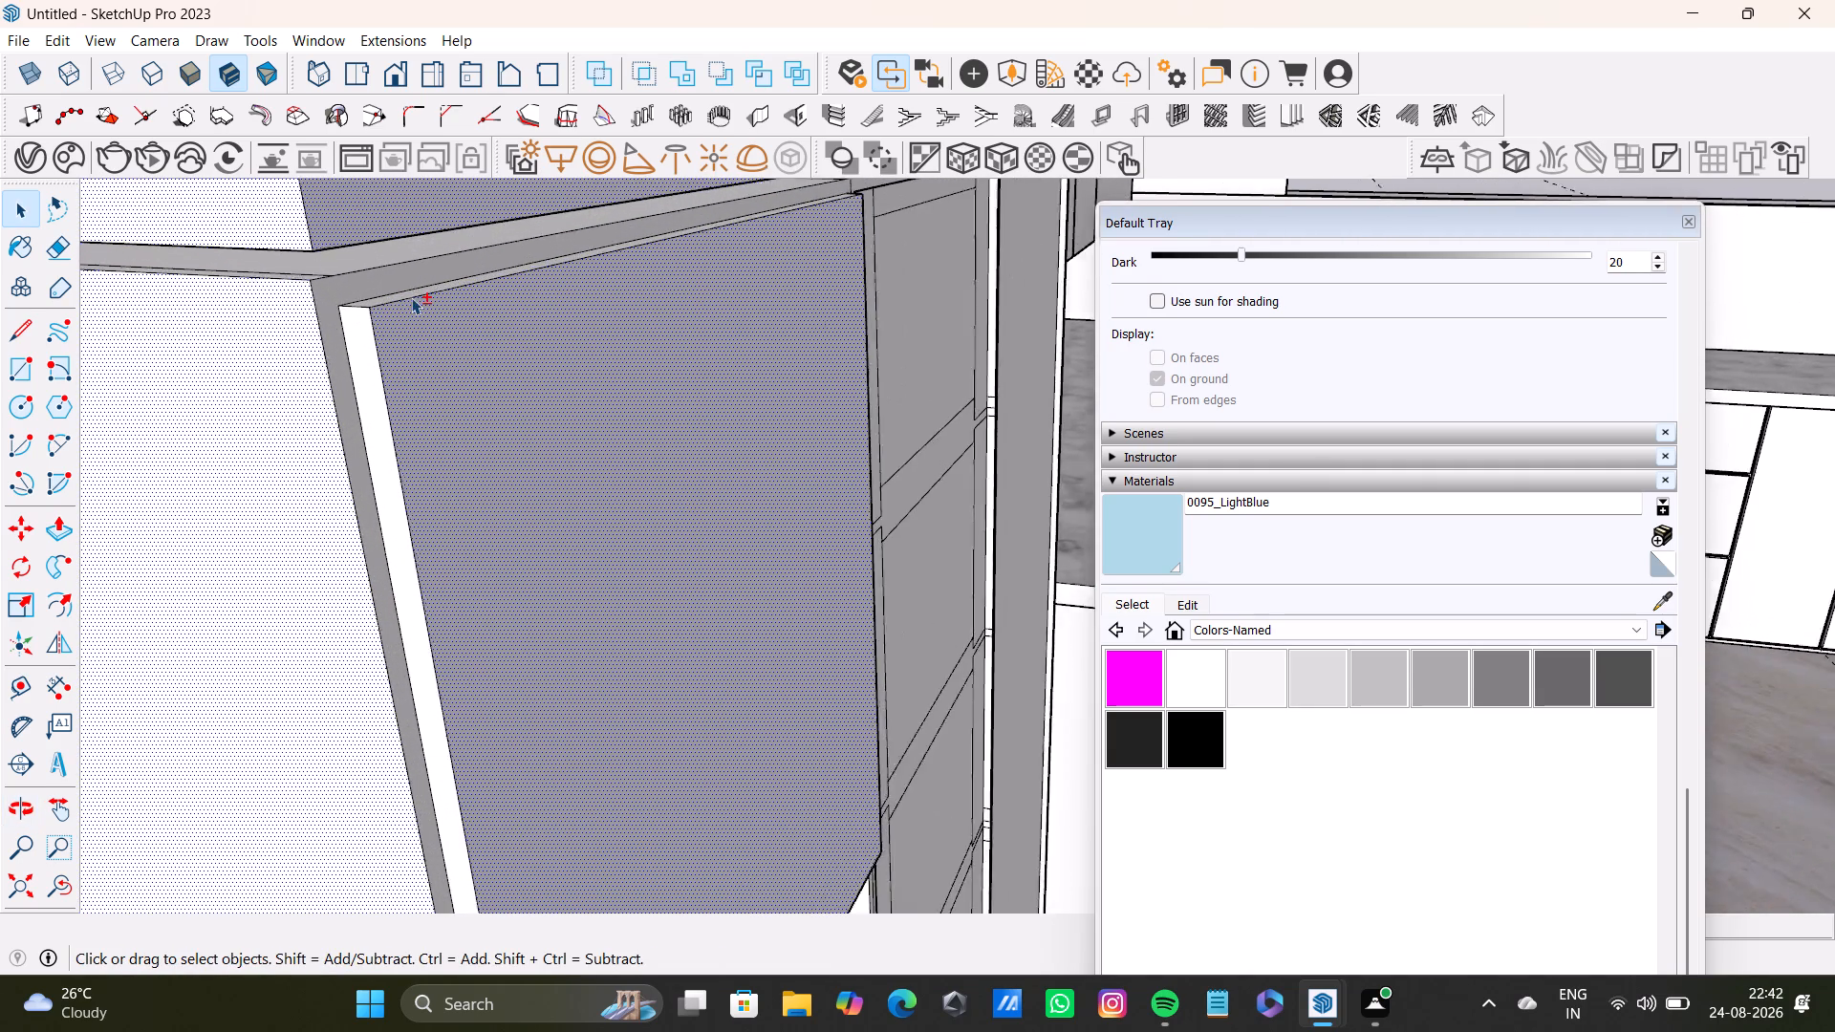
pyautogui.keyDown('shift'); pyautogui.scroll(2, 411, 297); pyautogui.keyUp('shift')
pyautogui.keyDown('shift'); pyautogui.click(409, 275); pyautogui.keyUp('shift')
pyautogui.keyDown('shift'); pyautogui.scroll(-4, 578, 338); pyautogui.keyUp('shift')
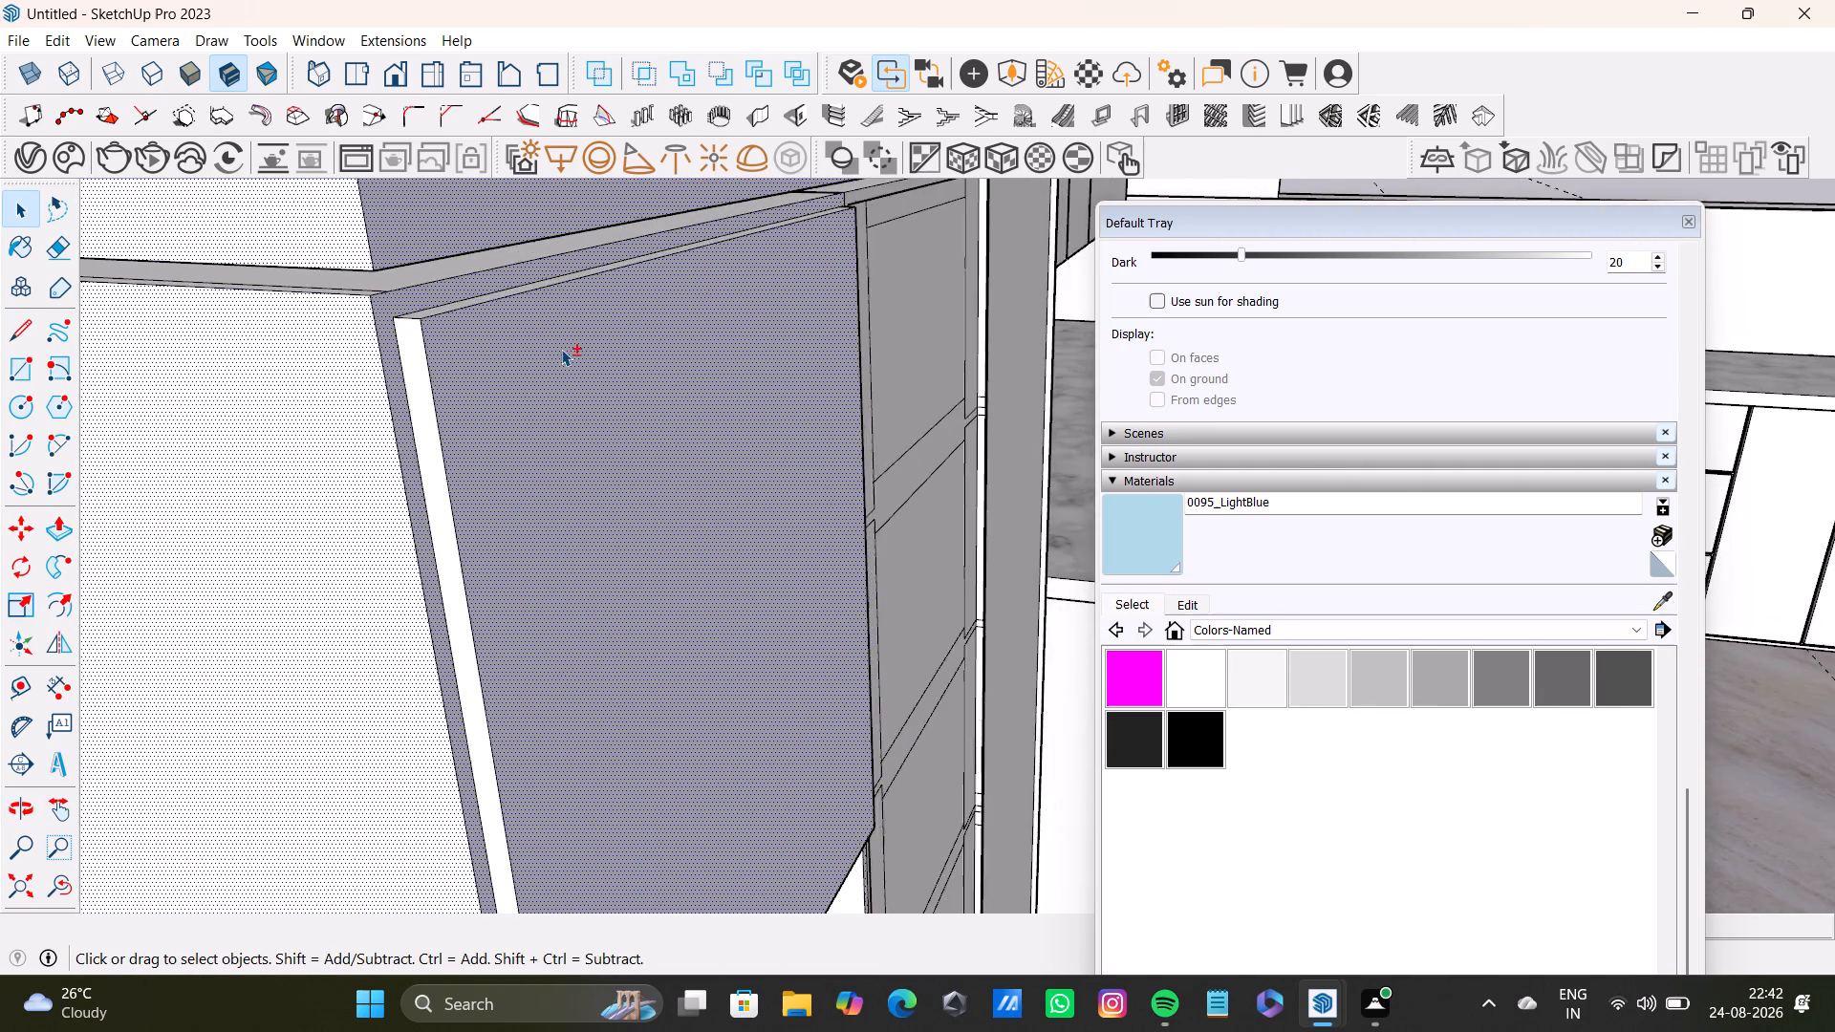
# Add the tall door beside the countertop, its side panel and the adjoining lower-row wall cabinet front to the selection.
pyautogui.keyDown('shift'); pyautogui.scroll(-3, 561, 349); pyautogui.keyUp('shift')
pyautogui.keyDown('shift'); pyautogui.moveTo(704, 397); pyautogui.dragTo(368, 382, button='middle'); pyautogui.keyUp('shift')
pyautogui.moveTo(636, 376); pyautogui.dragTo(301, 415, button='middle')
pyautogui.scroll(-1, 818, 405)
pyautogui.keyDown('shift'); pyautogui.moveTo(820, 414); pyautogui.dragTo(702, 556, button='middle'); pyautogui.keyUp('shift')
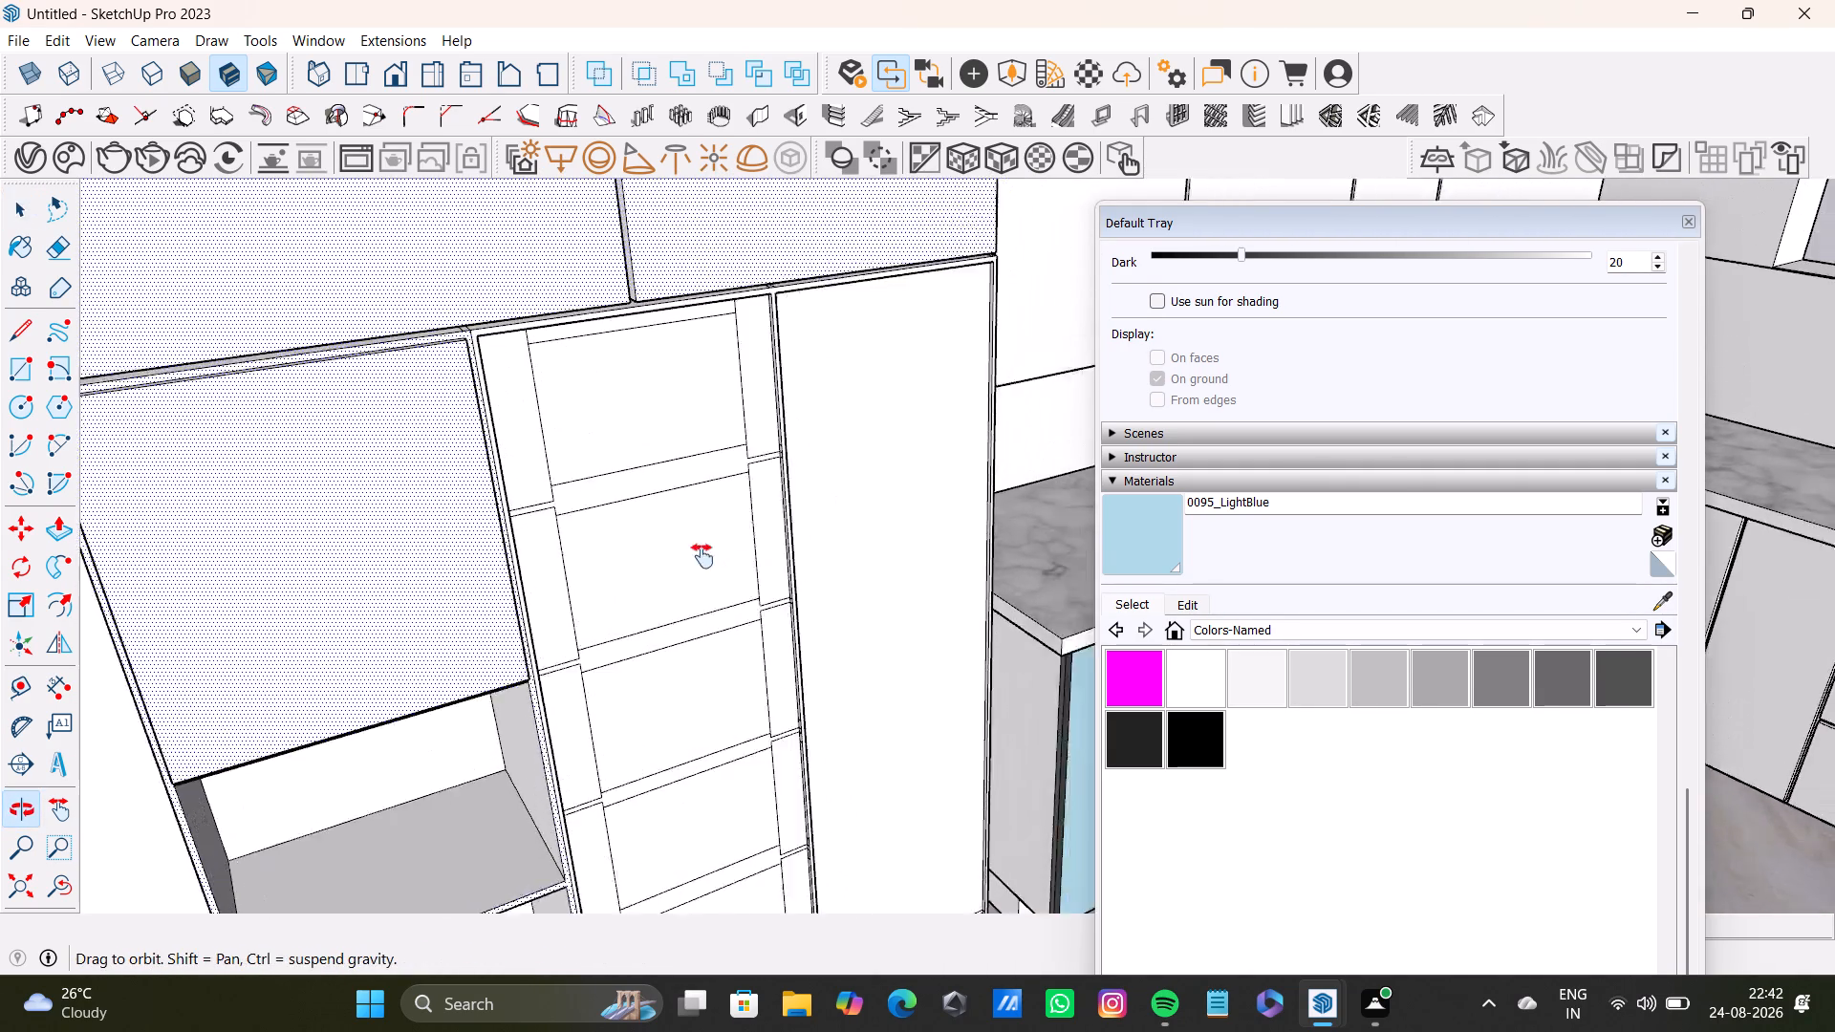
pyautogui.keyDown('shift'); pyautogui.moveTo(702, 556); pyautogui.dragTo(681, 569, button='middle'); pyautogui.keyUp('shift')
pyautogui.scroll(7, 836, 483)
pyautogui.moveTo(842, 449); pyautogui.dragTo(387, 459, button='middle')
pyautogui.scroll(-3, 724, 424)
pyautogui.keyDown('shift'); pyautogui.moveTo(728, 426); pyautogui.dragTo(654, 519, button='middle'); pyautogui.keyUp('shift')
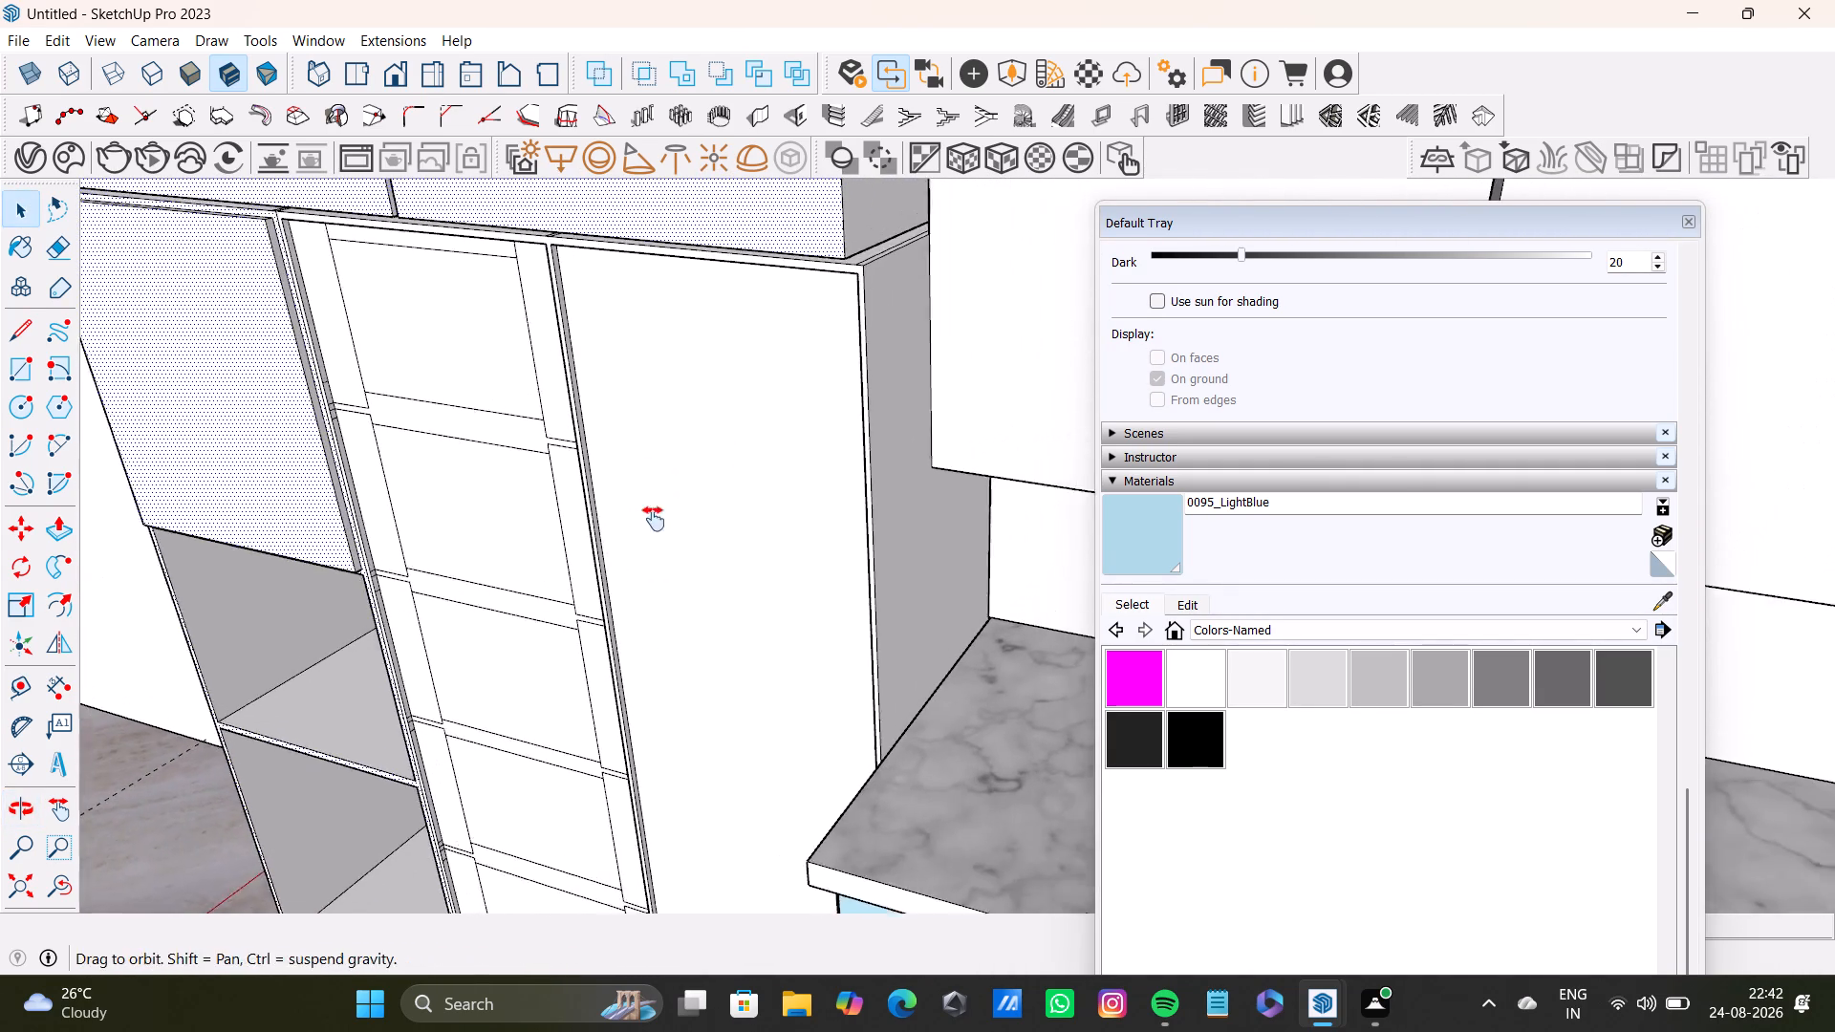
pyautogui.keyDown('shift'); pyautogui.moveTo(654, 519); pyautogui.dragTo(653, 522, button='middle'); pyautogui.keyUp('shift')
pyautogui.keyDown('shift'); pyautogui.moveTo(671, 509); pyautogui.dragTo(688, 502); pyautogui.keyUp('shift')
pyautogui.keyDown('shift'); pyautogui.click(861, 427); pyautogui.keyUp('shift')
pyautogui.keyDown('shift'); pyautogui.click(776, 443); pyautogui.keyUp('shift')
pyautogui.keyDown('shift'); pyautogui.scroll(-4, 772, 449); pyautogui.keyUp('shift')
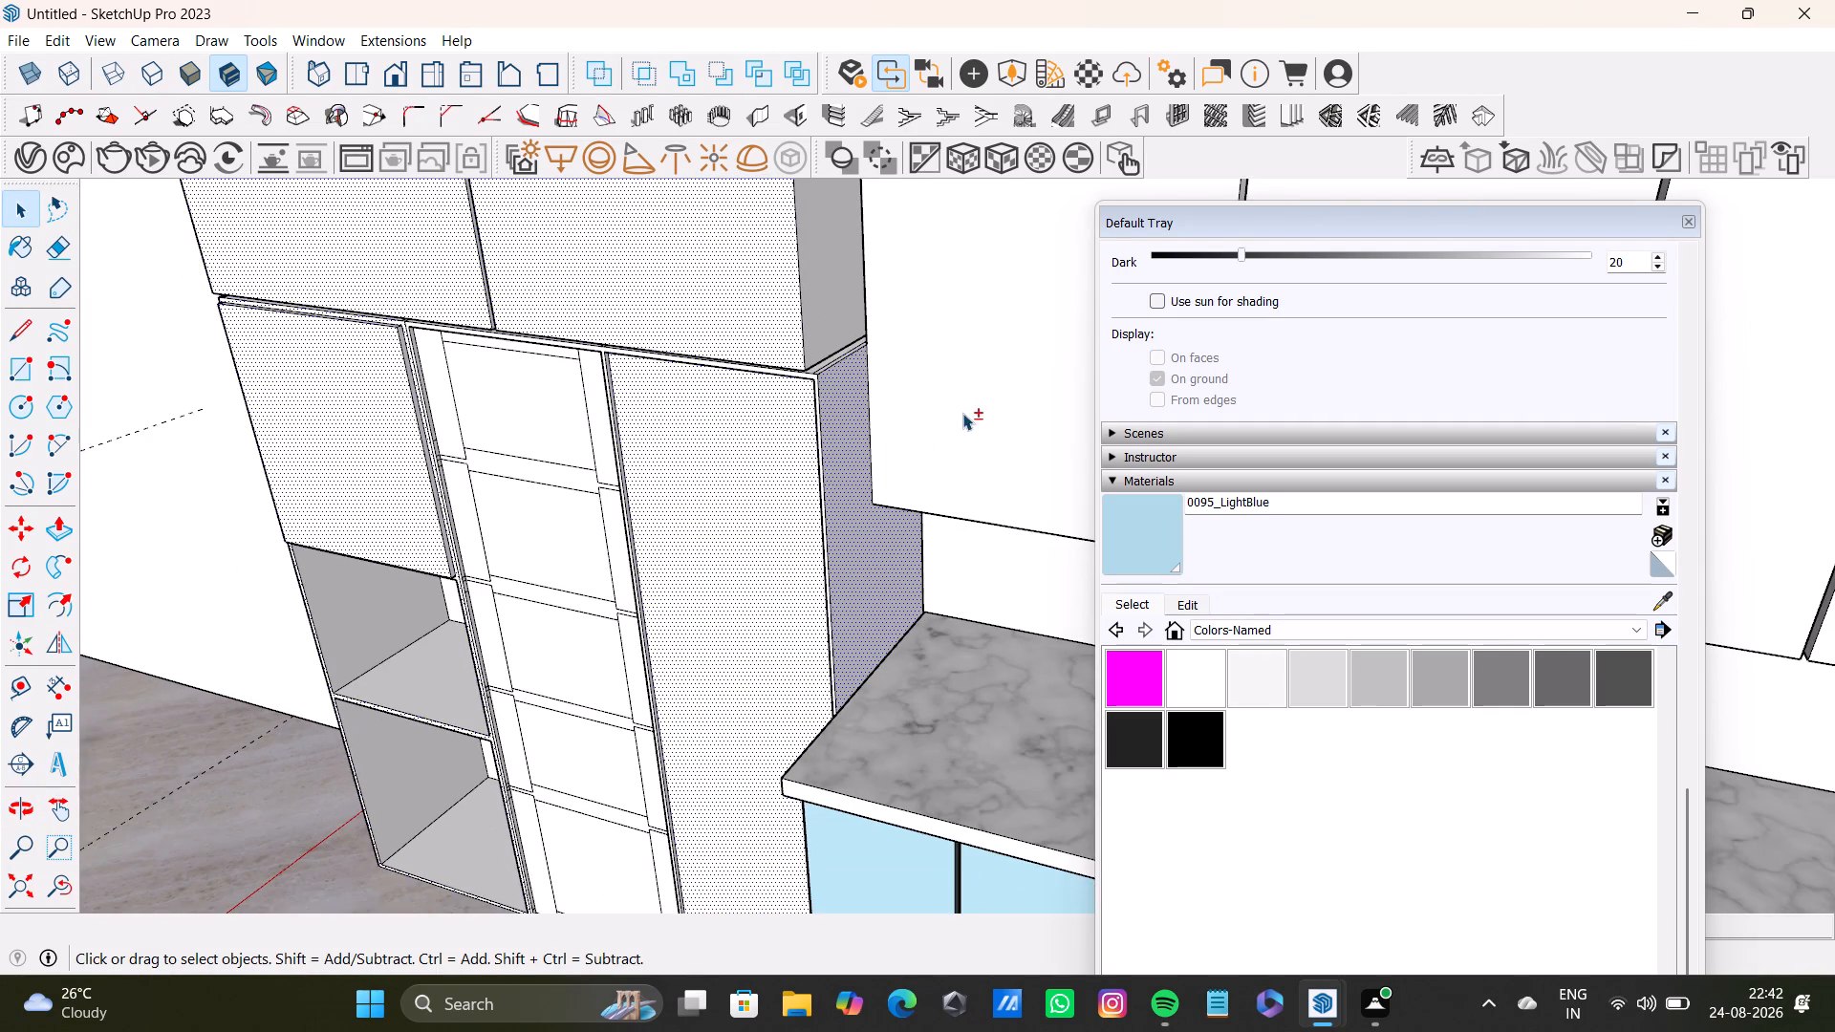
pyautogui.keyDown('shift'); pyautogui.click(962, 413); pyautogui.keyUp('shift')
# Add the top faces and fronts of the four remaining upper-row wall cabinets to the selection.
pyautogui.keyDown('shift'); pyautogui.scroll(-4, 865, 414); pyautogui.keyUp('shift')
pyautogui.keyDown('shift'); pyautogui.moveTo(853, 420); pyautogui.dragTo(381, 631, button='middle'); pyautogui.keyUp('shift')
pyautogui.keyDown('shift'); pyautogui.scroll(-3, 860, 510); pyautogui.keyUp('shift')
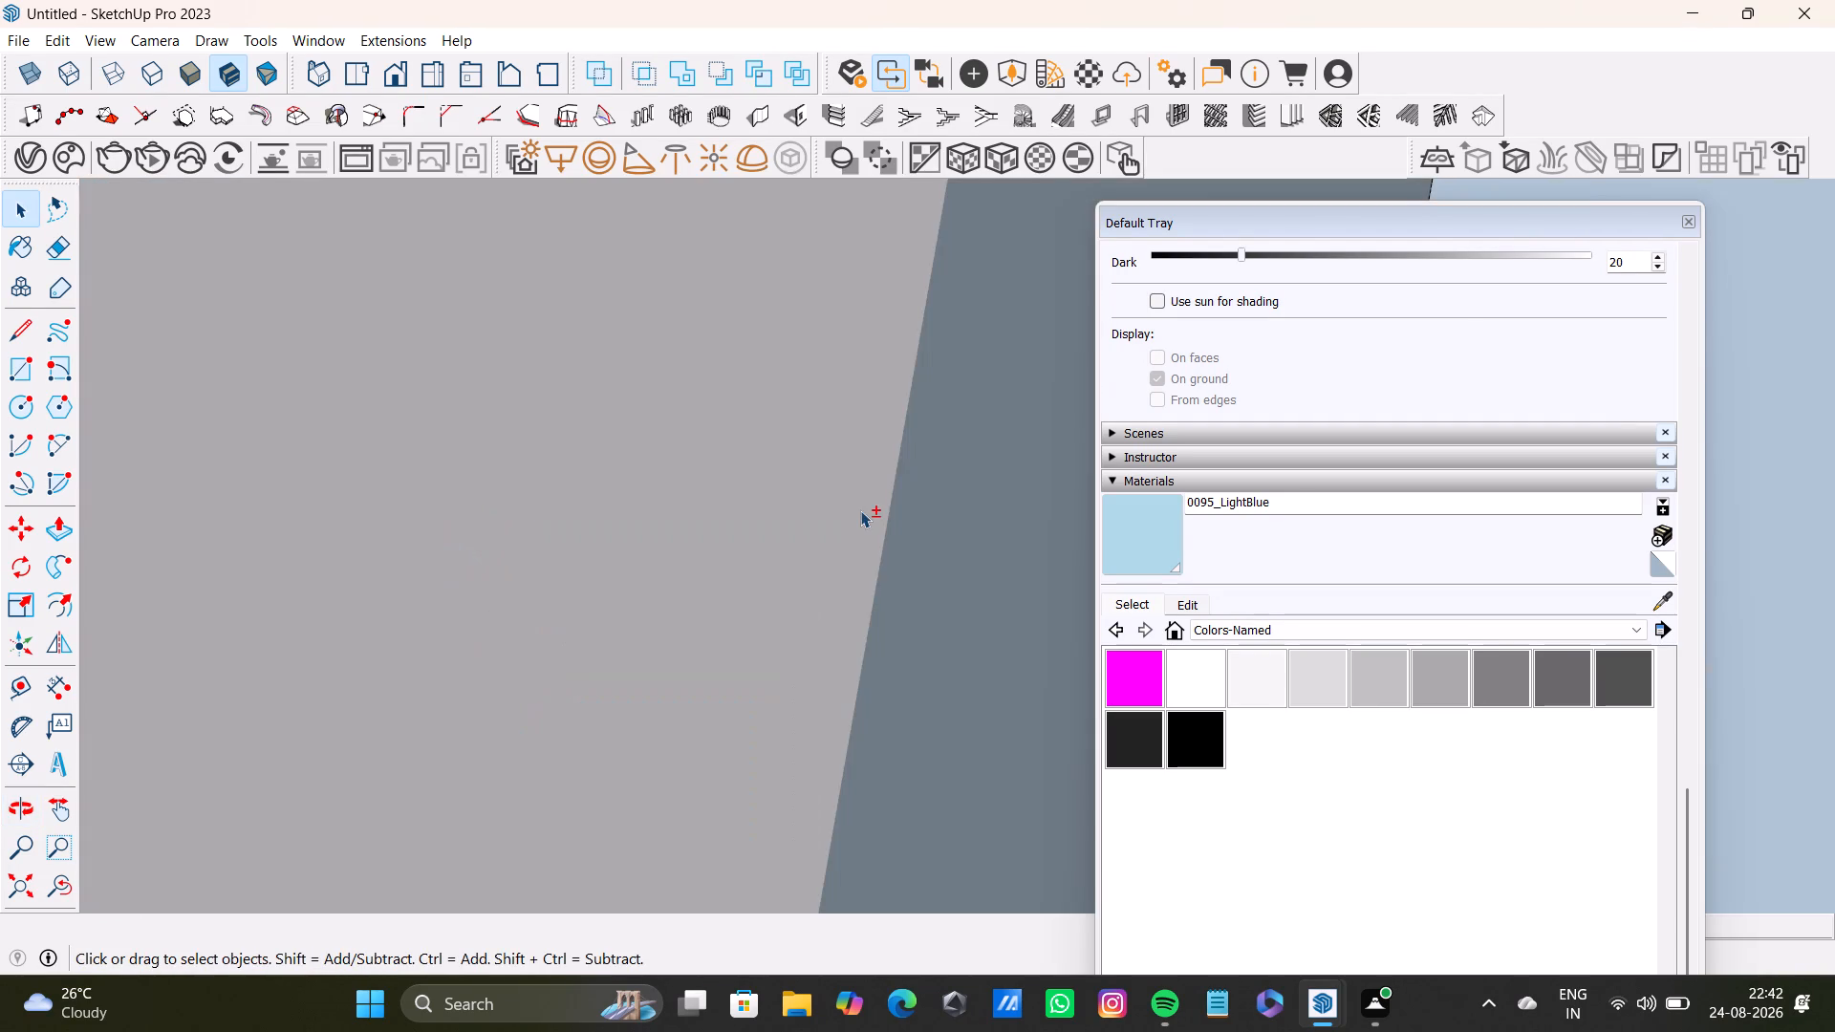
pyautogui.keyDown('shift'); pyautogui.scroll(-5, 860, 510); pyautogui.keyUp('shift')
pyautogui.keyDown('shift'); pyautogui.click(19, 881); pyautogui.keyUp('shift')
pyautogui.moveTo(568, 525); pyautogui.dragTo(523, 531, button='middle')
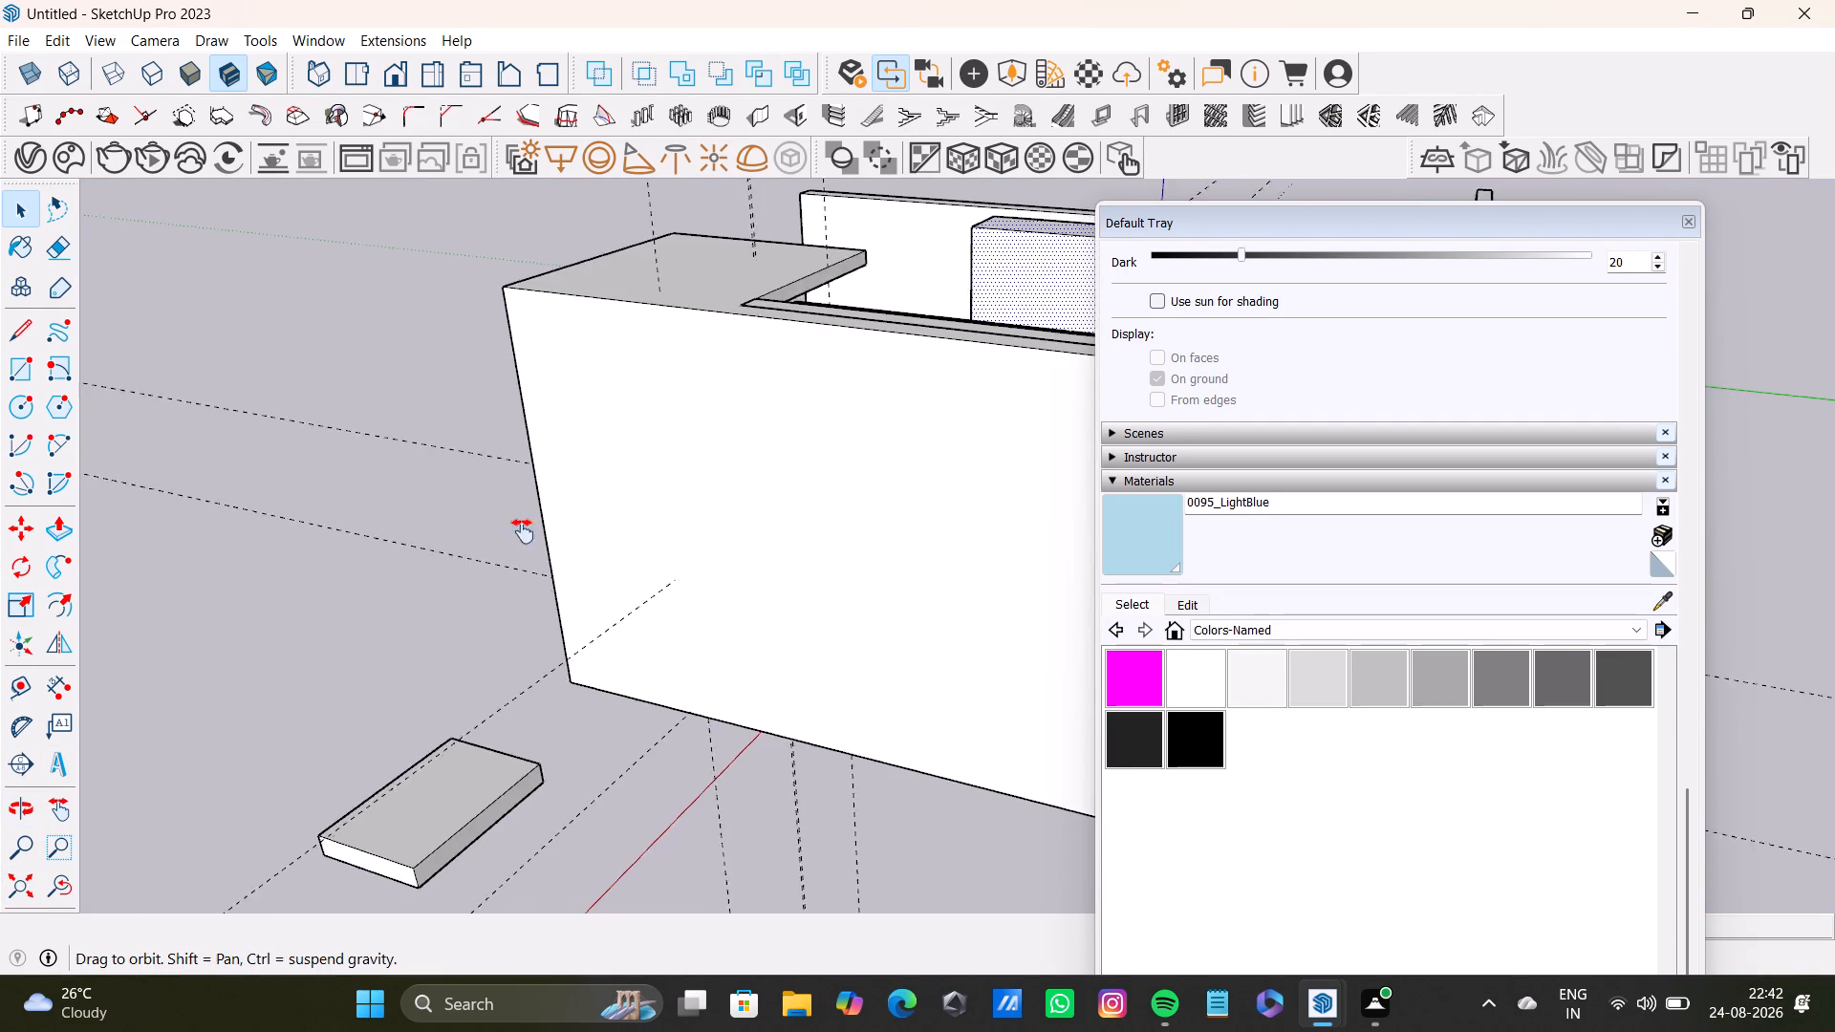
pyautogui.moveTo(523, 531); pyautogui.dragTo(230, 914, button='middle')
pyautogui.keyDown('shift'); pyautogui.scroll(7, 630, 757); pyautogui.keyUp('shift')
pyautogui.keyDown('shift'); pyautogui.moveTo(709, 643); pyautogui.dragTo(338, 682, button='middle'); pyautogui.keyUp('shift')
pyautogui.keyDown('shift'); pyautogui.moveTo(572, 699); pyautogui.dragTo(328, 577, button='middle'); pyautogui.keyUp('shift')
pyautogui.keyDown('shift'); pyautogui.moveTo(1356, 233); pyautogui.dragTo(1649, 974); pyautogui.keyUp('shift')
pyautogui.keyDown('shift'); pyautogui.moveTo(807, 616); pyautogui.dragTo(942, 630, button='middle'); pyautogui.keyUp('shift')
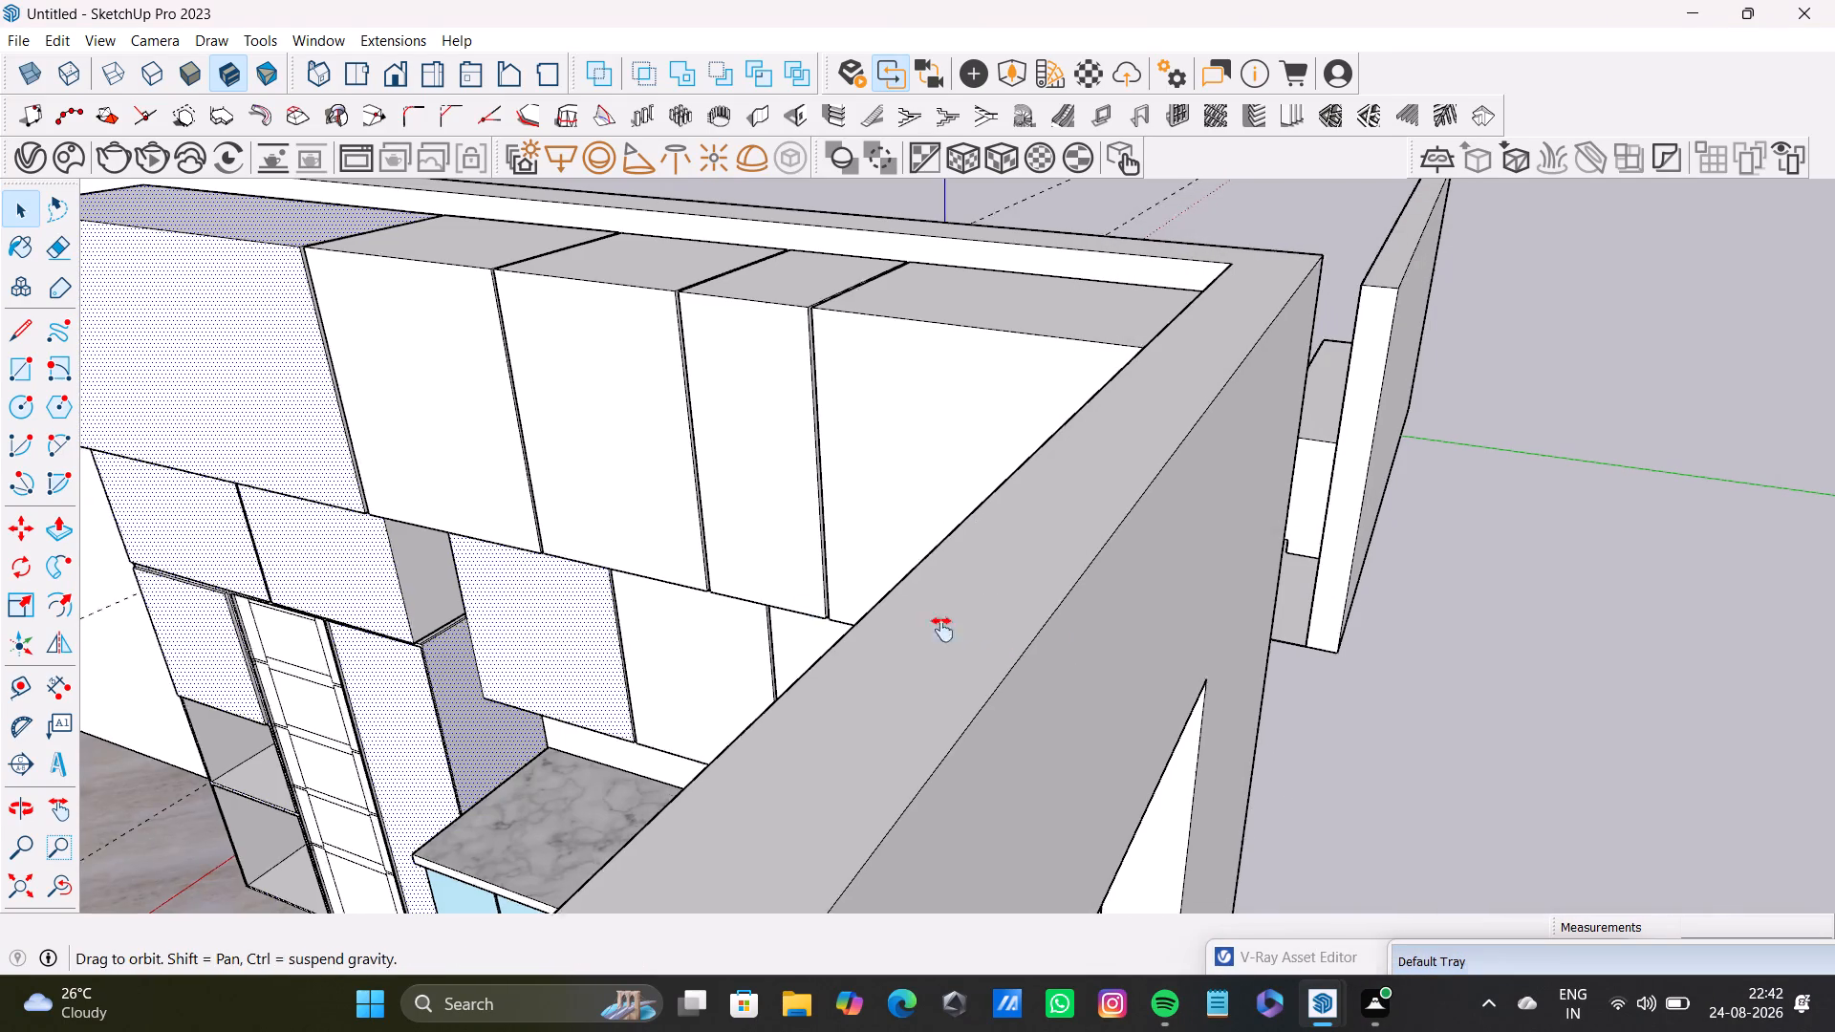
pyautogui.keyDown('shift'); pyautogui.moveTo(942, 630); pyautogui.dragTo(1120, 617, button='middle'); pyautogui.keyUp('shift')
pyautogui.moveTo(982, 677); pyautogui.dragTo(1124, 761, button='middle')
pyautogui.keyDown('shift'); pyautogui.click(774, 362); pyautogui.keyUp('shift')
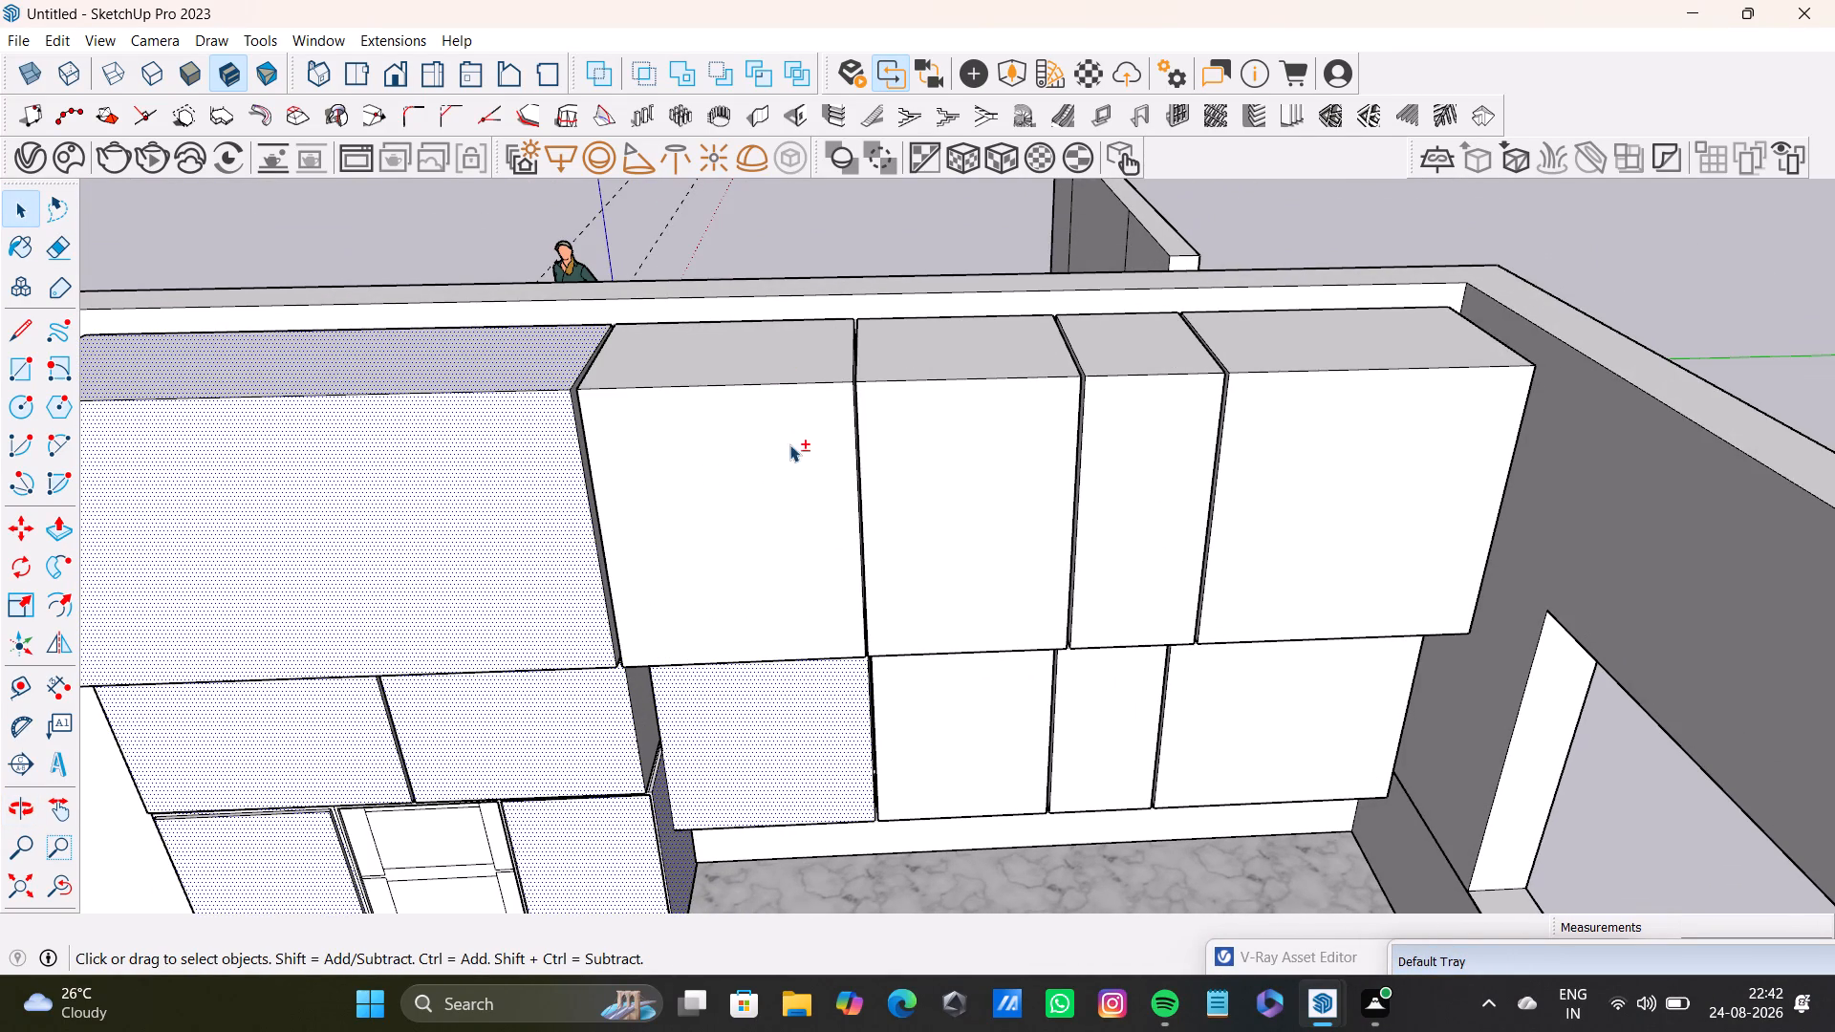
pyautogui.keyDown('shift'); pyautogui.moveTo(787, 454); pyautogui.dragTo(798, 455); pyautogui.keyUp('shift')
pyautogui.keyDown('shift'); pyautogui.click(947, 371); pyautogui.keyUp('shift')
pyautogui.keyDown('shift'); pyautogui.click(957, 471); pyautogui.keyUp('shift')
pyautogui.keyDown('shift'); pyautogui.moveTo(771, 470); pyautogui.dragTo(790, 463); pyautogui.keyUp('shift')
pyautogui.keyDown('shift'); pyautogui.click(1157, 424); pyautogui.keyUp('shift')
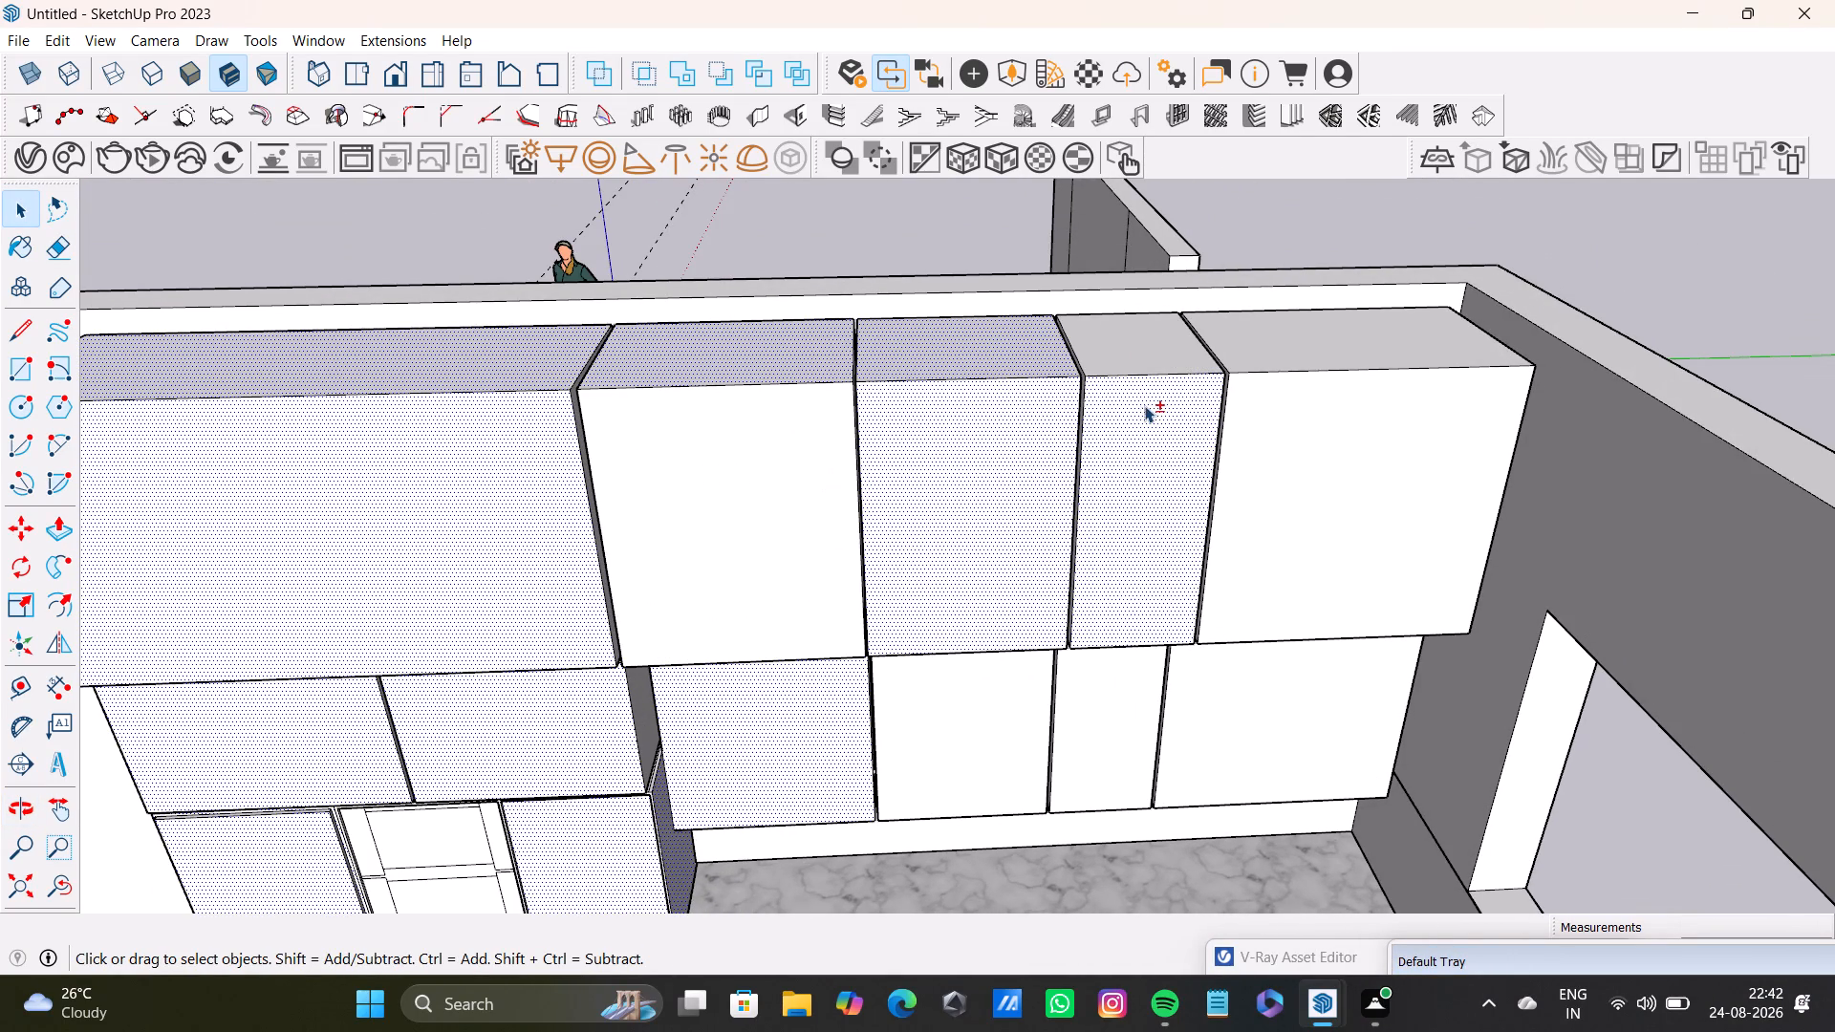
pyautogui.keyDown('shift'); pyautogui.moveTo(1141, 354); pyautogui.dragTo(1153, 357); pyautogui.keyUp('shift')
pyautogui.keyDown('shift'); pyautogui.click(1291, 353); pyautogui.keyUp('shift')
pyautogui.keyDown('shift'); pyautogui.click(1320, 444); pyautogui.keyUp('shift')
pyautogui.keyDown('shift'); pyautogui.click(1171, 365); pyautogui.keyUp('shift')
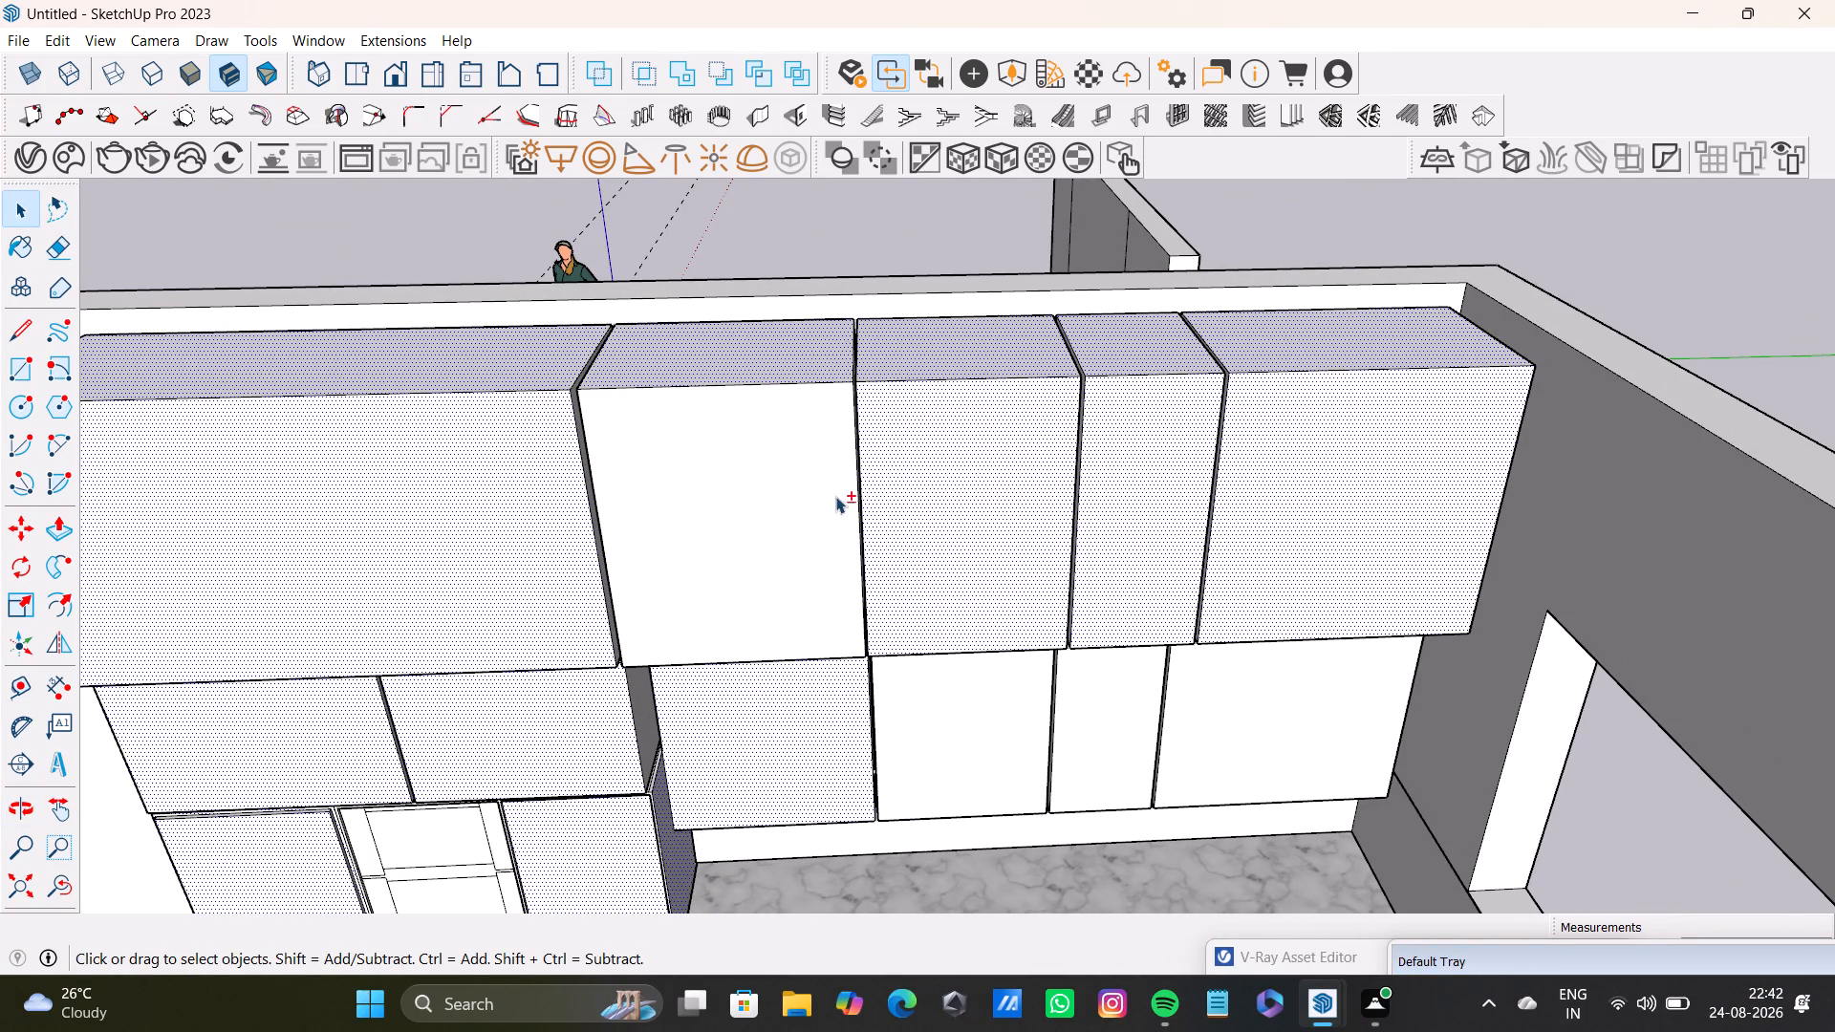
pyautogui.keyDown('shift'); pyautogui.click(799, 485); pyautogui.keyUp('shift')
# Add the remaining three lower-row wall cabinet fronts and the exposed side of the cabinet above the tall door to the selection.
pyautogui.keyDown('shift'); pyautogui.moveTo(994, 688); pyautogui.dragTo(977, 498, button='middle'); pyautogui.keyUp('shift')
pyautogui.keyDown('shift'); pyautogui.scroll(3, 987, 541); pyautogui.keyUp('shift')
pyautogui.moveTo(1003, 575); pyautogui.dragTo(1004, 541, button='middle')
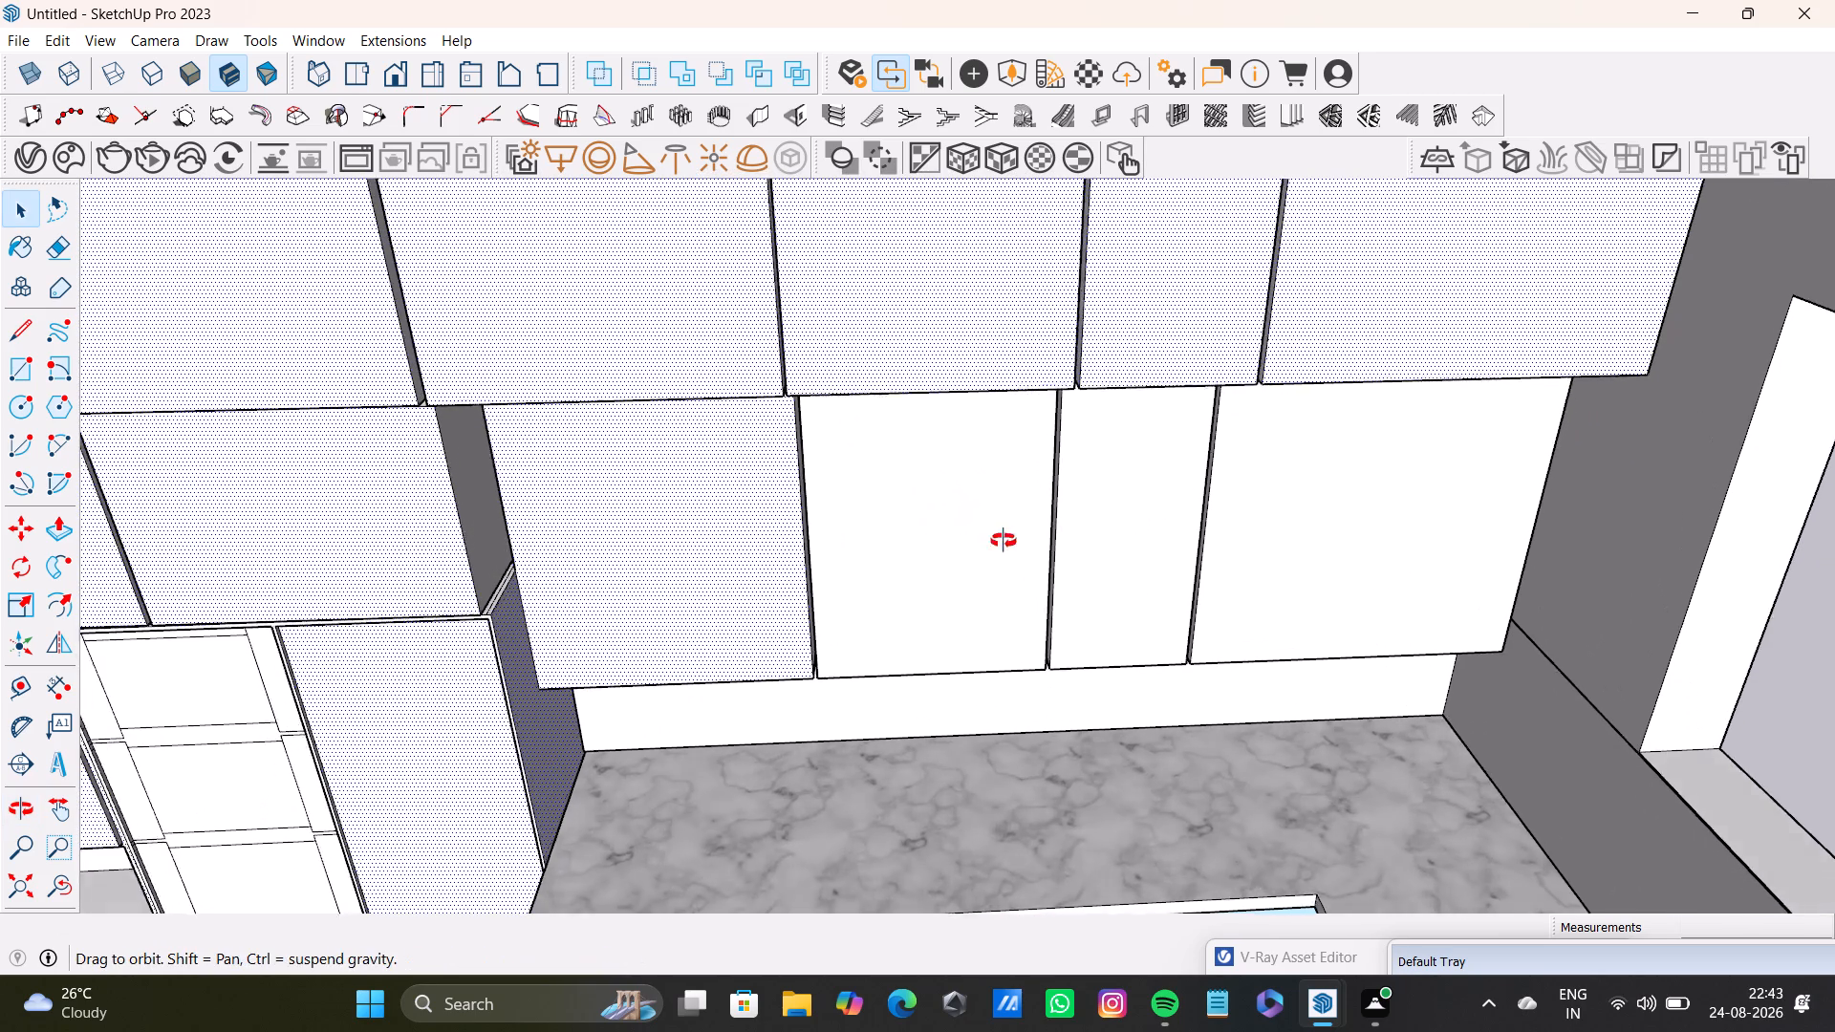
pyautogui.moveTo(1004, 541); pyautogui.dragTo(990, 397, button='middle')
pyautogui.keyDown('shift'); pyautogui.click(986, 453); pyautogui.keyUp('shift')
pyautogui.keyDown('shift'); pyautogui.click(1118, 441); pyautogui.keyUp('shift')
pyautogui.keyDown('shift'); pyautogui.click(1299, 460); pyautogui.keyUp('shift')
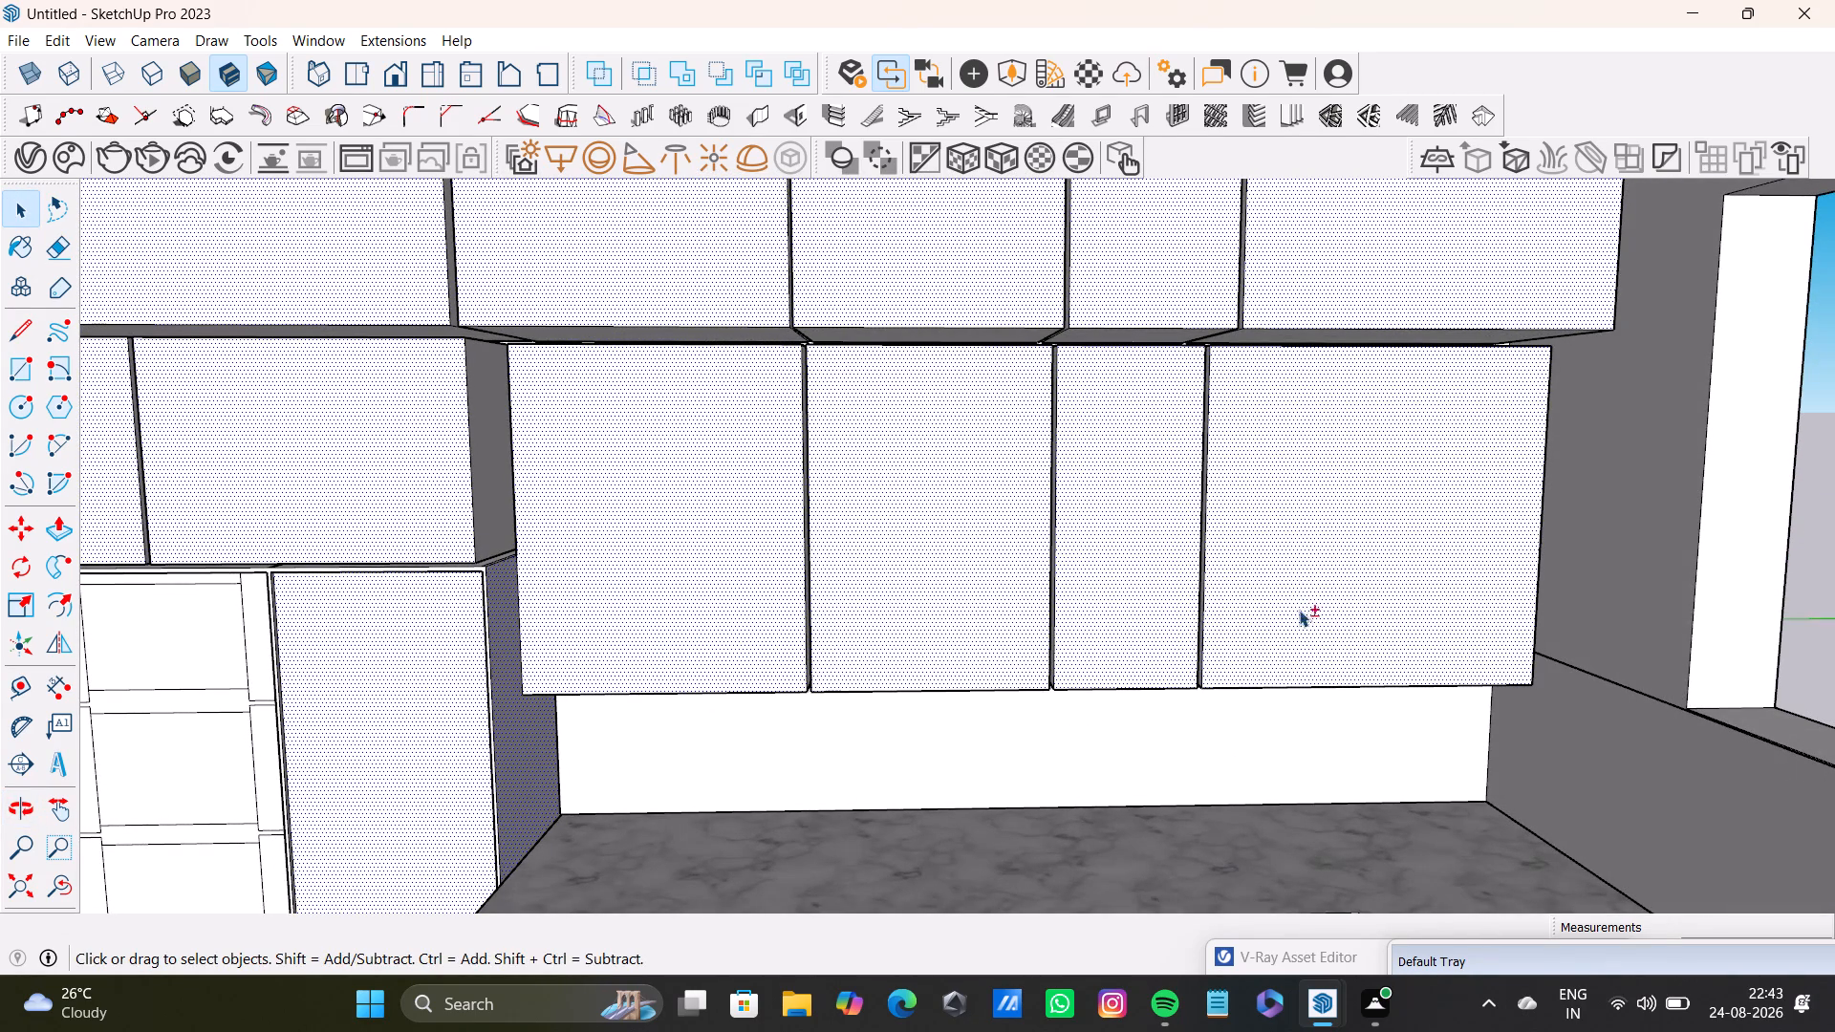
pyautogui.keyDown('shift'); pyautogui.scroll(7, 496, 497); pyautogui.keyUp('shift')
pyautogui.keyDown('shift'); pyautogui.click(497, 474); pyautogui.keyUp('shift')
pyautogui.keyDown('shift'); pyautogui.scroll(-2, 485, 489); pyautogui.keyUp('shift')
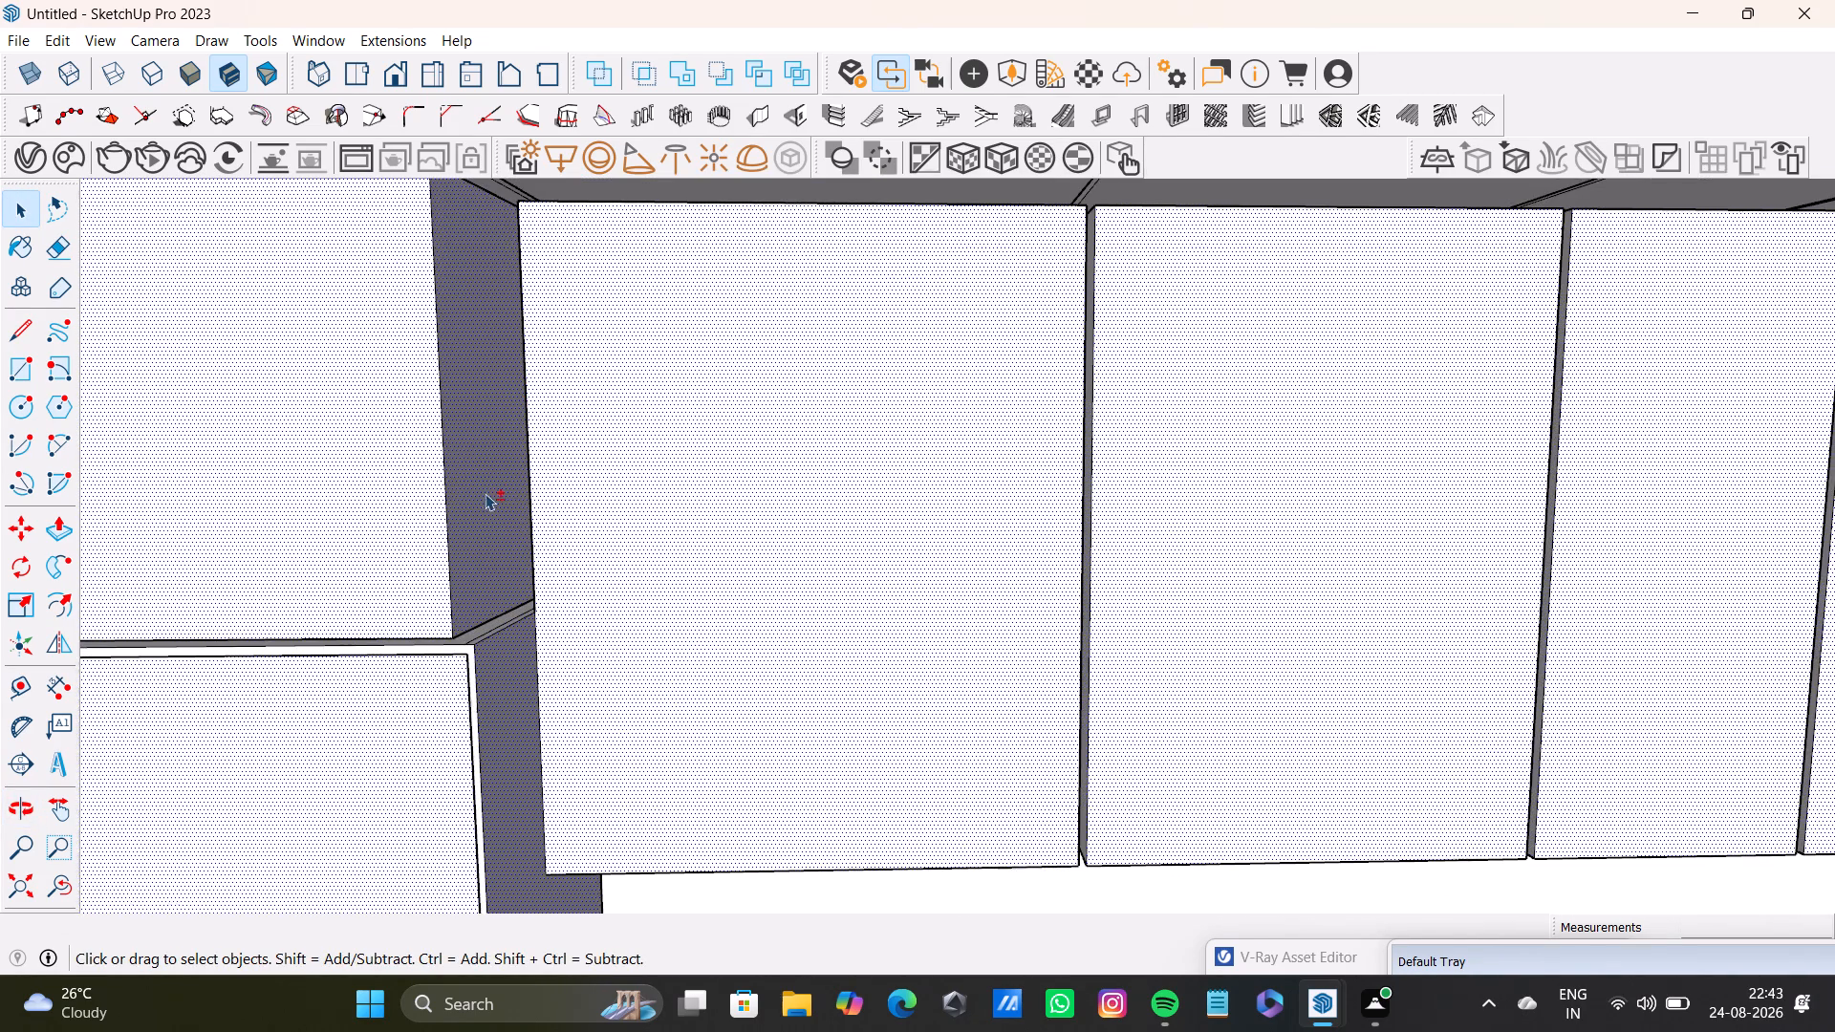
# Paint the selected tall unit and wall cabinet faces with 0095_LightBlue.
pyautogui.keyDown('shift'); pyautogui.scroll(-6, 485, 493); pyautogui.keyUp('shift')
pyautogui.keyDown('shift'); pyautogui.moveTo(549, 460); pyautogui.dragTo(928, 572, button='middle'); pyautogui.keyUp('shift')
pyautogui.moveTo(799, 547); pyautogui.dragTo(811, 610, button='middle')
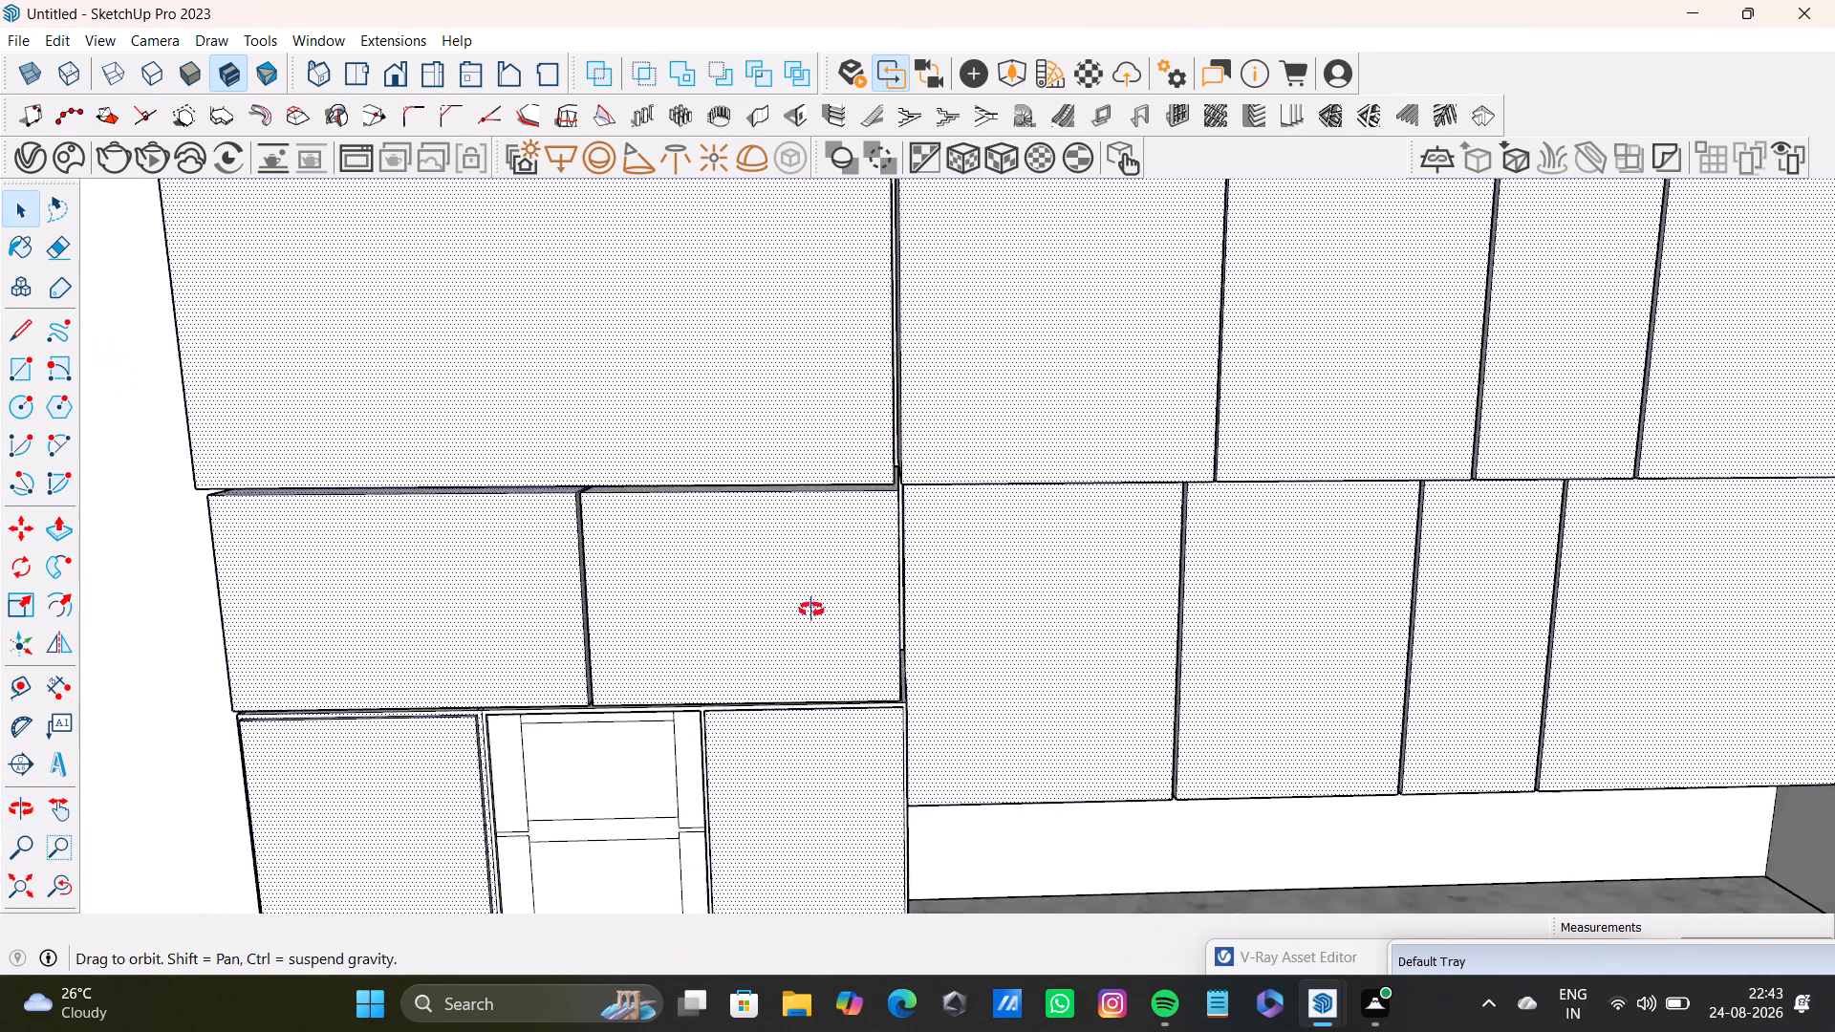
pyautogui.moveTo(811, 610); pyautogui.dragTo(829, 813, button='middle')
pyautogui.scroll(-7, 791, 656)
pyautogui.moveTo(839, 641); pyautogui.dragTo(1062, 634, button='middle')
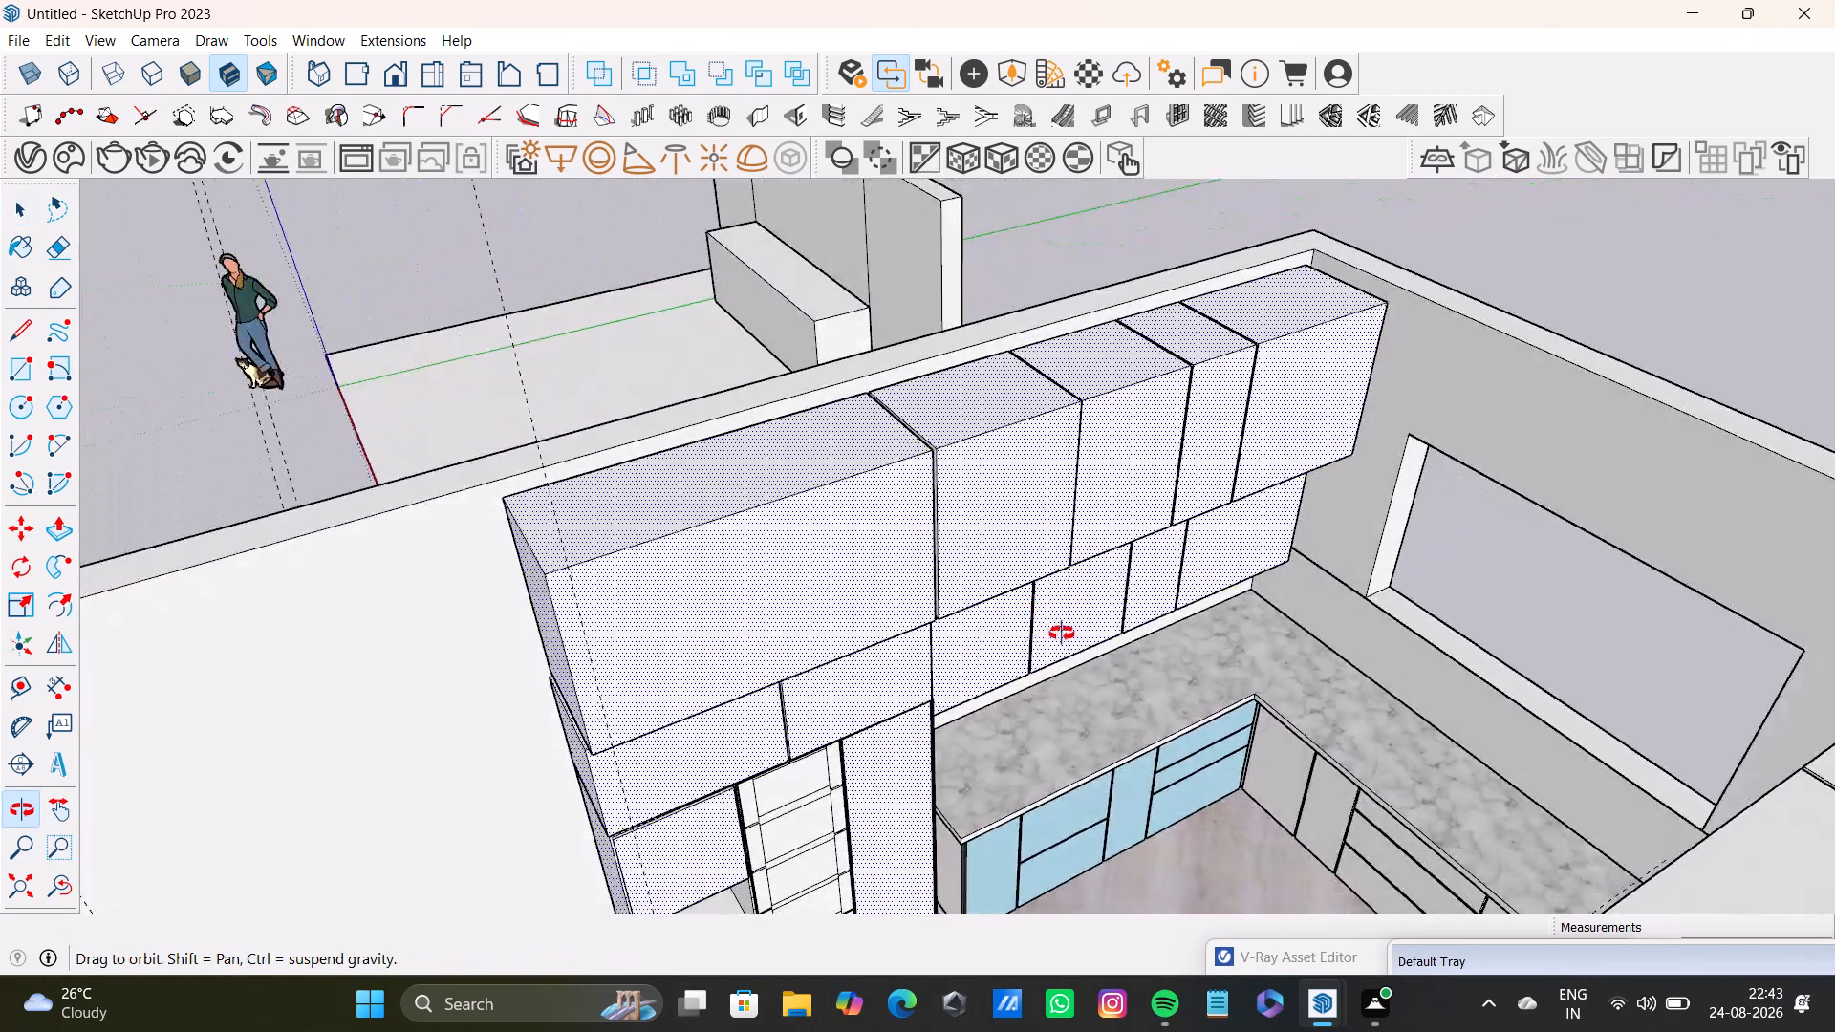
pyautogui.moveTo(1062, 634); pyautogui.dragTo(1261, 573, button='middle')
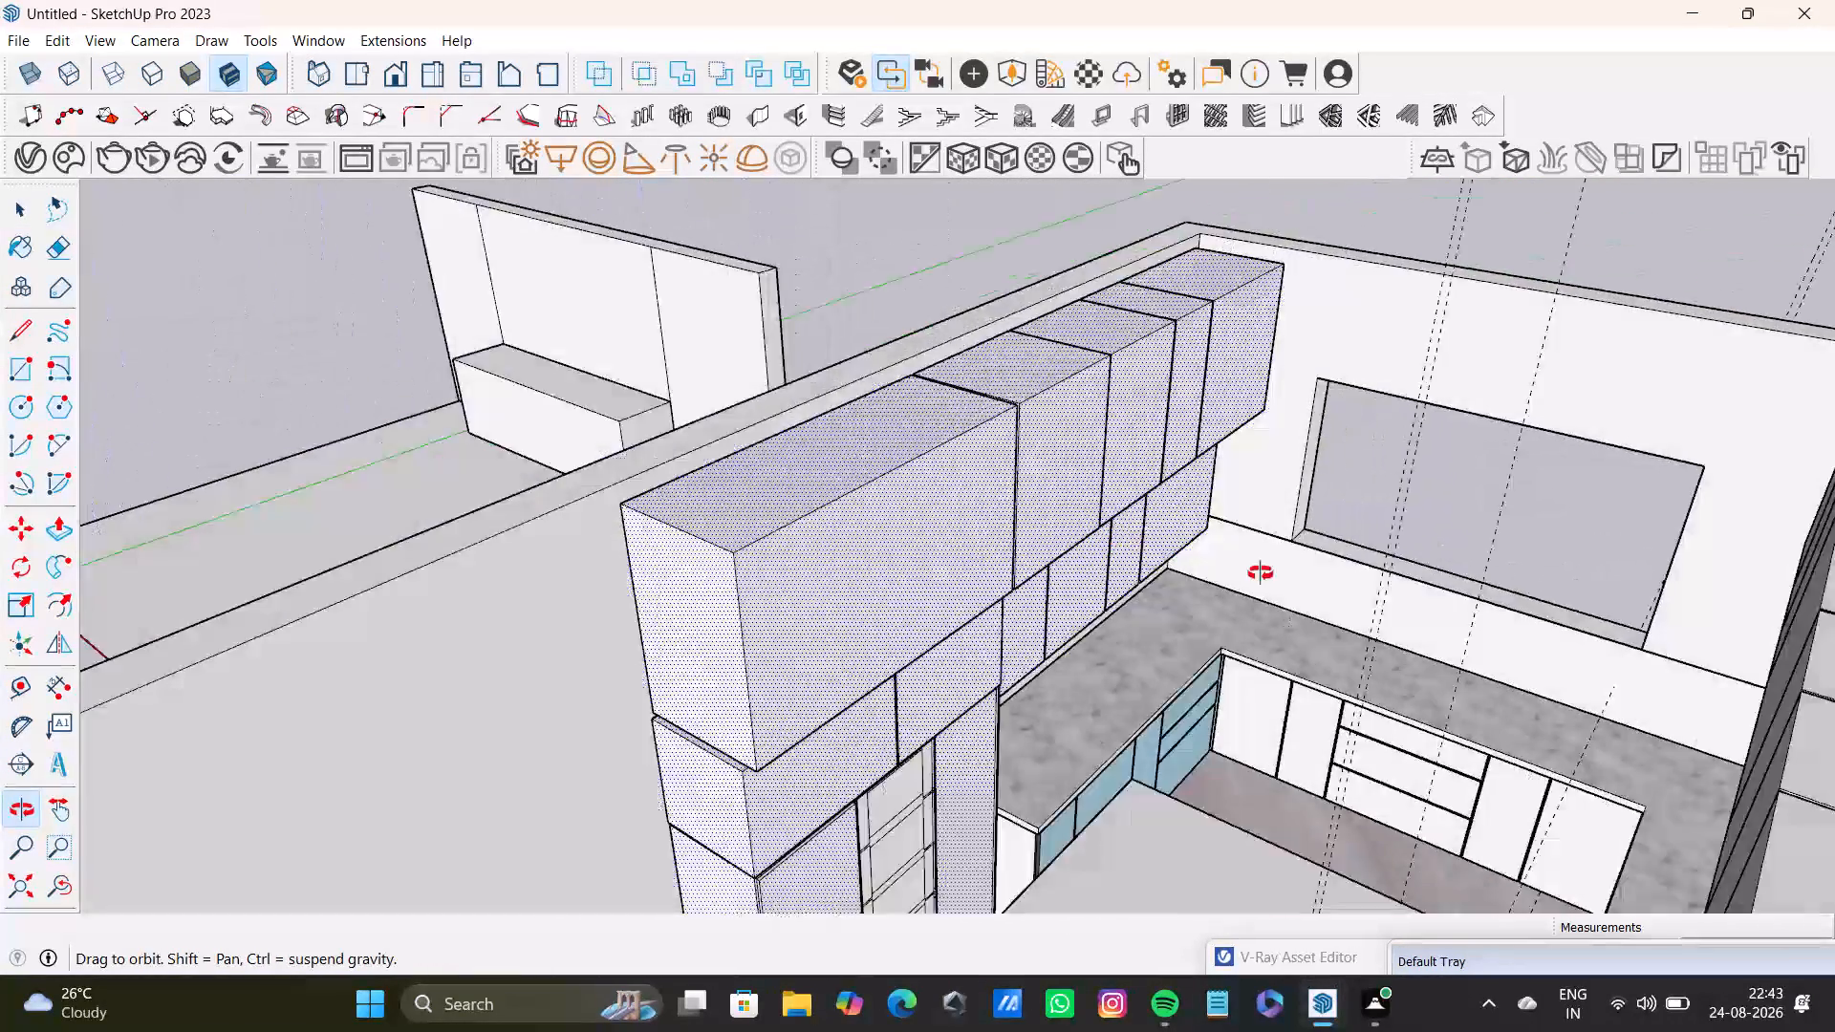
pyautogui.moveTo(1261, 573); pyautogui.dragTo(1118, 451, button='middle')
pyautogui.keyDown('shift'); pyautogui.scroll(8, 515, 541); pyautogui.keyUp('shift')
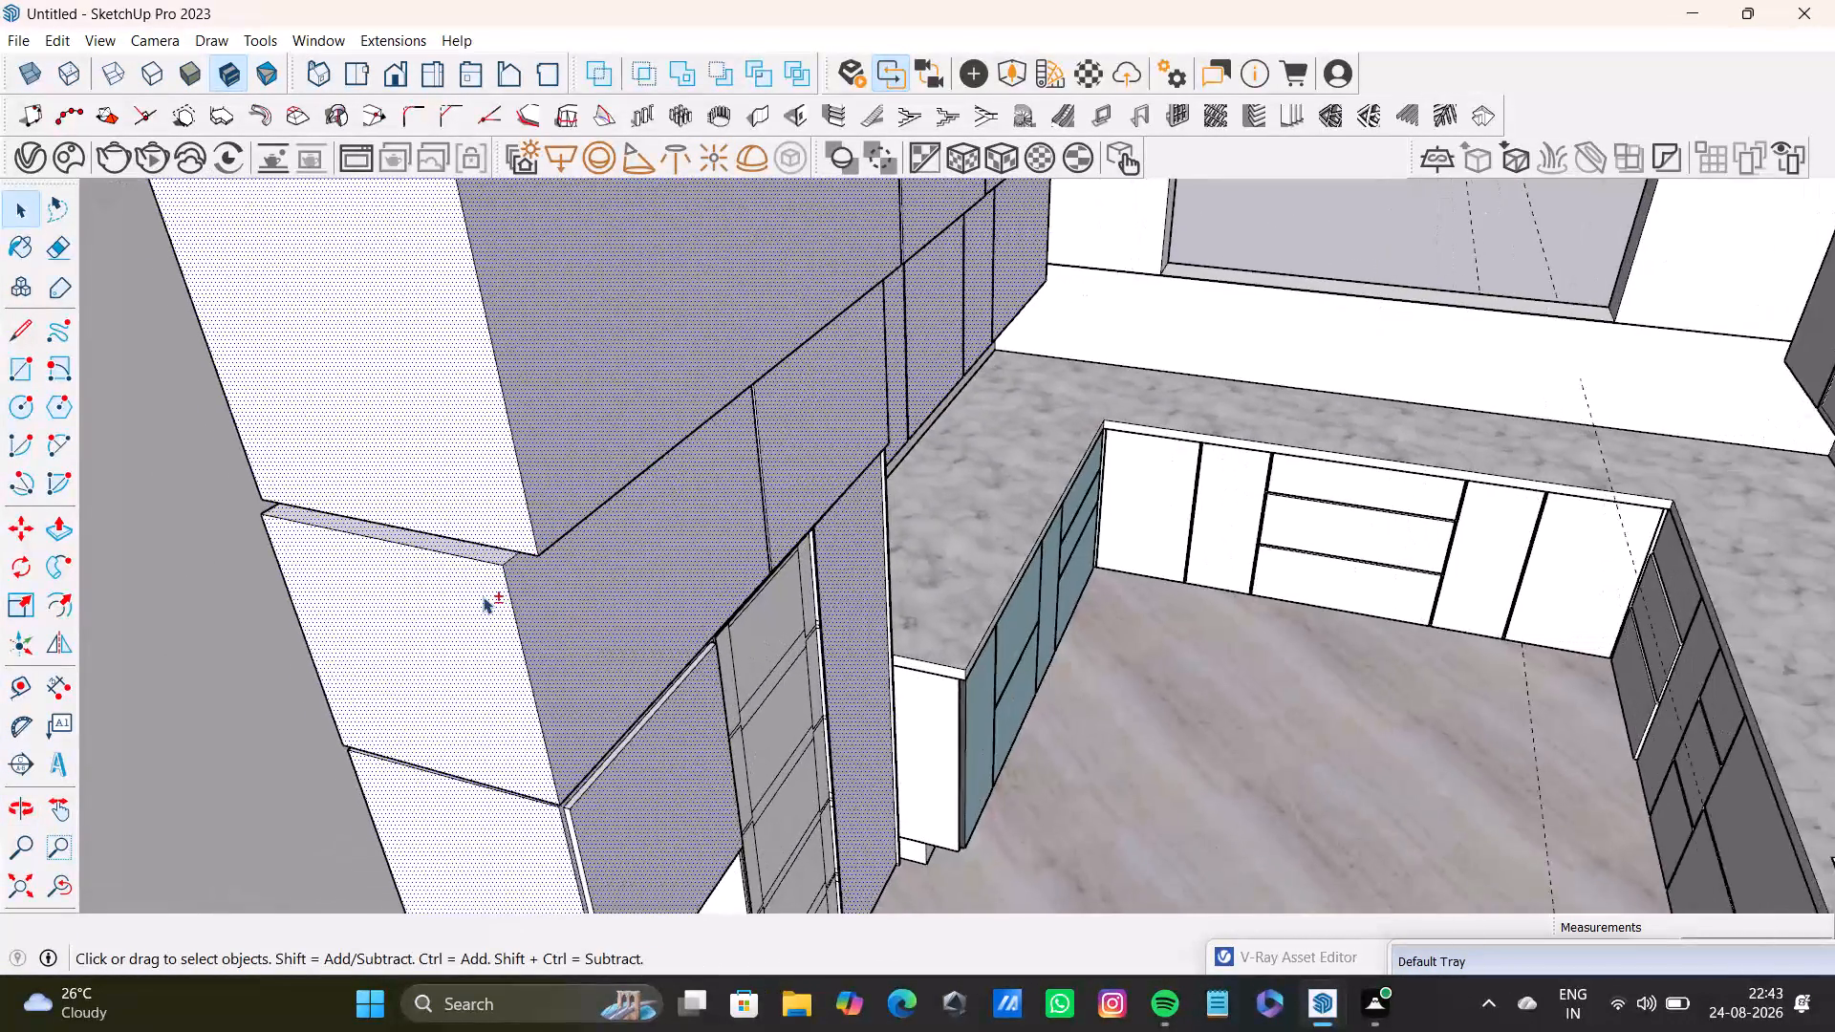
pyautogui.keyDown('shift'); pyautogui.scroll(2, 483, 596); pyautogui.keyUp('shift')
pyautogui.keyDown('shift'); pyautogui.scroll(-13, 483, 596); pyautogui.keyUp('shift')
pyautogui.keyDown('shift'); pyautogui.moveTo(531, 630); pyautogui.dragTo(677, 626, button='middle'); pyautogui.keyUp('shift')
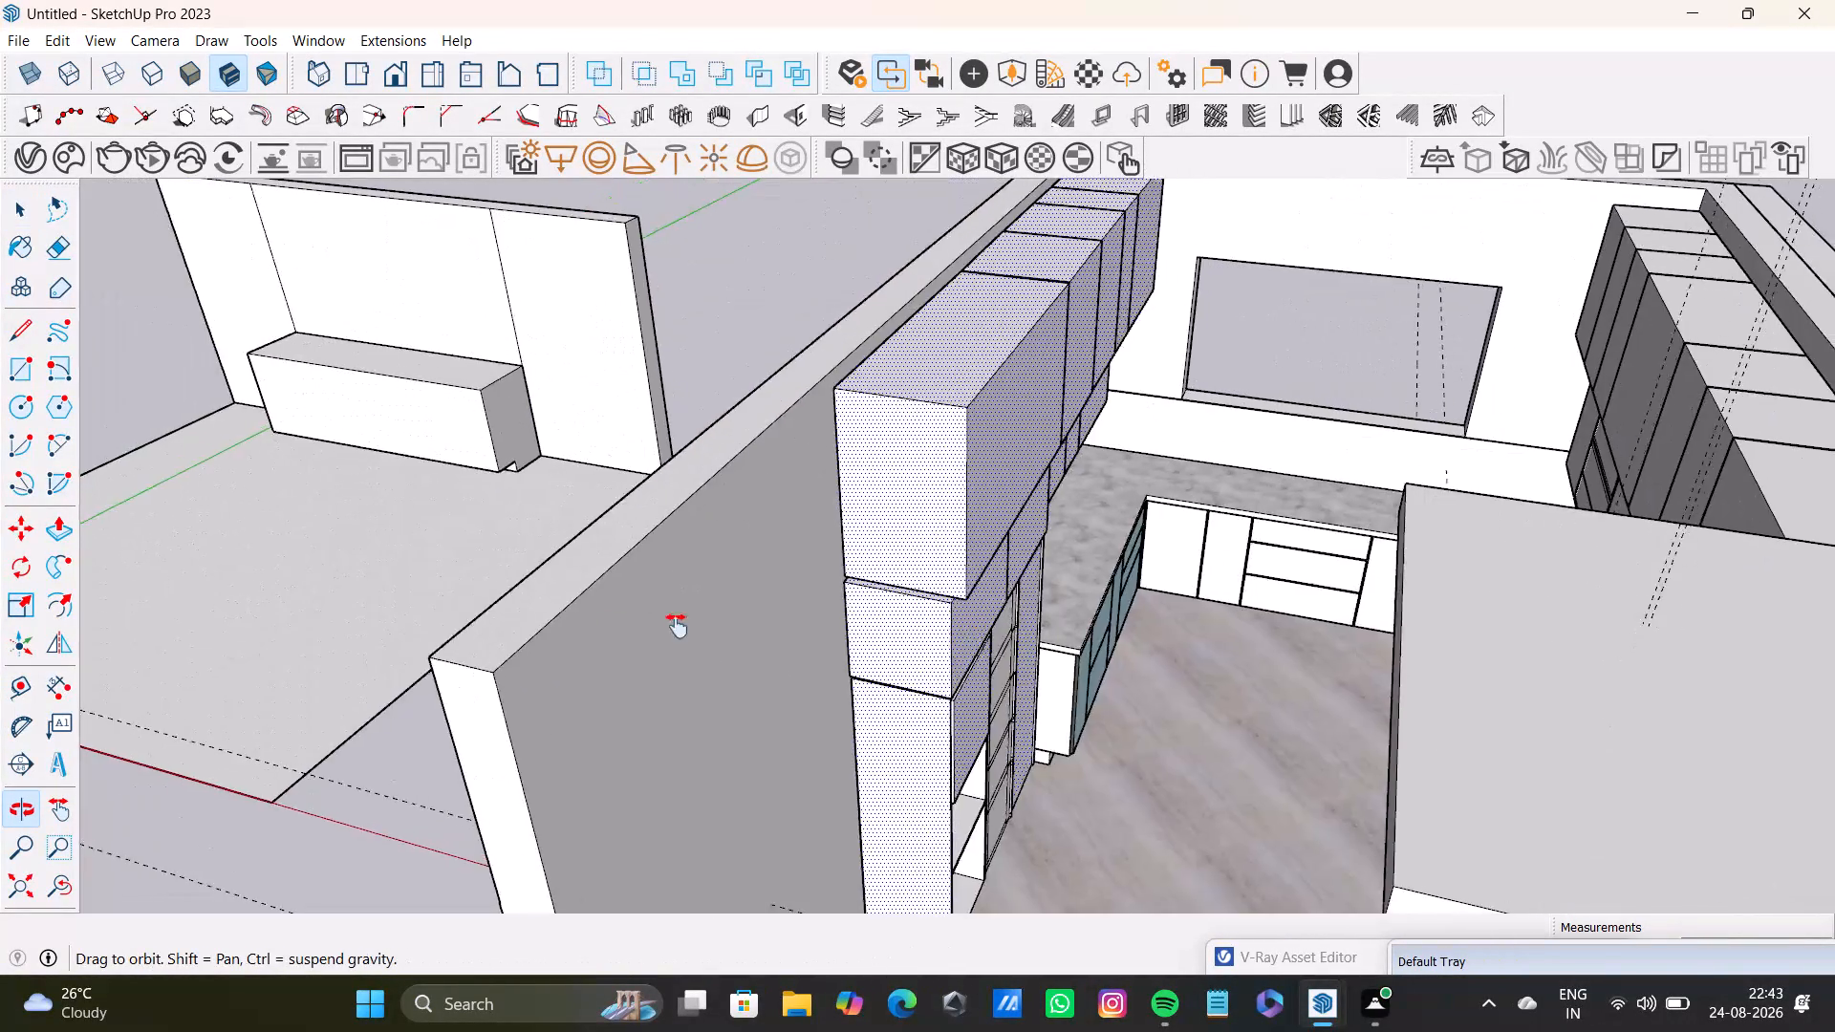
pyautogui.keyDown('shift'); pyautogui.moveTo(677, 626); pyautogui.dragTo(589, 669, button='middle'); pyautogui.keyUp('shift')
pyautogui.keyDown('shift'); pyautogui.moveTo(1425, 960); pyautogui.dragTo(1260, 342); pyautogui.keyUp('shift')
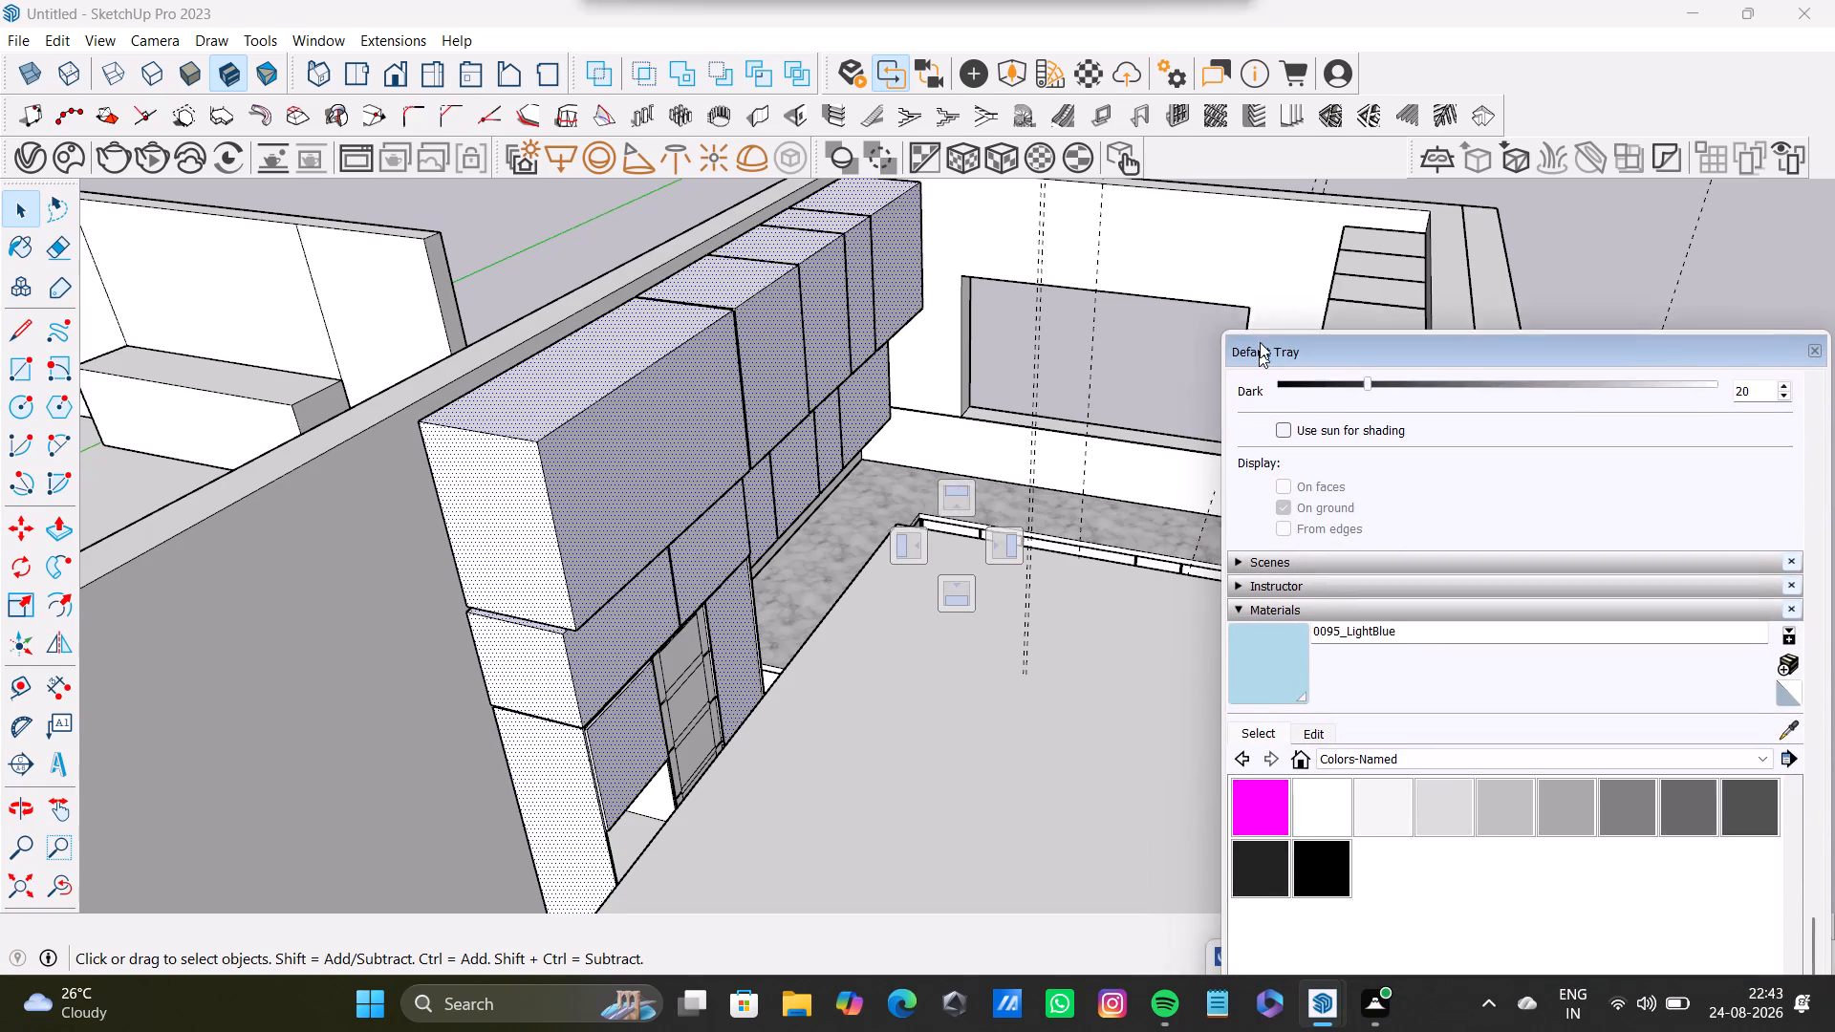
pyautogui.keyDown('shift'); pyautogui.moveTo(1260, 342); pyautogui.dragTo(1269, 284); pyautogui.keyUp('shift')
pyautogui.keyDown('shift'); pyautogui.click(1263, 589); pyautogui.keyUp('shift')
pyautogui.keyDown('shift'); pyautogui.click(595, 470); pyautogui.keyUp('shift')
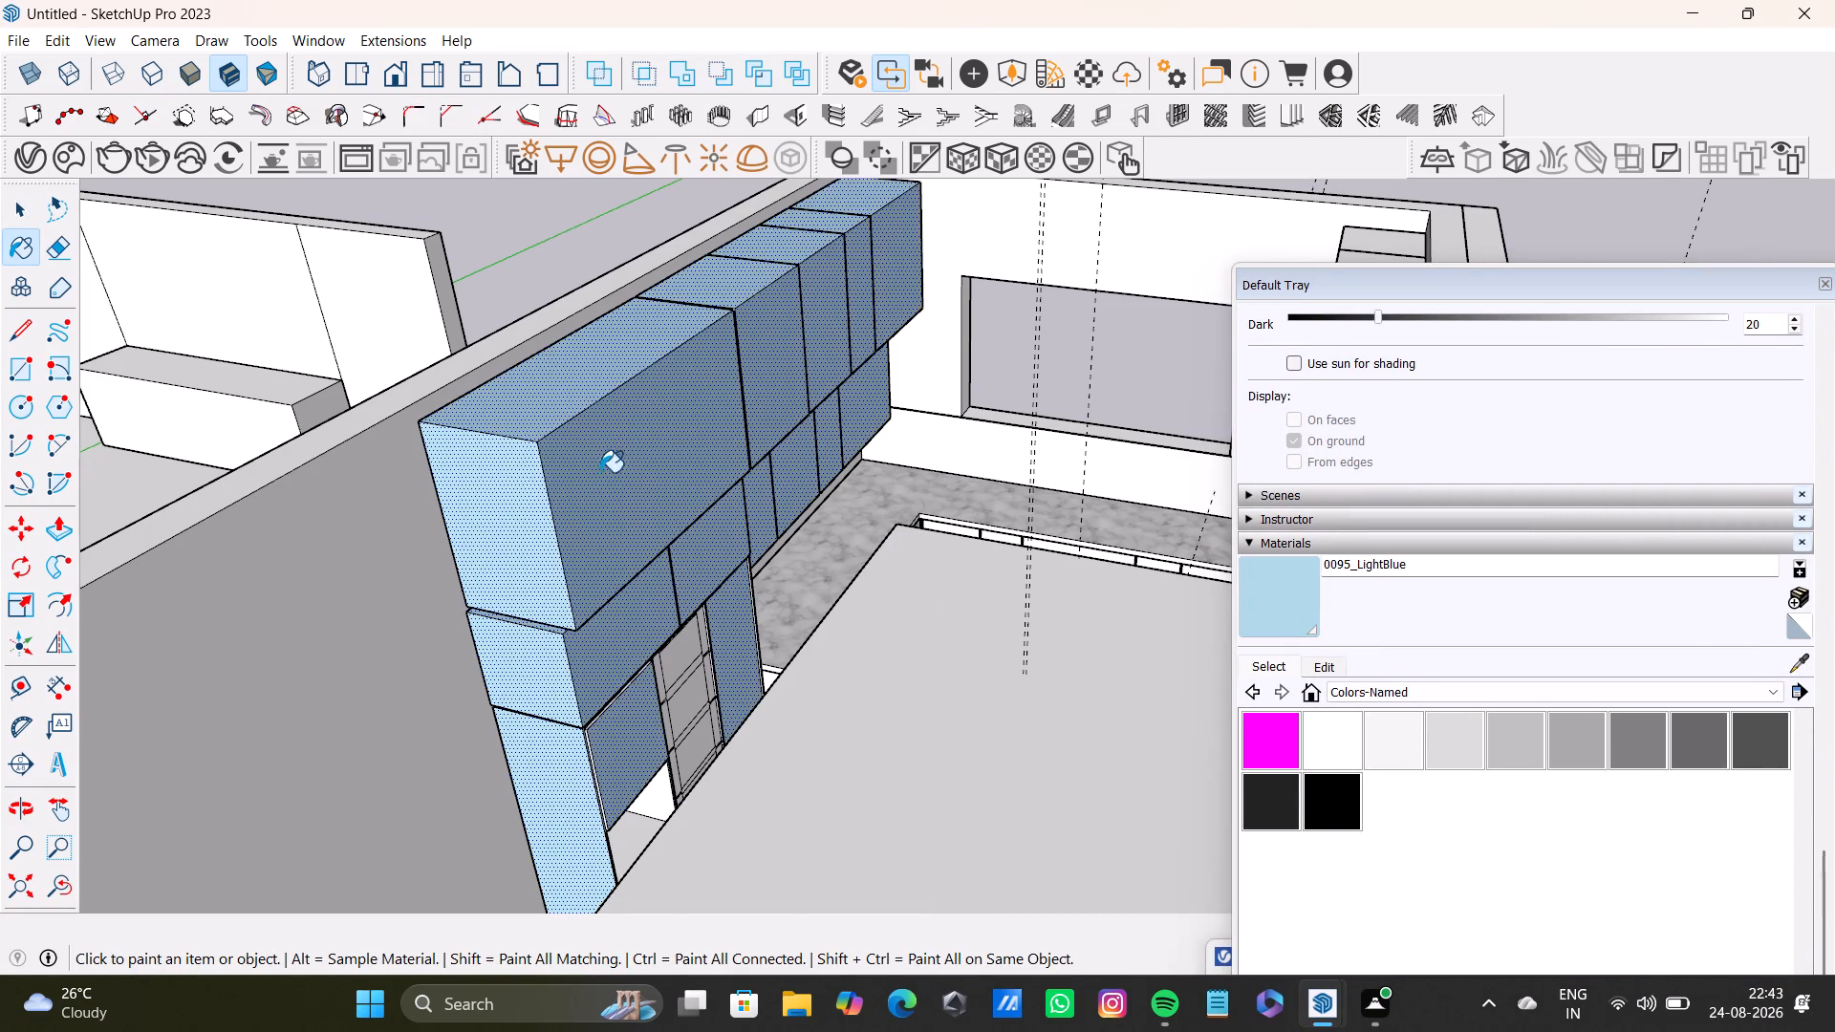
# Sample the 0135_DarkGray material from the gap beside the base cabinet door.
pyautogui.scroll(13, 651, 621)
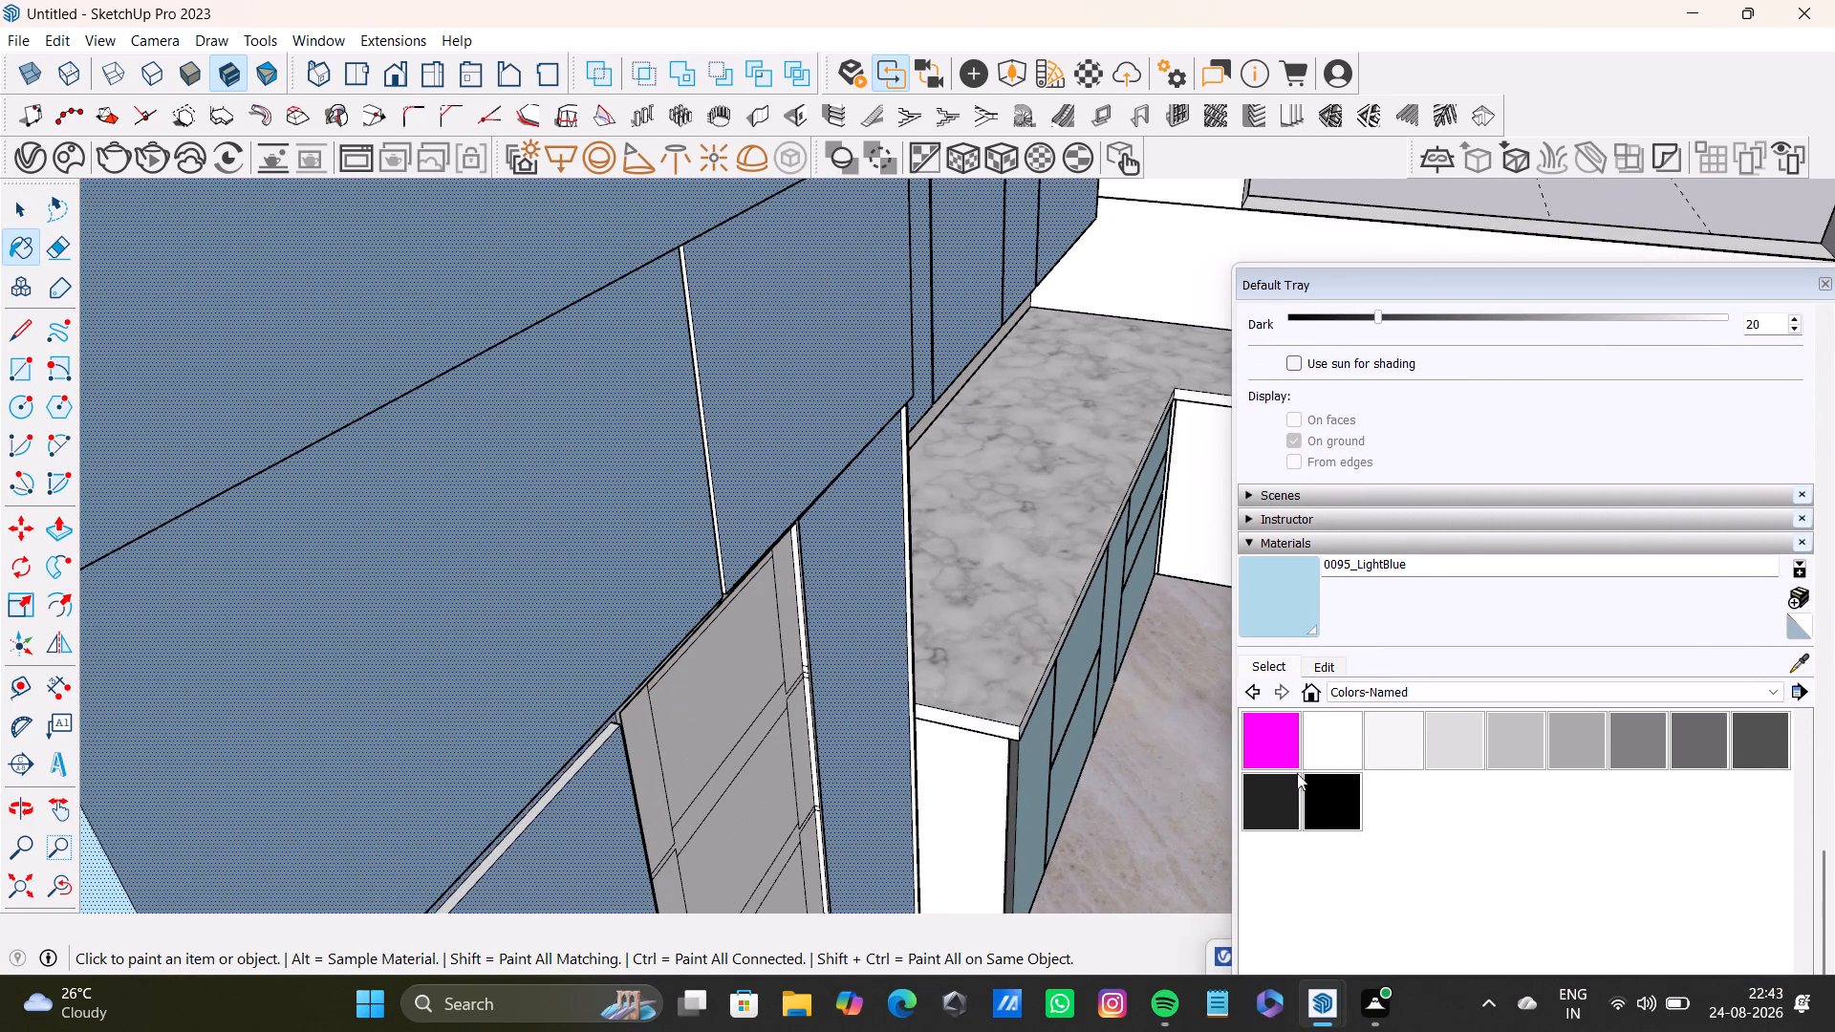
pyautogui.moveTo(1005, 844); pyautogui.dragTo(831, 694, button='middle')
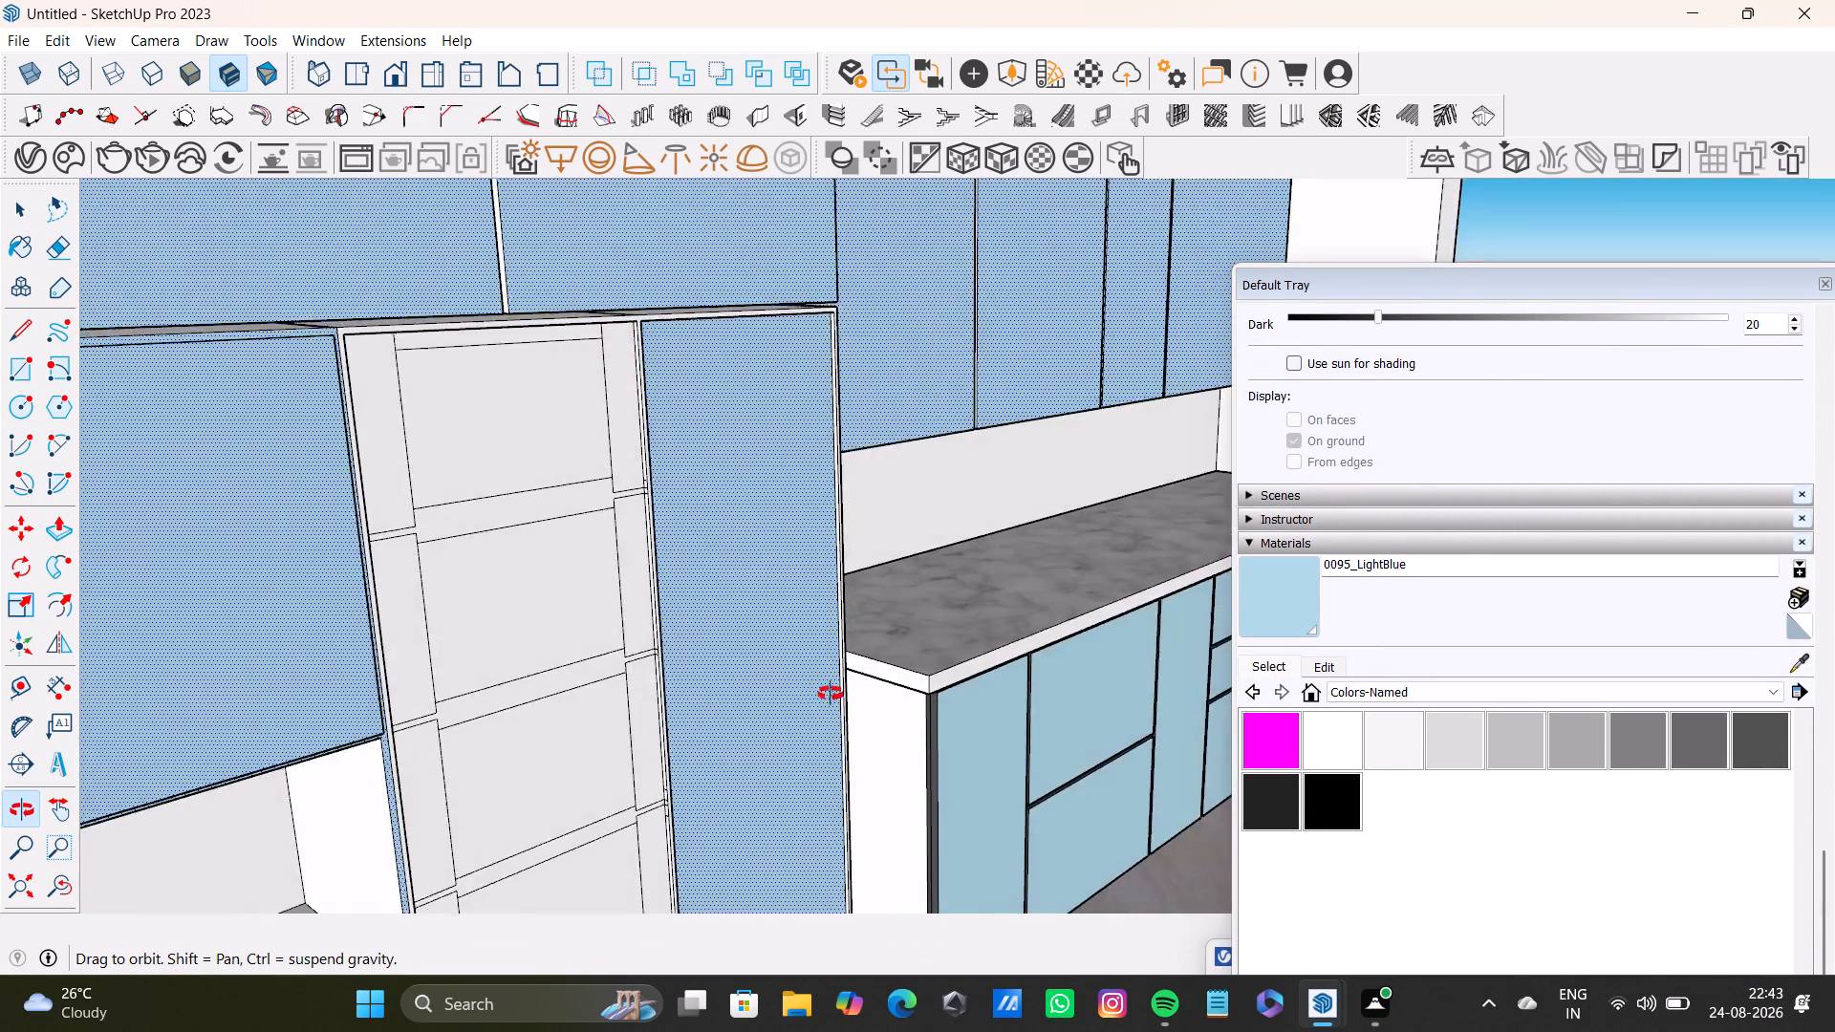
pyautogui.moveTo(831, 694); pyautogui.dragTo(723, 579, button='middle')
pyautogui.scroll(10, 878, 666)
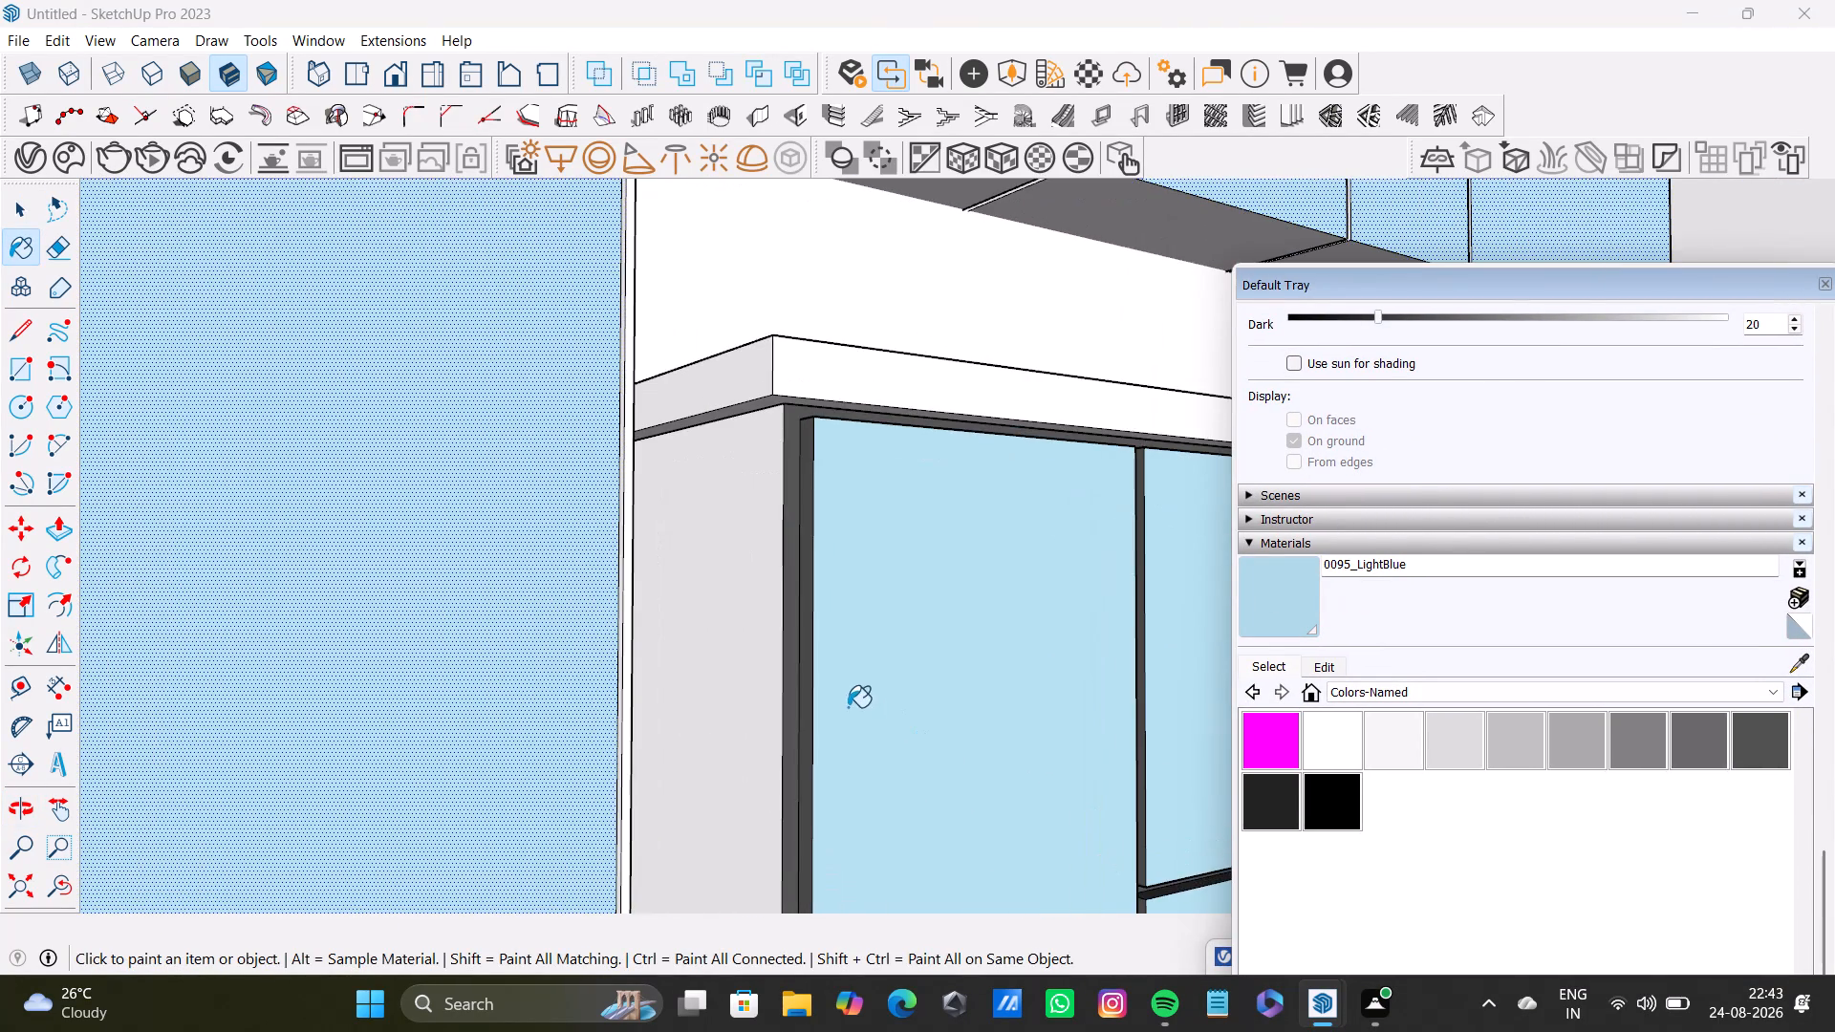
pyautogui.scroll(12, 804, 497)
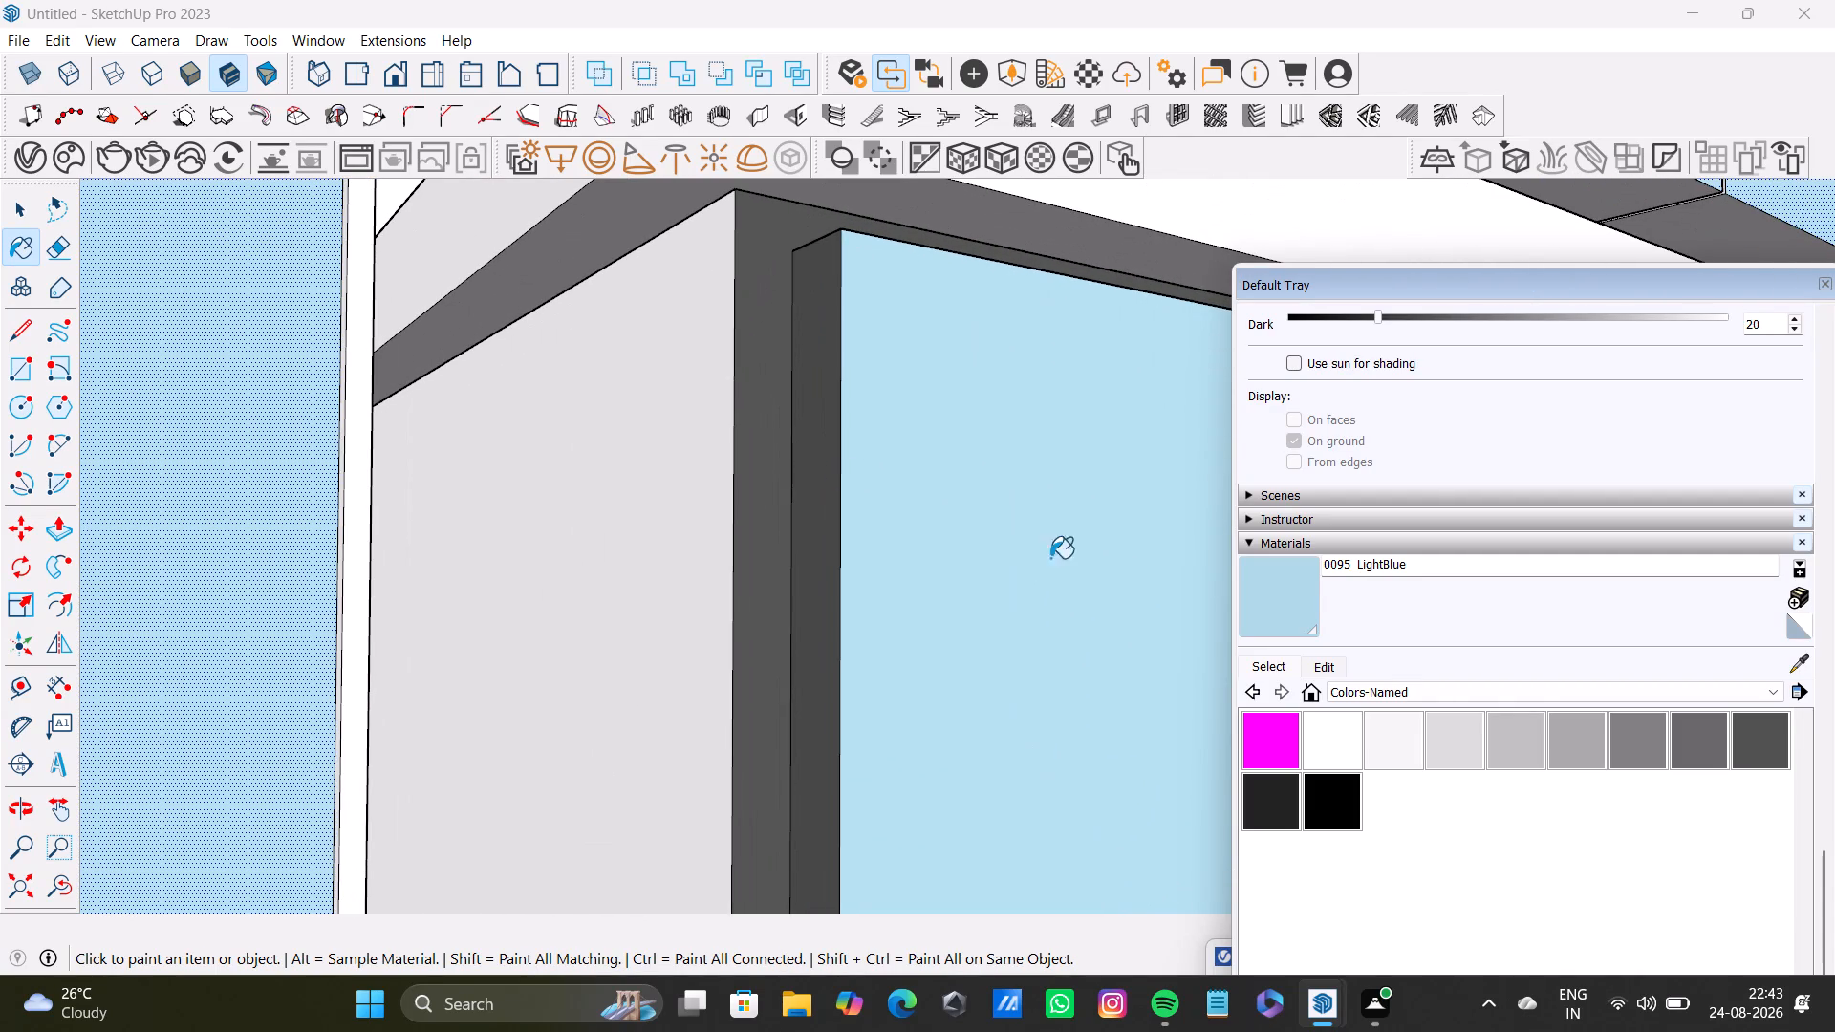
pyautogui.click(1811, 663)
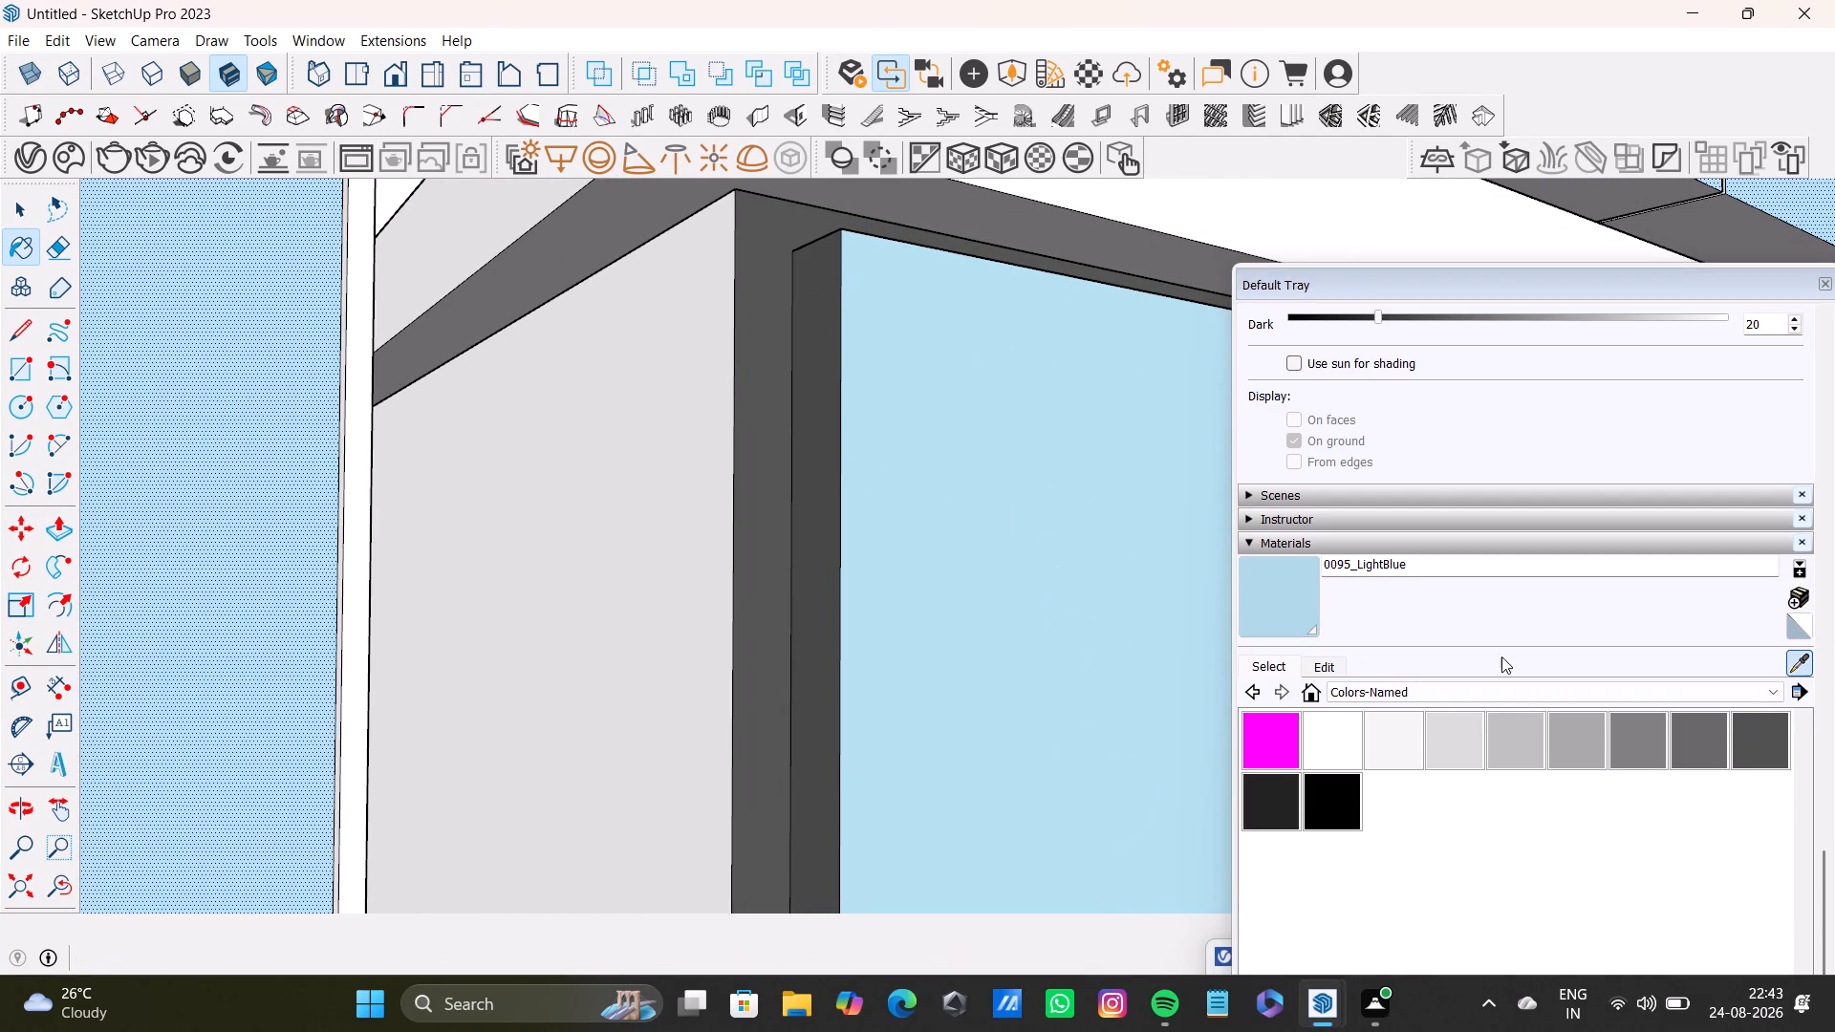
pyautogui.click(827, 574)
# Examine the unpainted gap and edge faces around the tall unit's door above the open niches.
pyautogui.scroll(-1, 471, 597)
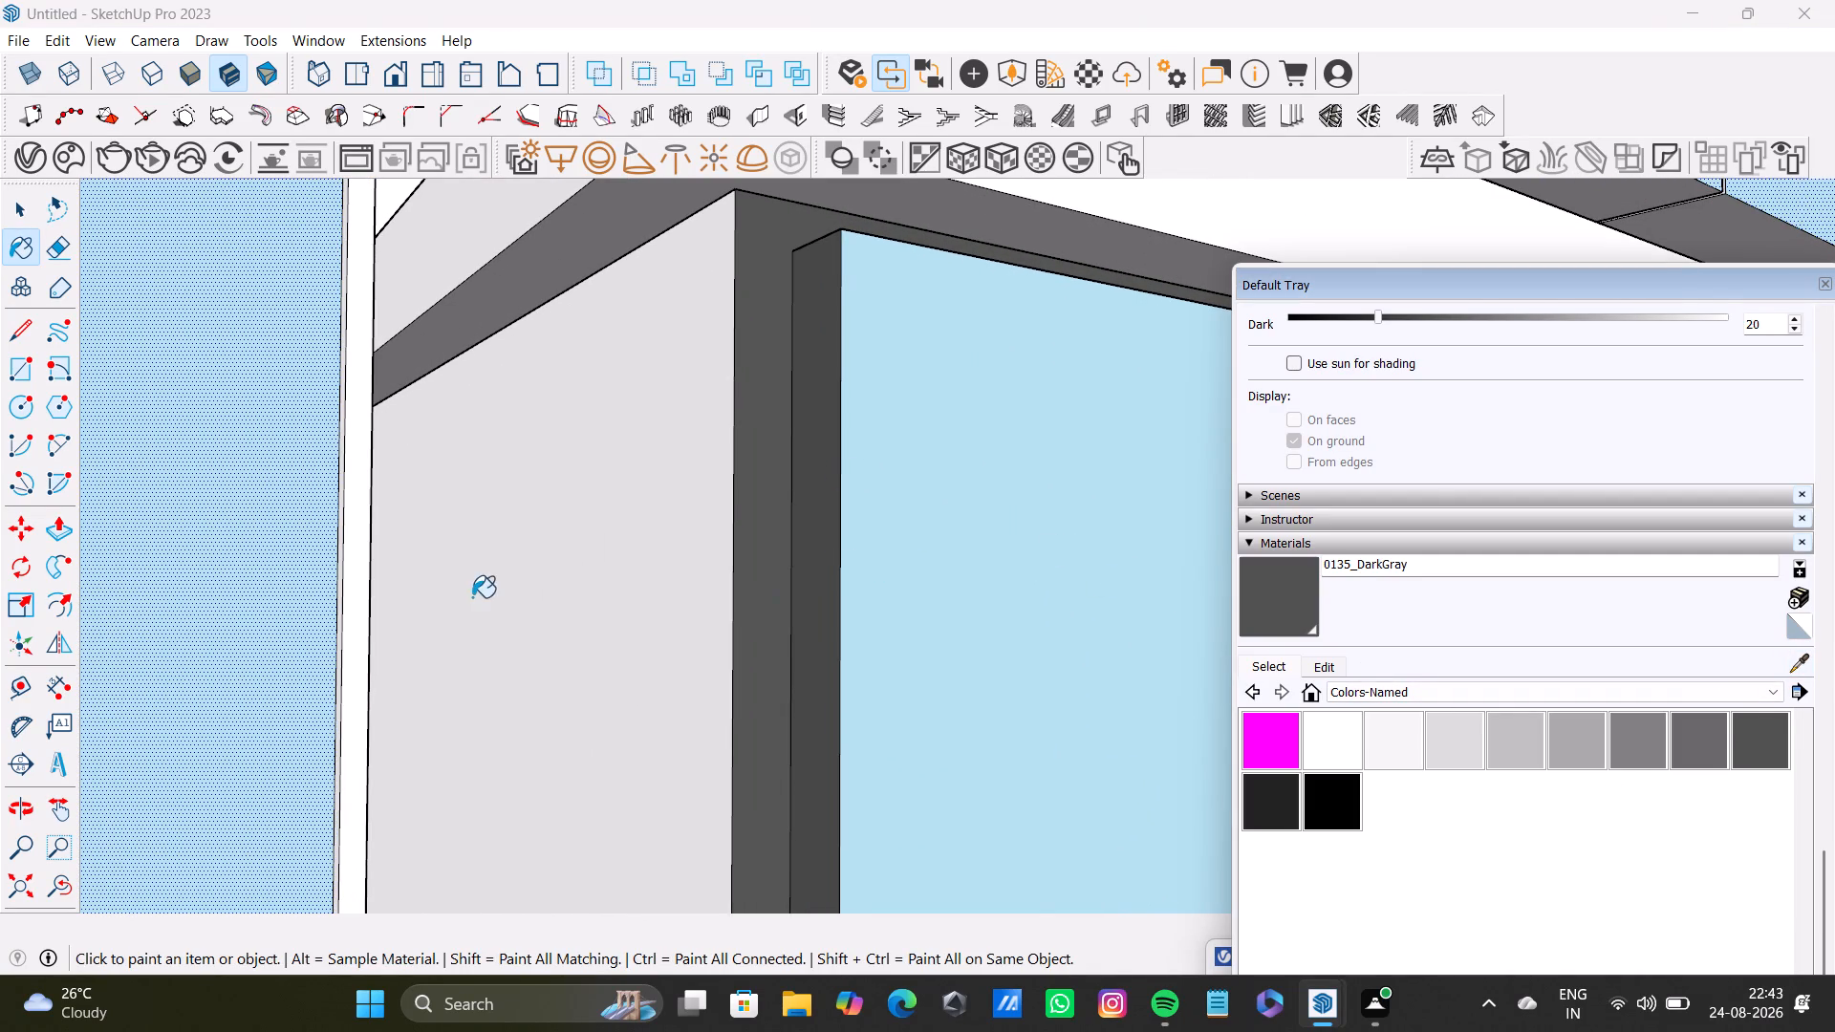
pyautogui.scroll(-20, 472, 597)
pyautogui.scroll(-5, 472, 597)
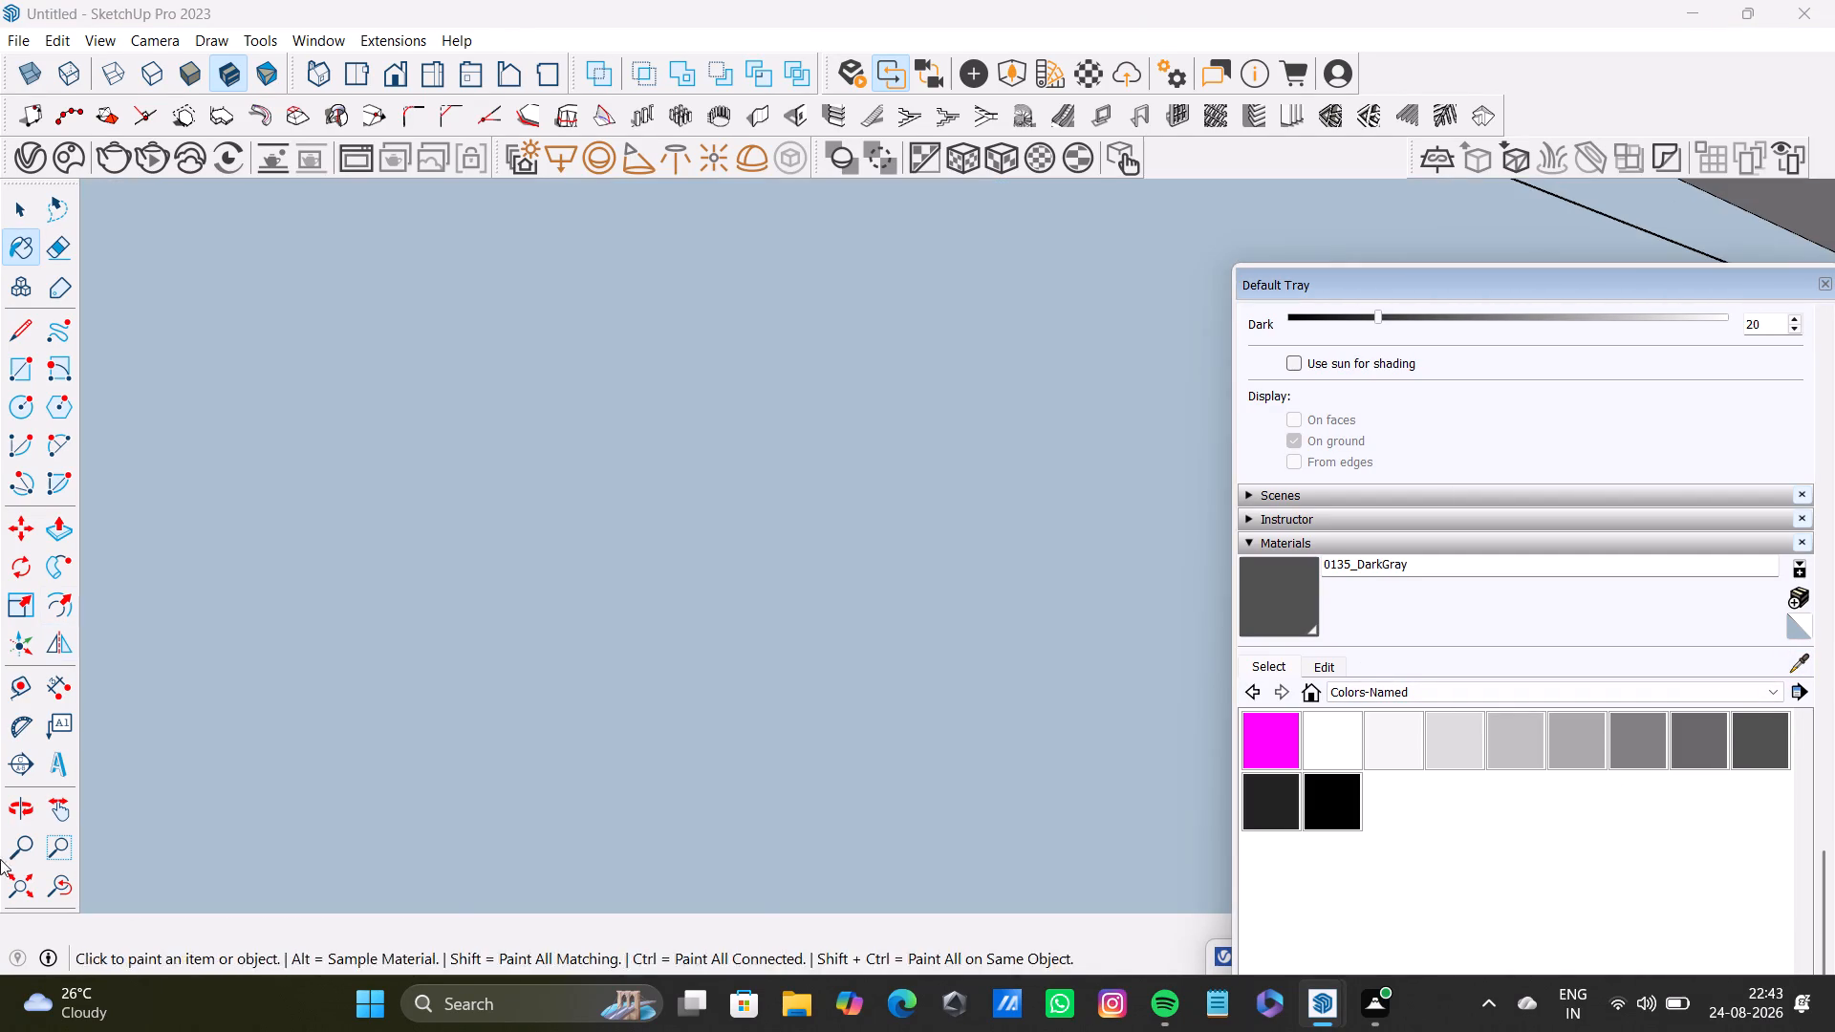
pyautogui.click(10, 875)
pyautogui.keyDown('shift'); pyautogui.moveTo(480, 639); pyautogui.dragTo(779, 703, button='middle'); pyautogui.keyUp('shift')
pyautogui.scroll(8, 872, 694)
pyautogui.moveTo(1155, 578); pyautogui.dragTo(853, 529, button='middle')
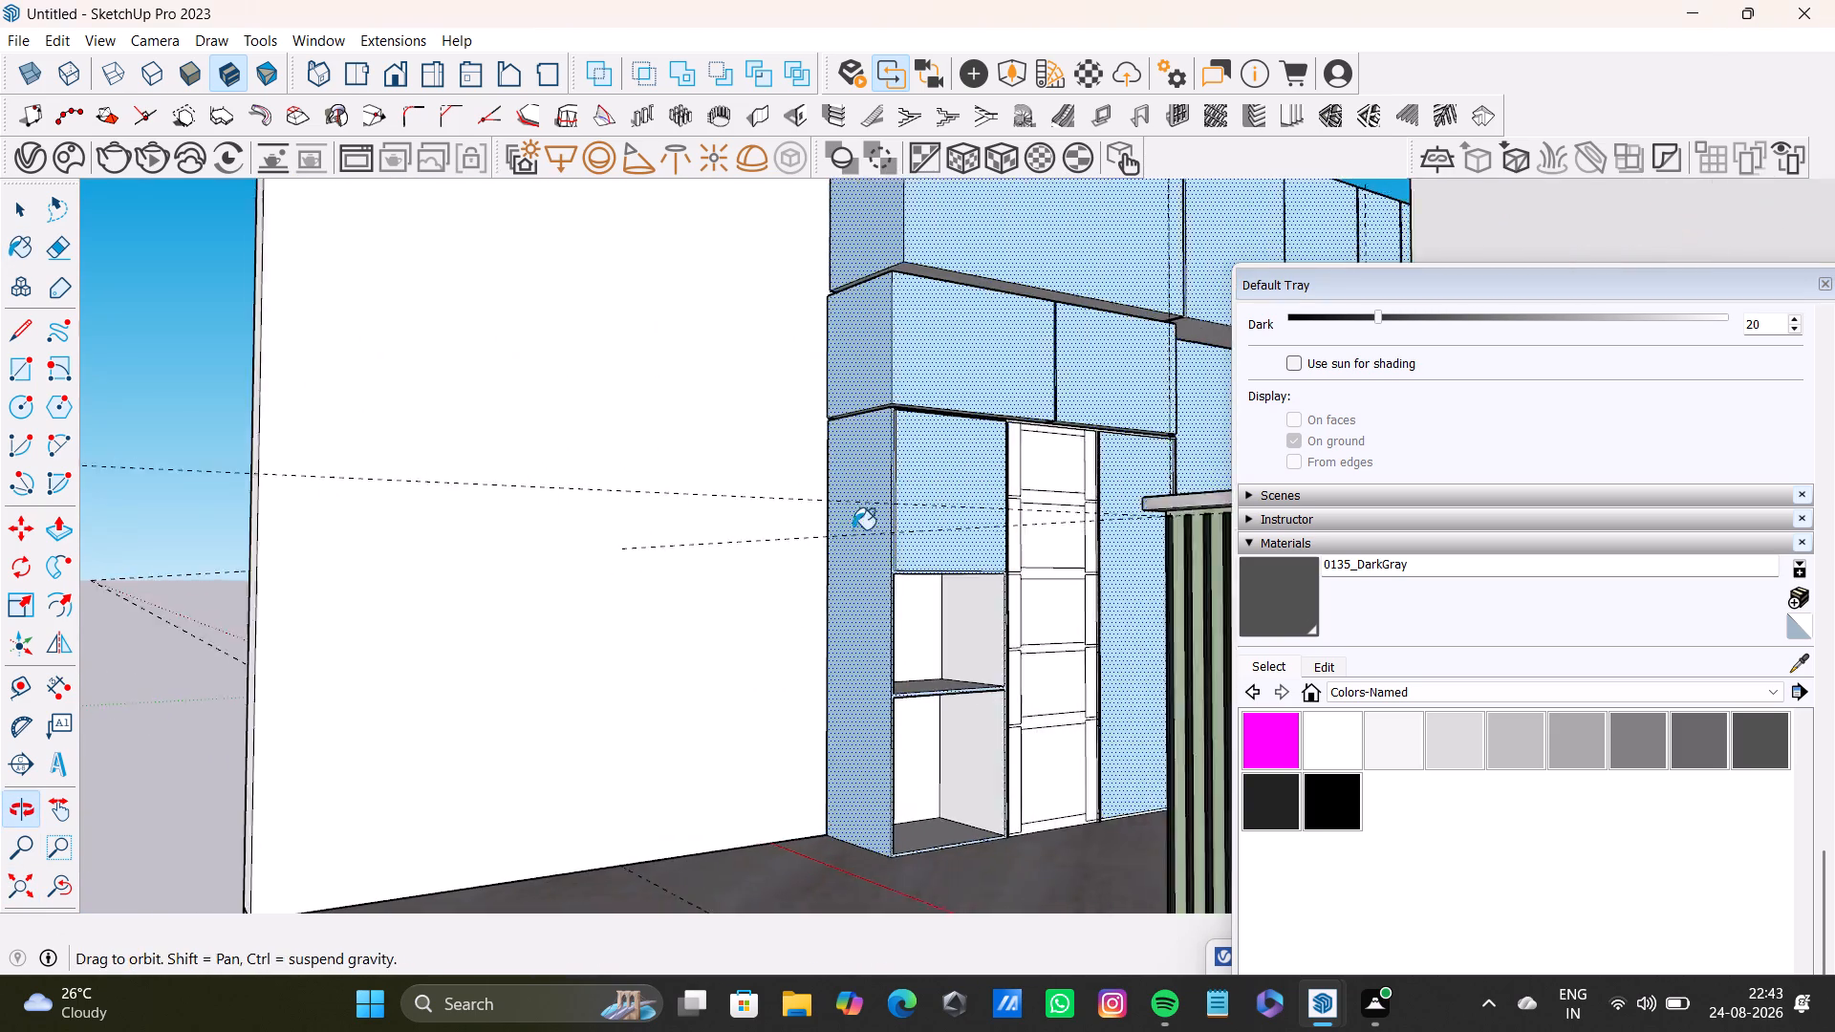
pyautogui.moveTo(853, 529); pyautogui.dragTo(856, 529, button='middle')
pyautogui.scroll(4, 831, 510)
pyautogui.keyDown('shift'); pyautogui.moveTo(517, 558); pyautogui.dragTo(1063, 603, button='middle'); pyautogui.keyUp('shift')
pyautogui.scroll(11, 765, 611)
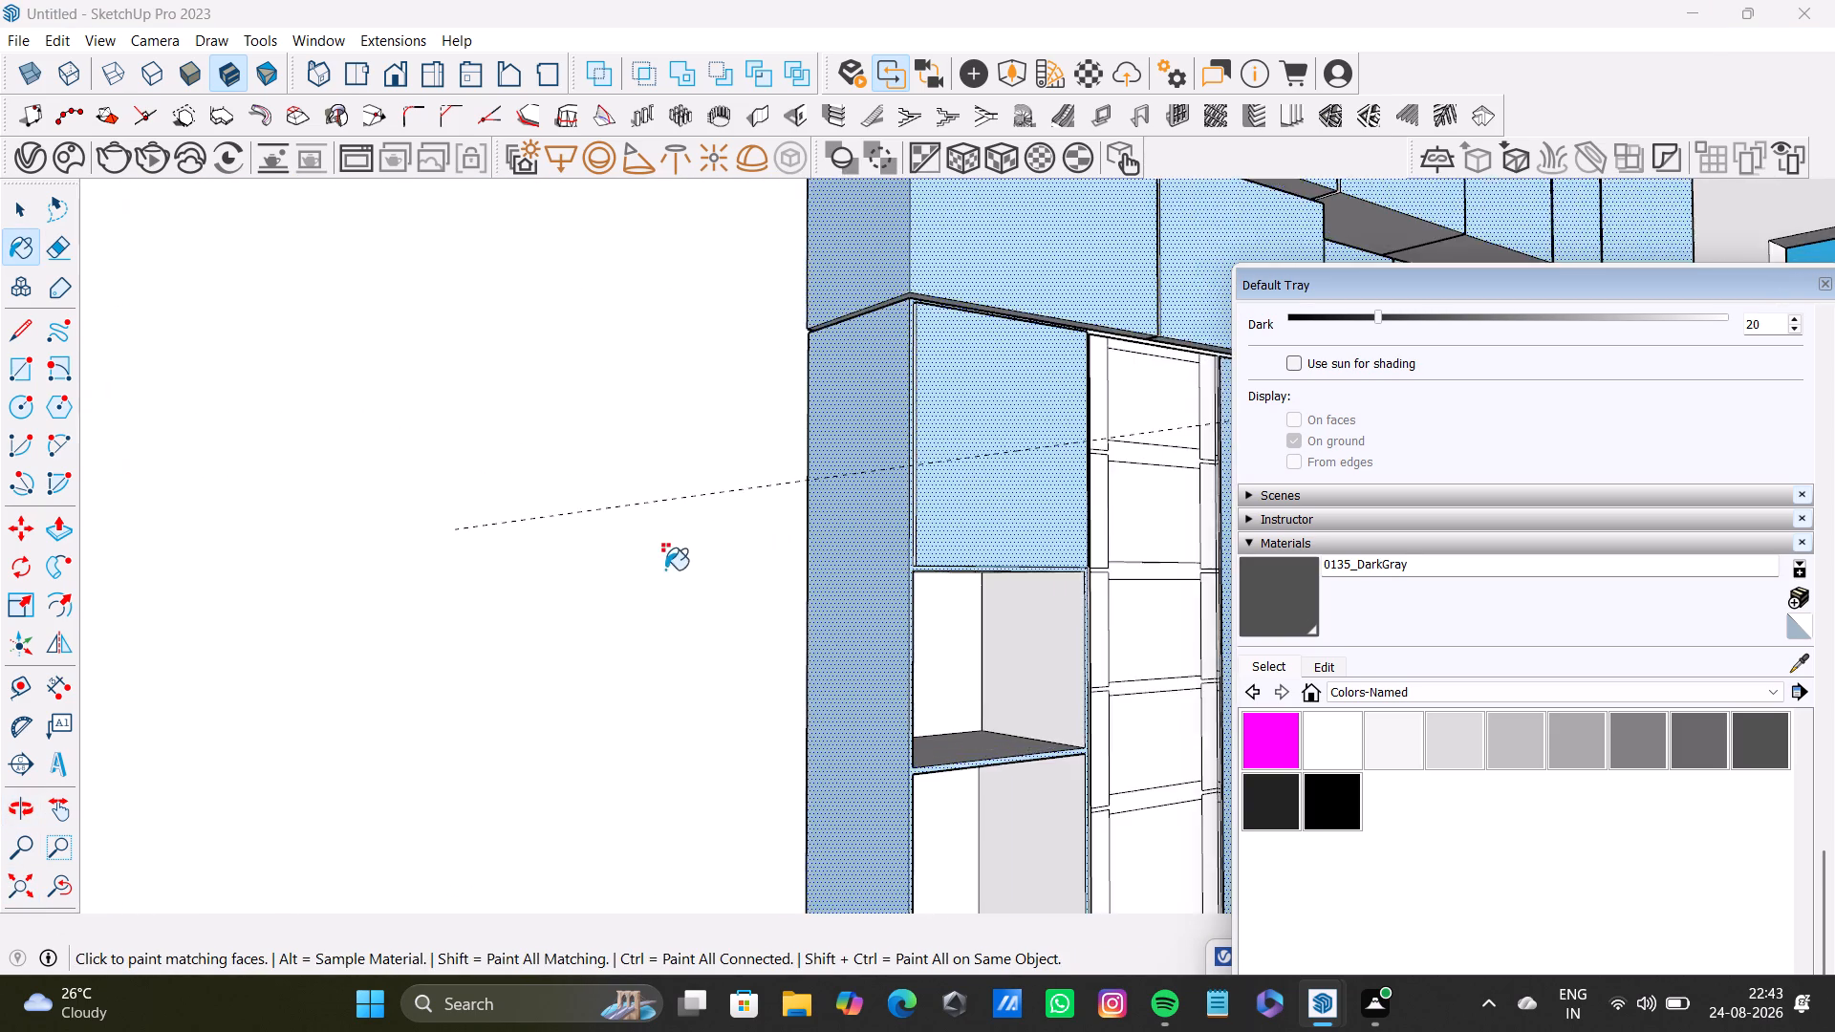
pyautogui.moveTo(643, 570); pyautogui.dragTo(805, 583, button='middle')
pyautogui.scroll(6, 983, 565)
pyautogui.keyDown('shift'); pyautogui.moveTo(1047, 481); pyautogui.dragTo(806, 534, button='middle'); pyautogui.keyUp('shift')
pyautogui.scroll(7, 829, 502)
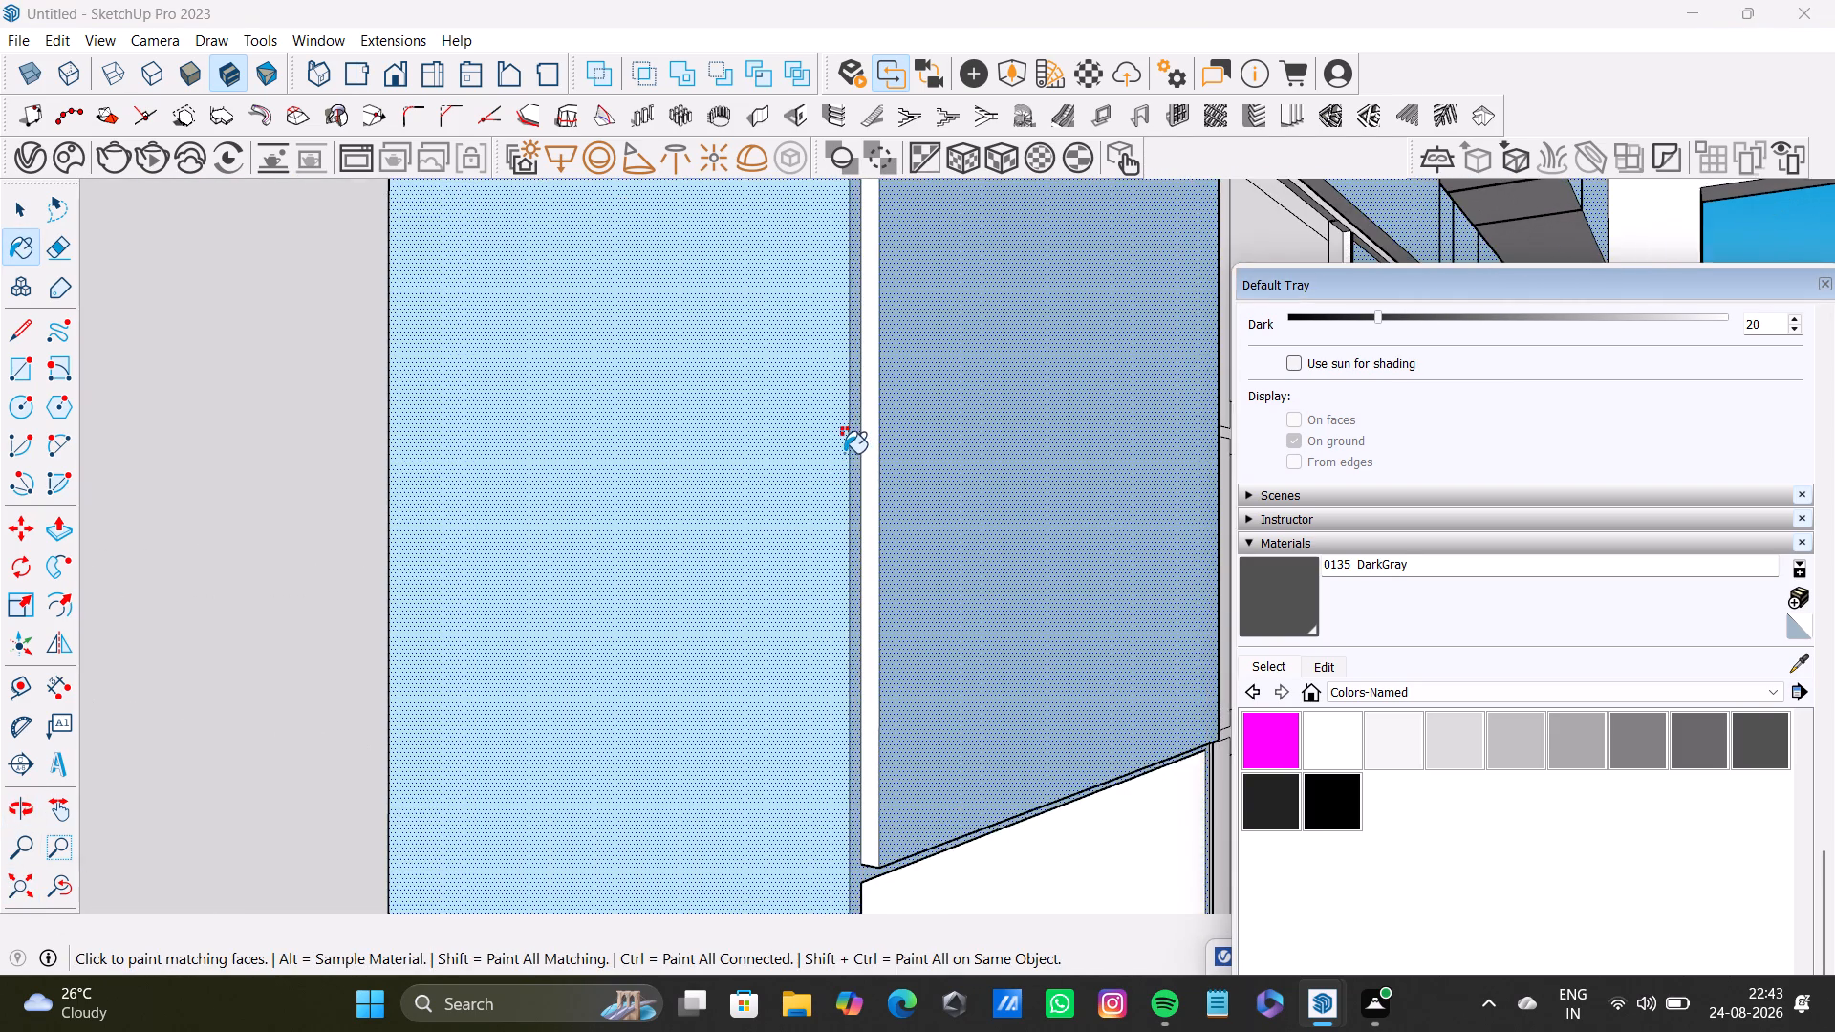
pyautogui.press('space')
pyautogui.scroll(-4, 869, 420)
pyautogui.scroll(-3, 794, 580)
pyautogui.keyDown('shift'); pyautogui.moveTo(806, 560); pyautogui.dragTo(746, 708, button='middle'); pyautogui.keyUp('shift')
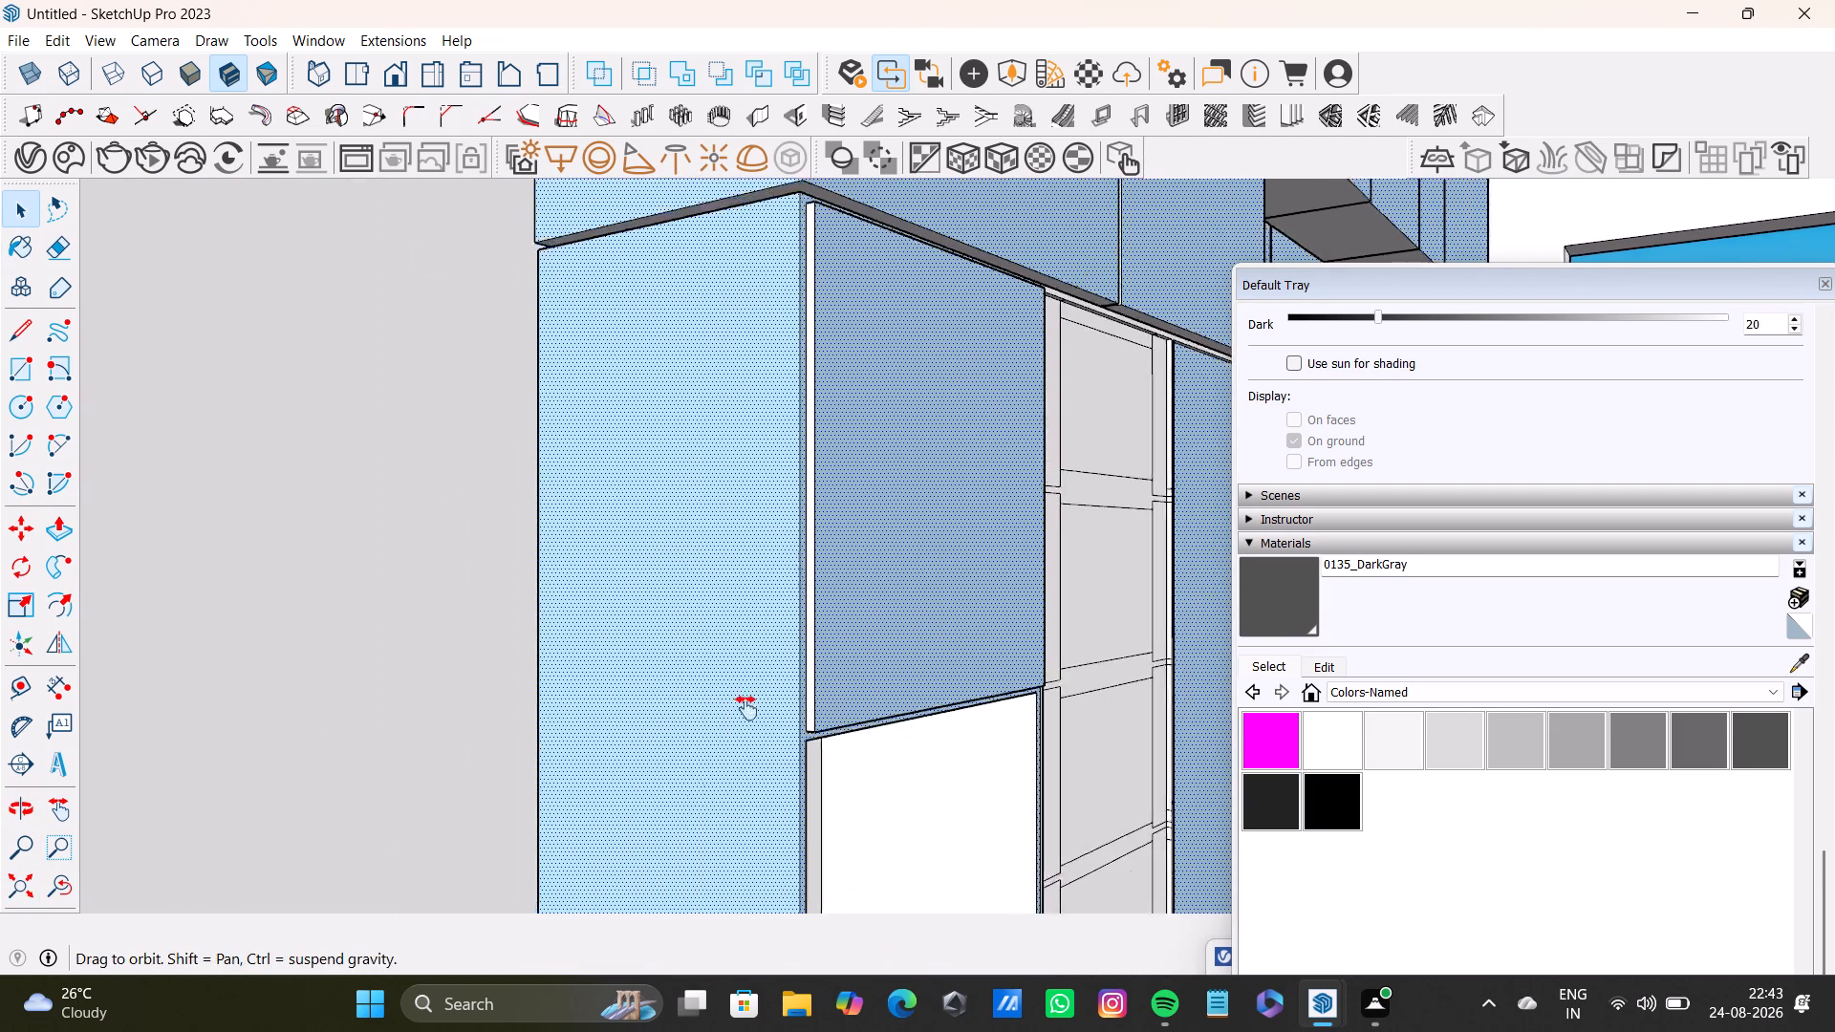
pyautogui.keyDown('shift'); pyautogui.moveTo(746, 708); pyautogui.dragTo(647, 892, button='middle'); pyautogui.keyUp('shift')
pyautogui.keyDown('shift'); pyautogui.scroll(8, 707, 634); pyautogui.keyUp('shift')
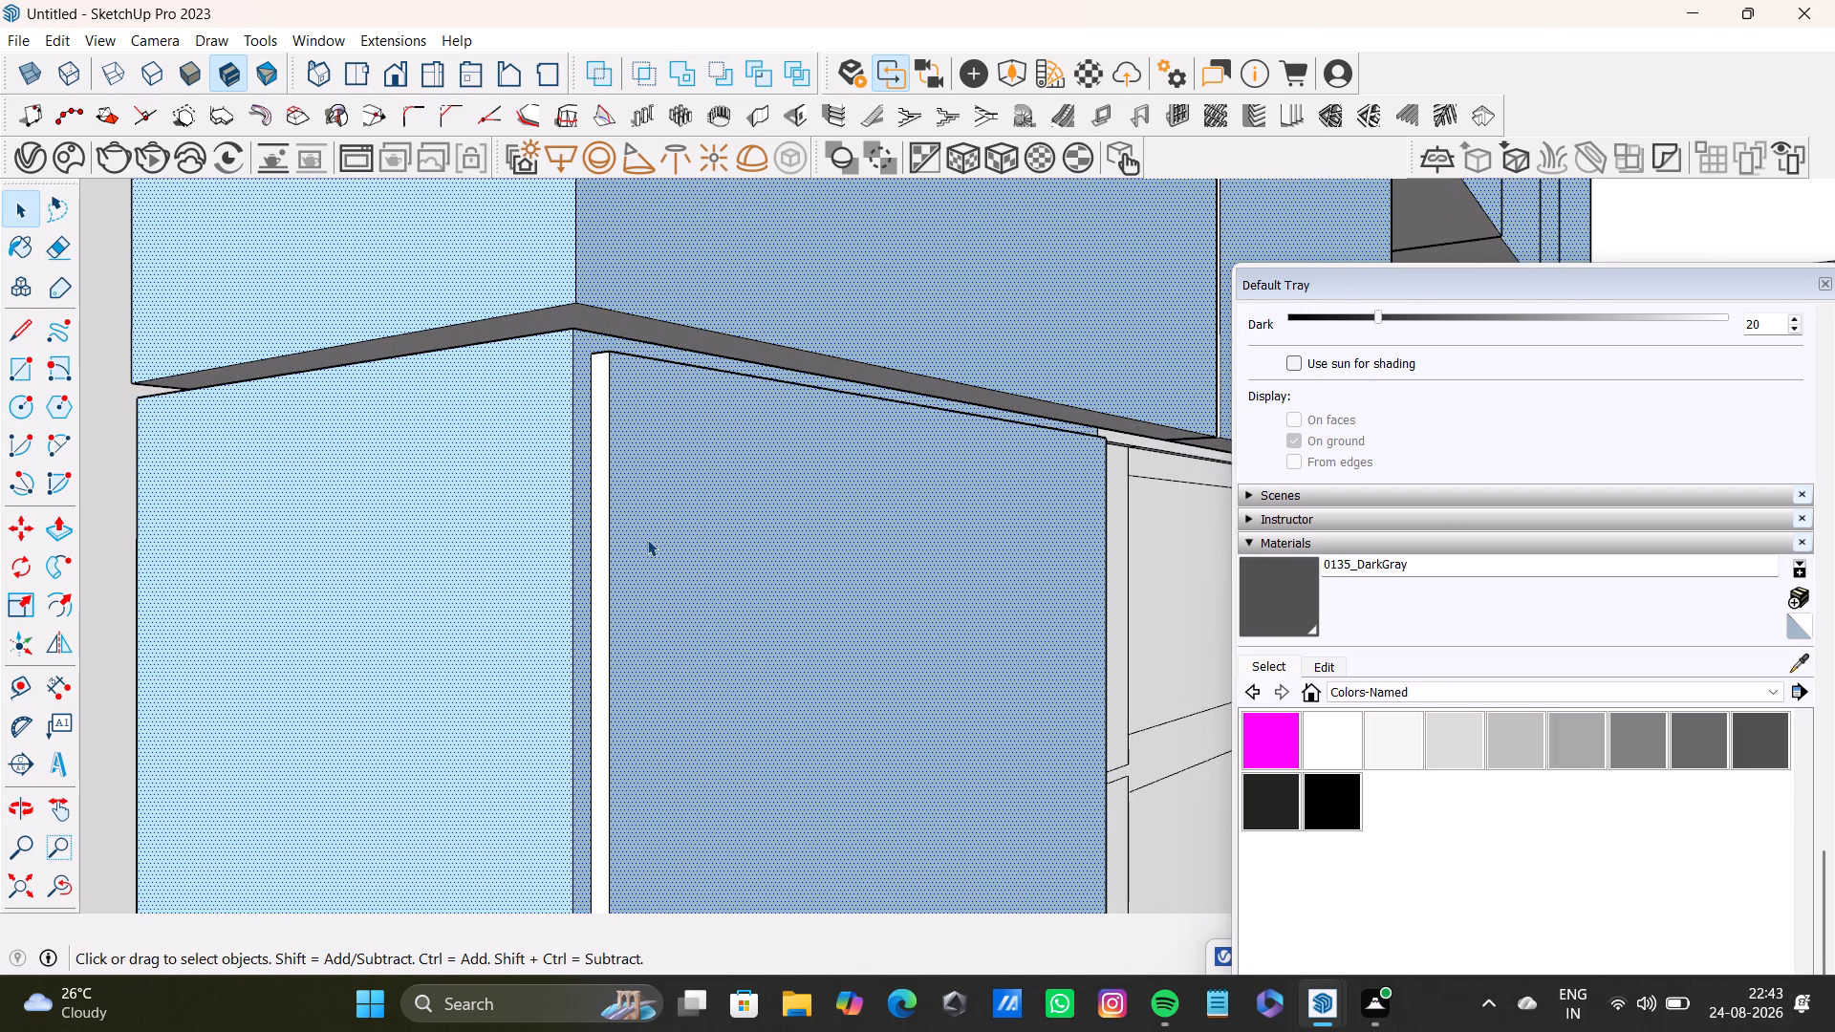
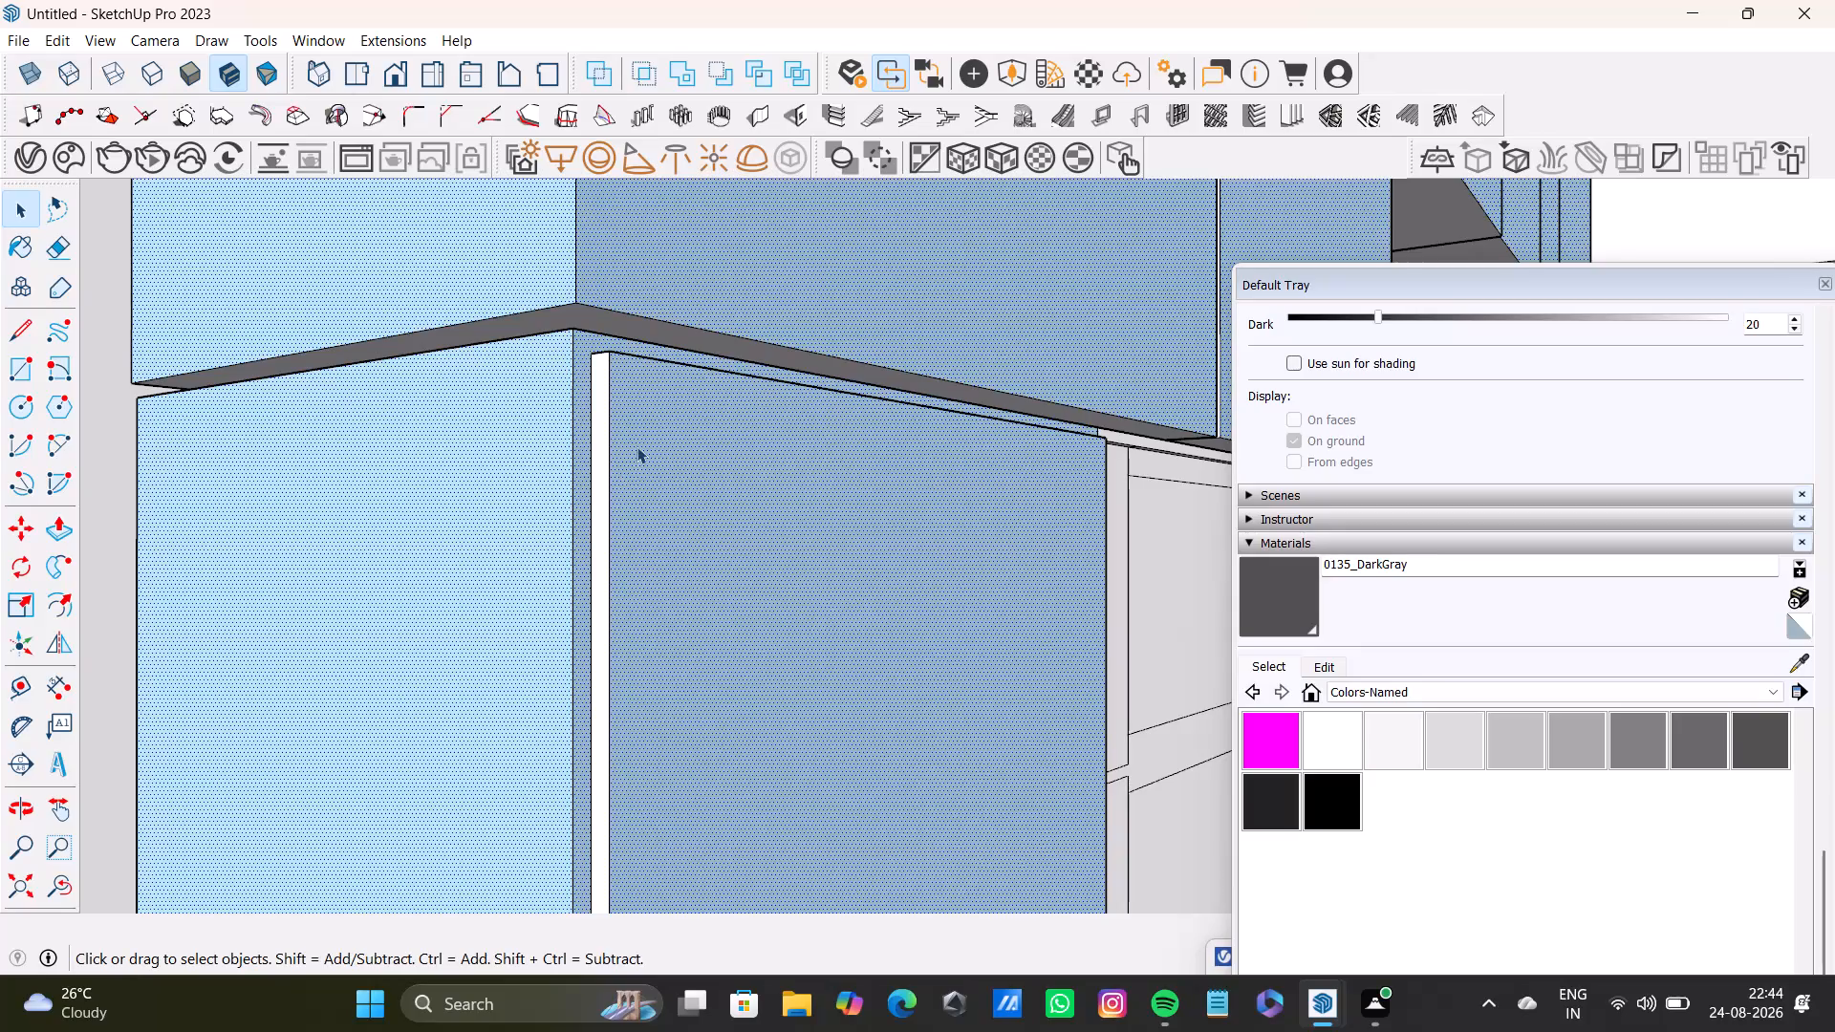
# Select the blue cabinet door's narrow white side face and add the dark underside strip of the cabinet above it.
pyautogui.click(712, 578)
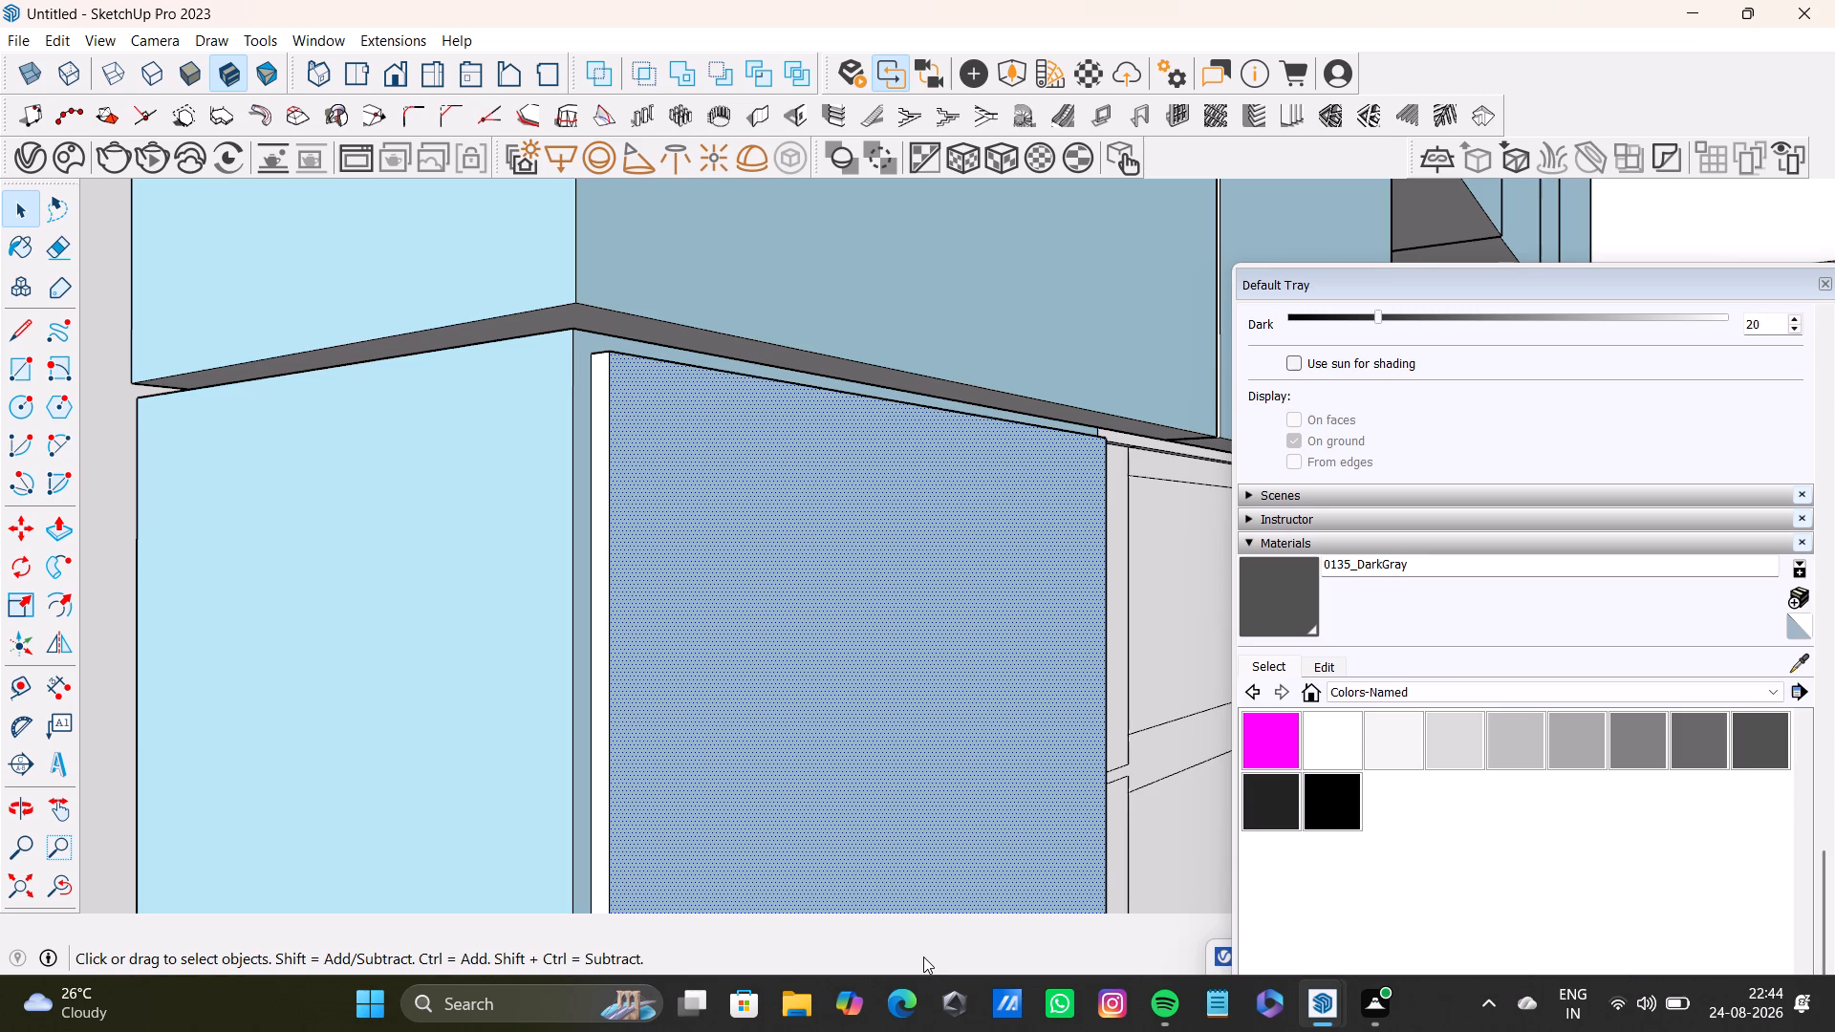
pyautogui.press('space')
pyautogui.scroll(2, 683, 575)
pyautogui.scroll(2, 578, 609)
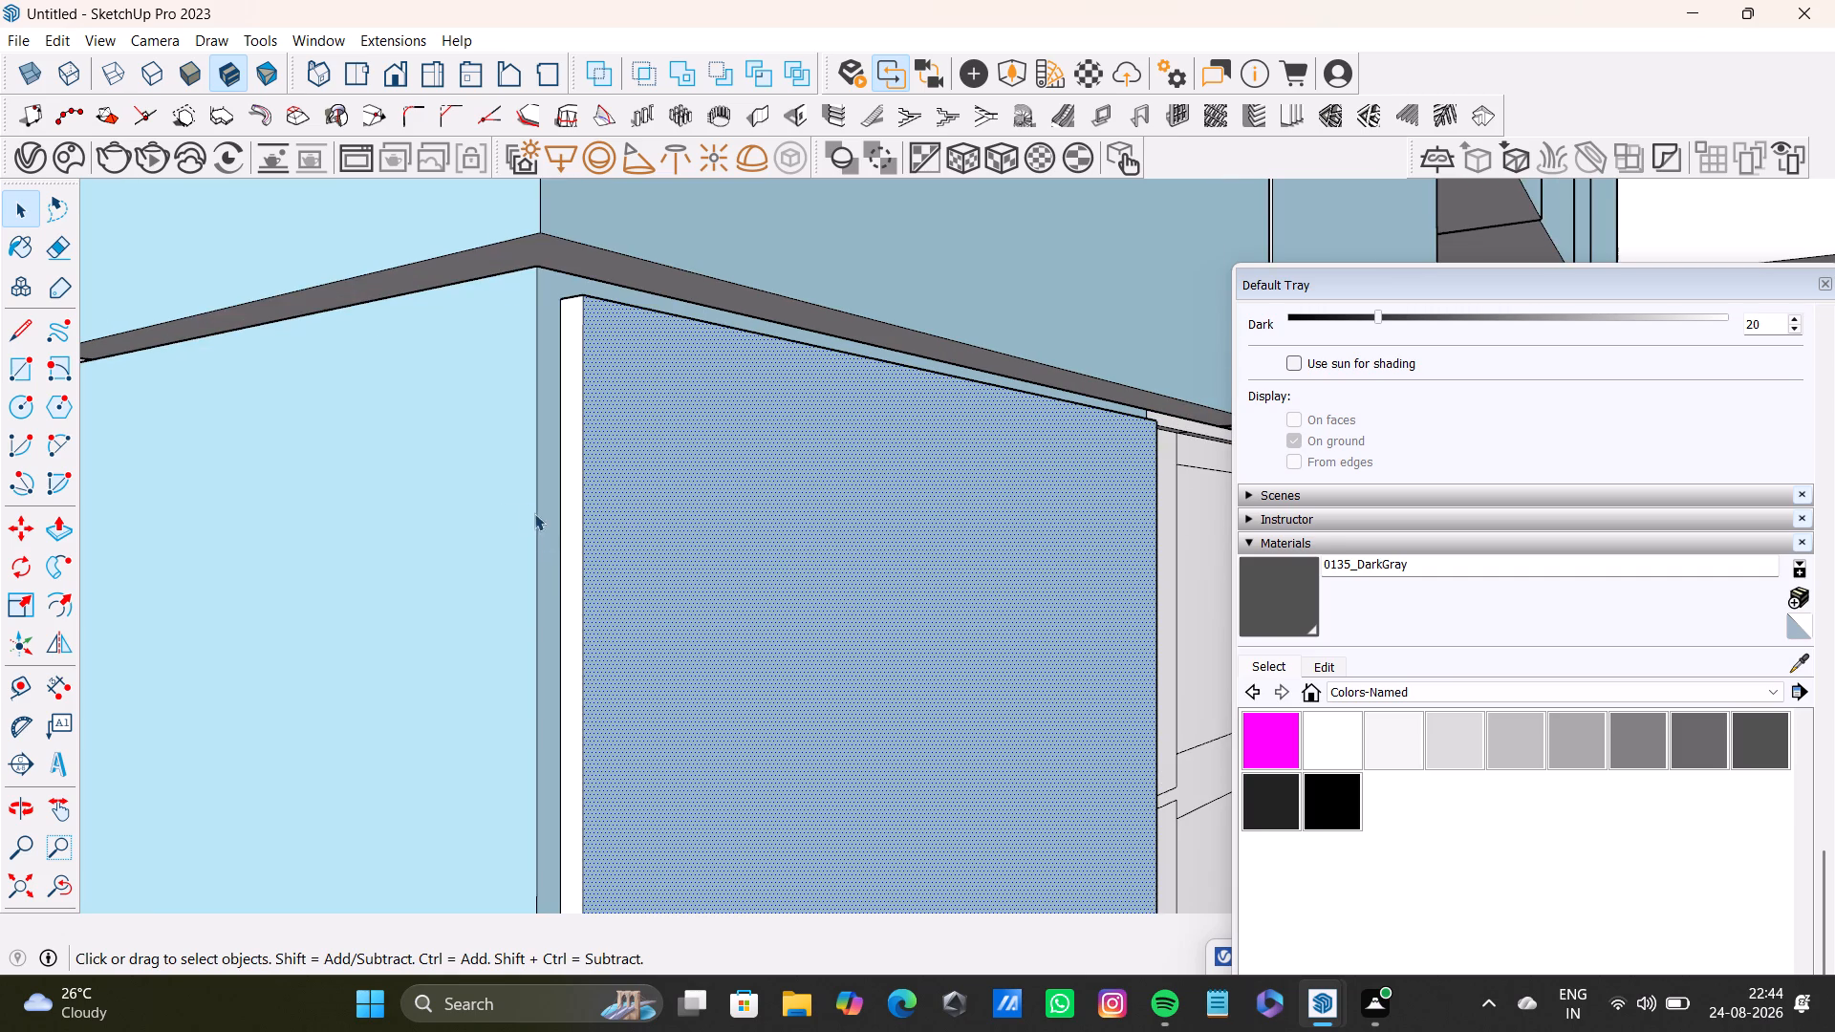
pyautogui.click(572, 579)
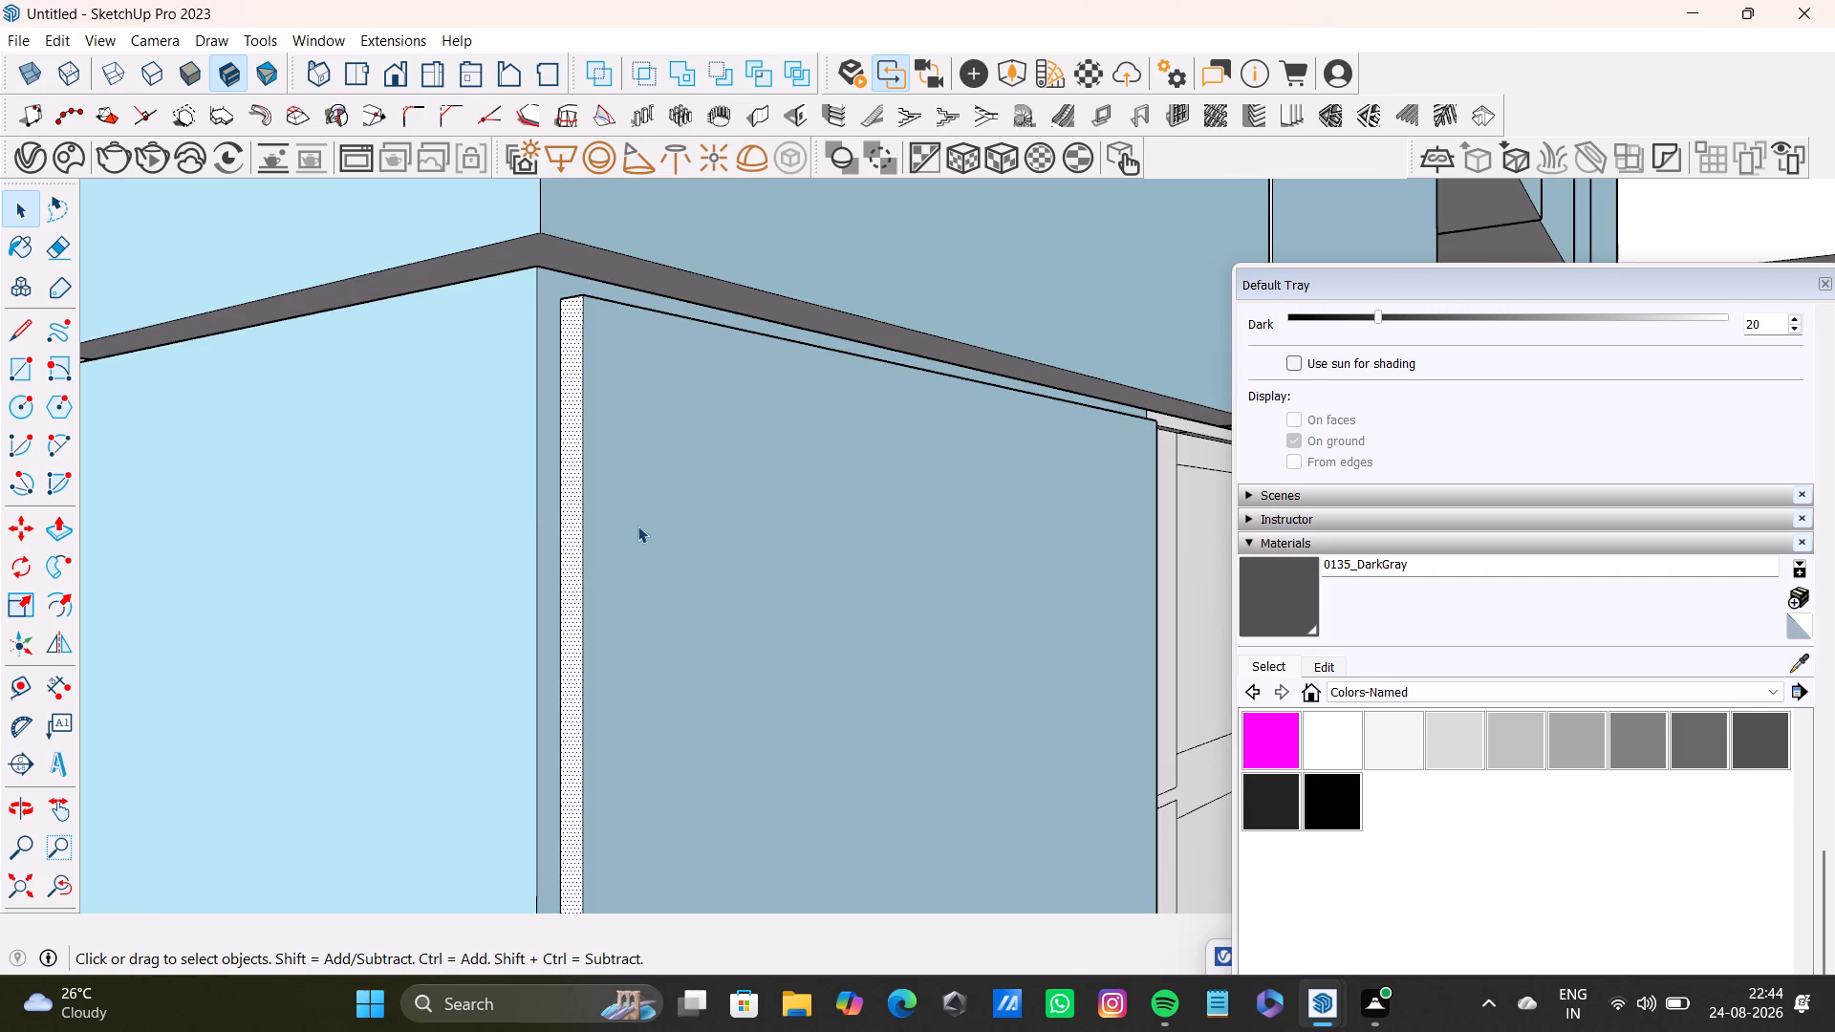
pyautogui.scroll(-3, 642, 516)
pyautogui.keyDown('shift'); pyautogui.moveTo(643, 515); pyautogui.dragTo(679, 695, button='middle'); pyautogui.keyUp('shift')
pyautogui.keyDown('shift'); pyautogui.scroll(7, 517, 591); pyautogui.keyUp('shift')
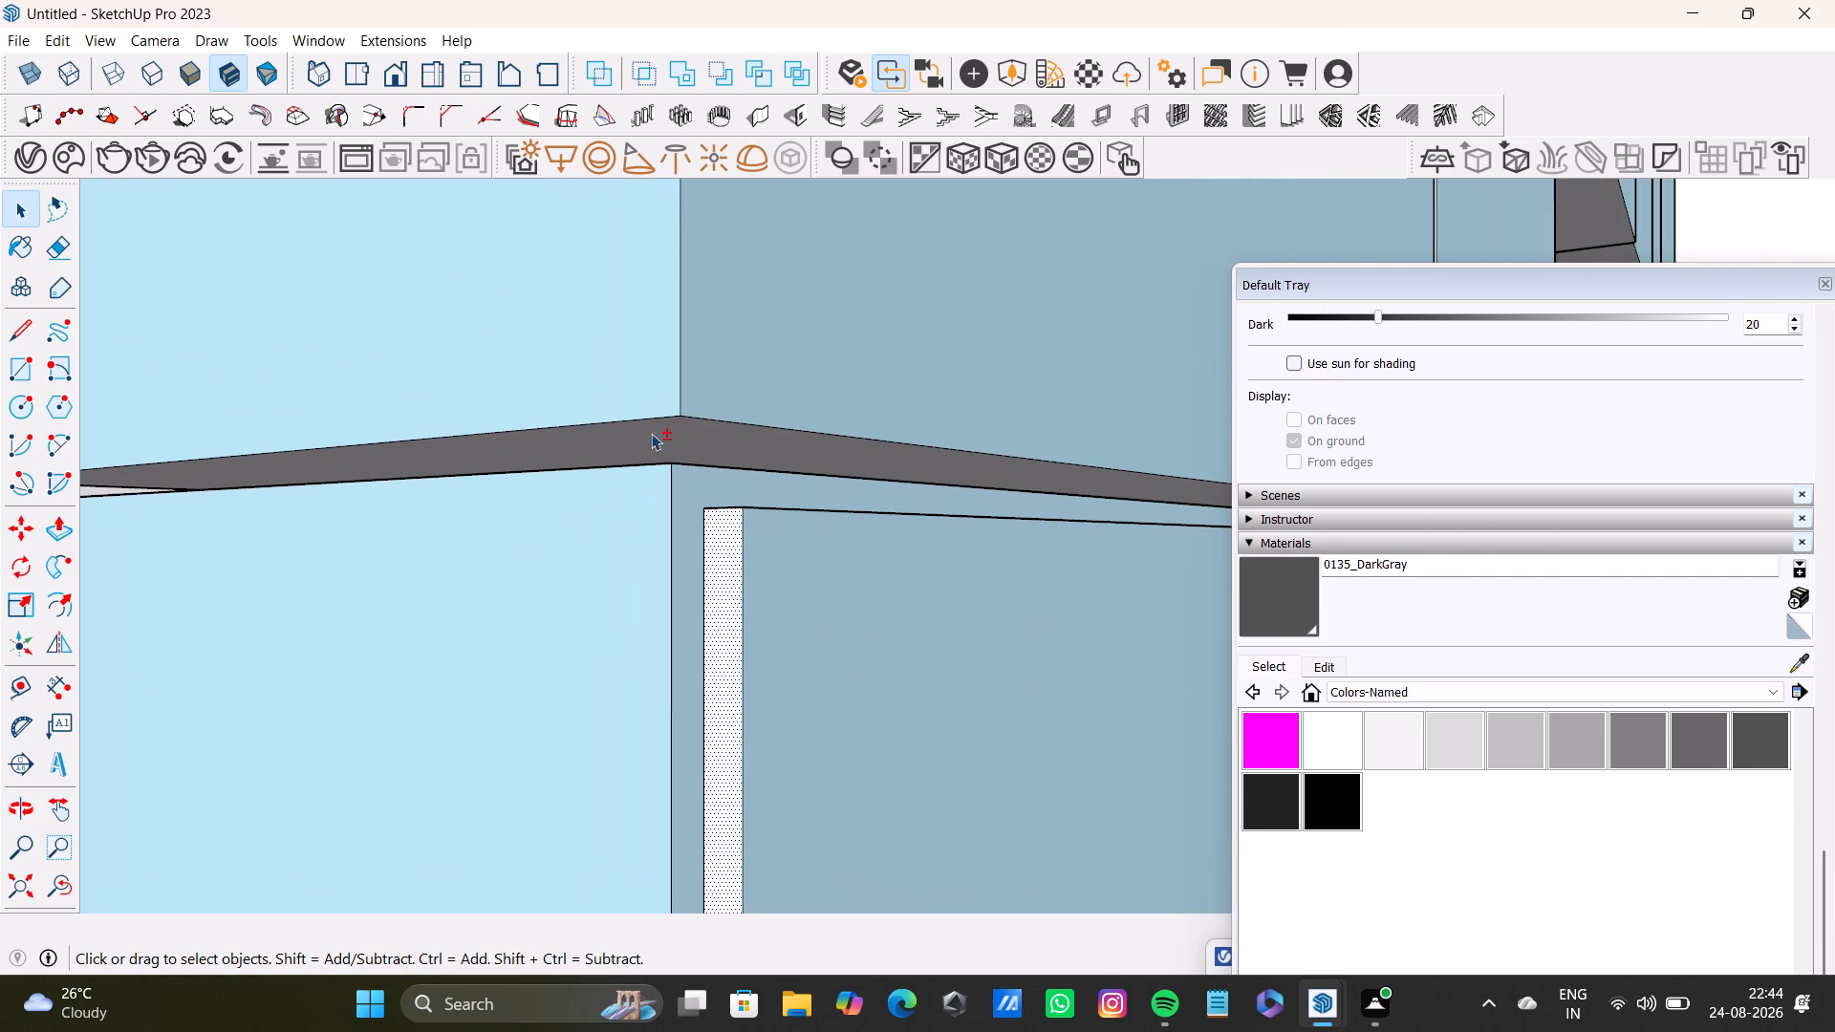
pyautogui.keyDown('shift'); pyautogui.click(653, 439); pyautogui.keyUp('shift')
pyautogui.keyDown('shift'); pyautogui.scroll(-4, 778, 518); pyautogui.keyUp('shift')
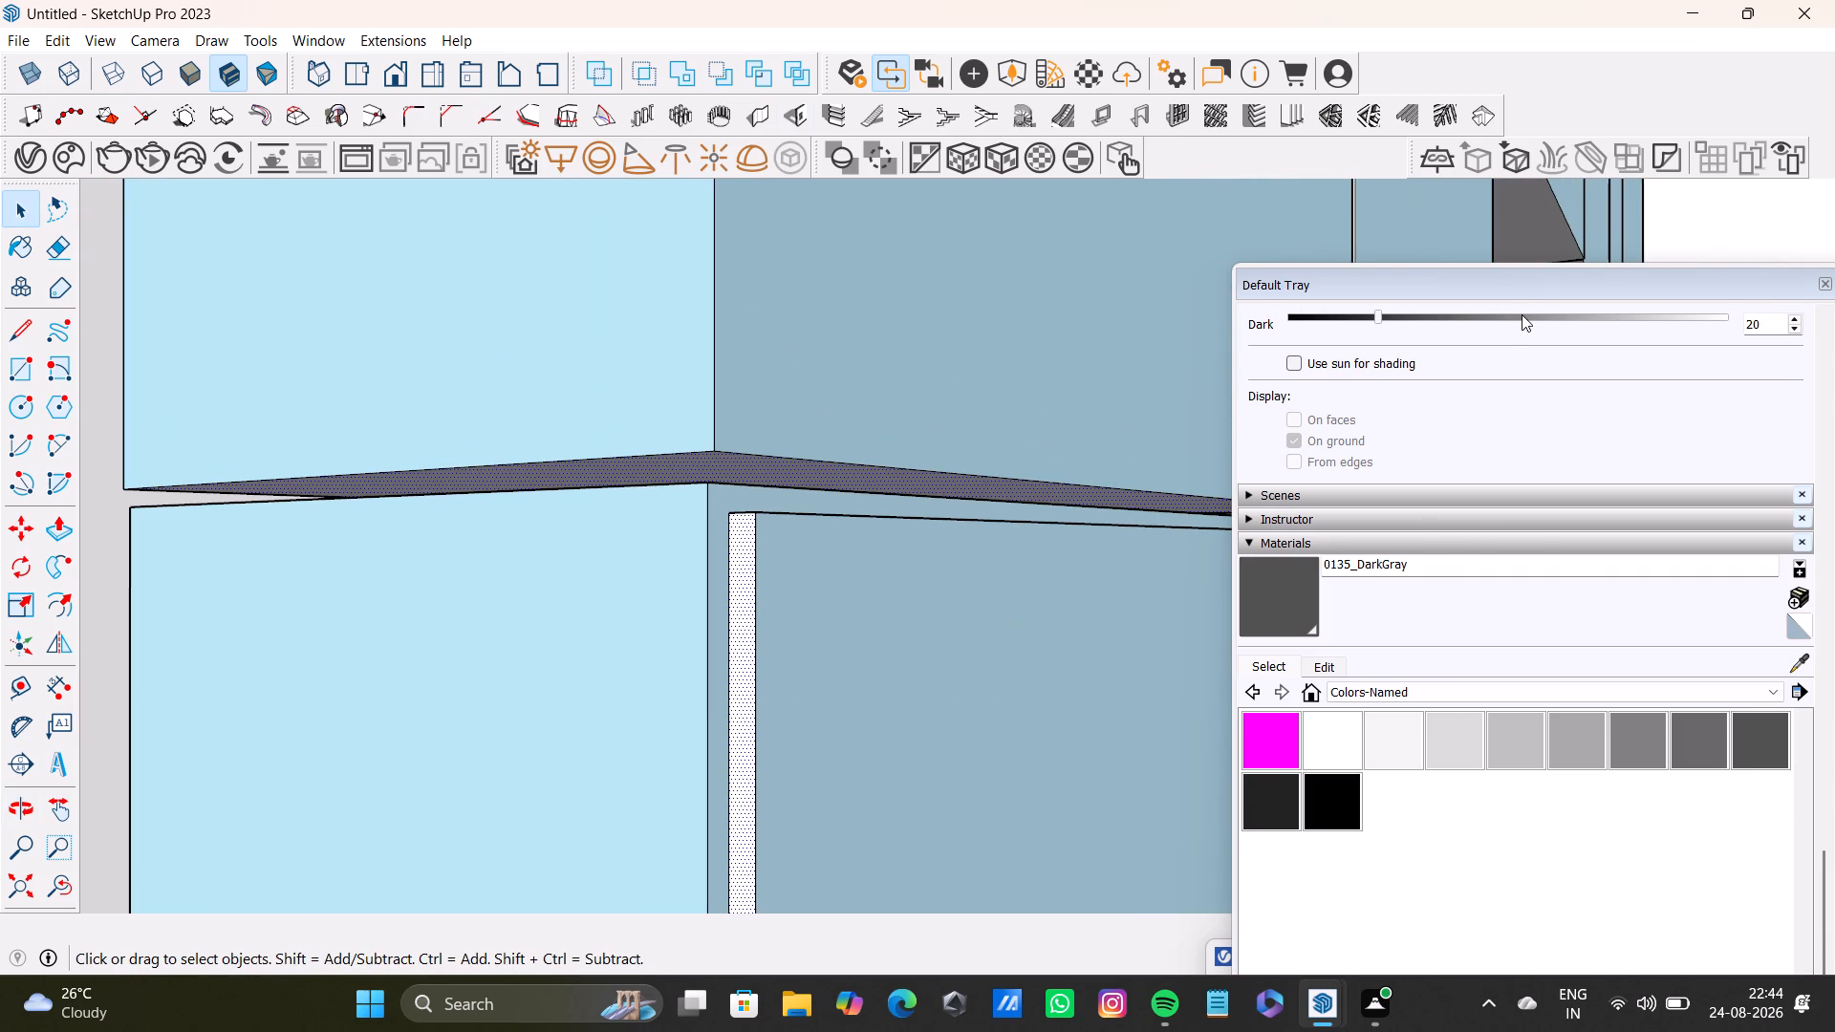
# Add the shelf unit's white front frame, the white edge between the upper doors and the divider's upper inner face to the selection.
pyautogui.keyDown('shift'); pyautogui.moveTo(1527, 276); pyautogui.dragTo(1625, 974); pyautogui.keyUp('shift')
pyautogui.keyDown('shift'); pyautogui.scroll(4, 1358, 720); pyautogui.keyUp('shift')
pyautogui.keyDown('shift'); pyautogui.moveTo(1343, 668); pyautogui.dragTo(1094, 654, button='middle'); pyautogui.keyUp('shift')
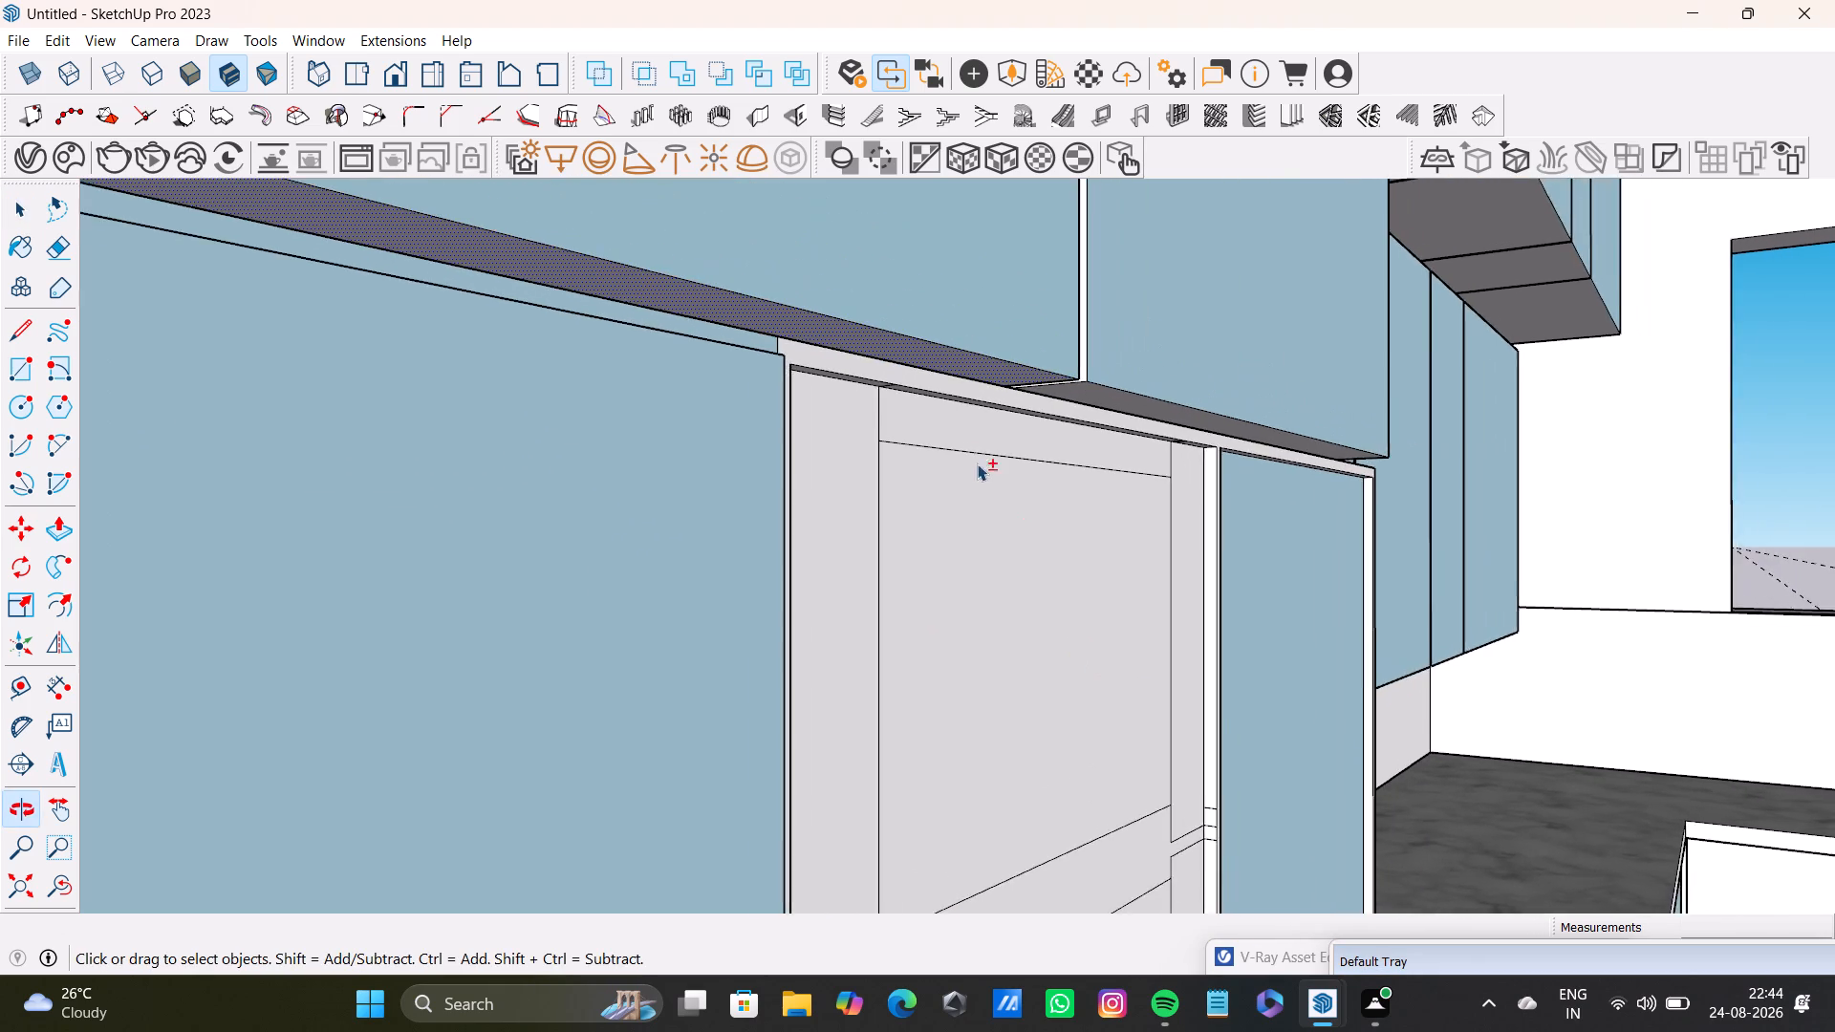
pyautogui.keyDown('shift'); pyautogui.scroll(4, 966, 451); pyautogui.keyUp('shift')
pyautogui.keyDown('shift'); pyautogui.click(767, 302); pyautogui.keyUp('shift')
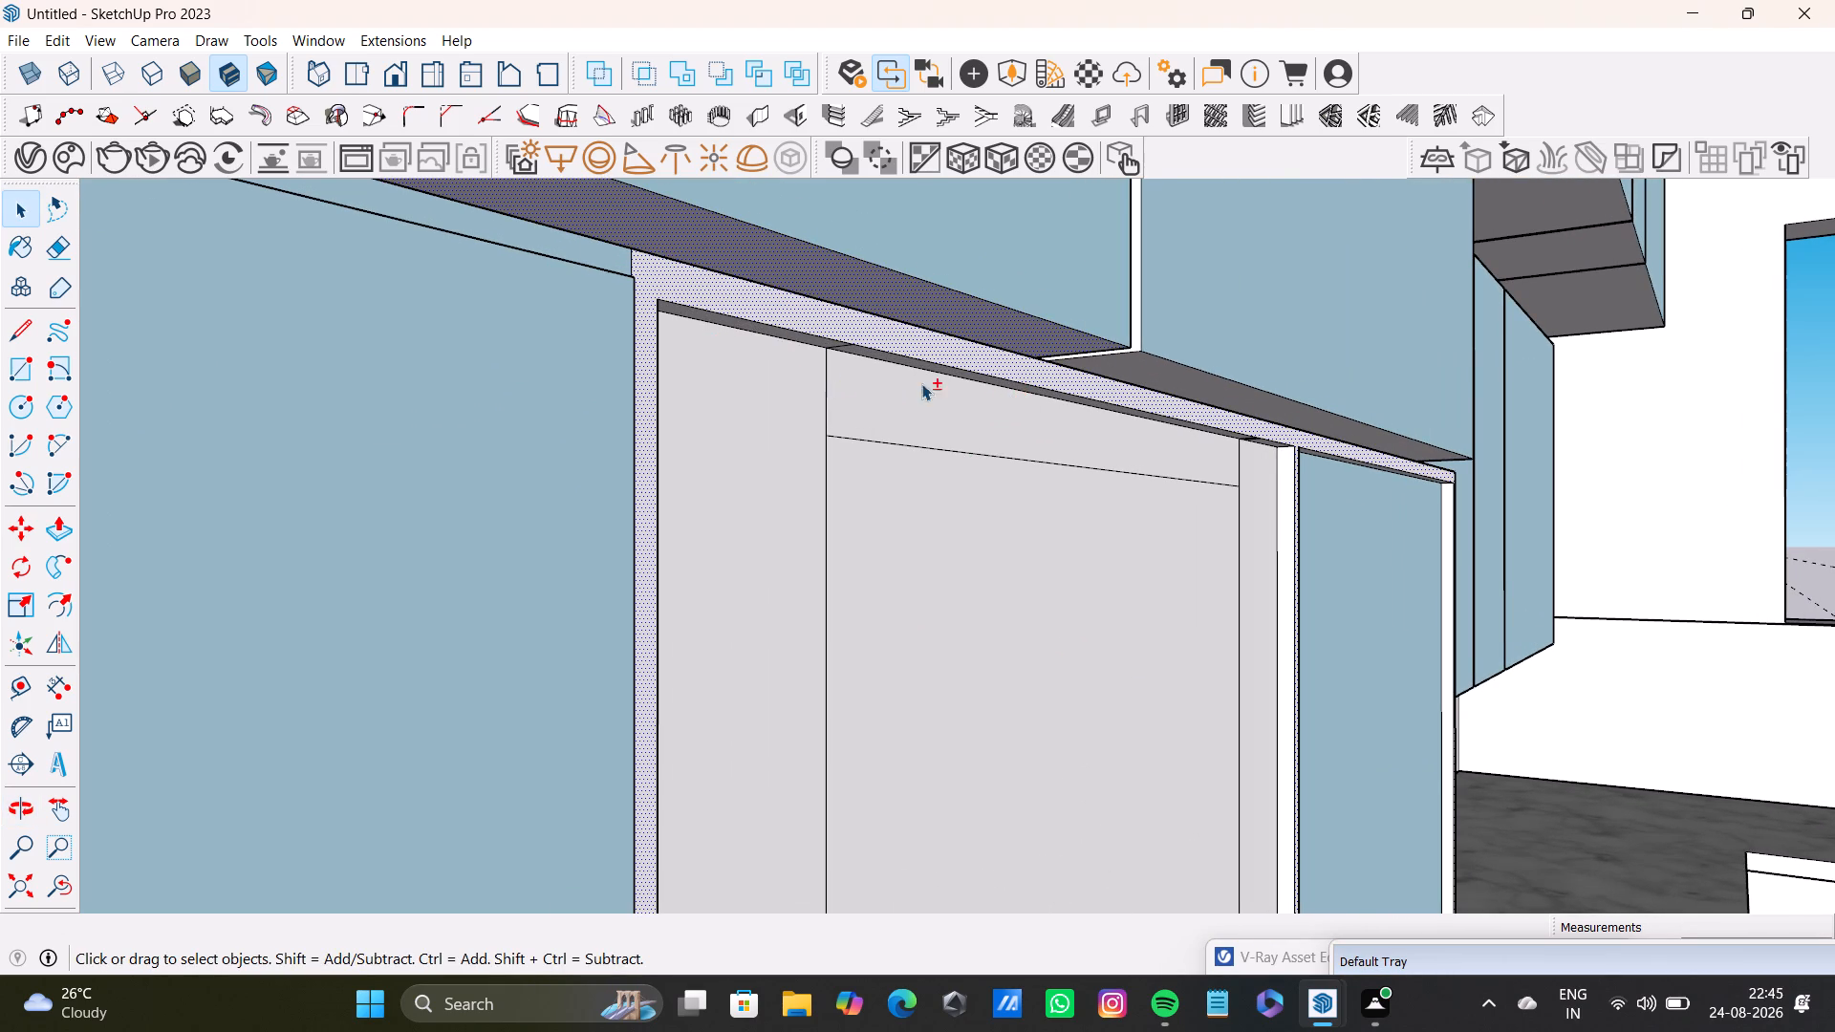
pyautogui.keyDown('shift'); pyautogui.scroll(4, 1005, 364); pyautogui.keyUp('shift')
pyautogui.keyDown('shift'); pyautogui.click(1191, 319); pyautogui.keyUp('shift')
pyautogui.keyDown('shift'); pyautogui.click(1183, 344); pyautogui.keyUp('shift')
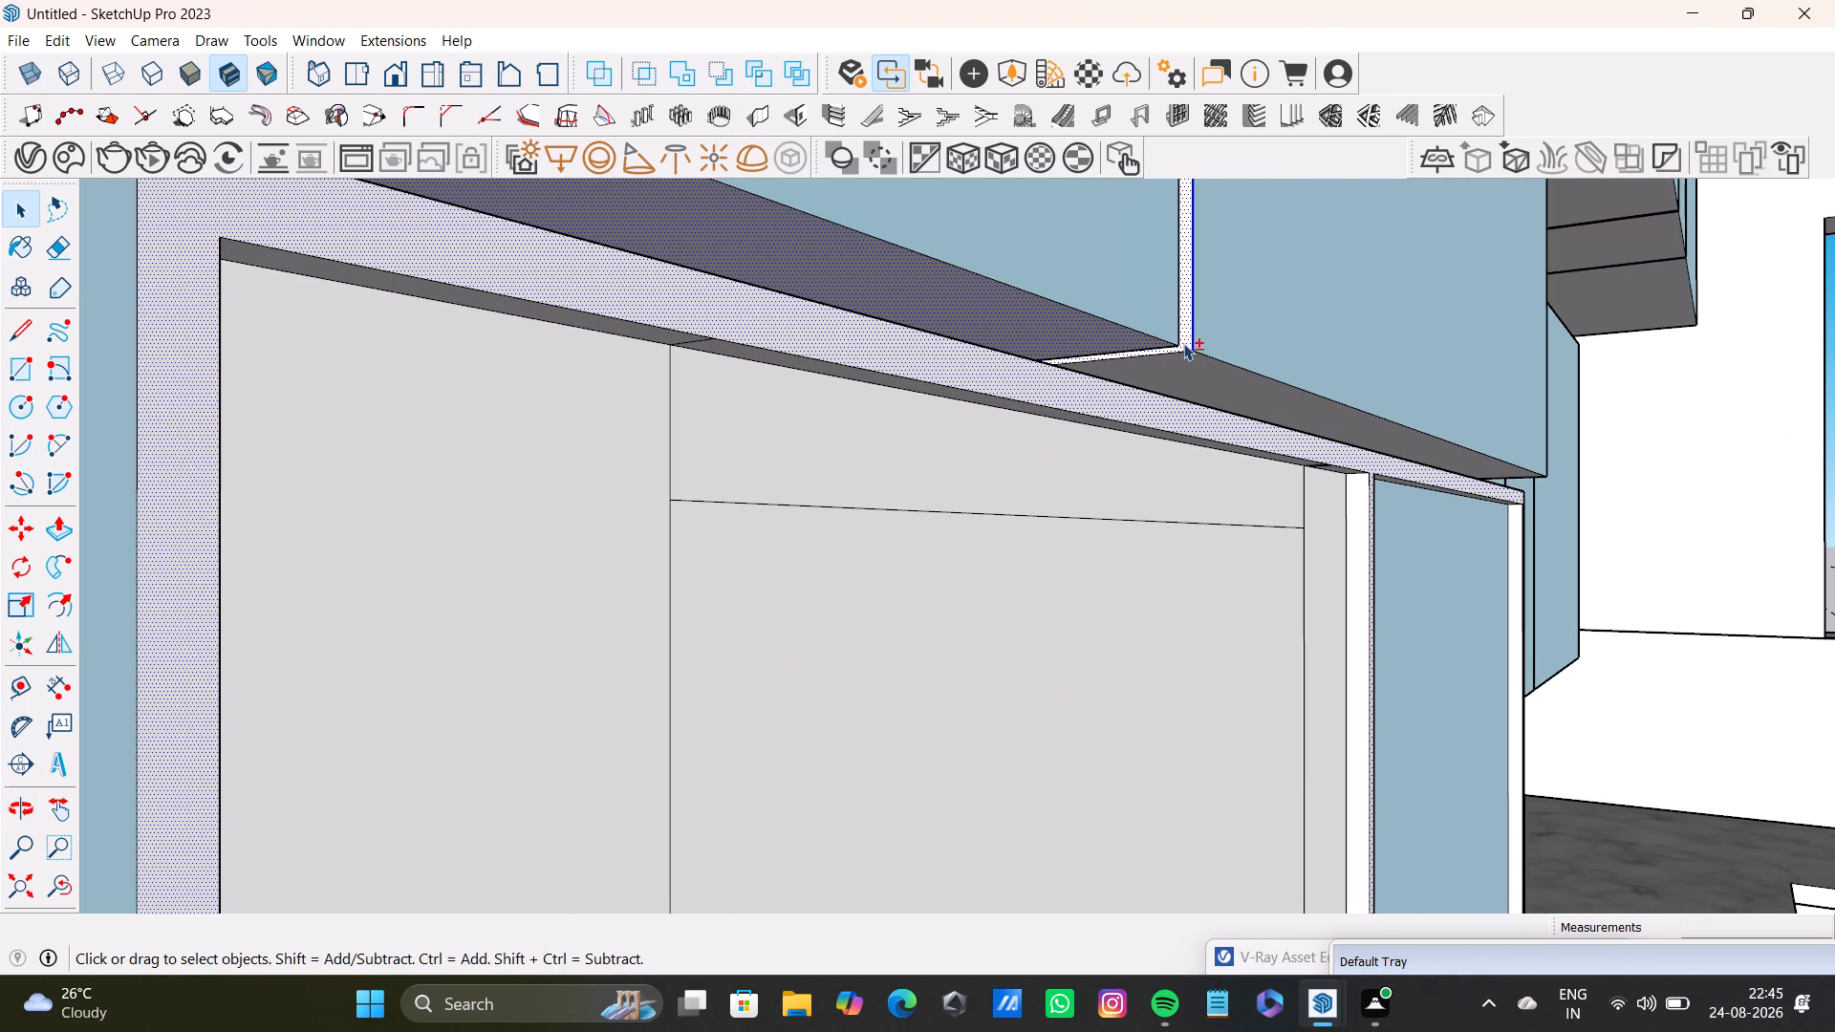
pyautogui.keyDown('shift'); pyautogui.click(1356, 529); pyautogui.keyUp('shift')
# Add the underside faces of the frame's top rail above the open shelf unit to the selection.
pyautogui.keyDown('shift'); pyautogui.scroll(4, 1225, 545); pyautogui.keyUp('shift')
pyautogui.keyDown('shift'); pyautogui.moveTo(1225, 529); pyautogui.dragTo(1258, 595, button='middle'); pyautogui.keyUp('shift')
pyautogui.keyDown('shift'); pyautogui.moveTo(1255, 595); pyautogui.dragTo(1136, 730, button='middle'); pyautogui.keyUp('shift')
pyautogui.moveTo(1081, 671); pyautogui.dragTo(979, 459, button='middle')
pyautogui.keyDown('shift'); pyautogui.click(978, 366); pyautogui.keyUp('shift')
pyautogui.keyDown('shift'); pyautogui.scroll(-3, 1225, 506); pyautogui.keyUp('shift')
pyautogui.keyDown('shift'); pyautogui.moveTo(1310, 531); pyautogui.dragTo(1113, 476, button='middle'); pyautogui.keyUp('shift')
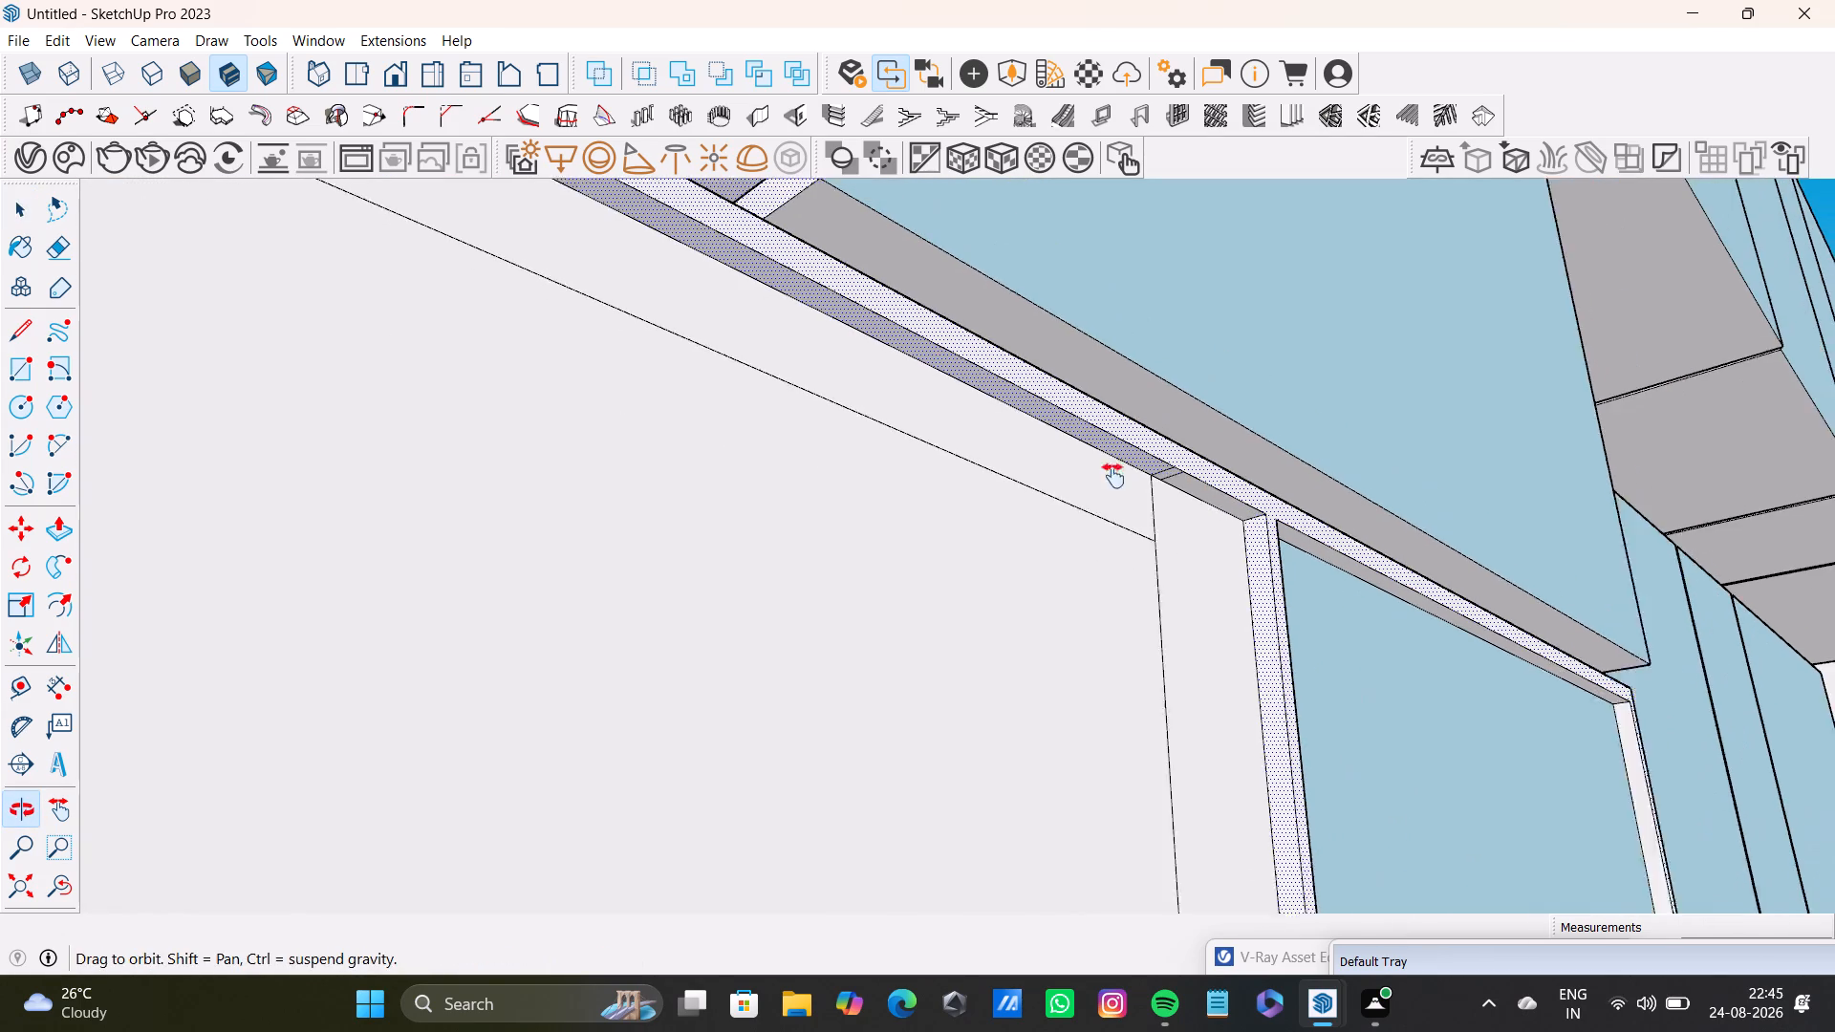
pyautogui.keyDown('shift'); pyautogui.moveTo(1113, 476); pyautogui.dragTo(1084, 484, button='middle'); pyautogui.keyUp('shift')
pyautogui.keyDown('shift'); pyautogui.scroll(7, 1081, 485); pyautogui.keyUp('shift')
pyautogui.keyDown('shift'); pyautogui.click(1085, 487); pyautogui.keyUp('shift')
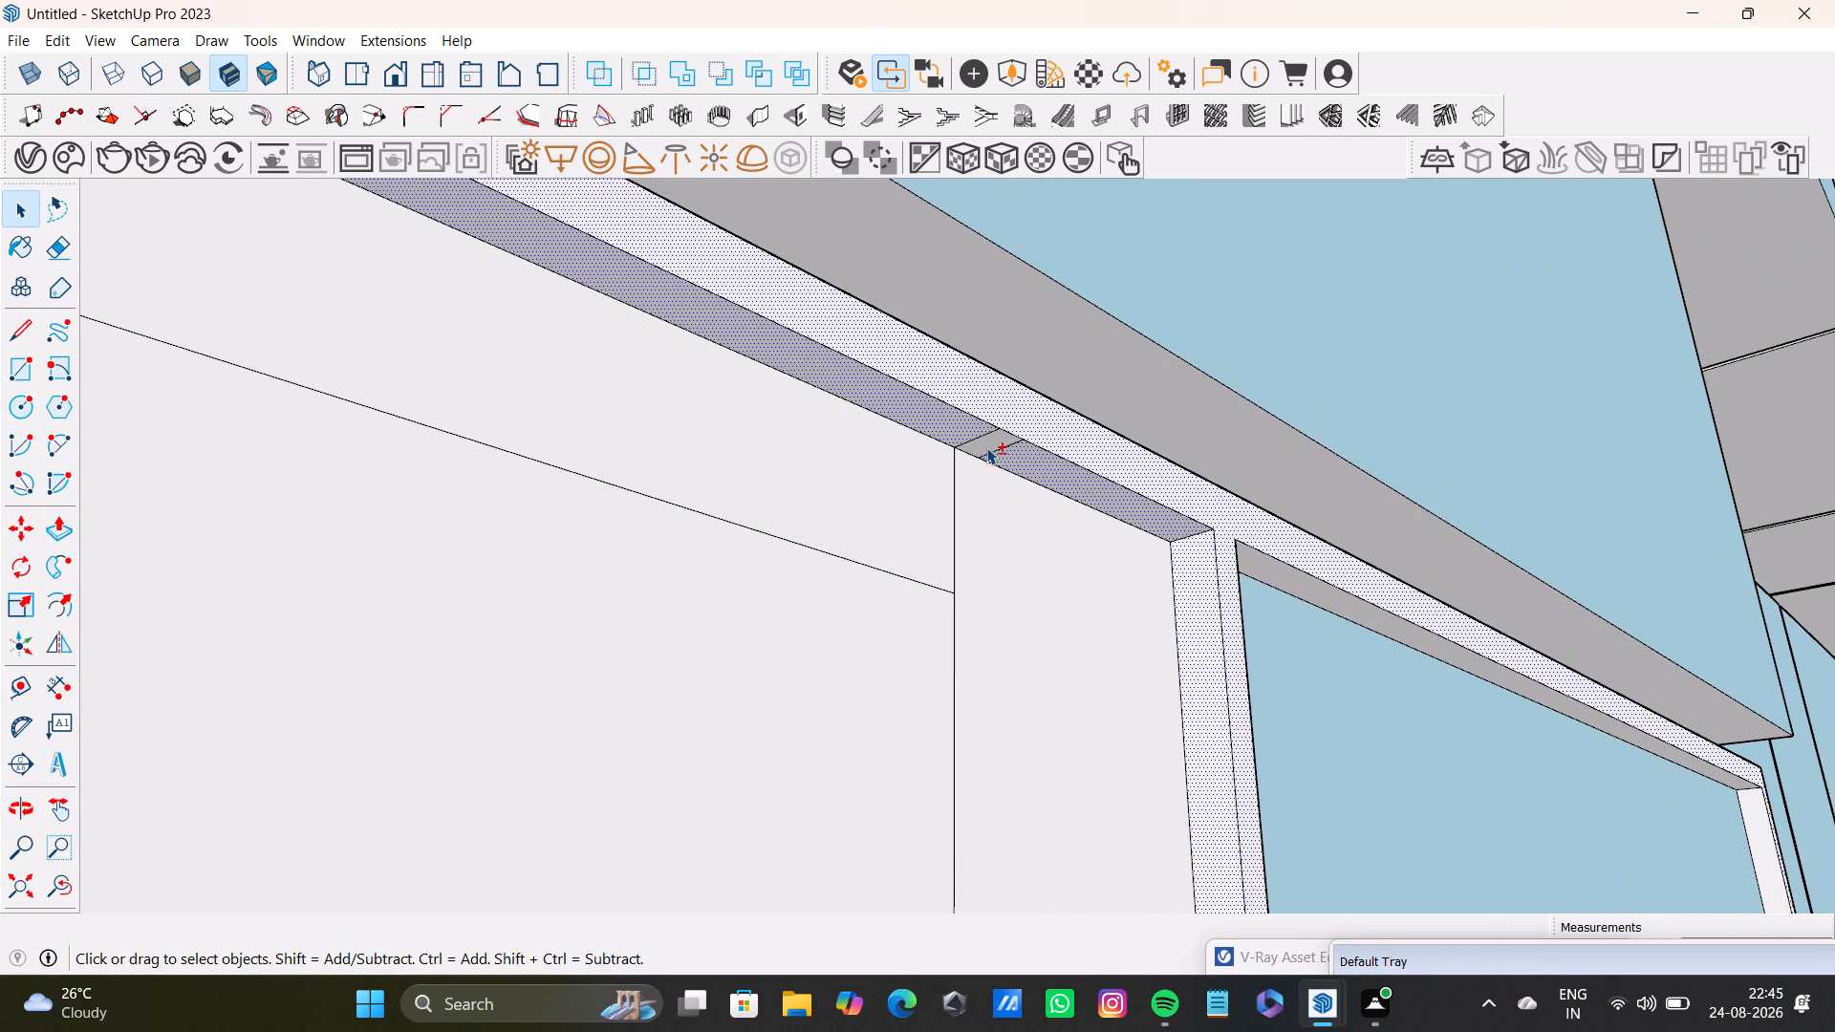
pyautogui.keyDown('shift'); pyautogui.click(986, 447); pyautogui.keyUp('shift')
# Add the top rail's underside above the narrow blue door and the inner face of the frame's end upright to the selection.
pyautogui.keyDown('shift'); pyautogui.moveTo(1369, 563); pyautogui.dragTo(988, 524, button='middle'); pyautogui.keyUp('shift')
pyautogui.keyDown('shift'); pyautogui.scroll(3, 950, 578); pyautogui.keyUp('shift')
pyautogui.keyDown('shift'); pyautogui.click(902, 542); pyautogui.keyUp('shift')
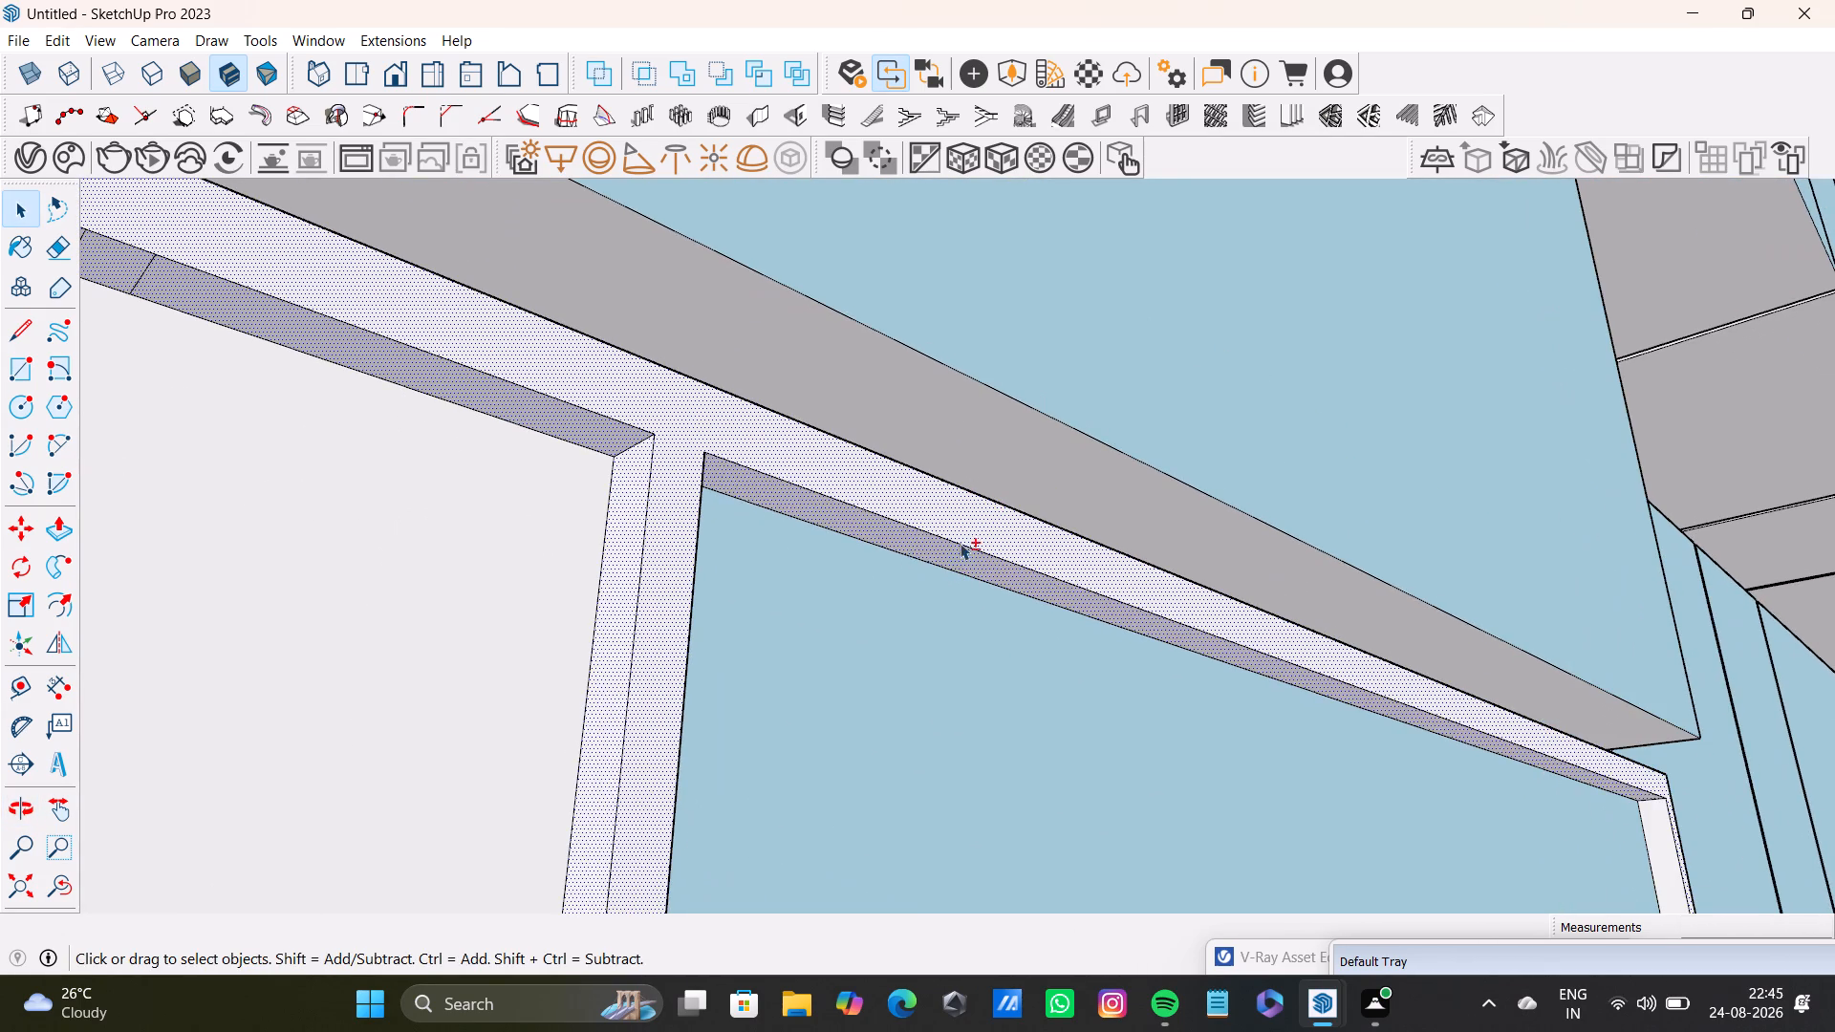
pyautogui.keyDown('shift'); pyautogui.scroll(-3, 961, 543); pyautogui.keyUp('shift')
pyautogui.keyDown('shift'); pyautogui.moveTo(1101, 574); pyautogui.dragTo(788, 368, button='middle'); pyautogui.keyUp('shift')
pyautogui.keyDown('shift'); pyautogui.scroll(1, 788, 367); pyautogui.keyUp('shift')
pyautogui.keyDown('shift'); pyautogui.scroll(-3, 1391, 684); pyautogui.keyUp('shift')
pyautogui.keyDown('shift'); pyautogui.click(1435, 716); pyautogui.keyUp('shift')
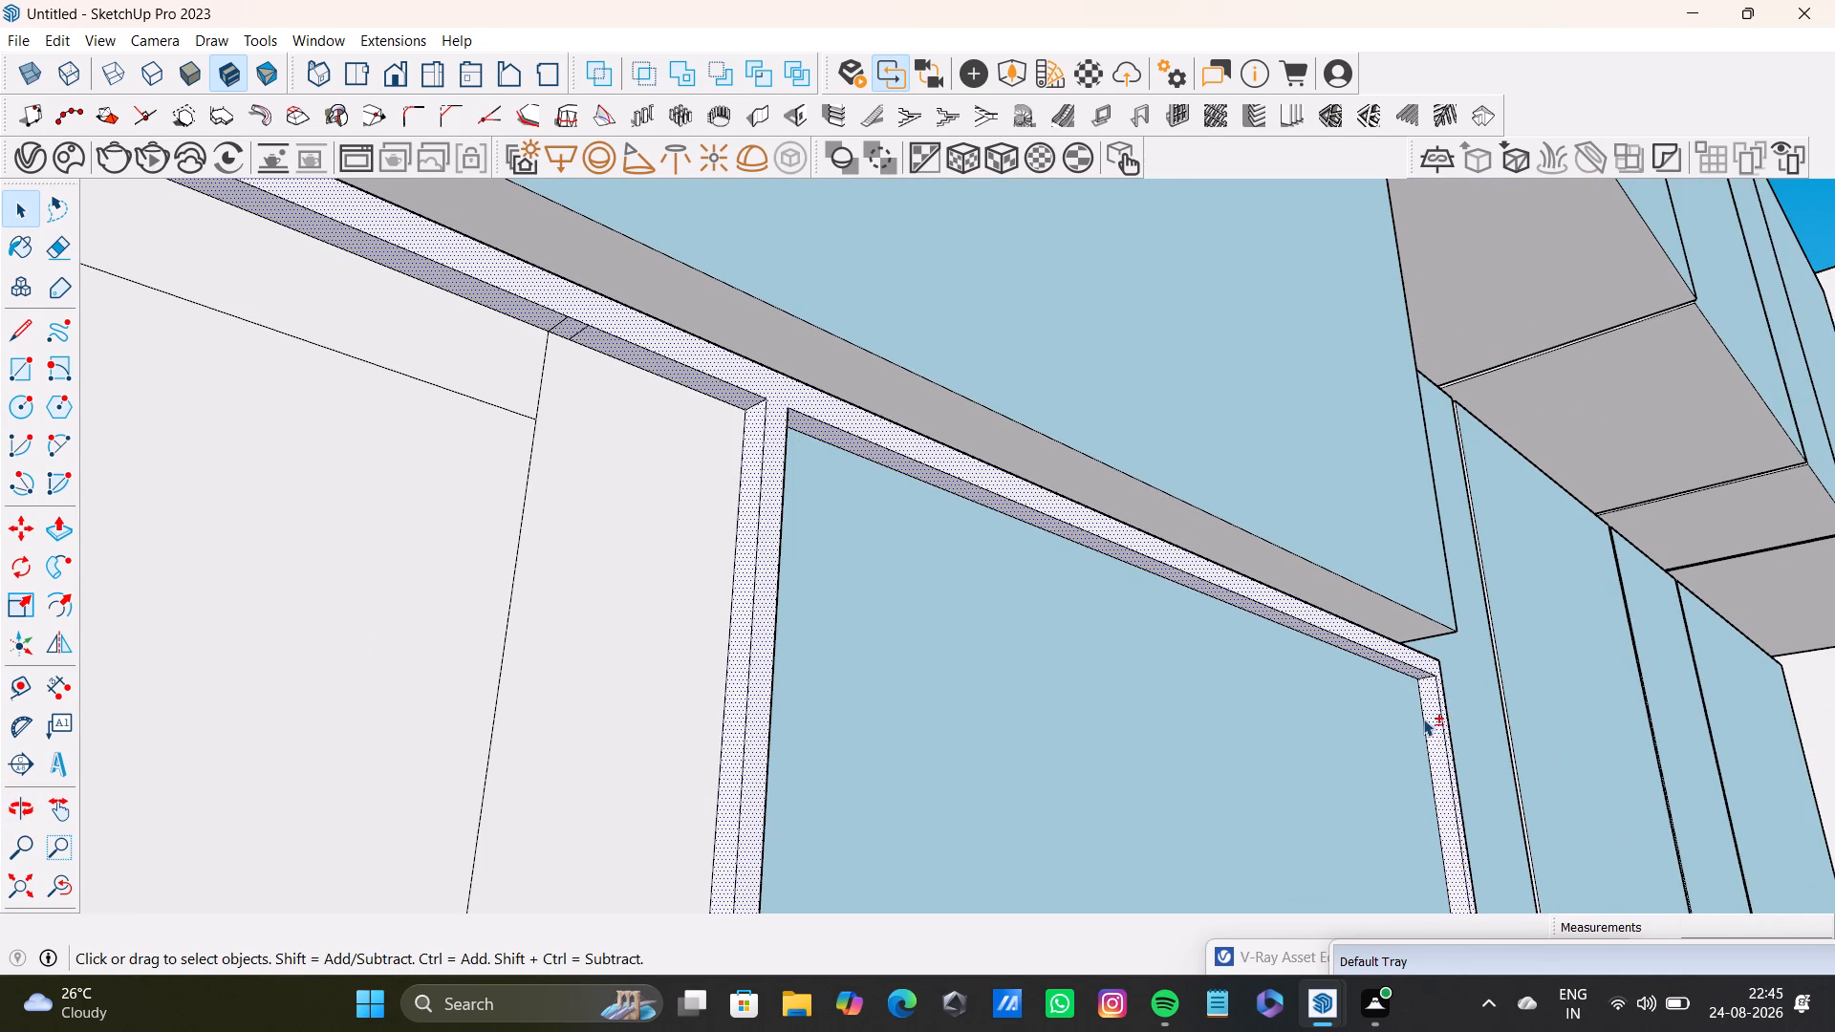
# Examine the tall cabinet from below, in the full model and up close to check which frame faces are selected.
pyautogui.keyDown('shift'); pyautogui.scroll(-7, 1419, 723); pyautogui.keyUp('shift')
pyautogui.keyDown('shift'); pyautogui.scroll(-3, 1227, 719); pyautogui.keyUp('shift')
pyautogui.keyDown('shift'); pyautogui.moveTo(1183, 720); pyautogui.dragTo(1152, 373, button='middle'); pyautogui.keyUp('shift')
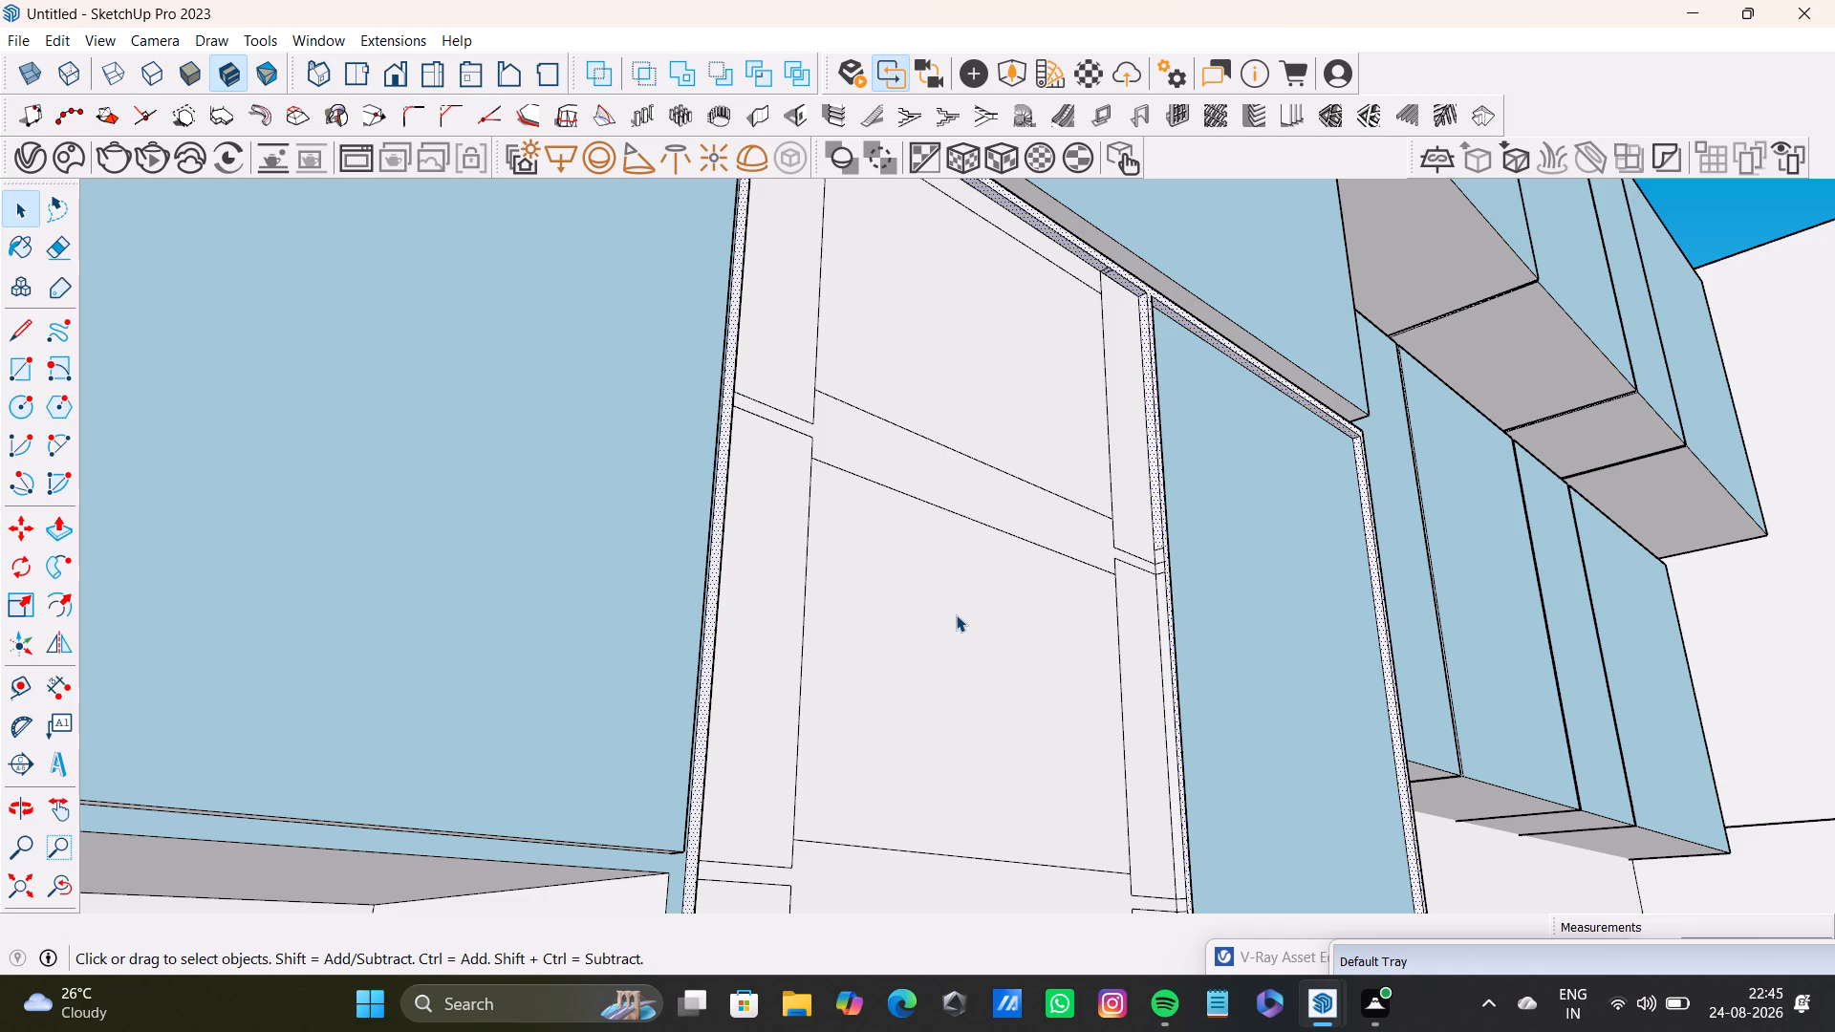
pyautogui.keyDown('shift'); pyautogui.moveTo(953, 609); pyautogui.dragTo(935, 404, button='middle'); pyautogui.keyUp('shift')
pyautogui.keyDown('shift'); pyautogui.scroll(-8, 977, 540); pyautogui.keyUp('shift')
pyautogui.keyDown('shift'); pyautogui.moveTo(990, 592); pyautogui.dragTo(988, 586, button='middle'); pyautogui.keyUp('shift')
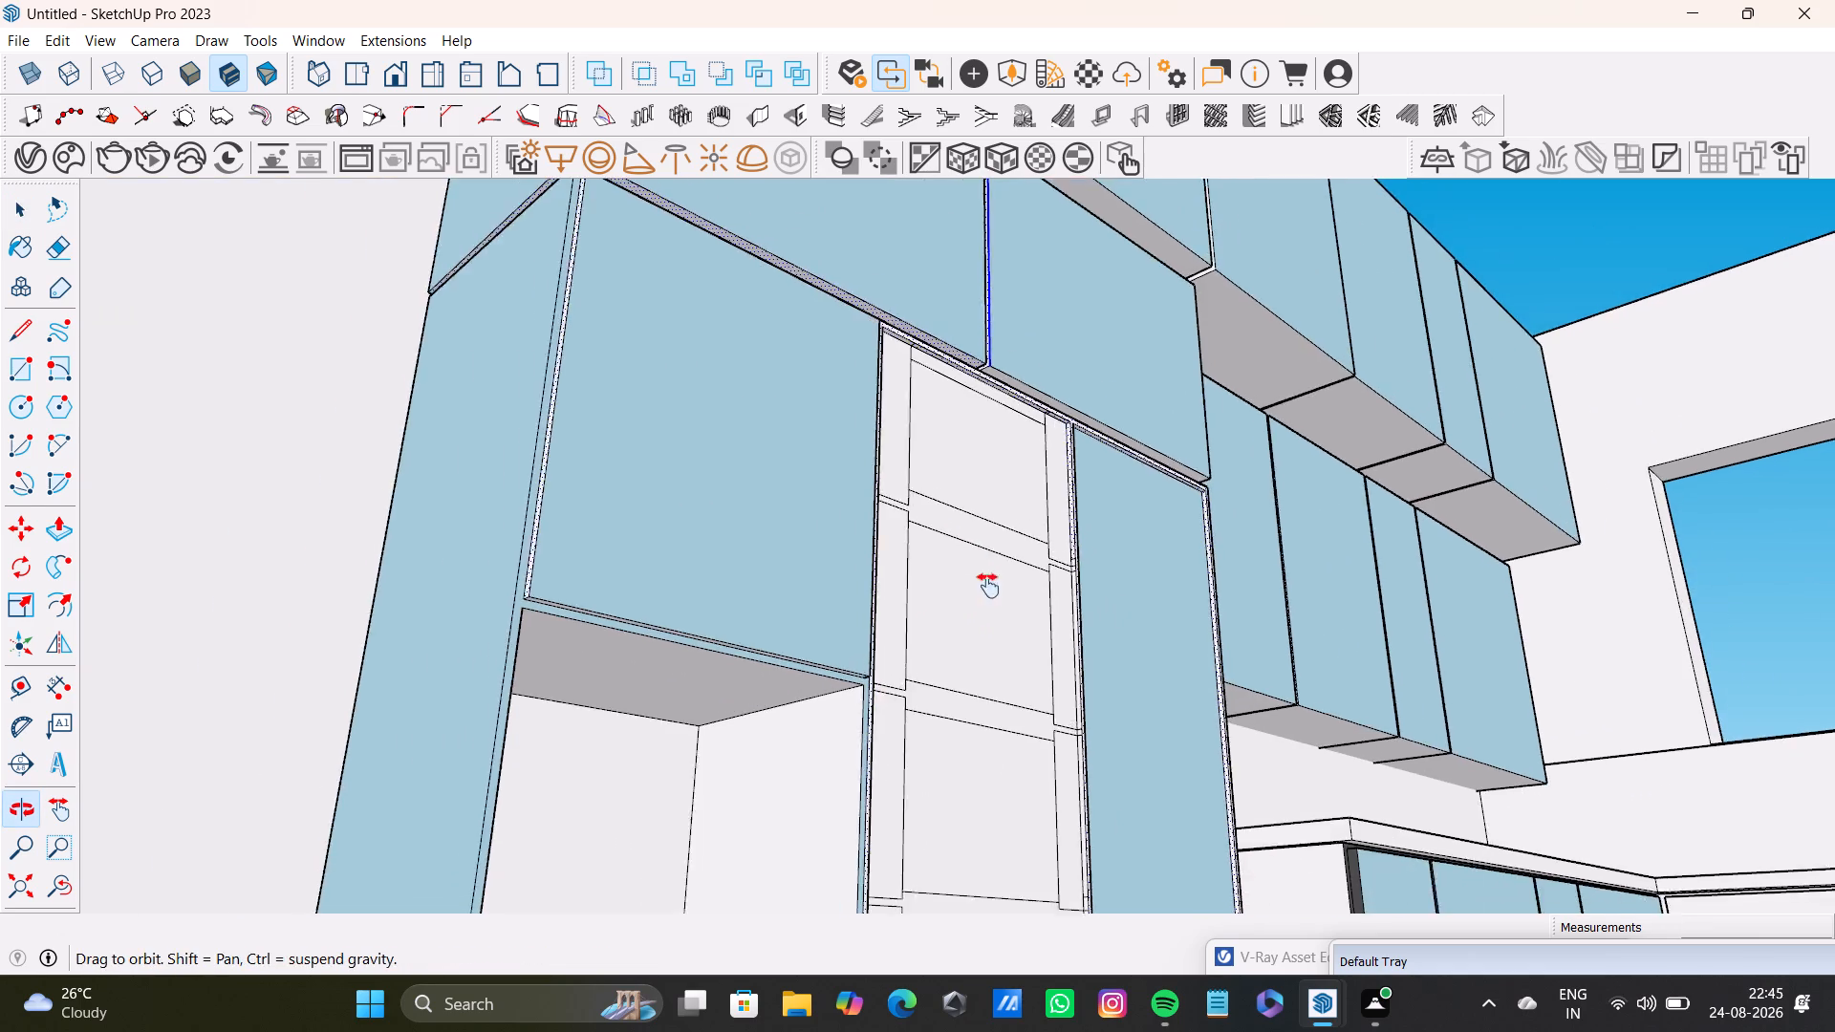
pyautogui.keyDown('shift'); pyautogui.moveTo(988, 586); pyautogui.dragTo(907, 340, button='middle'); pyautogui.keyUp('shift')
pyautogui.keyDown('shift'); pyautogui.scroll(-3, 938, 545); pyautogui.keyUp('shift')
pyautogui.keyDown('shift'); pyautogui.moveTo(951, 584); pyautogui.dragTo(927, 308, button='middle'); pyautogui.keyUp('shift')
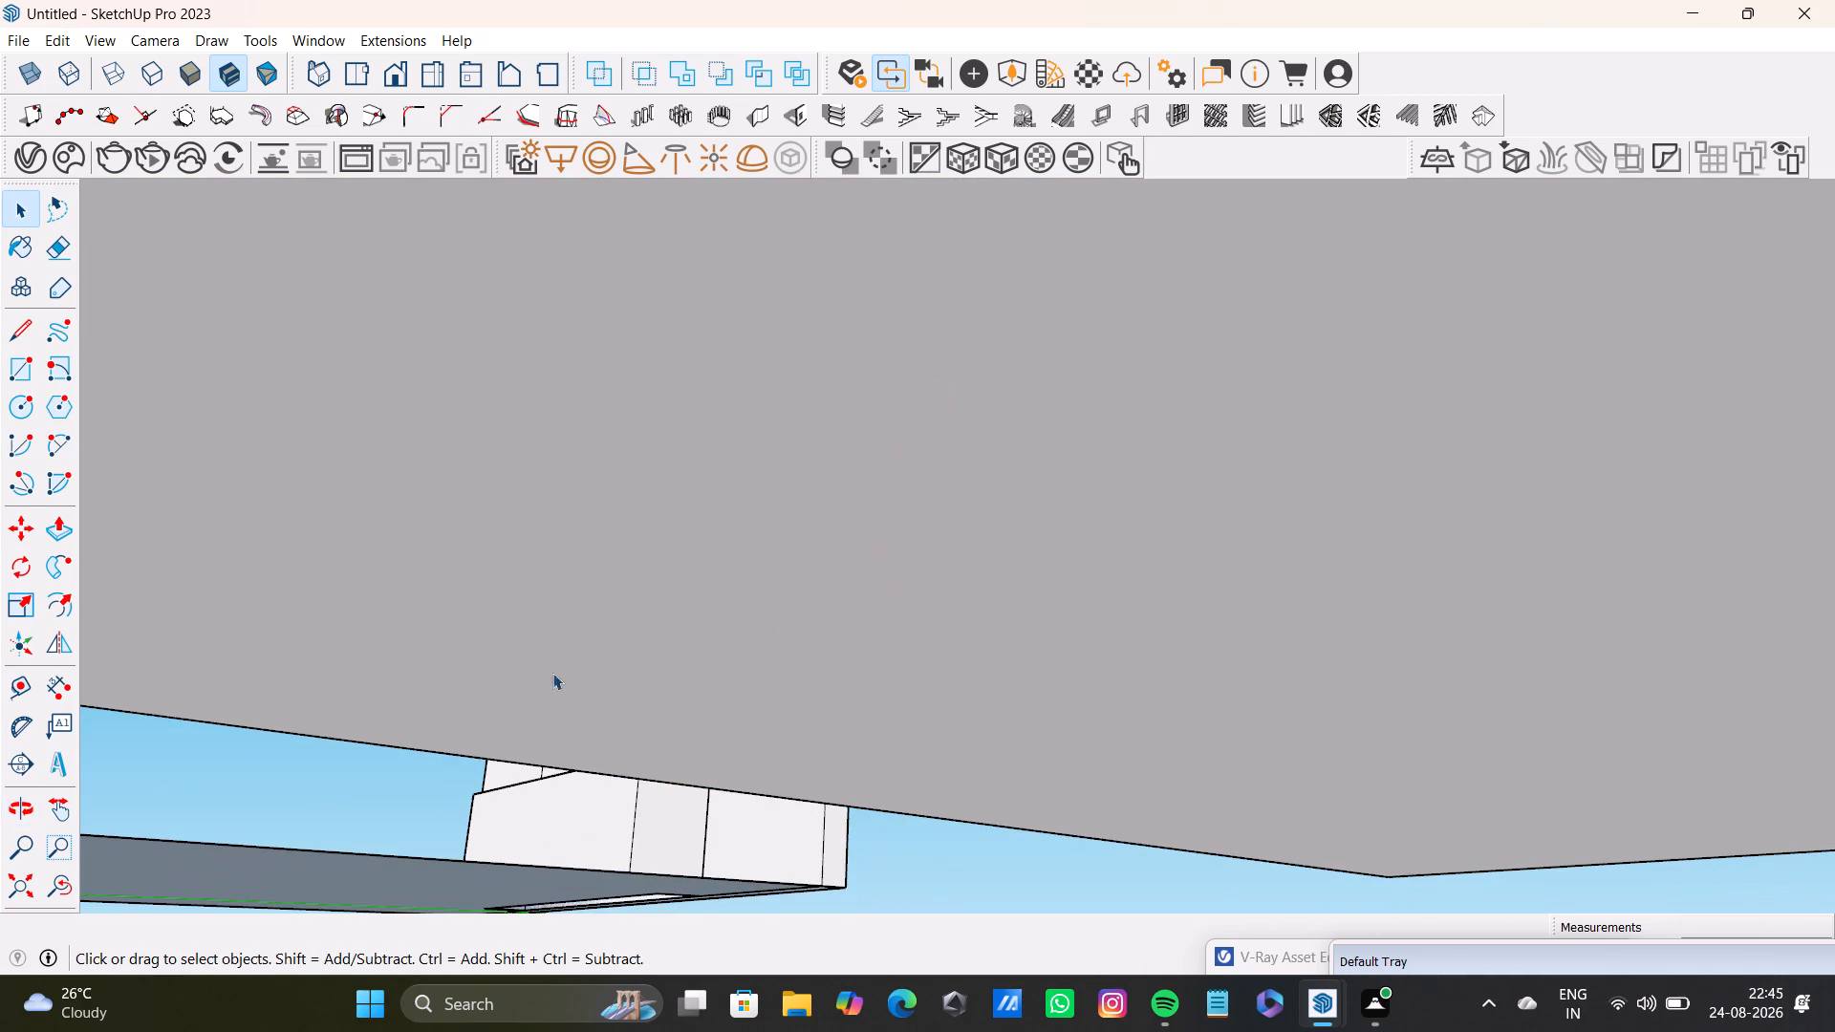
pyautogui.moveTo(154, 820); pyautogui.dragTo(537, 777, button='middle')
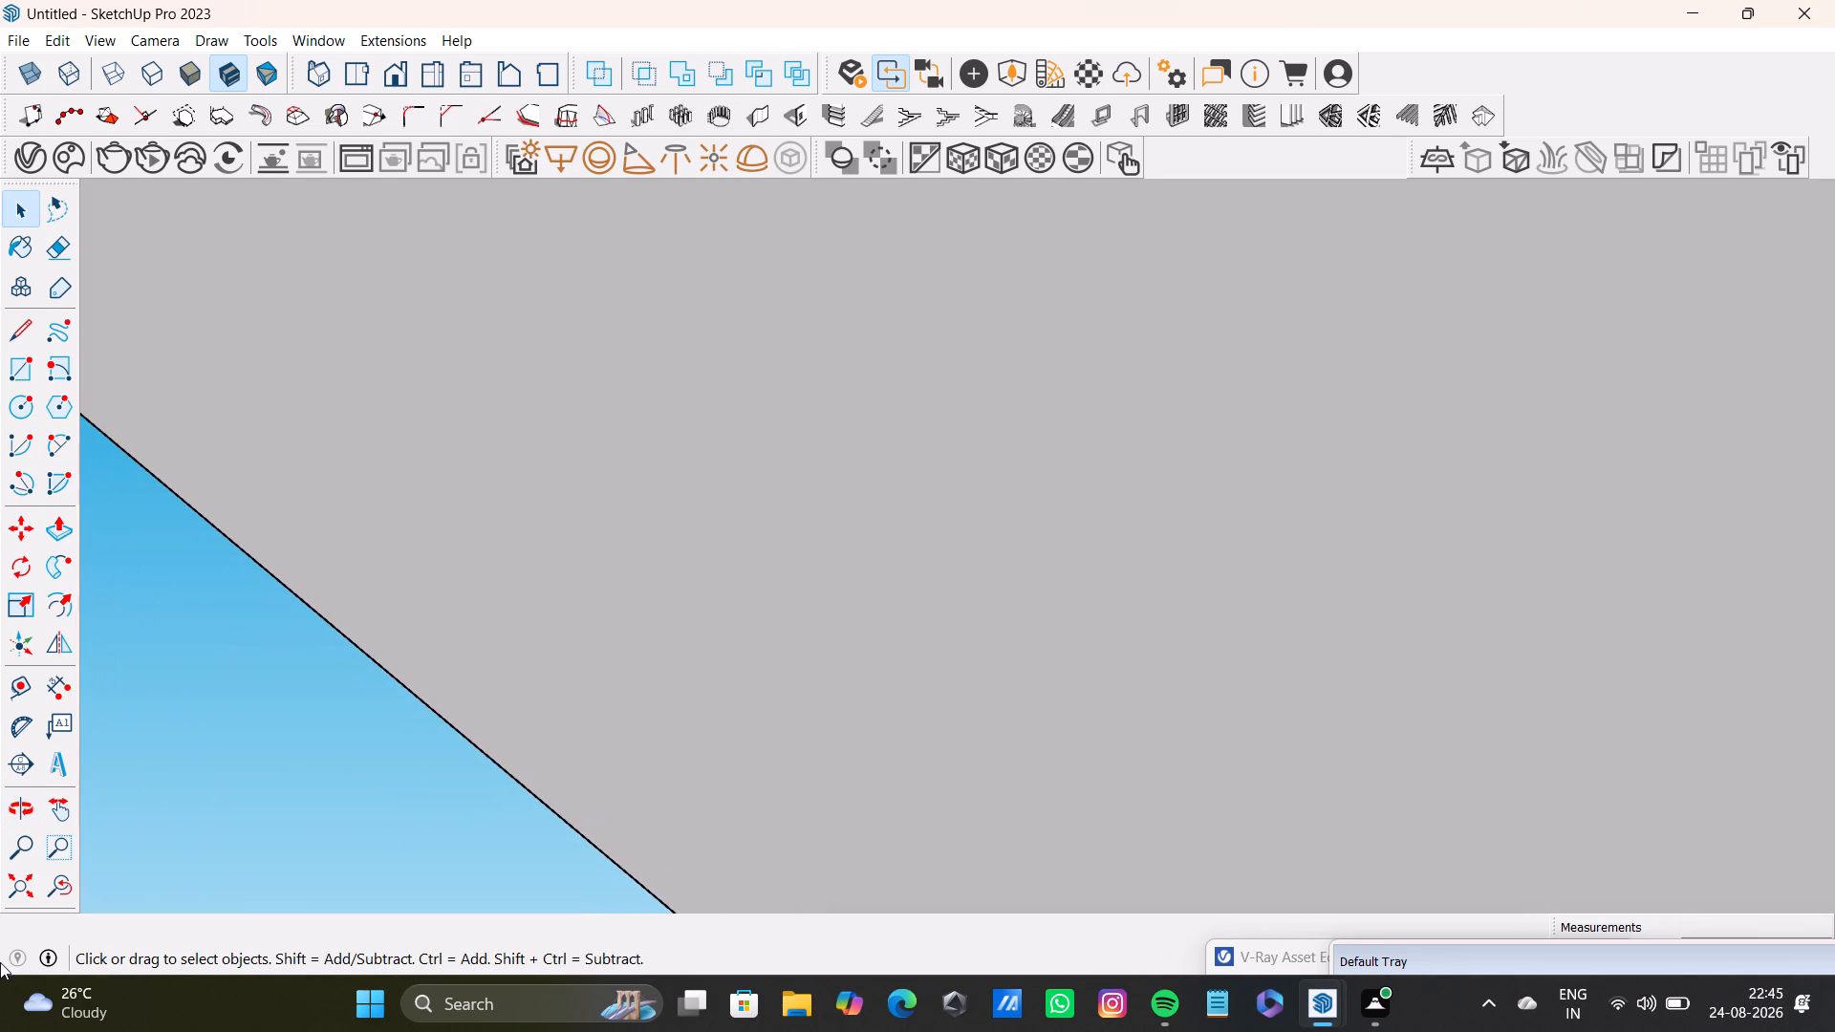
pyautogui.click(23, 889)
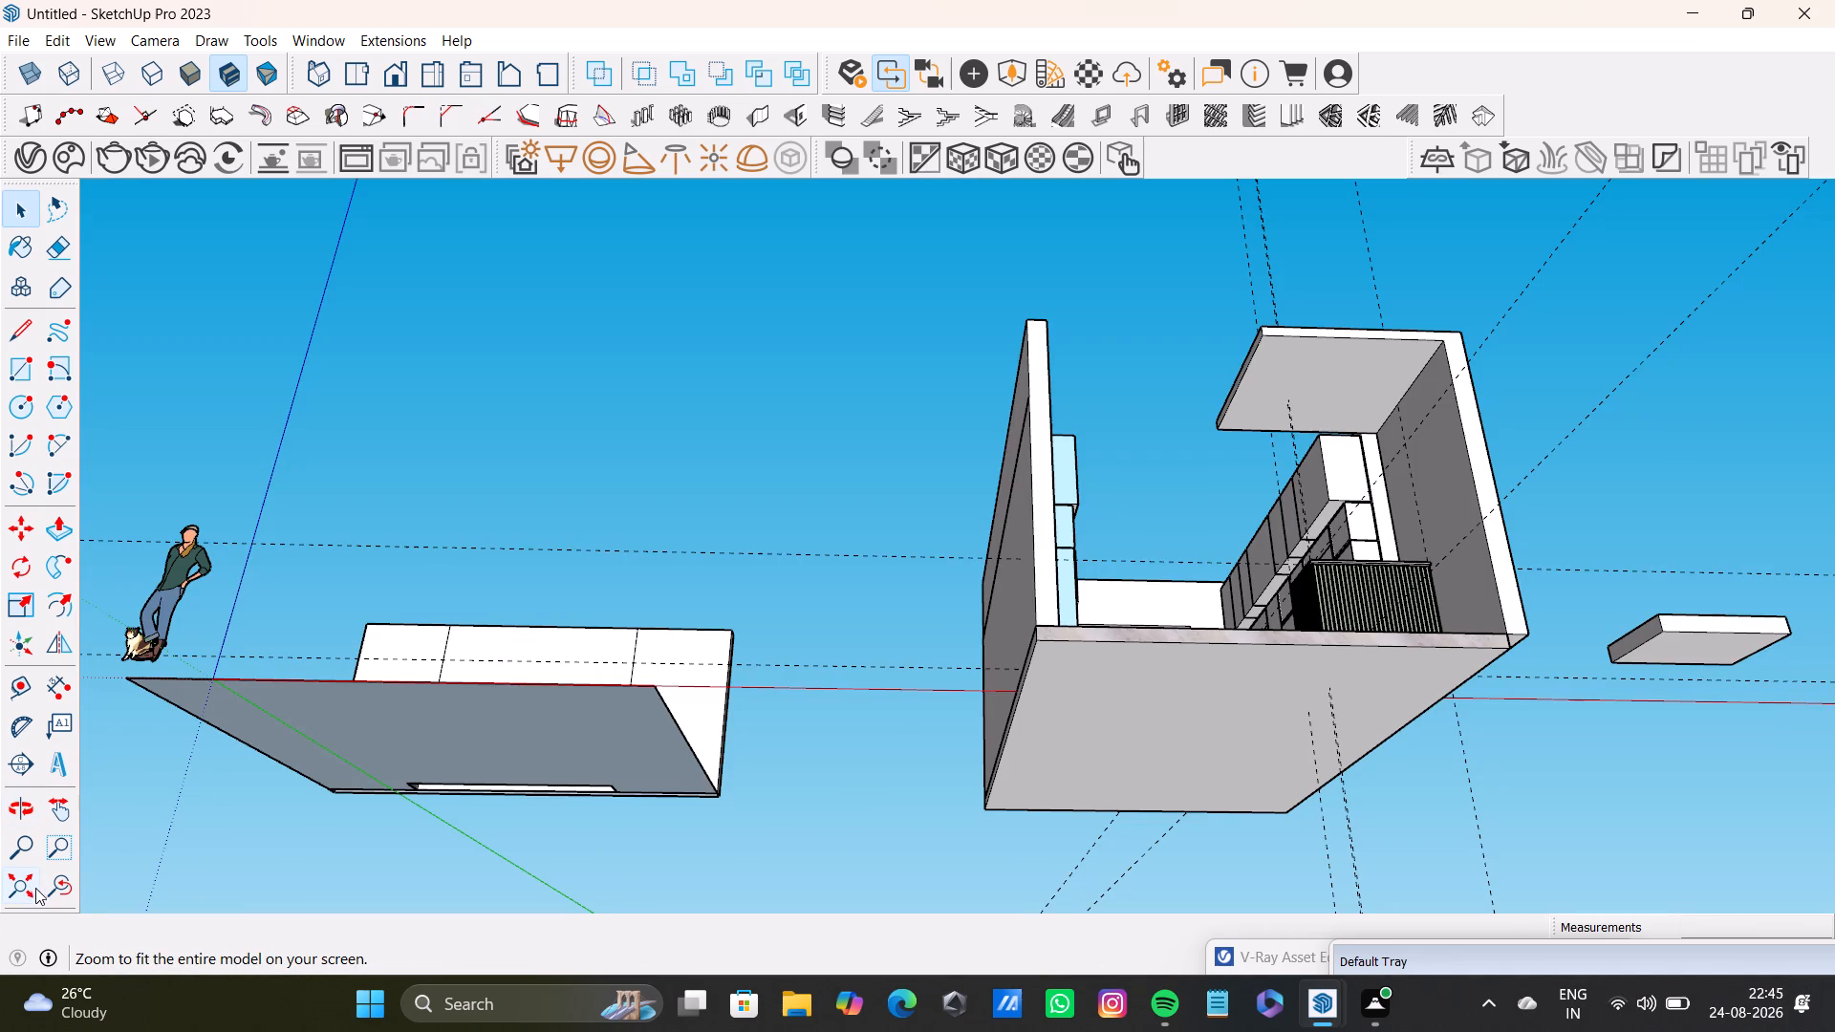
pyautogui.moveTo(778, 675); pyautogui.dragTo(563, 942, button='middle')
pyautogui.scroll(4, 1123, 731)
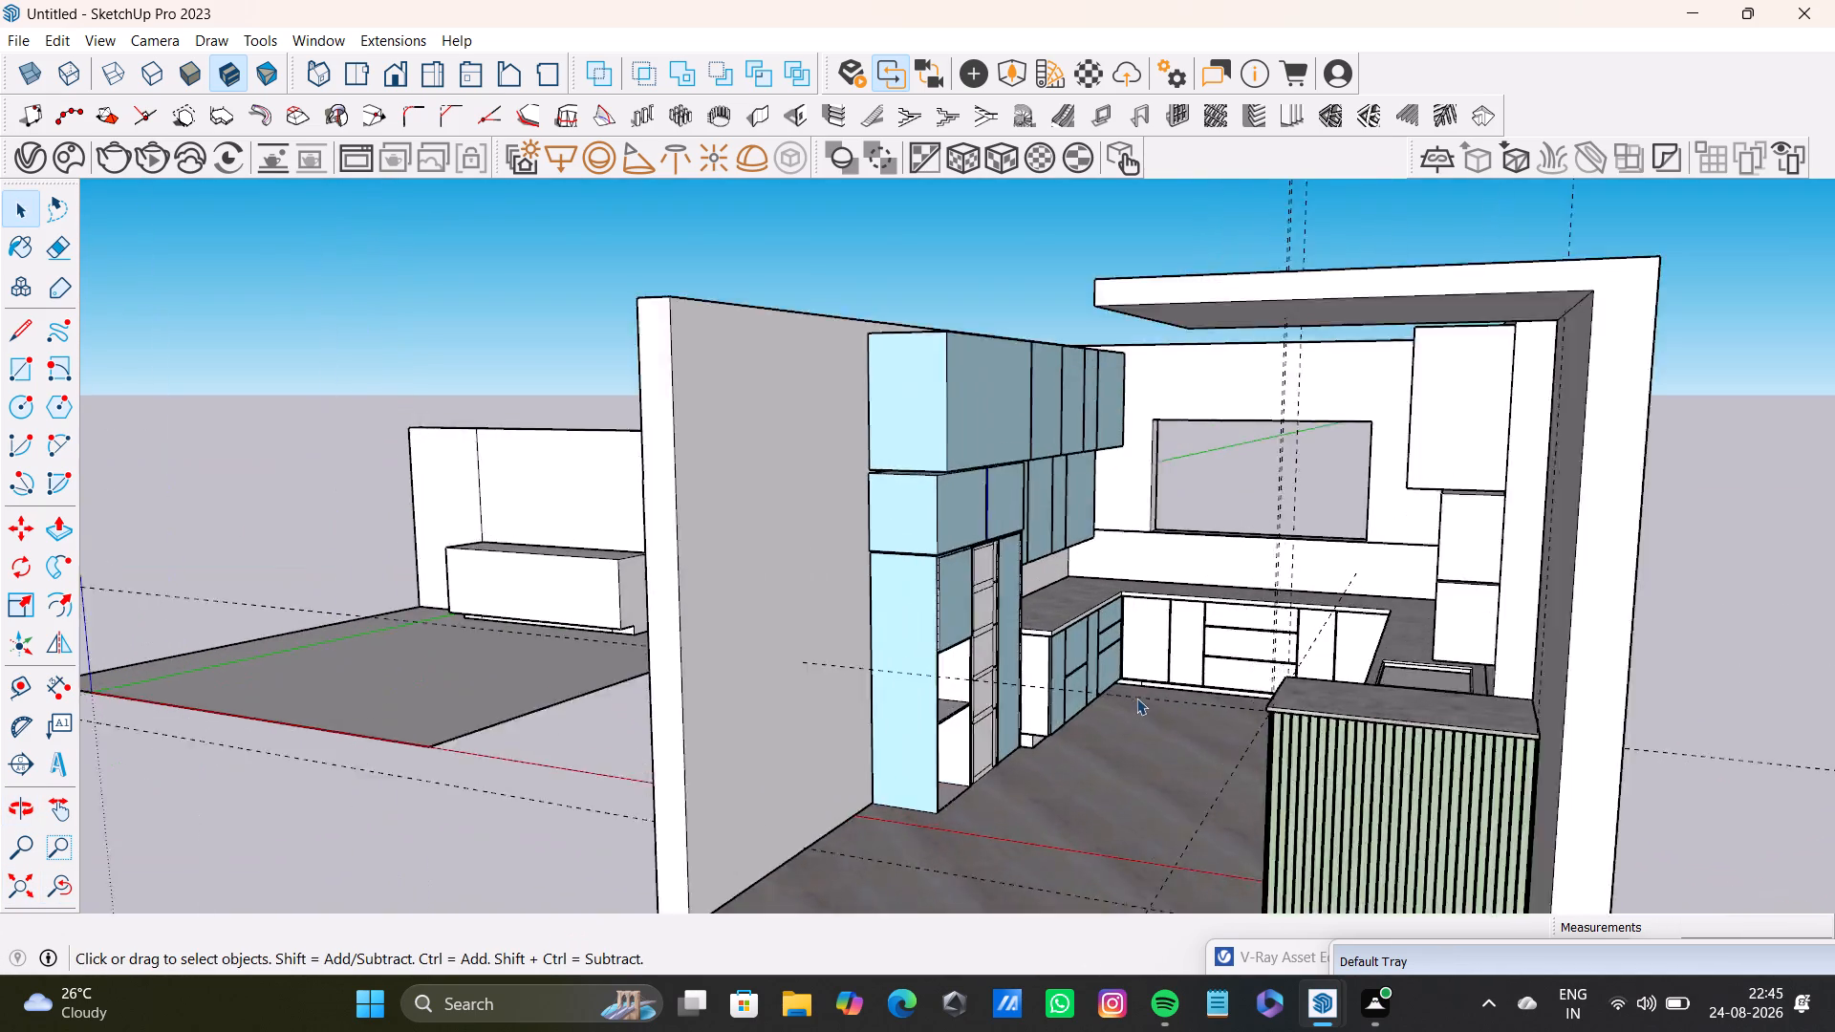
pyautogui.scroll(9, 1136, 698)
pyautogui.keyDown('shift'); pyautogui.moveTo(863, 539); pyautogui.dragTo(824, 550, button='middle'); pyautogui.keyUp('shift')
pyautogui.keyDown('shift'); pyautogui.scroll(3, 665, 384); pyautogui.keyUp('shift')
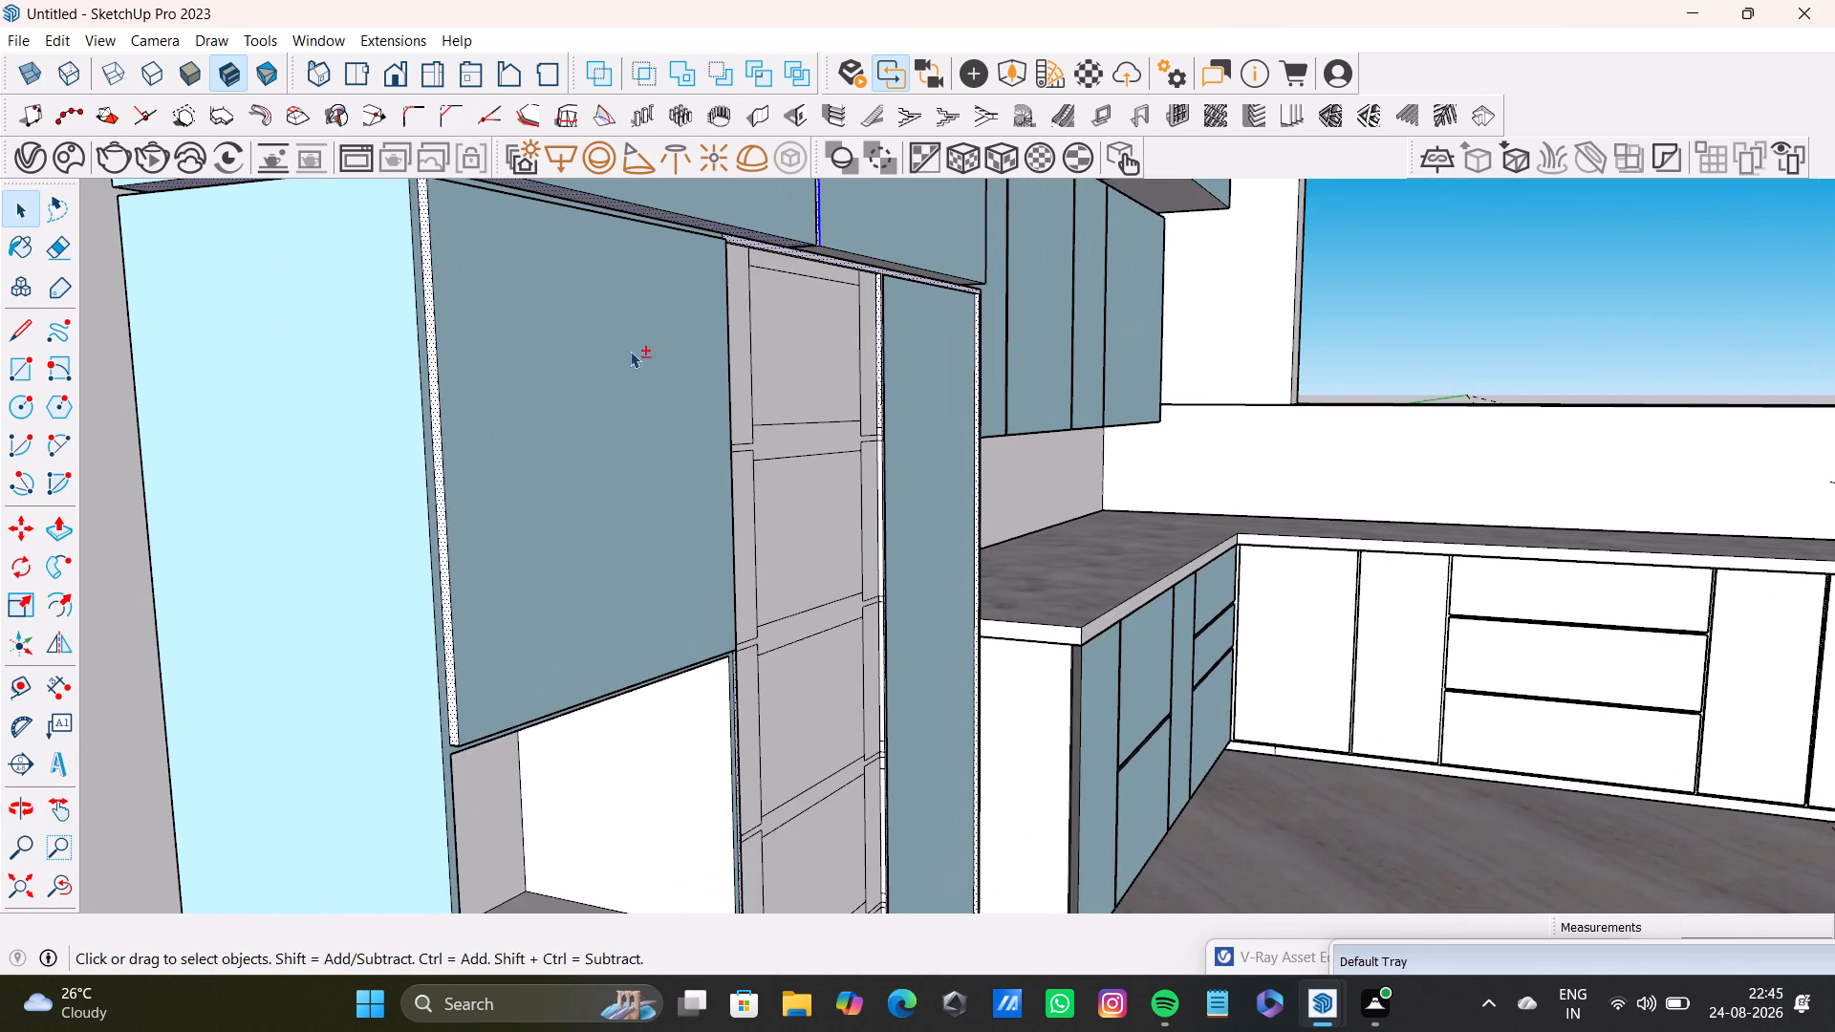
pyautogui.keyDown('shift'); pyautogui.scroll(11, 743, 244); pyautogui.keyUp('shift')
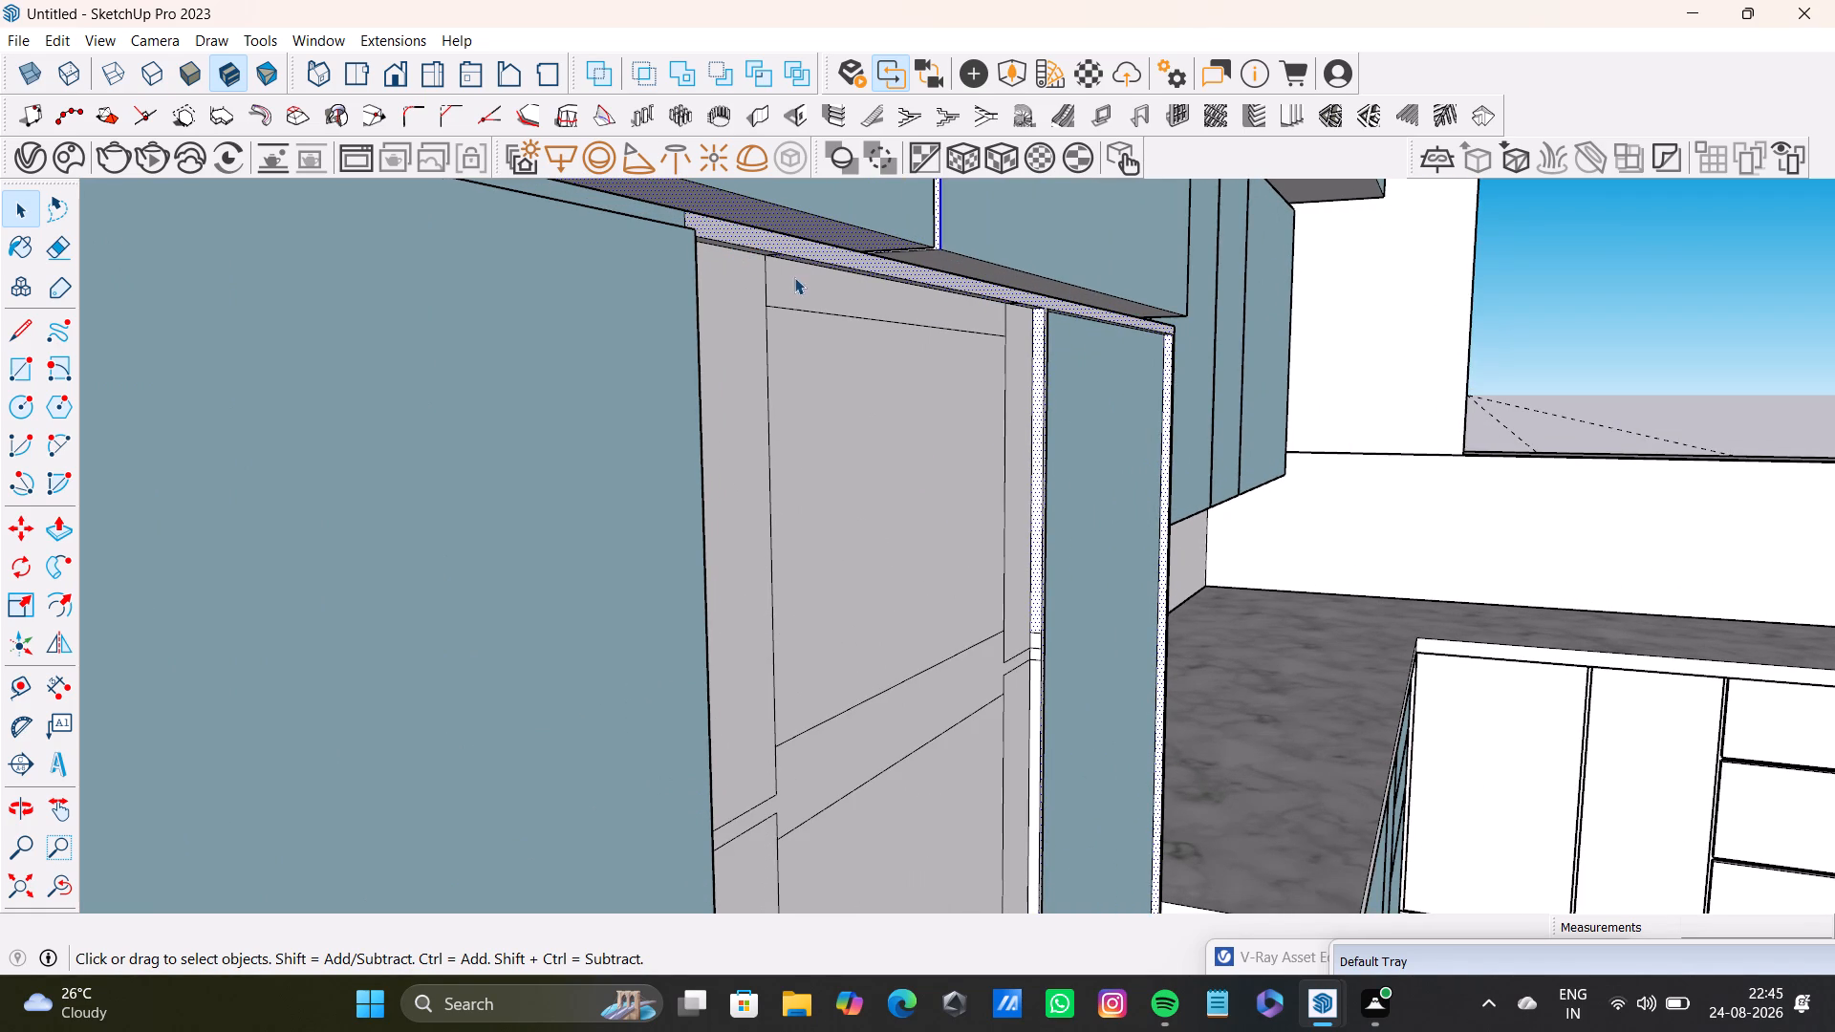
pyautogui.scroll(-2, 894, 489)
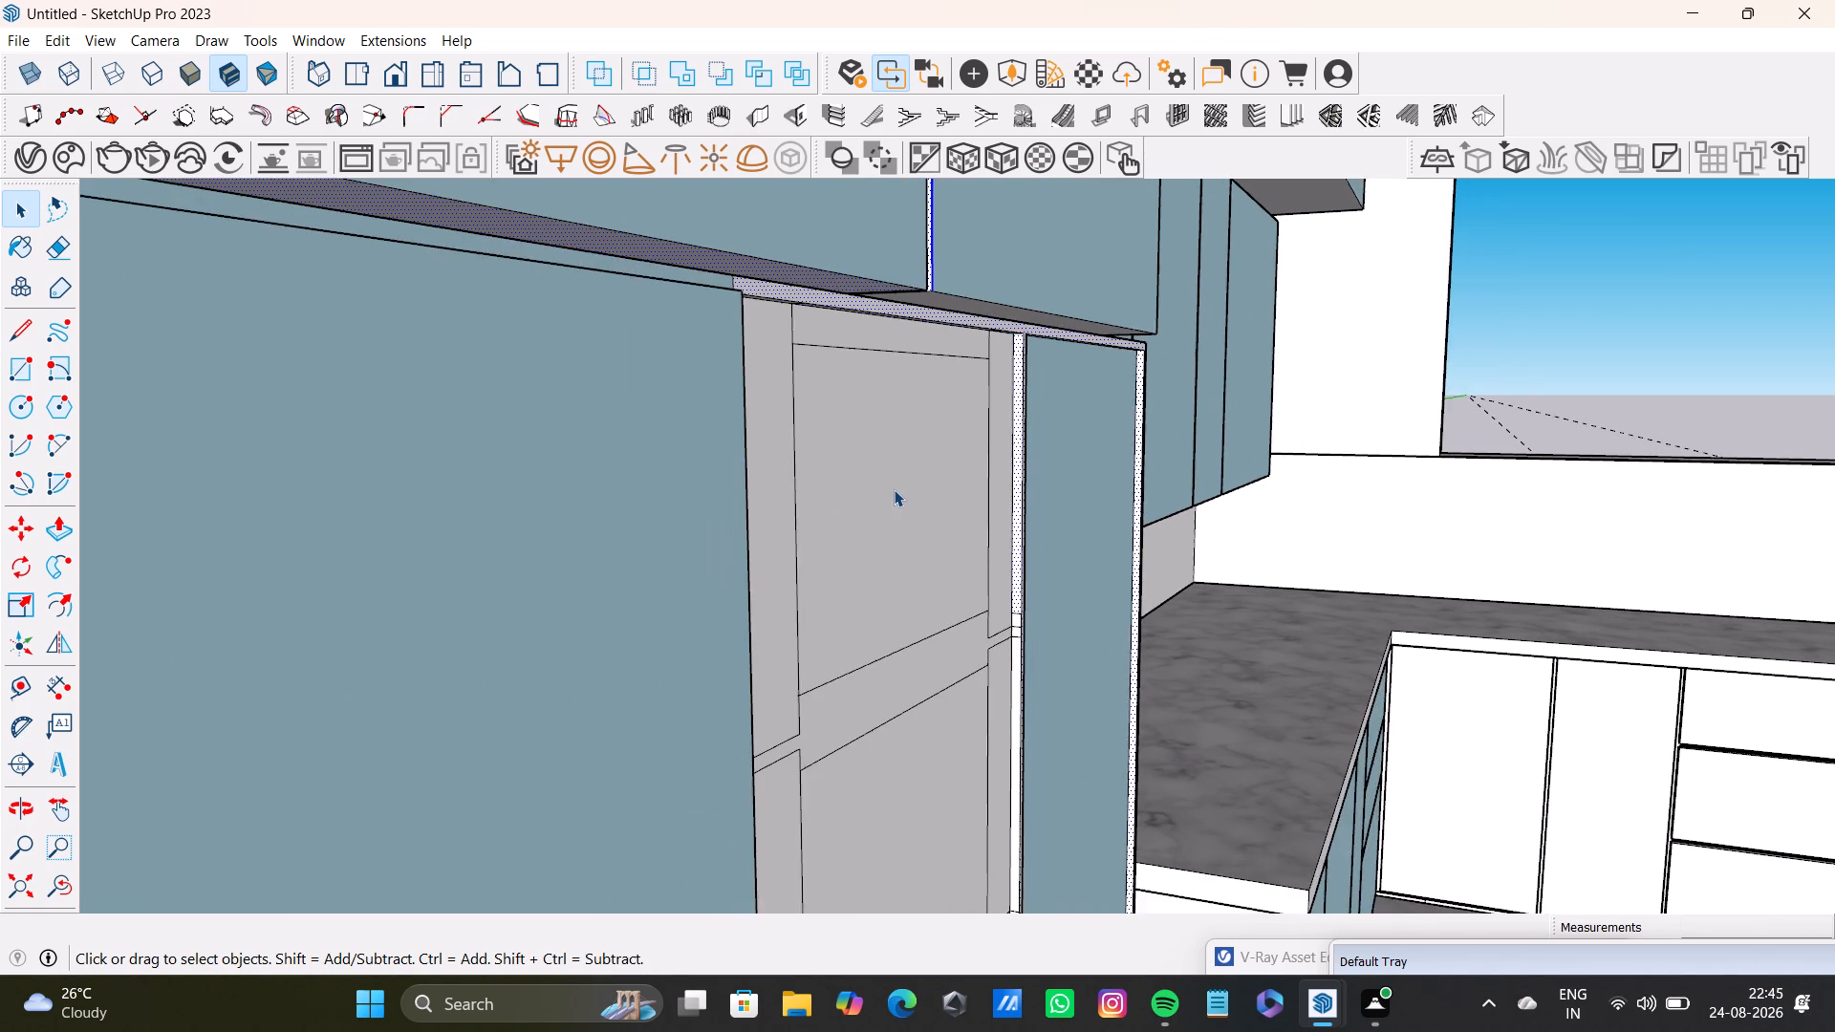
# Add the inner face segments of the divider beside the narrow blue door, around its middle shelves, to the selection.
pyautogui.keyDown('shift'); pyautogui.moveTo(896, 505); pyautogui.dragTo(850, 329, button='middle'); pyautogui.keyUp('shift')
pyautogui.scroll(-6, 840, 521)
pyautogui.keyDown('shift'); pyautogui.moveTo(839, 609); pyautogui.dragTo(839, 434, button='middle'); pyautogui.keyUp('shift')
pyautogui.keyDown('shift'); pyautogui.scroll(8, 869, 426); pyautogui.keyUp('shift')
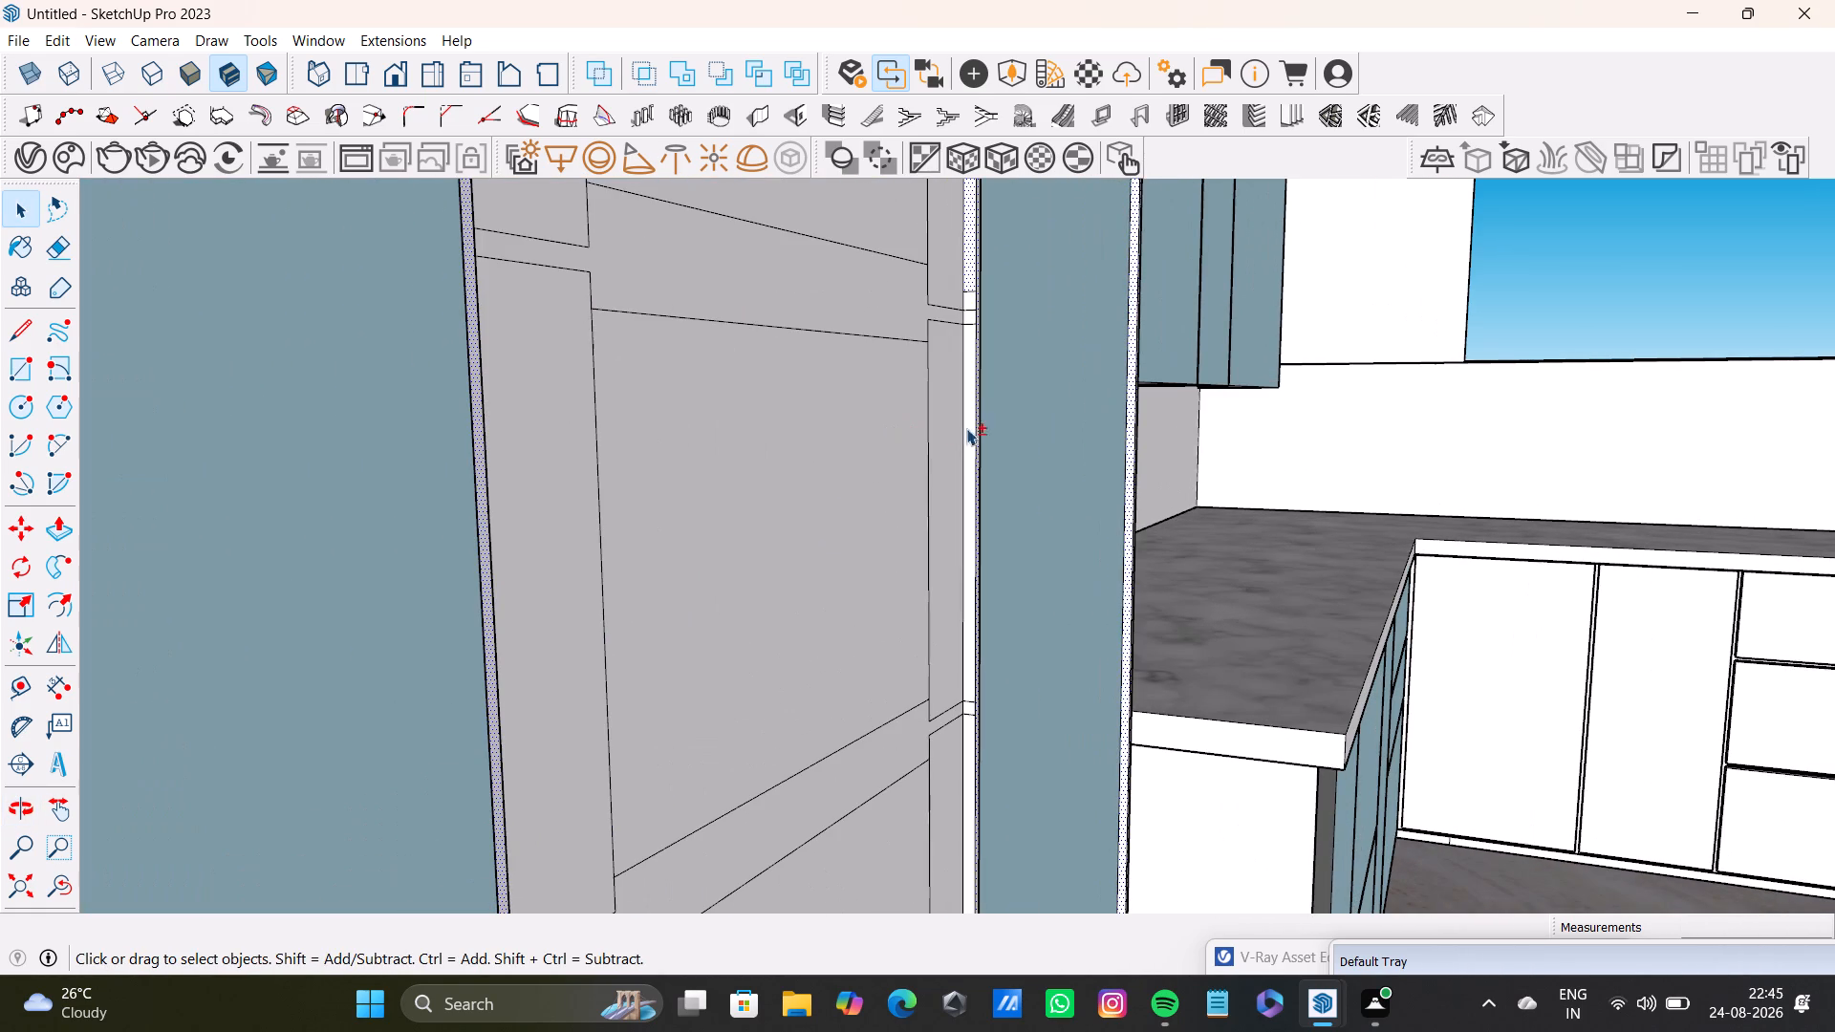
pyautogui.keyDown('shift'); pyautogui.click(972, 439); pyautogui.keyUp('shift')
pyautogui.keyDown('shift'); pyautogui.scroll(-2, 986, 644); pyautogui.keyUp('shift')
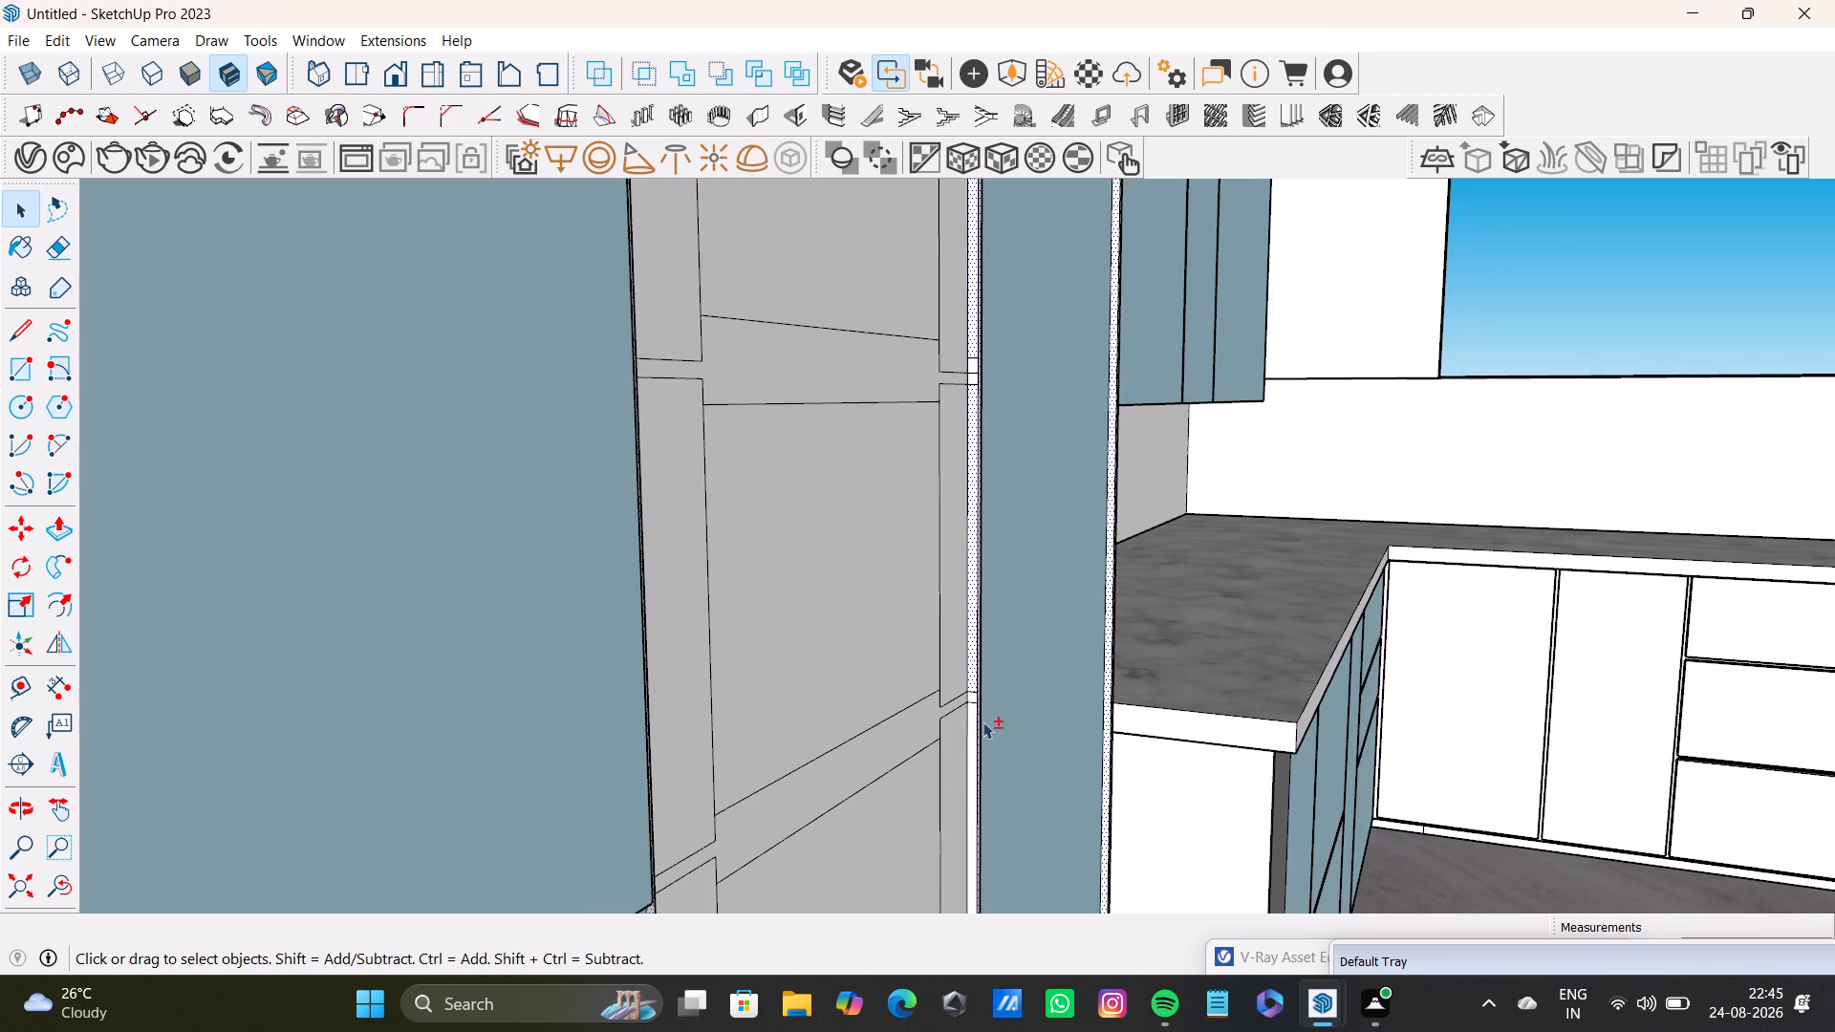
pyautogui.keyDown('shift'); pyautogui.moveTo(982, 721); pyautogui.dragTo(907, 376, button='middle'); pyautogui.keyUp('shift')
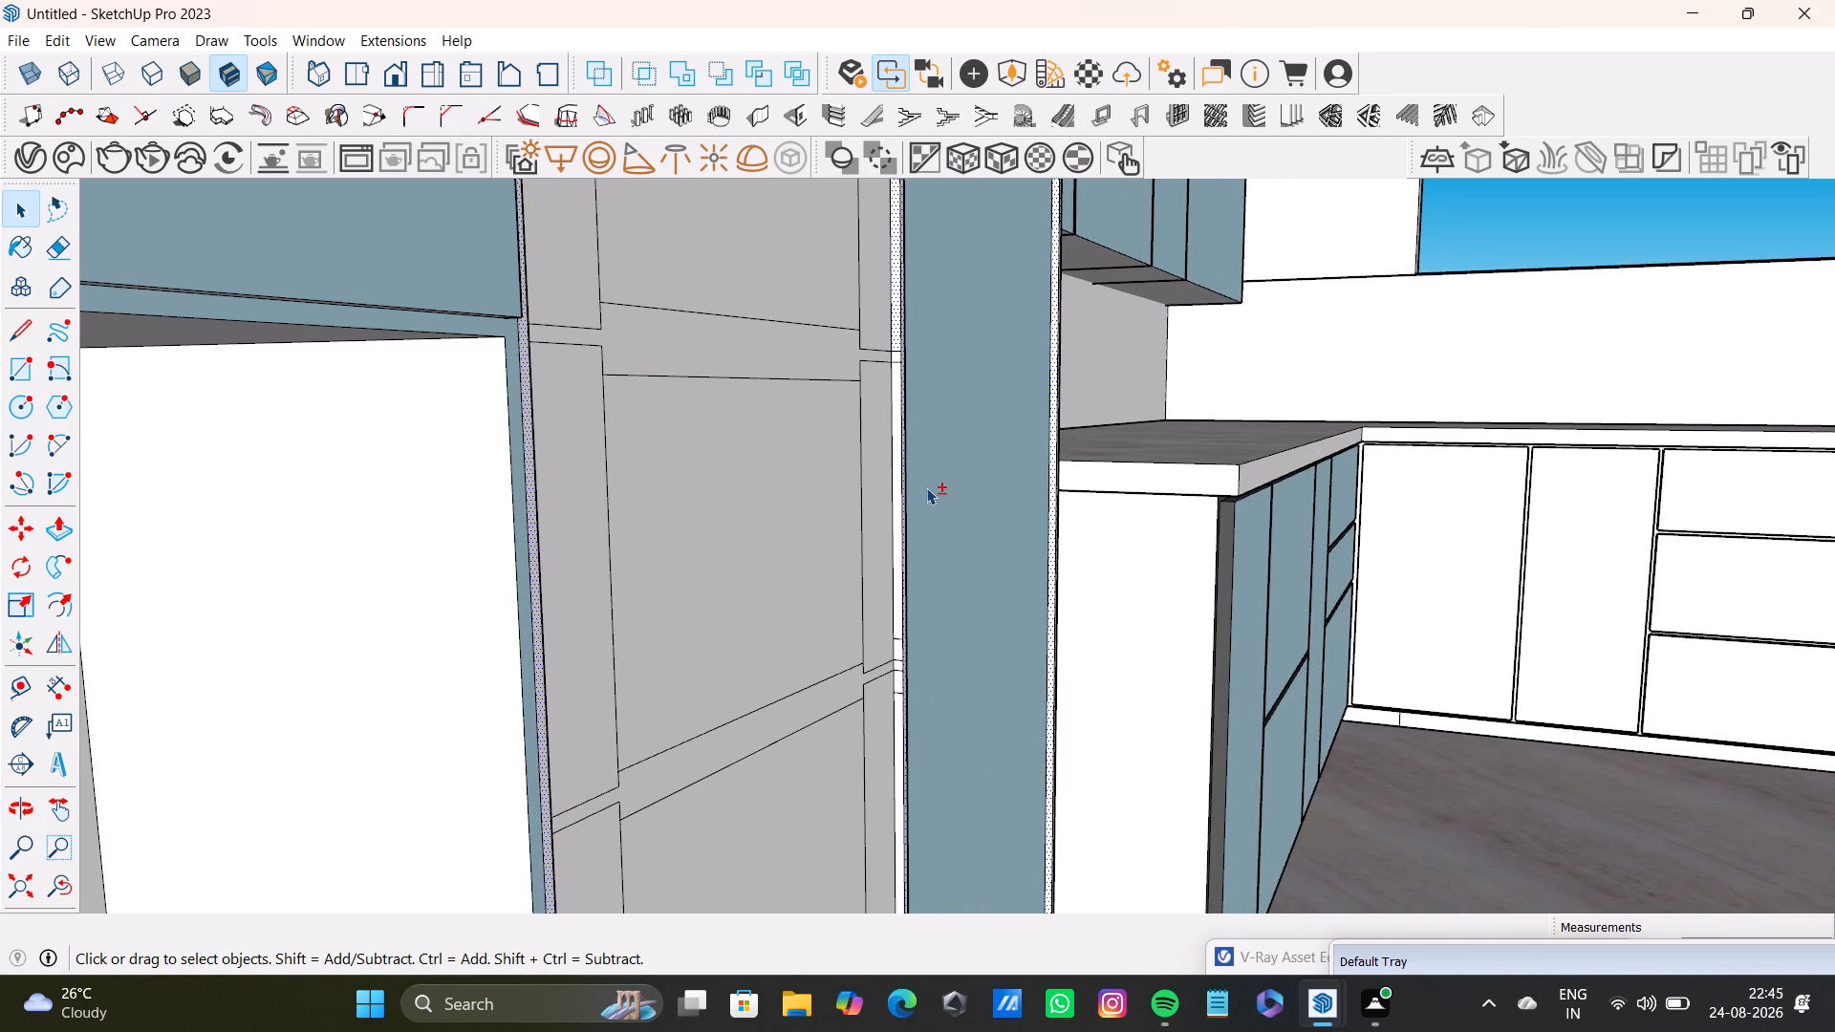
pyautogui.keyDown('shift'); pyautogui.scroll(7, 874, 509); pyautogui.keyUp('shift')
pyautogui.keyDown('shift'); pyautogui.click(911, 516); pyautogui.keyUp('shift')
pyautogui.keyDown('shift'); pyautogui.moveTo(906, 363); pyautogui.dragTo(911, 591, button='middle'); pyautogui.keyUp('shift')
pyautogui.keyDown('shift'); pyautogui.scroll(4, 886, 420); pyautogui.keyUp('shift')
pyautogui.keyDown('shift'); pyautogui.click(920, 418); pyautogui.keyUp('shift')
pyautogui.keyDown('shift'); pyautogui.scroll(-7, 936, 482); pyautogui.keyUp('shift')
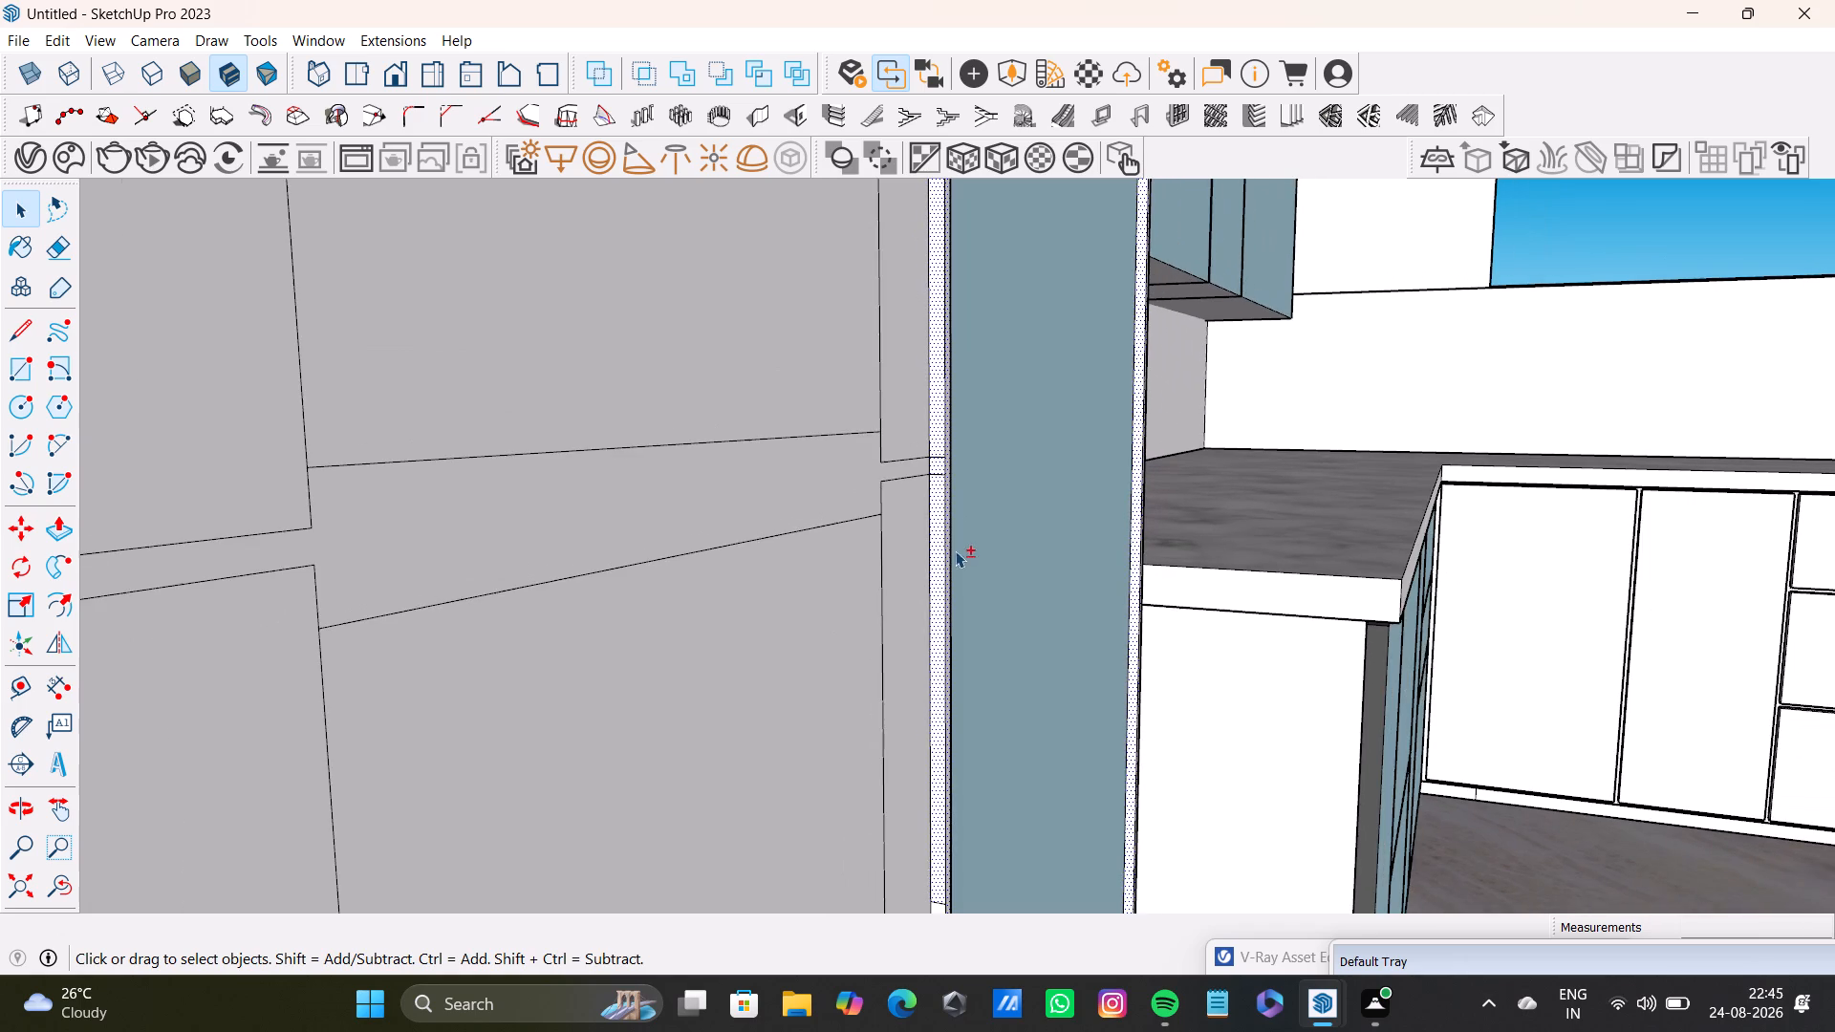
# Add the divider's lower inner face segments and the small pieces at the shelf joint to the selection.
pyautogui.keyDown('shift'); pyautogui.scroll(-7, 912, 535); pyautogui.keyUp('shift')
pyautogui.keyDown('shift'); pyautogui.moveTo(923, 576); pyautogui.dragTo(853, 237, button='middle'); pyautogui.keyUp('shift')
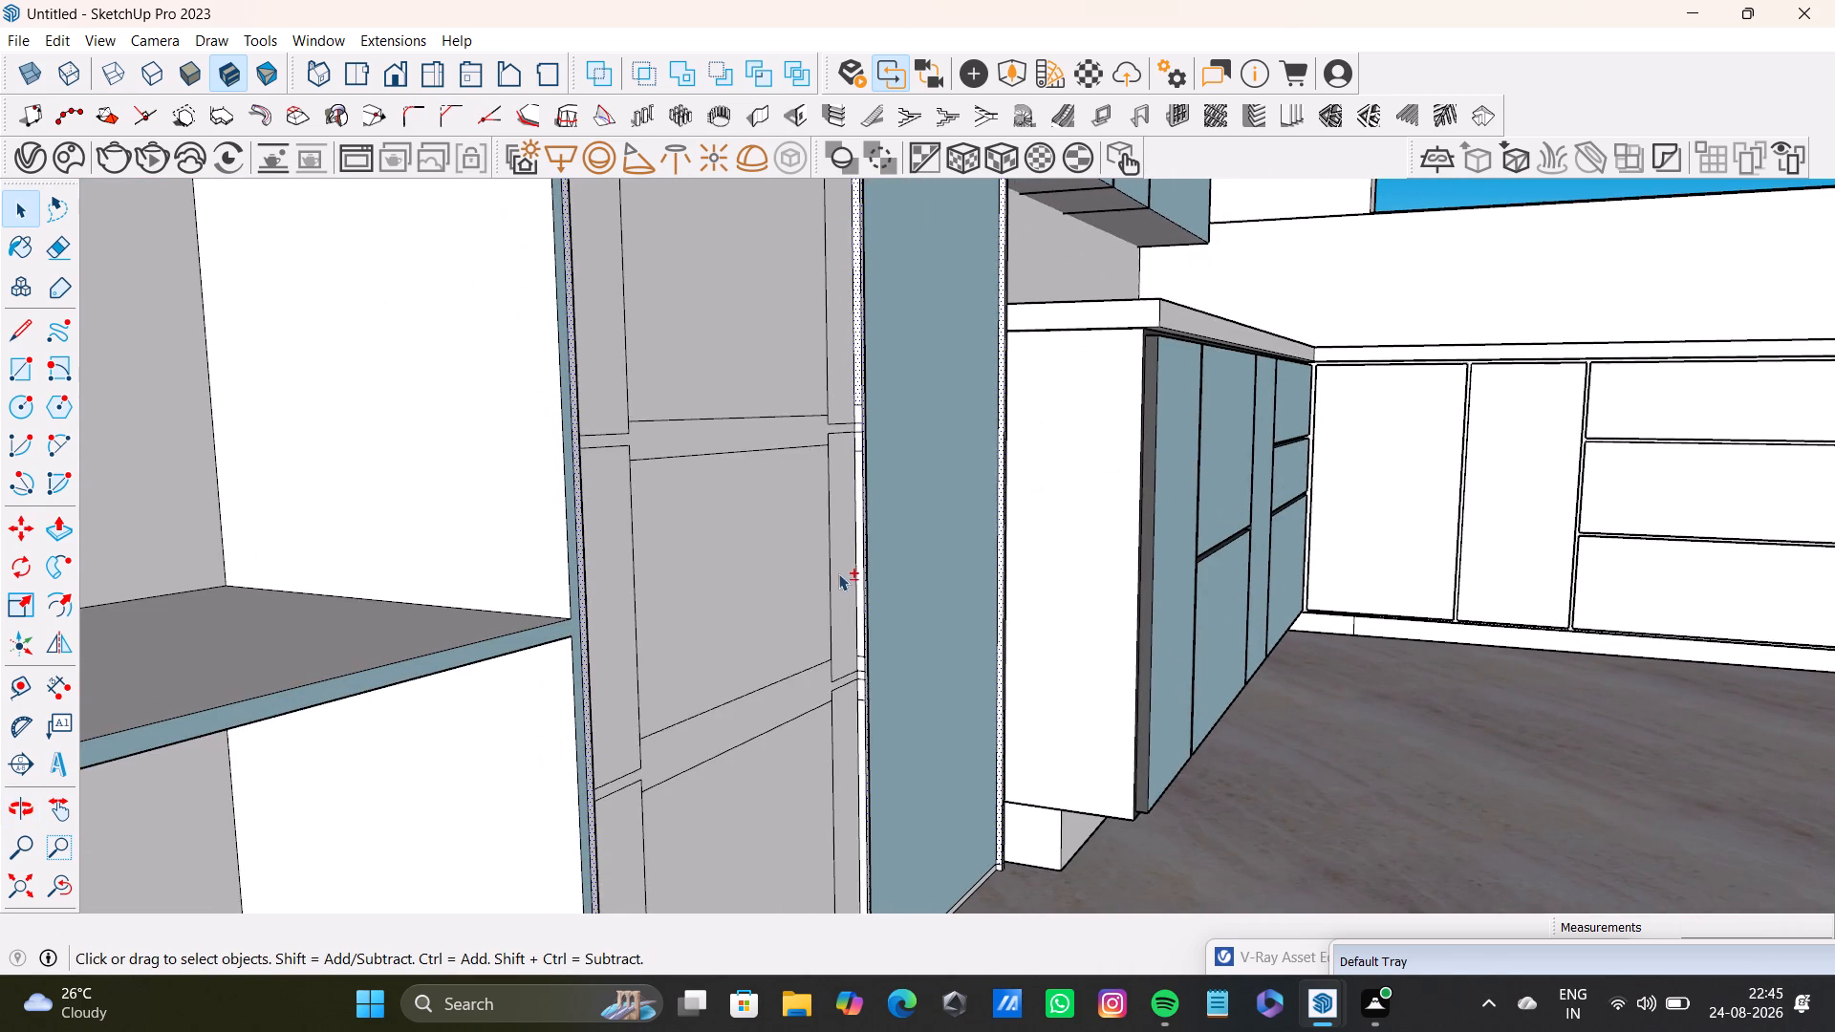
pyautogui.keyDown('shift'); pyautogui.scroll(8, 858, 577); pyautogui.keyUp('shift')
pyautogui.keyDown('shift'); pyautogui.click(869, 567); pyautogui.keyUp('shift')
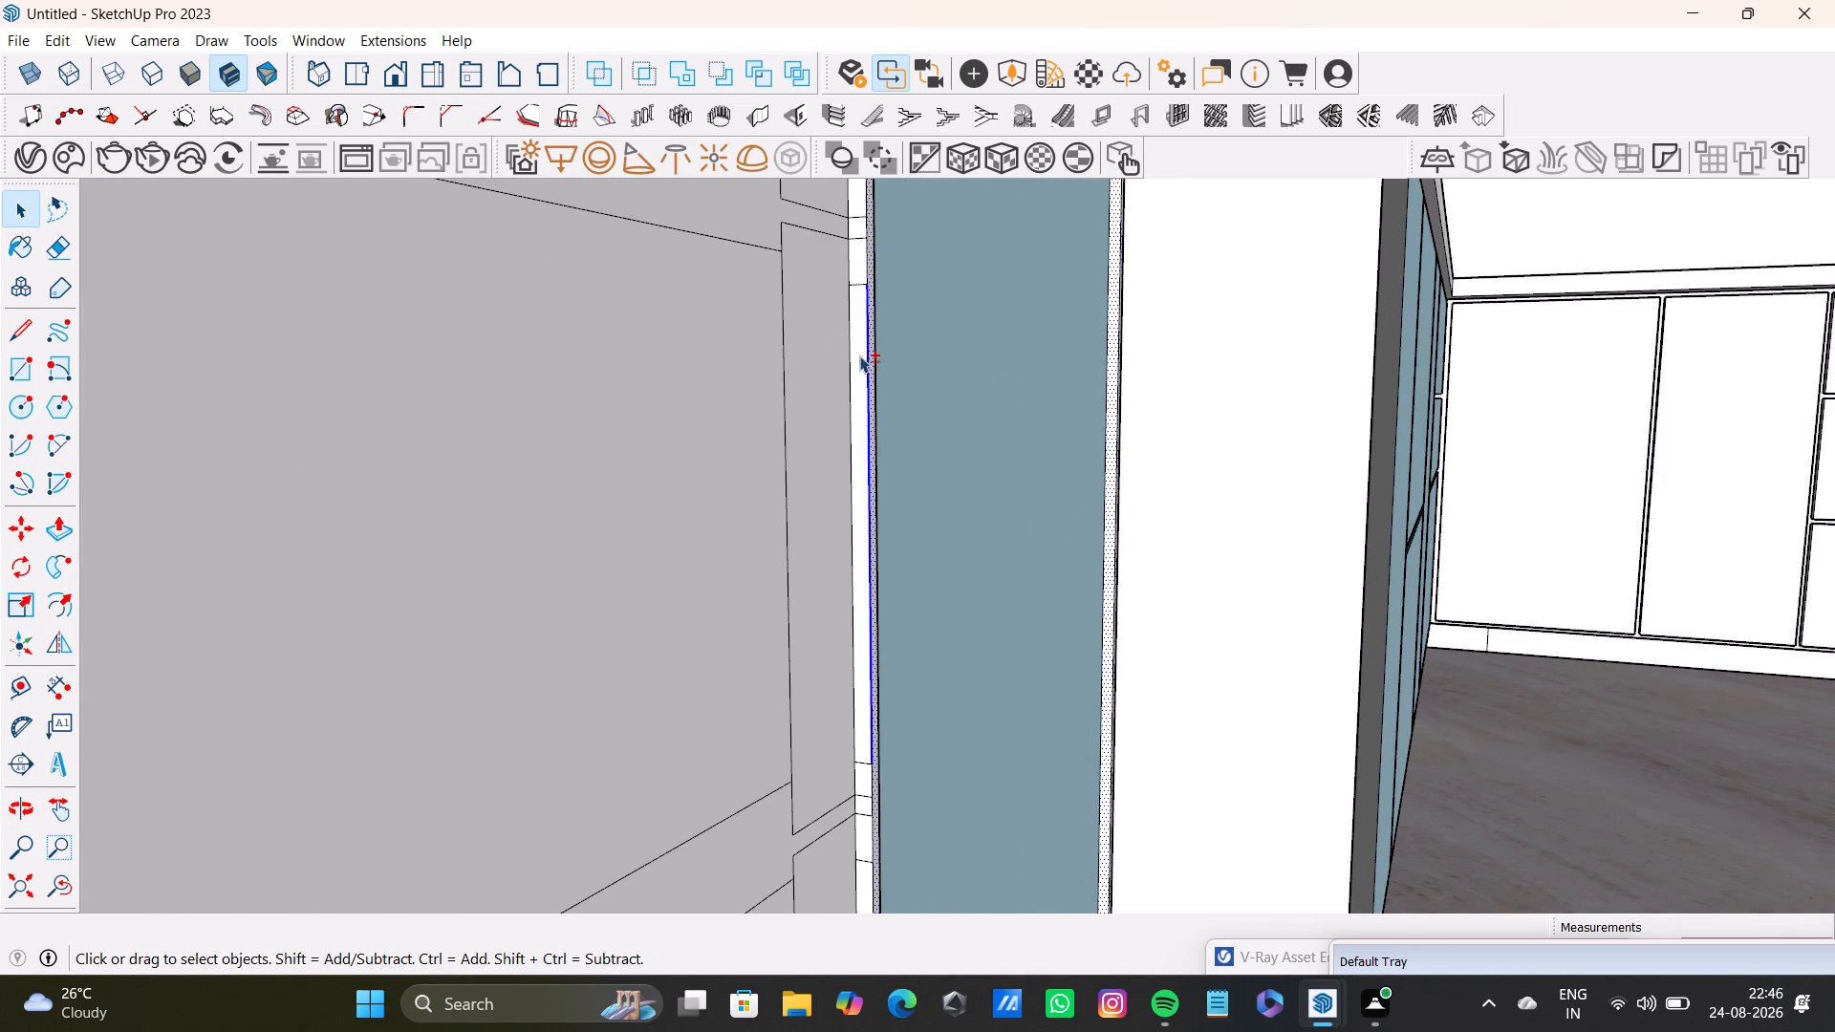
pyautogui.keyDown('shift'); pyautogui.click(864, 360); pyautogui.keyUp('shift')
pyautogui.keyDown('shift'); pyautogui.click(860, 255); pyautogui.keyUp('shift')
pyautogui.keyDown('shift'); pyautogui.moveTo(850, 255); pyautogui.dragTo(851, 417, button='middle'); pyautogui.keyUp('shift')
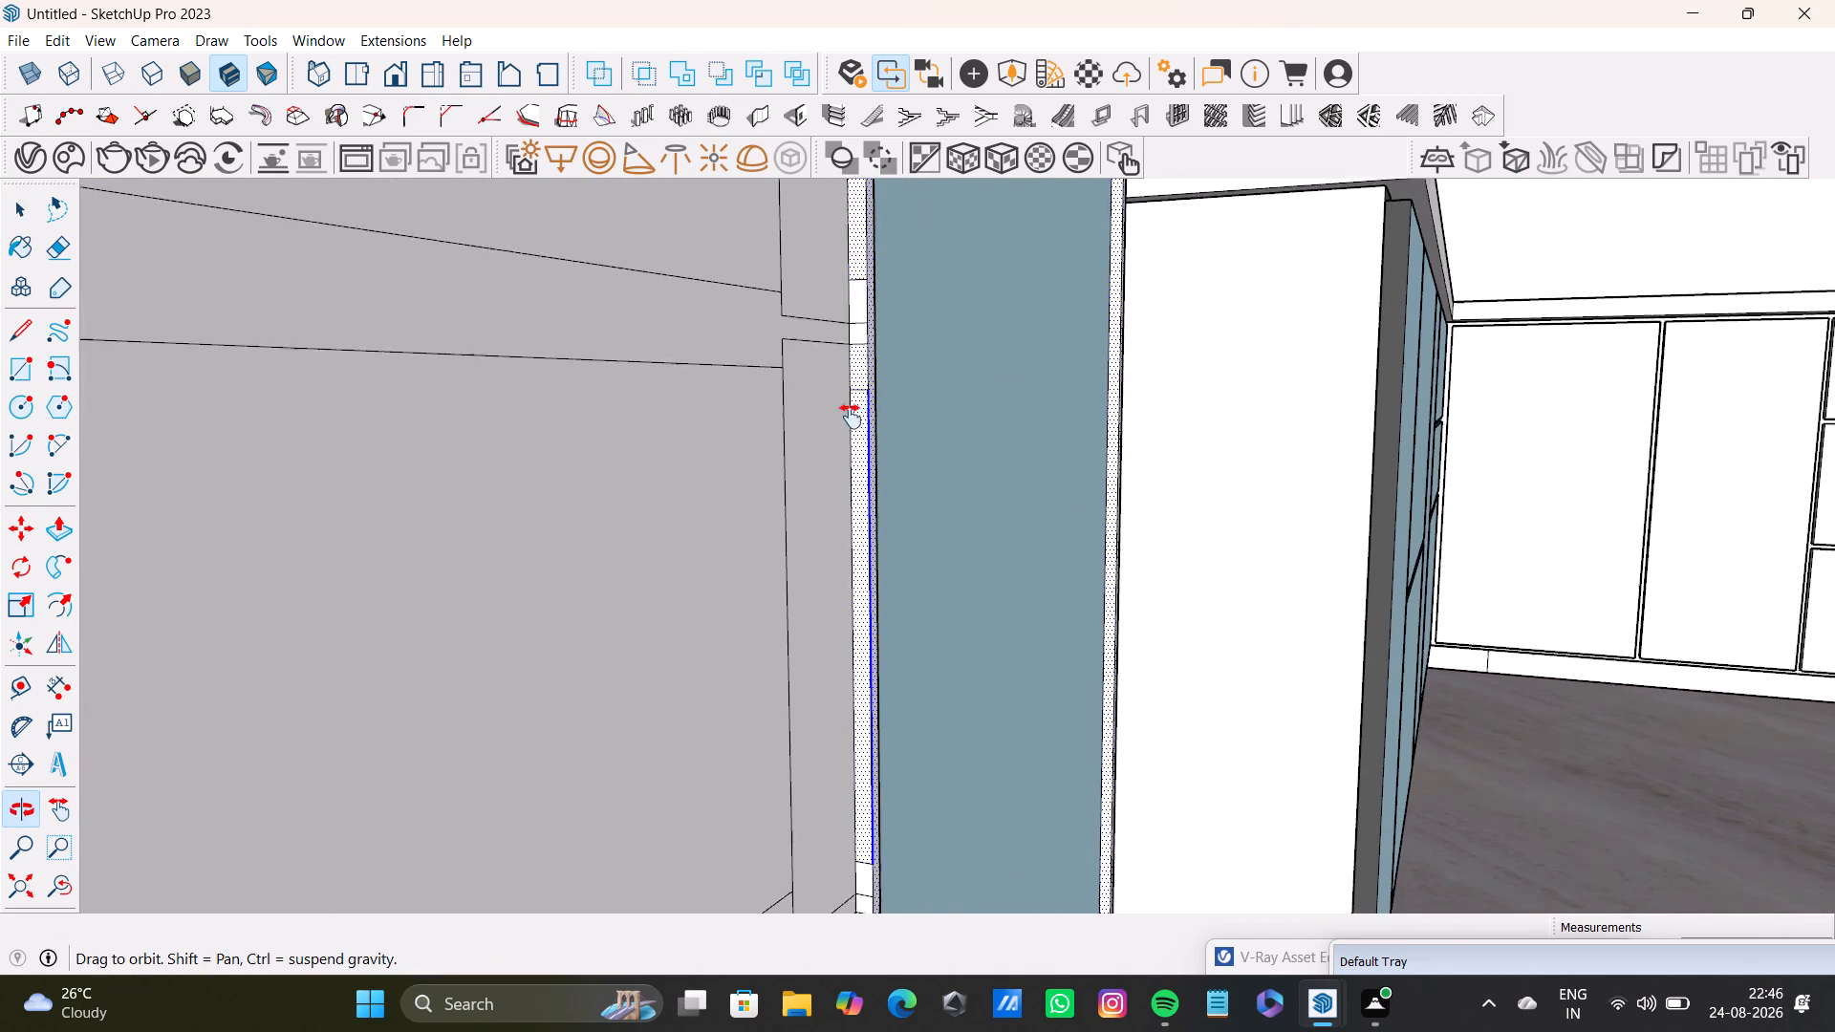
pyautogui.keyDown('shift'); pyautogui.moveTo(851, 417); pyautogui.dragTo(851, 431, button='middle'); pyautogui.keyUp('shift')
pyautogui.keyDown('shift'); pyautogui.click(851, 379); pyautogui.keyUp('shift')
pyautogui.keyDown('shift'); pyautogui.scroll(-1, 864, 409); pyautogui.keyUp('shift')
pyautogui.keyDown('shift'); pyautogui.click(861, 388); pyautogui.keyUp('shift')
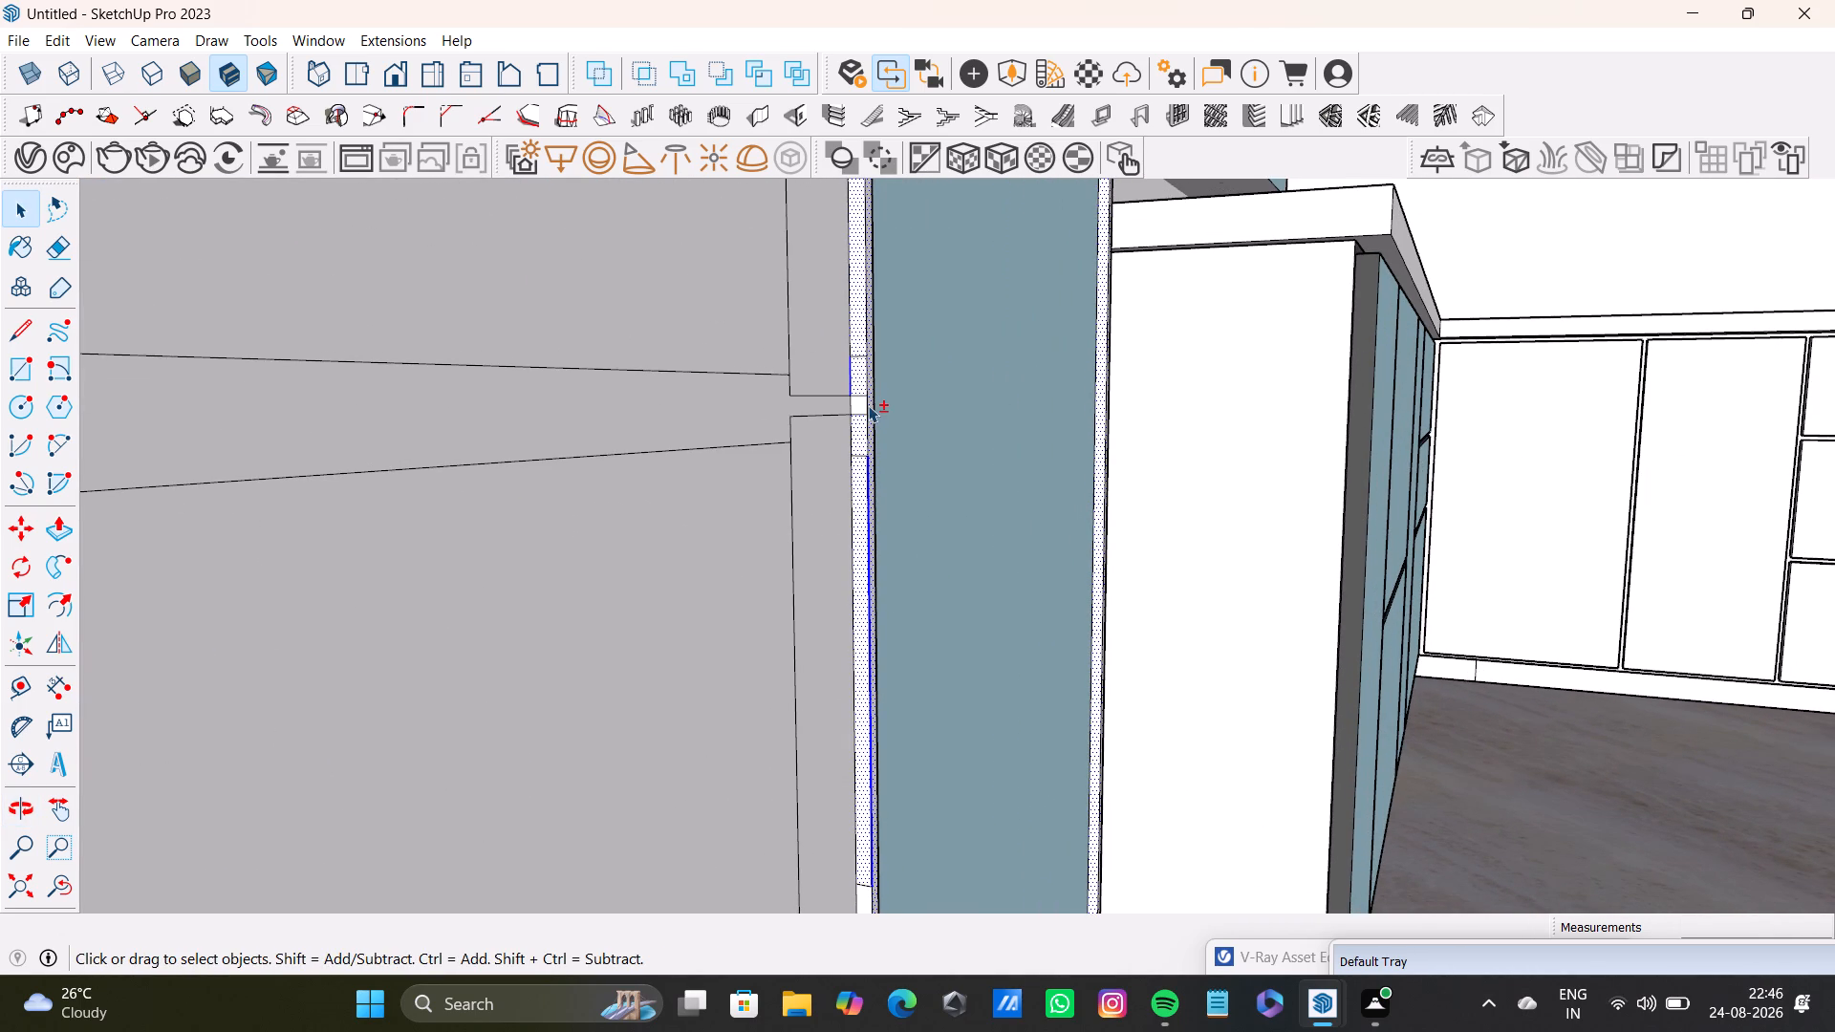
pyautogui.keyDown('shift'); pyautogui.click(867, 405); pyautogui.keyUp('shift')
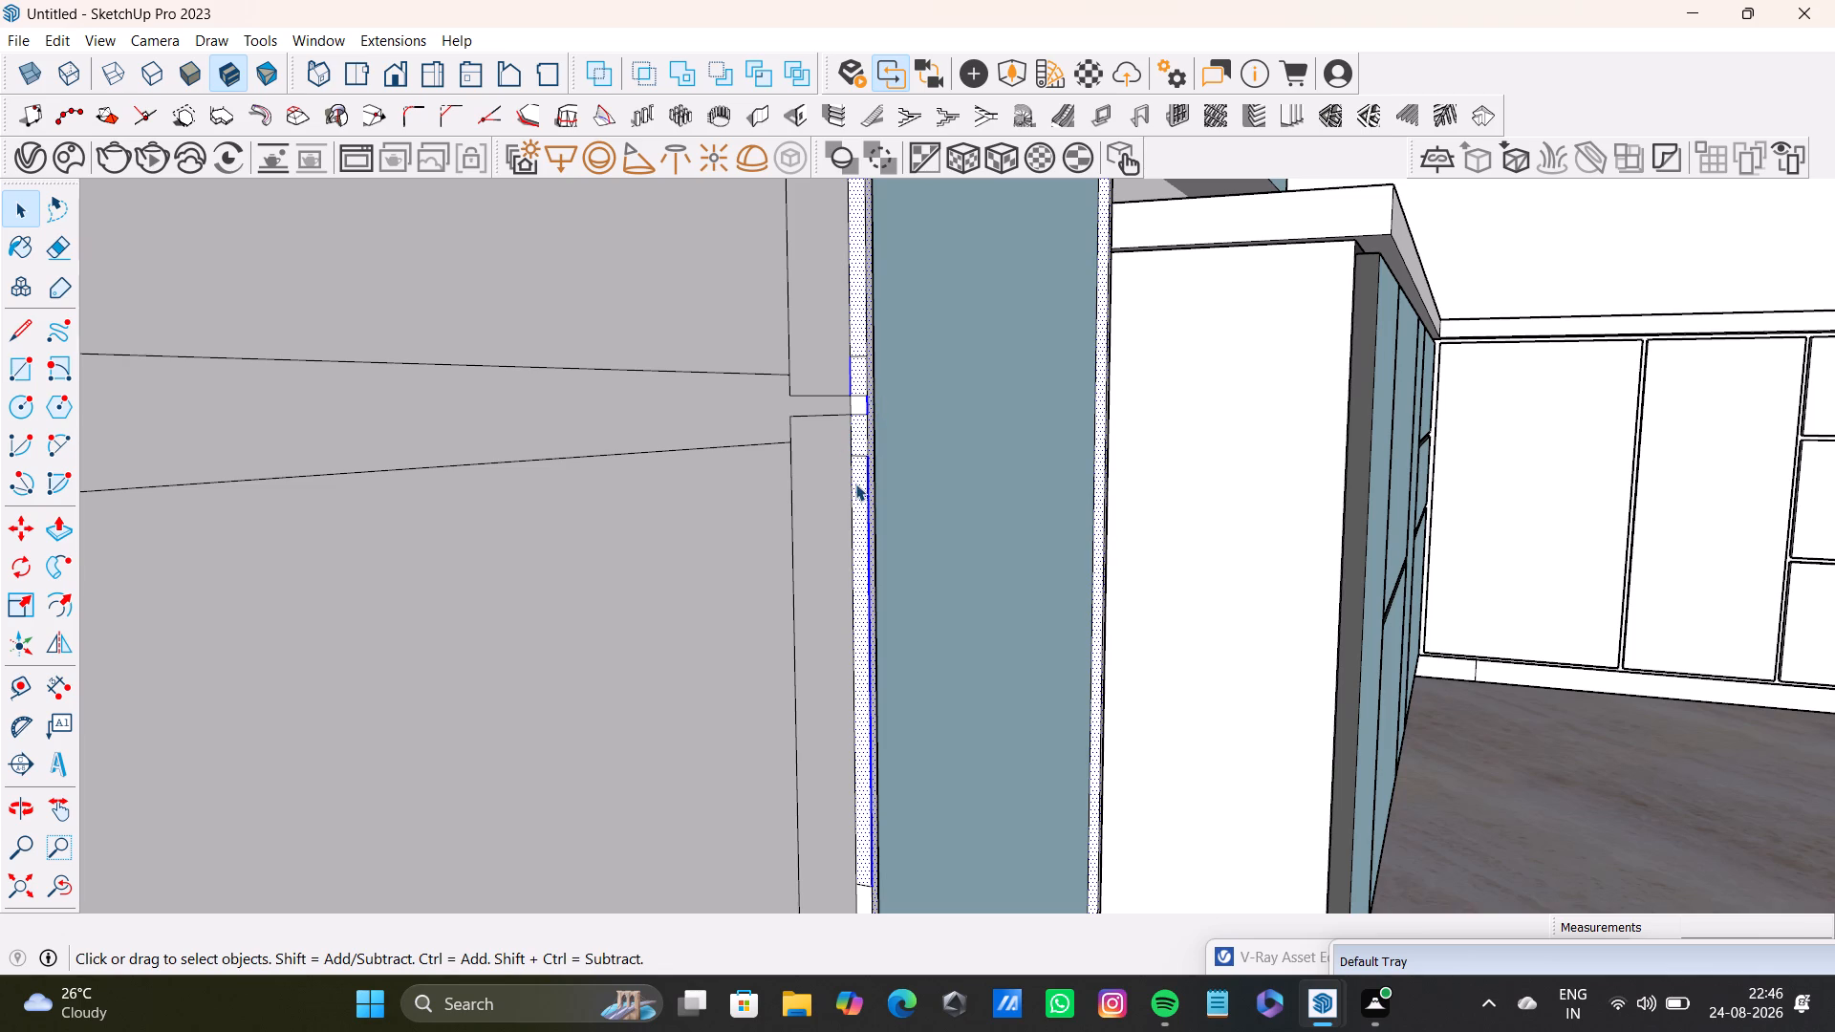
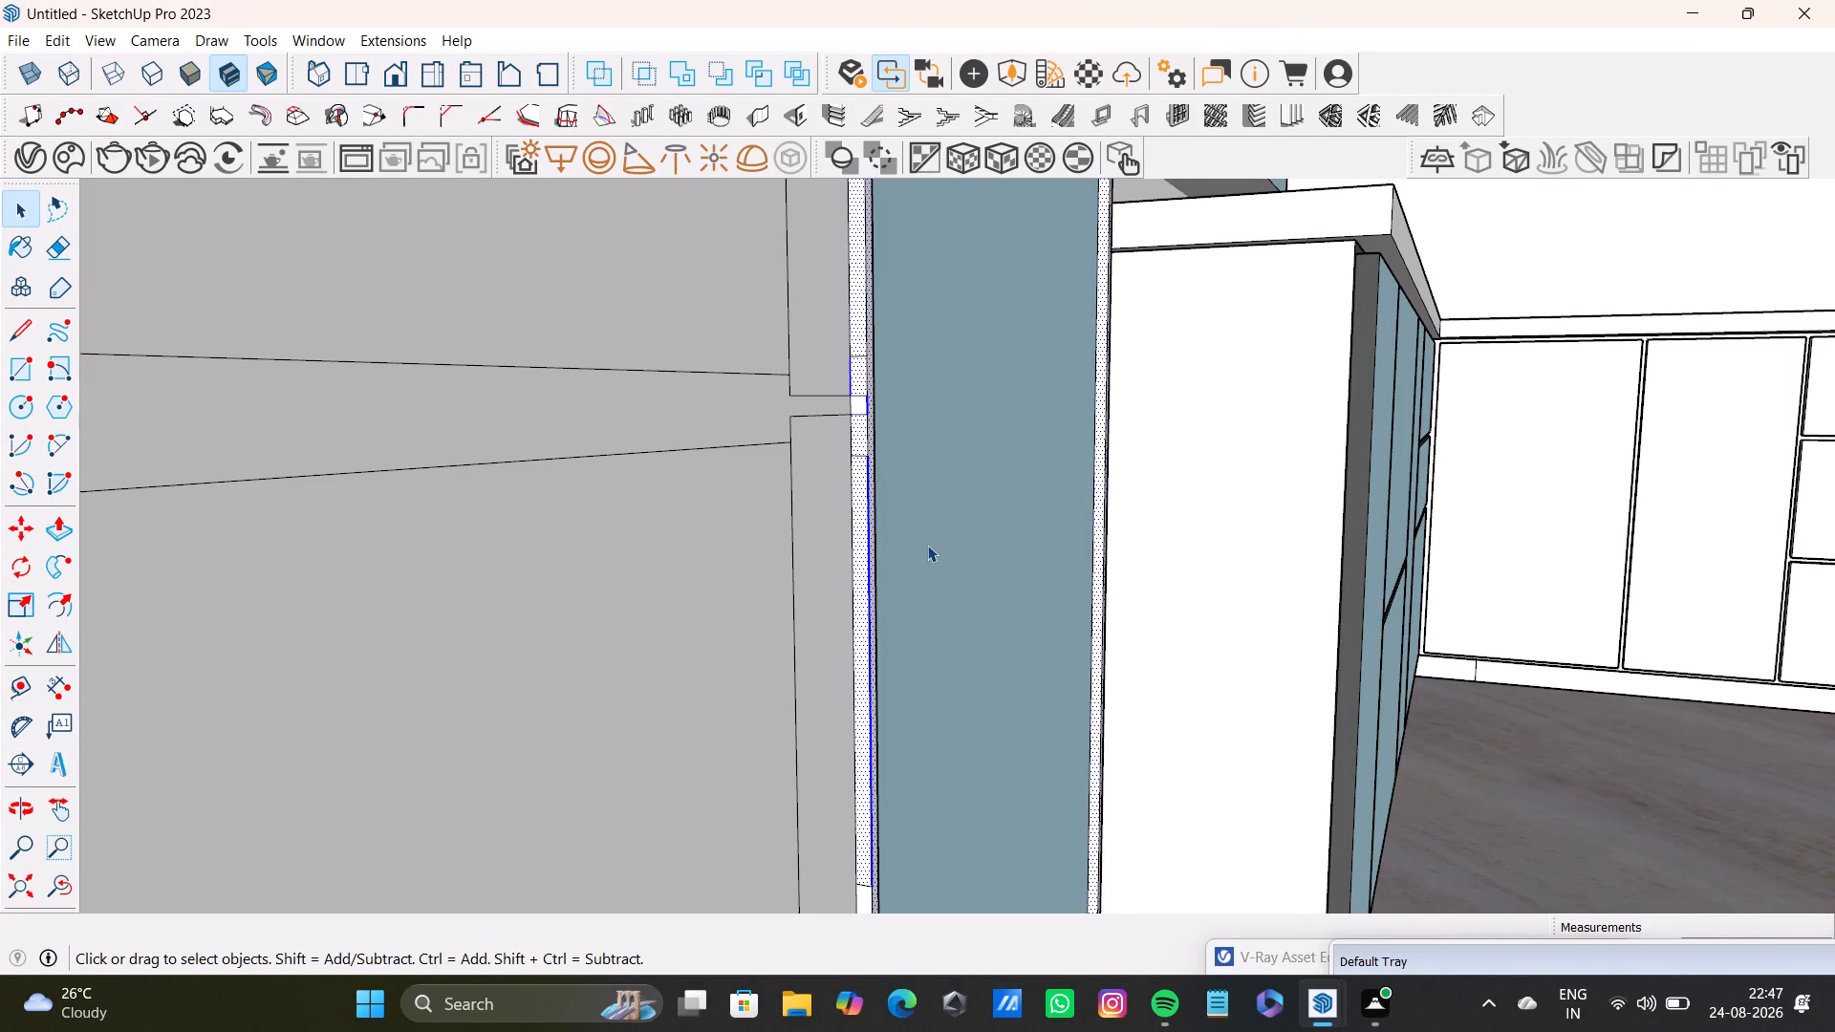
# Add the small inner face pieces of the divider beside the narrow blue door, at its lowest shelf joint, to the selection.
pyautogui.scroll(-5, 667, 643)
pyautogui.scroll(-2, 248, 616)
pyautogui.scroll(-2, 348, 613)
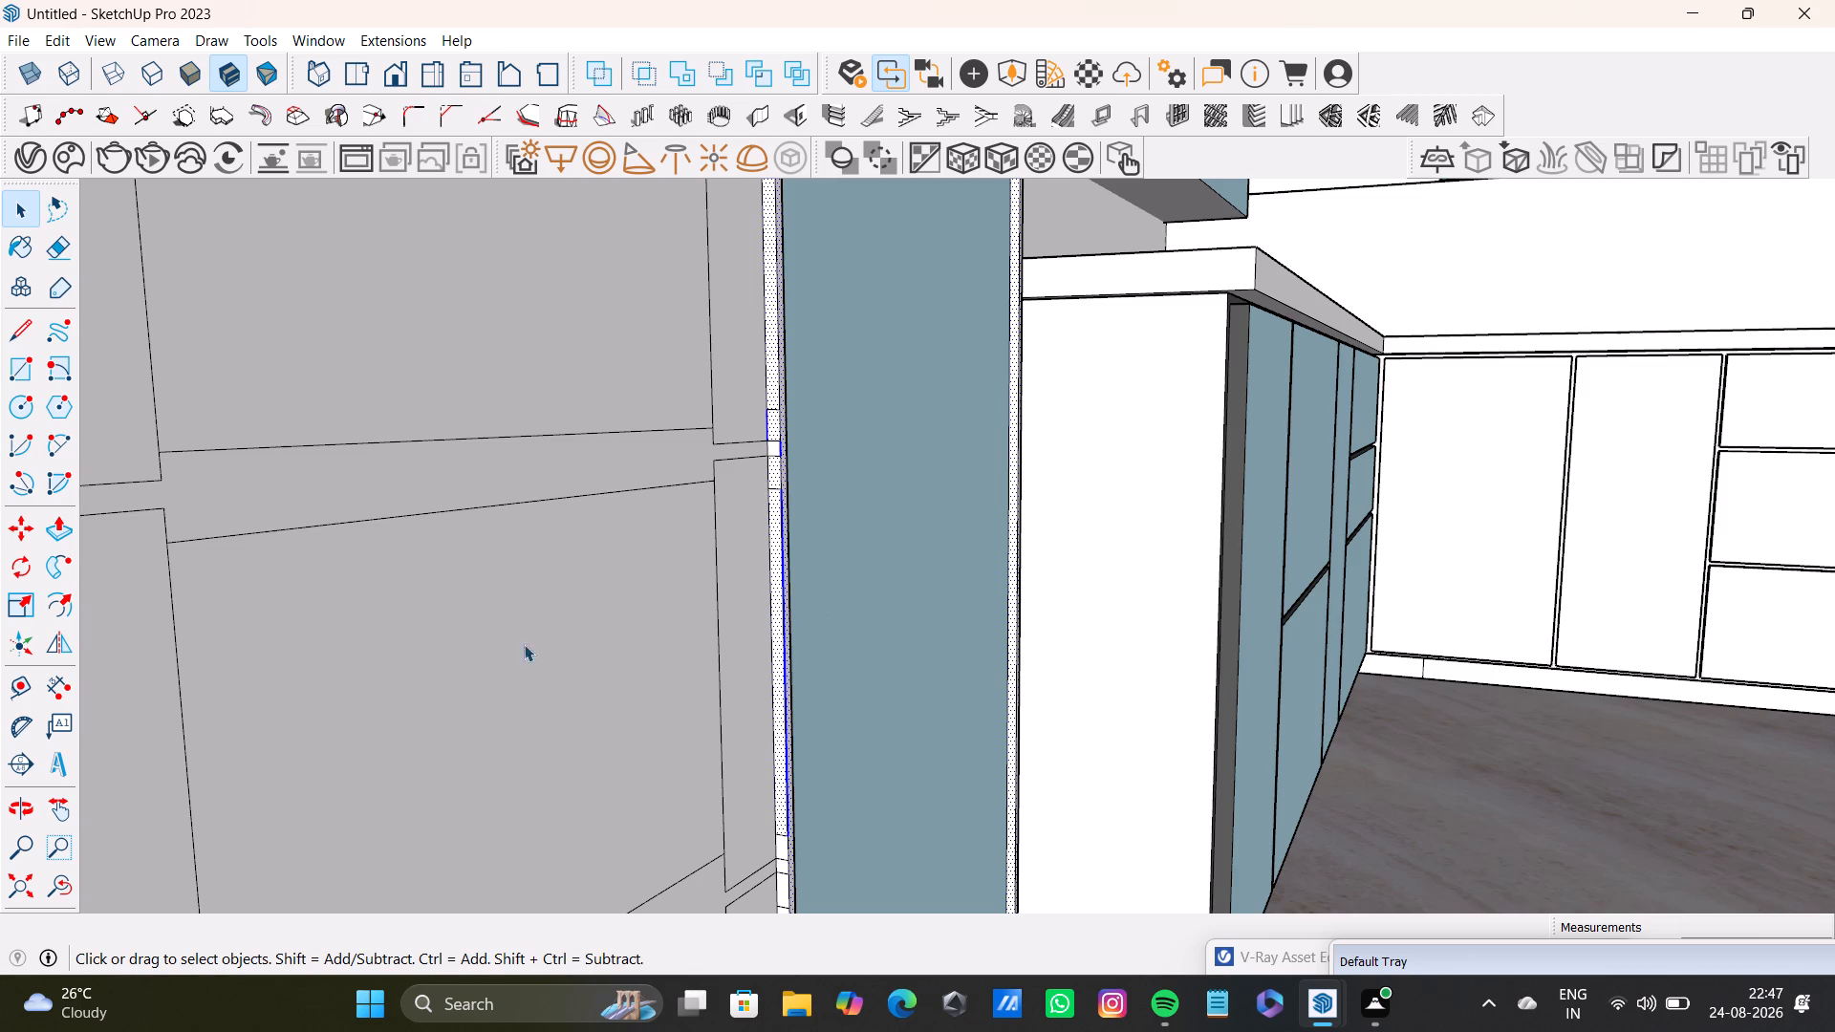
pyautogui.scroll(-5, 558, 665)
pyautogui.keyDown('shift'); pyautogui.moveTo(568, 659); pyautogui.dragTo(627, 331, button='middle'); pyautogui.keyUp('shift')
pyautogui.keyDown('shift'); pyautogui.scroll(8, 731, 464); pyautogui.keyUp('shift')
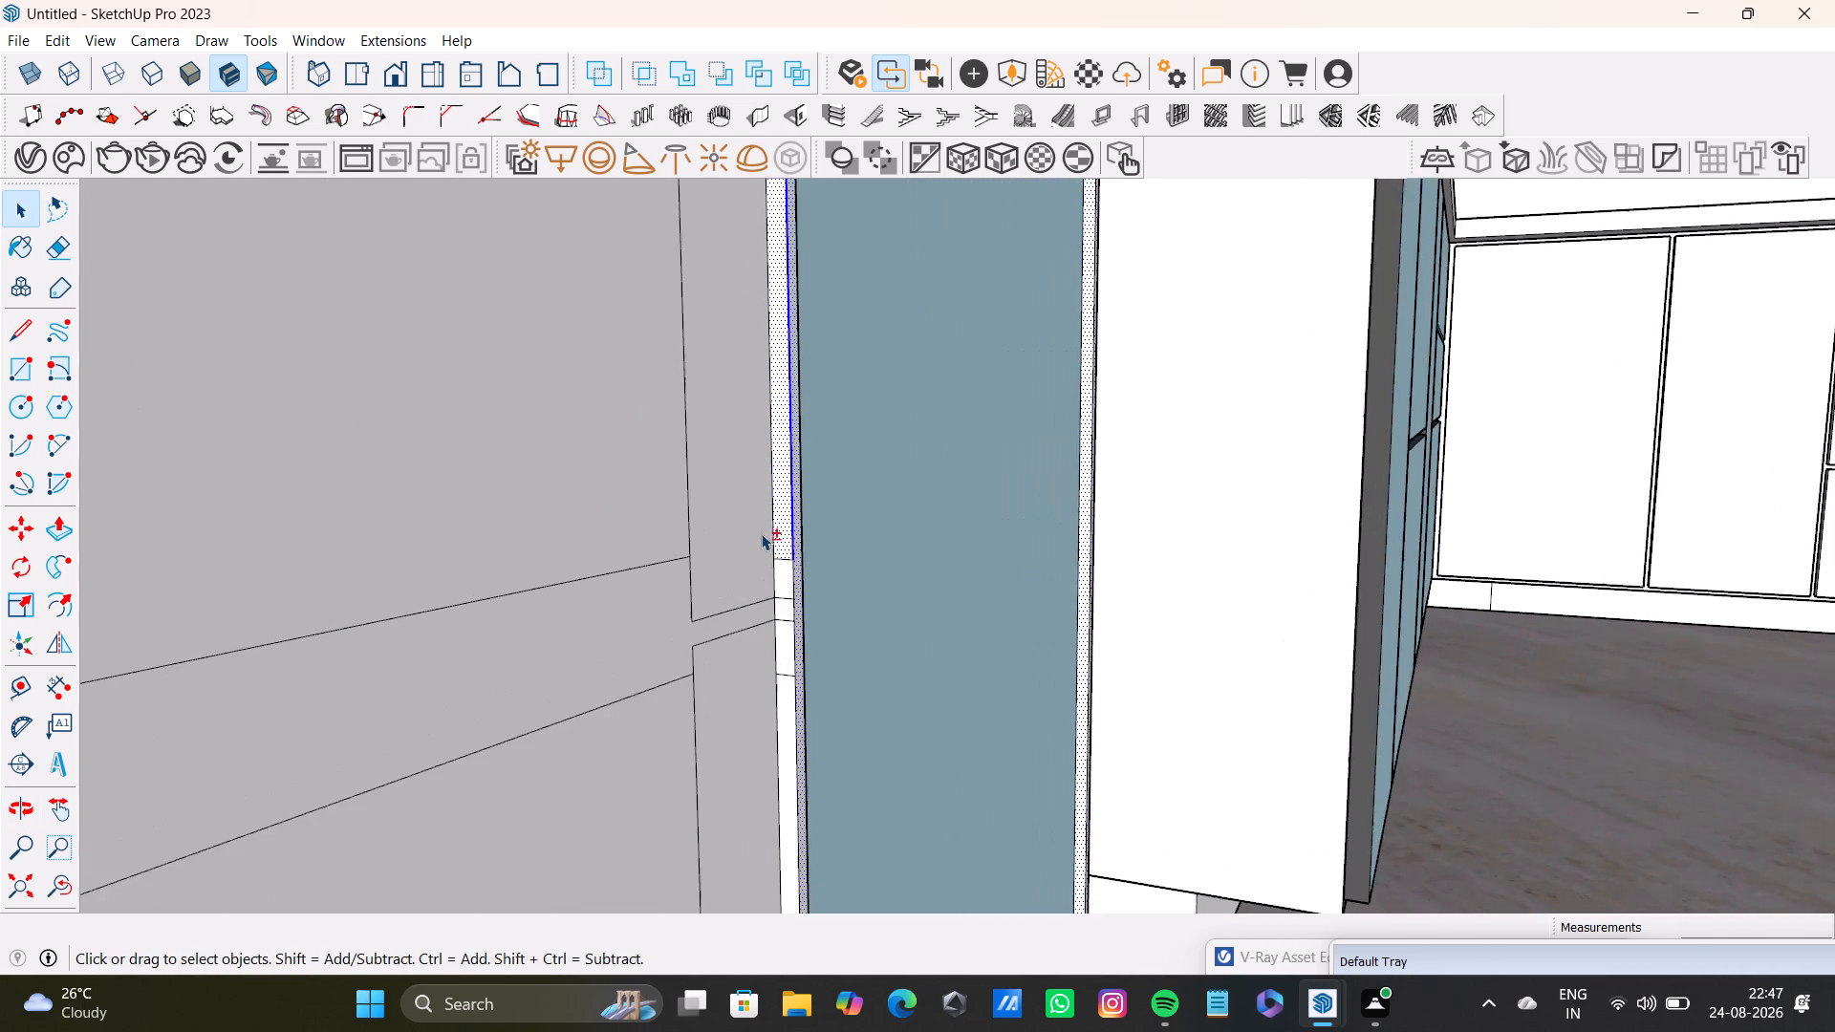
pyautogui.keyDown('shift'); pyautogui.scroll(4, 761, 533); pyautogui.keyUp('shift')
pyautogui.keyDown('shift'); pyautogui.click(793, 599); pyautogui.keyUp('shift')
pyautogui.keyDown('shift'); pyautogui.click(810, 711); pyautogui.keyUp('shift')
pyautogui.keyDown('shift'); pyautogui.click(795, 653); pyautogui.keyUp('shift')
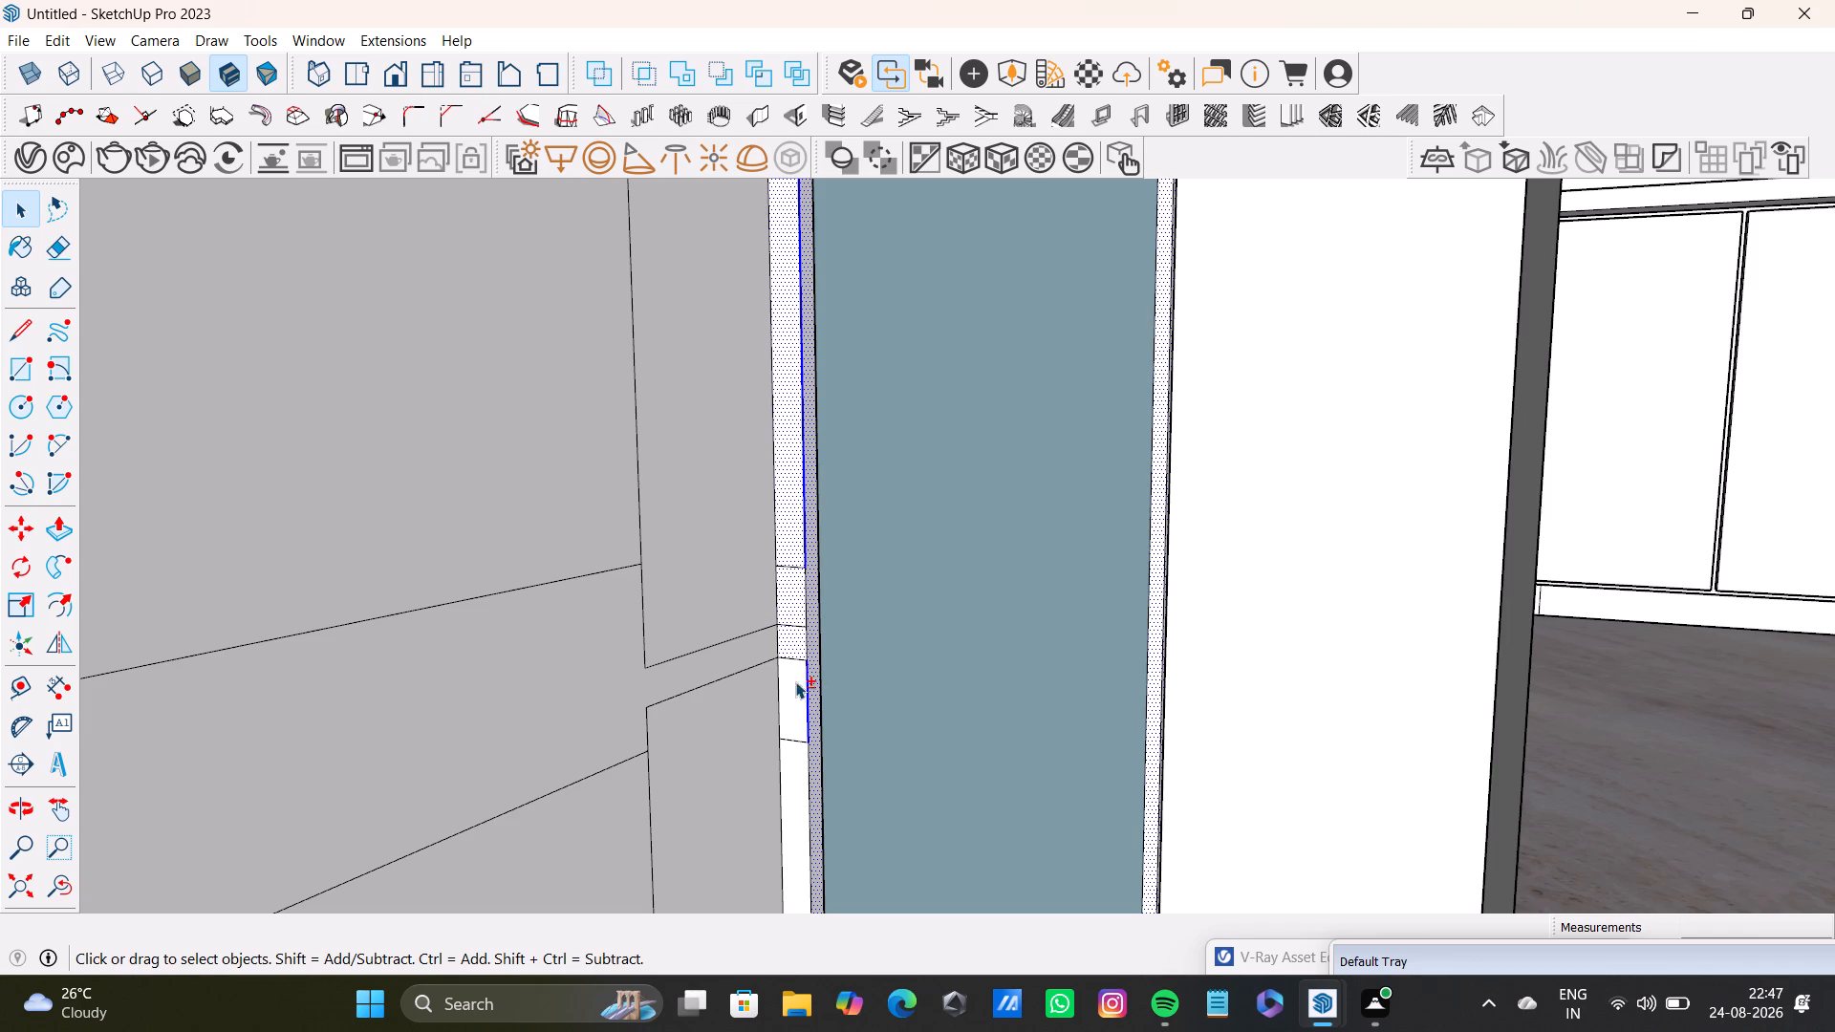
pyautogui.keyDown('shift'); pyautogui.click(795, 692); pyautogui.keyUp('shift')
# Add the divider's long inner face segment below the lowest shelf joint to the selection.
pyautogui.moveTo(713, 652); pyautogui.dragTo(583, 700, button='middle')
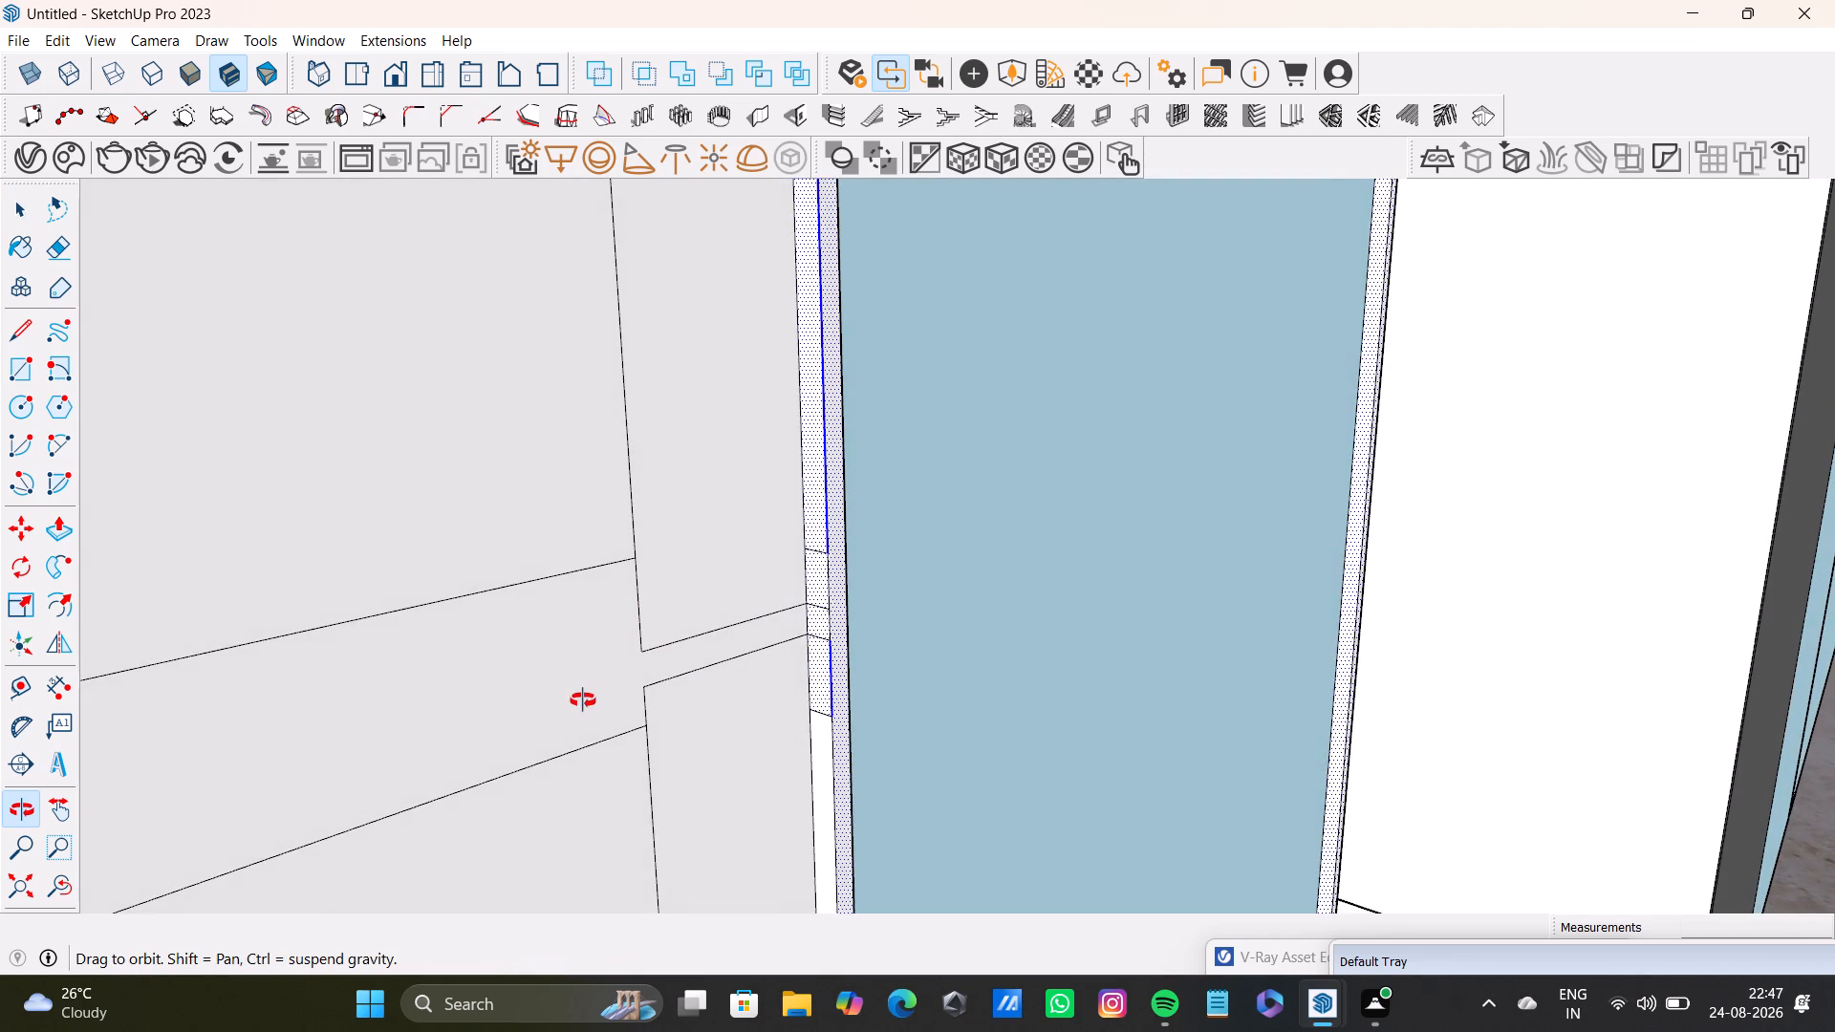
pyautogui.moveTo(583, 700); pyautogui.dragTo(582, 714, button='middle')
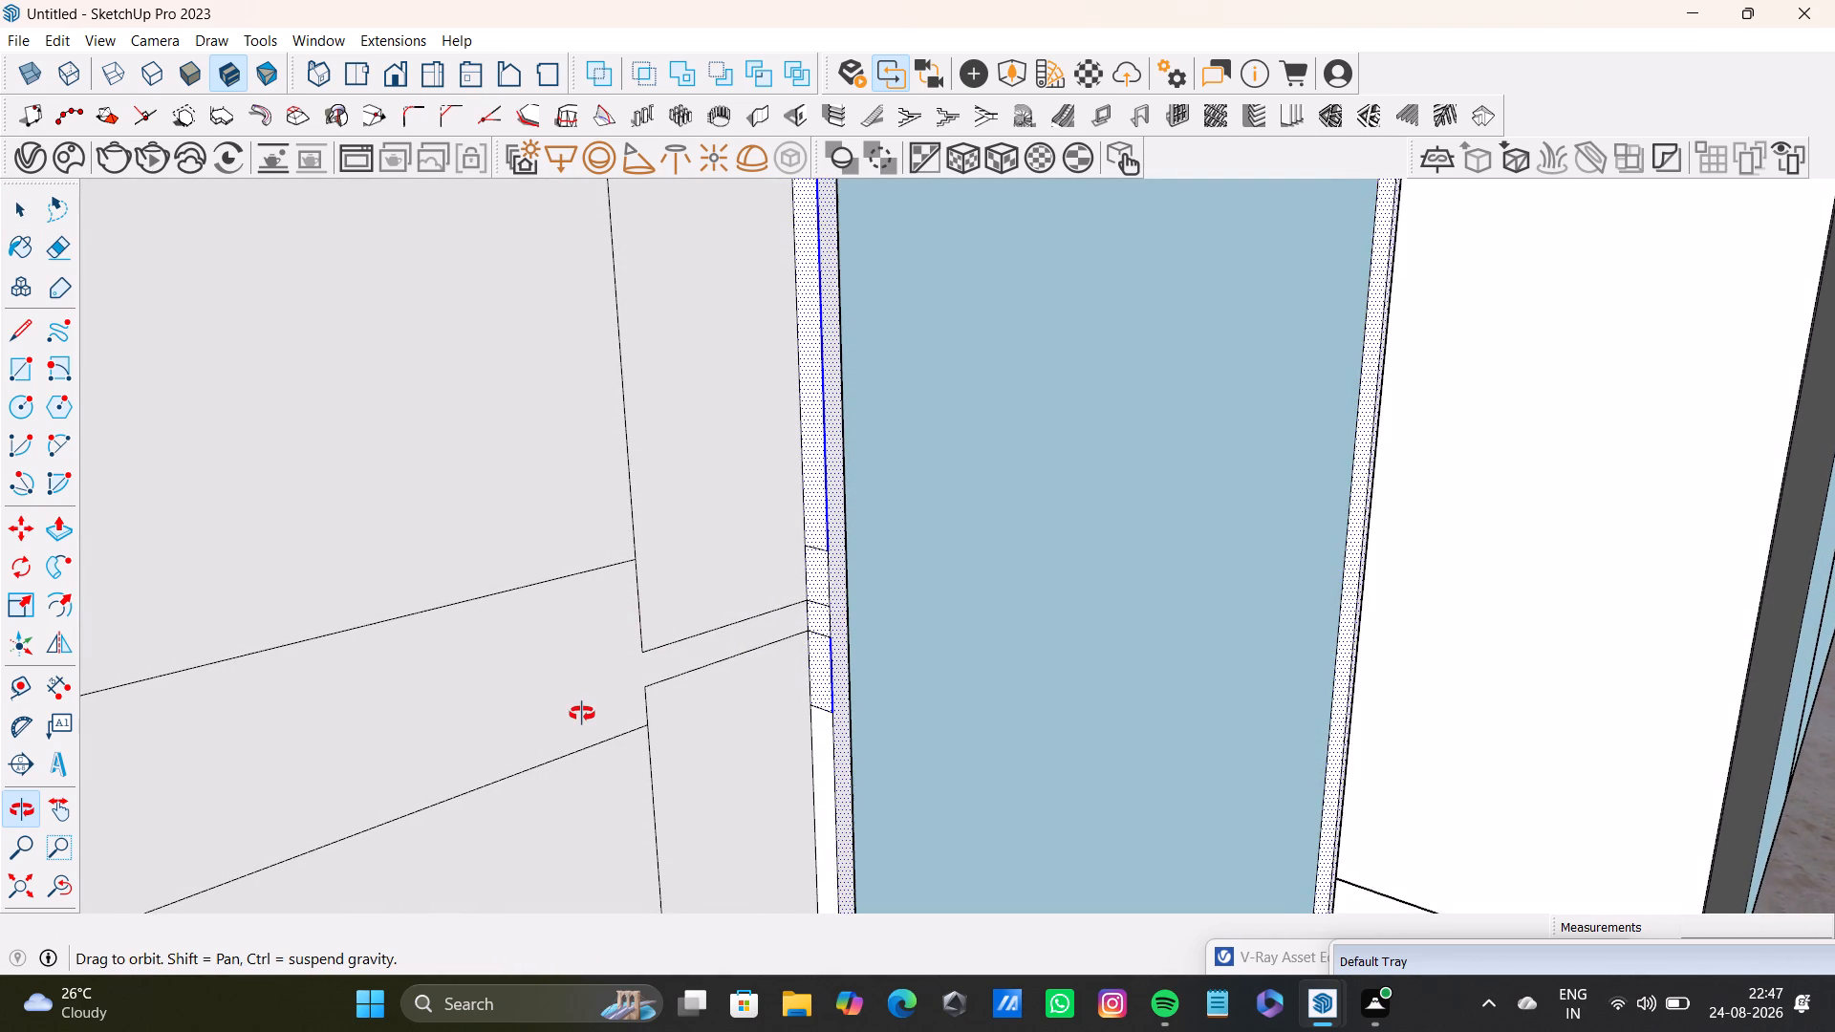
pyautogui.moveTo(582, 714); pyautogui.dragTo(580, 738, button='middle')
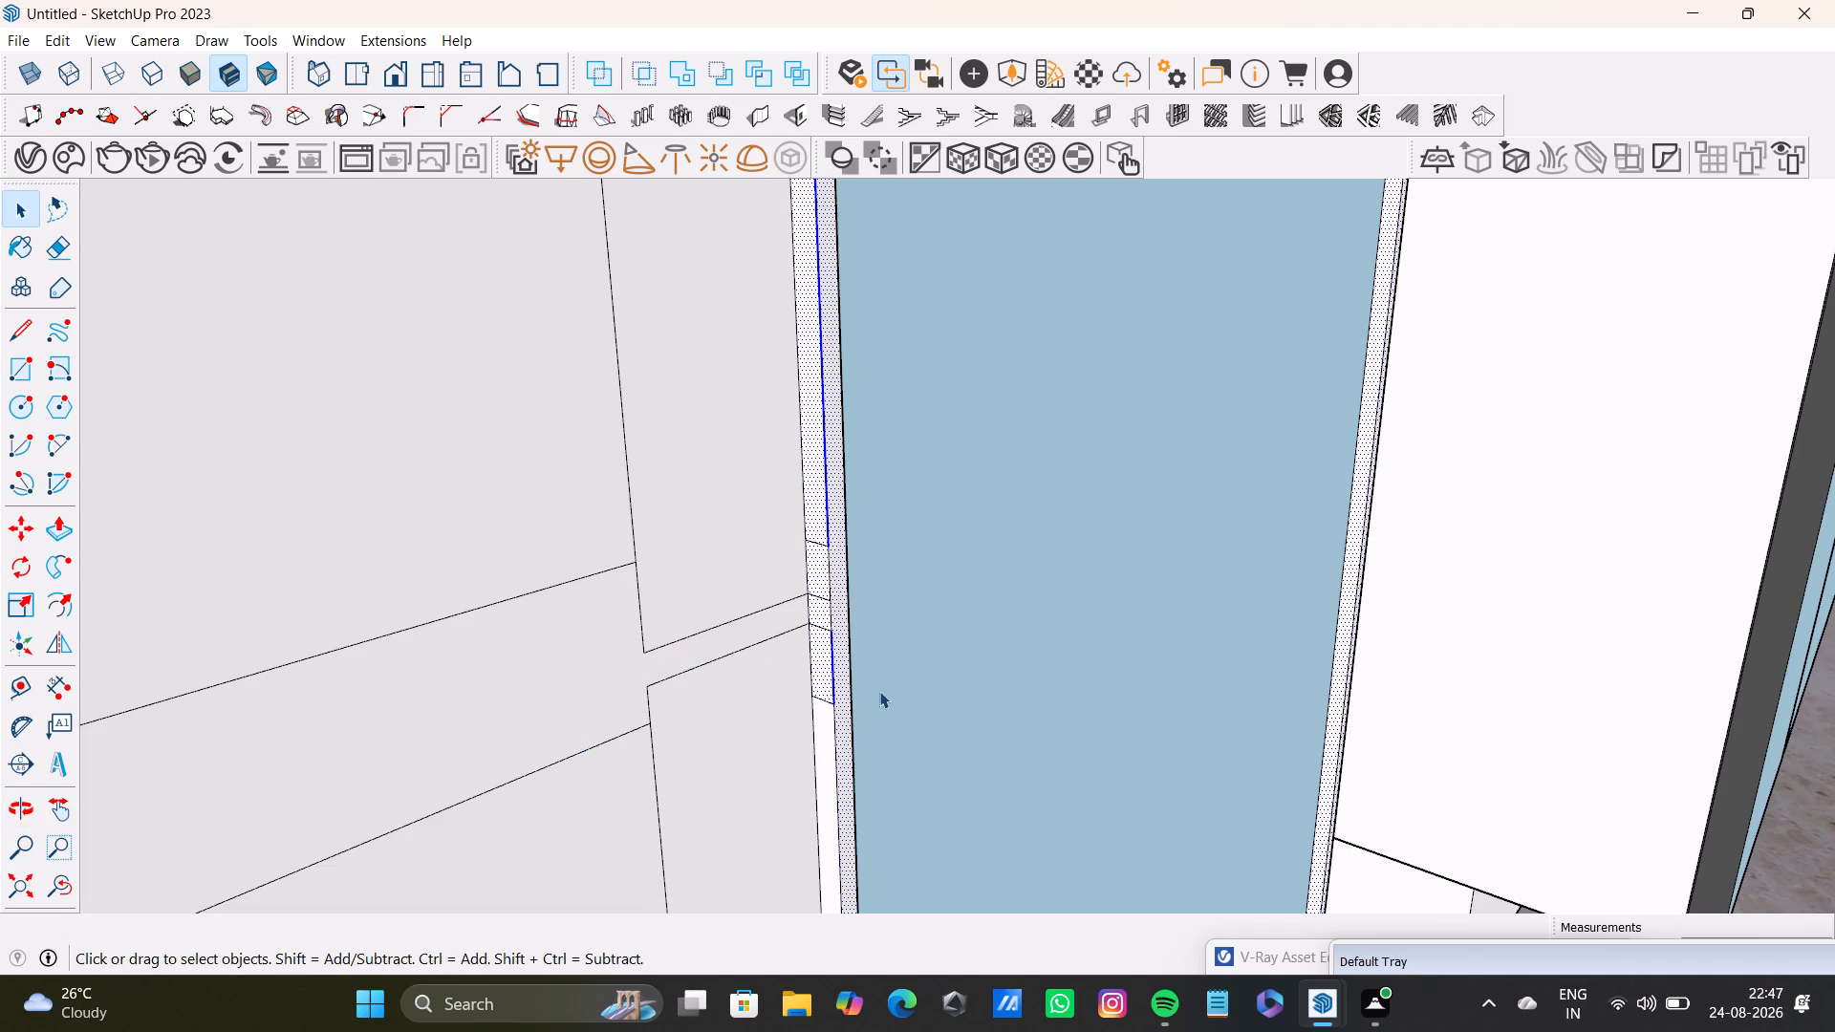
pyautogui.keyDown('shift'); pyautogui.moveTo(831, 734); pyautogui.dragTo(813, 621, button='middle'); pyautogui.keyUp('shift')
pyautogui.keyDown('shift'); pyautogui.scroll(4, 797, 628); pyautogui.keyUp('shift')
pyautogui.keyDown('shift'); pyautogui.click(804, 628); pyautogui.keyUp('shift')
# Add the bottom rail beneath the narrow blue door and the foot piece of the frame's end upright to the selection.
pyautogui.keyDown('shift'); pyautogui.scroll(-3, 815, 667); pyautogui.keyUp('shift')
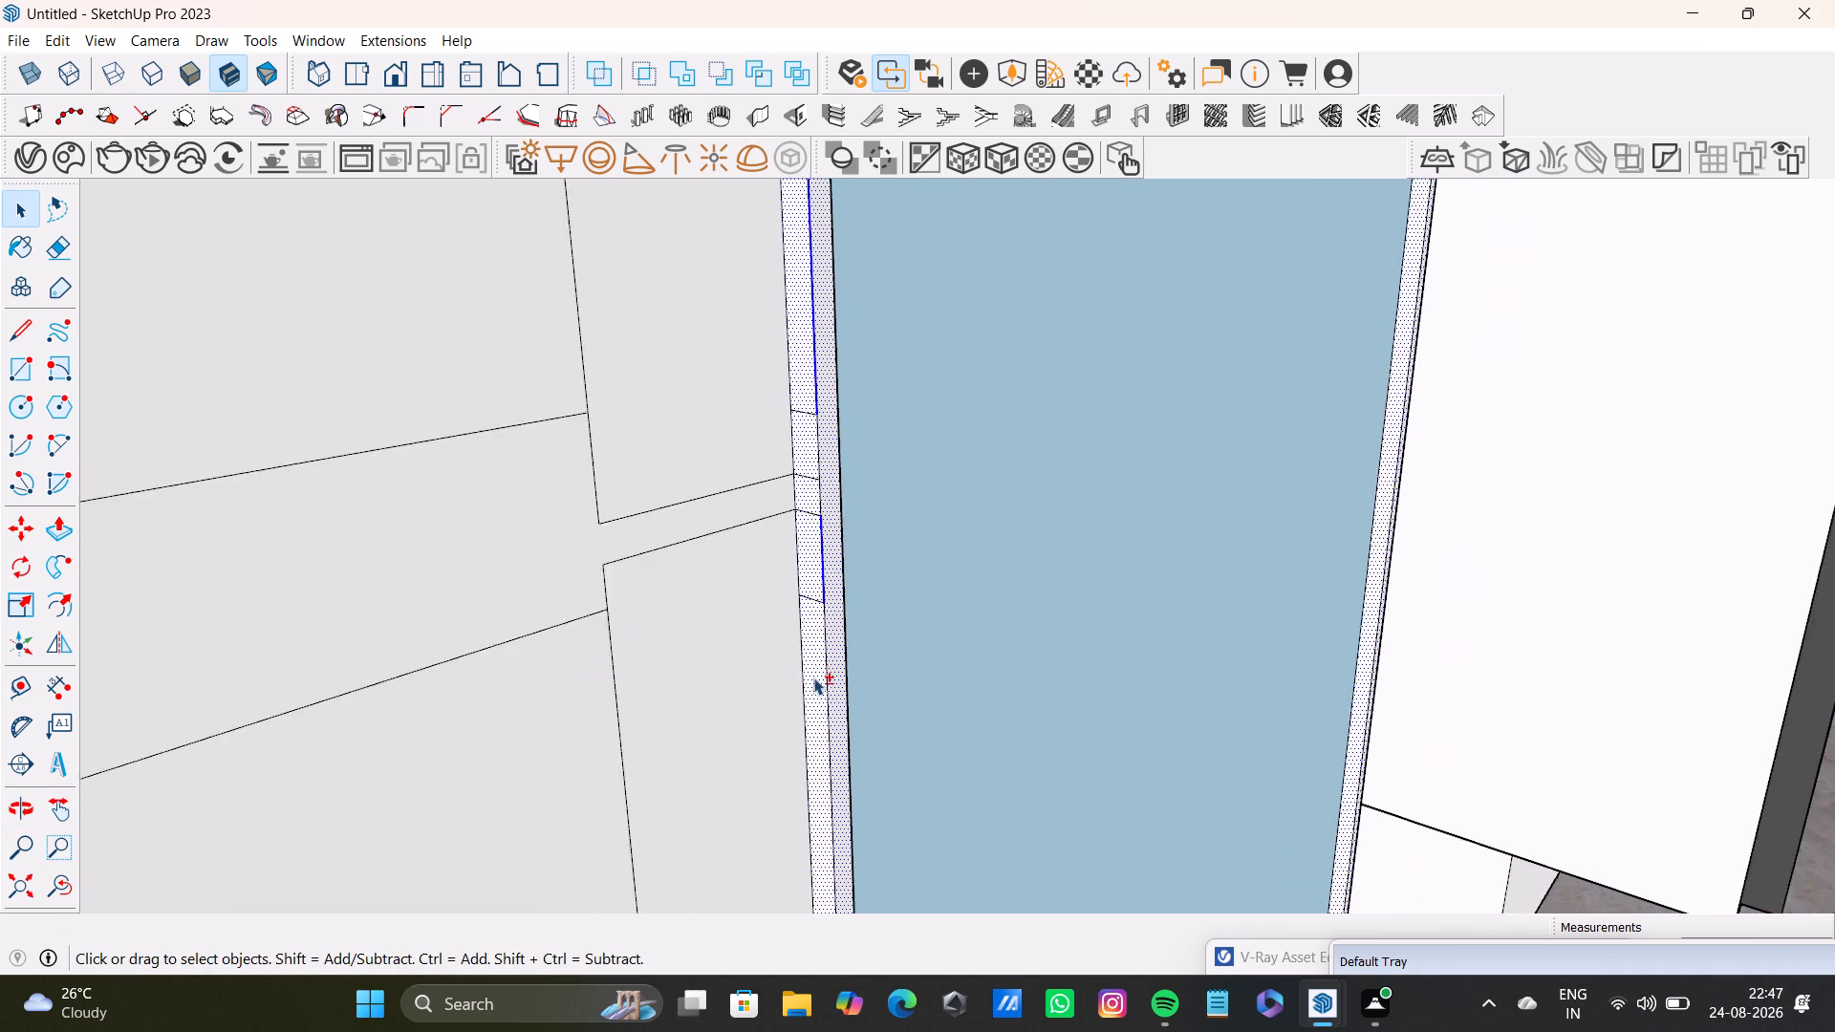
pyautogui.keyDown('shift'); pyautogui.scroll(-6, 813, 677); pyautogui.keyUp('shift')
pyautogui.keyDown('shift'); pyautogui.moveTo(810, 682); pyautogui.dragTo(952, 521, button='middle'); pyautogui.keyUp('shift')
pyautogui.keyDown('shift'); pyautogui.scroll(-12, 395, 721); pyautogui.keyUp('shift')
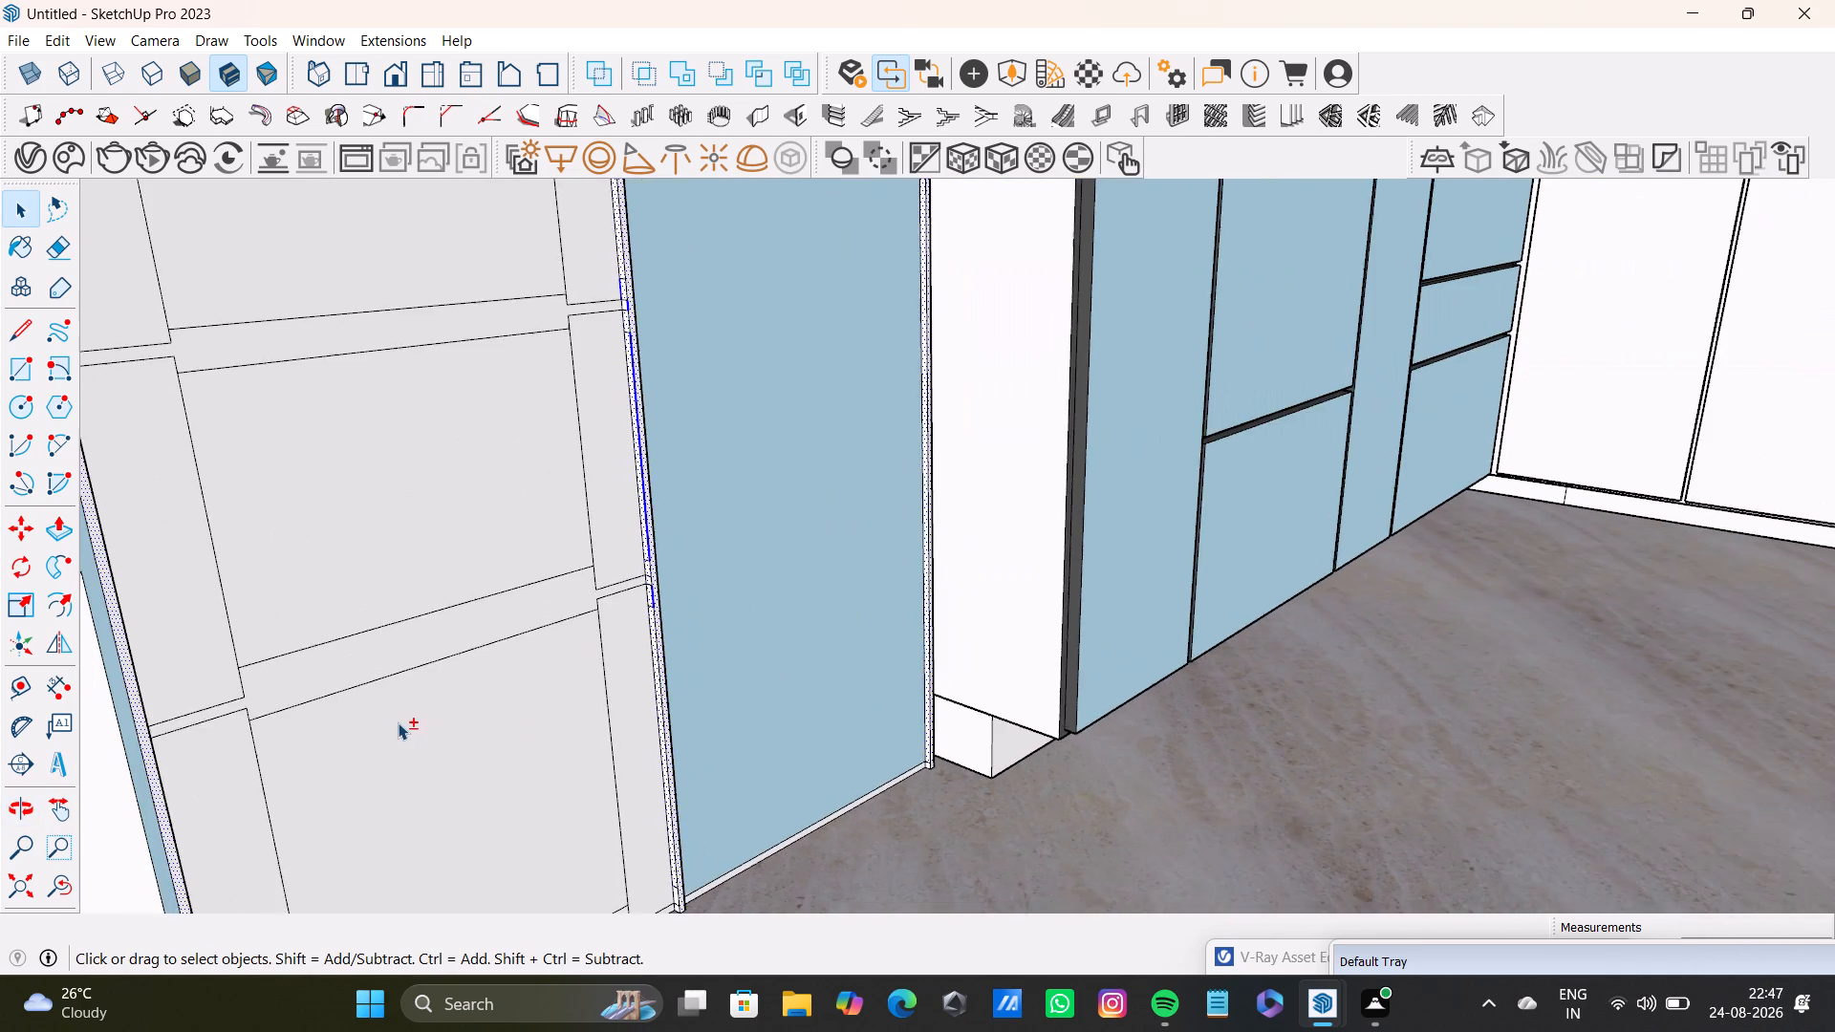
pyautogui.keyDown('shift'); pyautogui.moveTo(398, 722); pyautogui.dragTo(529, 549, button='middle'); pyautogui.keyUp('shift')
pyautogui.keyDown('shift'); pyautogui.scroll(1, 576, 757); pyautogui.keyUp('shift')
pyautogui.keyDown('shift'); pyautogui.moveTo(576, 757); pyautogui.dragTo(576, 551, button='middle'); pyautogui.keyUp('shift')
pyautogui.keyDown('shift'); pyautogui.scroll(4, 773, 548); pyautogui.keyUp('shift')
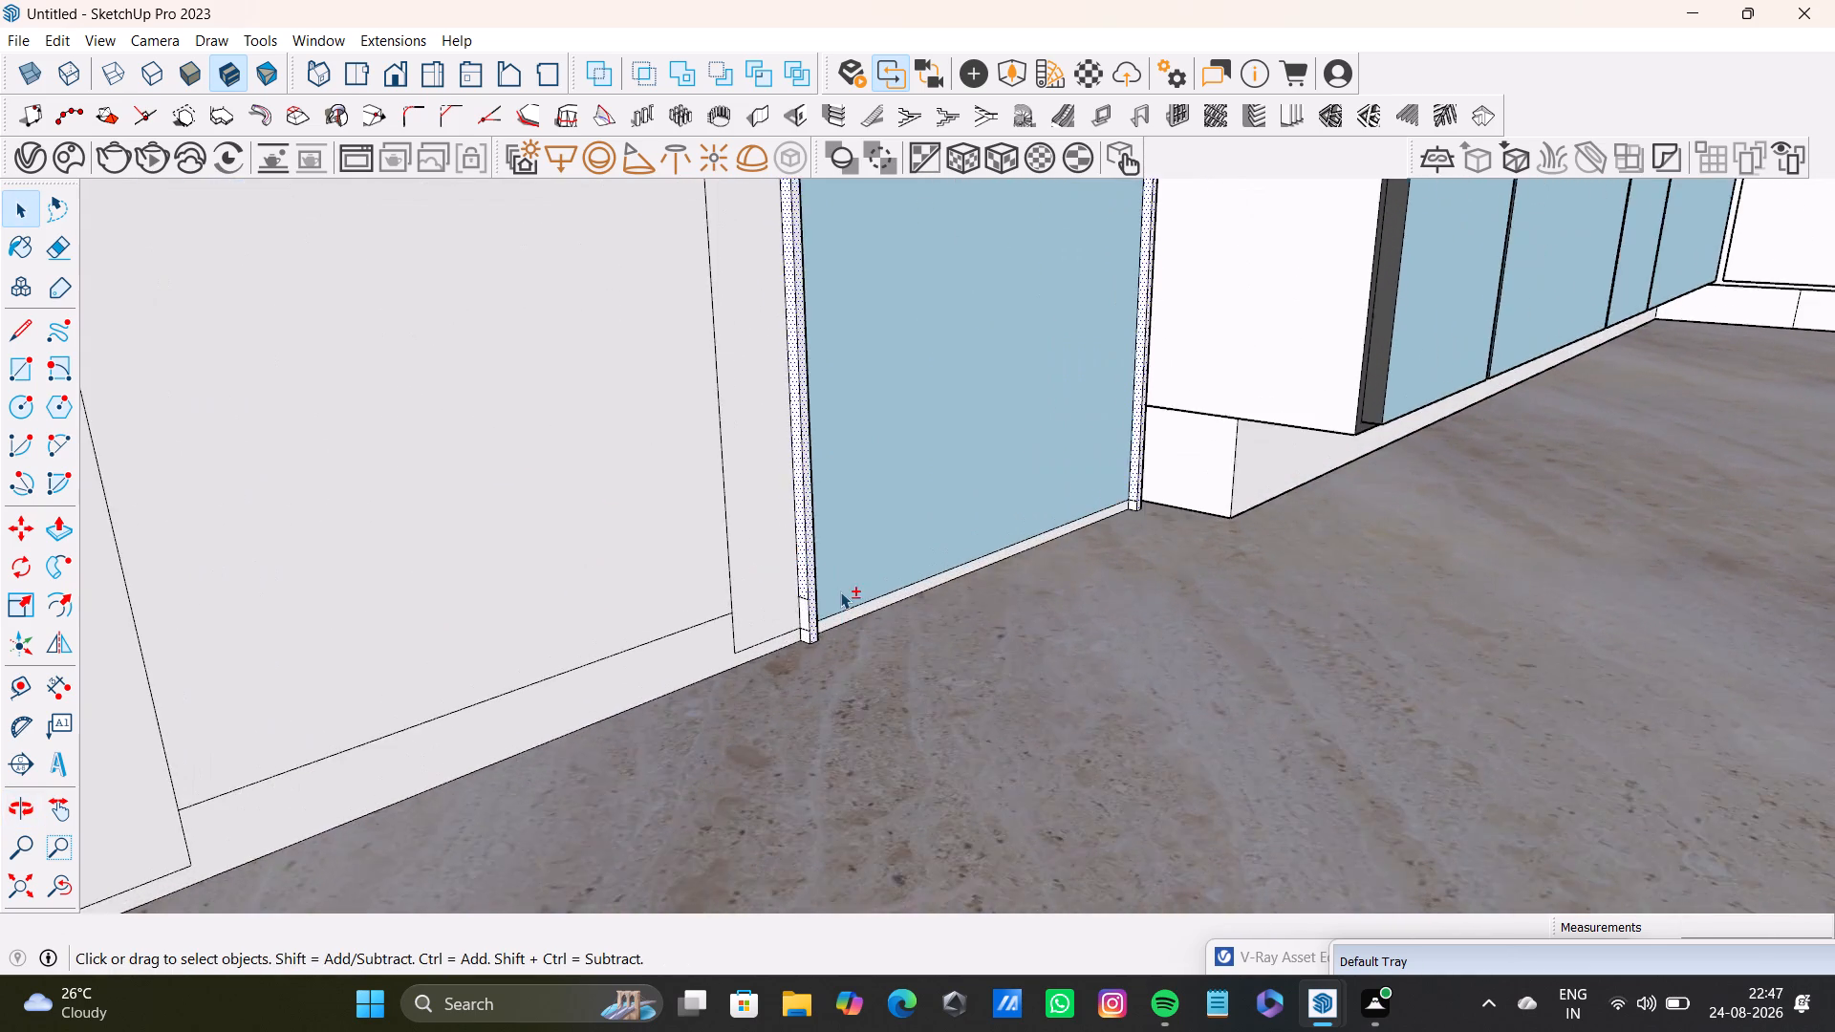
pyautogui.keyDown('shift'); pyautogui.scroll(6, 840, 591); pyautogui.keyUp('shift')
pyautogui.keyDown('shift'); pyautogui.click(849, 629); pyautogui.keyUp('shift')
pyautogui.keyDown('shift'); pyautogui.scroll(7, 1338, 458); pyautogui.keyUp('shift')
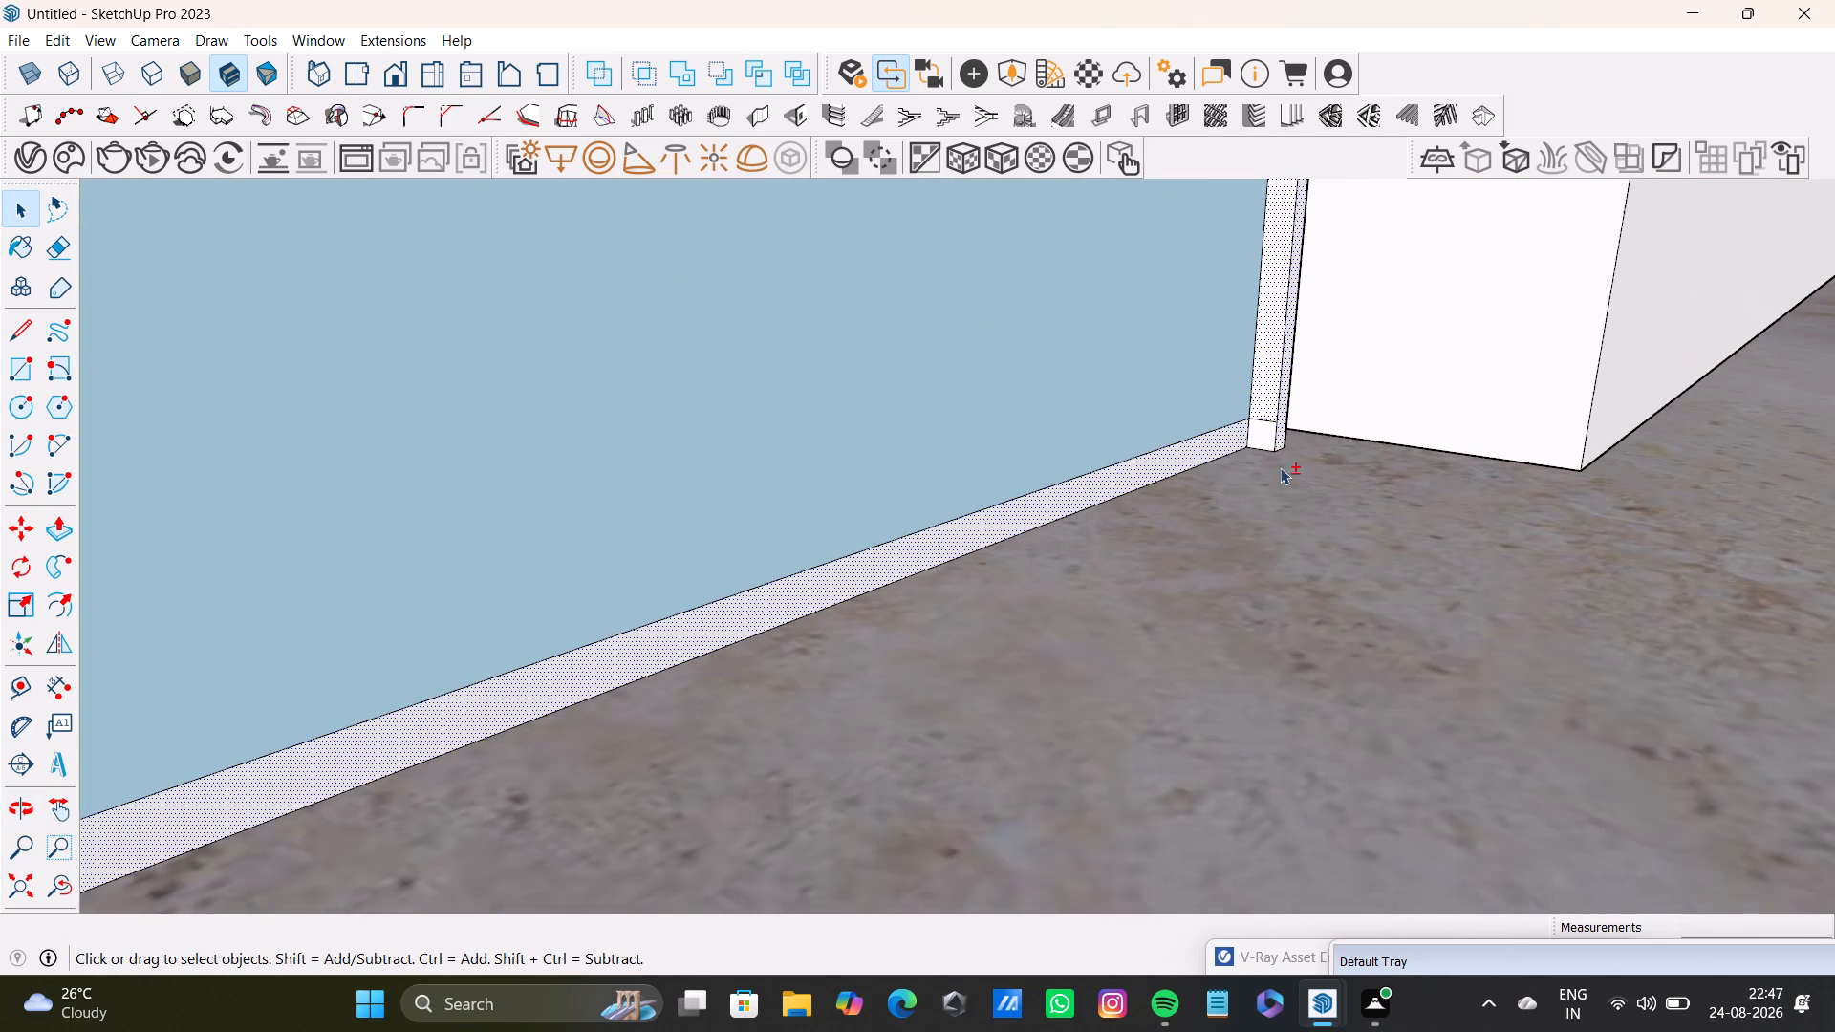
pyautogui.keyDown('shift'); pyautogui.click(1275, 435); pyautogui.keyUp('shift')
pyautogui.keyDown('shift'); pyautogui.click(1267, 437); pyautogui.keyUp('shift')
# Add the small inner face pieces at the foot of the divider beside the narrow blue door to the selection.
pyautogui.keyDown('shift'); pyautogui.scroll(-10, 874, 634); pyautogui.keyUp('shift')
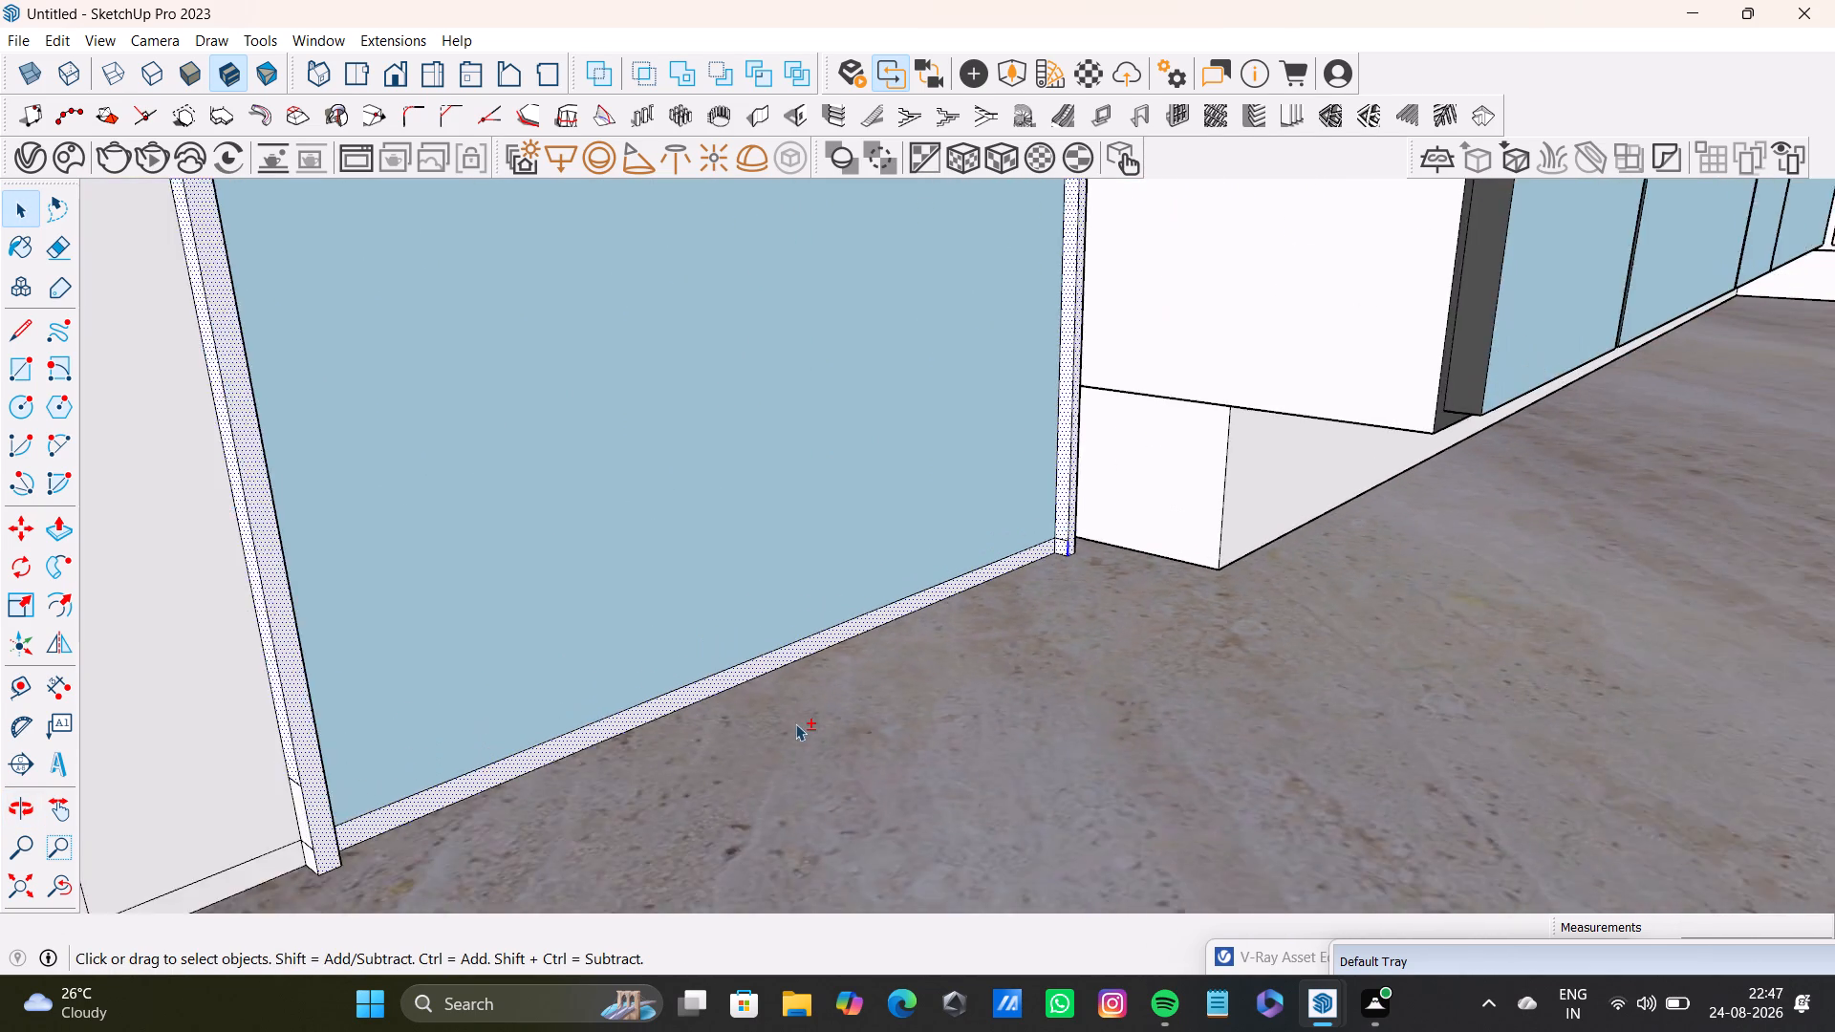
pyautogui.keyDown('shift'); pyautogui.scroll(-4, 795, 723); pyautogui.keyUp('shift')
pyautogui.keyDown('shift'); pyautogui.scroll(7, 485, 740); pyautogui.keyUp('shift')
pyautogui.keyDown('shift'); pyautogui.click(471, 782); pyautogui.keyUp('shift')
pyautogui.keyDown('shift'); pyautogui.click(477, 851); pyautogui.keyUp('shift')
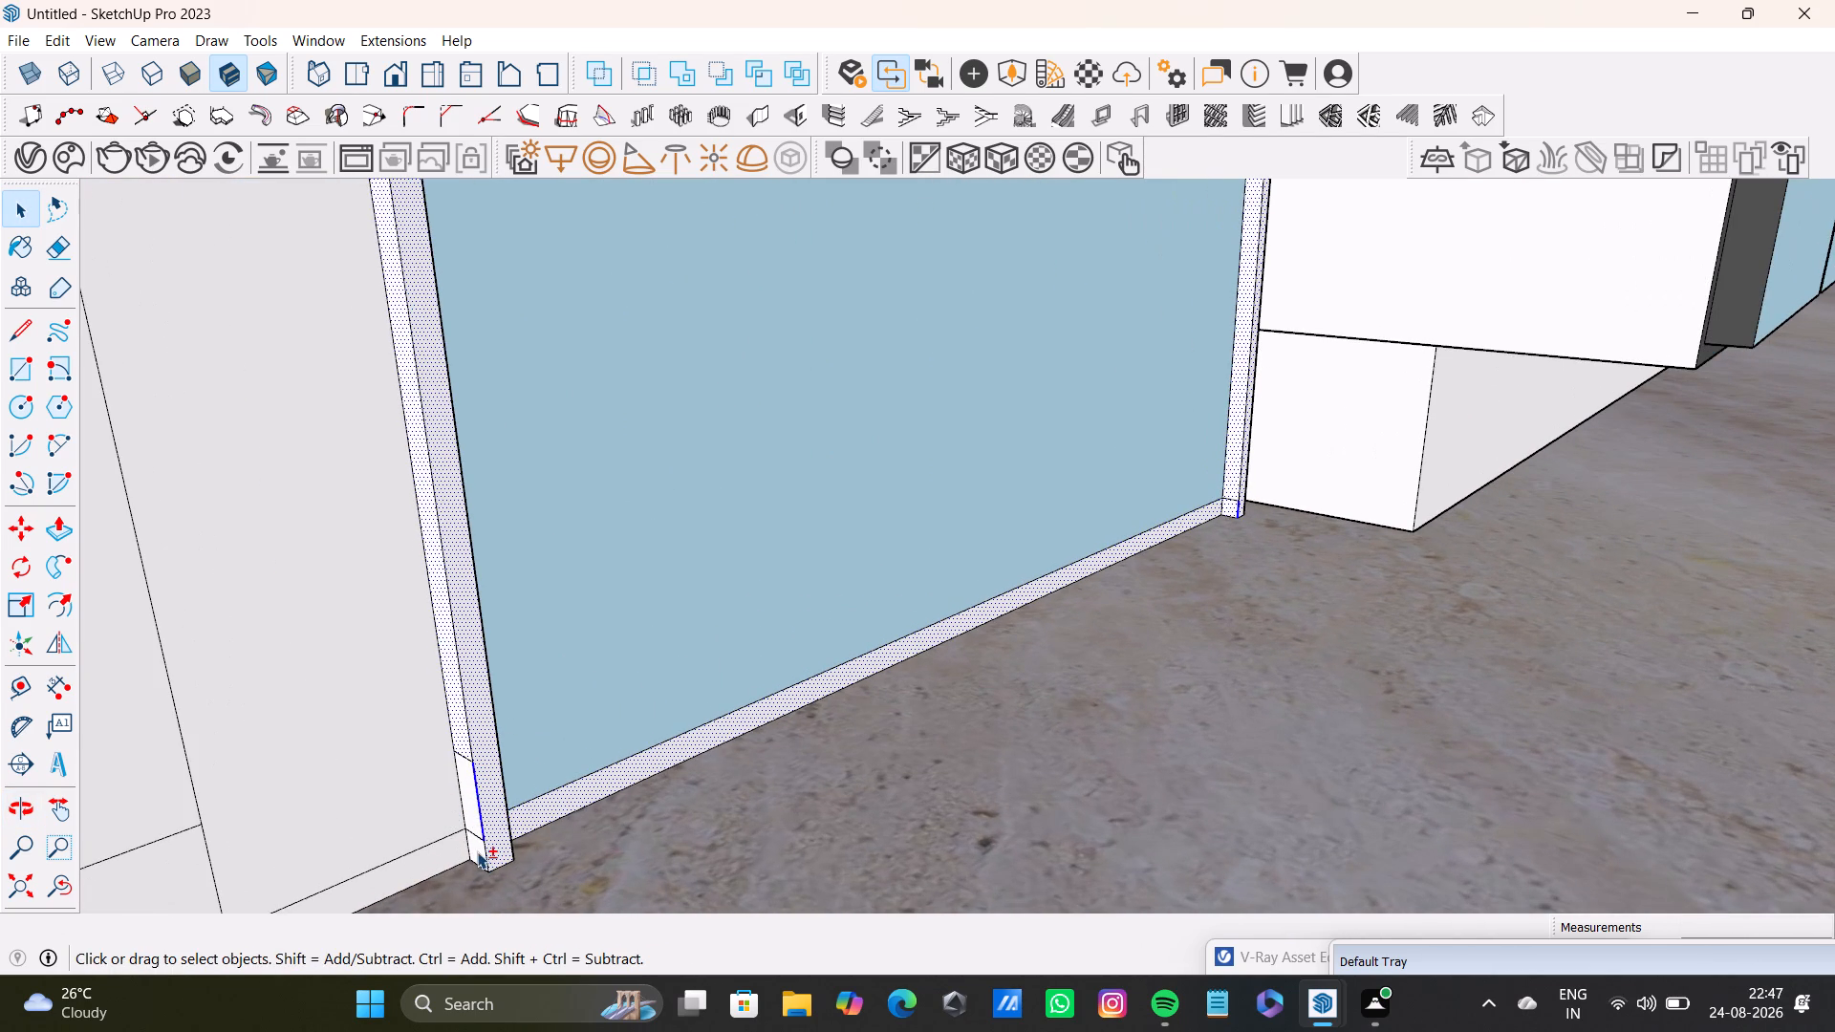
pyautogui.keyDown('shift'); pyautogui.click(478, 808); pyautogui.keyUp('shift')
pyautogui.keyDown('shift'); pyautogui.click(470, 801); pyautogui.keyUp('shift')
# Add the lowest inner face segments of the upright next to the open compartments, down to the floor, to the selection.
pyautogui.keyDown('shift'); pyautogui.scroll(-10, 471, 816); pyautogui.keyUp('shift')
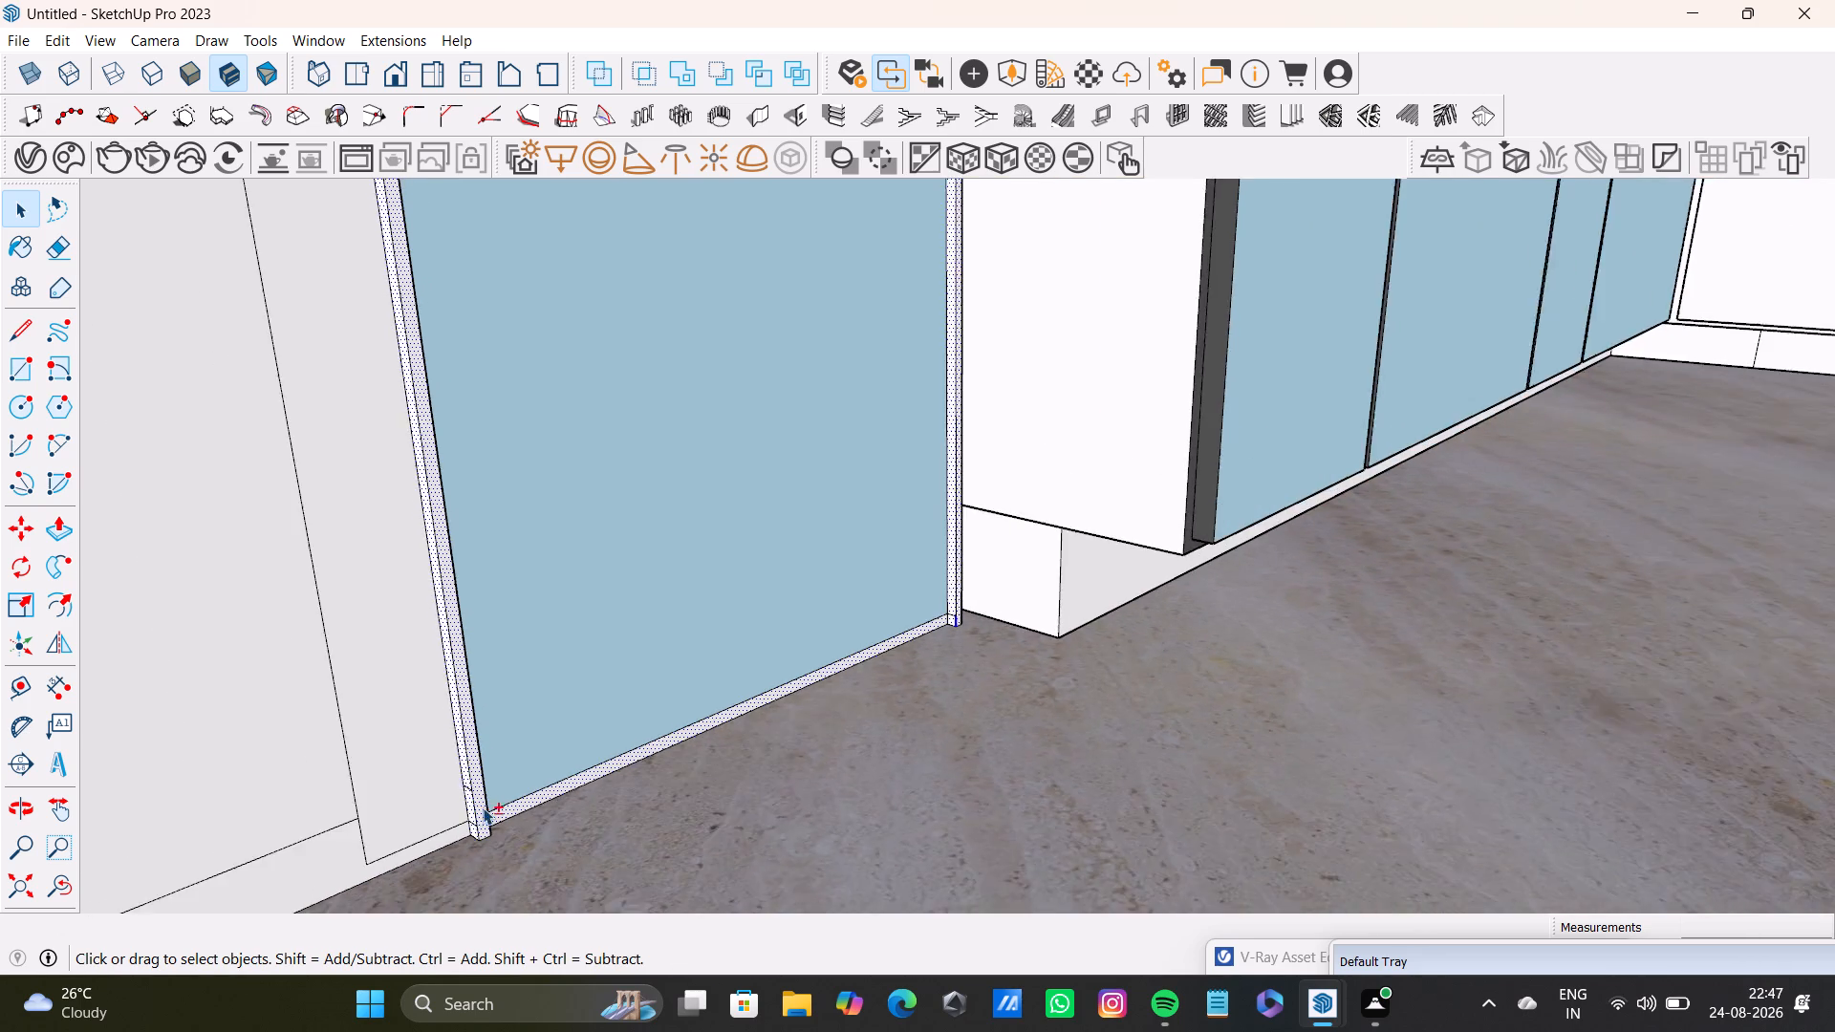
pyautogui.keyDown('shift'); pyautogui.scroll(-8, 483, 807); pyautogui.keyUp('shift')
pyautogui.keyDown('shift'); pyautogui.moveTo(537, 755); pyautogui.dragTo(683, 692, button='middle'); pyautogui.keyUp('shift')
pyautogui.keyDown('shift'); pyautogui.scroll(4, 376, 699); pyautogui.keyUp('shift')
pyautogui.keyDown('shift'); pyautogui.moveTo(362, 707); pyautogui.dragTo(505, 608, button='middle'); pyautogui.keyUp('shift')
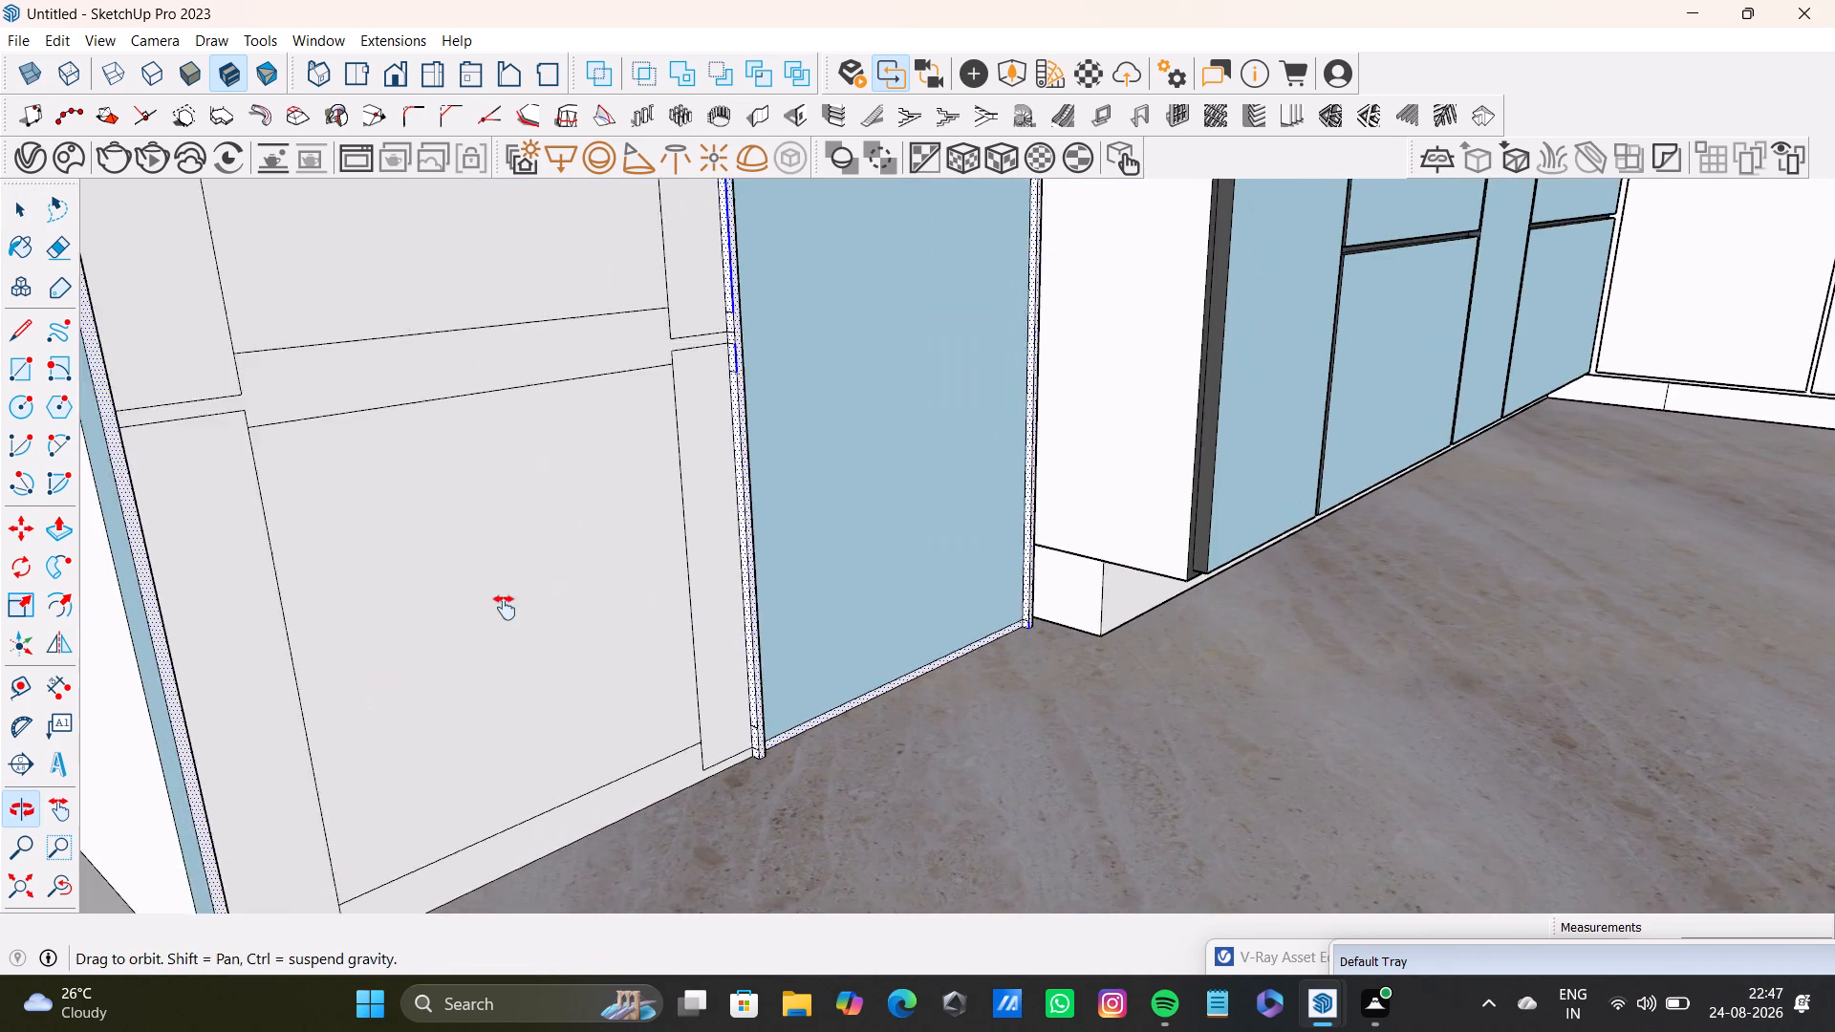
pyautogui.keyDown('shift'); pyautogui.moveTo(505, 608); pyautogui.dragTo(623, 532, button='middle'); pyautogui.keyUp('shift')
pyautogui.keyDown('shift'); pyautogui.scroll(4, 492, 775); pyautogui.keyUp('shift')
pyautogui.keyDown('shift'); pyautogui.moveTo(881, 676); pyautogui.dragTo(677, 774, button='middle'); pyautogui.keyUp('shift')
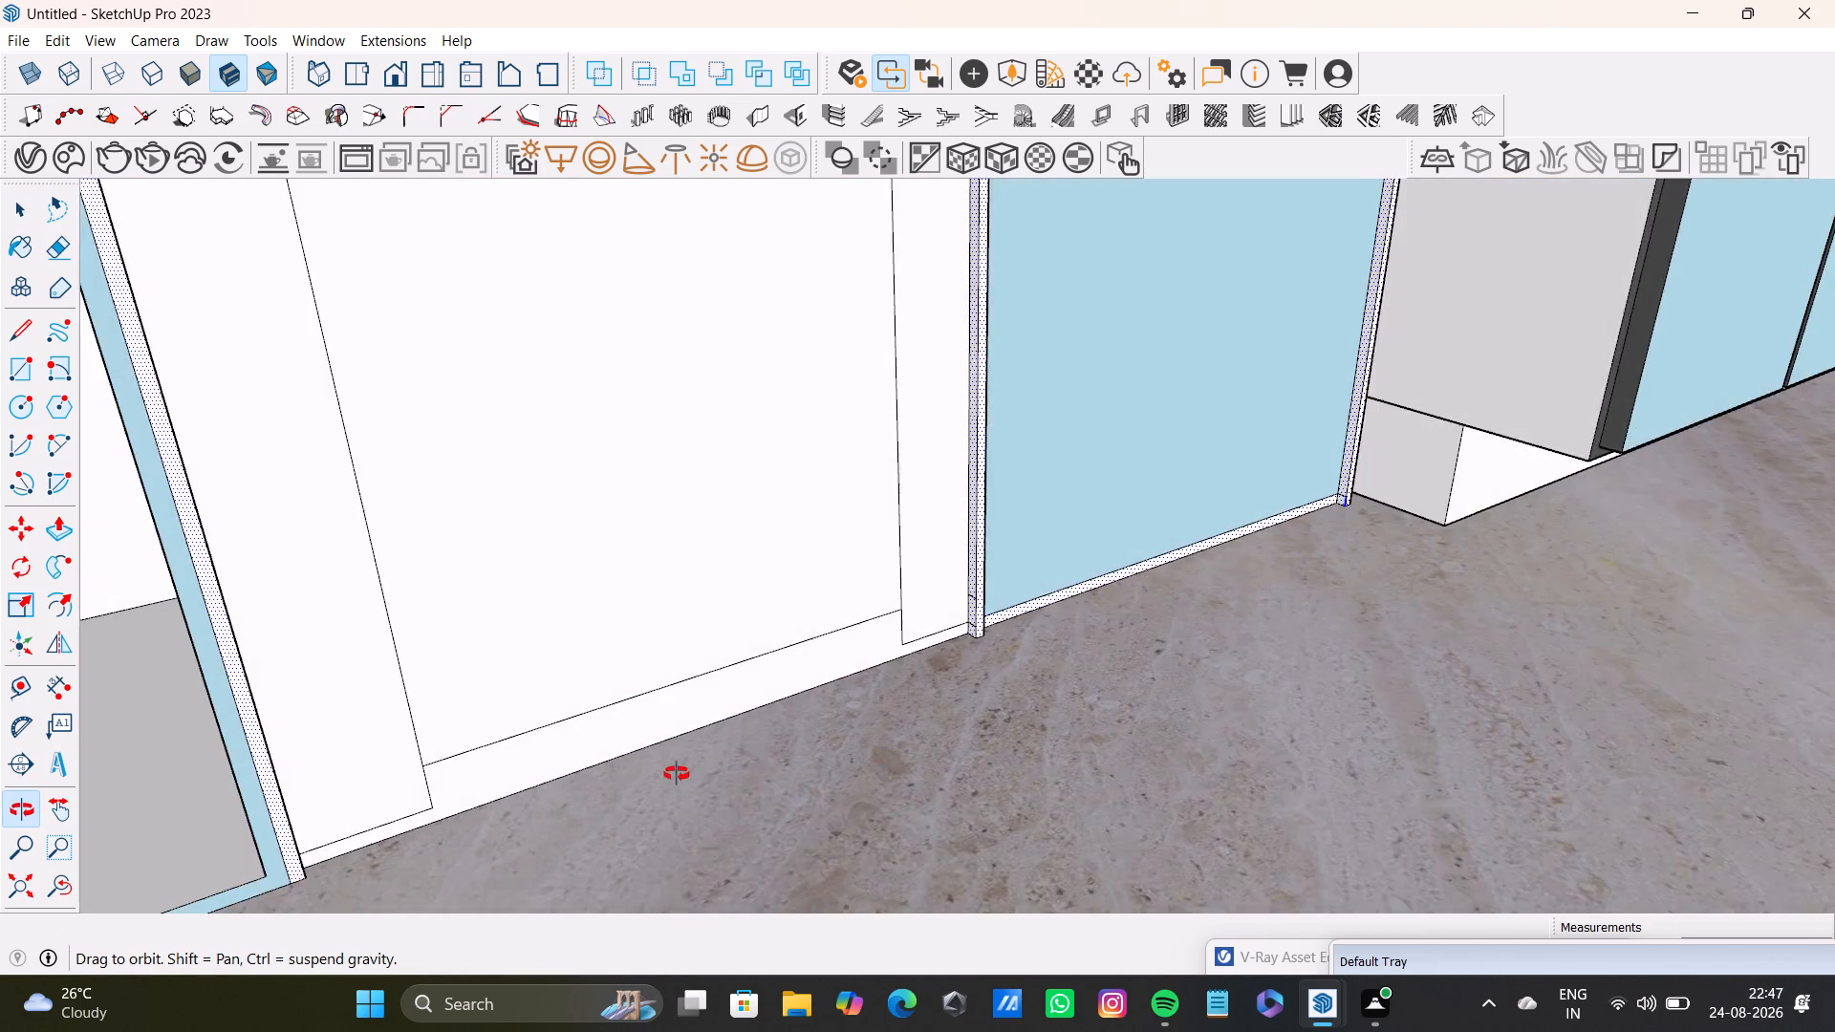
pyautogui.keyDown('shift'); pyautogui.moveTo(677, 774); pyautogui.dragTo(348, 831, button='middle'); pyautogui.keyUp('shift')
pyautogui.keyDown('shift'); pyautogui.scroll(7, 406, 511); pyautogui.keyUp('shift')
pyautogui.keyDown('shift'); pyautogui.scroll(3, 279, 583); pyautogui.keyUp('shift')
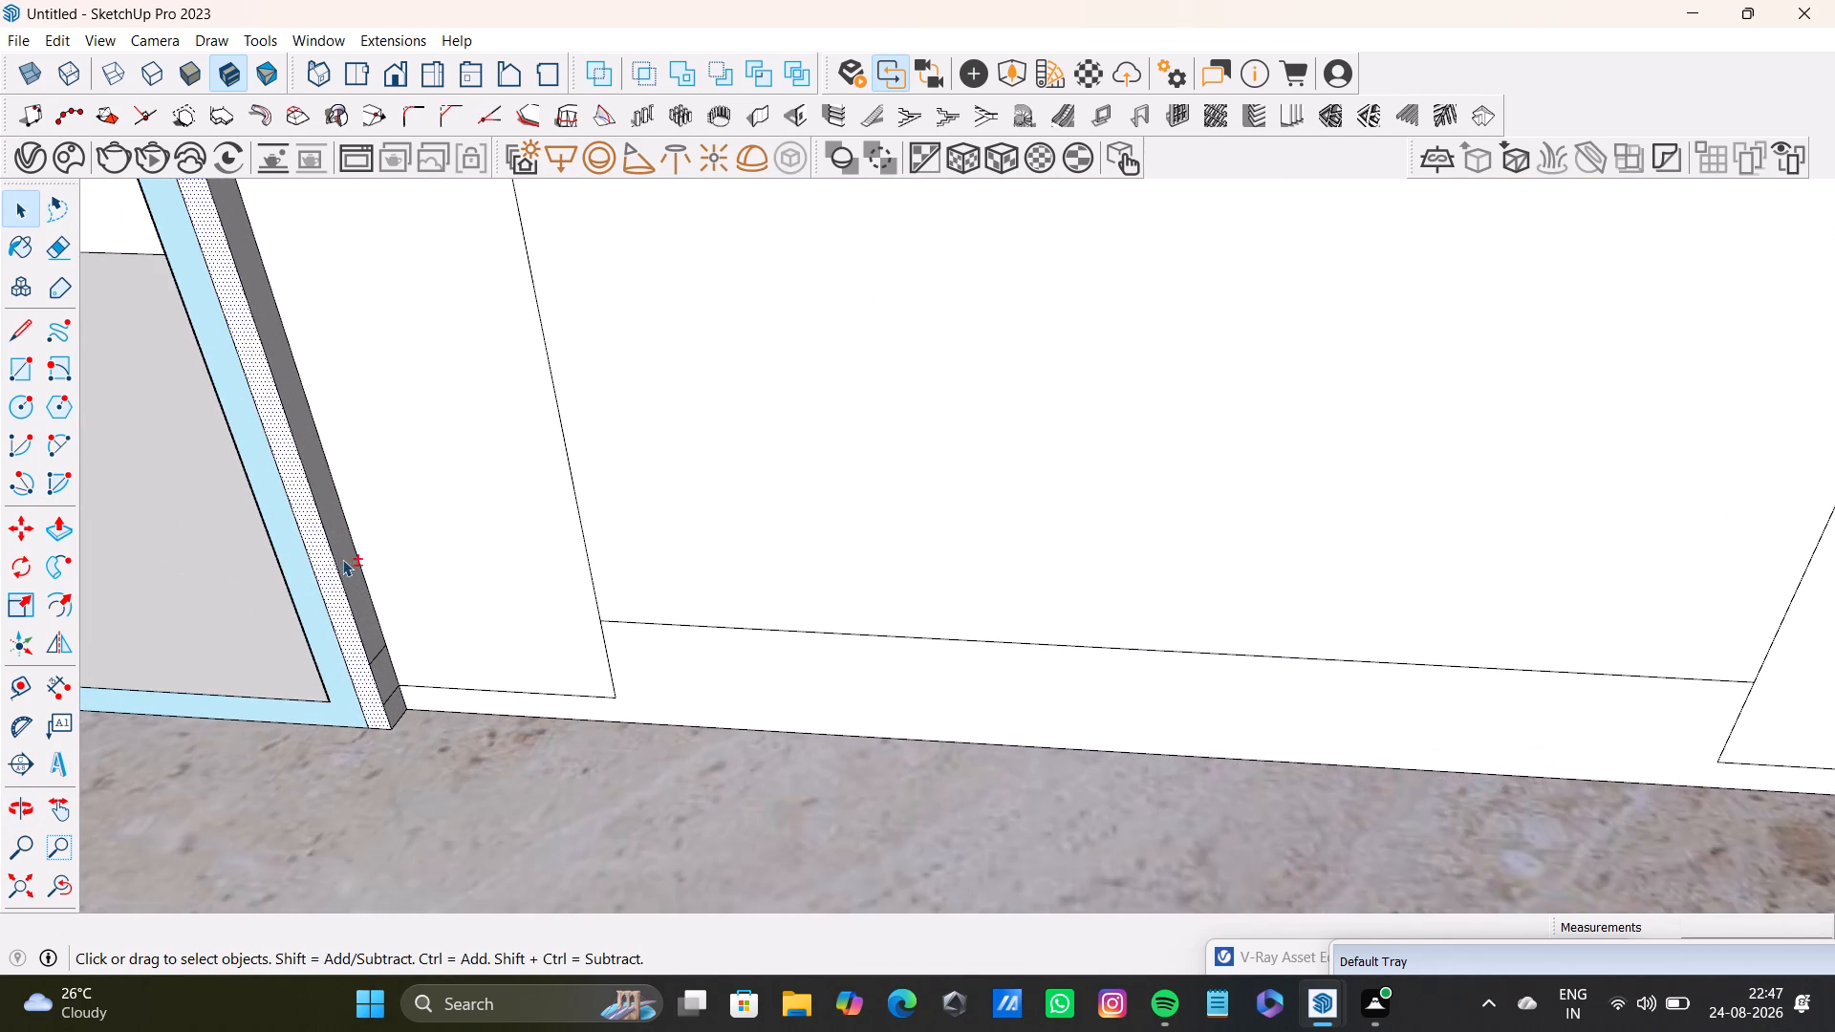
pyautogui.keyDown('shift'); pyautogui.click(342, 570); pyautogui.keyUp('shift')
pyautogui.keyDown('shift'); pyautogui.click(389, 671); pyautogui.keyUp('shift')
pyautogui.keyDown('shift'); pyautogui.click(367, 621); pyautogui.keyUp('shift')
pyautogui.keyDown('shift'); pyautogui.click(396, 708); pyautogui.keyUp('shift')
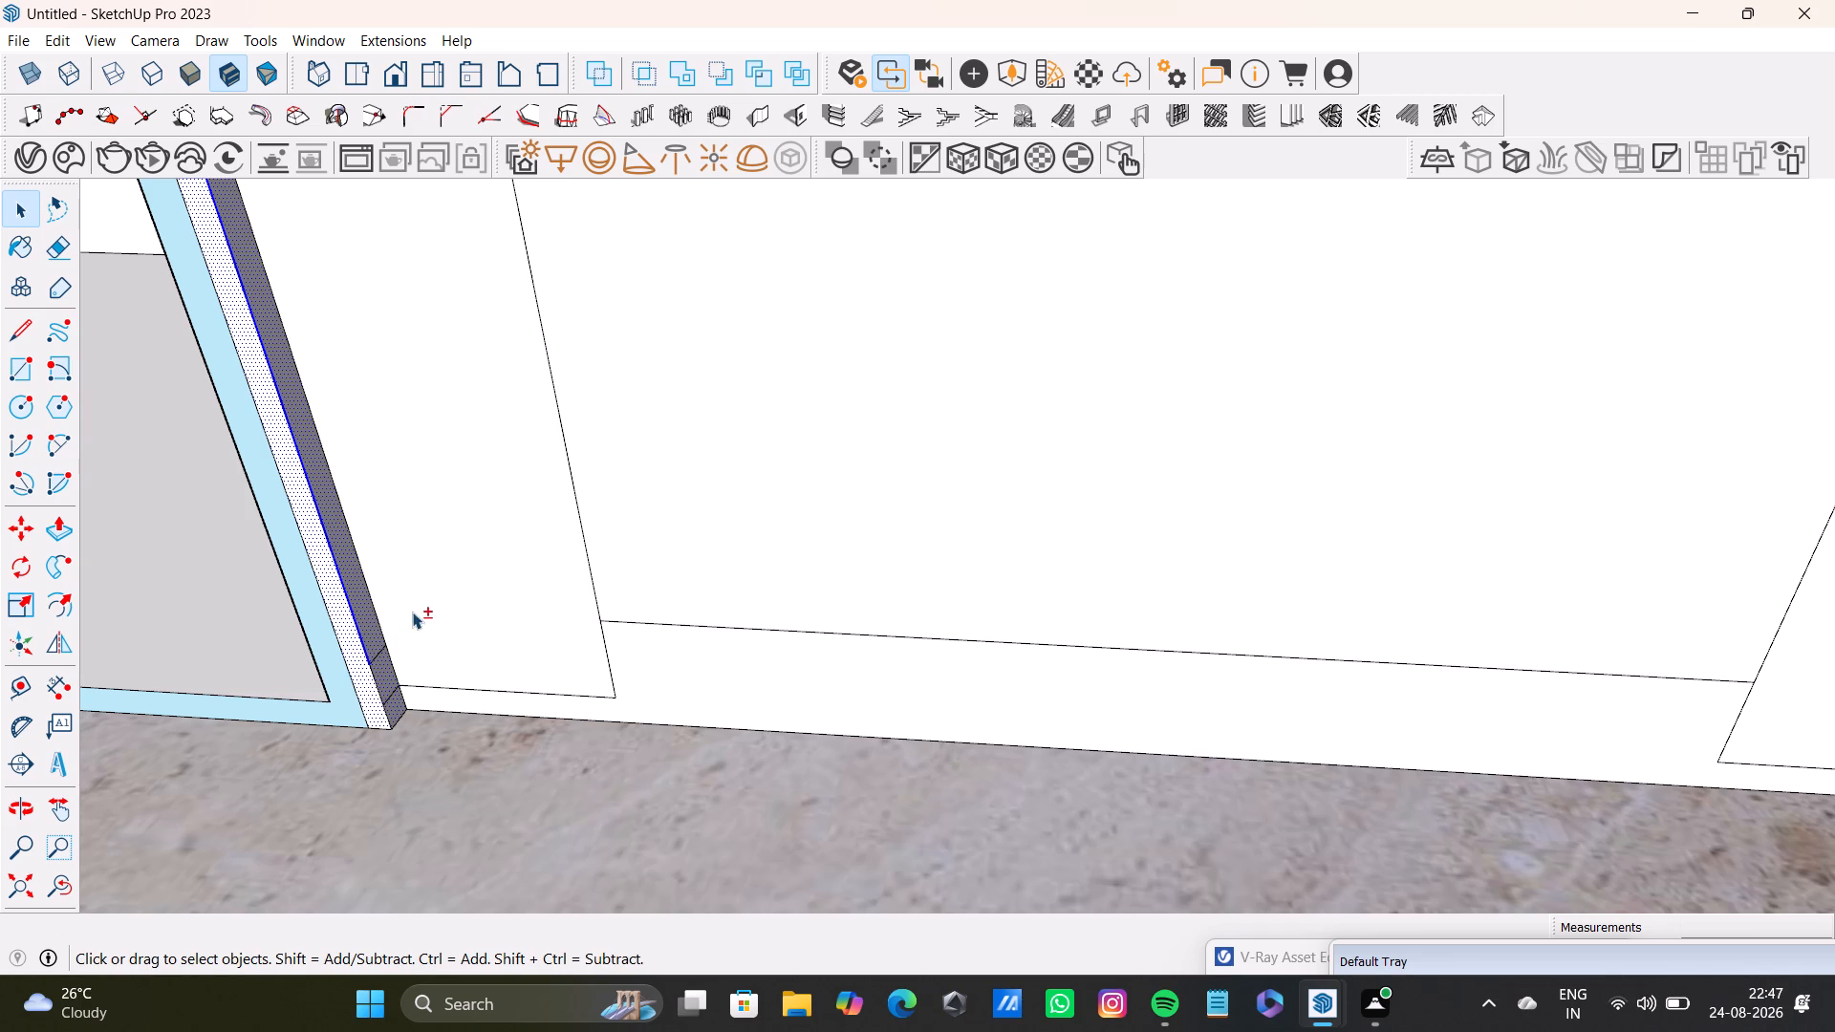
# Add the same upright's inner face segments above, at and below the shelf joint near the blue door's bottom corner to the selection.
pyautogui.keyDown('shift'); pyautogui.scroll(-16, 430, 544); pyautogui.keyUp('shift')
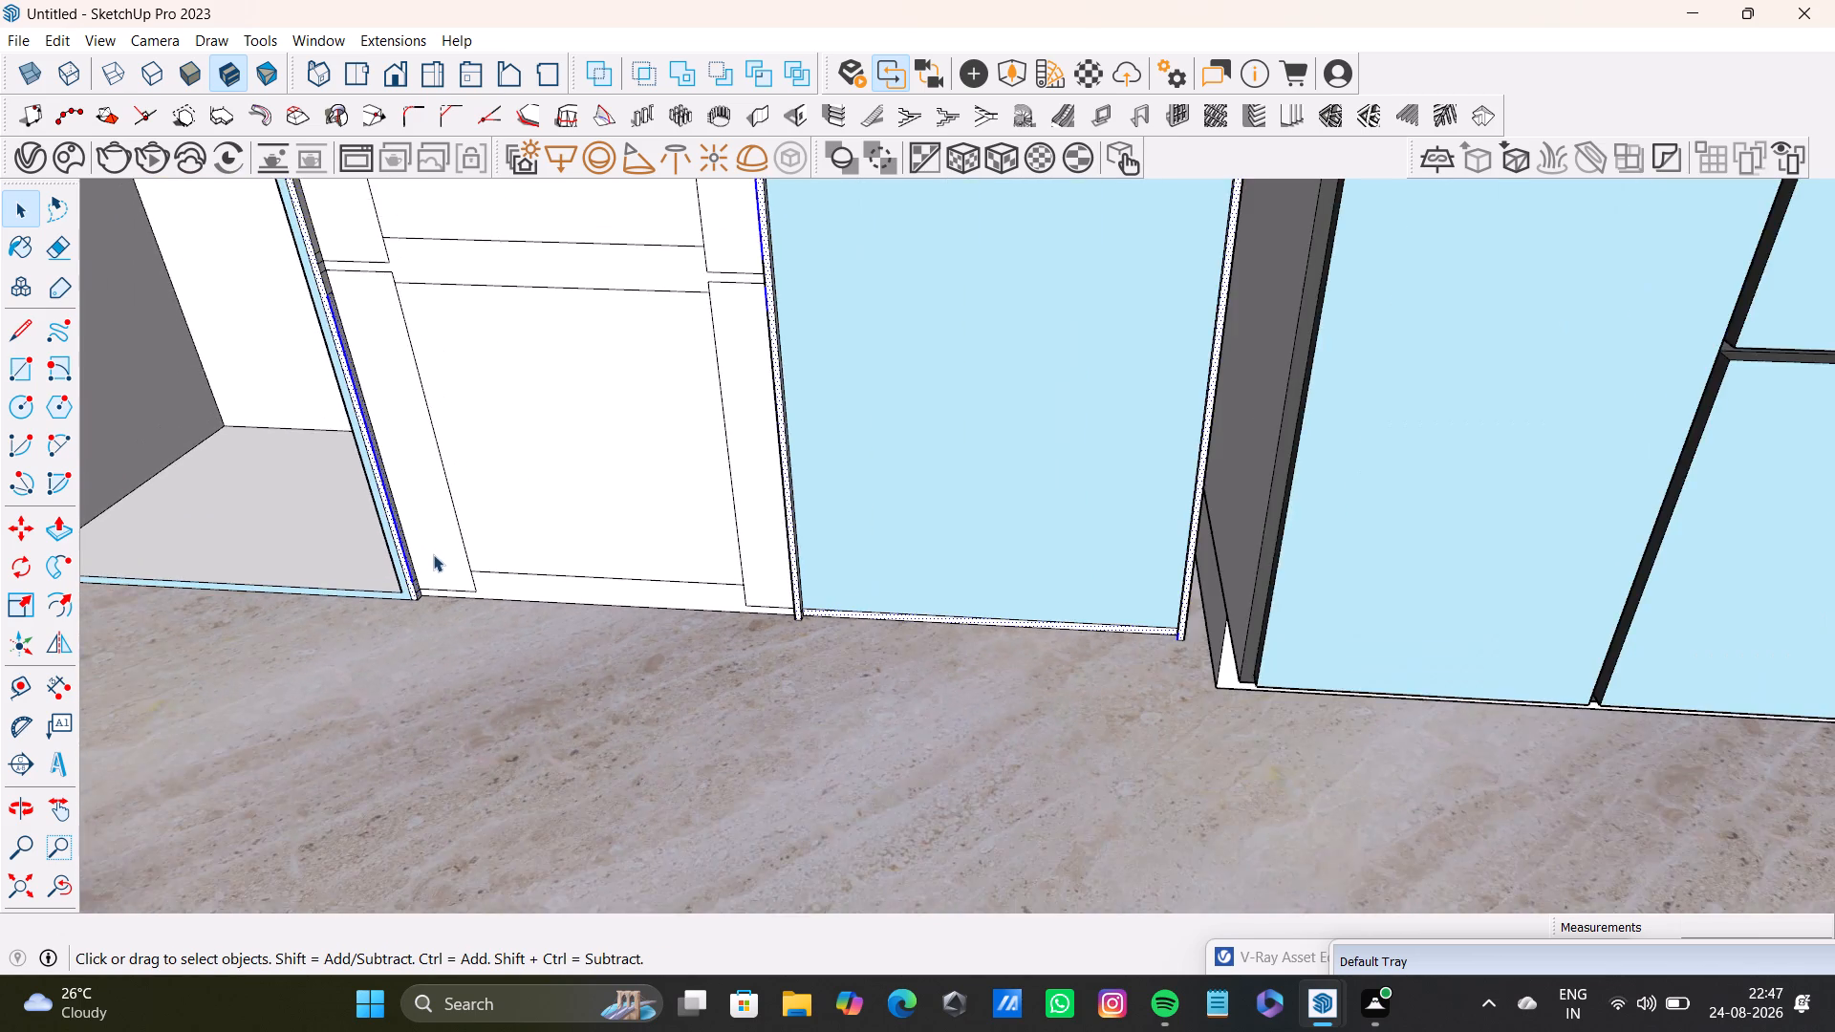
pyautogui.moveTo(433, 554); pyautogui.dragTo(606, 938, button='middle')
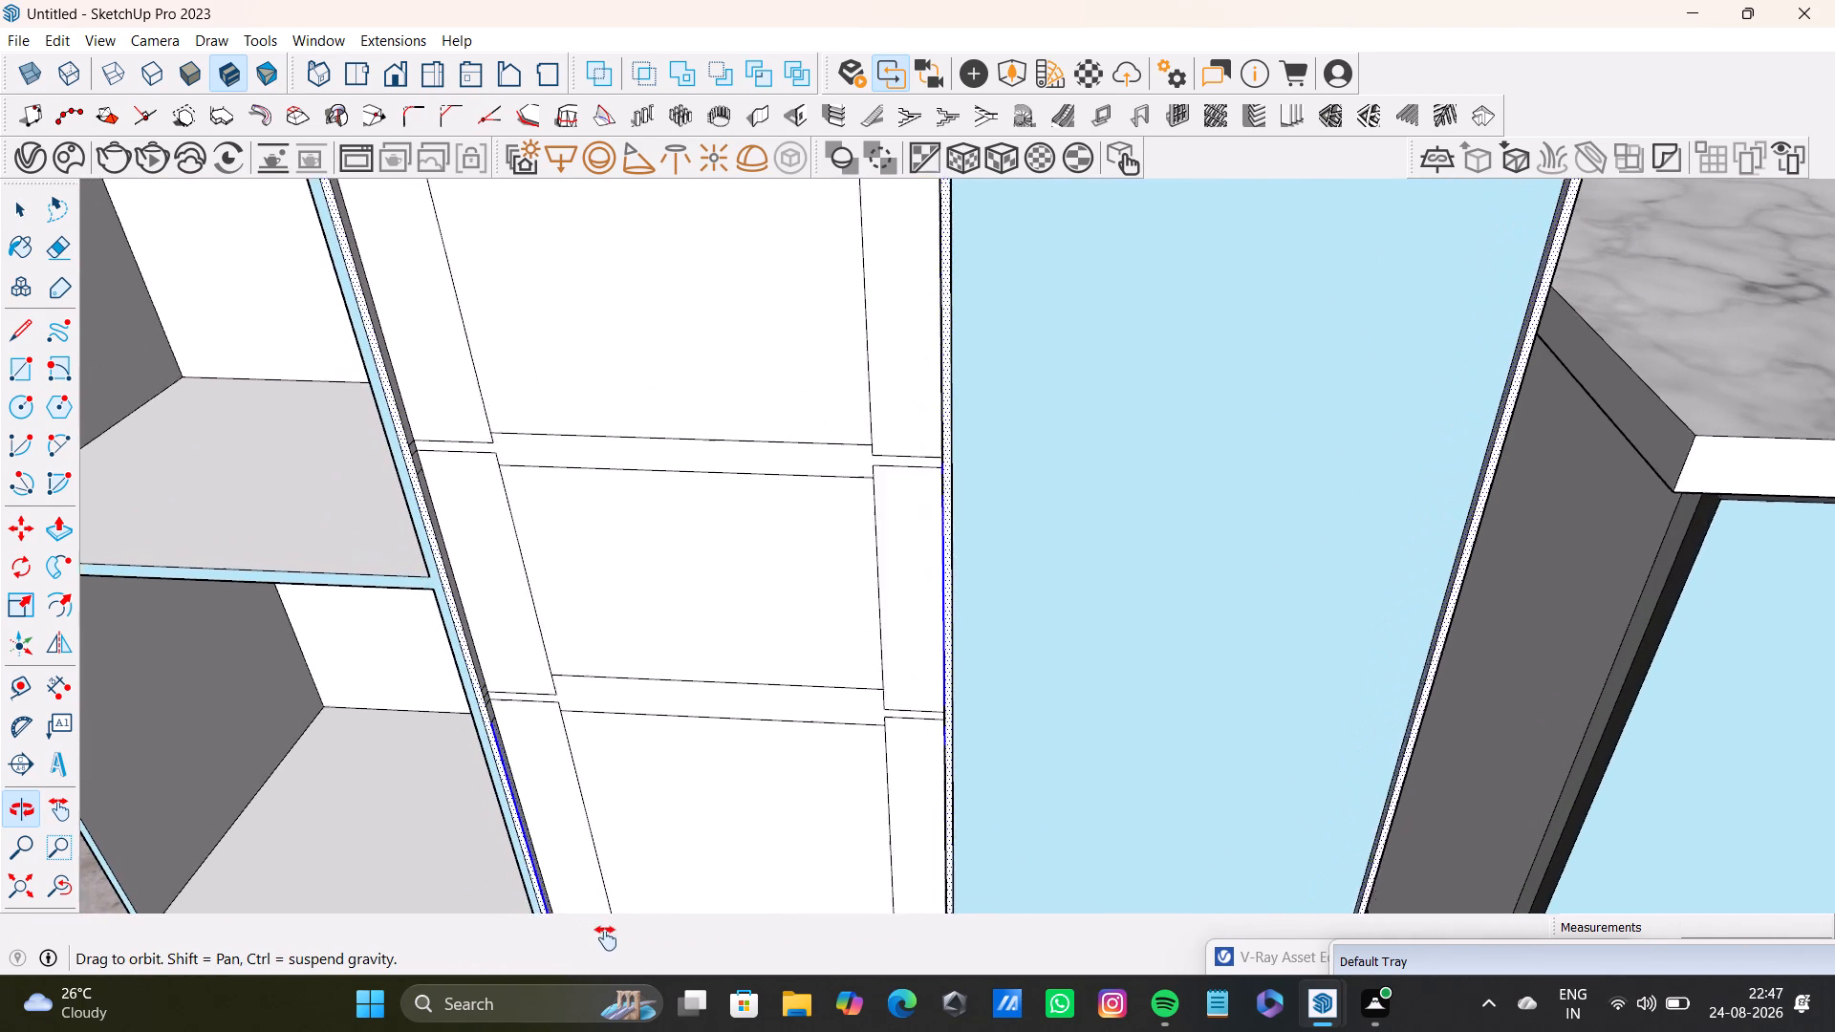
pyautogui.moveTo(606, 938); pyautogui.dragTo(607, 939, button='middle')
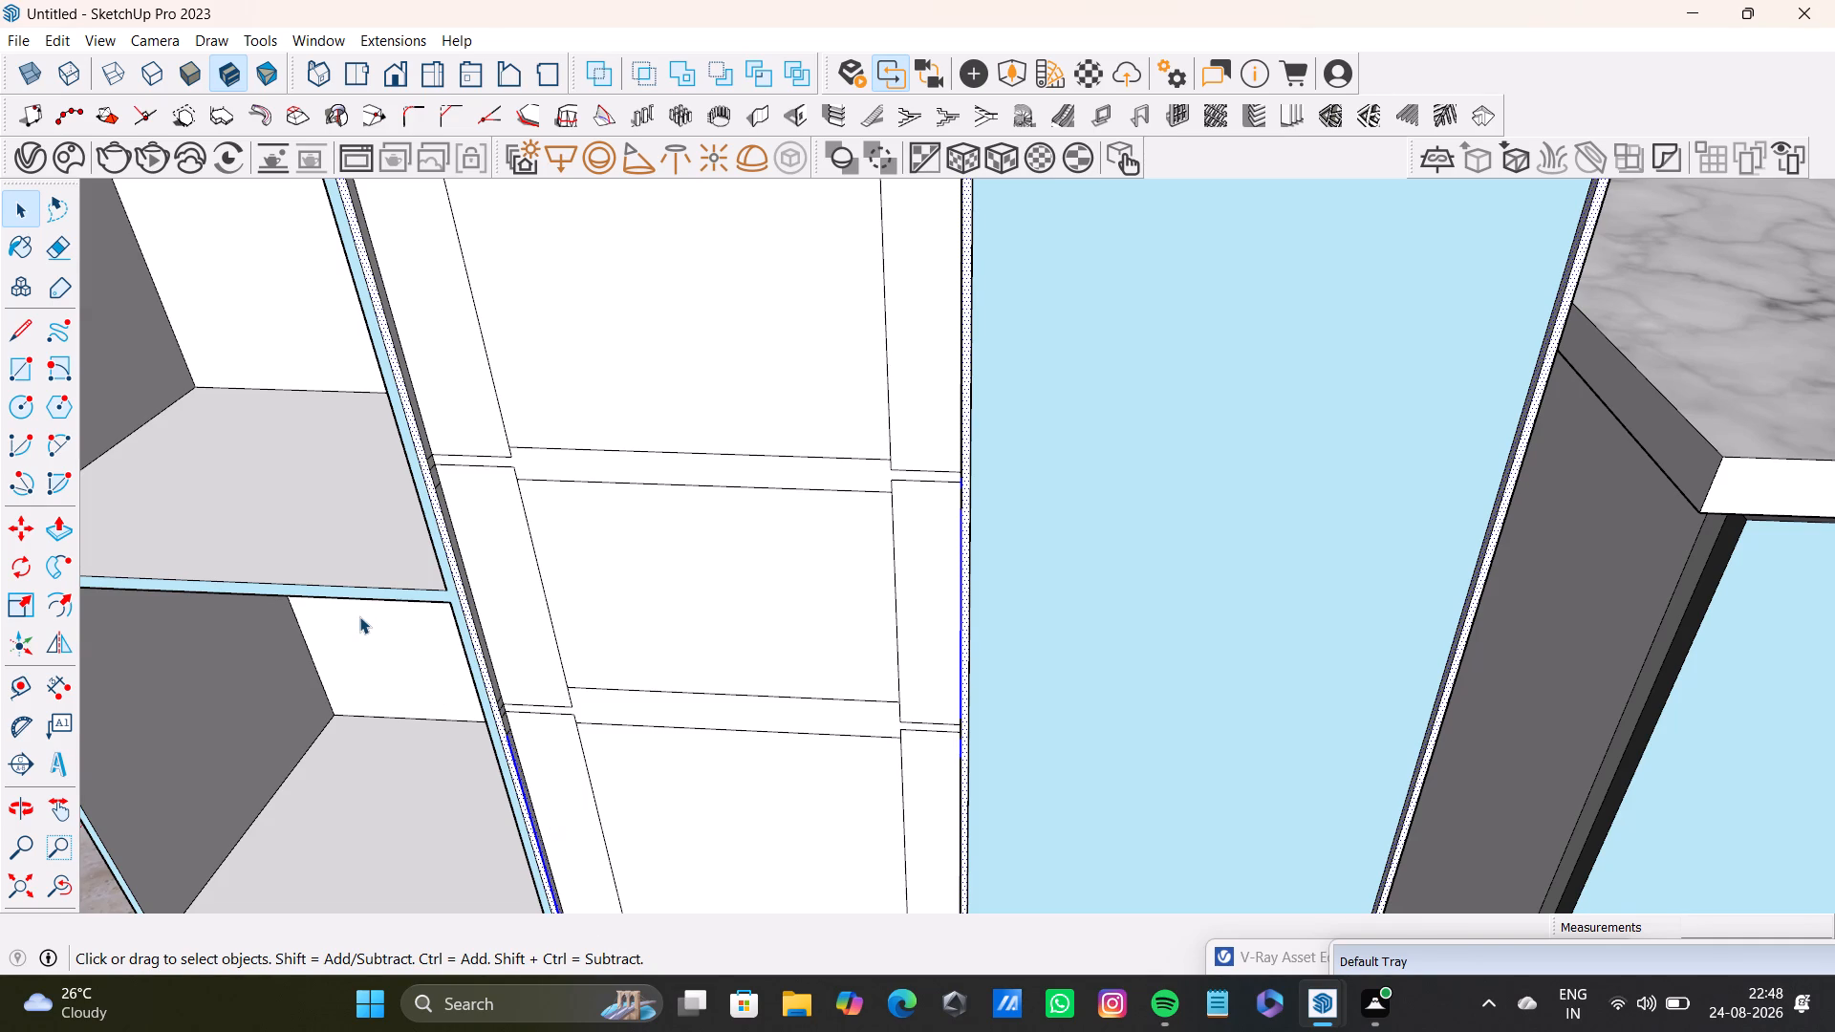
pyautogui.scroll(-4, 380, 572)
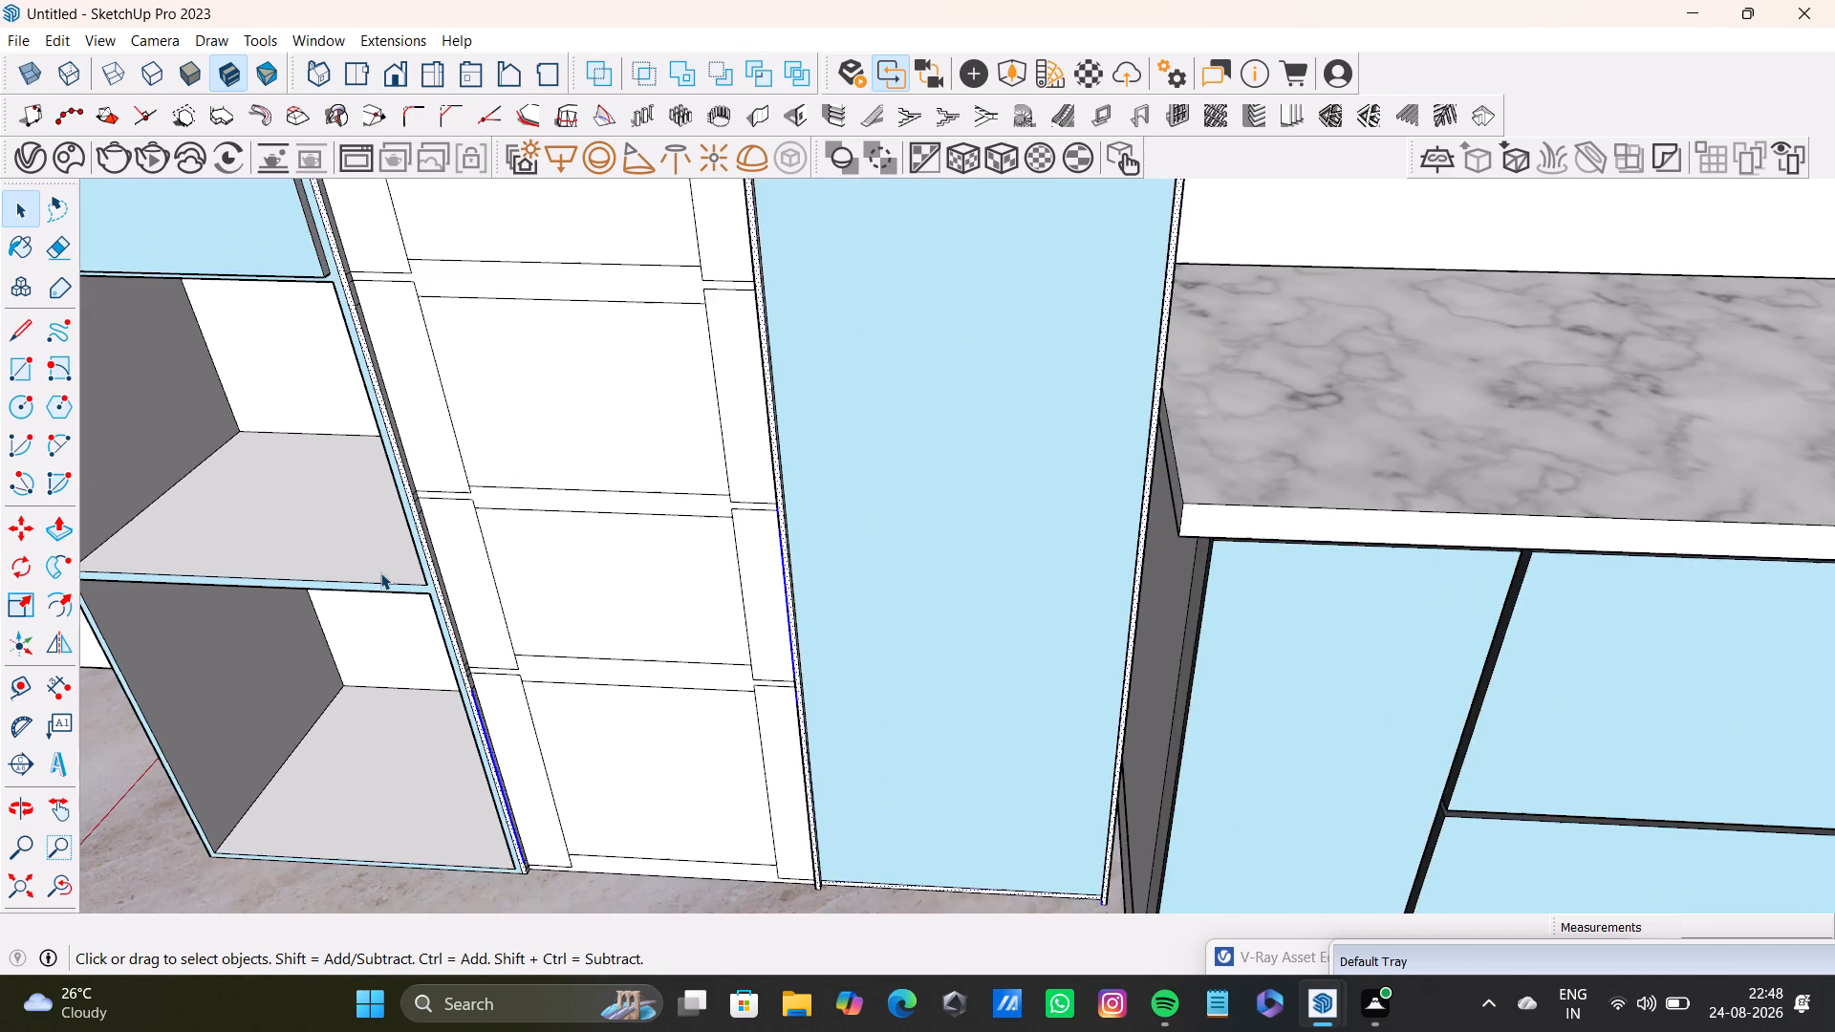
pyautogui.keyDown('shift'); pyautogui.moveTo(406, 582); pyautogui.dragTo(567, 898, button='middle'); pyautogui.keyUp('shift')
pyautogui.keyDown('shift'); pyautogui.scroll(12, 543, 660); pyautogui.keyUp('shift')
pyautogui.keyDown('shift'); pyautogui.moveTo(524, 599); pyautogui.dragTo(455, 611, button='middle'); pyautogui.keyUp('shift')
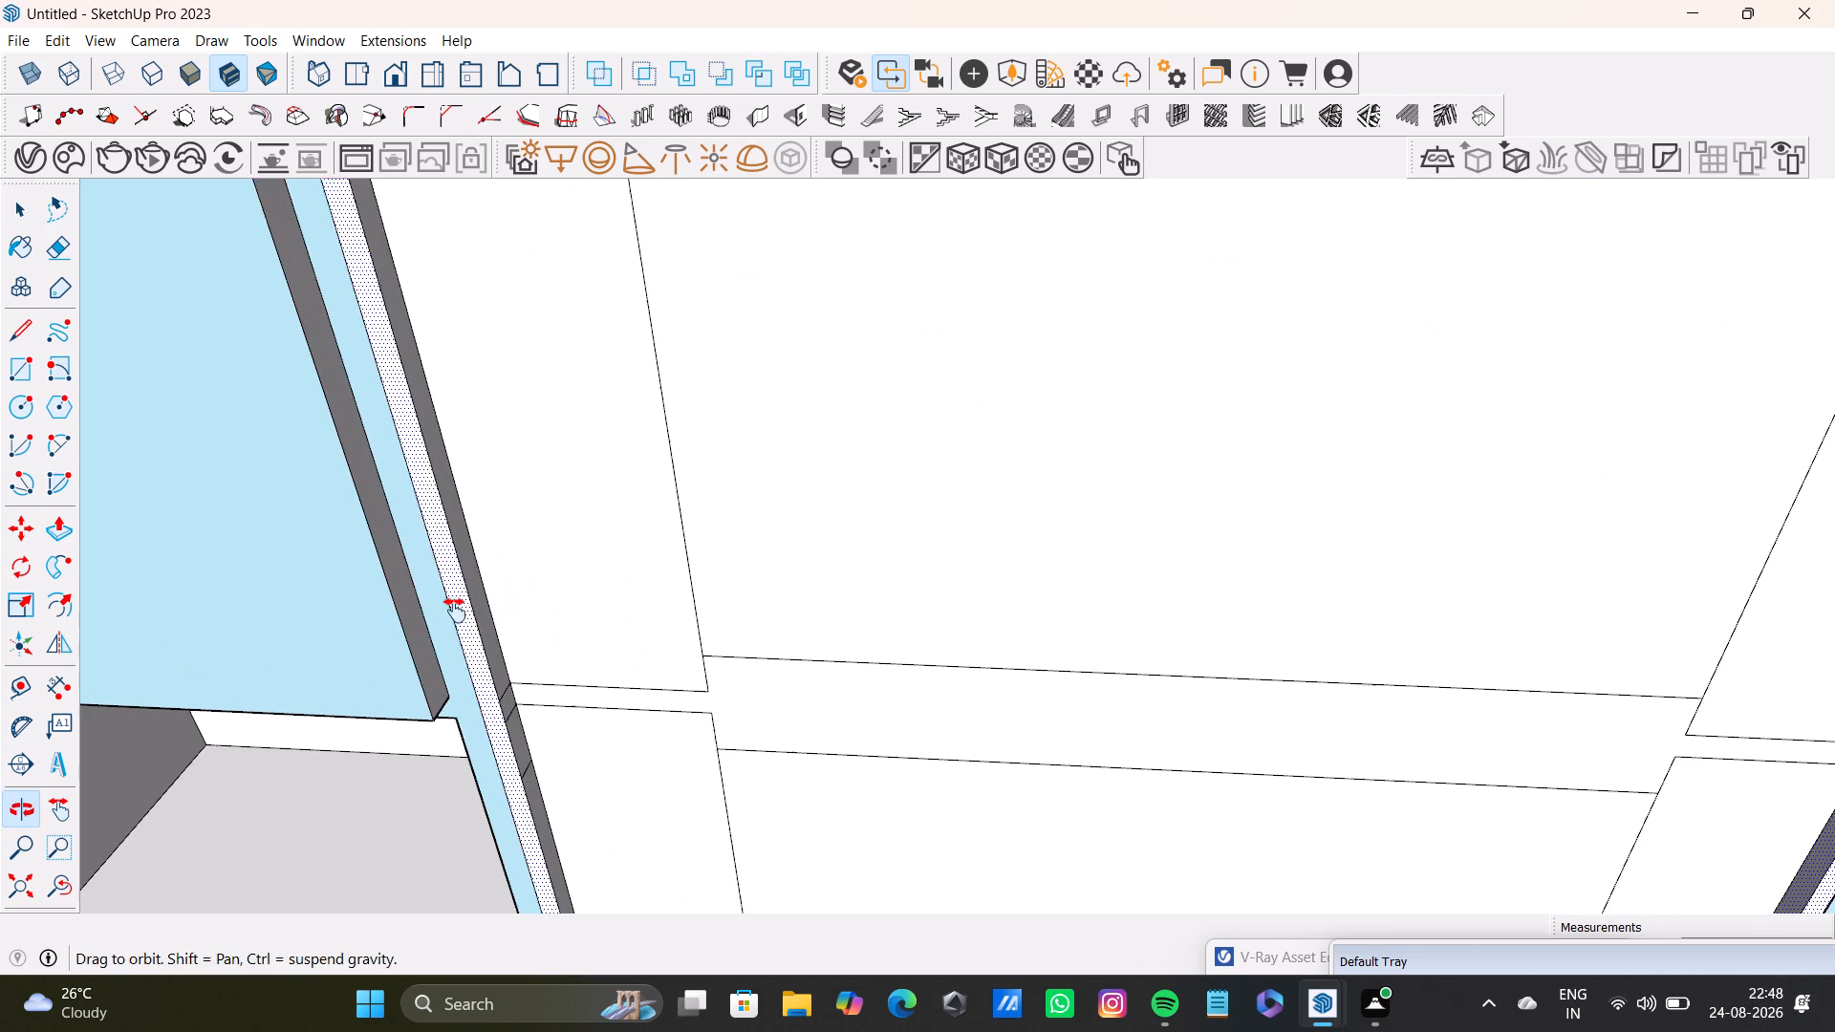
pyautogui.keyDown('shift'); pyautogui.moveTo(455, 611); pyautogui.dragTo(427, 618, button='middle'); pyautogui.keyUp('shift')
pyautogui.moveTo(556, 694); pyautogui.dragTo(428, 712, button='middle')
pyautogui.keyDown('shift'); pyautogui.click(442, 551); pyautogui.keyUp('shift')
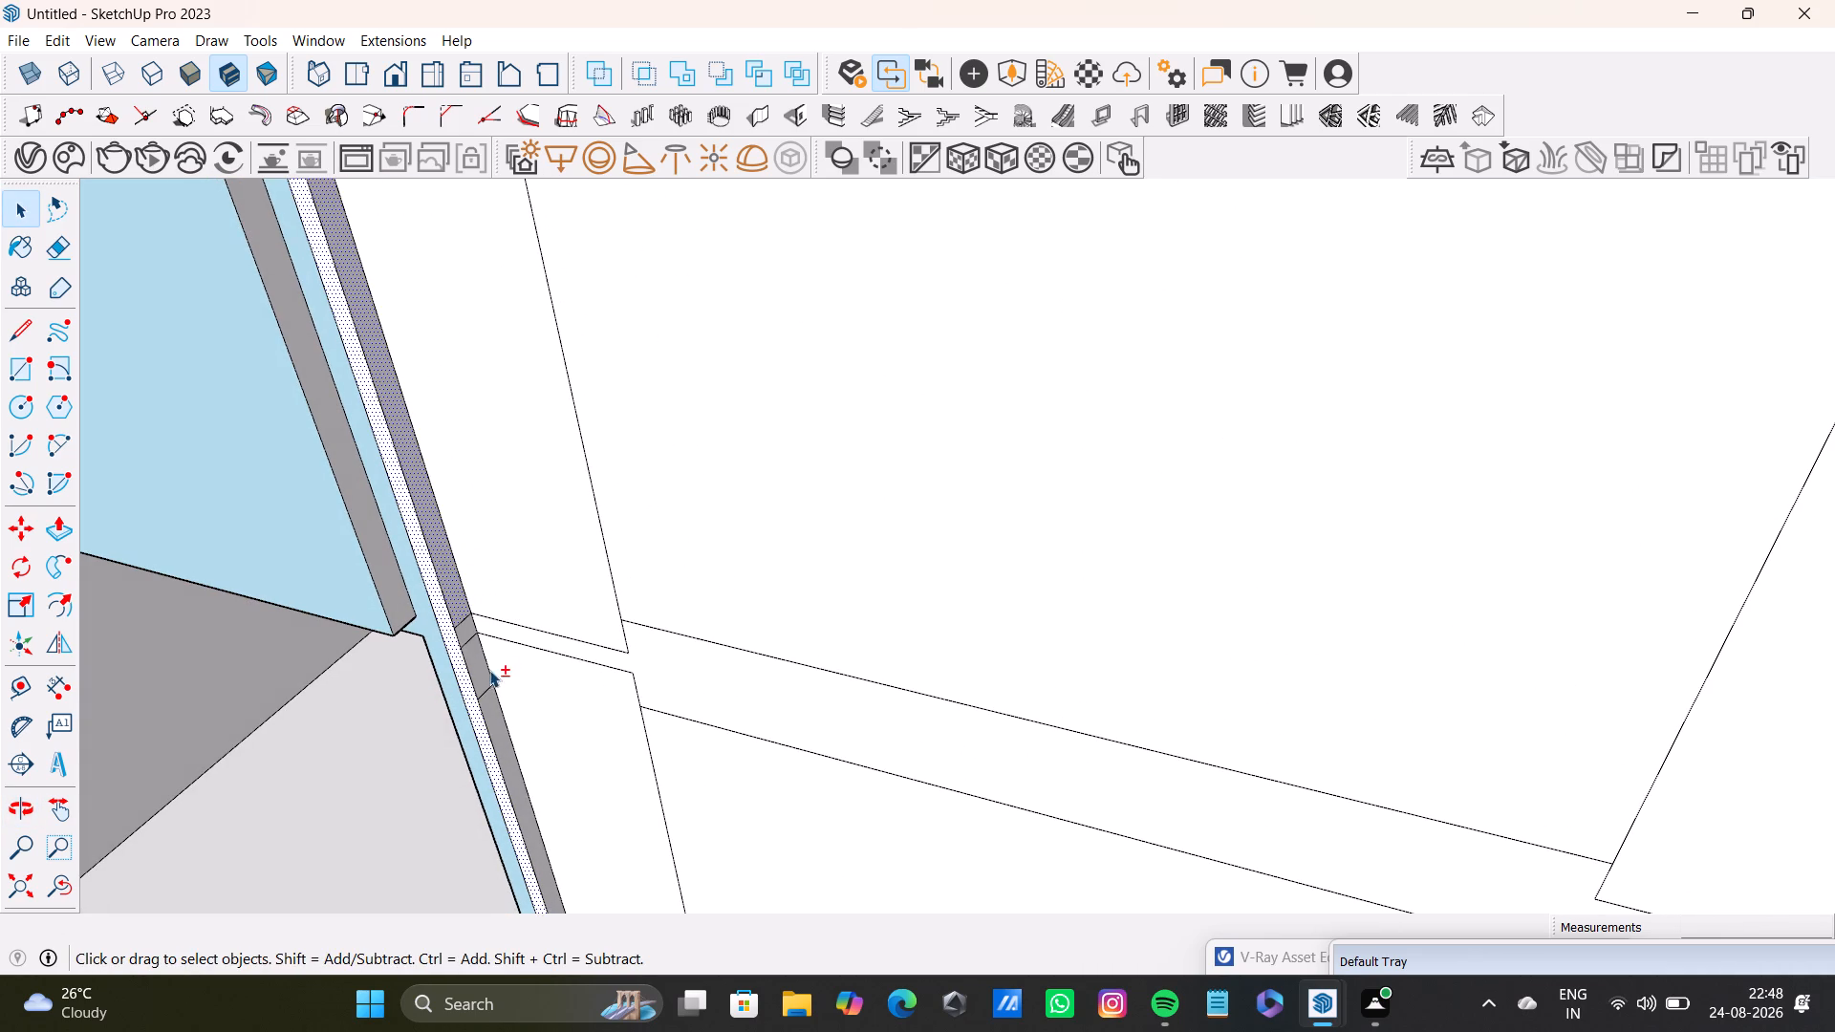
pyautogui.keyDown('shift'); pyautogui.click(477, 670); pyautogui.keyUp('shift')
pyautogui.keyDown('shift'); pyautogui.click(467, 634); pyautogui.keyUp('shift')
pyautogui.keyDown('shift'); pyautogui.click(495, 727); pyautogui.keyUp('shift')
# Add the side and top edge faces of the blue door above the open compartments to the selection.
pyautogui.keyDown('shift'); pyautogui.scroll(-6, 515, 763); pyautogui.keyUp('shift')
pyautogui.keyDown('shift'); pyautogui.click(440, 656); pyautogui.keyUp('shift')
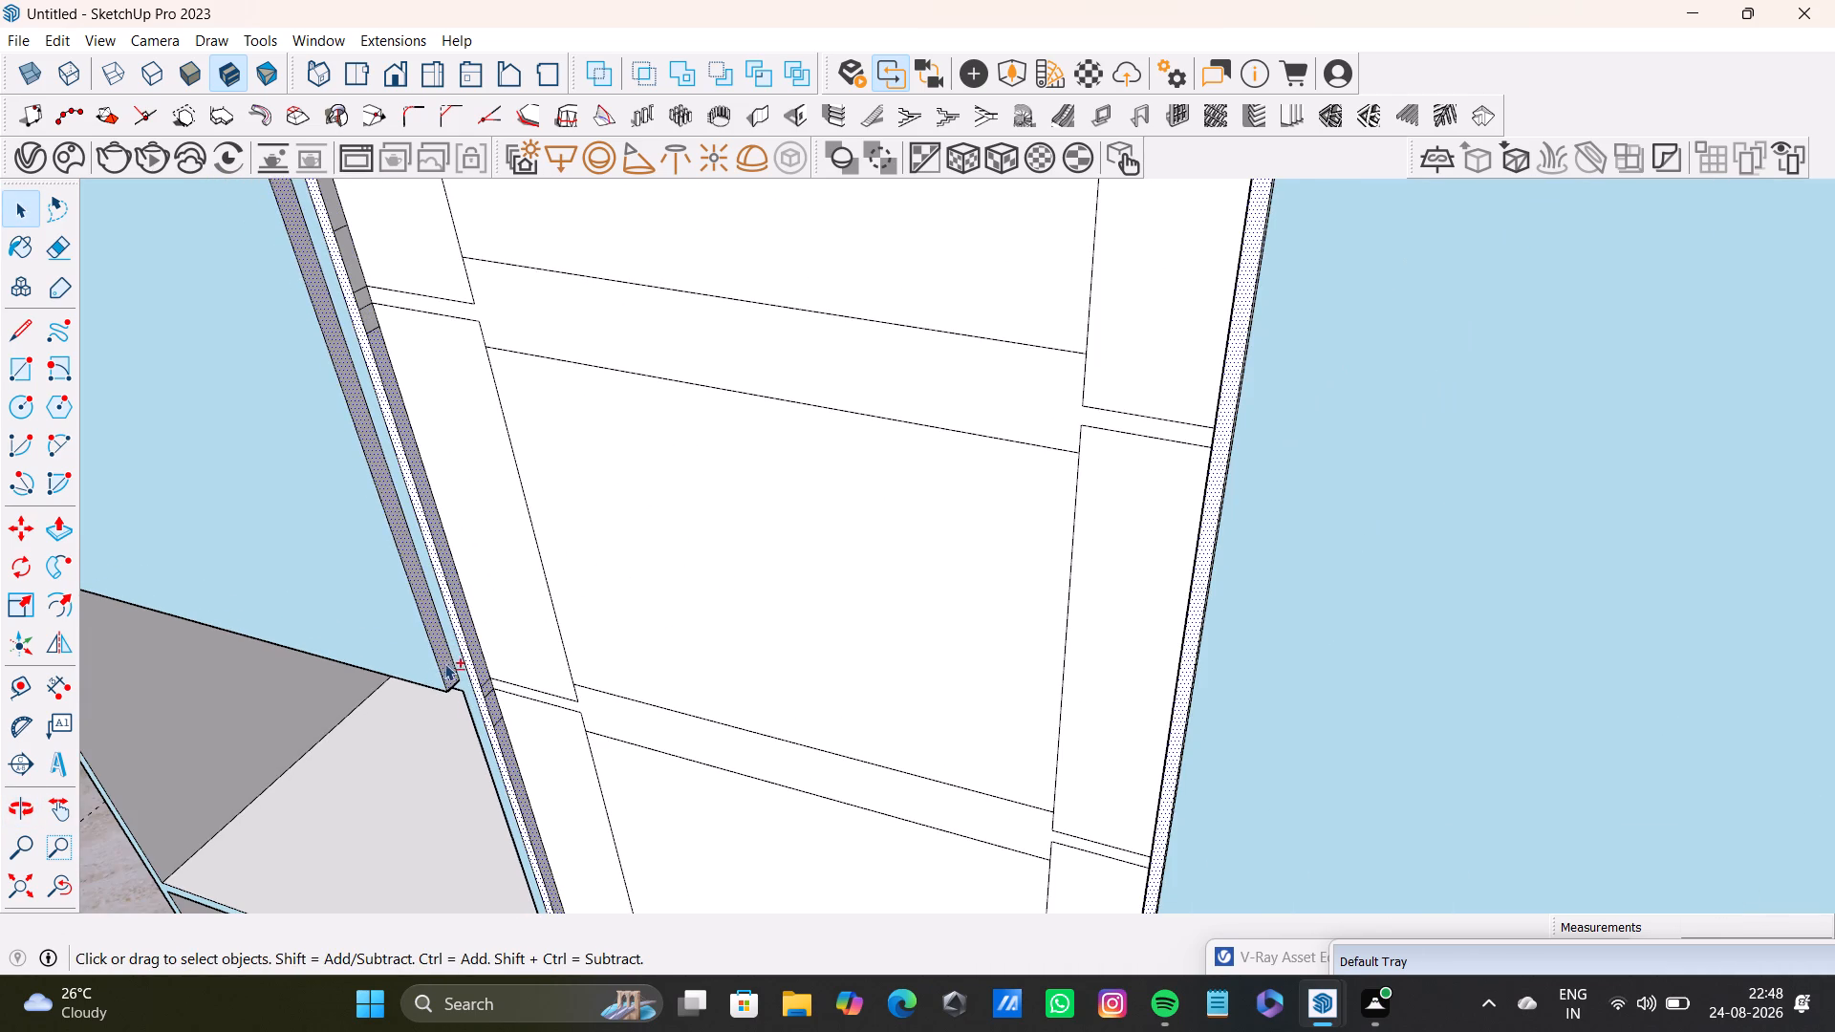
pyautogui.keyDown('shift'); pyautogui.scroll(-4, 445, 663); pyautogui.keyUp('shift')
pyautogui.keyDown('shift'); pyautogui.moveTo(449, 665); pyautogui.dragTo(789, 891, button='middle'); pyautogui.keyUp('shift')
pyautogui.keyDown('shift'); pyautogui.scroll(11, 715, 402); pyautogui.keyUp('shift')
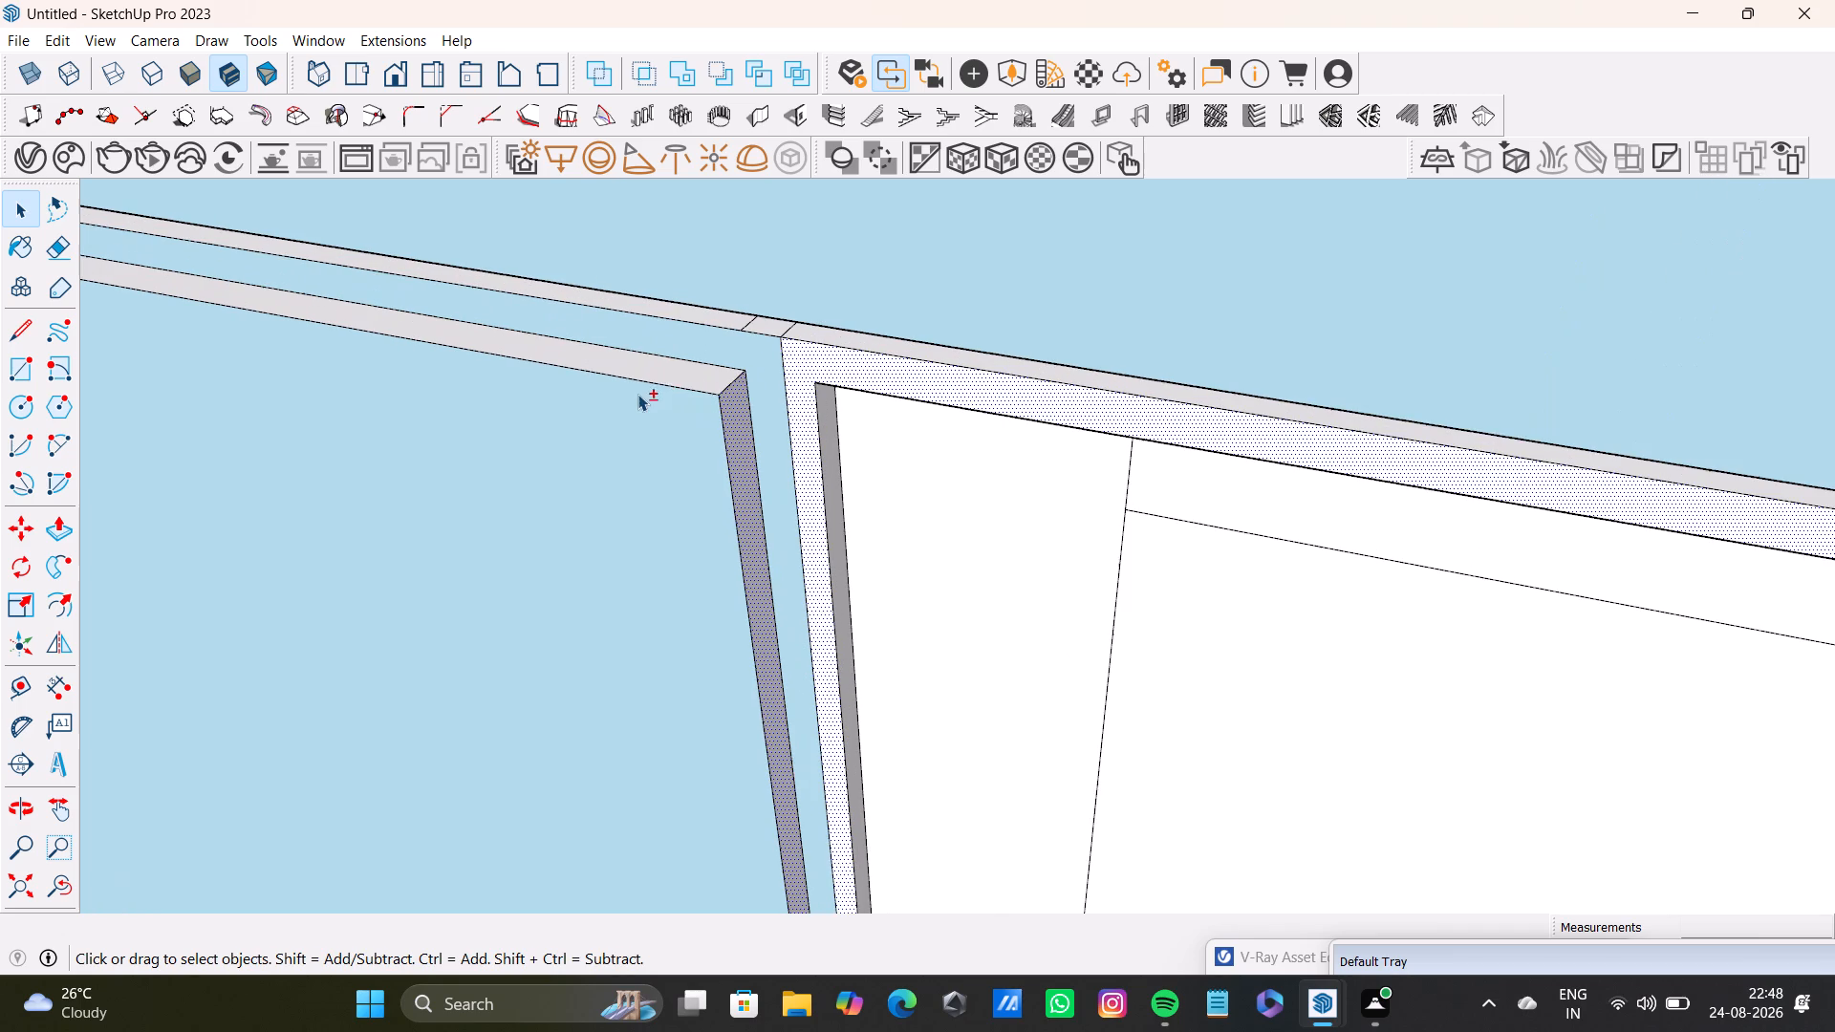
pyautogui.keyDown('shift'); pyautogui.click(672, 377); pyautogui.keyUp('shift')
# Add the thin face segments along the top of the cabinet frame, including the small corner piece above the upright, to the selection.
pyautogui.keyDown('shift'); pyautogui.moveTo(702, 375); pyautogui.dragTo(706, 615, button='middle'); pyautogui.keyUp('shift')
pyautogui.moveTo(732, 615); pyautogui.dragTo(823, 355, button='middle')
pyautogui.keyDown('shift'); pyautogui.click(919, 500); pyautogui.keyUp('shift')
pyautogui.keyDown('shift'); pyautogui.moveTo(727, 499); pyautogui.dragTo(738, 501); pyautogui.keyUp('shift')
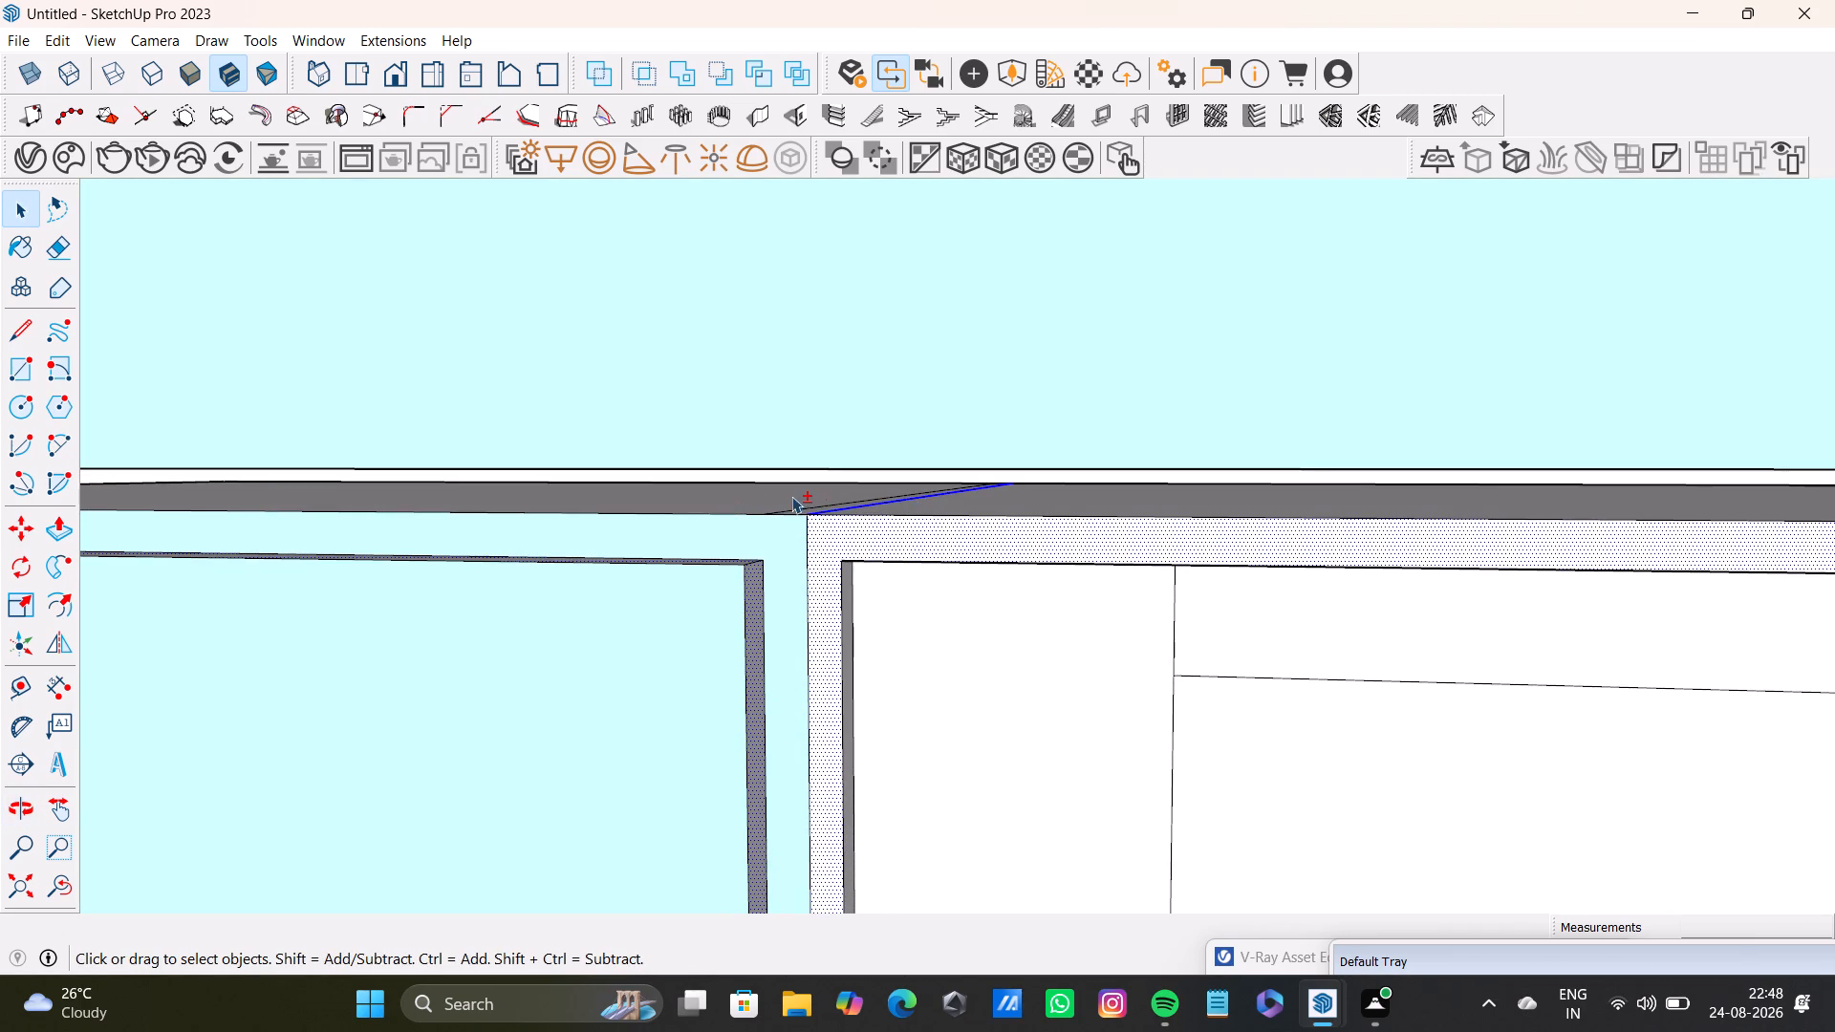
pyautogui.keyDown('shift'); pyautogui.click(791, 496); pyautogui.keyUp('shift')
pyautogui.keyDown('shift'); pyautogui.click(1055, 509); pyautogui.keyUp('shift')
pyautogui.moveTo(876, 548); pyautogui.dragTo(875, 620, button='middle')
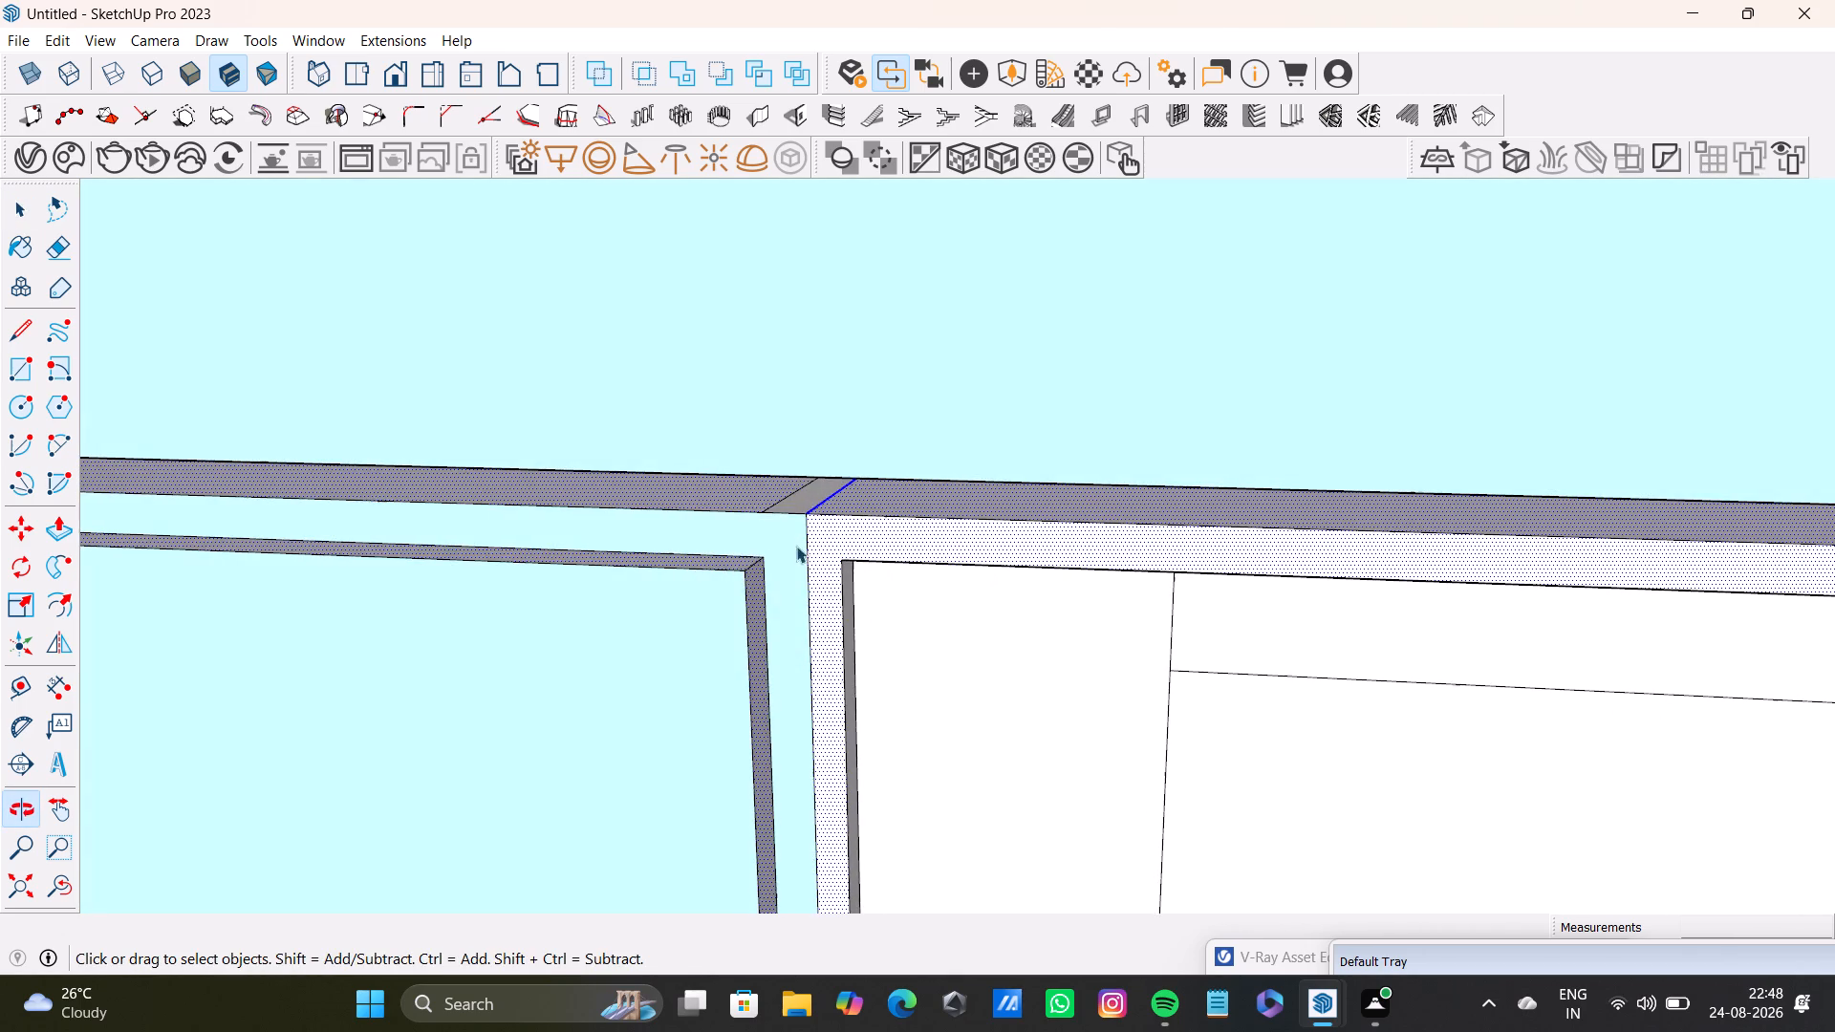
pyautogui.scroll(3, 796, 543)
pyautogui.keyDown('shift'); pyautogui.click(807, 475); pyautogui.keyUp('shift')
# Add the back, side and bottom faces of the two open compartments below the blue door to the selection.
pyautogui.keyDown('shift'); pyautogui.scroll(-13, 779, 562); pyautogui.keyUp('shift')
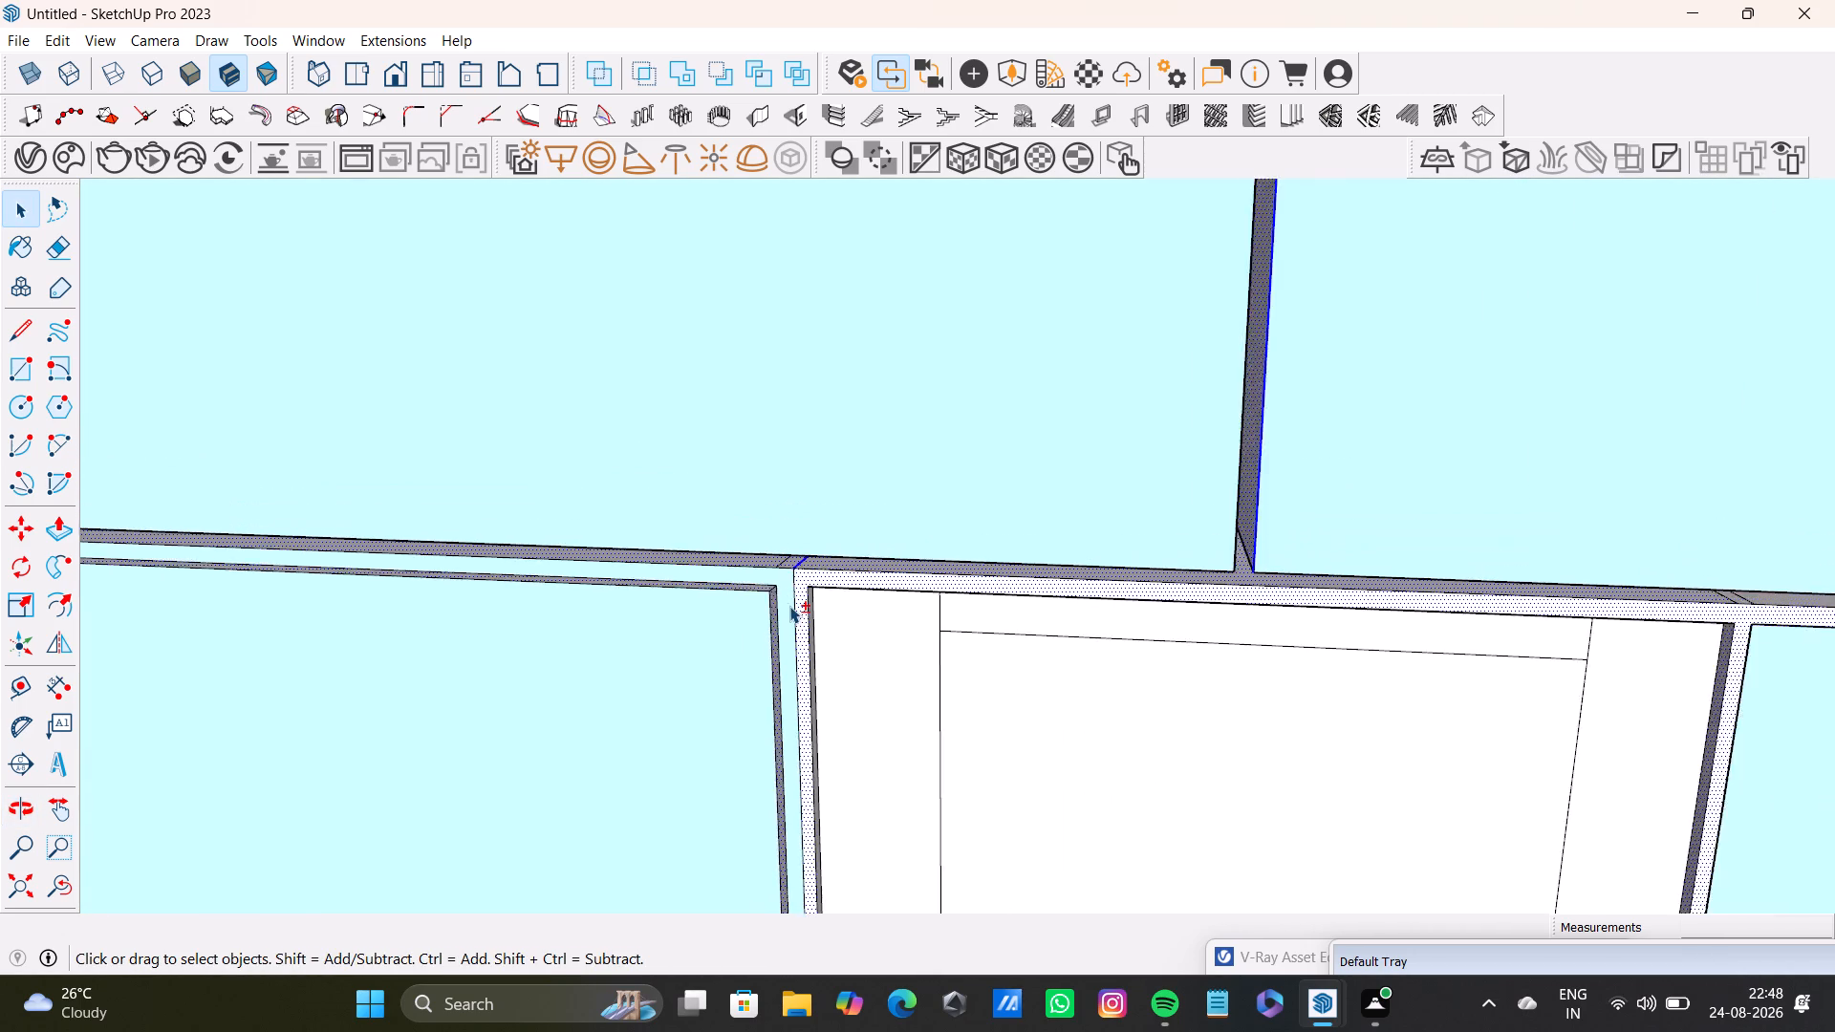
pyautogui.keyDown('shift'); pyautogui.scroll(-14, 789, 606); pyautogui.keyUp('shift')
pyautogui.keyDown('shift'); pyautogui.scroll(1, 860, 634); pyautogui.keyUp('shift')
pyautogui.keyDown('shift'); pyautogui.moveTo(860, 634); pyautogui.dragTo(834, 333, button='middle'); pyautogui.keyUp('shift')
pyautogui.keyDown('shift'); pyautogui.scroll(7, 832, 504); pyautogui.keyUp('shift')
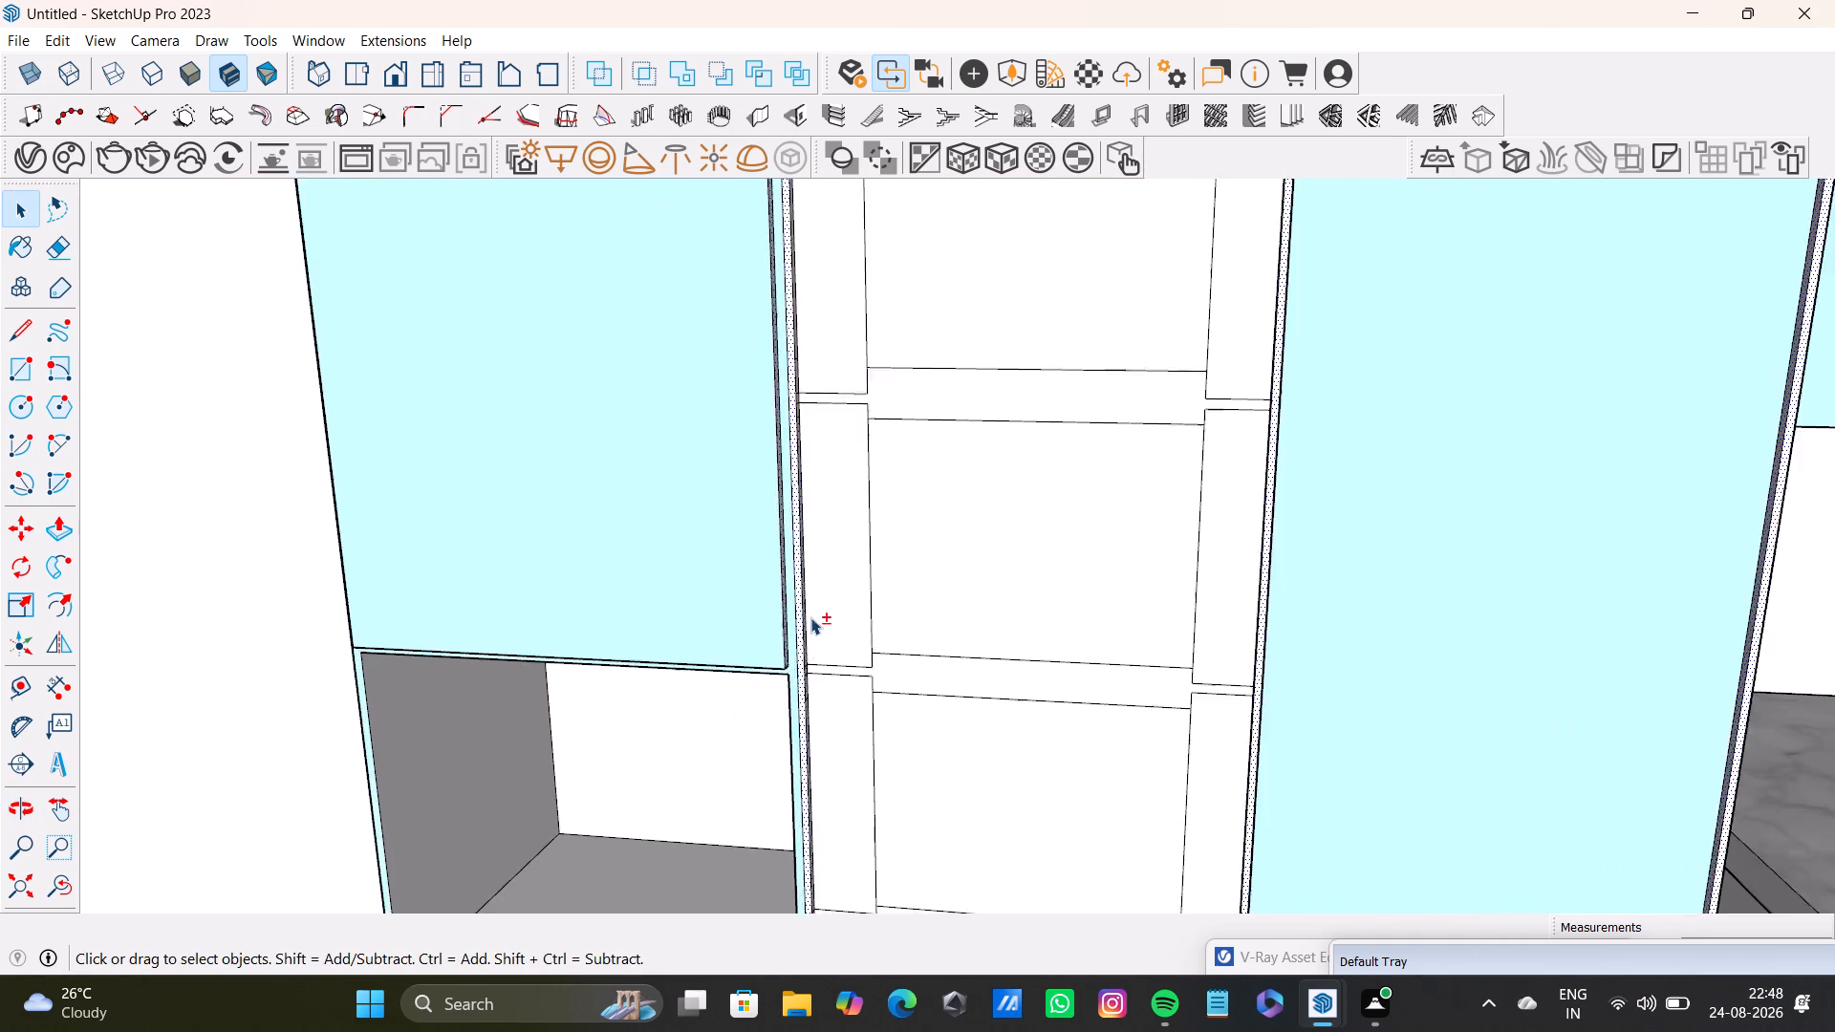
pyautogui.keyDown('shift'); pyautogui.moveTo(810, 617); pyautogui.dragTo(831, 372, button='middle'); pyautogui.keyUp('shift')
pyautogui.keyDown('shift'); pyautogui.scroll(-1, 810, 617); pyautogui.keyUp('shift')
pyautogui.keyDown('shift'); pyautogui.scroll(3, 722, 629); pyautogui.keyUp('shift')
pyautogui.keyDown('shift'); pyautogui.moveTo(720, 633); pyautogui.dragTo(737, 479, button='middle'); pyautogui.keyUp('shift')
pyautogui.keyDown('shift'); pyautogui.click(724, 408); pyautogui.keyUp('shift')
pyautogui.keyDown('shift'); pyautogui.click(450, 399); pyautogui.keyUp('shift')
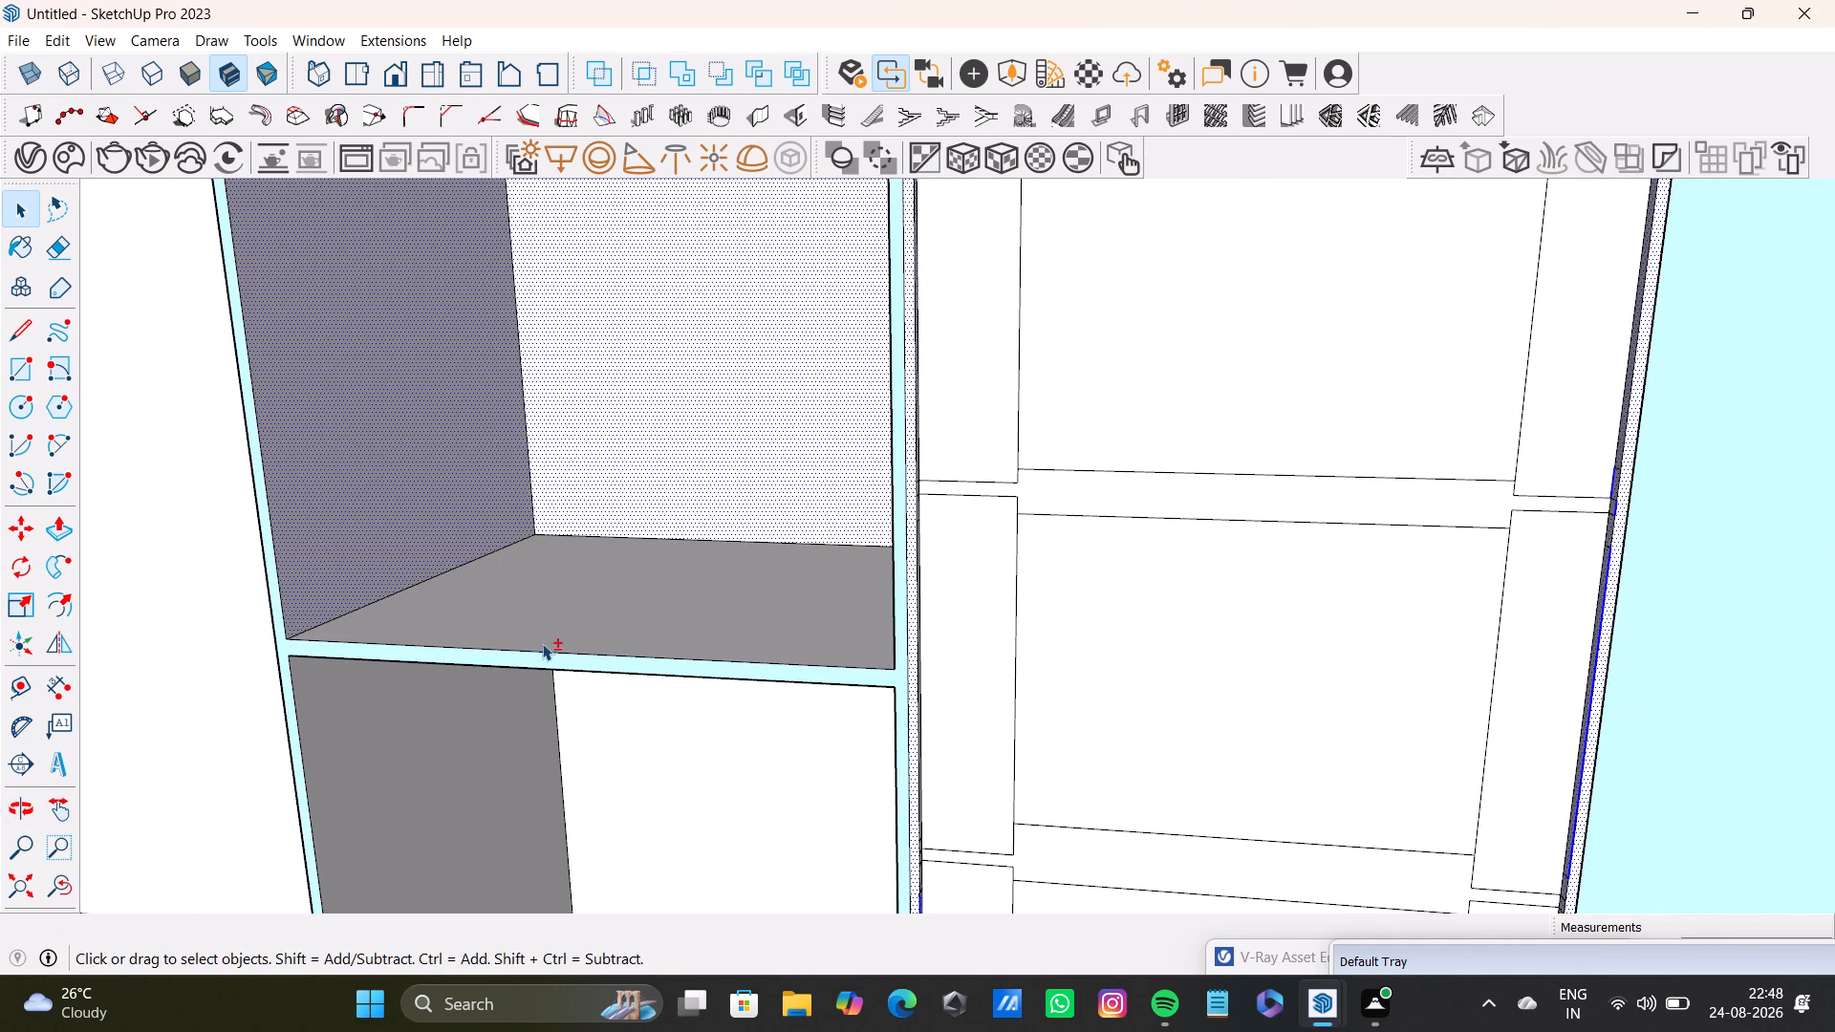
pyautogui.keyDown('shift'); pyautogui.click(548, 651); pyautogui.keyUp('shift')
pyautogui.keyDown('shift'); pyautogui.click(722, 637); pyautogui.keyUp('shift')
pyautogui.keyDown('shift'); pyautogui.moveTo(710, 776); pyautogui.dragTo(714, 417, button='middle'); pyautogui.keyUp('shift')
pyautogui.keyDown('shift'); pyautogui.click(529, 412); pyautogui.keyUp('shift')
pyautogui.keyDown('shift'); pyautogui.click(664, 428); pyautogui.keyUp('shift')
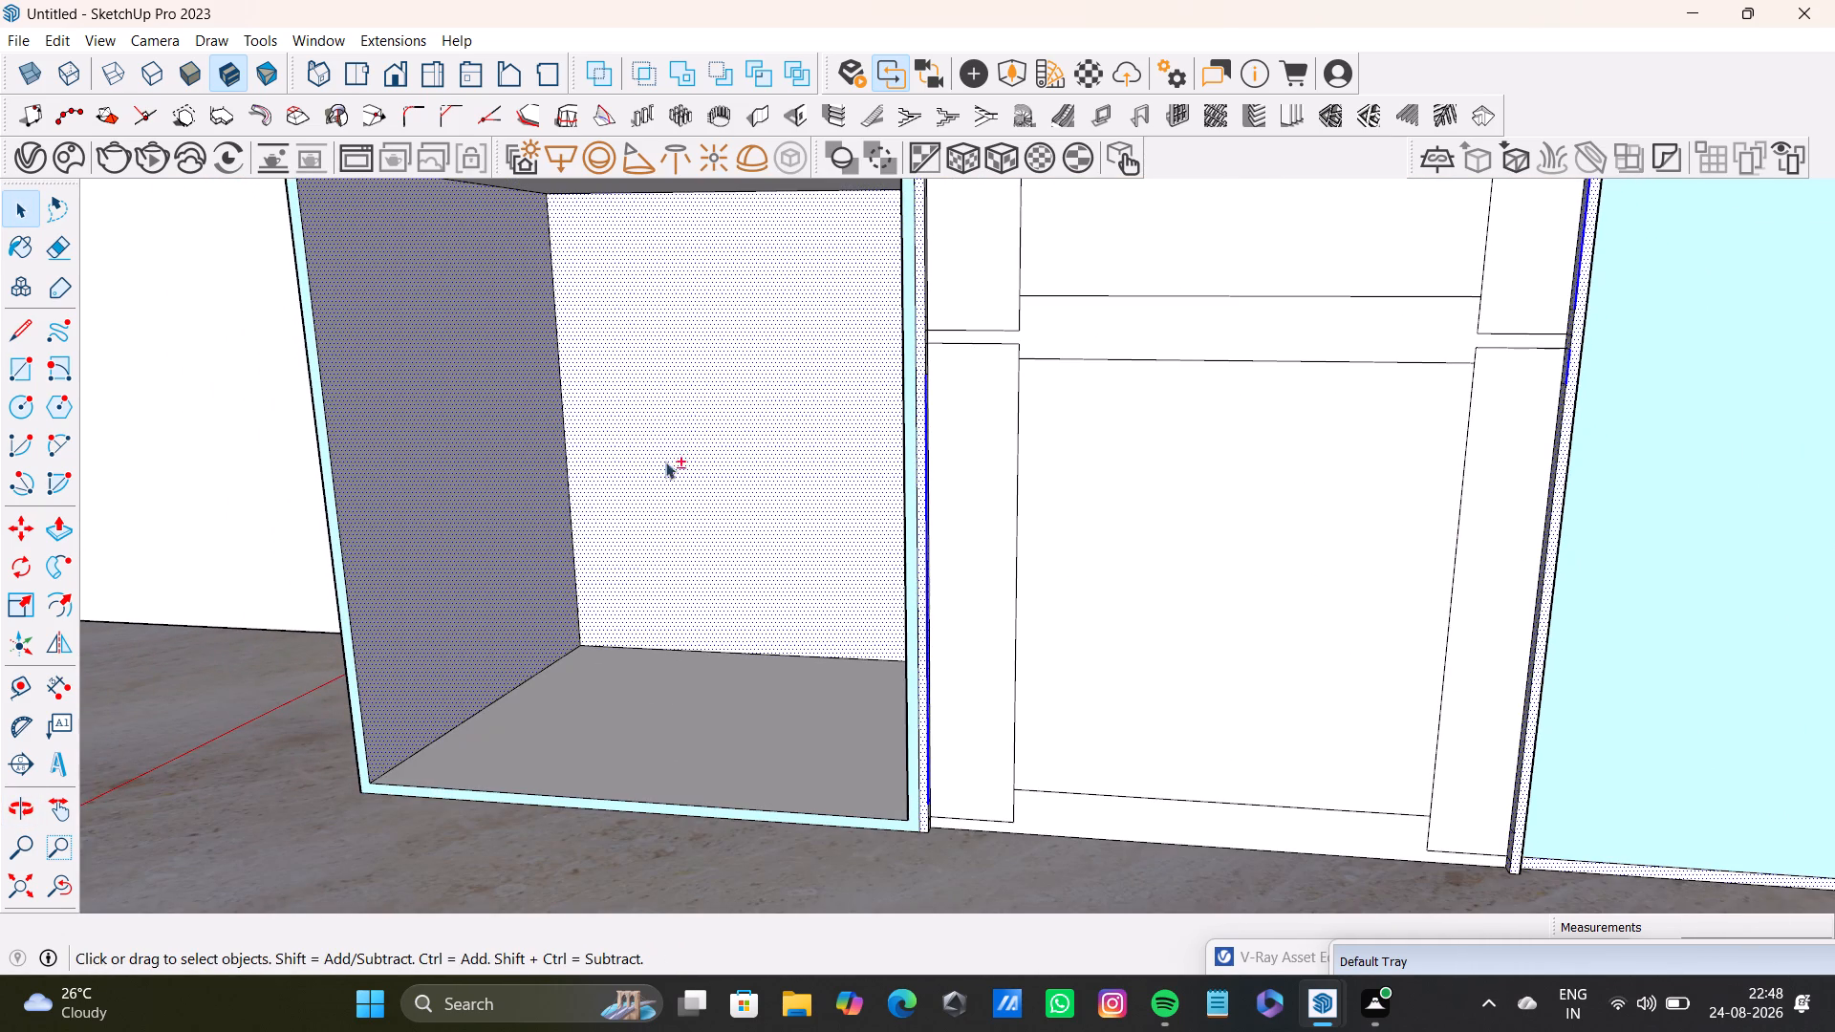
pyautogui.keyDown('shift'); pyautogui.click(660, 765); pyautogui.keyUp('shift')
# Add the thin ledge face above the frame over the tall blue right-hand door and the small joint piece beside it to the selection.
pyautogui.keyDown('shift'); pyautogui.scroll(-4, 757, 692); pyautogui.keyUp('shift')
pyautogui.keyDown('shift'); pyautogui.moveTo(920, 519); pyautogui.dragTo(669, 780, button='middle'); pyautogui.keyUp('shift')
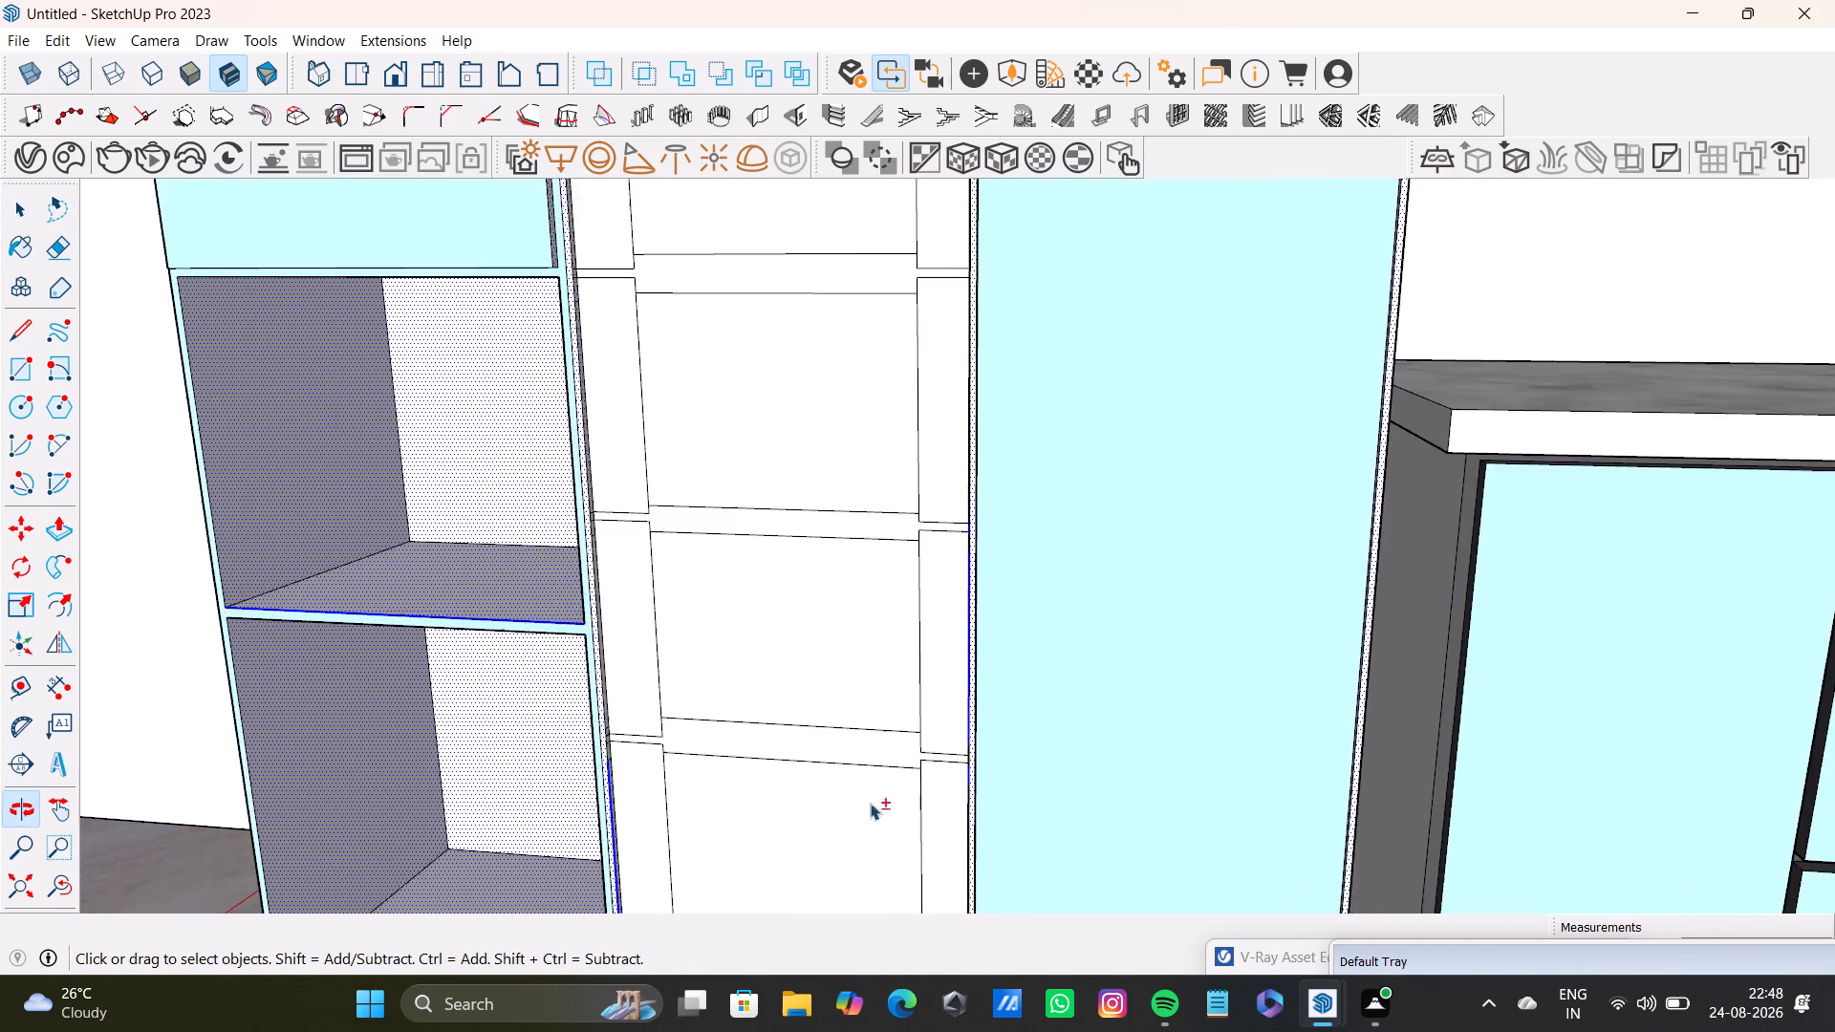
pyautogui.keyDown('shift'); pyautogui.scroll(3, 947, 736); pyautogui.keyUp('shift')
pyautogui.keyDown('shift'); pyautogui.scroll(-7, 967, 676); pyautogui.keyUp('shift')
pyautogui.keyDown('shift'); pyautogui.moveTo(1112, 568); pyautogui.dragTo(1052, 1031, button='middle'); pyautogui.keyUp('shift')
pyautogui.keyDown('shift'); pyautogui.scroll(1, 949, 643); pyautogui.keyUp('shift')
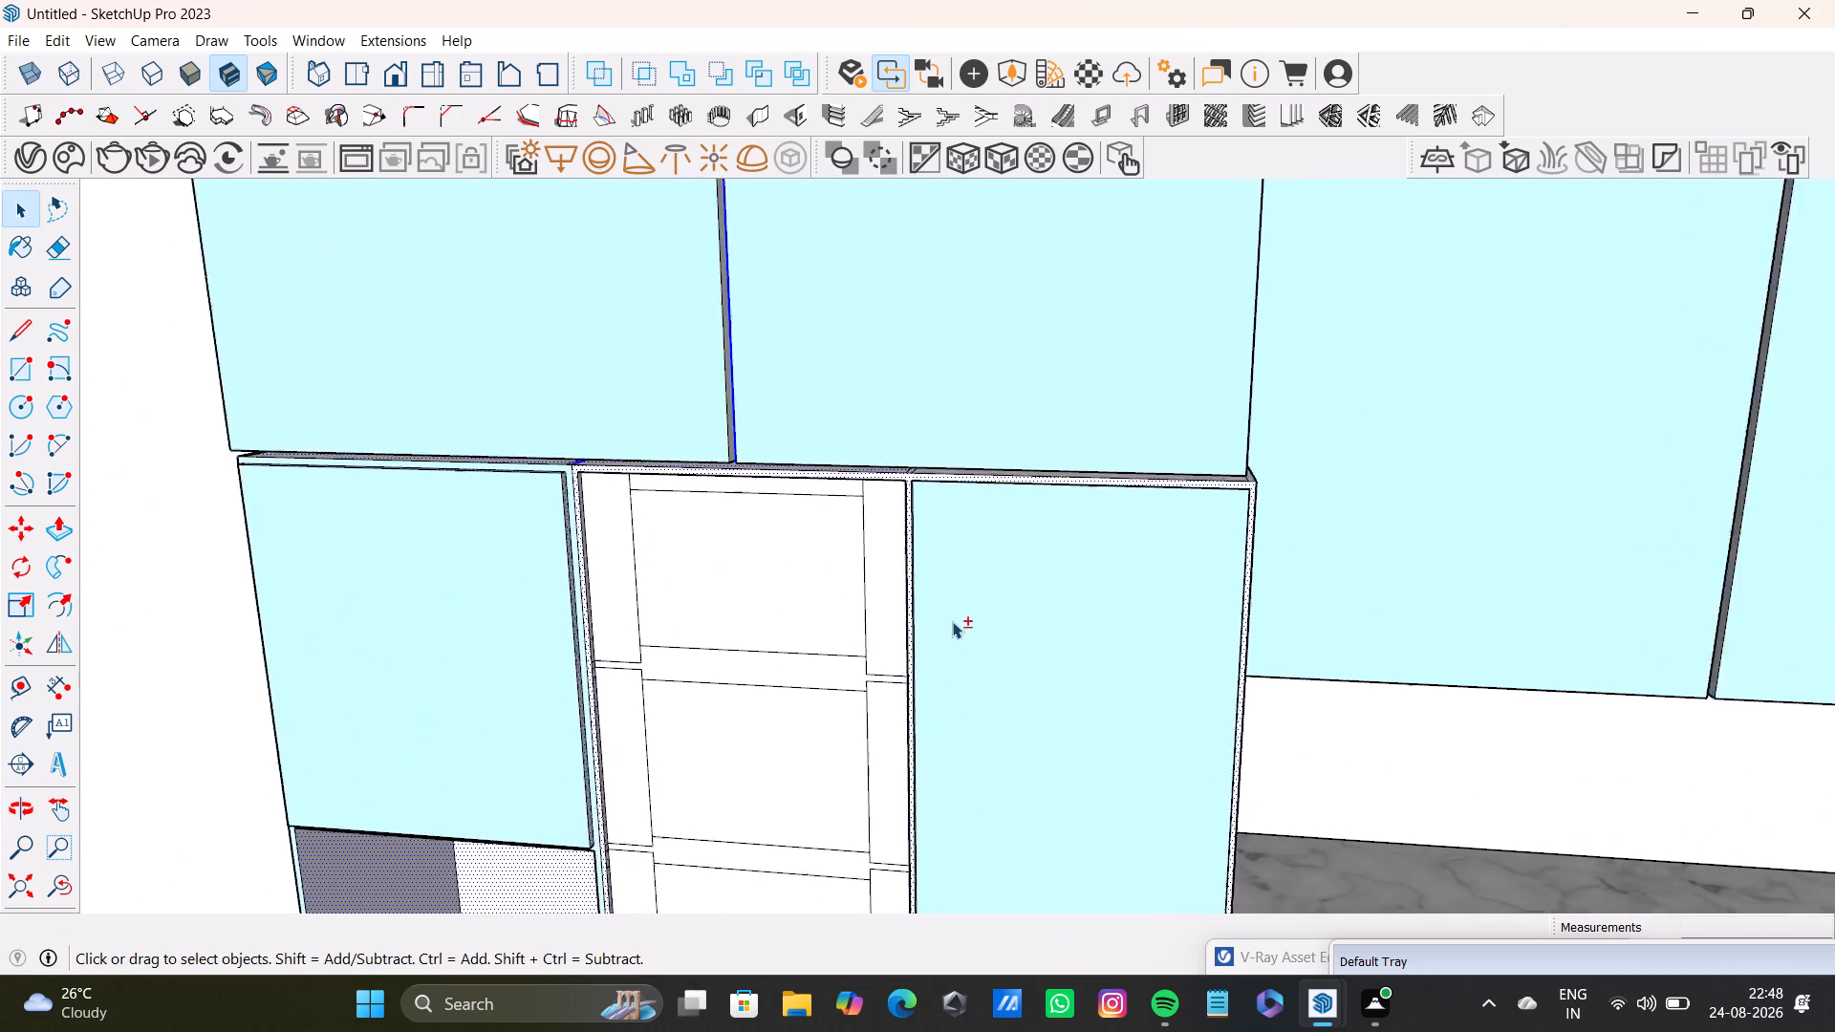
pyautogui.keyDown('shift'); pyautogui.scroll(5, 952, 621); pyautogui.keyUp('shift')
pyautogui.keyDown('shift'); pyautogui.moveTo(951, 561); pyautogui.dragTo(838, 693, button='middle'); pyautogui.keyUp('shift')
pyautogui.keyDown('shift'); pyautogui.scroll(10, 879, 484); pyautogui.keyUp('shift')
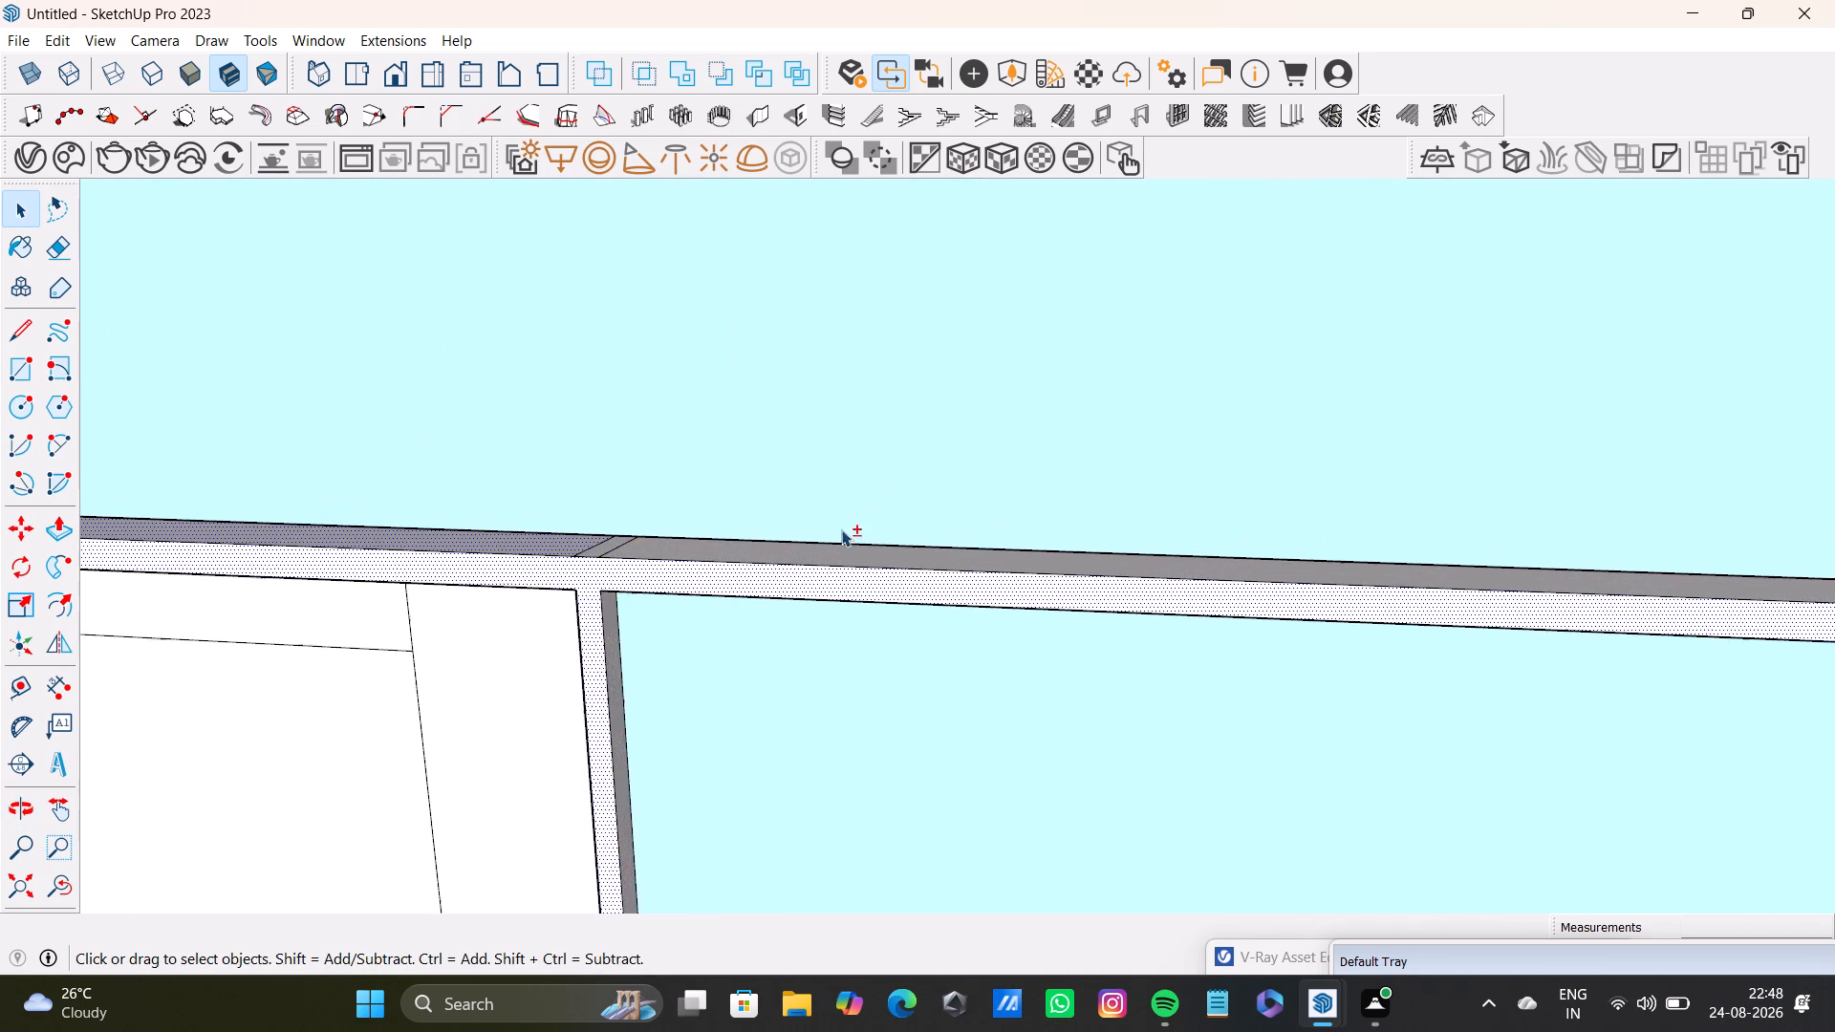
pyautogui.keyDown('shift'); pyautogui.scroll(4, 841, 529); pyautogui.keyUp('shift')
pyautogui.moveTo(831, 550); pyautogui.dragTo(827, 591, button='middle')
pyautogui.keyDown('shift'); pyautogui.click(862, 578); pyautogui.keyUp('shift')
pyautogui.keyDown('shift'); pyautogui.scroll(-3, 853, 623); pyautogui.keyUp('shift')
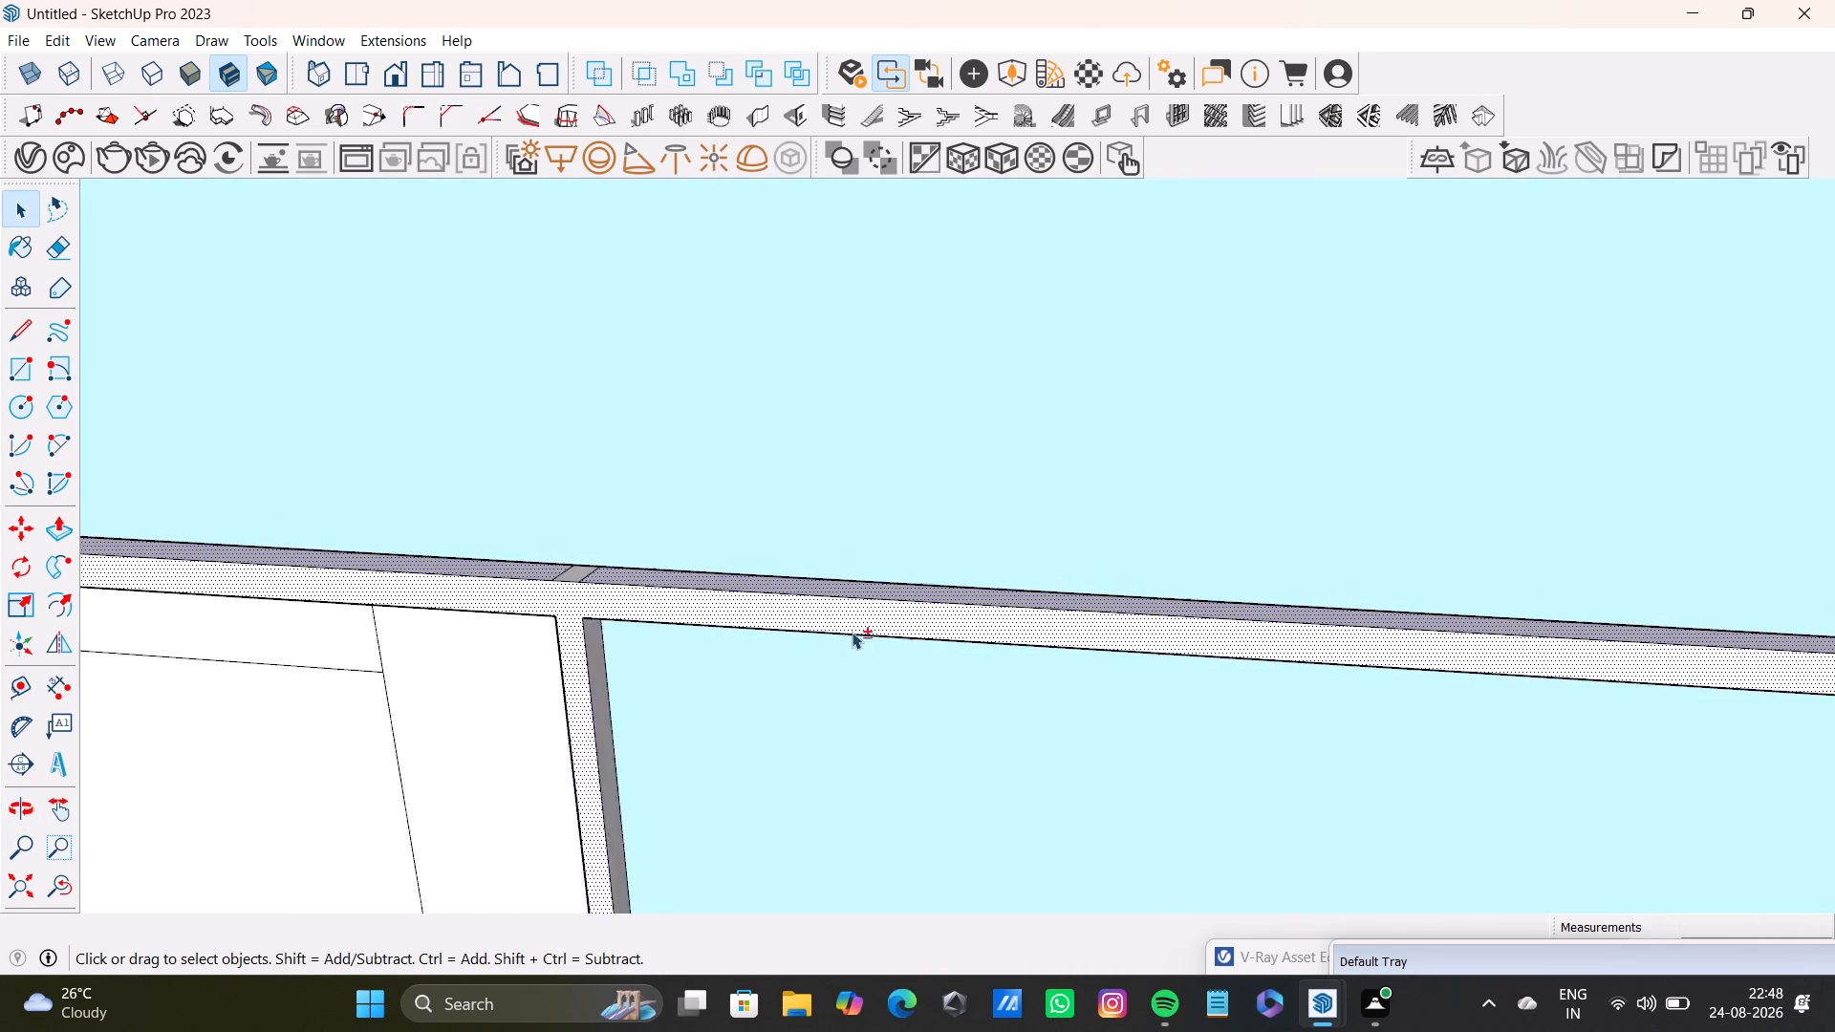
pyautogui.keyDown('shift'); pyautogui.scroll(-2, 852, 632); pyautogui.keyUp('shift')
pyautogui.keyDown('shift'); pyautogui.scroll(11, 590, 596); pyautogui.keyUp('shift')
pyautogui.keyDown('shift'); pyautogui.click(639, 559); pyautogui.keyUp('shift')
pyautogui.keyDown('shift'); pyautogui.scroll(-7, 654, 616); pyautogui.keyUp('shift')
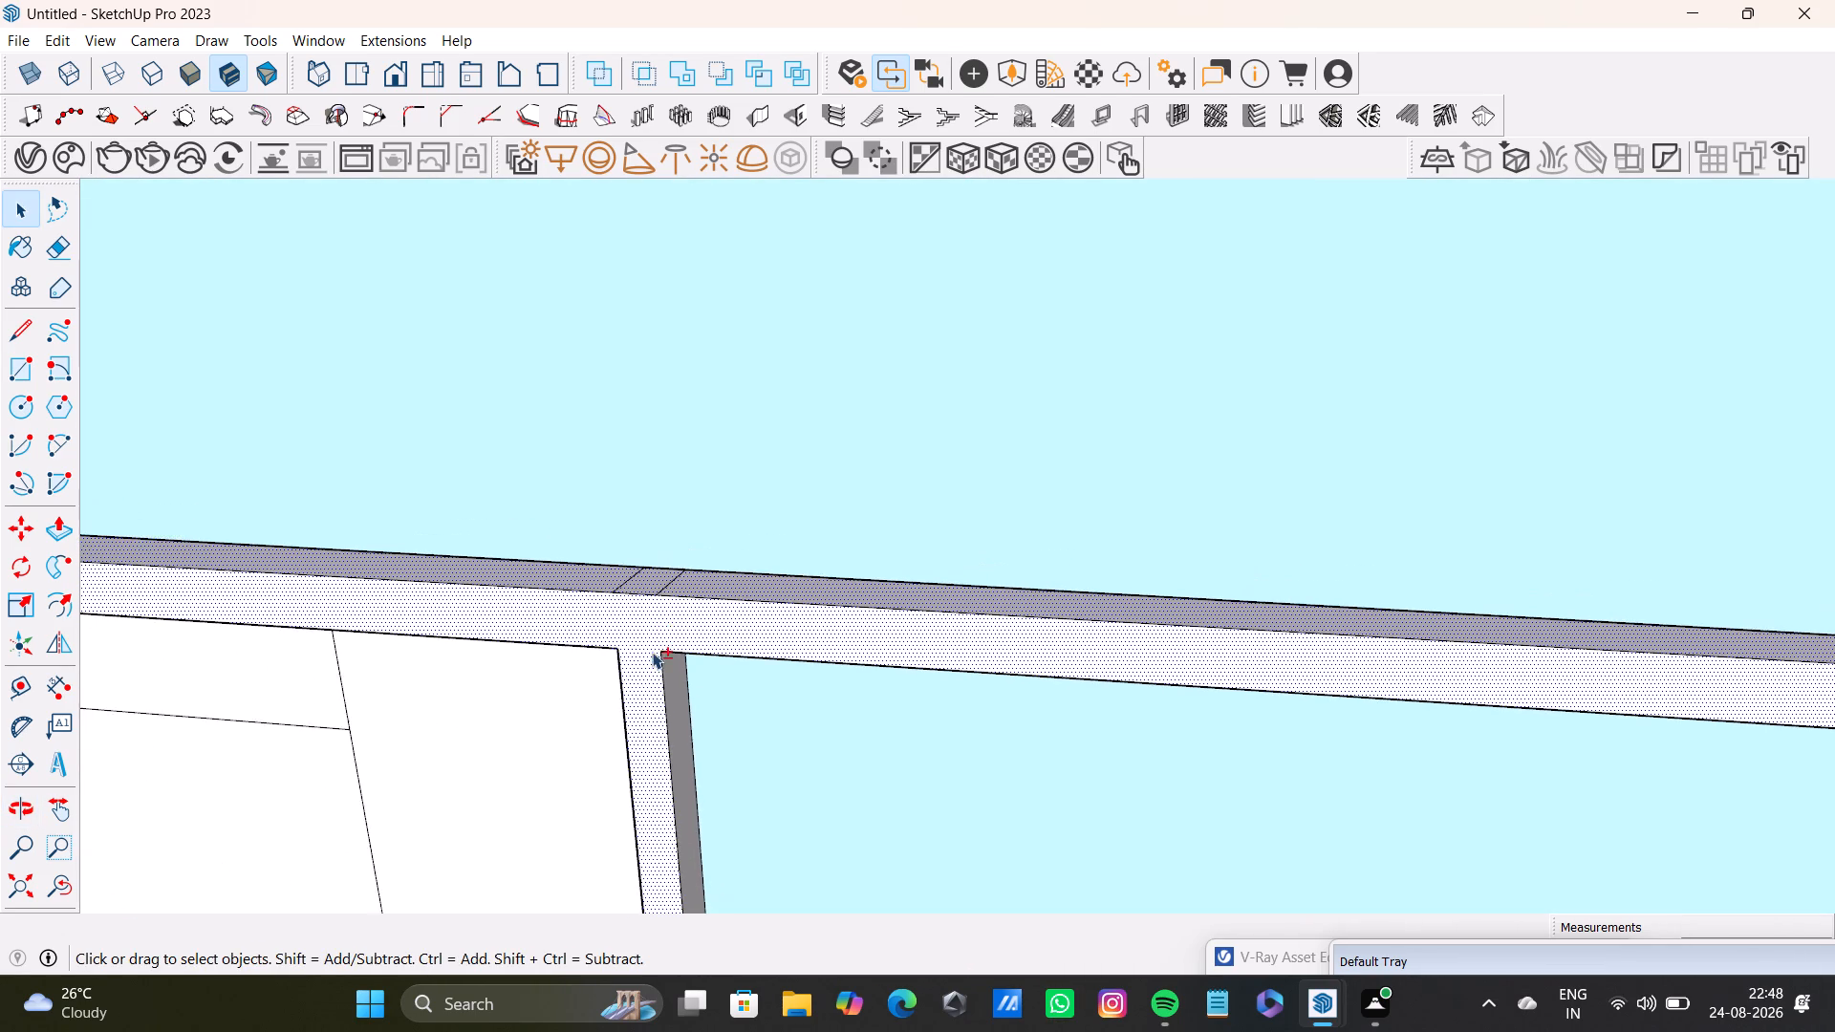
# Add the upright's inner side face next to the tall blue right-hand door, just below the frame's top rail, to the selection.
pyautogui.keyDown('shift'); pyautogui.scroll(-8, 652, 652); pyautogui.keyUp('shift')
pyautogui.keyDown('shift'); pyautogui.scroll(17, 674, 680); pyautogui.keyUp('shift')
pyautogui.moveTo(665, 667); pyautogui.dragTo(592, 509, button='middle')
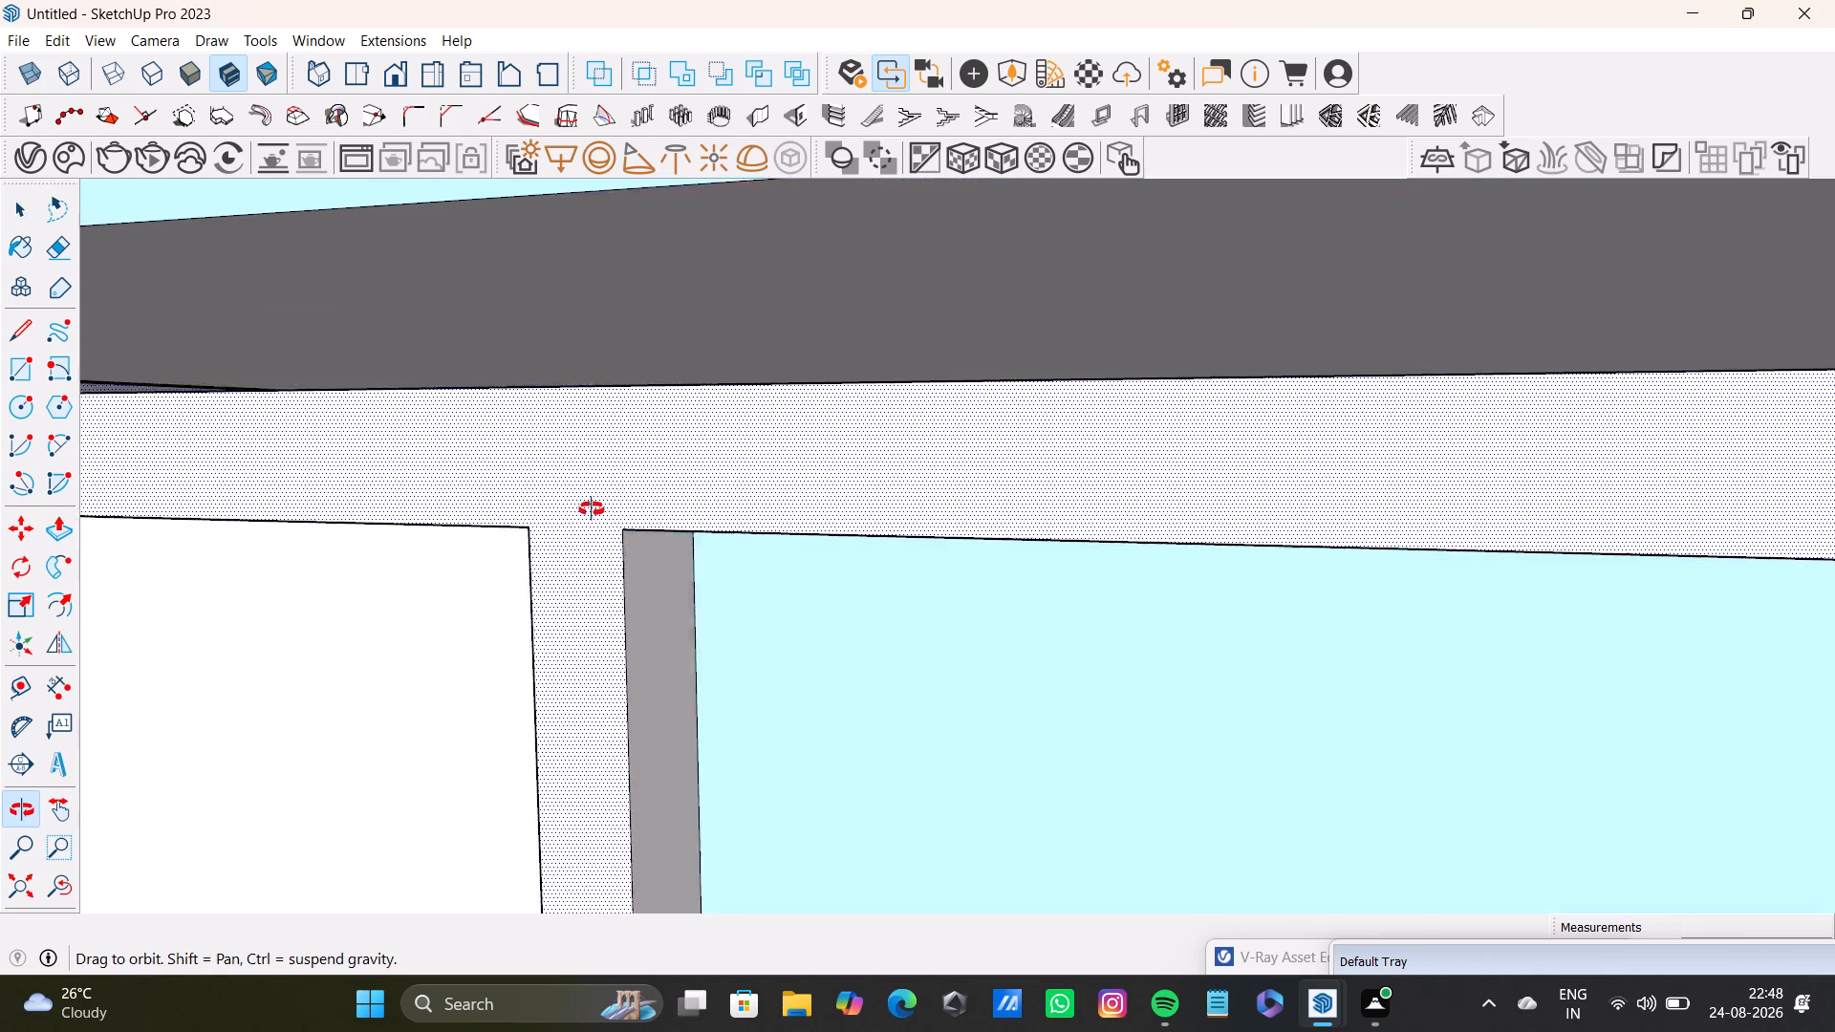
pyautogui.moveTo(592, 509); pyautogui.dragTo(577, 446, button='middle')
pyautogui.keyDown('shift'); pyautogui.click(689, 618); pyautogui.keyUp('shift')
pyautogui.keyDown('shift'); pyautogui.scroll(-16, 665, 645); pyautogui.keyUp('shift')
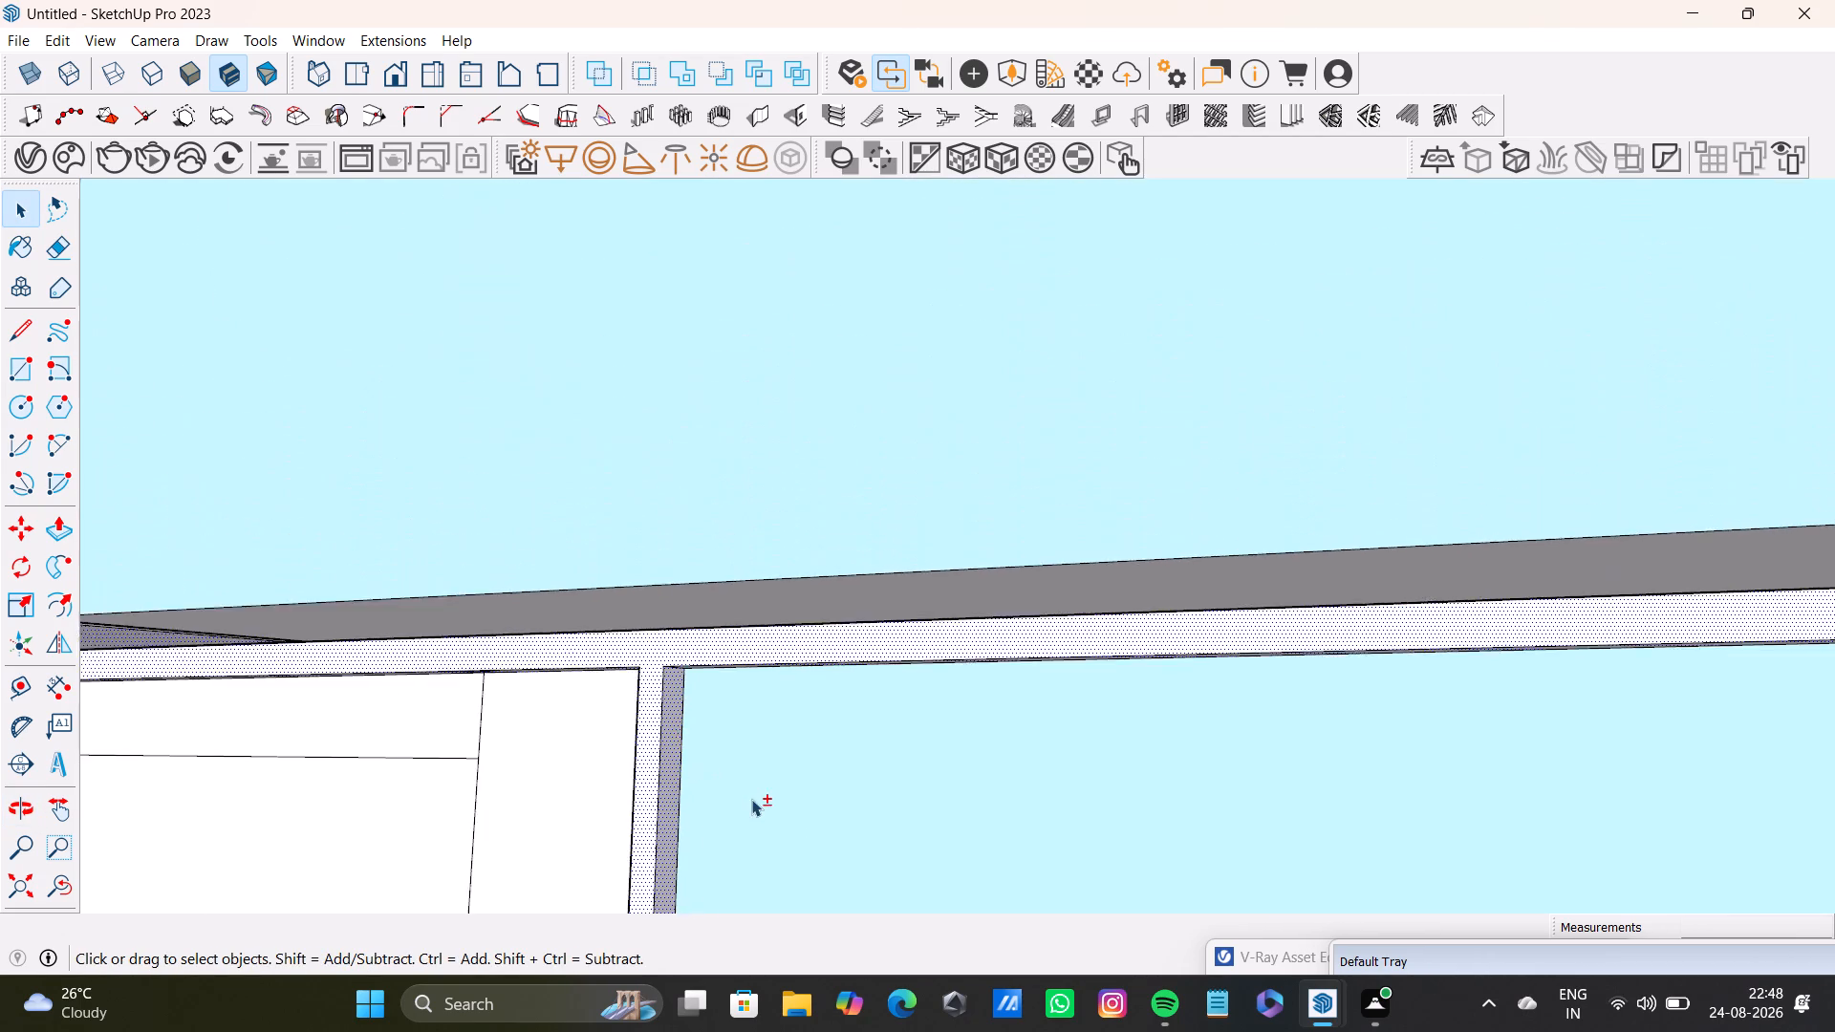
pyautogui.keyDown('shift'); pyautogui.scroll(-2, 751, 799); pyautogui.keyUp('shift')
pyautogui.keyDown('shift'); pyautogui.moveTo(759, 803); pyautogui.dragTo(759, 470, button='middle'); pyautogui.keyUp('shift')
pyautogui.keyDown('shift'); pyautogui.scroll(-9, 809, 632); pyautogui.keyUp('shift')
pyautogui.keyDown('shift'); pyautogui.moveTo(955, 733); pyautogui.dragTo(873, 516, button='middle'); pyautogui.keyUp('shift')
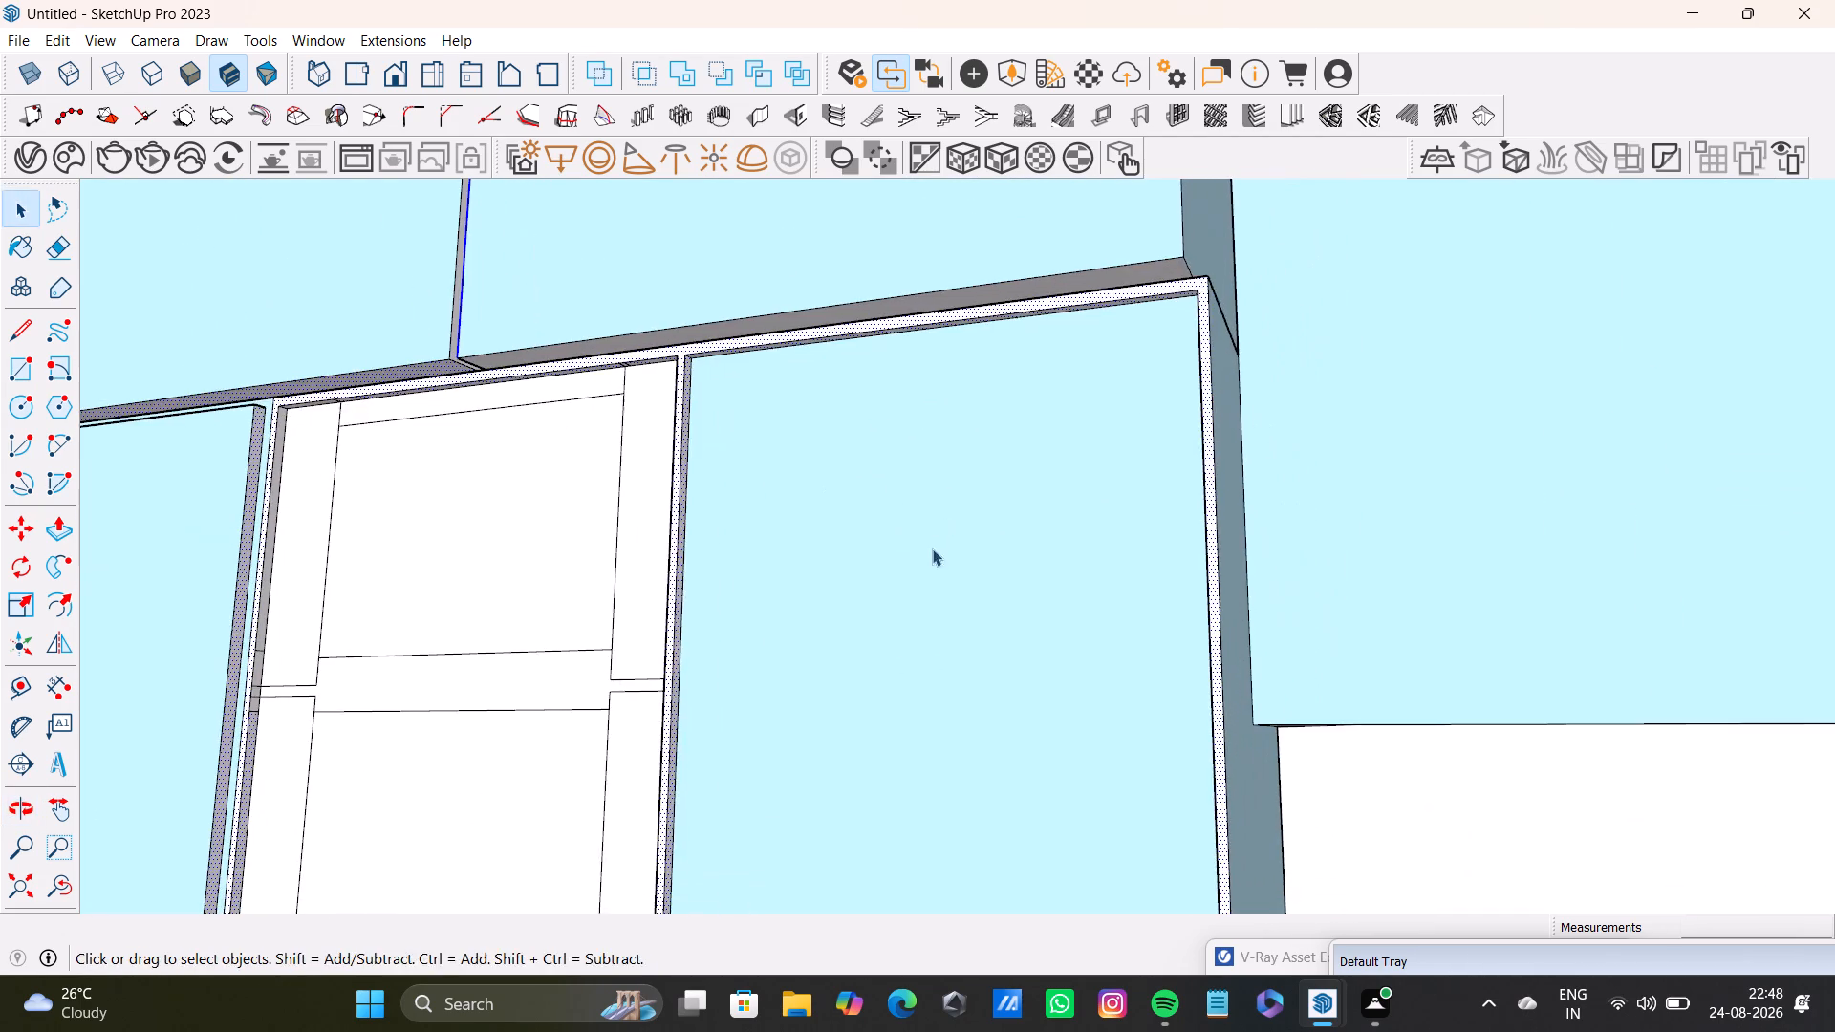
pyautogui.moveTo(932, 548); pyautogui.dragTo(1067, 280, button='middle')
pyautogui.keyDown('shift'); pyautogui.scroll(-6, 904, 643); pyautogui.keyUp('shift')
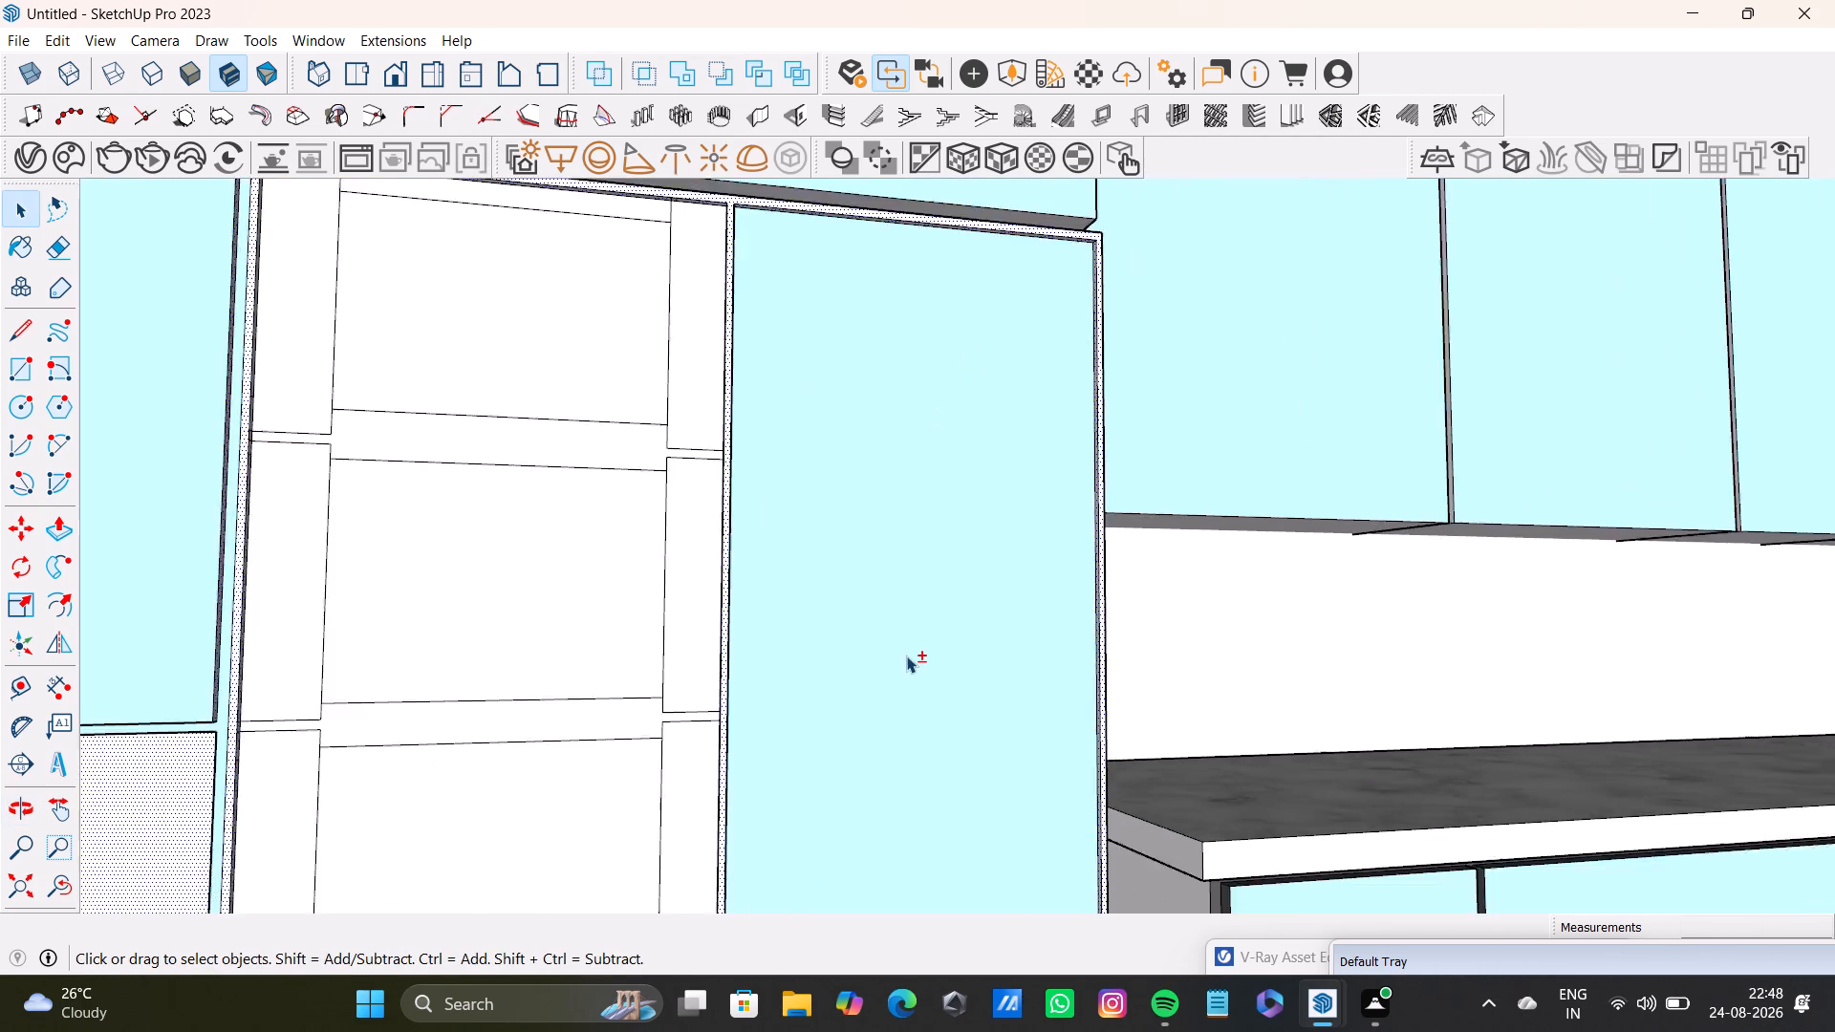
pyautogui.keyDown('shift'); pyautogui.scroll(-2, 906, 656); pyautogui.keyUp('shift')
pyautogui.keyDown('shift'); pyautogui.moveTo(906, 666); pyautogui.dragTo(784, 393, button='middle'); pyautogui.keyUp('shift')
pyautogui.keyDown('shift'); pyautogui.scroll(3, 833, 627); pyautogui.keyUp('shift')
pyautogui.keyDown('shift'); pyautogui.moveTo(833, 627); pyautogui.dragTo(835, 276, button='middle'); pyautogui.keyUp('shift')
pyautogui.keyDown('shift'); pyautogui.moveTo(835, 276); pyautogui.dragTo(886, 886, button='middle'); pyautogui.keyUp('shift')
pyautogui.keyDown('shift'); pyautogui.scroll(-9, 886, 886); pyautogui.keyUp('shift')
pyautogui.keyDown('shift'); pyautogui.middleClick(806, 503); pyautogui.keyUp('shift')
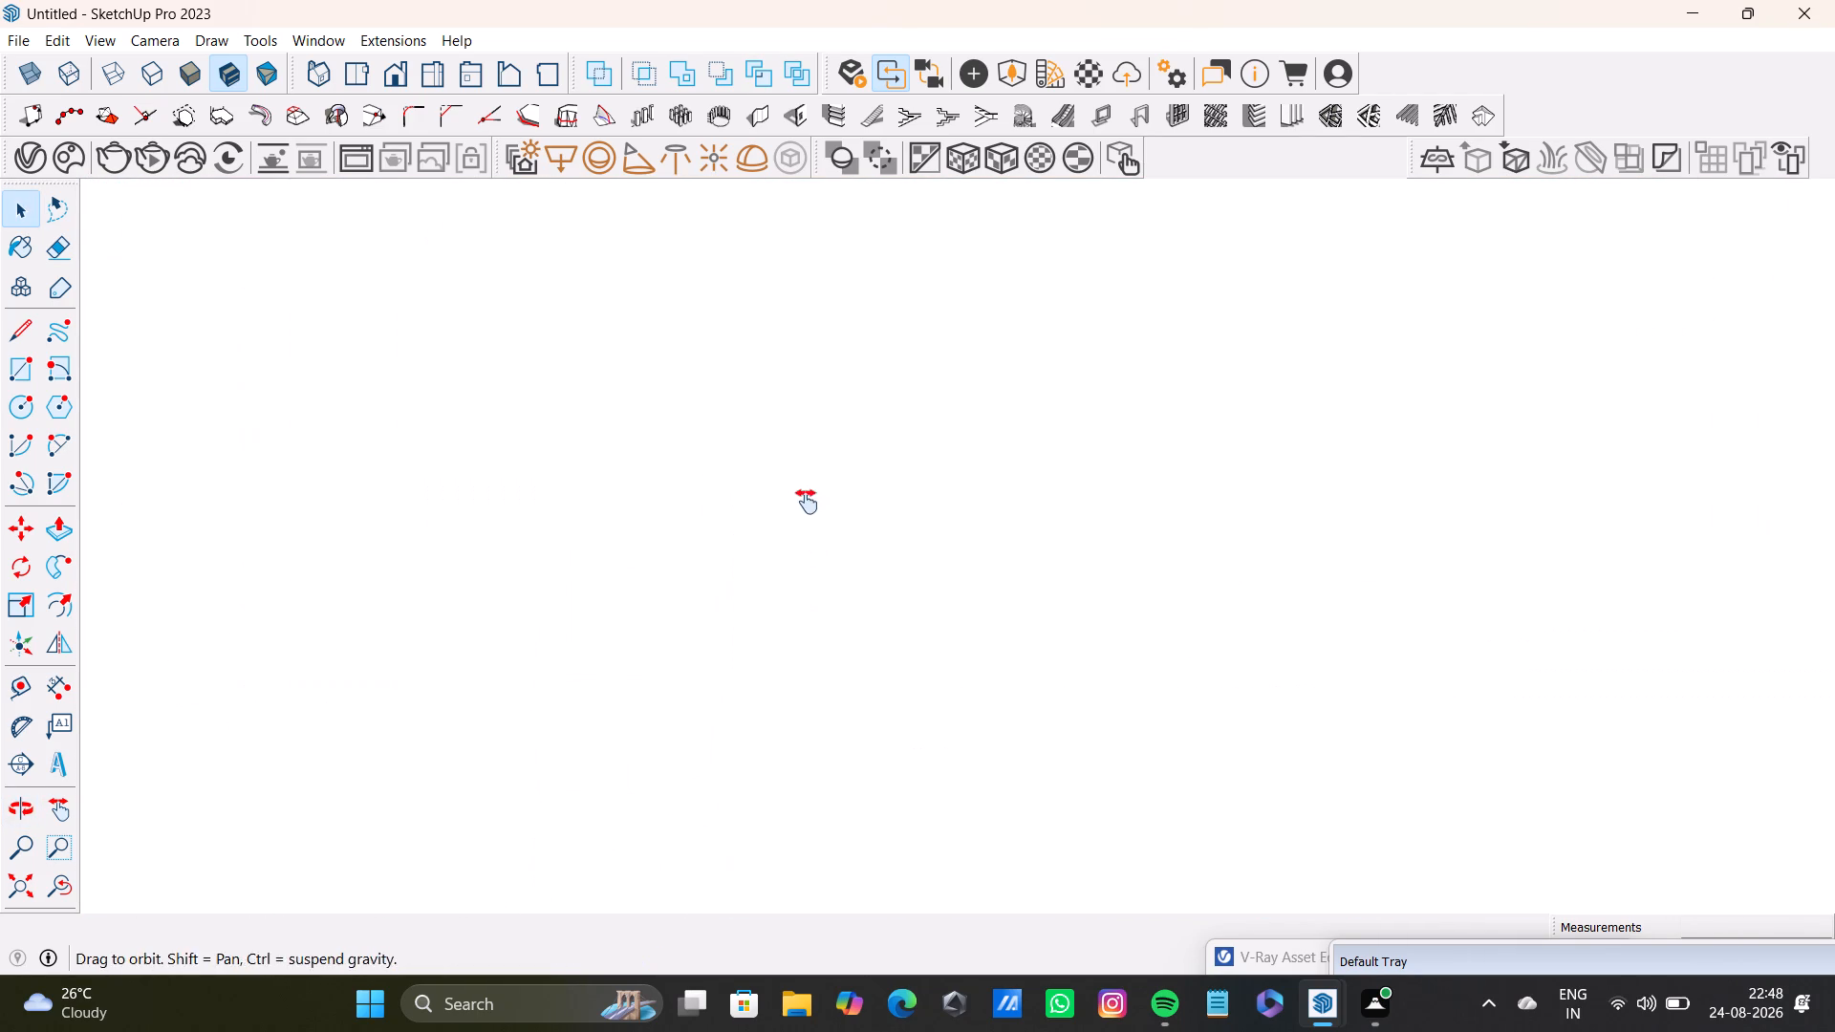
# Bring the whole model back into view and add the top edge face of the middle-row door above the tall right-hand door to the selection.
pyautogui.click(19, 887)
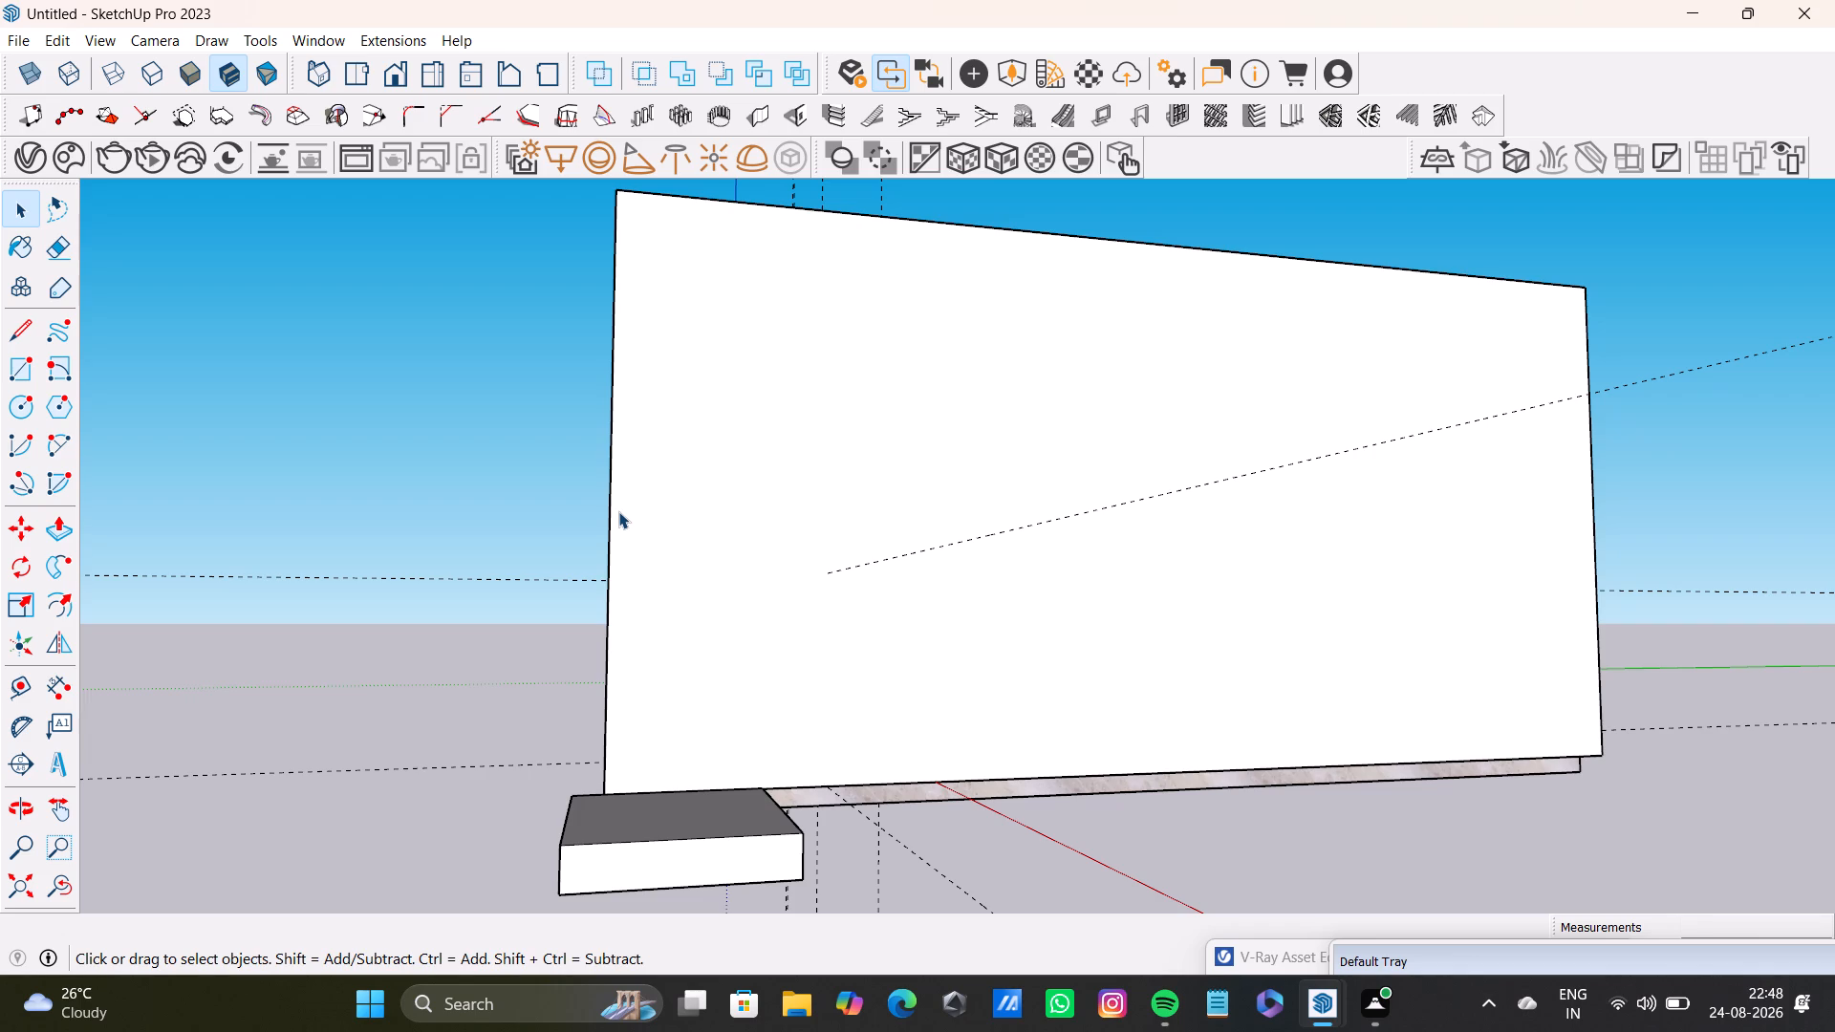
pyautogui.moveTo(634, 561); pyautogui.dragTo(926, 682, button='middle')
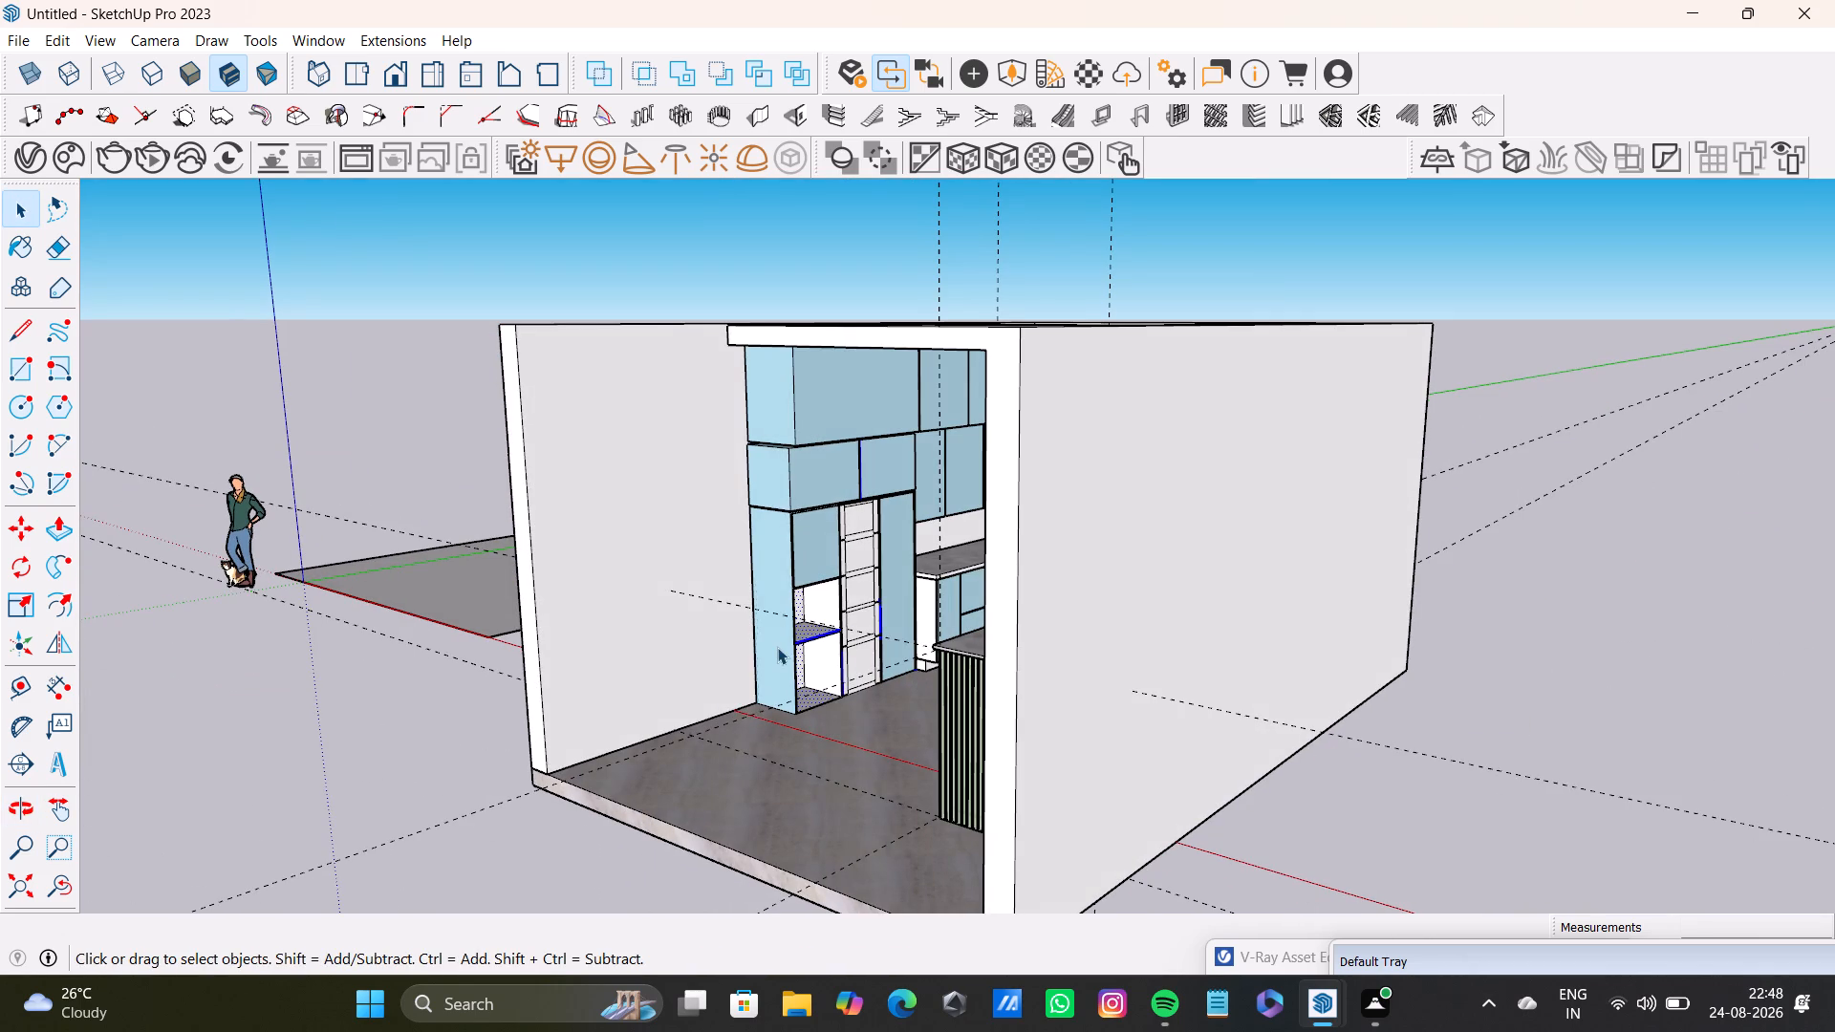
pyautogui.scroll(2, 813, 620)
pyautogui.scroll(5, 779, 429)
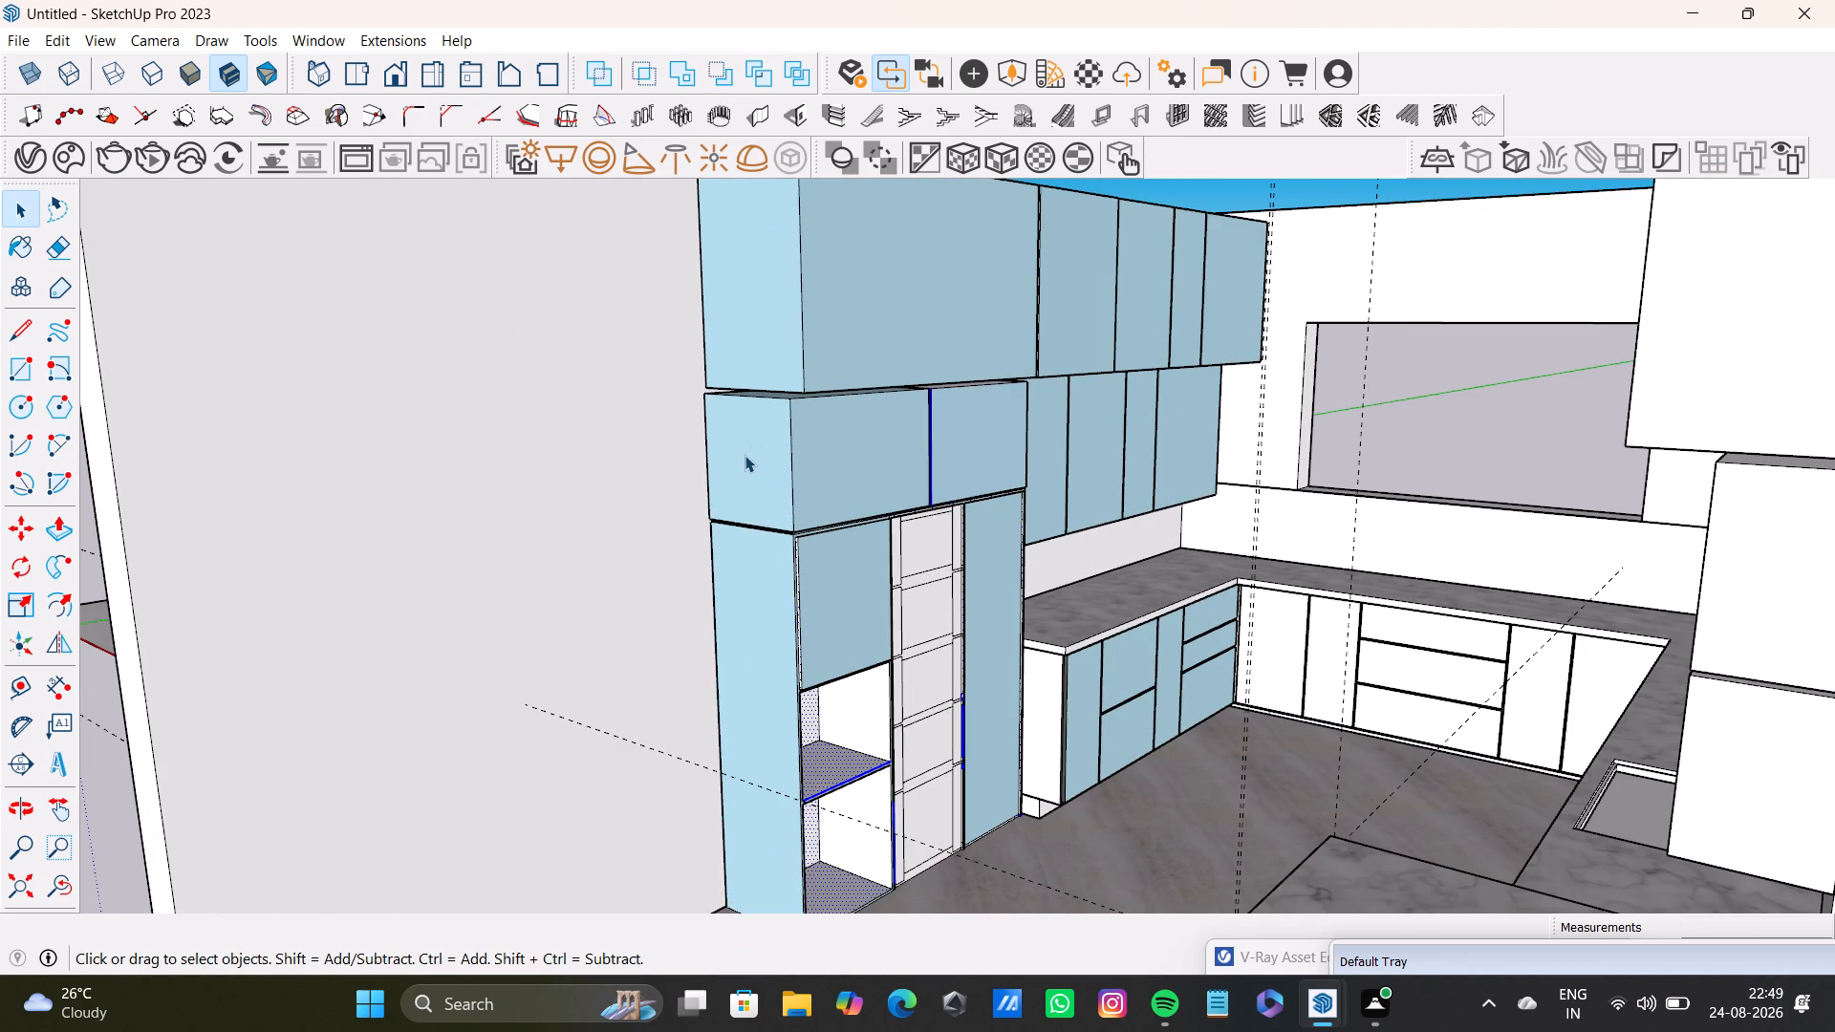
pyautogui.scroll(7, 738, 467)
pyautogui.moveTo(786, 467); pyautogui.dragTo(632, 505, button='middle')
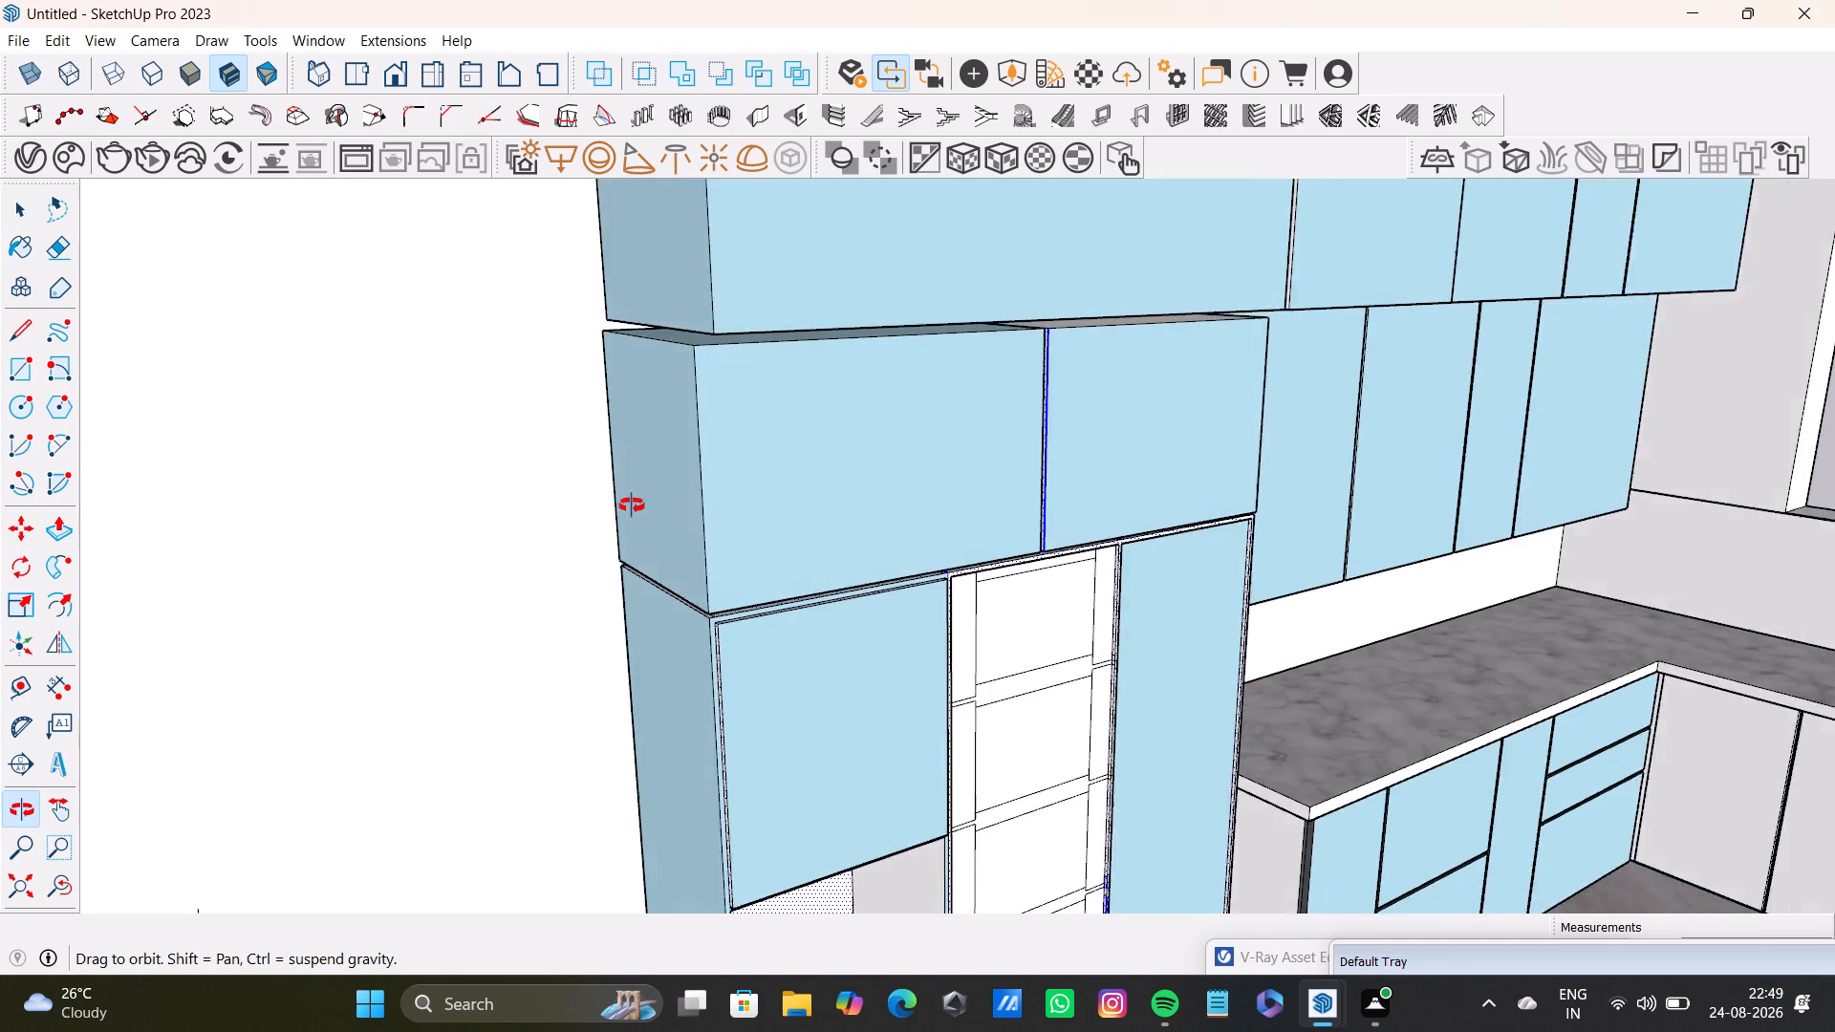
pyautogui.moveTo(632, 505); pyautogui.dragTo(545, 523, button='middle')
pyautogui.scroll(3, 734, 467)
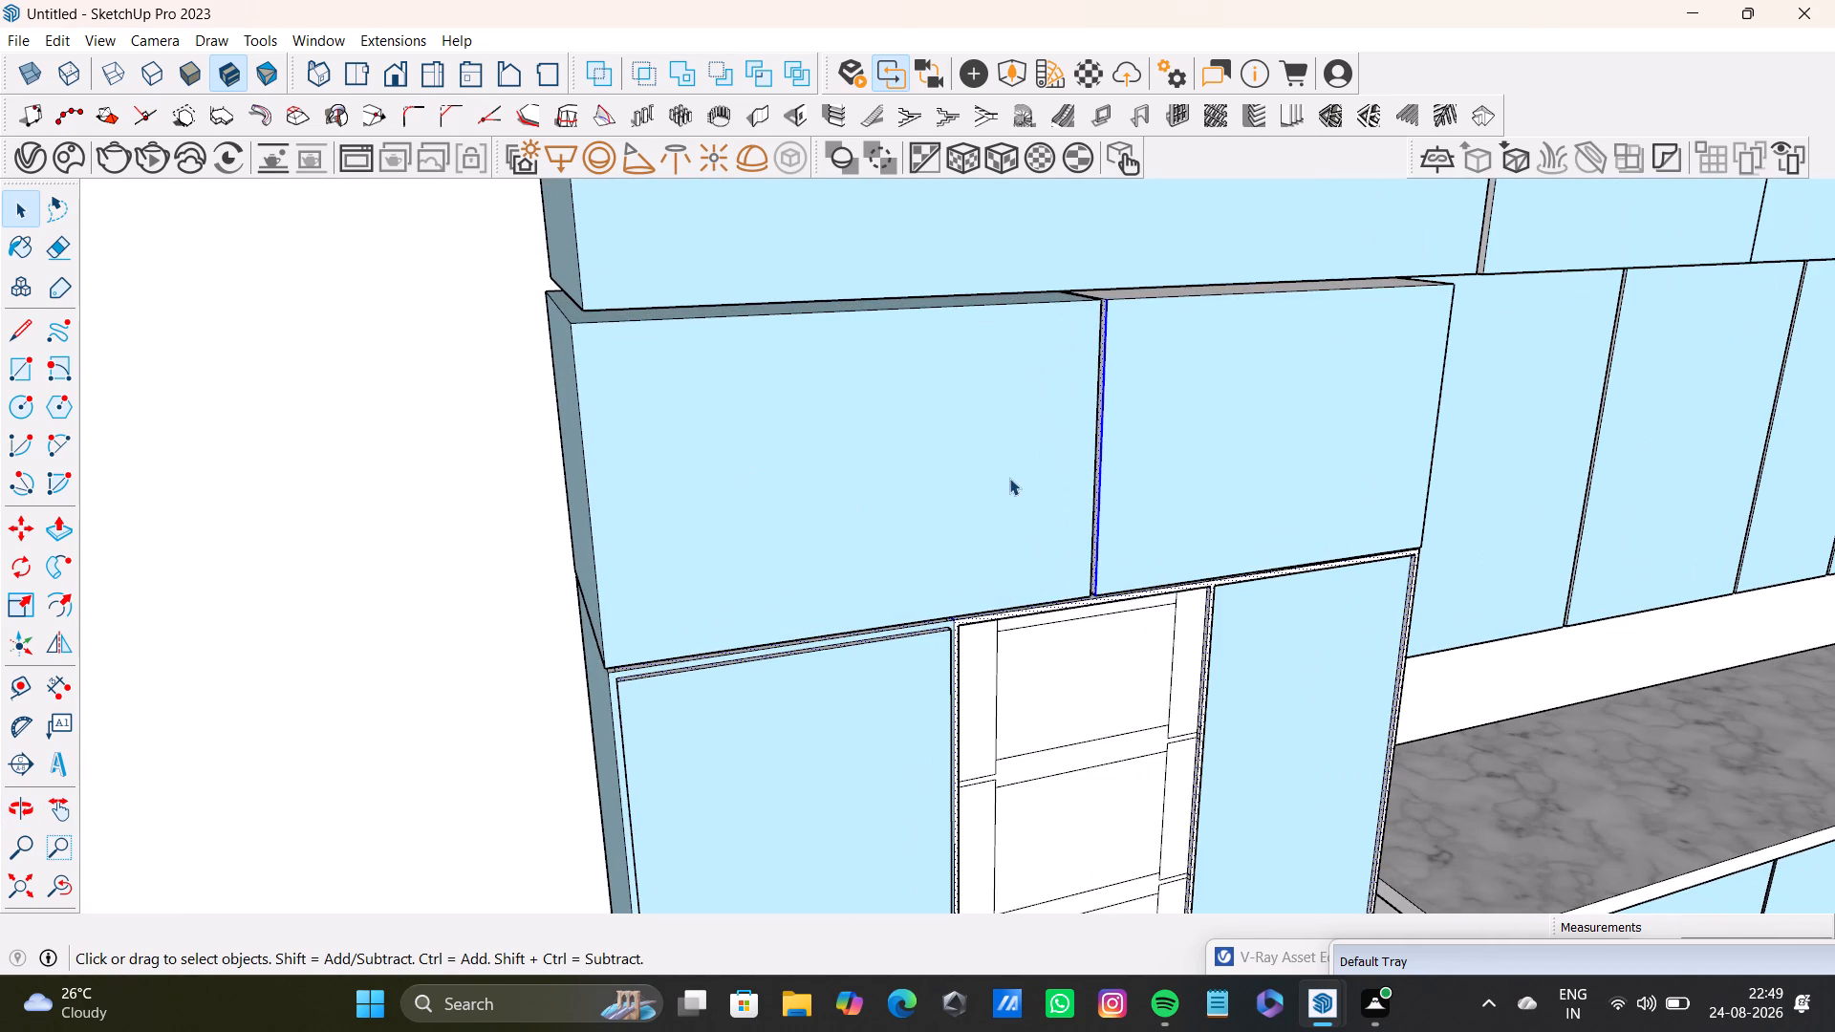
pyautogui.keyDown('shift'); pyautogui.moveTo(1001, 459); pyautogui.dragTo(600, 605, button='middle'); pyautogui.keyUp('shift')
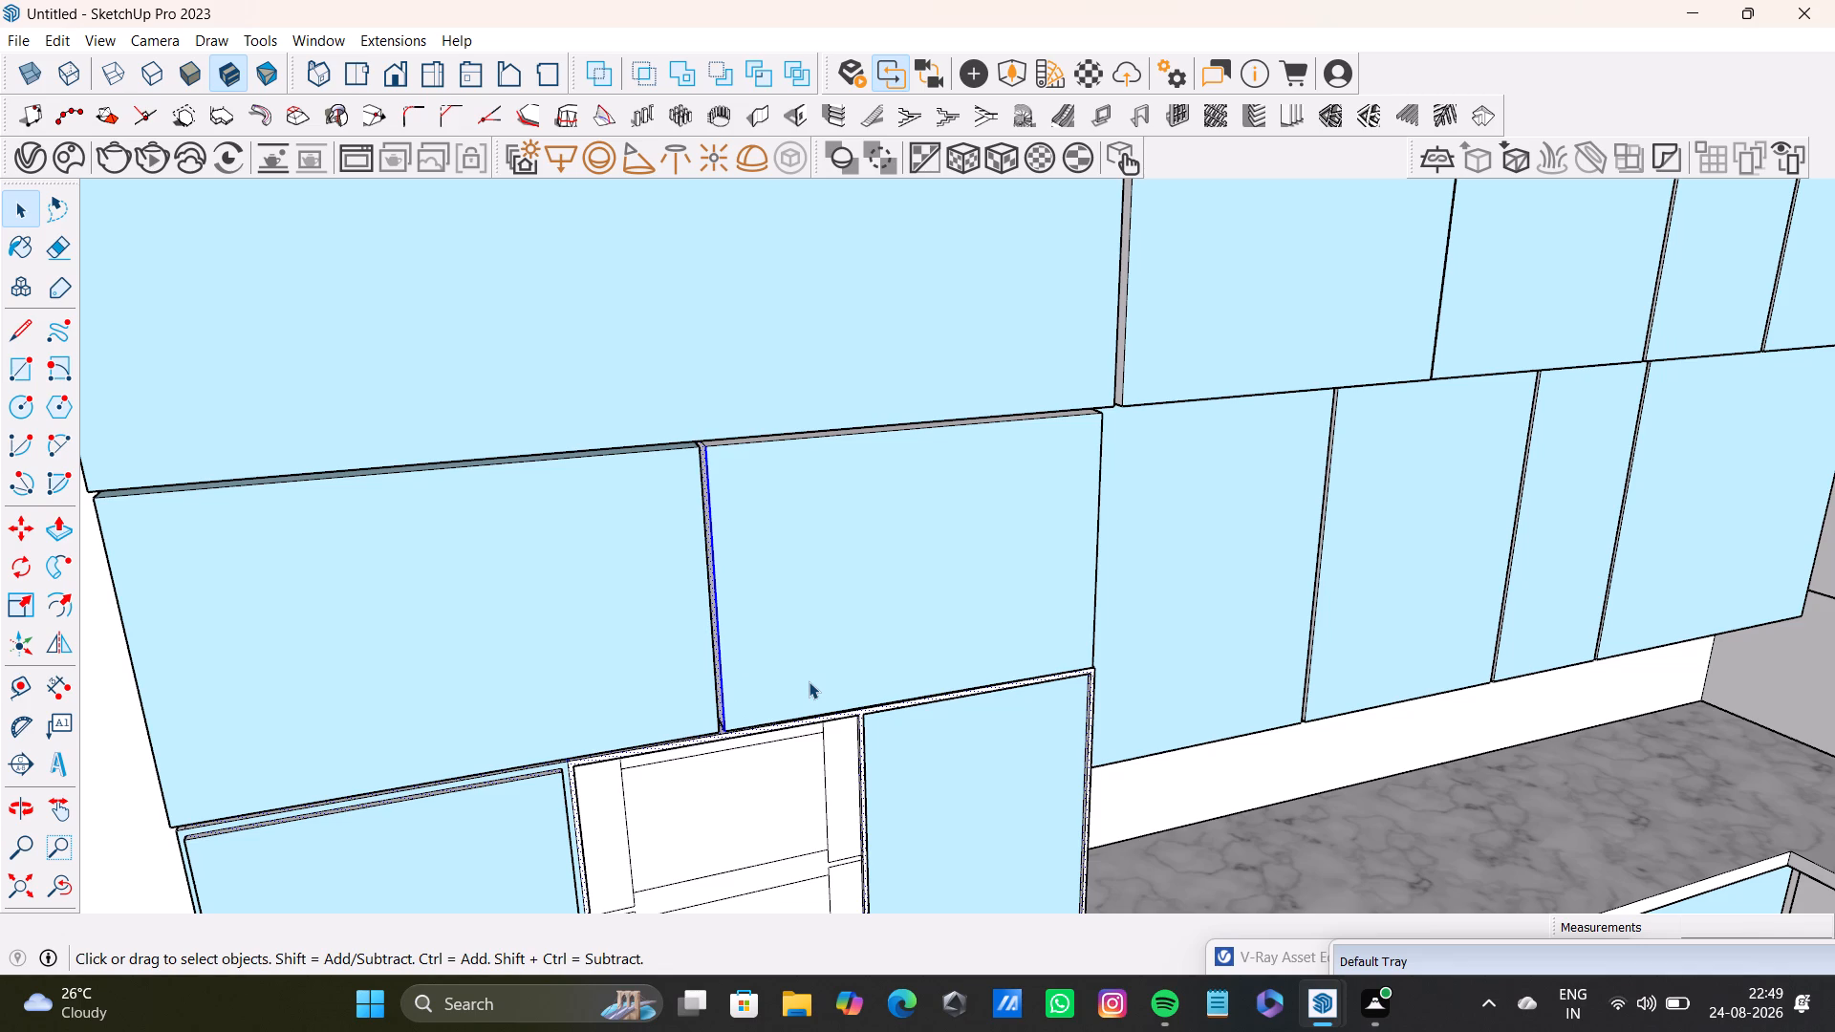
pyautogui.scroll(7, 872, 448)
pyautogui.scroll(12, 753, 449)
pyautogui.keyDown('shift'); pyautogui.click(652, 441); pyautogui.keyUp('shift')
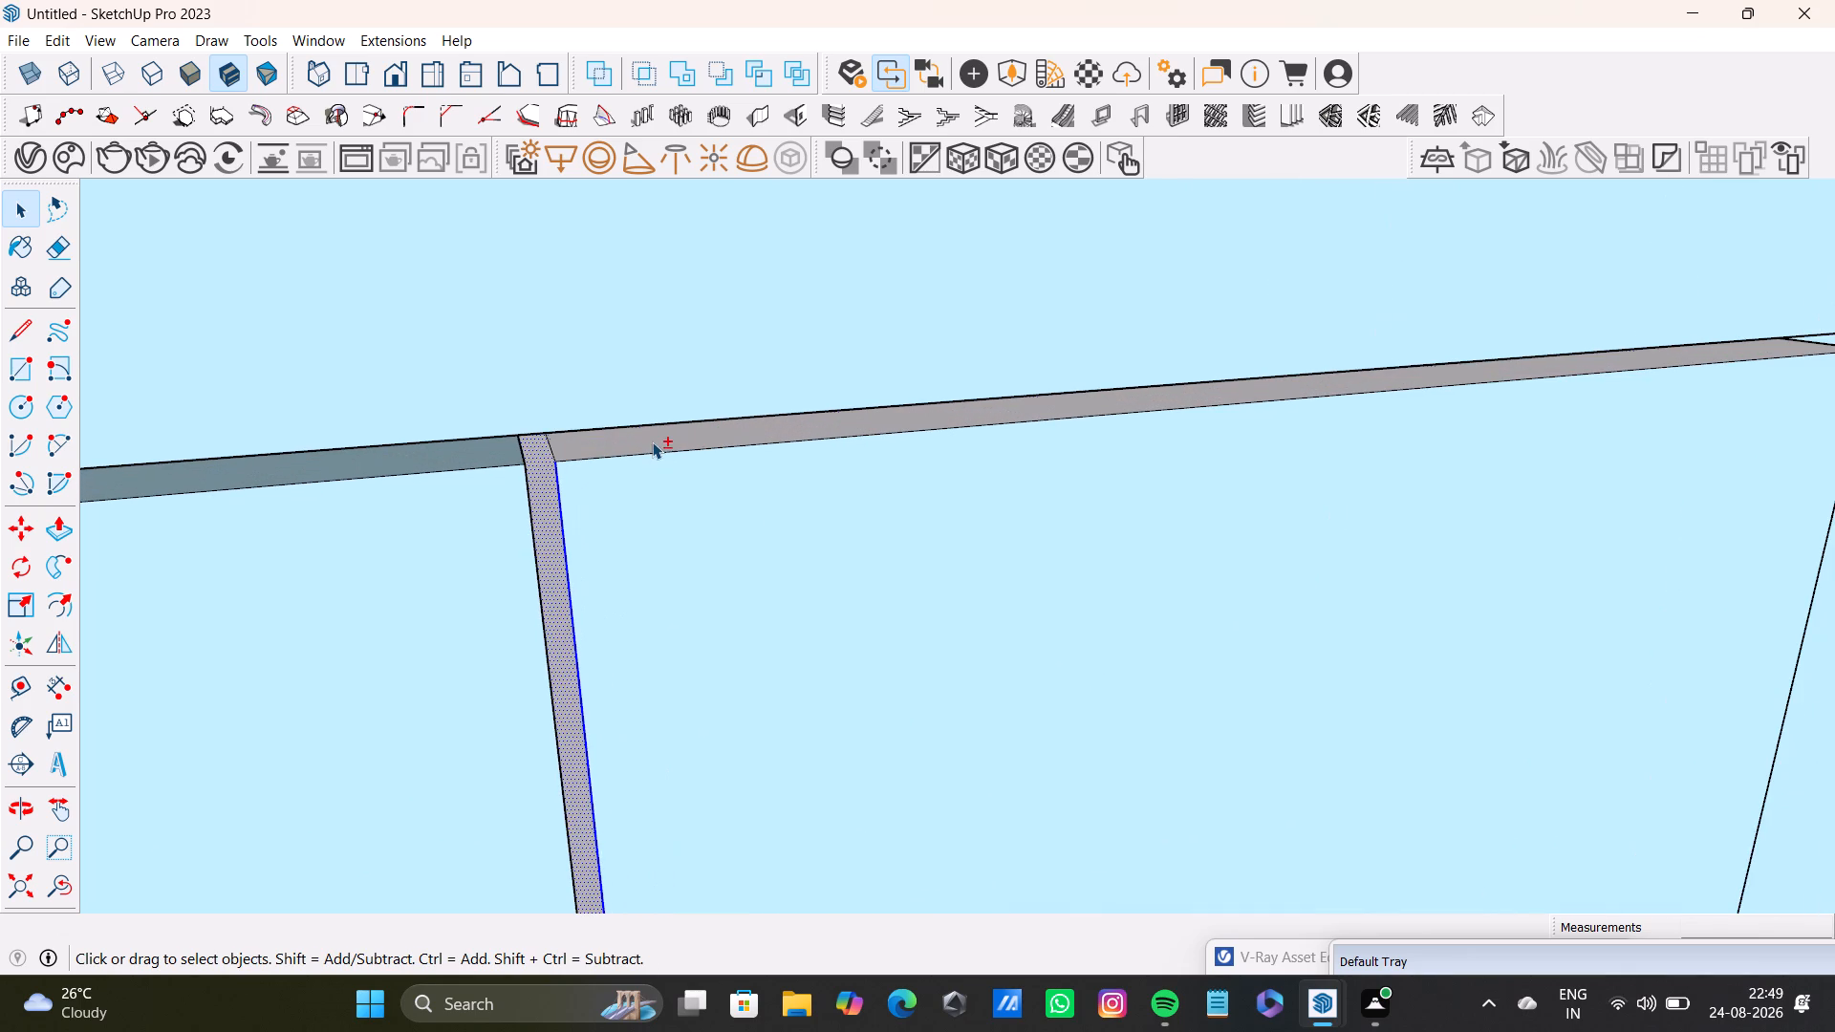
# Add both facing side edges of the top-row joint between the large overhead door and the adjoining wall cabinet to the selection.
pyautogui.keyDown('shift'); pyautogui.scroll(-11, 801, 489); pyautogui.keyUp('shift')
pyautogui.keyDown('shift'); pyautogui.moveTo(920, 511); pyautogui.dragTo(239, 691, button='middle'); pyautogui.keyUp('shift')
pyautogui.keyDown('shift'); pyautogui.scroll(2, 733, 537); pyautogui.keyUp('shift')
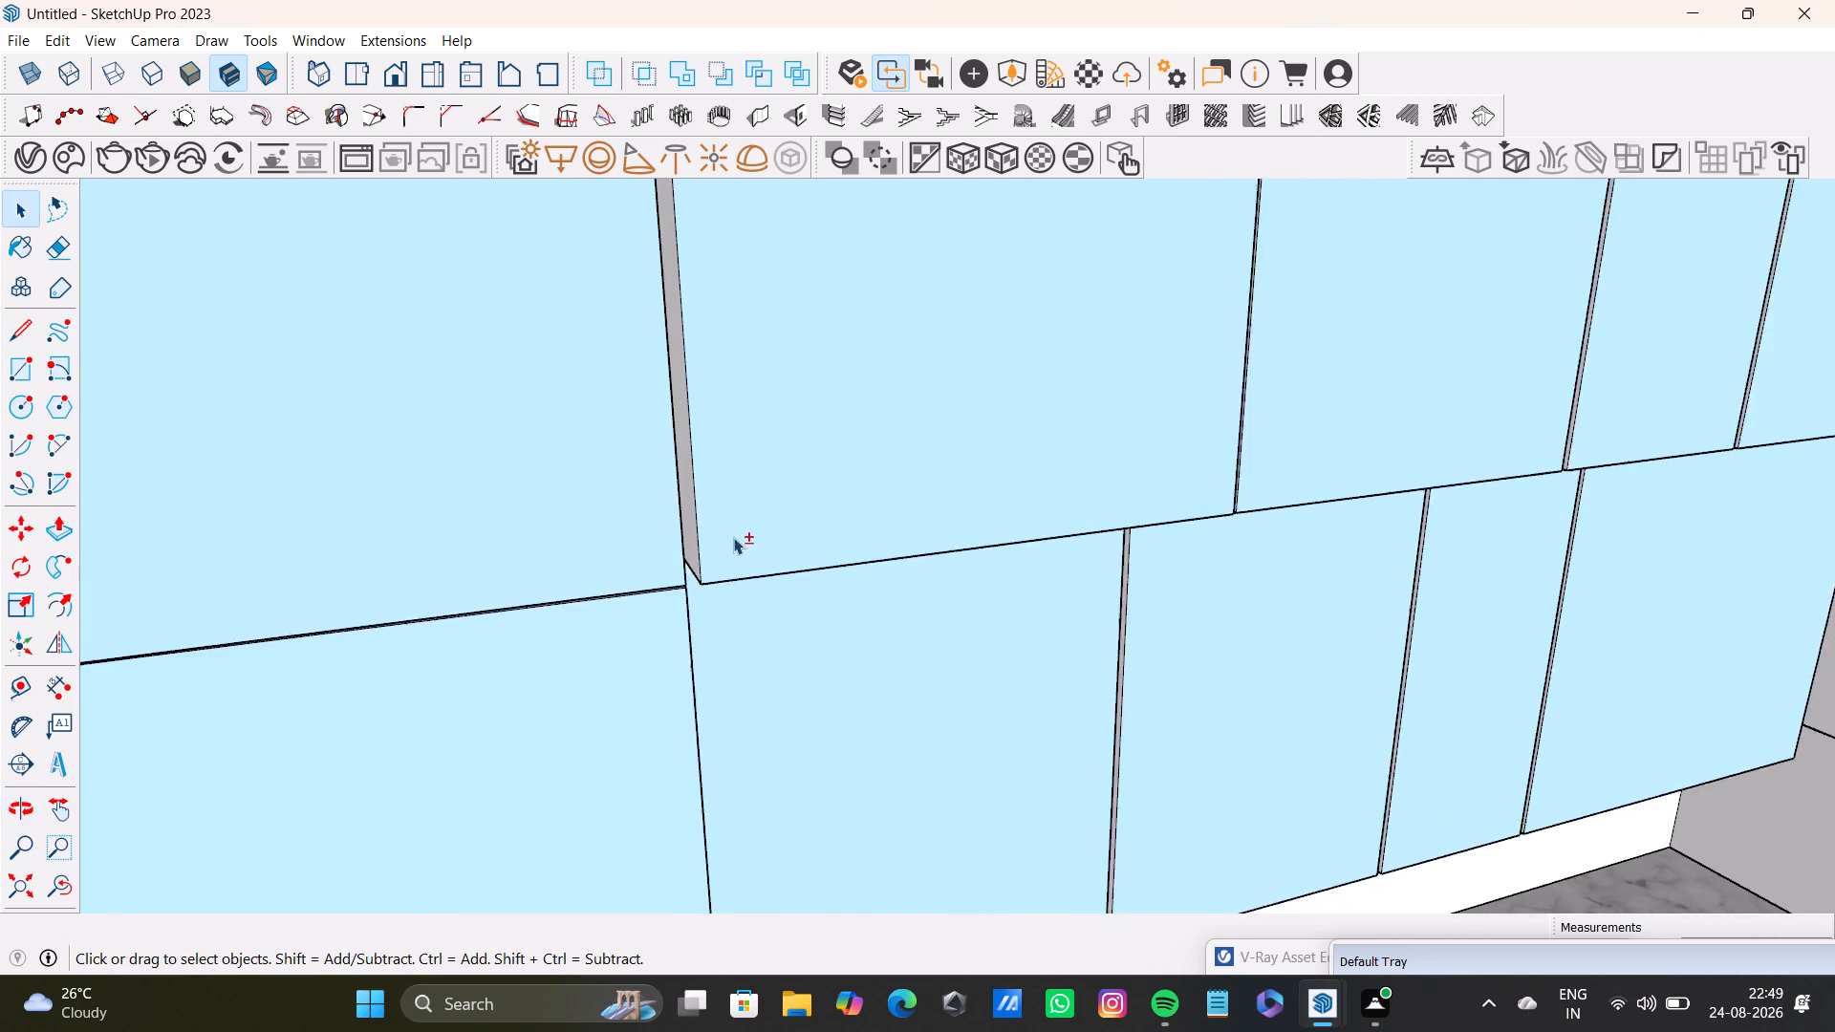
pyautogui.keyDown('shift'); pyautogui.scroll(5, 733, 537); pyautogui.keyUp('shift')
pyautogui.keyDown('shift'); pyautogui.click(687, 527); pyautogui.keyUp('shift')
pyautogui.keyDown('shift'); pyautogui.scroll(-4, 713, 557); pyautogui.keyUp('shift')
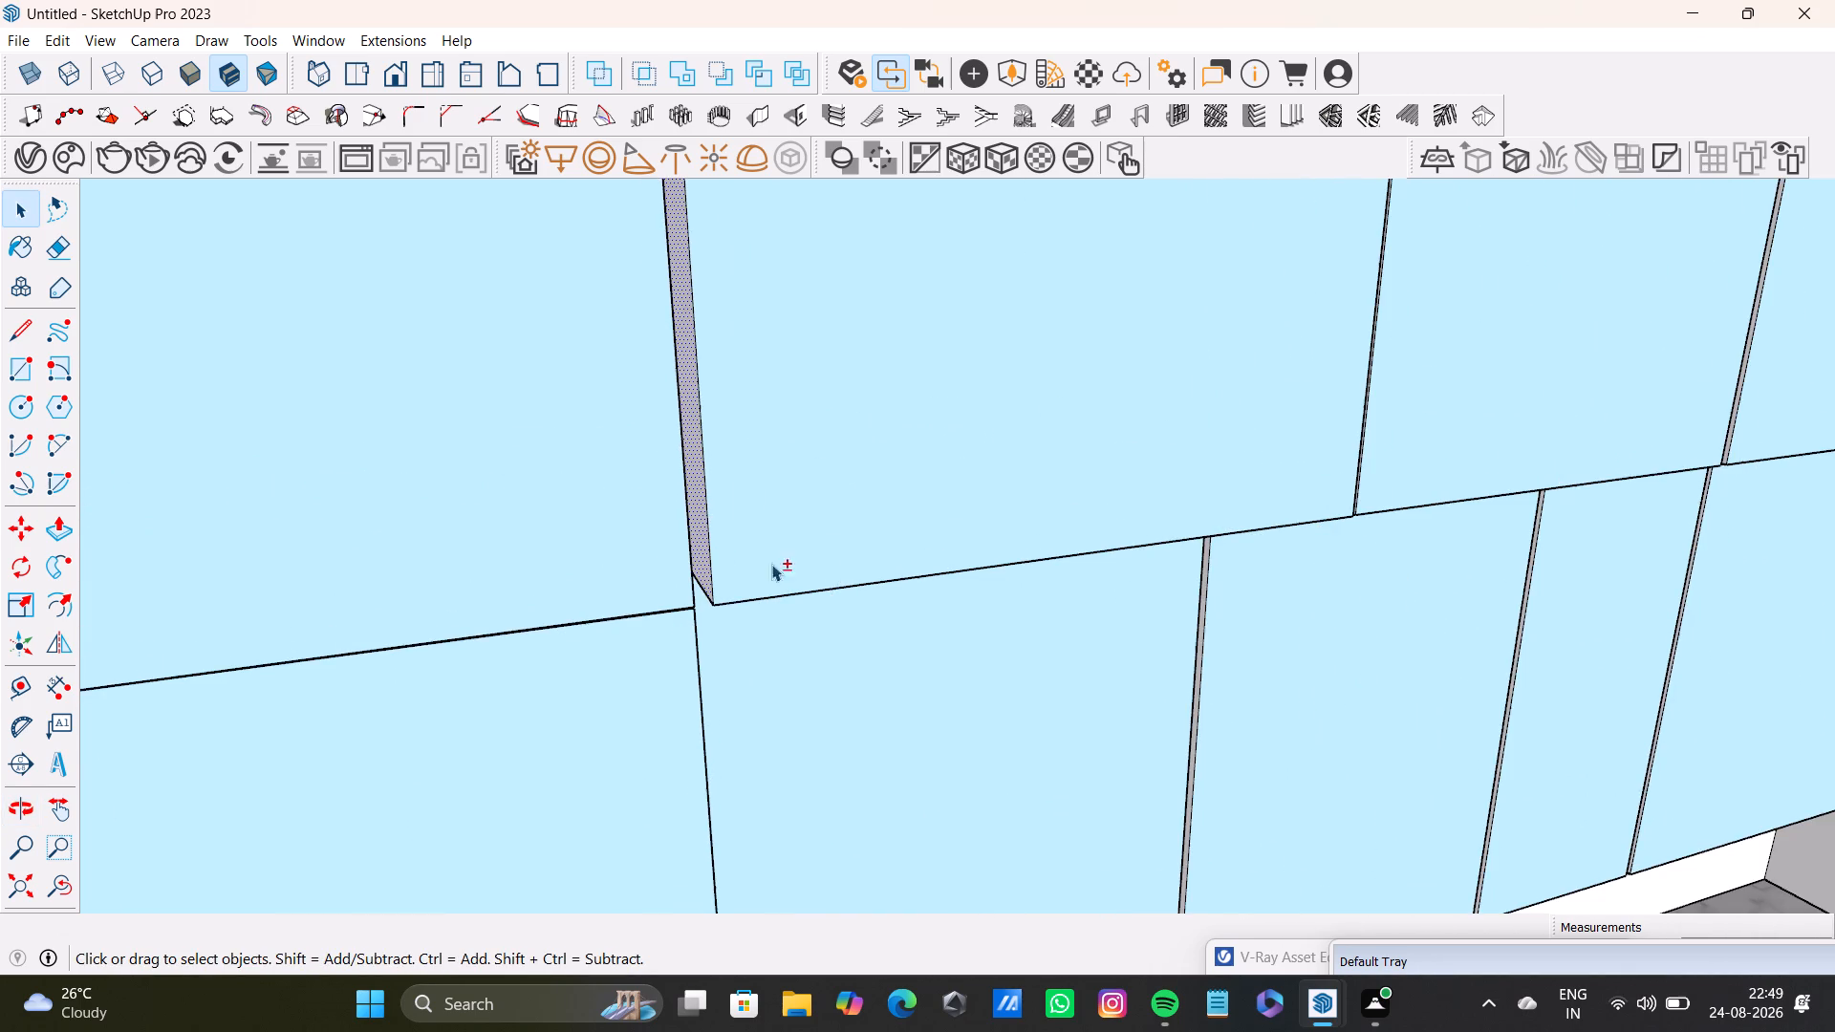
pyautogui.keyDown('shift'); pyautogui.moveTo(771, 564); pyautogui.dragTo(644, 644, button='middle'); pyautogui.keyUp('shift')
pyautogui.moveTo(698, 644); pyautogui.dragTo(516, 691, button='middle')
pyautogui.keyDown('shift'); pyautogui.scroll(3, 390, 595); pyautogui.keyUp('shift')
pyautogui.keyDown('shift'); pyautogui.click(439, 575); pyautogui.keyUp('shift')
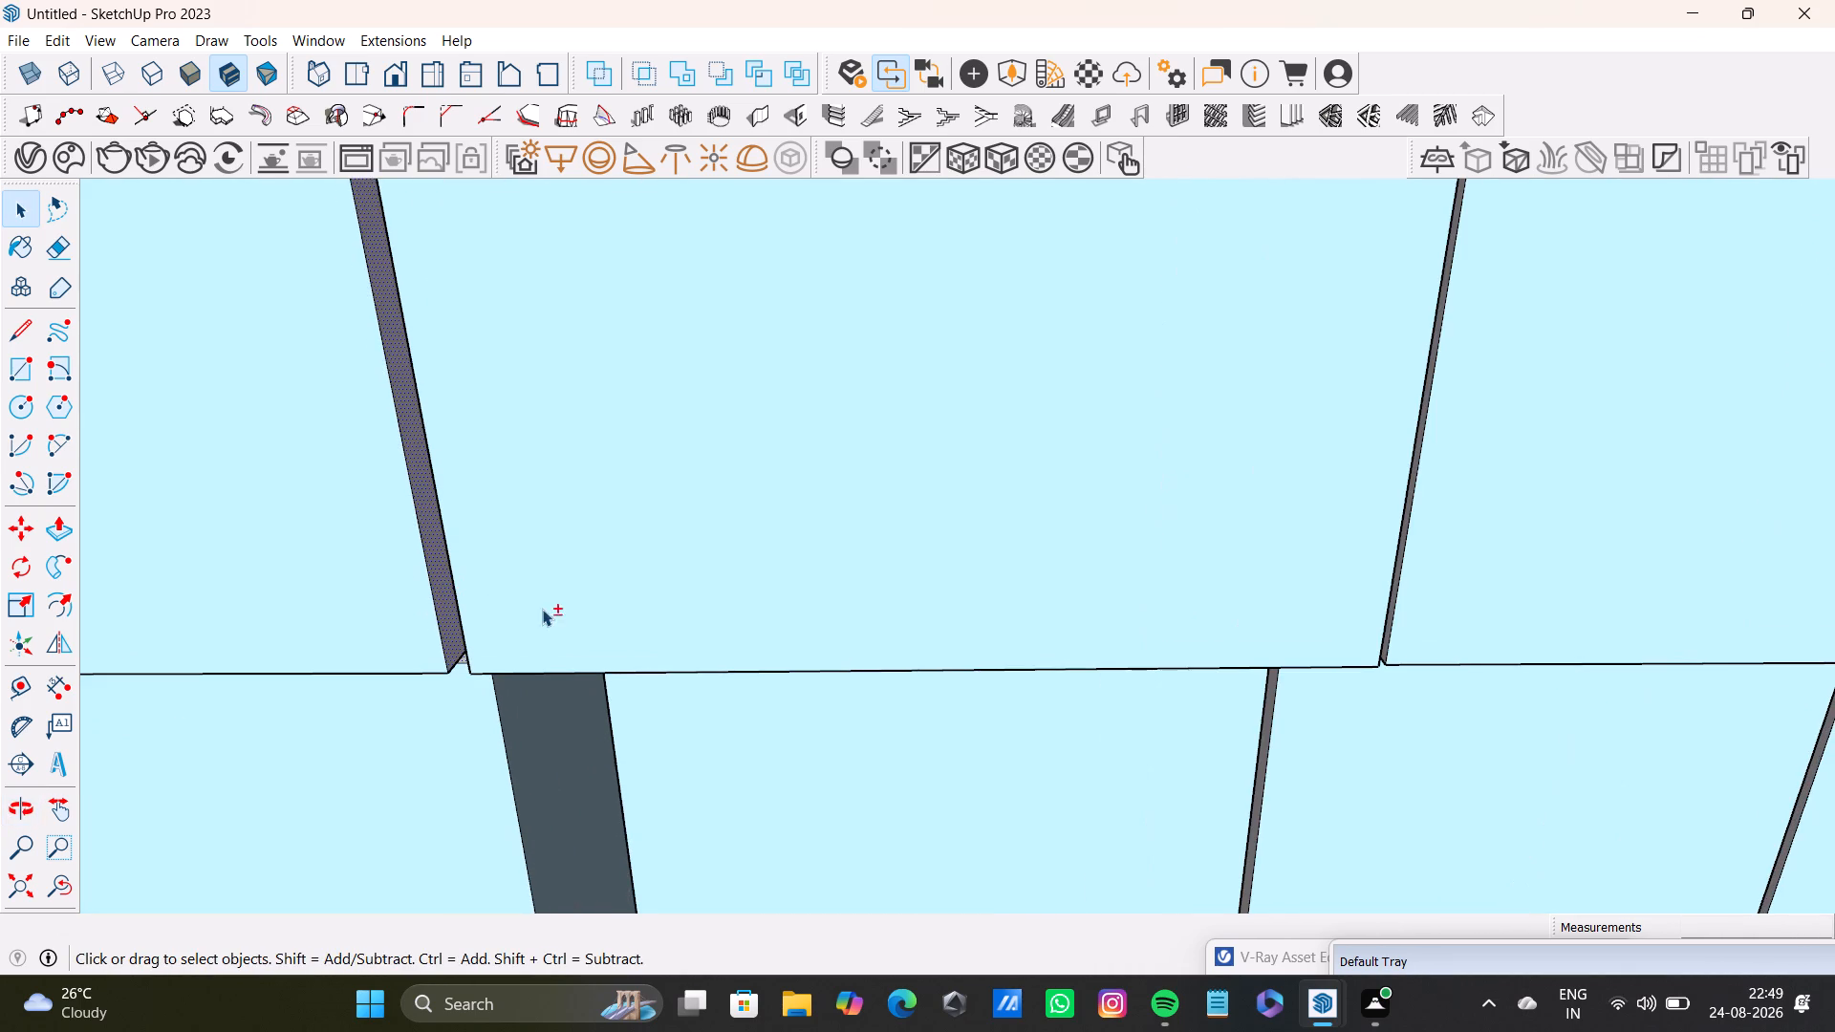
# Add both facing side edges of the second vertical joint in the top row of blue wall cabinets to the selection.
pyautogui.keyDown('shift'); pyautogui.scroll(-4, 569, 609); pyautogui.keyUp('shift')
pyautogui.keyDown('shift'); pyautogui.moveTo(899, 629); pyautogui.dragTo(500, 670, button='middle'); pyautogui.keyUp('shift')
pyautogui.keyDown('shift'); pyautogui.scroll(13, 726, 647); pyautogui.keyUp('shift')
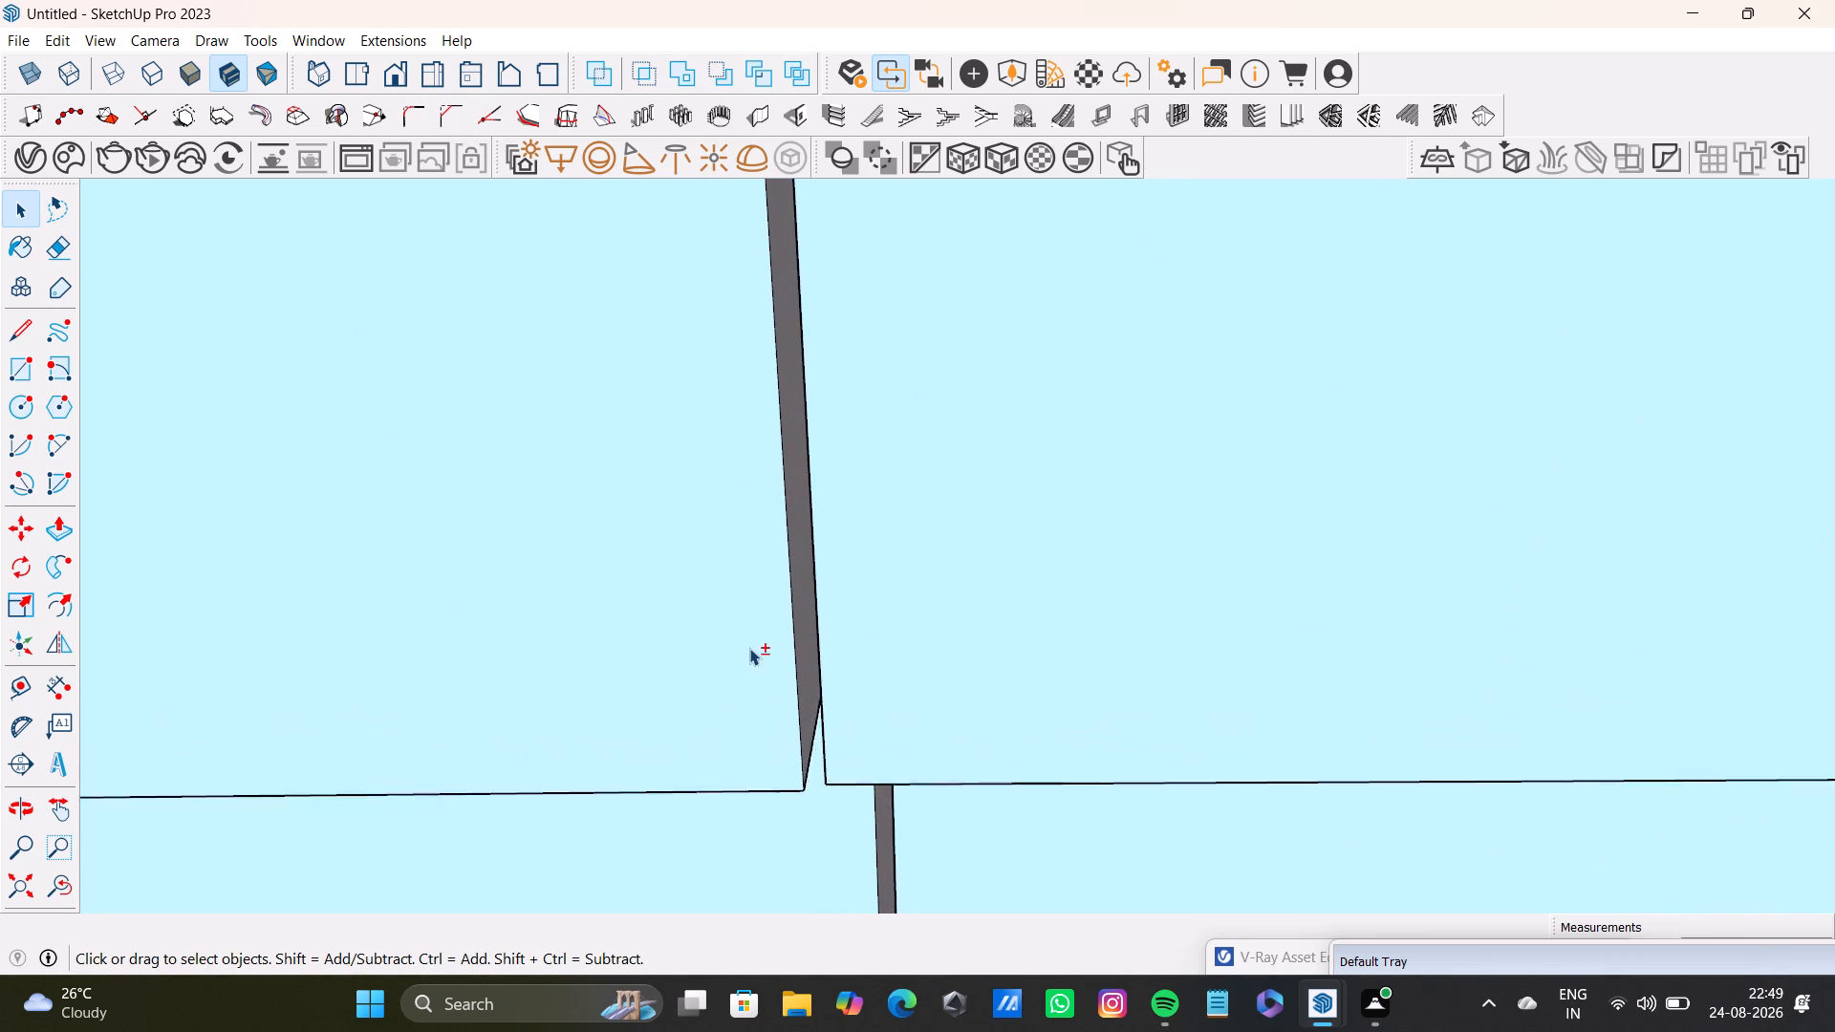
pyautogui.keyDown('shift'); pyautogui.scroll(1, 749, 648); pyautogui.keyUp('shift')
pyautogui.keyDown('shift'); pyautogui.moveTo(785, 639); pyautogui.dragTo(756, 644, button='middle'); pyautogui.keyUp('shift')
pyautogui.keyDown('shift'); pyautogui.click(777, 634); pyautogui.keyUp('shift')
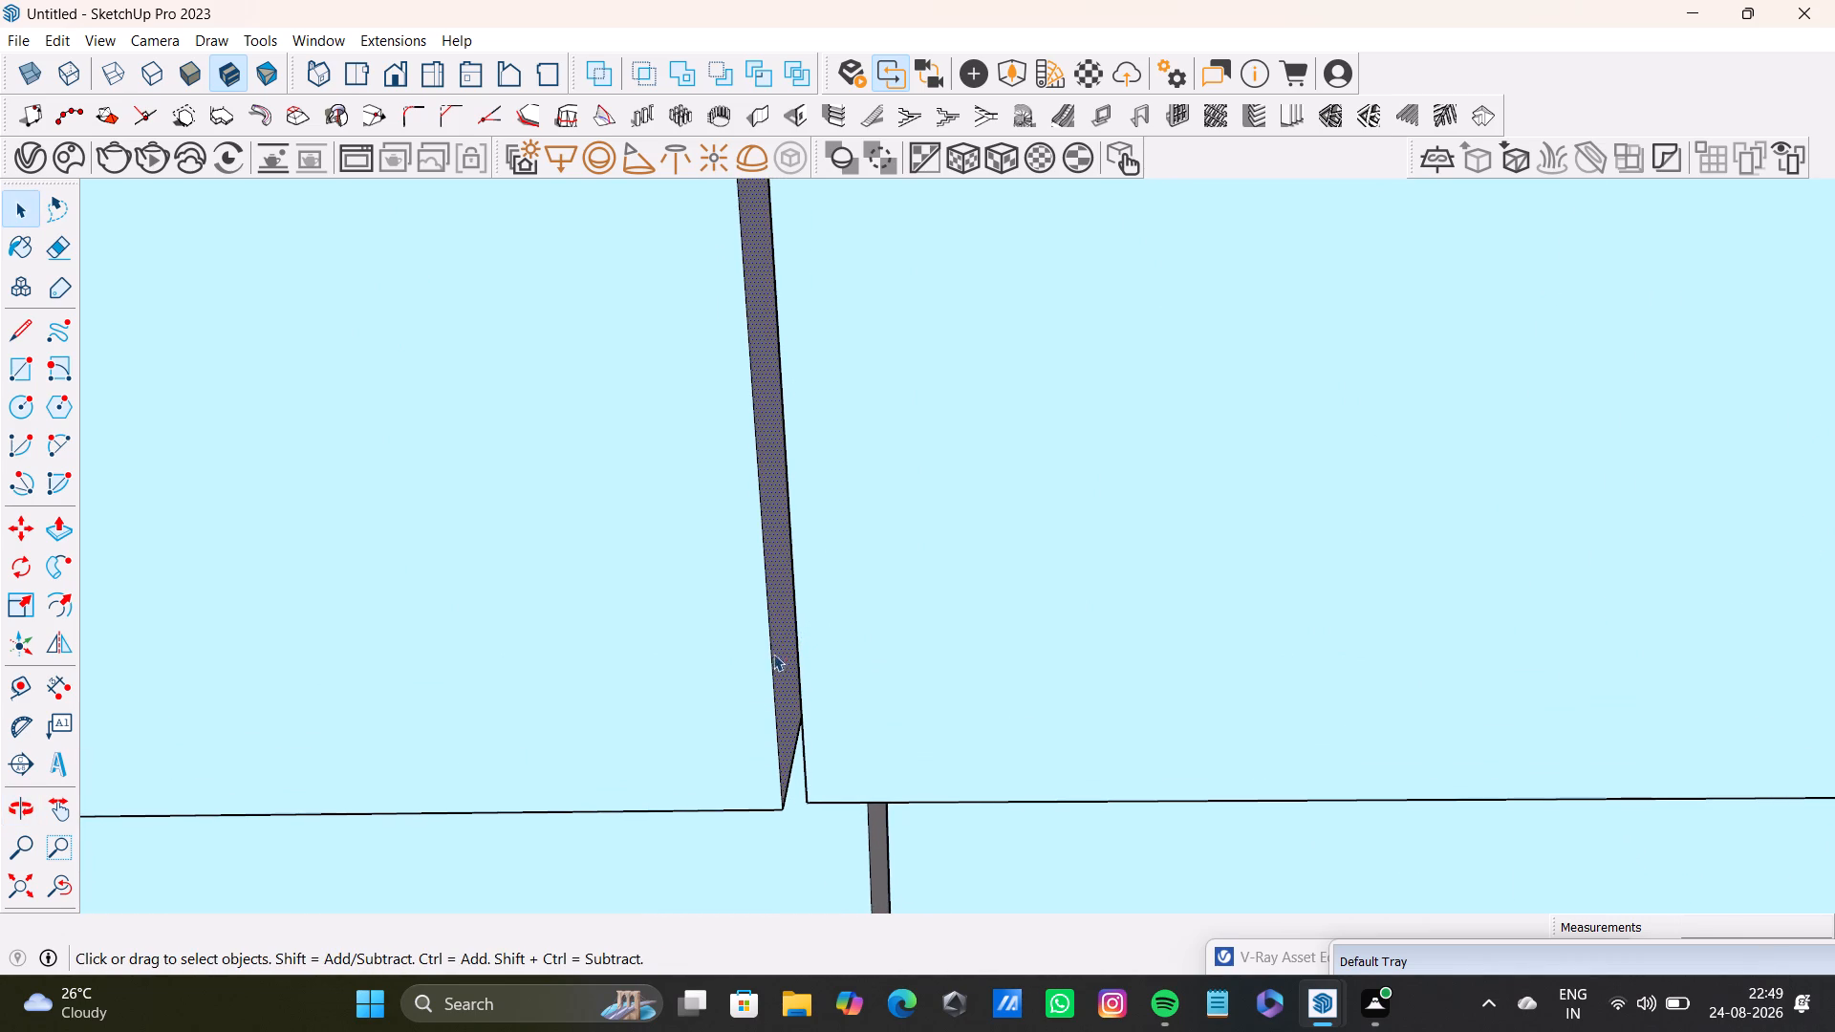
pyautogui.moveTo(771, 665); pyautogui.dragTo(955, 646, button='middle')
pyautogui.keyDown('shift'); pyautogui.scroll(3, 1070, 697); pyautogui.keyUp('shift')
pyautogui.keyDown('shift'); pyautogui.click(999, 694); pyautogui.keyUp('shift')
pyautogui.keyDown('shift'); pyautogui.scroll(-1, 961, 749); pyautogui.keyUp('shift')
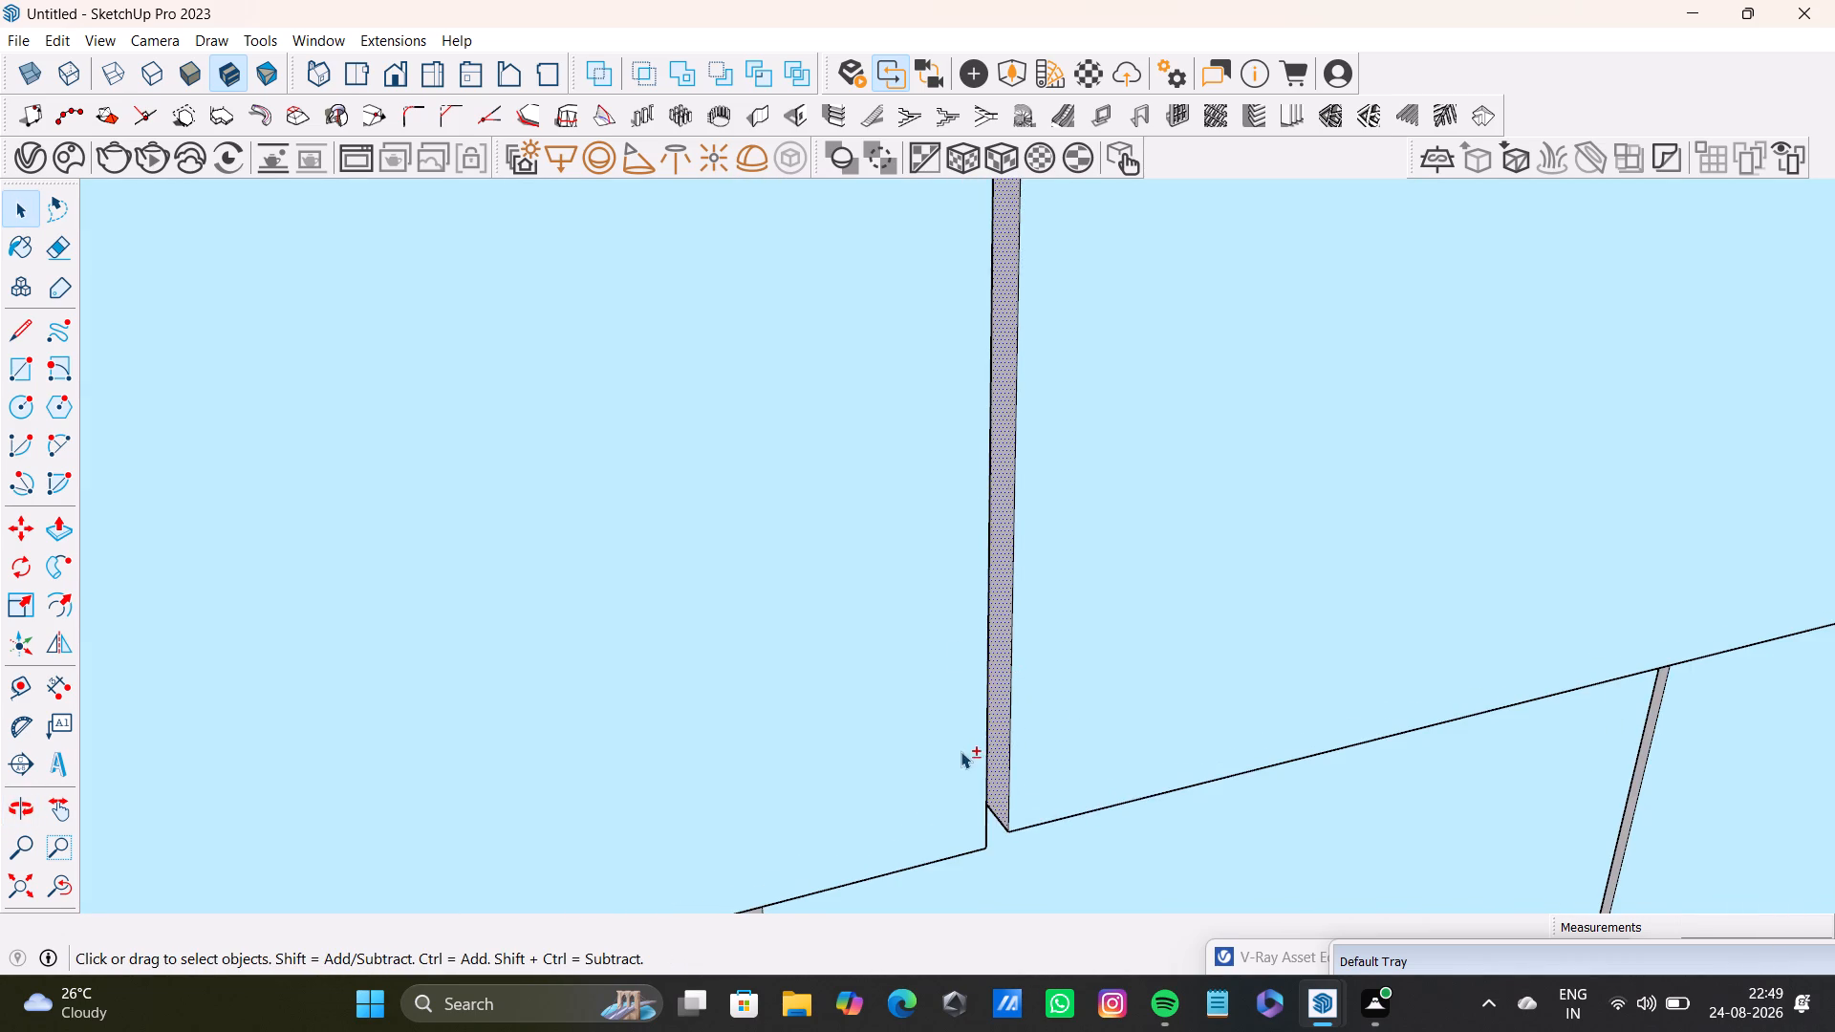
# Add one side edge face of the first door joint in the lower row of blue wall cabinets to the selection.
pyautogui.keyDown('shift'); pyautogui.scroll(-2, 961, 751); pyautogui.keyUp('shift')
pyautogui.keyDown('shift'); pyautogui.moveTo(919, 733); pyautogui.dragTo(846, 400, button='middle'); pyautogui.keyUp('shift')
pyautogui.keyDown('shift'); pyautogui.scroll(4, 723, 826); pyautogui.keyUp('shift')
pyautogui.keyDown('shift'); pyautogui.click(746, 584); pyautogui.keyUp('shift')
pyautogui.keyDown('shift'); pyautogui.scroll(-7, 756, 697); pyautogui.keyUp('shift')
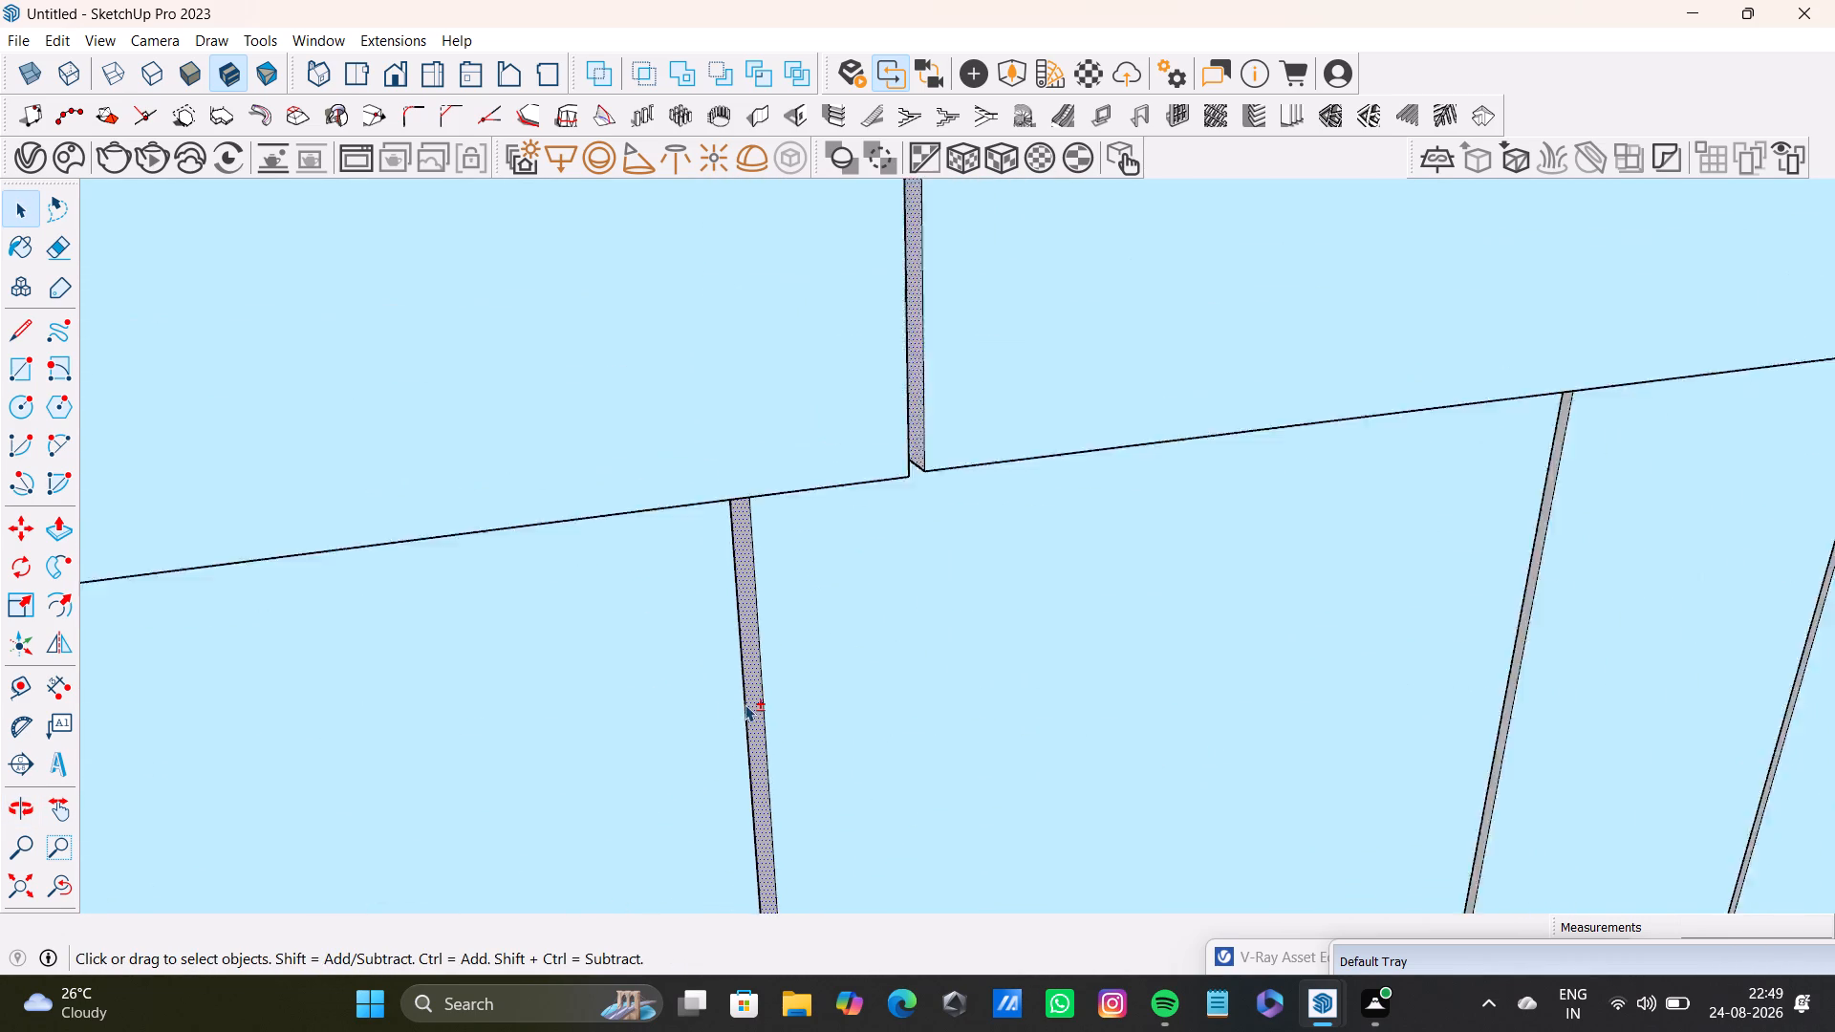
# Add the small end piece on top of the tall cabinet frame, where it meets the lower wall cabinet, to the selection.
pyautogui.keyDown('shift'); pyautogui.scroll(-2, 745, 704); pyautogui.keyUp('shift')
pyautogui.keyDown('shift'); pyautogui.moveTo(789, 689); pyautogui.dragTo(816, 400, button='middle'); pyautogui.keyUp('shift')
pyautogui.scroll(-6, 762, 731)
pyautogui.moveTo(761, 732); pyautogui.dragTo(898, 470, button='middle')
pyautogui.moveTo(617, 613); pyautogui.dragTo(592, 581, button='middle')
pyautogui.keyDown('shift'); pyautogui.scroll(10, 345, 550); pyautogui.keyUp('shift')
pyautogui.keyDown('shift'); pyautogui.click(443, 528); pyautogui.keyUp('shift')
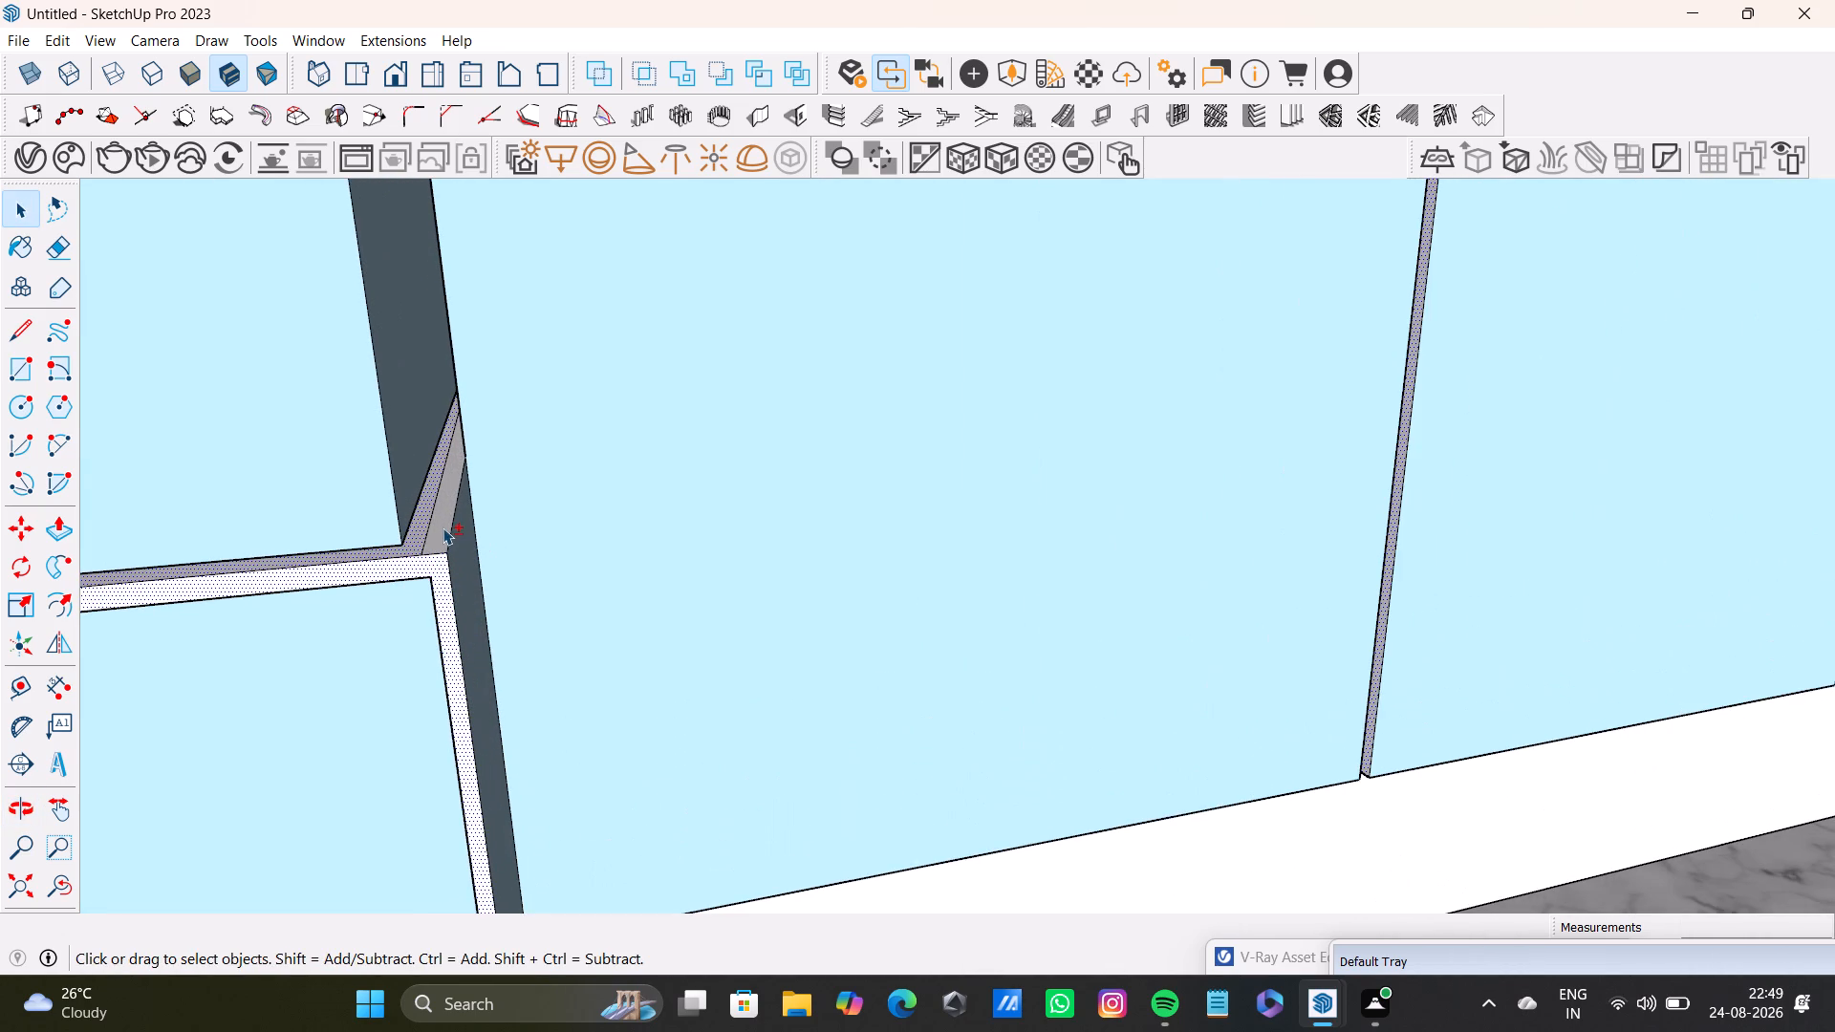
# Add the opposite side edge face of the first door joint in the lower wall cabinet row to the selection.
pyautogui.keyDown('shift'); pyautogui.scroll(-8, 562, 649); pyautogui.keyUp('shift')
pyautogui.keyDown('shift'); pyautogui.moveTo(795, 641); pyautogui.dragTo(572, 756, button='middle'); pyautogui.keyUp('shift')
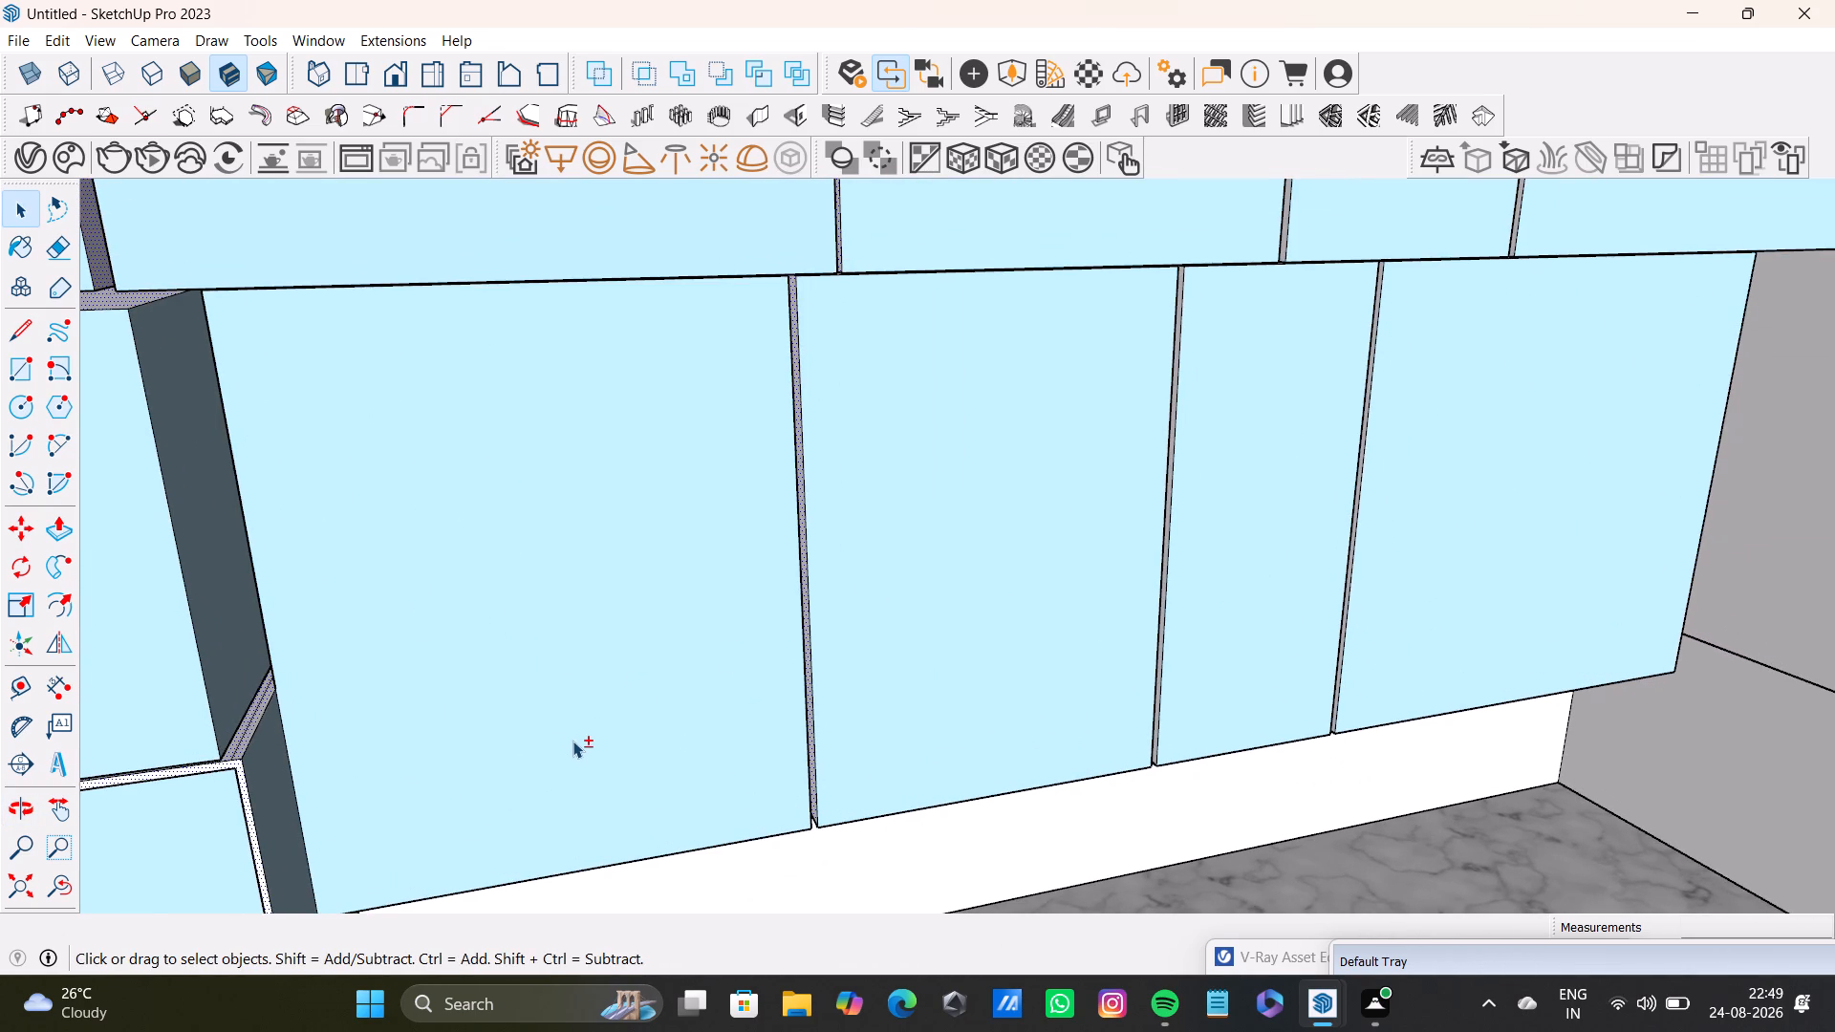
pyautogui.moveTo(892, 672); pyautogui.dragTo(676, 690, button='middle')
pyautogui.scroll(3, 856, 585)
pyautogui.keyDown('shift'); pyautogui.moveTo(846, 559); pyautogui.dragTo(762, 625, button='middle'); pyautogui.keyUp('shift')
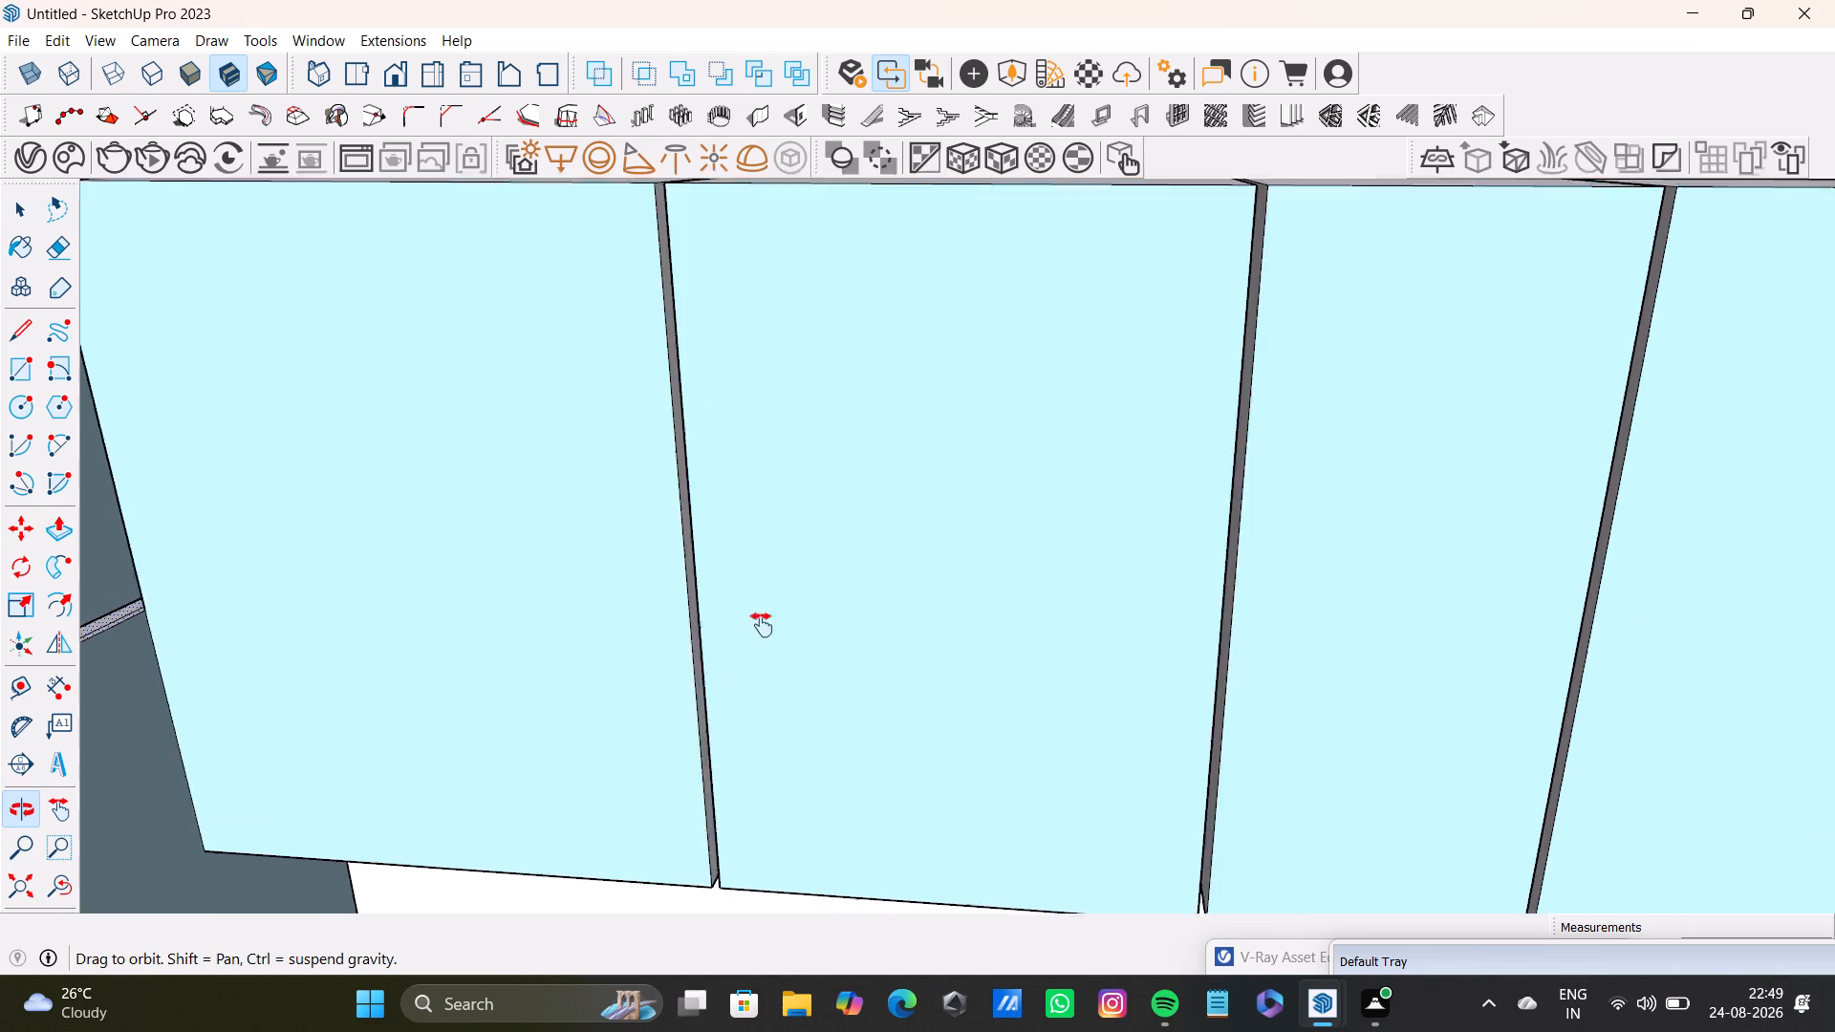
pyautogui.keyDown('shift'); pyautogui.moveTo(762, 625); pyautogui.dragTo(761, 625, button='middle'); pyautogui.keyUp('shift')
pyautogui.keyDown('shift'); pyautogui.scroll(12, 638, 541); pyautogui.keyUp('shift')
pyautogui.keyDown('shift'); pyautogui.click(682, 483); pyautogui.keyUp('shift')
pyautogui.keyDown('shift'); pyautogui.scroll(-6, 693, 599); pyautogui.keyUp('shift')
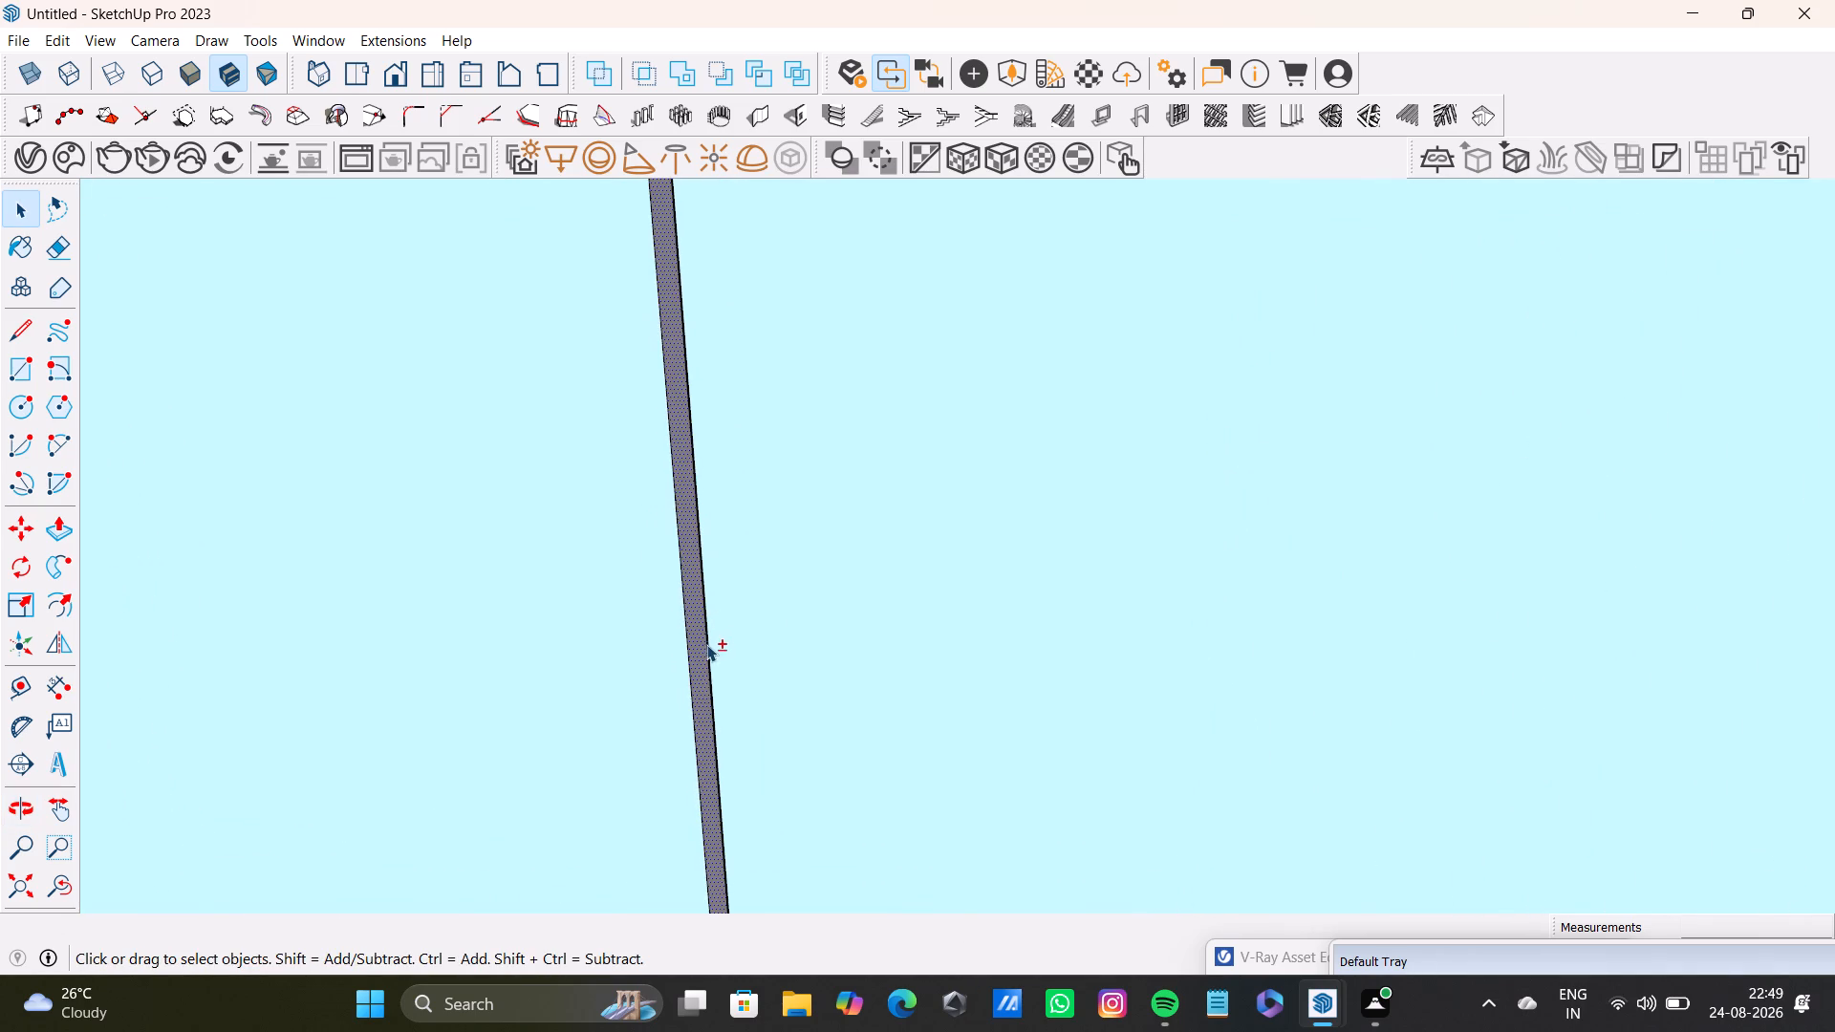
# Add a side edge face of both the third and fourth door joints in the top wall cabinet row to the selection.
pyautogui.keyDown('shift'); pyautogui.scroll(-16, 706, 644); pyautogui.keyUp('shift')
pyautogui.keyDown('shift'); pyautogui.moveTo(798, 625); pyautogui.dragTo(577, 682, button='middle'); pyautogui.keyUp('shift')
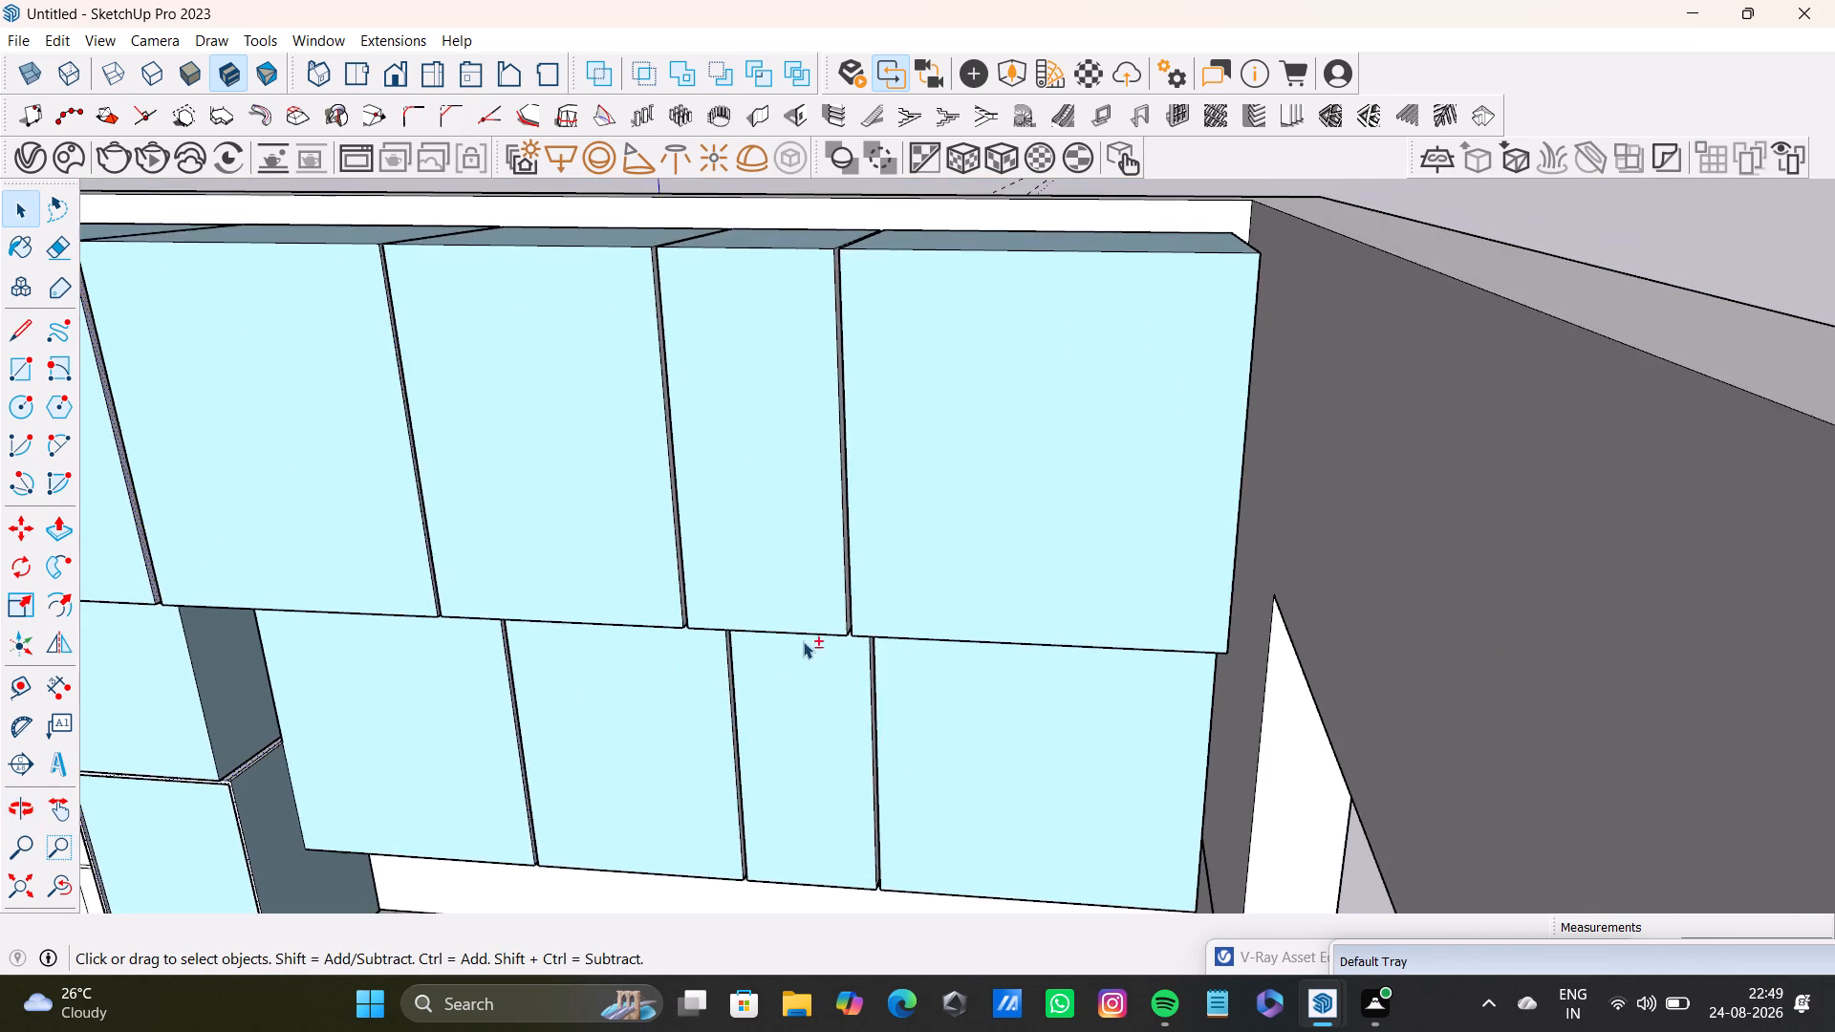
pyautogui.keyDown('shift'); pyautogui.scroll(10, 805, 634); pyautogui.keyUp('shift')
pyautogui.keyDown('shift'); pyautogui.scroll(3, 528, 592); pyautogui.keyUp('shift')
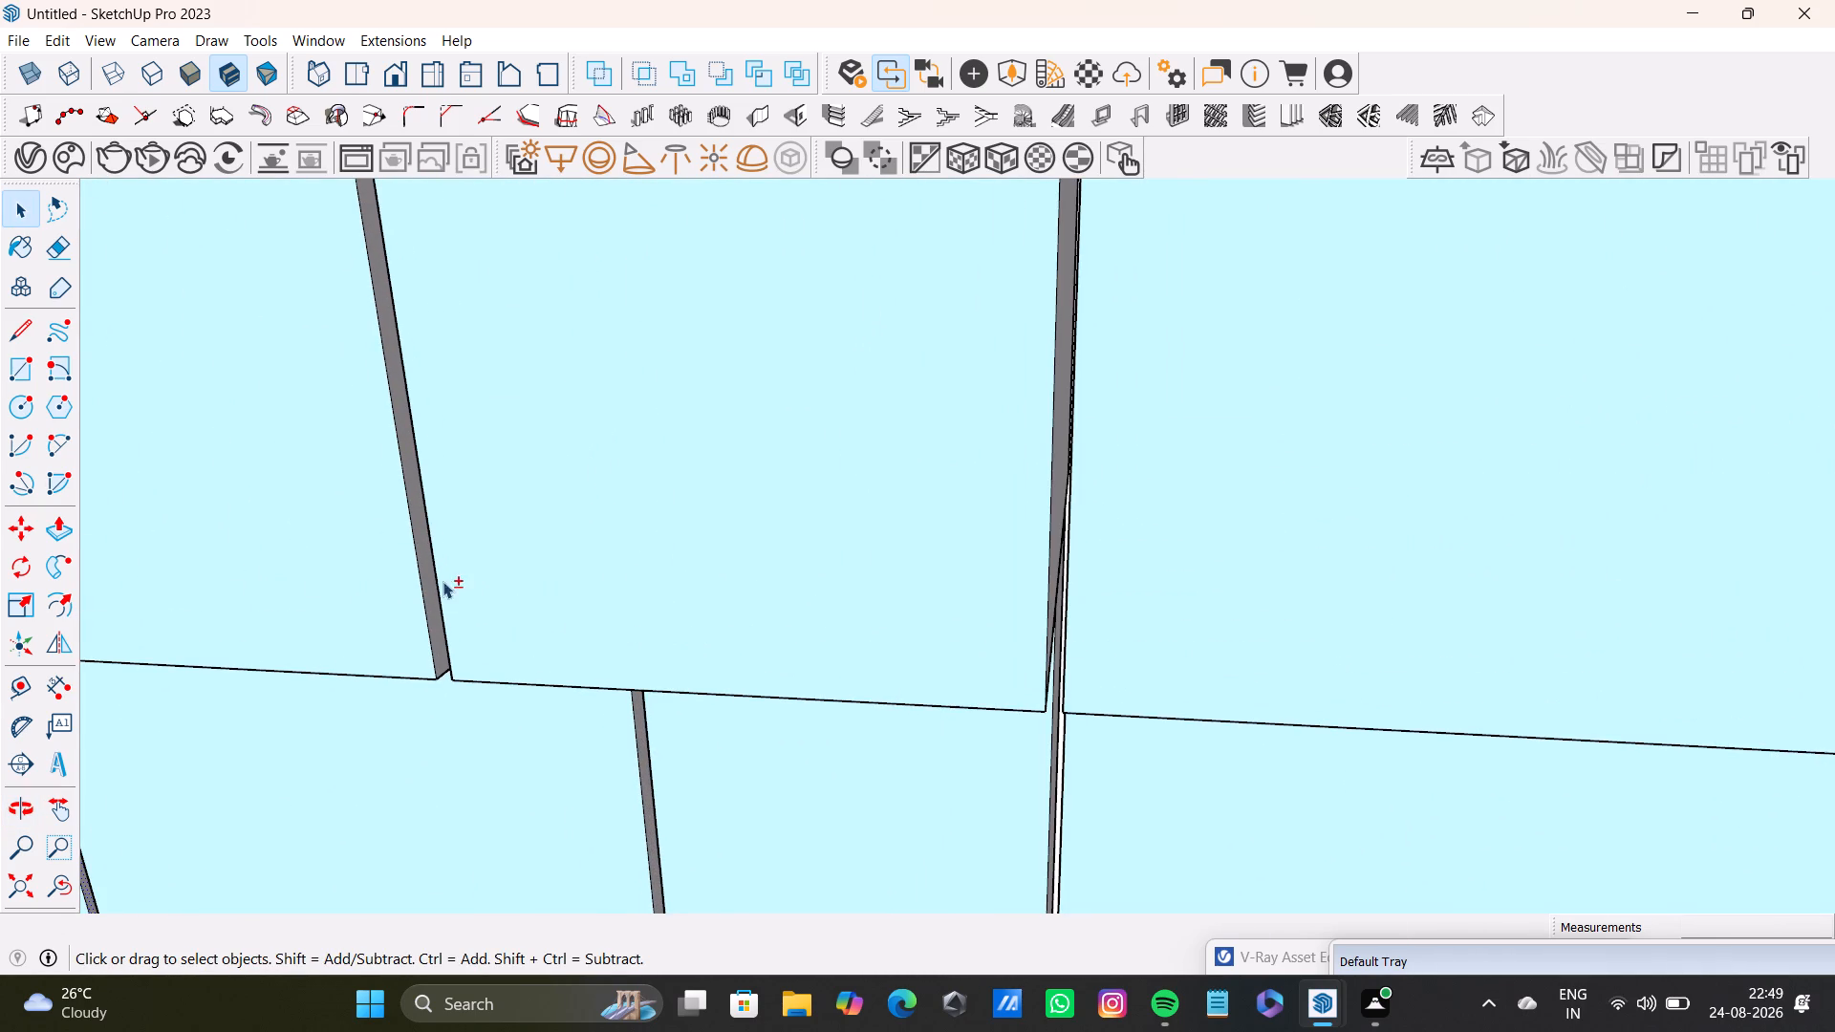
pyautogui.keyDown('shift'); pyautogui.click(429, 585); pyautogui.keyUp('shift')
pyautogui.keyDown('shift'); pyautogui.scroll(4, 1000, 631); pyautogui.keyUp('shift')
pyautogui.moveTo(1052, 635); pyautogui.dragTo(958, 638, button='middle')
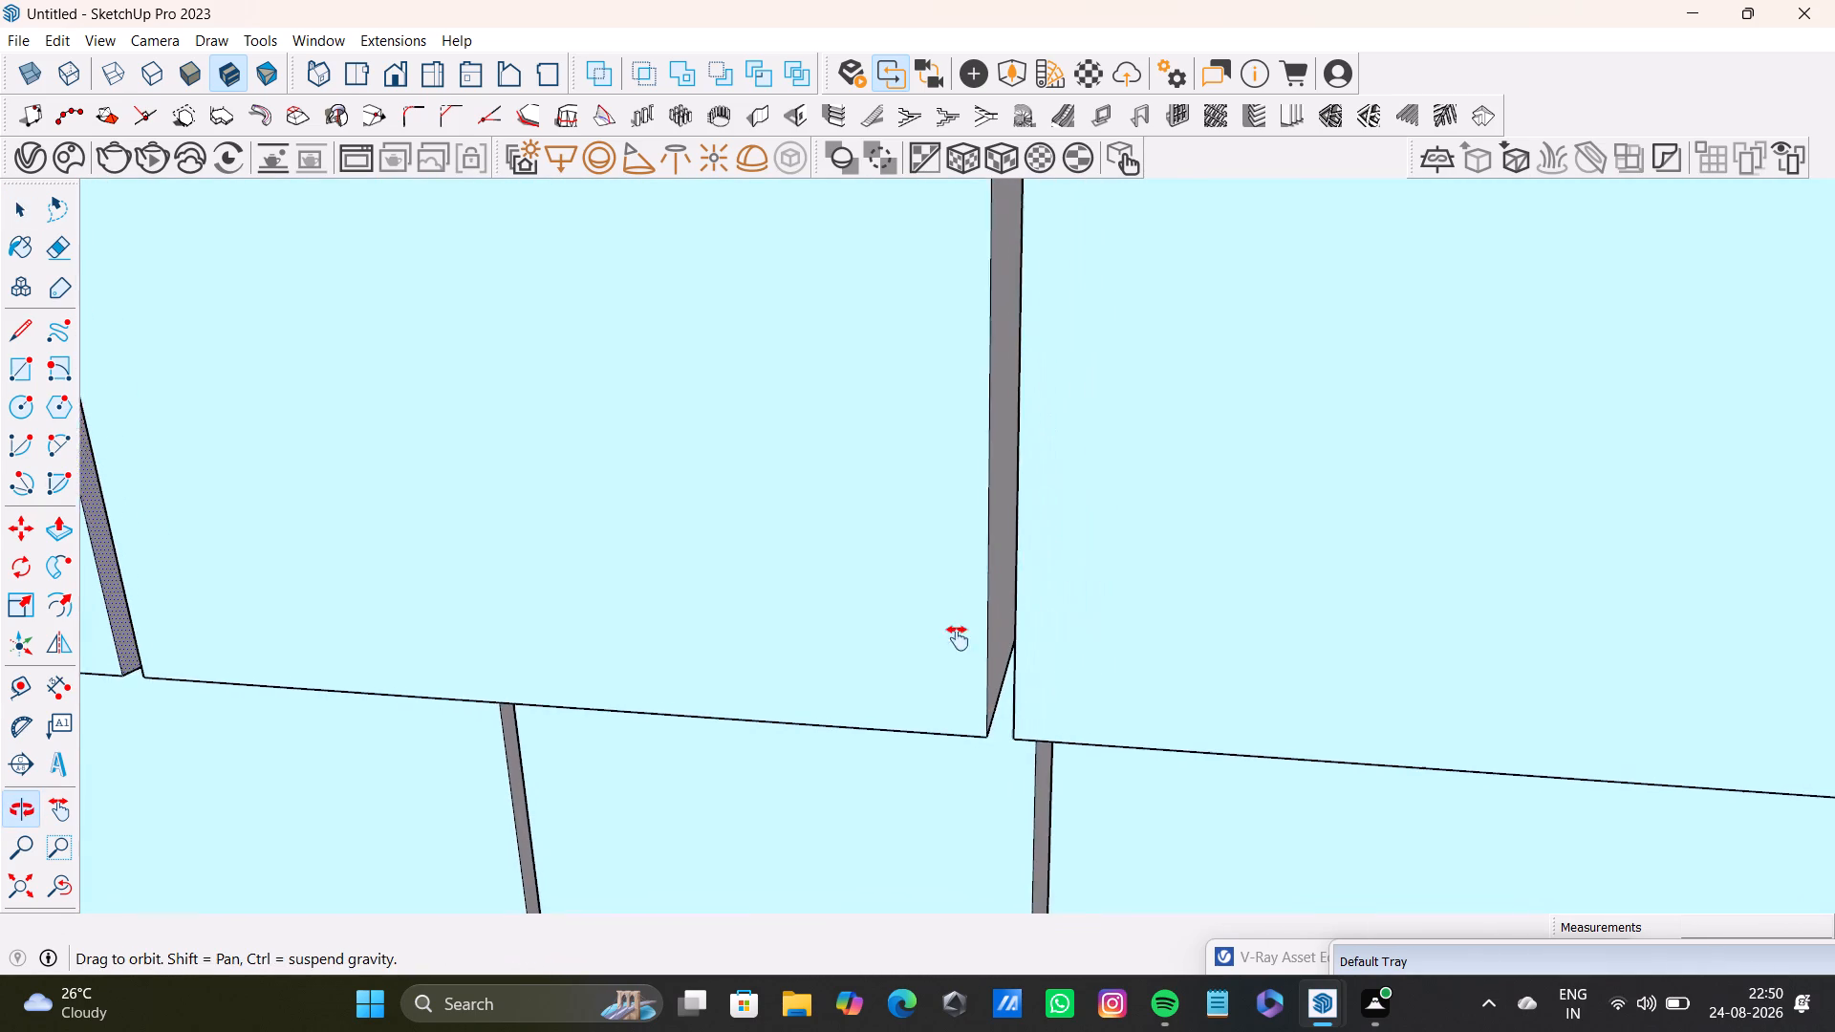
pyautogui.moveTo(958, 638); pyautogui.dragTo(960, 670, button='middle')
pyautogui.keyDown('shift'); pyautogui.click(996, 589); pyautogui.keyUp('shift')
# Add a side edge face of each of the last two door joints in the lower wall cabinet row to the selection.
pyautogui.keyDown('shift'); pyautogui.scroll(-3, 945, 719); pyautogui.keyUp('shift')
pyautogui.keyDown('shift'); pyautogui.moveTo(918, 708); pyautogui.dragTo(990, 409, button='middle'); pyautogui.keyUp('shift')
pyautogui.keyDown('shift'); pyautogui.scroll(7, 498, 701); pyautogui.keyUp('shift')
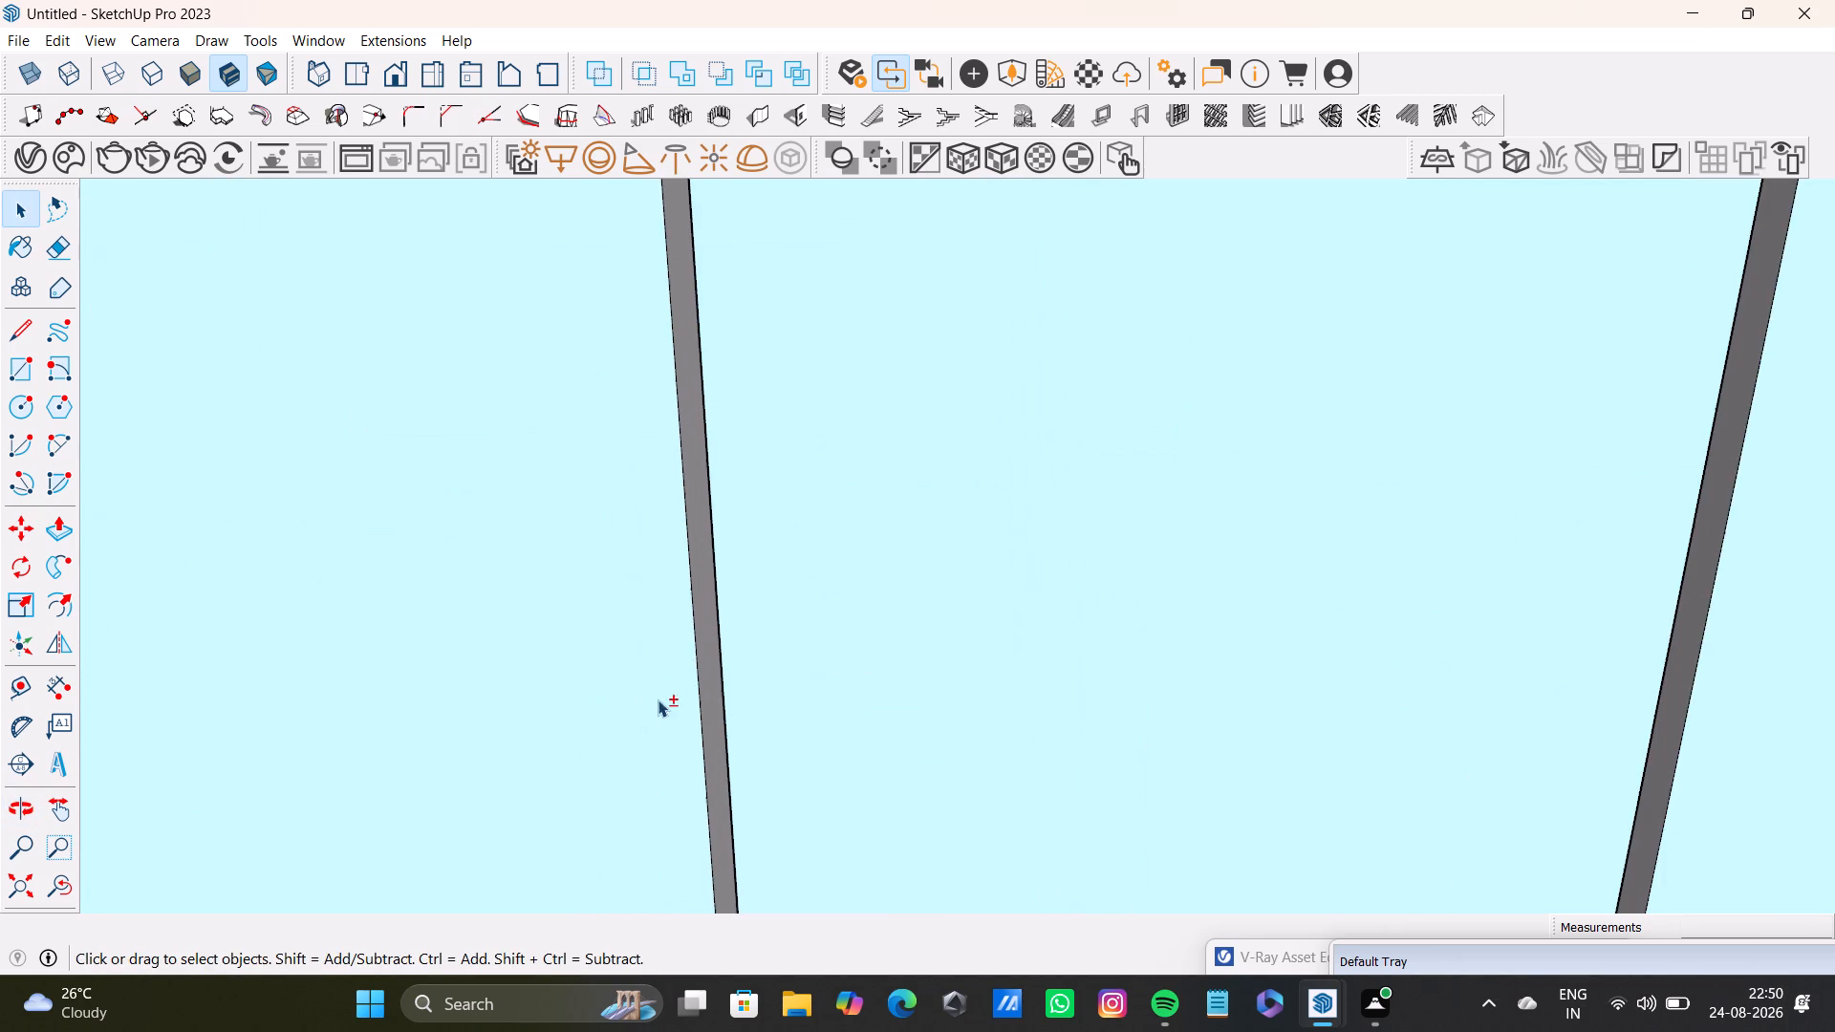
pyautogui.keyDown('shift'); pyautogui.click(706, 657); pyautogui.keyUp('shift')
pyautogui.keyDown('shift'); pyautogui.scroll(-6, 713, 765); pyautogui.keyUp('shift')
pyautogui.keyDown('shift'); pyautogui.moveTo(713, 766); pyautogui.dragTo(593, 451, button='middle'); pyautogui.keyUp('shift')
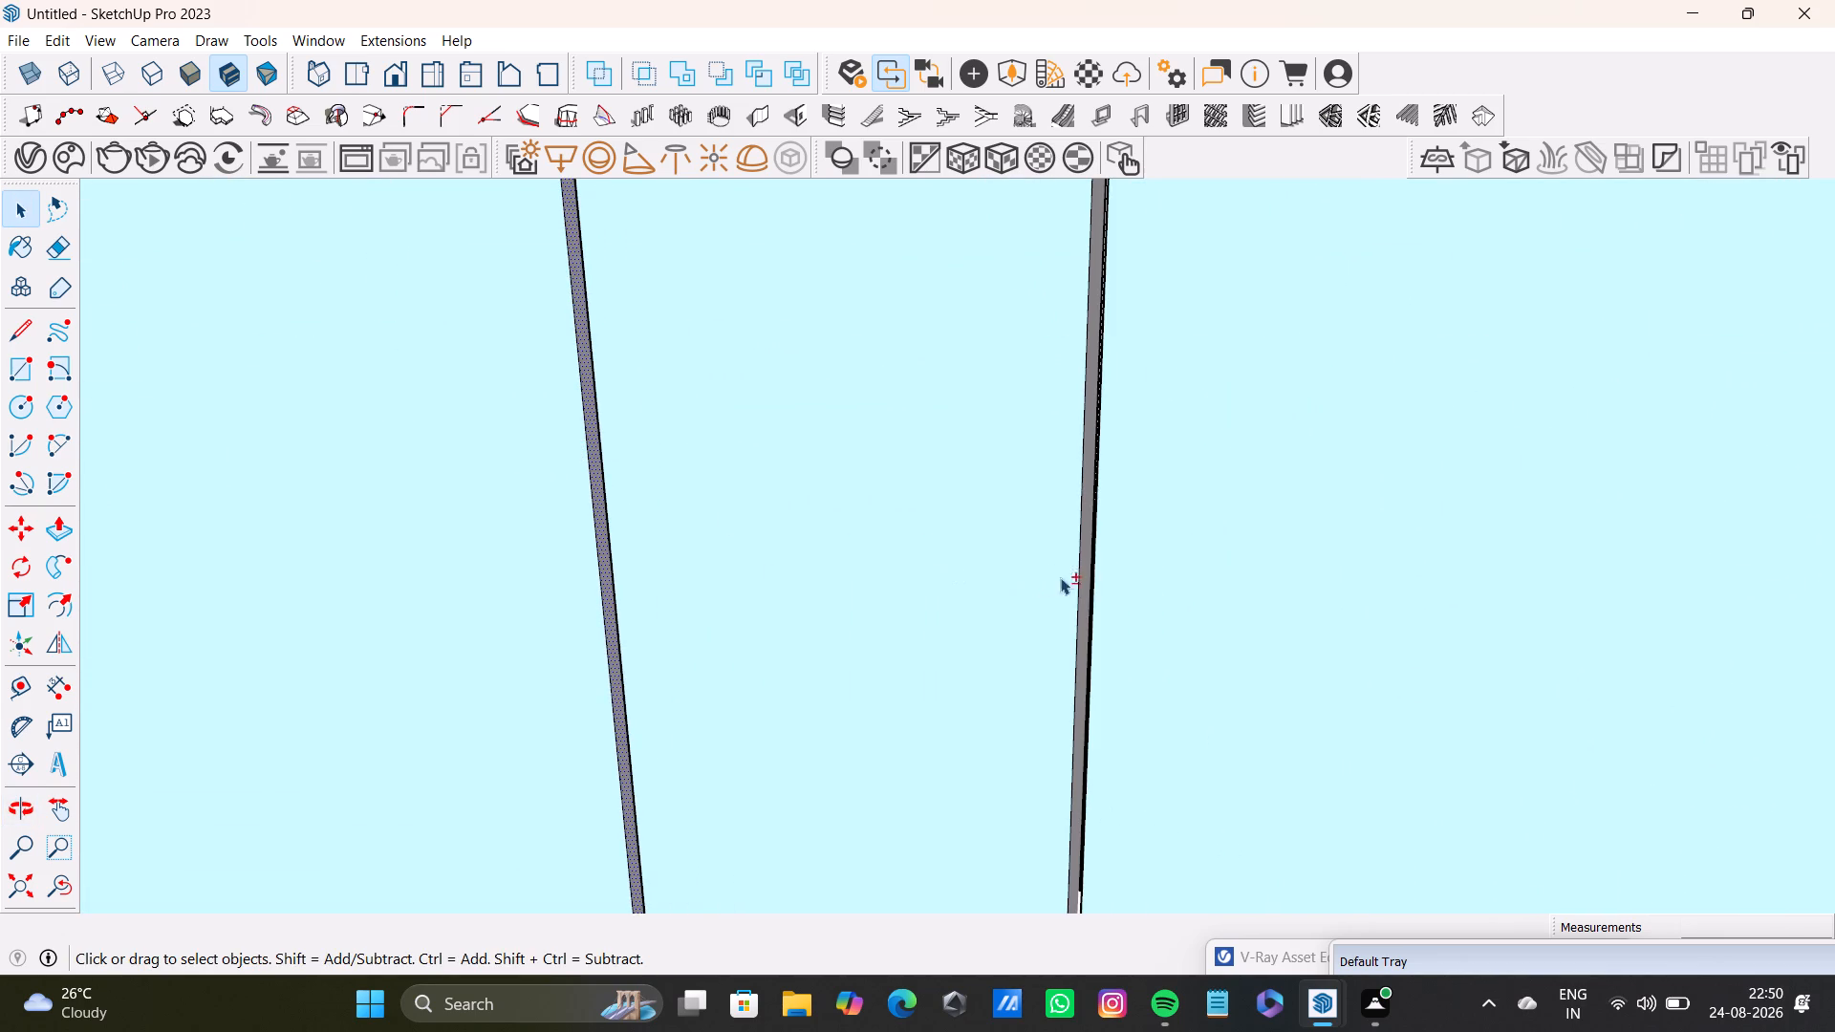
pyautogui.keyDown('shift'); pyautogui.click(1089, 599); pyautogui.keyUp('shift')
pyautogui.keyDown('shift'); pyautogui.scroll(4, 1080, 611); pyautogui.keyUp('shift')
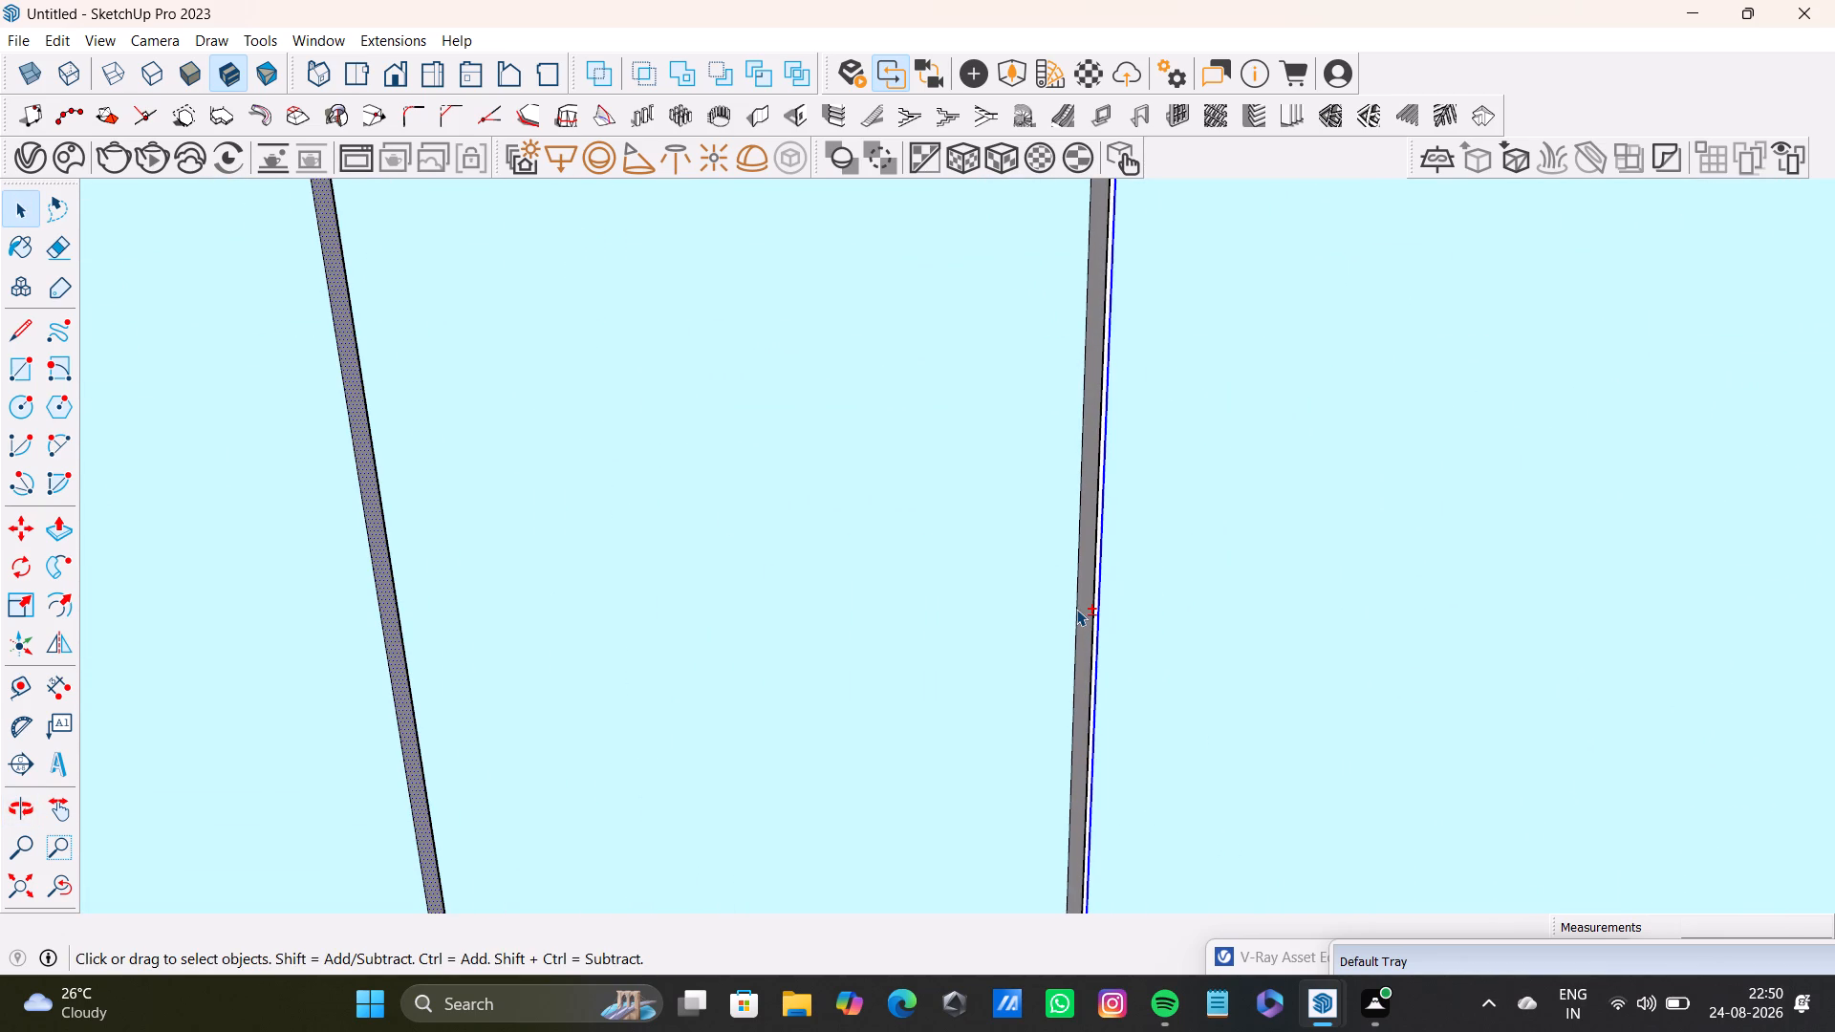
pyautogui.moveTo(1060, 577); pyautogui.dragTo(1057, 577, button='middle')
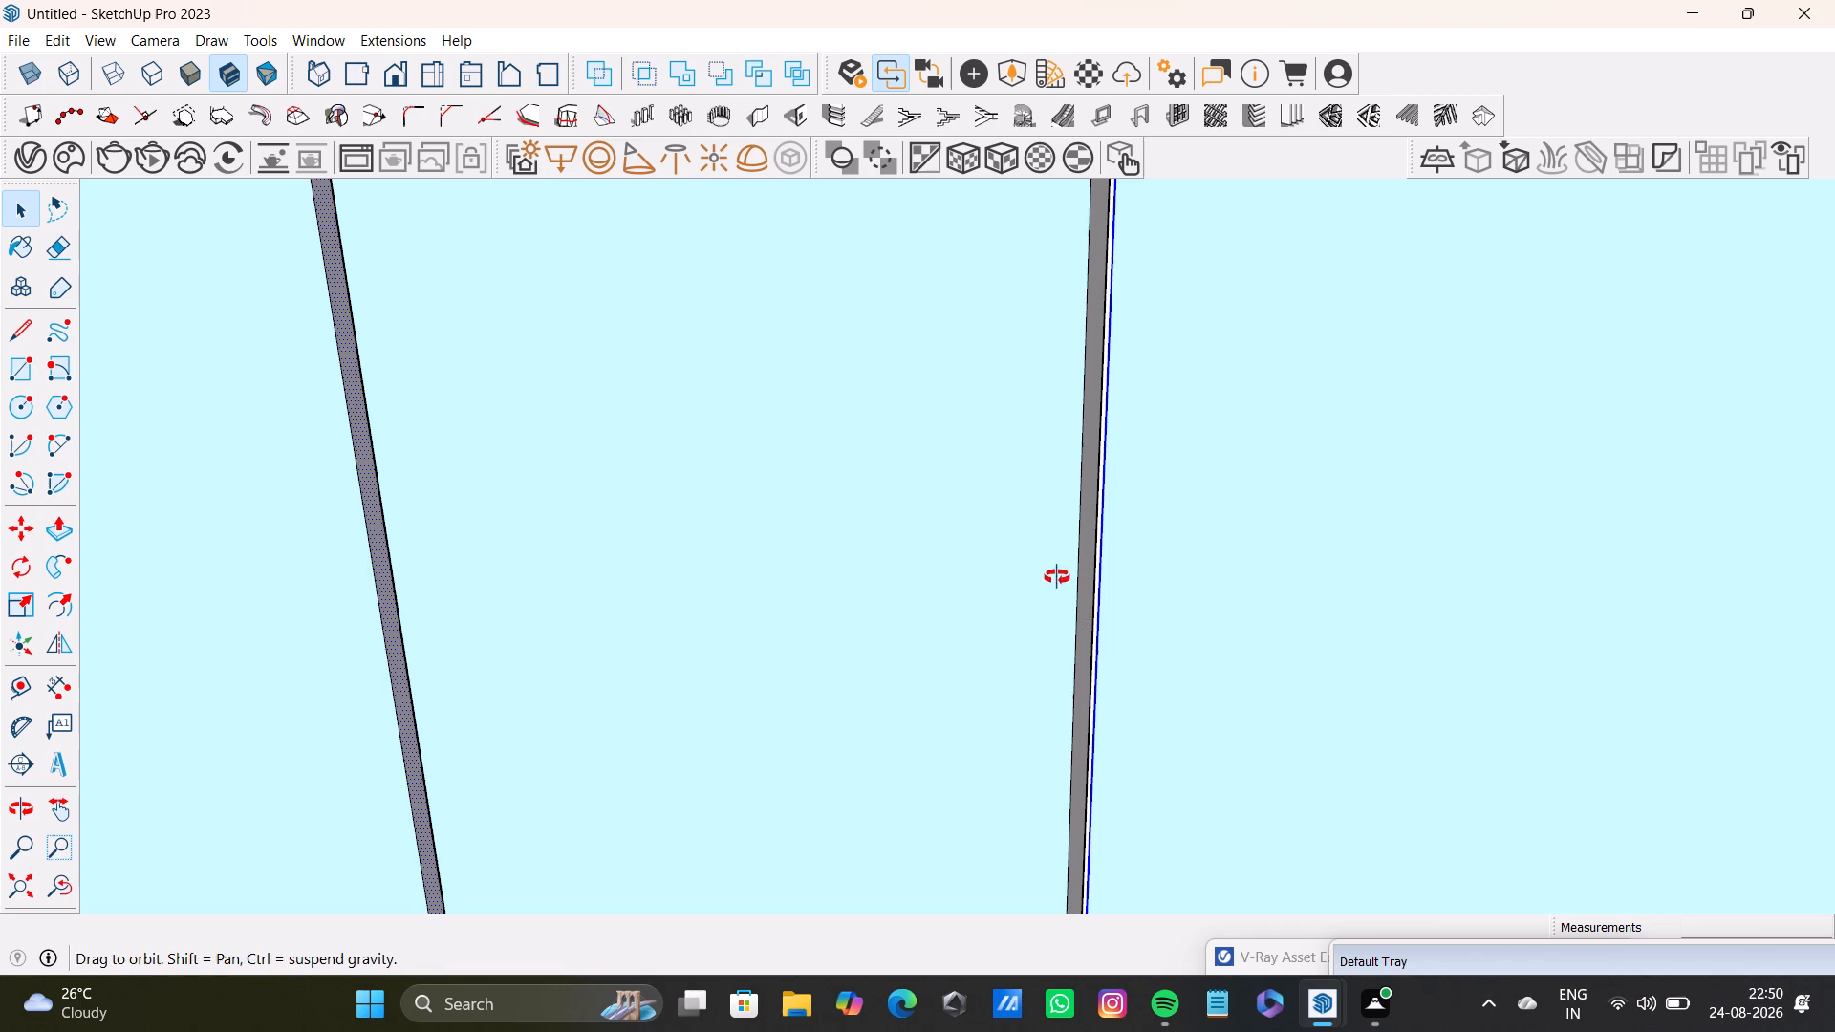
pyautogui.moveTo(1057, 577); pyautogui.dragTo(1018, 570, button='middle')
pyautogui.keyDown('shift'); pyautogui.click(1088, 577); pyautogui.keyUp('shift')
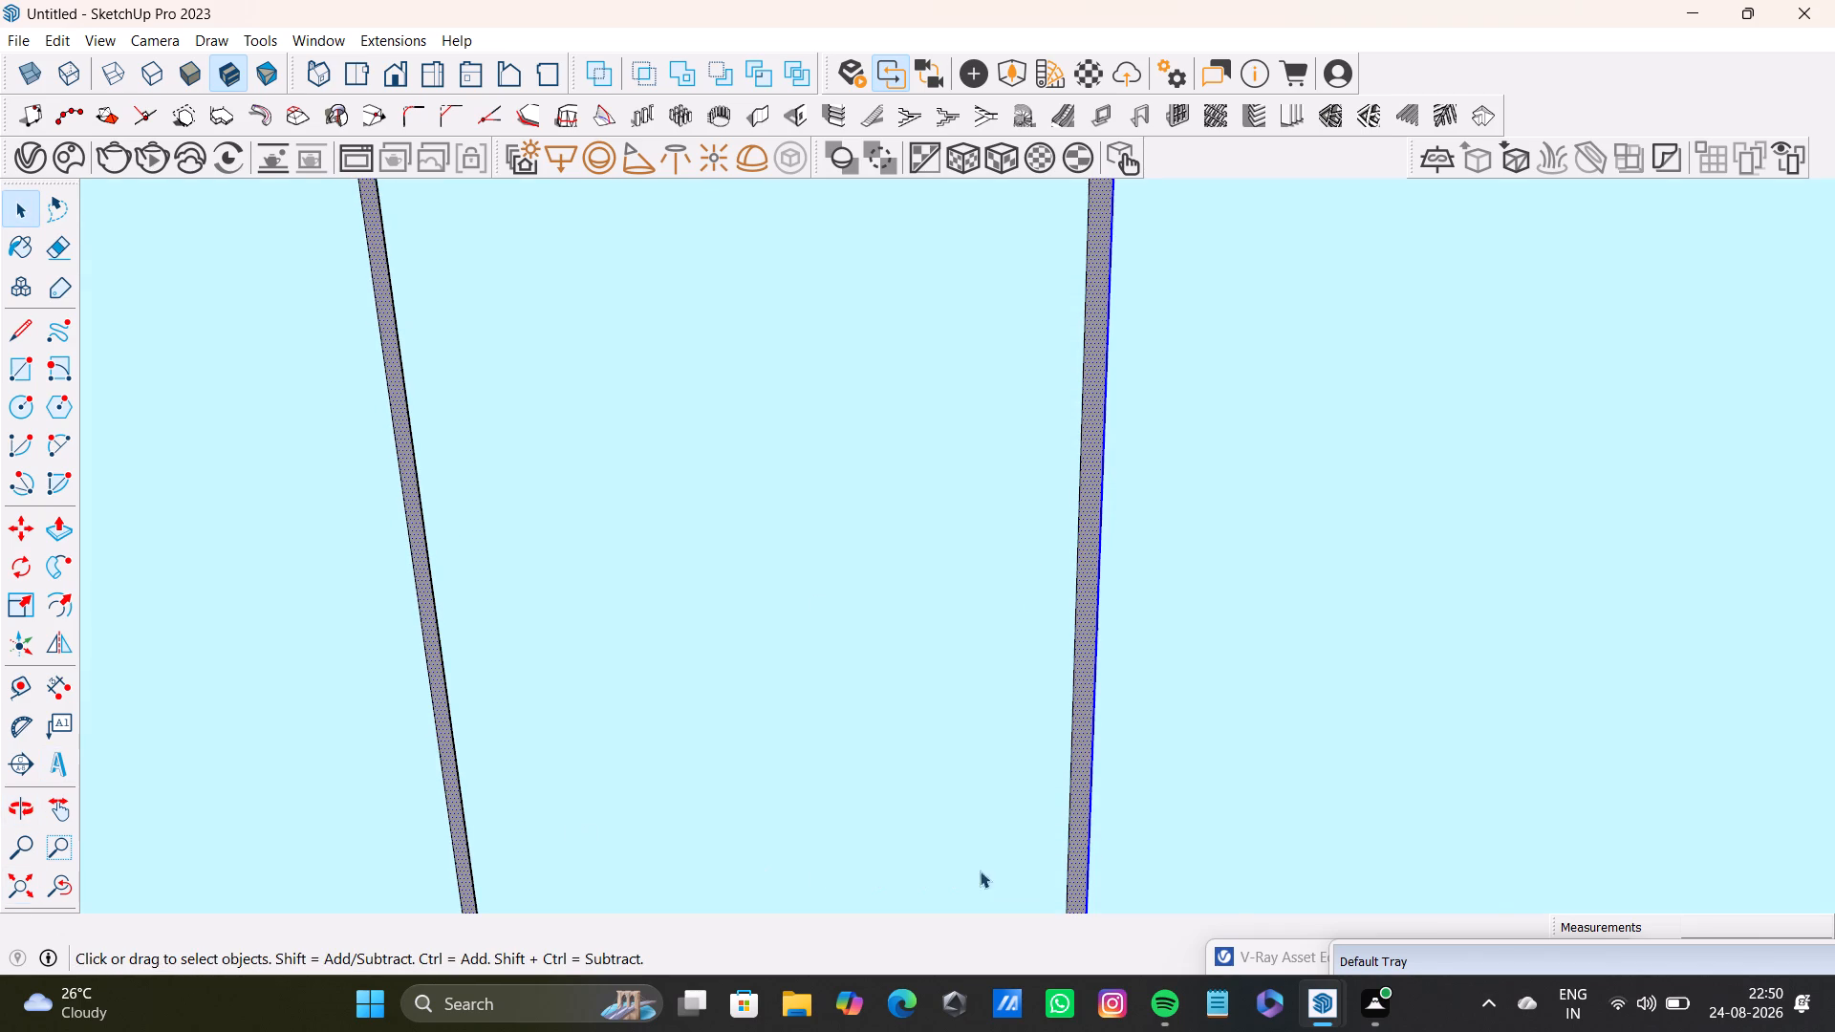
# Paint all the selected frame, compartment and door-edge faces with the 0135_DarkGray material.
pyautogui.moveTo(1417, 958); pyautogui.dragTo(1234, 0)
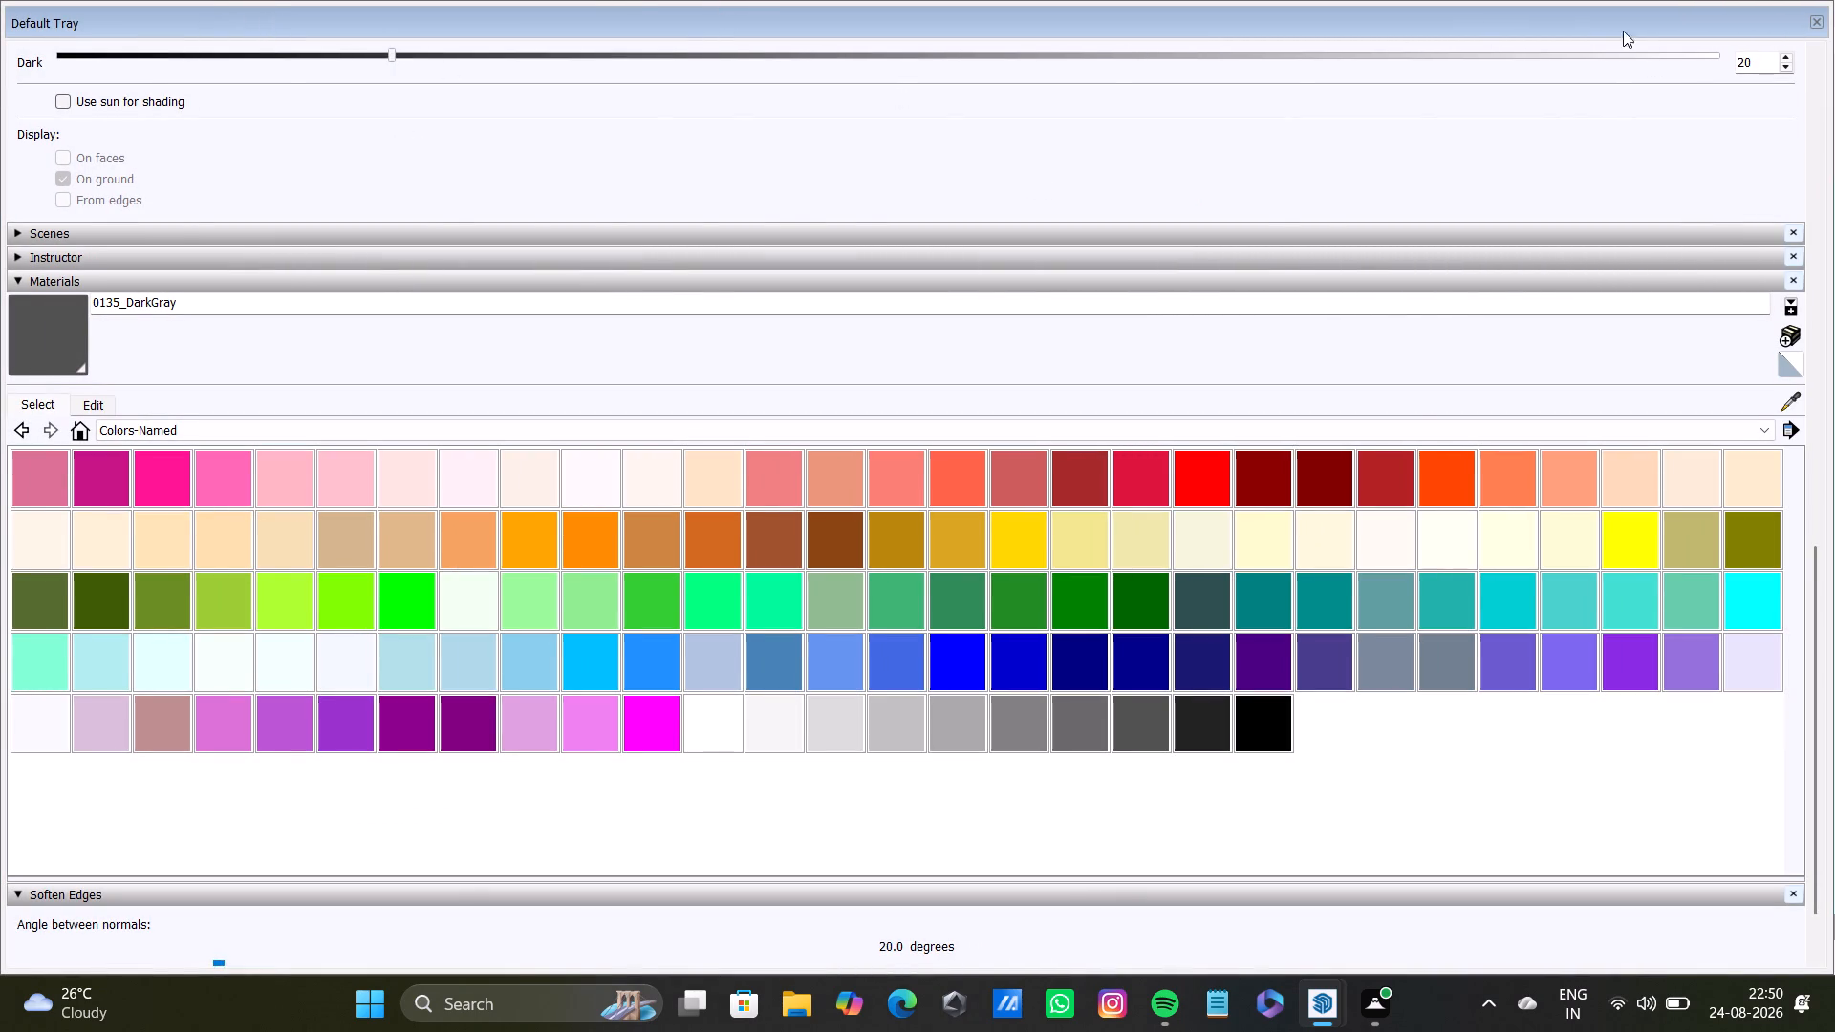
pyautogui.moveTo(1630, 28); pyautogui.dragTo(1600, 161)
pyautogui.click(1254, 449)
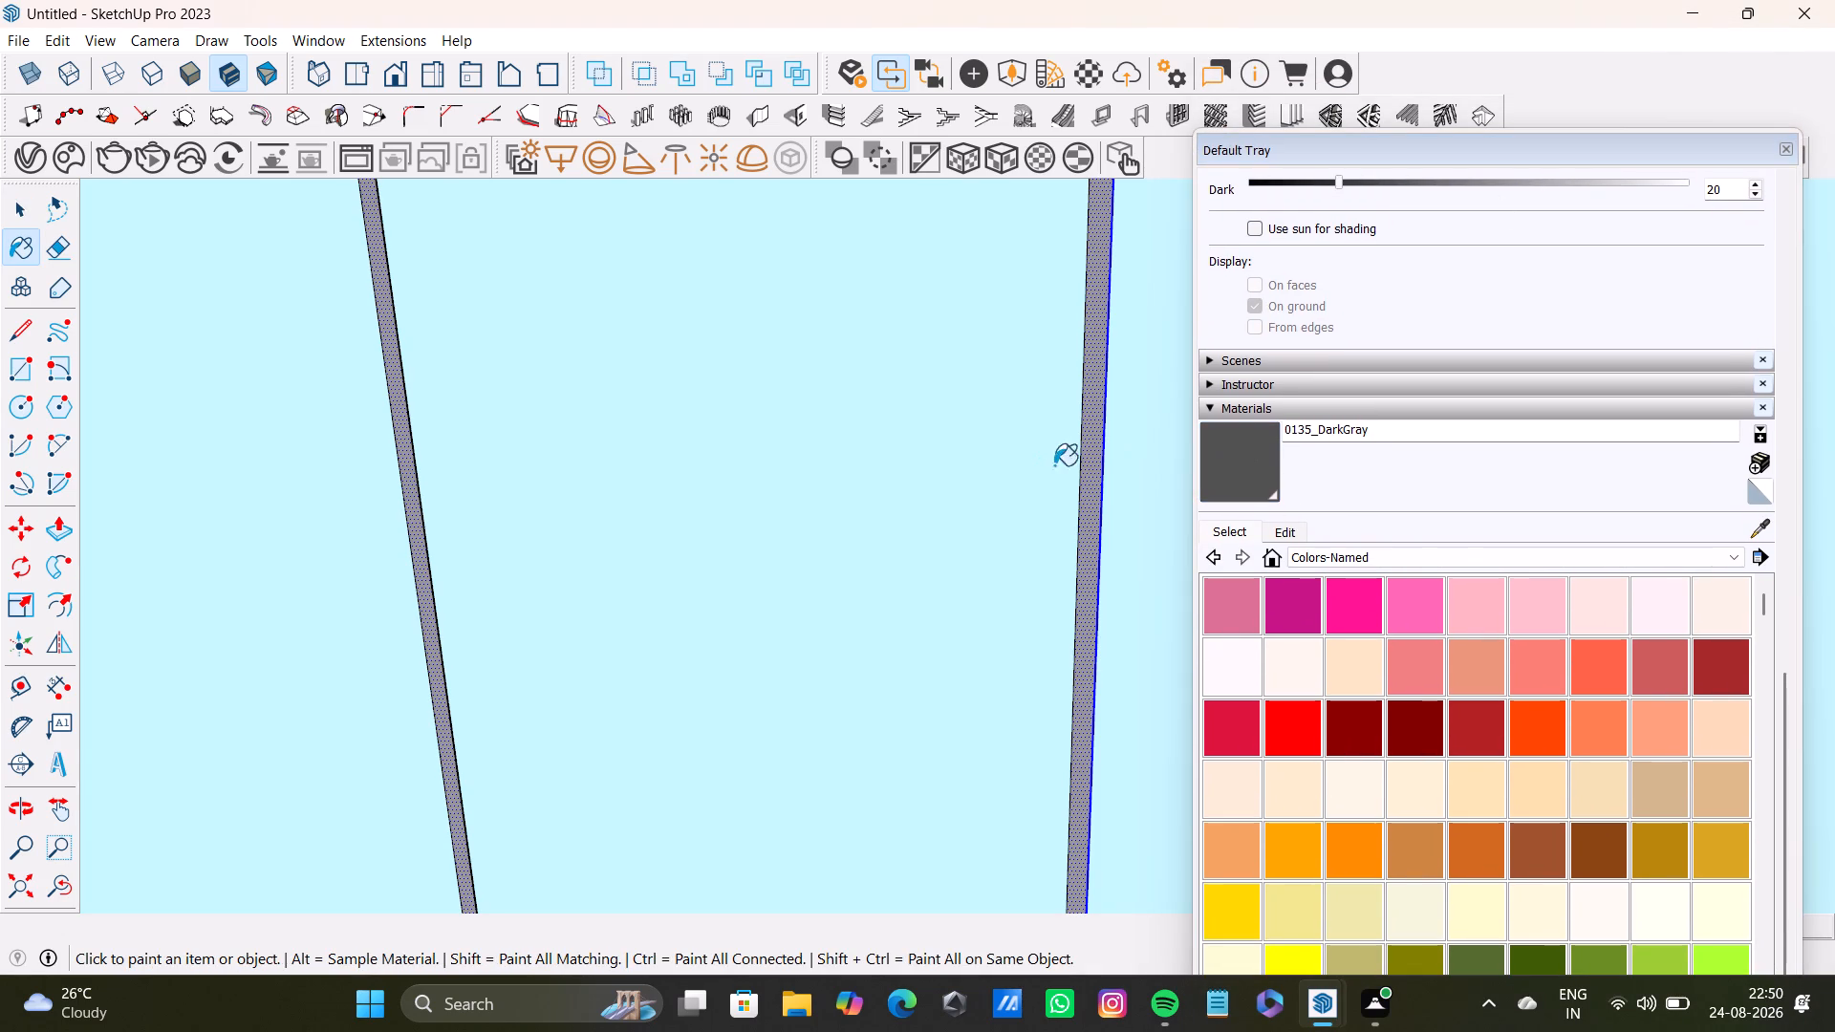
pyautogui.click(1090, 460)
pyautogui.click(1086, 477)
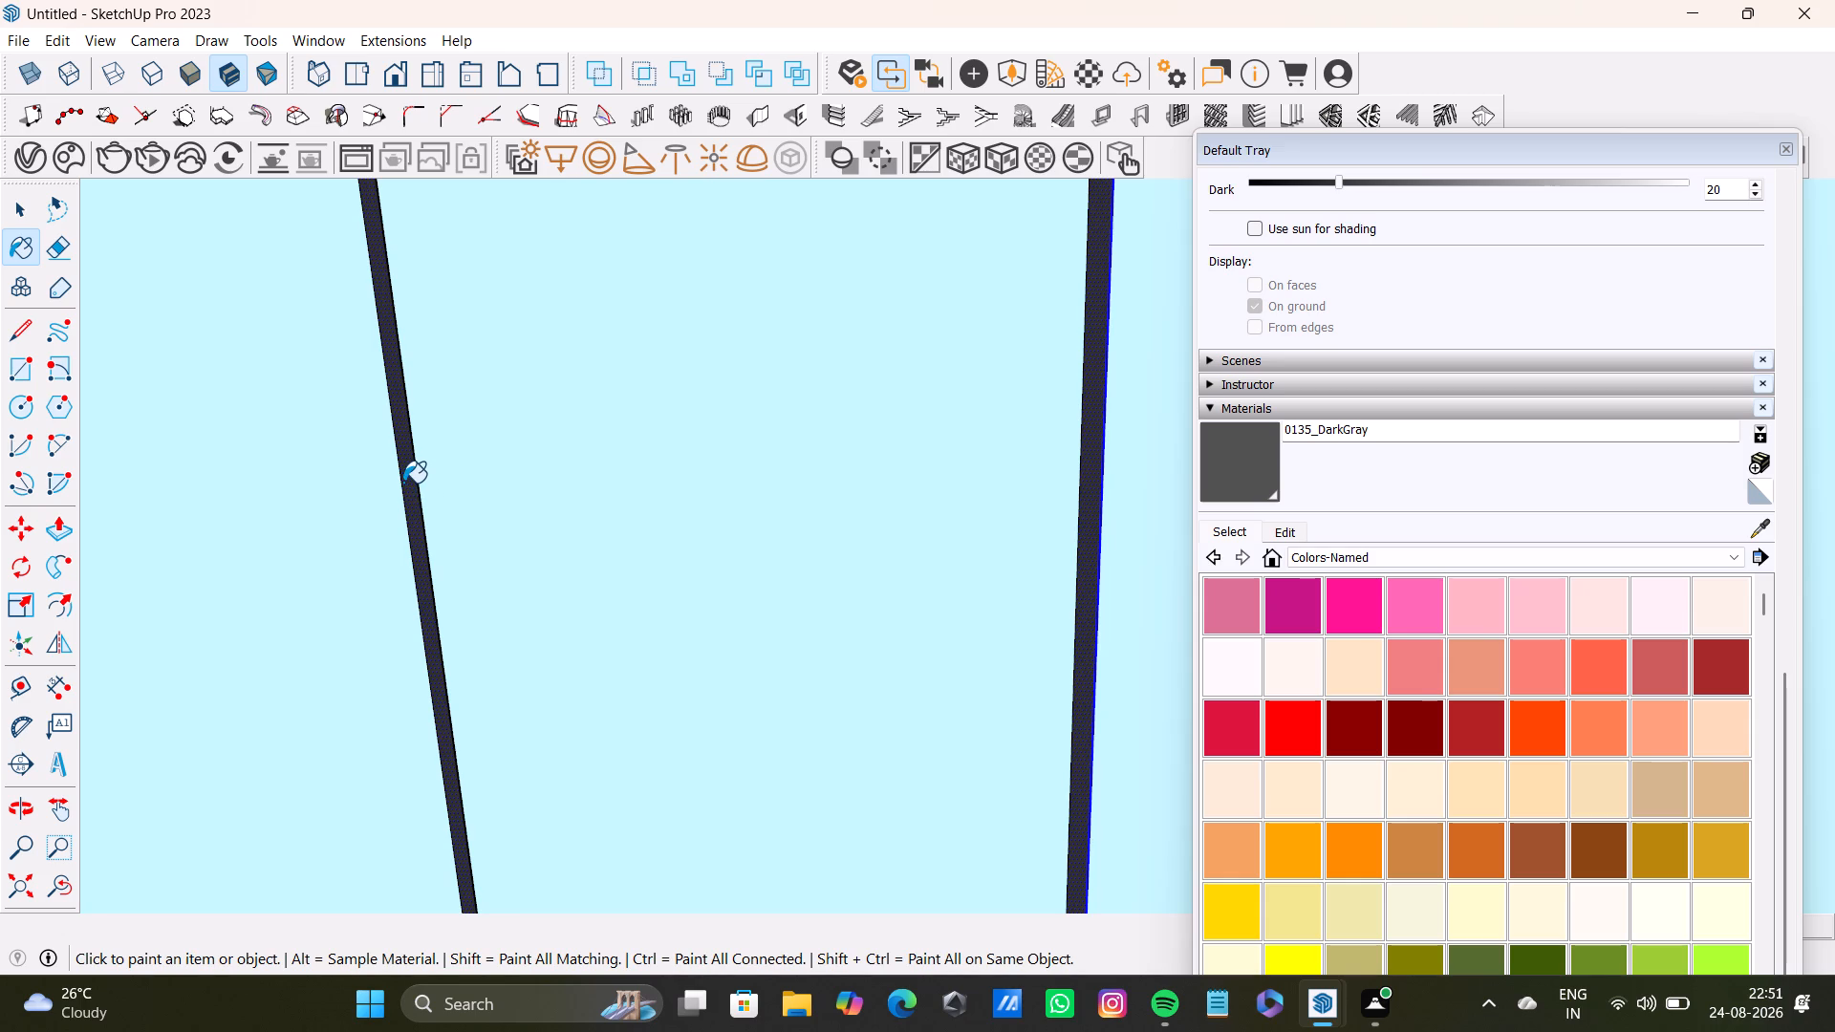
# Sample the 0095_LightBlue material from the last door in the lower wall cabinet row for further painting.
pyautogui.scroll(-20, 403, 483)
pyautogui.scroll(-3, 403, 483)
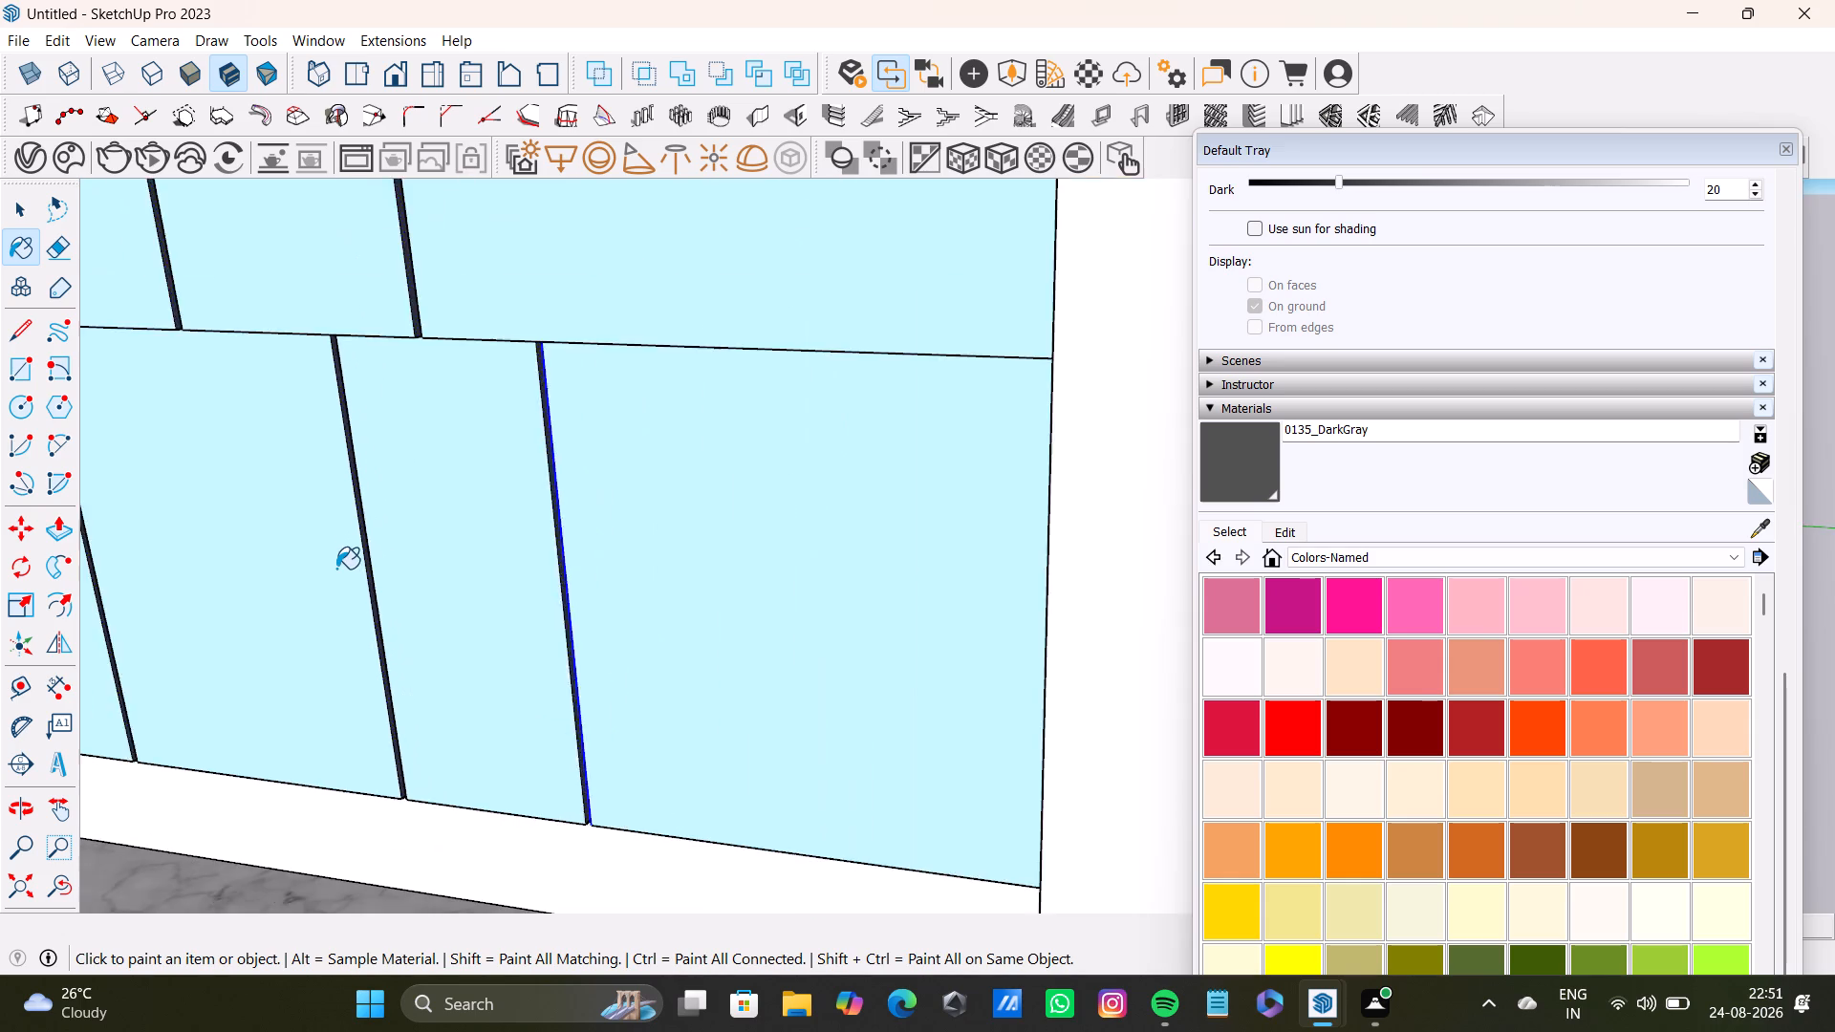
pyautogui.scroll(-3, 336, 569)
pyautogui.moveTo(412, 569); pyautogui.dragTo(484, 371, button='middle')
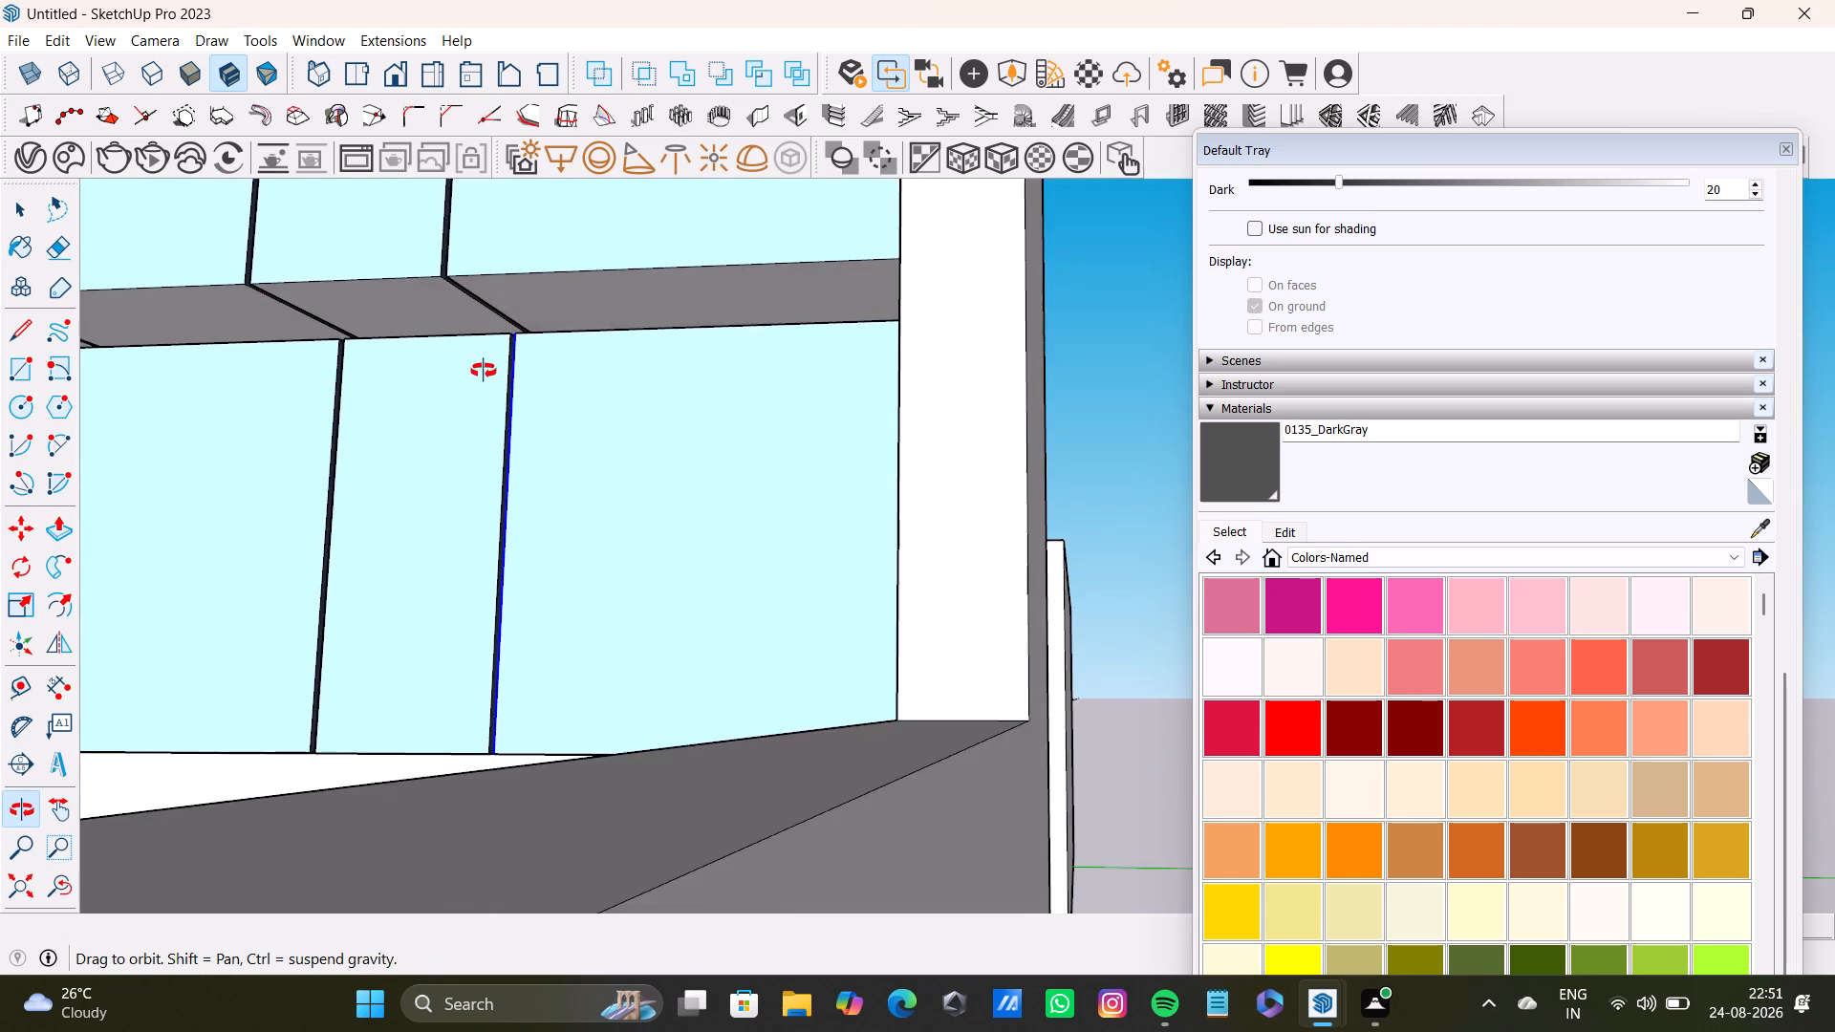
pyautogui.moveTo(484, 371); pyautogui.dragTo(583, 474, button='middle')
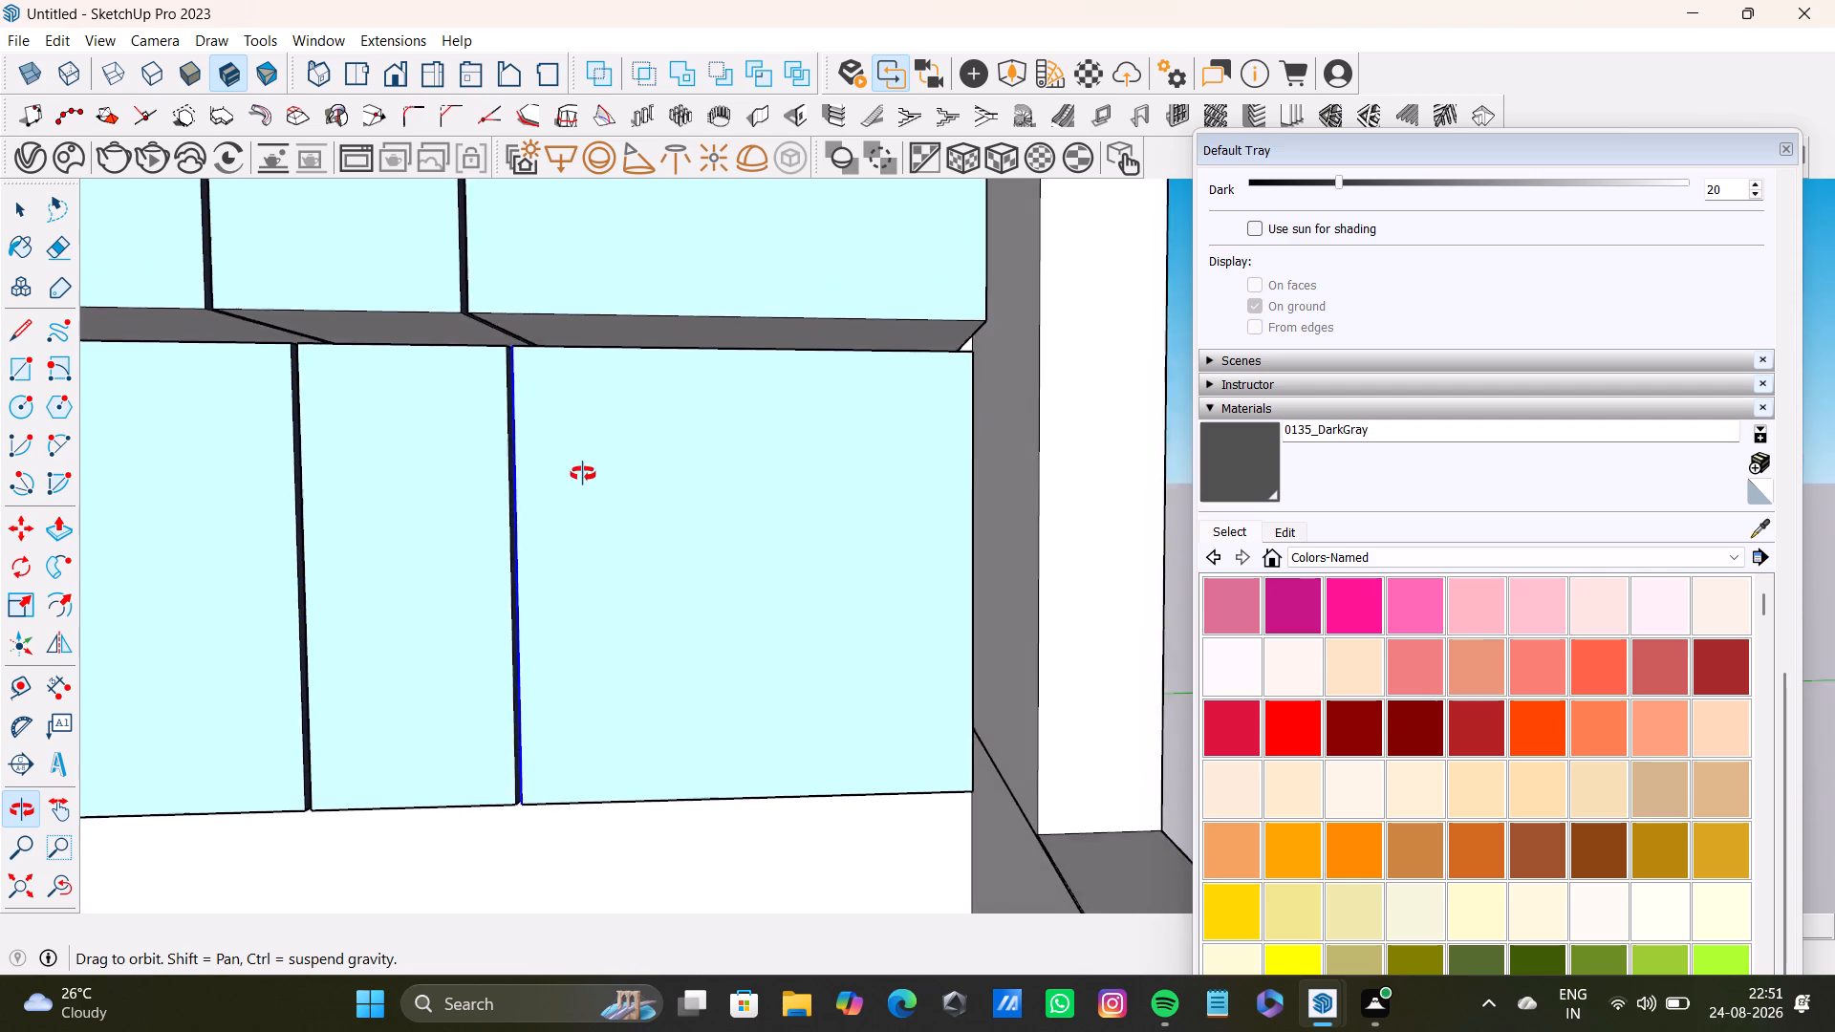
pyautogui.moveTo(583, 474); pyautogui.dragTo(568, 555, button='middle')
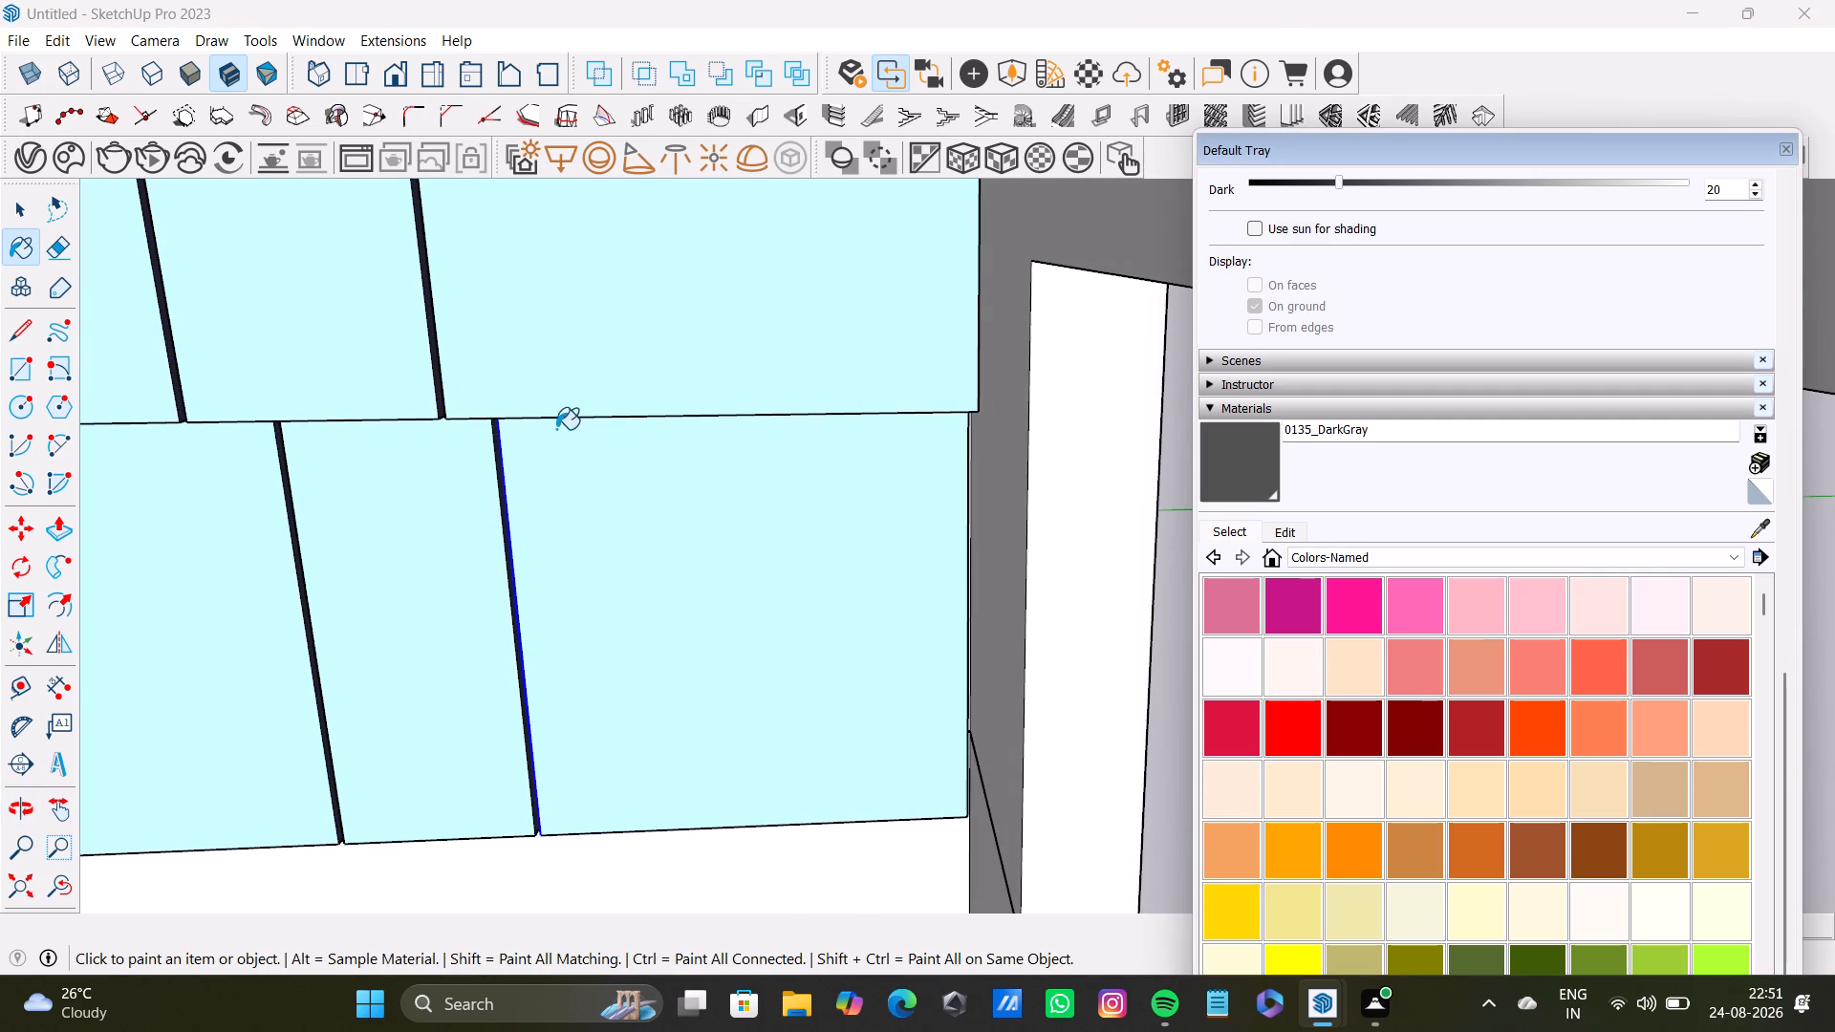
pyautogui.keyDown('shift'); pyautogui.moveTo(366, 613); pyautogui.dragTo(387, 603, button='middle'); pyautogui.keyUp('shift')
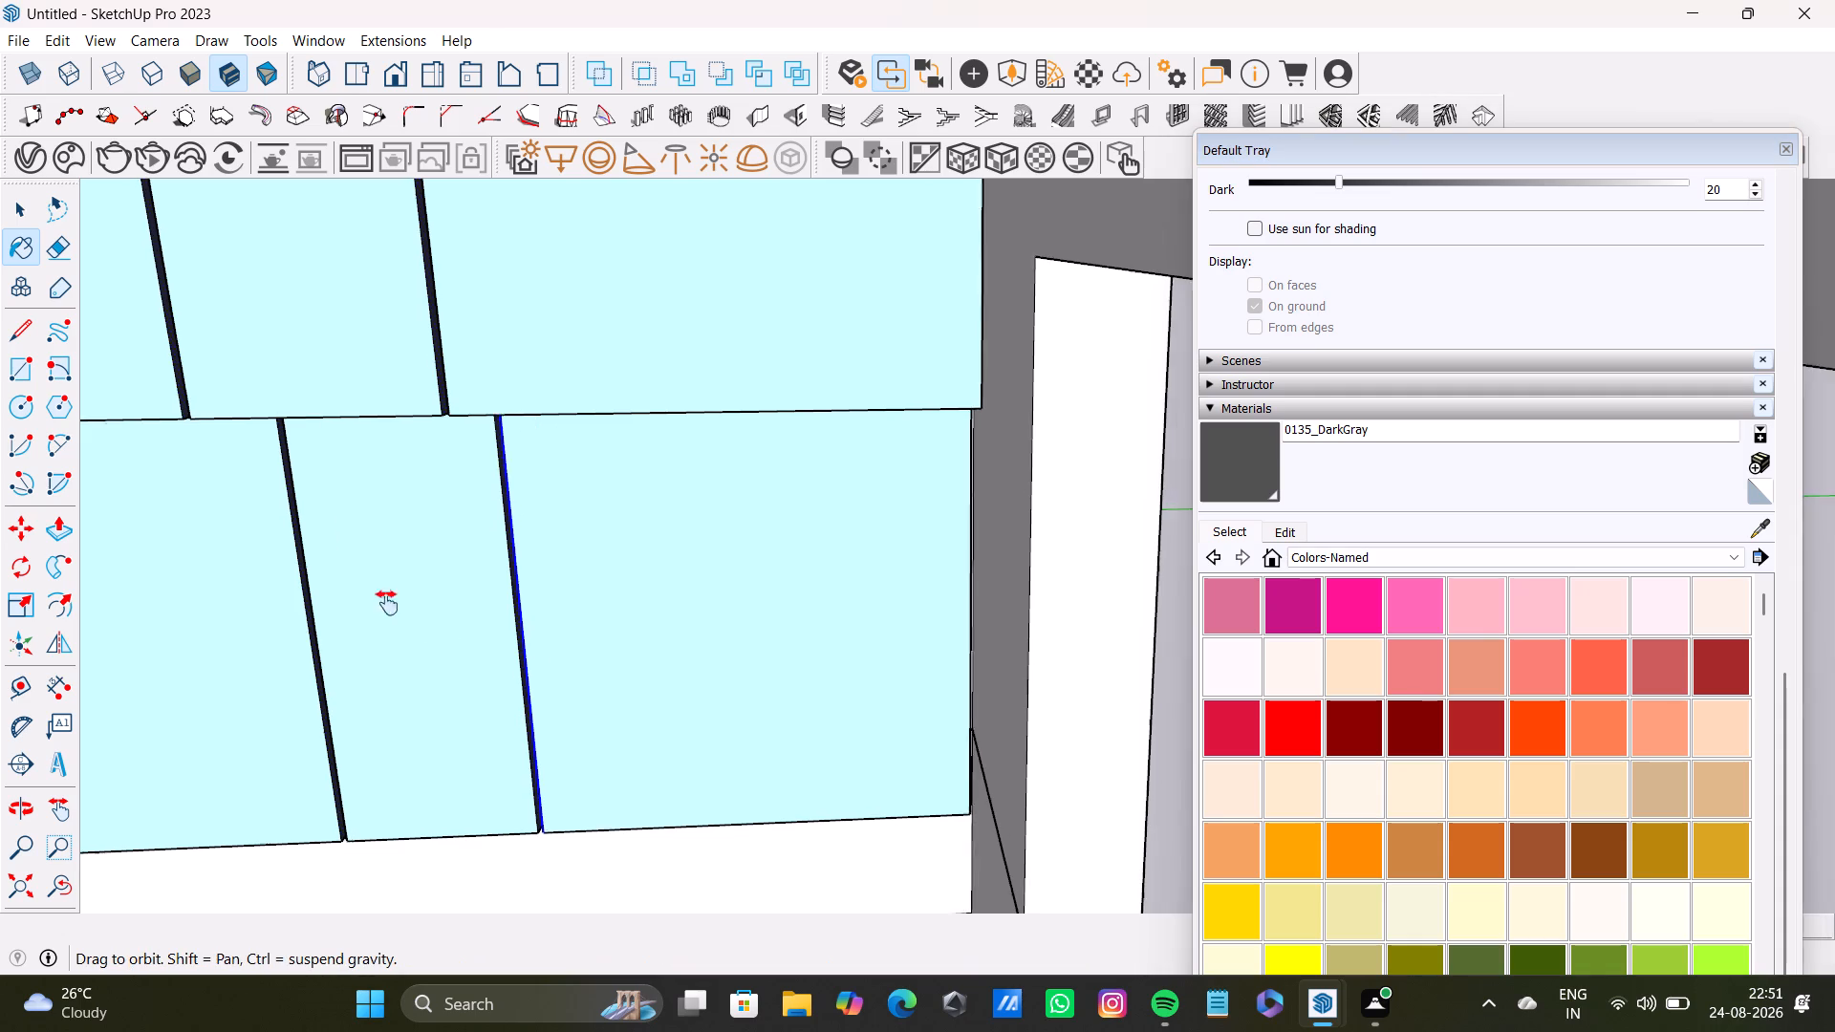
pyautogui.keyDown('shift'); pyautogui.moveTo(387, 603); pyautogui.dragTo(416, 651, button='middle'); pyautogui.keyUp('shift')
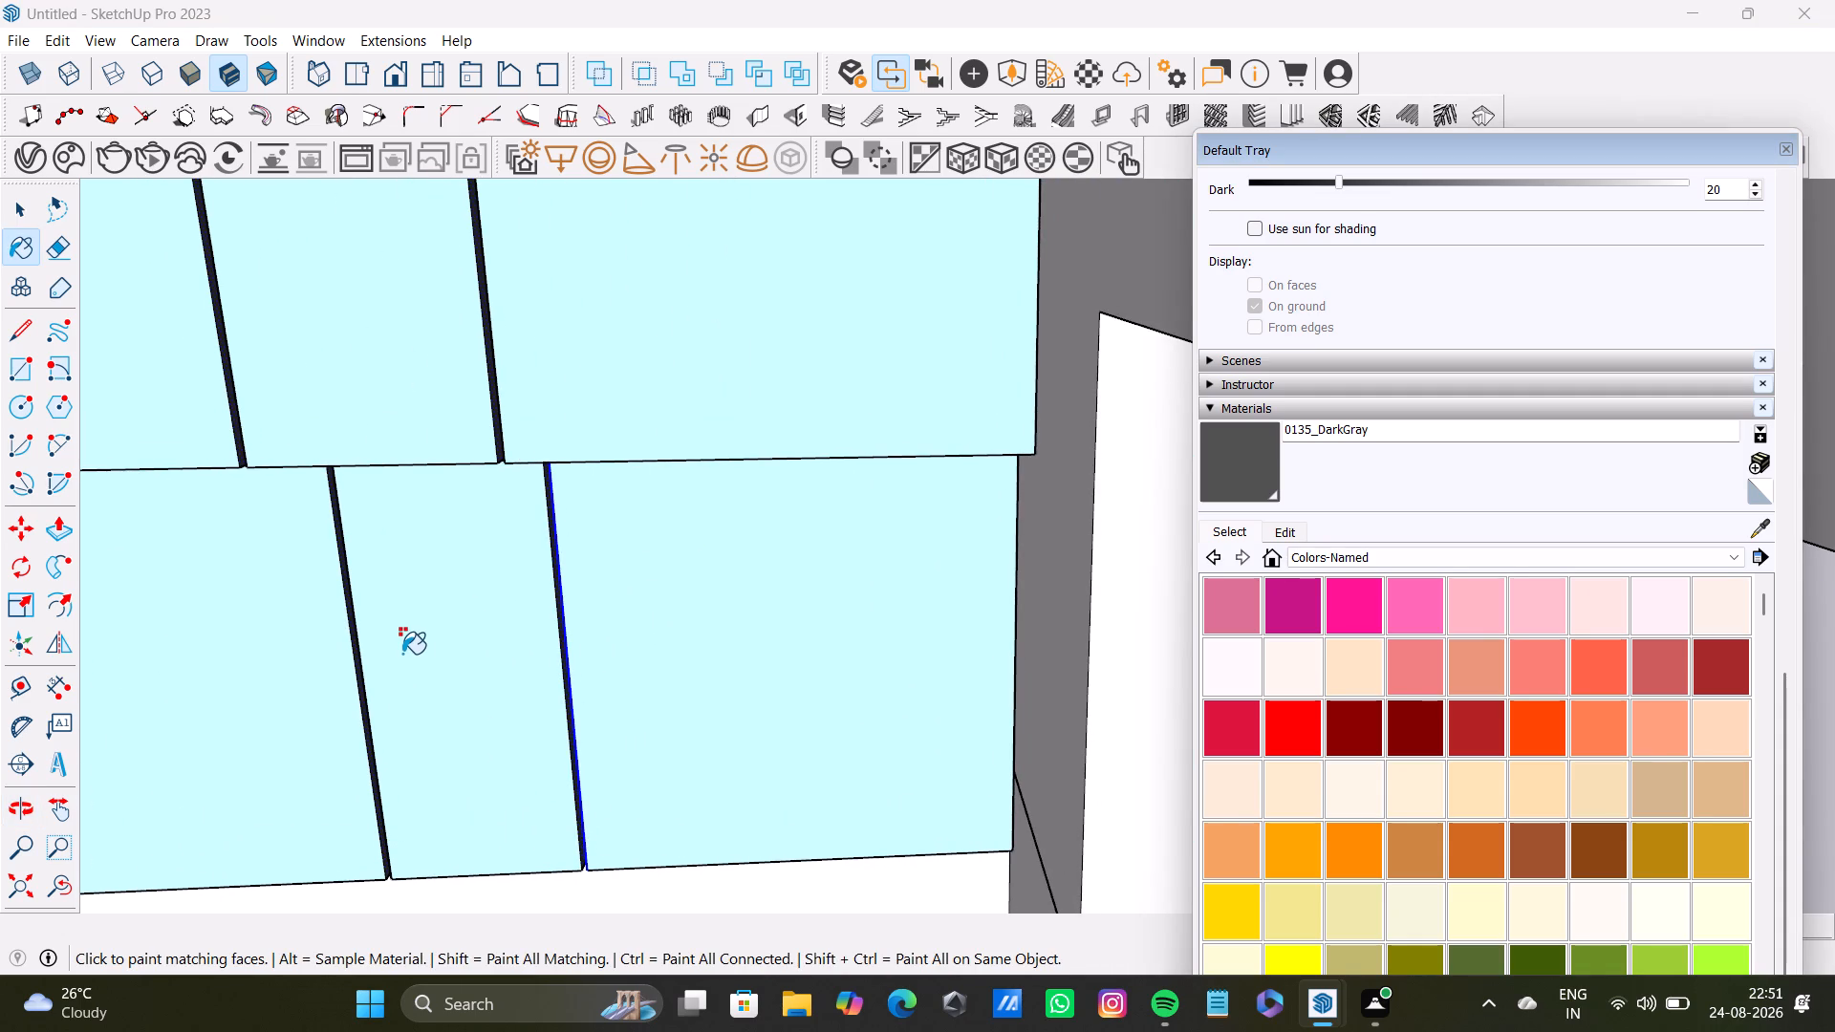
pyautogui.click(1770, 521)
pyautogui.click(716, 542)
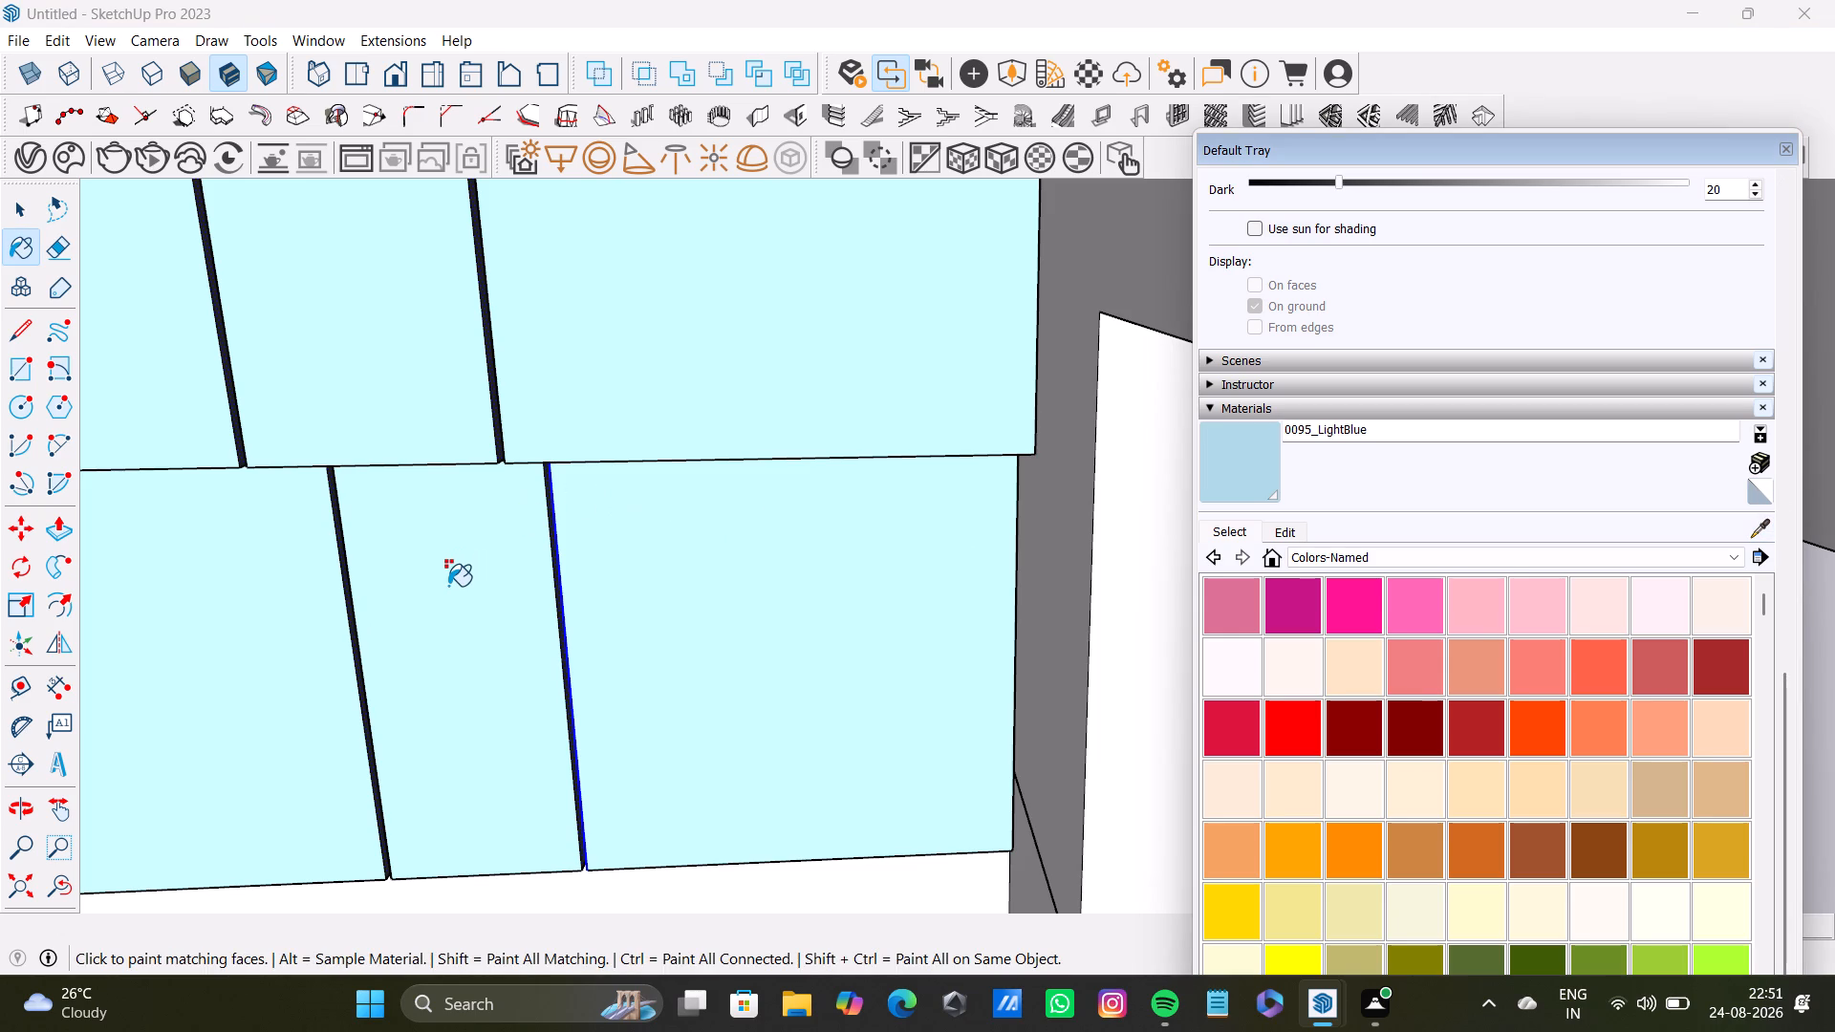
pyautogui.keyDown('shift'); pyautogui.moveTo(453, 578); pyautogui.dragTo(457, 767, button='middle'); pyautogui.keyUp('shift')
pyautogui.moveTo(447, 746); pyautogui.dragTo(461, 458, button='middle')
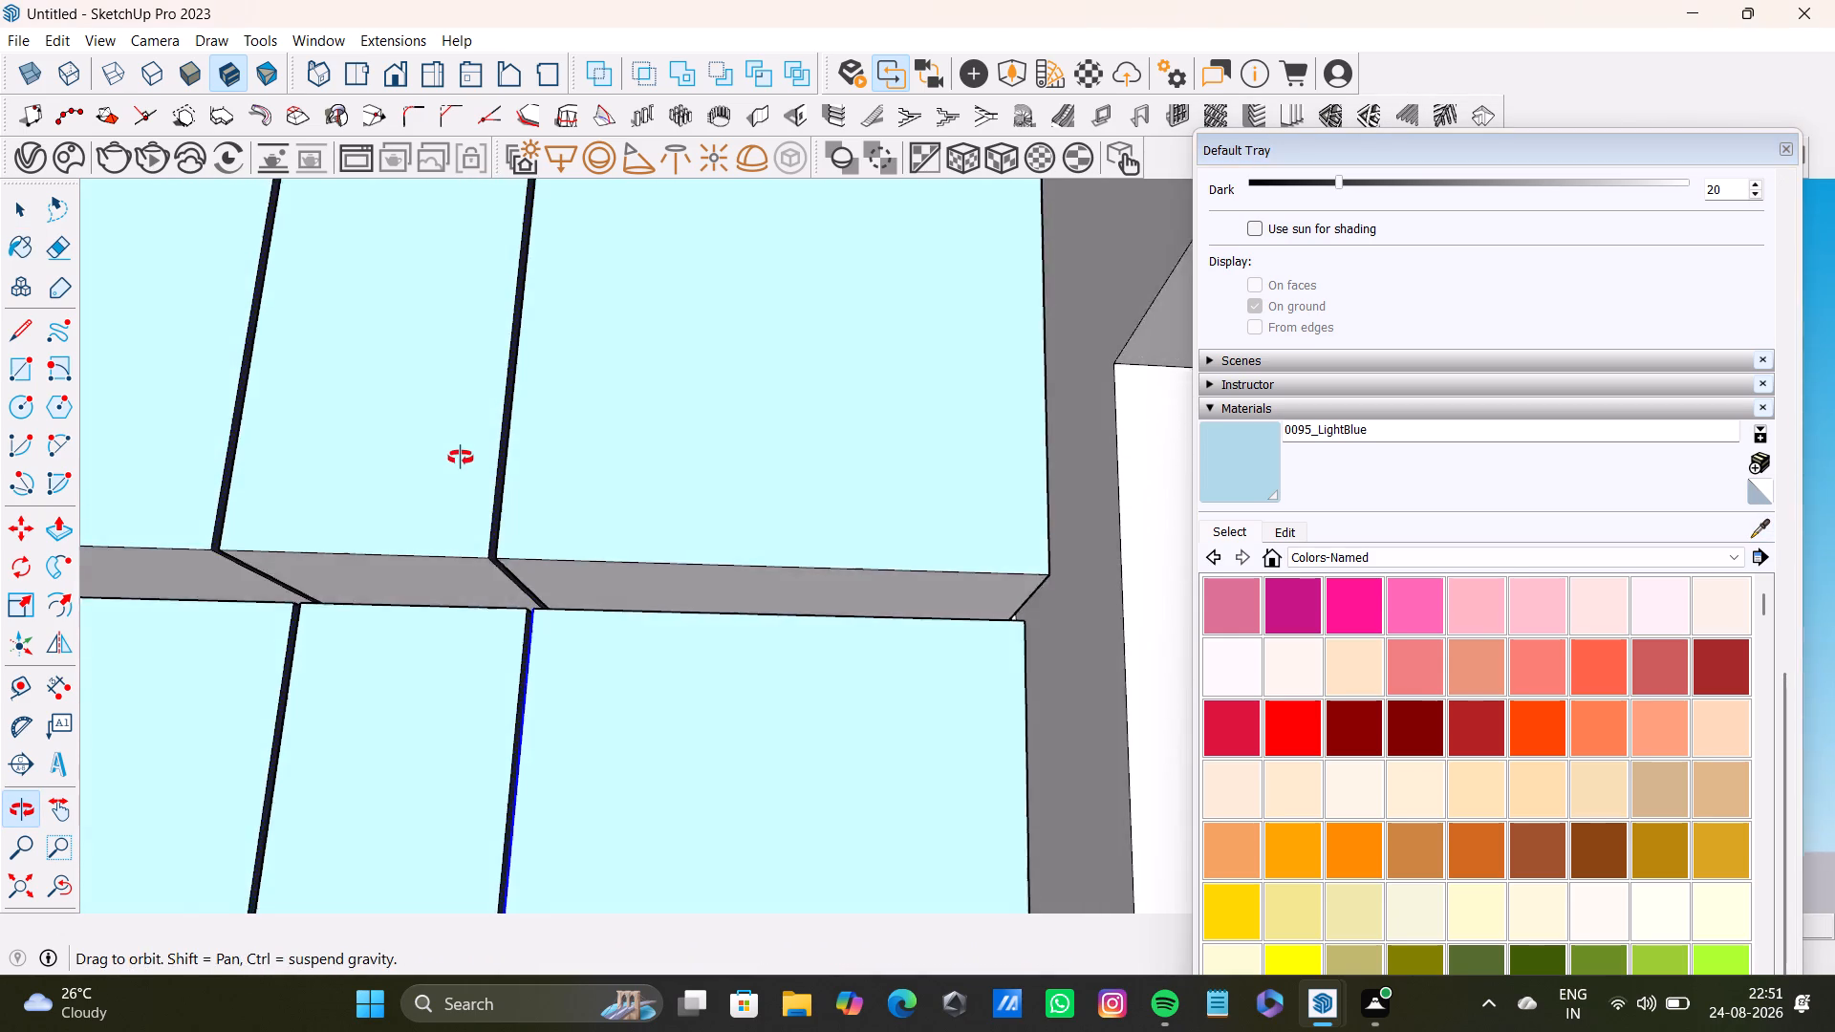
pyautogui.moveTo(461, 458); pyautogui.dragTo(457, 434, button='middle')
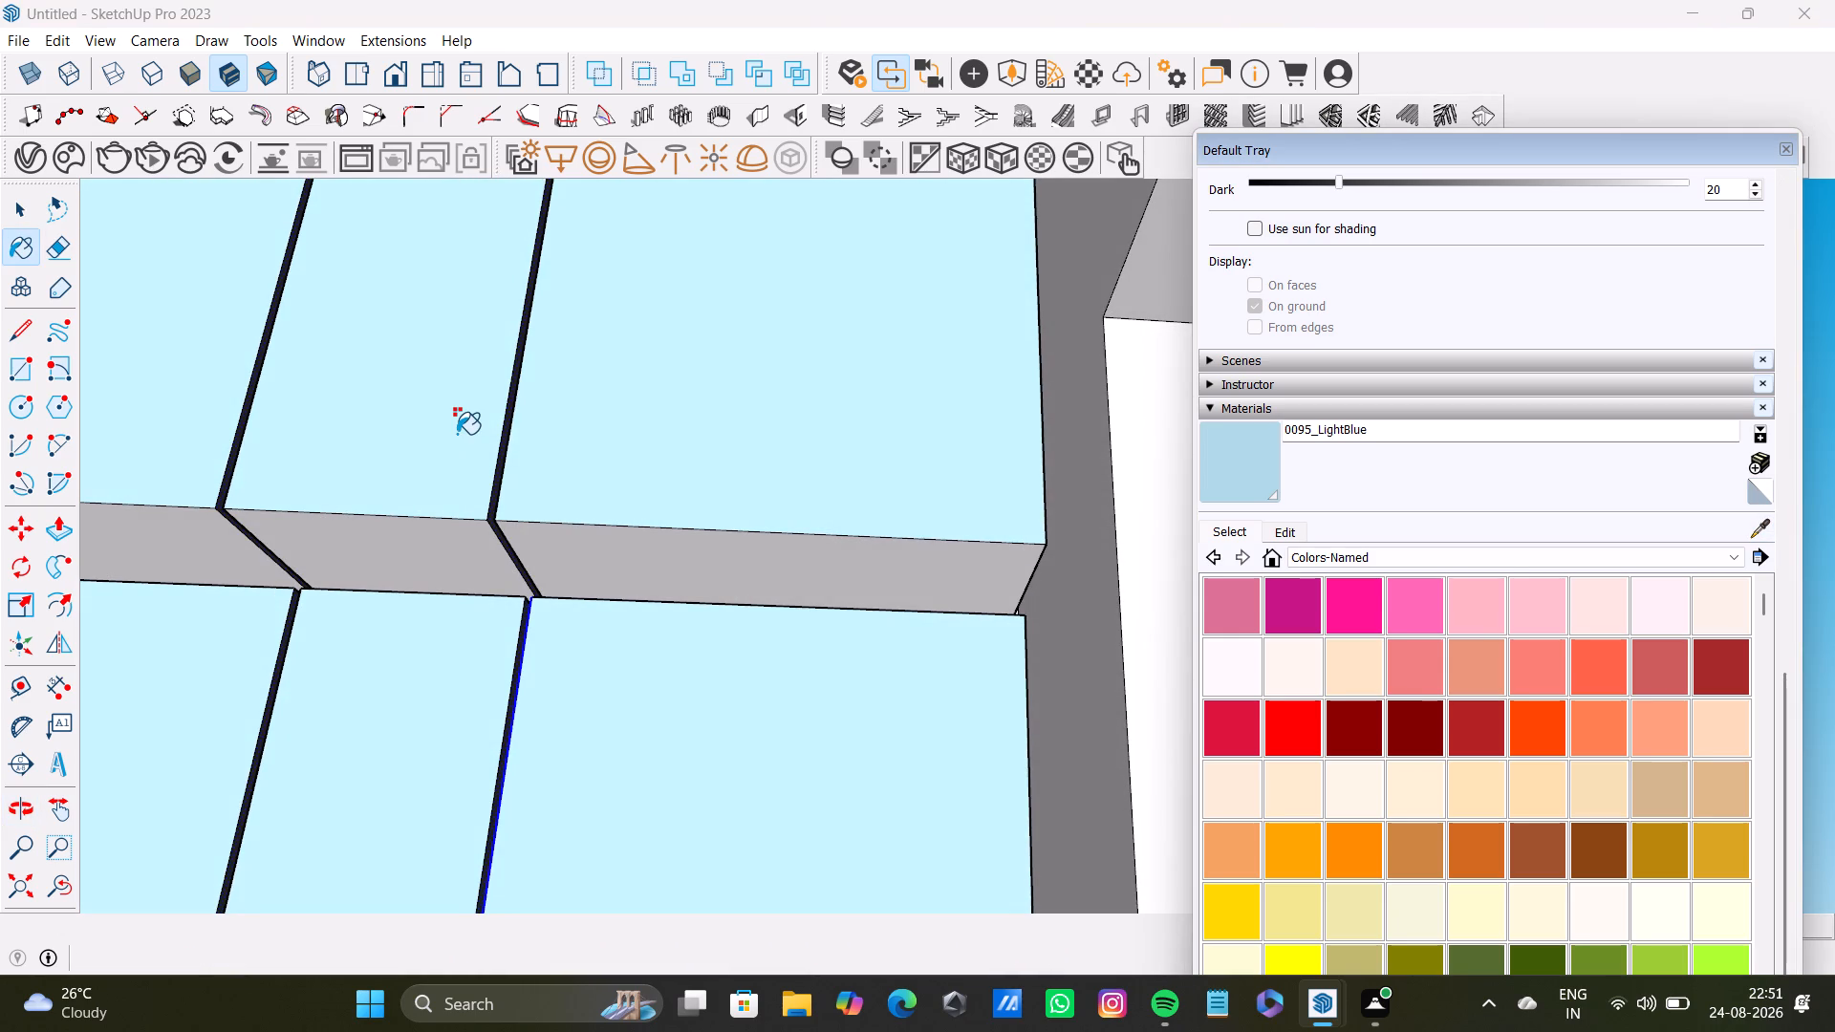